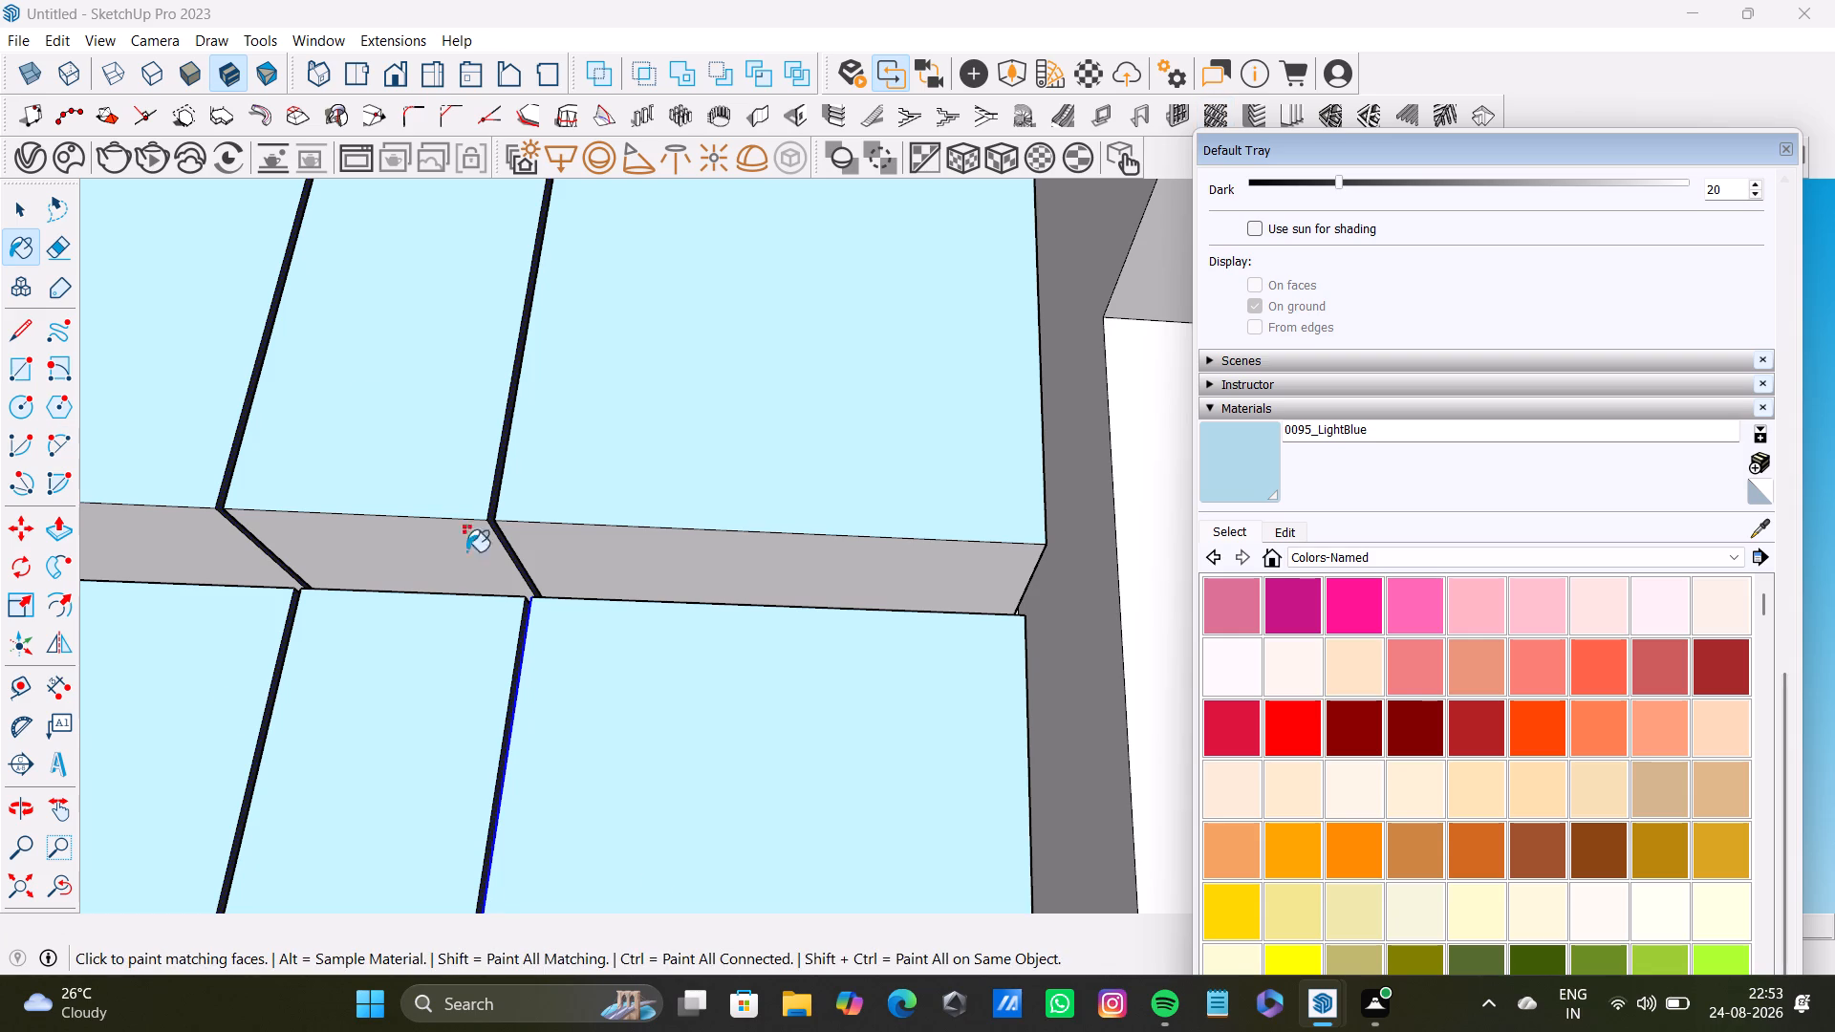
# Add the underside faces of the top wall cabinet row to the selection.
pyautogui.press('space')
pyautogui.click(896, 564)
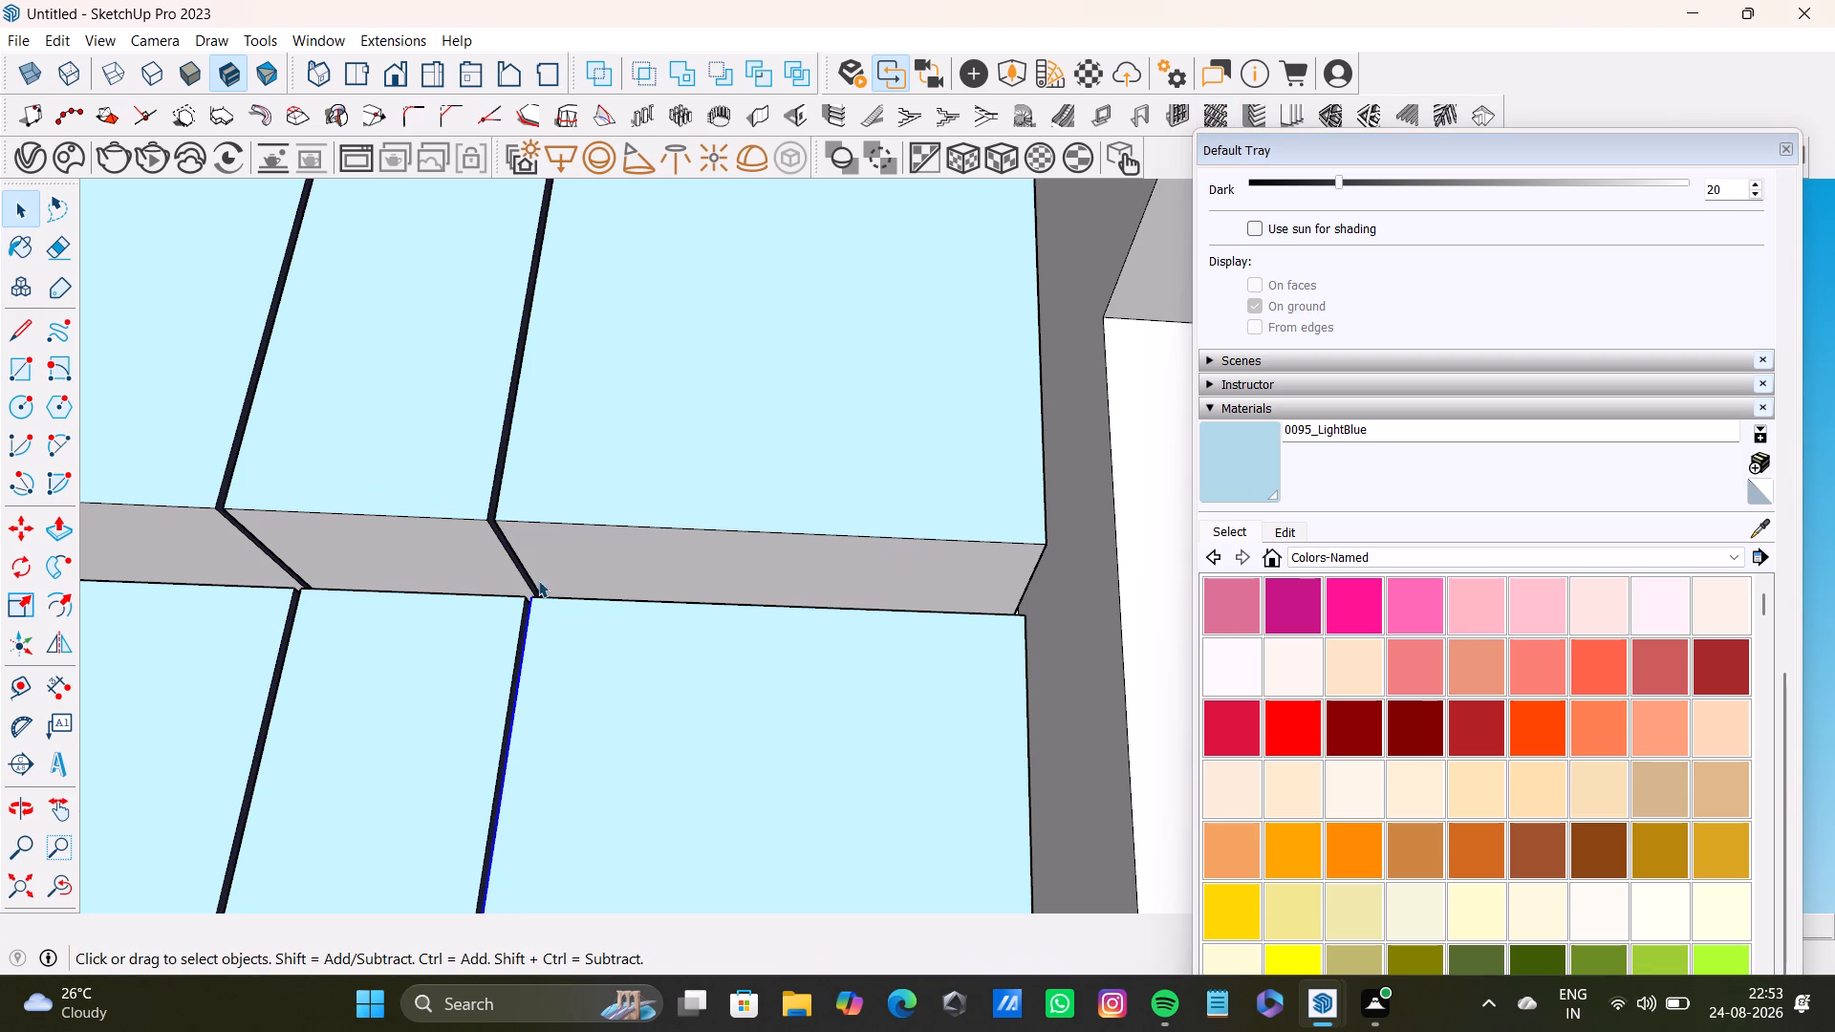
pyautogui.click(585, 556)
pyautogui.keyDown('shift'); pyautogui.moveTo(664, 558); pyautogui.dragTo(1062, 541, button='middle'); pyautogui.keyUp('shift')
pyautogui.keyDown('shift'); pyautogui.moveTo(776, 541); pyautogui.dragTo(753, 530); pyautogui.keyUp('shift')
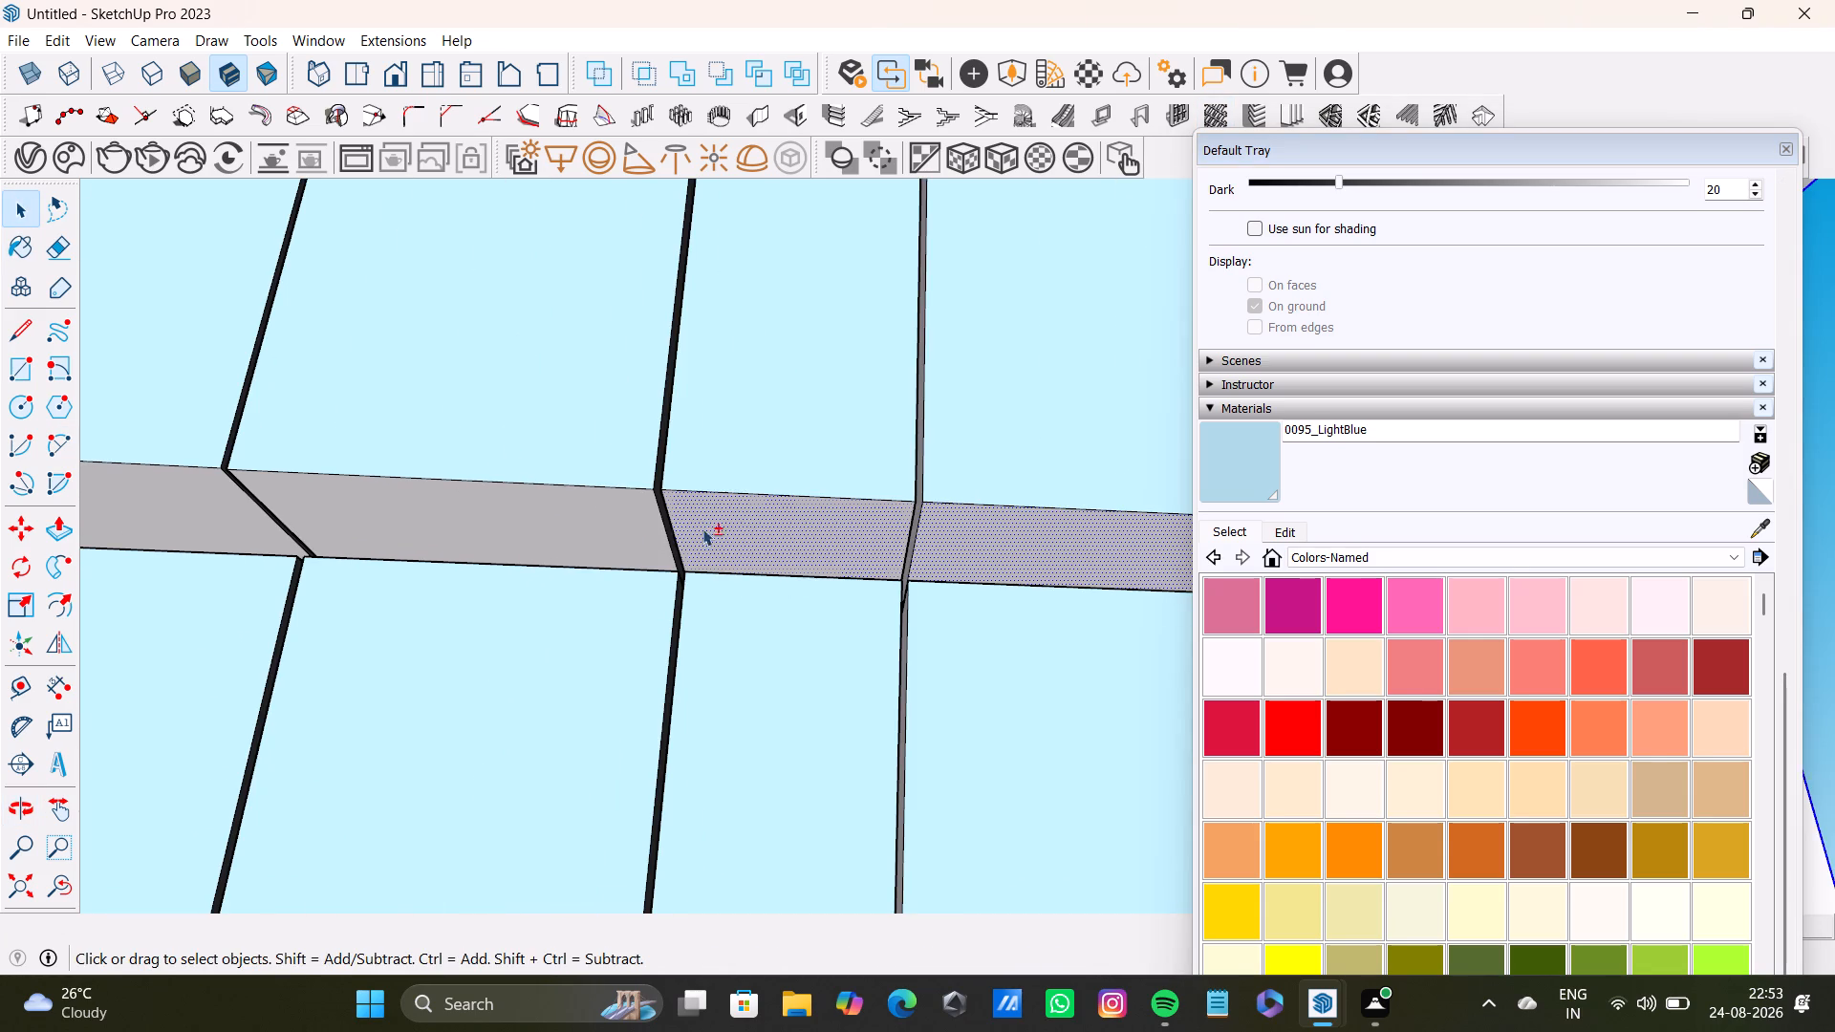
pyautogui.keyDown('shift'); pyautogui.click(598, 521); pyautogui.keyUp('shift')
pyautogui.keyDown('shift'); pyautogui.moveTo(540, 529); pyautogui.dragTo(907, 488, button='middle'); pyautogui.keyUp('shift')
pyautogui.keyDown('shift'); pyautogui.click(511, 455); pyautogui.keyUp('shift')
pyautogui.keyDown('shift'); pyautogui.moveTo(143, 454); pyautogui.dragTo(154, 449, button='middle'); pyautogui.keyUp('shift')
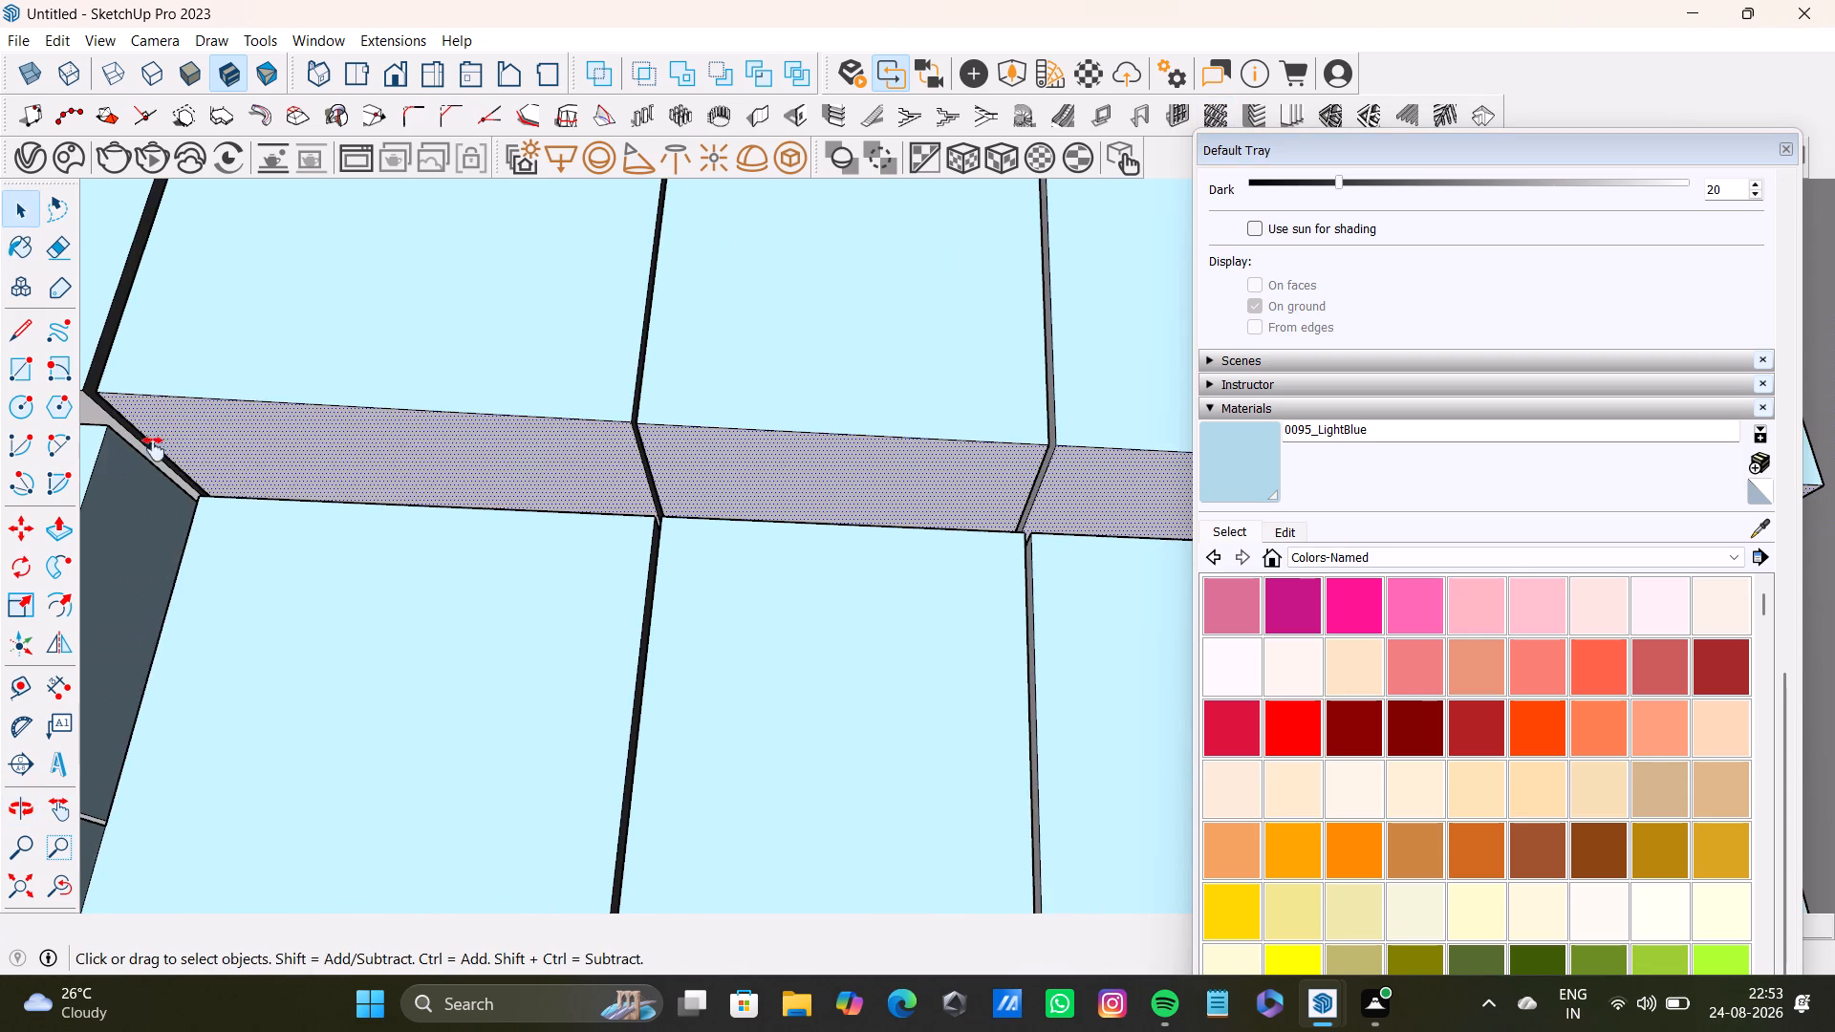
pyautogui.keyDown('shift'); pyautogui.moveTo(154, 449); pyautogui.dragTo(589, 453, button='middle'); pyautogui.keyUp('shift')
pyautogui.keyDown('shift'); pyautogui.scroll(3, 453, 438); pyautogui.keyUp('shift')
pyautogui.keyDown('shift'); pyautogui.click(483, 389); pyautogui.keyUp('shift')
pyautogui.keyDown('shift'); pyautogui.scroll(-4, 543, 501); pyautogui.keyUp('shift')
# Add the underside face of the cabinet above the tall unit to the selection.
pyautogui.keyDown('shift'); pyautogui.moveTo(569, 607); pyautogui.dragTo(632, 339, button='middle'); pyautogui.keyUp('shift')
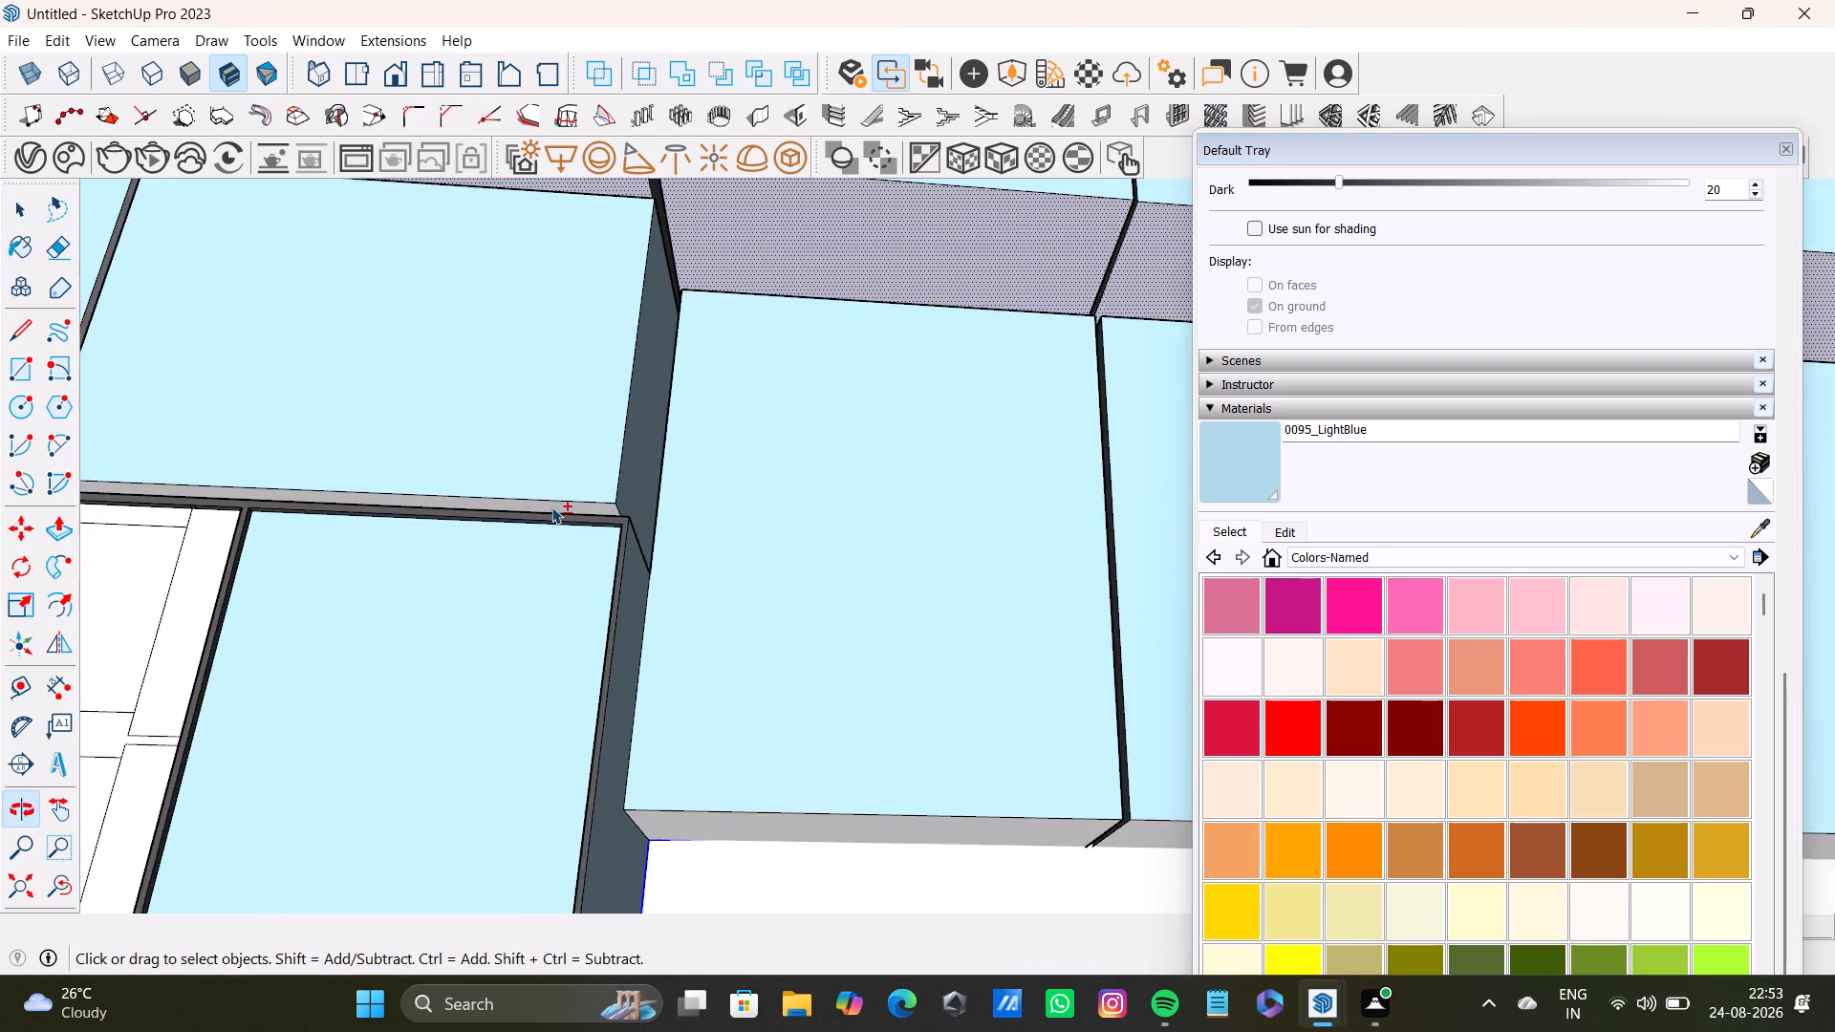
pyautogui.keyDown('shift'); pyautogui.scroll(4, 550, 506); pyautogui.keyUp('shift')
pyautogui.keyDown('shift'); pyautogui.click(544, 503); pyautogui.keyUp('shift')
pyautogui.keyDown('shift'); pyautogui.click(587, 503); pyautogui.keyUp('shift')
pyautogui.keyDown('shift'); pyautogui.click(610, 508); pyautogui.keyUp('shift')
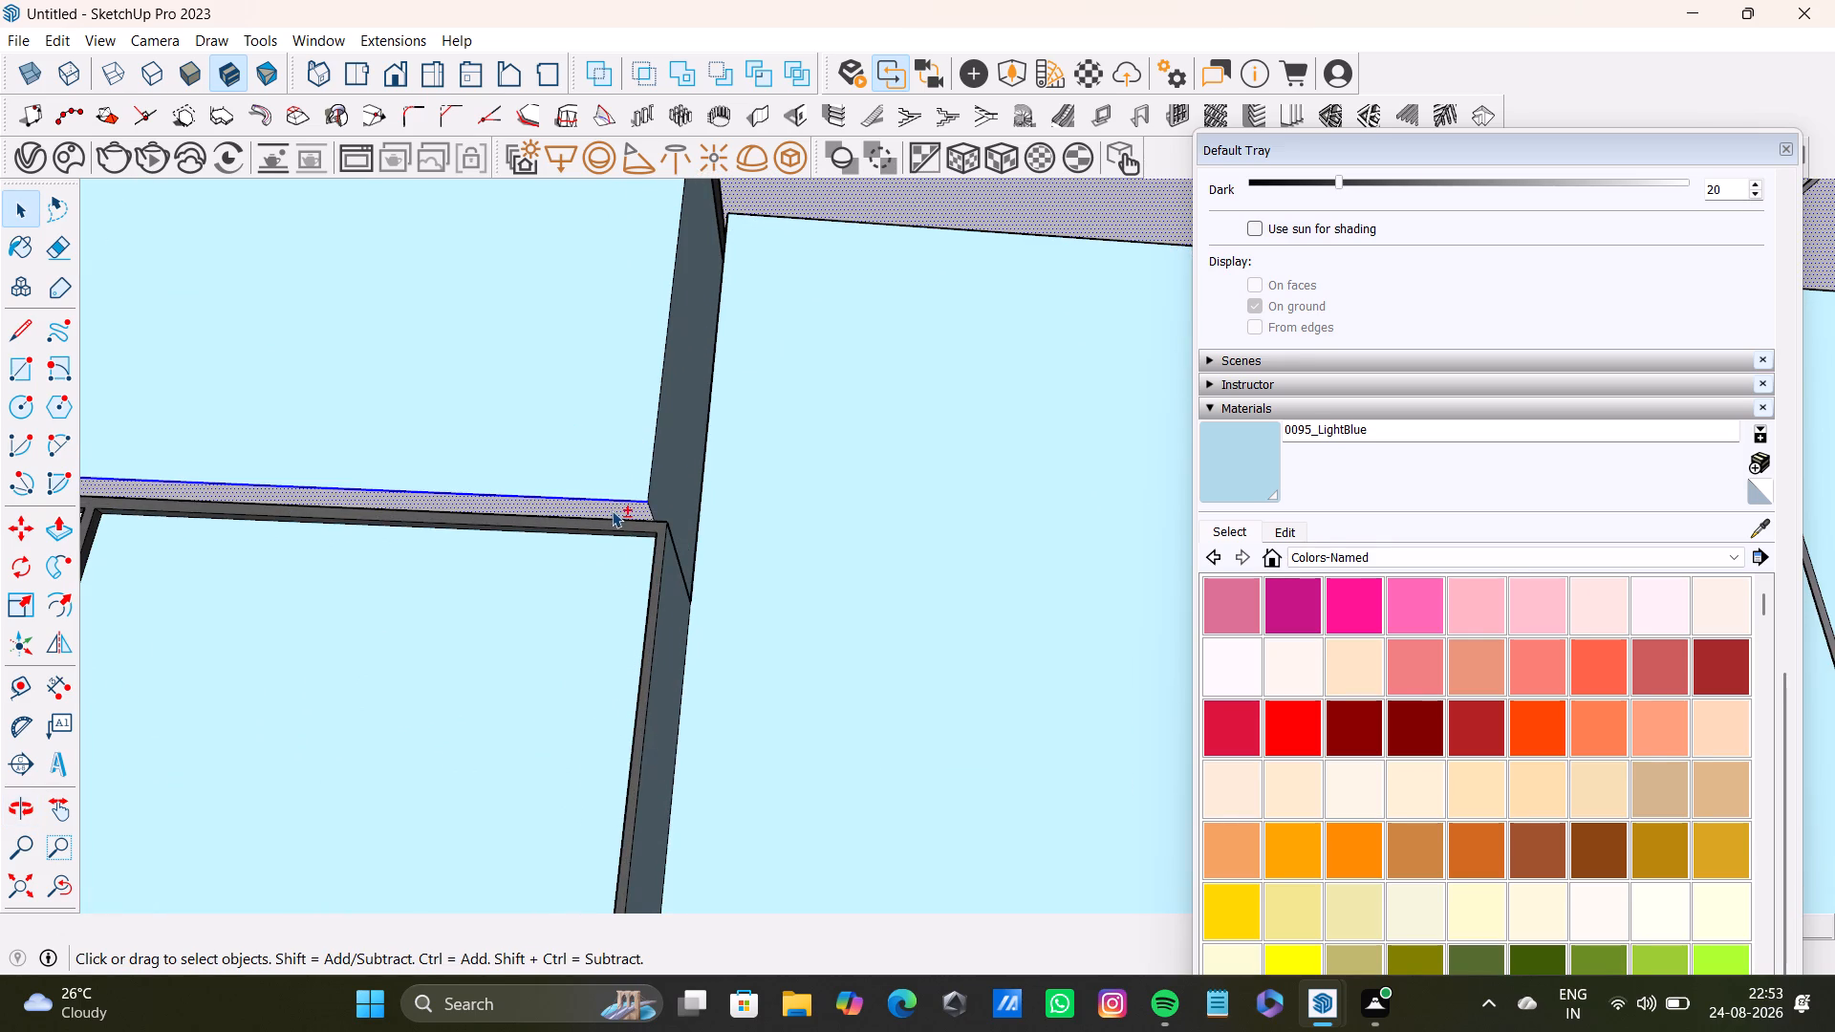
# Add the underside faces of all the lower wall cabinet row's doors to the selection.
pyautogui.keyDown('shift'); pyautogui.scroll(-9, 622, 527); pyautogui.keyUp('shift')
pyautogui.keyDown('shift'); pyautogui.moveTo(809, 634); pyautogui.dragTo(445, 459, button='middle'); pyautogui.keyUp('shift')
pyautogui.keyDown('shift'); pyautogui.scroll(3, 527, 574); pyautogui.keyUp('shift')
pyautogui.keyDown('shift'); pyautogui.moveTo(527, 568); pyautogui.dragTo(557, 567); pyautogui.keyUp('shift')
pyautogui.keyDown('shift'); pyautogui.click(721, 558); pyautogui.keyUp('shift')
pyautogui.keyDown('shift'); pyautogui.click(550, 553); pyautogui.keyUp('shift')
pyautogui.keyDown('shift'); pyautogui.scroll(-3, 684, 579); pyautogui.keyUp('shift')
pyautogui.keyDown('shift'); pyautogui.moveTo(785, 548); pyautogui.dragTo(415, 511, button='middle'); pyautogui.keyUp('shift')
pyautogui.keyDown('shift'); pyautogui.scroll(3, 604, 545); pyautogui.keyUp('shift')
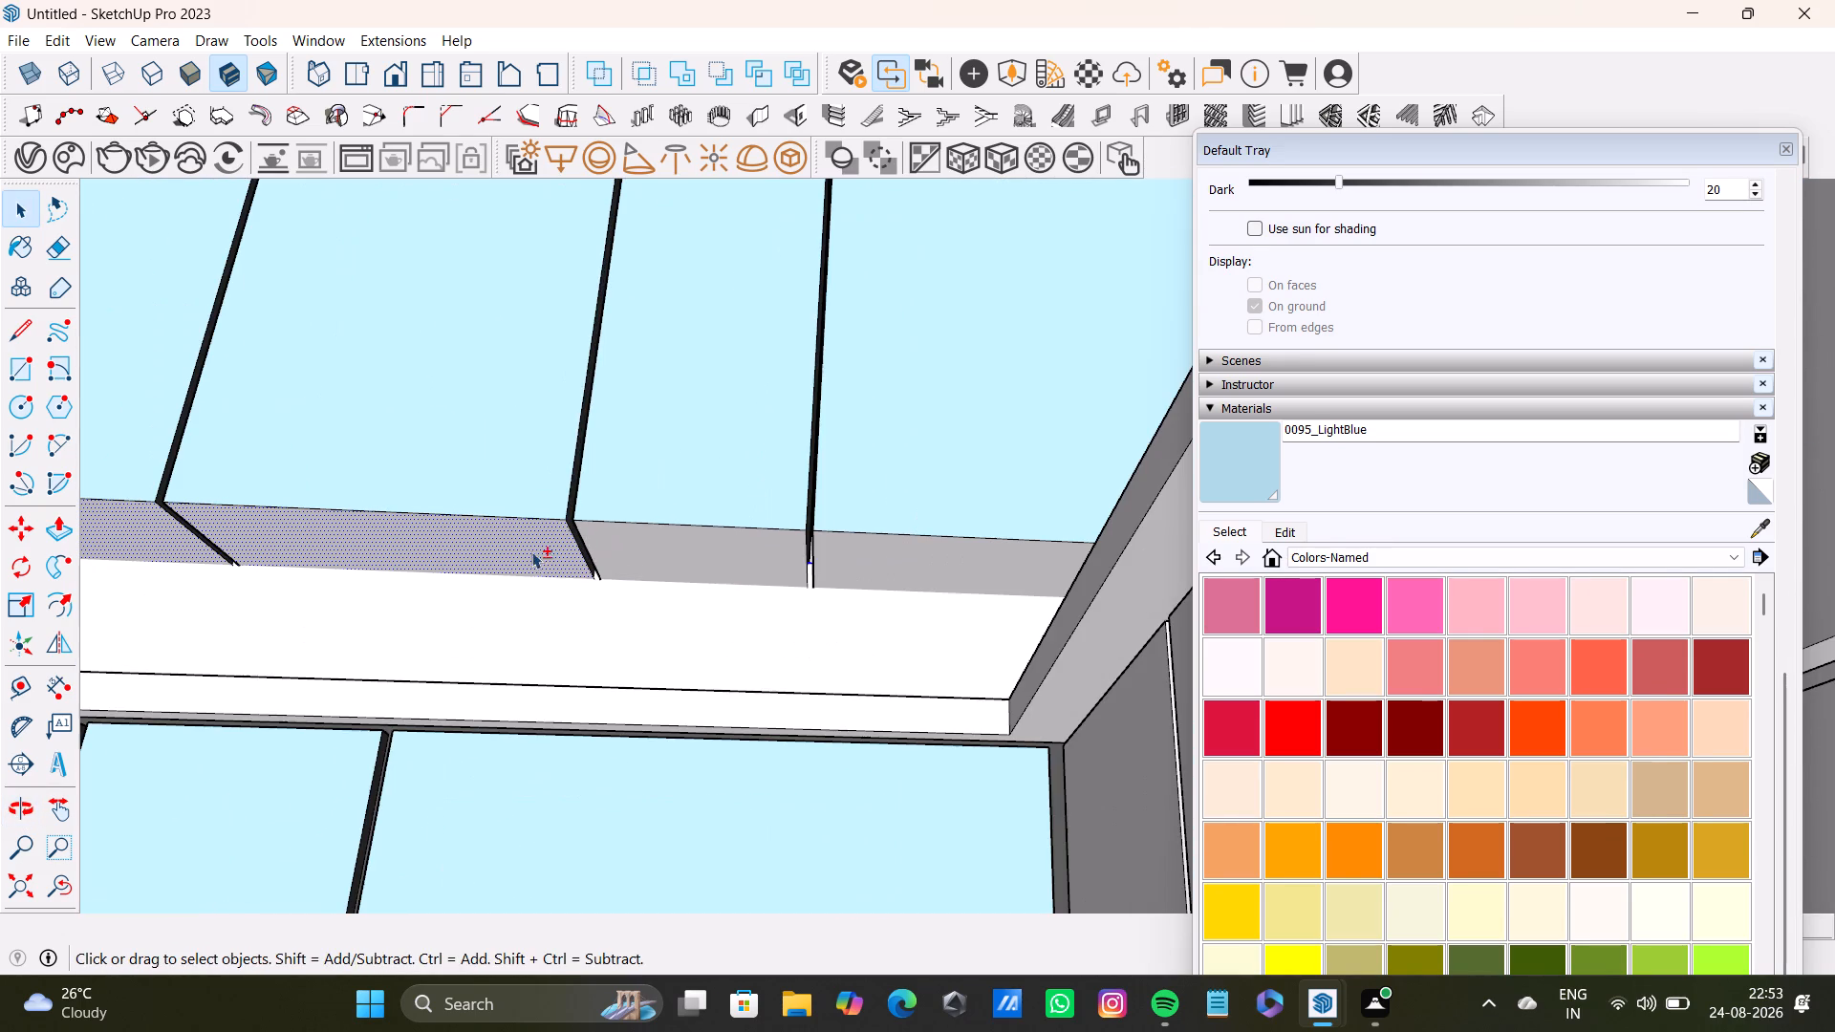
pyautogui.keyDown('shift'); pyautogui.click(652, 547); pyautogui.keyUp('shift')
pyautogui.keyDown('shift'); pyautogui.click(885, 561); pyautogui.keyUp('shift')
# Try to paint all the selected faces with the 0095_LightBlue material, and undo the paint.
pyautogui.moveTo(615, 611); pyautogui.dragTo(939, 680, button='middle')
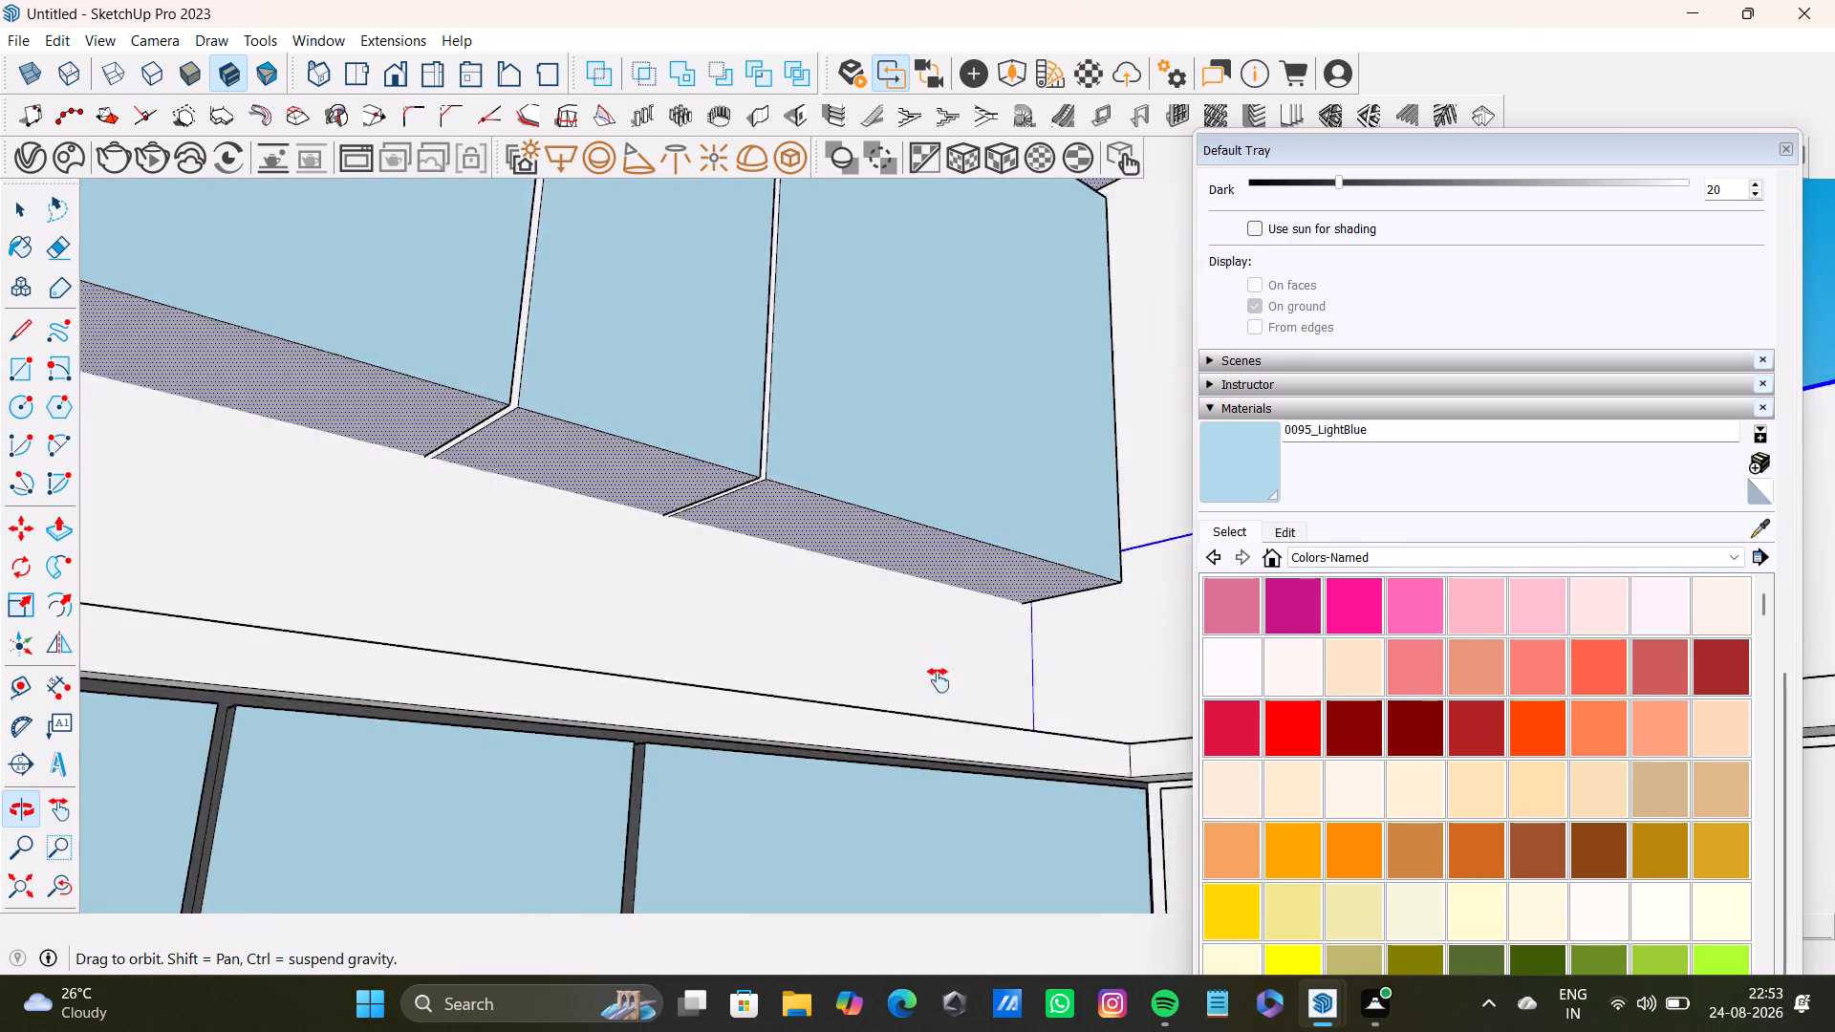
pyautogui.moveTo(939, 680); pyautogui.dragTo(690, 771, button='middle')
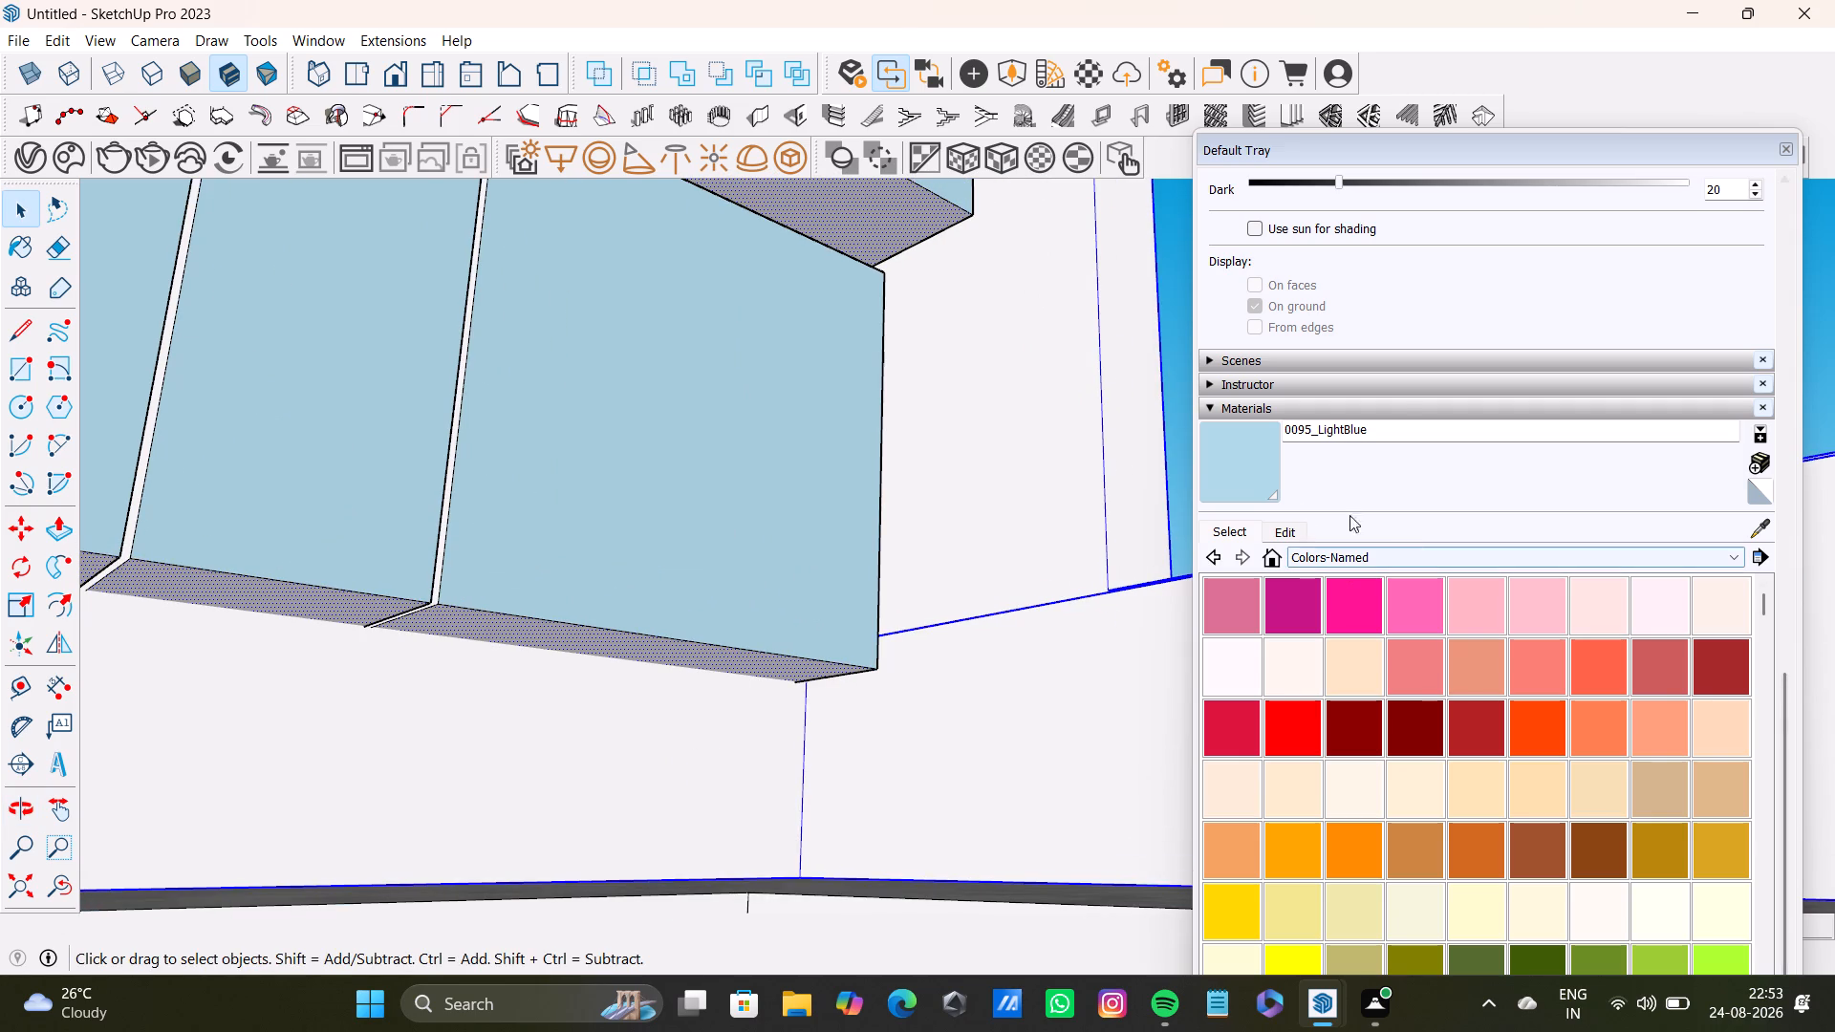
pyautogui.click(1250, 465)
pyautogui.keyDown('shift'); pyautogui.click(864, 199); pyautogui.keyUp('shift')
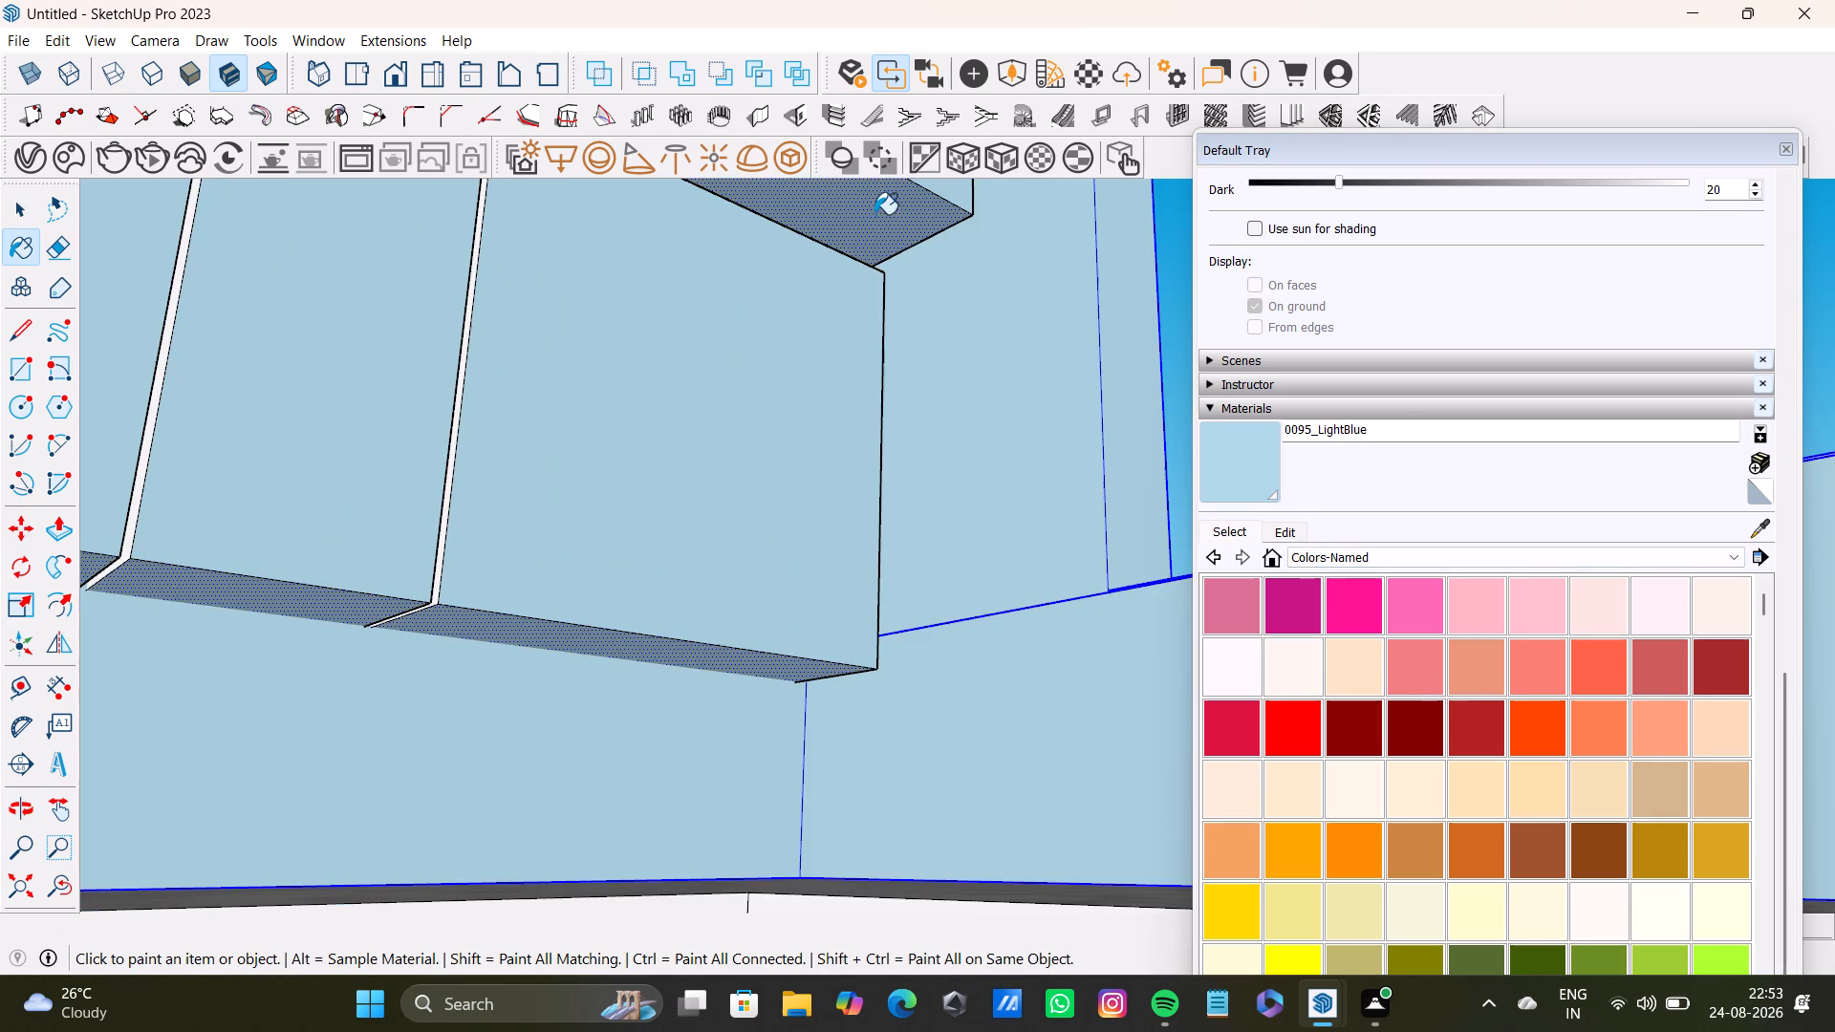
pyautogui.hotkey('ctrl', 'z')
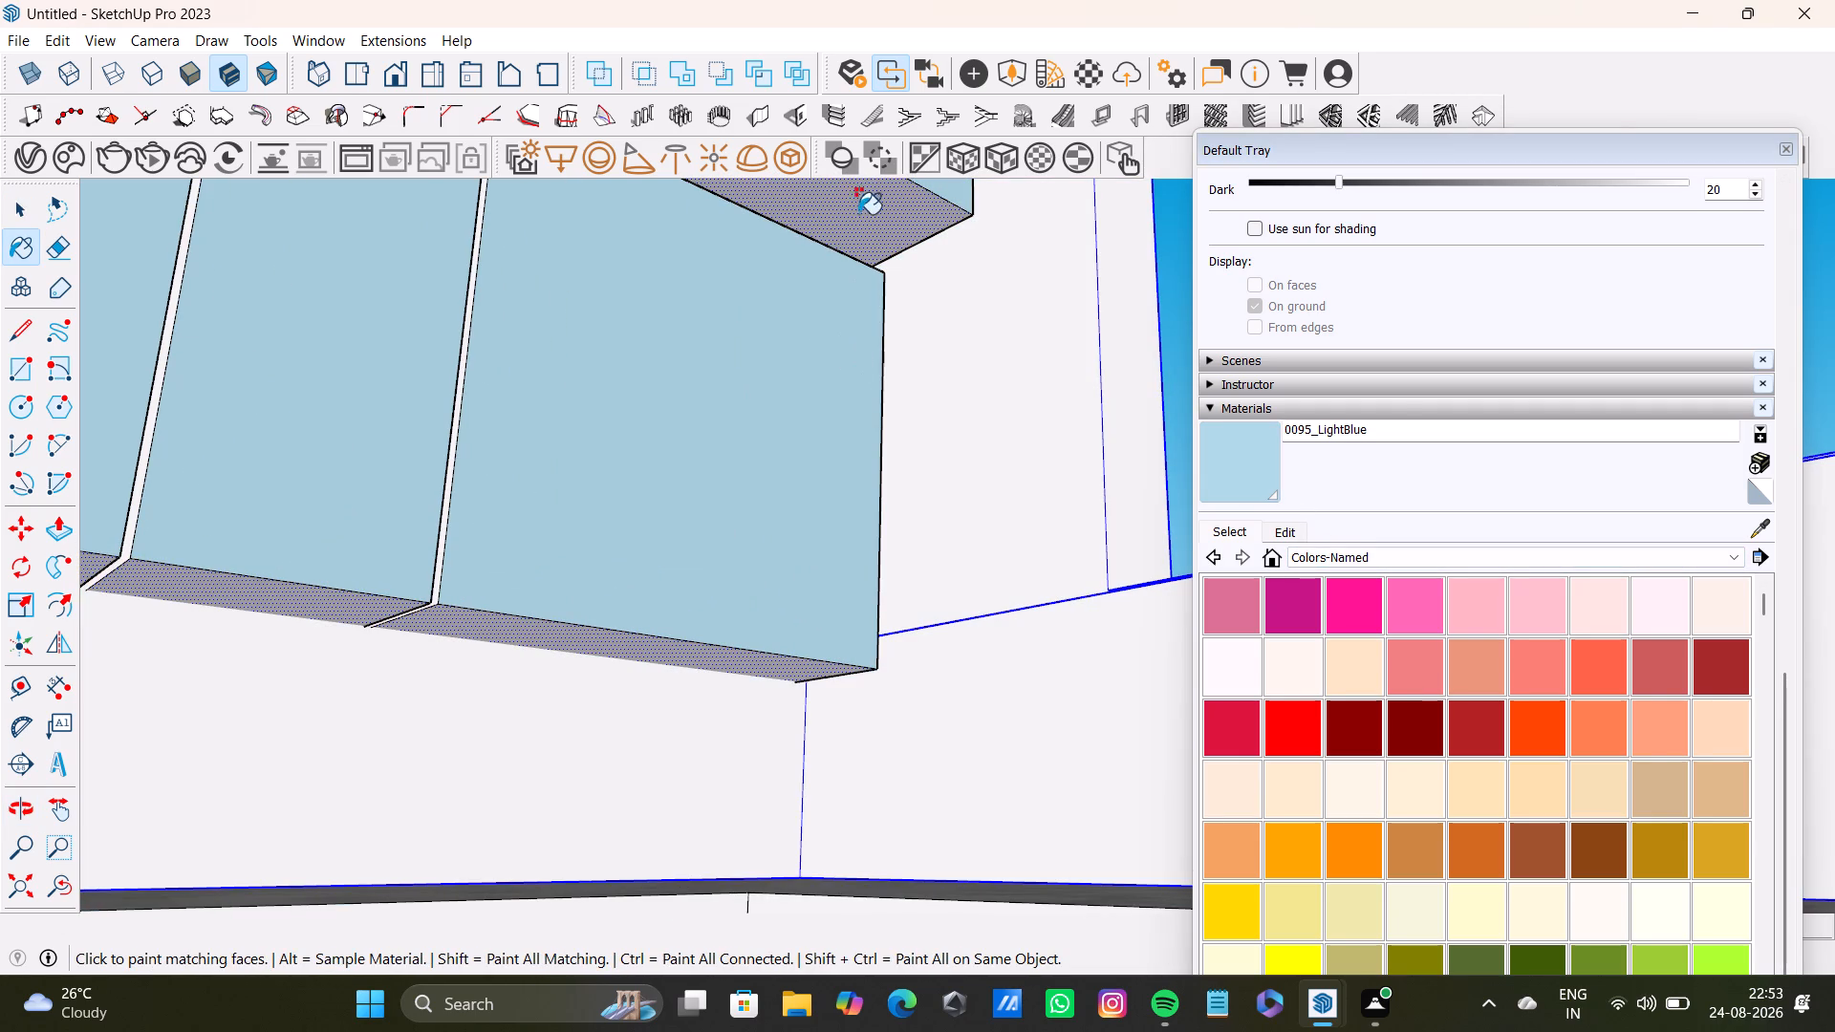
# Clear the entire current selection.
pyautogui.press('space')
pyautogui.moveTo(1179, 452); pyautogui.dragTo(1063, 530, button='middle')
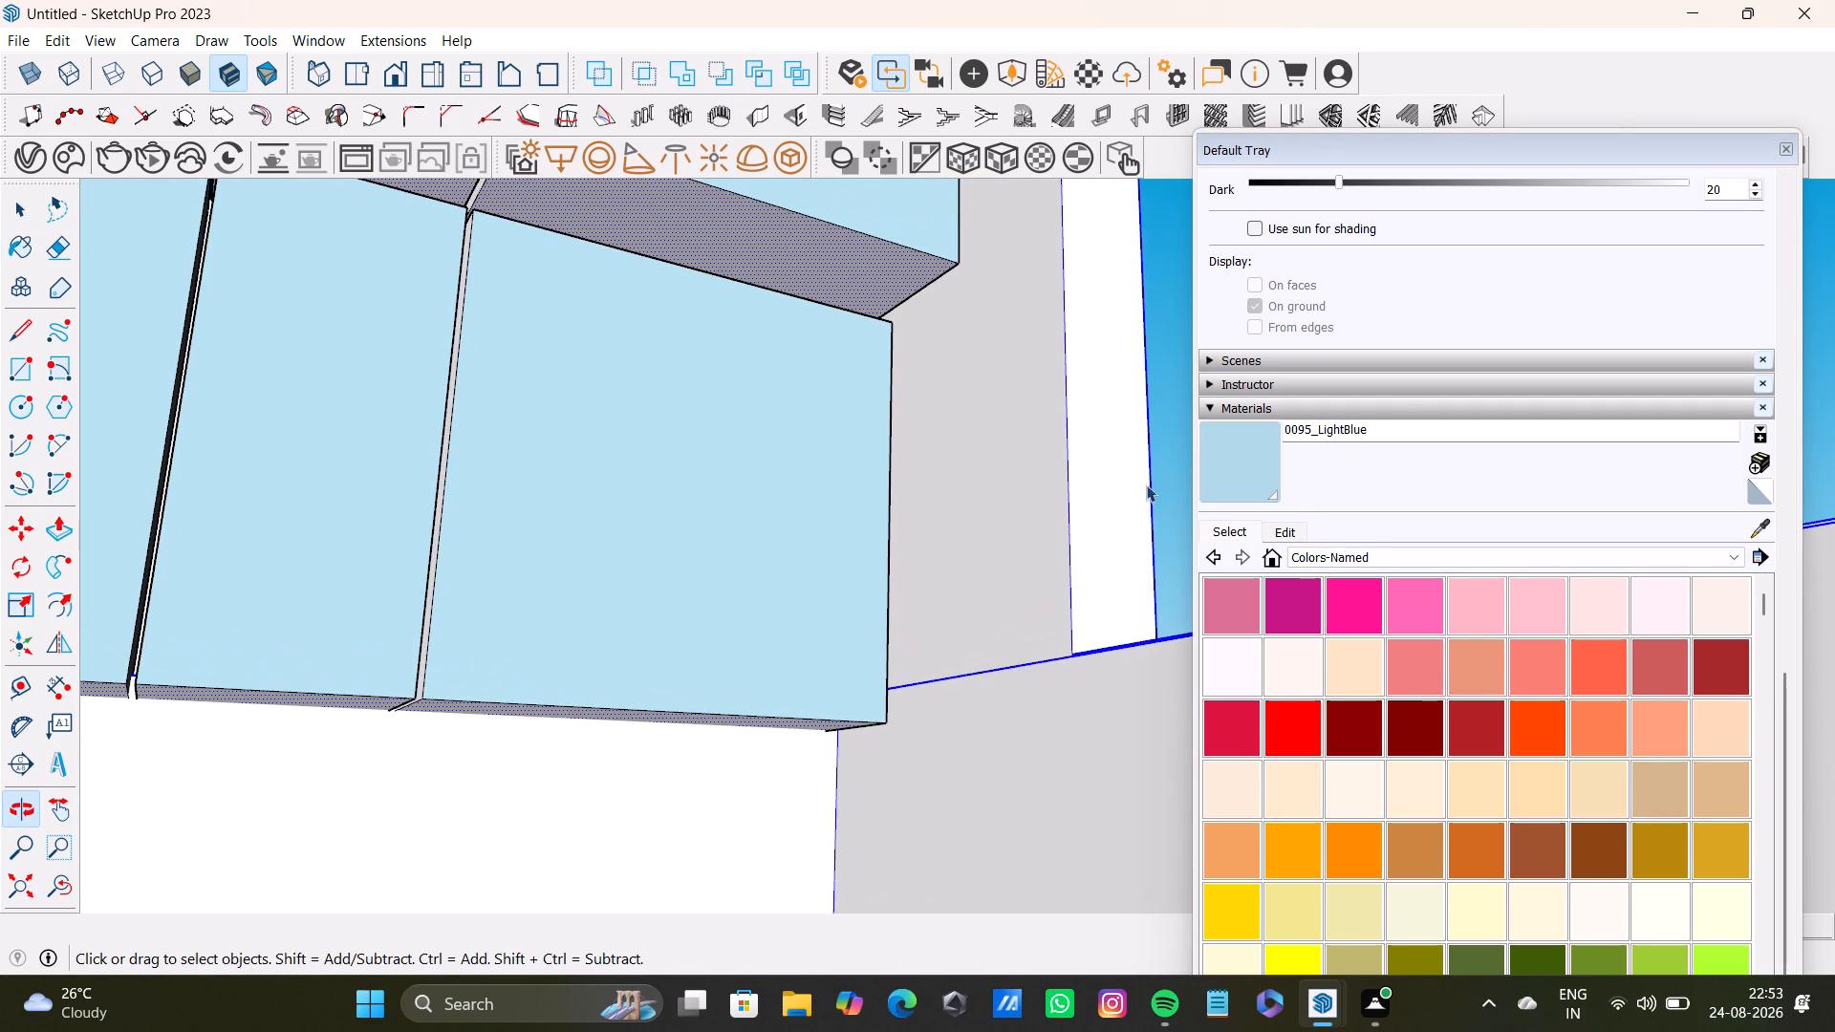
pyautogui.click(1159, 475)
pyautogui.click(1172, 492)
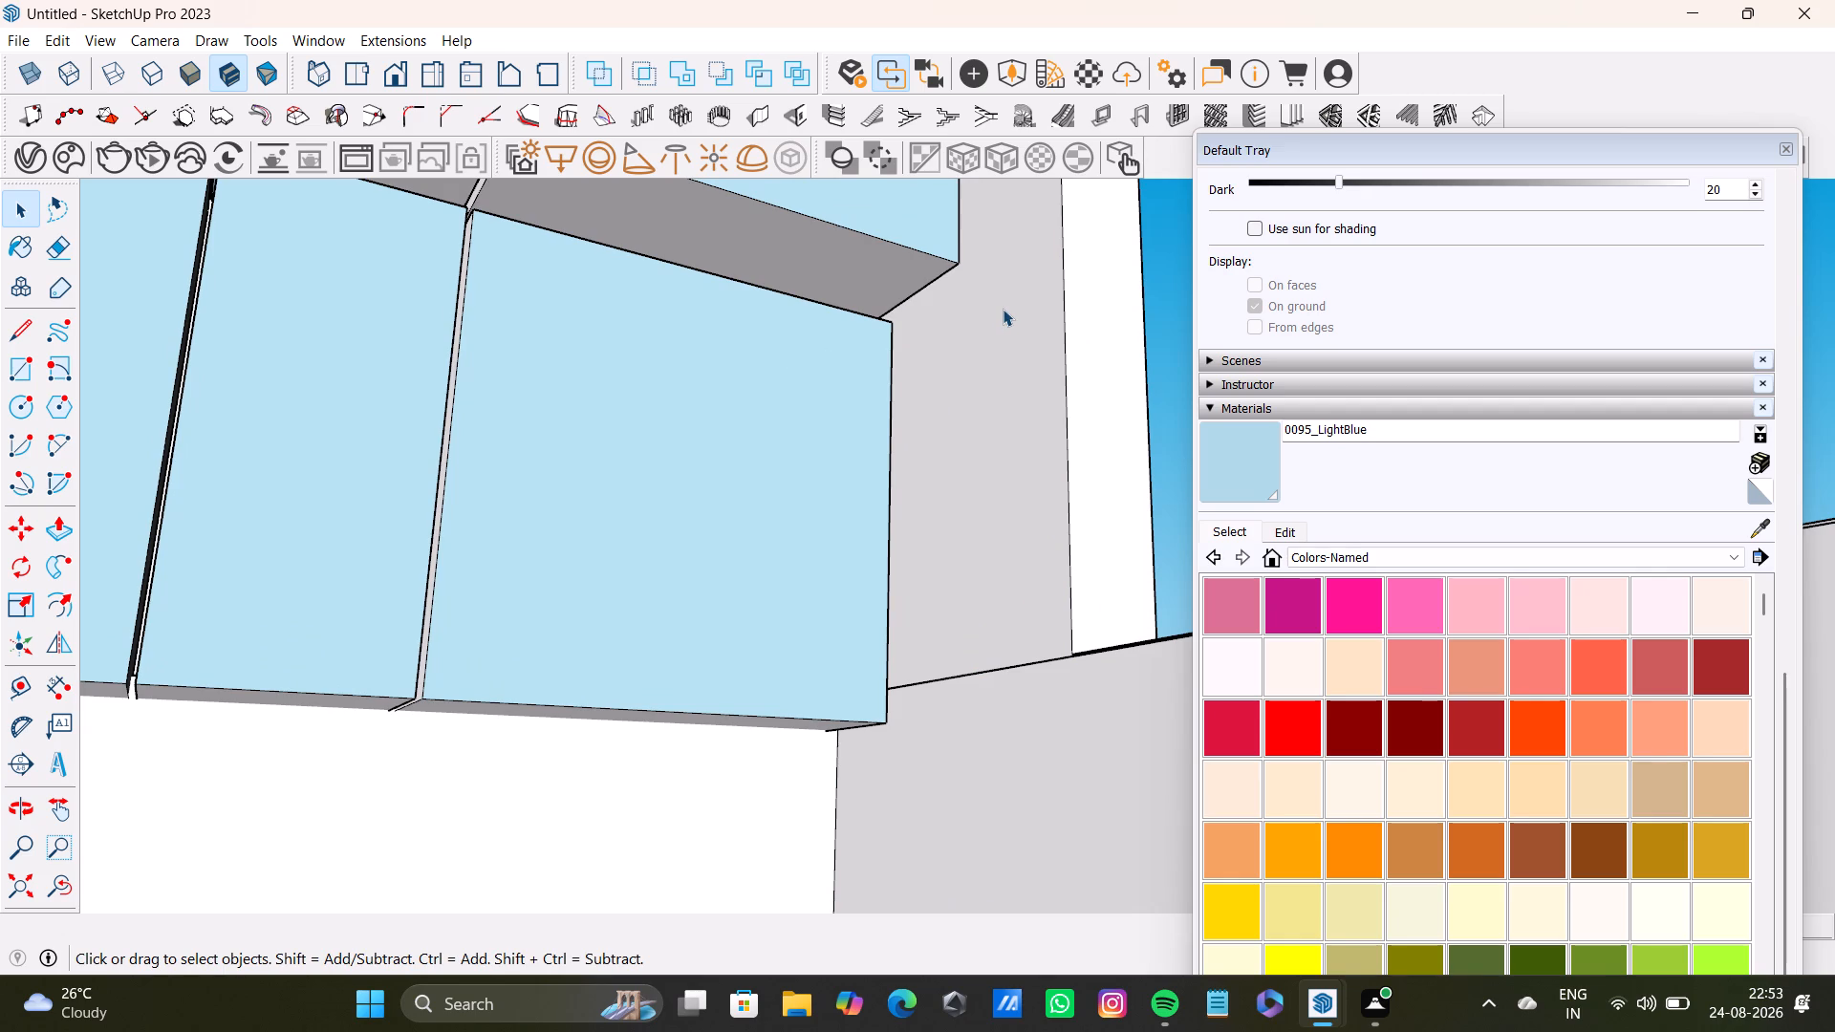
# Select the underside faces of all the cabinets in the top wall cabinet row.
pyautogui.scroll(-4, 756, 378)
pyautogui.moveTo(764, 380); pyautogui.dragTo(760, 422, button='middle')
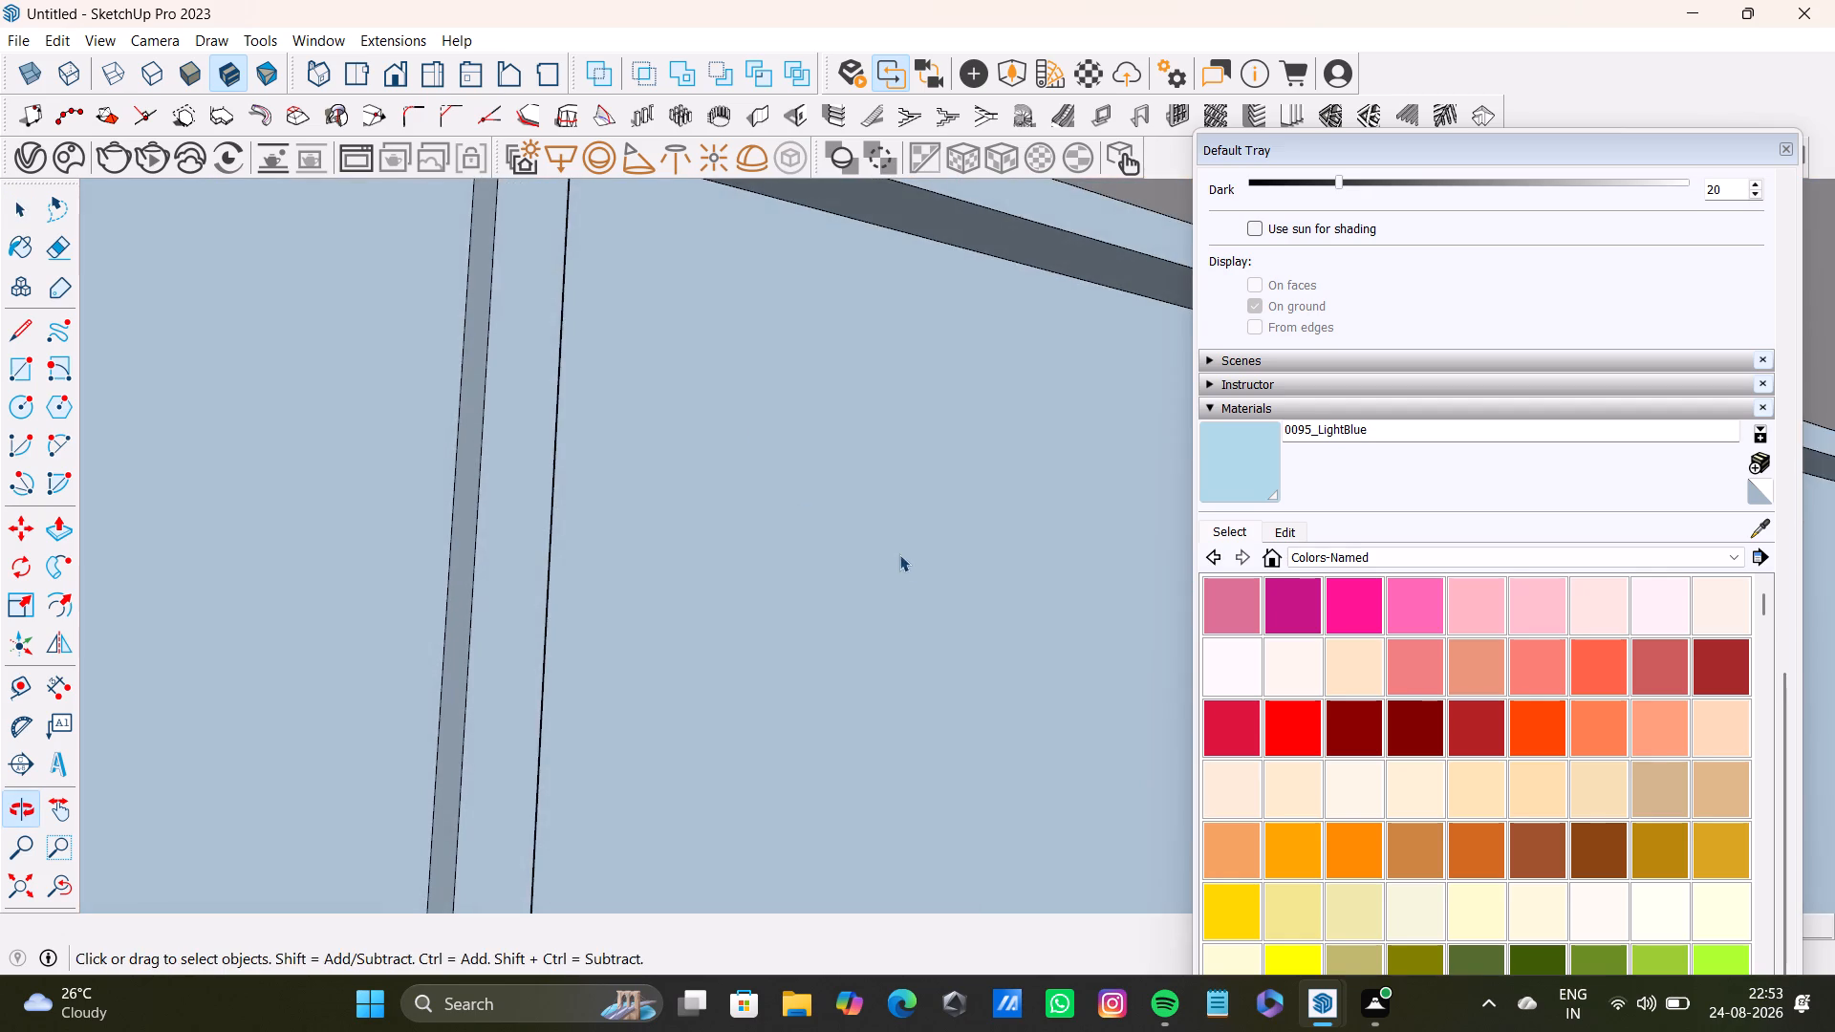
pyautogui.moveTo(843, 581); pyautogui.dragTo(534, 749, button='middle')
pyautogui.moveTo(2, 899); pyautogui.dragTo(32, 891)
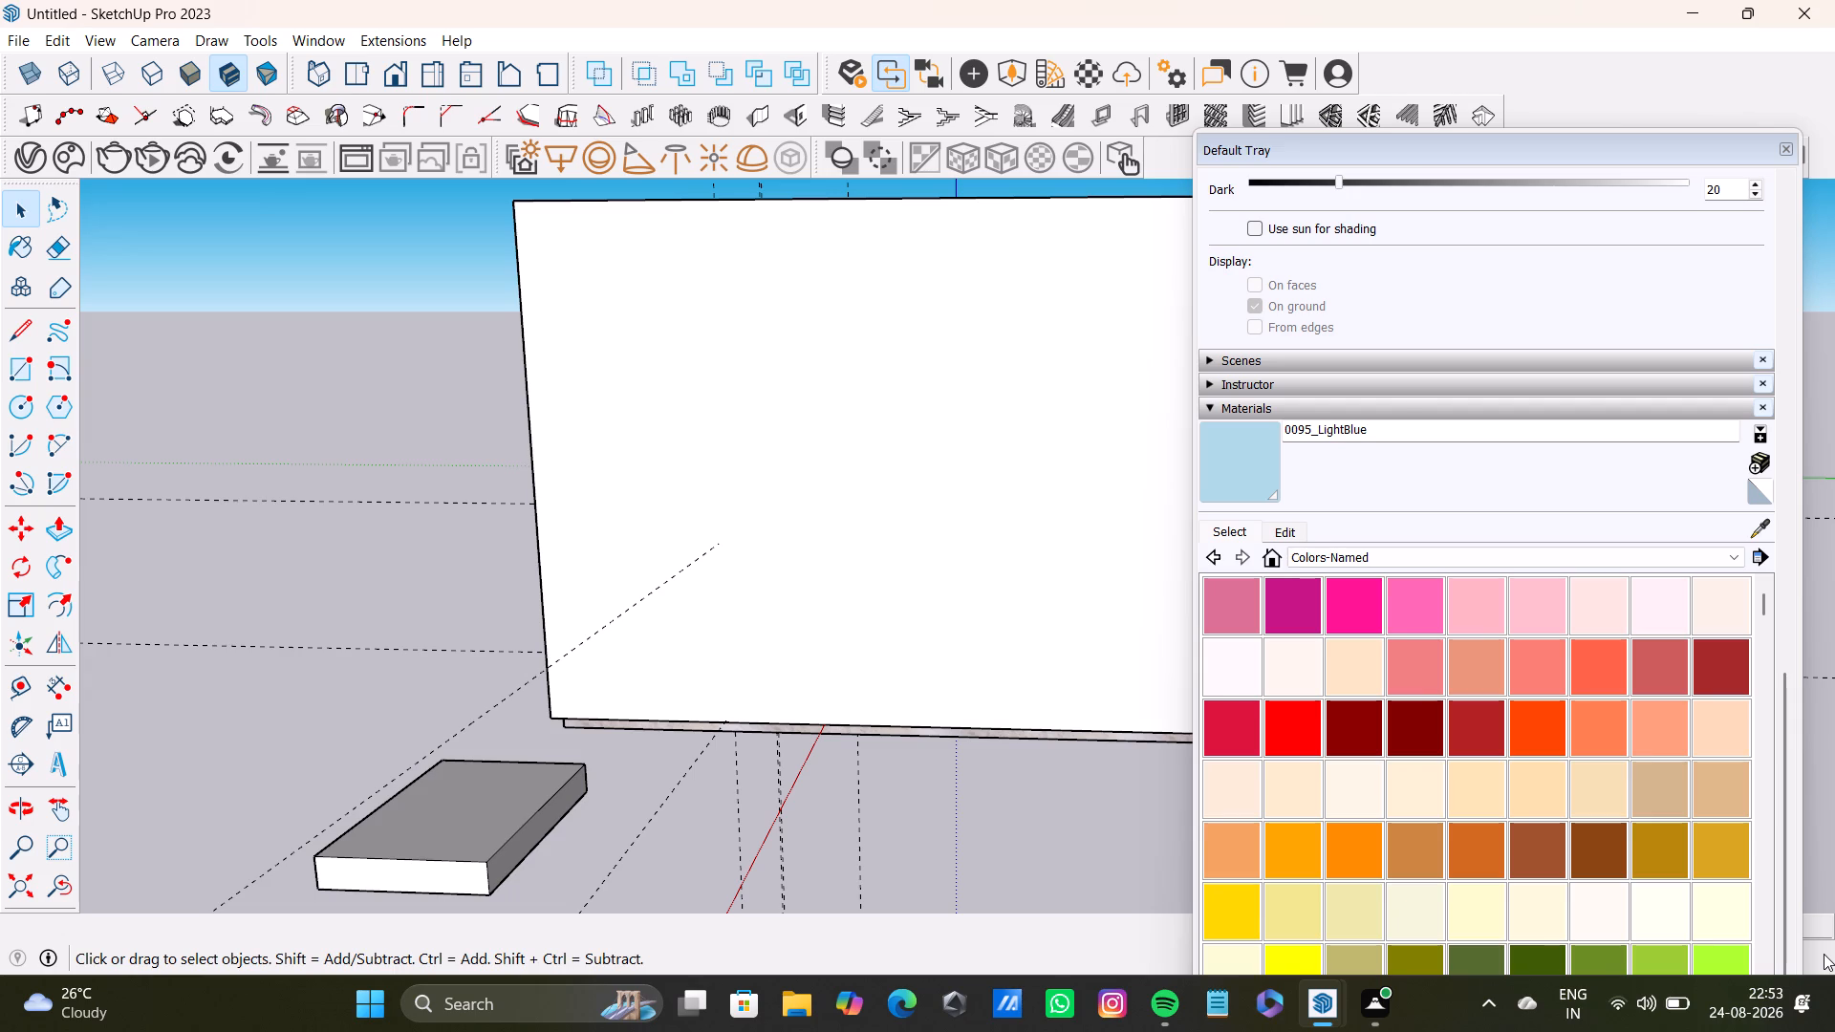
pyautogui.scroll(-2, 736, 479)
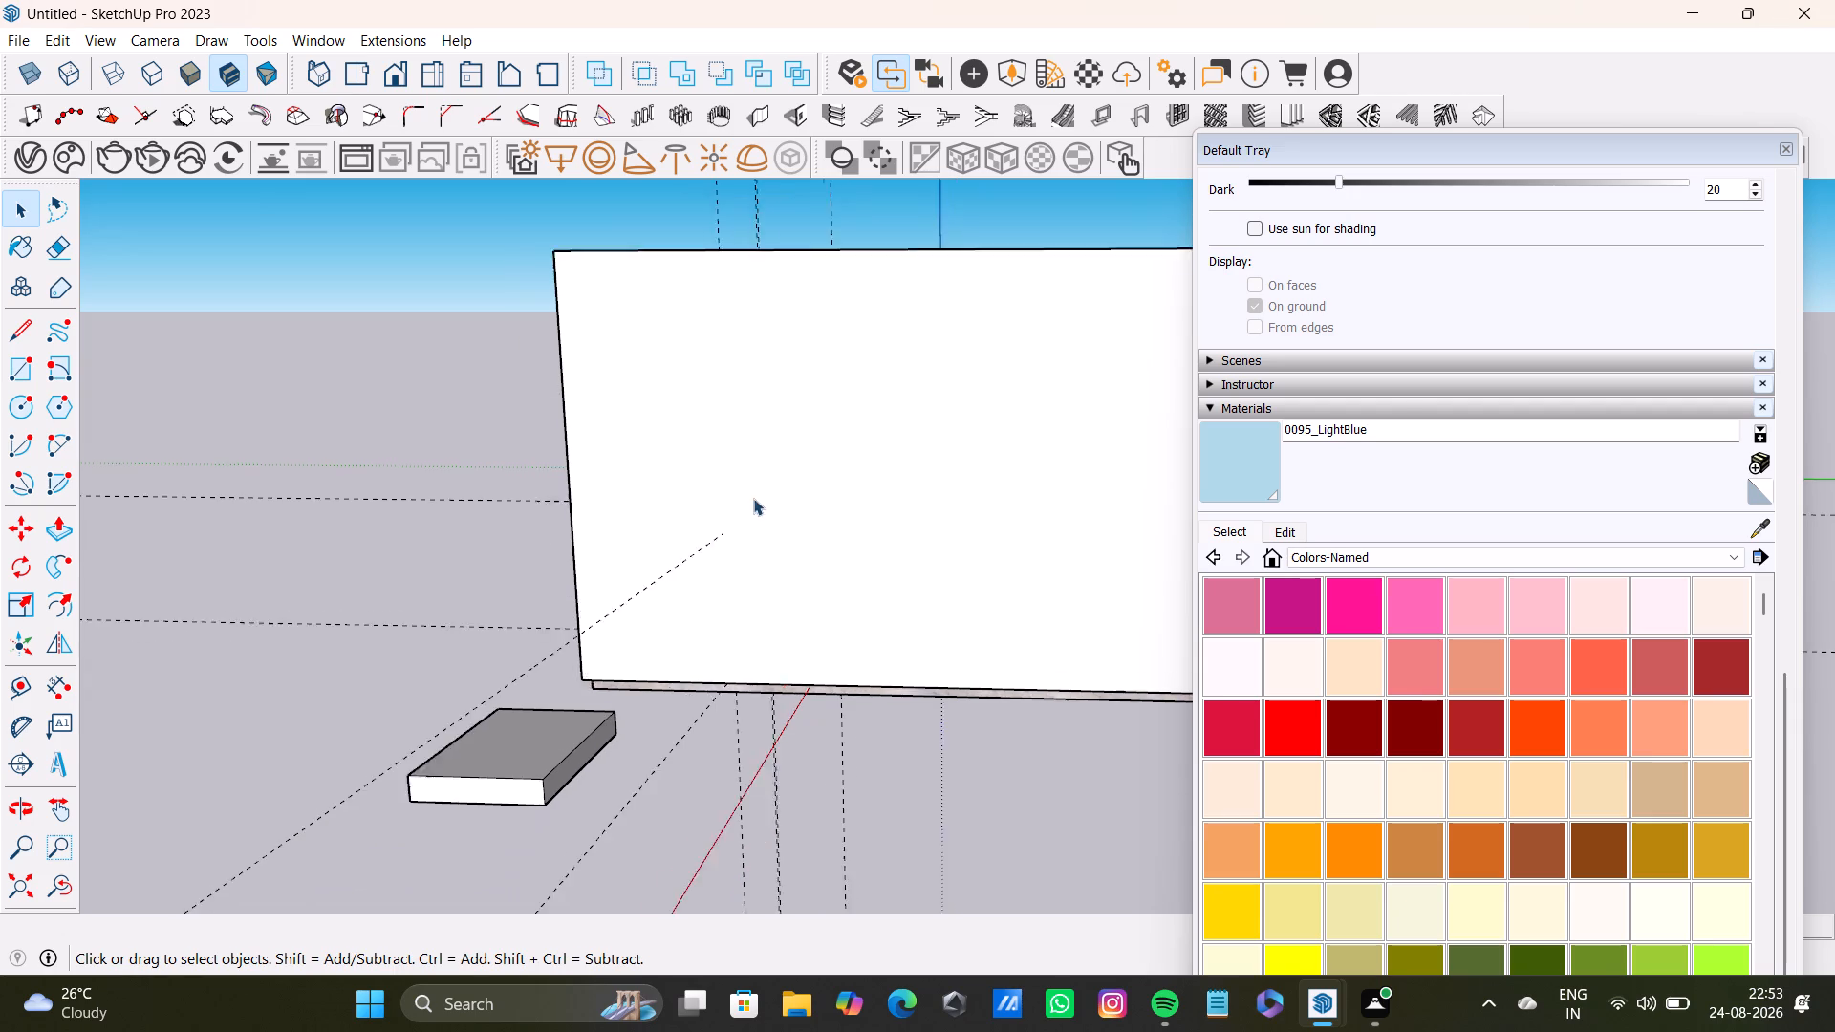
pyautogui.scroll(-5, 753, 498)
pyautogui.keyDown('shift'); pyautogui.moveTo(860, 507); pyautogui.dragTo(1202, 599, button='middle'); pyautogui.keyUp('shift')
pyautogui.moveTo(939, 549); pyautogui.dragTo(1385, 677, button='middle')
pyautogui.scroll(5, 1173, 570)
pyautogui.keyDown('shift'); pyautogui.moveTo(1103, 537); pyautogui.dragTo(1093, 802, button='middle'); pyautogui.keyUp('shift')
pyautogui.scroll(13, 937, 616)
pyautogui.moveTo(929, 591); pyautogui.dragTo(975, 316, button='middle')
pyautogui.scroll(1, 954, 403)
pyautogui.scroll(3, 936, 573)
pyautogui.keyDown('shift'); pyautogui.moveTo(929, 573); pyautogui.dragTo(931, 489, button='middle'); pyautogui.keyUp('shift')
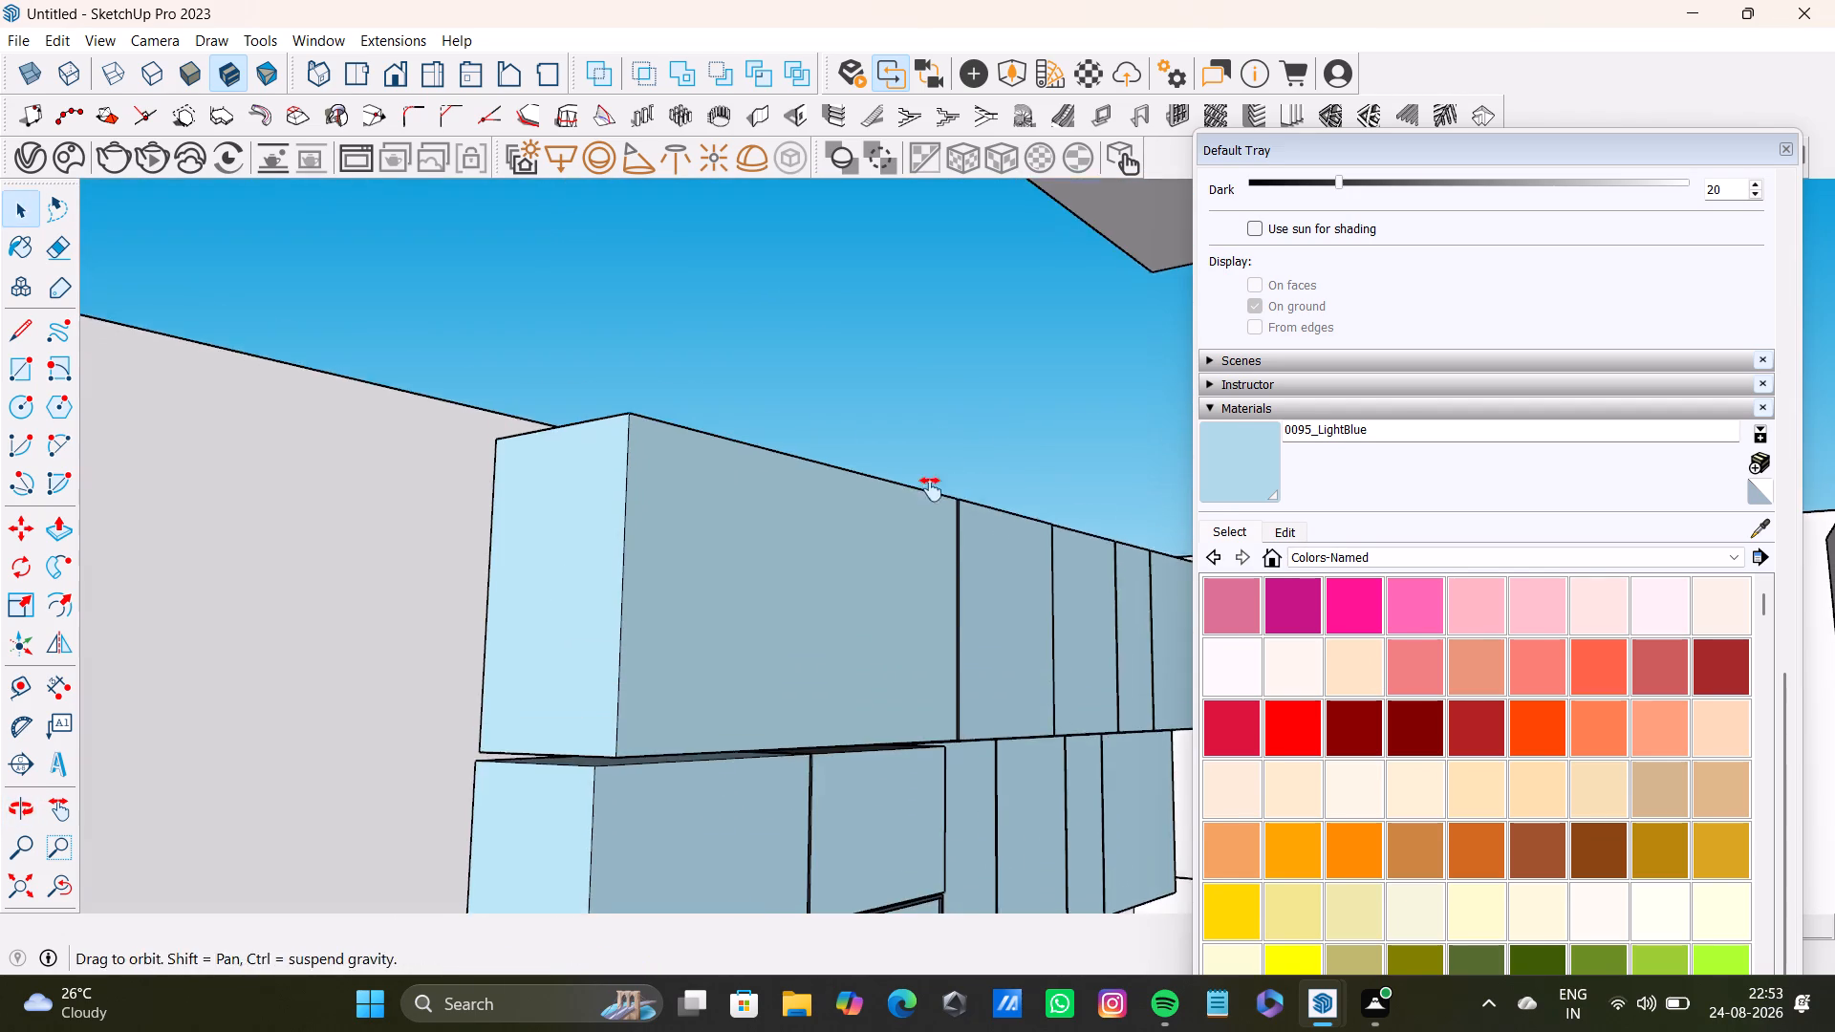
pyautogui.keyDown('shift'); pyautogui.moveTo(931, 489); pyautogui.dragTo(931, 413, button='middle'); pyautogui.keyUp('shift')
pyautogui.scroll(7, 914, 545)
pyautogui.moveTo(856, 542); pyautogui.dragTo(800, 428, button='middle')
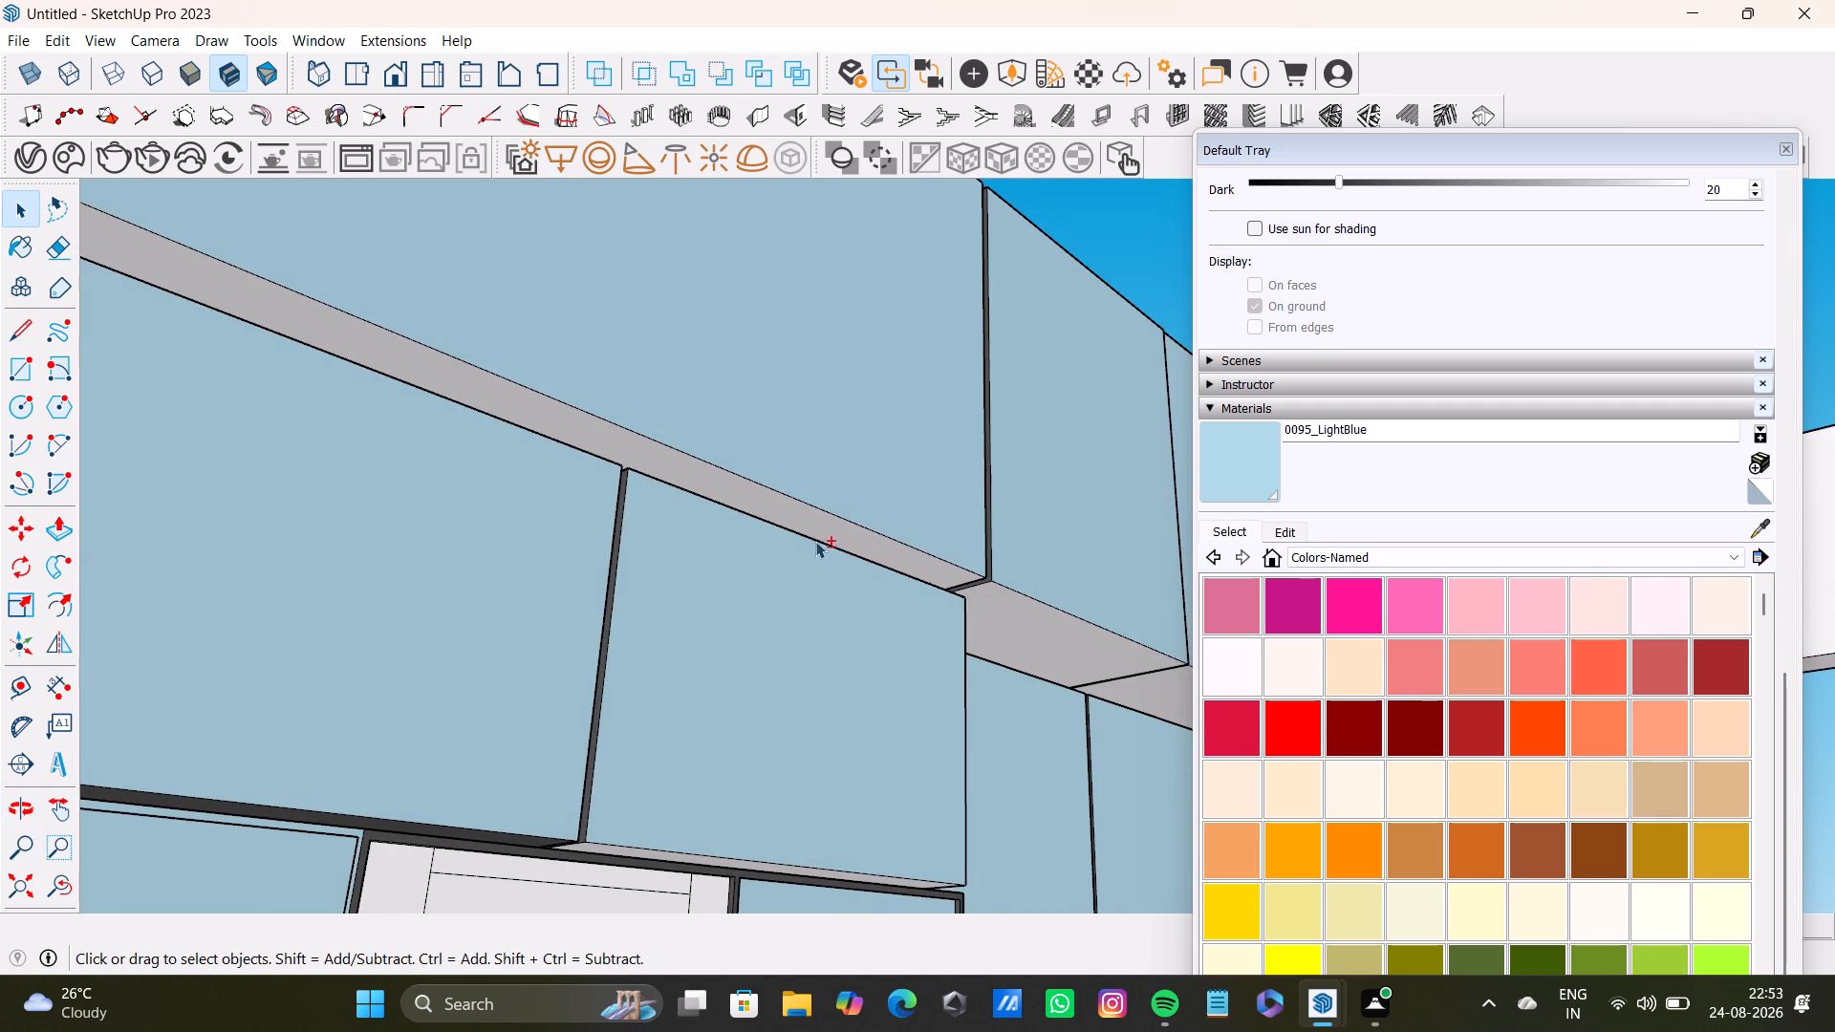
pyautogui.keyDown('shift'); pyautogui.click(831, 527); pyautogui.keyUp('shift')
pyautogui.keyDown('shift'); pyautogui.click(1010, 609); pyautogui.keyUp('shift')
pyautogui.keyDown('shift'); pyautogui.moveTo(1035, 602); pyautogui.dragTo(605, 556, button='middle'); pyautogui.keyUp('shift')
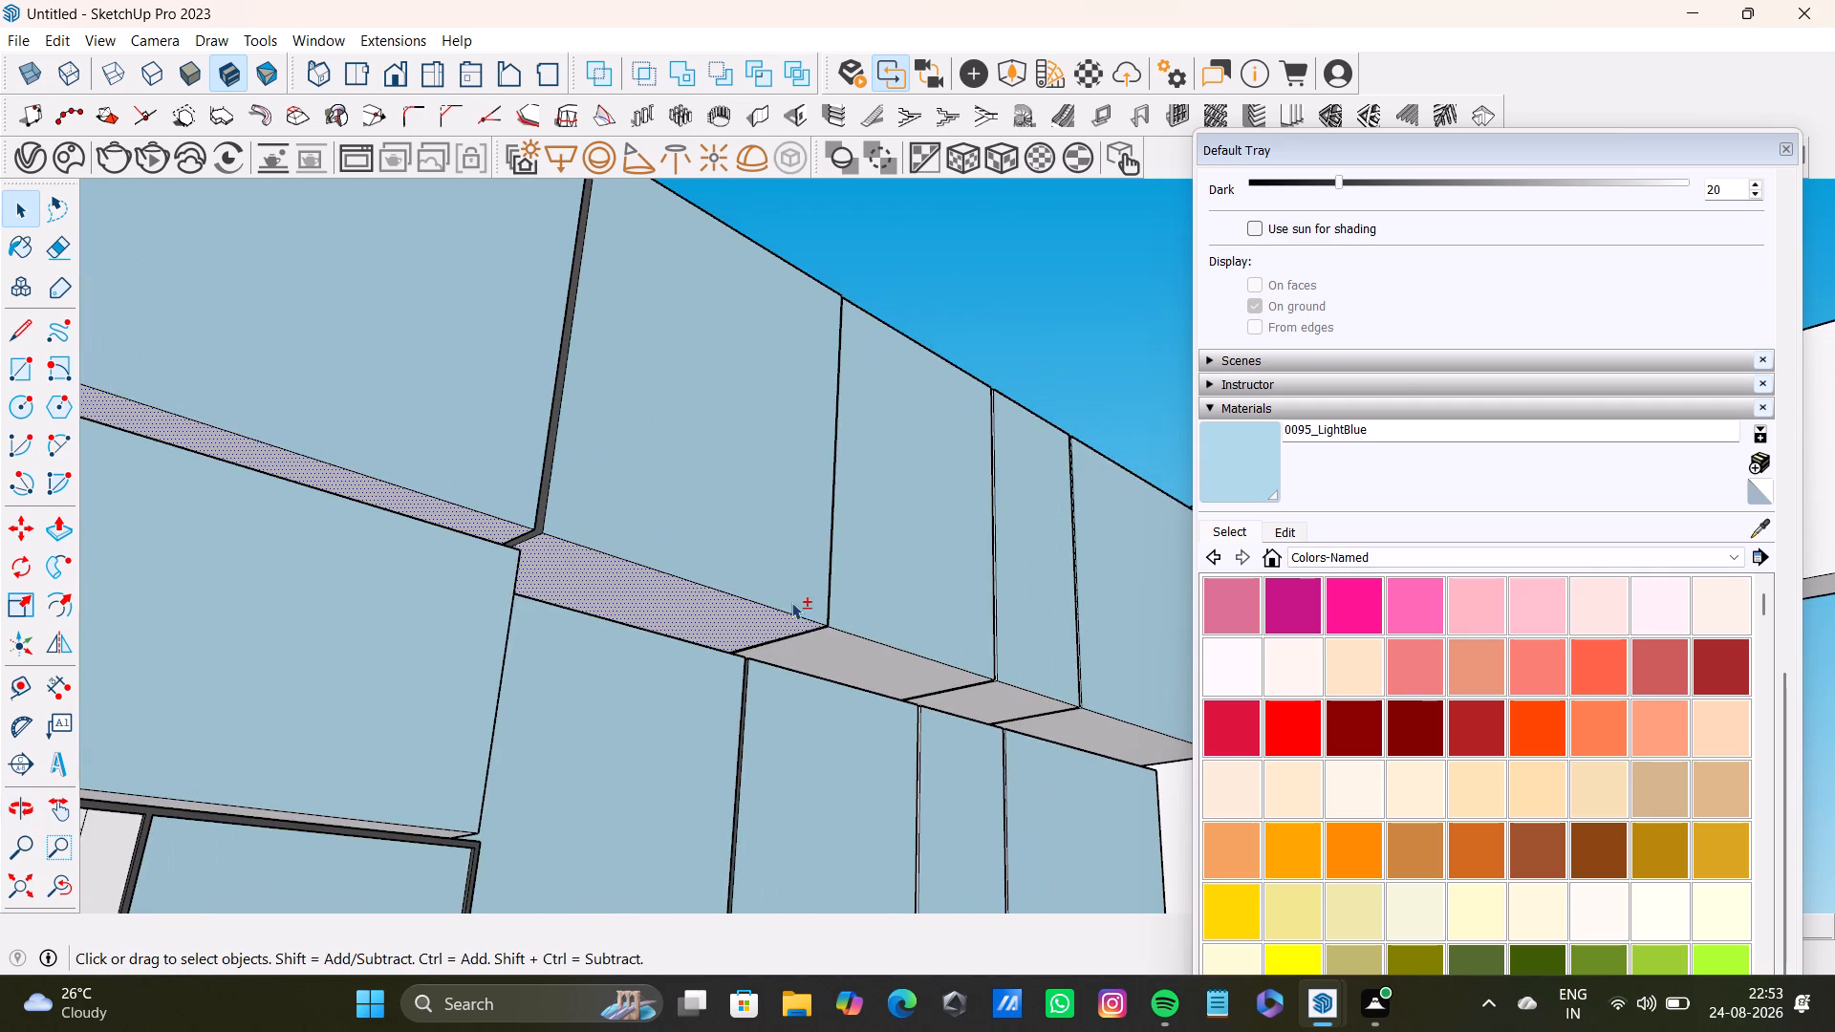
pyautogui.keyDown('shift'); pyautogui.click(844, 656); pyautogui.keyUp('shift')
pyautogui.keyDown('shift'); pyautogui.click(1009, 700); pyautogui.keyUp('shift')
pyautogui.keyDown('shift'); pyautogui.click(1062, 720); pyautogui.keyUp('shift')
# Add the underside faces of the lower wall cabinet row to the selection.
pyautogui.keyDown('shift'); pyautogui.moveTo(1112, 707); pyautogui.dragTo(1011, 563, button='middle'); pyautogui.keyUp('shift')
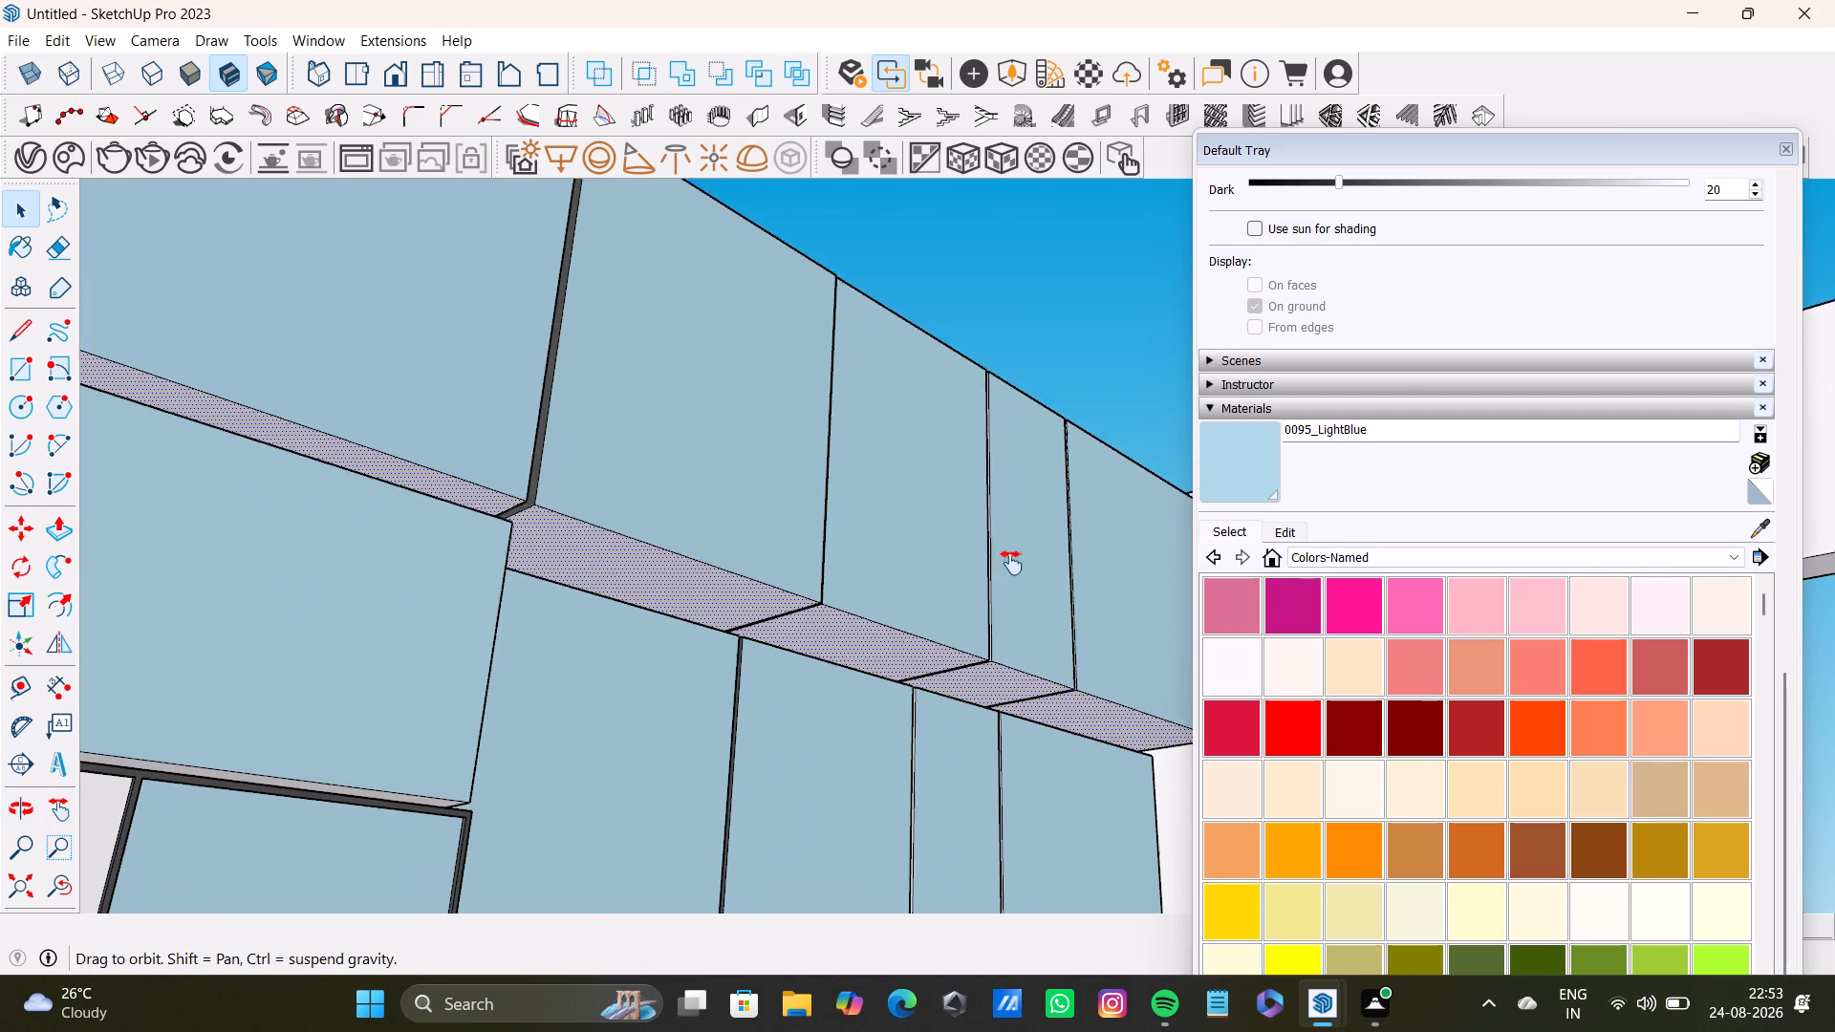
pyautogui.keyDown('shift'); pyautogui.moveTo(1011, 563); pyautogui.dragTo(986, 399, button='middle'); pyautogui.keyUp('shift')
pyautogui.keyDown('shift'); pyautogui.scroll(6, 961, 749); pyautogui.keyUp('shift')
pyautogui.keyDown('shift'); pyautogui.click(898, 735); pyautogui.keyUp('shift')
pyautogui.keyDown('shift'); pyautogui.moveTo(707, 697); pyautogui.dragTo(698, 696); pyautogui.keyUp('shift')
pyautogui.keyDown('shift'); pyautogui.click(532, 663); pyautogui.keyUp('shift')
pyautogui.keyDown('shift'); pyautogui.click(404, 601); pyautogui.keyUp('shift')
pyautogui.keyDown('shift'); pyautogui.scroll(-6, 405, 600); pyautogui.keyUp('shift')
pyautogui.keyDown('shift'); pyautogui.moveTo(405, 600); pyautogui.dragTo(856, 618, button='middle'); pyautogui.keyUp('shift')
pyautogui.keyDown('shift'); pyautogui.click(396, 472); pyautogui.keyUp('shift')
# Add the base cabinet run with the unpainted side panel, below the wall cabinets, to the selection.
pyautogui.keyDown('shift'); pyautogui.scroll(-4, 409, 464); pyautogui.keyUp('shift')
pyautogui.keyDown('shift'); pyautogui.moveTo(401, 495); pyautogui.dragTo(771, 578, button='middle'); pyautogui.keyUp('shift')
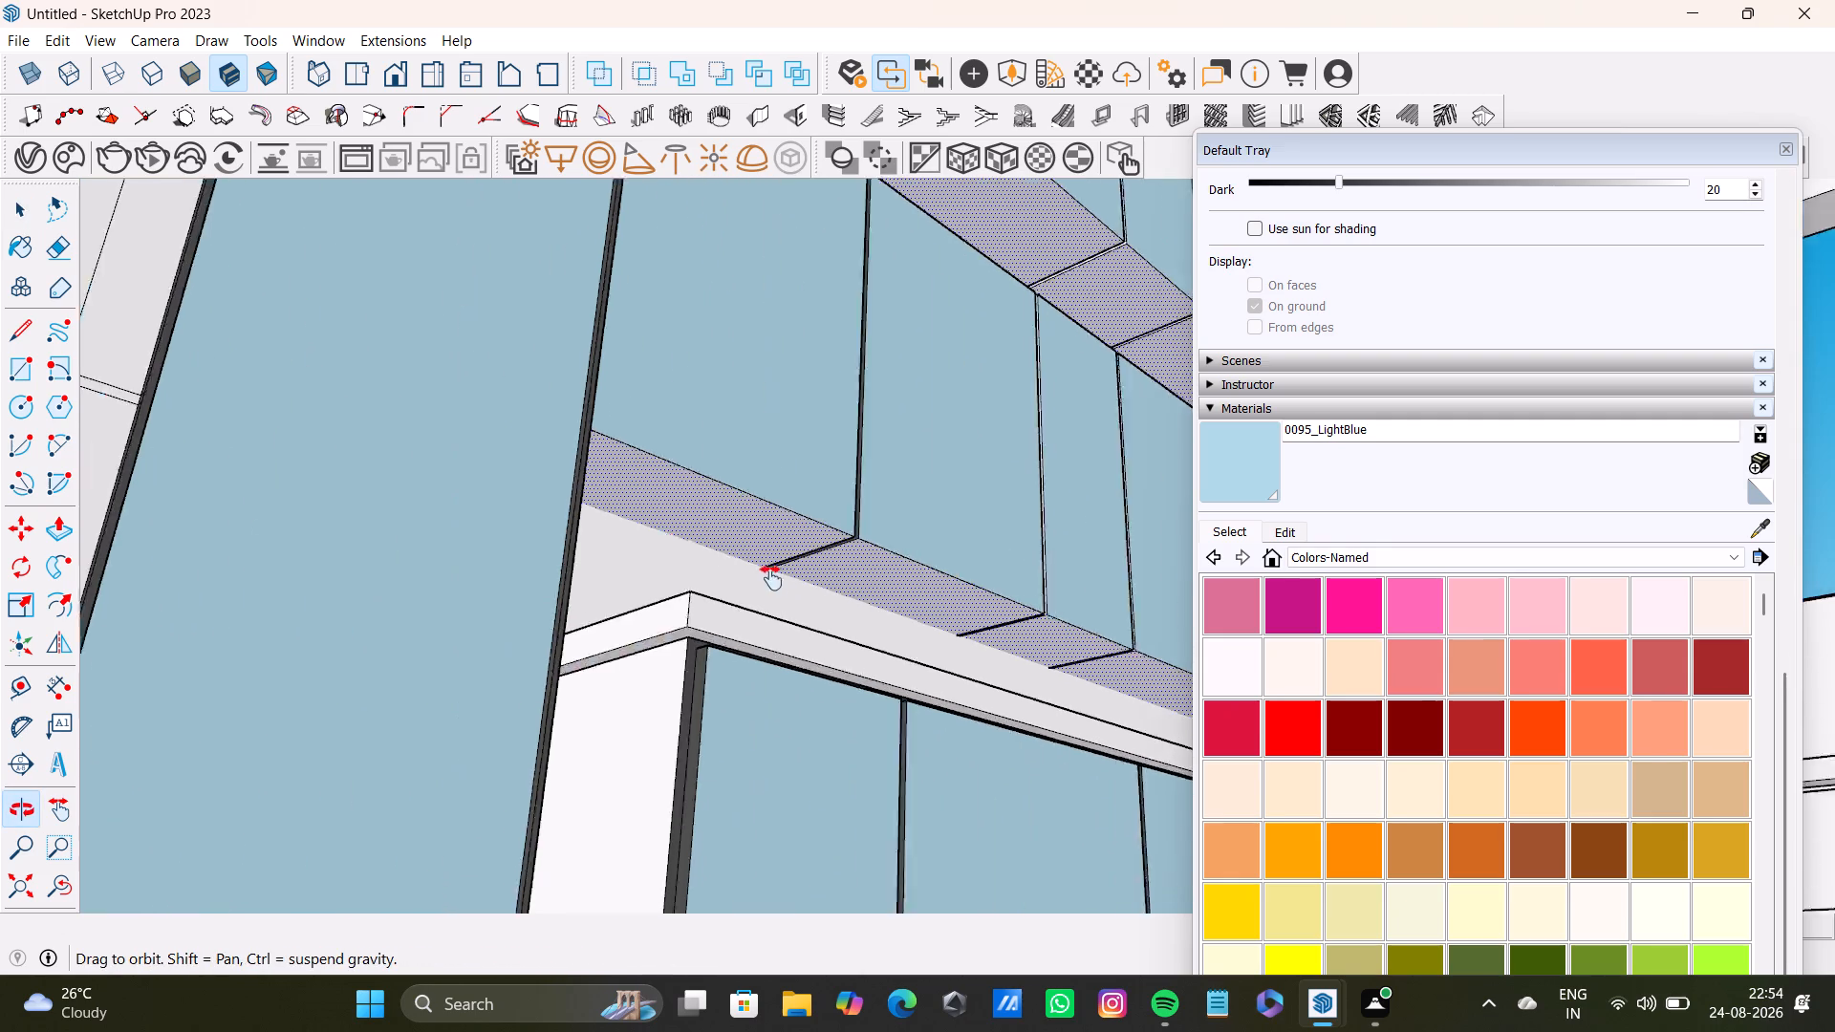
pyautogui.keyDown('shift'); pyautogui.moveTo(771, 578); pyautogui.dragTo(777, 598, button='middle'); pyautogui.keyUp('shift')
pyautogui.keyDown('shift'); pyautogui.click(732, 783); pyautogui.keyUp('shift')
pyautogui.keyDown('shift'); pyautogui.click(754, 792); pyautogui.keyUp('shift')
pyautogui.keyDown('shift'); pyautogui.click(776, 804); pyautogui.keyUp('shift')
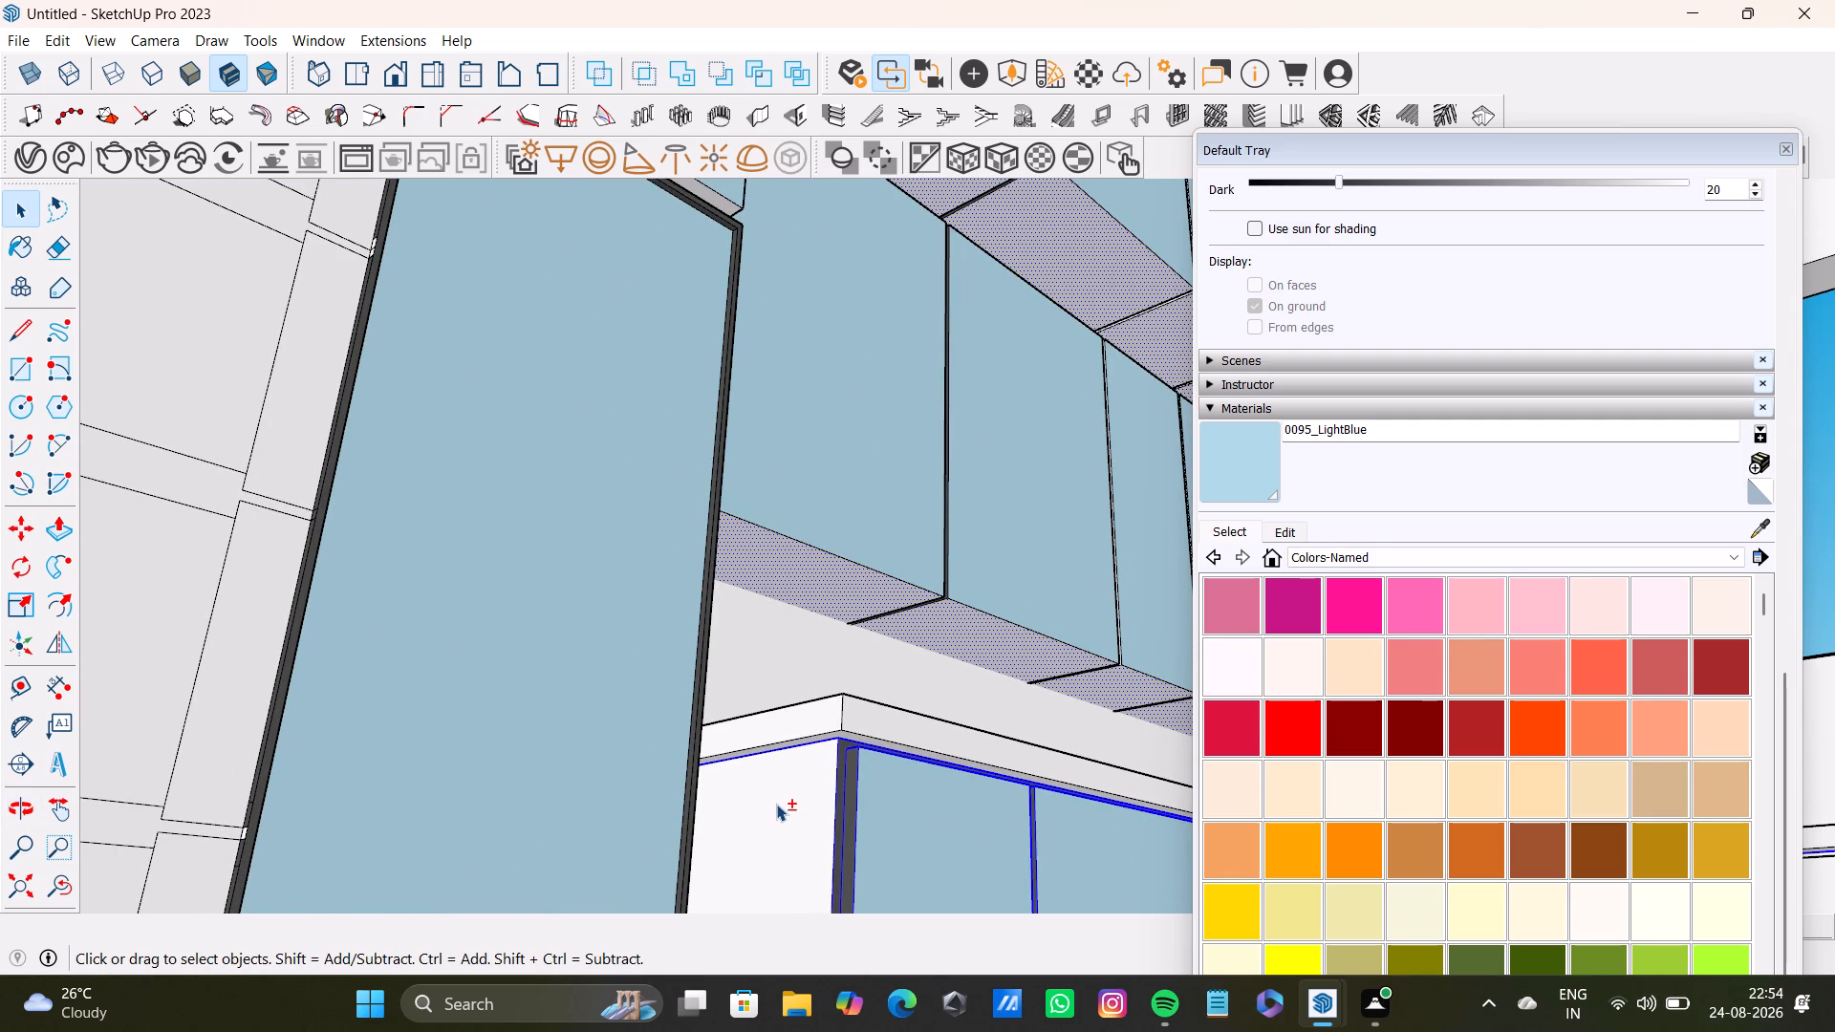
# Add the underside faces of the two cabinets above the tall unit and the edge face of their door joint to the selection.
pyautogui.keyDown('shift'); pyautogui.scroll(-4, 749, 685); pyautogui.keyUp('shift')
pyautogui.keyDown('shift'); pyautogui.moveTo(751, 667); pyautogui.dragTo(855, 918, button='middle'); pyautogui.keyUp('shift')
pyautogui.keyDown('shift'); pyautogui.scroll(3, 712, 552); pyautogui.keyUp('shift')
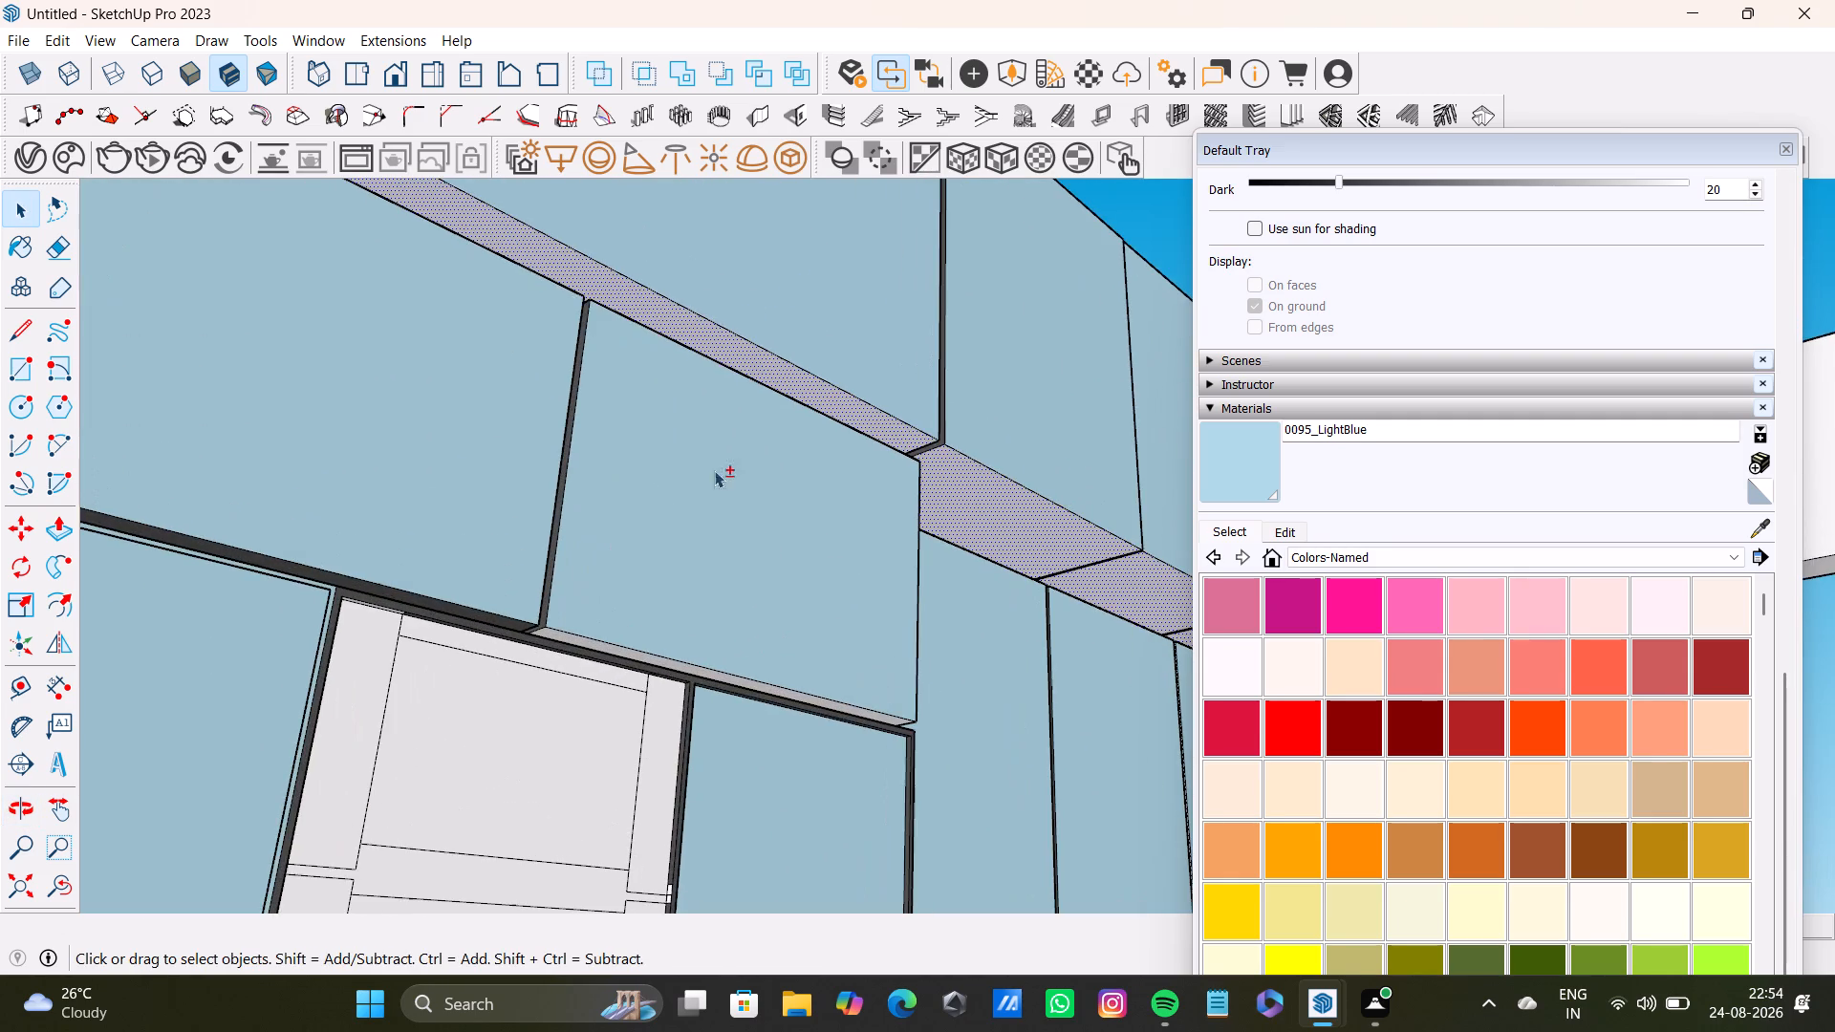
pyautogui.keyDown('shift'); pyautogui.scroll(13, 570, 638); pyautogui.keyUp('shift')
pyautogui.keyDown('shift'); pyautogui.click(489, 626); pyautogui.keyUp('shift')
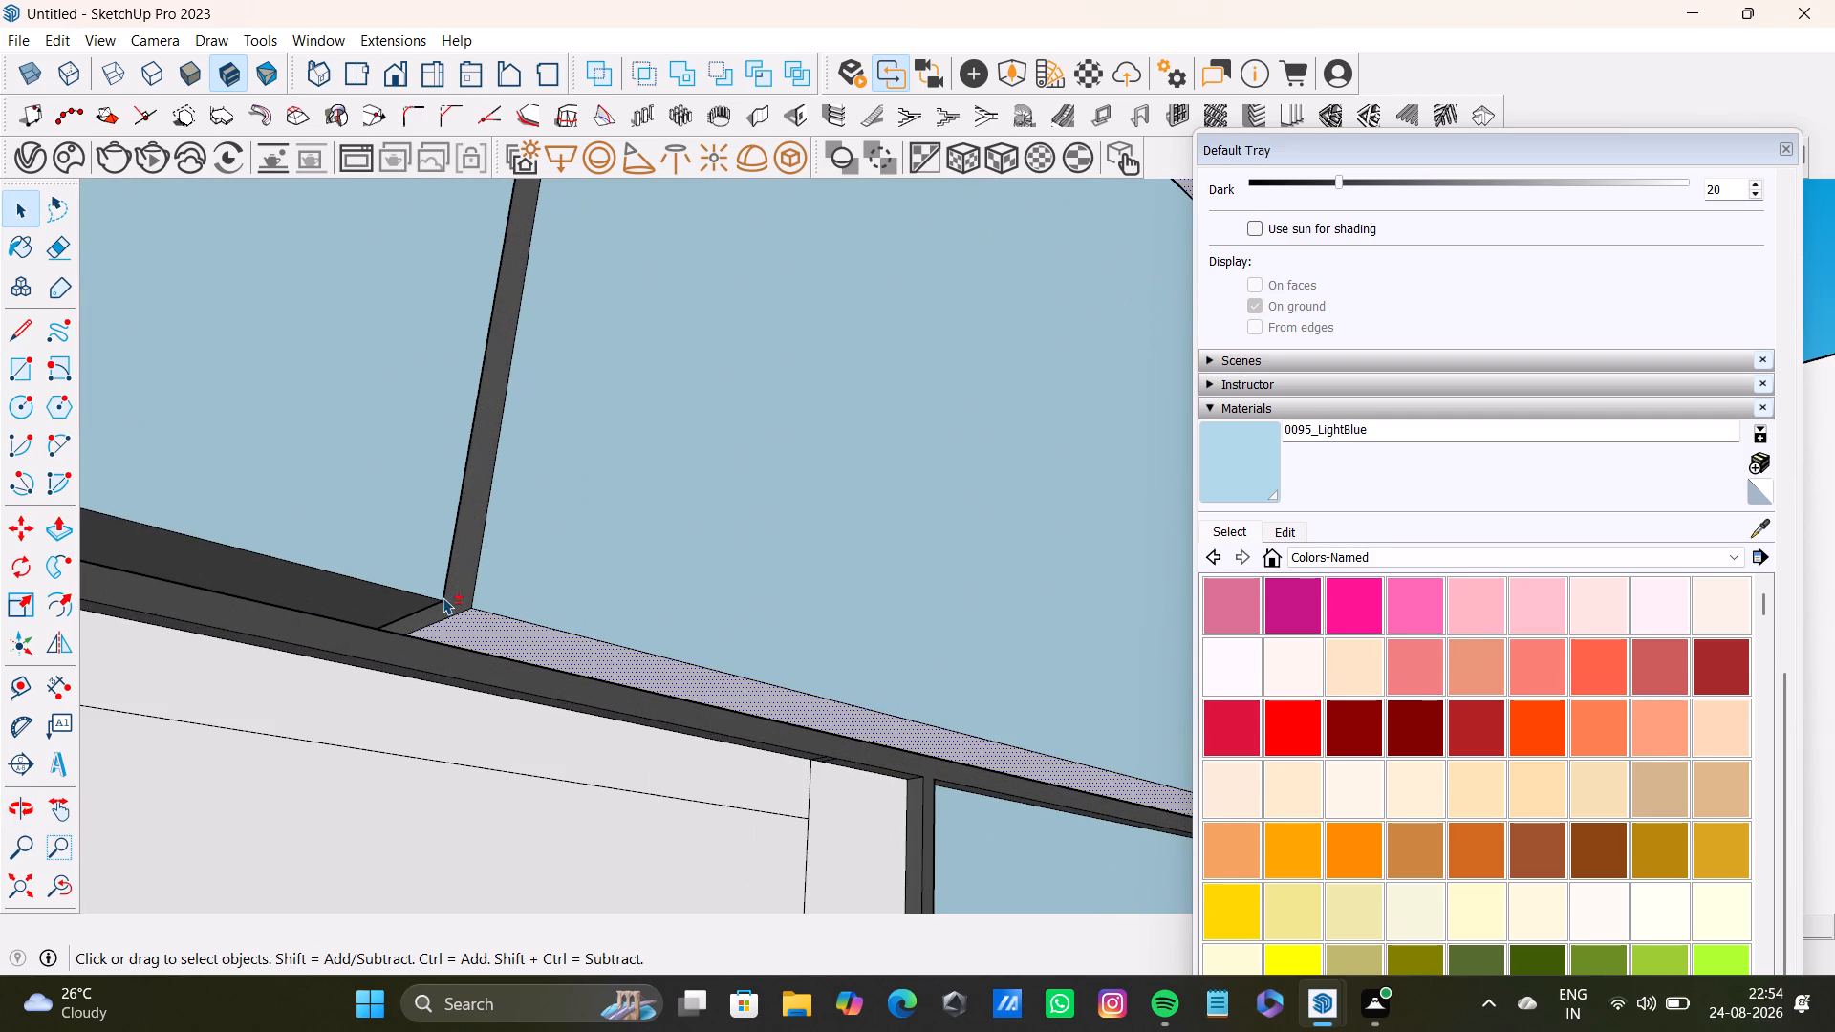
pyautogui.keyDown('shift'); pyautogui.click(464, 586); pyautogui.keyUp('shift')
pyautogui.keyDown('shift'); pyautogui.click(409, 602); pyautogui.keyUp('shift')
# Paint all the selected cabinet faces with the 0095_LightBlue material.
pyautogui.keyDown('shift'); pyautogui.scroll(-4, 441, 591); pyautogui.keyUp('shift')
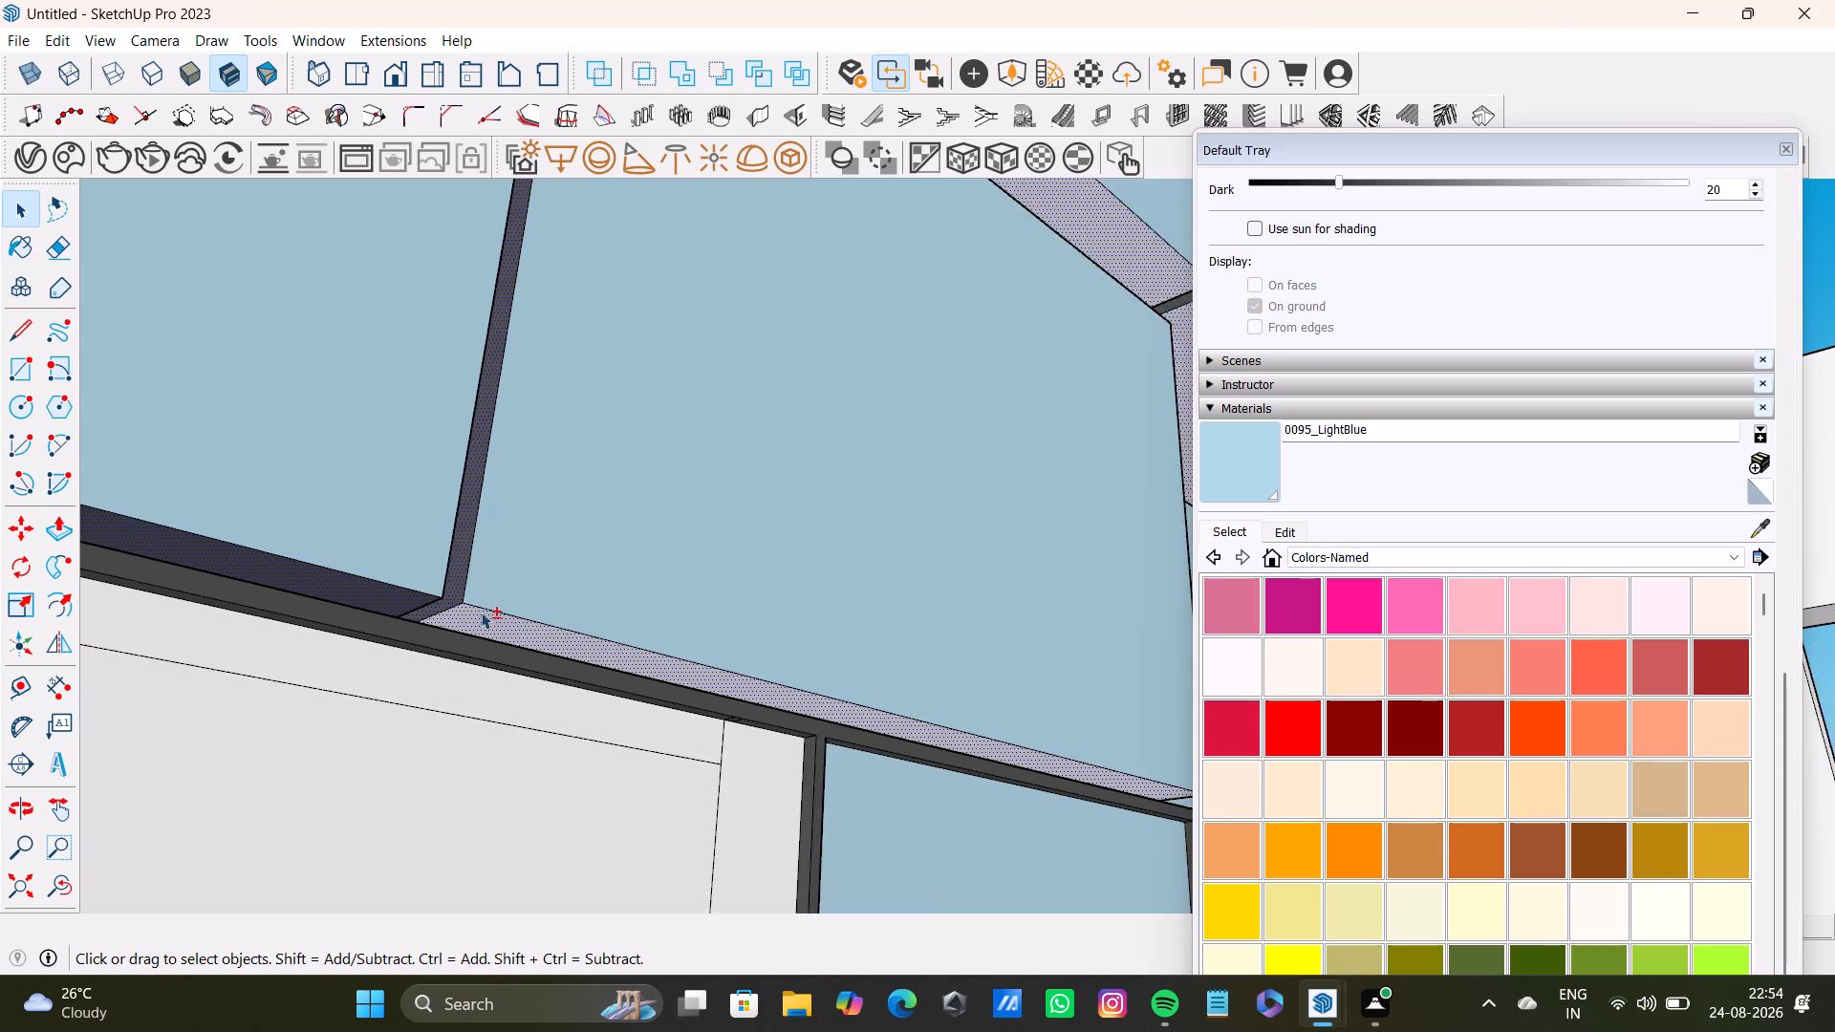
pyautogui.keyDown('shift'); pyautogui.scroll(-16, 481, 612); pyautogui.keyUp('shift')
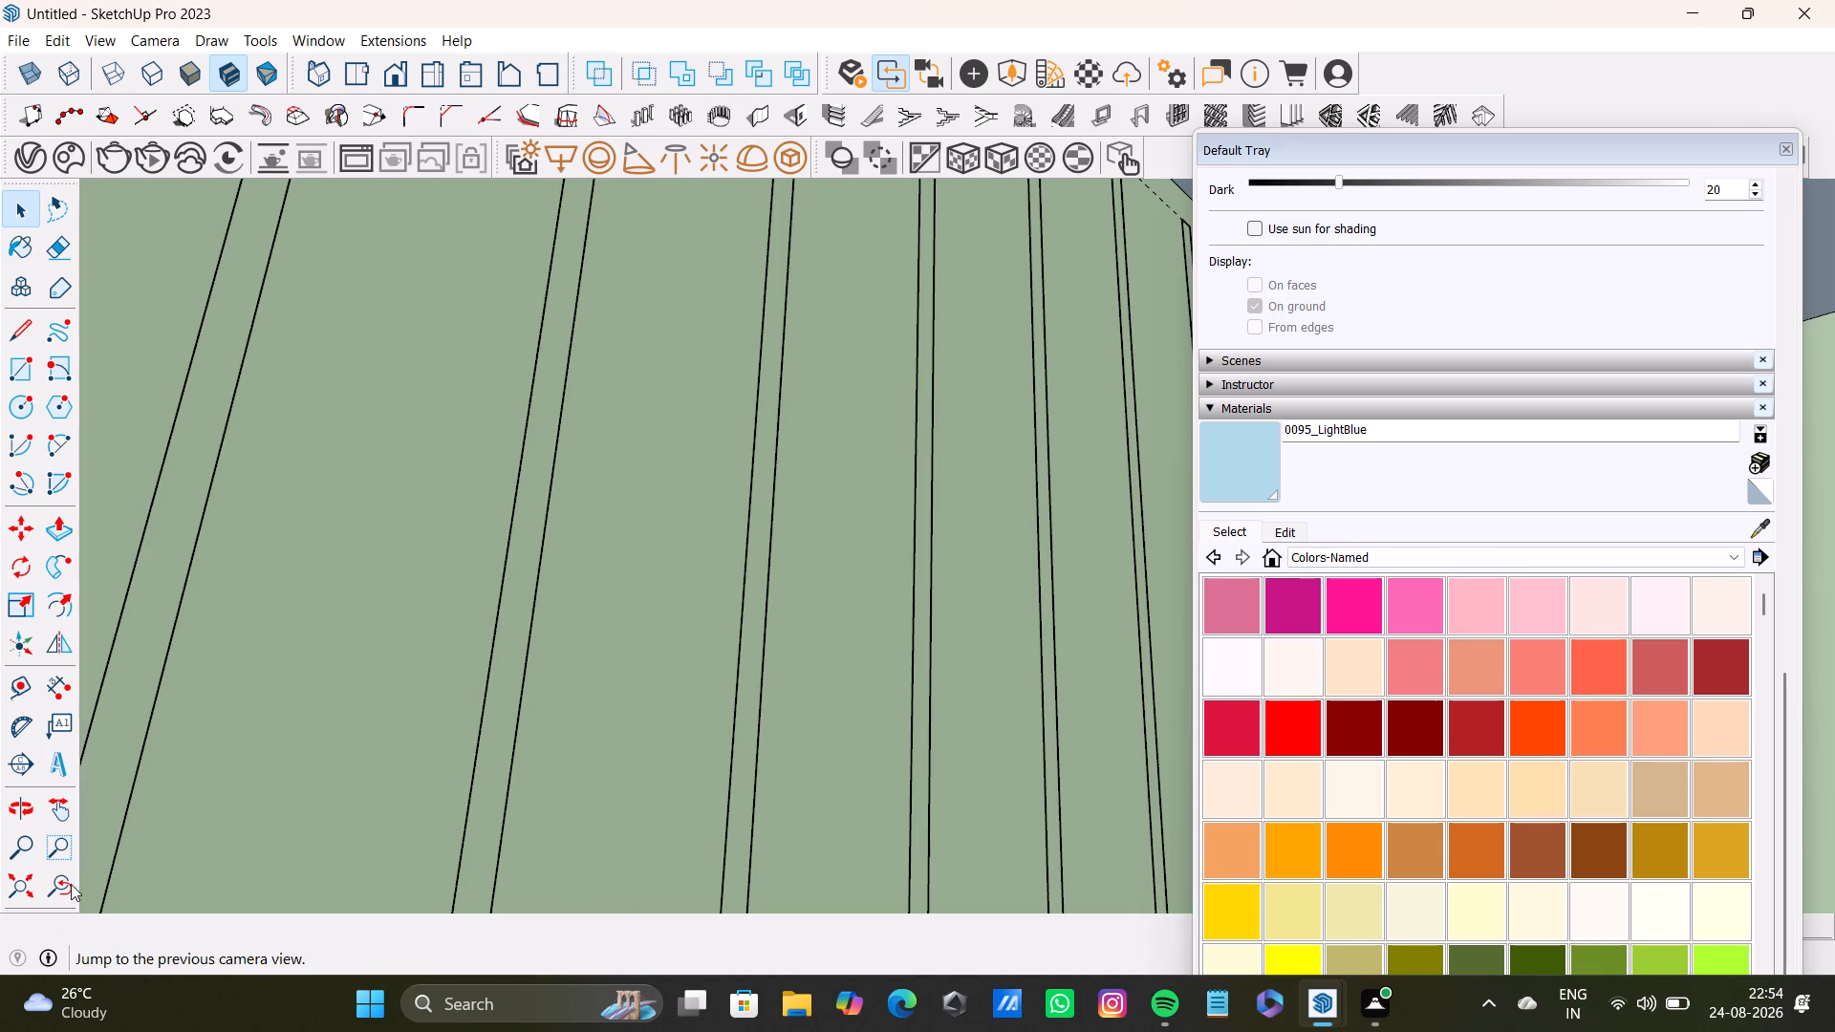
pyautogui.keyDown('shift'); pyautogui.click(21, 882); pyautogui.keyUp('shift')
pyautogui.keyDown('shift'); pyautogui.moveTo(762, 517); pyautogui.dragTo(814, 704, button='middle'); pyautogui.keyUp('shift')
pyautogui.keyDown('shift'); pyautogui.scroll(10, 826, 711); pyautogui.keyUp('shift')
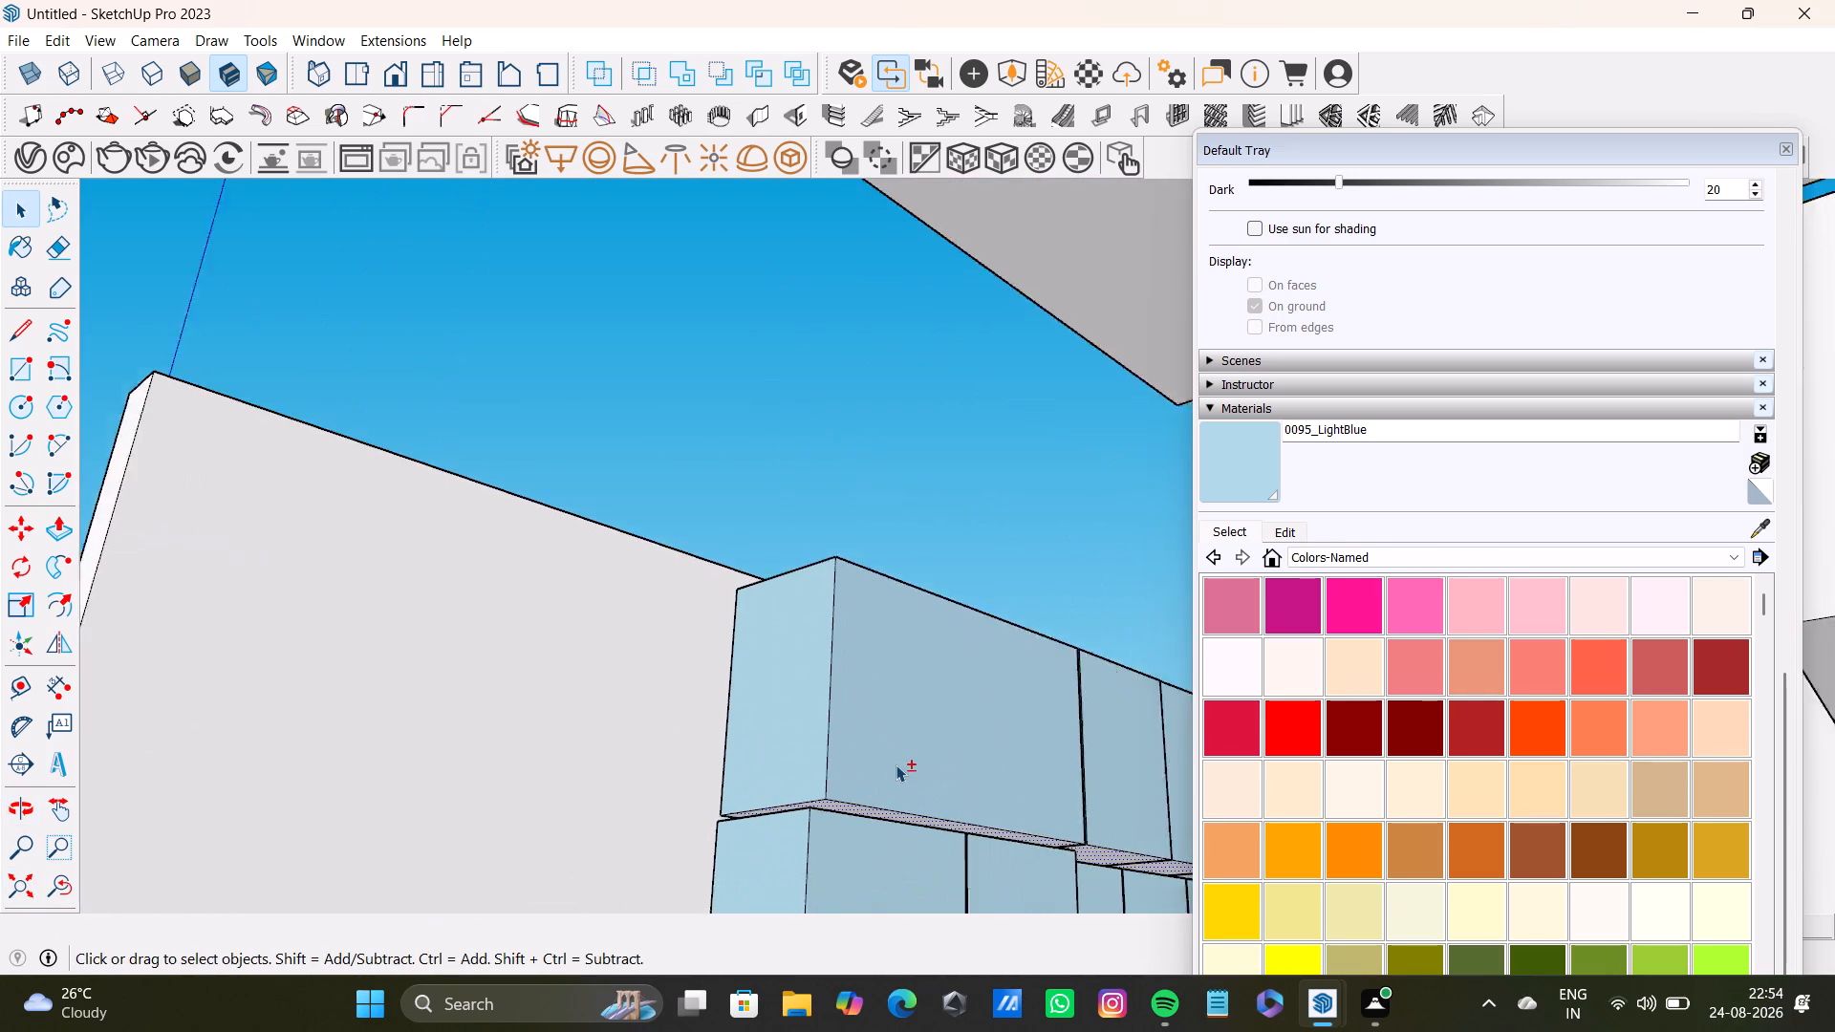
pyautogui.keyDown('shift'); pyautogui.scroll(2, 896, 764); pyautogui.keyUp('shift')
pyautogui.keyDown('shift'); pyautogui.moveTo(896, 764); pyautogui.dragTo(703, 562, button='middle'); pyautogui.keyUp('shift')
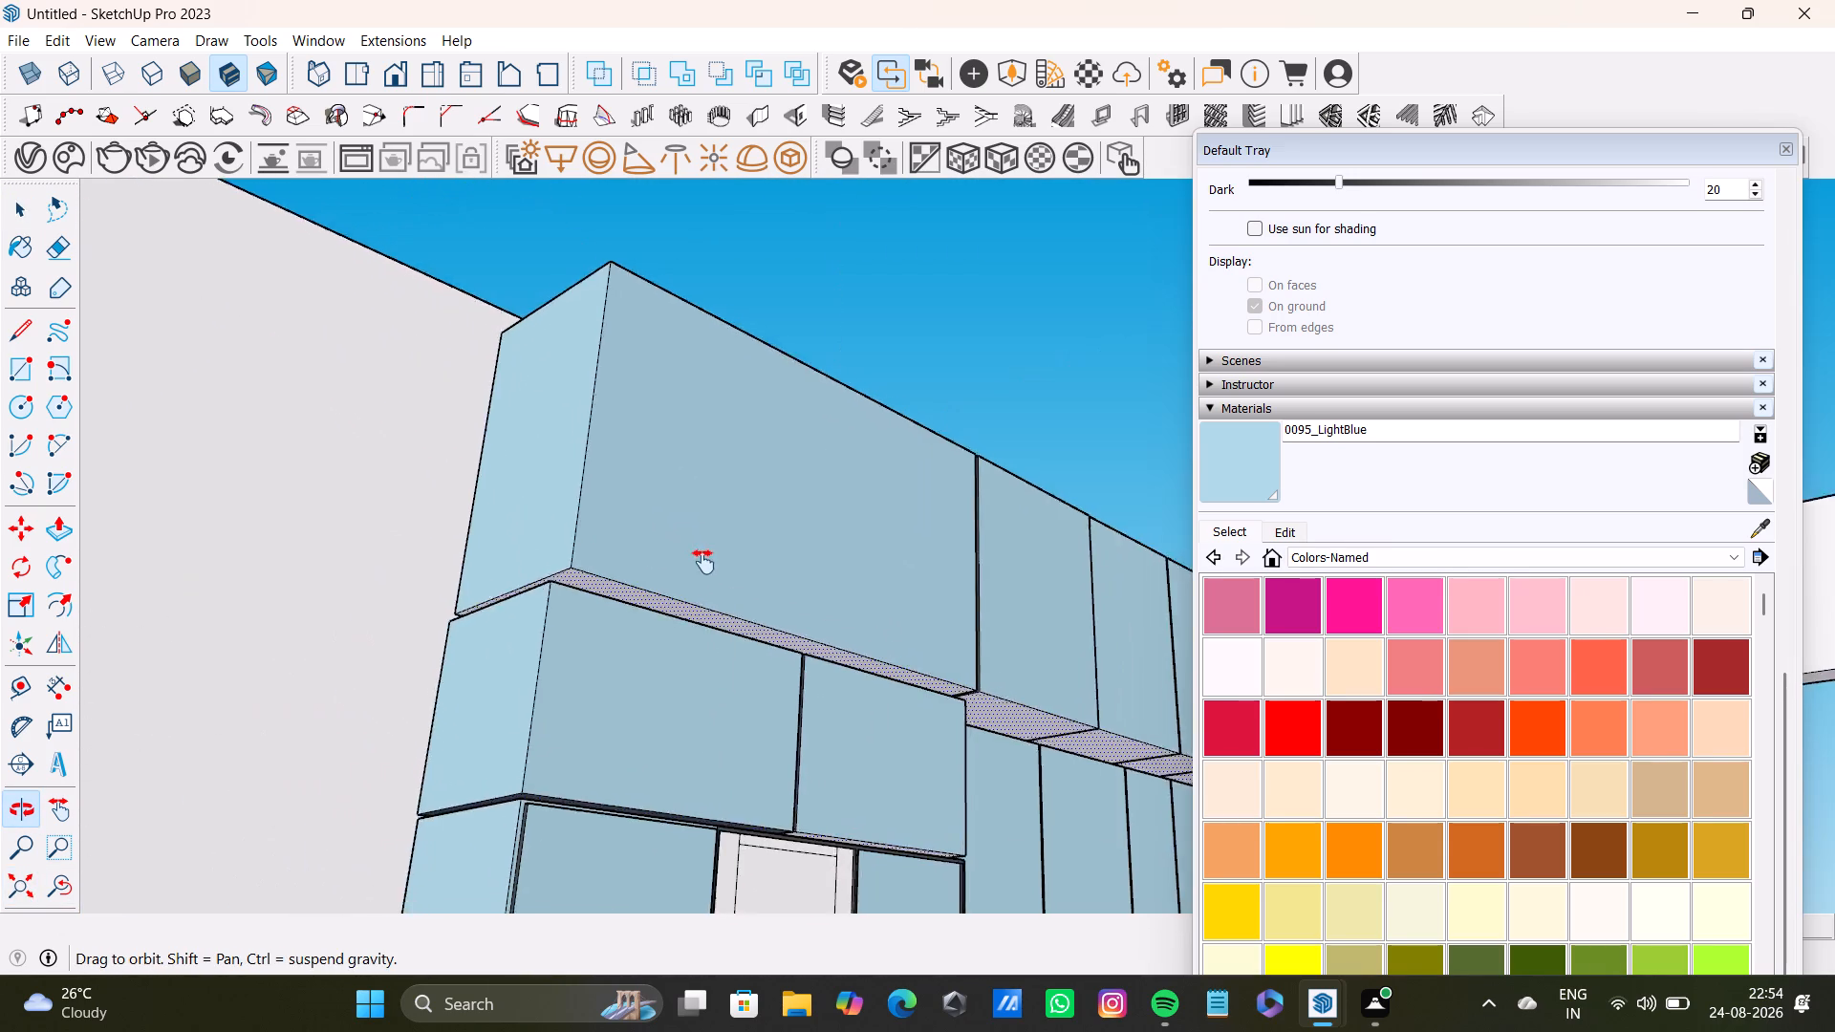
pyautogui.keyDown('shift'); pyautogui.moveTo(703, 562); pyautogui.dragTo(708, 588, button='middle'); pyautogui.keyUp('shift')
pyautogui.moveTo(881, 715); pyautogui.dragTo(902, 564, button='middle')
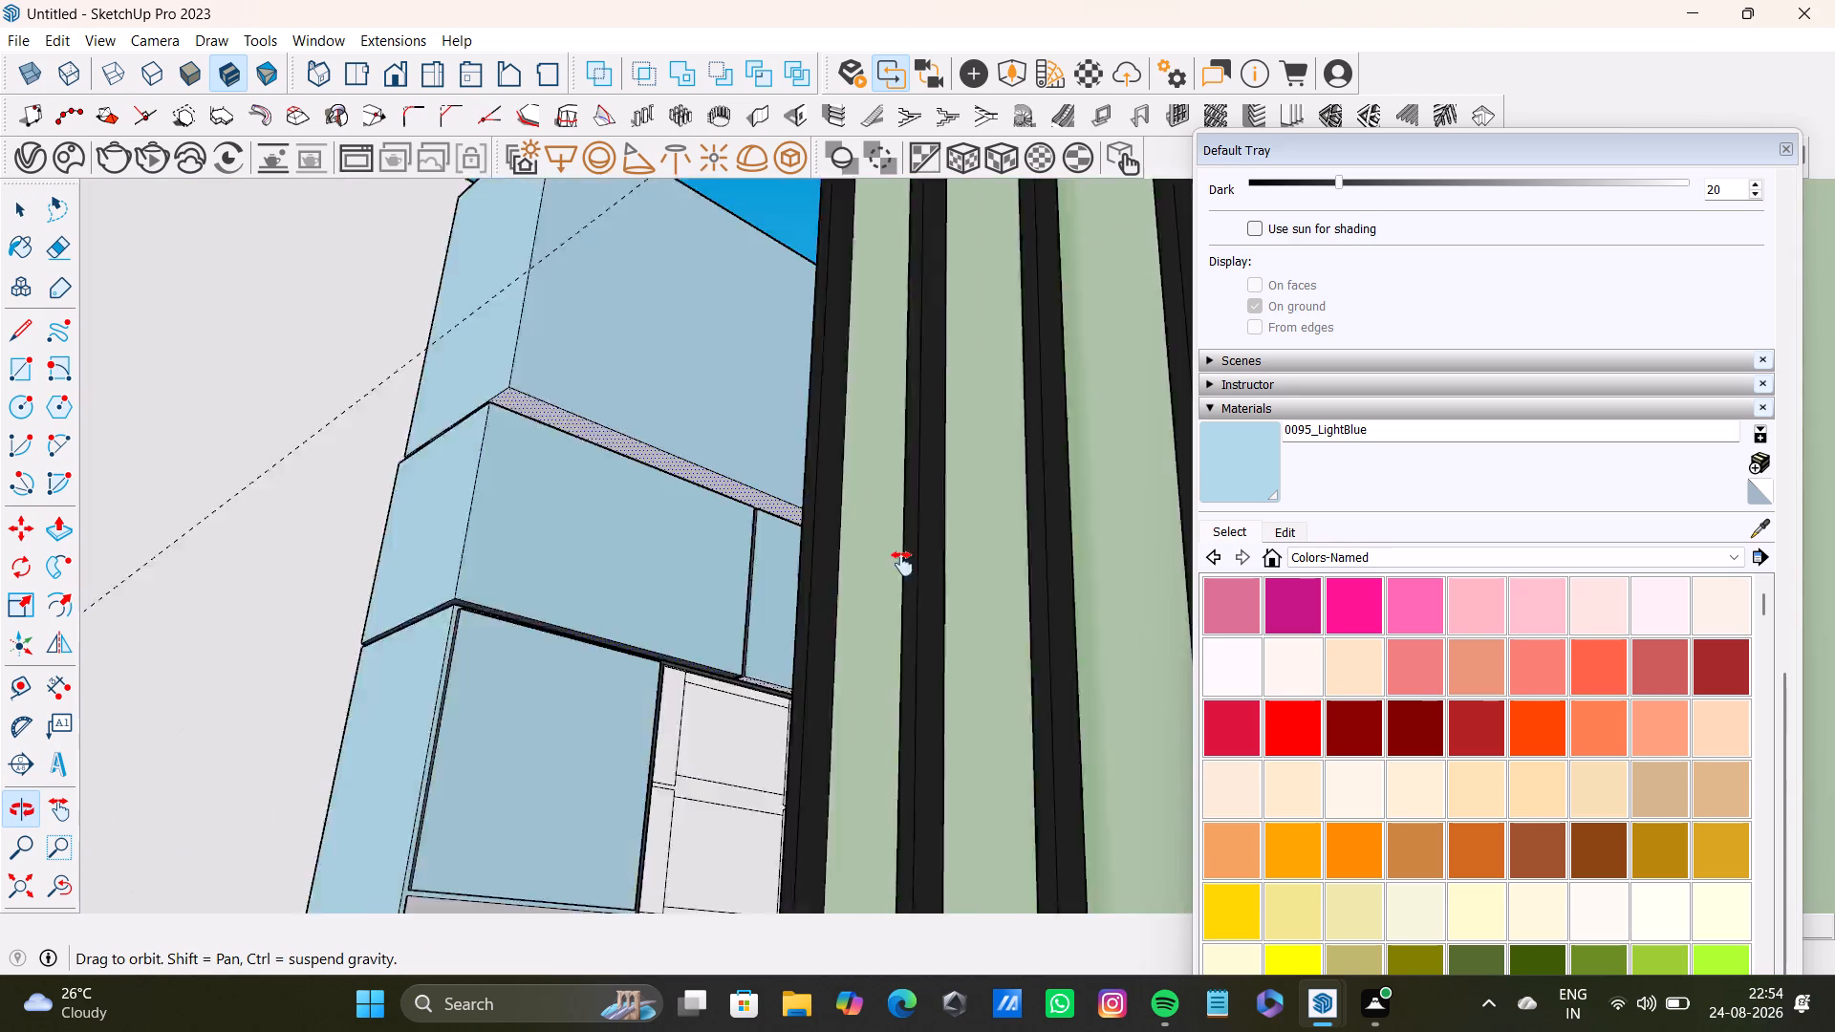
pyautogui.moveTo(902, 564); pyautogui.dragTo(912, 586, button='middle')
pyautogui.click(1219, 478)
pyautogui.click(1043, 650)
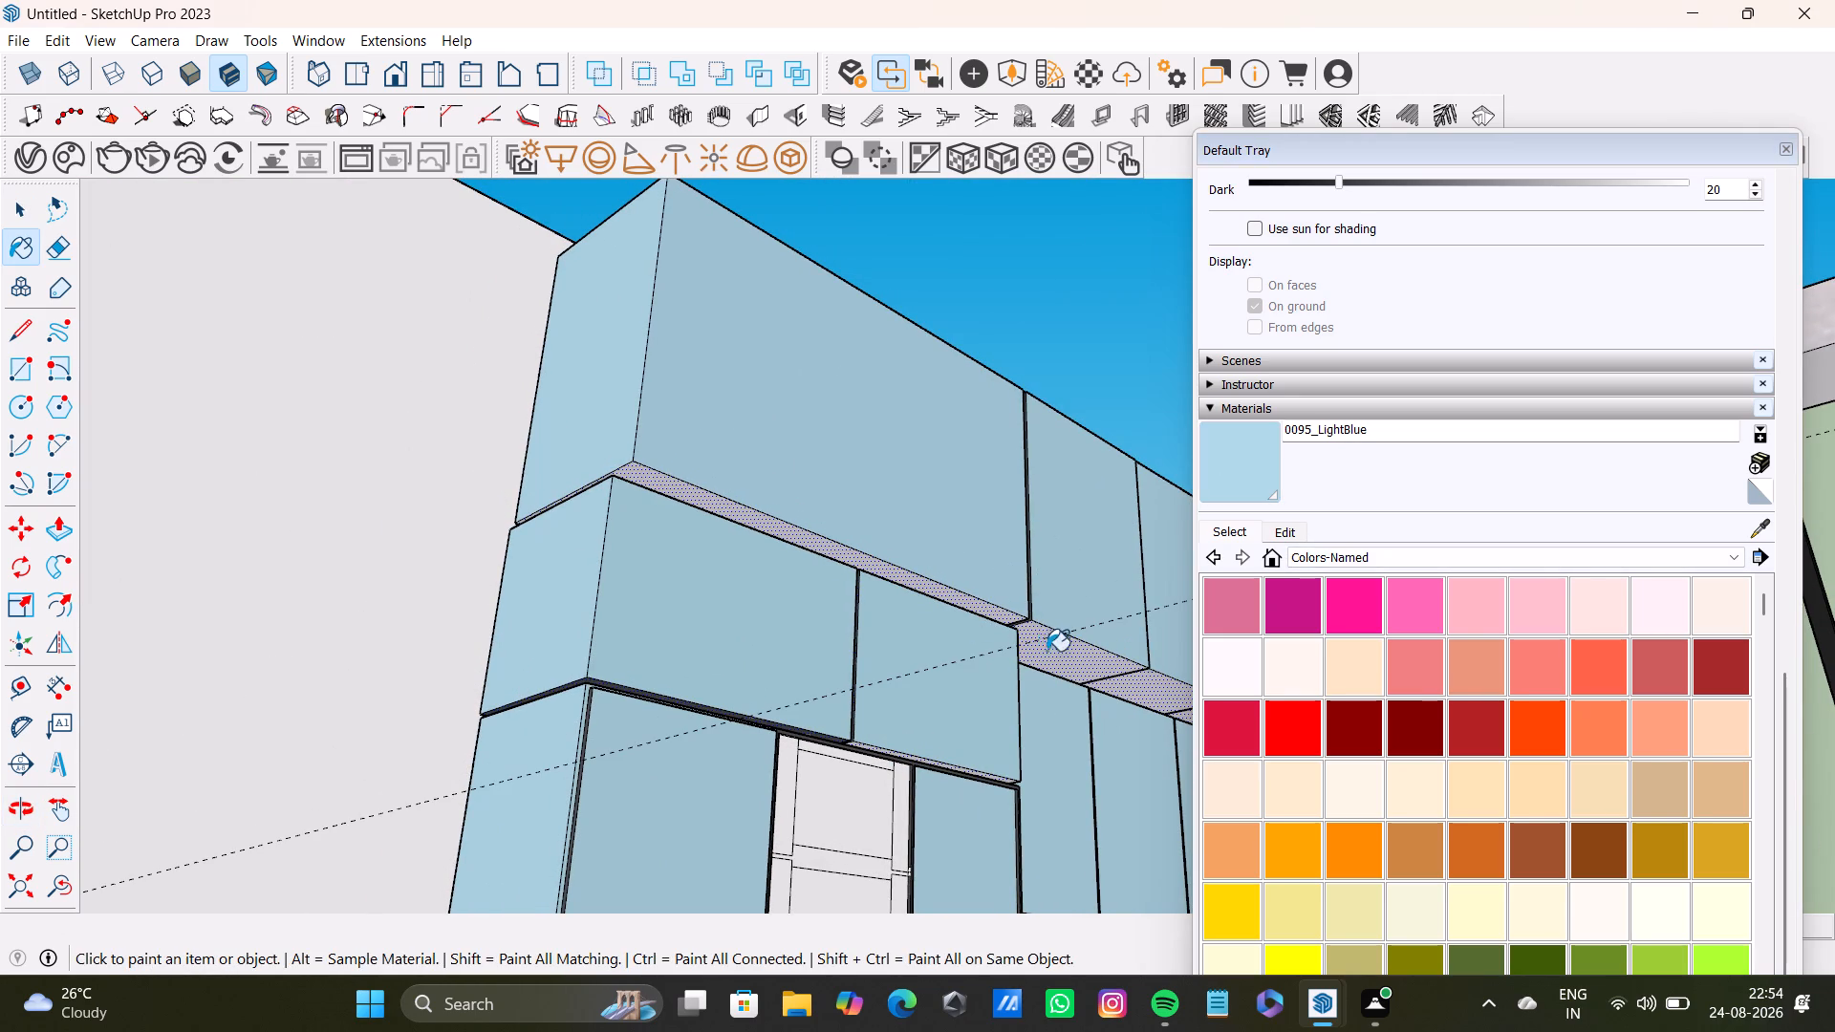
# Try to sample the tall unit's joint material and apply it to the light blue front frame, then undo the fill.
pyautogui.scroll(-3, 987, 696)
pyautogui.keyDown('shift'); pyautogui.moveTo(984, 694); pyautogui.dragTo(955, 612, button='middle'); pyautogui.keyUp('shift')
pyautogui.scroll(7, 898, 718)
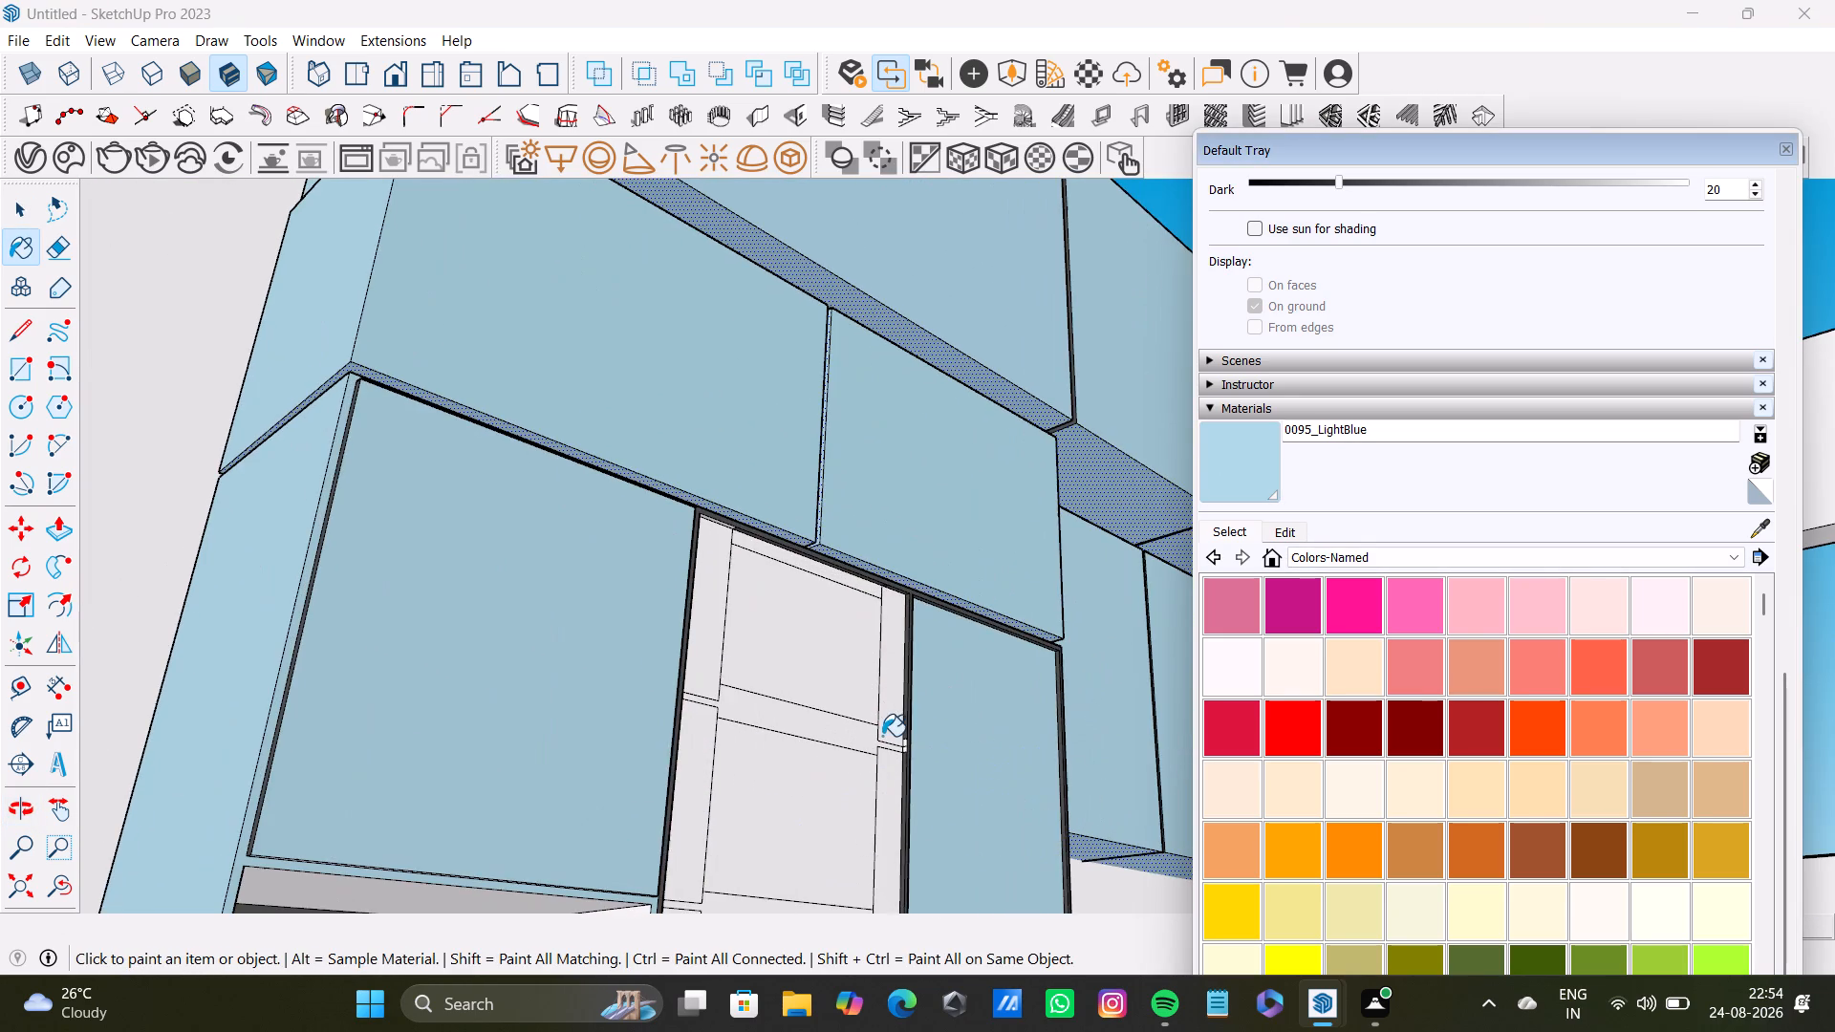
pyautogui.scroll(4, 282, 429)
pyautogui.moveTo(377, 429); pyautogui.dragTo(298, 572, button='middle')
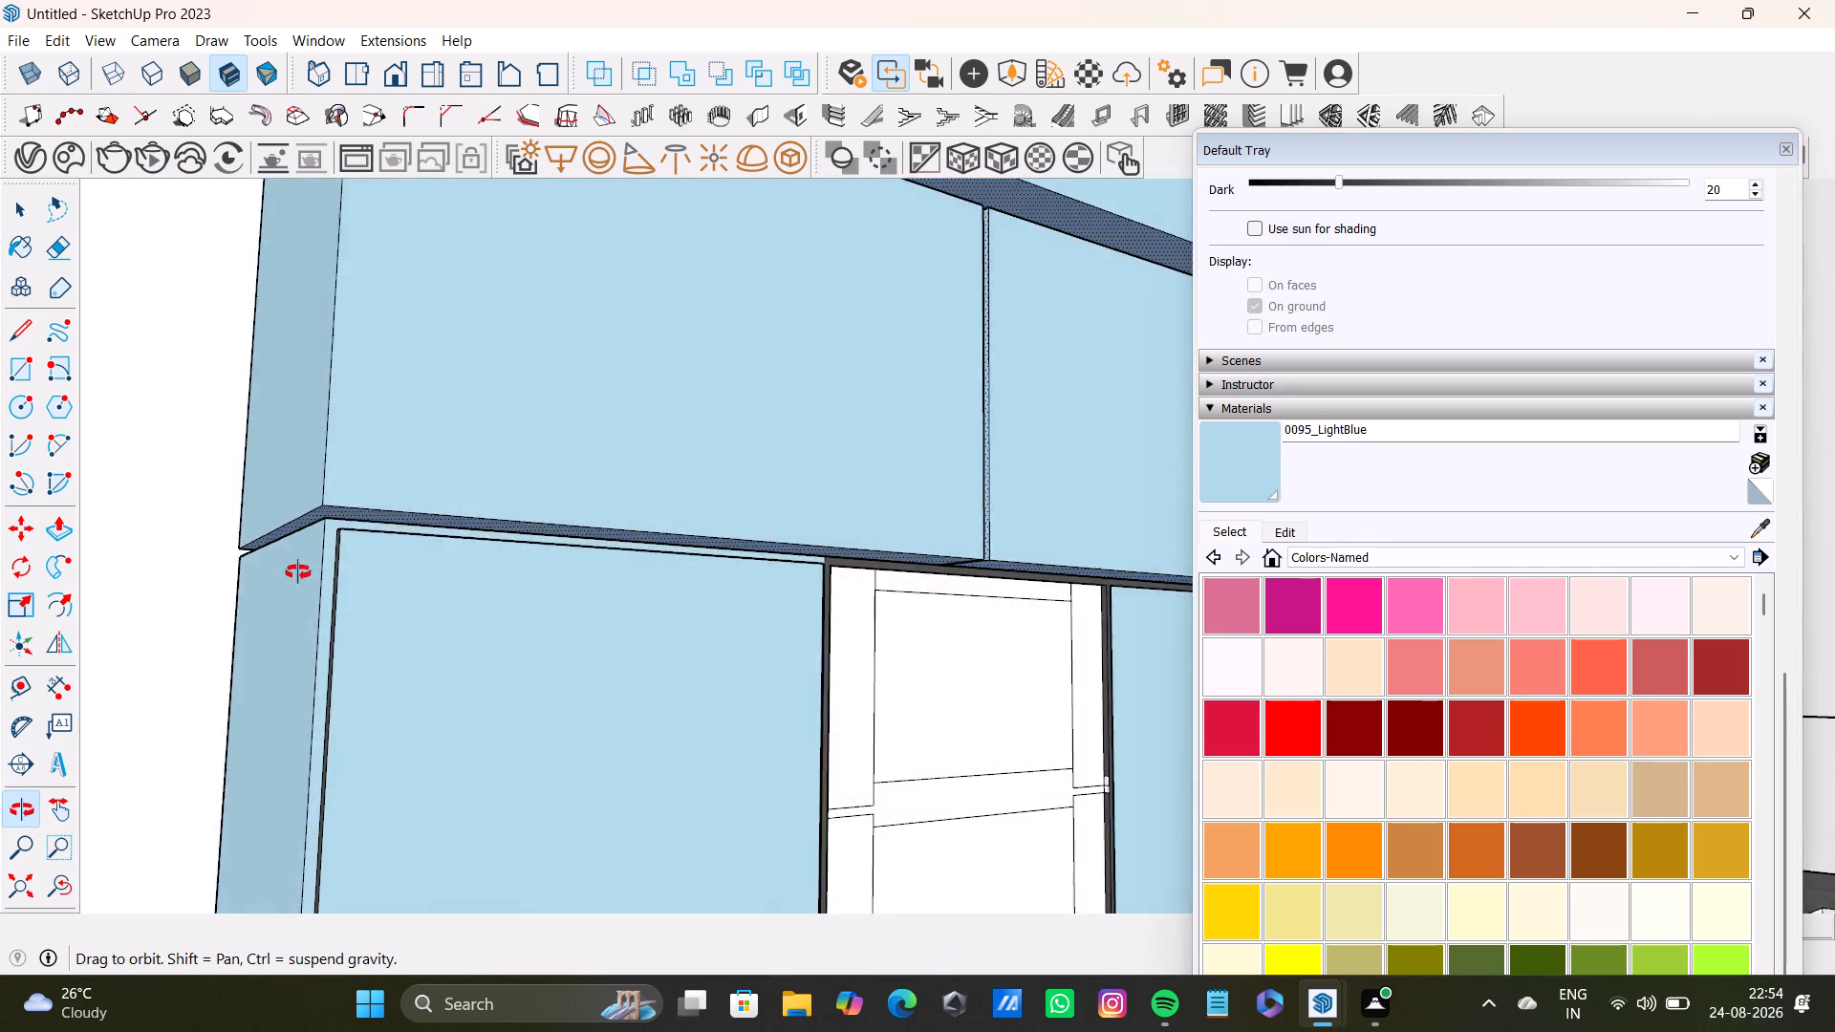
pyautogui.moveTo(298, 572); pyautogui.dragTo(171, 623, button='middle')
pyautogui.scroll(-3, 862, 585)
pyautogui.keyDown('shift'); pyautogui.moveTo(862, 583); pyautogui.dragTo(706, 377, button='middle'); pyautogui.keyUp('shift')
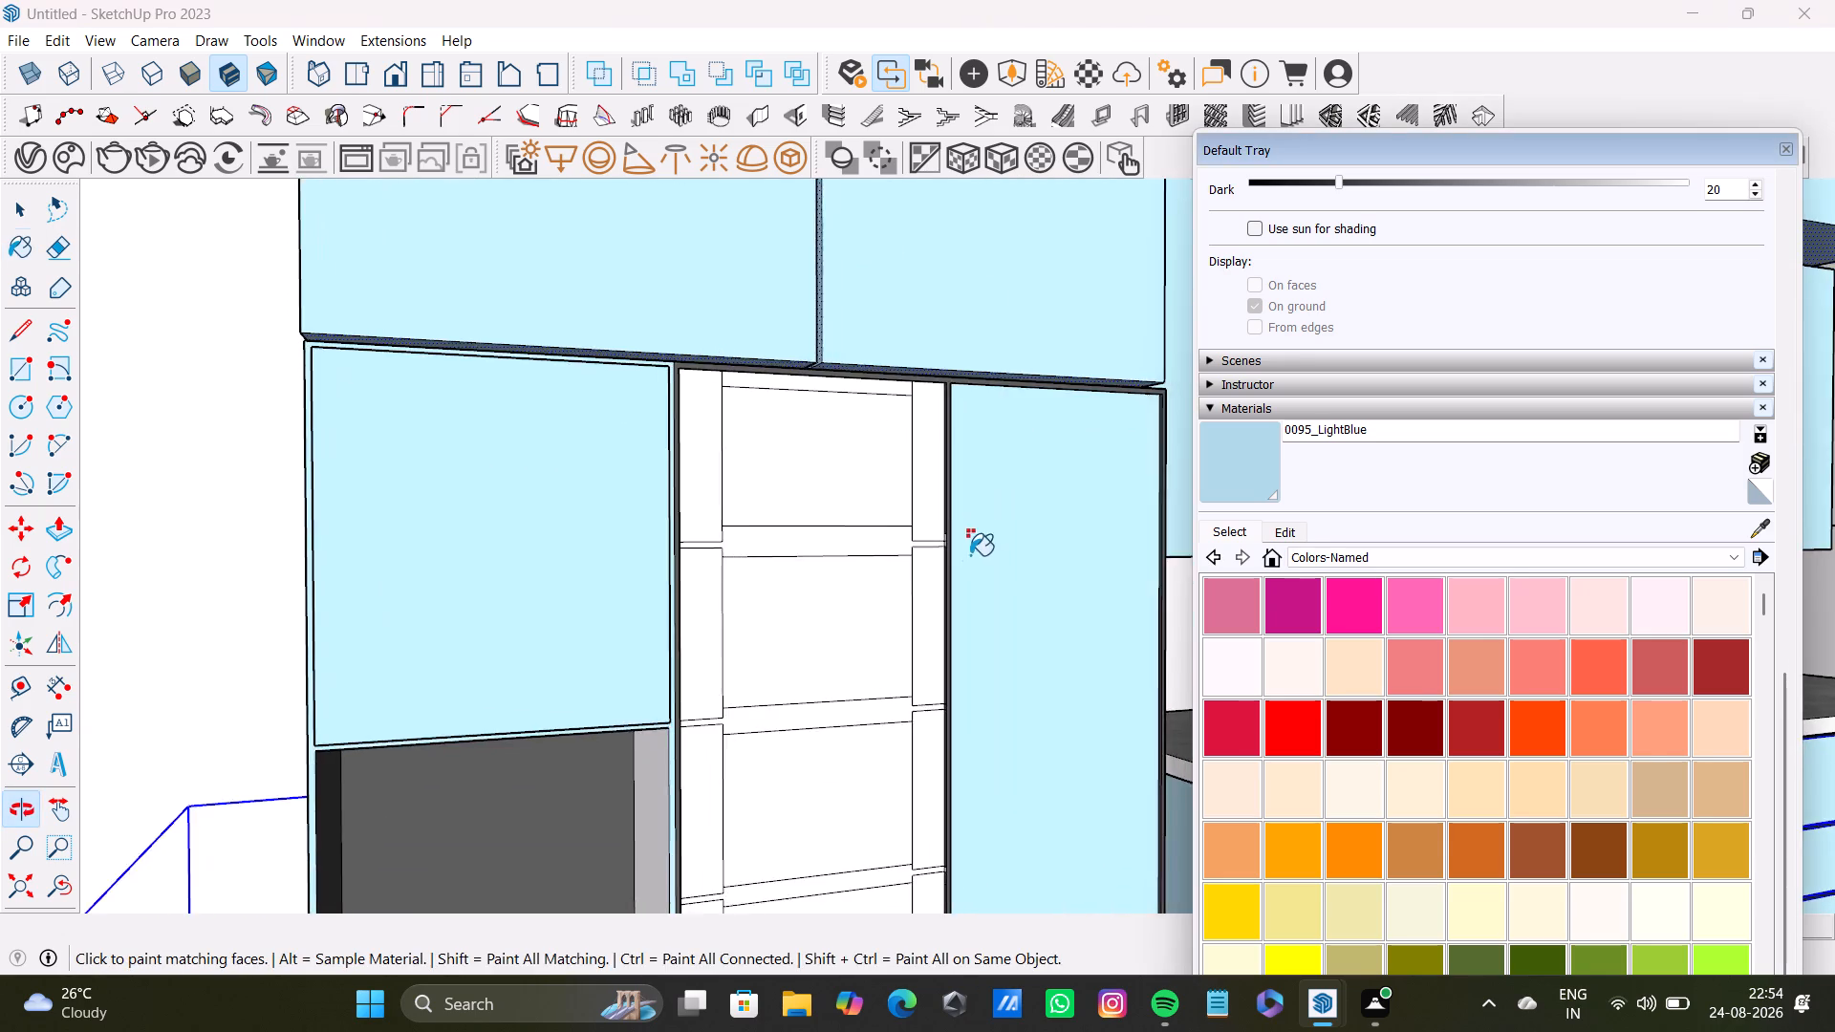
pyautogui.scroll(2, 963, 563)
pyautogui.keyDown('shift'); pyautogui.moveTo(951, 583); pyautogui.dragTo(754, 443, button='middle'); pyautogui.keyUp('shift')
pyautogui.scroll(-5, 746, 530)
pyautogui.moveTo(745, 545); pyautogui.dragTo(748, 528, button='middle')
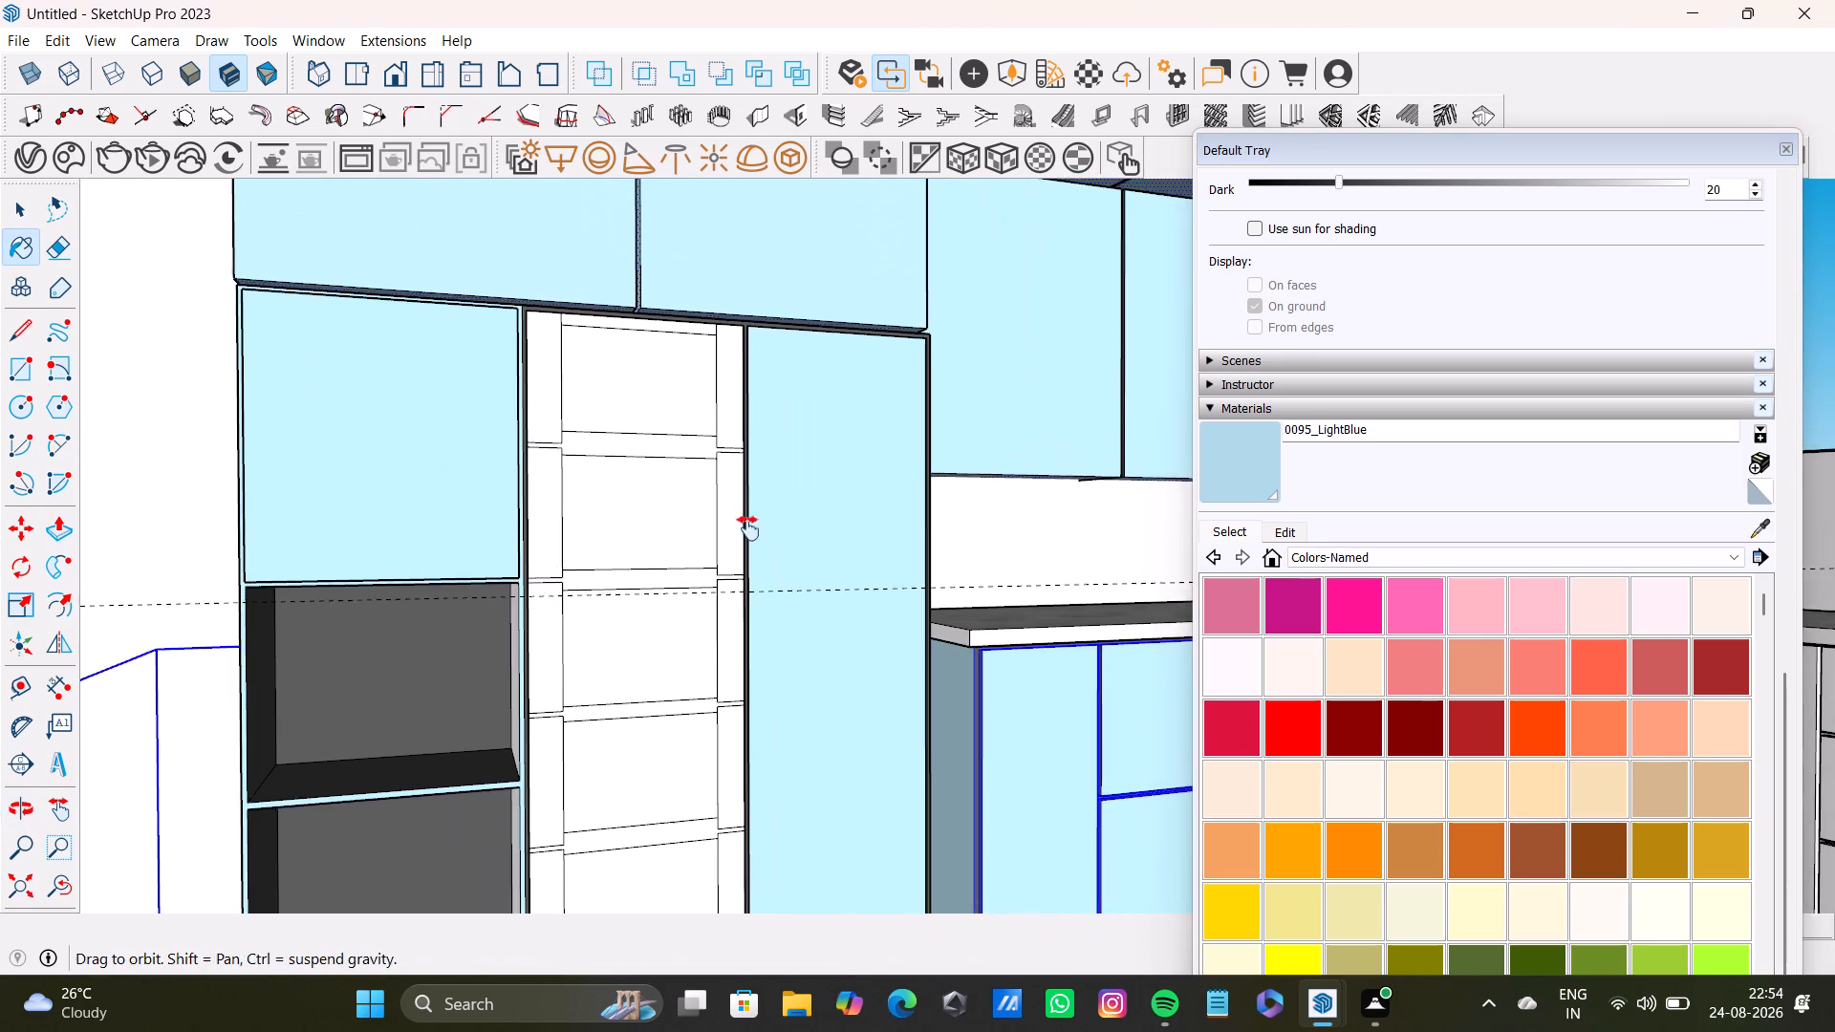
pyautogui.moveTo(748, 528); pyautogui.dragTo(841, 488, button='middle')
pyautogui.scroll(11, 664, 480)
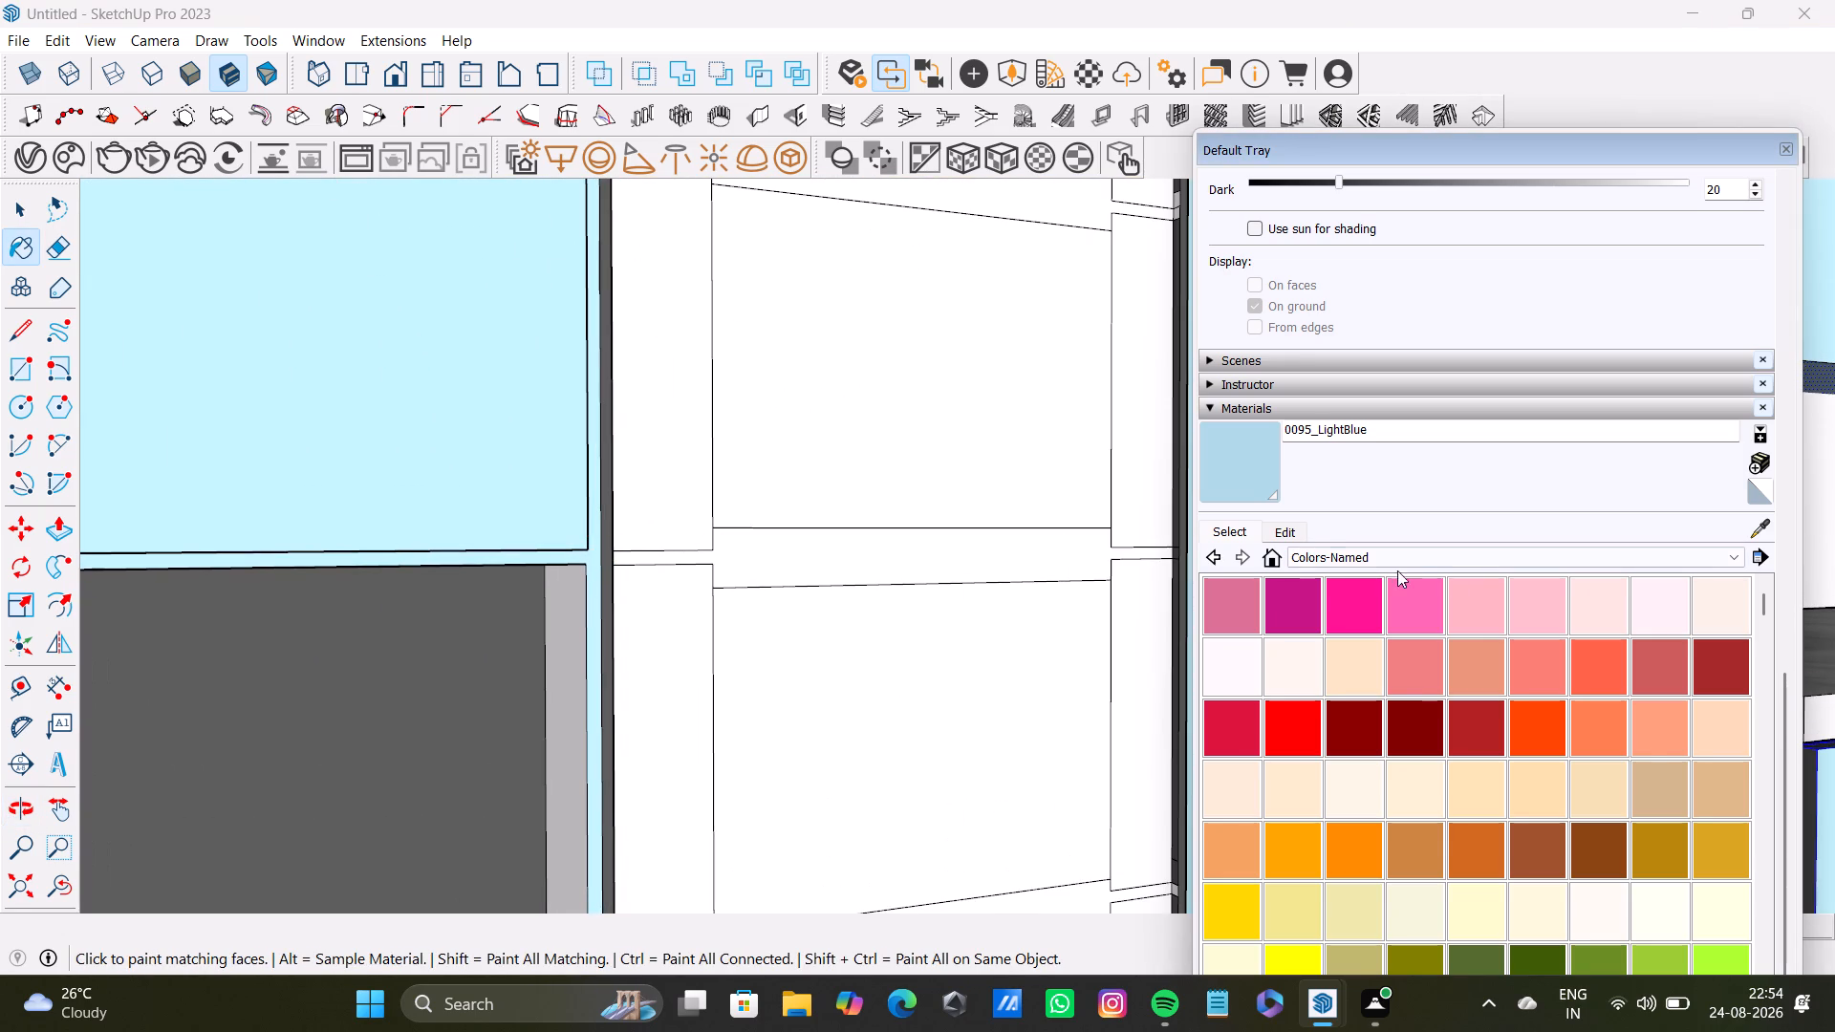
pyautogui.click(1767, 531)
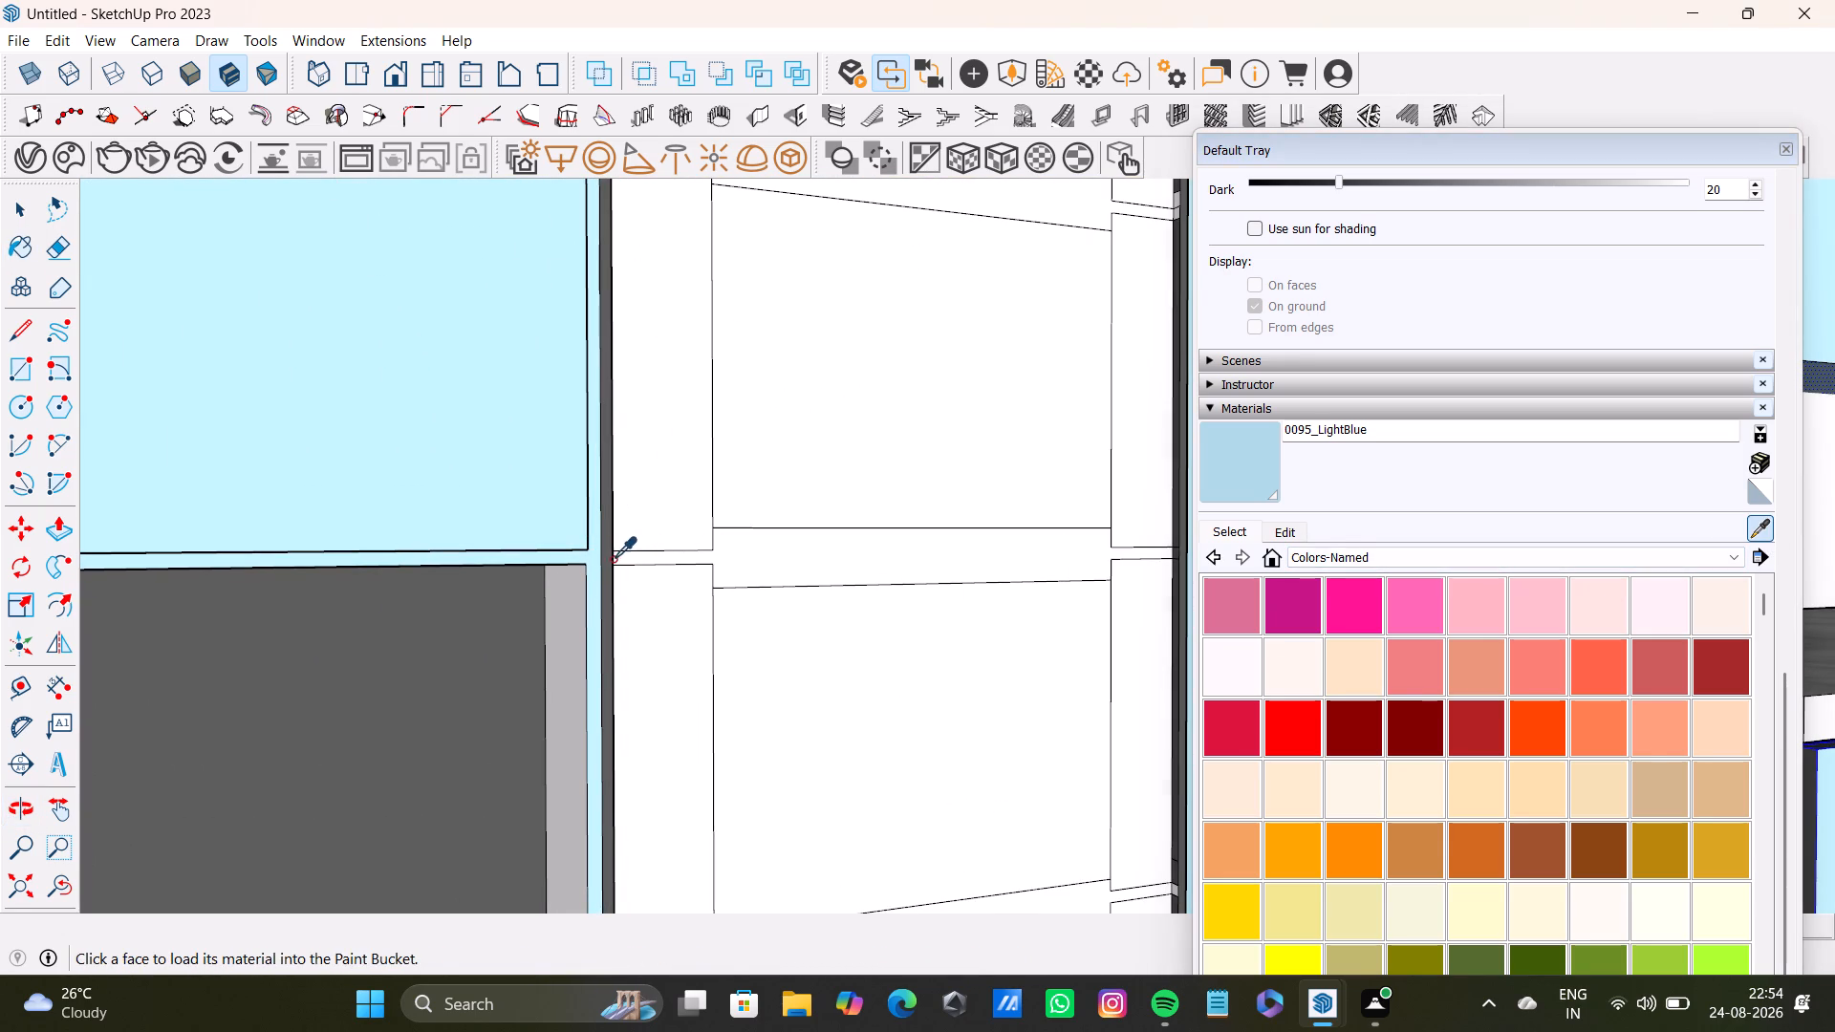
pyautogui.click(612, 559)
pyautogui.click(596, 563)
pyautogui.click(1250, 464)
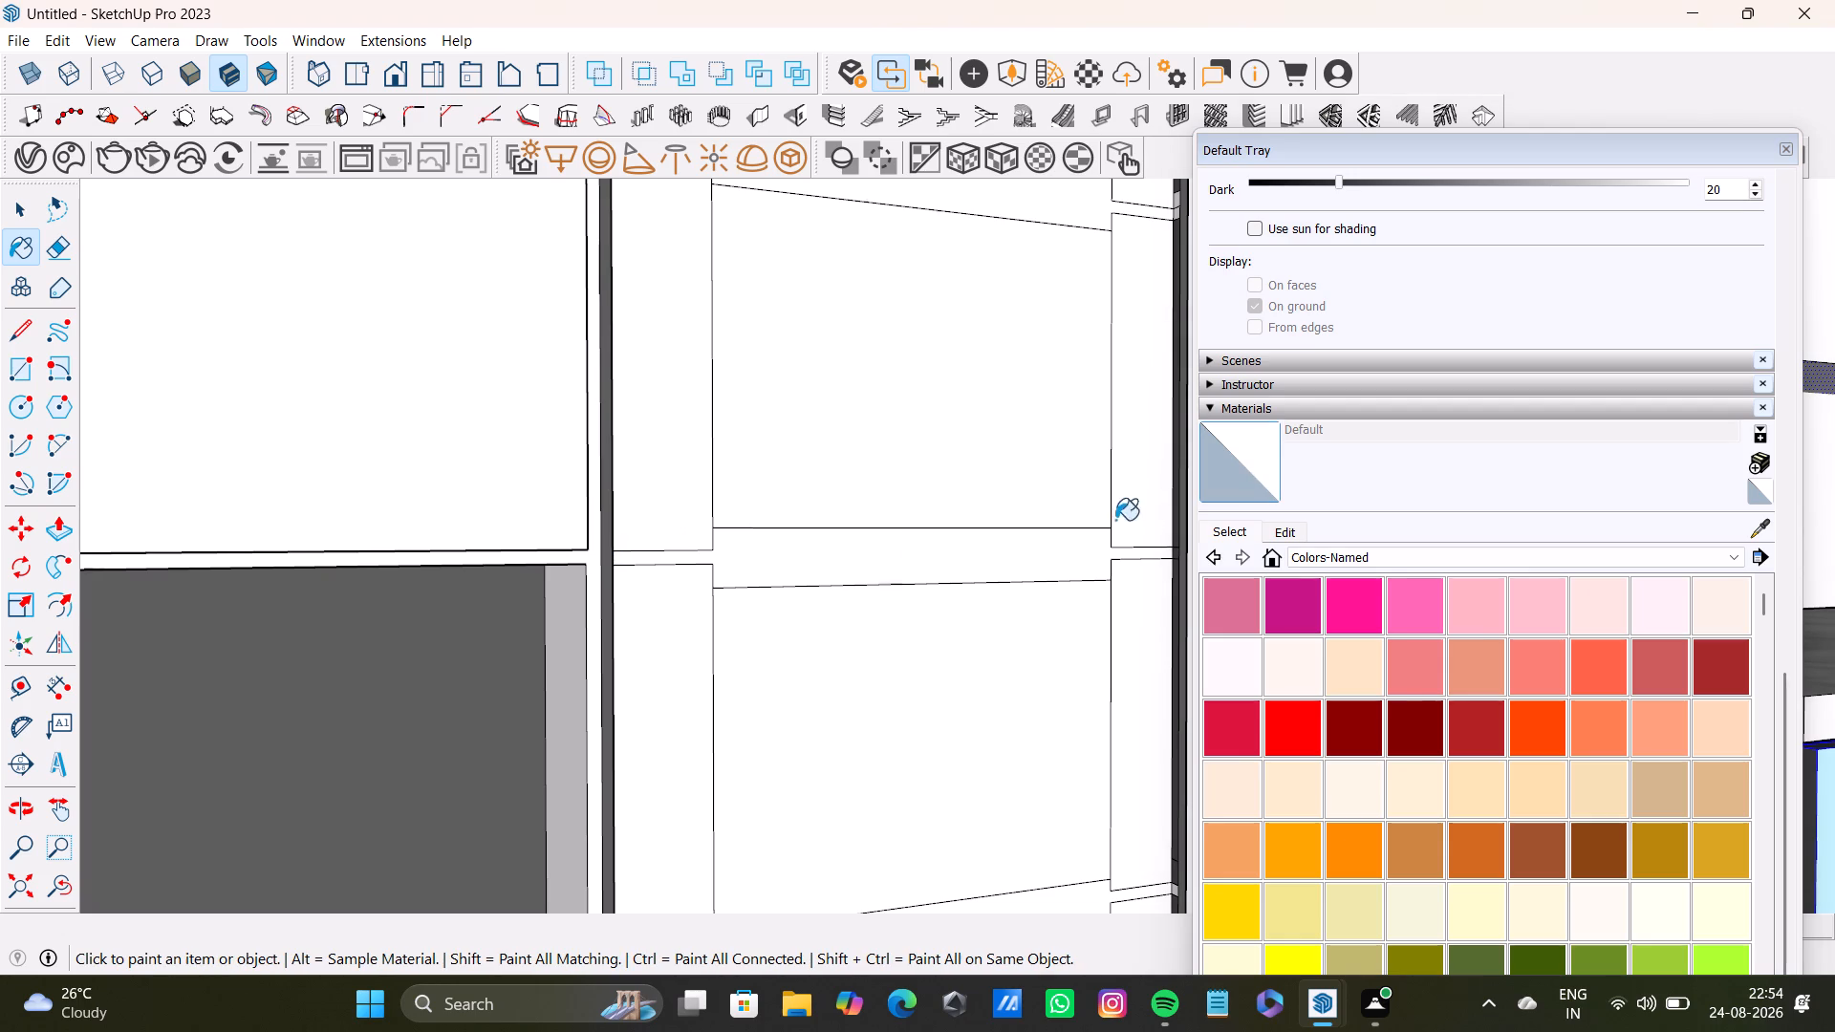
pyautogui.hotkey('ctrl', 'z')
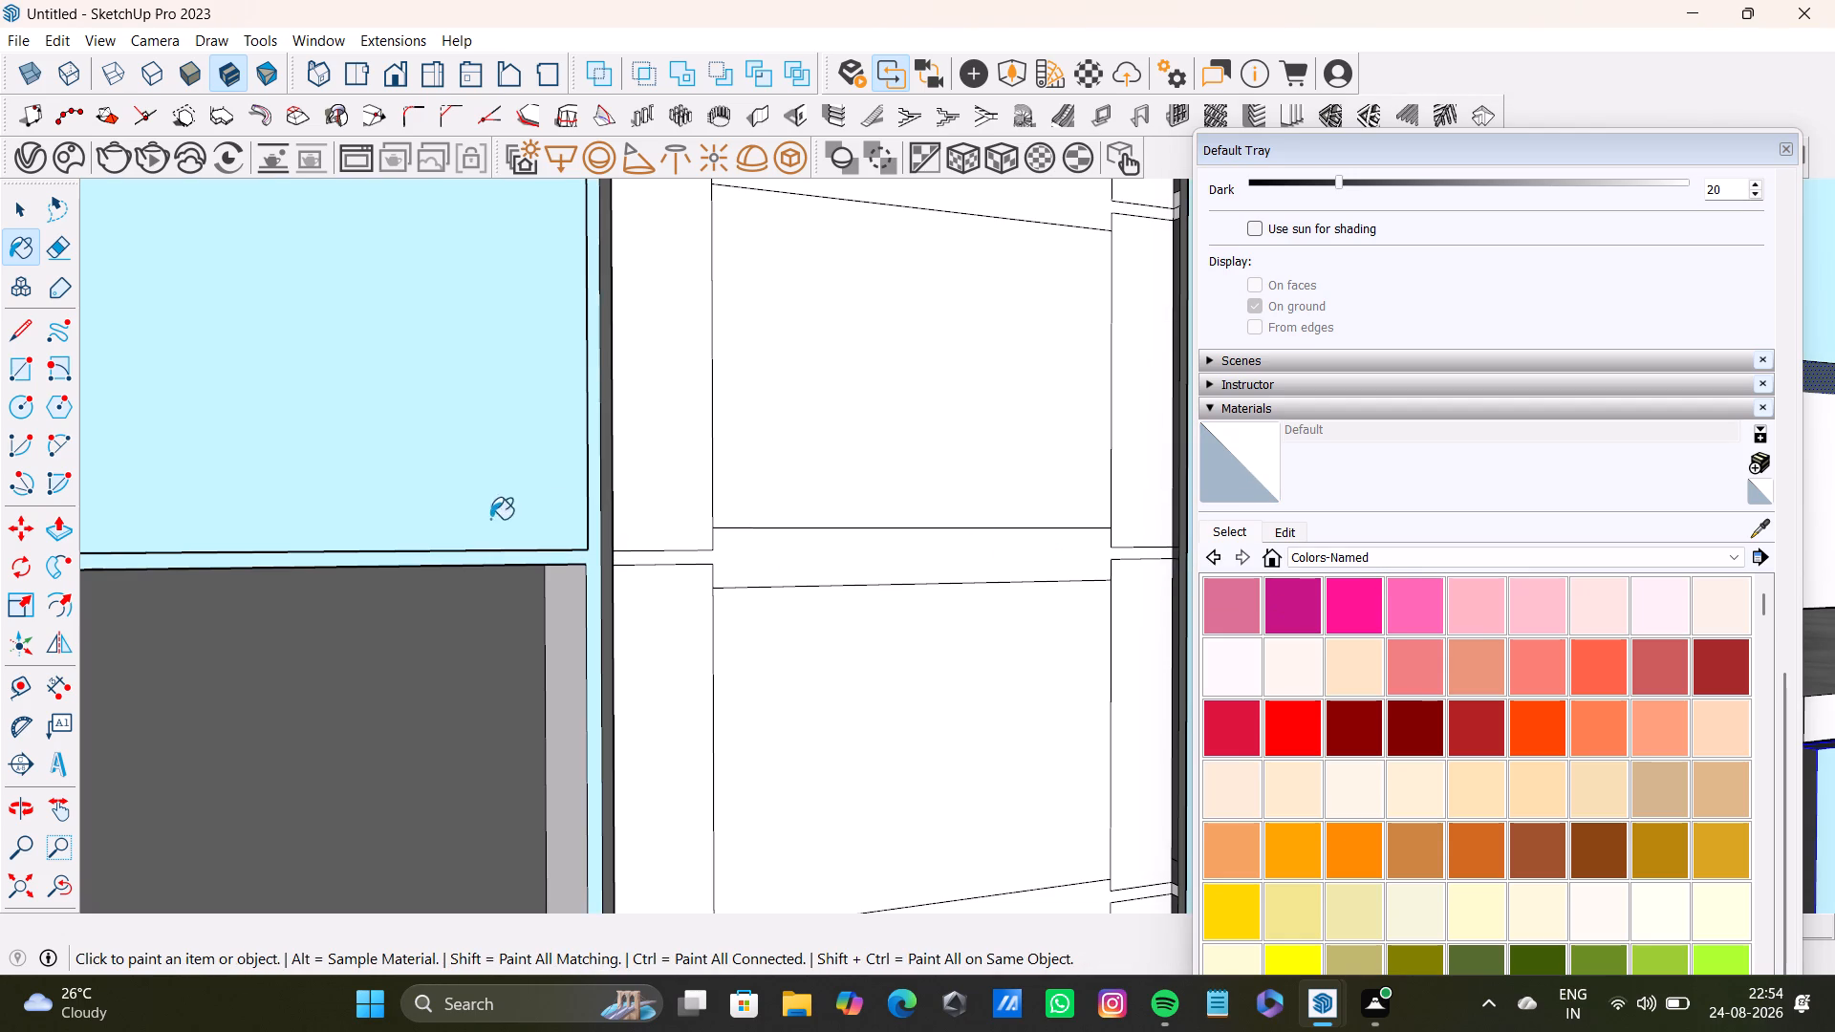
# Sample 0135_DarkGray from the tall unit's vertical joint and paint the light blue frame around the open shelves with it.
pyautogui.click(1763, 531)
pyautogui.scroll(6, 728, 689)
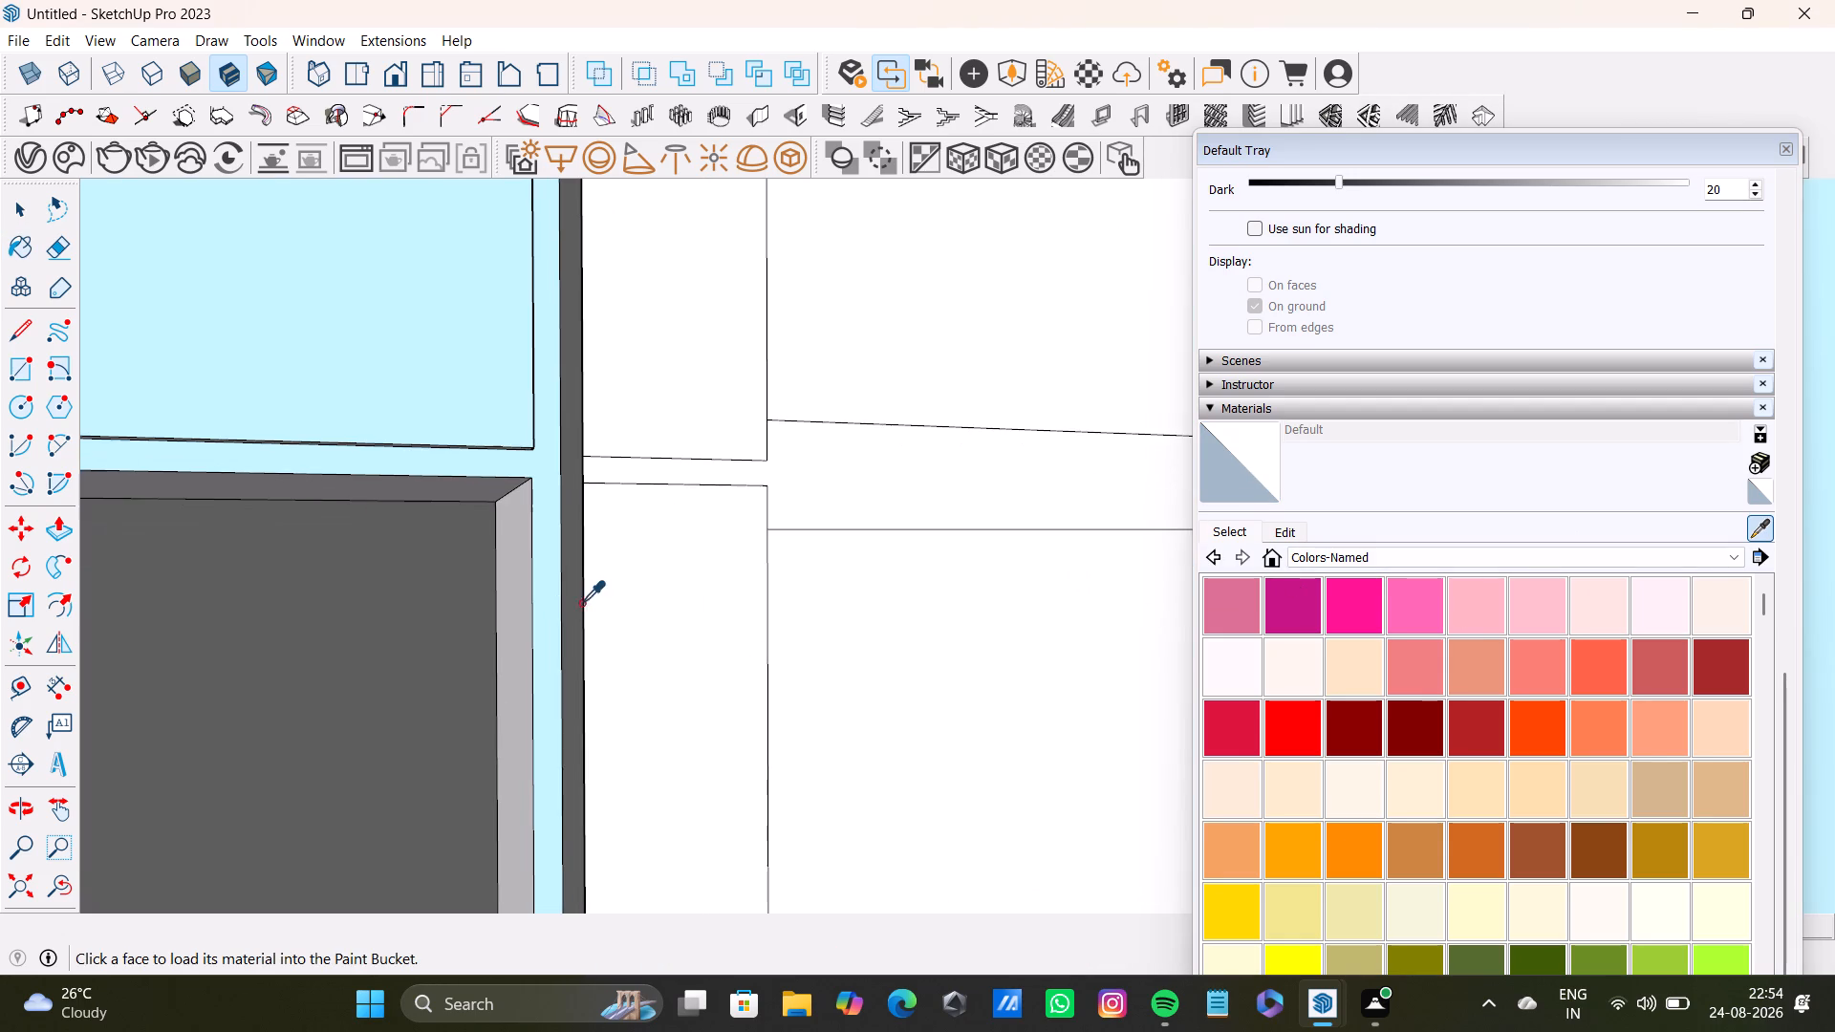
pyautogui.click(571, 609)
pyautogui.click(1220, 462)
pyautogui.click(541, 457)
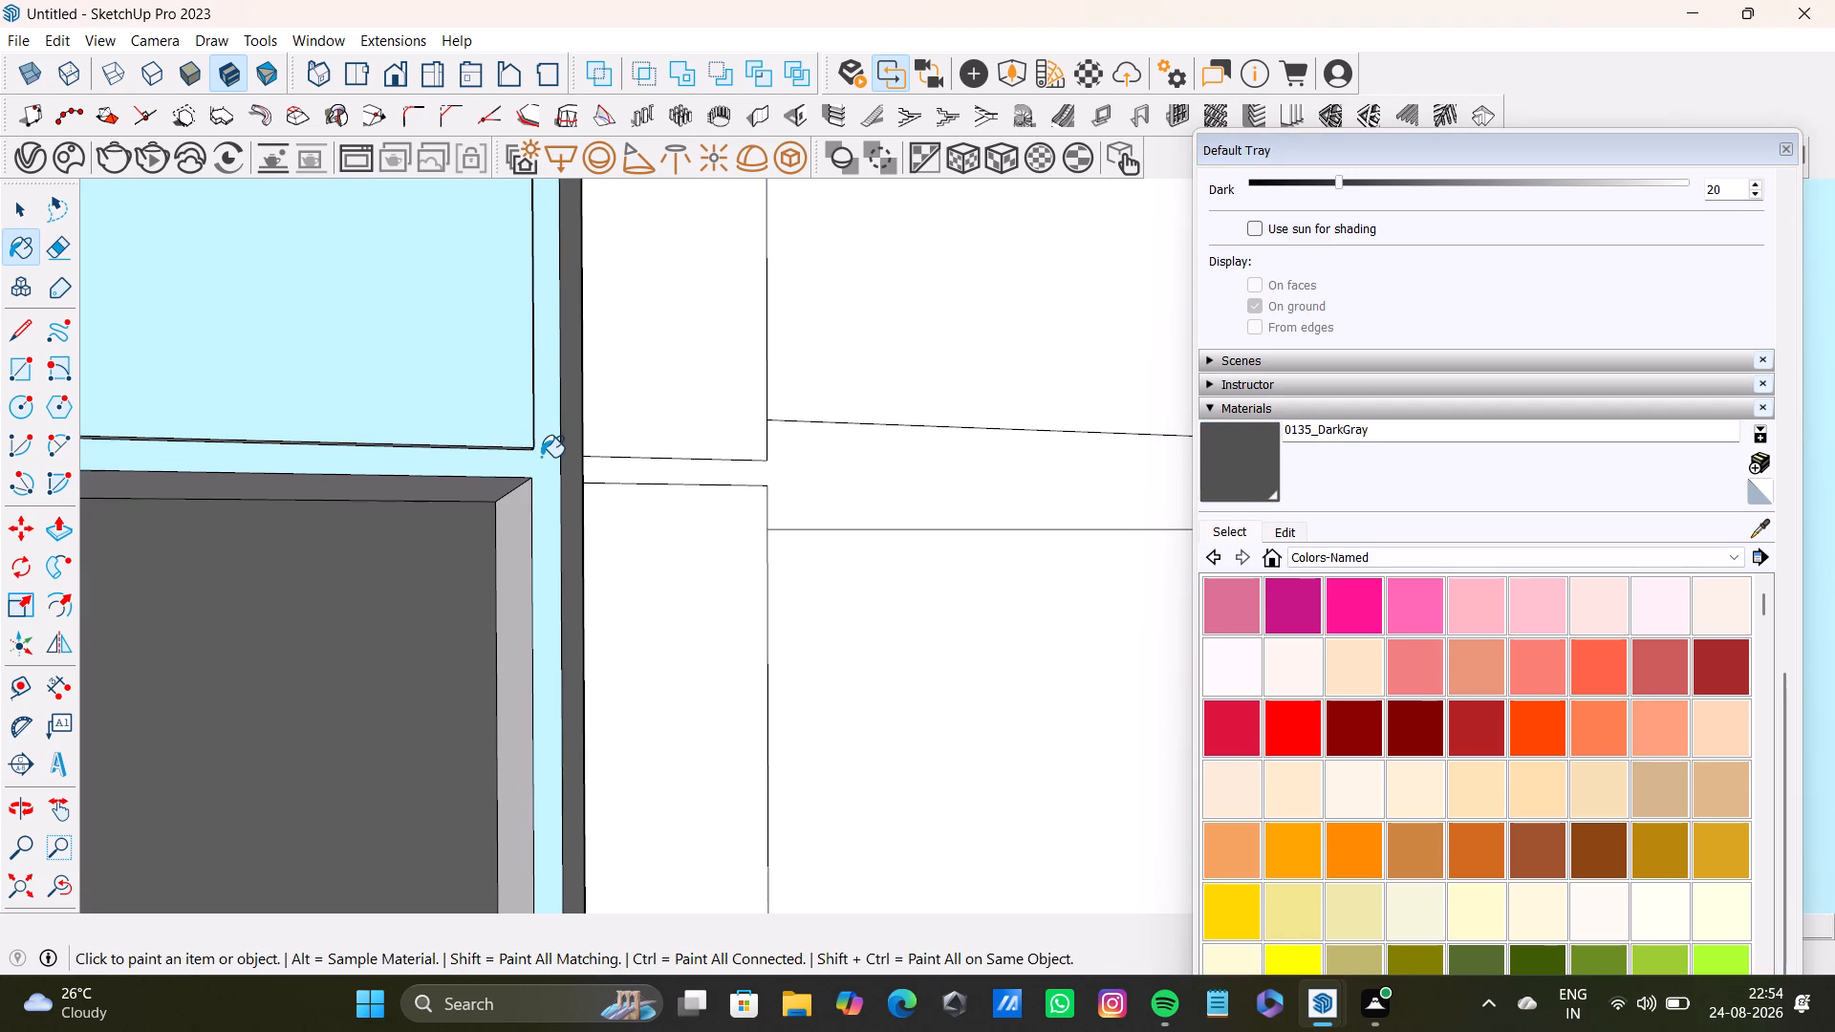
# Paint the unpainted inner side faces of the tall unit's two open shelves with 0135_DarkGray.
pyautogui.scroll(-14, 541, 502)
pyautogui.moveTo(507, 559); pyautogui.dragTo(704, 371, button='middle')
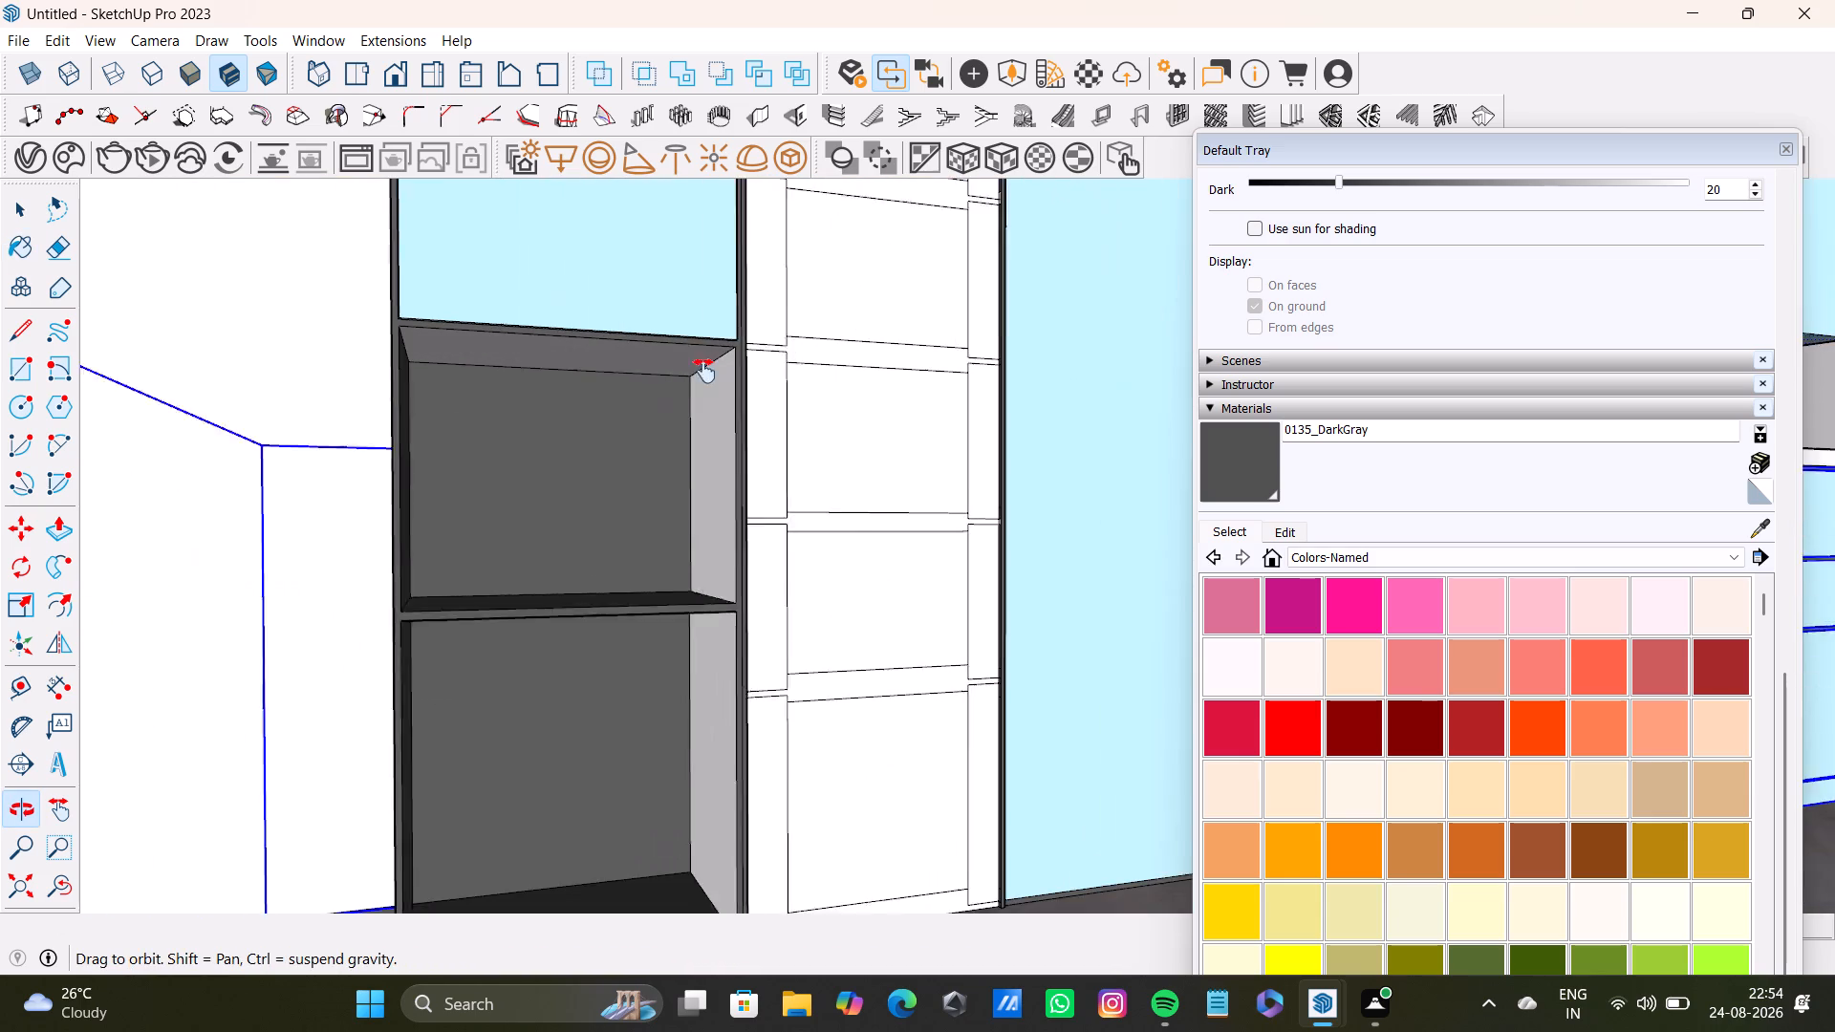
pyautogui.moveTo(704, 371); pyautogui.dragTo(706, 366, button='middle')
pyautogui.click(716, 468)
pyautogui.click(712, 672)
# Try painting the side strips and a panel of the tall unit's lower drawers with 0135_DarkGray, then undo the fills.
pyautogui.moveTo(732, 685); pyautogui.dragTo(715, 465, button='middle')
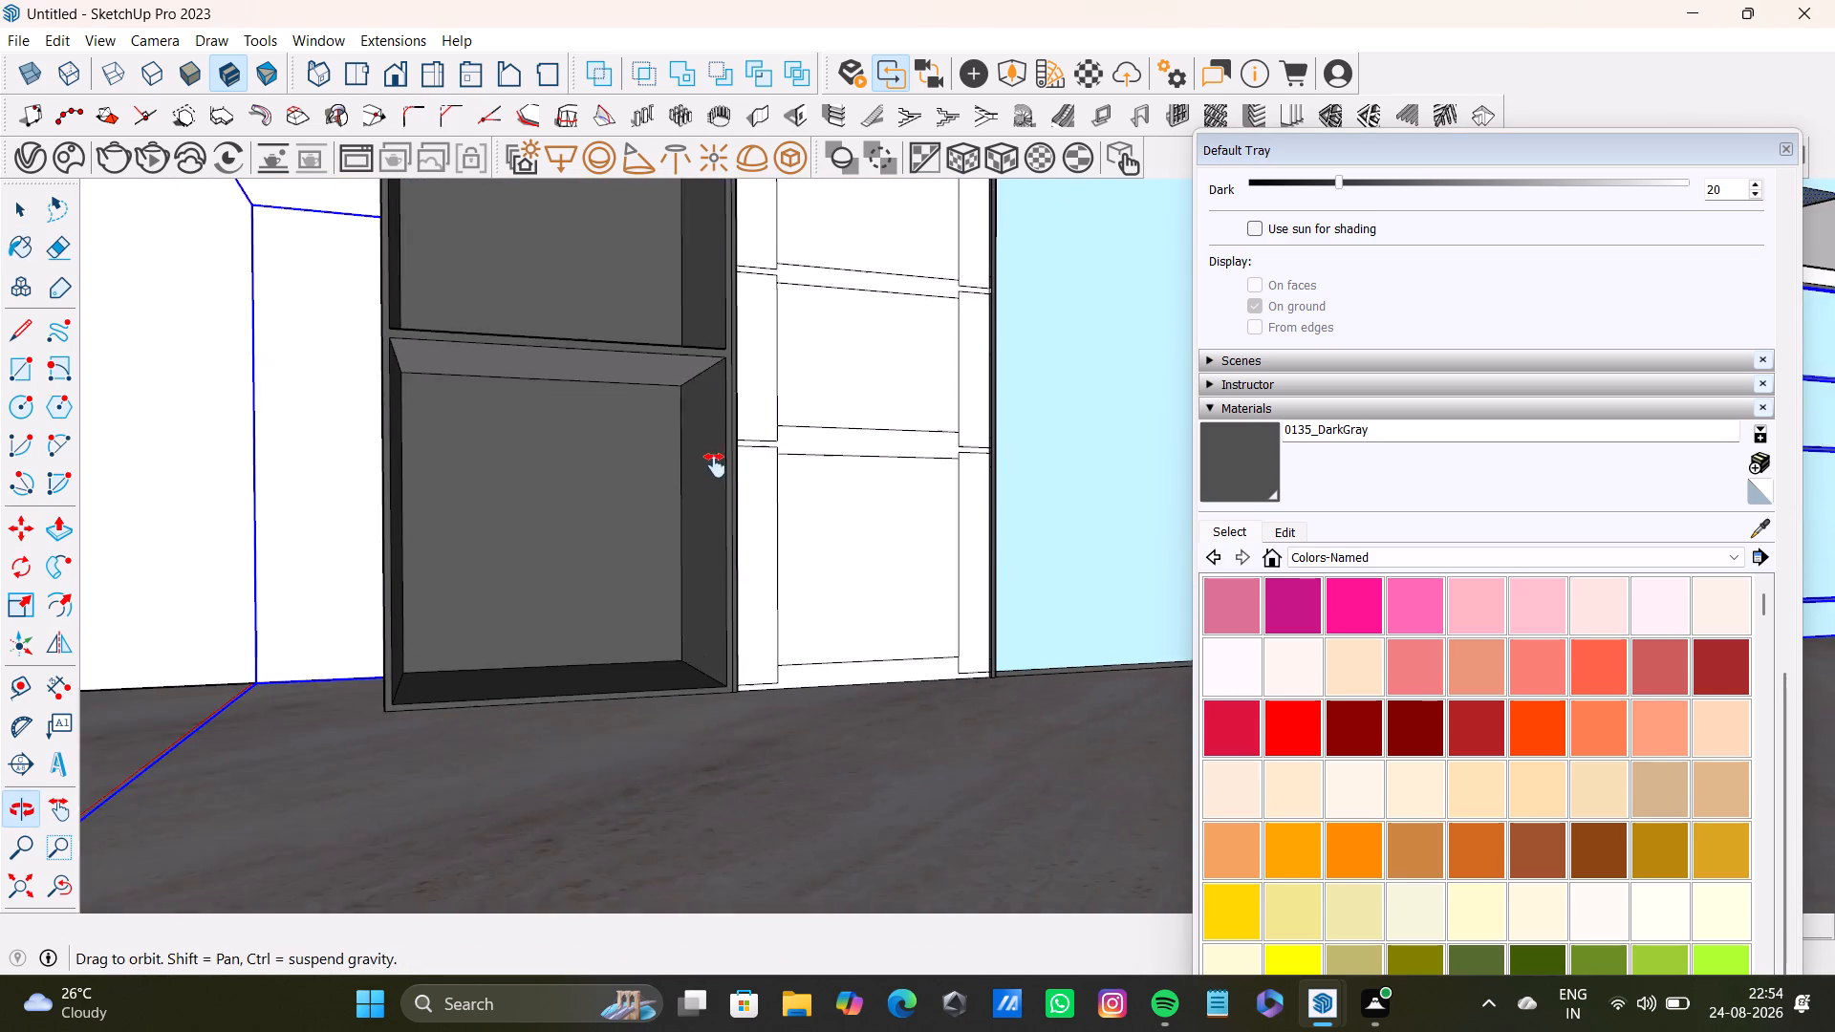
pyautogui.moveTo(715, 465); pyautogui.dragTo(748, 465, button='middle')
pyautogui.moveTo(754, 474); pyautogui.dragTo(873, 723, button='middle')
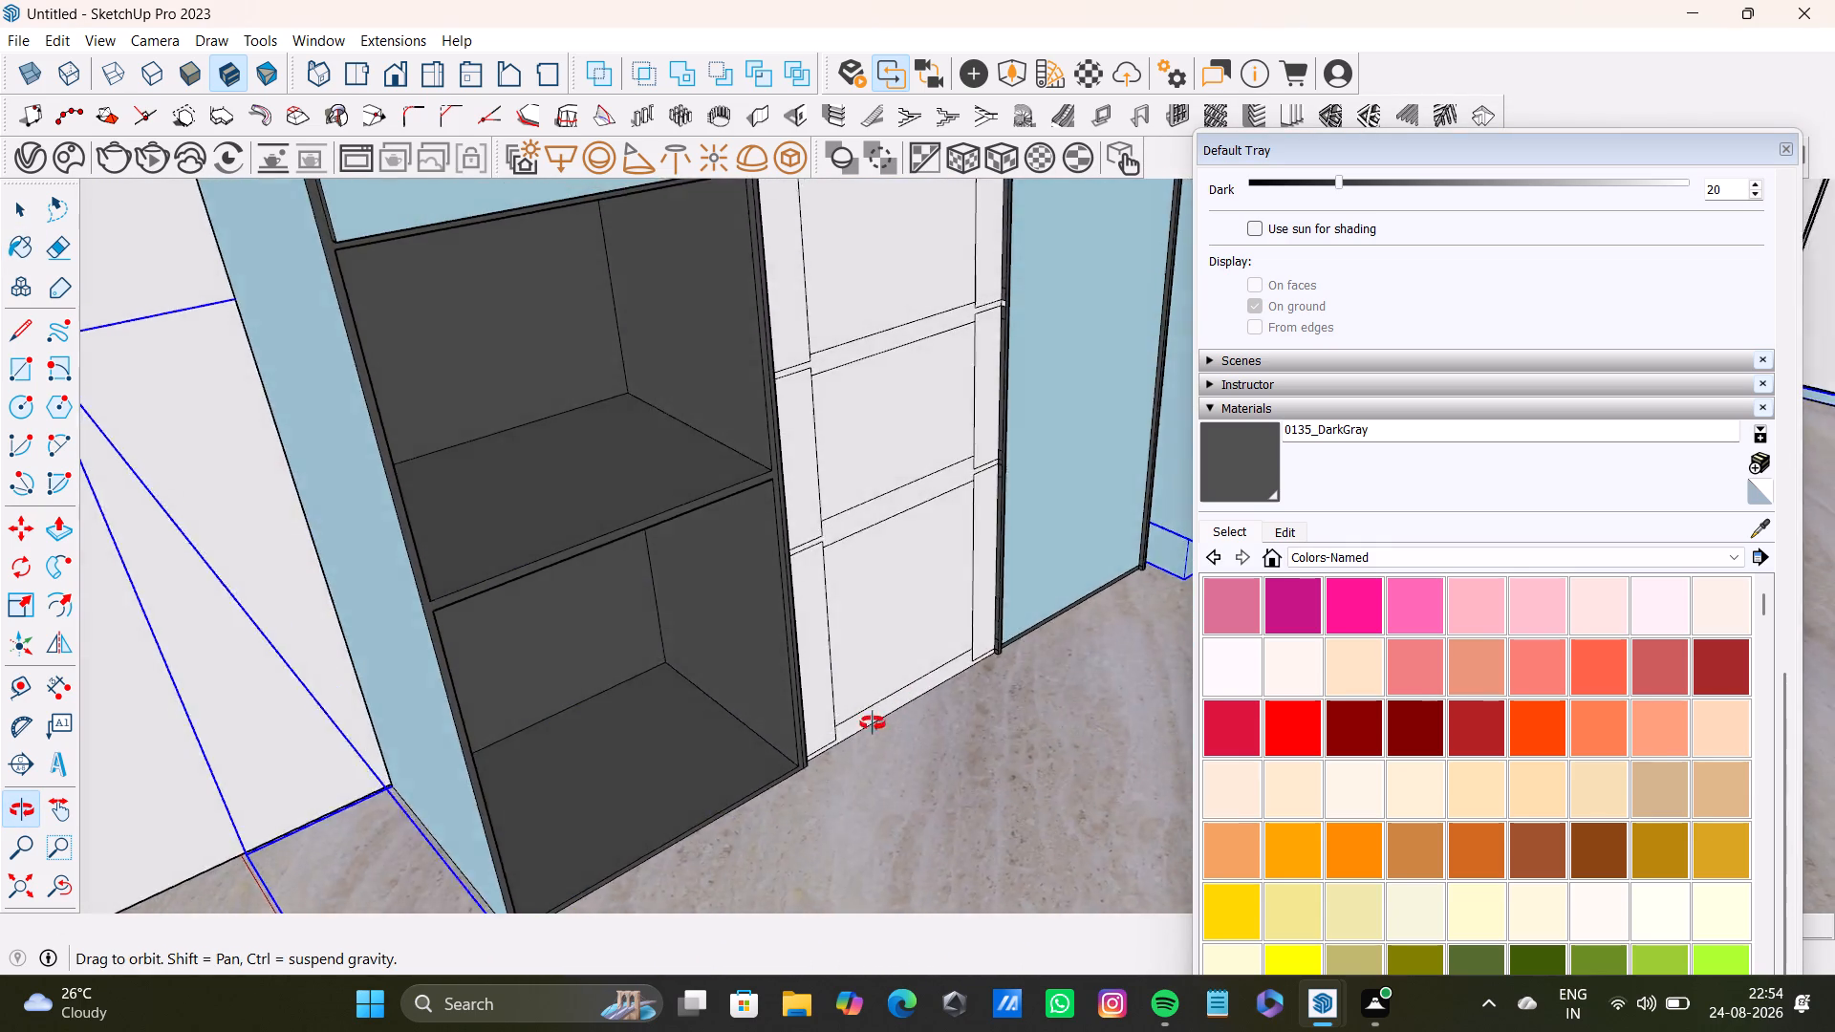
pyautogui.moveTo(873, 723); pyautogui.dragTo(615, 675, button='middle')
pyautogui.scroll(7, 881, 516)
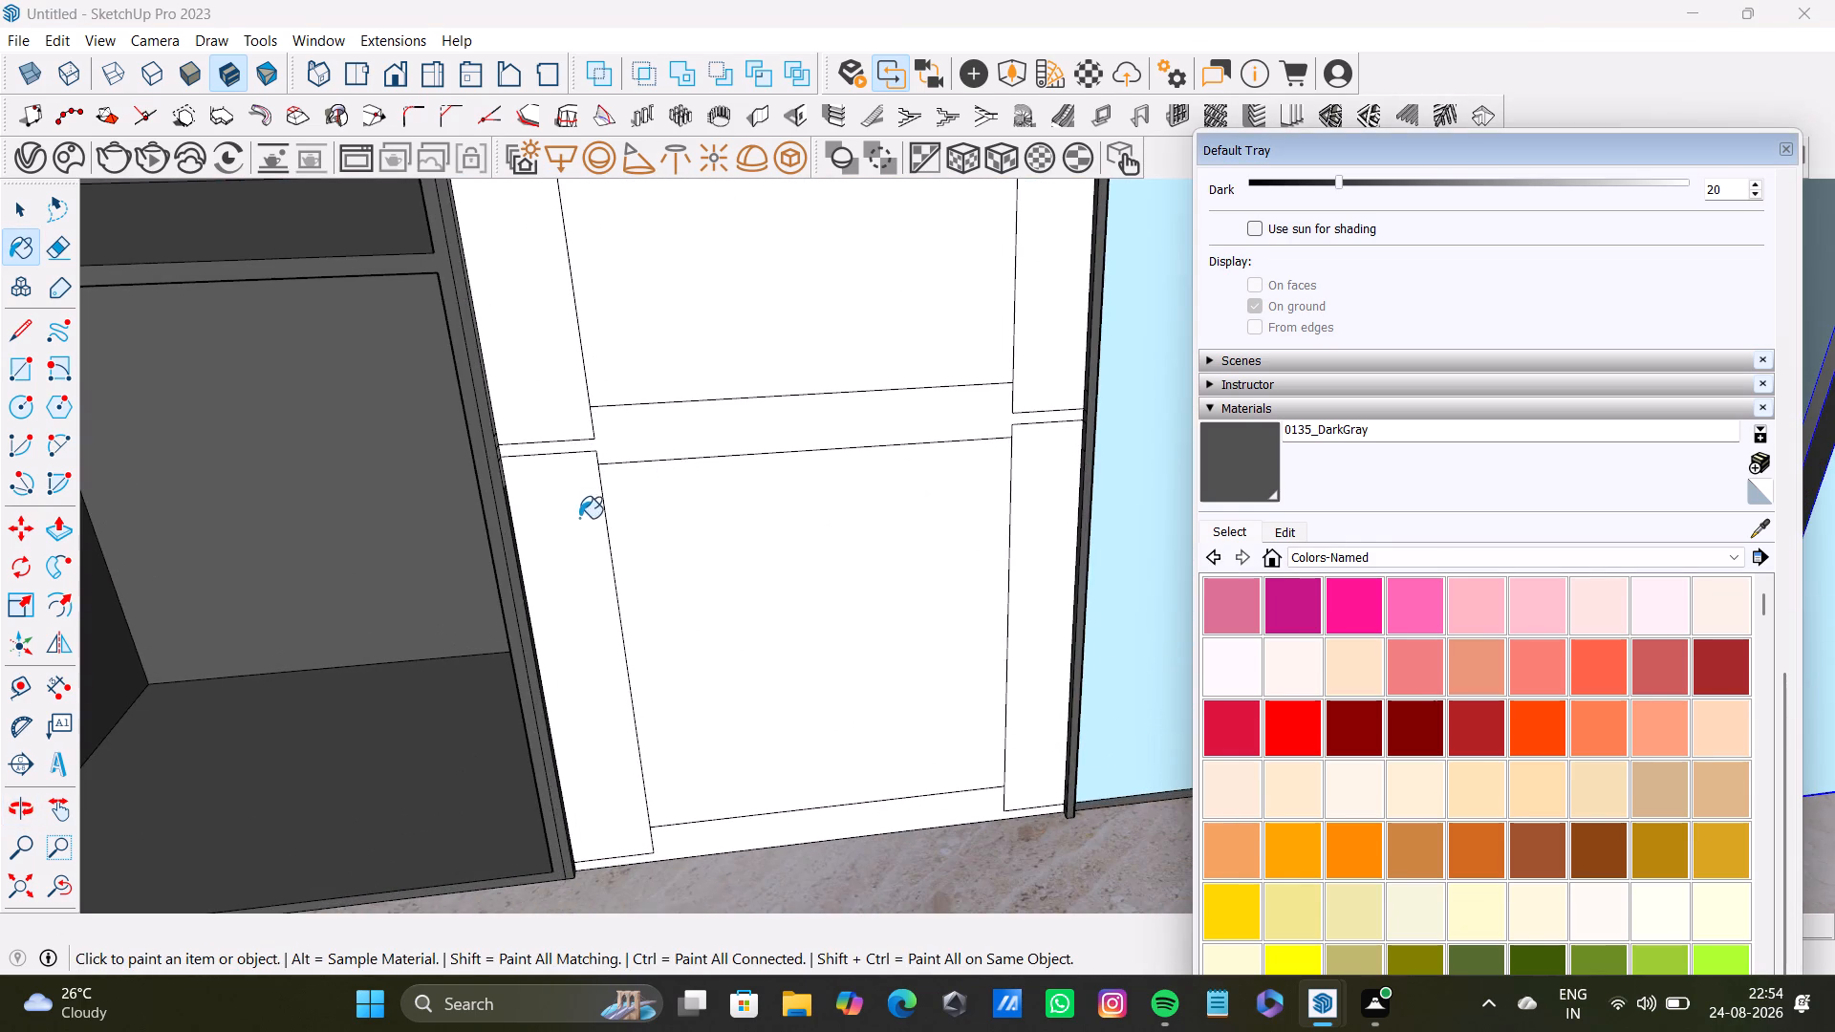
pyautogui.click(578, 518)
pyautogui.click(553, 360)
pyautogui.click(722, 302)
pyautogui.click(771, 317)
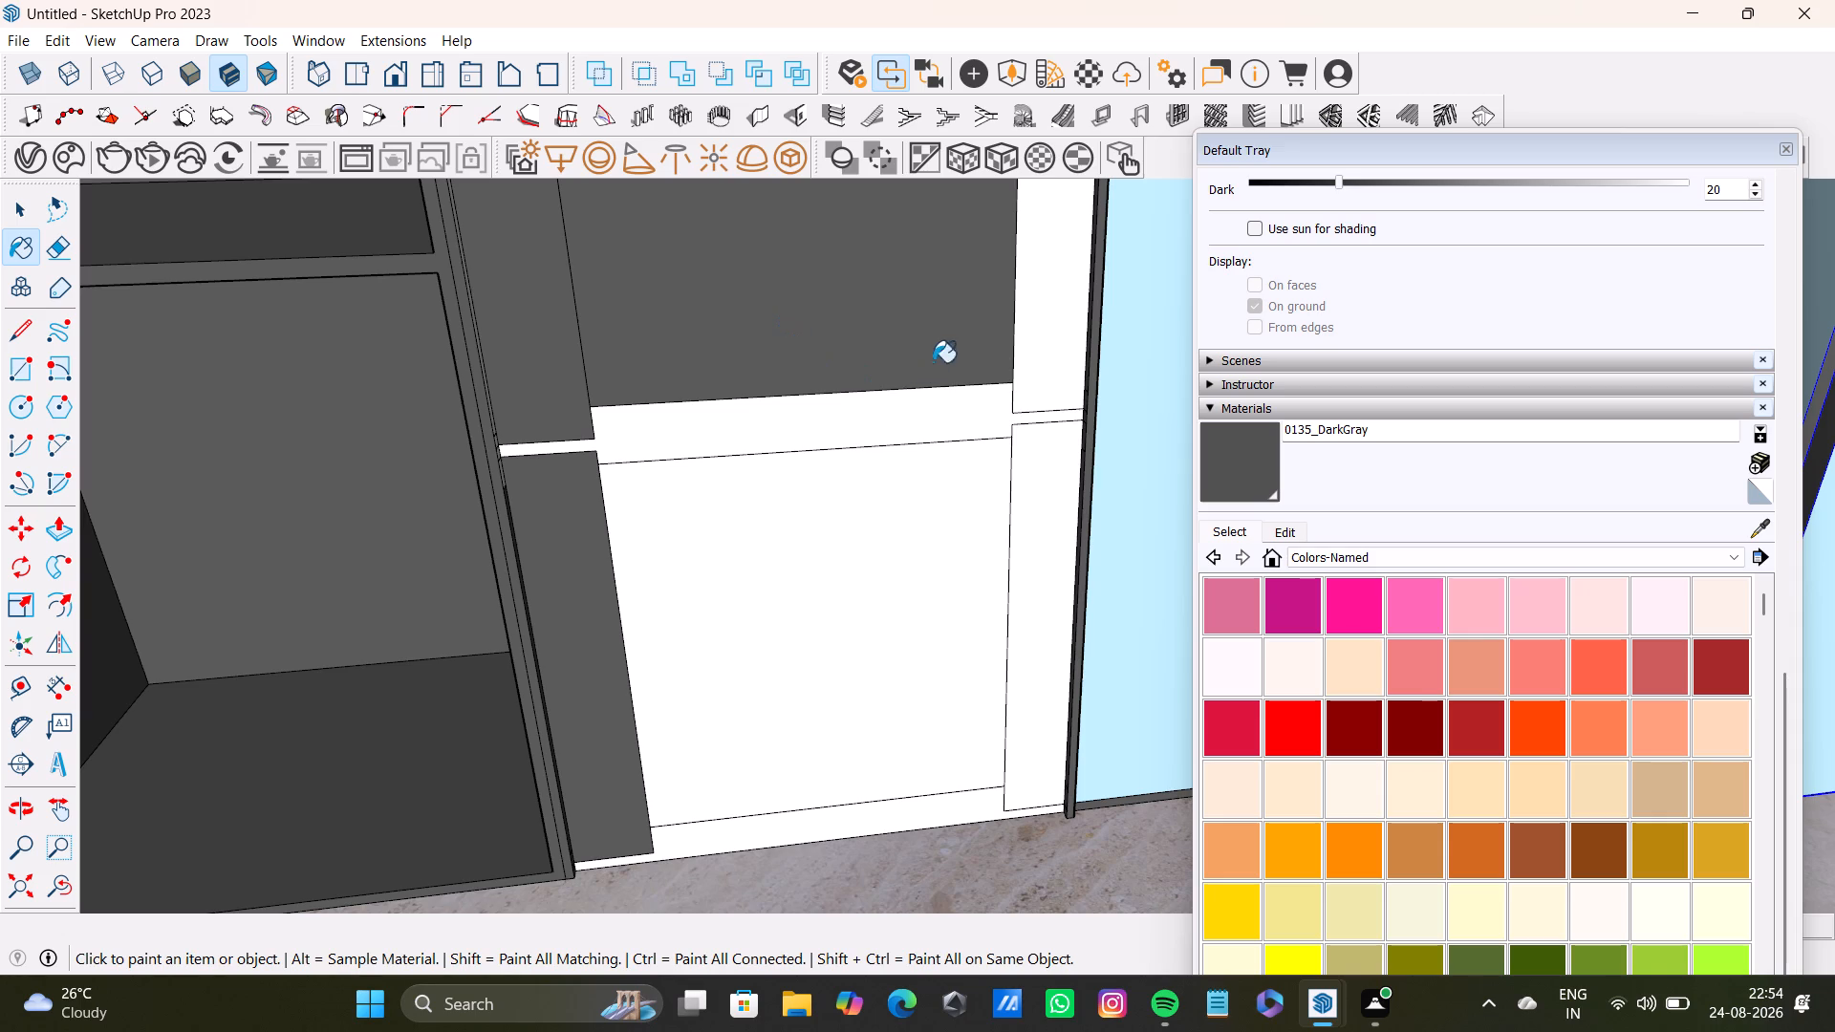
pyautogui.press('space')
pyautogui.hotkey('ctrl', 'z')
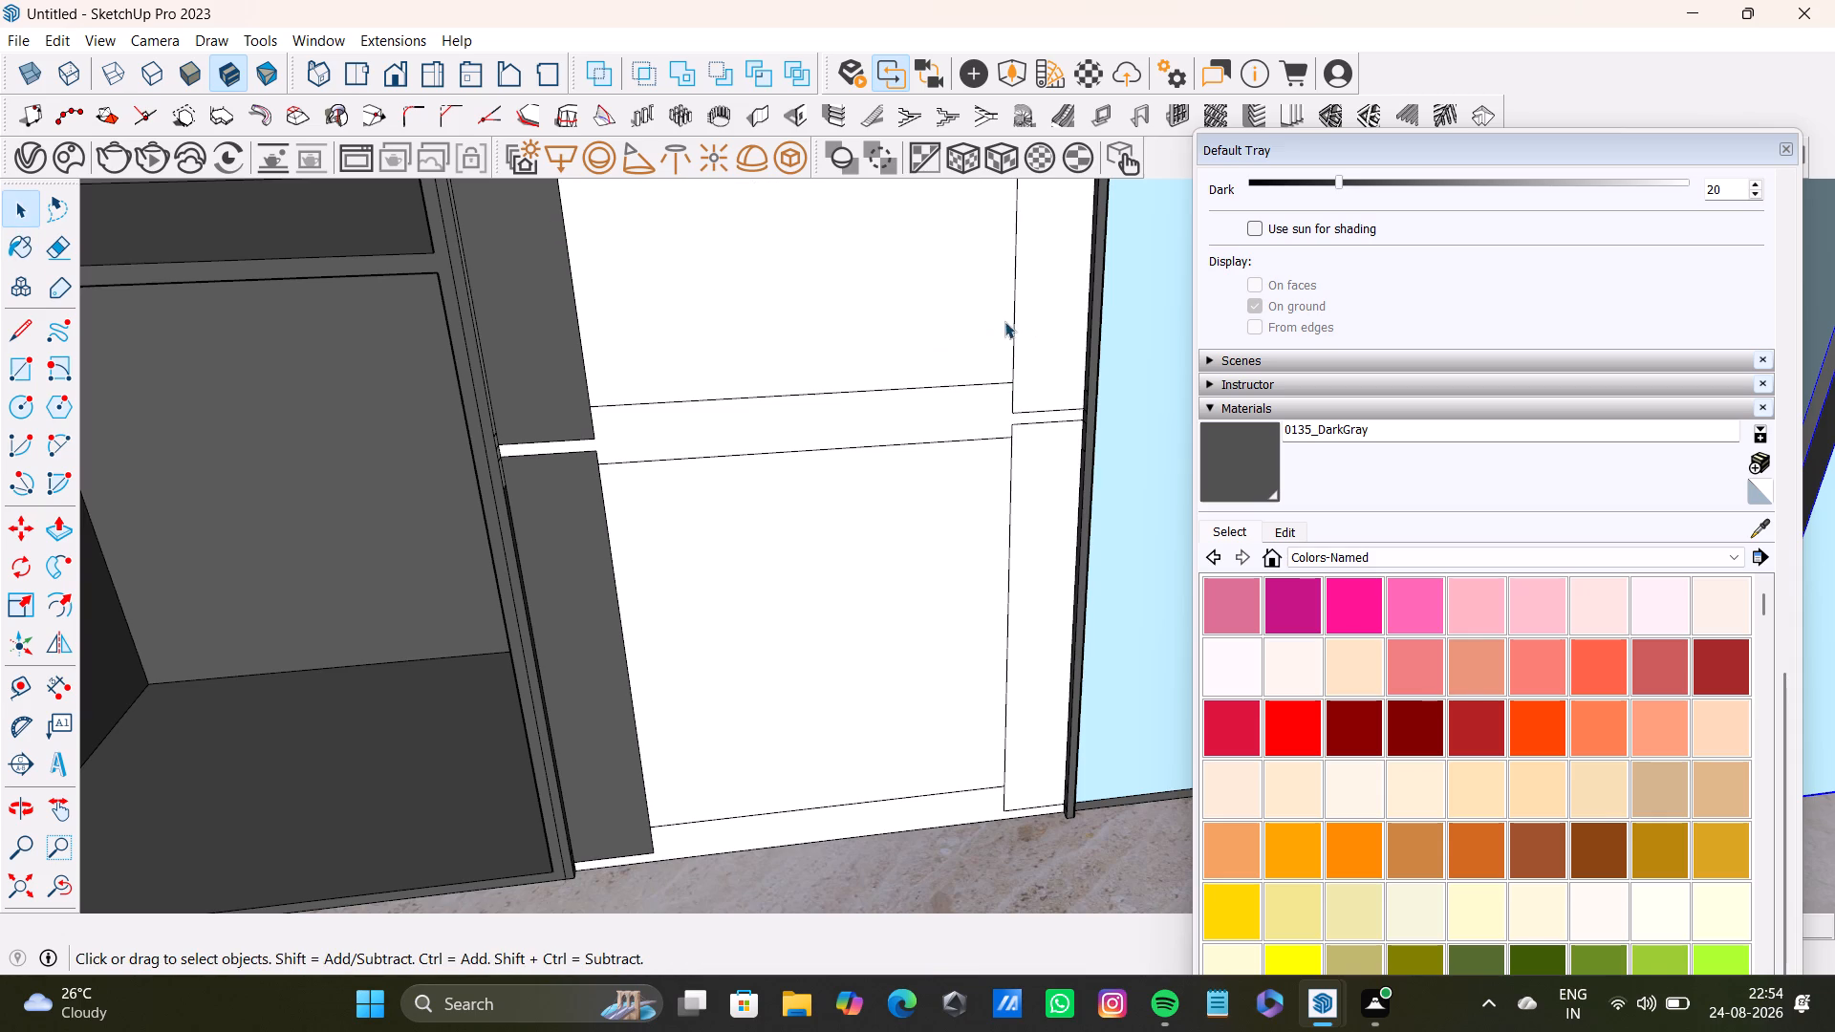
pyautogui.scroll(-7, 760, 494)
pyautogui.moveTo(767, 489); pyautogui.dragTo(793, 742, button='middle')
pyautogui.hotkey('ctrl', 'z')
# Examine the tall unit's drawer column and the wall cabinet run for remaining unpainted faces.
pyautogui.scroll(-3, 722, 692)
pyautogui.keyDown('shift'); pyautogui.moveTo(740, 648); pyautogui.dragTo(749, 815, button='middle'); pyautogui.keyUp('shift')
pyautogui.scroll(2, 692, 509)
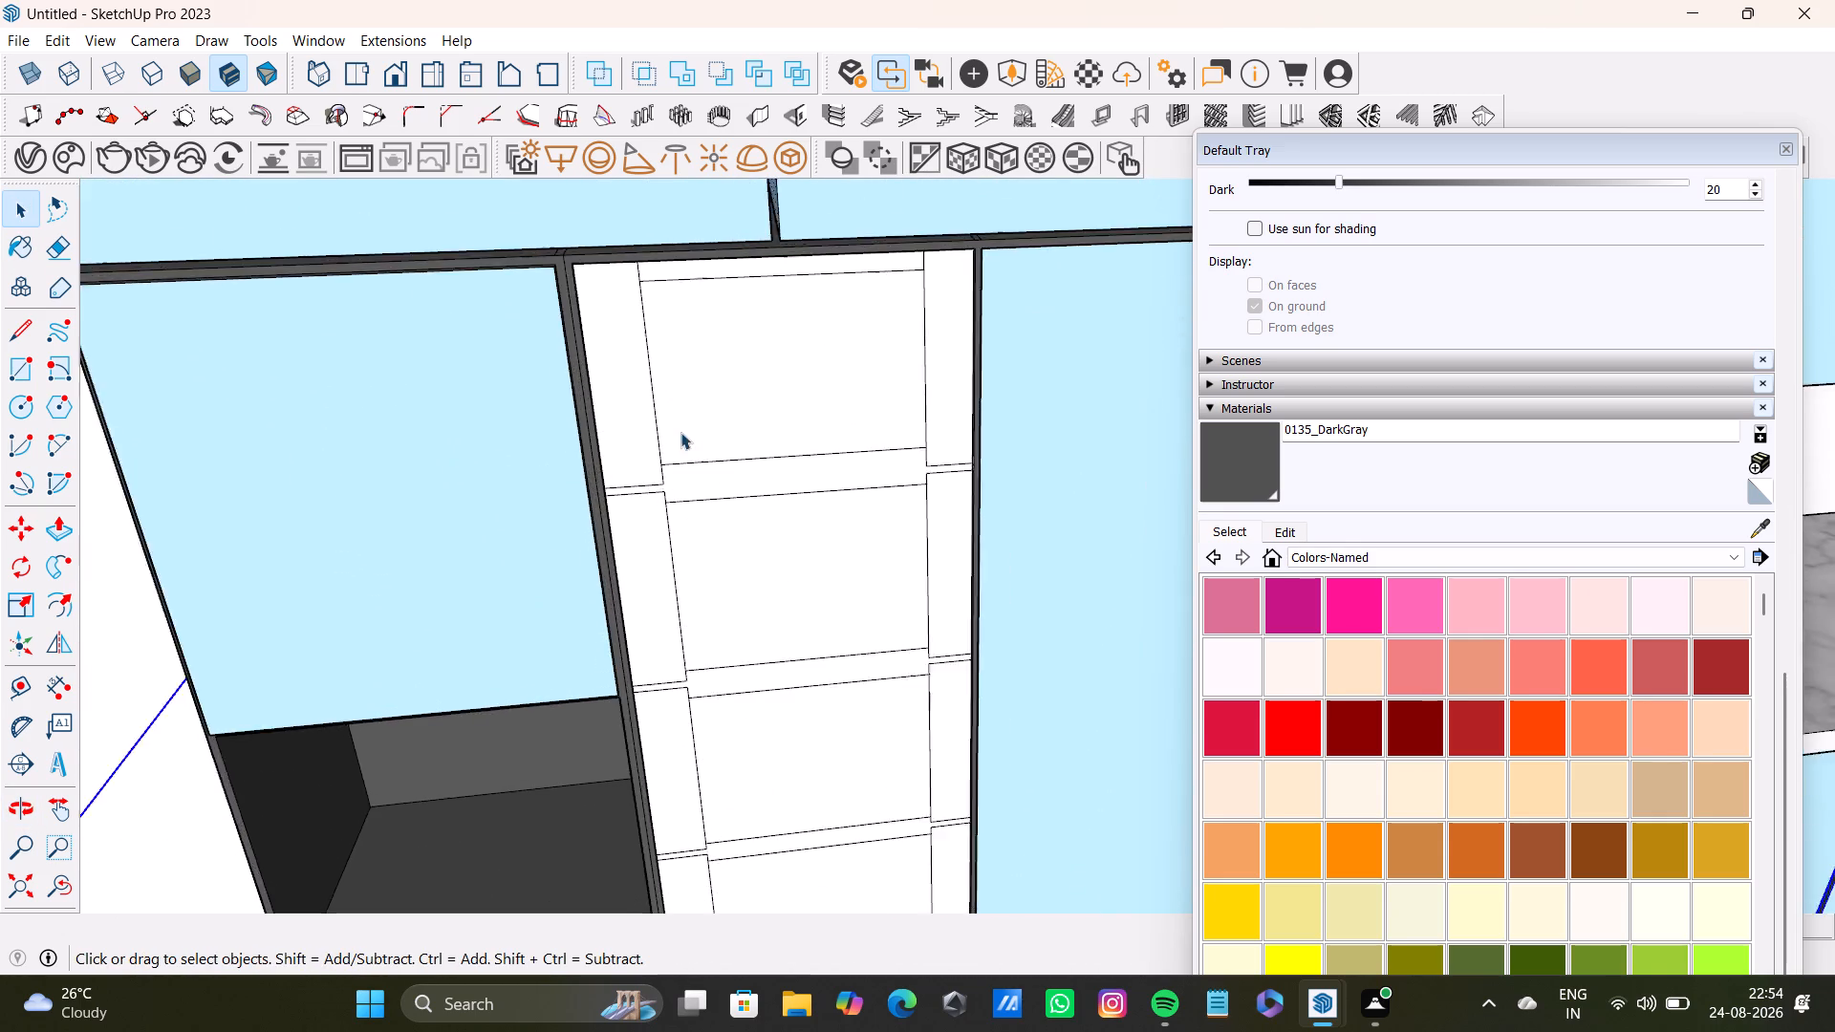
pyautogui.scroll(5, 680, 432)
pyautogui.scroll(-11, 754, 386)
pyautogui.moveTo(762, 479); pyautogui.dragTo(885, 463, button='middle')
pyautogui.click(17, 893)
pyautogui.moveTo(603, 742); pyautogui.dragTo(1219, 677, button='middle')
pyautogui.scroll(5, 1165, 592)
pyautogui.keyDown('shift'); pyautogui.moveTo(928, 485); pyautogui.dragTo(927, 485, button='middle'); pyautogui.keyUp('shift')
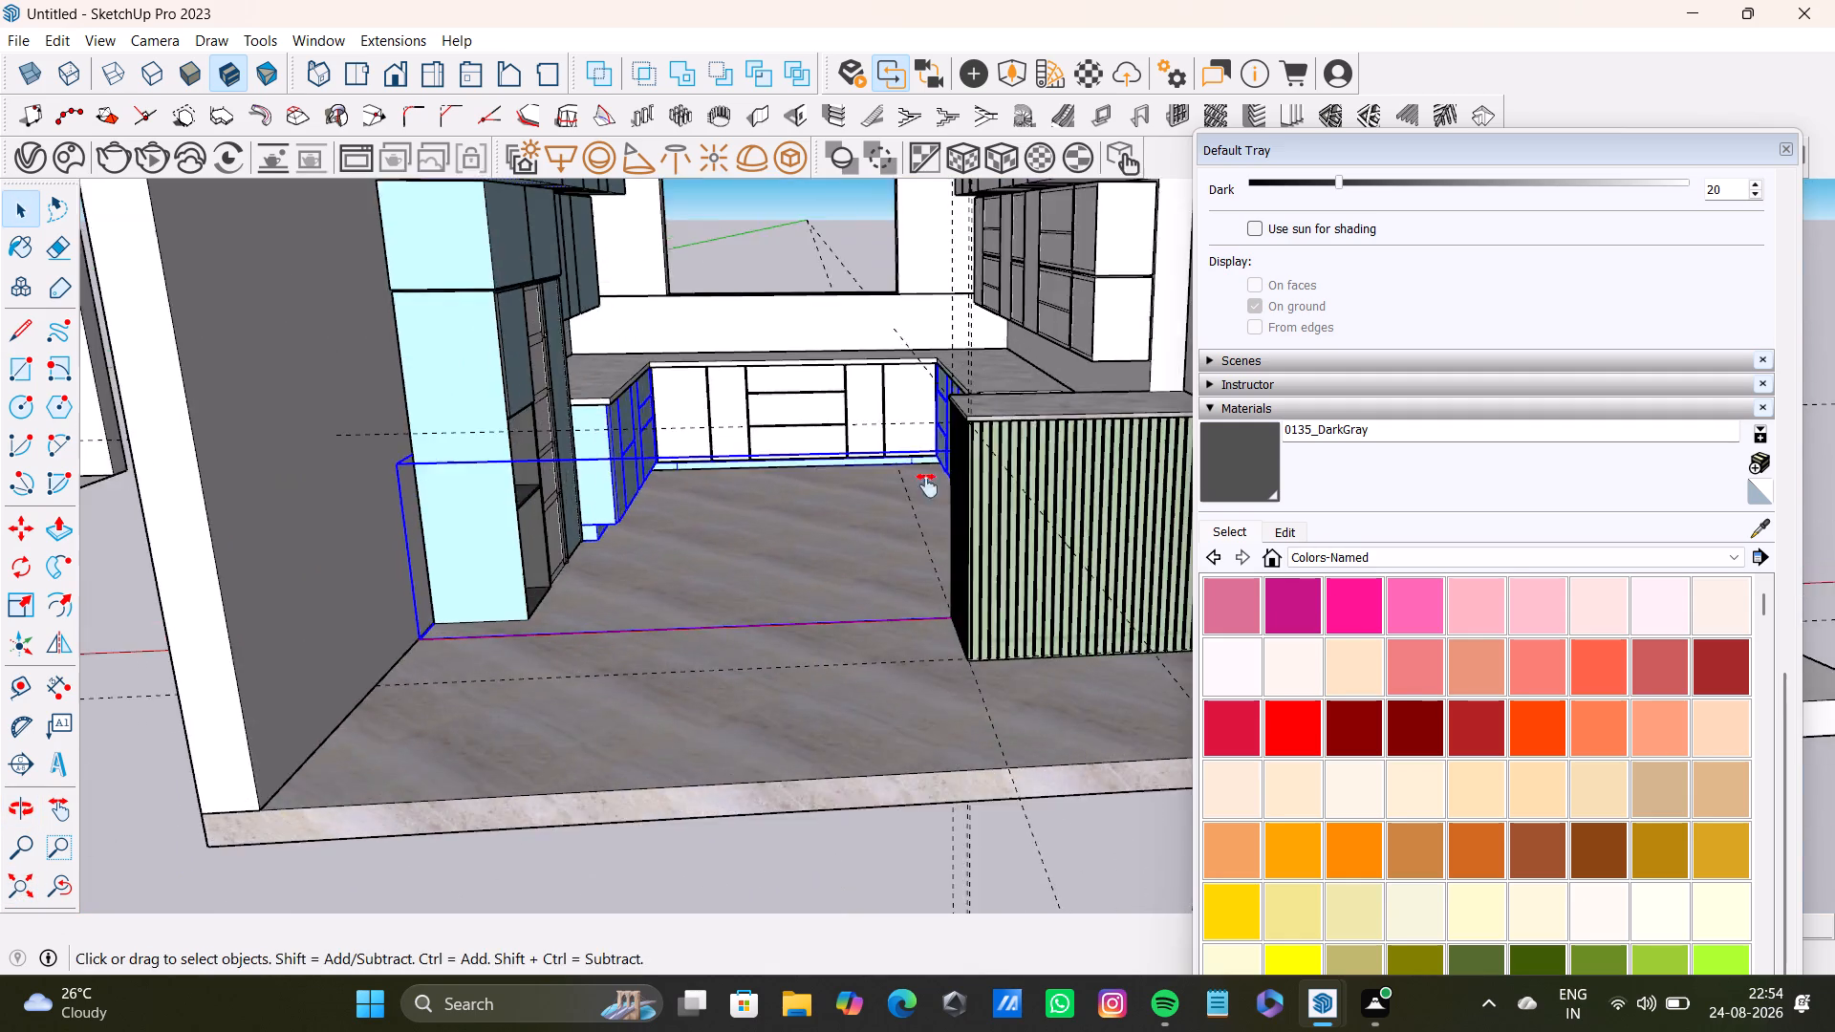
pyautogui.keyDown('shift'); pyautogui.moveTo(927, 485); pyautogui.dragTo(828, 742, button='middle'); pyautogui.keyUp('shift')
pyautogui.scroll(8, 674, 632)
pyautogui.moveTo(609, 591); pyautogui.dragTo(461, 425, button='middle')
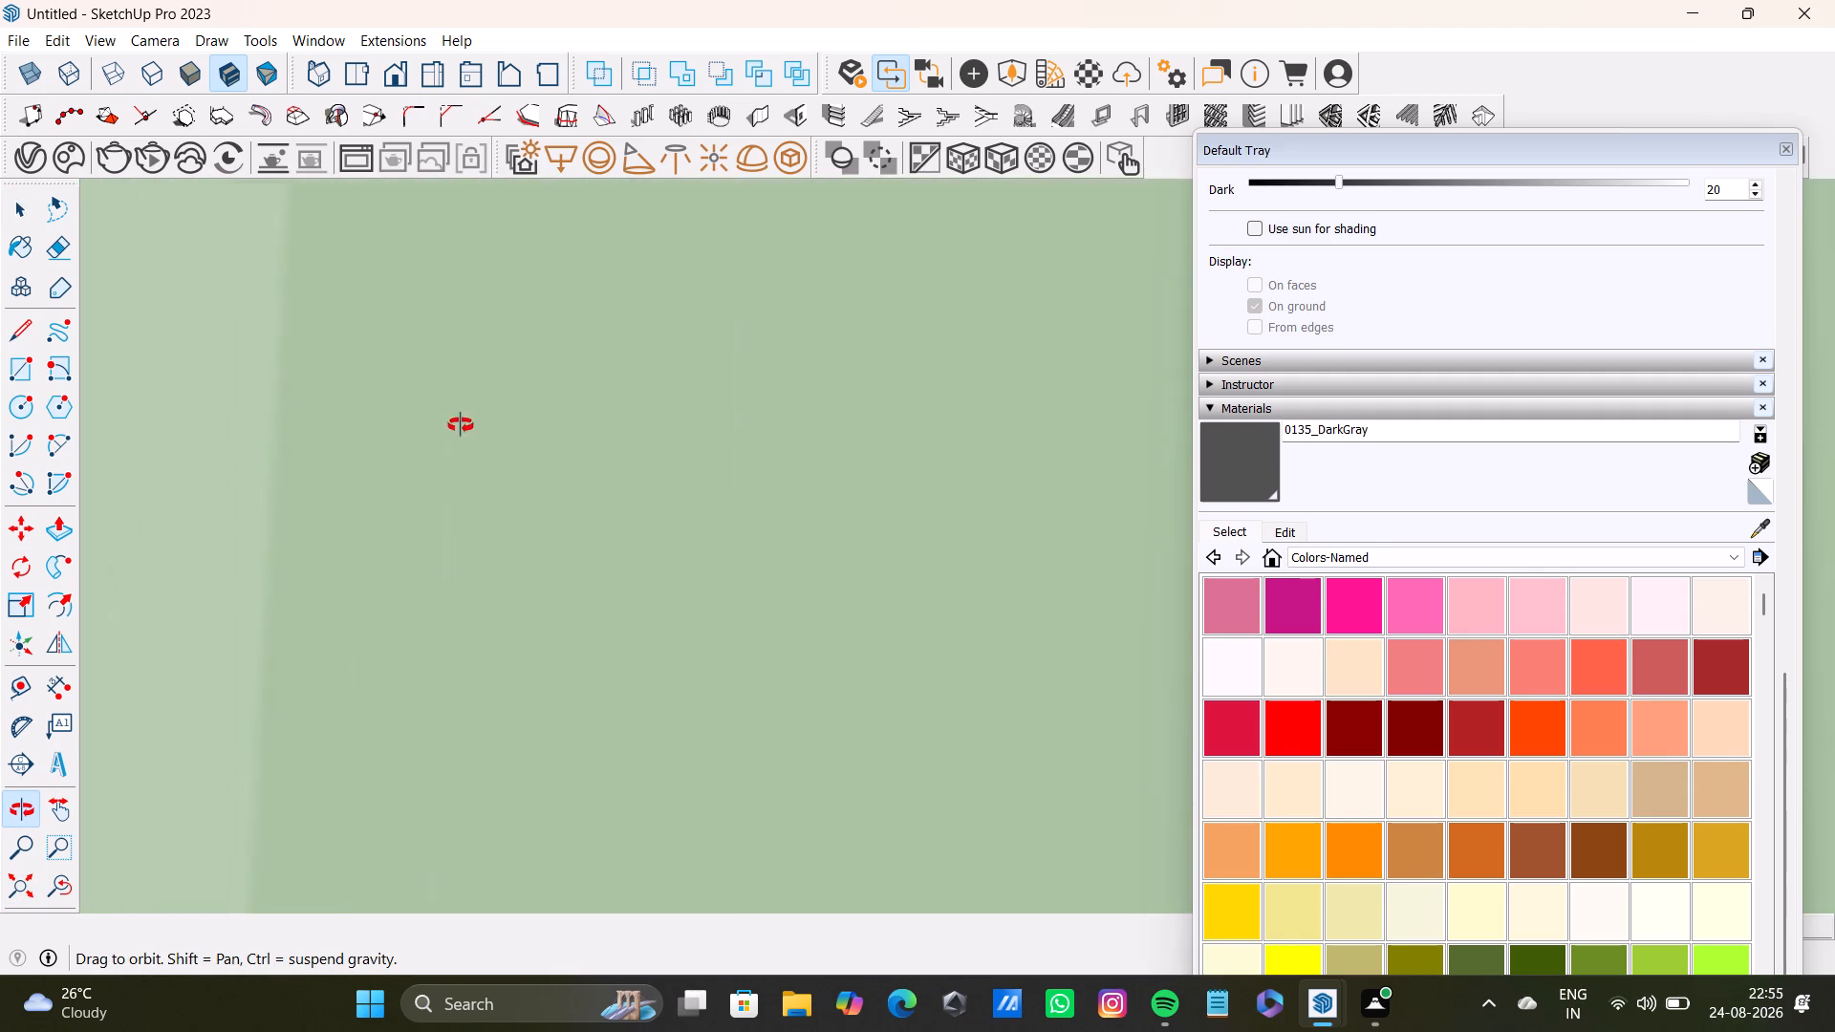
pyautogui.moveTo(461, 425); pyautogui.dragTo(507, 318, button='middle')
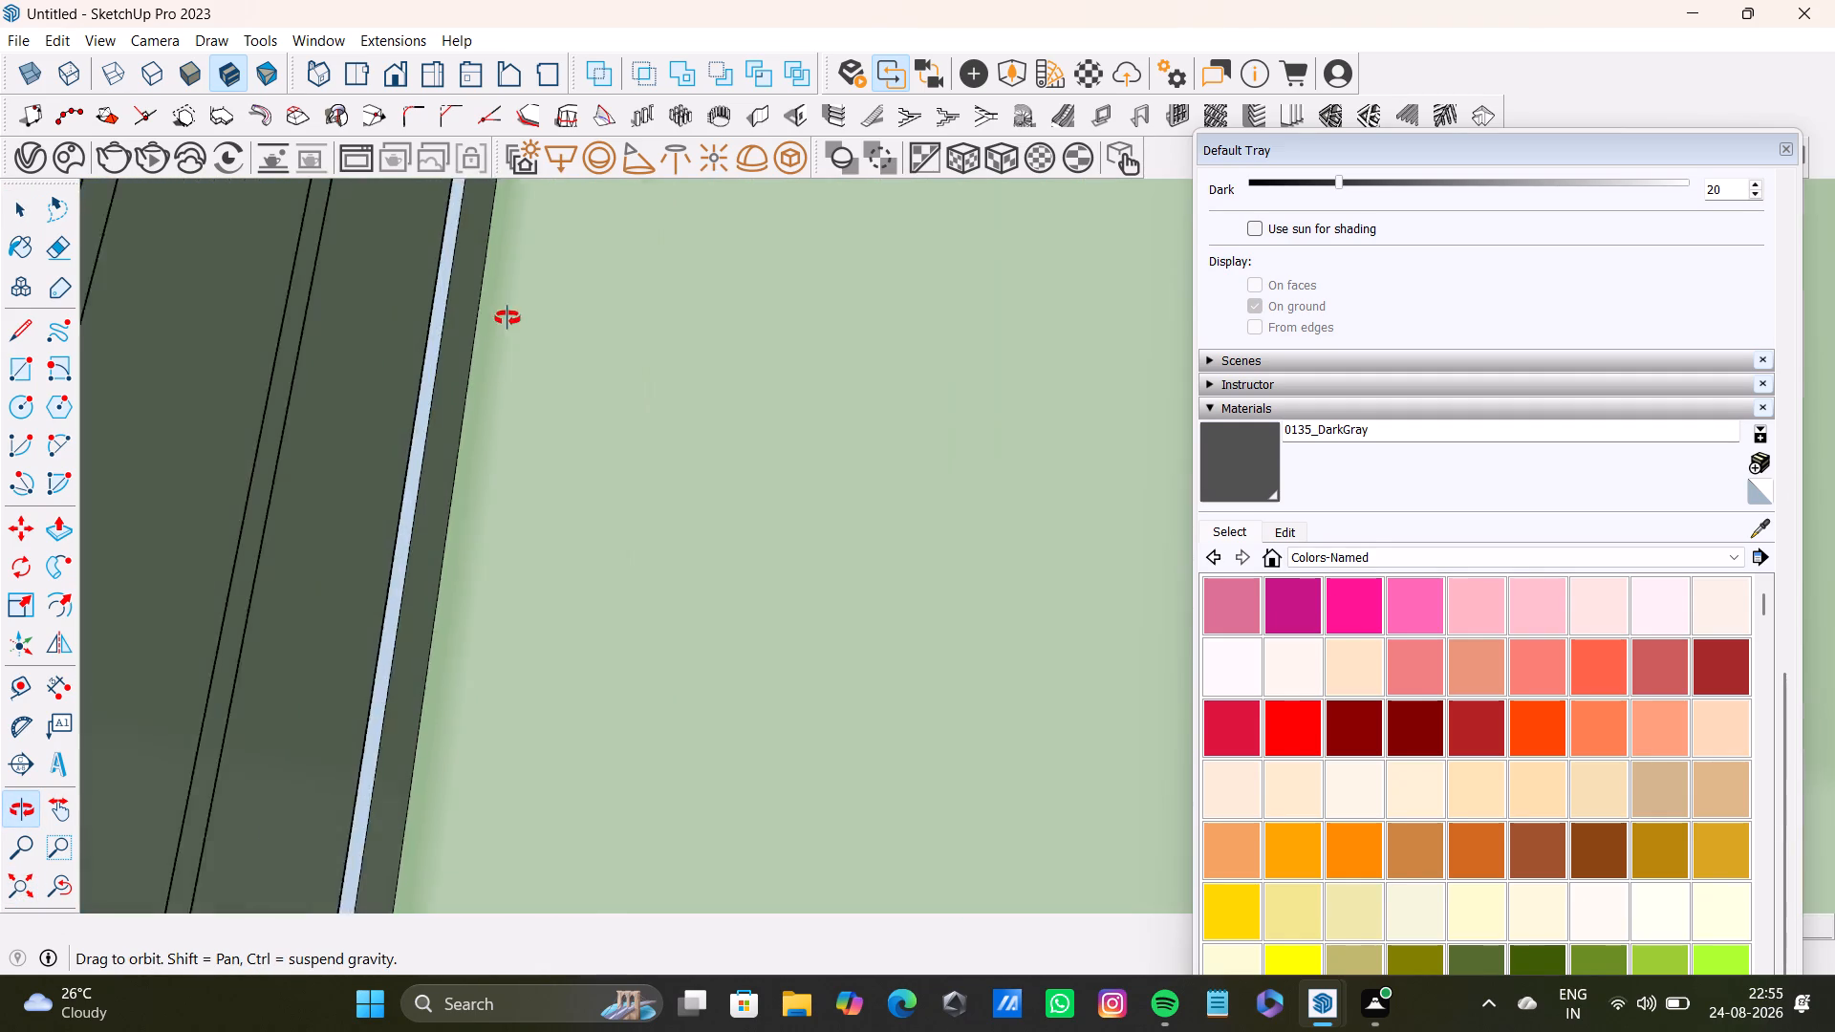
pyautogui.moveTo(507, 318); pyautogui.dragTo(549, 579, button='middle')
pyautogui.scroll(-4, 487, 555)
pyautogui.keyDown('shift'); pyautogui.moveTo(489, 538); pyautogui.dragTo(798, 611, button='middle'); pyautogui.keyUp('shift')
pyautogui.moveTo(813, 633); pyautogui.dragTo(681, 691, button='middle')
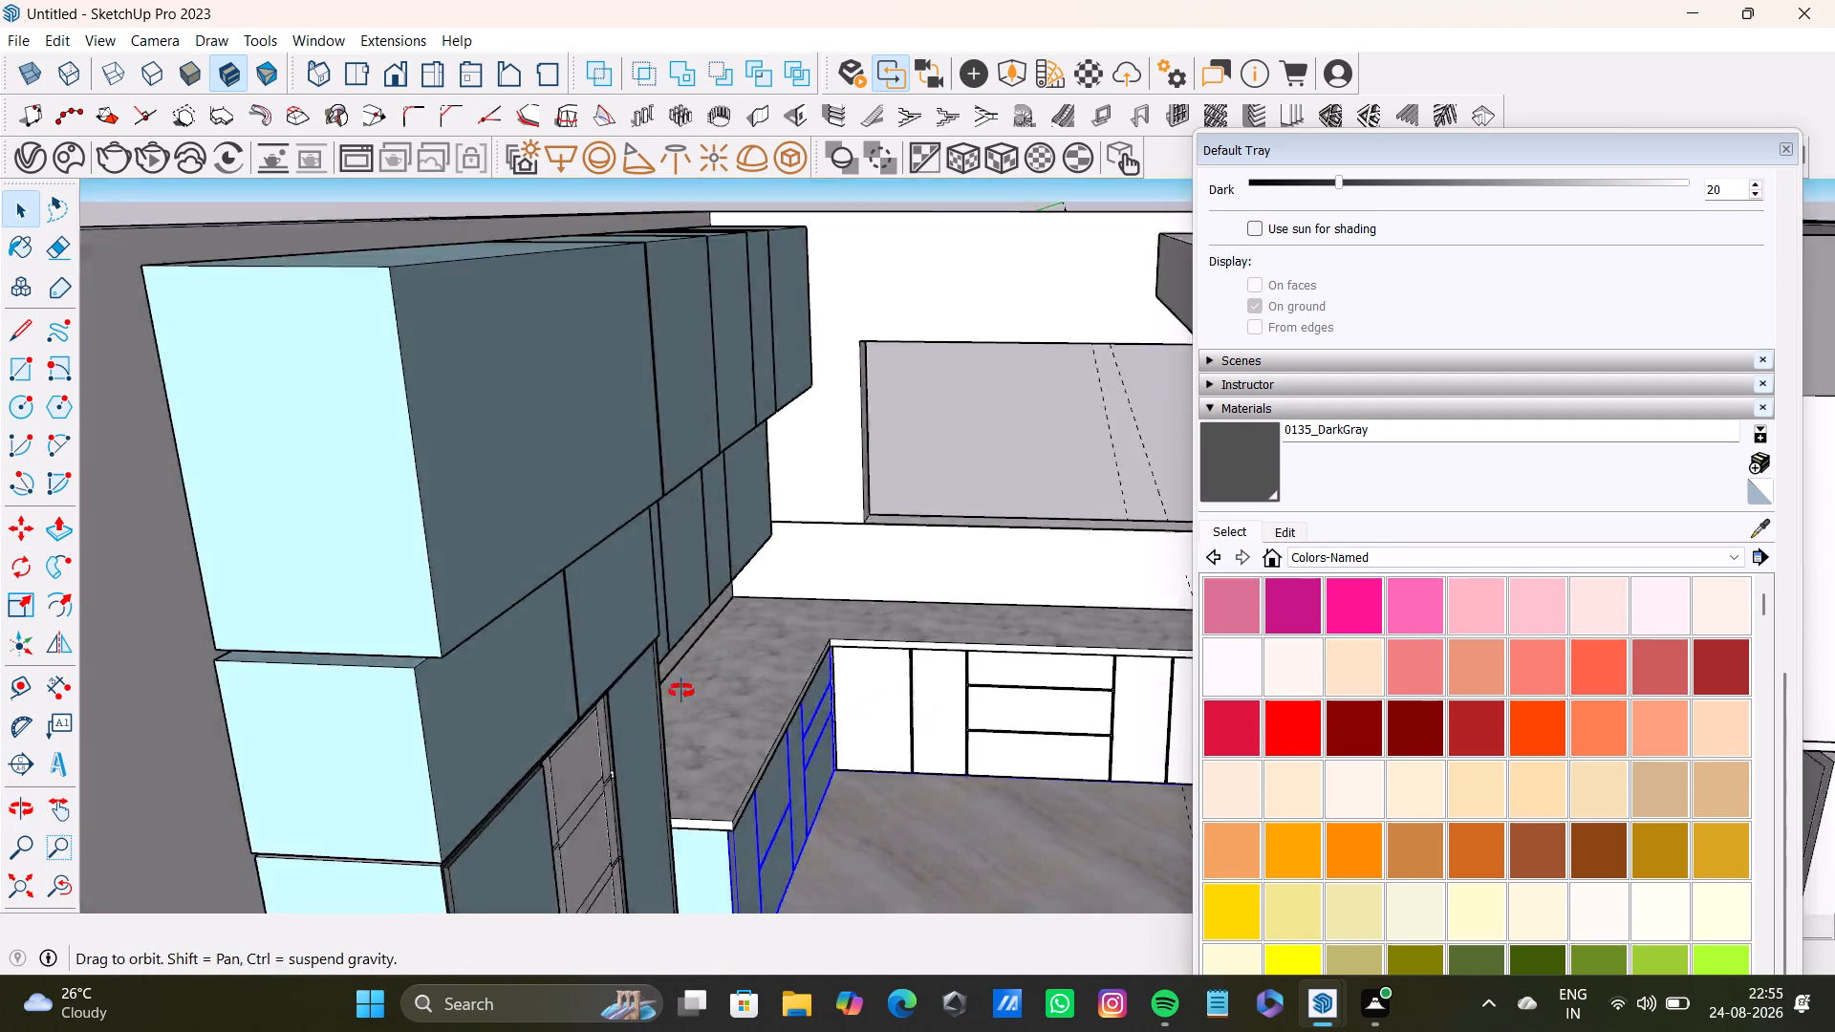
pyautogui.moveTo(681, 691); pyautogui.dragTo(574, 715, button='middle')
# Add the two unpainted white joint faces between the upper wall cabinets to the selection.
pyautogui.scroll(3, 664, 538)
pyautogui.moveTo(797, 457); pyautogui.dragTo(1017, 858, button='middle')
pyautogui.scroll(13, 974, 767)
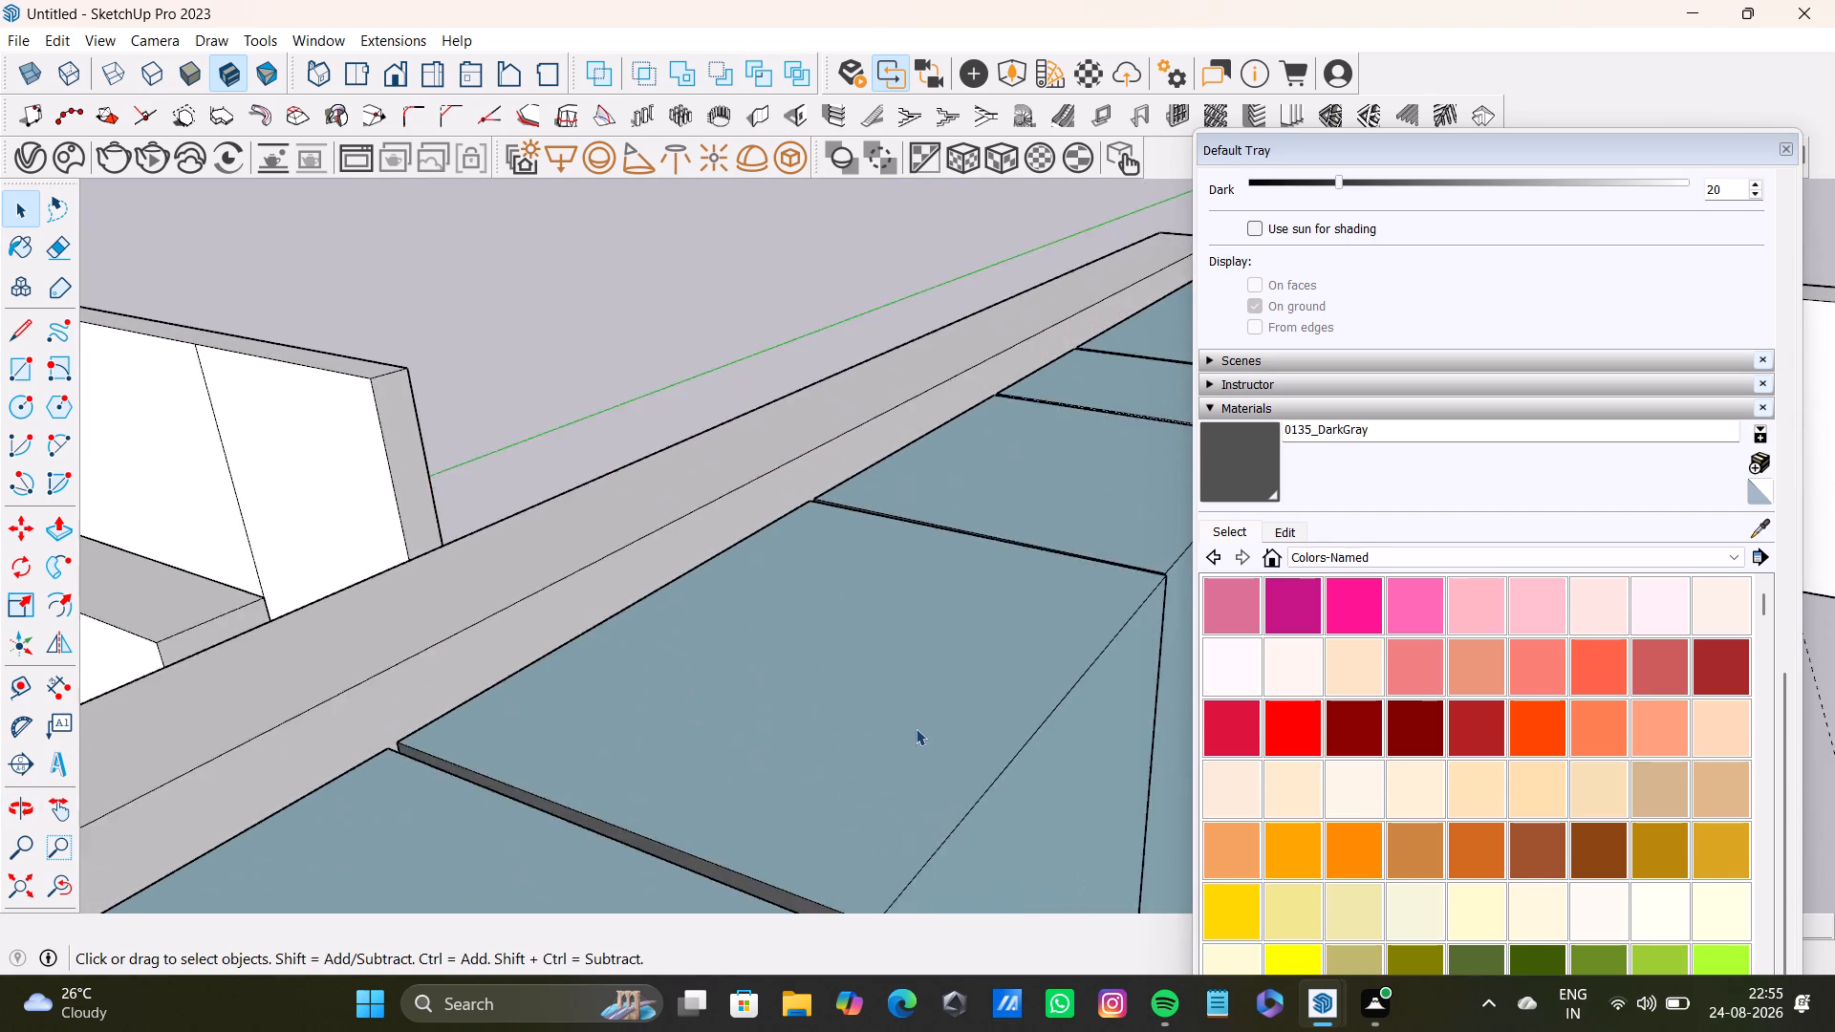
pyautogui.scroll(2, 916, 728)
pyautogui.moveTo(916, 728); pyautogui.dragTo(516, 747, button='middle')
pyautogui.moveTo(908, 650); pyautogui.dragTo(617, 809, button='middle')
pyautogui.scroll(8, 722, 713)
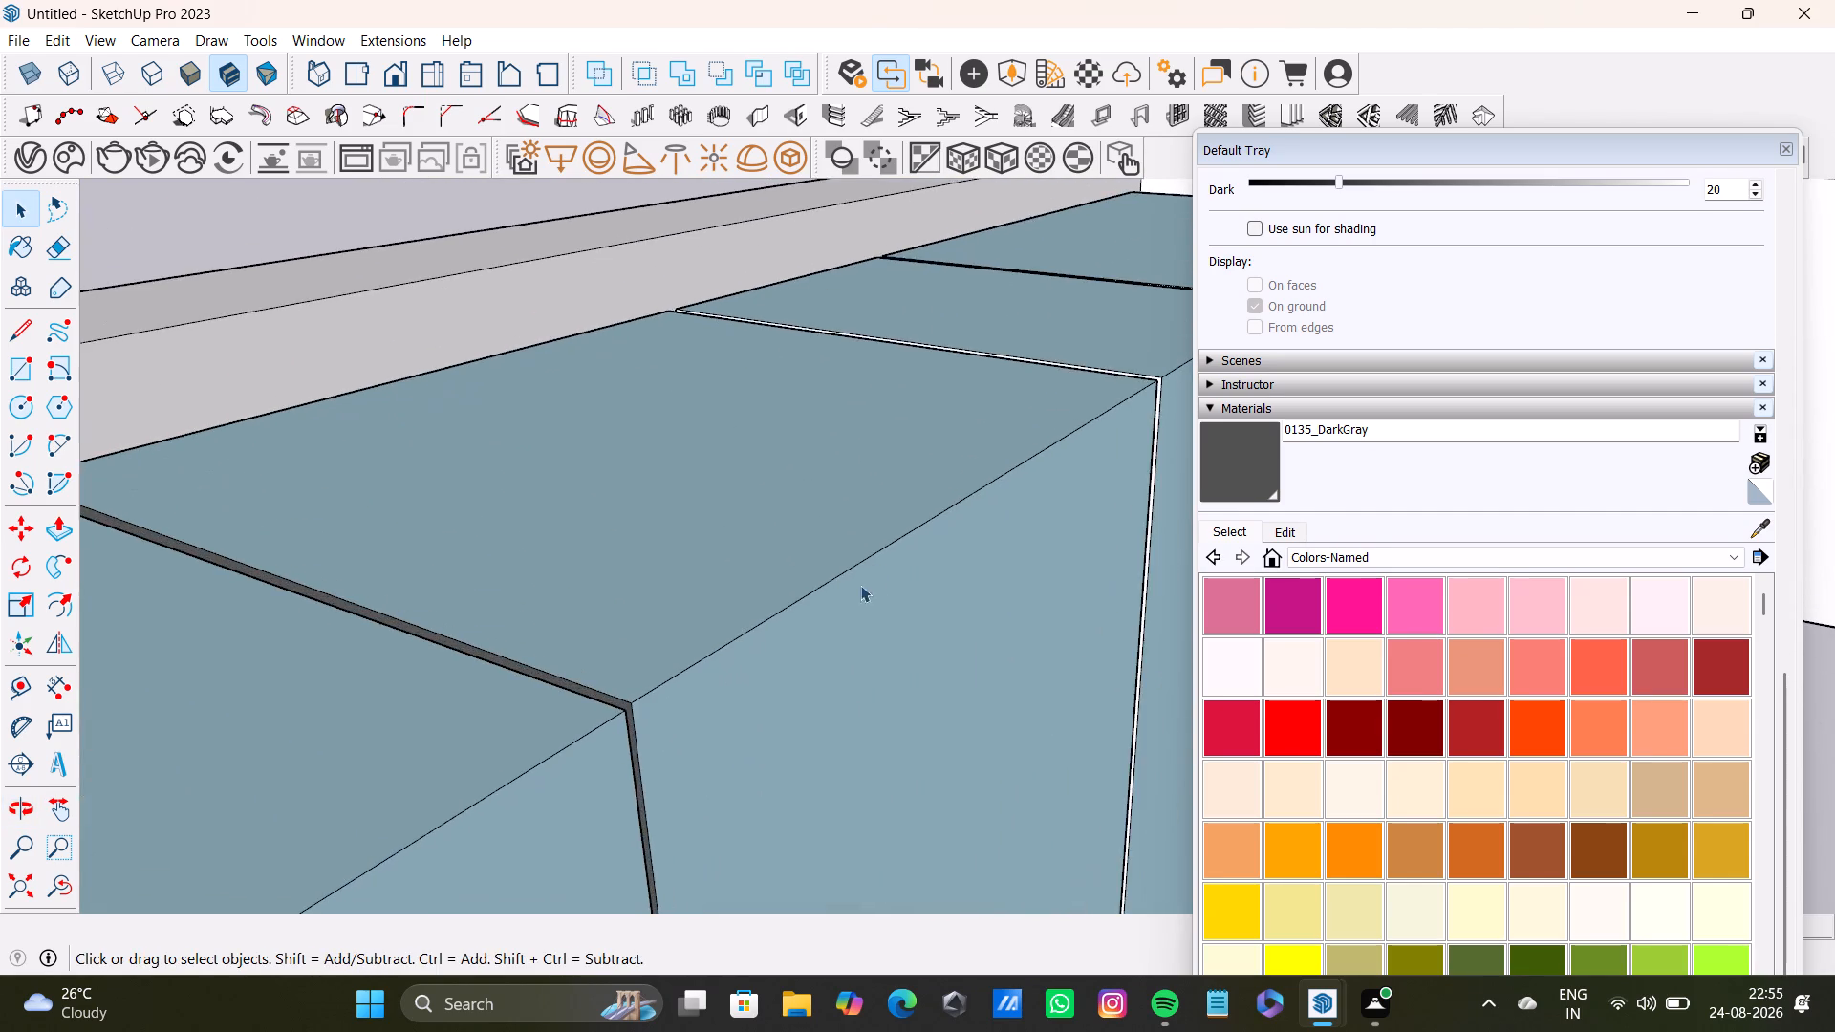
pyautogui.moveTo(871, 573); pyautogui.dragTo(455, 750, button='middle')
pyautogui.scroll(8, 994, 606)
pyautogui.keyDown('shift'); pyautogui.moveTo(926, 522); pyautogui.dragTo(790, 724, button='middle'); pyautogui.keyUp('shift')
pyautogui.keyDown('shift'); pyautogui.scroll(4, 672, 673); pyautogui.keyUp('shift')
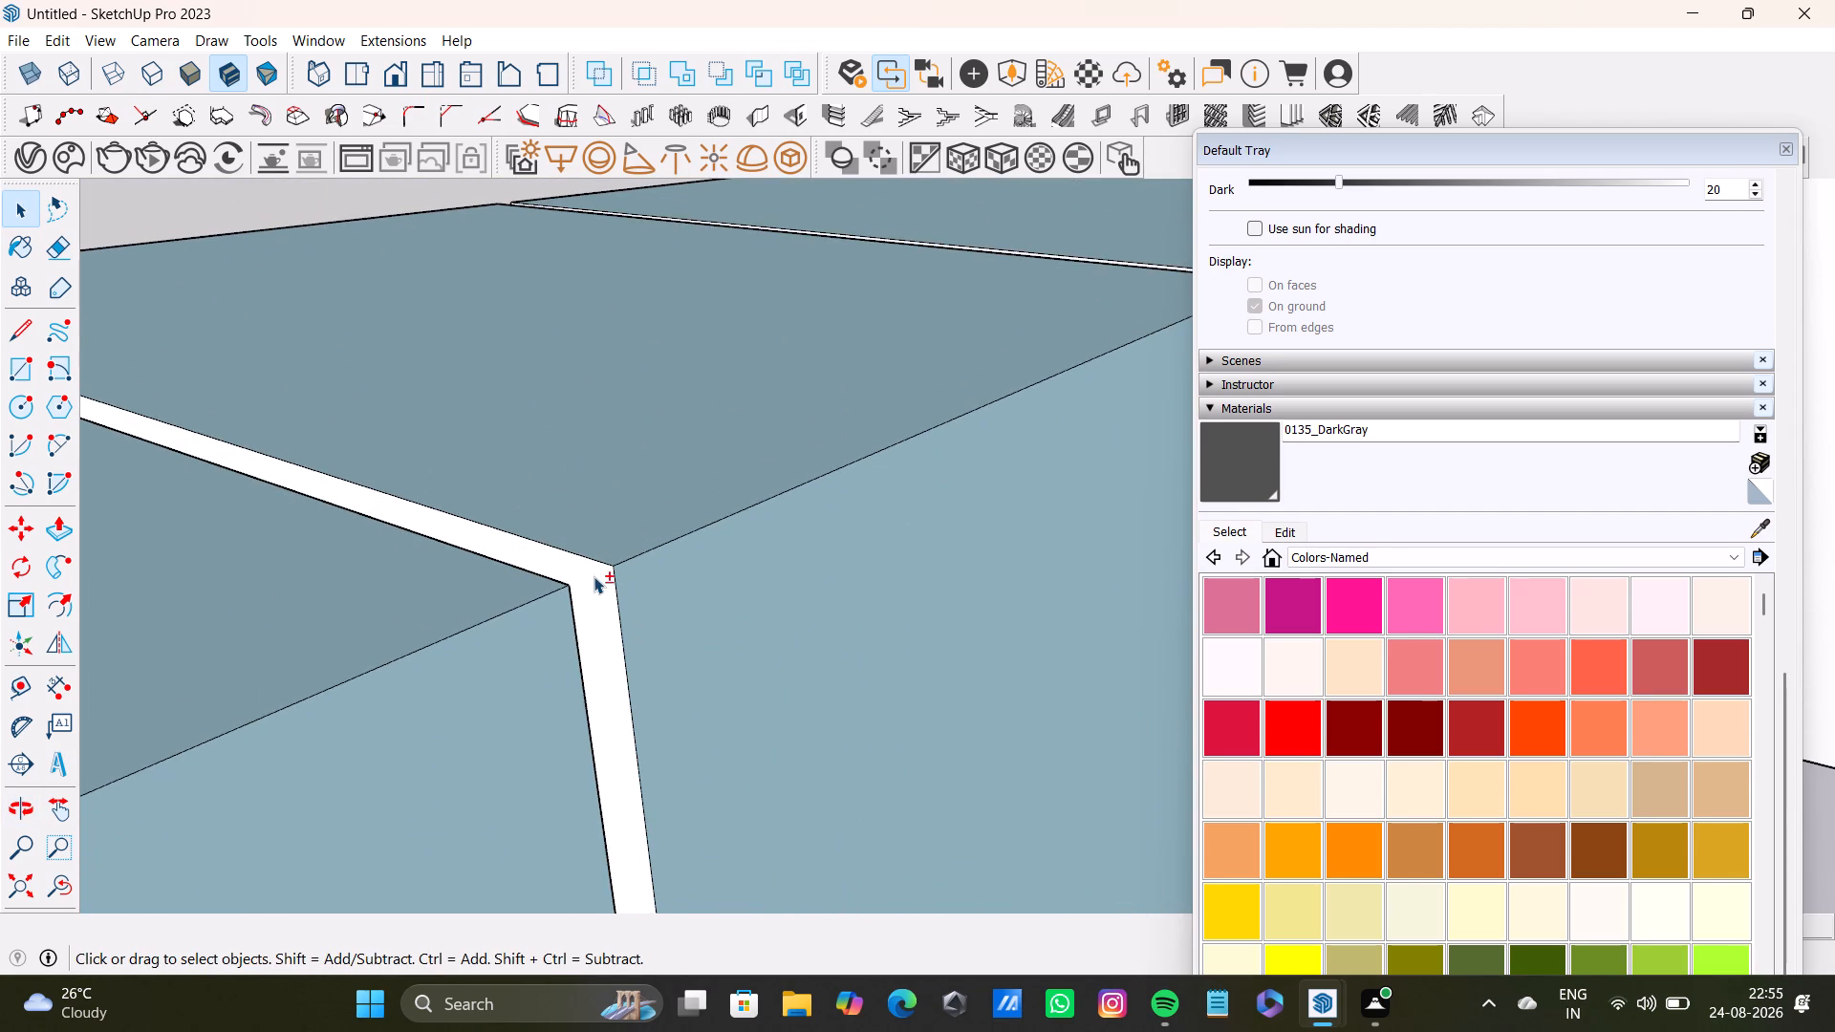
pyautogui.keyDown('shift'); pyautogui.click(594, 574); pyautogui.keyUp('shift')
pyautogui.keyDown('shift'); pyautogui.scroll(-7, 665, 569); pyautogui.keyUp('shift')
pyautogui.keyDown('shift'); pyautogui.moveTo(873, 459); pyautogui.dragTo(428, 708, button='middle'); pyautogui.keyUp('shift')
pyautogui.keyDown('shift'); pyautogui.scroll(5, 710, 591); pyautogui.keyUp('shift')
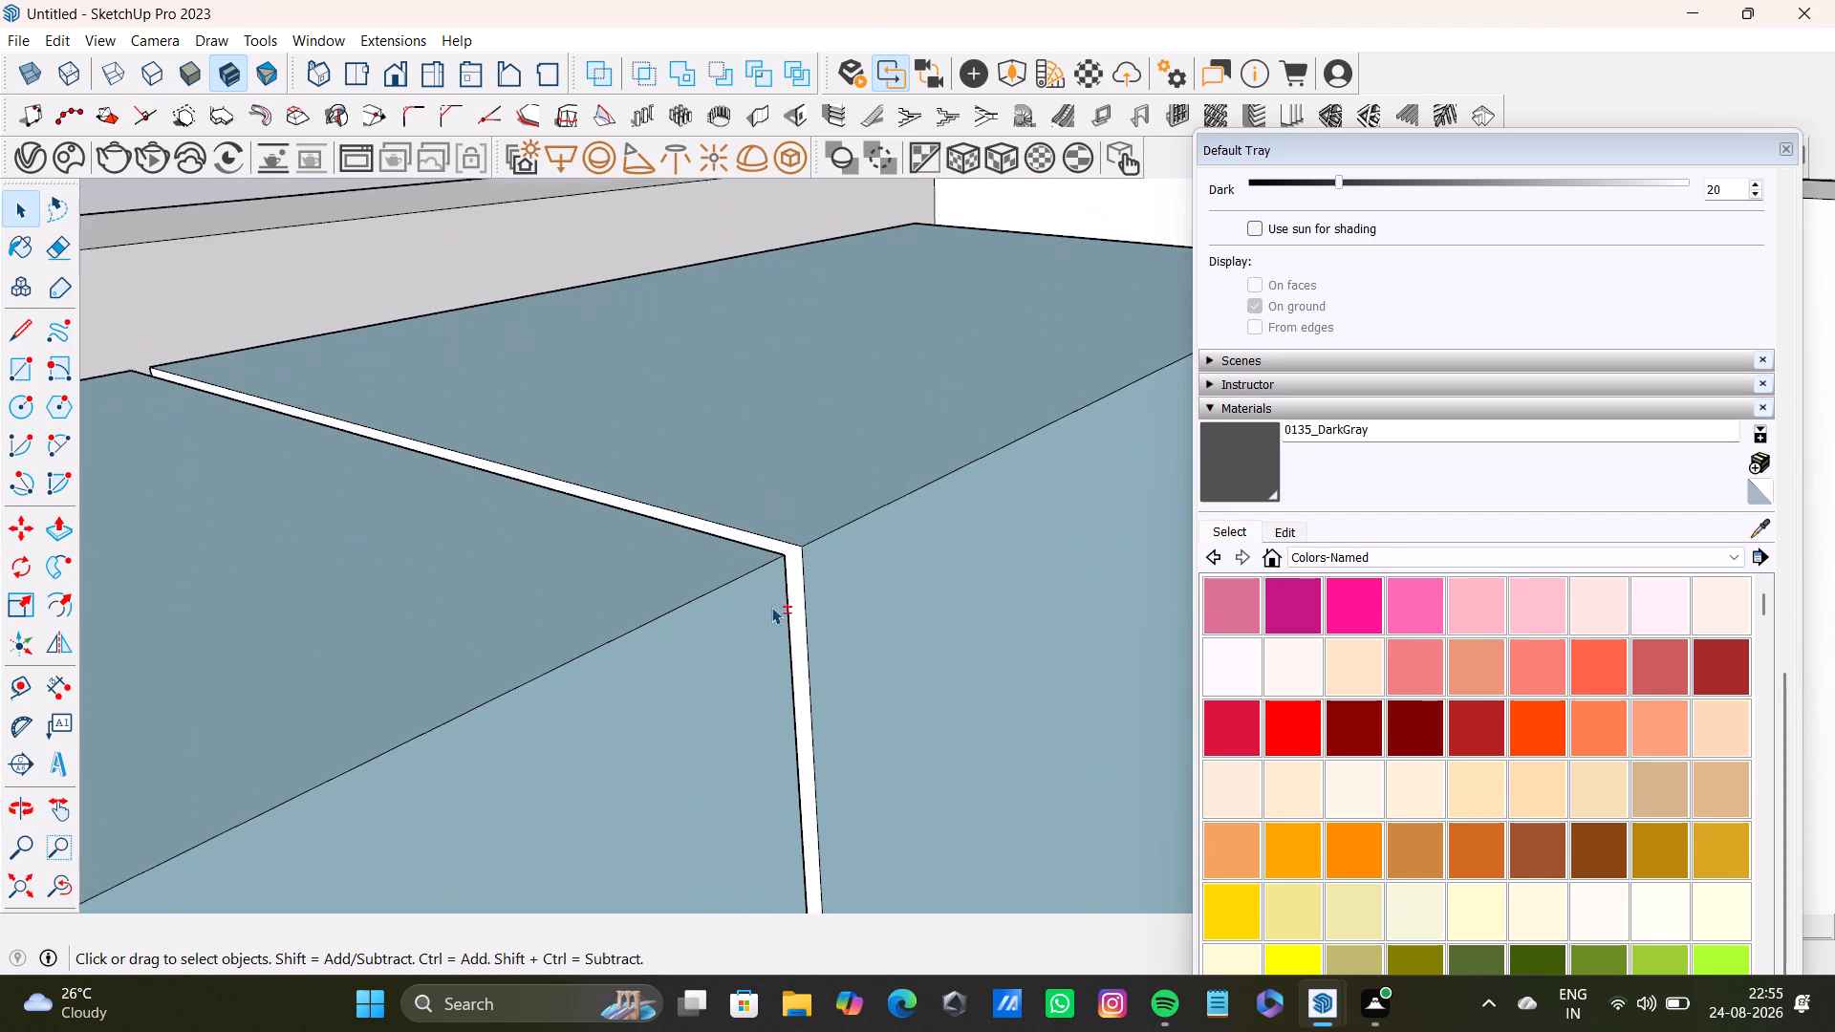
pyautogui.keyDown('shift'); pyautogui.scroll(3, 771, 607); pyautogui.keyUp('shift')
pyautogui.keyDown('shift'); pyautogui.click(804, 586); pyautogui.keyUp('shift')
# Sample 0135_DarkGray from a wall cabinet joint and paint the selection, including the white joint faces of the upper wall cabinets.
pyautogui.keyDown('shift'); pyautogui.scroll(-15, 813, 615); pyautogui.keyUp('shift')
pyautogui.scroll(1, 911, 631)
pyautogui.moveTo(923, 634); pyautogui.dragTo(880, 656, button='middle')
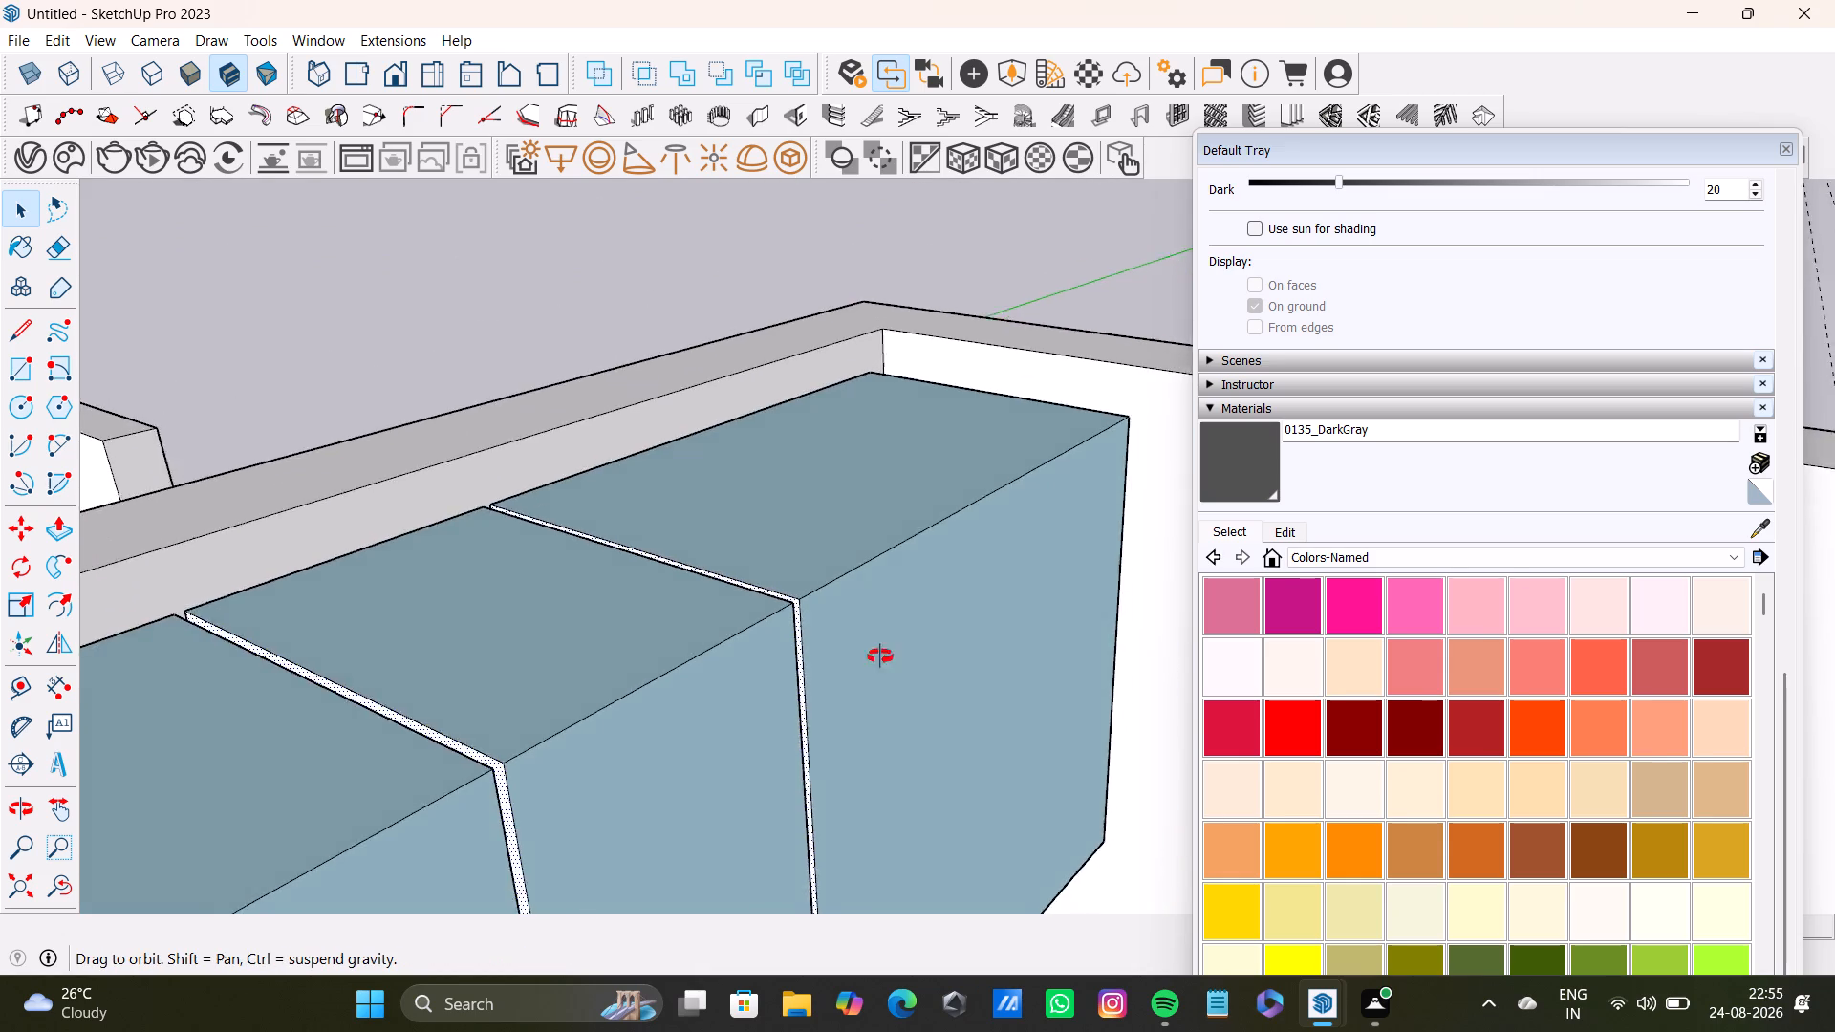
pyautogui.moveTo(880, 656); pyautogui.dragTo(469, 778, button='middle')
pyautogui.scroll(4, 648, 592)
pyautogui.moveTo(616, 569); pyautogui.dragTo(776, 239, button='middle')
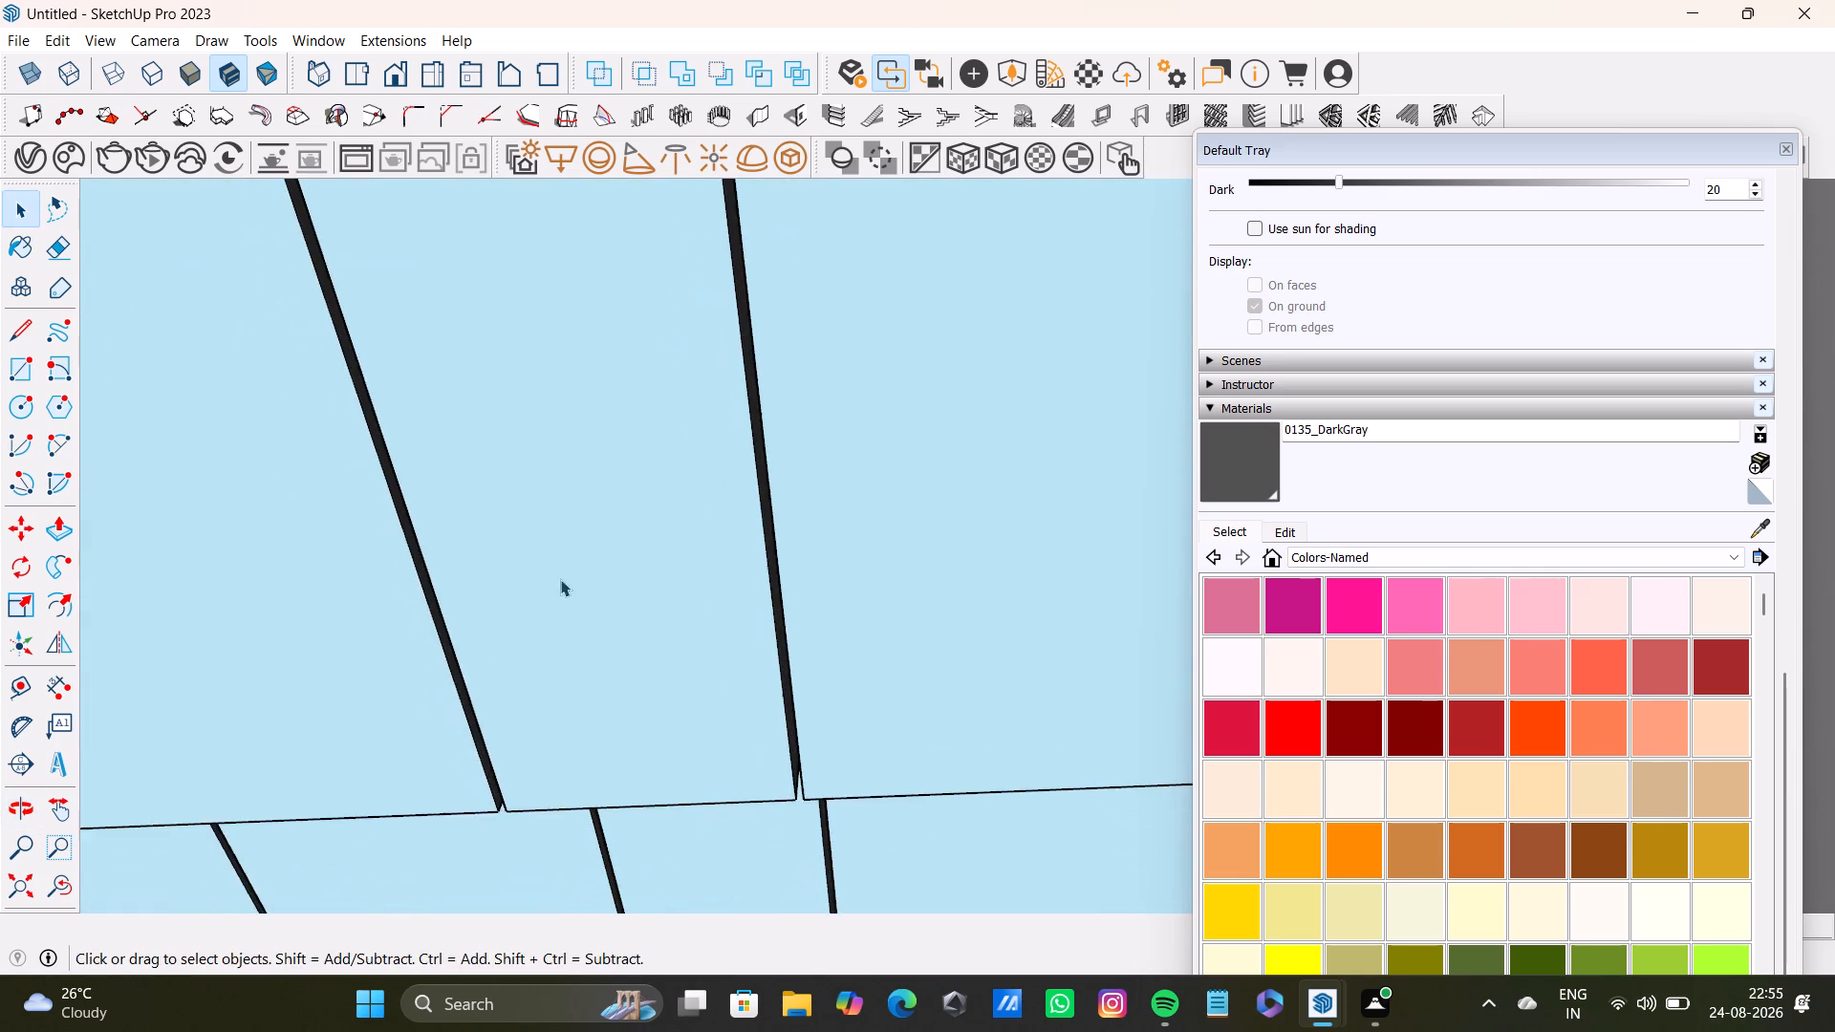
pyautogui.moveTo(535, 619); pyautogui.dragTo(941, 852, button='middle')
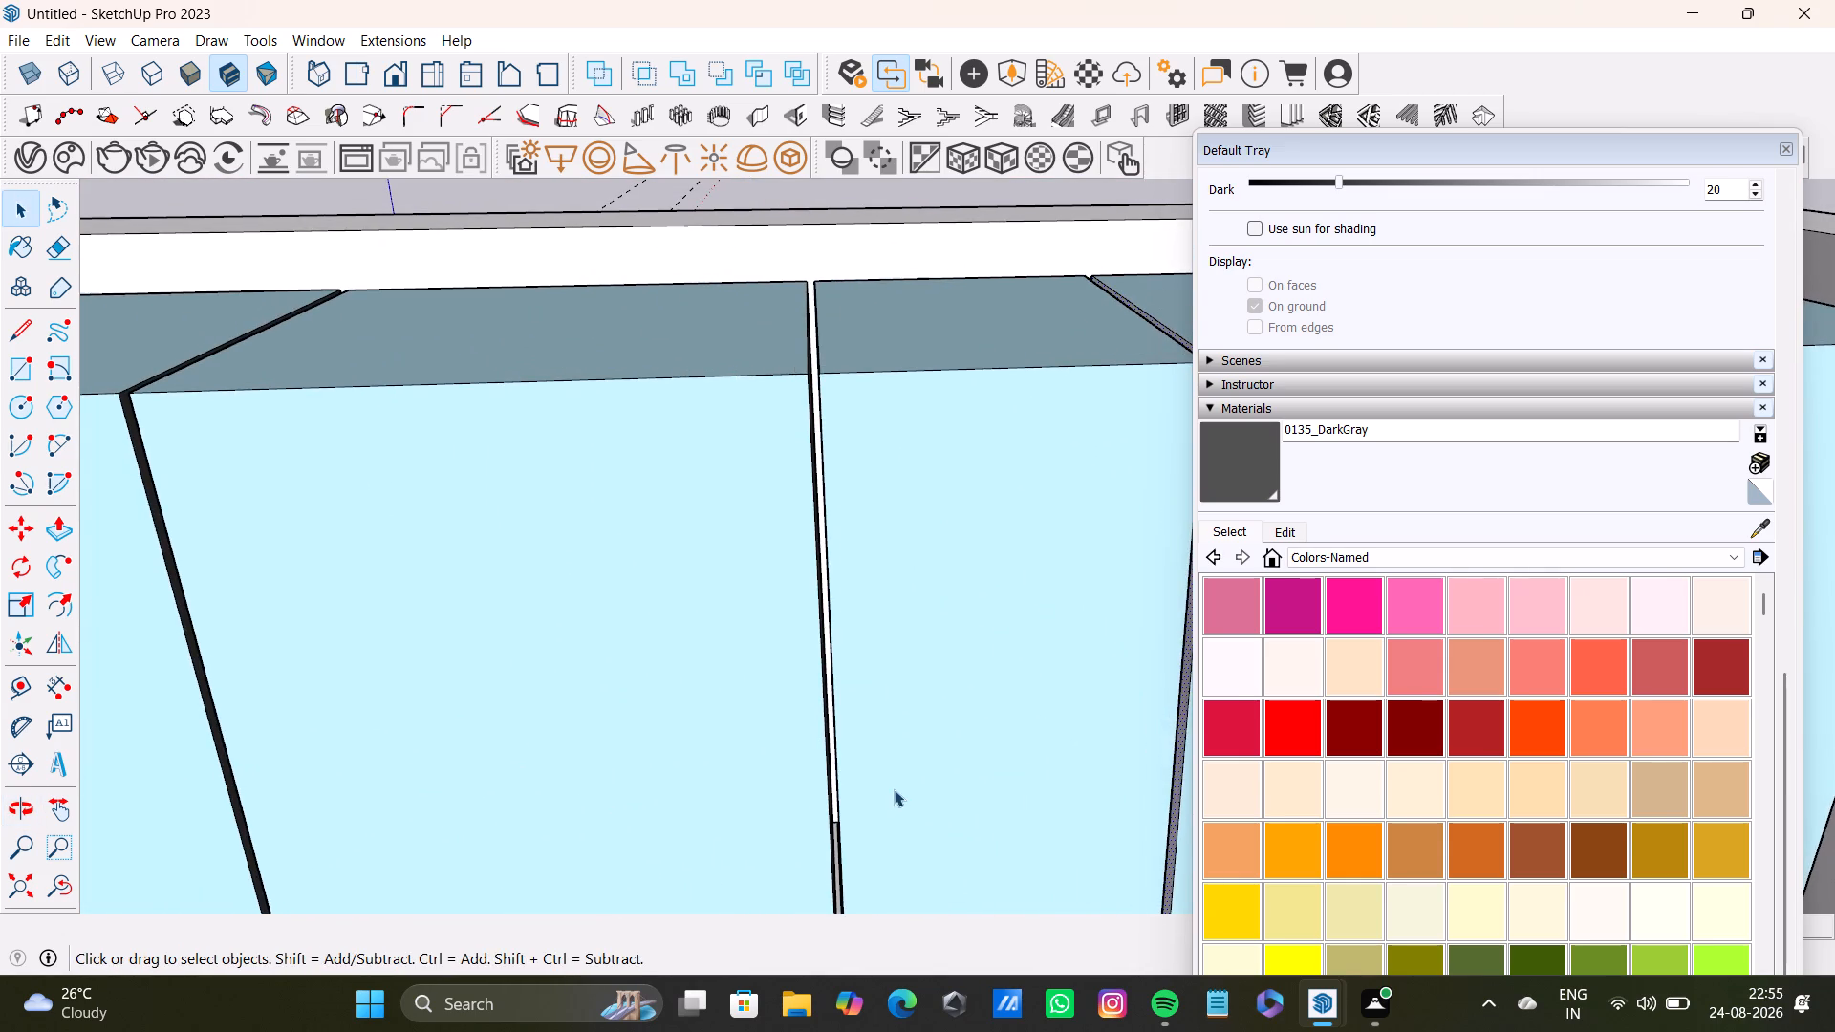
pyautogui.moveTo(894, 789); pyautogui.dragTo(745, 272, button='middle')
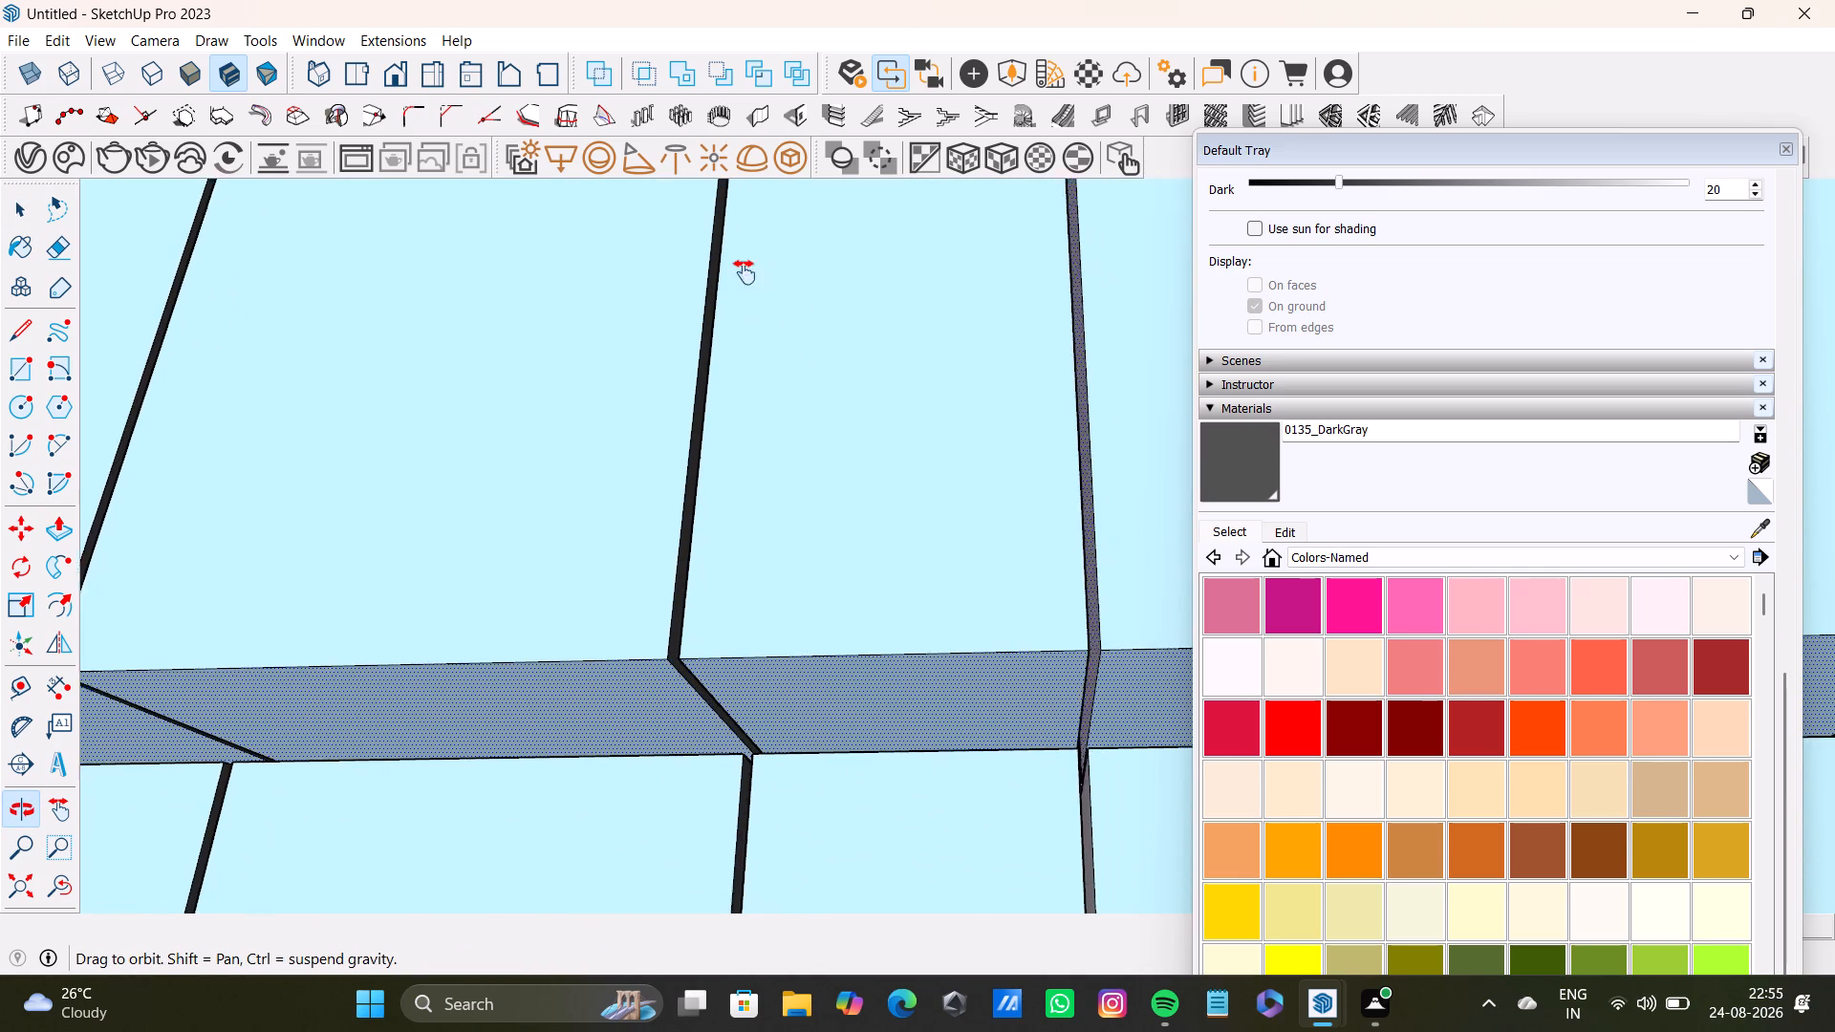
pyautogui.moveTo(745, 272); pyautogui.dragTo(734, 274, button='middle')
pyautogui.click(1280, 505)
pyautogui.scroll(7, 965, 840)
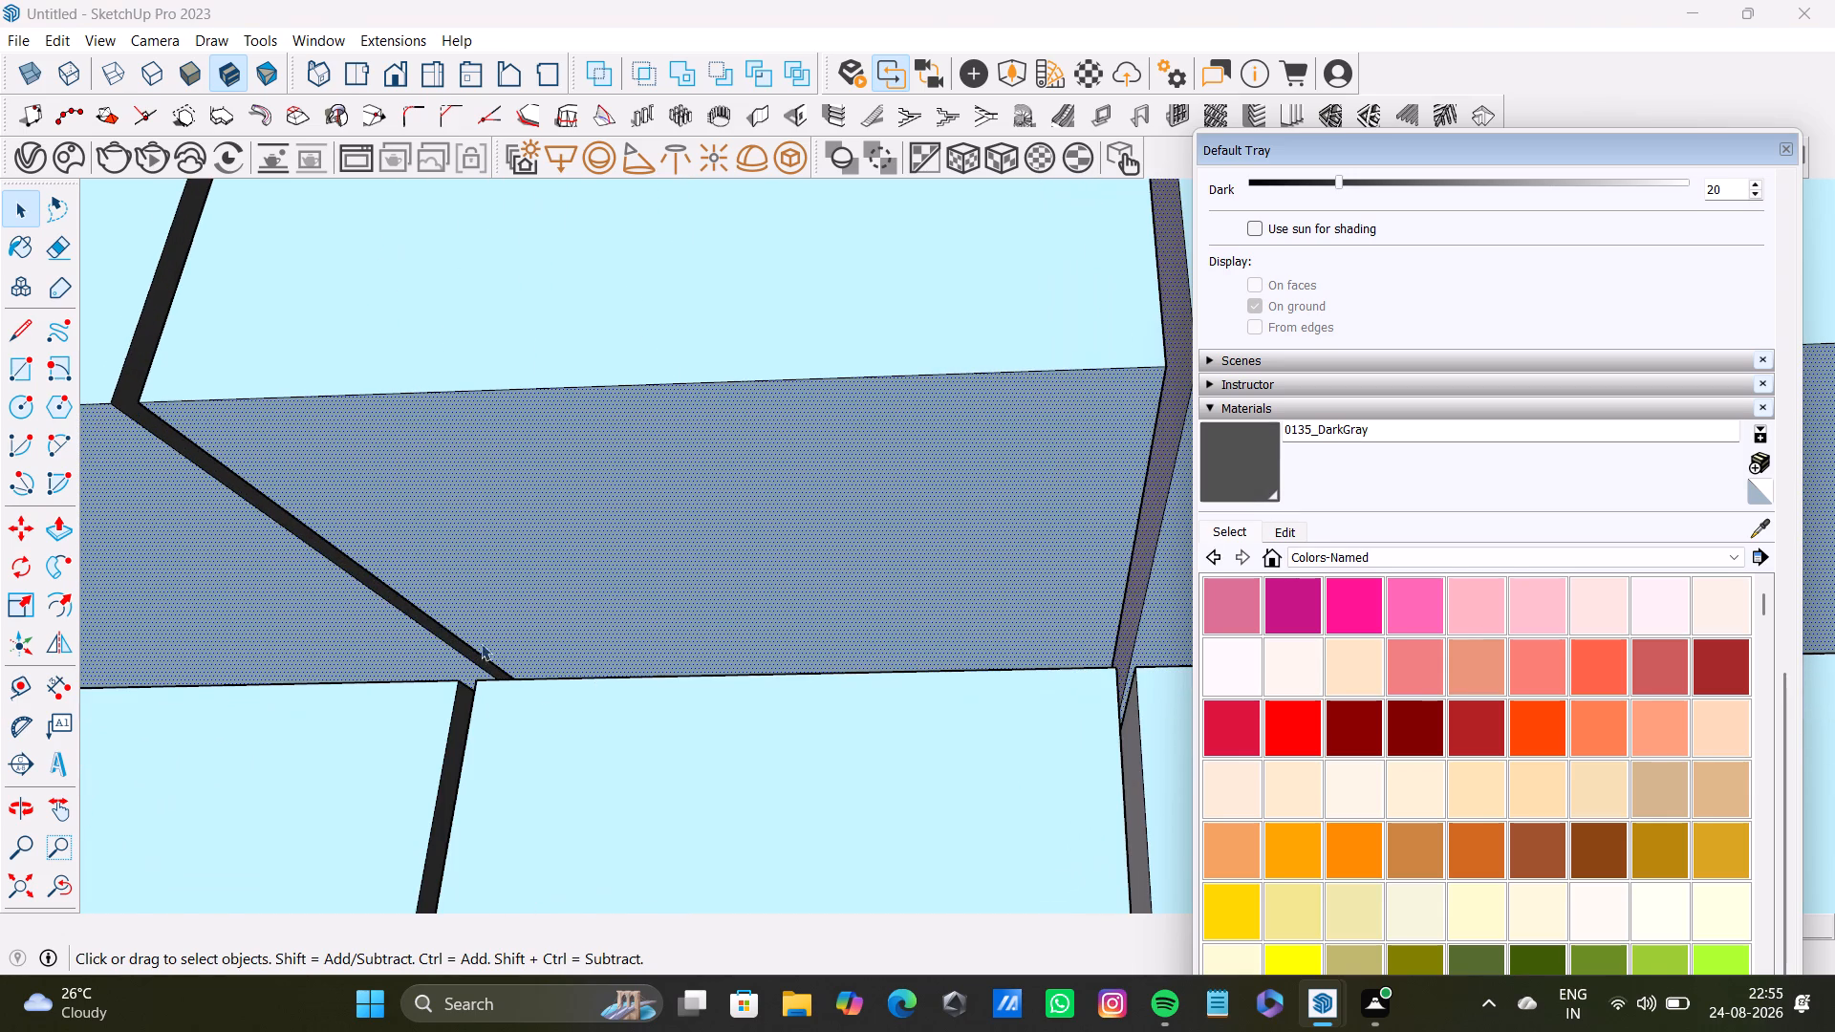
pyautogui.click(1767, 527)
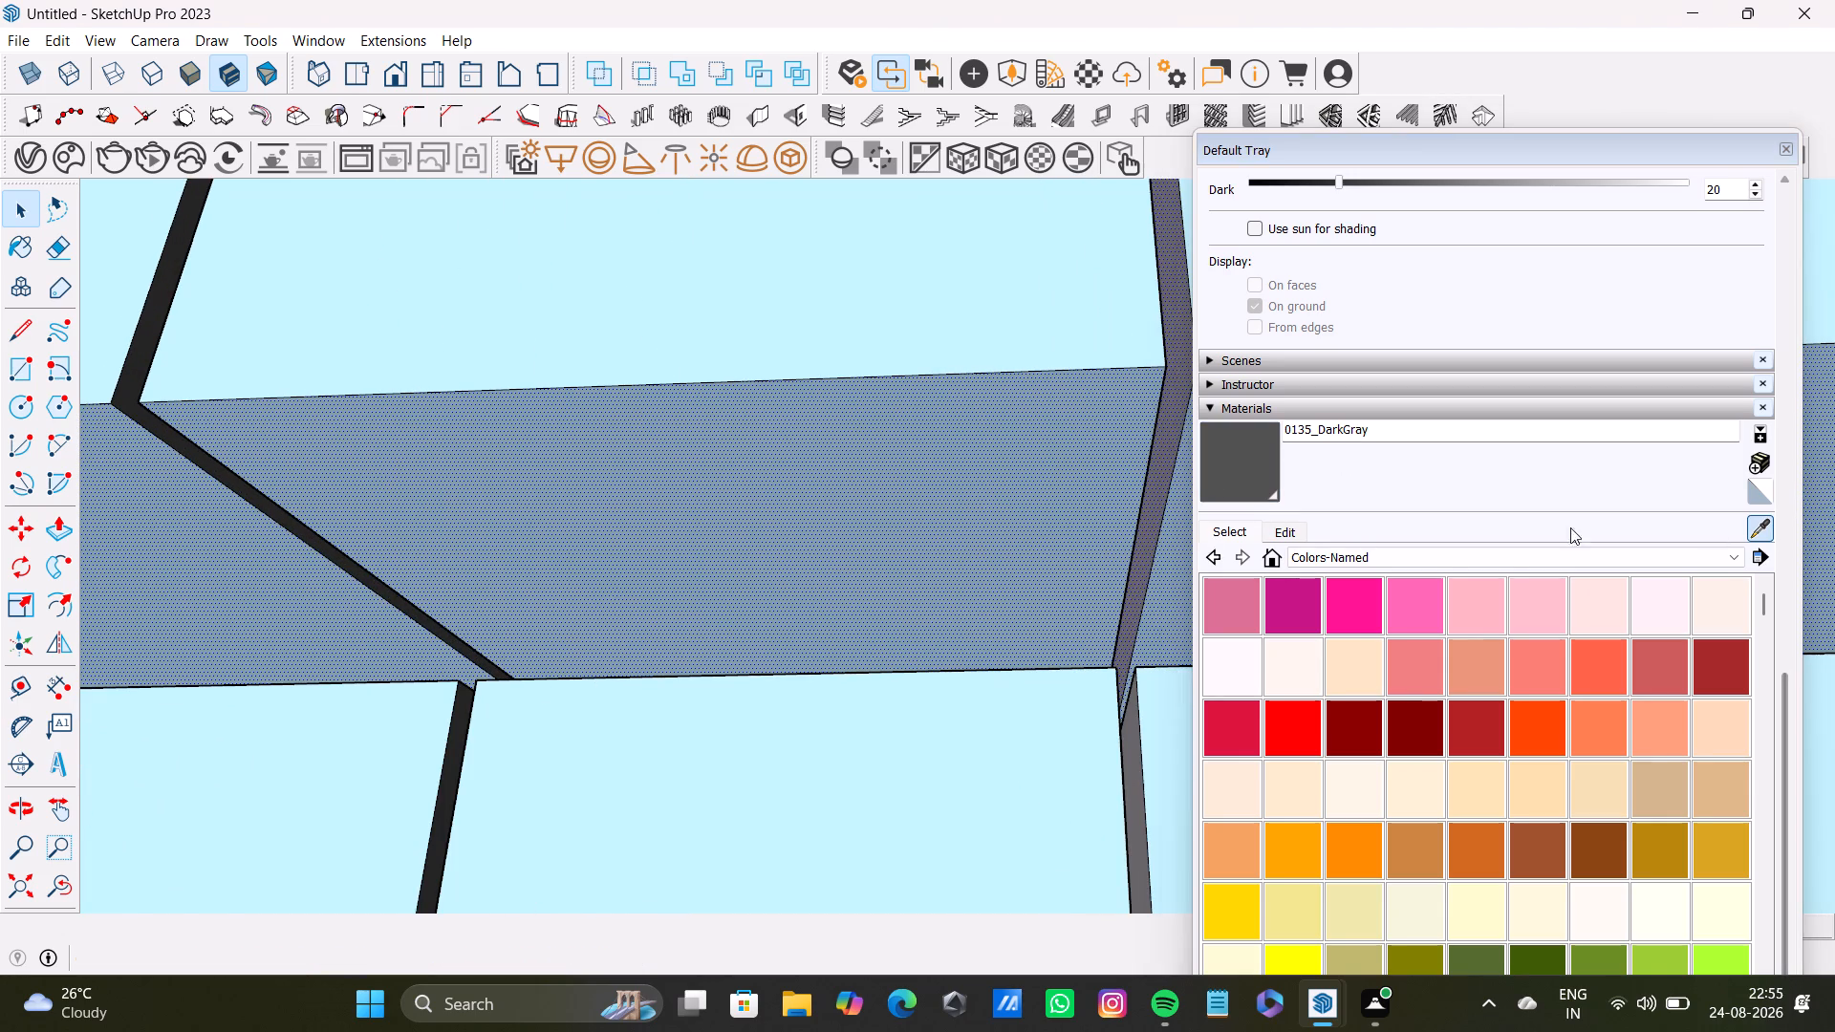
pyautogui.scroll(3, 437, 725)
pyautogui.click(467, 718)
pyautogui.scroll(-9, 459, 723)
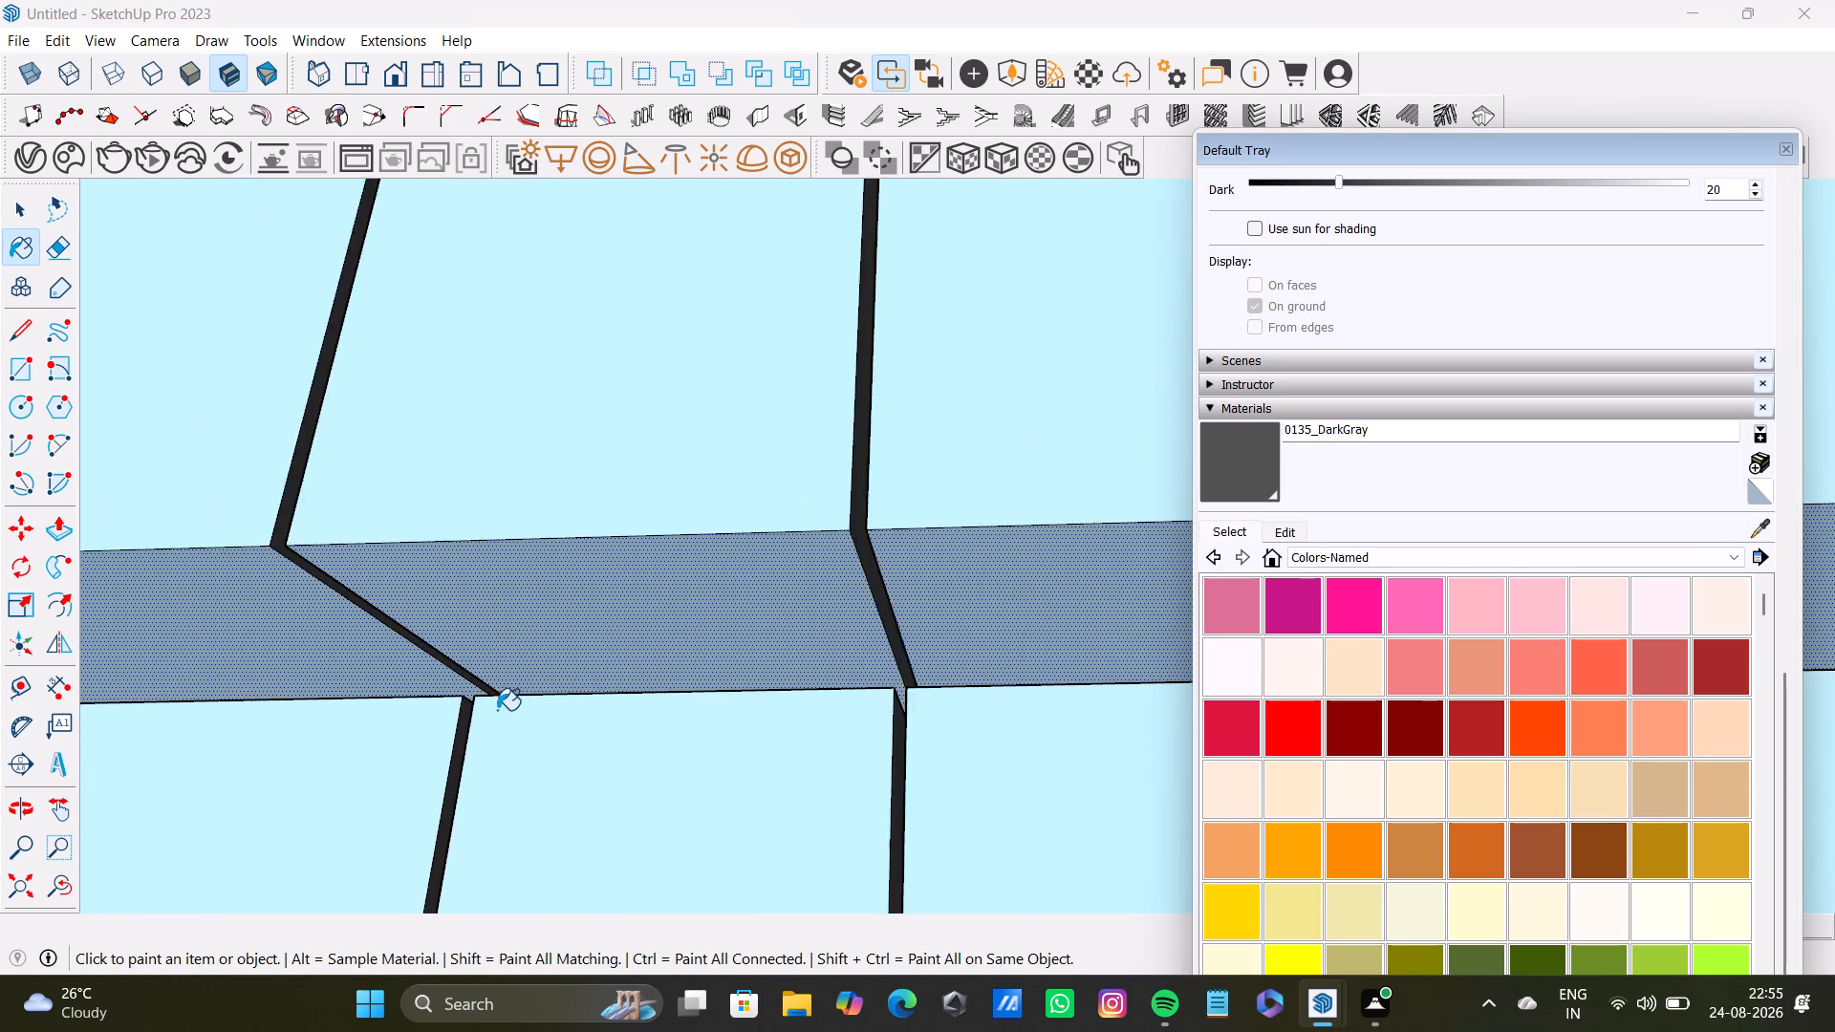
pyautogui.scroll(-8, 497, 710)
pyautogui.moveTo(498, 693); pyautogui.dragTo(879, 897, button='middle')
pyautogui.scroll(4, 615, 692)
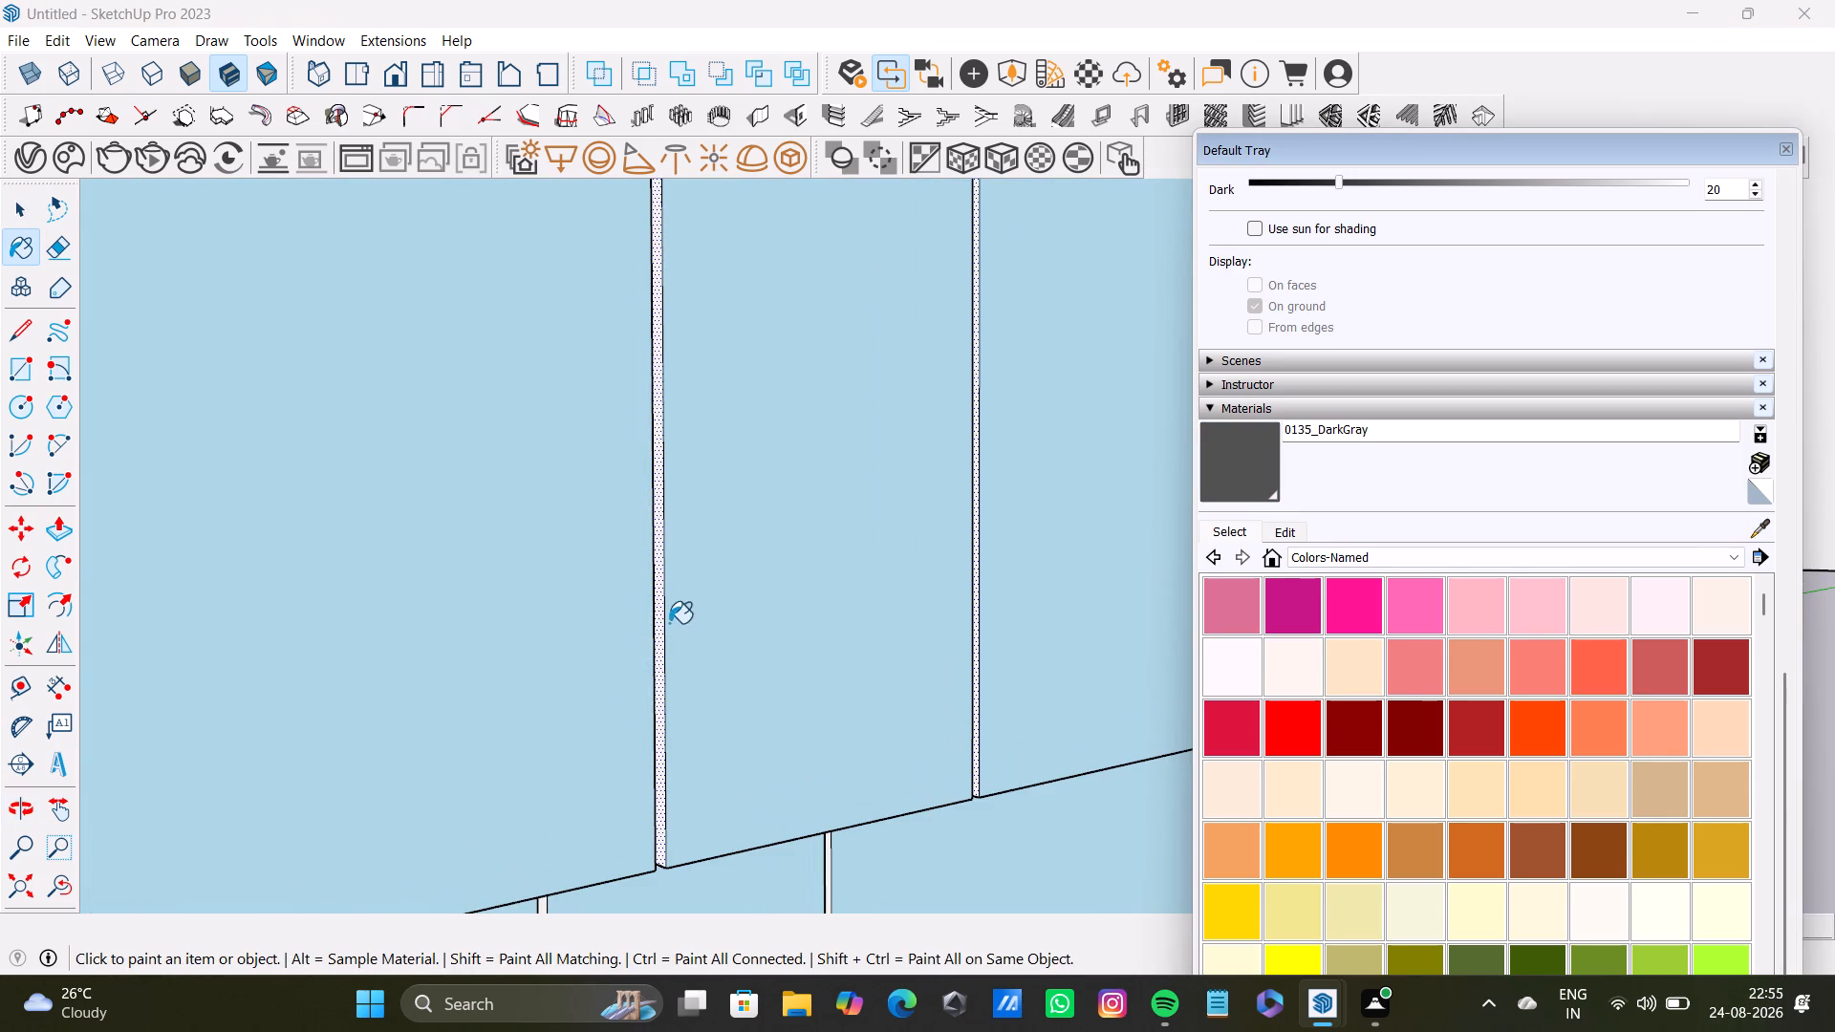
pyautogui.click(658, 627)
# Examine the tall unit and wall cabinets from above and inside the kitchen for unpainted faces, and clear the selection.
pyautogui.scroll(-13, 674, 700)
pyautogui.keyDown('shift'); pyautogui.moveTo(673, 731); pyautogui.dragTo(673, 727, button='middle'); pyautogui.keyUp('shift')
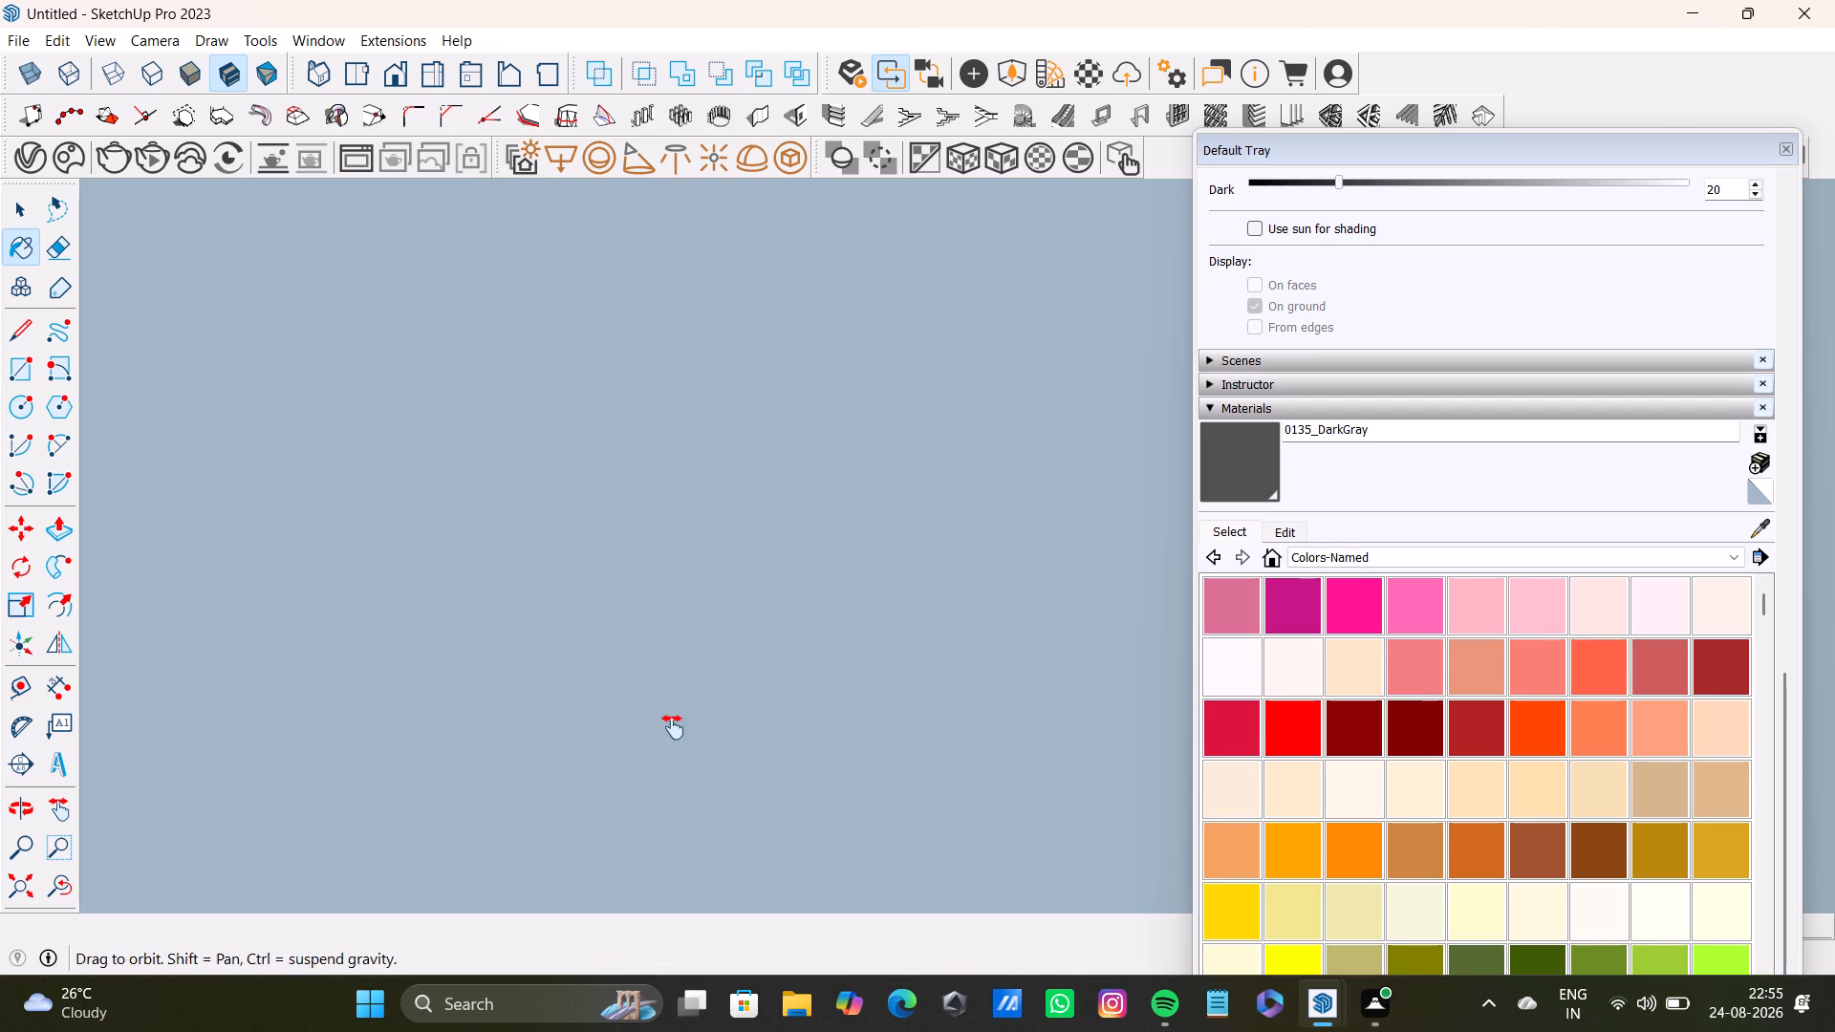
pyautogui.keyDown('shift'); pyautogui.moveTo(673, 727); pyautogui.dragTo(699, 682, button='middle'); pyautogui.keyUp('shift')
pyautogui.click(18, 889)
pyautogui.moveTo(354, 742); pyautogui.dragTo(645, 1031, button='middle')
pyautogui.scroll(4, 664, 811)
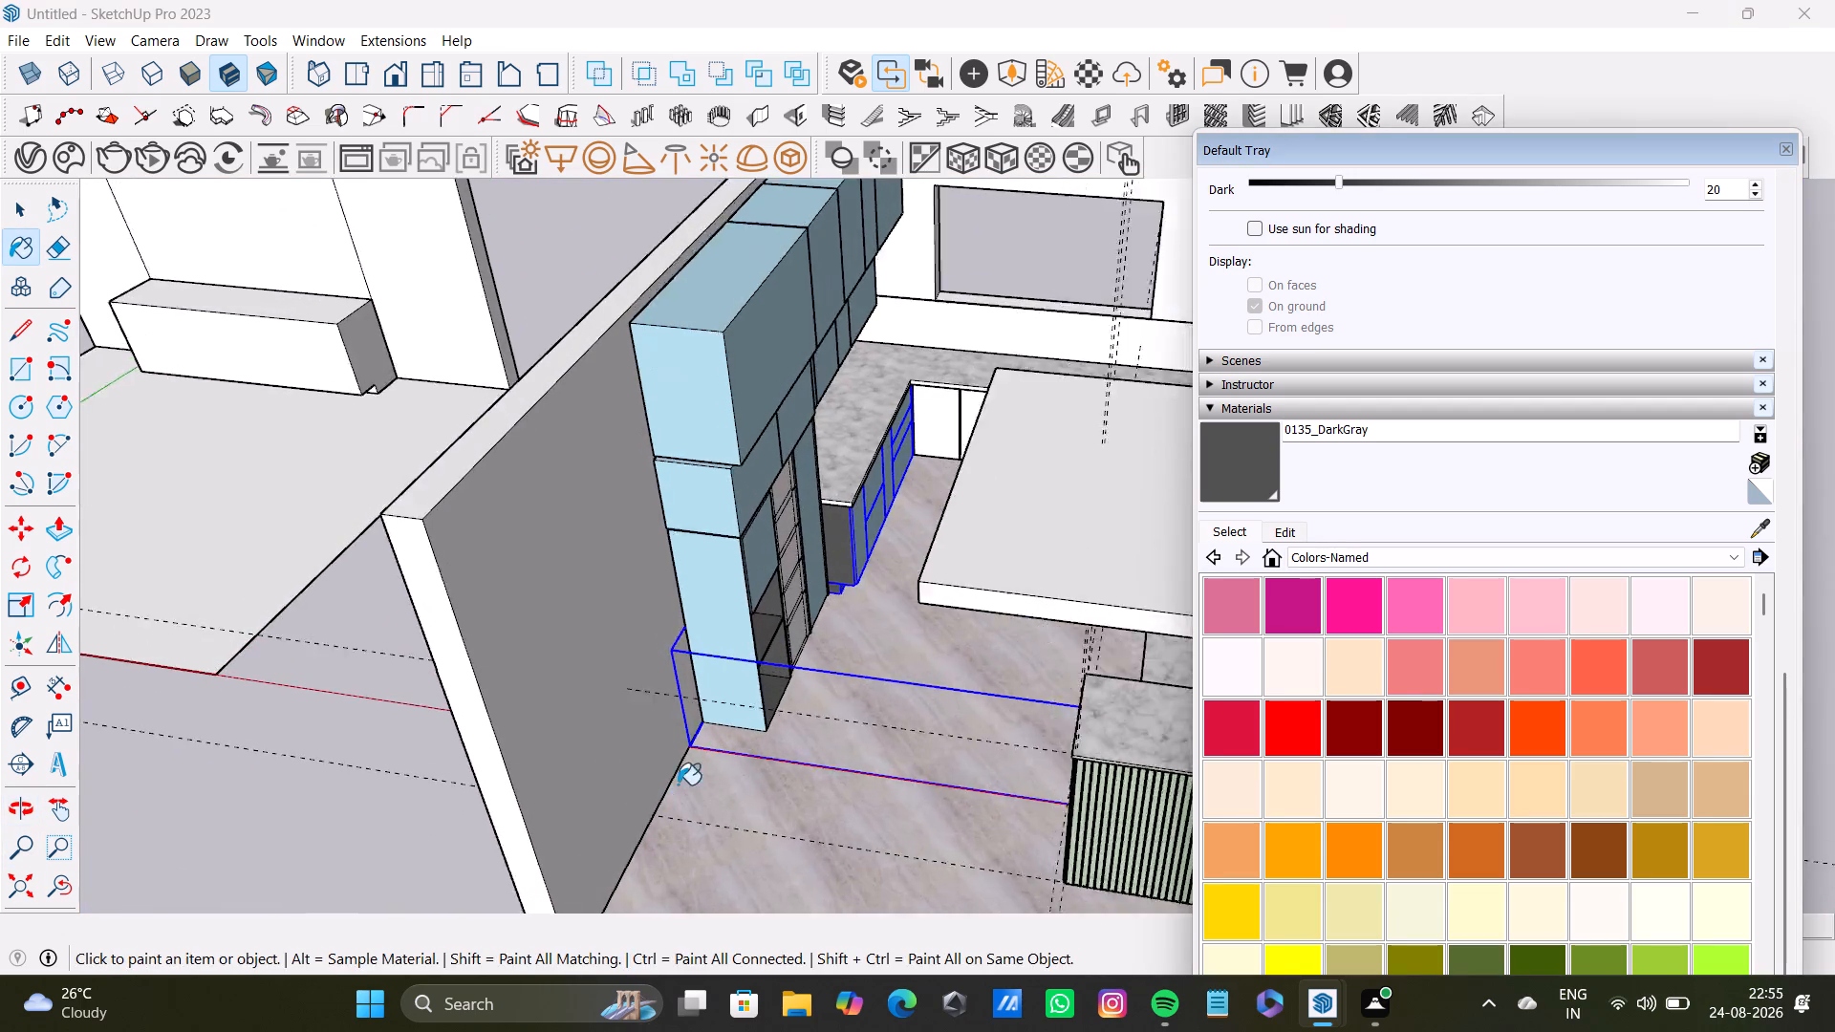
pyautogui.keyDown('shift'); pyautogui.moveTo(690, 729); pyautogui.dragTo(678, 1031, button='middle'); pyautogui.keyUp('shift')
pyautogui.scroll(11, 666, 782)
pyautogui.moveTo(713, 676); pyautogui.dragTo(506, 940, button='middle')
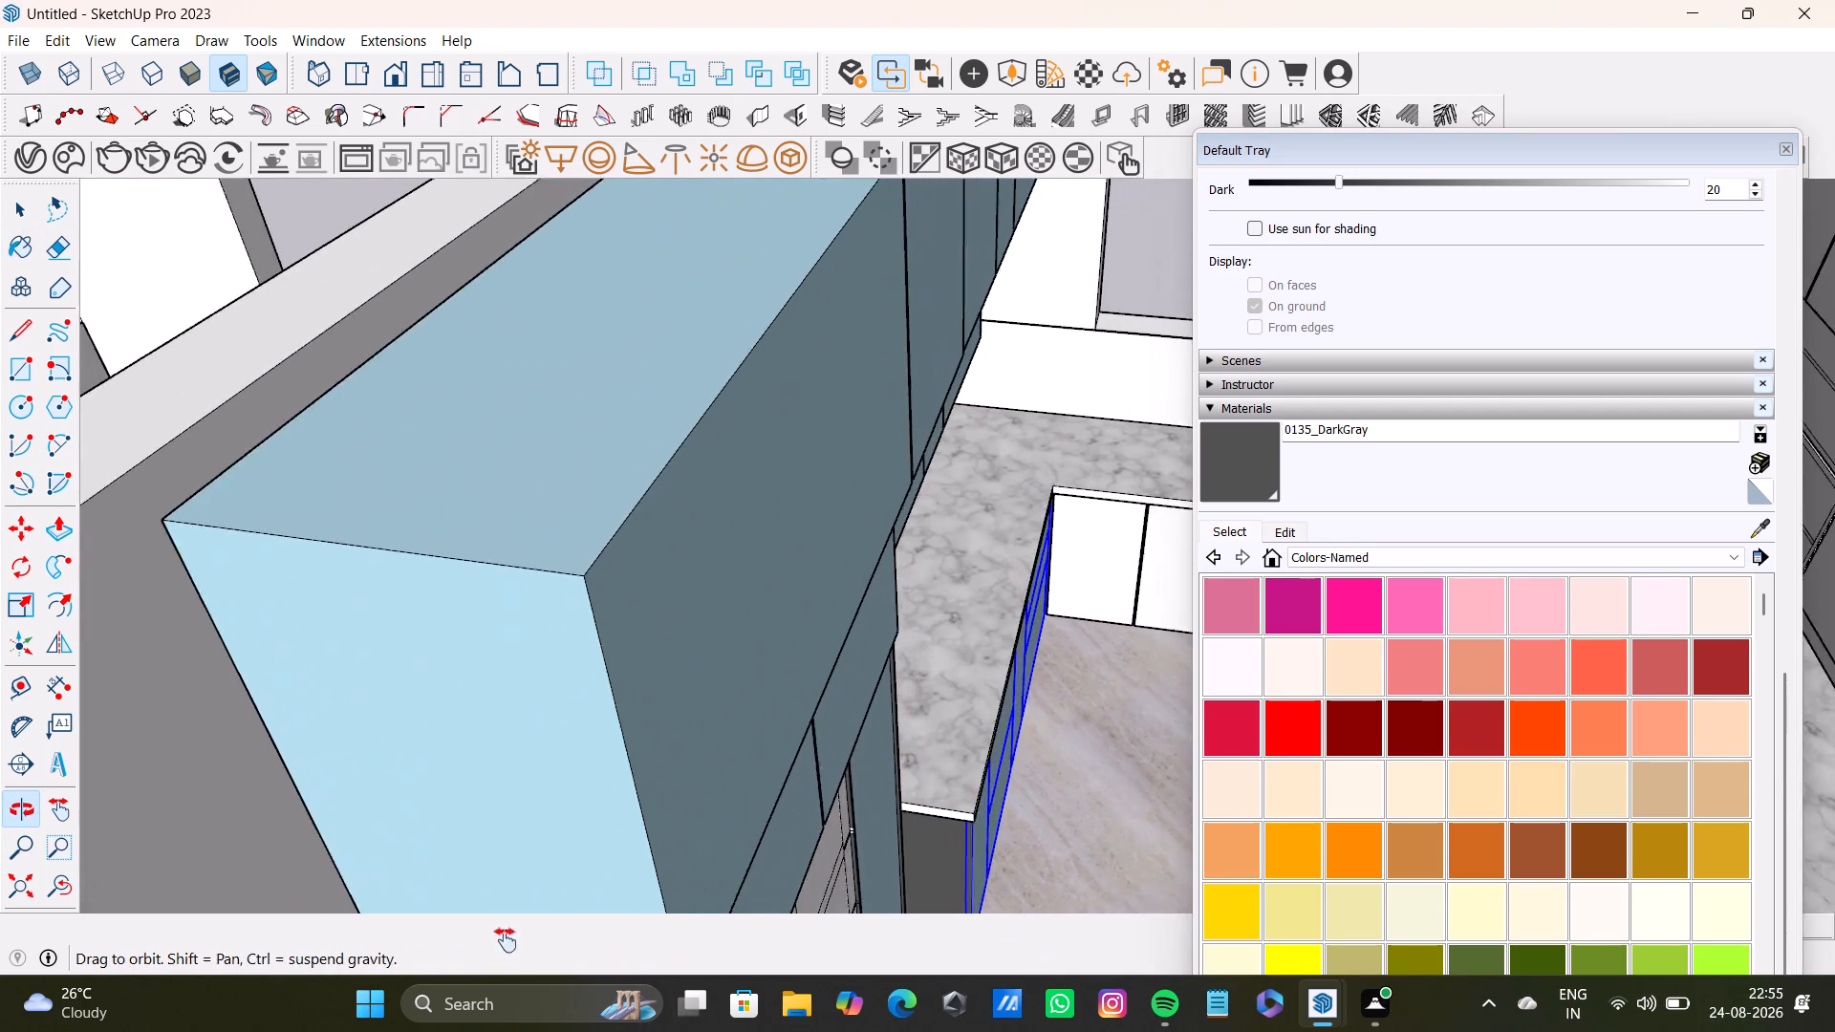
pyautogui.moveTo(506, 940); pyautogui.dragTo(121, 971, button='middle')
pyautogui.scroll(-4, 477, 560)
pyautogui.moveTo(481, 562); pyautogui.dragTo(481, 995, button='middle')
pyautogui.keyDown('shift'); pyautogui.scroll(-1, 493, 971); pyautogui.keyUp('shift')
pyautogui.scroll(11, 578, 680)
pyautogui.keyDown('shift'); pyautogui.moveTo(622, 544); pyautogui.dragTo(466, 993, button='middle'); pyautogui.keyUp('shift')
pyautogui.scroll(4, 492, 791)
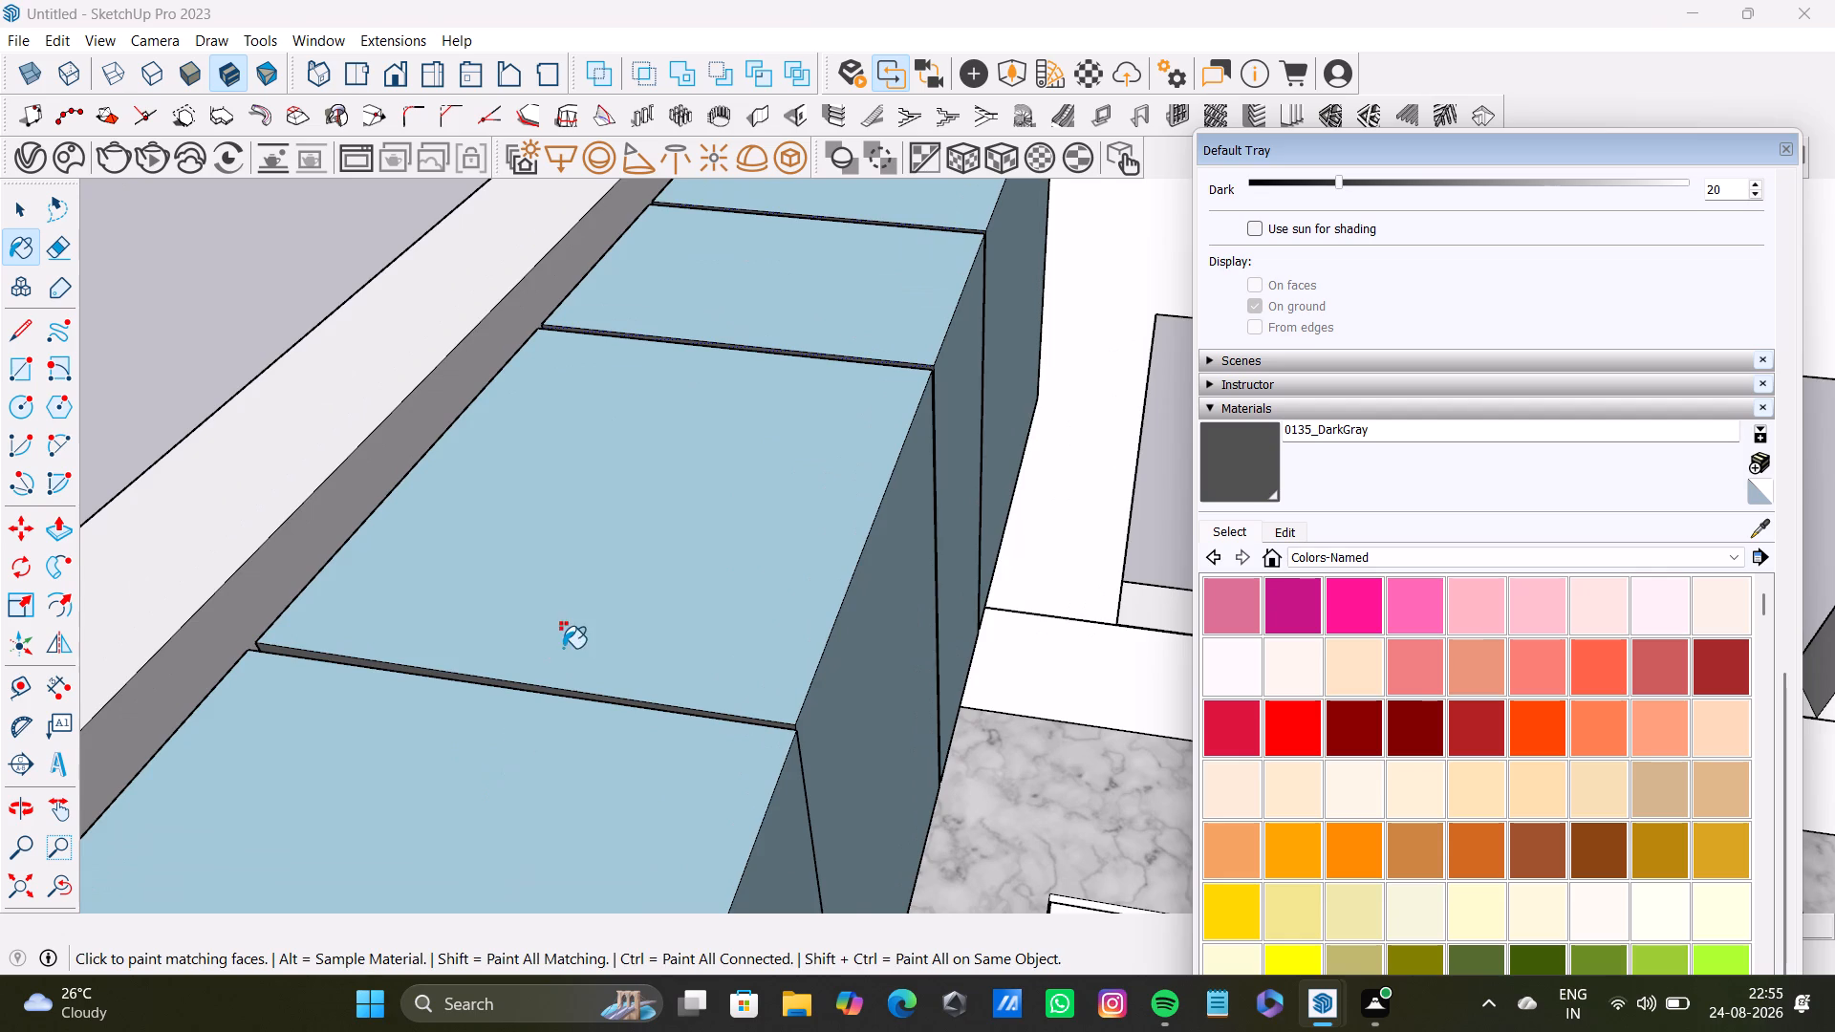
pyautogui.keyDown('shift'); pyautogui.moveTo(563, 684); pyautogui.dragTo(336, 623, button='middle'); pyautogui.keyUp('shift')
pyautogui.scroll(-10, 356, 629)
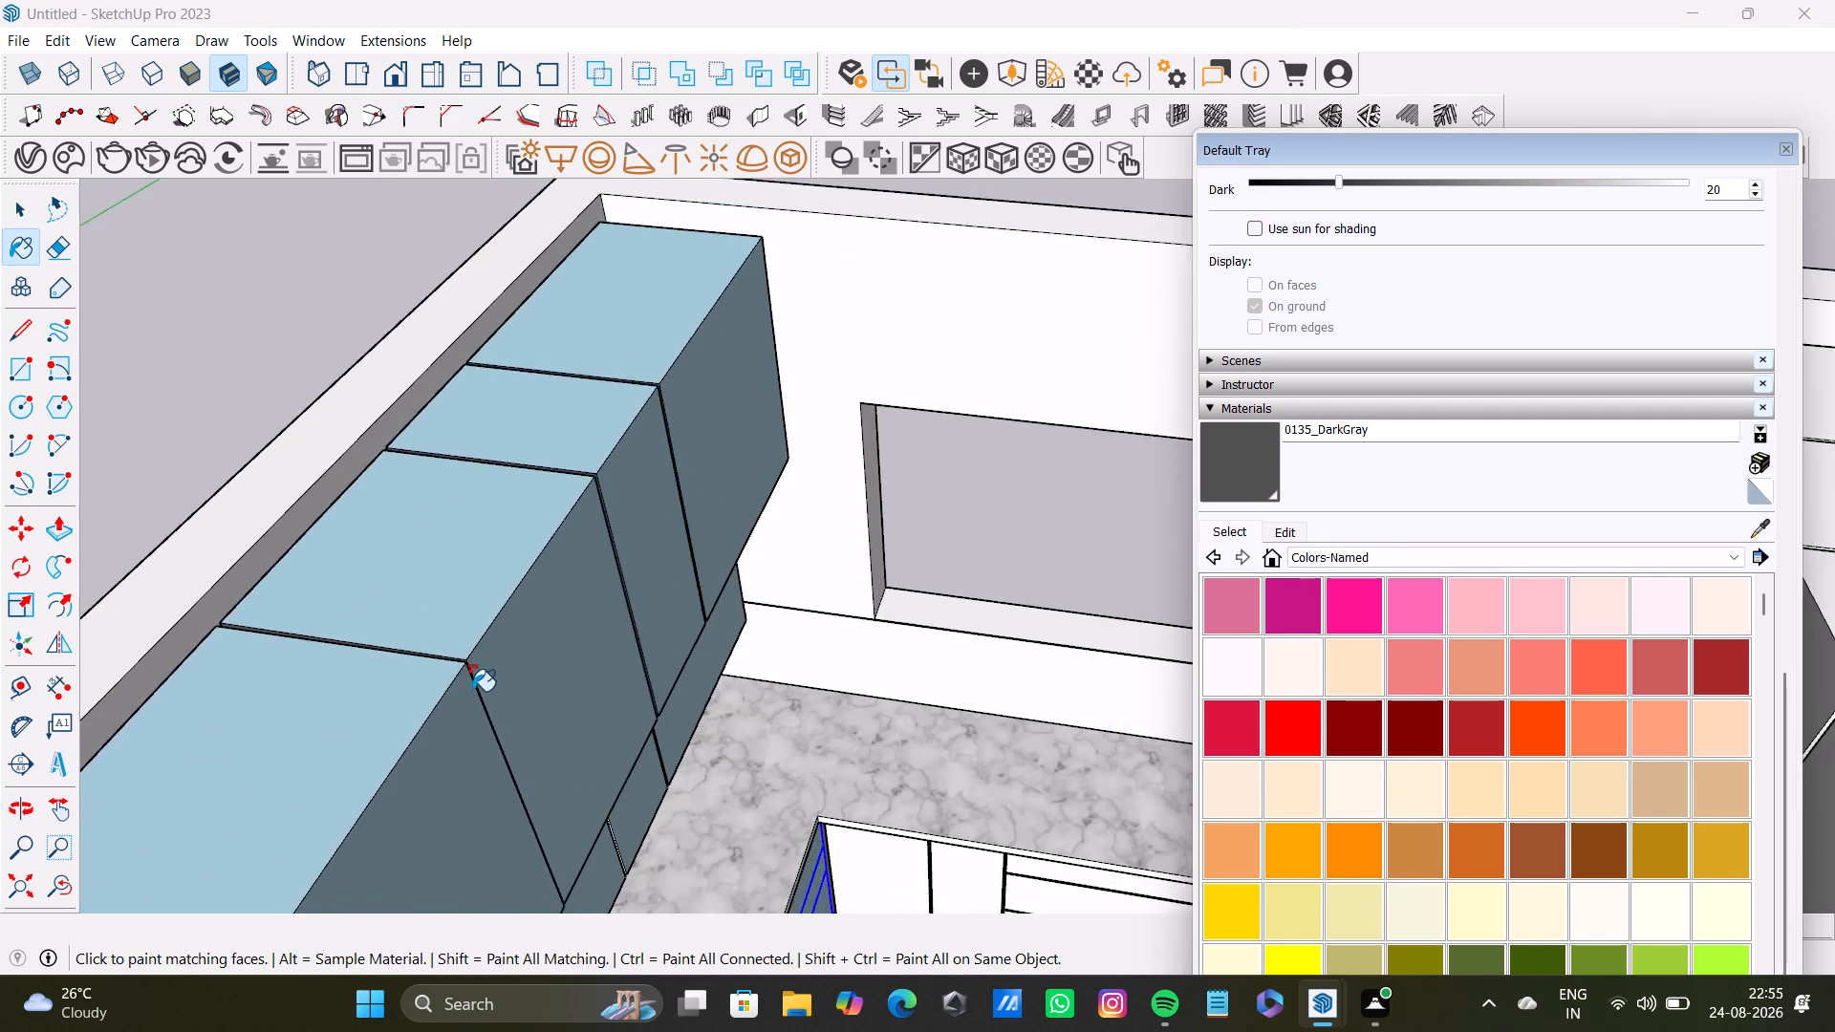
pyautogui.scroll(-7, 472, 691)
pyautogui.moveTo(540, 760); pyautogui.dragTo(568, 578, button='middle')
pyautogui.moveTo(586, 659); pyautogui.dragTo(614, 414, button='middle')
pyautogui.moveTo(644, 624); pyautogui.dragTo(720, 353, button='middle')
pyautogui.moveTo(705, 591); pyautogui.dragTo(700, 436, button='middle')
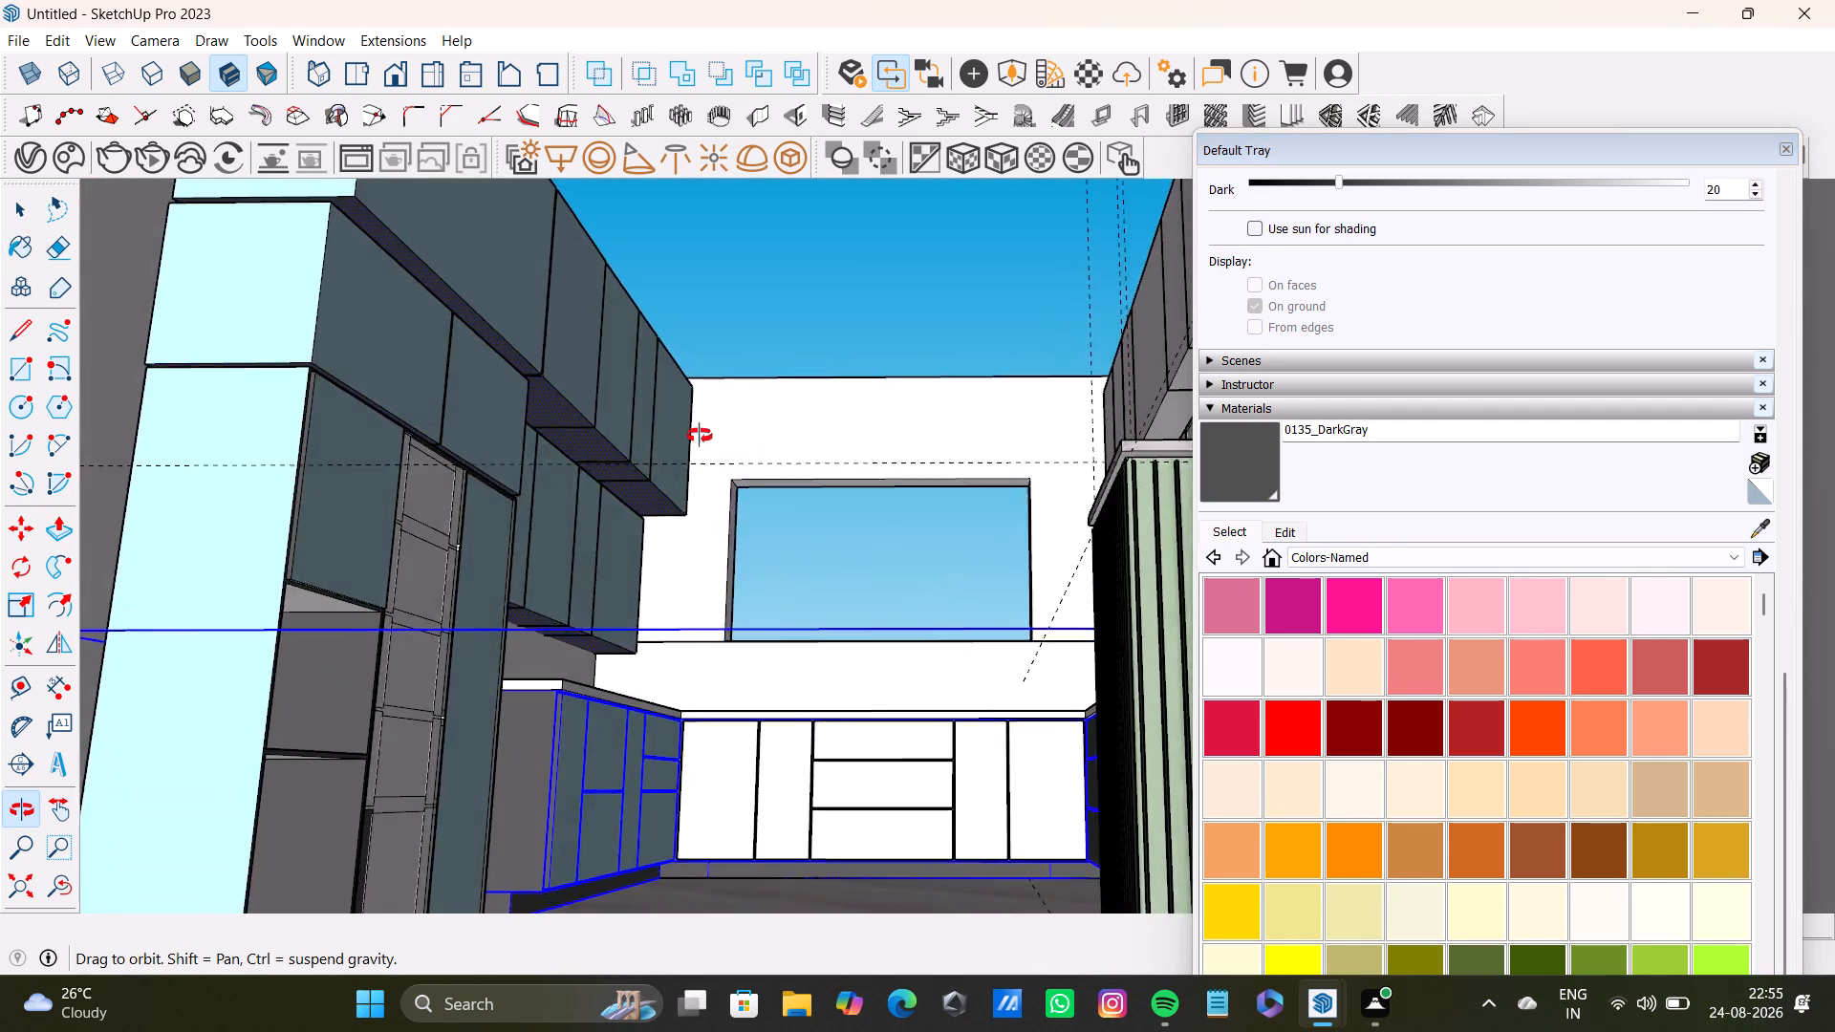
pyautogui.moveTo(700, 436); pyautogui.dragTo(620, 500, button='middle')
pyautogui.scroll(7, 475, 704)
pyautogui.press('space')
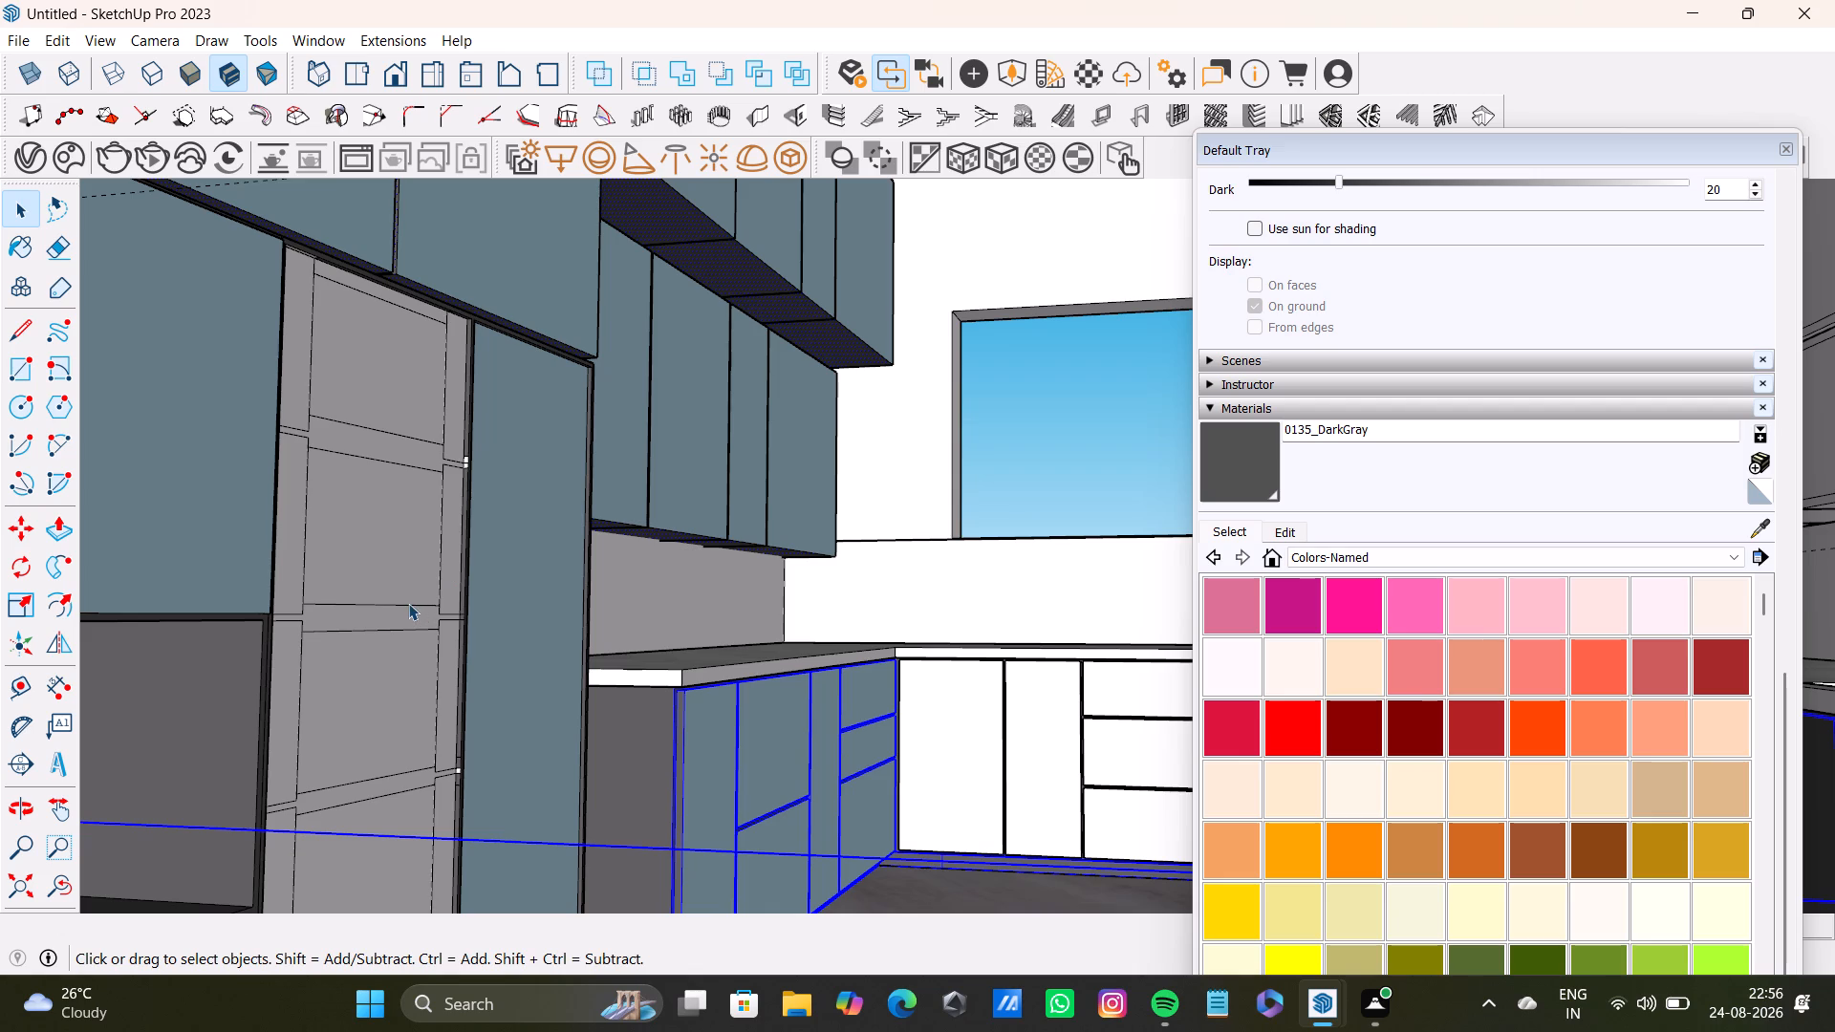
pyautogui.click(1062, 446)
# Sample Carrera Marble from the countertop beside the tall unit and paint that counter's white front and end edges.
pyautogui.moveTo(755, 545); pyautogui.dragTo(538, 616, button='middle')
pyautogui.scroll(2, 543, 642)
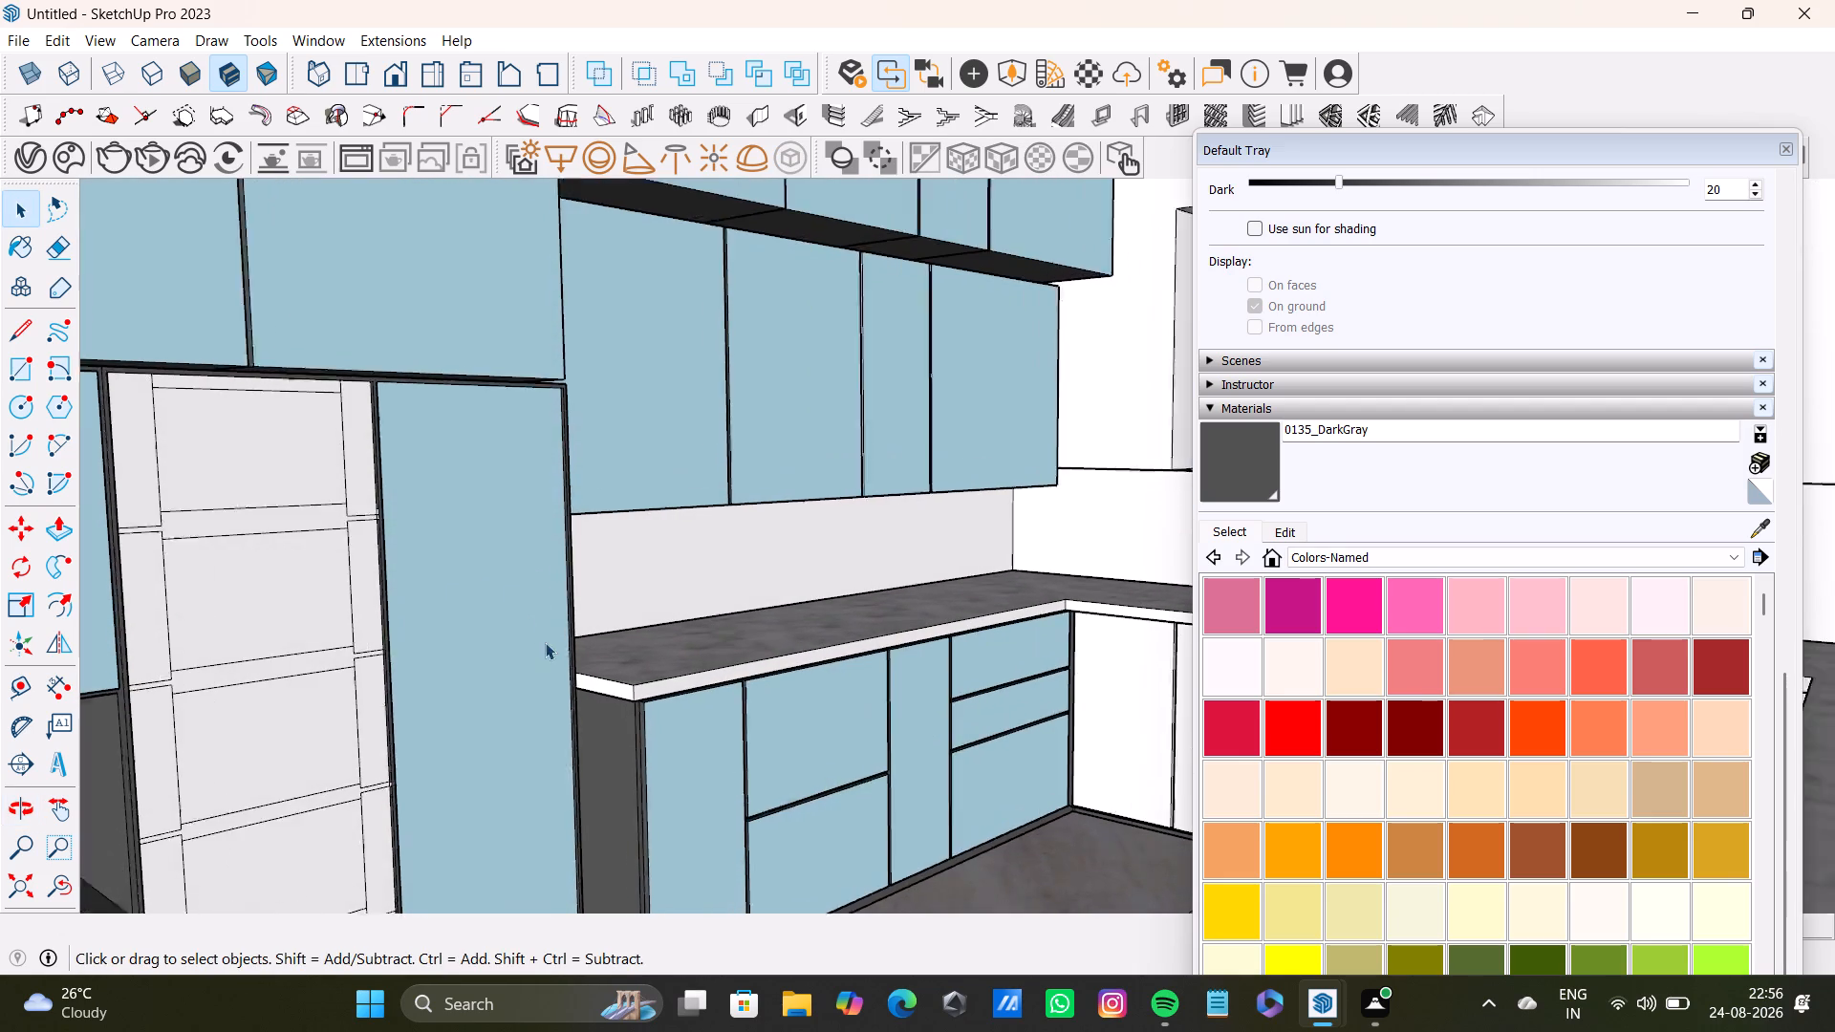
pyautogui.scroll(1, 545, 642)
pyautogui.click(1759, 527)
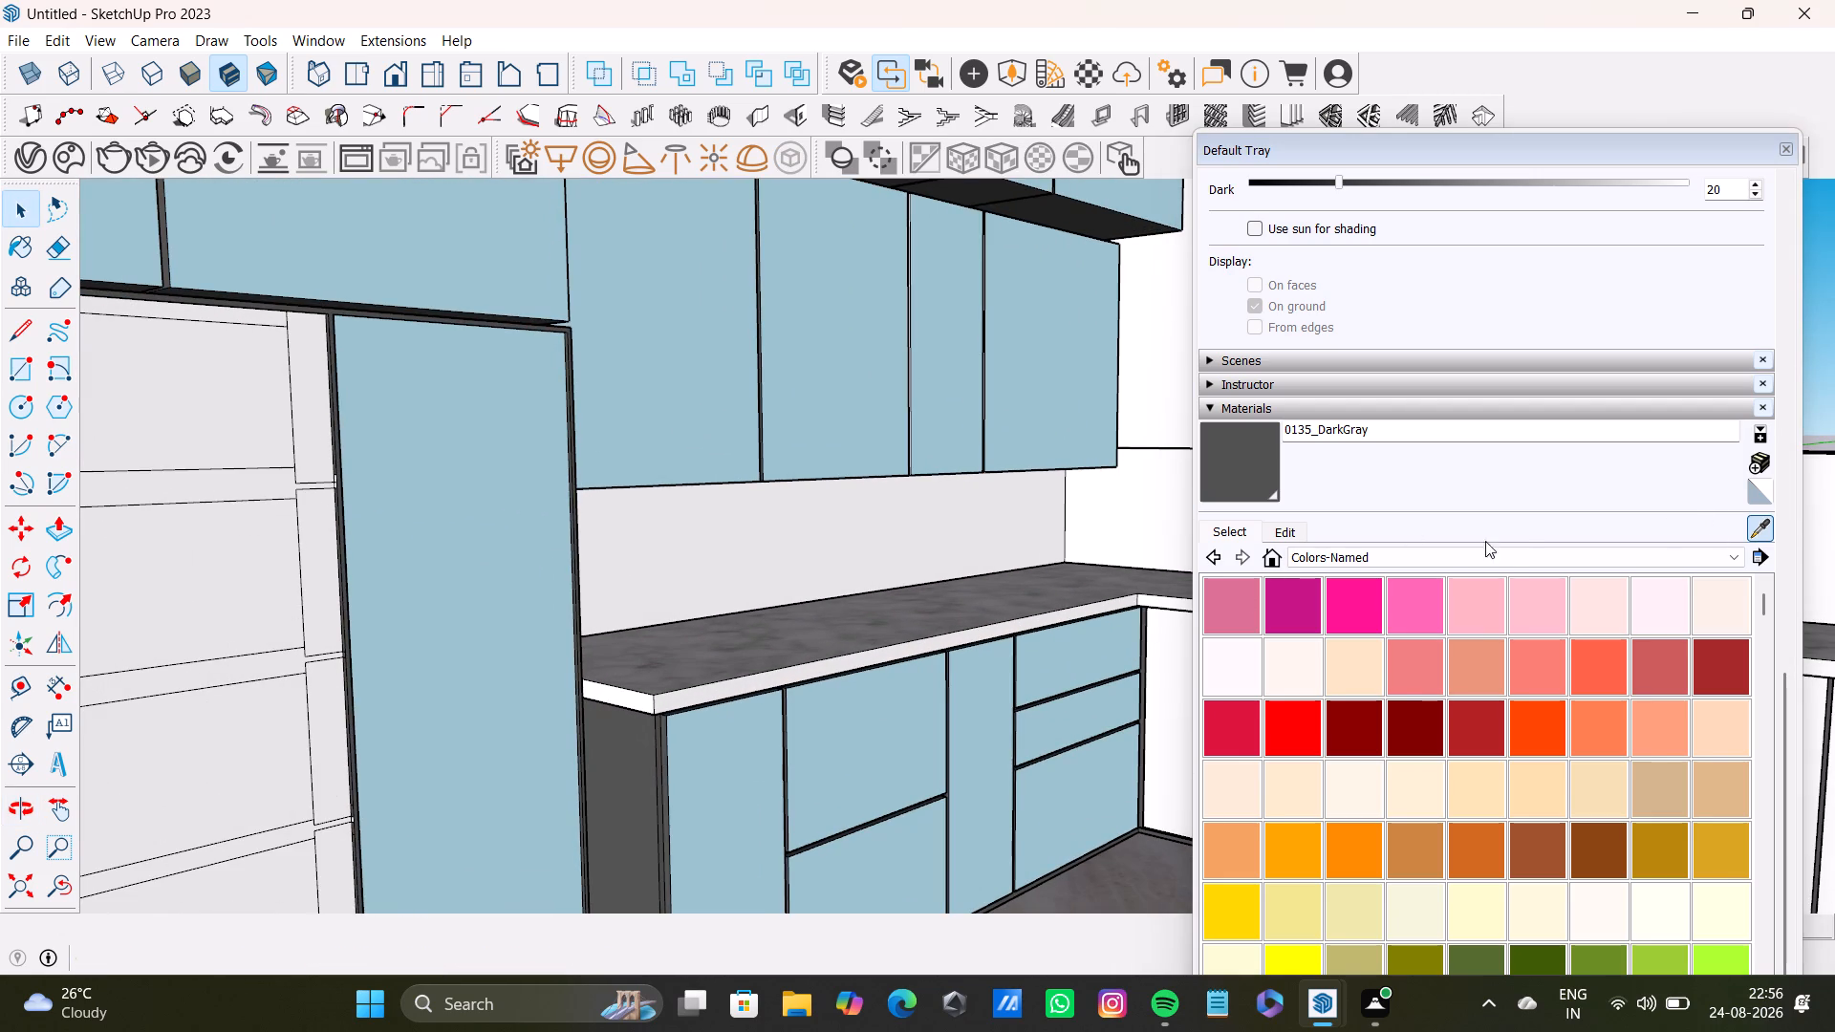
pyautogui.click(929, 598)
pyautogui.click(925, 650)
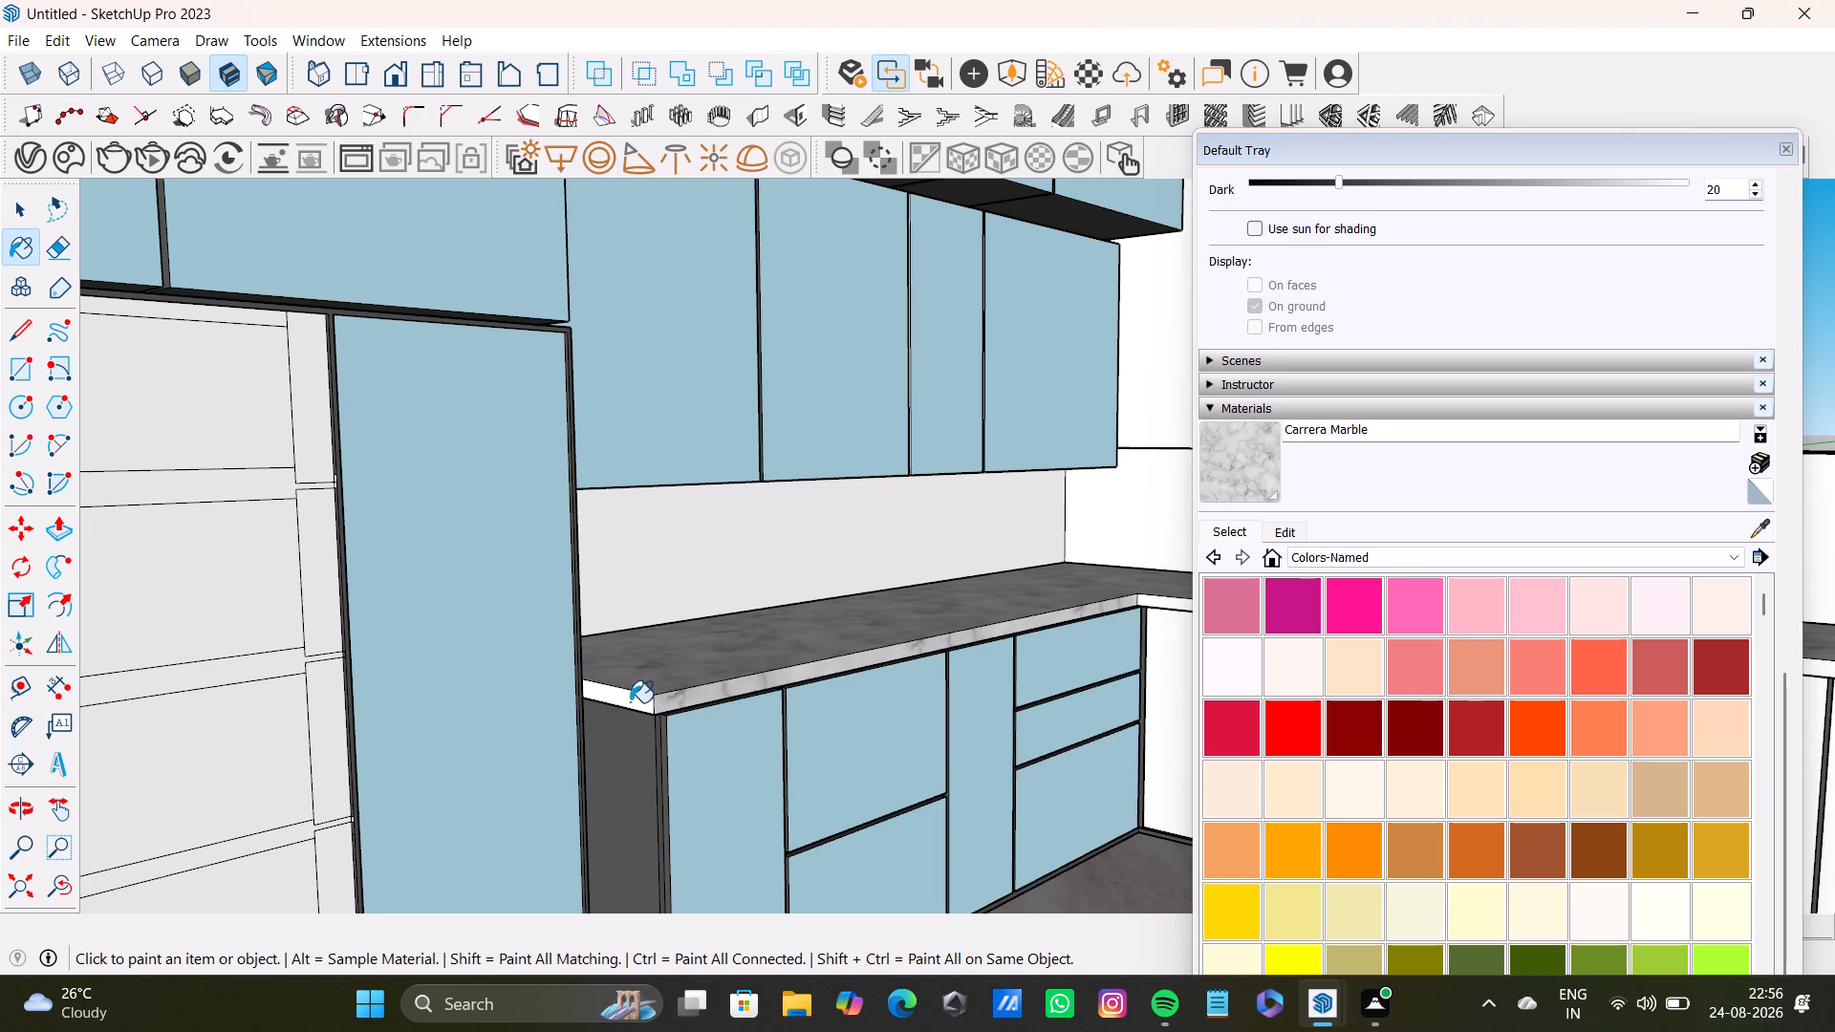
pyautogui.click(632, 707)
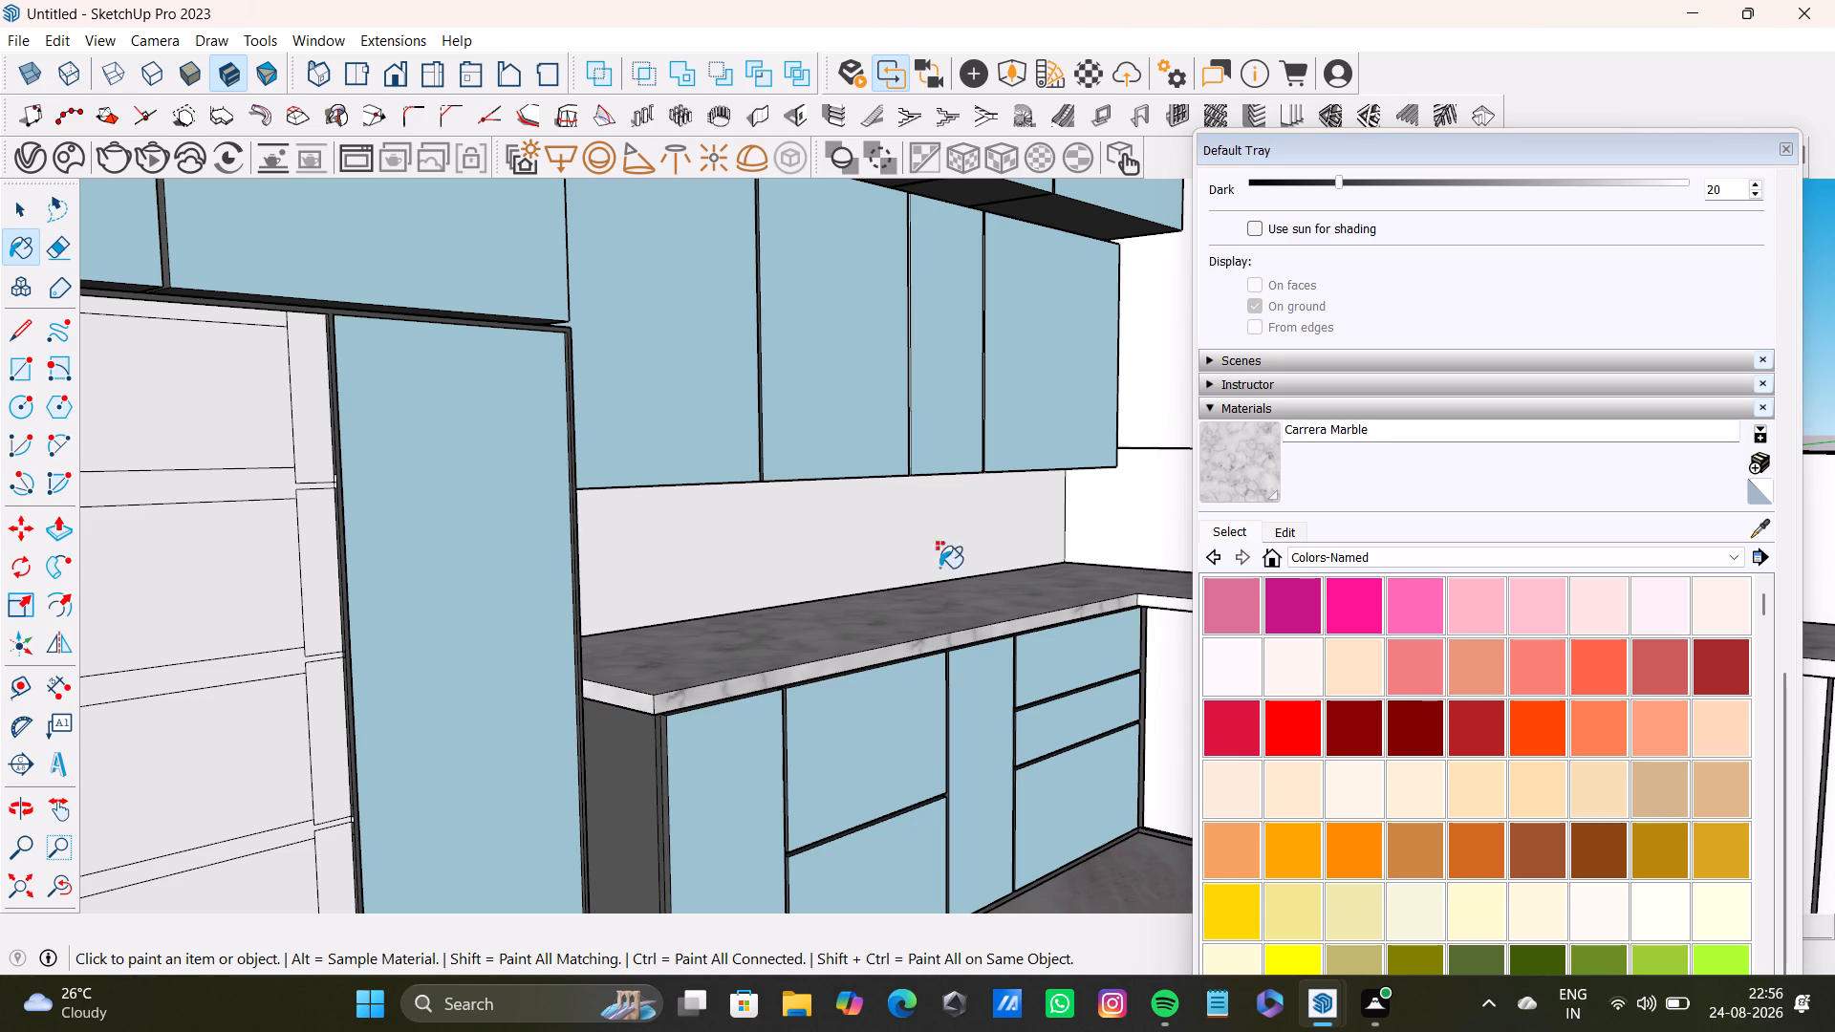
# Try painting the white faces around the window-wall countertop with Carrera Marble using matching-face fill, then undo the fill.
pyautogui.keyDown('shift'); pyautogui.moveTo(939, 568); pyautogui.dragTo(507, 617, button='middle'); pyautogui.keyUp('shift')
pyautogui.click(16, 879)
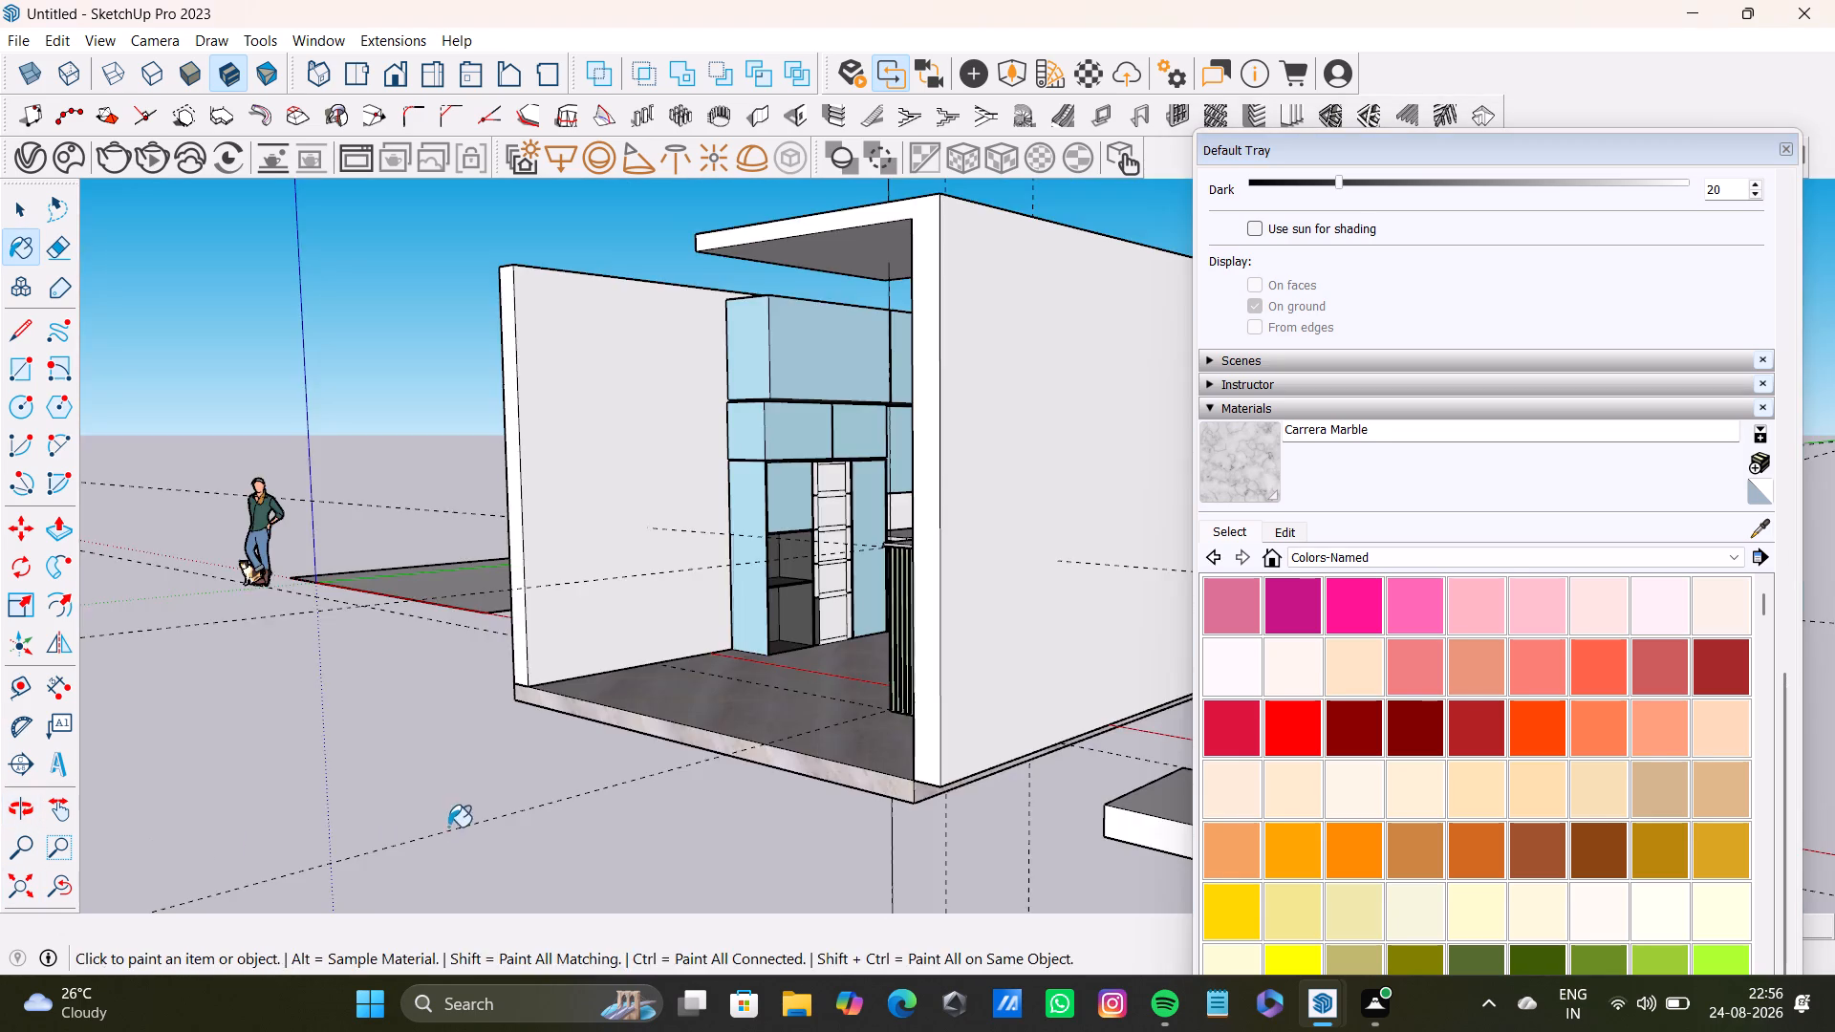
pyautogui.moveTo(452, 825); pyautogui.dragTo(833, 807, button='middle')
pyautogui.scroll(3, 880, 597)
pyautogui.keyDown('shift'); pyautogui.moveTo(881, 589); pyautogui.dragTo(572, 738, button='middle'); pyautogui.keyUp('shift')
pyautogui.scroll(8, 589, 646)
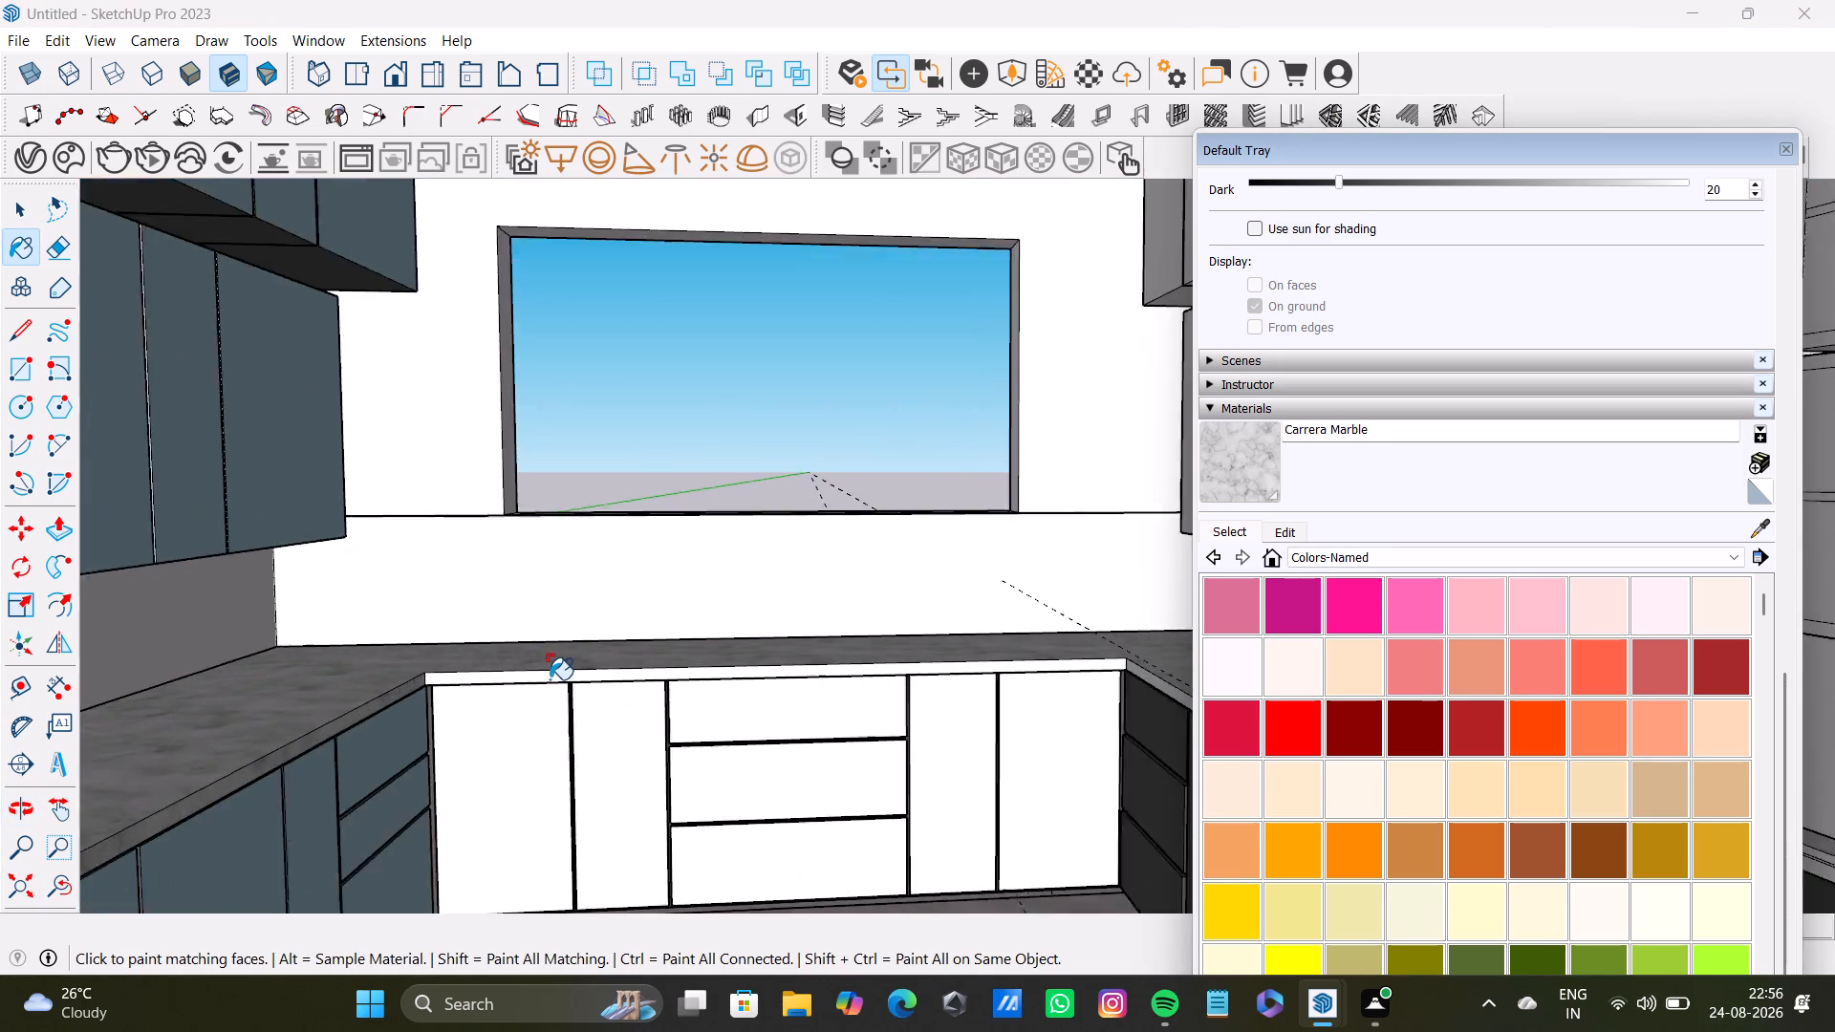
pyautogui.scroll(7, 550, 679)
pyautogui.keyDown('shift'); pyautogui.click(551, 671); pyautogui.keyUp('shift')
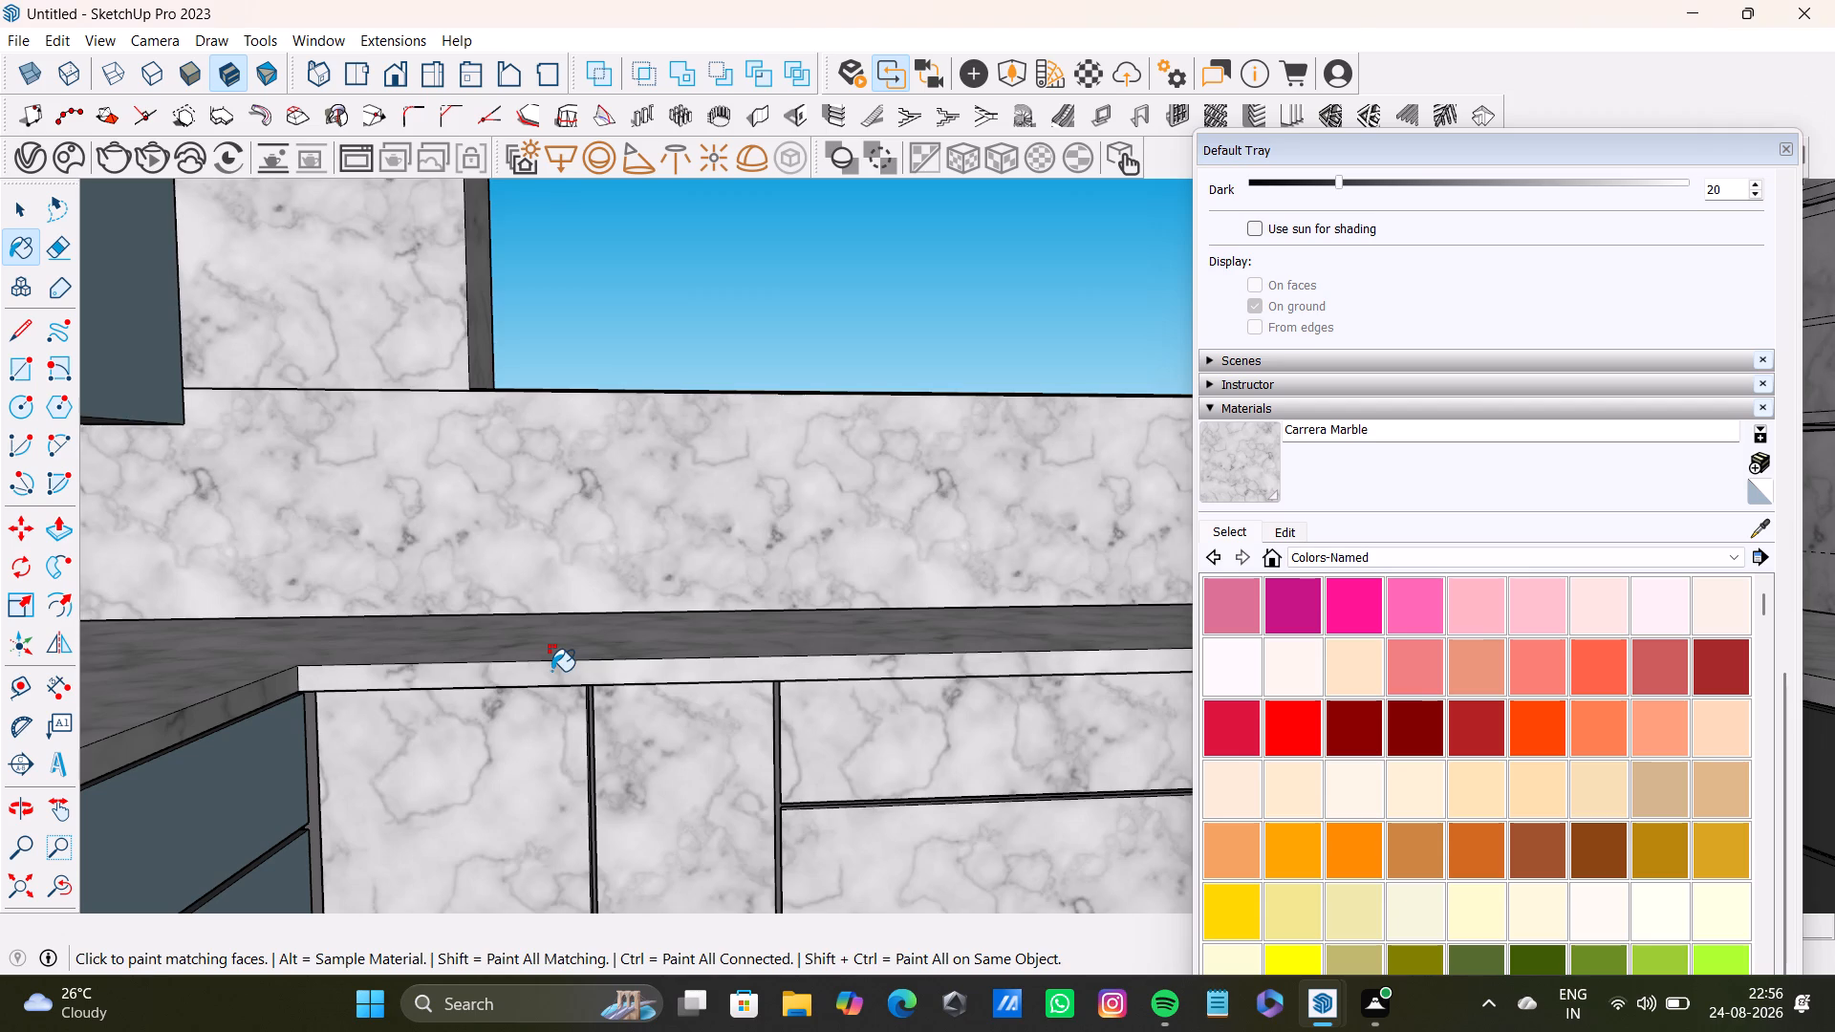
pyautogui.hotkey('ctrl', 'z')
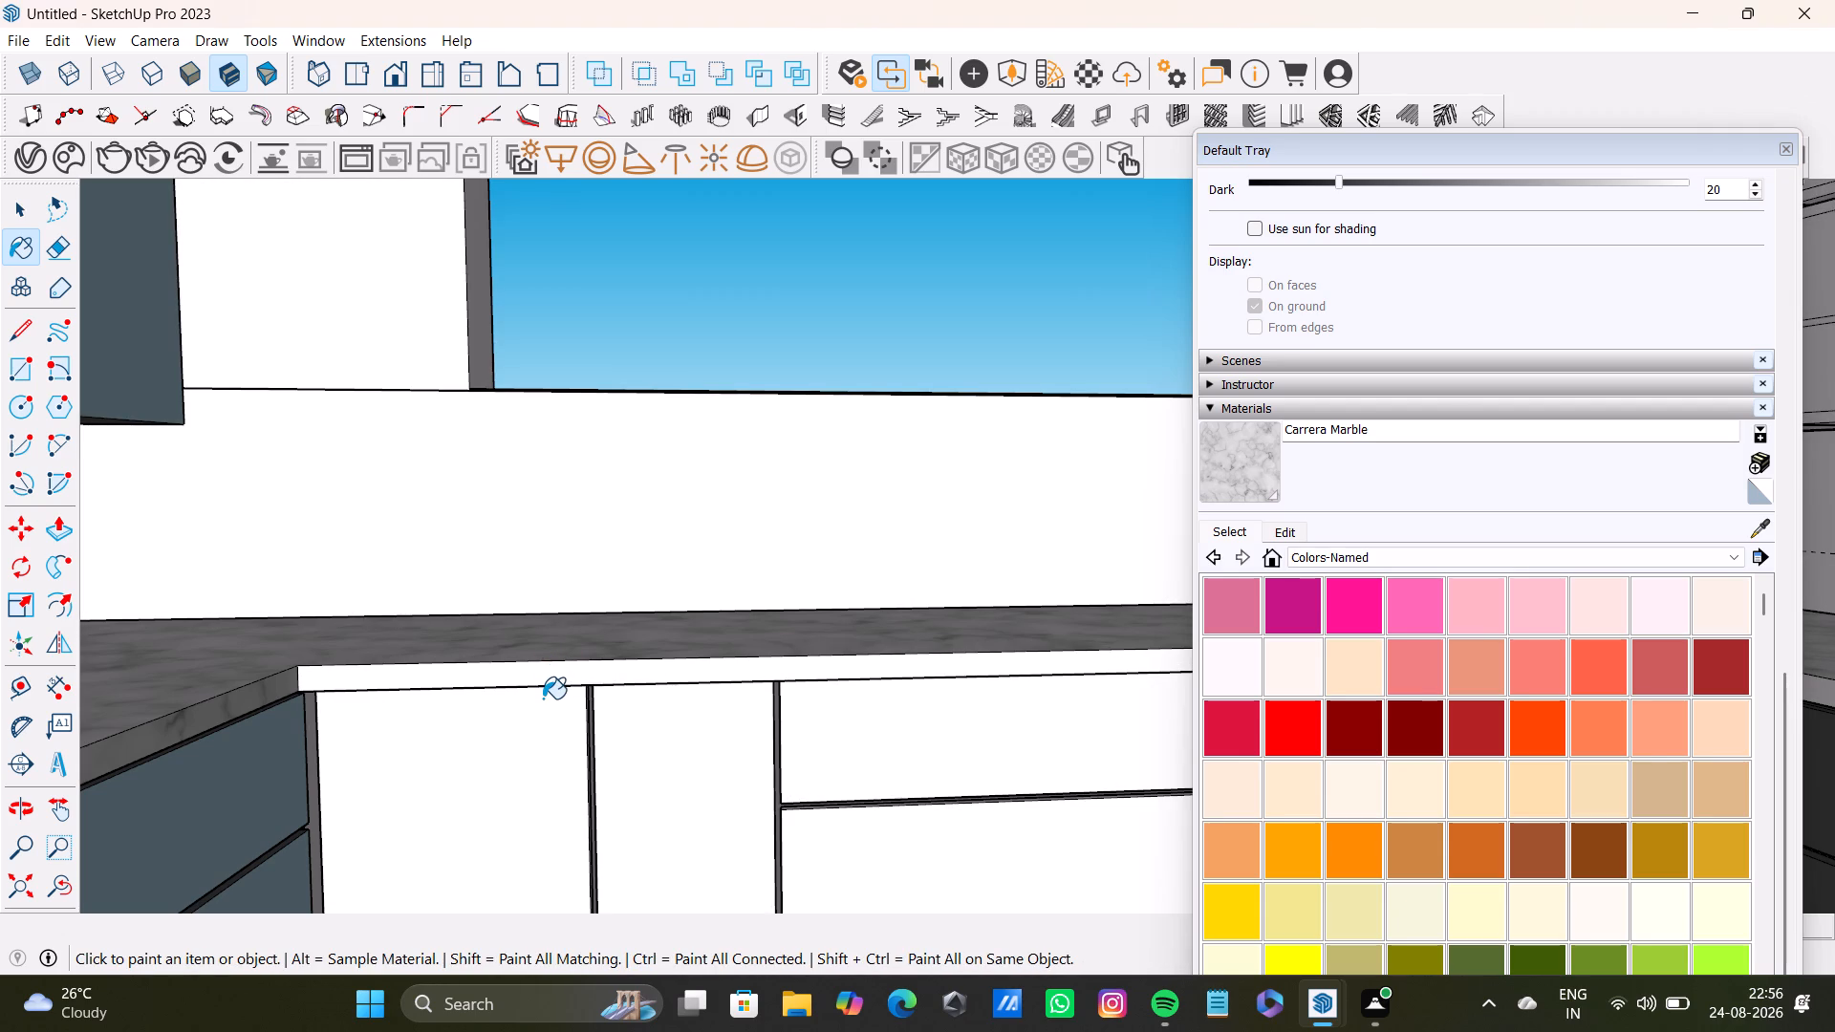
# Select only the front edge of the countertop below the window and paint it with Carrera Marble.
pyautogui.press('space')
pyautogui.click(370, 683)
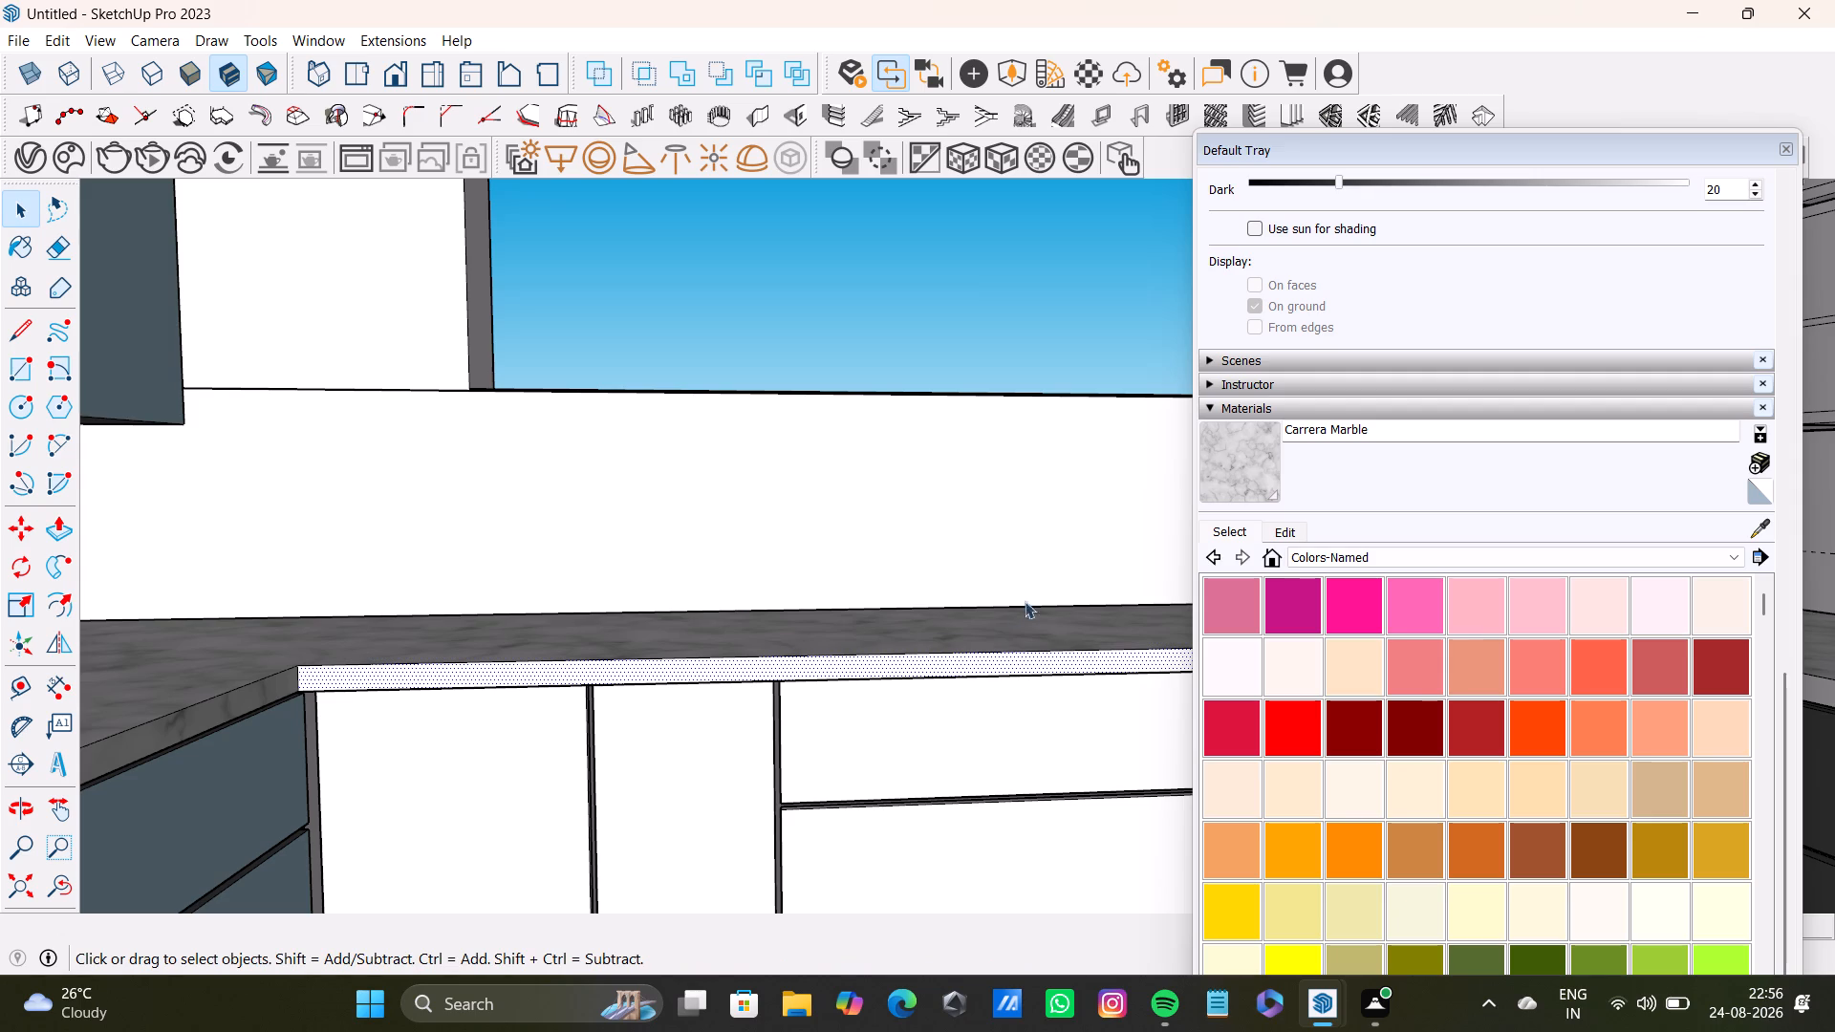
pyautogui.click(1223, 467)
pyautogui.click(852, 667)
pyautogui.scroll(-2, 372, 763)
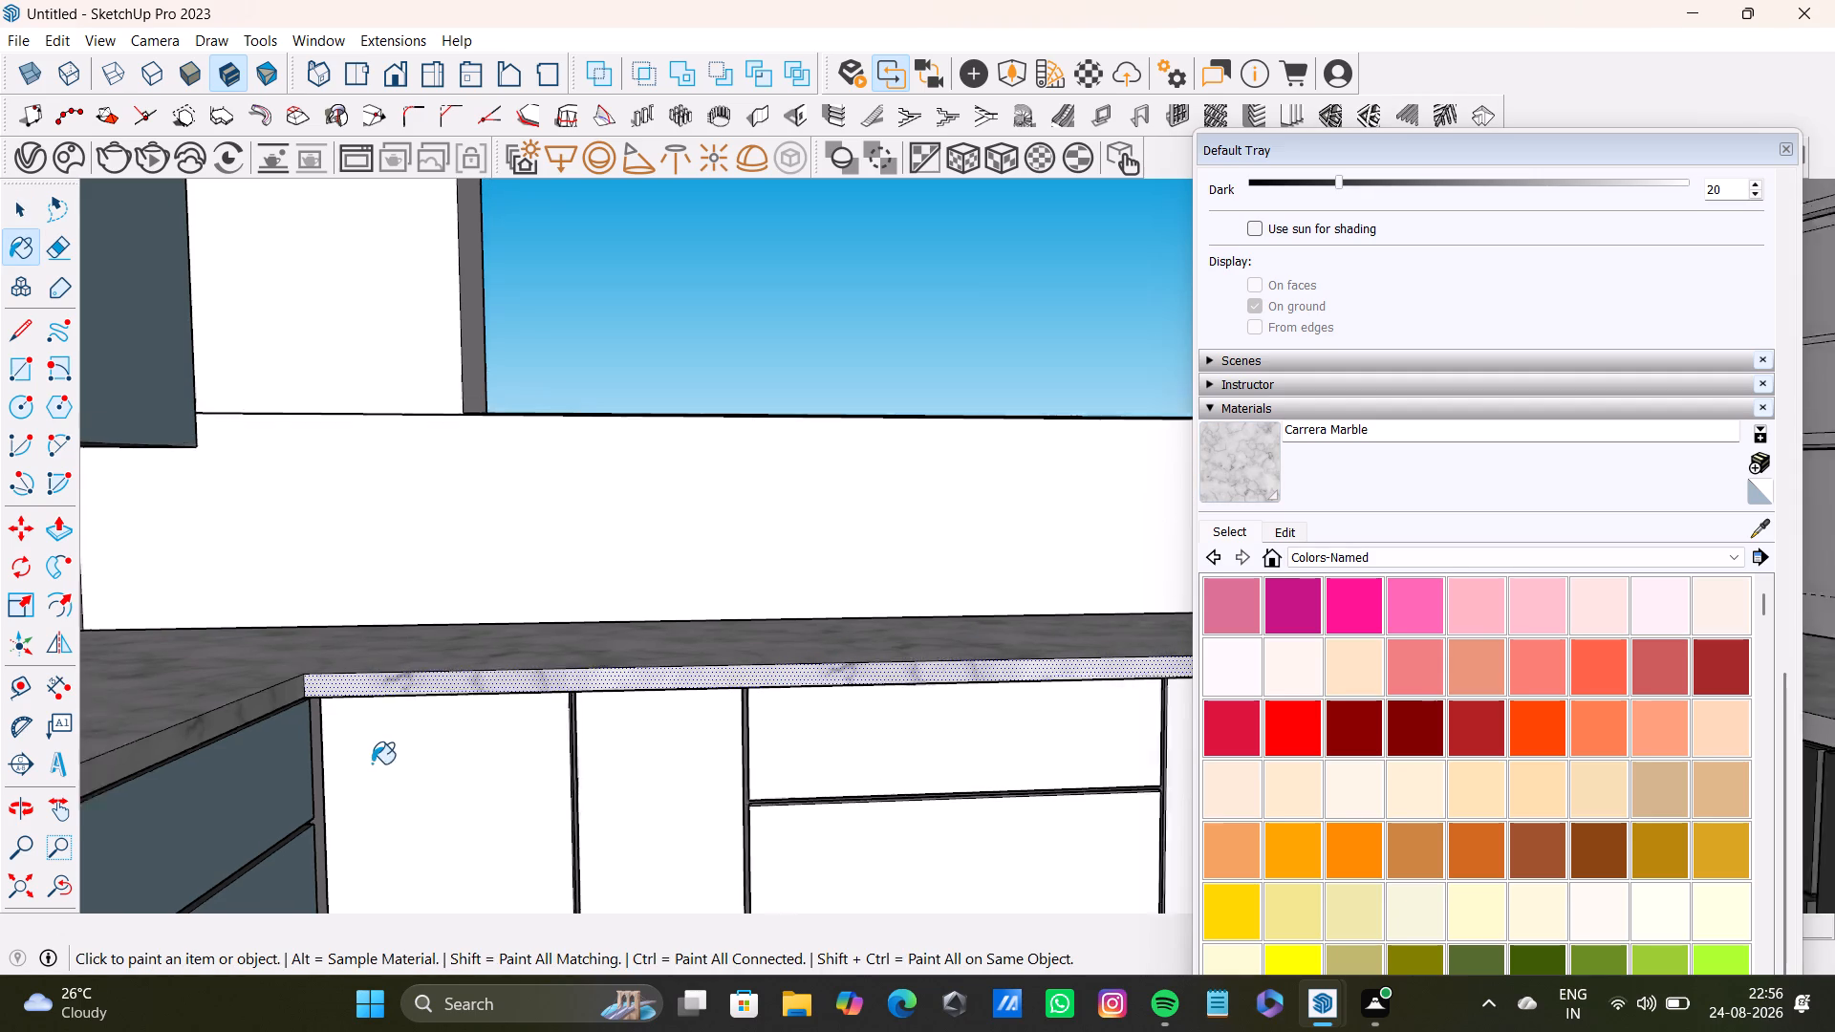
# Paint the inner edge of the adjoining countertop opposite the blue base cabinets with Carrera Marble.
pyautogui.scroll(-2, 372, 763)
pyautogui.moveTo(371, 762); pyautogui.dragTo(456, 891, button='middle')
pyautogui.scroll(1, 407, 820)
pyautogui.scroll(-8, 390, 726)
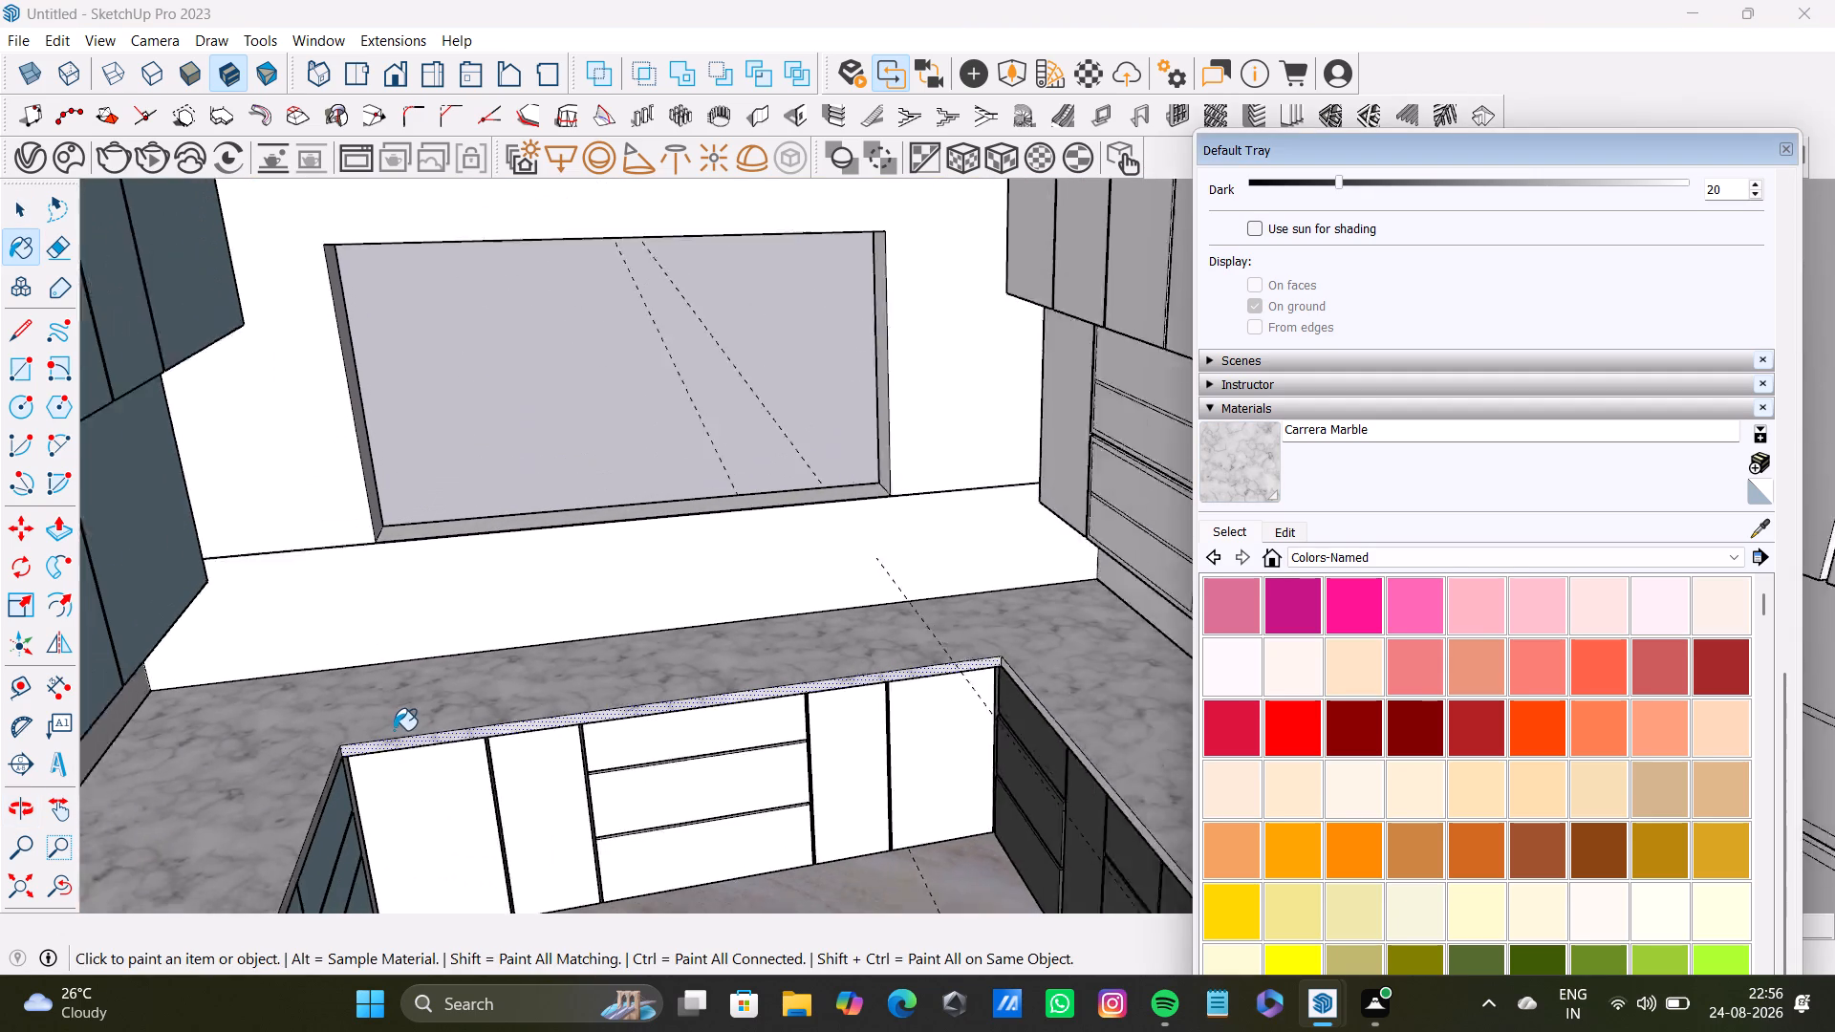
pyautogui.scroll(18, 937, 767)
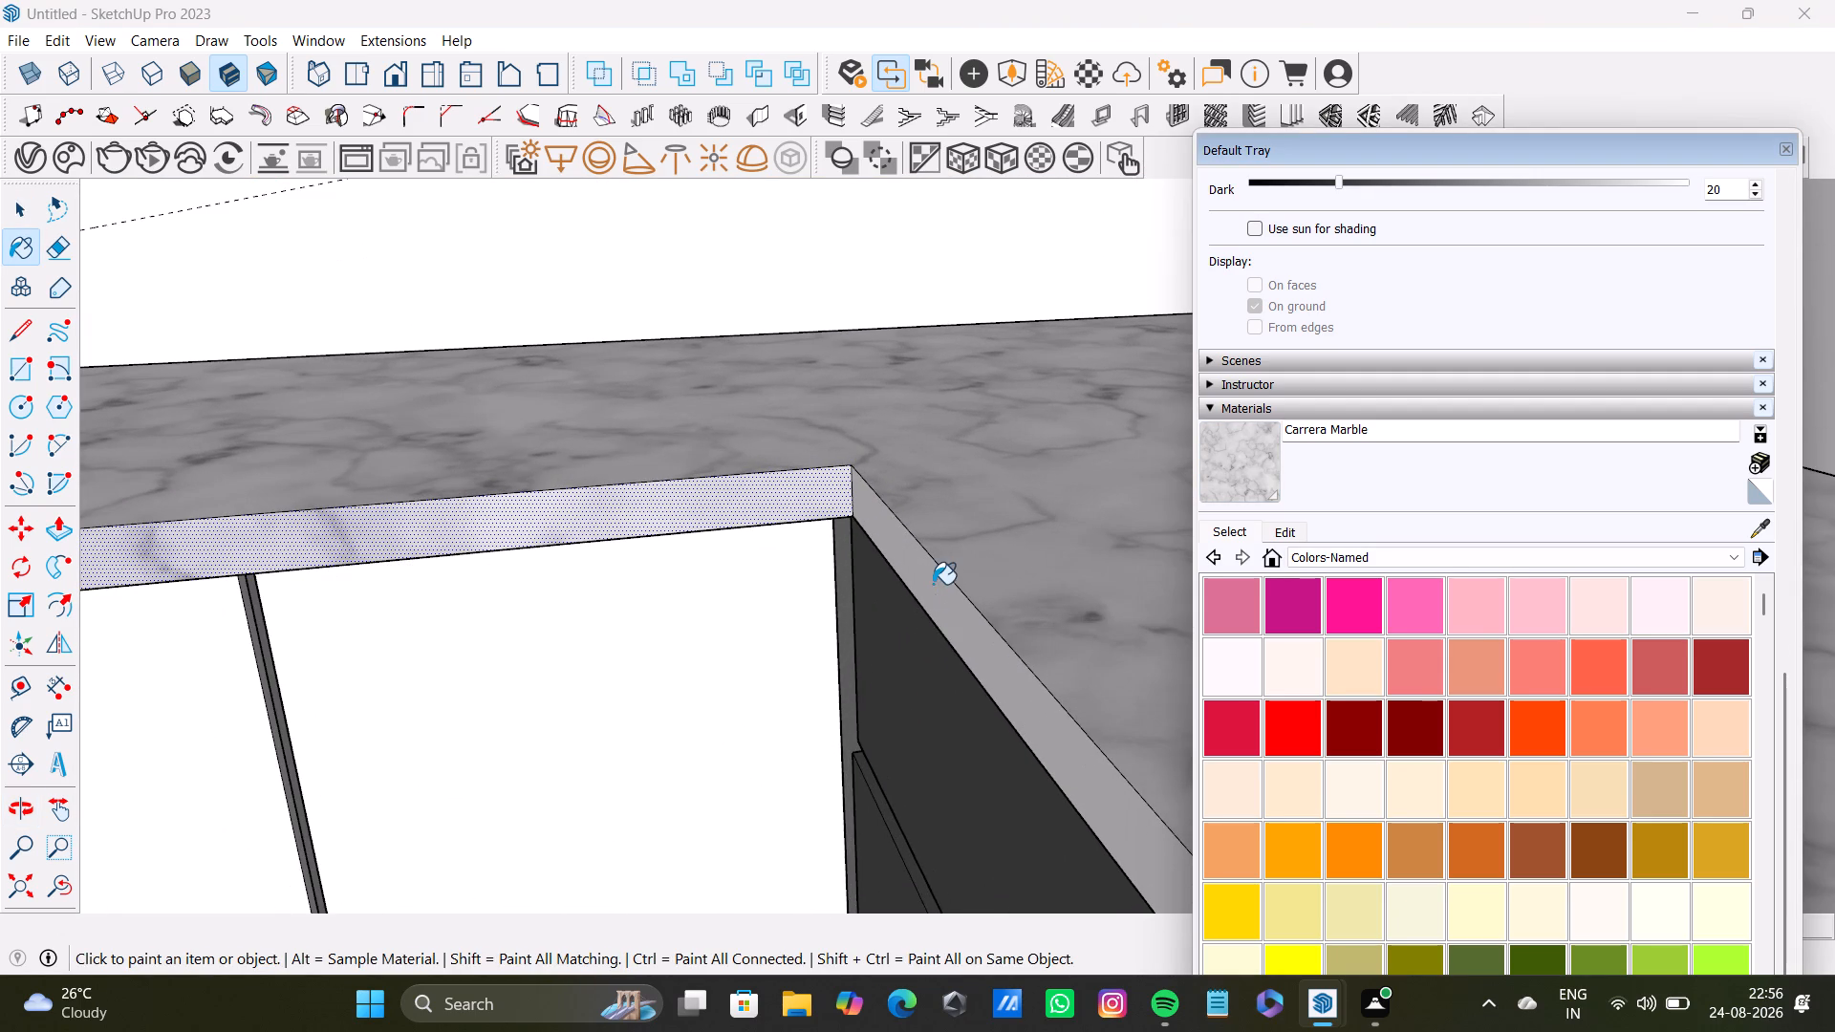
pyautogui.click(933, 584)
pyautogui.scroll(-12, 637, 736)
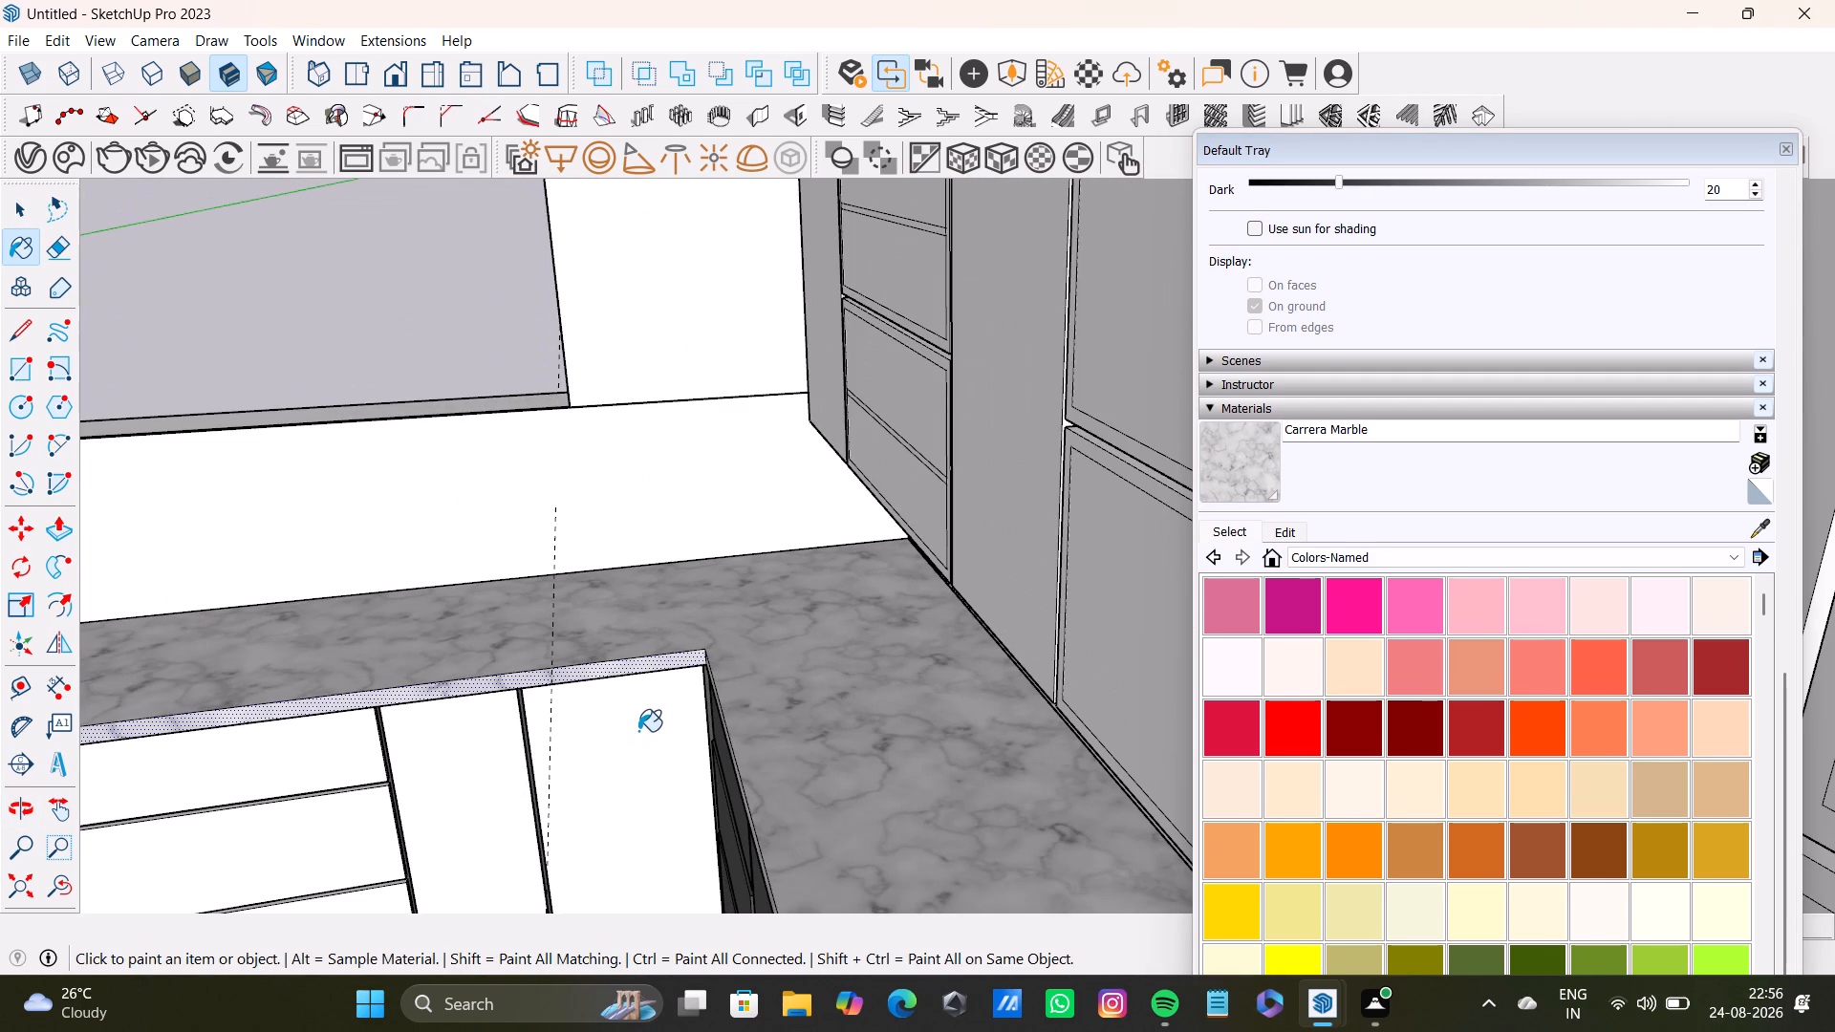
# Open the Chaos Cosmos Browser, browse the online Tiles materials and download Tiles White 03 60cm.
pyautogui.press('space')
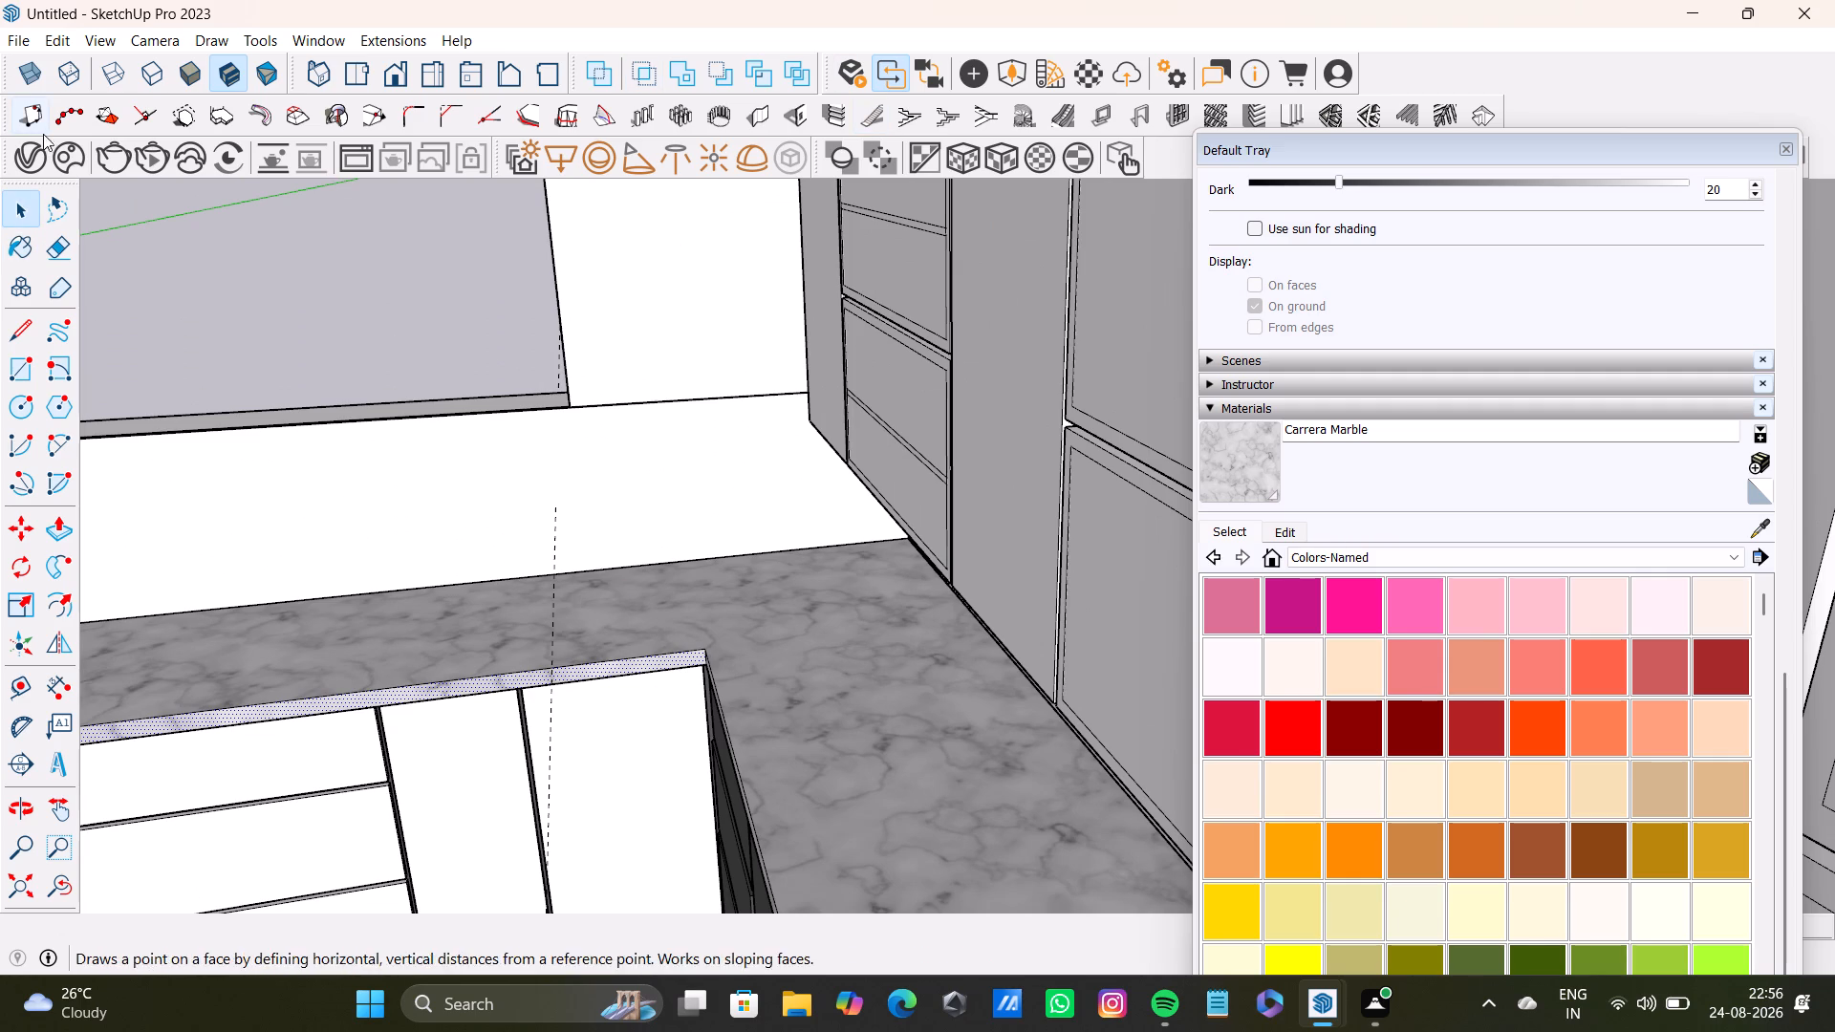
pyautogui.click(59, 170)
pyautogui.click(297, 150)
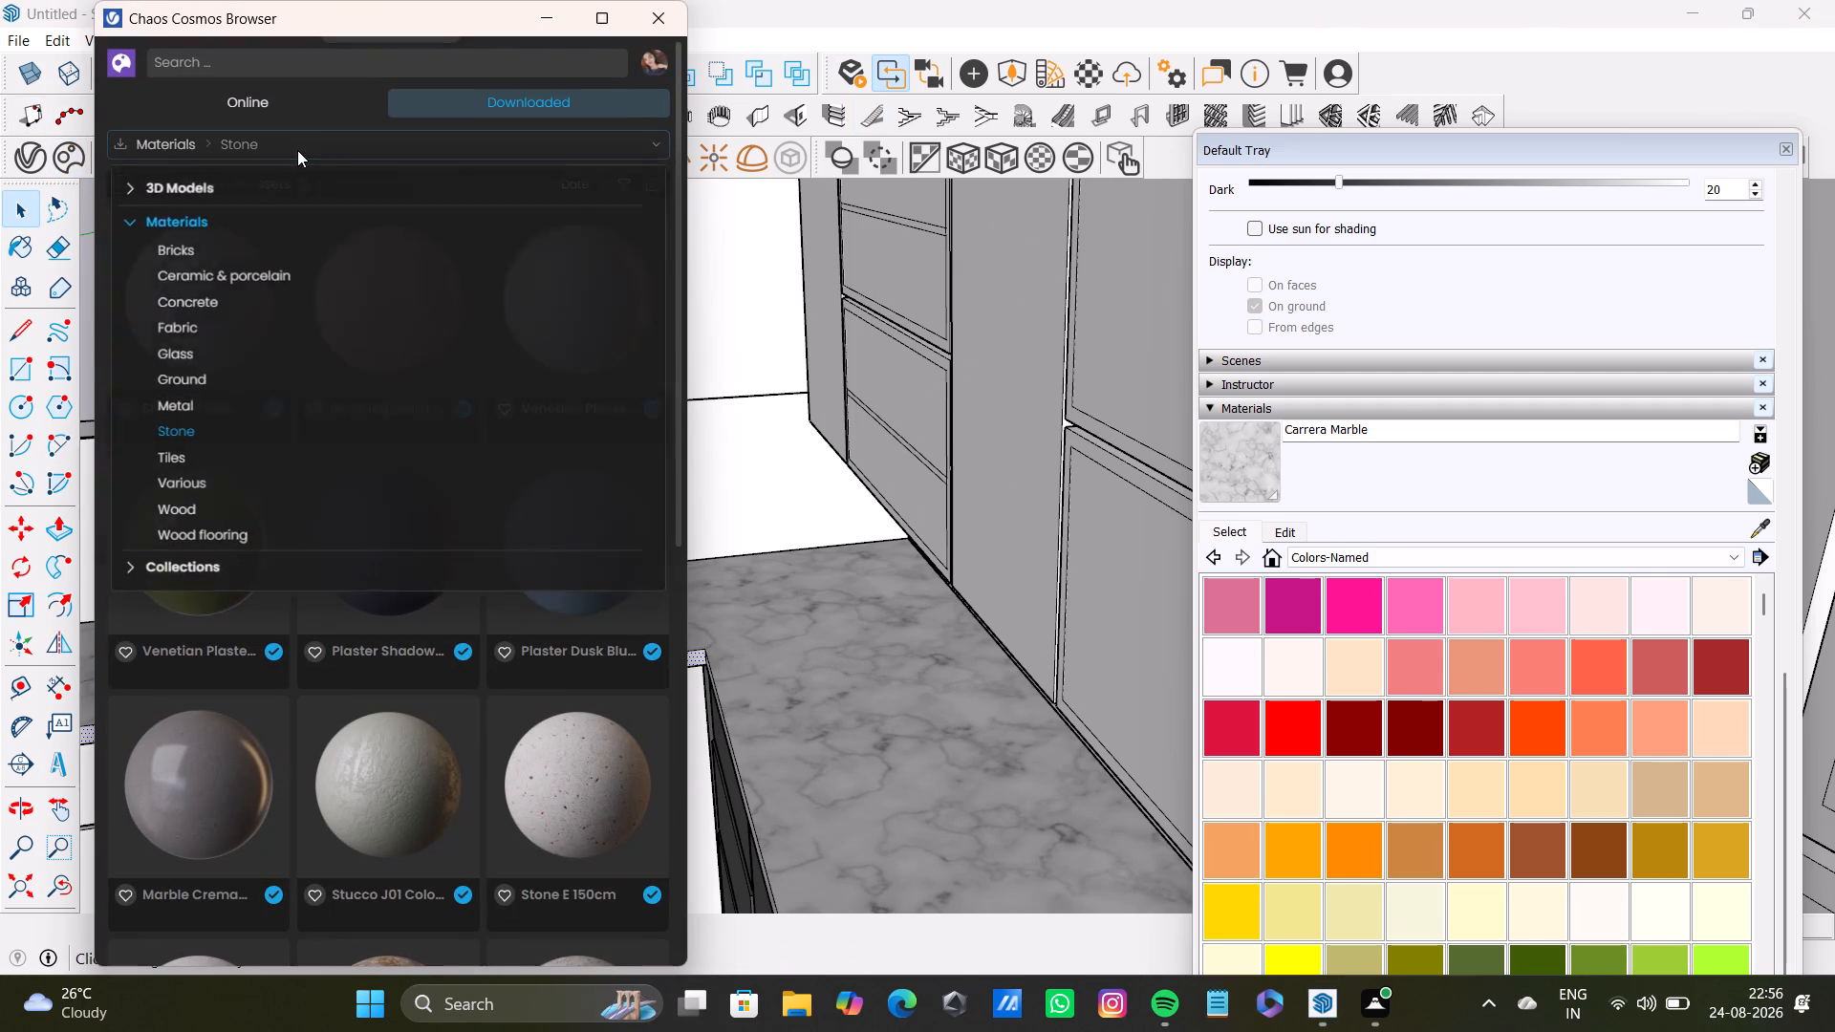
pyautogui.click(179, 461)
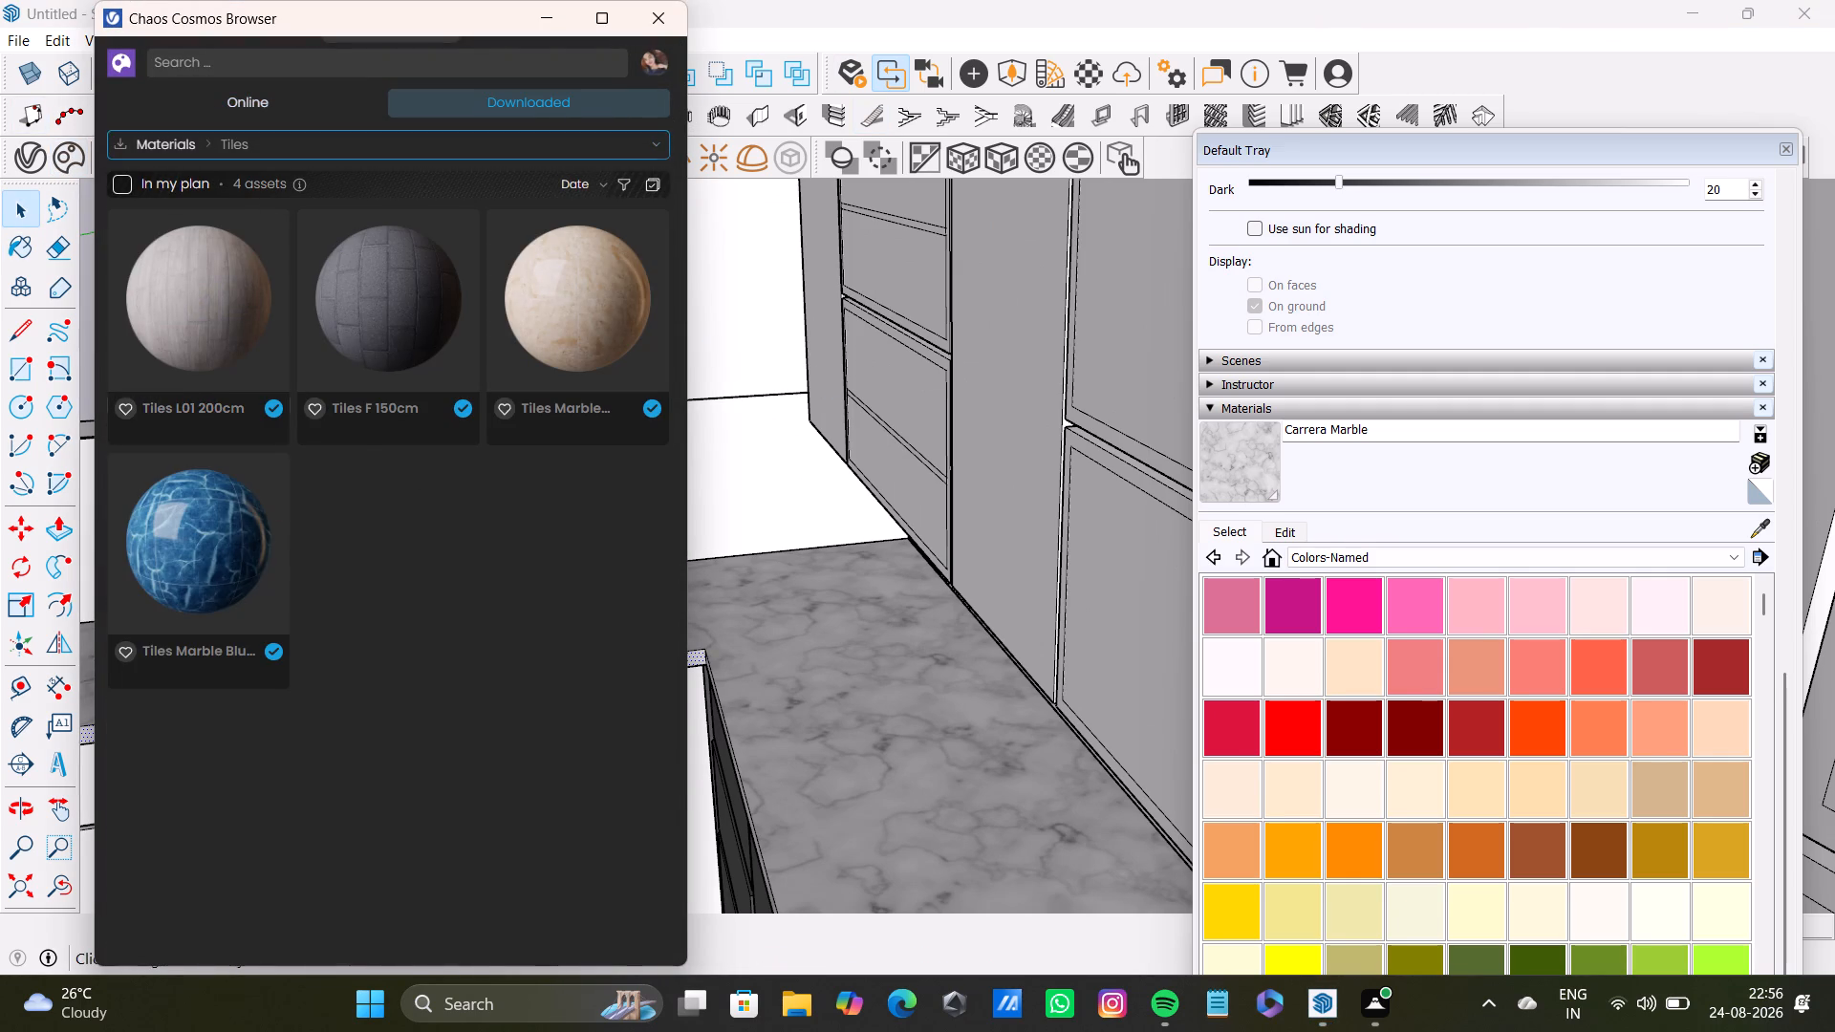
pyautogui.click(238, 99)
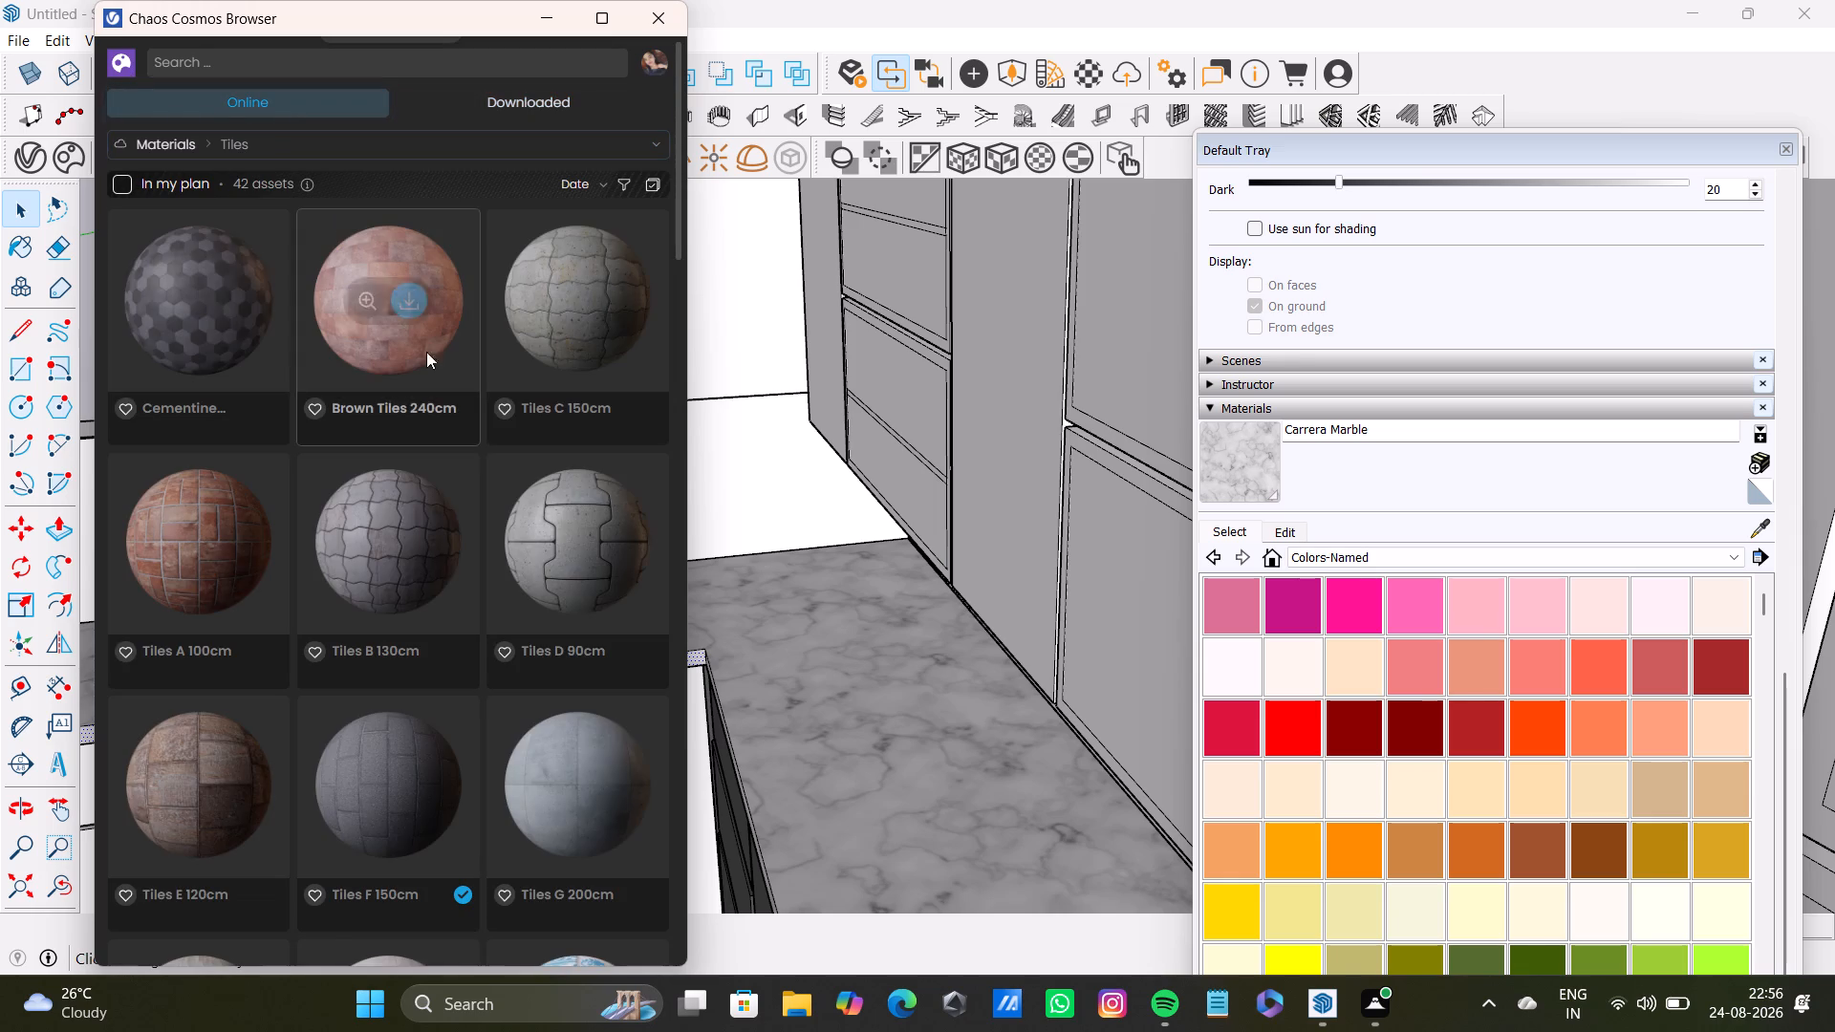
pyautogui.scroll(-8, 437, 509)
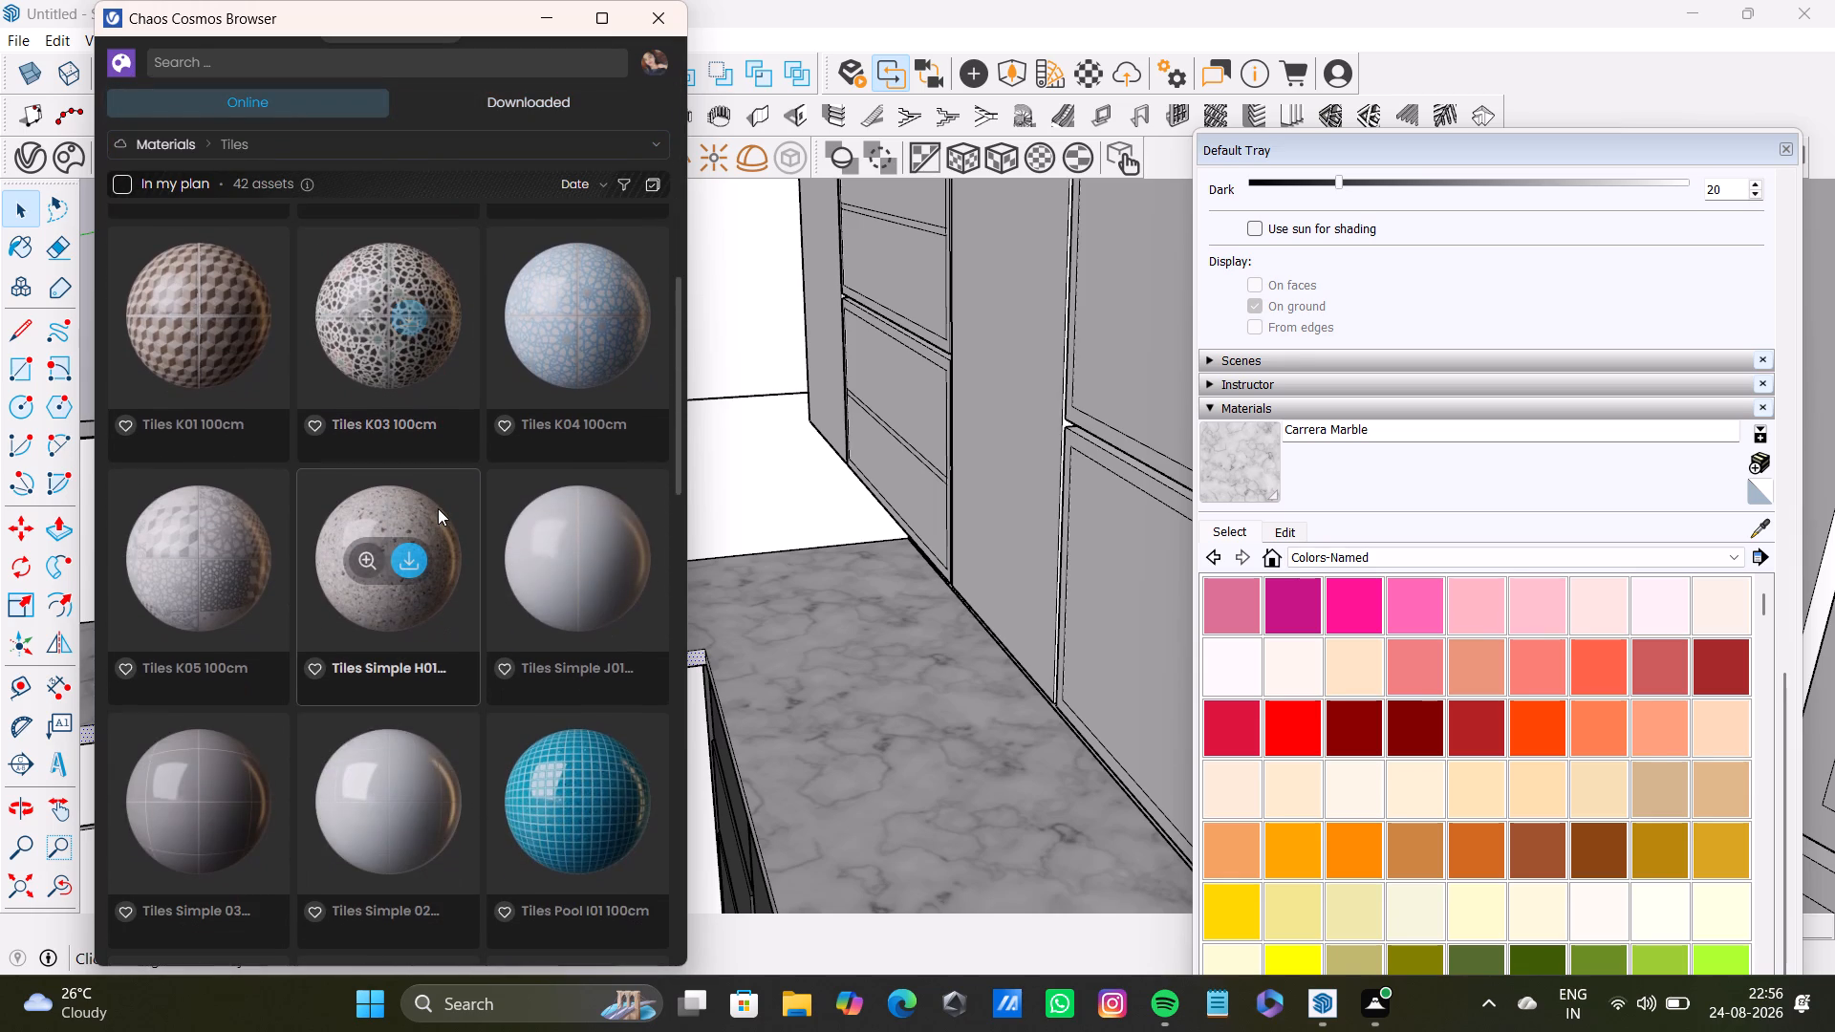
pyautogui.scroll(-5, 438, 508)
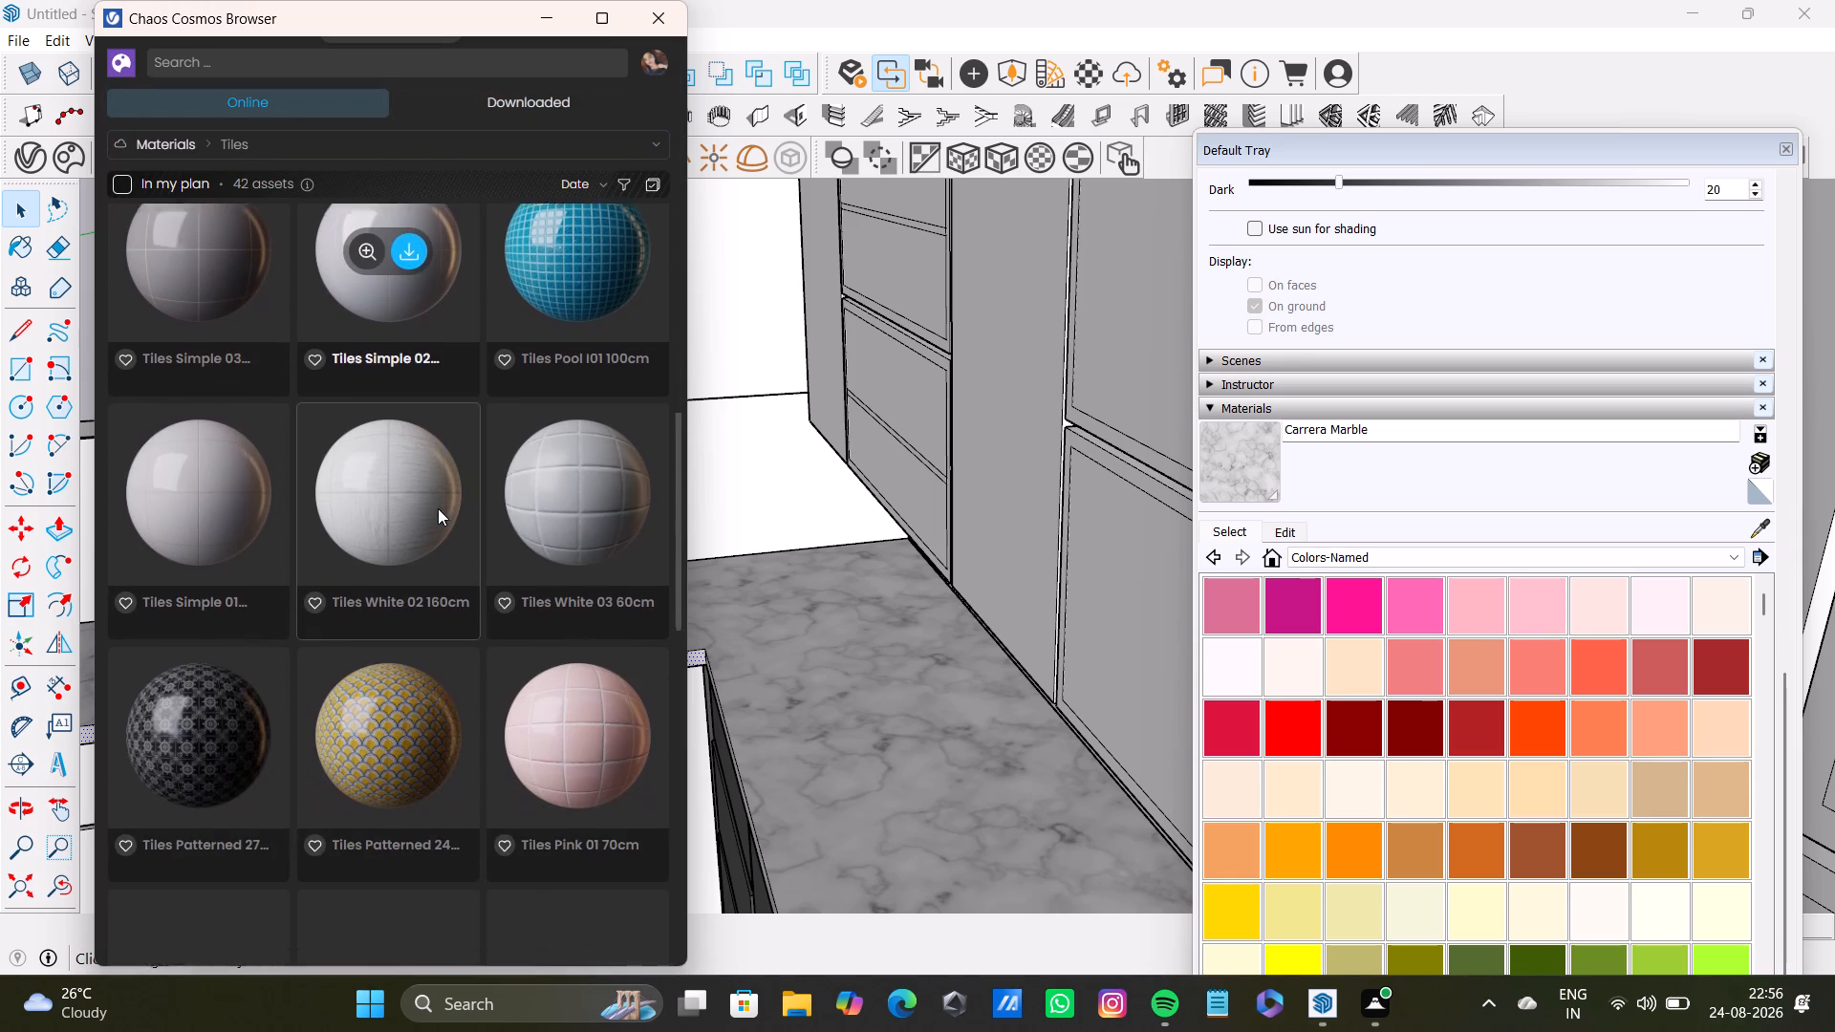
pyautogui.click(597, 452)
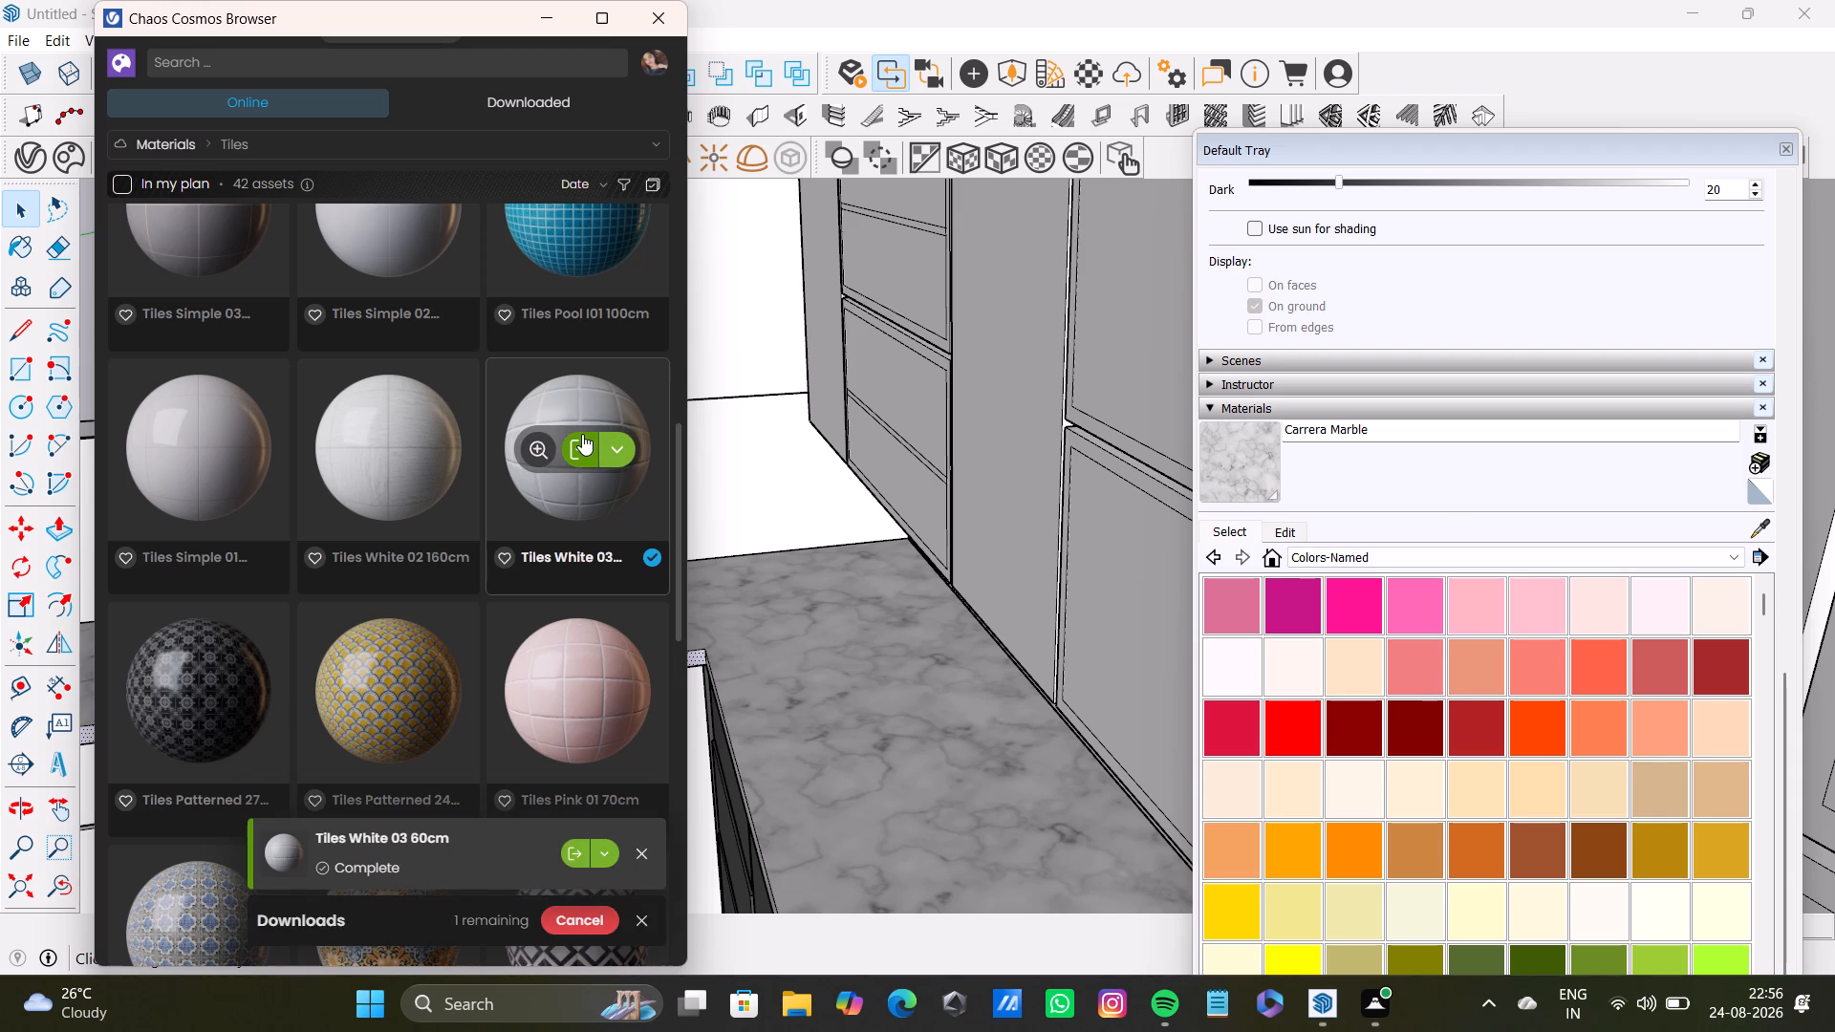
# Browse the rest of the online Tiles materials for other tile options.
pyautogui.scroll(-6, 340, 592)
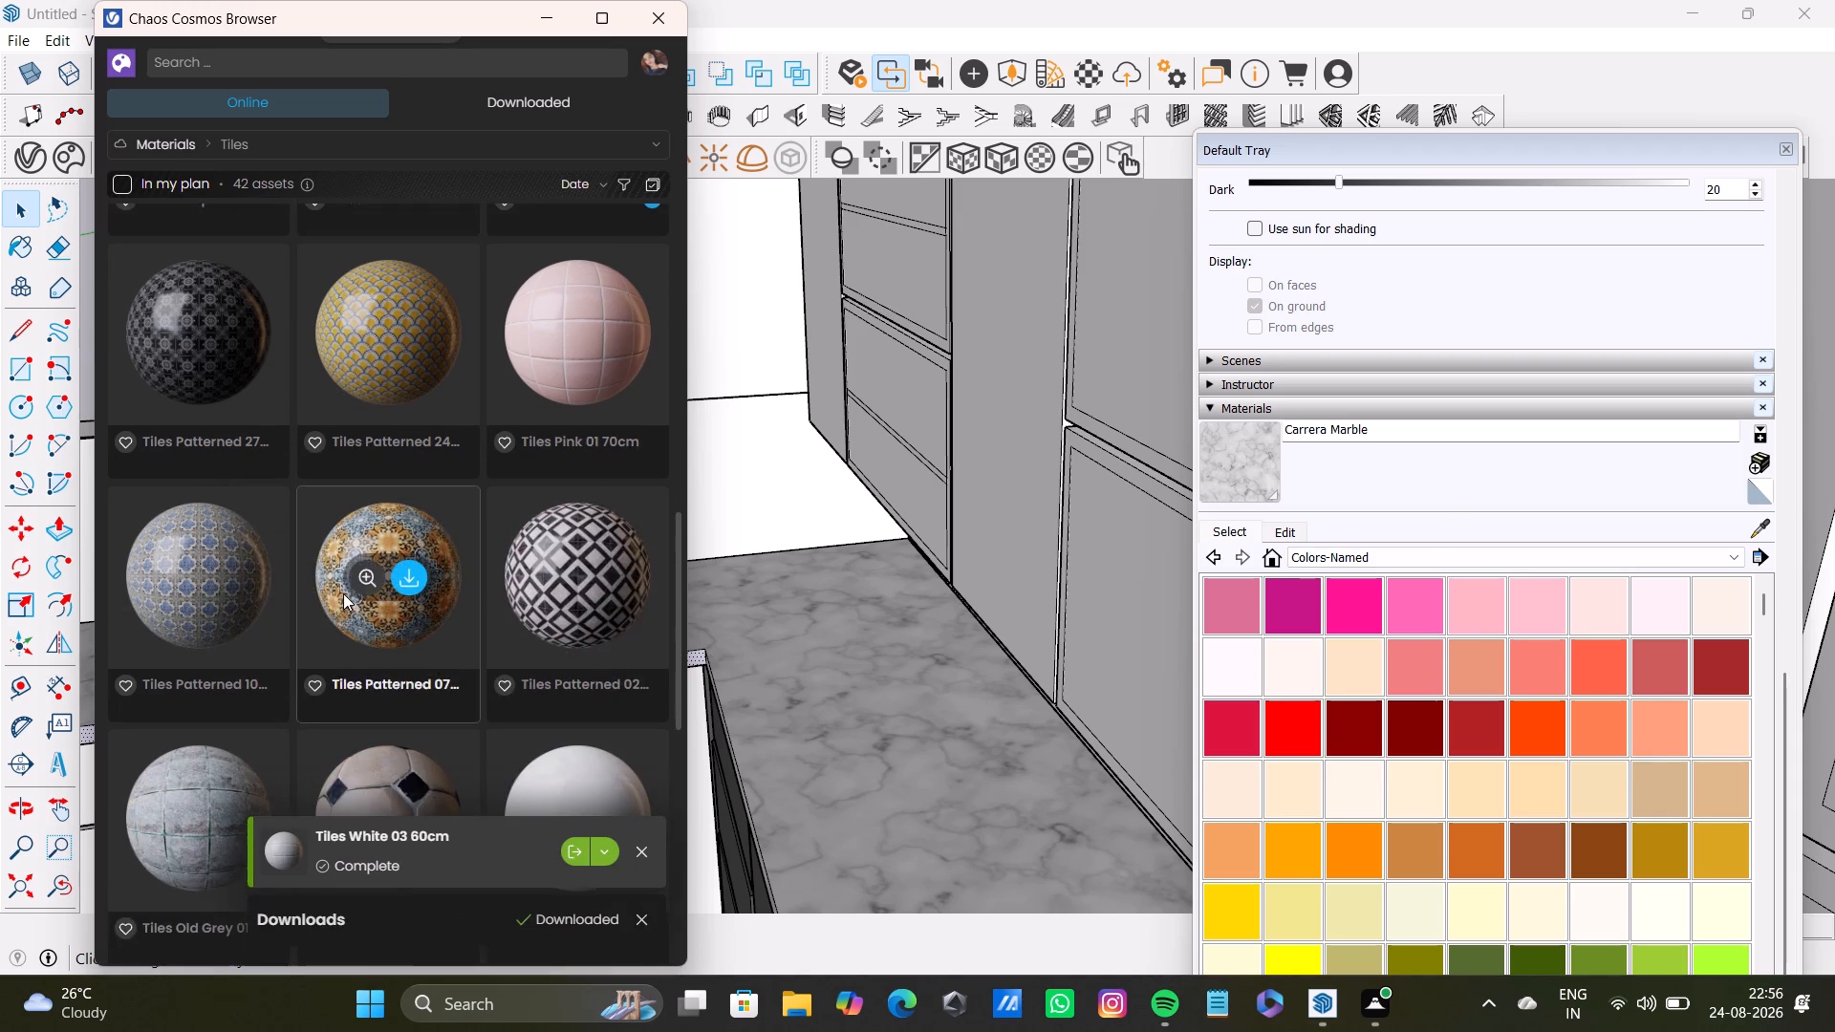
pyautogui.scroll(-8, 343, 593)
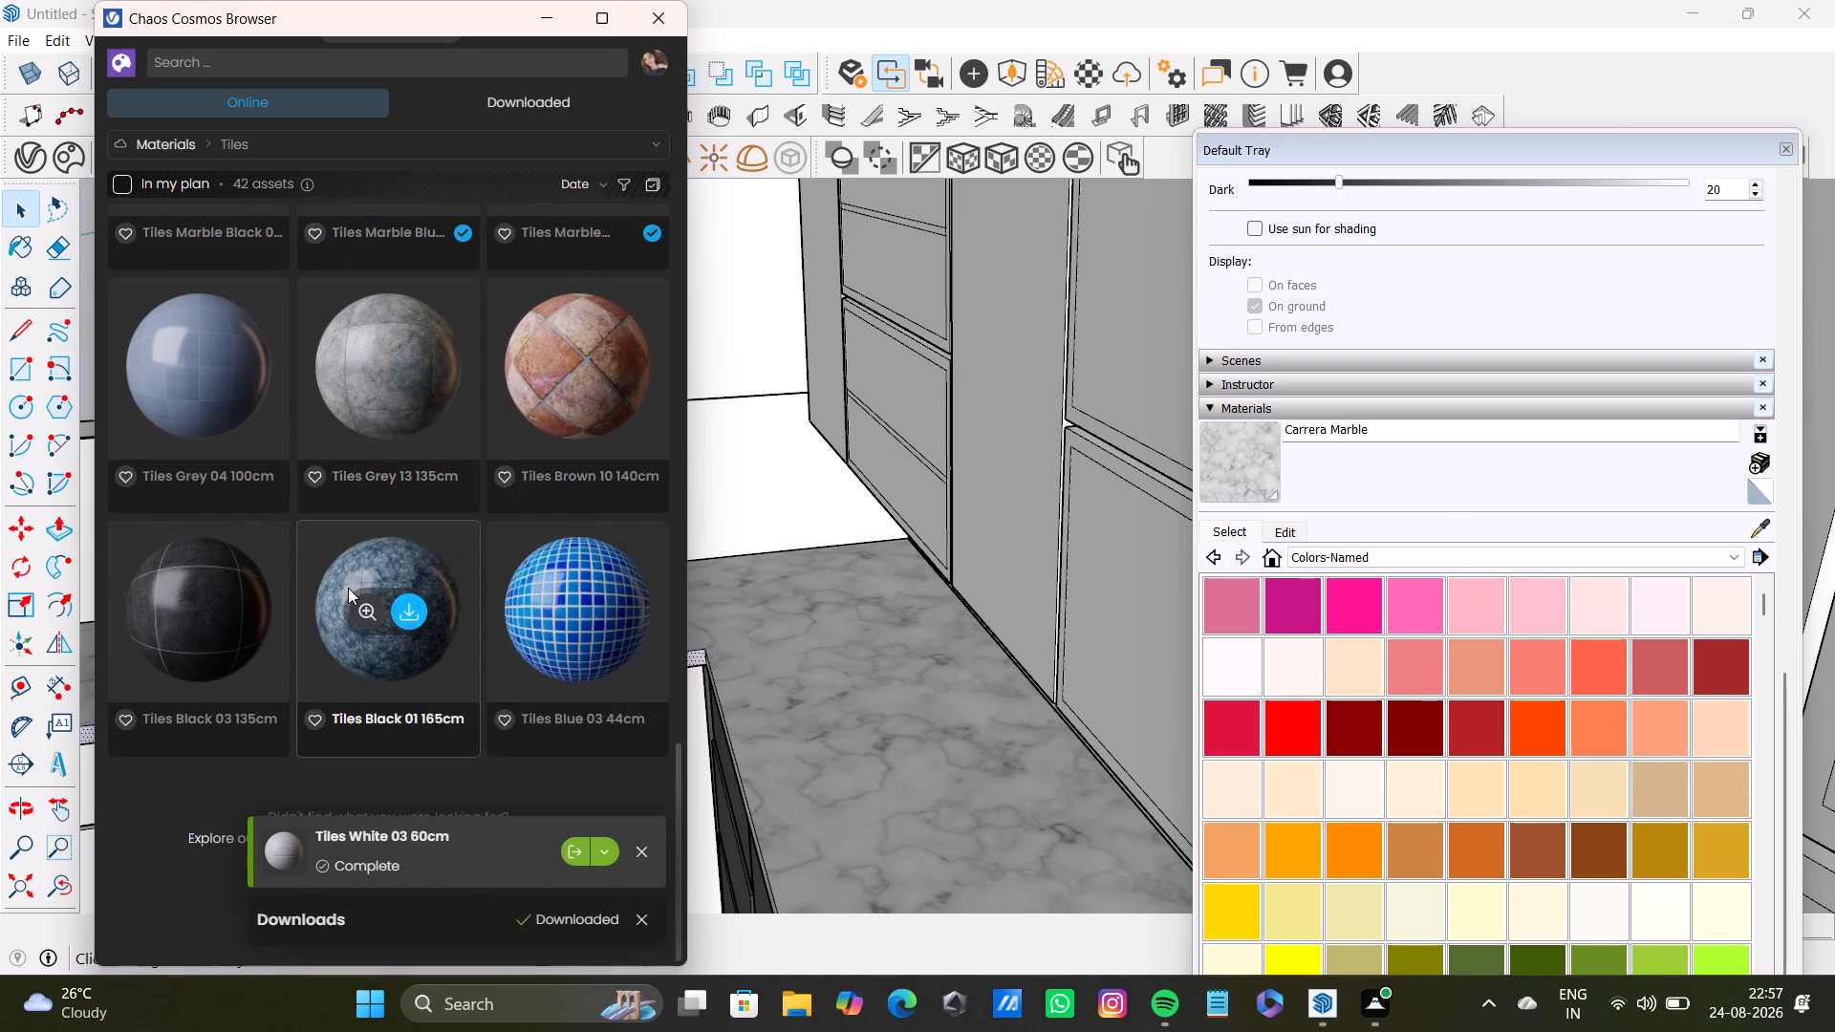
pyautogui.scroll(-3, 348, 588)
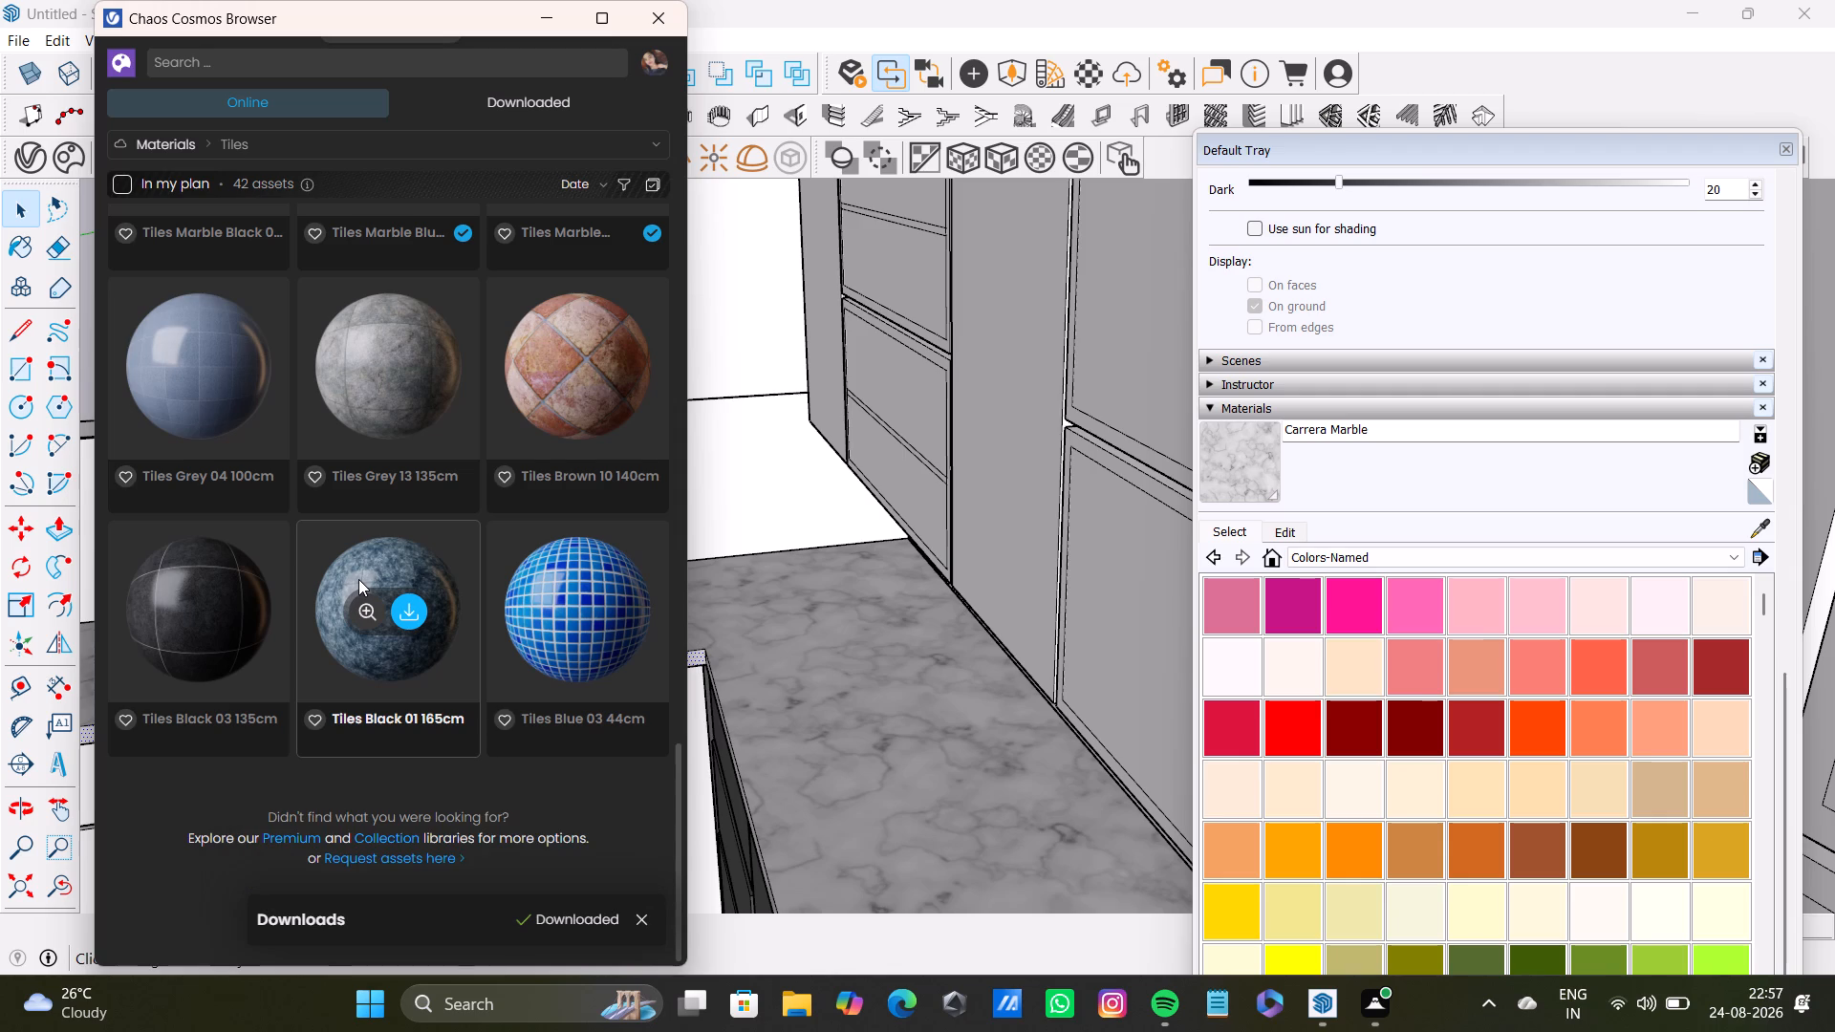
# Select the backsplash face between the blue cabinets and add the adjoining backsplash face below the window to the selection.
pyautogui.moveTo(482, 15); pyautogui.dragTo(680, 976)
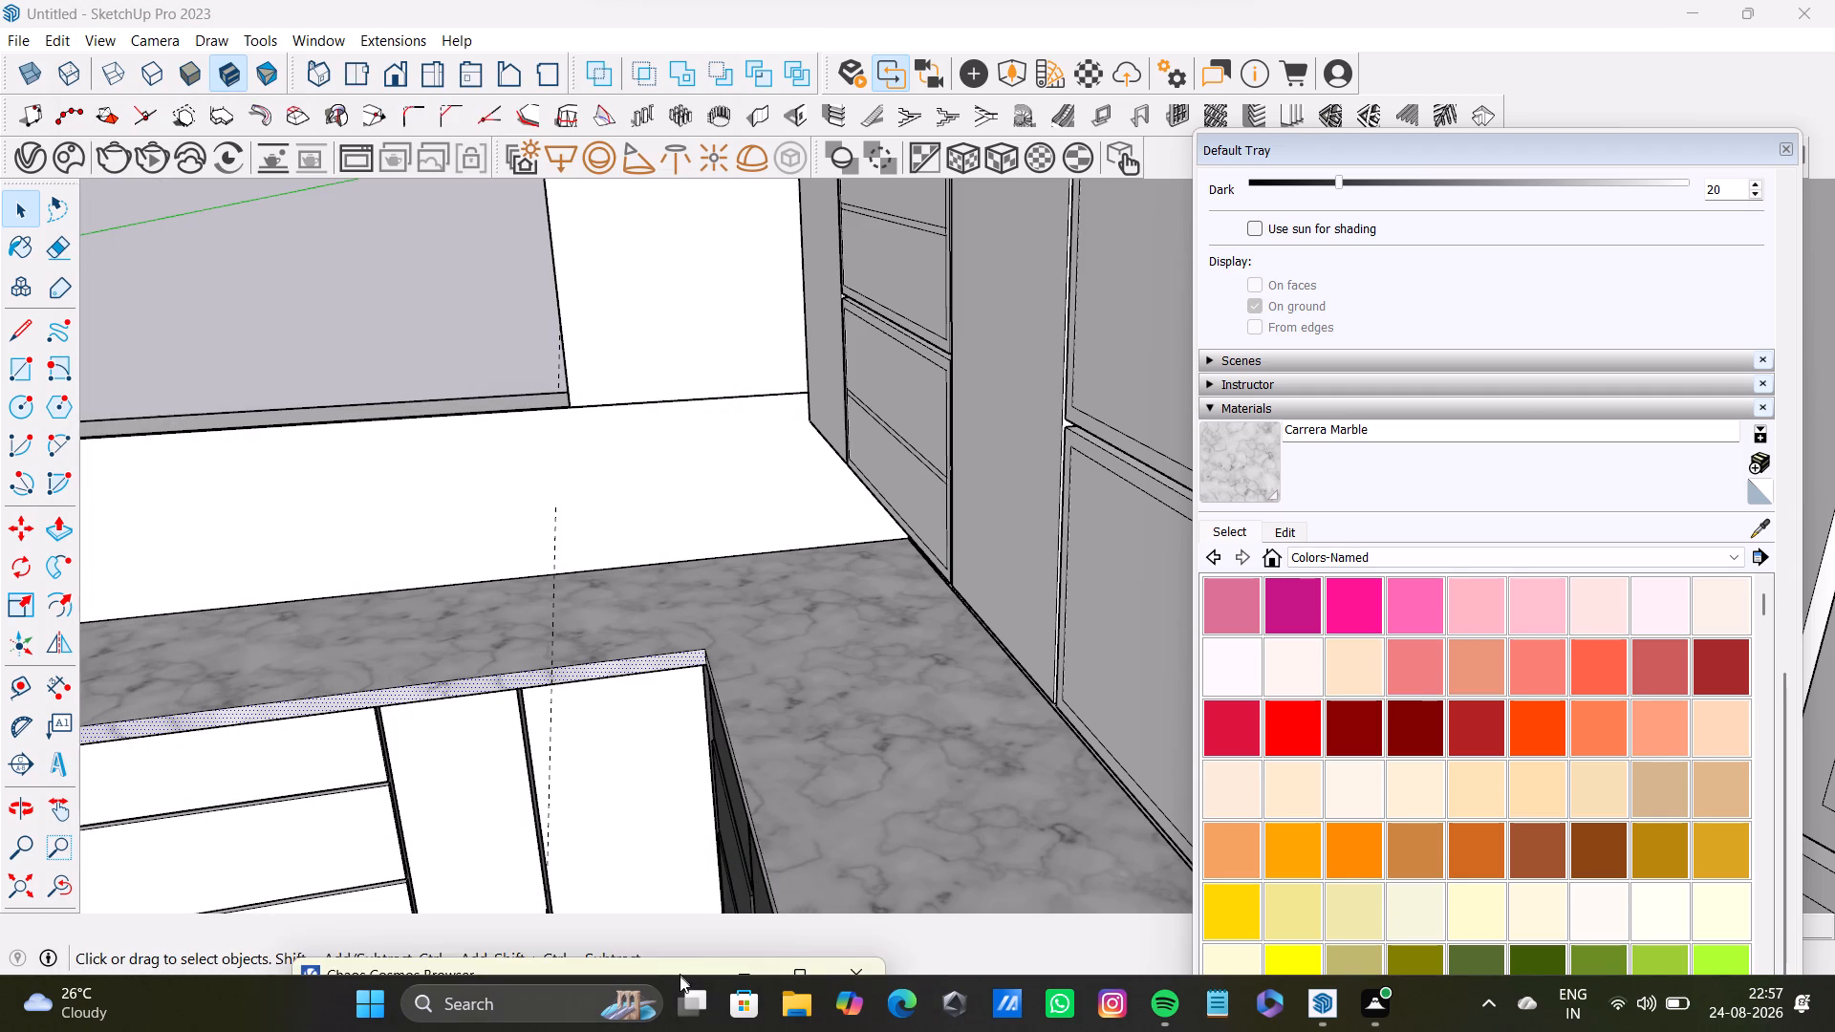
pyautogui.moveTo(680, 976); pyautogui.dragTo(676, 974)
pyautogui.press('space')
pyautogui.scroll(-3, 426, 417)
pyautogui.moveTo(550, 502); pyautogui.dragTo(859, 528, button='middle')
pyautogui.moveTo(831, 575); pyautogui.dragTo(810, 594, button='middle')
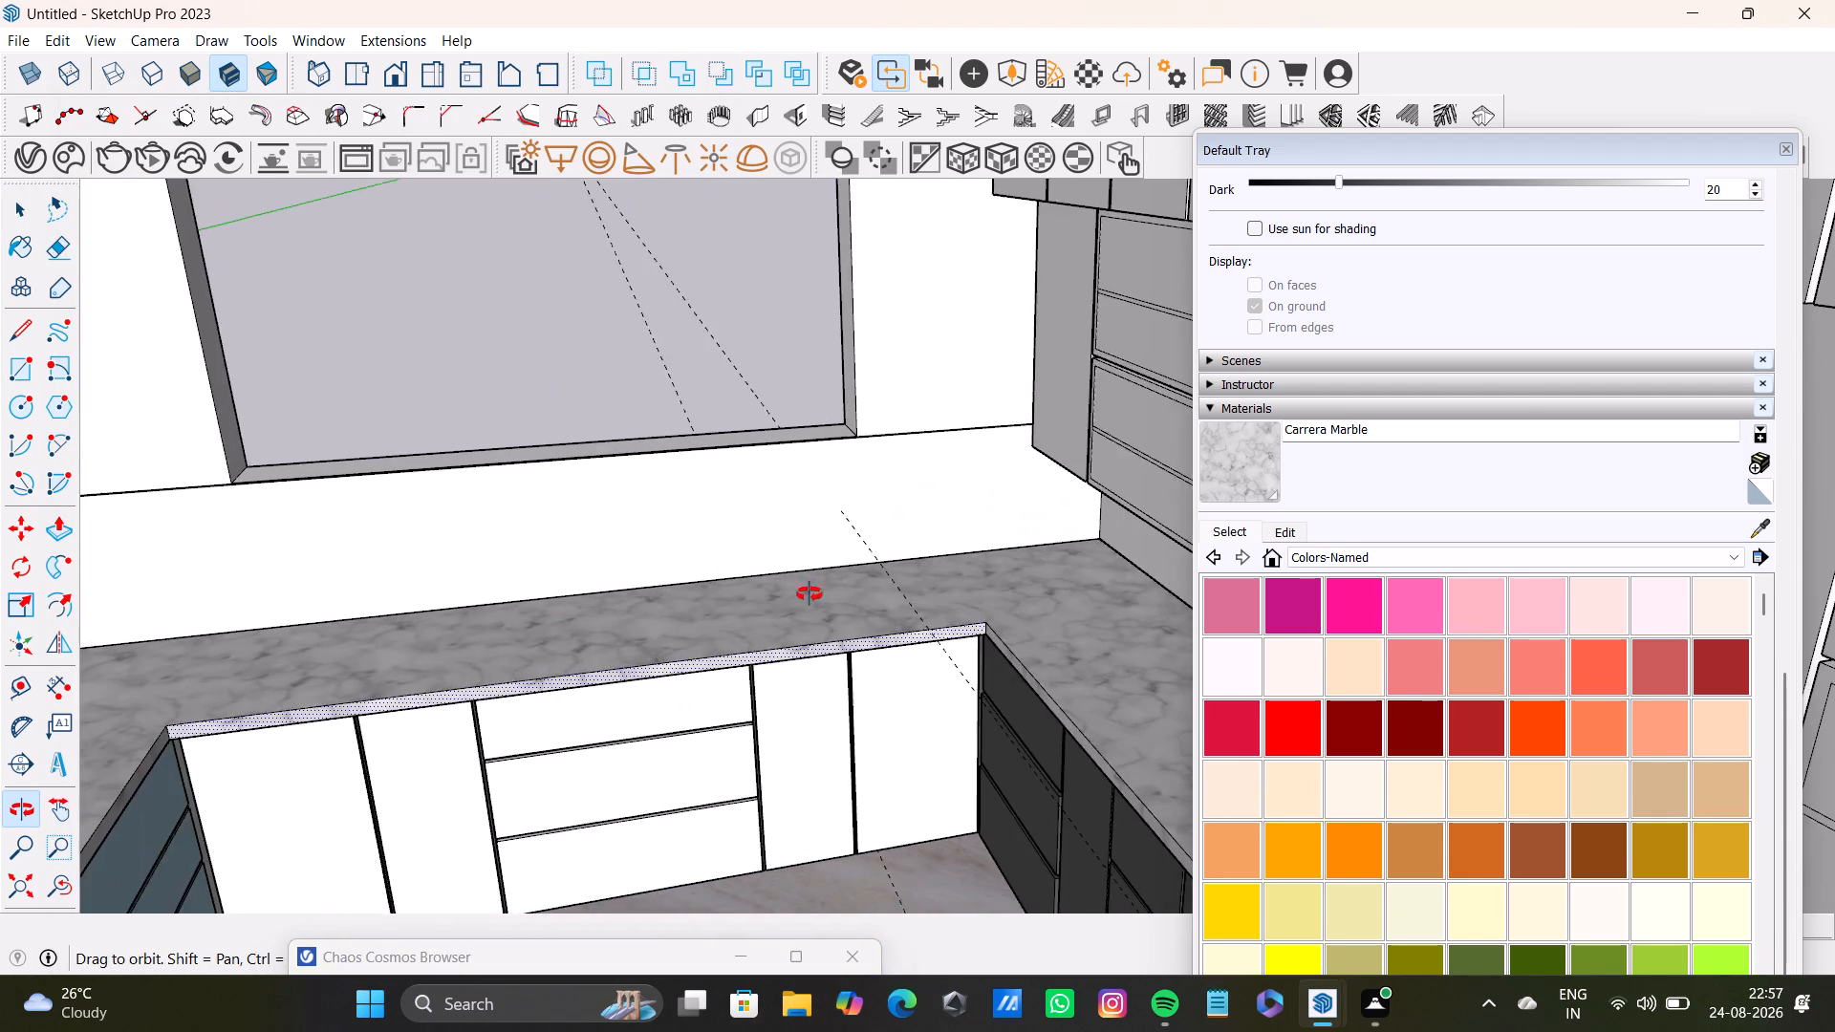
pyautogui.moveTo(810, 594); pyautogui.dragTo(882, 457, button='middle')
pyautogui.scroll(4, 640, 577)
pyautogui.moveTo(619, 515); pyautogui.dragTo(784, 467, button='middle')
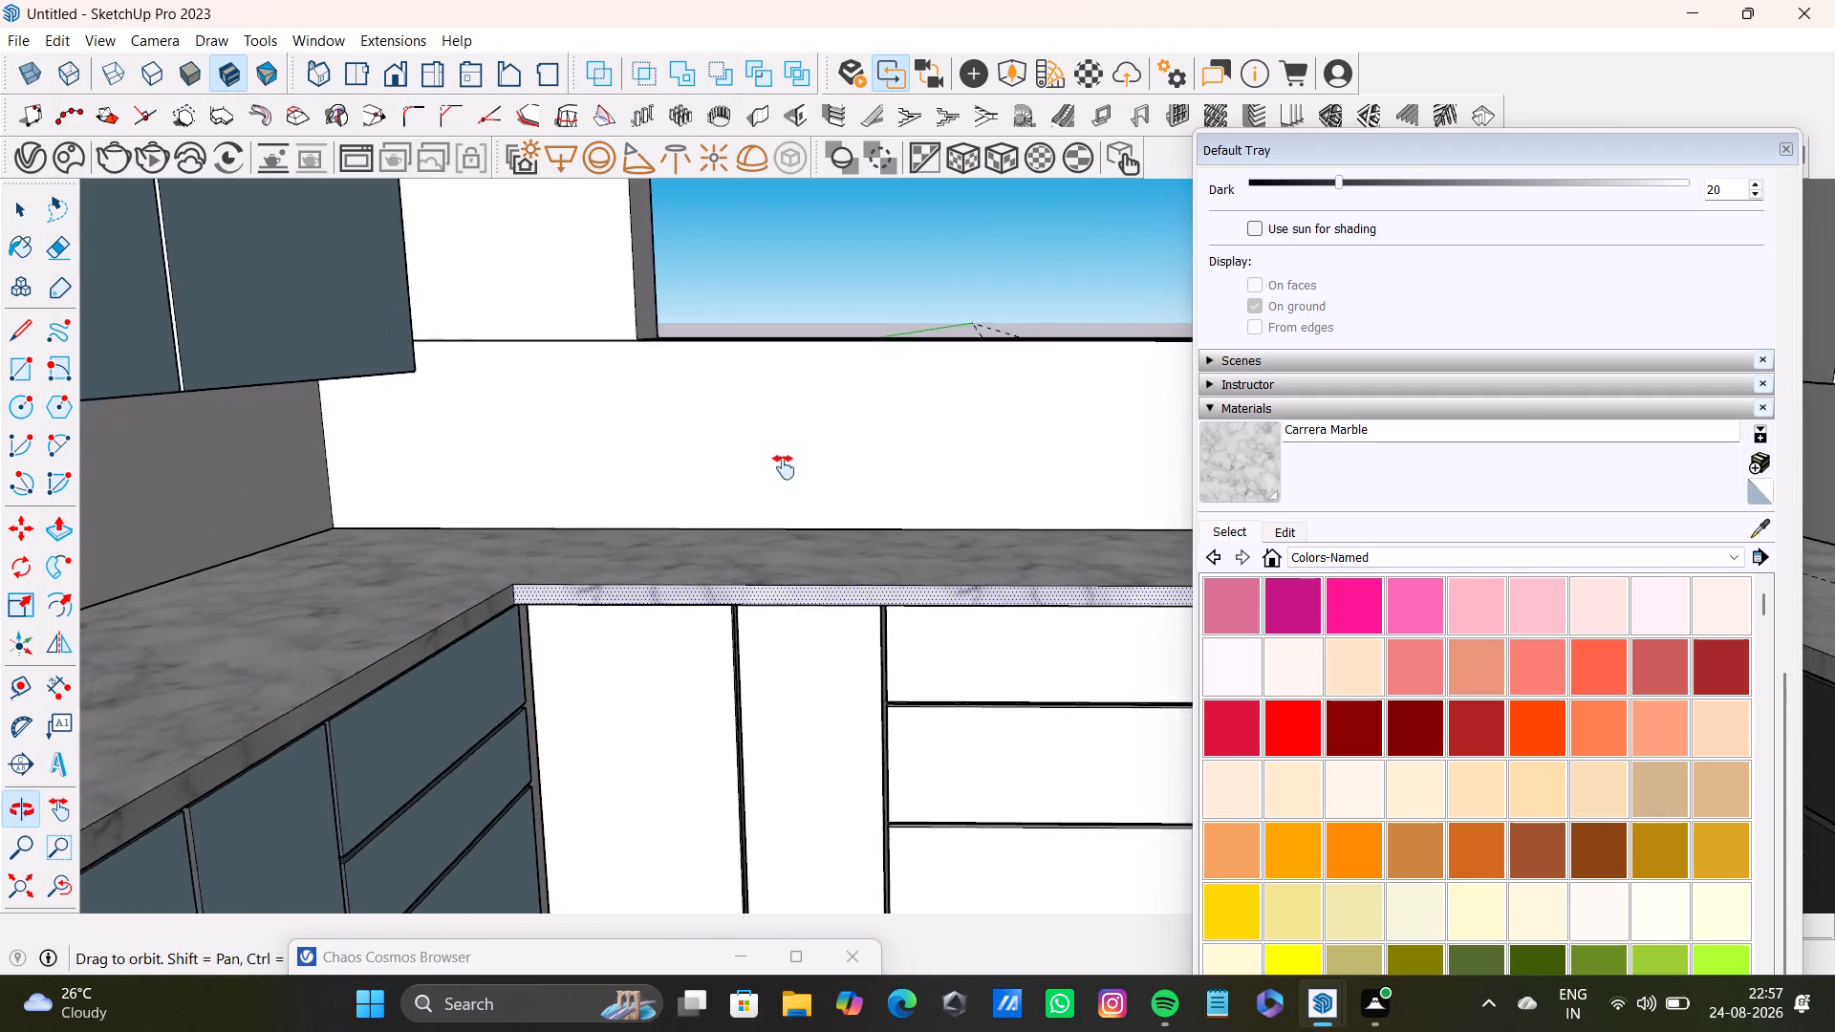
pyautogui.moveTo(784, 467); pyautogui.dragTo(864, 455, button='middle')
pyautogui.moveTo(865, 470); pyautogui.dragTo(746, 429, button='middle')
pyautogui.press('space')
pyautogui.click(535, 418)
pyautogui.keyDown('shift'); pyautogui.doubleClick(565, 418); pyautogui.keyUp('shift')
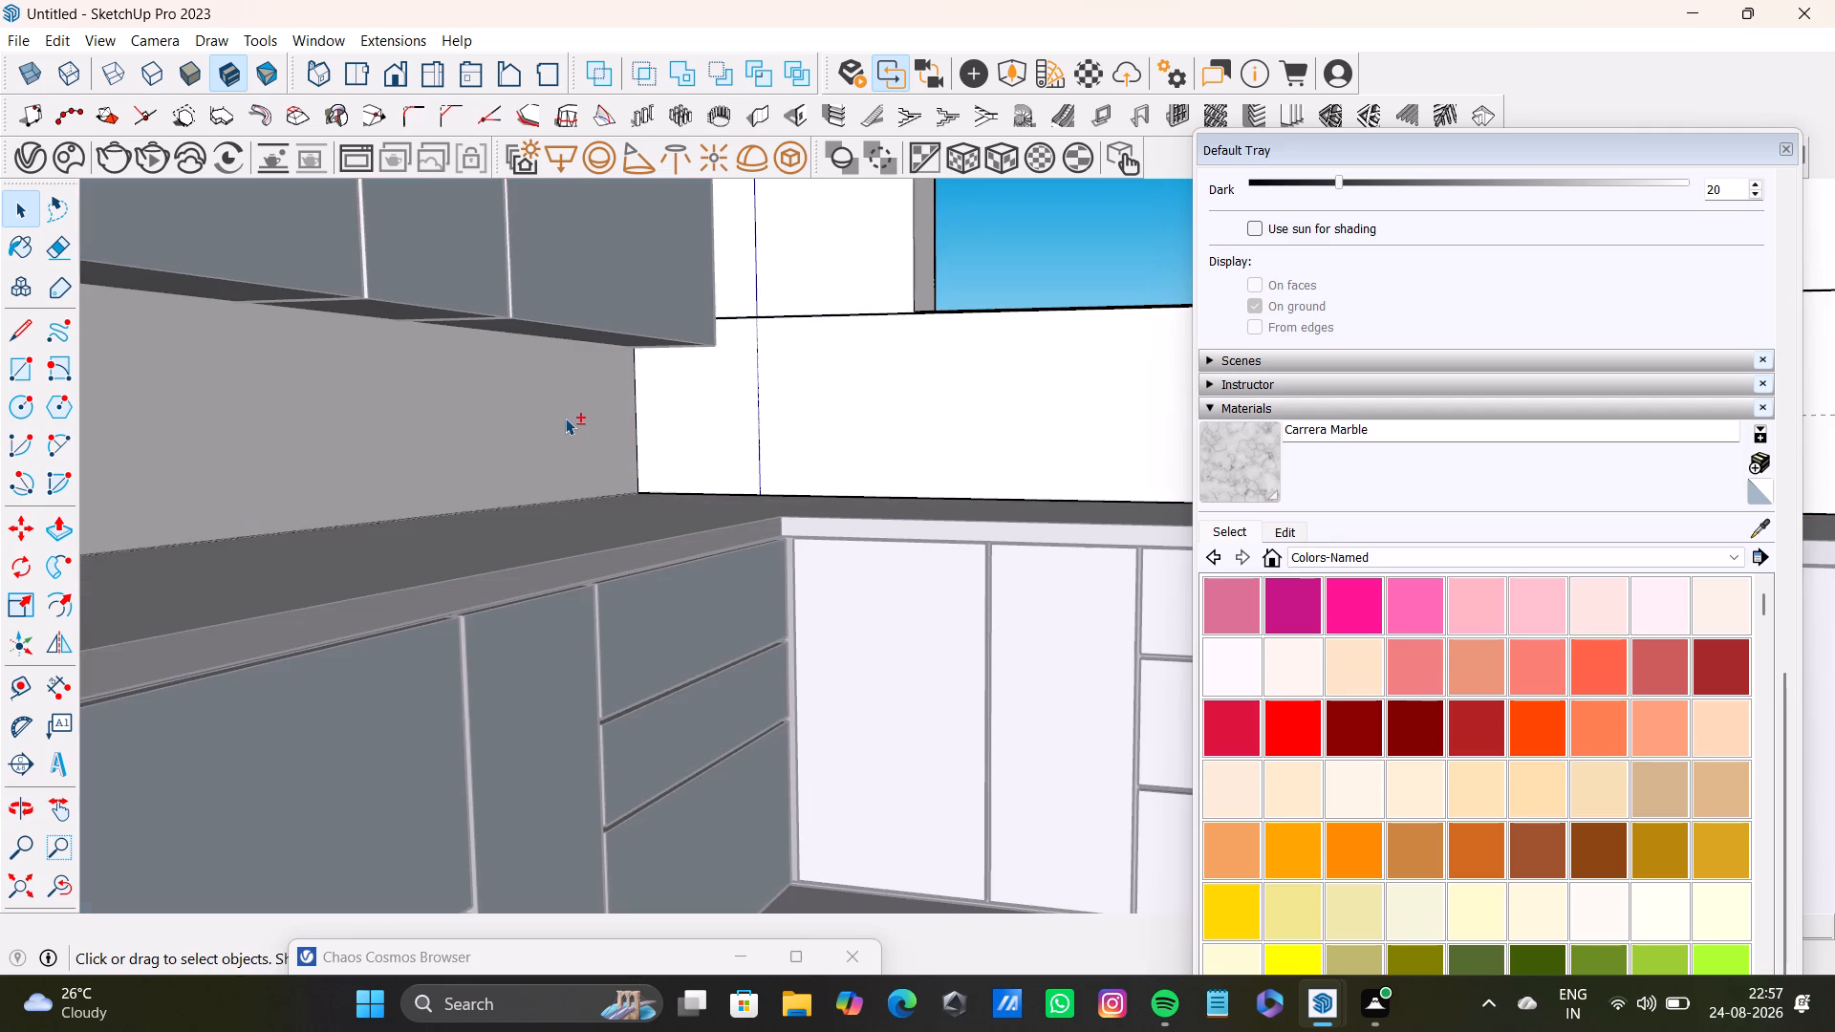
pyautogui.keyDown('shift'); pyautogui.click(565, 418); pyautogui.keyUp('shift')
pyautogui.keyDown('shift'); pyautogui.click(574, 417); pyautogui.keyUp('shift')
pyautogui.keyDown('shift'); pyautogui.click(580, 427); pyautogui.keyUp('shift')
pyautogui.keyDown('shift'); pyautogui.click(609, 441); pyautogui.keyUp('shift')
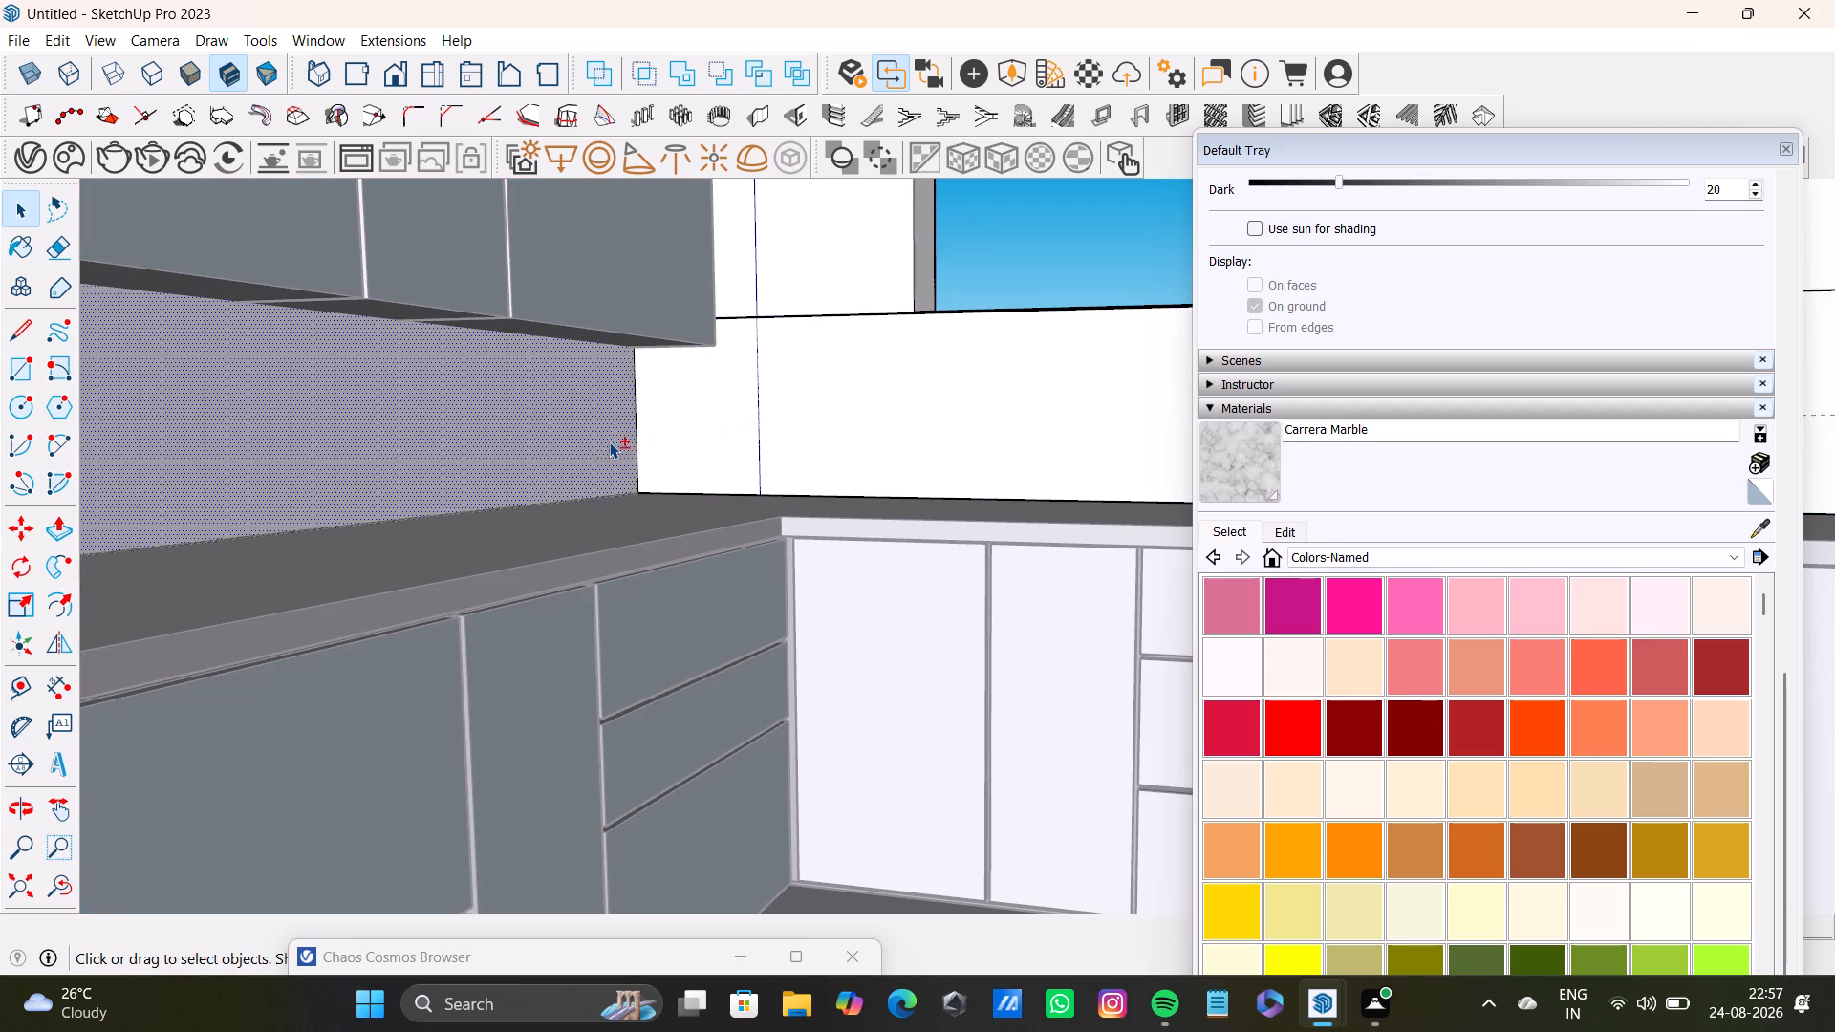
pyautogui.keyDown('shift'); pyautogui.click(729, 437); pyautogui.keyUp('shift')
# Add the backsplash face on the opposite wall, behind the countertop with the sink cutout, to the selection.
pyautogui.keyDown('shift'); pyautogui.scroll(-4, 772, 489); pyautogui.keyUp('shift')
pyautogui.keyDown('shift'); pyautogui.moveTo(756, 502); pyautogui.dragTo(535, 505, button='middle'); pyautogui.keyUp('shift')
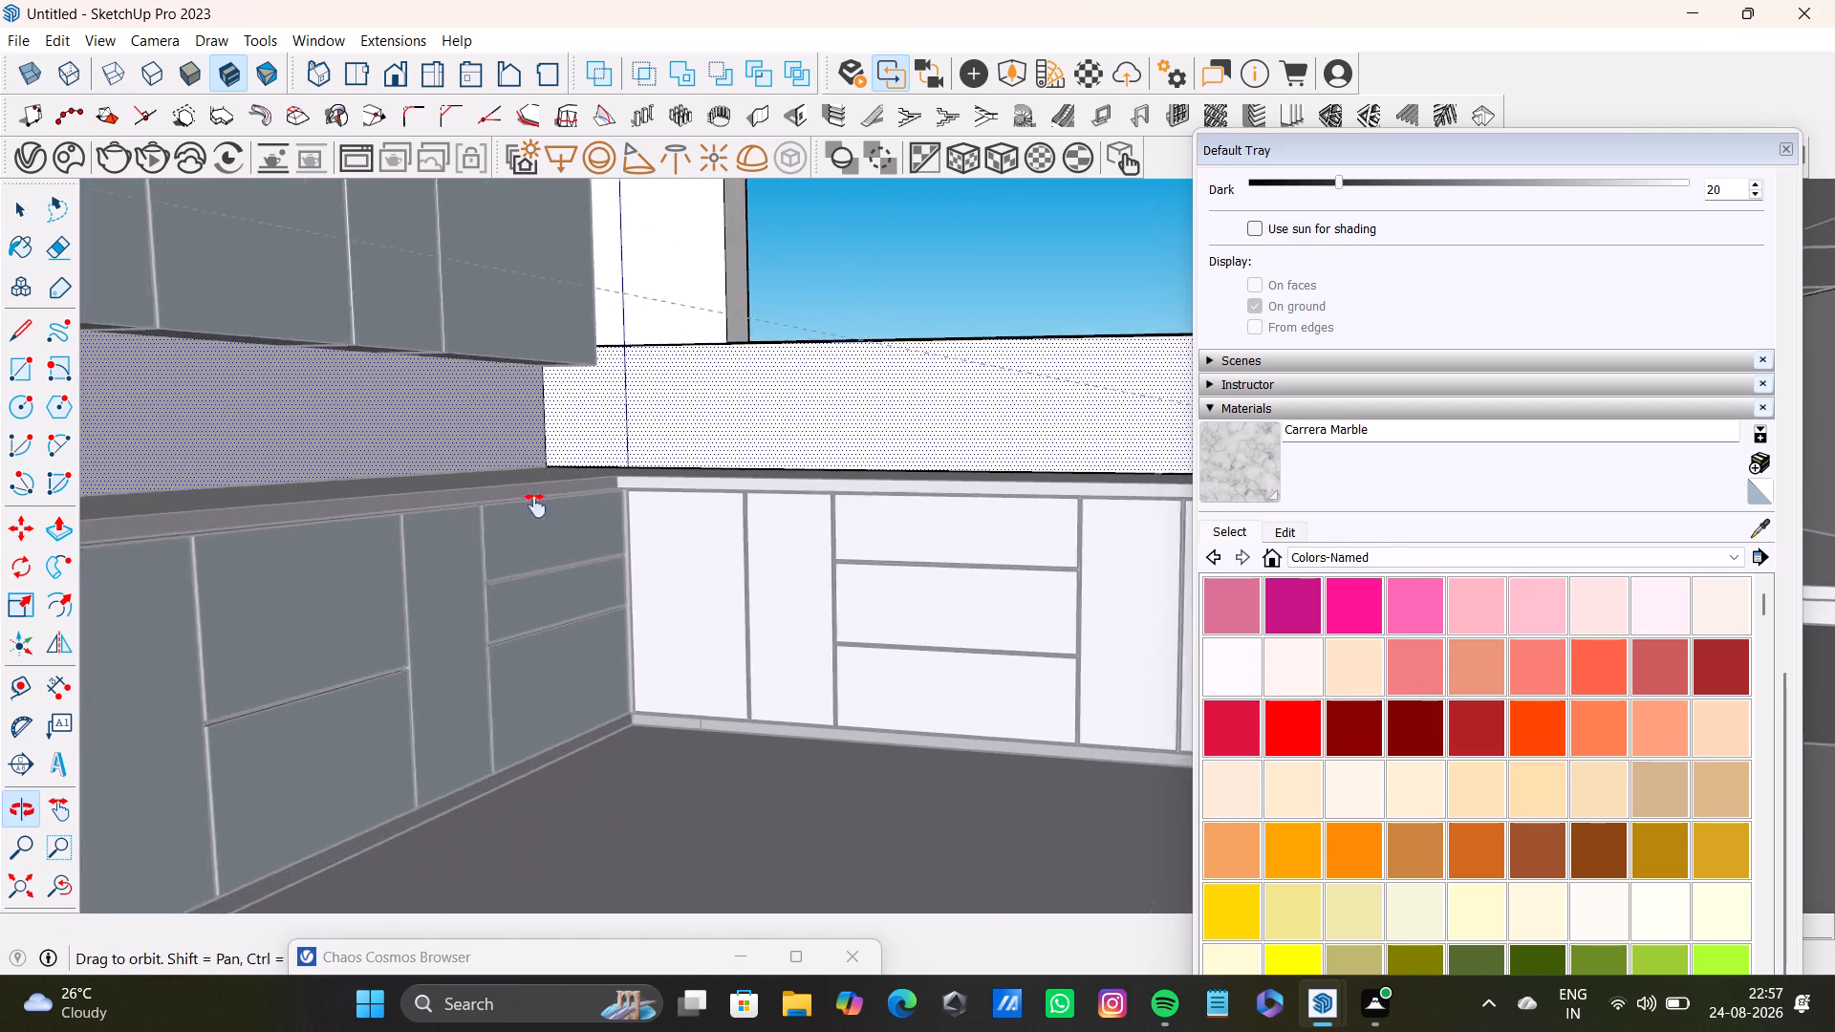
pyautogui.keyDown('shift'); pyautogui.moveTo(535, 505); pyautogui.dragTo(512, 527, button='middle'); pyautogui.keyUp('shift')
pyautogui.moveTo(551, 556); pyautogui.dragTo(311, 609, button='middle')
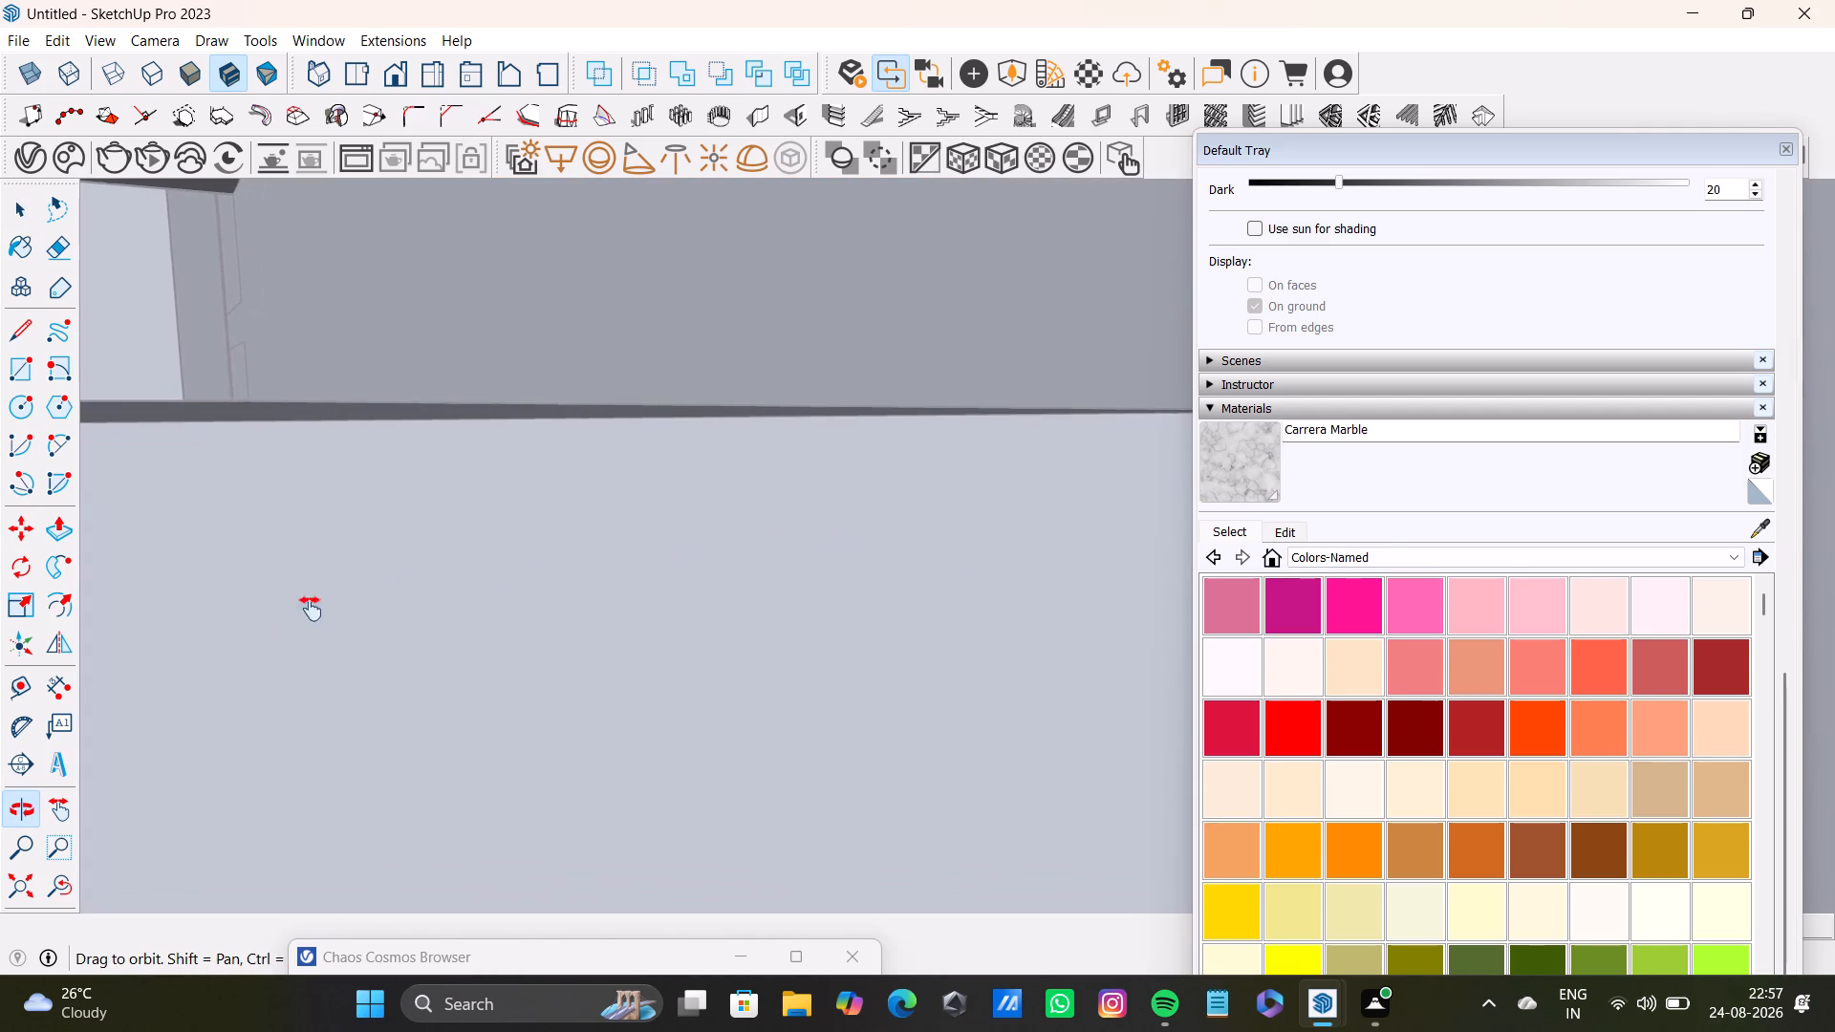
pyautogui.moveTo(311, 609); pyautogui.dragTo(137, 720, button='middle')
pyautogui.click(22, 890)
pyautogui.moveTo(855, 509); pyautogui.dragTo(337, 628, button='middle')
pyautogui.scroll(2, 1022, 613)
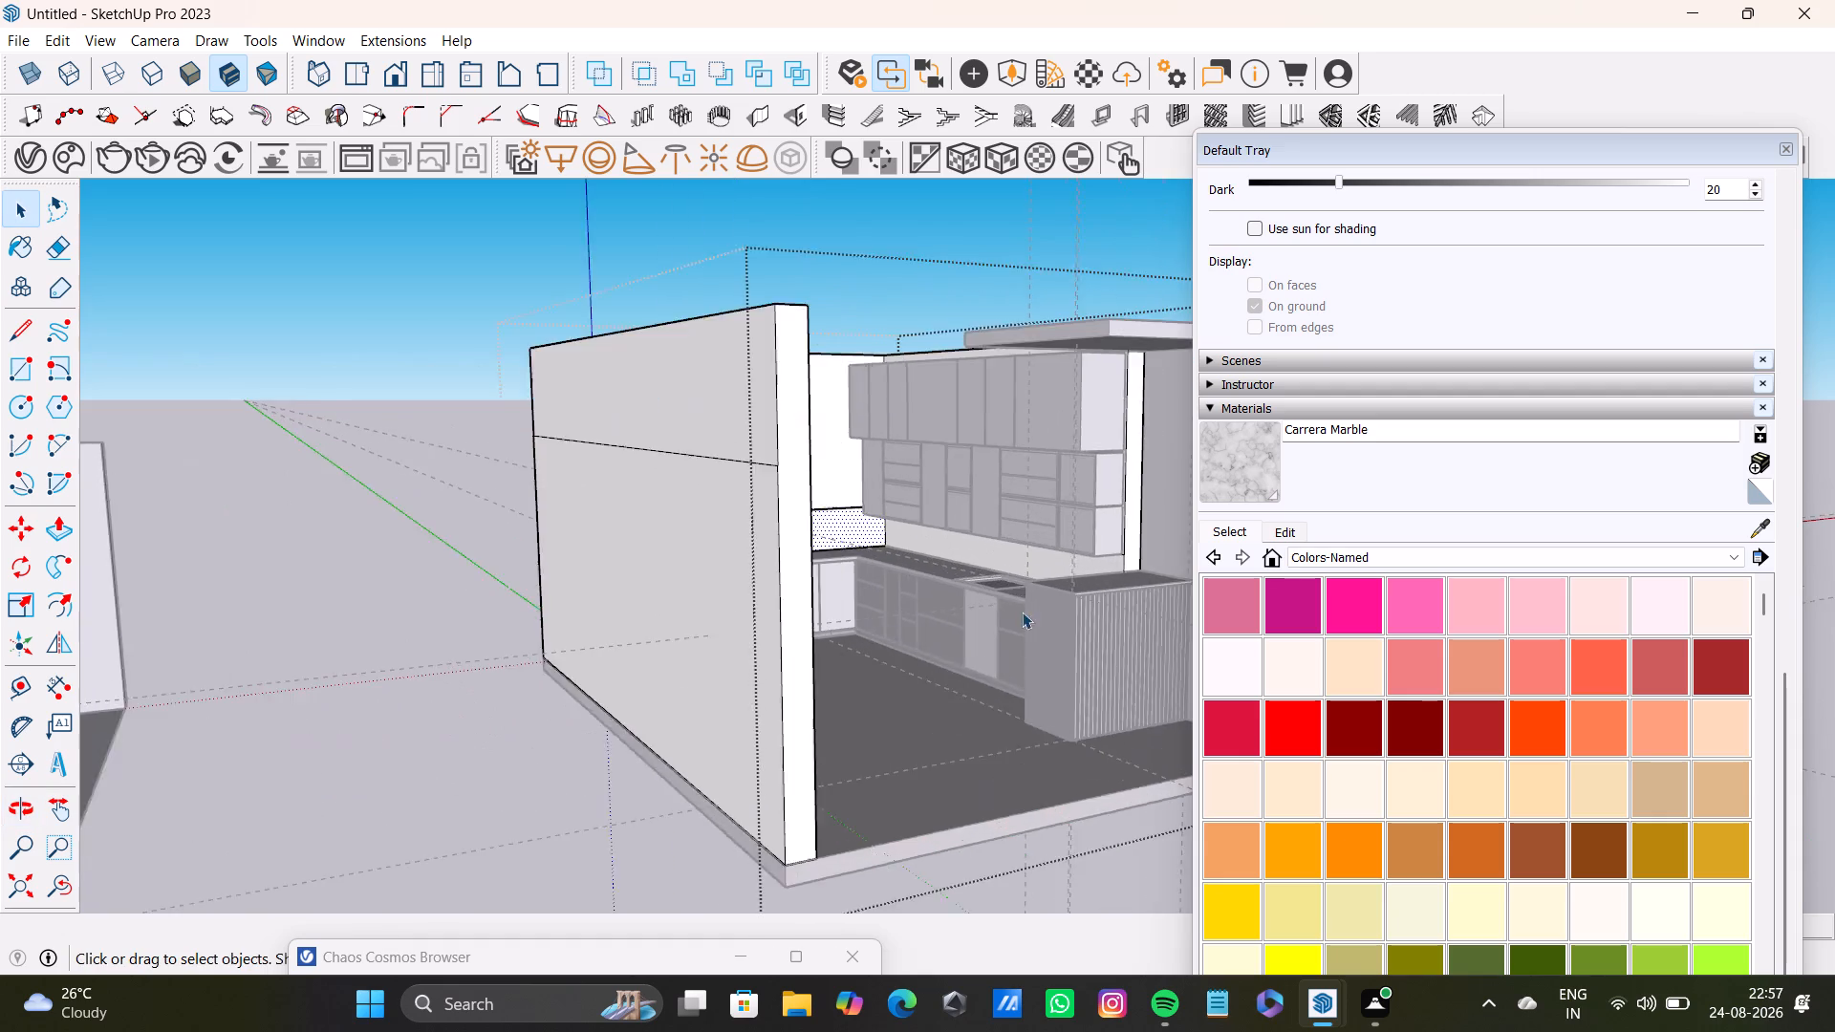
pyautogui.scroll(18, 1022, 612)
pyautogui.keyDown('shift'); pyautogui.moveTo(904, 508); pyautogui.dragTo(914, 397, button='middle'); pyautogui.keyUp('shift')
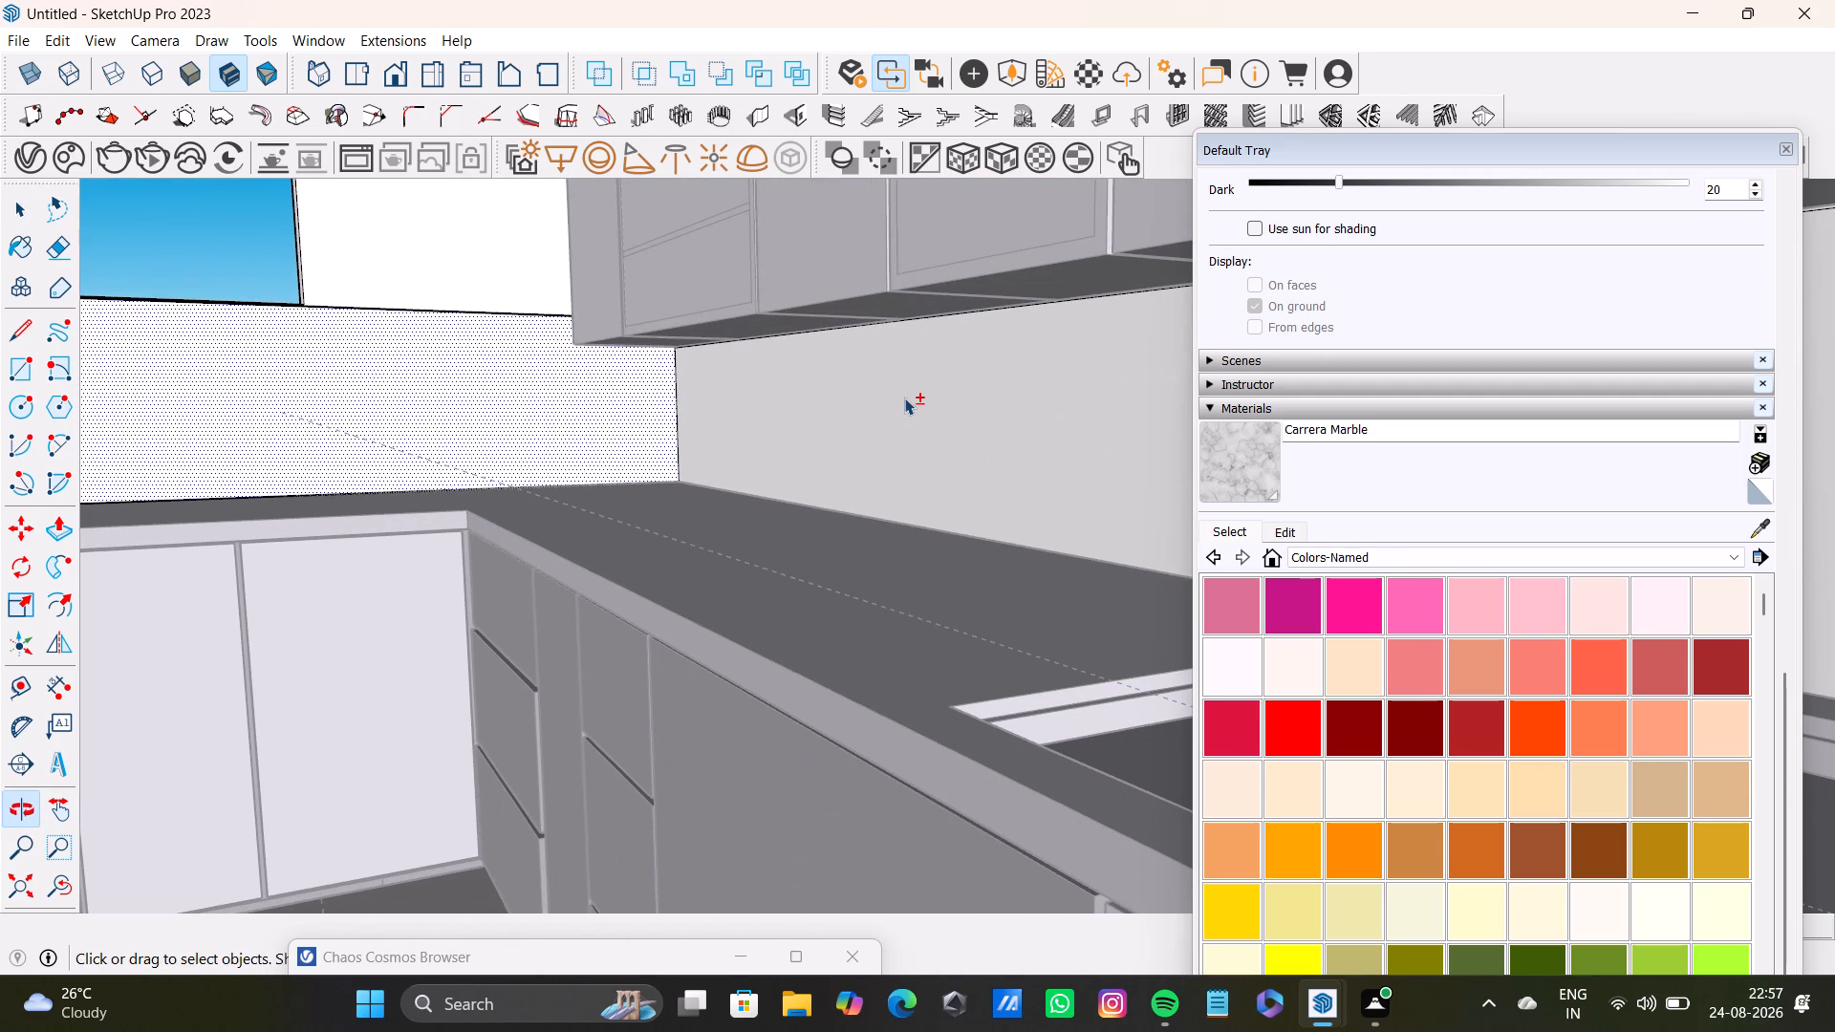
pyautogui.keyDown('shift'); pyautogui.click(904, 400); pyautogui.keyUp('shift')
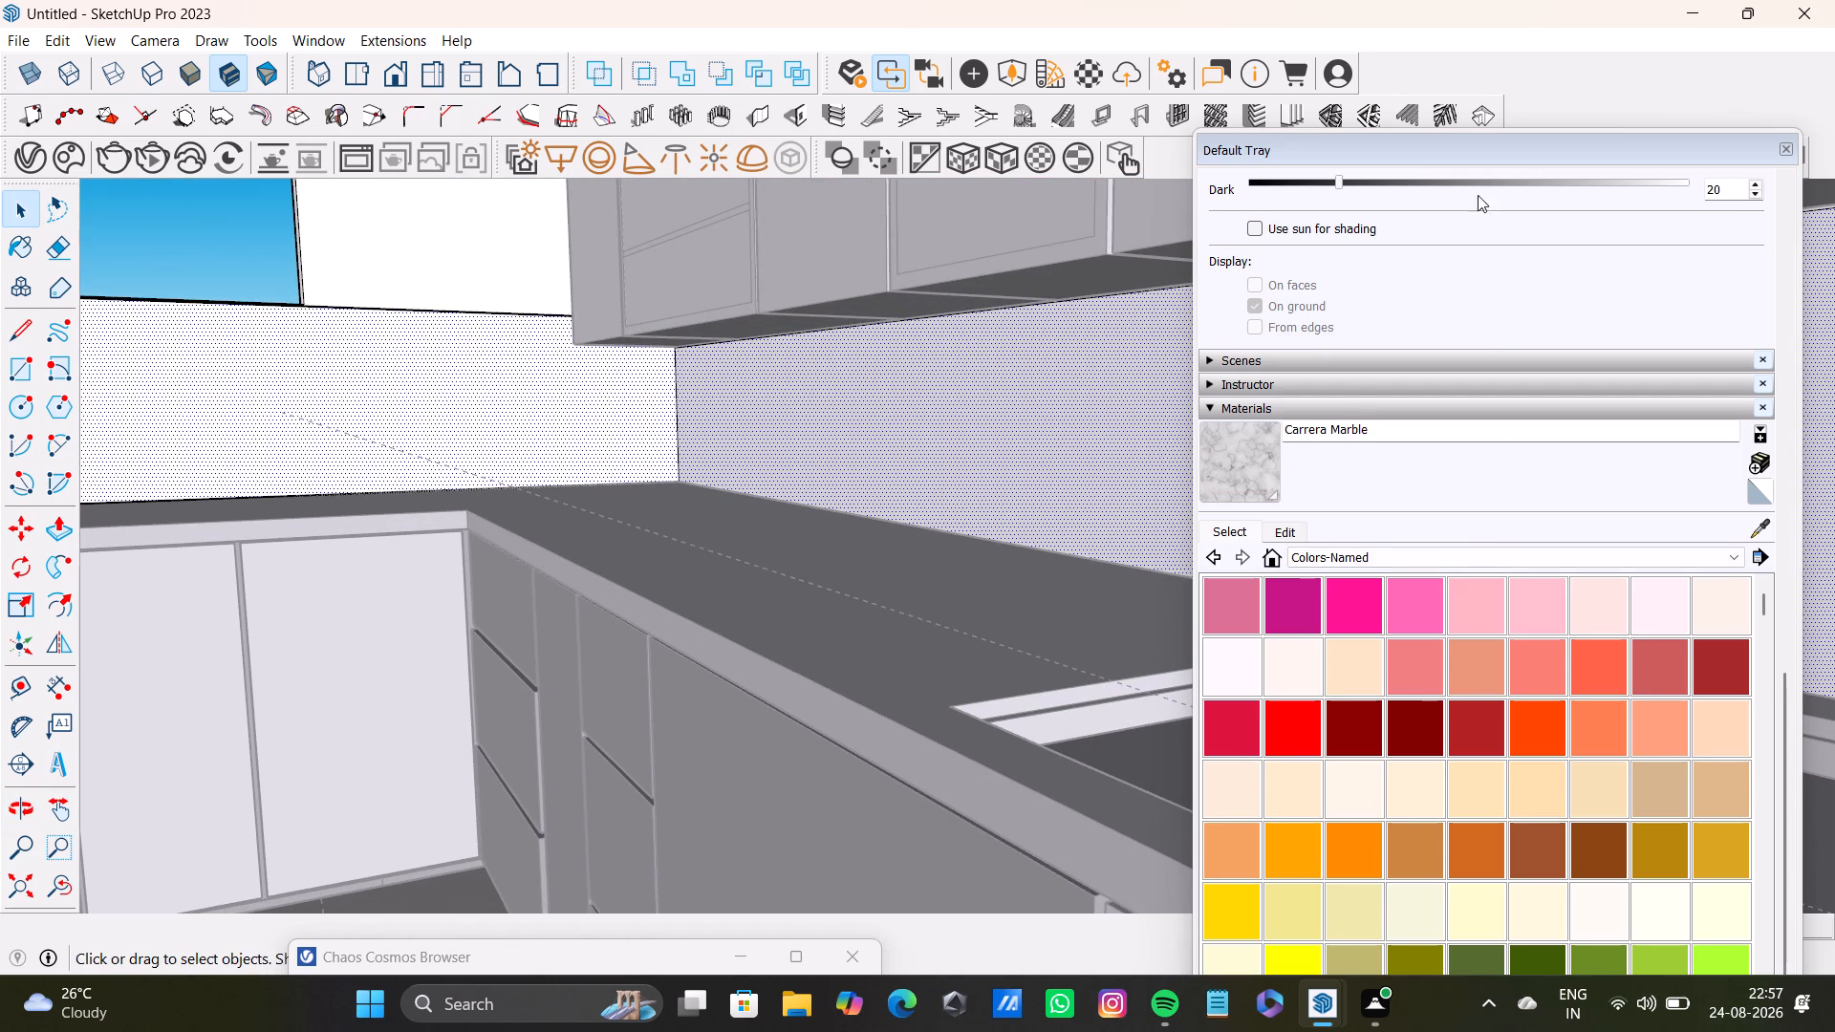
# Bring up the V-Ray Asset Editor and import Tiles White 03 60cm from the downloaded Tiles materials in Chaos Cosmos.
pyautogui.moveTo(1475, 176); pyautogui.dragTo(1580, 876)
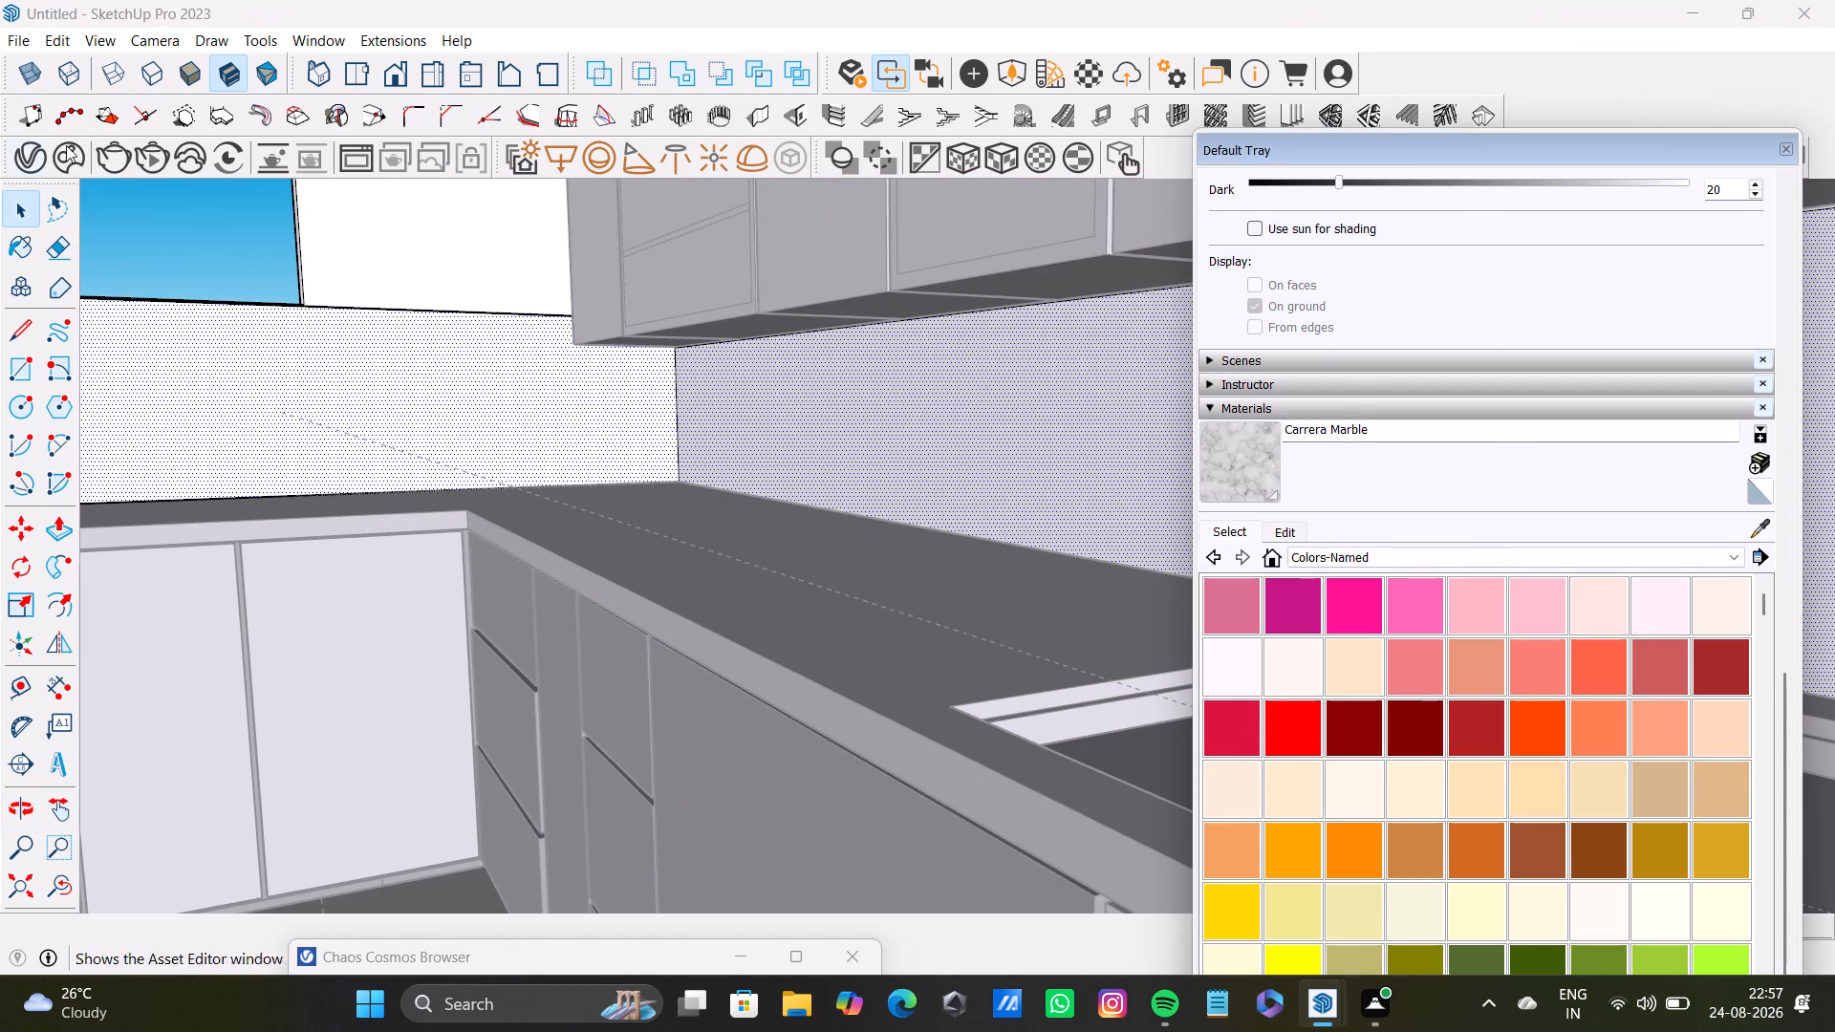
pyautogui.click(54, 150)
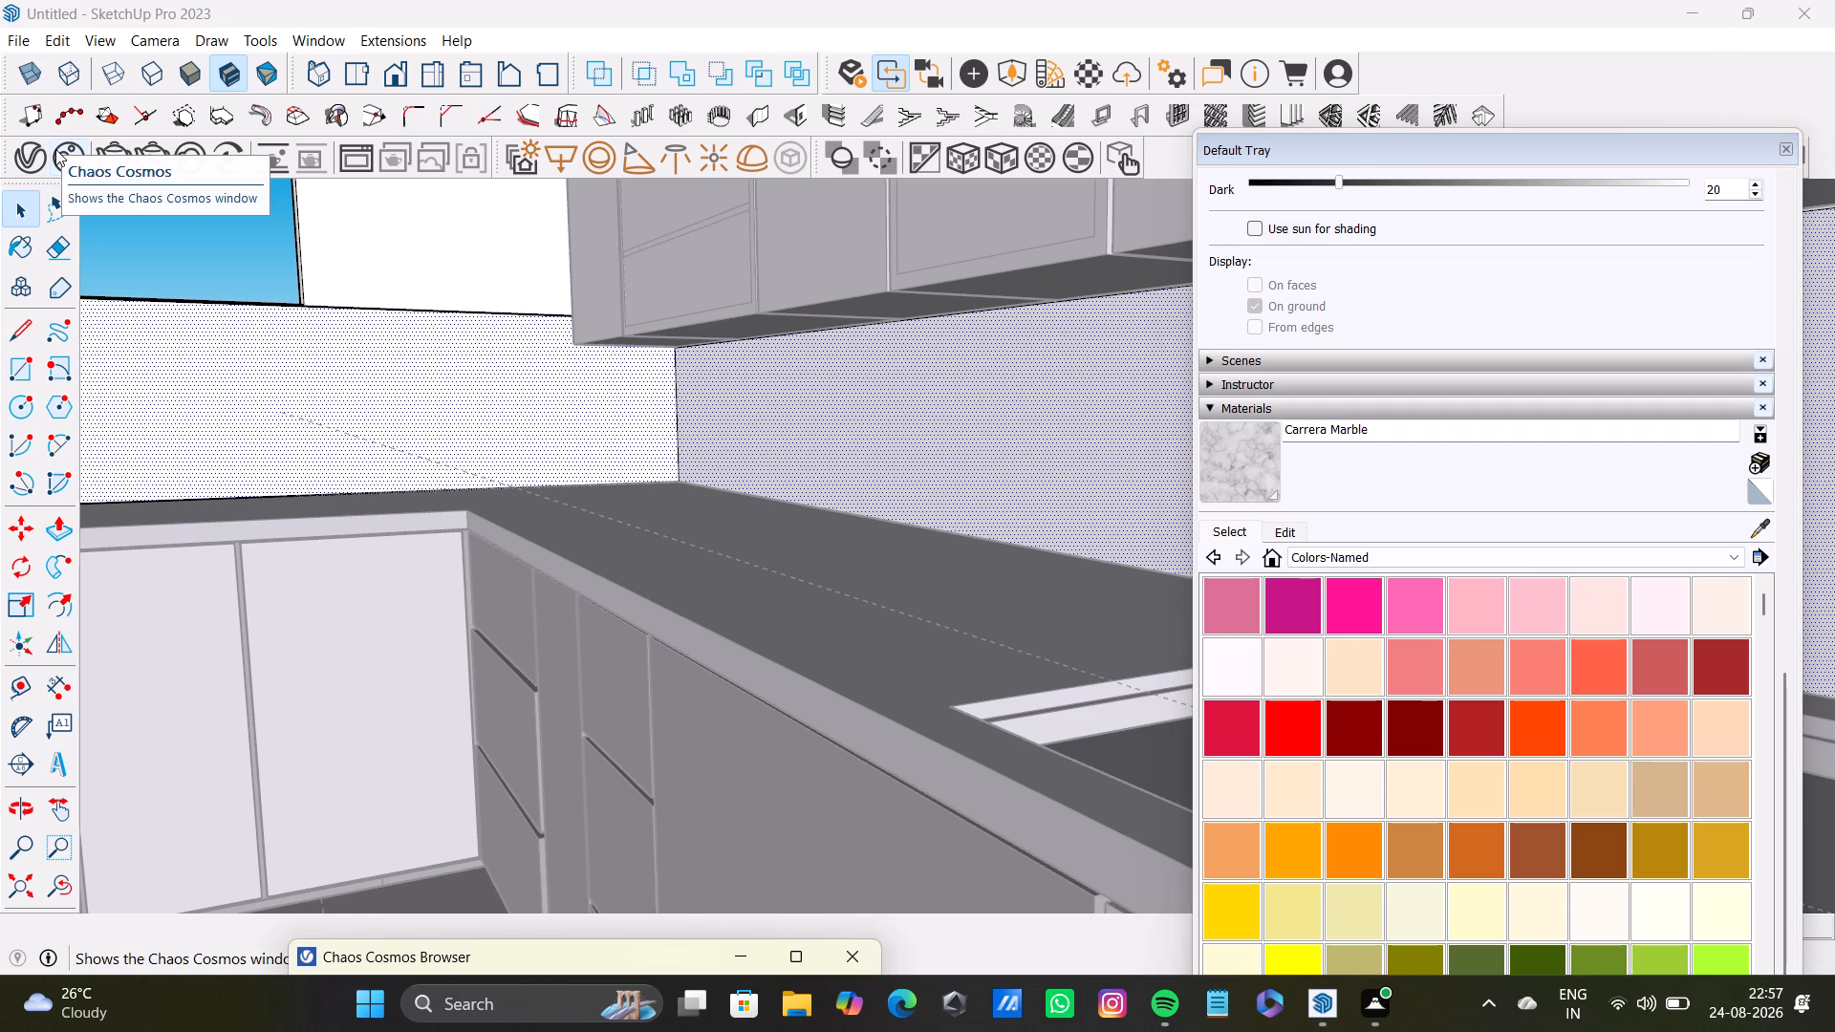
pyautogui.click(30, 158)
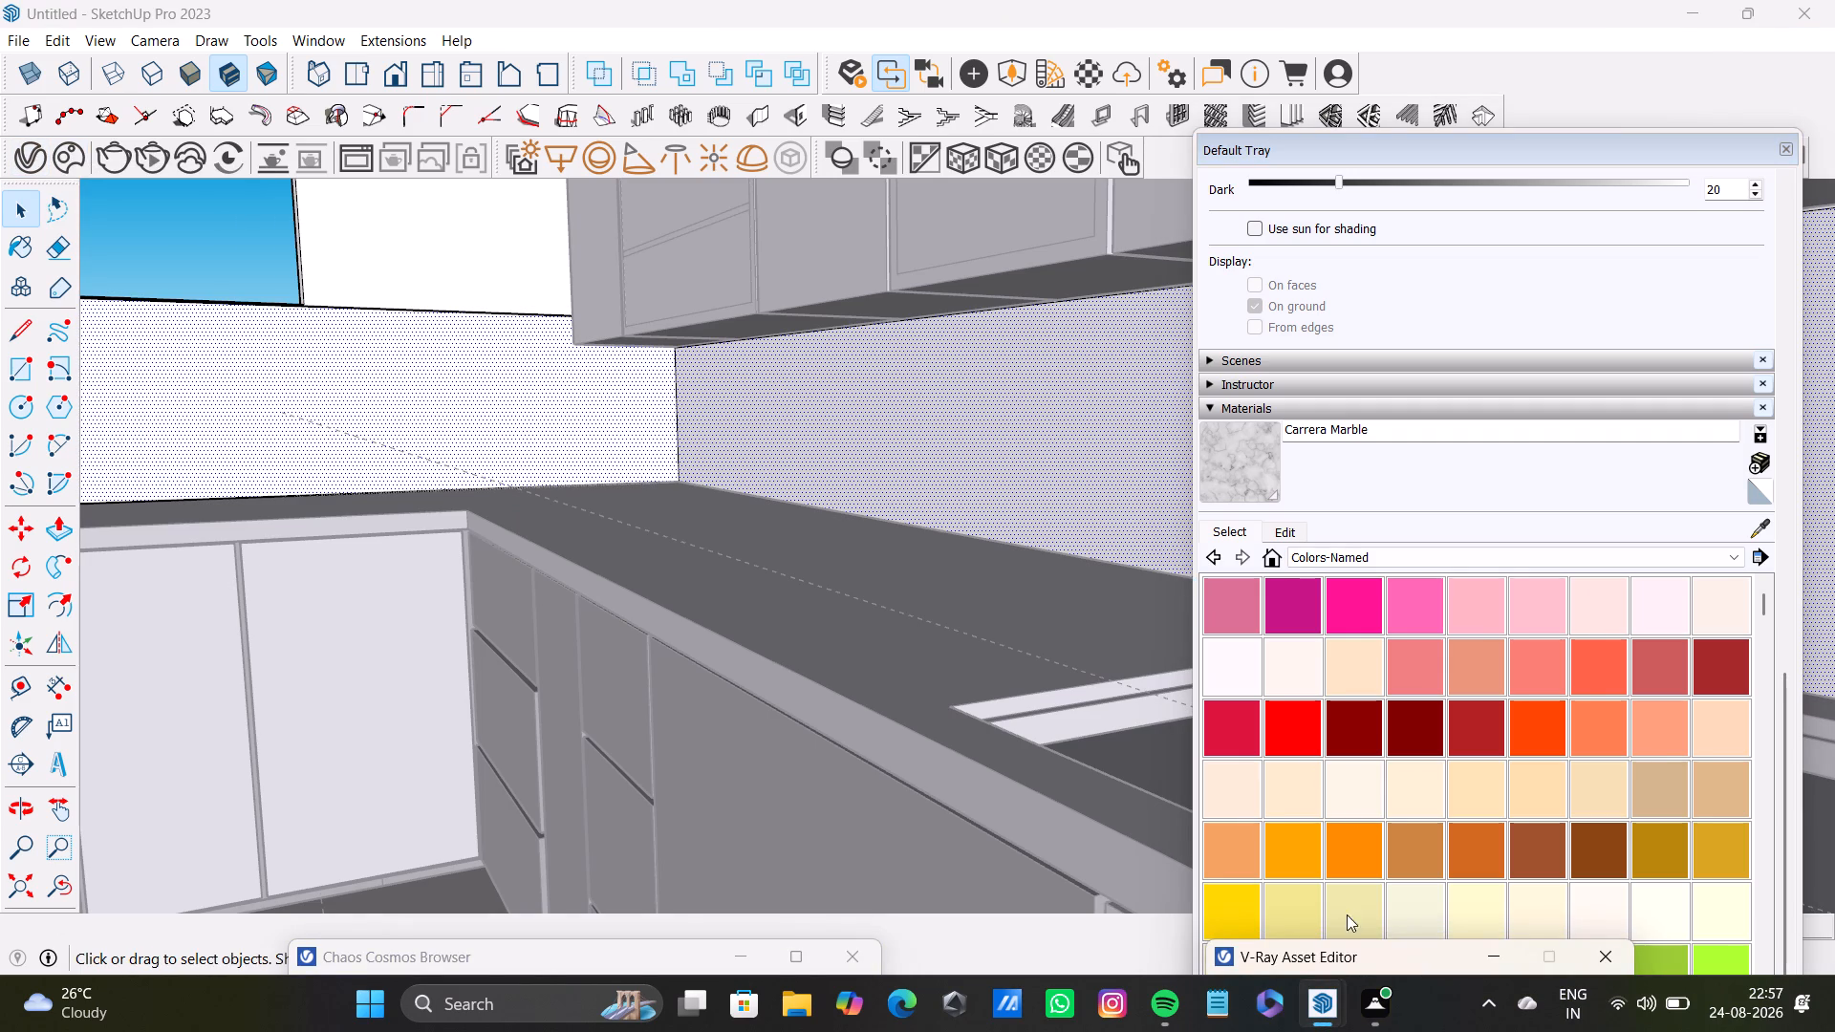
pyautogui.moveTo(1337, 968); pyautogui.dragTo(1280, 237)
pyautogui.scroll(-9, 1263, 590)
pyautogui.moveTo(404, 954); pyautogui.dragTo(433, 0)
pyautogui.click(1732, 10)
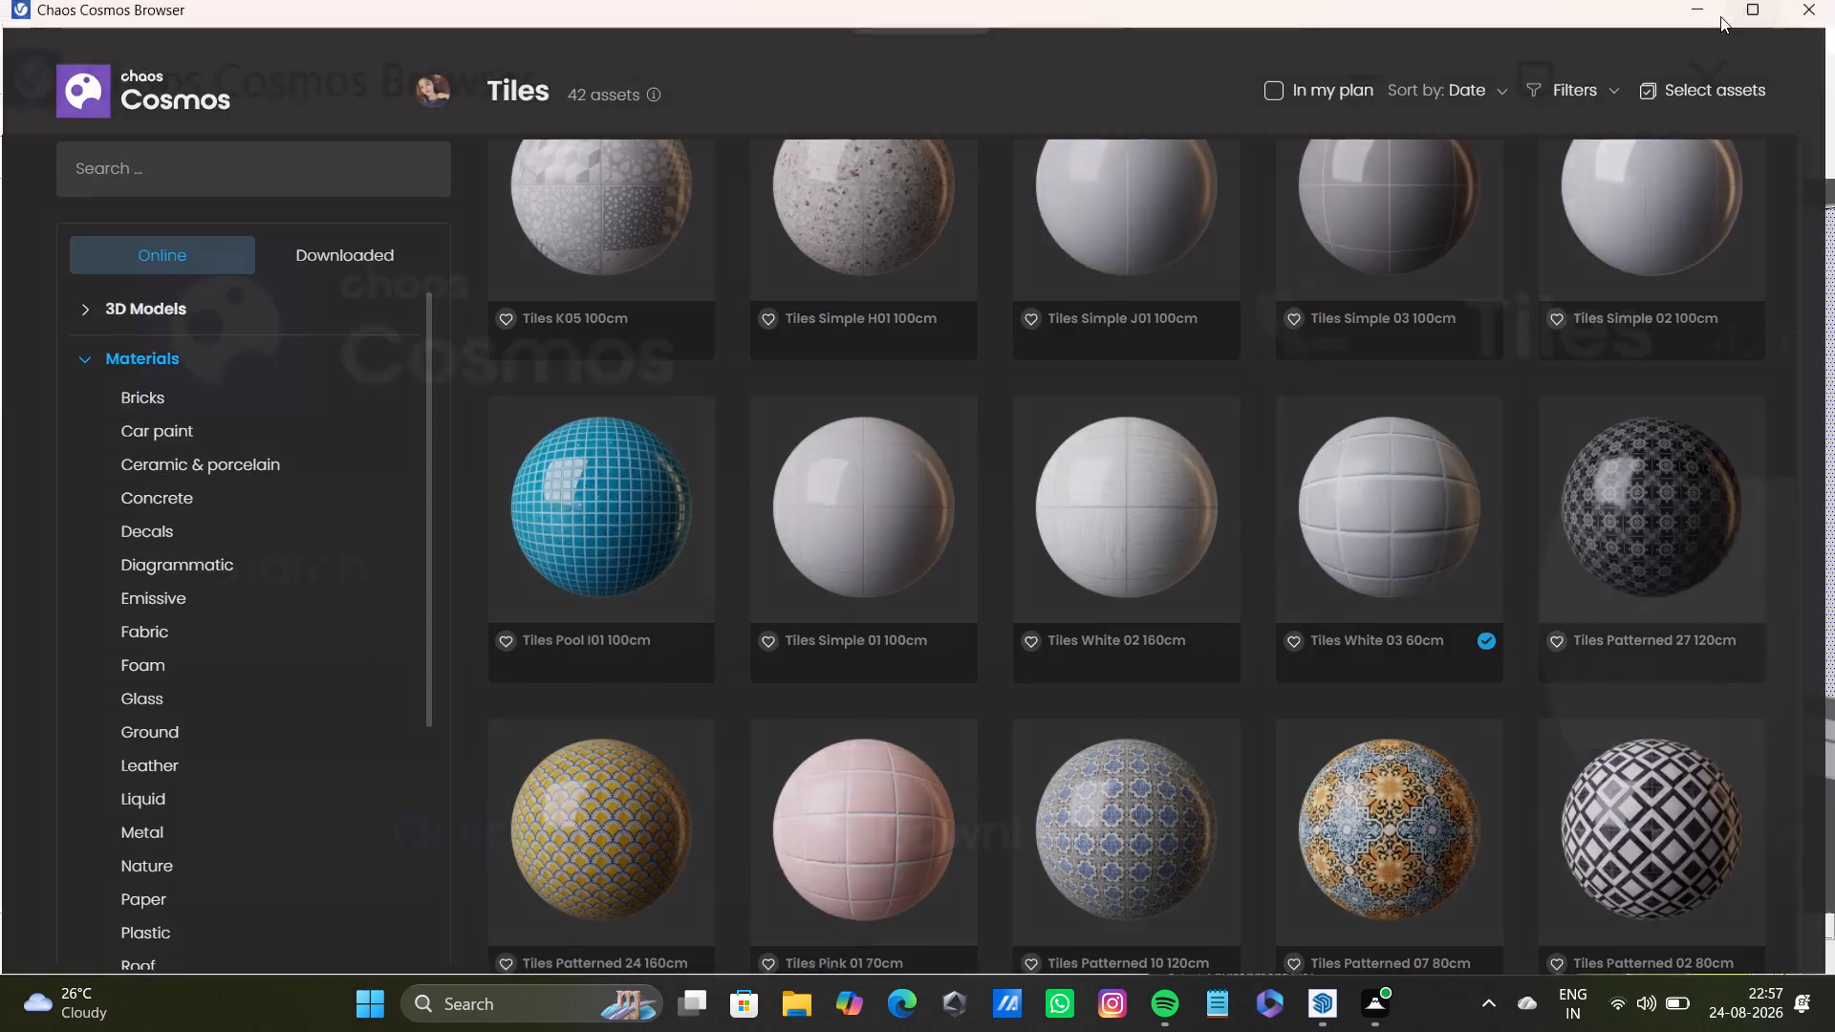
pyautogui.click(757, 92)
pyautogui.click(754, 108)
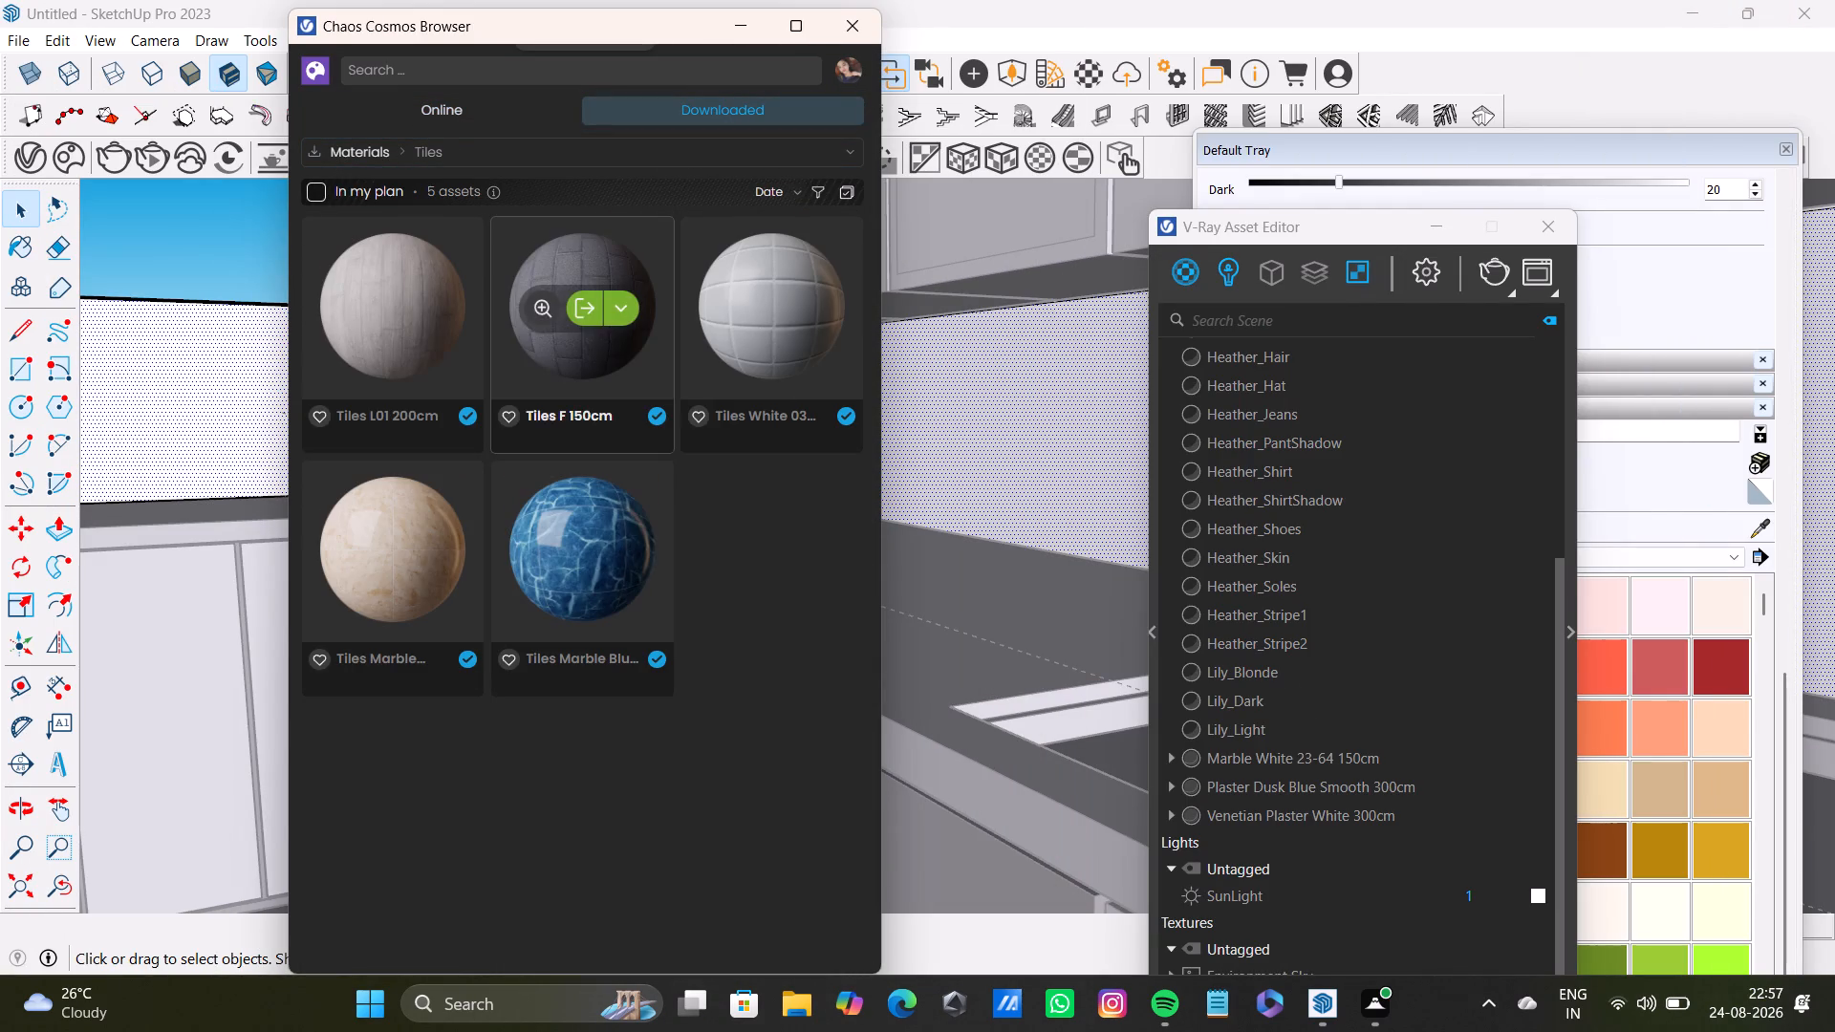
pyautogui.click(443, 140)
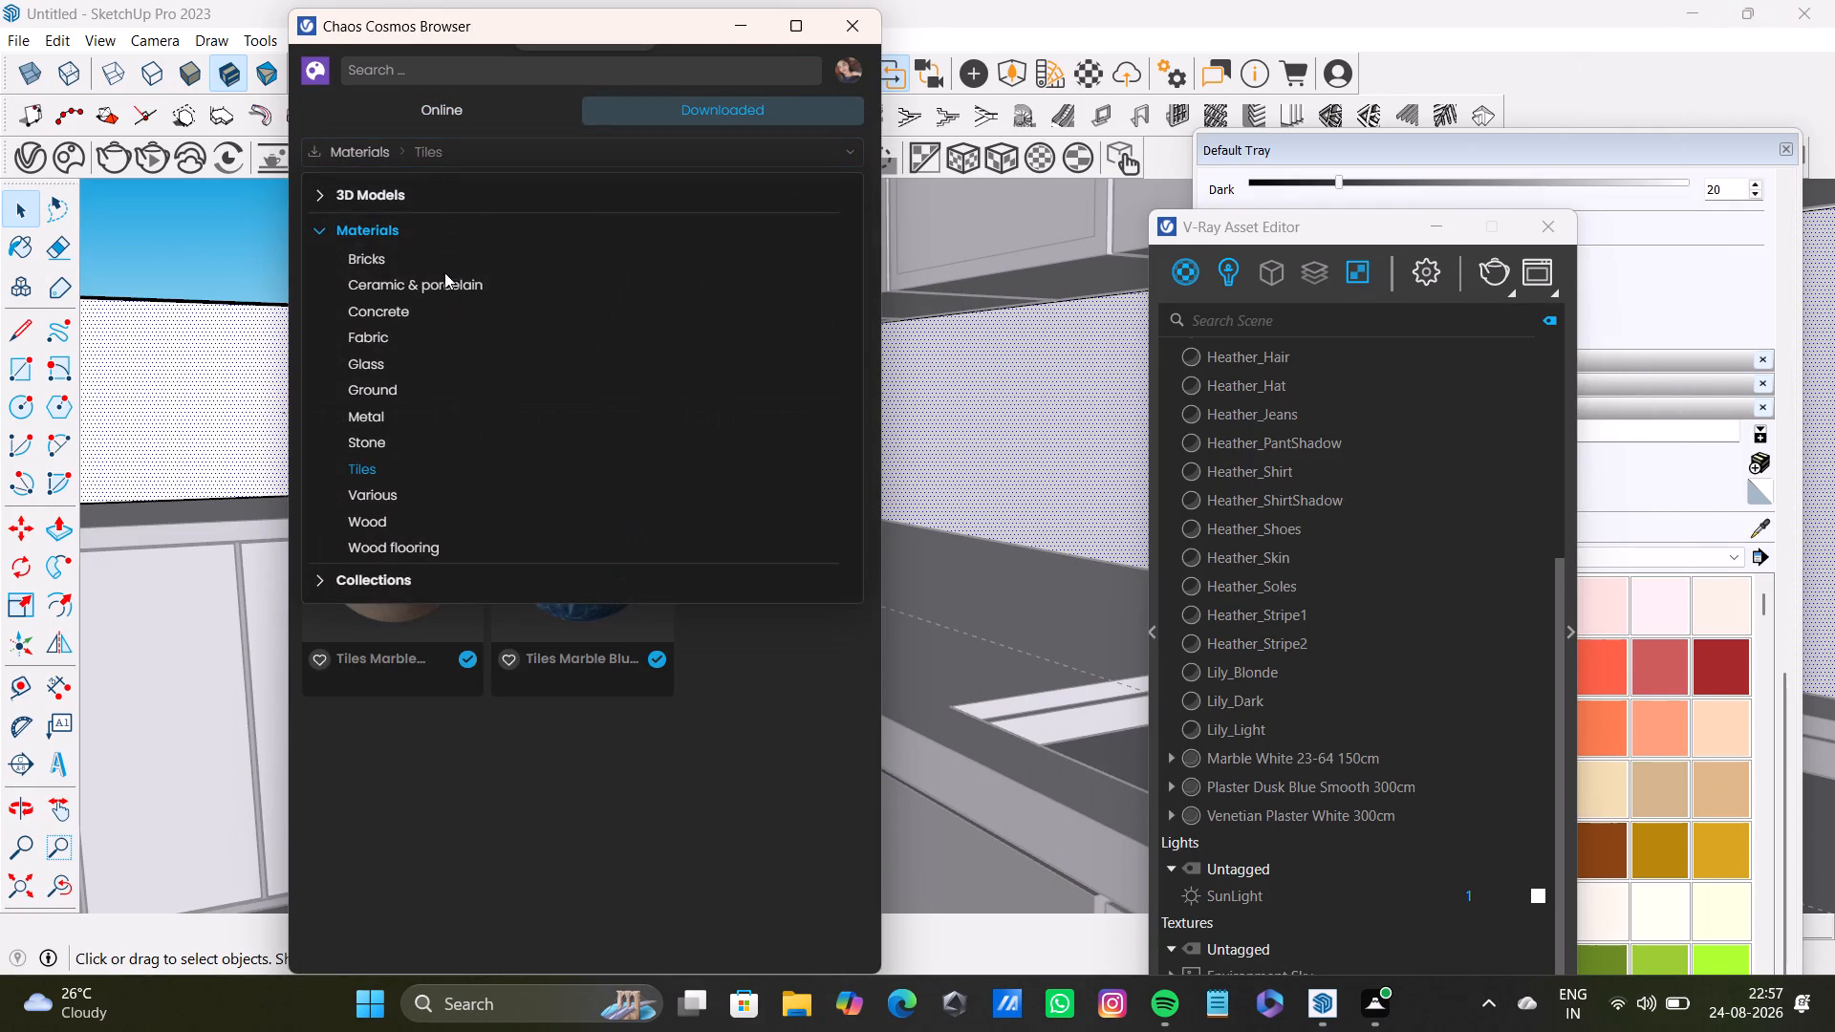
pyautogui.click(396, 461)
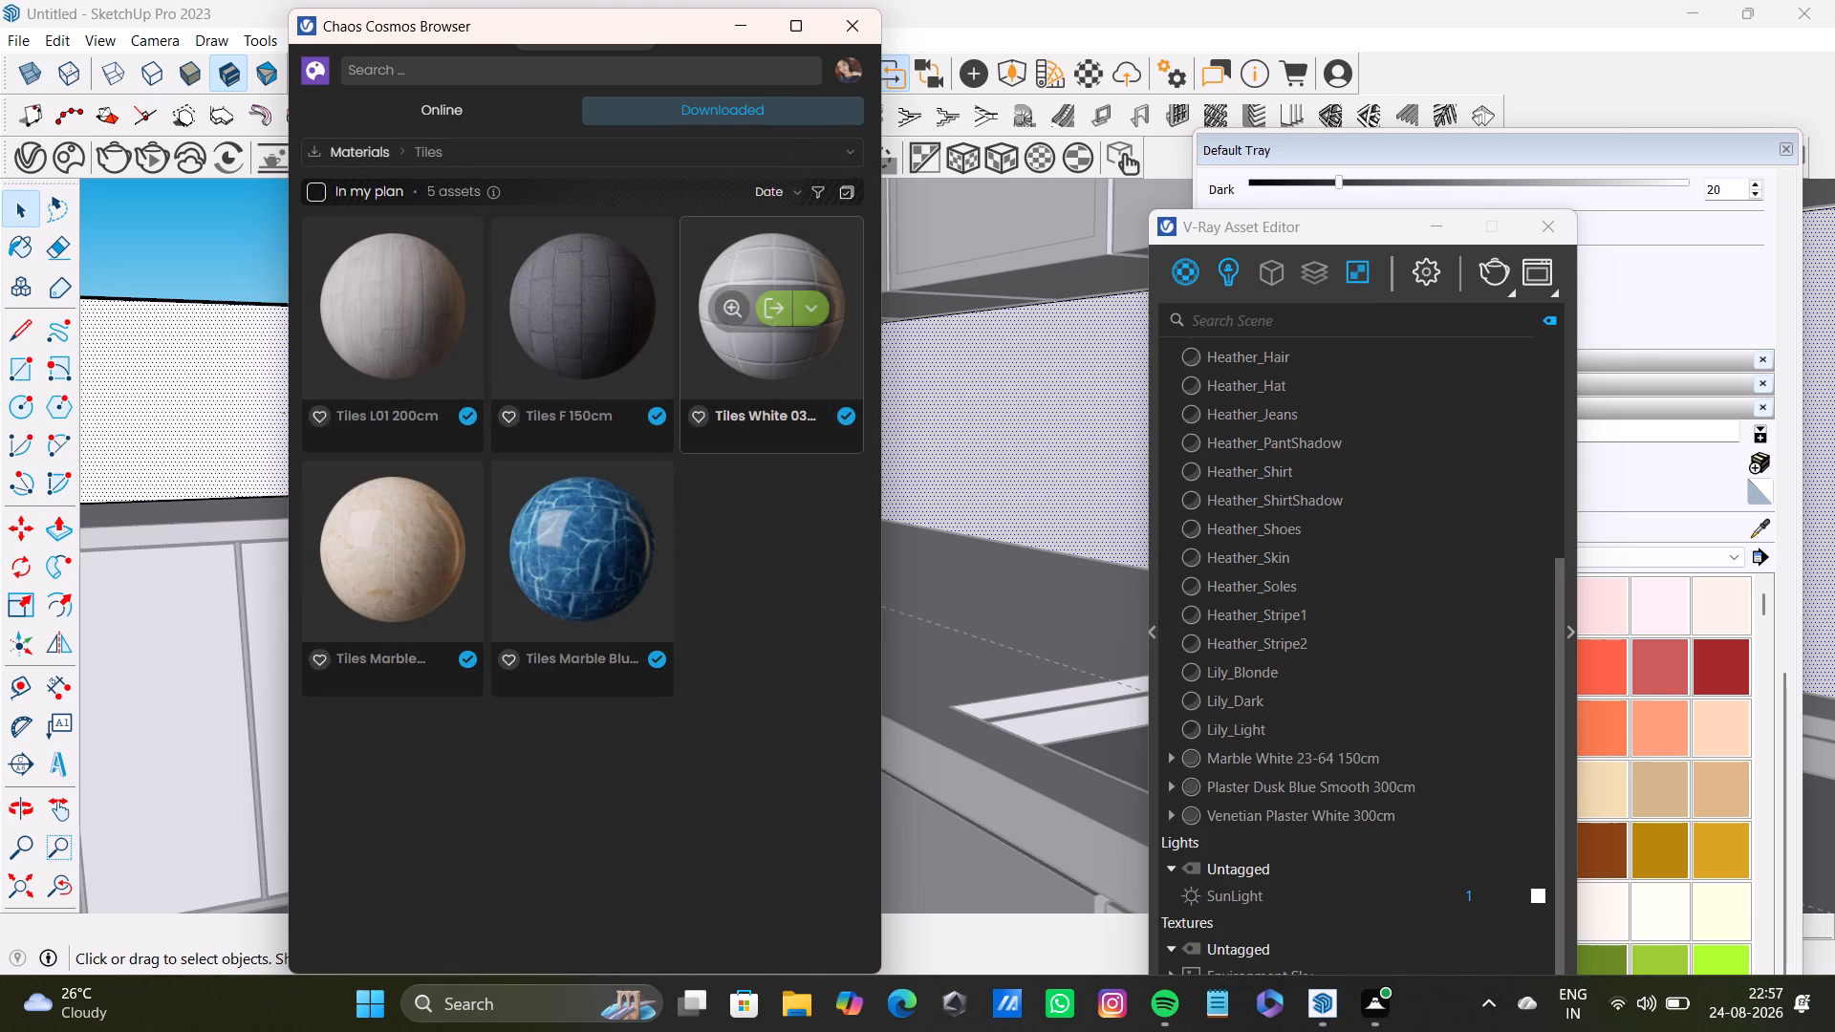
pyautogui.click(771, 303)
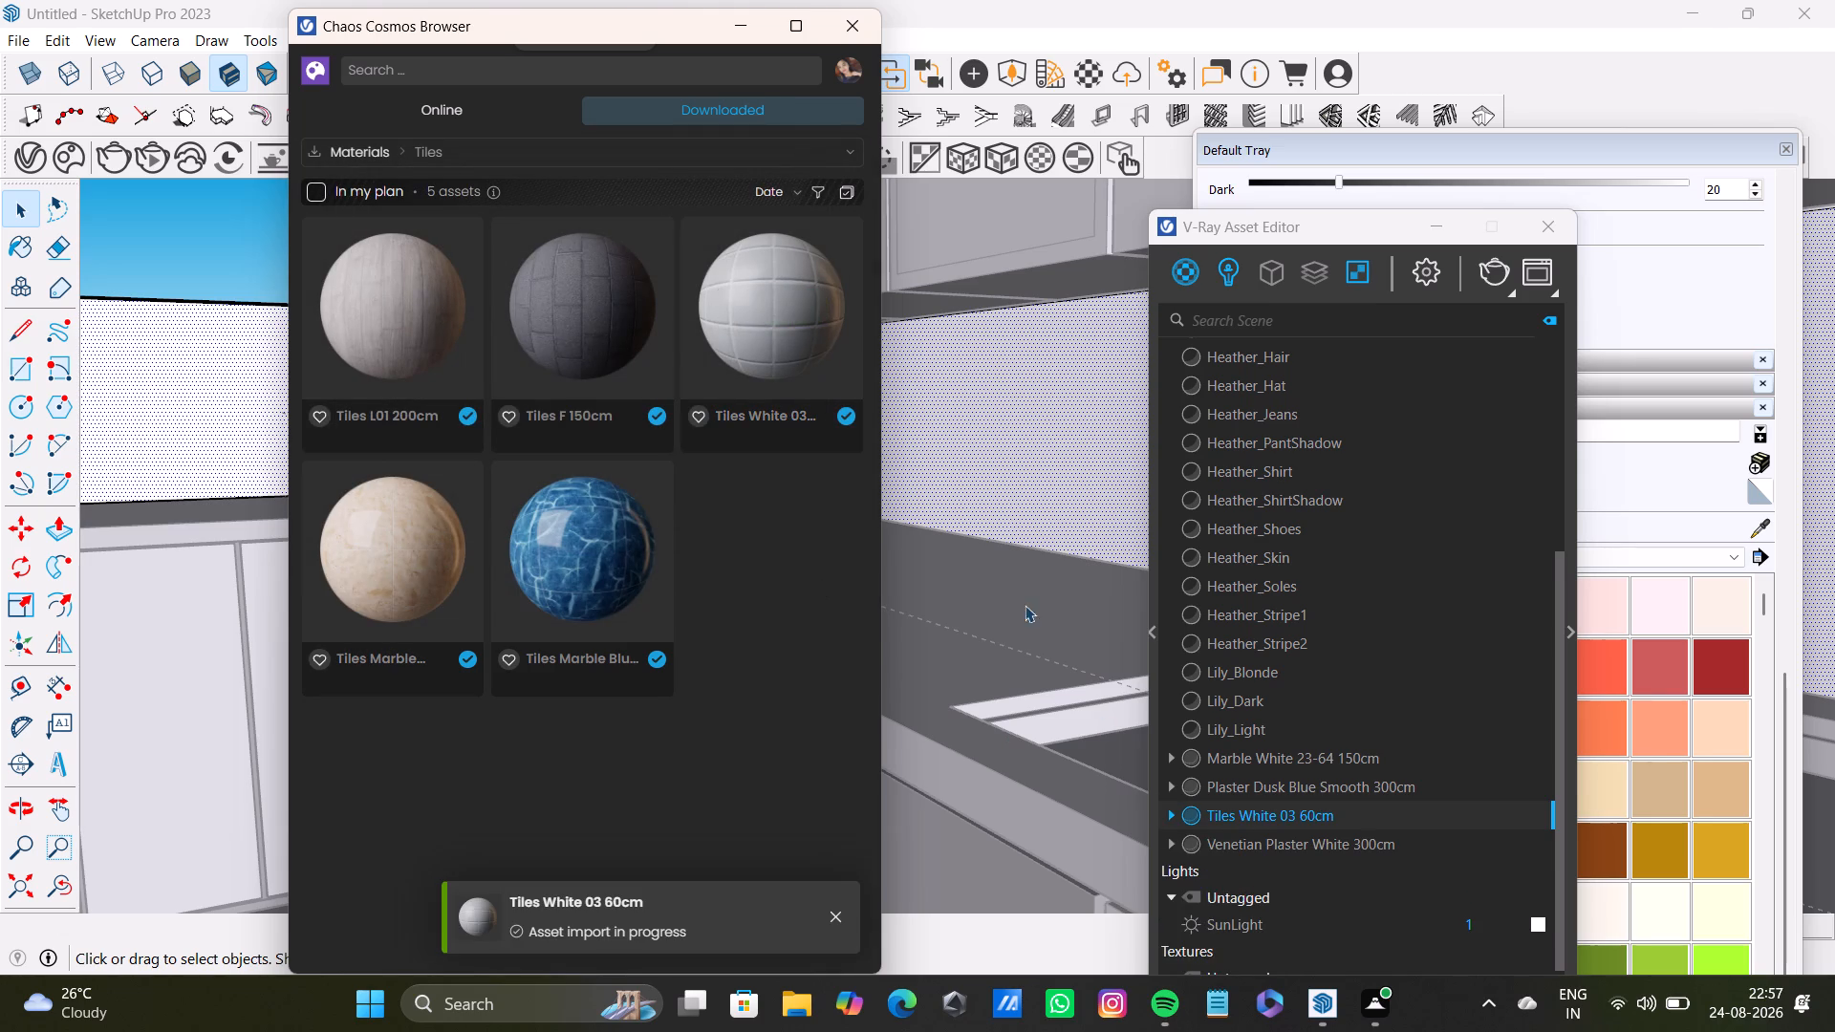
# Apply the Tiles White 03 60cm material to the selected backsplash faces.
pyautogui.moveTo(635, 24); pyautogui.dragTo(774, 884)
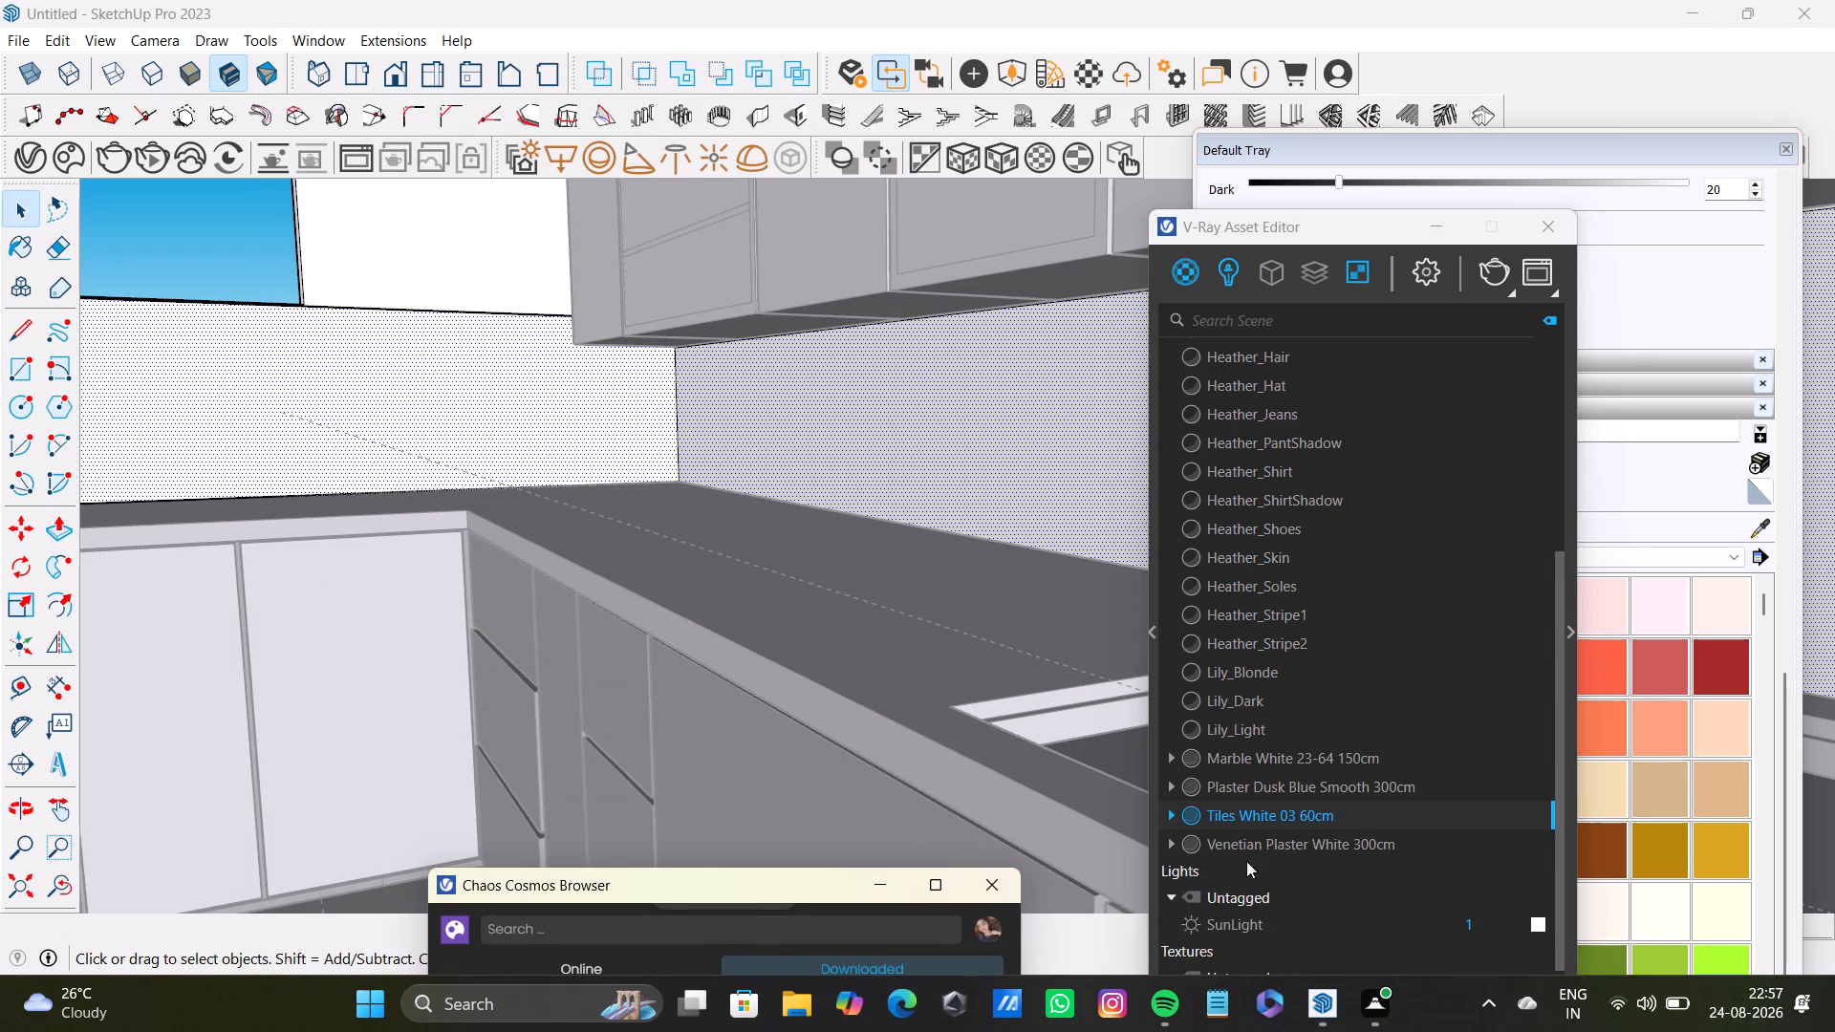
pyautogui.rightClick(1239, 818)
pyautogui.click(1252, 551)
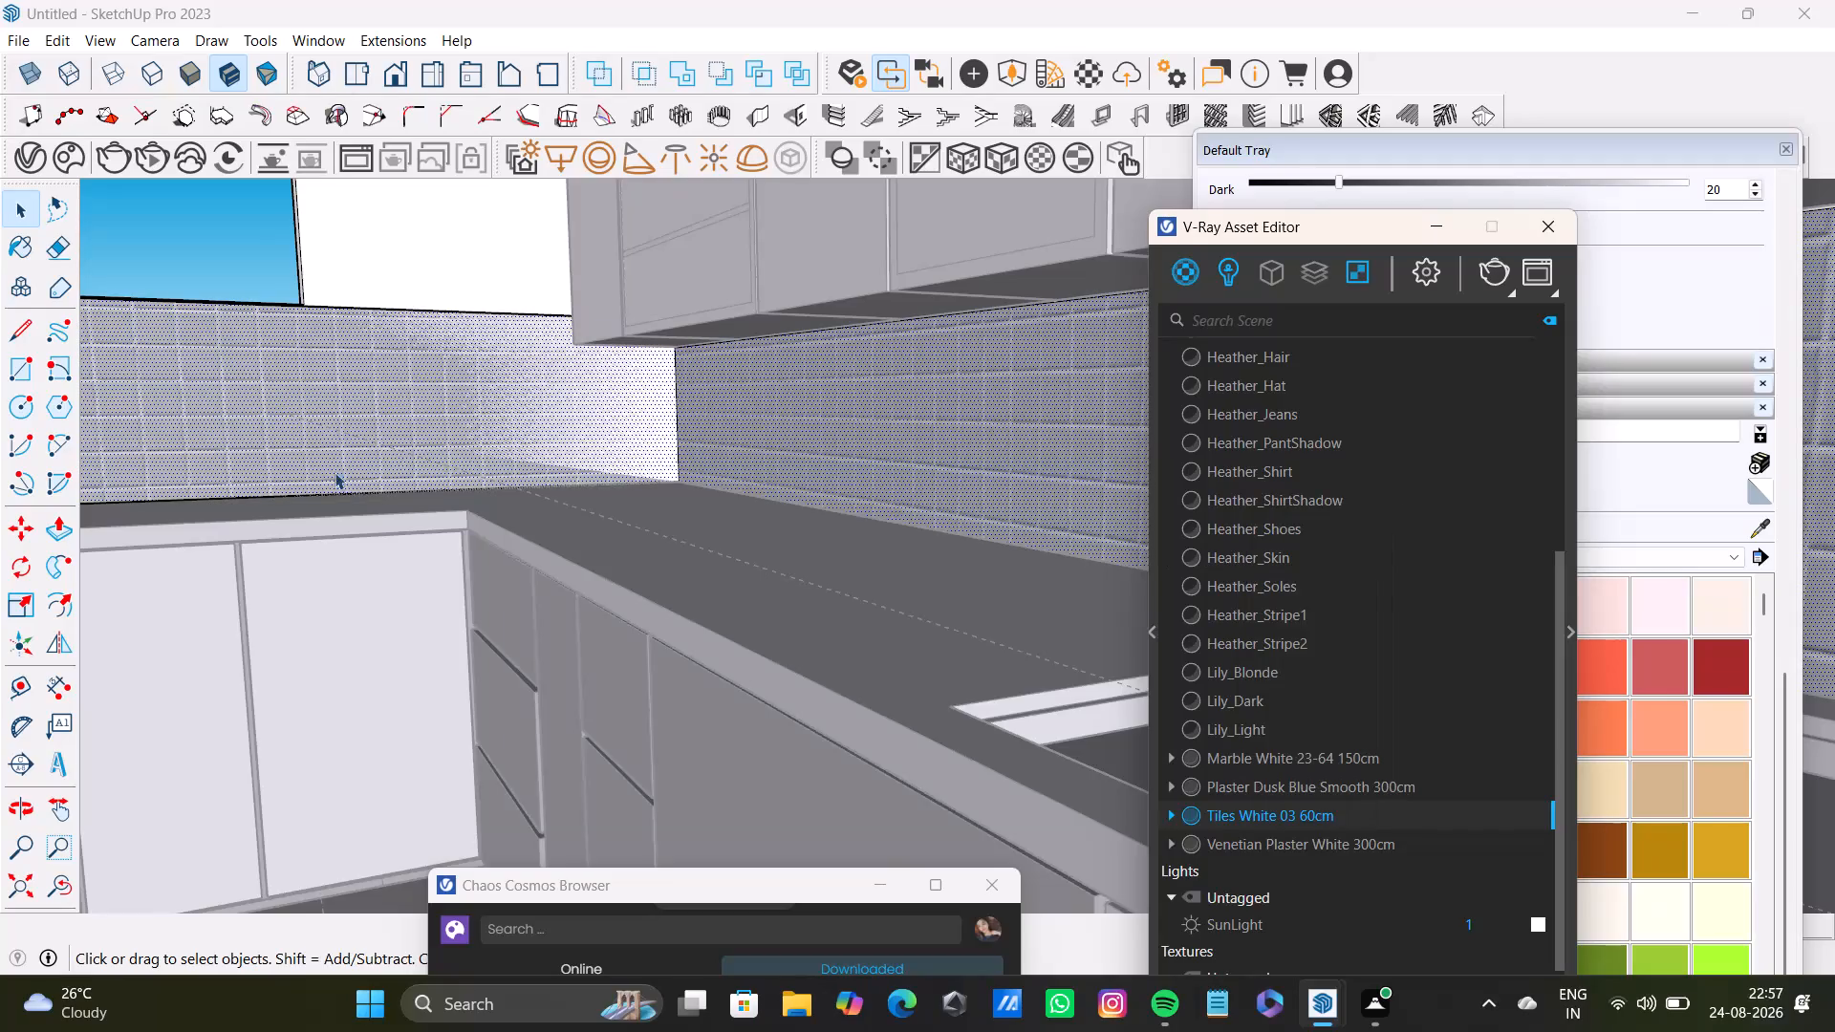
# Deselect the tiled backsplash faces and leave the wall group, with the whole kitchen in view.
pyautogui.scroll(-5, 405, 505)
pyautogui.moveTo(406, 510); pyautogui.dragTo(360, 633, button='middle')
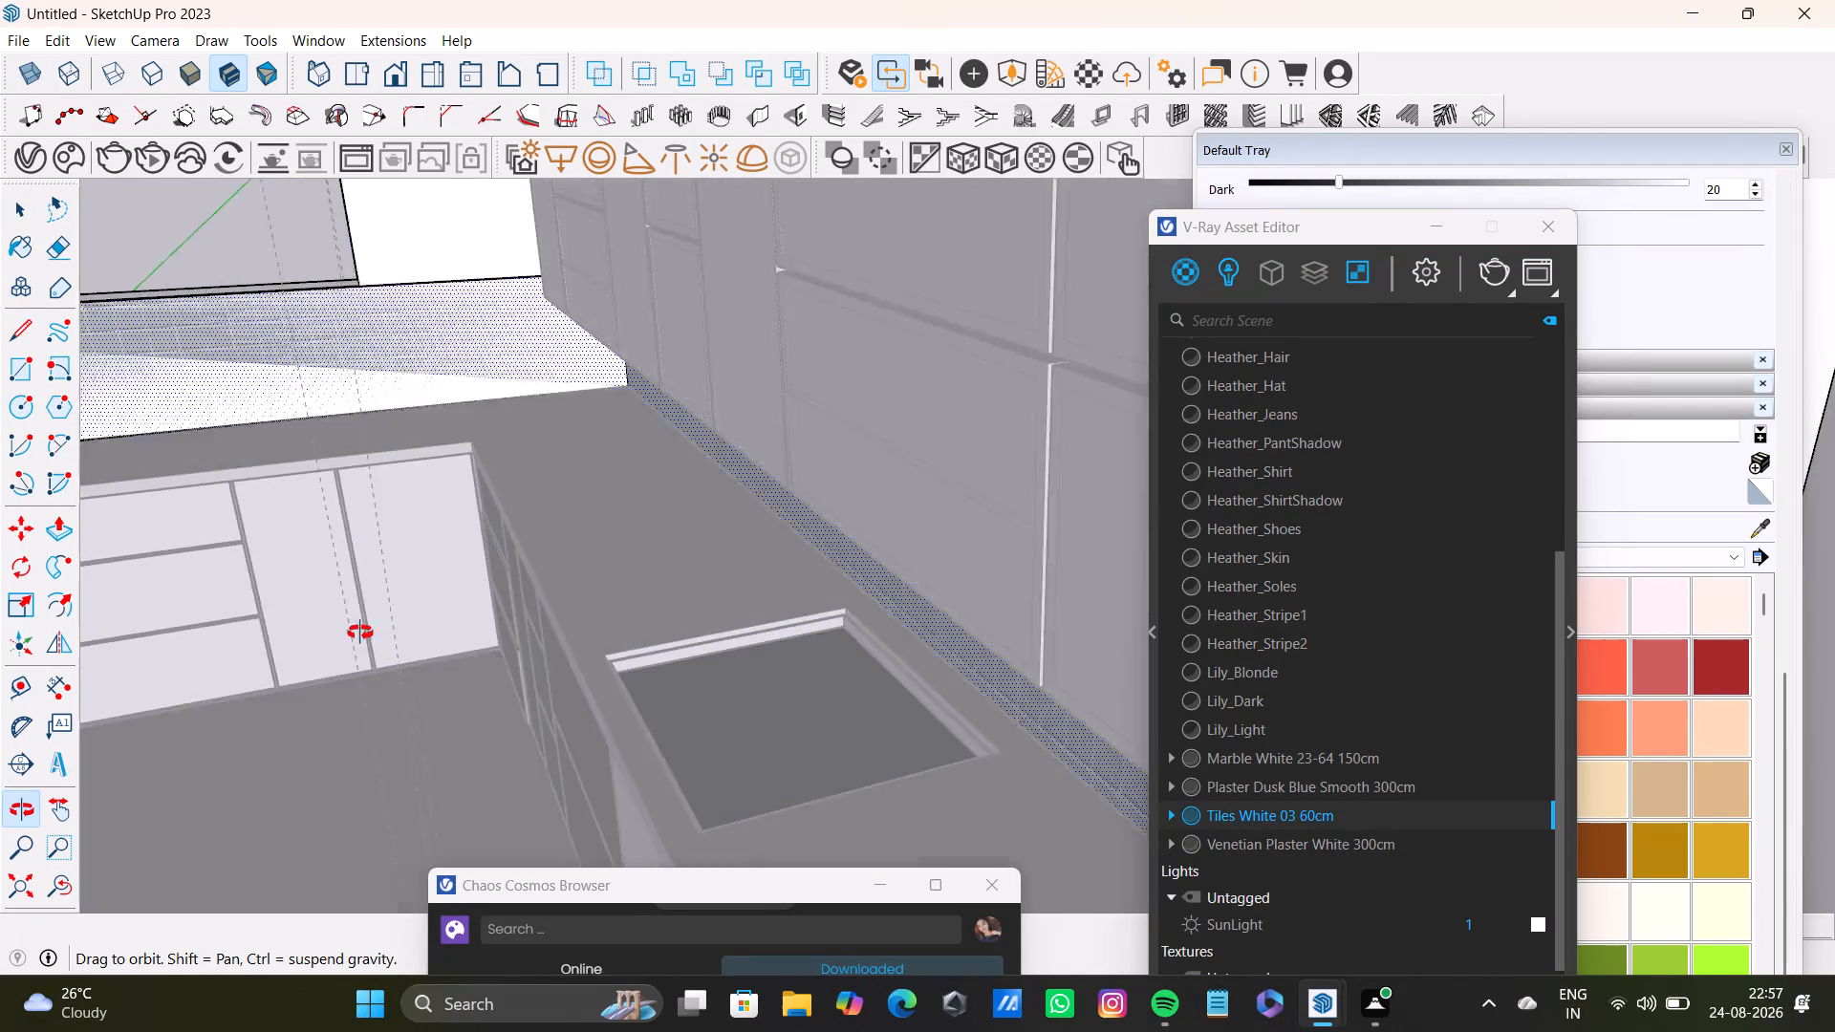
pyautogui.moveTo(360, 633); pyautogui.dragTo(245, 530, button='middle')
pyautogui.scroll(-5, 245, 535)
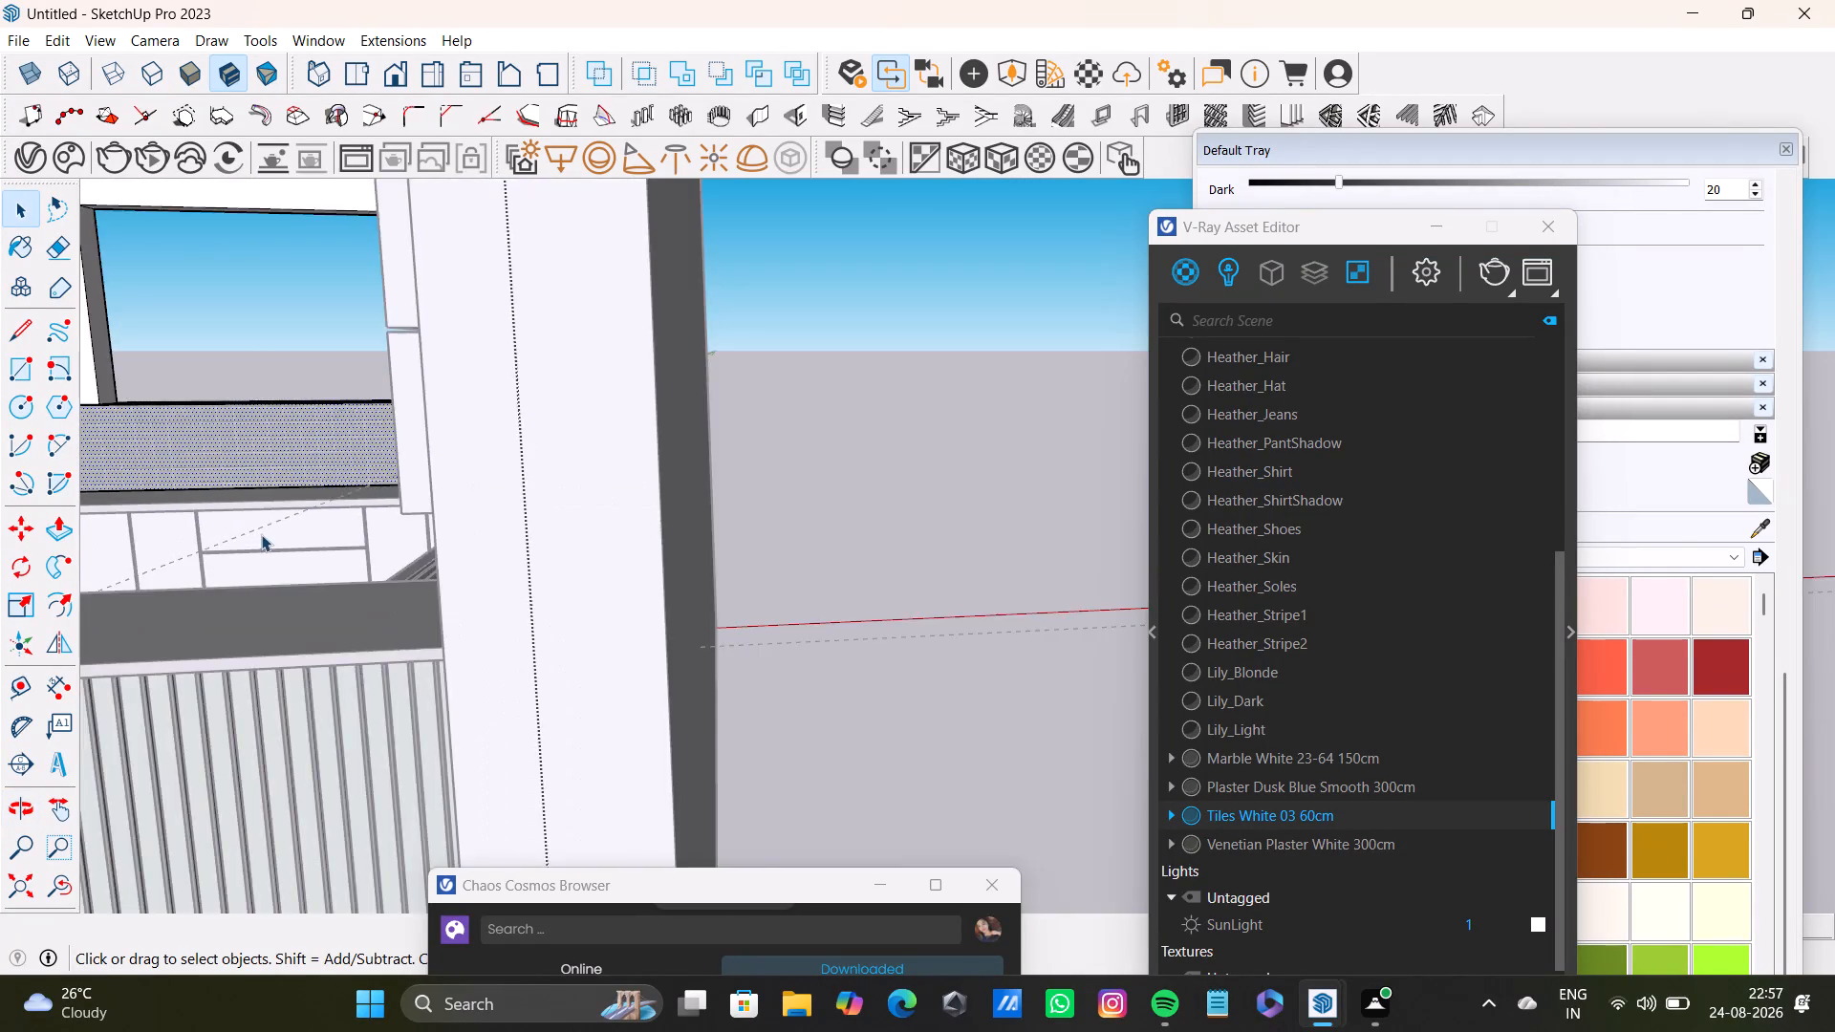
pyautogui.scroll(-3, 261, 534)
pyautogui.press('space')
pyautogui.click(698, 431)
pyautogui.scroll(-3, 405, 482)
pyautogui.keyDown('shift'); pyautogui.scroll(1, 413, 484); pyautogui.keyUp('shift')
pyautogui.keyDown('shift'); pyautogui.moveTo(413, 484); pyautogui.dragTo(960, 468, button='middle'); pyautogui.keyUp('shift')
pyautogui.scroll(-1, 975, 473)
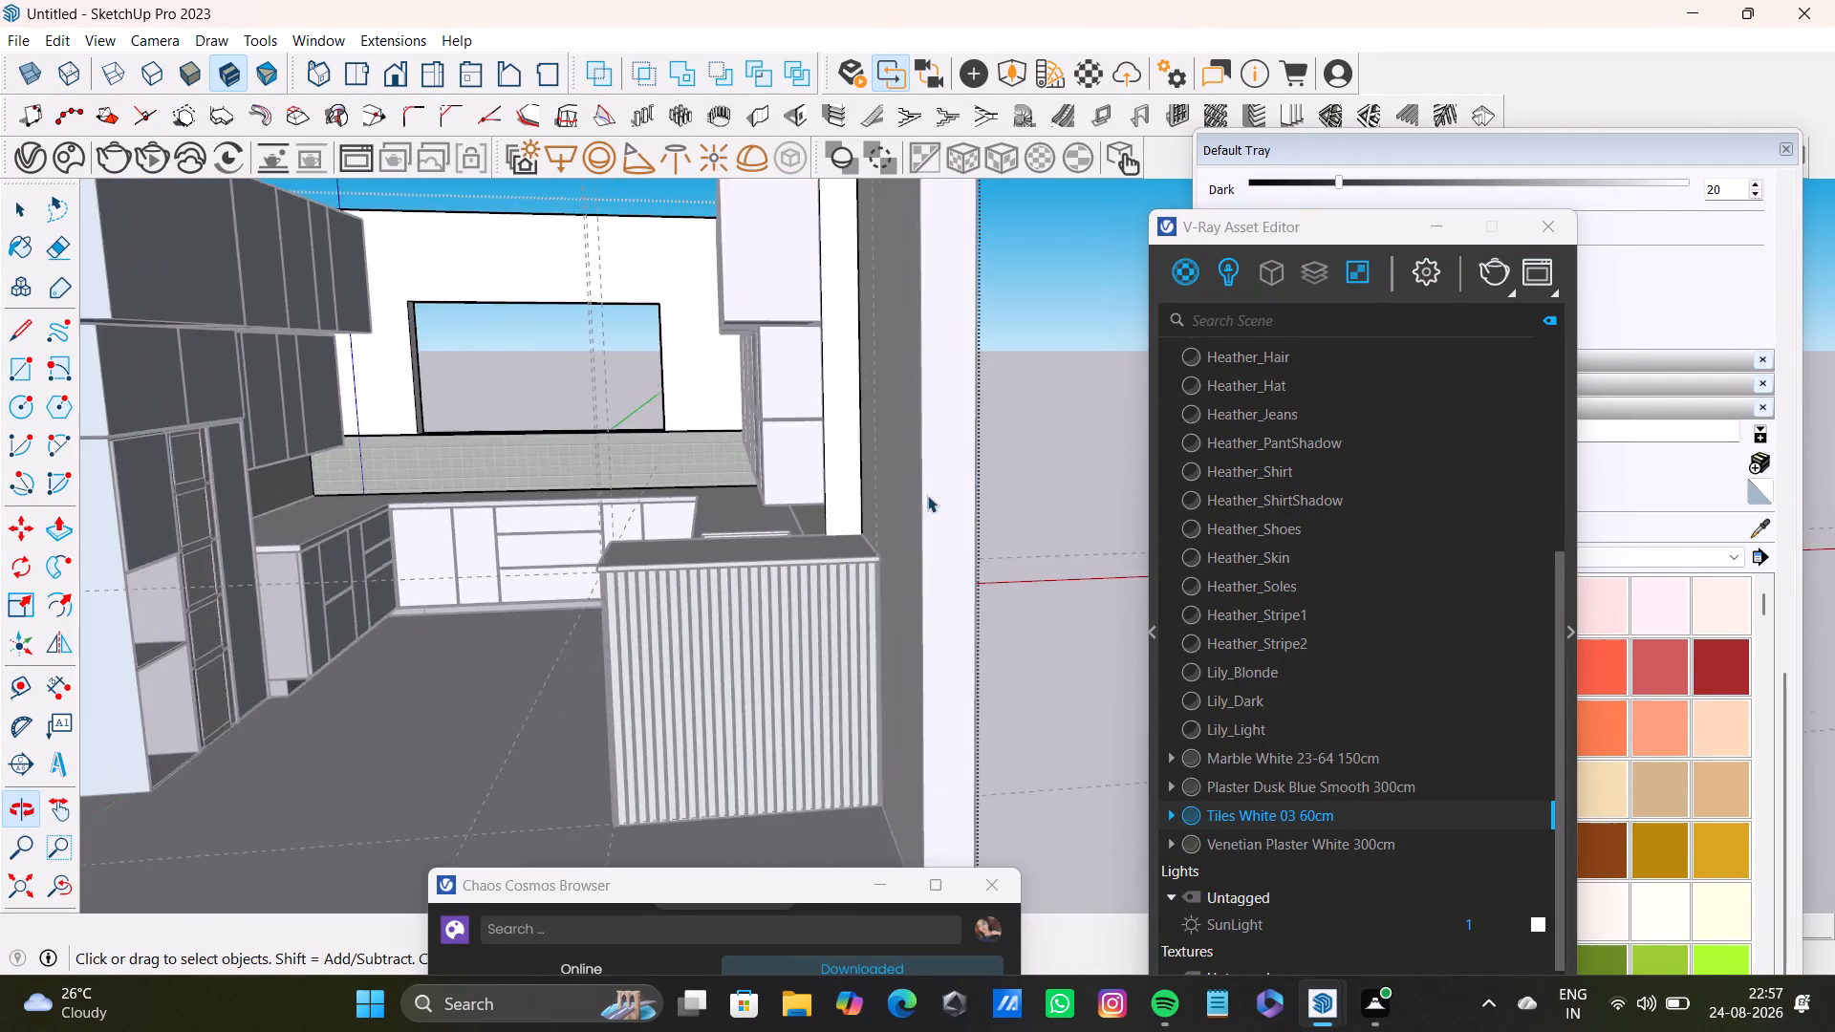
pyautogui.scroll(4, 851, 541)
pyautogui.moveTo(851, 542); pyautogui.dragTo(974, 594, button='middle')
pyautogui.scroll(-8, 891, 586)
pyautogui.press('space')
pyautogui.click(1072, 381)
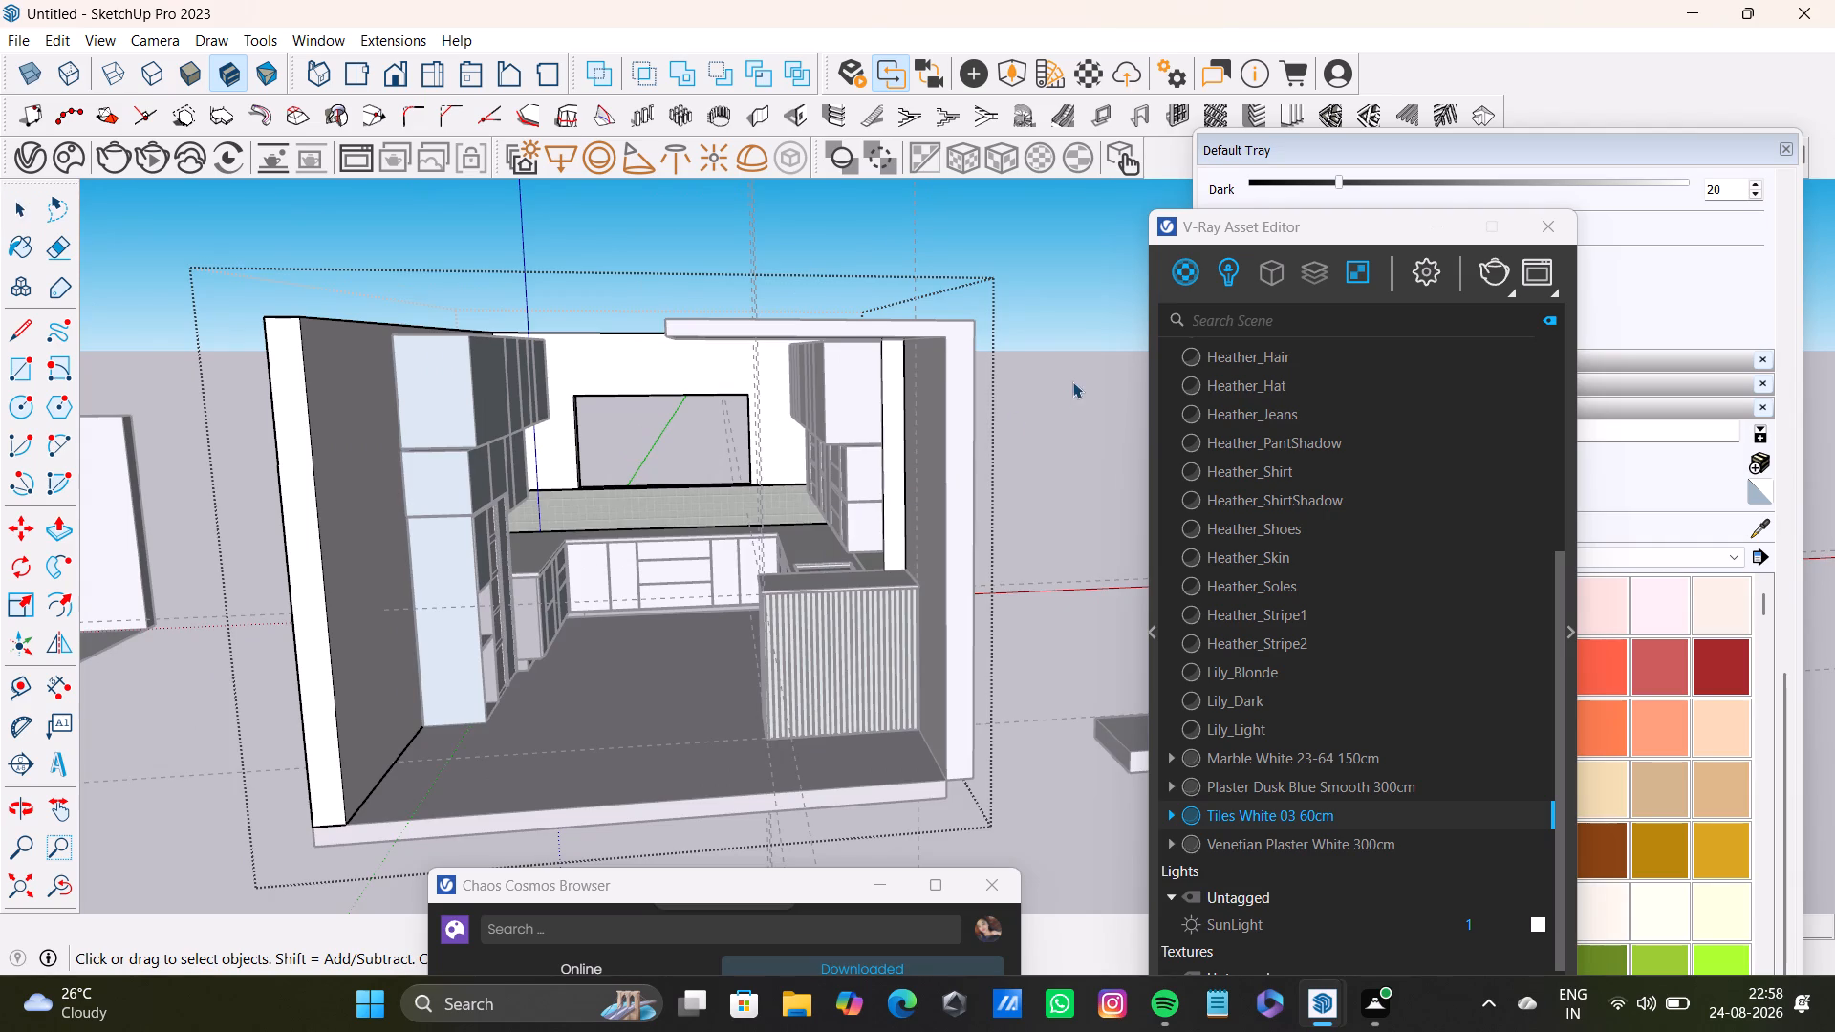
# Select the light gray strips in the vertical gaps between the white doors and in the horizontal drawer gaps below the window.
pyautogui.scroll(4, 659, 574)
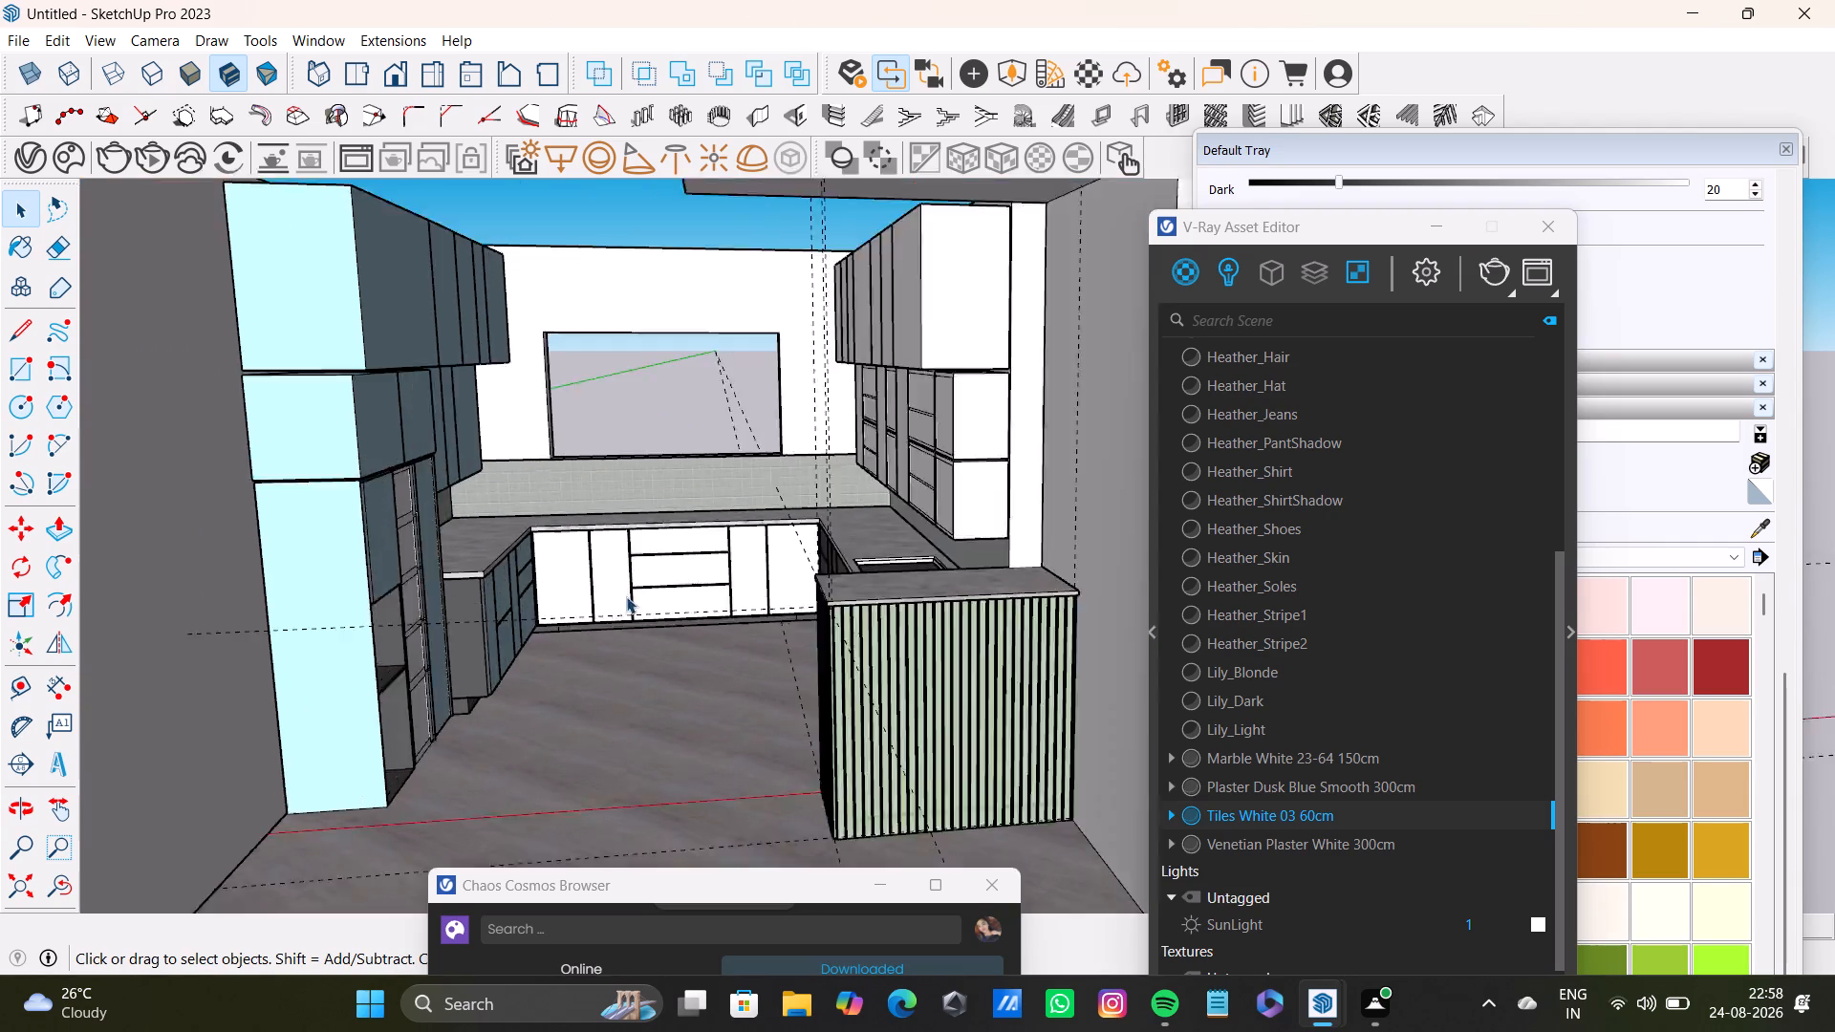
pyautogui.scroll(8, 626, 596)
pyautogui.moveTo(602, 593); pyautogui.dragTo(540, 614, button='middle')
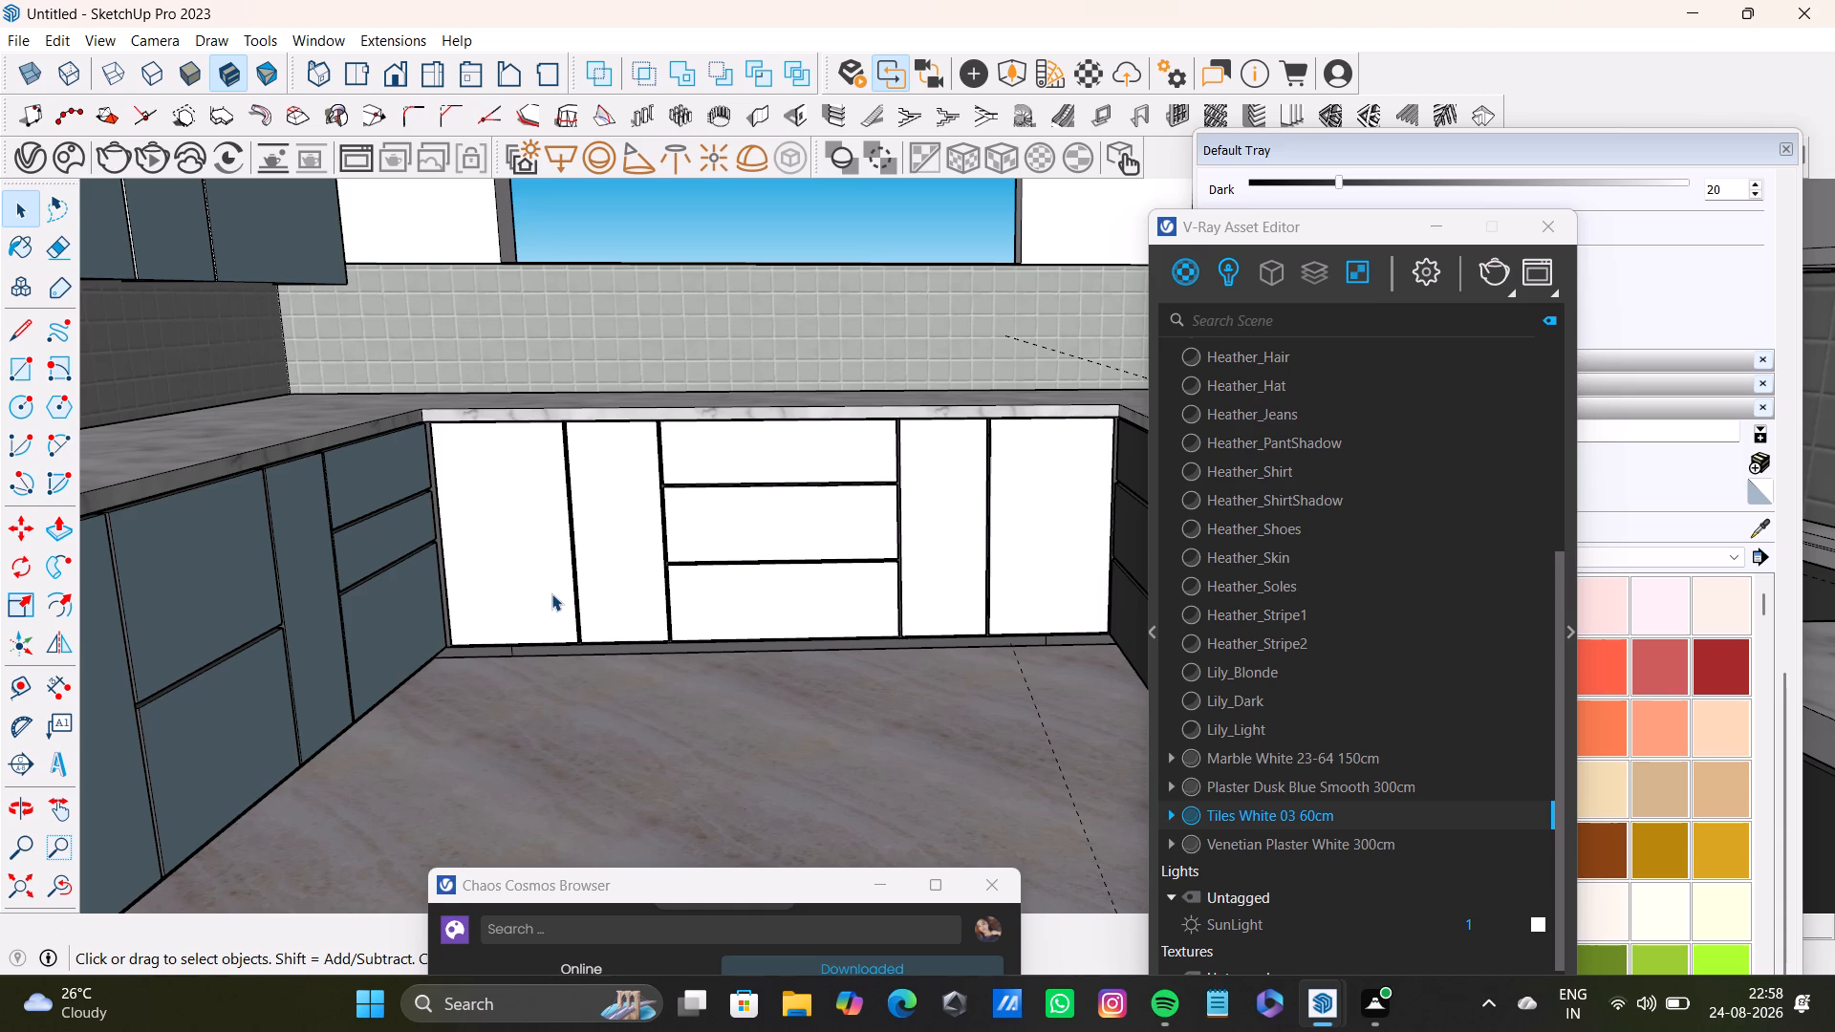
pyautogui.scroll(11, 457, 559)
pyautogui.moveTo(502, 477); pyautogui.dragTo(547, 557, button='middle')
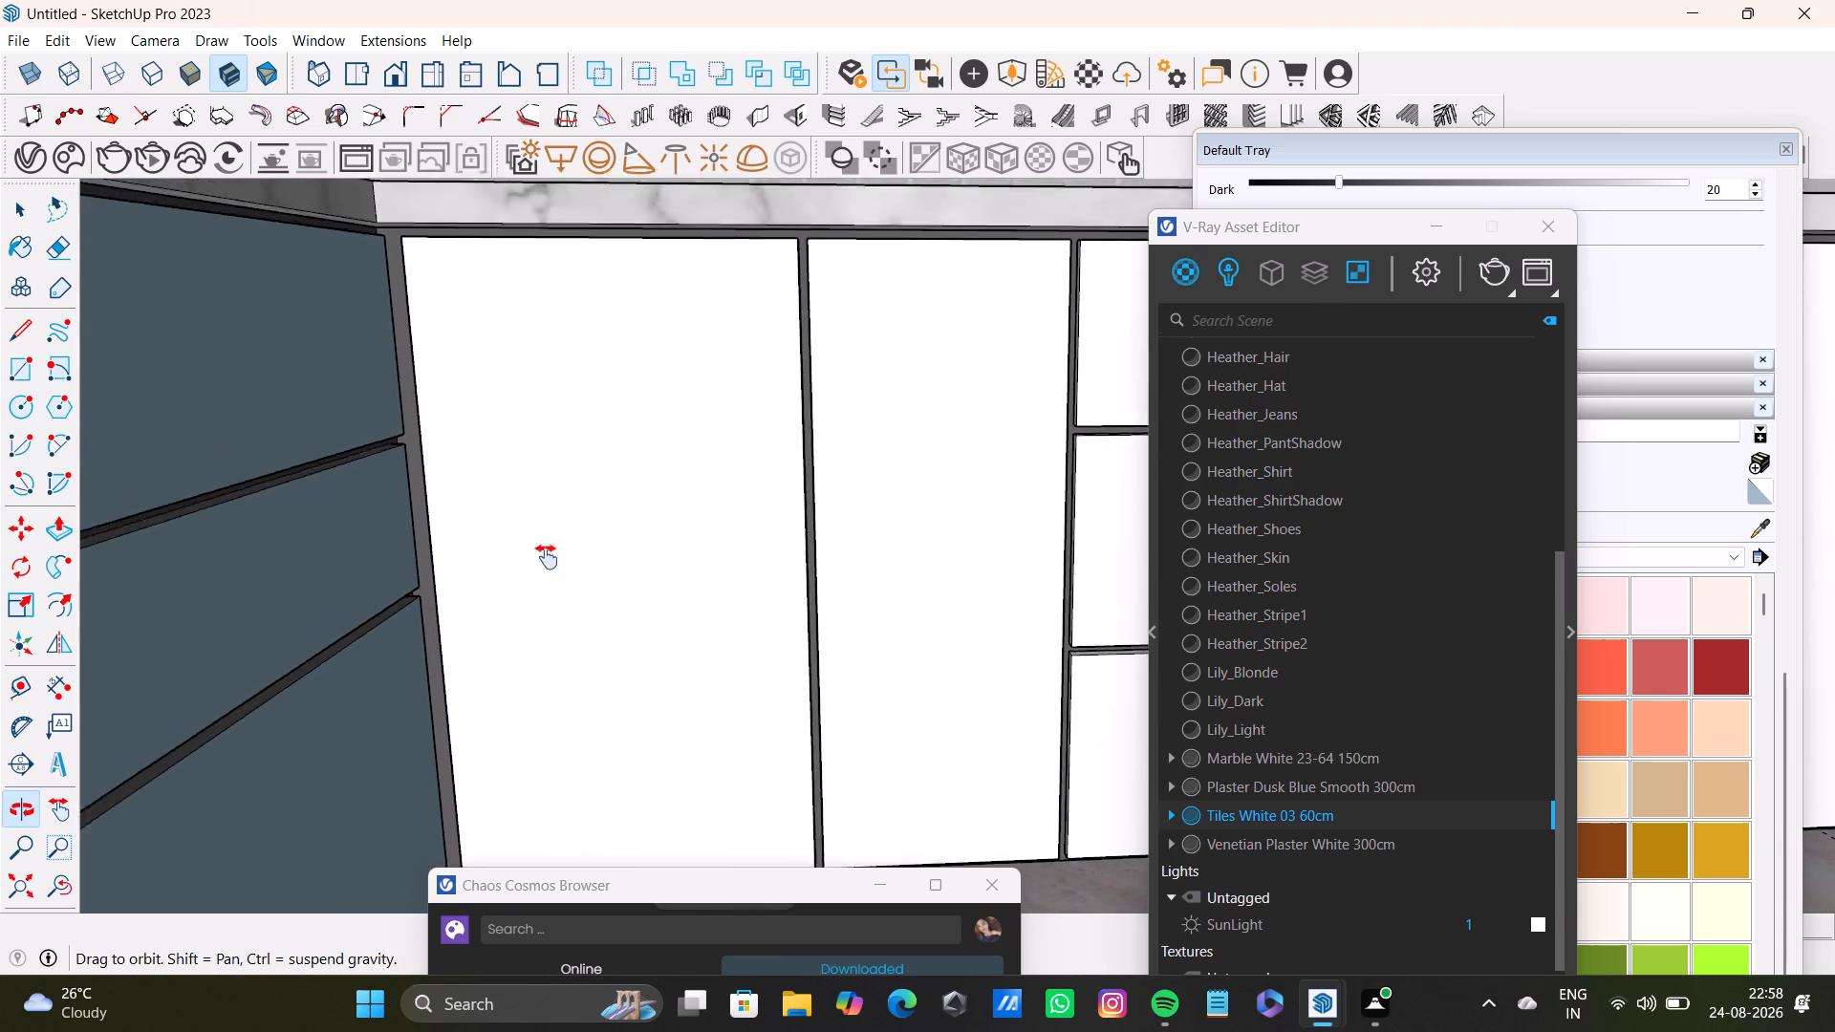
pyautogui.moveTo(547, 557); pyautogui.dragTo(494, 683, button='middle')
pyautogui.scroll(7, 479, 512)
pyautogui.moveTo(476, 477); pyautogui.dragTo(216, 490, button='middle')
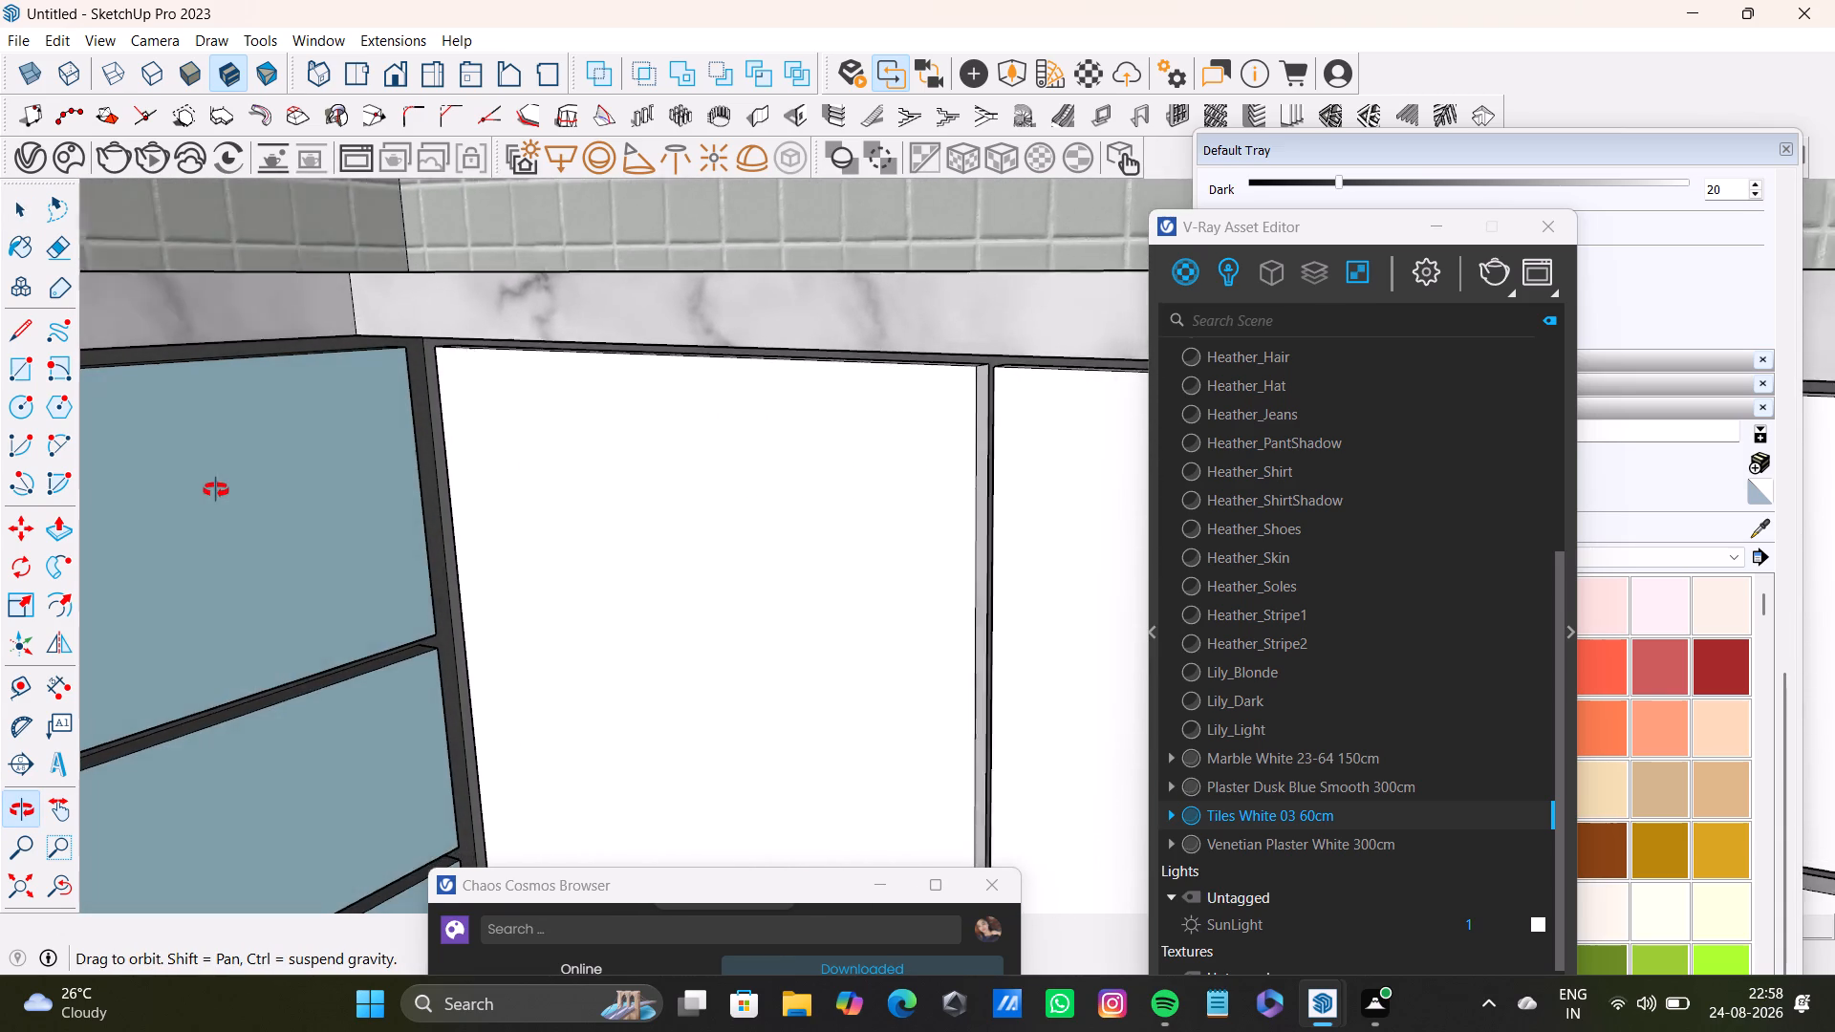
pyautogui.moveTo(216, 490); pyautogui.dragTo(211, 491, button='middle')
pyautogui.scroll(-5, 620, 663)
pyautogui.moveTo(653, 663); pyautogui.dragTo(611, 483, button='middle')
pyautogui.keyDown('shift'); pyautogui.scroll(7, 766, 467); pyautogui.keyUp('shift')
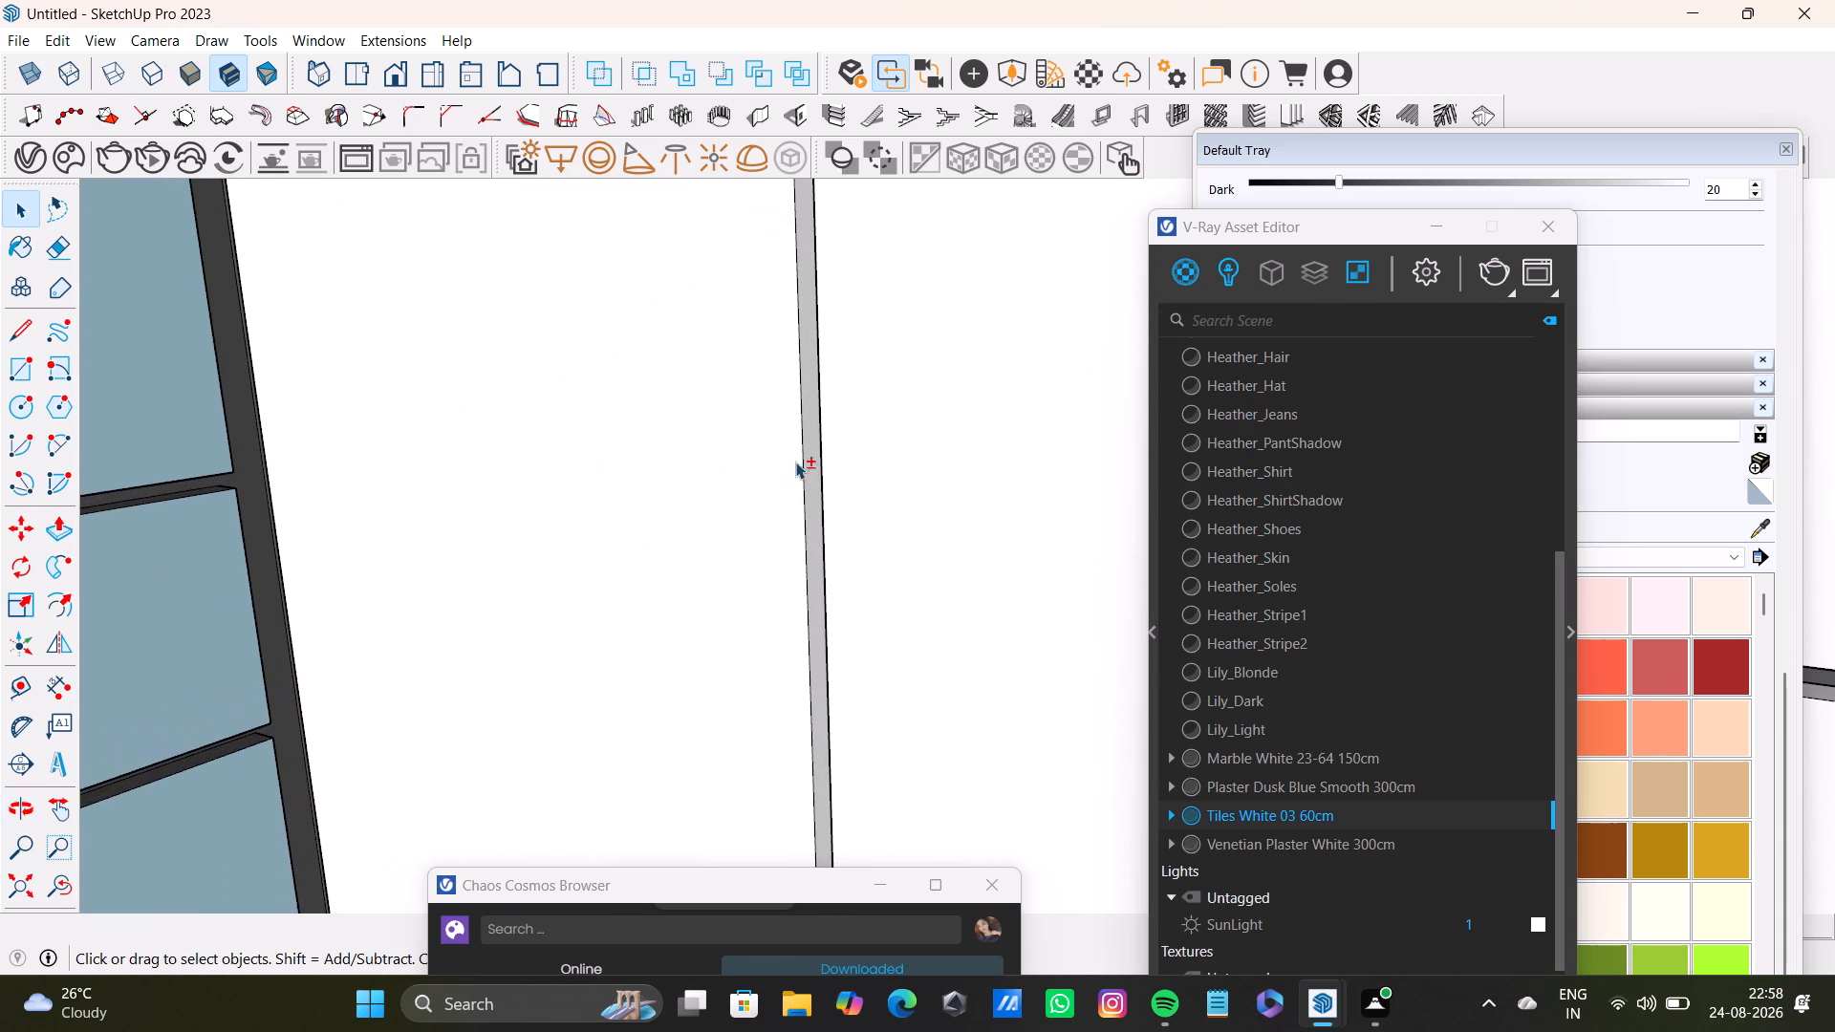
pyautogui.keyDown('shift'); pyautogui.click(810, 470); pyautogui.keyUp('shift')
pyautogui.keyDown('shift'); pyautogui.scroll(-4, 813, 494); pyautogui.keyUp('shift')
pyautogui.keyDown('shift'); pyautogui.moveTo(790, 480); pyautogui.dragTo(493, 476, button='middle'); pyautogui.keyUp('shift')
pyautogui.keyDown('shift'); pyautogui.scroll(4, 753, 450); pyautogui.keyUp('shift')
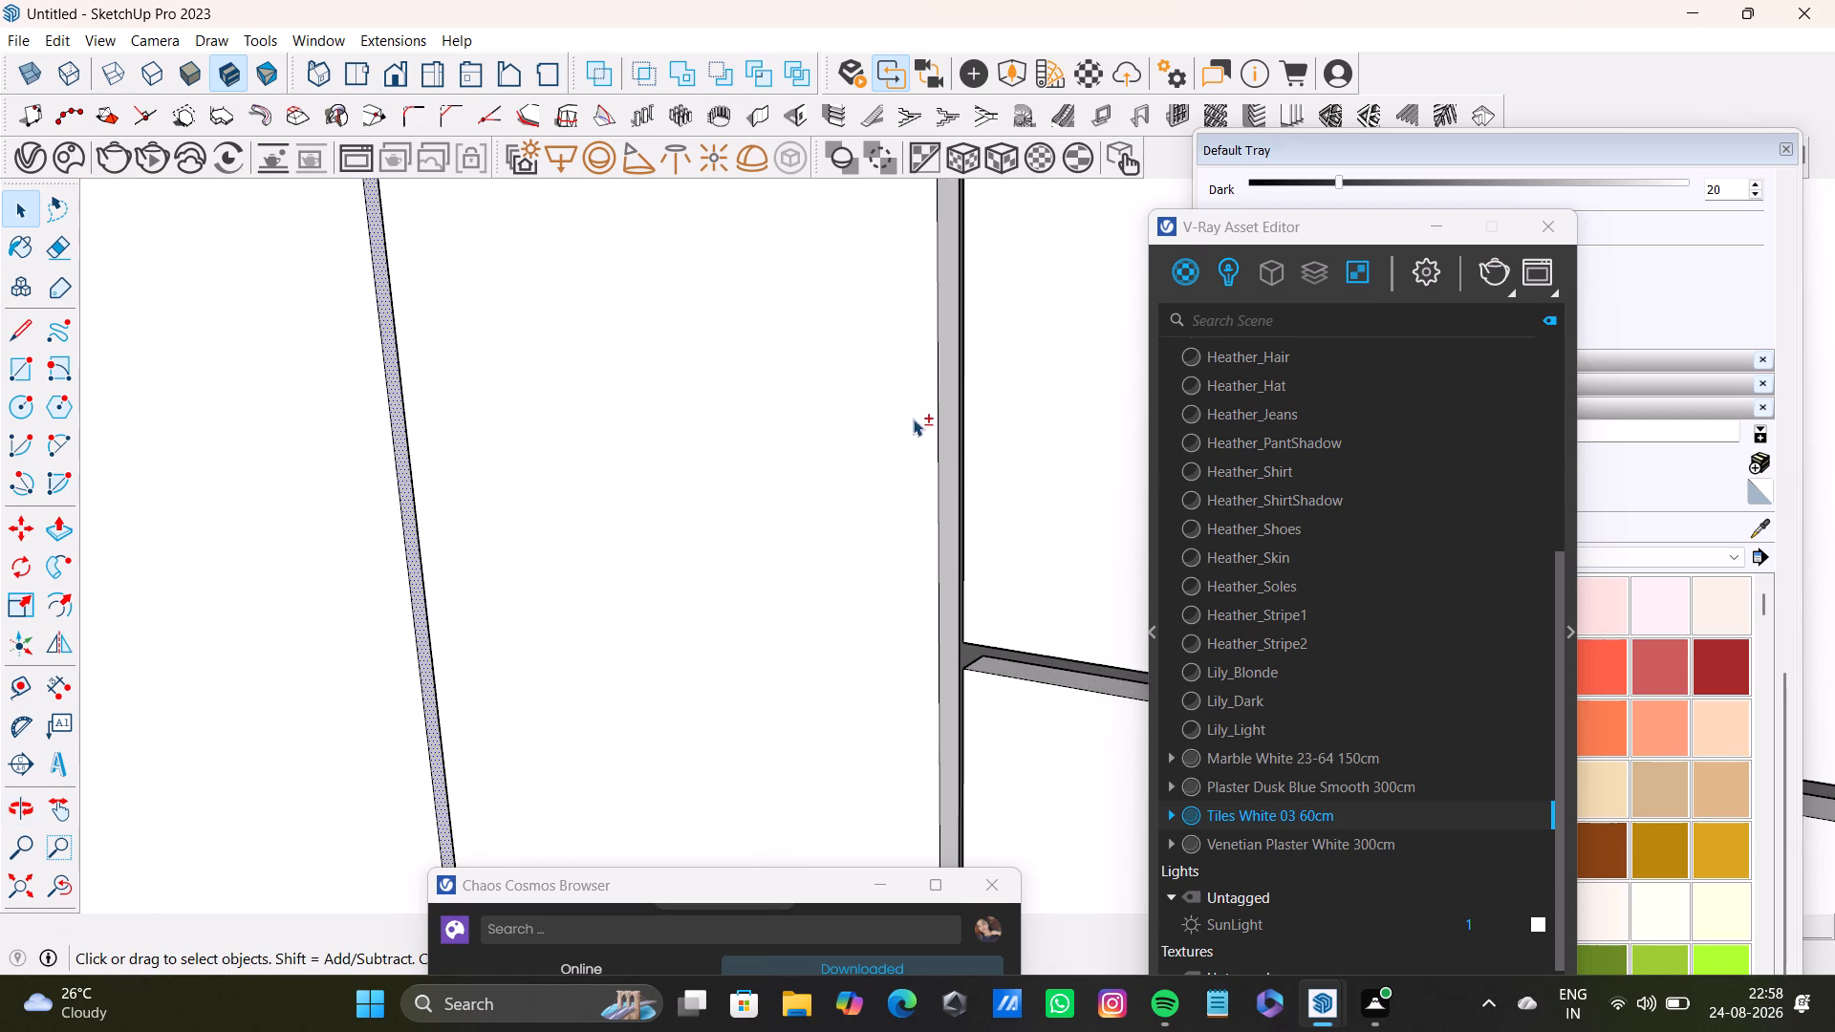
pyautogui.keyDown('shift'); pyautogui.click(948, 454); pyautogui.keyUp('shift')
pyautogui.keyDown('shift'); pyautogui.click(1022, 668); pyautogui.keyUp('shift')
pyautogui.keyDown('shift'); pyautogui.moveTo(1014, 565); pyautogui.dragTo(485, 196, button='middle'); pyautogui.keyUp('shift')
pyautogui.keyDown('shift'); pyautogui.scroll(-10, 766, 417); pyautogui.keyUp('shift')
pyautogui.keyDown('shift'); pyautogui.scroll(6, 730, 674); pyautogui.keyUp('shift')
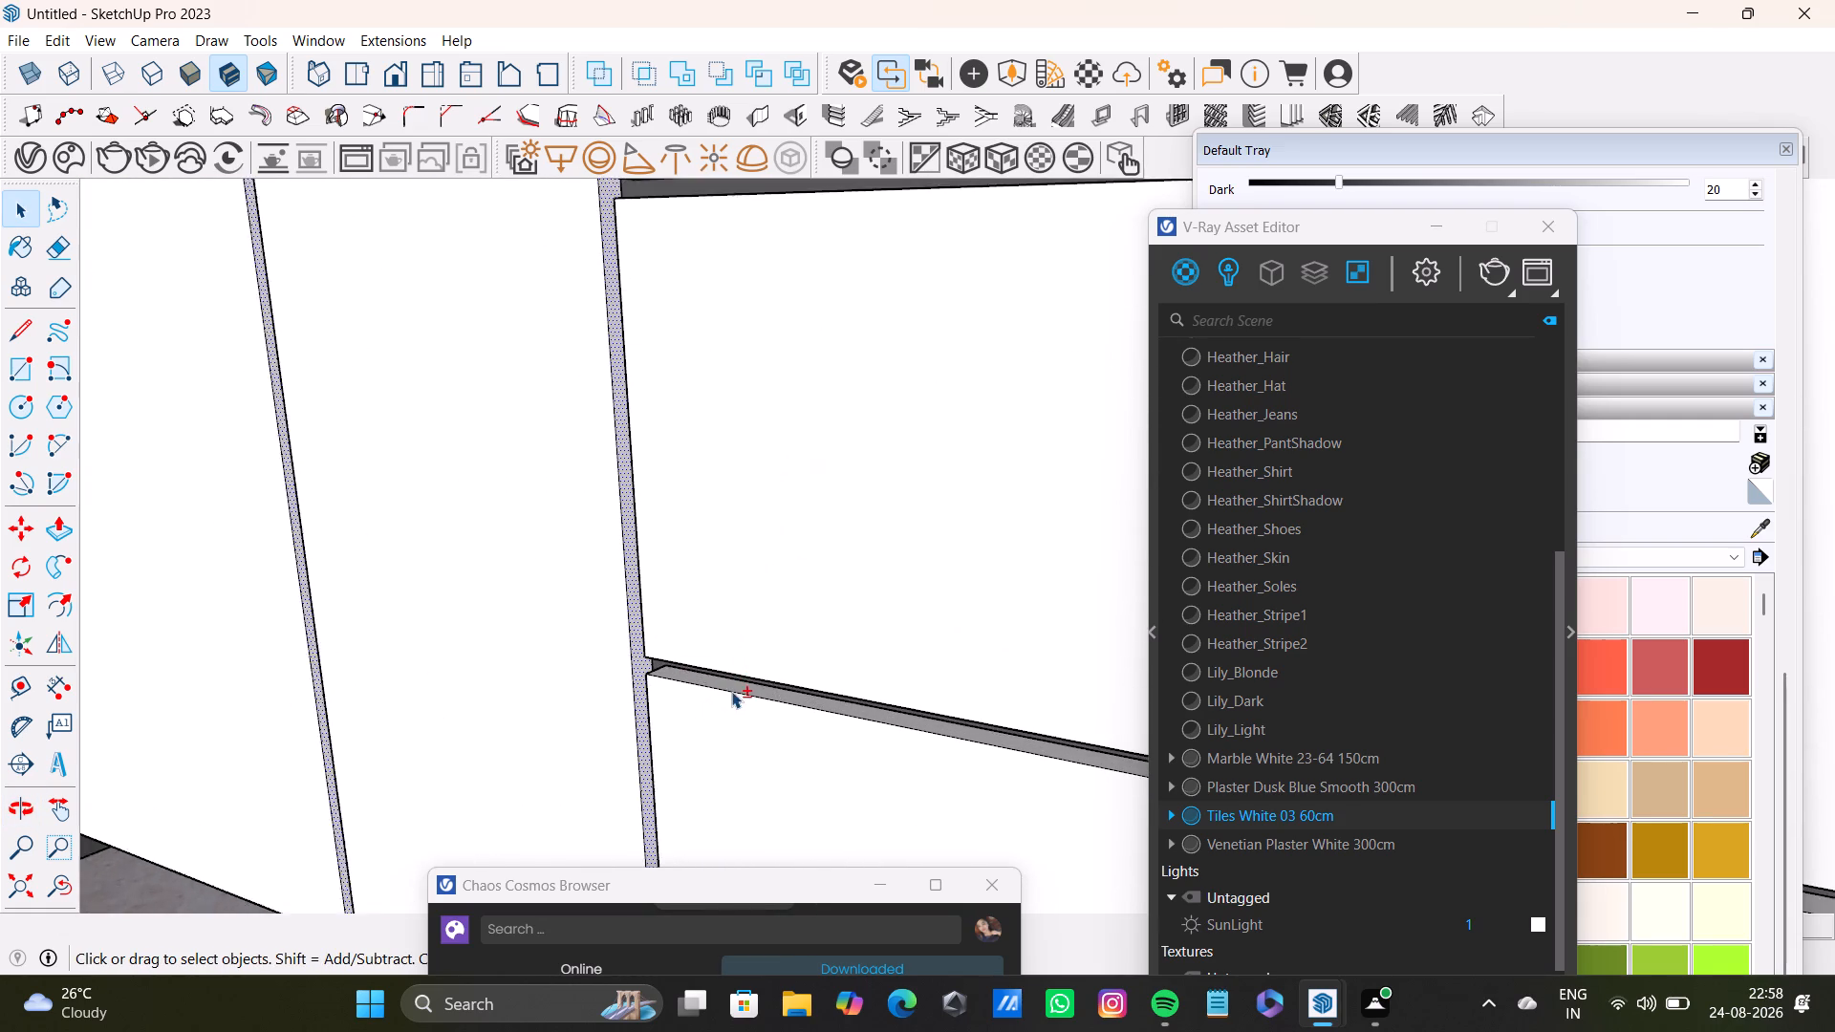
pyautogui.keyDown('shift'); pyautogui.scroll(3, 731, 691); pyautogui.keyUp('shift')
pyautogui.keyDown('shift'); pyautogui.click(754, 689); pyautogui.keyUp('shift')
# Add the light gray strips in the vertical gap at the far end of the three white drawers to the selection.
pyautogui.keyDown('shift'); pyautogui.scroll(-14, 760, 680); pyautogui.keyUp('shift')
pyautogui.keyDown('shift'); pyautogui.moveTo(827, 604); pyautogui.dragTo(805, 583, button='middle'); pyautogui.keyUp('shift')
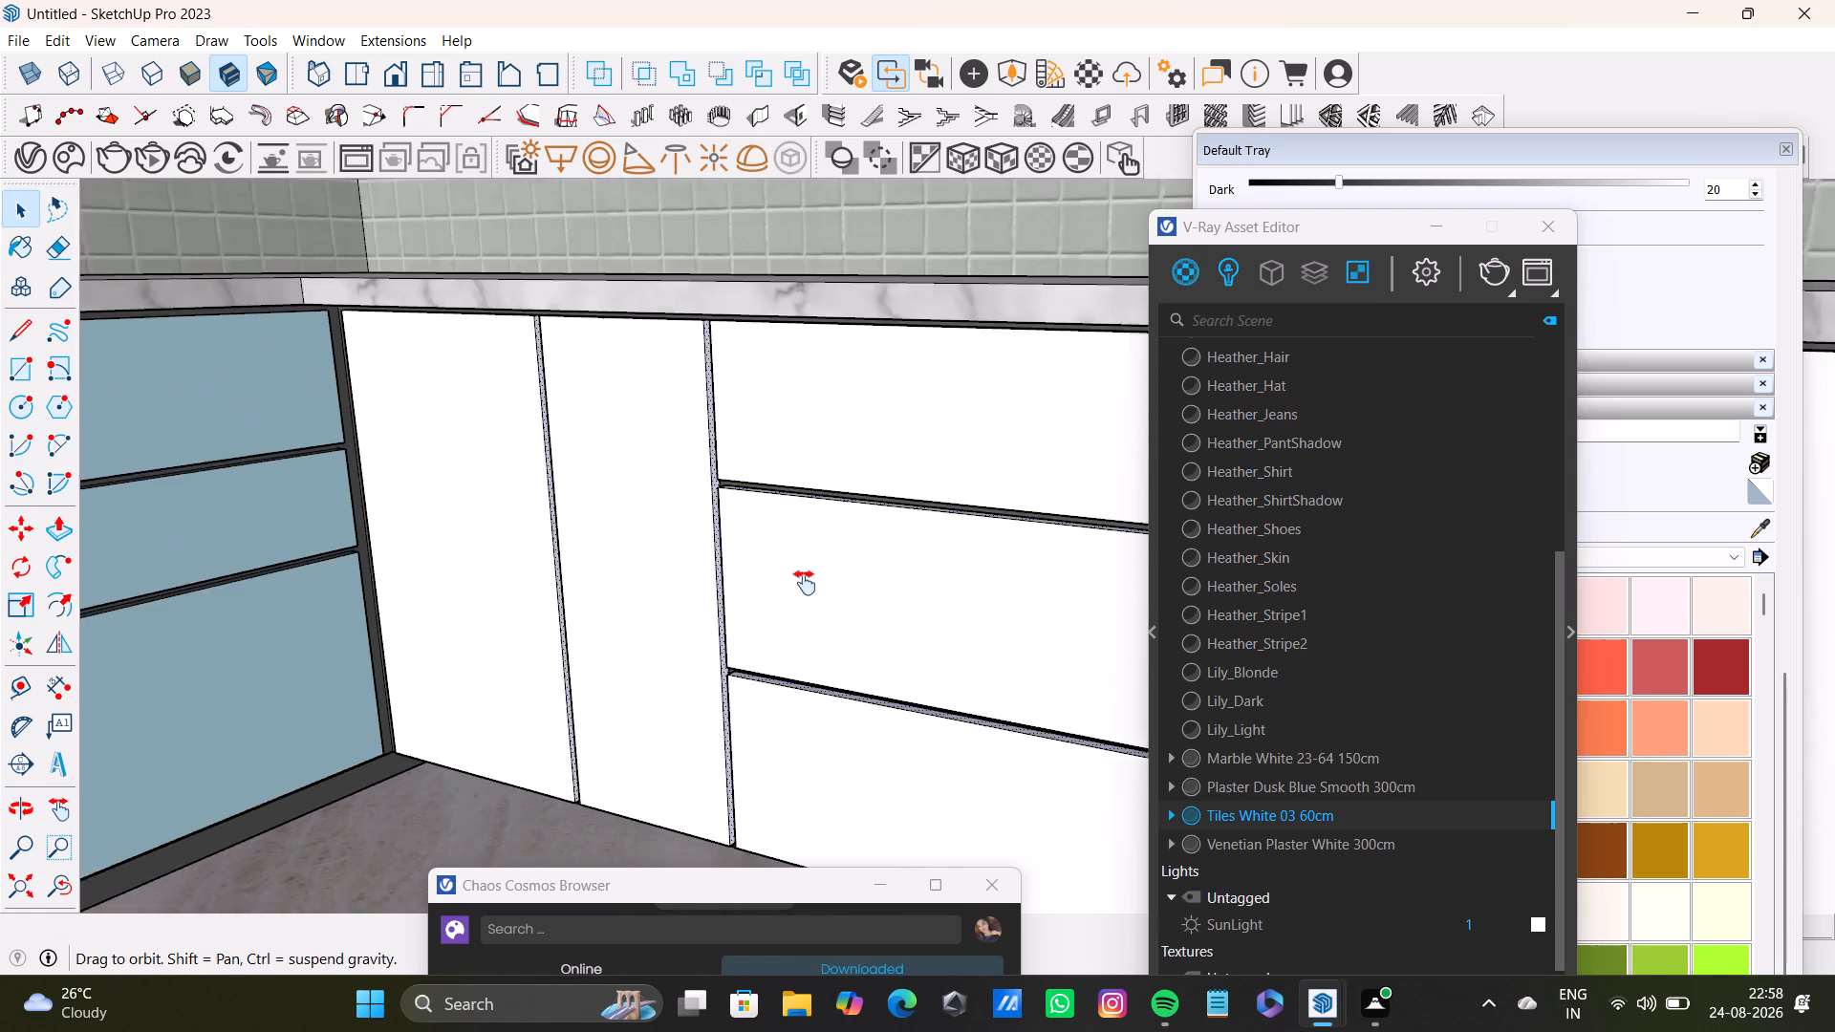
pyautogui.keyDown('shift'); pyautogui.moveTo(805, 583); pyautogui.dragTo(499, 536, button='middle'); pyautogui.keyUp('shift')
pyautogui.keyDown('shift'); pyautogui.scroll(7, 910, 550); pyautogui.keyUp('shift')
pyautogui.keyDown('shift'); pyautogui.click(915, 512); pyautogui.keyUp('shift')
pyautogui.keyDown('shift'); pyautogui.click(912, 509); pyautogui.keyUp('shift')
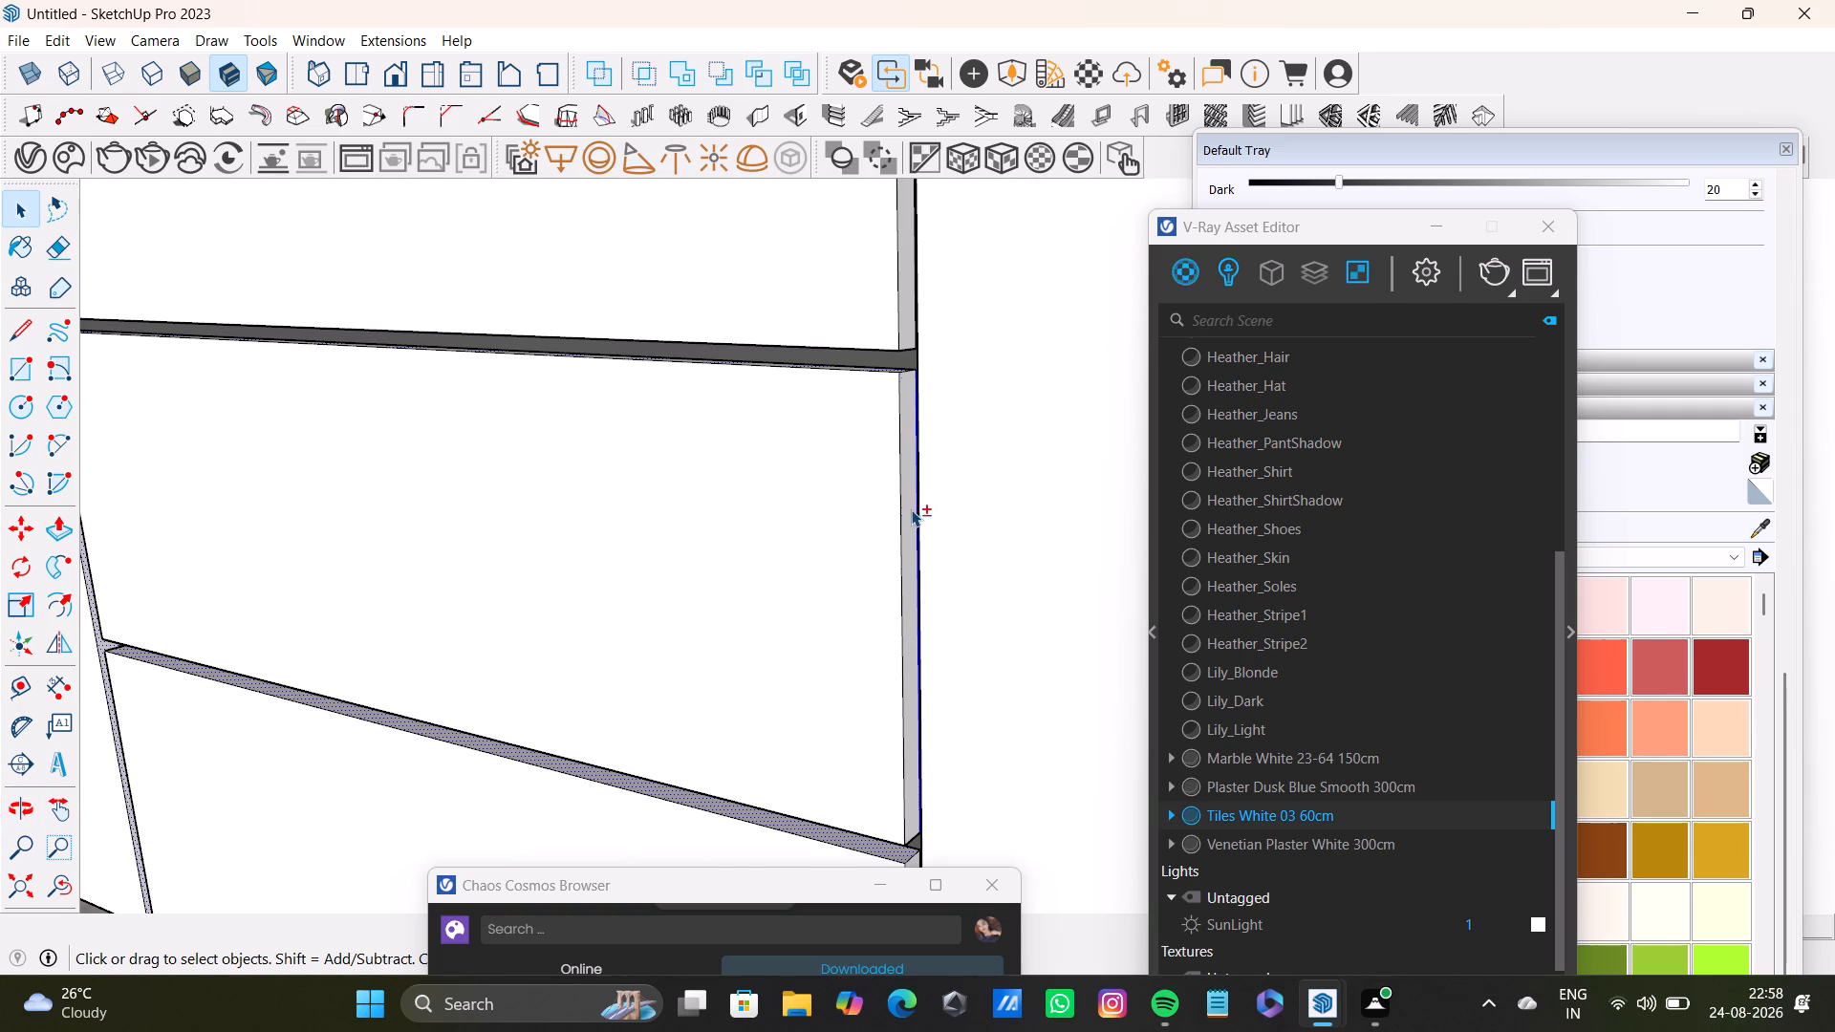
pyautogui.keyDown('shift'); pyautogui.click(904, 299); pyautogui.keyUp('shift')
pyautogui.keyDown('shift'); pyautogui.scroll(-4, 854, 516); pyautogui.keyUp('shift')
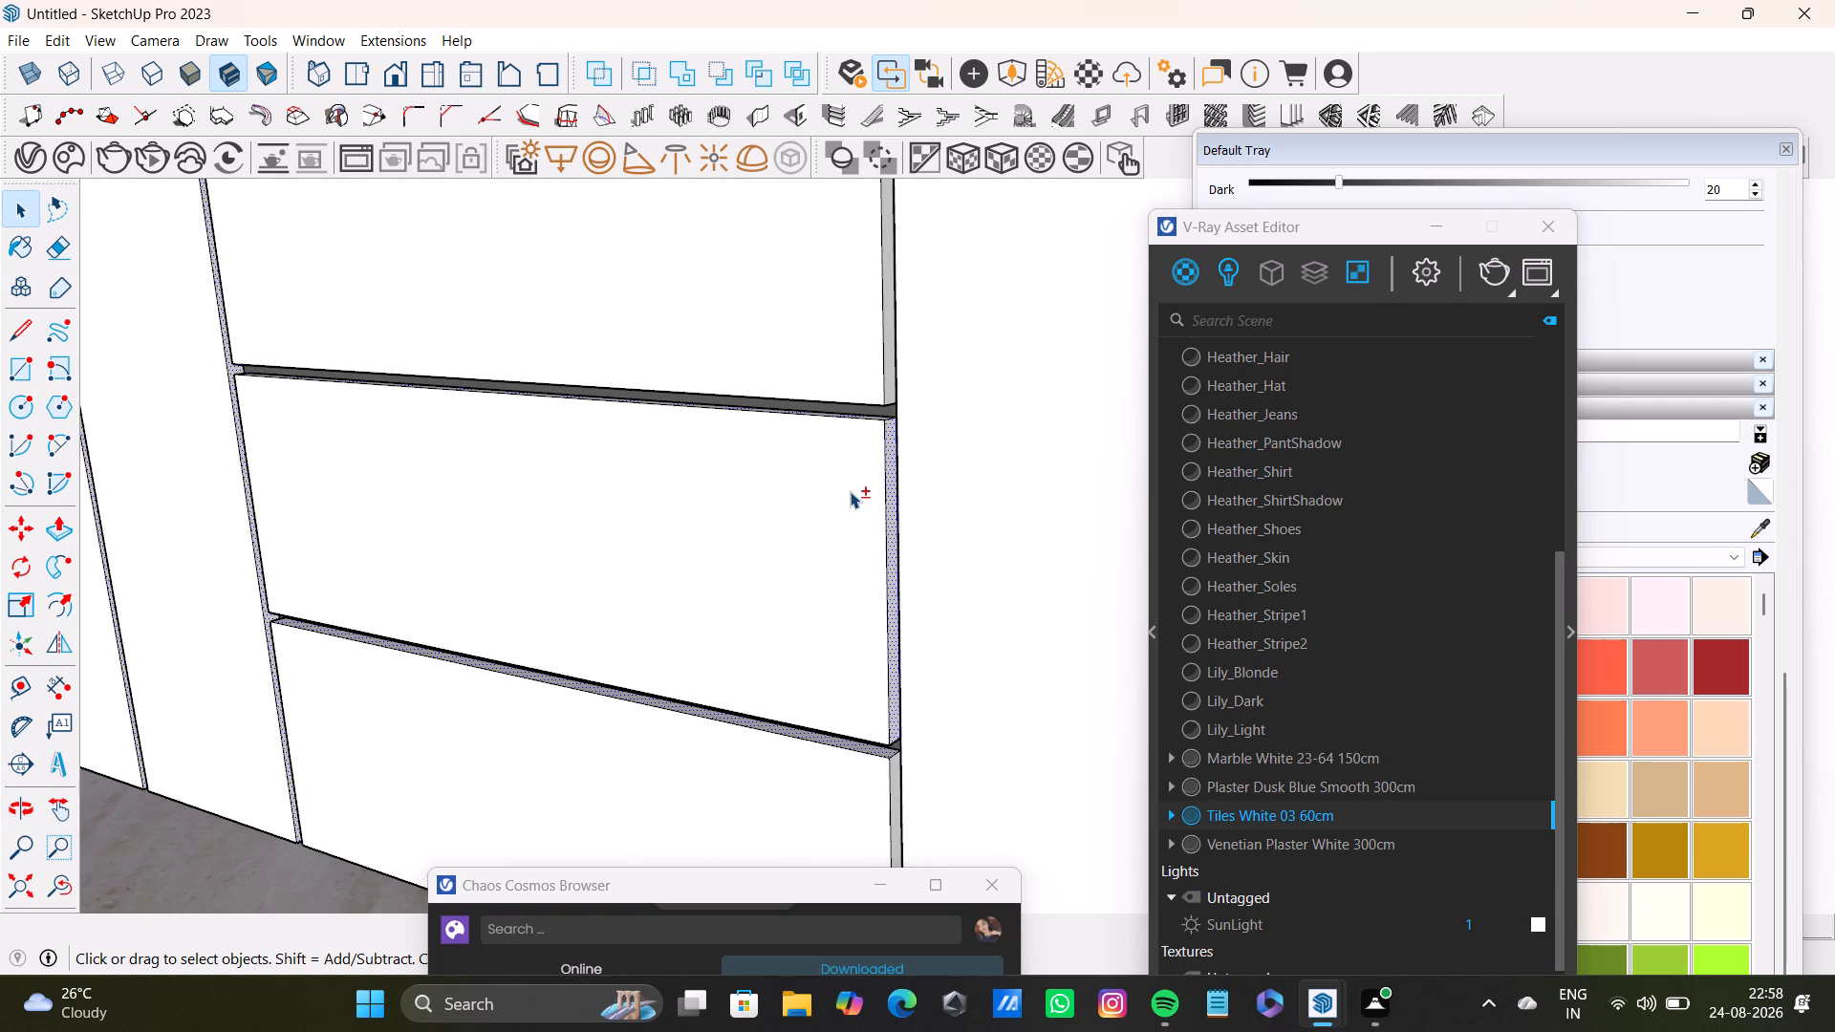
pyautogui.keyDown('shift'); pyautogui.scroll(3, 850, 444); pyautogui.keyUp('shift')
pyautogui.keyDown('shift'); pyautogui.click(898, 346); pyautogui.keyUp('shift')
pyautogui.keyDown('shift'); pyautogui.click(906, 376); pyautogui.keyUp('shift')
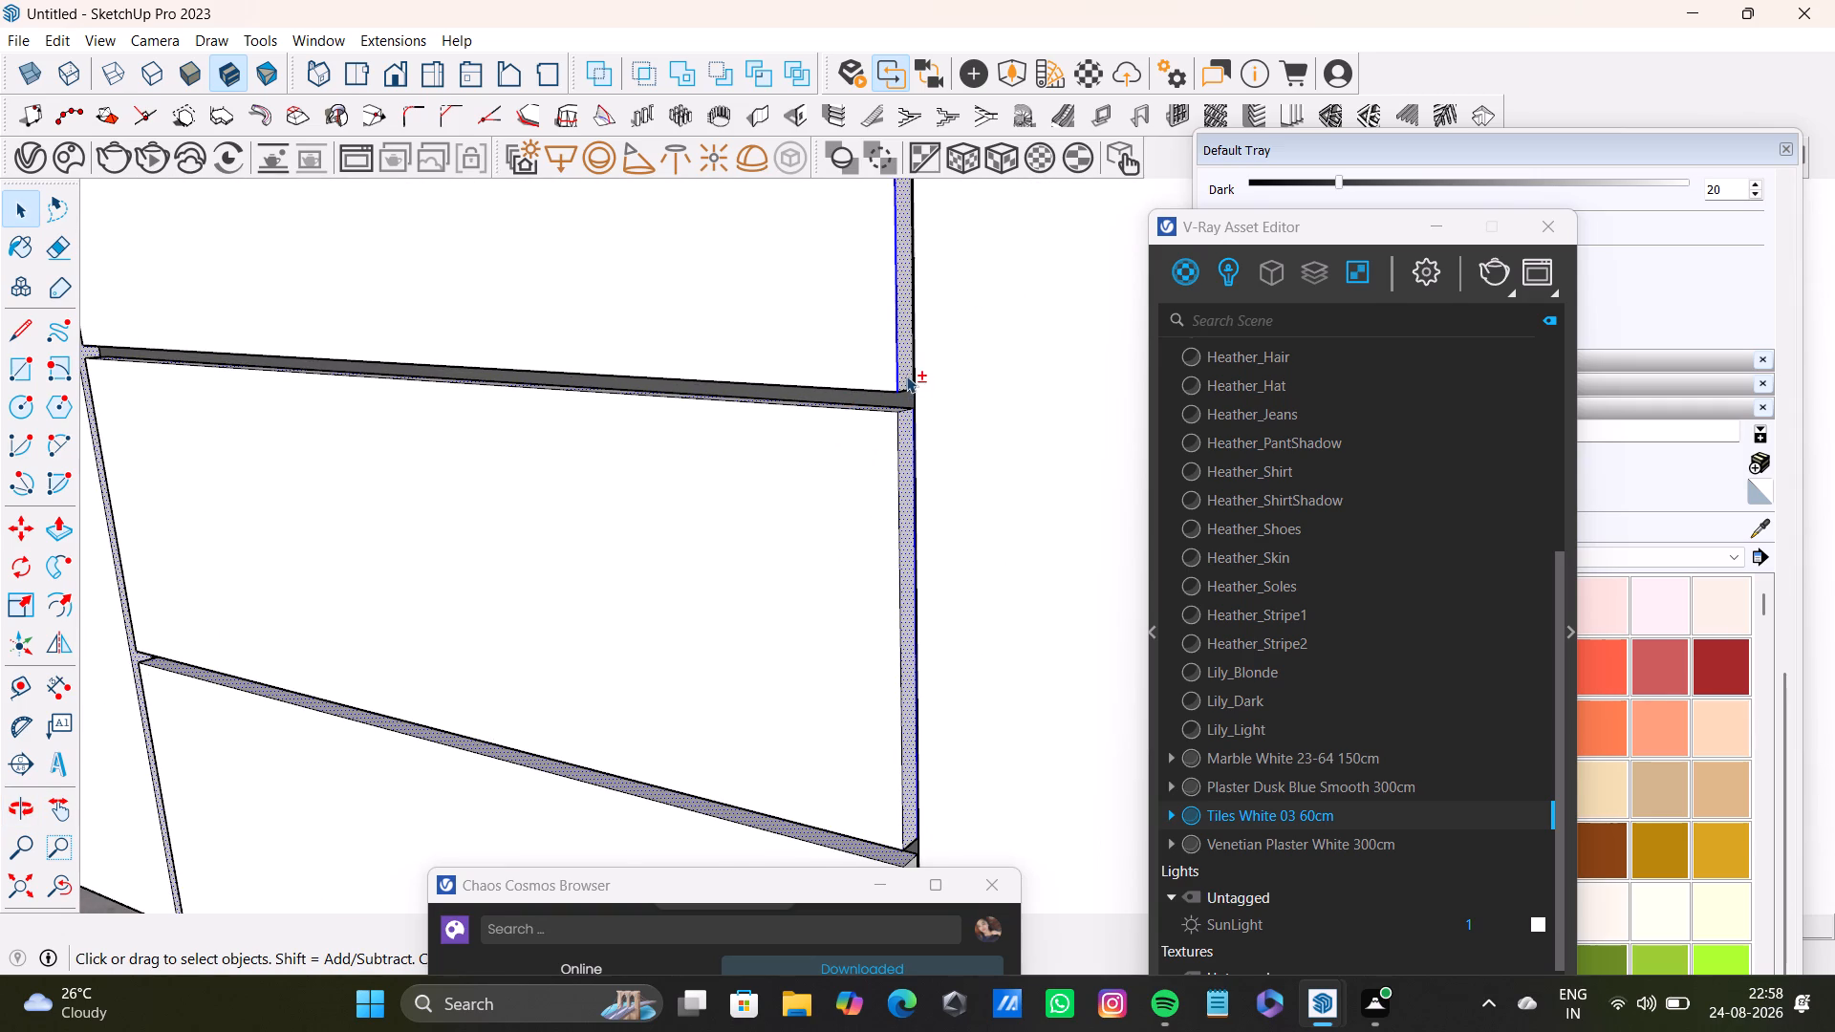
pyautogui.keyDown('shift'); pyautogui.scroll(-2, 905, 557); pyautogui.keyUp('shift')
pyautogui.keyDown('shift'); pyautogui.moveTo(897, 559); pyautogui.dragTo(883, 243, button='middle'); pyautogui.keyUp('shift')
pyautogui.keyDown('shift'); pyautogui.scroll(3, 884, 555); pyautogui.keyUp('shift')
pyautogui.keyDown('shift'); pyautogui.click(901, 548); pyautogui.keyUp('shift')
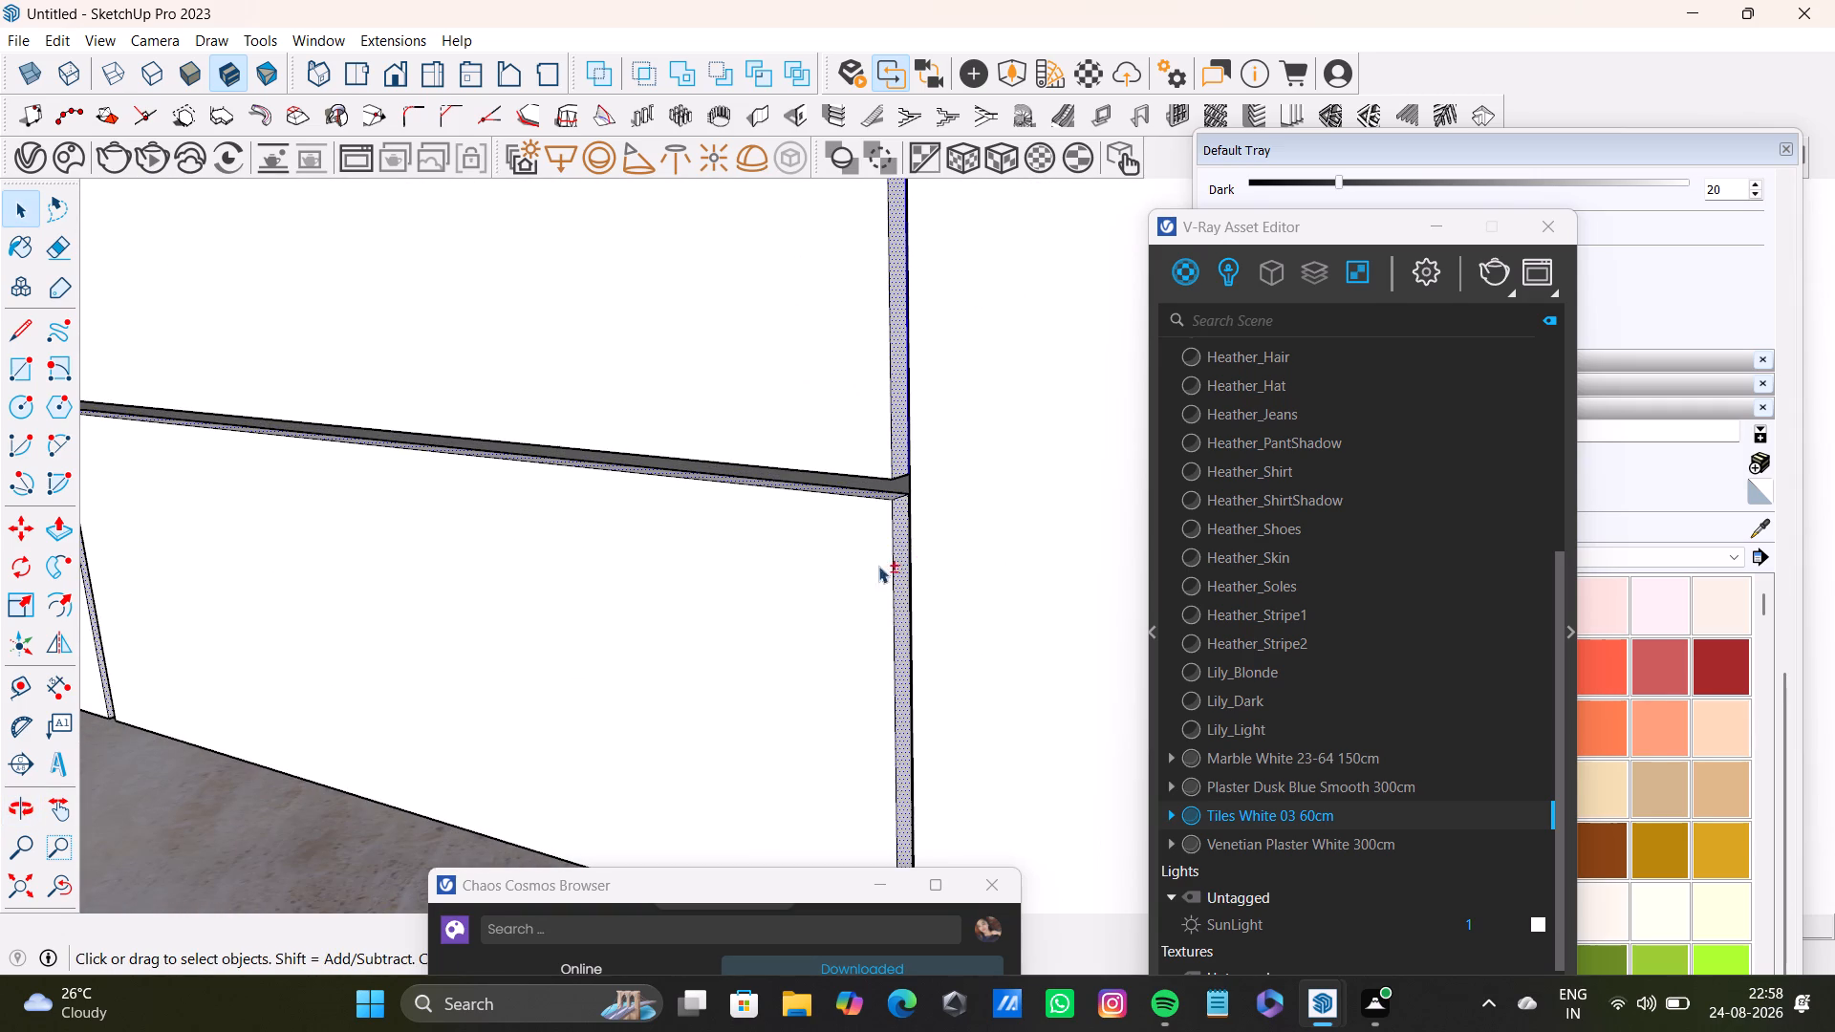
# Add the light gray strip just below the countertop, along the top of the white drawers, to the selection.
pyautogui.keyDown('shift'); pyautogui.scroll(-6, 871, 569); pyautogui.keyUp('shift')
pyautogui.keyDown('shift'); pyautogui.moveTo(831, 562); pyautogui.dragTo(1001, 793, button='middle'); pyautogui.keyUp('shift')
pyautogui.keyDown('shift'); pyautogui.scroll(3, 851, 482); pyautogui.keyUp('shift')
pyautogui.keyDown('shift'); pyautogui.moveTo(896, 448); pyautogui.dragTo(949, 695, button='middle'); pyautogui.keyUp('shift')
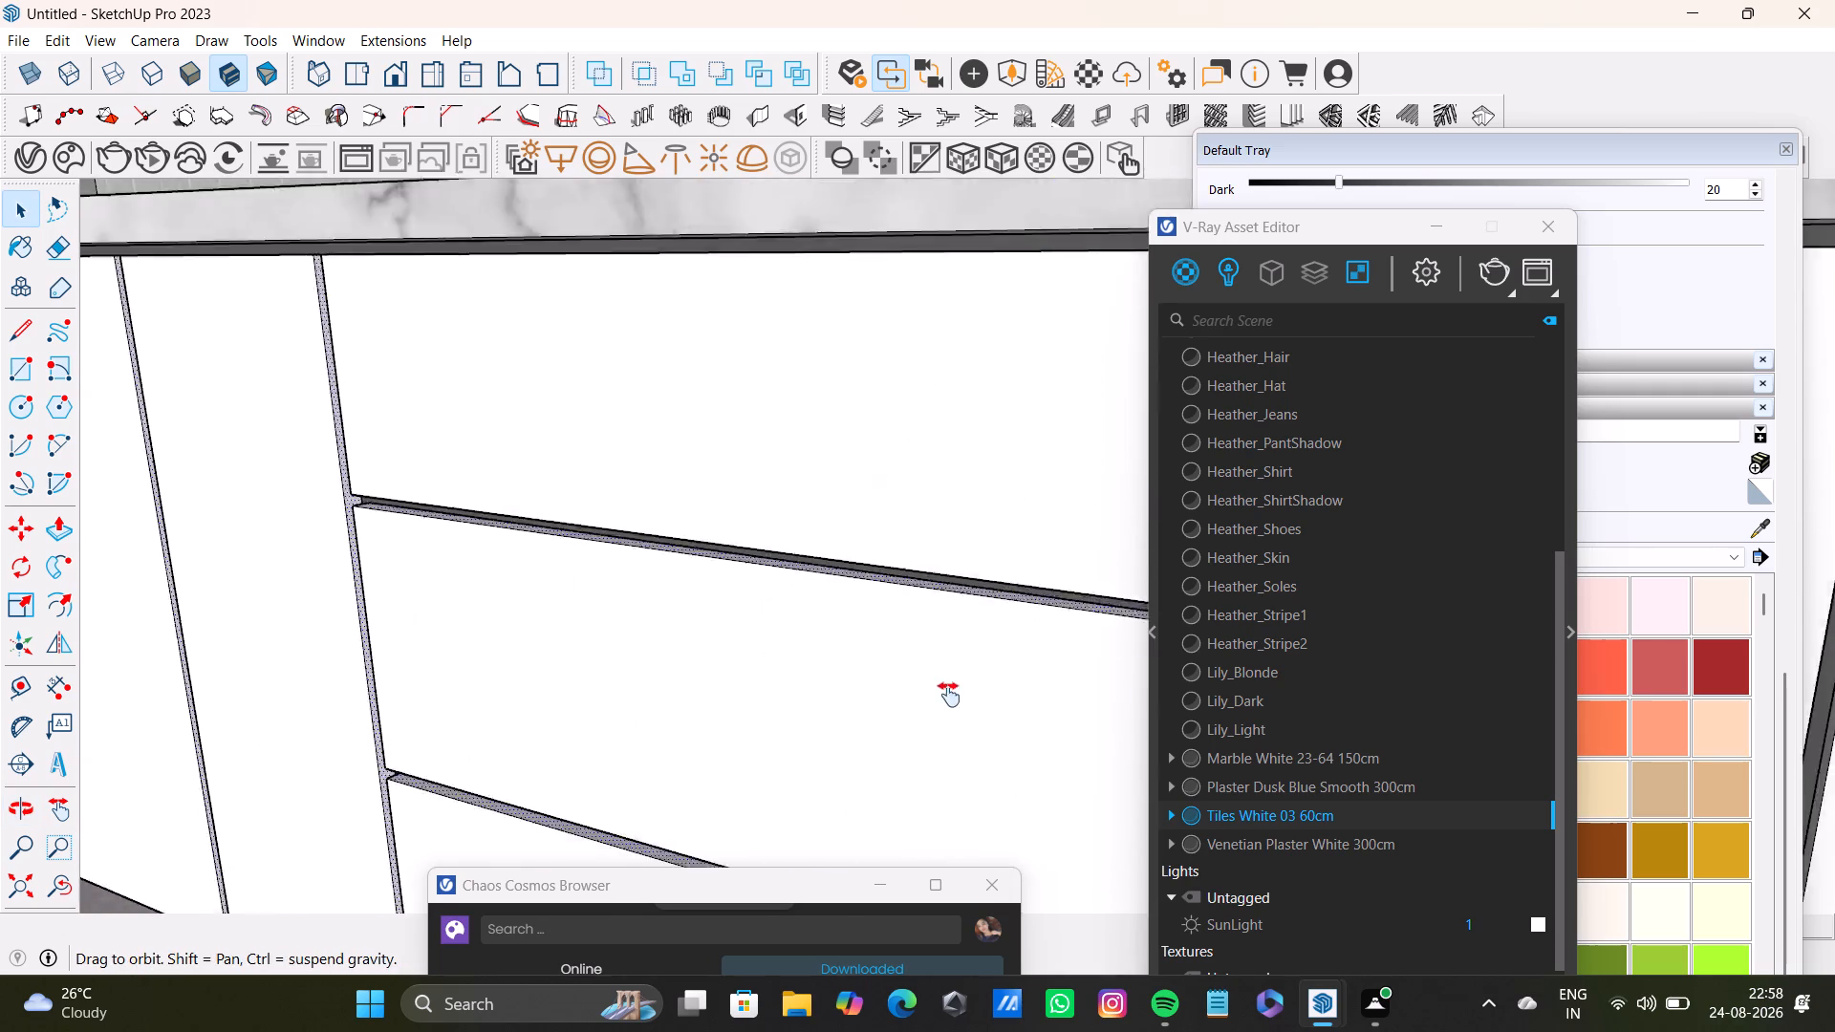
pyautogui.keyDown('shift'); pyautogui.moveTo(949, 695); pyautogui.dragTo(949, 735, button='middle'); pyautogui.keyUp('shift')
pyautogui.moveTo(851, 445); pyautogui.dragTo(884, 355, button='middle')
pyautogui.scroll(8, 884, 360)
pyautogui.moveTo(808, 393); pyautogui.dragTo(815, 473, button='middle')
pyautogui.scroll(15, 837, 424)
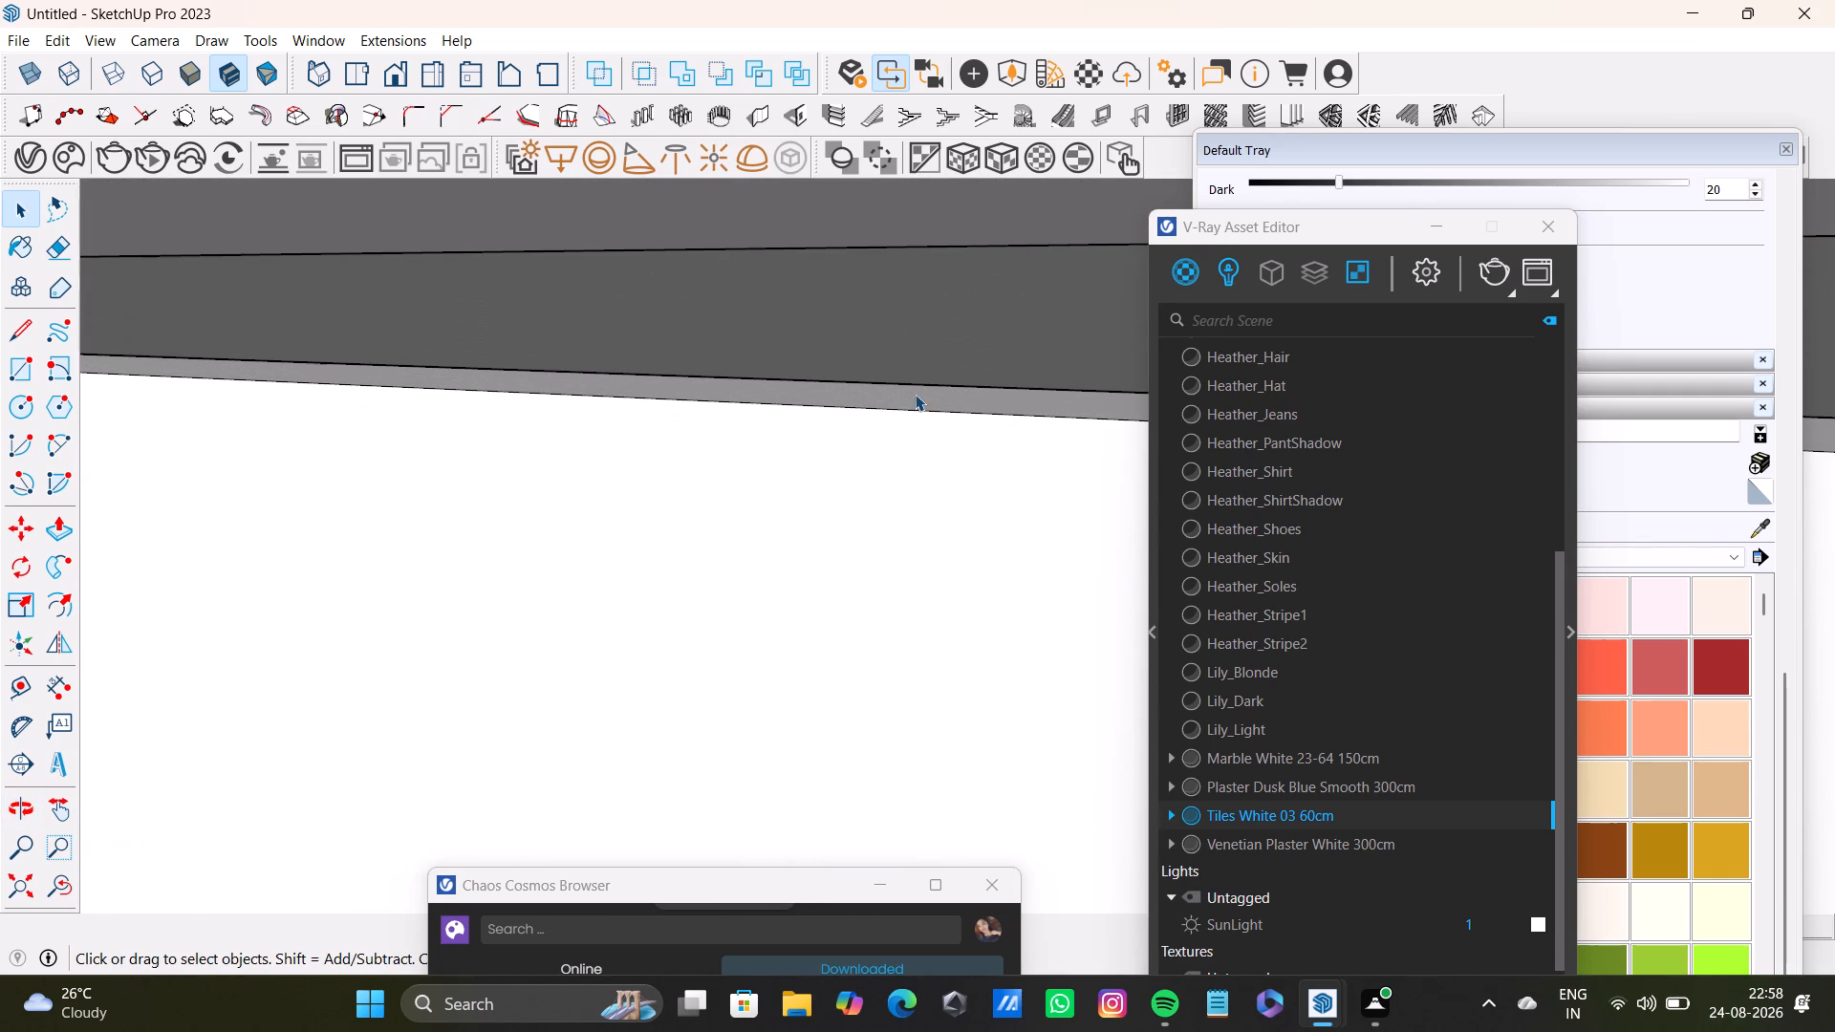
pyautogui.keyDown('shift'); pyautogui.click(922, 396); pyautogui.keyUp('shift')
# Add the light gray strip along the top of the white corner door, below the countertop, to the selection.
pyautogui.keyDown('shift'); pyautogui.scroll(-17, 889, 424); pyautogui.keyUp('shift')
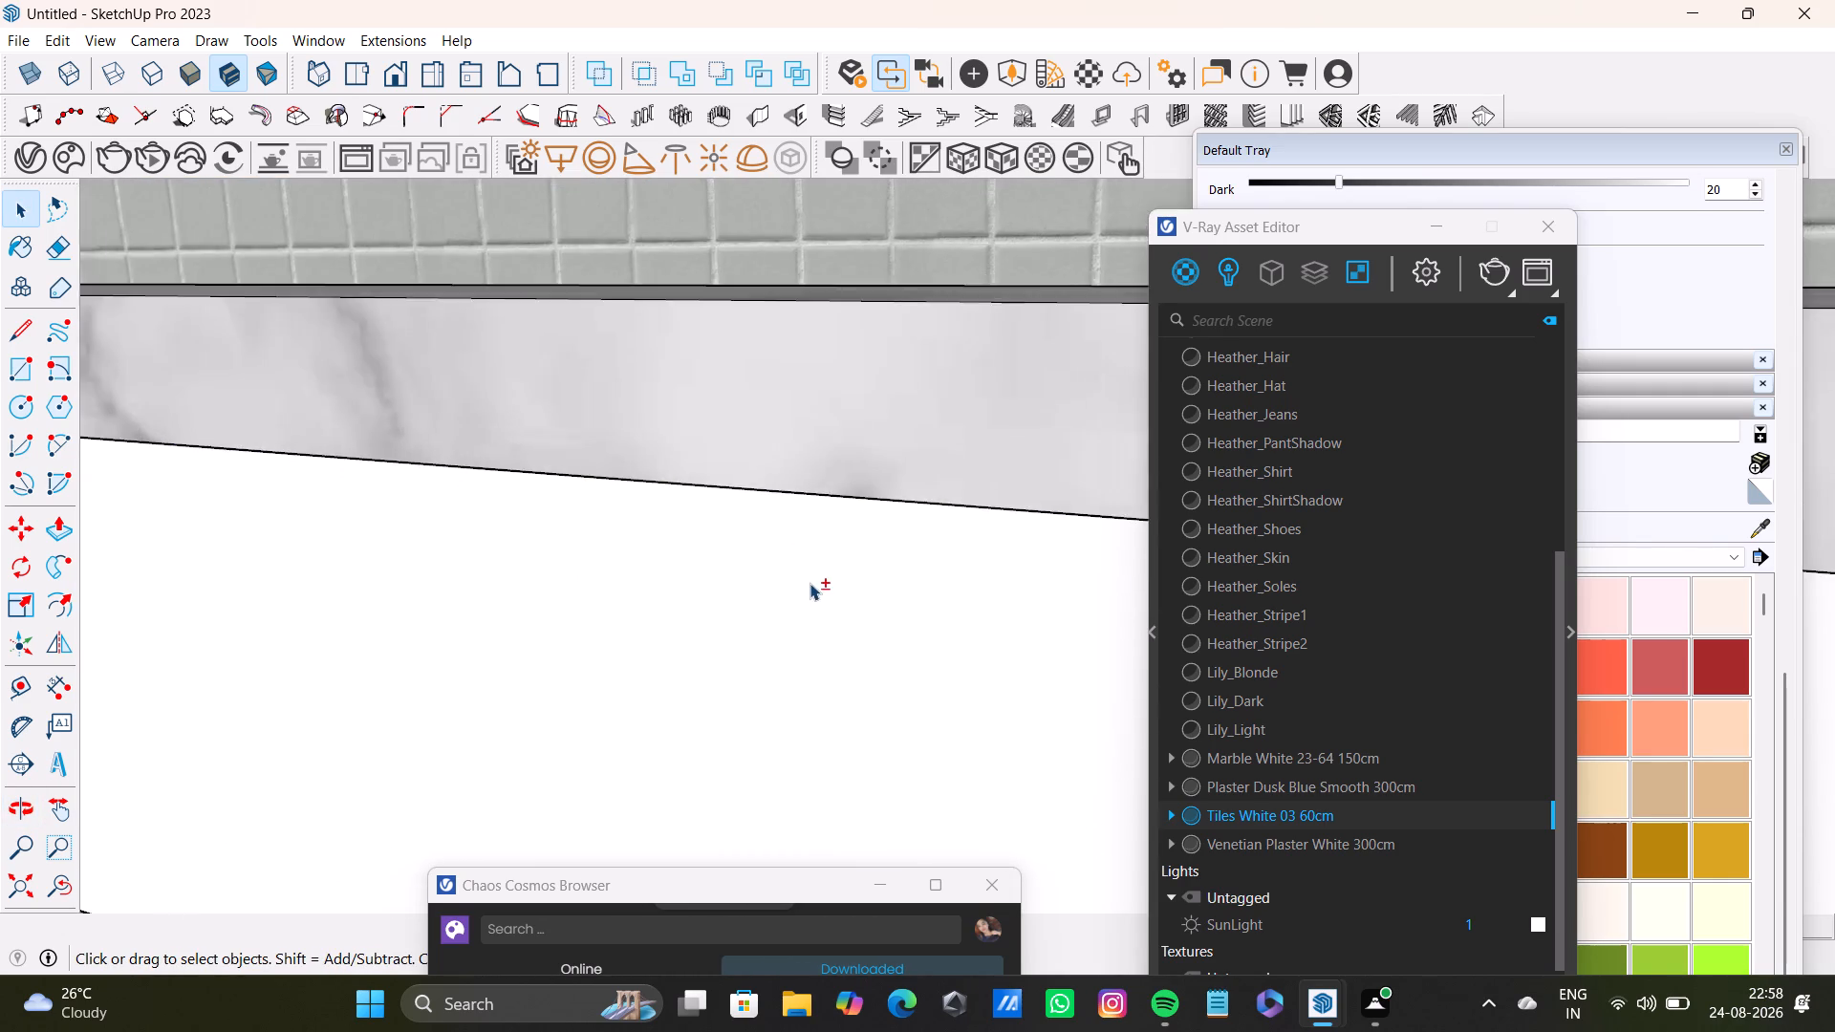
pyautogui.keyDown('shift'); pyautogui.scroll(-13, 810, 583); pyautogui.keyUp('shift')
pyautogui.keyDown('shift'); pyautogui.moveTo(443, 550); pyautogui.dragTo(807, 460, button='middle'); pyautogui.keyUp('shift')
pyautogui.keyDown('shift'); pyautogui.scroll(15, 451, 494); pyautogui.keyUp('shift')
pyautogui.moveTo(454, 428); pyautogui.dragTo(668, 401, button='middle')
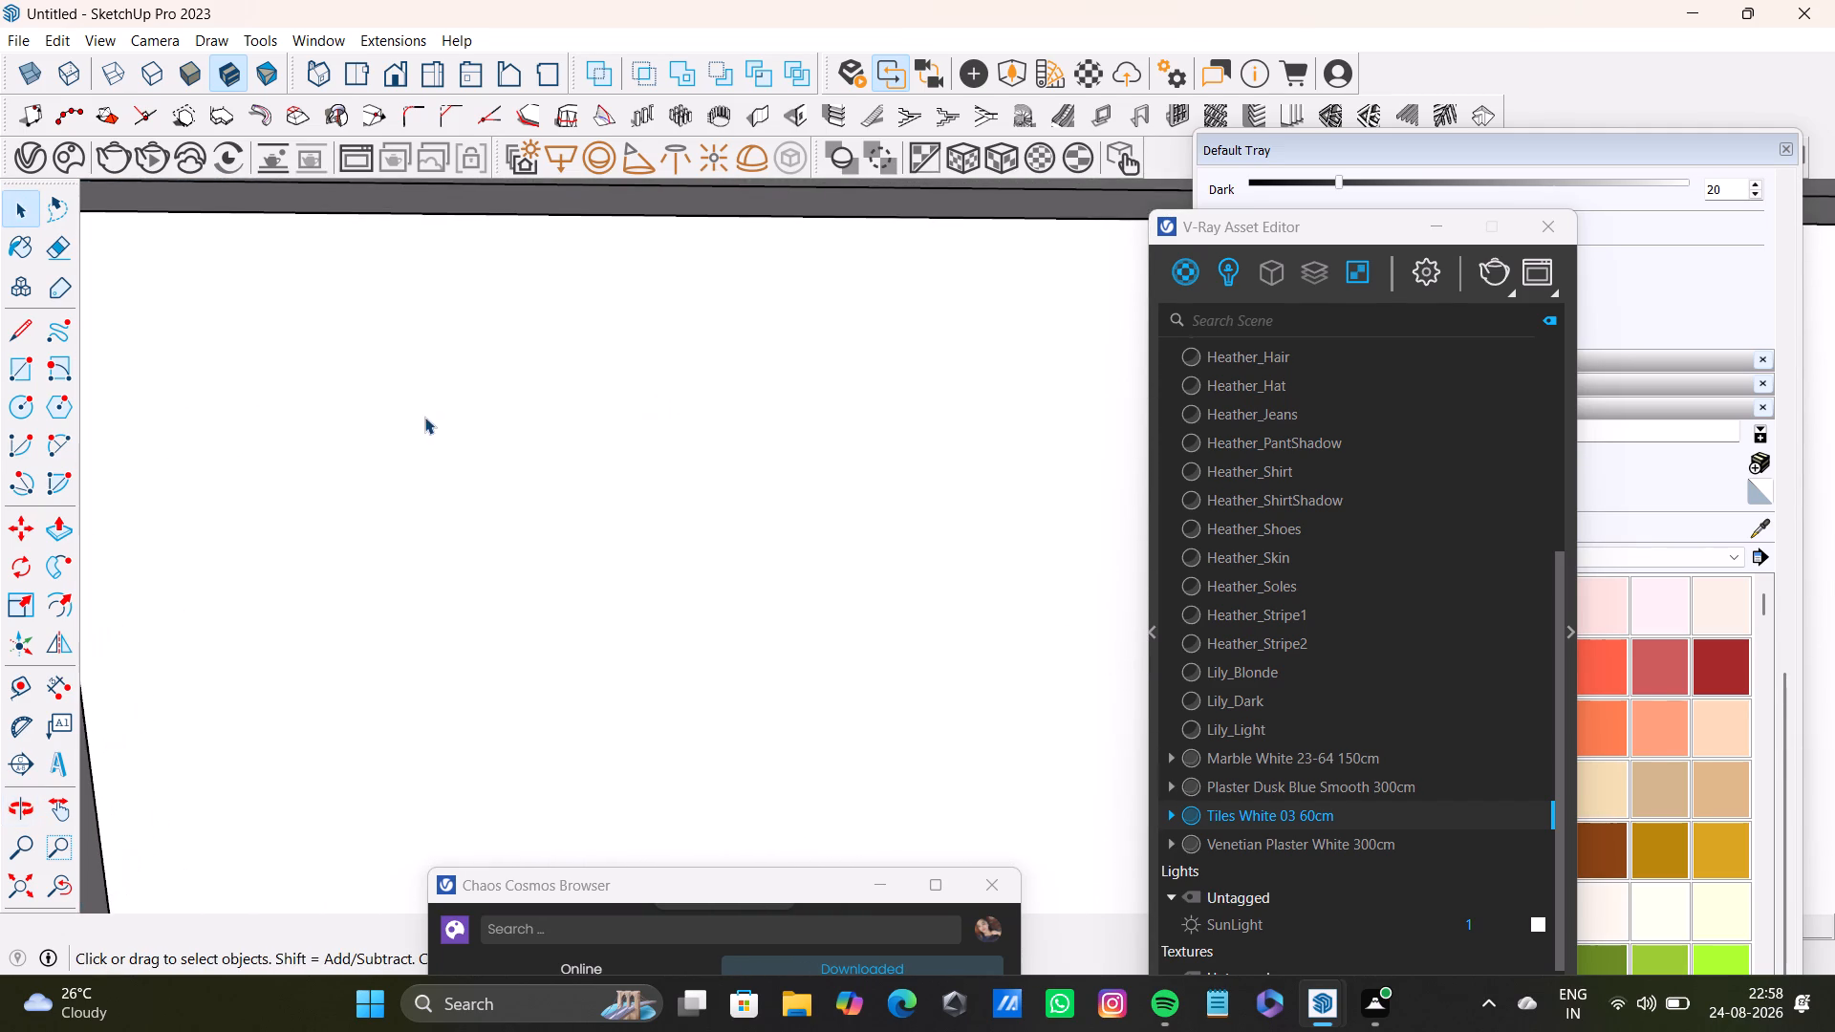
pyautogui.scroll(-5, 424, 417)
pyautogui.moveTo(420, 423); pyautogui.dragTo(682, 444, button='middle')
pyautogui.scroll(8, 474, 446)
pyautogui.moveTo(464, 435); pyautogui.dragTo(532, 425, button='middle')
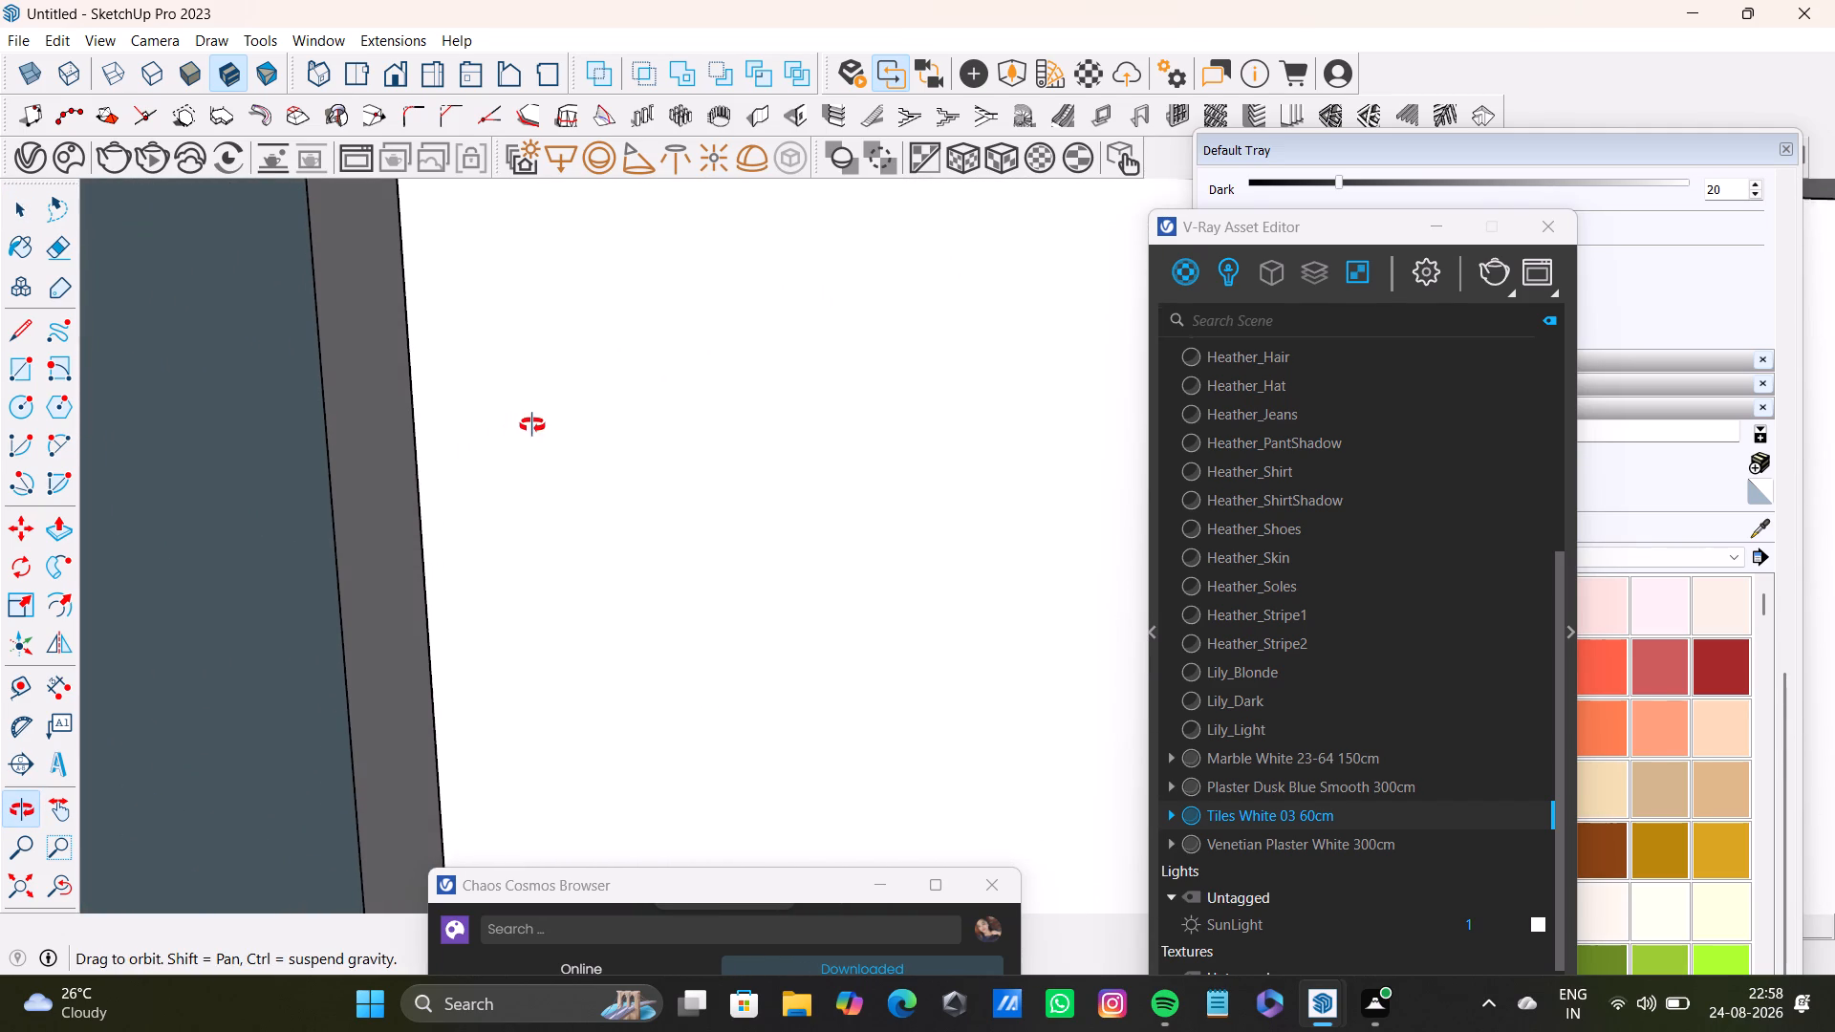
pyautogui.moveTo(532, 425); pyautogui.dragTo(456, 652, button='middle')
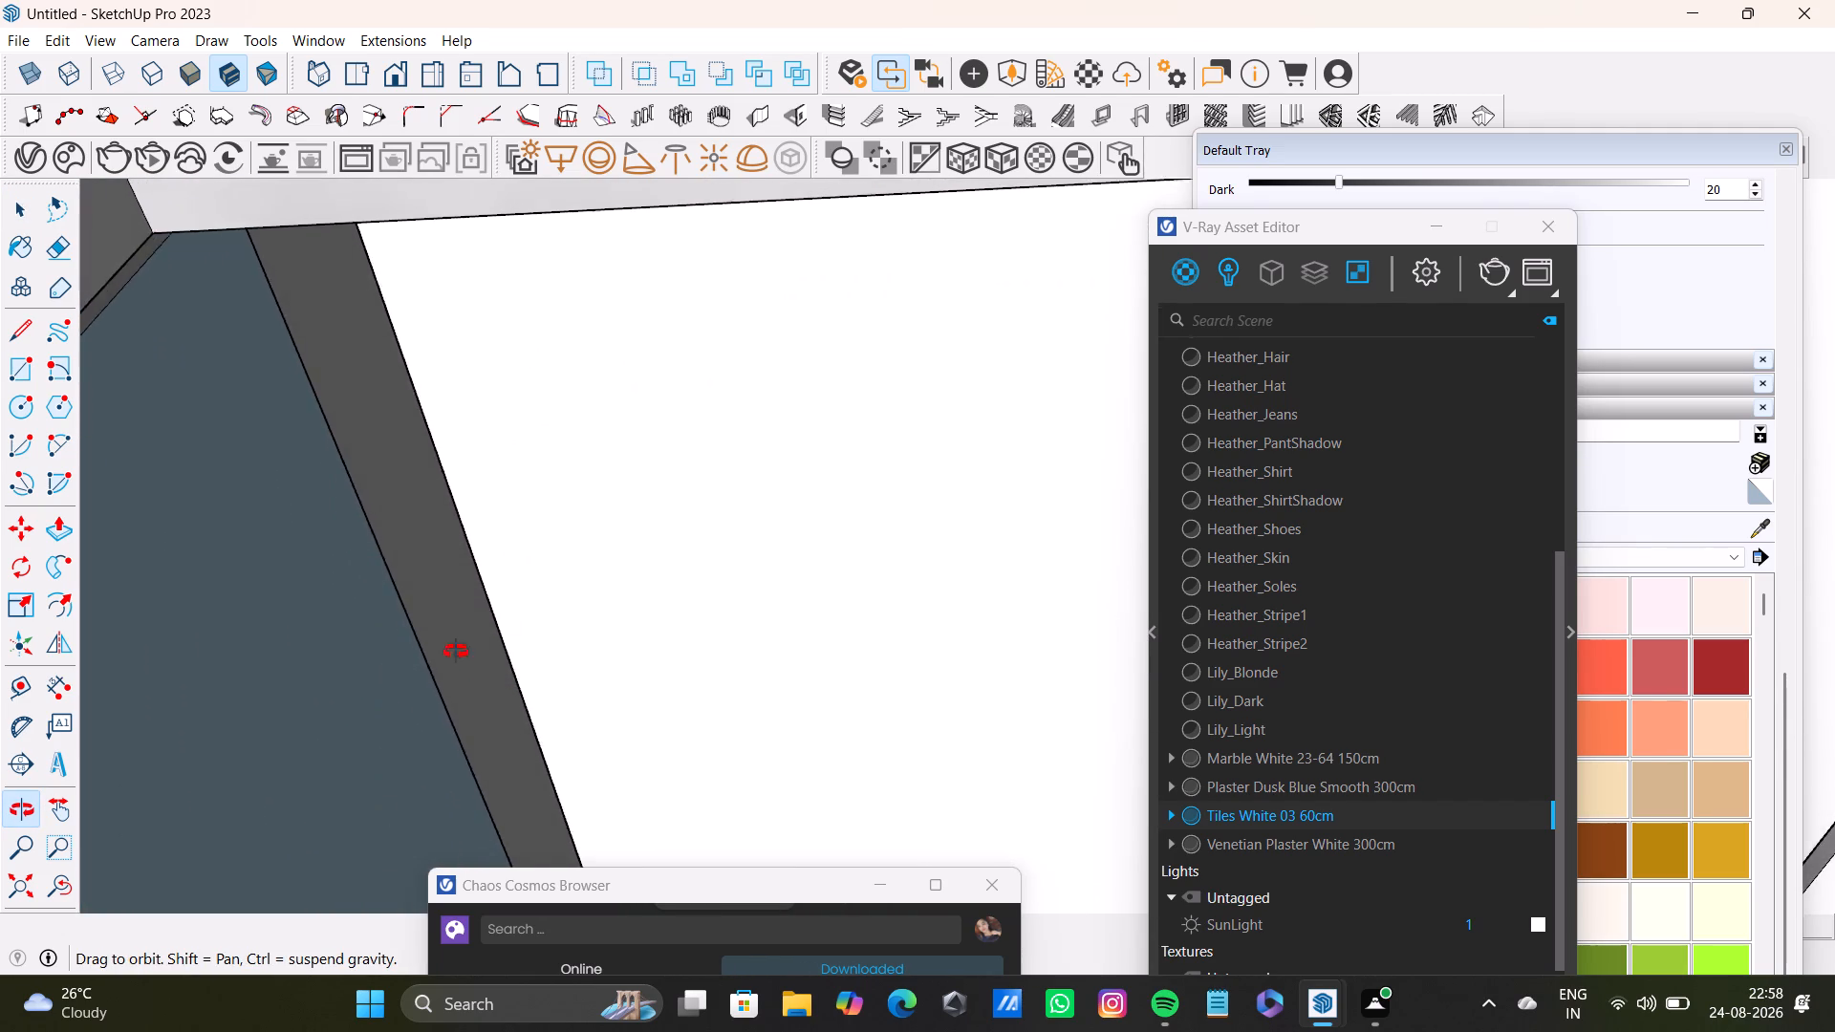
pyautogui.moveTo(456, 652); pyautogui.dragTo(377, 591, button='middle')
pyautogui.keyDown('shift'); pyautogui.scroll(-4, 452, 455); pyautogui.keyUp('shift')
pyautogui.keyDown('shift'); pyautogui.scroll(-6, 593, 385); pyautogui.keyUp('shift')
pyautogui.keyDown('shift'); pyautogui.moveTo(596, 428); pyautogui.dragTo(489, 652, button='middle'); pyautogui.keyUp('shift')
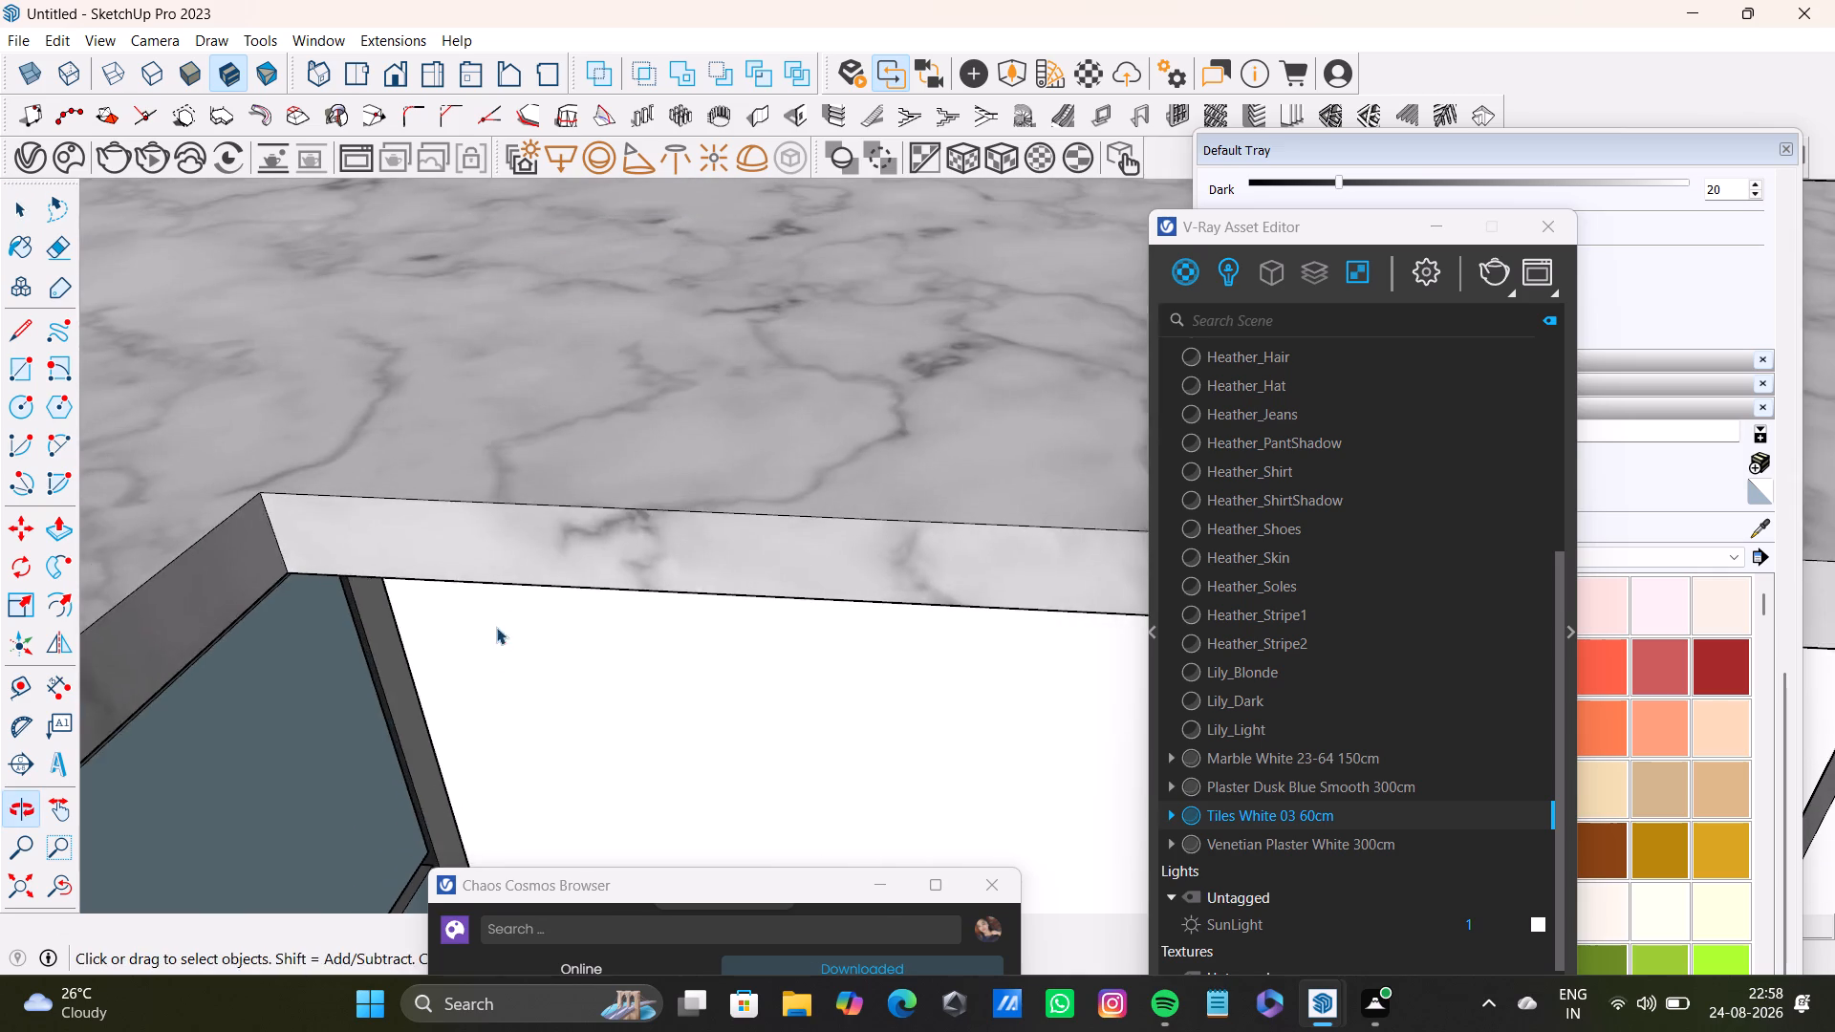
pyautogui.moveTo(502, 612); pyautogui.dragTo(451, 275, button='middle')
pyautogui.scroll(12, 487, 521)
pyautogui.moveTo(500, 535); pyautogui.dragTo(470, 628, button='middle')
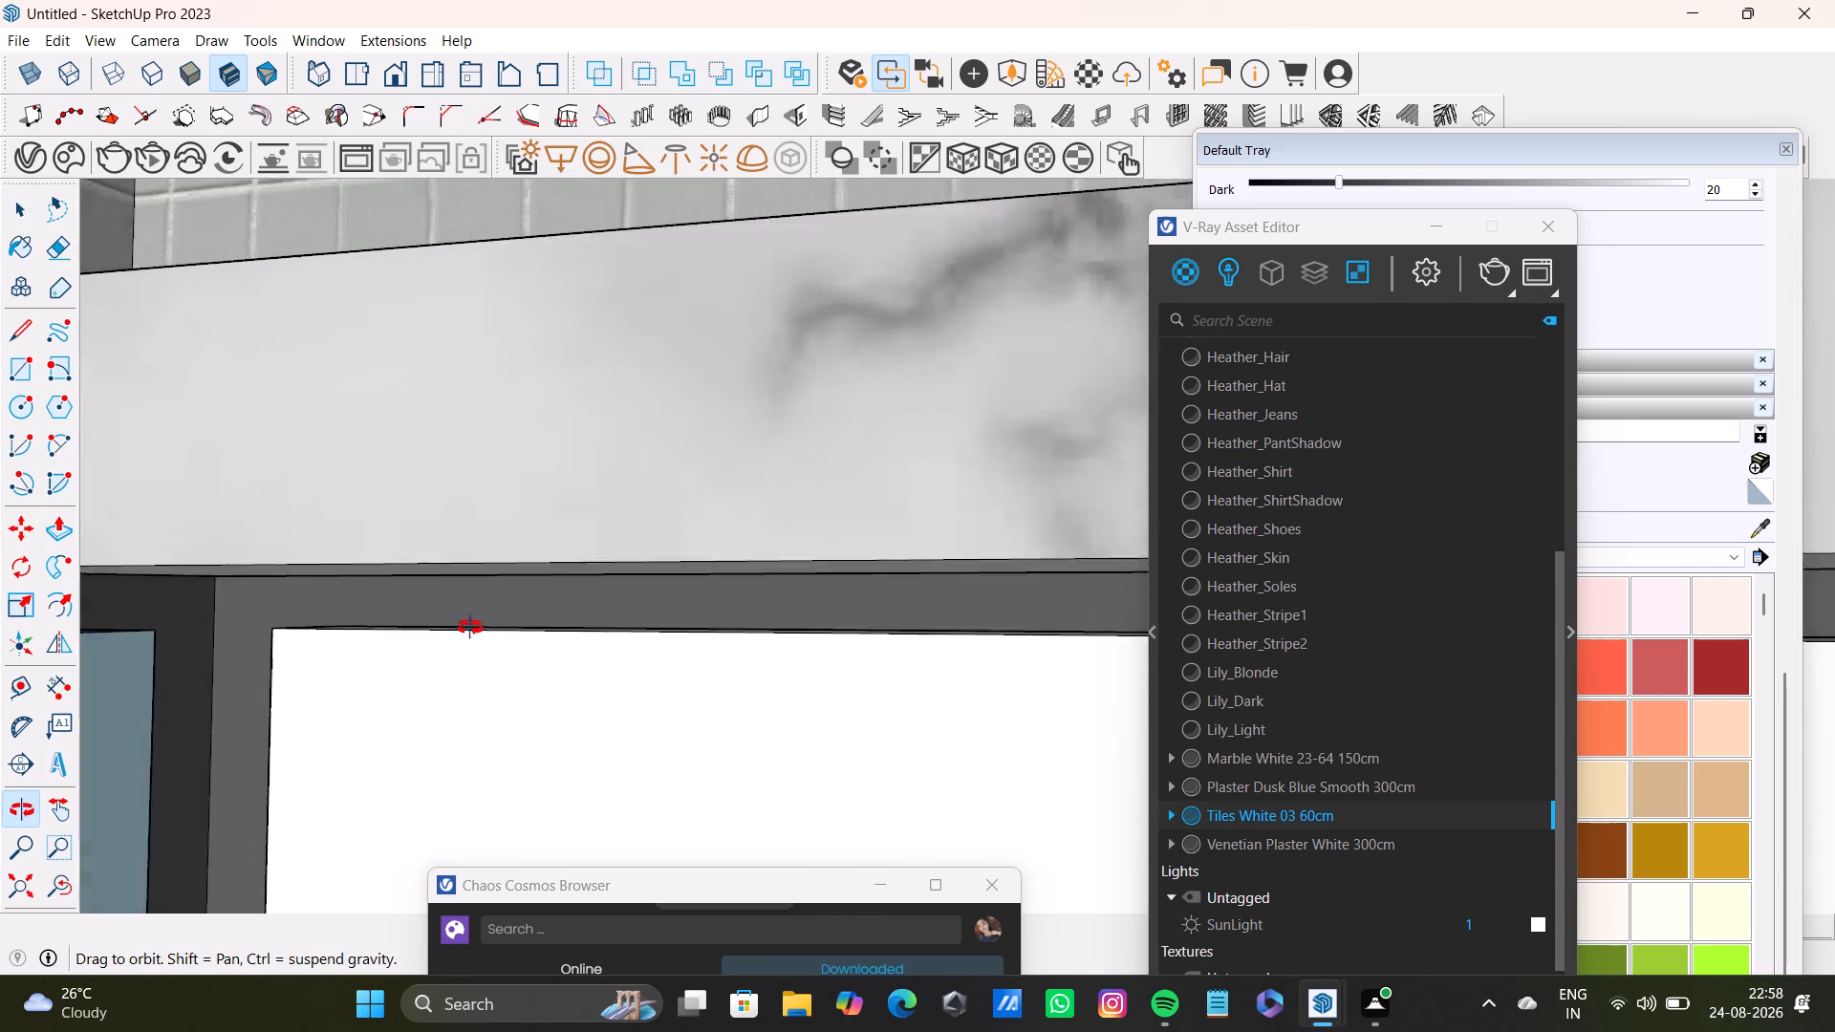
pyautogui.moveTo(470, 628); pyautogui.dragTo(466, 644, button='middle')
pyautogui.keyDown('shift'); pyautogui.scroll(7, 466, 639); pyautogui.keyUp('shift')
pyautogui.keyDown('shift'); pyautogui.click(592, 615); pyautogui.keyUp('shift')
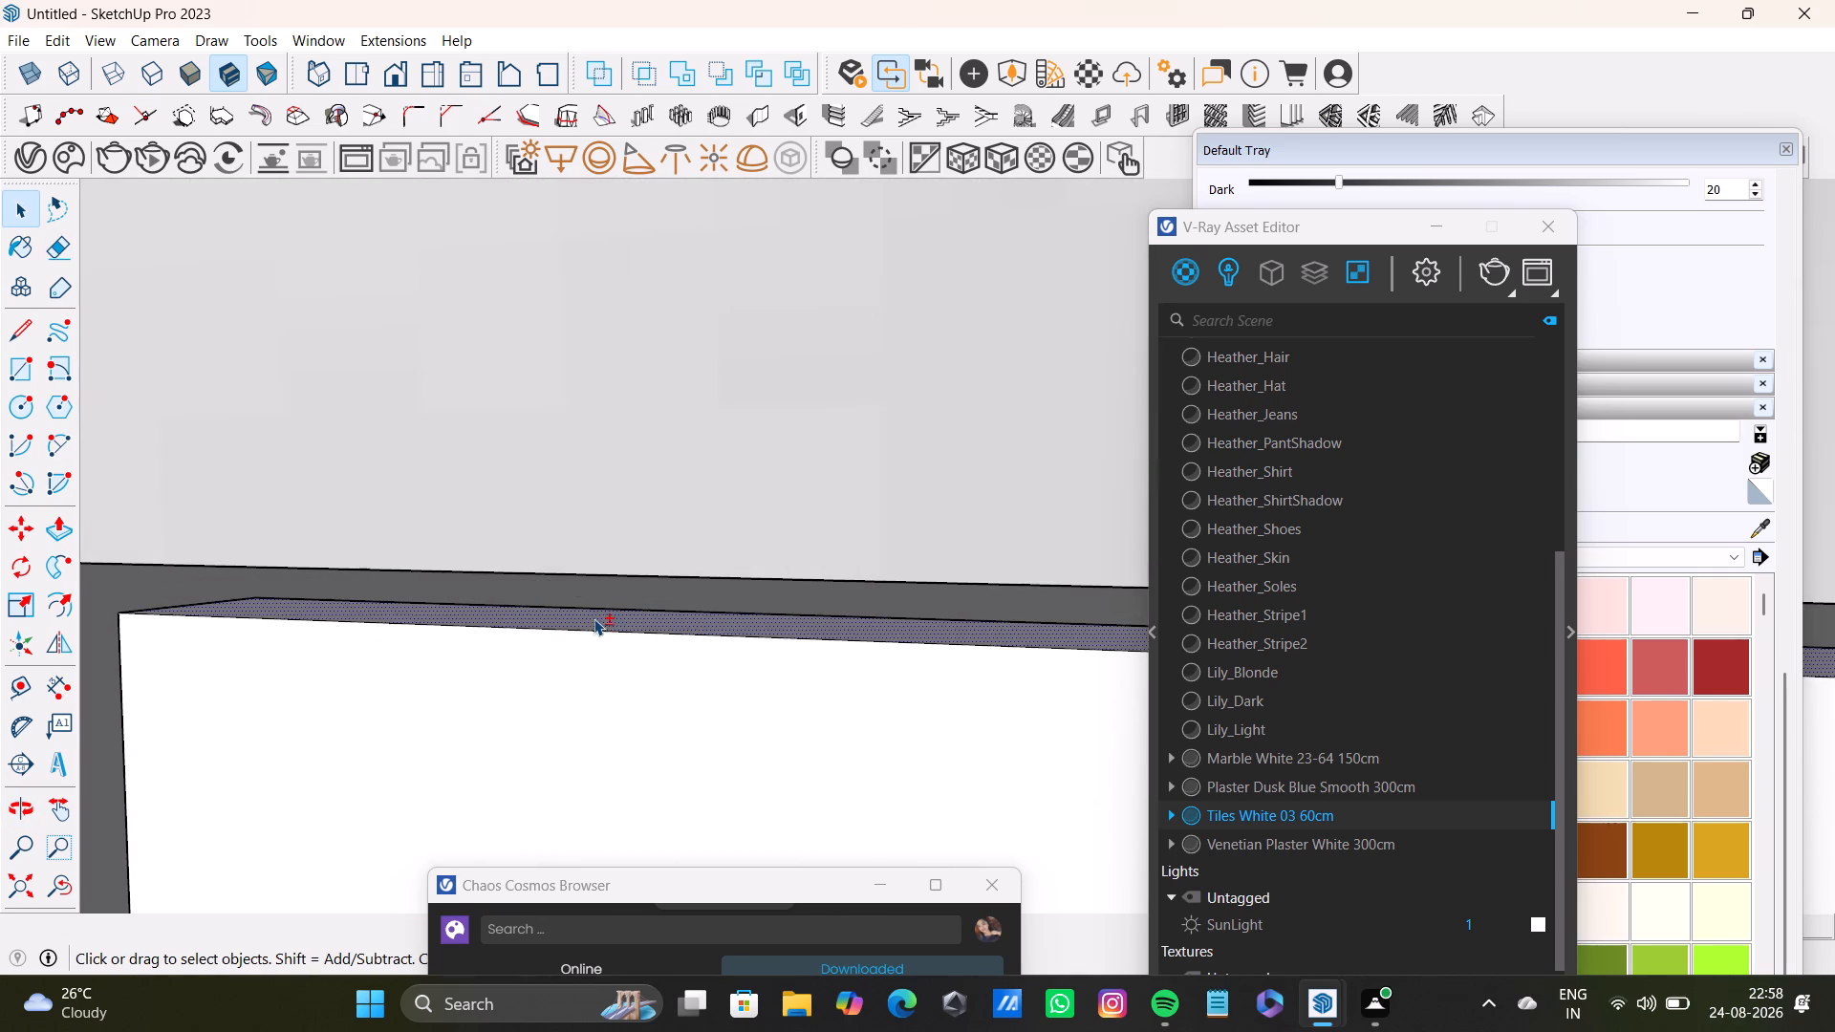
# Add the strip in the vertical gap between the two white doors beyond the drawers to the selection.
pyautogui.keyDown('shift'); pyautogui.scroll(-20, 594, 628); pyautogui.keyUp('shift')
pyautogui.keyDown('shift'); pyautogui.scroll(-13, 594, 628); pyautogui.keyUp('shift')
pyautogui.keyDown('shift'); pyautogui.moveTo(724, 685); pyautogui.dragTo(685, 600, button='middle'); pyautogui.keyUp('shift')
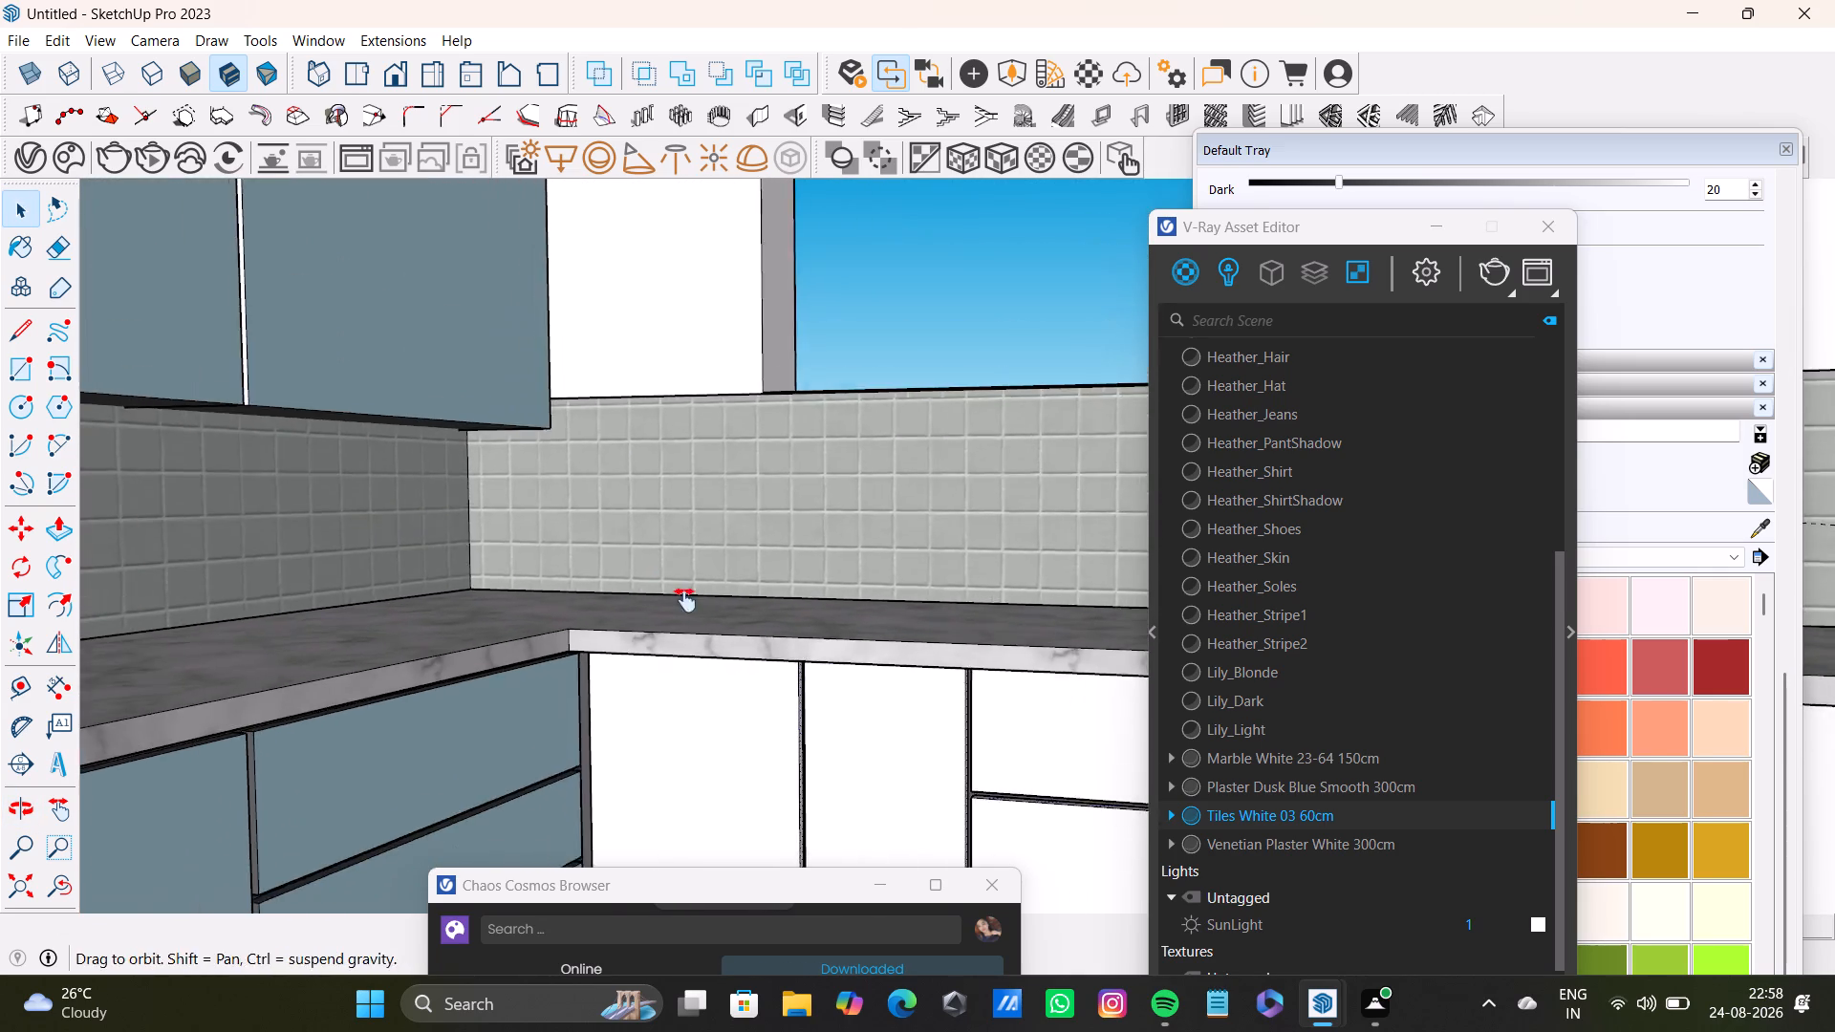
pyautogui.keyDown('shift'); pyautogui.moveTo(685, 600); pyautogui.dragTo(582, 479, button='middle'); pyautogui.keyUp('shift')
pyautogui.keyDown('shift'); pyautogui.moveTo(756, 593); pyautogui.dragTo(586, 454, button='middle'); pyautogui.keyUp('shift')
pyautogui.keyDown('shift'); pyautogui.scroll(10, 709, 571); pyautogui.keyUp('shift')
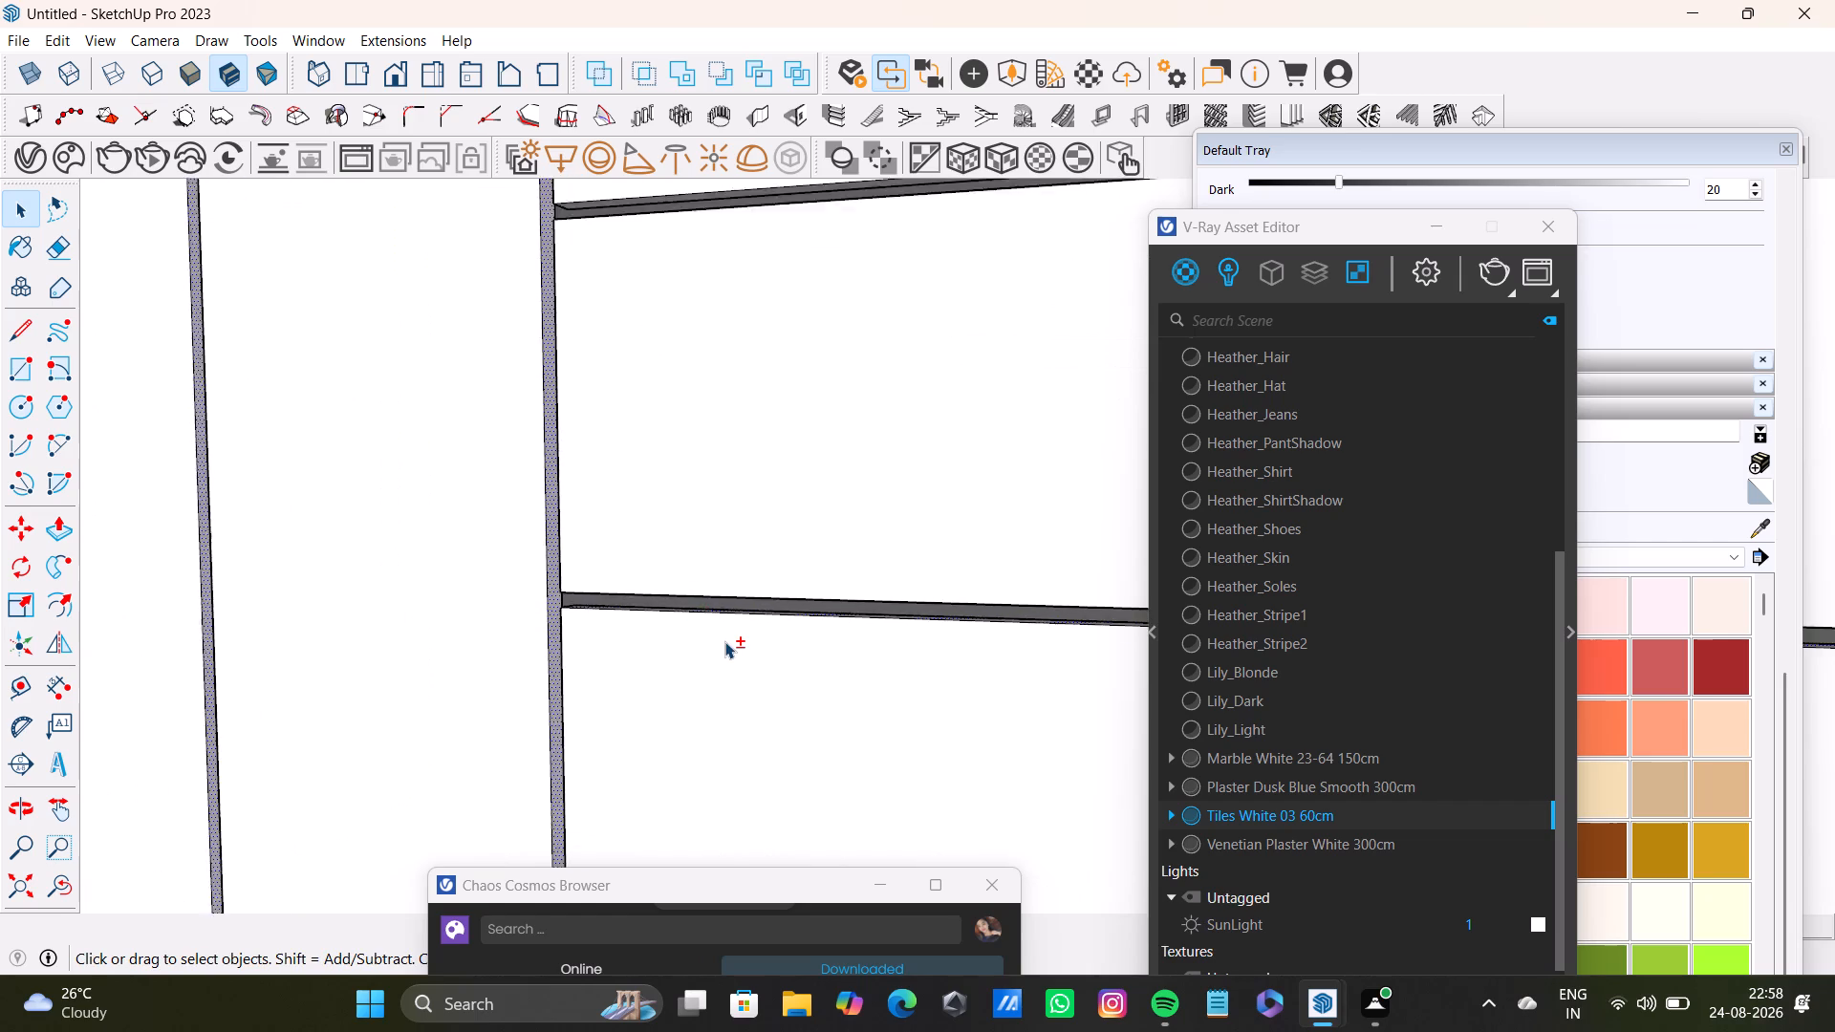
pyautogui.keyDown('shift'); pyautogui.moveTo(689, 608); pyautogui.dragTo(556, 289, button='middle'); pyautogui.keyUp('shift')
pyautogui.keyDown('shift'); pyautogui.moveTo(634, 522); pyautogui.dragTo(542, 322, button='middle'); pyautogui.keyUp('shift')
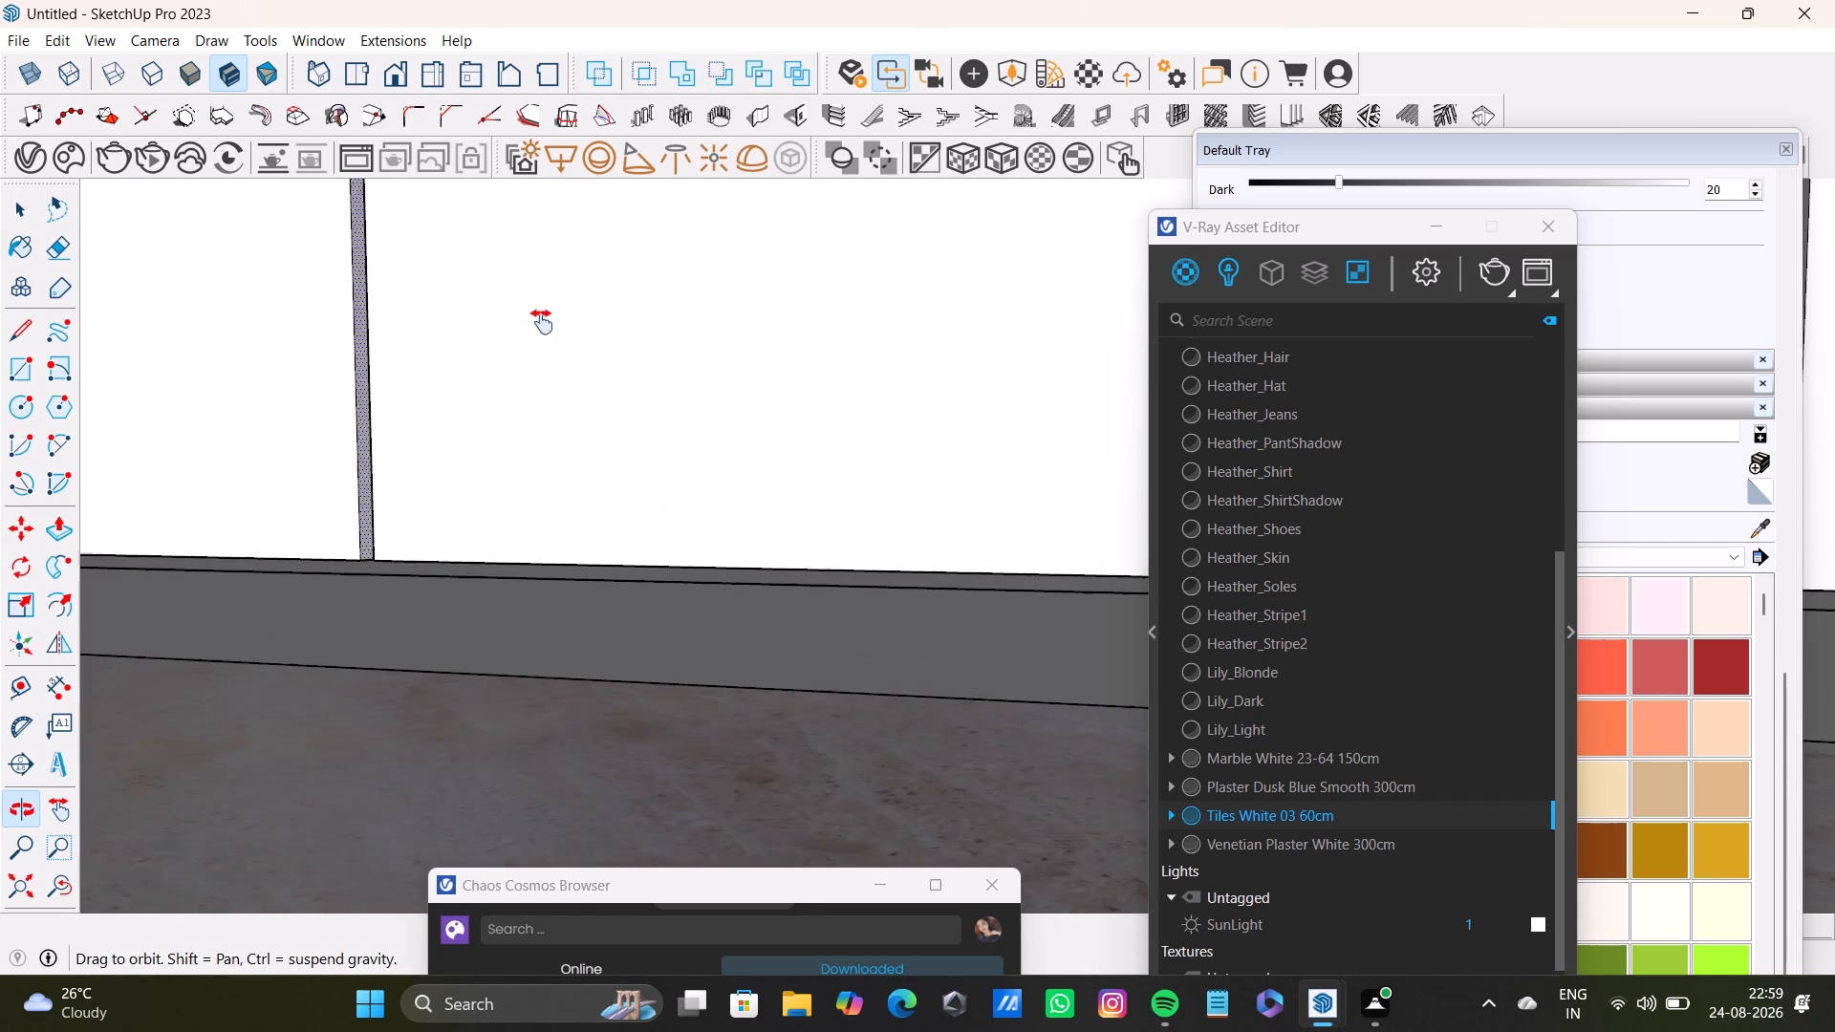
pyautogui.keyDown('shift'); pyautogui.moveTo(542, 322); pyautogui.dragTo(269, 471, button='middle'); pyautogui.keyUp('shift')
pyautogui.keyDown('shift'); pyautogui.scroll(-8, 584, 554); pyautogui.keyUp('shift')
pyautogui.keyDown('shift'); pyautogui.moveTo(845, 452); pyautogui.dragTo(495, 648, button='middle'); pyautogui.keyUp('shift')
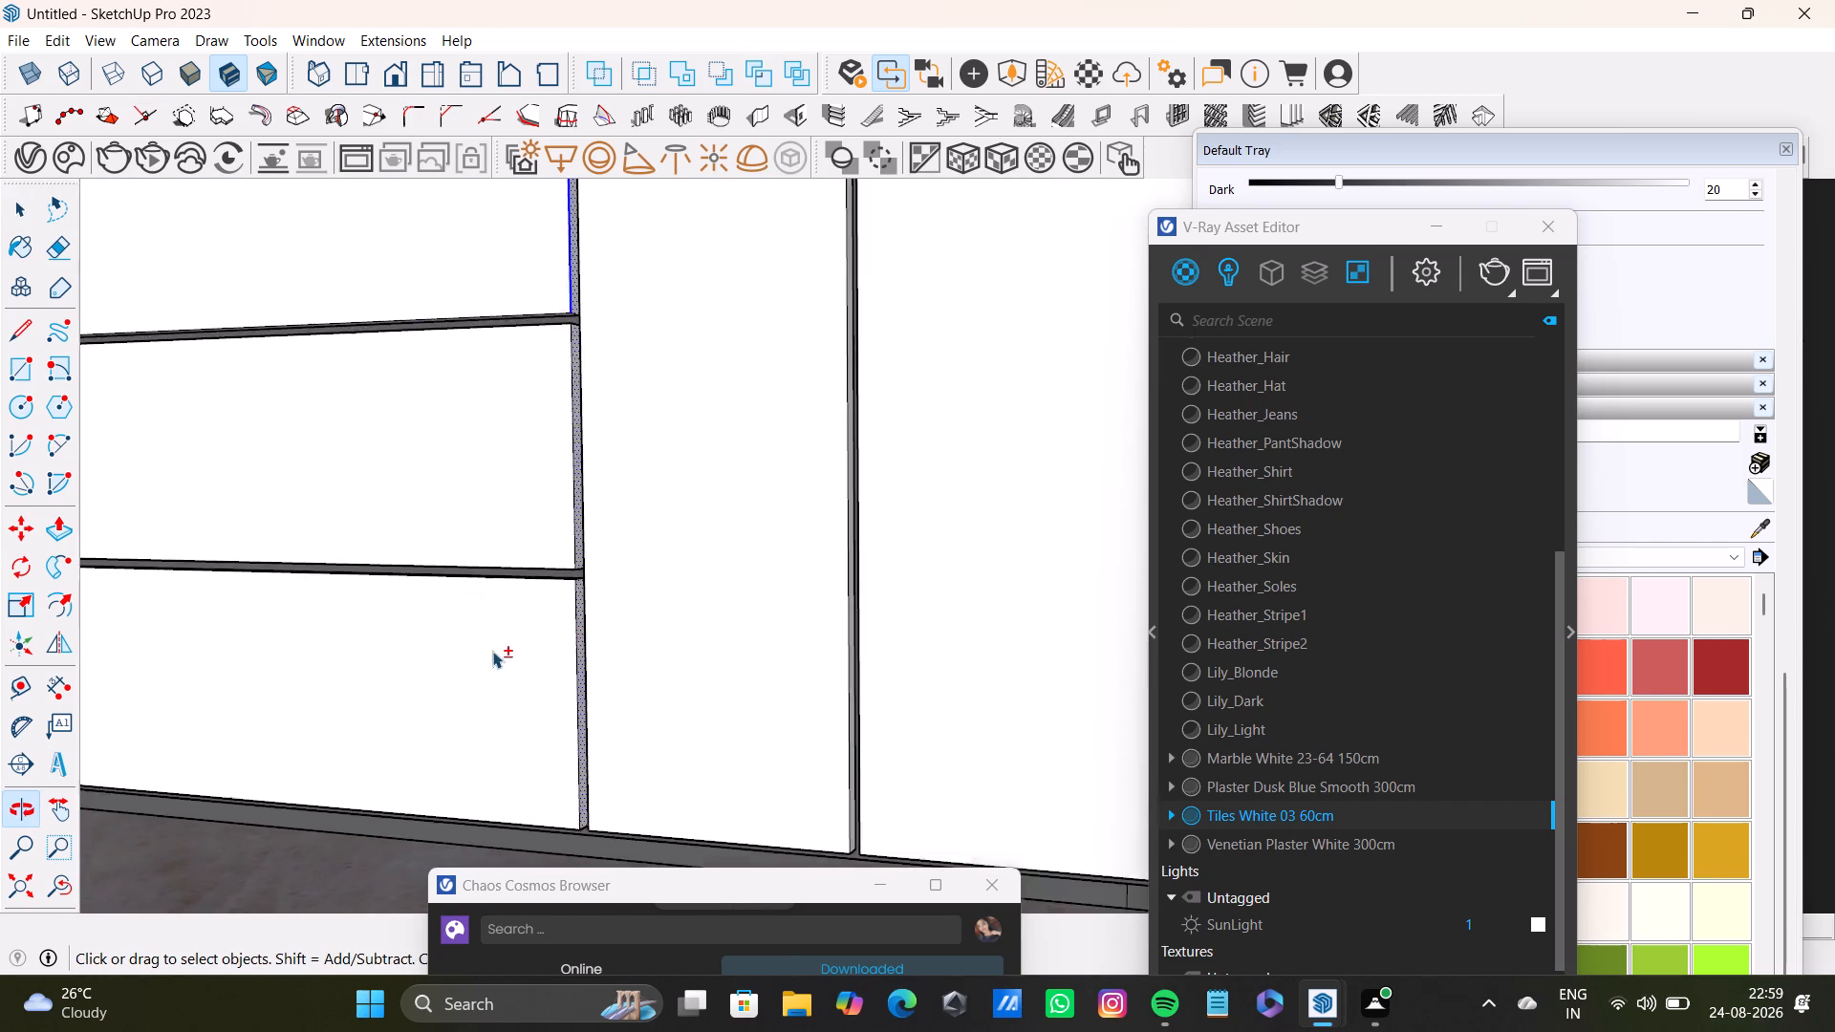
pyautogui.keyDown('shift'); pyautogui.scroll(-4, 591, 622); pyautogui.keyUp('shift')
pyautogui.click(0, 885)
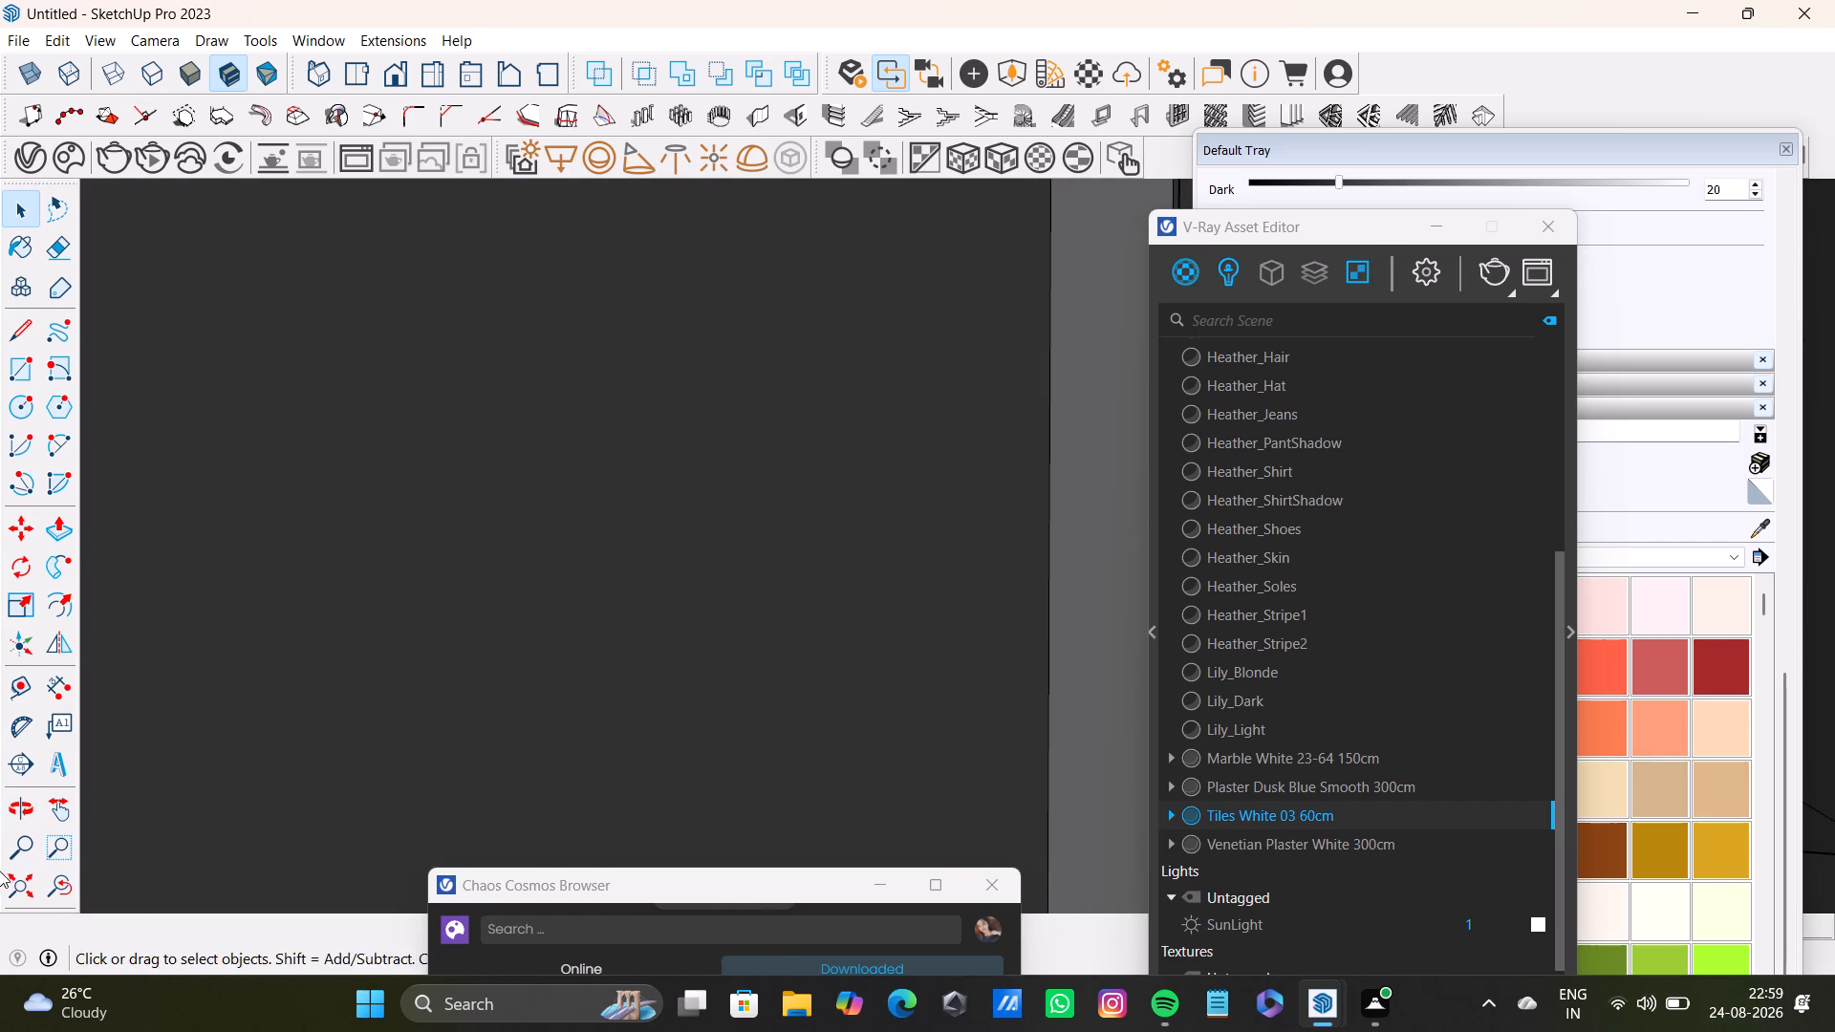
pyautogui.click(2, 870)
pyautogui.scroll(5, 849, 648)
pyautogui.moveTo(946, 618); pyautogui.dragTo(482, 673, button='middle')
pyautogui.scroll(4, 776, 622)
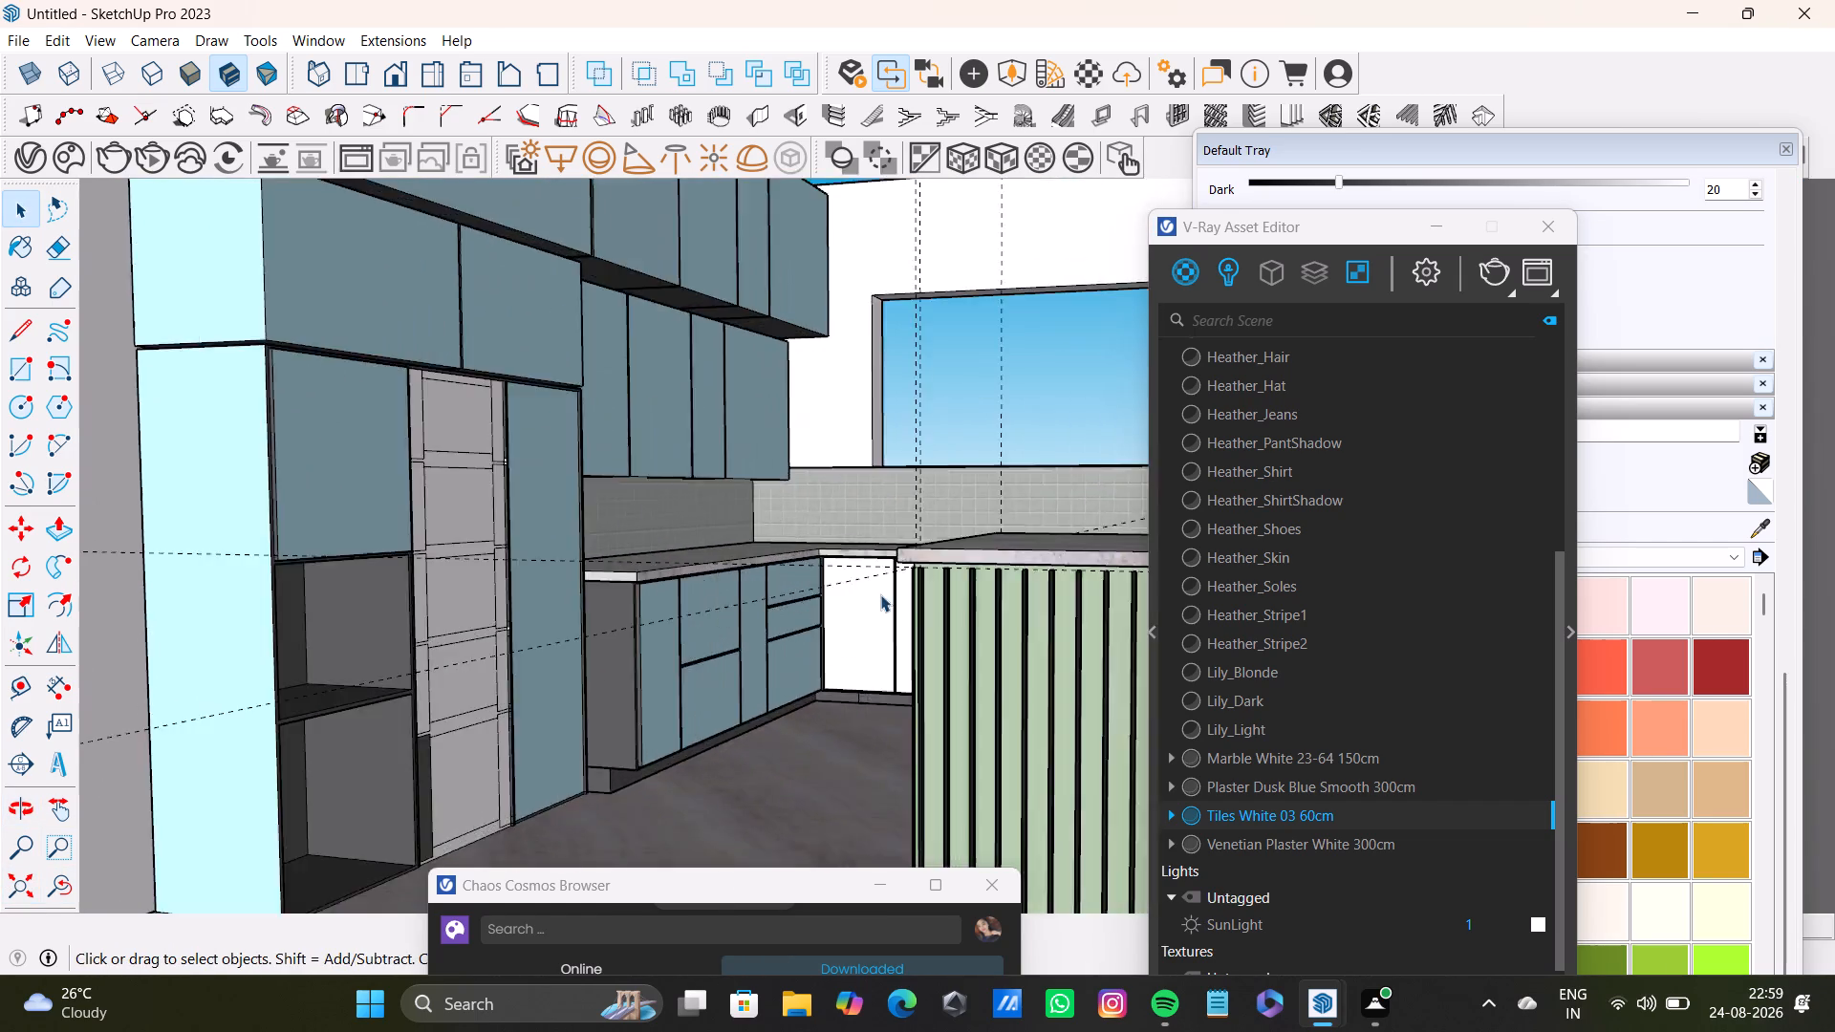
pyautogui.scroll(3, 880, 594)
pyautogui.moveTo(882, 593); pyautogui.dragTo(637, 579, button='middle')
pyautogui.moveTo(4, 855); pyautogui.dragTo(21, 893)
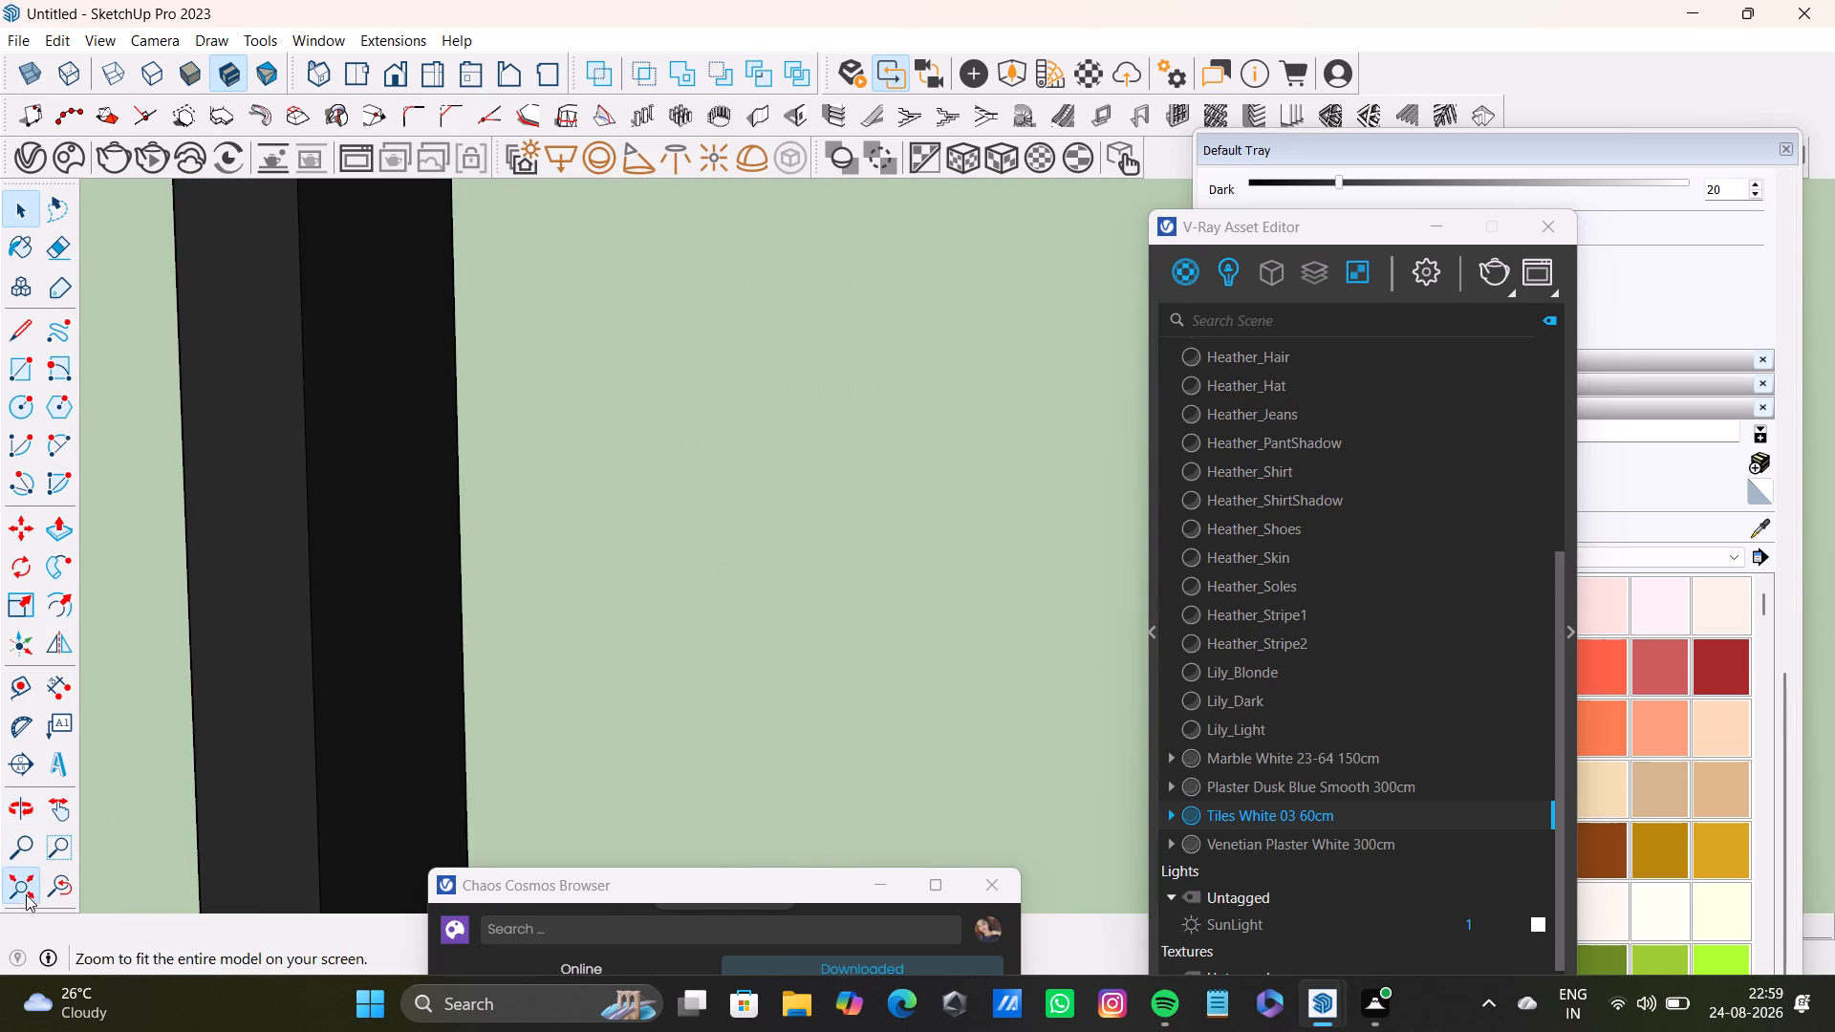
pyautogui.click(26, 894)
pyautogui.scroll(3, 894, 643)
pyautogui.moveTo(1012, 548); pyautogui.dragTo(537, 677, button='middle')
pyautogui.scroll(9, 761, 675)
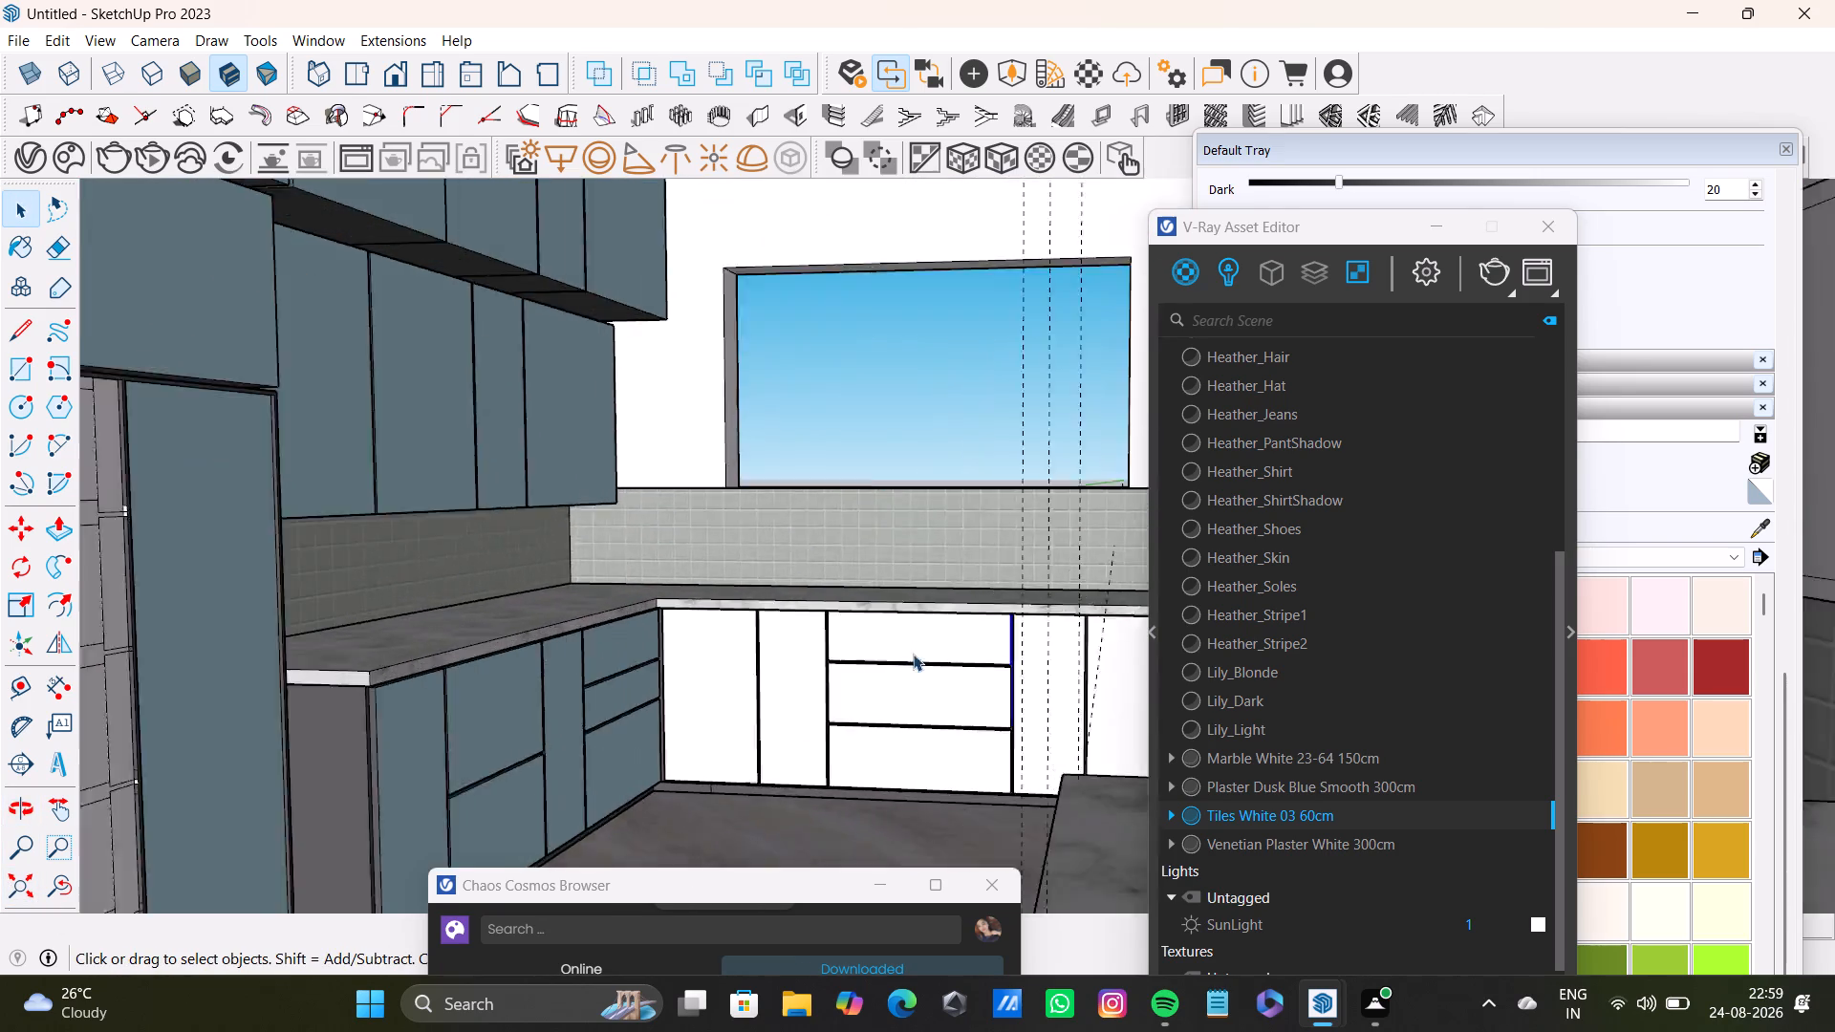
pyautogui.scroll(8, 913, 654)
pyautogui.moveTo(953, 660); pyautogui.dragTo(647, 548, button='middle')
pyautogui.keyDown('shift'); pyautogui.scroll(8, 792, 581); pyautogui.keyUp('shift')
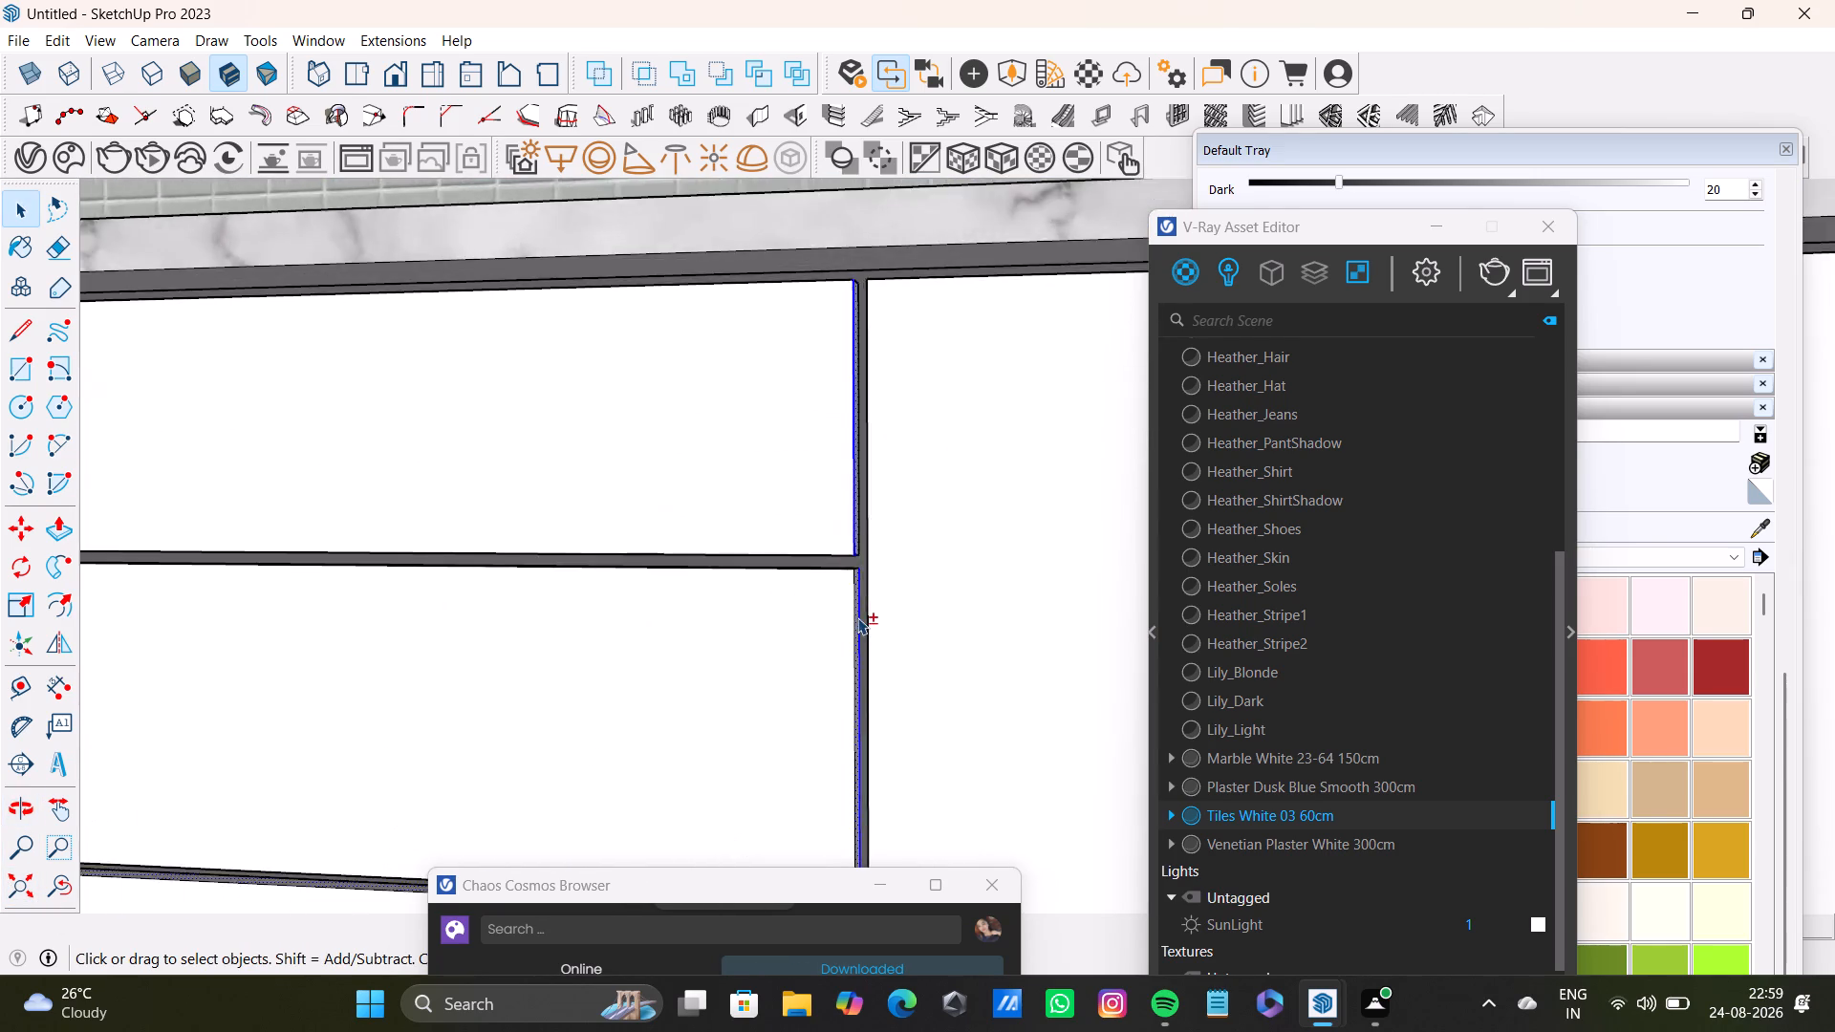
pyautogui.keyDown('shift'); pyautogui.scroll(5, 857, 617); pyautogui.keyUp('shift')
pyautogui.keyDown('shift'); pyautogui.scroll(-9, 857, 611); pyautogui.keyUp('shift')
pyautogui.keyDown('shift'); pyautogui.moveTo(856, 639); pyautogui.dragTo(780, 332, button='middle'); pyautogui.keyUp('shift')
pyautogui.keyDown('shift'); pyautogui.scroll(1, 769, 641); pyautogui.keyUp('shift')
pyautogui.keyDown('shift'); pyautogui.moveTo(806, 558); pyautogui.dragTo(601, 668, button='middle'); pyautogui.keyUp('shift')
pyautogui.keyDown('shift'); pyautogui.moveTo(874, 447); pyautogui.dragTo(839, 723, button='middle'); pyautogui.keyUp('shift')
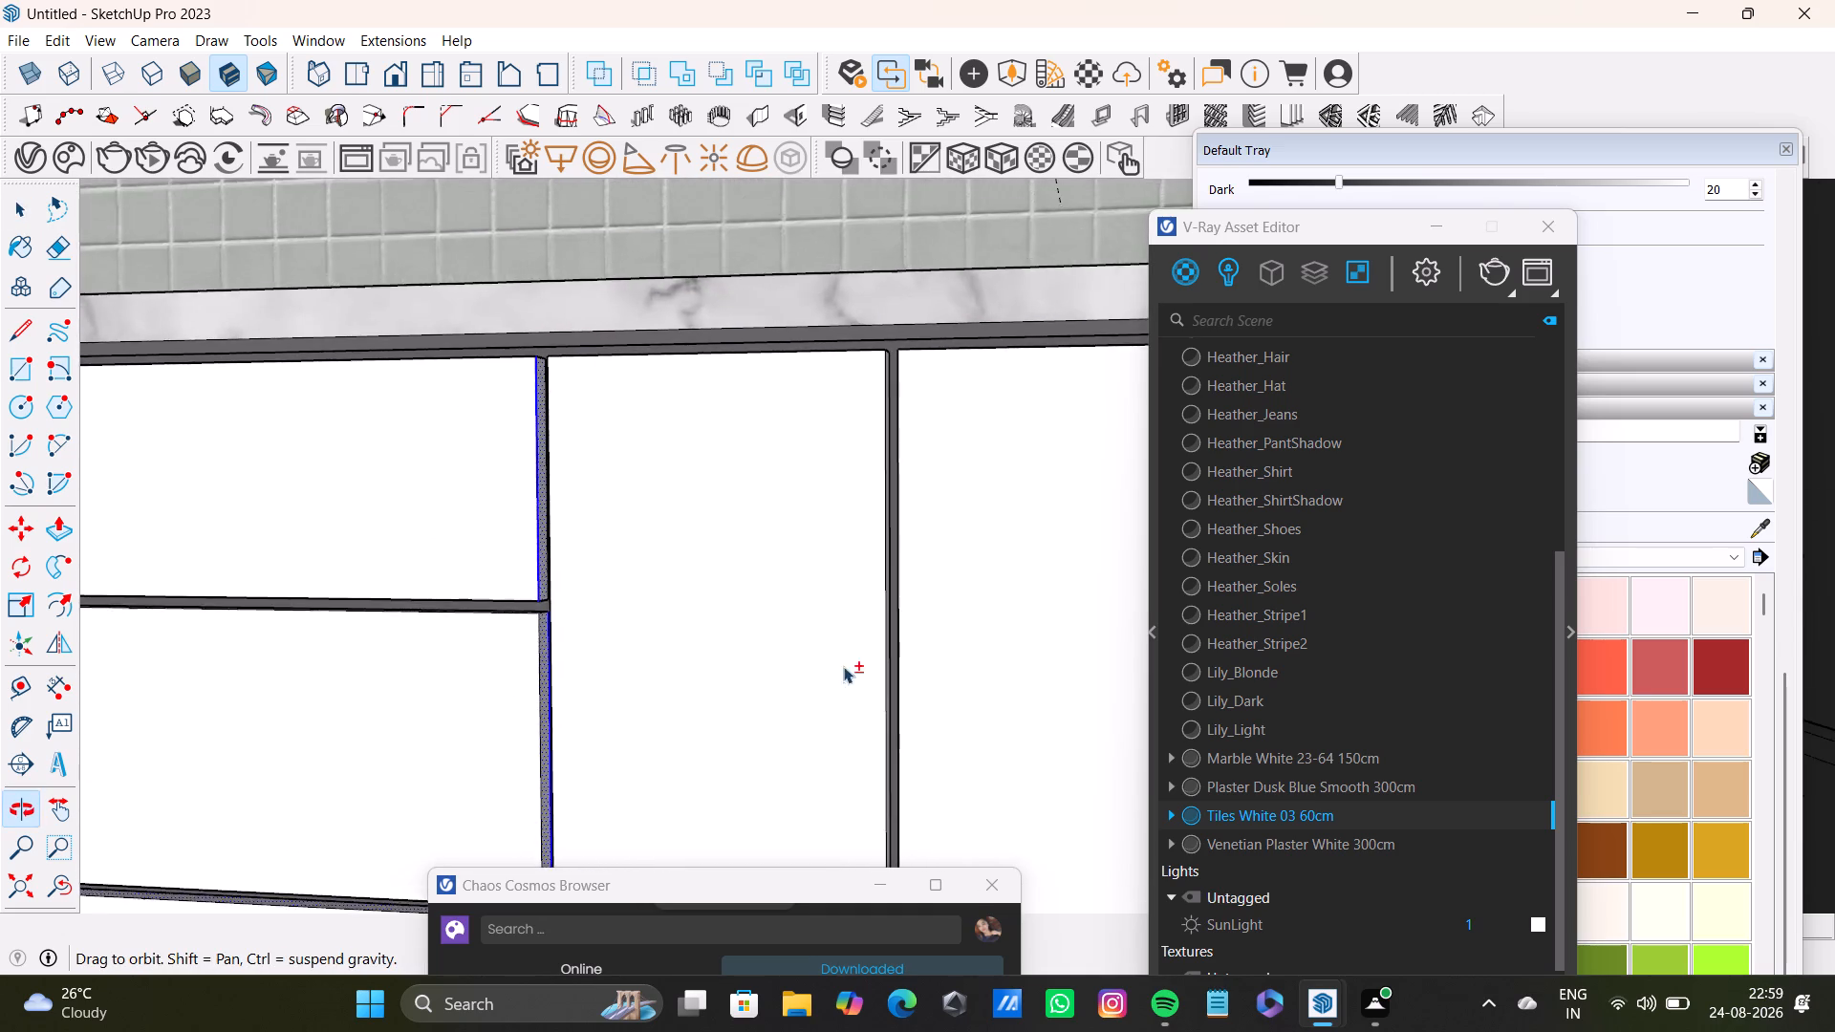
pyautogui.keyDown('shift'); pyautogui.scroll(10, 902, 505); pyautogui.keyUp('shift')
pyautogui.keyDown('shift'); pyautogui.click(856, 308); pyautogui.keyUp('shift')
pyautogui.keyDown('shift'); pyautogui.click(866, 317); pyautogui.keyUp('shift')
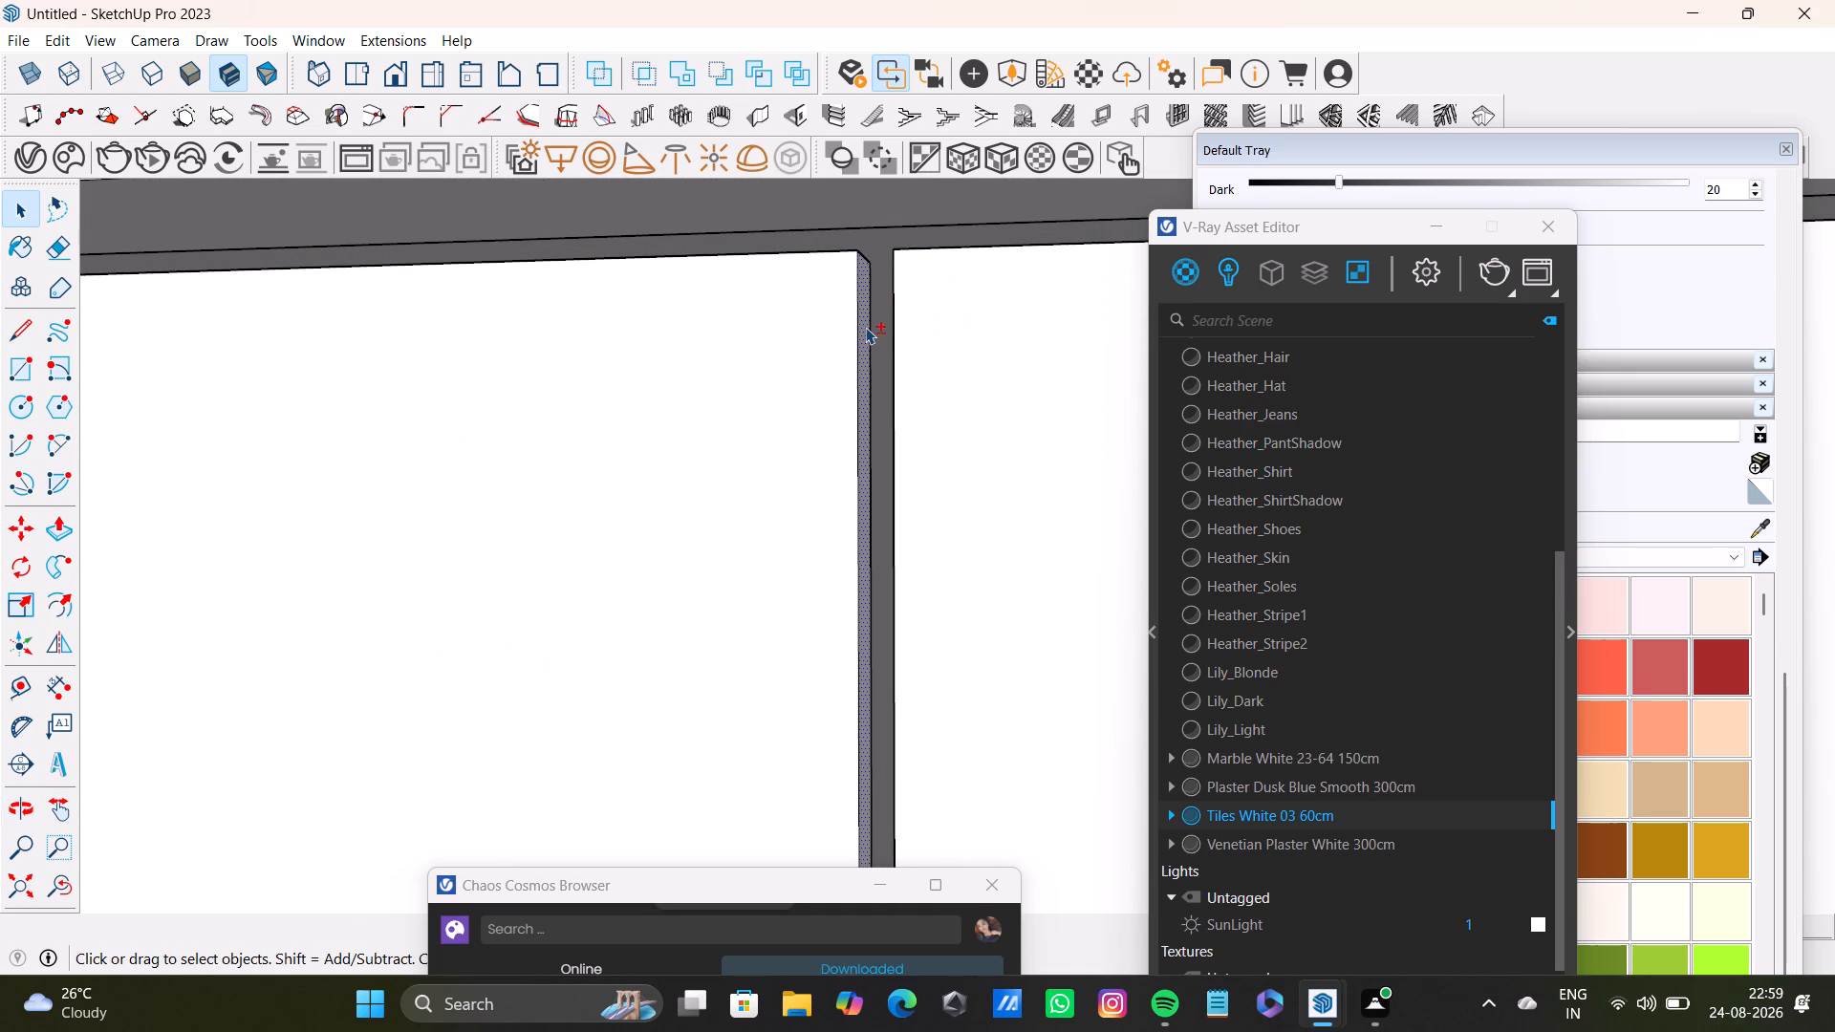
# Add the light gray strips along the tops of the two white doors beyond the drawers to the selection.
pyautogui.moveTo(865, 327); pyautogui.dragTo(933, 496, button='middle')
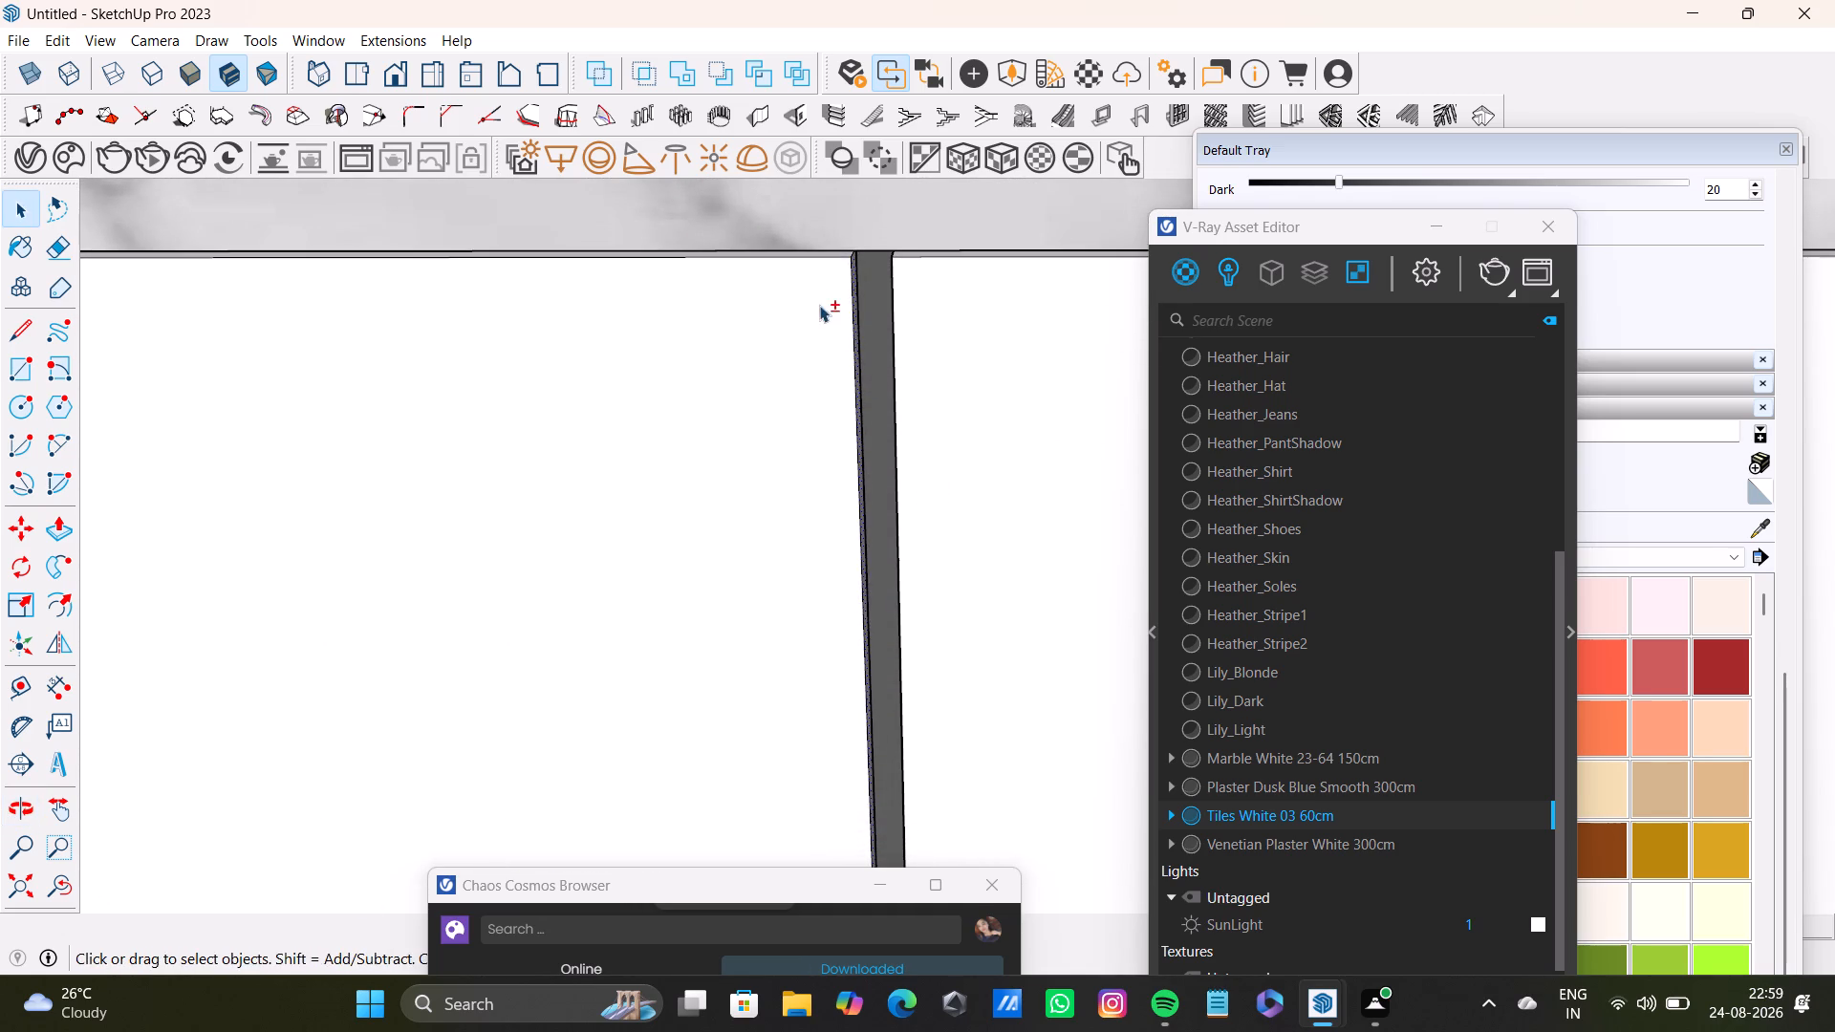
pyautogui.keyDown('shift'); pyautogui.moveTo(819, 305); pyautogui.dragTo(861, 527, button='middle'); pyautogui.keyUp('shift')
pyautogui.moveTo(861, 512); pyautogui.dragTo(857, 374, button='middle')
pyautogui.keyDown('shift'); pyautogui.scroll(5, 871, 429); pyautogui.keyUp('shift')
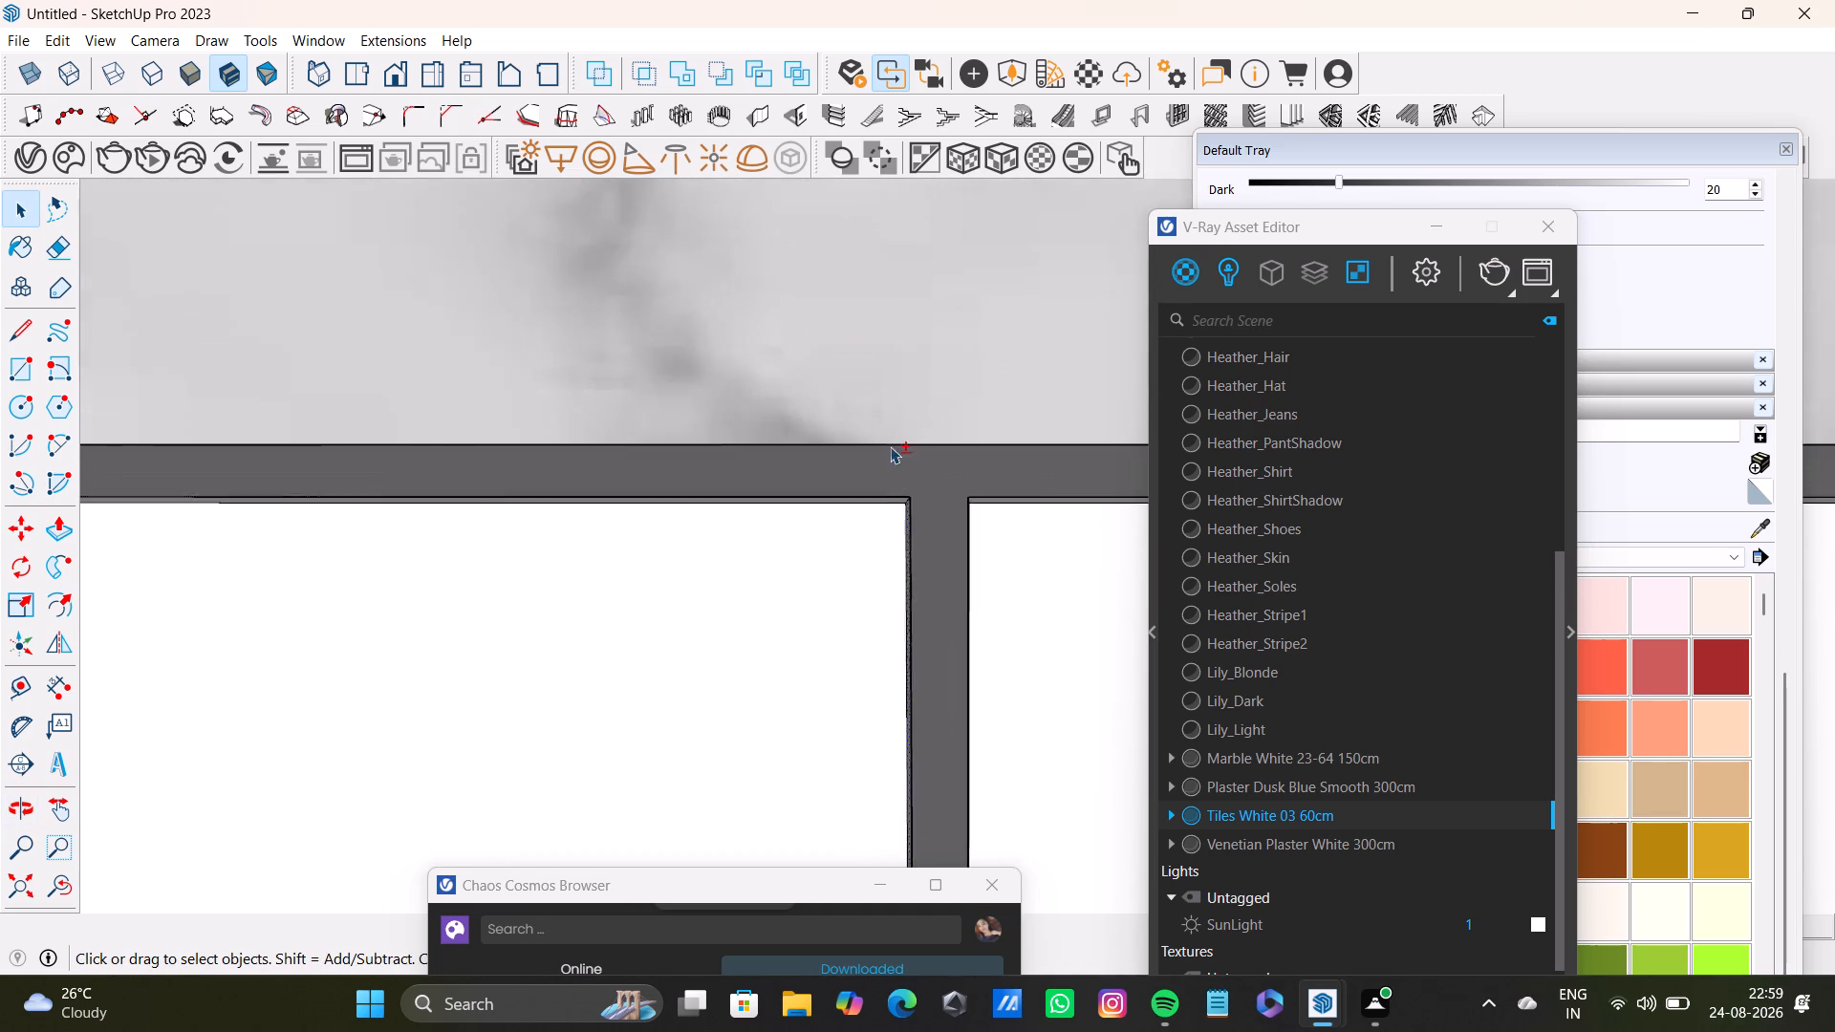
pyautogui.keyDown('shift'); pyautogui.scroll(5, 890, 446); pyautogui.keyUp('shift')
pyautogui.keyDown('shift'); pyautogui.scroll(6, 1059, 503); pyautogui.keyUp('shift')
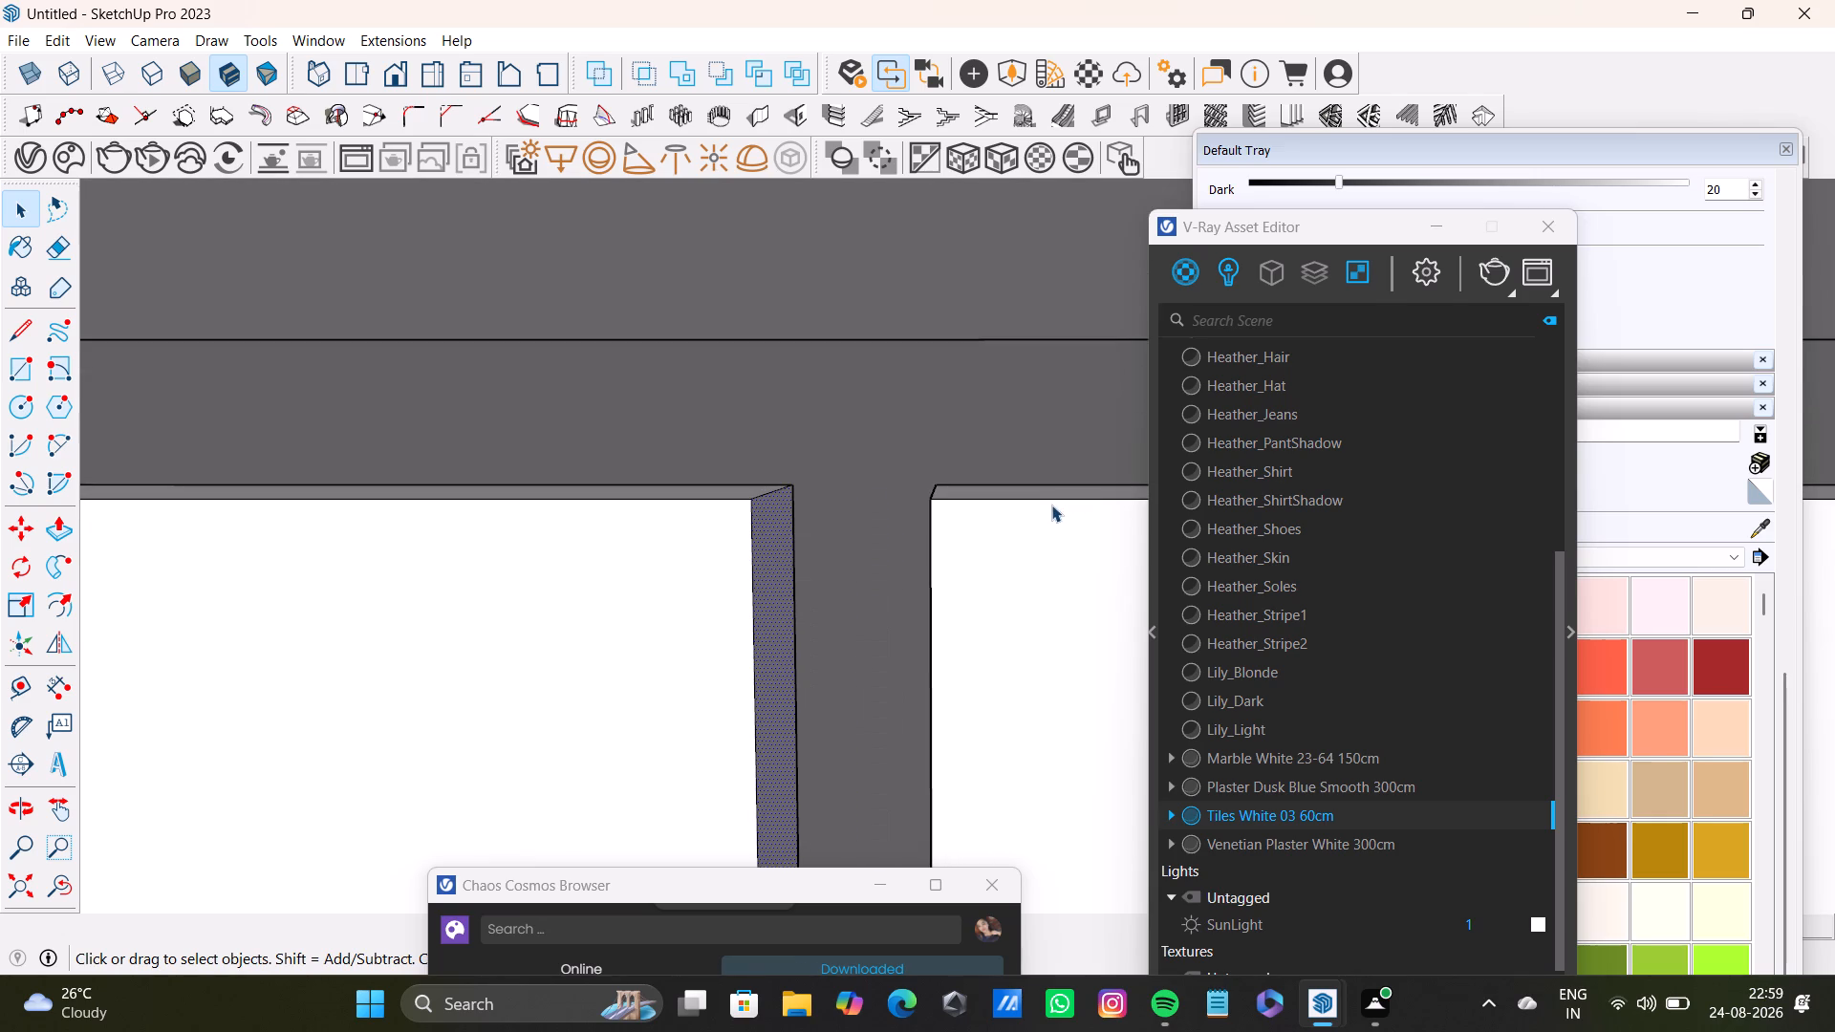
pyautogui.keyDown('shift'); pyautogui.click(1038, 490); pyautogui.keyUp('shift')
pyautogui.keyDown('shift'); pyautogui.click(745, 489); pyautogui.keyUp('shift')
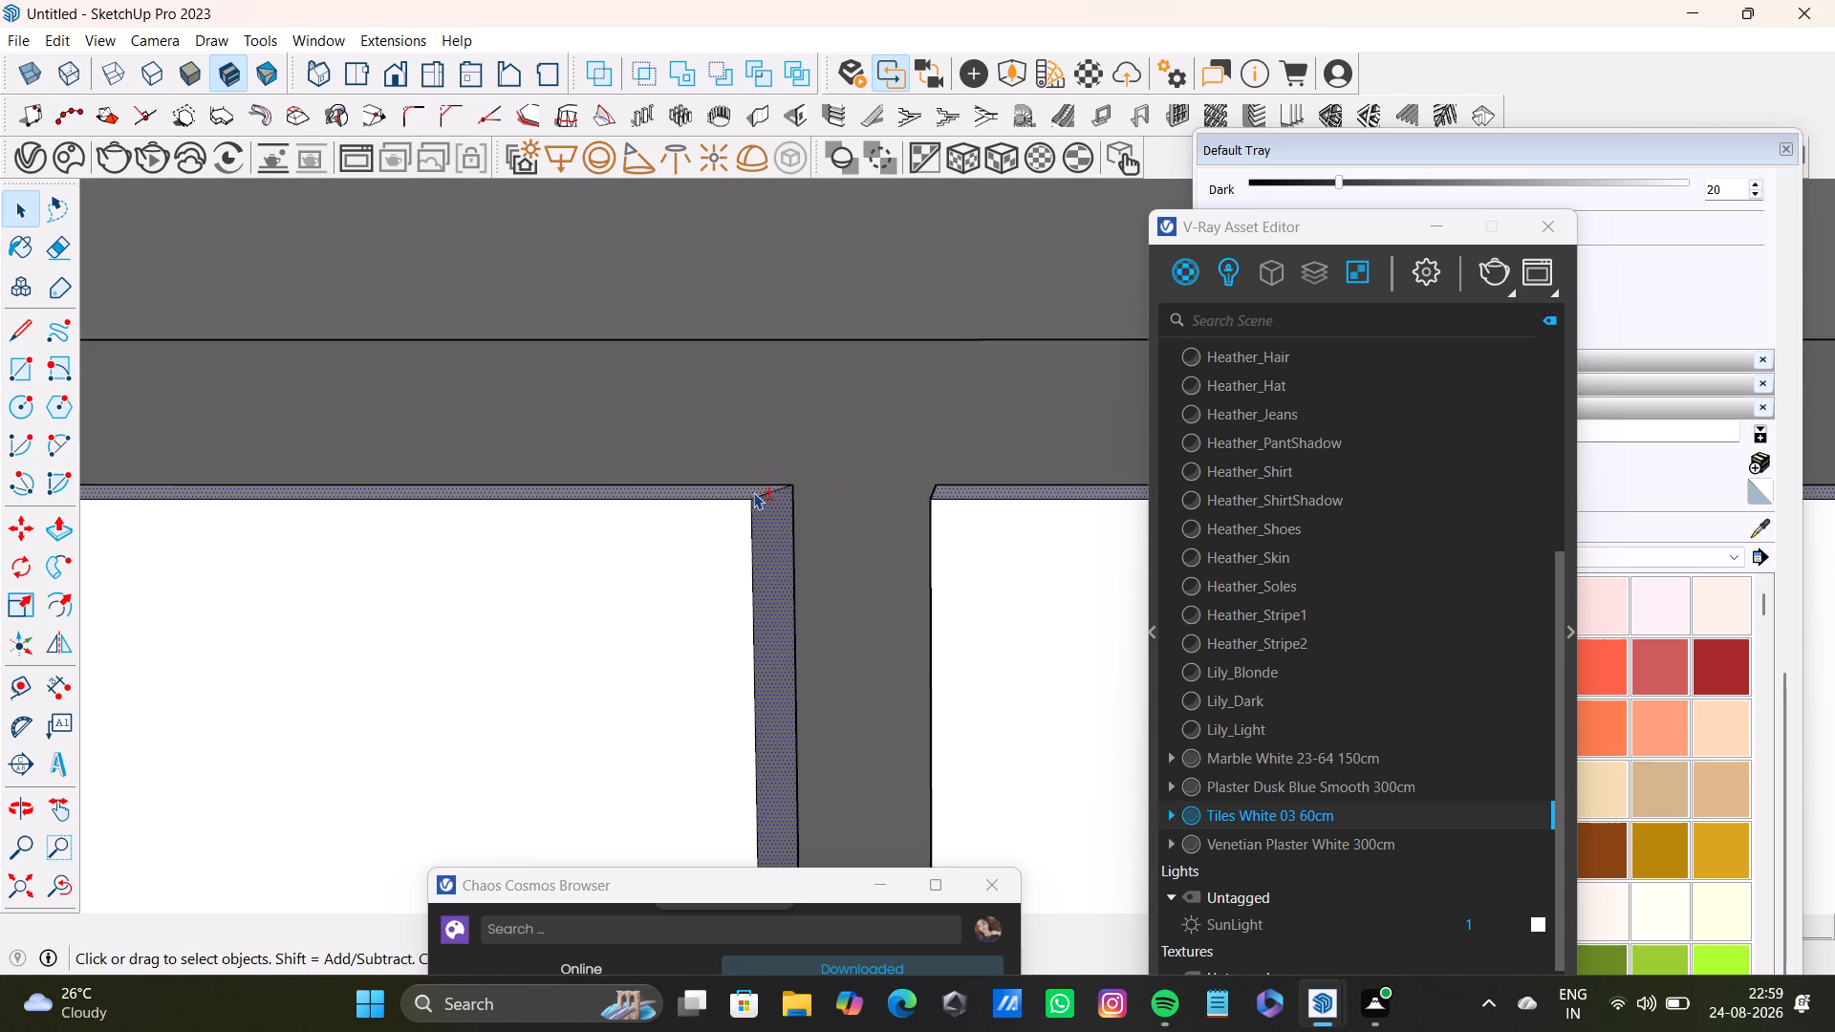
# Add the light gray vertical strips along the corner-door side of the three white drawers to the selection.
pyautogui.keyDown('shift'); pyautogui.scroll(-20, 860, 495); pyautogui.keyUp('shift')
pyautogui.keyDown('shift'); pyautogui.scroll(-4, 860, 495); pyautogui.keyUp('shift')
pyautogui.keyDown('shift'); pyautogui.moveTo(945, 564); pyautogui.dragTo(939, 562, button='middle'); pyautogui.keyUp('shift')
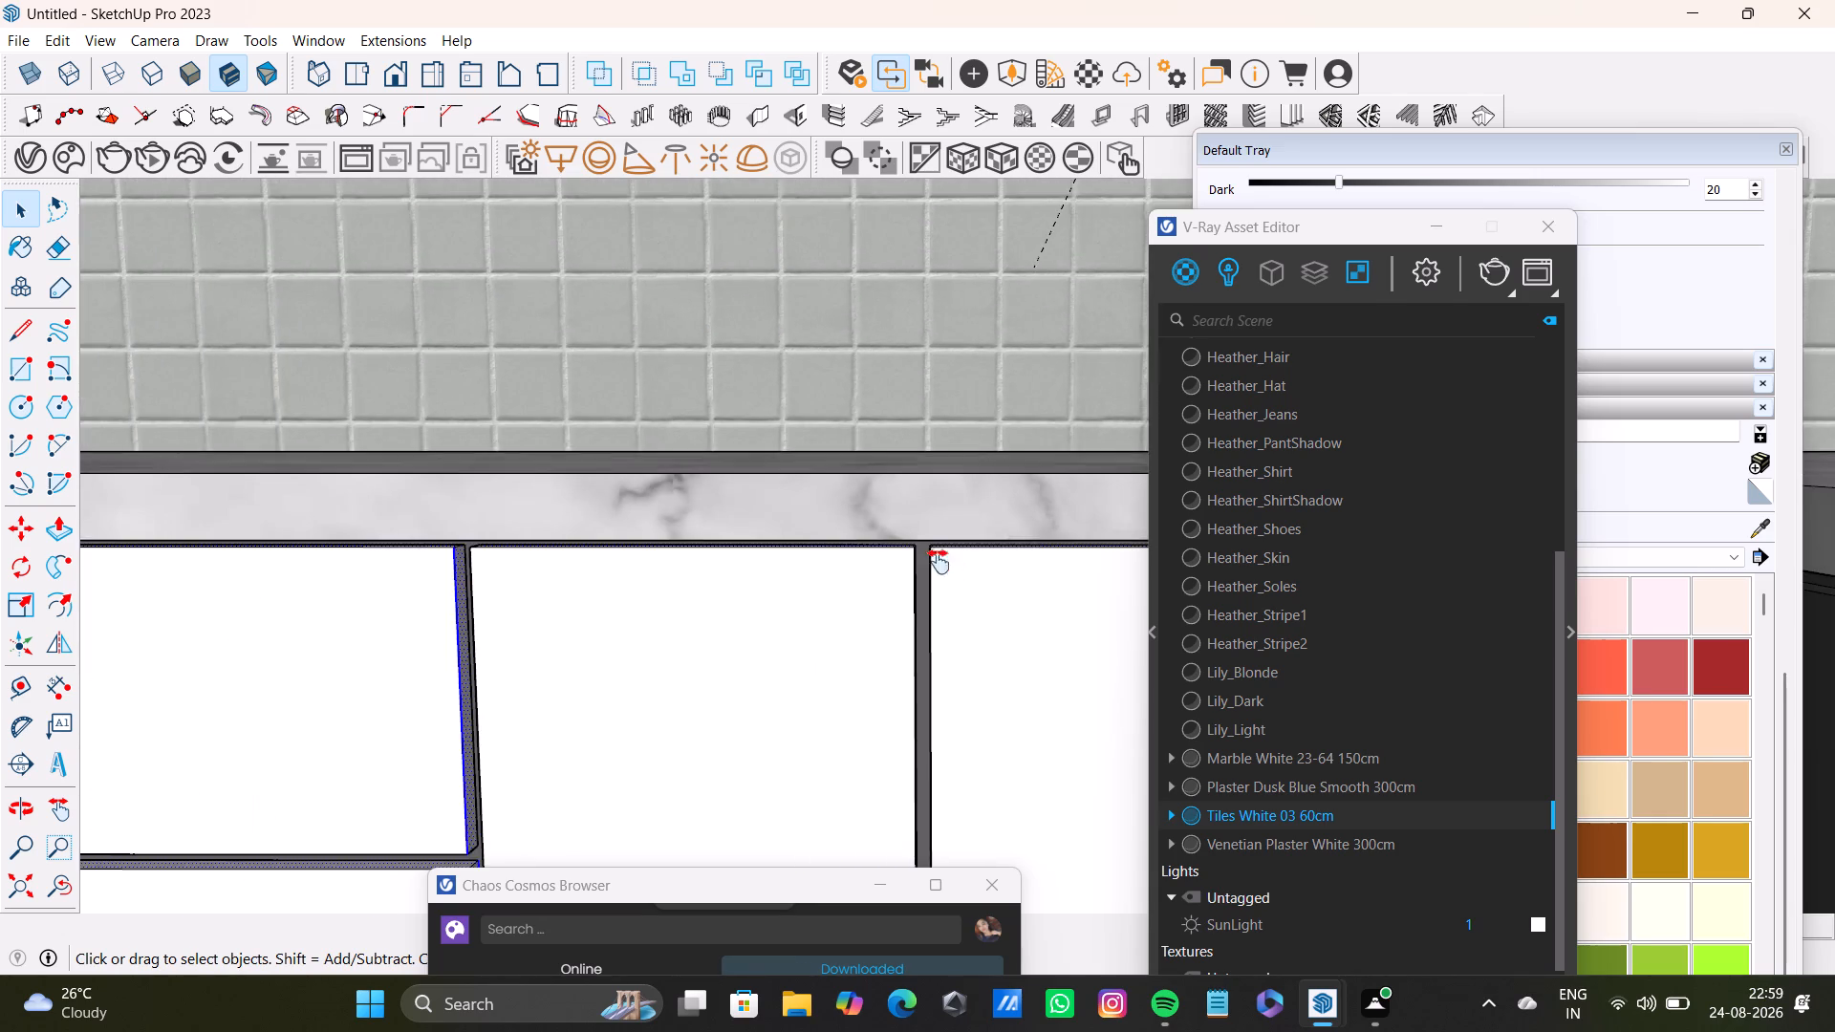
pyautogui.keyDown('shift'); pyautogui.moveTo(939, 562); pyautogui.dragTo(669, 327, button='middle'); pyautogui.keyUp('shift')
pyautogui.keyDown('shift'); pyautogui.moveTo(839, 402); pyautogui.dragTo(590, 366, button='middle'); pyautogui.keyUp('shift')
pyautogui.keyDown('shift'); pyautogui.scroll(4, 931, 433); pyautogui.keyUp('shift')
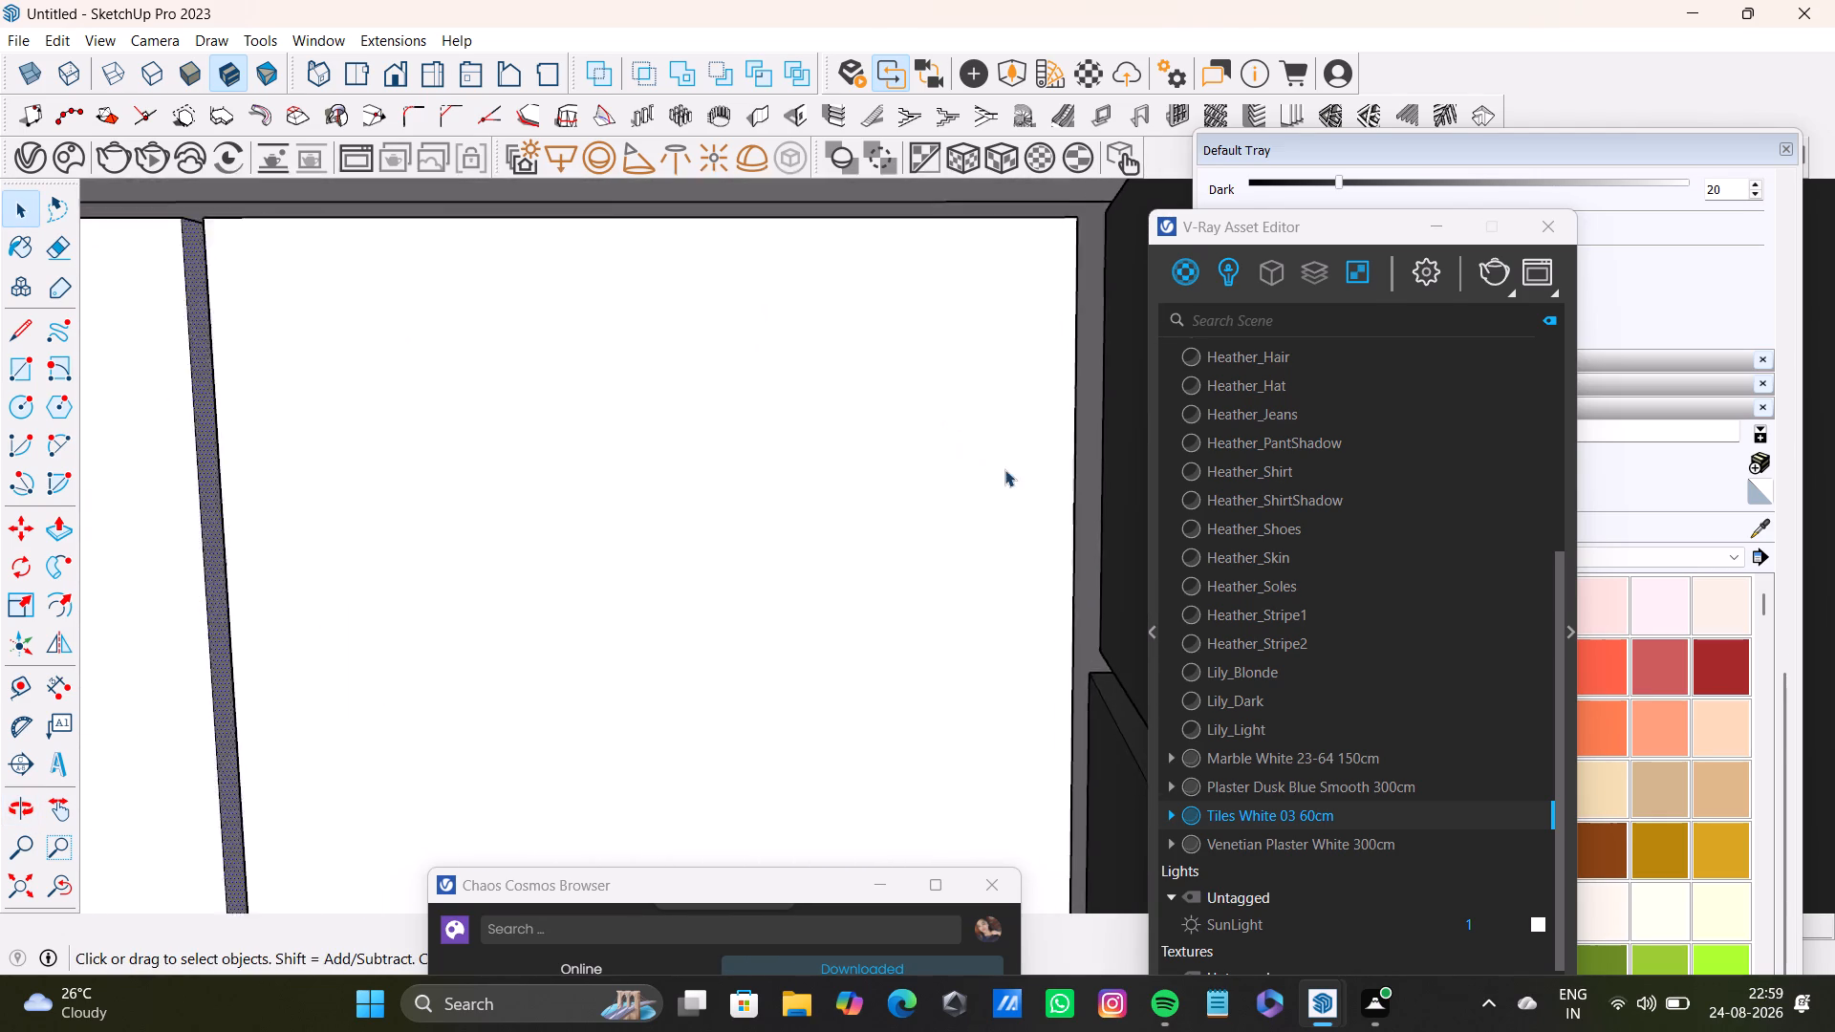
pyautogui.keyDown('shift'); pyautogui.scroll(2, 1004, 469); pyautogui.keyUp('shift')
pyautogui.middleClick(1019, 468)
pyautogui.scroll(1, 989, 483)
pyautogui.scroll(-9, 960, 493)
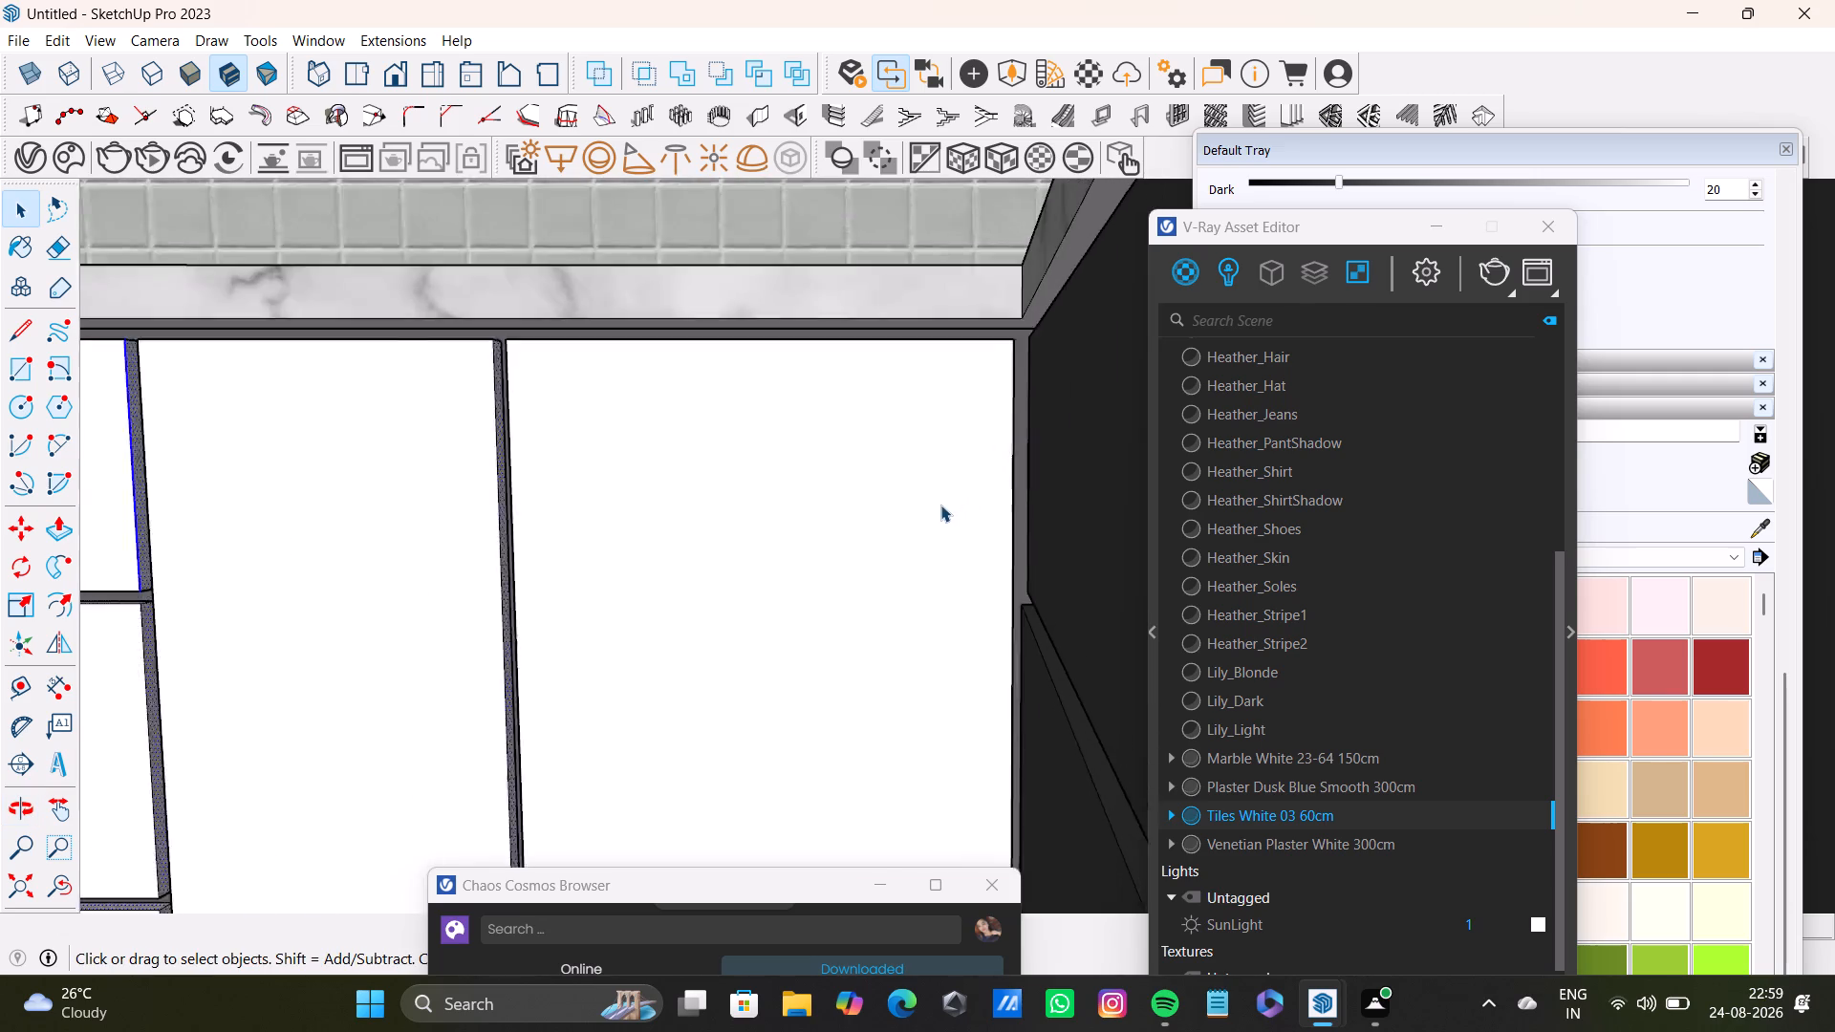
pyautogui.scroll(-11, 940, 505)
pyautogui.moveTo(939, 516); pyautogui.dragTo(1120, 461, button='middle')
pyautogui.keyDown('shift'); pyautogui.scroll(5, 528, 460); pyautogui.keyUp('shift')
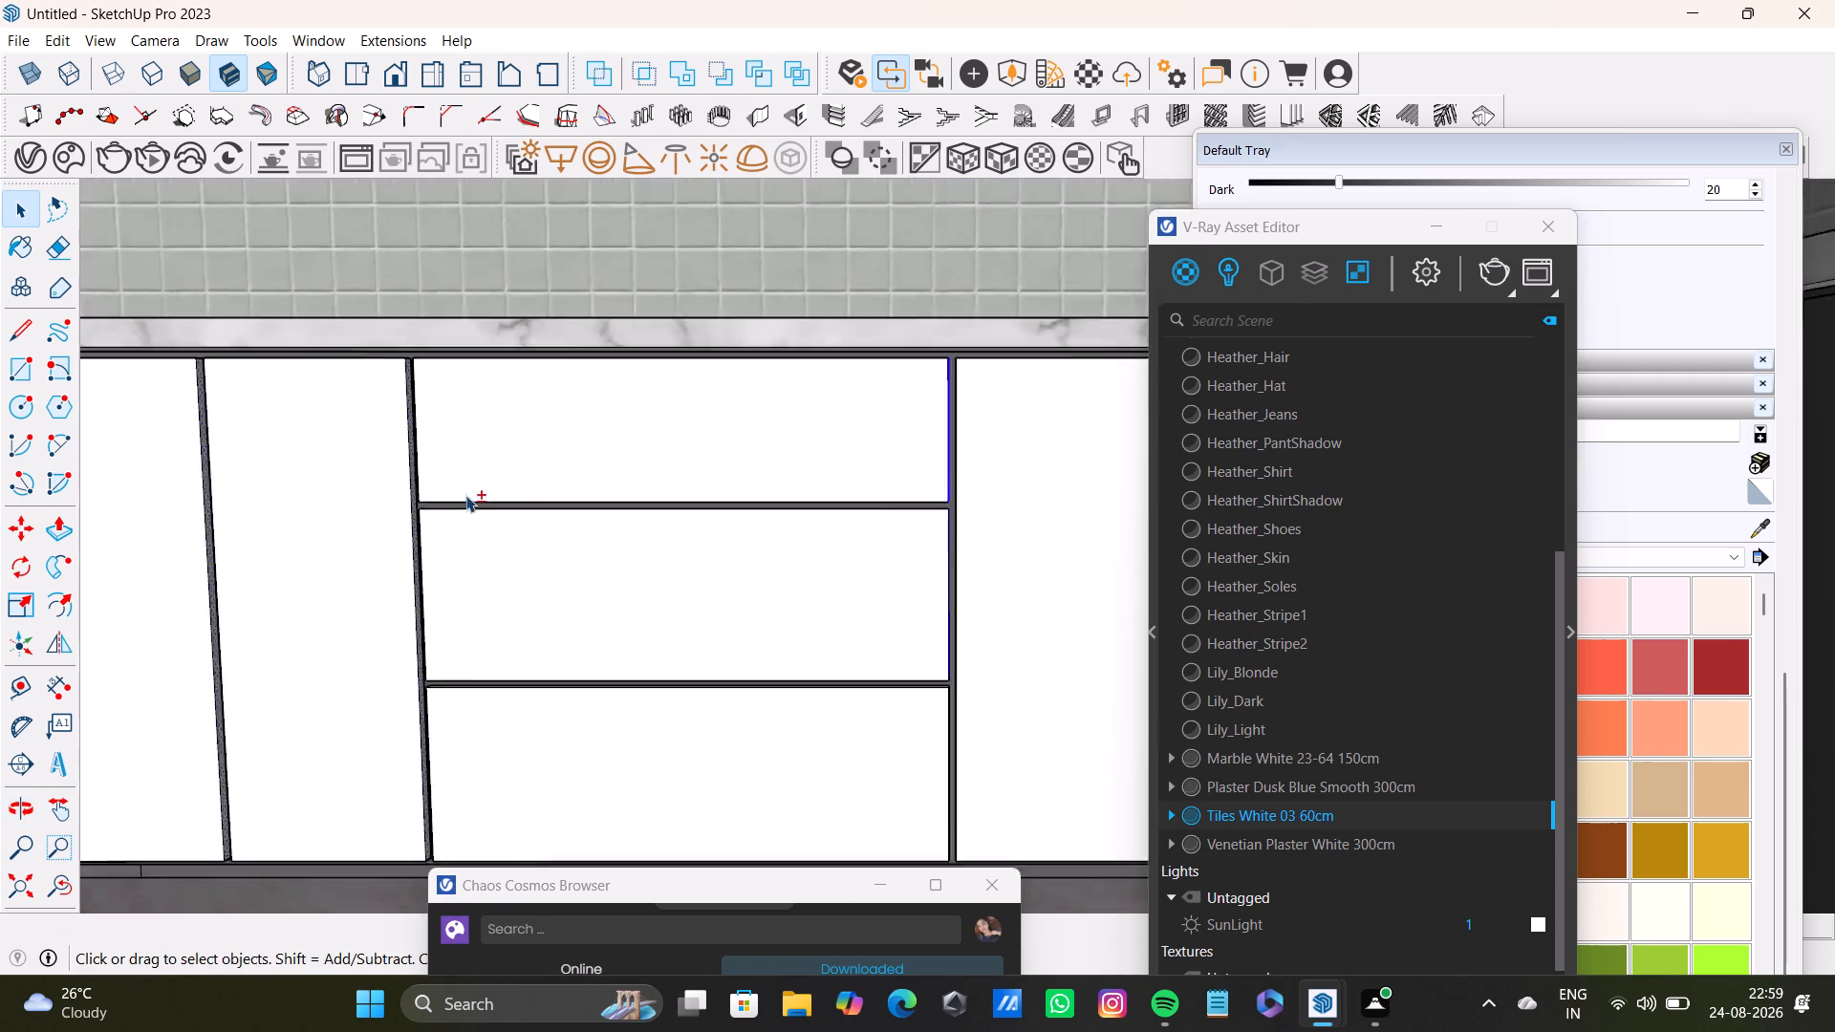
pyautogui.keyDown('shift'); pyautogui.scroll(7, 465, 495); pyautogui.keyUp('shift')
pyautogui.keyDown('shift'); pyautogui.moveTo(438, 469); pyautogui.dragTo(621, 377, button='middle'); pyautogui.keyUp('shift')
pyautogui.moveTo(556, 428); pyautogui.dragTo(812, 494, button='middle')
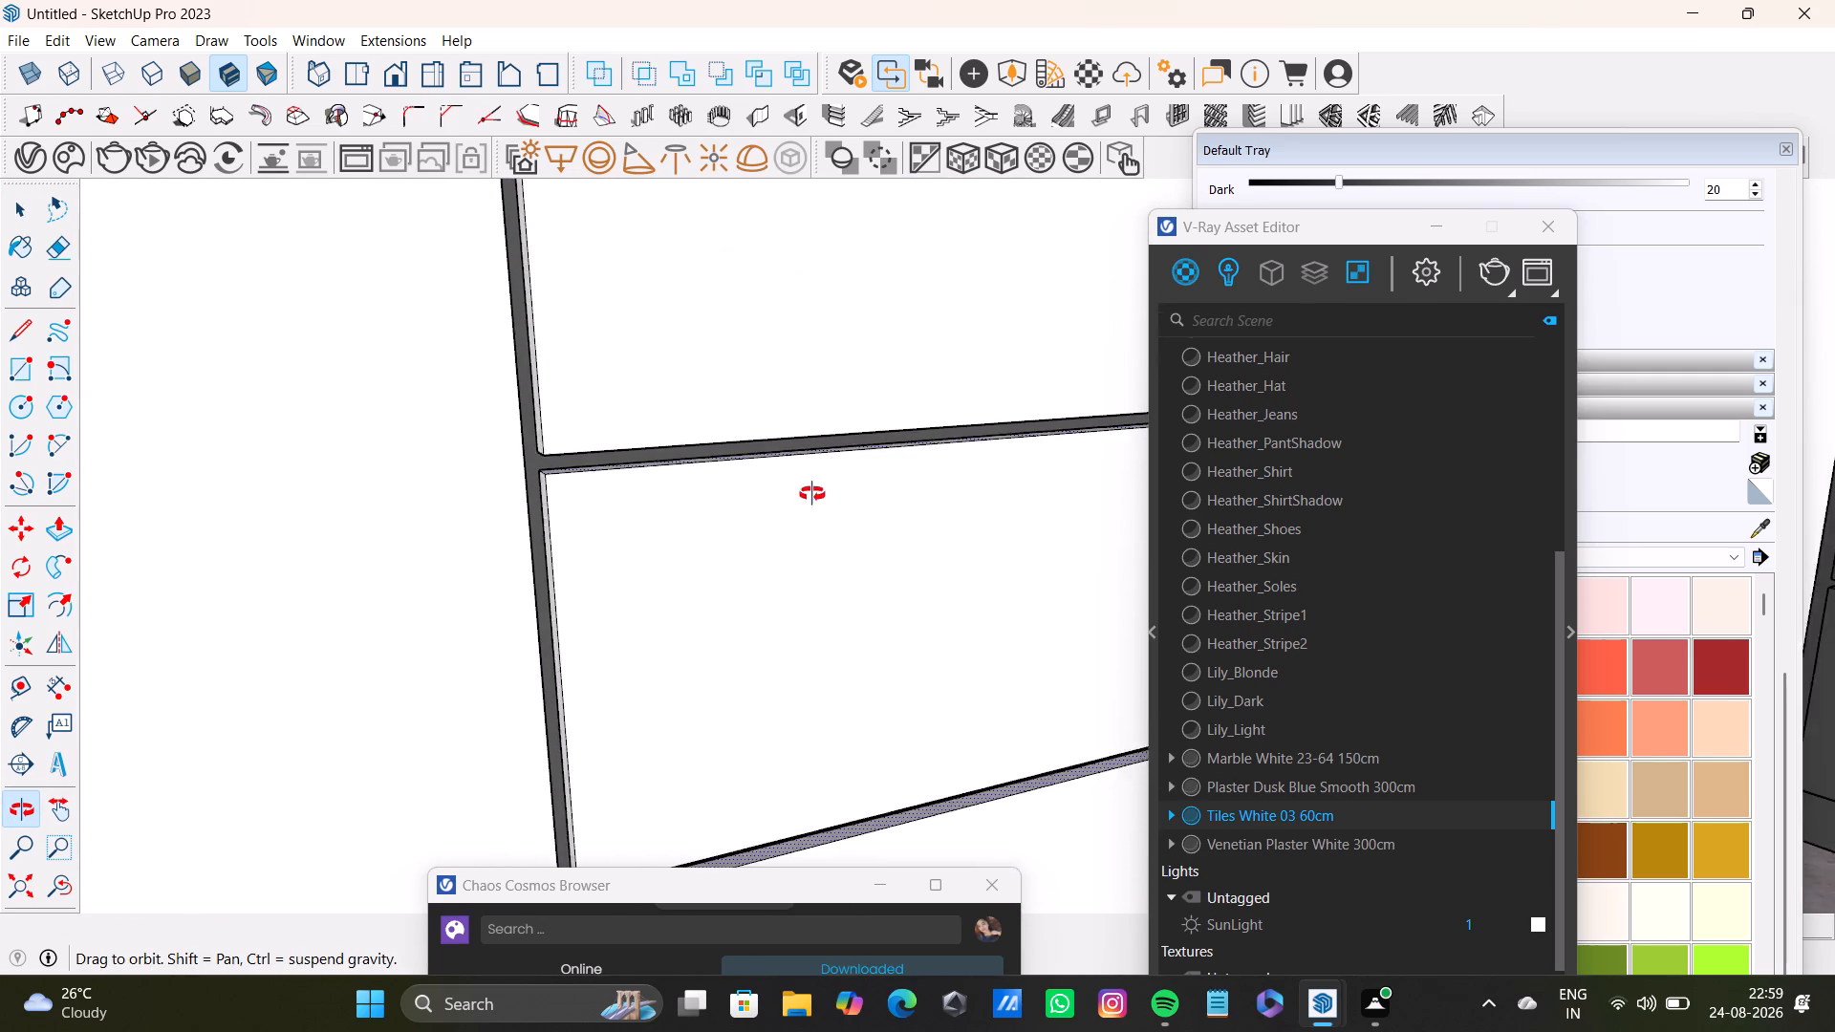
pyautogui.moveTo(812, 494); pyautogui.dragTo(815, 494, button='middle')
pyautogui.keyDown('shift'); pyautogui.scroll(6, 606, 471); pyautogui.keyUp('shift')
pyautogui.keyDown('shift'); pyautogui.click(511, 413); pyautogui.keyUp('shift')
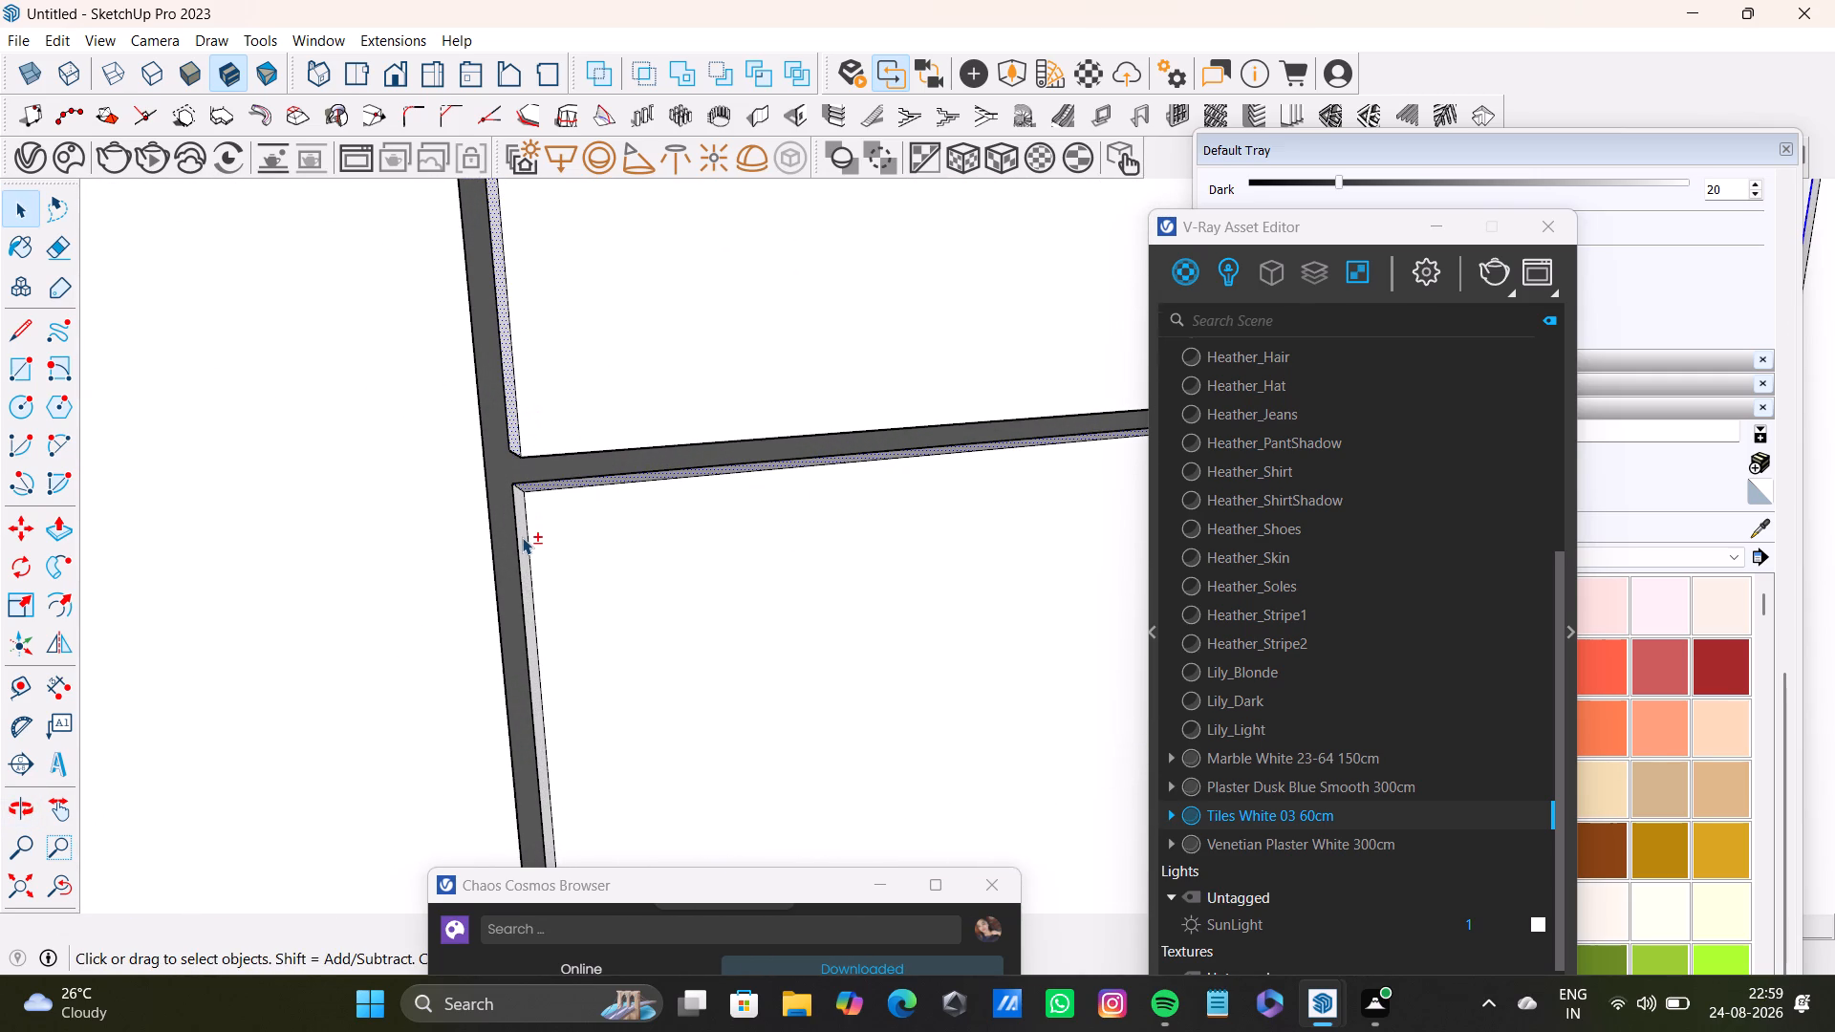
pyautogui.keyDown('shift'); pyautogui.click(522, 541); pyautogui.keyUp('shift')
pyautogui.keyDown('shift'); pyautogui.scroll(-8, 606, 538); pyautogui.keyUp('shift')
pyautogui.keyDown('shift'); pyautogui.moveTo(764, 587); pyautogui.dragTo(744, 391, button='middle'); pyautogui.keyUp('shift')
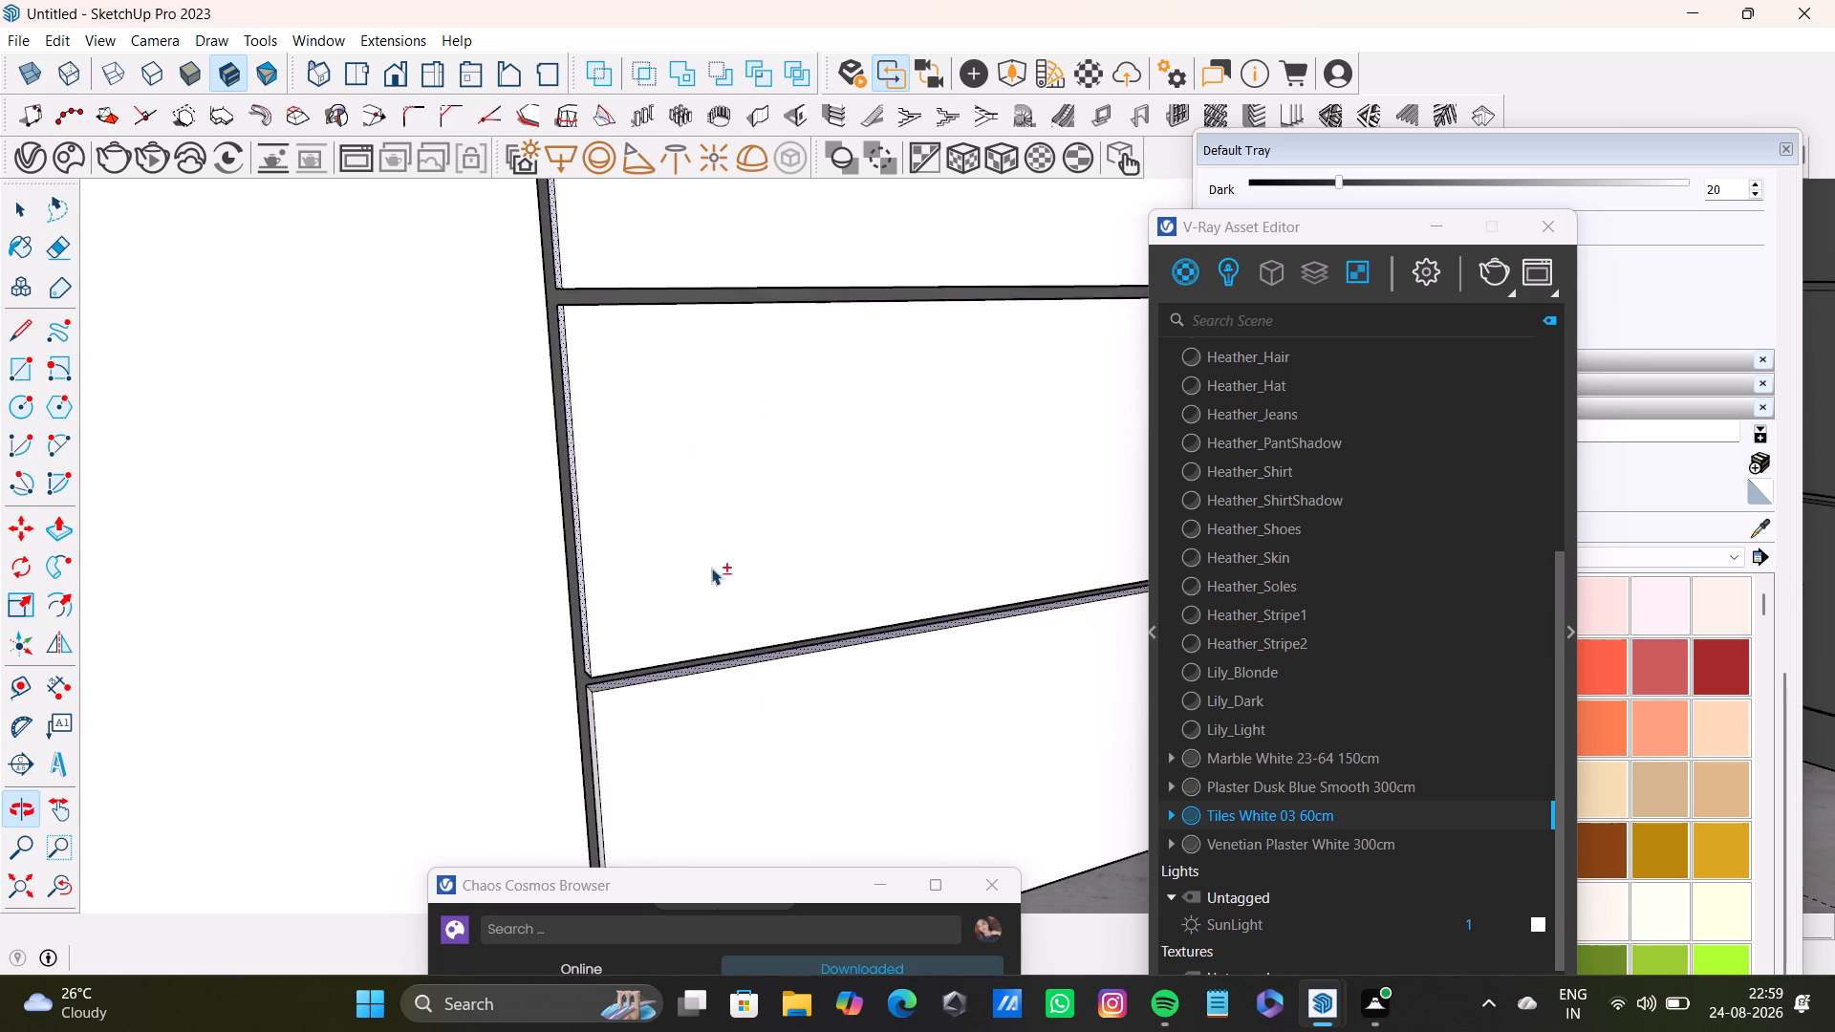
pyautogui.keyDown('shift'); pyautogui.scroll(3, 697, 669); pyautogui.keyUp('shift')
pyautogui.keyDown('shift'); pyautogui.moveTo(687, 650); pyautogui.dragTo(661, 372, button='middle'); pyautogui.keyUp('shift')
pyautogui.keyDown('shift'); pyautogui.scroll(6, 532, 477); pyautogui.keyUp('shift')
pyautogui.keyDown('shift'); pyautogui.click(527, 470); pyautogui.keyUp('shift')
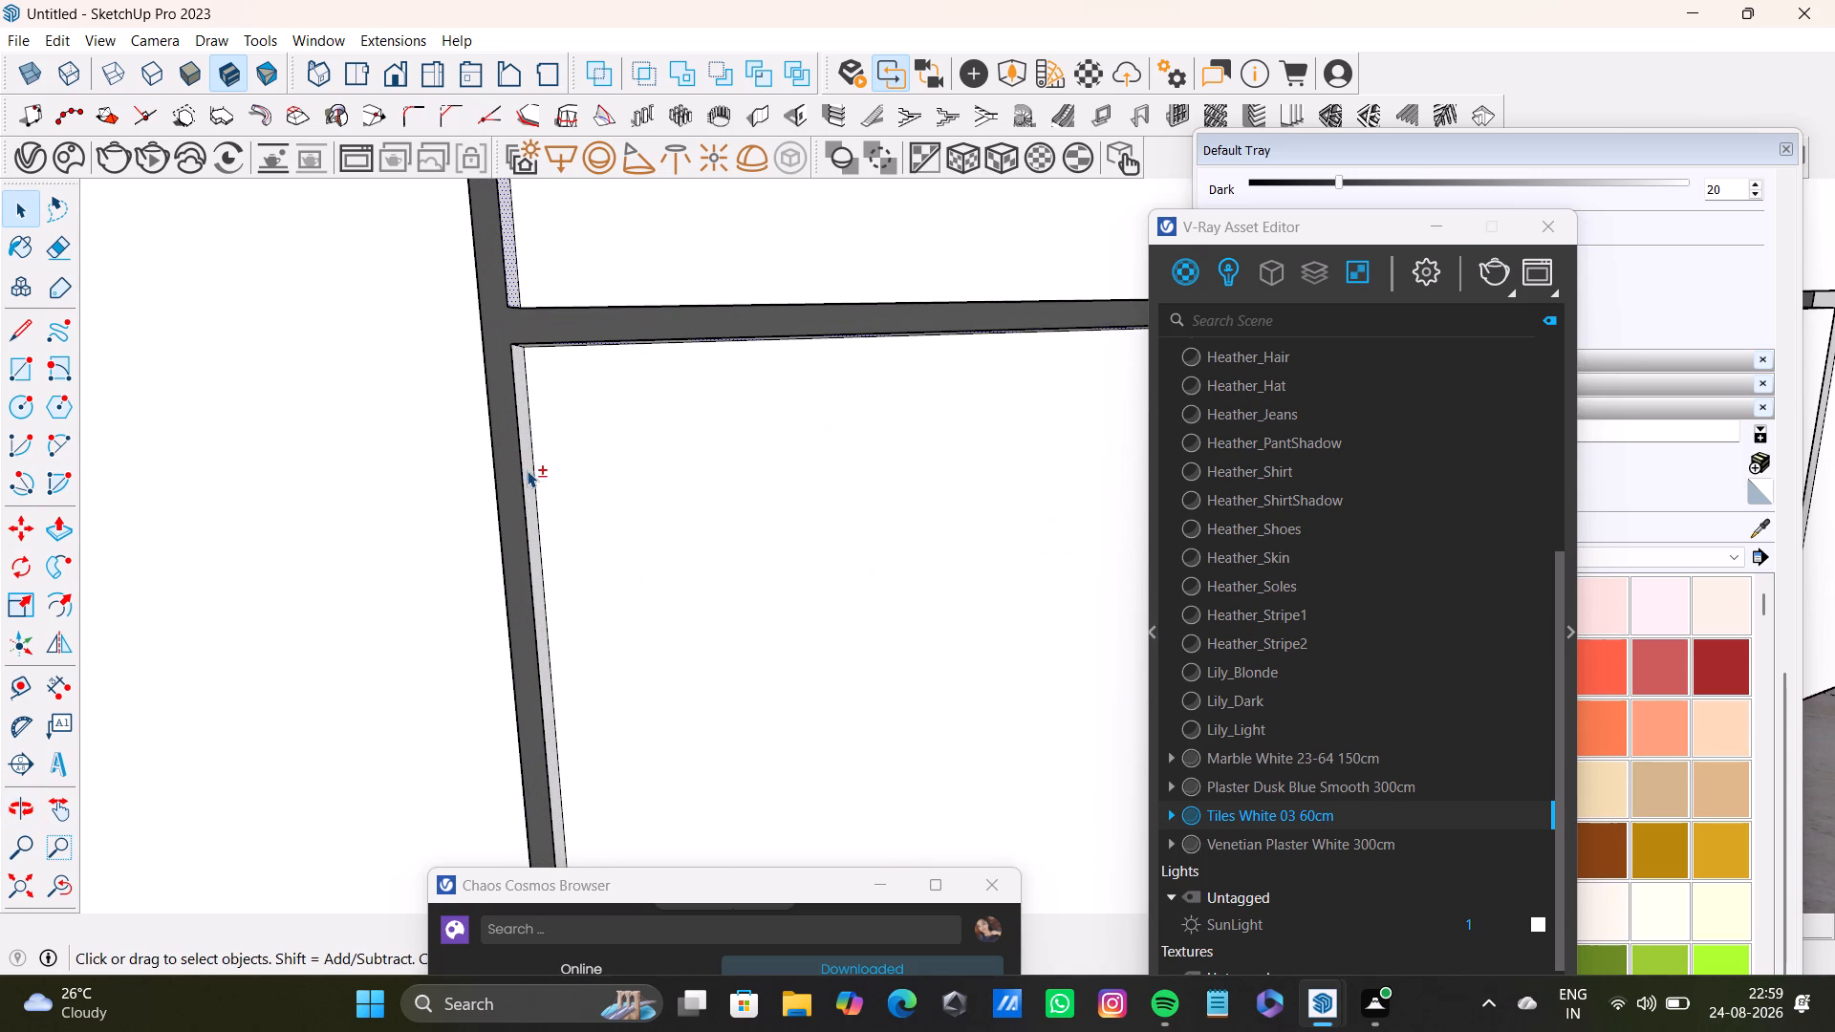
# Add the light gray vertical strip in the gap between the two white doors near the corner to the selection.
pyautogui.keyDown('shift'); pyautogui.scroll(-10, 522, 484); pyautogui.keyUp('shift')
pyautogui.keyDown('shift'); pyautogui.moveTo(565, 508); pyautogui.dragTo(668, 435, button='middle'); pyautogui.keyUp('shift')
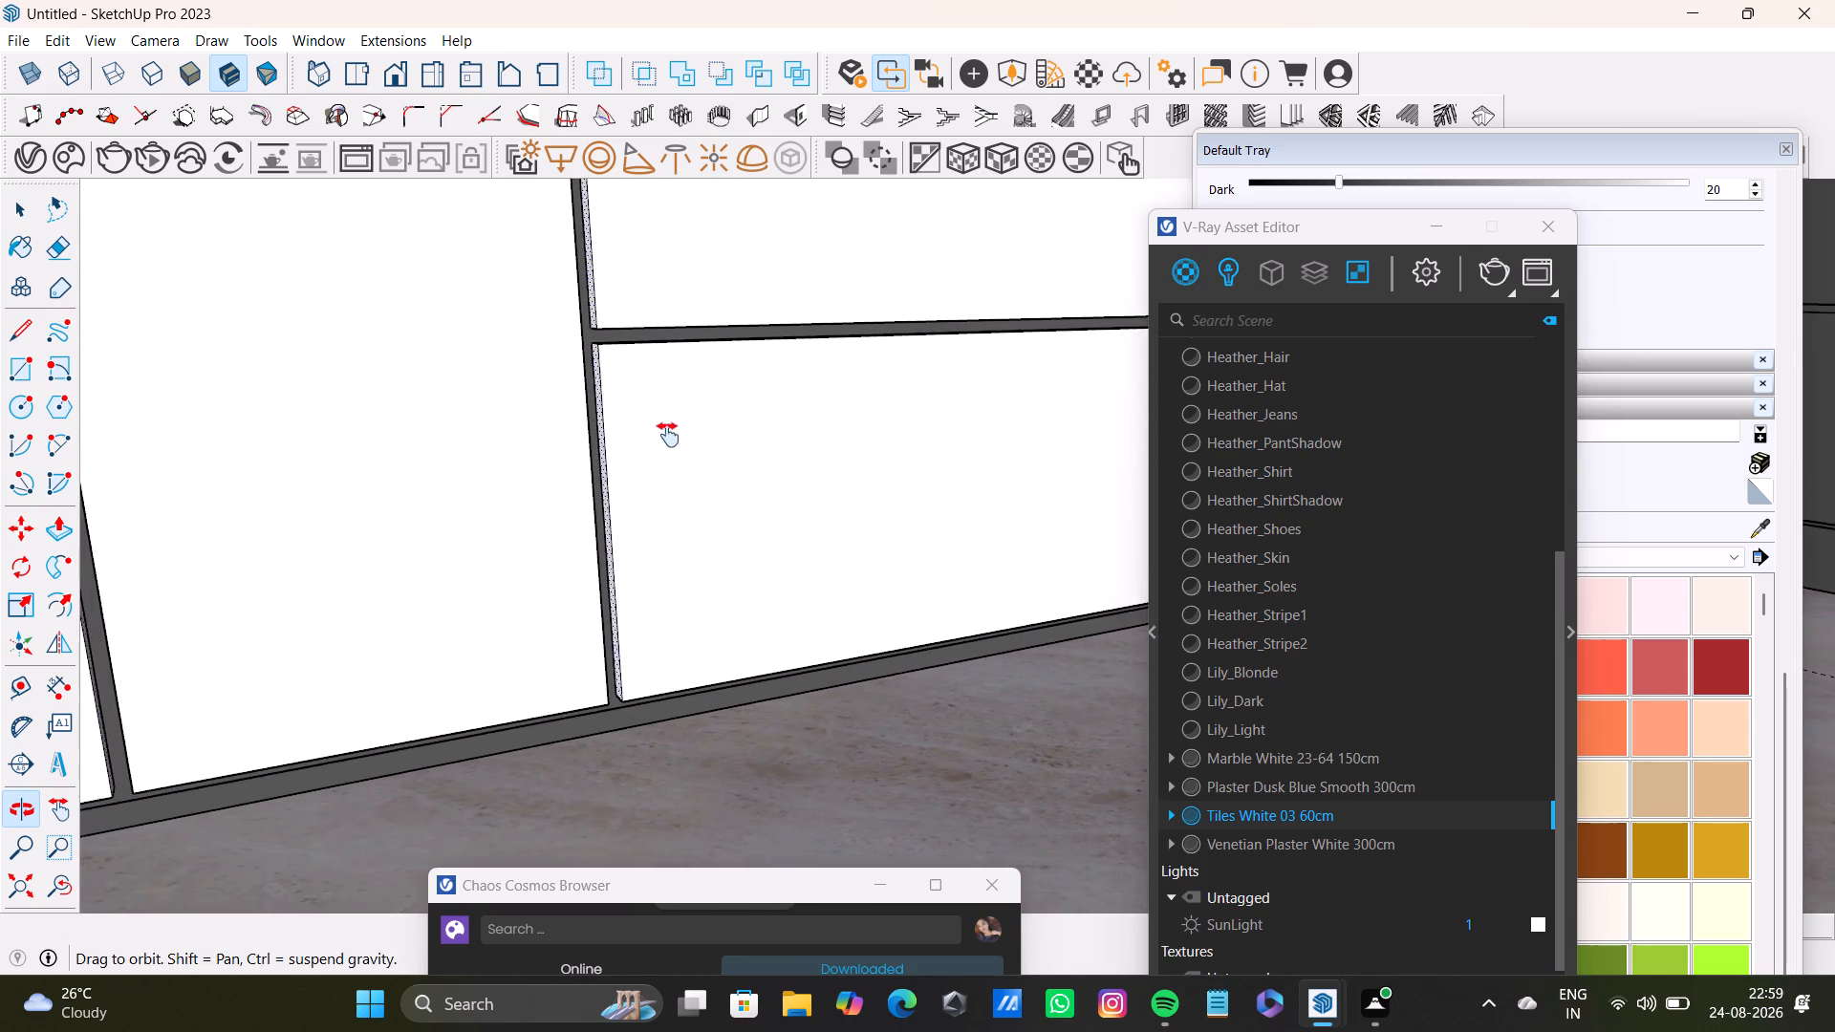
pyautogui.keyDown('shift'); pyautogui.moveTo(668, 435); pyautogui.dragTo(837, 495, button='middle'); pyautogui.keyUp('shift')
pyautogui.moveTo(317, 486); pyautogui.dragTo(430, 474, button='middle')
pyautogui.keyDown('shift'); pyautogui.scroll(3, 388, 471); pyautogui.keyUp('shift')
pyautogui.keyDown('shift'); pyautogui.click(390, 477); pyautogui.keyUp('shift')
pyautogui.keyDown('shift'); pyautogui.scroll(-8, 390, 513); pyautogui.keyUp('shift')
pyautogui.keyDown('shift'); pyautogui.moveTo(390, 515); pyautogui.dragTo(461, 484, button='middle'); pyautogui.keyUp('shift')
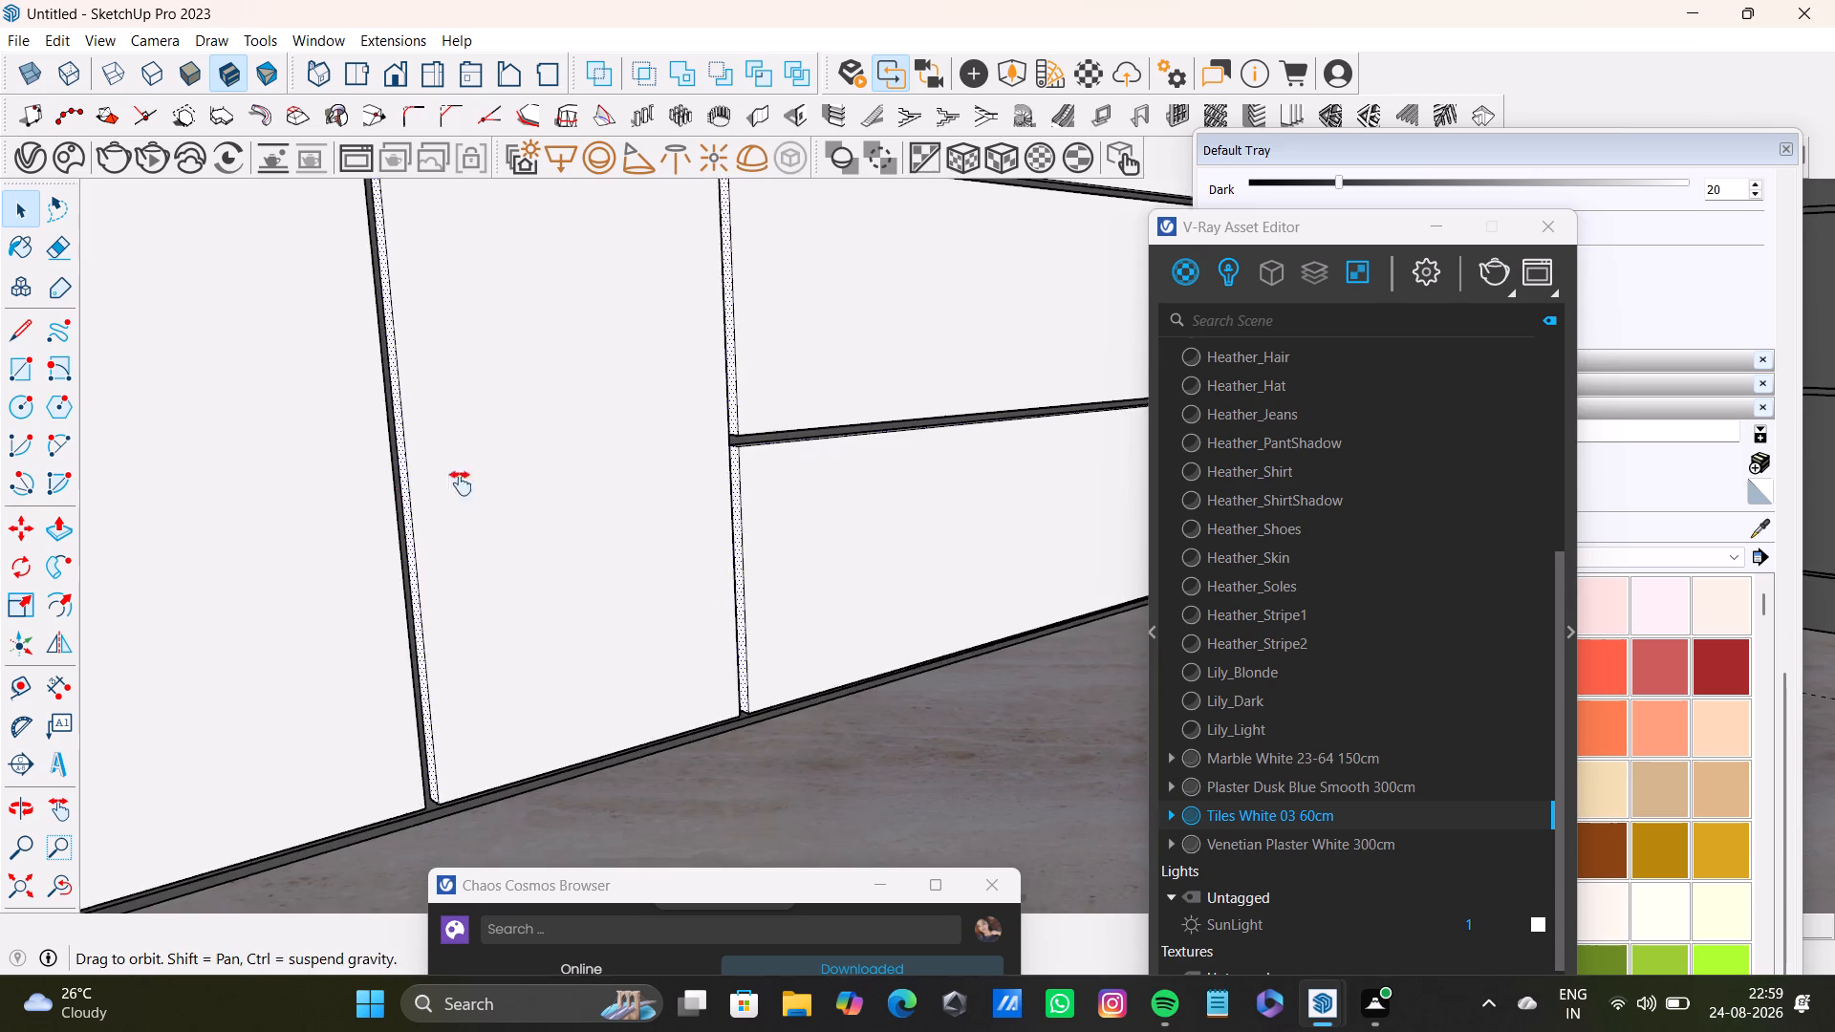
pyautogui.keyDown('shift'); pyautogui.moveTo(461, 484); pyautogui.dragTo(635, 396, button='middle'); pyautogui.keyUp('shift')
pyautogui.keyDown('shift'); pyautogui.click(54, 892); pyautogui.keyUp('shift')
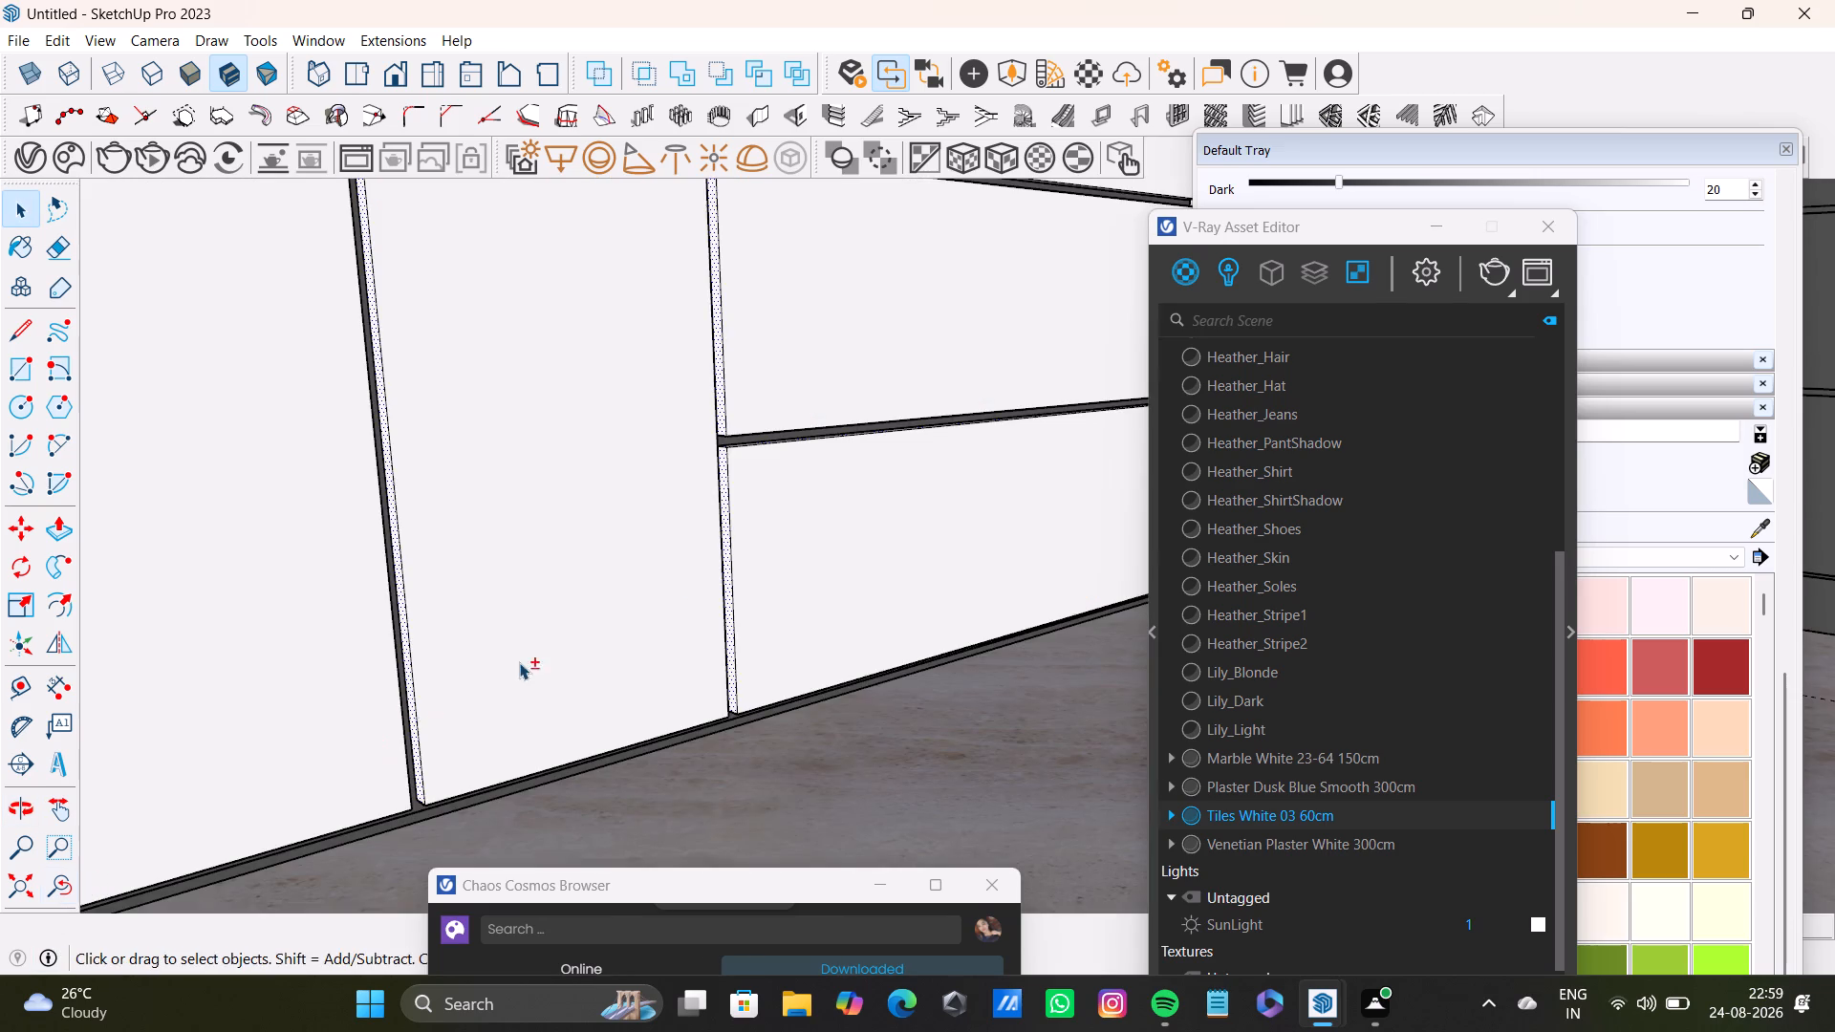
# Add the light gray vertical strips on the facing edges of the two white doors beyond the drawers to the selection.
pyautogui.keyDown('shift'); pyautogui.moveTo(713, 543); pyautogui.dragTo(313, 841, button='middle'); pyautogui.keyUp('shift')
pyautogui.keyDown('shift'); pyautogui.moveTo(889, 474); pyautogui.dragTo(644, 598, button='middle'); pyautogui.keyUp('shift')
pyautogui.keyDown('shift'); pyautogui.scroll(5, 785, 410); pyautogui.keyUp('shift')
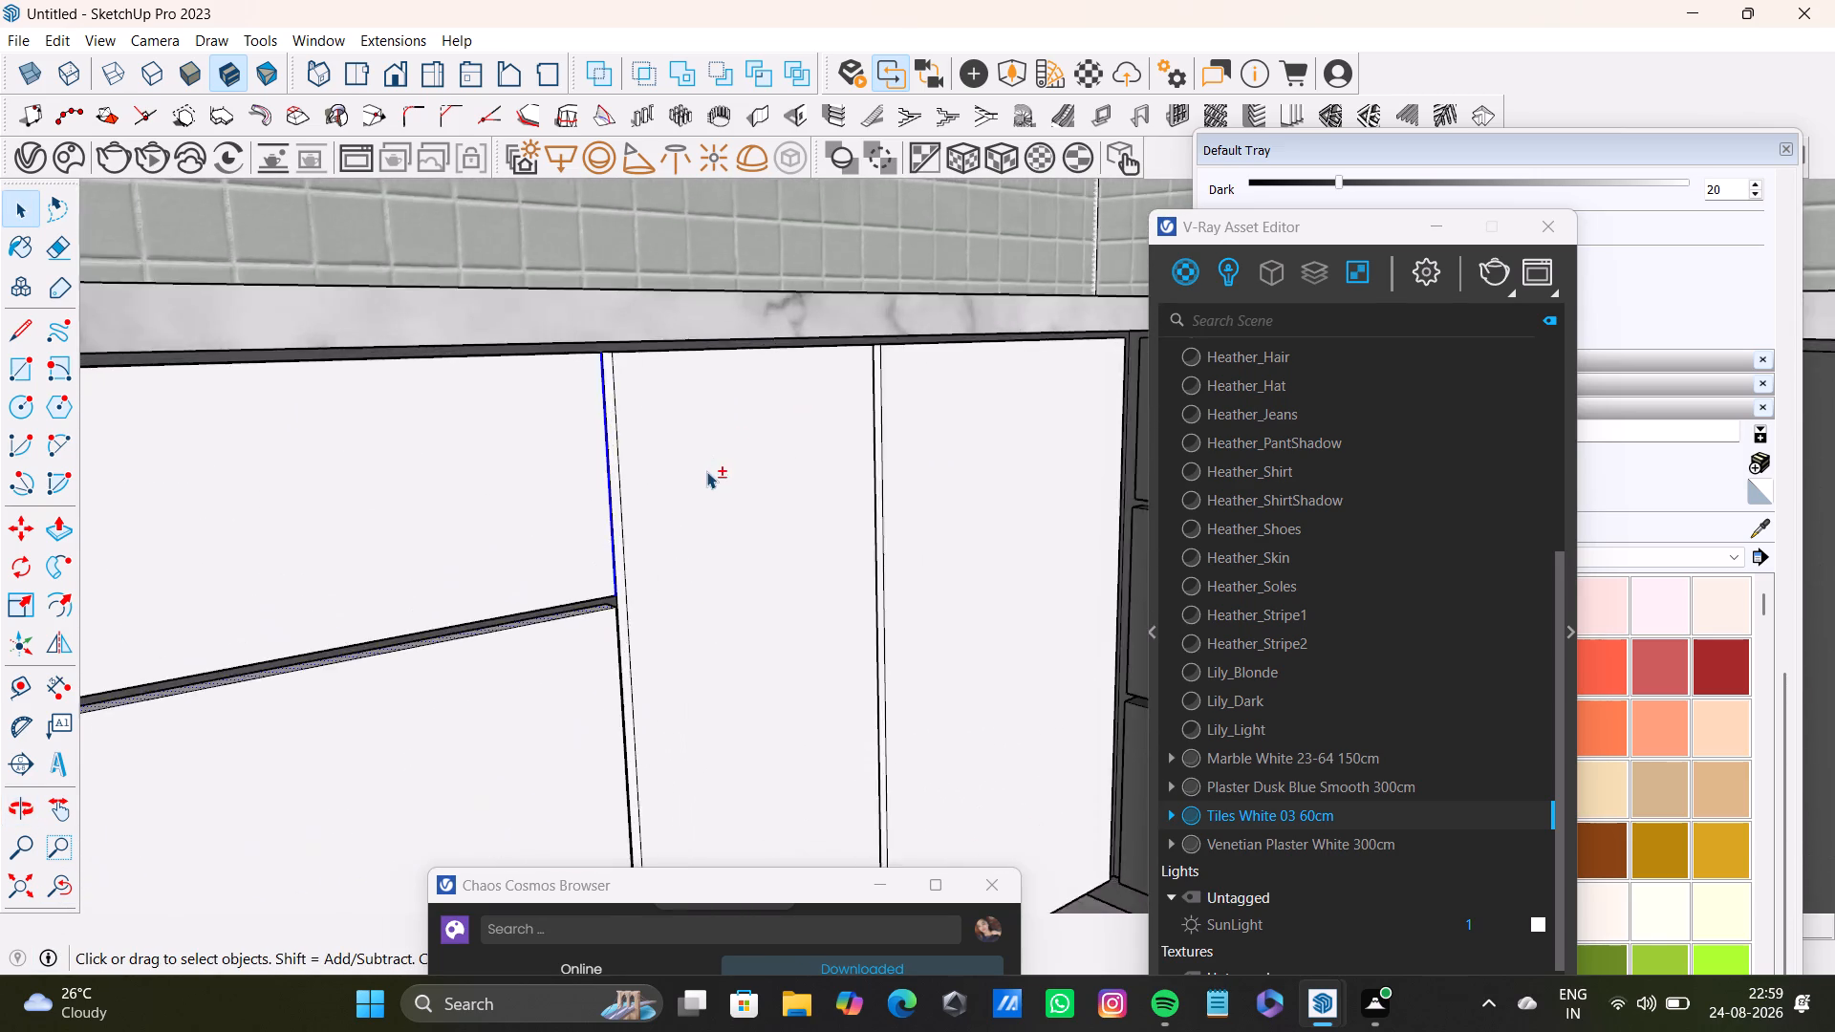
pyautogui.keyDown('shift'); pyautogui.scroll(6, 706, 471); pyautogui.keyUp('shift')
pyautogui.keyDown('shift'); pyautogui.click(549, 461); pyautogui.keyUp('shift')
pyautogui.keyDown('shift'); pyautogui.scroll(-3, 647, 447); pyautogui.keyUp('shift')
pyautogui.keyDown('shift'); pyautogui.moveTo(682, 432); pyautogui.dragTo(466, 231, button='middle'); pyautogui.keyUp('shift')
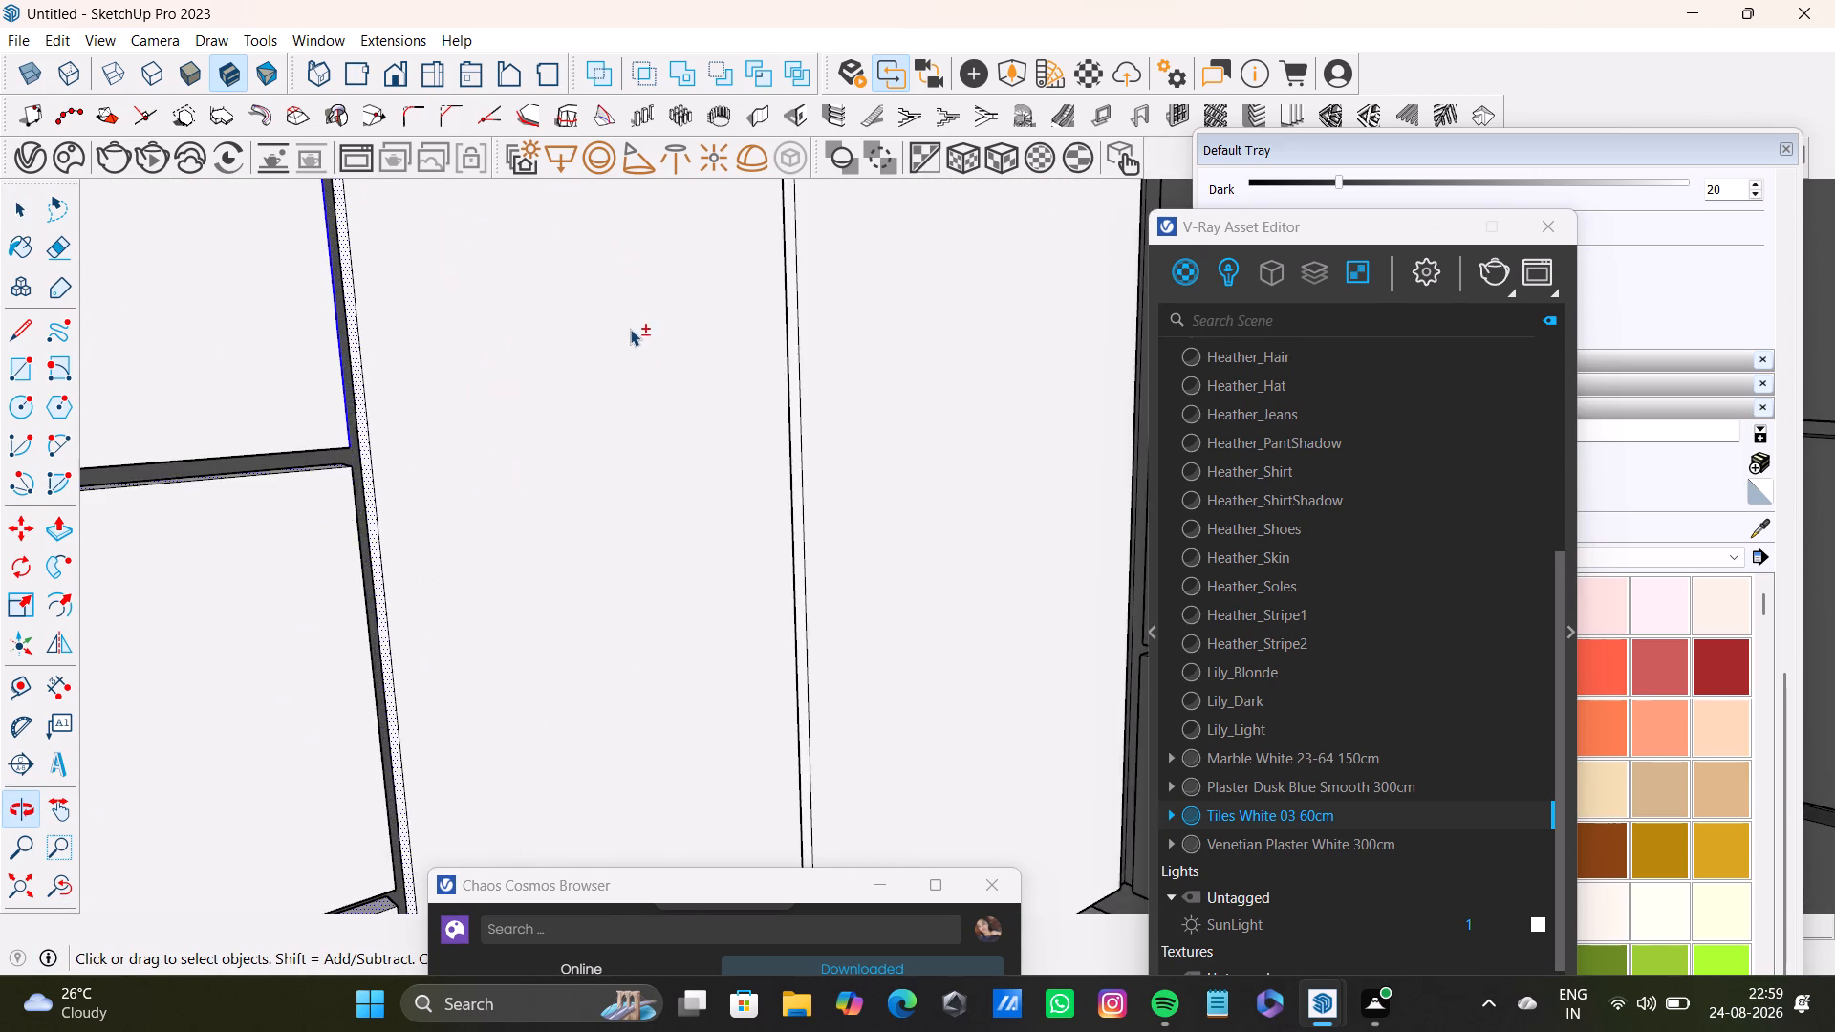
pyautogui.keyDown('shift'); pyautogui.scroll(2, 637, 363); pyautogui.keyUp('shift')
pyautogui.keyDown('shift'); pyautogui.click(825, 437); pyautogui.keyUp('shift')
# Move the V-Ray Asset Editor clear of the Materials list.
pyautogui.keyDown('shift'); pyautogui.scroll(-7, 832, 464); pyautogui.keyUp('shift')
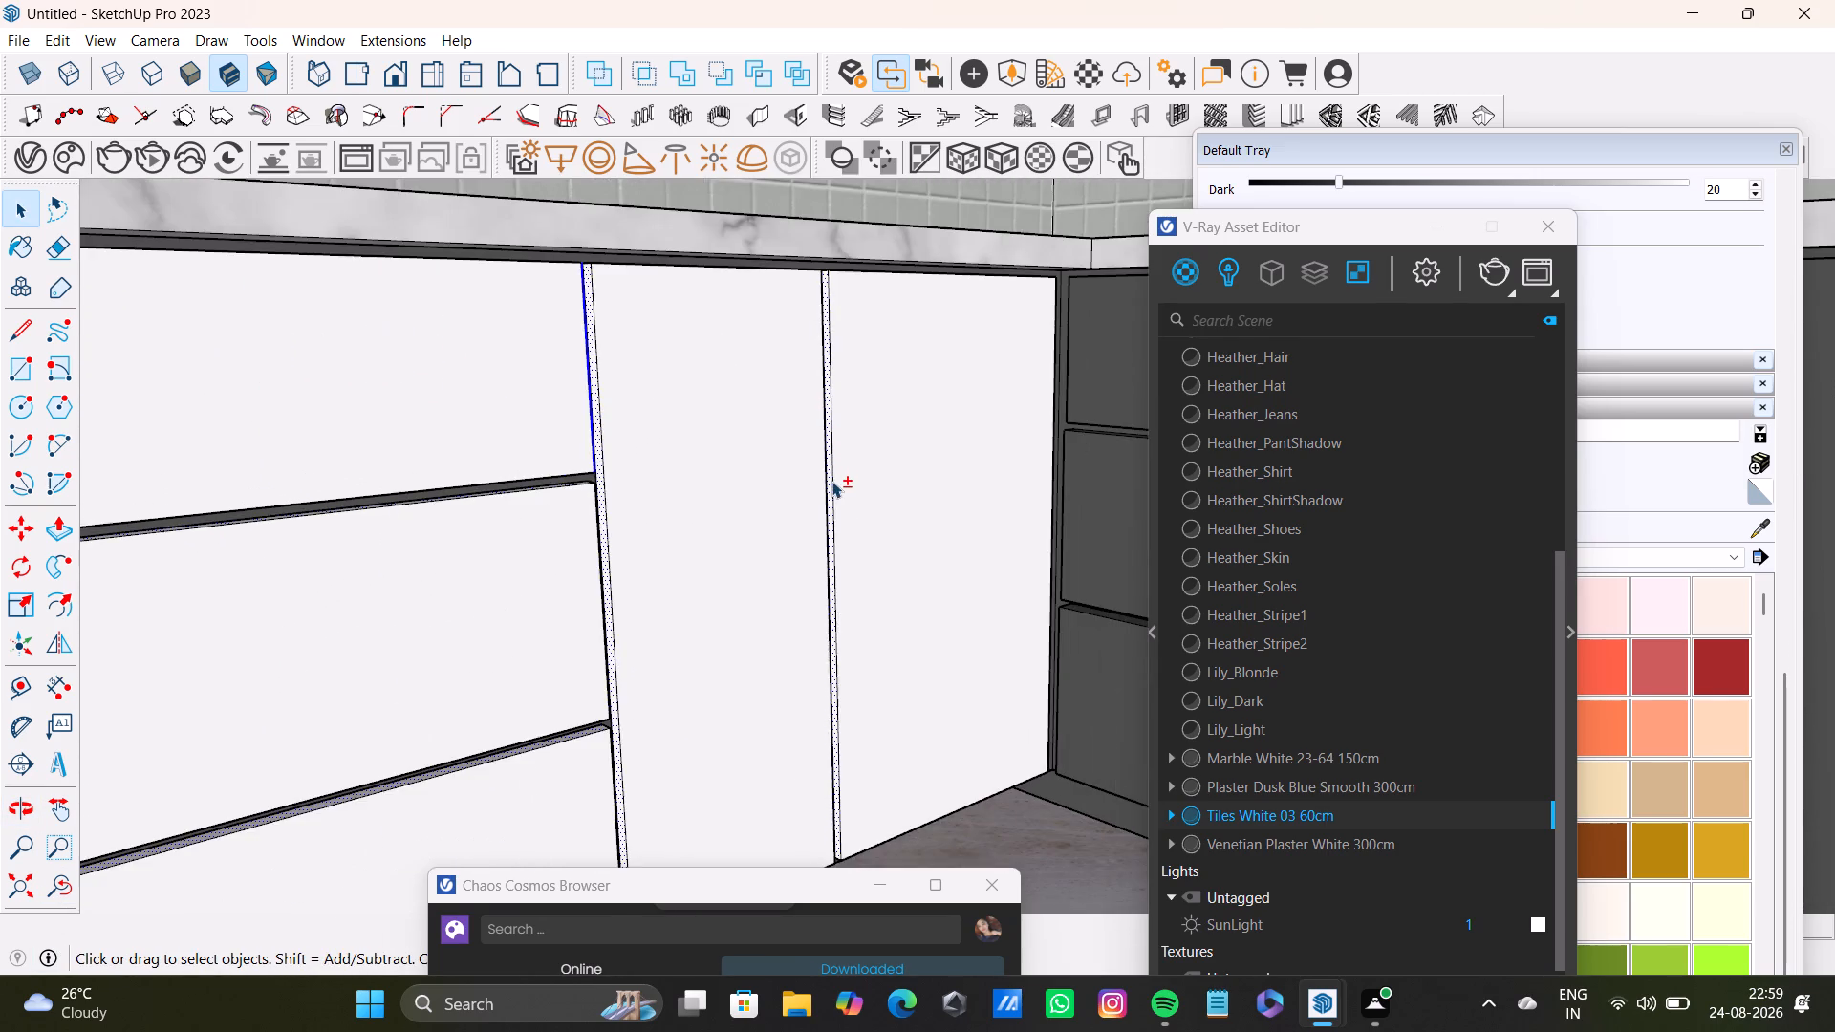
pyautogui.keyDown('shift'); pyautogui.moveTo(831, 481); pyautogui.dragTo(742, 342, button='middle'); pyautogui.keyUp('shift')
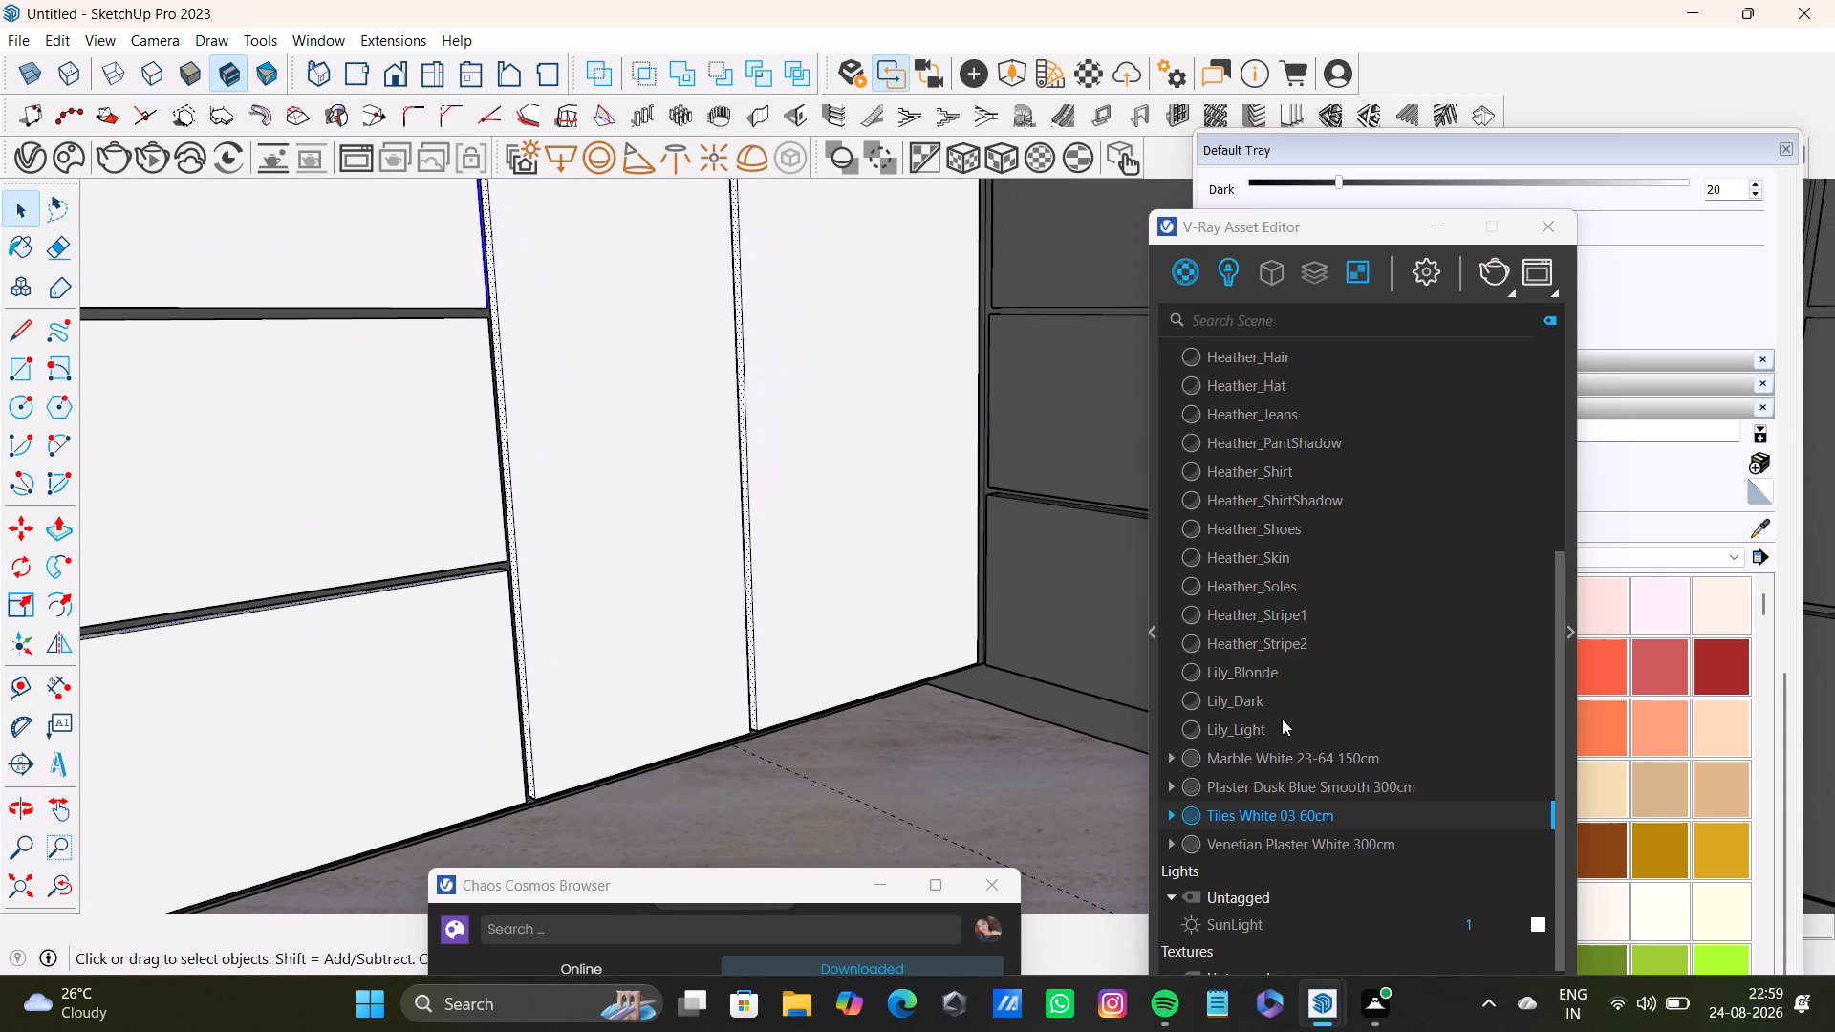
pyautogui.moveTo(1246, 224); pyautogui.dragTo(1294, 841)
pyautogui.moveTo(1266, 229); pyautogui.dragTo(1256, 438)
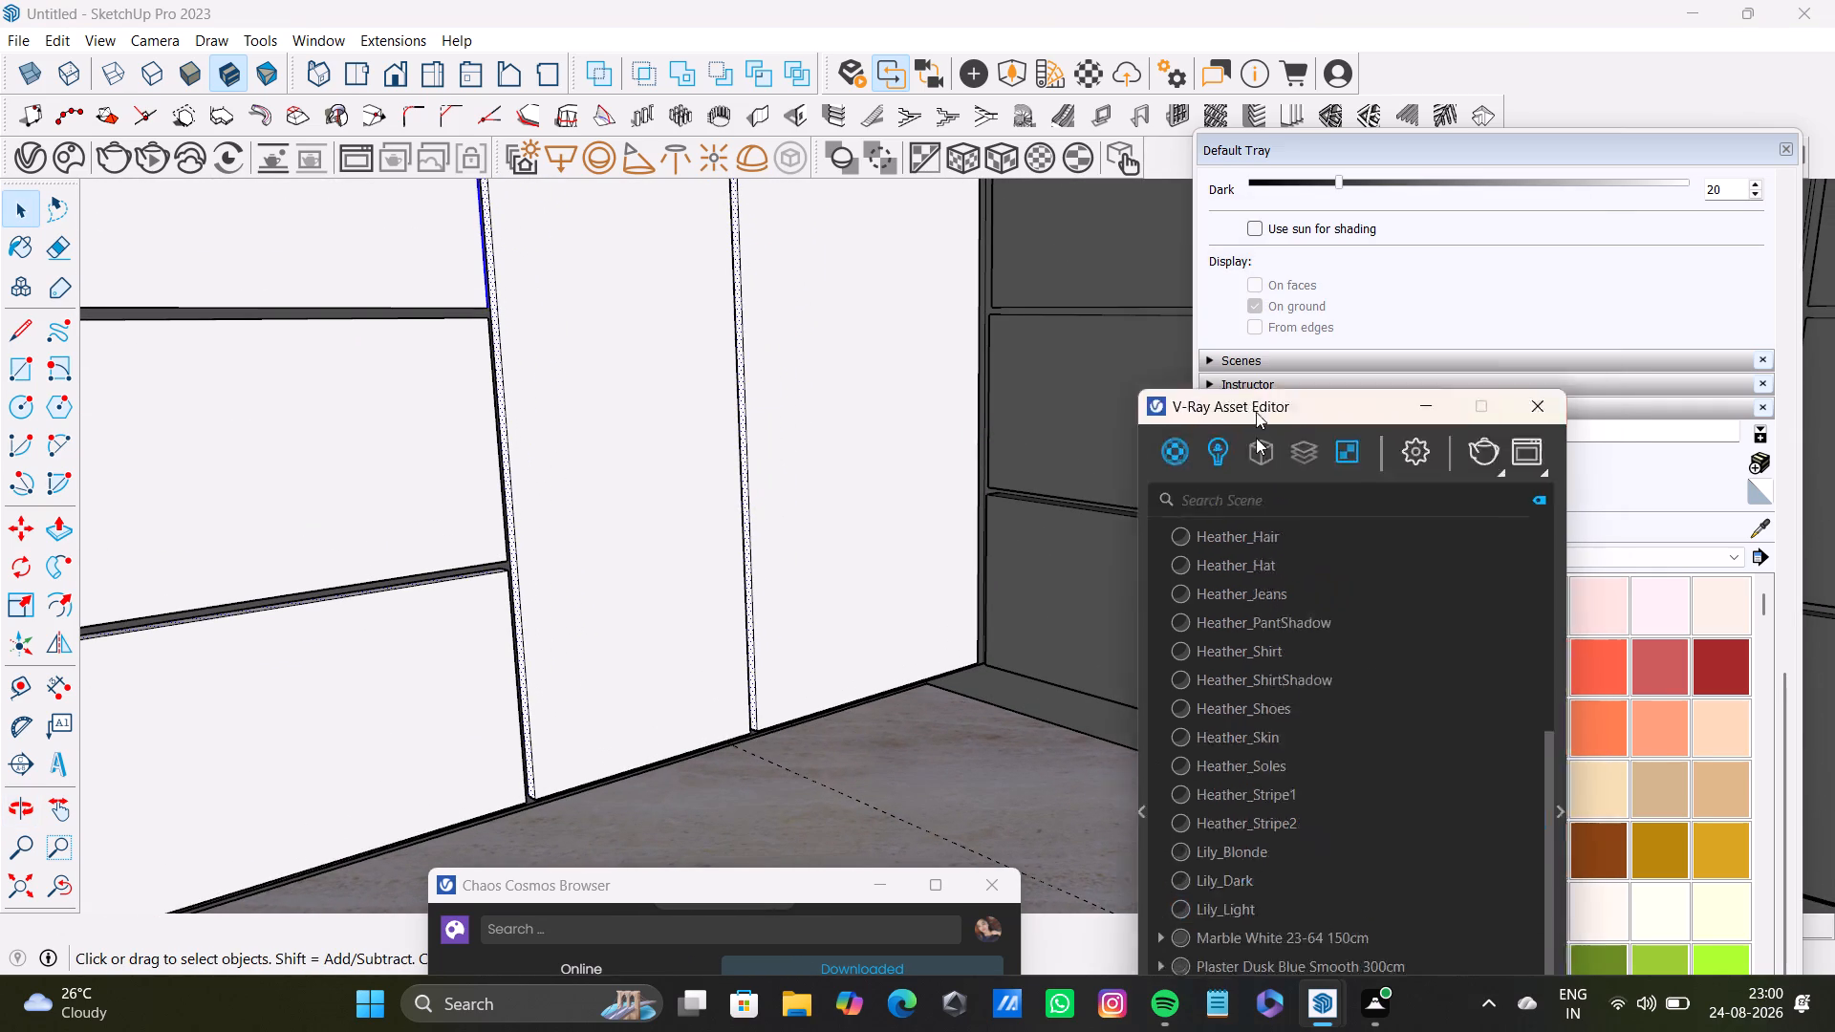
pyautogui.moveTo(1256, 438); pyautogui.dragTo(1272, 868)
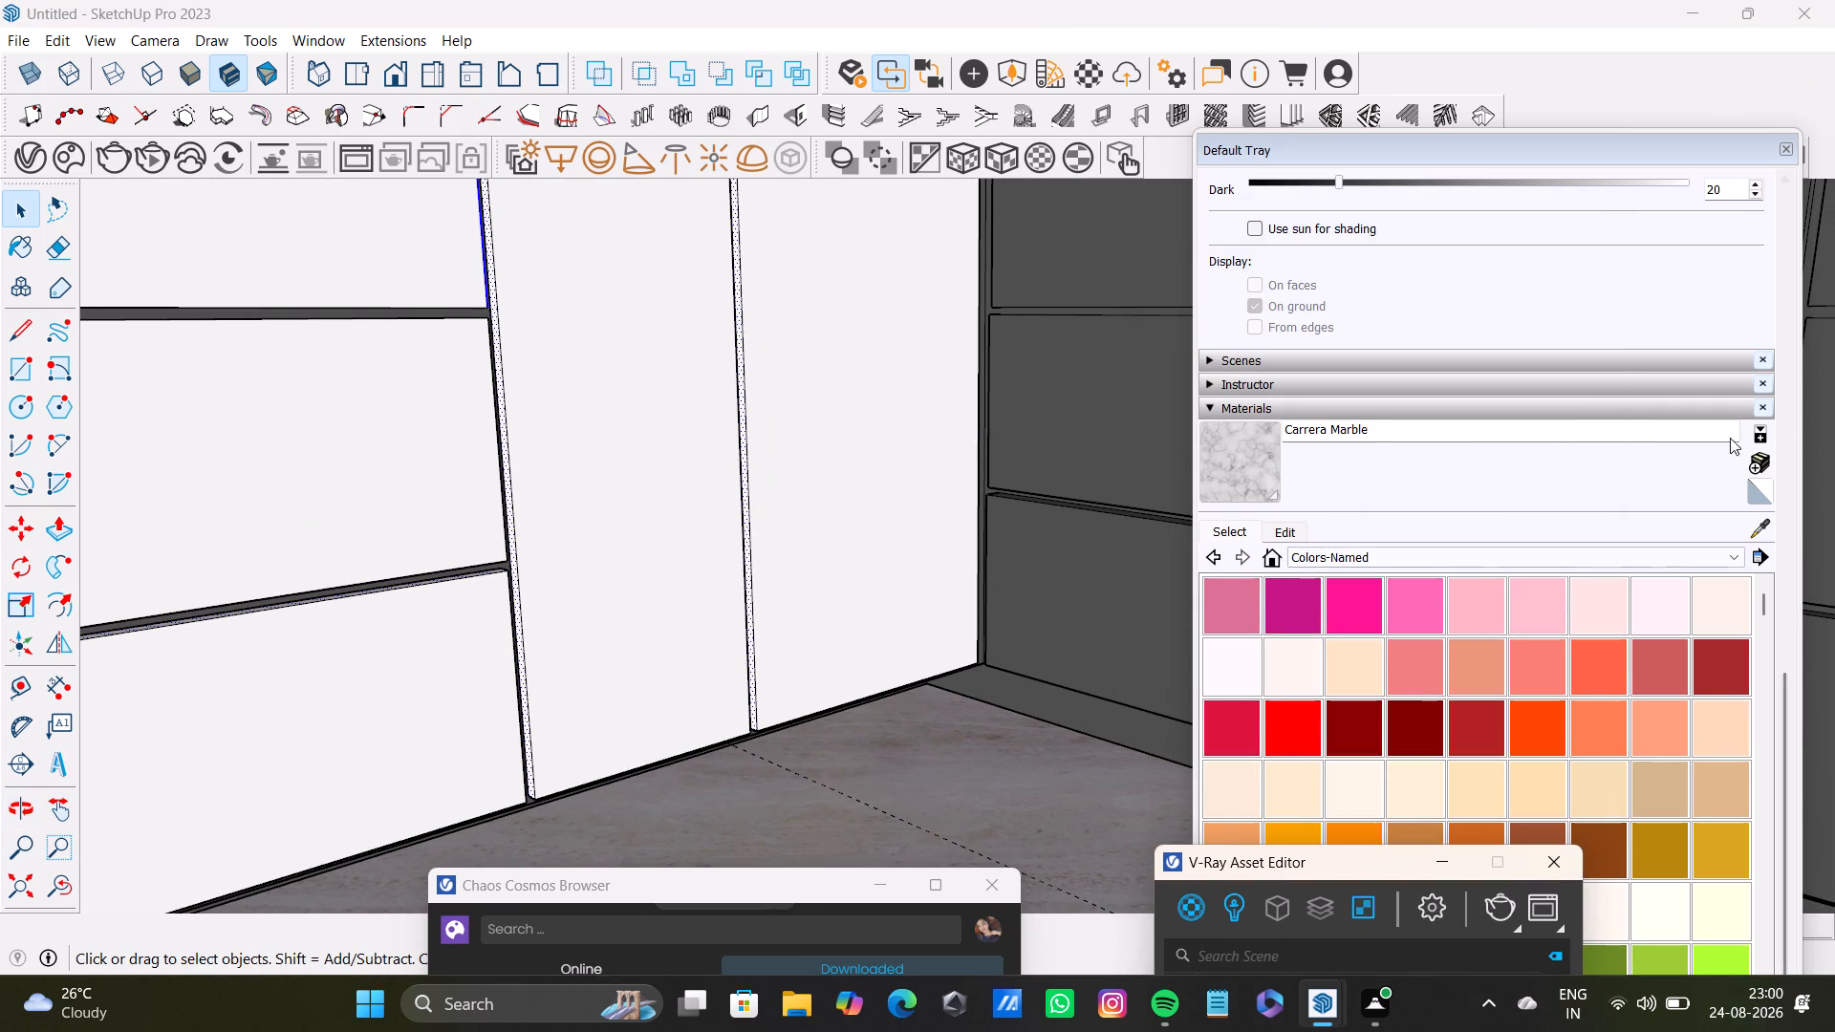
# Sample the 0135_DarkGray material from the gap between the blue base cabinet fronts as the paint material.
pyautogui.click(1754, 528)
pyautogui.scroll(5, 463, 586)
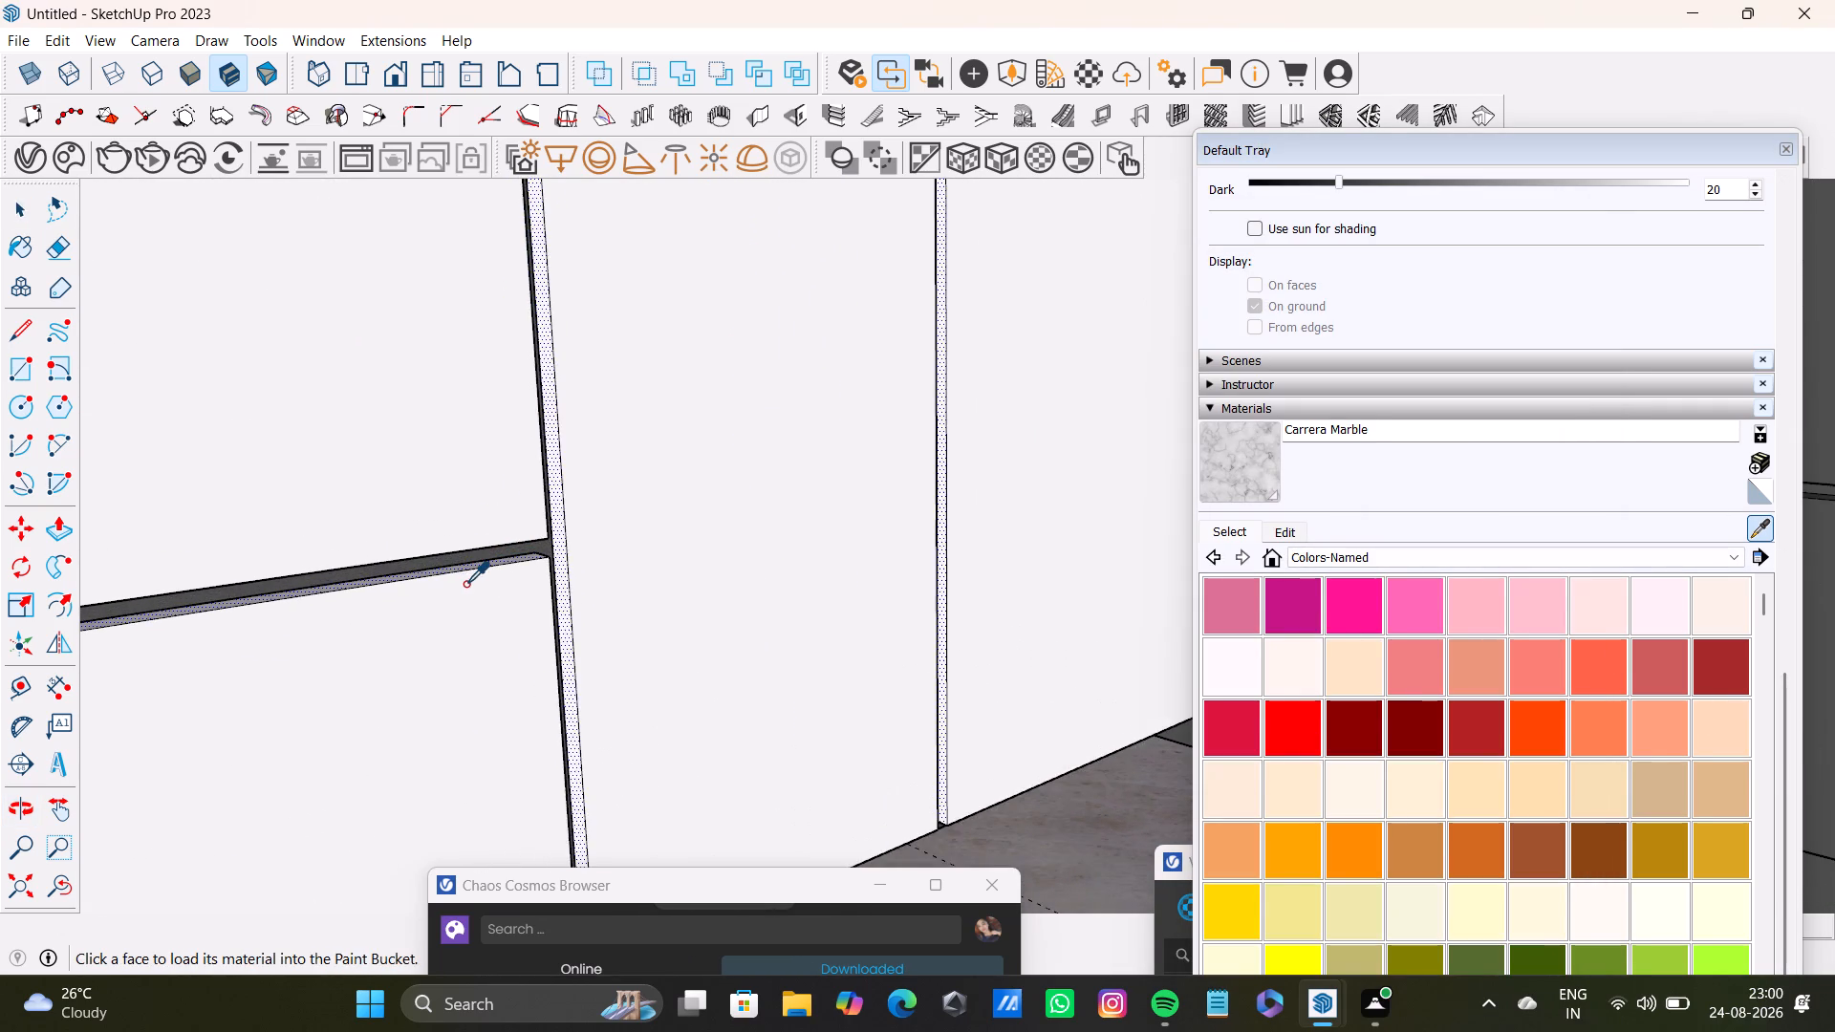
pyautogui.scroll(3, 465, 584)
pyautogui.scroll(-13, 465, 582)
pyautogui.keyDown('shift'); pyautogui.moveTo(465, 582); pyautogui.dragTo(1042, 482, button='middle'); pyautogui.keyUp('shift')
pyautogui.scroll(3, 549, 644)
pyautogui.scroll(-13, 540, 639)
pyautogui.scroll(1, 720, 669)
pyautogui.moveTo(657, 680); pyautogui.dragTo(151, 769, button='middle')
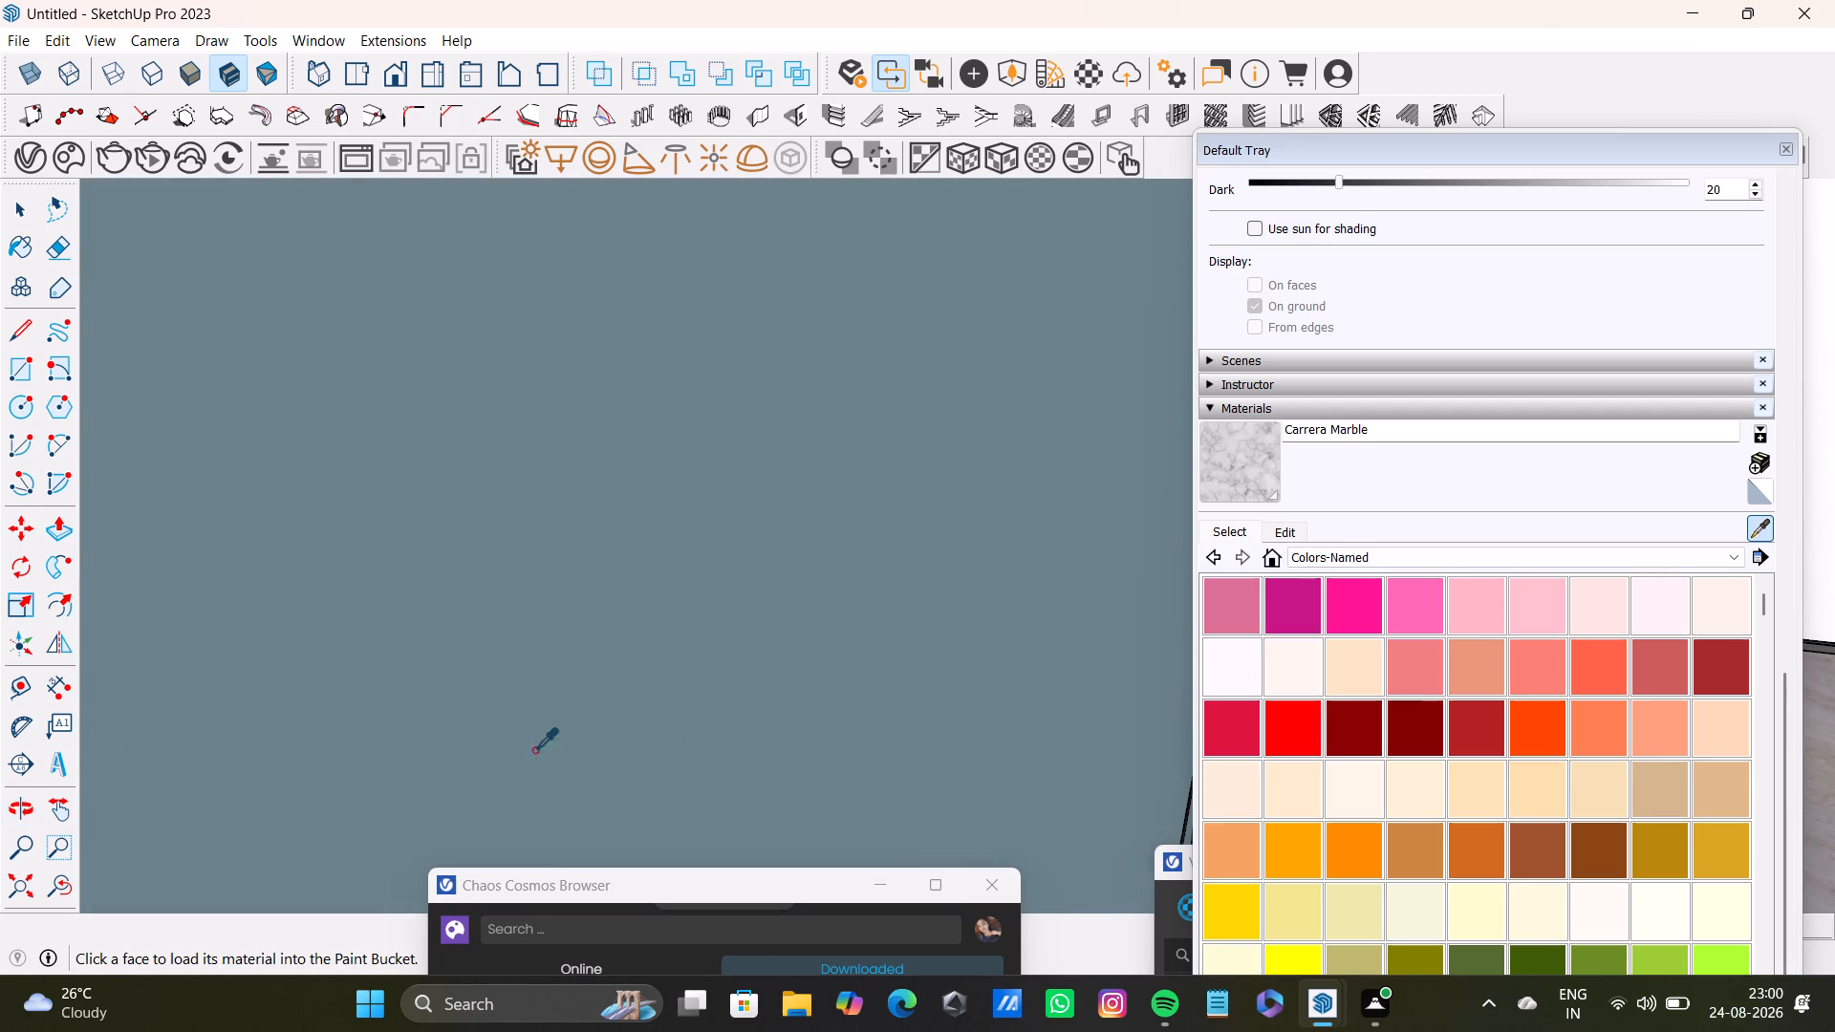
pyautogui.click(17, 887)
pyautogui.scroll(5, 1053, 473)
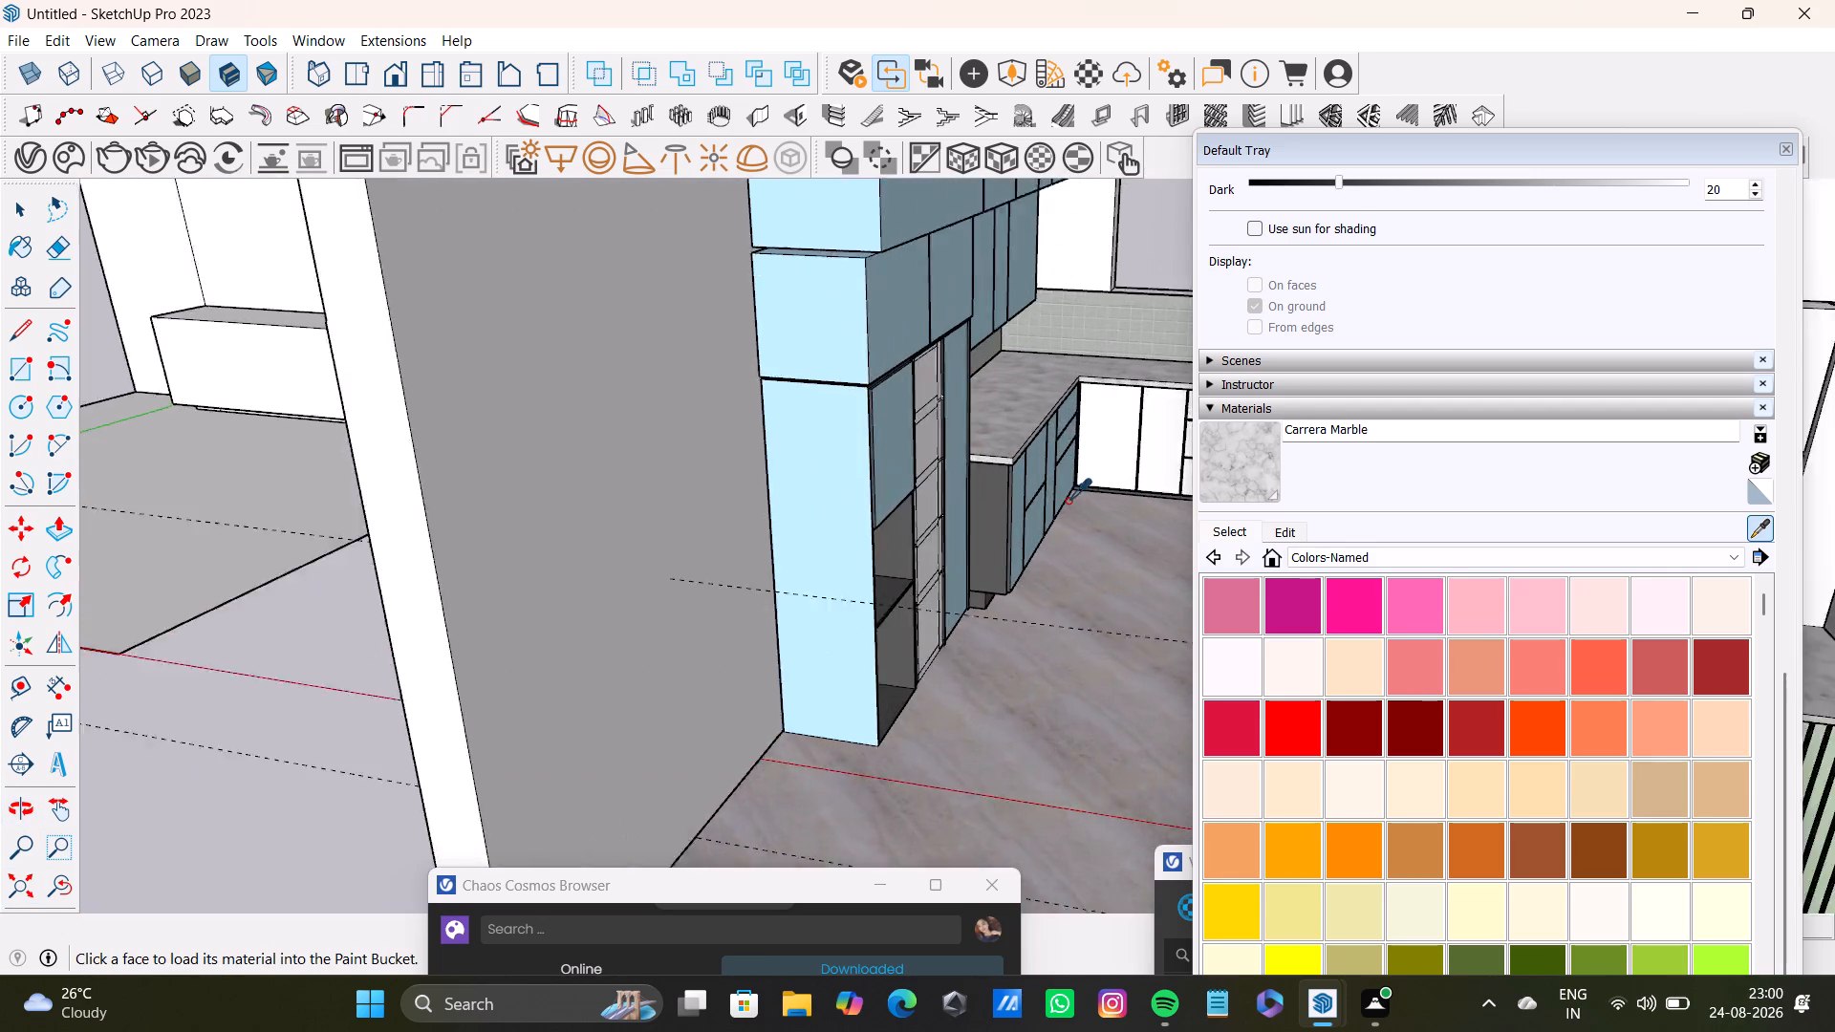
pyautogui.scroll(20, 1068, 501)
pyautogui.scroll(10, 1068, 501)
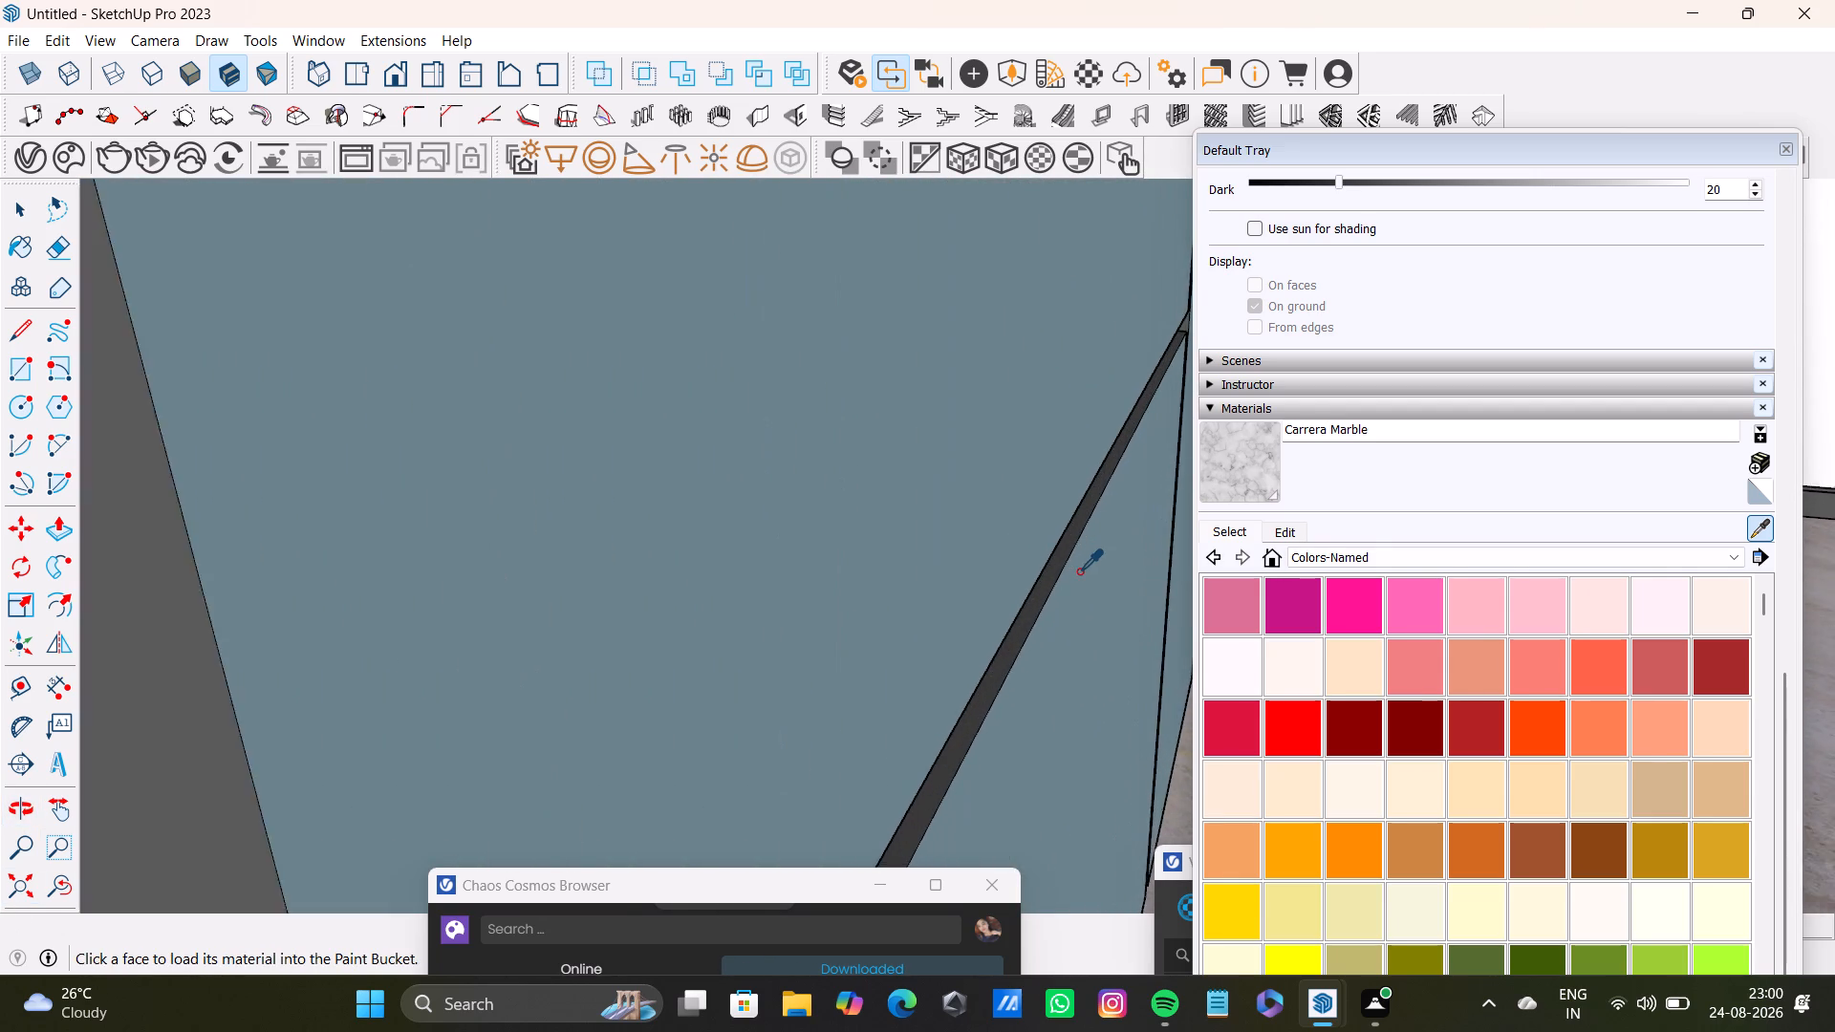
pyautogui.scroll(8, 1079, 571)
pyautogui.click(1026, 556)
pyautogui.click(1235, 455)
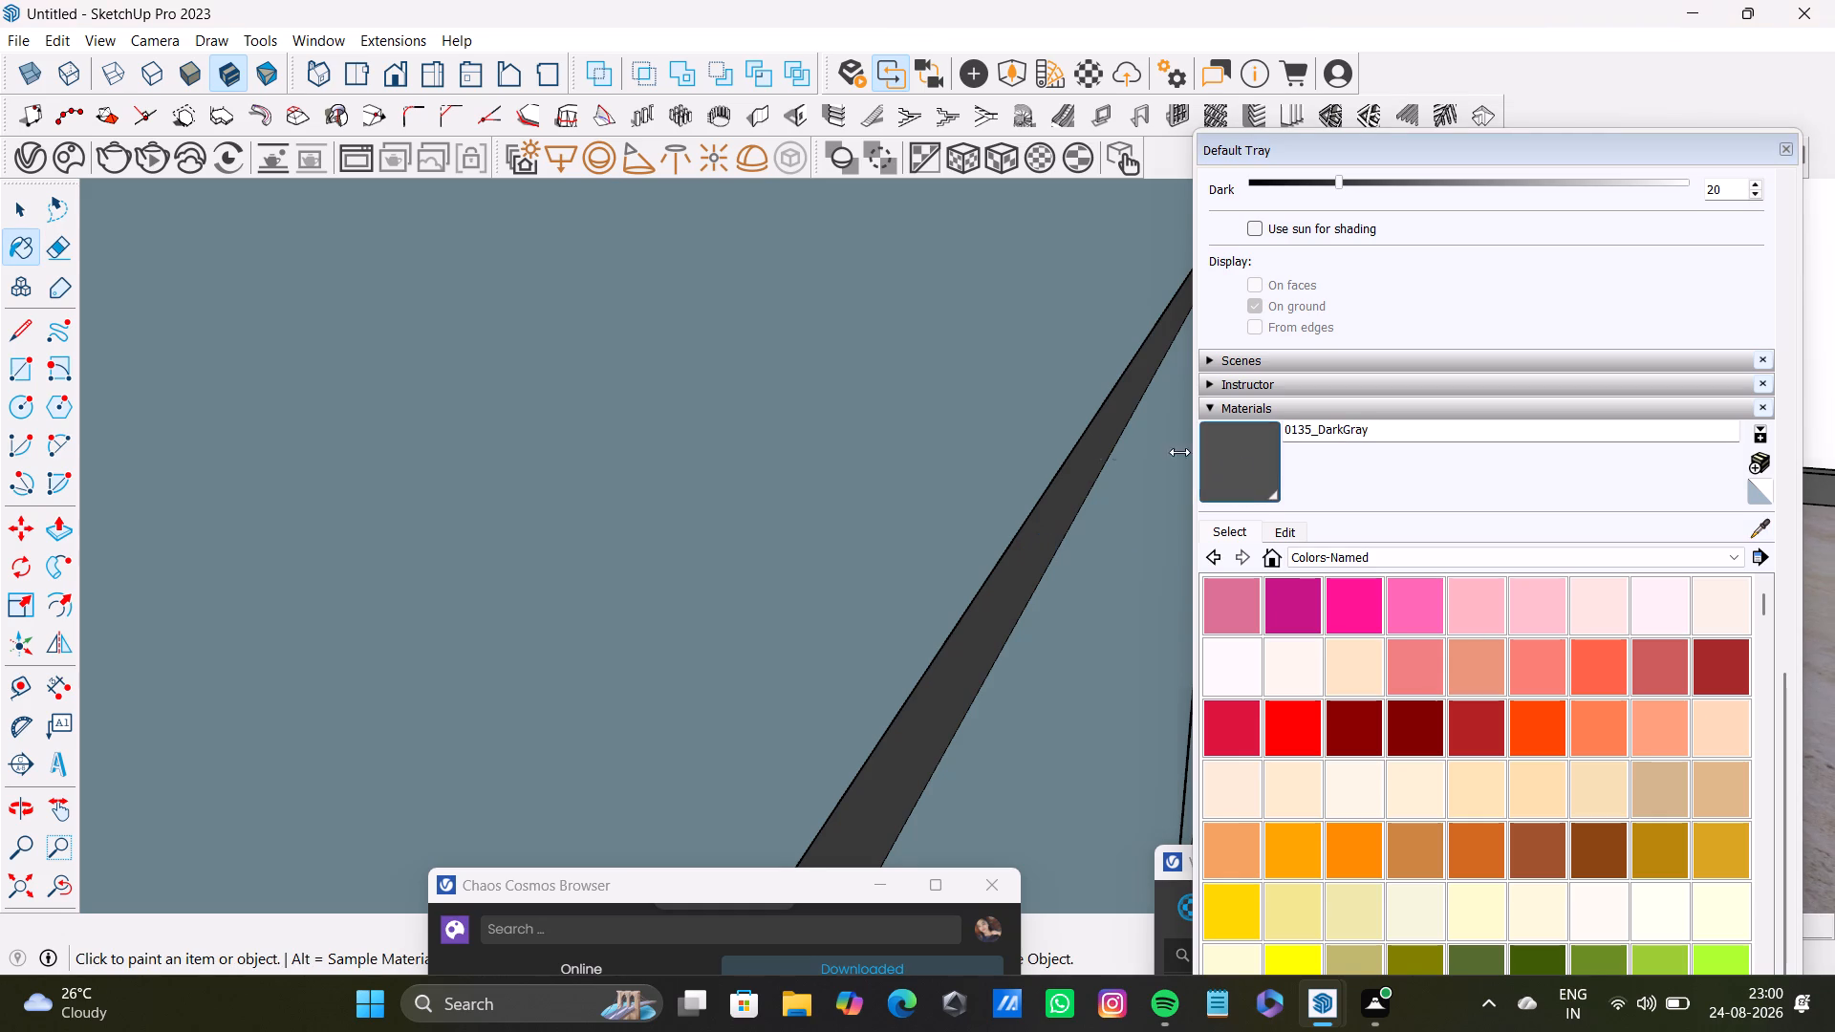
# Paint the selected gap strips around the white cabinets with 0135_DarkGray.
pyautogui.scroll(-3, 1064, 483)
pyautogui.scroll(-9, 987, 480)
pyautogui.moveTo(1008, 466); pyautogui.dragTo(577, 569, button='middle')
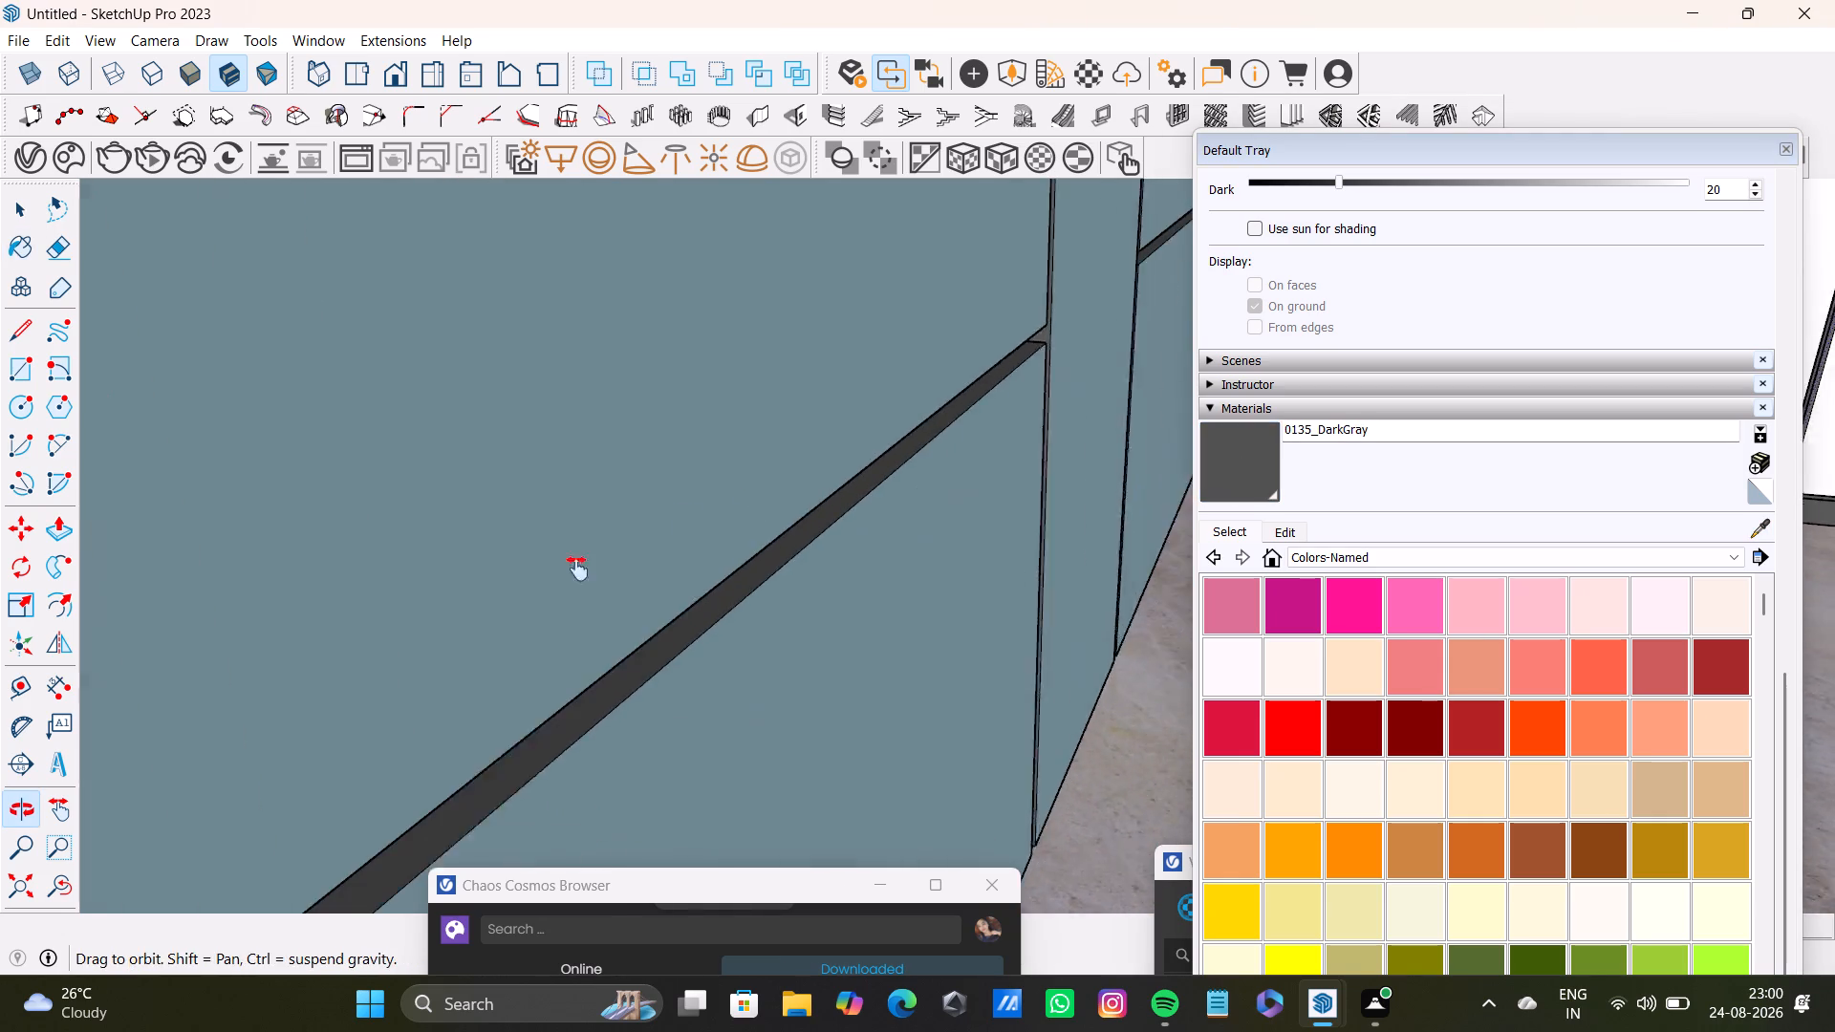
pyautogui.moveTo(577, 569); pyautogui.dragTo(381, 714, button='middle')
pyautogui.scroll(-9, 1074, 416)
pyautogui.keyDown('shift'); pyautogui.moveTo(1018, 399); pyautogui.dragTo(377, 620, button='middle'); pyautogui.keyUp('shift')
pyautogui.keyDown('shift'); pyautogui.scroll(1, 1018, 399); pyautogui.keyUp('shift')
pyautogui.keyDown('shift'); pyautogui.scroll(4, 1021, 542); pyautogui.keyUp('shift')
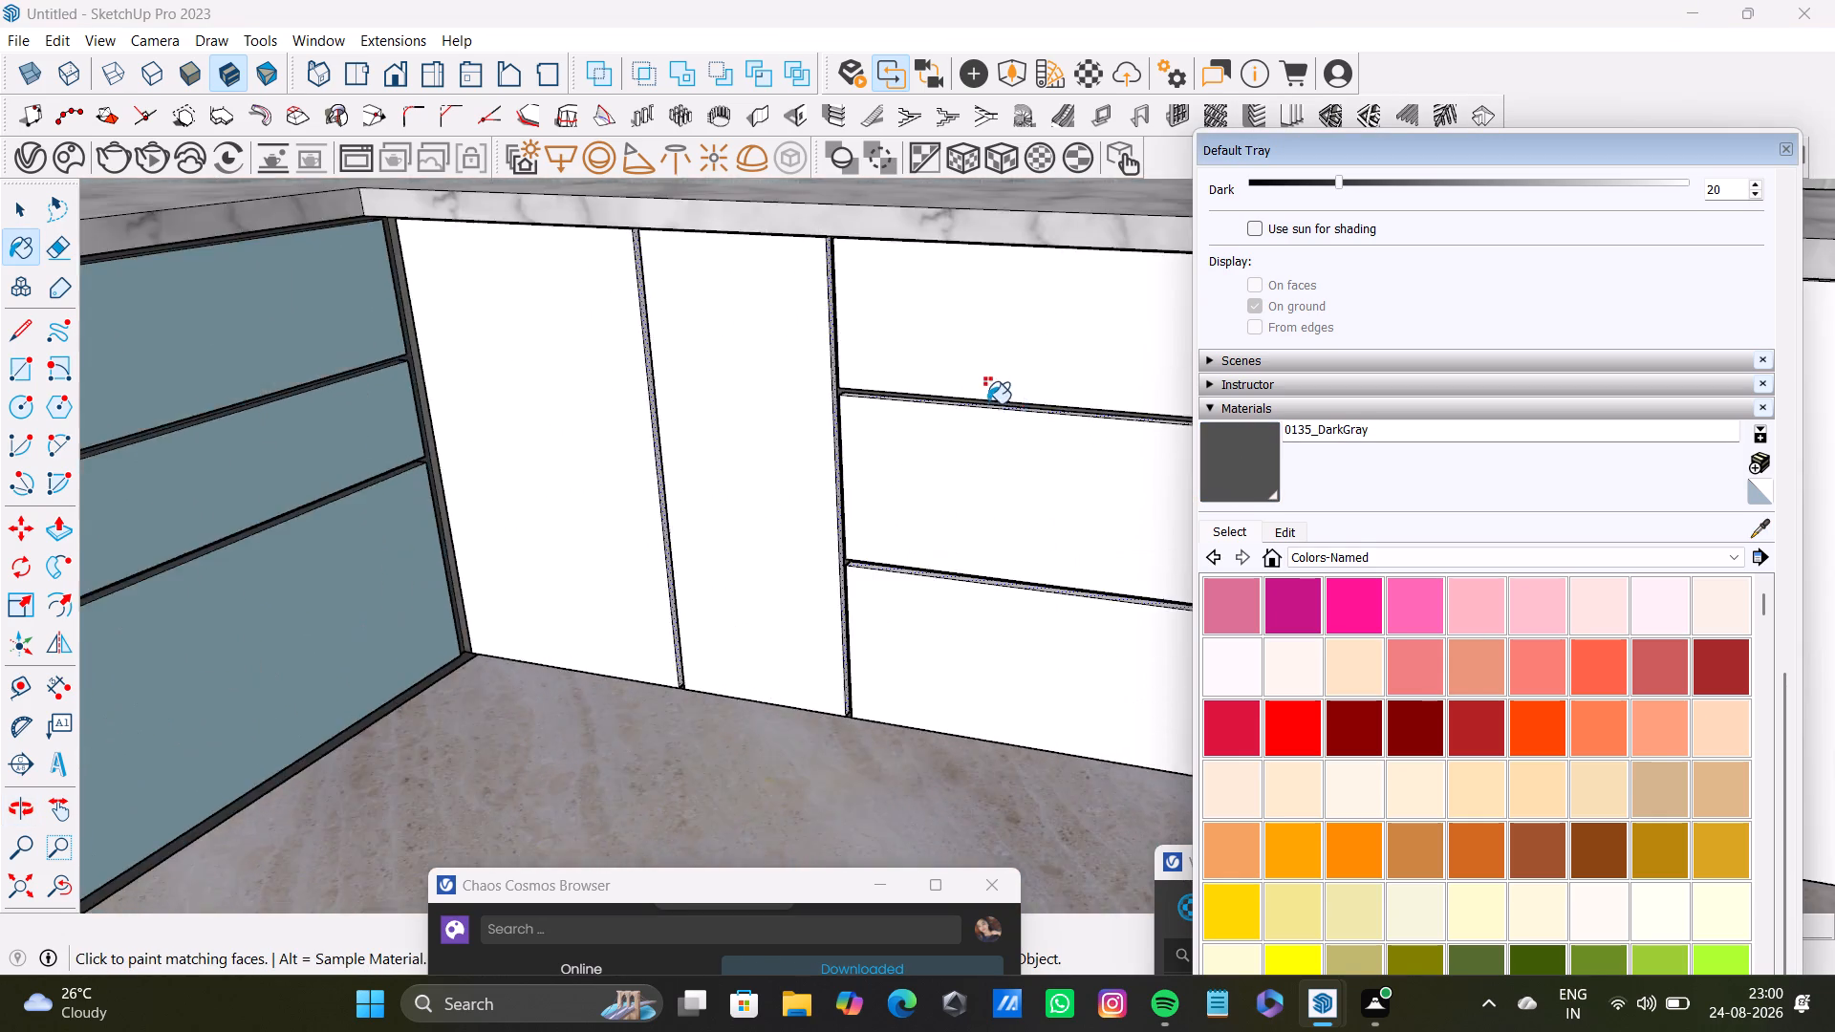
pyautogui.keyDown('shift'); pyautogui.scroll(17, 987, 403); pyautogui.keyUp('shift')
pyautogui.click(720, 364)
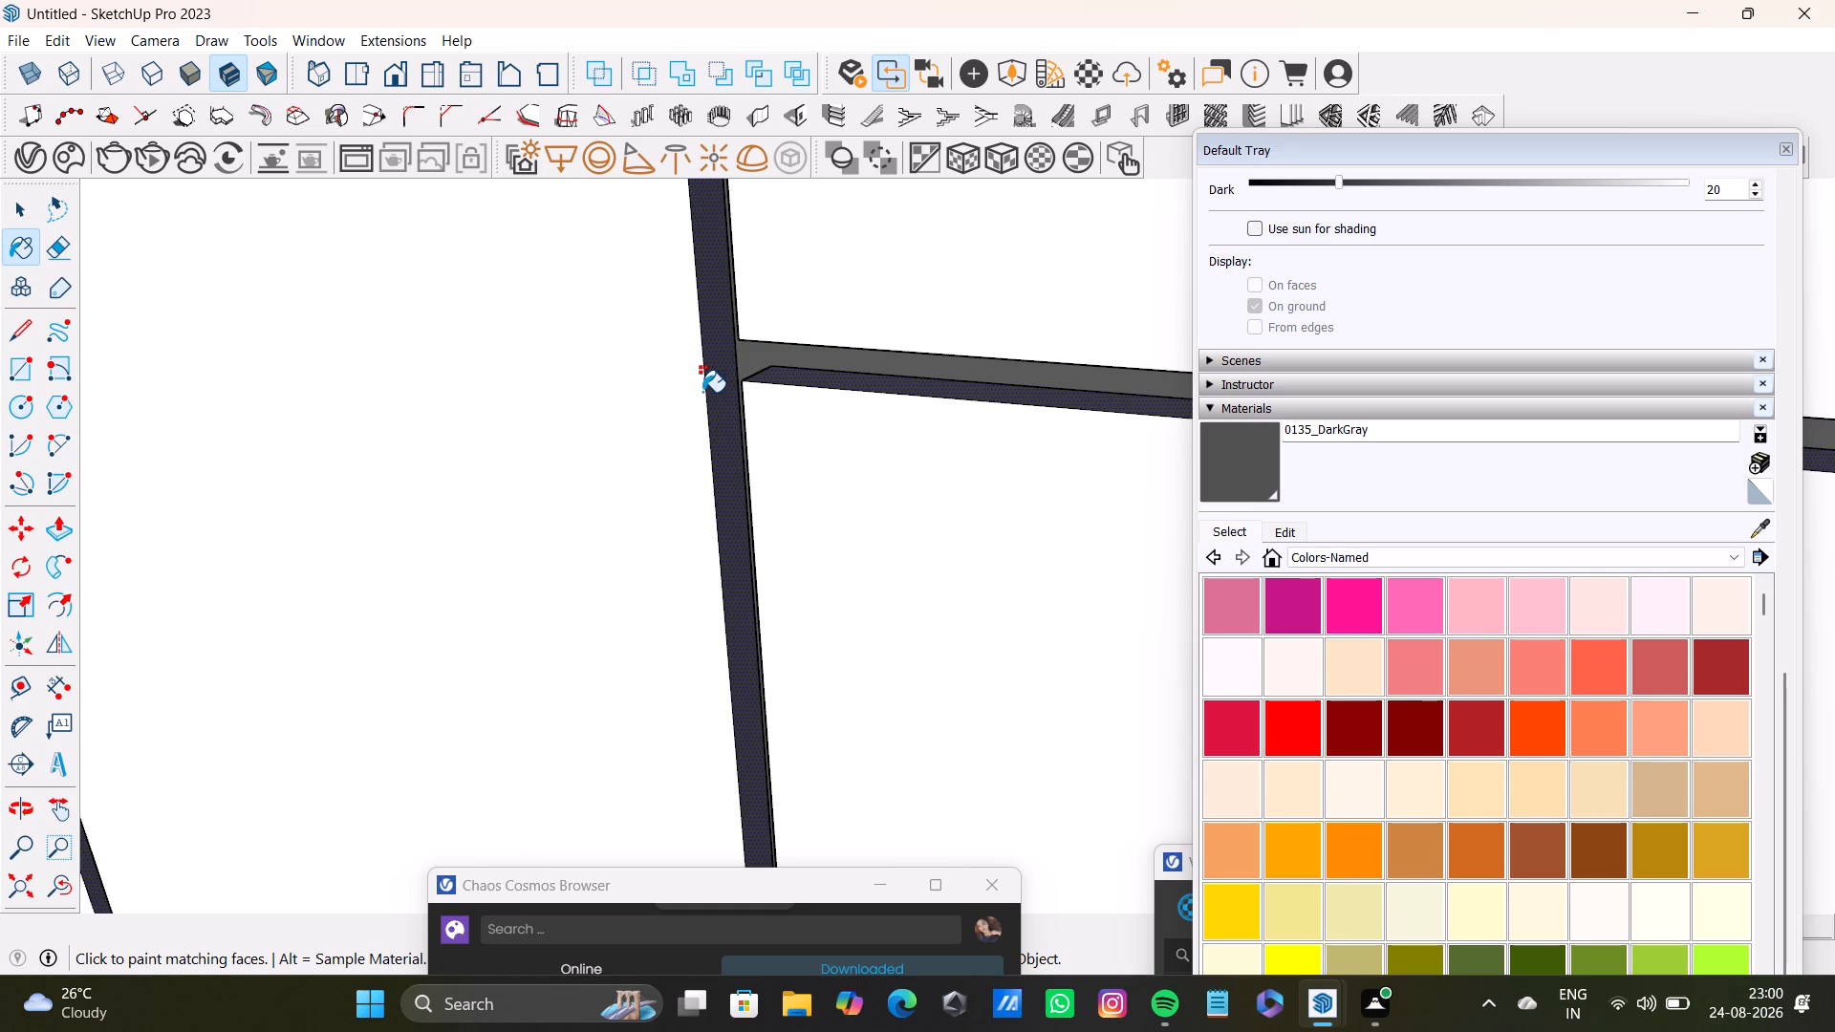
pyautogui.press('space')
# Sample the 0095_LightBlue material from the adjoining blue drawer front as the paint material.
pyautogui.scroll(-6, 658, 455)
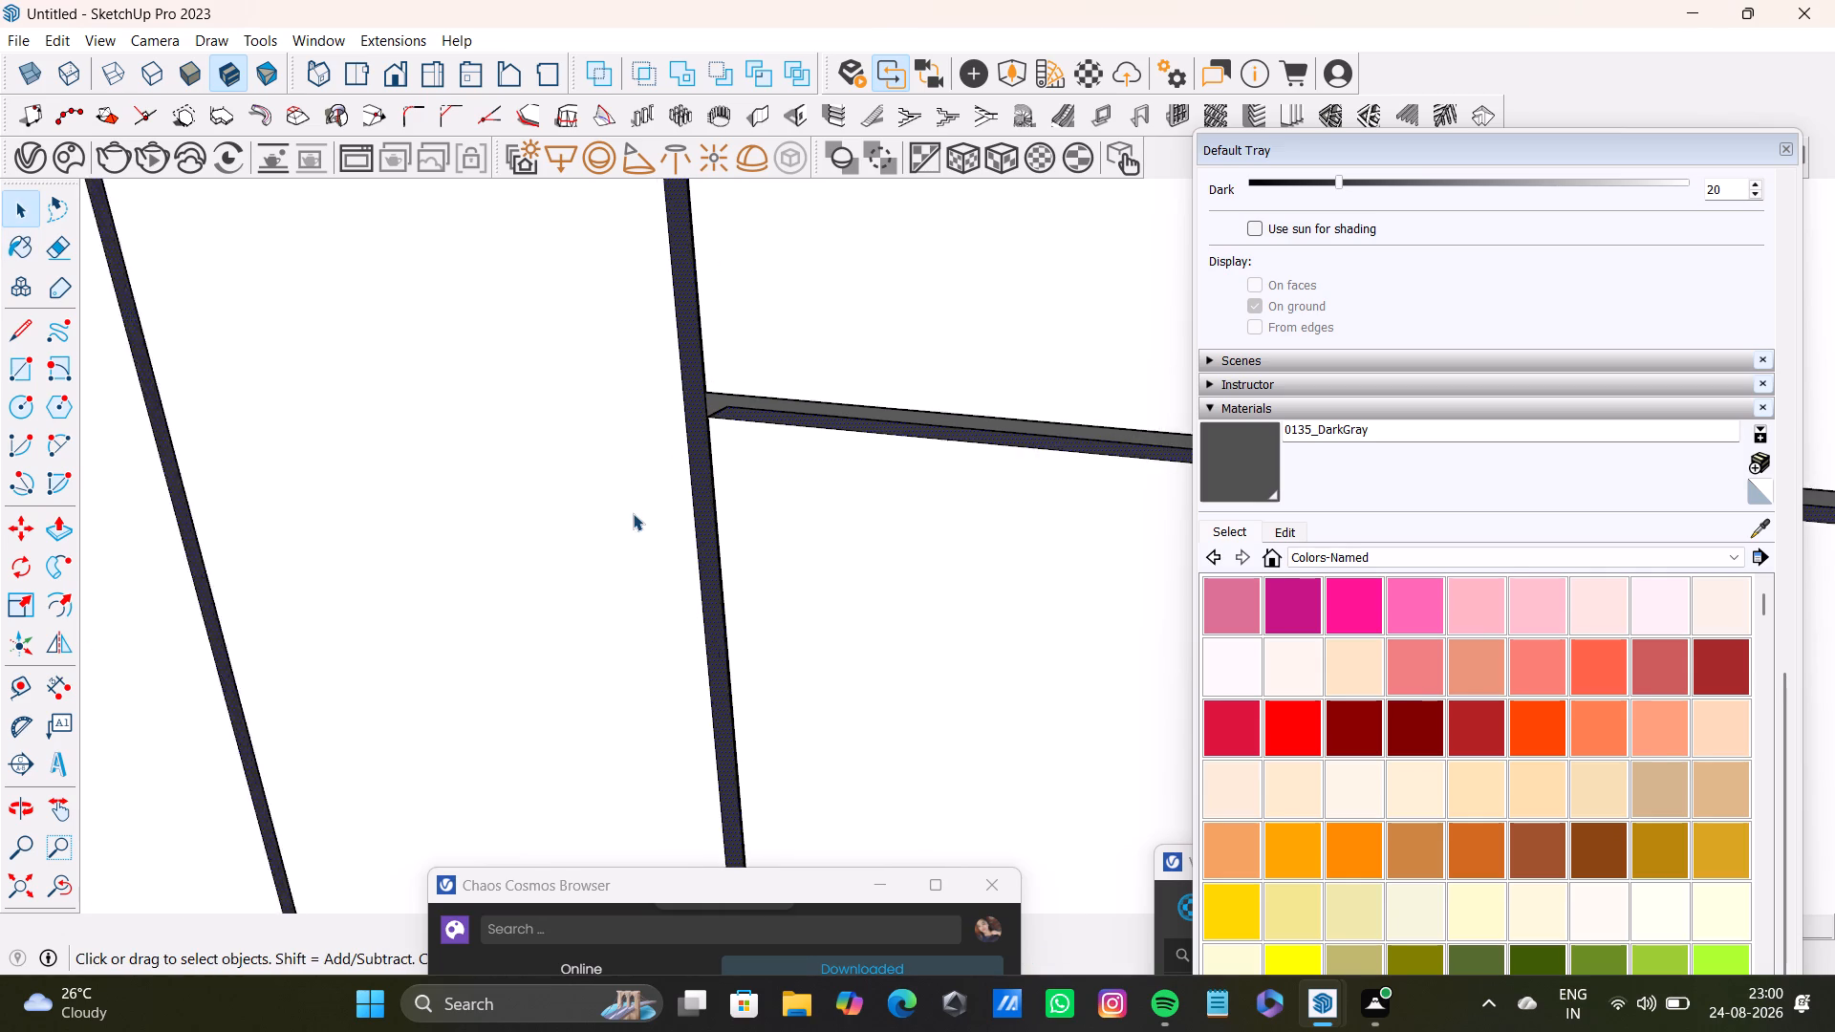
pyautogui.scroll(-14, 633, 513)
pyautogui.moveTo(631, 542); pyautogui.dragTo(425, 563, button='middle')
pyautogui.press('space')
pyautogui.press('space')
pyautogui.moveTo(772, 567); pyautogui.dragTo(940, 453, button='middle')
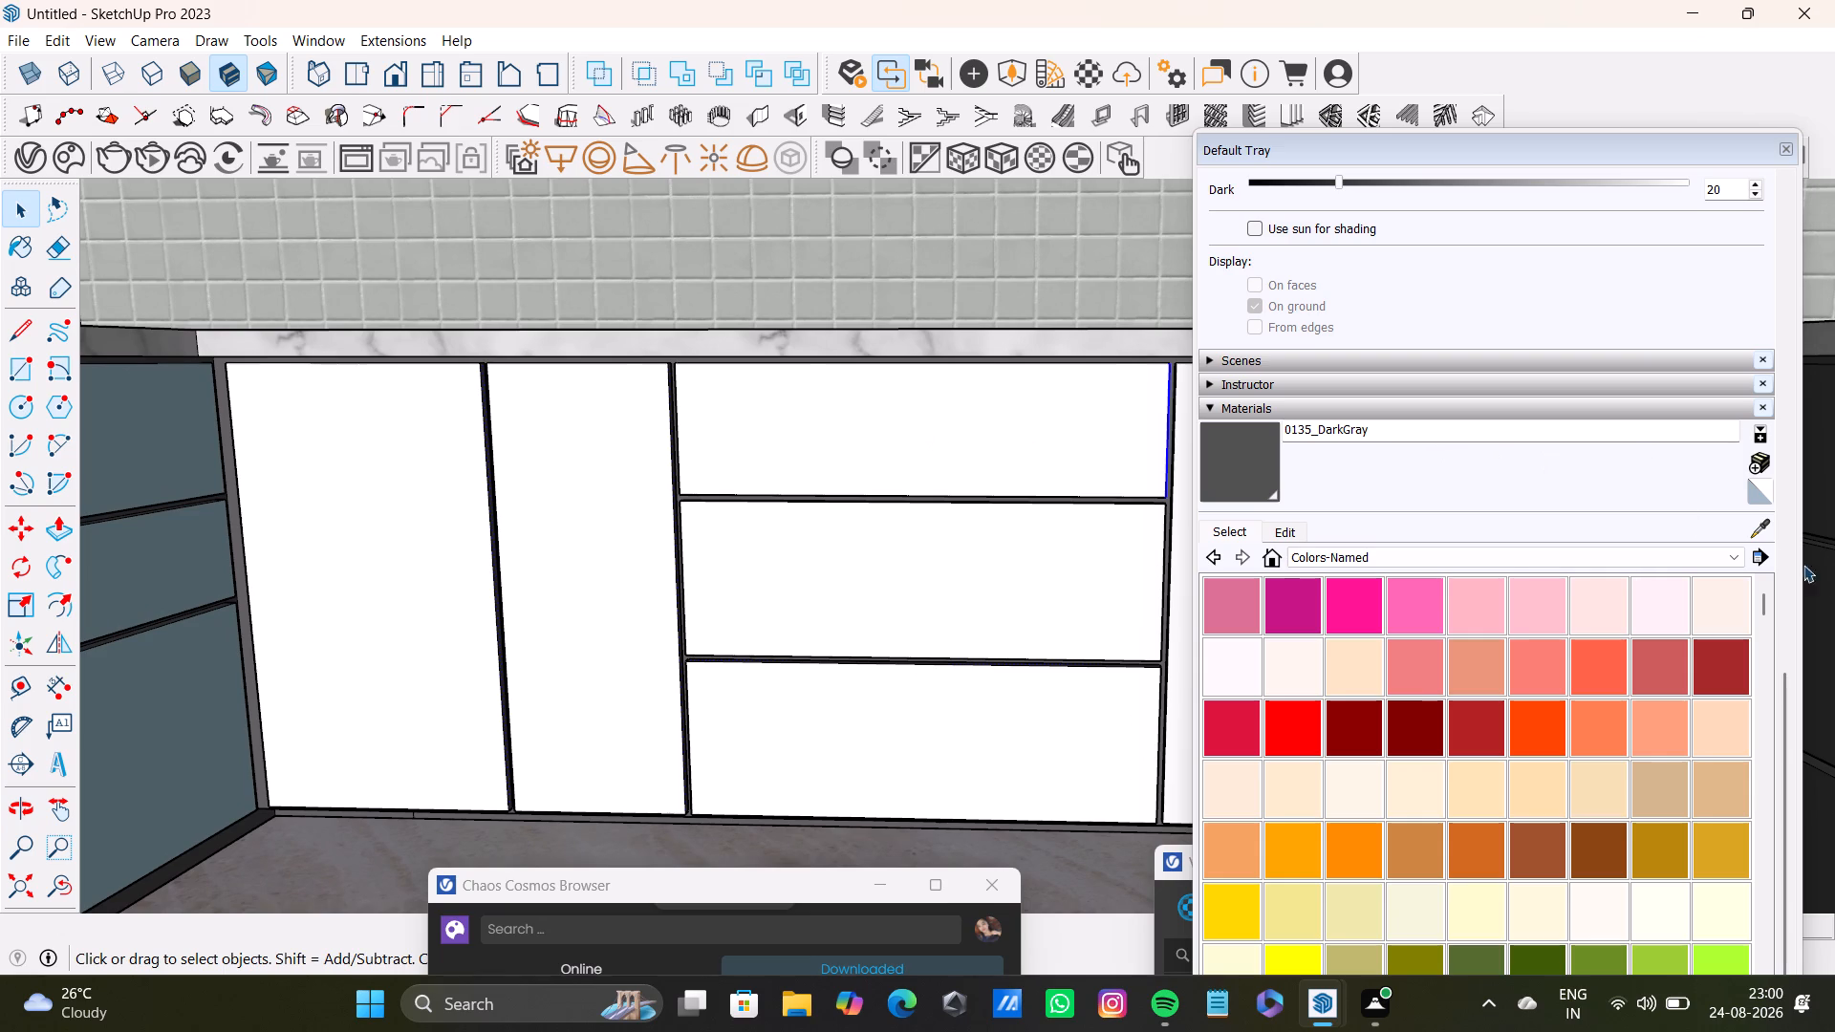
pyautogui.click(1760, 519)
pyautogui.click(116, 426)
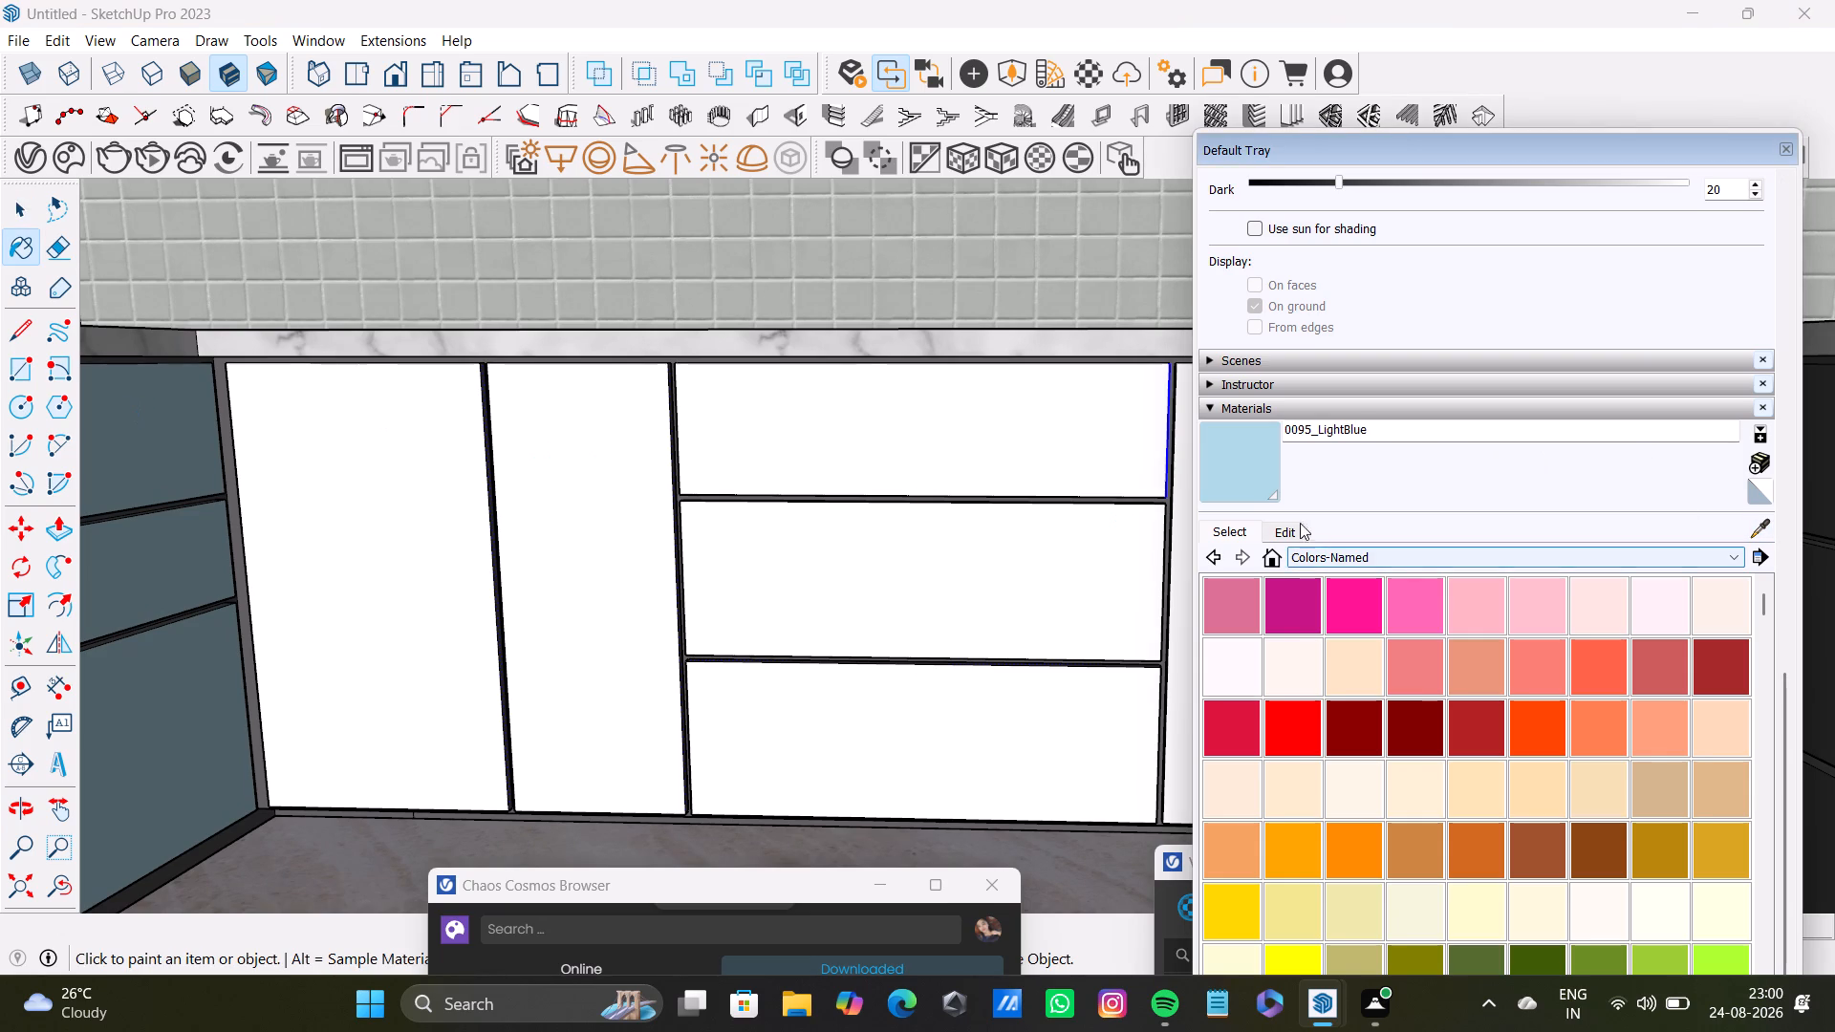
pyautogui.click(1239, 456)
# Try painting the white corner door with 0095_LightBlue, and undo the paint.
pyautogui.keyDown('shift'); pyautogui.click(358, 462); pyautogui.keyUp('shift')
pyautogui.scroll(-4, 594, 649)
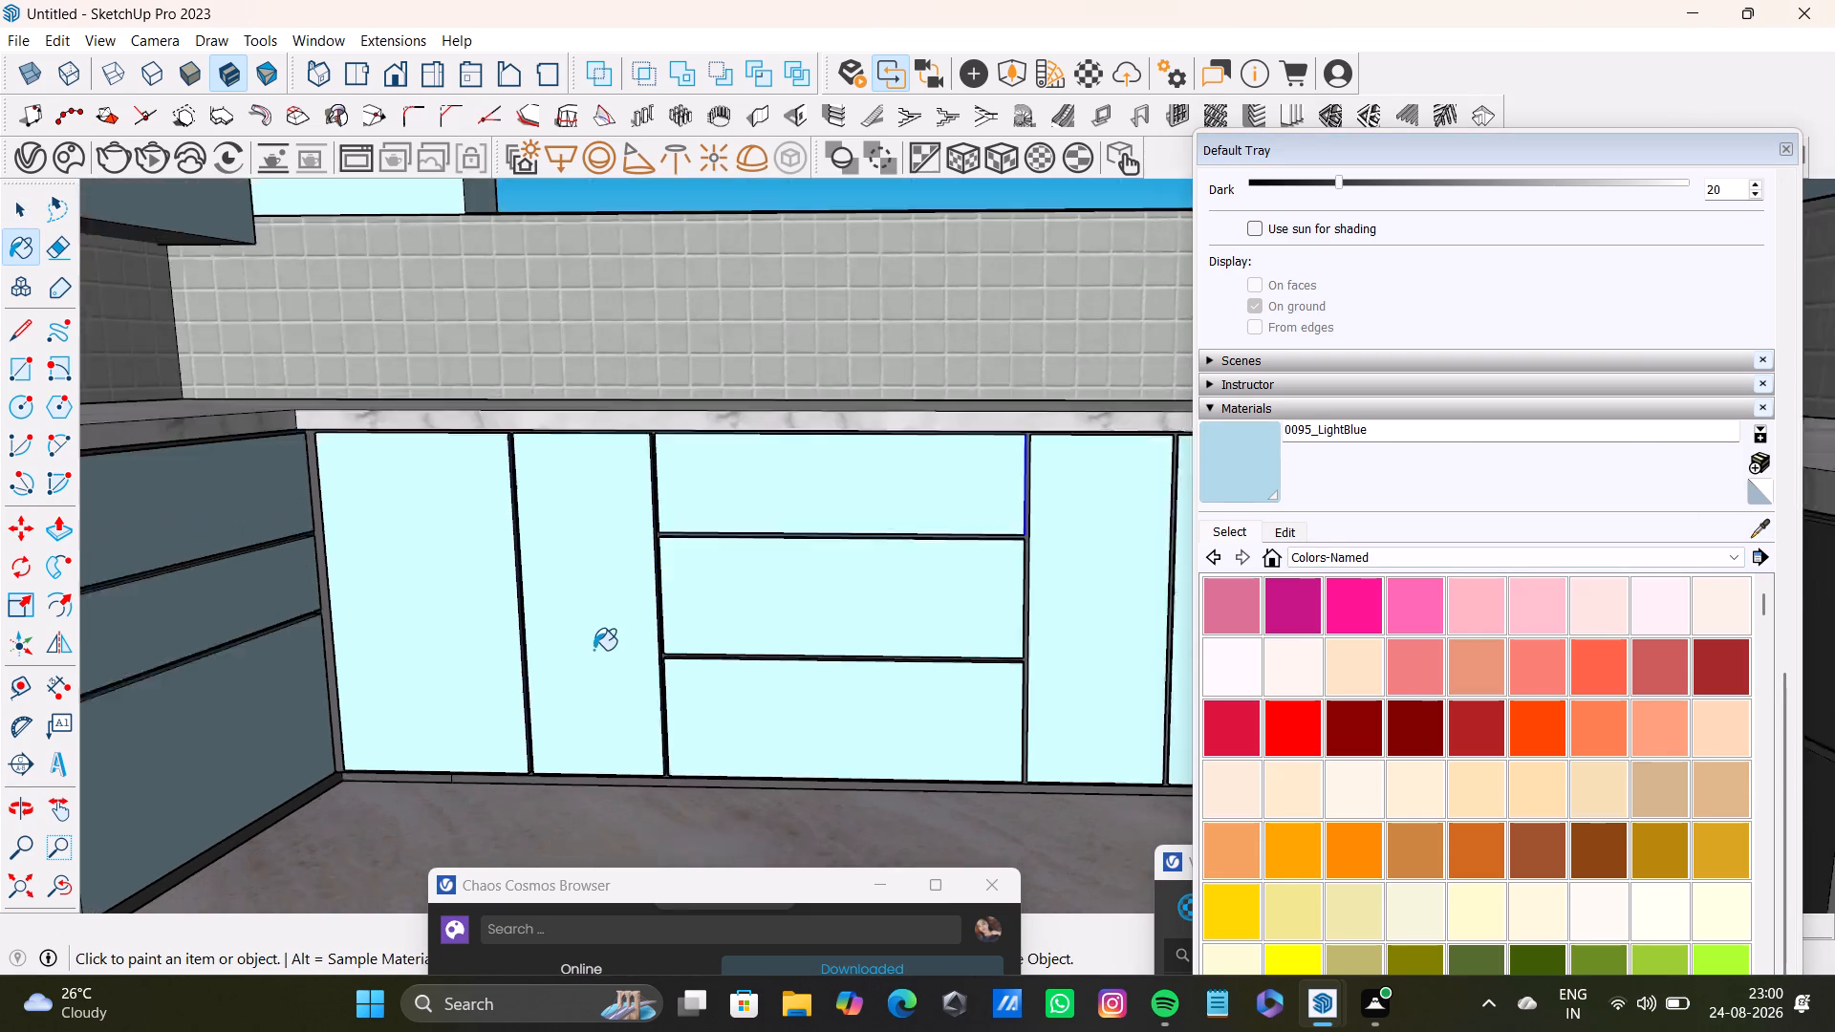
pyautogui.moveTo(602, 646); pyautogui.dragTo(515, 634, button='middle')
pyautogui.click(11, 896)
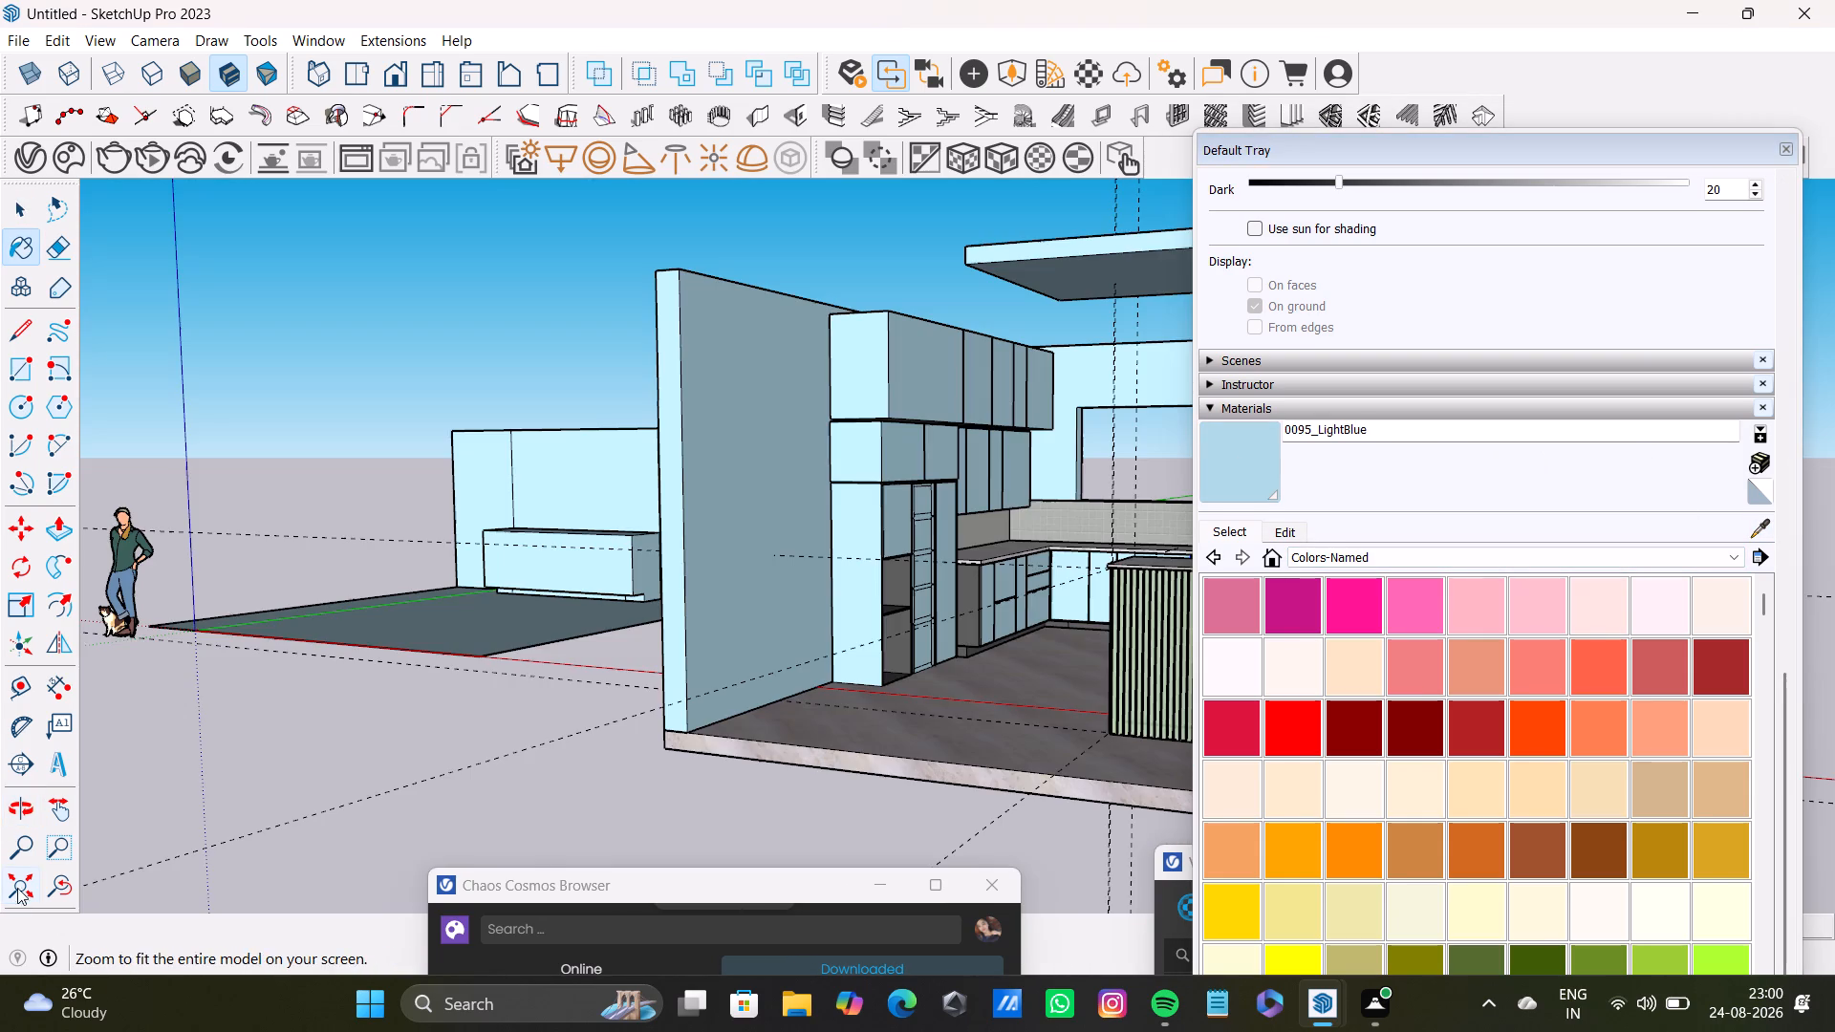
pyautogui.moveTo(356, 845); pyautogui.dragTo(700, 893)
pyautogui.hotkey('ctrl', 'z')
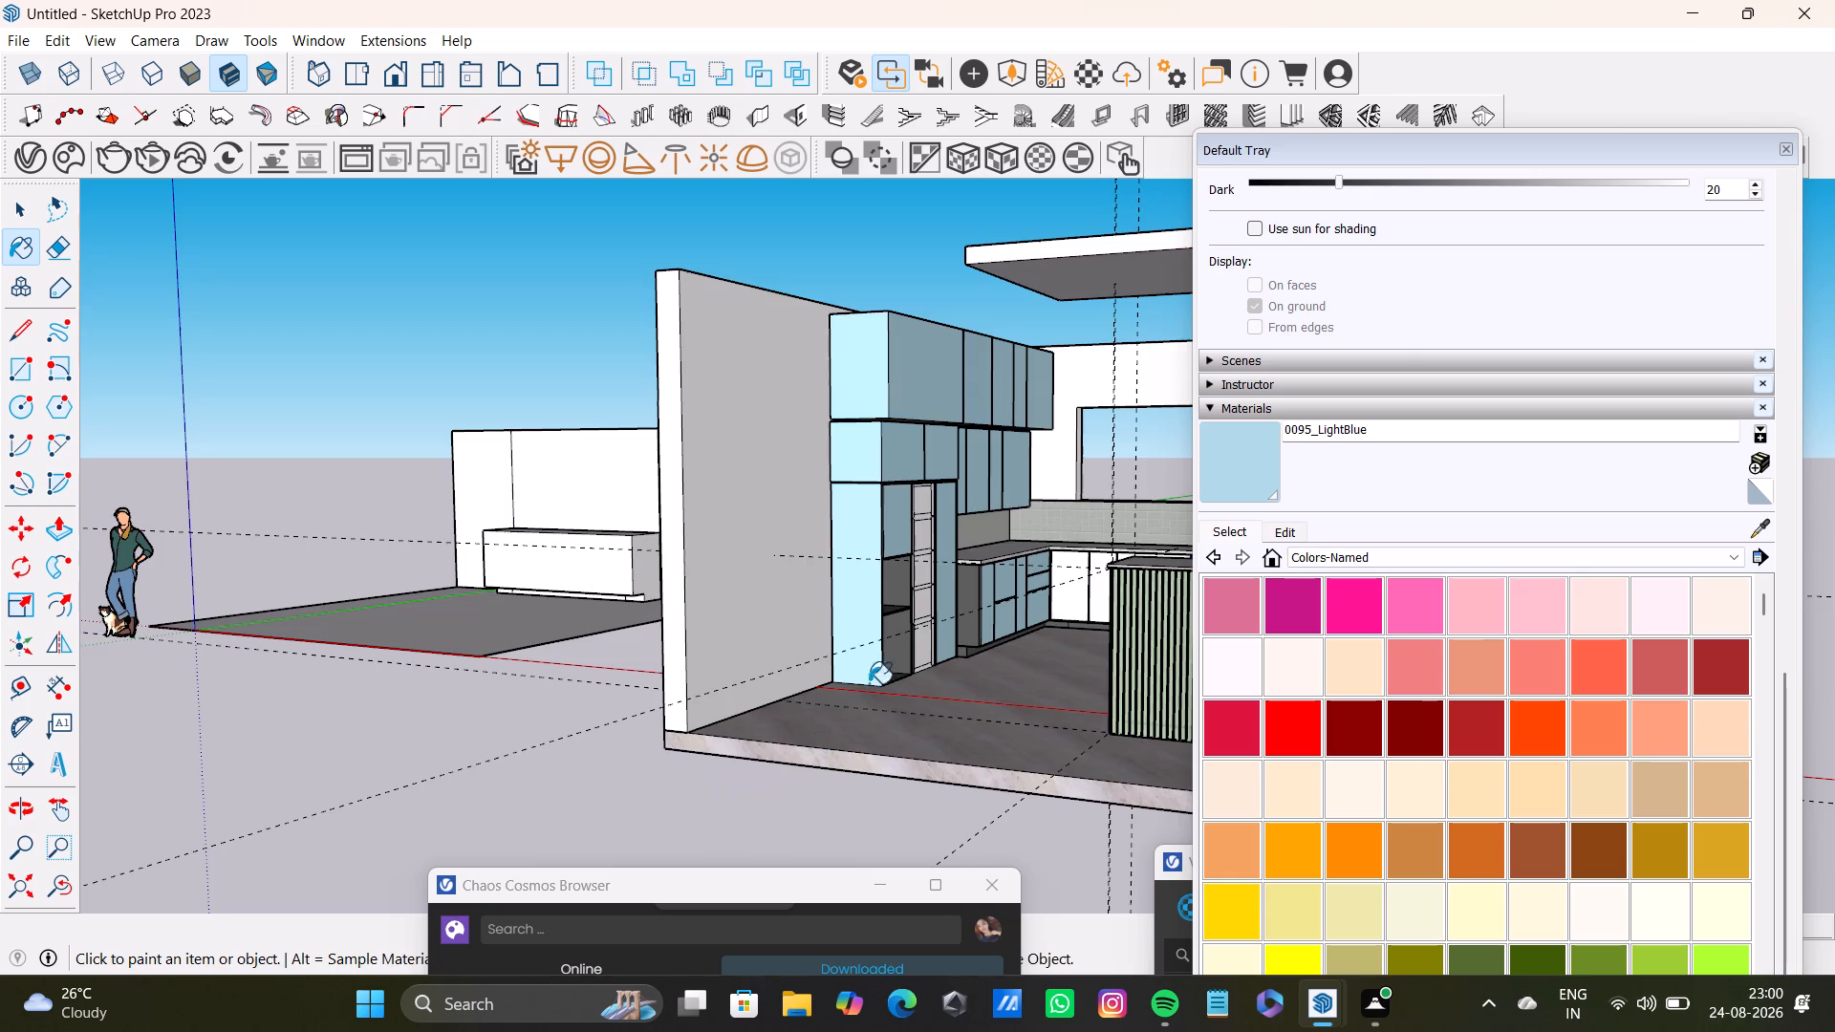
# Select the white base cabinet doors and drawer fronts below the window and paint them with 0095_LightBlue.
pyautogui.scroll(-3, 878, 662)
pyautogui.keyDown('shift'); pyautogui.moveTo(860, 631); pyautogui.dragTo(521, 656, button='middle'); pyautogui.keyUp('shift')
pyautogui.scroll(18, 551, 645)
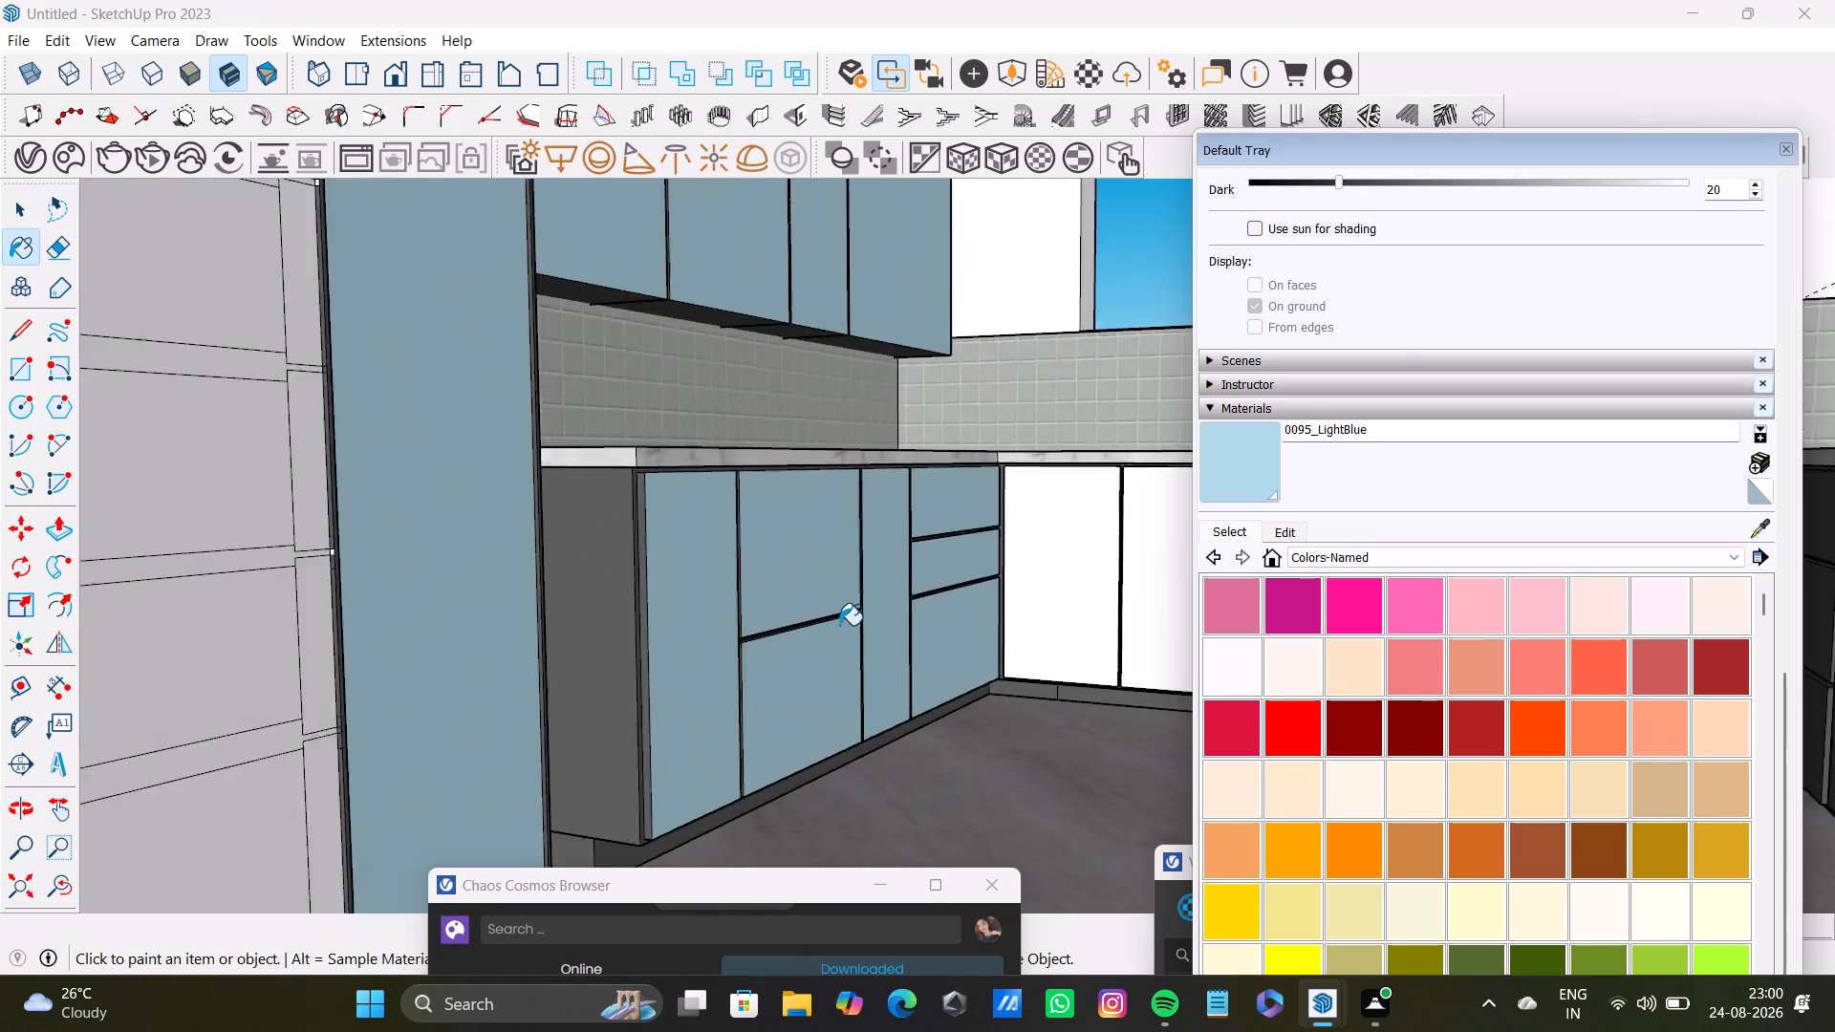
pyautogui.scroll(1, 839, 625)
pyautogui.moveTo(851, 624); pyautogui.dragTo(518, 656, button='middle')
pyautogui.moveTo(612, 650); pyautogui.dragTo(387, 676, button='middle')
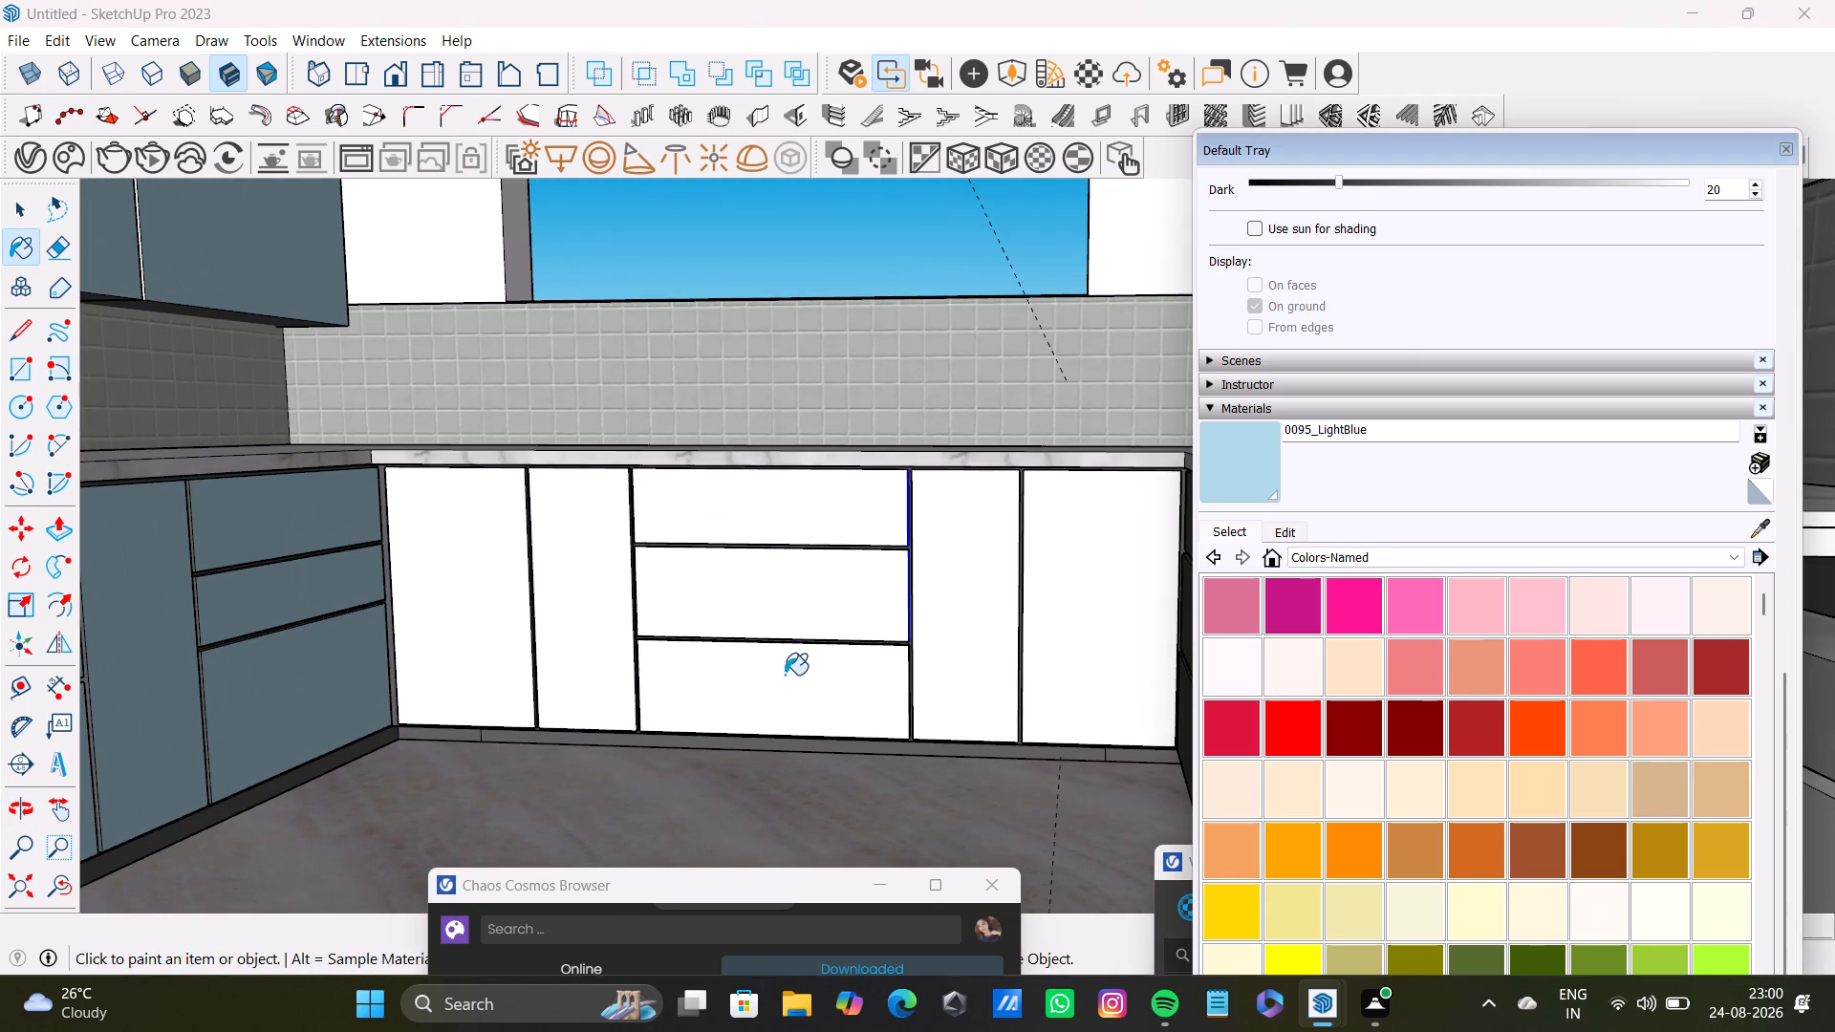
pyautogui.moveTo(785, 675); pyautogui.dragTo(804, 677, button='middle')
pyautogui.press('space')
pyautogui.keyDown('shift'); pyautogui.click(476, 577); pyautogui.keyUp('shift')
pyautogui.keyDown('shift'); pyautogui.click(564, 566); pyautogui.keyUp('shift')
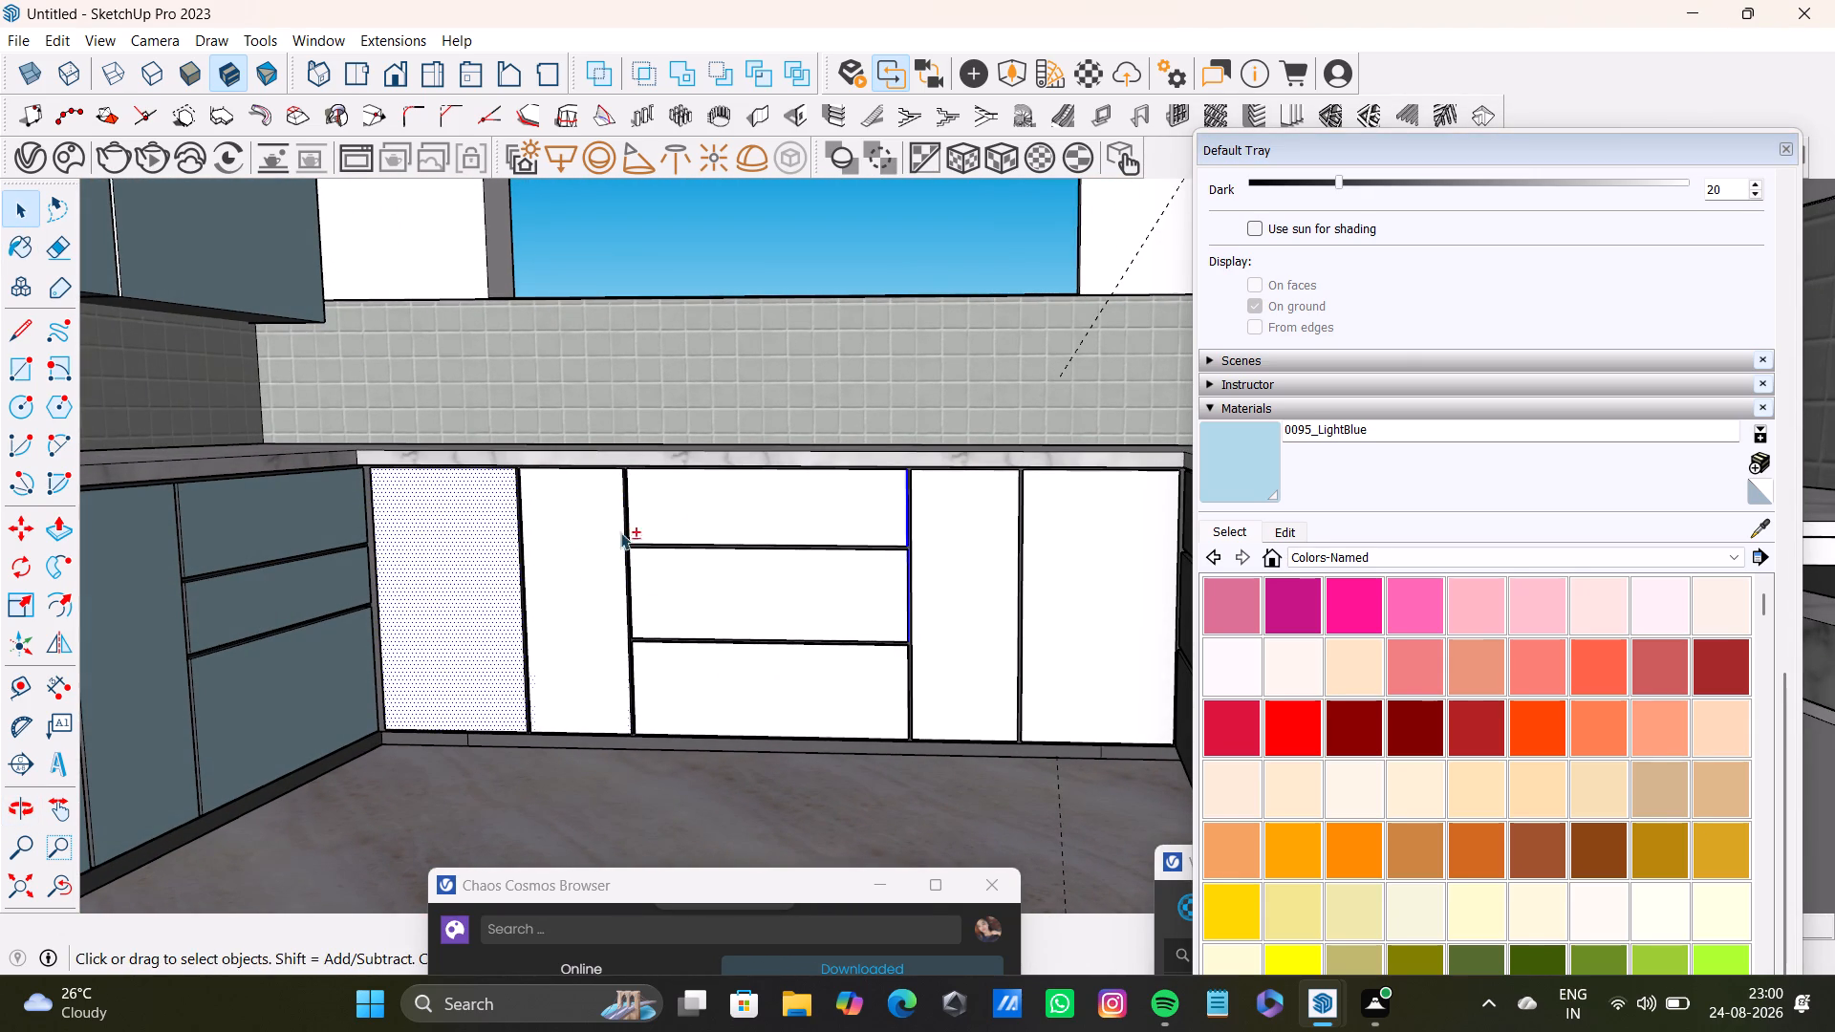
pyautogui.keyDown('shift'); pyautogui.click(686, 484); pyautogui.keyUp('shift')
pyautogui.keyDown('shift'); pyautogui.moveTo(729, 570); pyautogui.dragTo(731, 579); pyautogui.keyUp('shift')
pyautogui.keyDown('shift'); pyautogui.click(738, 685); pyautogui.keyUp('shift')
pyautogui.keyDown('shift'); pyautogui.click(811, 604); pyautogui.keyUp('shift')
pyautogui.keyDown('shift'); pyautogui.click(987, 604); pyautogui.keyUp('shift')
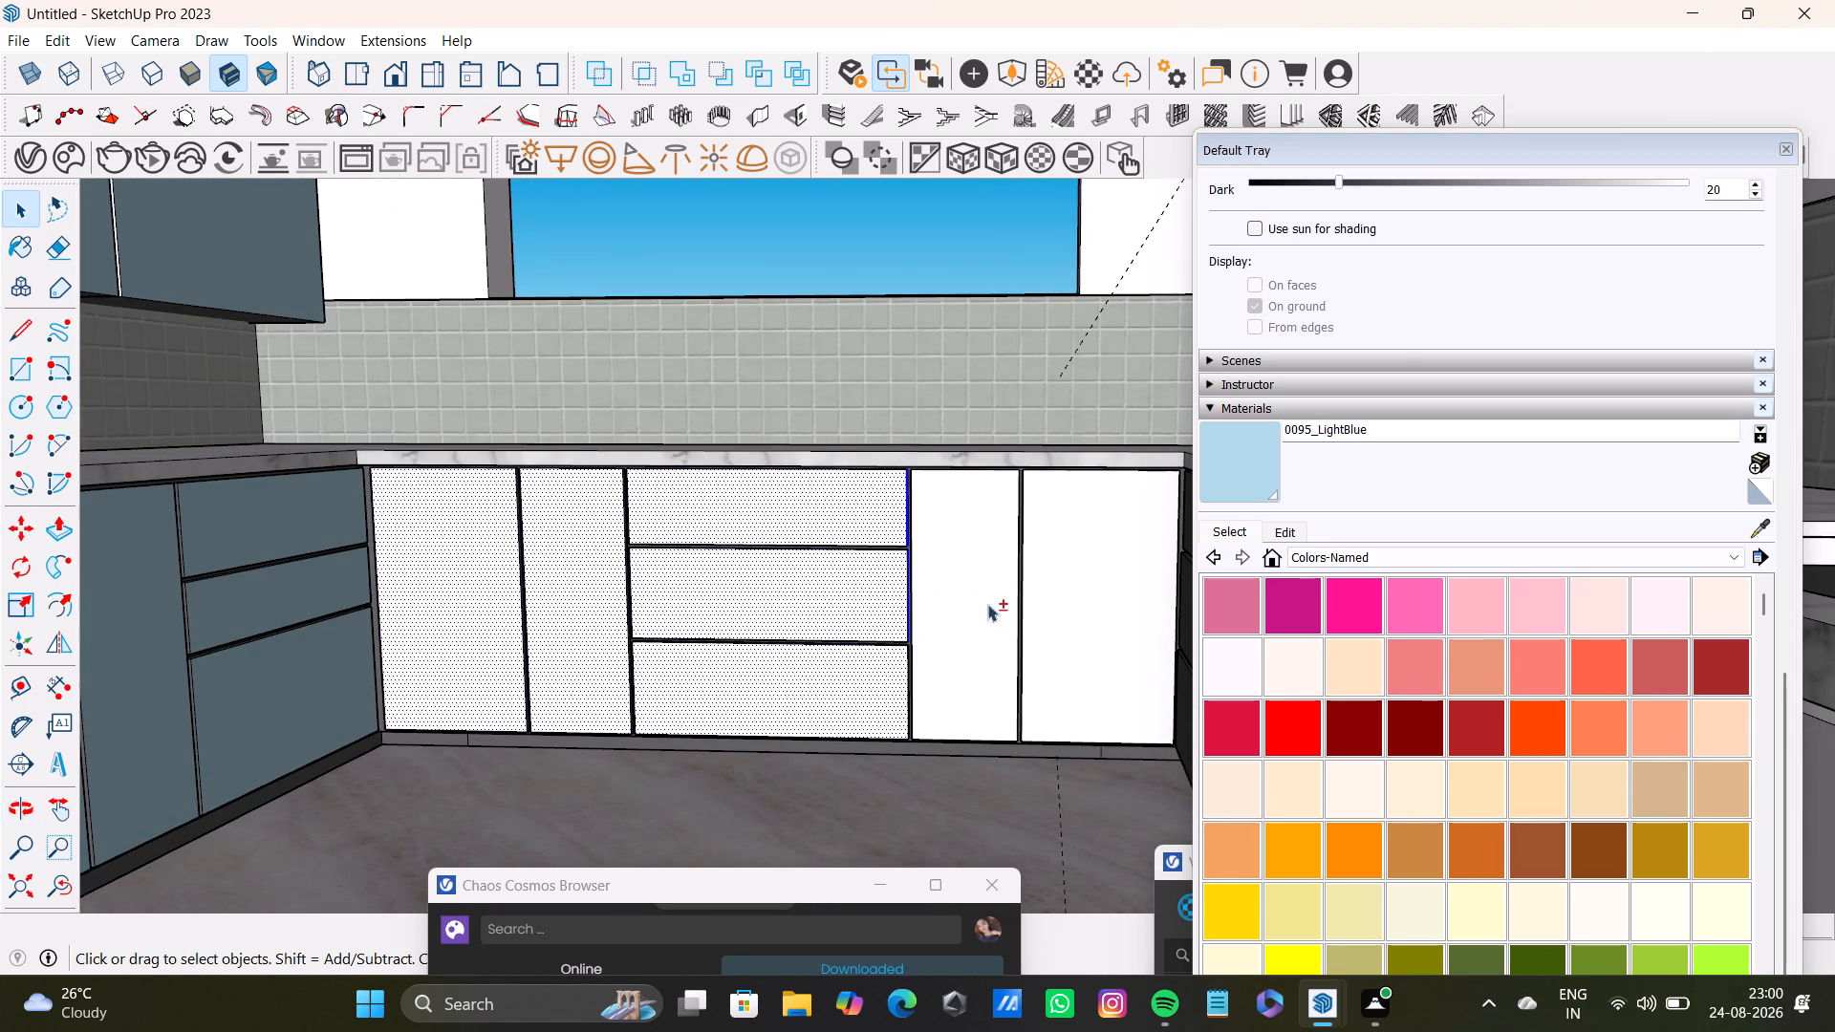
pyautogui.keyDown('shift'); pyautogui.click(1090, 612); pyautogui.keyUp('shift')
pyautogui.keyDown('shift'); pyautogui.click(1254, 484); pyautogui.keyUp('shift')
pyautogui.keyDown('shift'); pyautogui.click(1166, 570); pyautogui.keyUp('shift')
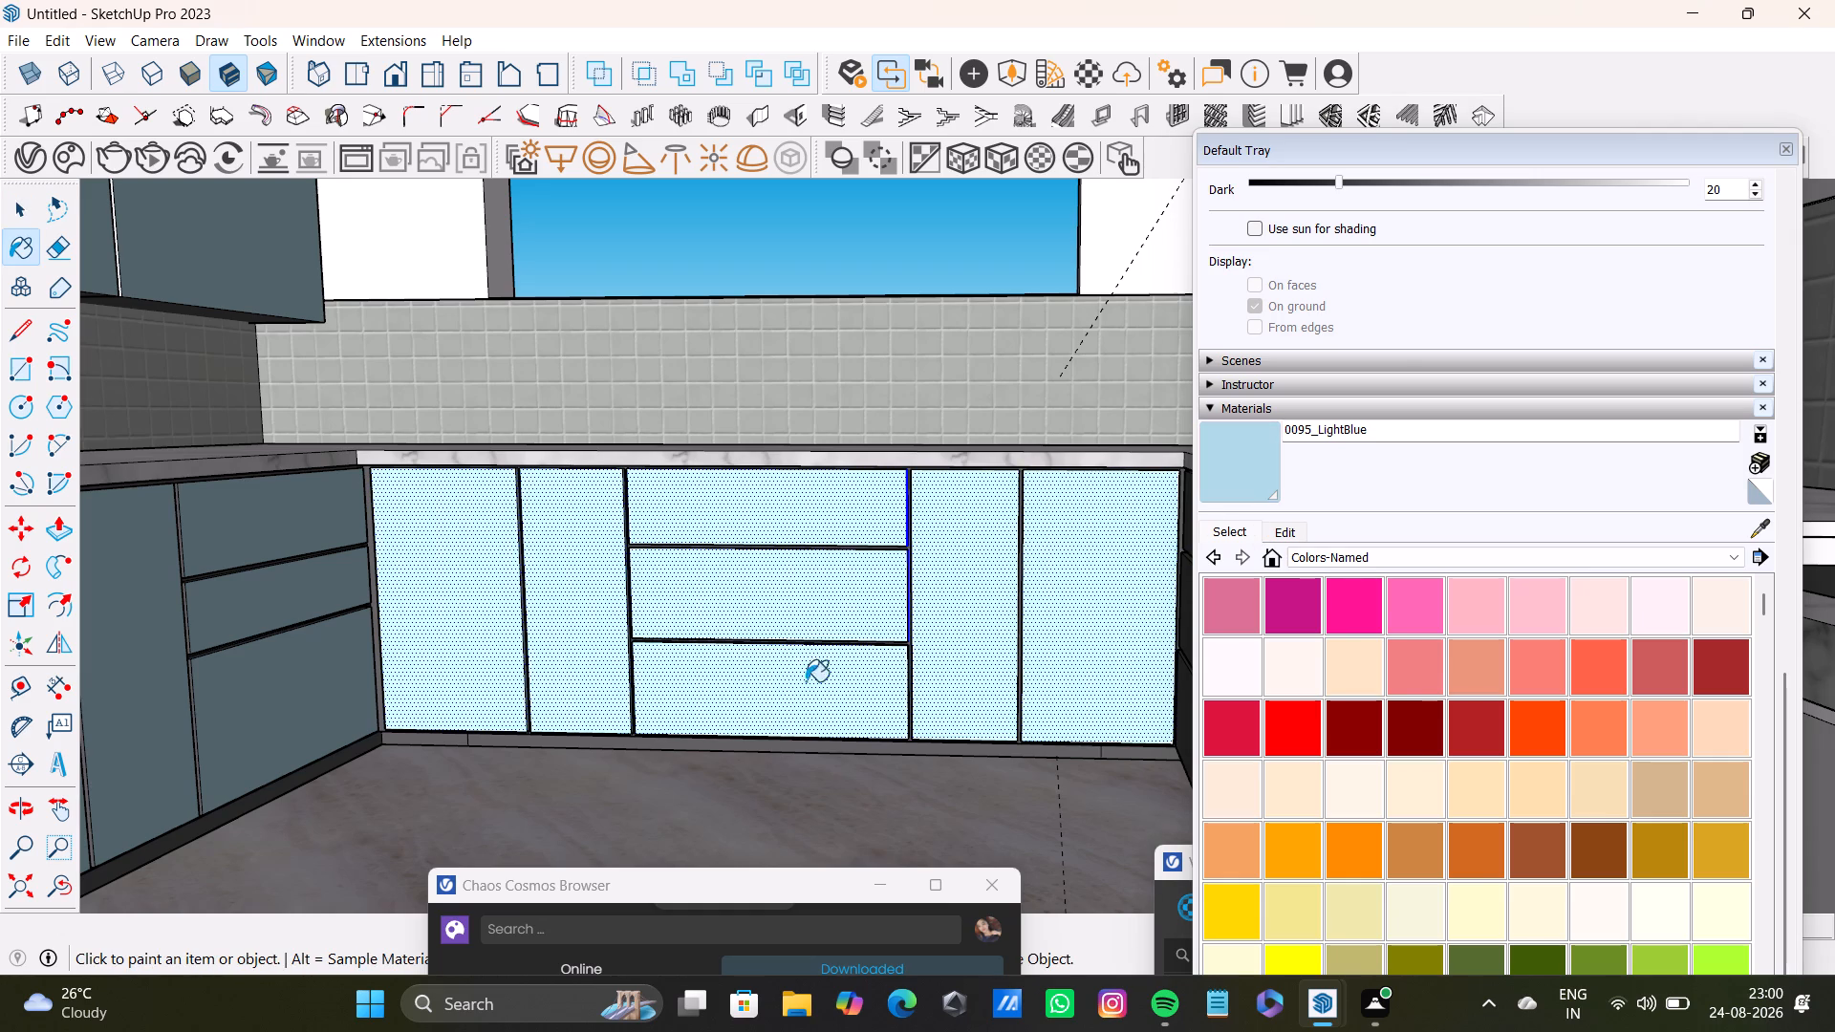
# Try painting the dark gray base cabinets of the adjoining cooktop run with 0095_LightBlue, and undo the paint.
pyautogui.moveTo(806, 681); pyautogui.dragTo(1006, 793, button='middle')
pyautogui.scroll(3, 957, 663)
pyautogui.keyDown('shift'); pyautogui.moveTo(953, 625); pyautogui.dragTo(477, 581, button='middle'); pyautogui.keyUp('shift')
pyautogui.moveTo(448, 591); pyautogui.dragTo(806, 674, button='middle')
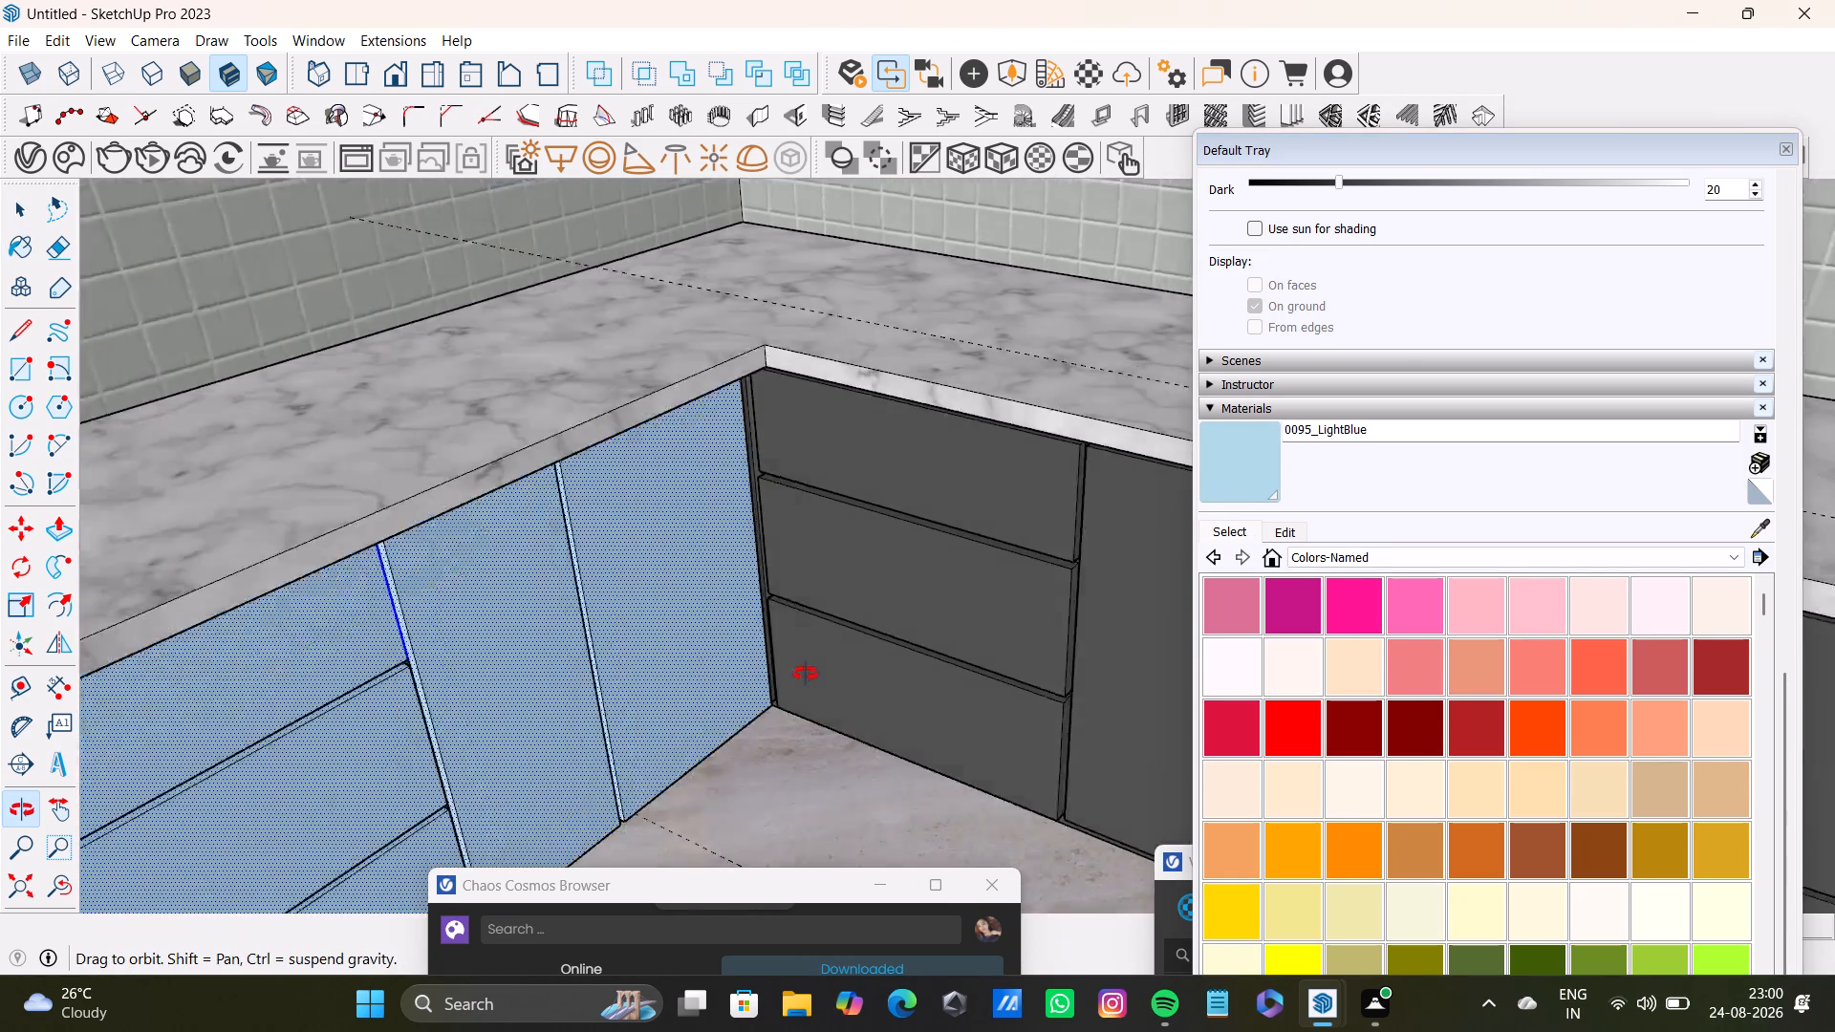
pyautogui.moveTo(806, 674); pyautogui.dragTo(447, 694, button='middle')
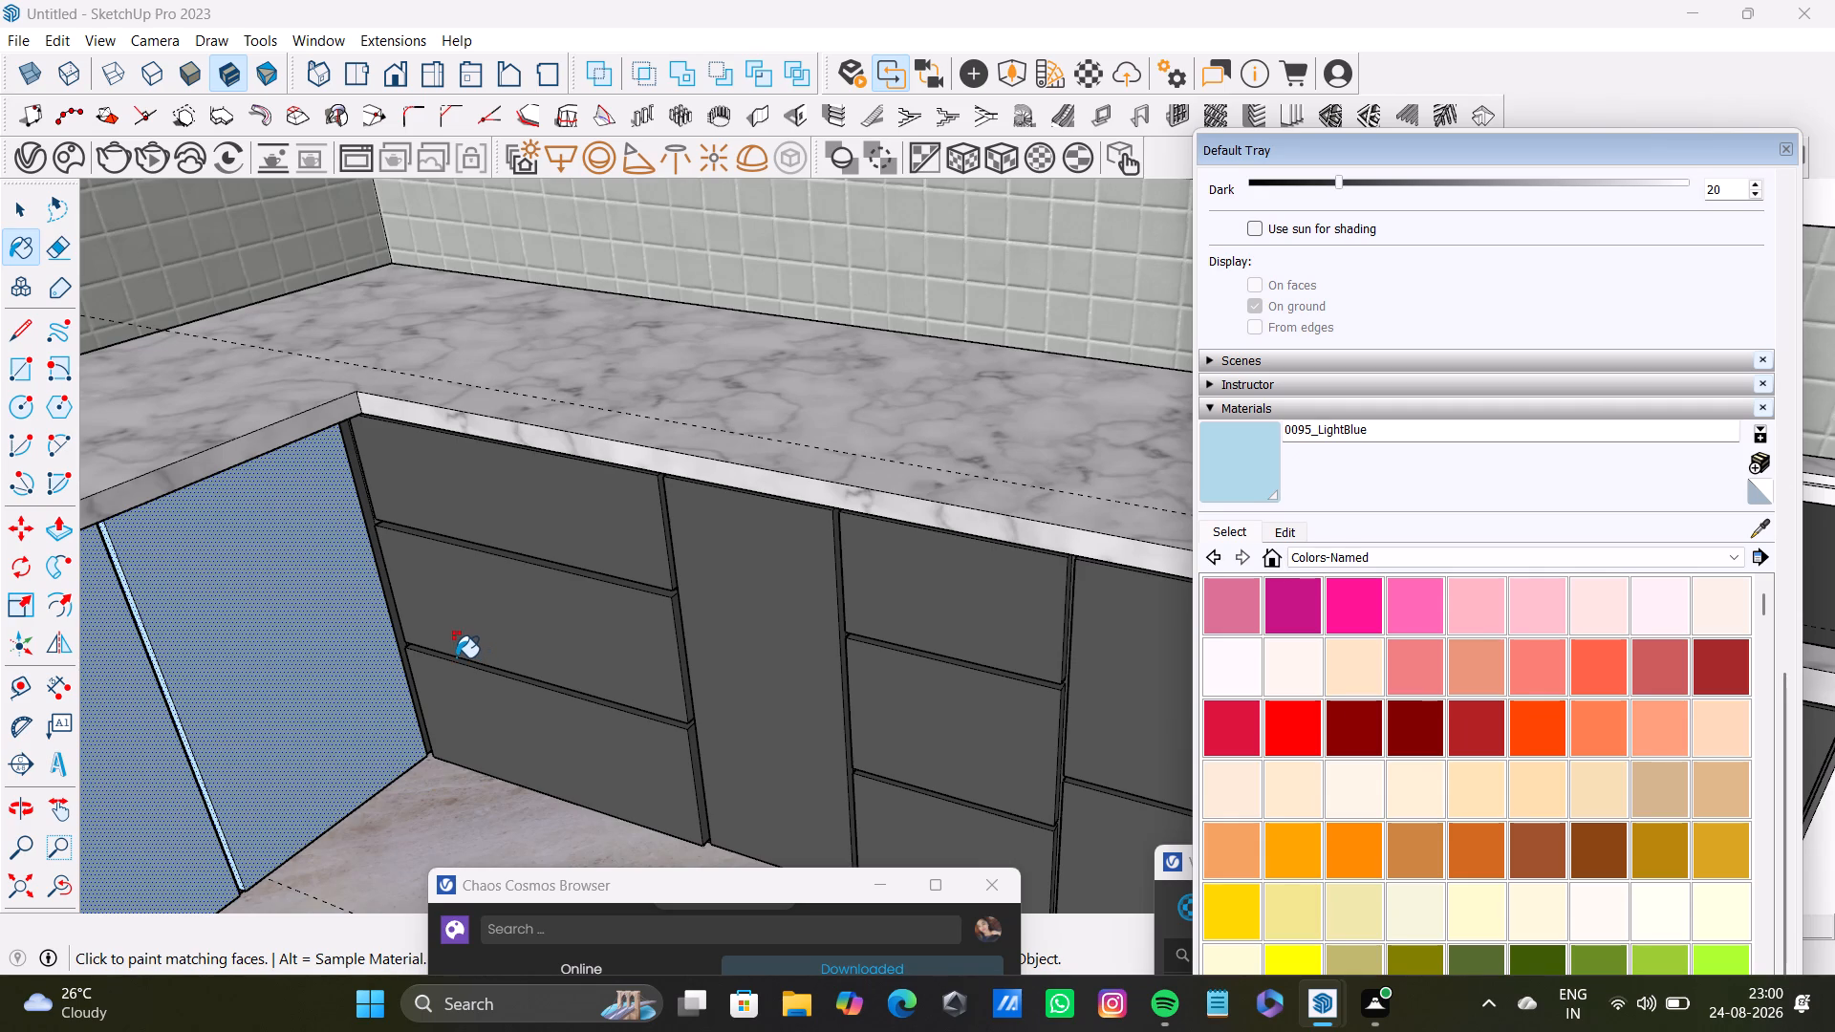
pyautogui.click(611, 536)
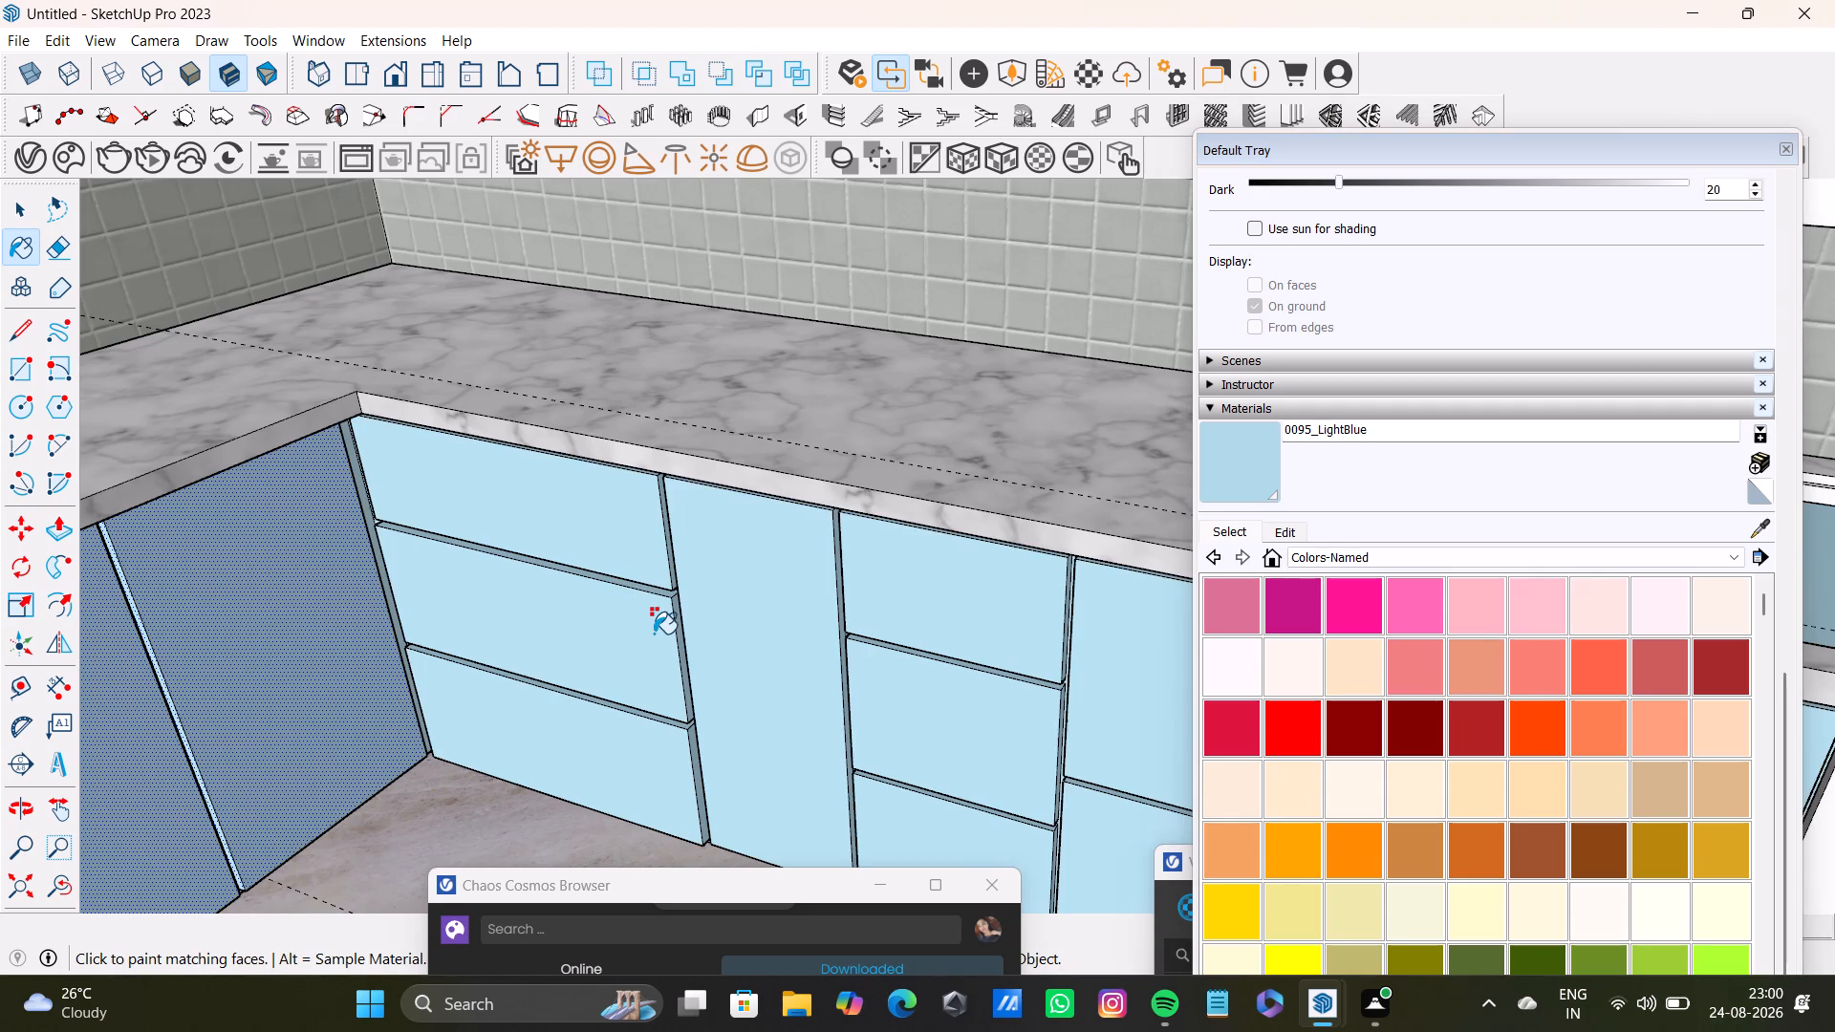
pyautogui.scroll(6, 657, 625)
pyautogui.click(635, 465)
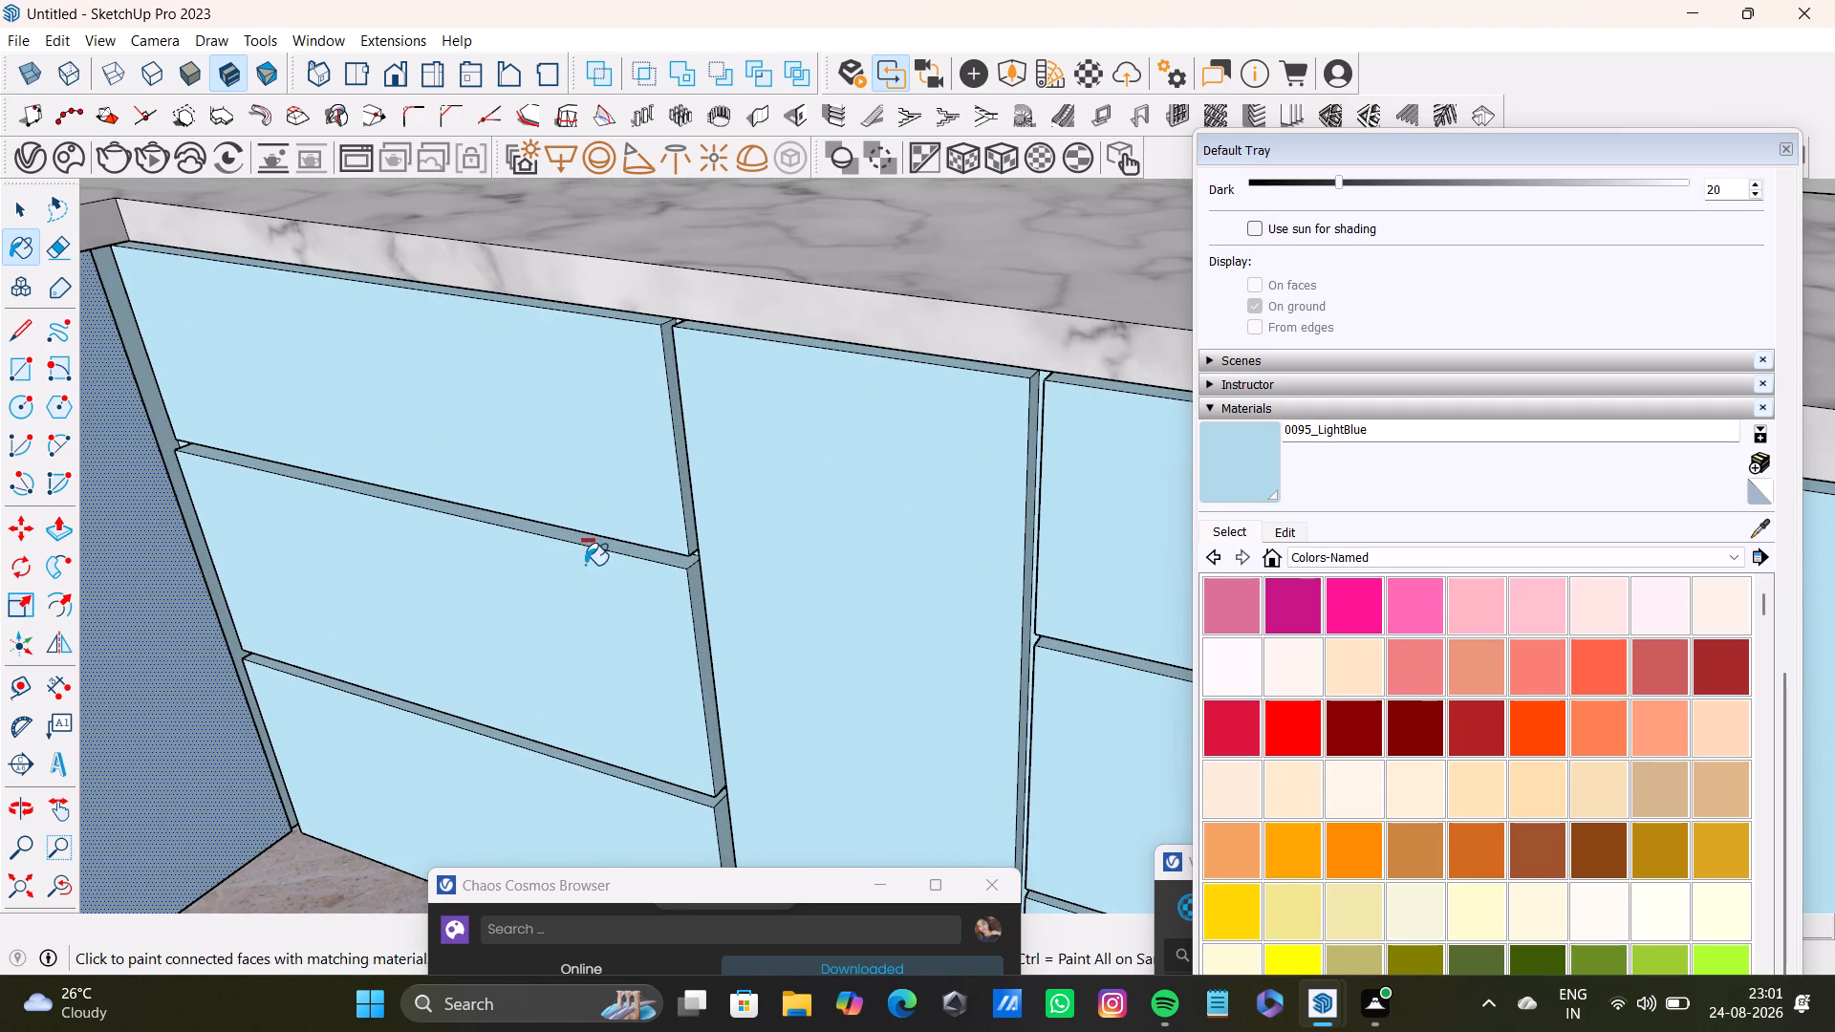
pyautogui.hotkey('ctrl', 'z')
# Open the dark gray base cabinet group of the cooktop run for editing.
pyautogui.press('space')
pyautogui.click(604, 466)
pyautogui.keyDown('shift'); pyautogui.click(587, 497); pyautogui.keyUp('shift')
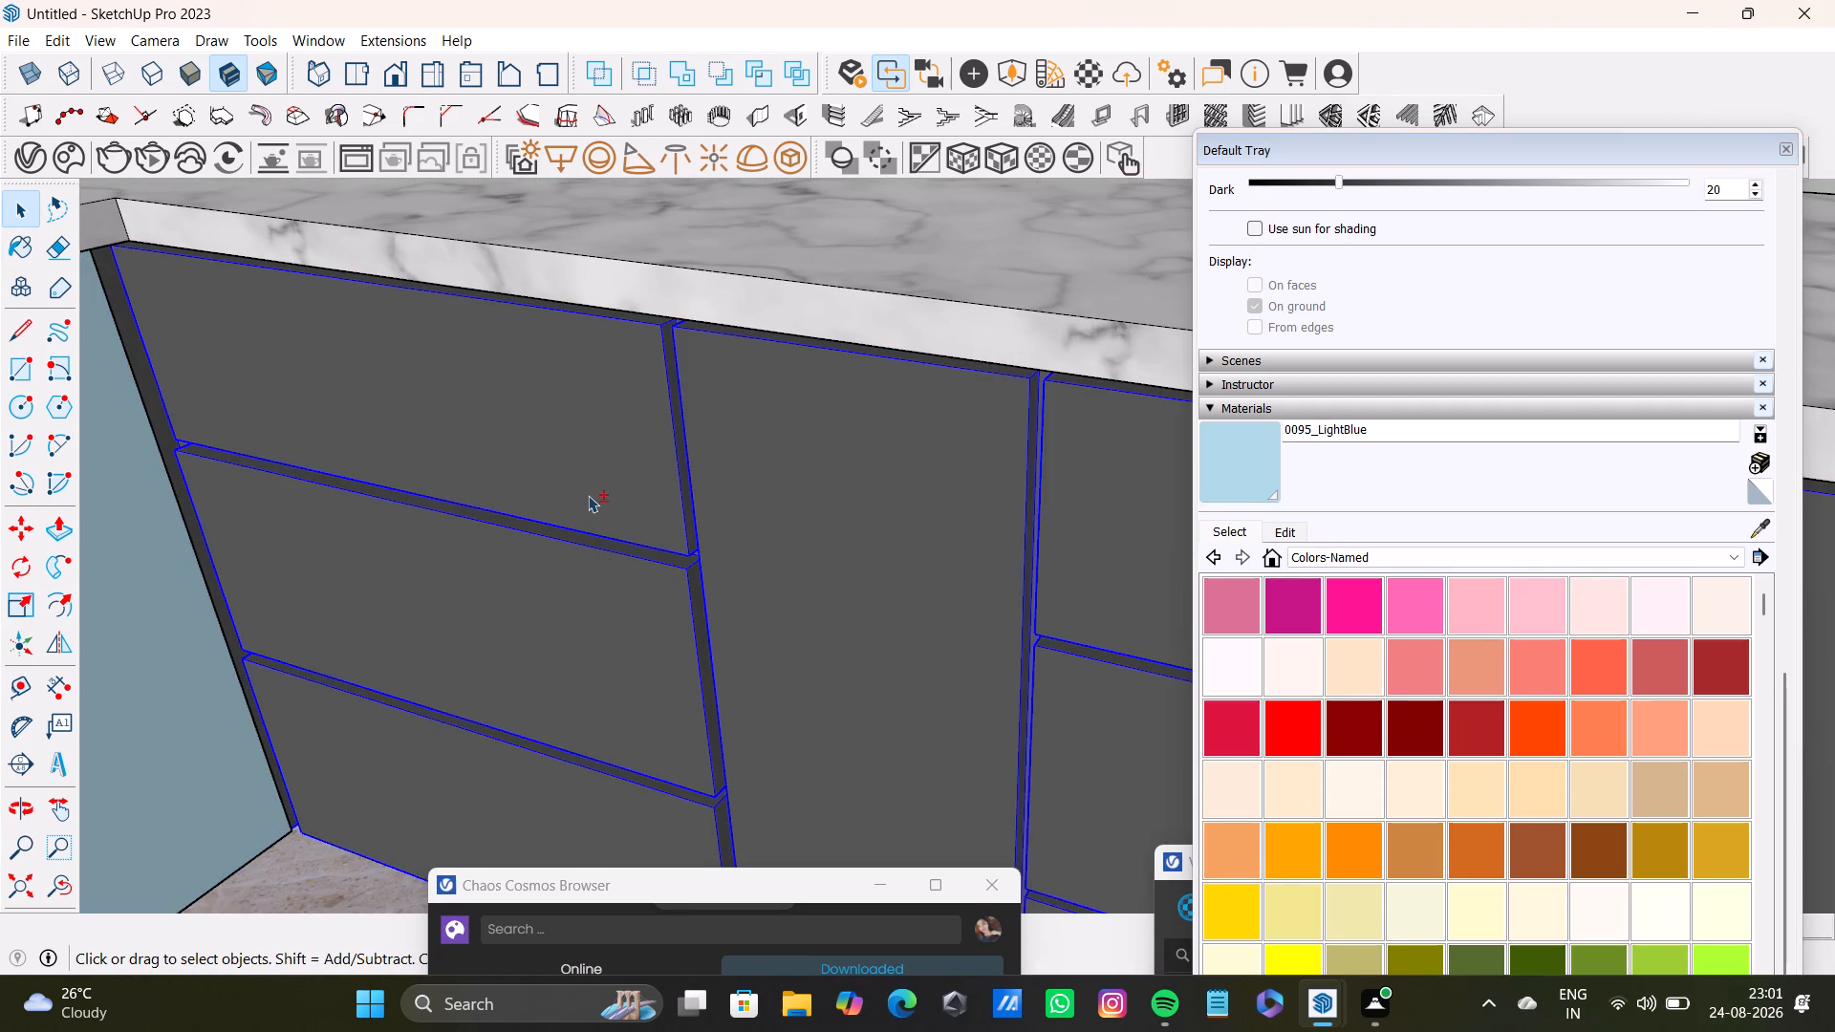
pyautogui.keyDown('shift'); pyautogui.click(596, 489); pyautogui.keyUp('shift')
pyautogui.keyDown('shift'); pyautogui.click(606, 509); pyautogui.keyUp('shift')
pyautogui.keyDown('shift'); pyautogui.click(606, 504); pyautogui.keyUp('shift')
pyautogui.keyDown('shift'); pyautogui.click(610, 499); pyautogui.keyUp('shift')
pyautogui.keyDown('shift'); pyautogui.tripleClick(594, 483); pyautogui.keyUp('shift')
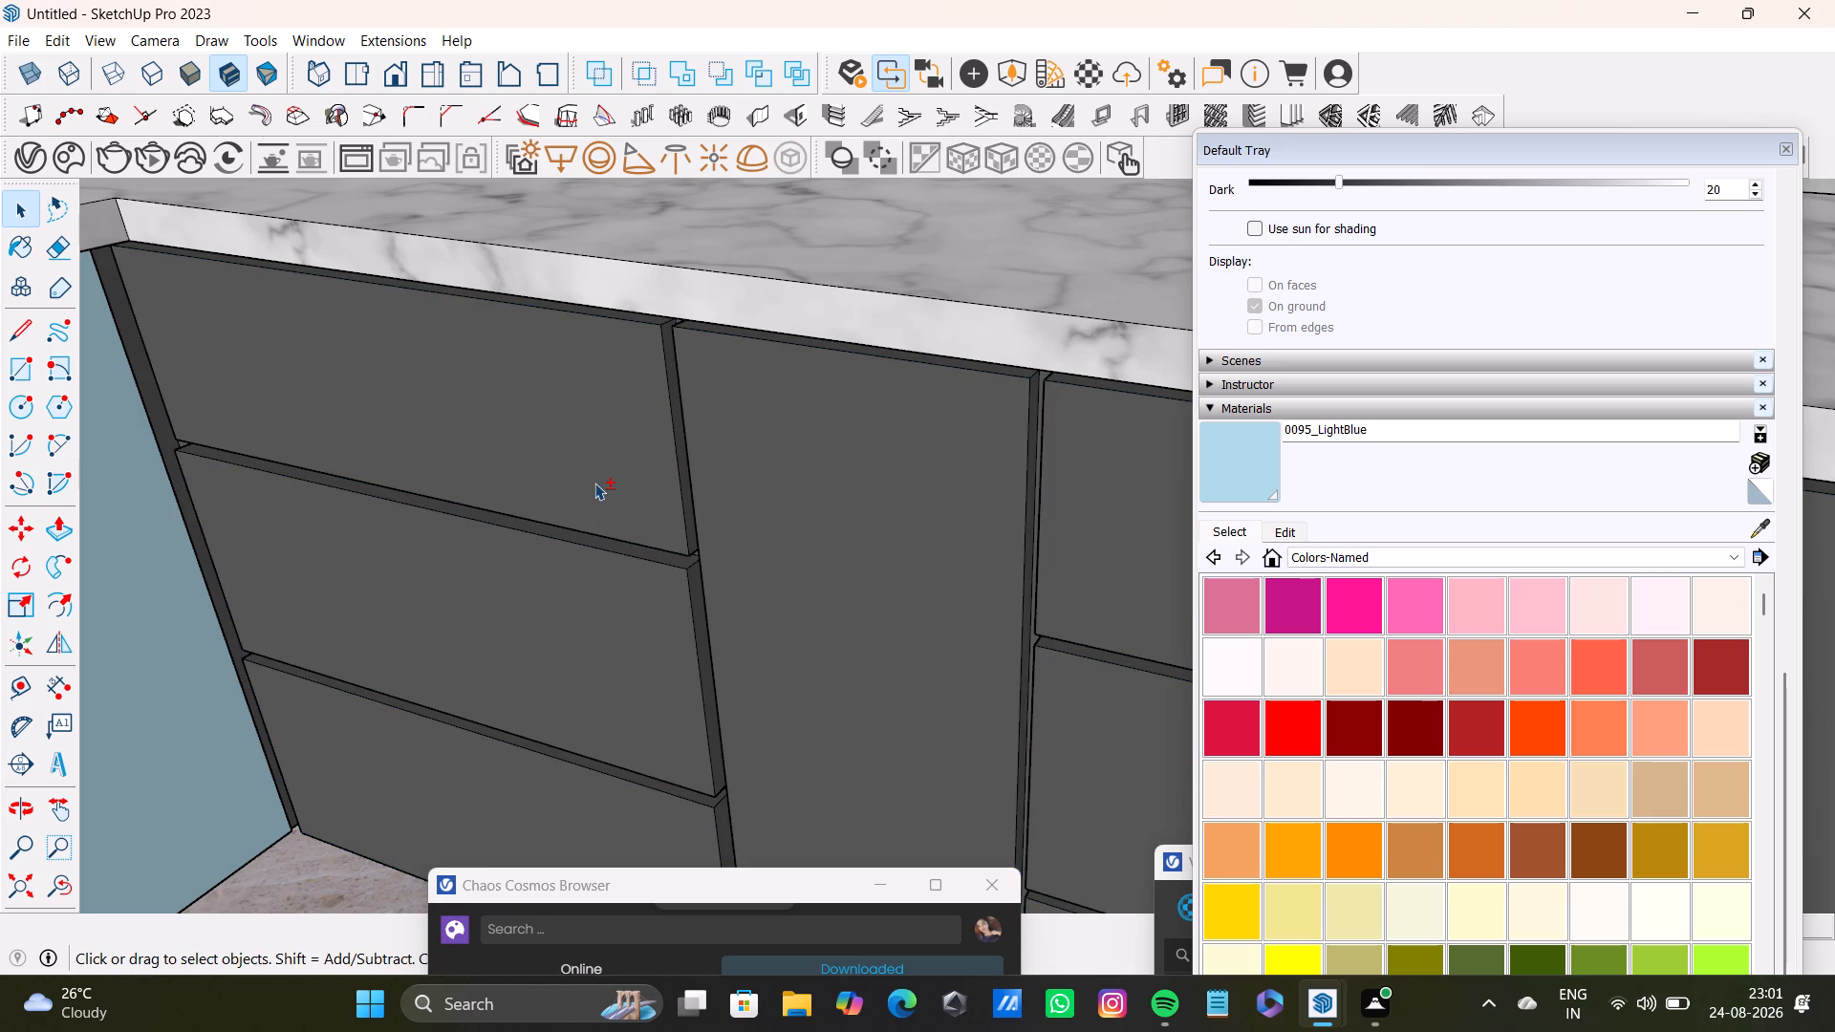
pyautogui.keyDown('shift'); pyautogui.doubleClick(594, 480); pyautogui.keyUp('shift')
# Select only the door and drawer faces along the cooktop run, leaving out the gap strips, and paint them with 0095_LightBlue.
pyautogui.keyDown('shift'); pyautogui.click(626, 504); pyautogui.keyUp('shift')
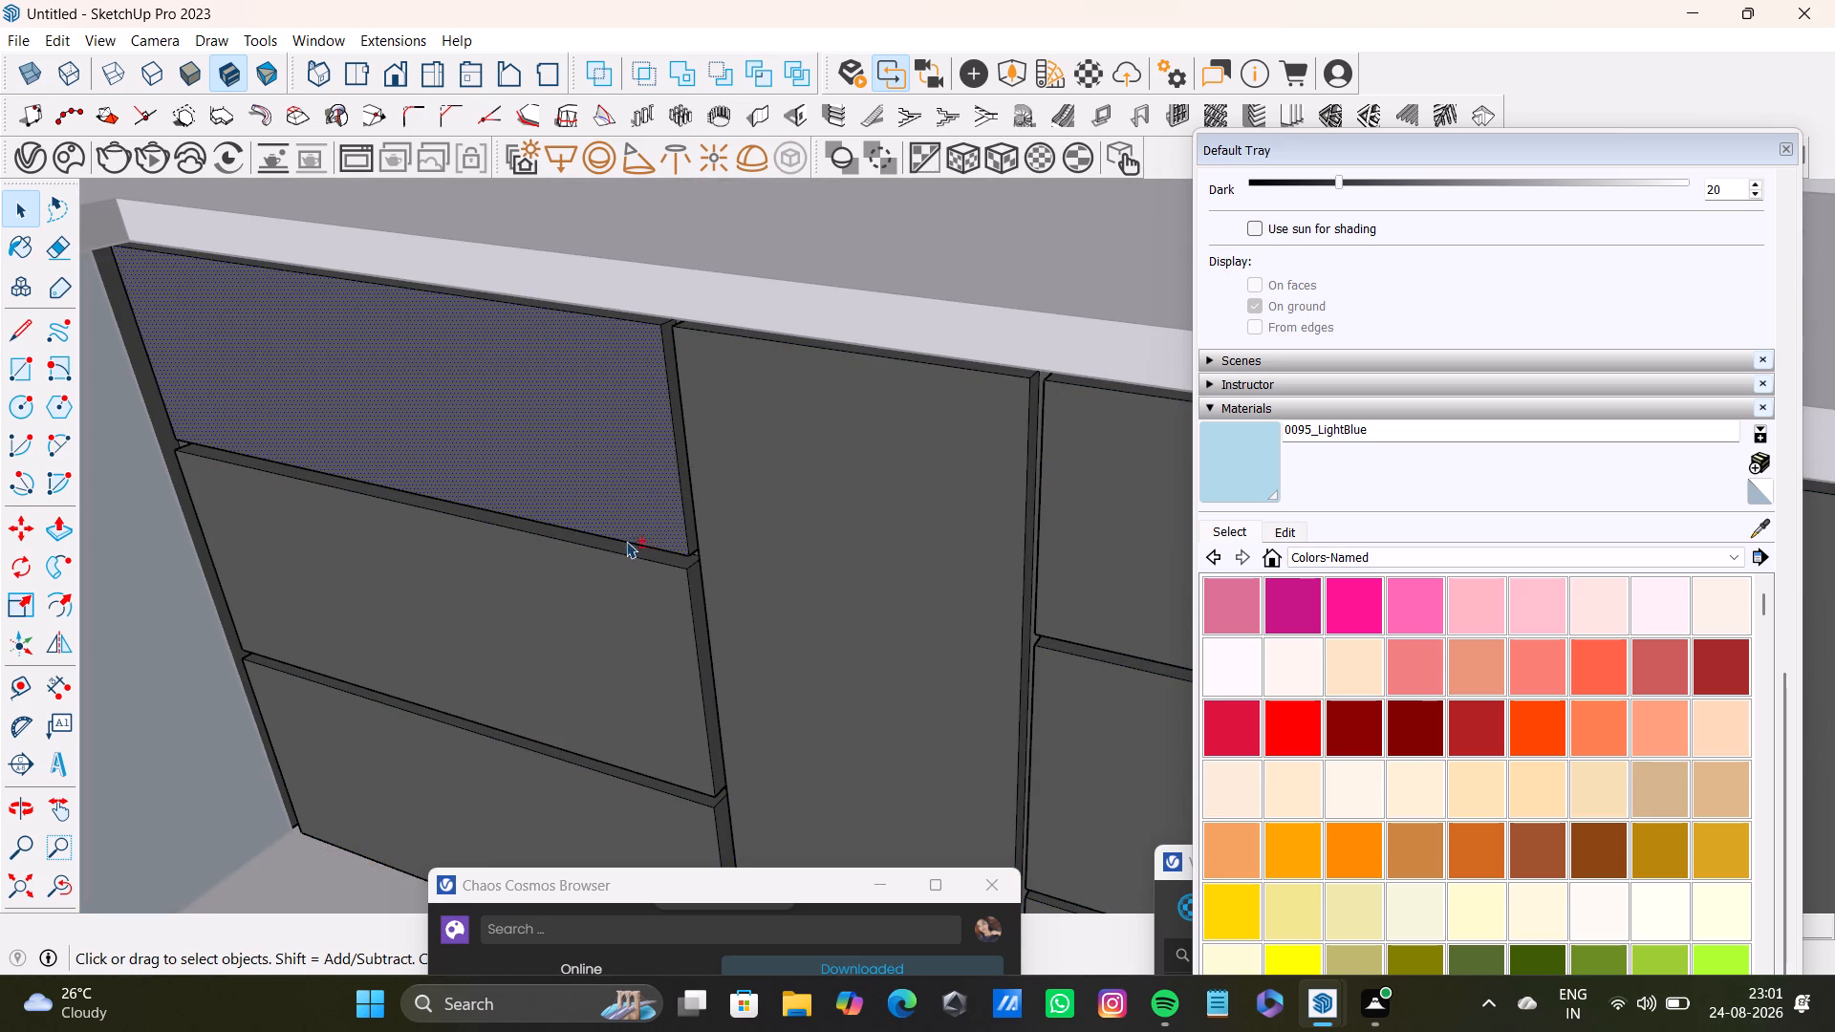
pyautogui.keyDown('shift'); pyautogui.click(596, 653); pyautogui.keyUp('shift')
pyautogui.keyDown('shift'); pyautogui.moveTo(639, 692); pyautogui.dragTo(679, 414, button='middle'); pyautogui.keyUp('shift')
pyautogui.keyDown('shift'); pyautogui.click(699, 624); pyautogui.keyUp('shift')
pyautogui.keyDown('shift'); pyautogui.click(830, 574); pyautogui.keyUp('shift')
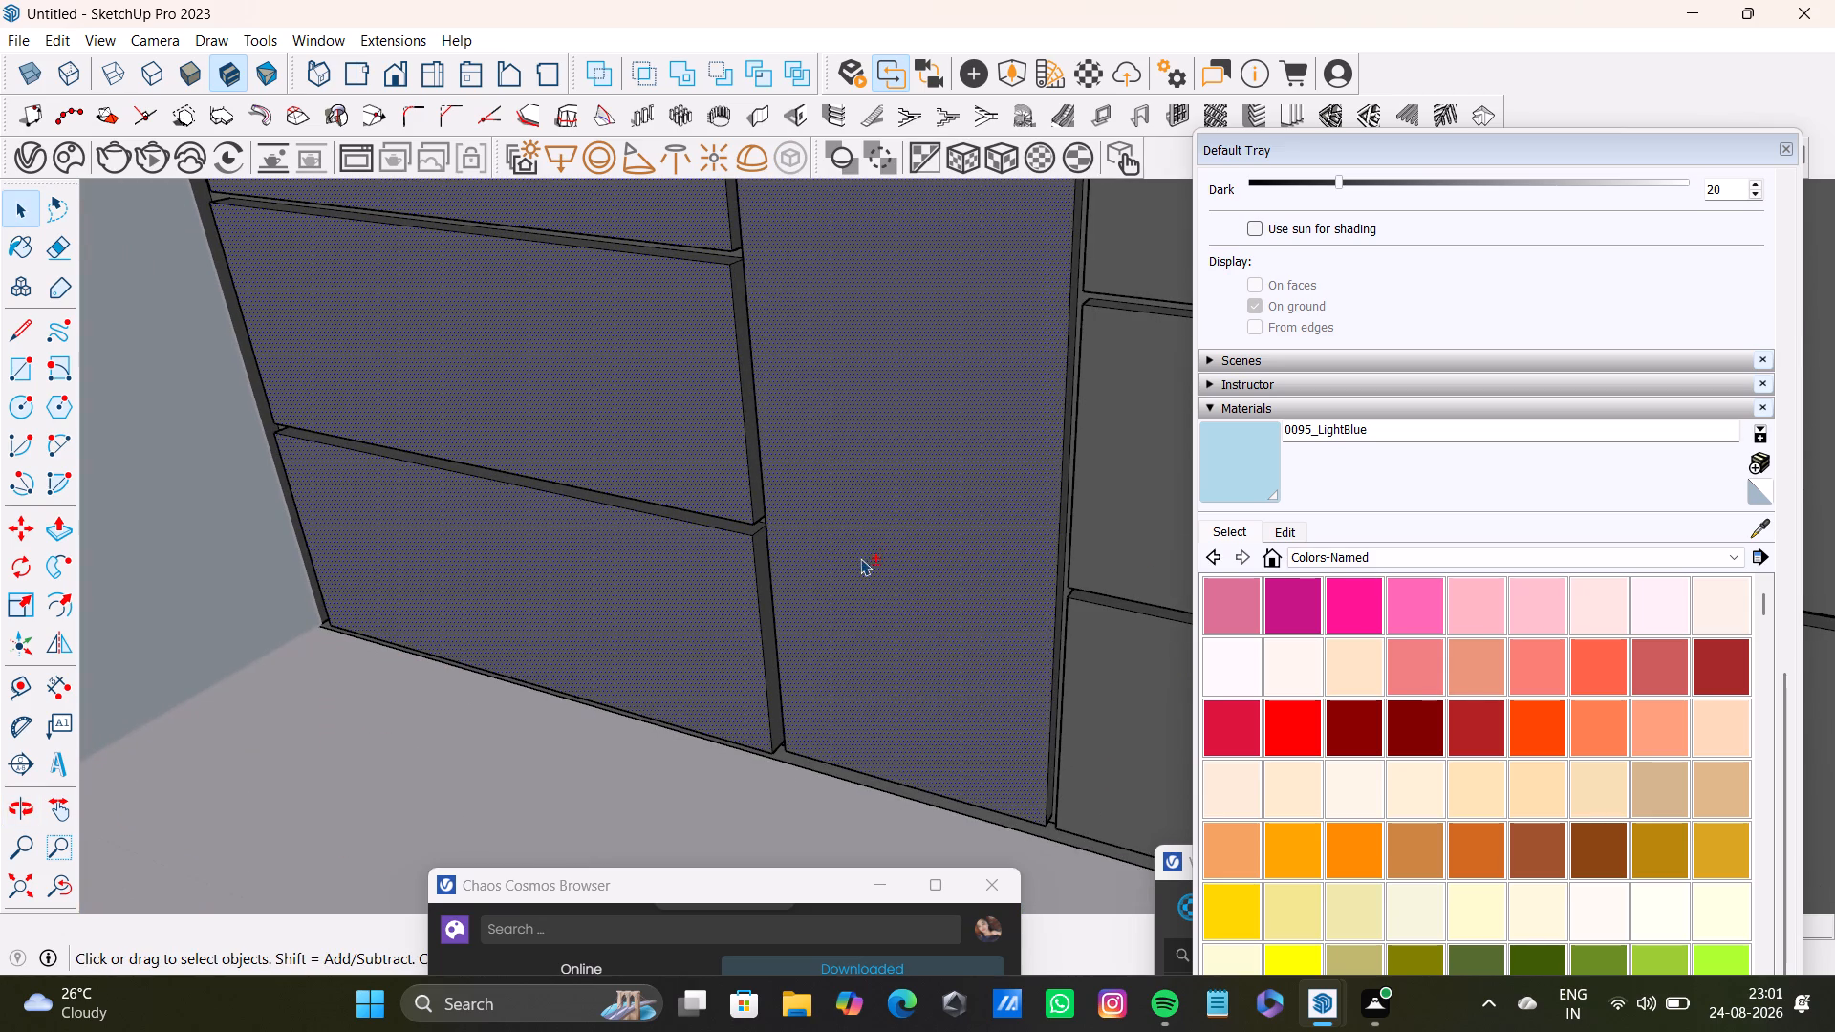
pyautogui.keyDown('shift'); pyautogui.moveTo(864, 550); pyautogui.dragTo(429, 698, button='middle'); pyautogui.keyUp('shift')
pyautogui.keyDown('shift'); pyautogui.click(715, 446); pyautogui.keyUp('shift')
pyautogui.keyDown('shift'); pyautogui.click(692, 587); pyautogui.keyUp('shift')
pyautogui.keyDown('shift'); pyautogui.moveTo(724, 710); pyautogui.dragTo(789, 271, button='middle'); pyautogui.keyUp('shift')
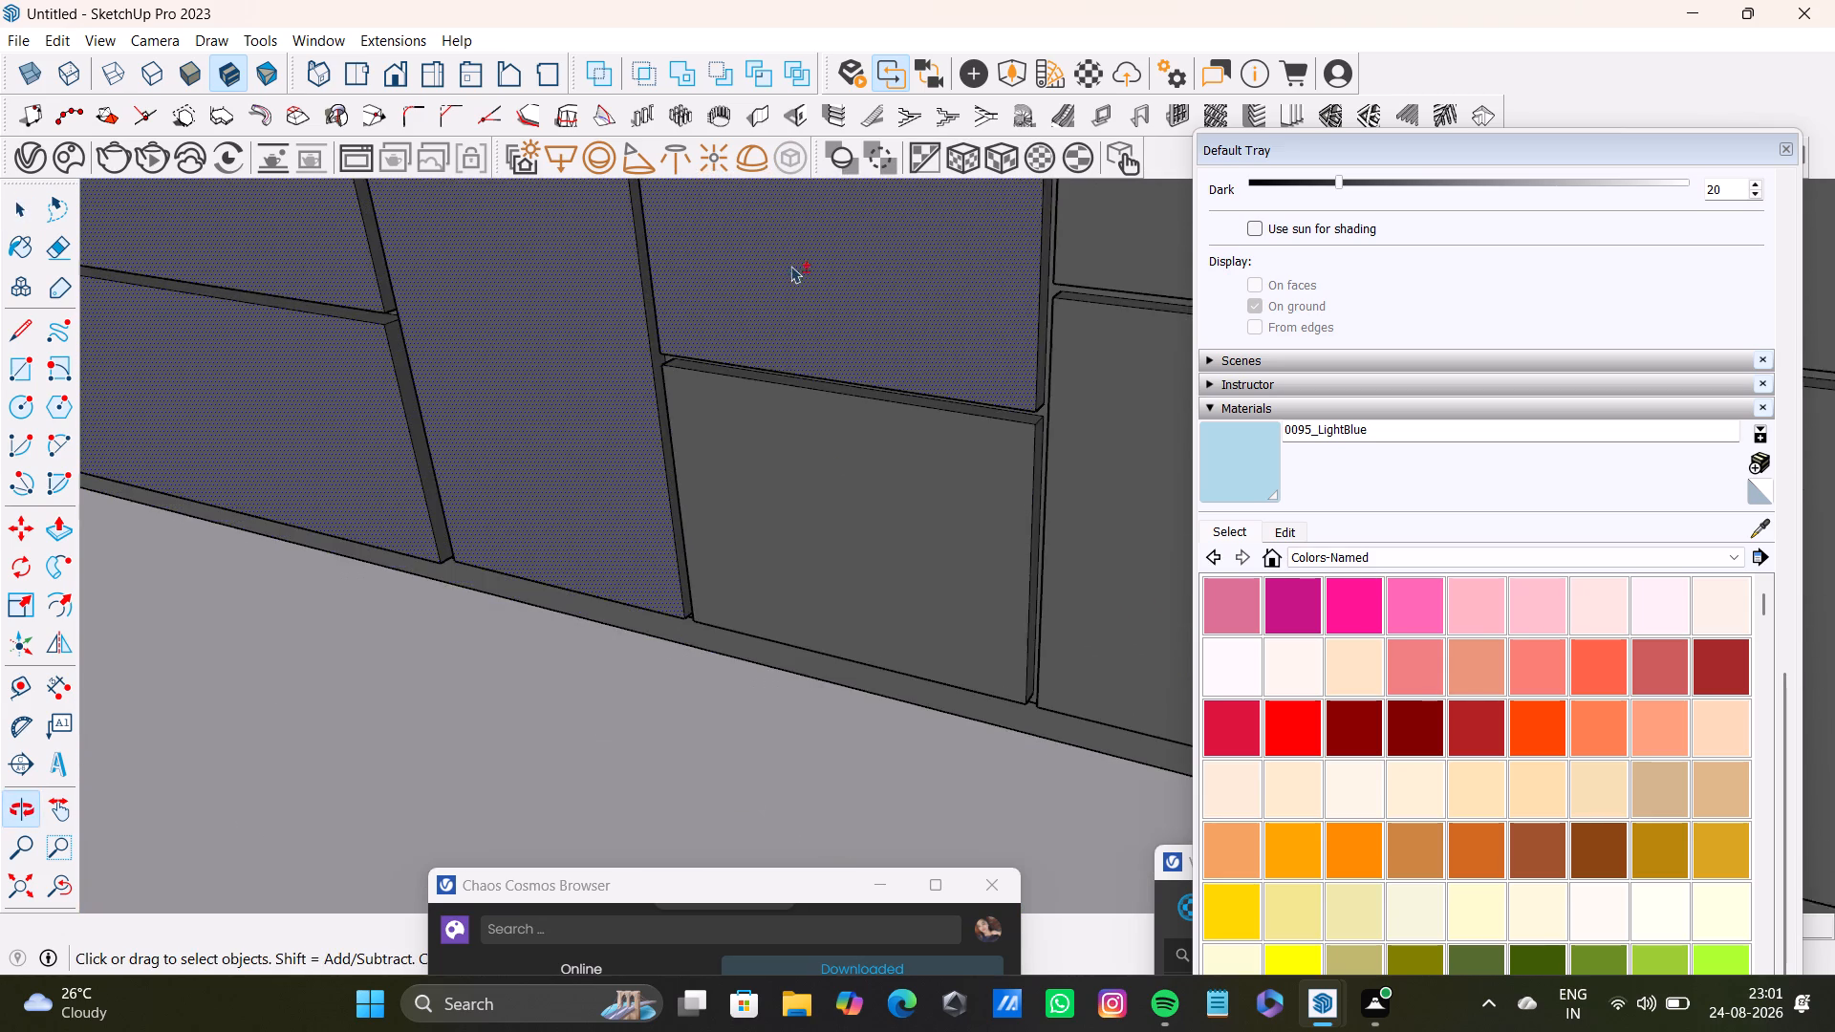
pyautogui.keyDown('shift'); pyautogui.click(822, 487); pyautogui.keyUp('shift')
pyautogui.keyDown('shift'); pyautogui.scroll(-3, 831, 480); pyautogui.keyUp('shift')
pyautogui.keyDown('shift'); pyautogui.moveTo(829, 473); pyautogui.dragTo(413, 652, button='middle'); pyautogui.keyUp('shift')
pyautogui.keyDown('shift'); pyautogui.click(789, 452); pyautogui.keyUp('shift')
pyautogui.keyDown('shift'); pyautogui.click(709, 647); pyautogui.keyUp('shift')
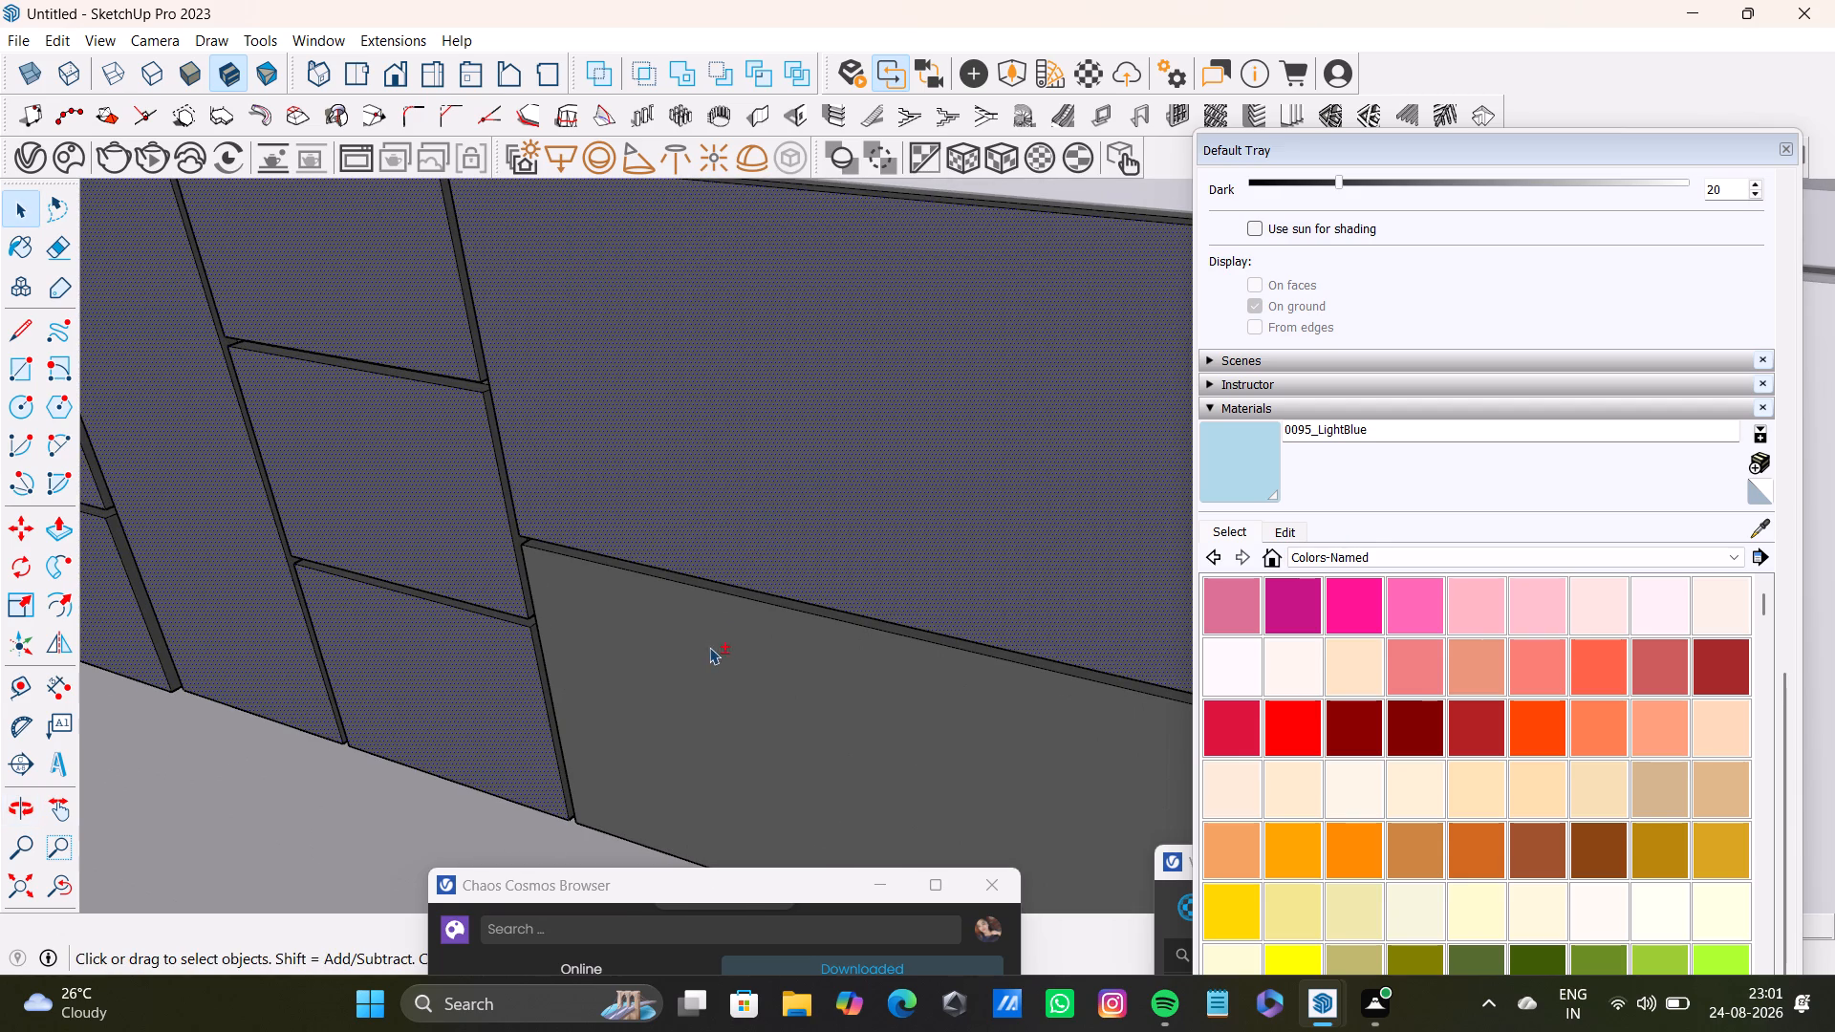
pyautogui.keyDown('shift'); pyautogui.scroll(-7, 872, 724); pyautogui.keyUp('shift')
pyautogui.keyDown('shift'); pyautogui.moveTo(908, 715); pyautogui.dragTo(541, 499, button='middle'); pyautogui.keyUp('shift')
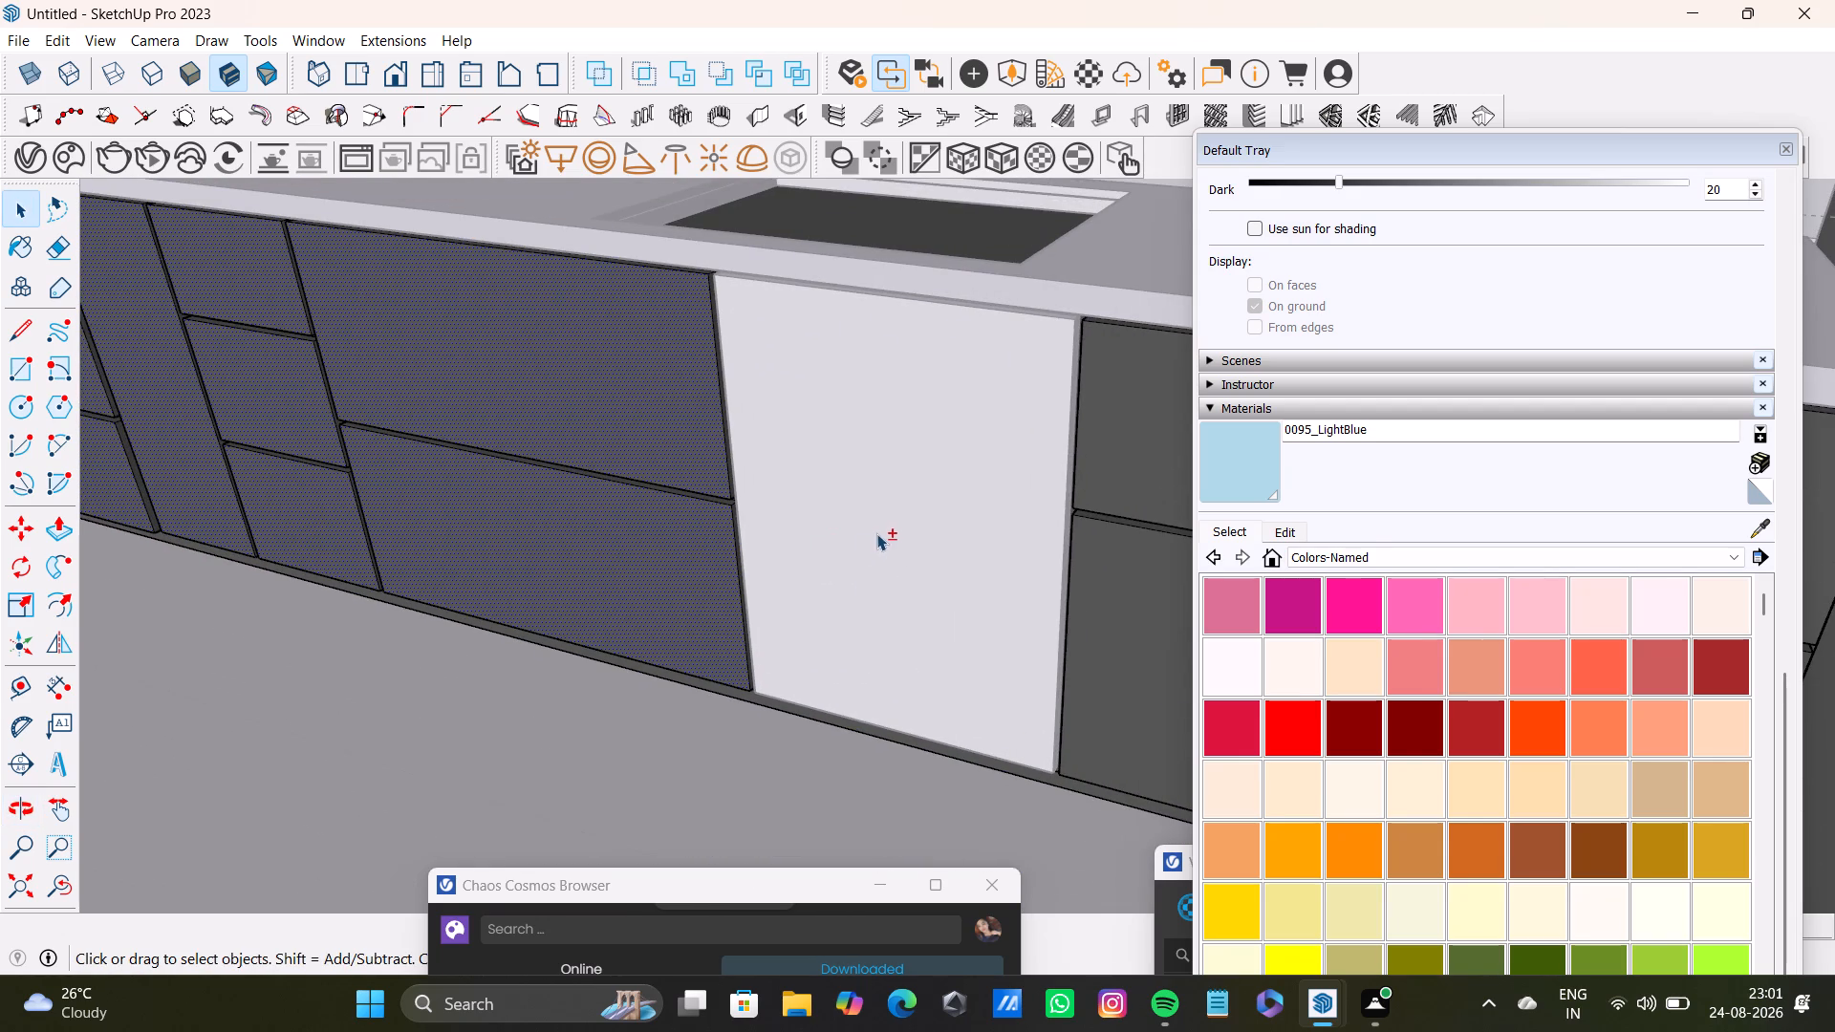
pyautogui.keyDown('shift'); pyautogui.click(881, 532); pyautogui.keyUp('shift')
pyautogui.keyDown('shift'); pyautogui.scroll(-3, 995, 584); pyautogui.keyUp('shift')
pyautogui.keyDown('shift'); pyautogui.moveTo(942, 543); pyautogui.dragTo(702, 511, button='middle'); pyautogui.keyUp('shift')
pyautogui.keyDown('shift'); pyautogui.click(945, 506); pyautogui.keyUp('shift')
pyautogui.keyDown('shift'); pyautogui.click(917, 607); pyautogui.keyUp('shift')
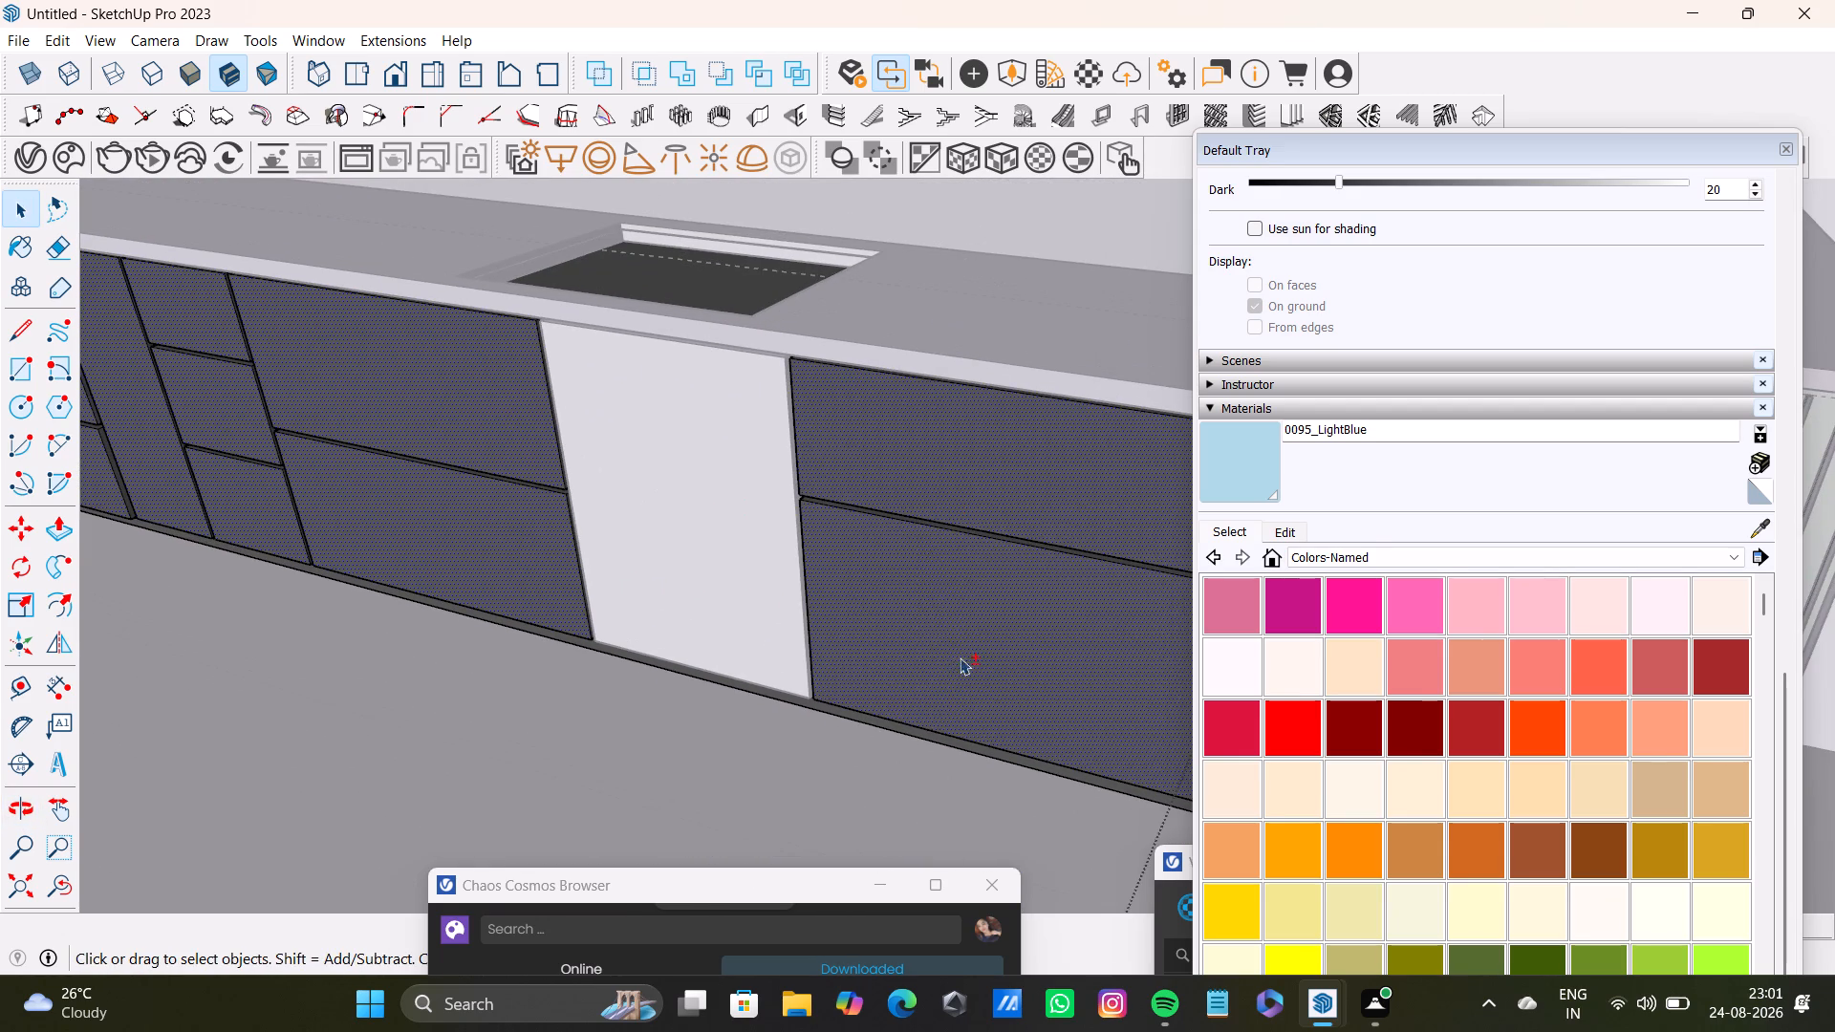
pyautogui.keyDown('shift'); pyautogui.moveTo(959, 653); pyautogui.dragTo(979, 637, button='middle'); pyautogui.keyUp('shift')
pyautogui.moveTo(793, 600); pyautogui.dragTo(1039, 557, button='middle')
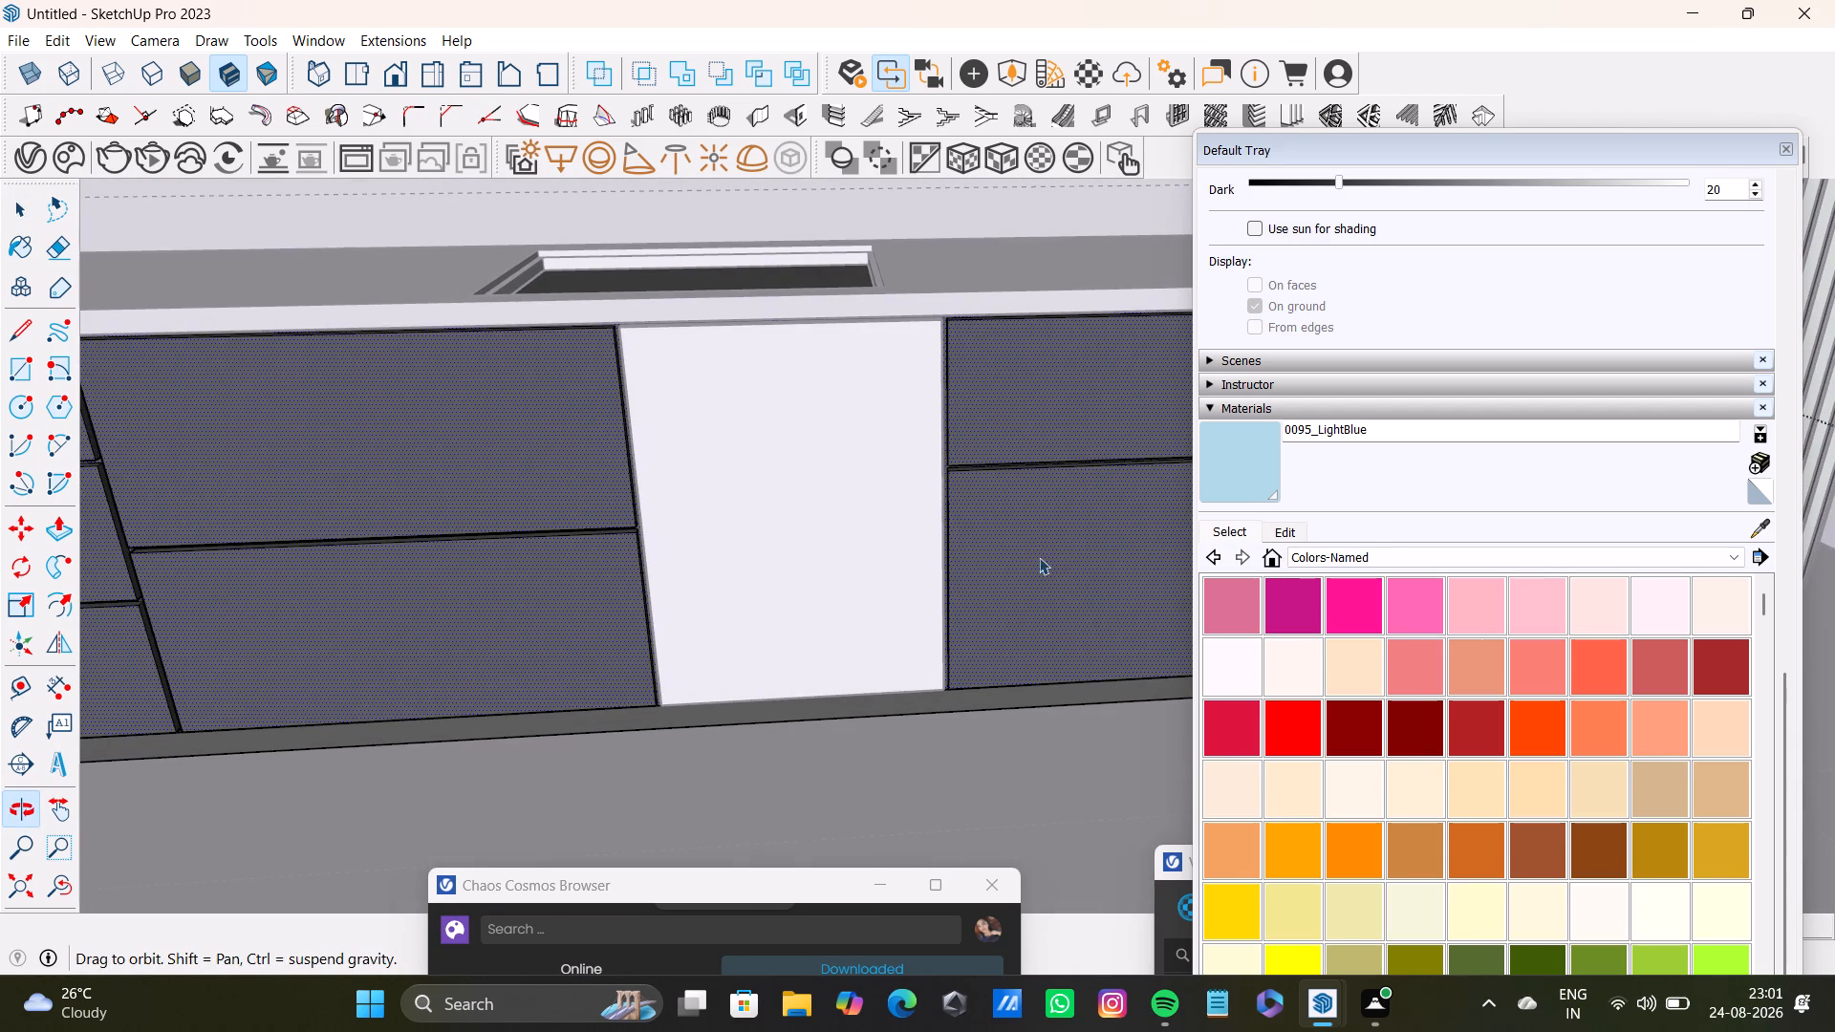
pyautogui.click(1263, 468)
pyautogui.click(1062, 418)
# Close the base cabinet group and return to the whole model.
pyautogui.press('space')
pyautogui.tripleClick(791, 447)
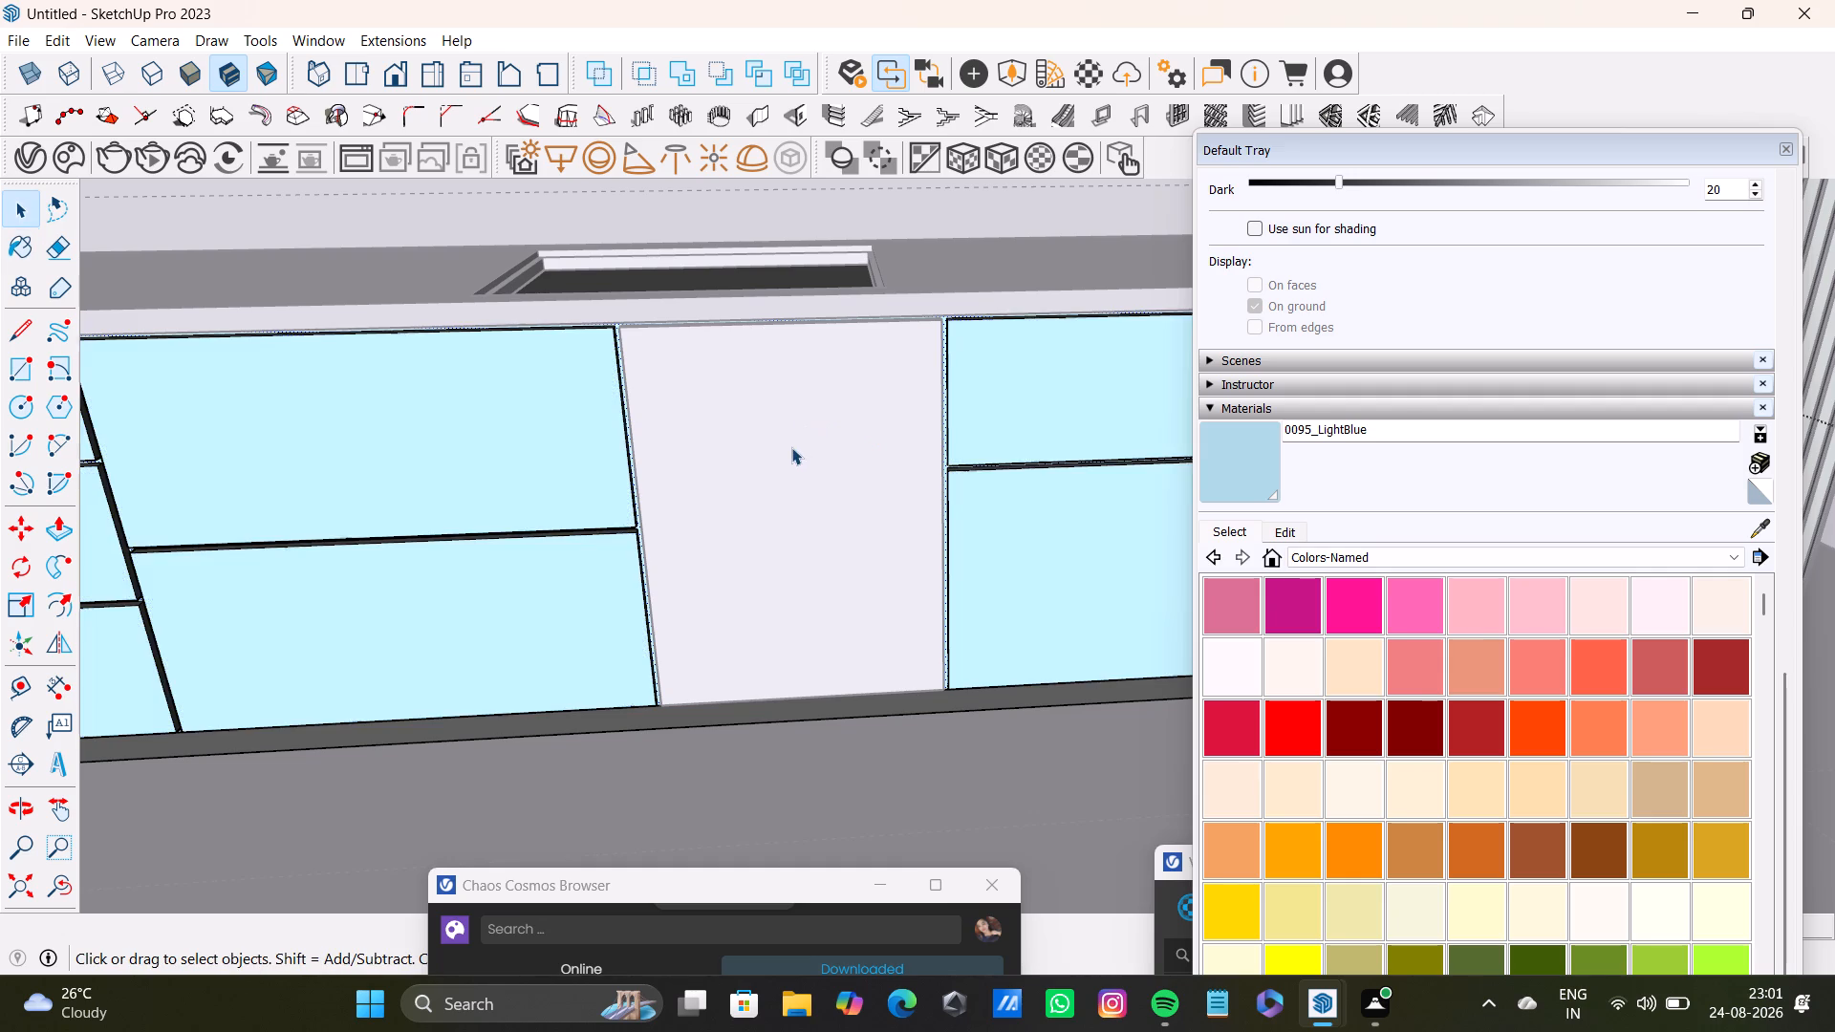
pyautogui.click(796, 468)
pyautogui.doubleClick(798, 476)
pyautogui.scroll(-8, 510, 574)
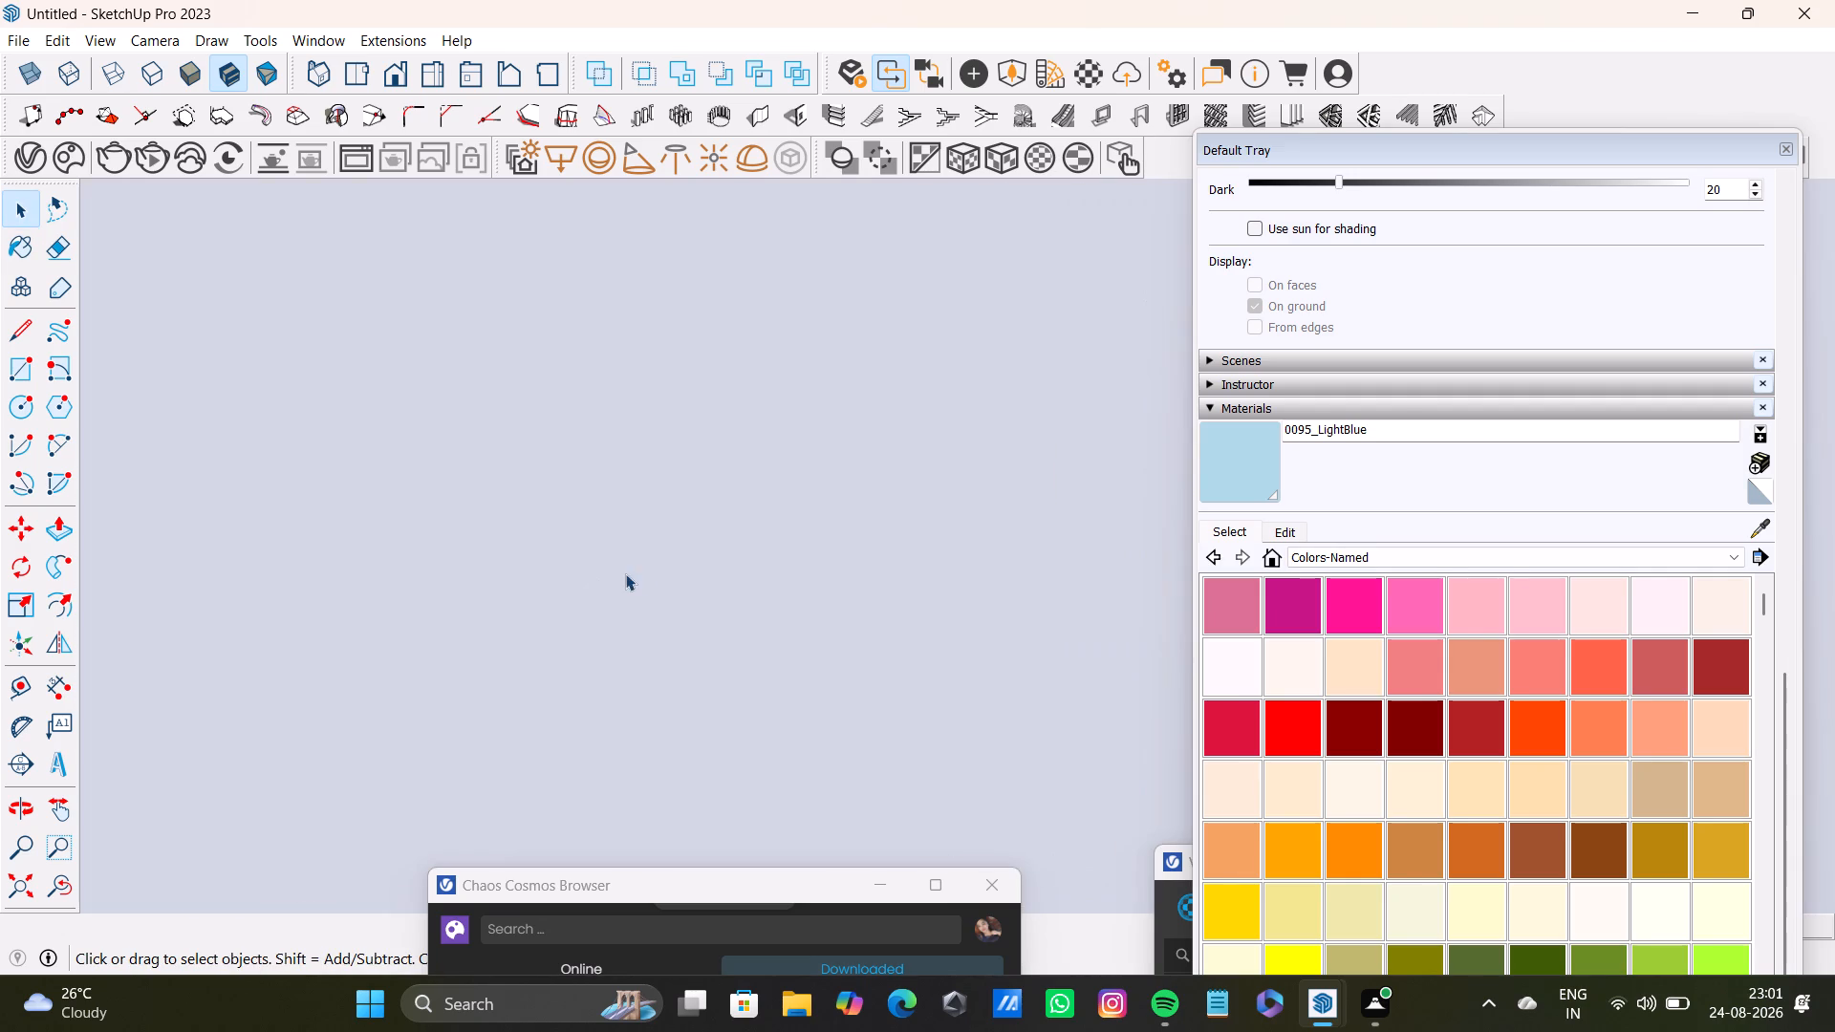
pyautogui.scroll(-2, 625, 573)
pyautogui.click(18, 888)
pyautogui.moveTo(759, 713); pyautogui.dragTo(296, 600, button='middle')
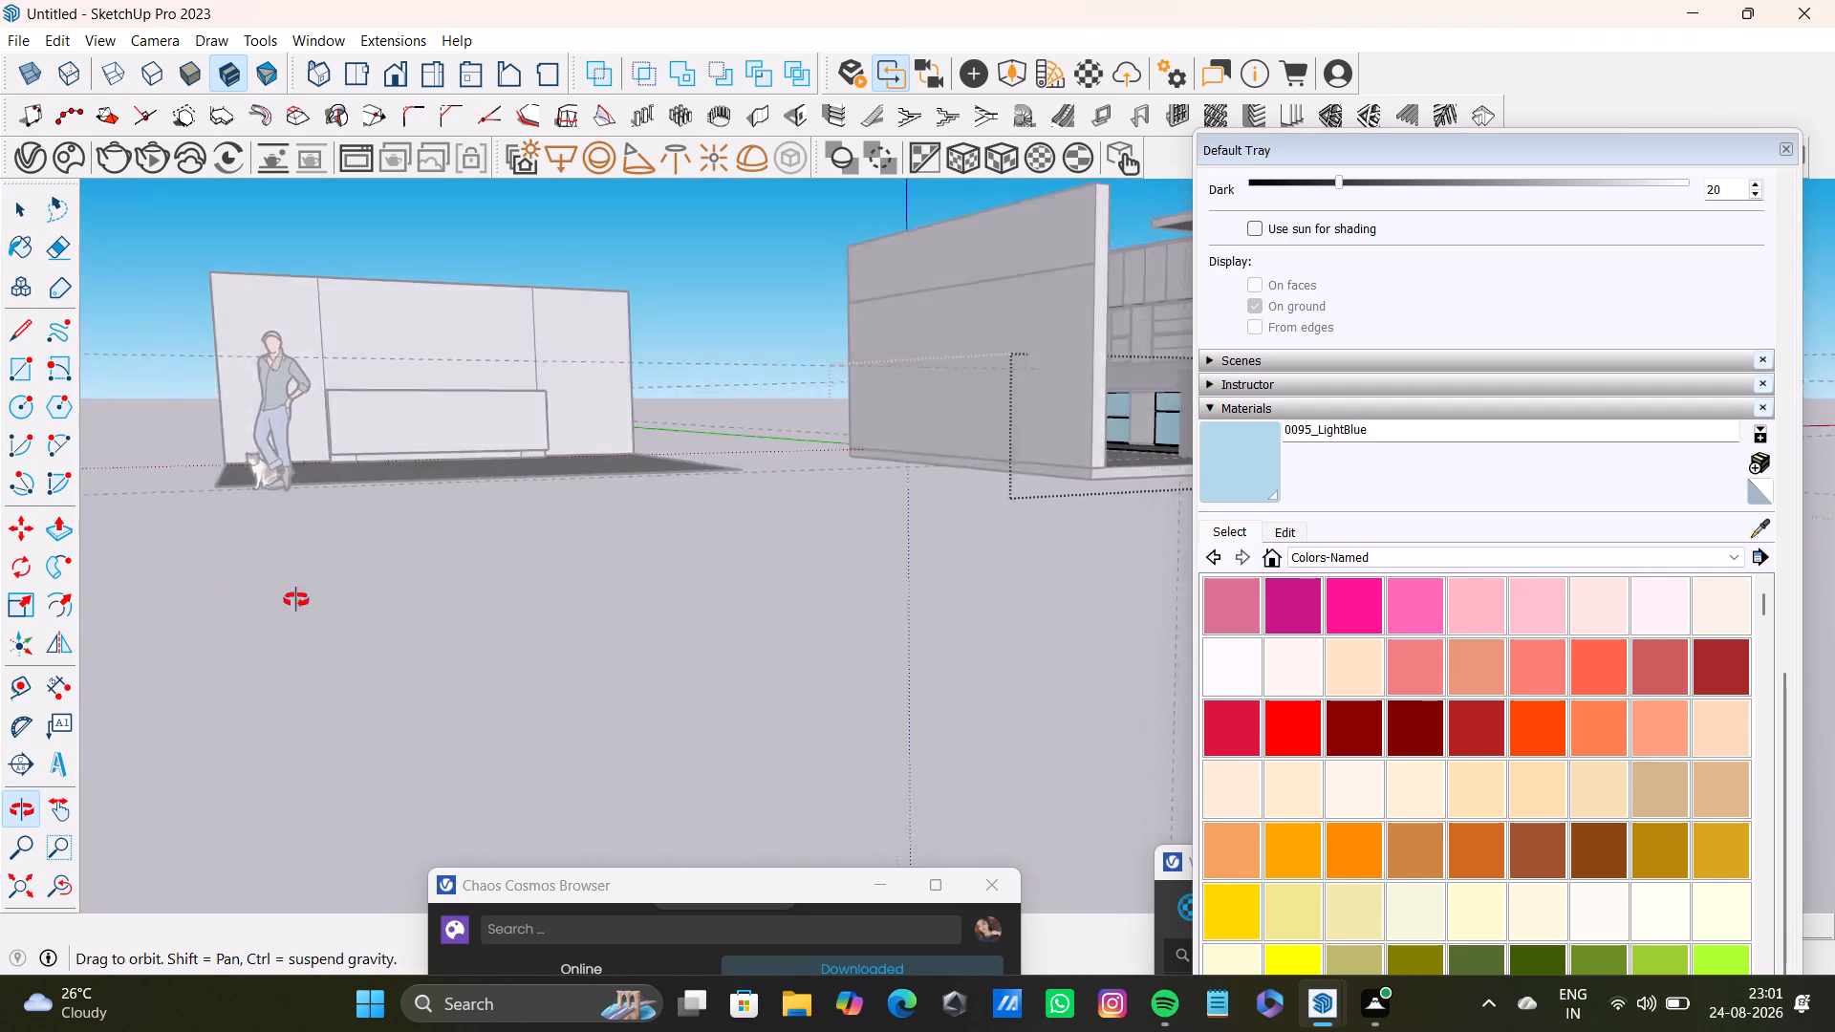
pyautogui.moveTo(296, 600); pyautogui.dragTo(0, 734, button='middle')
pyautogui.click(658, 680)
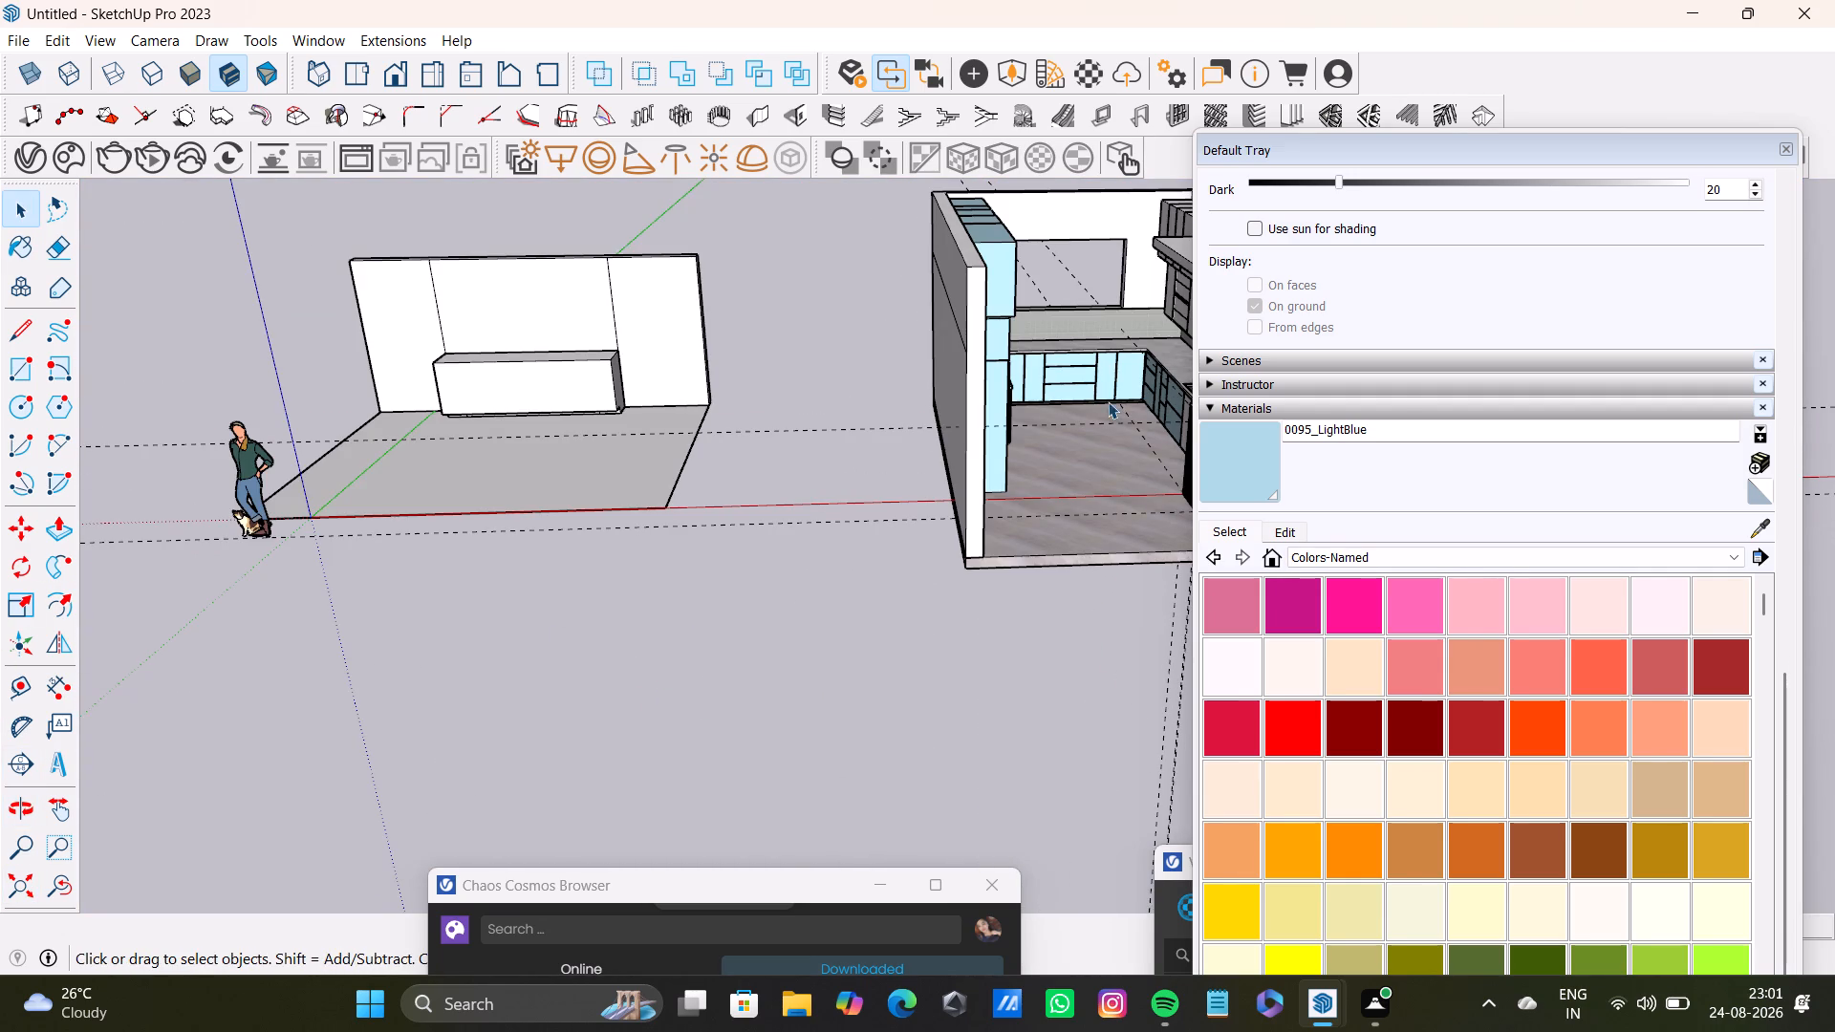
# Paint the remaining white panel below the countertop cutout with 0095_LightBlue.
pyautogui.keyDown('shift'); pyautogui.moveTo(1009, 383); pyautogui.dragTo(622, 389, button='middle'); pyautogui.keyUp('shift')
pyautogui.scroll(12, 620, 400)
pyautogui.moveTo(874, 419); pyautogui.dragTo(1171, 460, button='middle')
pyautogui.keyDown('shift'); pyautogui.moveTo(1123, 434); pyautogui.dragTo(787, 449, button='middle'); pyautogui.keyUp('shift')
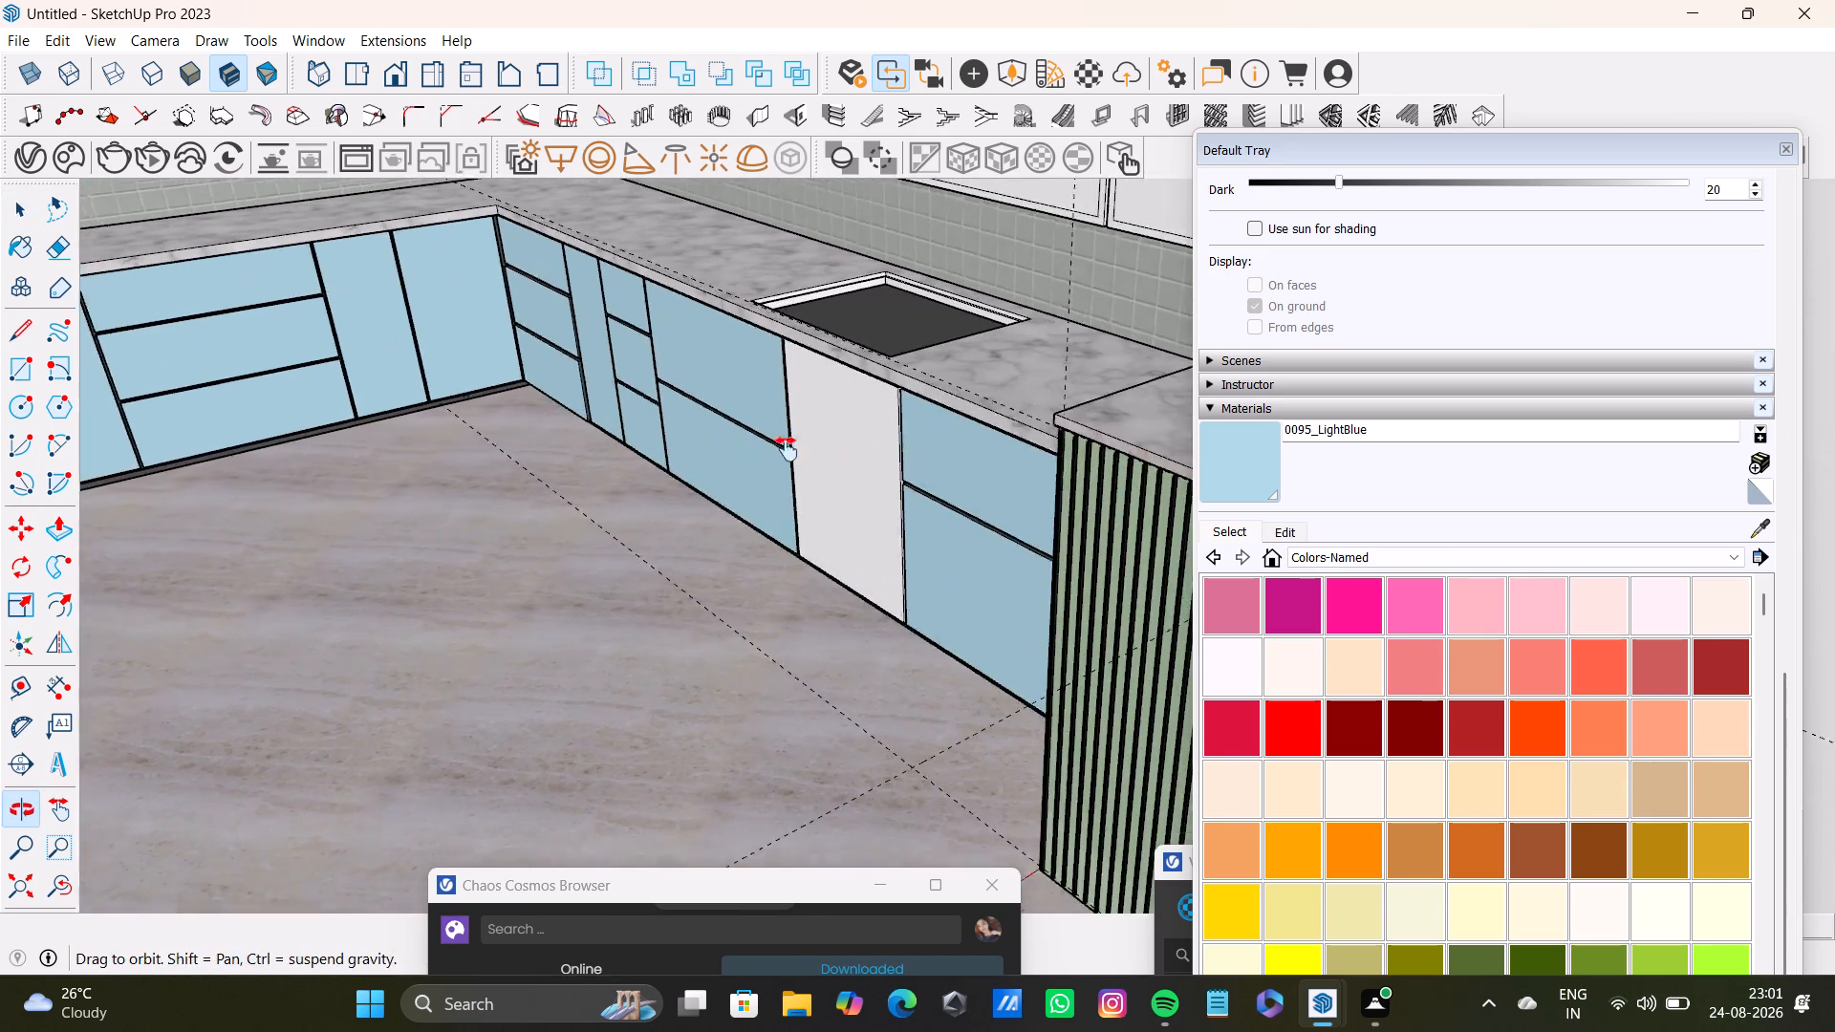
pyautogui.keyDown('shift'); pyautogui.moveTo(787, 449); pyautogui.dragTo(783, 454, button='middle'); pyautogui.keyUp('shift')
pyautogui.moveTo(780, 470); pyautogui.dragTo(962, 475, button='middle')
pyautogui.press('space')
pyautogui.click(829, 447)
pyautogui.click(844, 453)
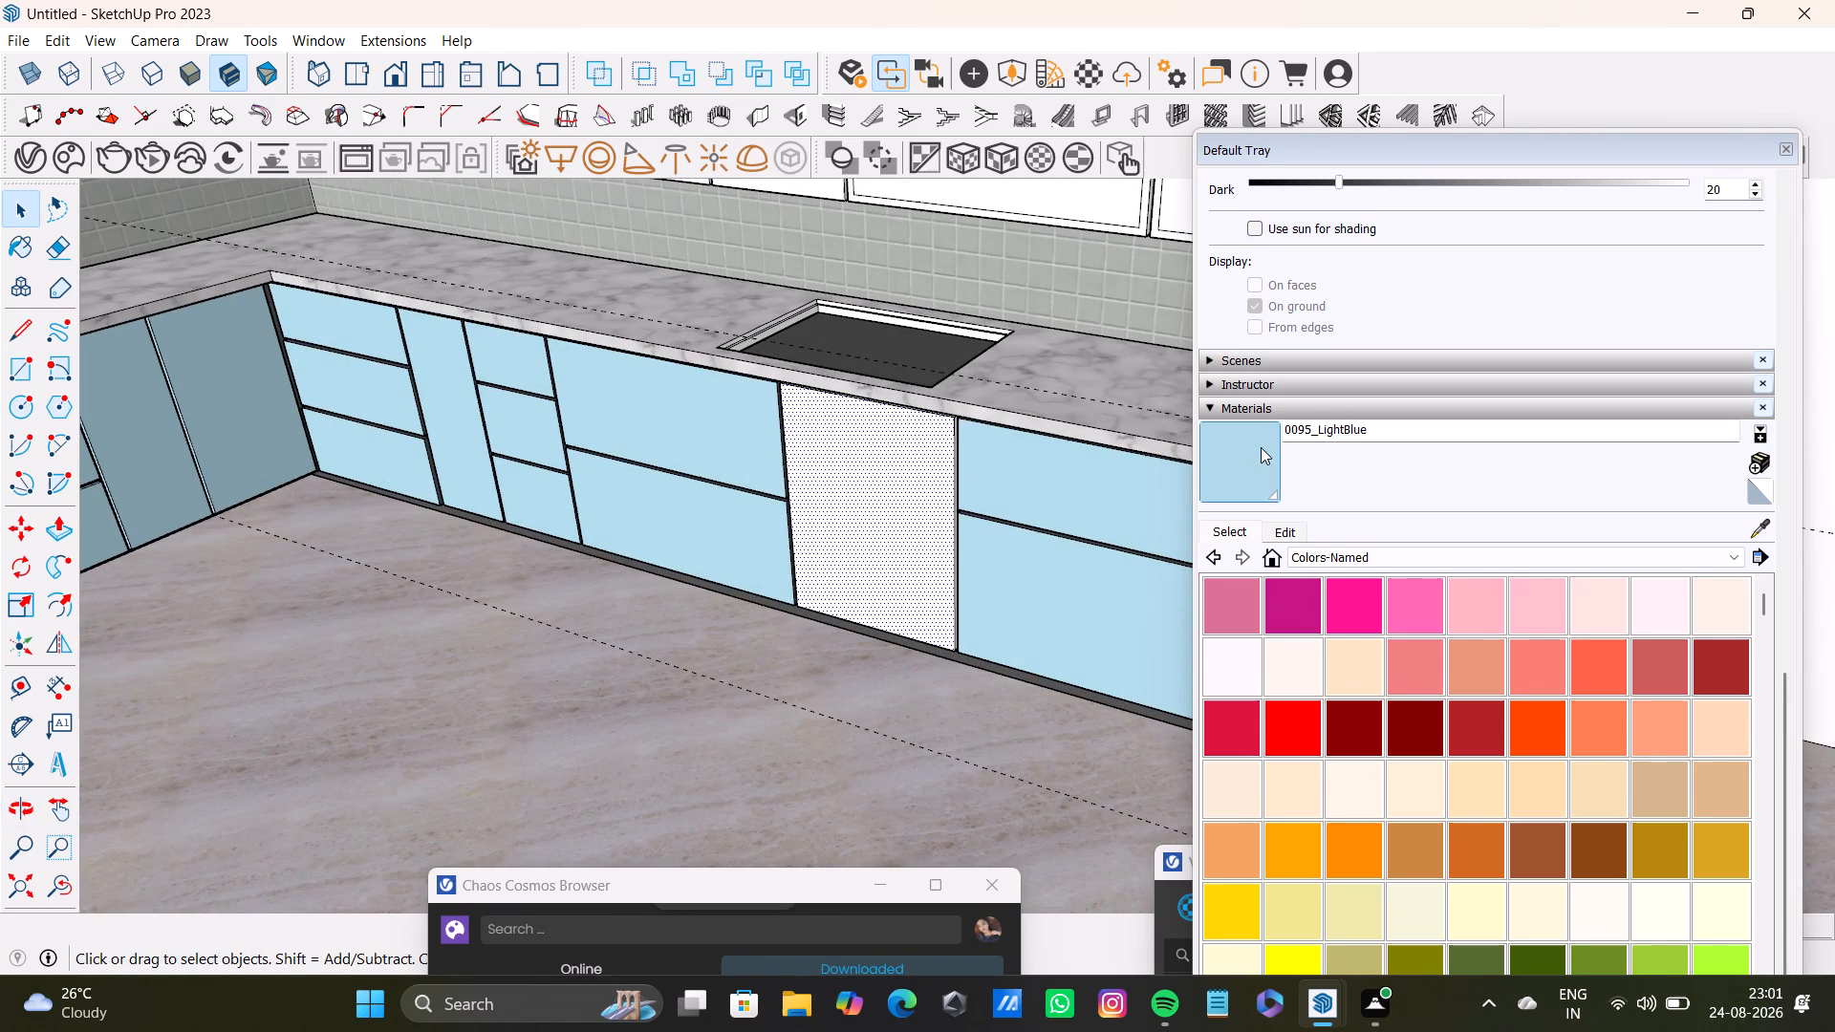
pyautogui.click(1261, 447)
pyautogui.click(873, 507)
# Paint the plain wall cabinet panel at the corner end, above the cooktop run, with 0095_LightBlue.
pyautogui.scroll(-9, 875, 509)
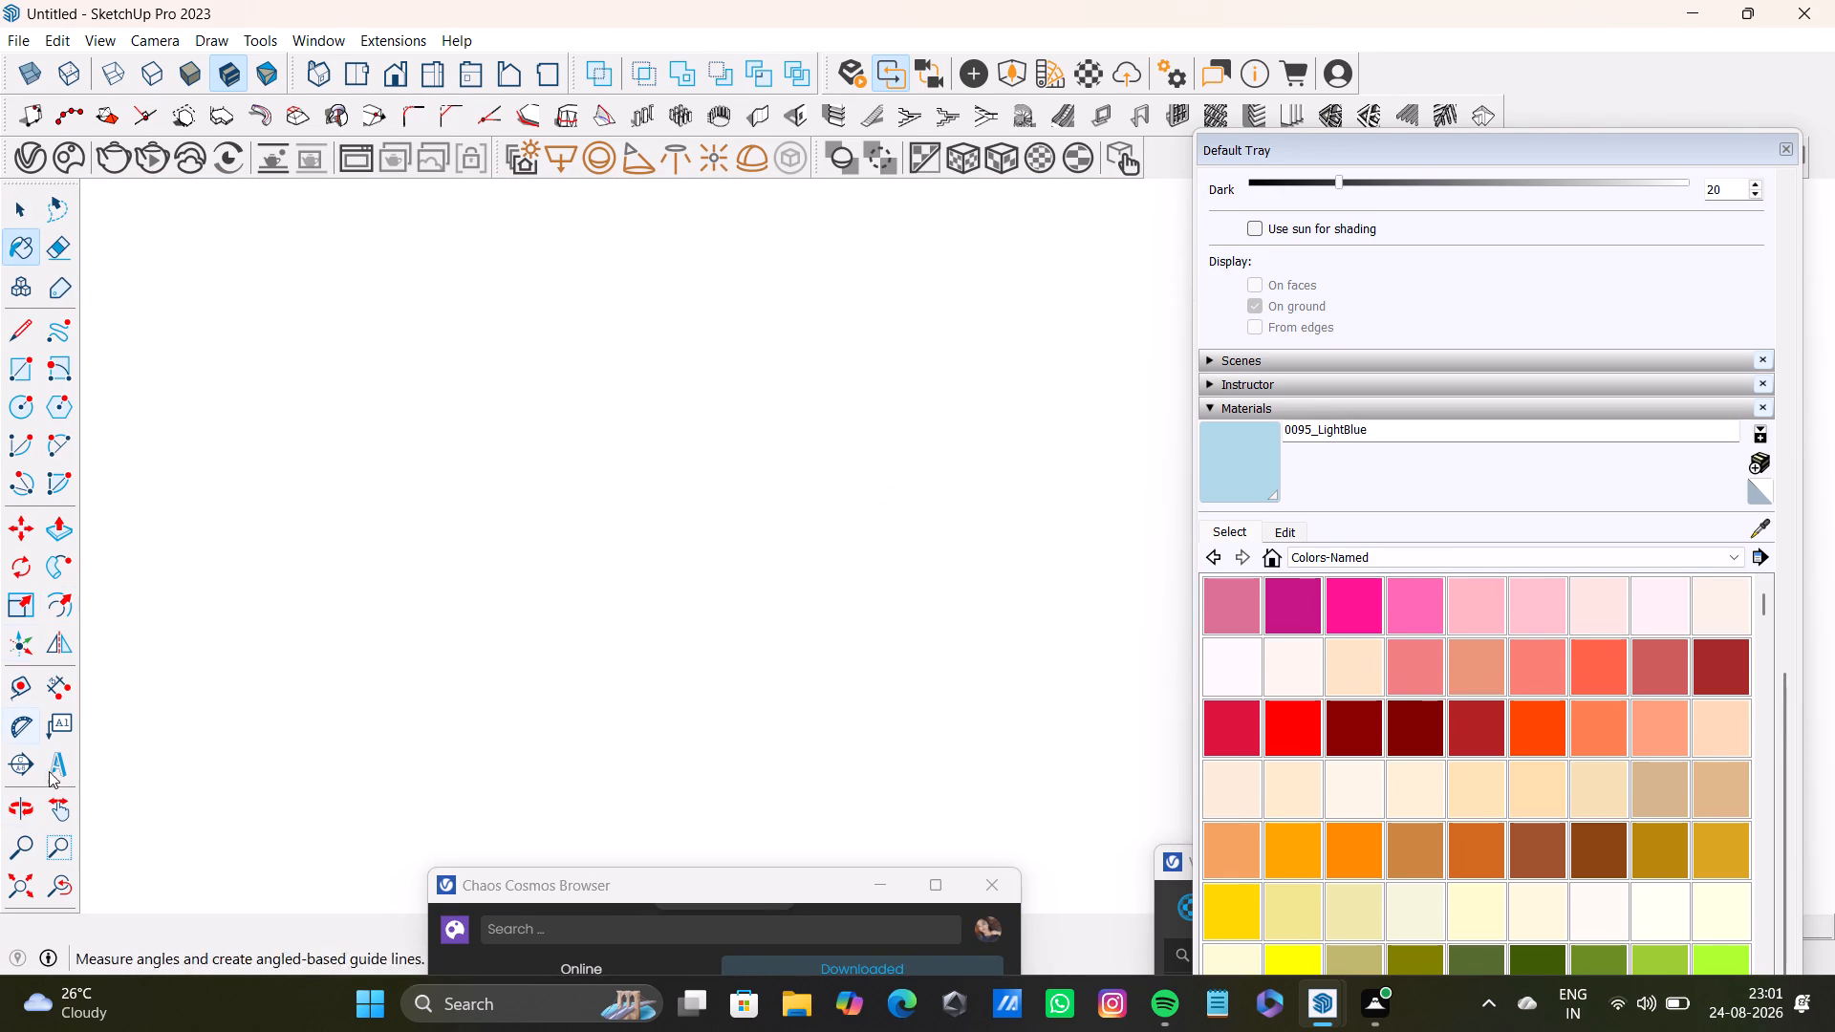
pyautogui.press('space')
pyautogui.scroll(-3, 457, 796)
pyautogui.click(13, 883)
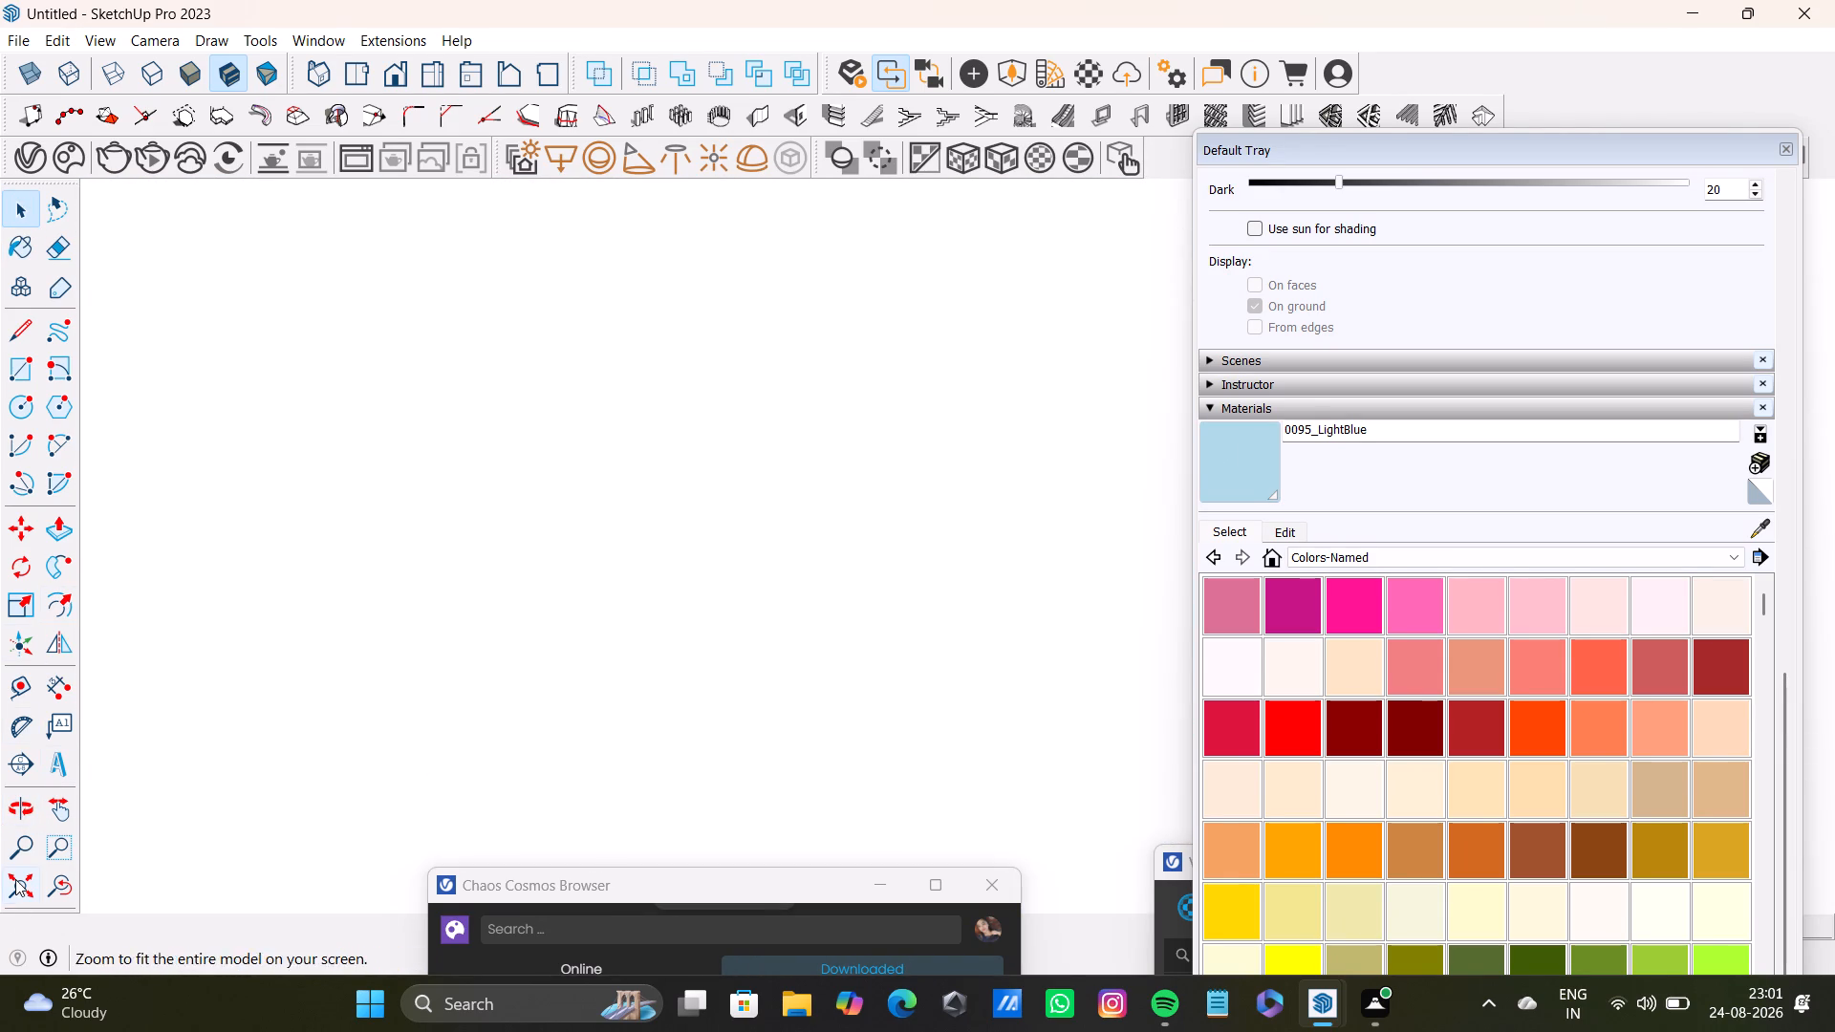
pyautogui.moveTo(854, 639); pyautogui.dragTo(147, 618, button='middle')
pyautogui.scroll(-3, 457, 634)
pyautogui.scroll(4, 632, 612)
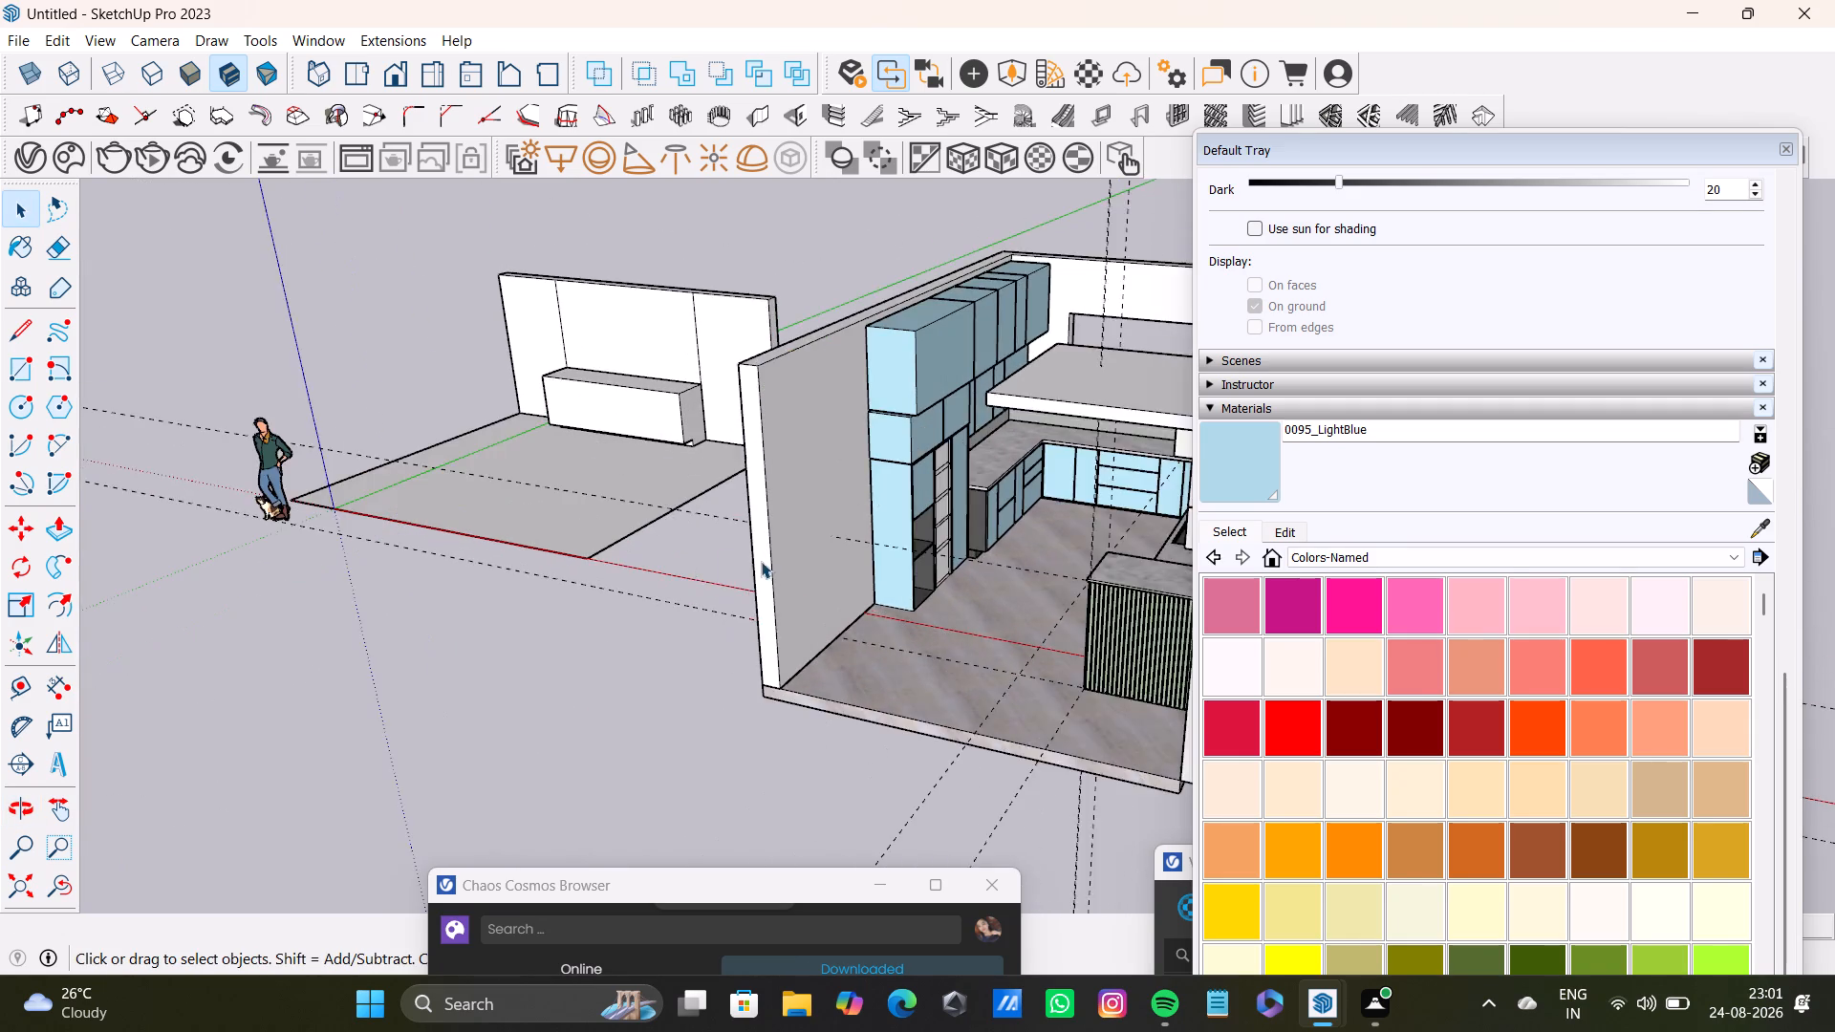
pyautogui.scroll(2, 761, 561)
pyautogui.moveTo(767, 530); pyautogui.dragTo(233, 568, button='middle')
pyautogui.scroll(1, 498, 633)
pyautogui.moveTo(499, 633); pyautogui.dragTo(779, 633, button='middle')
pyautogui.scroll(-1, 873, 626)
pyautogui.moveTo(866, 601); pyautogui.dragTo(483, 665, button='middle')
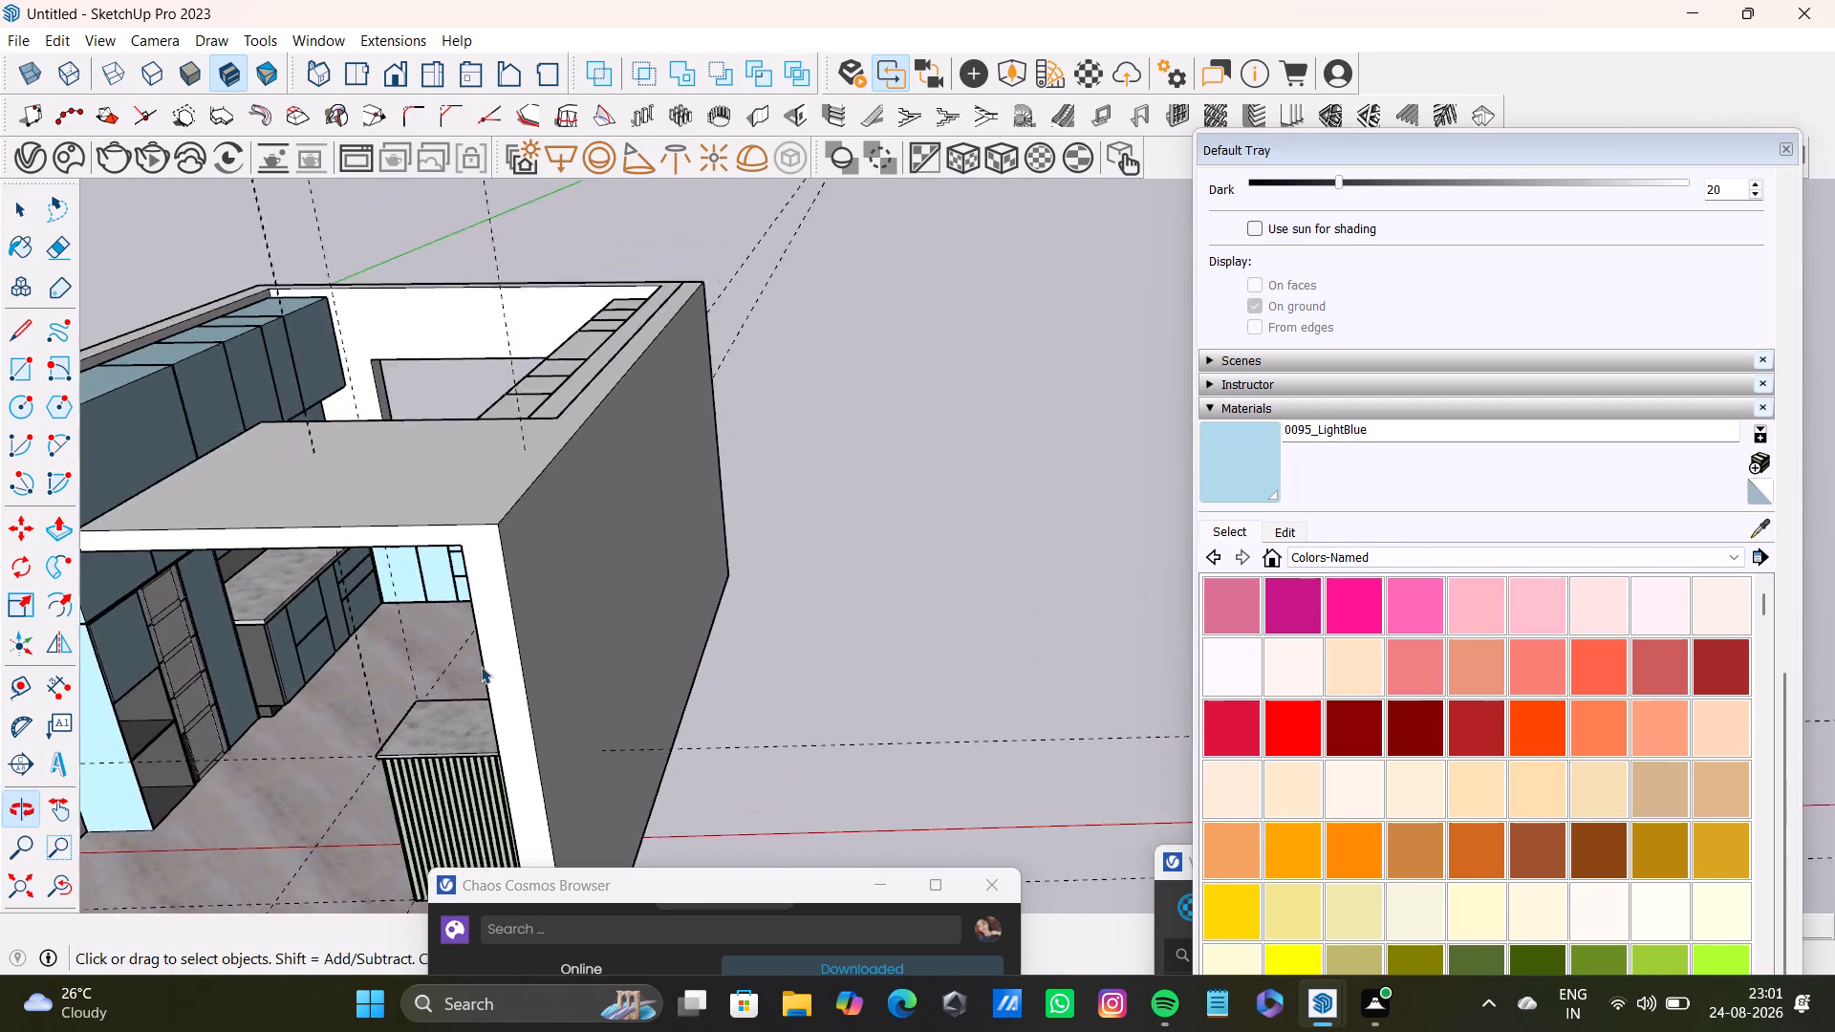
pyautogui.moveTo(489, 656); pyautogui.dragTo(711, 557, button='middle')
pyautogui.scroll(4, 629, 676)
pyautogui.keyDown('shift'); pyautogui.moveTo(627, 674); pyautogui.dragTo(747, 472, button='middle'); pyautogui.keyUp('shift')
pyautogui.moveTo(608, 594); pyautogui.dragTo(765, 543, button='middle')
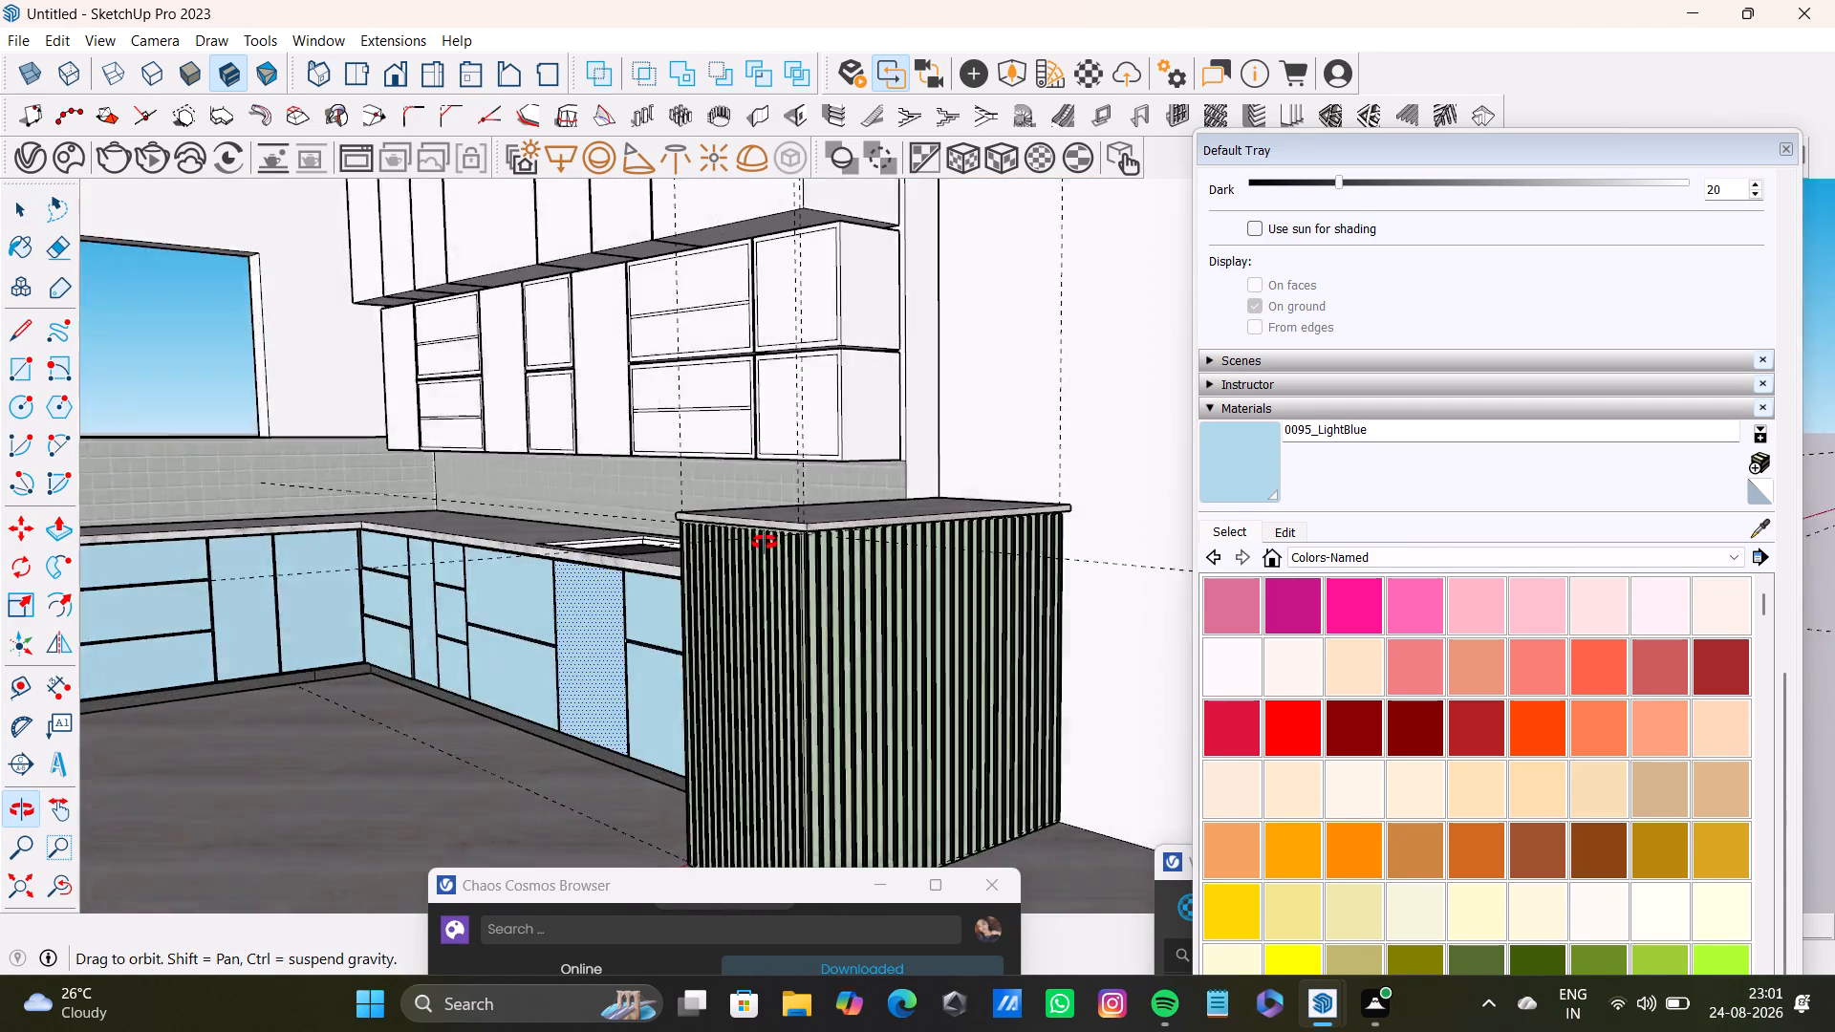
pyautogui.moveTo(765, 543); pyautogui.dragTo(810, 587, button='middle')
pyautogui.scroll(2, 353, 351)
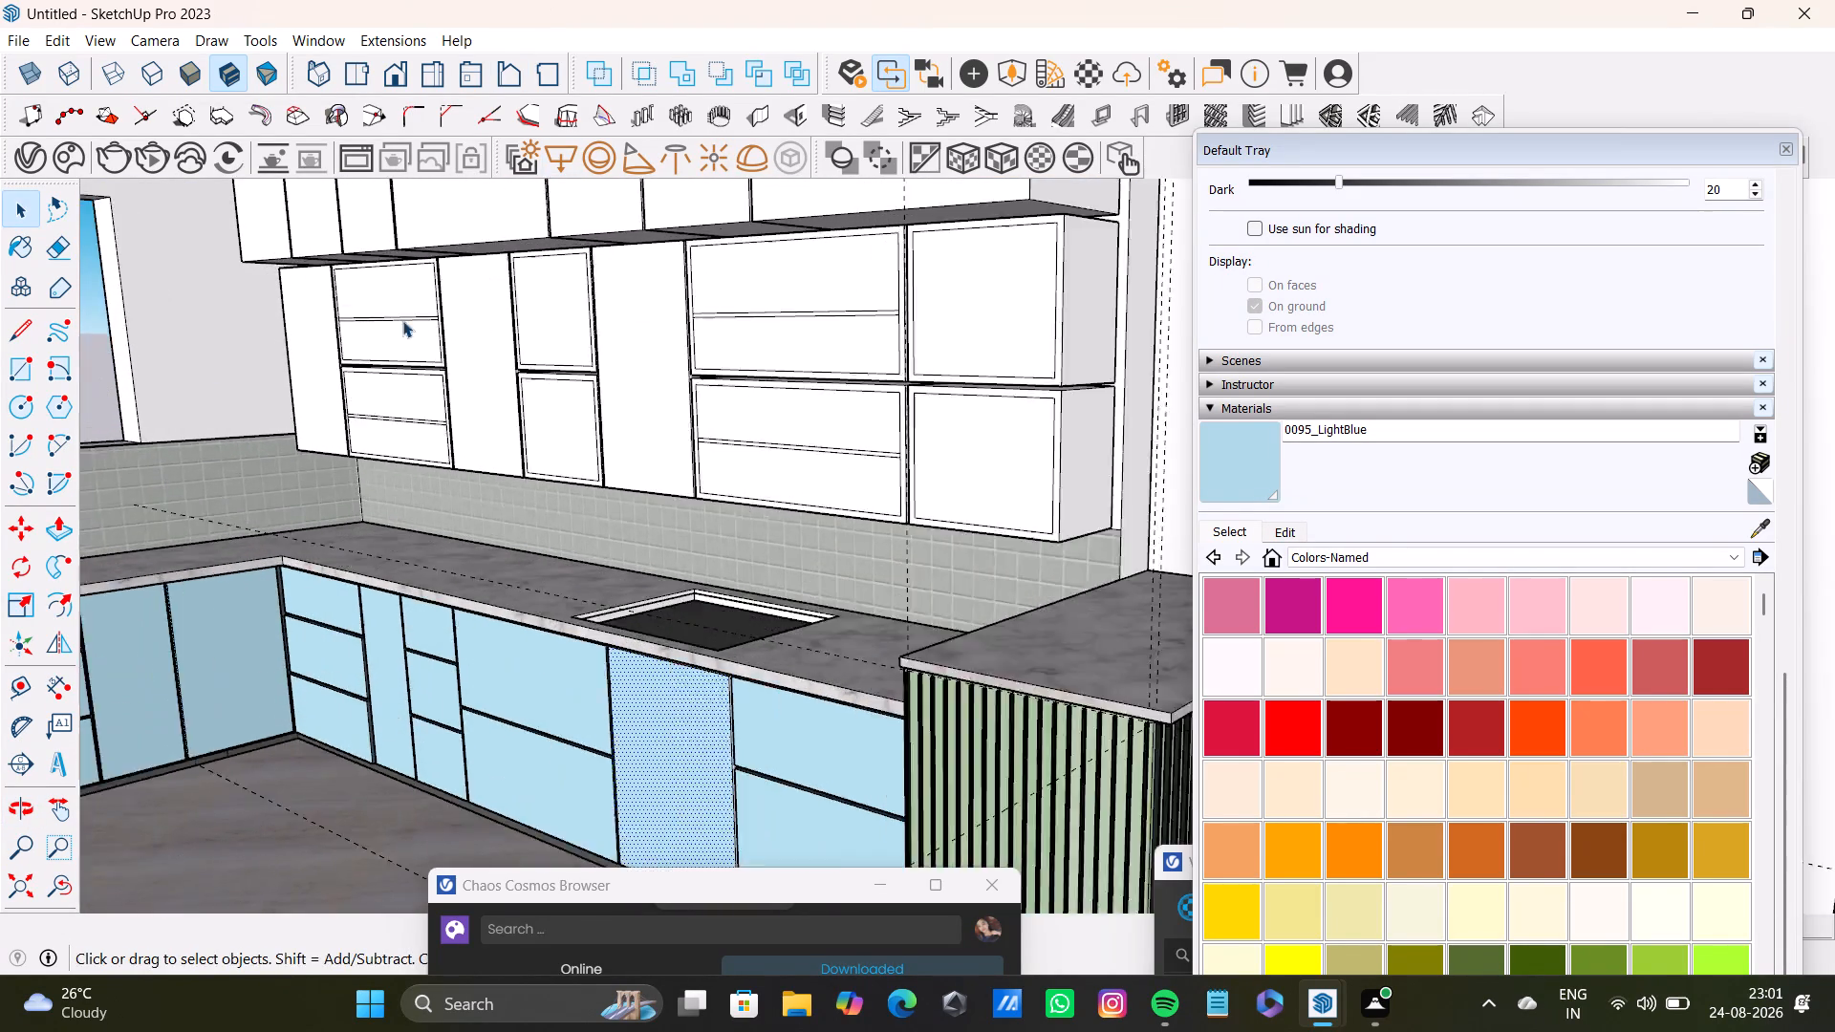
pyautogui.scroll(11, 402, 320)
pyautogui.keyDown('shift'); pyautogui.moveTo(399, 312); pyautogui.dragTo(758, 400, button='middle'); pyautogui.keyUp('shift')
pyautogui.scroll(4, 488, 428)
pyautogui.moveTo(511, 419); pyautogui.dragTo(512, 419, button='middle')
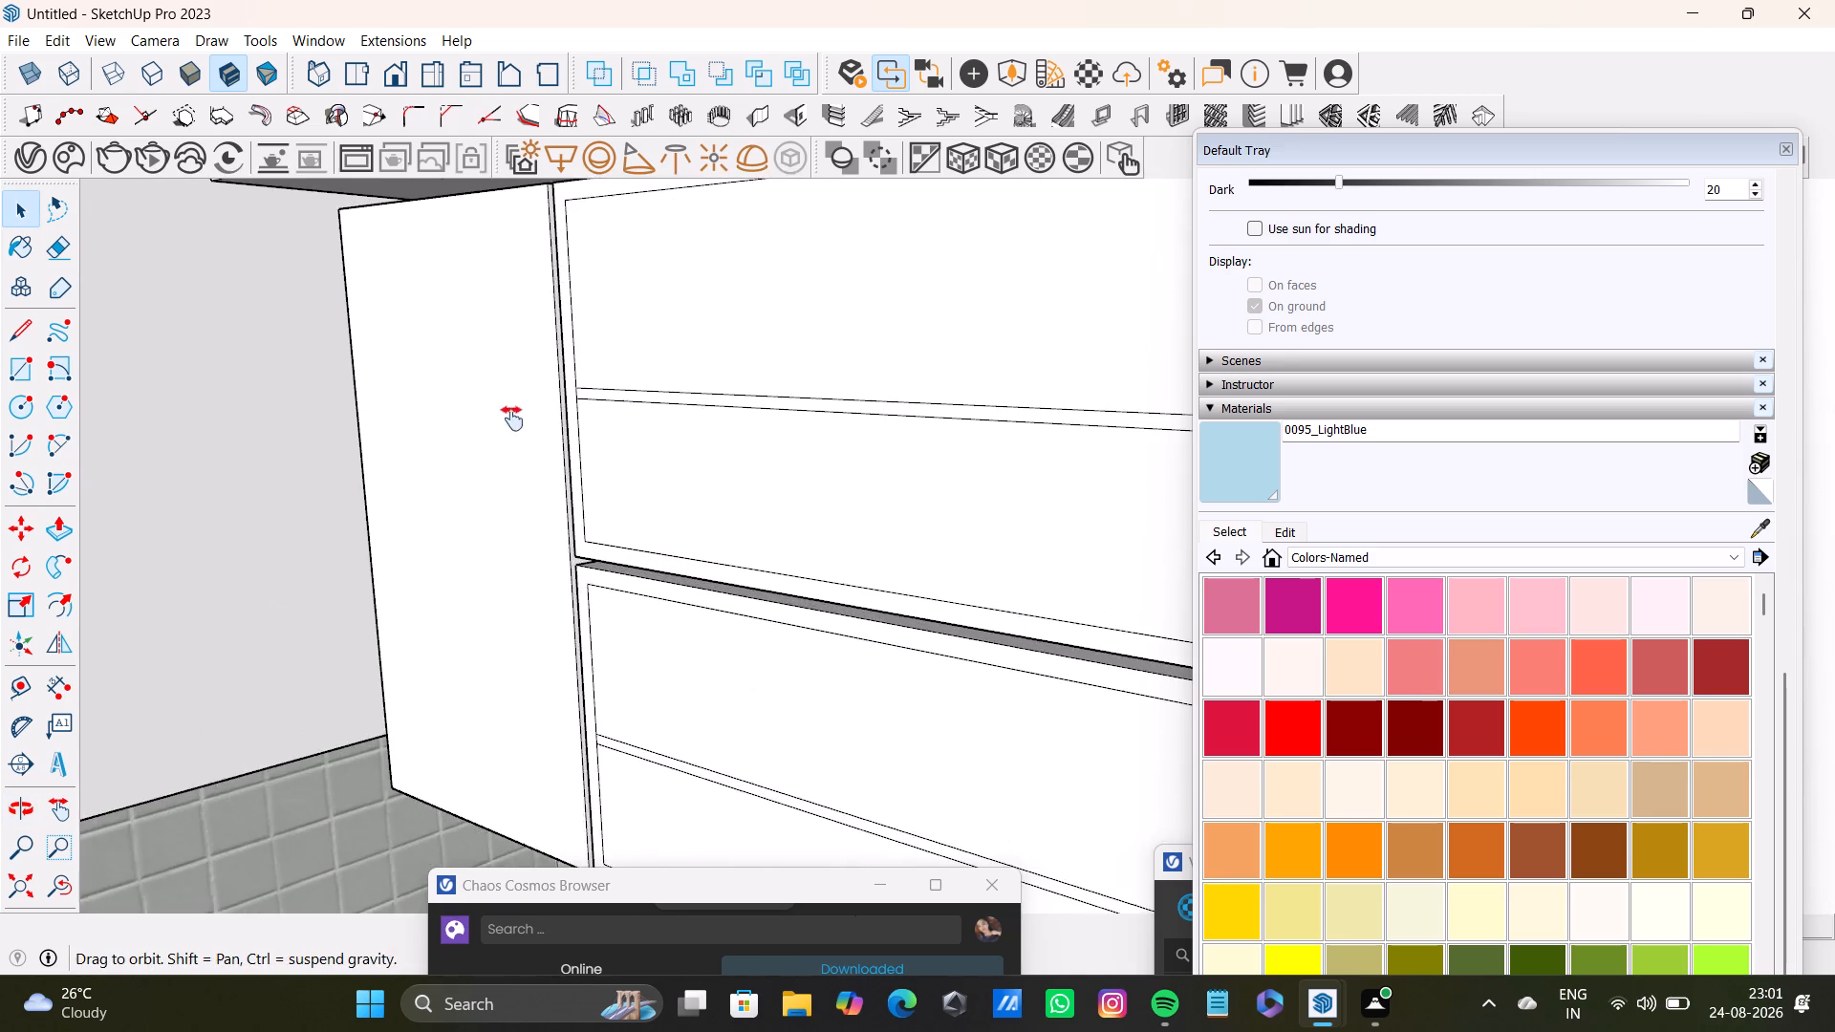
pyautogui.moveTo(512, 419); pyautogui.dragTo(486, 572, button='middle')
pyautogui.keyDown('shift'); pyautogui.scroll(1, 486, 572); pyautogui.keyUp('shift')
pyautogui.keyDown('shift'); pyautogui.click(1226, 456); pyautogui.keyUp('shift')
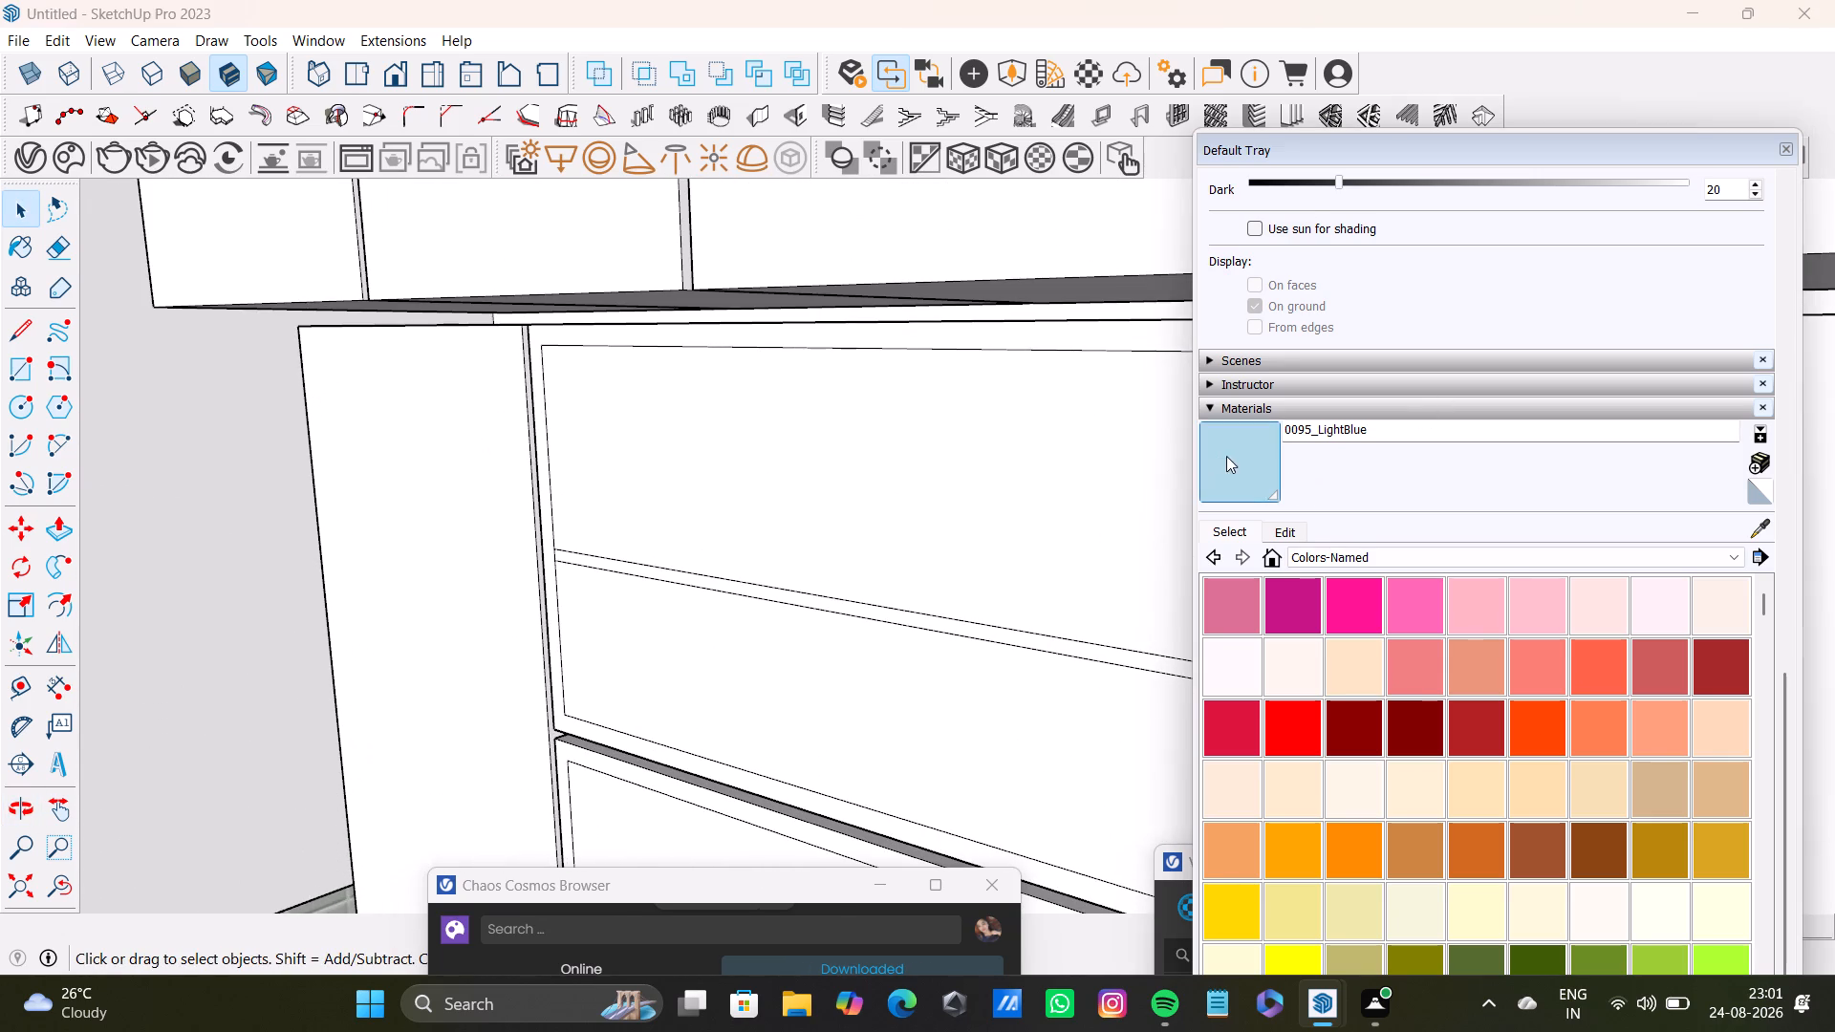
pyautogui.keyDown('shift'); pyautogui.click(363, 408); pyautogui.keyUp('shift')
# Paint the other two plain wall cabinet panels between the framed fronts with 0095_LightBlue.
pyautogui.keyDown('shift'); pyautogui.scroll(-4, 612, 412); pyautogui.keyUp('shift')
pyautogui.keyDown('shift'); pyautogui.moveTo(649, 423); pyautogui.dragTo(411, 201, button='middle'); pyautogui.keyUp('shift')
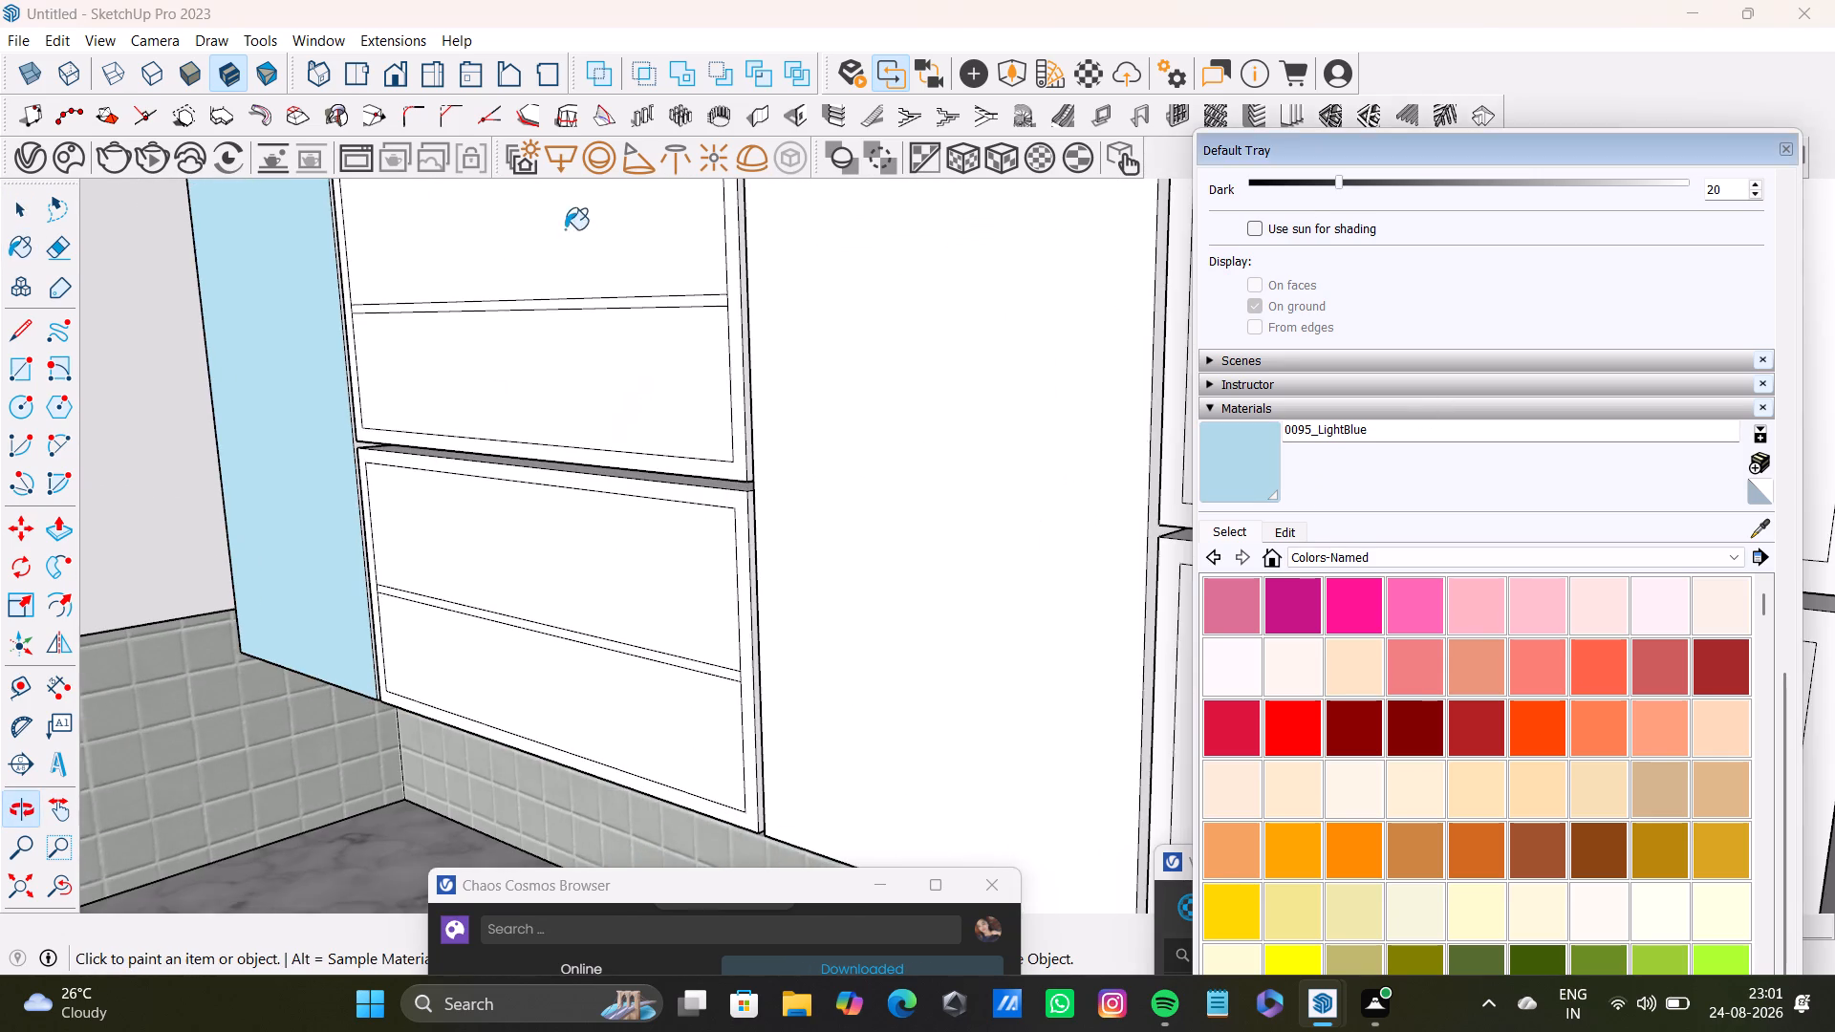
pyautogui.keyDown('shift'); pyautogui.click(854, 313); pyautogui.keyUp('shift')
pyautogui.keyDown('shift'); pyautogui.scroll(-3, 868, 380); pyautogui.keyUp('shift')
pyautogui.keyDown('shift'); pyautogui.moveTo(895, 408); pyautogui.dragTo(409, 368, button='middle'); pyautogui.keyUp('shift')
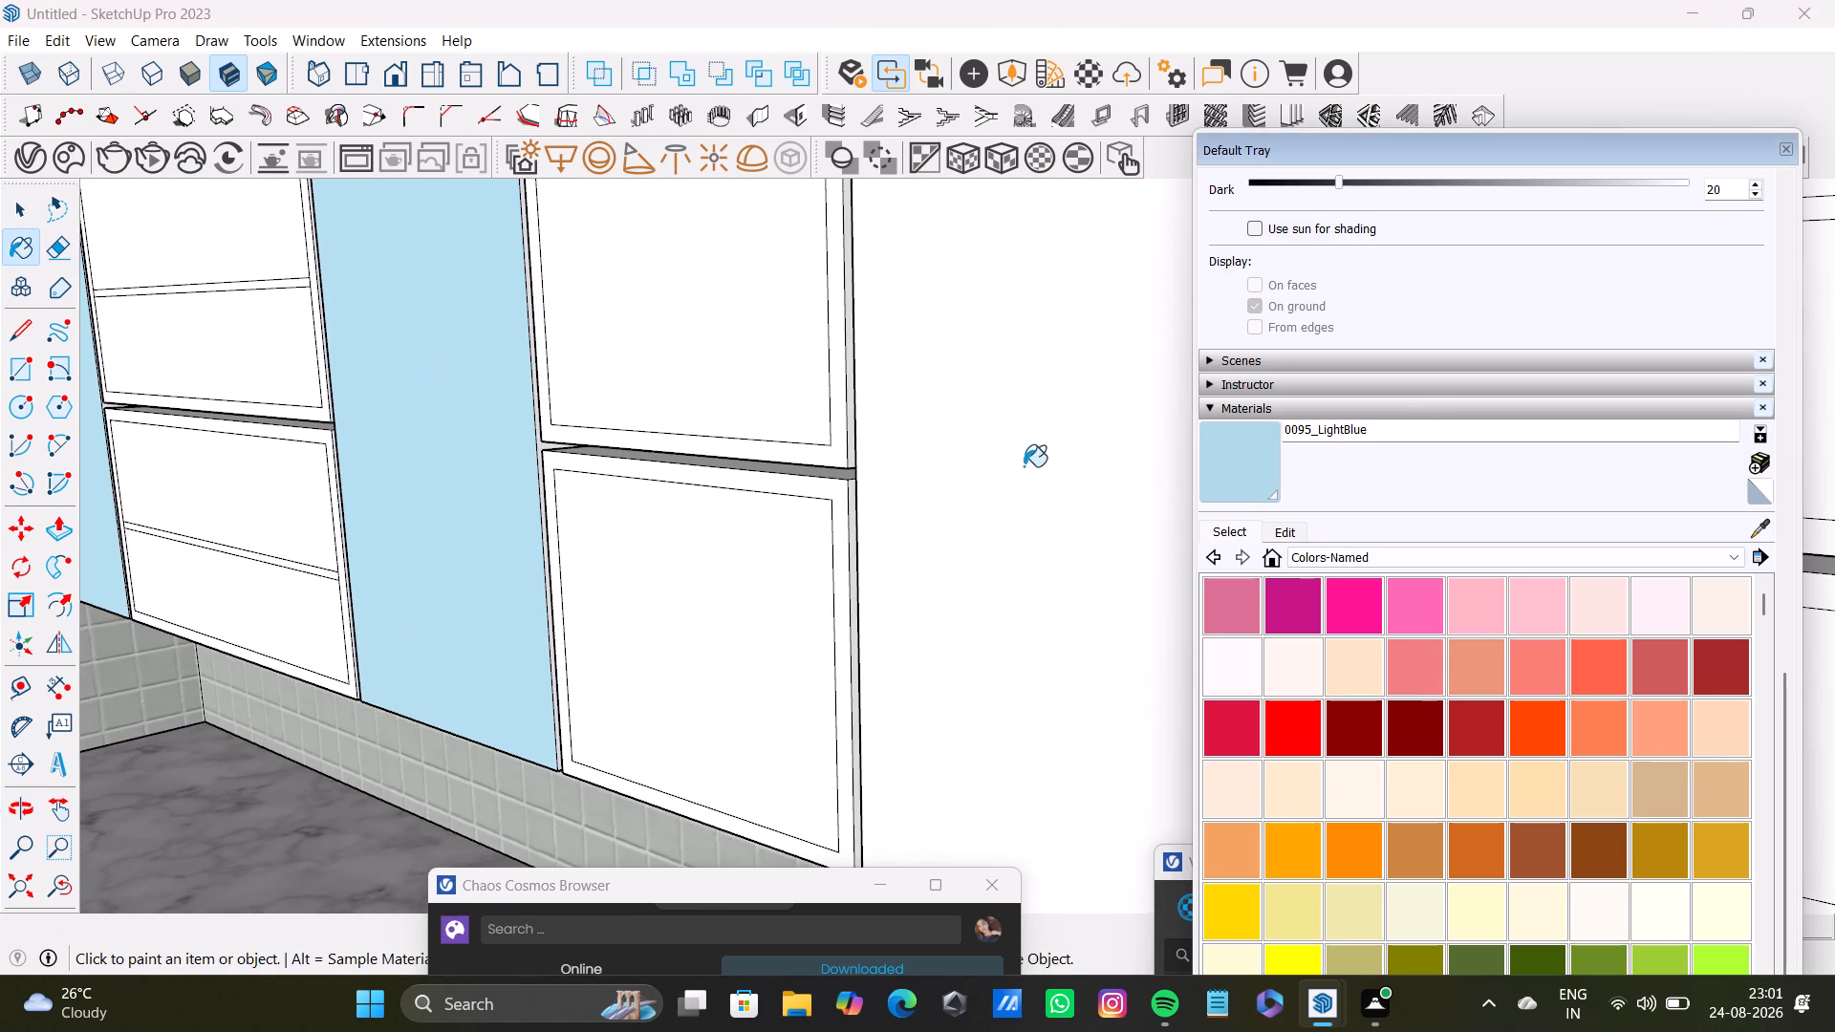
pyautogui.keyDown('shift'); pyautogui.click(990, 434); pyautogui.keyUp('shift')
pyautogui.keyDown('shift'); pyautogui.scroll(-4, 889, 474); pyautogui.keyUp('shift')
pyautogui.keyDown('shift'); pyautogui.moveTo(916, 471); pyautogui.dragTo(561, 411, button='middle'); pyautogui.keyUp('shift')
pyautogui.keyDown('shift'); pyautogui.scroll(-3, 923, 424); pyautogui.keyUp('shift')
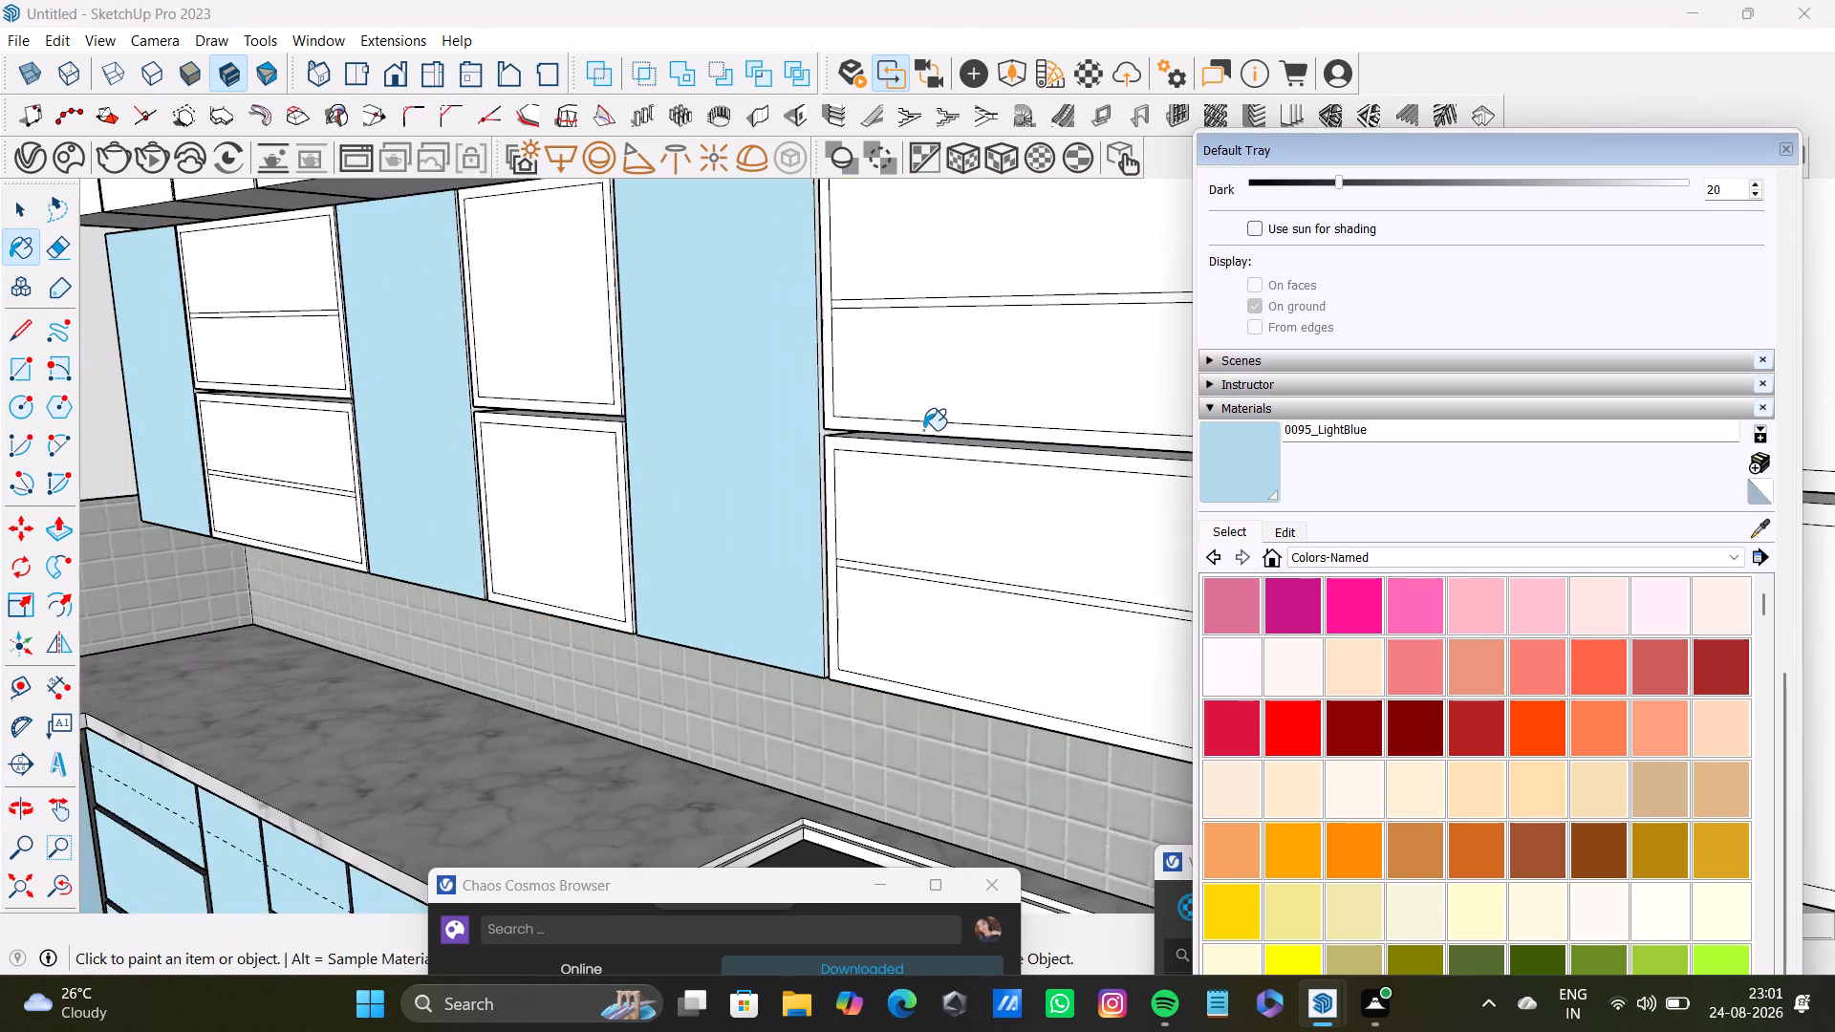
# Paint the seven fronts of the upper wall cabinet row and its exposed end side with 0095_LightBlue.
pyautogui.keyDown('shift'); pyautogui.scroll(-4, 923, 430); pyautogui.keyUp('shift')
pyautogui.keyDown('shift'); pyautogui.moveTo(920, 427); pyautogui.dragTo(561, 472, button='middle'); pyautogui.keyUp('shift')
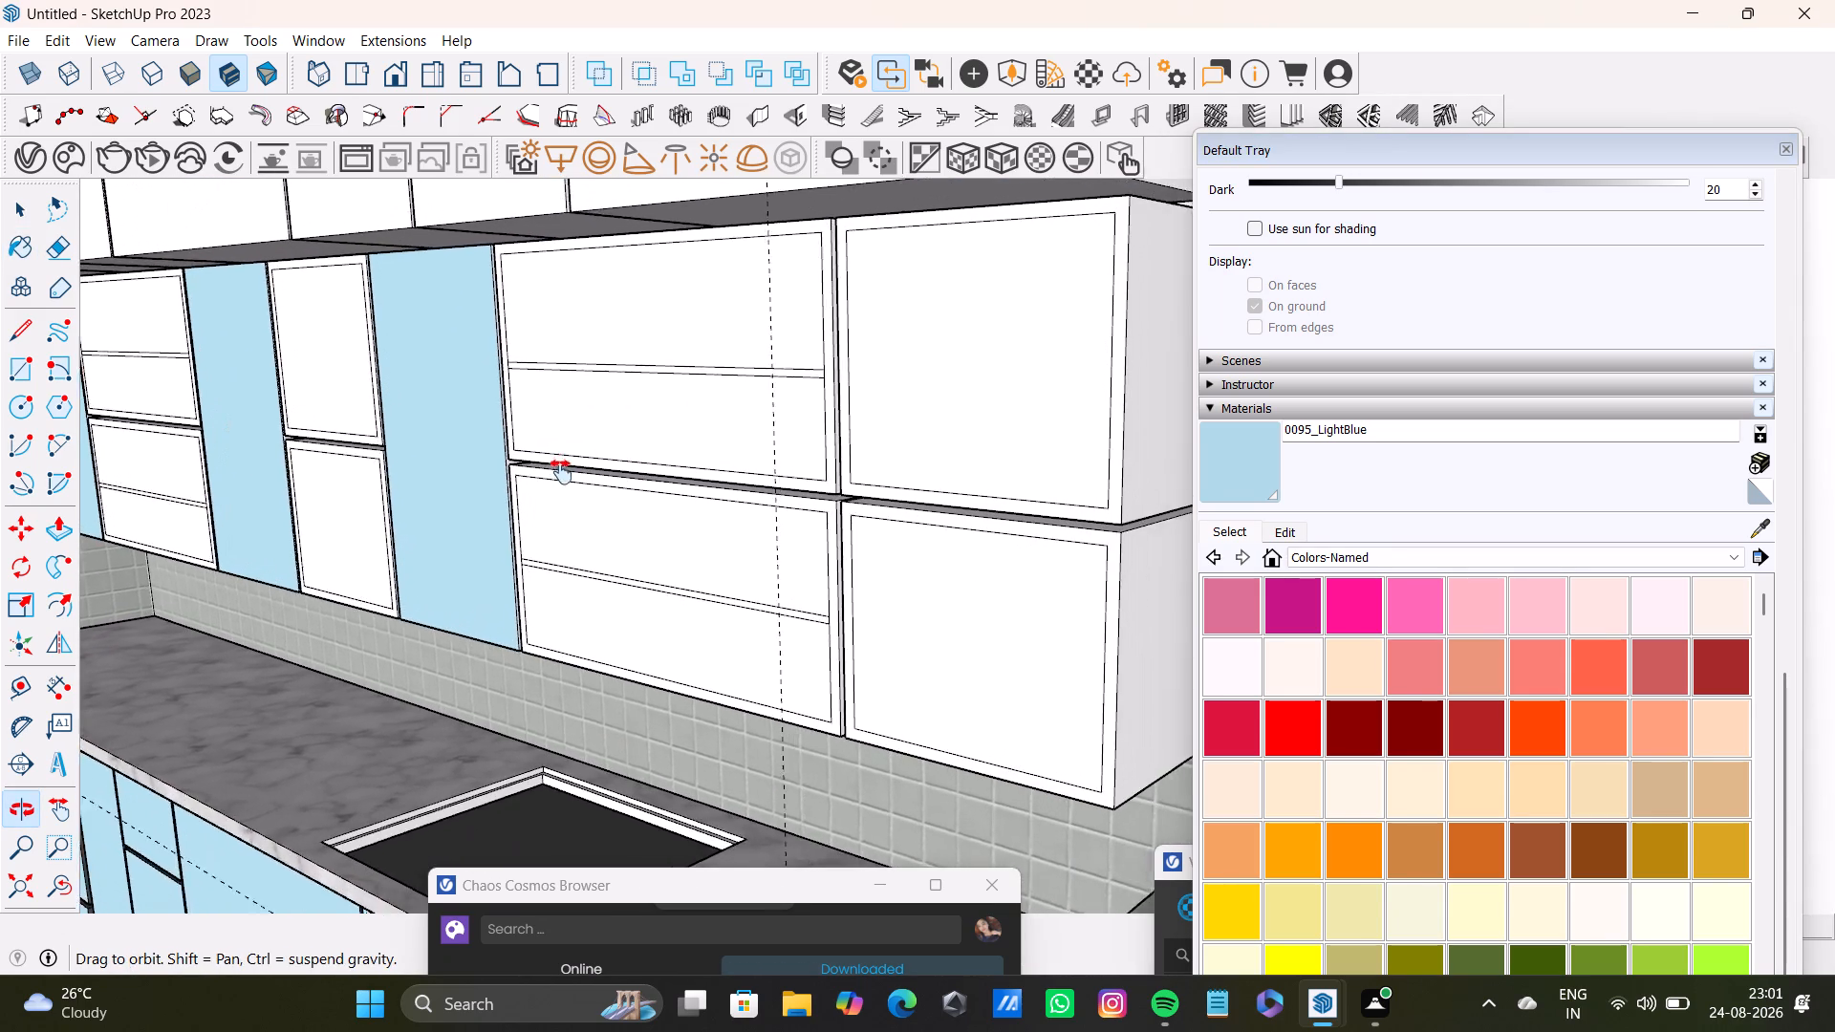
pyautogui.keyDown('shift'); pyautogui.moveTo(561, 472); pyautogui.dragTo(561, 477, button='middle'); pyautogui.keyUp('shift')
pyautogui.keyDown('shift'); pyautogui.scroll(-4, 556, 428); pyautogui.keyUp('shift')
pyautogui.keyDown('shift'); pyautogui.moveTo(561, 401); pyautogui.dragTo(715, 656, button='middle'); pyautogui.keyUp('shift')
pyautogui.keyDown('shift'); pyautogui.click(861, 439); pyautogui.keyUp('shift')
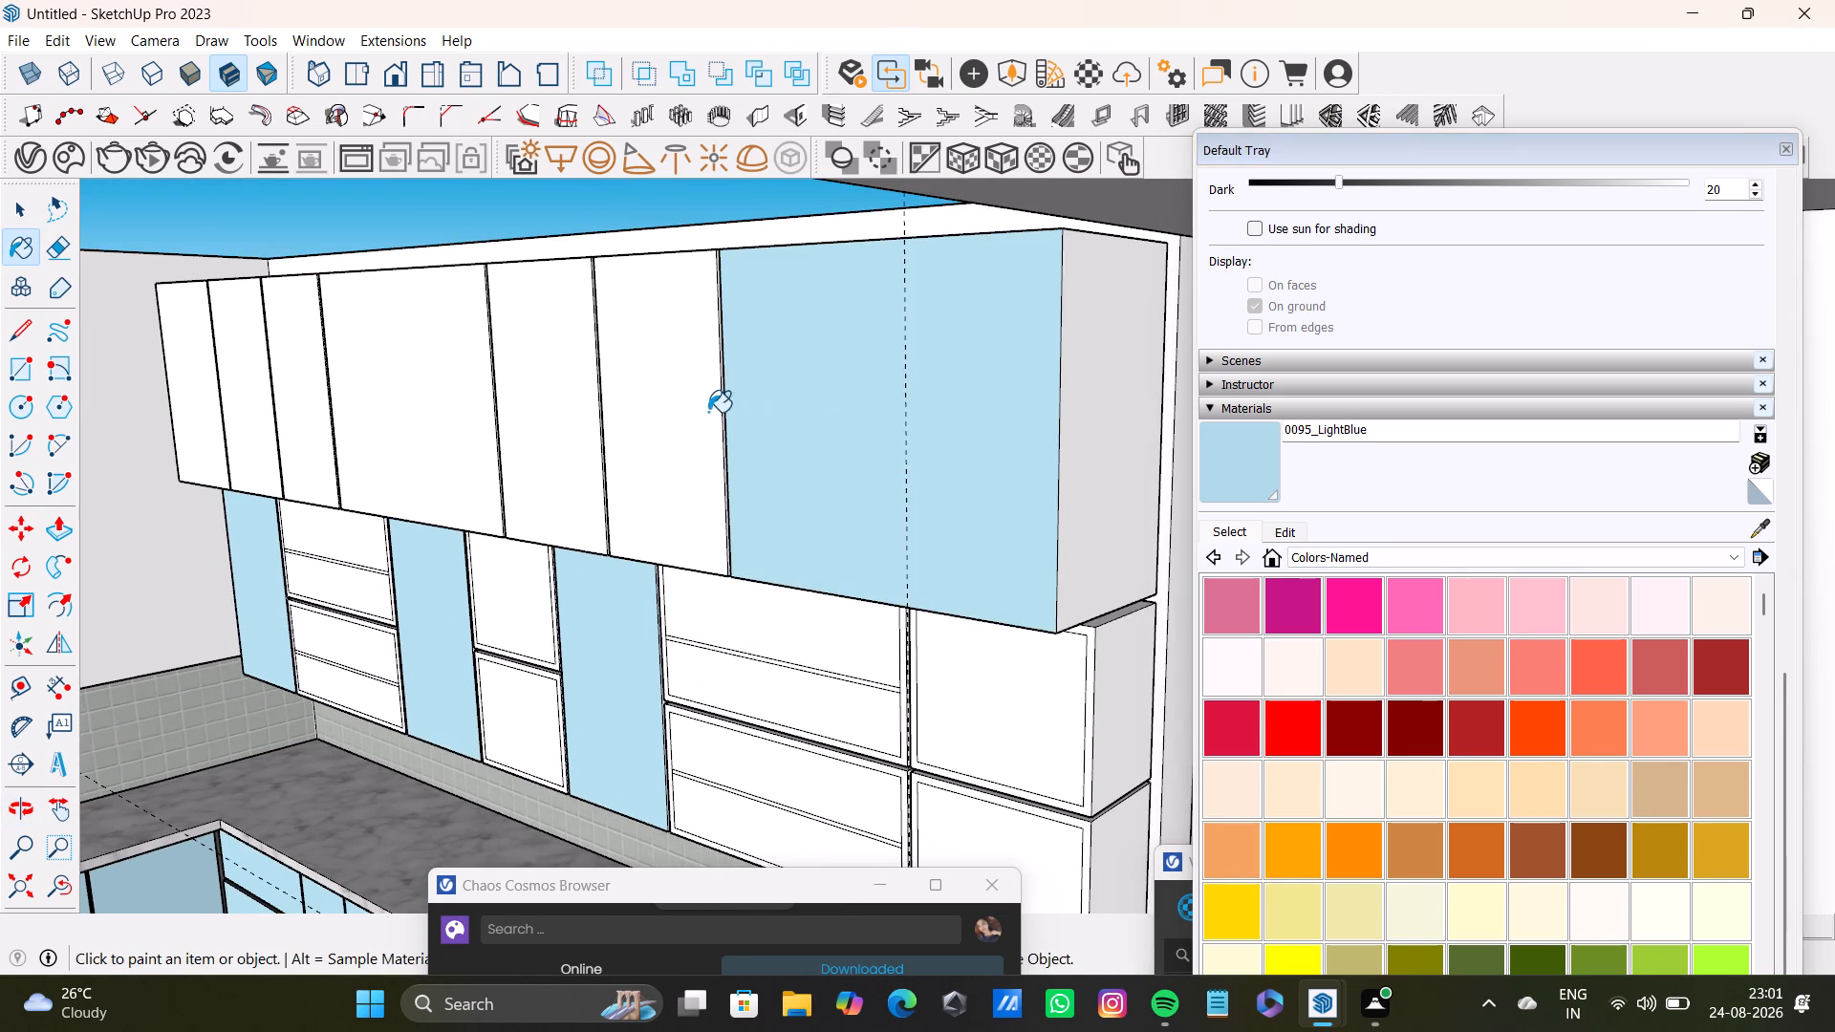
pyautogui.keyDown('shift'); pyautogui.click(708, 412); pyautogui.keyUp('shift')
pyautogui.keyDown('shift'); pyautogui.click(557, 394); pyautogui.keyUp('shift')
pyautogui.keyDown('shift'); pyautogui.click(444, 378); pyautogui.keyUp('shift')
pyautogui.keyDown('shift'); pyautogui.click(285, 359); pyautogui.keyUp('shift')
pyautogui.keyDown('shift'); pyautogui.click(243, 354); pyautogui.keyUp('shift')
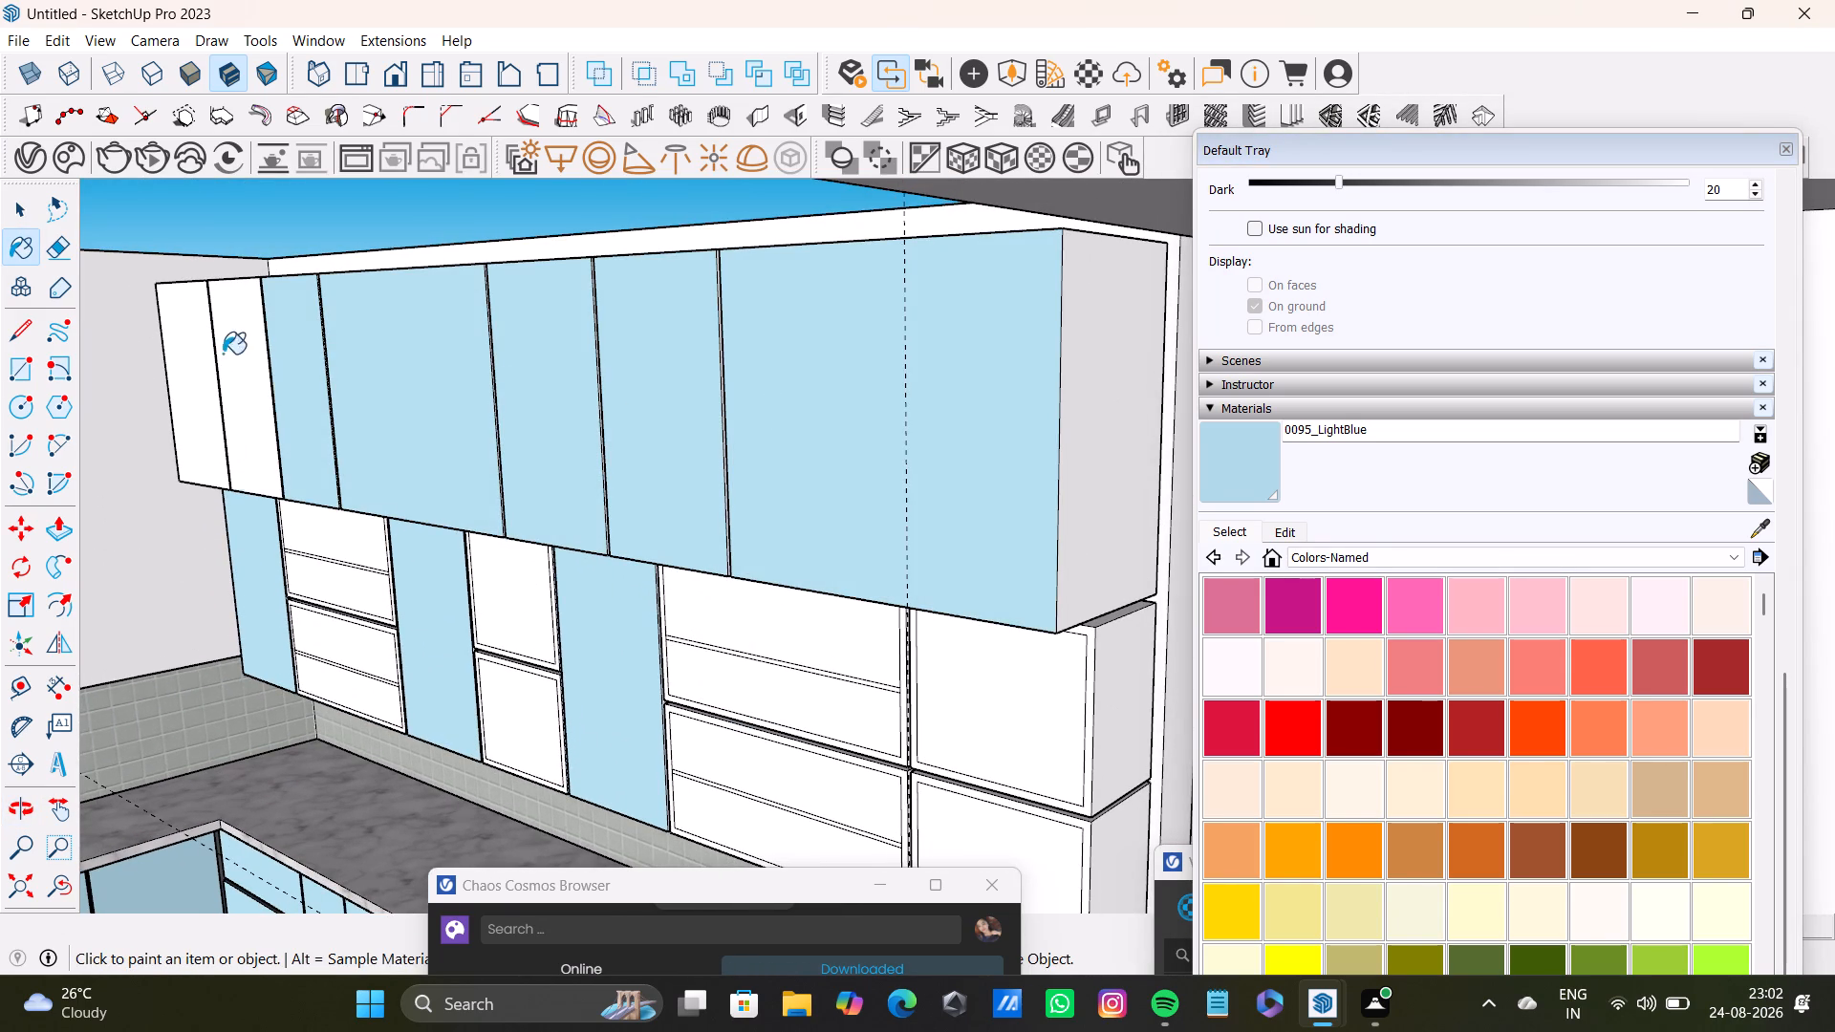
pyautogui.keyDown('shift'); pyautogui.click(195, 352); pyautogui.keyUp('shift')
pyautogui.keyDown('shift'); pyautogui.click(1082, 378); pyautogui.keyUp('shift')
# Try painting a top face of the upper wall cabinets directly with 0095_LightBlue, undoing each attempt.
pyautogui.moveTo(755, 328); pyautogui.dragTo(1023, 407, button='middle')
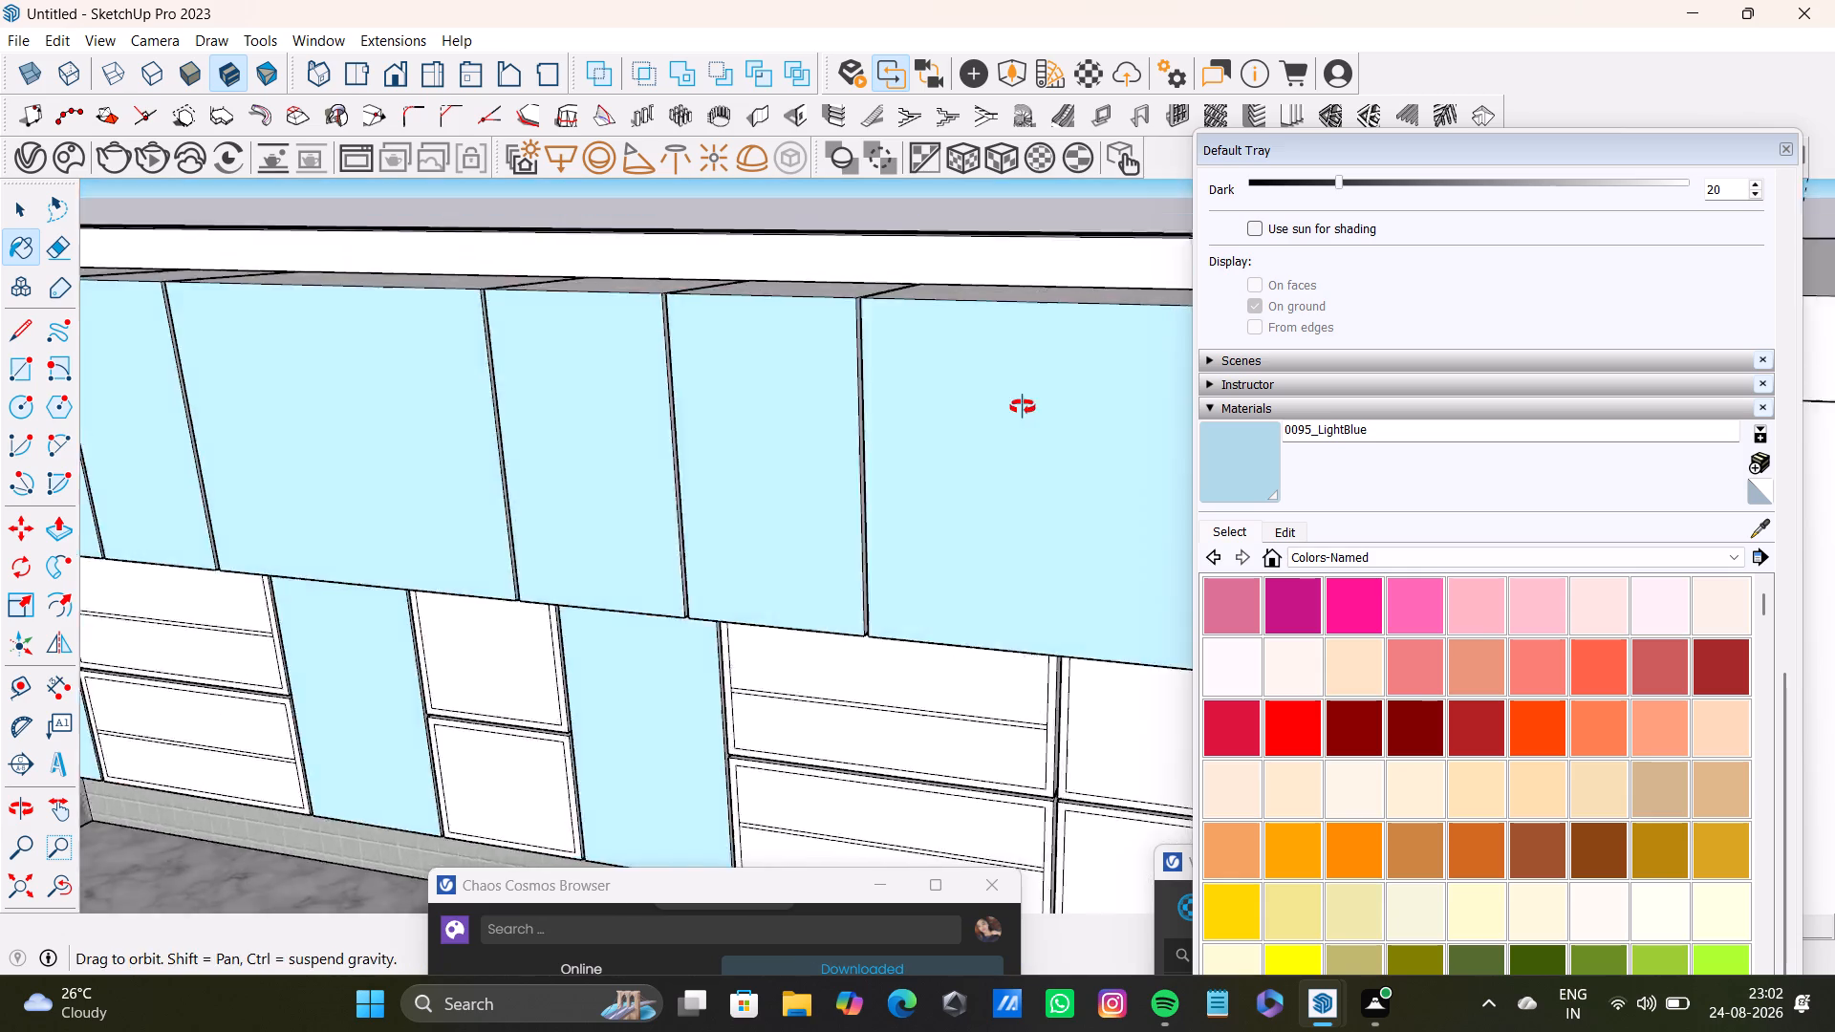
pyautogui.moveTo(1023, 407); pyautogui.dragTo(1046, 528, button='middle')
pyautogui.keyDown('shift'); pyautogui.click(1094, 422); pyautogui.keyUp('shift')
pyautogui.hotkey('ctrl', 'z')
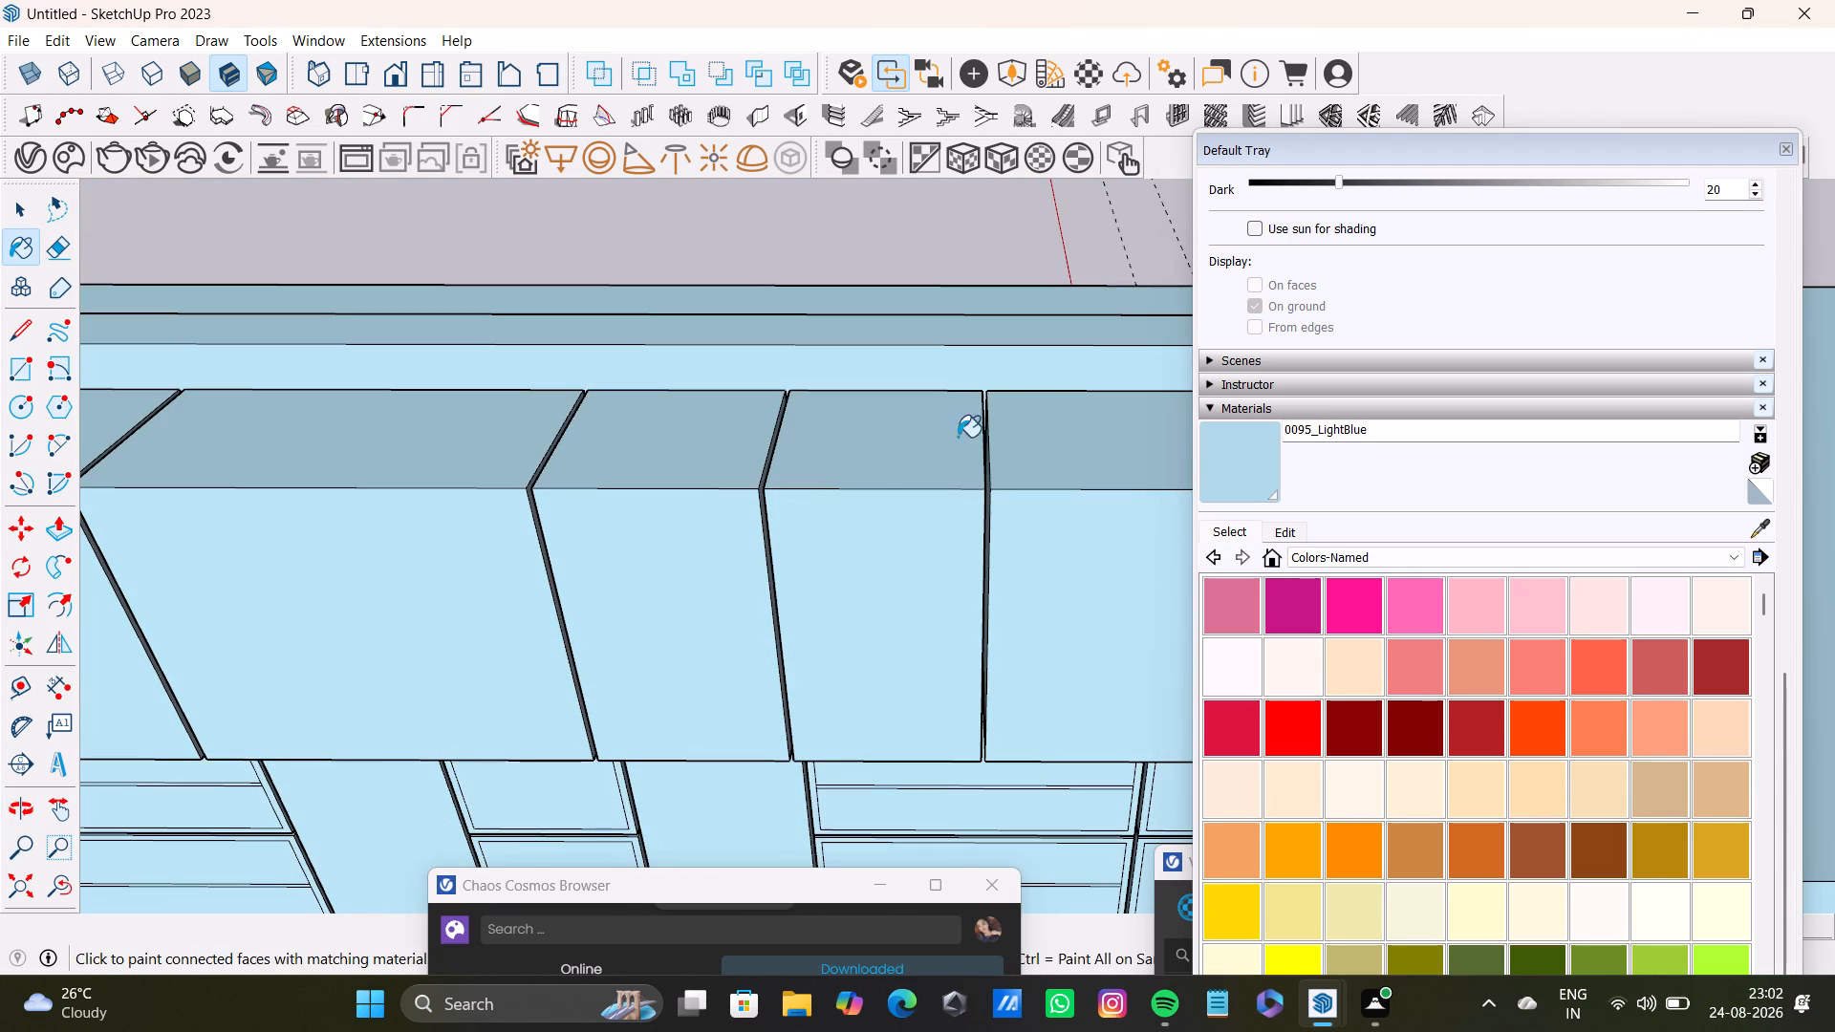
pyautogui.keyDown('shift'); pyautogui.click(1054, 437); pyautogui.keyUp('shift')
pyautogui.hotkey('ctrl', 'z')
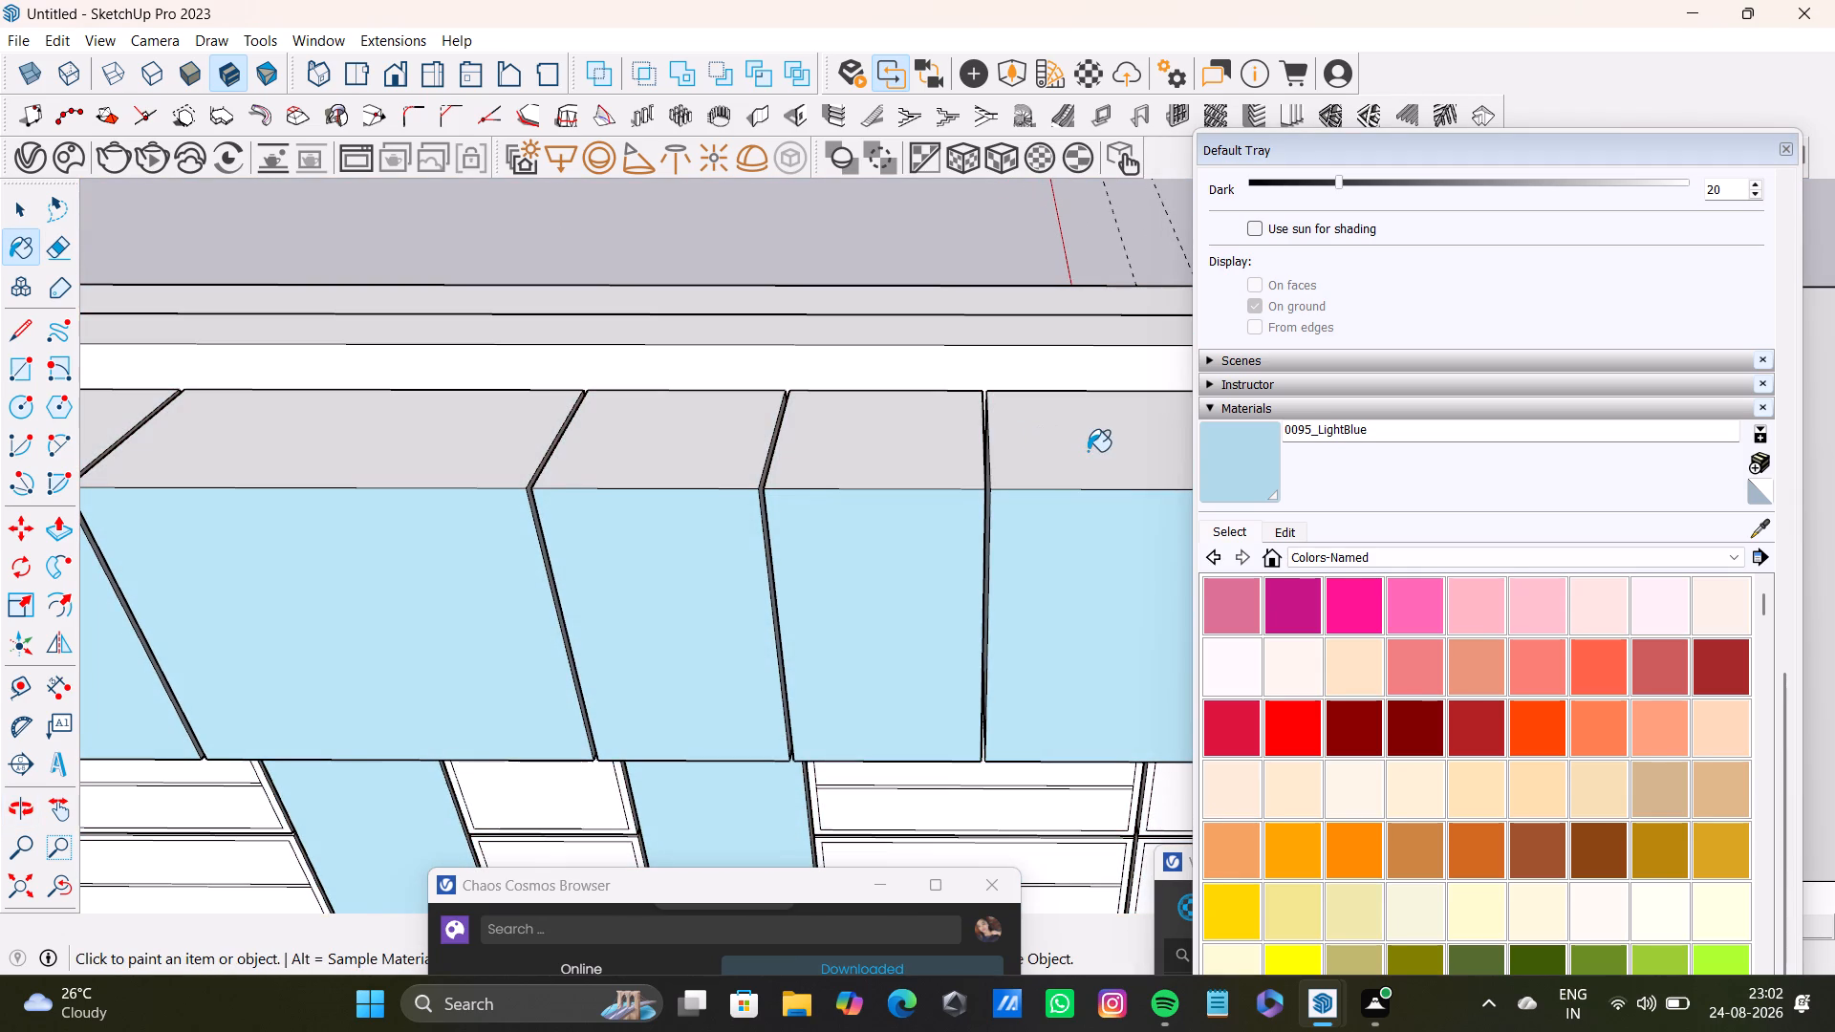
# Select the top faces of all seven upper wall cabinets and paint them with 0095_LightBlue.
pyautogui.press('space')
pyautogui.click(1090, 451)
pyautogui.keyDown('shift'); pyautogui.click(895, 453); pyautogui.keyUp('shift')
pyautogui.keyDown('shift'); pyautogui.click(703, 433); pyautogui.keyUp('shift')
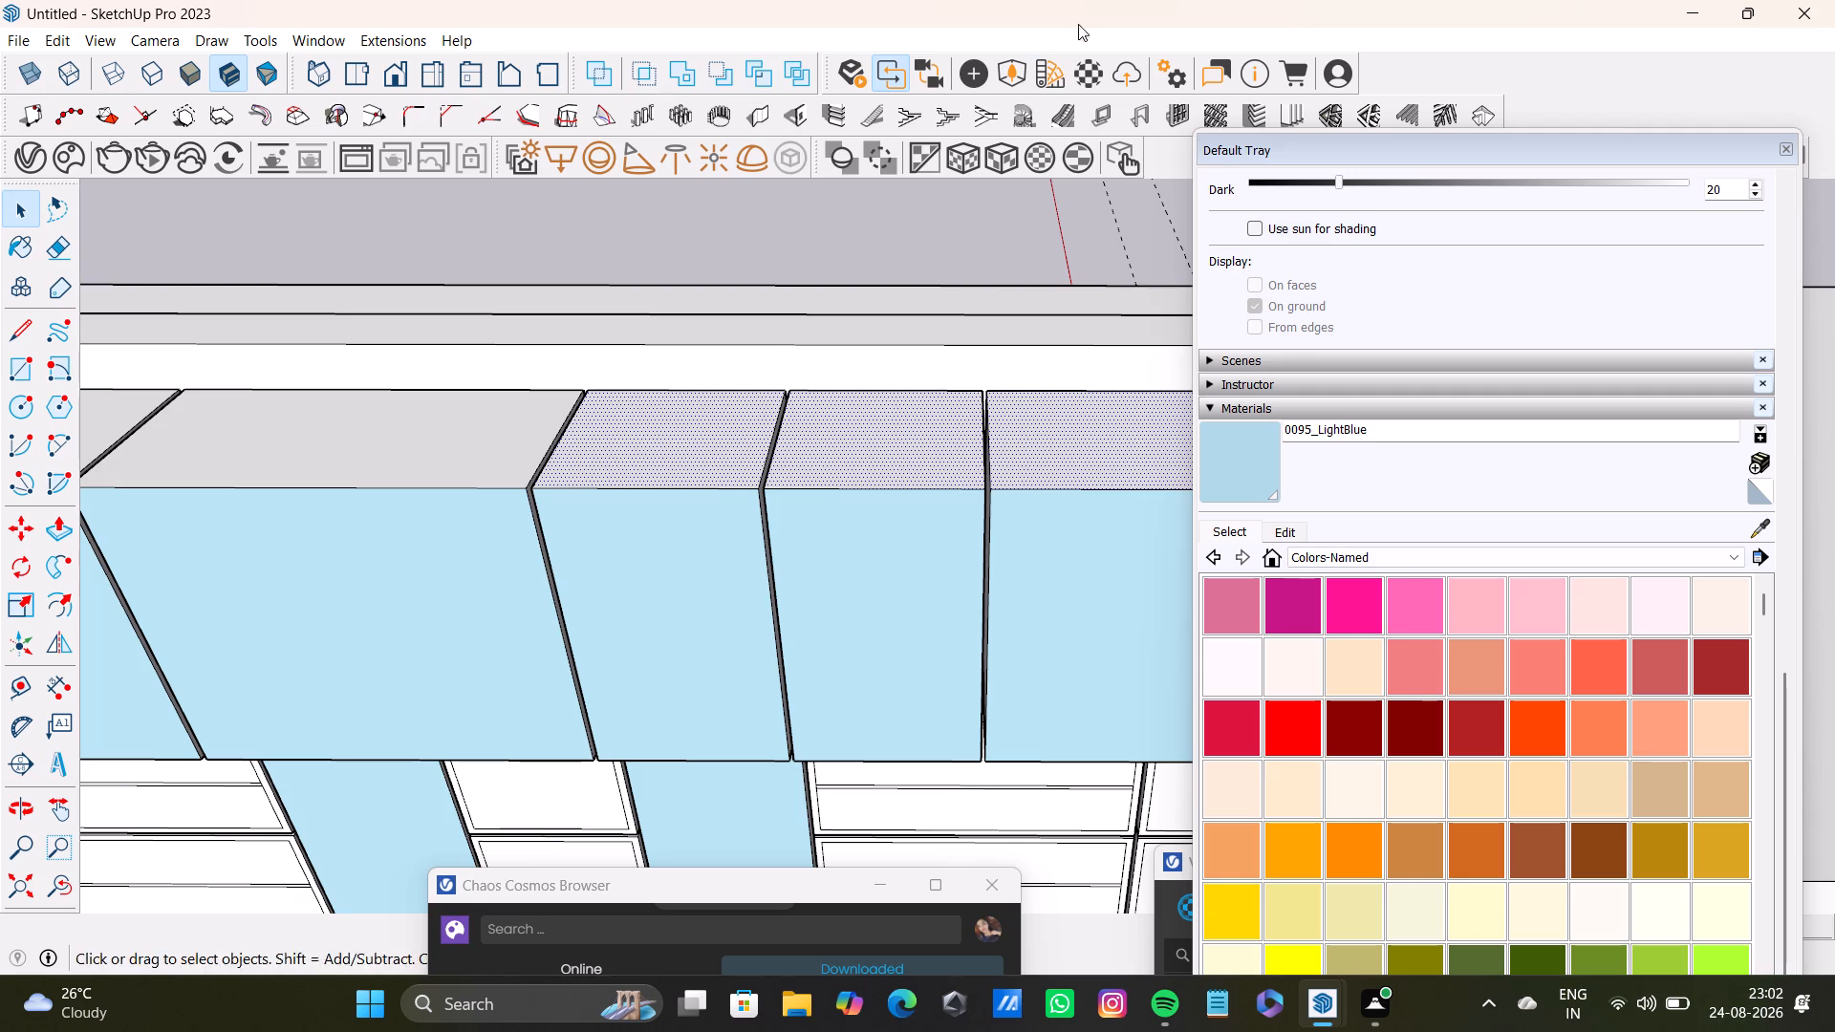
pyautogui.keyDown('shift'); pyautogui.click(429, 424); pyautogui.keyUp('shift')
pyautogui.keyDown('shift'); pyautogui.scroll(-2, 381, 483); pyautogui.keyUp('shift')
pyautogui.keyDown('shift'); pyautogui.moveTo(381, 484); pyautogui.dragTo(960, 581, button='middle'); pyautogui.keyUp('shift')
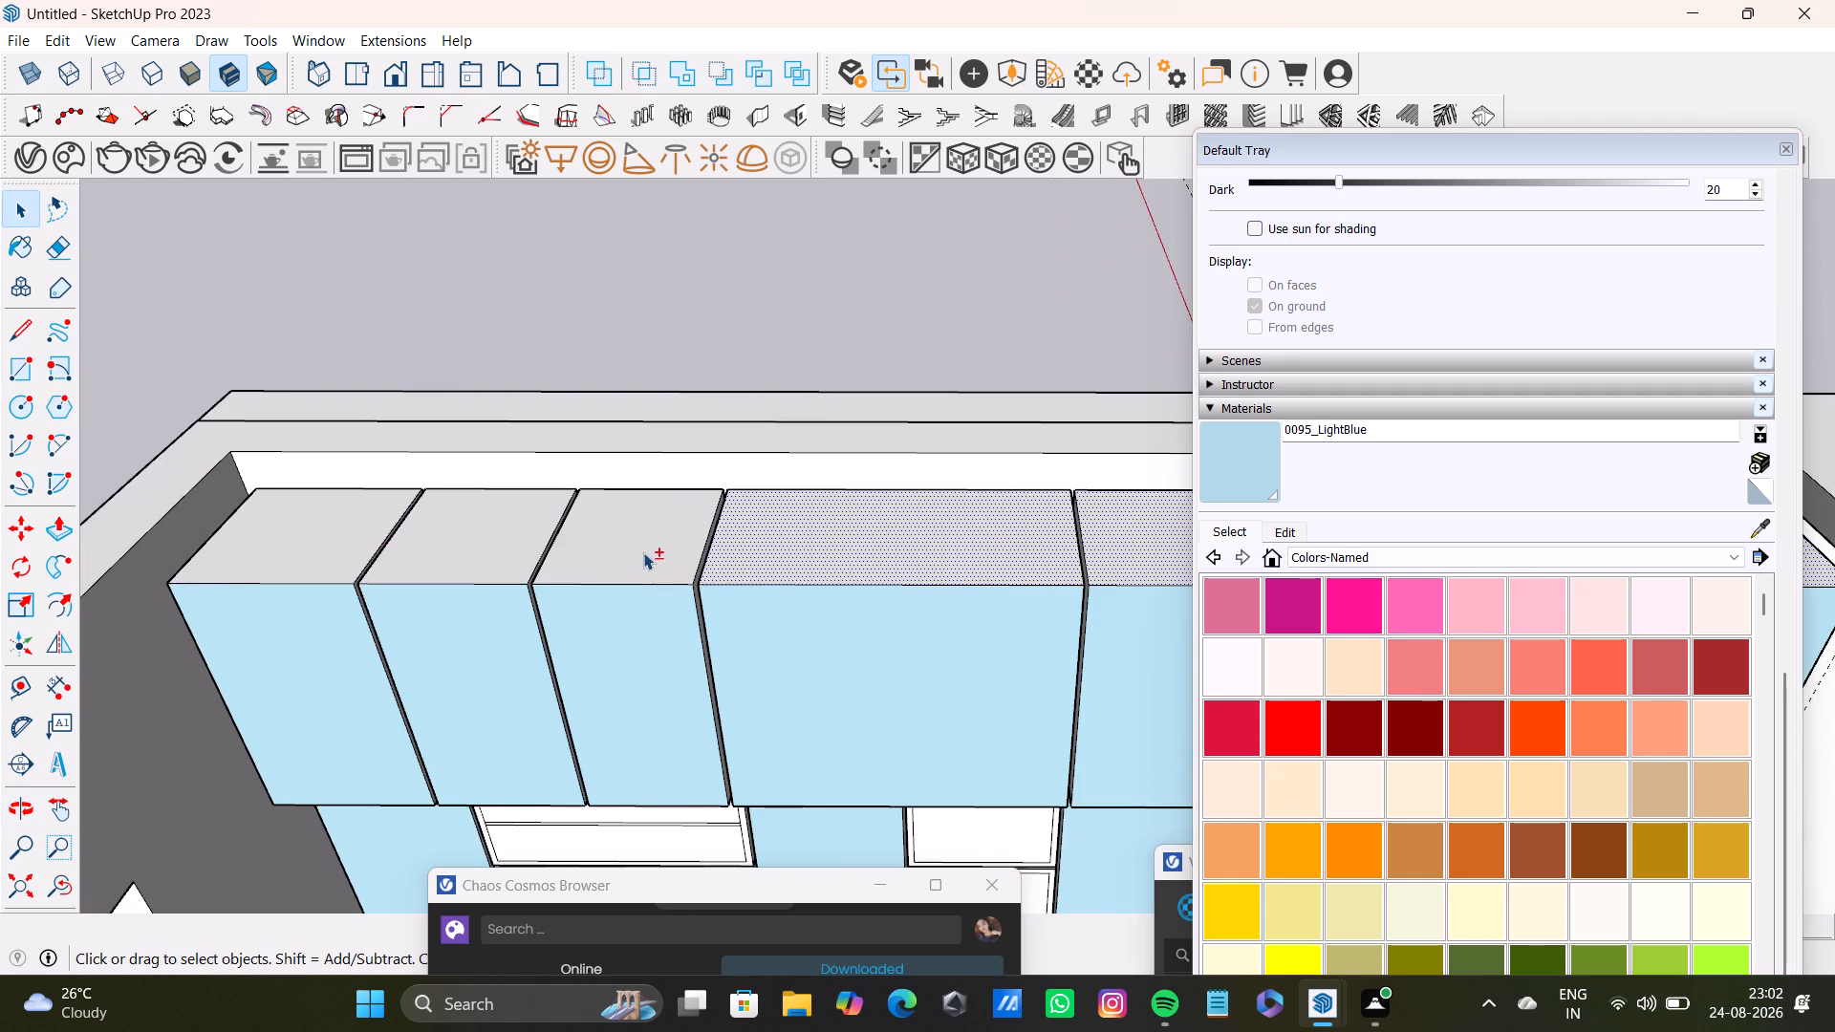
pyautogui.keyDown('shift'); pyautogui.click(643, 552); pyautogui.keyUp('shift')
pyautogui.keyDown('shift'); pyautogui.click(451, 538); pyautogui.keyUp('shift')
pyautogui.keyDown('shift'); pyautogui.click(314, 534); pyautogui.keyUp('shift')
pyautogui.keyDown('shift'); pyautogui.click(1255, 435); pyautogui.keyUp('shift')
pyautogui.keyDown('shift'); pyautogui.click(896, 548); pyautogui.keyUp('shift')
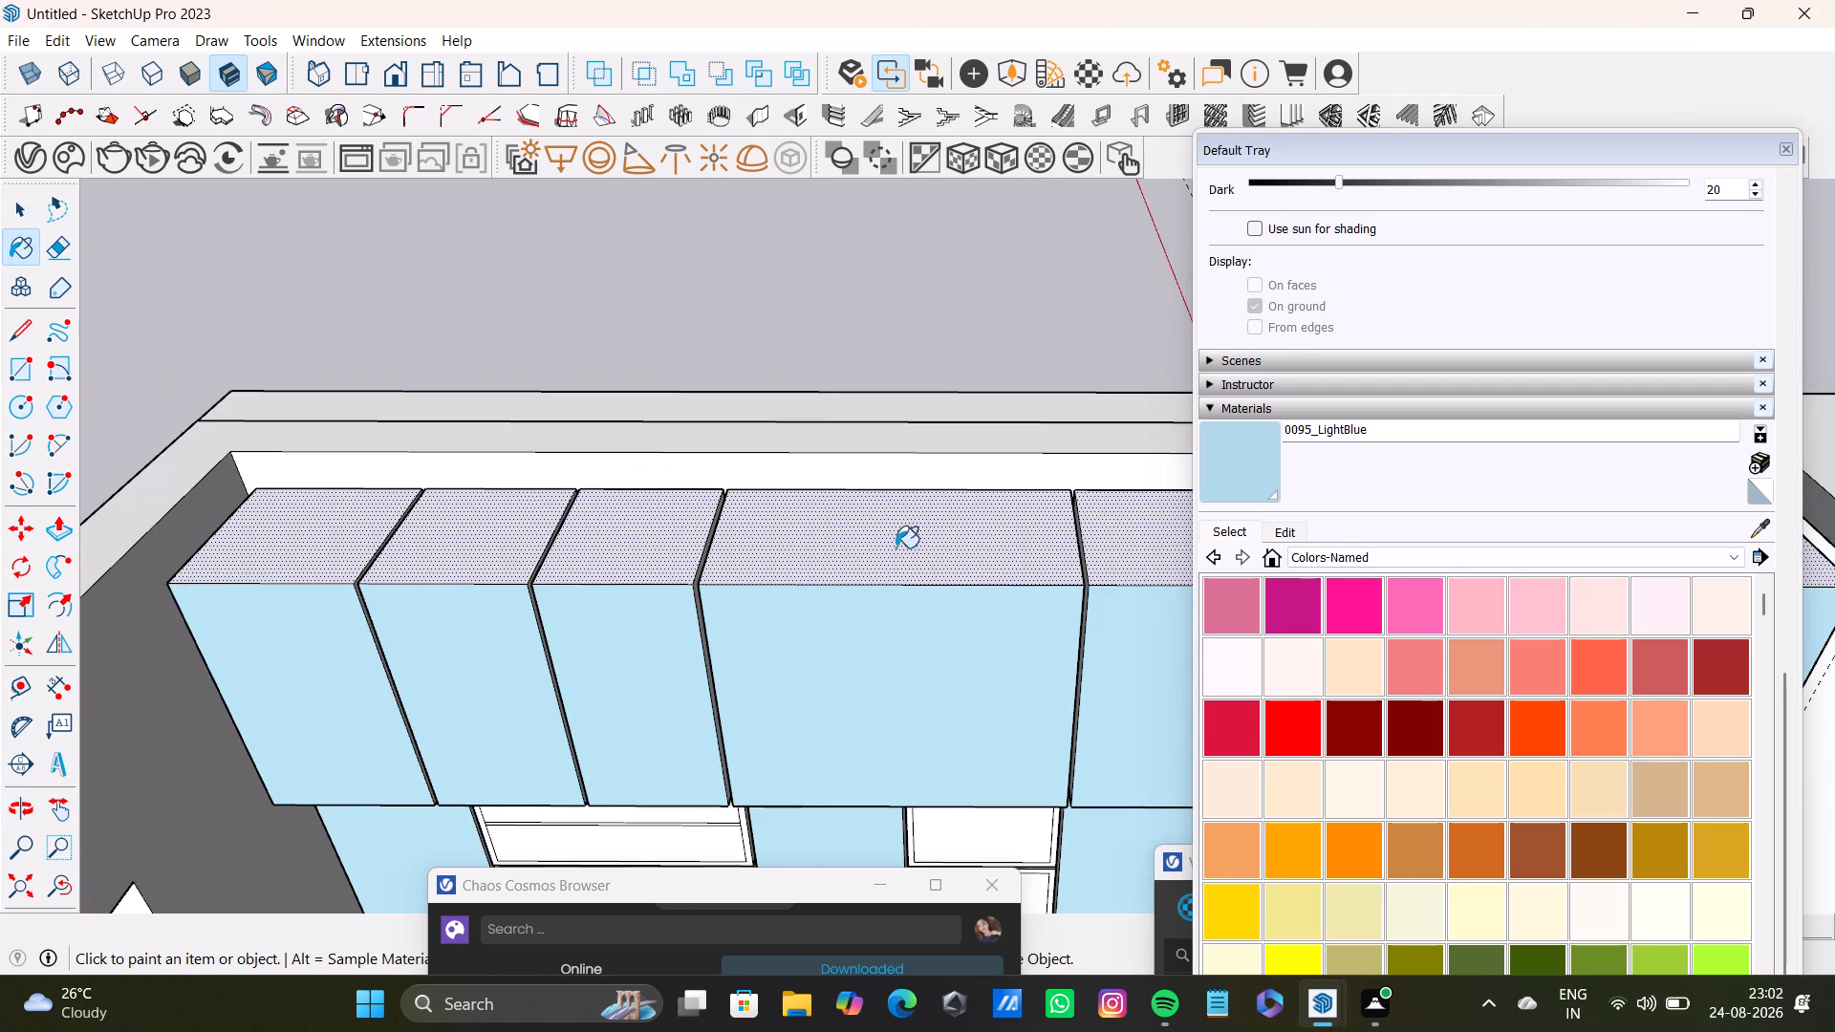
pyautogui.keyDown('shift'); pyautogui.scroll(10, 683, 565); pyautogui.keyUp('shift')
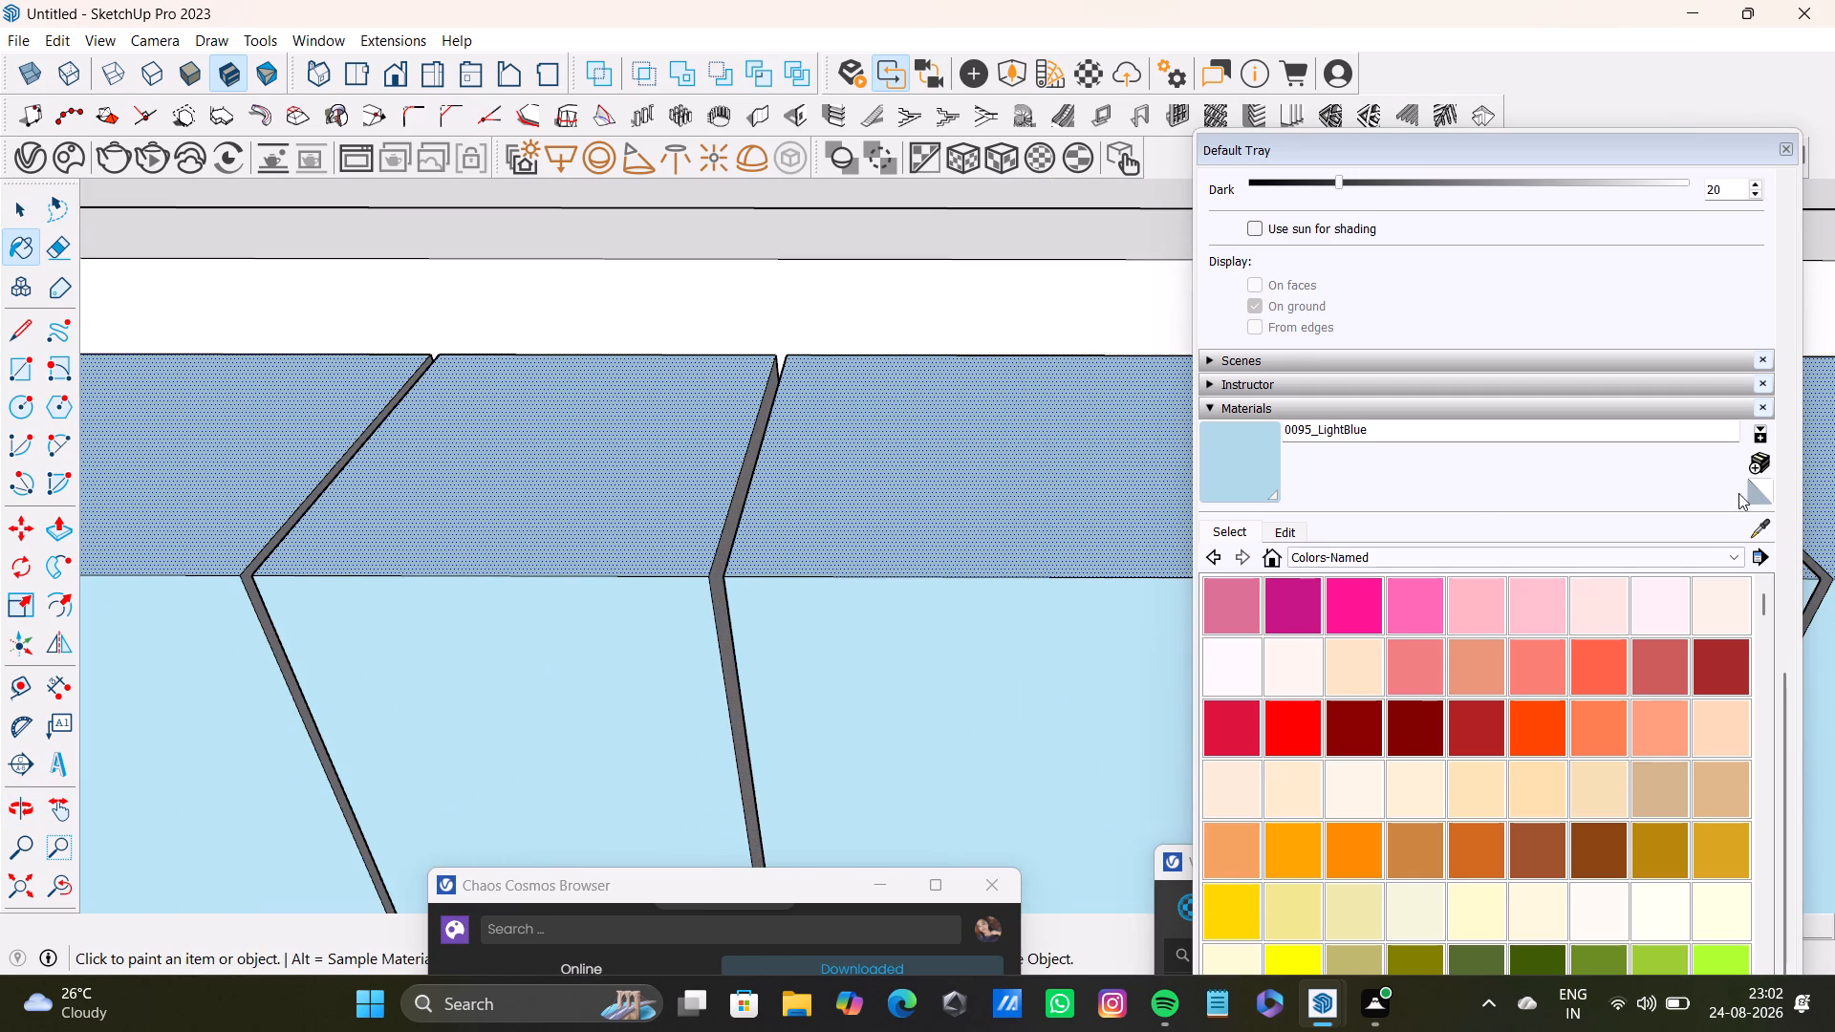
# Sample the 0135_DarkGray material from the model as the current paint.
pyautogui.click(1766, 541)
pyautogui.scroll(-7, 999, 755)
pyautogui.moveTo(969, 781); pyautogui.dragTo(745, 319, button='middle')
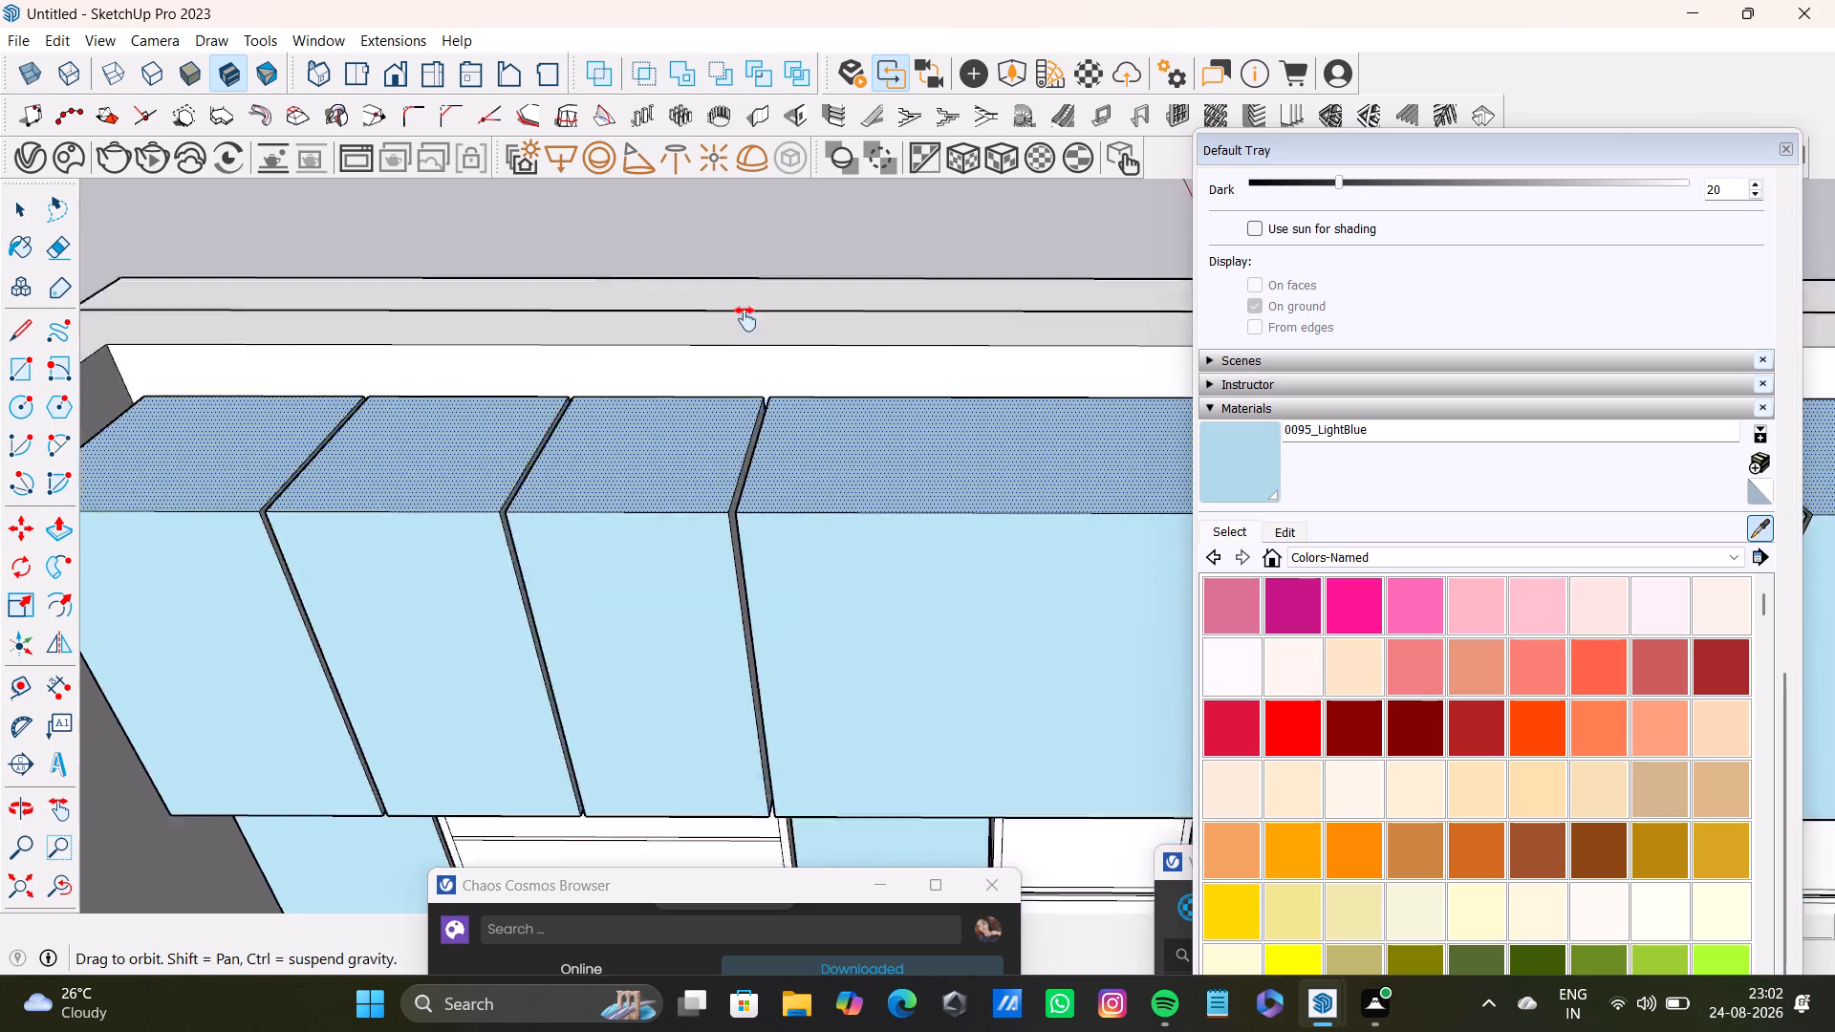
pyautogui.moveTo(745, 319); pyautogui.dragTo(739, 261, button='middle')
pyautogui.scroll(-4, 763, 487)
pyautogui.moveTo(773, 532); pyautogui.dragTo(606, 432, button='middle')
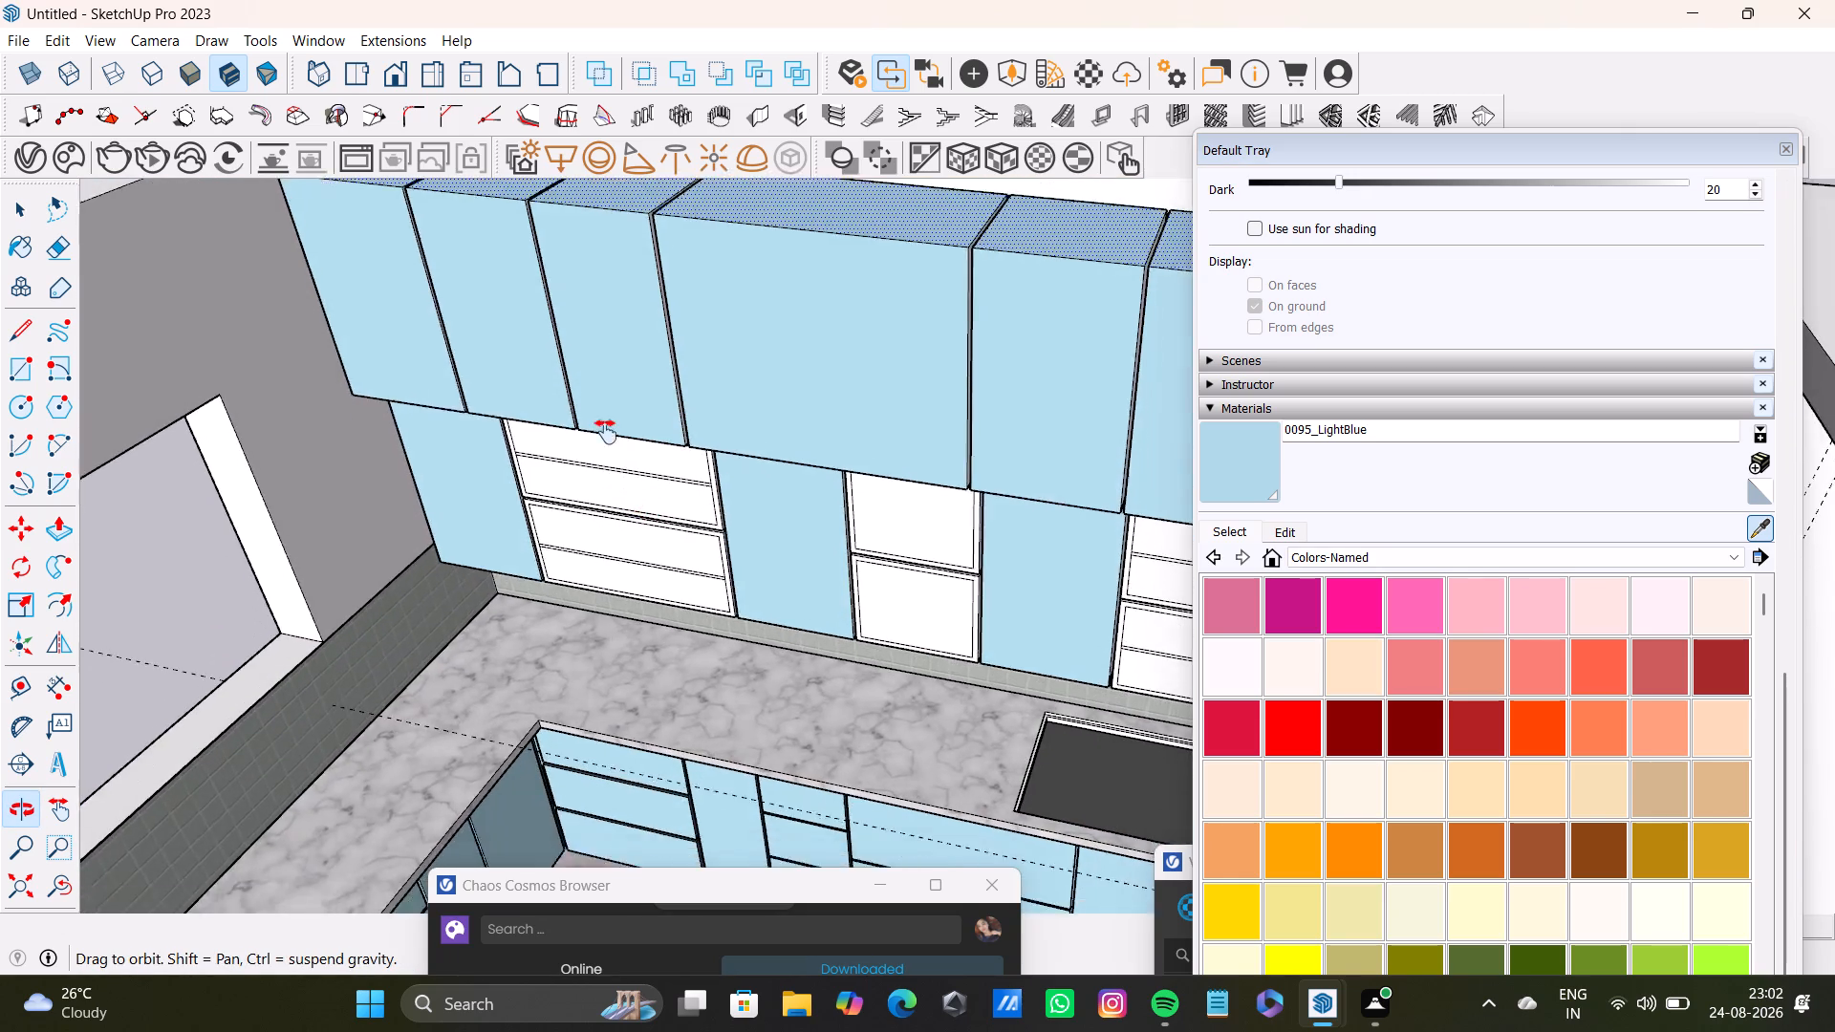
pyautogui.moveTo(606, 432); pyautogui.dragTo(592, 391, button='middle')
pyautogui.click(1062, 658)
# Select the frame, divider strip and side reveal of the upper framed front nearest the corner in the lower wall cabinet row.
pyautogui.scroll(7, 860, 494)
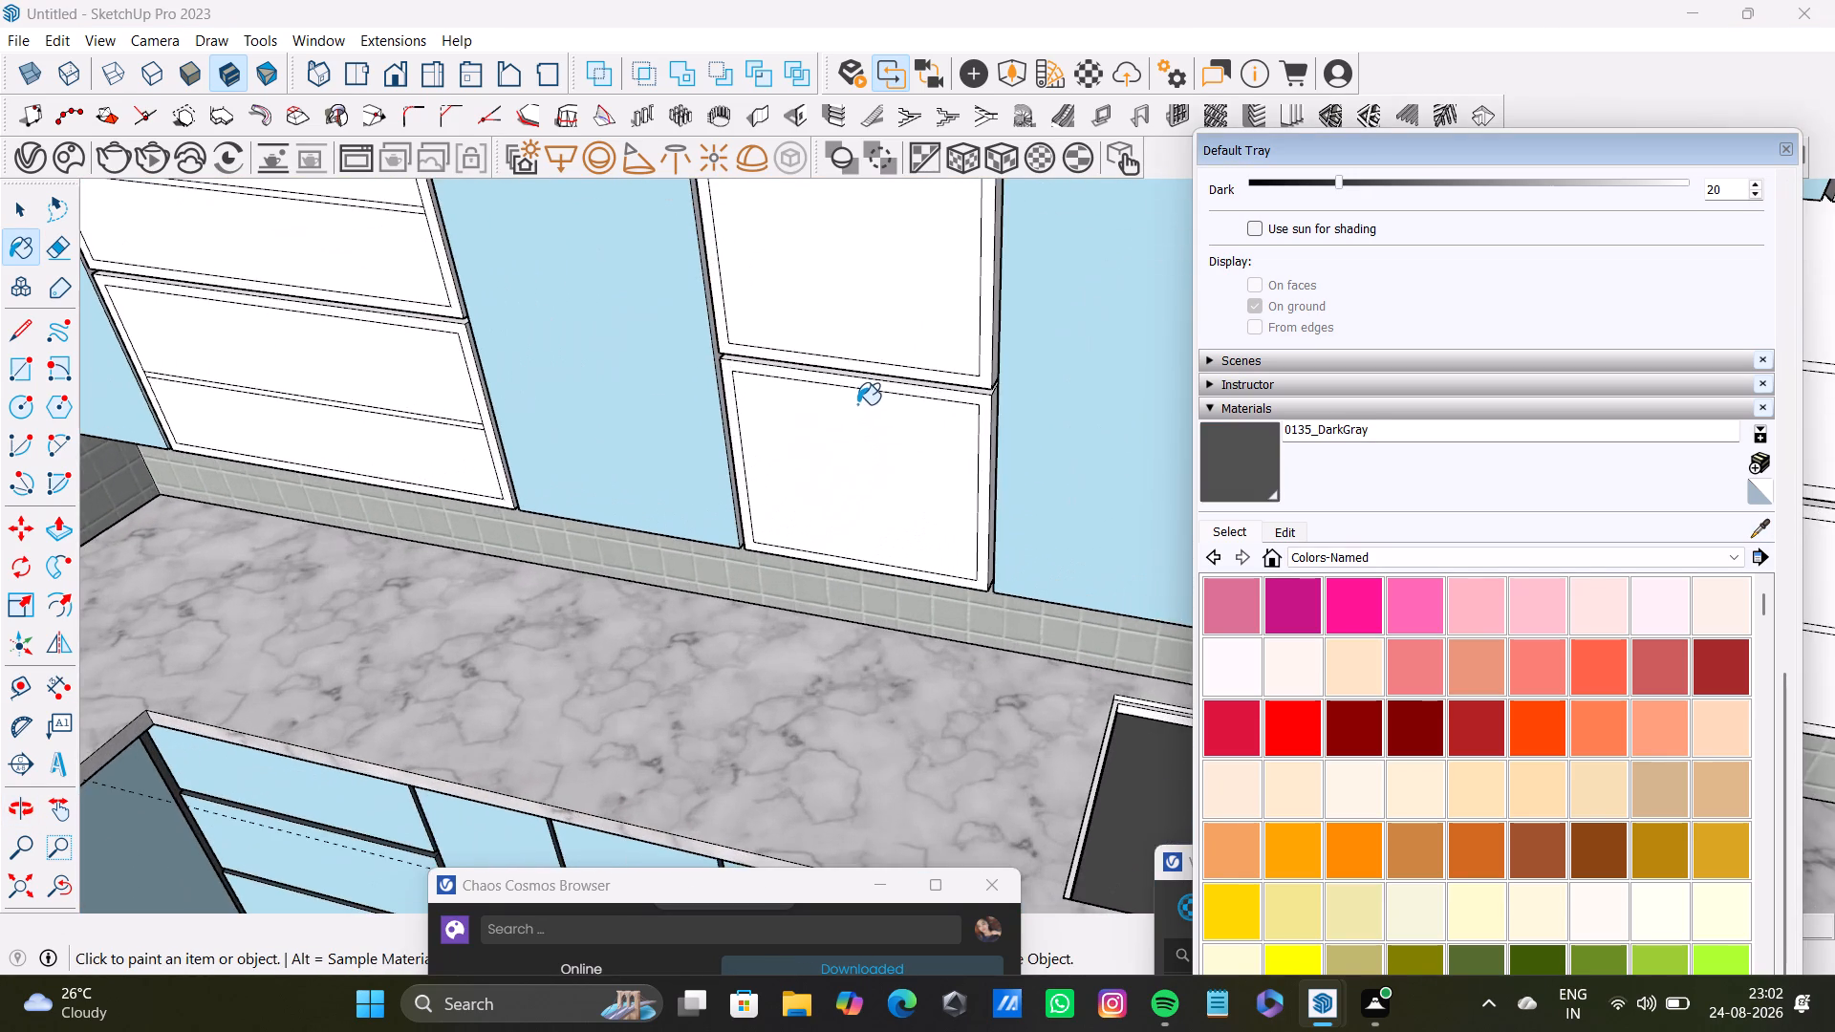
pyautogui.moveTo(856, 390); pyautogui.dragTo(964, 650, button='middle')
pyautogui.scroll(5, 800, 560)
pyautogui.scroll(-10, 818, 504)
pyautogui.press('space')
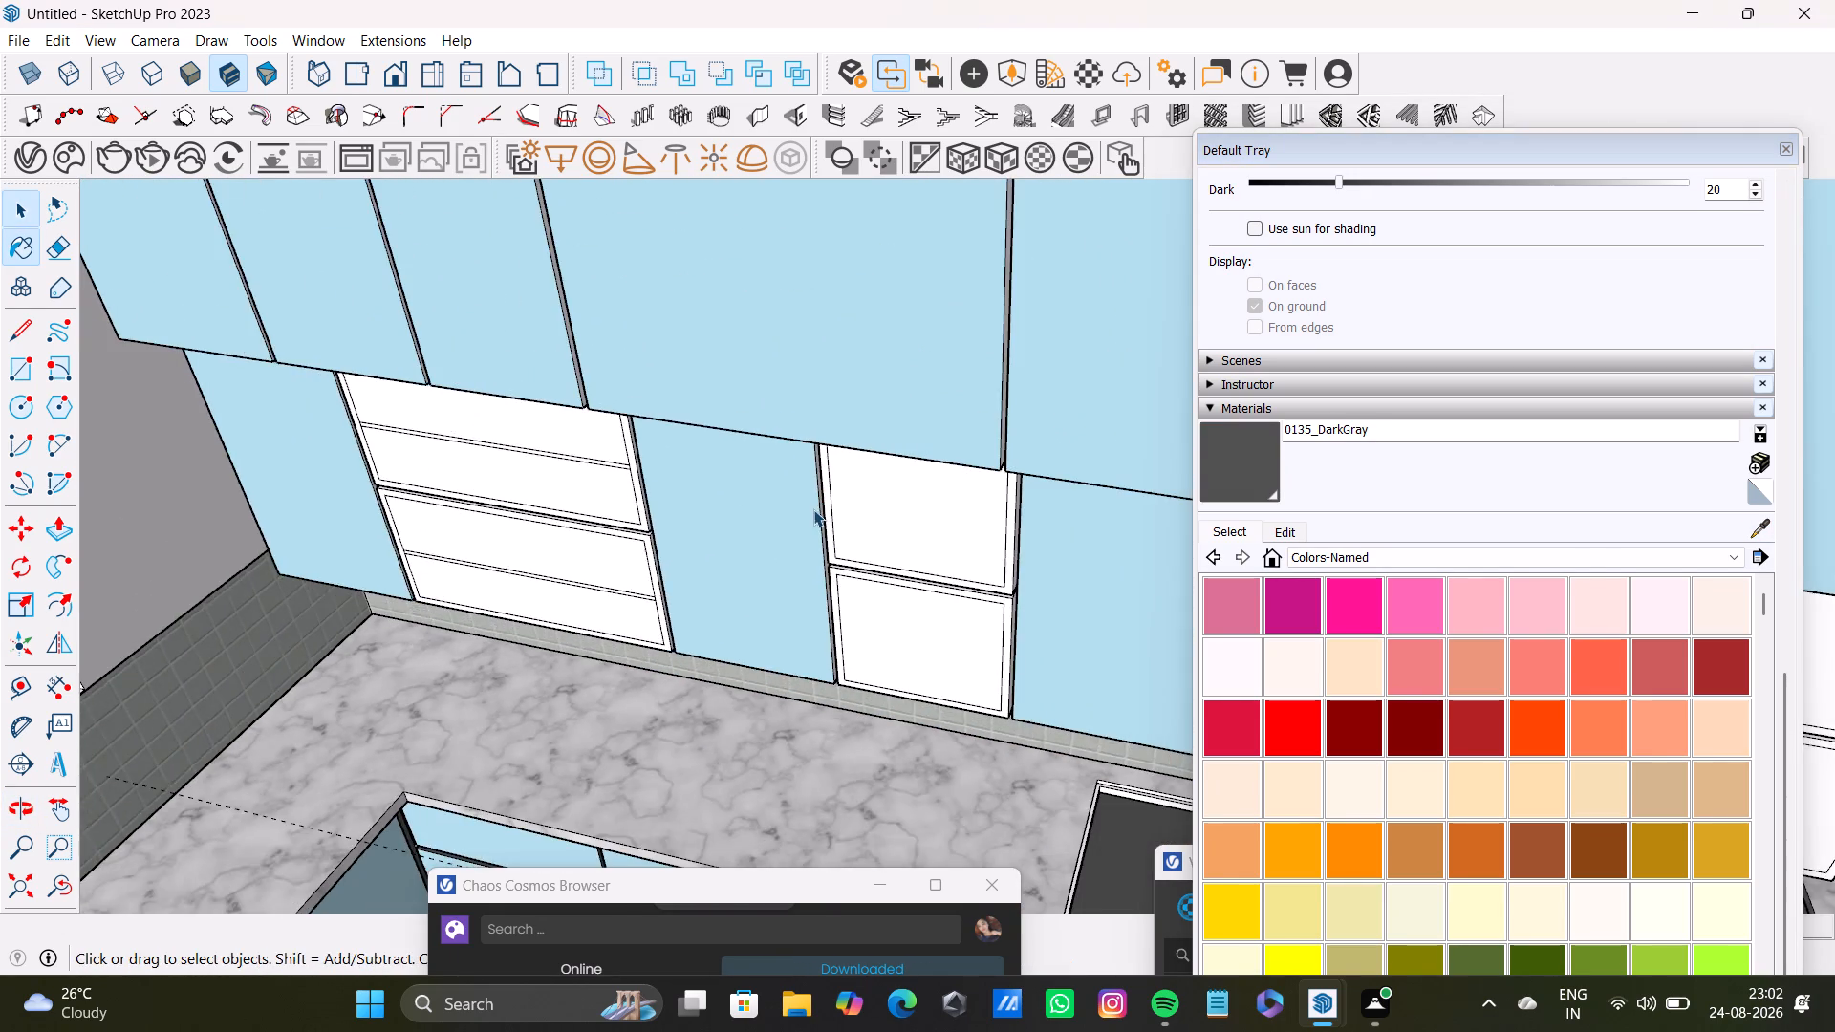
pyautogui.scroll(5, 789, 495)
pyautogui.keyDown('shift'); pyautogui.moveTo(658, 512); pyautogui.dragTo(936, 526, button='middle'); pyautogui.keyUp('shift')
pyautogui.keyDown('shift'); pyautogui.scroll(7, 820, 520); pyautogui.keyUp('shift')
pyautogui.keyDown('shift'); pyautogui.click(847, 426); pyautogui.keyUp('shift')
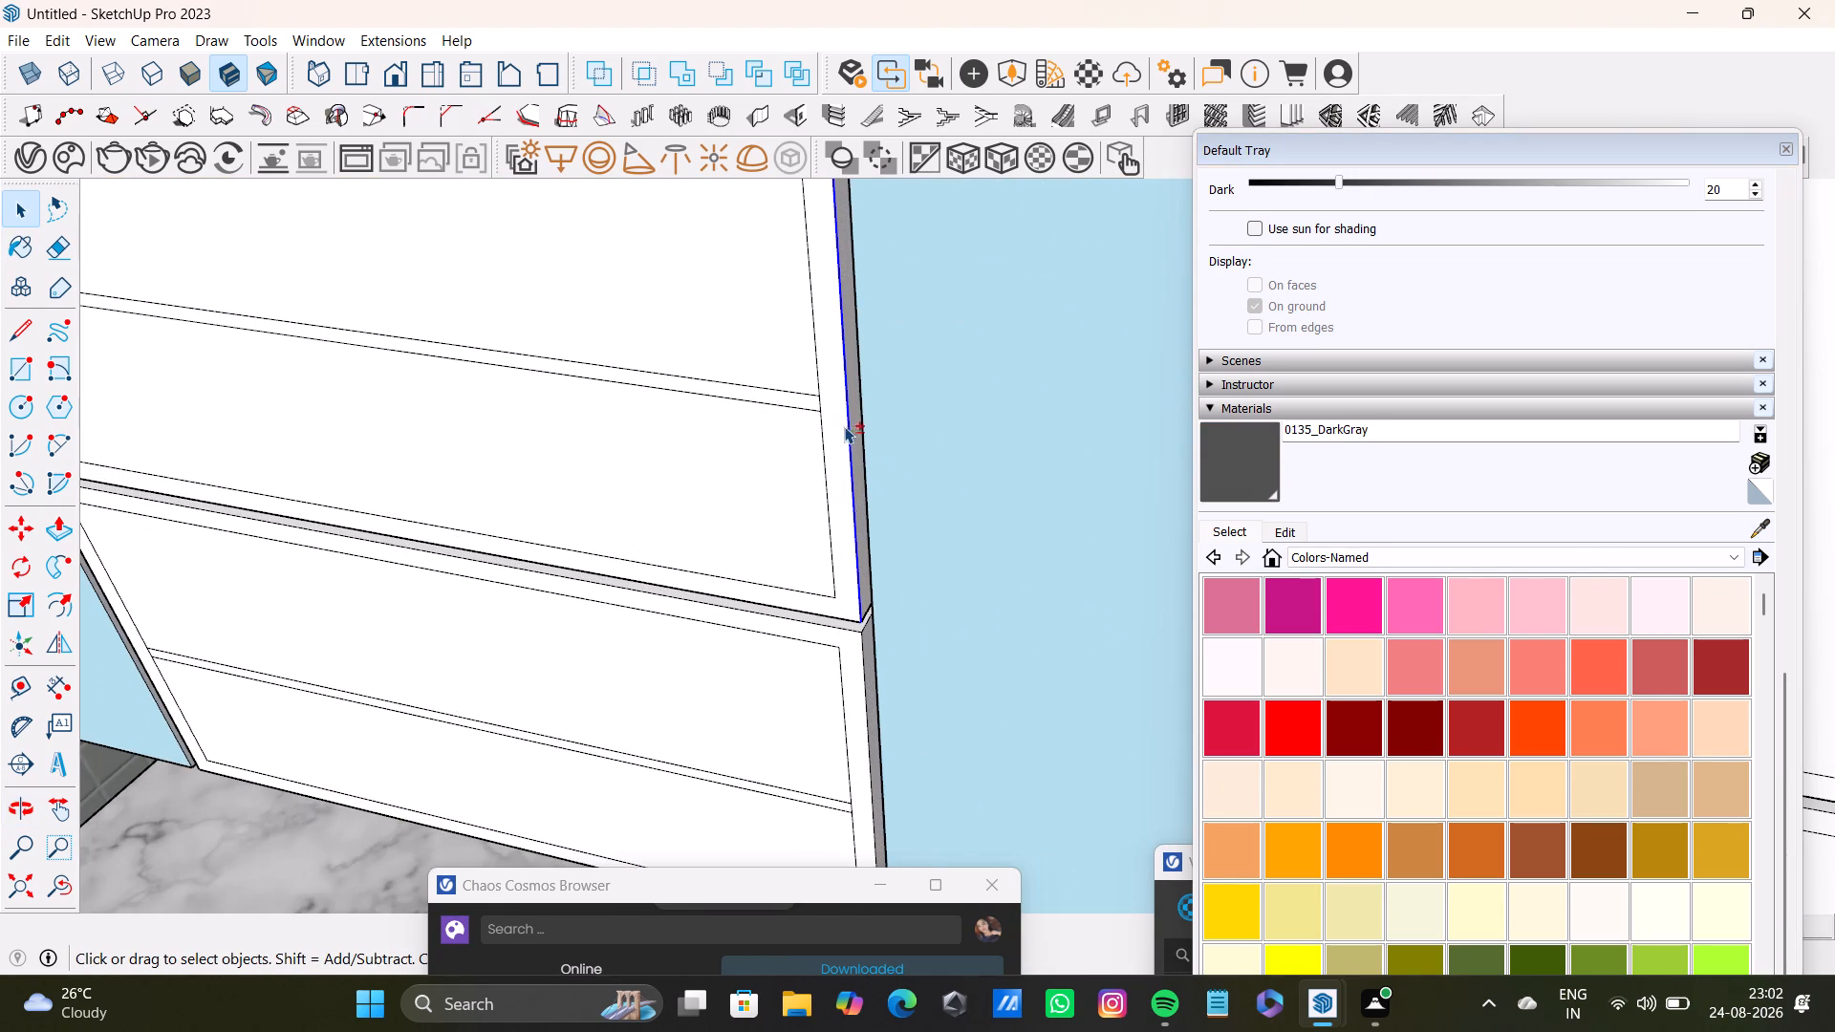
pyautogui.keyDown('shift'); pyautogui.click(836, 427); pyautogui.keyUp('shift')
pyautogui.keyDown('shift'); pyautogui.click(808, 405); pyautogui.keyUp('shift')
pyautogui.keyDown('shift'); pyautogui.scroll(-4, 809, 523); pyautogui.keyUp('shift')
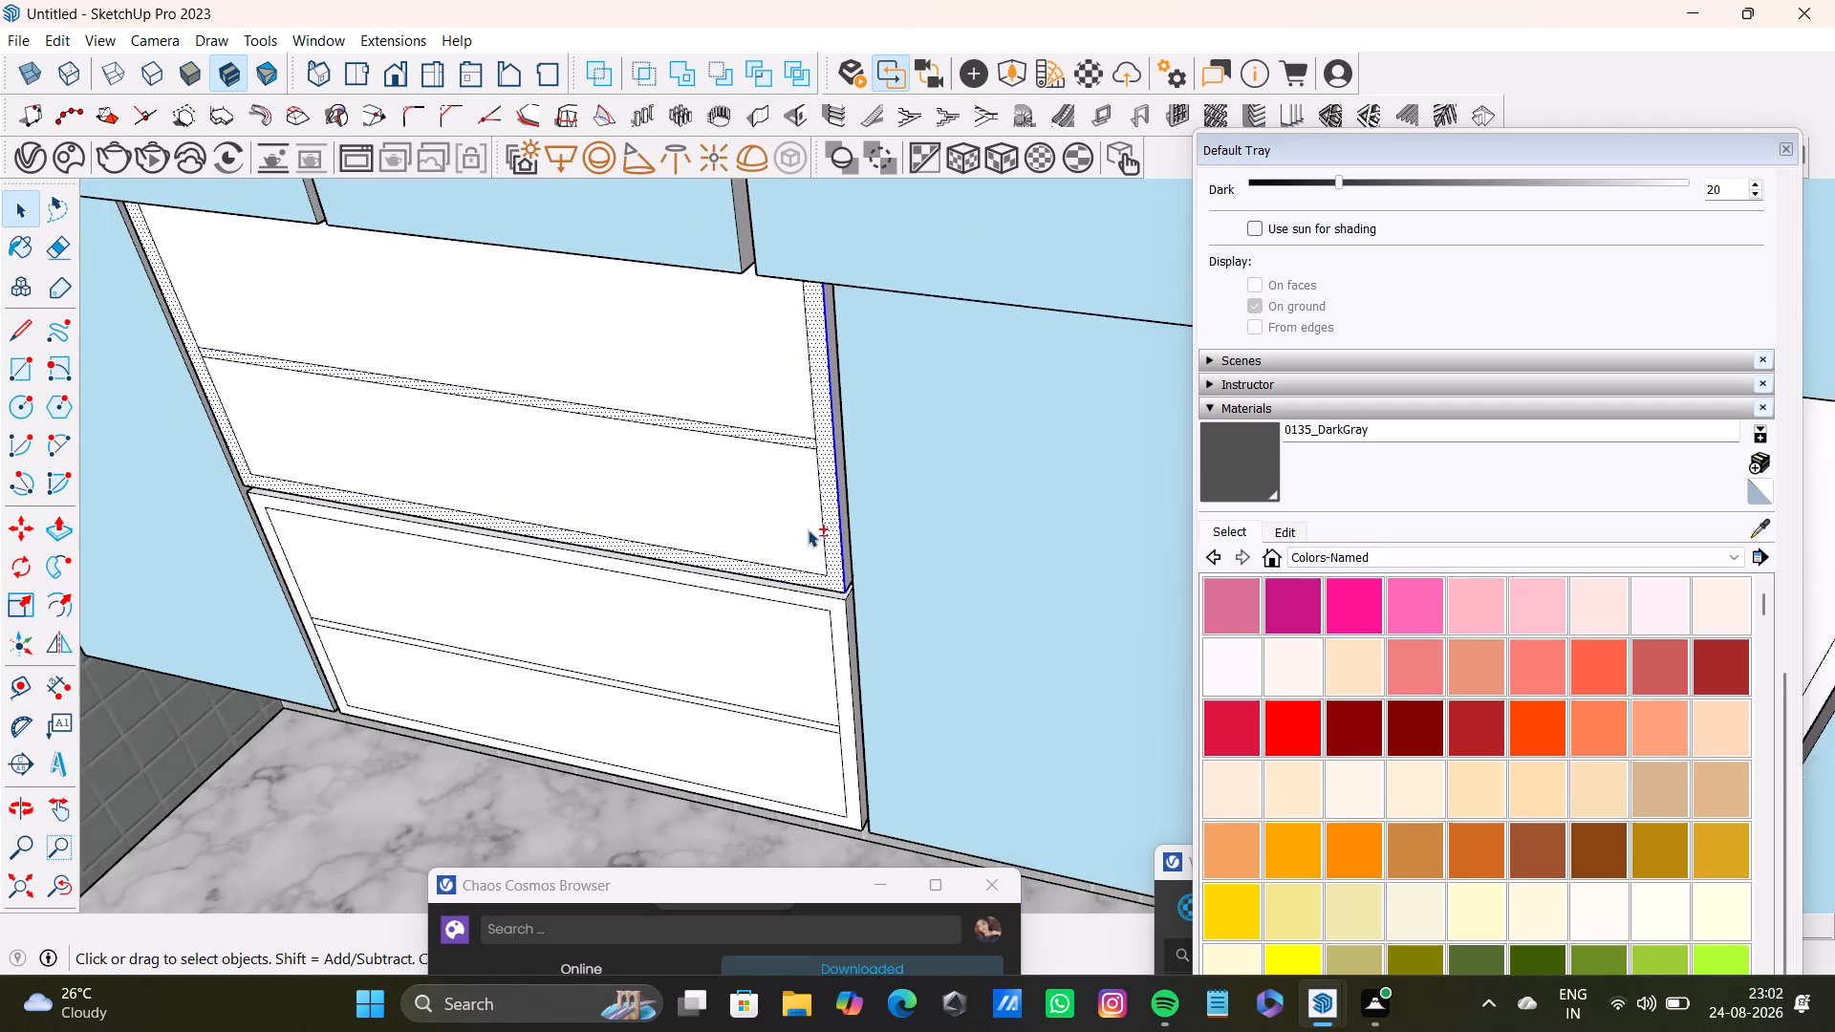
pyautogui.keyDown('shift'); pyautogui.moveTo(808, 529); pyautogui.dragTo(826, 508, button='middle'); pyautogui.keyUp('shift')
pyautogui.keyDown('shift'); pyautogui.scroll(7, 827, 507); pyautogui.keyUp('shift')
pyautogui.keyDown('shift'); pyautogui.click(893, 545); pyautogui.keyUp('shift')
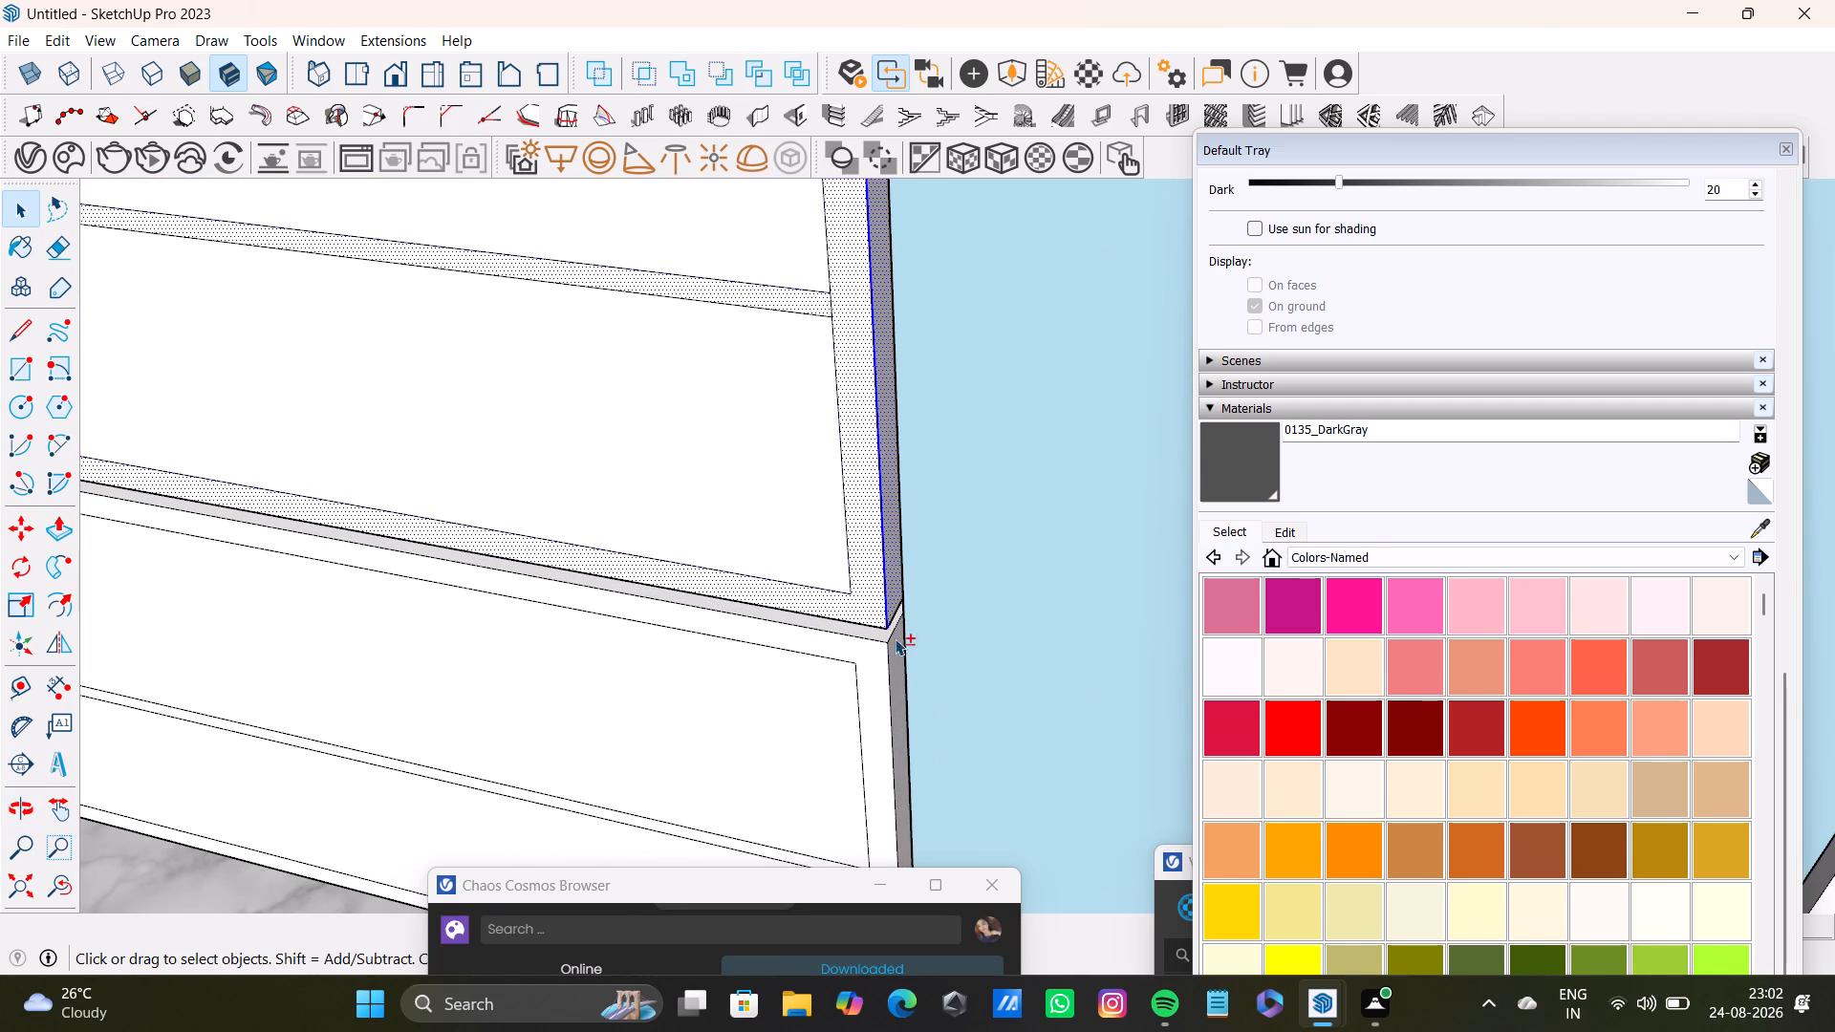
# Add the lower framed front nearest the corner to the selection: its frame, divider strip, side reveal and the gap above it.
pyautogui.keyDown('shift'); pyautogui.moveTo(895, 638); pyautogui.dragTo(890, 499, button='middle'); pyautogui.keyUp('shift')
pyautogui.keyDown('shift'); pyautogui.scroll(6, 883, 540); pyautogui.keyUp('shift')
pyautogui.keyDown('shift'); pyautogui.click(860, 472); pyautogui.keyUp('shift')
pyautogui.keyDown('shift'); pyautogui.click(888, 522); pyautogui.keyUp('shift')
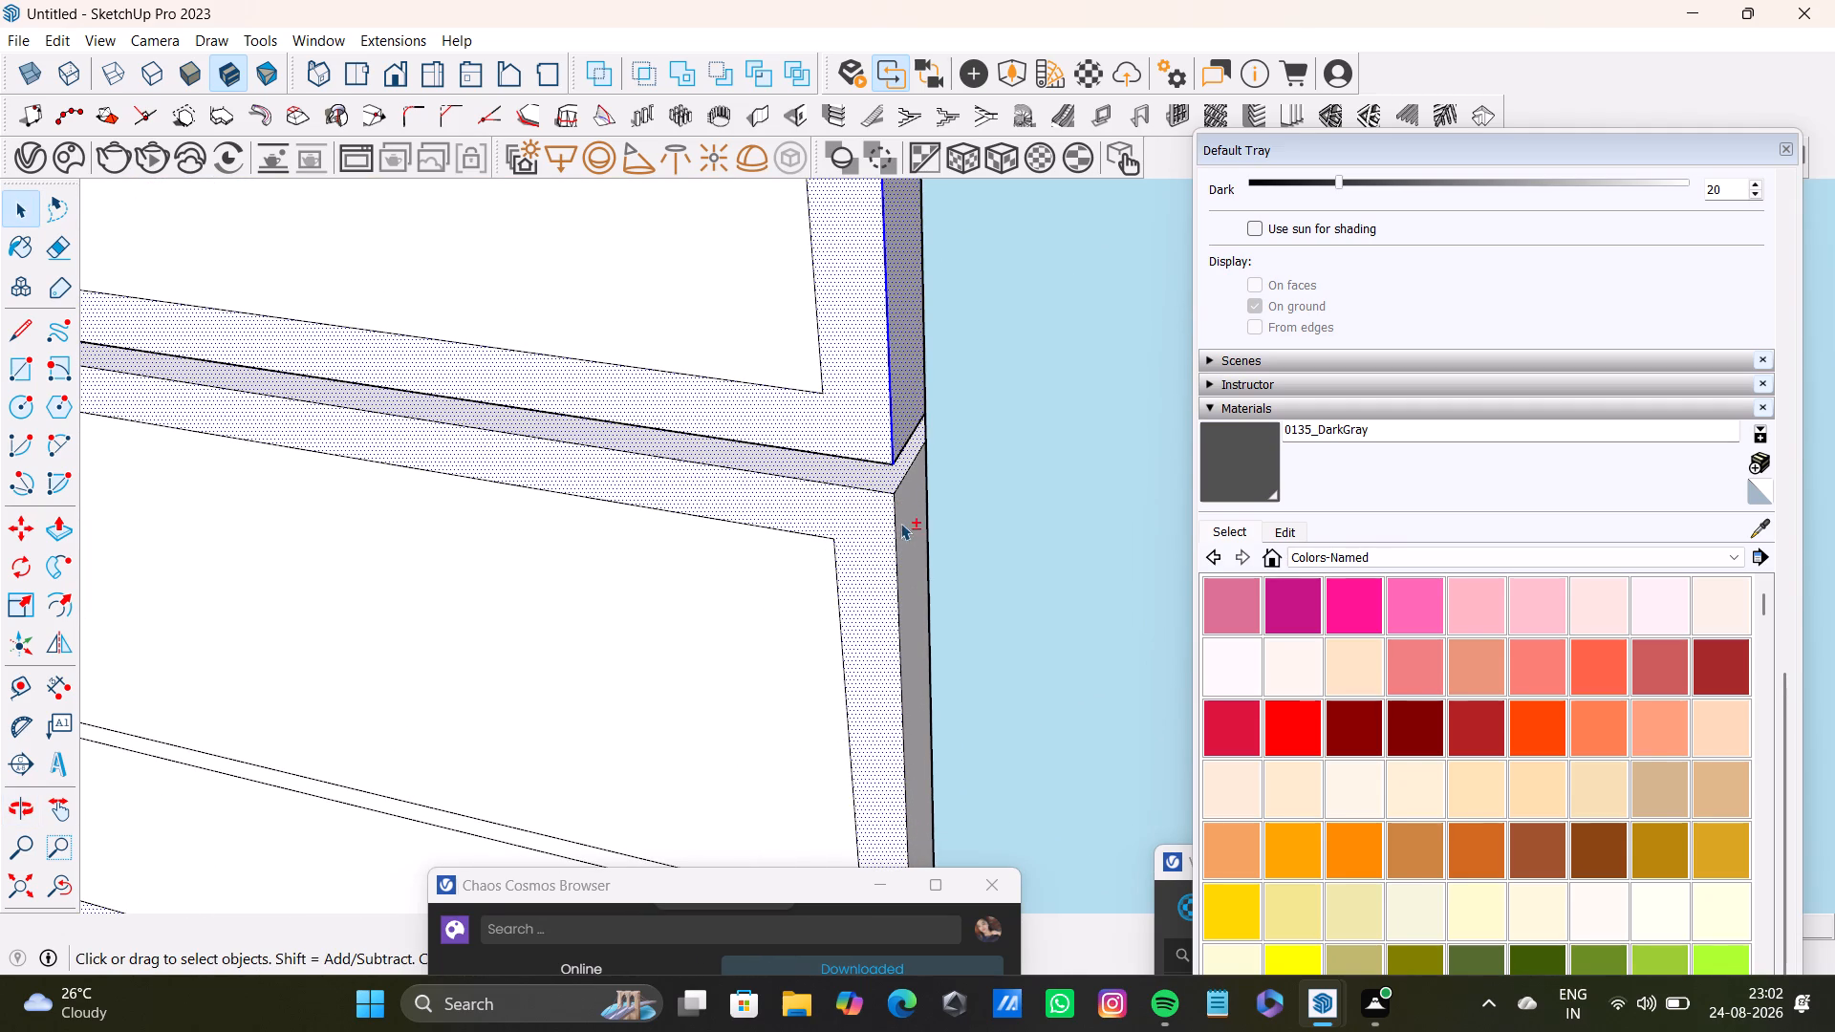
pyautogui.keyDown('shift'); pyautogui.click(906, 521); pyautogui.keyUp('shift')
pyautogui.keyDown('shift'); pyautogui.scroll(-7, 816, 565); pyautogui.keyUp('shift')
pyautogui.keyDown('shift'); pyautogui.moveTo(816, 570); pyautogui.dragTo(817, 334, button='middle'); pyautogui.keyUp('shift')
pyautogui.keyDown('shift'); pyautogui.scroll(4, 799, 457); pyautogui.keyUp('shift')
pyautogui.keyDown('shift'); pyautogui.click(848, 617); pyautogui.keyUp('shift')
pyautogui.keyDown('shift'); pyautogui.click(850, 610); pyautogui.keyUp('shift')
pyautogui.keyDown('shift'); pyautogui.scroll(-5, 864, 620); pyautogui.keyUp('shift')
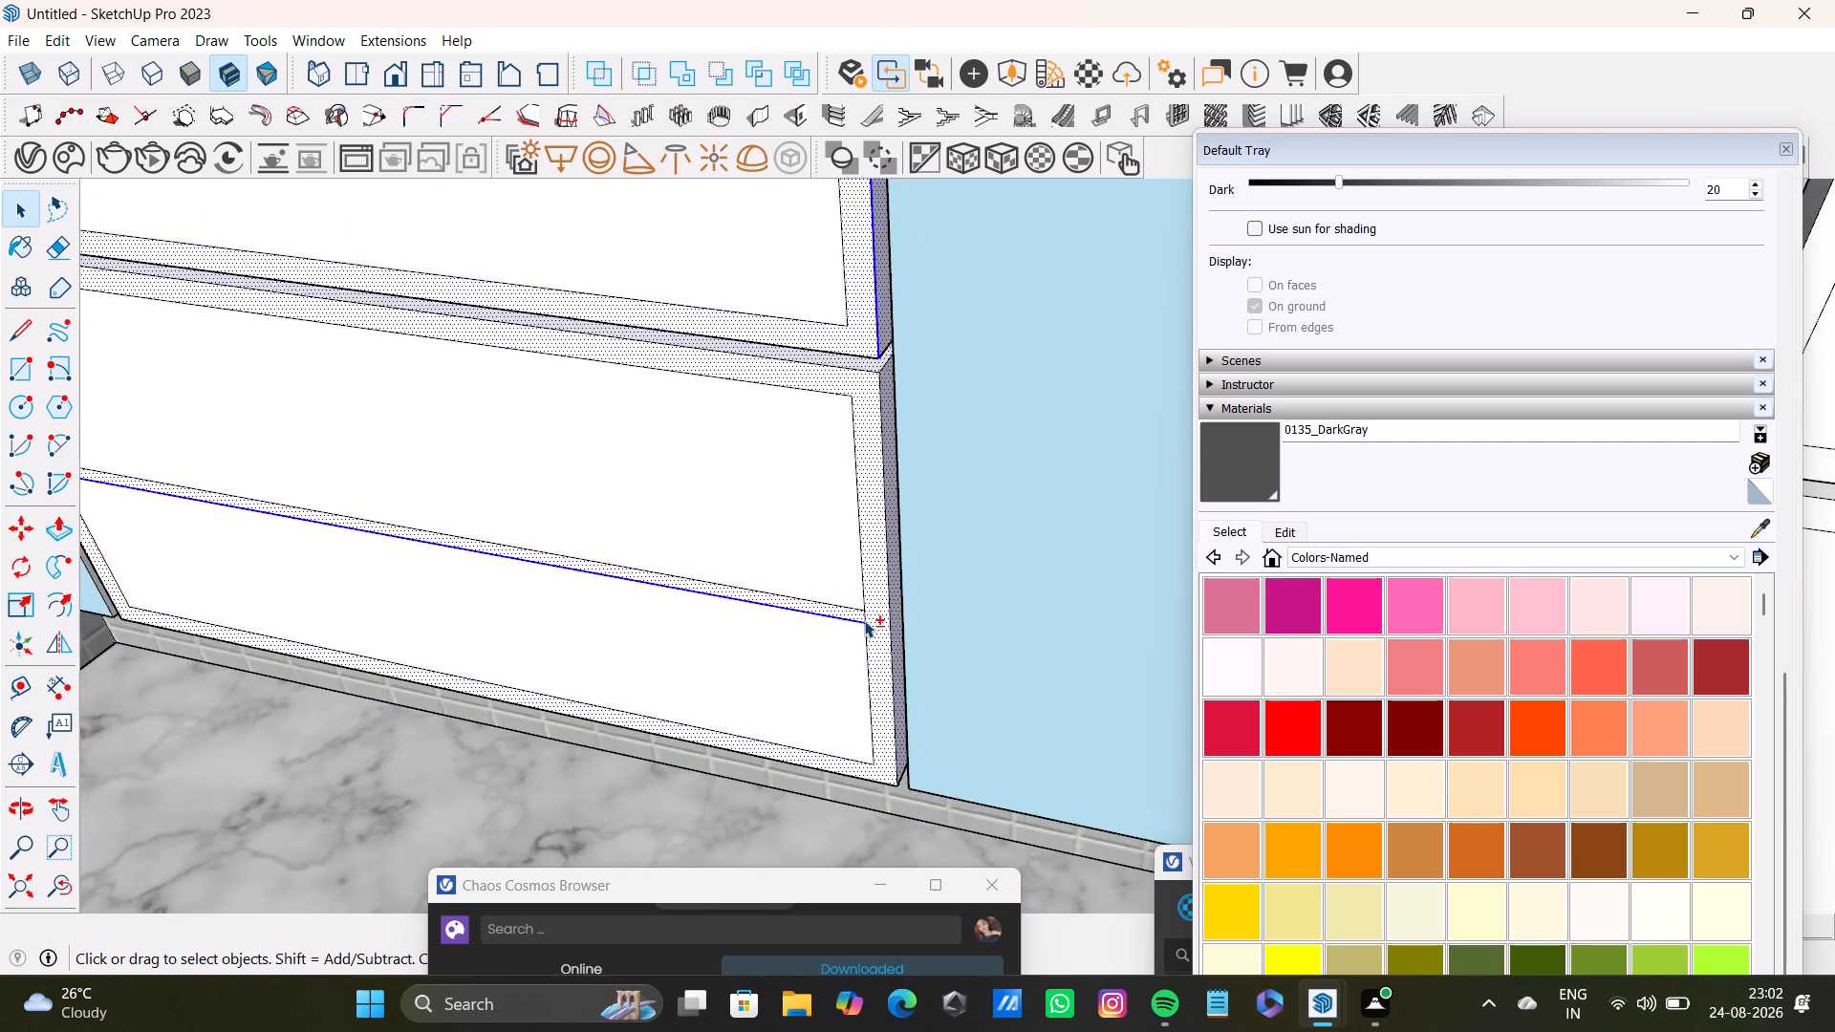
# Add the frame faces of the two narrow framed fronts between the light blue panels to the selection.
pyautogui.keyDown('shift'); pyautogui.moveTo(864, 620); pyautogui.dragTo(1222, 657, button='middle'); pyautogui.keyUp('shift')
pyautogui.keyDown('shift'); pyautogui.moveTo(401, 281); pyautogui.dragTo(530, 786, button='middle'); pyautogui.keyUp('shift')
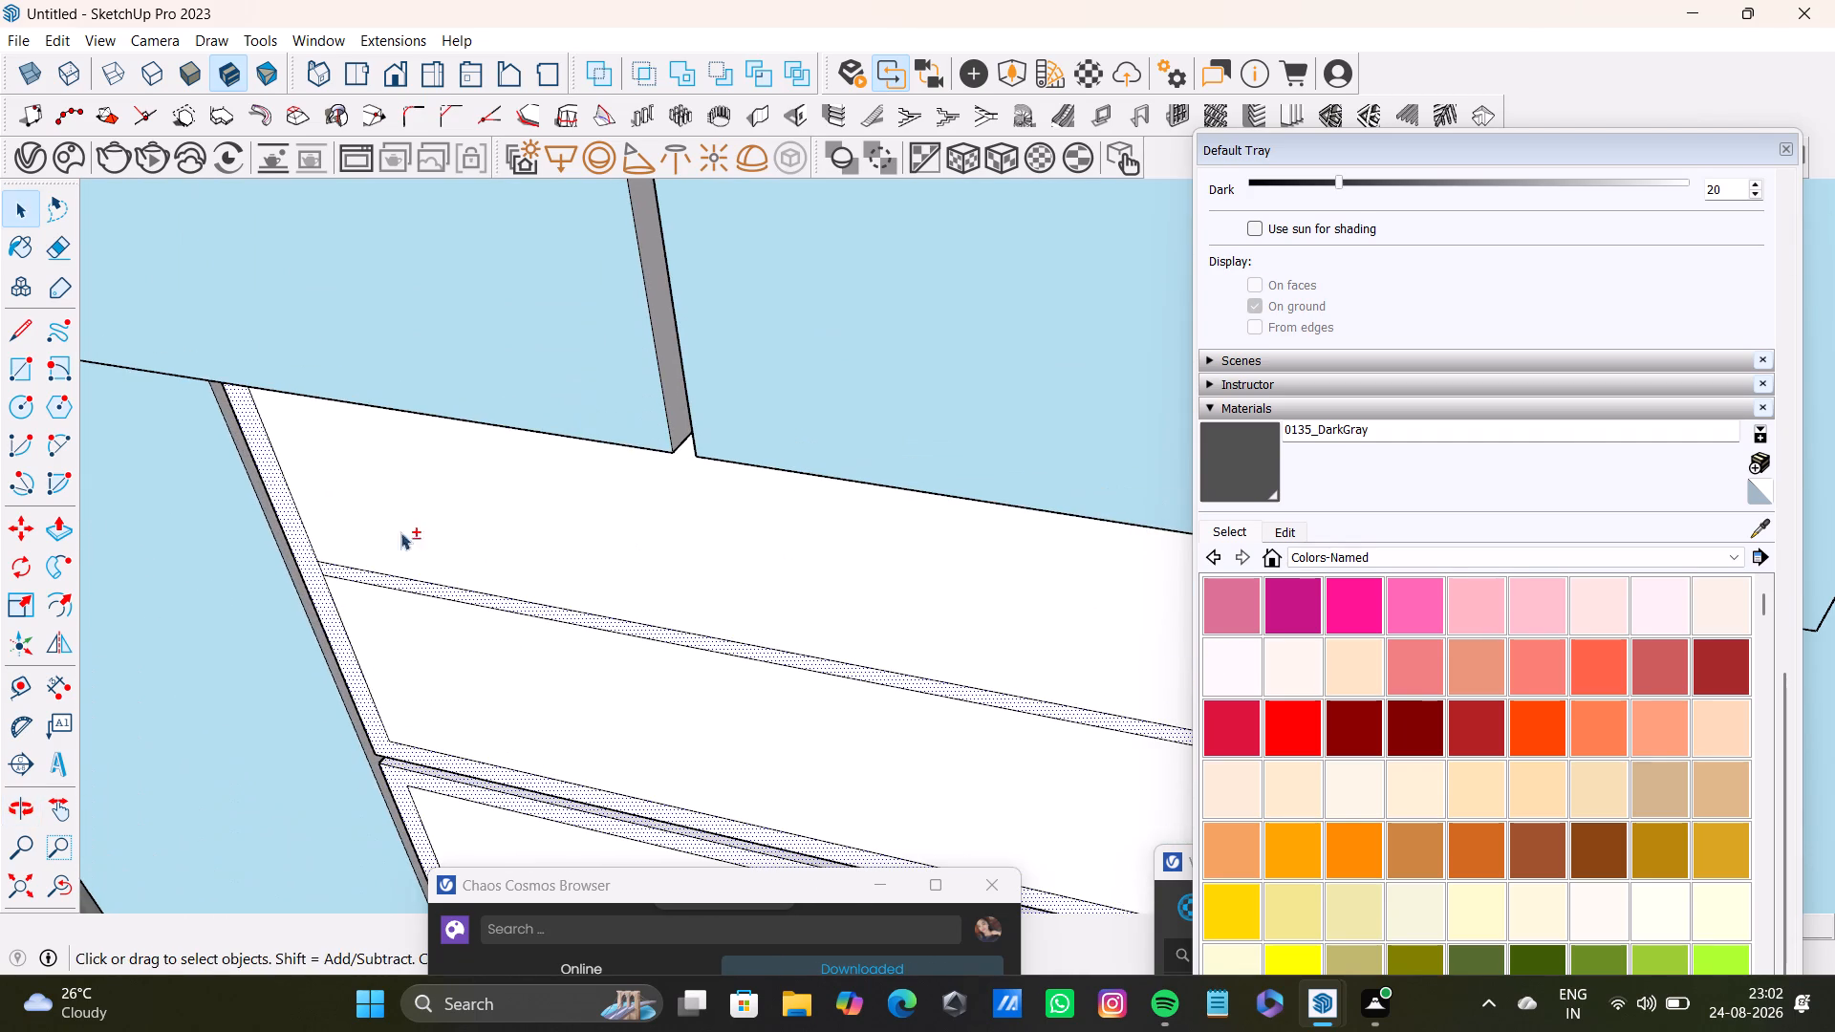
pyautogui.keyDown('shift'); pyautogui.moveTo(591, 626); pyautogui.dragTo(528, 525, button='middle'); pyautogui.keyUp('shift')
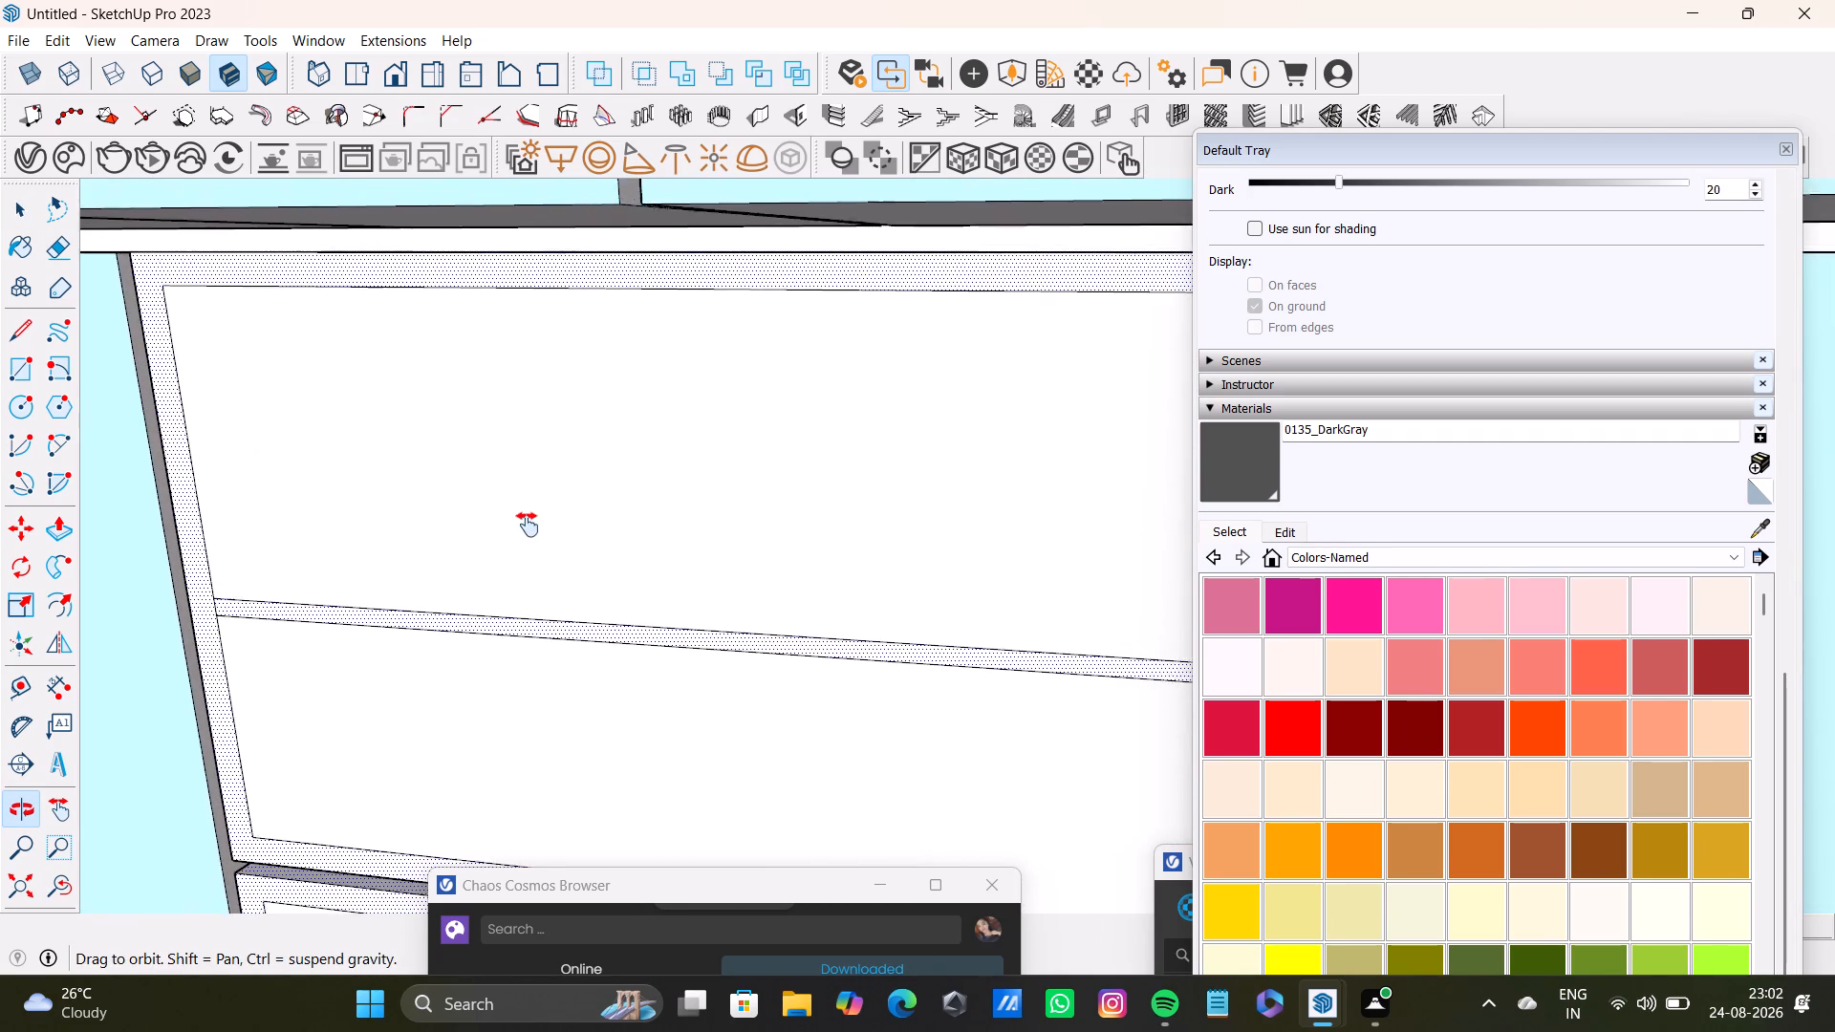
pyautogui.keyDown('shift'); pyautogui.moveTo(528, 525); pyautogui.dragTo(482, 537, button='middle'); pyautogui.keyUp('shift')
pyautogui.keyDown('shift'); pyautogui.scroll(-16, 464, 526); pyautogui.keyUp('shift')
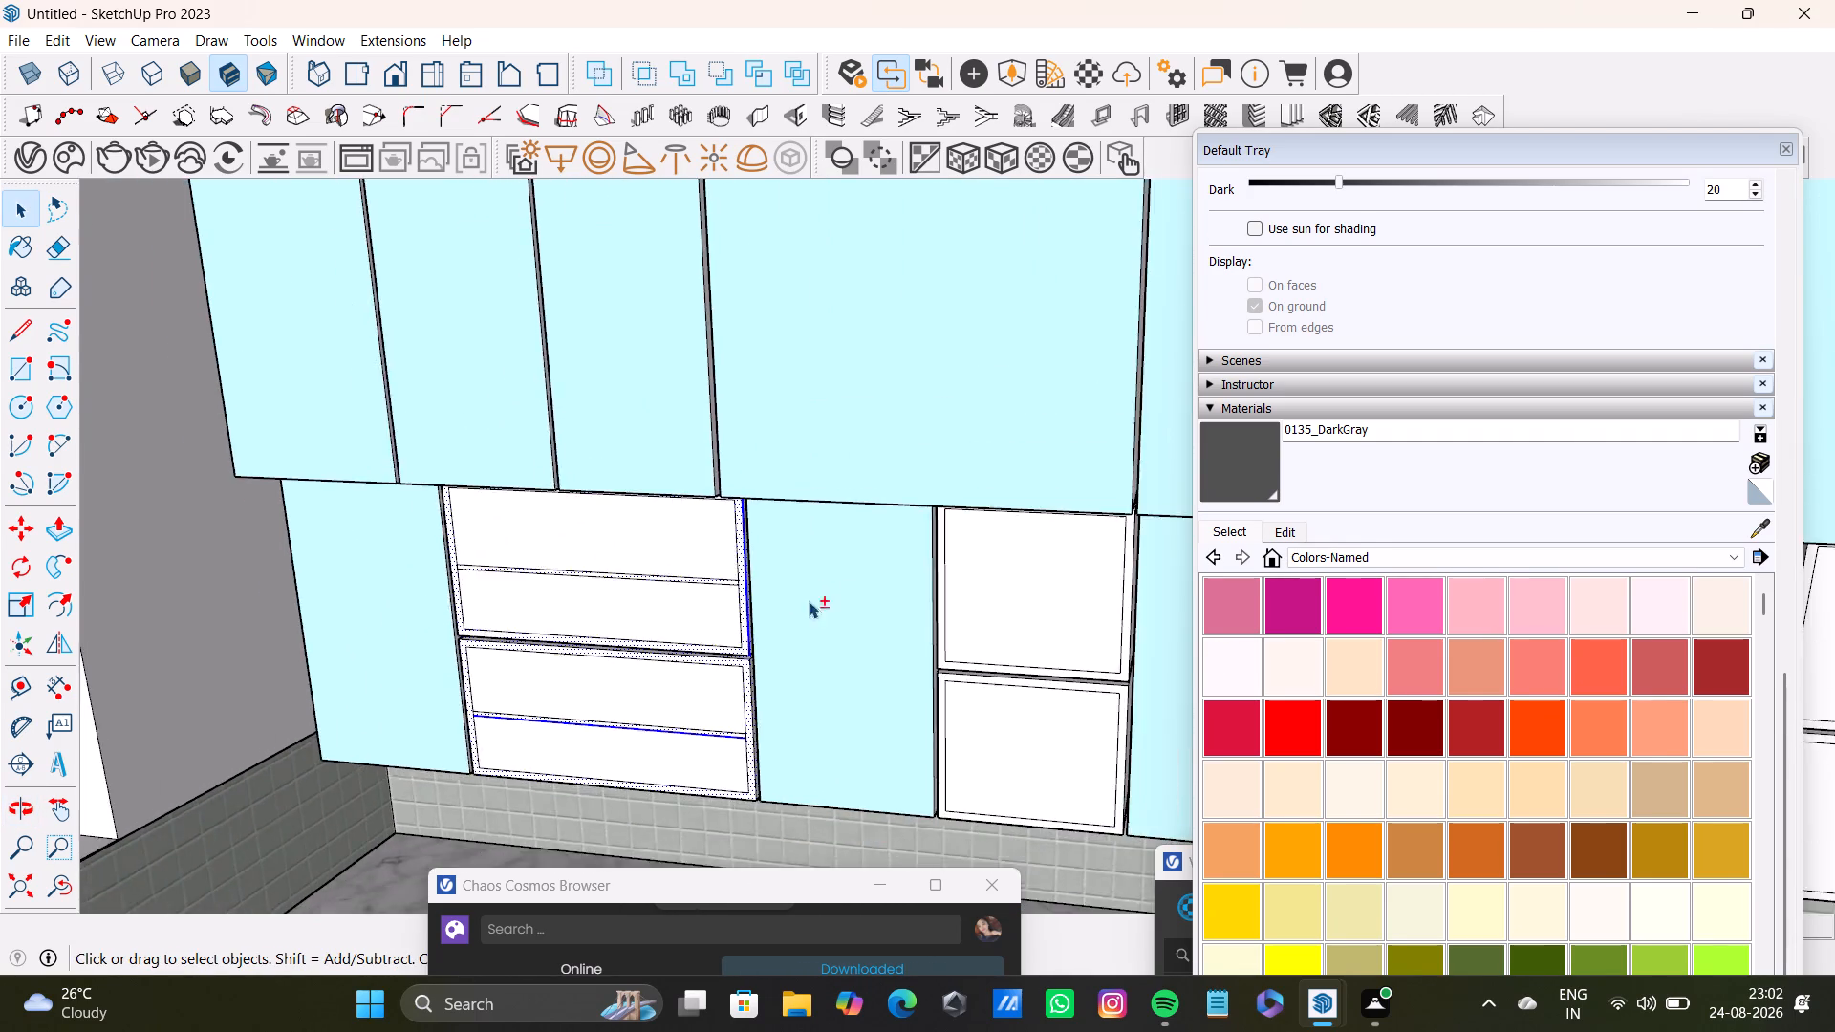
pyautogui.keyDown('shift'); pyautogui.moveTo(830, 599); pyautogui.dragTo(513, 501, button='middle'); pyautogui.keyUp('shift')
pyautogui.keyDown('shift'); pyautogui.scroll(9, 584, 495); pyautogui.keyUp('shift')
pyautogui.keyDown('shift'); pyautogui.click(642, 565); pyautogui.keyUp('shift')
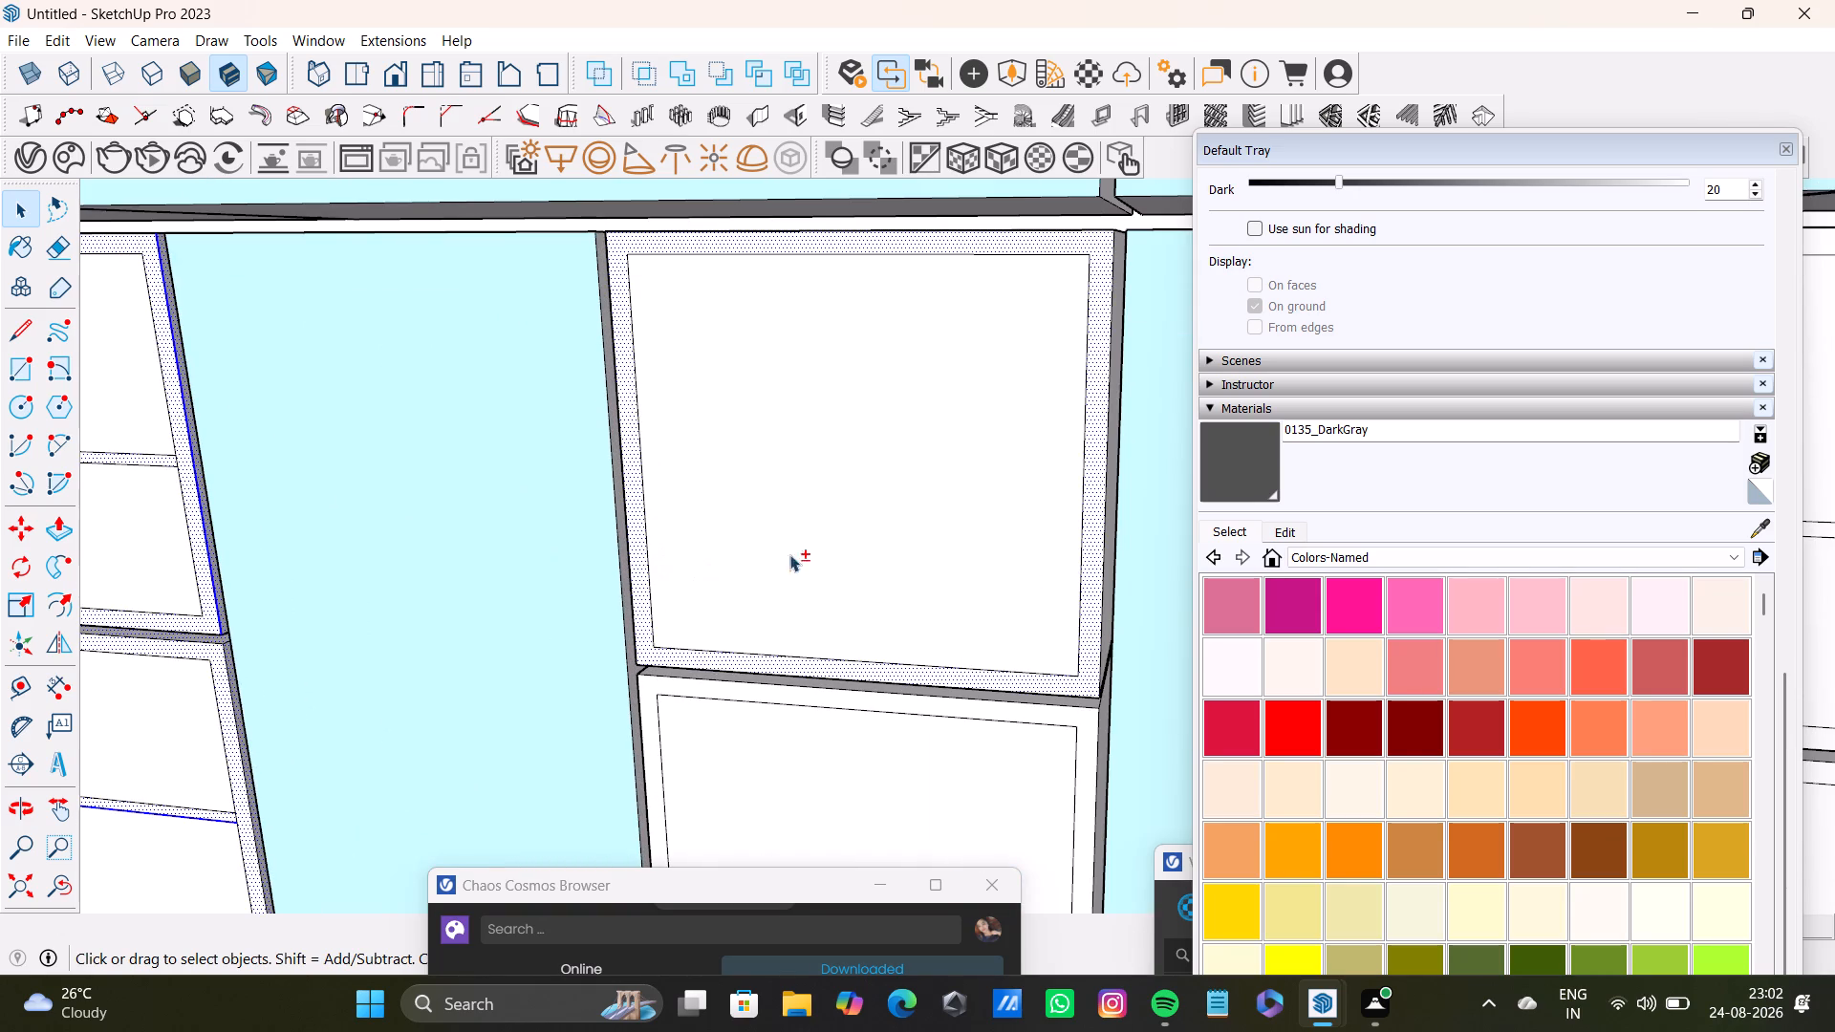
pyautogui.keyDown('shift'); pyautogui.moveTo(789, 554); pyautogui.dragTo(733, 300, button='middle'); pyautogui.keyUp('shift')
pyautogui.keyDown('shift'); pyautogui.click(590, 472); pyautogui.keyUp('shift')
pyautogui.keyDown('shift'); pyautogui.click(595, 478); pyautogui.keyUp('shift')
pyautogui.keyDown('shift'); pyautogui.scroll(-3, 664, 528); pyautogui.keyUp('shift')
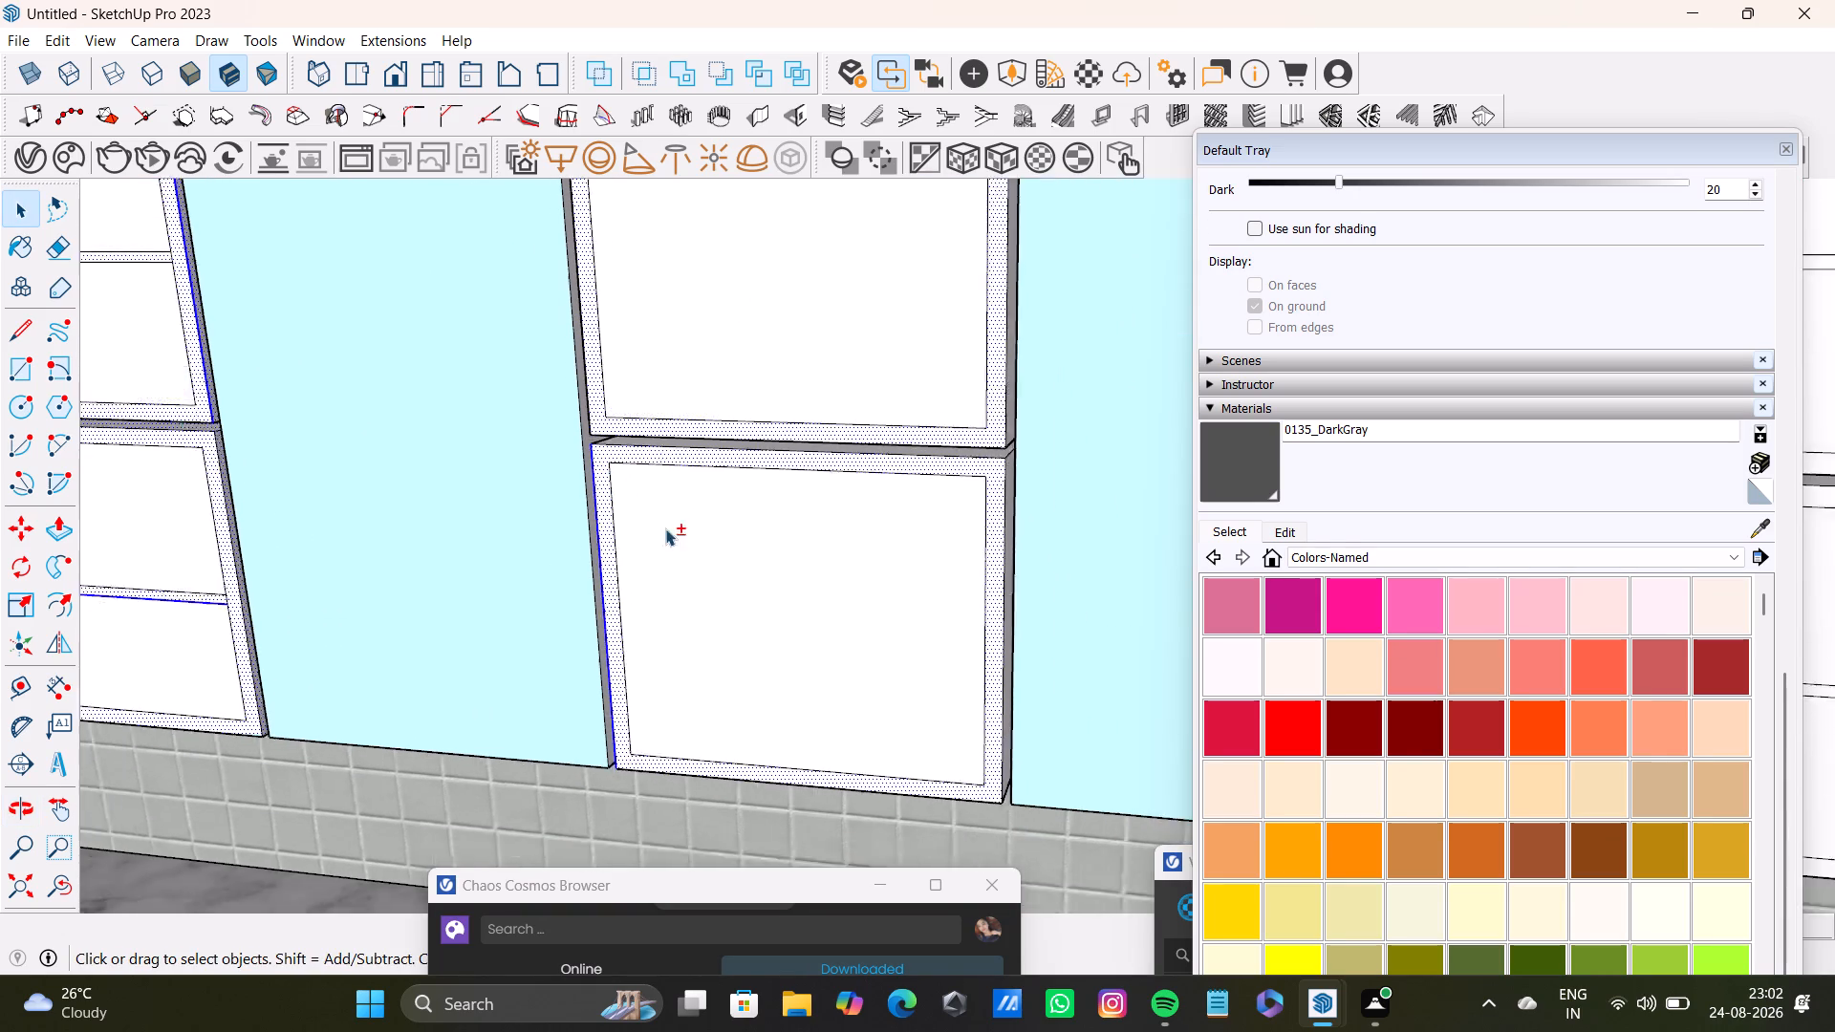
# Add the side reveals and the horizontal gap face of the two narrow framed fronts to the selection.
pyautogui.keyDown('shift'); pyautogui.scroll(-2, 665, 528); pyautogui.keyUp('shift')
pyautogui.keyDown('shift'); pyautogui.moveTo(883, 573); pyautogui.dragTo(692, 510, button='middle'); pyautogui.keyUp('shift')
pyautogui.keyDown('shift'); pyautogui.scroll(12, 667, 436); pyautogui.keyUp('shift')
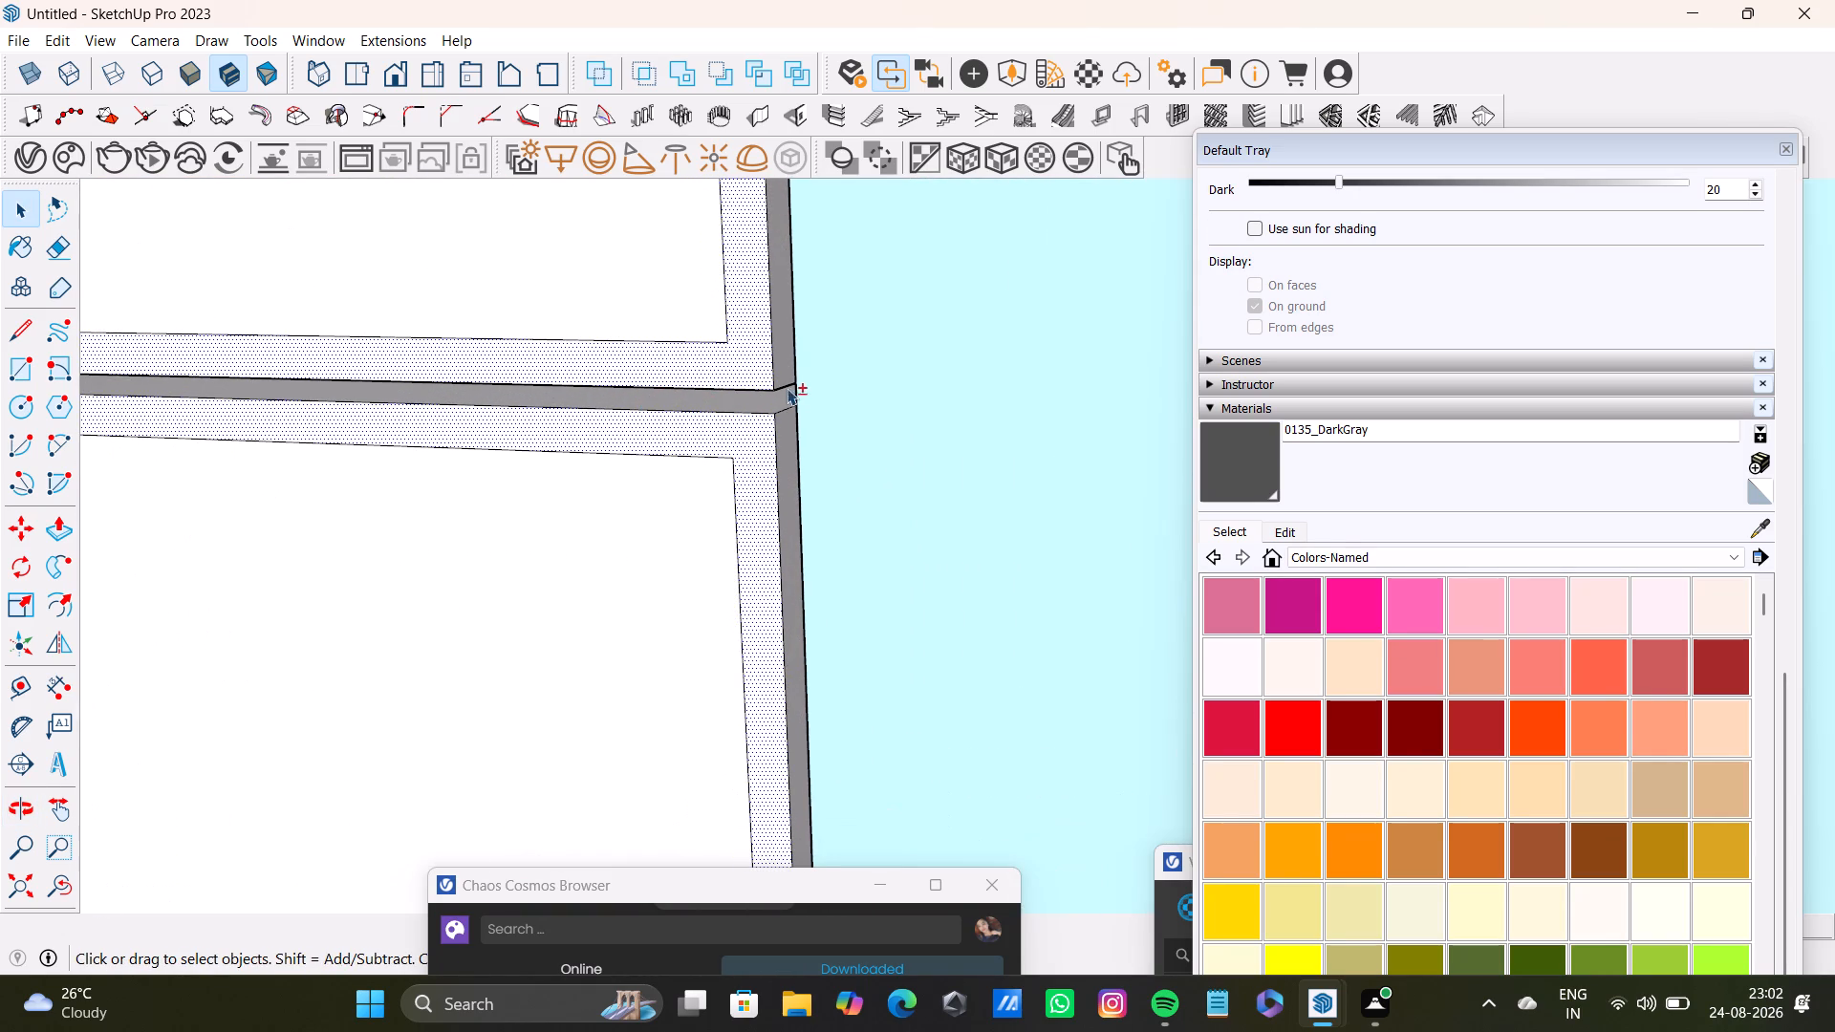
pyautogui.keyDown('shift'); pyautogui.click(788, 355); pyautogui.keyUp('shift')
pyautogui.keyDown('shift'); pyautogui.click(782, 436); pyautogui.keyUp('shift')
pyautogui.keyDown('shift'); pyautogui.click(751, 402); pyautogui.keyUp('shift')
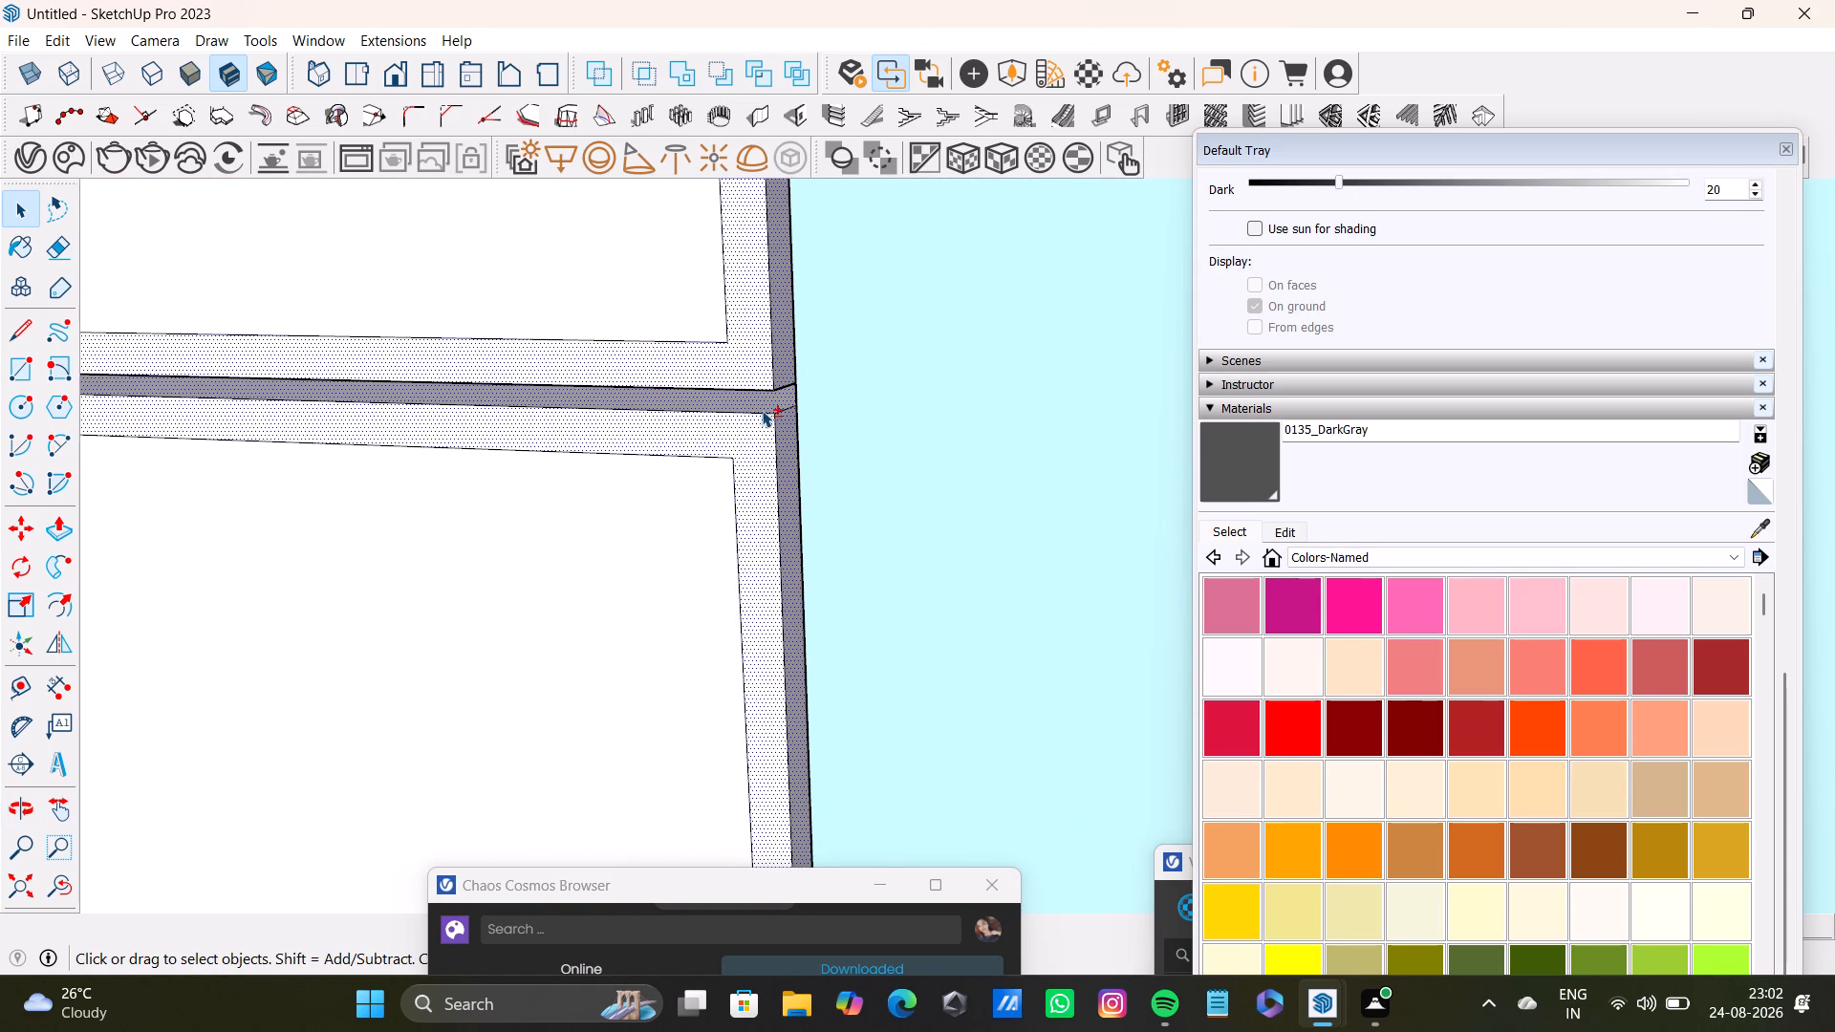
pyautogui.keyDown('shift'); pyautogui.scroll(-10, 747, 549); pyautogui.keyUp('shift')
pyautogui.keyDown('shift'); pyautogui.scroll(1, 740, 562); pyautogui.keyUp('shift')
pyautogui.keyDown('shift'); pyautogui.scroll(-3, 740, 562); pyautogui.keyUp('shift')
pyautogui.keyDown('shift'); pyautogui.moveTo(766, 558); pyautogui.dragTo(379, 509, button='middle'); pyautogui.keyUp('shift')
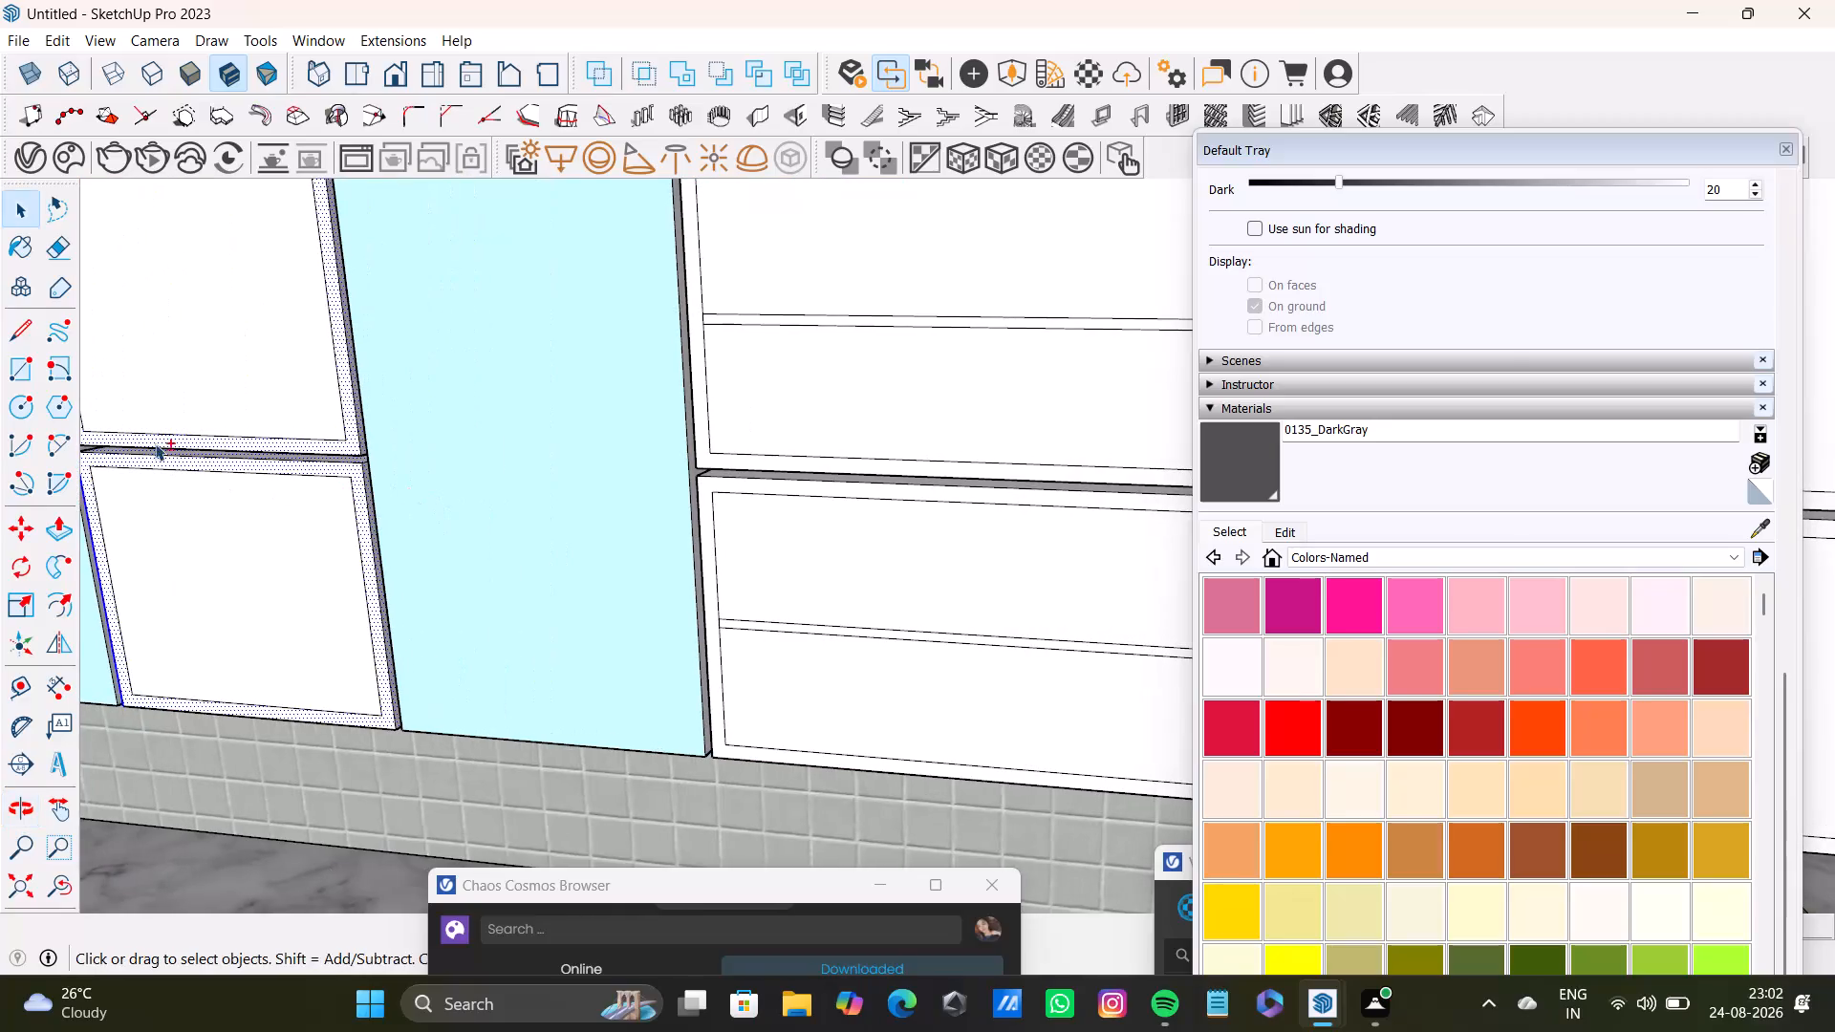
pyautogui.keyDown('shift'); pyautogui.moveTo(154, 441); pyautogui.dragTo(748, 545, button='middle'); pyautogui.keyUp('shift')
pyautogui.keyDown('shift'); pyautogui.scroll(8, 643, 552); pyautogui.keyUp('shift')
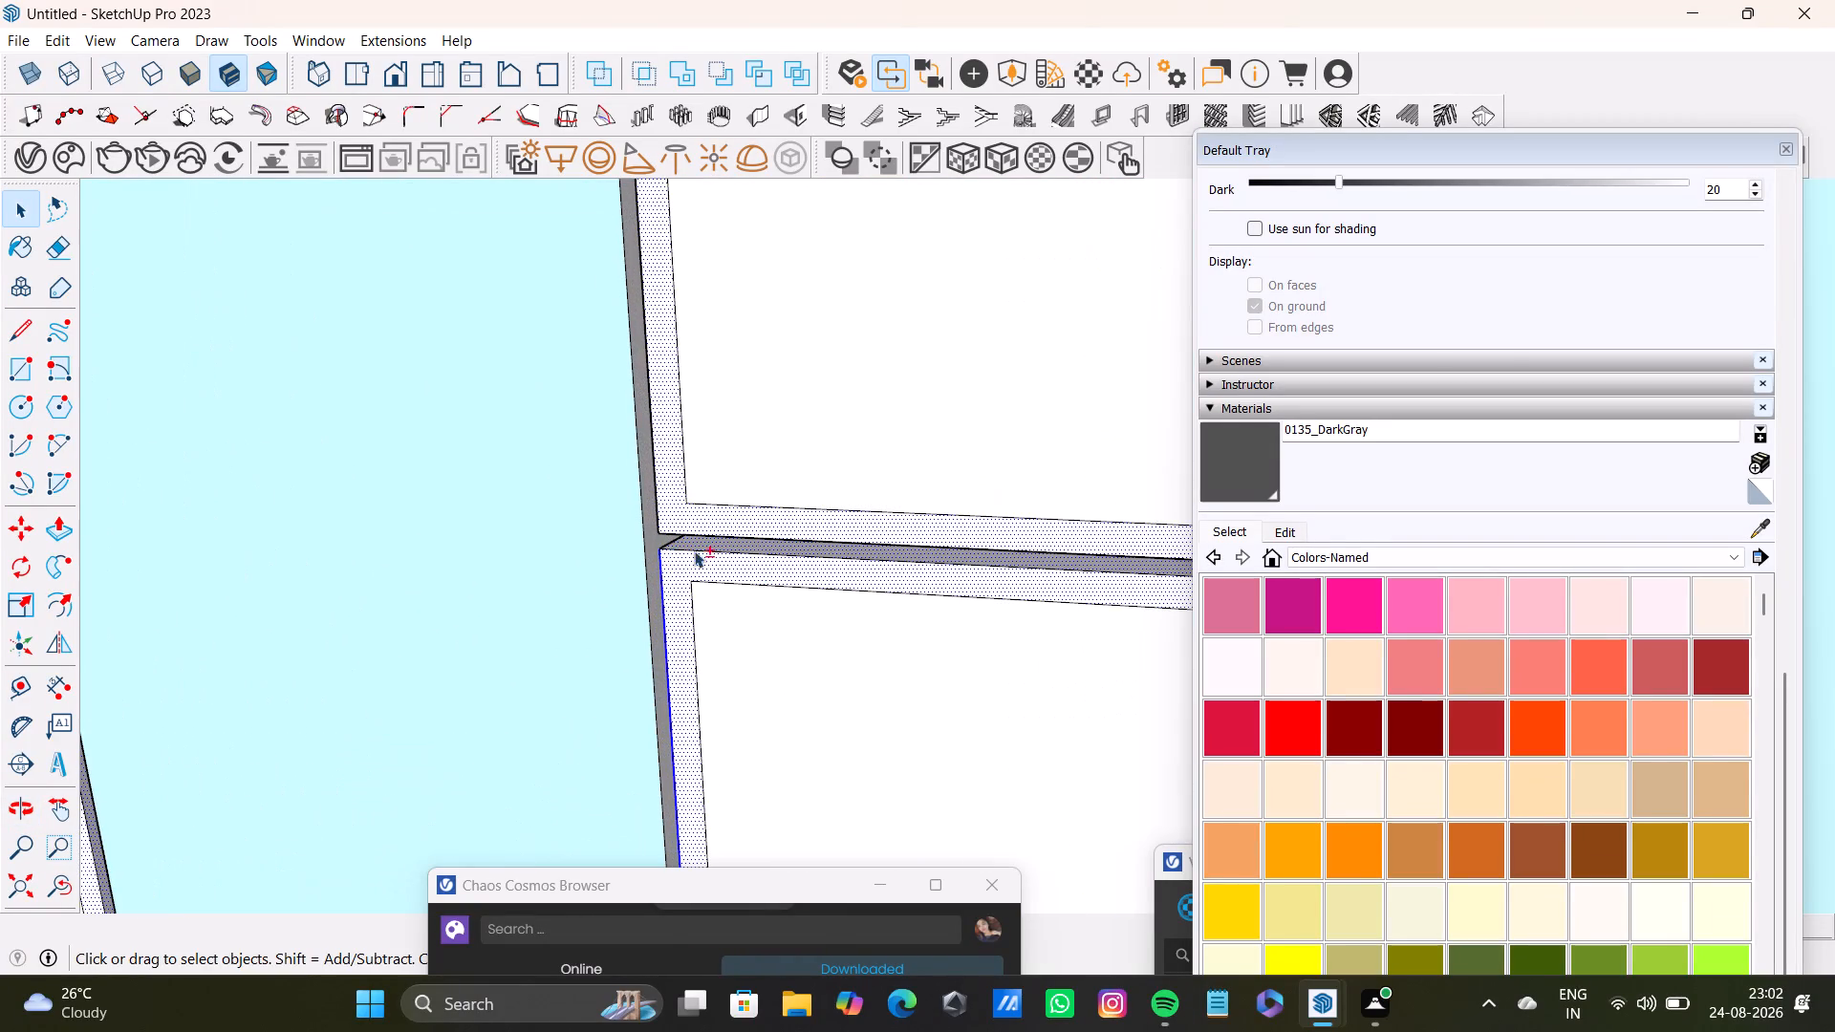
# Add the frame and divider strip of the wide upper framed front beside the last light blue panel to the selection.
pyautogui.keyDown('shift'); pyautogui.scroll(-14, 735, 561); pyautogui.keyUp('shift')
pyautogui.keyDown('shift'); pyautogui.moveTo(882, 604); pyautogui.dragTo(412, 527, button='middle'); pyautogui.keyUp('shift')
pyautogui.keyDown('shift'); pyautogui.scroll(3, 662, 497); pyautogui.keyUp('shift')
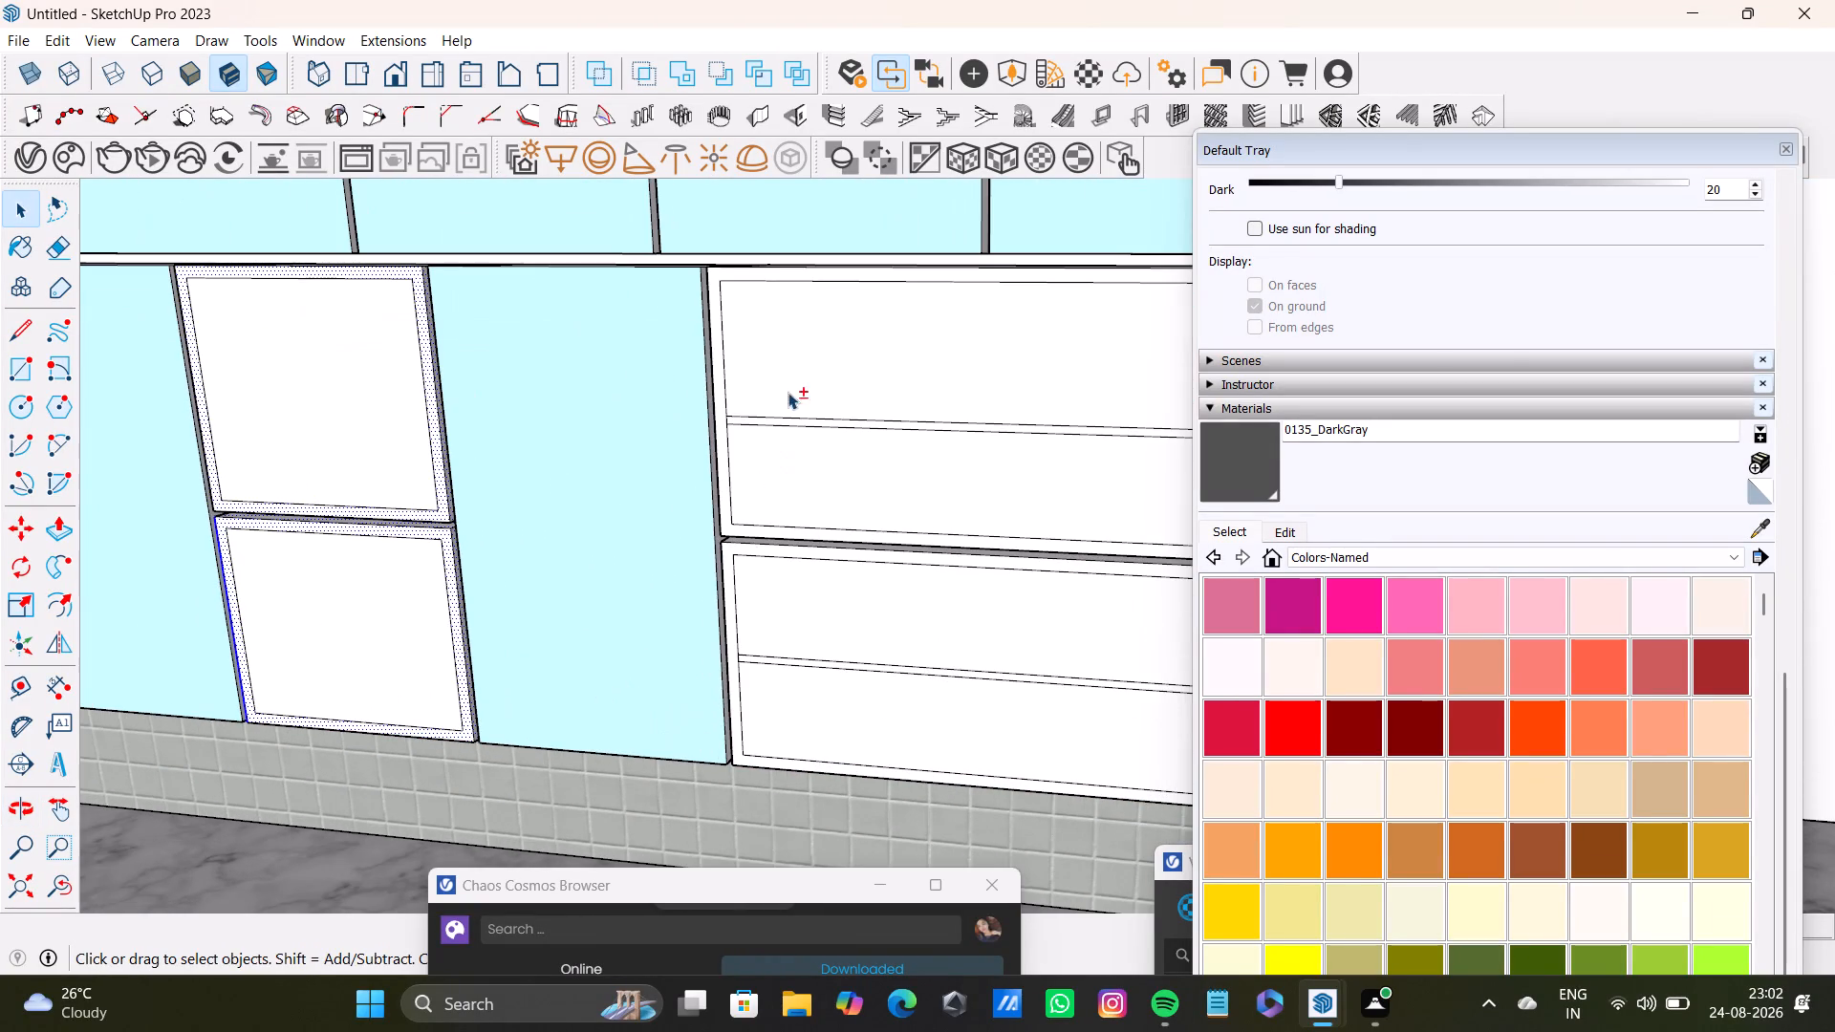
pyautogui.keyDown('shift'); pyautogui.click(712, 295); pyautogui.keyUp('shift')
pyautogui.keyDown('shift'); pyautogui.moveTo(615, 318); pyautogui.dragTo(554, 443, button='middle'); pyautogui.keyUp('shift')
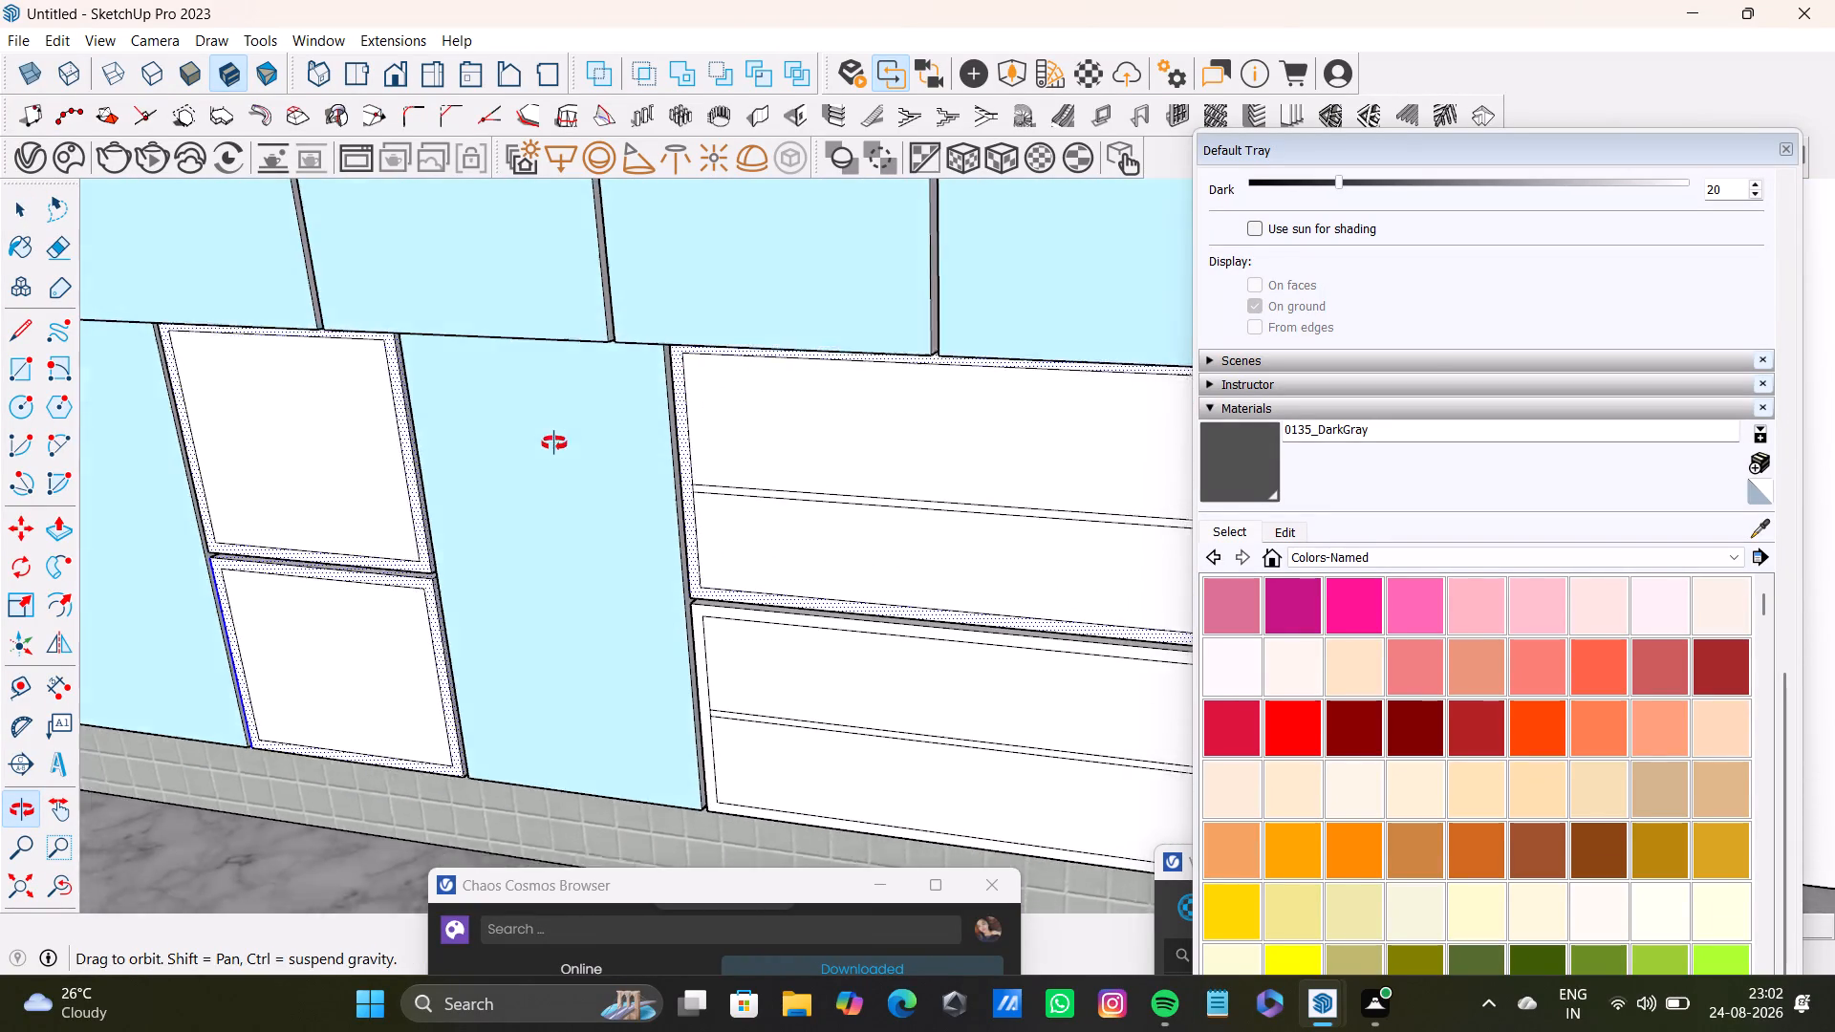
pyautogui.keyDown('shift'); pyautogui.moveTo(554, 443); pyautogui.dragTo(625, 231, button='middle'); pyautogui.keyUp('shift')
pyautogui.keyDown('shift'); pyautogui.scroll(3, 733, 371); pyautogui.keyUp('shift')
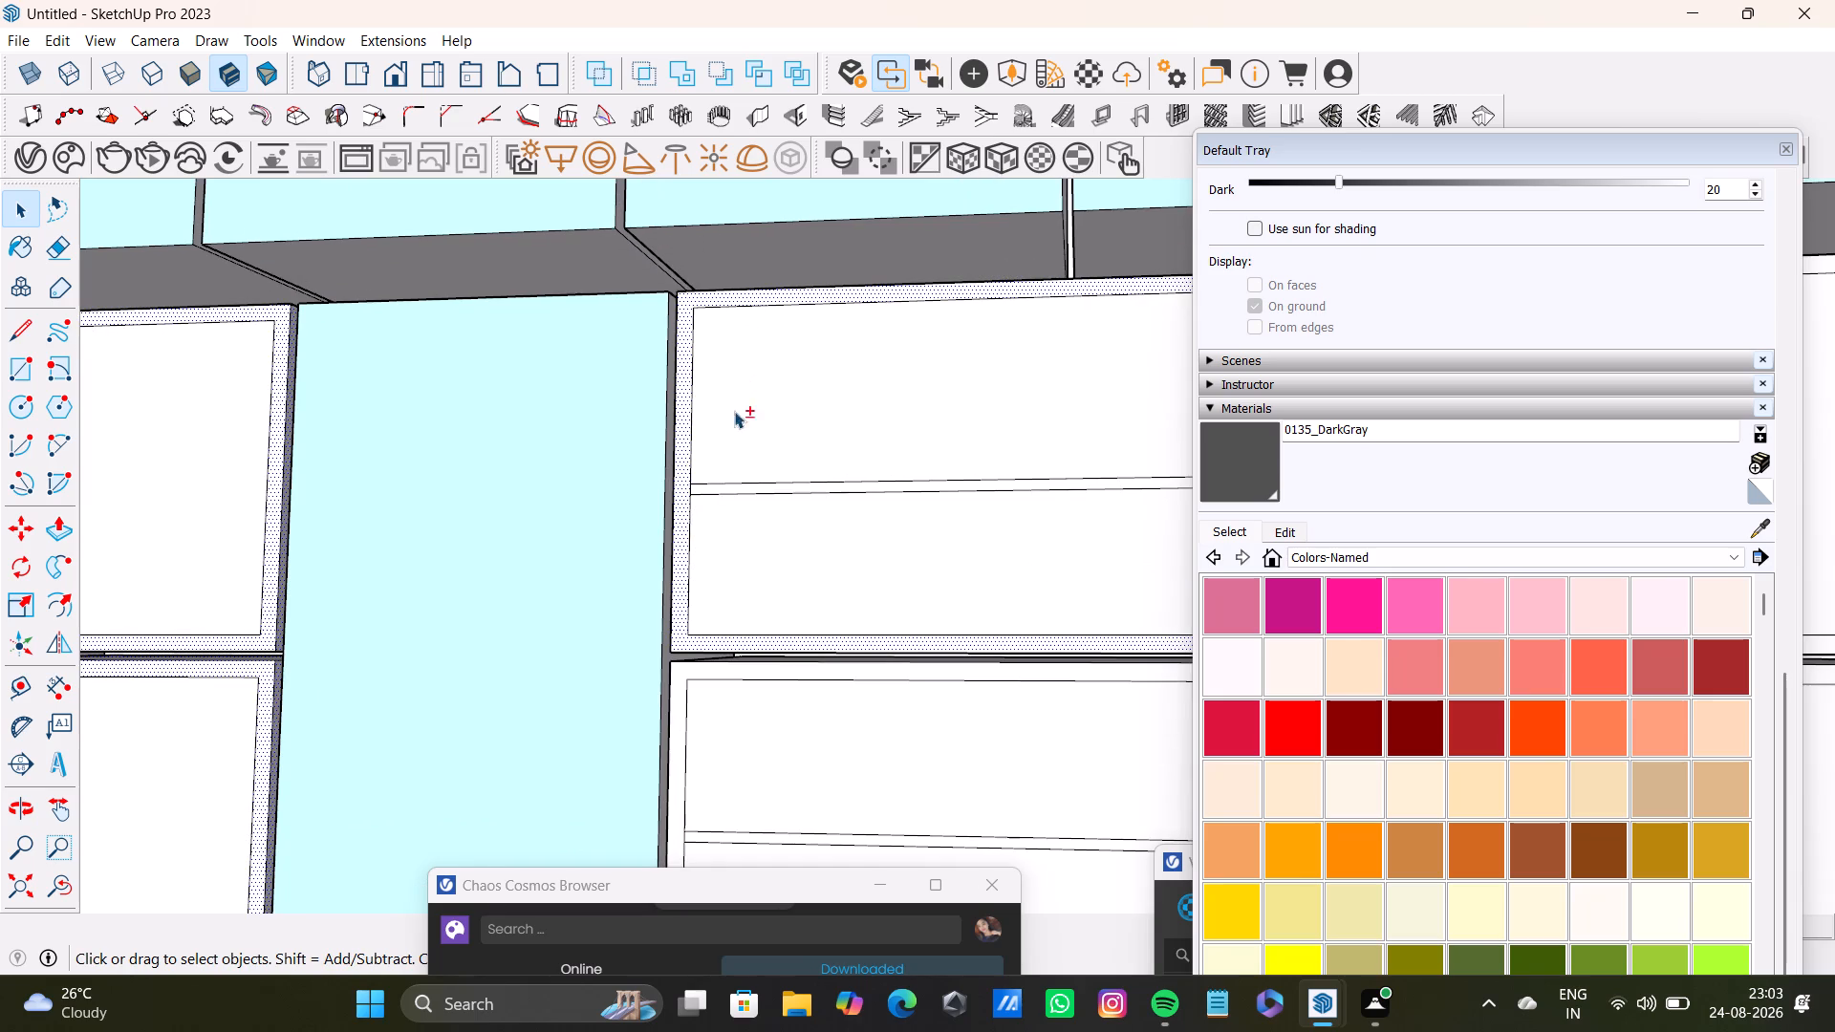
pyautogui.keyDown('shift'); pyautogui.click(778, 489); pyautogui.keyUp('shift')
pyautogui.keyDown('shift'); pyautogui.scroll(-5, 821, 621); pyautogui.keyUp('shift')
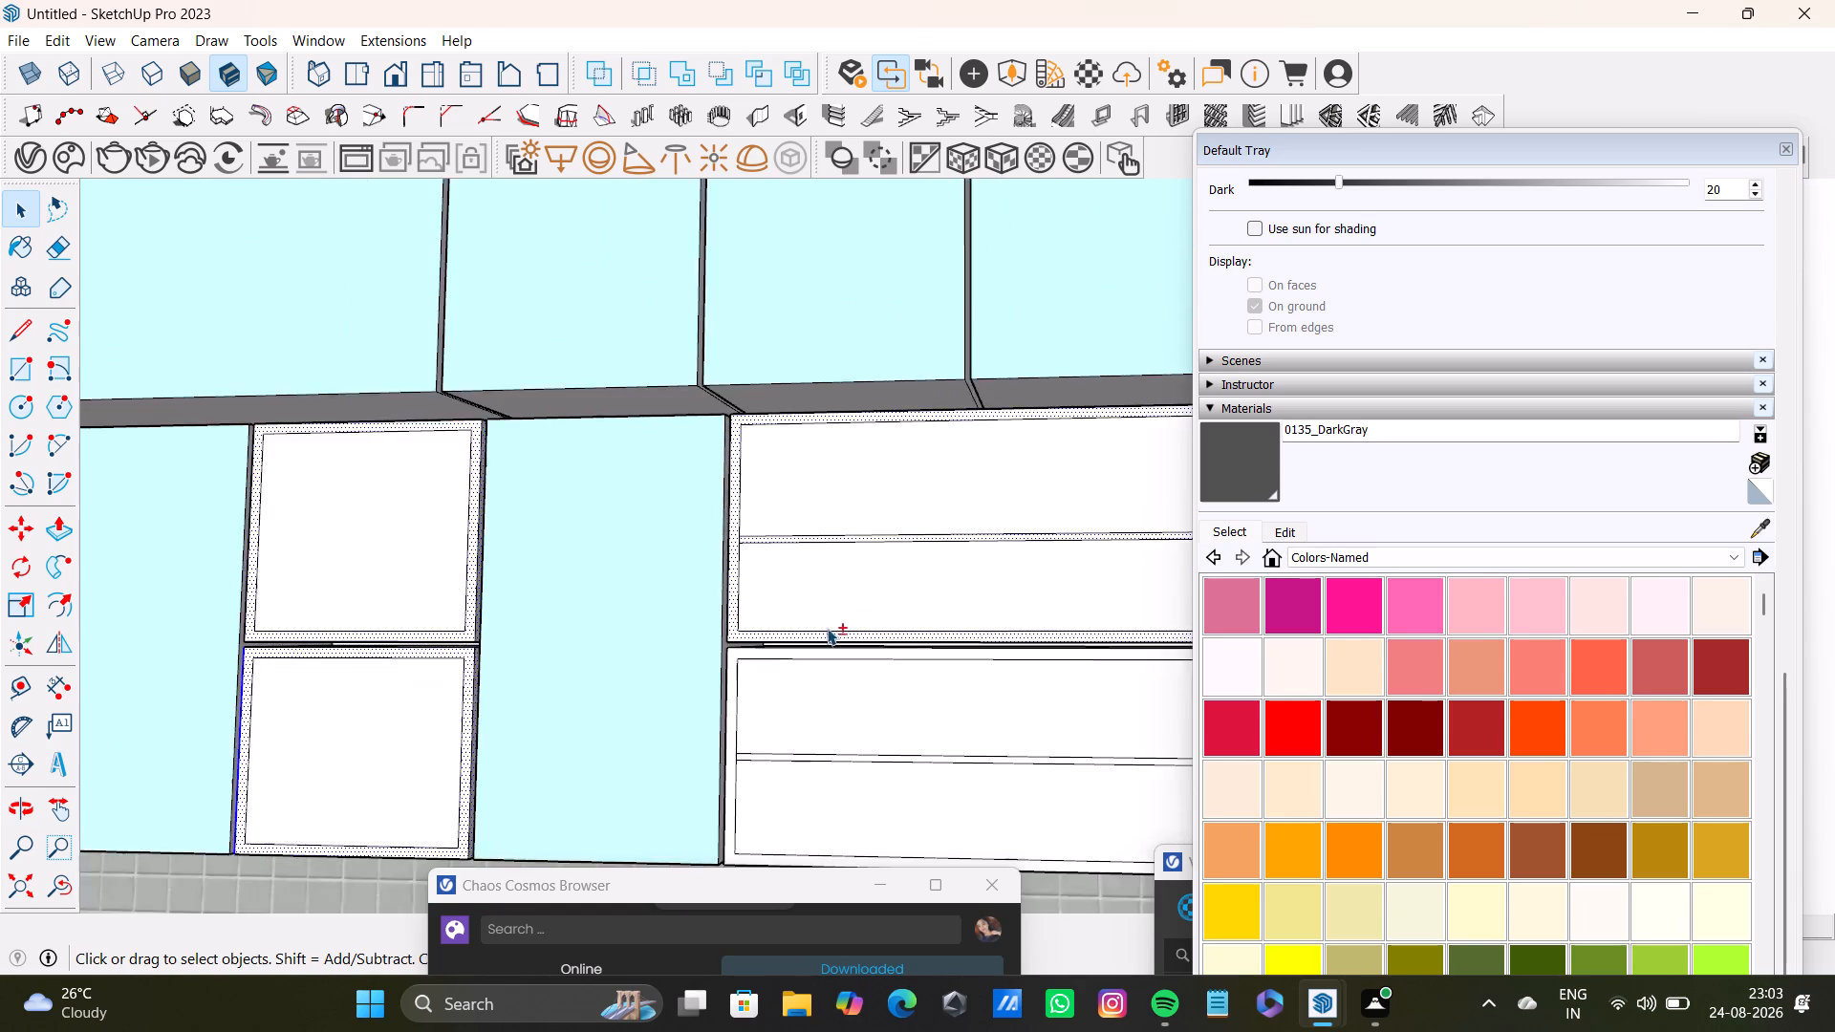
# Add the frame and divider strip of the wide lower front and the frames of both end fronts to the selection.
pyautogui.keyDown('shift'); pyautogui.moveTo(853, 623); pyautogui.dragTo(527, 486, button='middle'); pyautogui.keyUp('shift')
pyautogui.keyDown('shift'); pyautogui.scroll(7, 889, 587); pyautogui.keyUp('shift')
pyautogui.keyDown('shift'); pyautogui.click(872, 544); pyautogui.keyUp('shift')
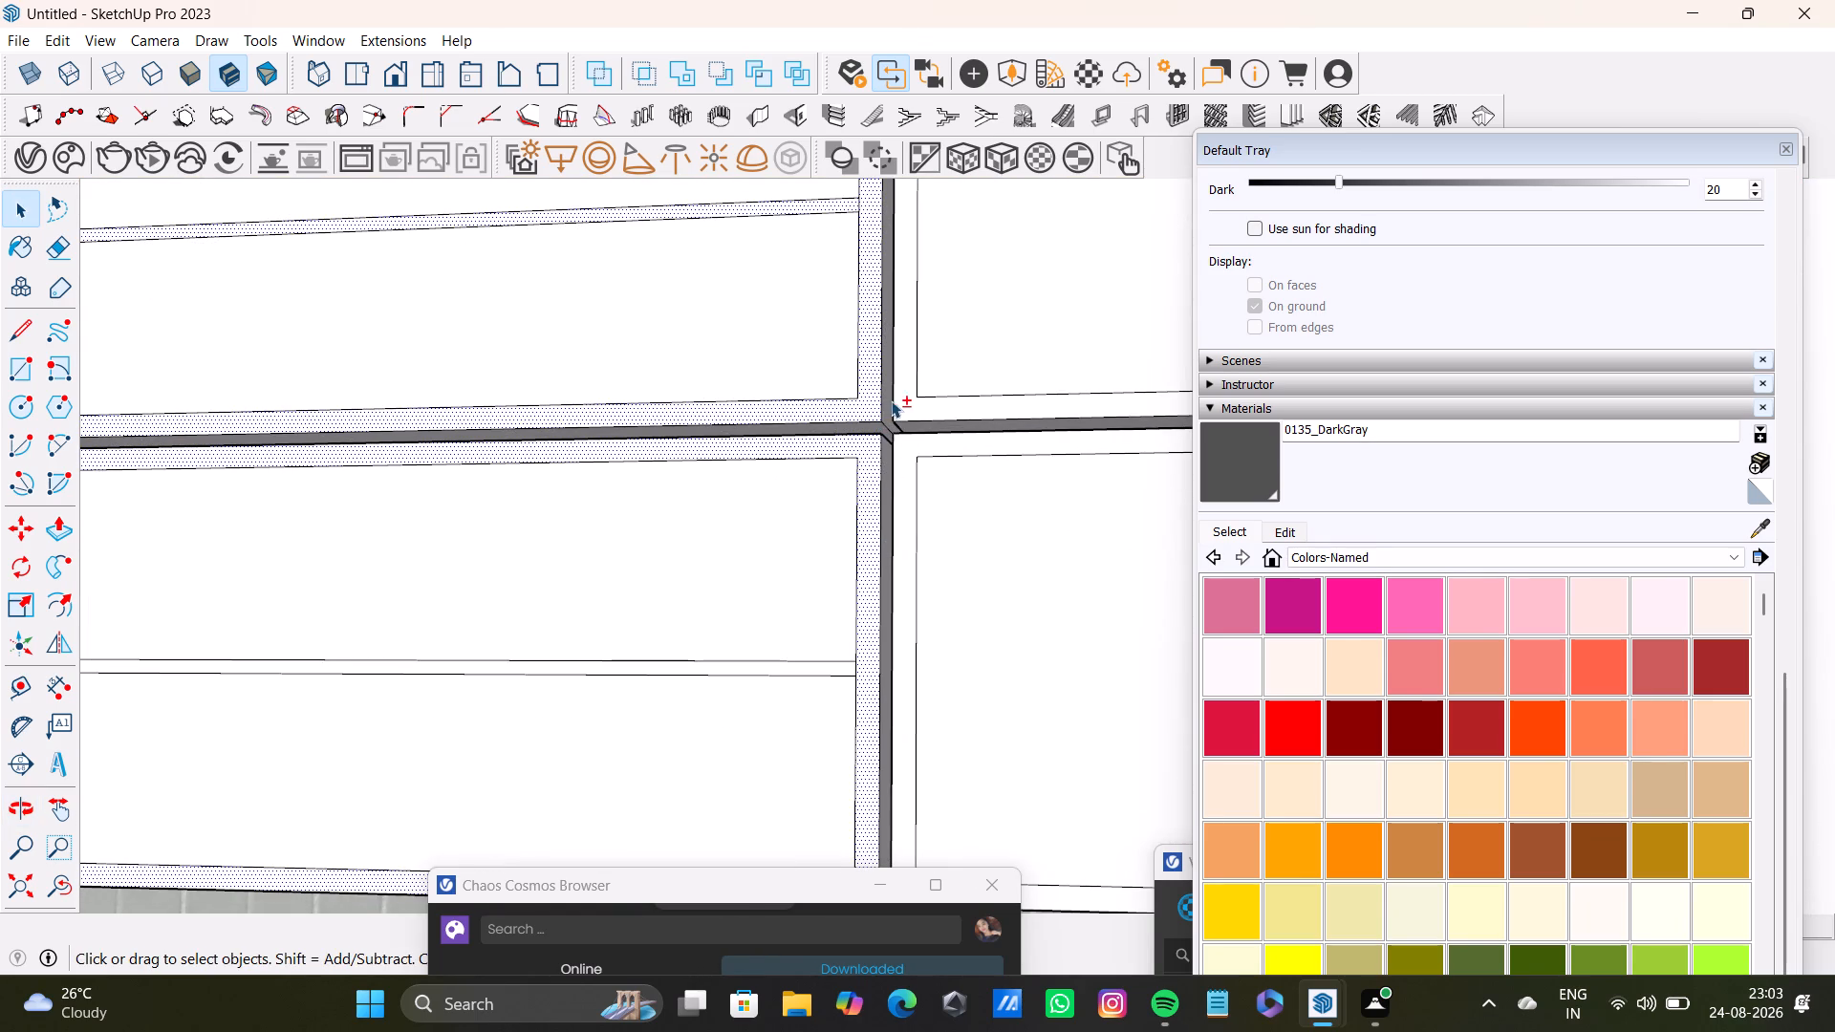
pyautogui.keyDown('shift'); pyautogui.click(895, 400); pyautogui.keyUp('shift')
pyautogui.keyDown('shift'); pyautogui.click(901, 447); pyautogui.keyUp('shift')
pyautogui.keyDown('shift'); pyautogui.scroll(-3, 862, 565); pyautogui.keyUp('shift')
pyautogui.keyDown('shift'); pyautogui.moveTo(871, 569); pyautogui.dragTo(871, 553, button='middle'); pyautogui.keyUp('shift')
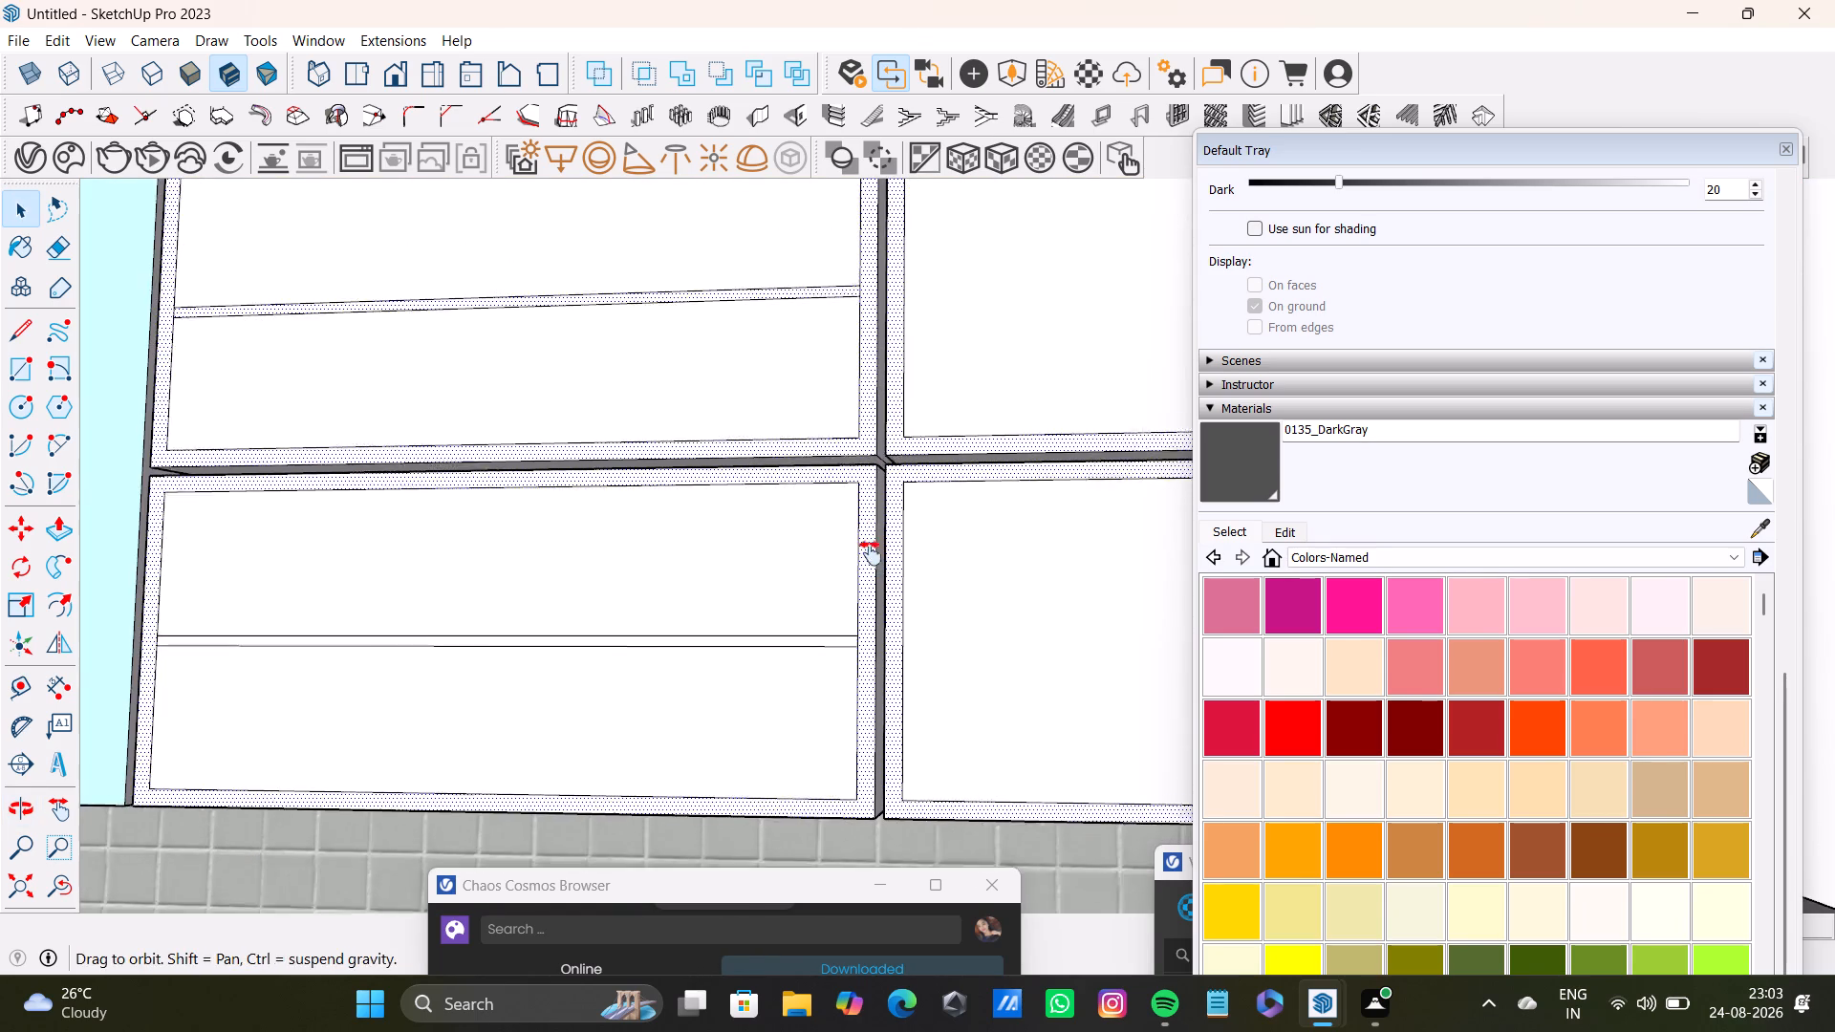
pyautogui.keyDown('shift'); pyautogui.moveTo(871, 553); pyautogui.dragTo(880, 404, button='middle'); pyautogui.keyUp('shift')
pyautogui.moveTo(901, 563); pyautogui.dragTo(709, 641, button='middle')
pyautogui.keyDown('shift'); pyautogui.scroll(8, 777, 532); pyautogui.keyUp('shift')
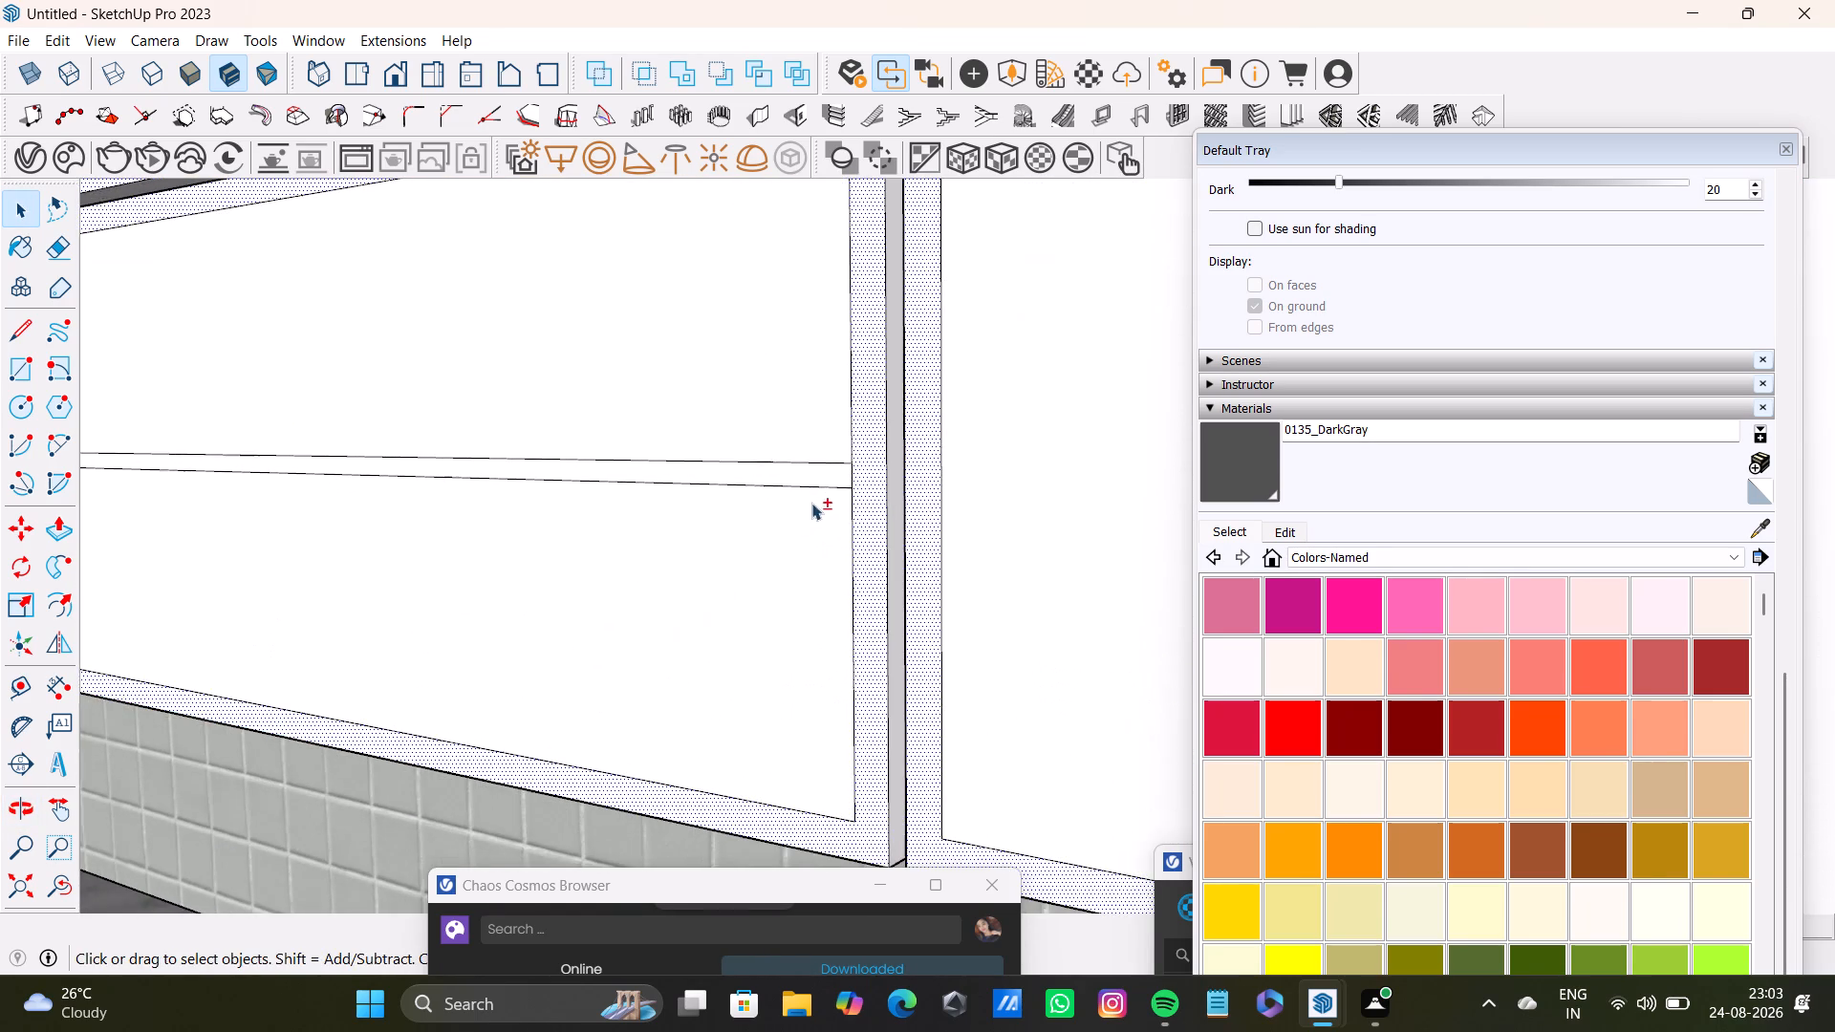
pyautogui.keyDown('shift'); pyautogui.click(834, 477); pyautogui.keyUp('shift')
pyautogui.keyDown('shift'); pyautogui.scroll(-14, 835, 481); pyautogui.keyUp('shift')
# Add the two exposed end side faces of the framed units and paint the whole selection with 0135_DarkGray.
pyautogui.keyDown('shift'); pyautogui.moveTo(825, 484); pyautogui.dragTo(705, 638, button='middle'); pyautogui.keyUp('shift')
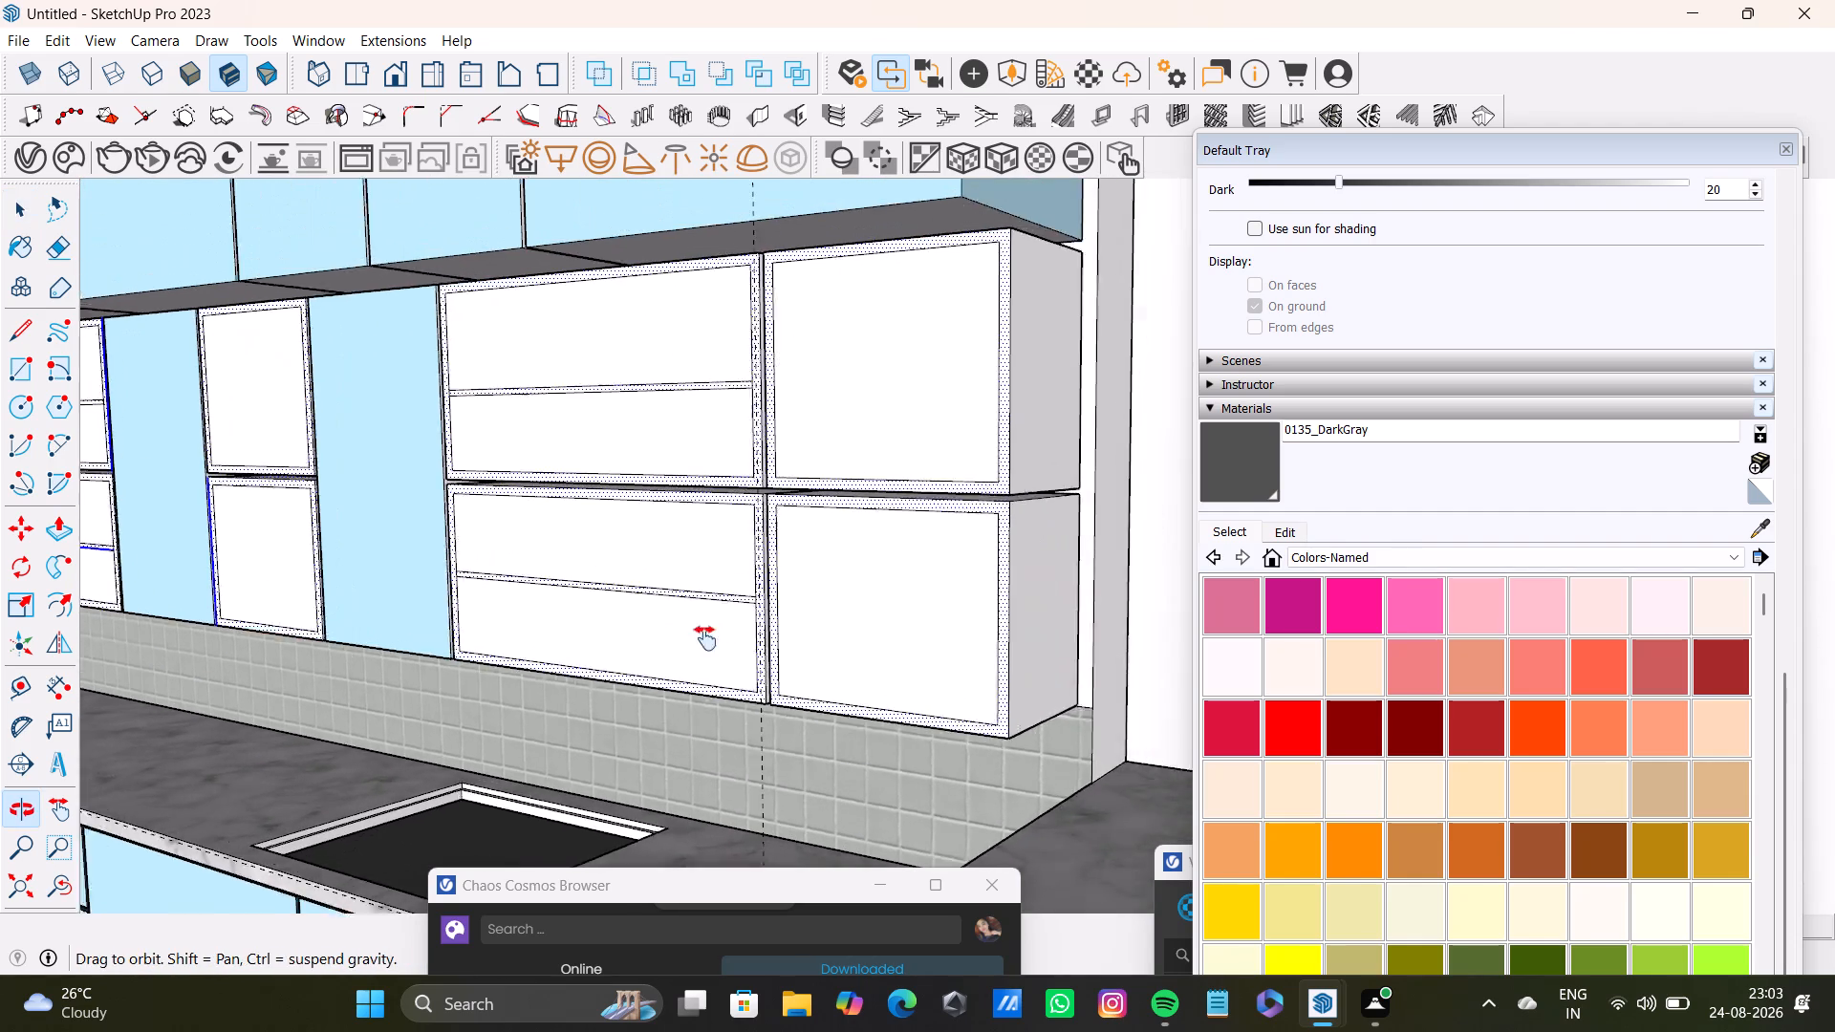
pyautogui.keyDown('shift'); pyautogui.moveTo(705, 638); pyautogui.dragTo(698, 646, button='middle'); pyautogui.keyUp('shift')
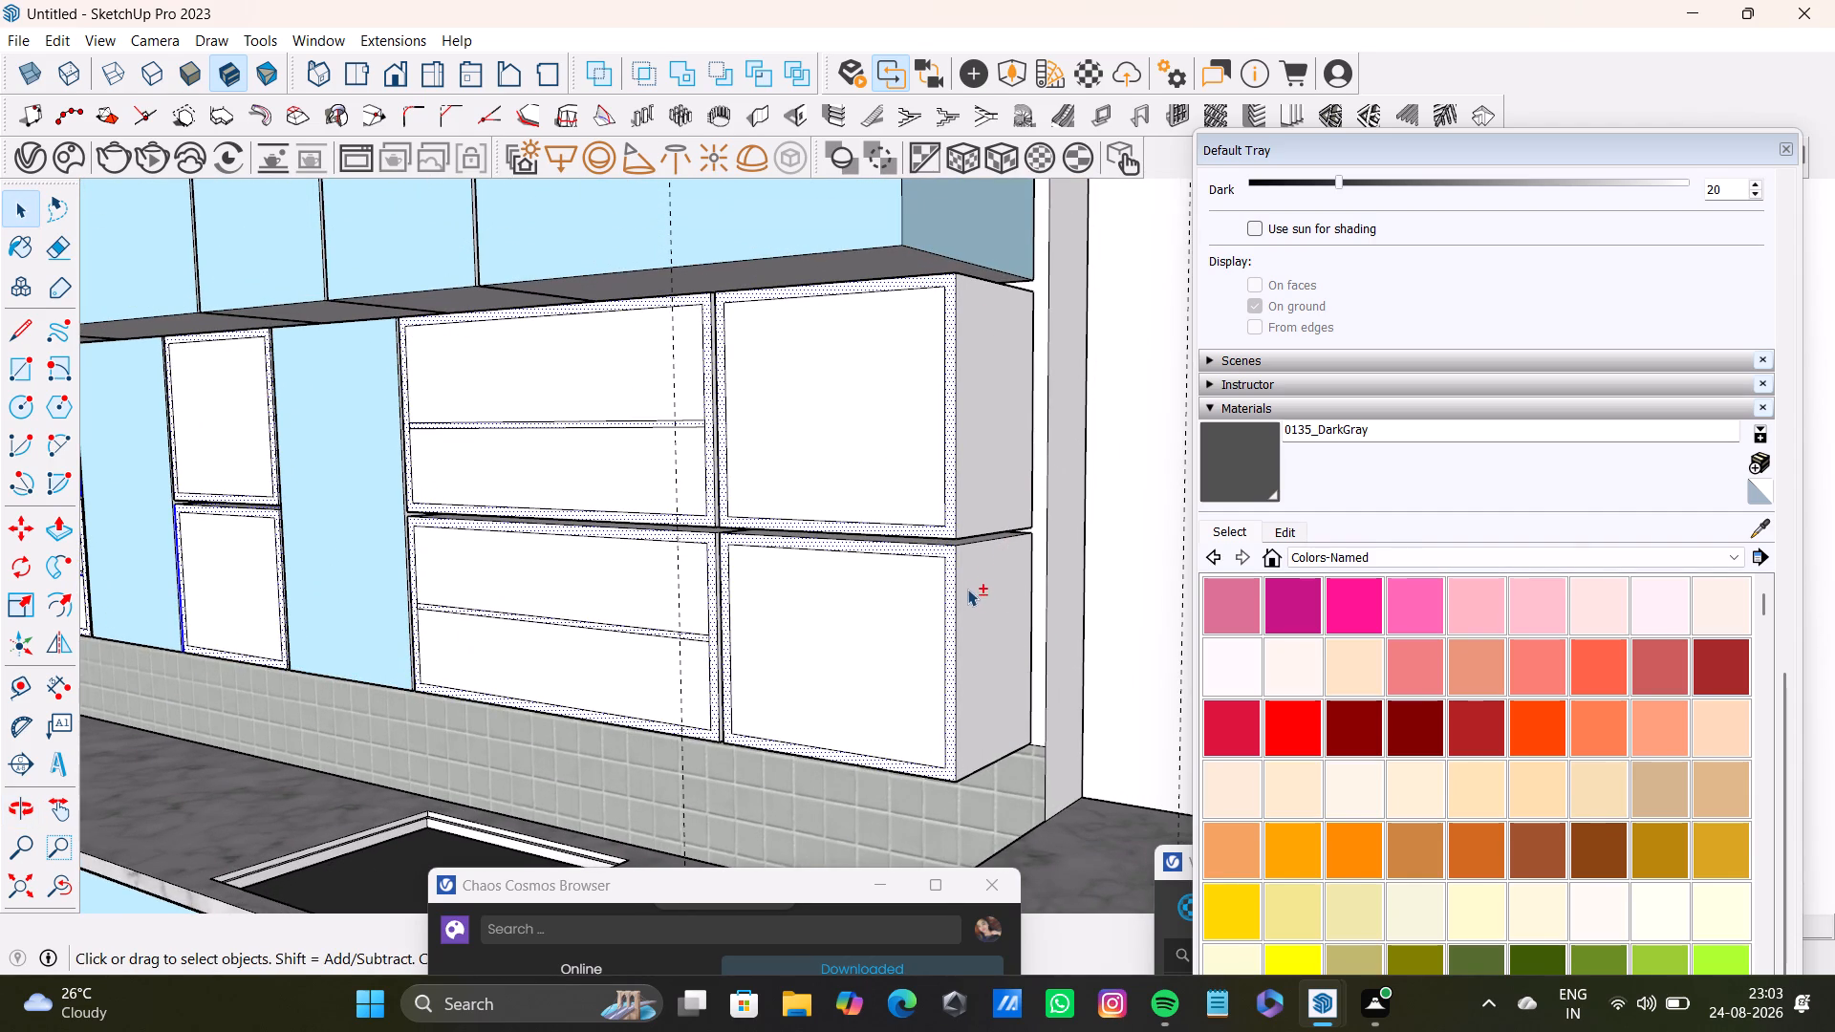
pyautogui.keyDown('shift'); pyautogui.click(1007, 408); pyautogui.keyUp('shift')
pyautogui.keyDown('shift'); pyautogui.click(1011, 614); pyautogui.keyUp('shift')
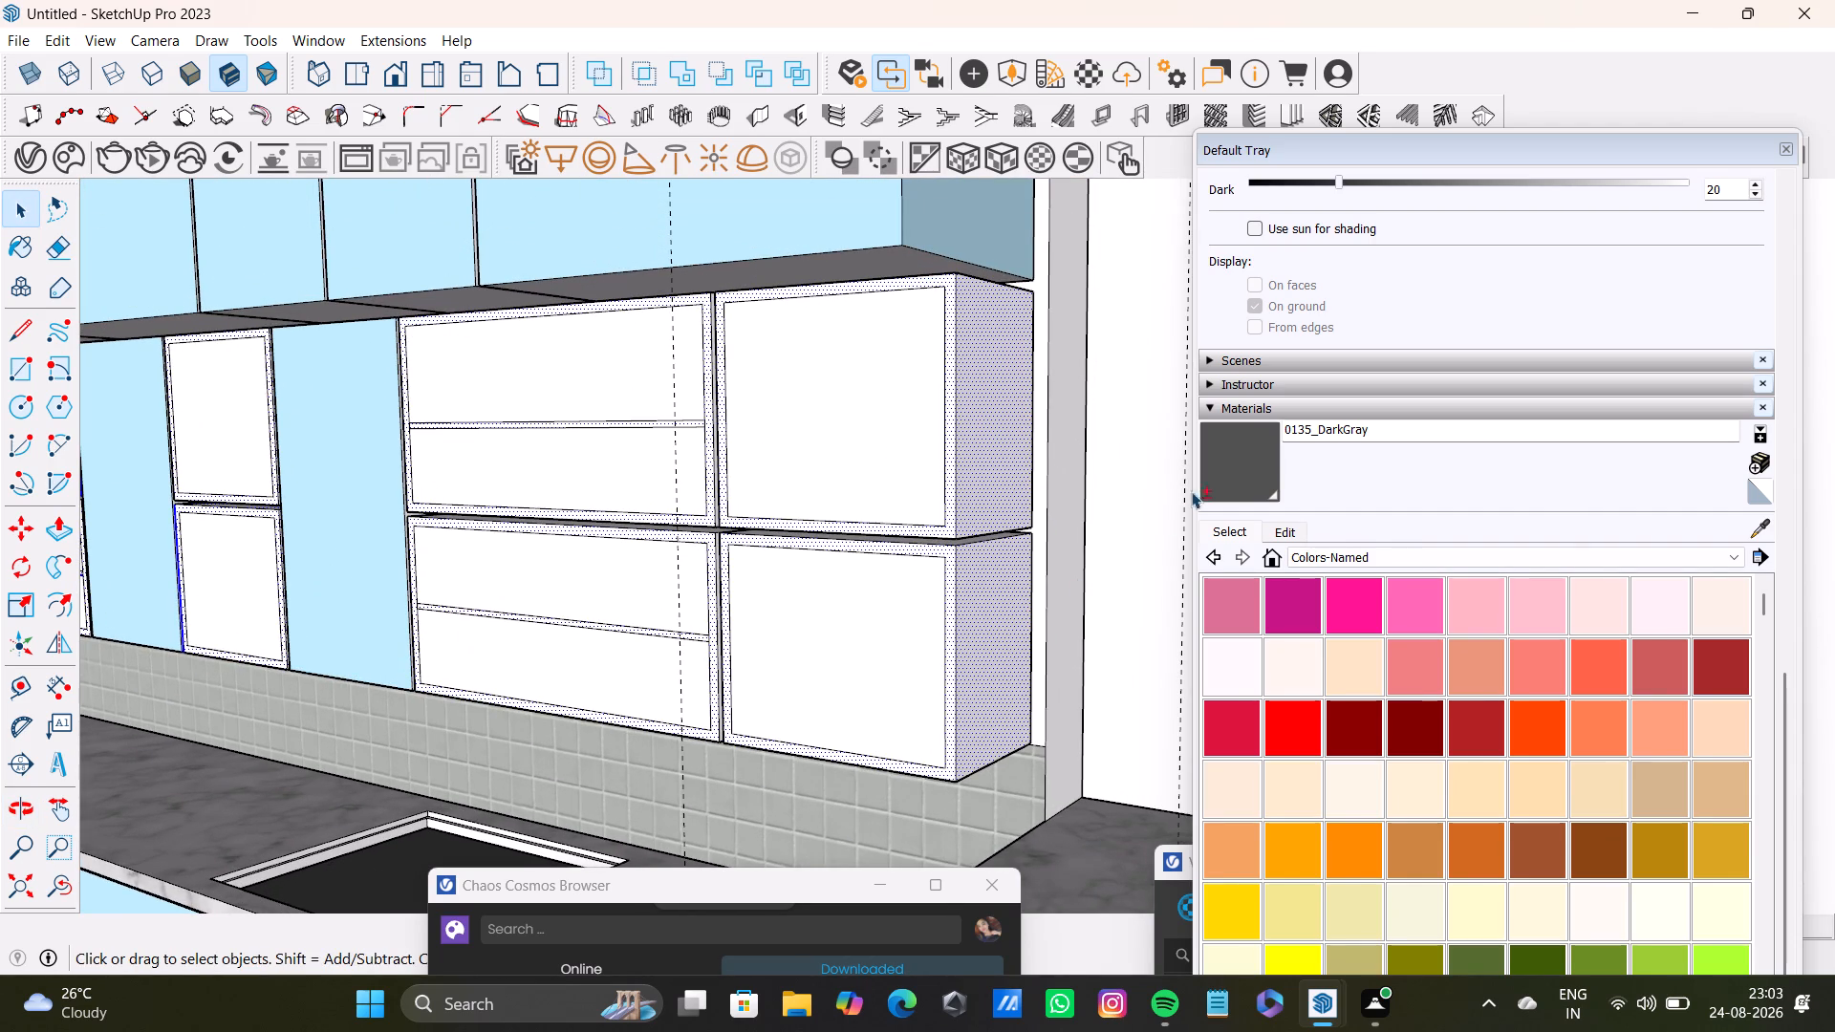
pyautogui.keyDown('shift'); pyautogui.click(1226, 474); pyautogui.keyUp('shift')
pyautogui.keyDown('shift'); pyautogui.moveTo(947, 462); pyautogui.dragTo(958, 467); pyautogui.keyUp('shift')
pyautogui.scroll(-5, 681, 566)
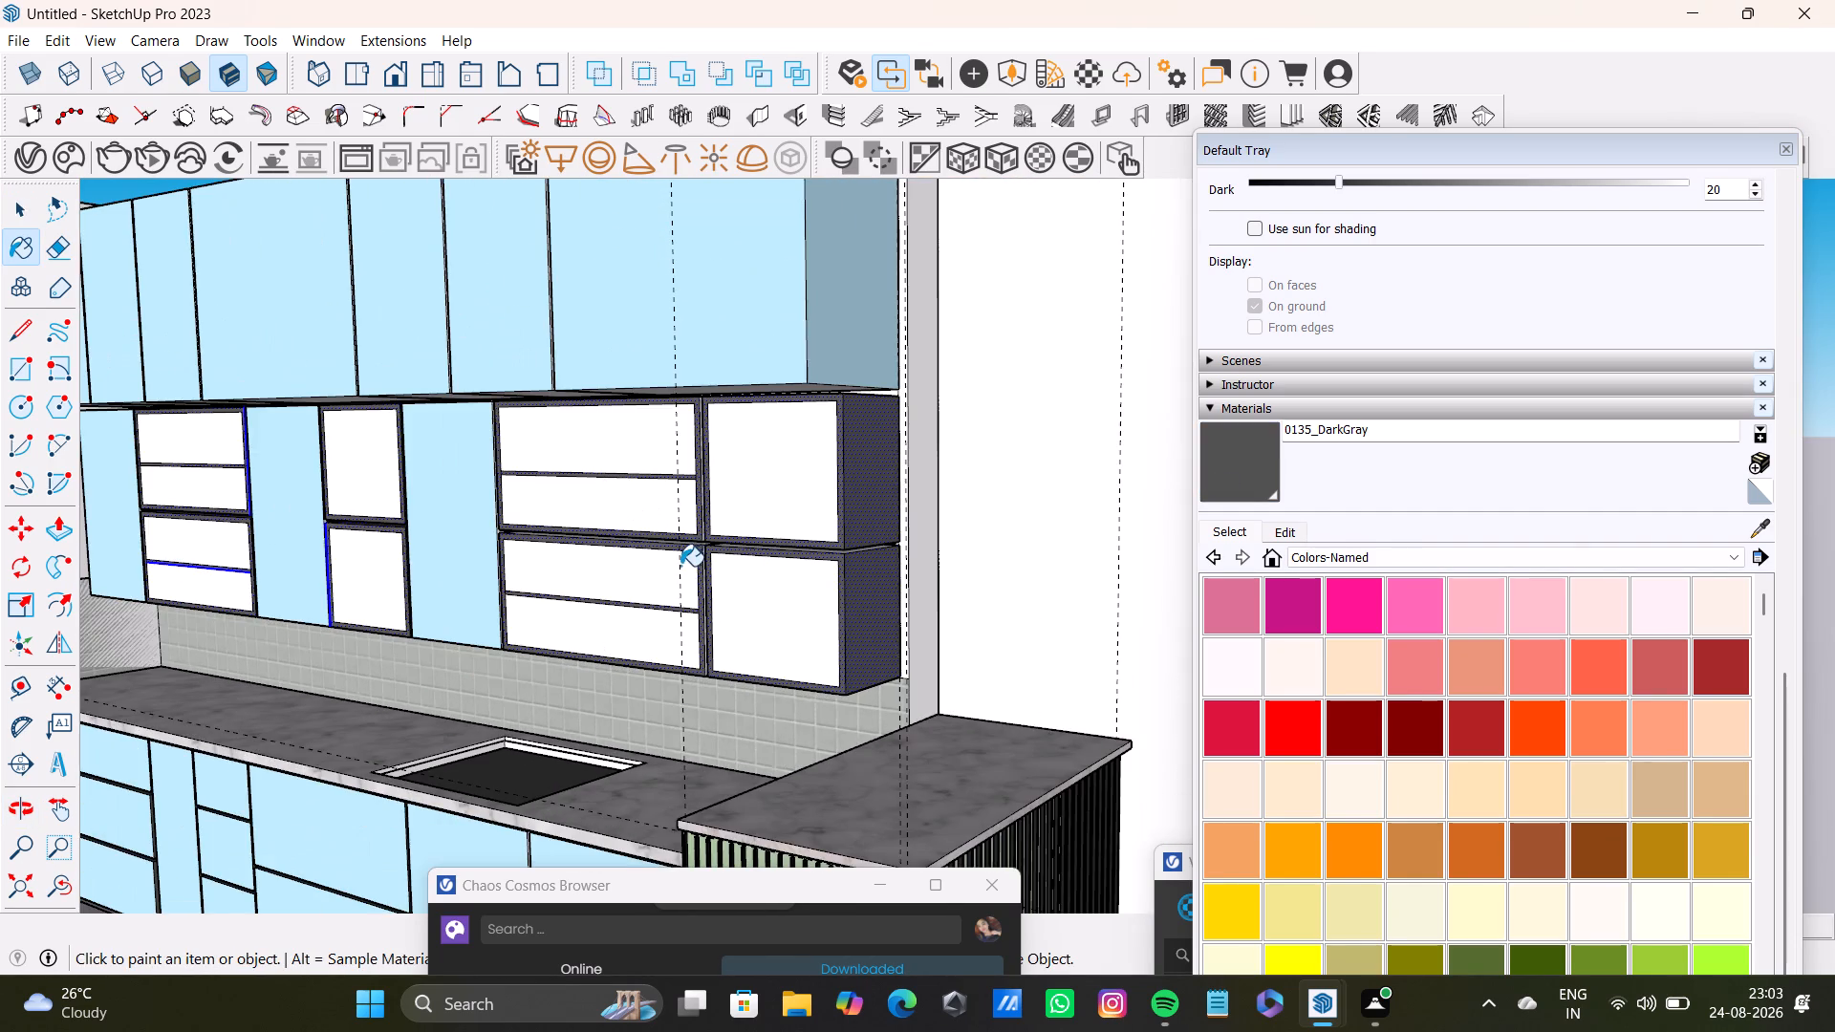
# Sample 0095_LightBlue from an upper cabinet panel and select the underside faces along the whole upper row of wall cabinets.
pyautogui.moveTo(666, 554); pyautogui.dragTo(844, 707, button='middle')
pyautogui.scroll(3, 934, 610)
pyautogui.middleClick(938, 583)
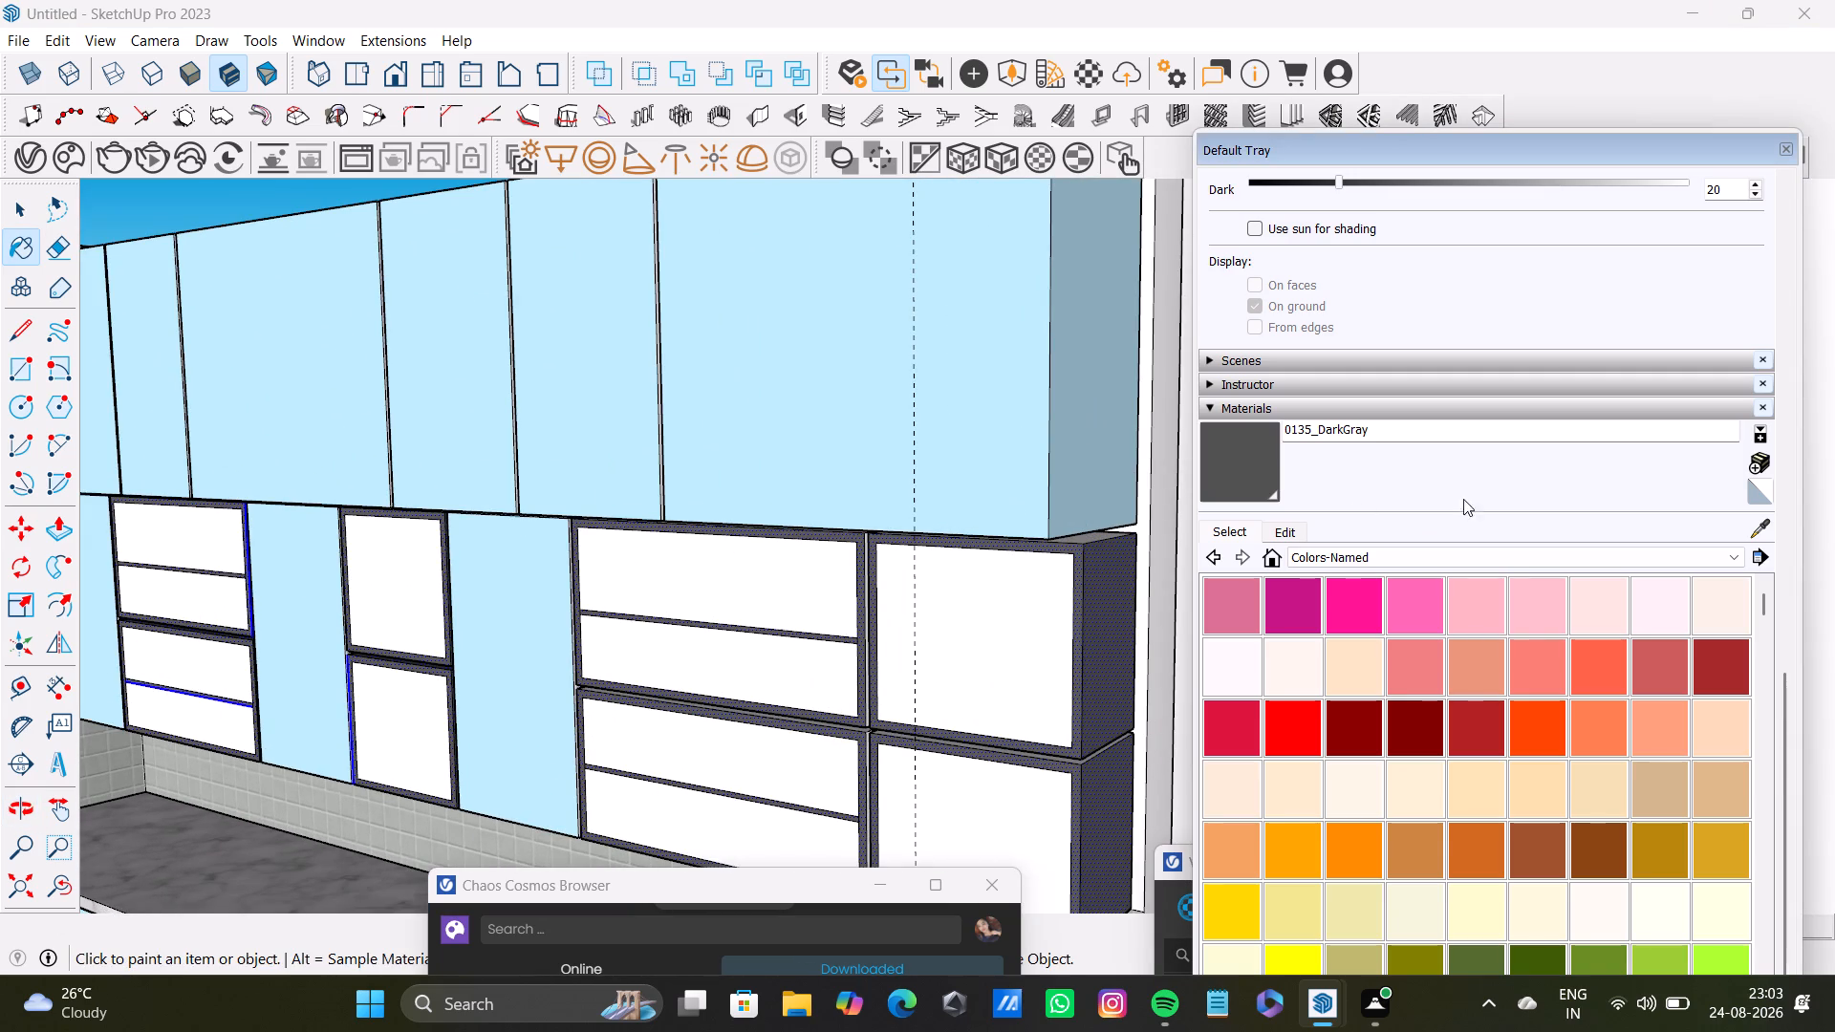
pyautogui.click(1761, 531)
pyautogui.scroll(2, 855, 600)
pyautogui.moveTo(855, 600); pyautogui.dragTo(852, 397, button='middle')
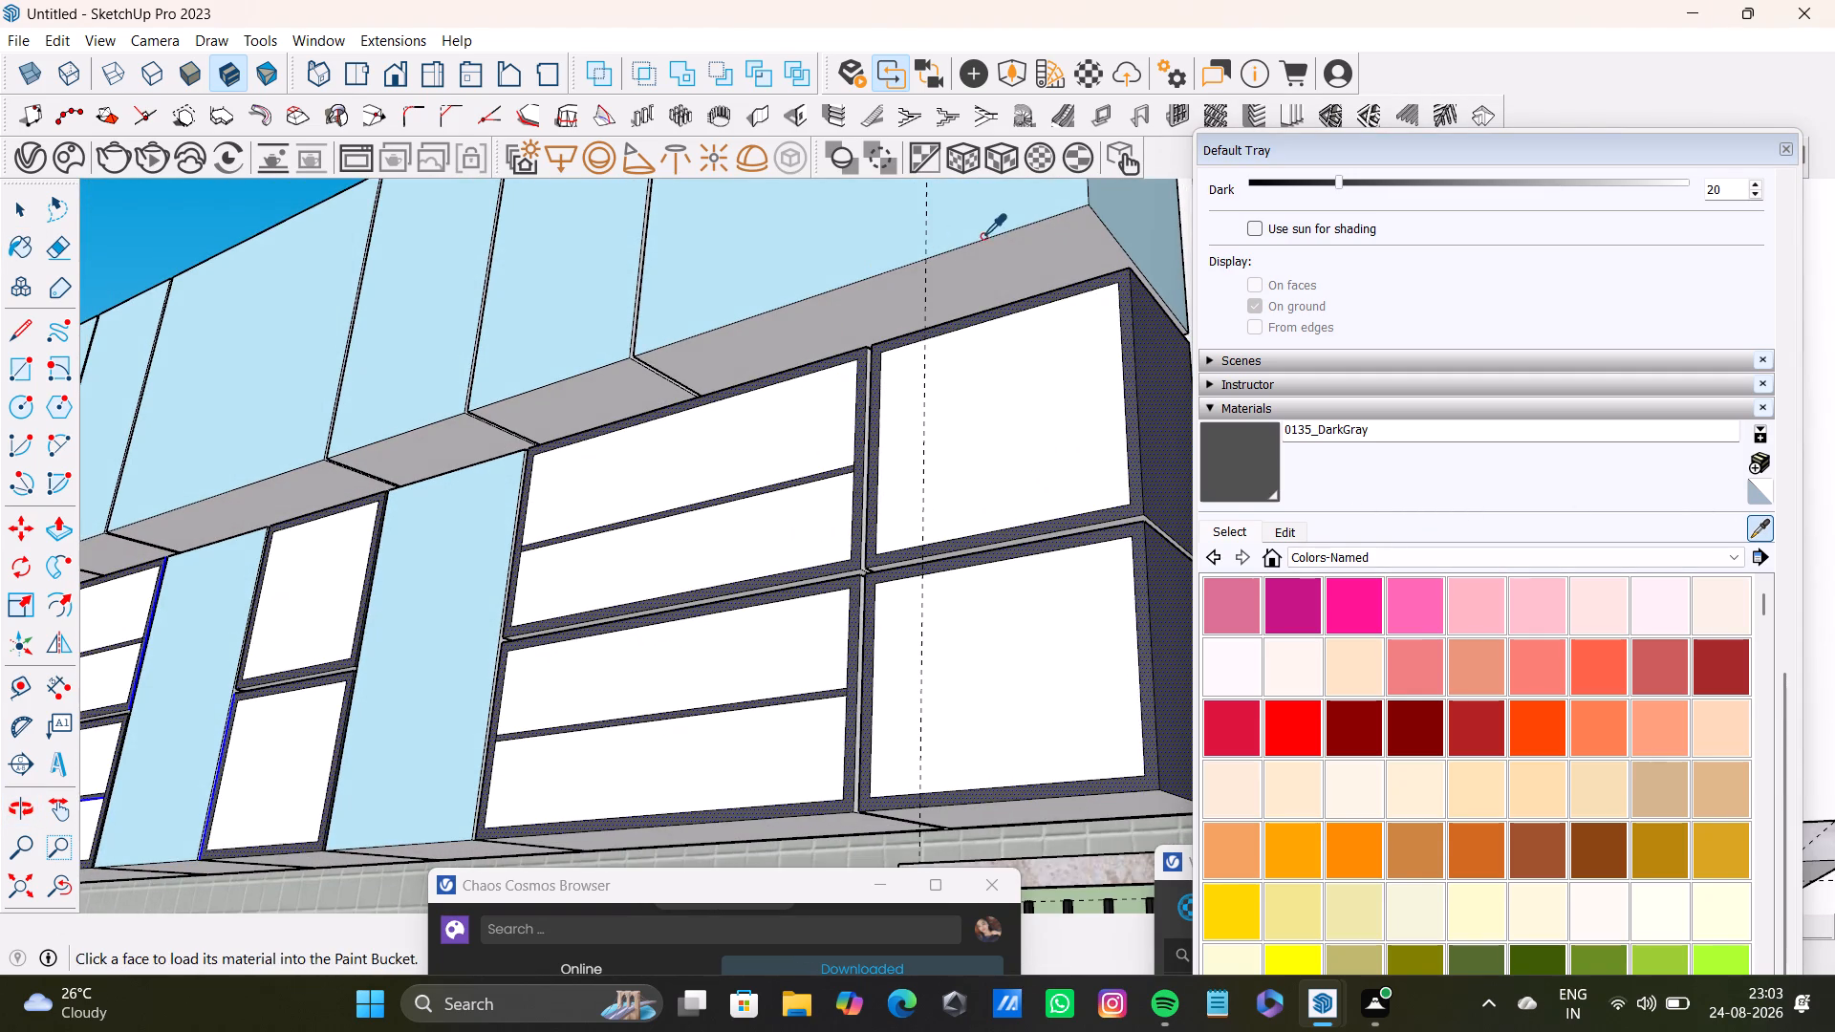
pyautogui.click(970, 203)
pyautogui.press('space')
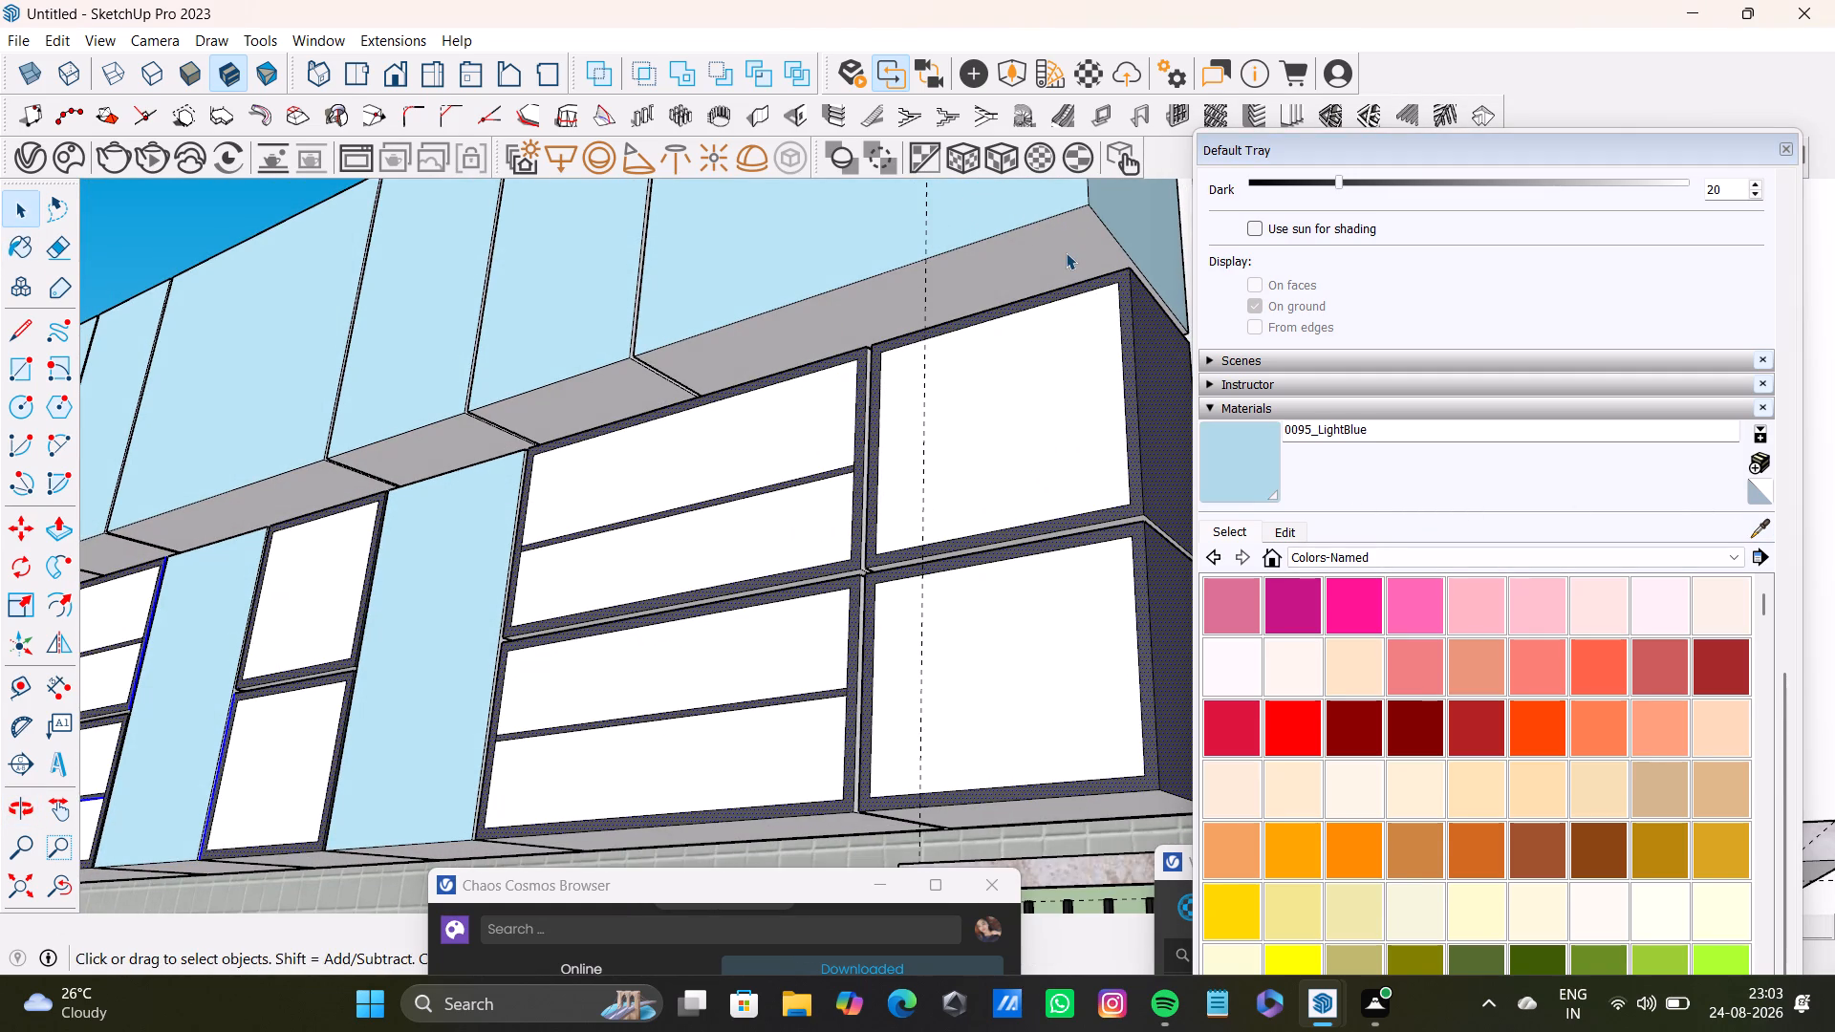
pyautogui.click(1066, 252)
pyautogui.keyDown('shift'); pyautogui.click(622, 396); pyautogui.keyUp('shift')
pyautogui.keyDown('shift'); pyautogui.click(439, 427); pyautogui.keyUp('shift')
pyautogui.keyDown('shift'); pyautogui.moveTo(451, 433); pyautogui.dragTo(870, 377, button='middle'); pyautogui.keyUp('shift')
pyautogui.keyDown('shift'); pyautogui.click(671, 430); pyautogui.keyUp('shift')
pyautogui.keyDown('shift'); pyautogui.click(419, 505); pyautogui.keyUp('shift')
pyautogui.keyDown('shift'); pyautogui.click(344, 538); pyautogui.keyUp('shift')
pyautogui.keyDown('shift'); pyautogui.click(240, 543); pyautogui.keyUp('shift')
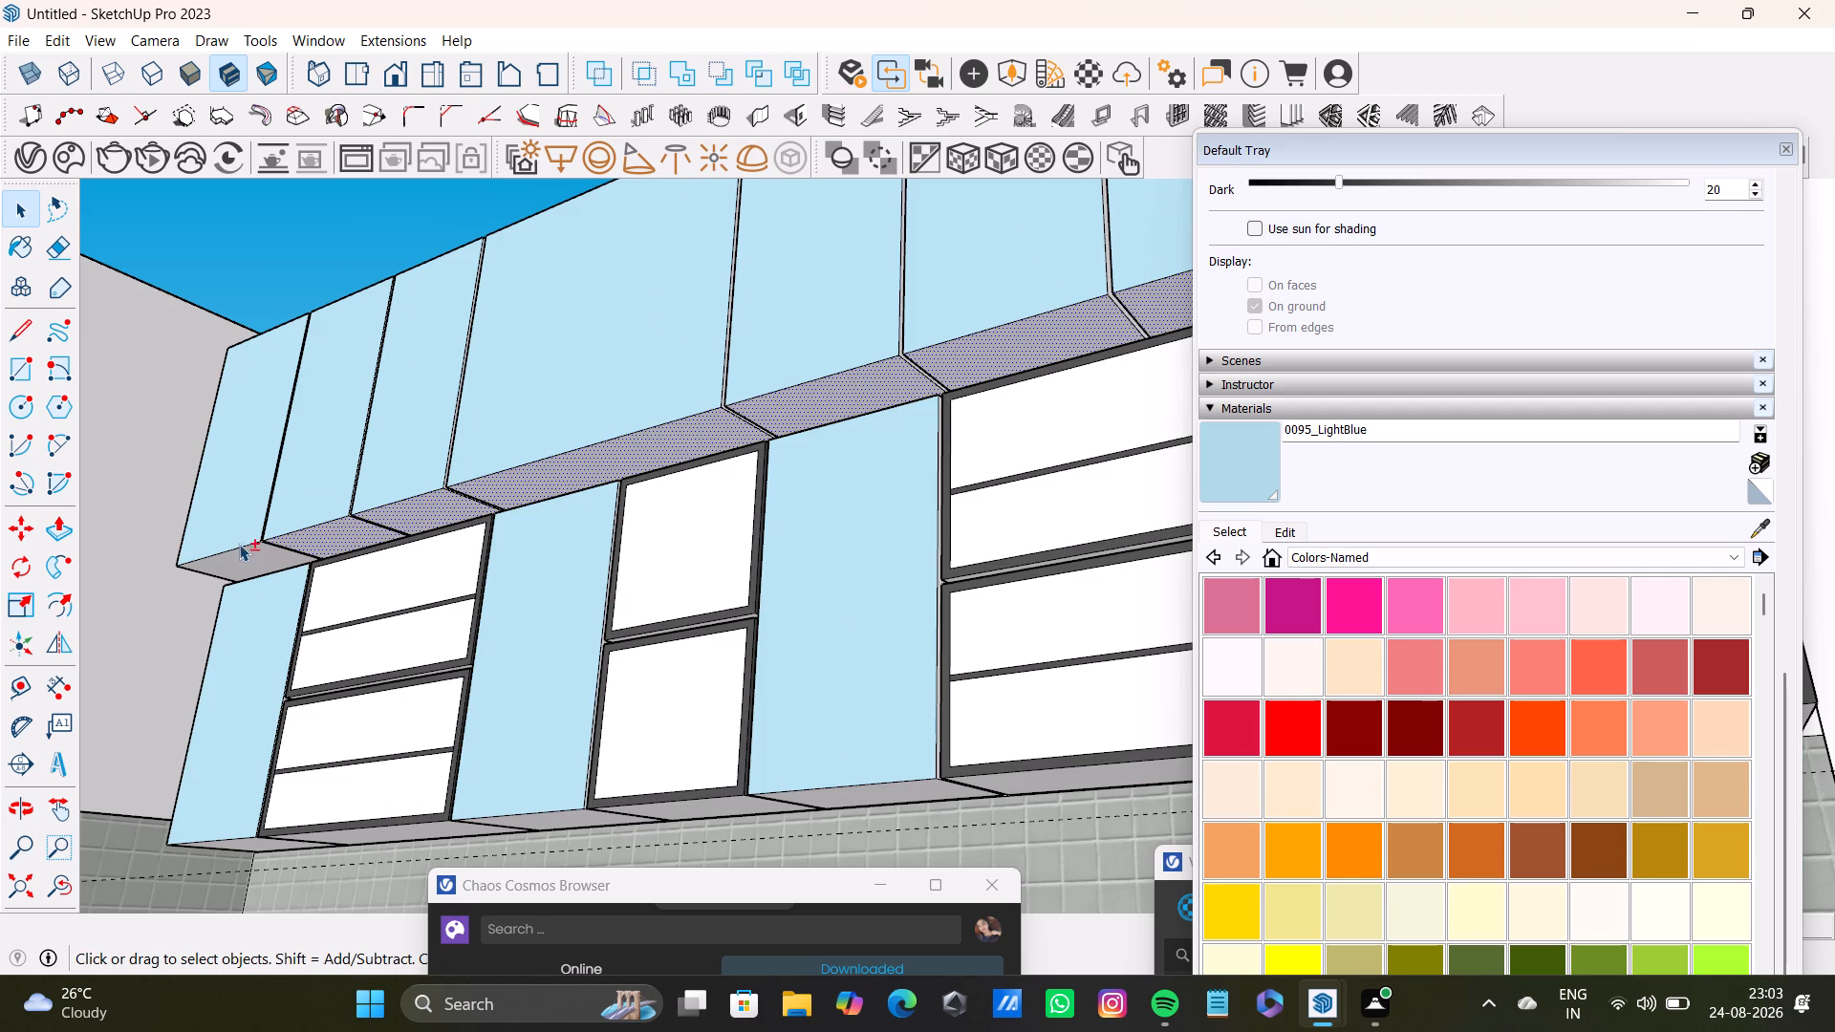
pyautogui.keyDown('shift'); pyautogui.click(280, 557); pyautogui.keyUp('shift')
# Add the underside faces of the lower wall cabinet row to the selection and paint them all with 0095_LightBlue.
pyautogui.keyDown('shift'); pyautogui.moveTo(468, 592); pyautogui.dragTo(467, 327, button='middle'); pyautogui.keyUp('shift')
pyautogui.keyDown('shift'); pyautogui.scroll(1, 292, 573); pyautogui.keyUp('shift')
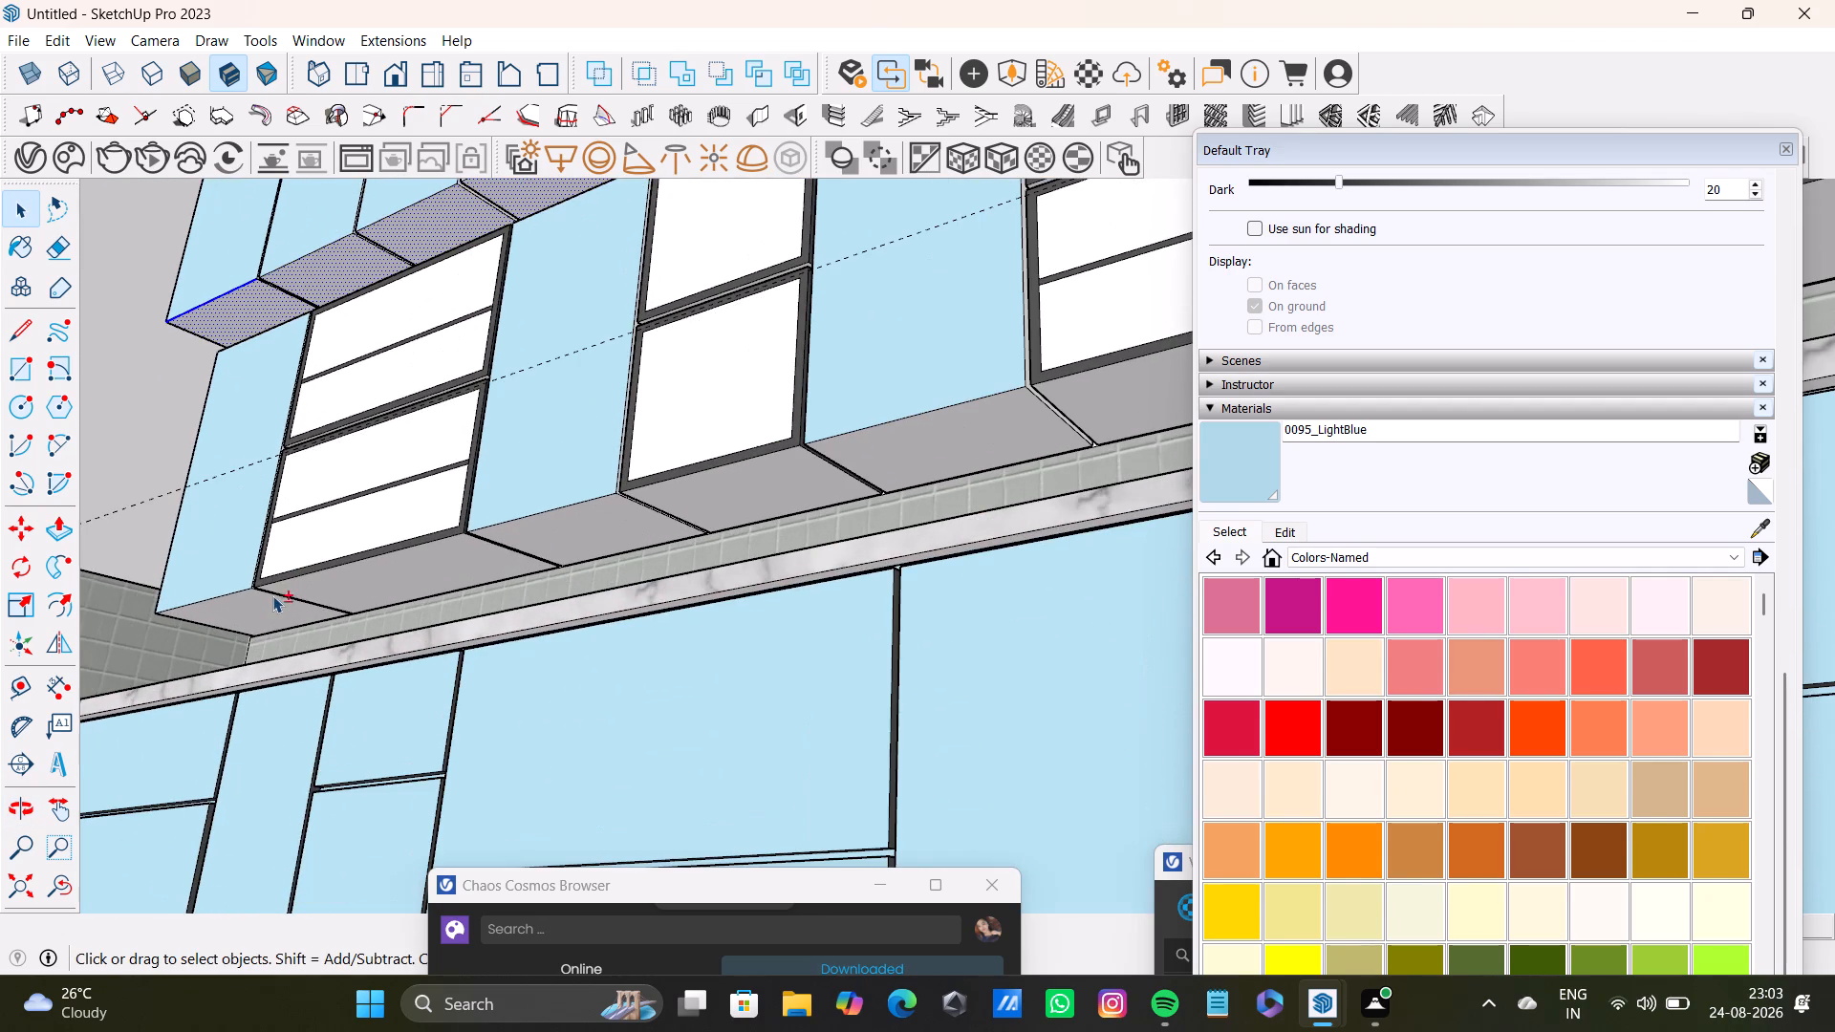
pyautogui.keyDown('shift'); pyautogui.click(271, 603); pyautogui.keyUp('shift')
pyautogui.keyDown('shift'); pyautogui.moveTo(356, 582); pyautogui.dragTo(378, 577); pyautogui.keyUp('shift')
pyautogui.keyDown('shift'); pyautogui.click(575, 520); pyautogui.keyUp('shift')
pyautogui.keyDown('shift'); pyautogui.click(442, 562); pyautogui.keyUp('shift')
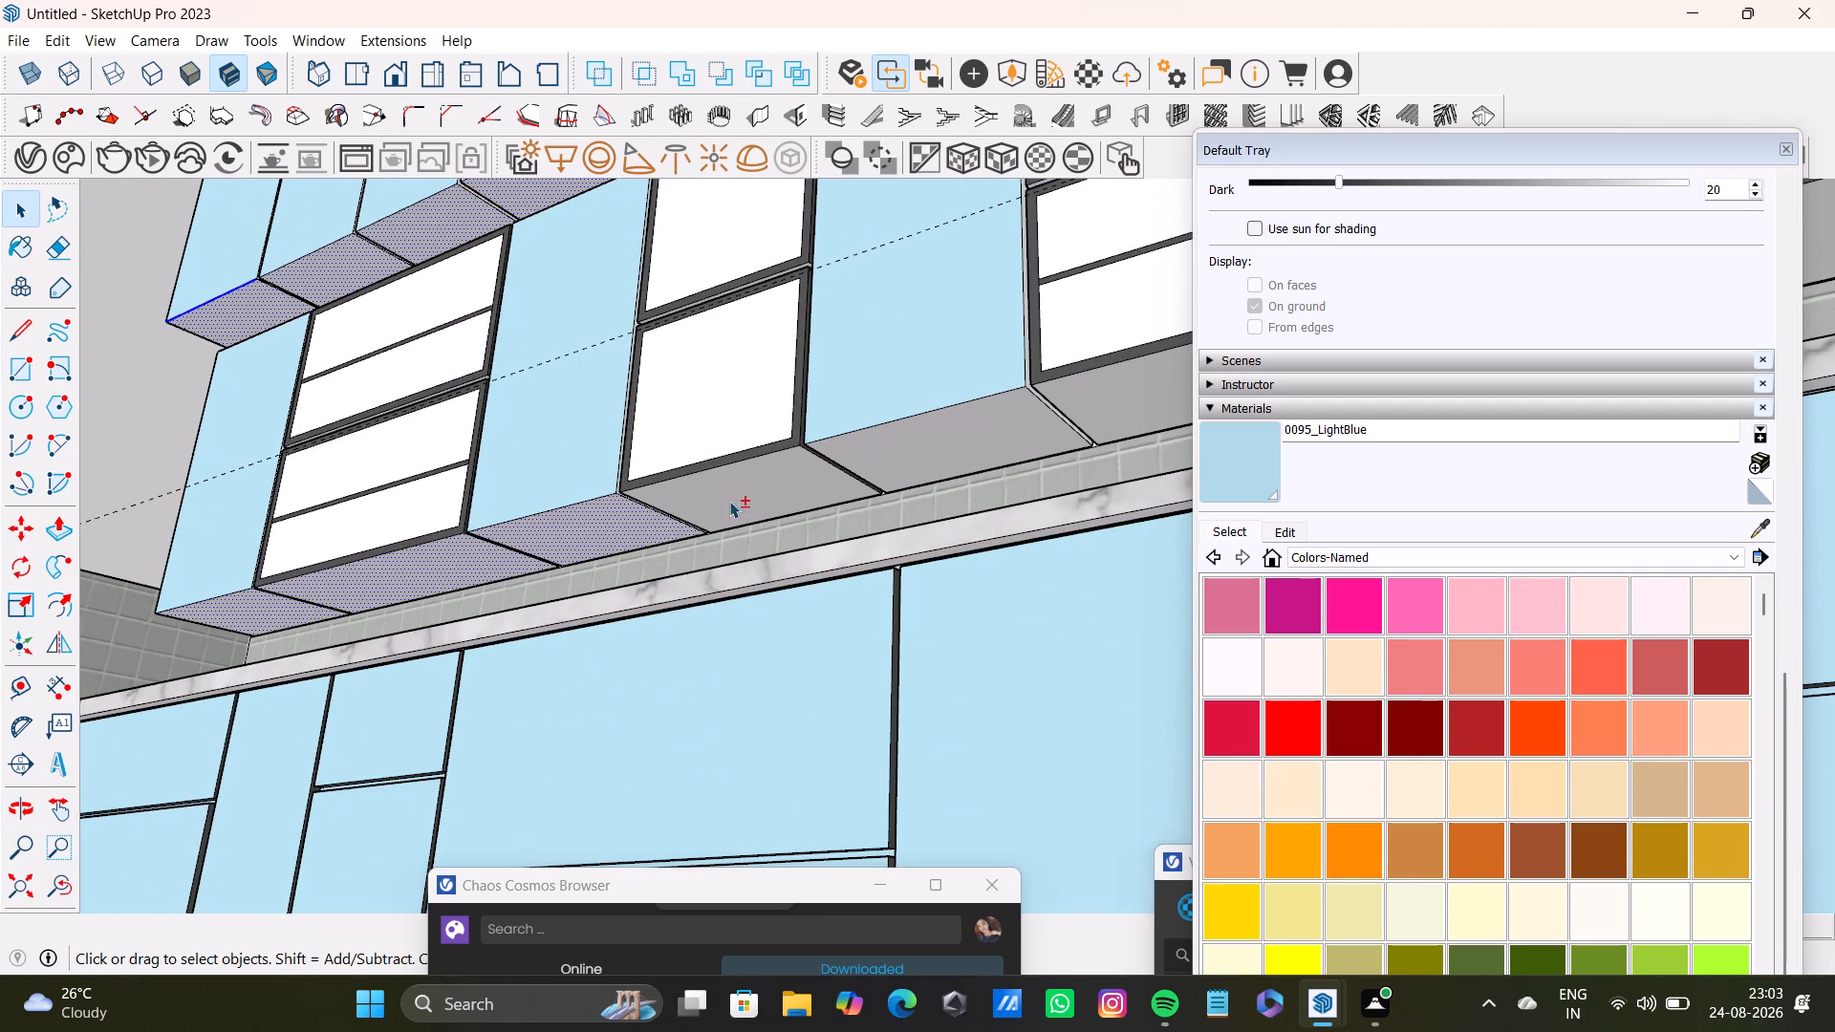
pyautogui.keyDown('shift'); pyautogui.click(729, 501); pyautogui.keyUp('shift')
pyautogui.keyDown('shift'); pyautogui.click(895, 449); pyautogui.keyUp('shift')
pyautogui.keyDown('shift'); pyautogui.moveTo(888, 436); pyautogui.dragTo(356, 553, button='middle'); pyautogui.keyUp('shift')
pyautogui.keyDown('shift'); pyautogui.moveTo(612, 511); pyautogui.dragTo(627, 508); pyautogui.keyUp('shift')
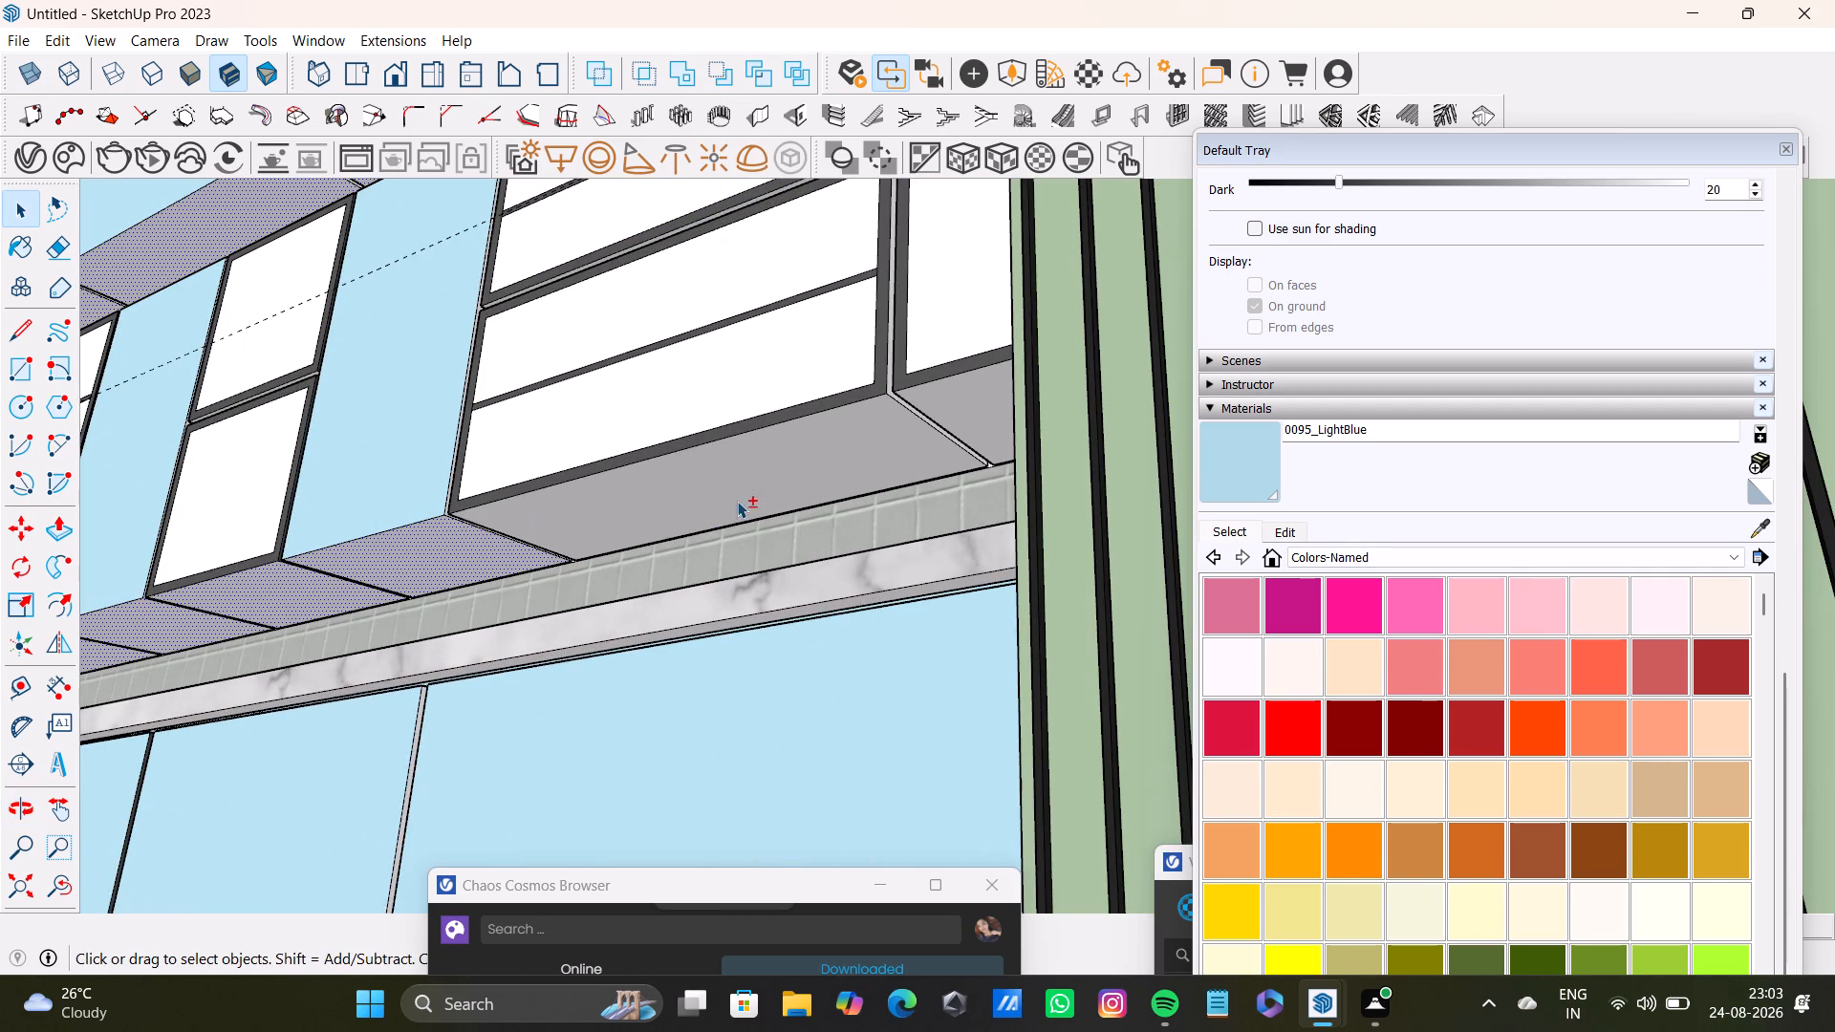
pyautogui.keyDown('shift'); pyautogui.middleClick(737, 501); pyautogui.keyUp('shift')
pyautogui.keyDown('shift'); pyautogui.click(733, 498); pyautogui.keyUp('shift')
pyautogui.keyDown('shift'); pyautogui.moveTo(731, 533); pyautogui.dragTo(511, 630, button='middle'); pyautogui.keyUp('shift')
pyautogui.keyDown('shift'); pyautogui.click(790, 540); pyautogui.keyUp('shift')
pyautogui.keyDown('shift'); pyautogui.click(1220, 462); pyautogui.keyUp('shift')
pyautogui.keyDown('shift'); pyautogui.click(913, 562); pyautogui.keyUp('shift')
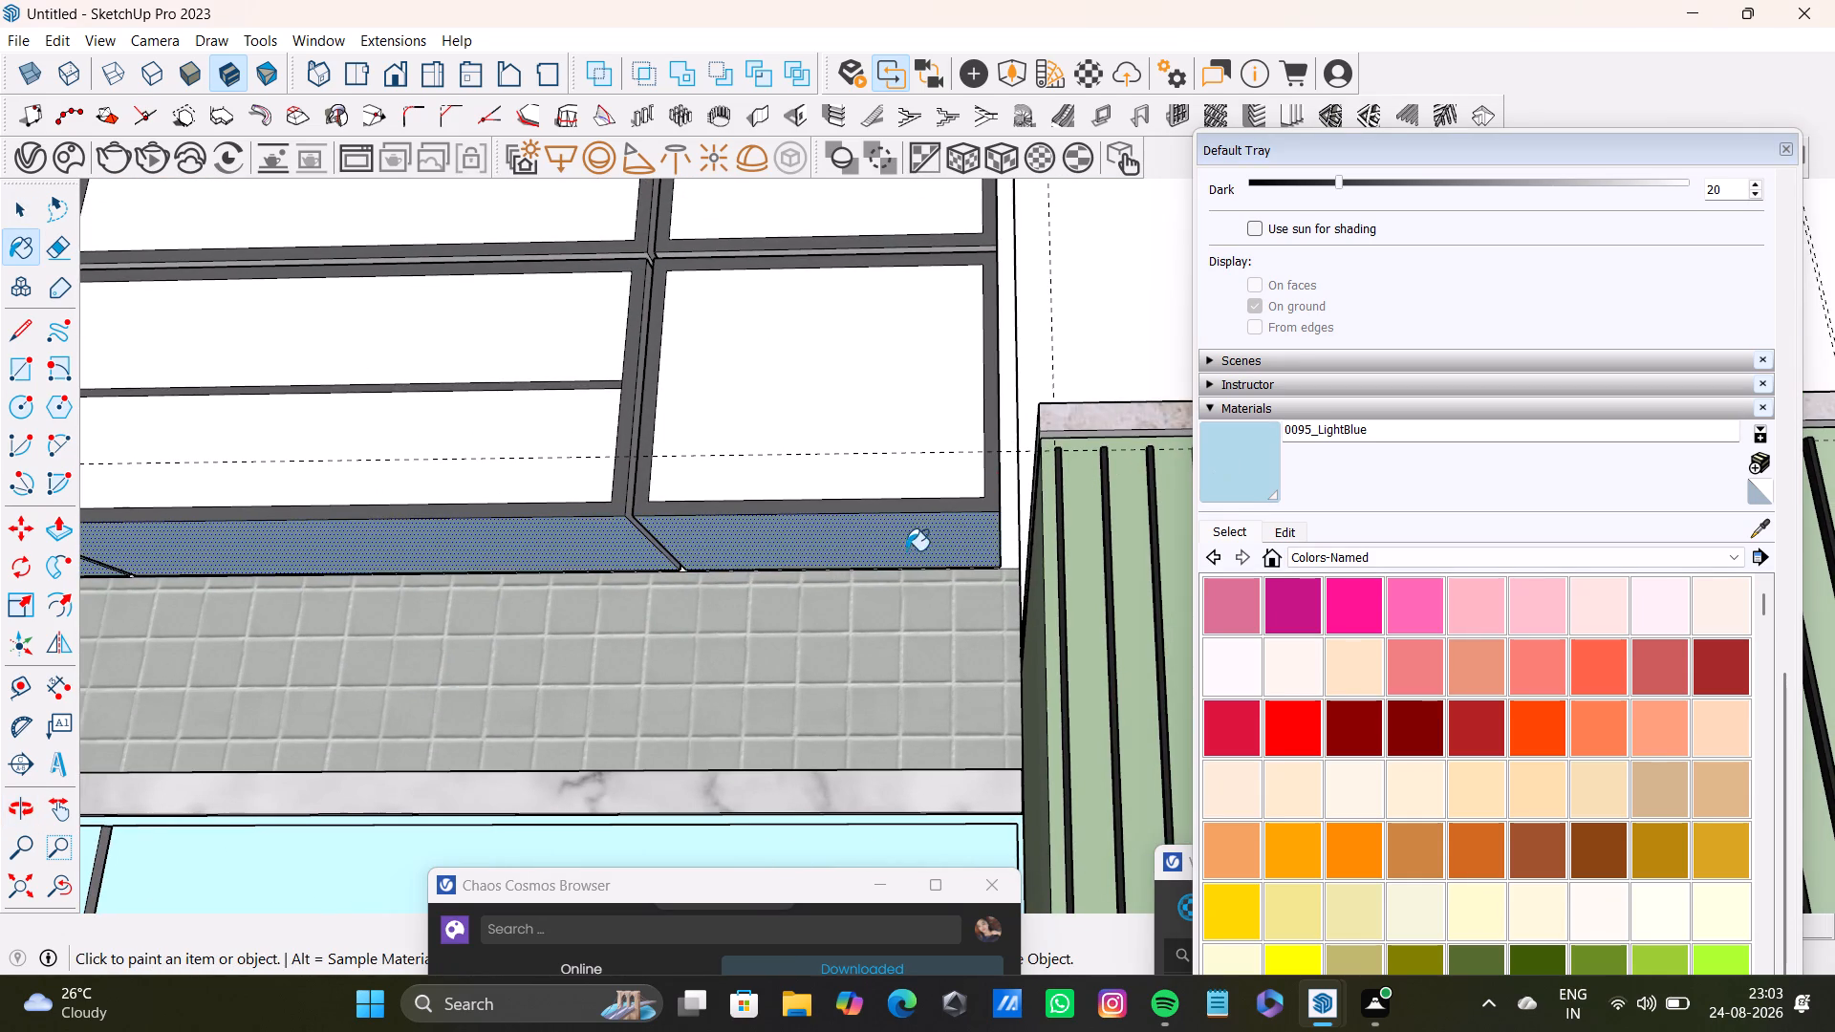
# Clear the selection and examine the painted cabinets from an overview of the whole kitchen up to the wall units.
pyautogui.scroll(-9, 617, 587)
pyautogui.middleClick(610, 563)
pyautogui.click(0, 899)
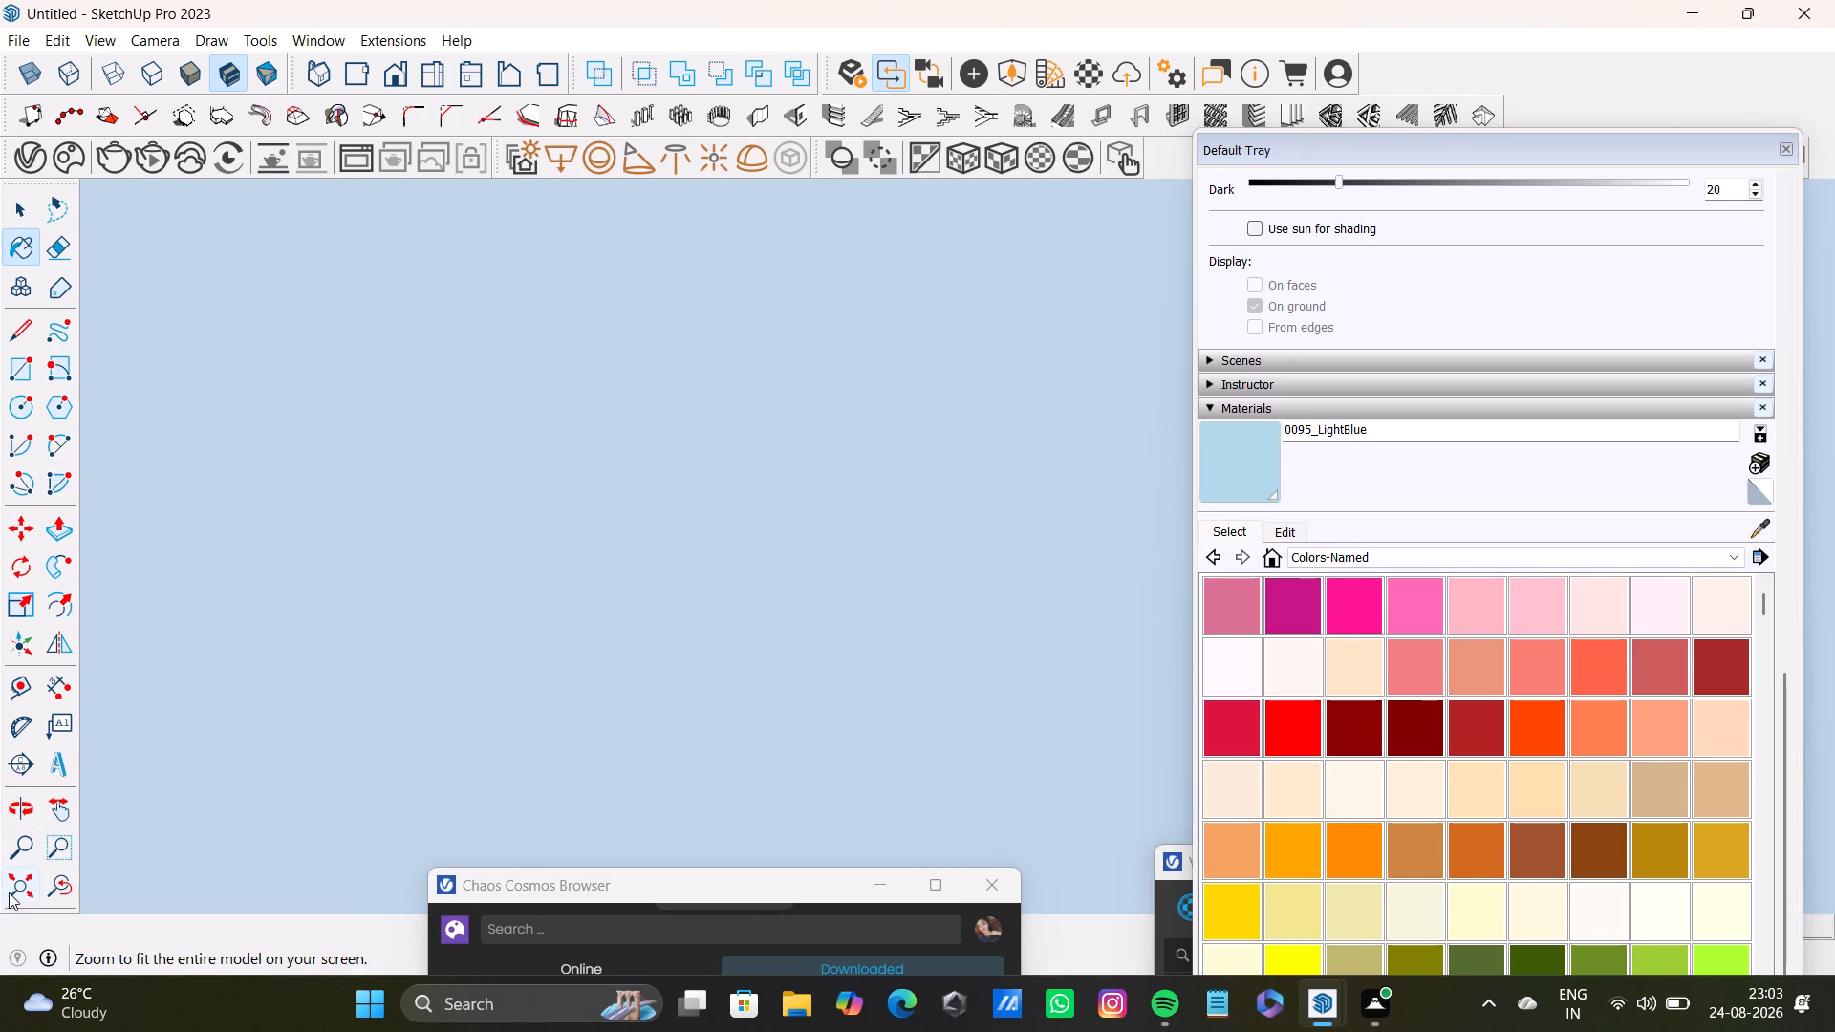
pyautogui.click(9, 892)
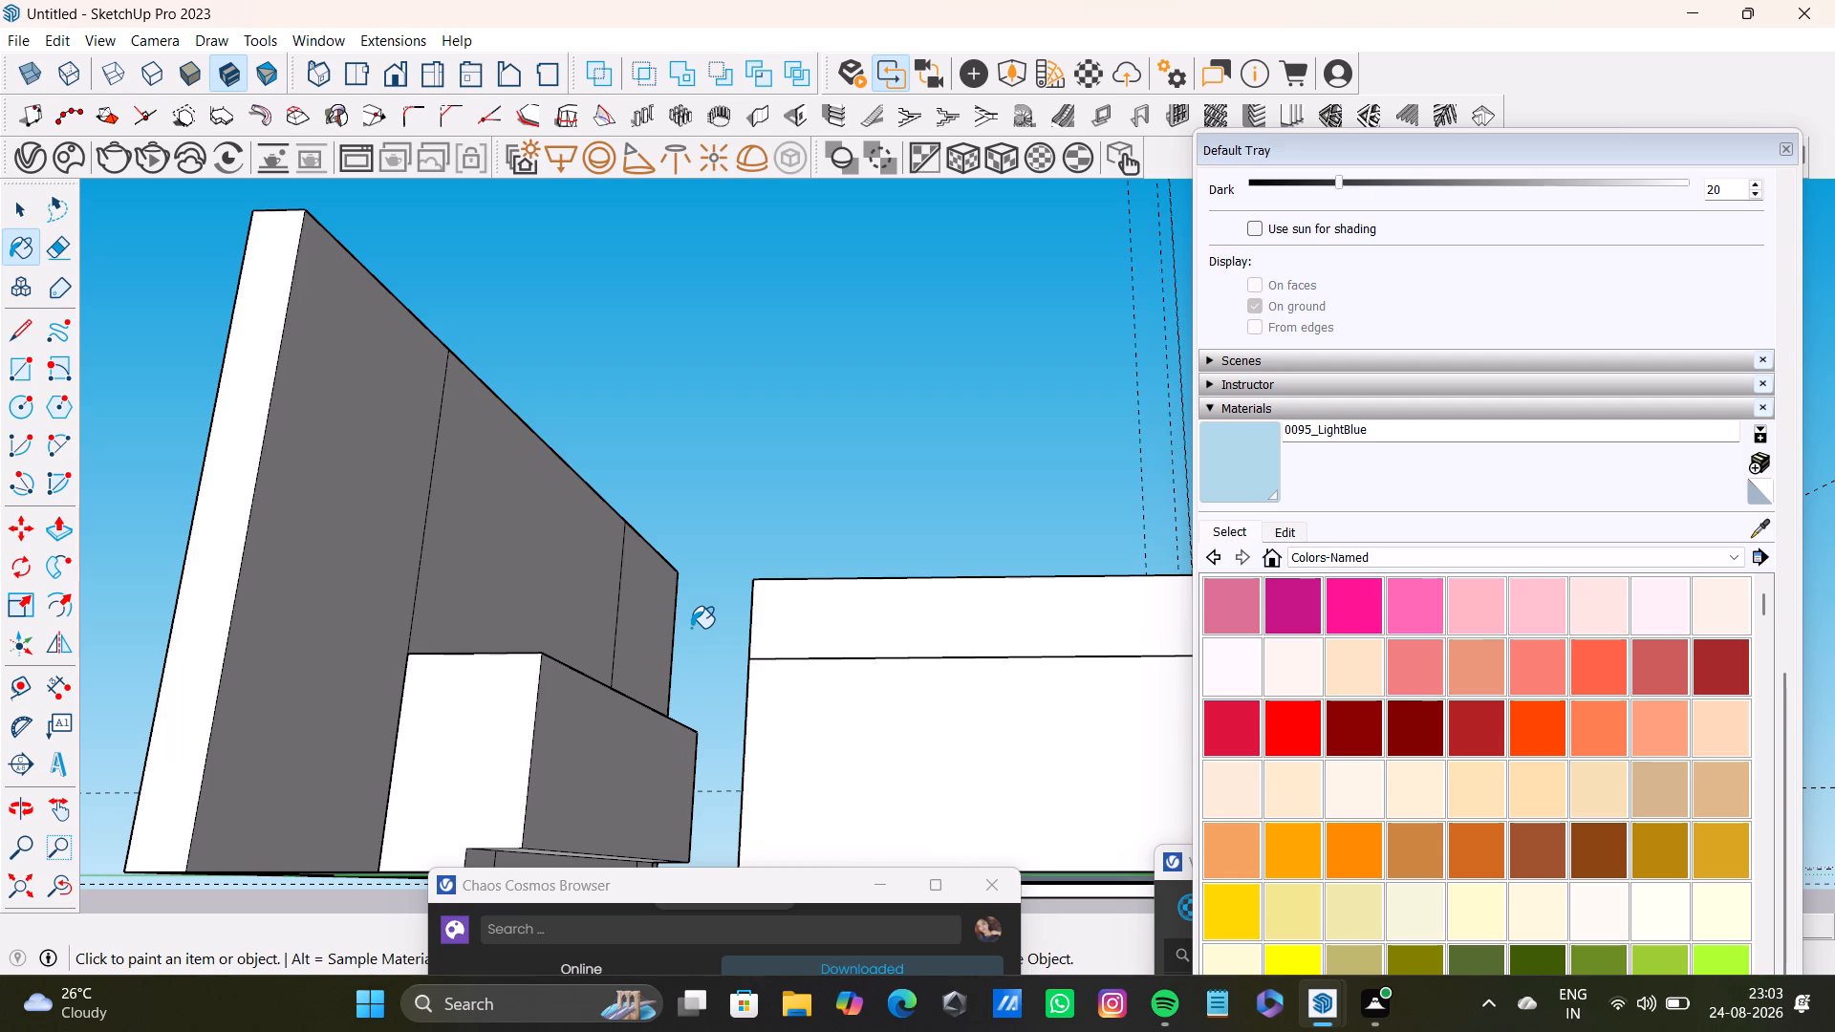
pyautogui.press('space')
pyautogui.click(685, 393)
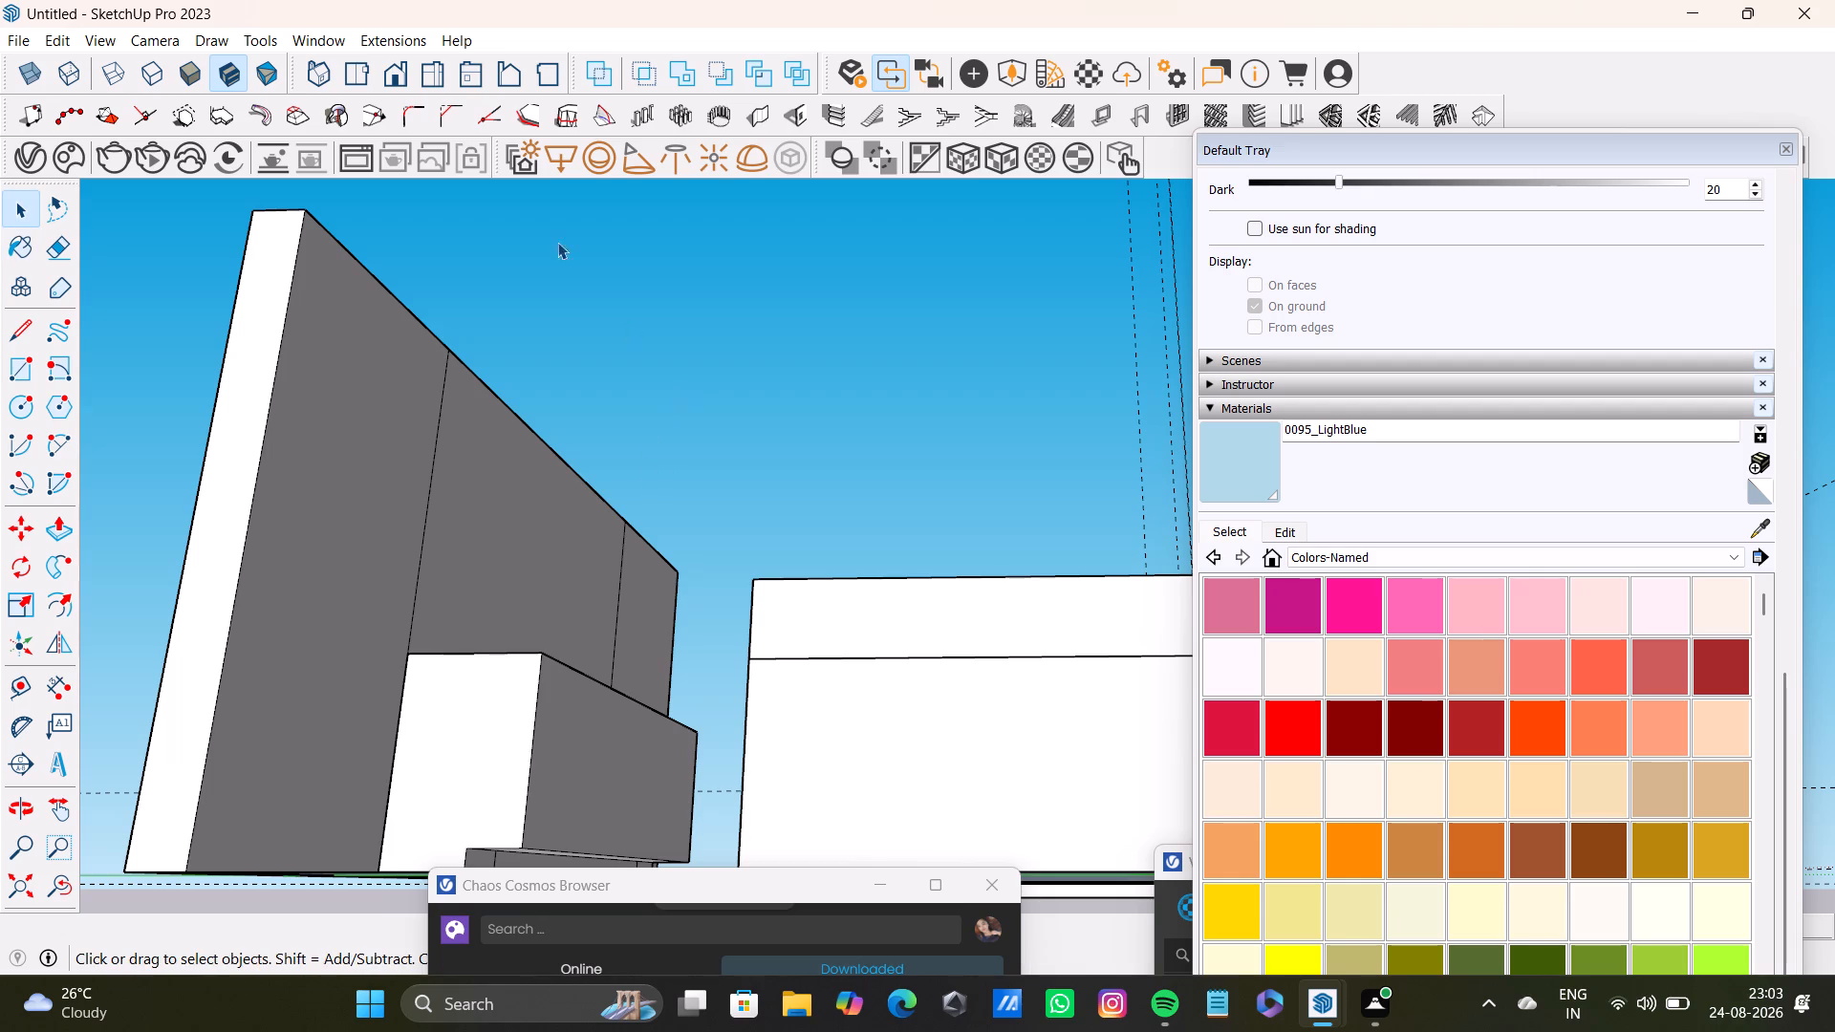
pyautogui.scroll(-7, 590, 800)
pyautogui.moveTo(583, 685); pyautogui.dragTo(379, 947, button='middle')
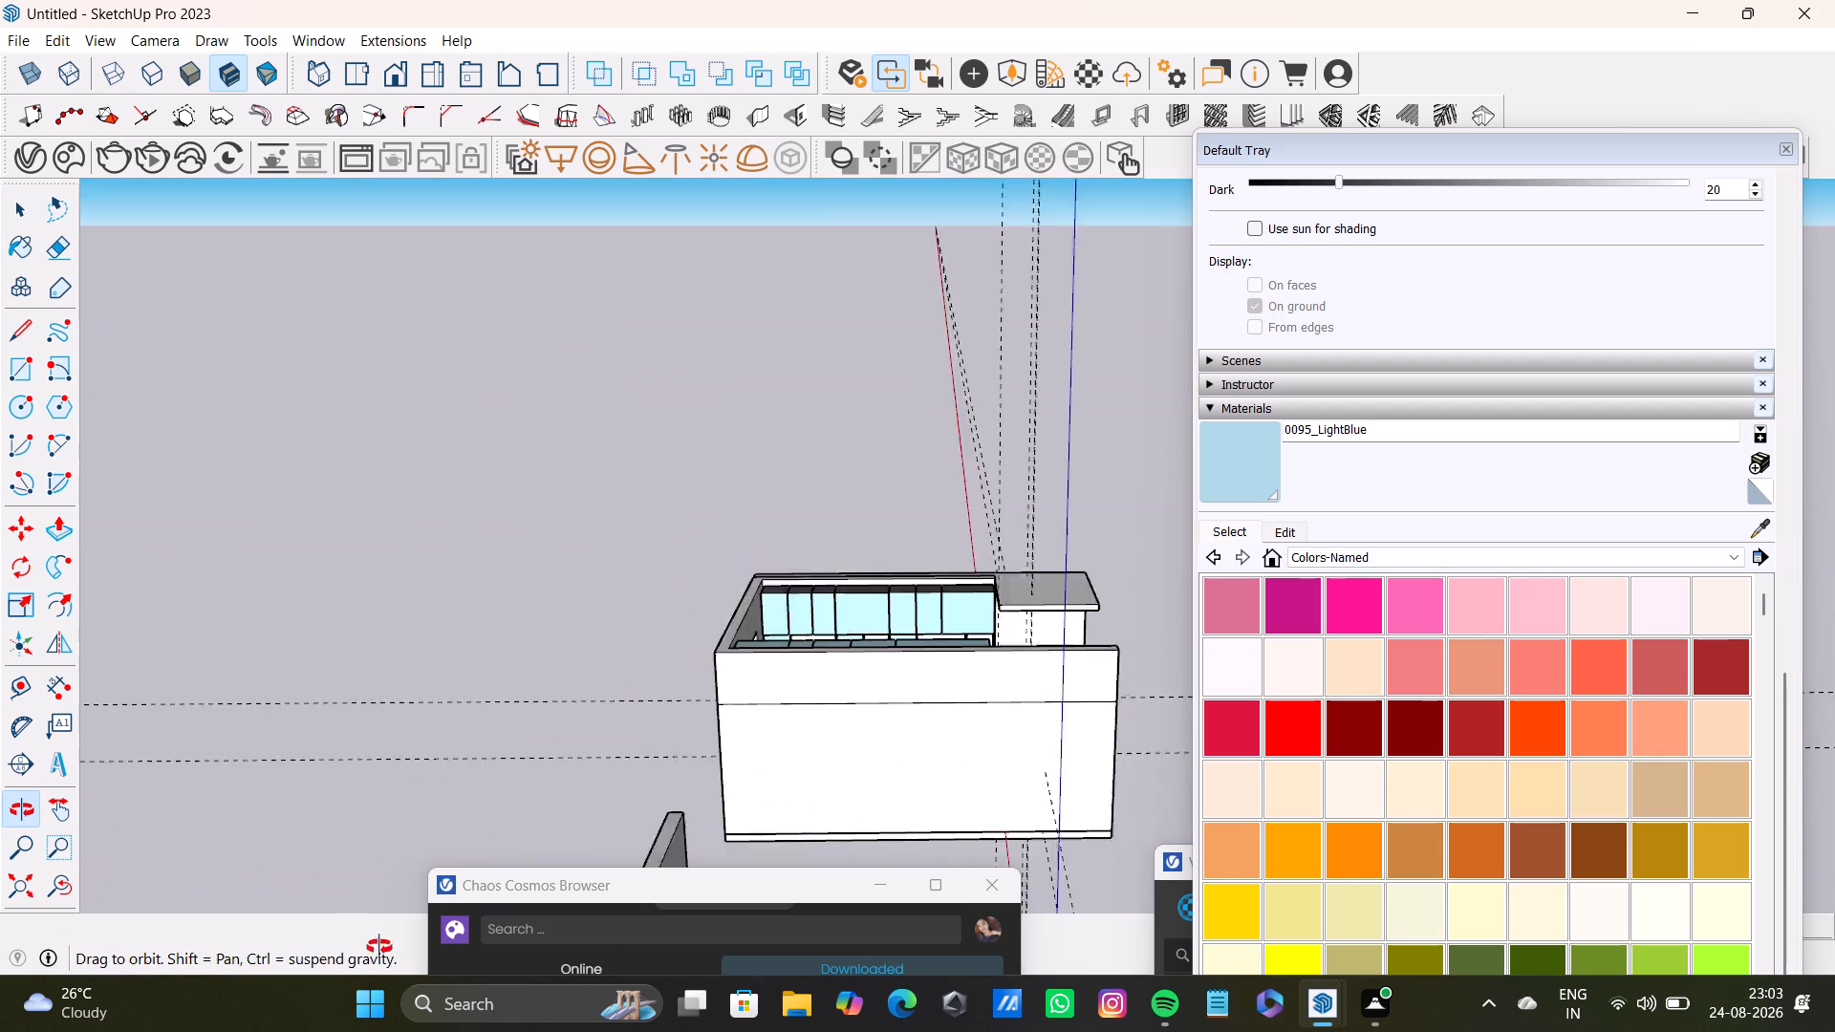
pyautogui.moveTo(379, 947); pyautogui.dragTo(374, 947, button='middle')
pyautogui.scroll(4, 1080, 887)
pyautogui.moveTo(1054, 822); pyautogui.dragTo(502, 797, button='middle')
pyautogui.scroll(7, 564, 728)
pyautogui.moveTo(592, 628); pyautogui.dragTo(436, 649, button='middle')
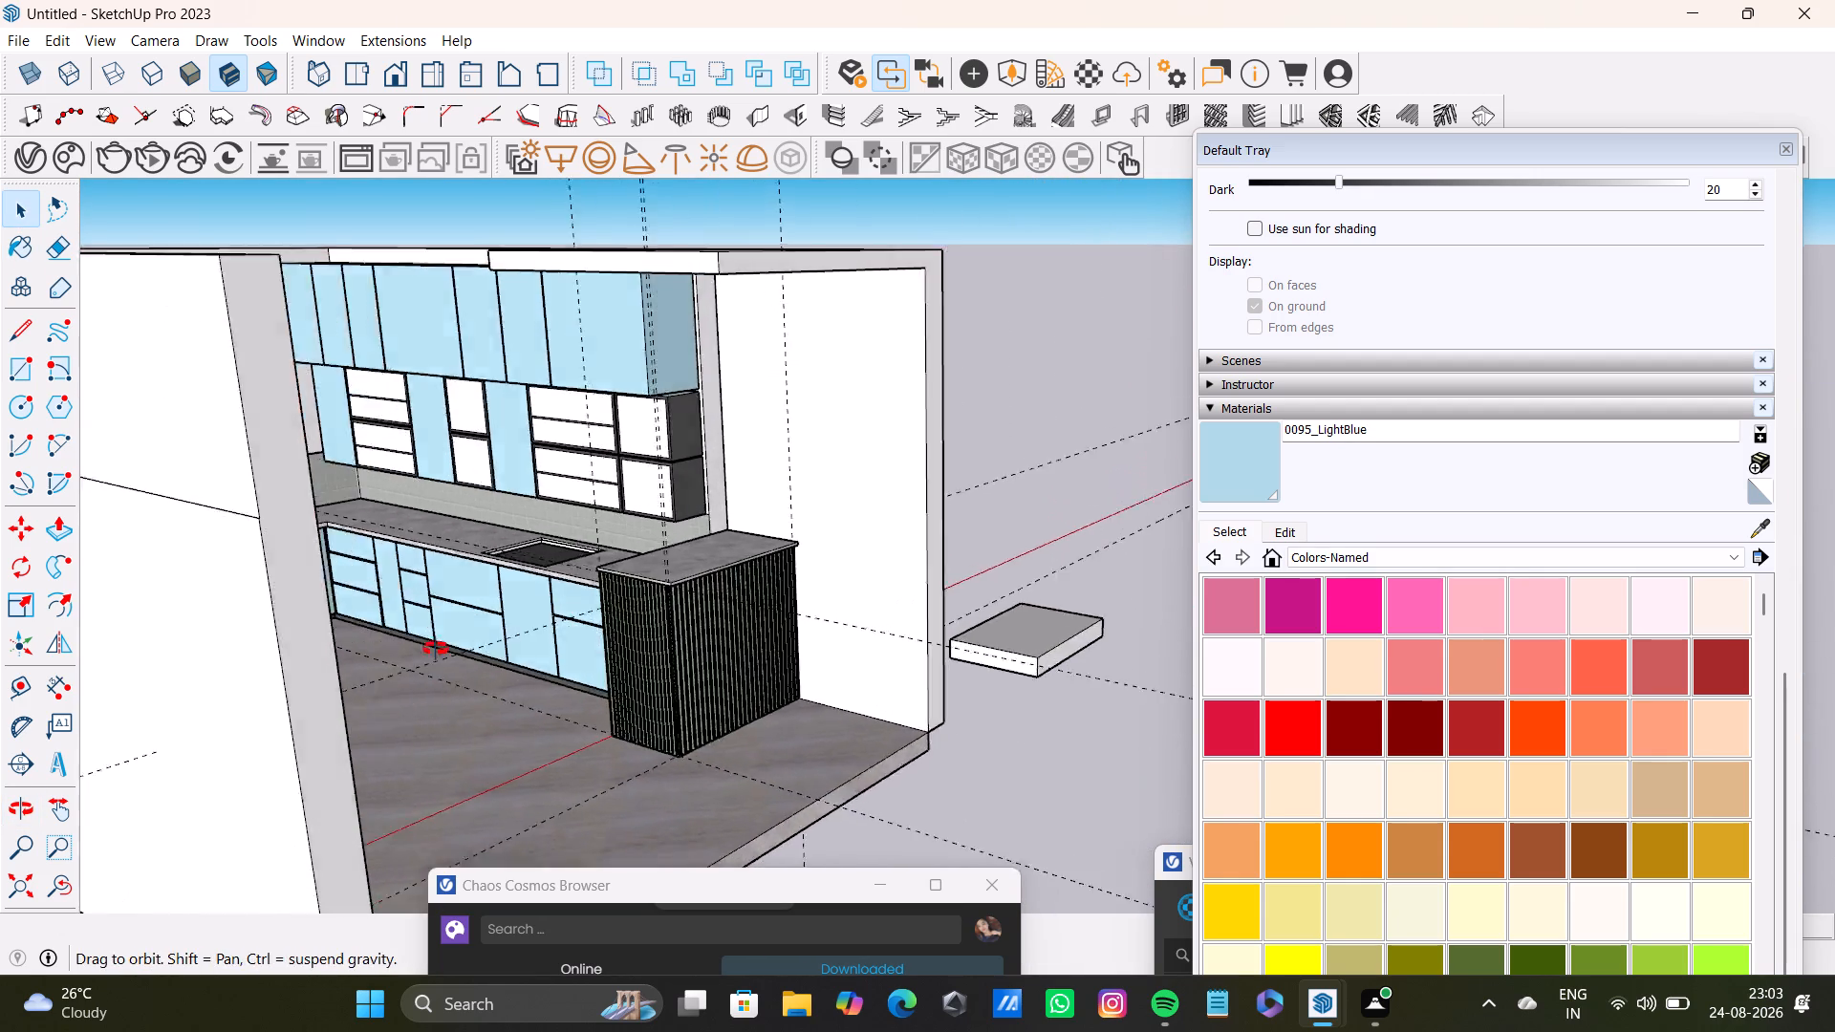
pyautogui.moveTo(436, 649); pyautogui.dragTo(331, 692, button='middle')
pyautogui.scroll(4, 538, 598)
pyautogui.keyDown('shift'); pyautogui.moveTo(588, 594); pyautogui.dragTo(598, 864, button='middle'); pyautogui.keyUp('shift')
pyautogui.scroll(3, 659, 691)
pyautogui.moveTo(670, 658); pyautogui.dragTo(768, 549, button='middle')
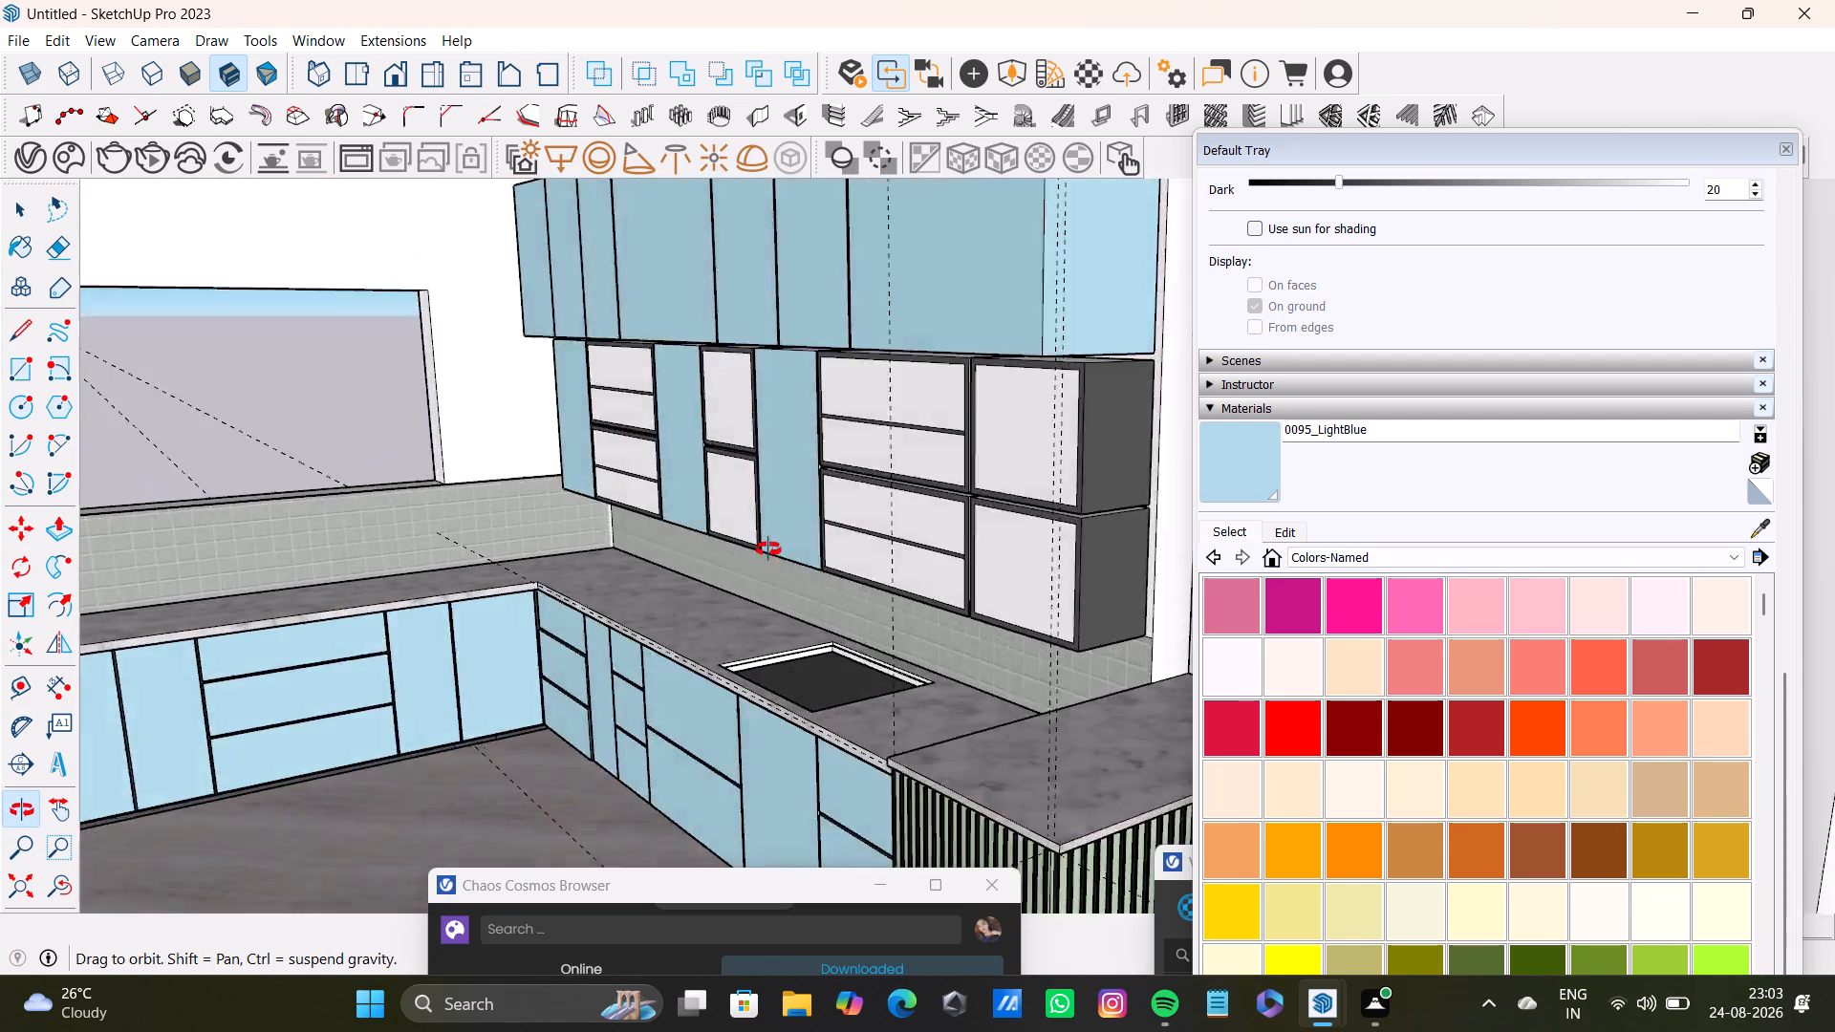
pyautogui.moveTo(768, 549); pyautogui.dragTo(788, 538, button='middle')
pyautogui.scroll(5, 793, 504)
pyautogui.moveTo(788, 500); pyautogui.dragTo(848, 852, button='middle')
pyautogui.scroll(2, 525, 396)
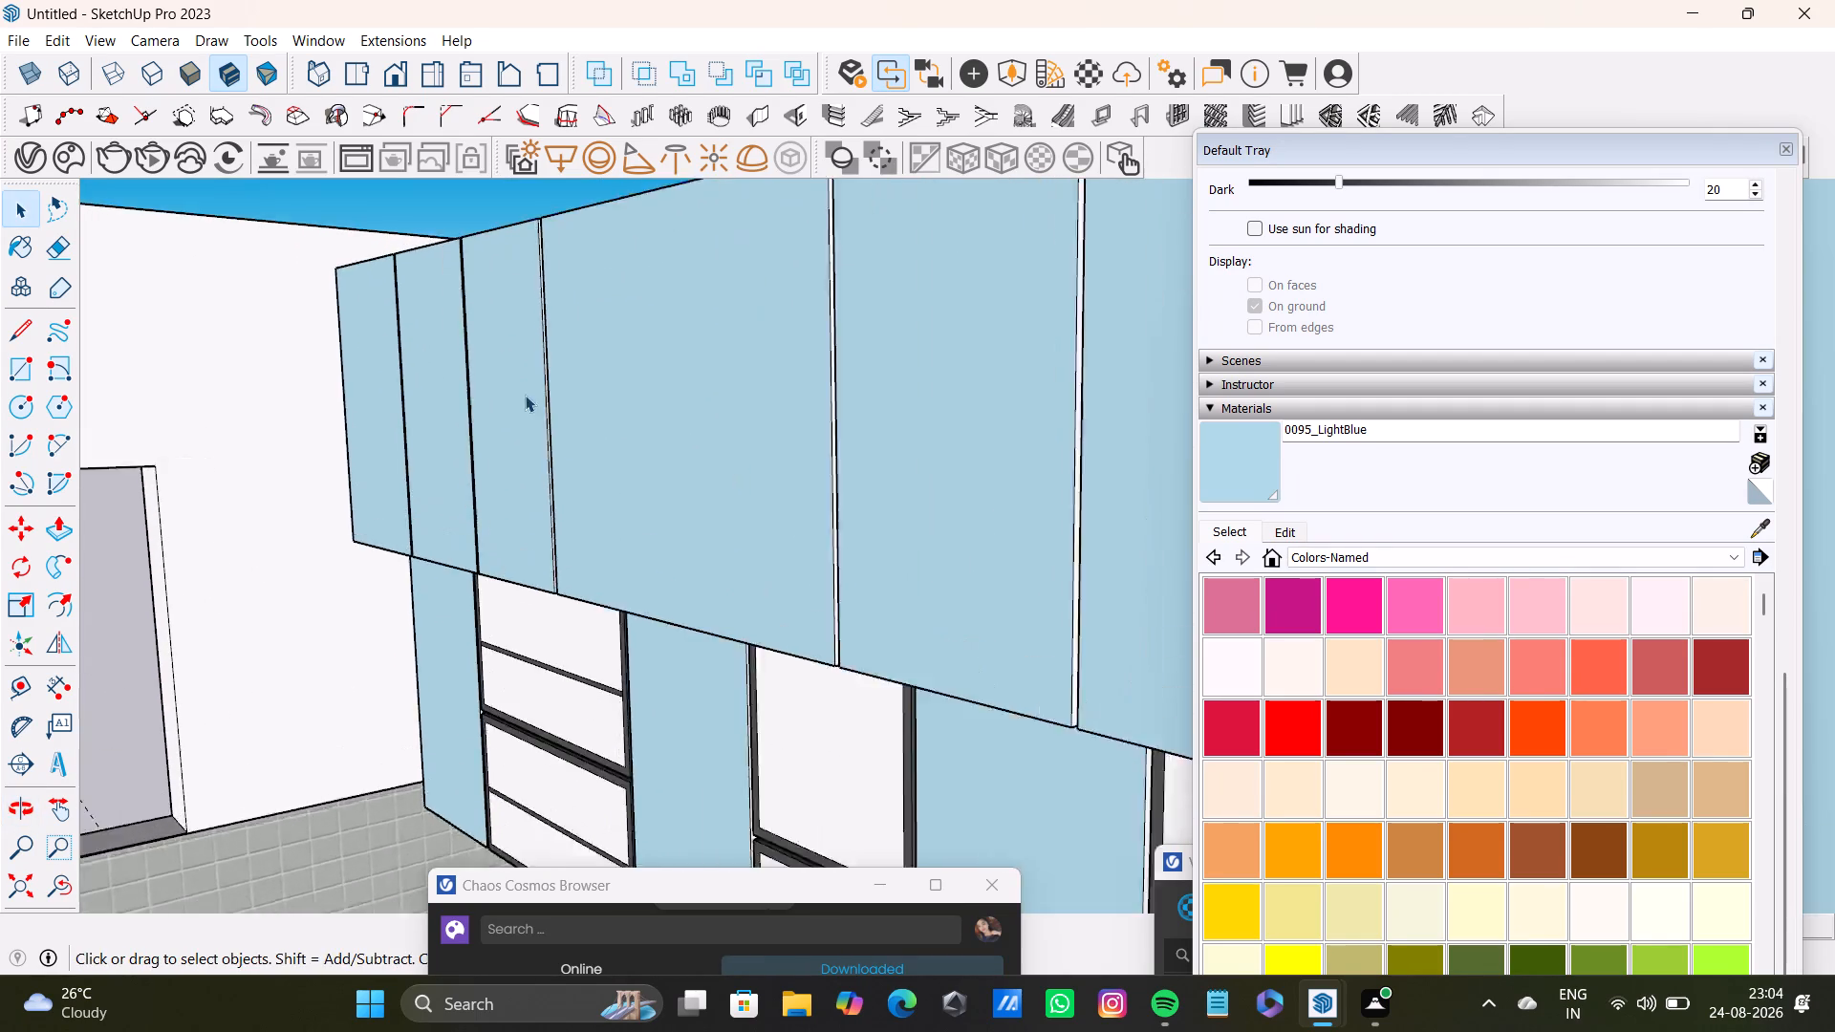
# Select the top faces of the first four upper wall cabinets, starting from the room corner.
pyautogui.scroll(4, 525, 395)
pyautogui.keyDown('shift'); pyautogui.moveTo(471, 375); pyautogui.dragTo(761, 754, button='middle'); pyautogui.keyUp('shift')
pyautogui.scroll(8, 493, 494)
pyautogui.moveTo(782, 653); pyautogui.dragTo(904, 666, button='middle')
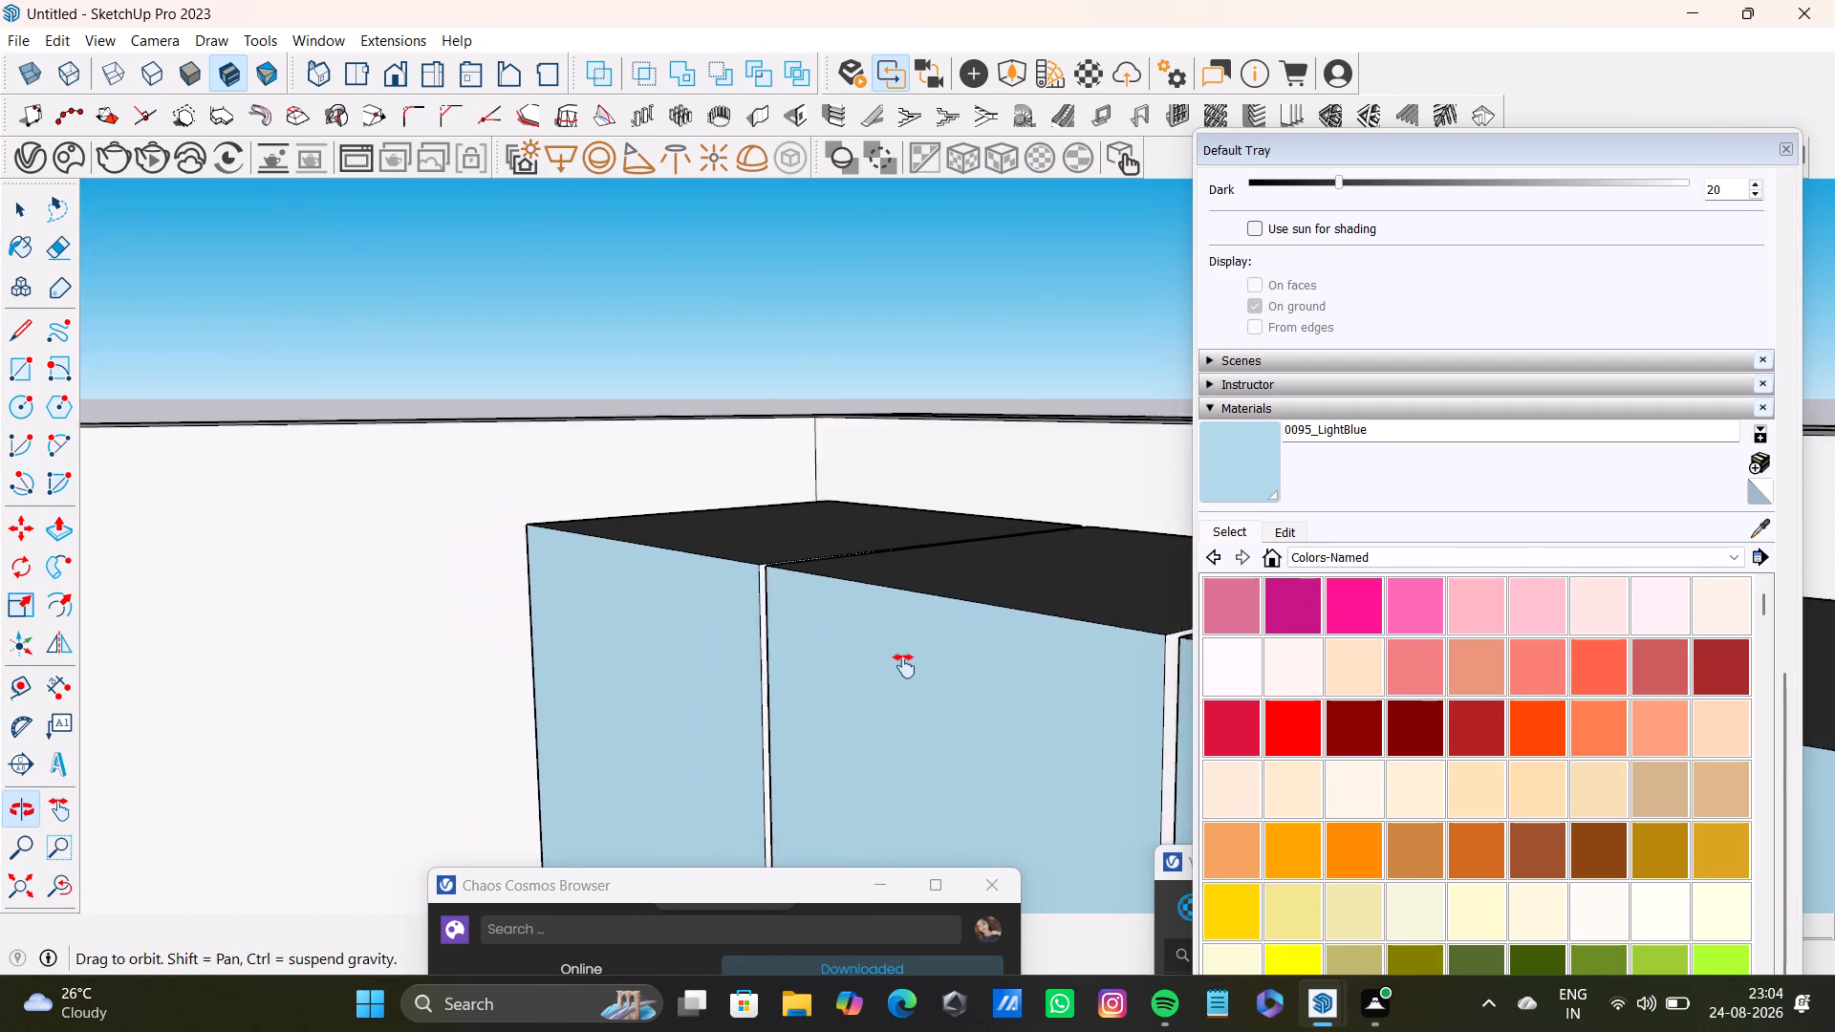
pyautogui.moveTo(904, 666); pyautogui.dragTo(891, 679, button='middle')
pyautogui.moveTo(889, 668); pyautogui.dragTo(890, 784, button='middle')
pyautogui.click(1245, 441)
pyautogui.press('space')
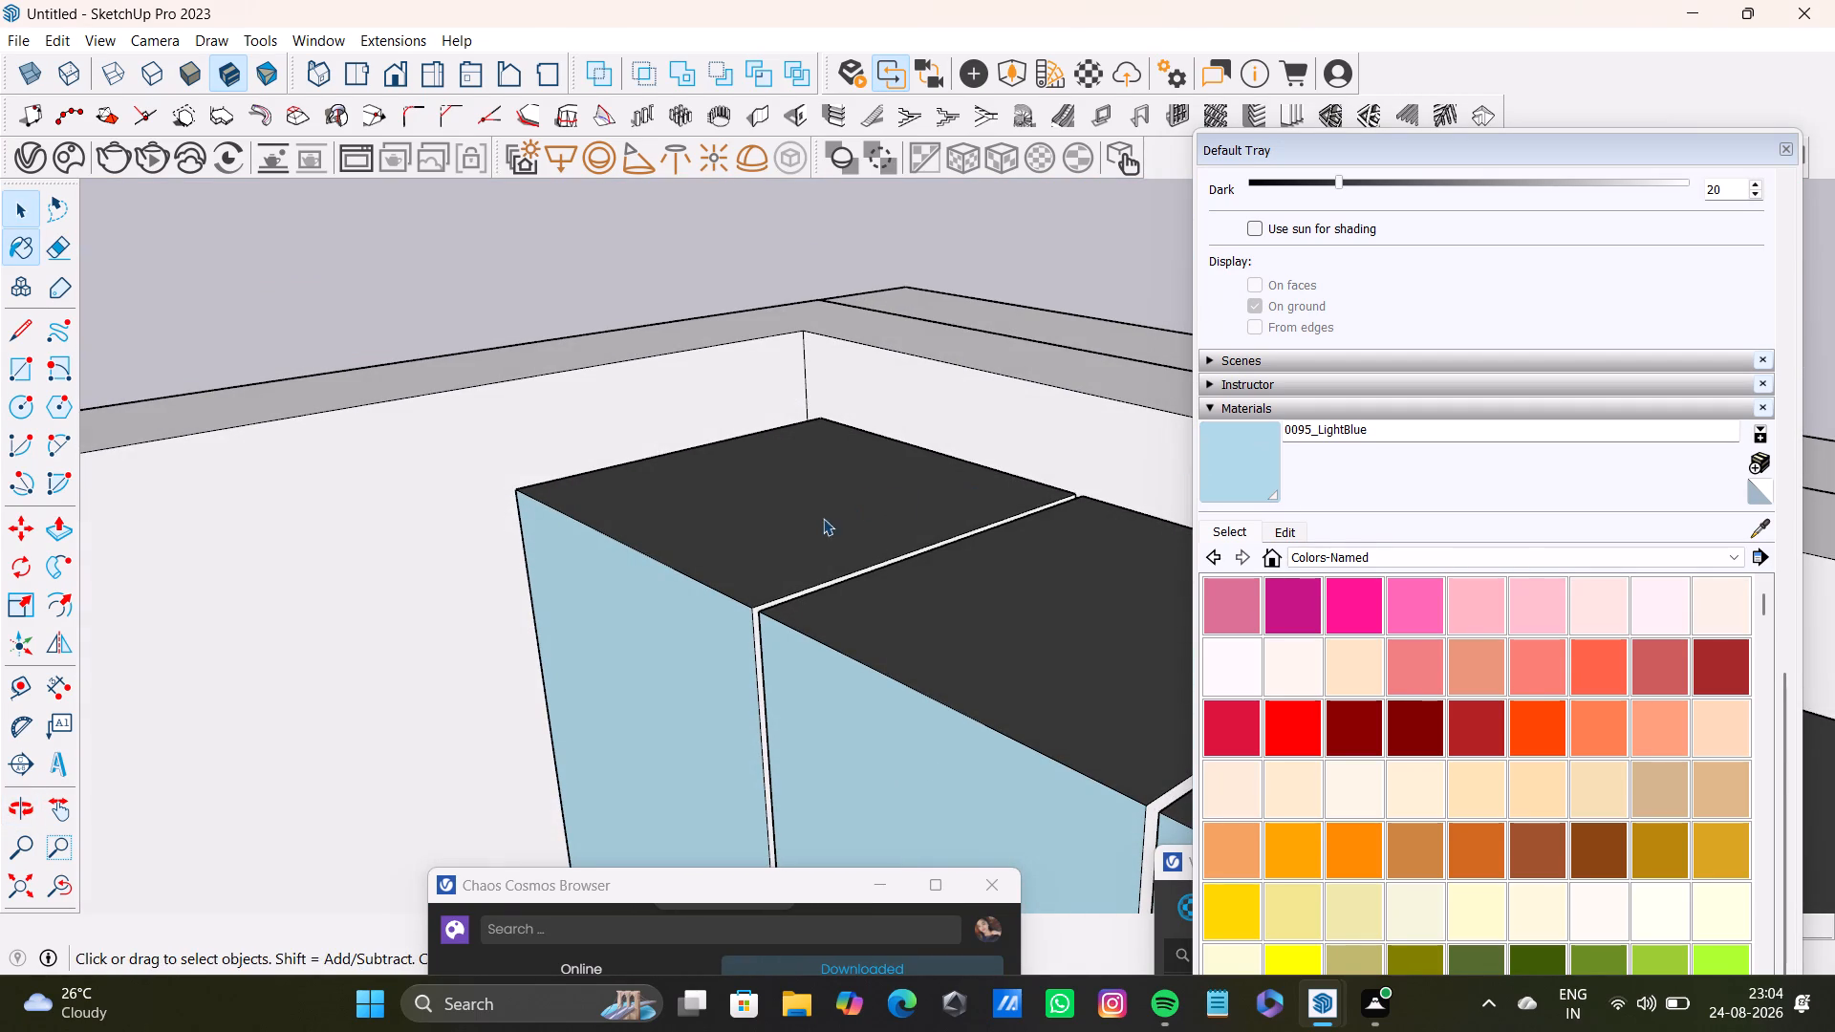
pyautogui.click(817, 501)
pyautogui.keyDown('shift'); pyautogui.click(969, 624); pyautogui.keyUp('shift')
pyautogui.keyDown('shift'); pyautogui.moveTo(979, 664); pyautogui.dragTo(335, 480, button='middle'); pyautogui.keyUp('shift')
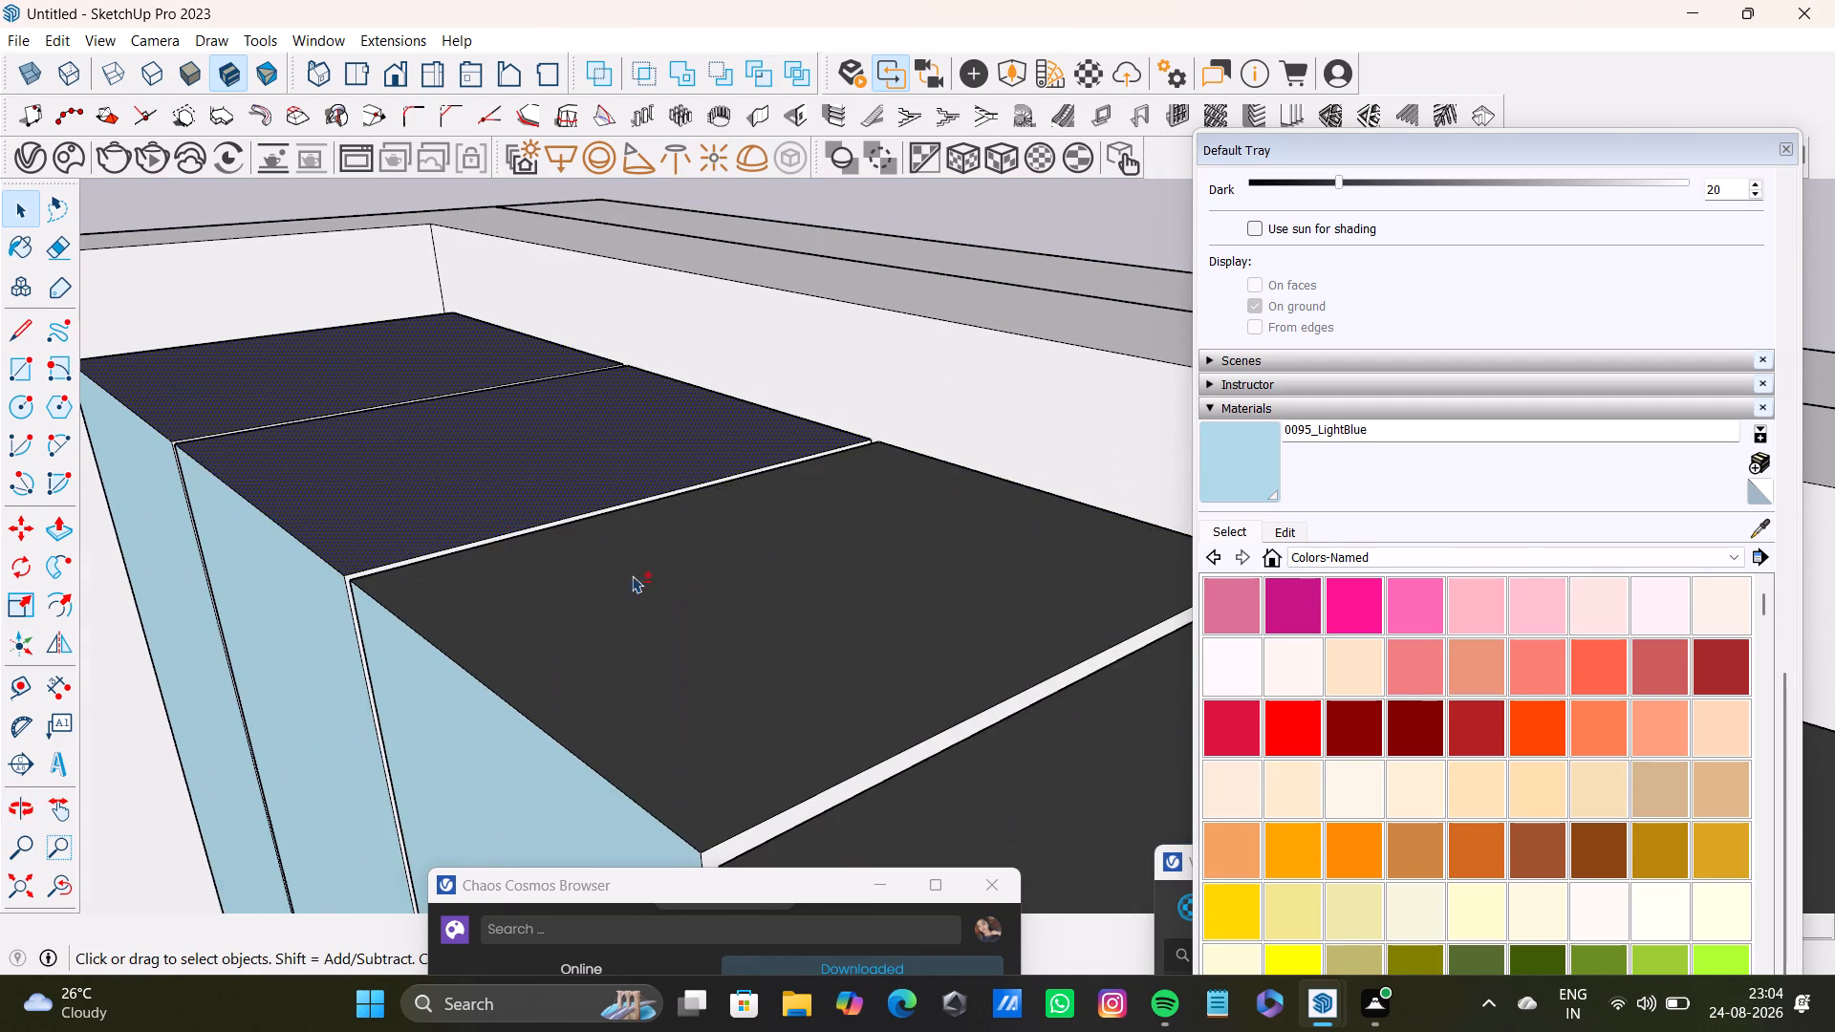
pyautogui.keyDown('shift'); pyautogui.click(732, 617); pyautogui.keyUp('shift')
pyautogui.keyDown('shift'); pyautogui.scroll(-4, 736, 646); pyautogui.keyUp('shift')
pyautogui.keyDown('shift'); pyautogui.moveTo(840, 751); pyautogui.dragTo(773, 457, button='middle'); pyautogui.keyUp('shift')
pyautogui.keyDown('shift'); pyautogui.click(901, 527); pyautogui.keyUp('shift')
# Add the top faces of the remaining upper cabinets to the selection and paint them all with 0095_LightBlue.
pyautogui.keyDown('shift'); pyautogui.scroll(-5, 901, 599); pyautogui.keyUp('shift')
pyautogui.keyDown('shift'); pyautogui.moveTo(874, 581); pyautogui.dragTo(338, 458, button='middle'); pyautogui.keyUp('shift')
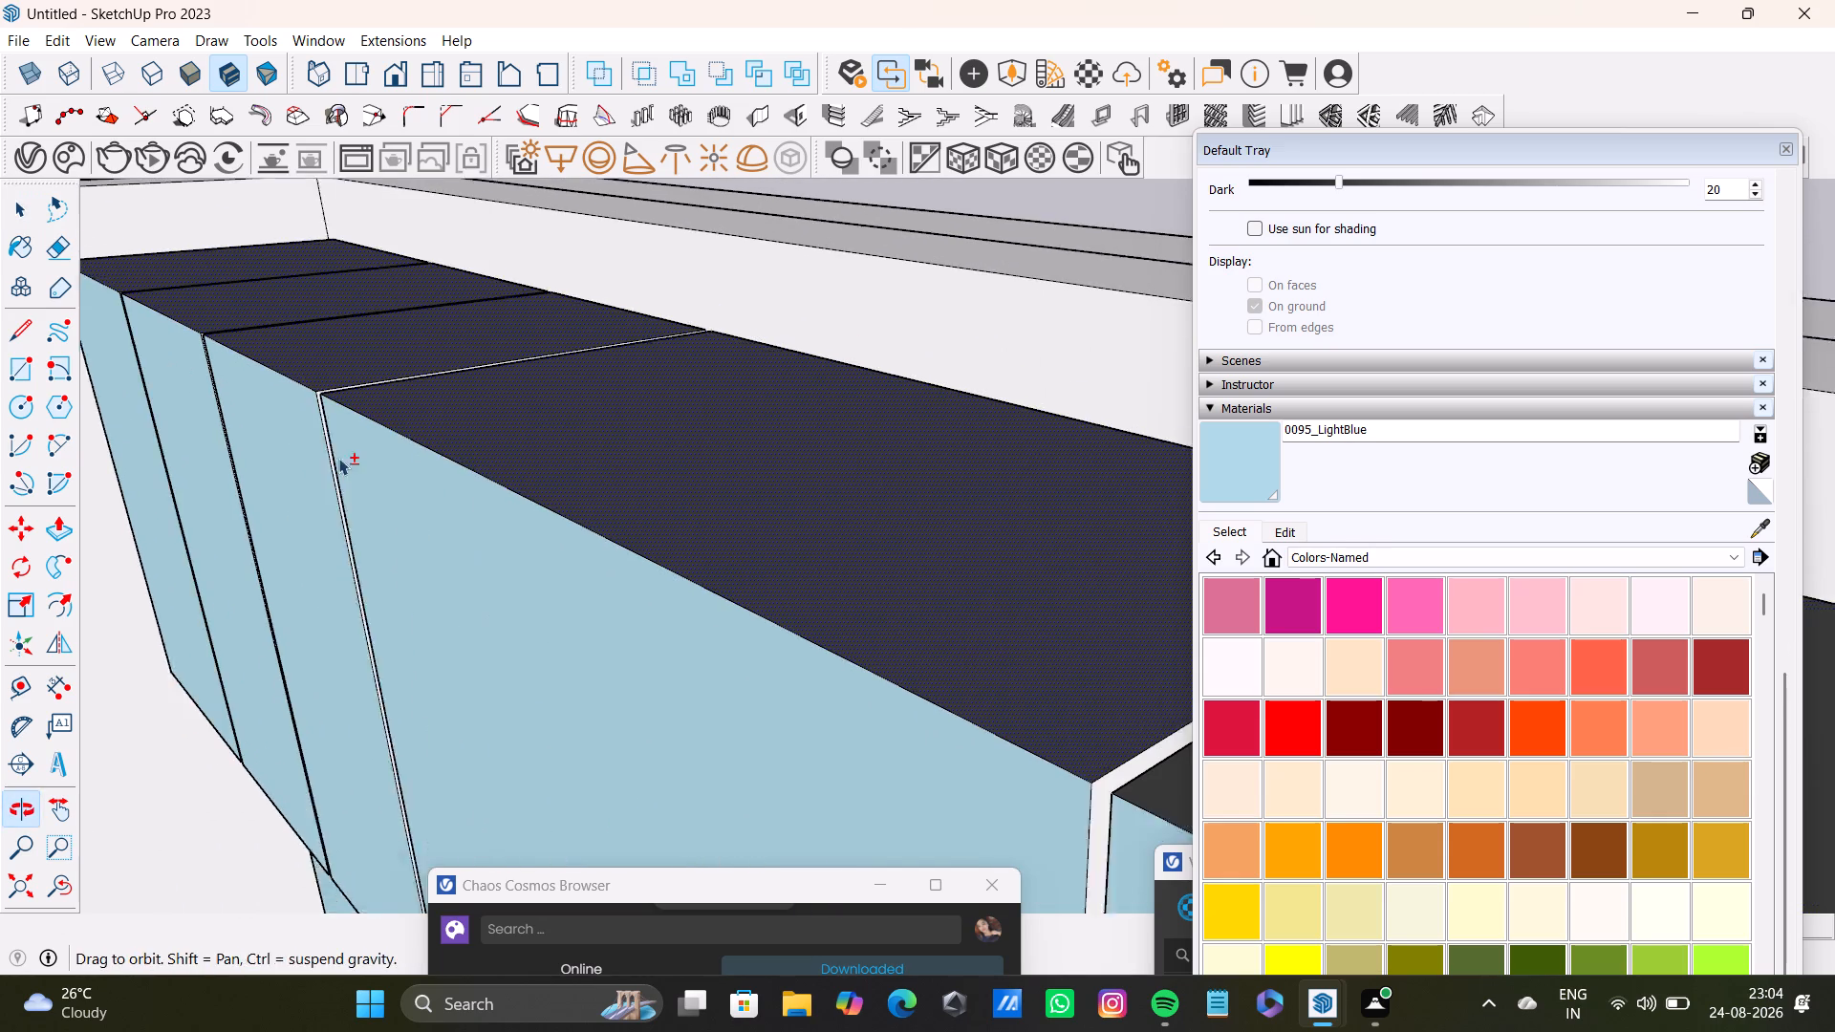
pyautogui.keyDown('shift'); pyautogui.moveTo(338, 458); pyautogui.dragTo(340, 457, button='middle'); pyautogui.keyUp('shift')
pyautogui.keyDown('shift'); pyautogui.scroll(-10, 846, 575); pyautogui.keyUp('shift')
pyautogui.keyDown('shift'); pyautogui.scroll(2, 861, 634); pyautogui.keyUp('shift')
pyautogui.keyDown('shift'); pyautogui.scroll(-13, 862, 640); pyautogui.keyUp('shift')
pyautogui.keyDown('shift'); pyautogui.moveTo(957, 691); pyautogui.dragTo(941, 630, button='middle'); pyautogui.keyUp('shift')
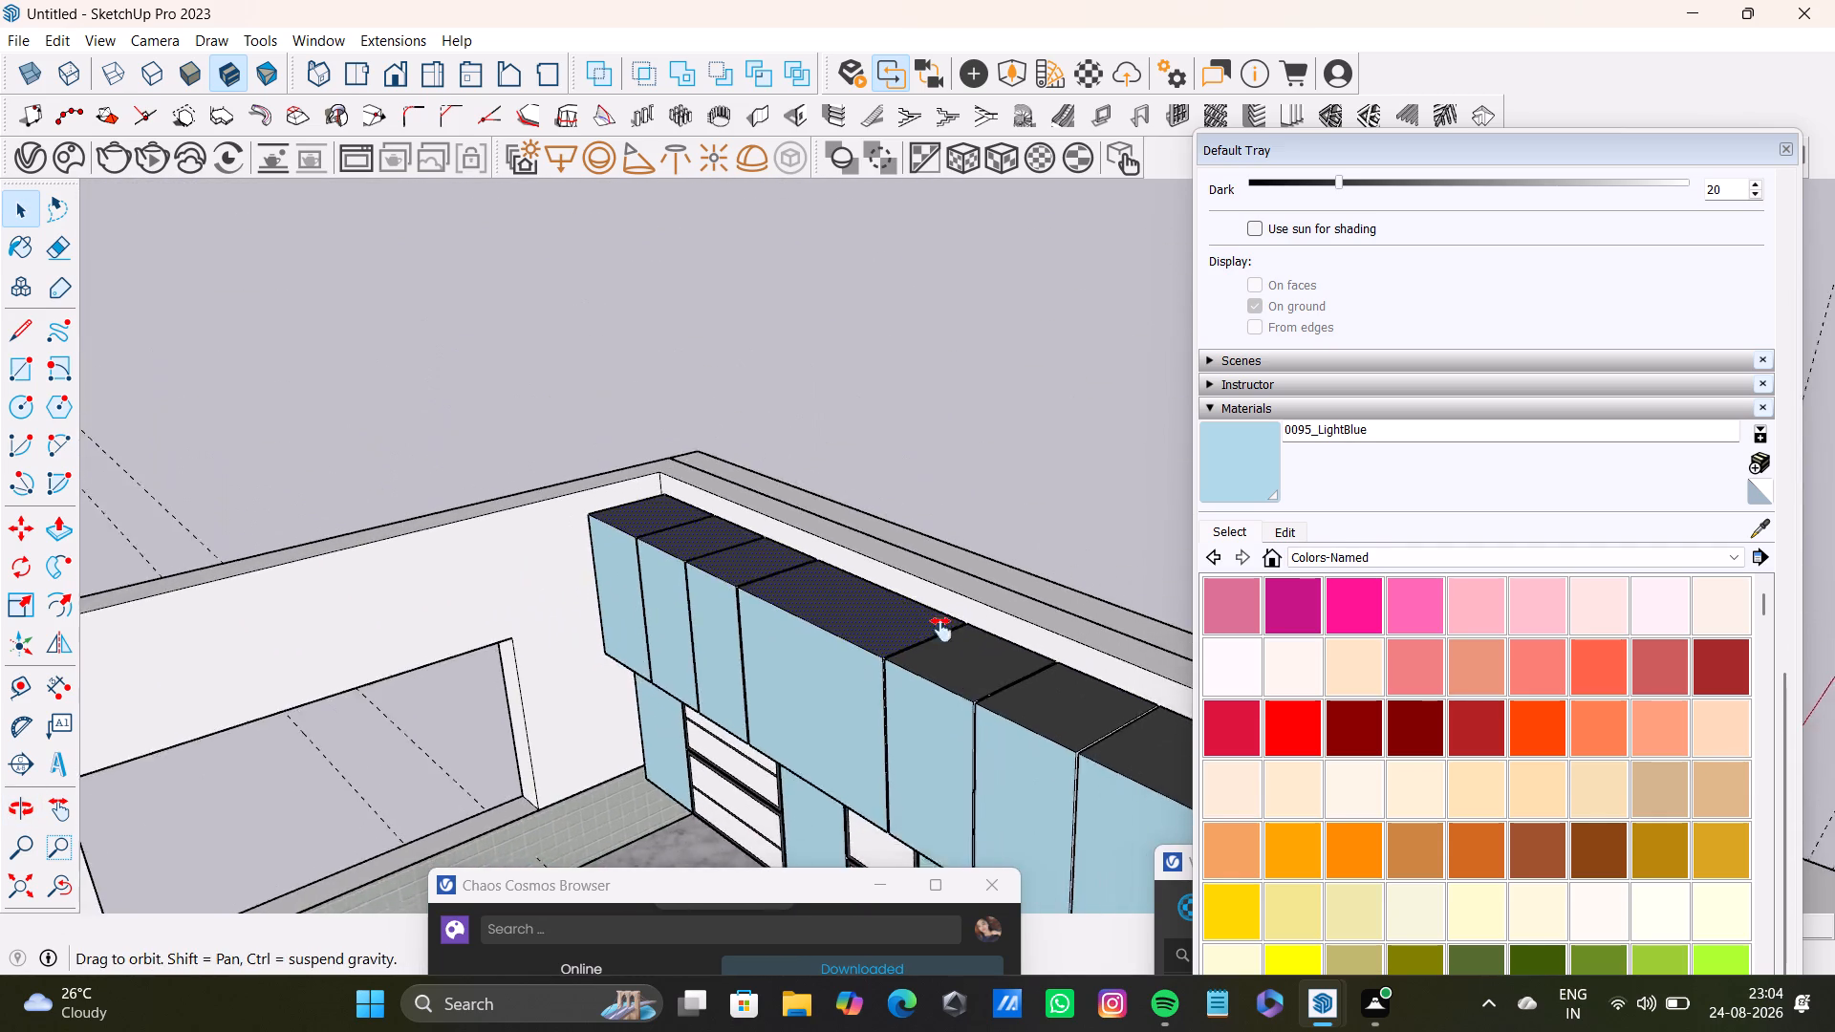
pyautogui.keyDown('shift'); pyautogui.moveTo(941, 630); pyautogui.dragTo(808, 423, button='middle'); pyautogui.keyUp('shift')
pyautogui.keyDown('shift'); pyautogui.click(807, 402); pyautogui.keyUp('shift')
pyautogui.keyDown('shift'); pyautogui.click(928, 445); pyautogui.keyUp('shift')
pyautogui.keyDown('shift'); pyautogui.click(1033, 479); pyautogui.keyUp('shift')
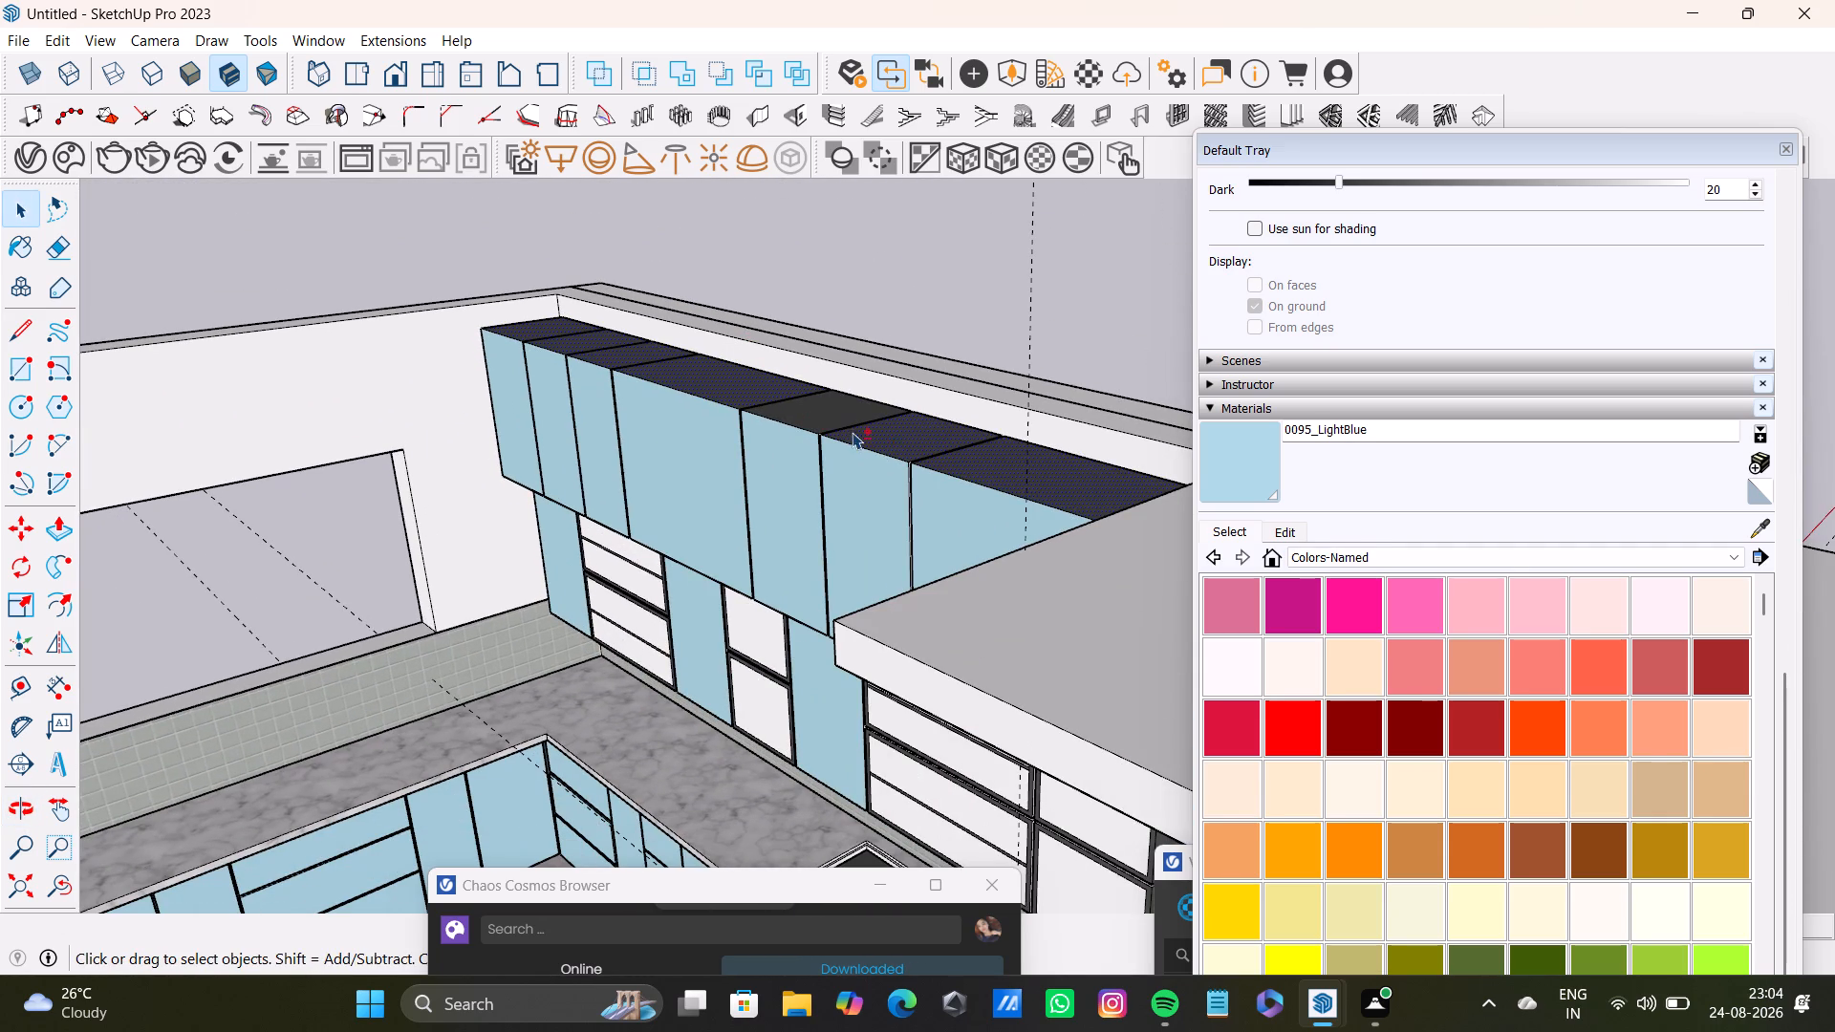
pyautogui.keyDown('shift'); pyautogui.click(814, 406); pyautogui.keyUp('shift')
pyautogui.keyDown('shift'); pyautogui.click(1246, 450); pyautogui.keyUp('shift')
pyautogui.keyDown('shift'); pyautogui.click(1059, 470); pyautogui.keyUp('shift')
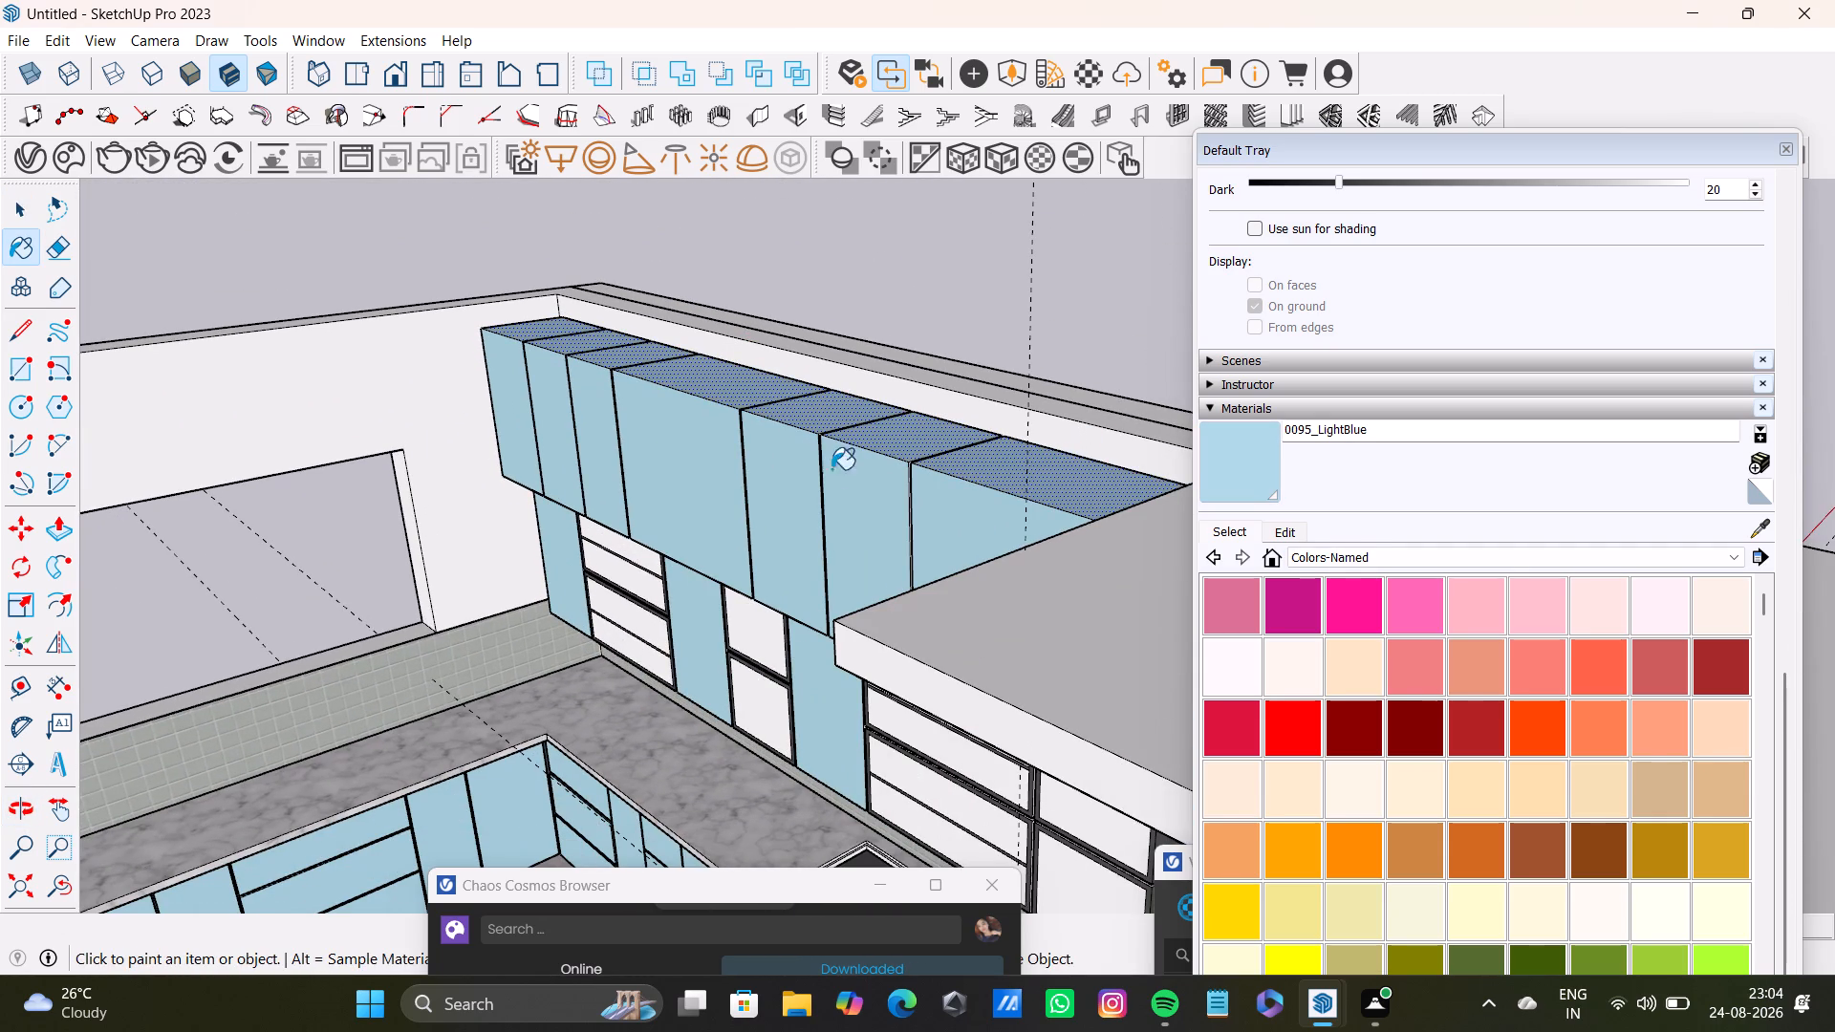
pyautogui.press('space')
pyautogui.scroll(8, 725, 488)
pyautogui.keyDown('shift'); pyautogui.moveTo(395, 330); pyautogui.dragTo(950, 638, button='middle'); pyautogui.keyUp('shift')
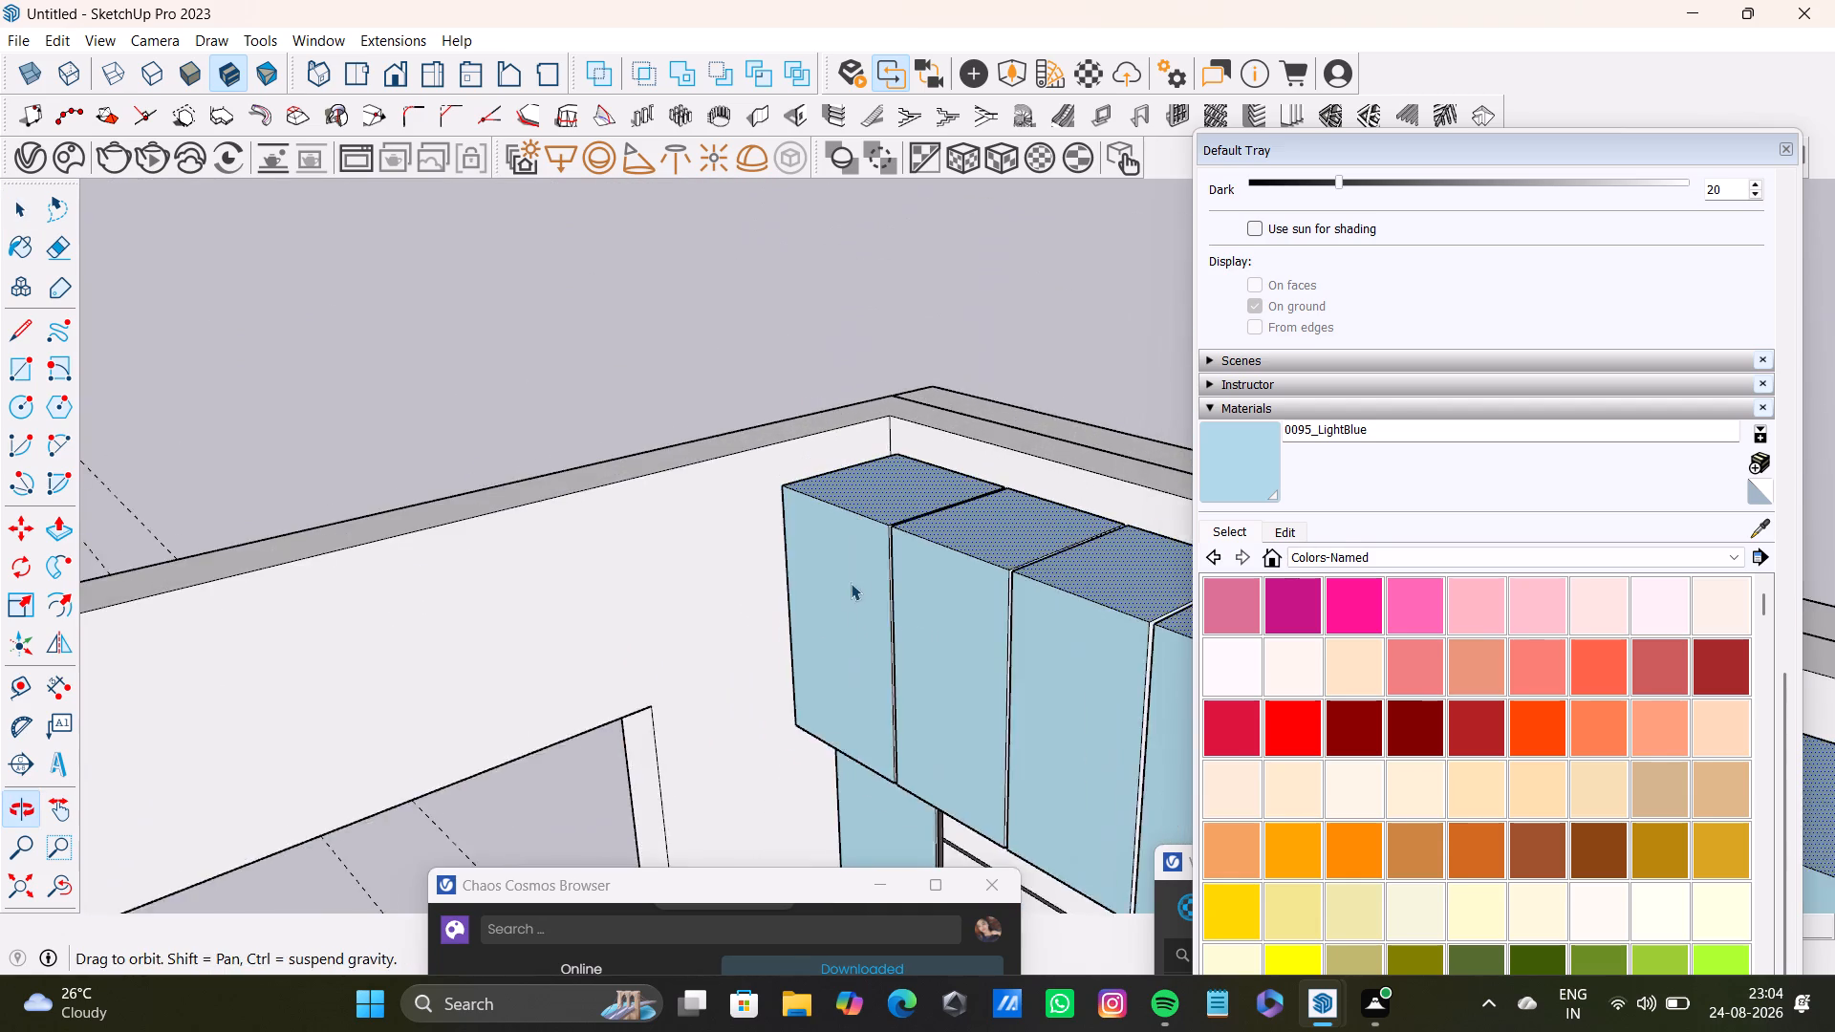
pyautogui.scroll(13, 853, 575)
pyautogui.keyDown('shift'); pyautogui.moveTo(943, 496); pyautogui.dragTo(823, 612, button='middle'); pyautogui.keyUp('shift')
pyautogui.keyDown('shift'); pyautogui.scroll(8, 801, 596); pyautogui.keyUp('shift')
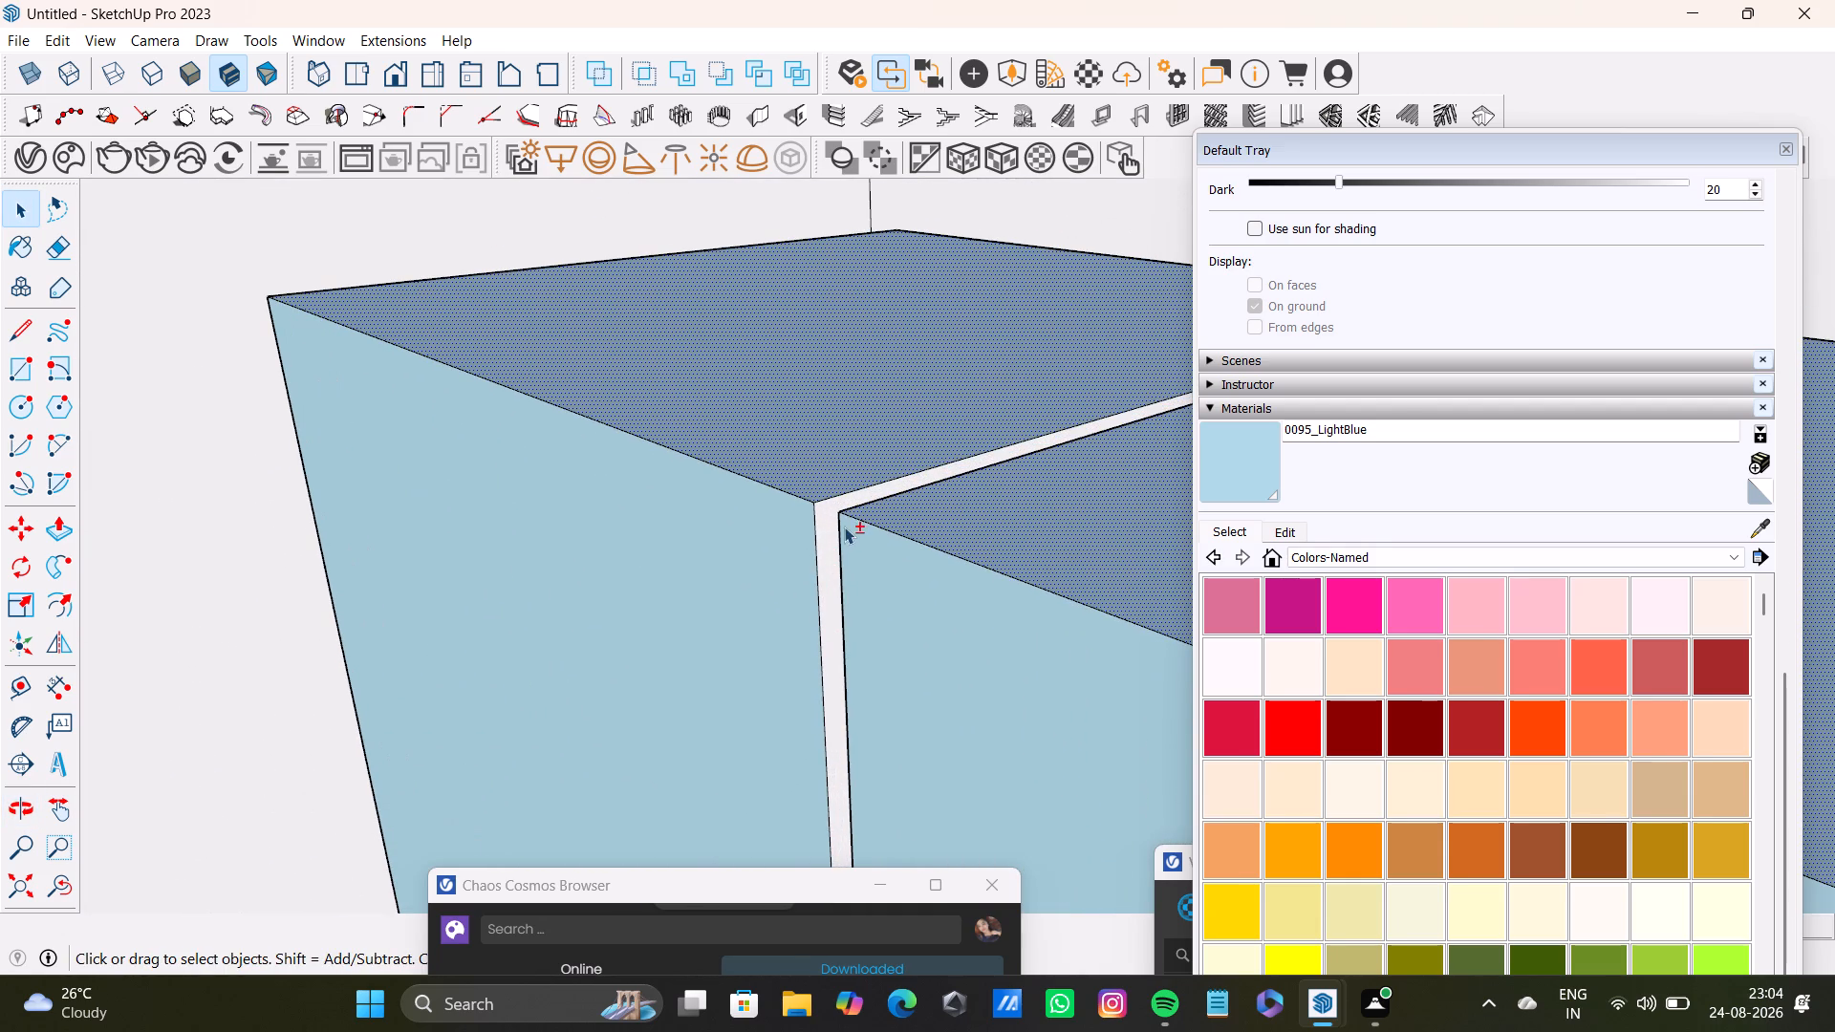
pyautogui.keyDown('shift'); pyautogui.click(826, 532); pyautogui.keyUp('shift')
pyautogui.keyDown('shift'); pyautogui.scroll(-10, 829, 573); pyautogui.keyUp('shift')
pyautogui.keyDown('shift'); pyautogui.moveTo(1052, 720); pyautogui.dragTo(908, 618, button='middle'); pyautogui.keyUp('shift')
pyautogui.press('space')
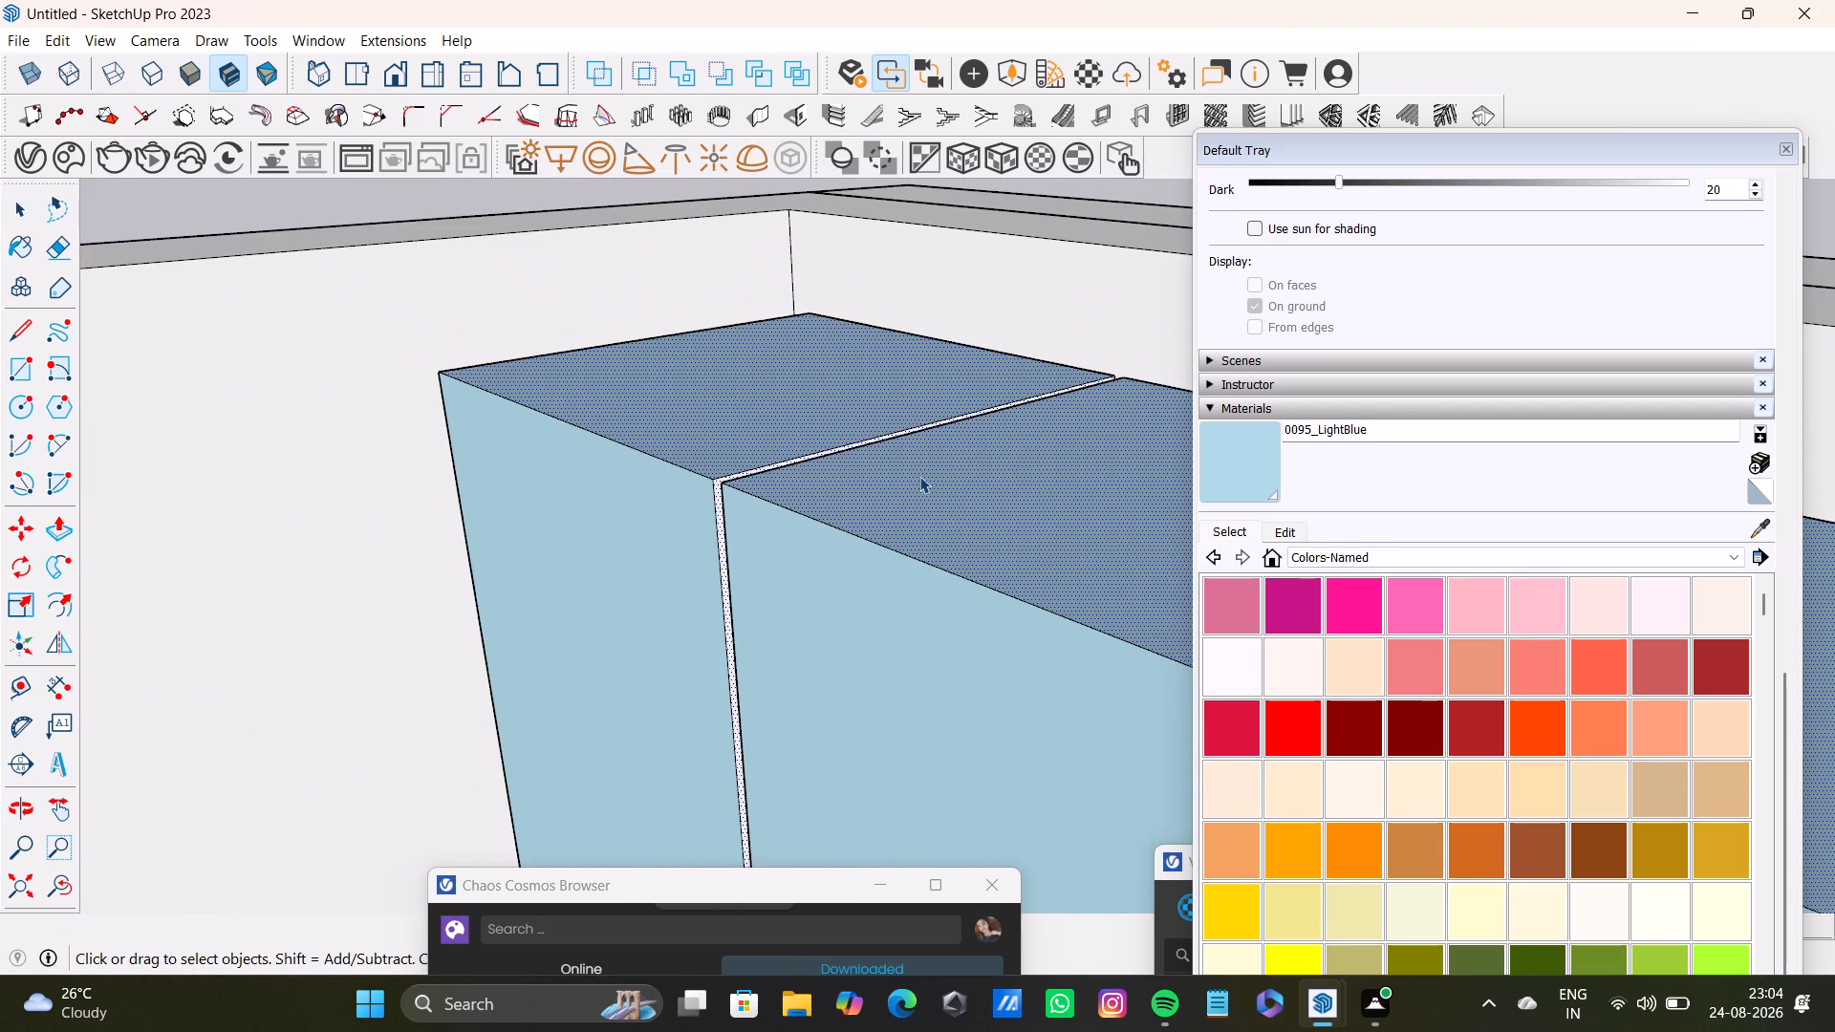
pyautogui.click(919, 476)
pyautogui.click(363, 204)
# Start a new selection with the first three vertical gap faces between the upper wall cabinets, beginning at the room corner.
pyautogui.scroll(8, 749, 555)
pyautogui.click(708, 495)
pyautogui.keyDown('shift'); pyautogui.scroll(-12, 730, 540); pyautogui.keyUp('shift')
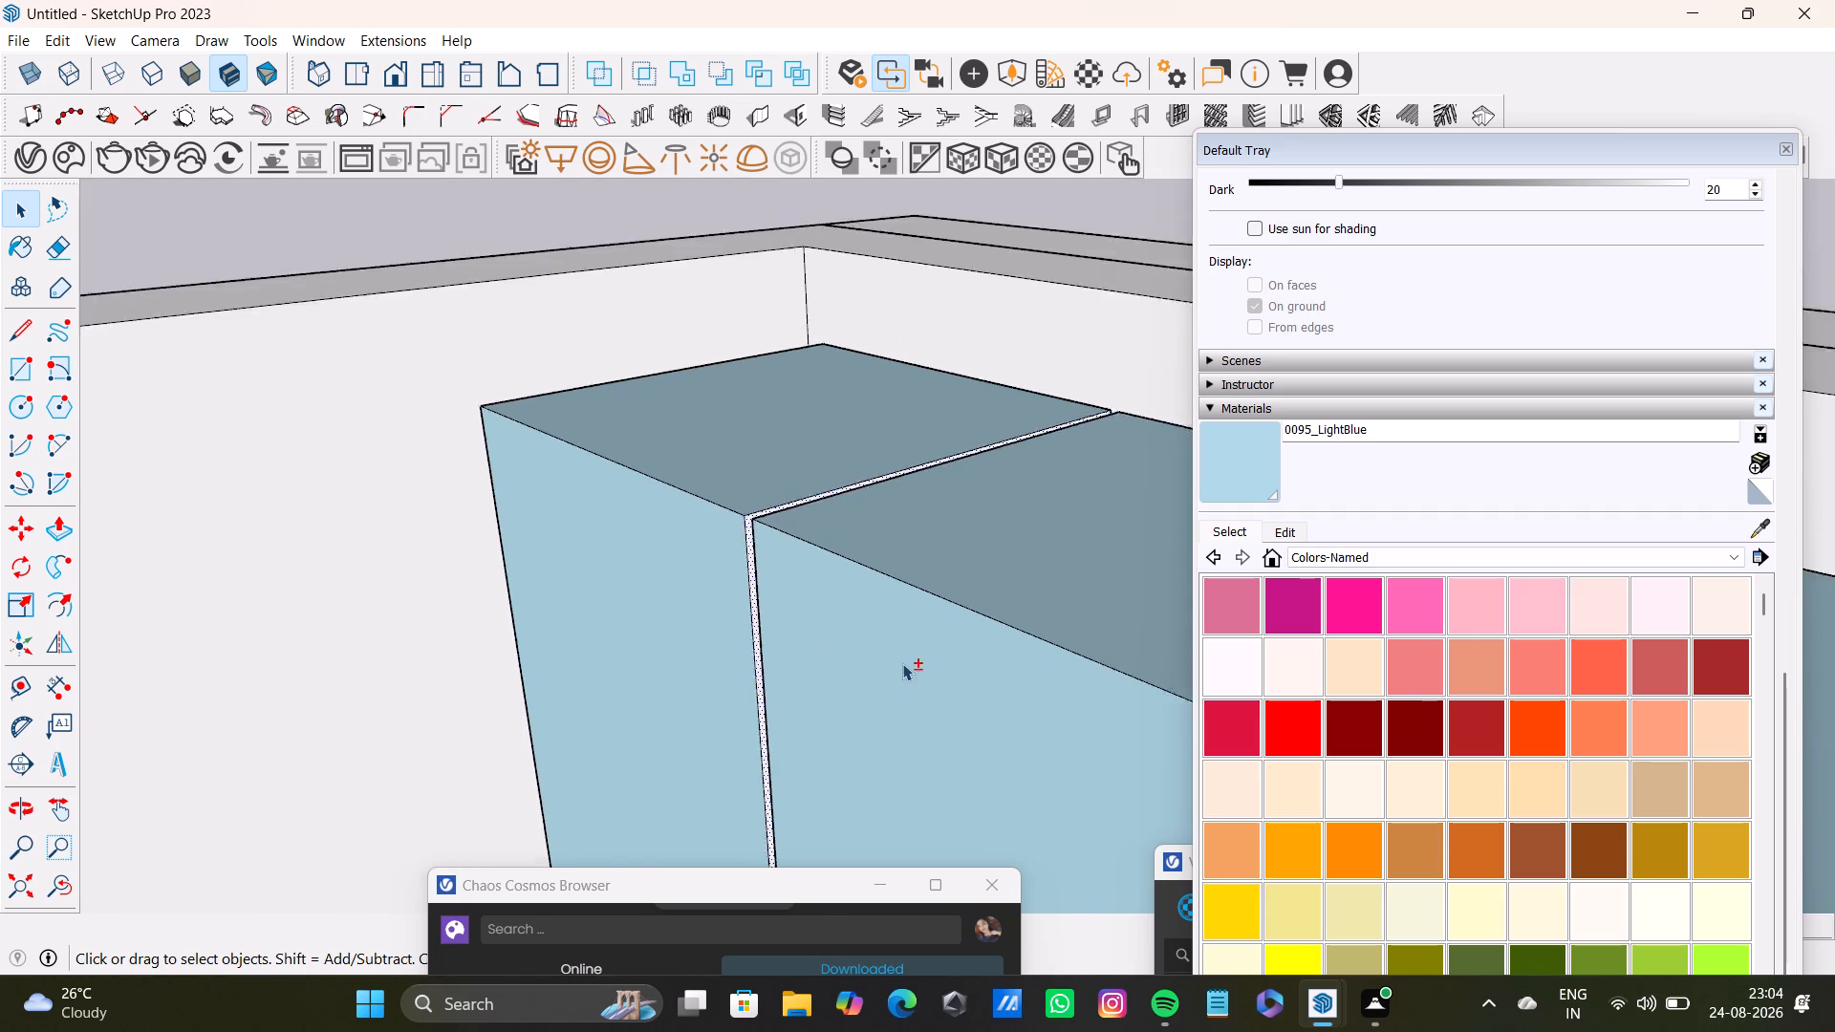
pyautogui.keyDown('shift'); pyautogui.scroll(-3, 902, 663); pyautogui.keyUp('shift')
pyautogui.keyDown('shift'); pyautogui.moveTo(1031, 723); pyautogui.dragTo(763, 352, button='middle'); pyautogui.keyUp('shift')
pyautogui.keyDown('shift'); pyautogui.scroll(10, 835, 376); pyautogui.keyUp('shift')
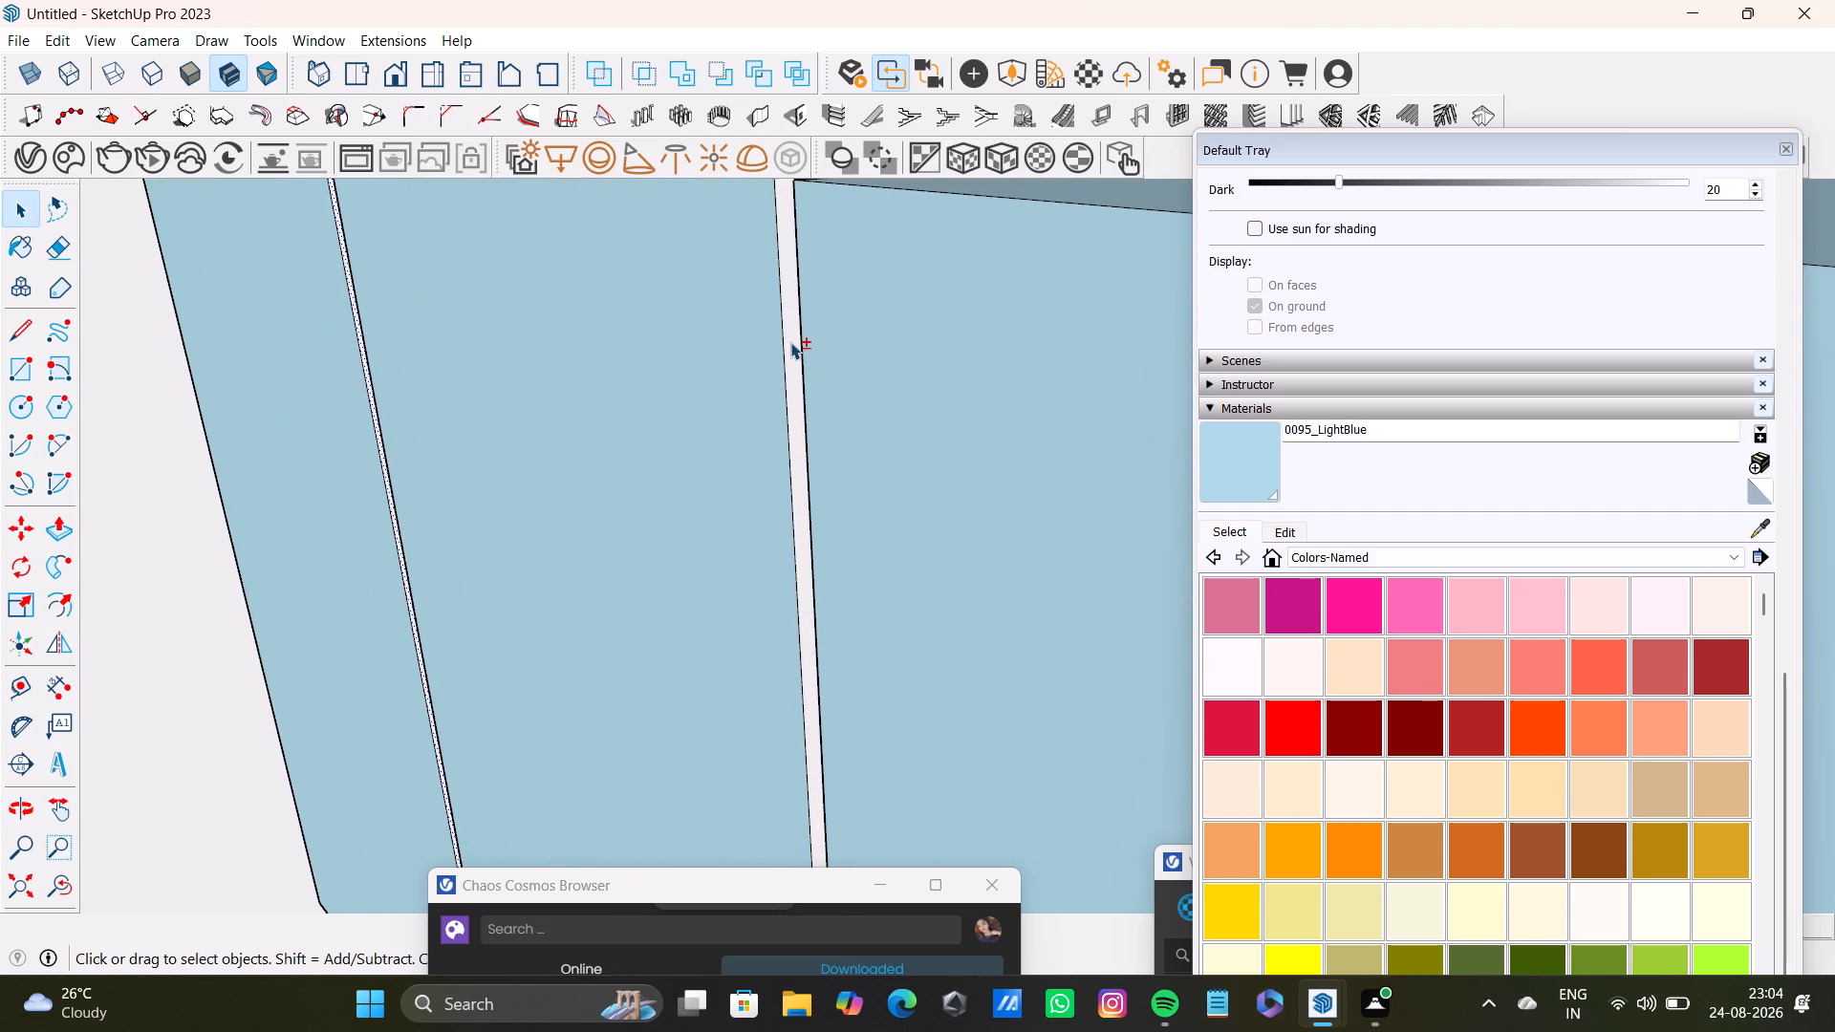
pyautogui.keyDown('shift'); pyautogui.click(791, 342); pyautogui.keyUp('shift')
pyautogui.keyDown('shift'); pyautogui.scroll(-10, 792, 453); pyautogui.keyUp('shift')
pyautogui.keyDown('shift'); pyautogui.moveTo(852, 518); pyautogui.dragTo(544, 334, button='middle'); pyautogui.keyUp('shift')
pyautogui.keyDown('shift'); pyautogui.scroll(5, 768, 326); pyautogui.keyUp('shift')
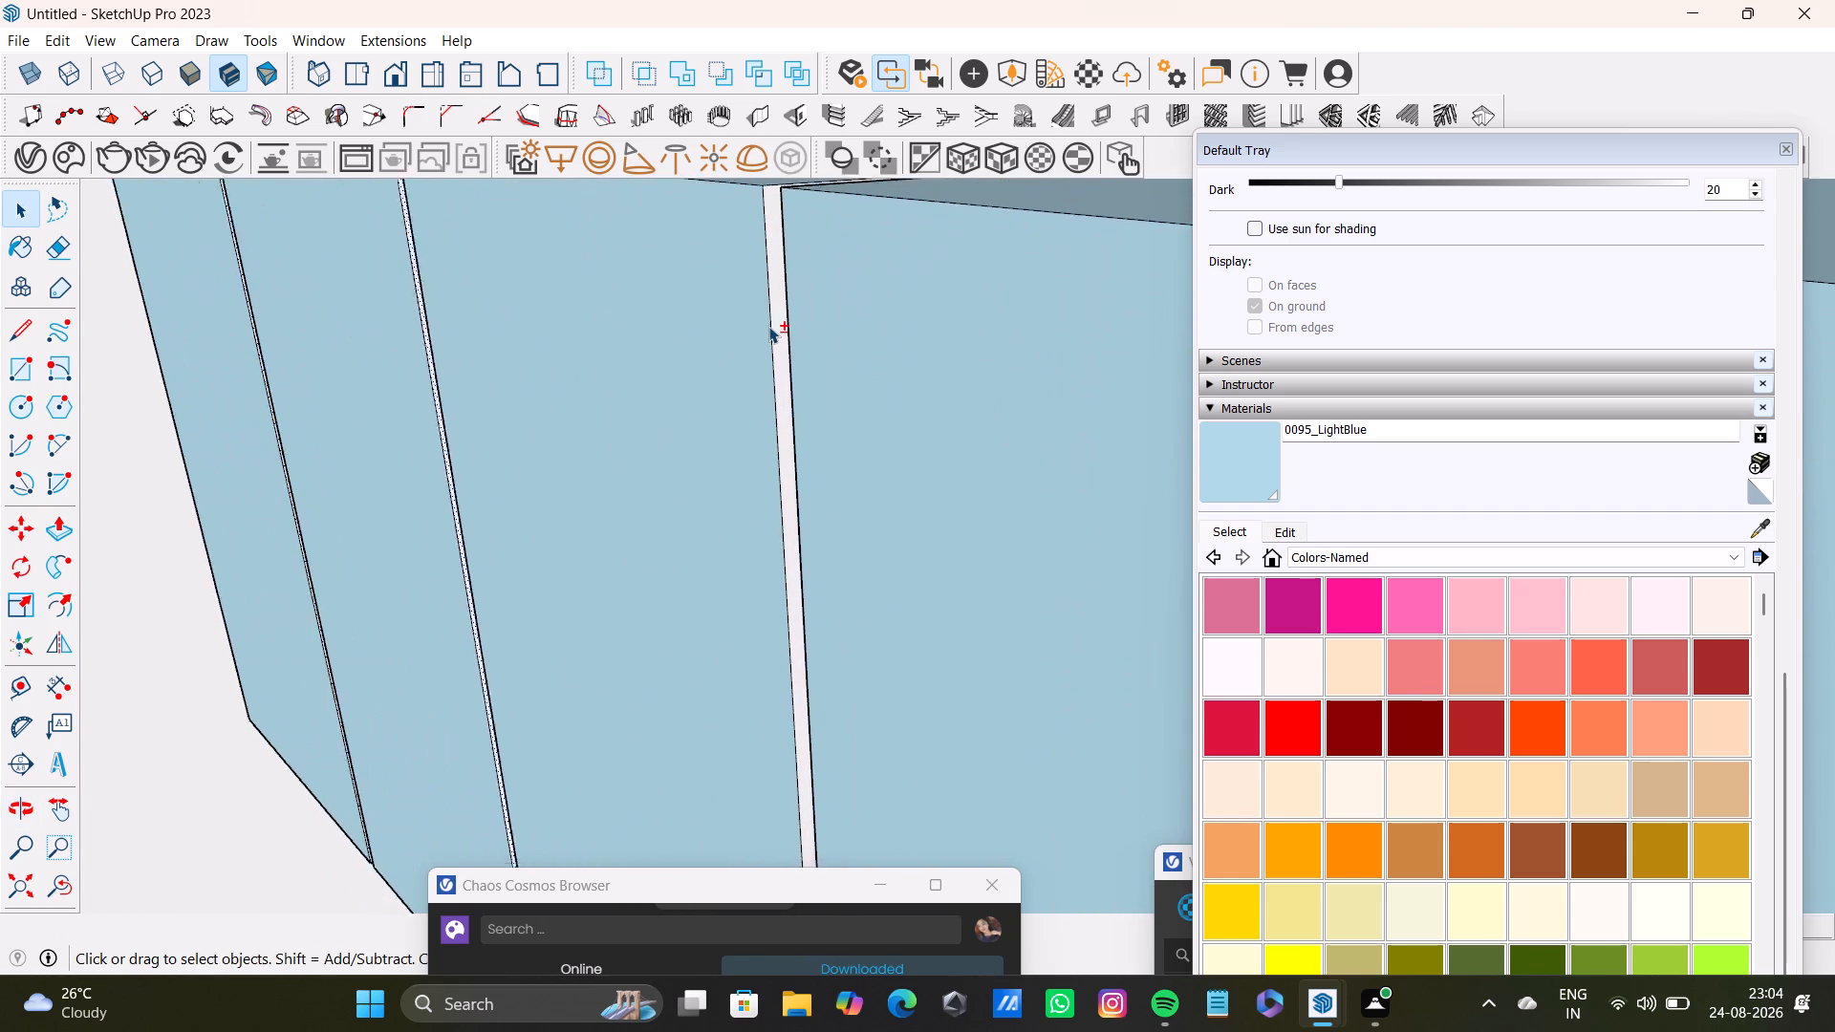
pyautogui.keyDown('shift'); pyautogui.scroll(2, 768, 326); pyautogui.keyUp('shift')
pyautogui.keyDown('shift'); pyautogui.click(784, 334); pyautogui.keyUp('shift')
pyautogui.keyDown('shift'); pyautogui.scroll(-12, 789, 508); pyautogui.keyUp('shift')
pyautogui.keyDown('shift'); pyautogui.moveTo(831, 553); pyautogui.dragTo(503, 284, button='middle'); pyautogui.keyUp('shift')
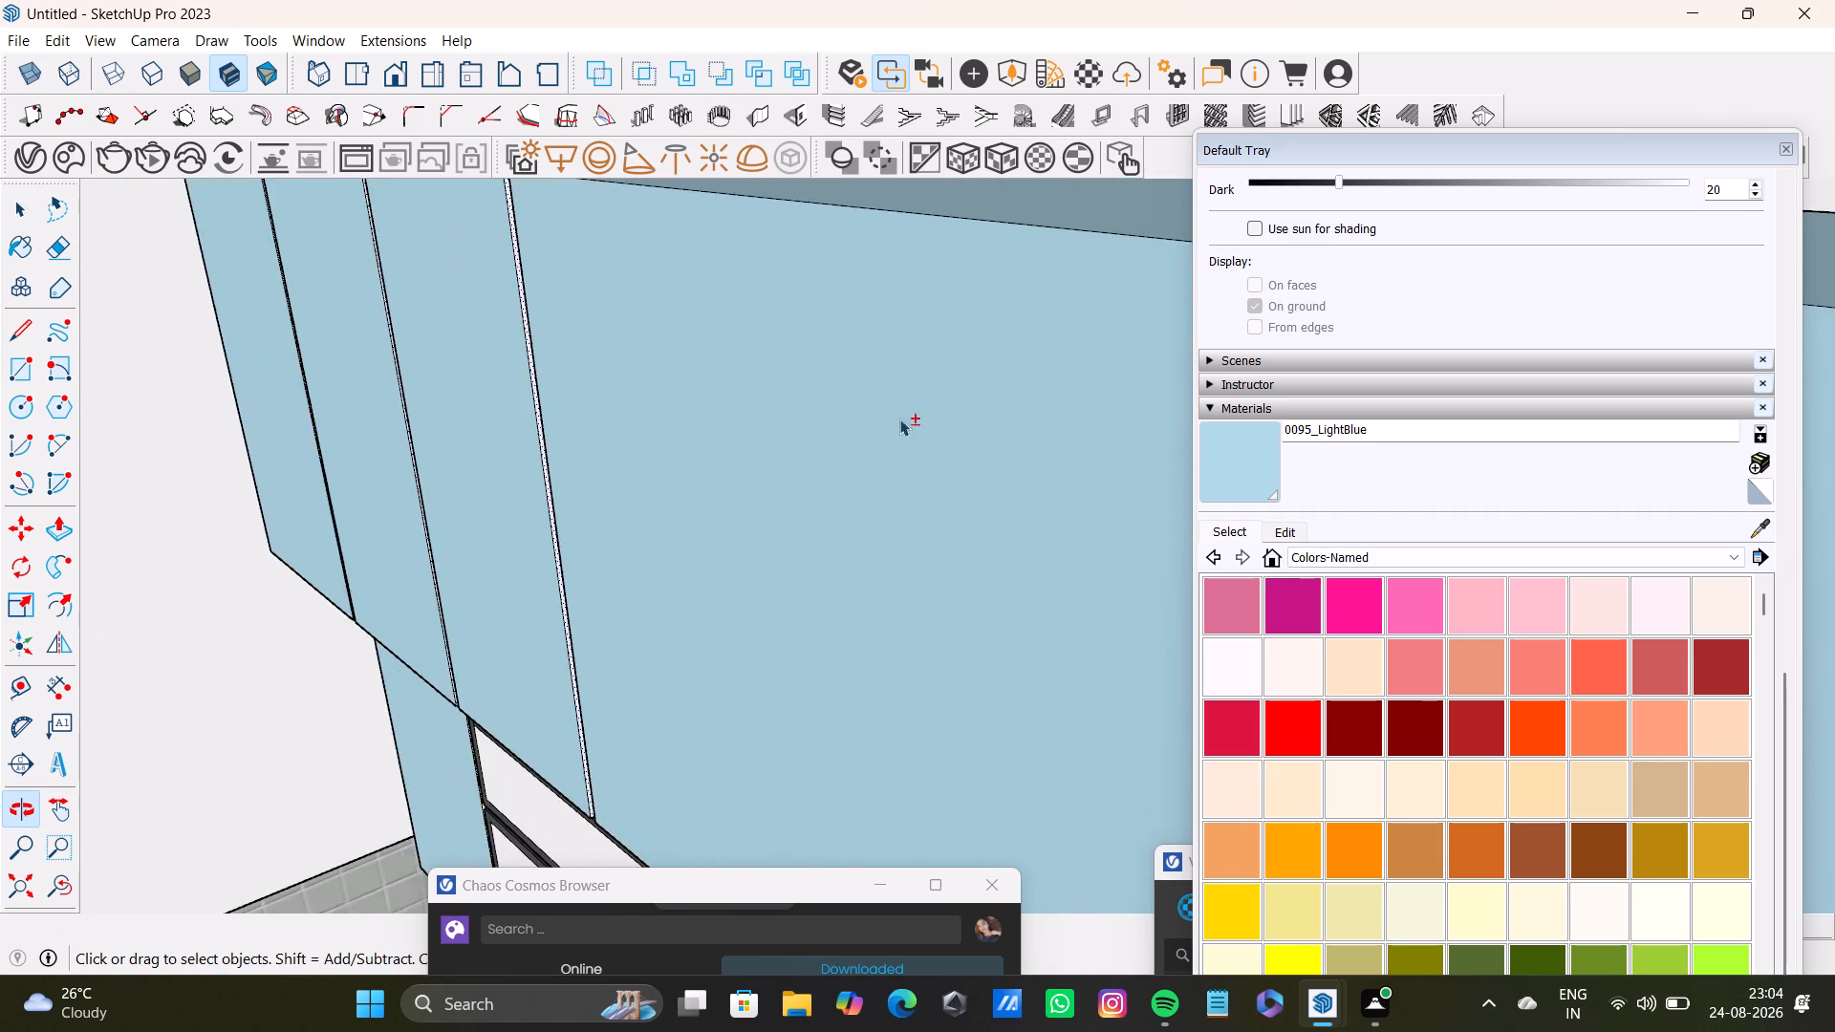
# Add the fourth and the last vertical gap faces between the upper wall cabinets to the selection.
pyautogui.keyDown('shift'); pyautogui.scroll(1, 923, 431); pyautogui.keyUp('shift')
pyautogui.keyDown('shift'); pyautogui.scroll(-12, 923, 431); pyautogui.keyUp('shift')
pyautogui.keyDown('shift'); pyautogui.moveTo(949, 472); pyautogui.dragTo(691, 454, button='middle'); pyautogui.keyUp('shift')
pyautogui.keyDown('shift'); pyautogui.scroll(5, 746, 428); pyautogui.keyUp('shift')
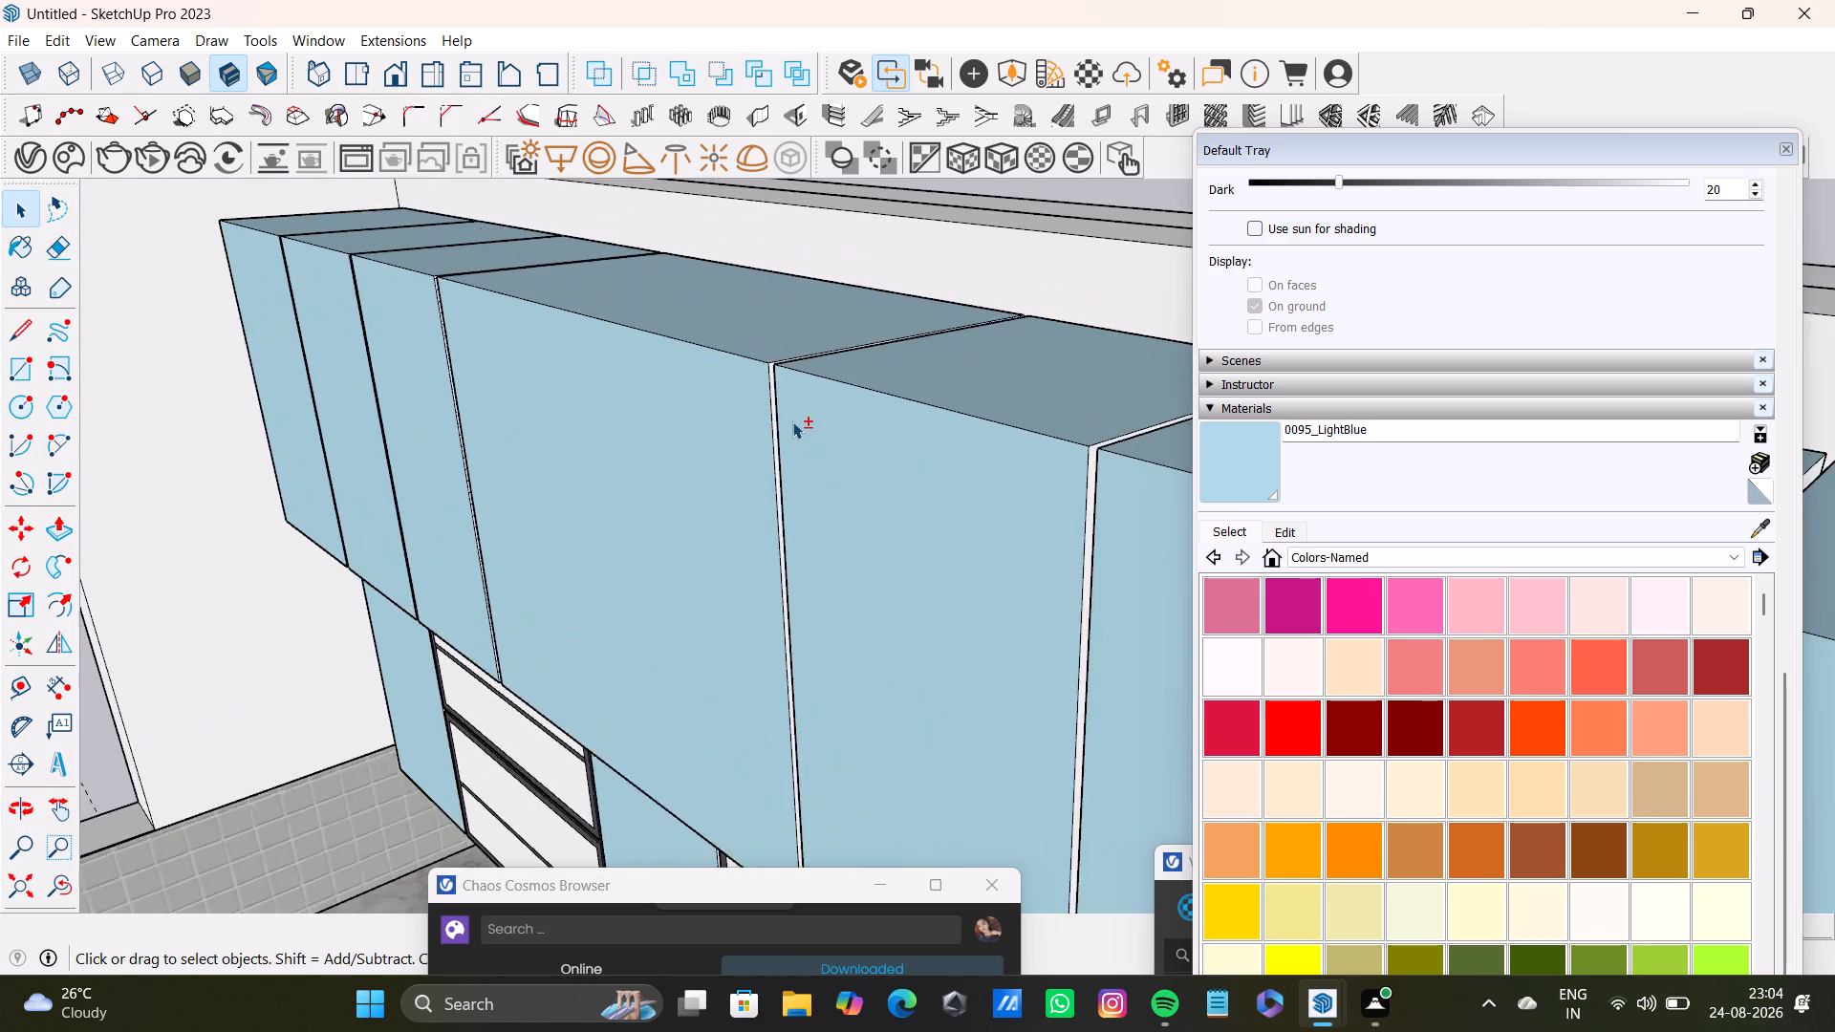
pyautogui.keyDown('shift'); pyautogui.scroll(11, 792, 421); pyautogui.keyUp('shift')
pyautogui.keyDown('shift'); pyautogui.click(749, 401); pyautogui.keyUp('shift')
pyautogui.keyDown('shift'); pyautogui.scroll(-13, 745, 452); pyautogui.keyUp('shift')
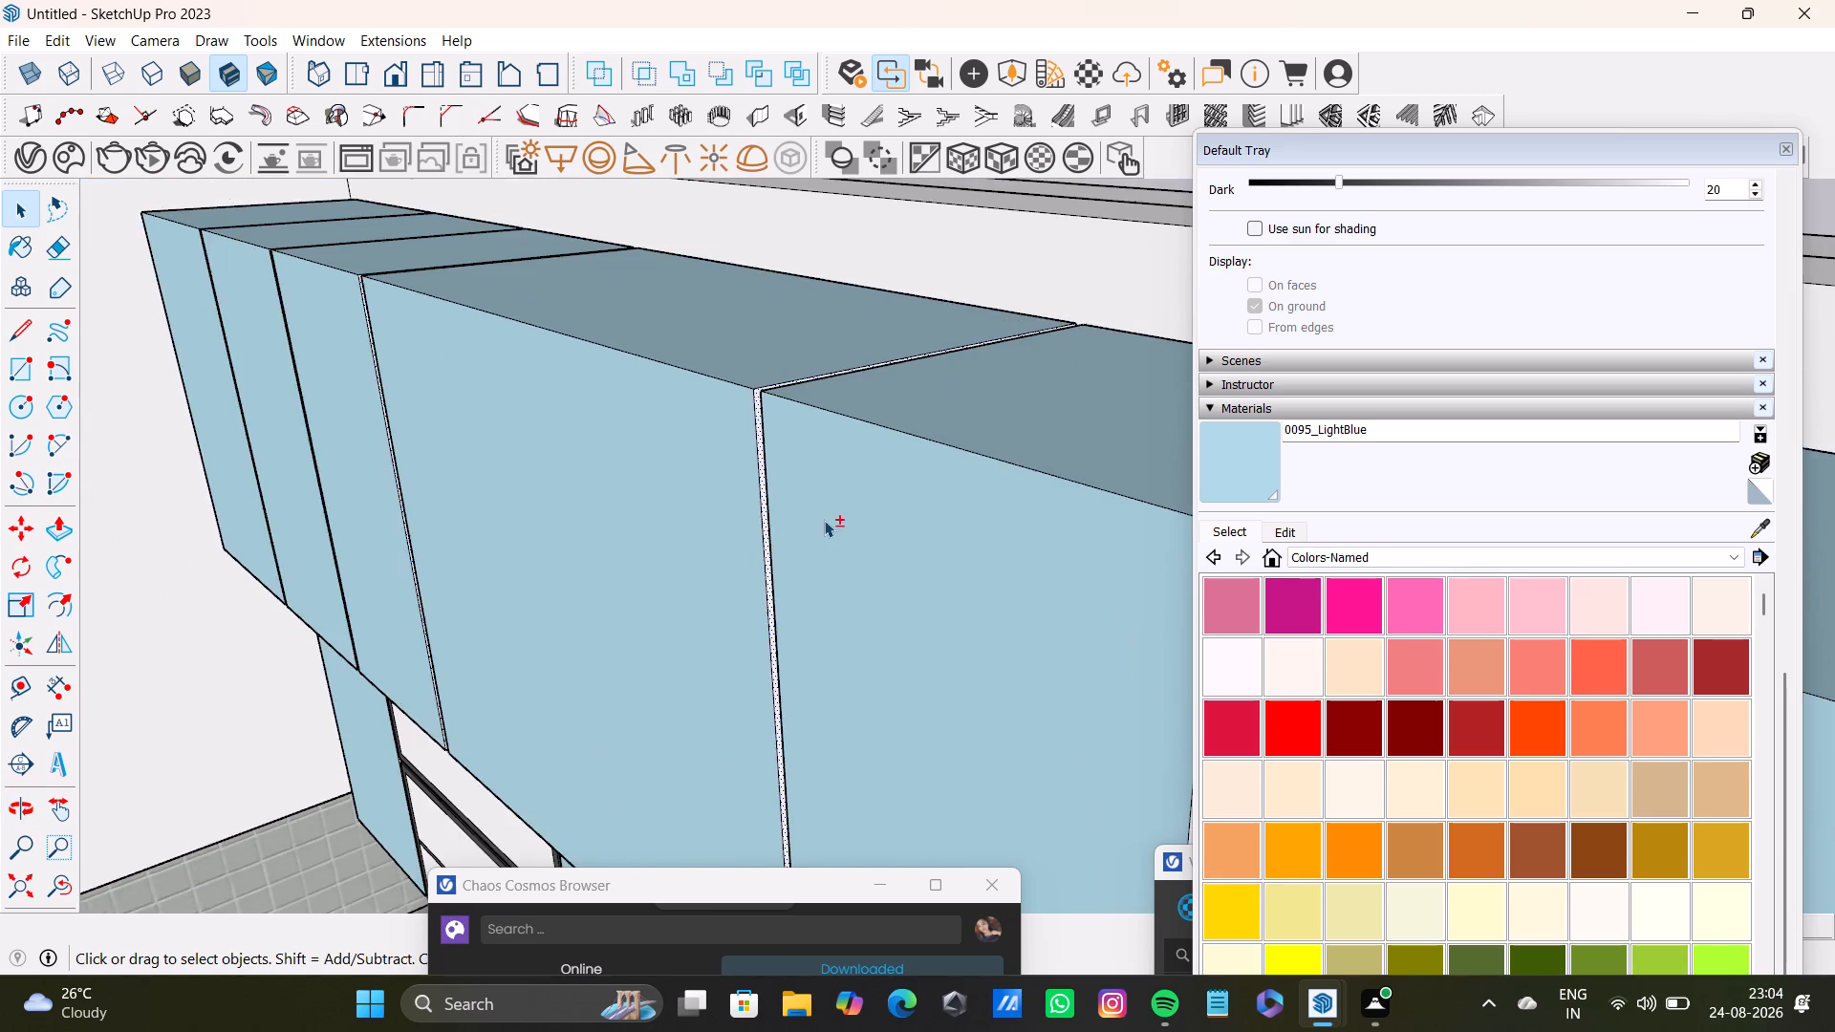
pyautogui.keyDown('shift'); pyautogui.scroll(-2, 824, 520); pyautogui.keyUp('shift')
pyautogui.keyDown('shift'); pyautogui.moveTo(840, 536); pyautogui.dragTo(433, 349, button='middle'); pyautogui.keyUp('shift')
pyautogui.keyDown('shift'); pyautogui.scroll(11, 588, 355); pyautogui.keyUp('shift')
pyautogui.keyDown('shift'); pyautogui.click(987, 399); pyautogui.keyUp('shift')
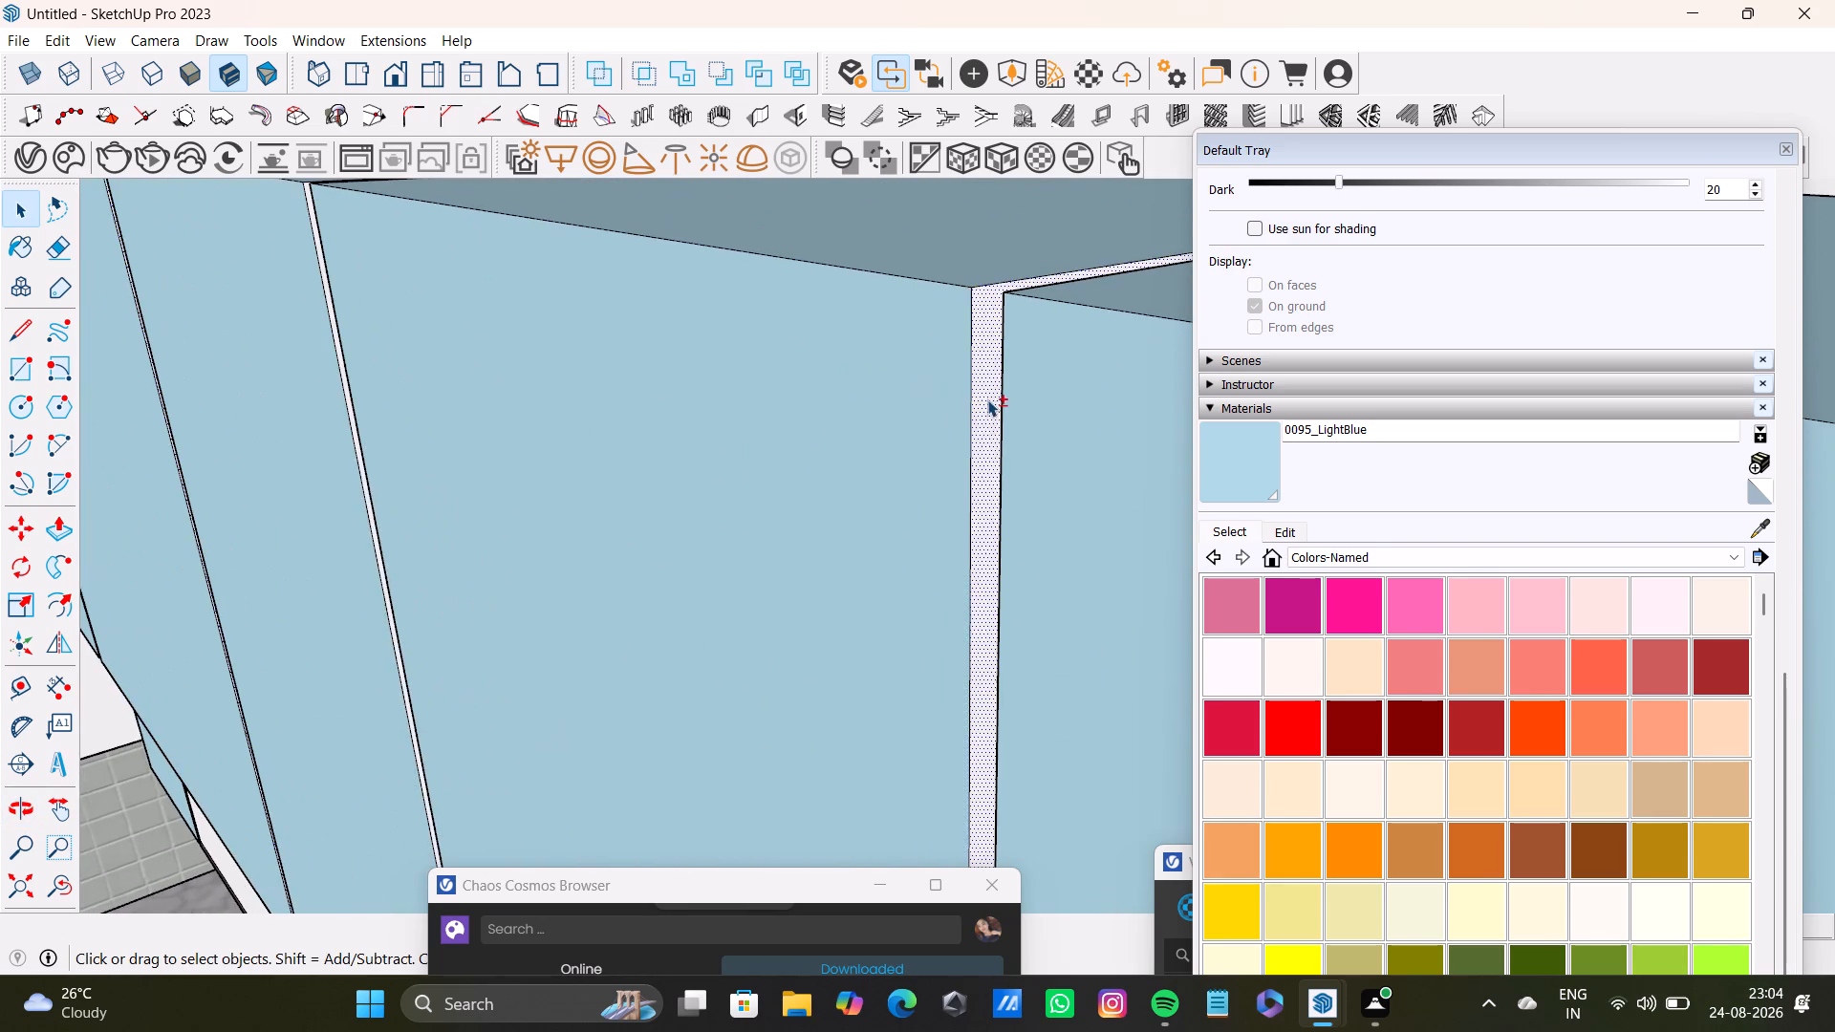
# Add the vertical gap faces beside the end framed cabinets, in both the upper and lower stacked units, to the selection.
pyautogui.keyDown('shift'); pyautogui.scroll(-20, 983, 429); pyautogui.keyUp('shift')
pyautogui.keyDown('shift'); pyautogui.scroll(-5, 983, 429); pyautogui.keyUp('shift')
pyautogui.keyDown('shift'); pyautogui.moveTo(998, 472); pyautogui.dragTo(619, 426, button='middle'); pyautogui.keyUp('shift')
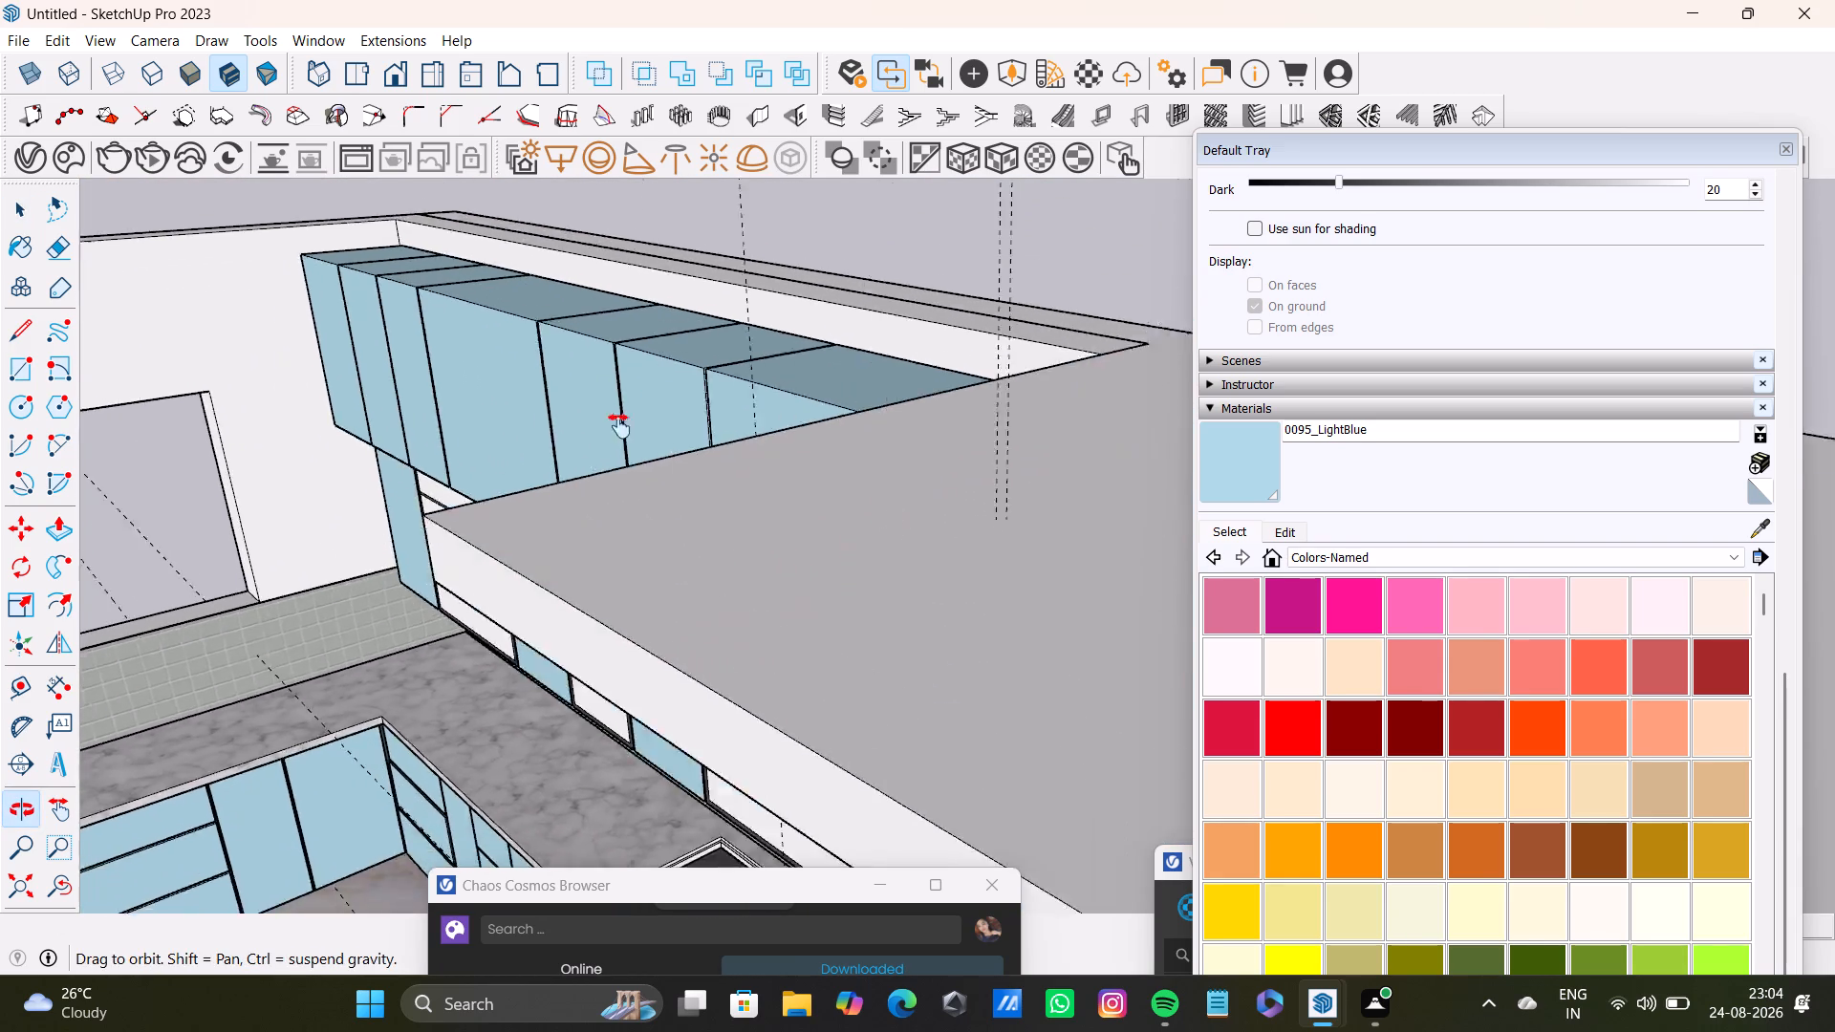
pyautogui.keyDown('shift'); pyautogui.moveTo(619, 426); pyautogui.dragTo(559, 517, button='middle'); pyautogui.keyUp('shift')
pyautogui.moveTo(638, 587); pyautogui.dragTo(835, 435, button='middle')
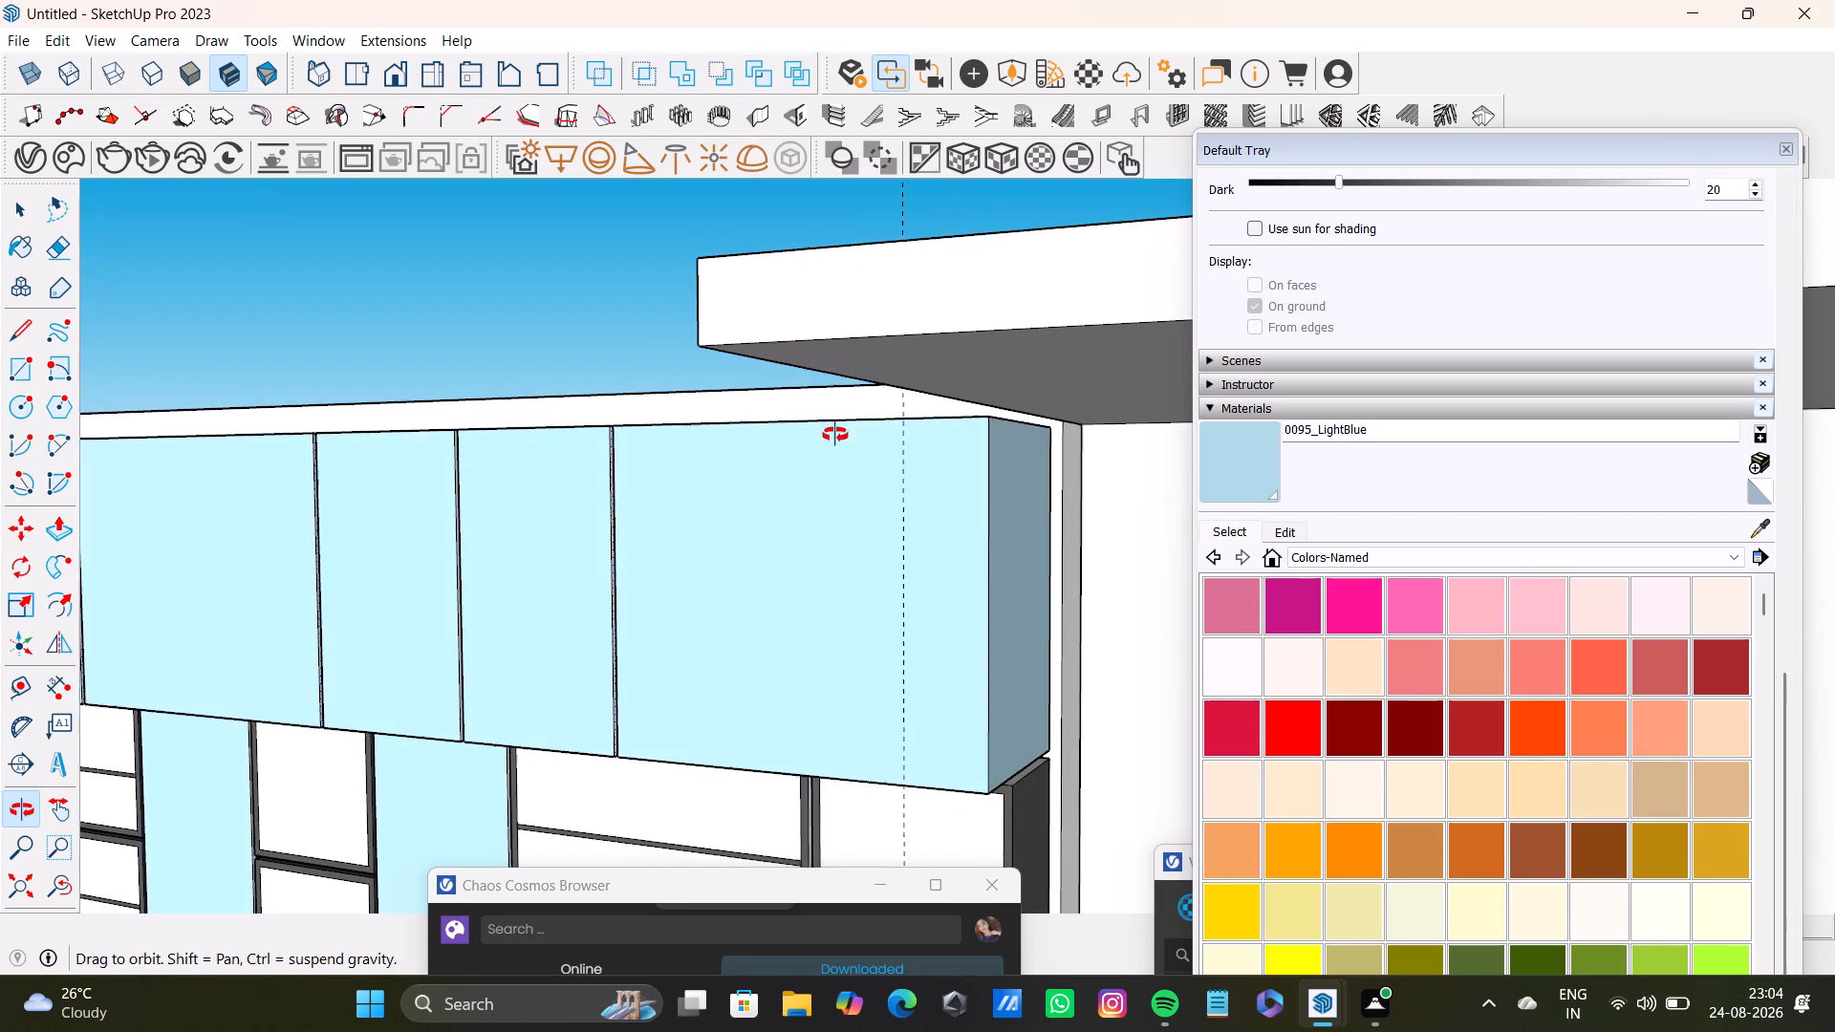
pyautogui.moveTo(835, 435); pyautogui.dragTo(869, 309, button='middle')
pyautogui.keyDown('shift'); pyautogui.scroll(7, 723, 634); pyautogui.keyUp('shift')
pyautogui.keyDown('shift'); pyautogui.moveTo(724, 605); pyautogui.dragTo(730, 462, button='middle'); pyautogui.keyUp('shift')
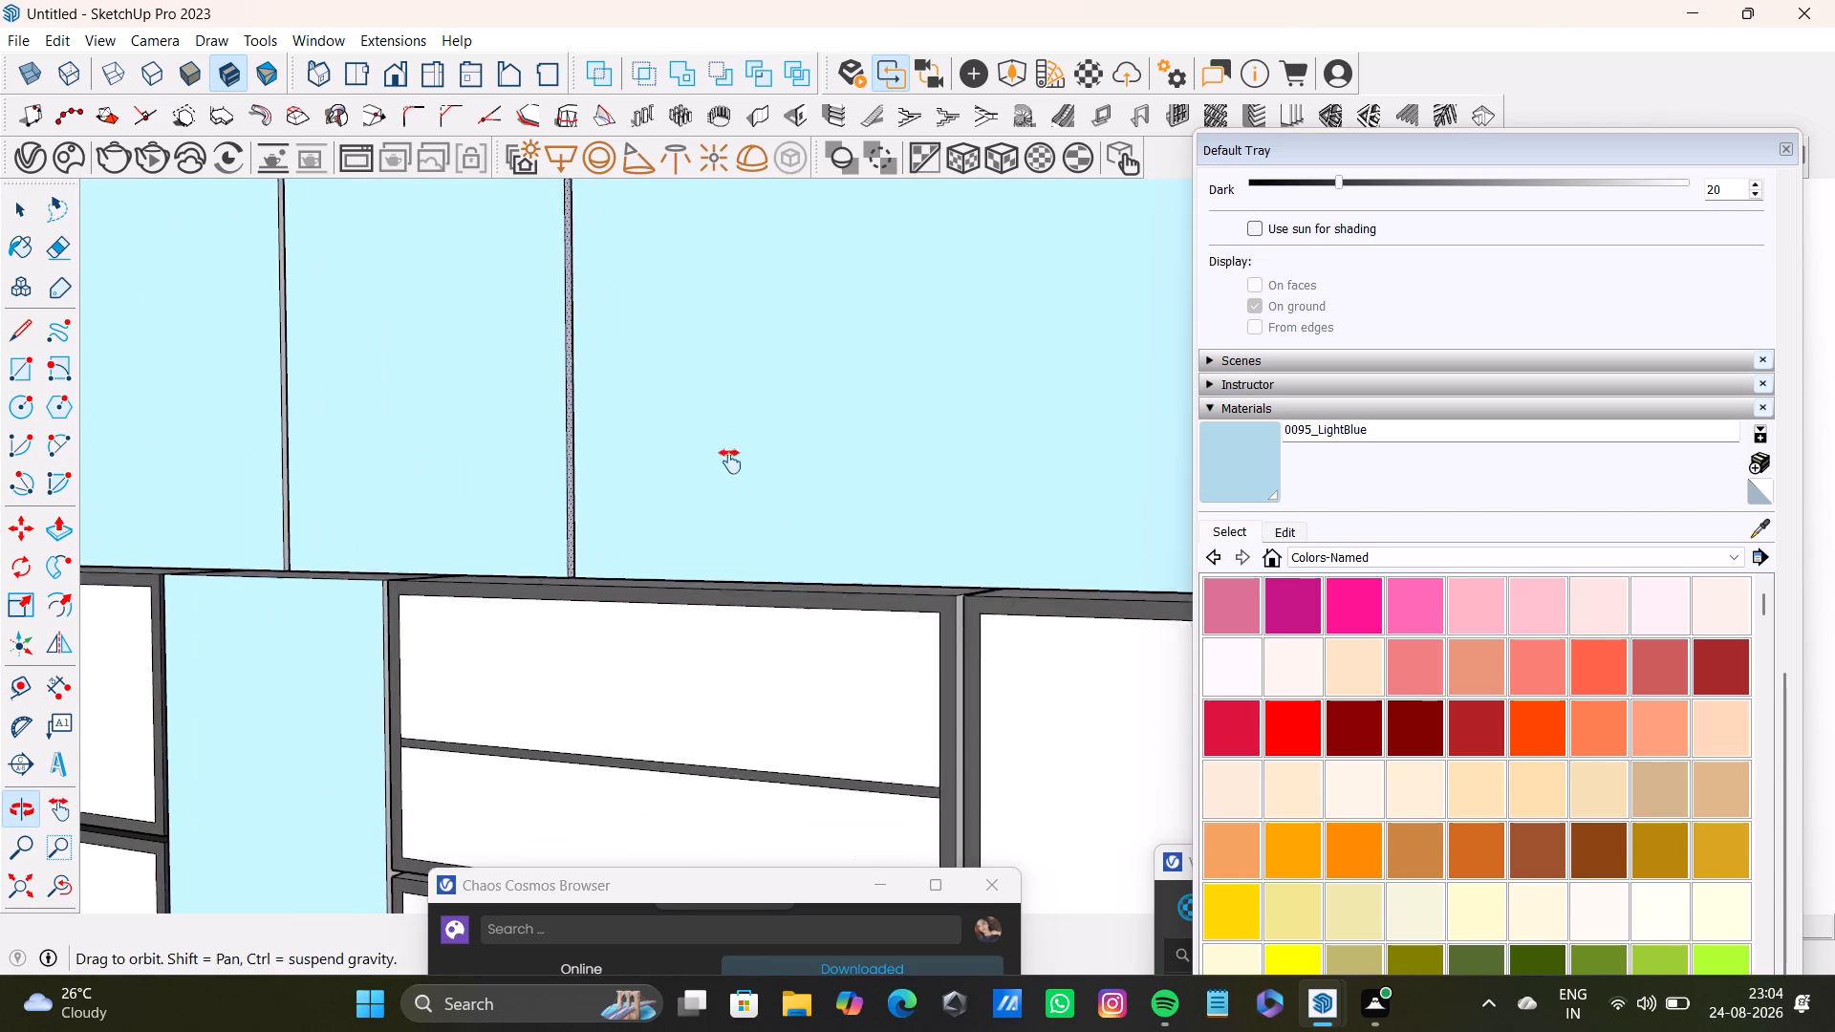
pyautogui.keyDown('shift'); pyautogui.moveTo(730, 462); pyautogui.dragTo(721, 427, button='middle'); pyautogui.keyUp('shift')
pyautogui.keyDown('shift'); pyautogui.scroll(7, 838, 523); pyautogui.keyUp('shift')
pyautogui.keyDown('shift'); pyautogui.click(1026, 548); pyautogui.keyUp('shift')
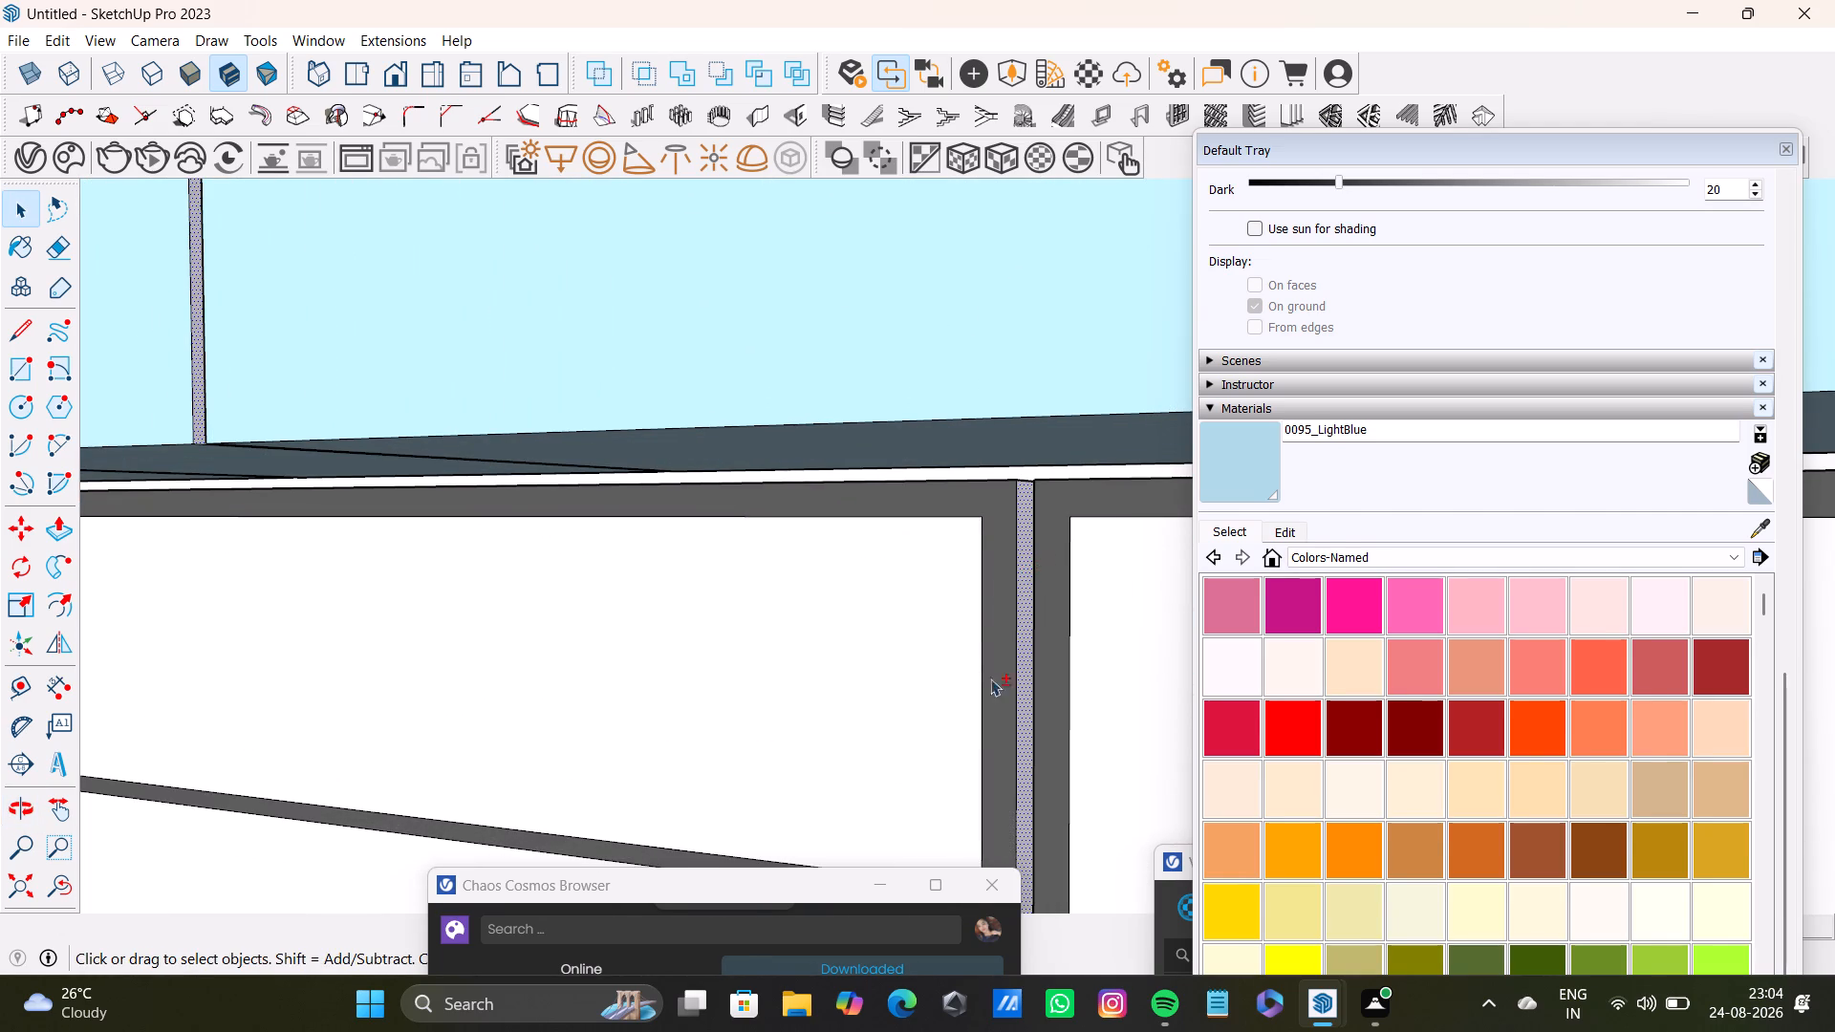
pyautogui.keyDown('shift'); pyautogui.scroll(-11, 976, 710); pyautogui.keyUp('shift')
pyautogui.keyDown('shift'); pyautogui.moveTo(968, 746); pyautogui.dragTo(889, 400, button='middle'); pyautogui.keyUp('shift')
pyautogui.keyDown('shift'); pyautogui.scroll(8, 890, 602); pyautogui.keyUp('shift')
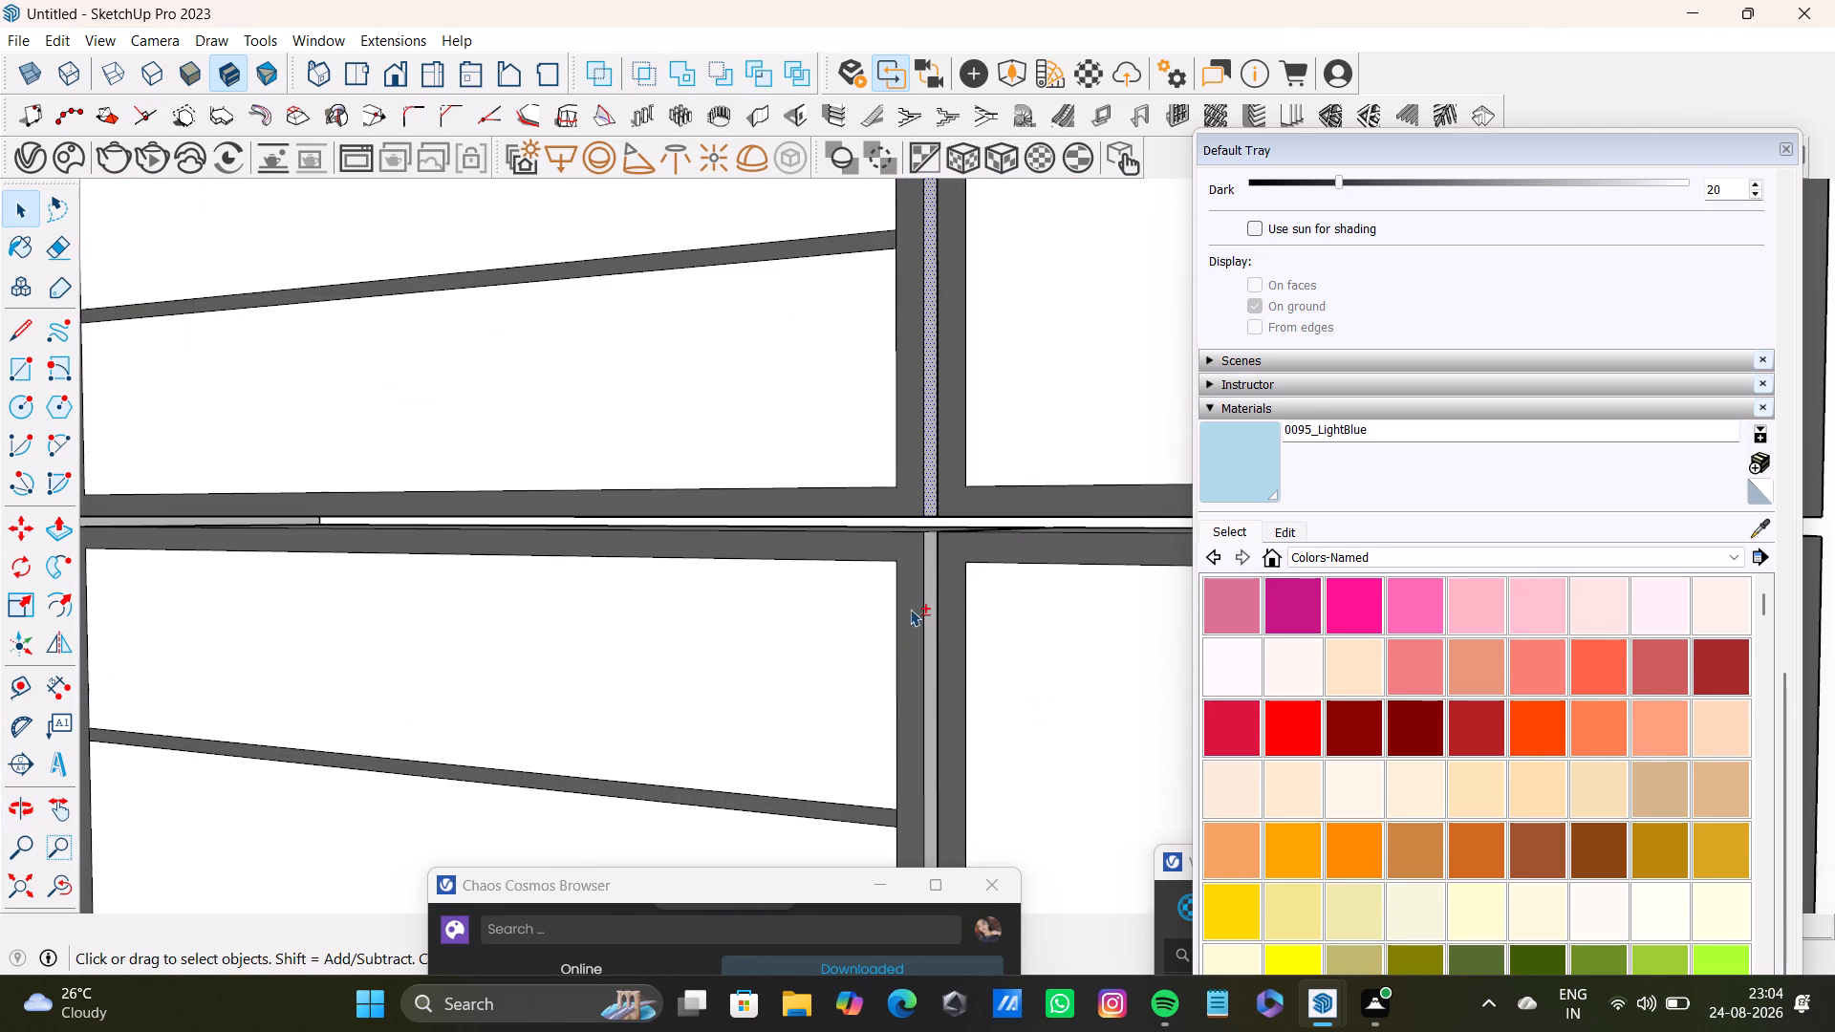
pyautogui.keyDown('shift'); pyautogui.click(934, 588); pyautogui.keyUp('shift')
# Add the gap face beside the light blue panel nearest the corner, sample 0135_DarkGray from a frame, and paint all selected gaps.
pyautogui.keyDown('shift'); pyautogui.scroll(-6, 737, 691); pyautogui.keyUp('shift')
pyautogui.keyDown('shift'); pyautogui.scroll(1, 569, 659); pyautogui.keyUp('shift')
pyautogui.keyDown('shift'); pyautogui.scroll(-4, 544, 655); pyautogui.keyUp('shift')
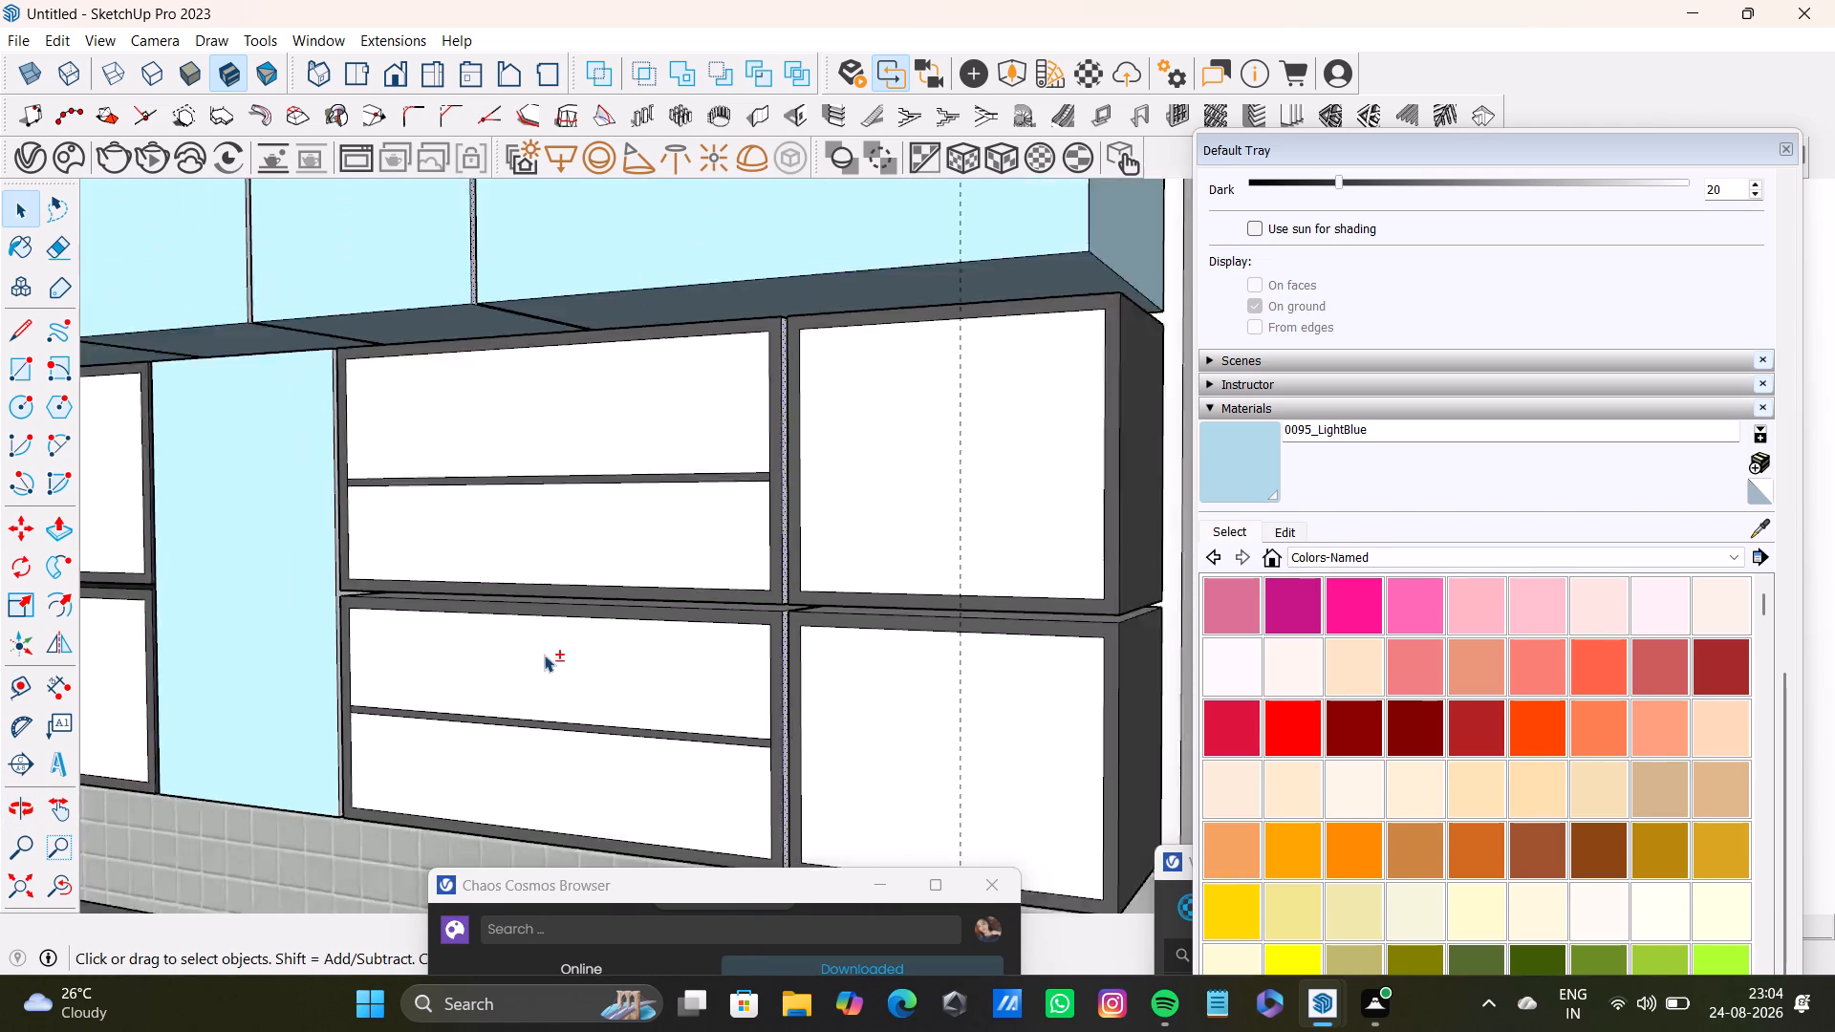
pyautogui.keyDown('shift'); pyautogui.moveTo(451, 635); pyautogui.dragTo(854, 667, button='middle'); pyautogui.keyUp('shift')
pyautogui.keyDown('shift'); pyautogui.scroll(8, 456, 574); pyautogui.keyUp('shift')
pyautogui.keyDown('shift'); pyautogui.moveTo(443, 593); pyautogui.dragTo(990, 633, button='middle'); pyautogui.keyUp('shift')
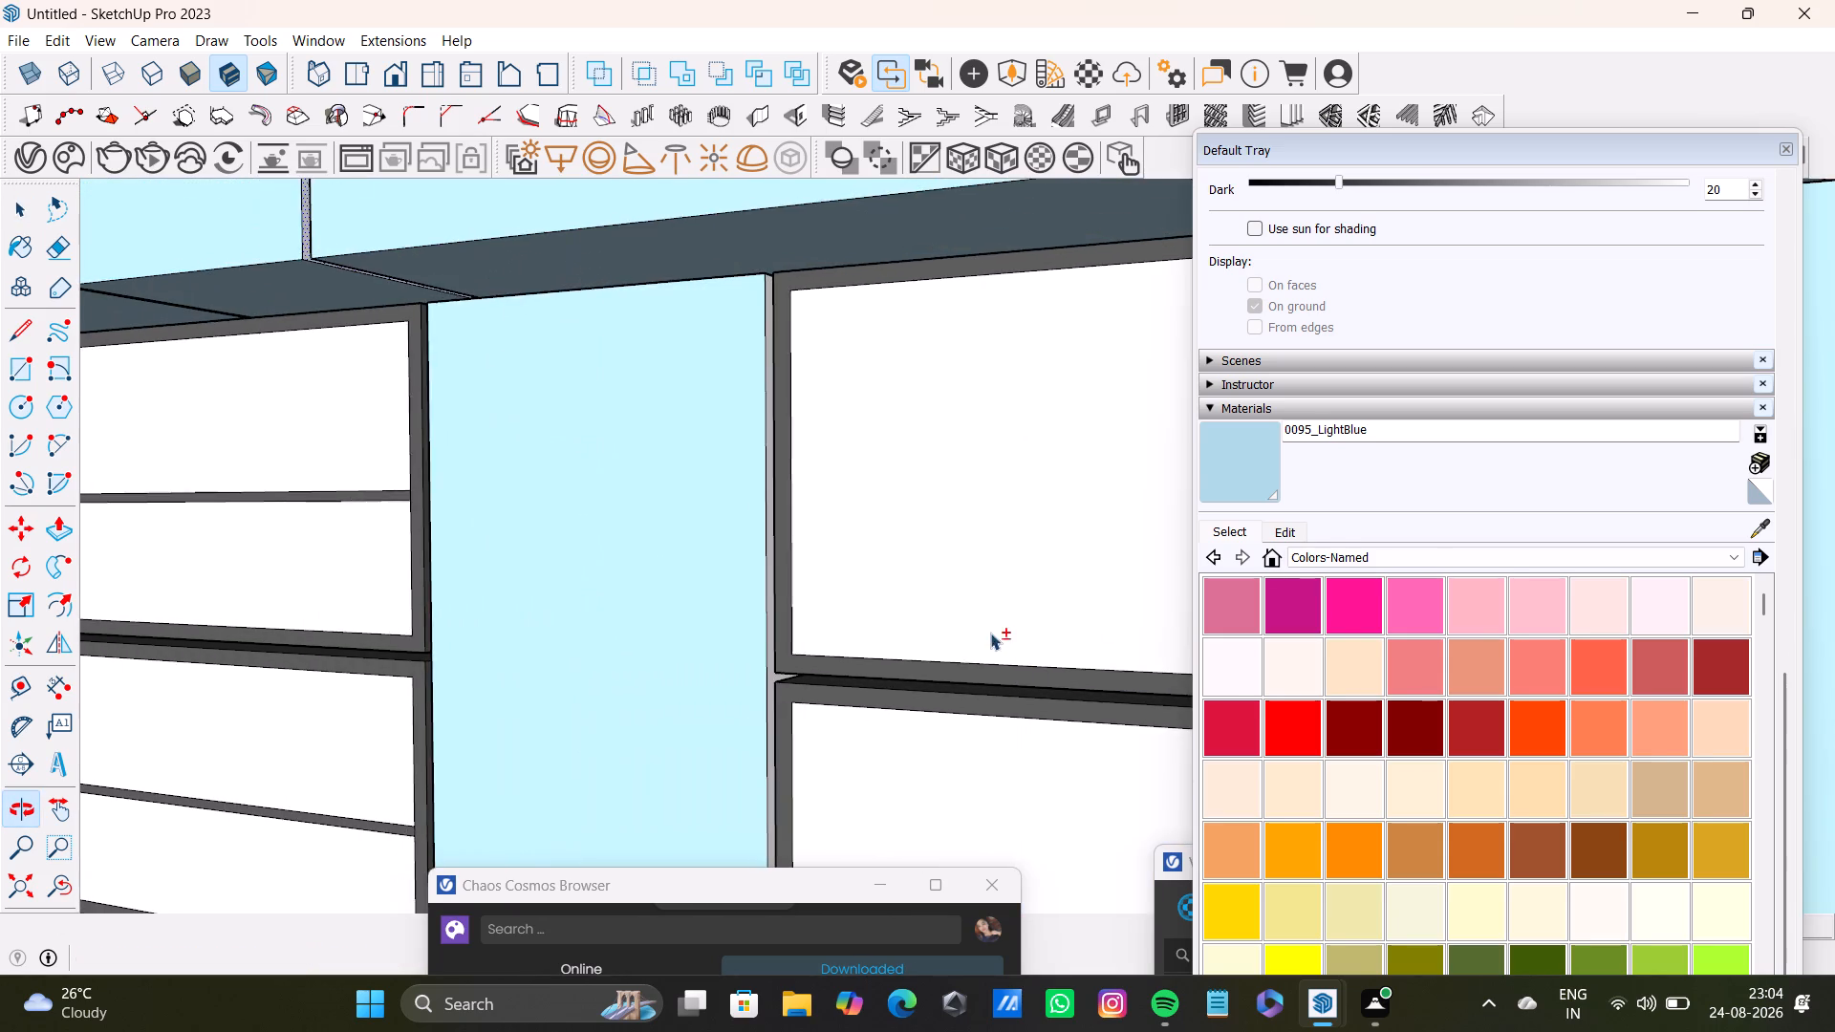
pyautogui.keyDown('shift'); pyautogui.scroll(-5, 227, 603); pyautogui.keyUp('shift')
pyautogui.keyDown('shift'); pyautogui.moveTo(274, 613); pyautogui.dragTo(734, 594, button='middle'); pyautogui.keyUp('shift')
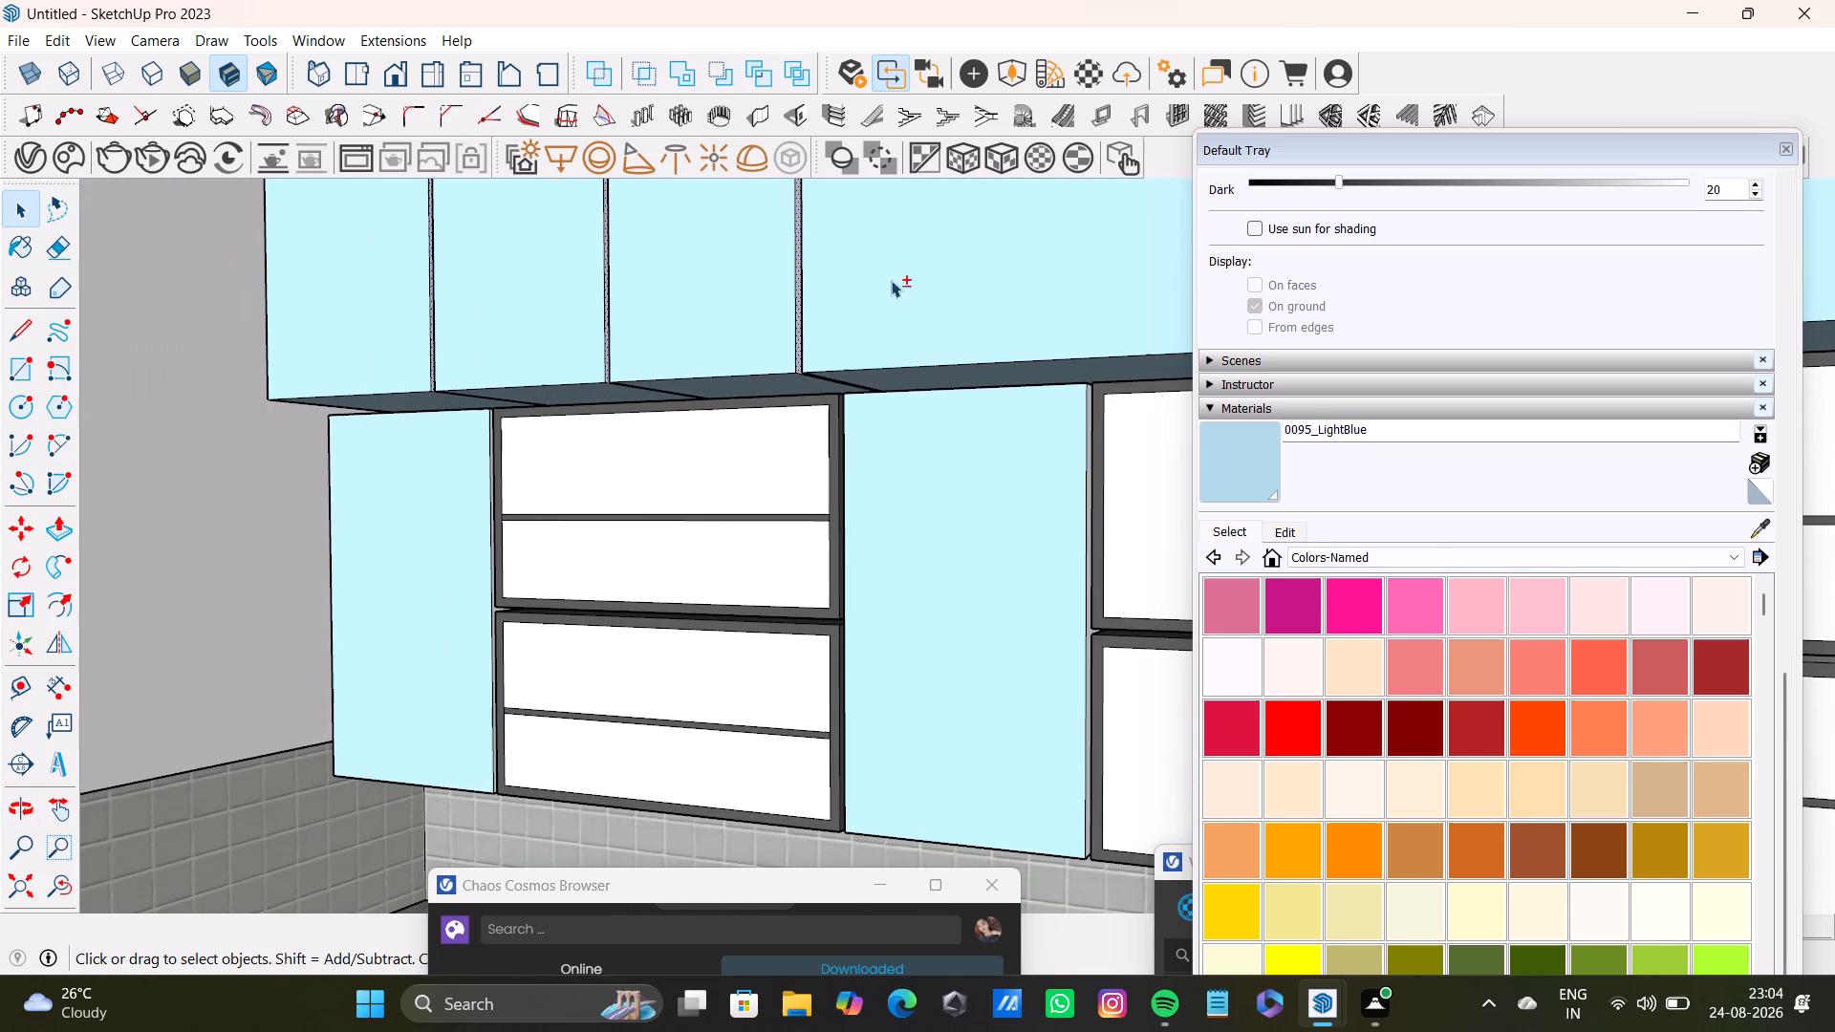
pyautogui.keyDown('shift'); pyautogui.scroll(16, 408, 419); pyautogui.keyUp('shift')
pyautogui.keyDown('shift'); pyautogui.click(498, 421); pyautogui.keyUp('shift')
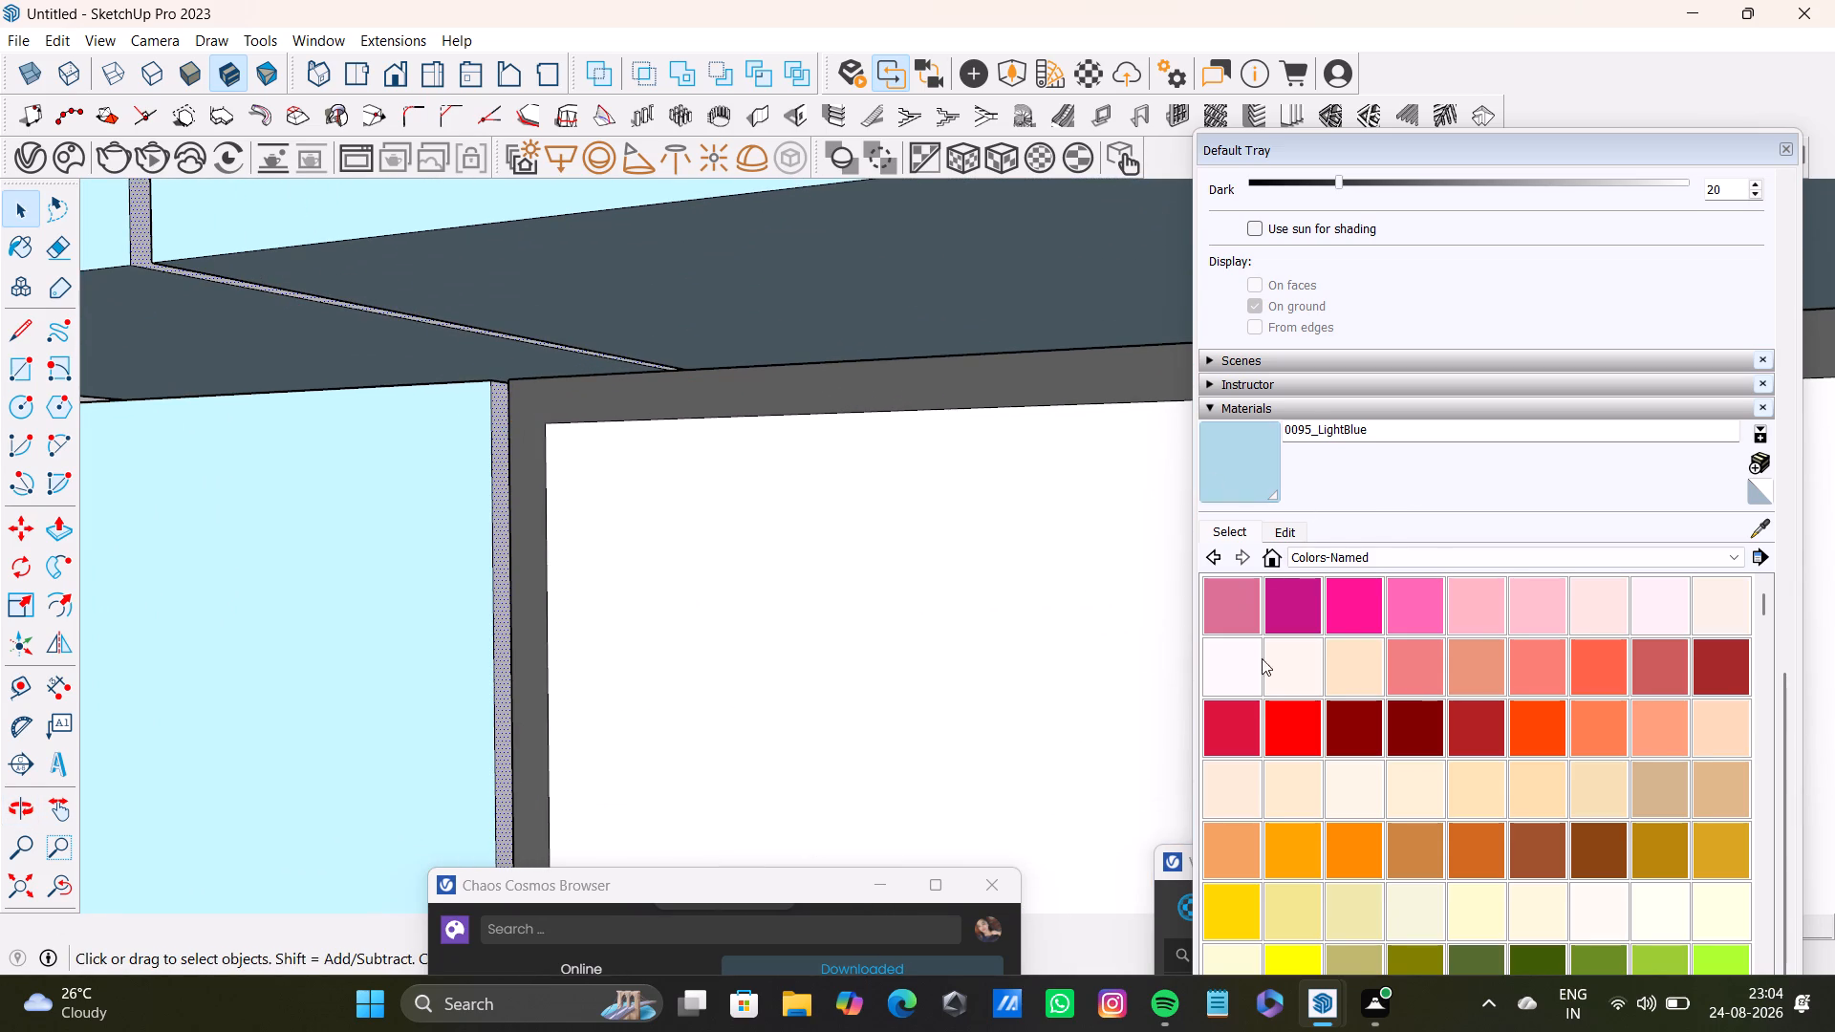
pyautogui.keyDown('shift'); pyautogui.click(1764, 526); pyautogui.keyUp('shift')
pyautogui.keyDown('shift'); pyautogui.click(1122, 376); pyautogui.keyUp('shift')
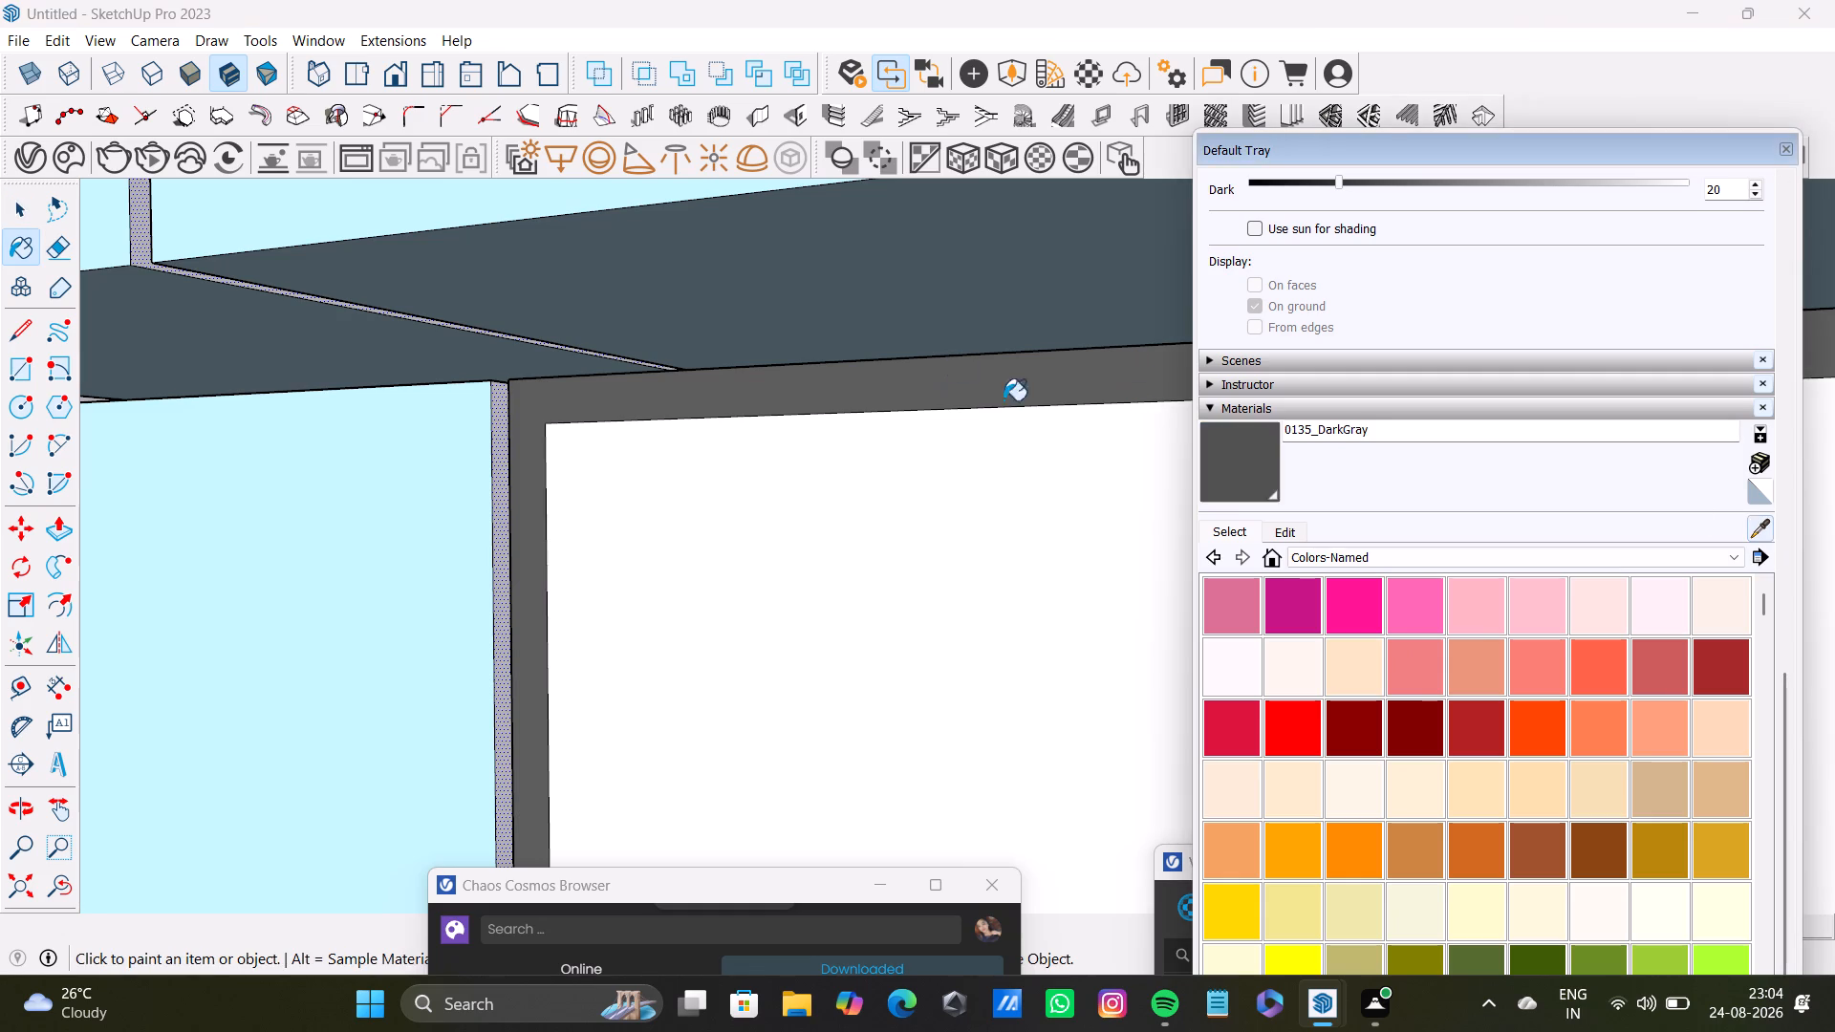
pyautogui.keyDown('shift'); pyautogui.click(1238, 464); pyautogui.keyUp('shift')
pyautogui.keyDown('shift'); pyautogui.click(495, 416); pyautogui.keyUp('shift')
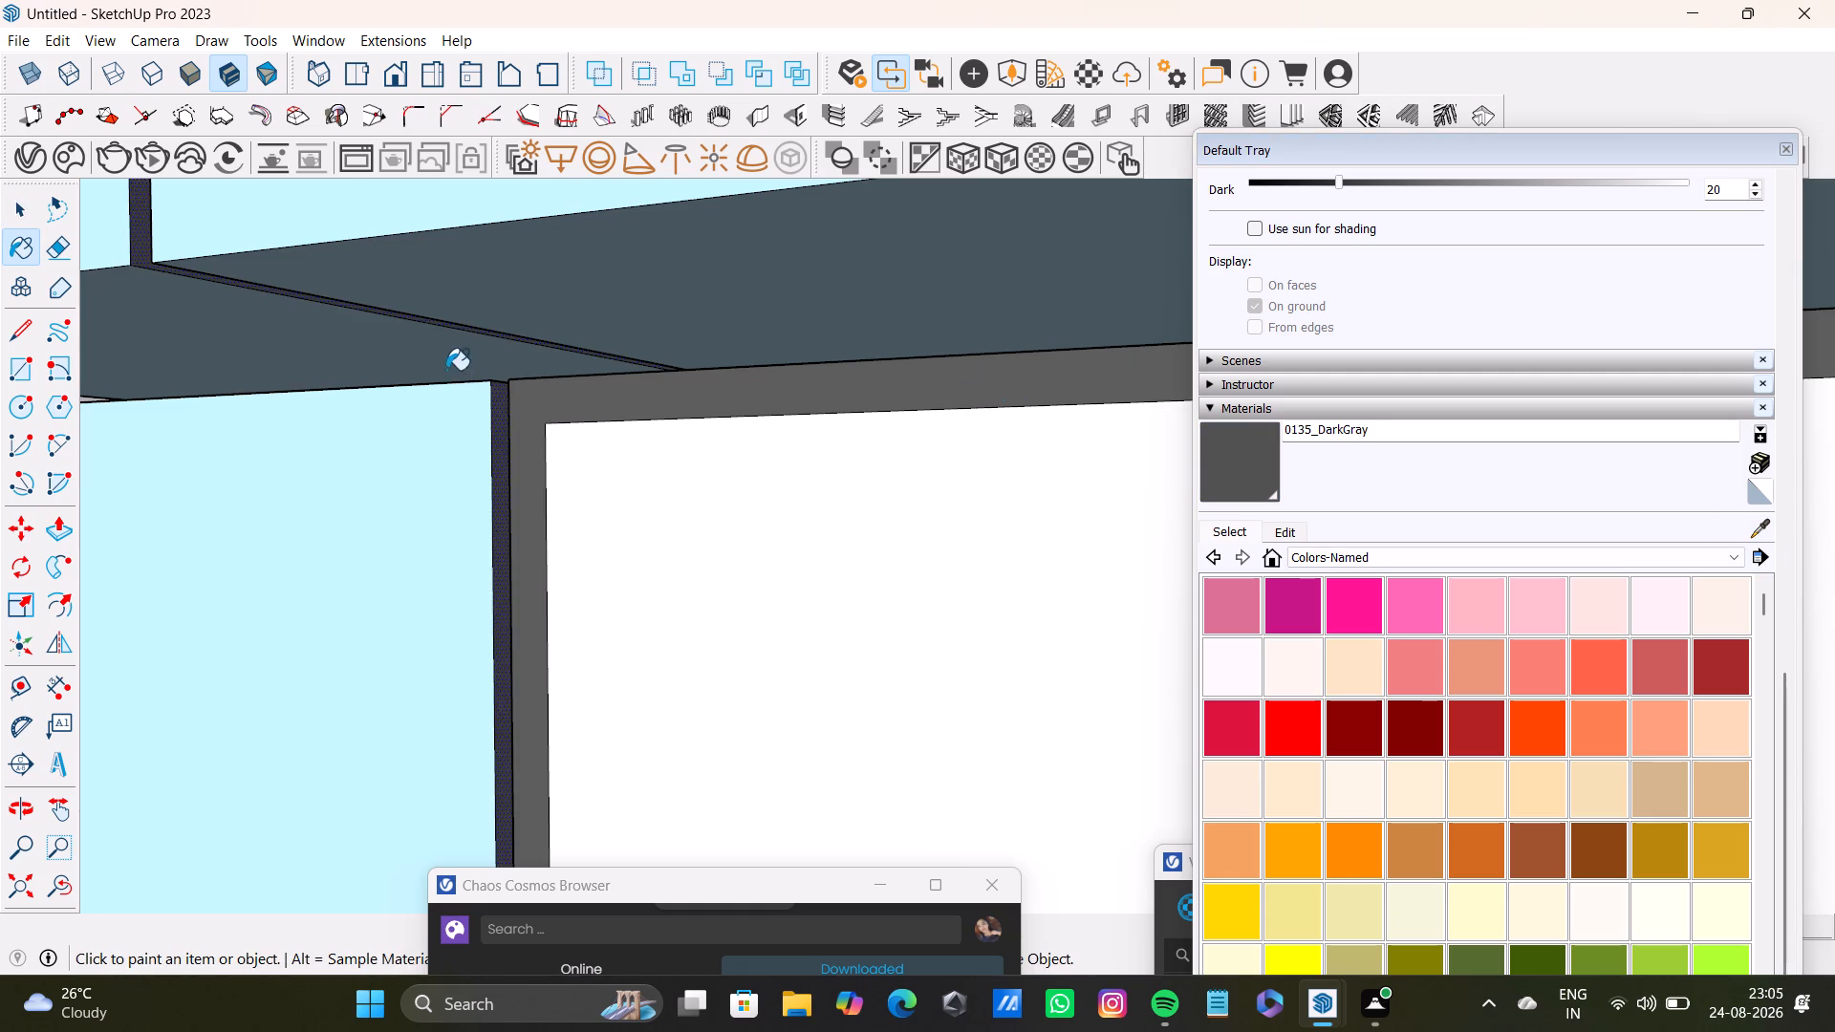
# Paint the exposed top faces of the end and adjacent lower framed cabinets, between the stacked units, with 0135_DarkGray.
pyautogui.keyDown('shift'); pyautogui.scroll(-16, 447, 383); pyautogui.keyUp('shift')
pyautogui.scroll(1, 562, 468)
pyautogui.scroll(-10, 570, 470)
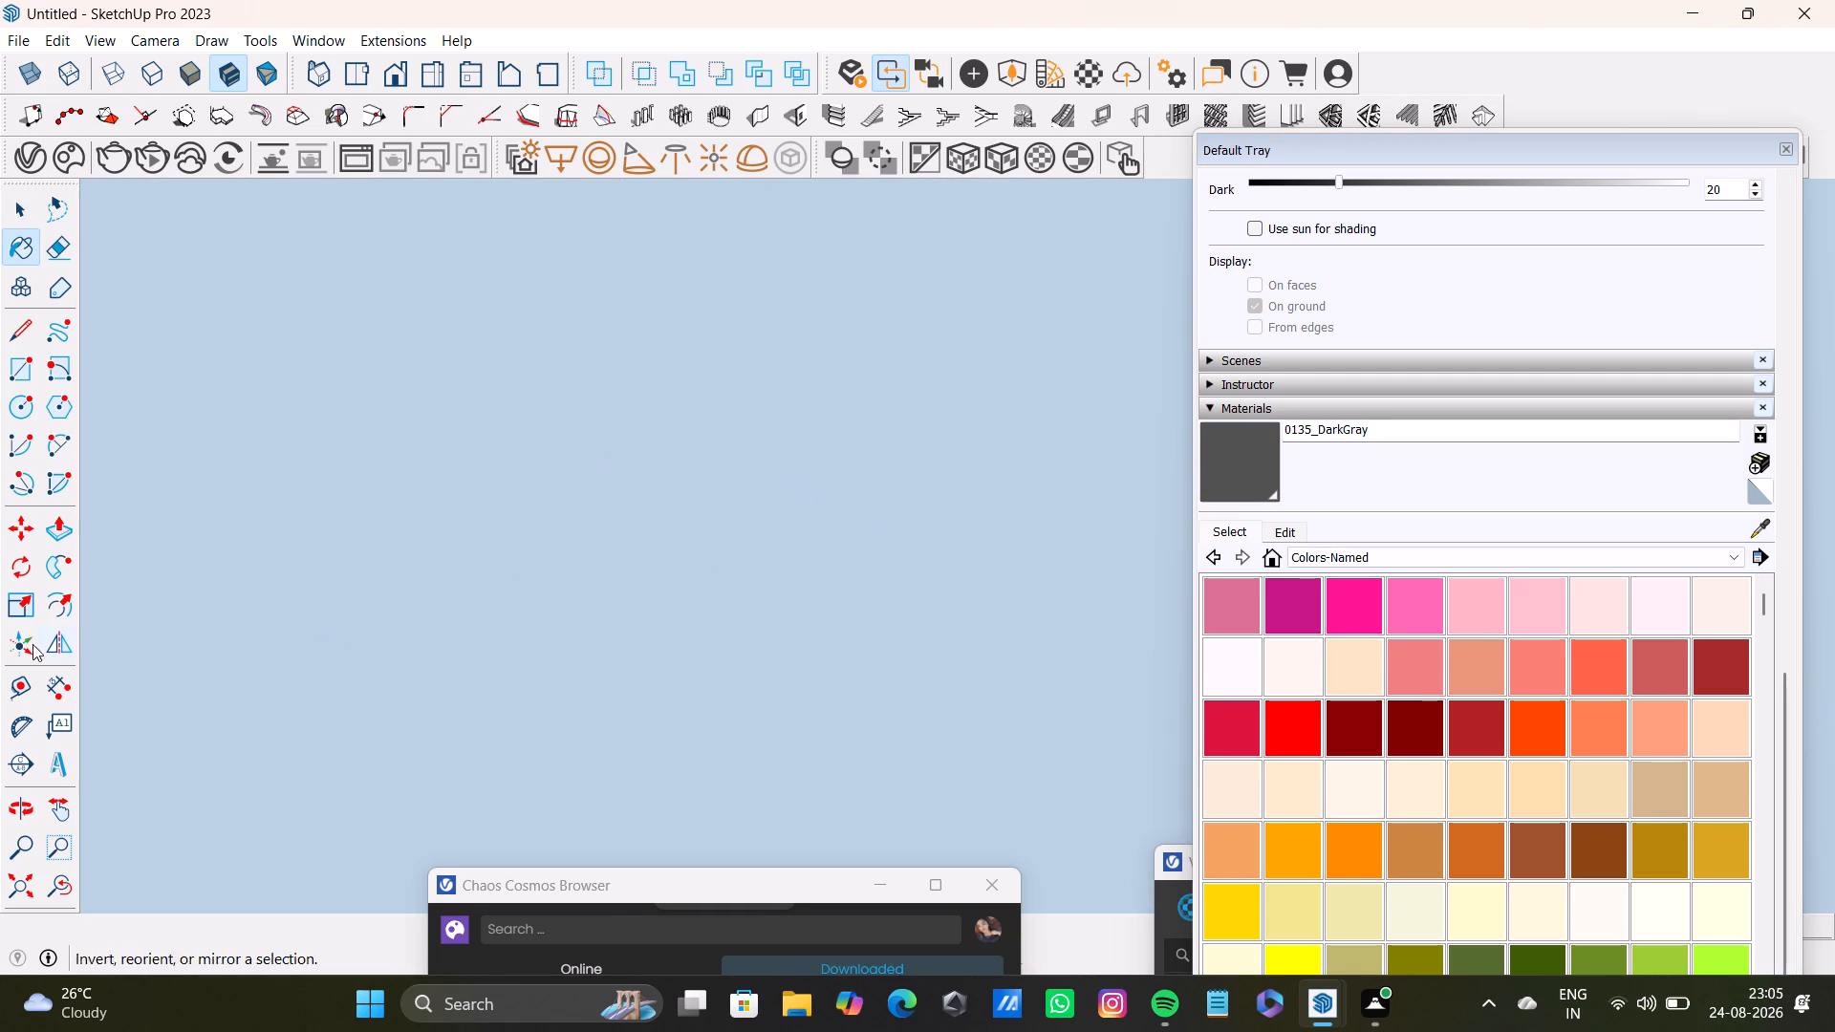
pyautogui.click(19, 896)
pyautogui.moveTo(878, 596); pyautogui.dragTo(225, 751, button='middle')
pyautogui.scroll(-1, 224, 750)
pyautogui.scroll(1, 874, 608)
pyautogui.moveTo(874, 608); pyautogui.dragTo(873, 583, button='middle')
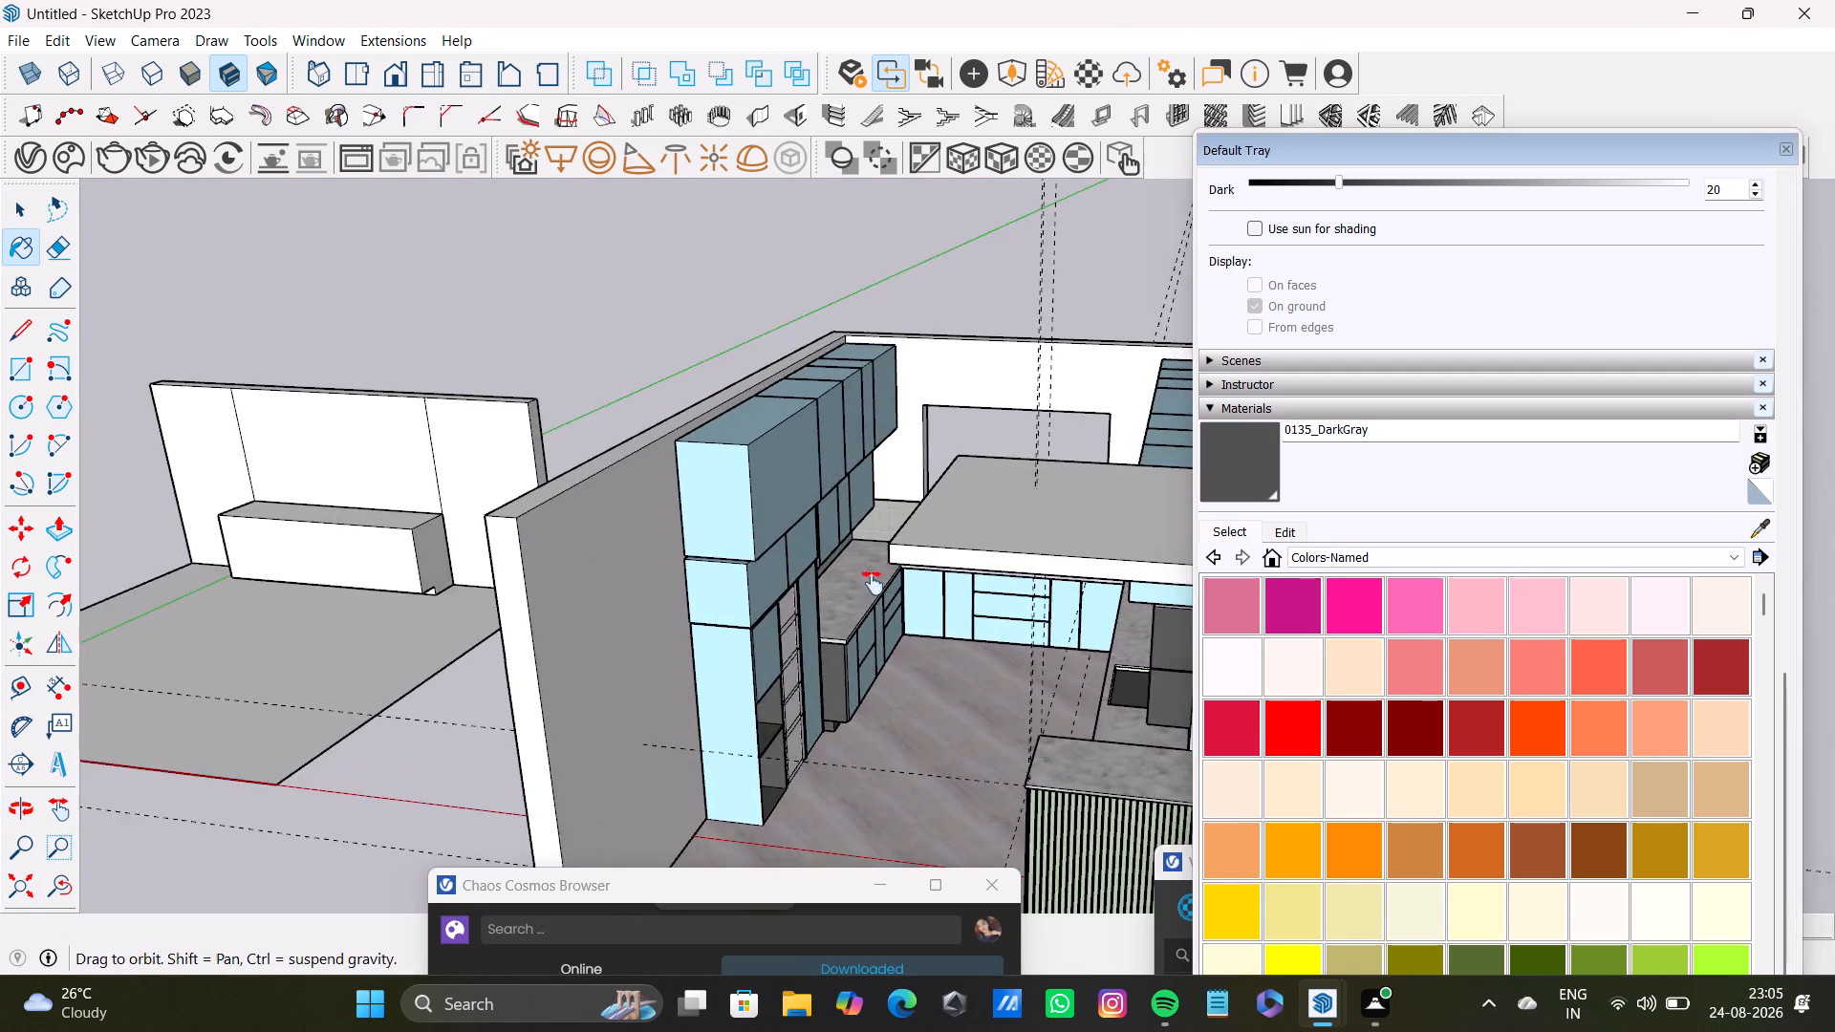
pyautogui.moveTo(873, 583); pyautogui.dragTo(602, 380, button='middle')
pyautogui.moveTo(608, 421); pyautogui.dragTo(879, 408, button='middle')
pyautogui.scroll(6, 943, 358)
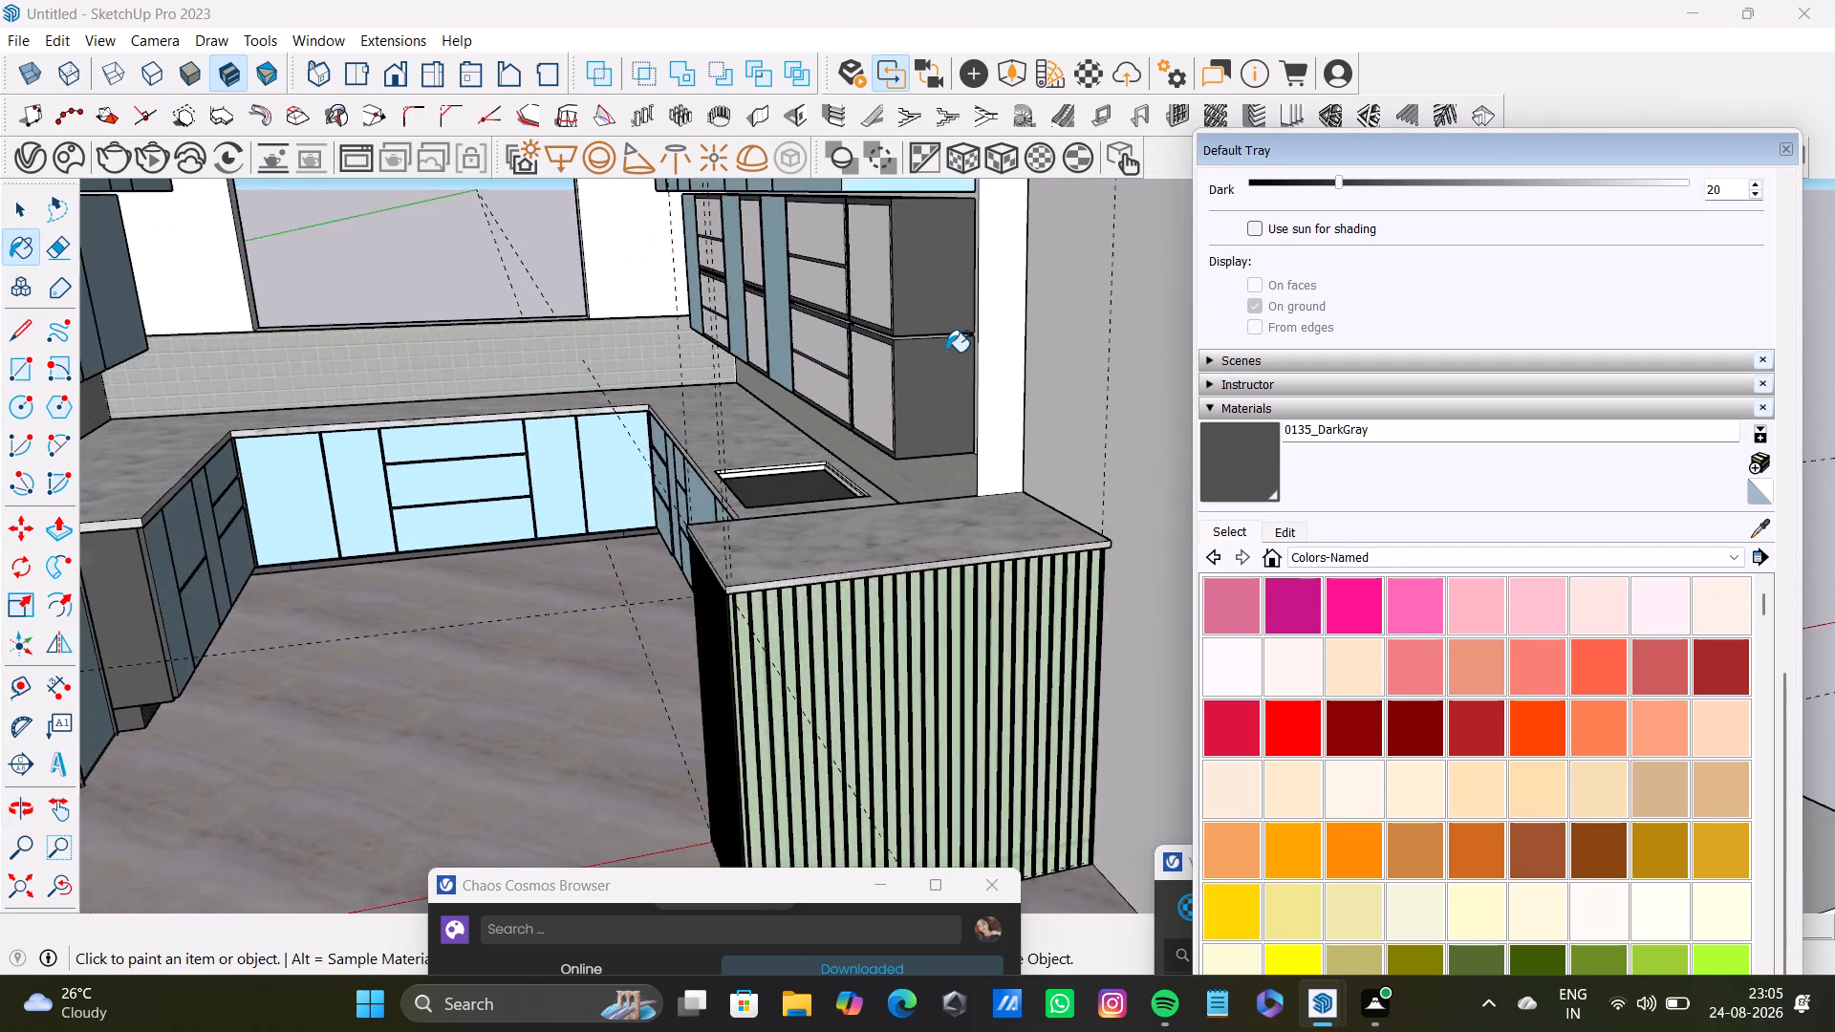
pyautogui.scroll(19, 946, 352)
pyautogui.moveTo(883, 329); pyautogui.dragTo(920, 315, button='middle')
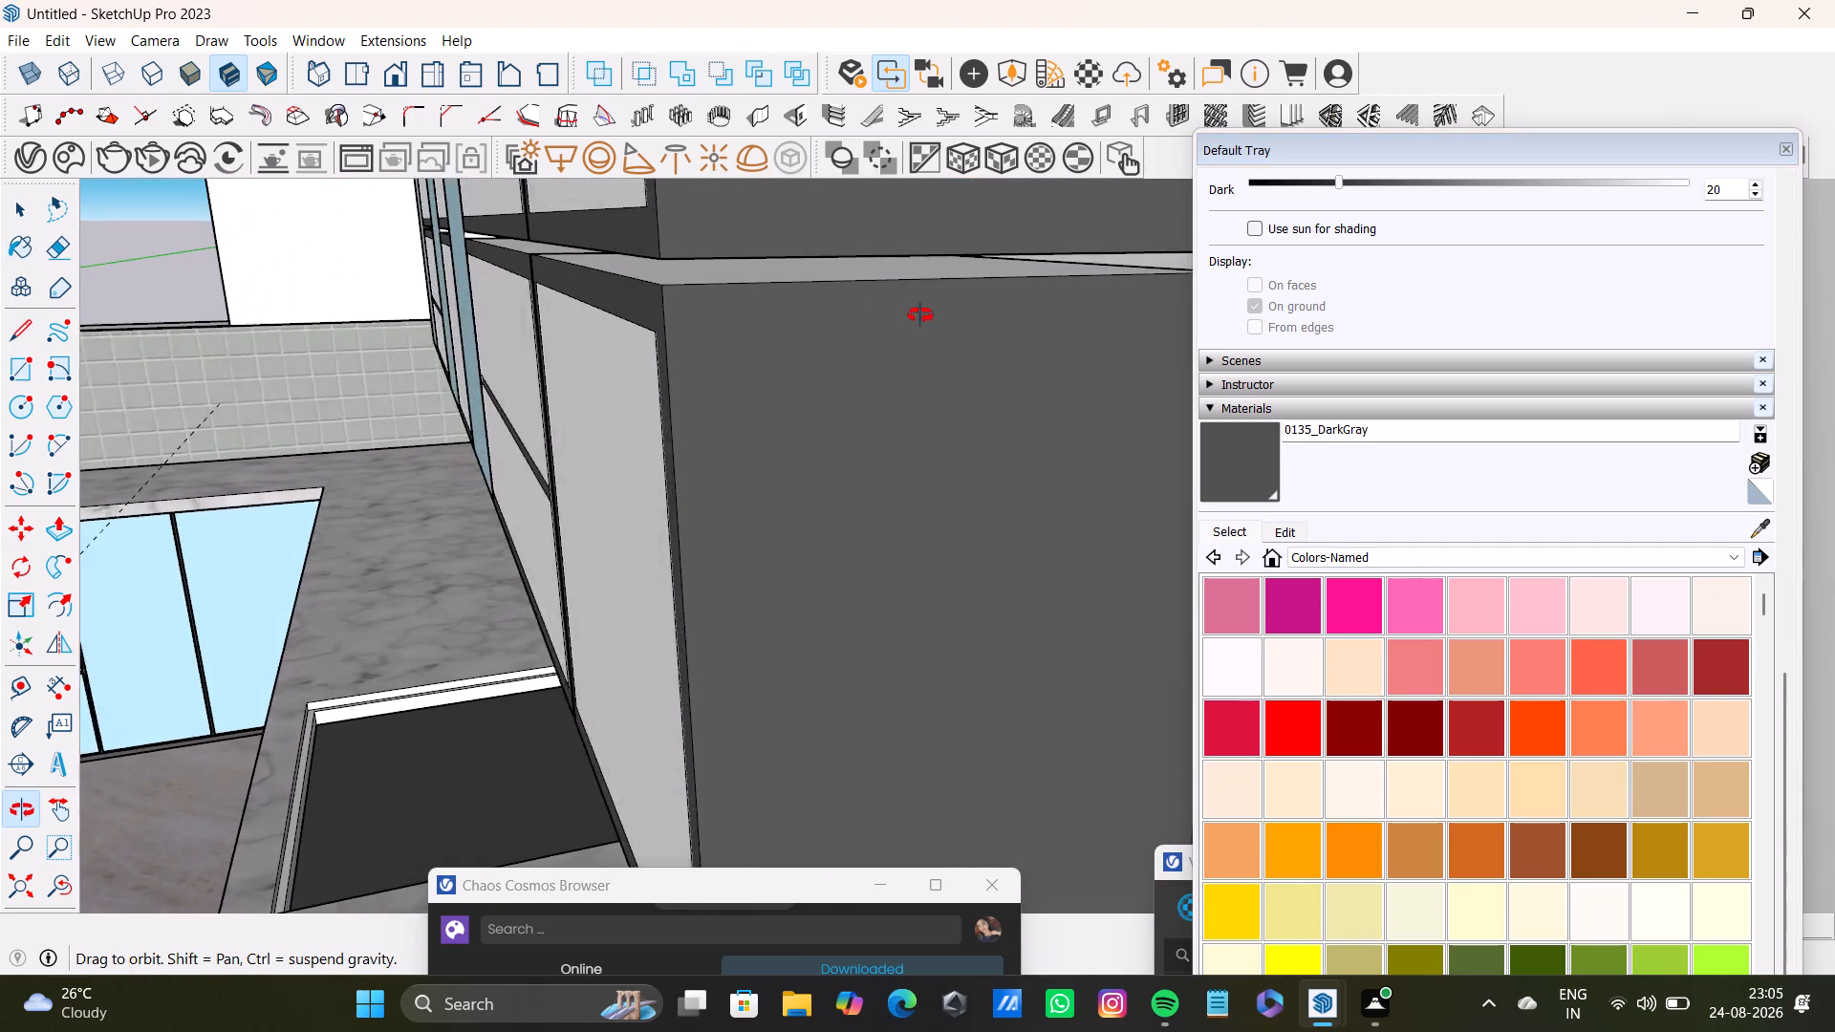
pyautogui.moveTo(920, 315); pyautogui.dragTo(939, 322, button='middle')
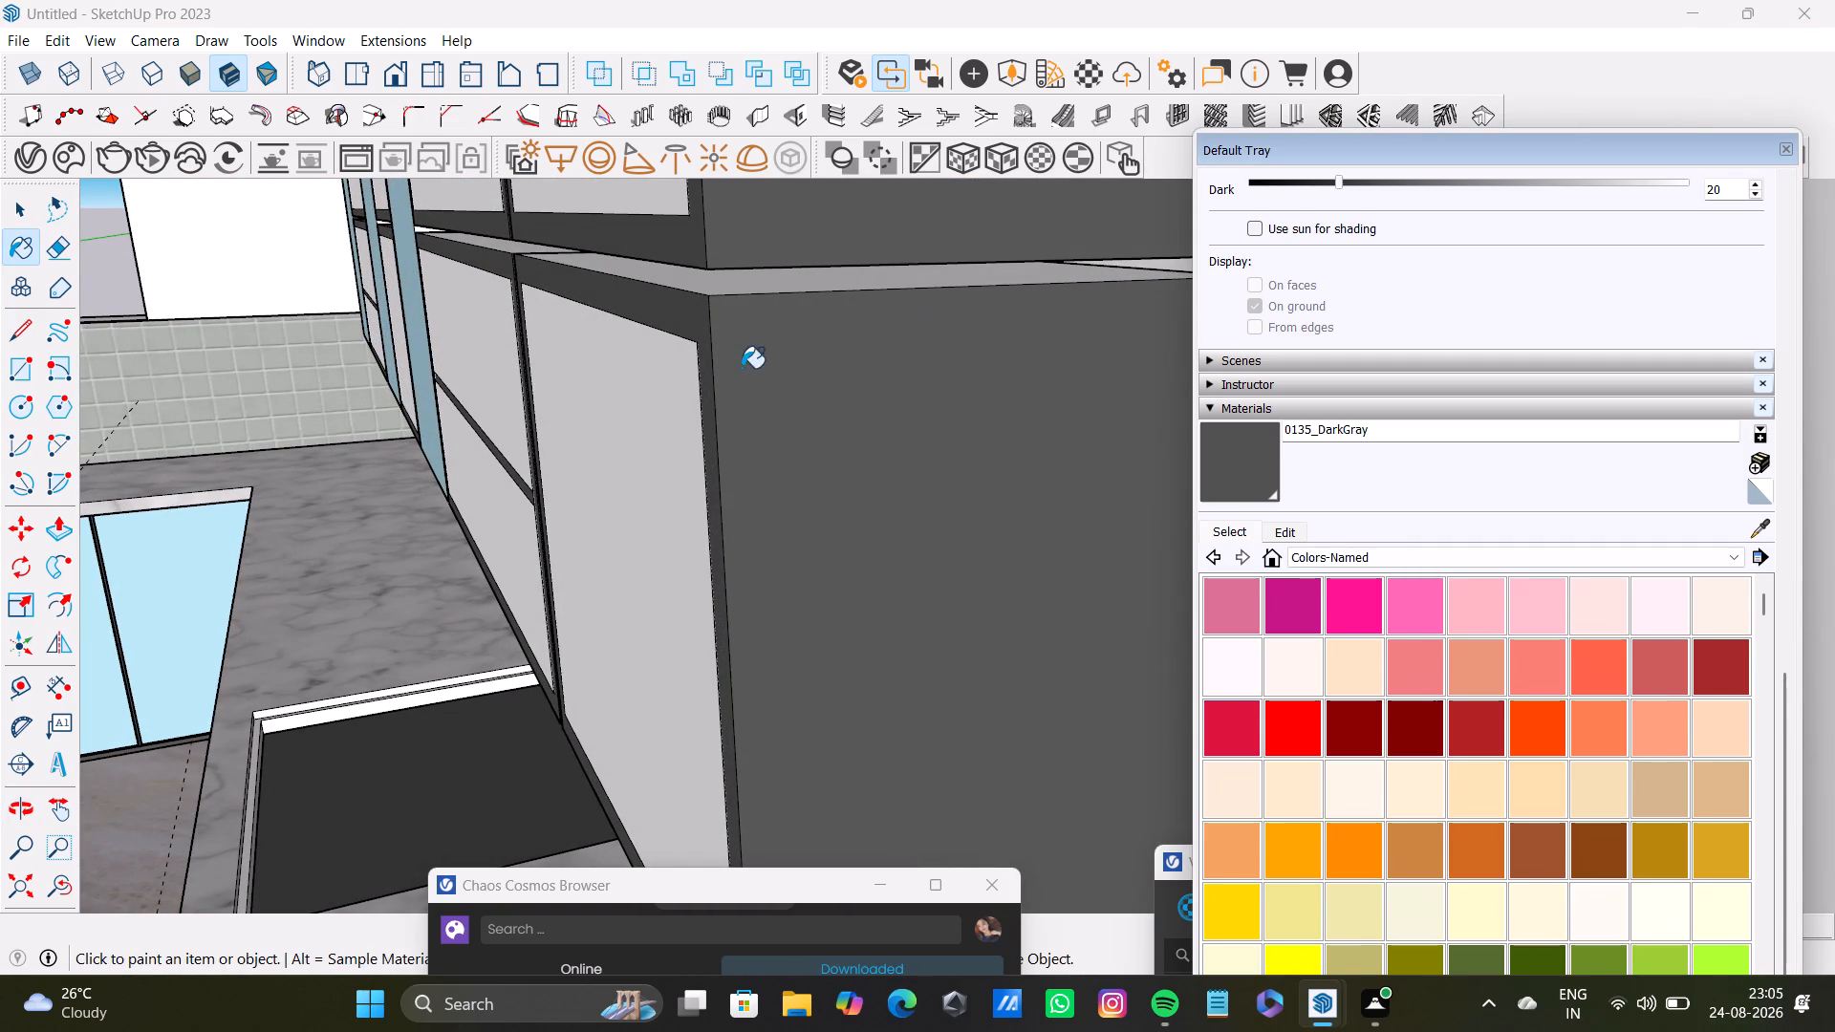
pyautogui.moveTo(742, 368); pyautogui.dragTo(809, 380, button='middle')
pyautogui.scroll(1, 547, 269)
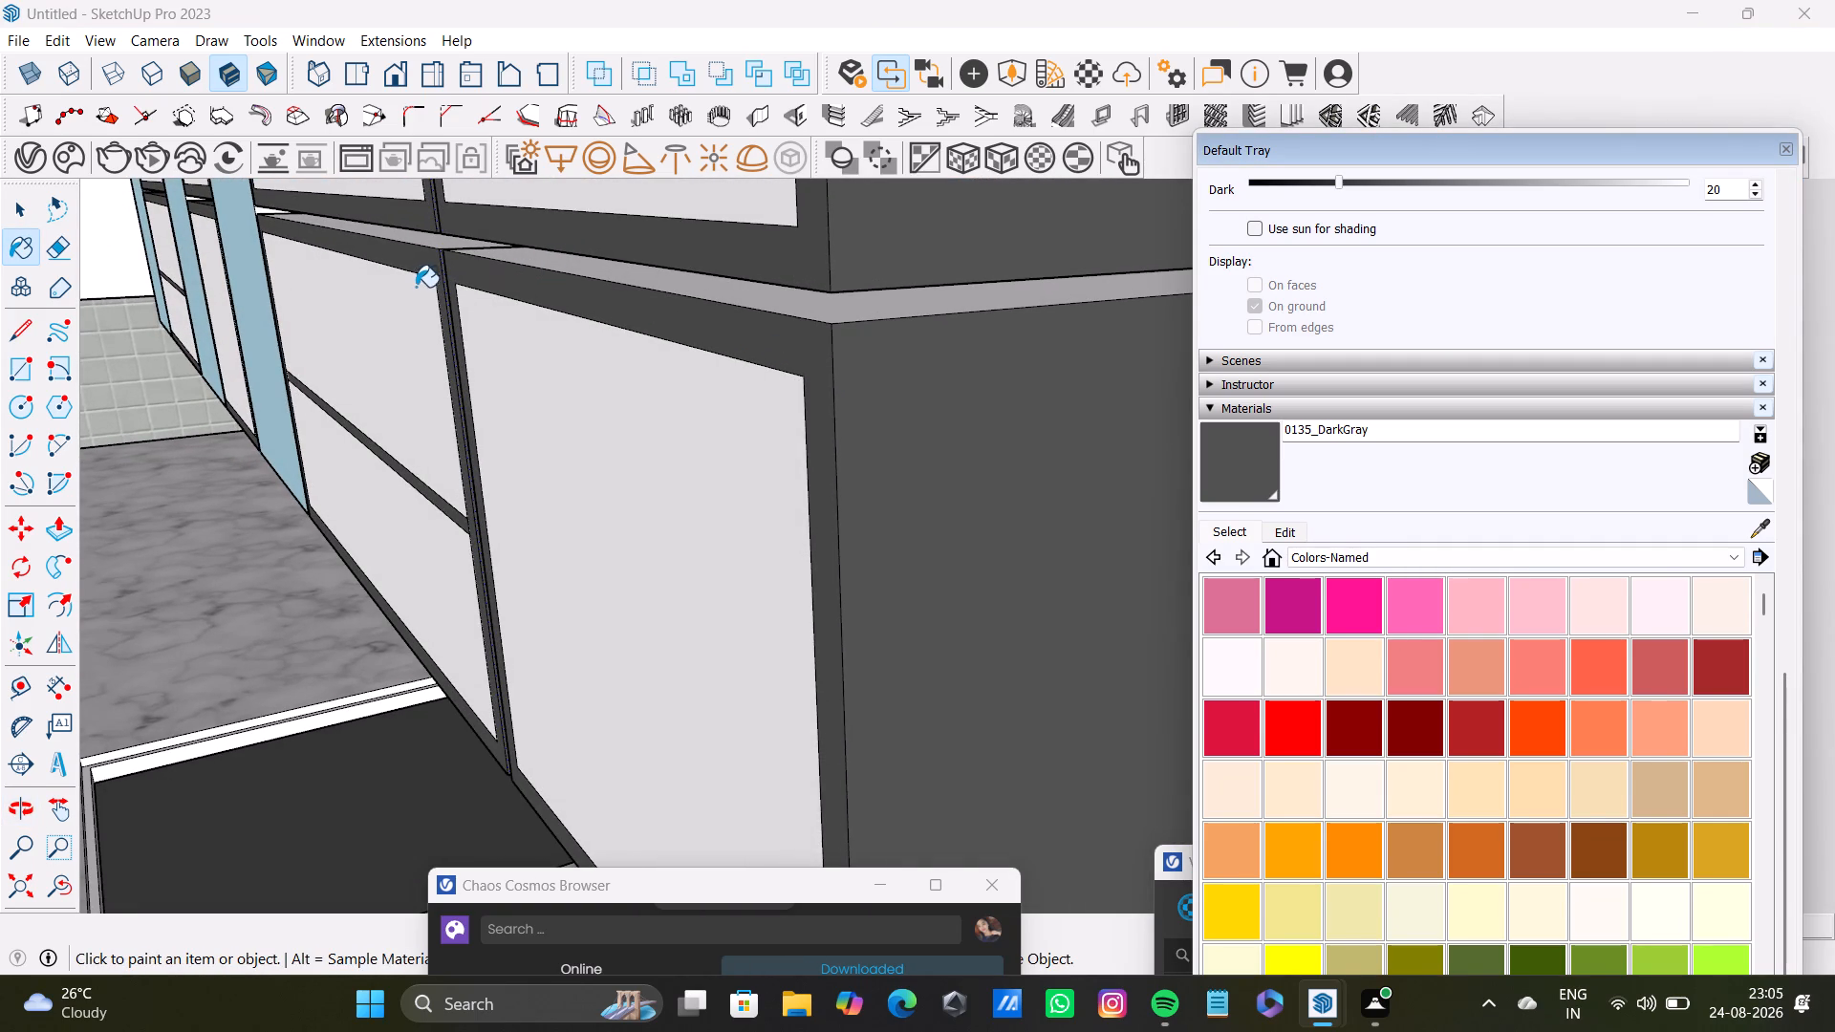
pyautogui.moveTo(416, 287); pyautogui.dragTo(575, 377, button='middle')
pyautogui.scroll(2, 675, 363)
pyautogui.moveTo(675, 356); pyautogui.dragTo(677, 319, button='middle')
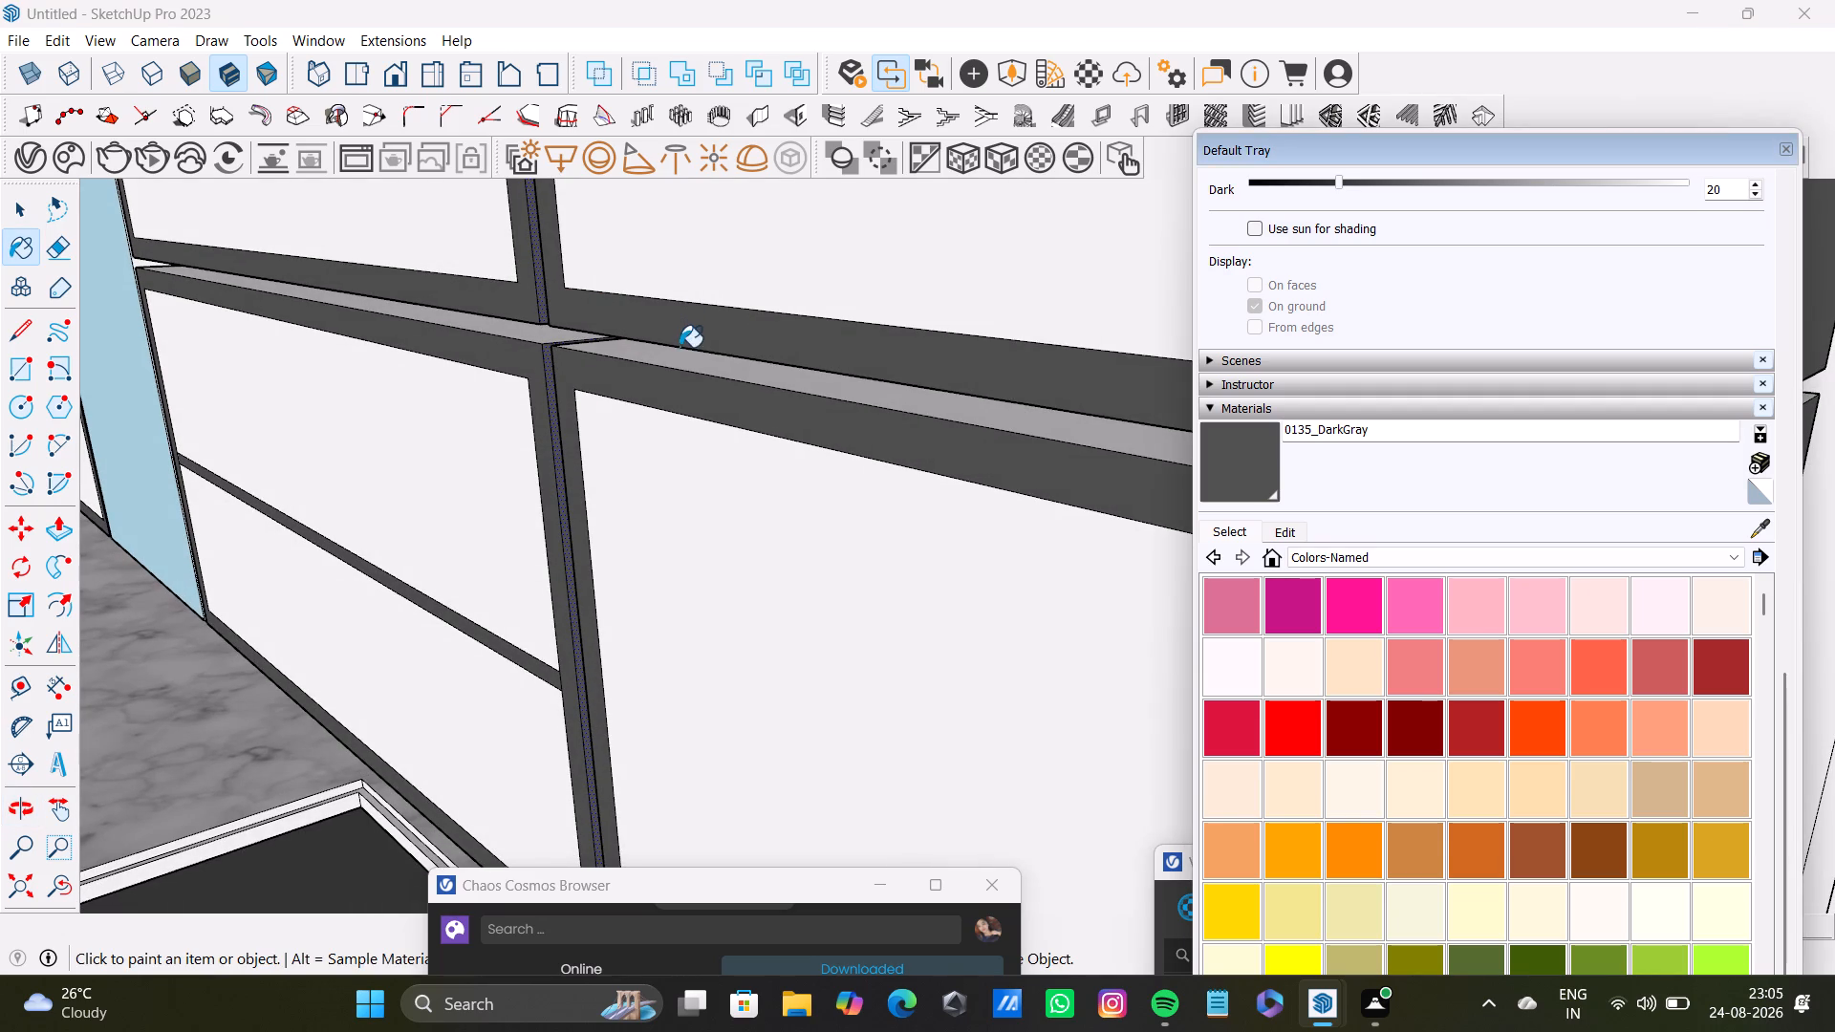
pyautogui.click(680, 358)
pyautogui.click(555, 333)
# Paint the top face of the upper framed end cabinet, just below the light blue wall cabinet, with 0135_DarkGray.
pyautogui.scroll(-6, 555, 413)
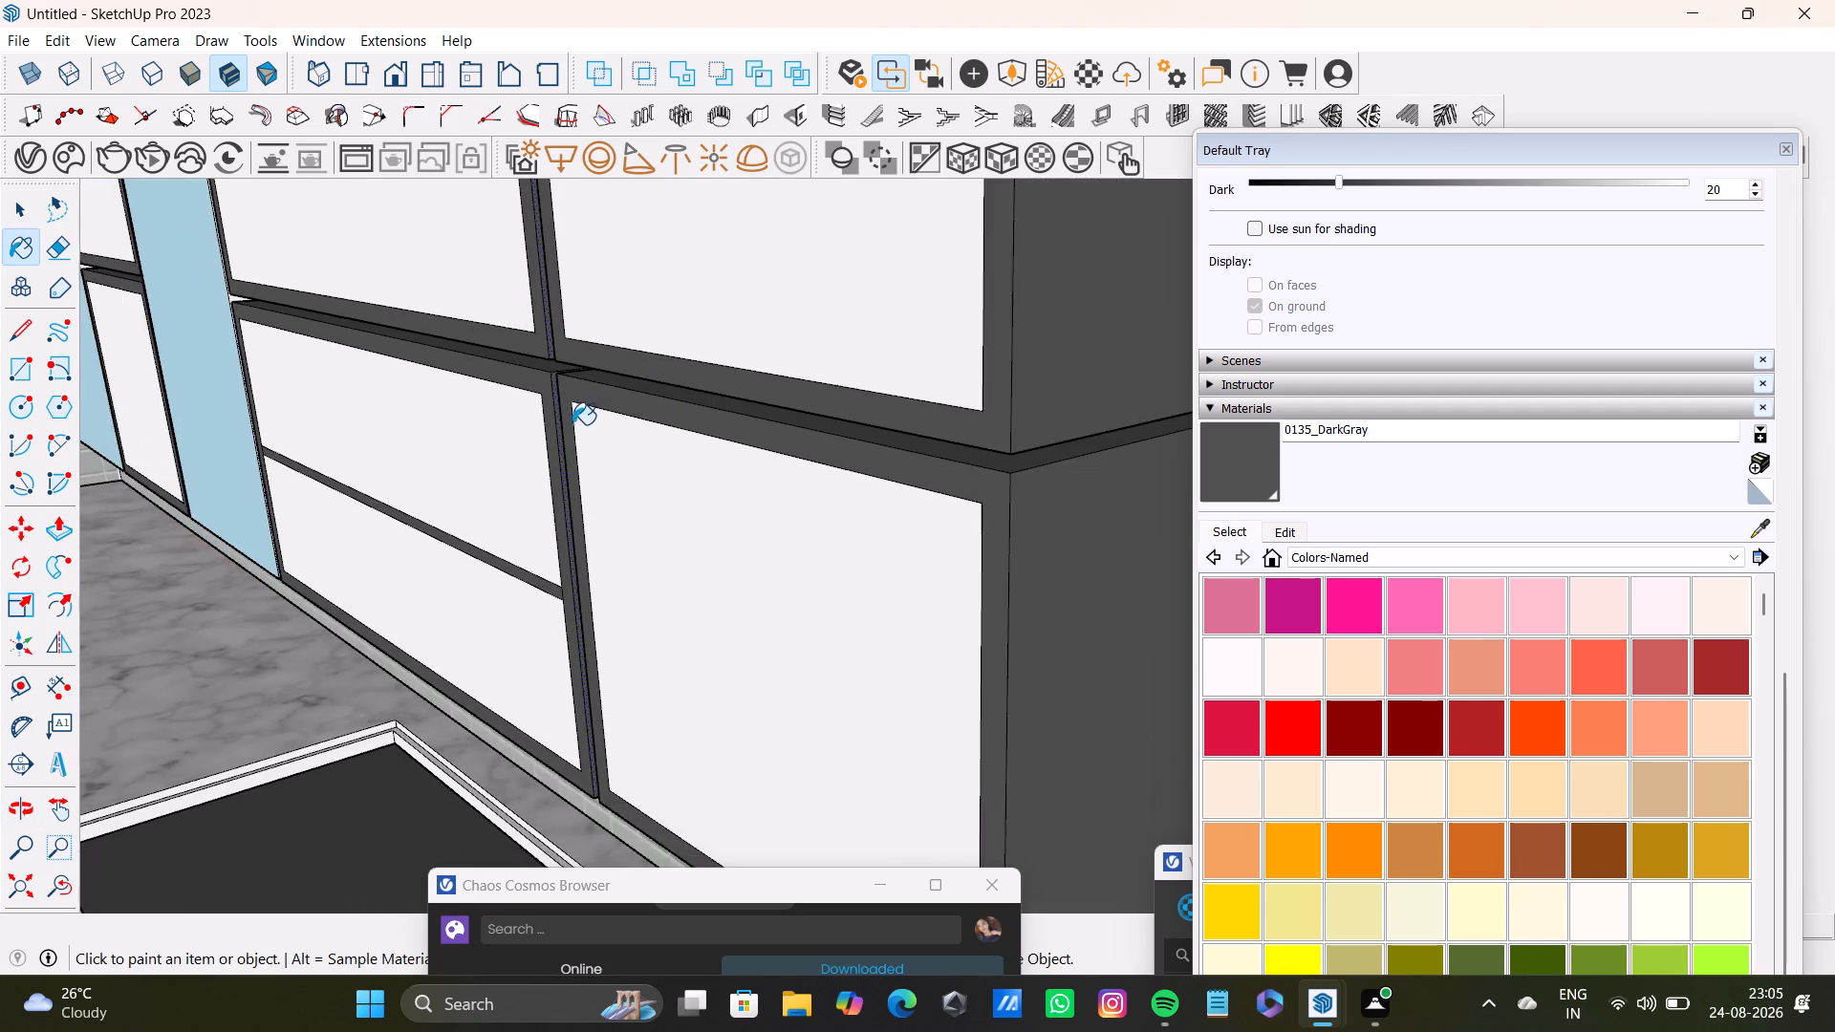
pyautogui.scroll(-6, 572, 424)
pyautogui.moveTo(615, 399); pyautogui.dragTo(705, 686, button='middle')
pyautogui.keyDown('shift'); pyautogui.scroll(-1, 728, 631); pyautogui.keyUp('shift')
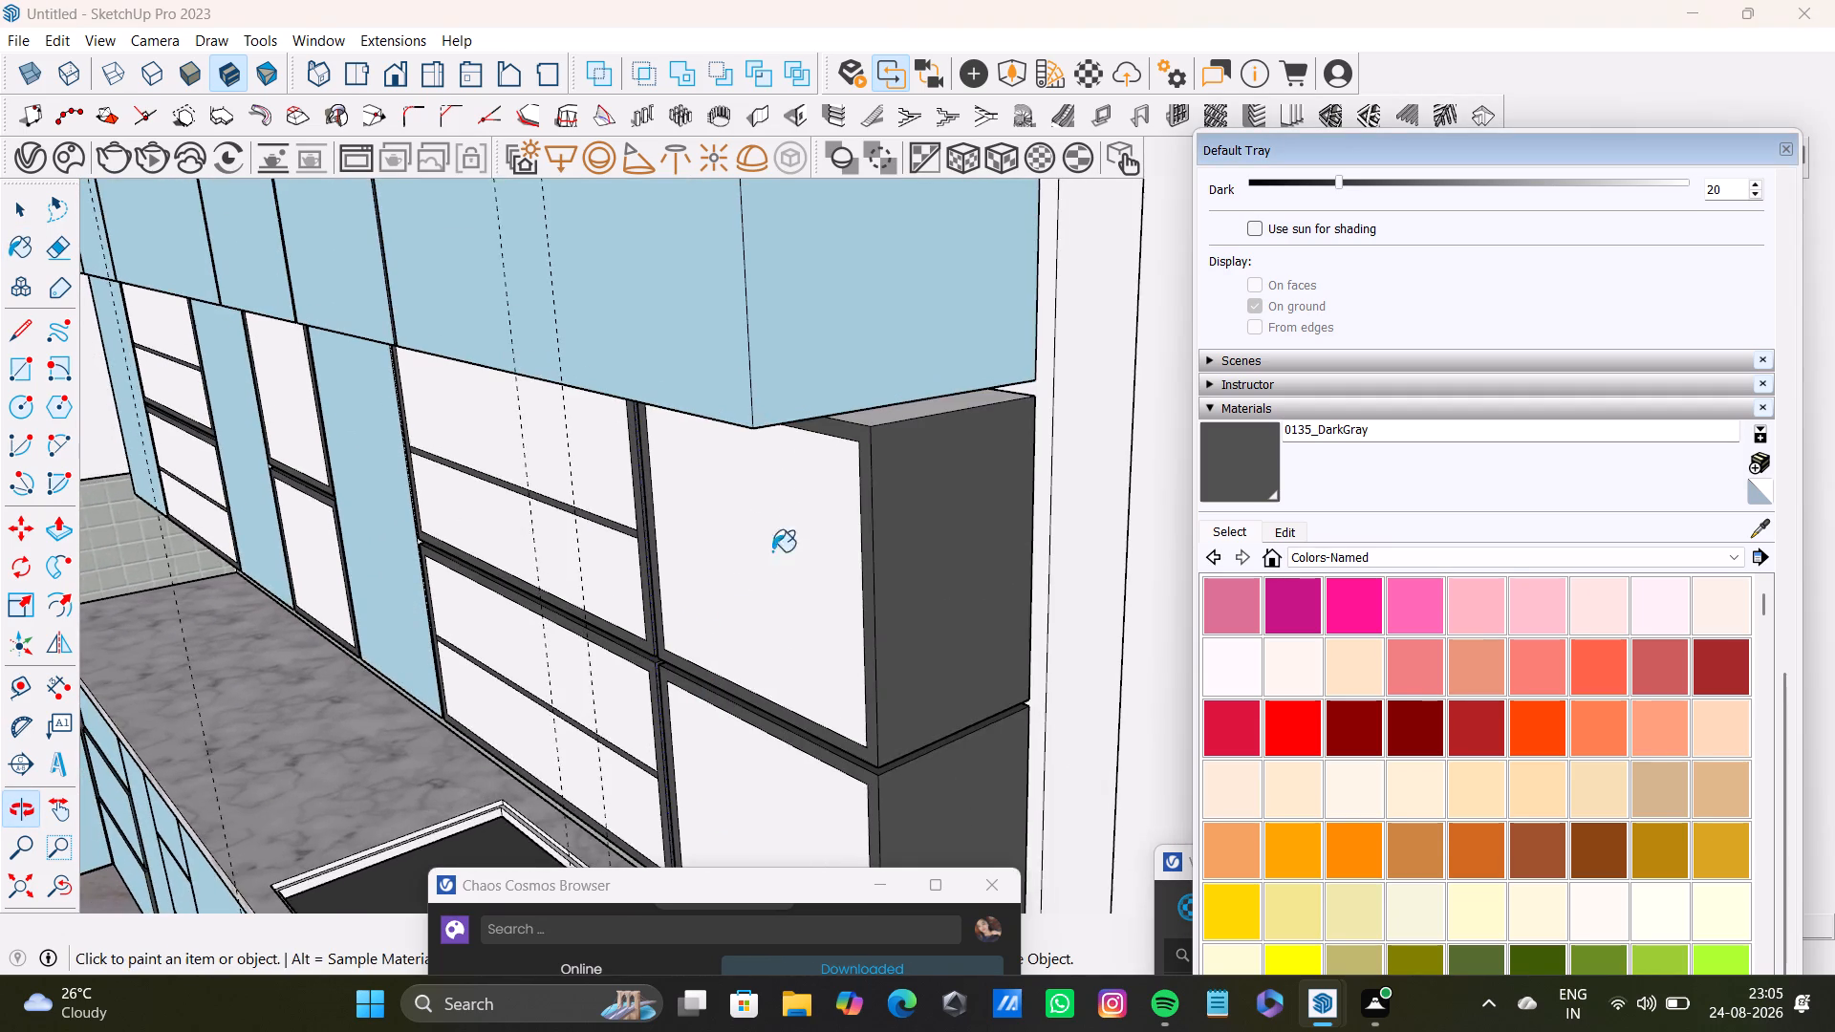
pyautogui.scroll(3, 881, 442)
pyautogui.click(888, 431)
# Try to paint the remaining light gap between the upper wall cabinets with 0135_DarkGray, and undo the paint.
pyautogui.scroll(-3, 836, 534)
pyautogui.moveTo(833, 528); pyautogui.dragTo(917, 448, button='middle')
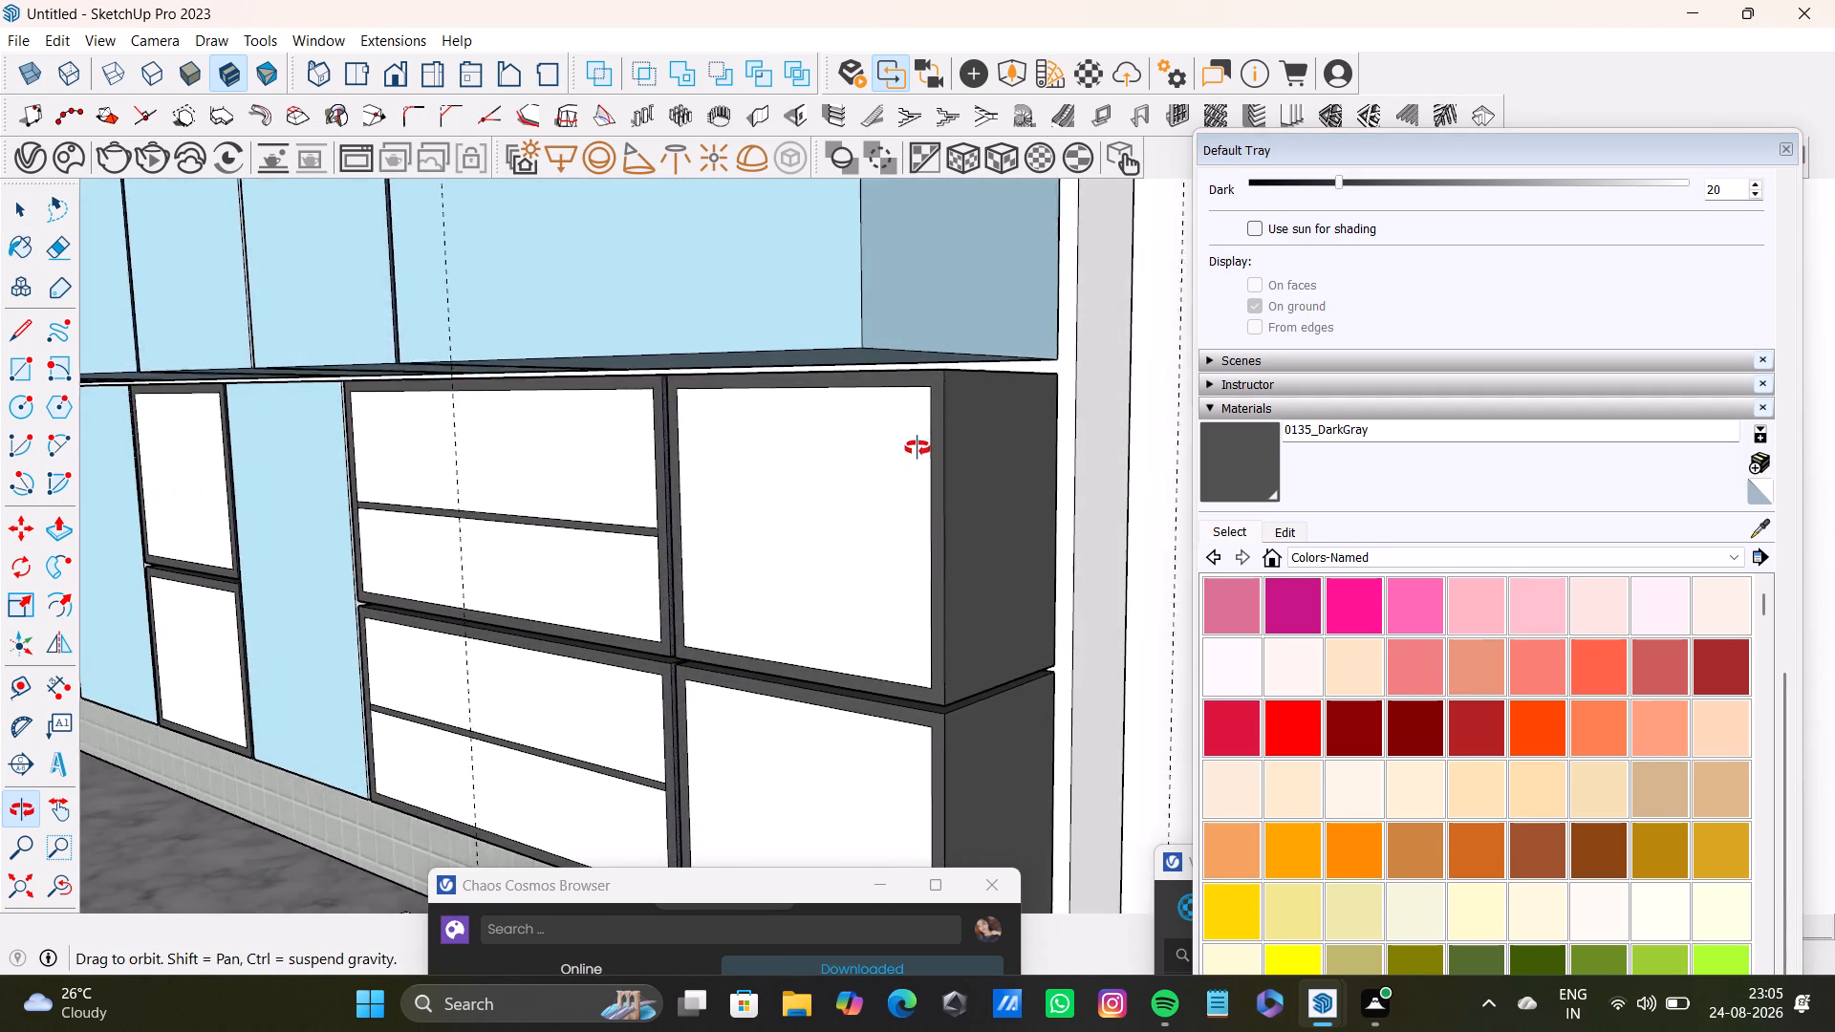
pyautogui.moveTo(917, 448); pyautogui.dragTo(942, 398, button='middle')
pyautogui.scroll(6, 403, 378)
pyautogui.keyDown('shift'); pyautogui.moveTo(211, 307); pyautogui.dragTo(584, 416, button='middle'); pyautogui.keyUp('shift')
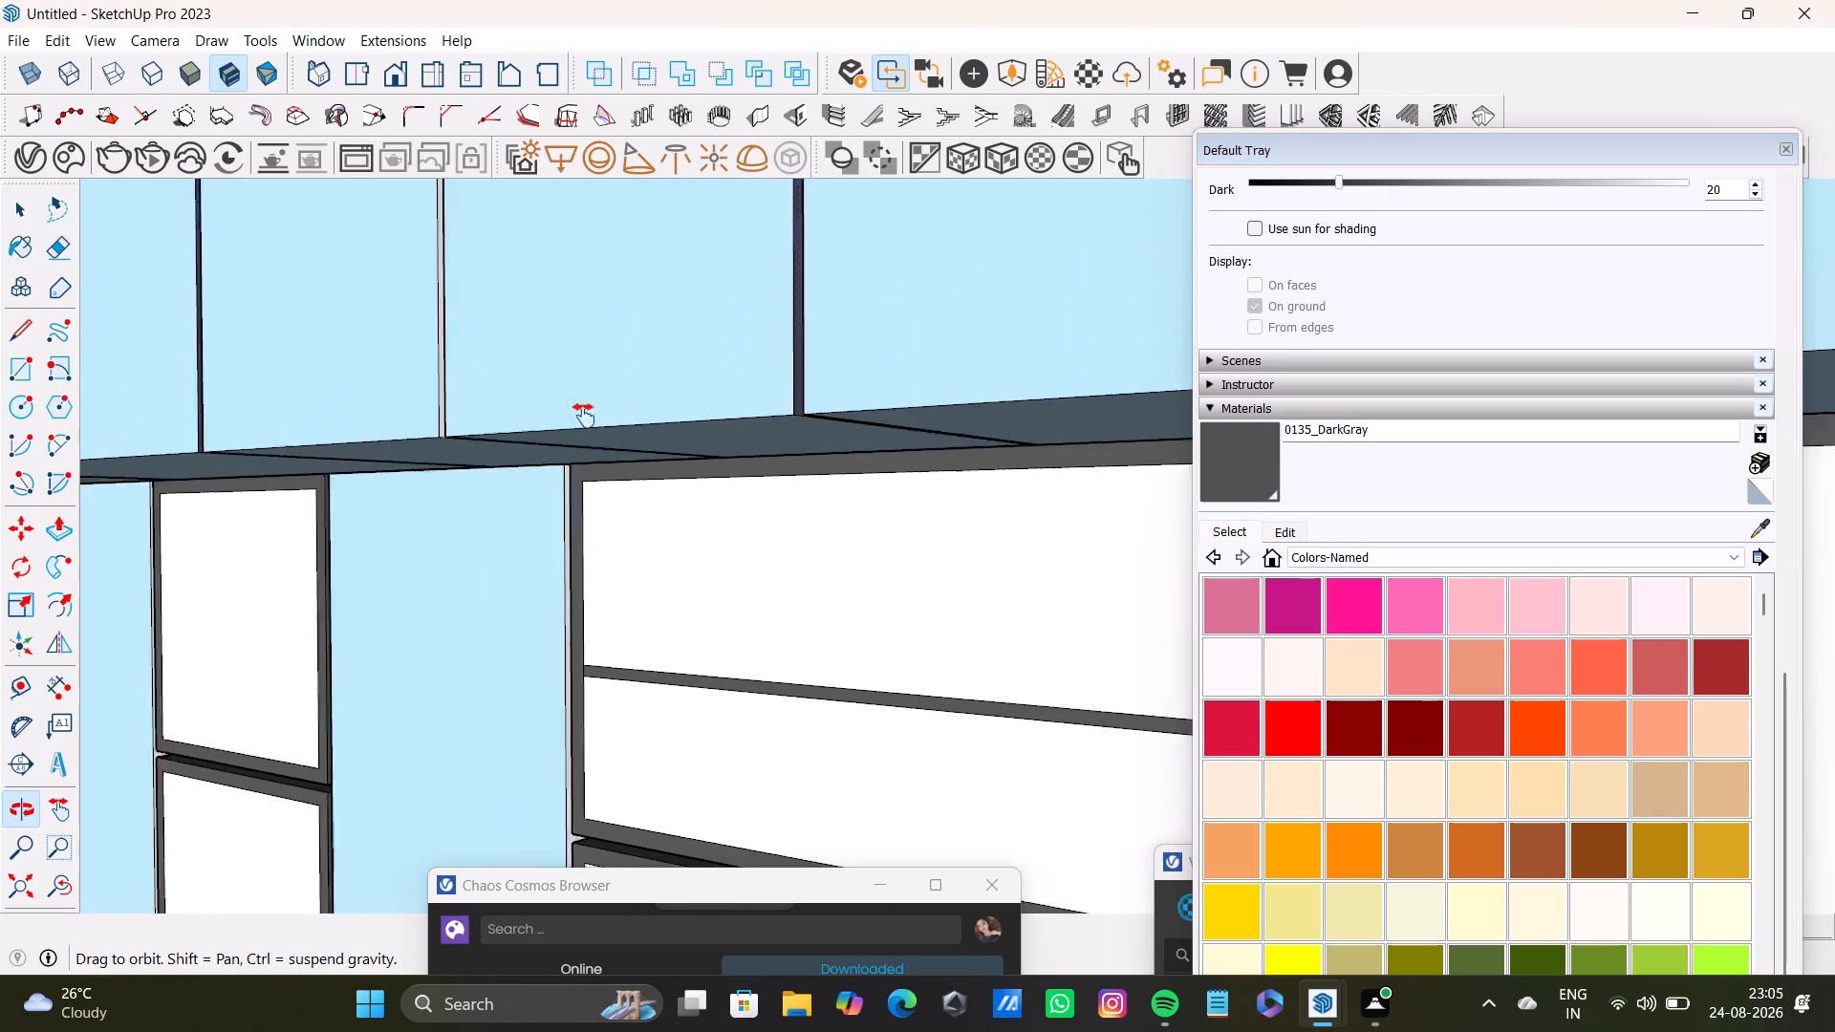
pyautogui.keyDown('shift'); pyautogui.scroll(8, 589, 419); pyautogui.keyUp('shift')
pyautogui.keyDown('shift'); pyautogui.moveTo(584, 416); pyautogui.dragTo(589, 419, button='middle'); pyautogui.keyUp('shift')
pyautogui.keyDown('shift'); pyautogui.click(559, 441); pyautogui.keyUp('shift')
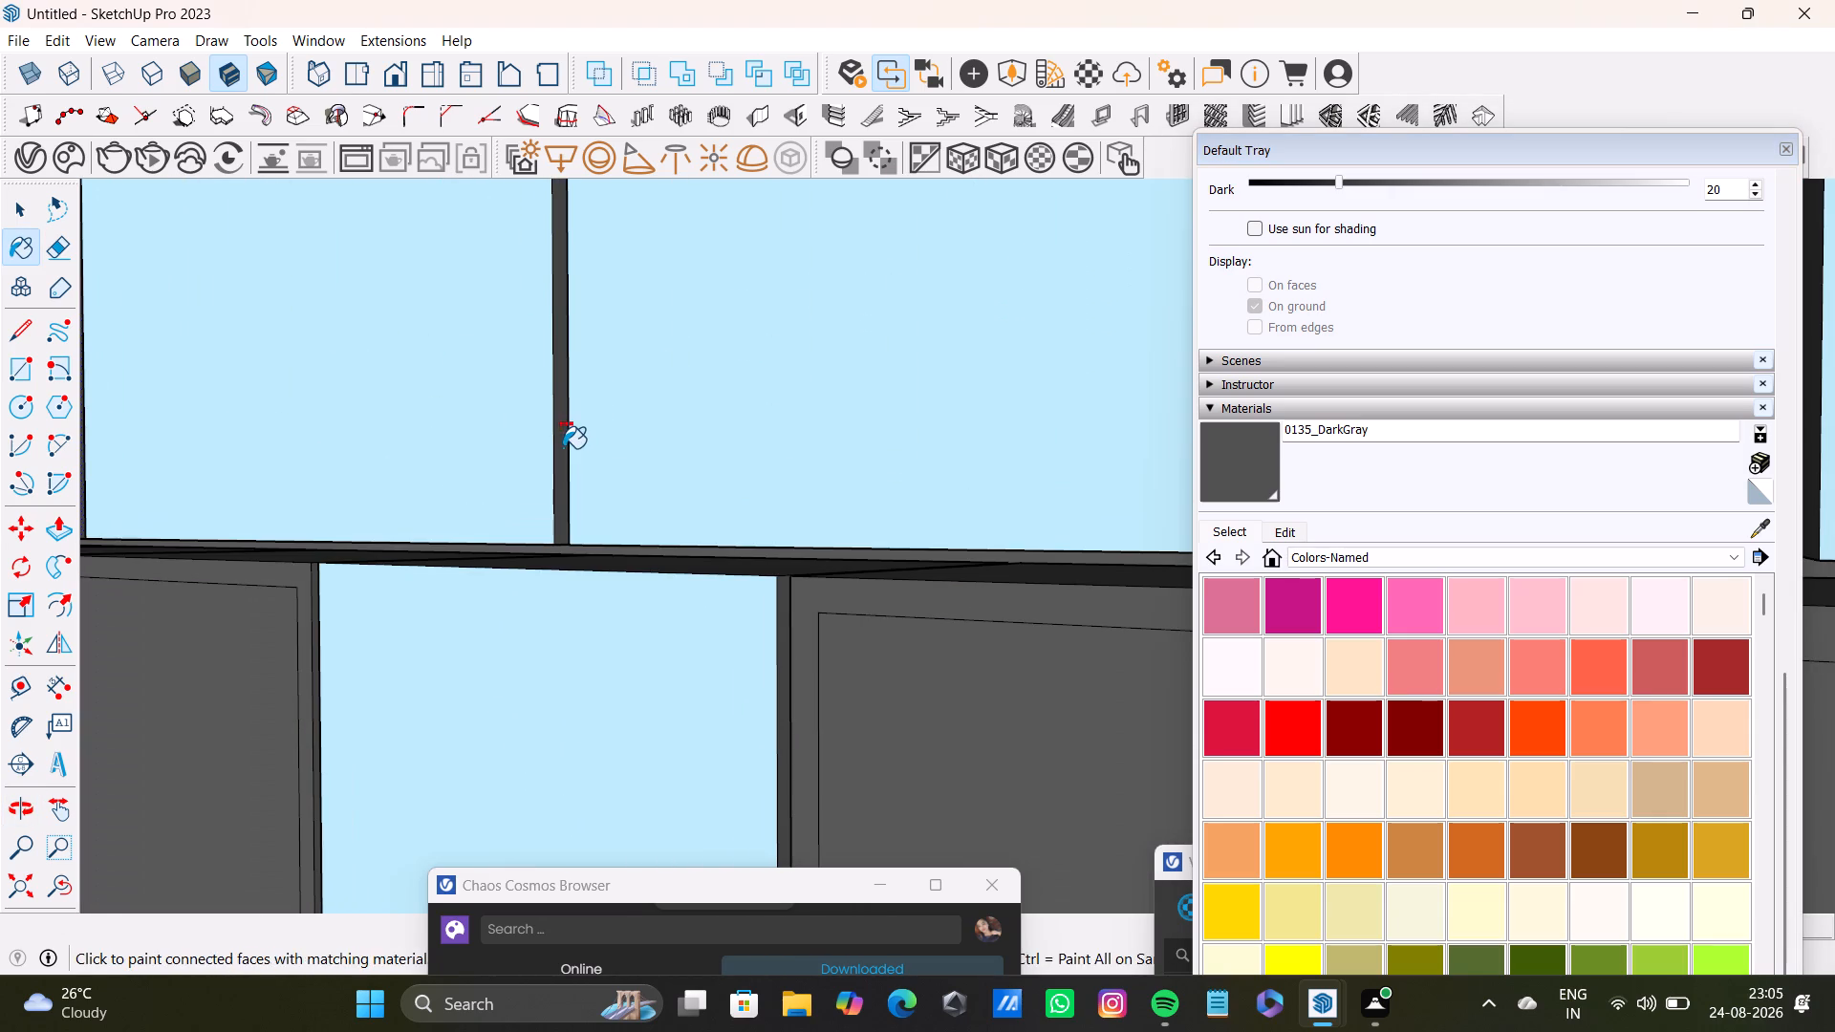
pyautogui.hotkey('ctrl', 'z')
# Select only the remaining light gap face between the upper wall cabinets and paint it with 0135_DarkGray.
pyautogui.press('space')
pyautogui.click(557, 450)
pyautogui.click(1220, 456)
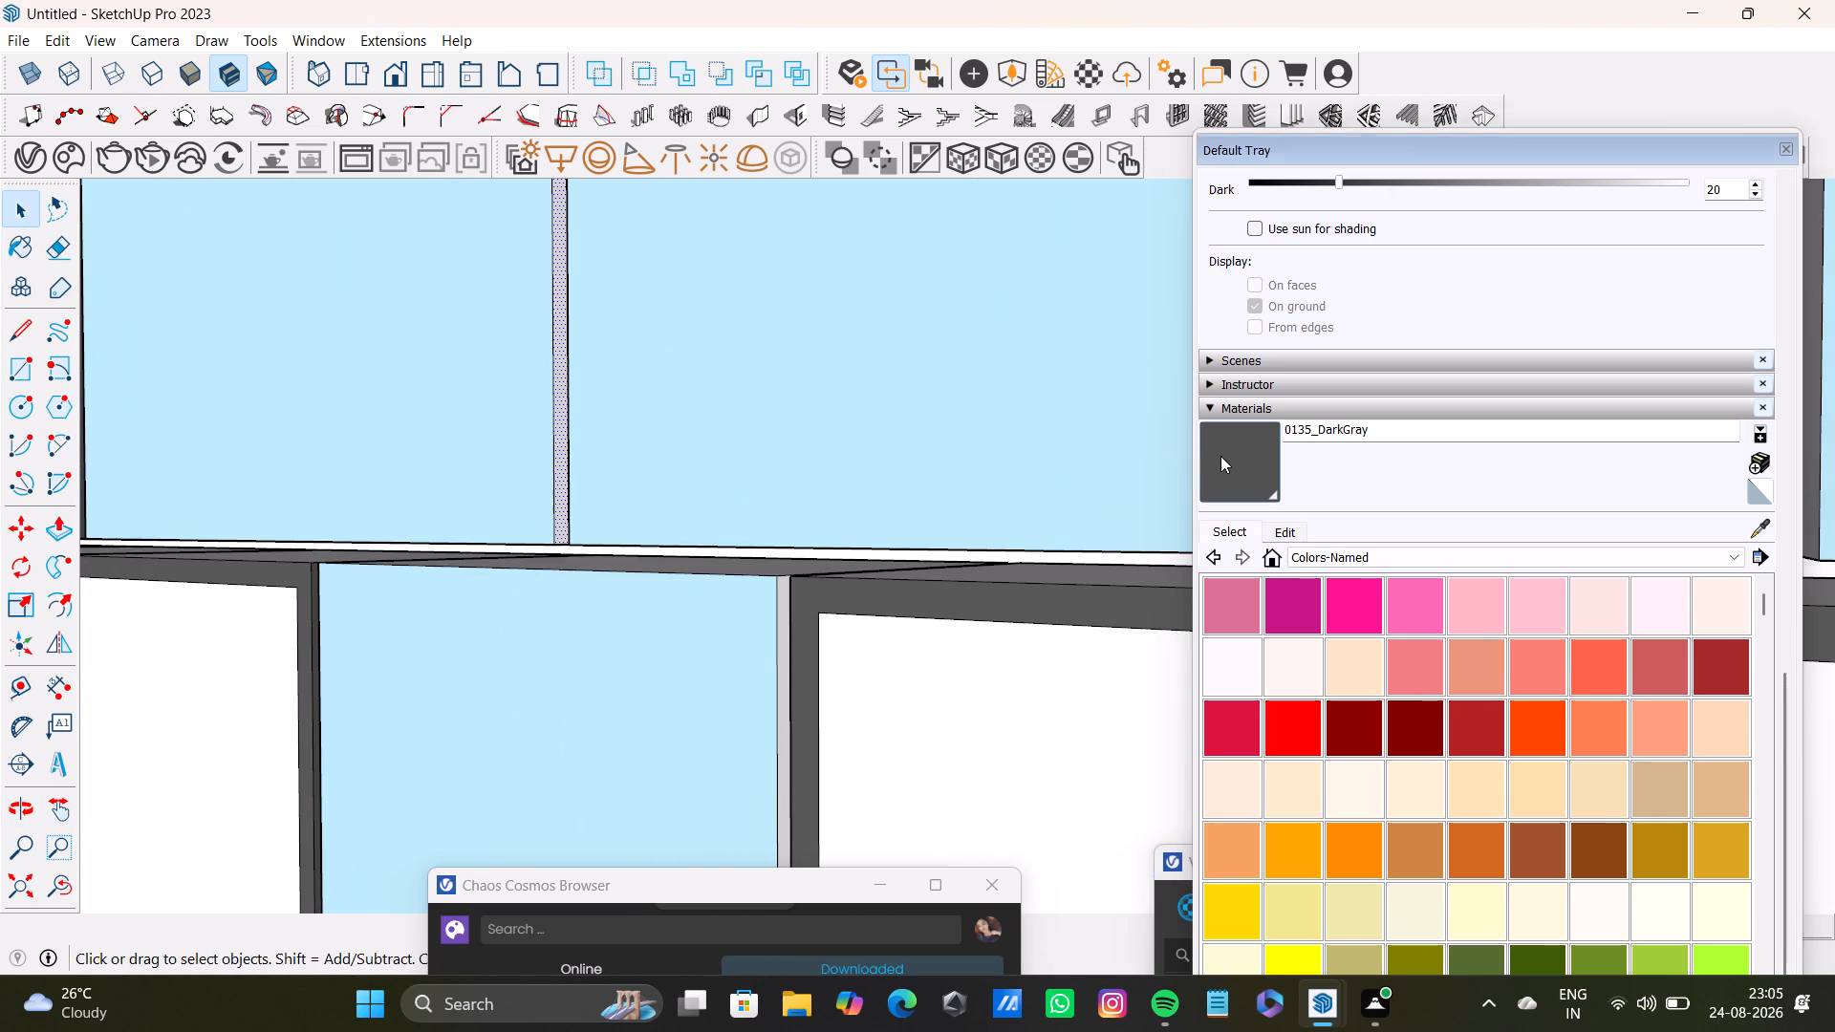
pyautogui.click(553, 463)
pyautogui.click(560, 479)
# Import the thin clear glass material from the downloaded Glass materials of the Chaos Cosmos Browser.
pyautogui.scroll(-3, 557, 485)
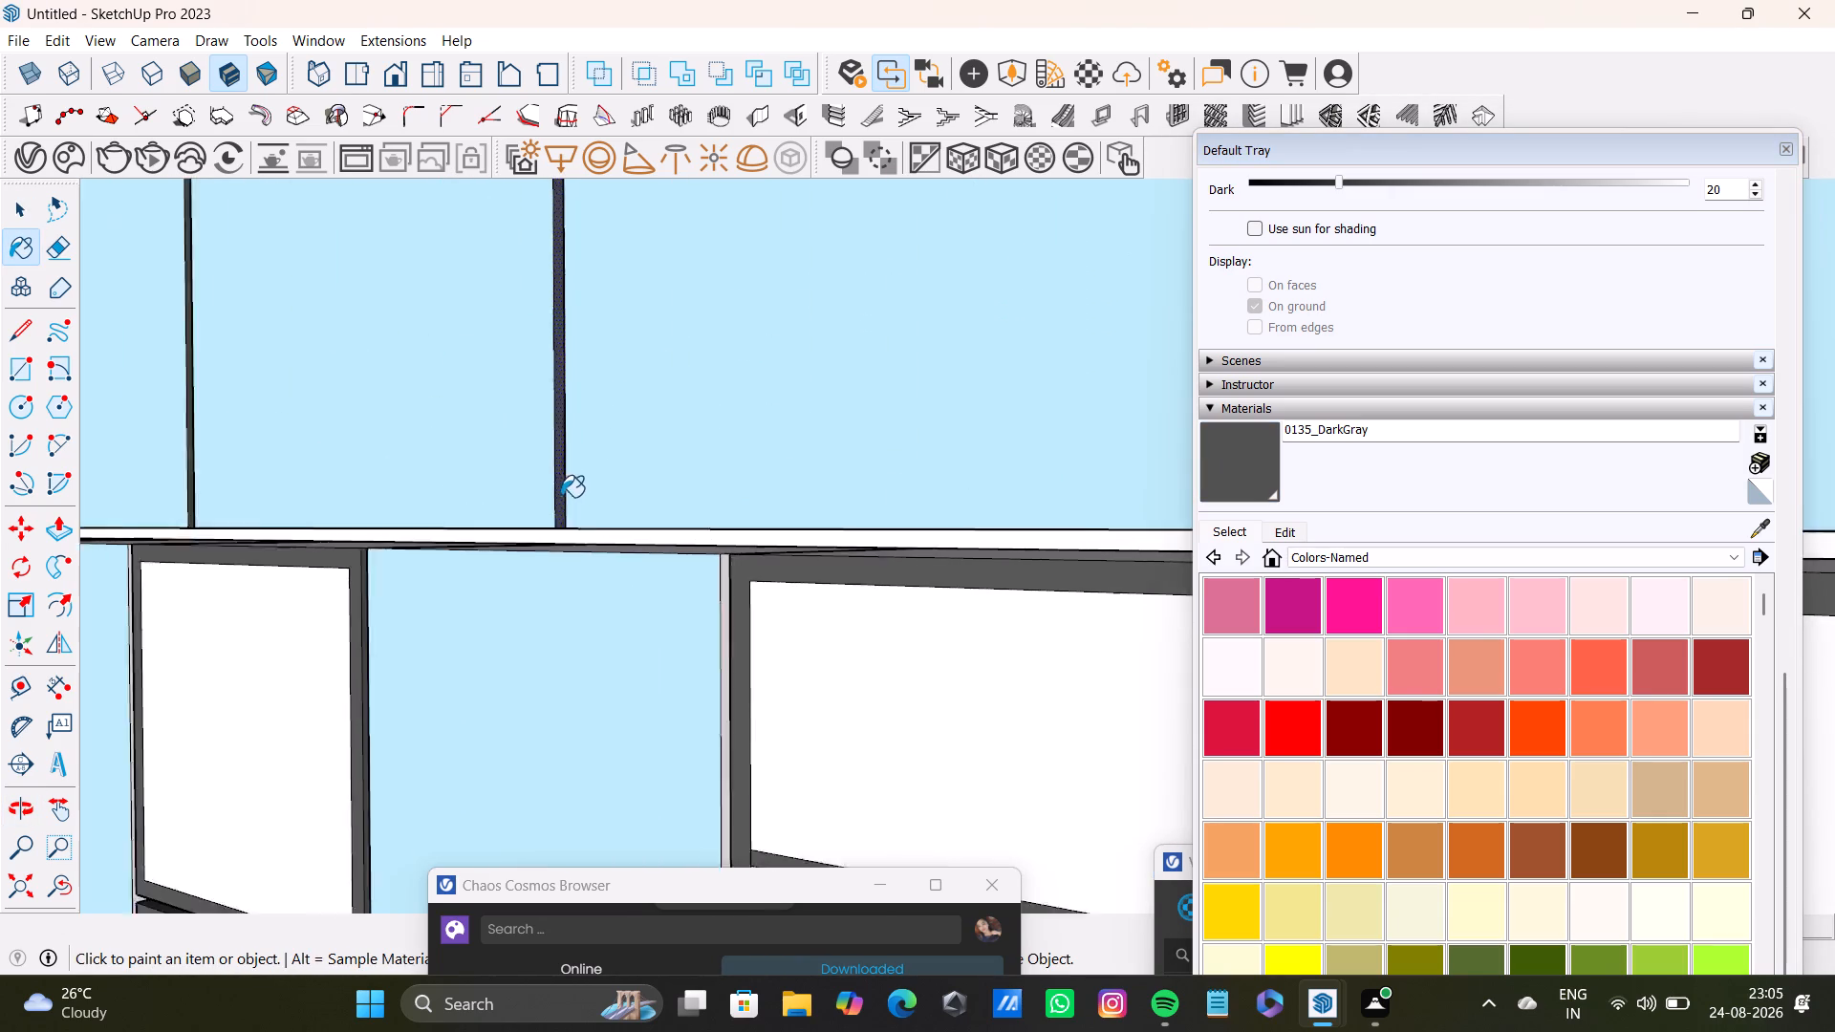
pyautogui.scroll(-10, 561, 497)
pyautogui.scroll(-6, 684, 492)
pyautogui.moveTo(695, 517); pyautogui.dragTo(681, 634, button='middle')
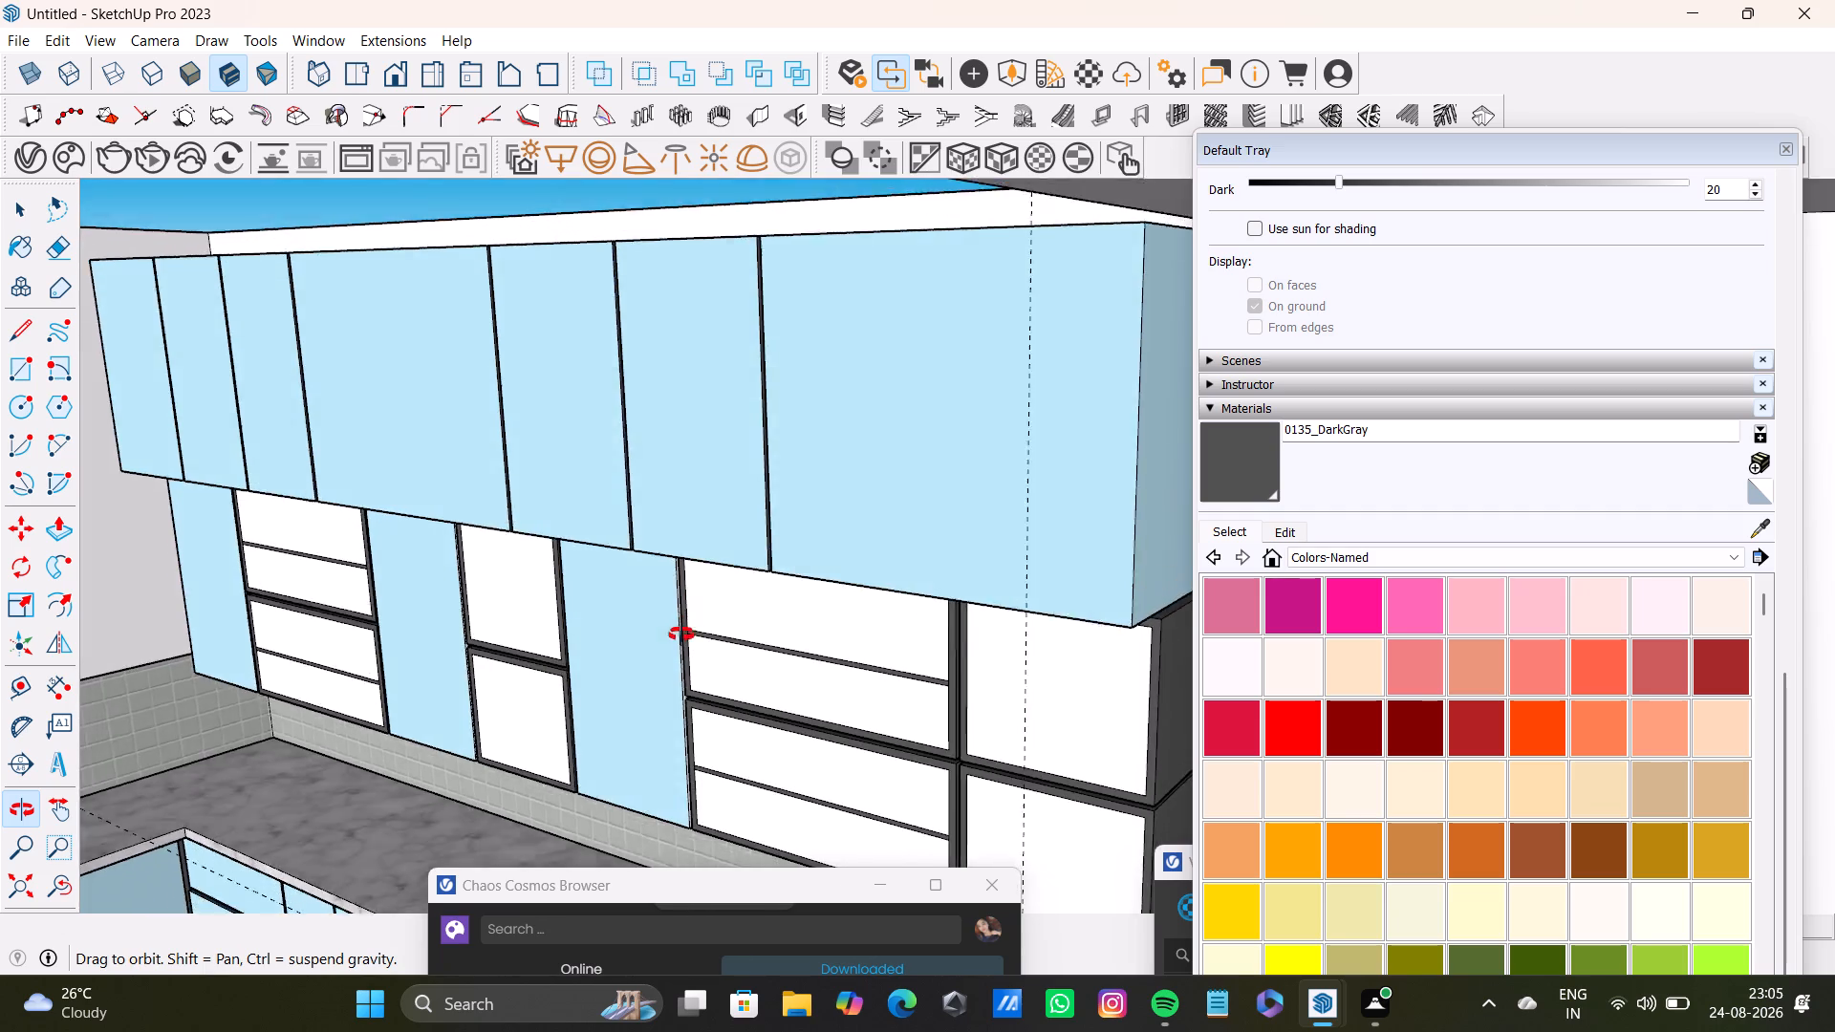
pyautogui.moveTo(681, 634); pyautogui.dragTo(702, 575, button='middle')
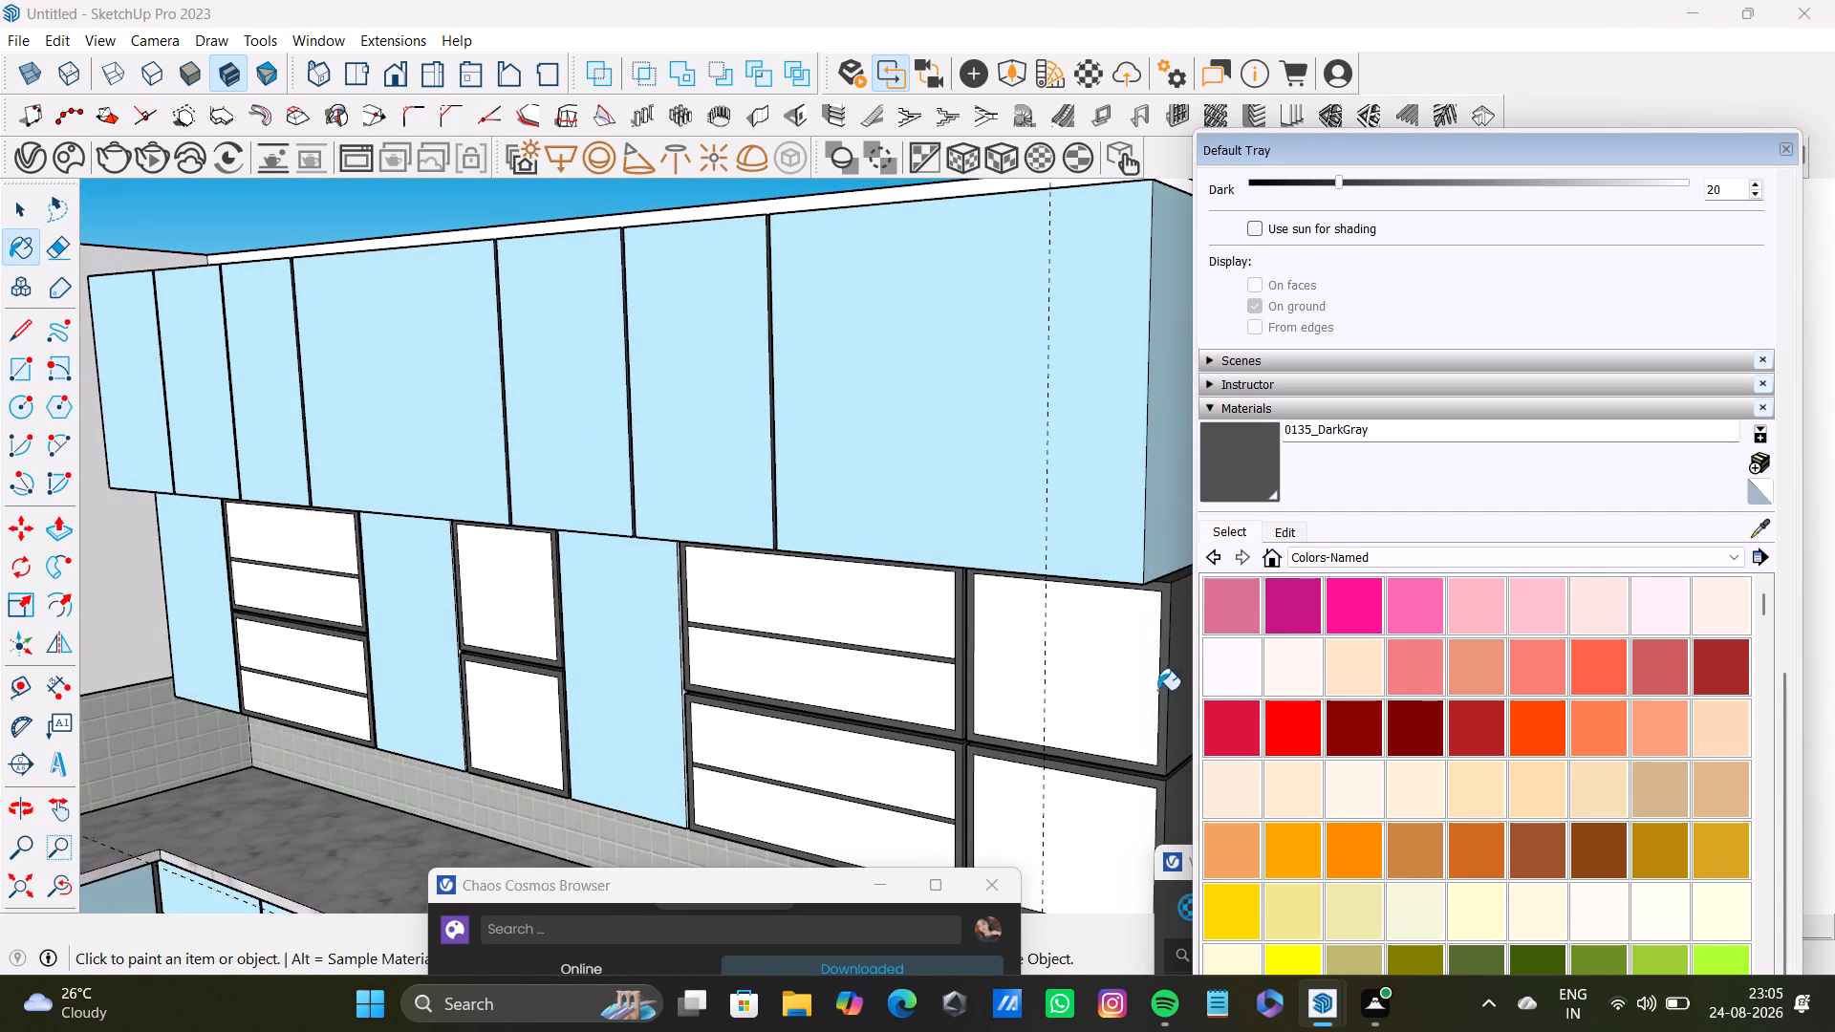
pyautogui.moveTo(759, 885); pyautogui.dragTo(809, 124)
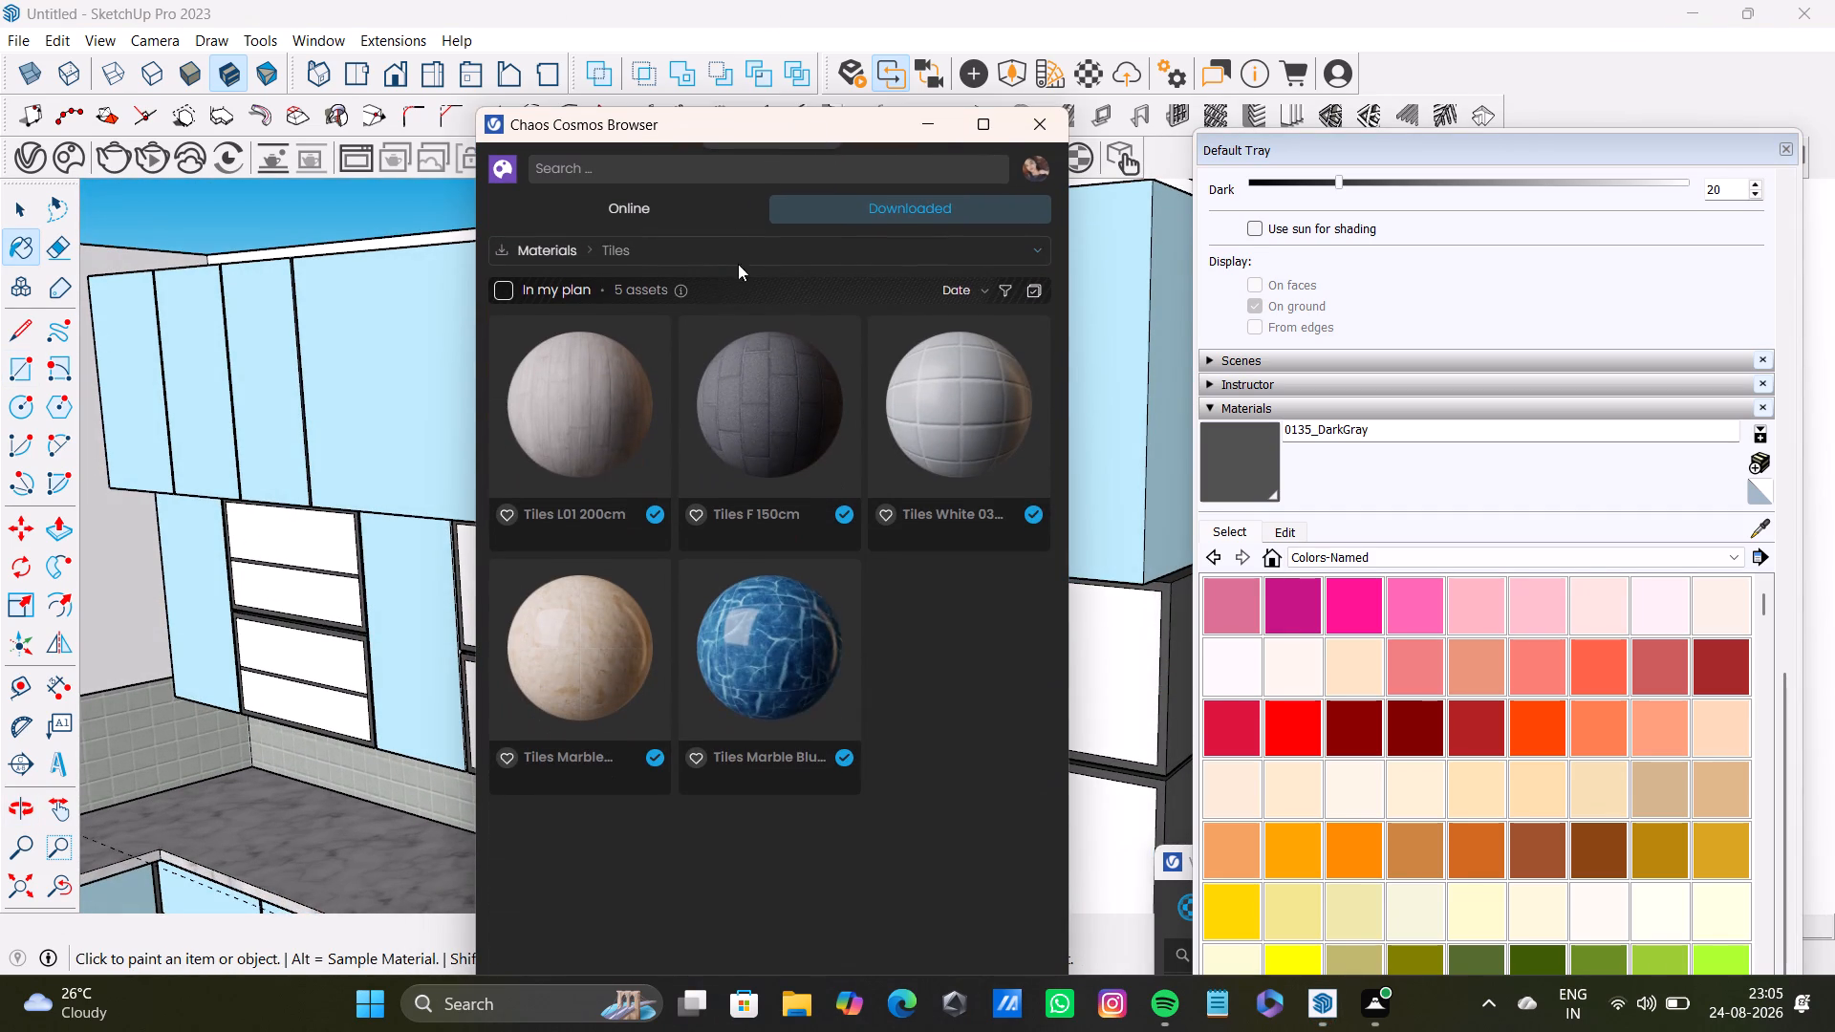
pyautogui.click(704, 254)
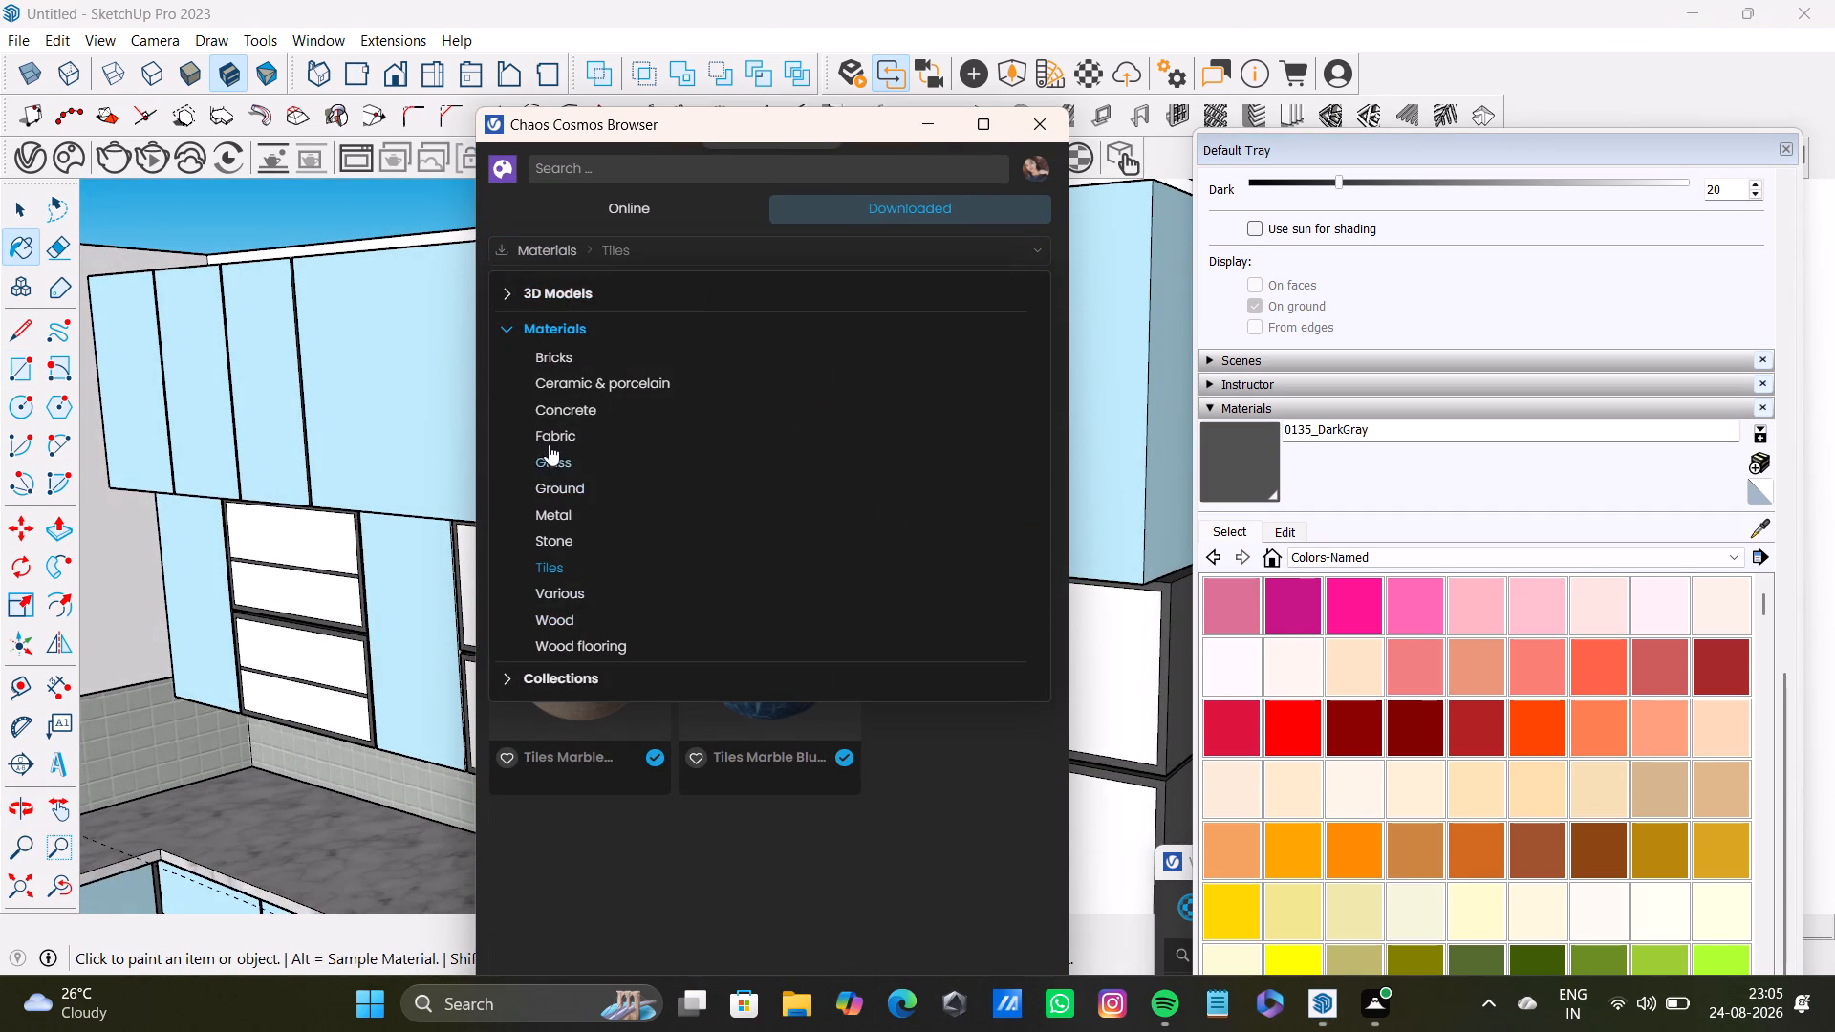
pyautogui.click(551, 453)
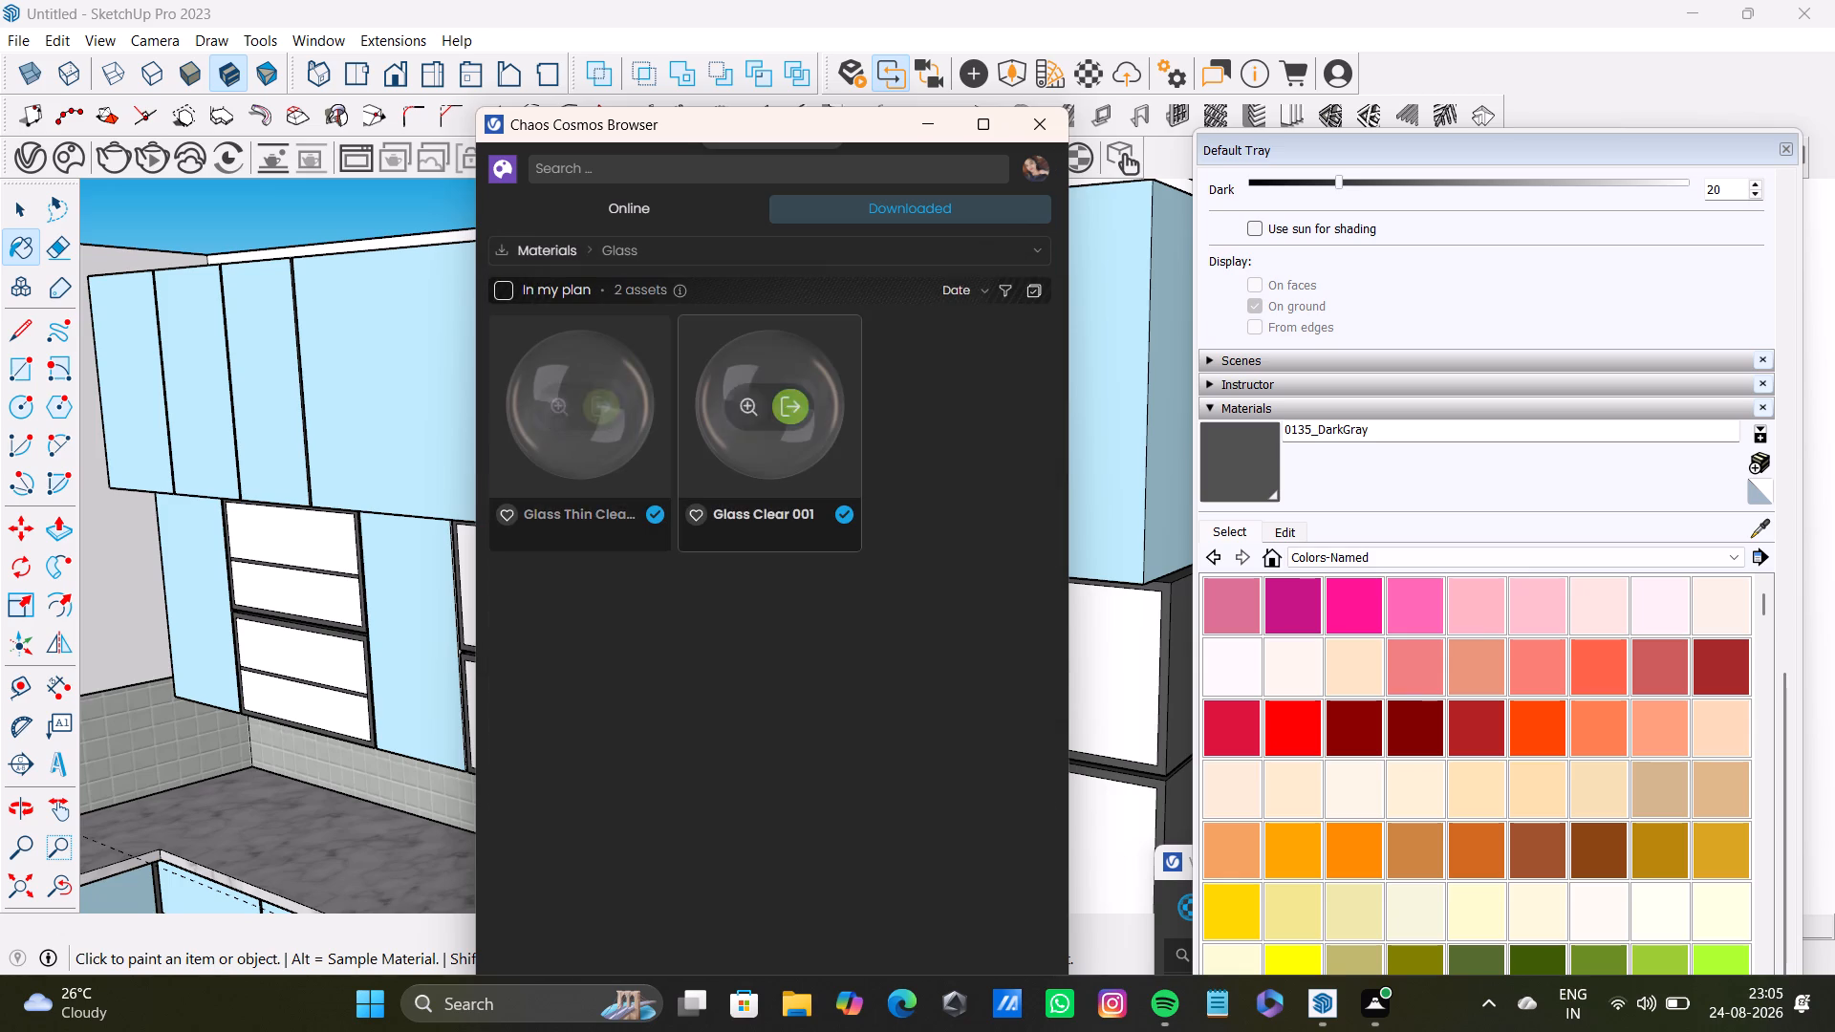
pyautogui.click(615, 408)
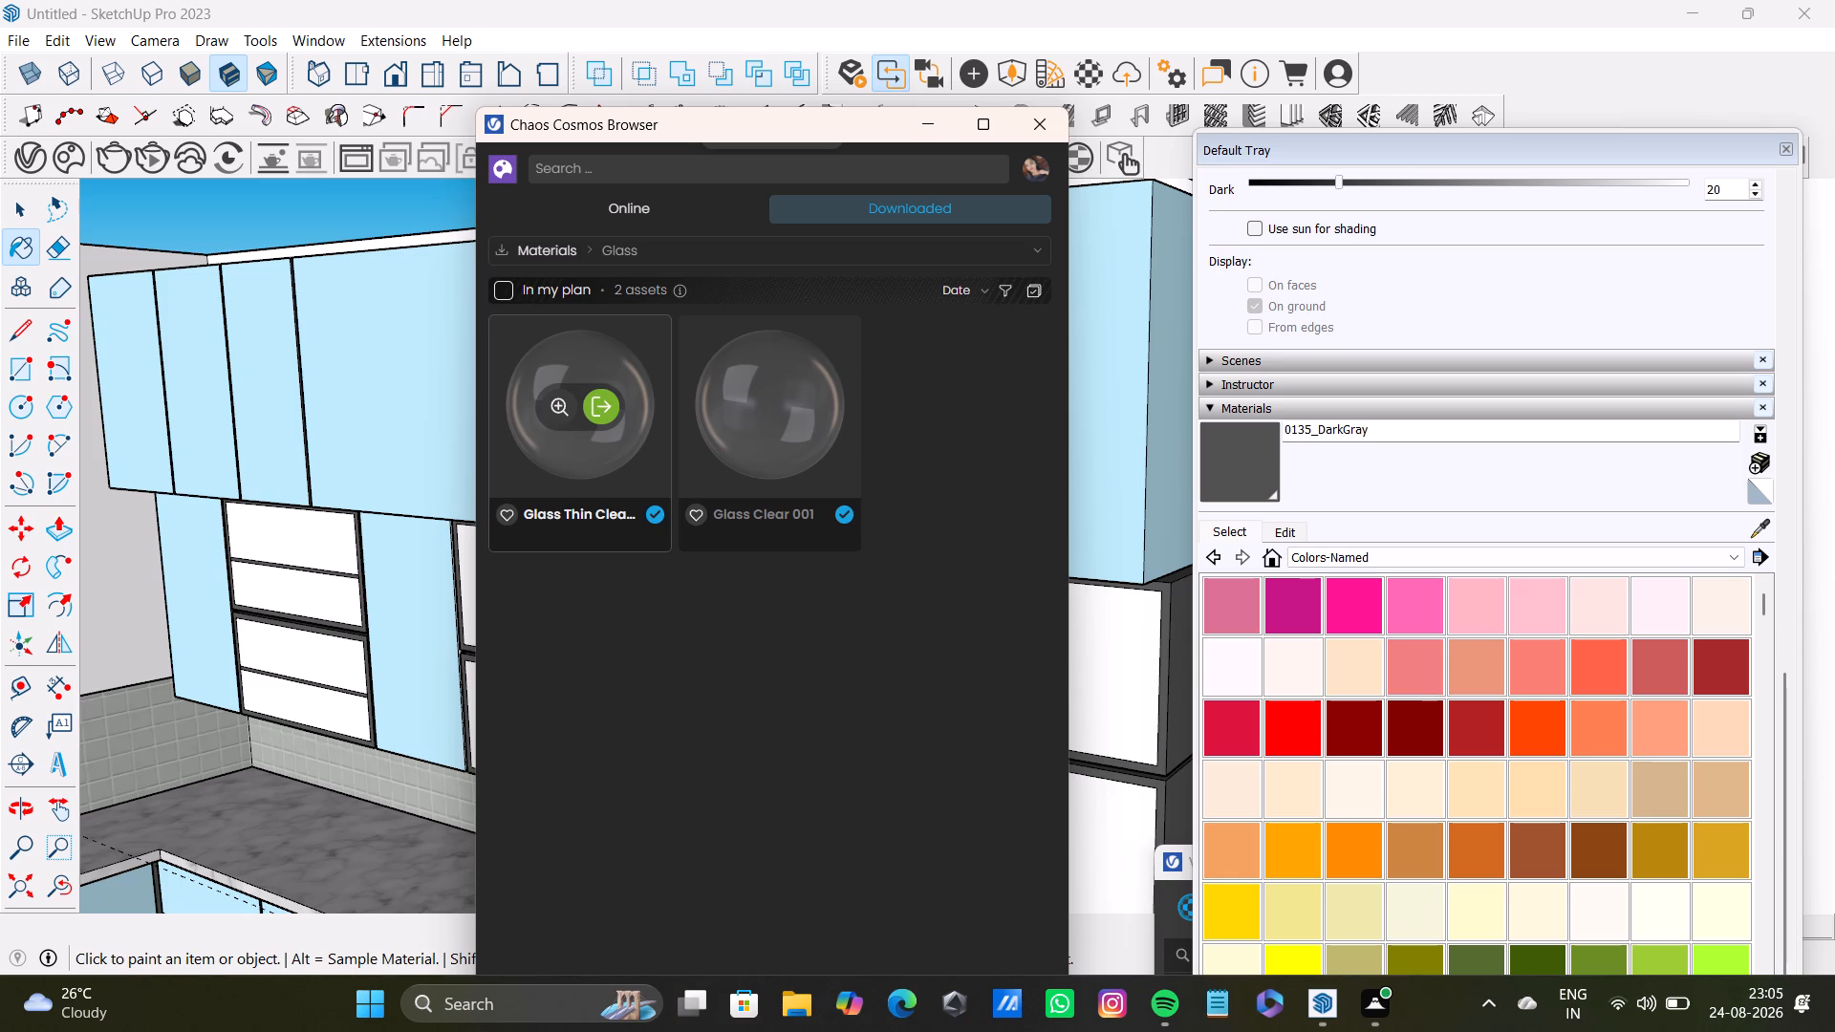
pyautogui.moveTo(668, 139); pyautogui.dragTo(847, 294)
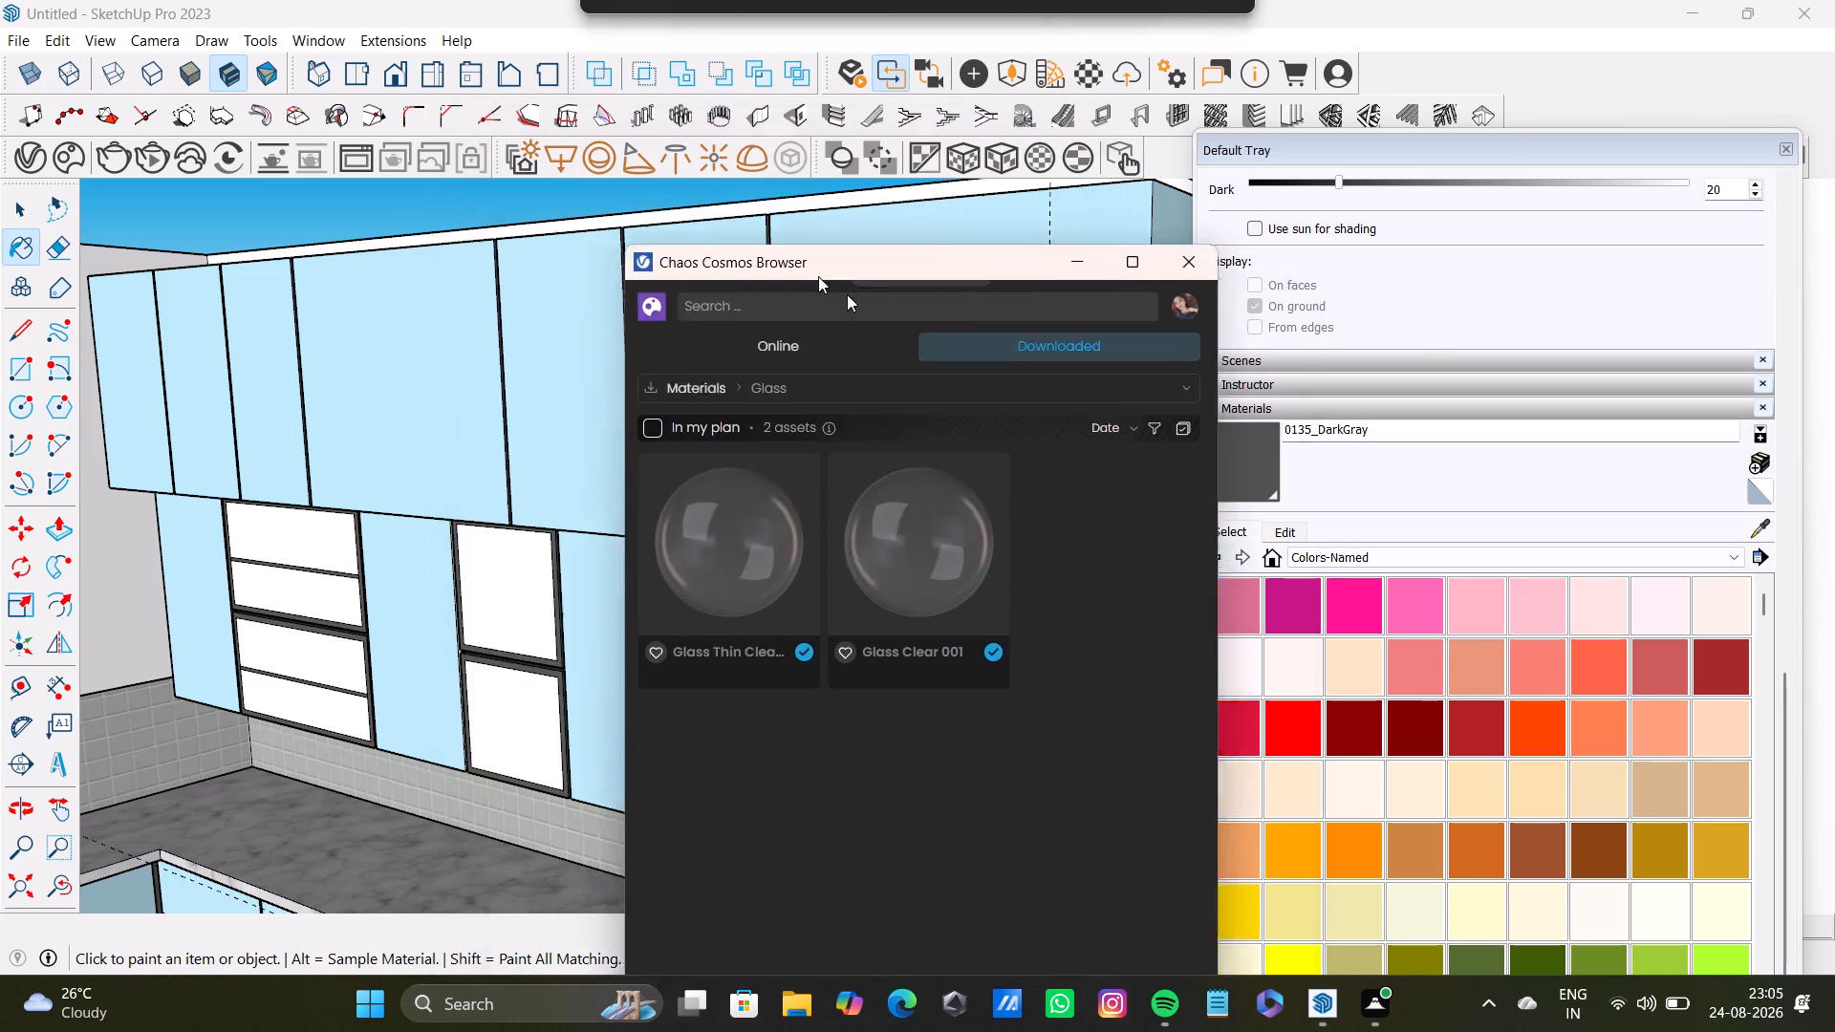
pyautogui.moveTo(847, 294); pyautogui.dragTo(1239, 500)
pyautogui.press('space')
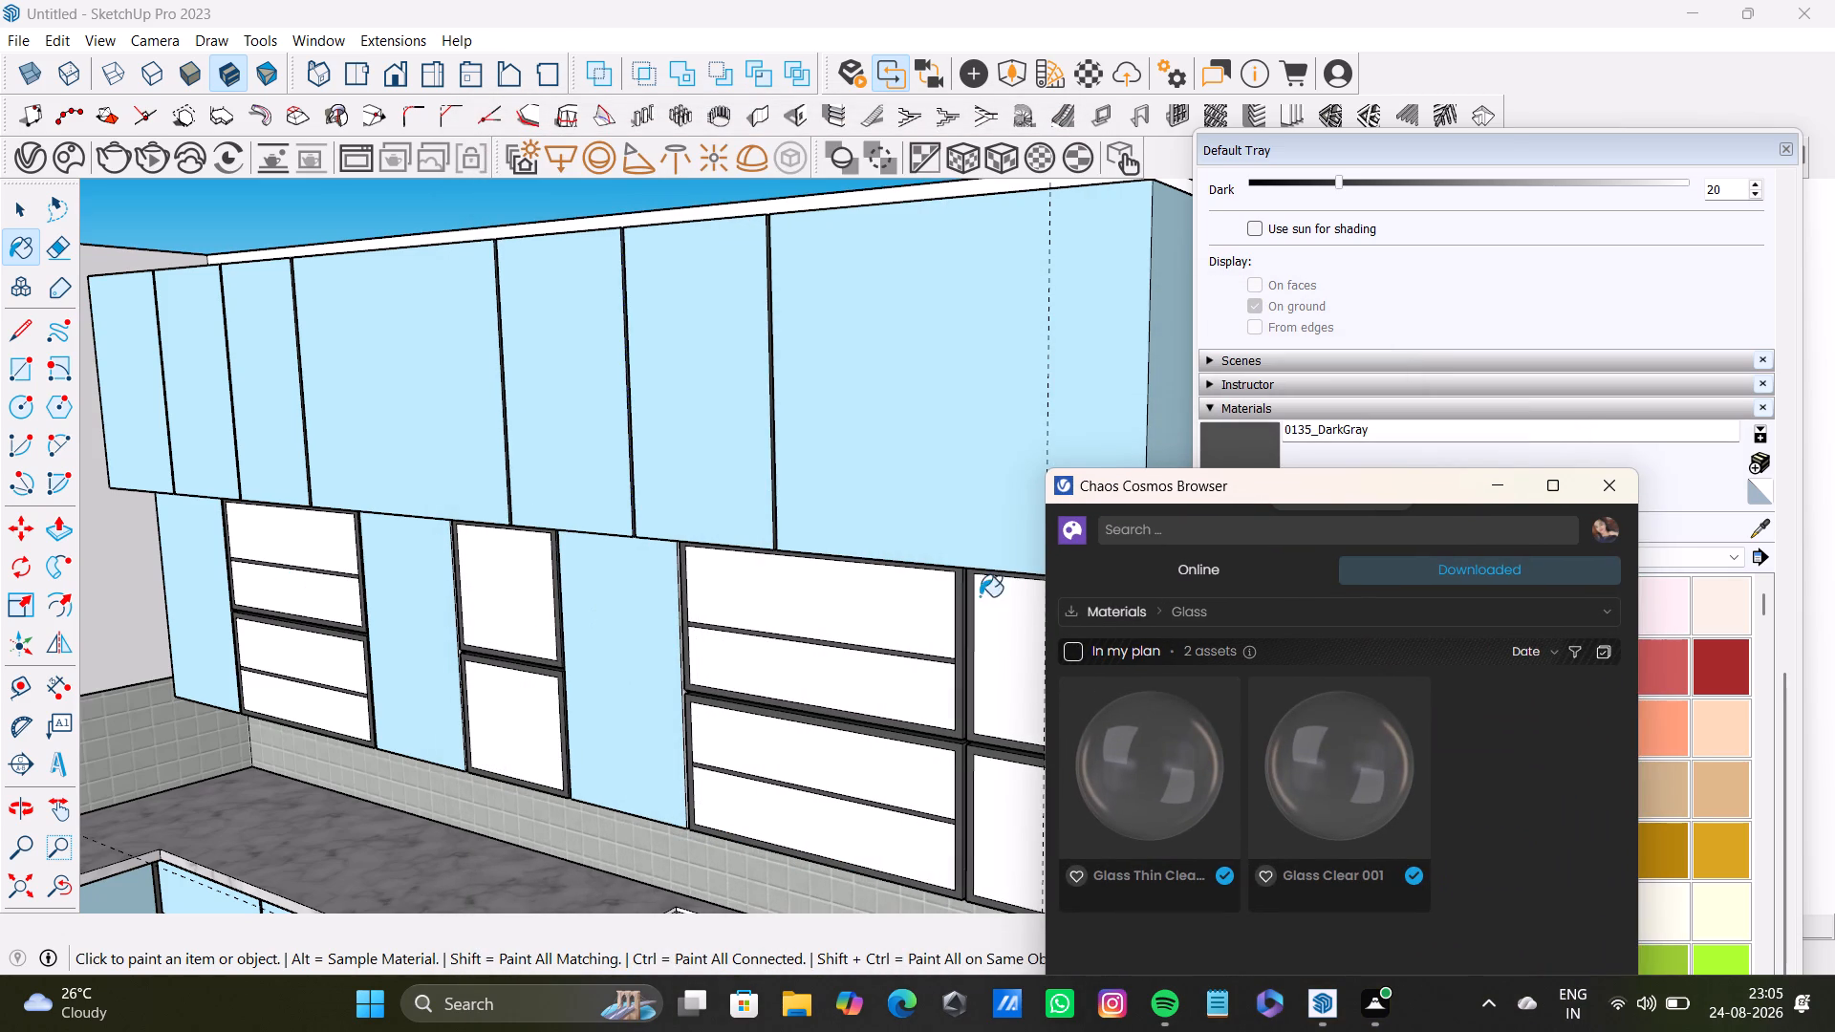
pyautogui.moveTo(1161, 489); pyautogui.dragTo(1594, 547)
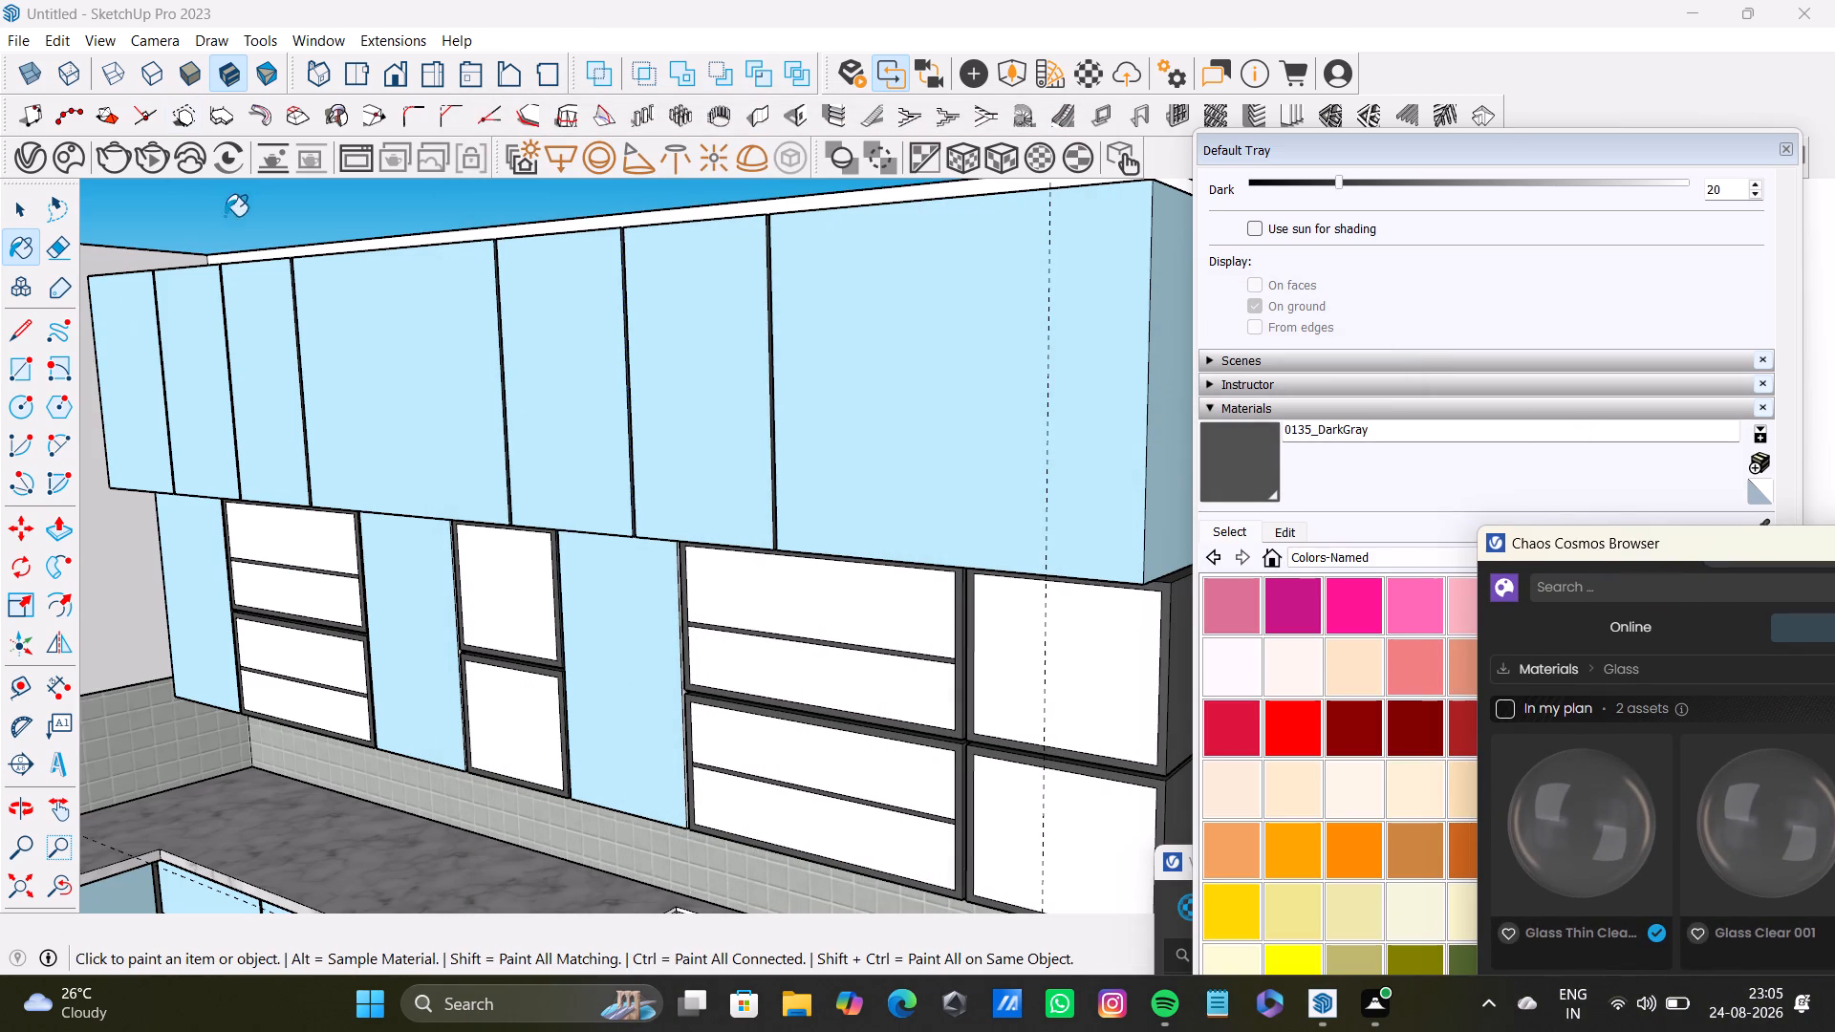
# Select all the white front faces of the lower framed wall cabinets, including both end units, and hide them.
pyautogui.click(237, 226)
pyautogui.press('space')
pyautogui.click(309, 549)
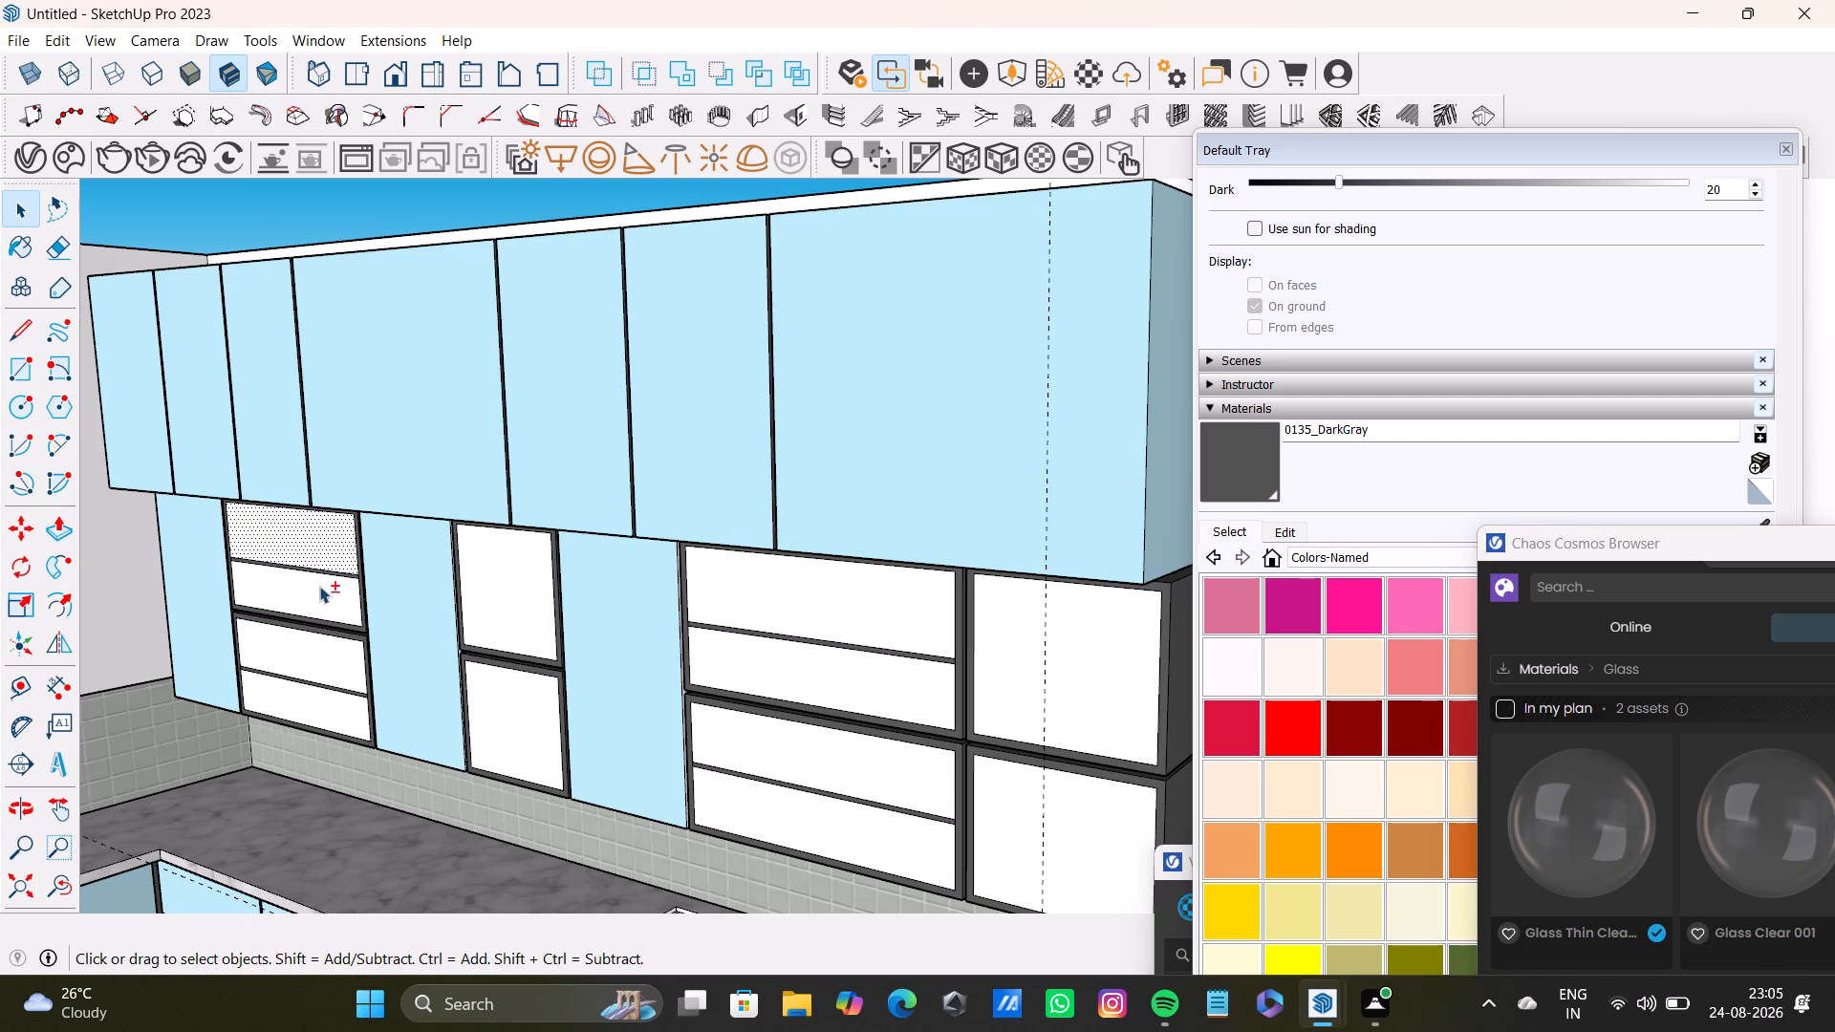
pyautogui.keyDown('shift'); pyautogui.click(319, 586); pyautogui.keyUp('shift')
pyautogui.keyDown('shift'); pyautogui.click(526, 596); pyautogui.keyUp('shift')
pyautogui.keyDown('shift'); pyautogui.click(511, 725); pyautogui.keyUp('shift')
pyautogui.keyDown('shift'); pyautogui.click(297, 653); pyautogui.keyUp('shift')
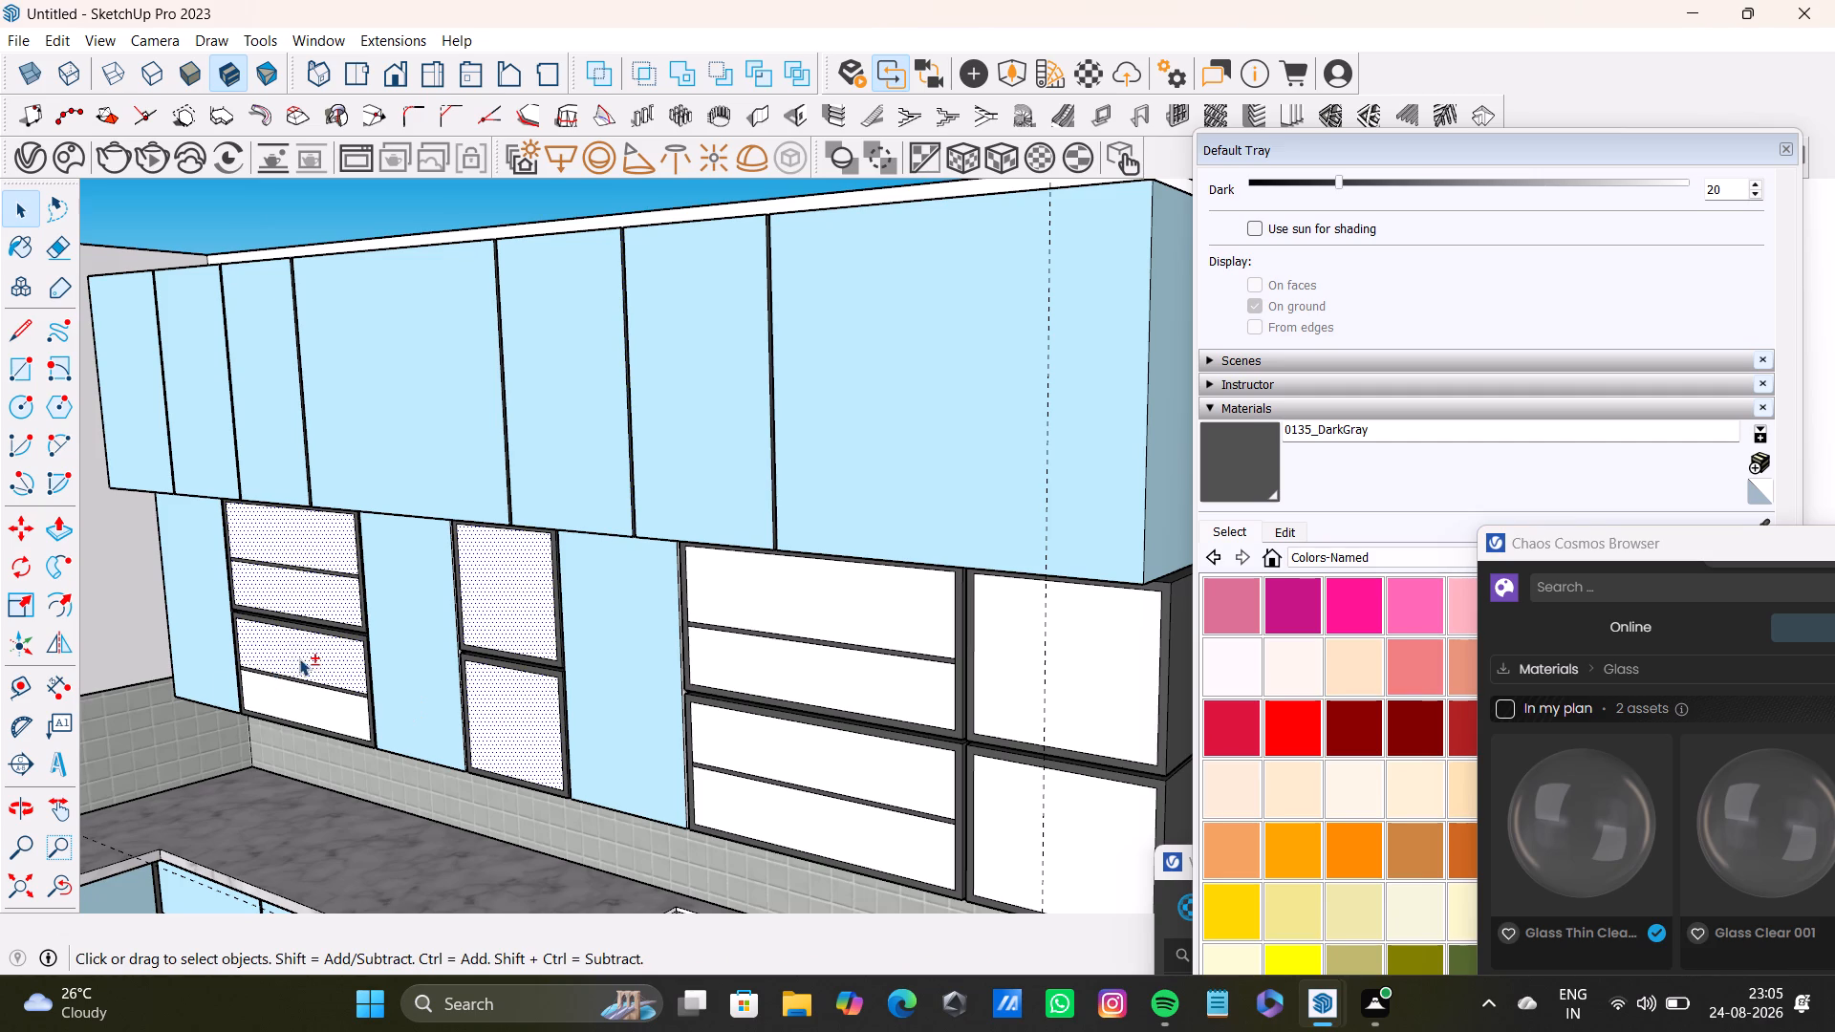
pyautogui.keyDown('shift'); pyautogui.click(302, 709); pyautogui.keyUp('shift')
pyautogui.keyDown('shift'); pyautogui.click(929, 614); pyautogui.keyUp('shift')
pyautogui.keyDown('shift'); pyautogui.click(924, 695); pyautogui.keyUp('shift')
pyautogui.keyDown('shift'); pyautogui.click(901, 781); pyautogui.keyUp('shift')
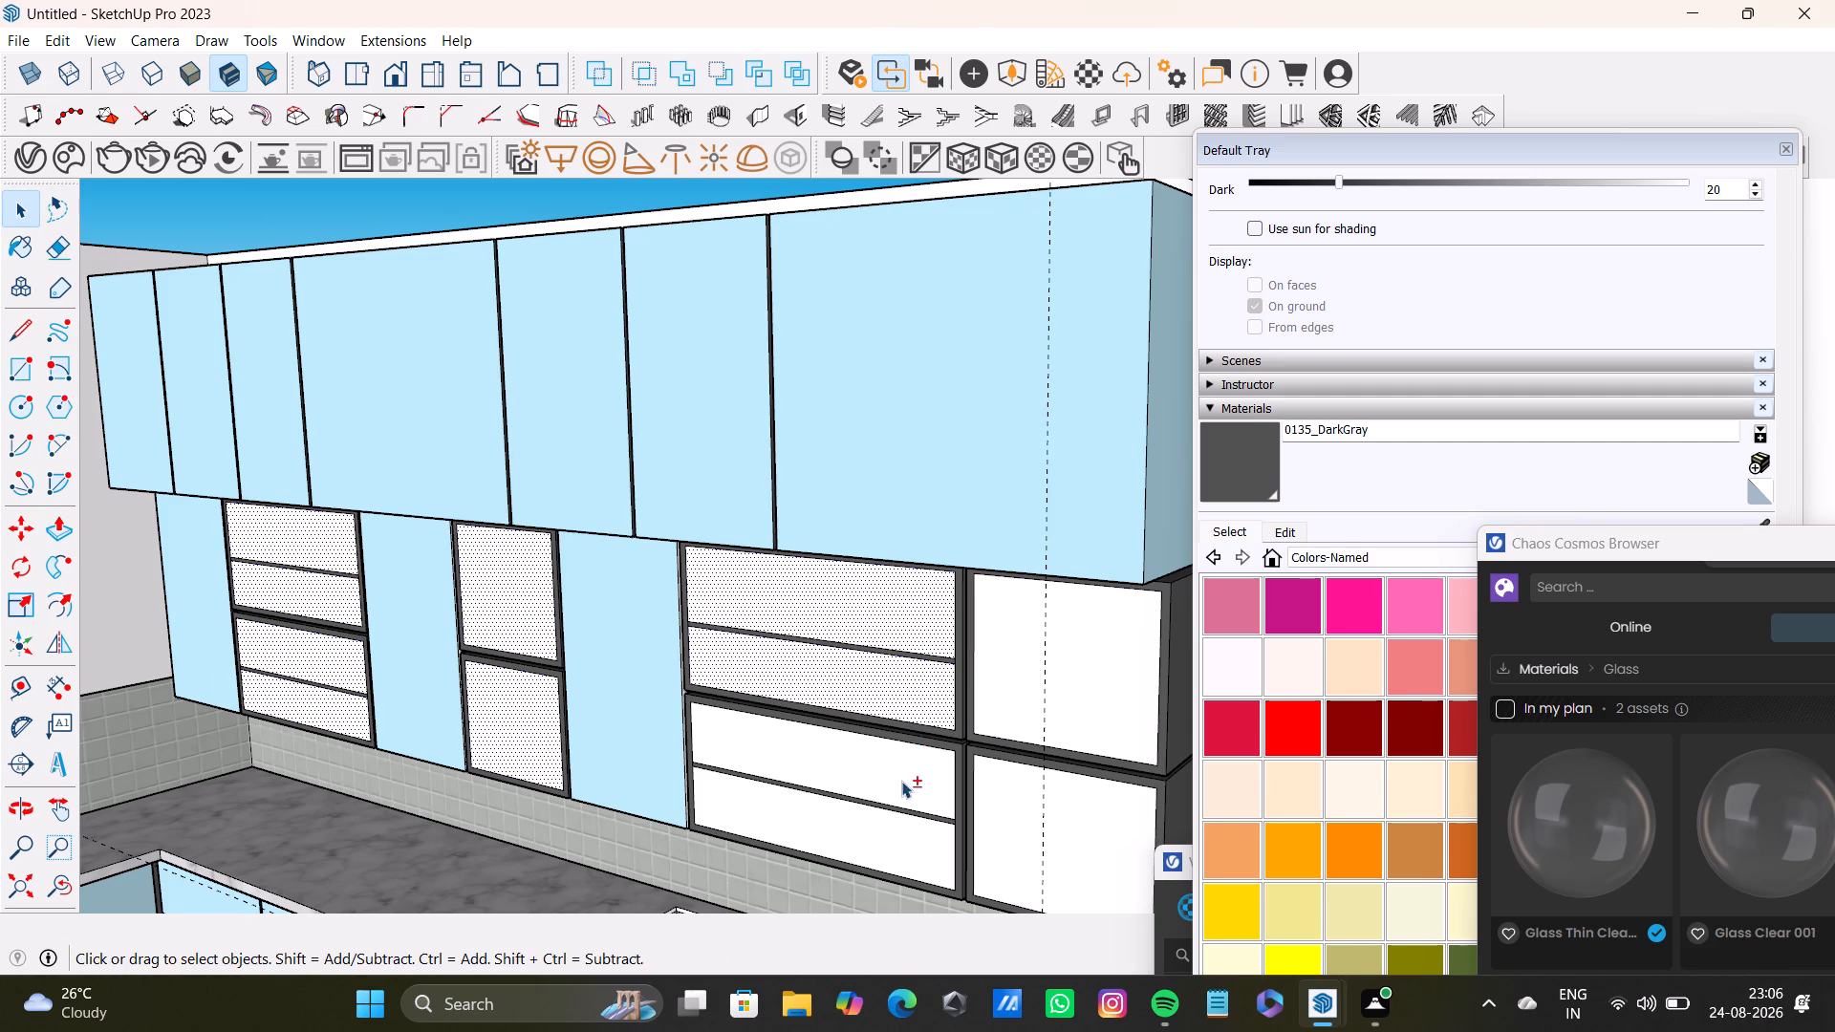
pyautogui.keyDown('shift'); pyautogui.moveTo(900, 841); pyautogui.dragTo(918, 838); pyautogui.keyUp('shift')
pyautogui.keyDown('shift'); pyautogui.click(1078, 664); pyautogui.keyUp('shift')
pyautogui.keyDown('shift'); pyautogui.click(1092, 830); pyautogui.keyUp('shift')
pyautogui.keyDown('shift'); pyautogui.click(929, 864); pyautogui.keyUp('shift')
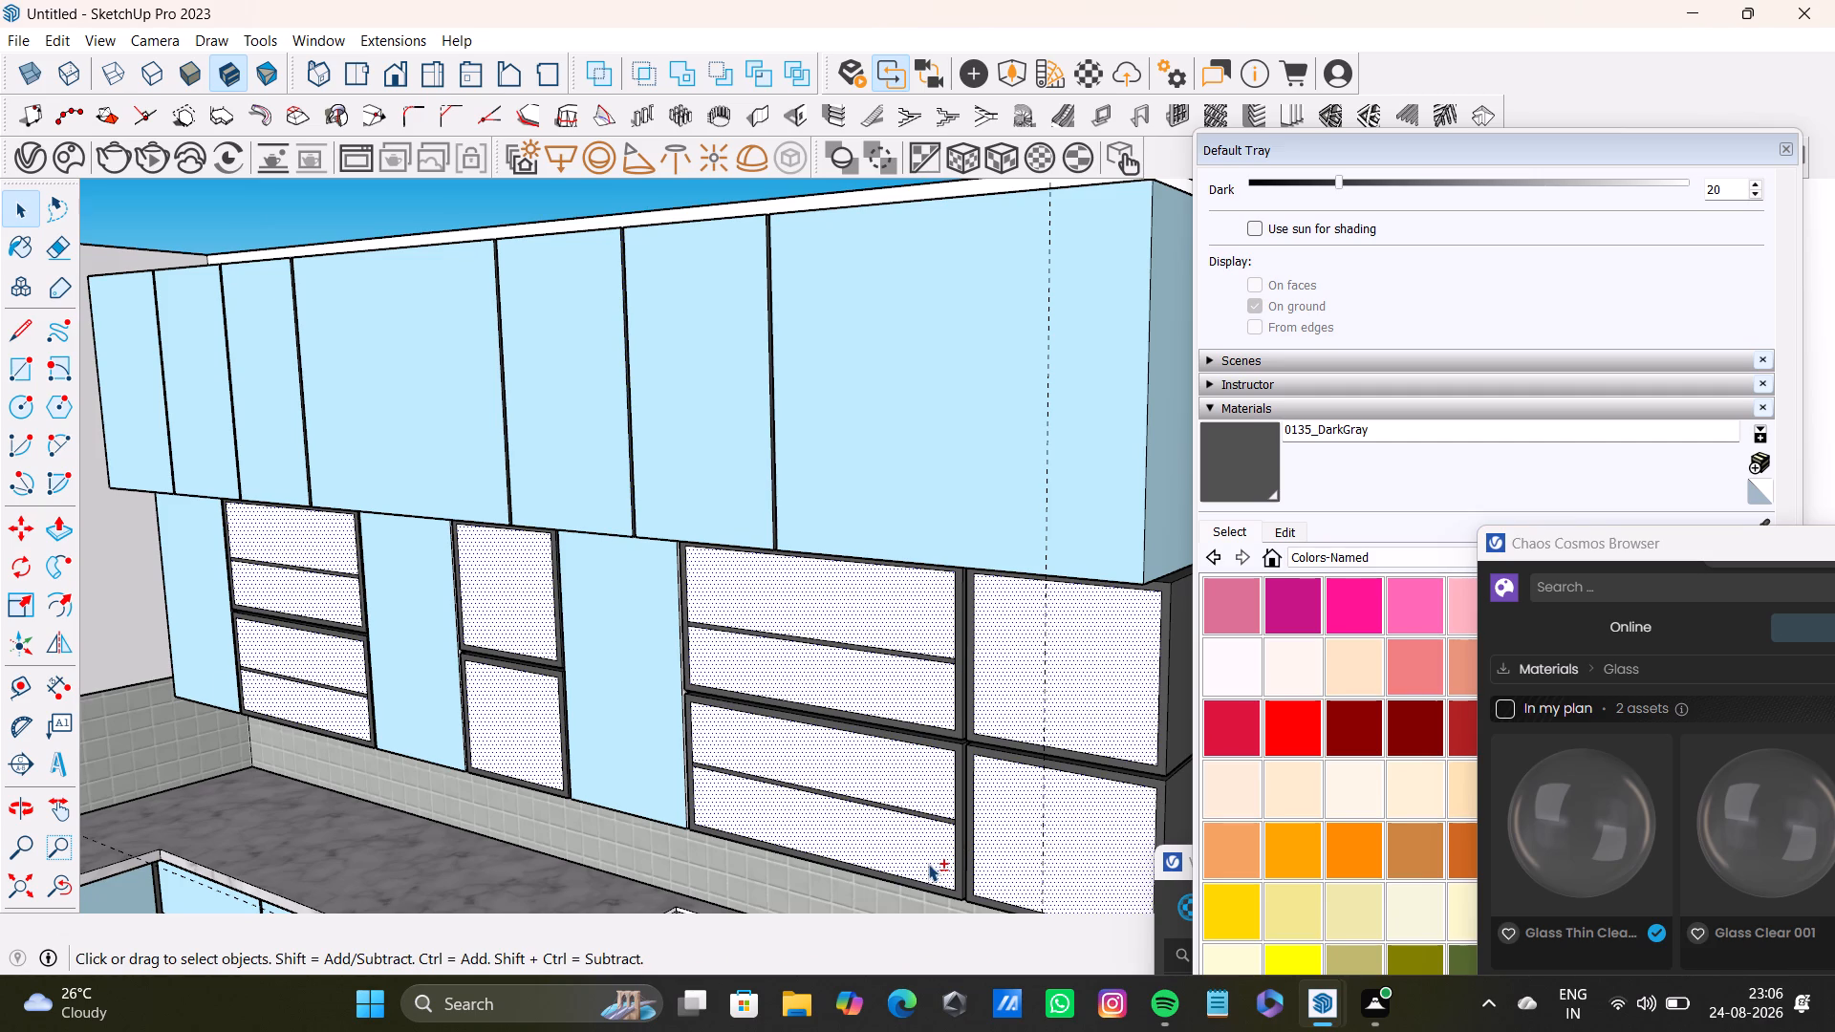
pyautogui.rightClick(903, 869)
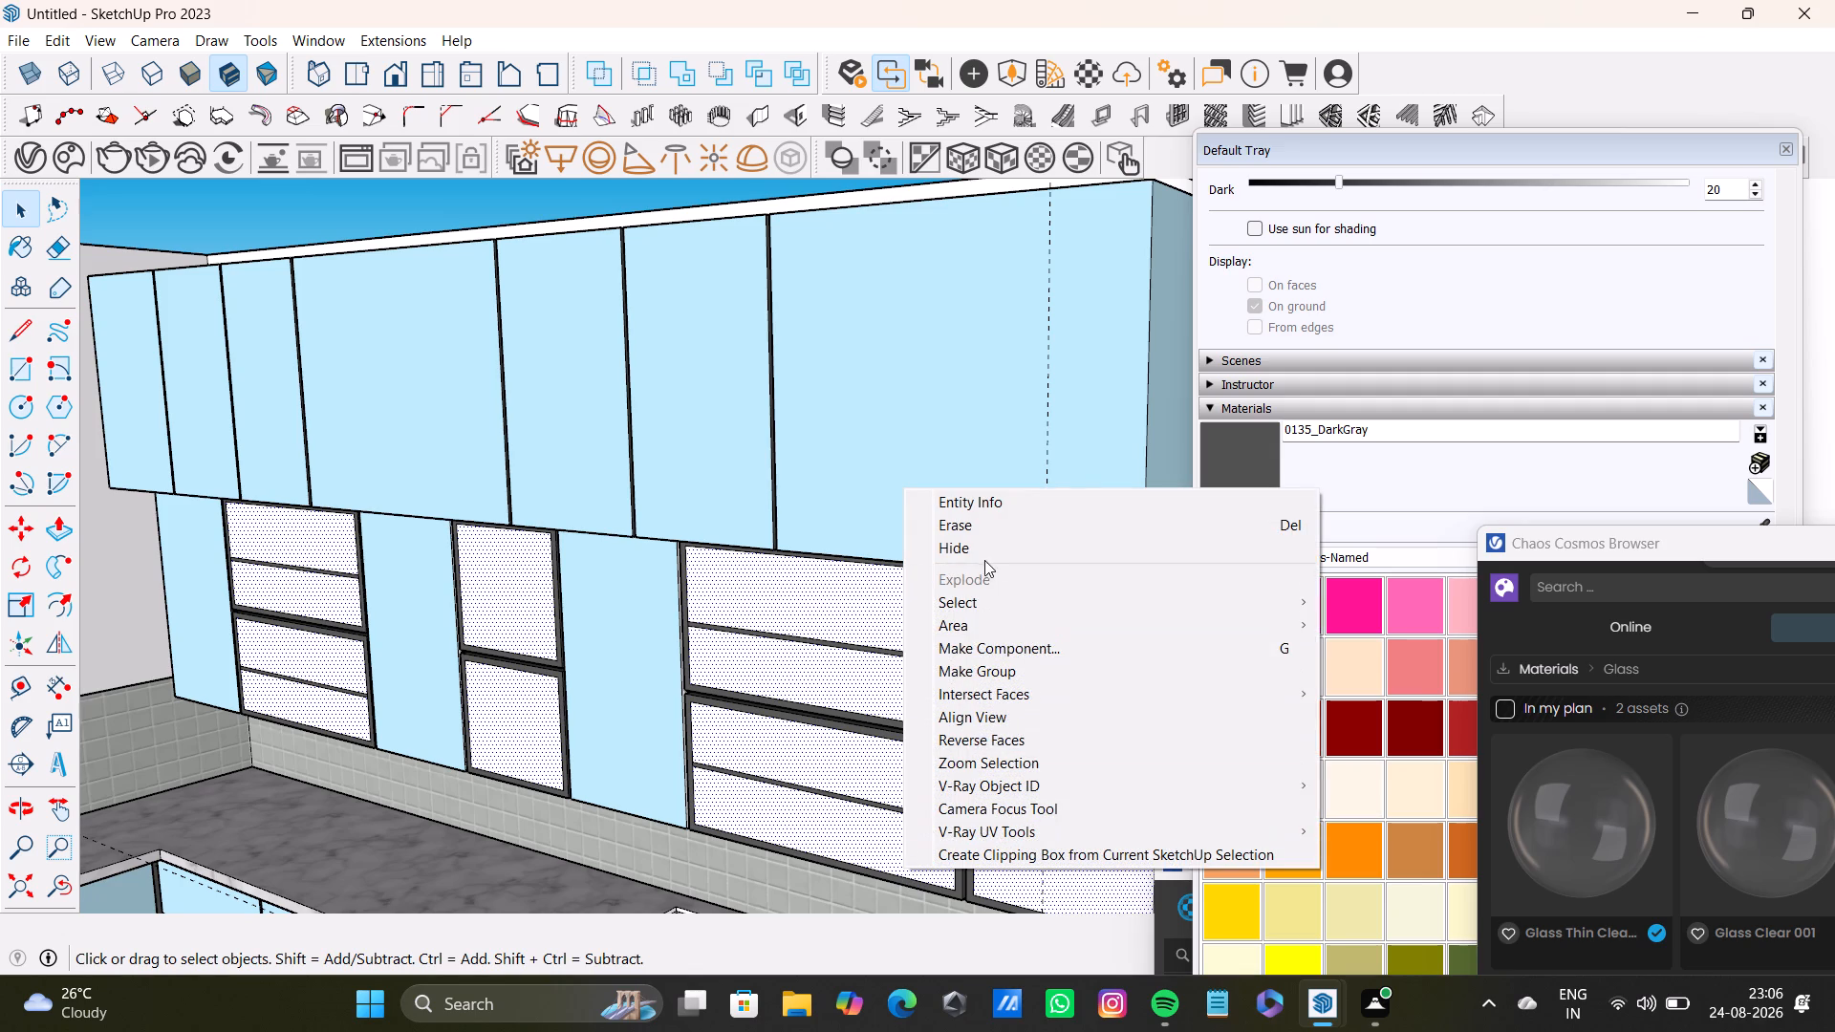
pyautogui.click(984, 556)
# Sample 0095_LightBlue from the upper wall cabinet and paint the back and one inner side of both end framed cabinets.
pyautogui.moveTo(1007, 702); pyautogui.dragTo(1003, 627, button='middle')
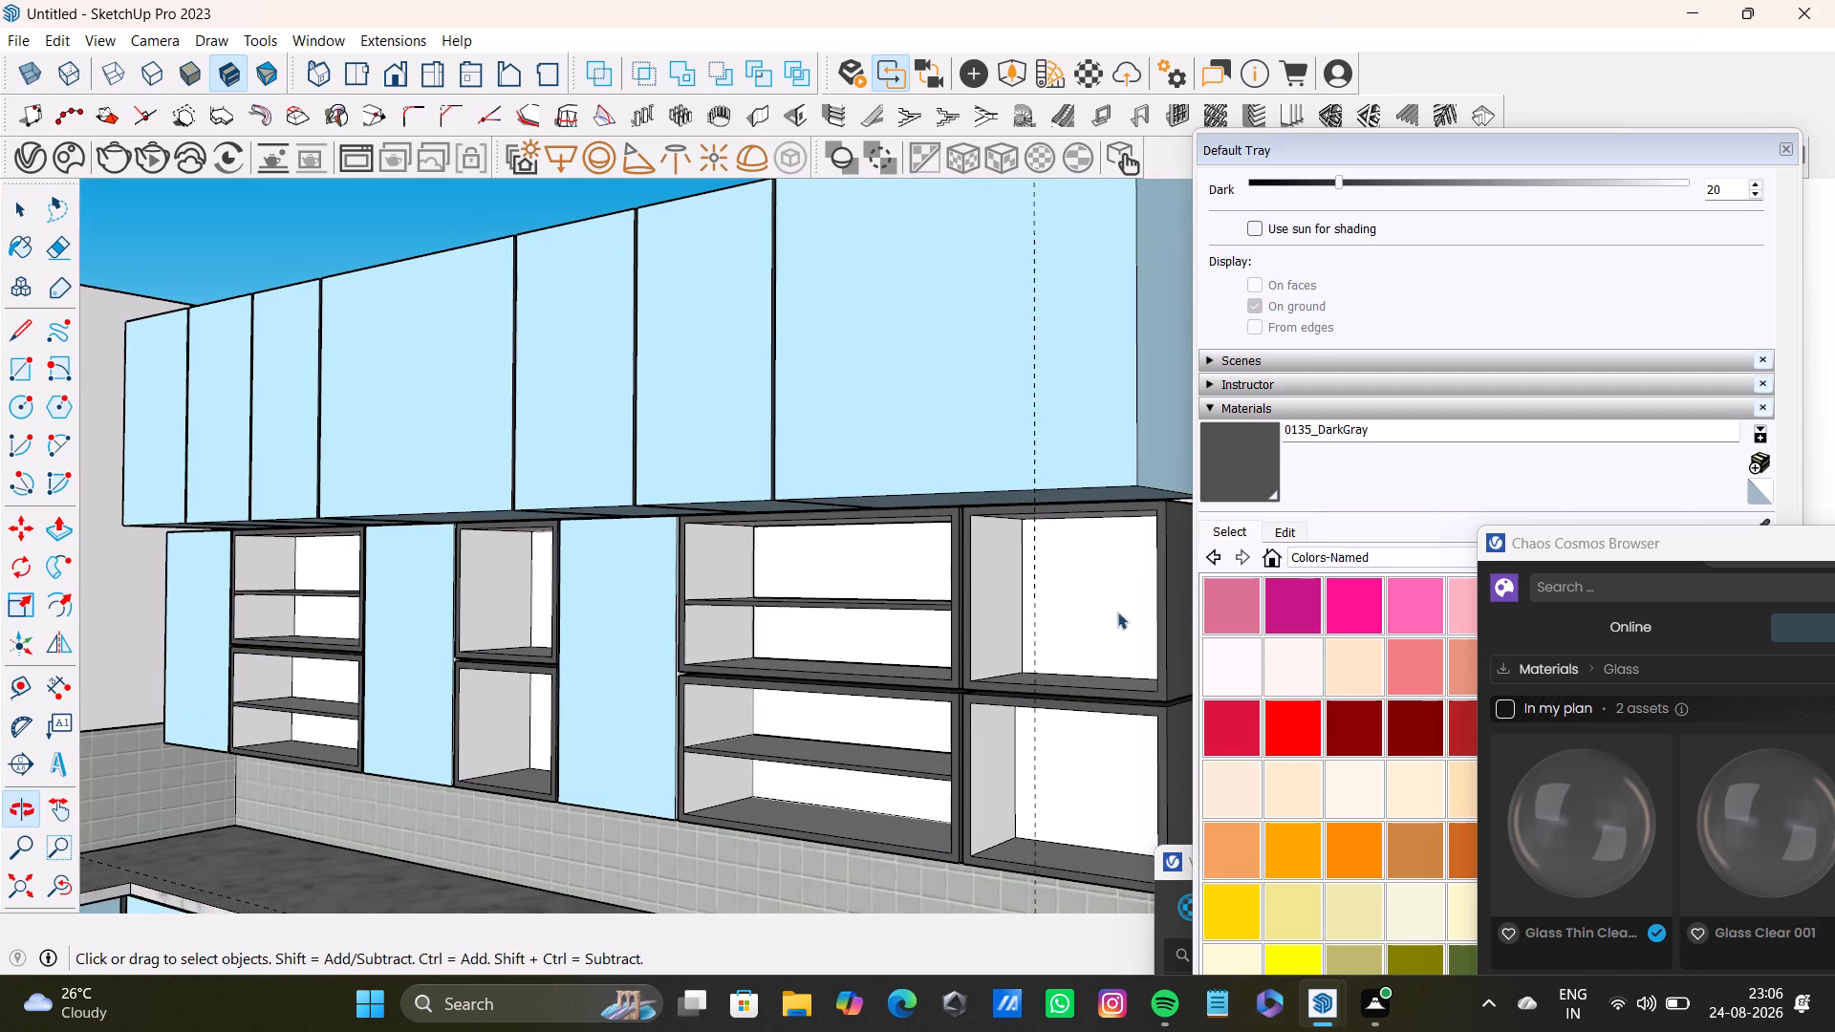
pyautogui.moveTo(1628, 545); pyautogui.dragTo(1622, 848)
pyautogui.click(1765, 533)
pyautogui.click(1088, 425)
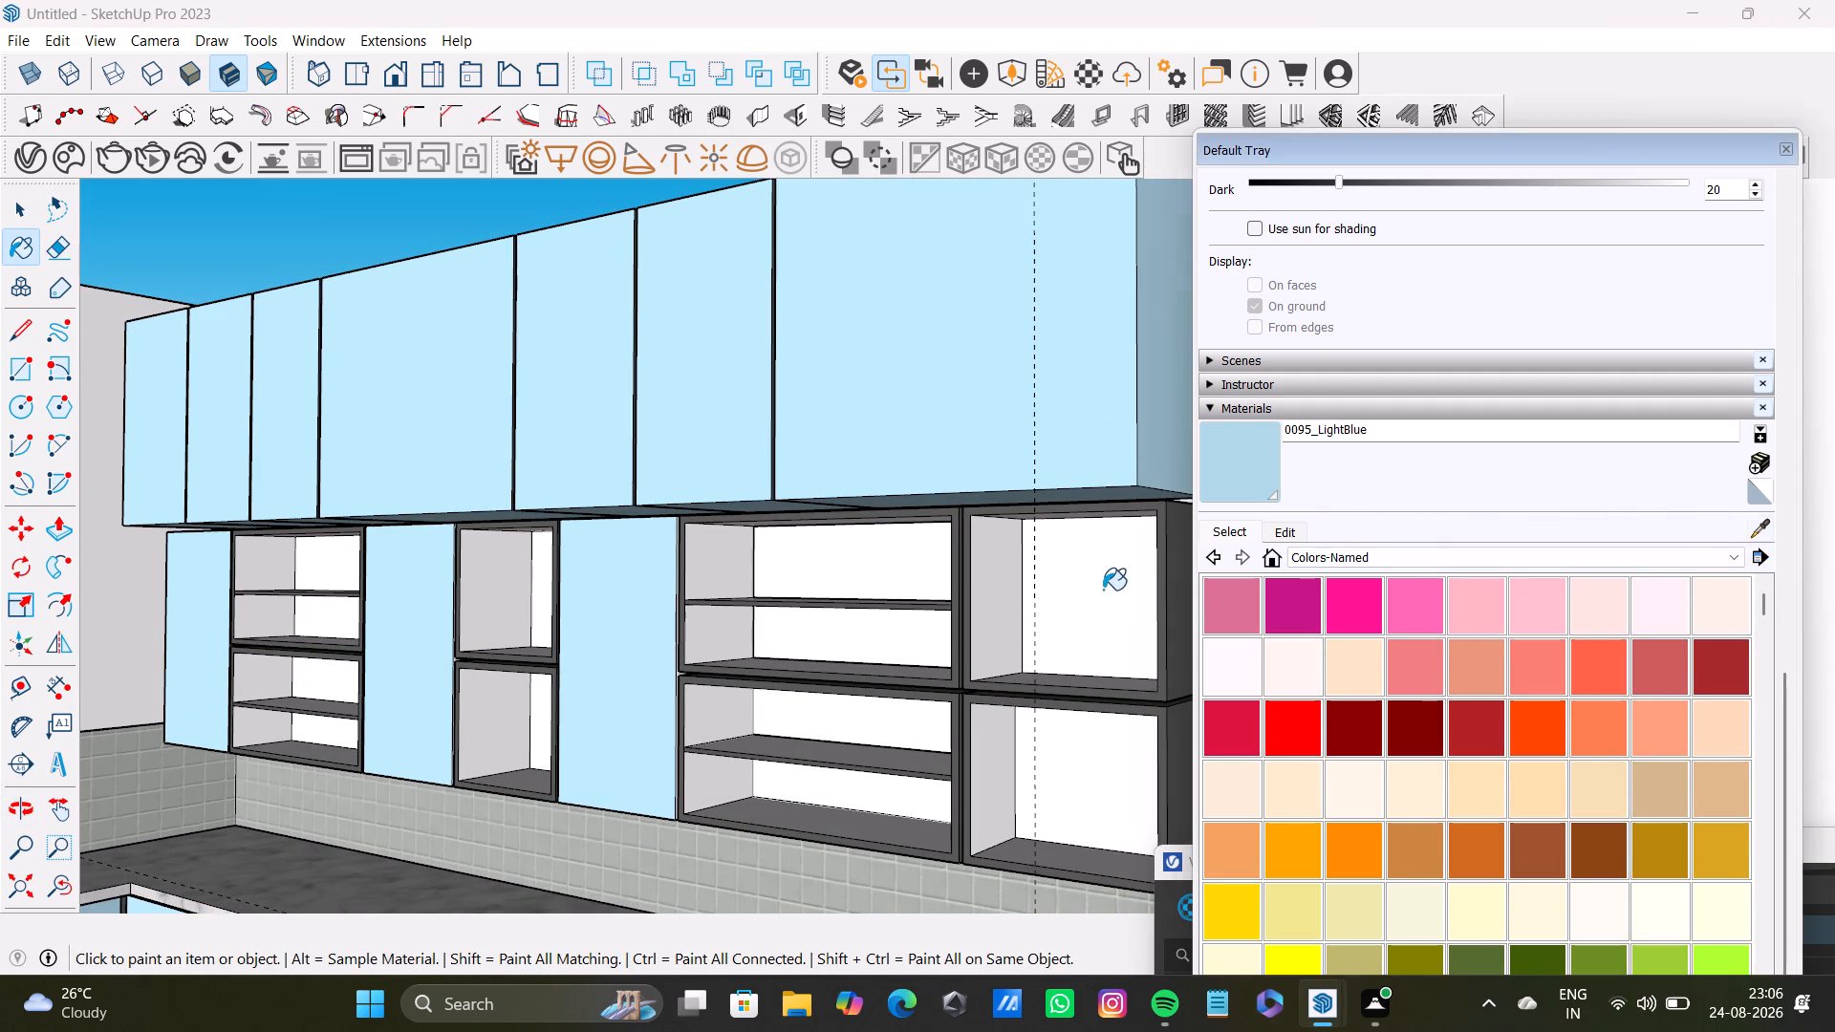
pyautogui.click(1103, 590)
pyautogui.click(987, 581)
pyautogui.click(1045, 713)
pyautogui.click(1002, 755)
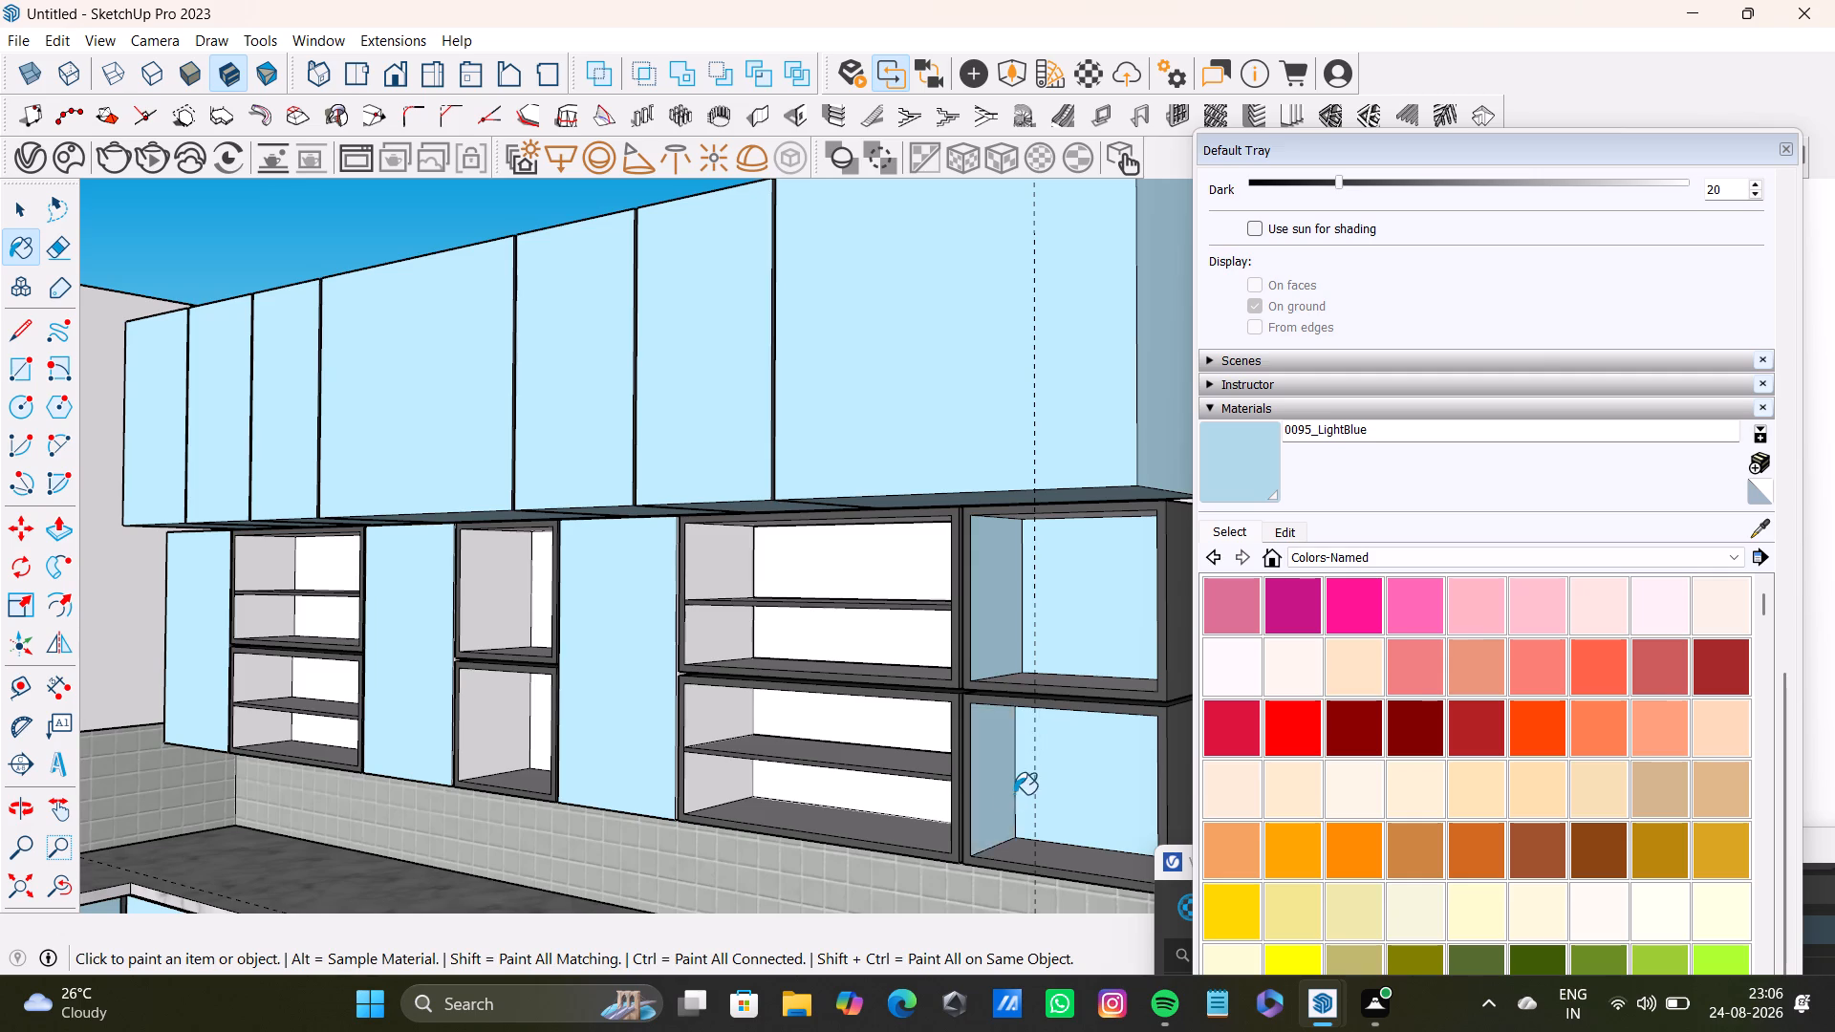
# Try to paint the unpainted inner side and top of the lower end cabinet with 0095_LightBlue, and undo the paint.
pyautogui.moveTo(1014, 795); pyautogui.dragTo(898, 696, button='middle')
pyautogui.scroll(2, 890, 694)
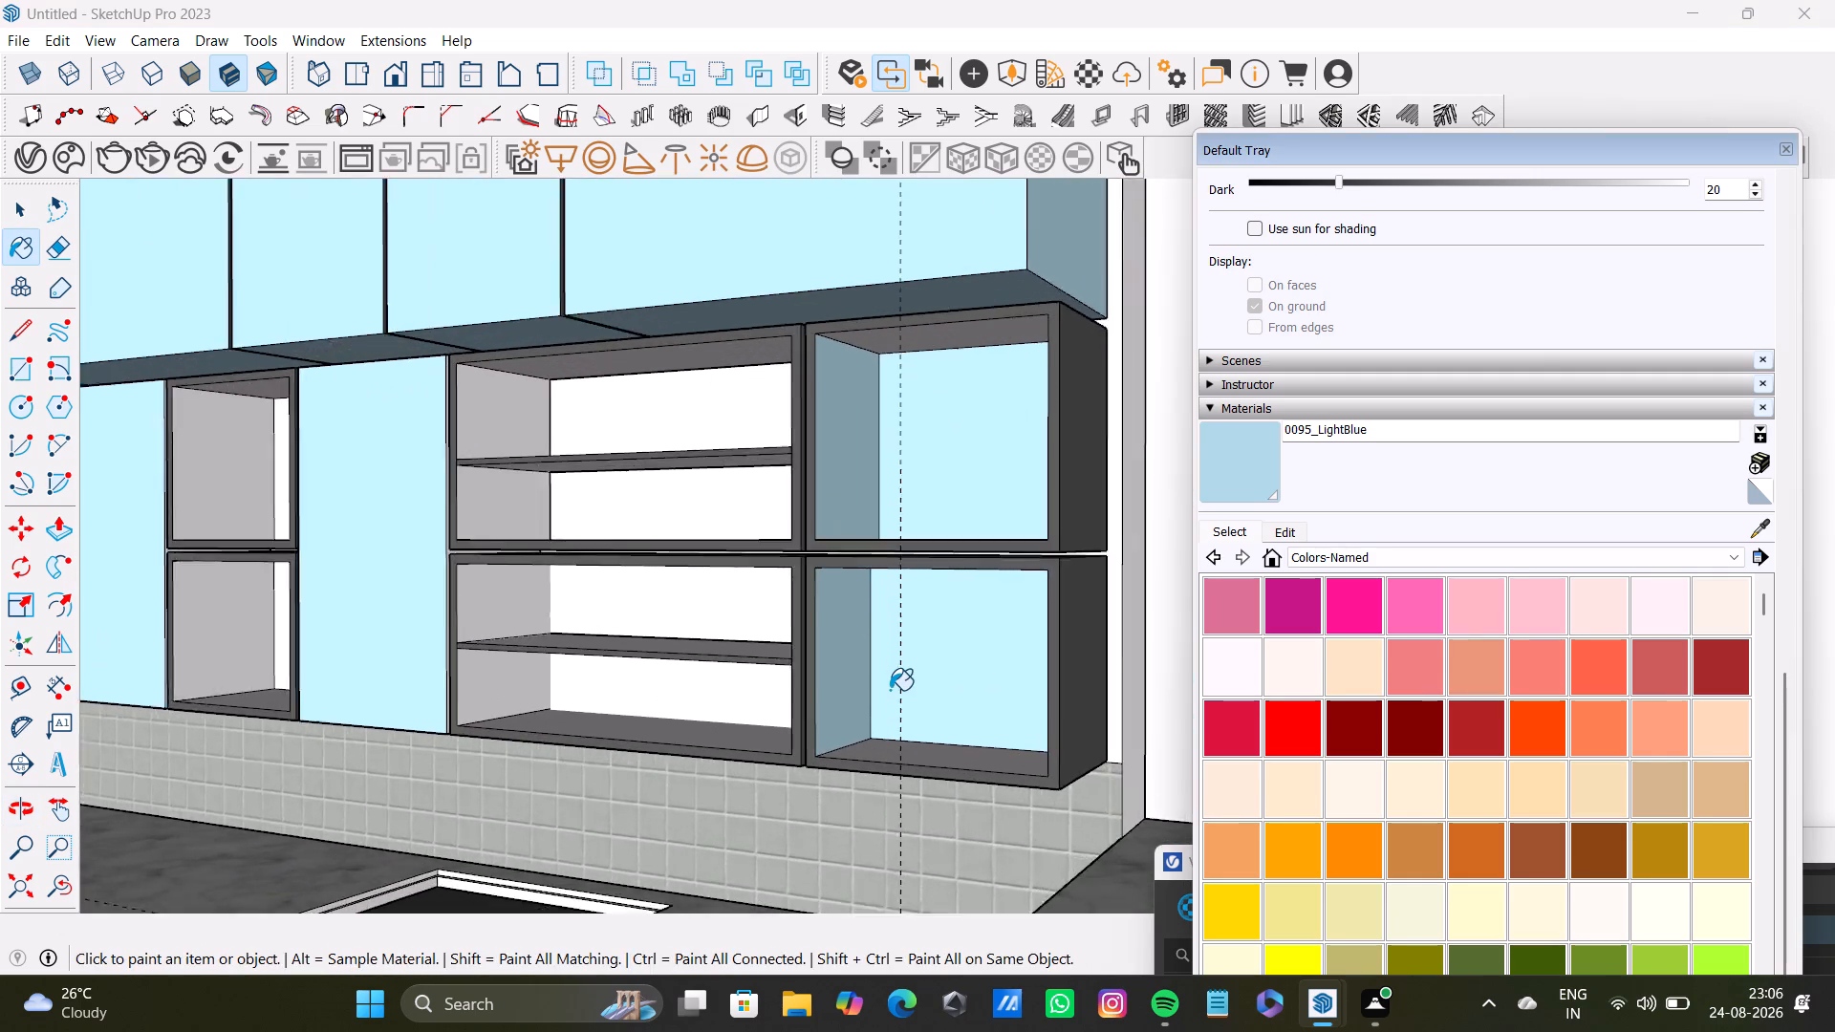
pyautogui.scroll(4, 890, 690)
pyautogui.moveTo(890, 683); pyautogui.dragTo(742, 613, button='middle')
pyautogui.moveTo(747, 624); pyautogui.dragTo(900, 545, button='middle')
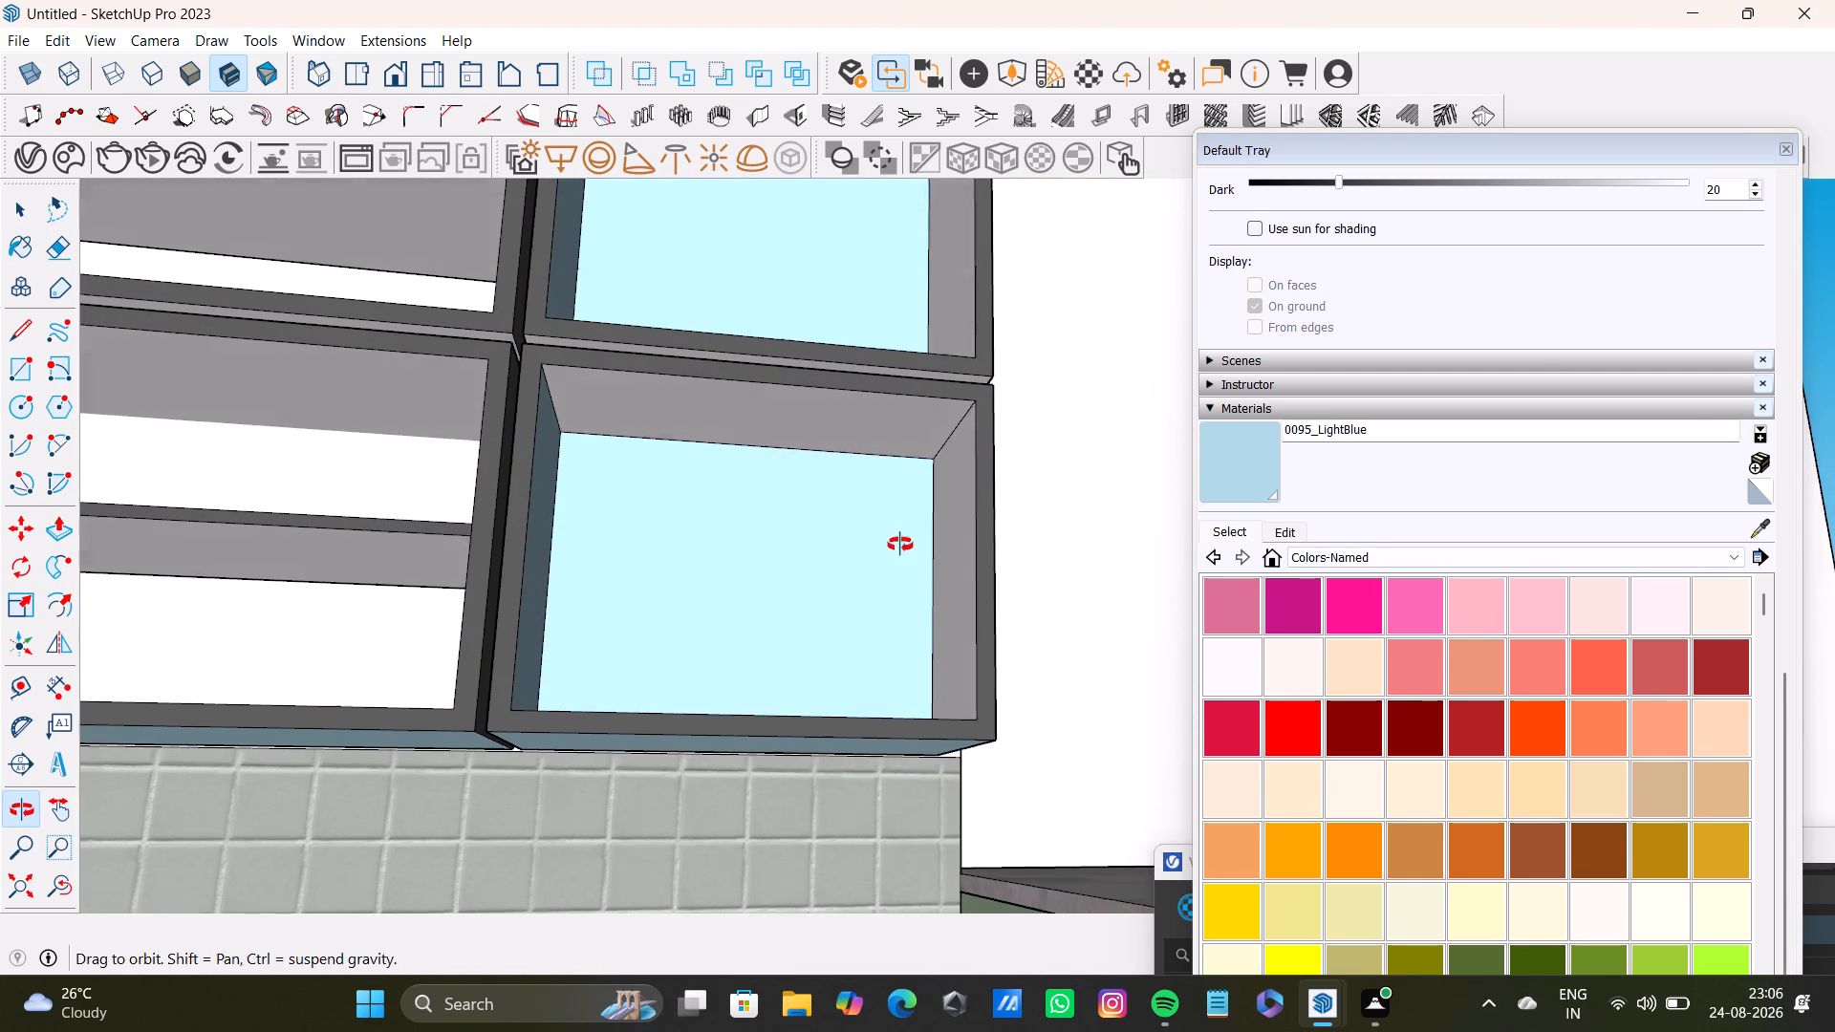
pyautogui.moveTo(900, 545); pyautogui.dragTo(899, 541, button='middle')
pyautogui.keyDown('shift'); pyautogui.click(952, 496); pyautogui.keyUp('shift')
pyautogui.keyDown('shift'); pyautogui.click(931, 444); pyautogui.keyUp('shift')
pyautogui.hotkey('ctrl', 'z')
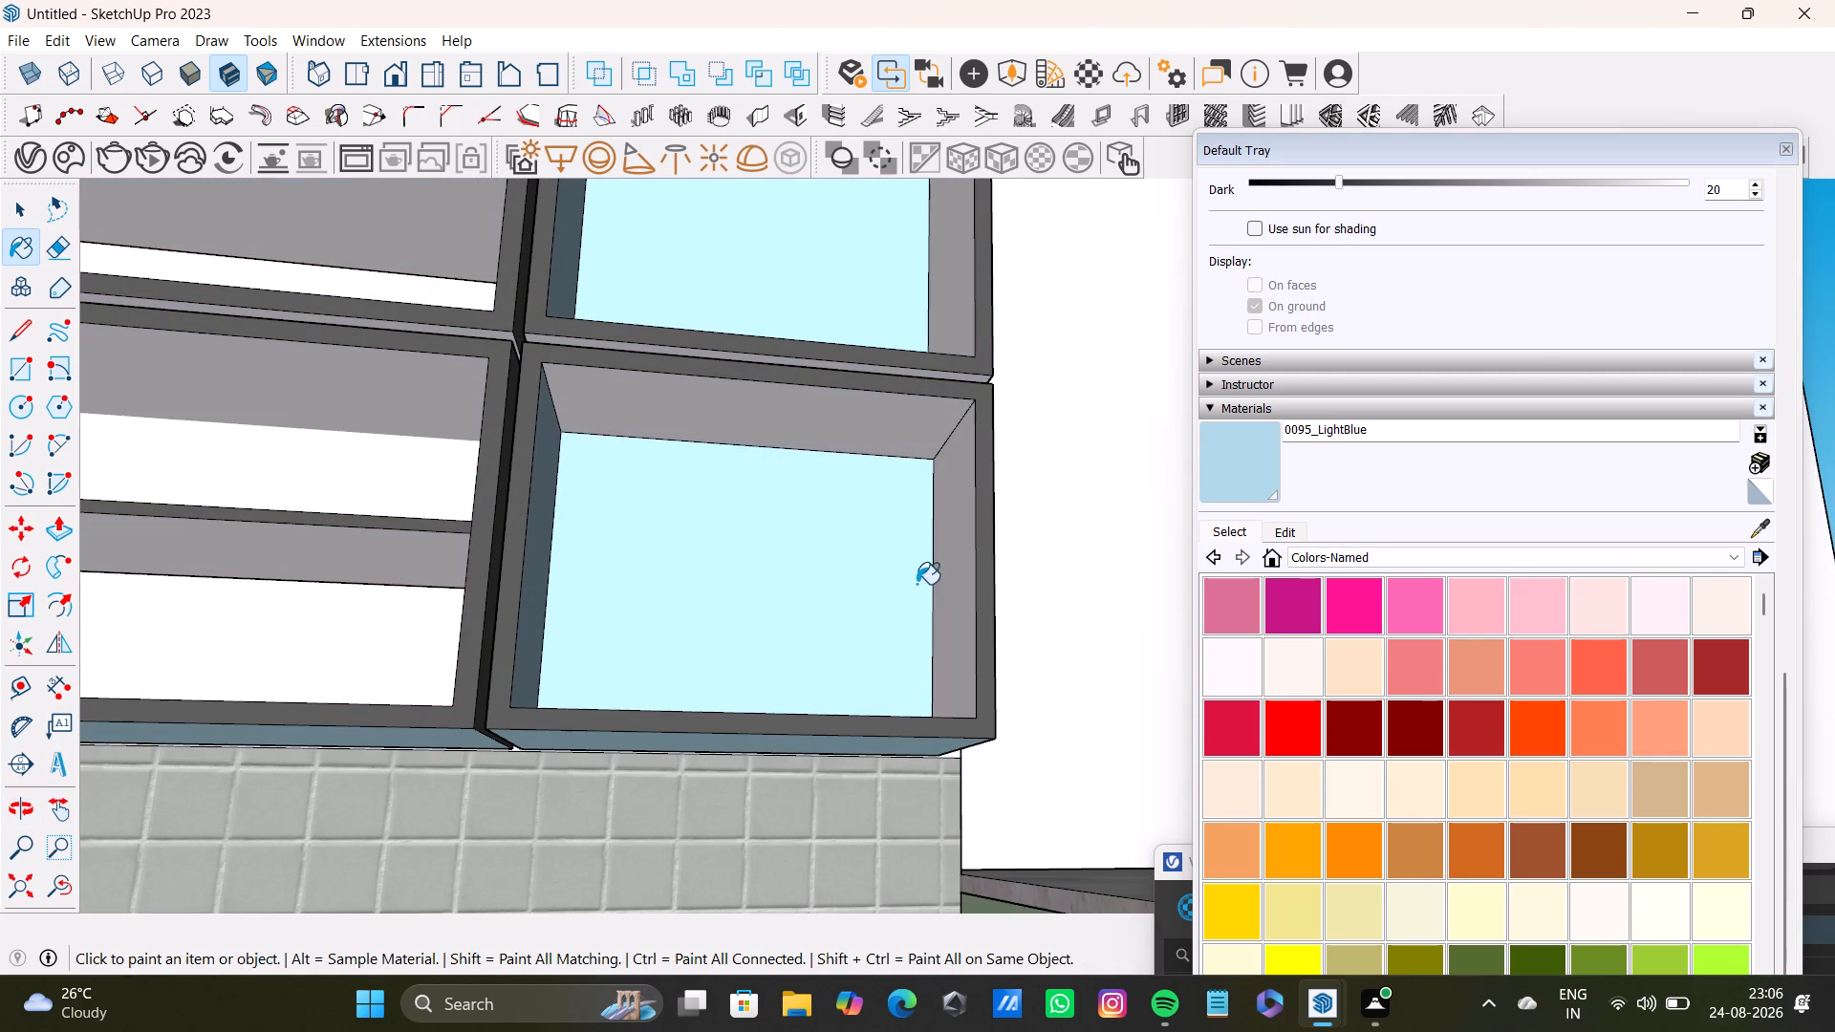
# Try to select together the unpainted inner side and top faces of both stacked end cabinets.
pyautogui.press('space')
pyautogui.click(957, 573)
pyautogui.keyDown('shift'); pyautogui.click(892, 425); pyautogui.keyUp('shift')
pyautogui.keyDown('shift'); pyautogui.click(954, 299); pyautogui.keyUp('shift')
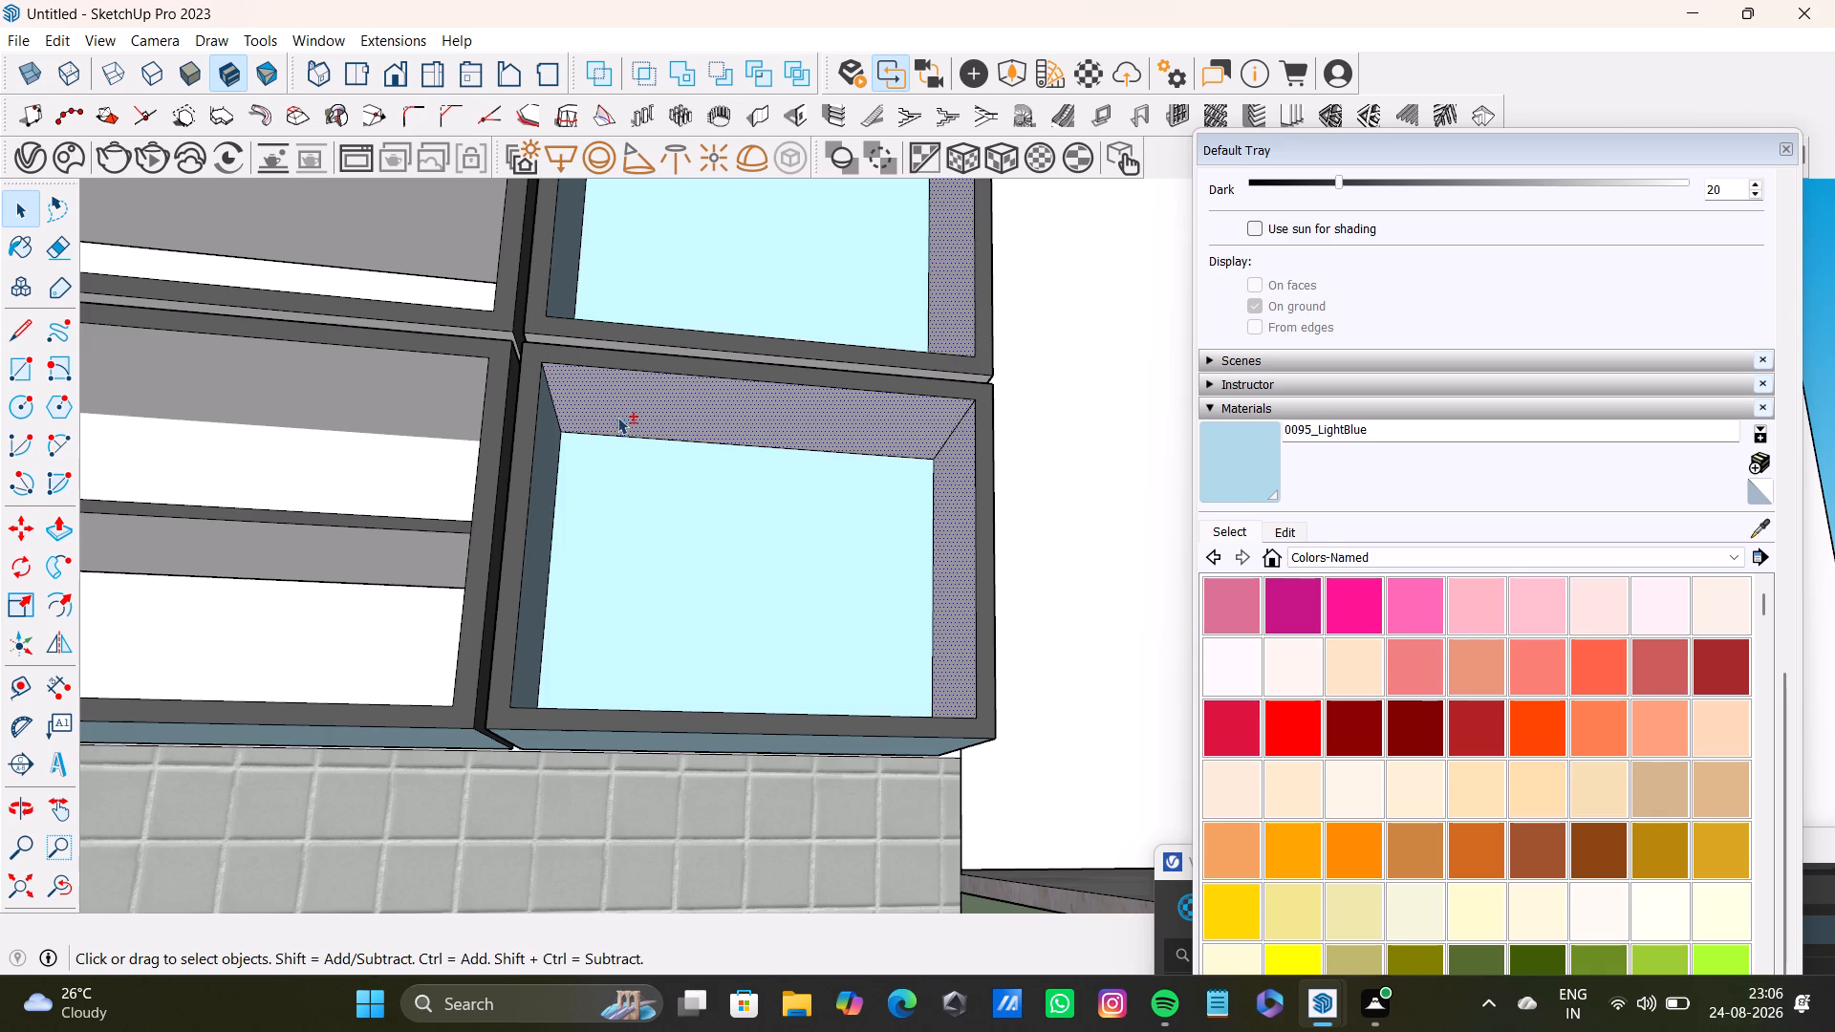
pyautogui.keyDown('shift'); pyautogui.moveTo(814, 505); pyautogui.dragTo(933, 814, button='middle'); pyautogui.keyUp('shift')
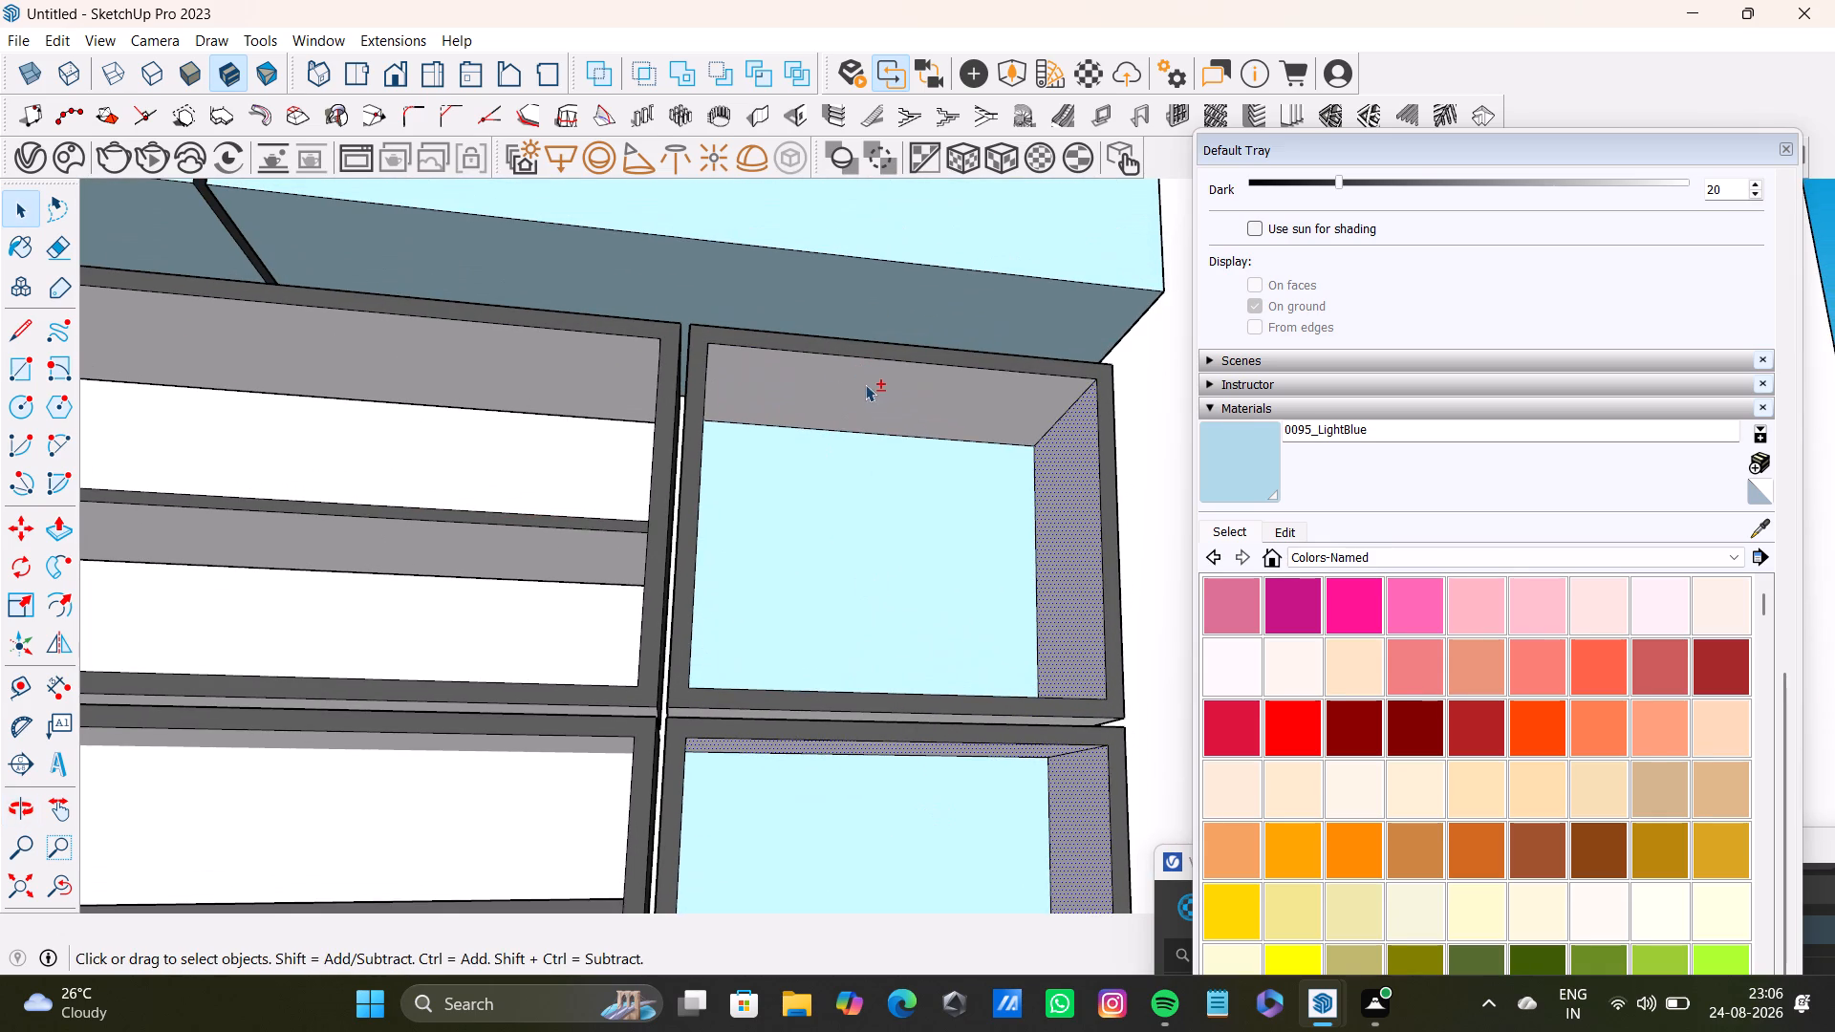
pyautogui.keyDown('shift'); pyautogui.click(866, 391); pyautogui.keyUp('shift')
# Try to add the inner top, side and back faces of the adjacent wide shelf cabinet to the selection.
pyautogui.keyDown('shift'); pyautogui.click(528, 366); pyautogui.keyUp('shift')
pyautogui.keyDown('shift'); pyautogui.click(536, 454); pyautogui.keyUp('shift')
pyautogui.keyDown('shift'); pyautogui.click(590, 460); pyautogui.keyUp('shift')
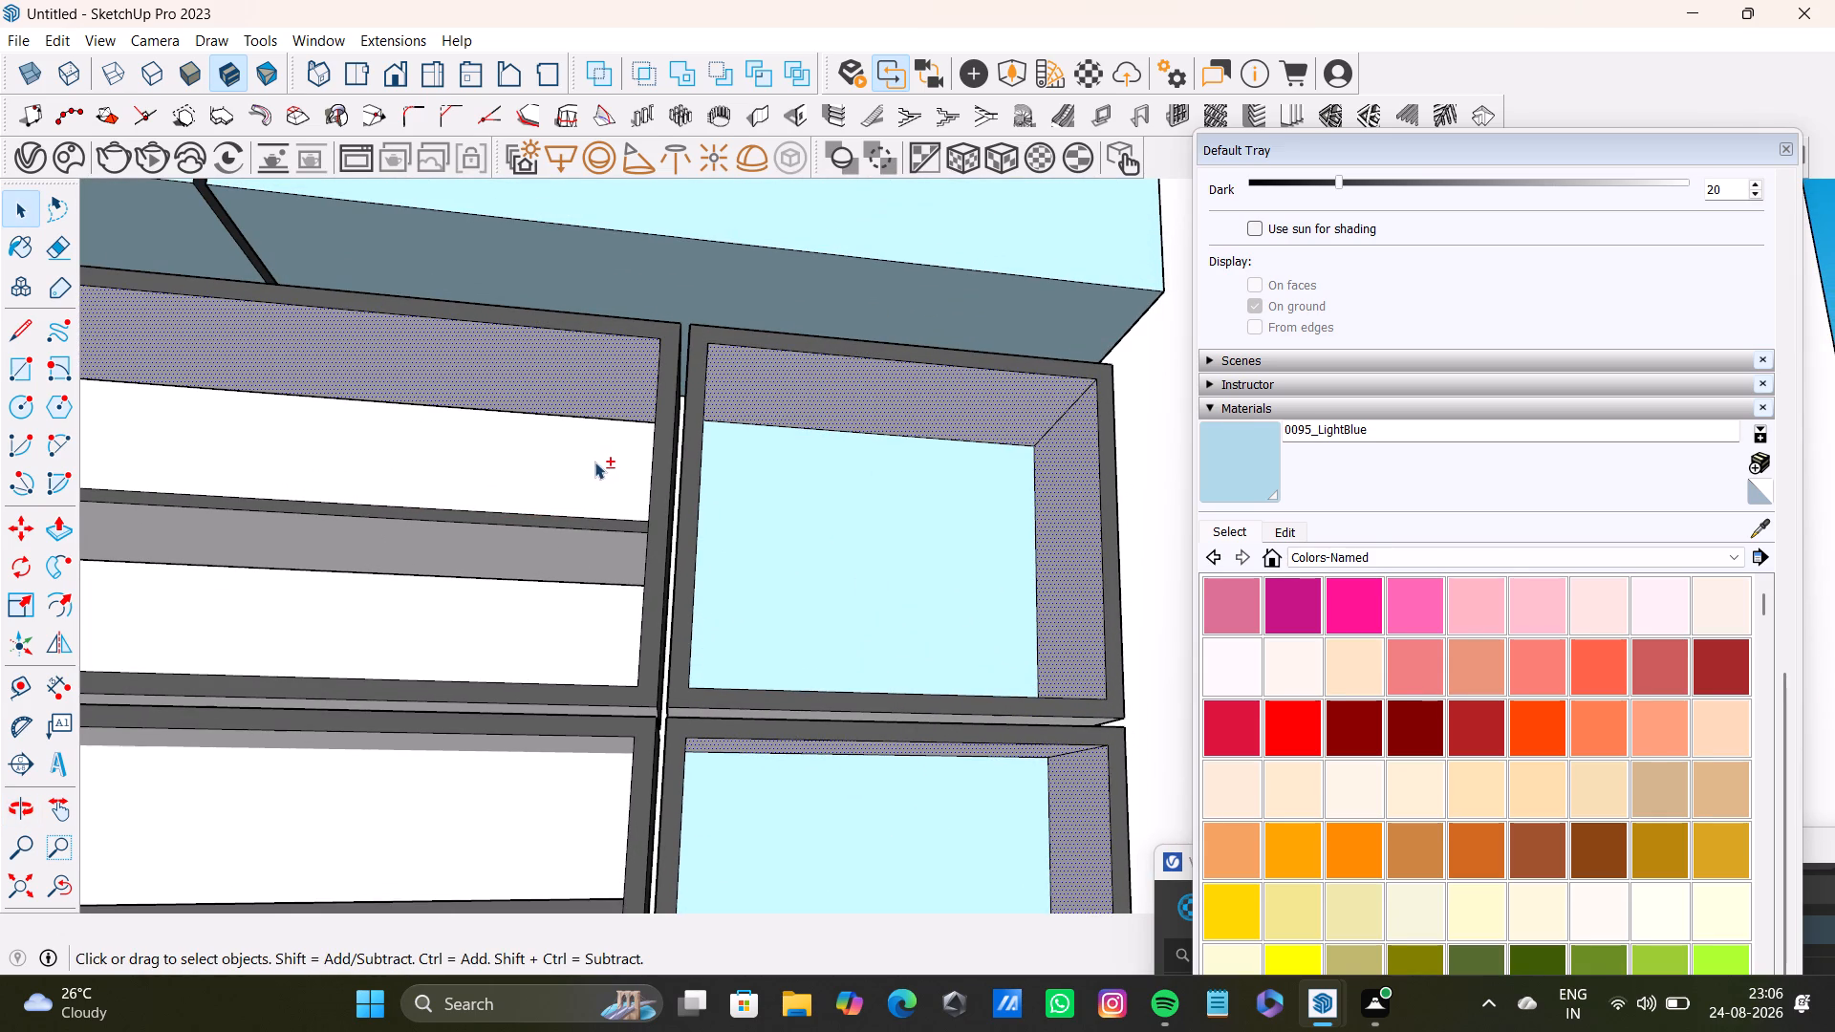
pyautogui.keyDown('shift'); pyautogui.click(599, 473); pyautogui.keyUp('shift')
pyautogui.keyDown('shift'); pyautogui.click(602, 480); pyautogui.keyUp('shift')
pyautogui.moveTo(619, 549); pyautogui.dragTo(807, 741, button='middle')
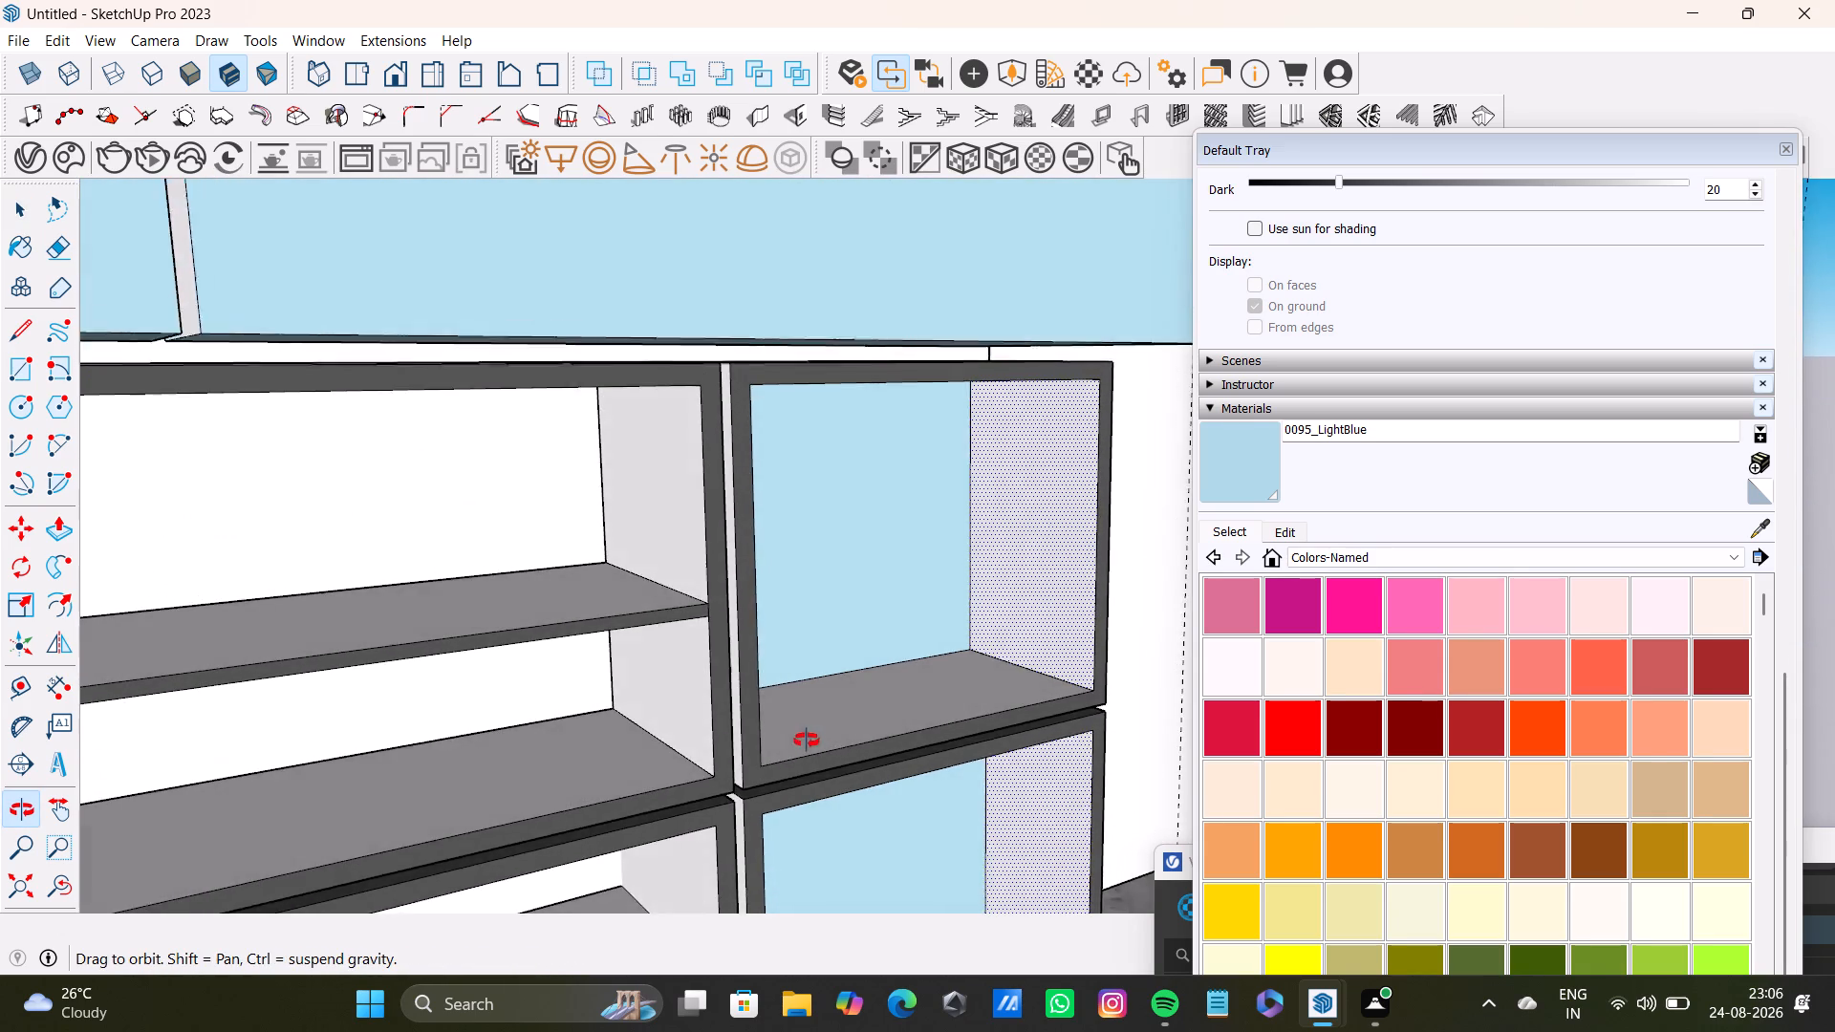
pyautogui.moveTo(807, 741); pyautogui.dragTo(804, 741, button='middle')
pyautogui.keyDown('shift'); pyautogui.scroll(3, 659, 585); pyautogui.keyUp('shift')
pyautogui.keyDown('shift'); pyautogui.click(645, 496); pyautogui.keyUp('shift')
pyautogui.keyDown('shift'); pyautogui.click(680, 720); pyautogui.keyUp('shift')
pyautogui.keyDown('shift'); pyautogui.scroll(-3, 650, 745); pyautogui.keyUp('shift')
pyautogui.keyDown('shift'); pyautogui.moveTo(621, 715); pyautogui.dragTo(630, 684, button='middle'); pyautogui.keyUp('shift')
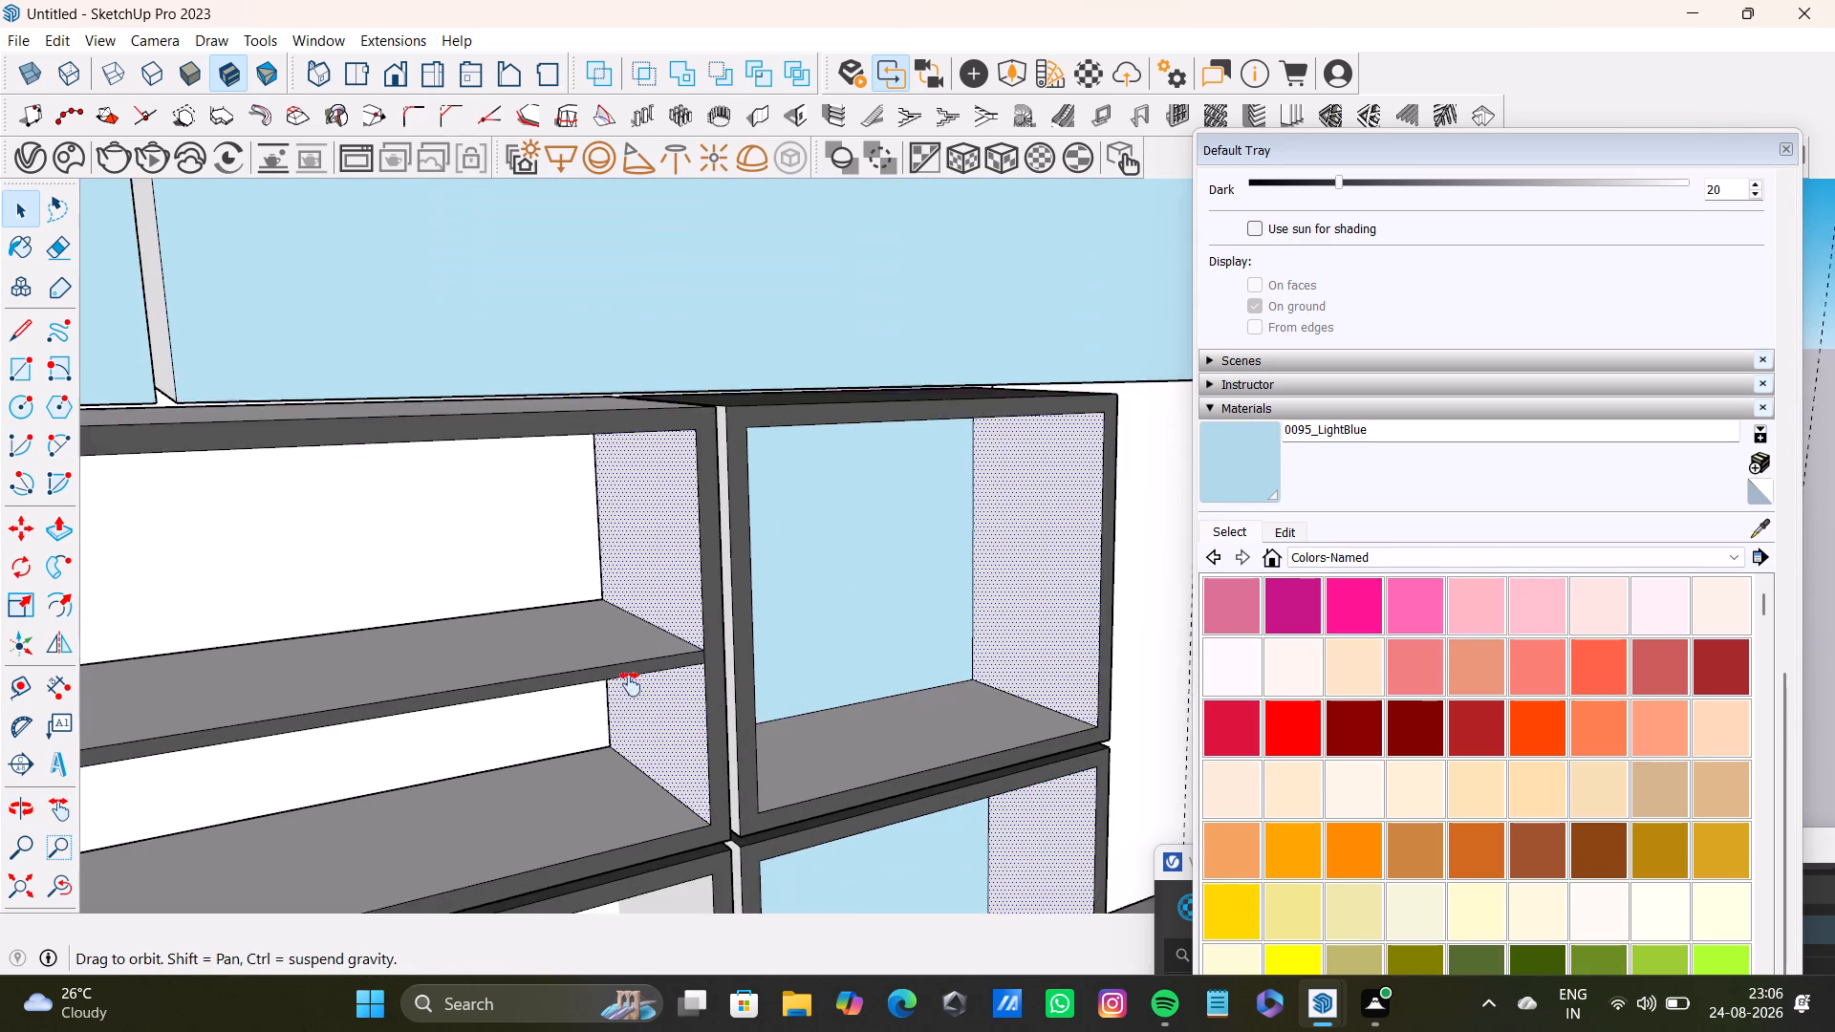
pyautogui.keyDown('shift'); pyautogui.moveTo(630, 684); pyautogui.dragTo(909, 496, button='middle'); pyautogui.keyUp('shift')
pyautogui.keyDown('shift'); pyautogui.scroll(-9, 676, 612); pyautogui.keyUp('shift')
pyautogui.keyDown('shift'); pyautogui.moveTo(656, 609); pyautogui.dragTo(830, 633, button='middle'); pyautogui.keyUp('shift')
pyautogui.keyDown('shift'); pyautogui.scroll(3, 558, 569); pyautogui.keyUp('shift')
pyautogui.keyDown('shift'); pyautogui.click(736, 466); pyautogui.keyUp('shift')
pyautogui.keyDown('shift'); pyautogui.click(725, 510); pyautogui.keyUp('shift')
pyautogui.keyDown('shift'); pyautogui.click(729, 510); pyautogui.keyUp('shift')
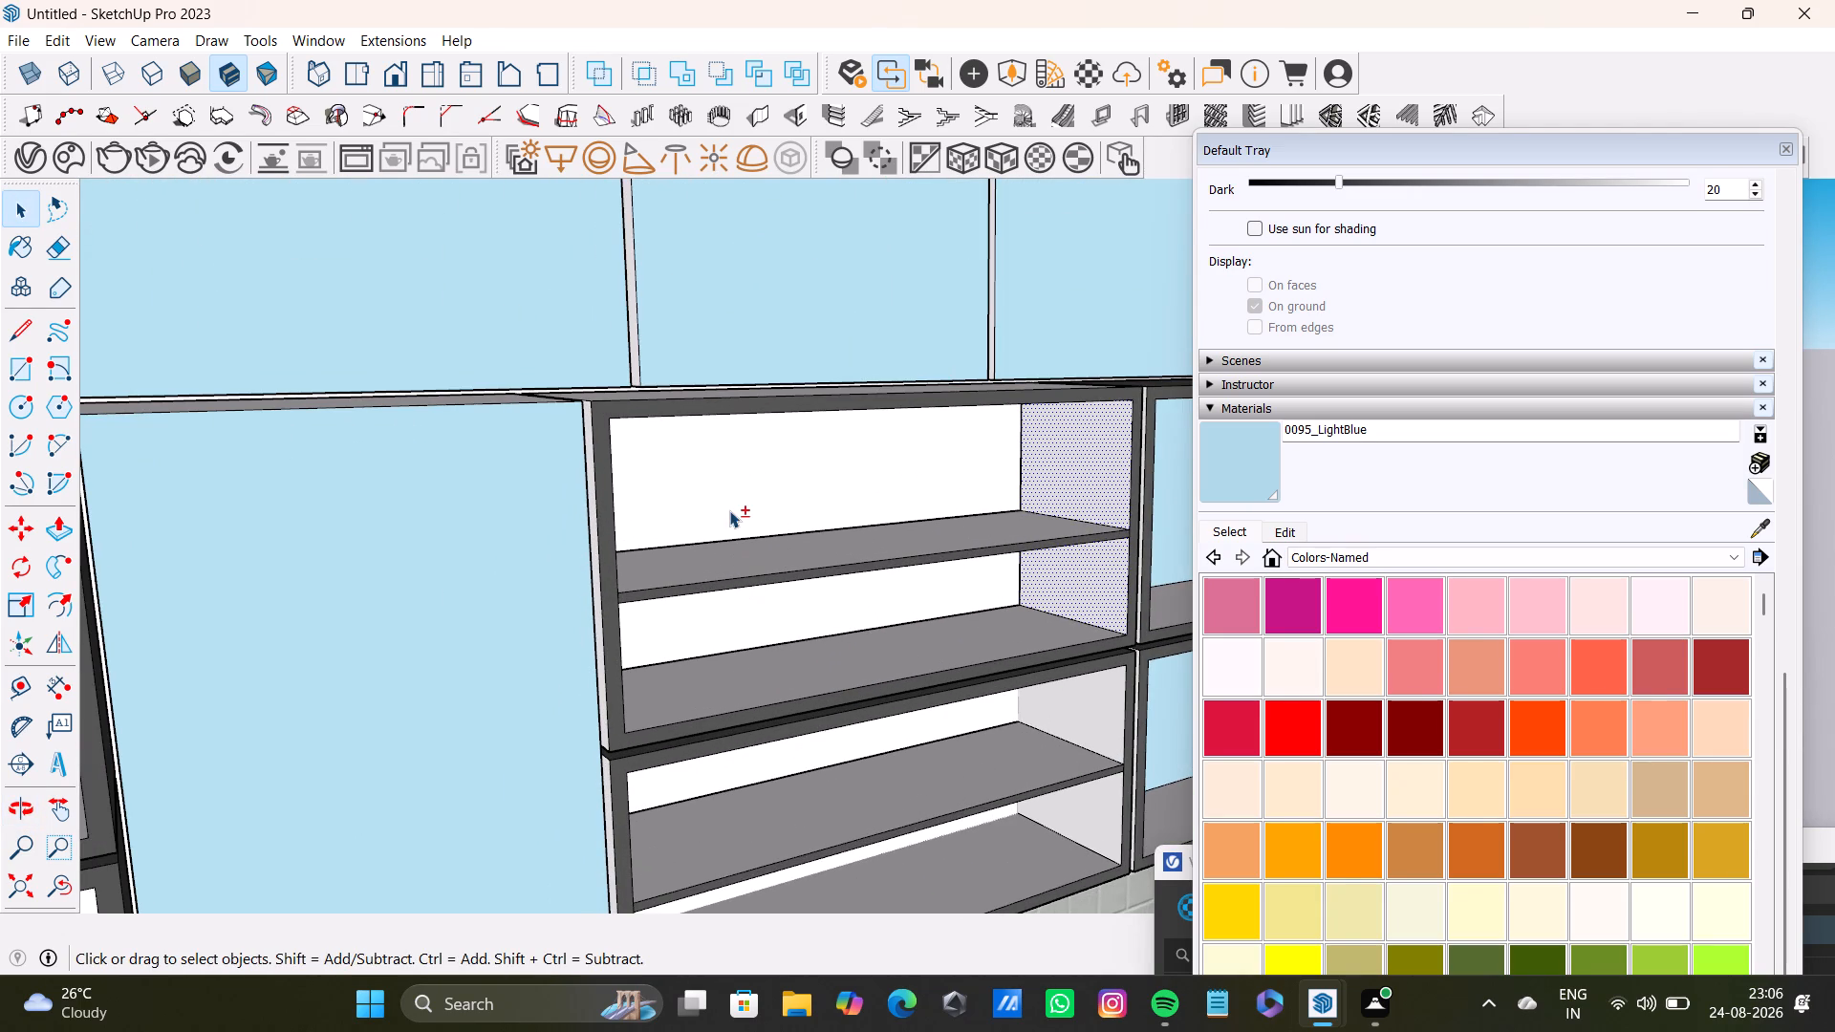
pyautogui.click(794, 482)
# Open the wall group behind the wide shelf cabinets and paint its face behind the upper shelves with 0095_LightBlue.
pyautogui.moveTo(890, 560); pyautogui.dragTo(665, 539, button='middle')
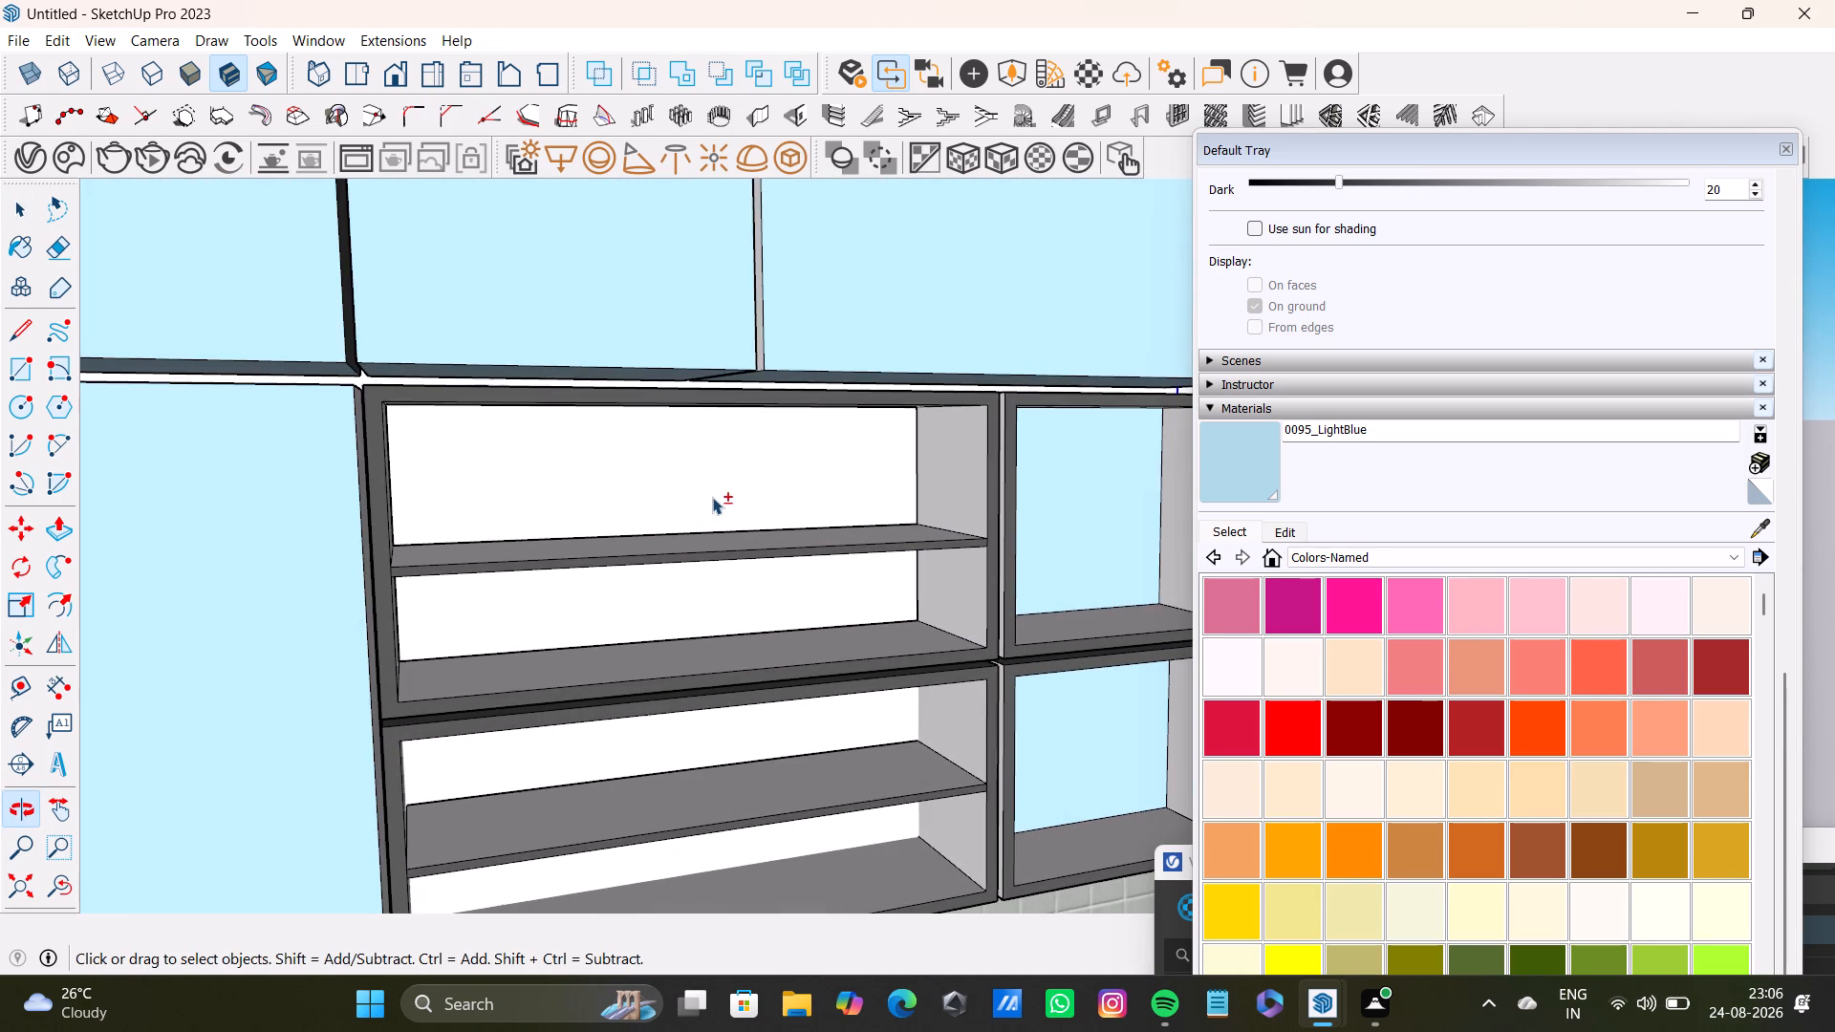
pyautogui.doubleClick(721, 471)
pyautogui.keyDown('shift'); pyautogui.click(721, 471); pyautogui.keyUp('shift')
pyautogui.keyDown('shift'); pyautogui.doubleClick(729, 485); pyautogui.keyUp('shift')
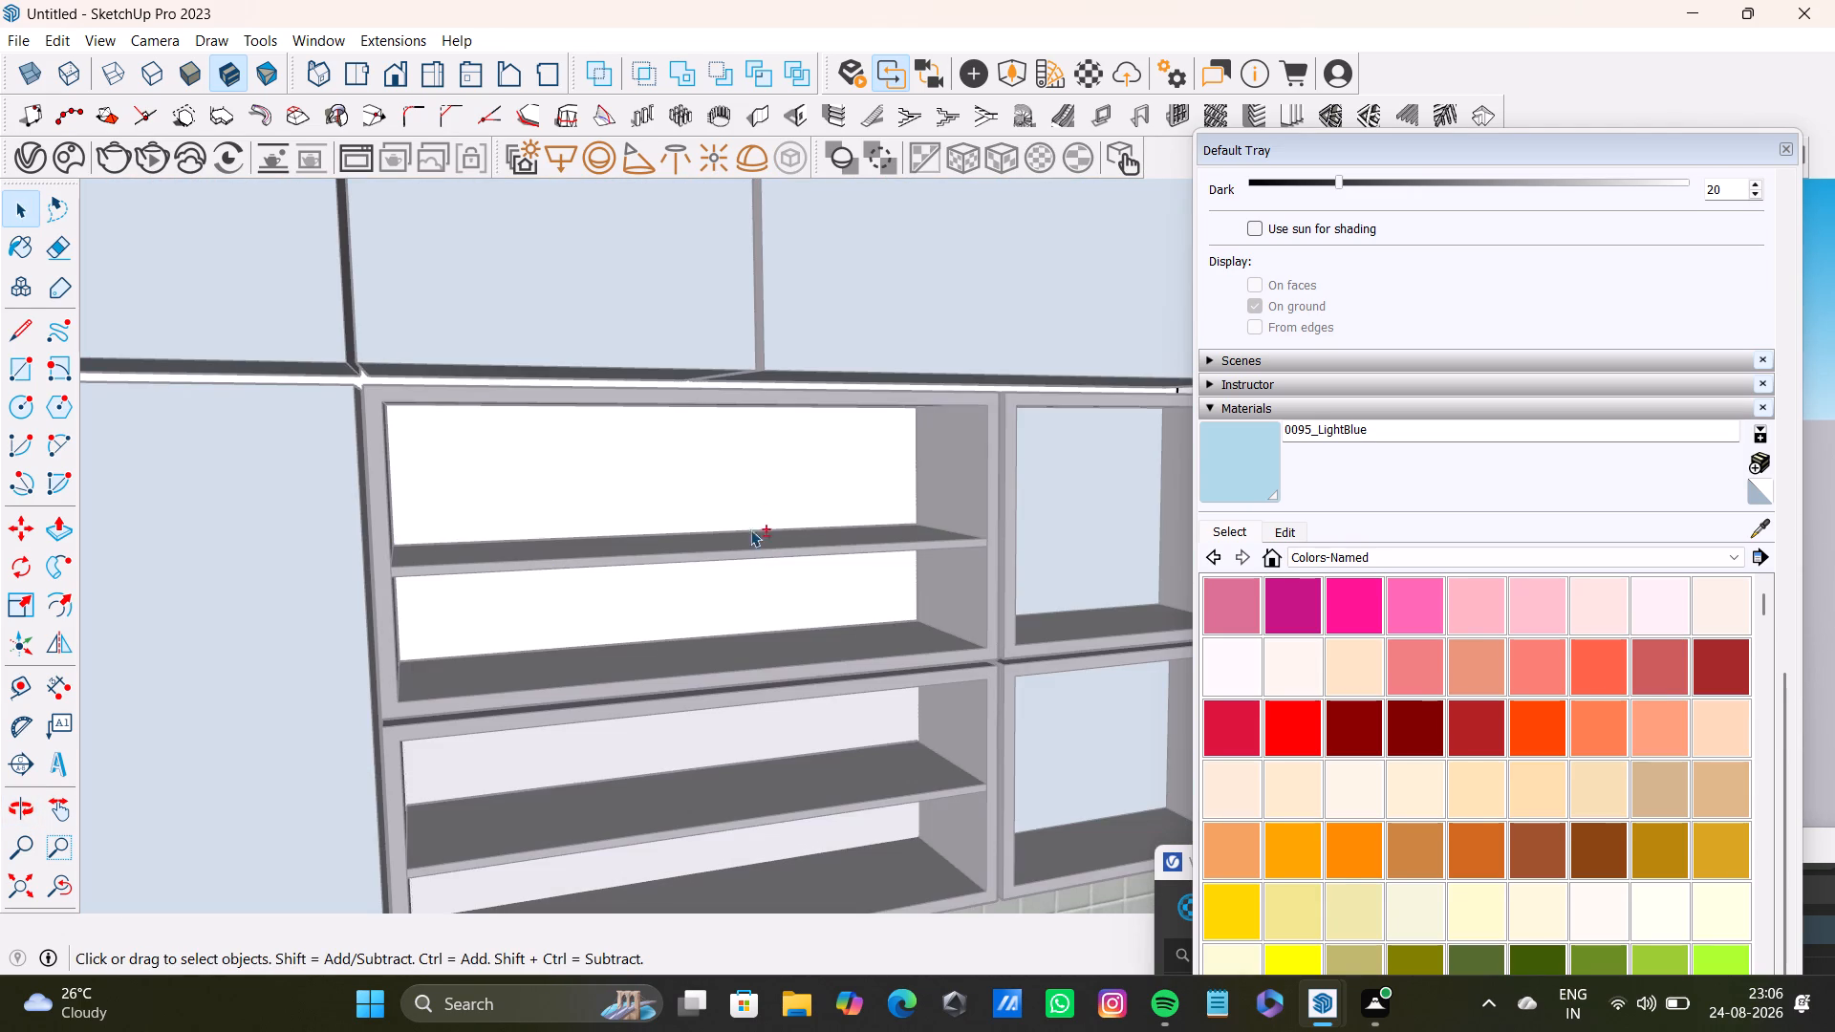
pyautogui.keyDown('shift'); pyautogui.click(751, 507); pyautogui.keyUp('shift')
pyautogui.keyDown('shift'); pyautogui.moveTo(788, 646); pyautogui.dragTo(761, 416, button='middle'); pyautogui.keyUp('shift')
pyautogui.keyDown('shift'); pyautogui.click(760, 482); pyautogui.keyUp('shift')
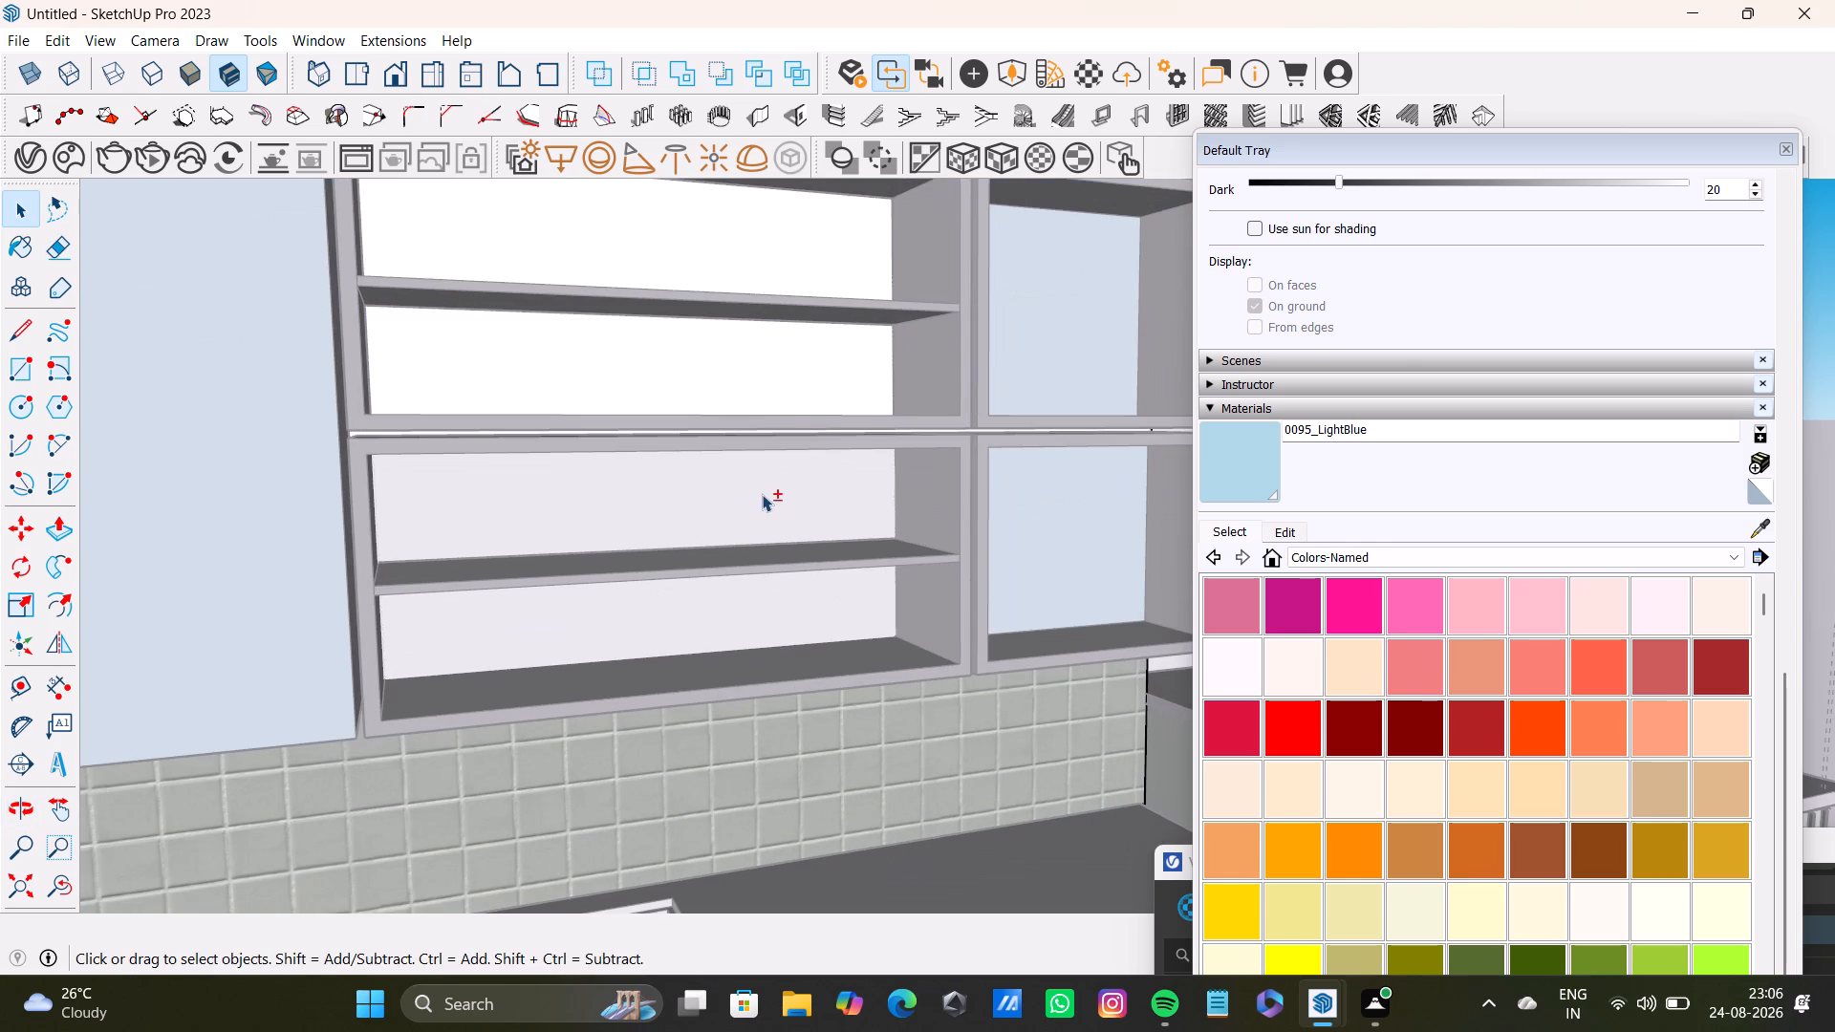
pyautogui.keyDown('shift'); pyautogui.click(763, 502); pyautogui.keyUp('shift')
pyautogui.keyDown('shift'); pyautogui.click(763, 502); pyautogui.keyUp('shift')
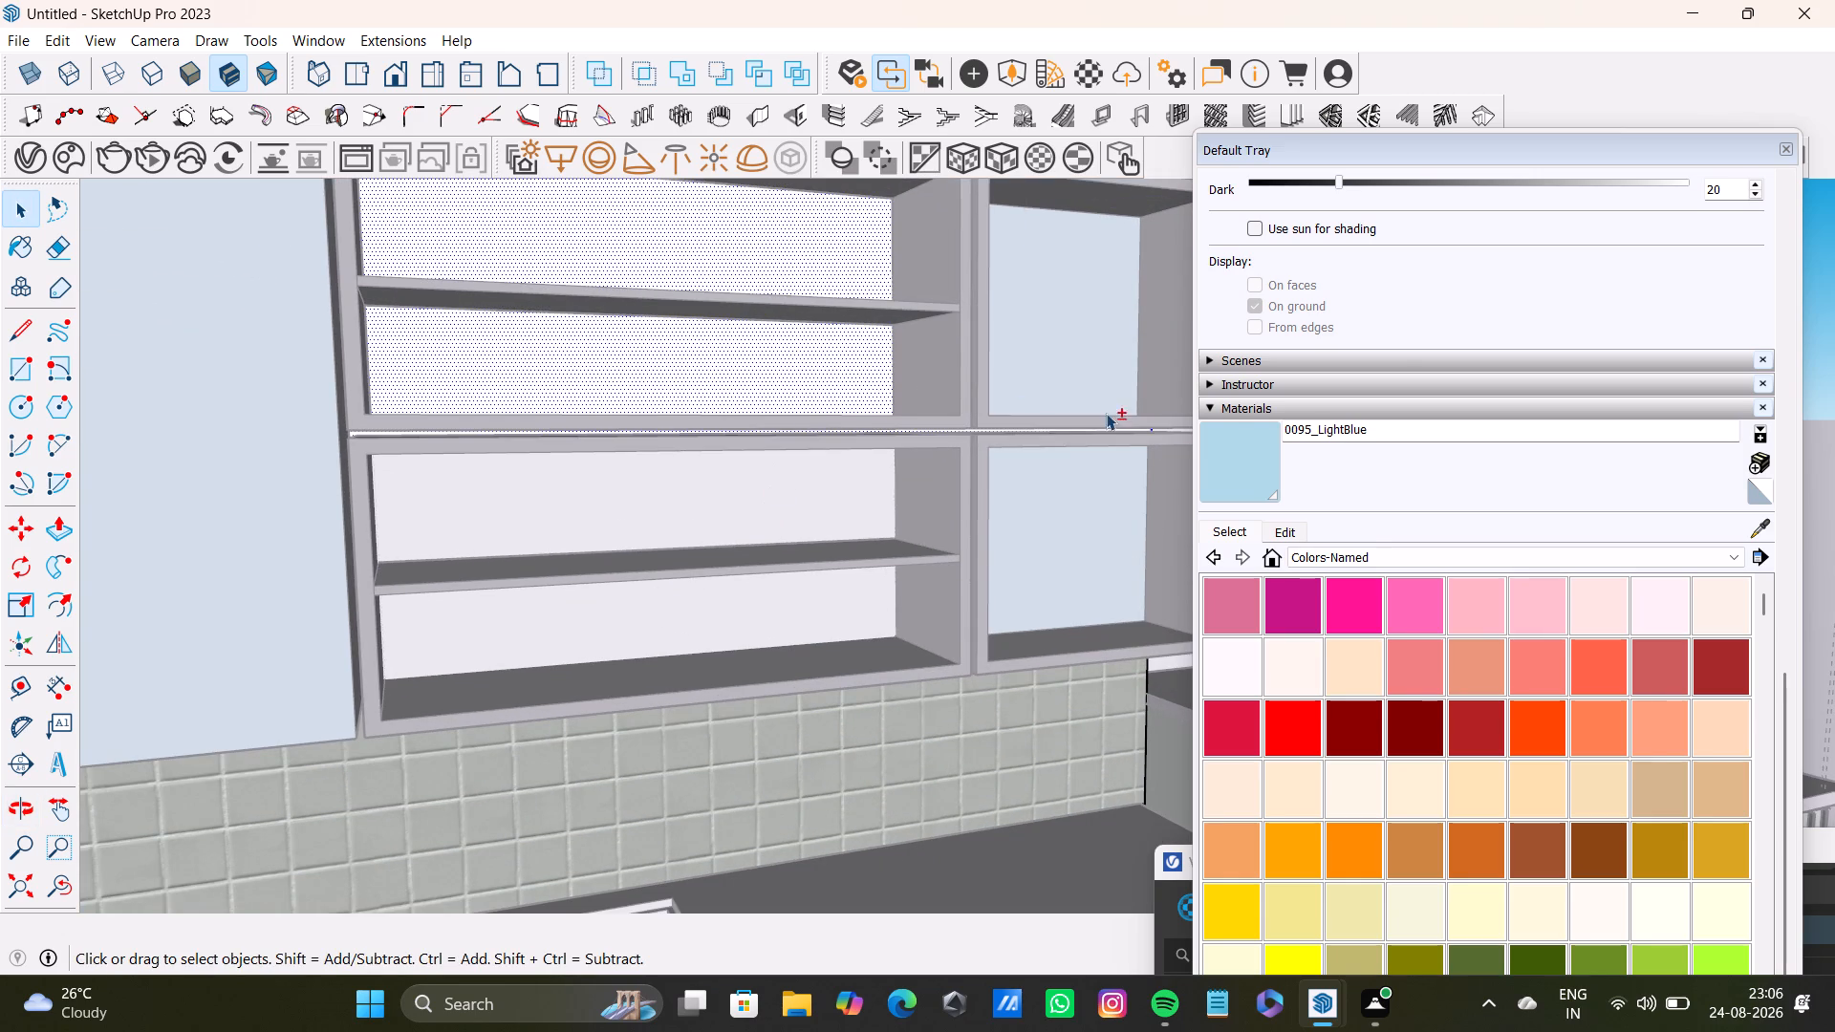
pyautogui.keyDown('shift'); pyautogui.click(1276, 467); pyautogui.keyUp('shift')
pyautogui.keyDown('shift'); pyautogui.click(794, 256); pyautogui.keyUp('shift')
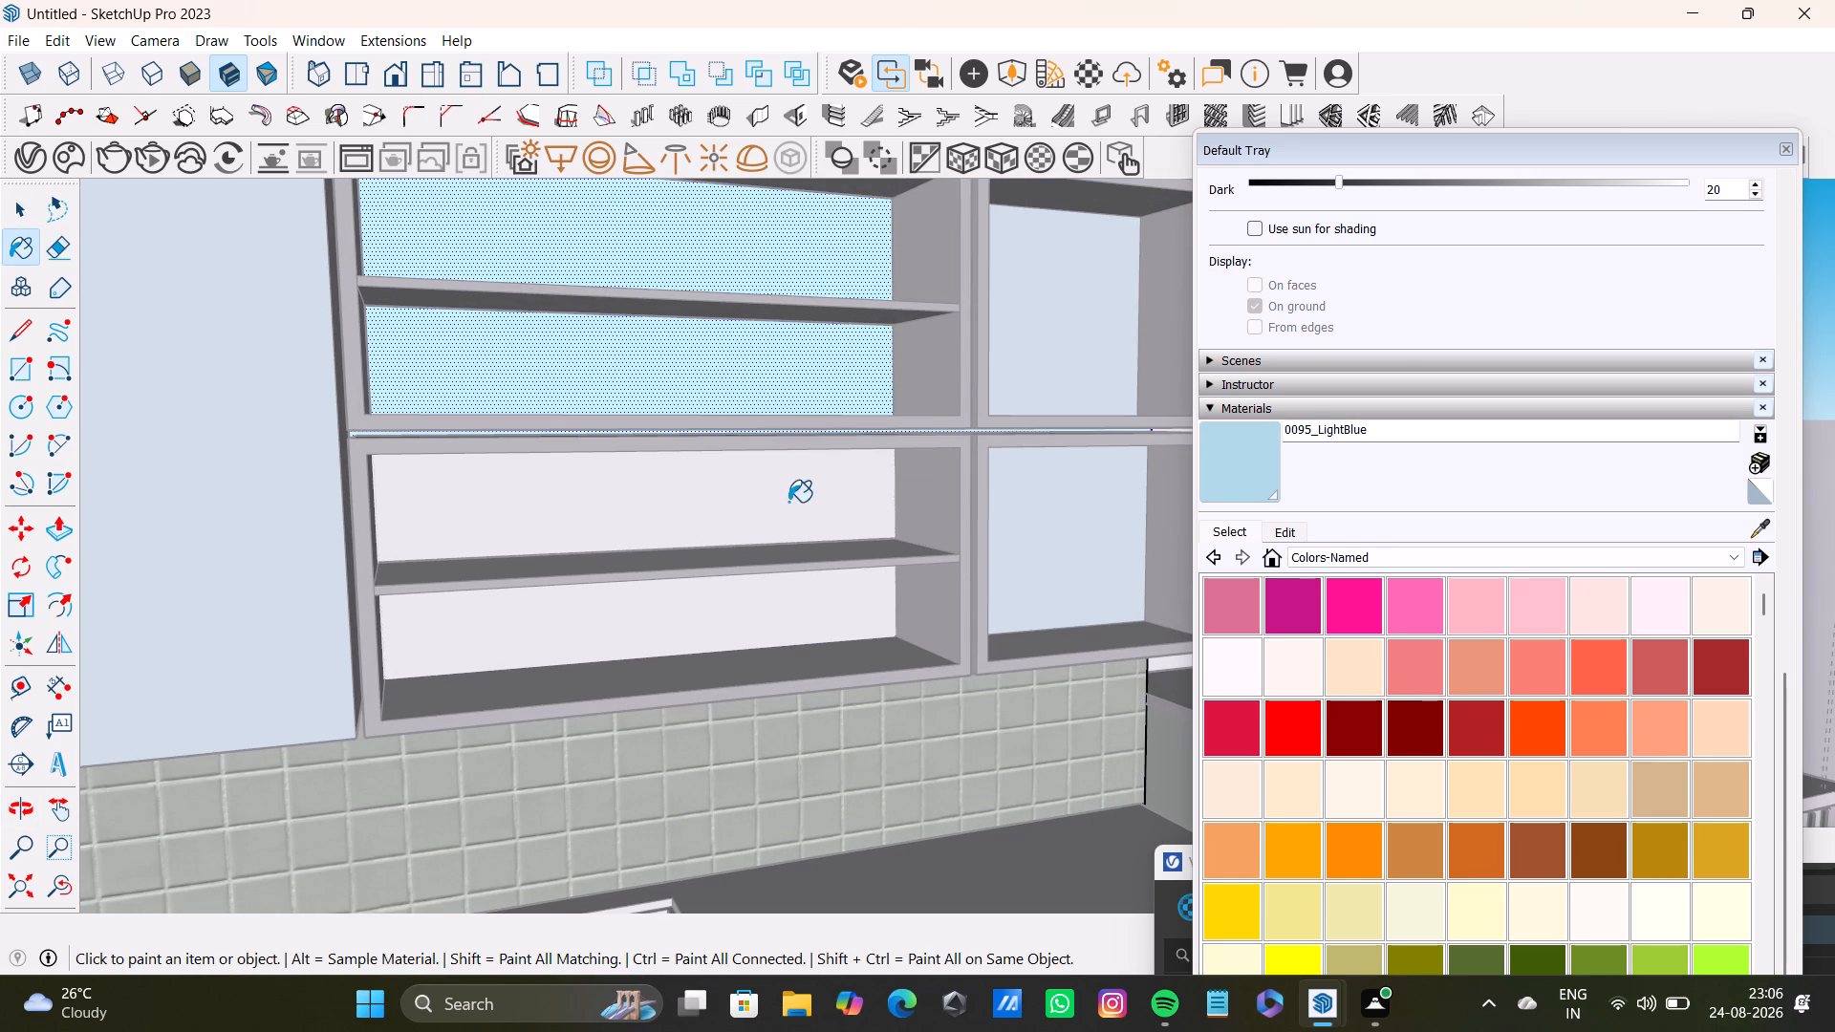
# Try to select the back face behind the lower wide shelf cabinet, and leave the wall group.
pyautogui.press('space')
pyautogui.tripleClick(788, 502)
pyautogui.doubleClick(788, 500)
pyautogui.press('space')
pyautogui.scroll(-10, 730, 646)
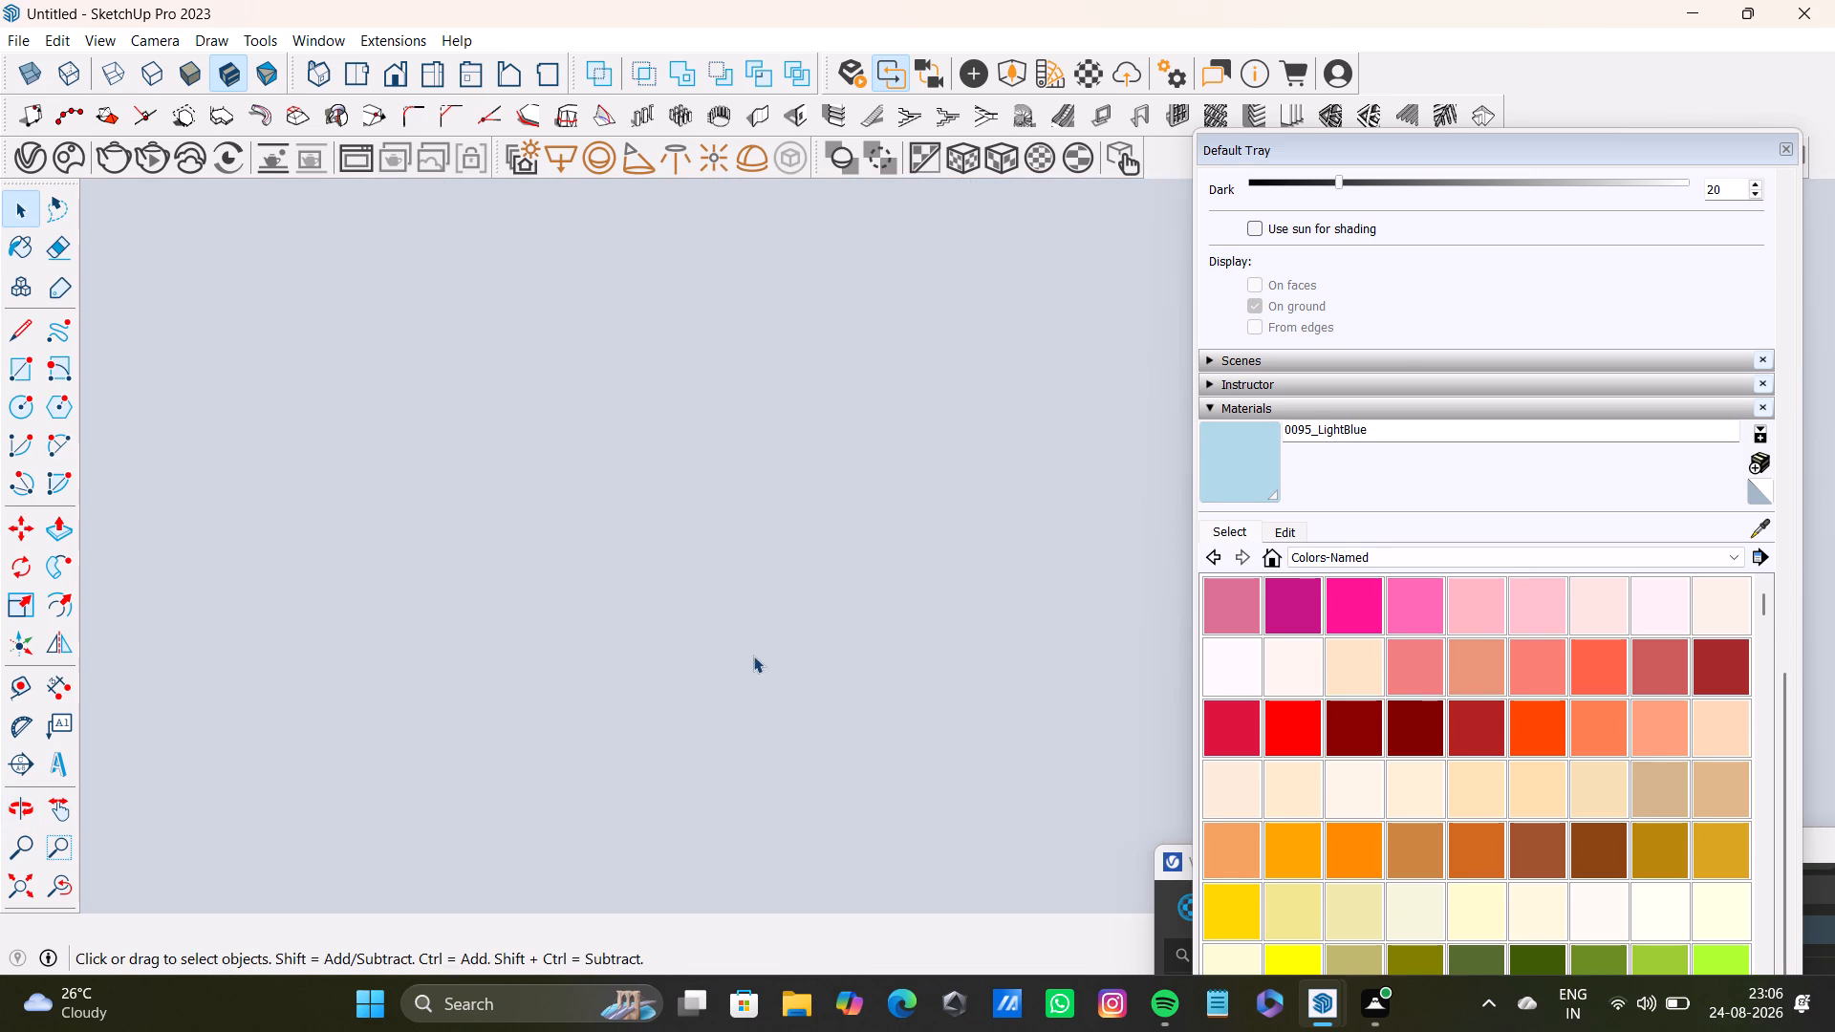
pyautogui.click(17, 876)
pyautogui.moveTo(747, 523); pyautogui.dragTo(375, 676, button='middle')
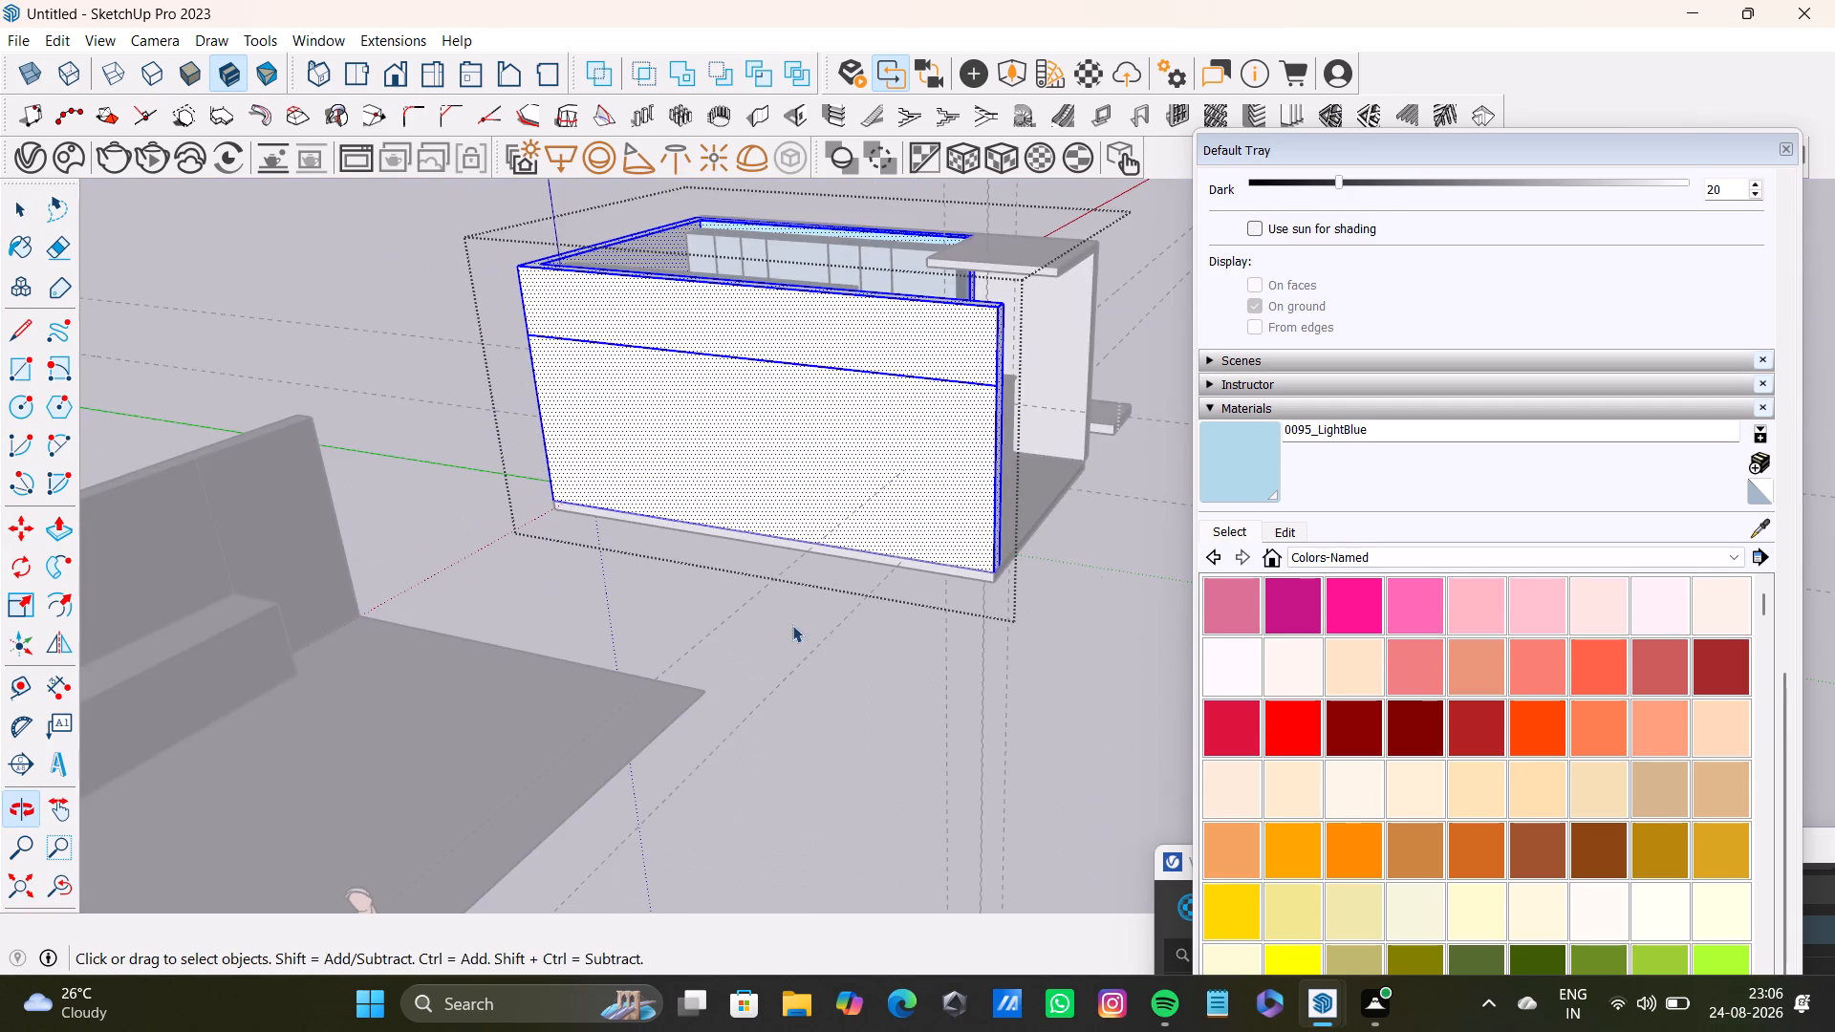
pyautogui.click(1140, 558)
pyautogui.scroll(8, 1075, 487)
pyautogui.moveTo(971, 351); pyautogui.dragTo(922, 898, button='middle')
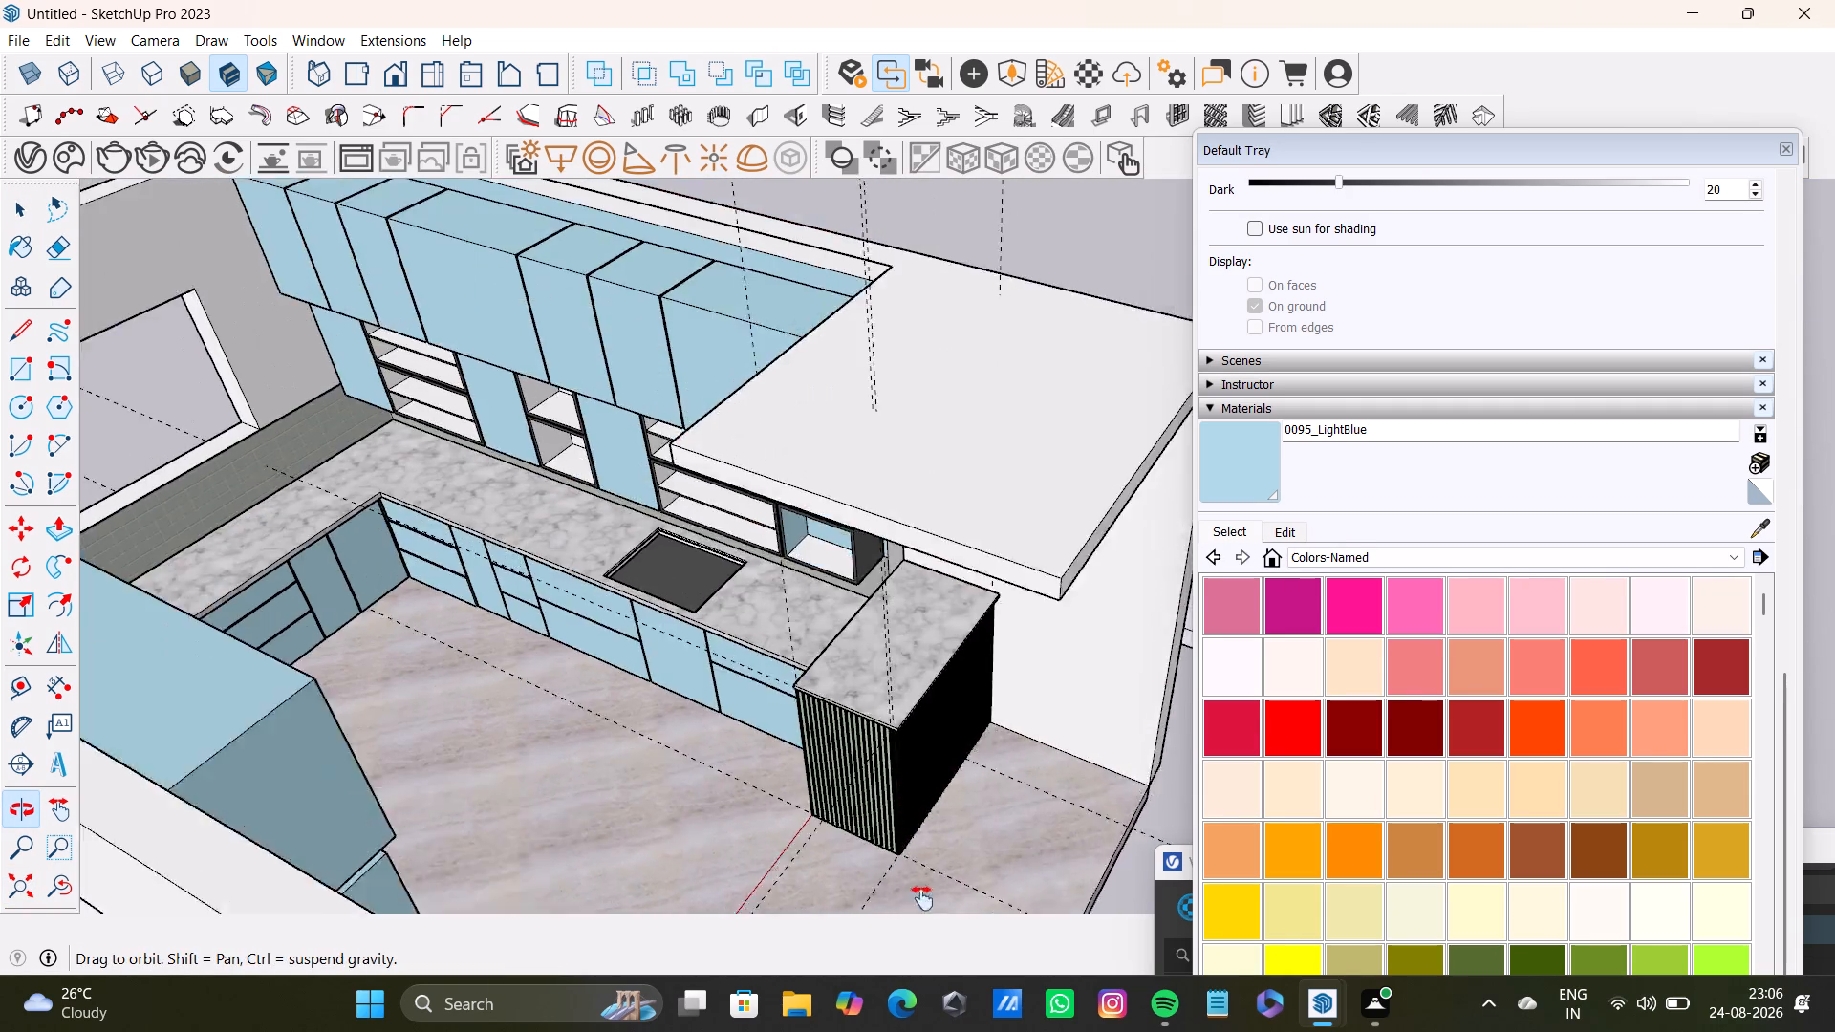
# Select the shelf, bottom and inner side faces of the upper wide shelf cabinet beside the end cabinets.
pyautogui.moveTo(922, 898); pyautogui.dragTo(984, 735, button='middle')
pyautogui.scroll(11, 753, 570)
pyautogui.moveTo(727, 497); pyautogui.dragTo(755, 467, button='middle')
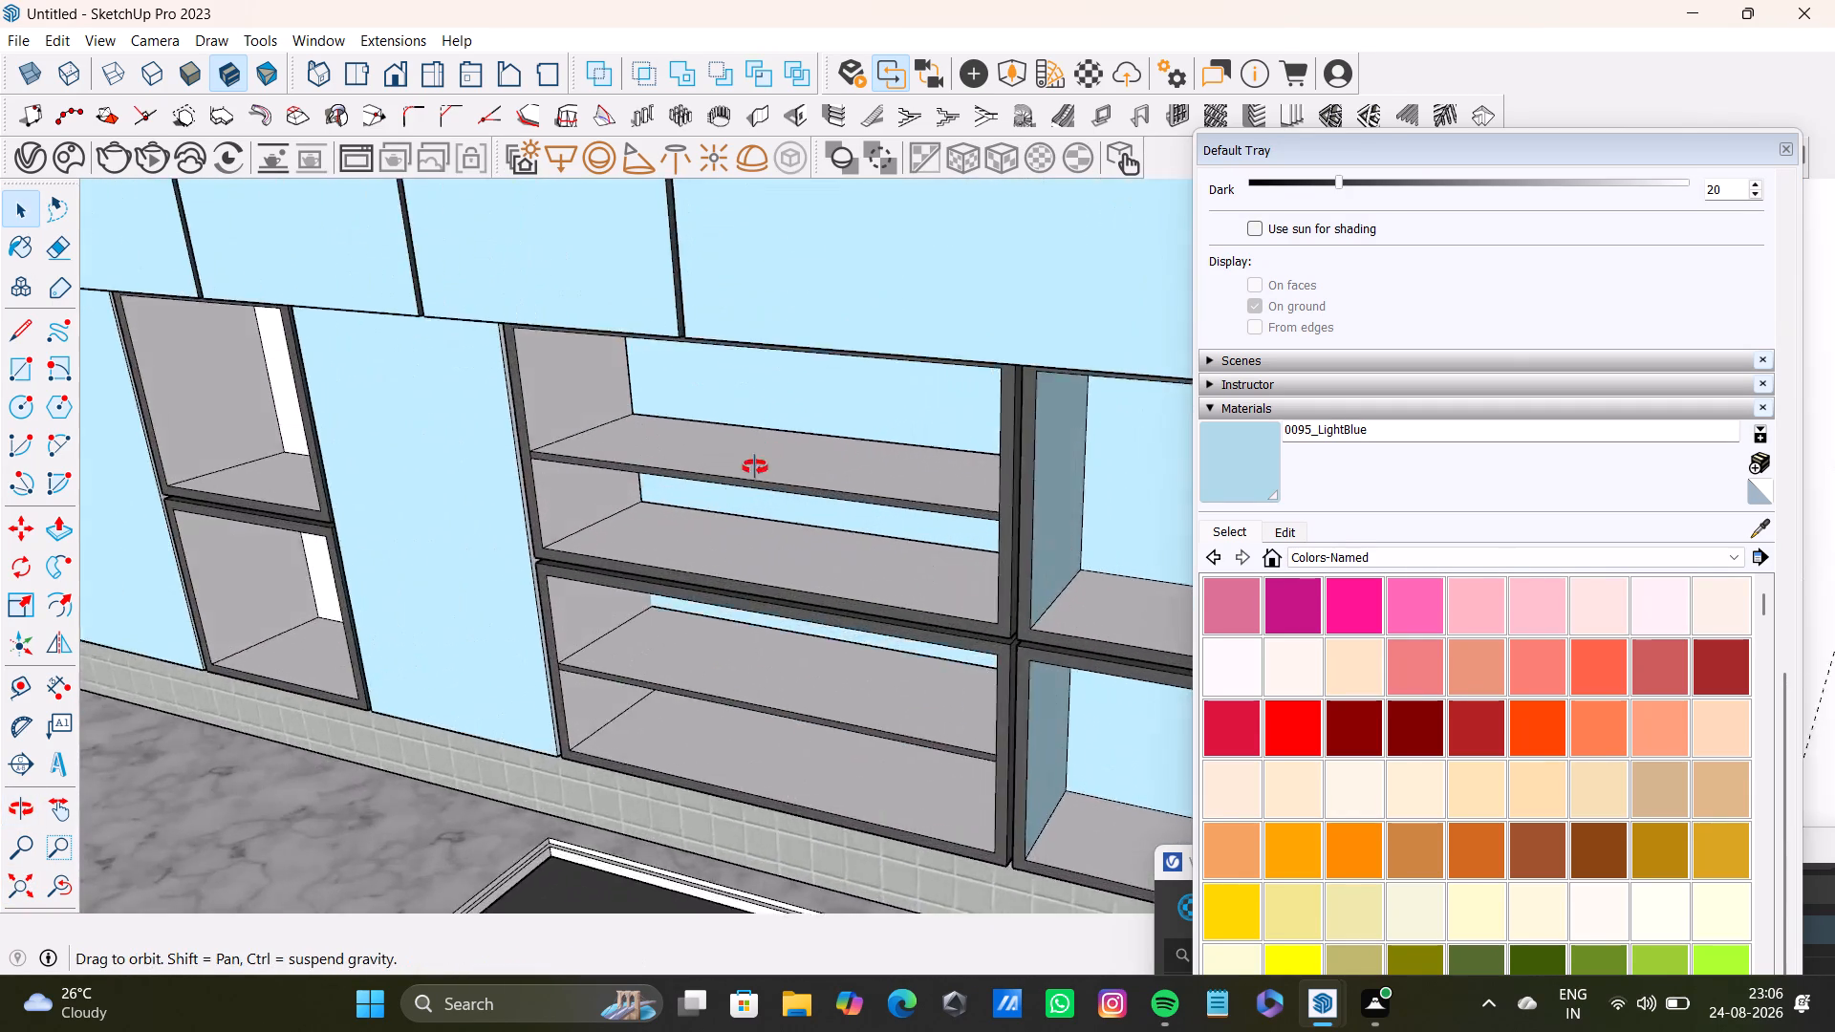
pyautogui.moveTo(755, 467); pyautogui.dragTo(864, 360, button='middle')
pyautogui.scroll(2, 808, 640)
pyautogui.moveTo(812, 638); pyautogui.dragTo(858, 629, button='middle')
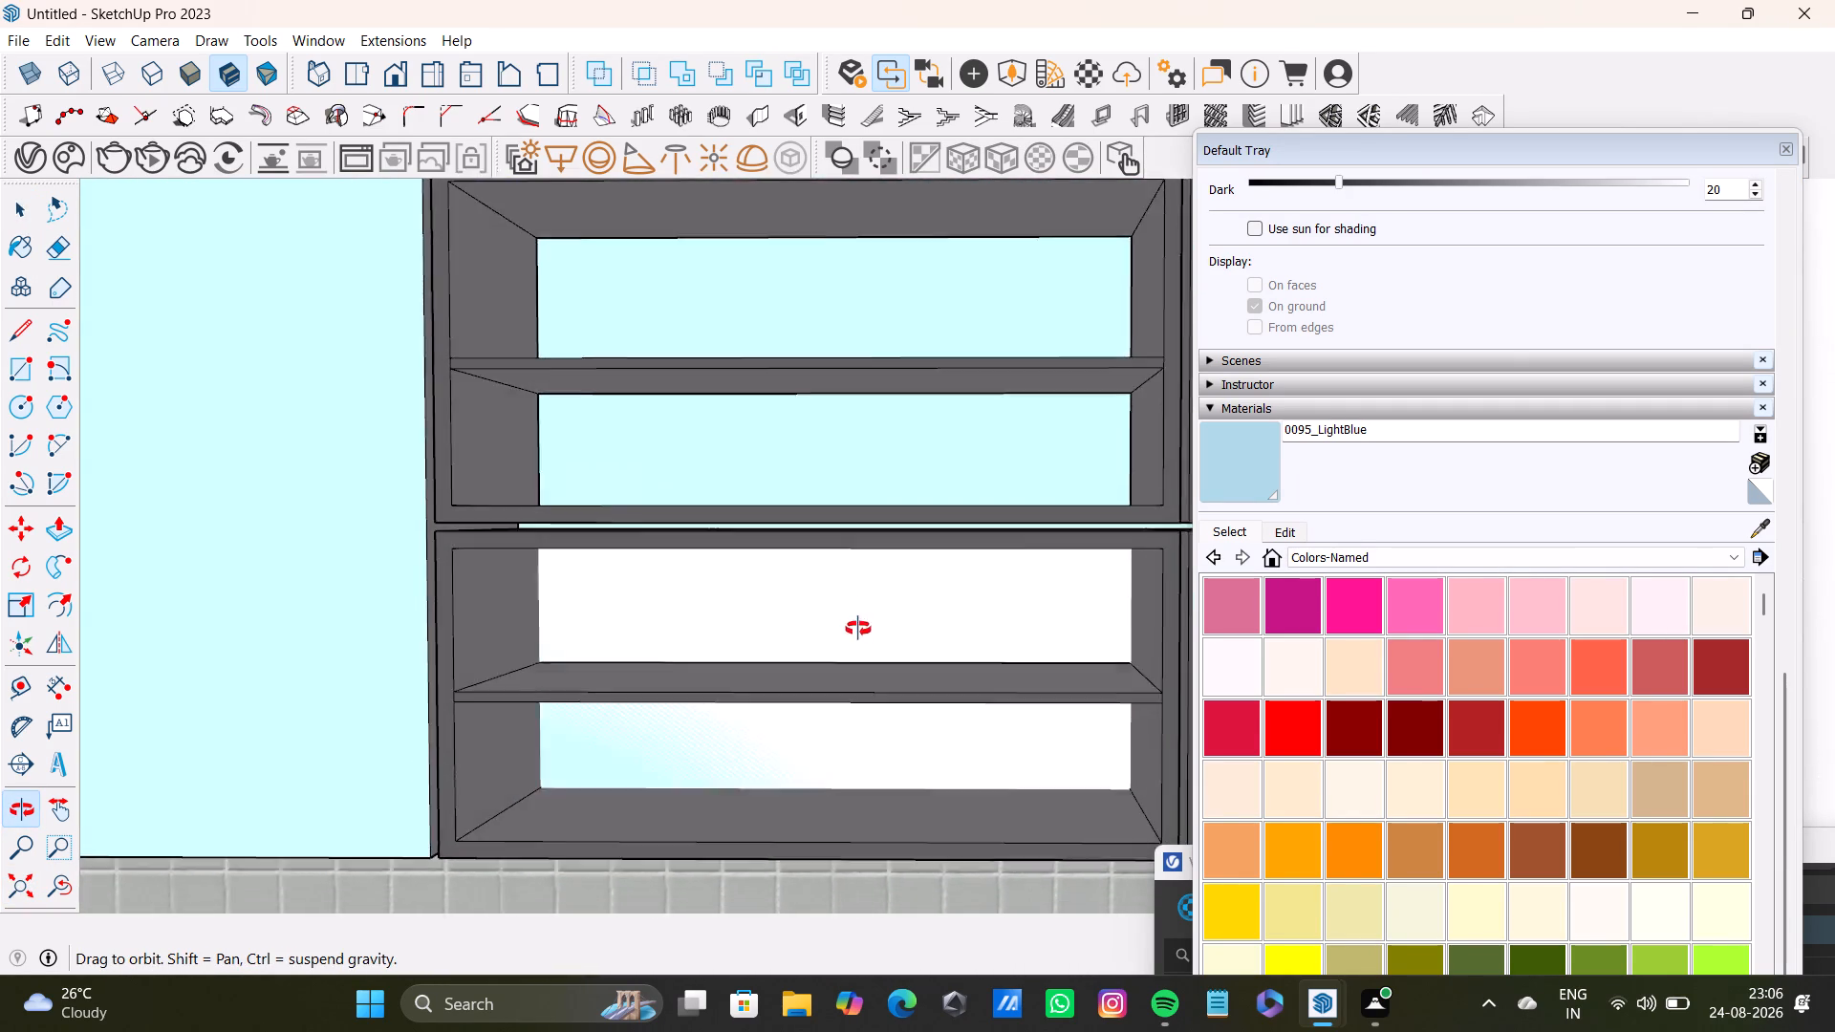
pyautogui.moveTo(858, 629); pyautogui.dragTo(902, 653, button='middle')
pyautogui.keyDown('shift'); pyautogui.moveTo(764, 557); pyautogui.dragTo(742, 667, button='middle'); pyautogui.keyUp('shift')
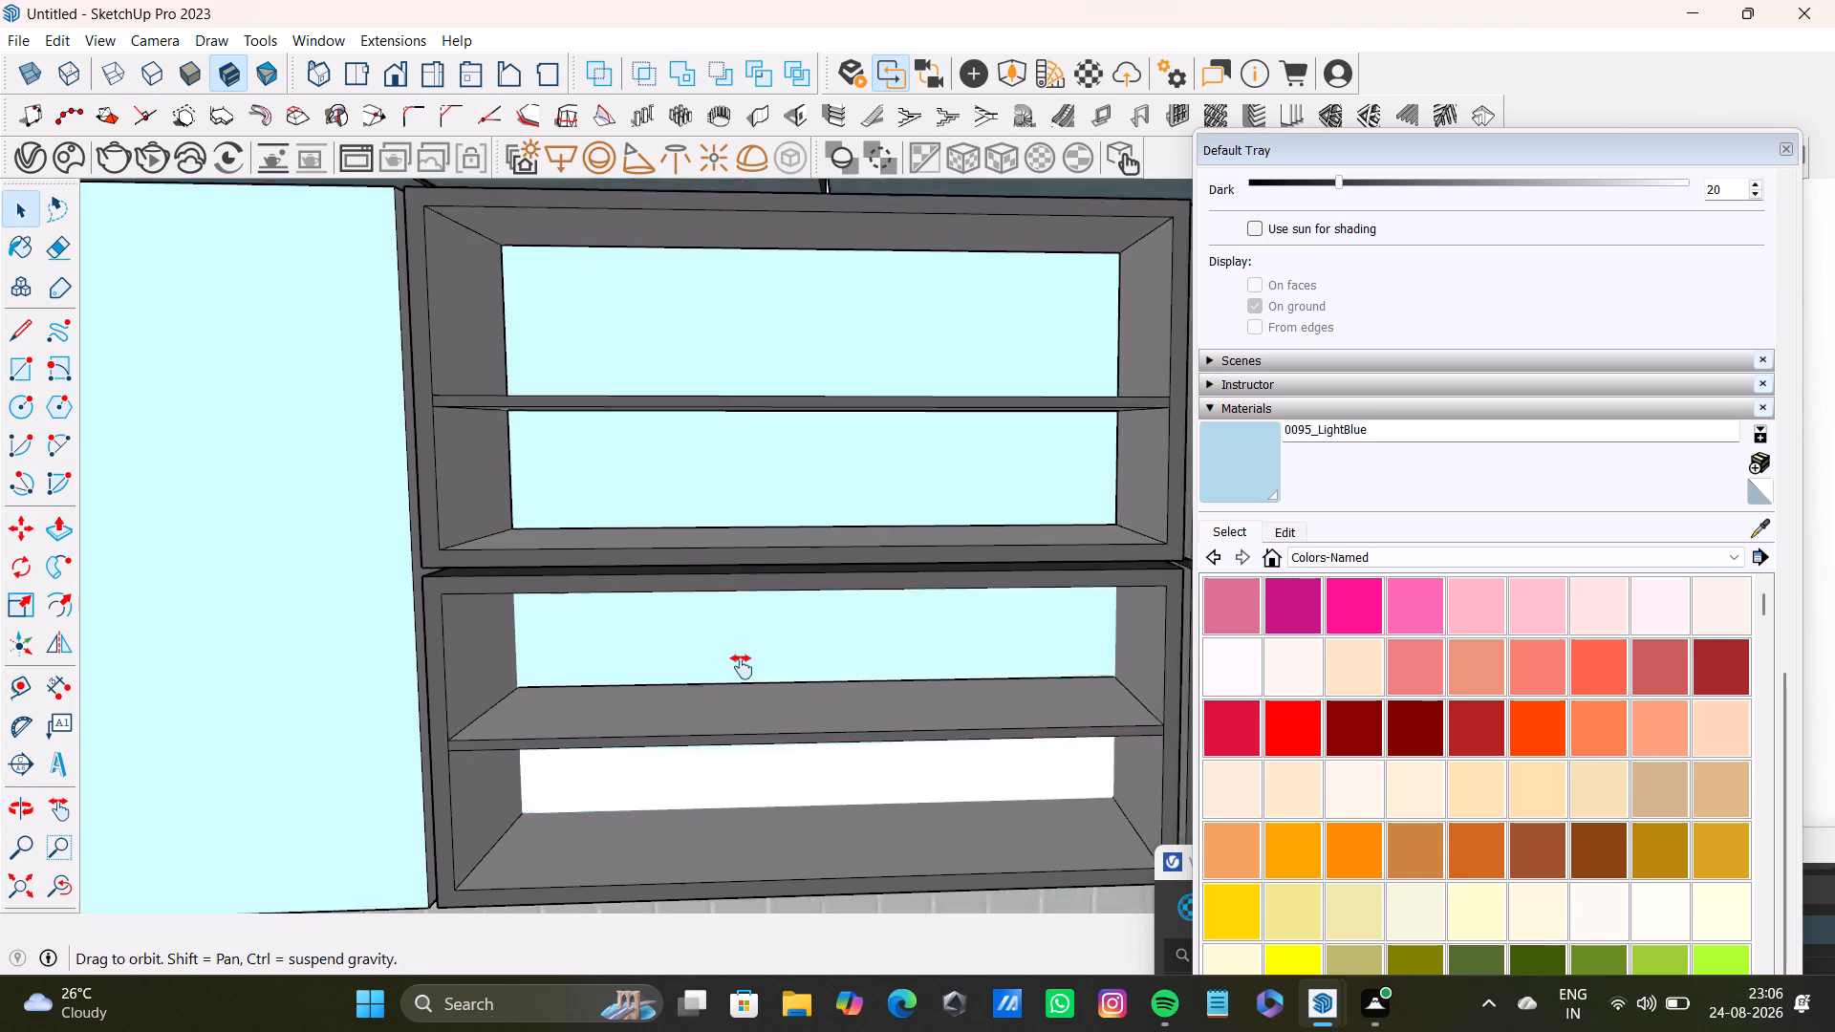
pyautogui.keyDown('shift'); pyautogui.moveTo(742, 667); pyautogui.dragTo(742, 670, button='middle'); pyautogui.keyUp('shift')
pyautogui.moveTo(756, 648); pyautogui.dragTo(754, 832, button='middle')
pyautogui.keyDown('shift'); pyautogui.click(816, 505); pyautogui.keyUp('shift')
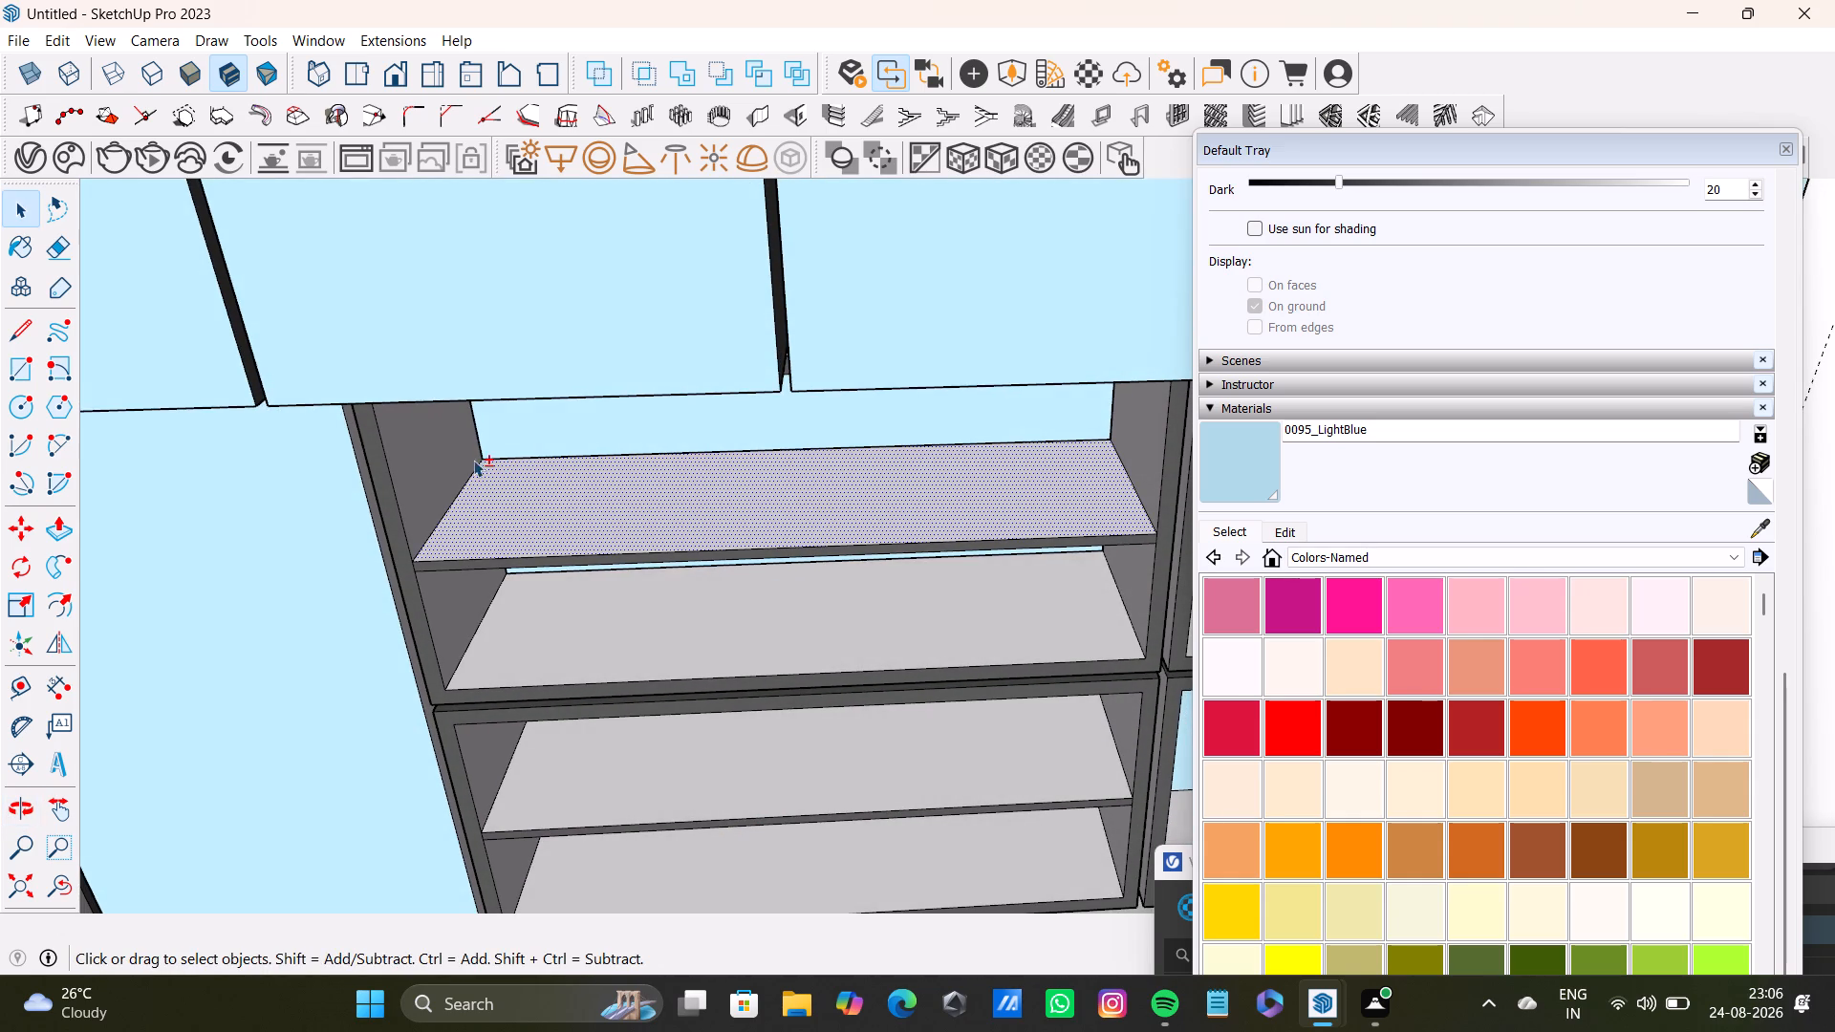
pyautogui.keyDown('shift'); pyautogui.click(473, 460); pyautogui.keyUp('shift')
pyautogui.keyDown('shift'); pyautogui.click(1133, 437); pyautogui.keyUp('shift')
pyautogui.keyDown('shift'); pyautogui.click(1144, 585); pyautogui.keyUp('shift')
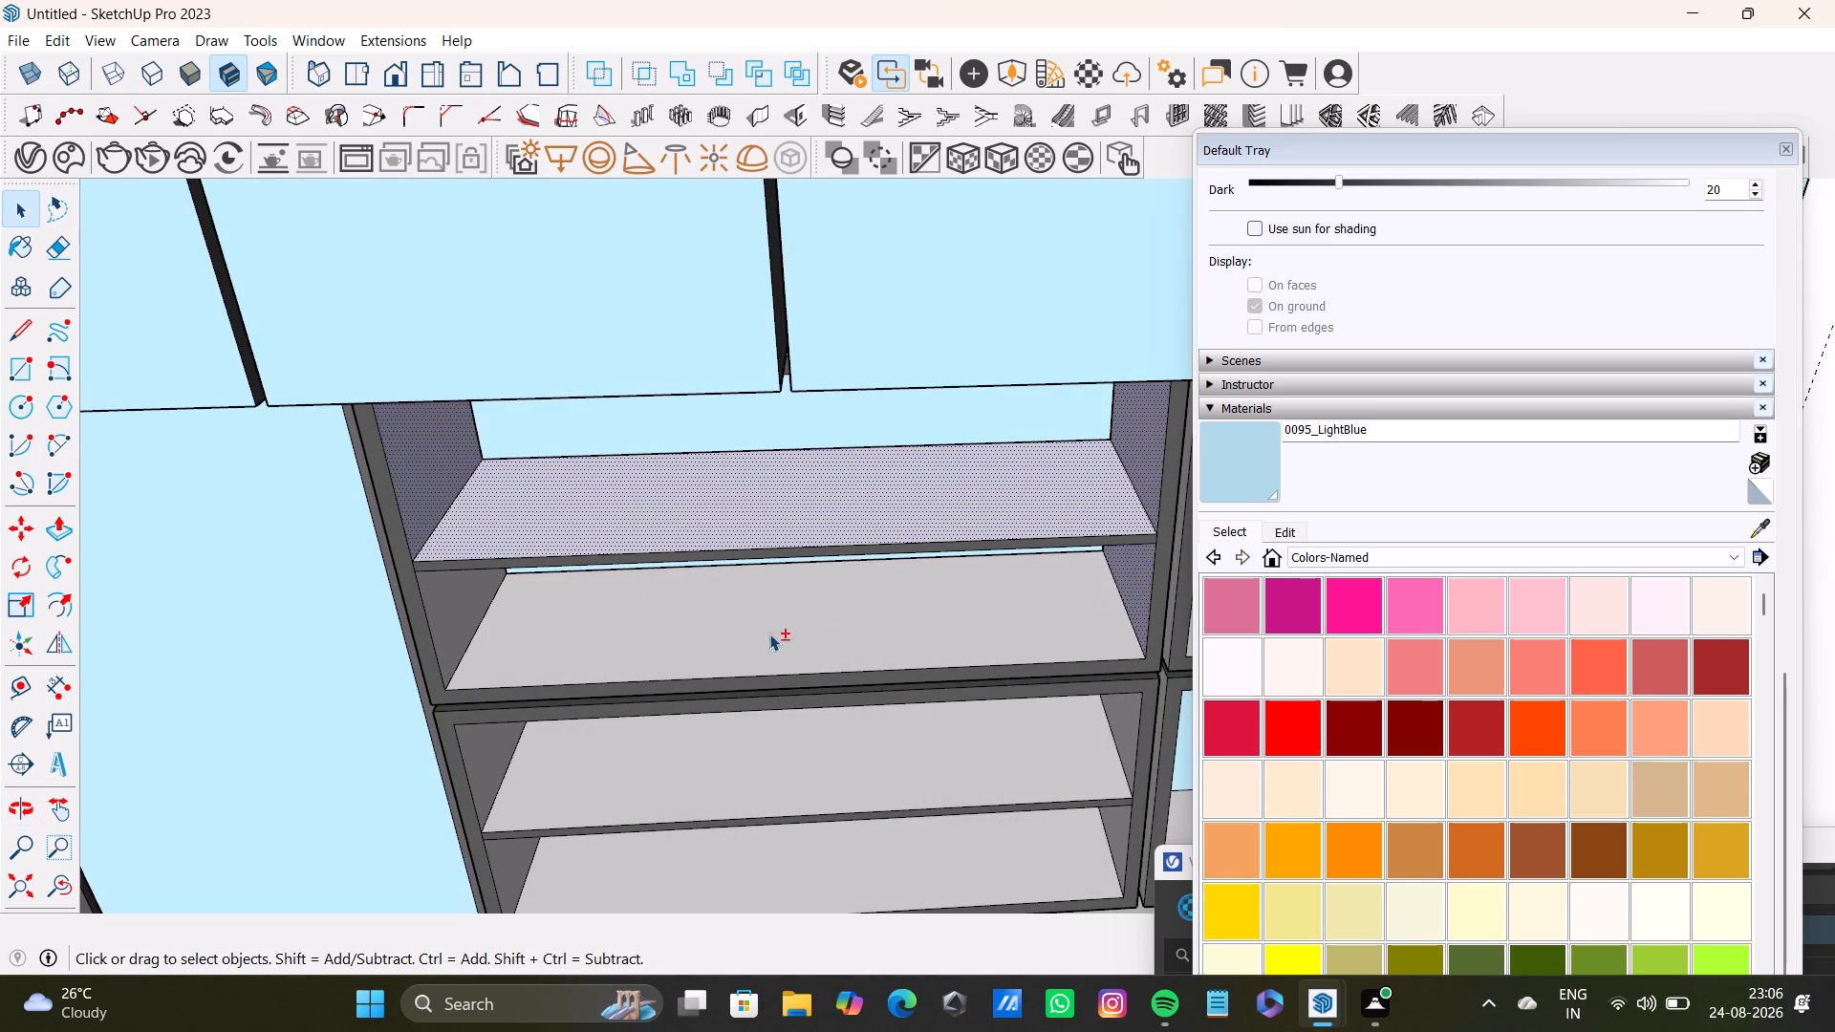
pyautogui.keyDown('shift'); pyautogui.click(437, 605); pyautogui.keyUp('shift')
pyautogui.keyDown('shift'); pyautogui.click(581, 604); pyautogui.keyUp('shift')
pyautogui.keyDown('shift'); pyautogui.click(461, 594); pyautogui.keyUp('shift')
# Add the shelf, bottom, inner side and back faces of the lower wide shelf cabinet to the selection.
pyautogui.keyDown('shift'); pyautogui.moveTo(591, 708); pyautogui.dragTo(594, 708, button='middle'); pyautogui.keyUp('shift')
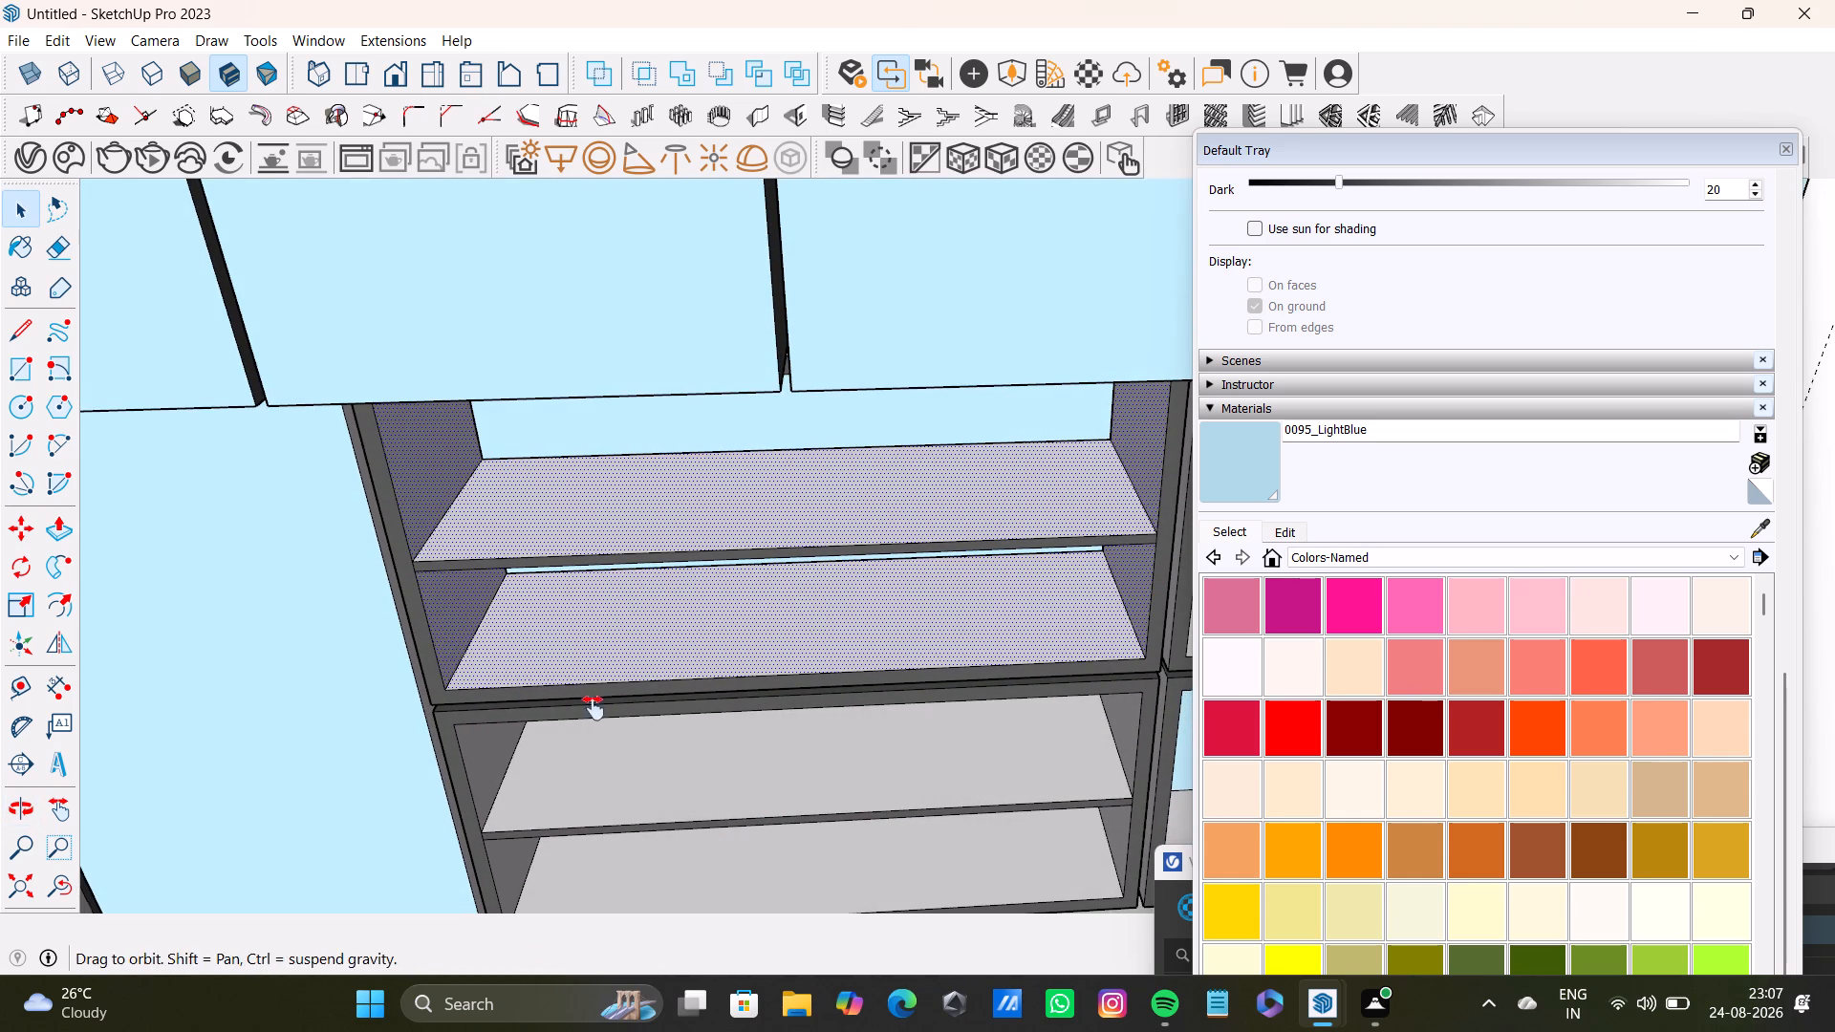
pyautogui.keyDown('shift'); pyautogui.moveTo(594, 708); pyautogui.dragTo(593, 478, button='middle'); pyautogui.keyUp('shift')
pyautogui.keyDown('shift'); pyautogui.click(594, 570); pyautogui.keyUp('shift')
pyautogui.keyDown('shift'); pyautogui.click(507, 548); pyautogui.keyUp('shift')
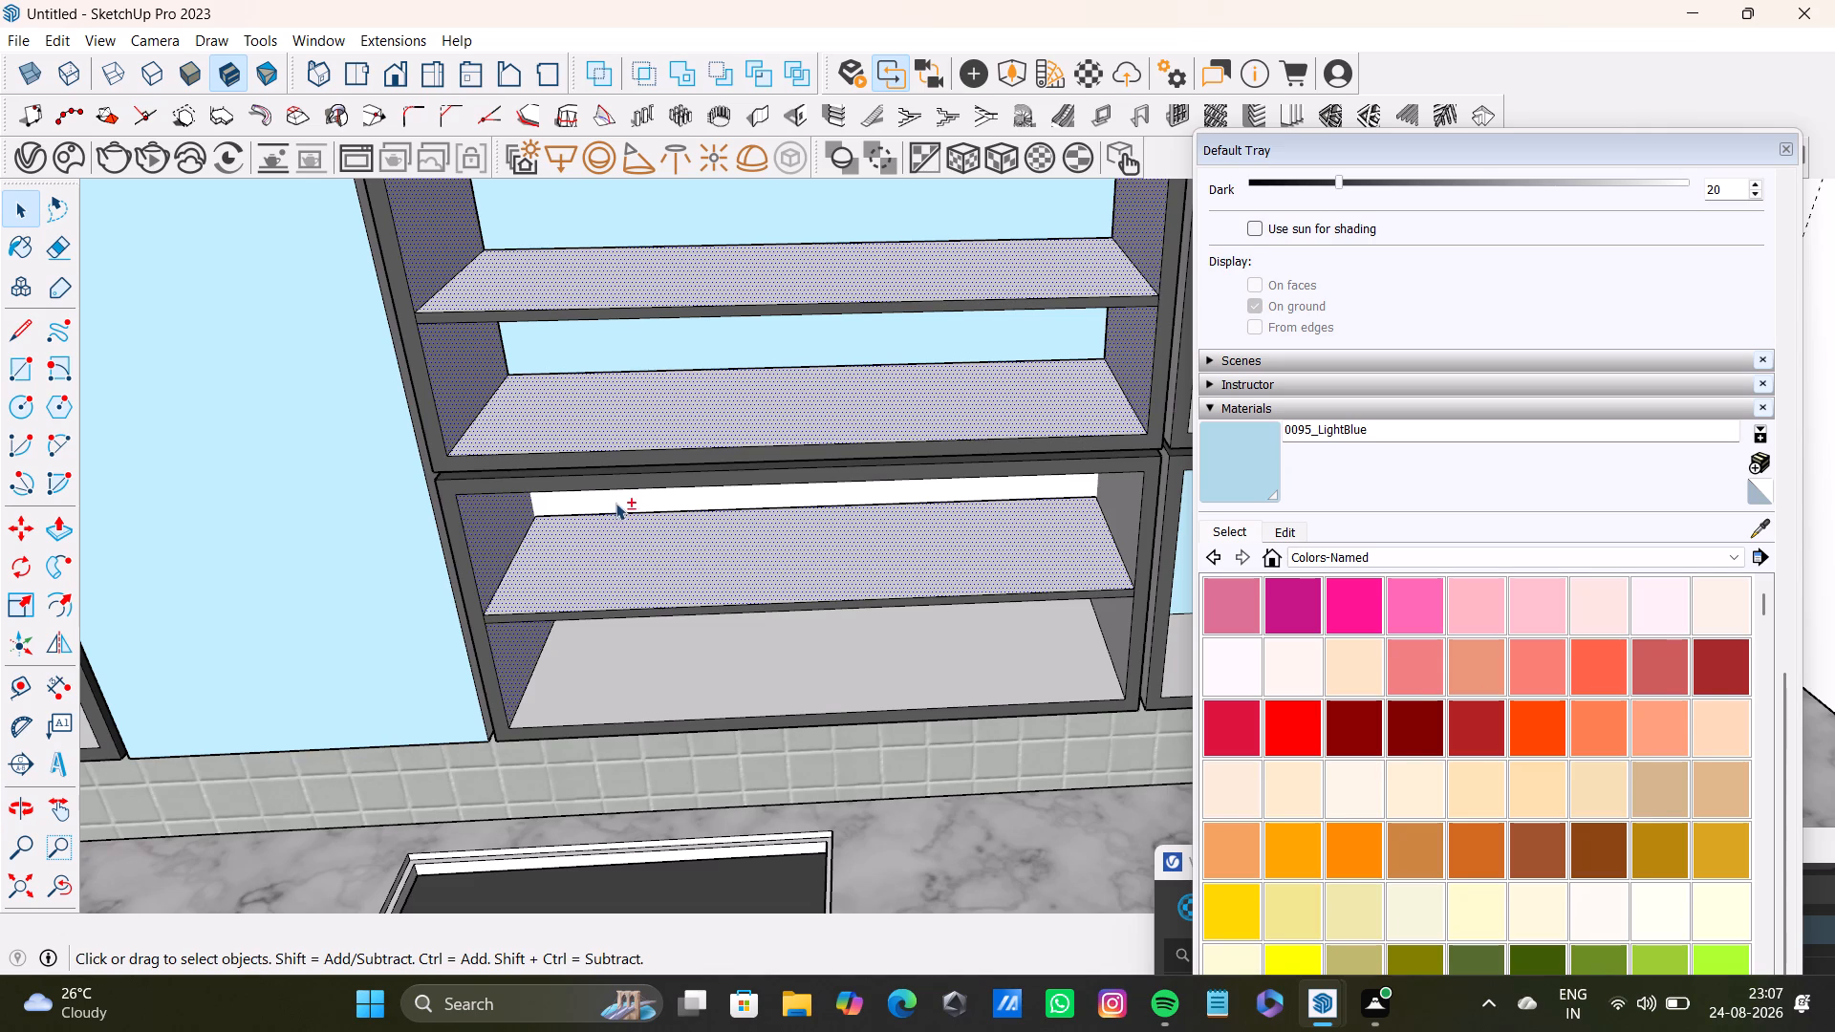
pyautogui.keyDown('shift'); pyautogui.click(616, 501); pyautogui.keyUp('shift')
pyautogui.keyDown('shift'); pyautogui.click(1111, 509); pyautogui.keyUp('shift')
pyautogui.keyDown('shift'); pyautogui.click(1069, 655); pyautogui.keyUp('shift')
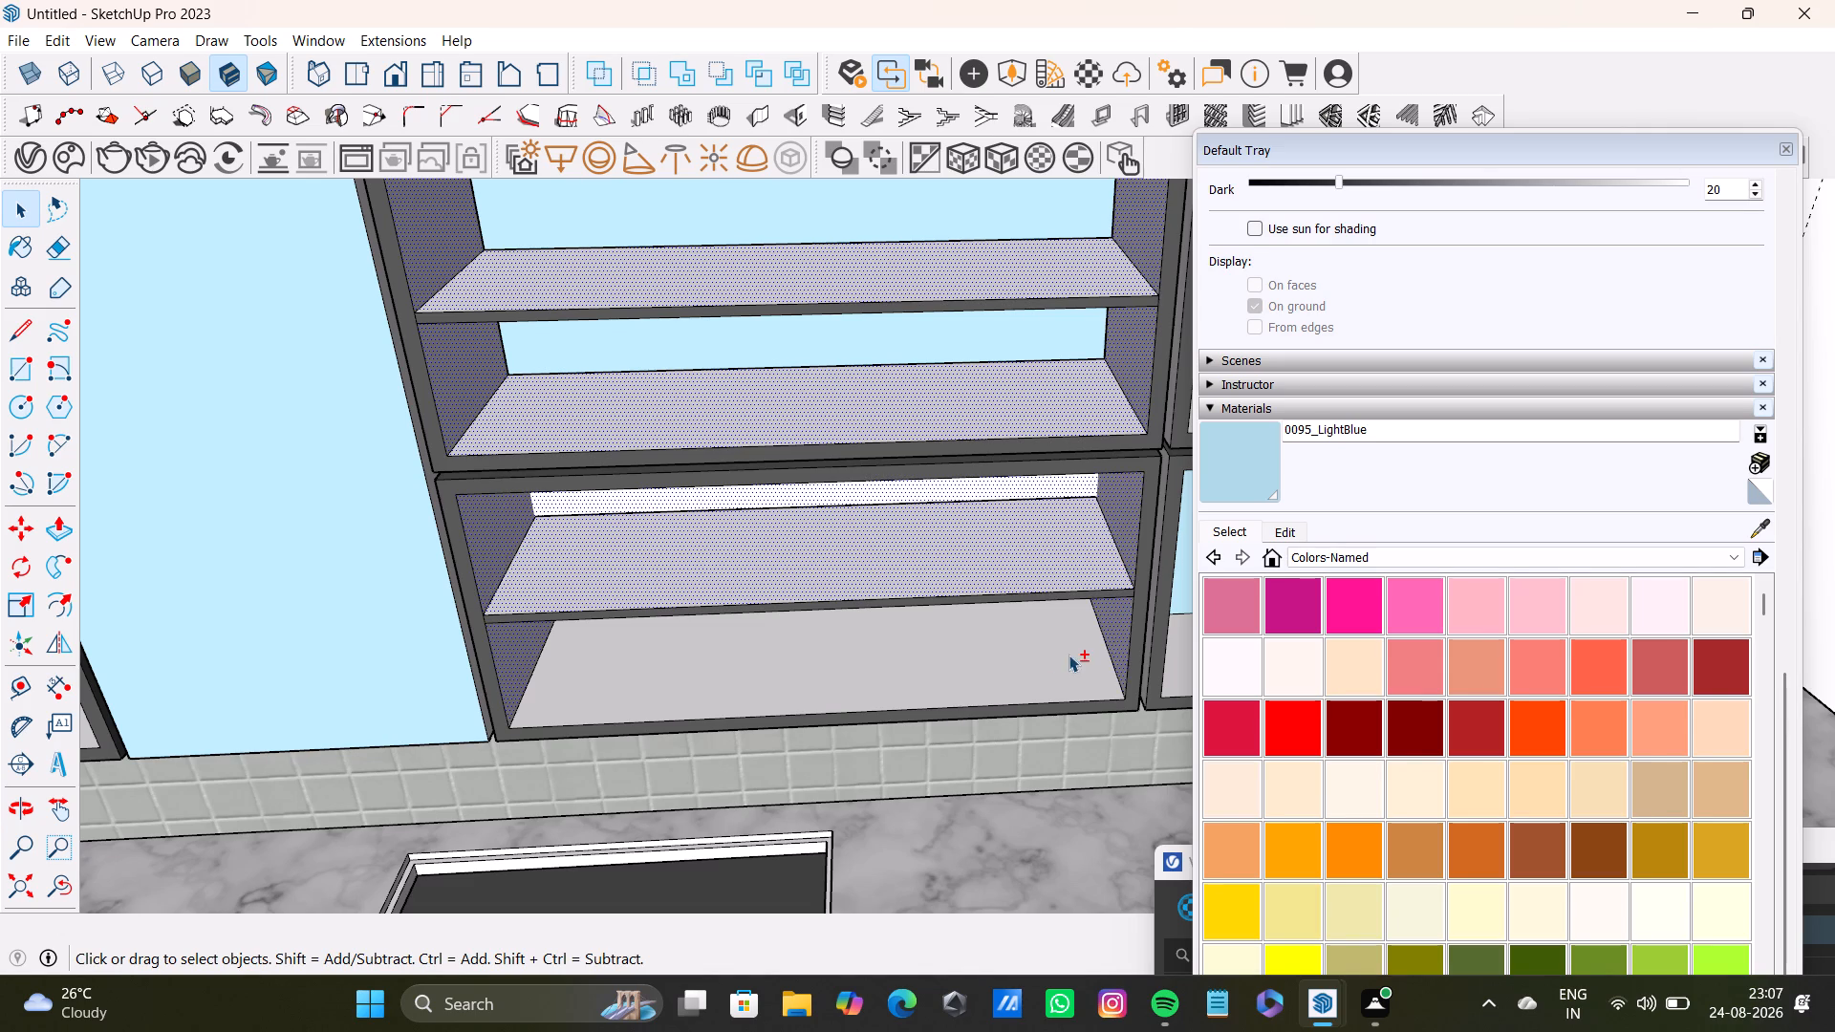
# Add the top inner faces and shelf undersides of both stacked wide shelf cabinets to the selection.
pyautogui.keyDown('shift'); pyautogui.moveTo(787, 677); pyautogui.dragTo(842, 383, button='middle'); pyautogui.keyUp('shift')
pyautogui.scroll(3, 793, 510)
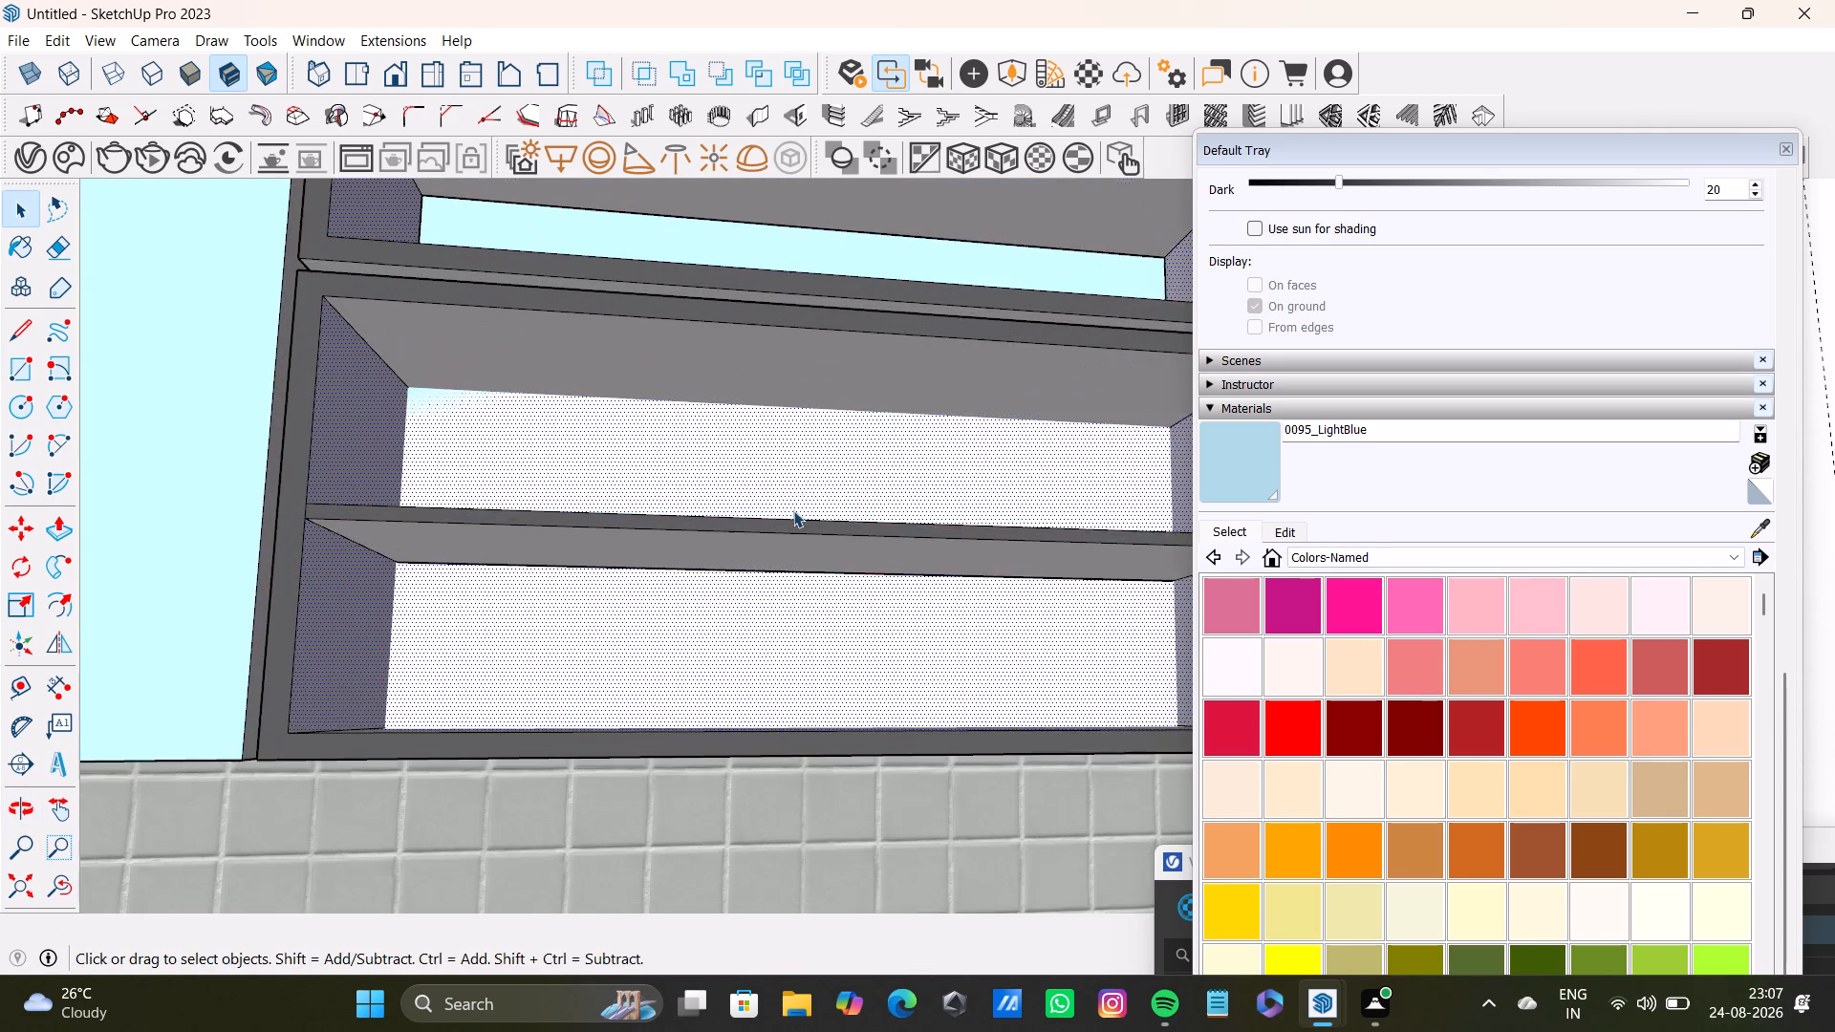
pyautogui.keyDown('shift'); pyautogui.moveTo(793, 510); pyautogui.dragTo(764, 839, button='middle'); pyautogui.keyUp('shift')
pyautogui.keyDown('shift'); pyautogui.moveTo(782, 708); pyautogui.dragTo(765, 761, button='middle'); pyautogui.keyUp('shift')
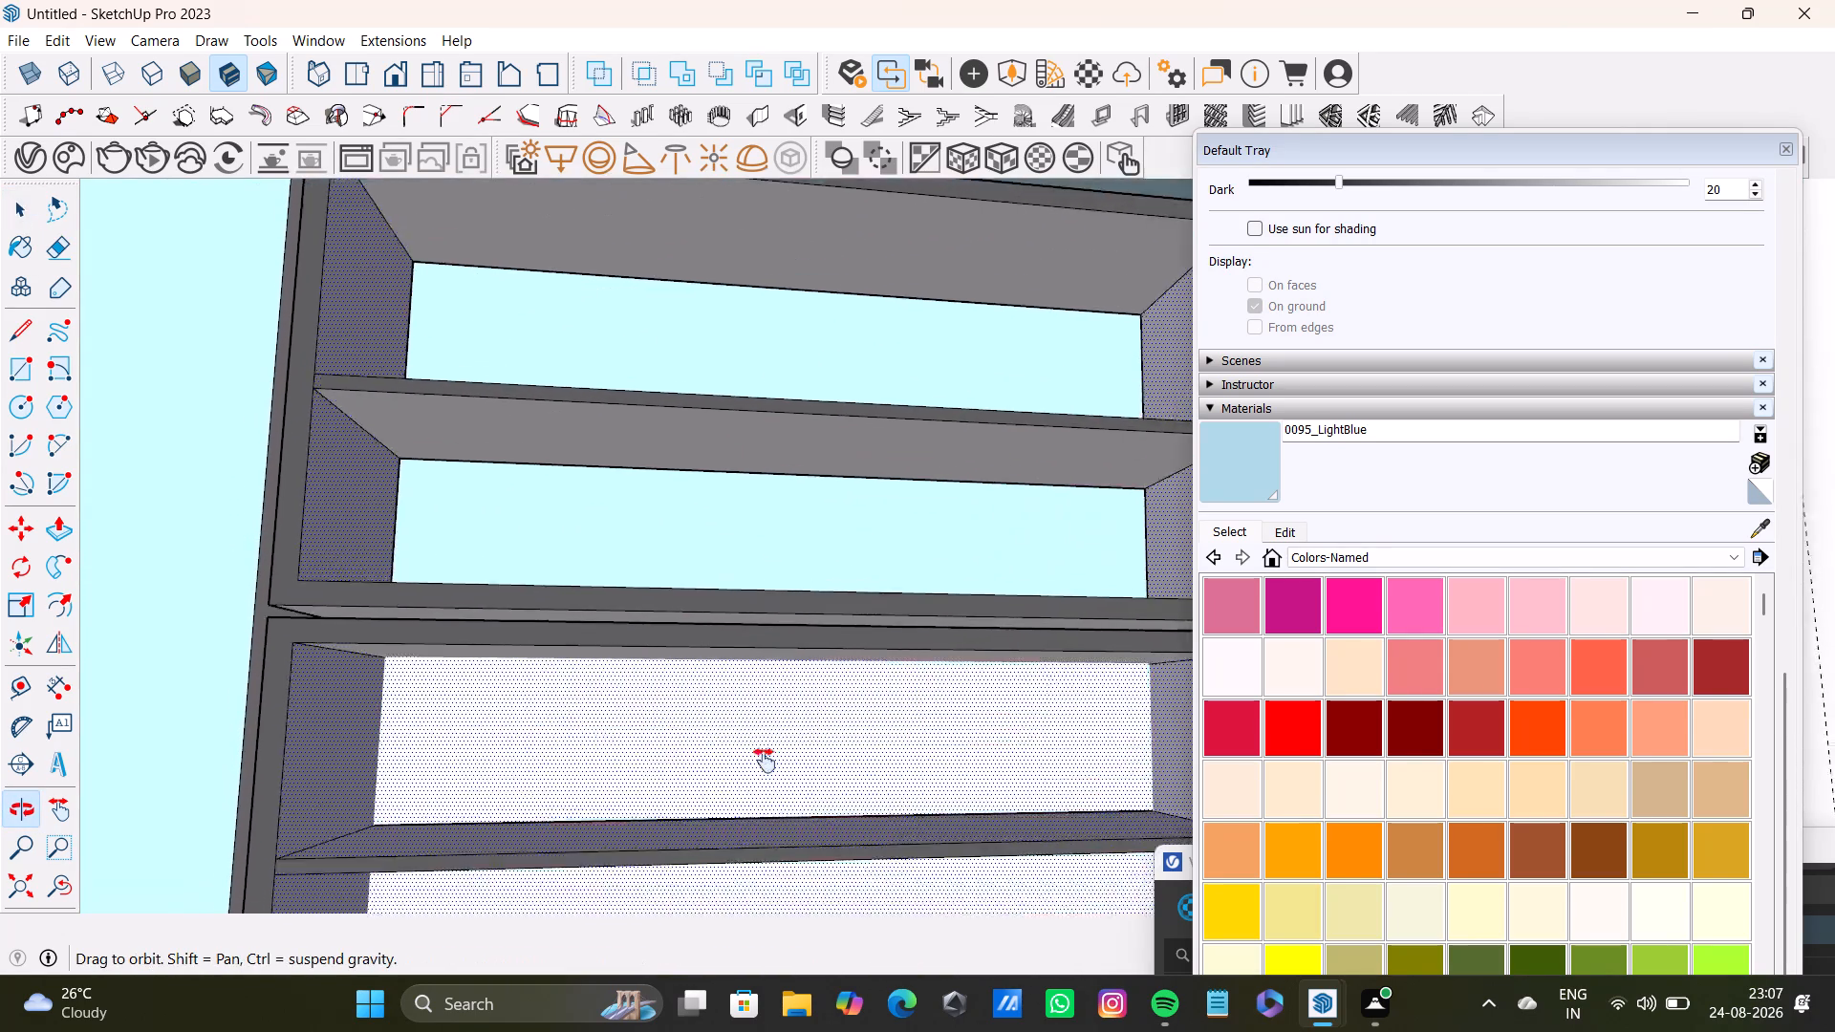
pyautogui.keyDown('shift'); pyautogui.moveTo(765, 761); pyautogui.dragTo(757, 849, button='middle'); pyautogui.keyUp('shift')
pyautogui.moveTo(755, 747); pyautogui.dragTo(776, 646, button='middle')
pyautogui.keyDown('shift'); pyautogui.click(773, 476); pyautogui.keyUp('shift')
pyautogui.keyDown('shift'); pyautogui.click(810, 676); pyautogui.keyUp('shift')
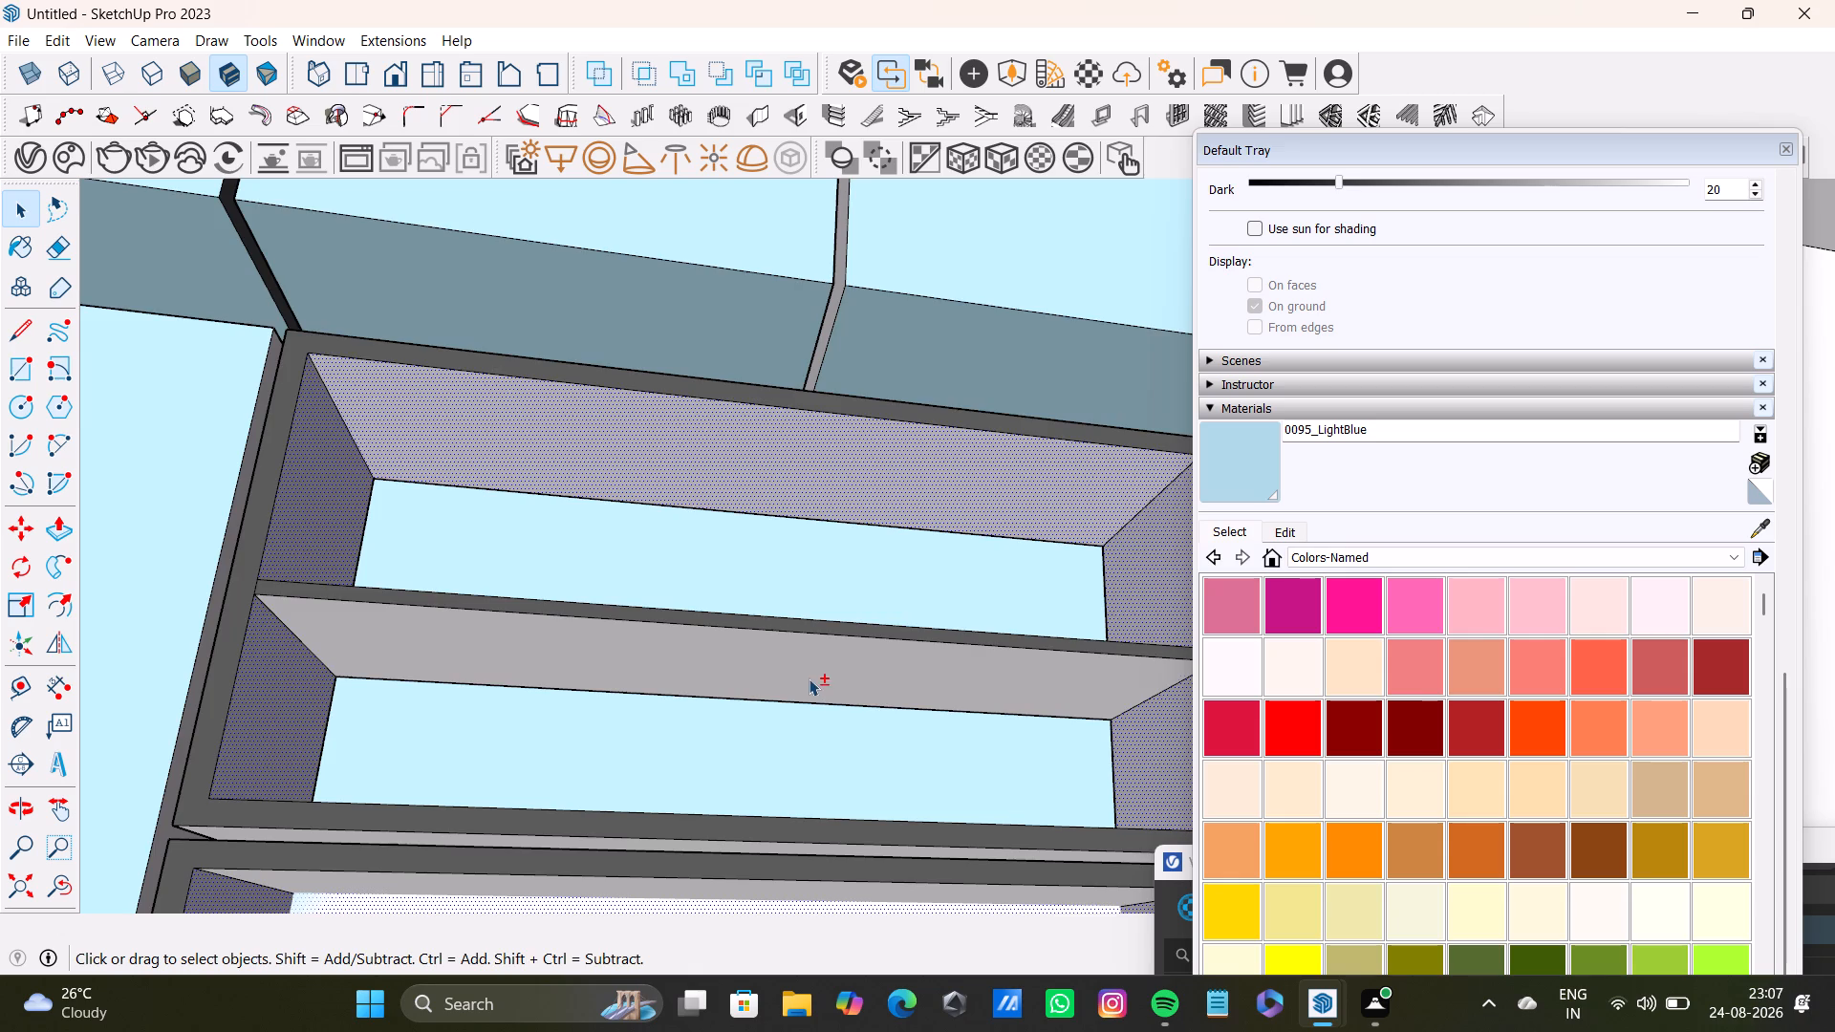
pyautogui.keyDown('shift'); pyautogui.scroll(-3, 804, 769); pyautogui.keyUp('shift')
pyautogui.keyDown('shift'); pyautogui.moveTo(811, 762); pyautogui.dragTo(830, 471, button='middle'); pyautogui.keyUp('shift')
pyautogui.keyDown('shift'); pyautogui.scroll(7, 858, 622); pyautogui.keyUp('shift')
pyautogui.keyDown('shift'); pyautogui.click(740, 395); pyautogui.keyUp('shift')
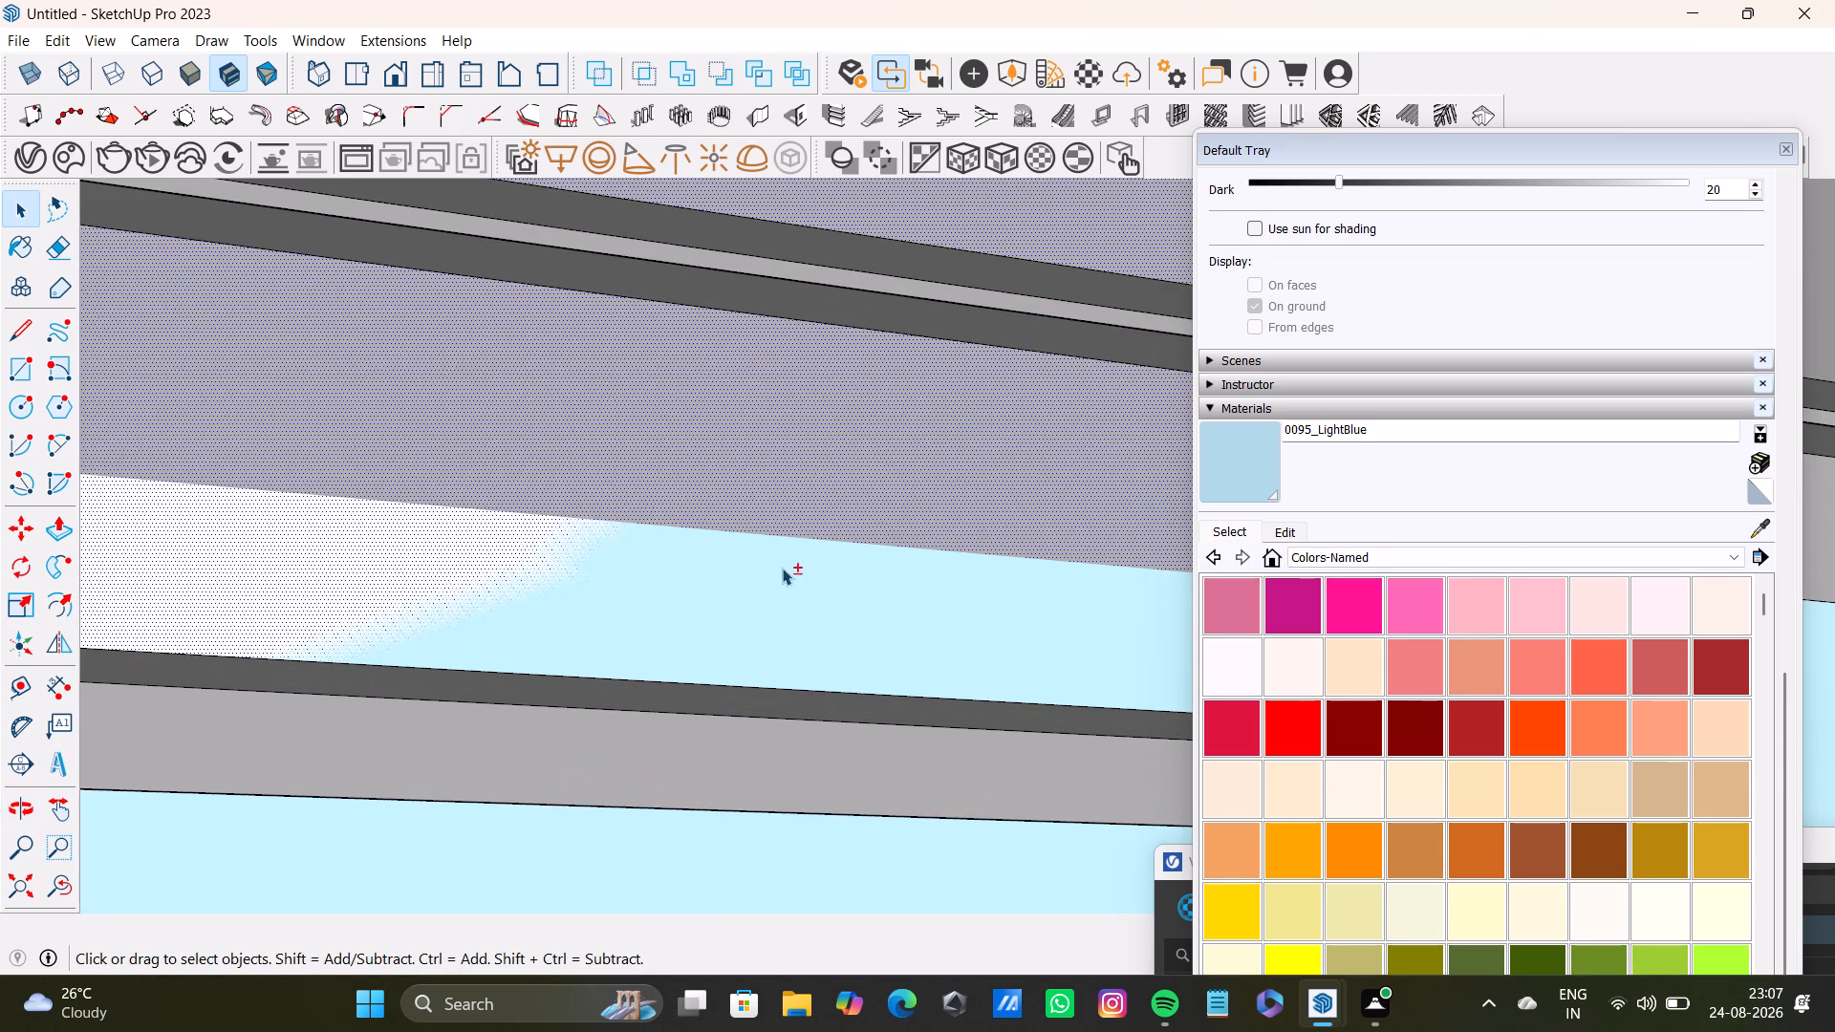
pyautogui.keyDown('shift'); pyautogui.moveTo(782, 591); pyautogui.dragTo(782, 369, button='middle'); pyautogui.keyUp('shift')
pyautogui.keyDown('shift'); pyautogui.click(815, 477); pyautogui.keyUp('shift')
# Add the inner top and outer-side interior faces of both stacked end cabinets to the selection.
pyautogui.keyDown('shift'); pyautogui.scroll(-9, 785, 590); pyautogui.keyUp('shift')
pyautogui.keyDown('shift'); pyautogui.moveTo(790, 570); pyautogui.dragTo(640, 637, button='middle'); pyautogui.keyUp('shift')
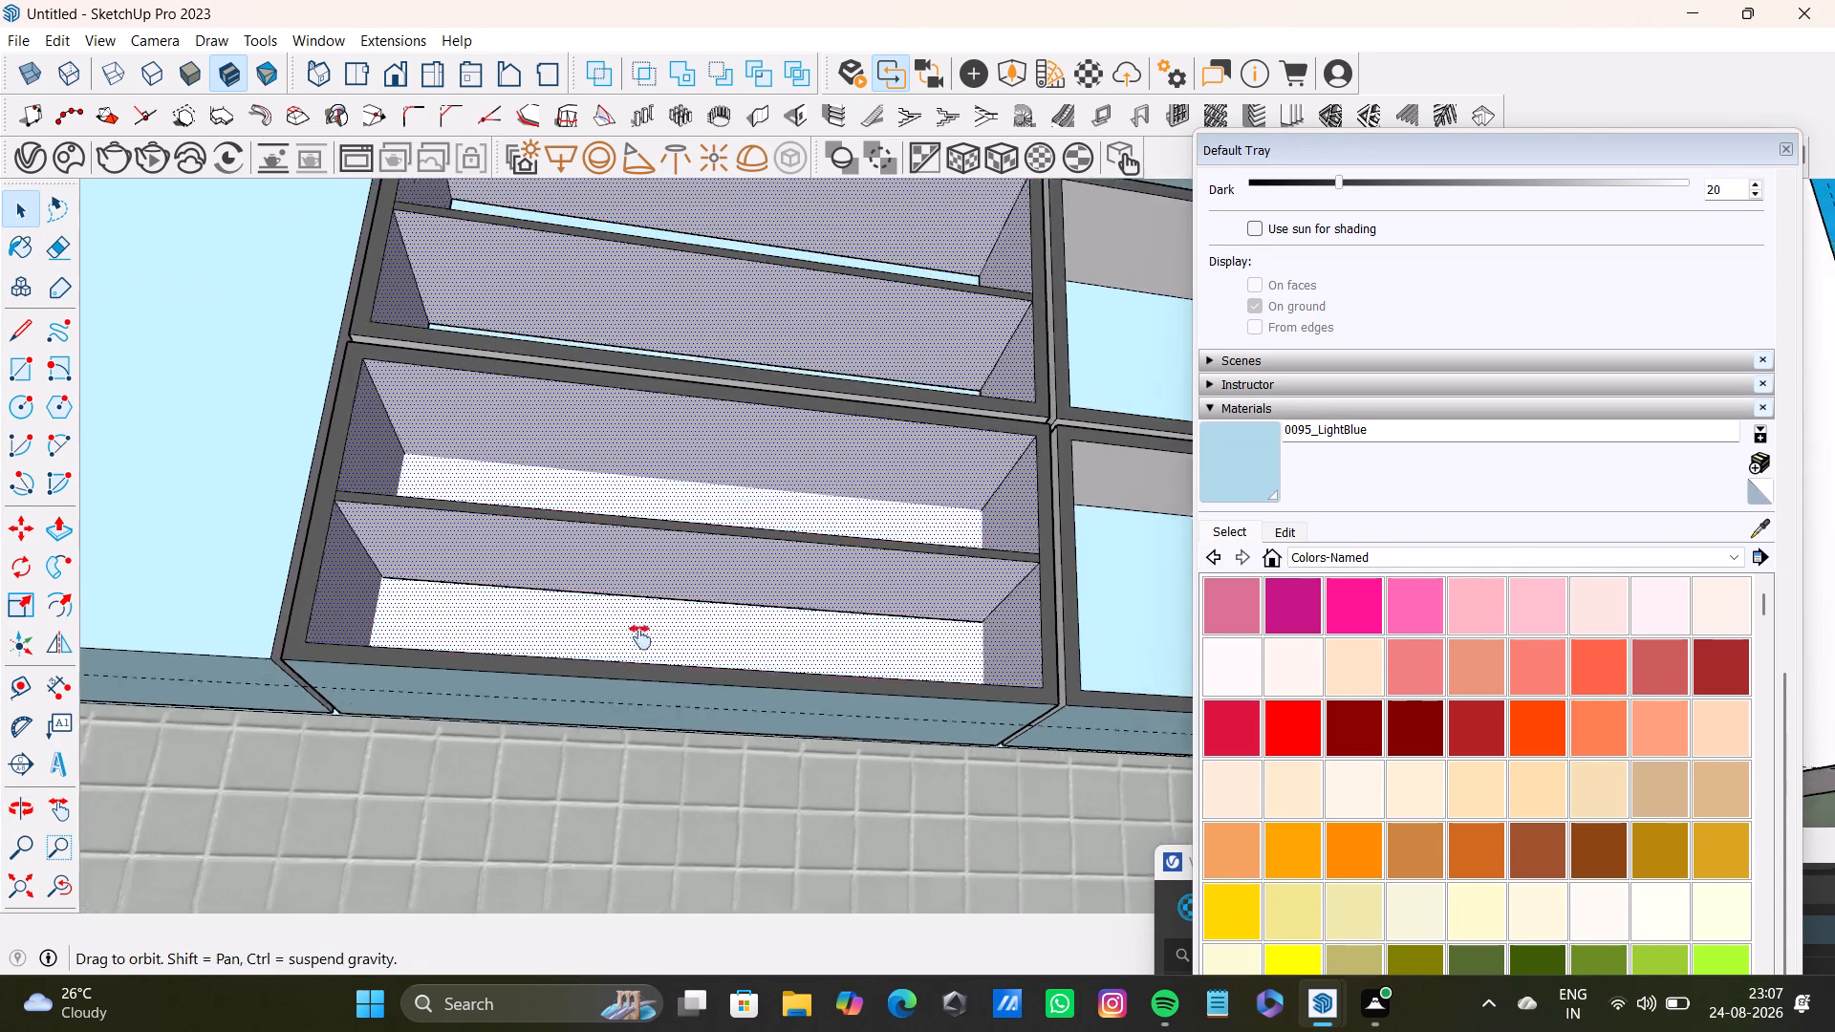
pyautogui.keyDown('shift'); pyautogui.moveTo(640, 637); pyautogui.dragTo(535, 767, button='middle'); pyautogui.keyUp('shift')
pyautogui.keyDown('shift'); pyautogui.scroll(2, 913, 585); pyautogui.keyUp('shift')
pyautogui.keyDown('shift'); pyautogui.click(993, 376); pyautogui.keyUp('shift')
pyautogui.keyDown('shift'); pyautogui.click(1158, 435); pyautogui.keyUp('shift')
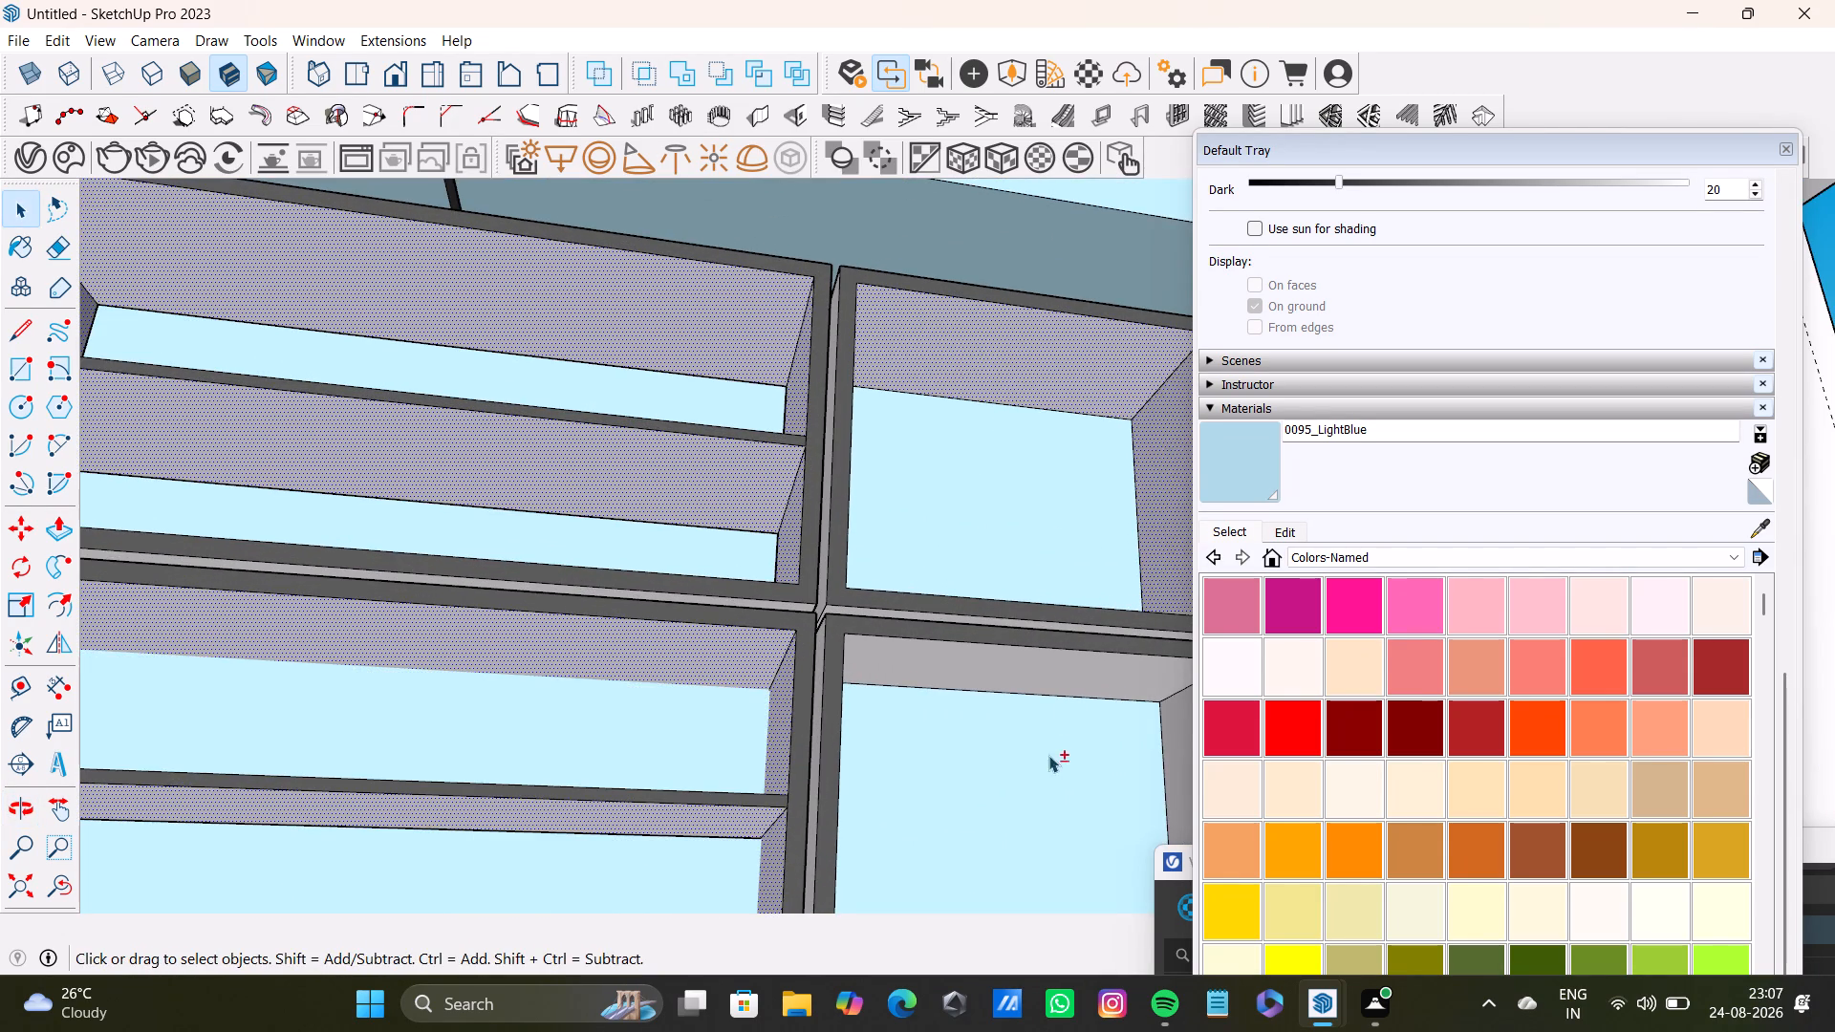
pyautogui.keyDown('shift'); pyautogui.moveTo(1047, 756); pyautogui.dragTo(873, 669, button='middle'); pyautogui.keyUp('shift')
pyautogui.keyDown('shift'); pyautogui.click(887, 585); pyautogui.keyUp('shift')
pyautogui.keyDown('shift'); pyautogui.click(1019, 618); pyautogui.keyUp('shift')
pyautogui.keyDown('shift'); pyautogui.click(962, 572); pyautogui.keyUp('shift')
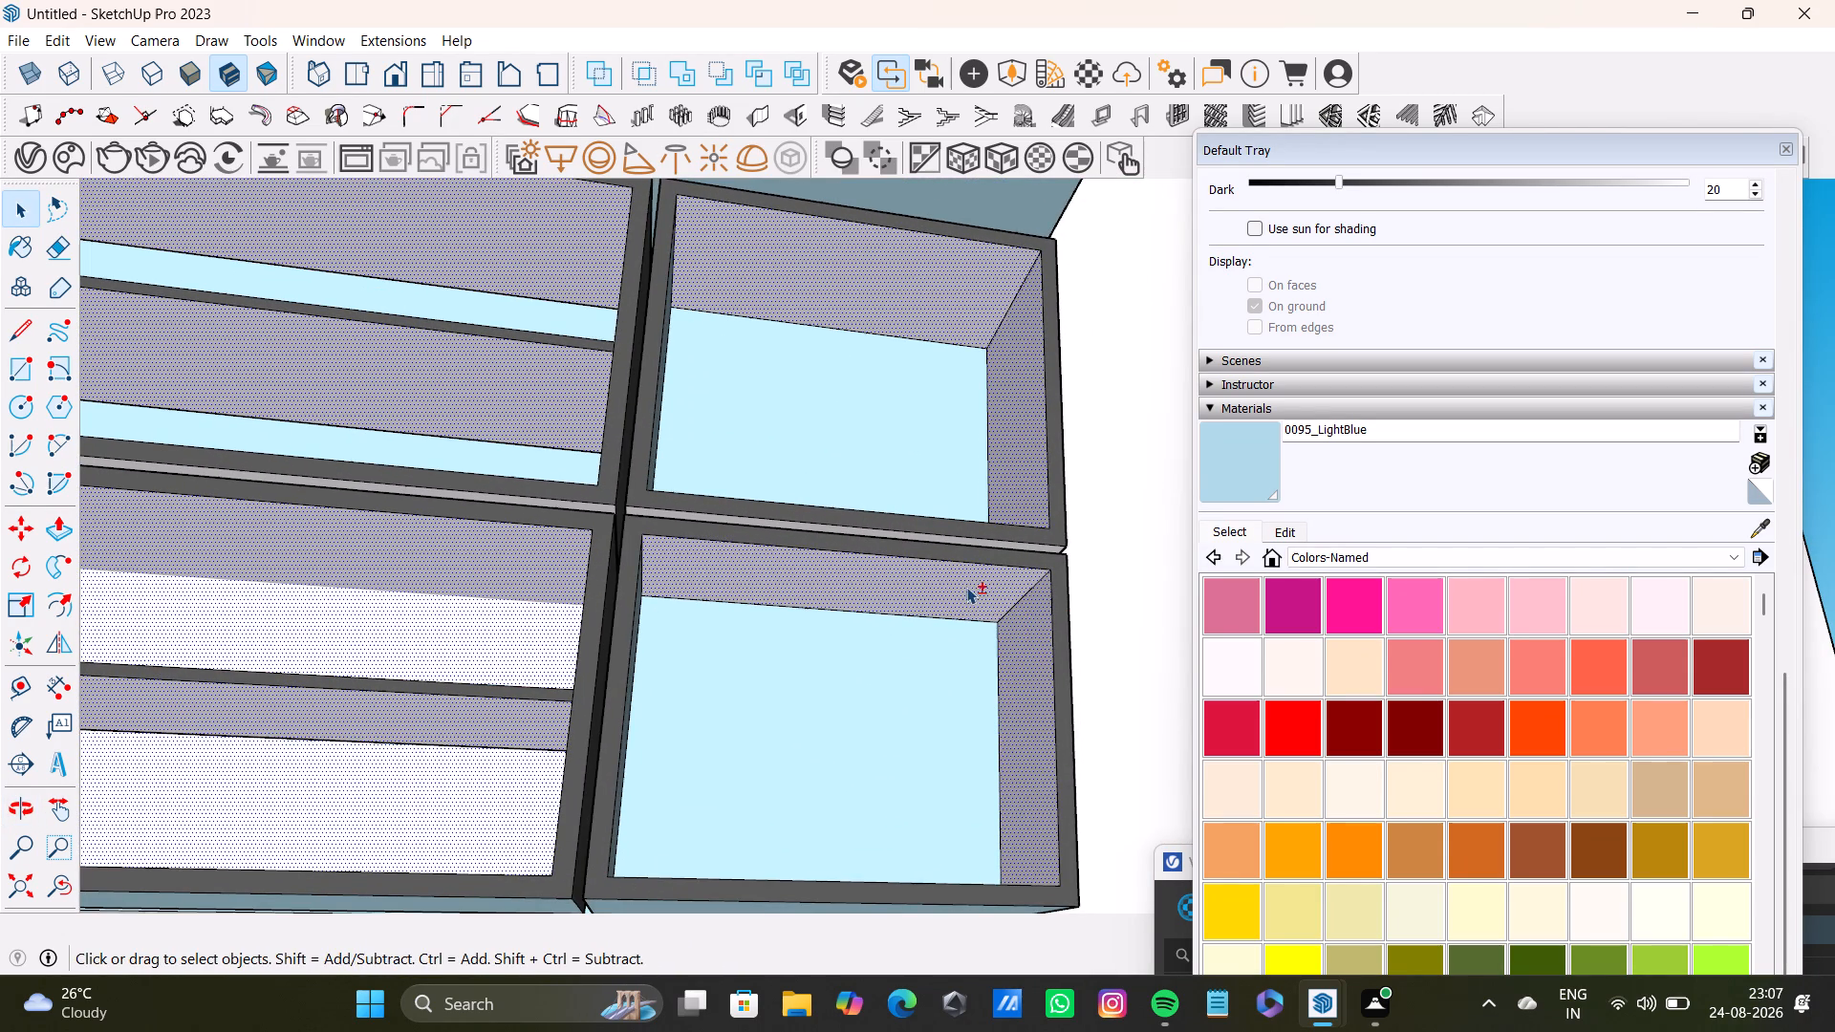
# Add the inner top, back and left side faces of the upper narrow framed cabinet to the selection.
pyautogui.moveTo(932, 640); pyautogui.dragTo(1070, 746, button='middle')
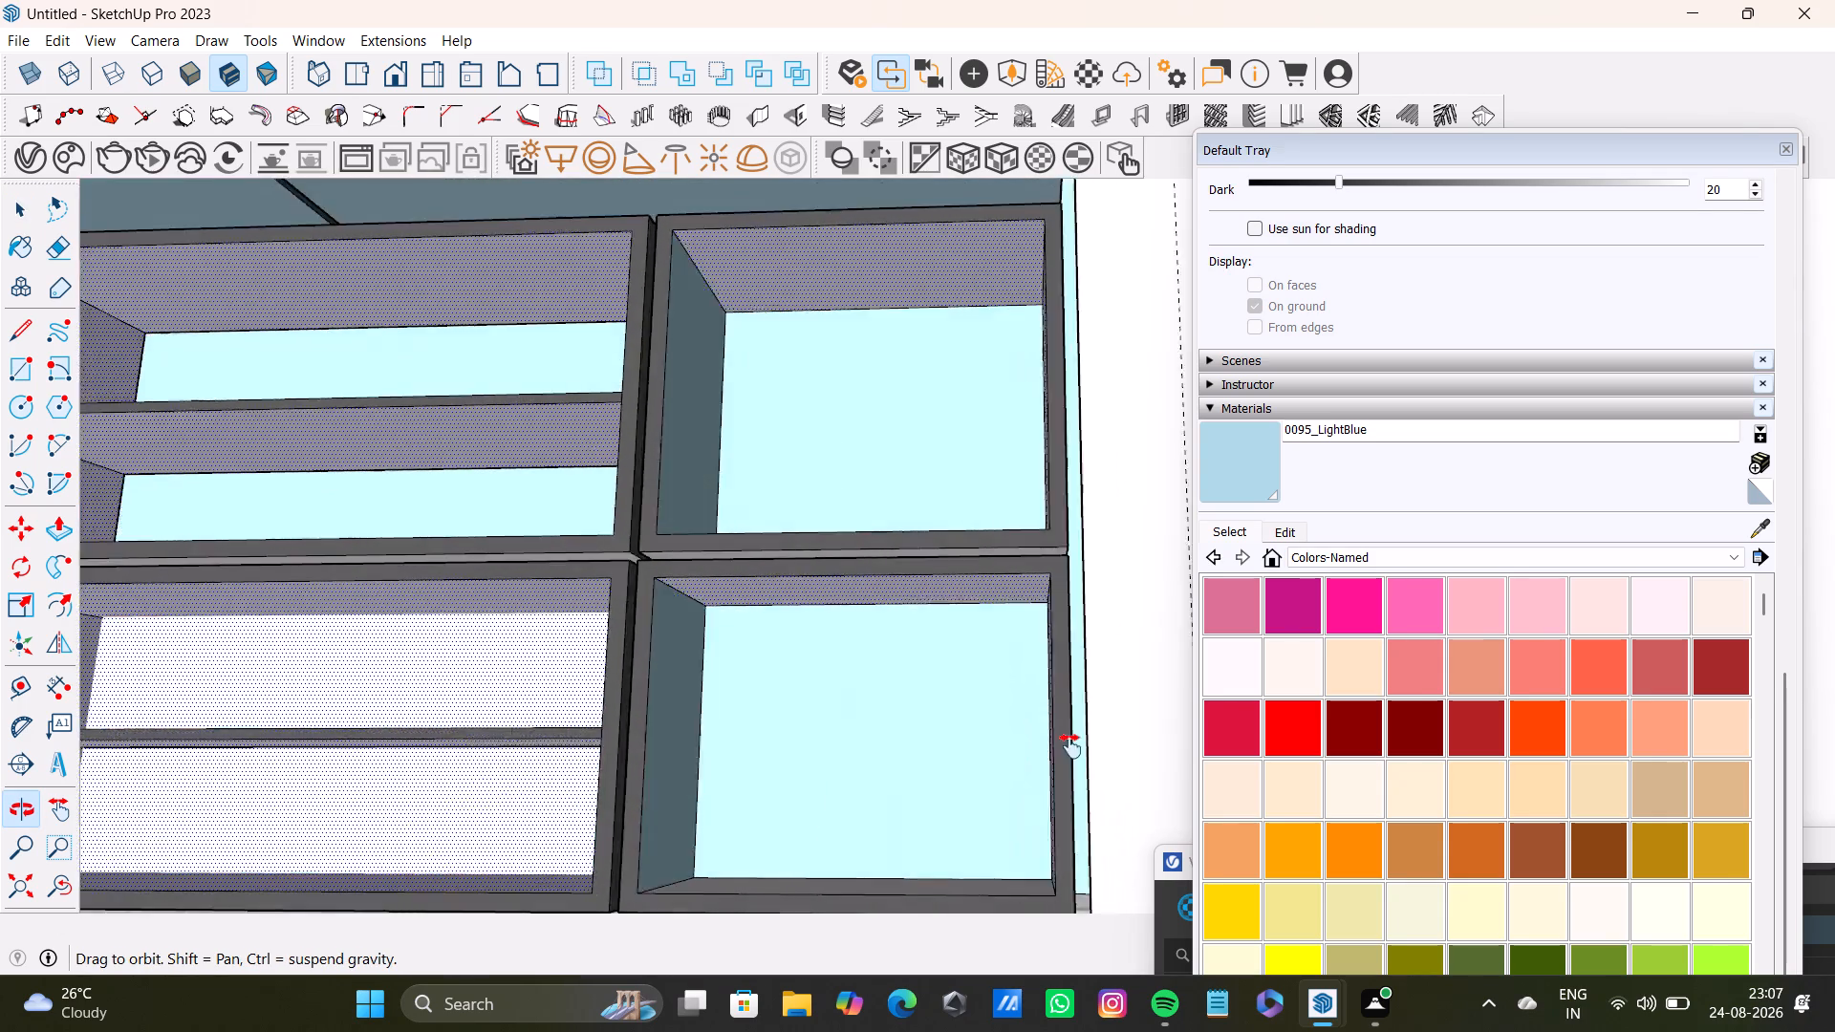
pyautogui.moveTo(1070, 746); pyautogui.dragTo(1191, 793, button='middle')
pyautogui.keyDown('shift'); pyautogui.scroll(-8, 571, 624); pyautogui.keyUp('shift')
pyautogui.keyDown('shift'); pyautogui.moveTo(571, 624); pyautogui.dragTo(991, 667, button='middle'); pyautogui.keyUp('shift')
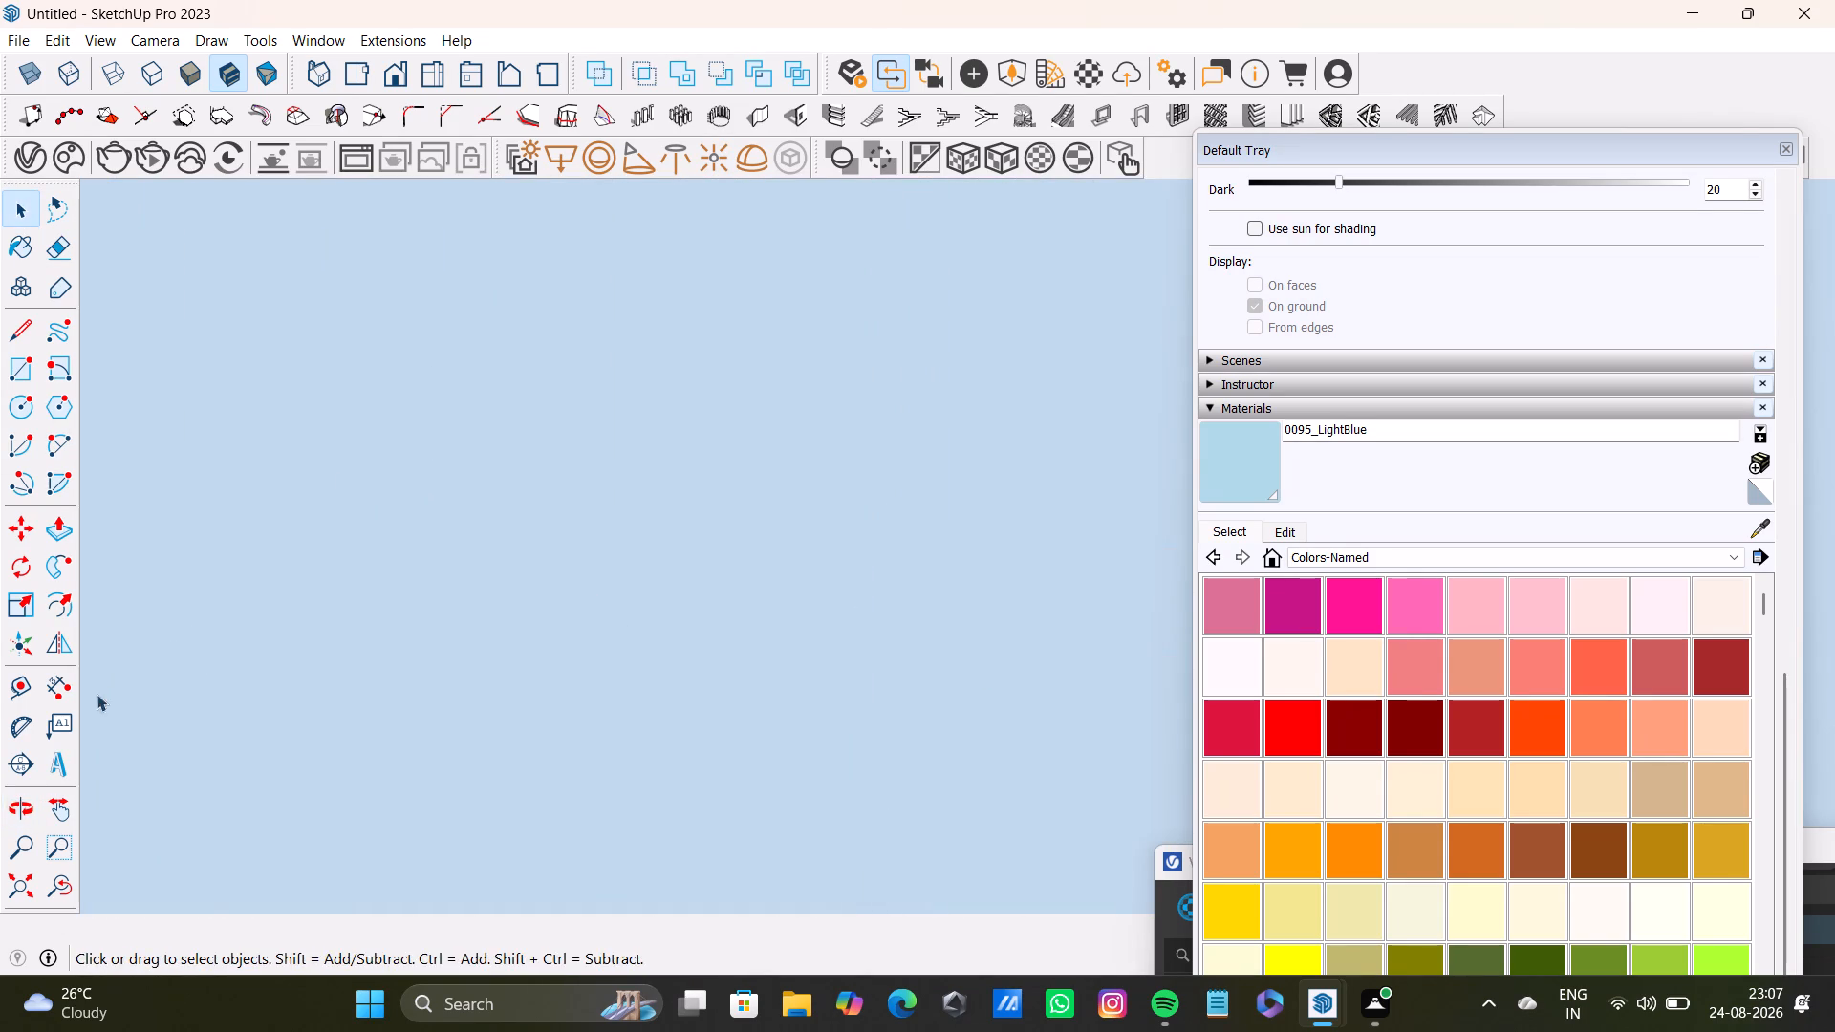
pyautogui.click(64, 881)
pyautogui.scroll(3, 460, 612)
pyautogui.moveTo(456, 613); pyautogui.dragTo(827, 638, button='middle')
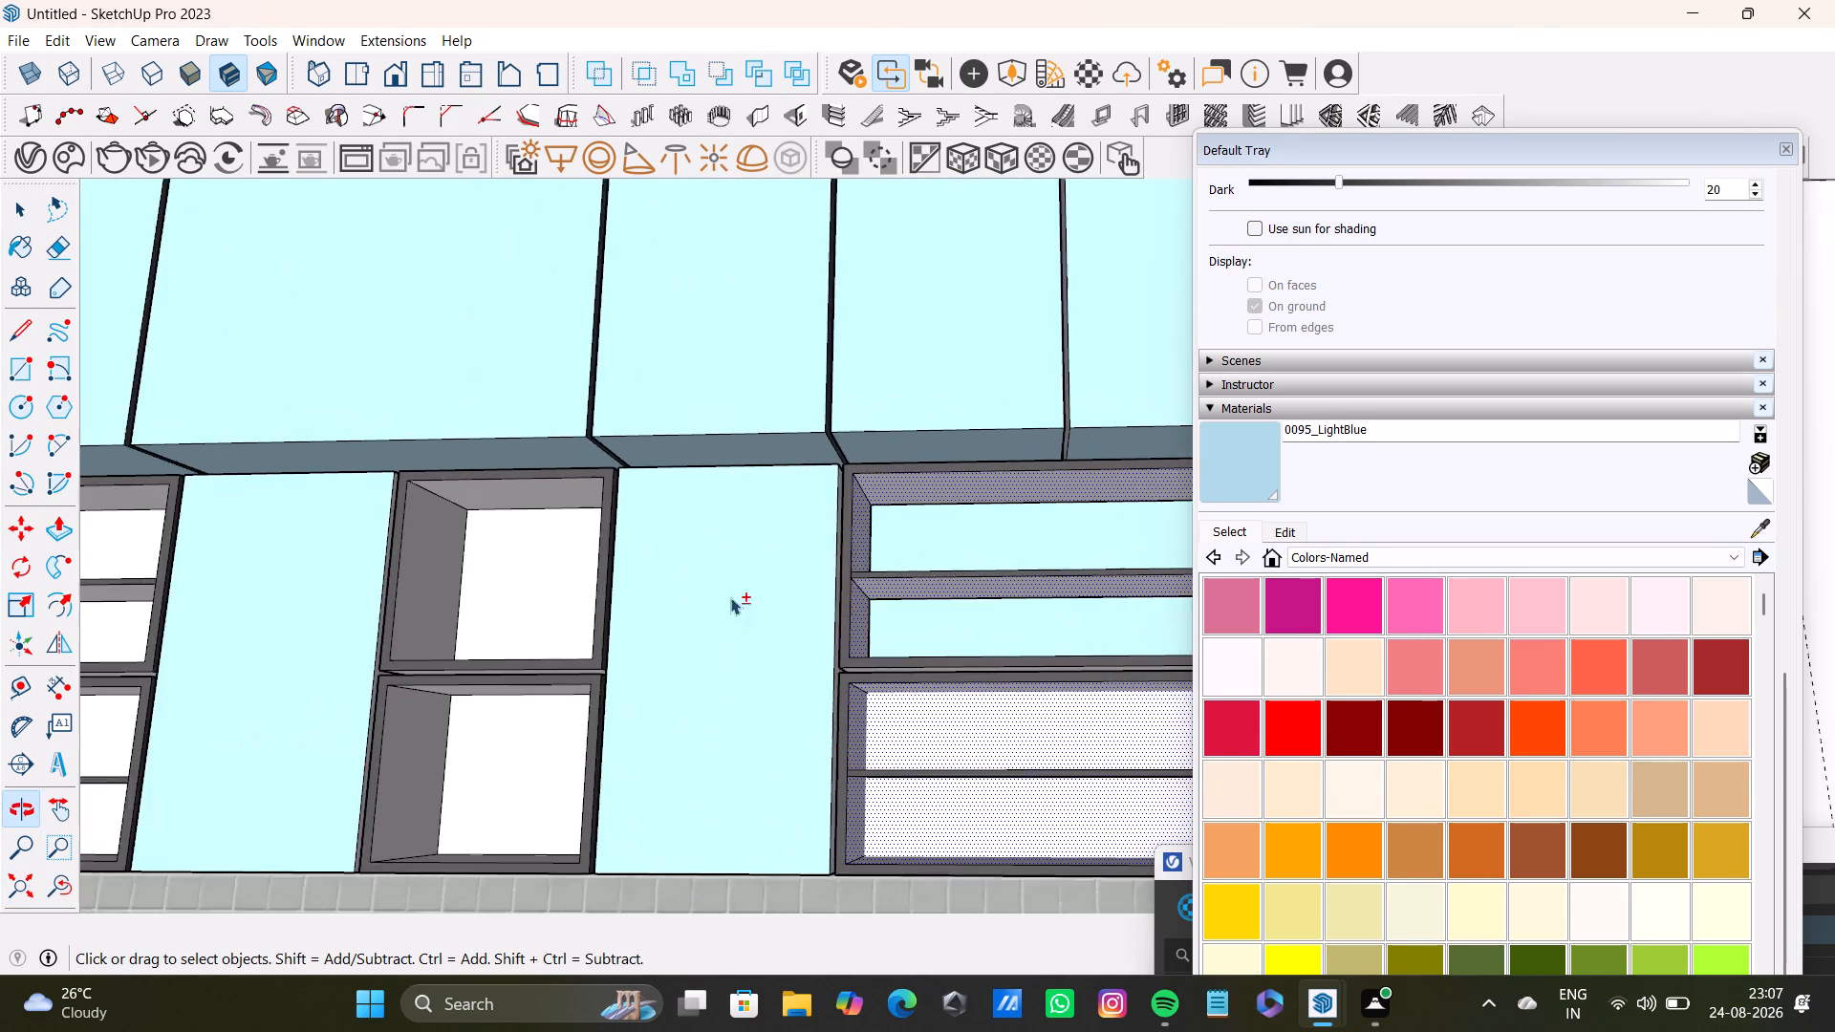
pyautogui.keyDown('shift'); pyautogui.scroll(6, 359, 515); pyautogui.keyUp('shift')
pyautogui.keyDown('shift'); pyautogui.click(591, 454); pyautogui.keyUp('shift')
pyautogui.keyDown('shift'); pyautogui.click(413, 539); pyautogui.keyUp('shift')
pyautogui.keyDown('shift'); pyautogui.click(510, 575); pyautogui.keyUp('shift')
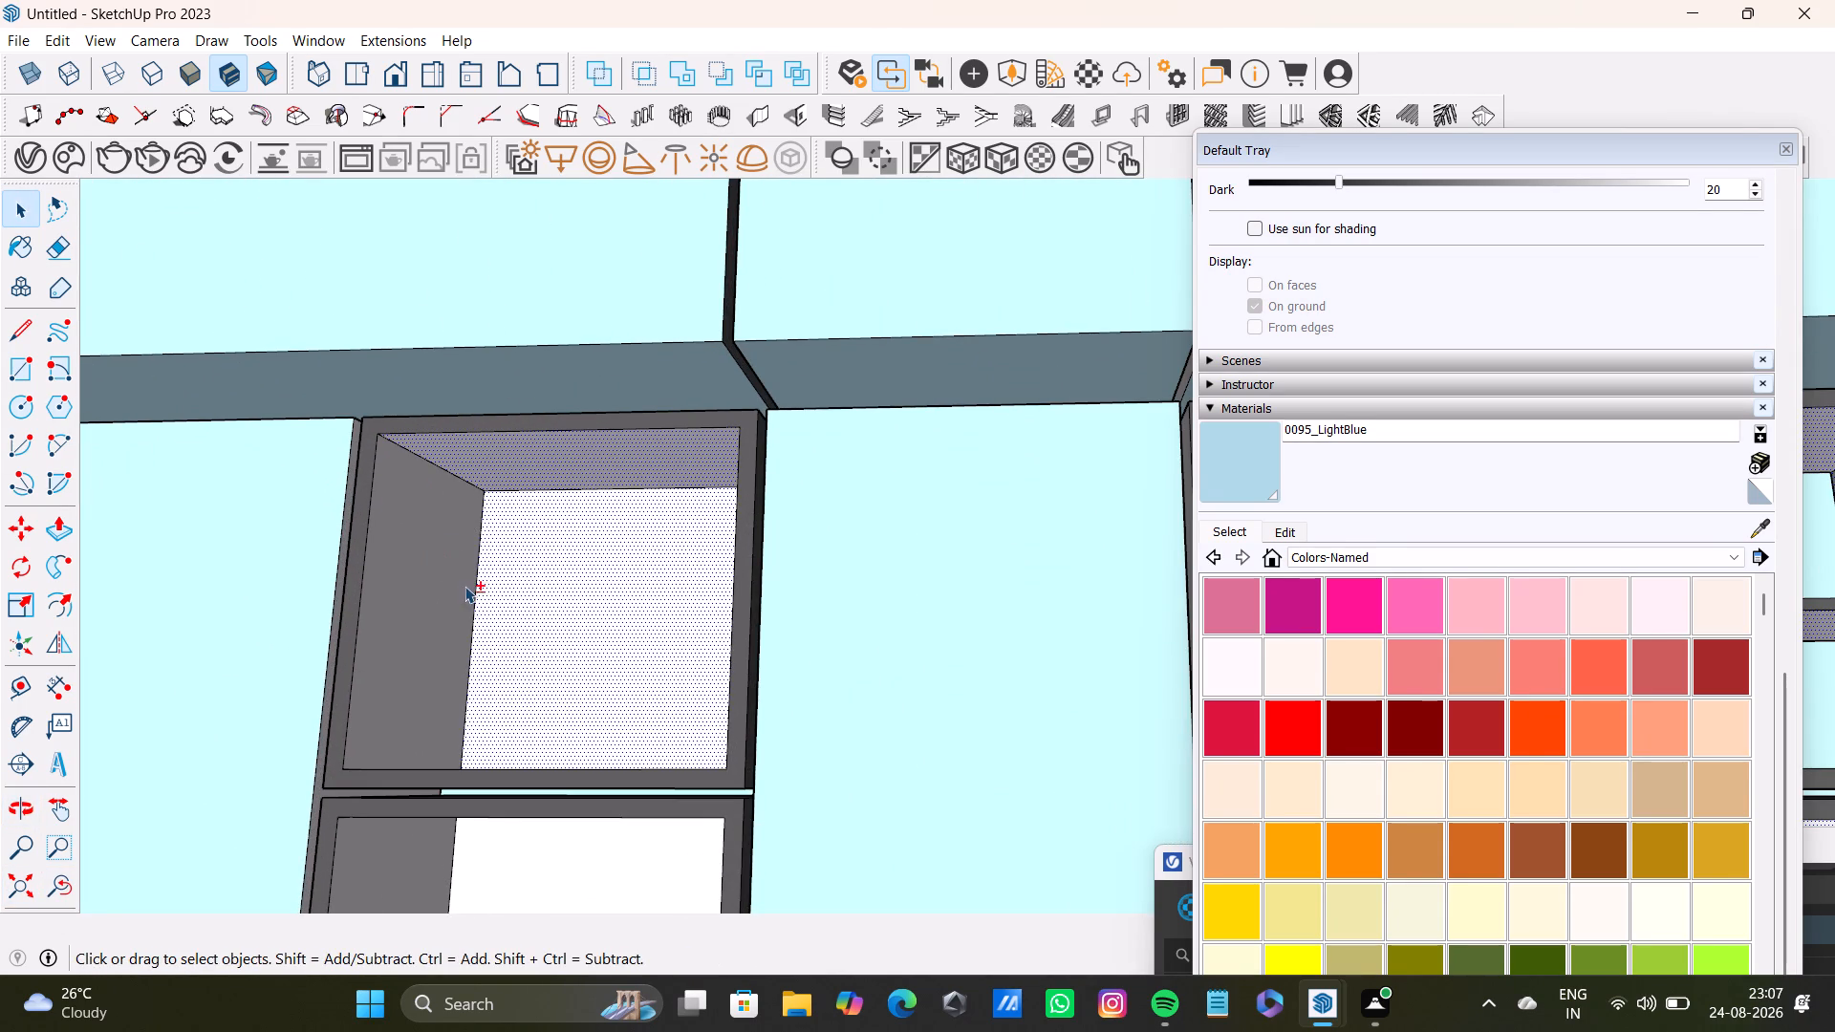
pyautogui.keyDown('shift'); pyautogui.click(464, 586); pyautogui.keyUp('shift')
# Add the lower narrow cabinet's inner top, back and side faces, plus the upper one's remaining side face, to the selection.
pyautogui.keyDown('shift'); pyautogui.moveTo(552, 646); pyautogui.dragTo(558, 370, button='middle'); pyautogui.keyUp('shift')
pyautogui.keyDown('shift'); pyautogui.click(576, 488); pyautogui.keyUp('shift')
pyautogui.keyDown('shift'); pyautogui.click(423, 556); pyautogui.keyUp('shift')
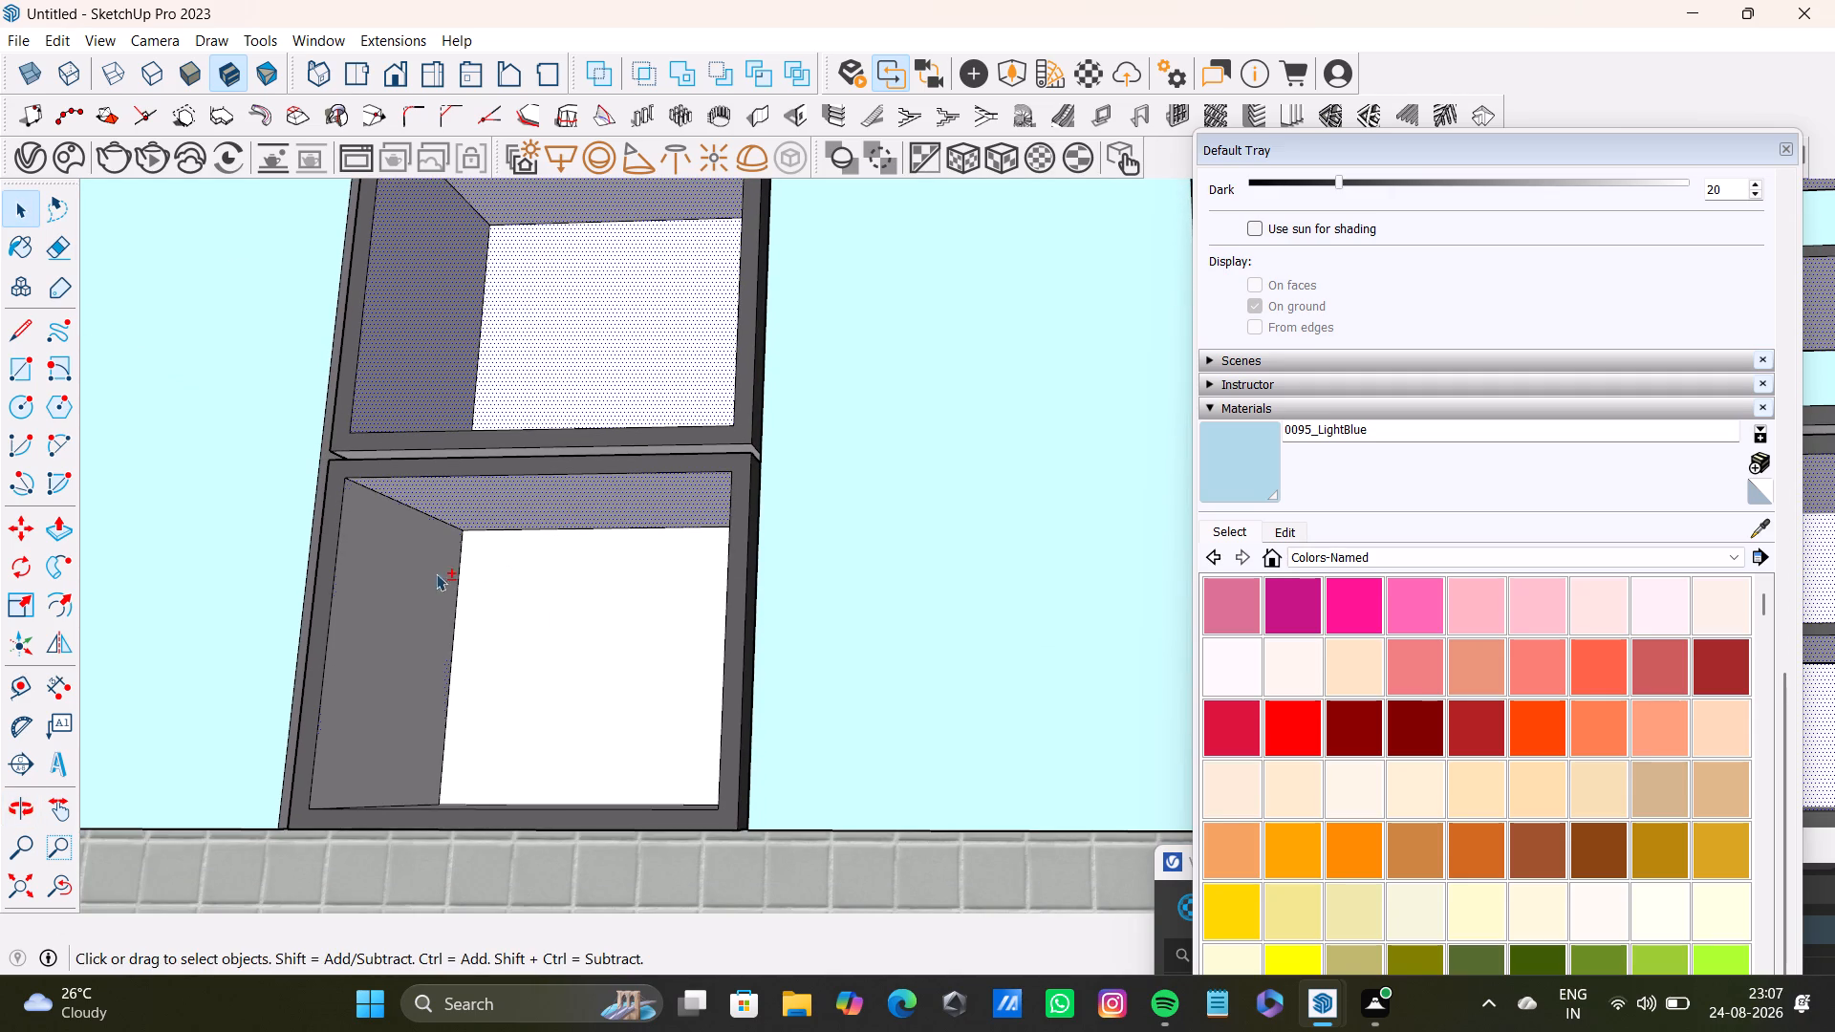
pyautogui.keyDown('shift'); pyautogui.moveTo(549, 621); pyautogui.dragTo(567, 628); pyautogui.keyUp('shift')
pyautogui.keyDown('shift'); pyautogui.middleClick(660, 678); pyautogui.keyUp('shift')
pyautogui.keyDown('shift'); pyautogui.click(651, 680); pyautogui.keyUp('shift')
pyautogui.moveTo(636, 742); pyautogui.dragTo(780, 761, button='middle')
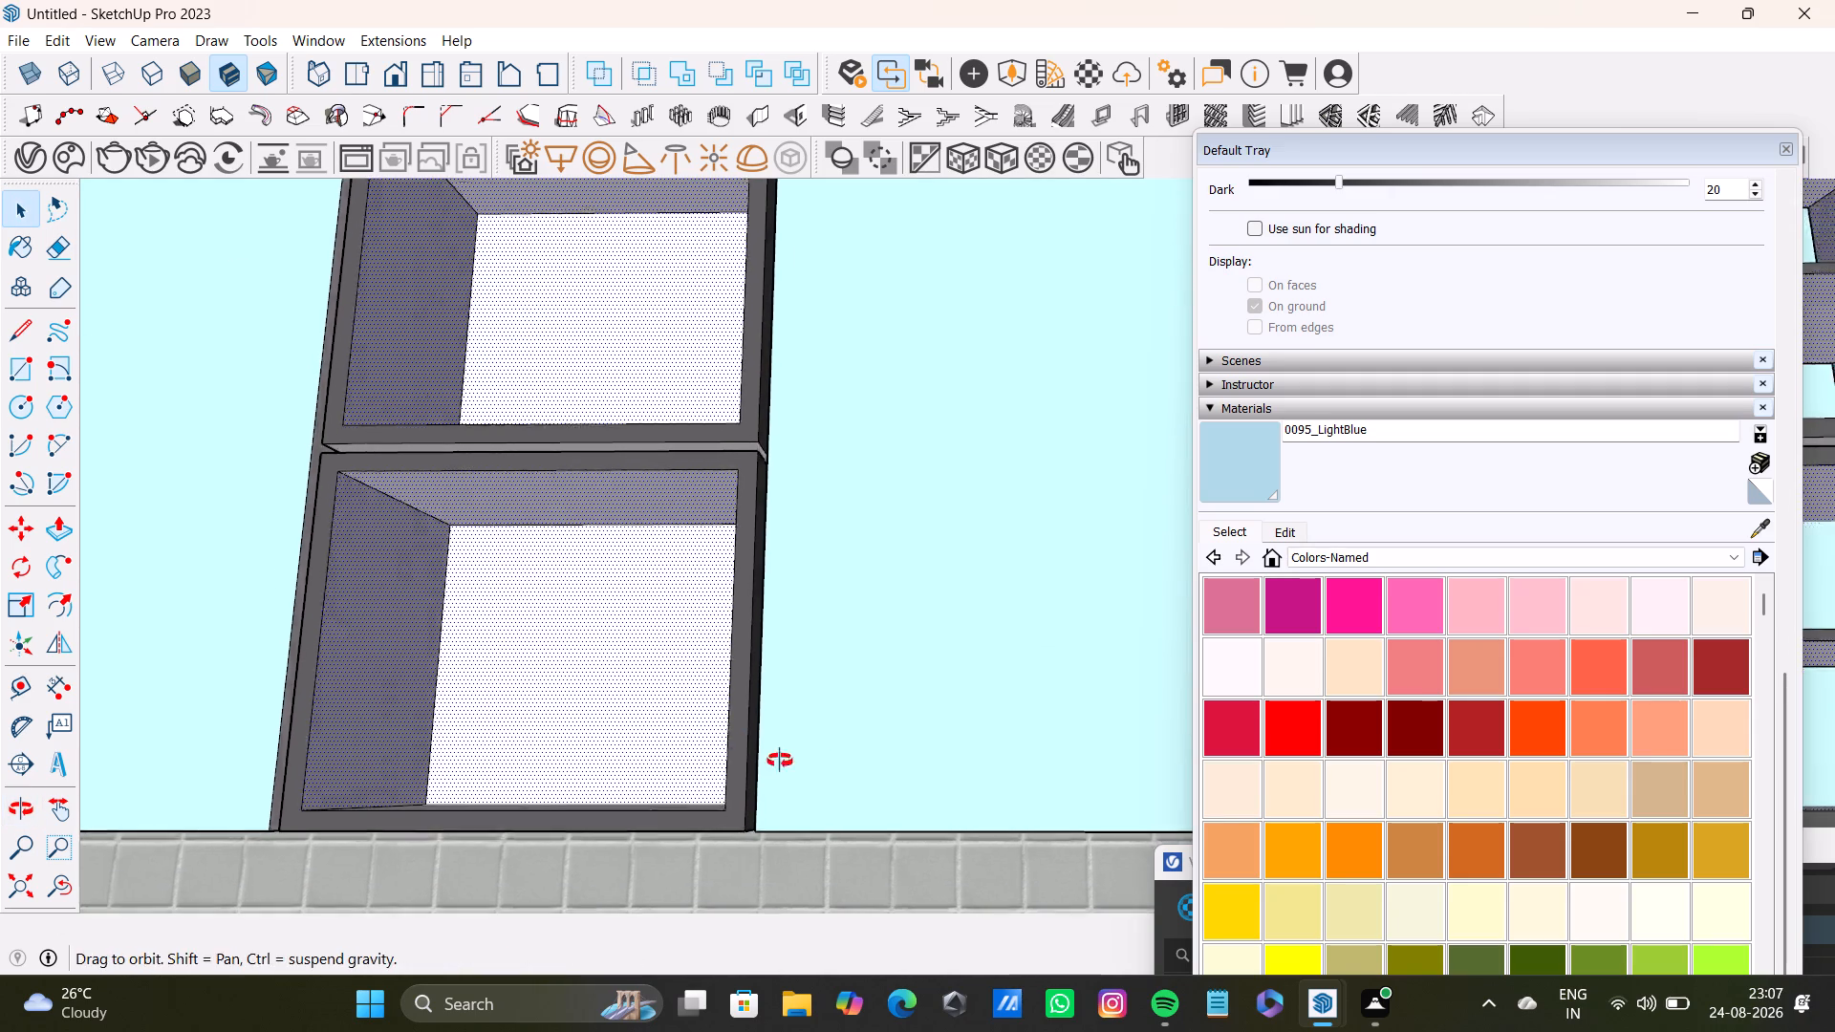
pyautogui.moveTo(780, 761); pyautogui.dragTo(945, 772, button='middle')
pyautogui.keyDown('shift'); pyautogui.click(852, 682); pyautogui.keyUp('shift')
pyautogui.keyDown('shift'); pyautogui.click(833, 302); pyautogui.keyUp('shift')
# Add the back, right inner side, top and shelf underside faces of the lower wide shelf cabinet near the room corner.
pyautogui.keyDown('shift'); pyautogui.scroll(-4, 658, 685); pyautogui.keyUp('shift')
pyautogui.keyDown('shift'); pyautogui.moveTo(653, 681); pyautogui.dragTo(971, 657, button='middle'); pyautogui.keyUp('shift')
pyautogui.keyDown('shift'); pyautogui.click(270, 528); pyautogui.keyUp('shift')
pyautogui.keyDown('shift'); pyautogui.click(337, 303); pyautogui.keyUp('shift')
pyautogui.keyDown('shift'); pyautogui.moveTo(364, 450); pyautogui.dragTo(744, 447, button='middle'); pyautogui.keyUp('shift')
pyautogui.keyDown('shift'); pyautogui.click(613, 556); pyautogui.keyUp('shift')
pyautogui.keyDown('shift'); pyautogui.click(657, 677); pyautogui.keyUp('shift')
pyautogui.keyDown('shift'); pyautogui.click(808, 555); pyautogui.keyUp('shift')
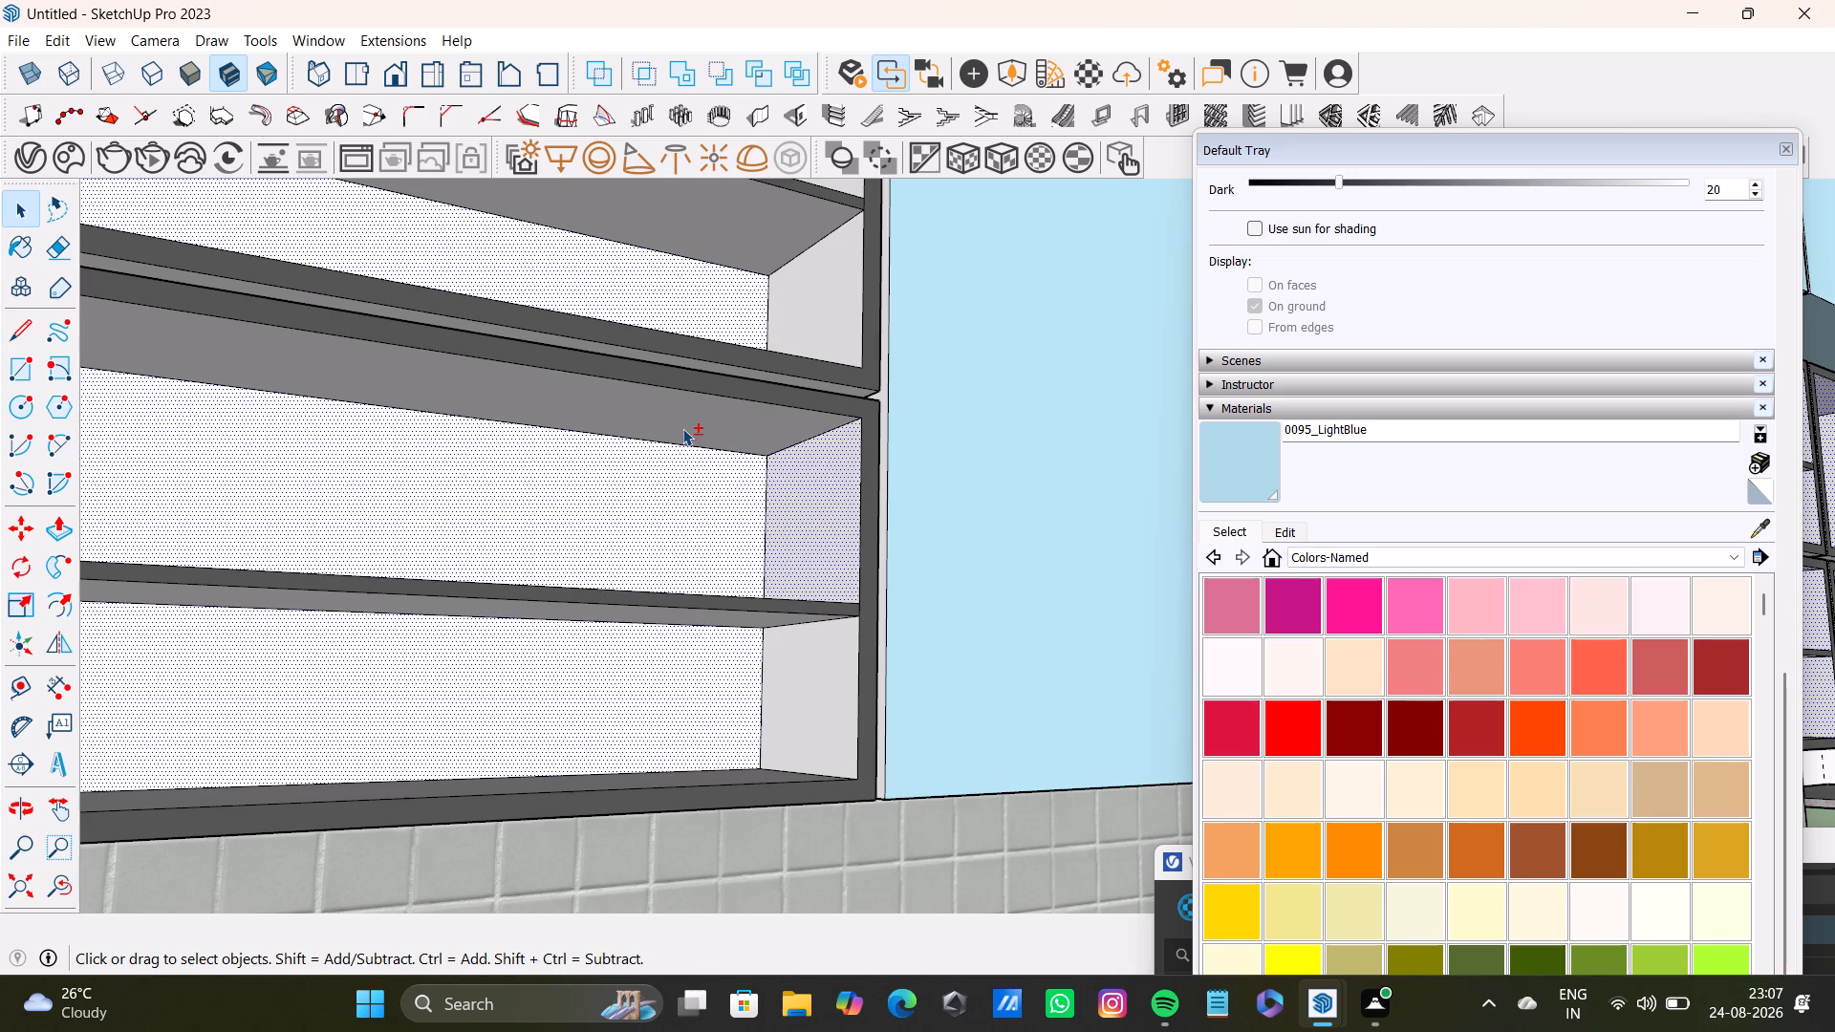
pyautogui.keyDown('shift'); pyautogui.click(682, 428); pyautogui.keyUp('shift')
pyautogui.keyDown('shift'); pyautogui.click(799, 666); pyautogui.keyUp('shift')
pyautogui.keyDown('shift'); pyautogui.moveTo(745, 661); pyautogui.dragTo(982, 621, button='middle'); pyautogui.keyUp('shift')
pyautogui.keyDown('shift'); pyautogui.scroll(1, 908, 642); pyautogui.keyUp('shift')
pyautogui.keyDown('shift'); pyautogui.moveTo(907, 642); pyautogui.dragTo(900, 695, button='middle'); pyautogui.keyUp('shift')
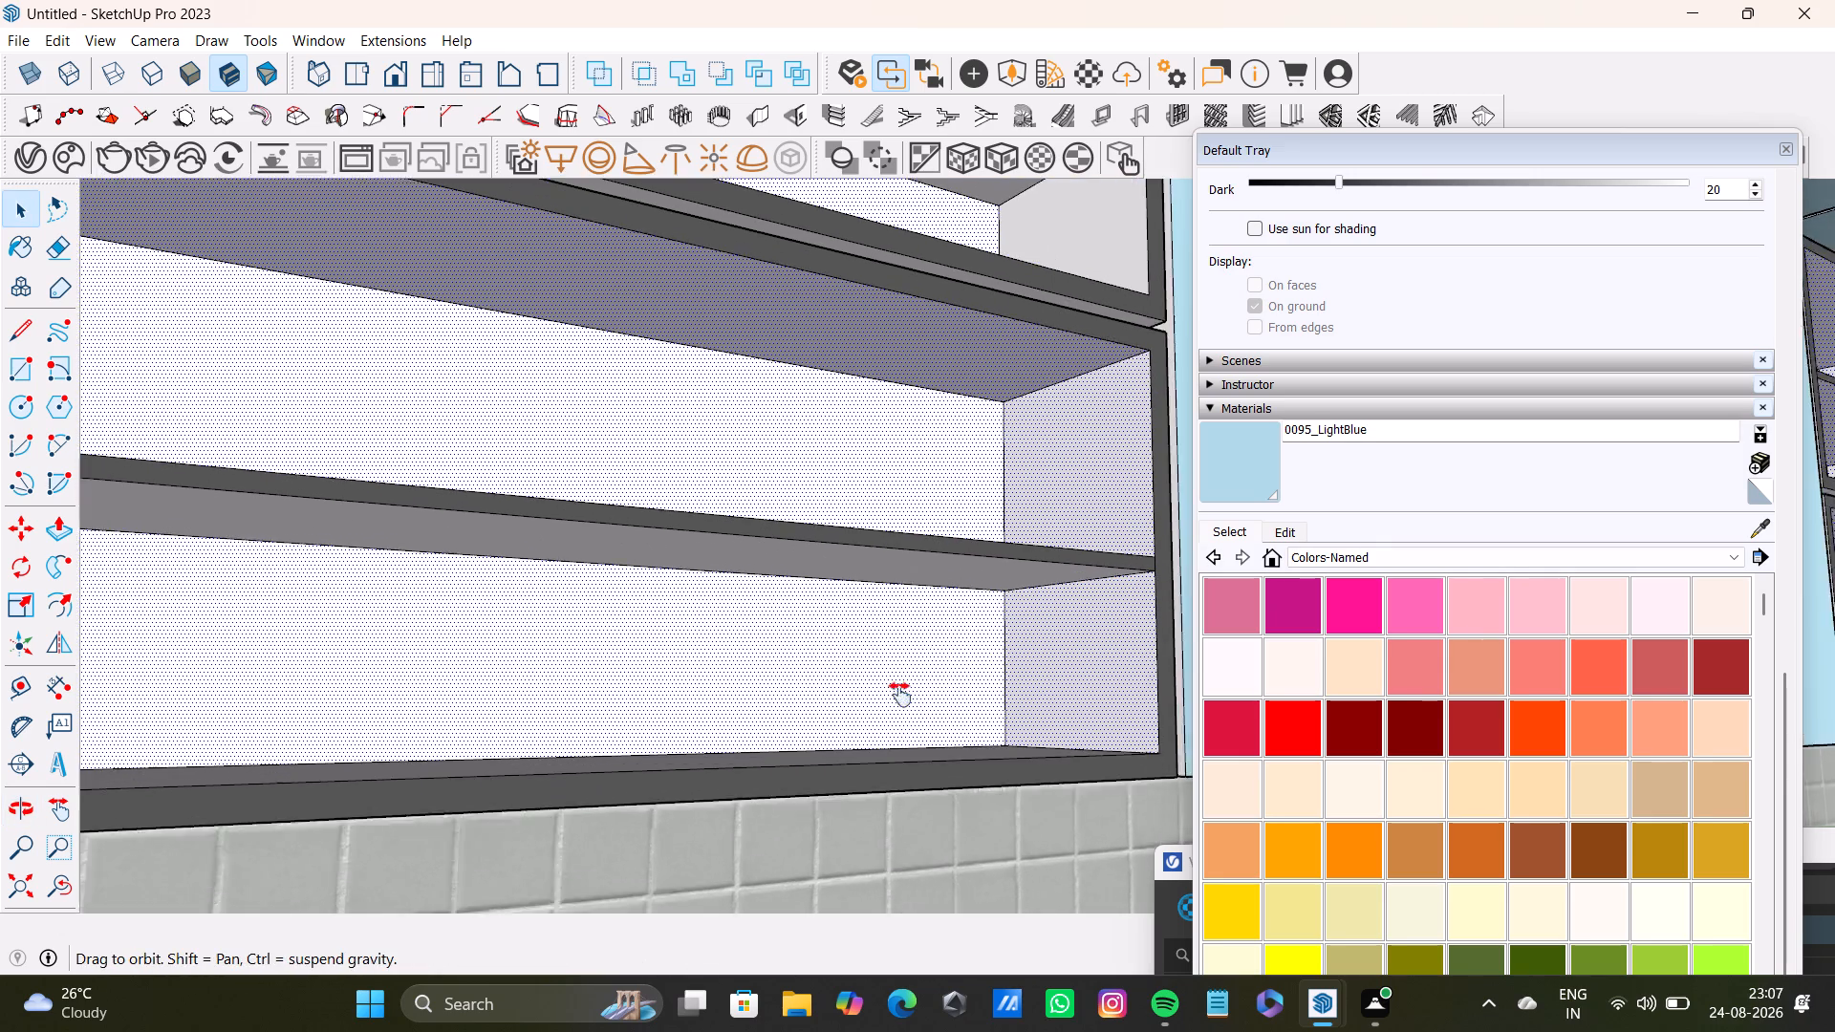
pyautogui.keyDown('shift'); pyautogui.moveTo(900, 695); pyautogui.dragTo(896, 751, button='middle'); pyautogui.keyUp('shift')
pyautogui.moveTo(896, 754); pyautogui.dragTo(839, 599, button='middle')
pyautogui.keyDown('shift'); pyautogui.click(804, 435); pyautogui.keyUp('shift')
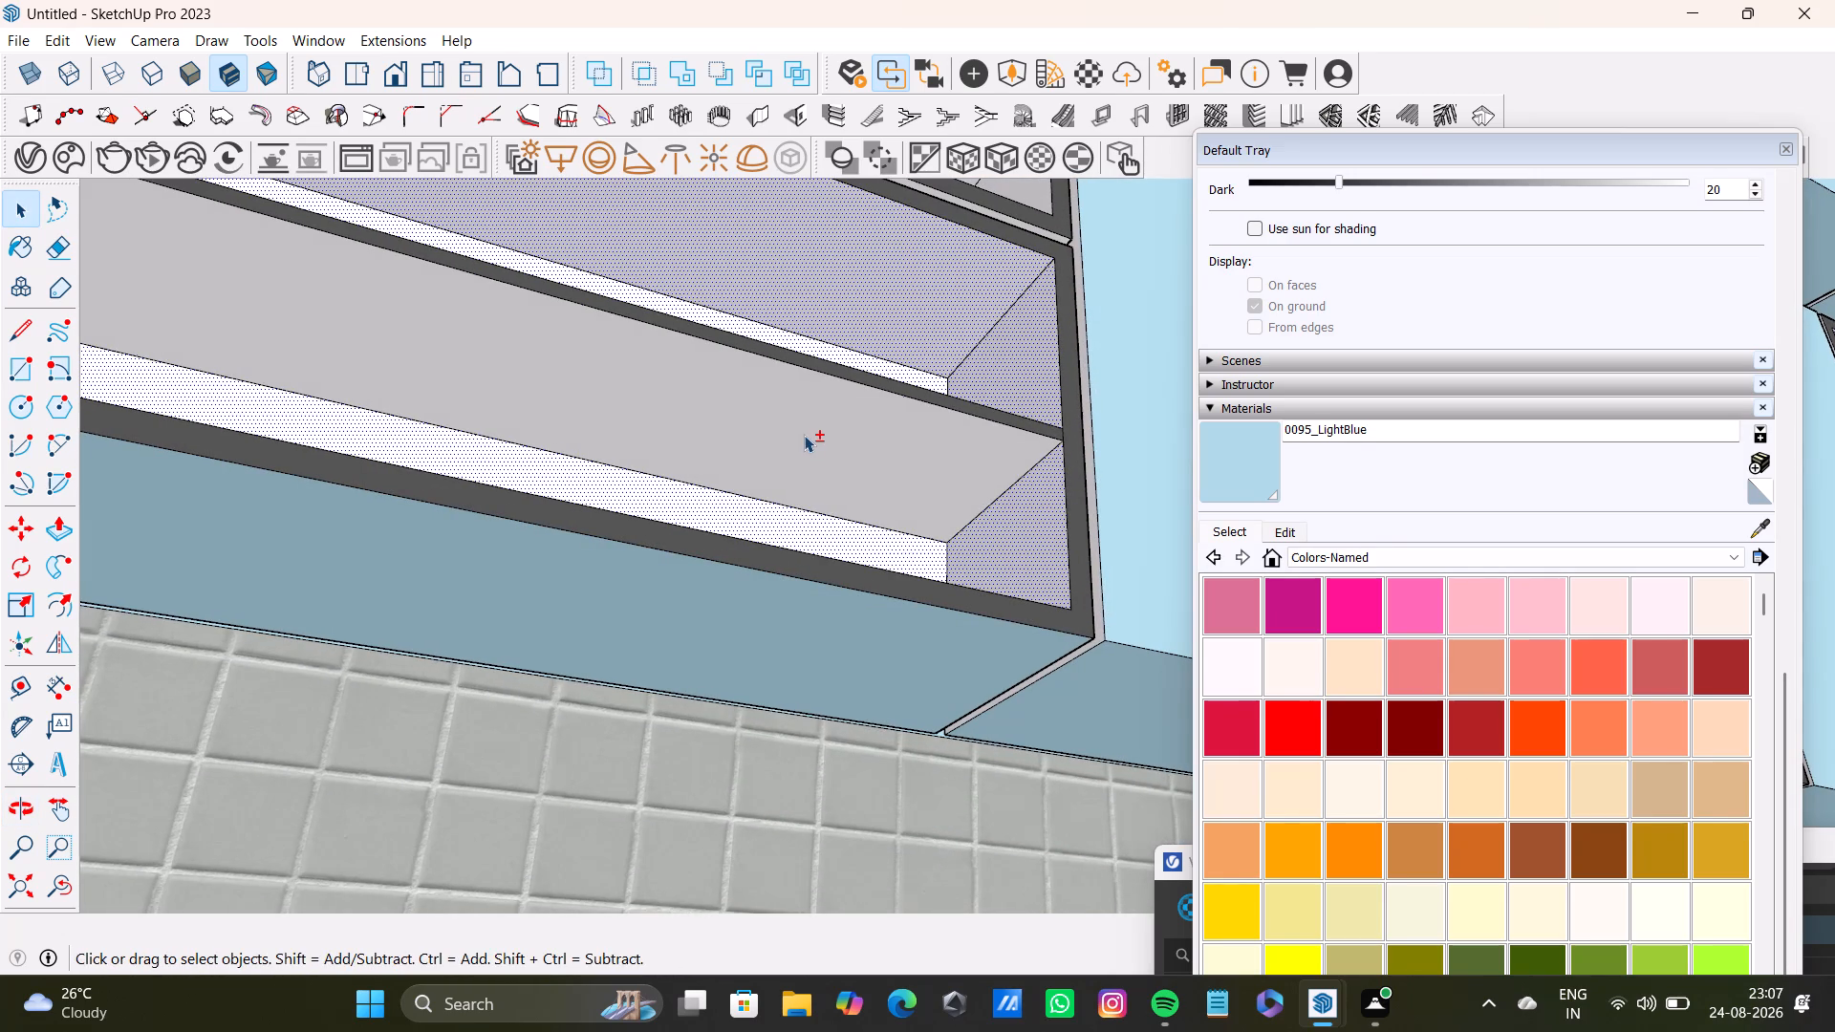
# Add the interior back, right side, shelf, bottom and upper left side faces of the corner's upper wide shelf cabinet.
pyautogui.keyDown('shift'); pyautogui.moveTo(744, 444); pyautogui.dragTo(664, 768, button='middle'); pyautogui.keyUp('shift')
pyautogui.keyDown('shift'); pyautogui.moveTo(658, 558); pyautogui.dragTo(697, 717, button='middle'); pyautogui.keyUp('shift')
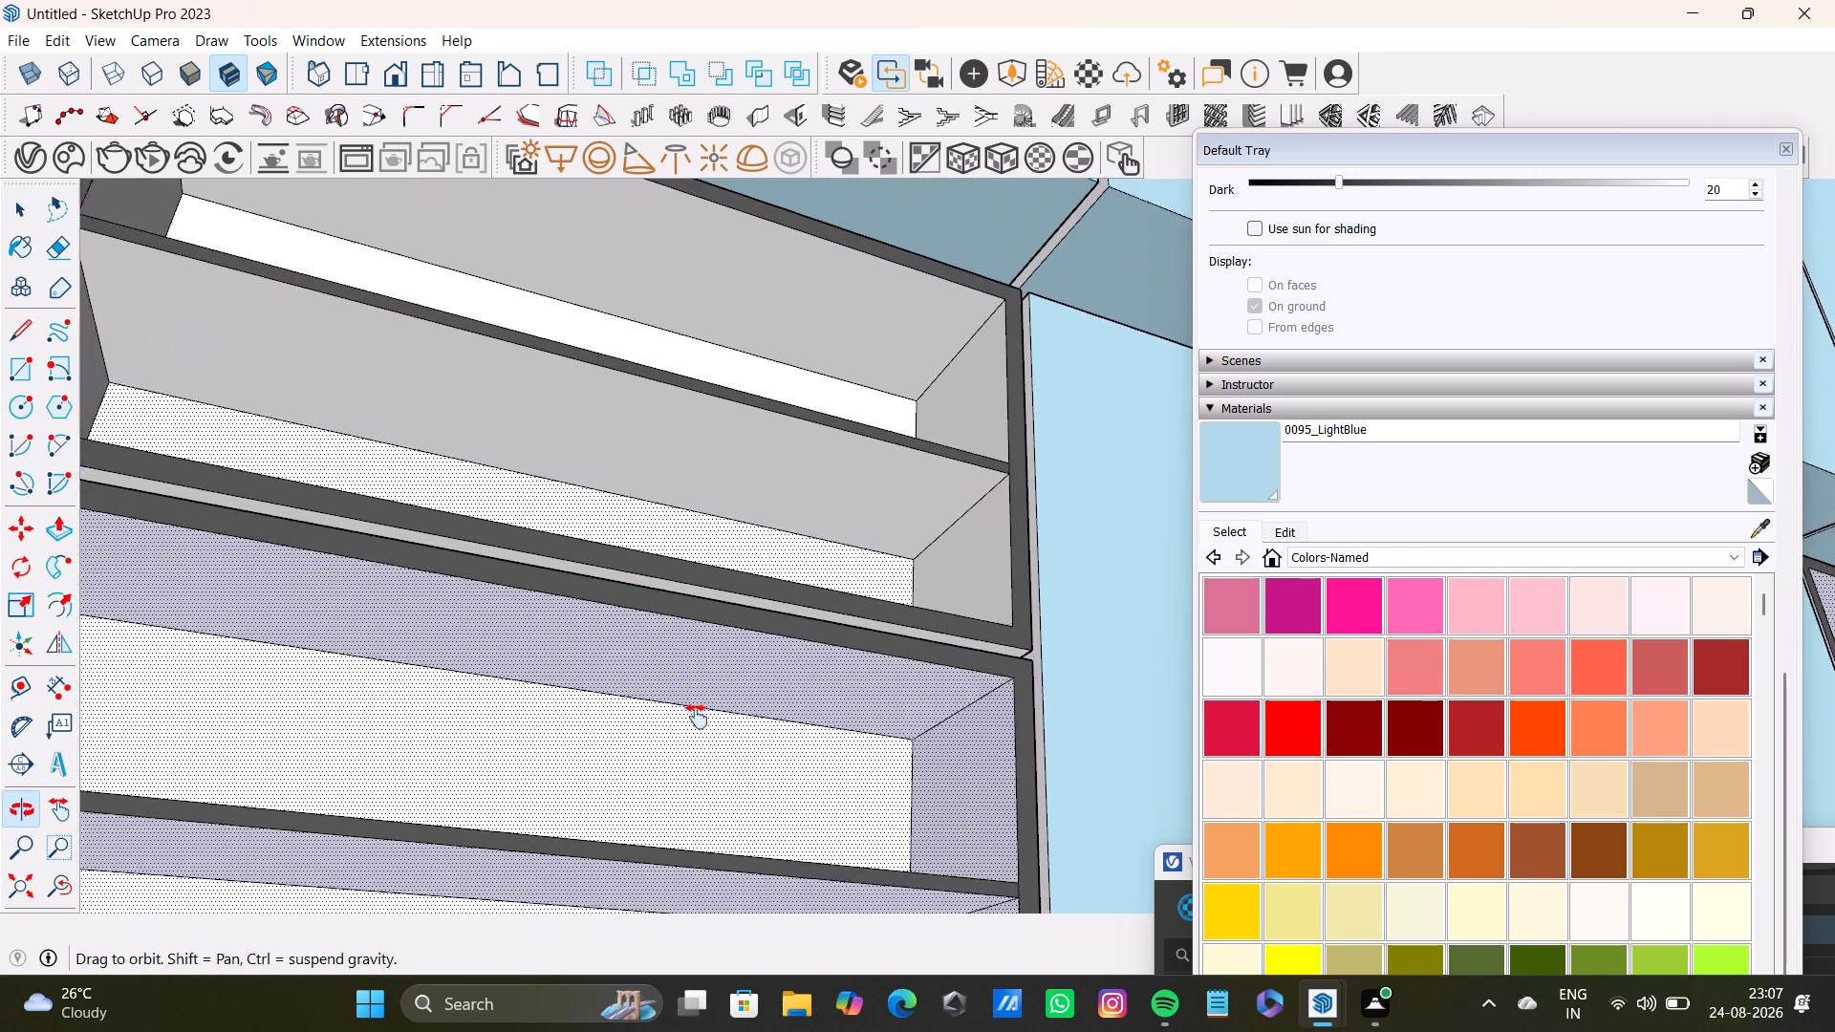
pyautogui.keyDown('shift'); pyautogui.moveTo(697, 717); pyautogui.dragTo(727, 811, button='middle'); pyautogui.keyUp('shift')
pyautogui.keyDown('shift'); pyautogui.click(779, 423); pyautogui.keyUp('shift')
pyautogui.keyDown('shift'); pyautogui.click(950, 484); pyautogui.keyUp('shift')
pyautogui.keyDown('shift'); pyautogui.click(964, 521); pyautogui.keyUp('shift')
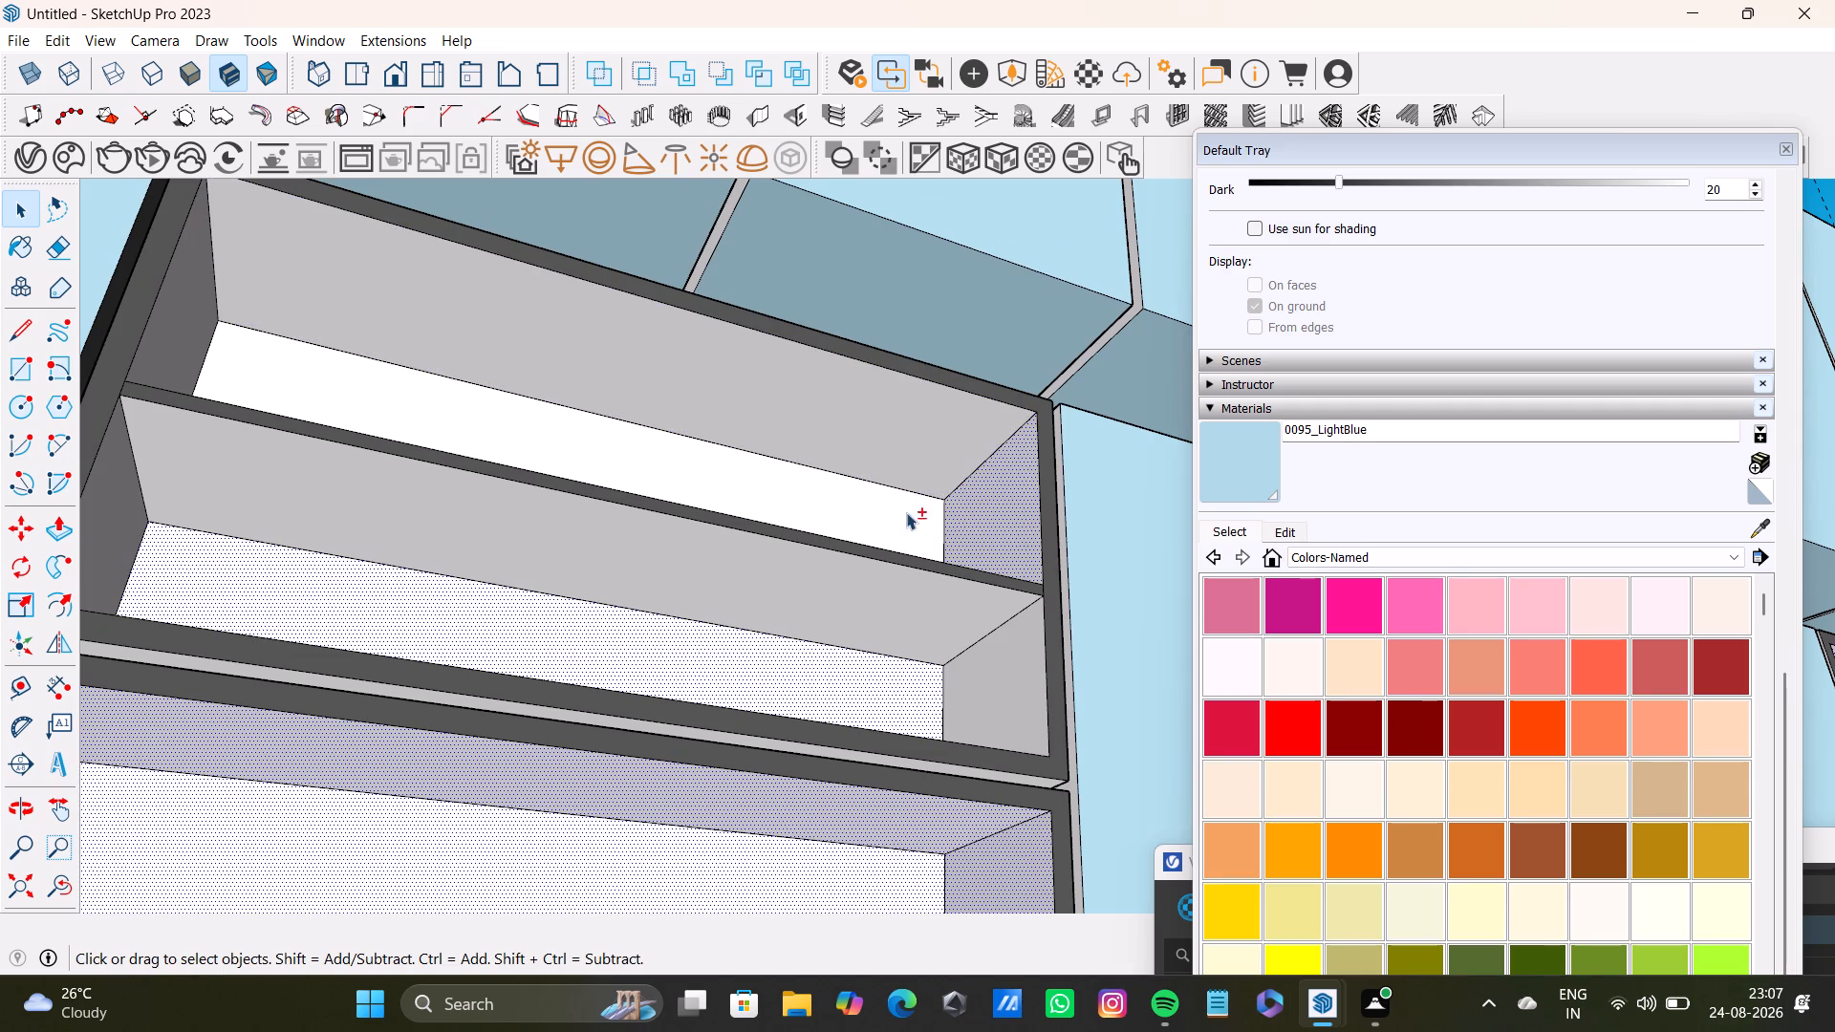
pyautogui.keyDown('shift'); pyautogui.click(847, 422); pyautogui.keyUp('shift')
pyautogui.keyDown('shift'); pyautogui.click(672, 462); pyautogui.keyUp('shift')
pyautogui.moveTo(723, 534); pyautogui.dragTo(672, 877, button='middle')
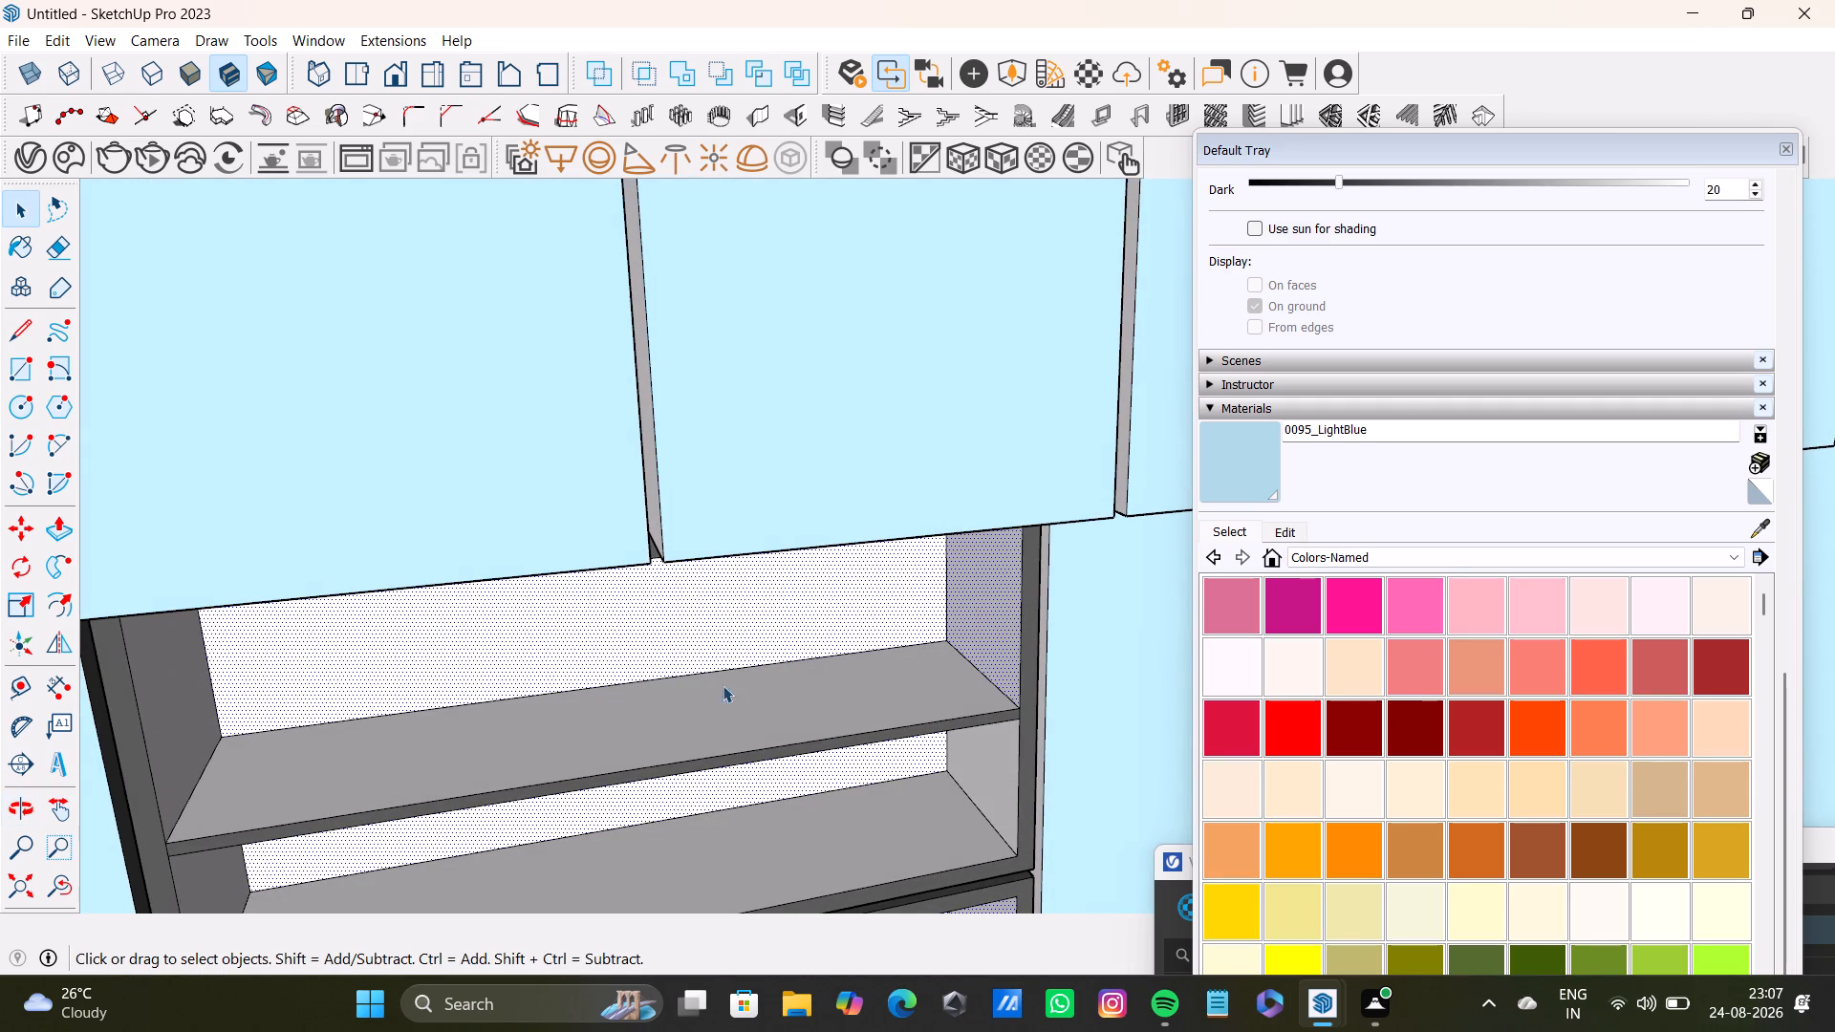
pyautogui.keyDown('shift'); pyautogui.click(750, 668); pyautogui.keyUp('shift')
pyautogui.keyDown('shift'); pyautogui.click(824, 804); pyautogui.keyUp('shift')
pyautogui.keyDown('shift'); pyautogui.click(816, 726); pyautogui.keyUp('shift')
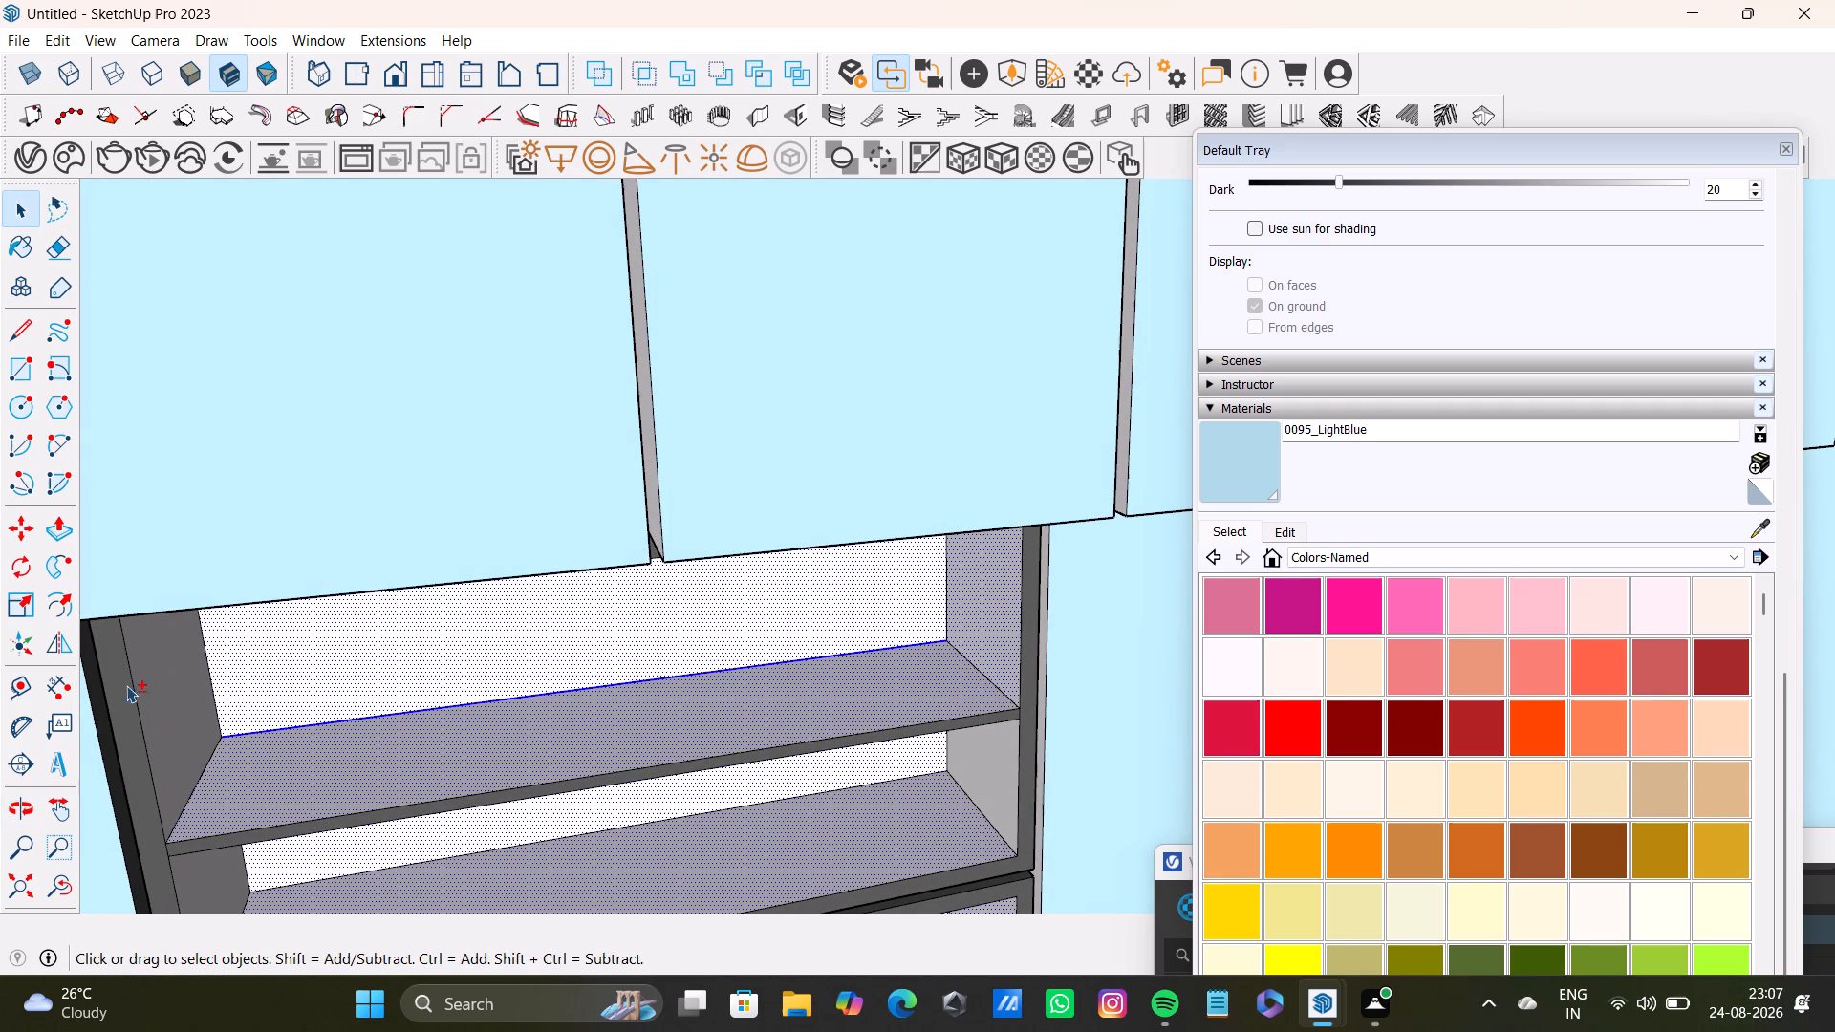
pyautogui.keyDown('shift'); pyautogui.click(194, 711); pyautogui.keyUp('shift')
pyautogui.keyDown('shift'); pyautogui.moveTo(763, 852); pyautogui.dragTo(757, 698, button='middle'); pyautogui.keyUp('shift')
pyautogui.keyDown('shift'); pyautogui.click(951, 604); pyautogui.keyUp('shift')
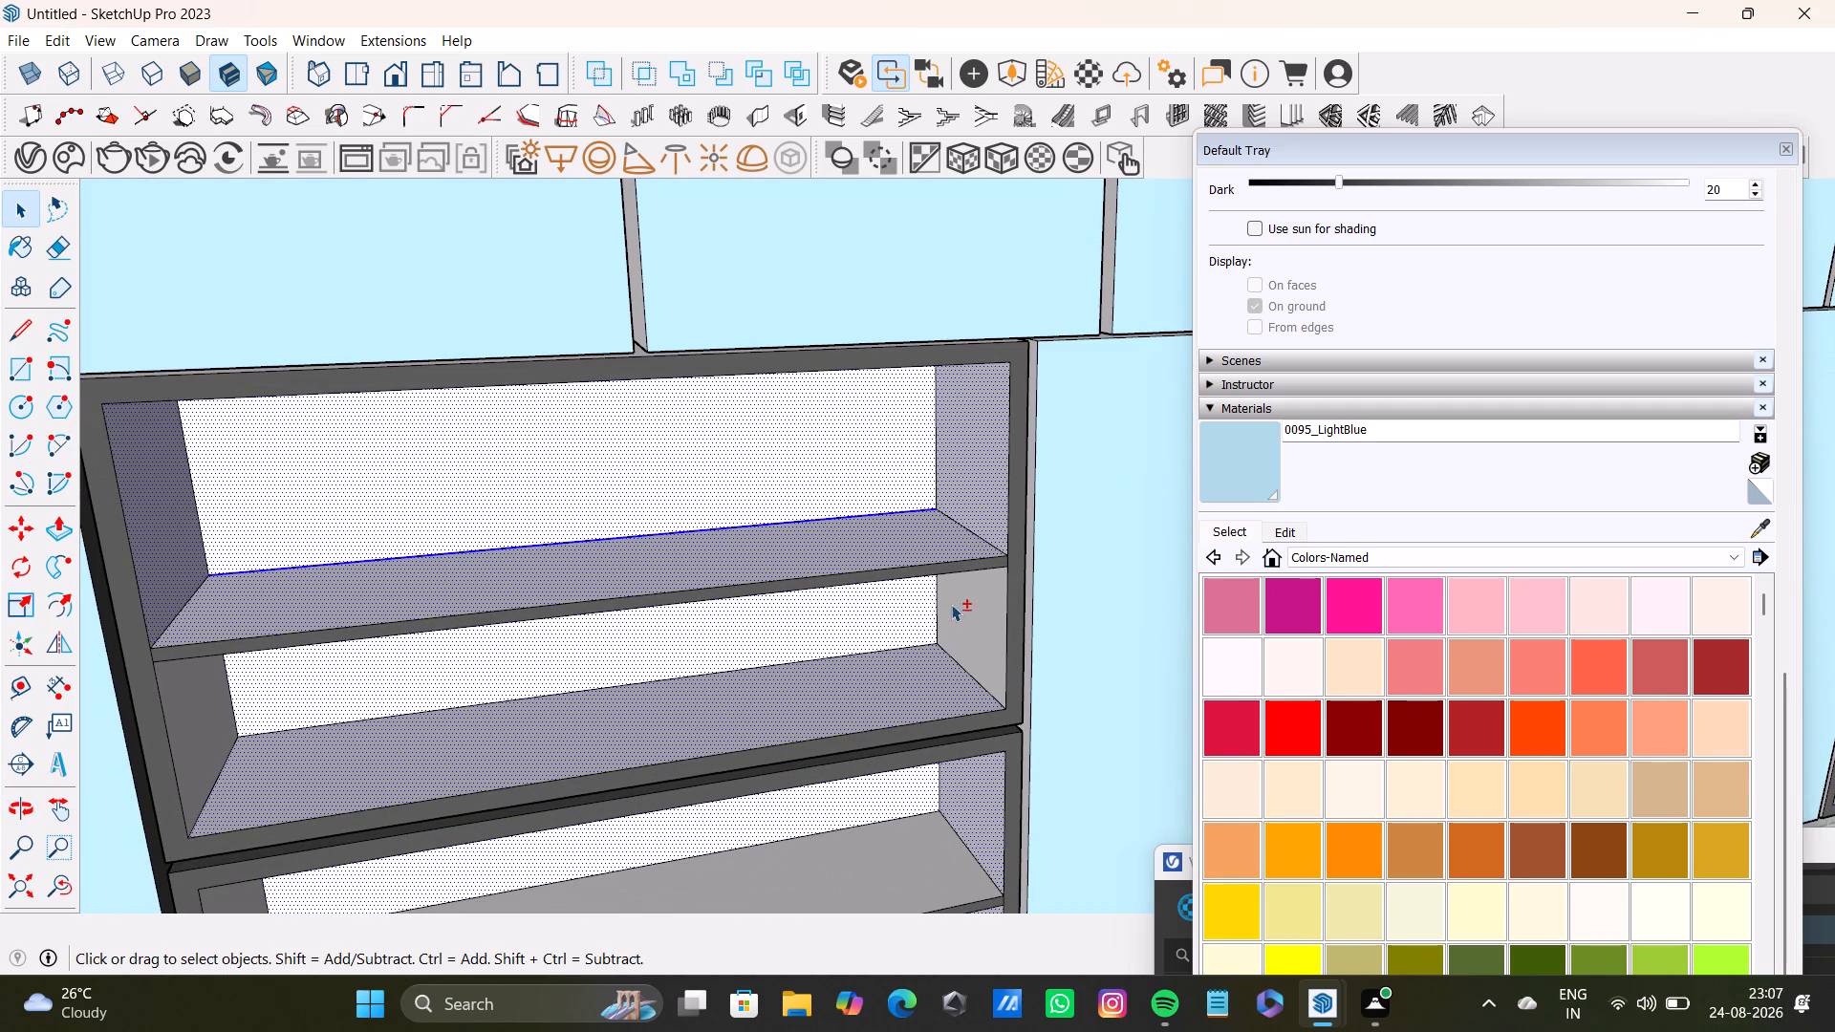
# Add the remaining left side, shelf and bottom faces of both corner shelf cabinets, and paint the whole selection with 0095_LightBlue.
pyautogui.moveTo(543, 757); pyautogui.dragTo(202, 762, button='middle')
pyautogui.keyDown('shift'); pyautogui.moveTo(356, 554); pyautogui.dragTo(358, 568); pyautogui.keyUp('shift')
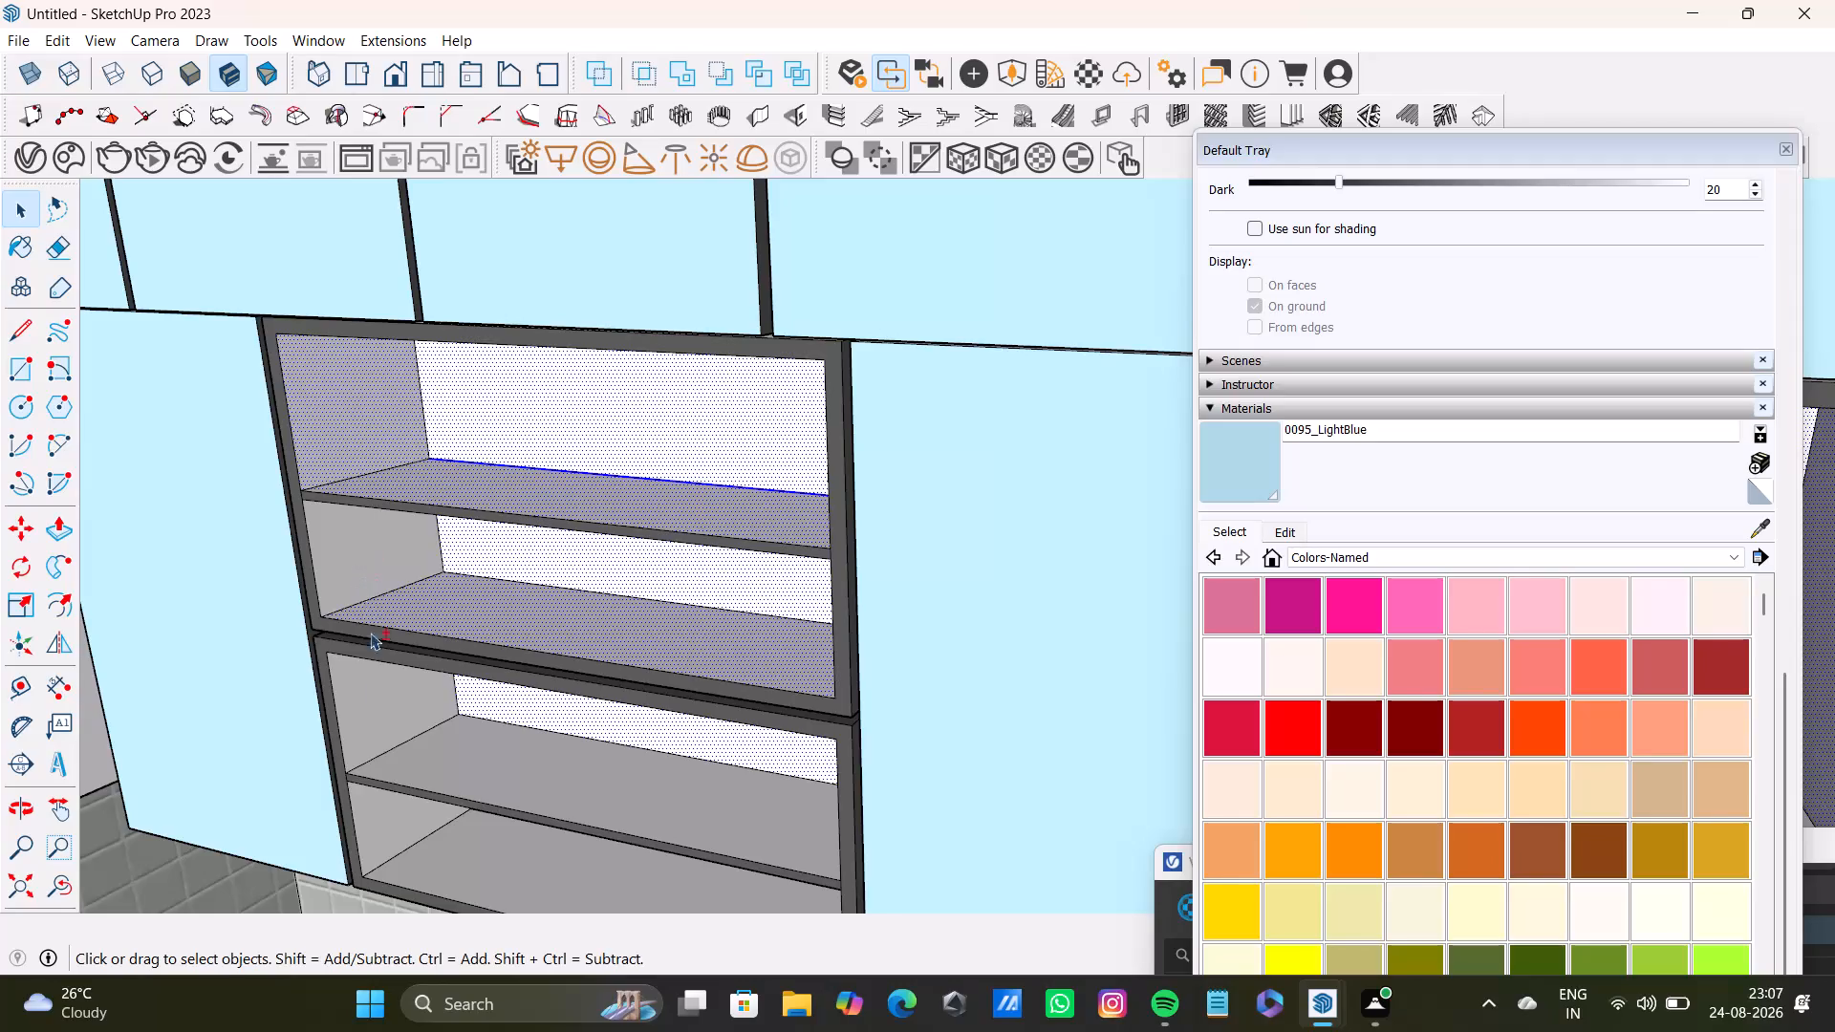
pyautogui.keyDown('shift'); pyautogui.click(374, 695); pyautogui.keyUp('shift')
pyautogui.keyDown('shift'); pyautogui.click(346, 556); pyautogui.keyUp('shift')
pyautogui.keyDown('shift'); pyautogui.click(383, 822); pyautogui.keyUp('shift')
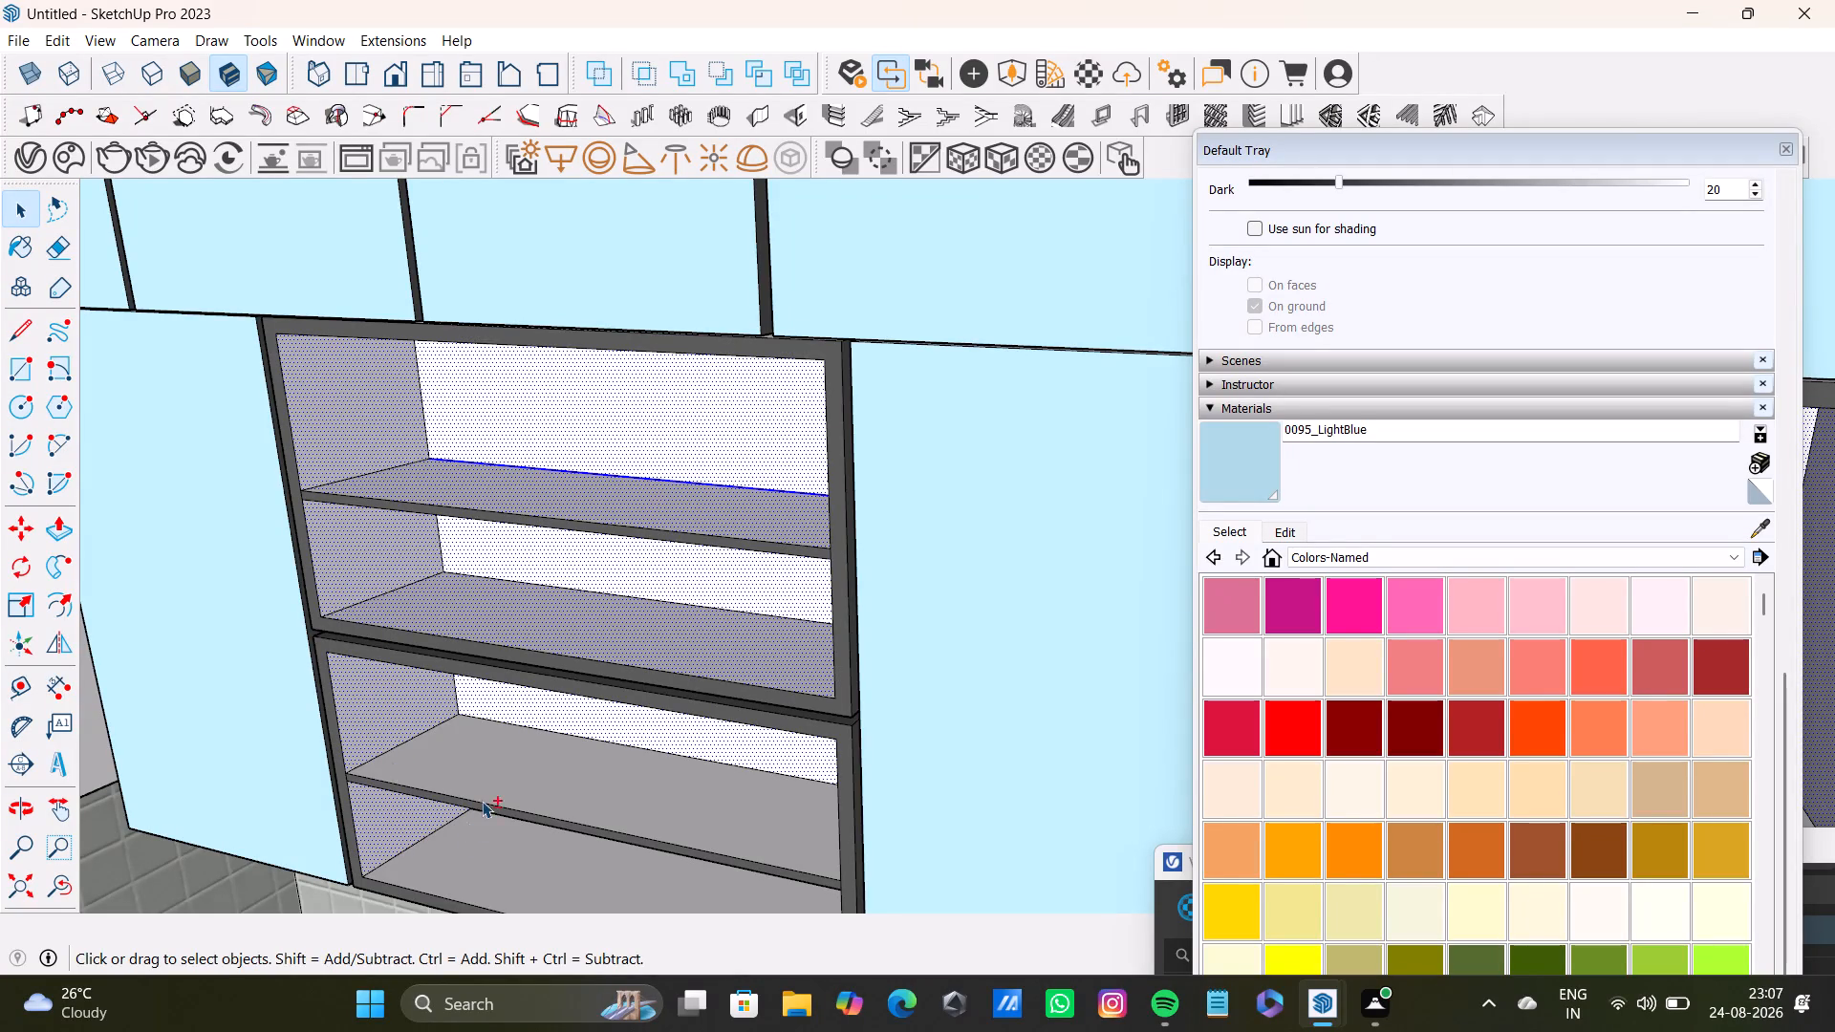
pyautogui.keyDown('shift'); pyautogui.click(497, 772); pyautogui.keyUp('shift')
pyautogui.keyDown('shift'); pyautogui.moveTo(594, 912); pyautogui.dragTo(601, 760, button='middle'); pyautogui.keyUp('shift')
pyautogui.keyDown('shift'); pyautogui.click(616, 749); pyautogui.keyUp('shift')
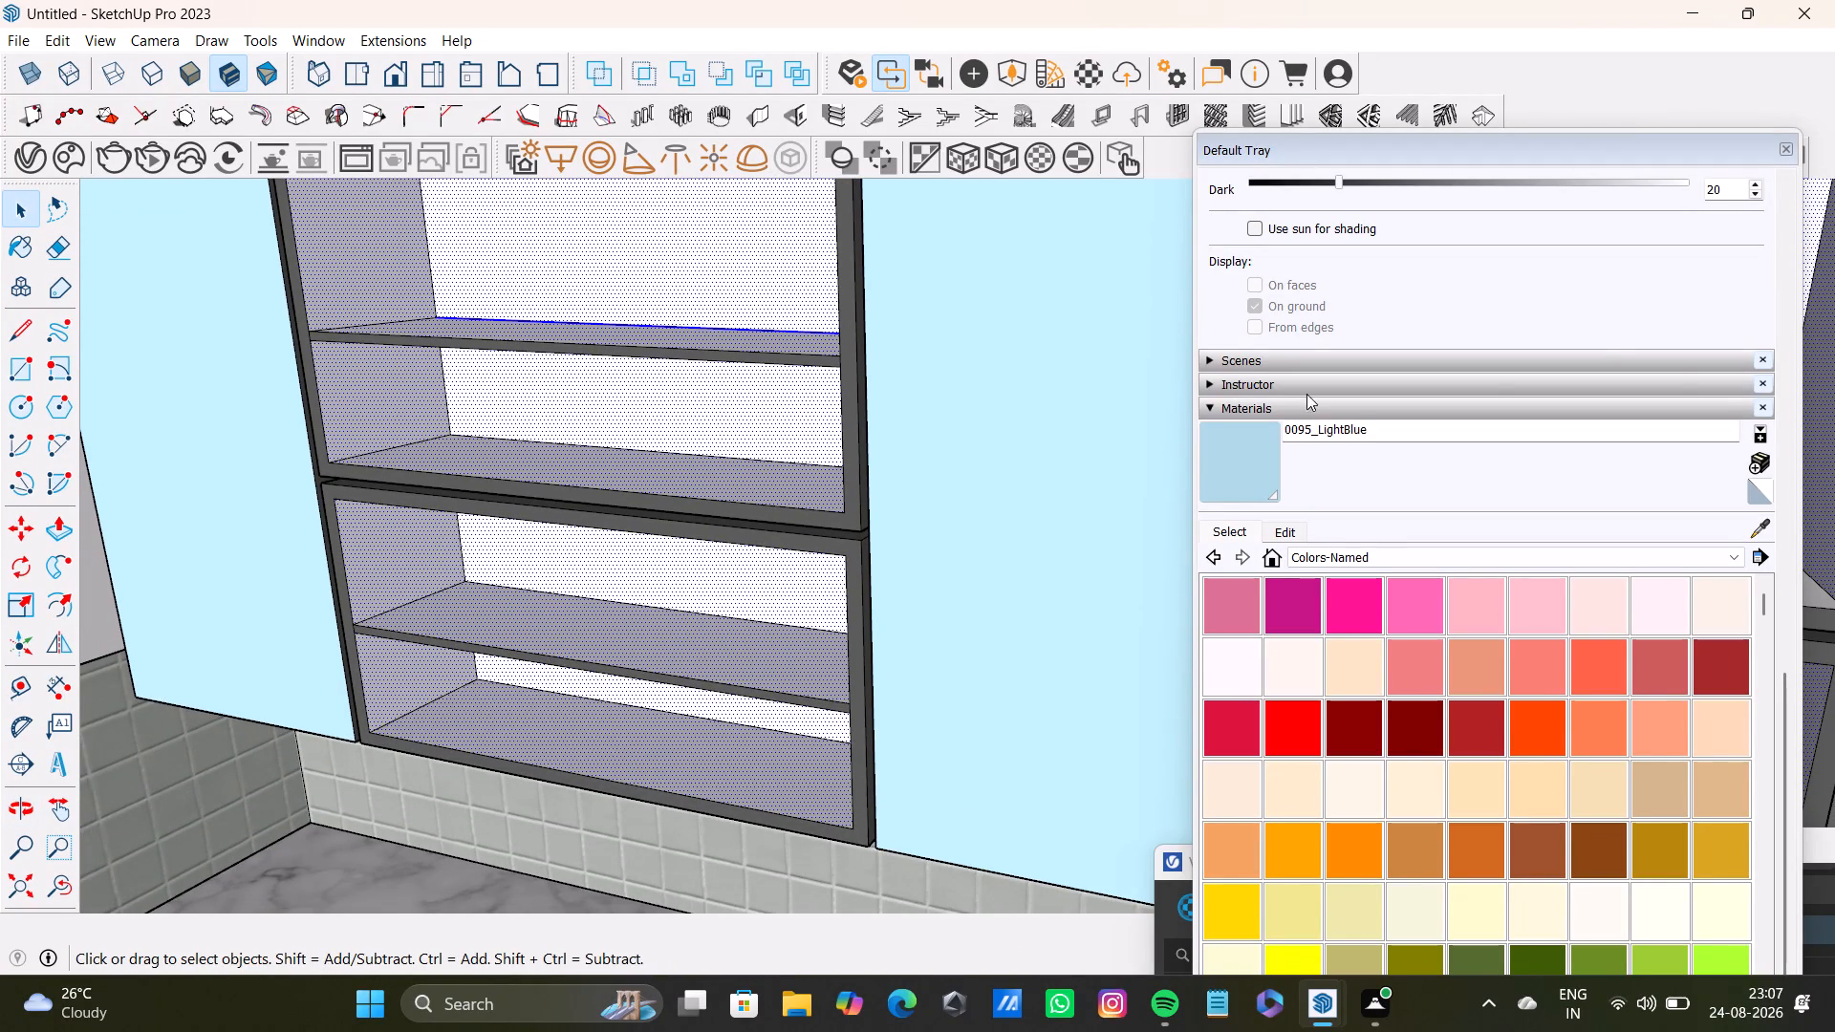
pyautogui.keyDown('shift'); pyautogui.click(1235, 473); pyautogui.keyUp('shift')
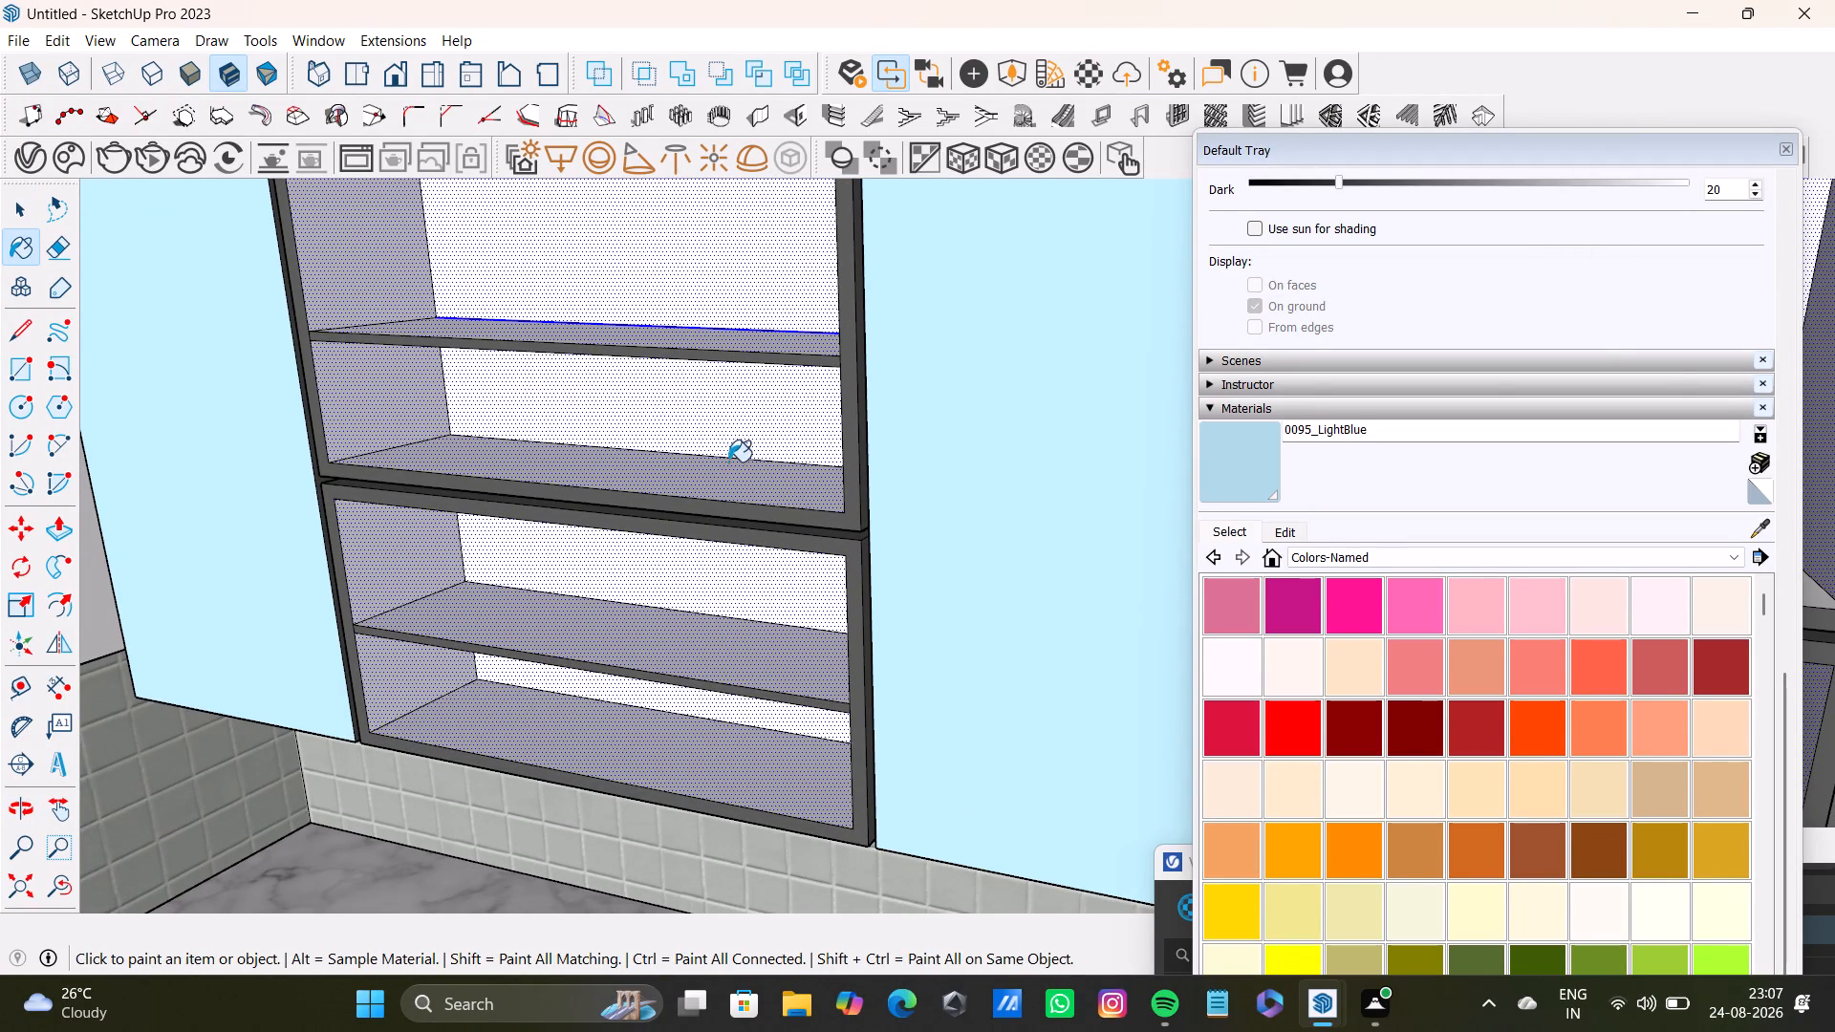
pyautogui.keyDown('shift'); pyautogui.click(730, 462); pyautogui.keyUp('shift')
# Sample 0135_DarkGray from the shelf cabinet frame, and open the adjacent light blue cabinet to select its narrow side face.
pyautogui.moveTo(702, 573); pyautogui.dragTo(1101, 572, button='middle')
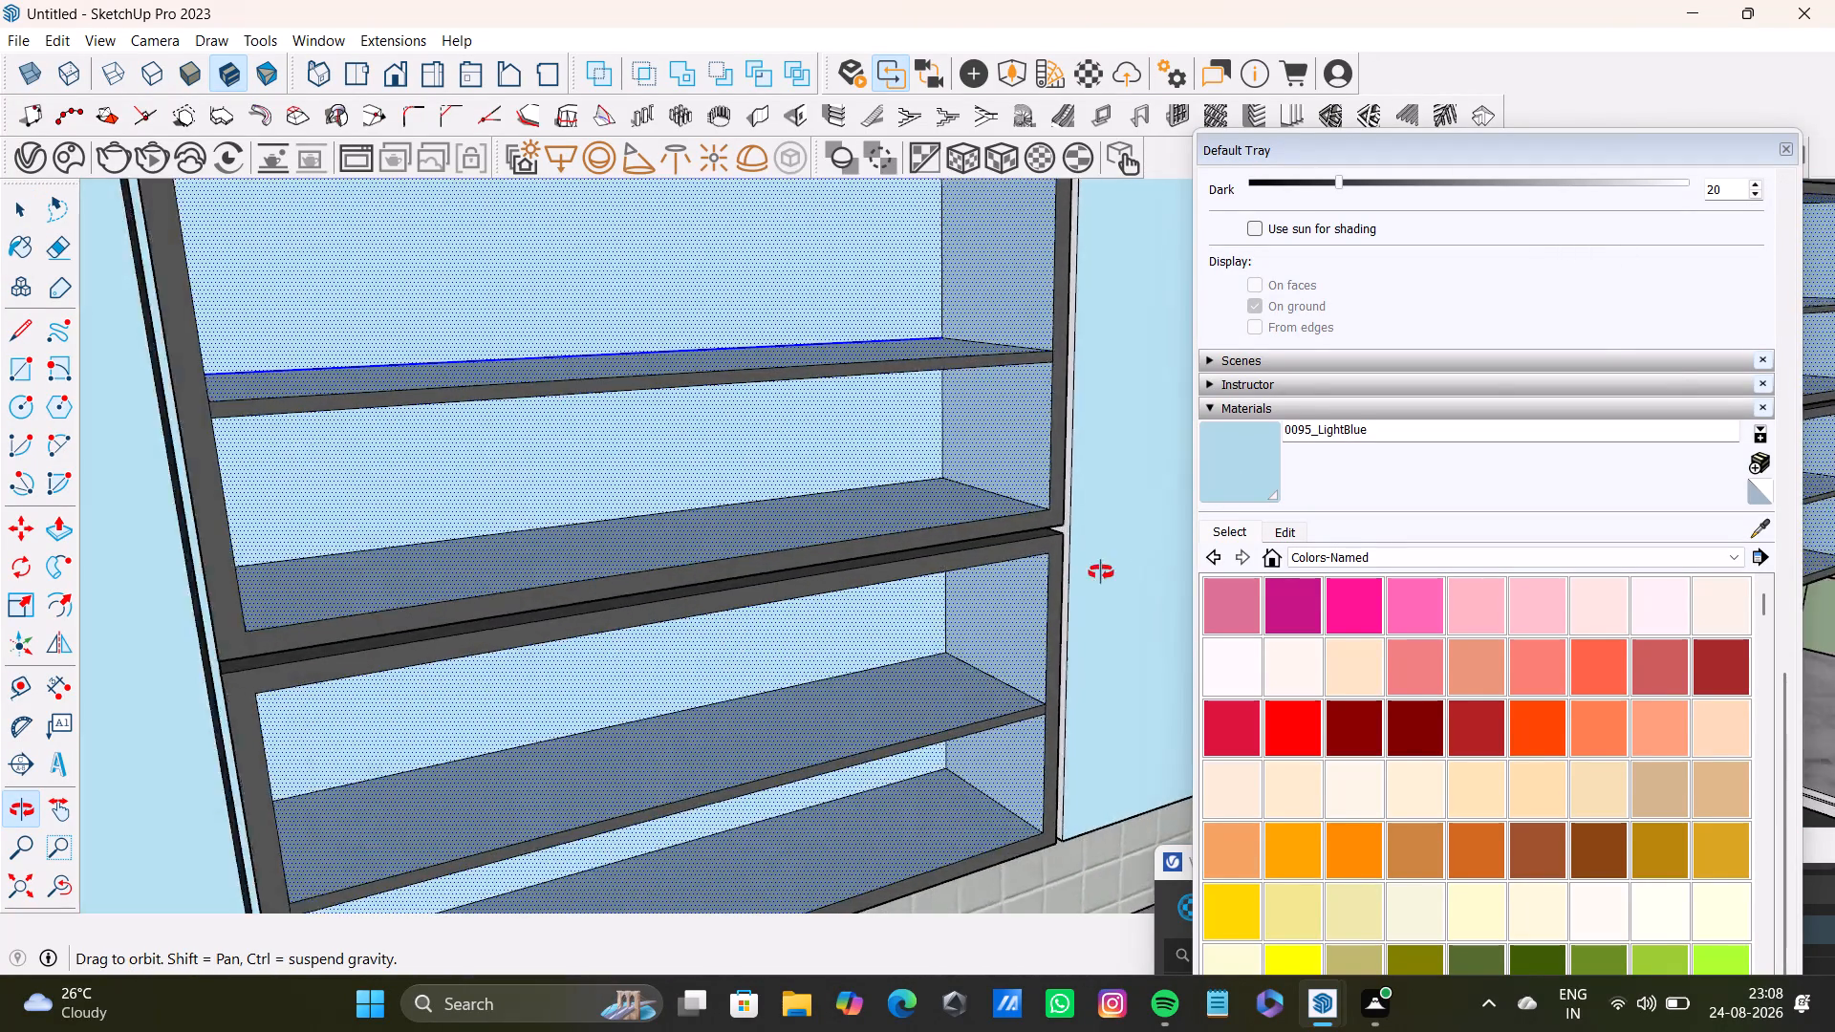
pyautogui.moveTo(1101, 572); pyautogui.dragTo(960, 640, button='middle')
pyautogui.click(1757, 538)
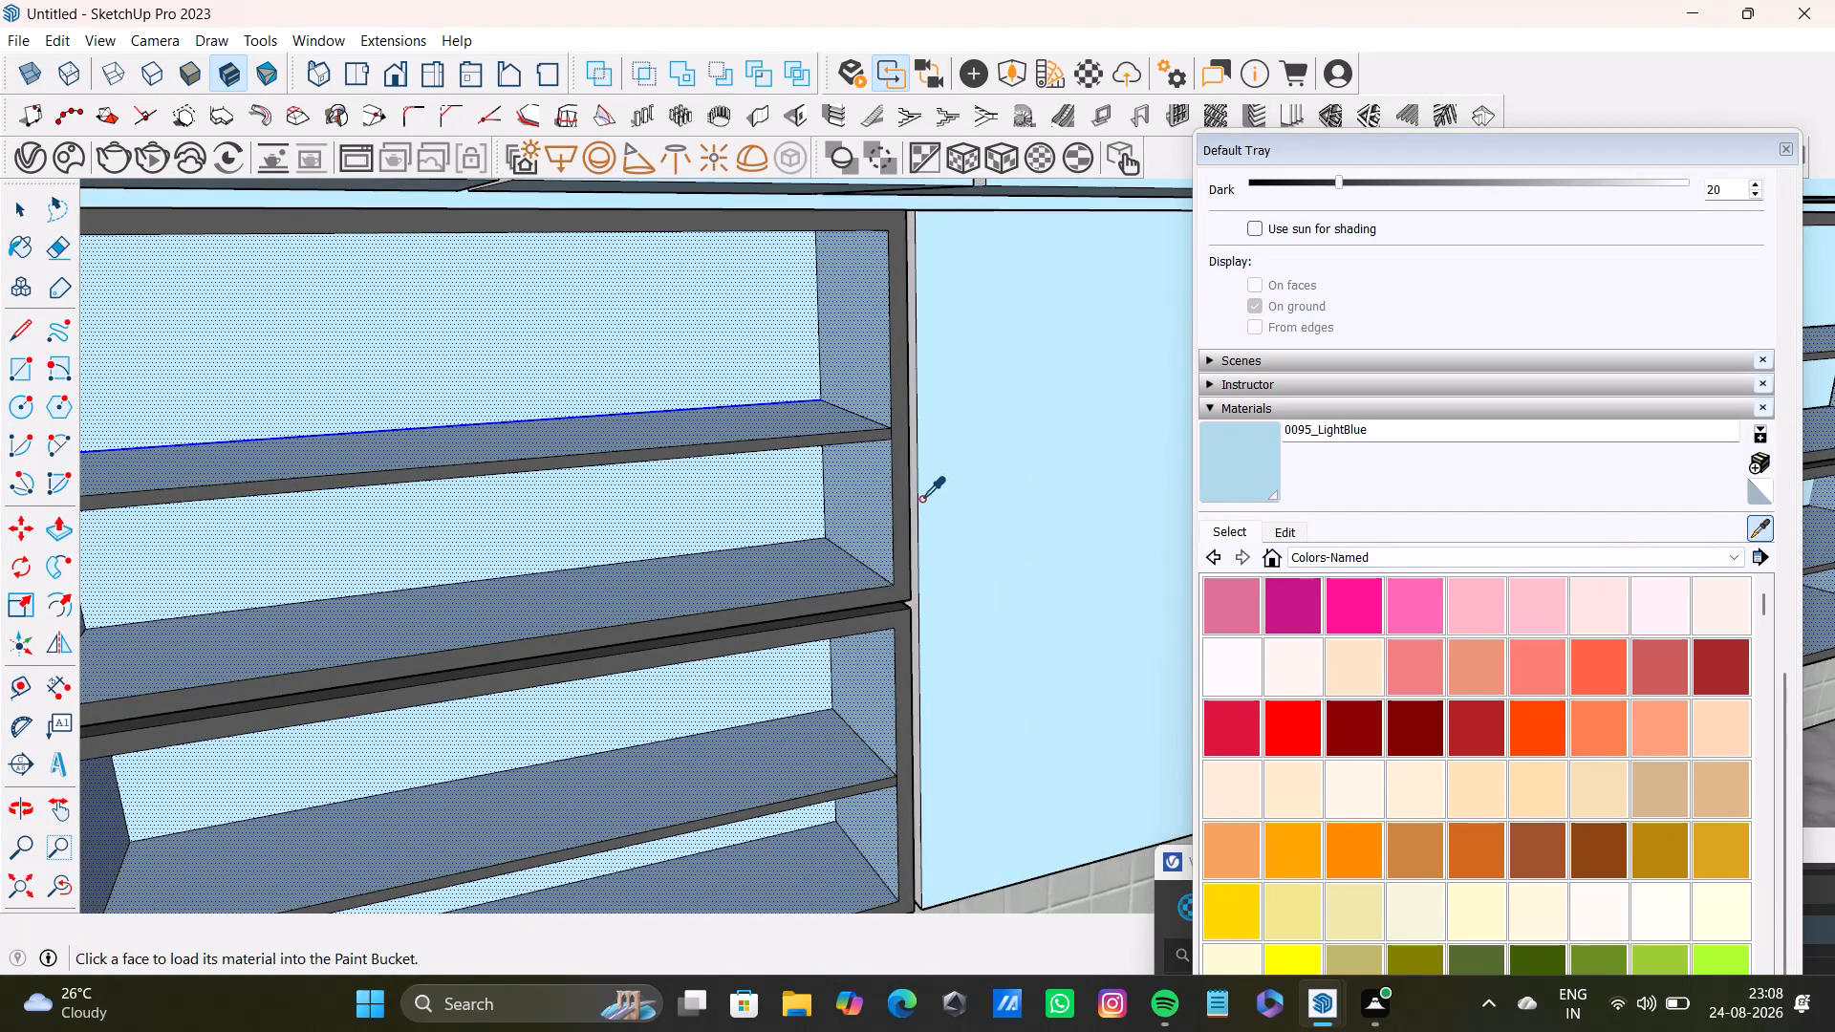
pyautogui.click(902, 516)
pyautogui.scroll(6, 907, 524)
pyautogui.press('space')
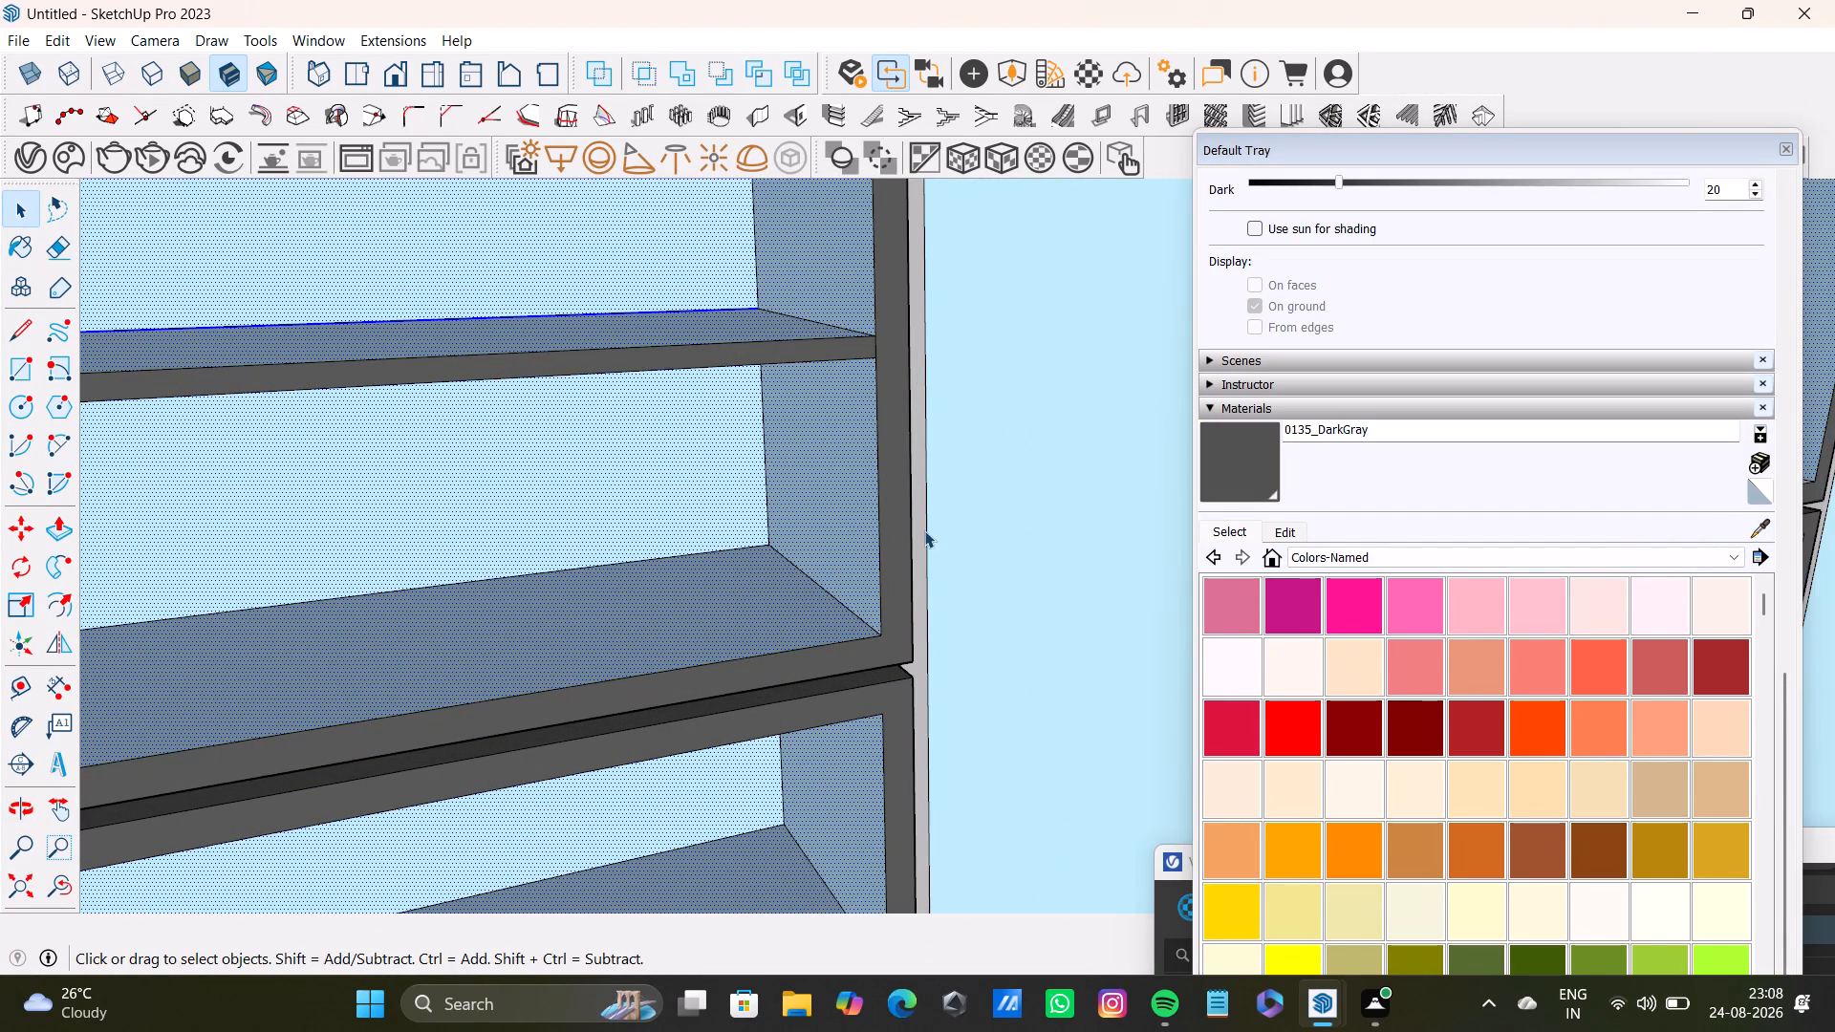
pyautogui.doubleClick(924, 530)
pyautogui.scroll(-2, 906, 540)
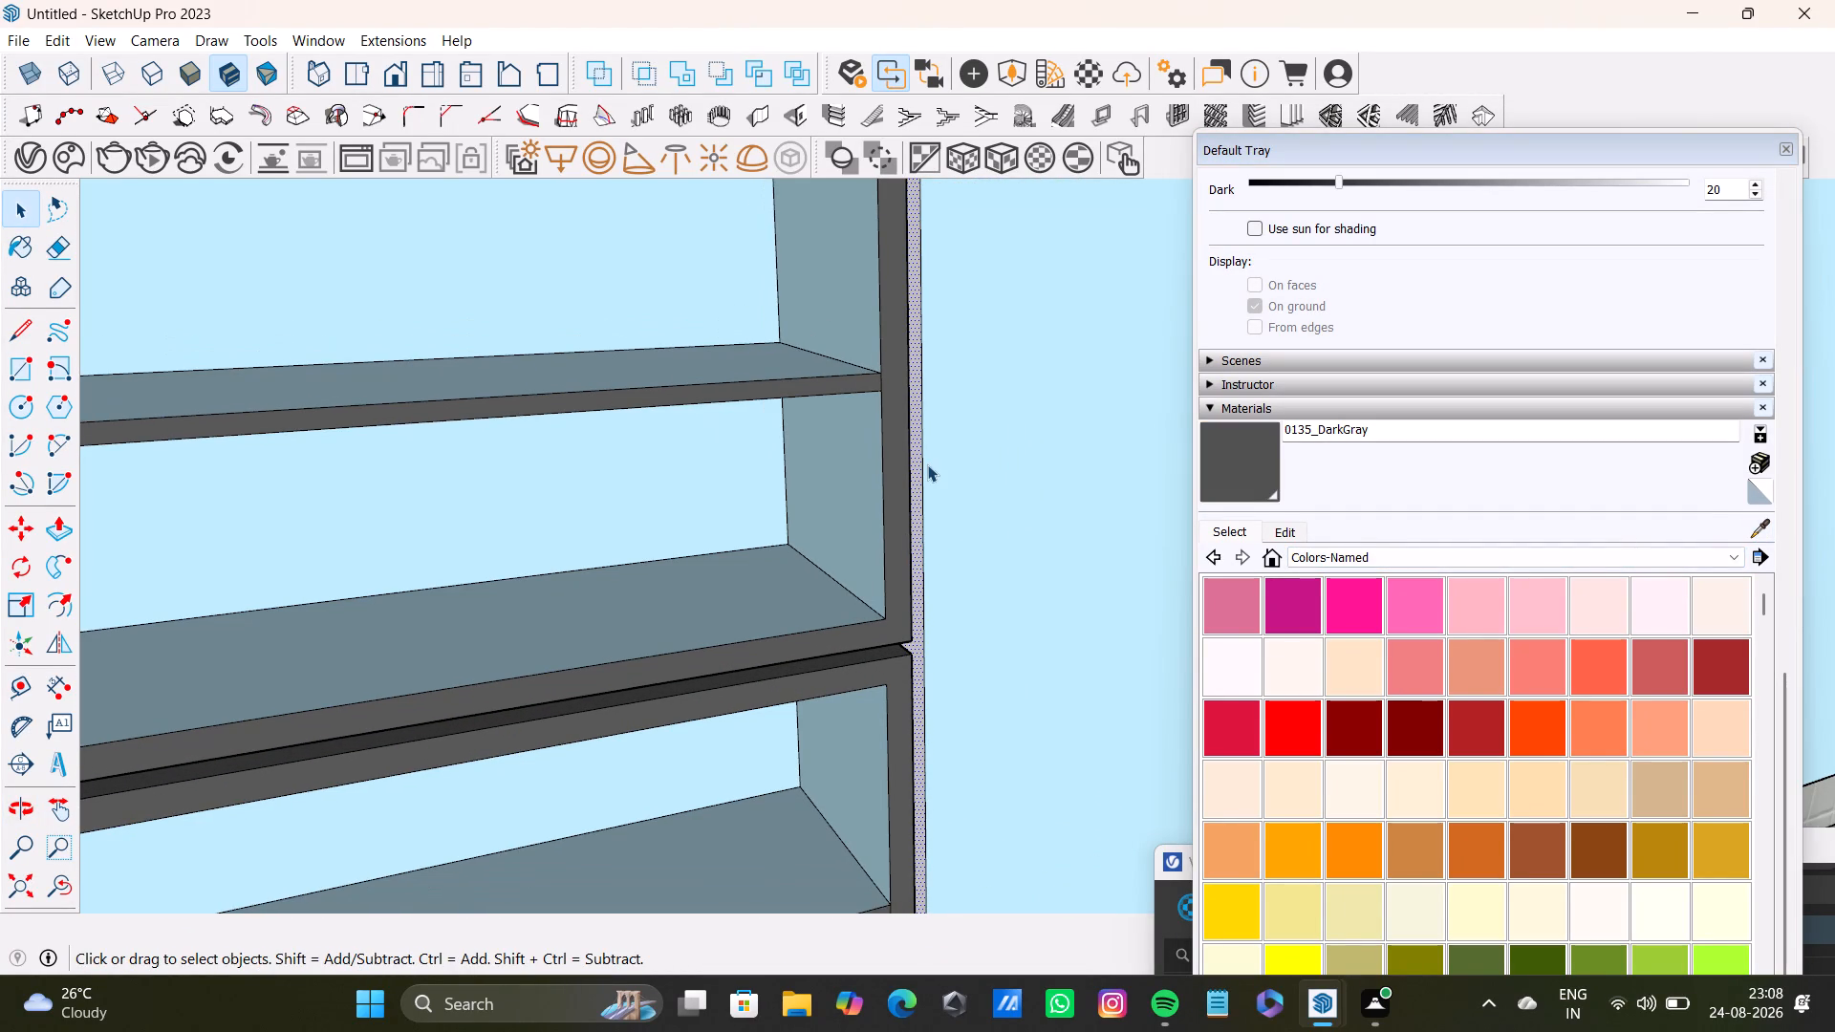
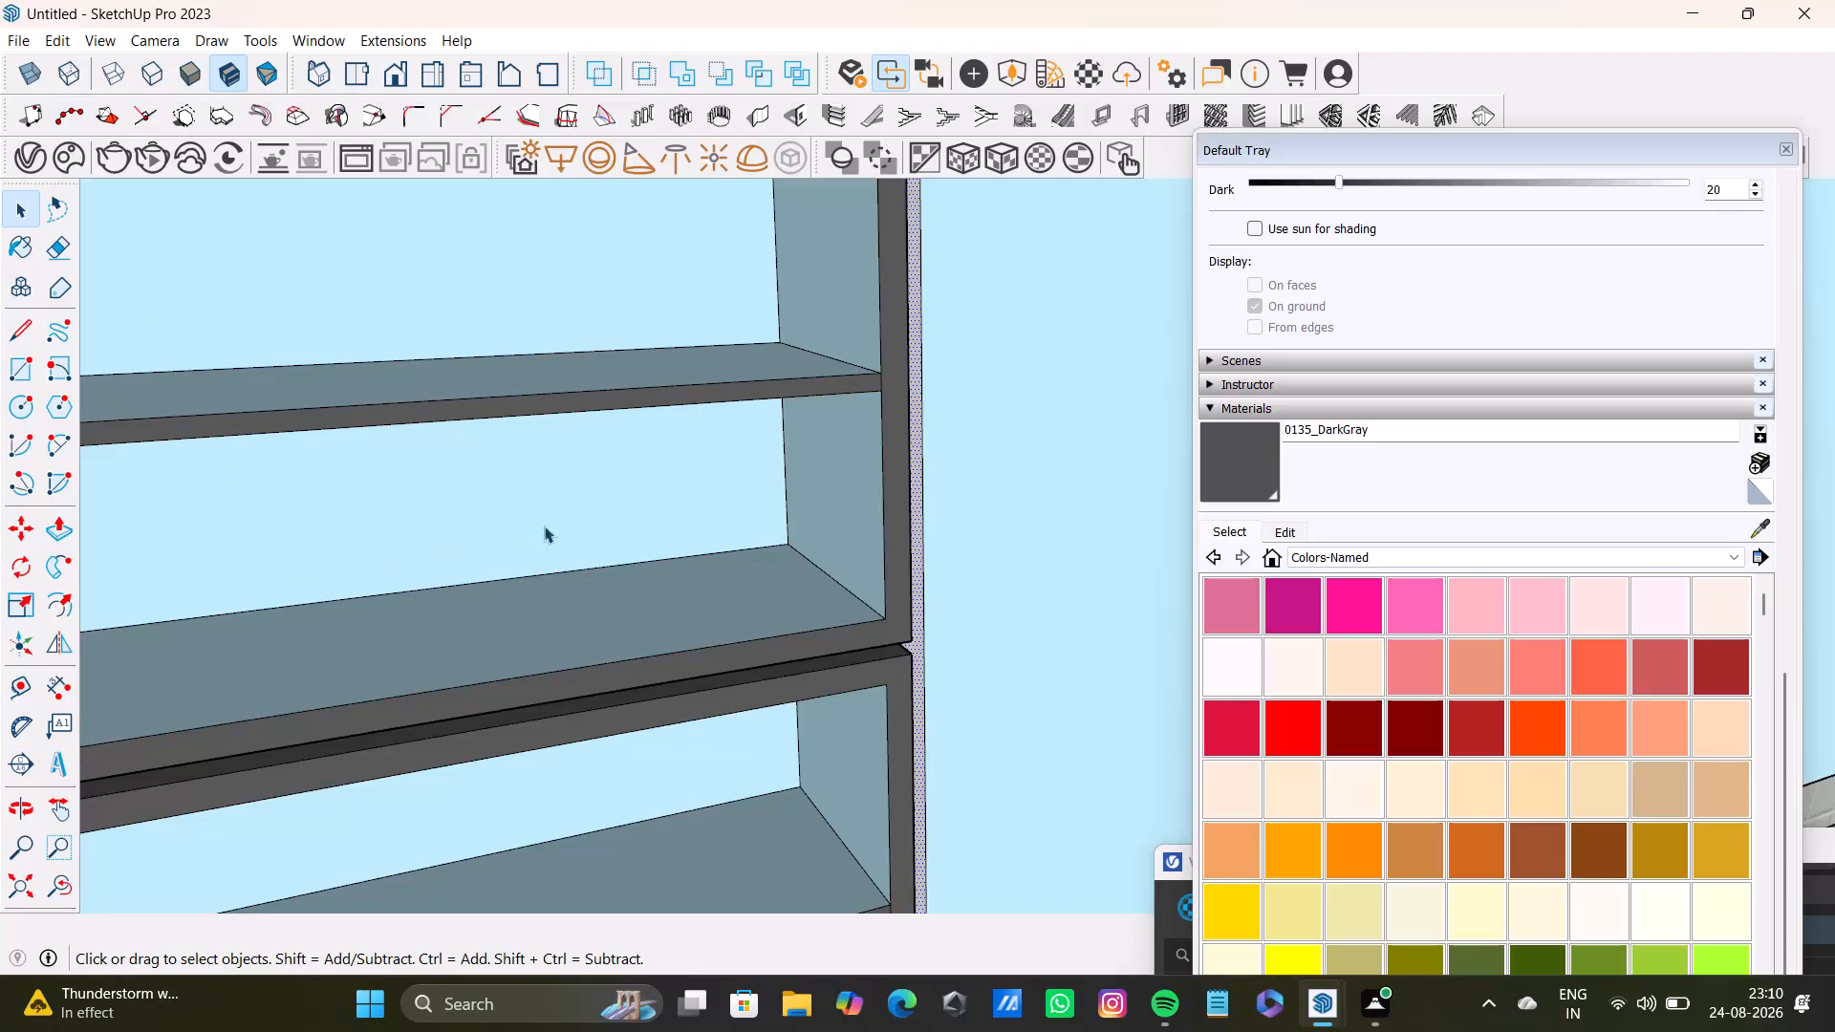
# Add the exposed narrow side faces of the first three upper wall cabinets above the wide shelf cabinets to the selection.
pyautogui.scroll(-1, 790, 429)
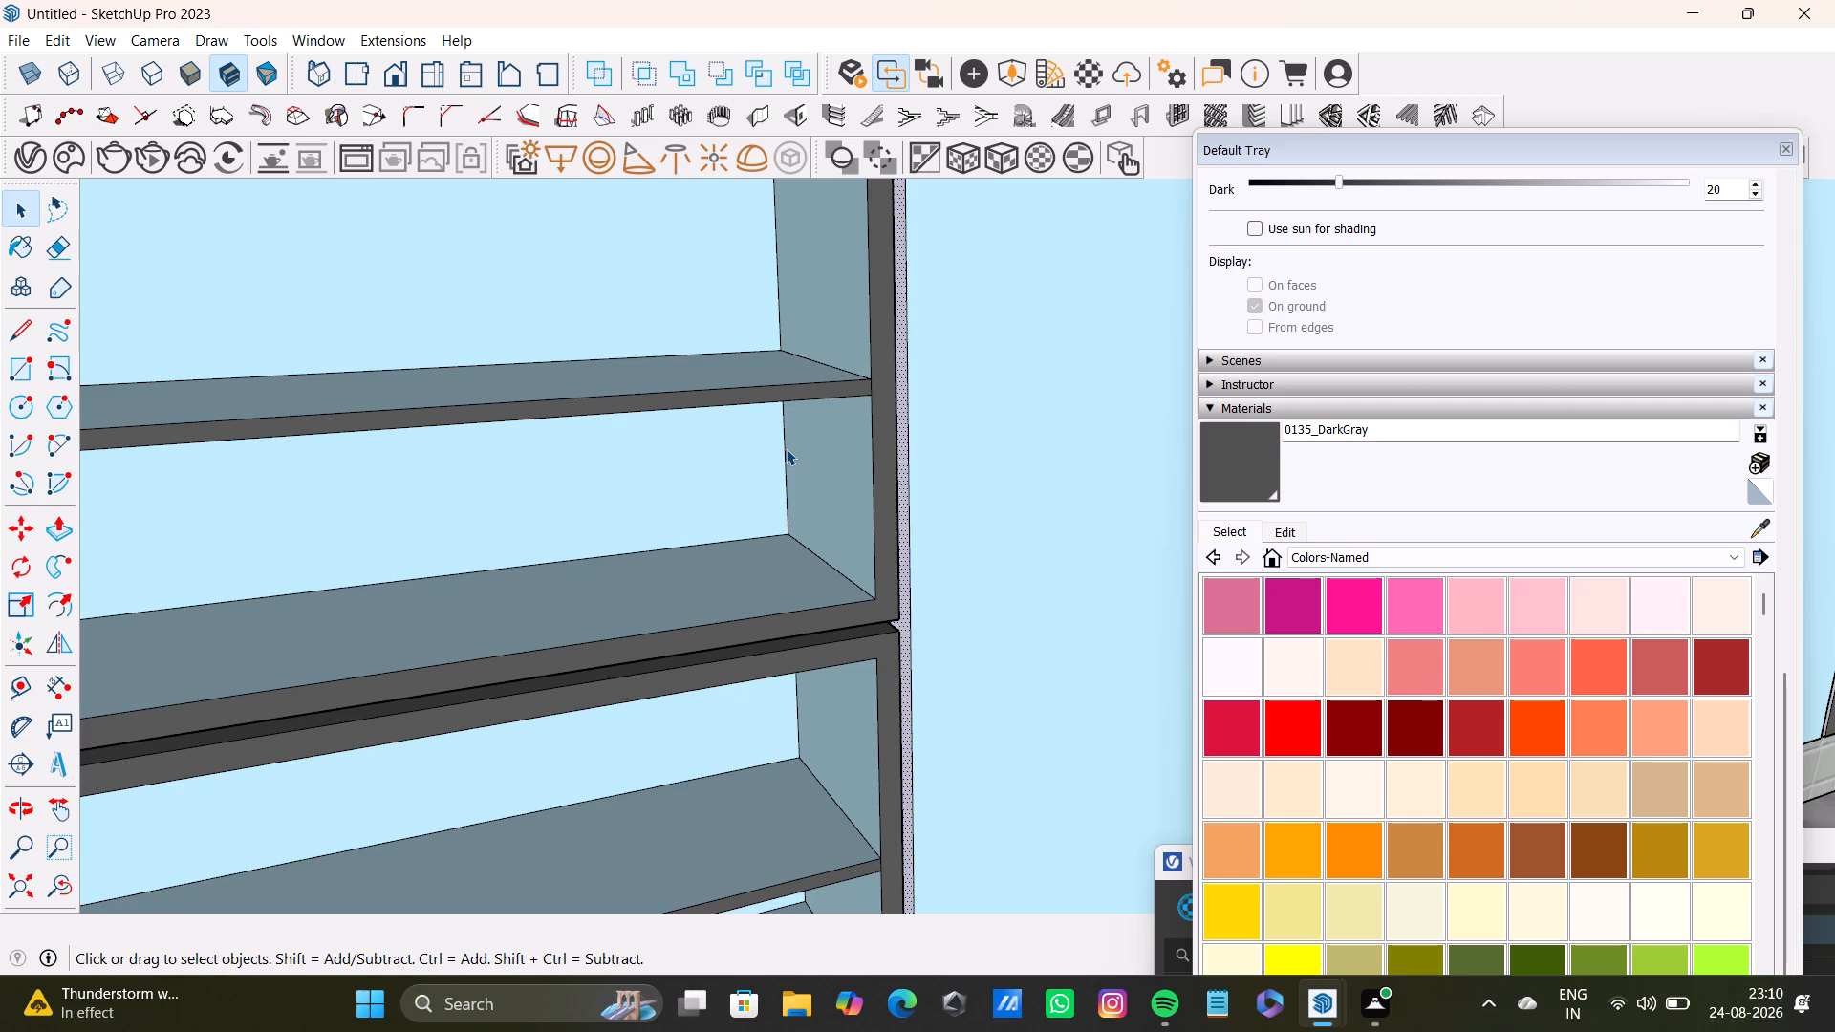
pyautogui.scroll(-6, 907, 560)
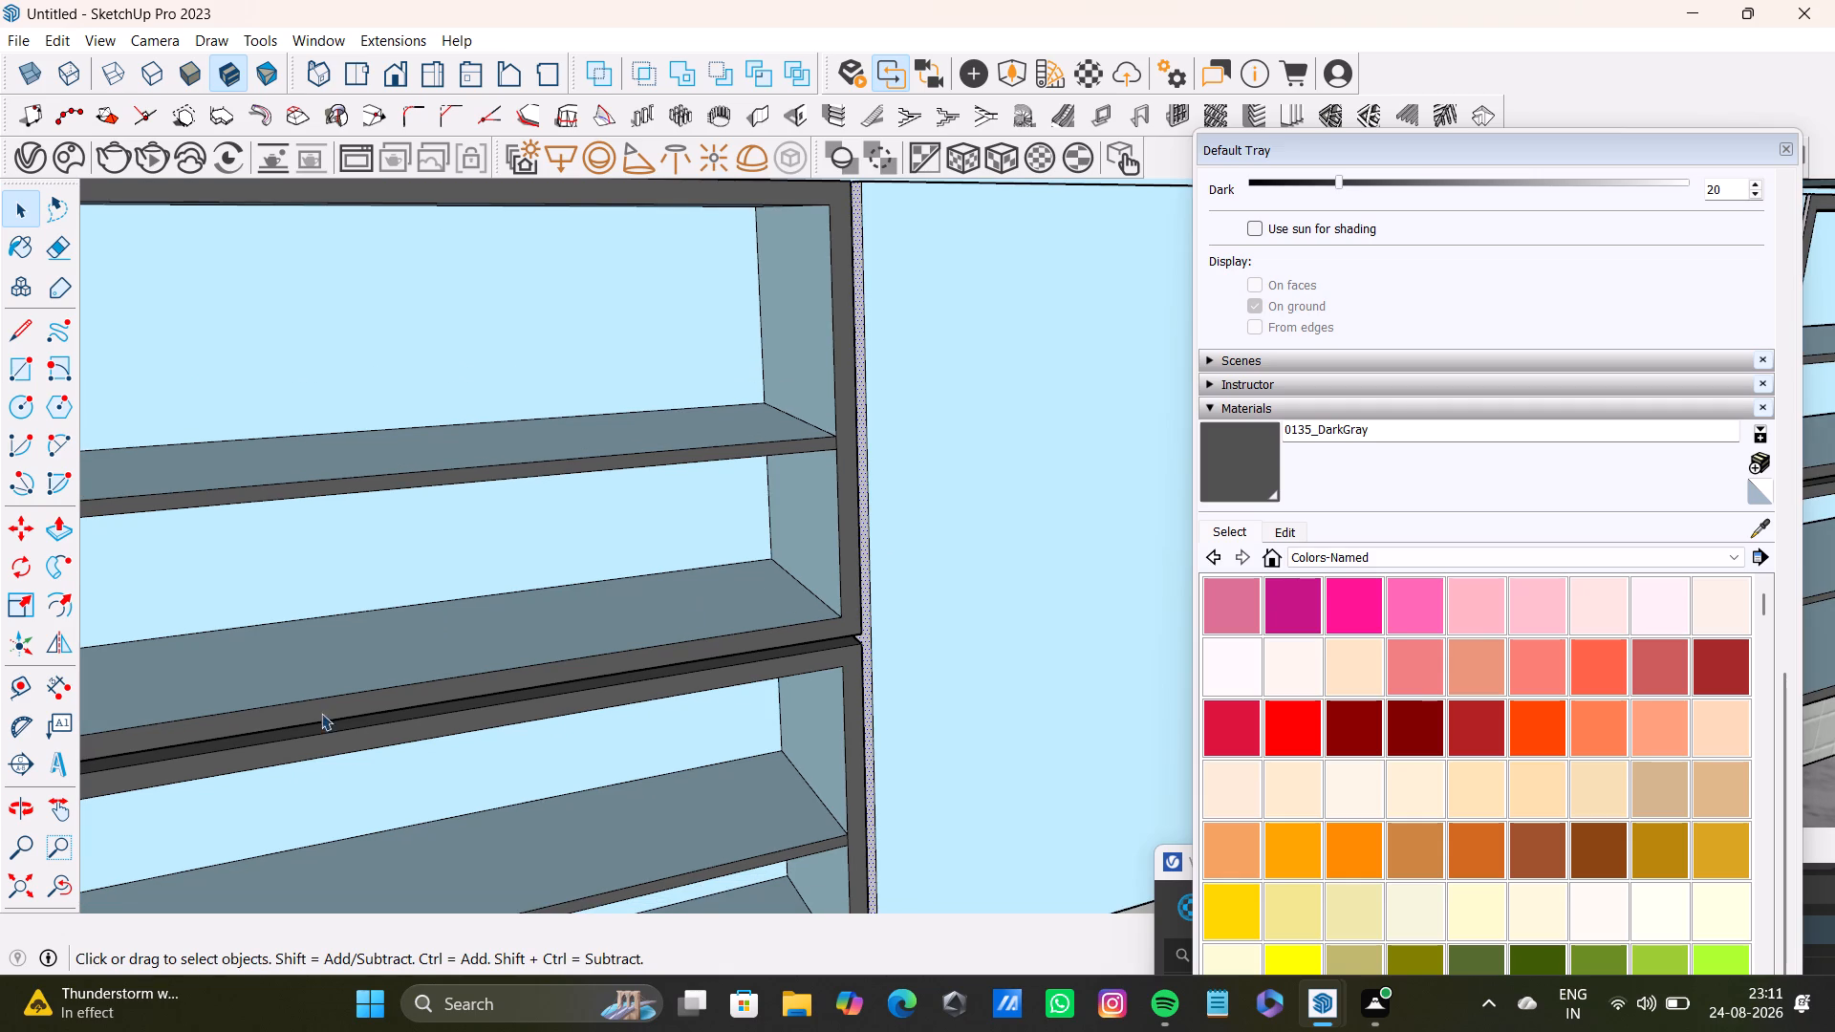
pyautogui.scroll(-6, 686, 527)
pyautogui.moveTo(740, 591); pyautogui.dragTo(820, 792, button='middle')
pyautogui.keyDown('shift'); pyautogui.scroll(4, 678, 520); pyautogui.keyUp('shift')
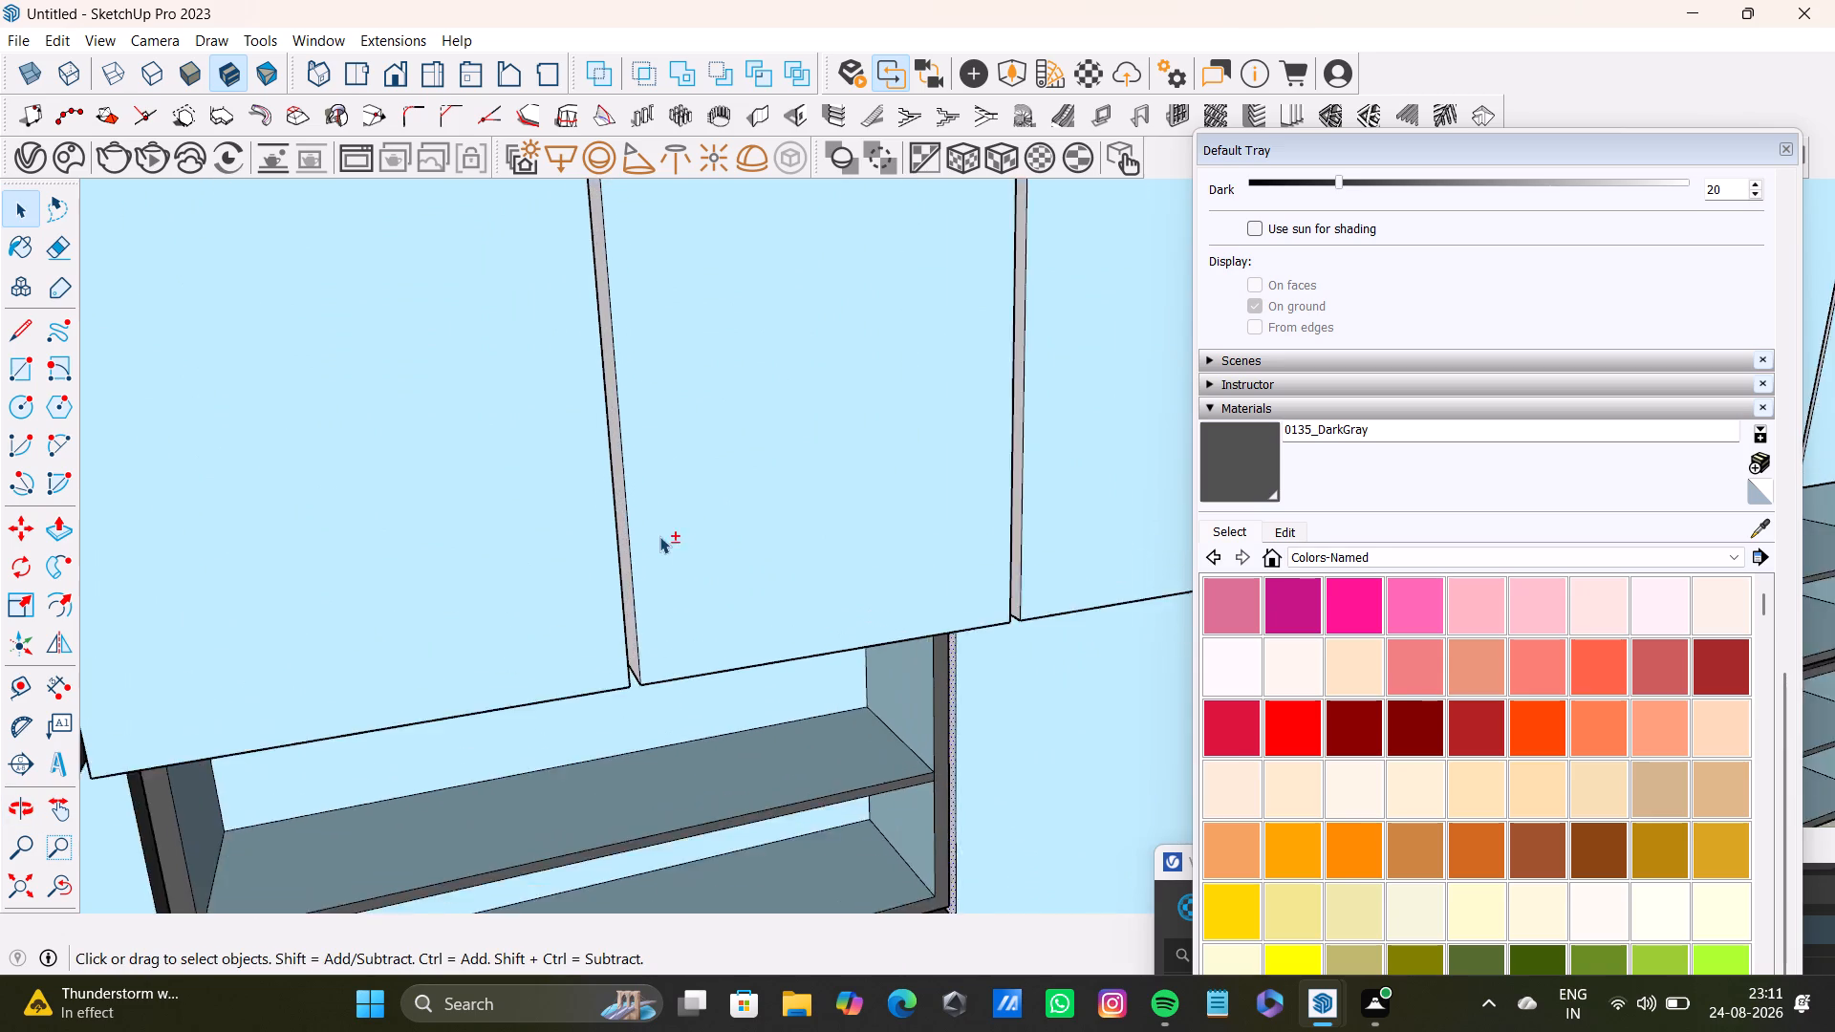
pyautogui.keyDown('shift'); pyautogui.scroll(6, 659, 536); pyautogui.keyUp('shift')
pyautogui.keyDown('shift'); pyautogui.click(612, 565); pyautogui.keyUp('shift')
pyautogui.keyDown('shift'); pyautogui.scroll(-4, 725, 570); pyautogui.keyUp('shift')
pyautogui.keyDown('shift'); pyautogui.moveTo(865, 572); pyautogui.dragTo(760, 595, button='middle'); pyautogui.keyUp('shift')
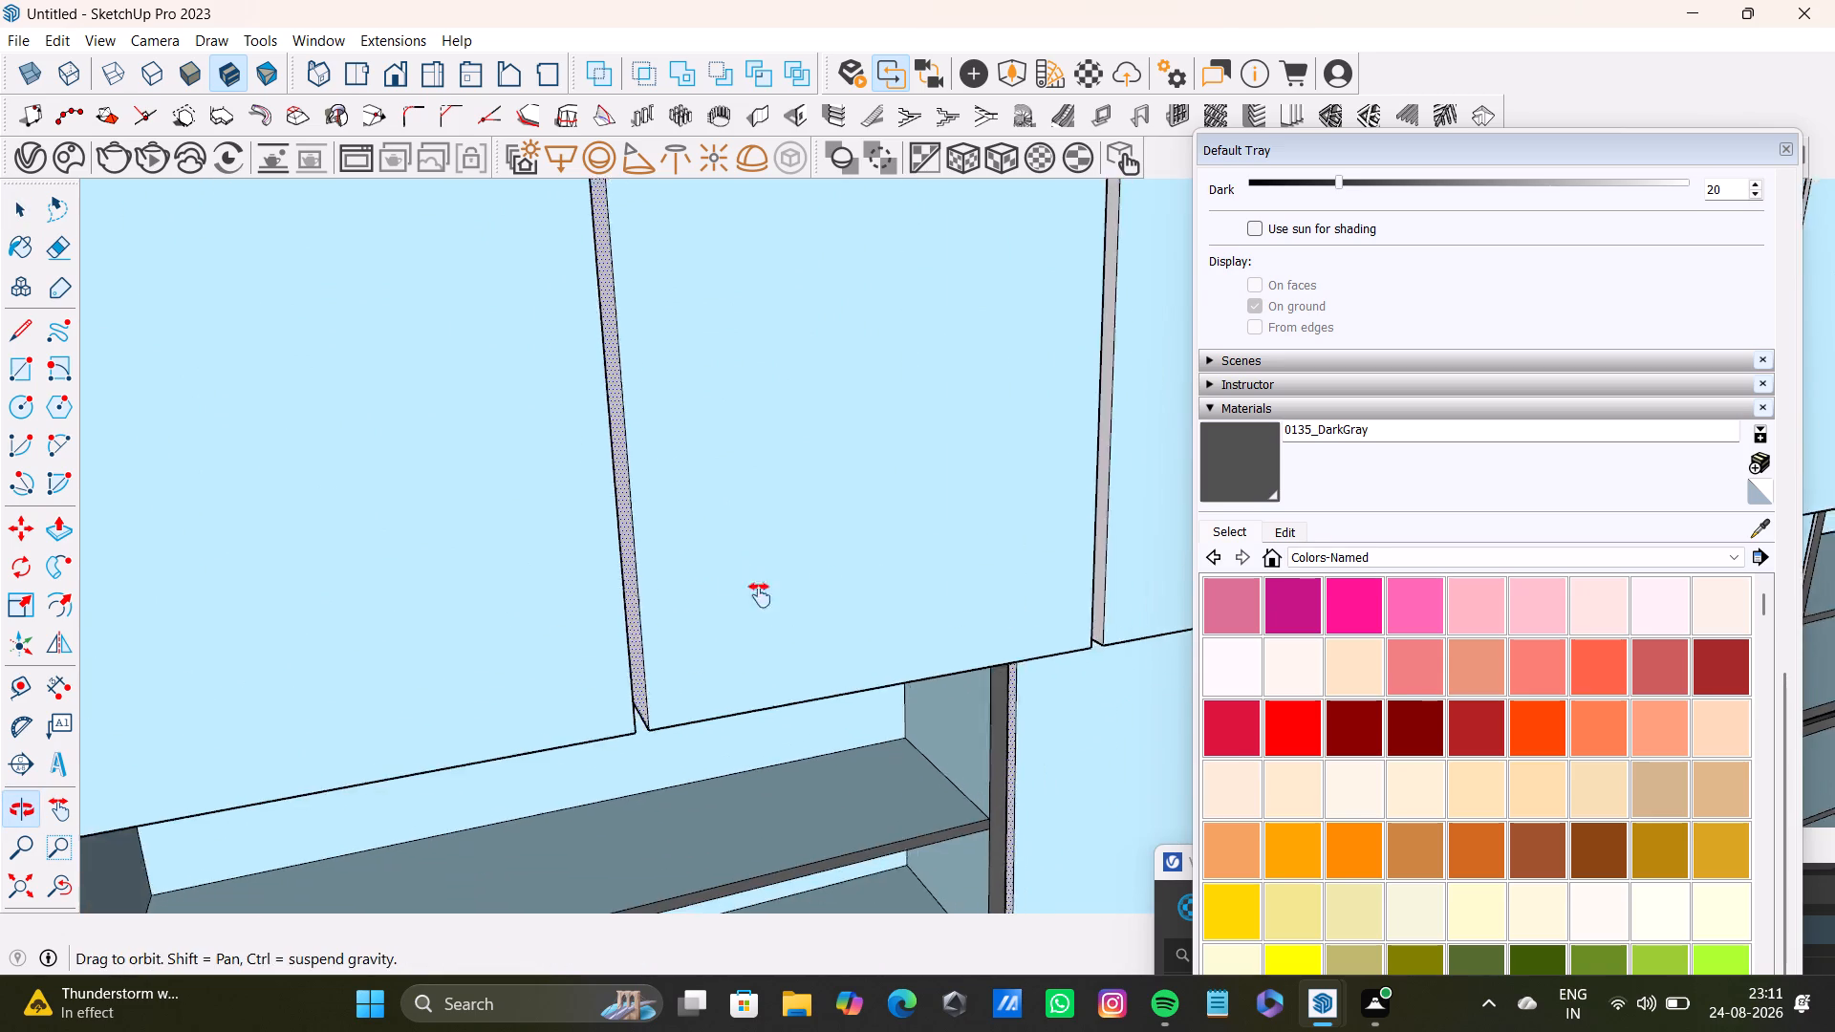
pyautogui.keyDown('shift'); pyautogui.moveTo(760, 595); pyautogui.dragTo(590, 664, button='middle'); pyautogui.keyUp('shift')
pyautogui.keyDown('shift'); pyautogui.scroll(8, 904, 601); pyautogui.keyUp('shift')
pyautogui.keyDown('shift'); pyautogui.click(849, 601); pyautogui.keyUp('shift')
pyautogui.keyDown('shift'); pyautogui.scroll(-12, 850, 601); pyautogui.keyUp('shift')
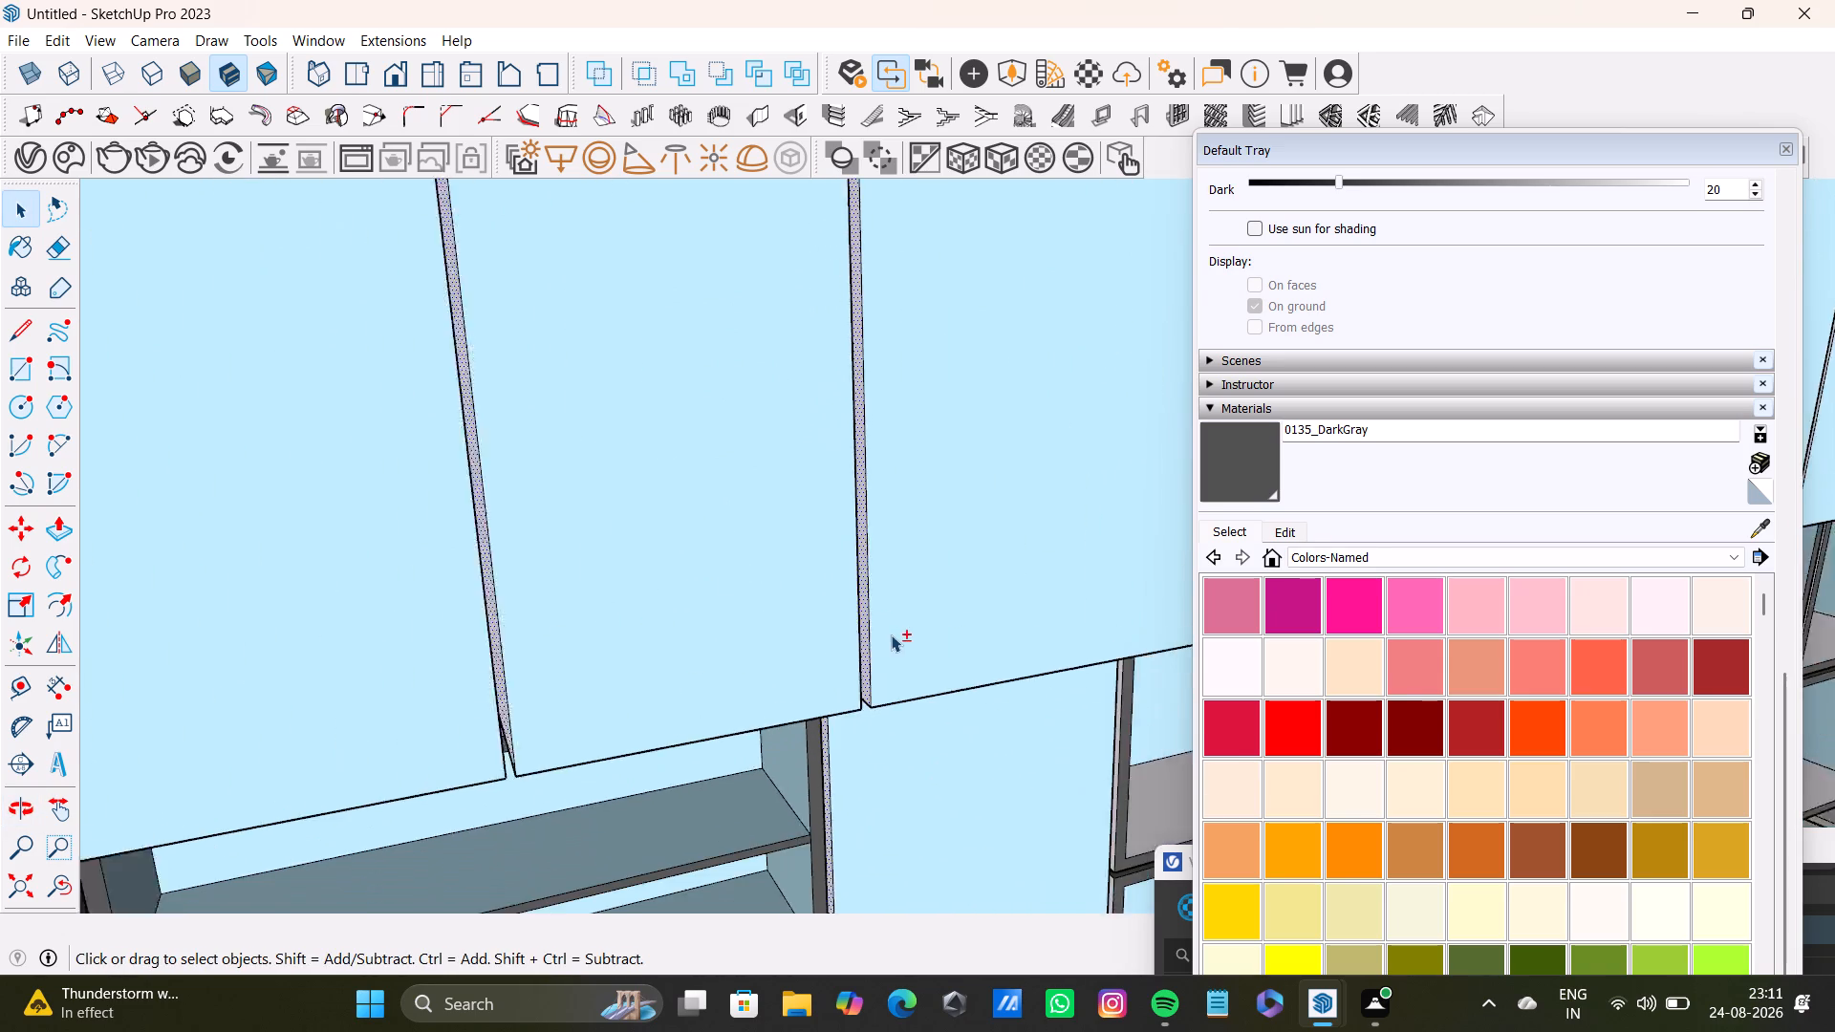
pyautogui.keyDown('shift'); pyautogui.scroll(-5, 891, 634); pyautogui.keyUp('shift')
pyautogui.keyDown('shift'); pyautogui.moveTo(693, 668); pyautogui.dragTo(899, 720, button='middle'); pyautogui.keyUp('shift')
pyautogui.keyDown('shift'); pyautogui.scroll(7, 581, 603); pyautogui.keyUp('shift')
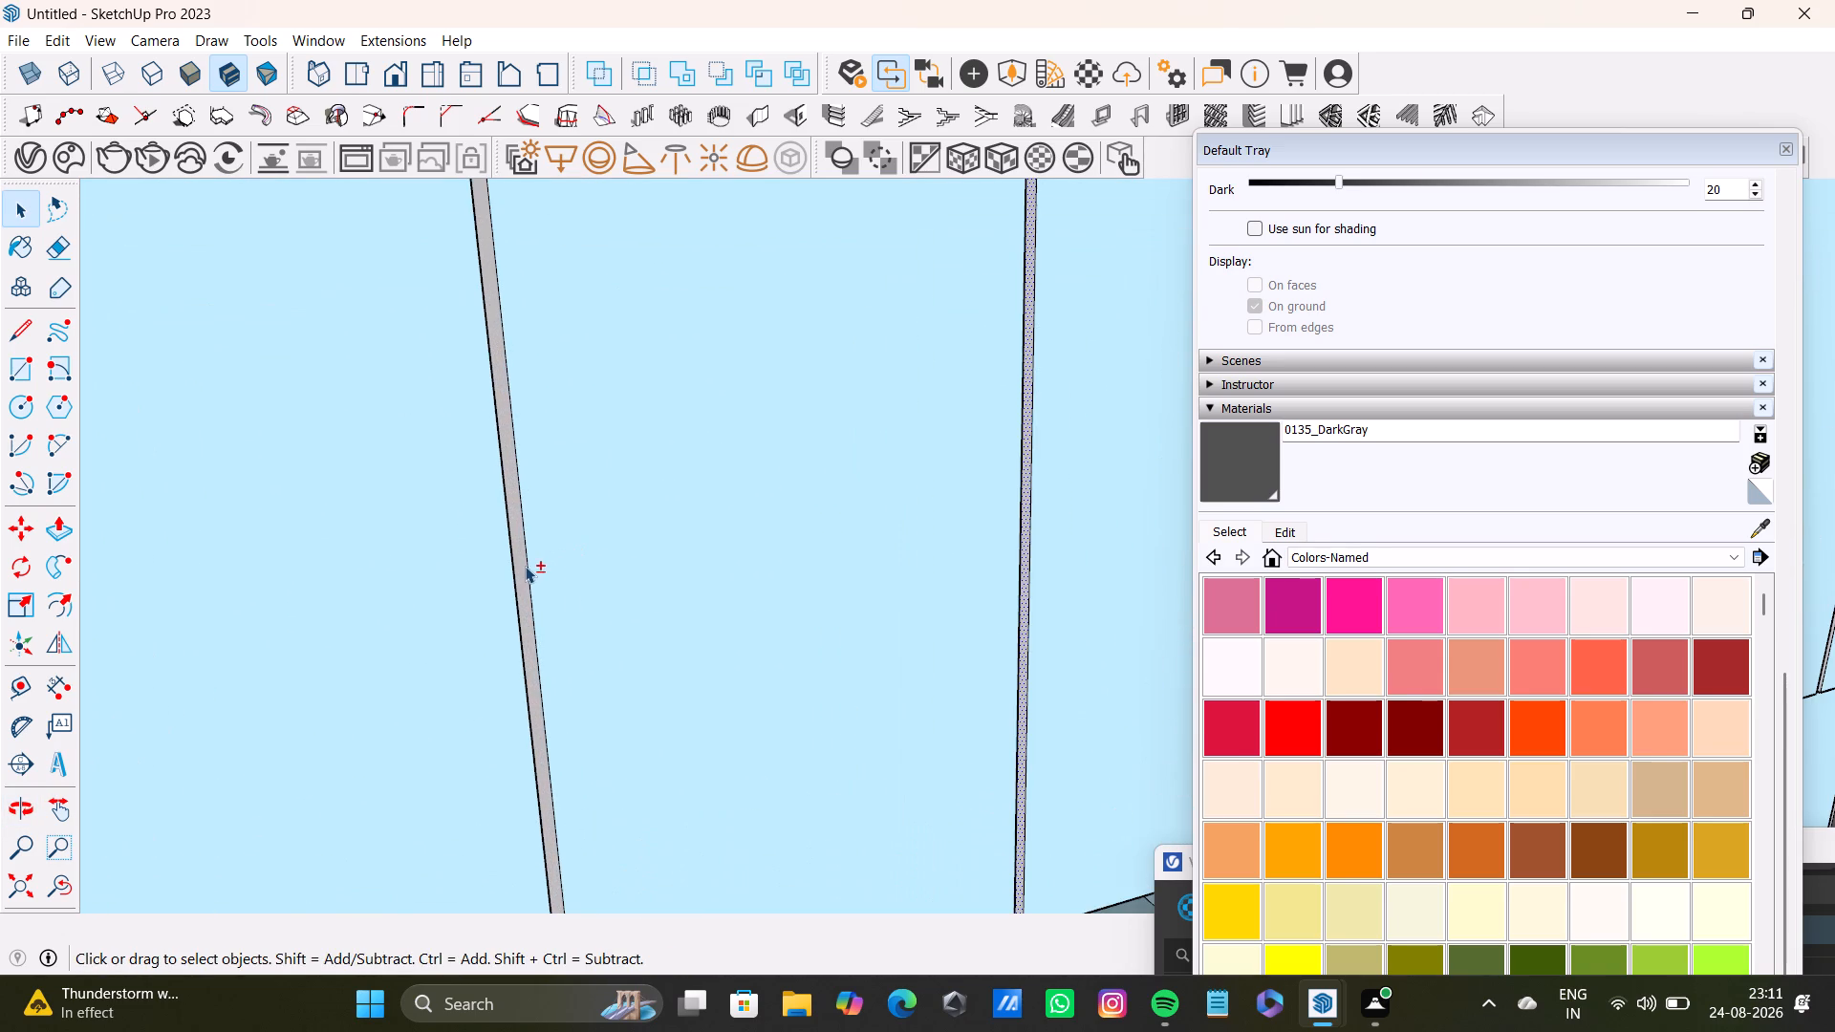
pyautogui.keyDown('shift'); pyautogui.click(523, 568); pyautogui.keyUp('shift')
# Add the narrow side faces of the remaining upper wall cabinets, working along the row to its far end.
pyautogui.keyDown('shift'); pyautogui.scroll(-8, 572, 604); pyautogui.keyUp('shift')
pyautogui.keyDown('shift'); pyautogui.moveTo(705, 611); pyautogui.dragTo(444, 708, button='middle'); pyautogui.keyUp('shift')
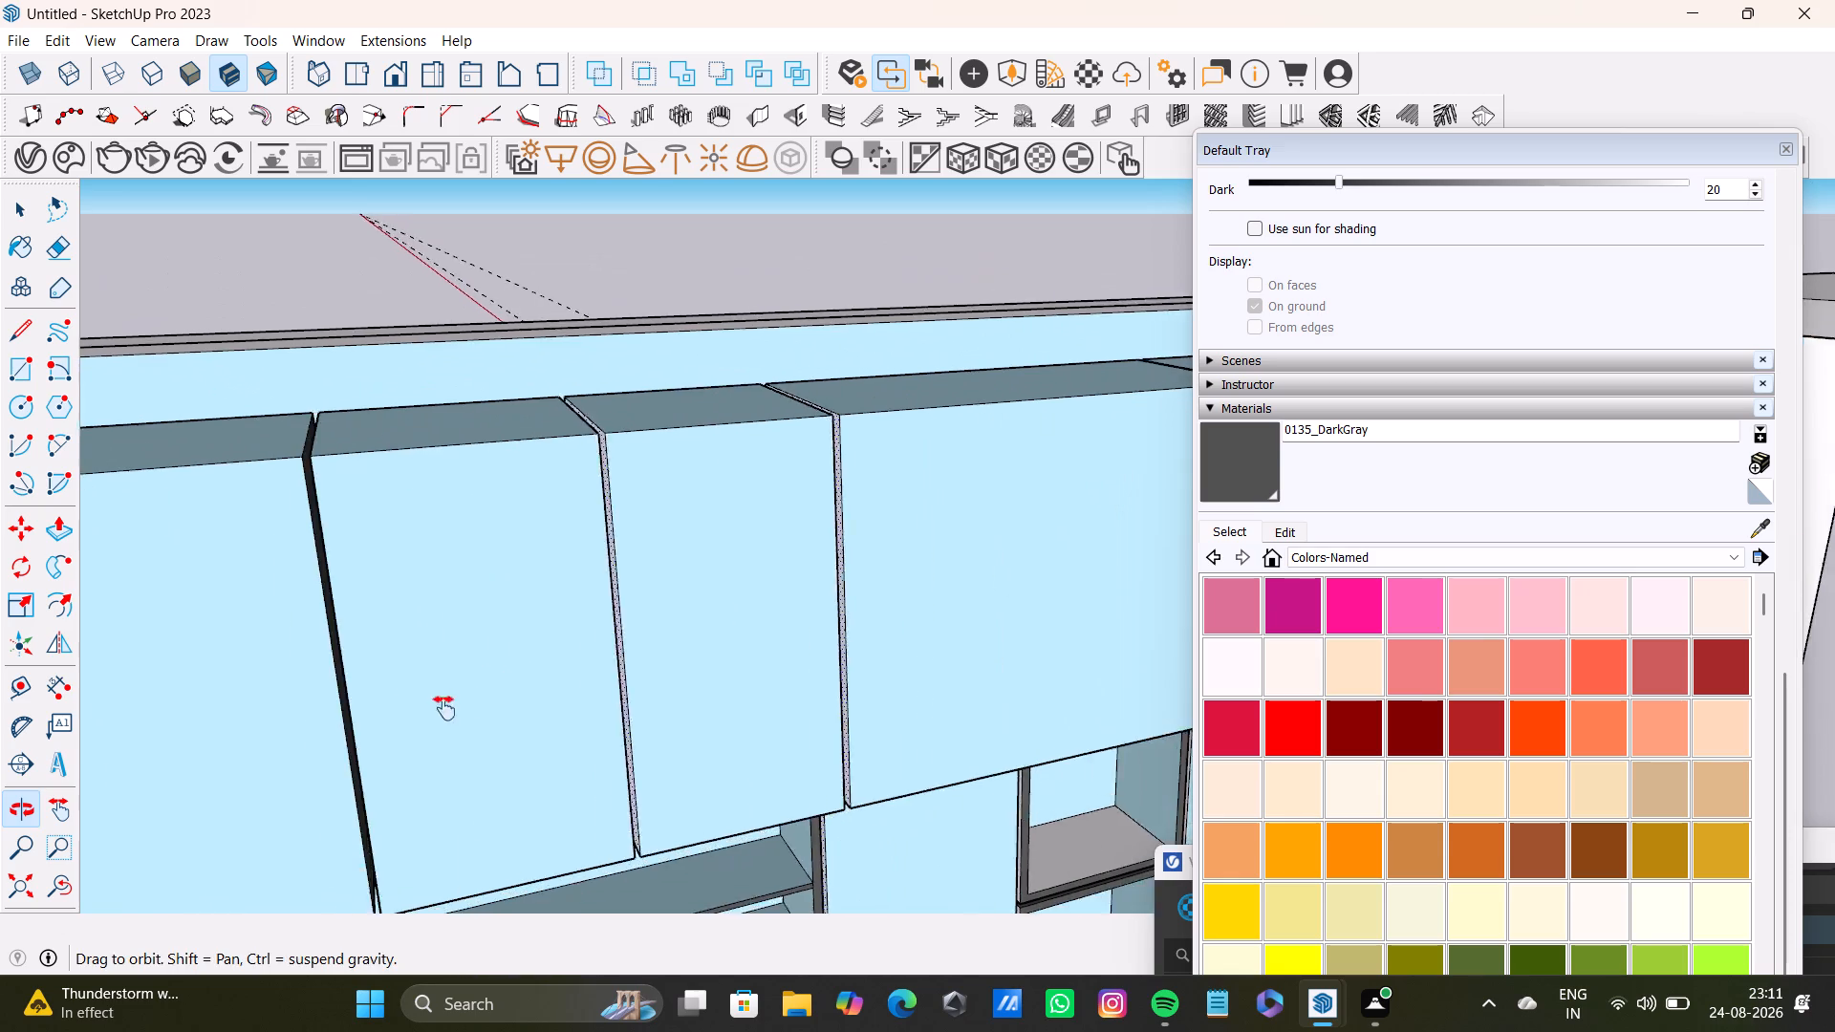
pyautogui.keyDown('shift'); pyautogui.moveTo(444, 708); pyautogui.dragTo(438, 711, button='middle'); pyautogui.keyUp('shift')
pyautogui.keyDown('shift'); pyautogui.scroll(6, 718, 608); pyautogui.keyUp('shift')
pyautogui.keyDown('shift'); pyautogui.moveTo(741, 567); pyautogui.dragTo(334, 732, button='middle'); pyautogui.keyUp('shift')
pyautogui.keyDown('shift'); pyautogui.scroll(-3, 583, 629); pyautogui.keyUp('shift')
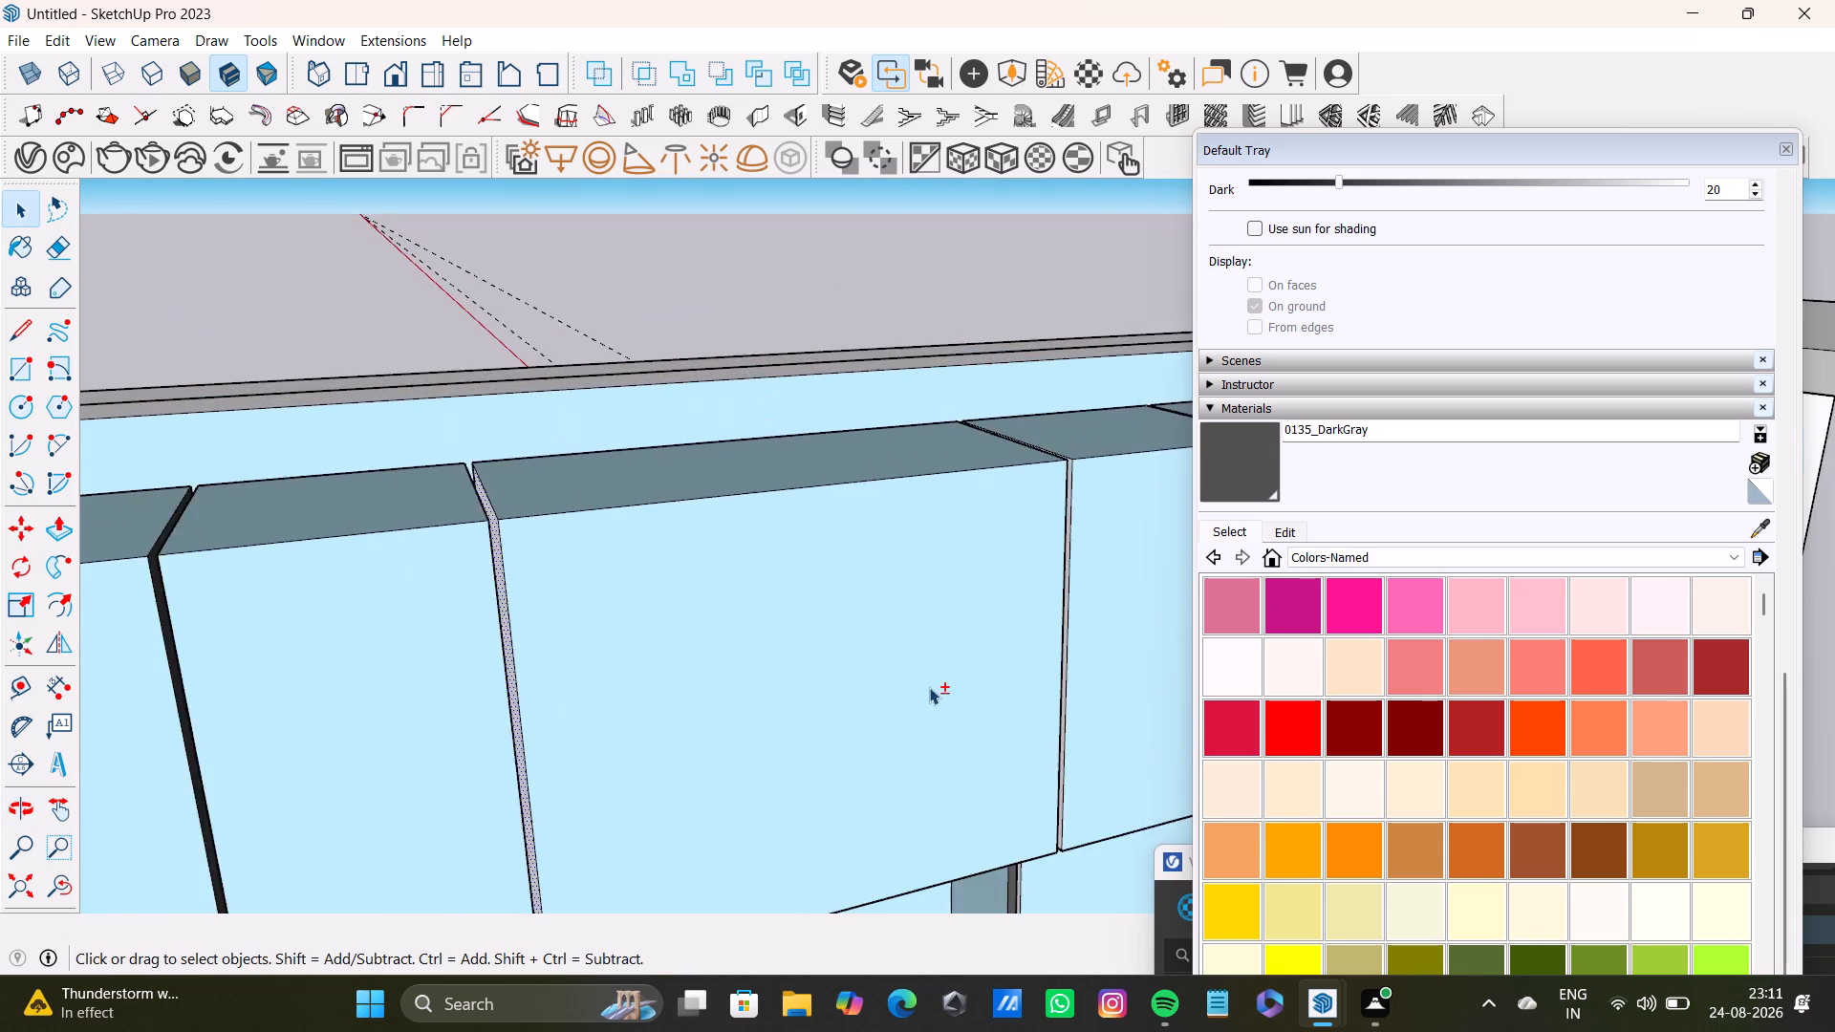
pyautogui.keyDown('shift'); pyautogui.scroll(-4, 929, 687); pyautogui.keyUp('shift')
pyautogui.keyDown('shift'); pyautogui.moveTo(935, 679); pyautogui.dragTo(564, 706, button='middle'); pyautogui.keyUp('shift')
pyautogui.keyDown('shift'); pyautogui.scroll(11, 685, 669); pyautogui.keyUp('shift')
pyautogui.keyDown('shift'); pyautogui.click(667, 659); pyautogui.keyUp('shift')
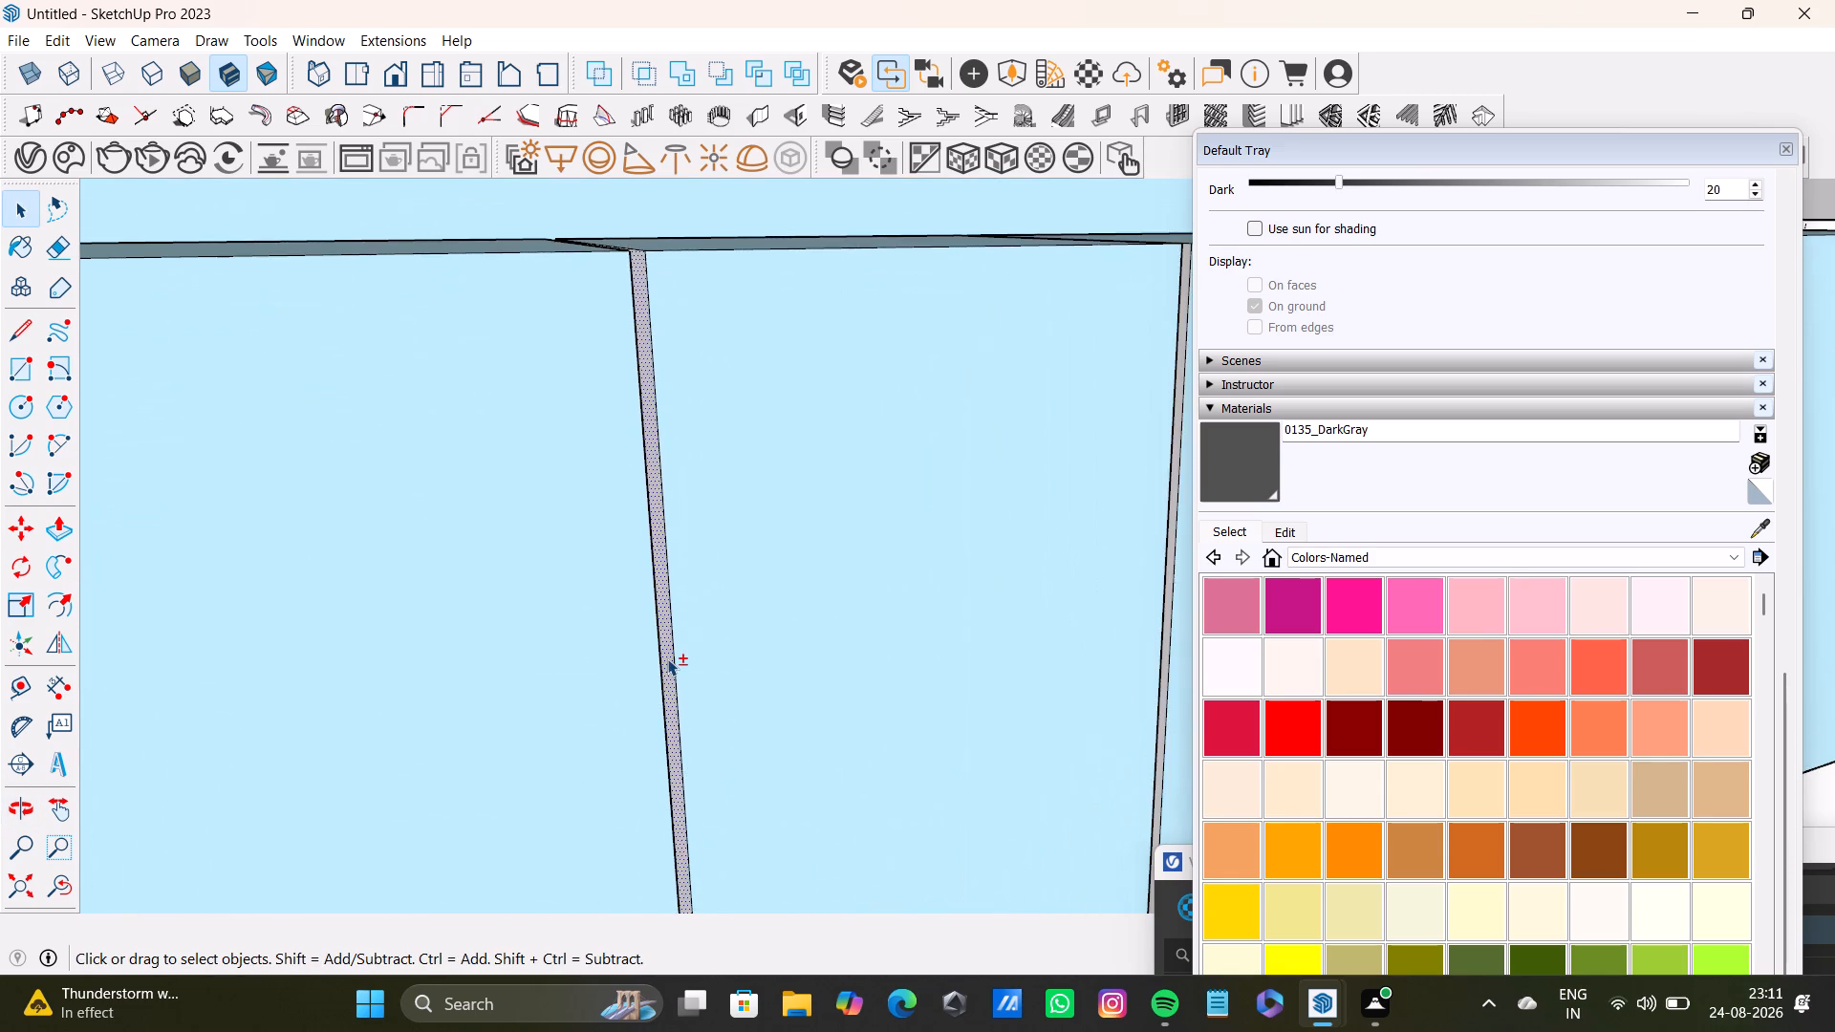
pyautogui.keyDown('shift'); pyautogui.scroll(-5, 667, 658); pyautogui.keyUp('shift')
pyautogui.keyDown('shift'); pyautogui.moveTo(766, 654); pyautogui.dragTo(290, 740, button='middle'); pyautogui.keyUp('shift')
pyautogui.keyDown('shift'); pyautogui.scroll(7, 618, 678); pyautogui.keyUp('shift')
pyautogui.keyDown('shift'); pyautogui.click(522, 659); pyautogui.keyUp('shift')
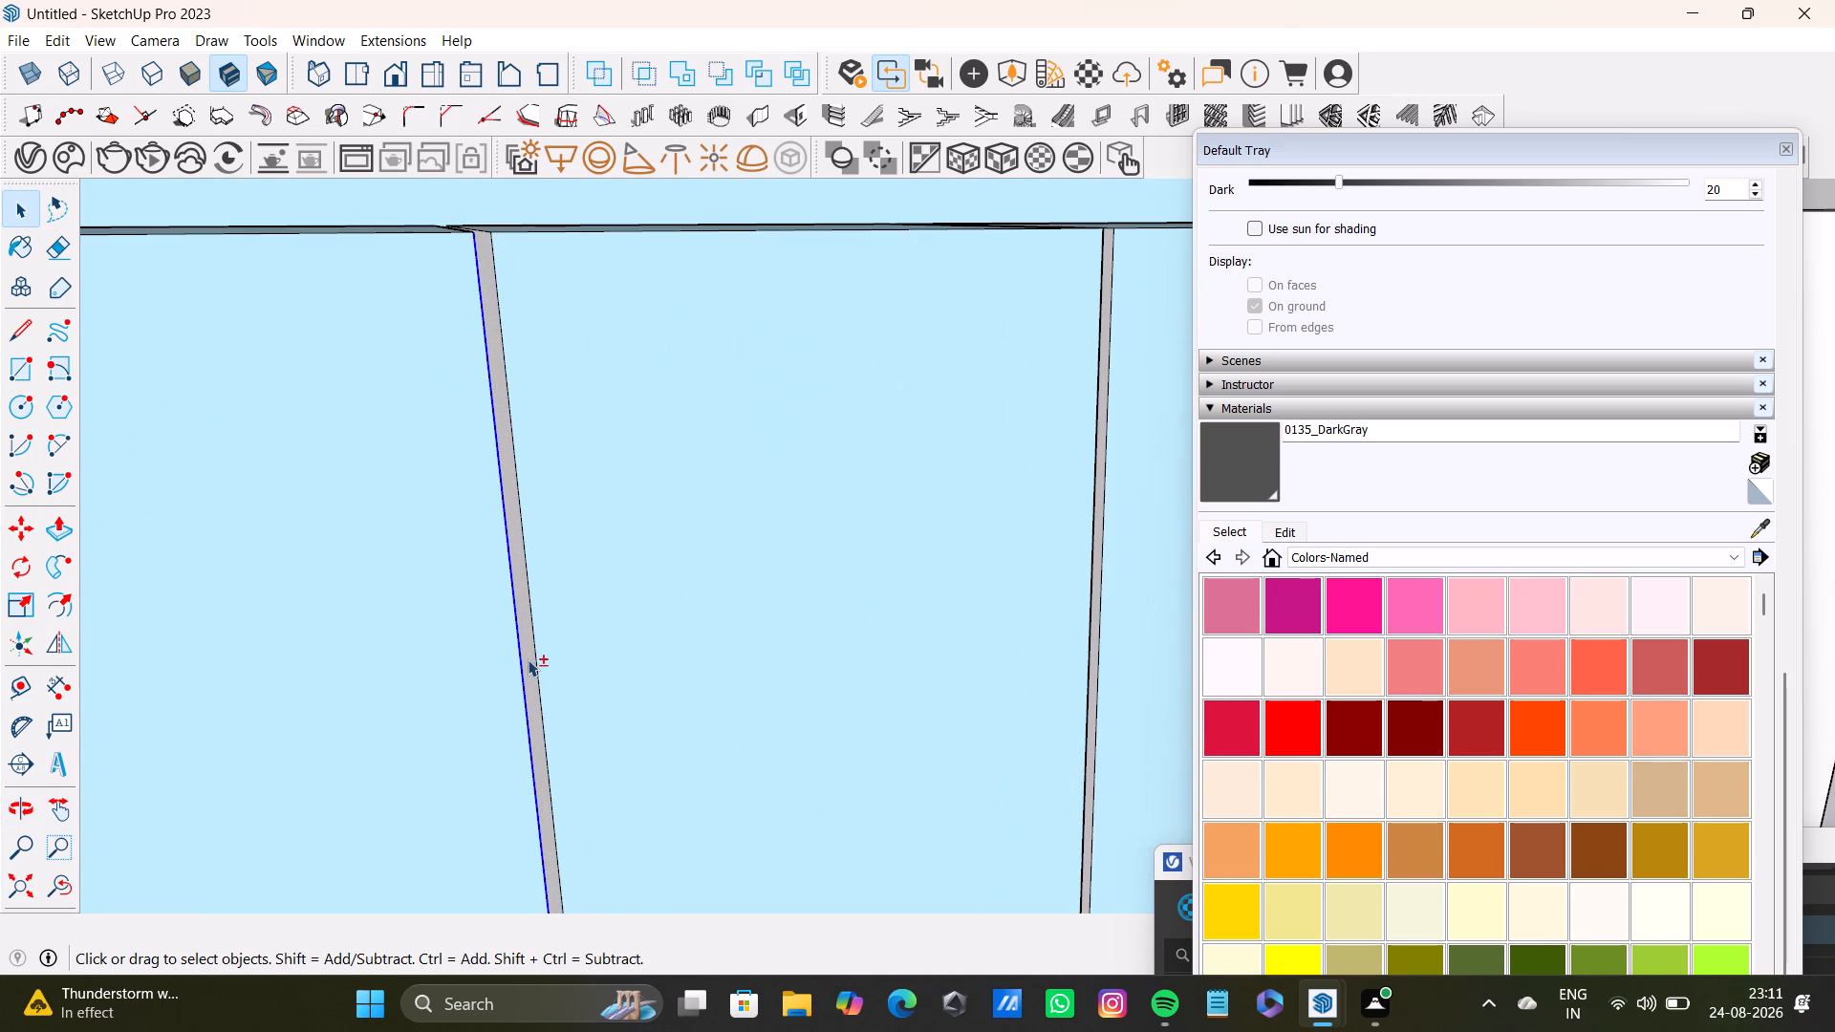
pyautogui.keyDown('shift'); pyautogui.click(530, 659); pyautogui.keyUp('shift')
pyautogui.keyDown('shift'); pyautogui.scroll(-5, 569, 653); pyautogui.keyUp('shift')
pyautogui.keyDown('shift'); pyautogui.scroll(1, 715, 618); pyautogui.keyUp('shift')
pyautogui.keyDown('shift'); pyautogui.moveTo(715, 618); pyautogui.dragTo(480, 626, button='middle'); pyautogui.keyUp('shift')
pyautogui.keyDown('shift'); pyautogui.scroll(6, 688, 597); pyautogui.keyUp('shift')
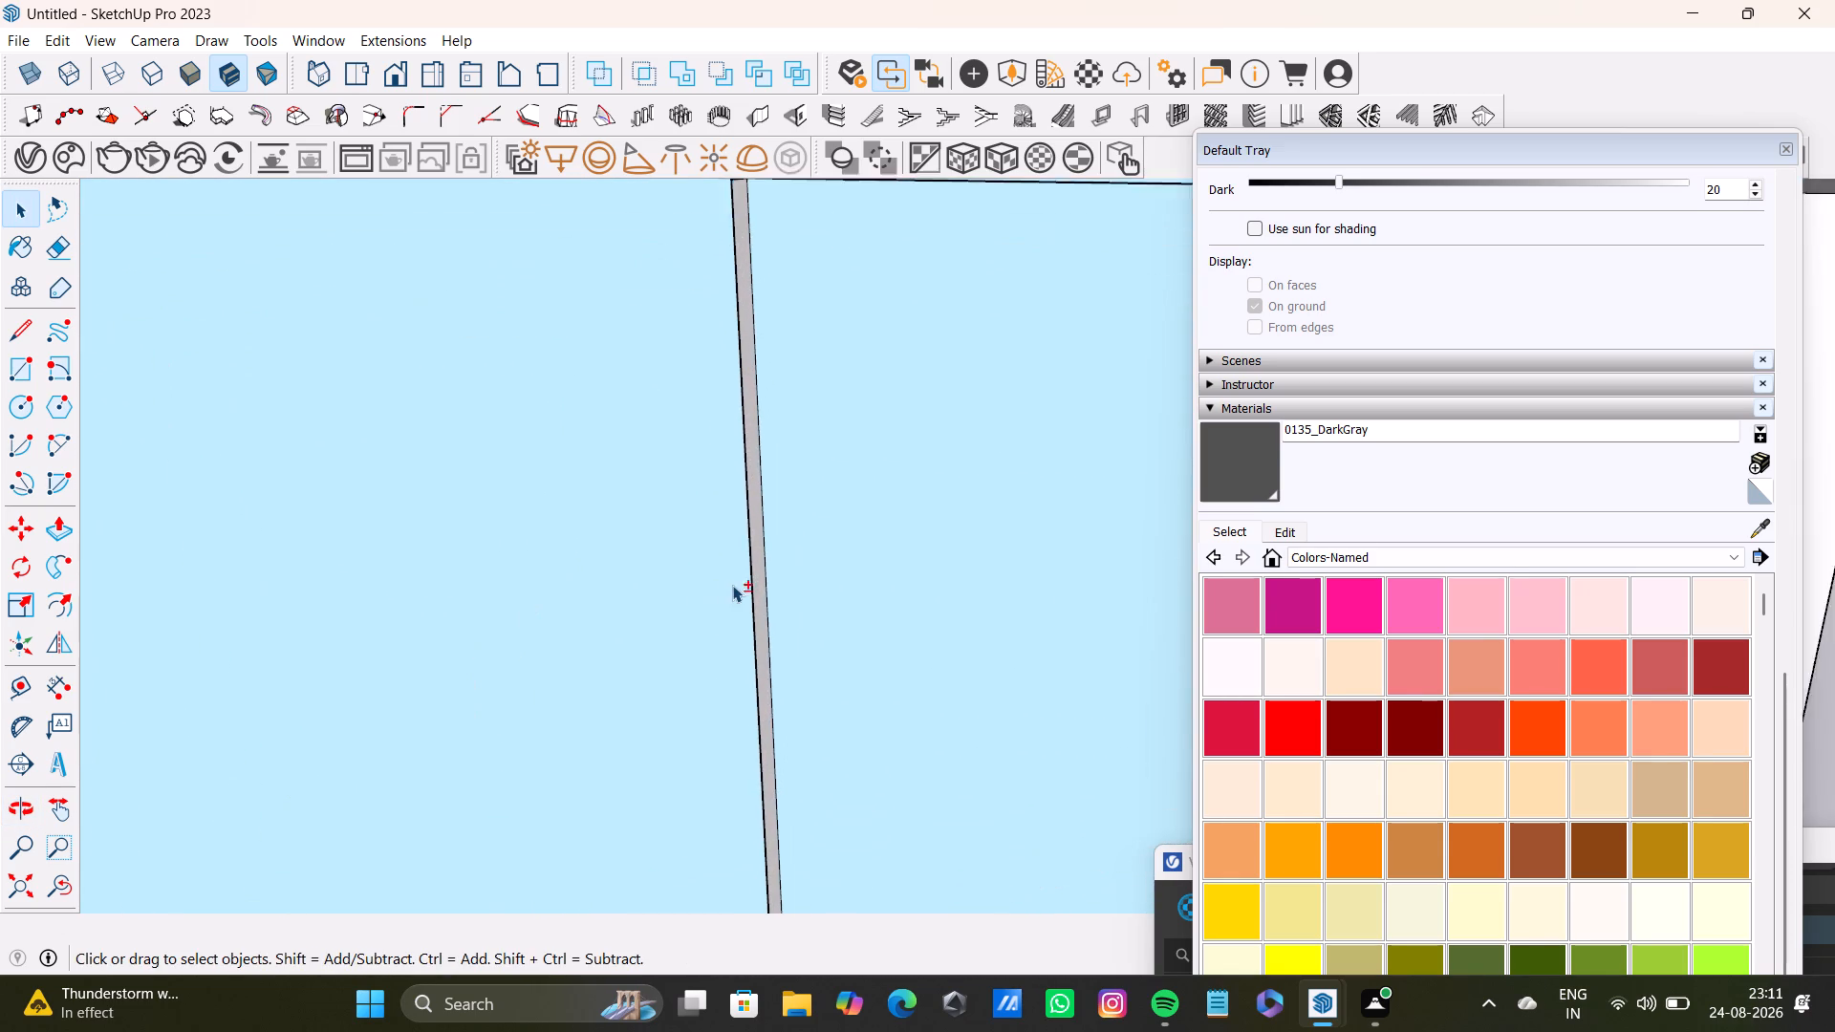
pyautogui.keyDown('shift'); pyautogui.click(763, 585); pyautogui.keyUp('shift')
# Add the narrow side faces of both small open end cabinets where they meet the wide shelf cabinets.
pyautogui.keyDown('shift'); pyautogui.scroll(-10, 763, 590); pyautogui.keyUp('shift')
pyautogui.keyDown('shift'); pyautogui.moveTo(851, 623); pyautogui.dragTo(470, 673, button='middle'); pyautogui.keyUp('shift')
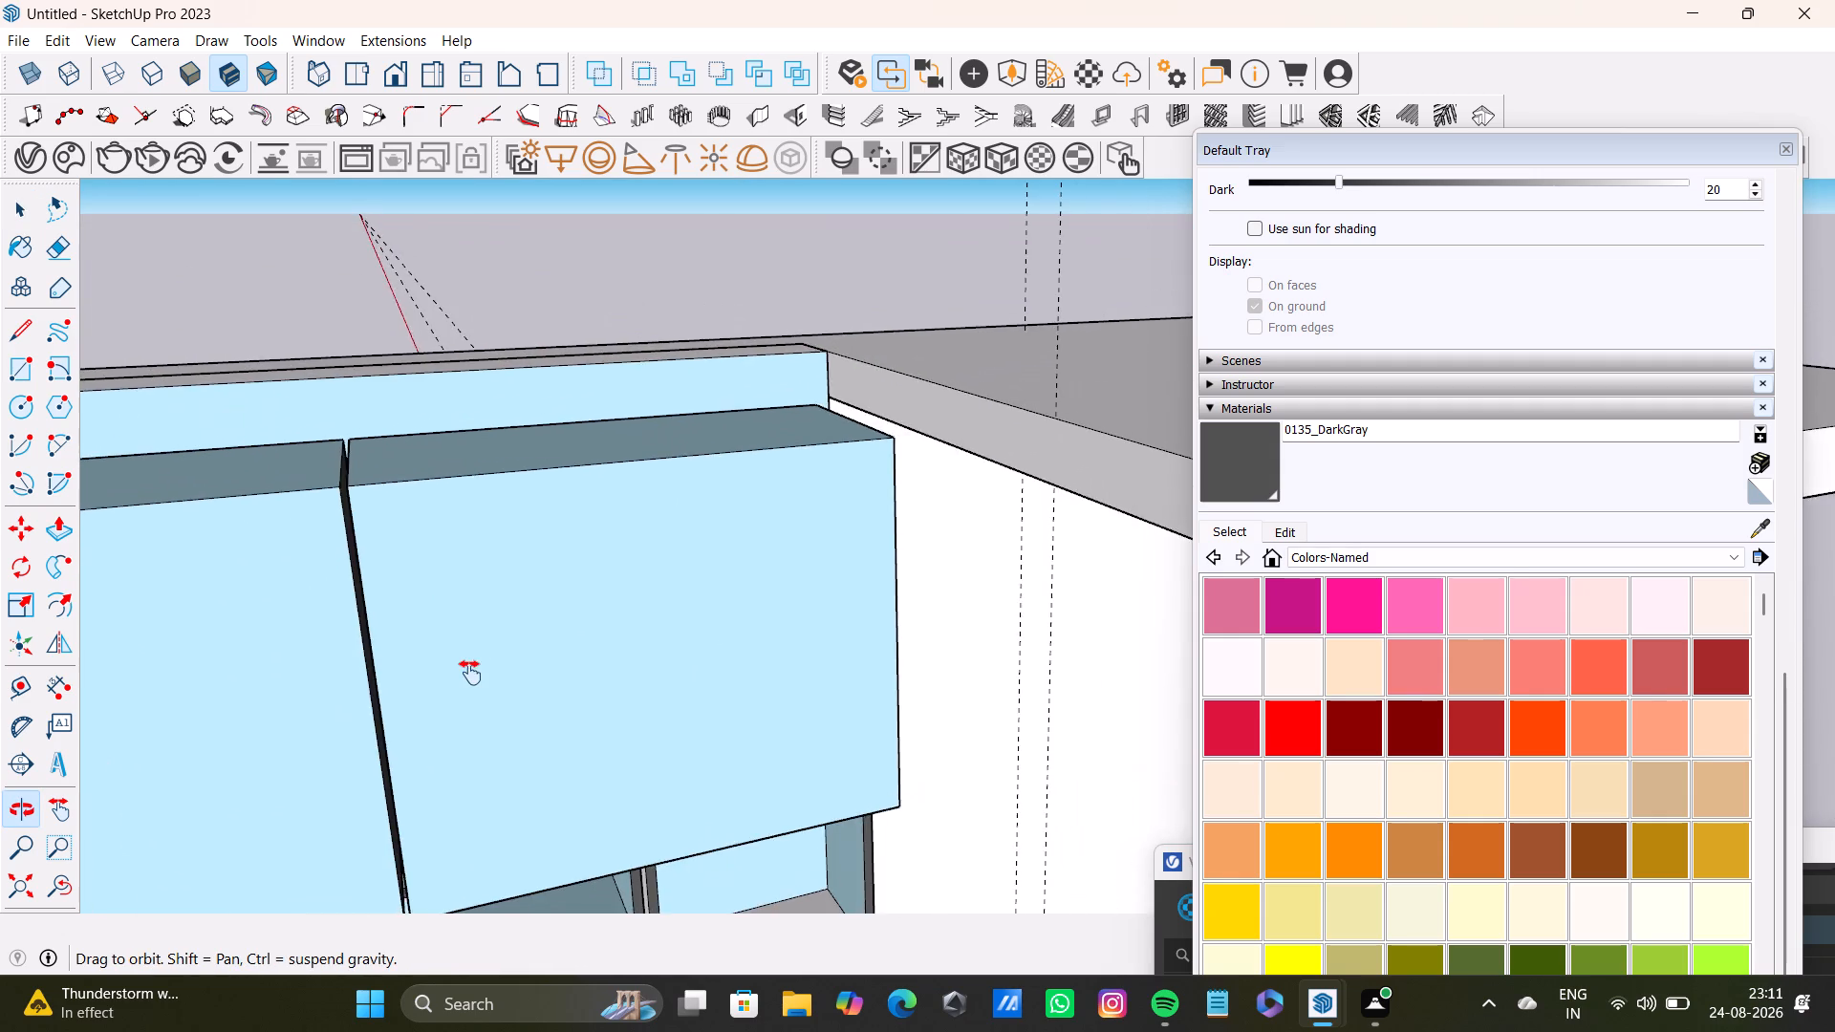
pyautogui.keyDown('shift'); pyautogui.moveTo(470, 673); pyautogui.dragTo(722, 314, button='middle'); pyautogui.keyUp('shift')
pyautogui.keyDown('shift'); pyautogui.moveTo(719, 527); pyautogui.dragTo(815, 321, button='middle'); pyautogui.keyUp('shift')
pyautogui.keyDown('shift'); pyautogui.scroll(9, 895, 473); pyautogui.keyUp('shift')
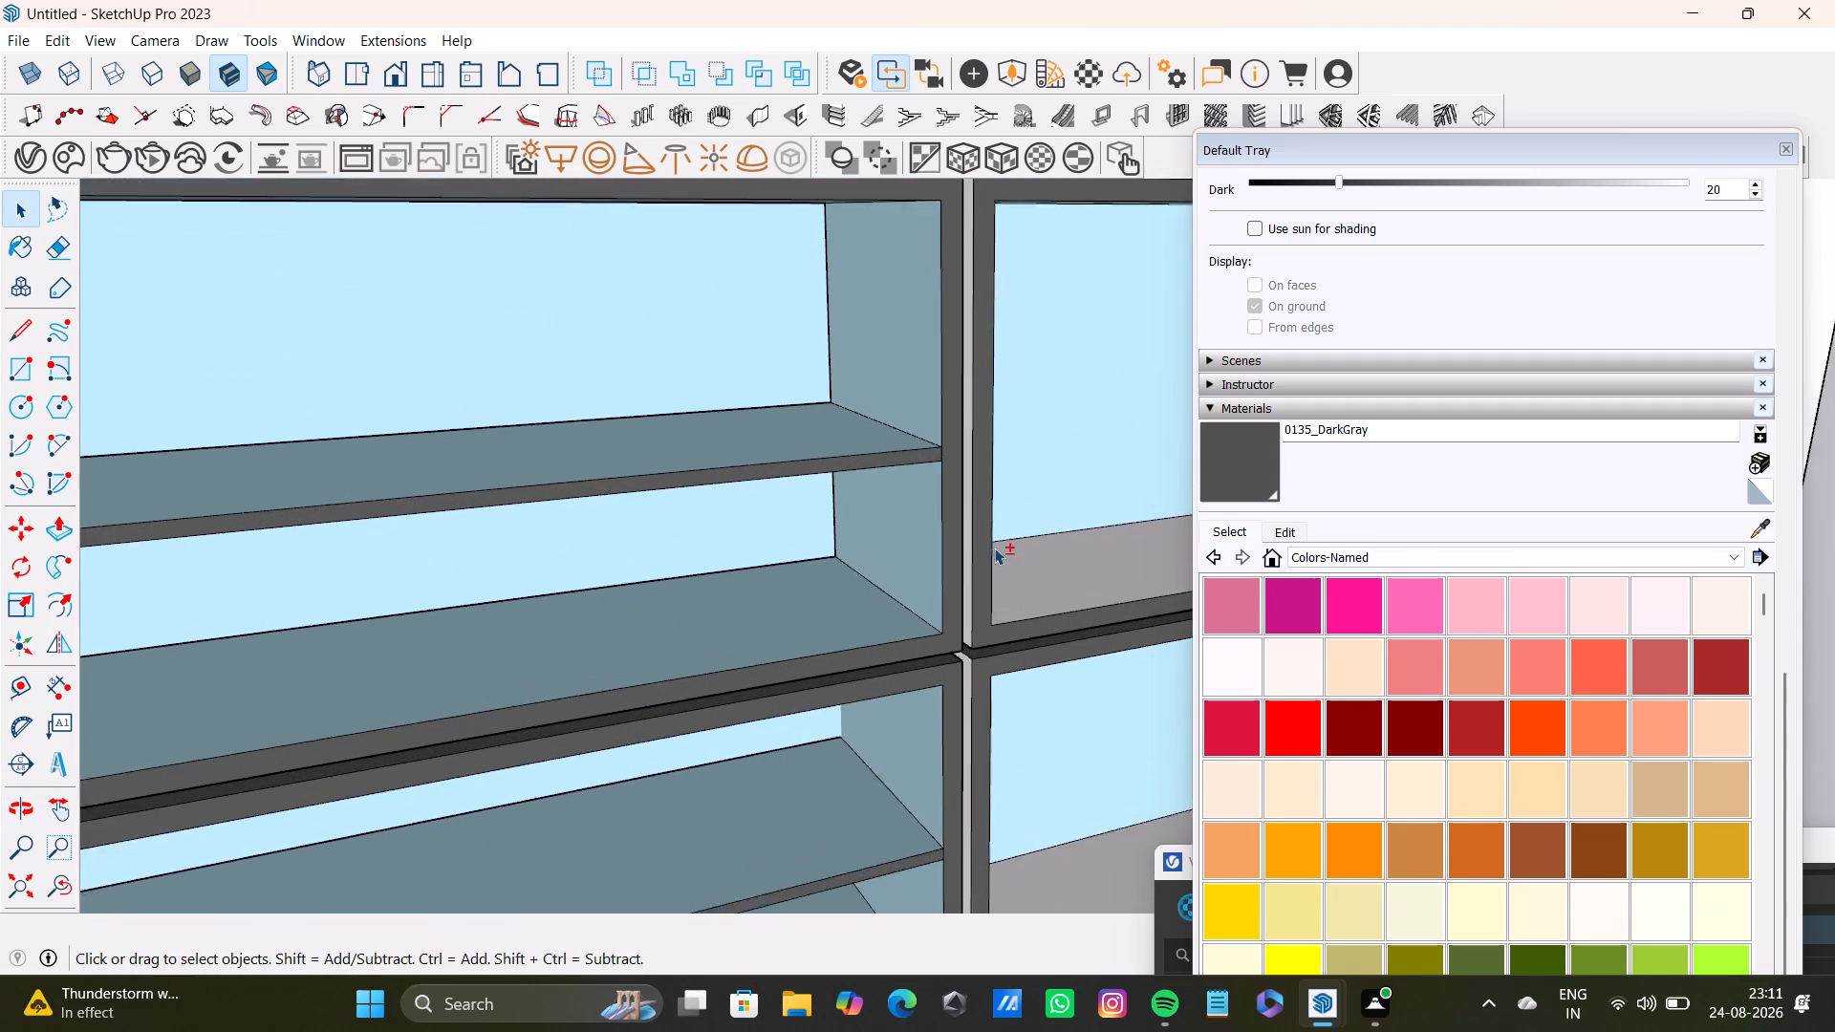
pyautogui.keyDown('shift'); pyautogui.scroll(1, 994, 548); pyautogui.keyUp('shift')
pyautogui.keyDown('shift'); pyautogui.click(966, 571); pyautogui.keyUp('shift')
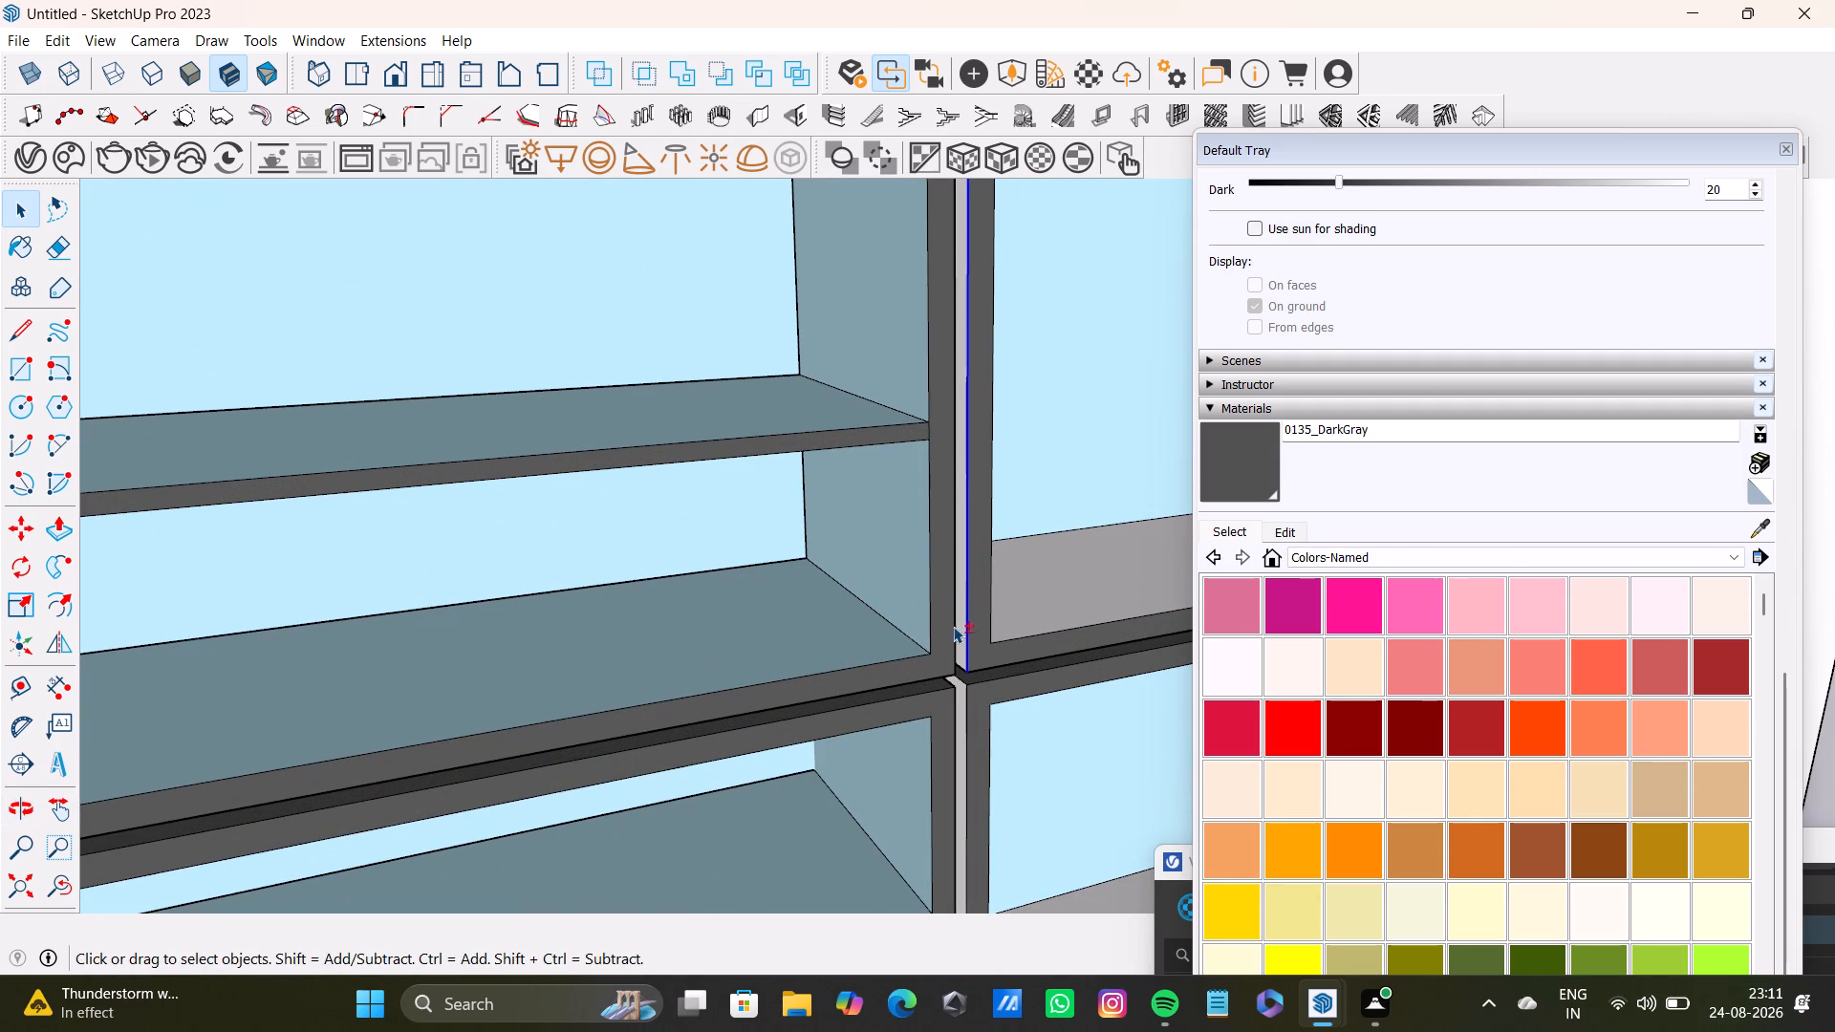
pyautogui.keyDown('shift'); pyautogui.click(961, 634); pyautogui.keyUp('shift')
pyautogui.keyDown('shift'); pyautogui.moveTo(954, 630); pyautogui.dragTo(917, 417, button='middle'); pyautogui.keyUp('shift')
pyautogui.keyDown('shift'); pyautogui.scroll(4, 916, 534); pyautogui.keyUp('shift')
pyautogui.keyDown('shift'); pyautogui.click(935, 541); pyautogui.keyUp('shift')
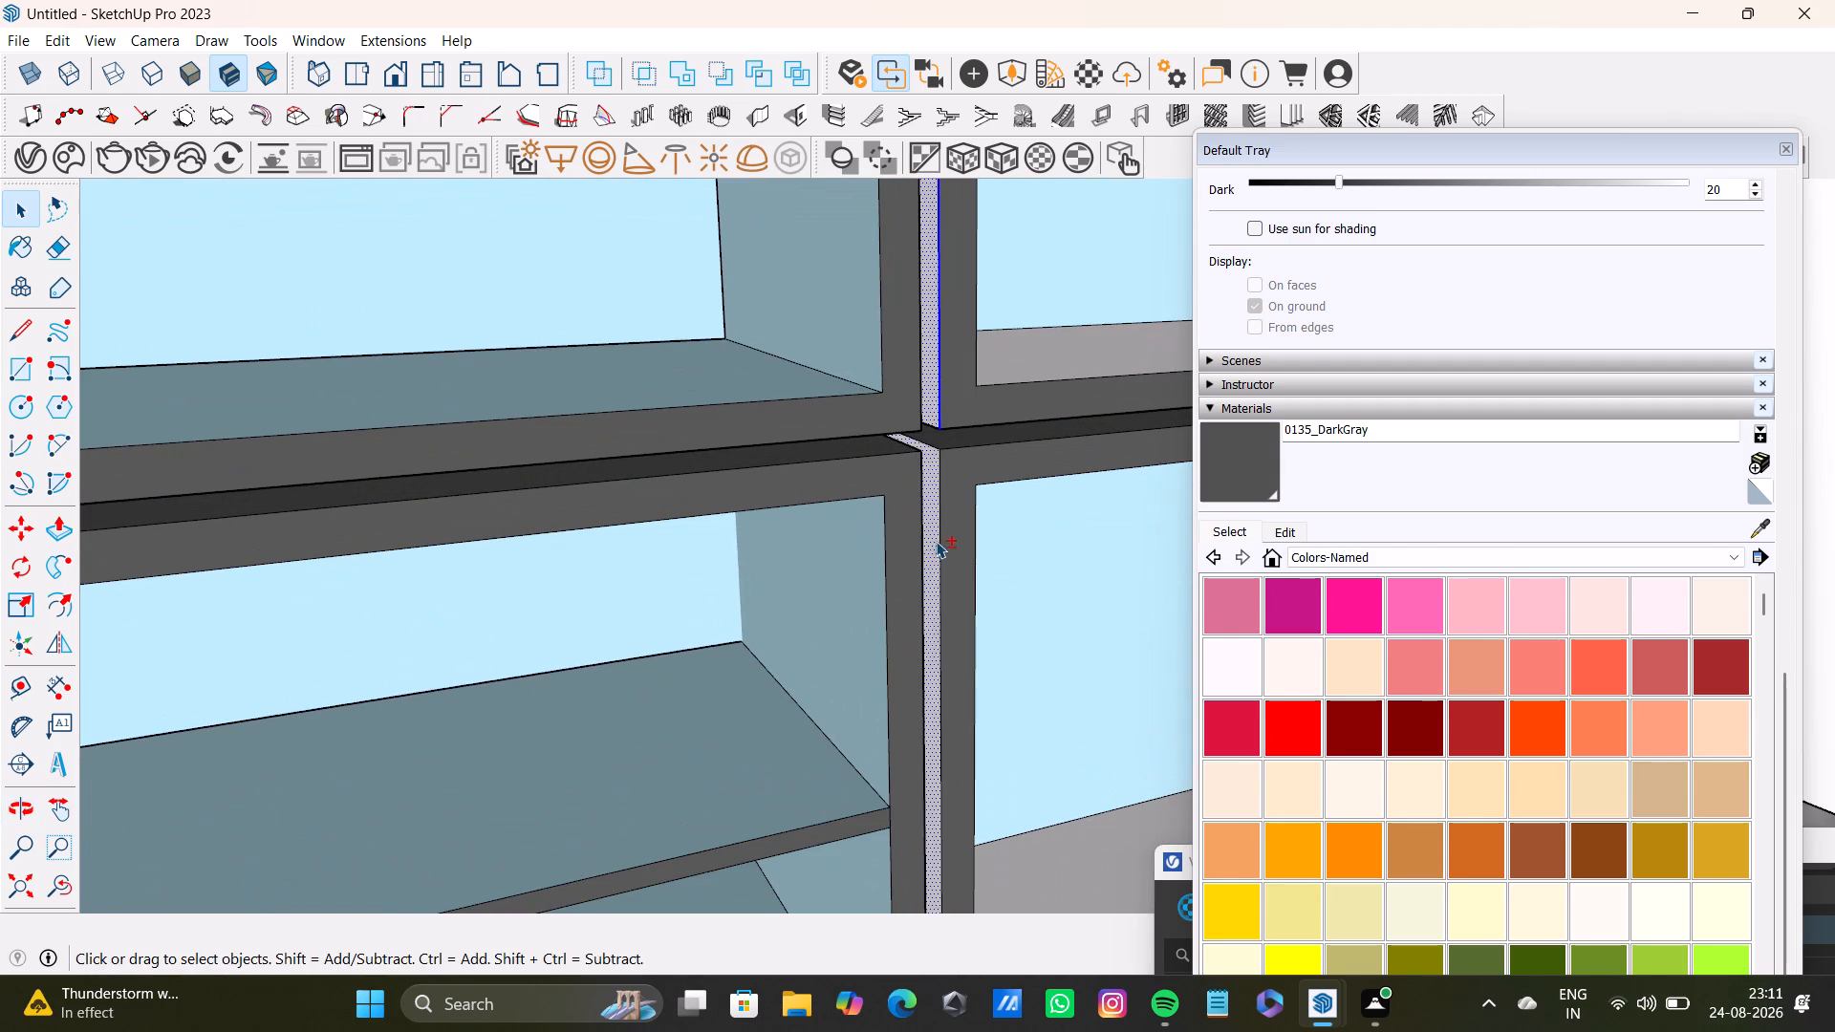
# Add the outer side faces of the wide shelf cabinets and the adjacent tall closed cabinet to the selection.
pyautogui.scroll(-15, 881, 555)
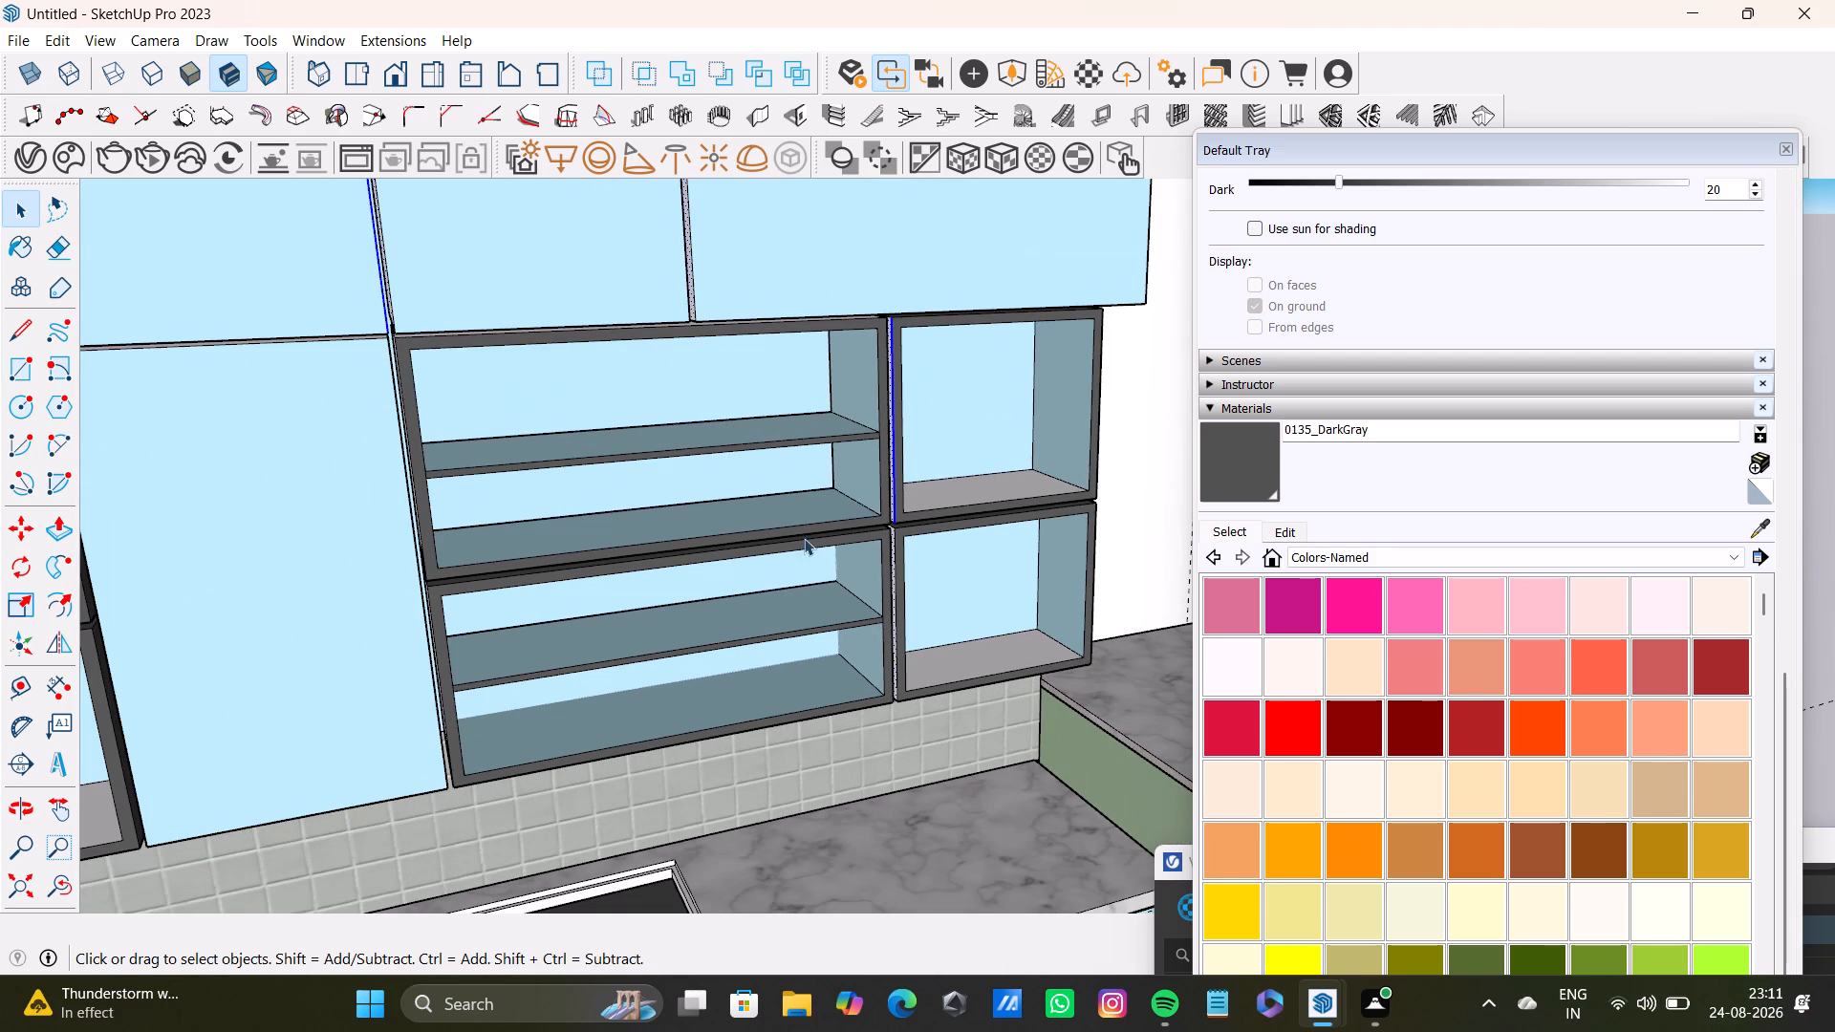
pyautogui.keyDown('shift'); pyautogui.moveTo(672, 535); pyautogui.dragTo(907, 475, button='middle'); pyautogui.keyUp('shift')
pyautogui.scroll(1, 654, 485)
pyautogui.moveTo(654, 485); pyautogui.dragTo(770, 452, button='middle')
pyautogui.keyDown('shift'); pyautogui.scroll(7, 726, 424); pyautogui.keyUp('shift')
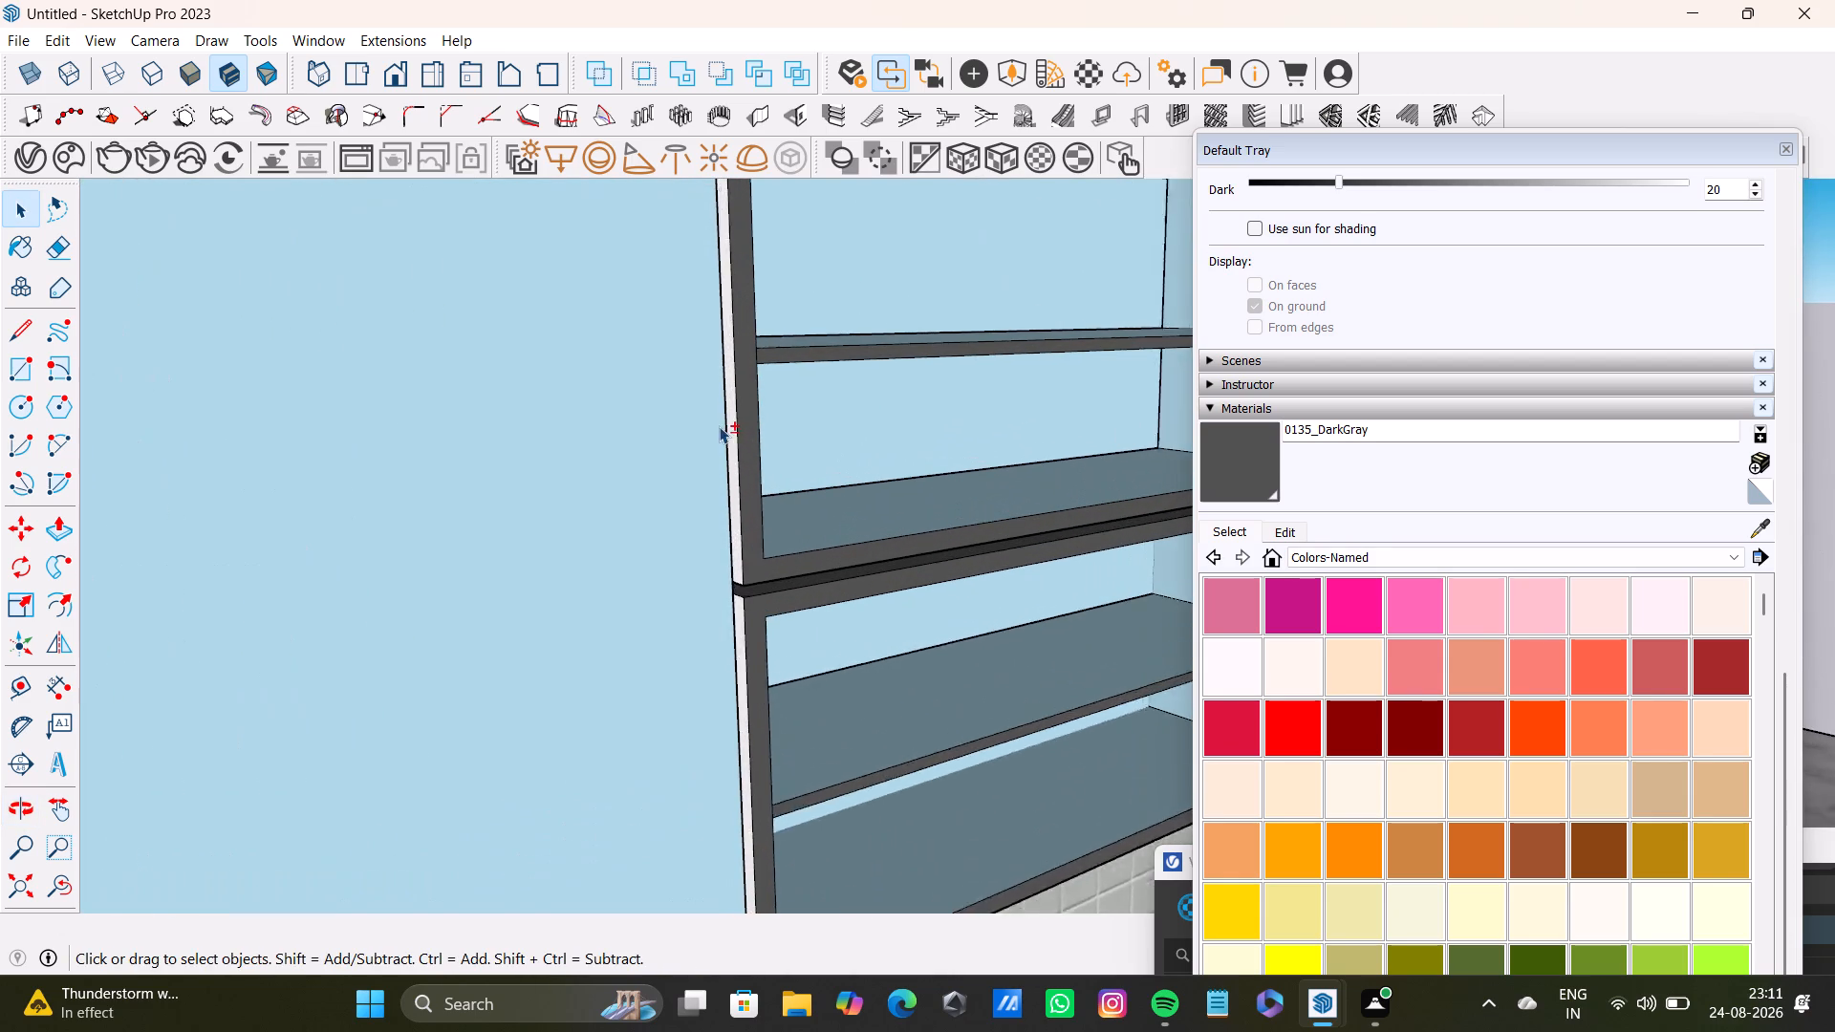
pyautogui.keyDown('shift'); pyautogui.click(727, 441); pyautogui.keyUp('shift')
pyautogui.keyDown('shift'); pyautogui.click(732, 453); pyautogui.keyUp('shift')
pyautogui.keyDown('shift'); pyautogui.scroll(-8, 704, 488); pyautogui.keyUp('shift')
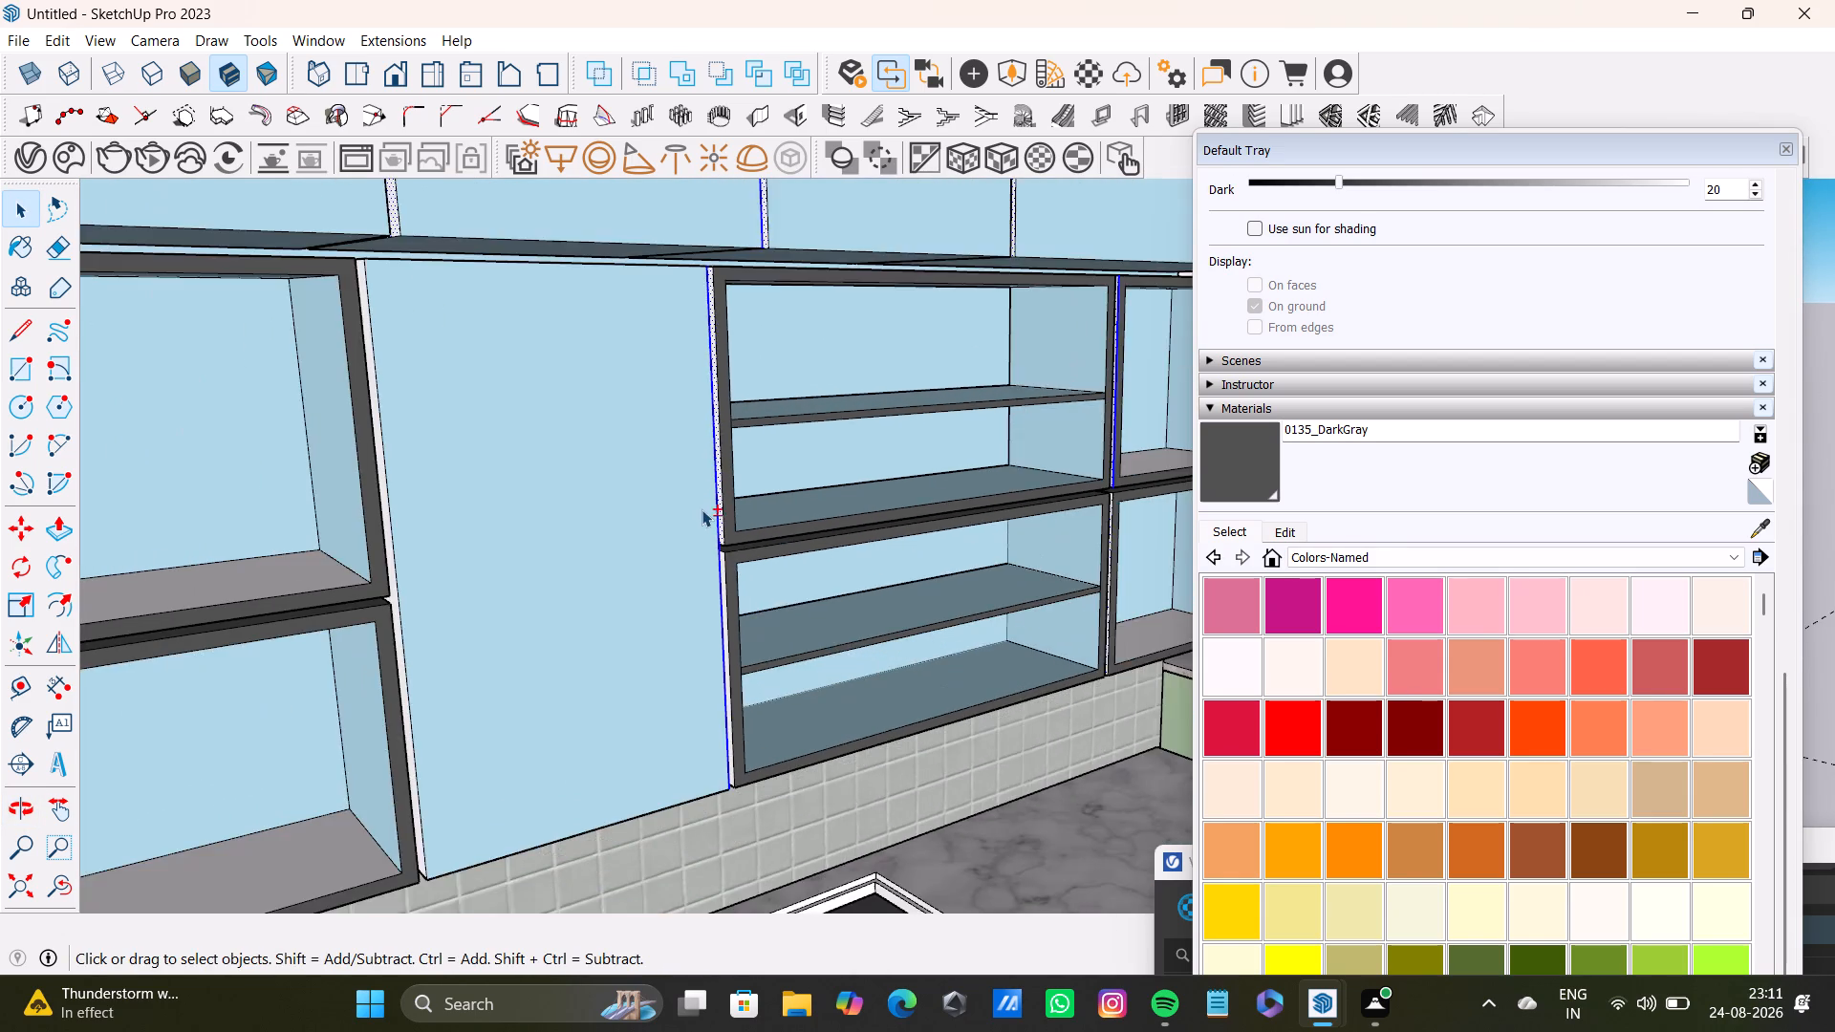
pyautogui.keyDown('shift'); pyautogui.moveTo(702, 509); pyautogui.dragTo(904, 462, button='middle'); pyautogui.keyUp('shift')
pyautogui.keyDown('shift'); pyautogui.scroll(8, 718, 547); pyautogui.keyUp('shift')
pyautogui.keyDown('shift'); pyautogui.click(514, 526); pyautogui.keyUp('shift')
# Add the outer side faces of the two small open cabinets in the middle of the wall to the selection.
pyautogui.keyDown('shift'); pyautogui.scroll(-16, 525, 539); pyautogui.keyUp('shift')
pyautogui.keyDown('shift'); pyautogui.moveTo(540, 562); pyautogui.dragTo(853, 518, button='middle'); pyautogui.keyUp('shift')
pyautogui.keyDown('shift'); pyautogui.scroll(9, 658, 544); pyautogui.keyUp('shift')
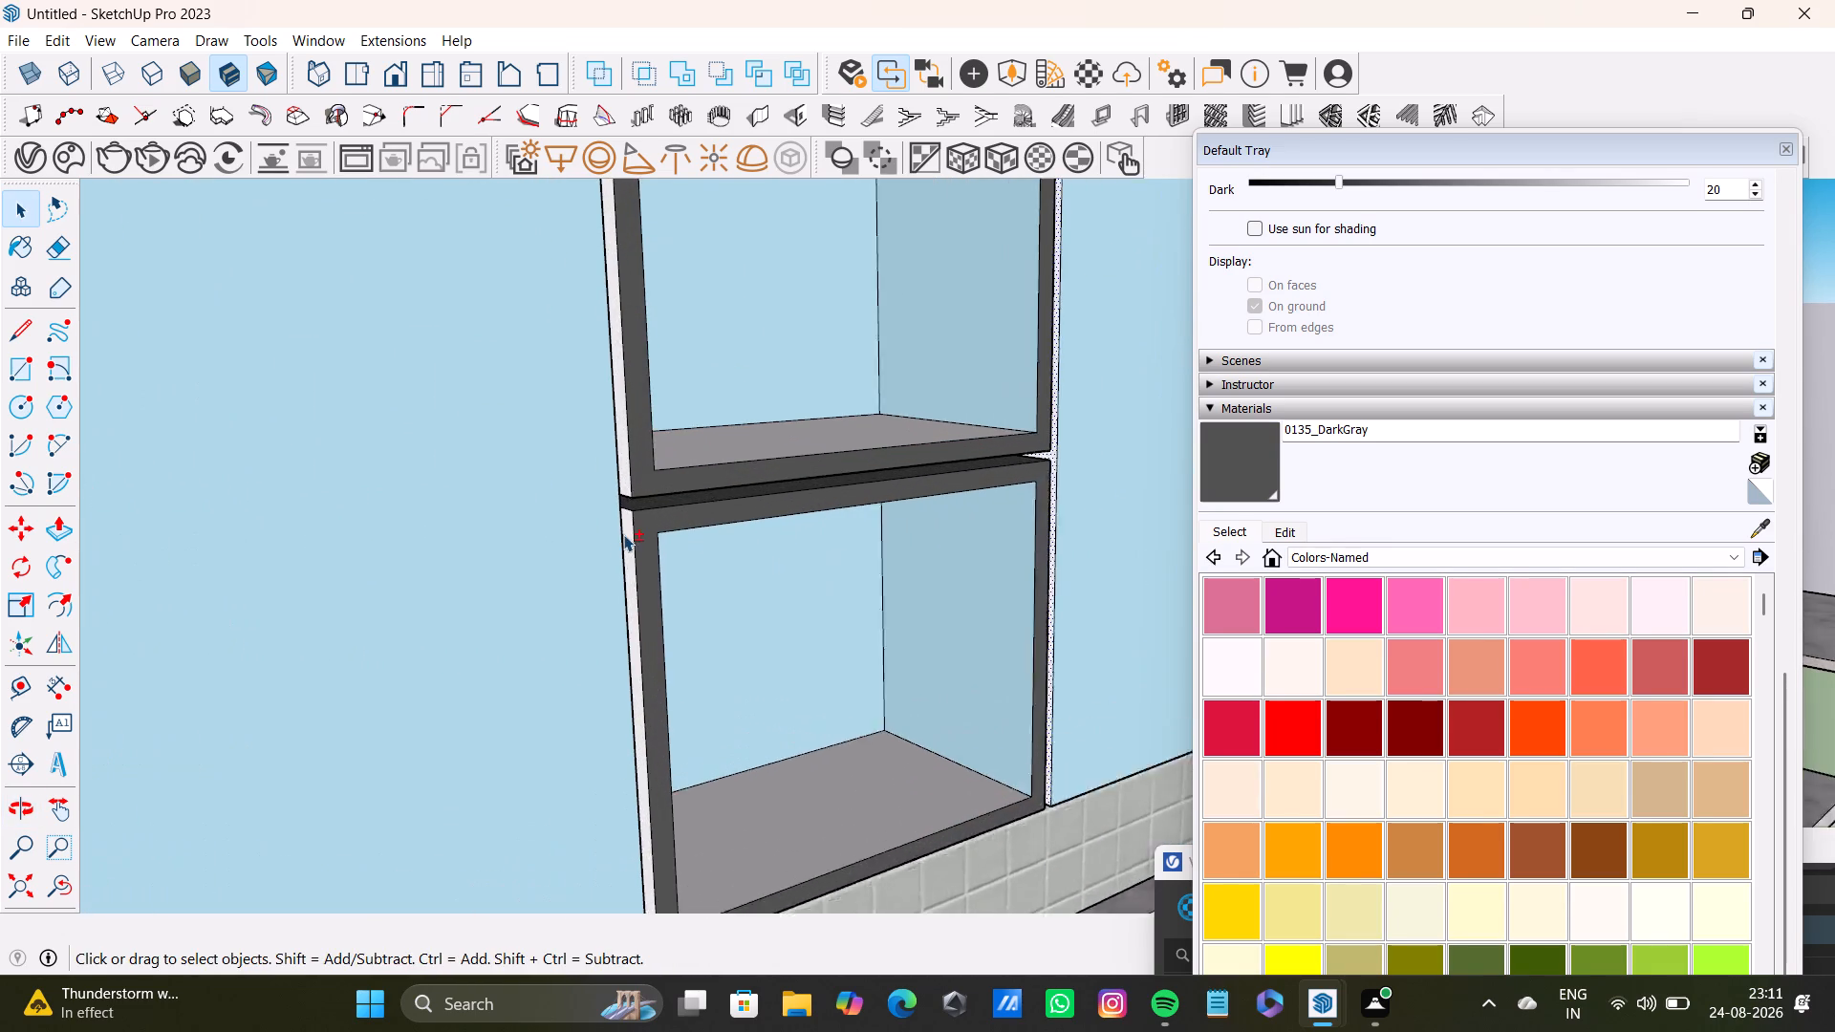
pyautogui.keyDown('shift'); pyautogui.scroll(3, 623, 534); pyautogui.keyUp('shift')
pyautogui.keyDown('shift'); pyautogui.click(627, 533); pyautogui.keyUp('shift')
pyautogui.keyDown('shift'); pyautogui.click(629, 443); pyautogui.keyUp('shift')
# Add the side faces of both wide shelf cabinets near the room corner, and paint the whole selection with 0135_DarkGray.
pyautogui.keyDown('shift'); pyautogui.scroll(-4, 624, 528); pyautogui.keyUp('shift')
pyautogui.keyDown('shift'); pyautogui.moveTo(624, 548); pyautogui.dragTo(940, 470, button='middle'); pyautogui.keyUp('shift')
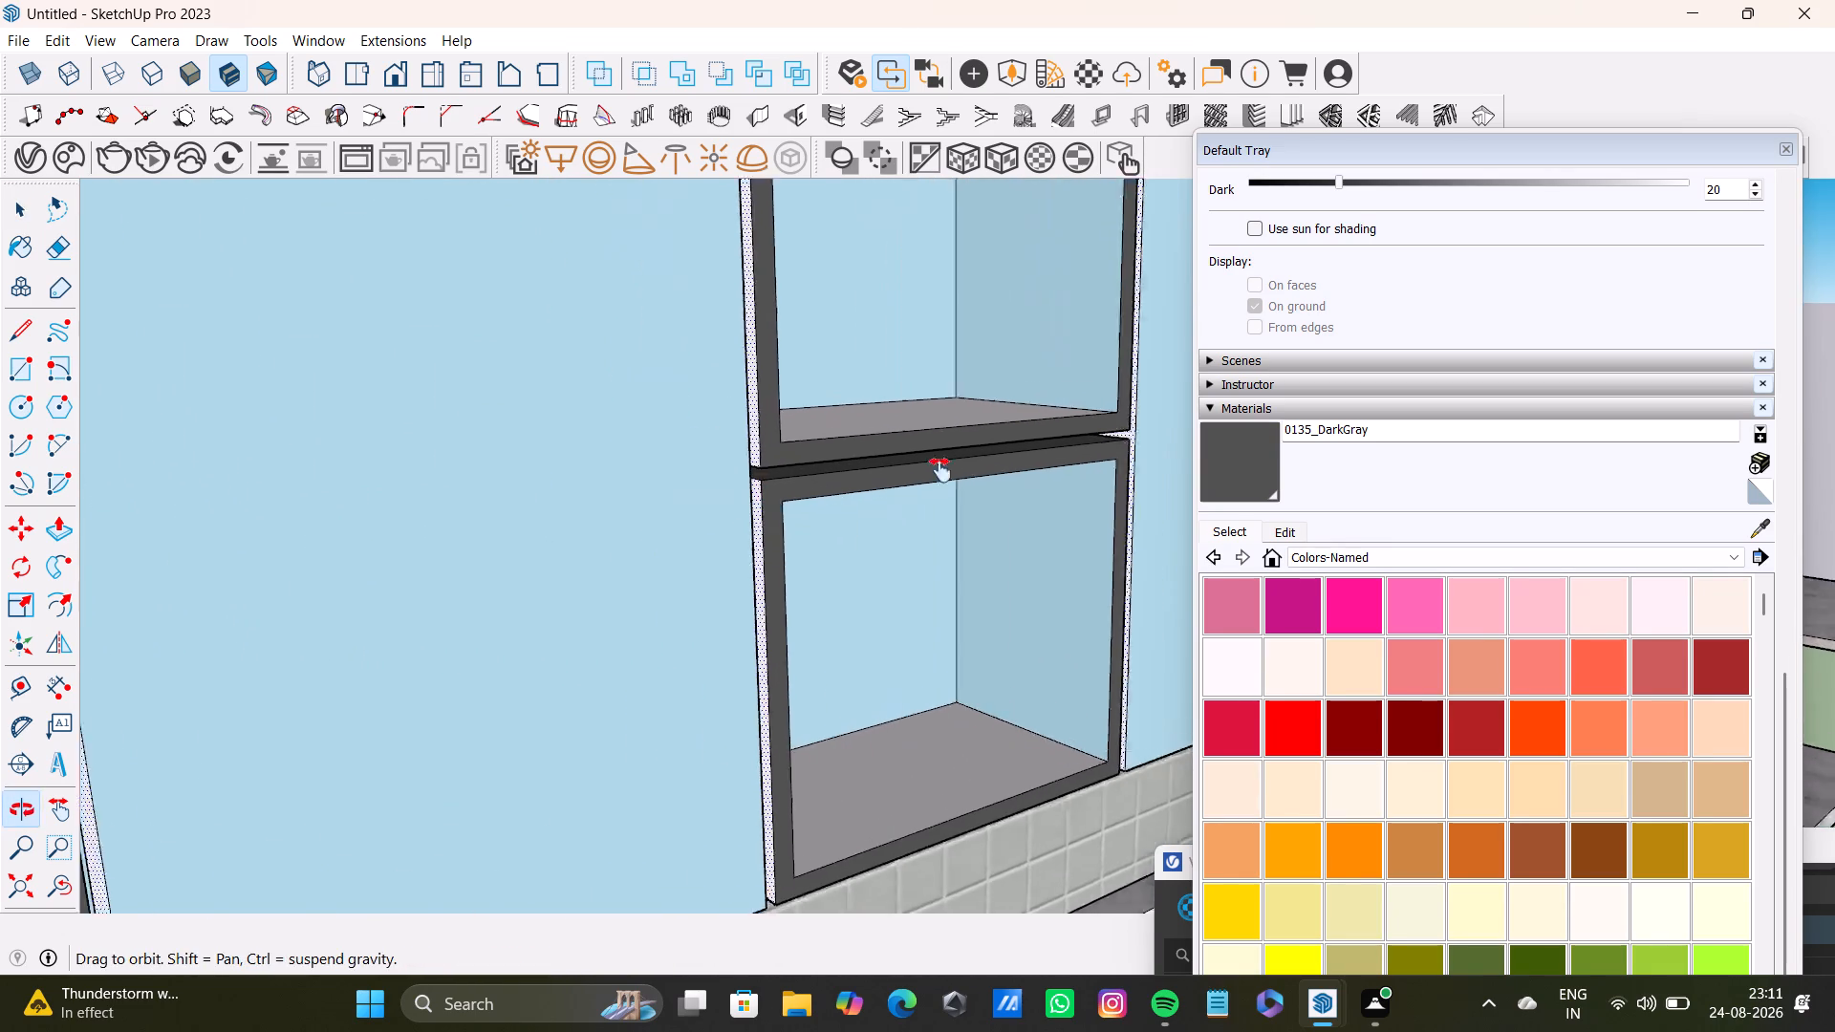
pyautogui.keyDown('shift'); pyautogui.moveTo(940, 470); pyautogui.dragTo(986, 460, button='middle'); pyautogui.keyUp('shift')
pyautogui.keyDown('shift'); pyautogui.scroll(-4, 619, 550); pyautogui.keyUp('shift')
pyautogui.keyDown('shift'); pyautogui.scroll(4, 464, 531); pyautogui.keyUp('shift')
pyautogui.keyDown('shift'); pyautogui.scroll(-13, 465, 527); pyautogui.keyUp('shift')
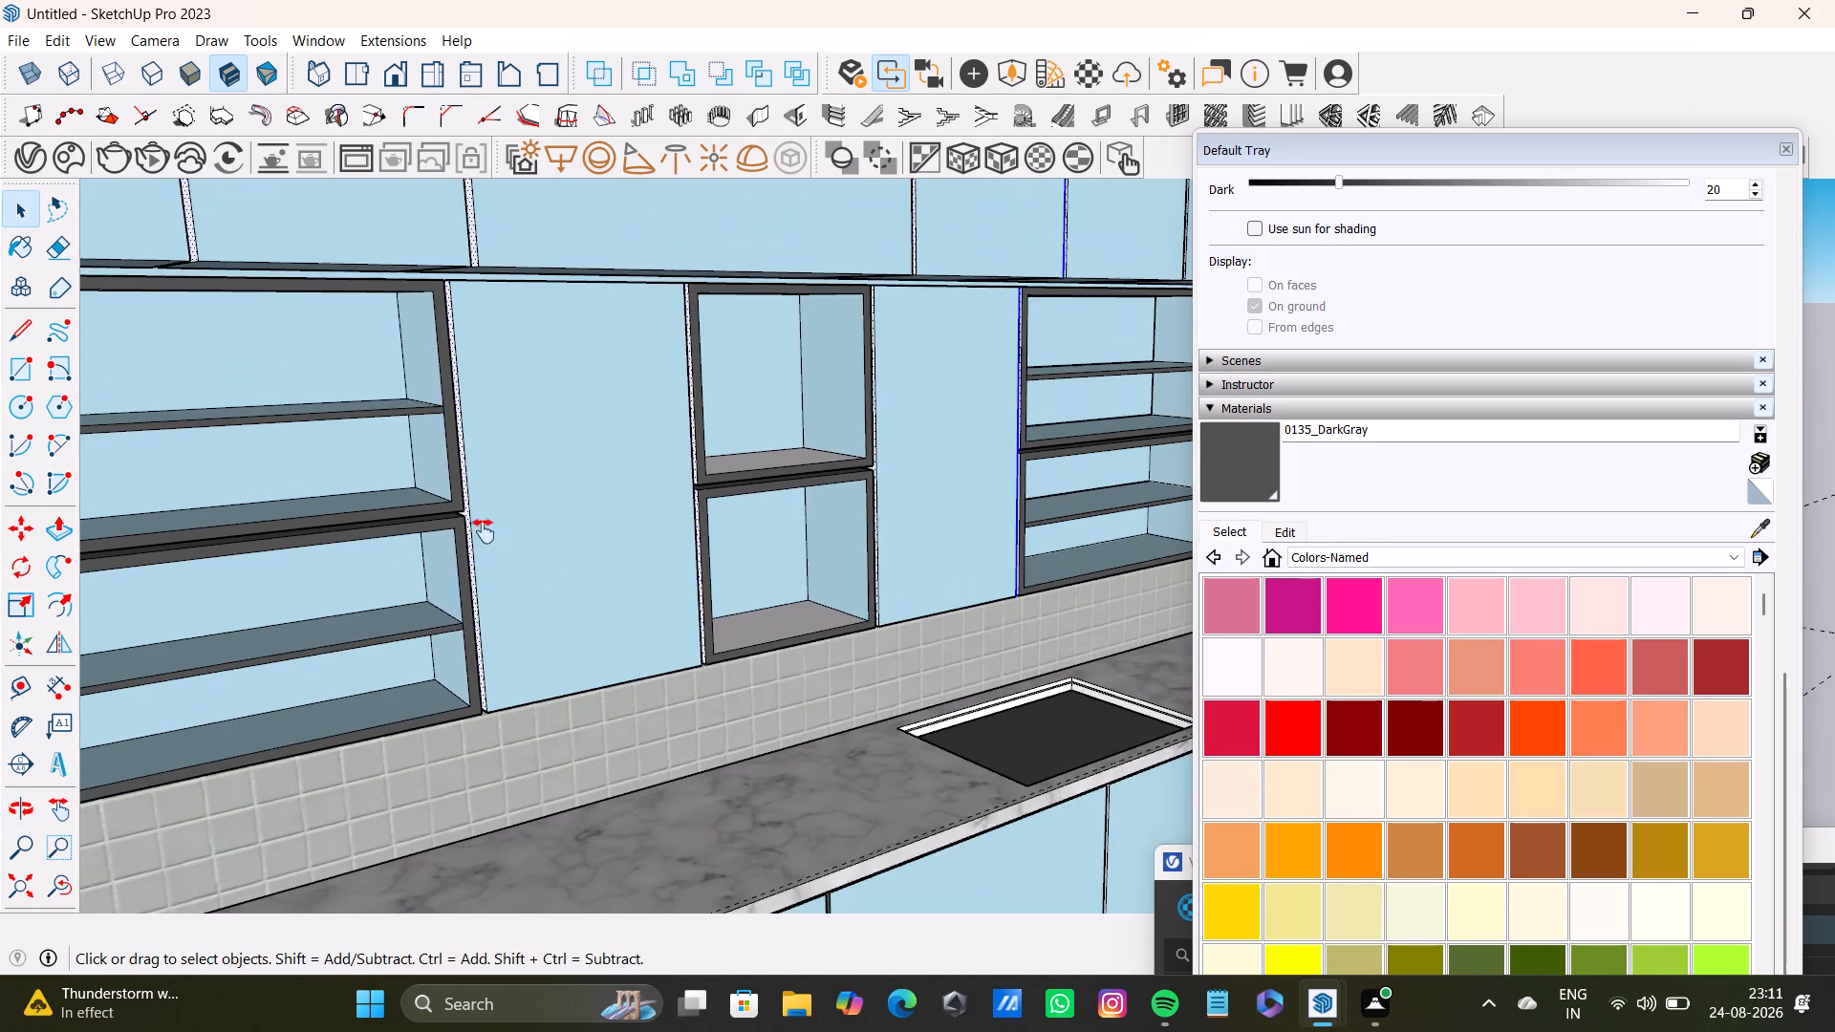
pyautogui.keyDown('shift'); pyautogui.moveTo(484, 531); pyautogui.dragTo(841, 469, button='middle'); pyautogui.keyUp('shift')
pyautogui.keyDown('shift'); pyautogui.scroll(-3, 716, 584); pyautogui.keyUp('shift')
pyautogui.keyDown('shift'); pyautogui.scroll(12, 413, 536); pyautogui.keyUp('shift')
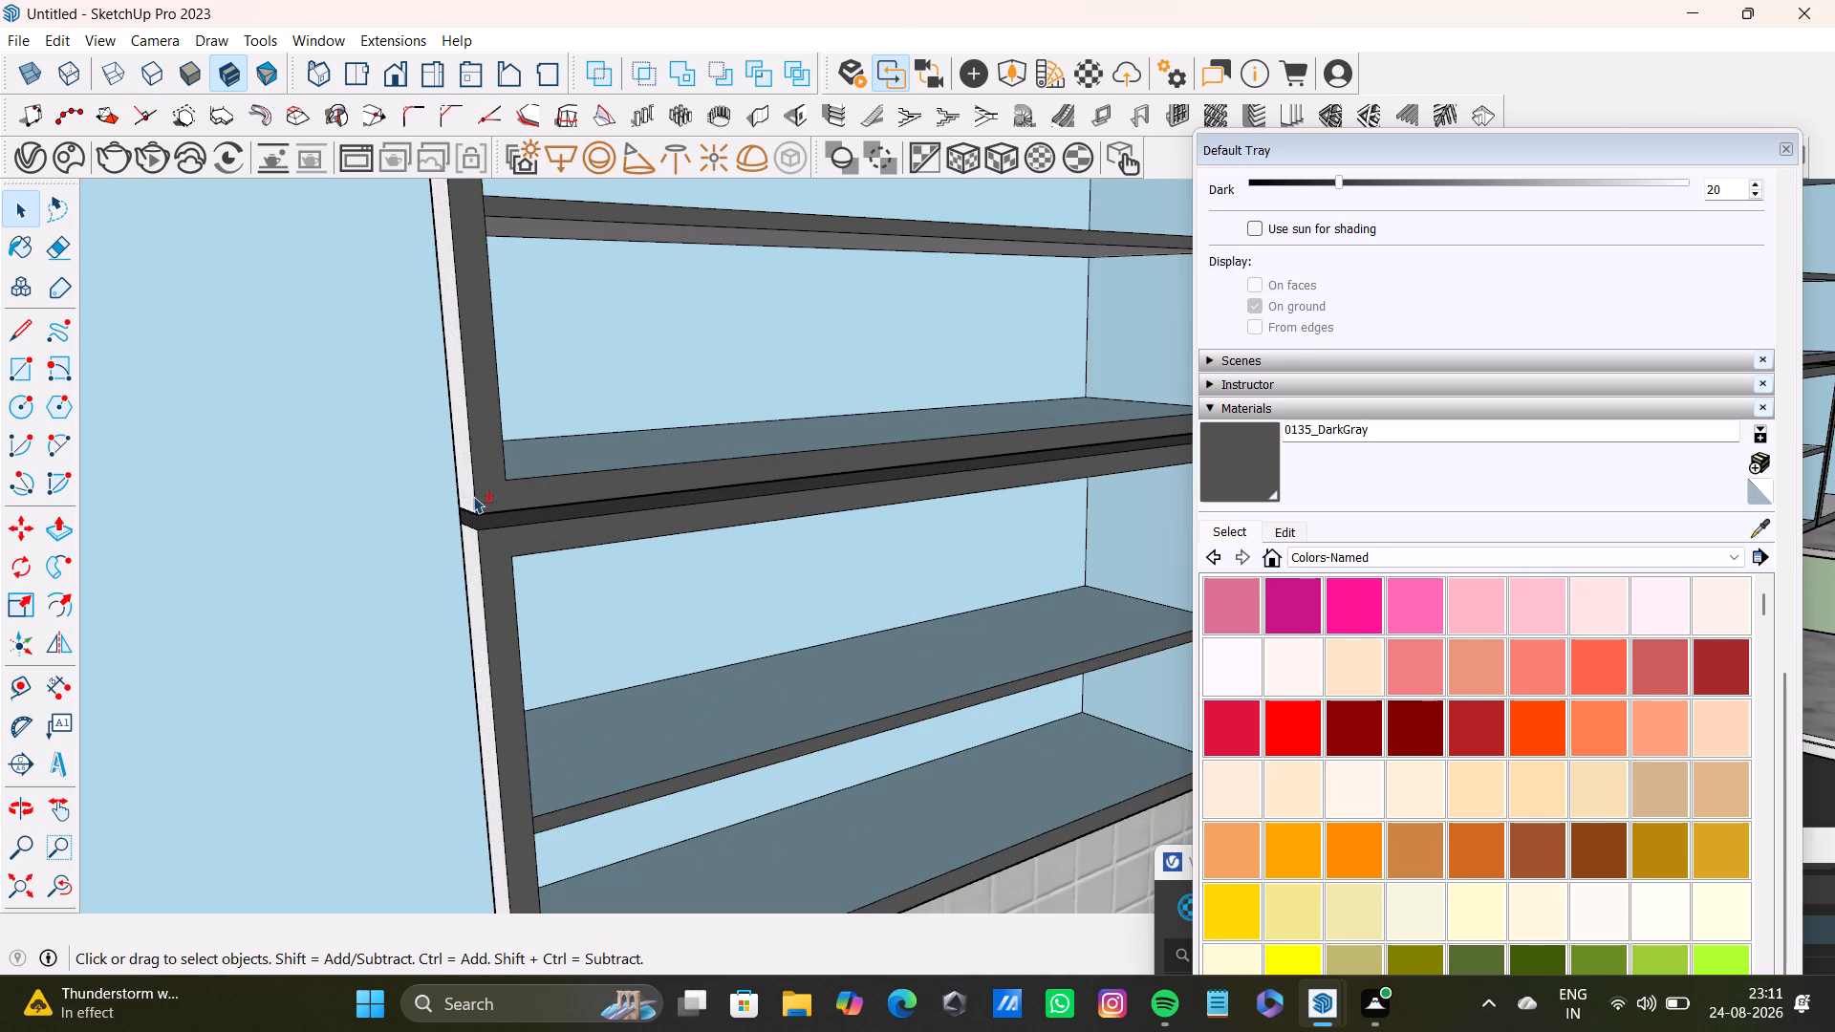
pyautogui.keyDown('shift'); pyautogui.click(464, 483); pyautogui.keyUp('shift')
pyautogui.keyDown('shift'); pyautogui.click(471, 548); pyautogui.keyUp('shift')
pyautogui.keyDown('shift'); pyautogui.click(1231, 455); pyautogui.keyUp('shift')
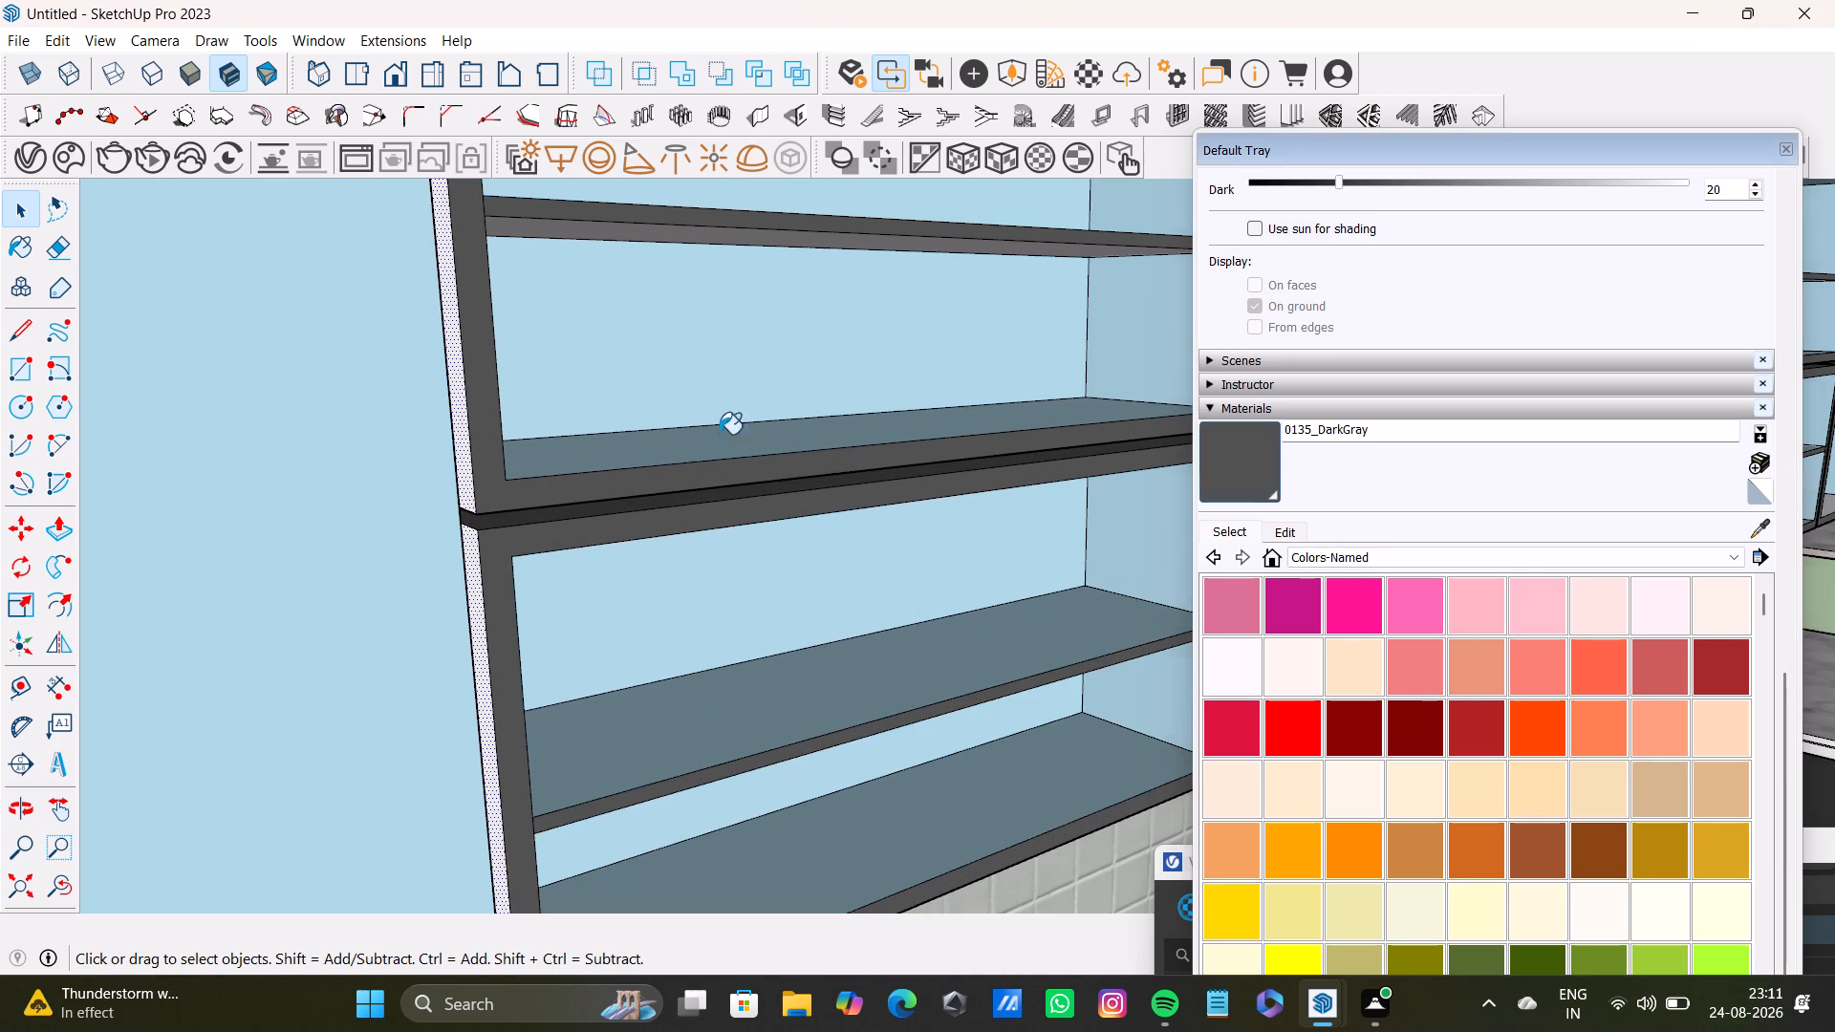
pyautogui.keyDown('shift'); pyautogui.click(463, 459); pyautogui.keyUp('shift')
# Select the interior bottom faces of the two small open cabinets in the middle of the wall.
pyautogui.keyDown('shift'); pyautogui.scroll(-7, 537, 486); pyautogui.keyUp('shift')
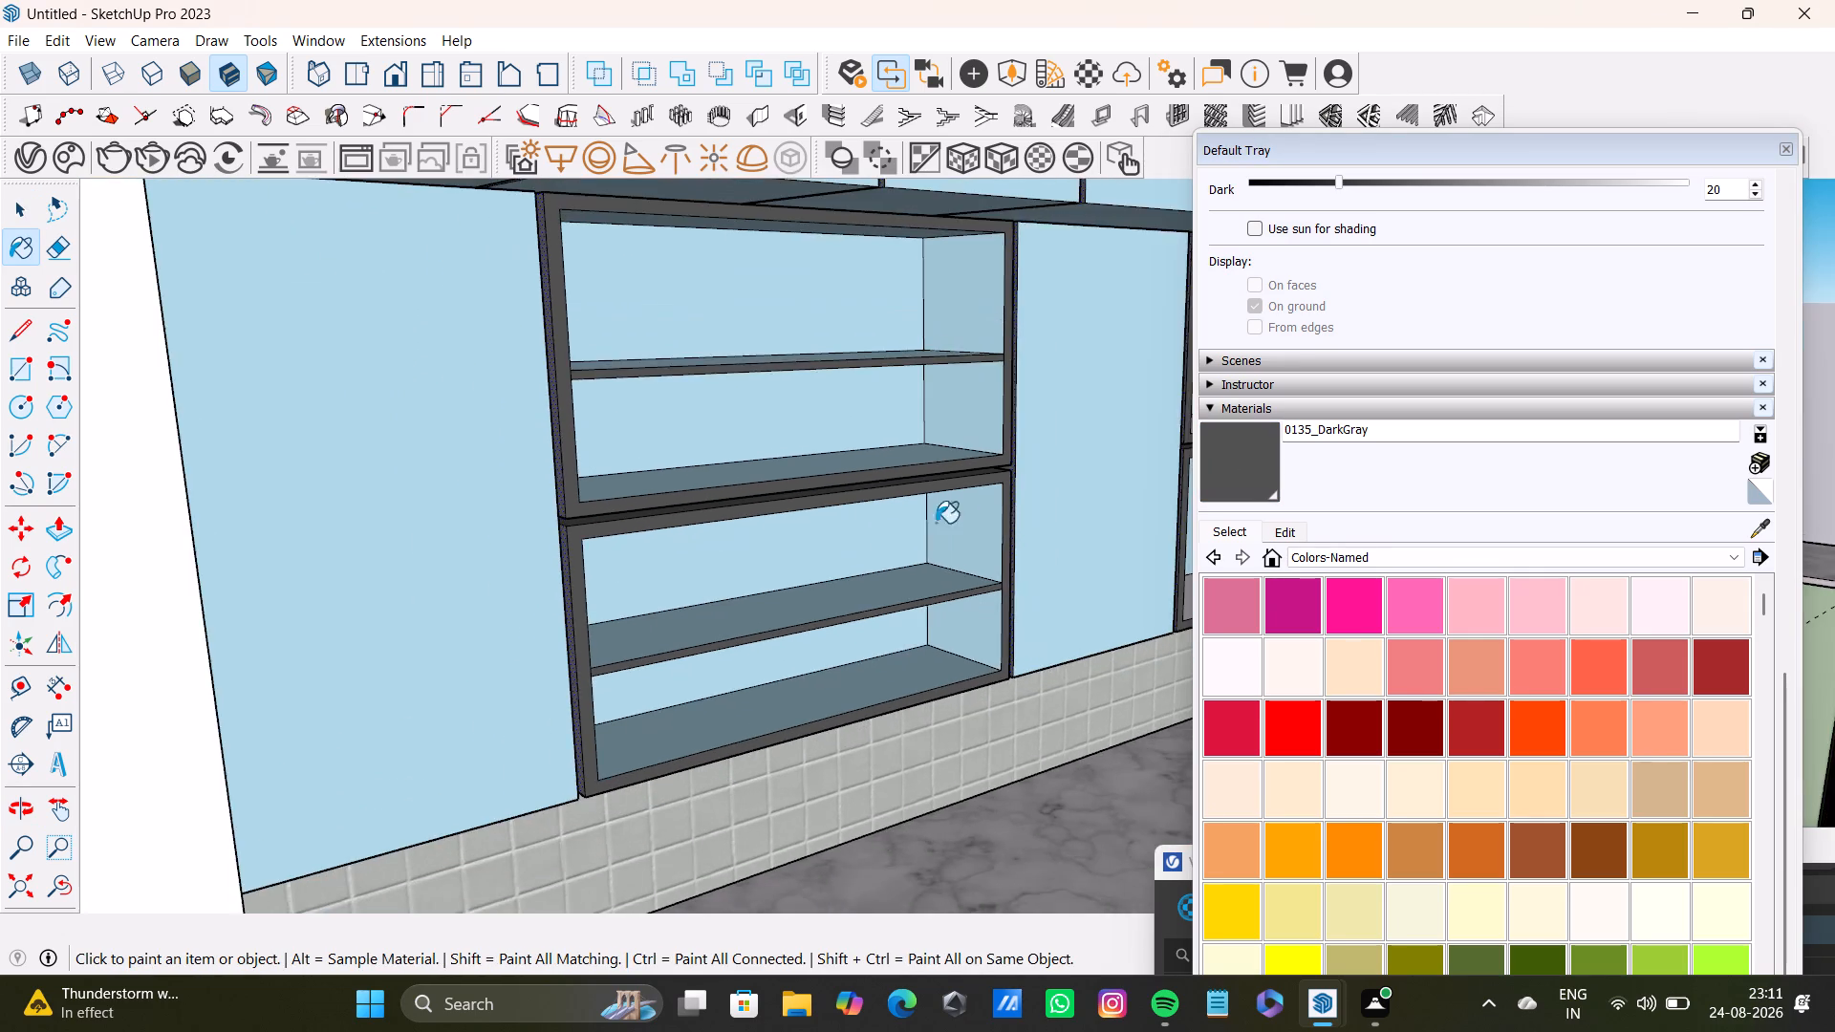
pyautogui.keyDown('shift'); pyautogui.moveTo(953, 513); pyautogui.dragTo(505, 596, button='middle'); pyautogui.keyUp('shift')
pyautogui.scroll(6, 898, 522)
pyautogui.moveTo(909, 535); pyautogui.dragTo(855, 608, button='middle')
pyautogui.press('space')
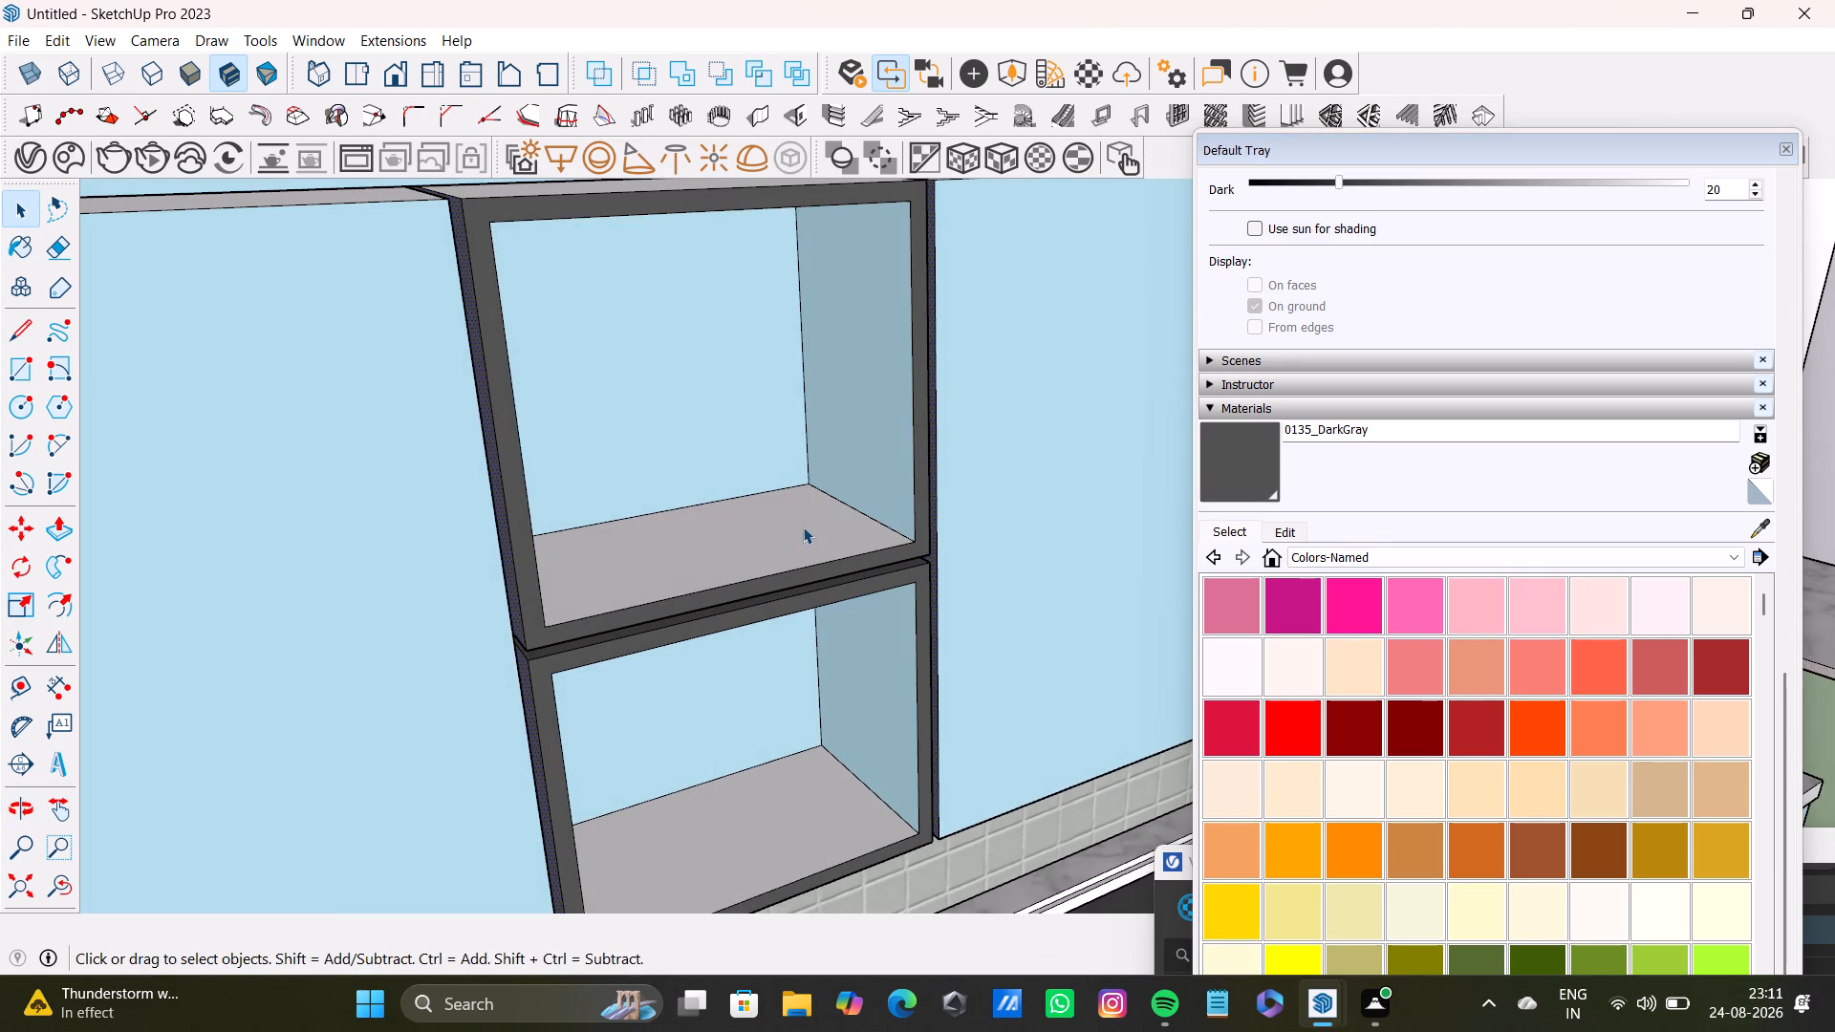
pyautogui.click(803, 527)
pyautogui.click(1756, 524)
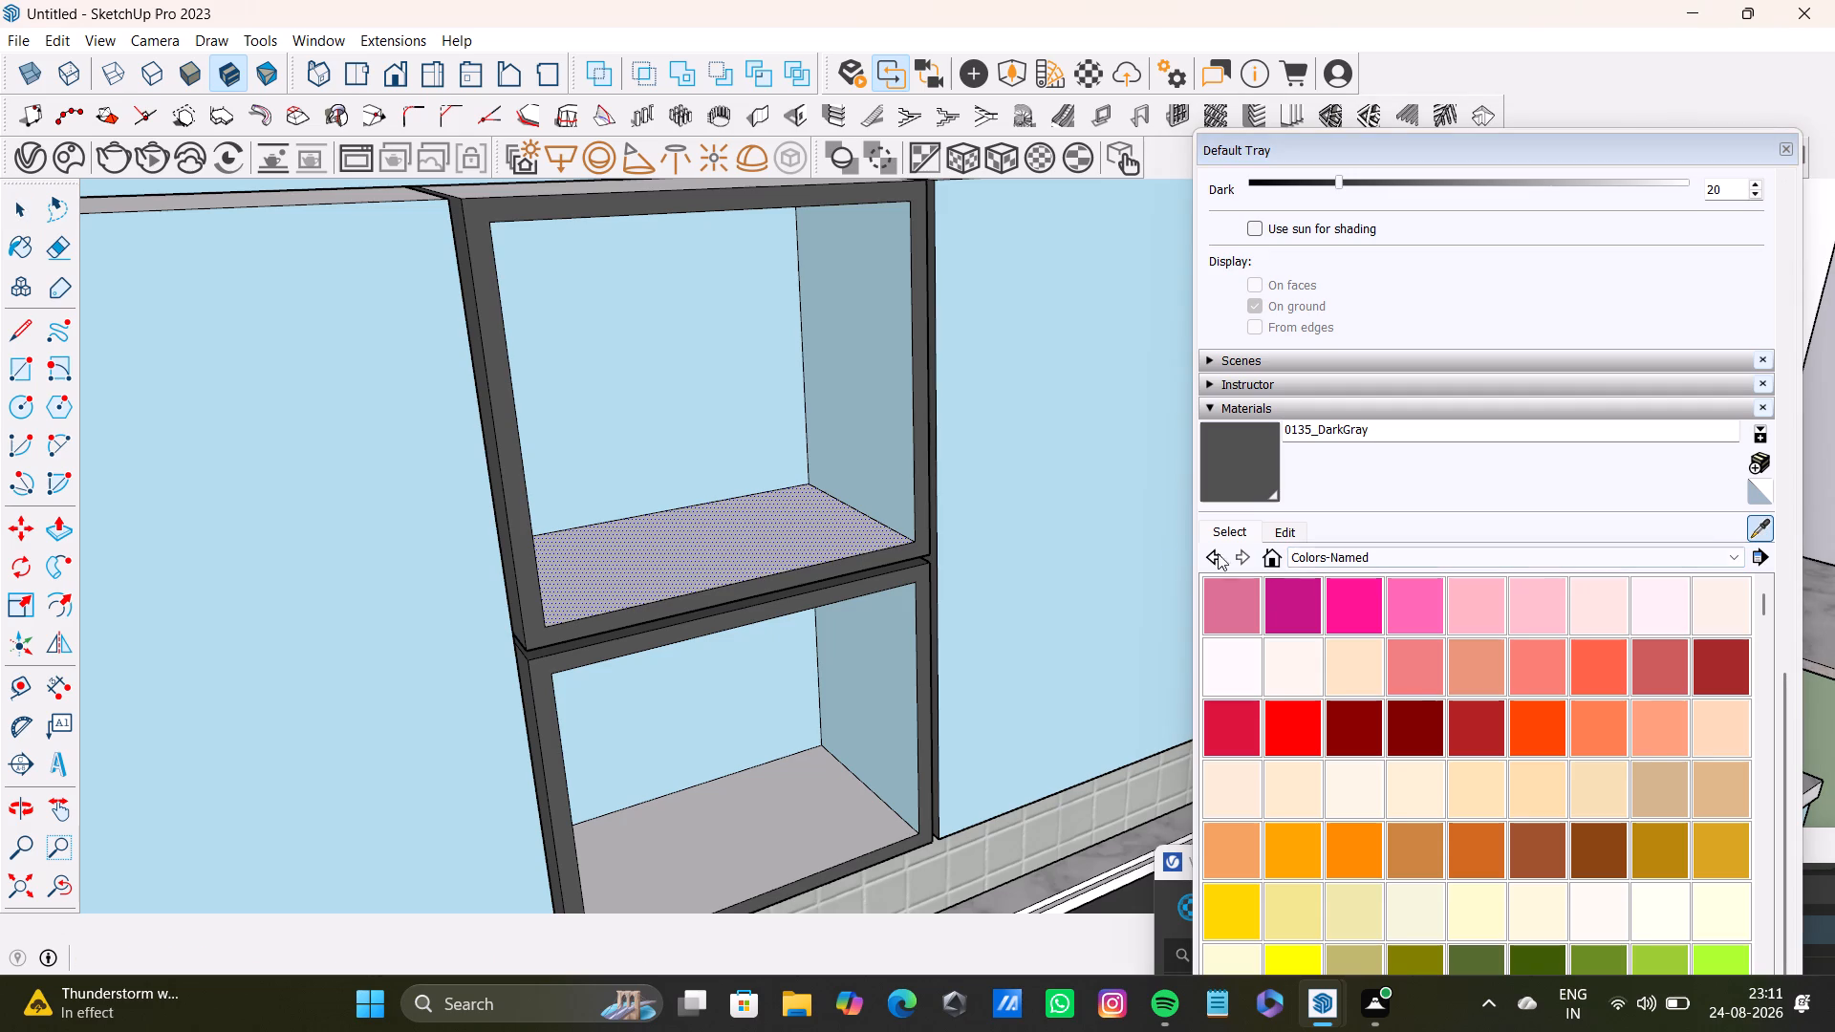
pyautogui.press('space')
pyautogui.click(817, 793)
pyautogui.keyDown('shift'); pyautogui.scroll(-4, 917, 710); pyautogui.keyUp('shift')
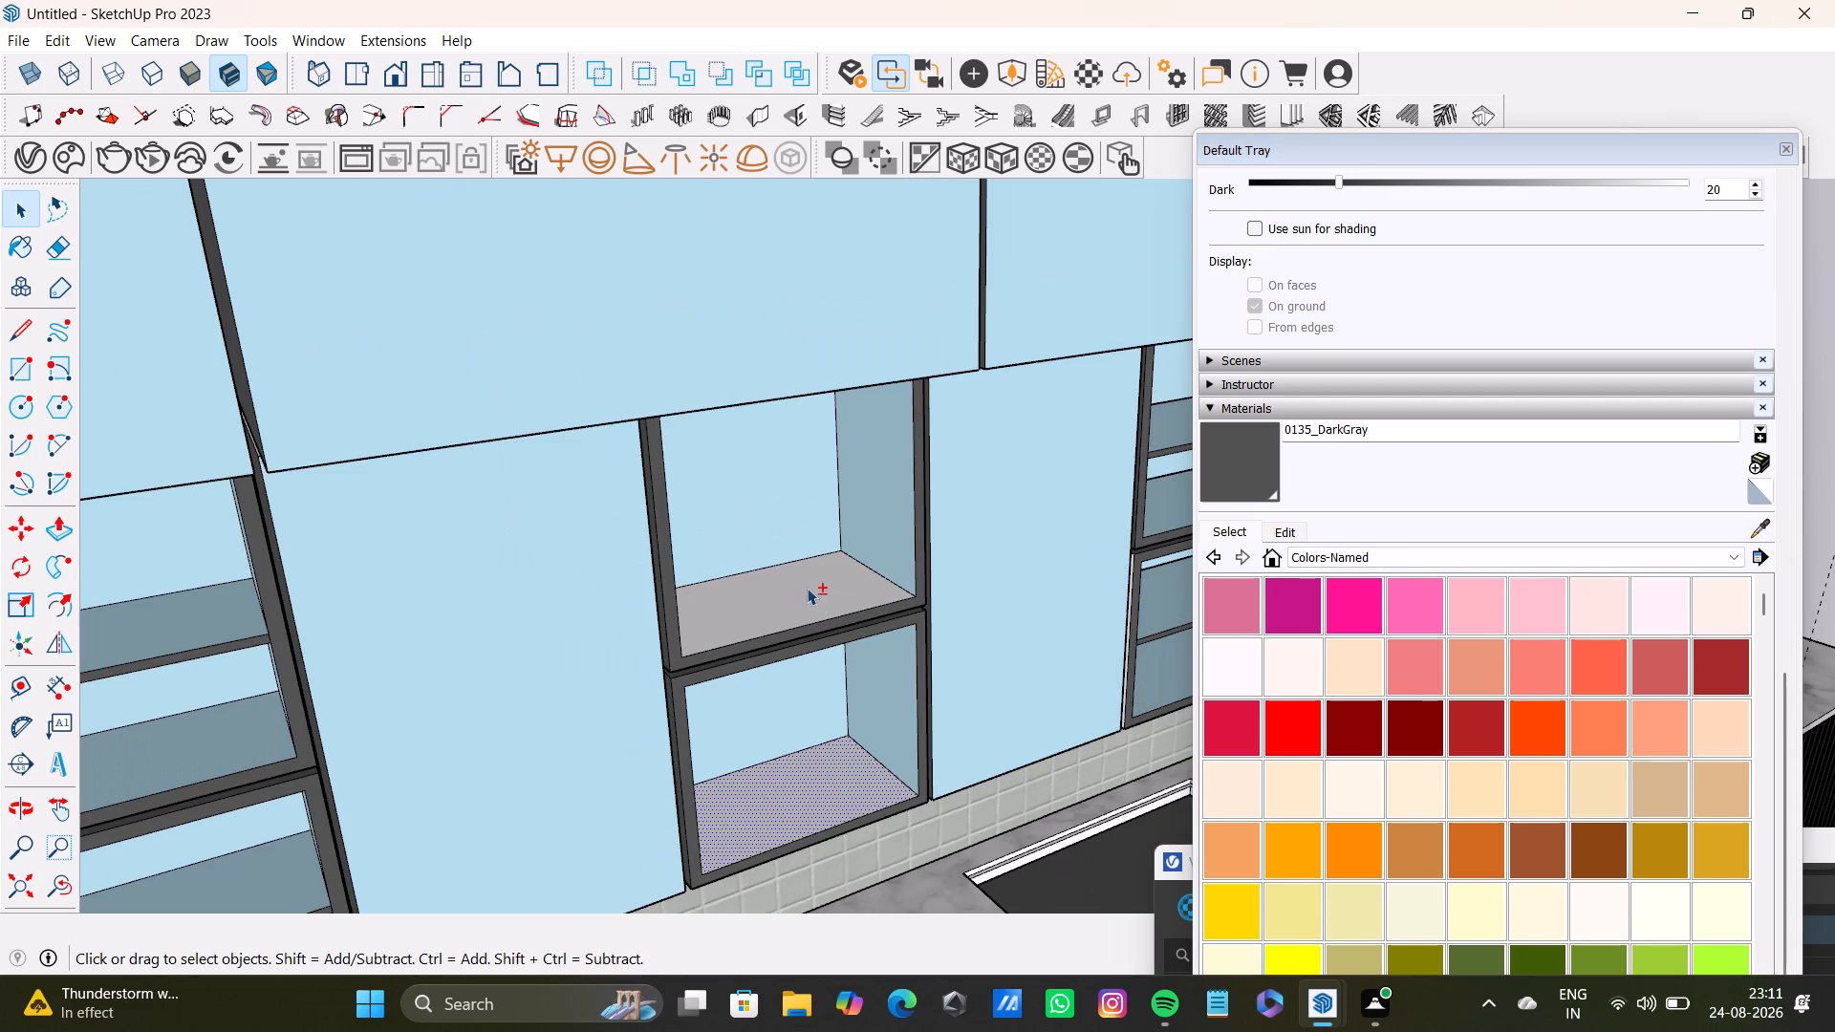
pyautogui.keyDown('shift'); pyautogui.click(807, 588); pyautogui.keyUp('shift')
# Add the interior bottom faces of the two small open end cabinets, and paint all four with sampled 0095_LightBlue.
pyautogui.keyDown('shift'); pyautogui.moveTo(873, 590); pyautogui.dragTo(347, 637, button='middle'); pyautogui.keyUp('shift')
pyautogui.keyDown('shift'); pyautogui.scroll(-4, 764, 553); pyautogui.keyUp('shift')
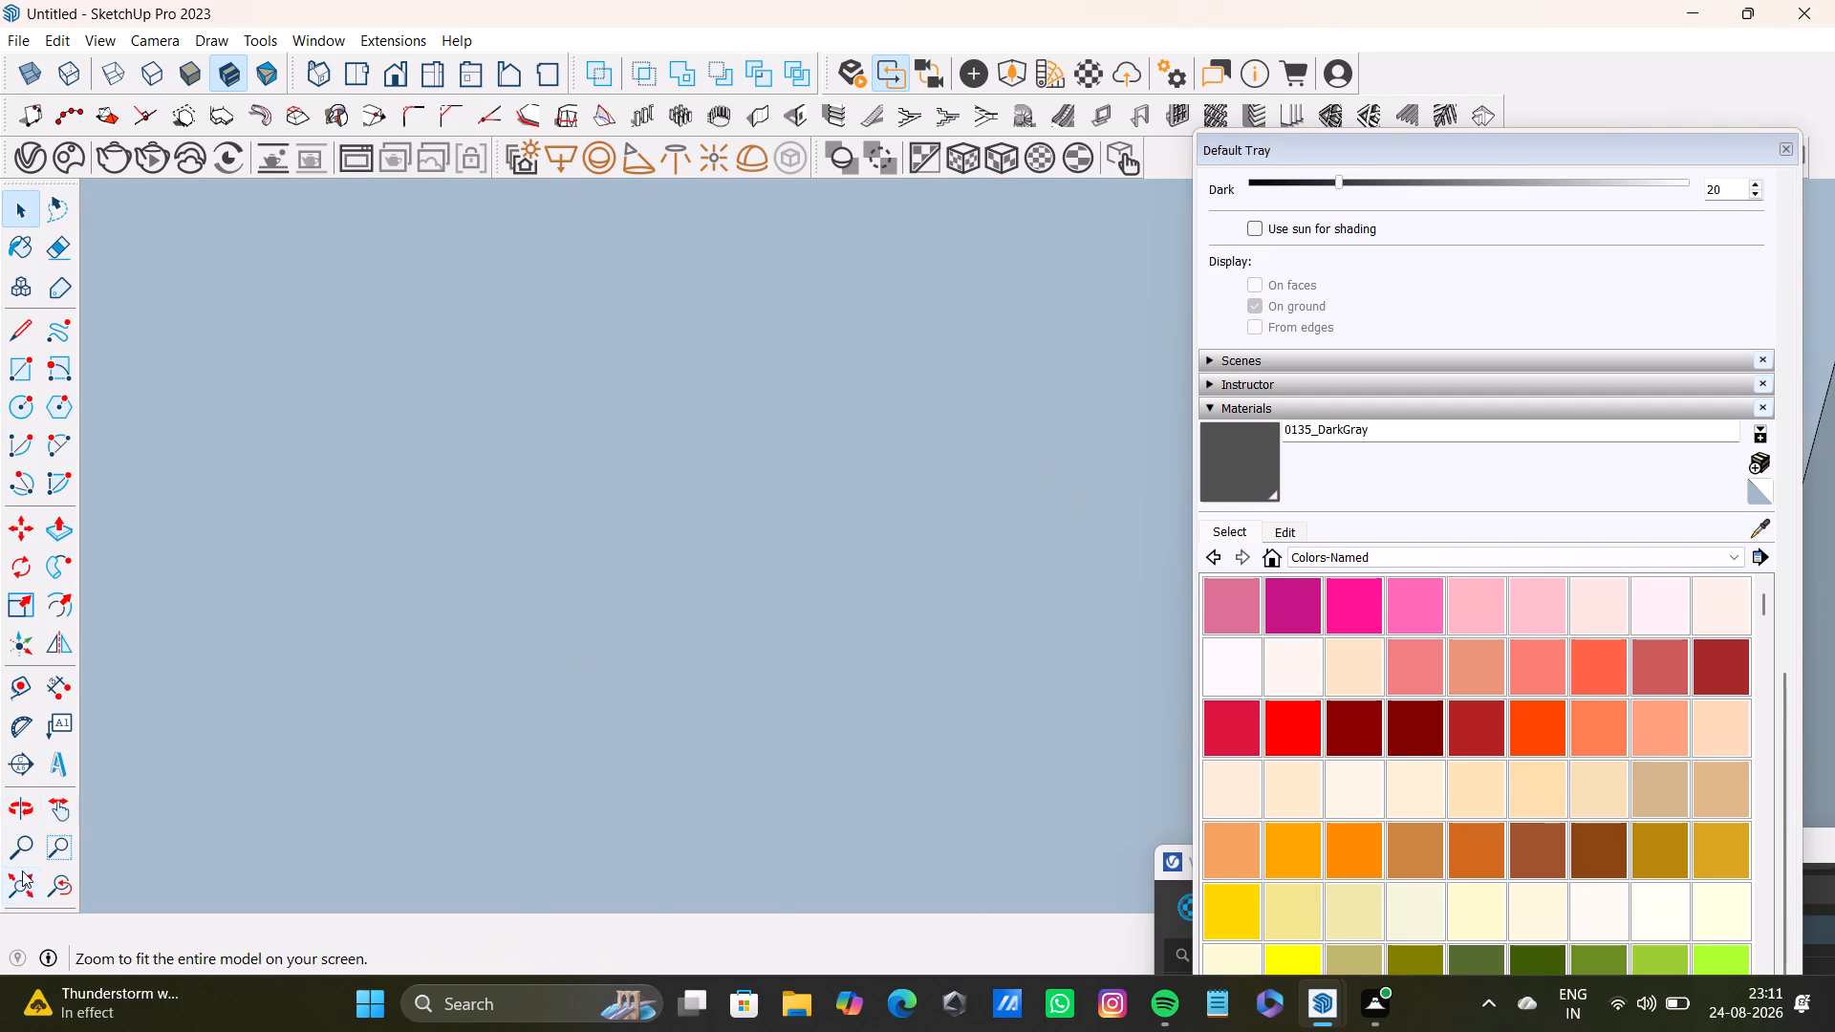
pyautogui.keyDown('shift'); pyautogui.click(22, 872); pyautogui.keyUp('shift')
pyautogui.keyDown('shift'); pyautogui.moveTo(875, 522); pyautogui.dragTo(142, 834, button='middle'); pyautogui.keyUp('shift')
pyautogui.keyDown('shift'); pyautogui.moveTo(566, 697); pyautogui.dragTo(0, 776, button='middle'); pyautogui.keyUp('shift')
pyautogui.keyDown('shift'); pyautogui.moveTo(240, 633); pyautogui.dragTo(426, 633, button='middle'); pyautogui.keyUp('shift')
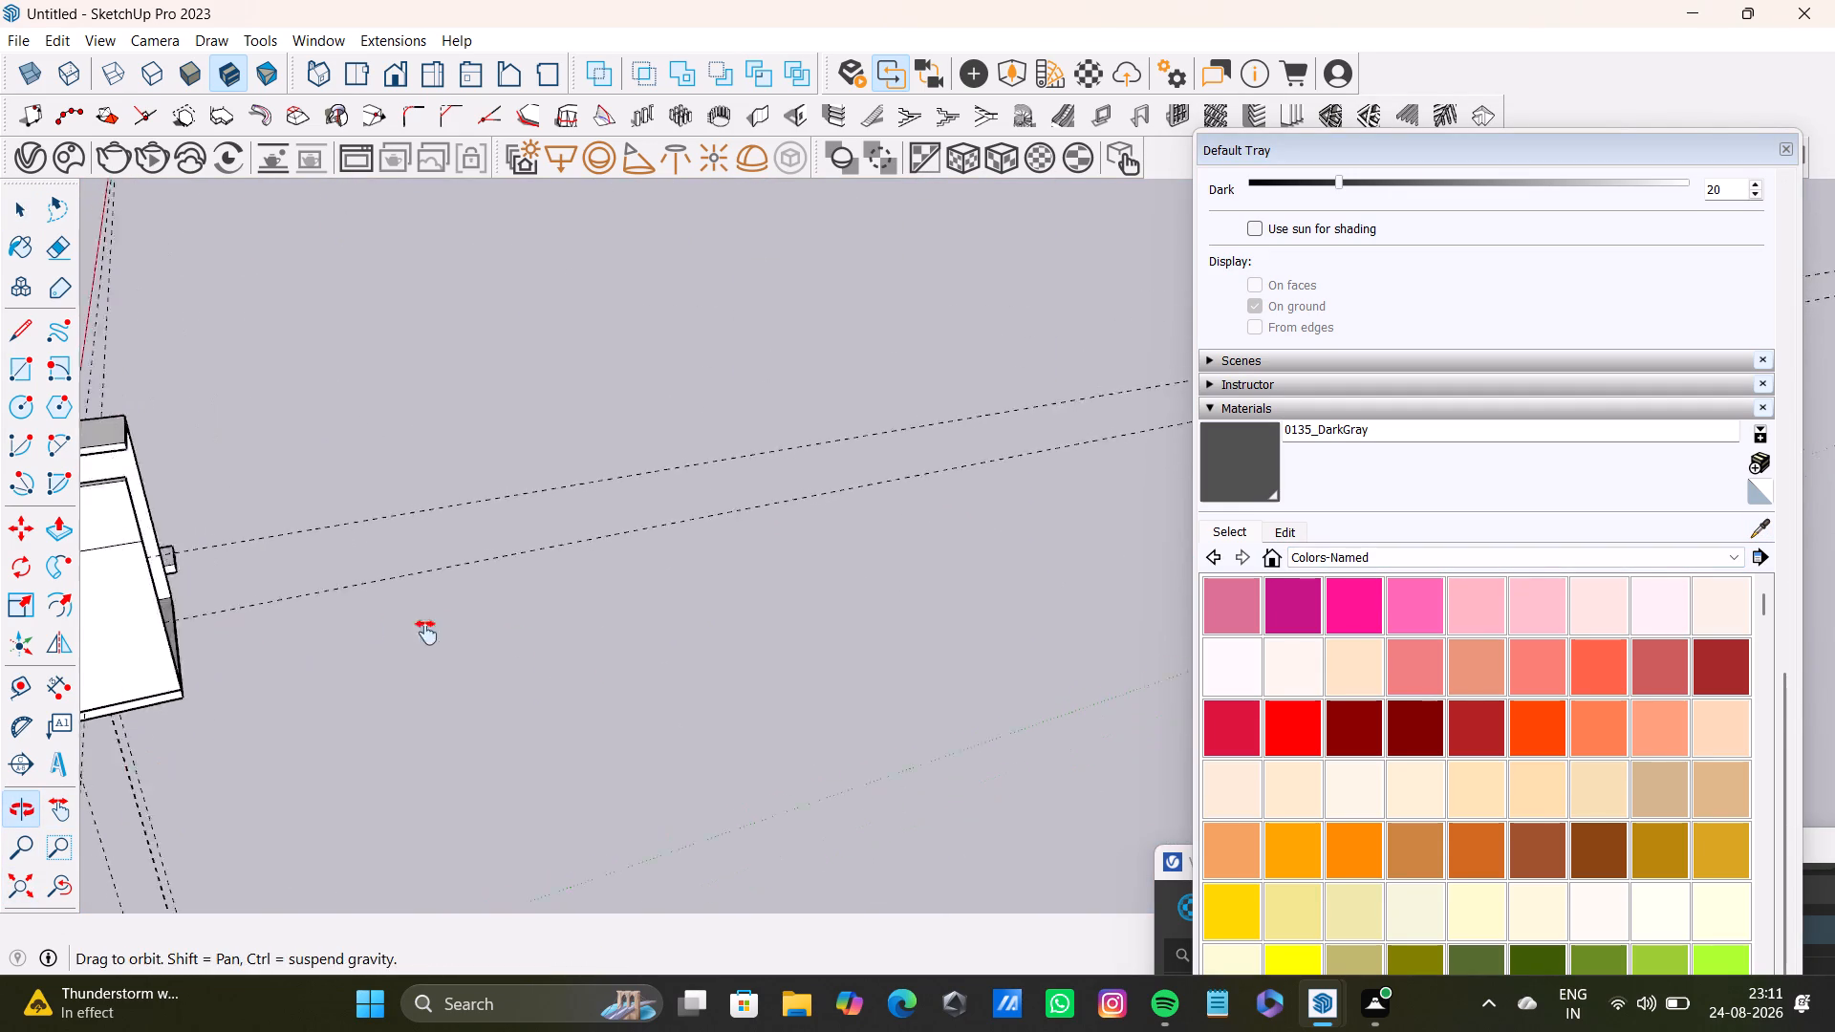
pyautogui.keyDown('shift'); pyautogui.moveTo(426, 633); pyautogui.dragTo(666, 697, button='middle'); pyautogui.keyUp('shift')
pyautogui.moveTo(612, 742); pyautogui.dragTo(0, 798, button='middle')
pyautogui.scroll(7, 978, 578)
pyautogui.keyDown('shift'); pyautogui.moveTo(908, 444); pyautogui.dragTo(961, 686, button='middle'); pyautogui.keyUp('shift')
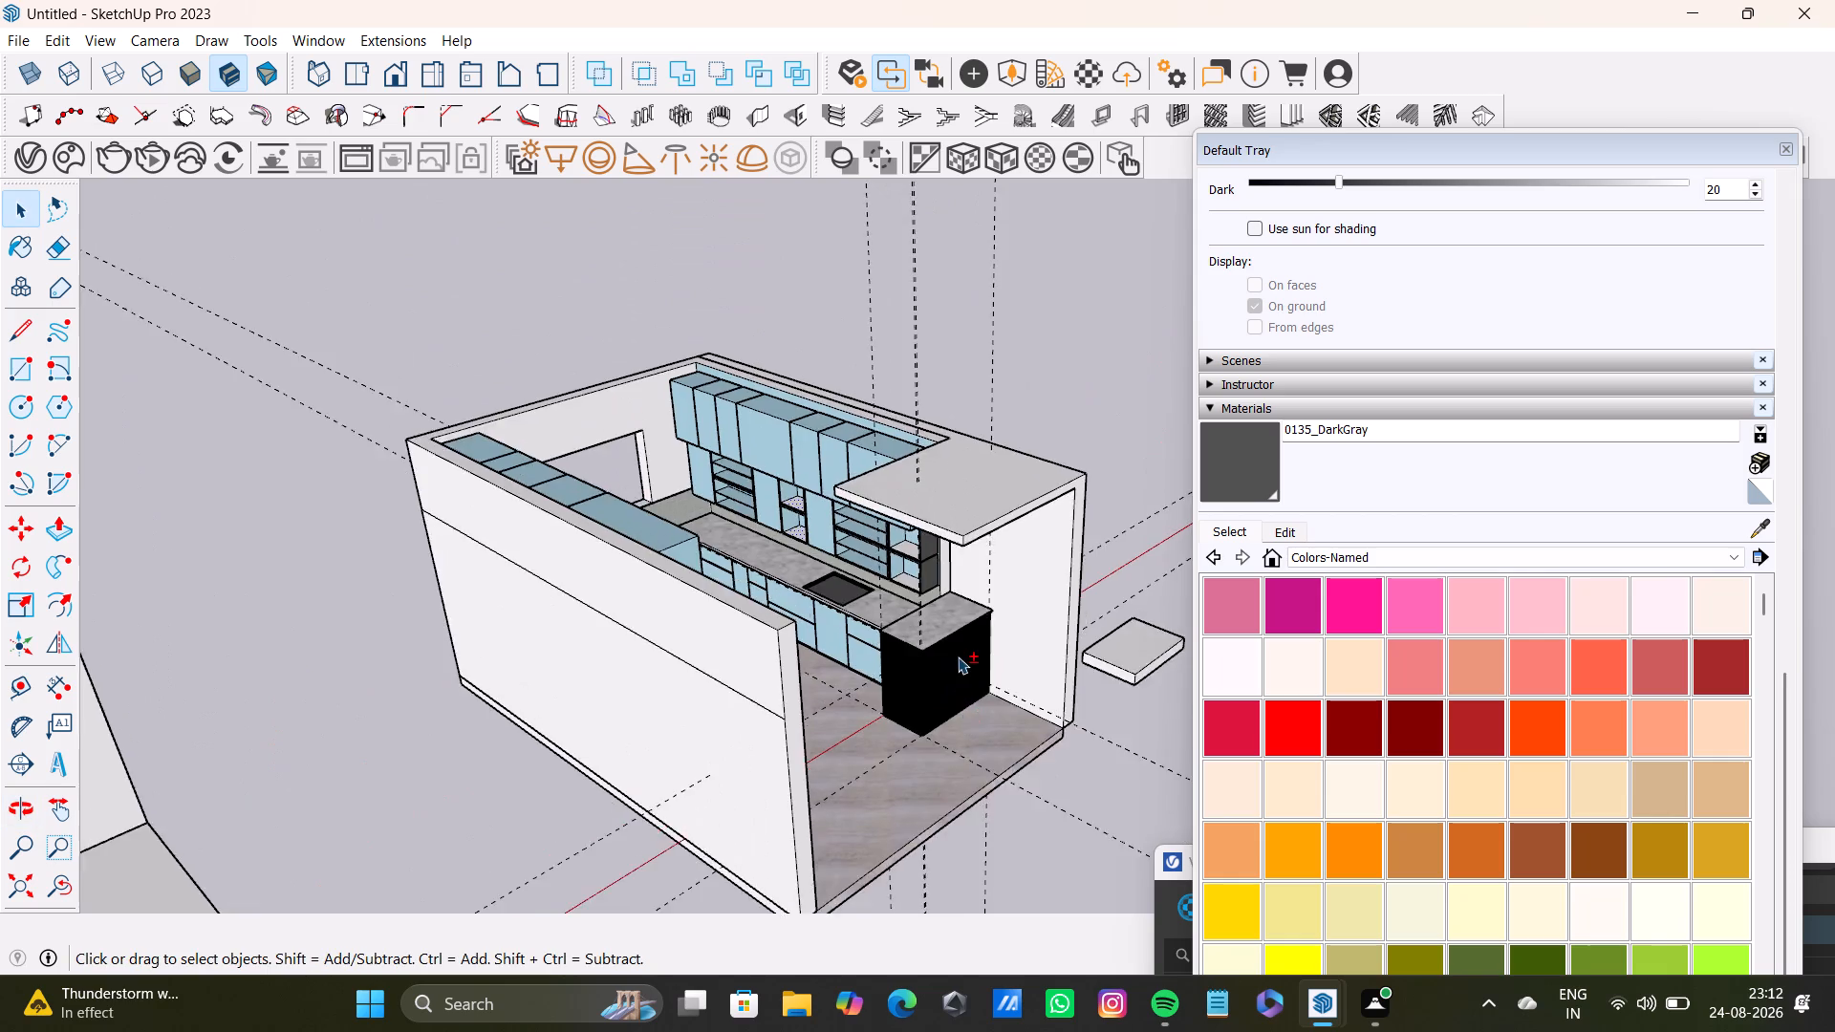
pyautogui.keyDown('shift'); pyautogui.scroll(13, 955, 653); pyautogui.keyUp('shift')
pyautogui.keyDown('shift'); pyautogui.click(900, 369); pyautogui.keyUp('shift')
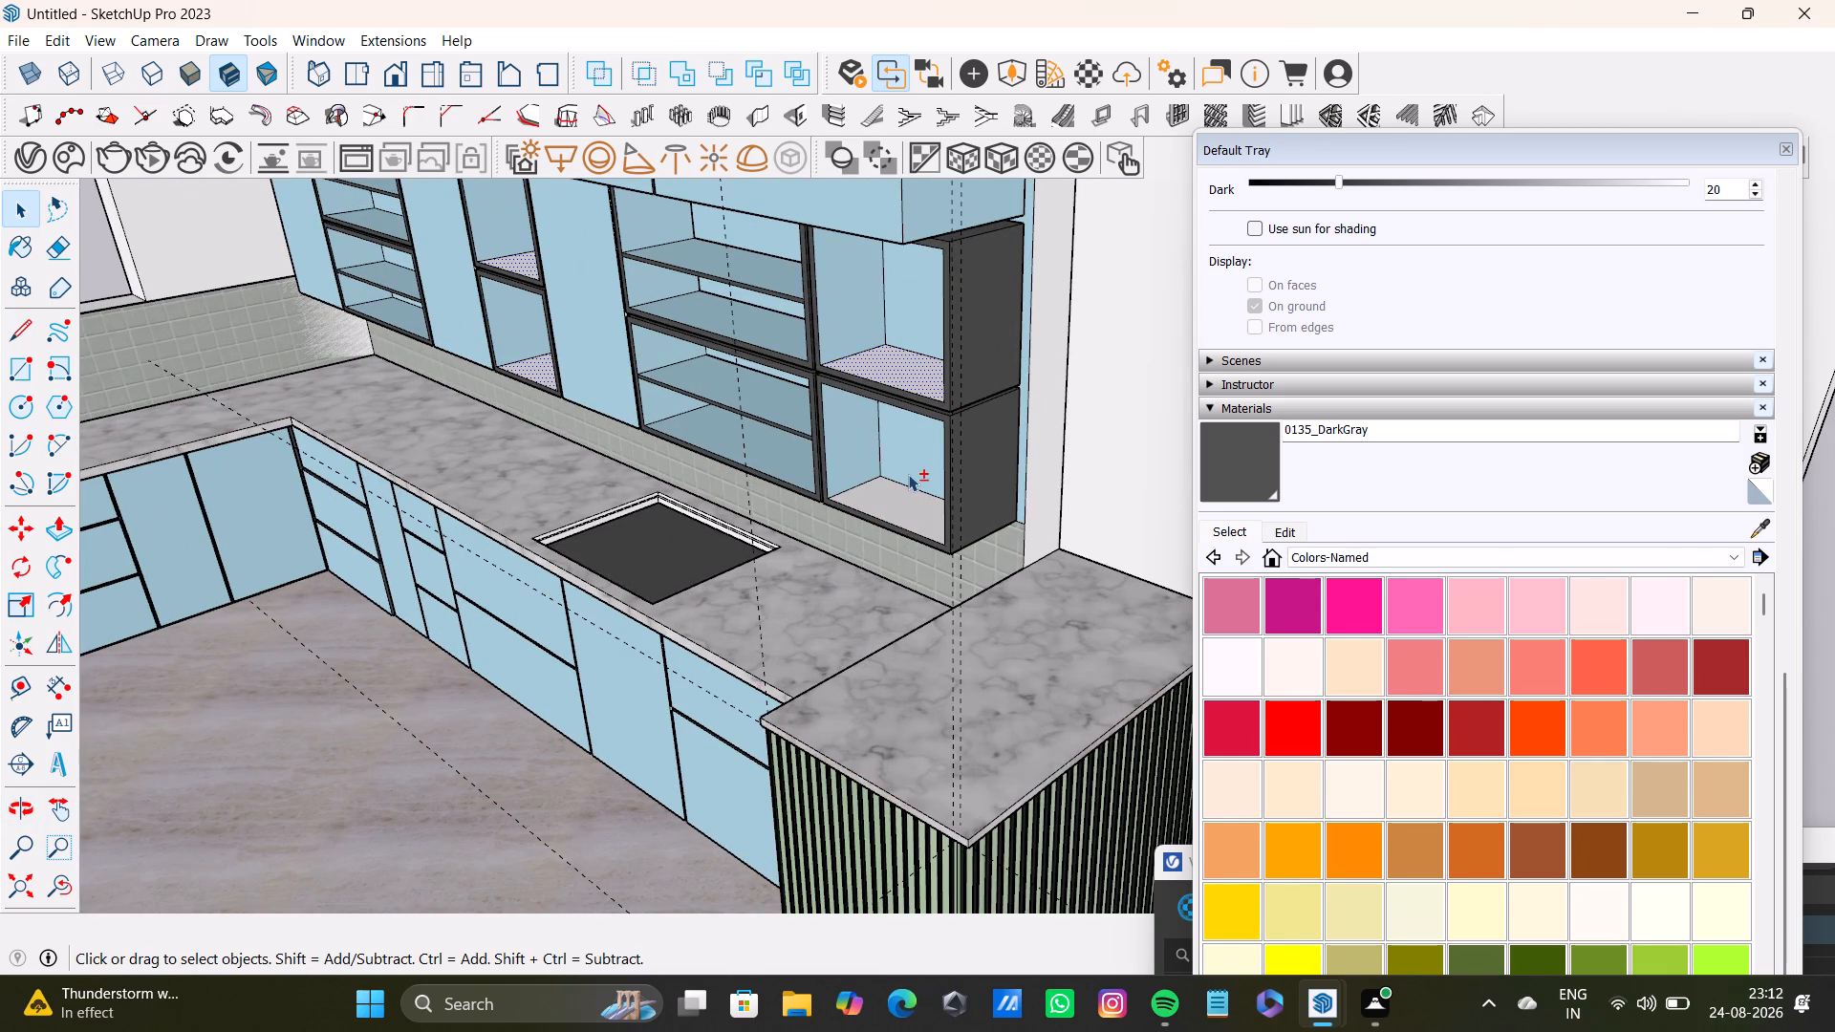
pyautogui.keyDown('shift'); pyautogui.click(908, 496); pyautogui.keyUp('shift')
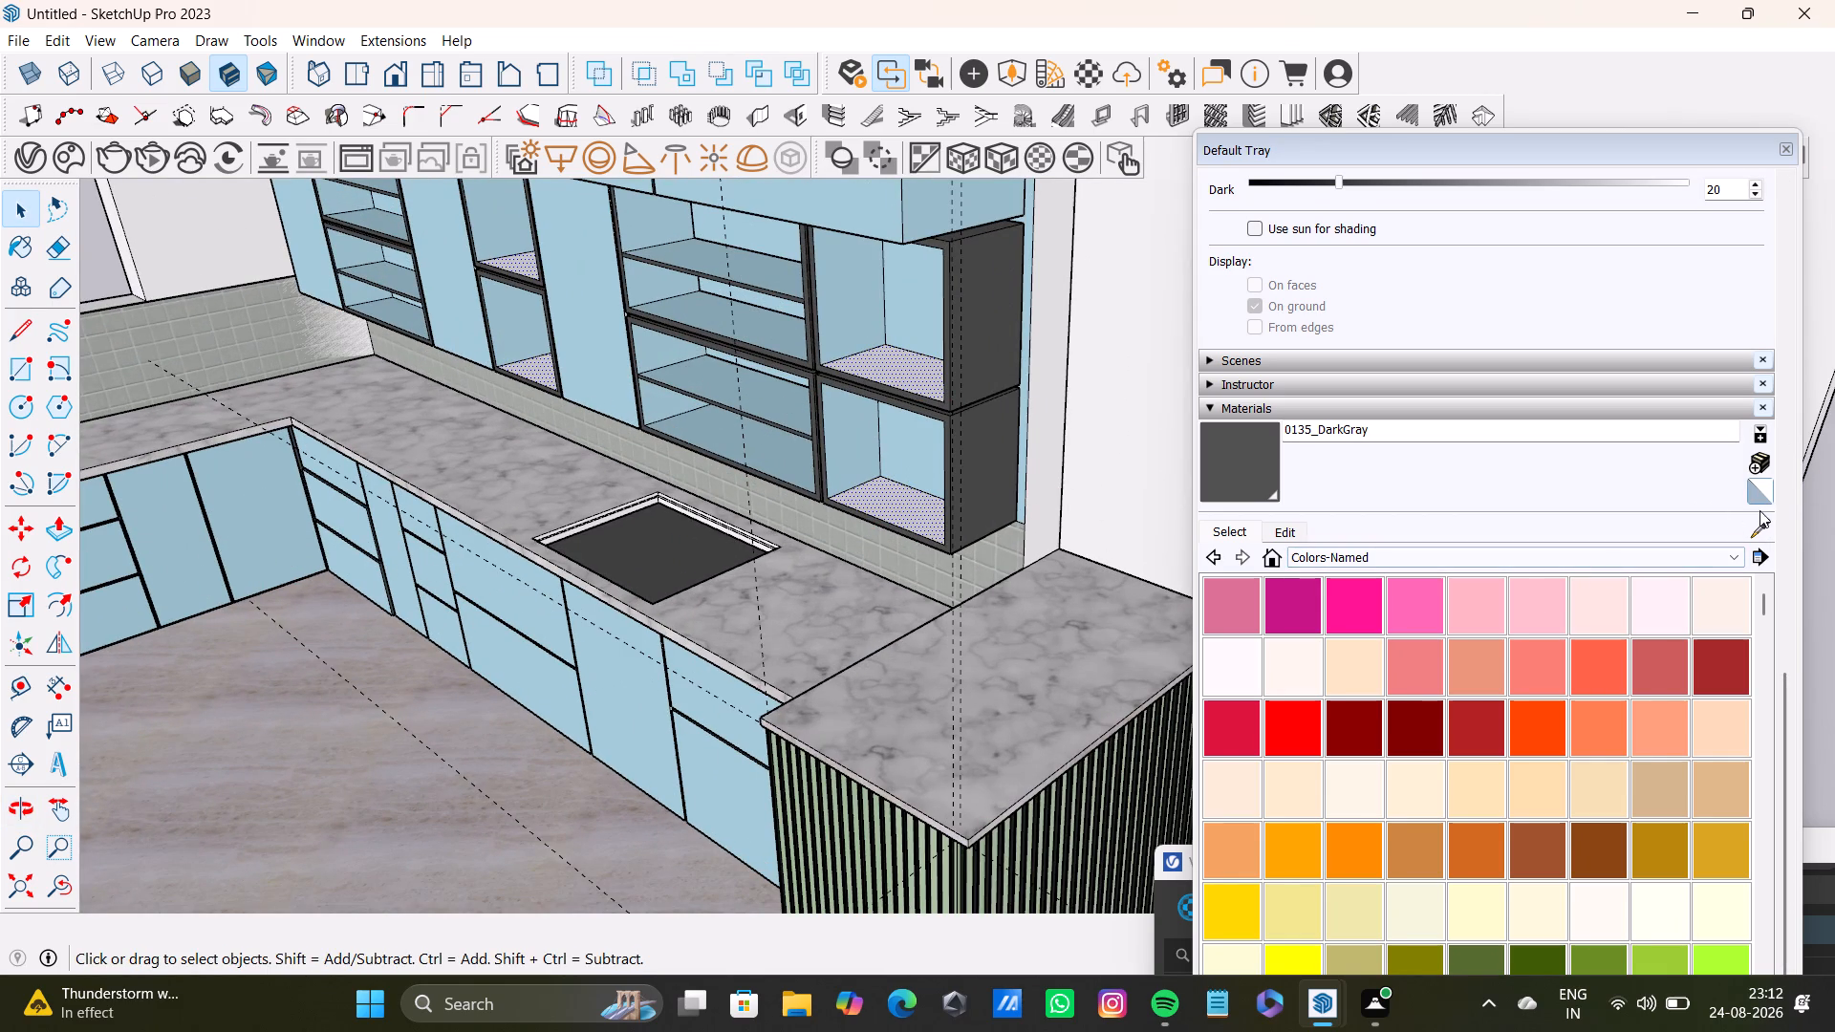
pyautogui.click(1767, 522)
pyautogui.click(908, 442)
pyautogui.click(907, 497)
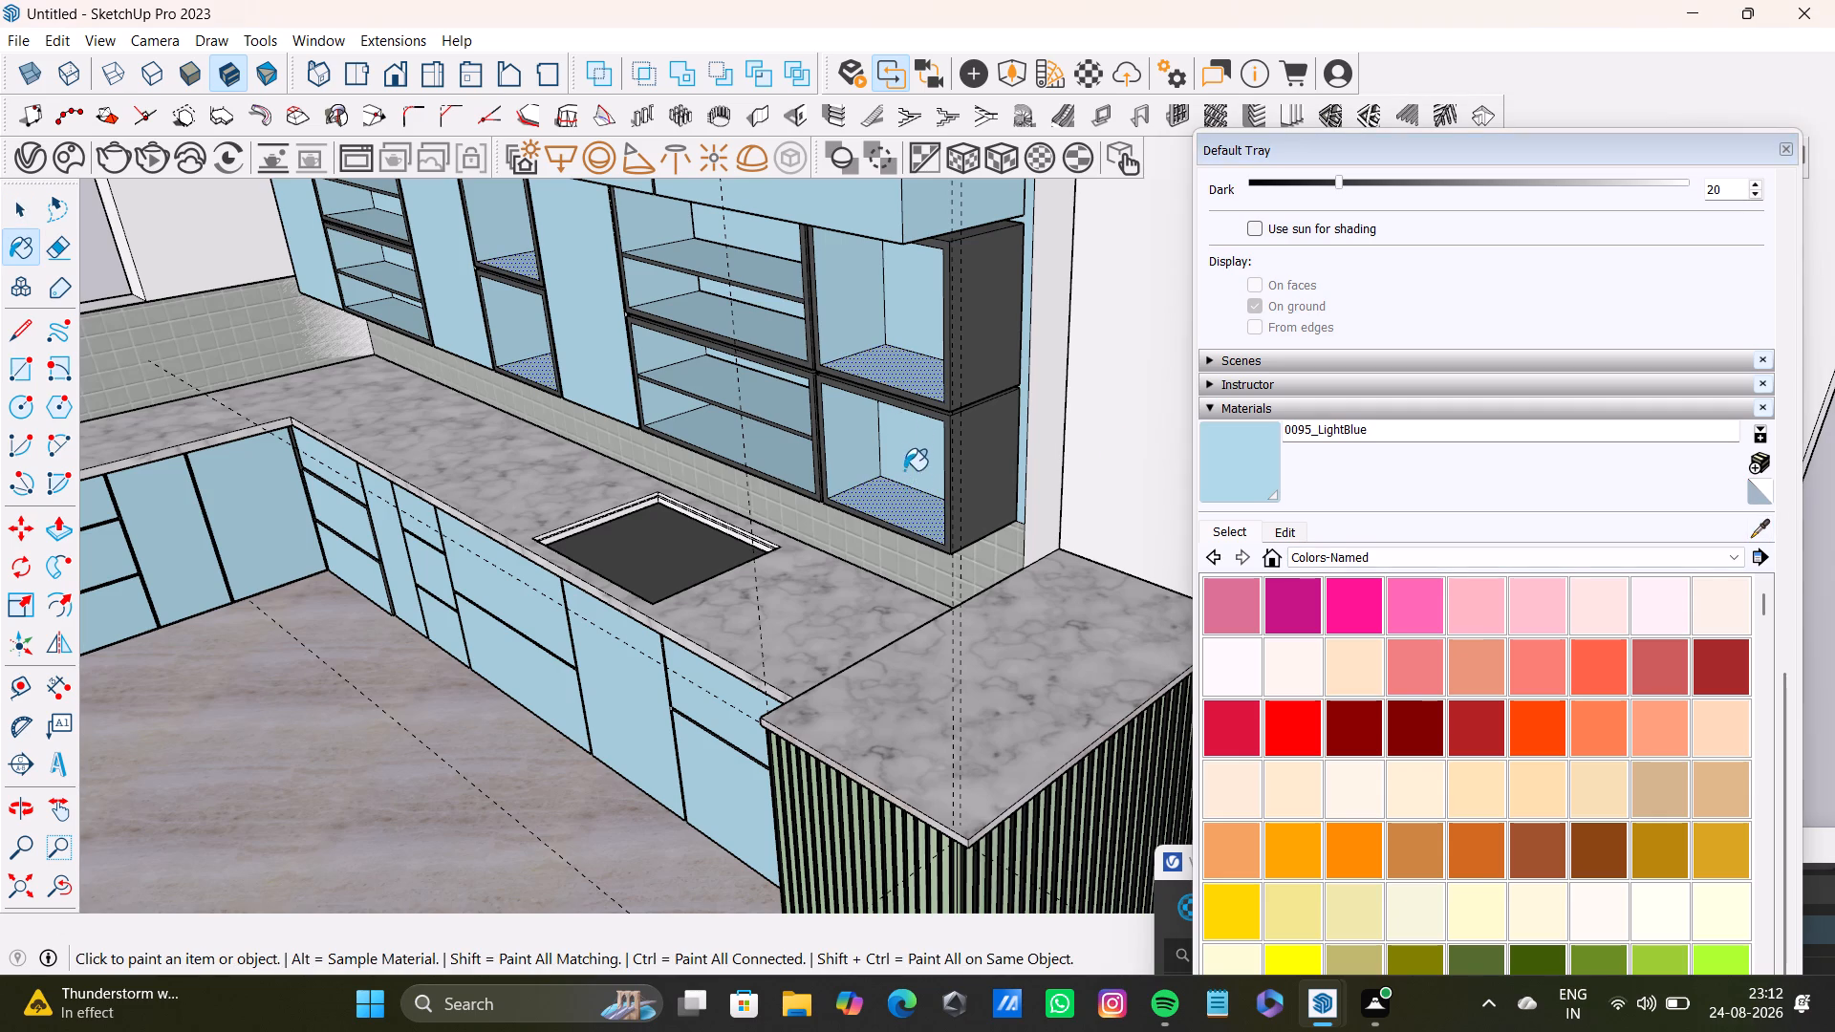
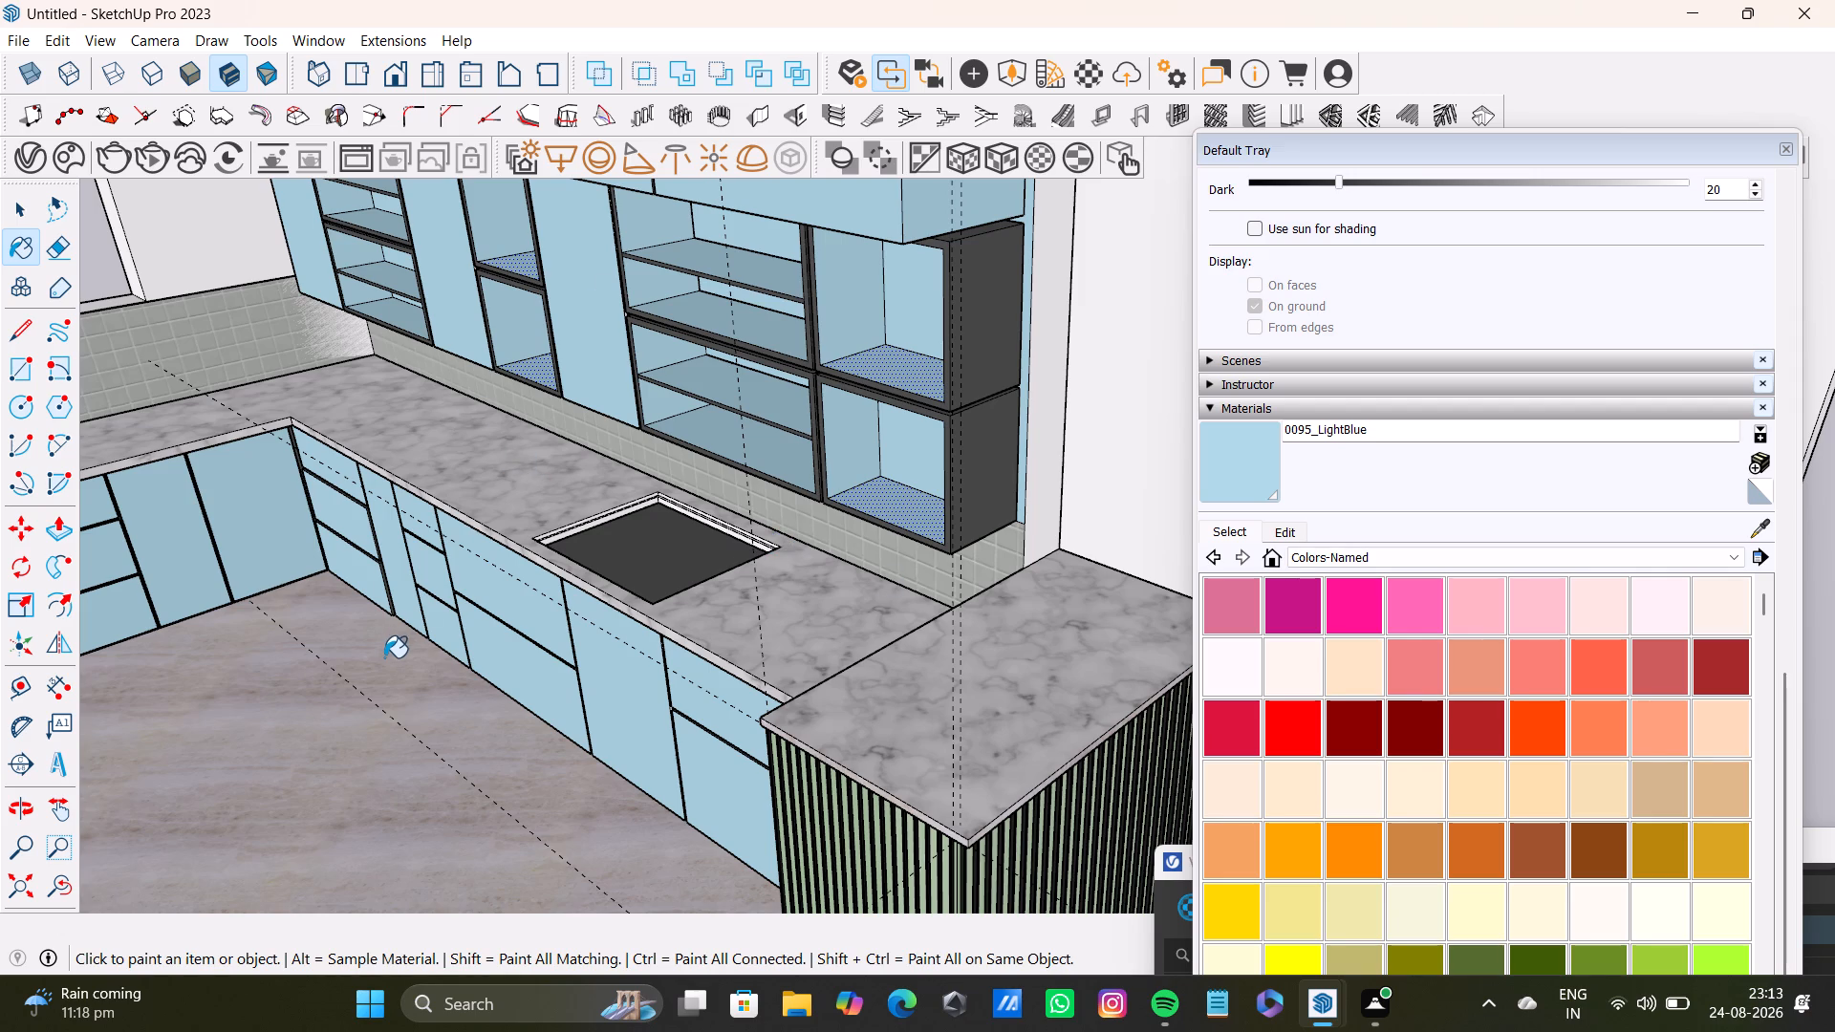
# Finish painting and clear the selection of the open cabinets' interior bottom faces.
pyautogui.scroll(-18, 356, 709)
pyautogui.scroll(-4, 351, 699)
pyautogui.scroll(1, 351, 699)
pyautogui.moveTo(351, 699); pyautogui.dragTo(306, 732, button='middle')
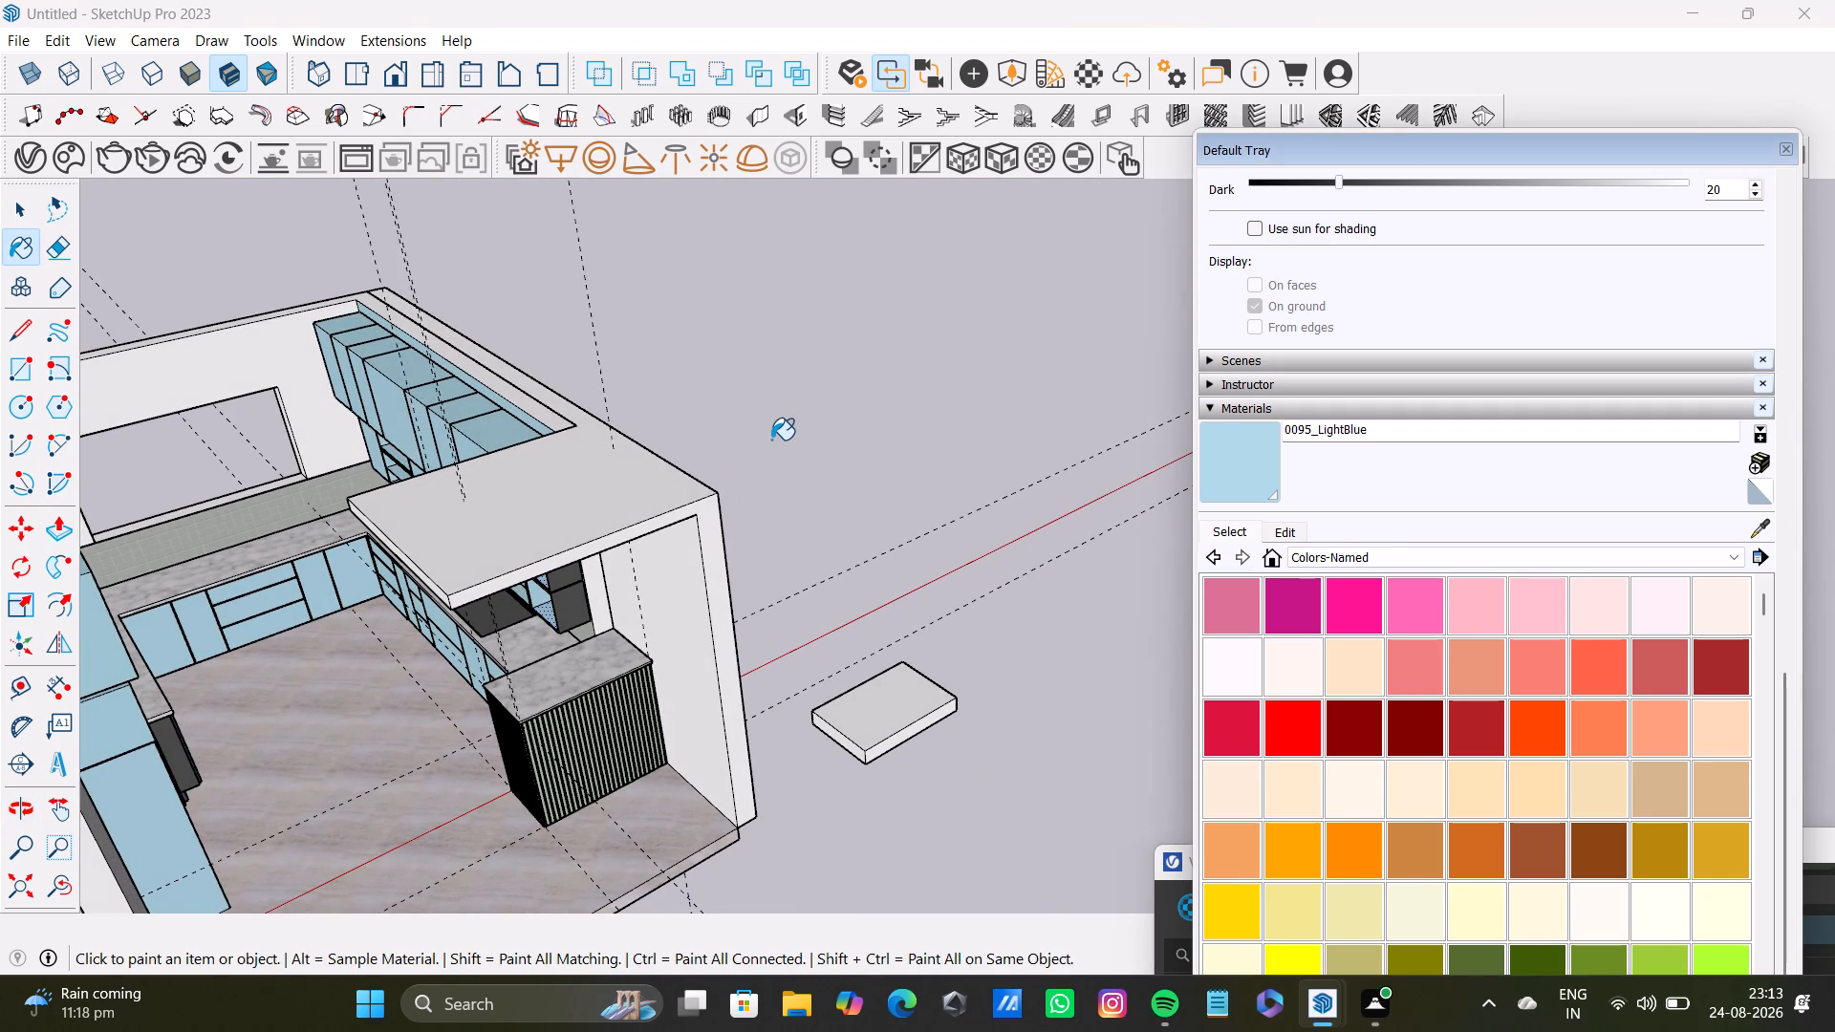
pyautogui.press('space')
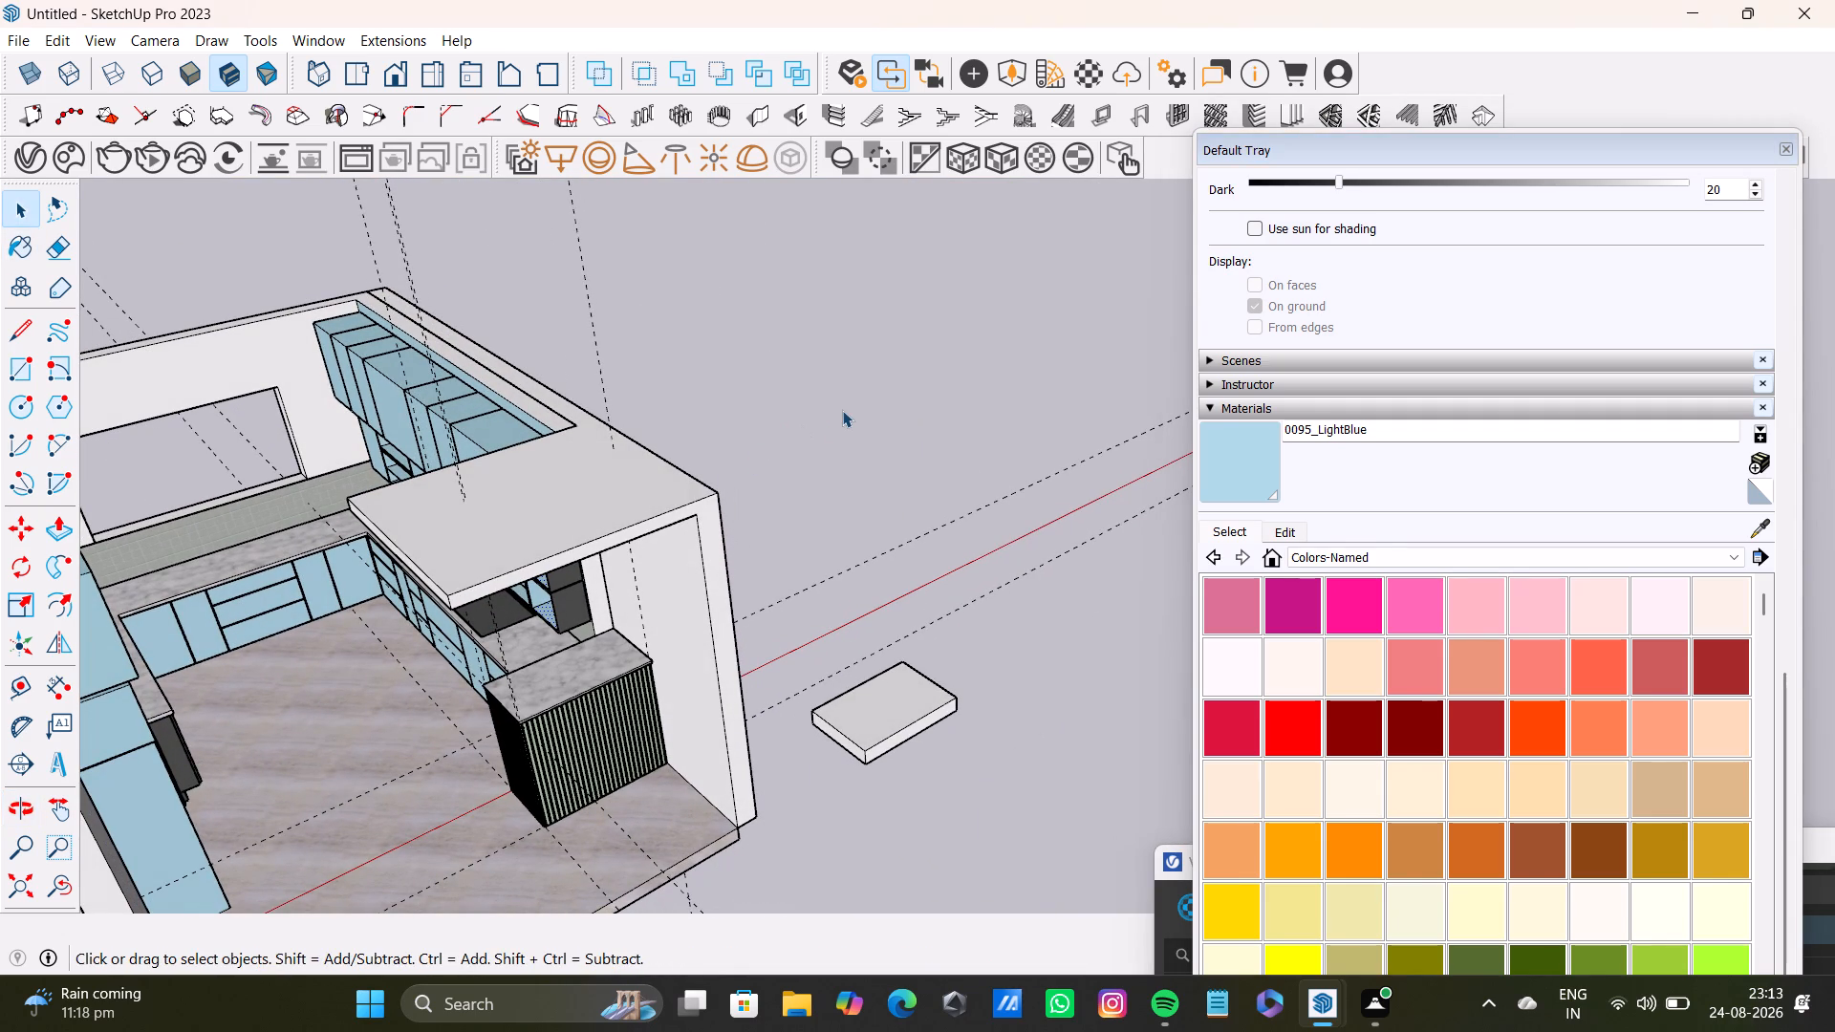
pyautogui.tripleClick(844, 410)
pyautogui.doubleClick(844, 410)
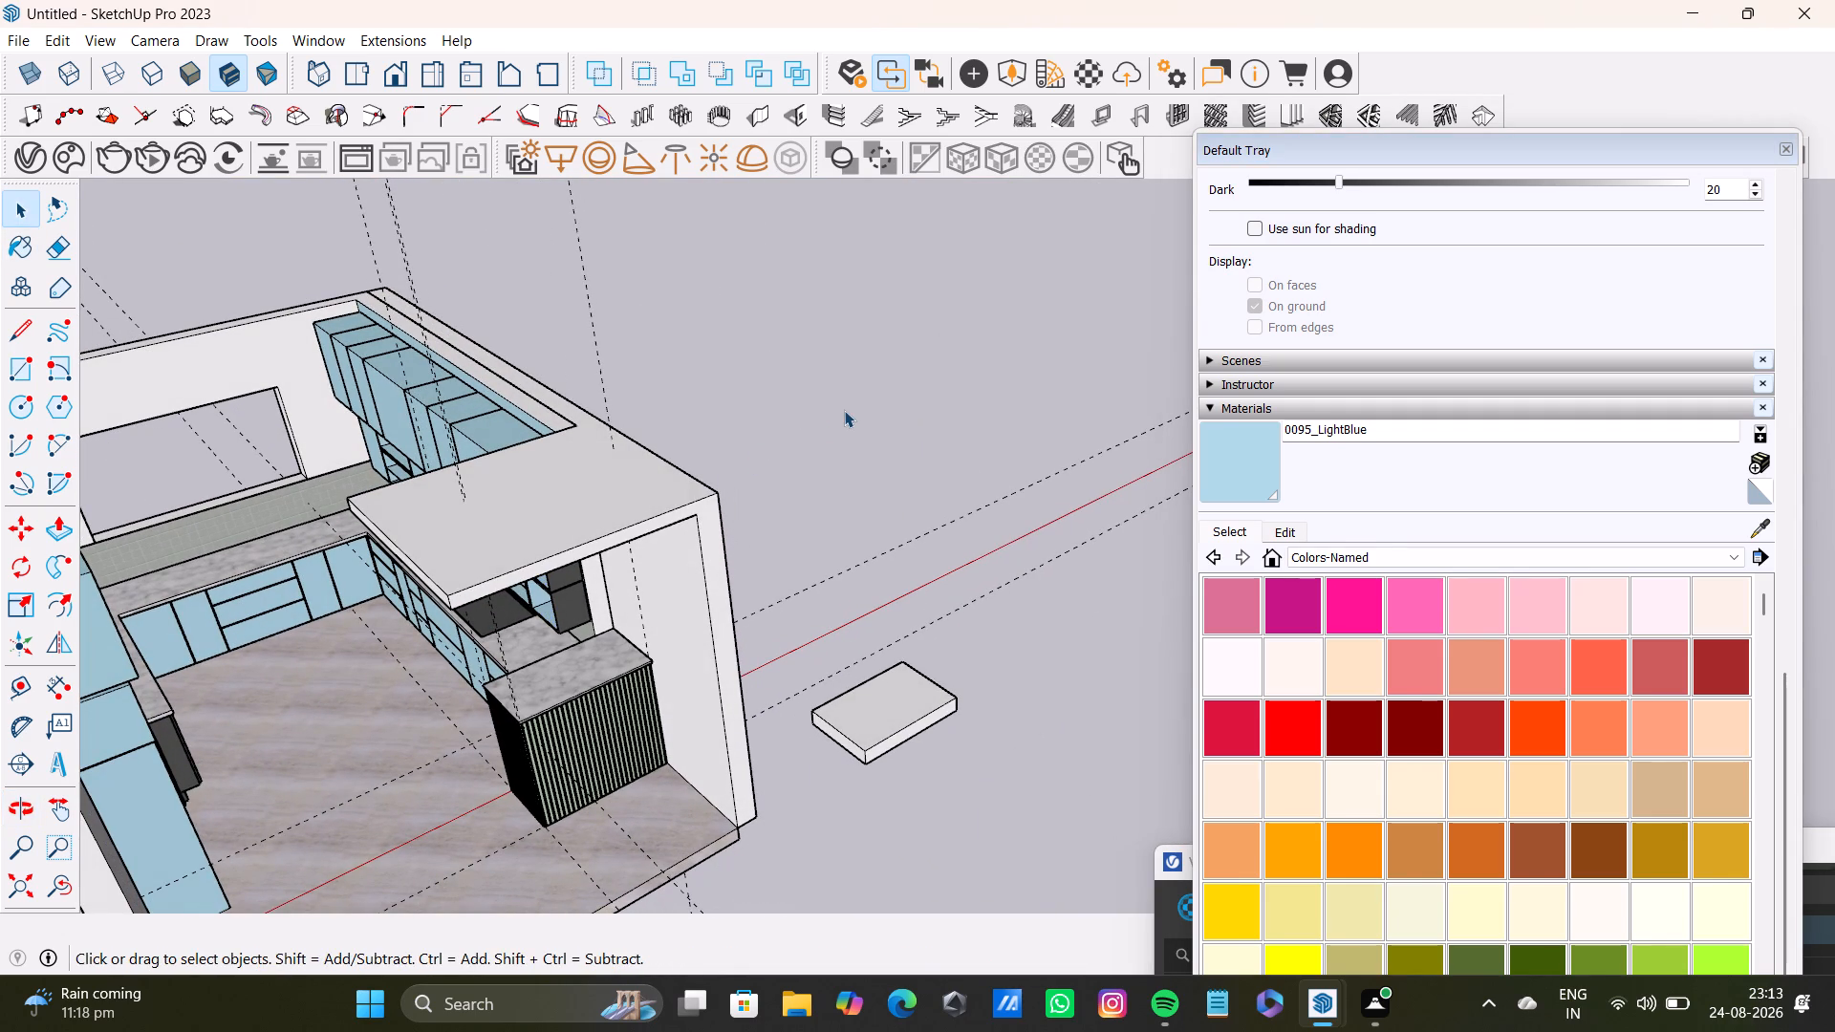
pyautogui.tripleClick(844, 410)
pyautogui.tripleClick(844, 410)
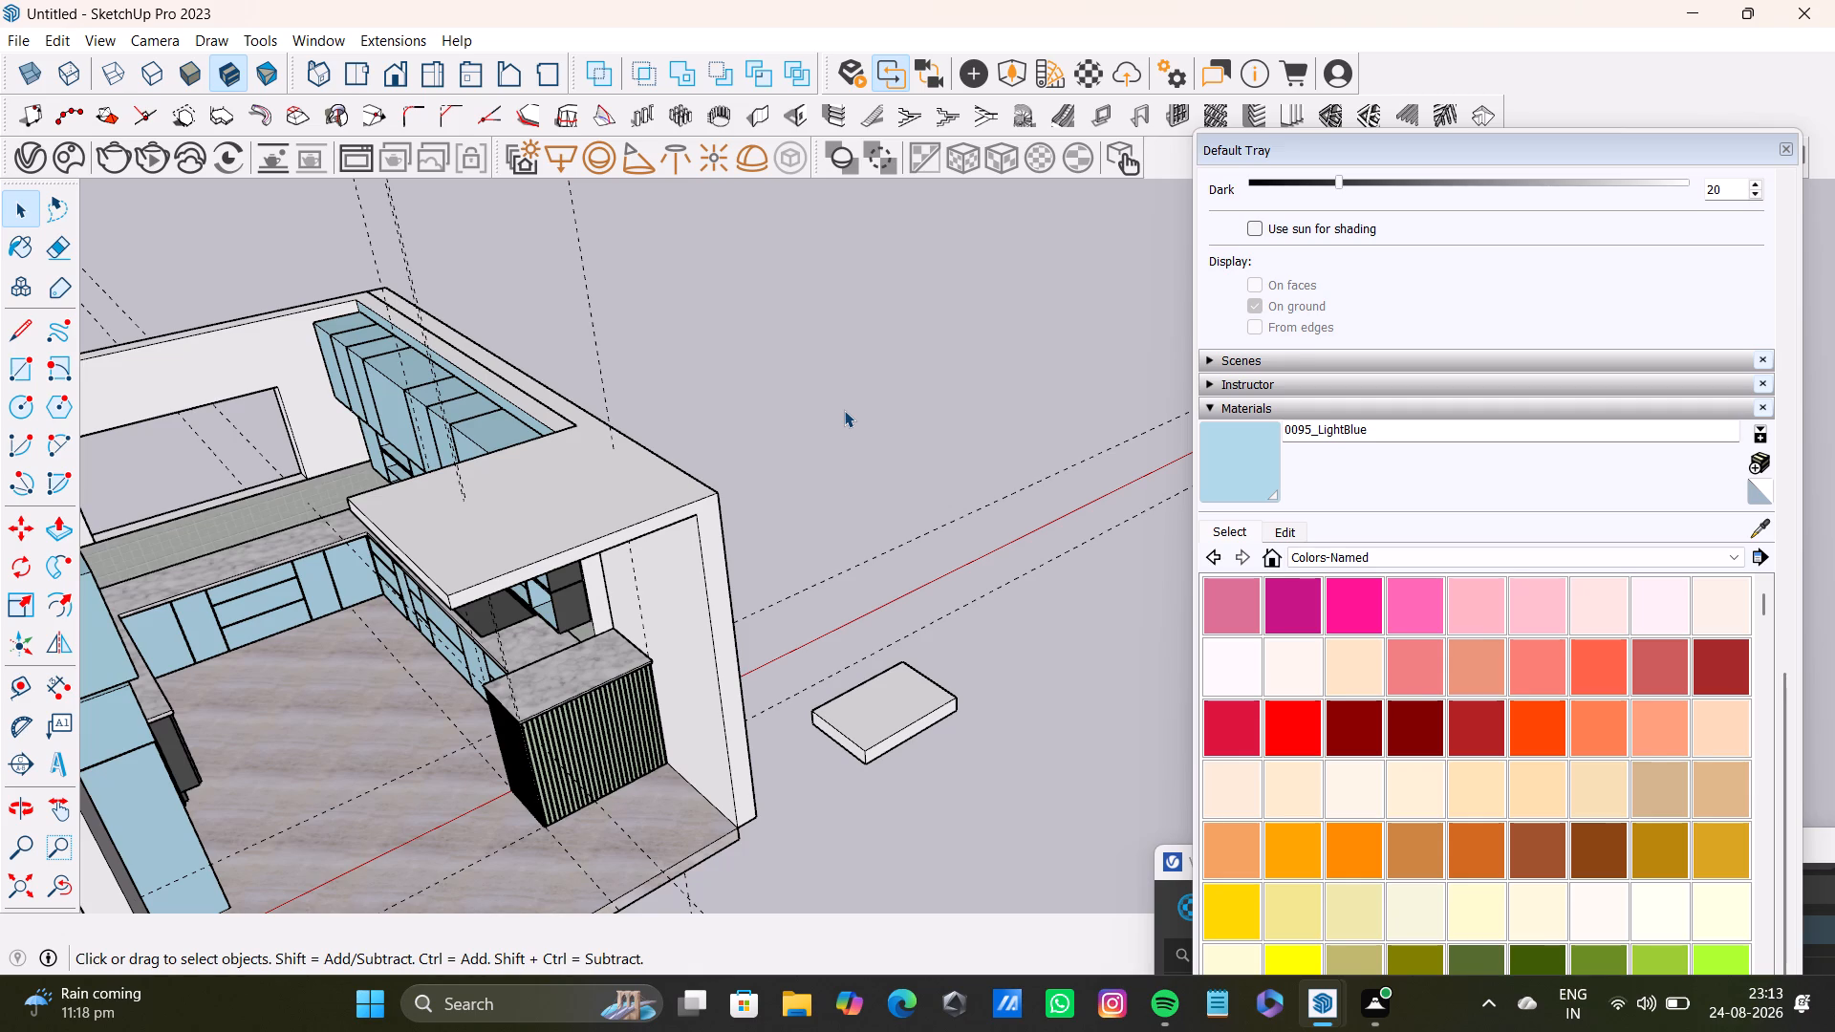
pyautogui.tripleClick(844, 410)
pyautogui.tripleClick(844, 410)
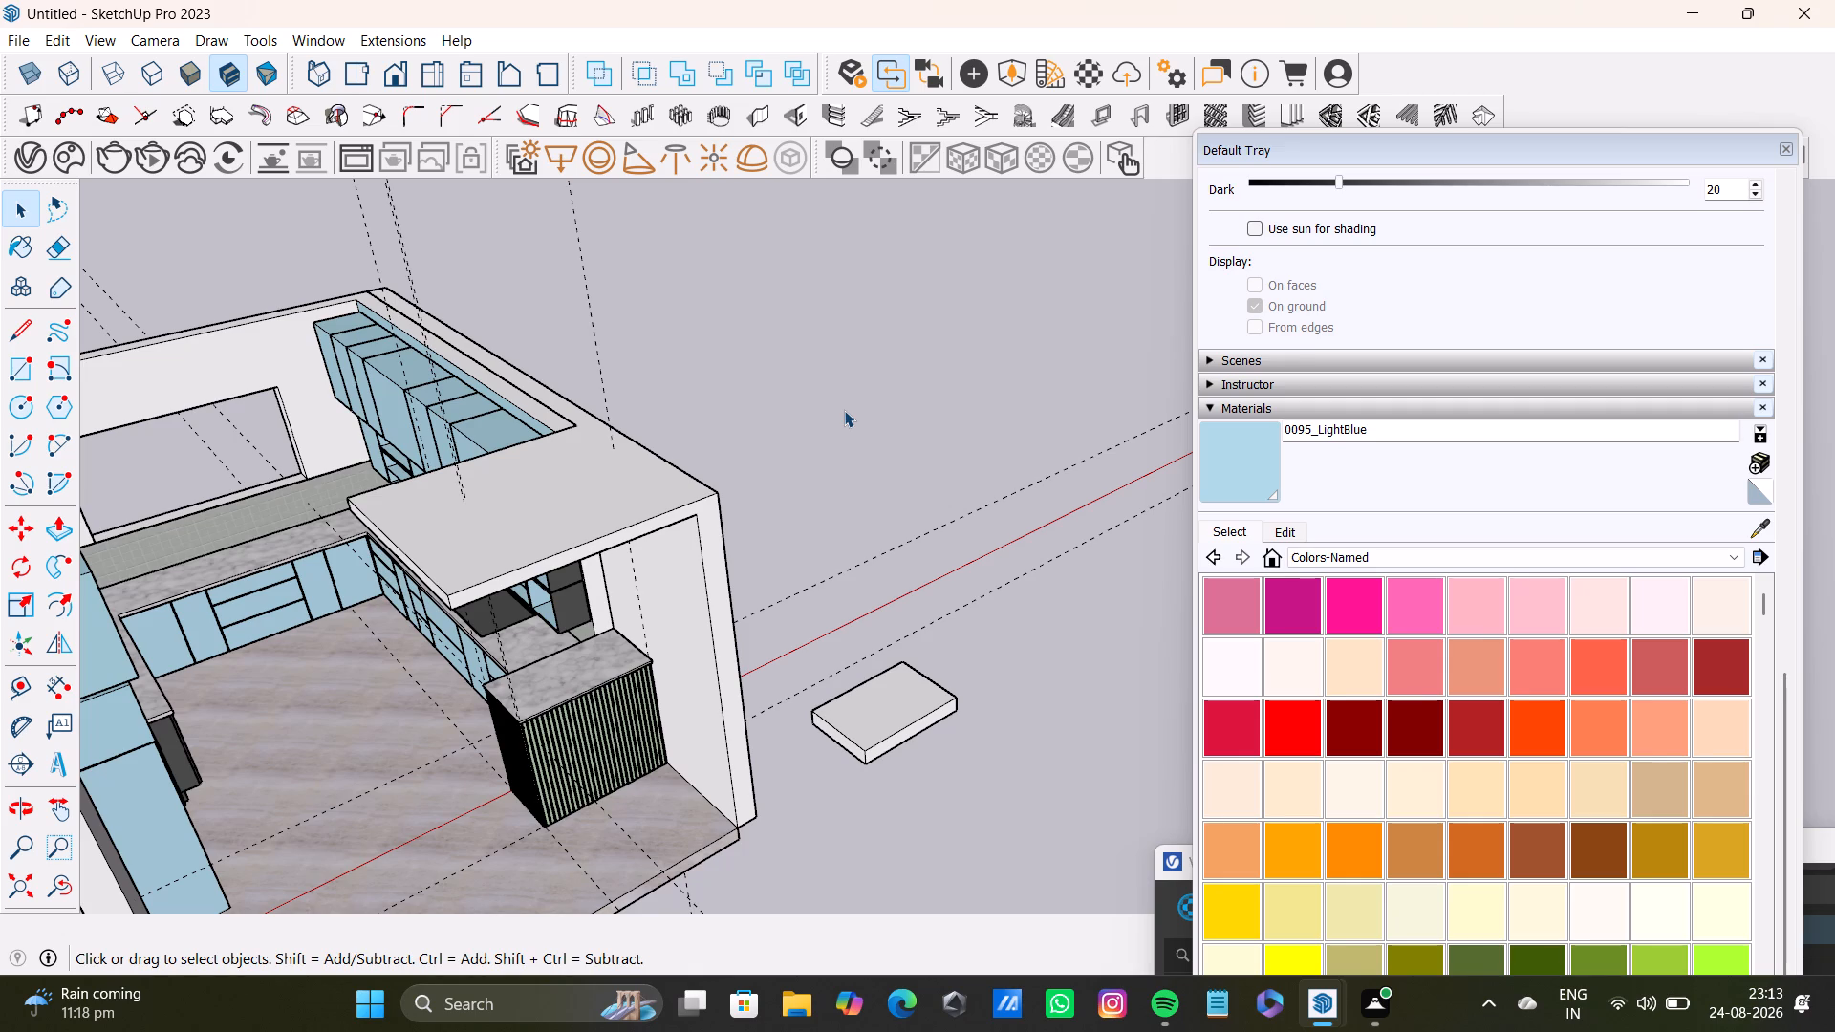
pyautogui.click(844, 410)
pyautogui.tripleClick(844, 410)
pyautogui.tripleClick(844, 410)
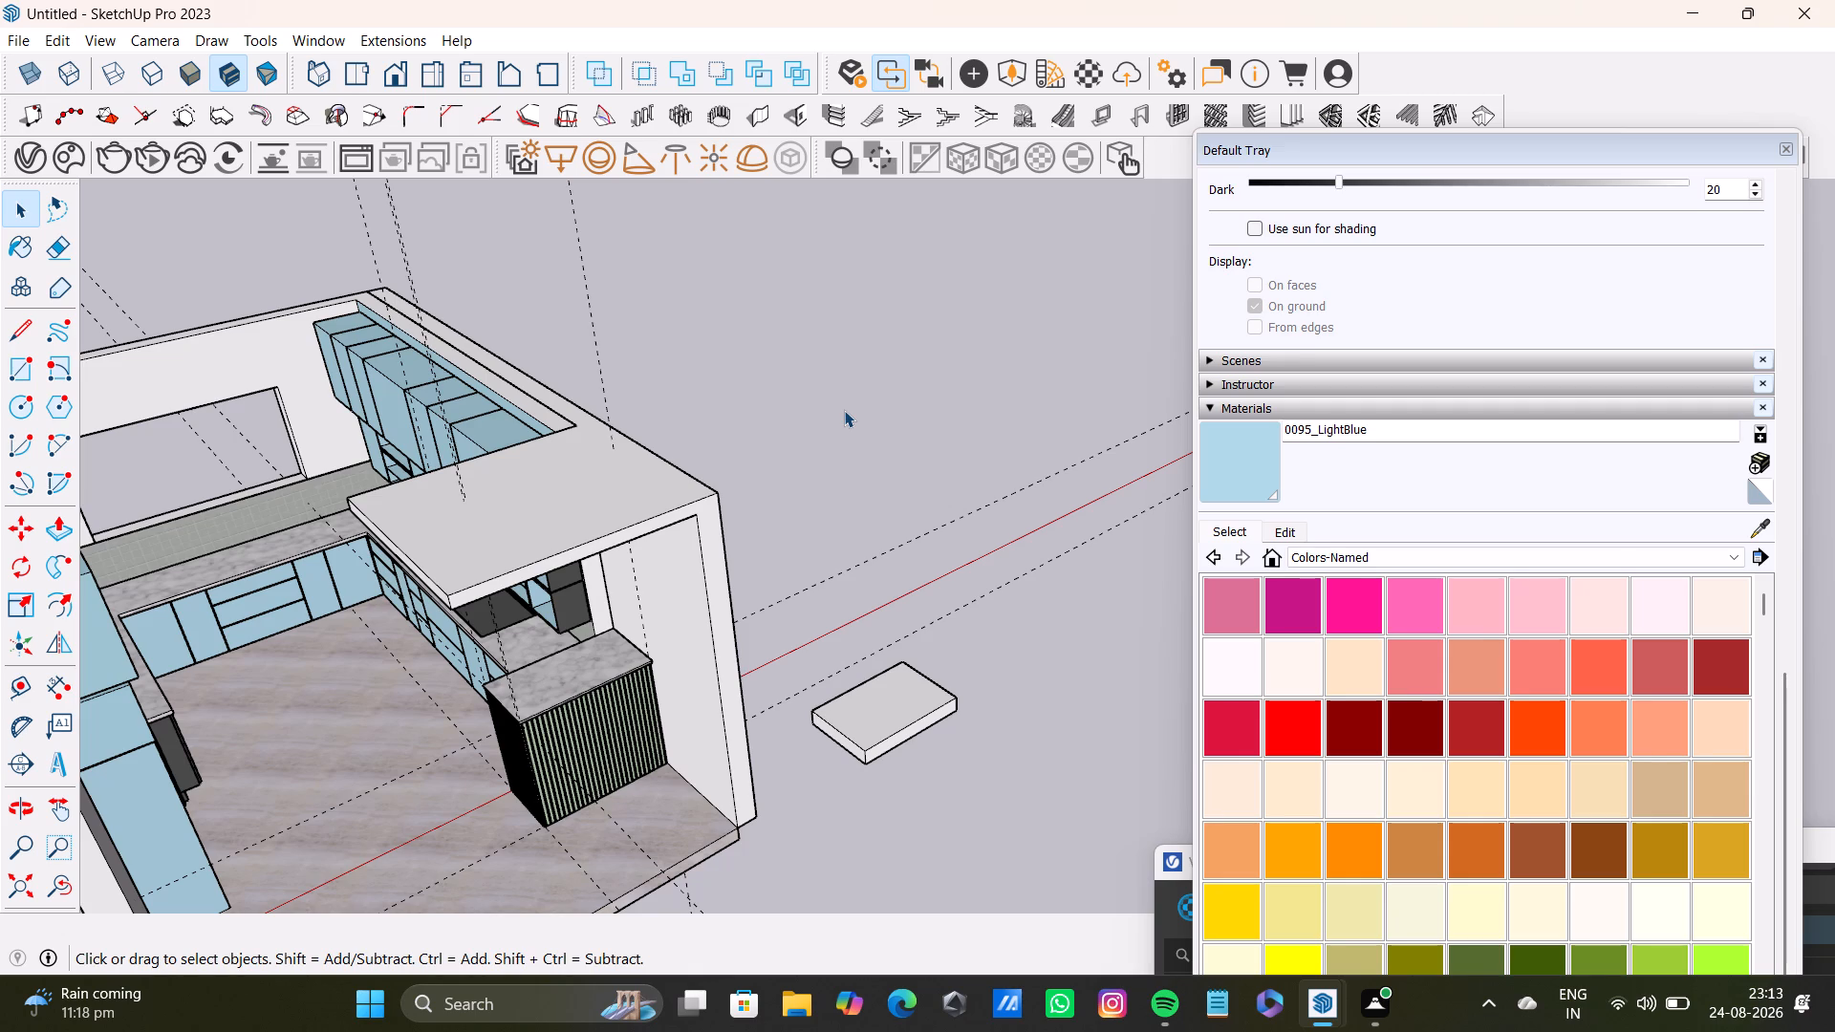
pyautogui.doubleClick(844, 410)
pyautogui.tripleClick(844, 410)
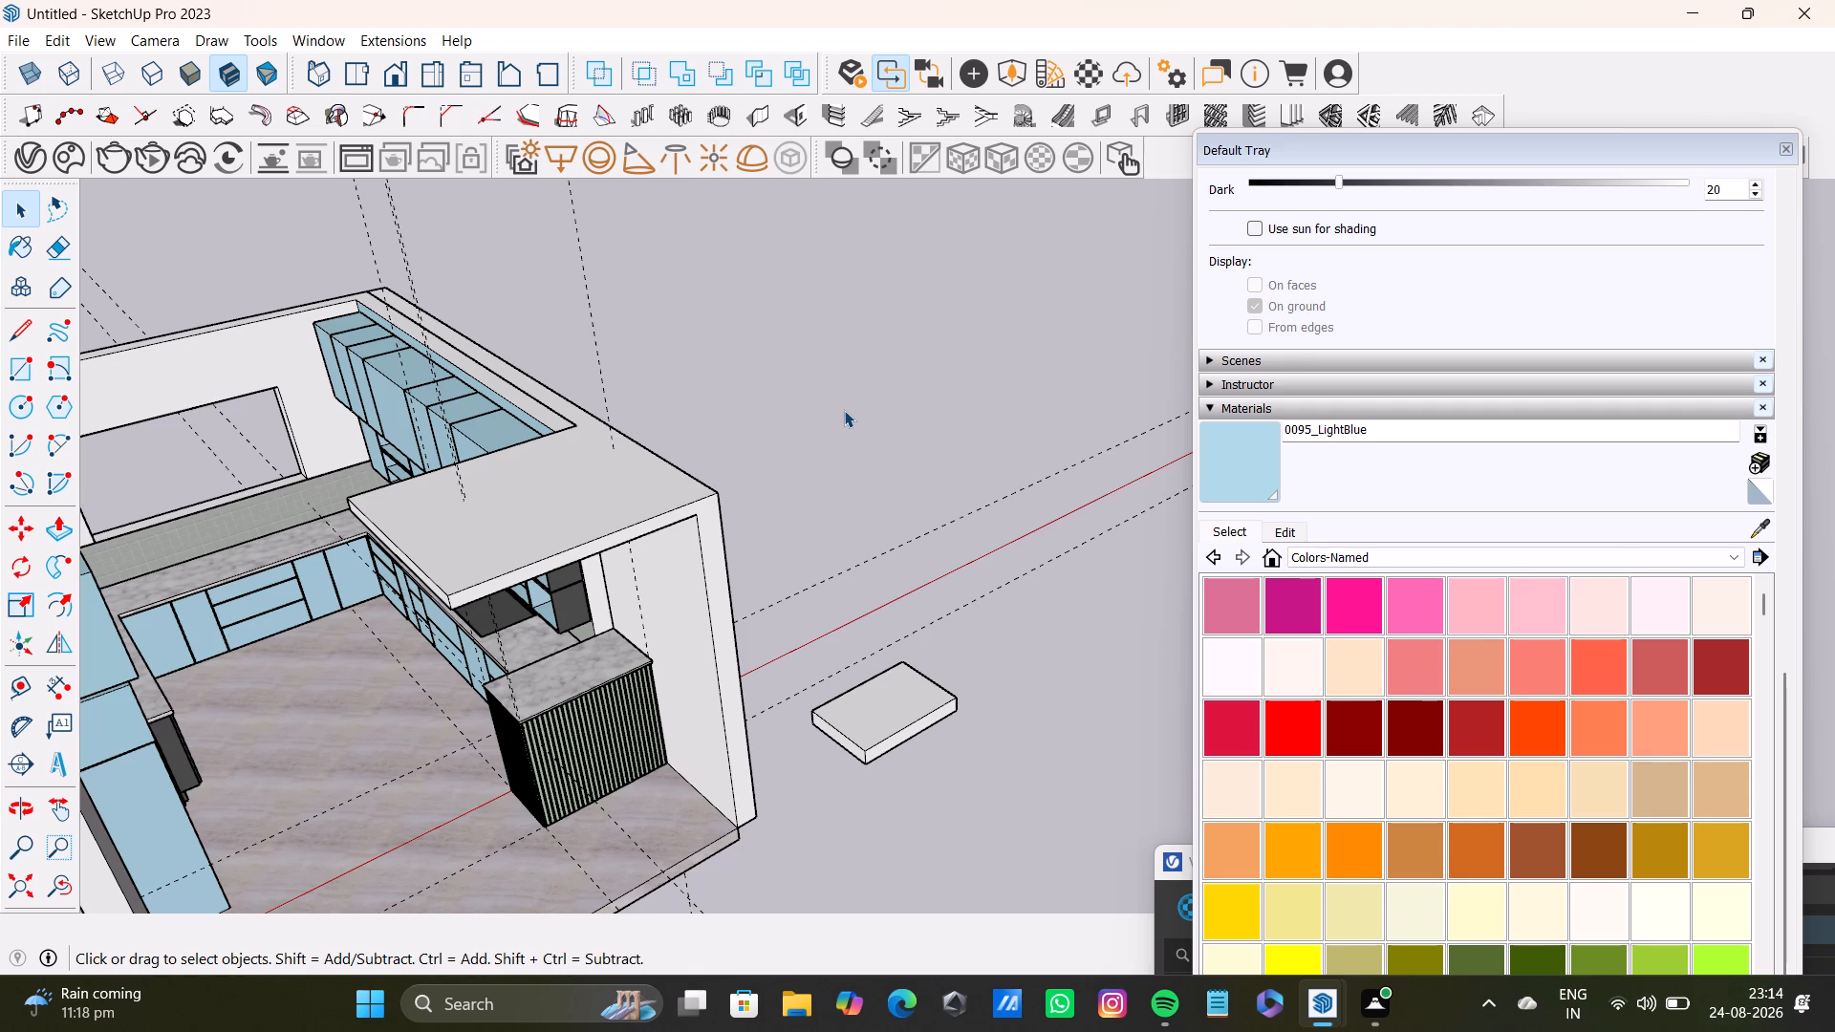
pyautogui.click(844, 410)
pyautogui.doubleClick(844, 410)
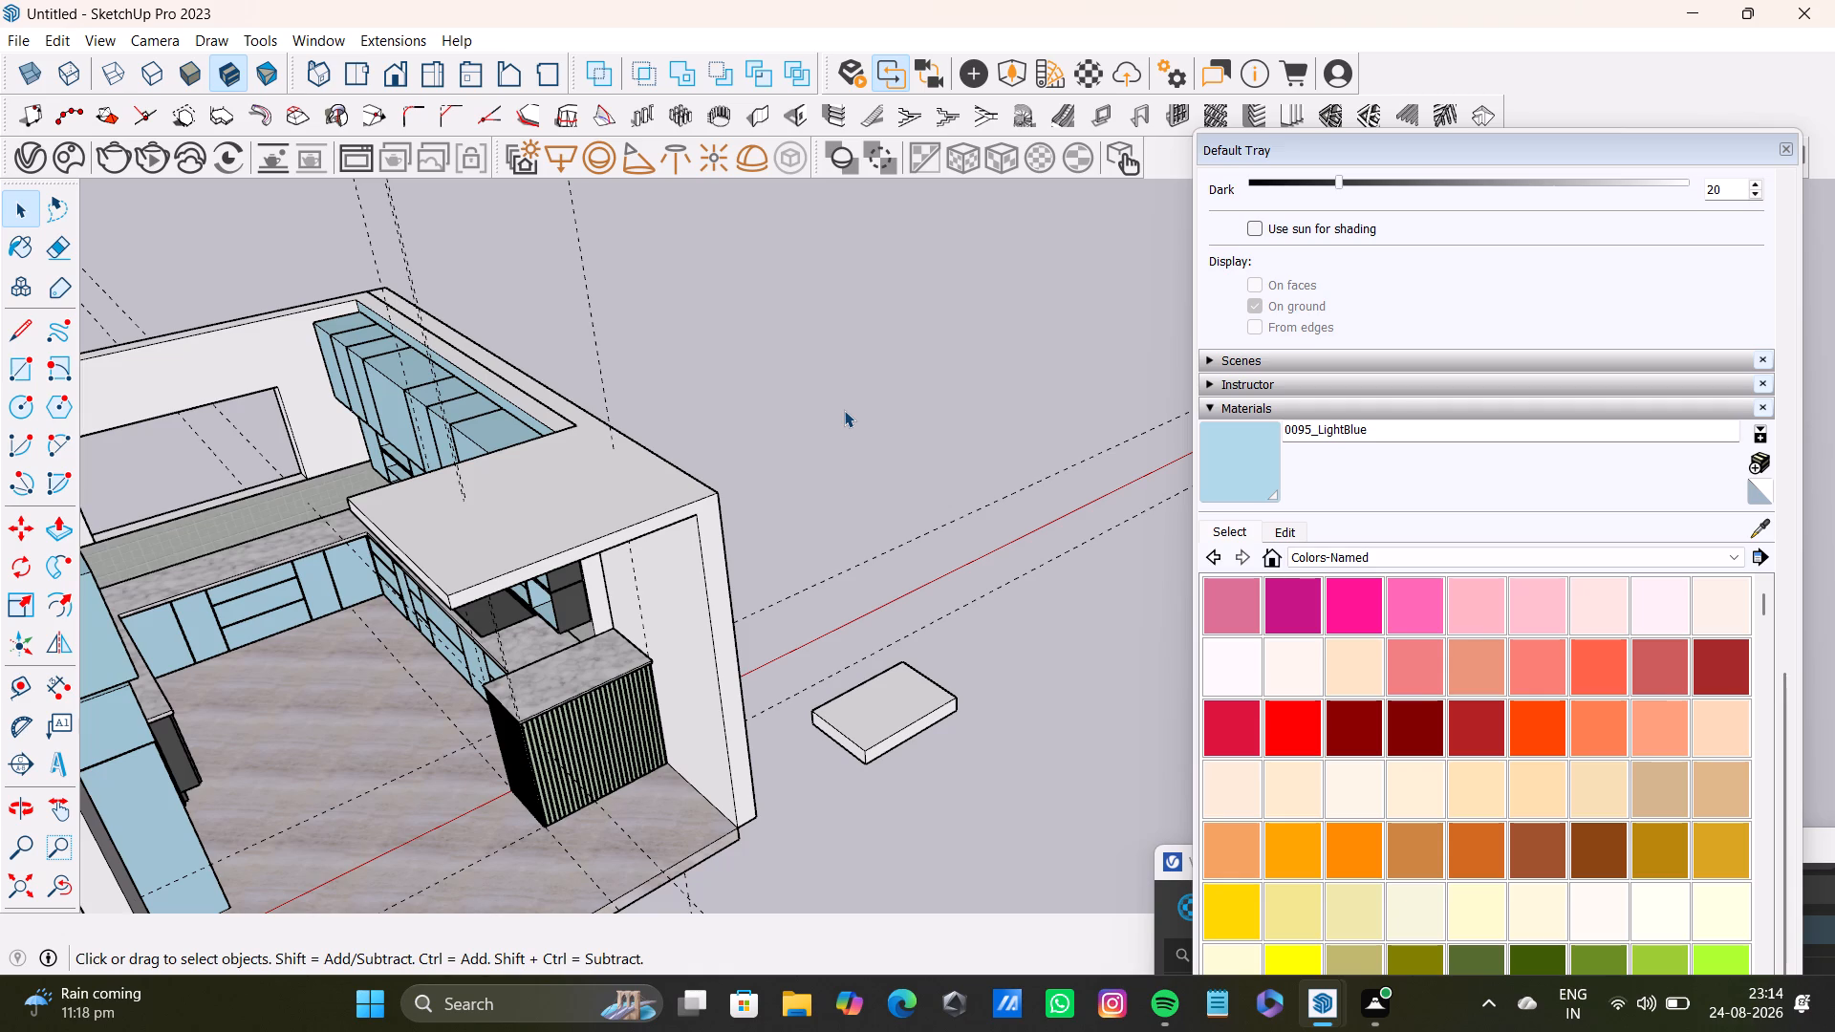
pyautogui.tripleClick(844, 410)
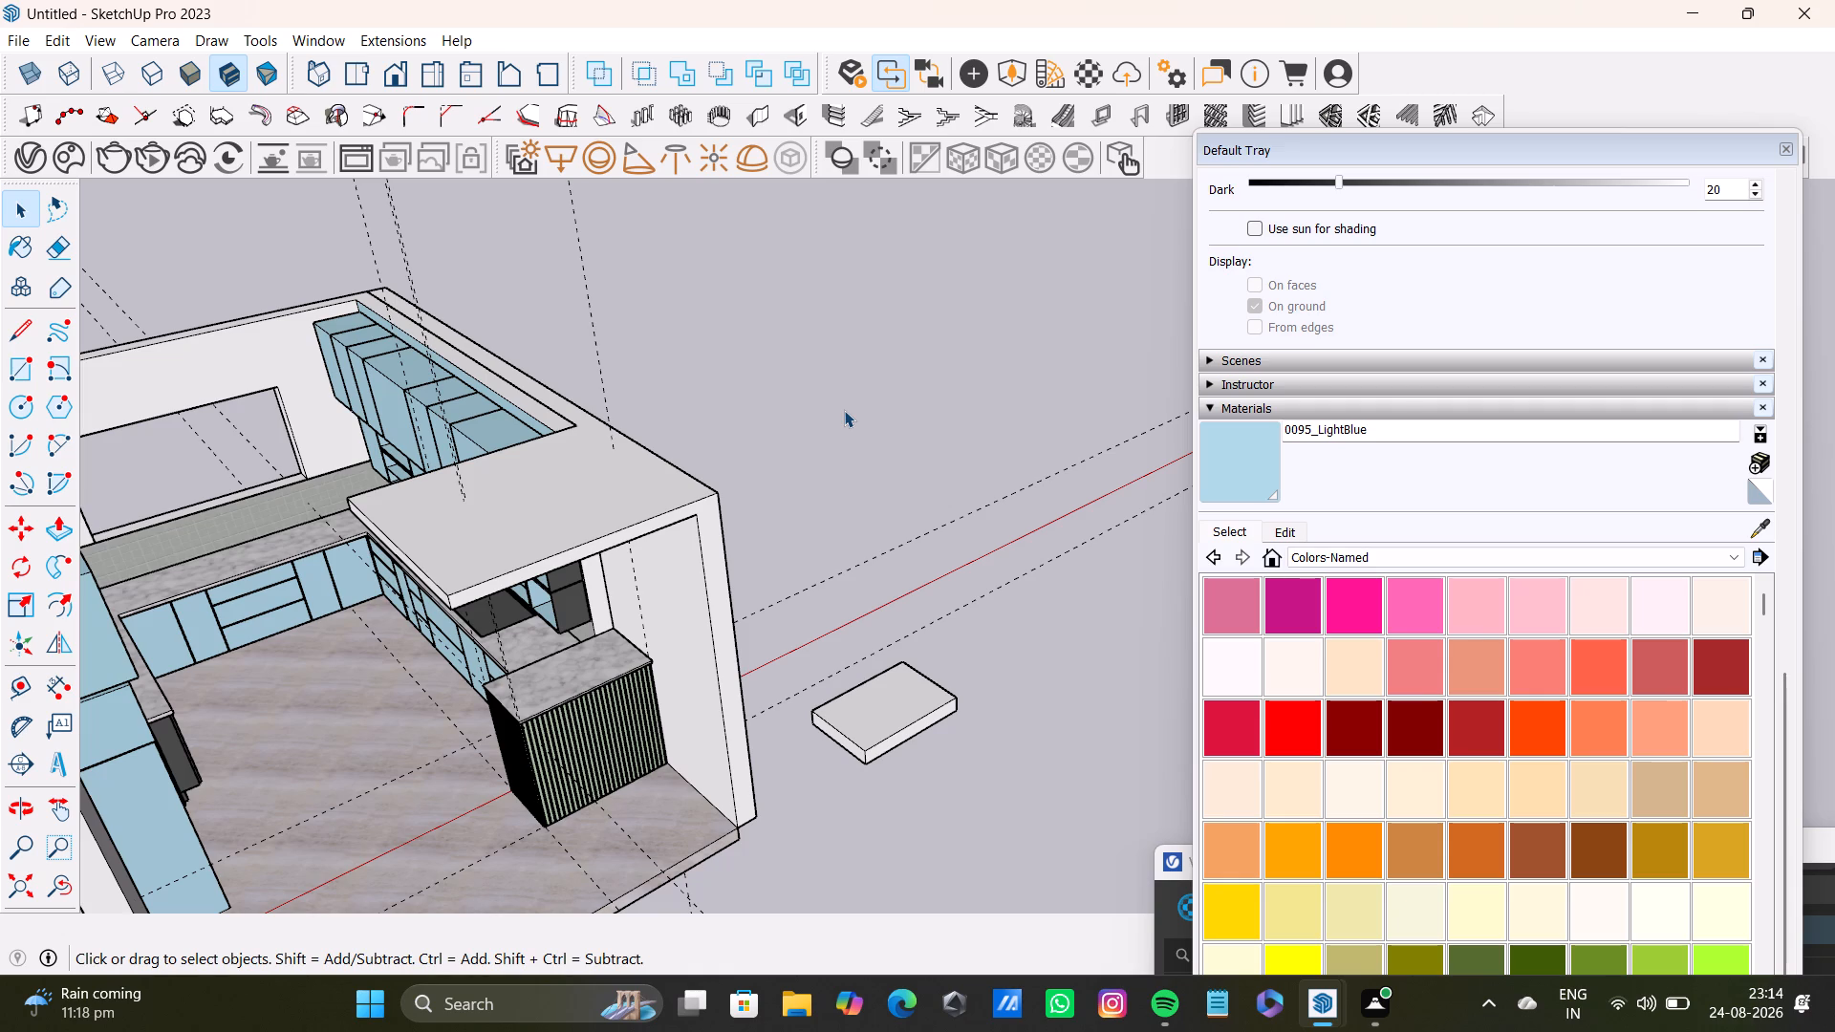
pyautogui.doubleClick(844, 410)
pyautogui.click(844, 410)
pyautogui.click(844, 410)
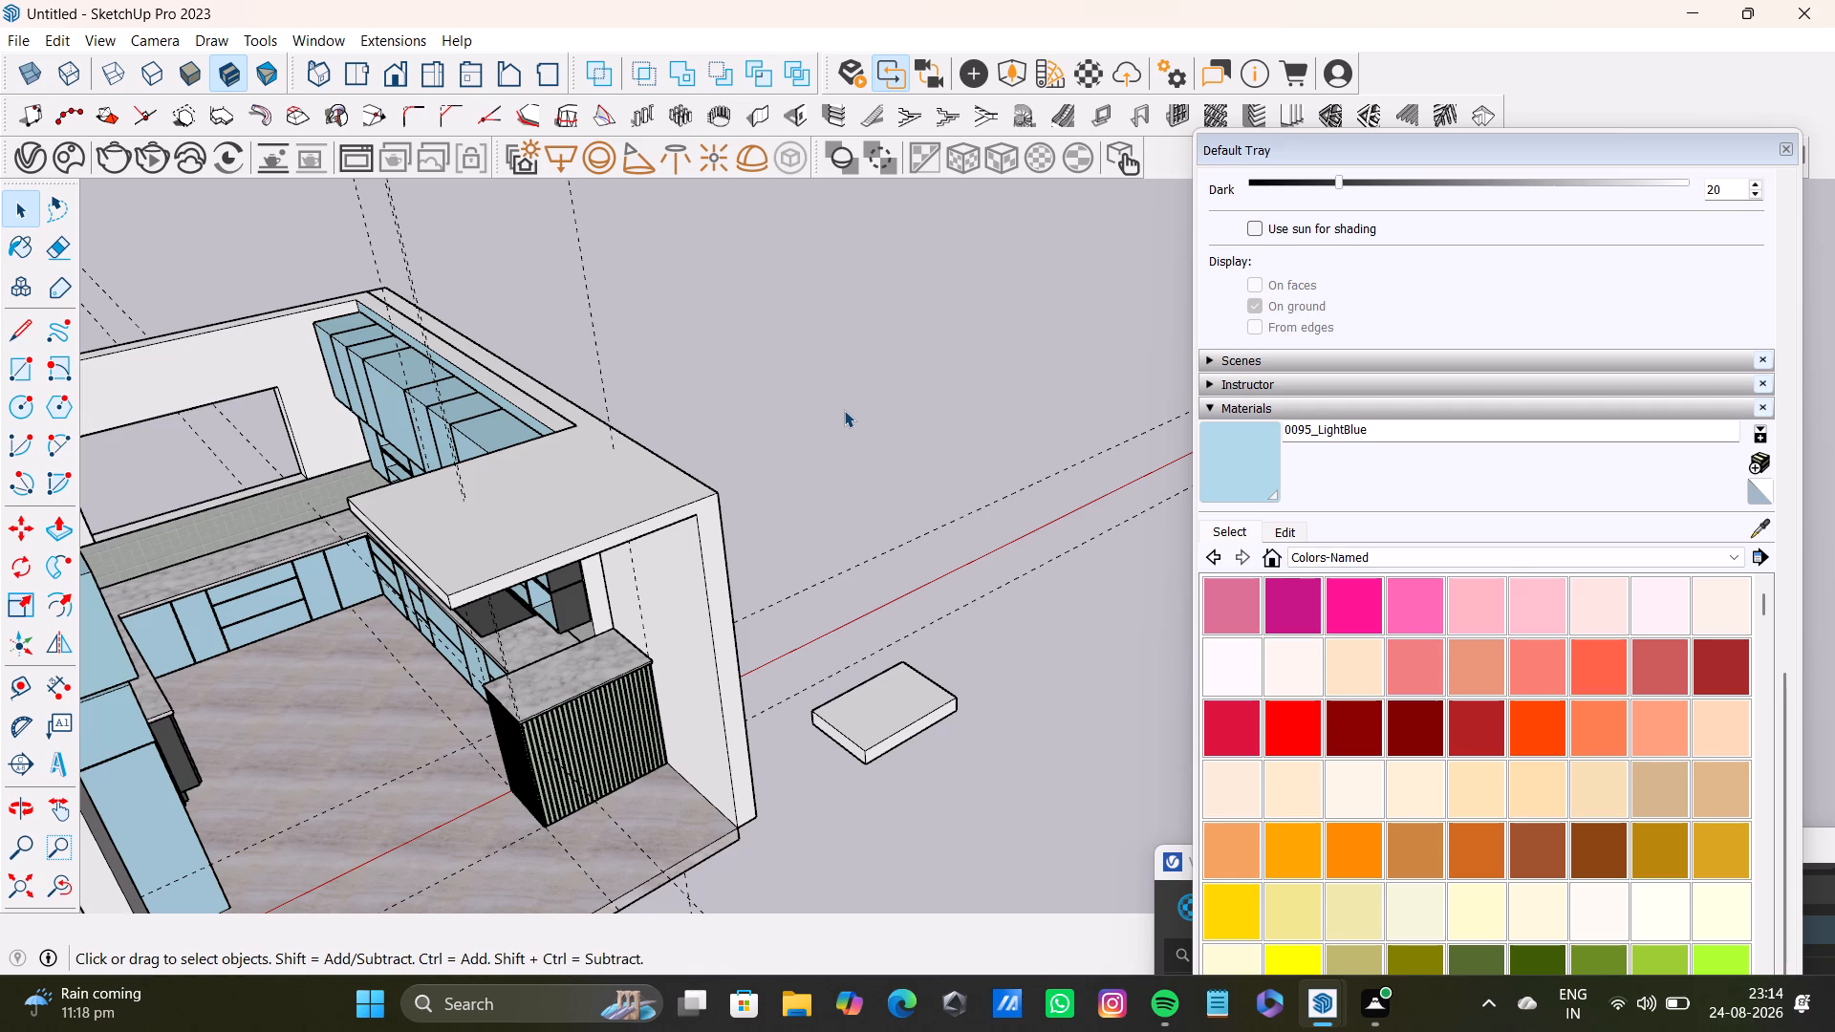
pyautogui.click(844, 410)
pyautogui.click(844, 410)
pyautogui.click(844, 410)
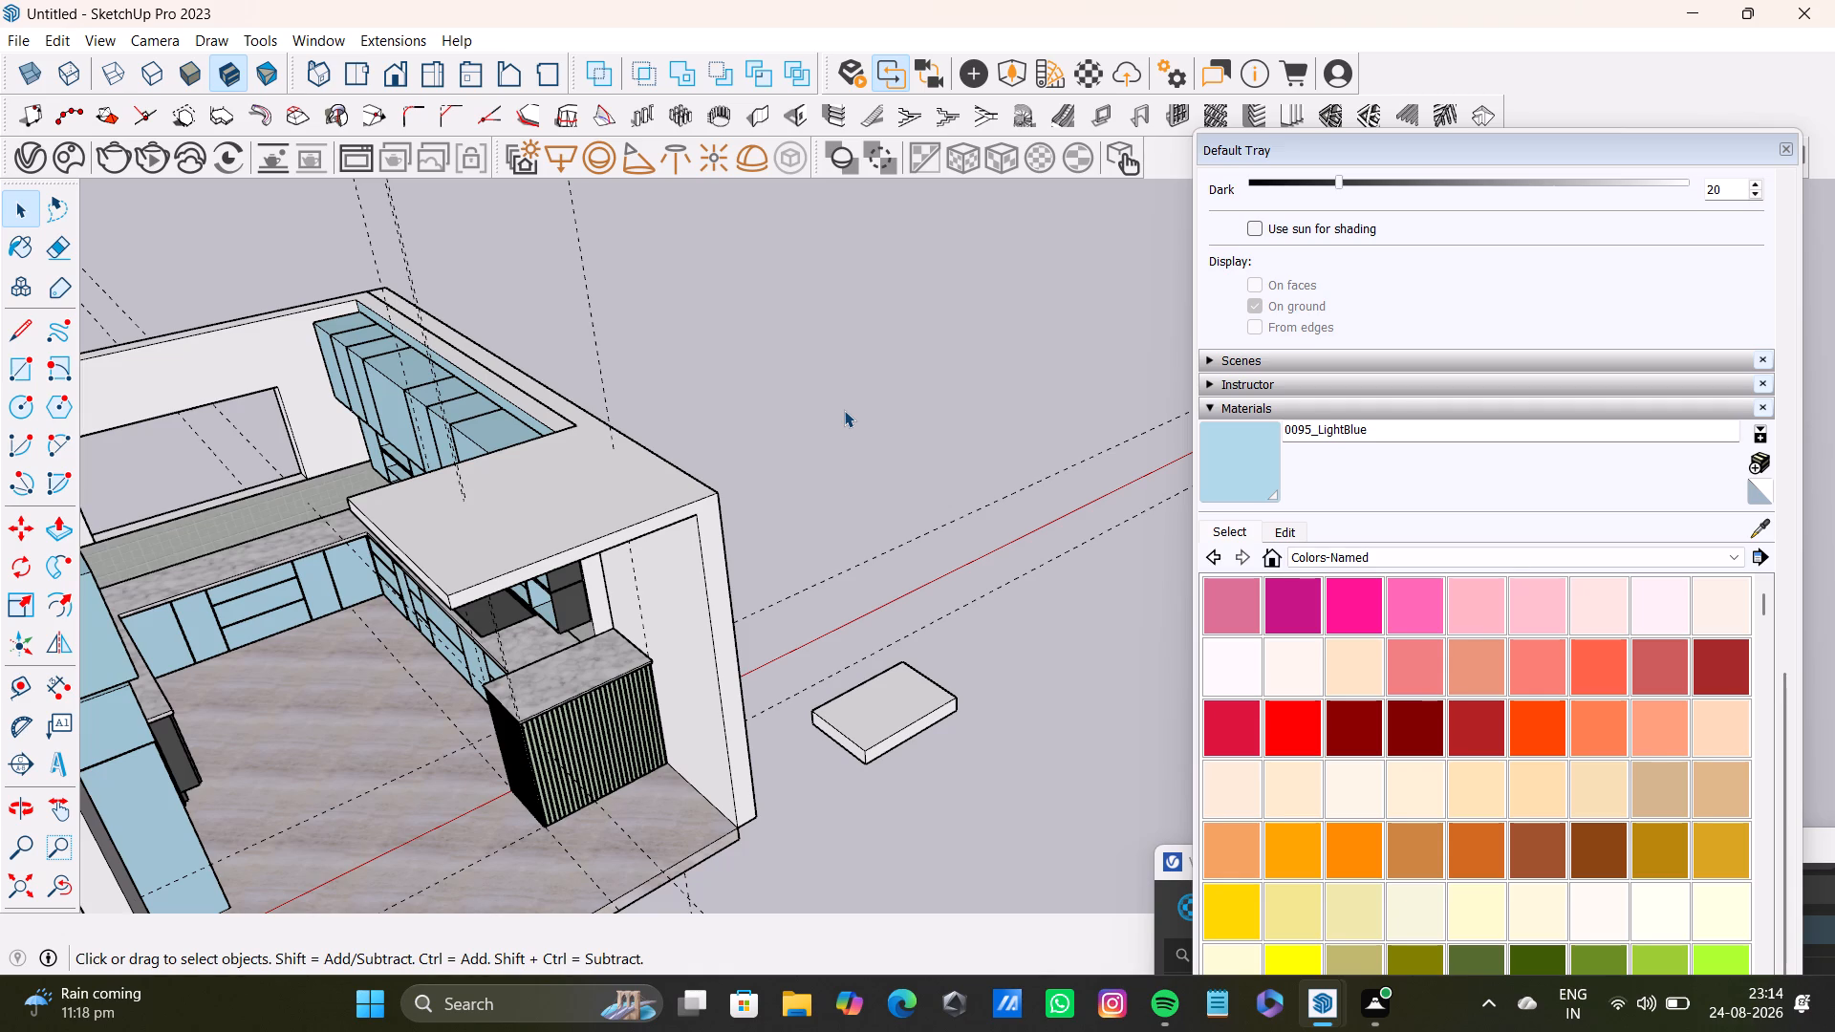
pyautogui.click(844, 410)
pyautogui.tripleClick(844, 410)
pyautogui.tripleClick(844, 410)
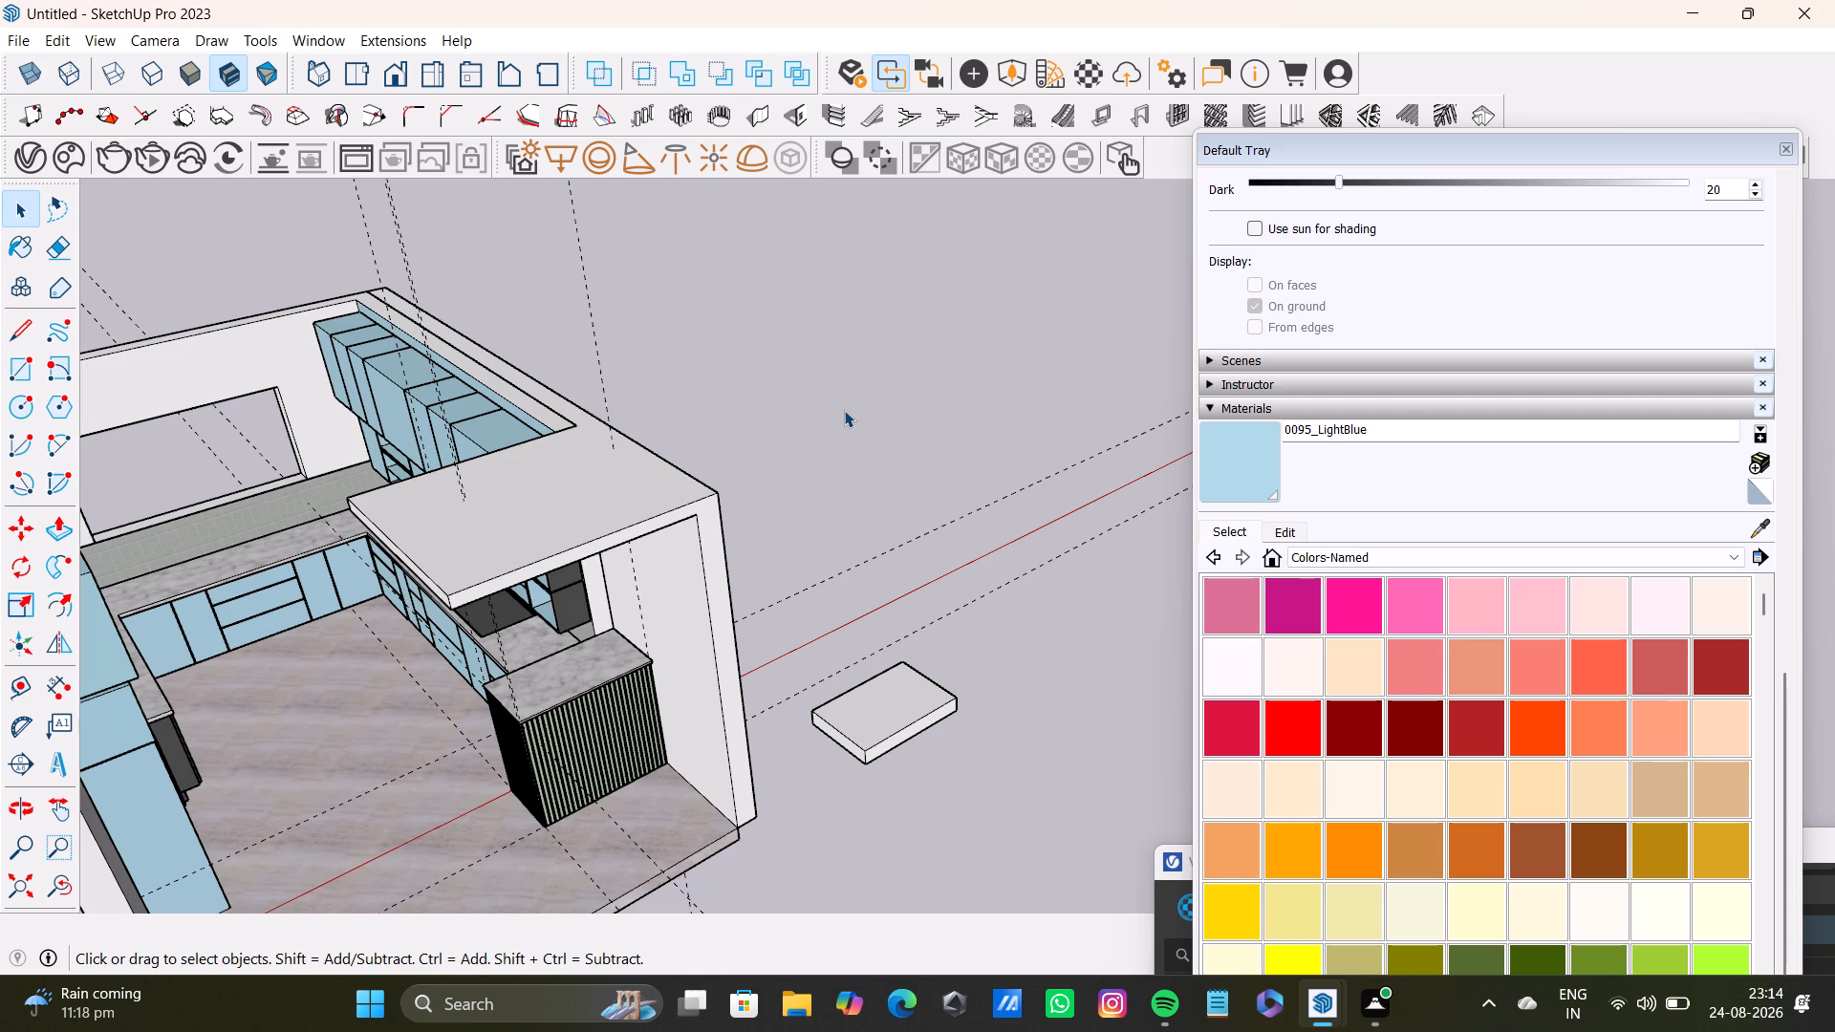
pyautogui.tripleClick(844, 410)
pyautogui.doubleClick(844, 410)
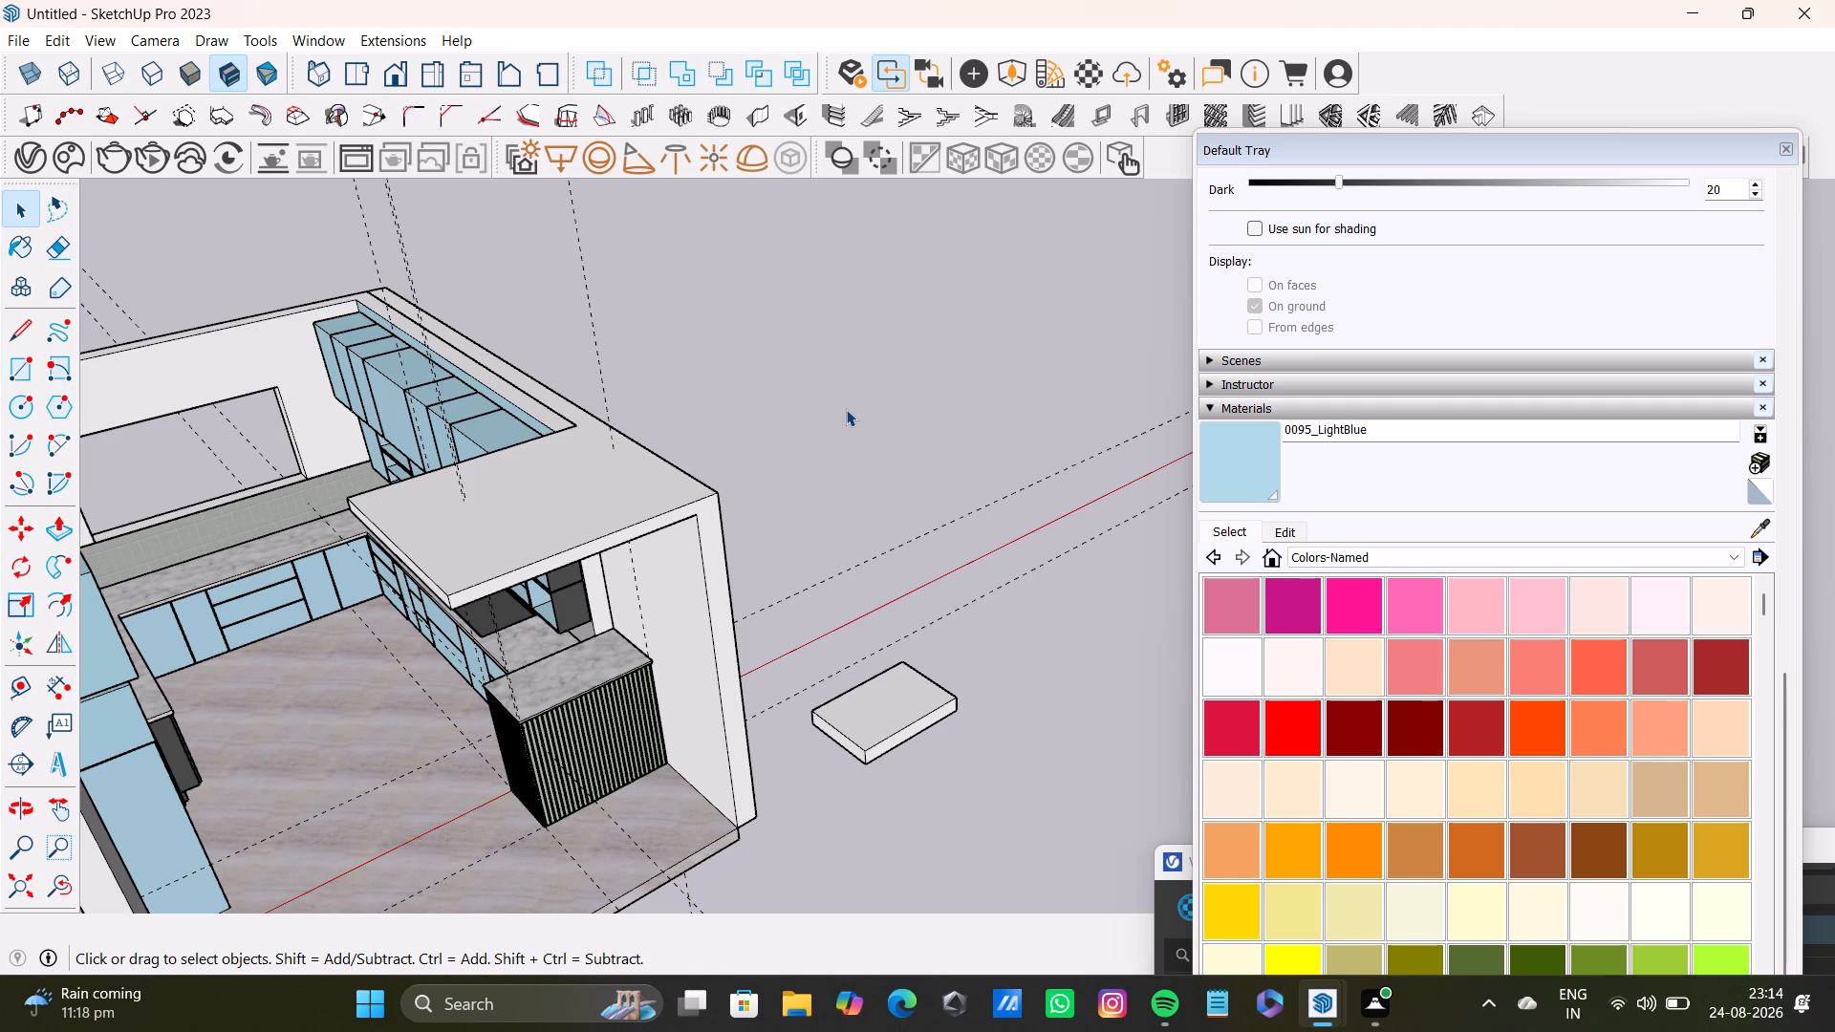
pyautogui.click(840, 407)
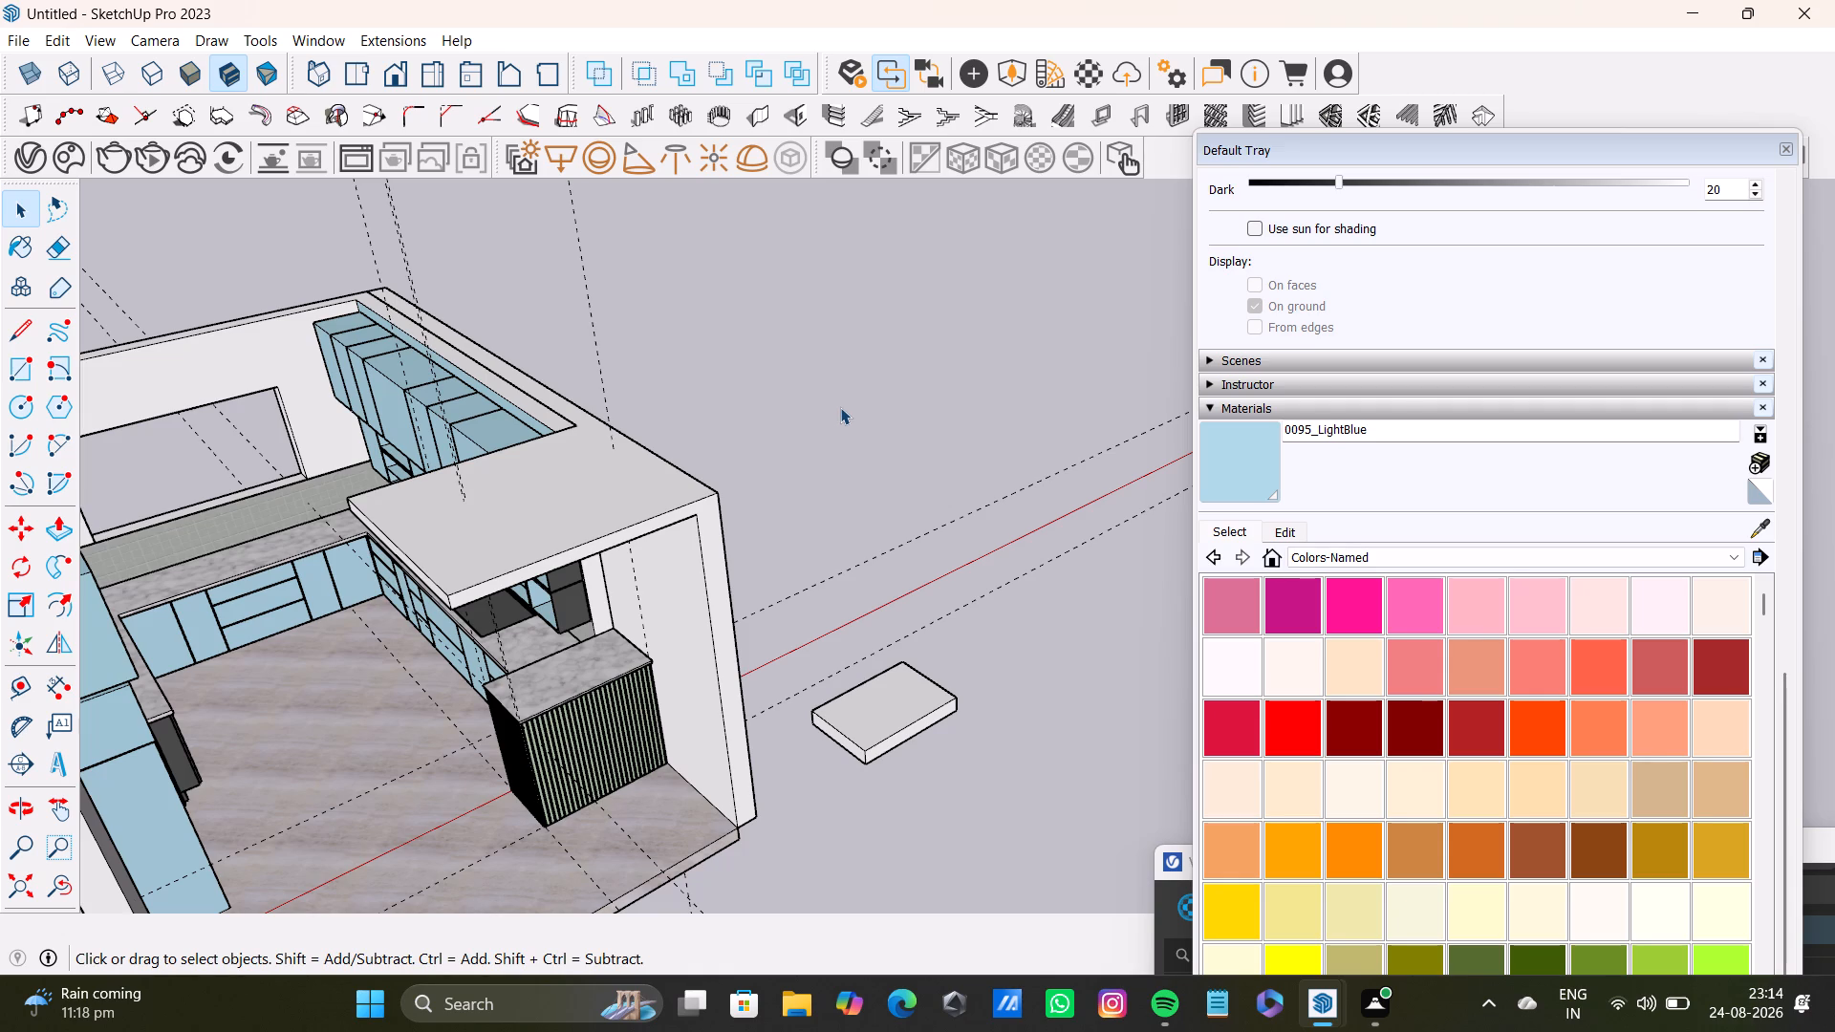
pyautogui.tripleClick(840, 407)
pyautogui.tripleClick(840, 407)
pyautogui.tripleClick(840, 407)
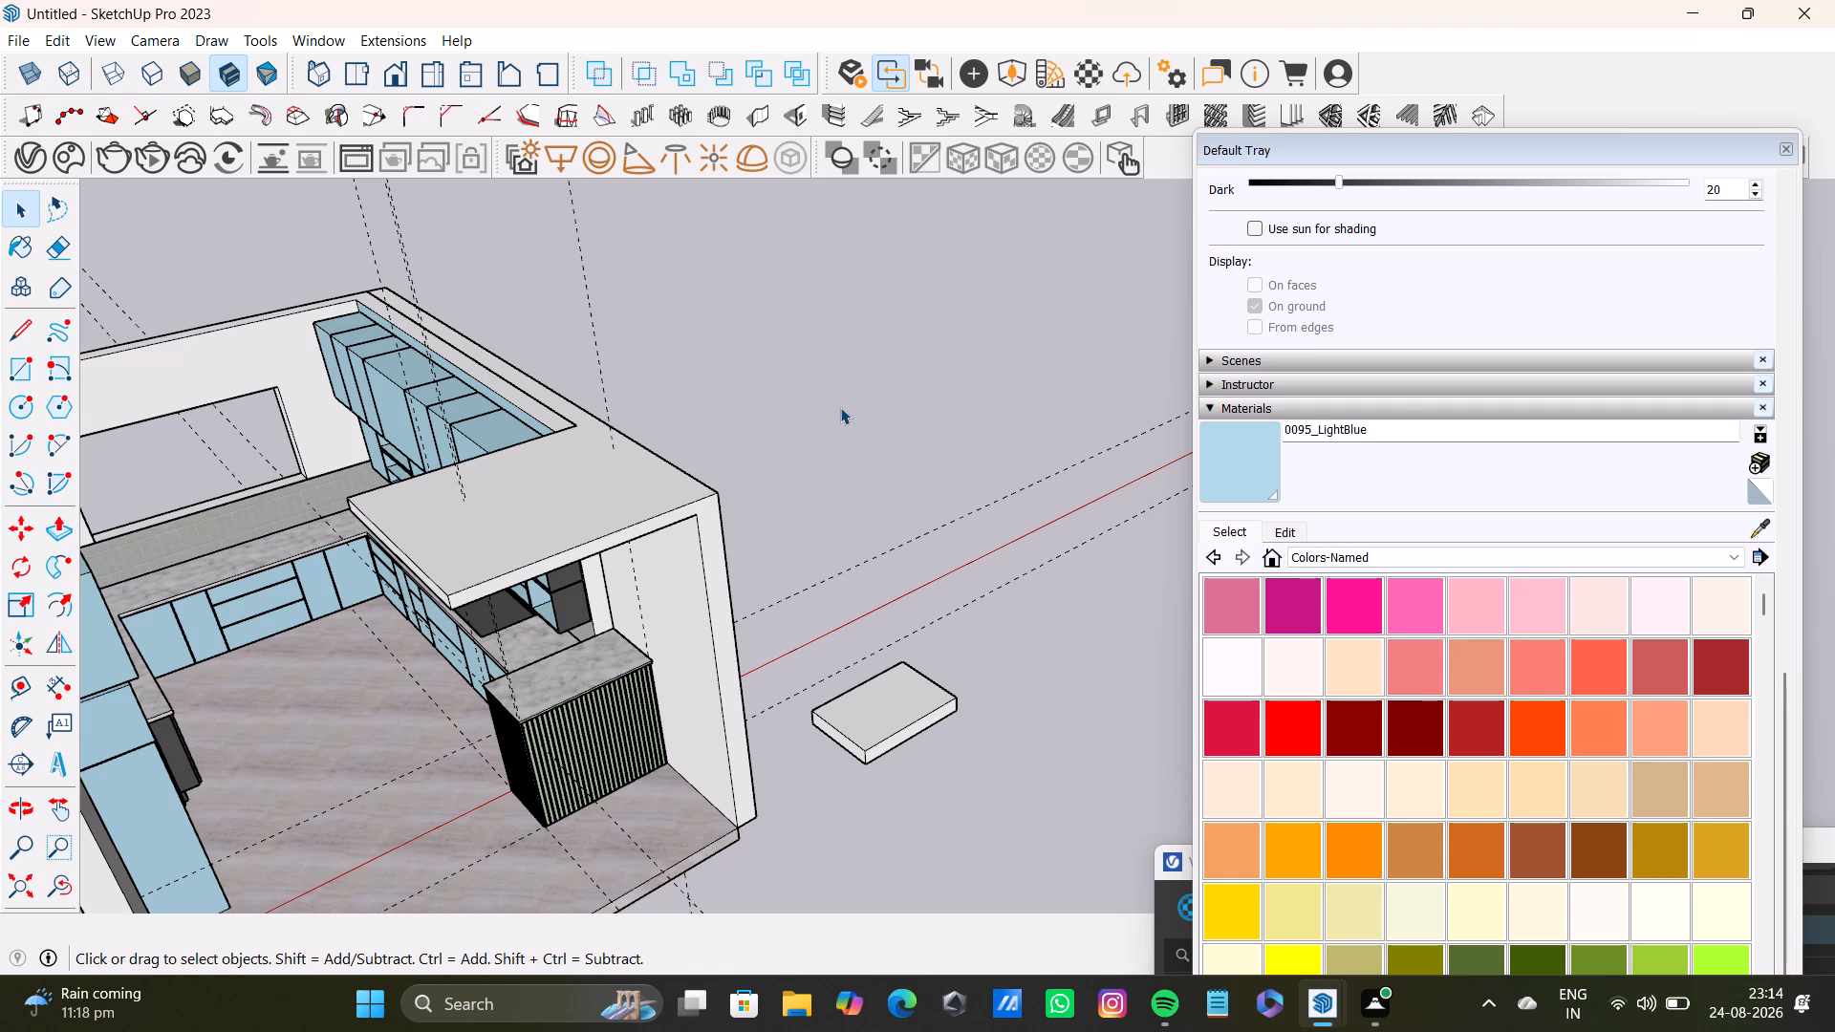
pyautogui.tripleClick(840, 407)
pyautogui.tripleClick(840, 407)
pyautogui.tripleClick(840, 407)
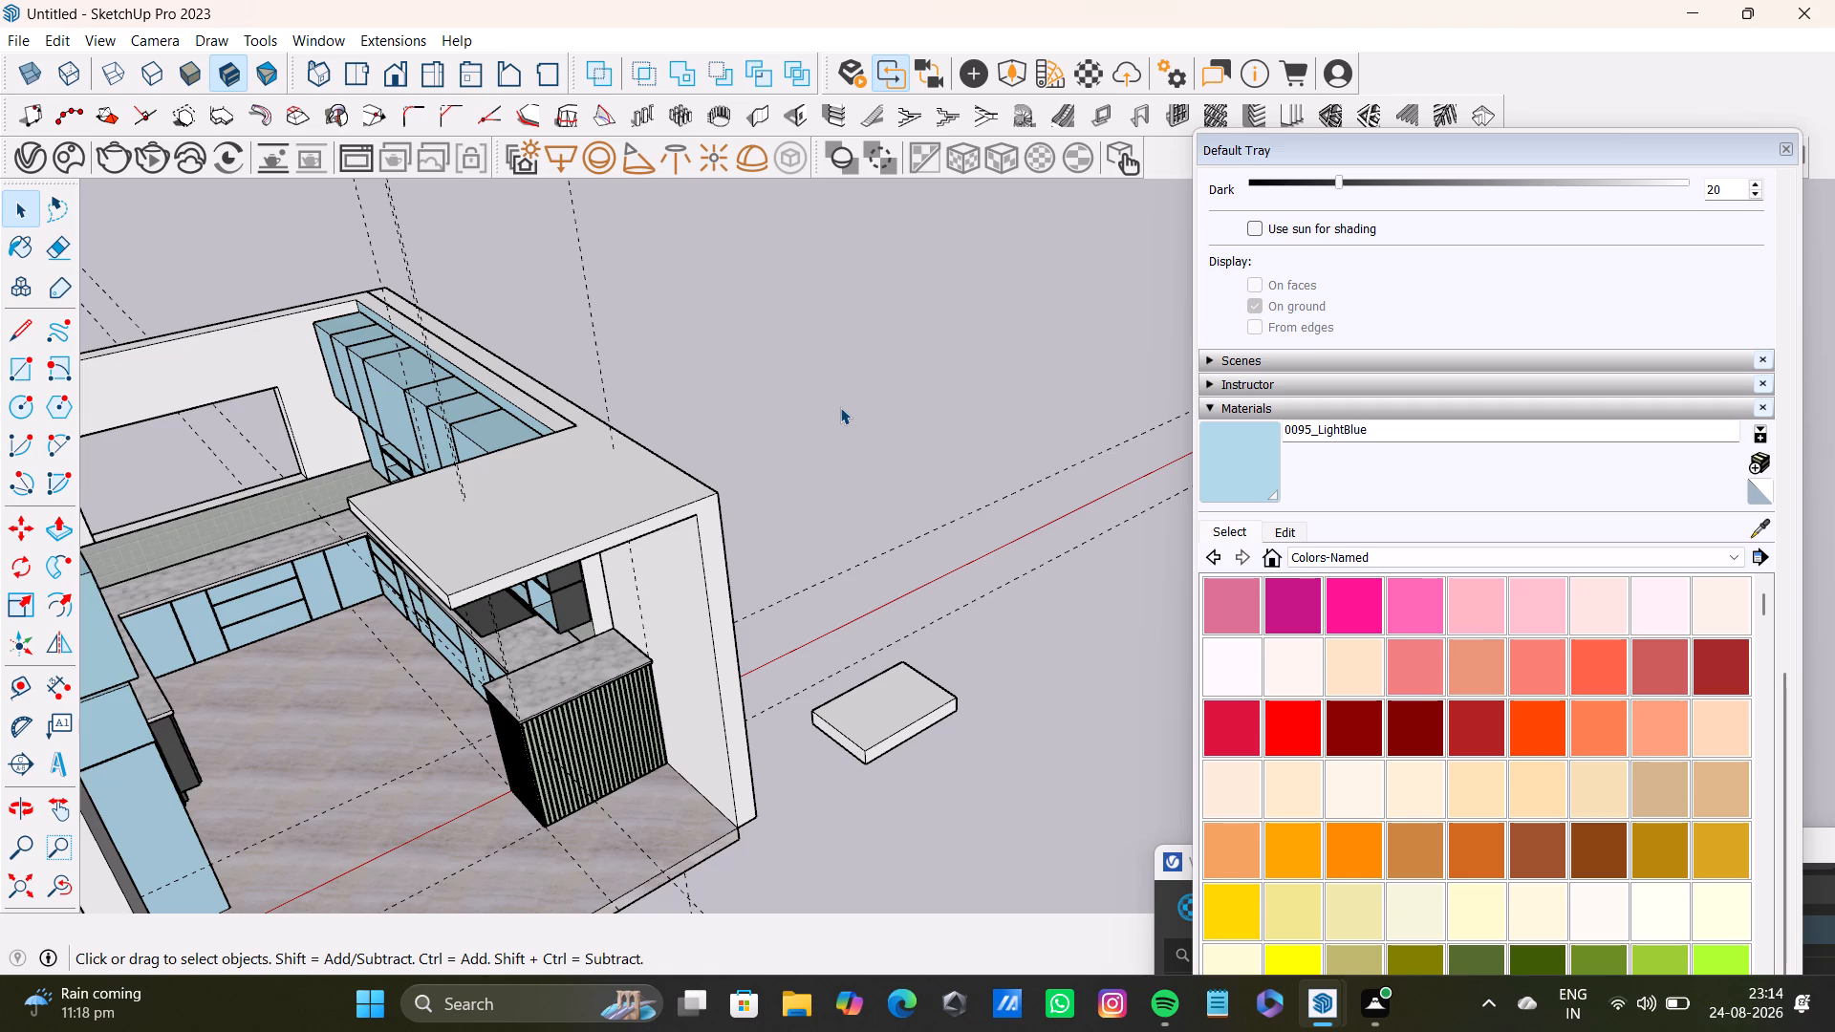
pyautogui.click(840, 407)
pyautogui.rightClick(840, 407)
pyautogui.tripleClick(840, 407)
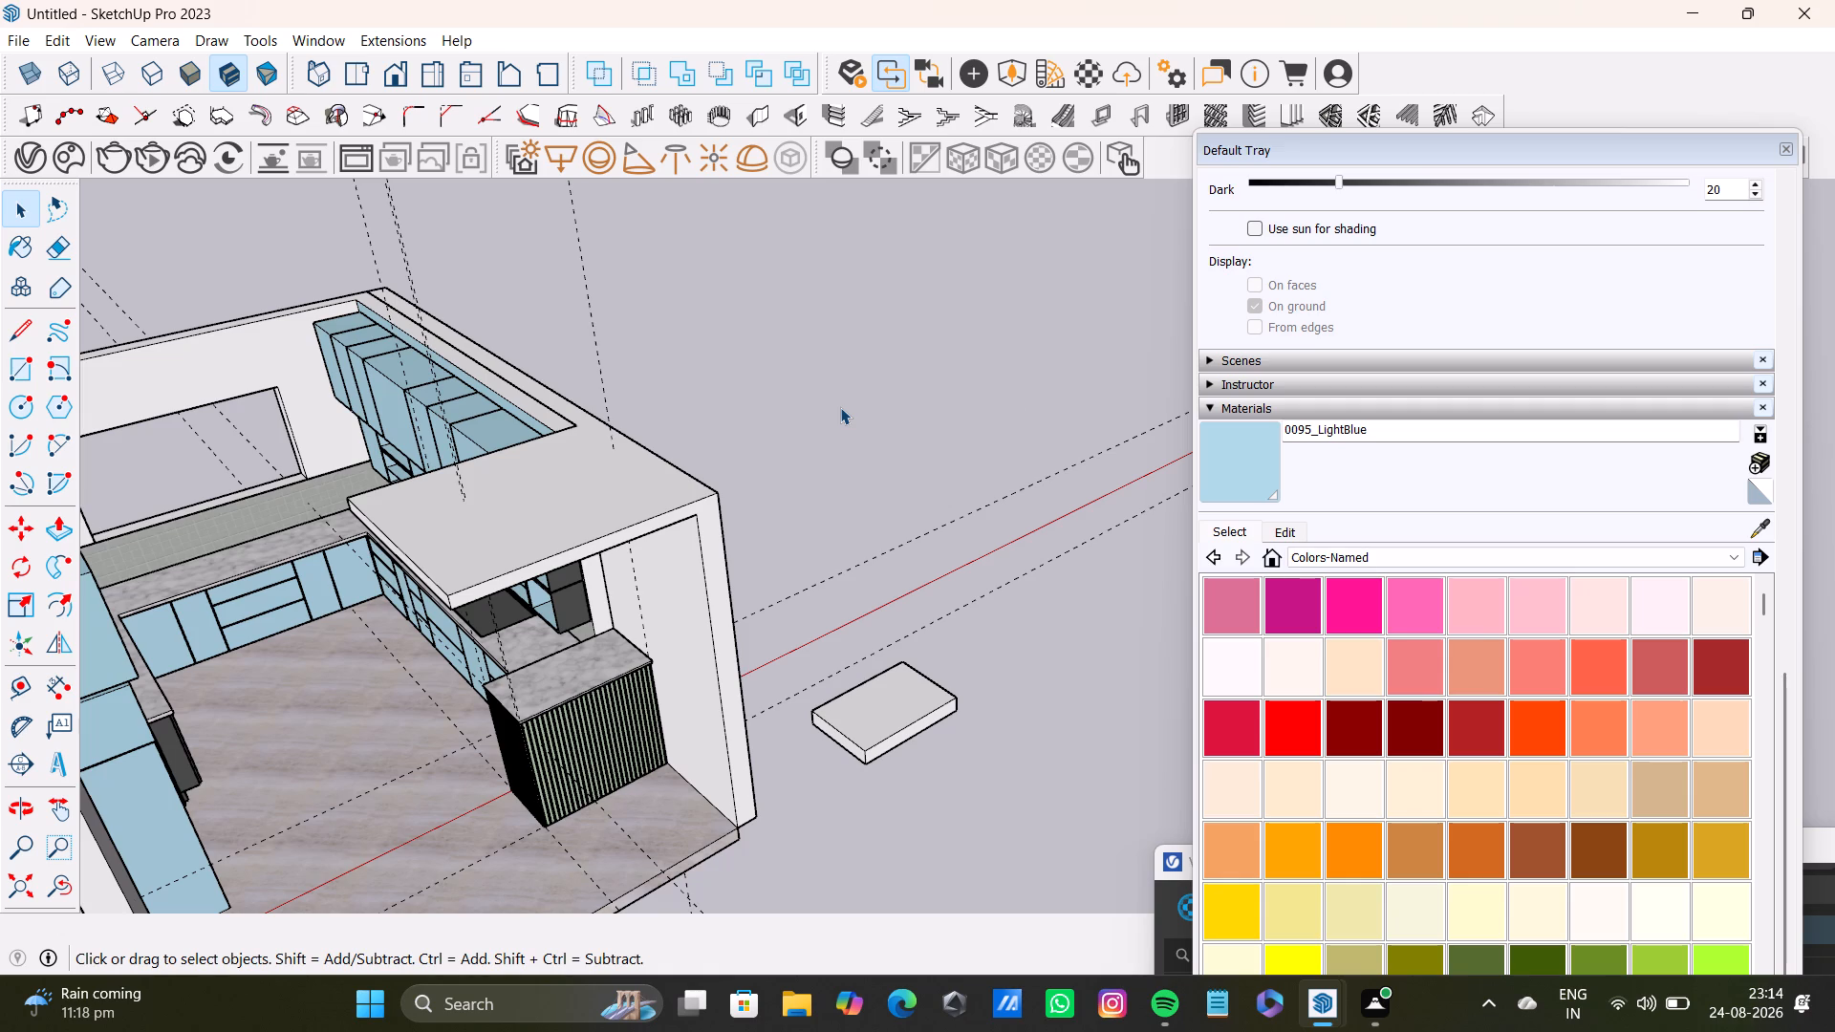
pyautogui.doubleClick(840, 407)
# Examine the tall cabinet unit on the opposite wall, focusing on its unpainted drawer column and open niches.
pyautogui.moveTo(832, 507); pyautogui.dragTo(482, 551, button='middle')
pyautogui.scroll(6, 485, 432)
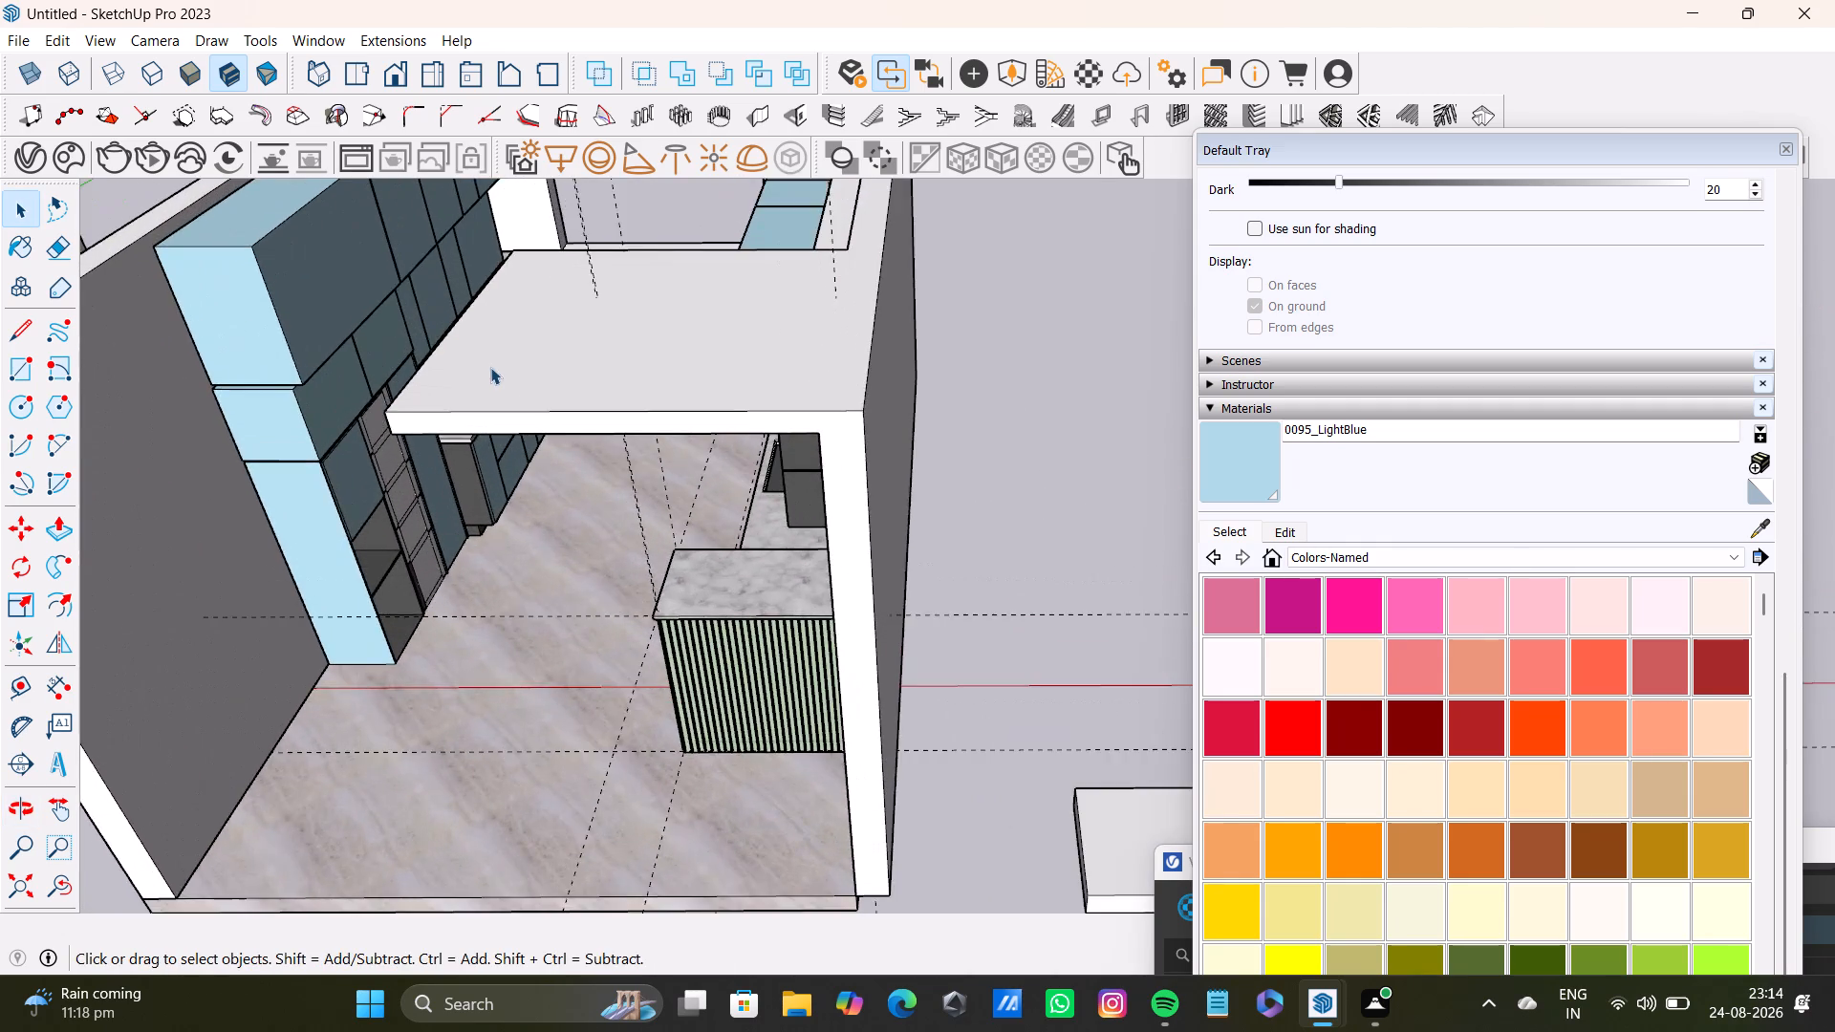
pyautogui.moveTo(490, 367); pyautogui.dragTo(491, 176, button='middle')
pyautogui.scroll(5, 501, 372)
pyautogui.moveTo(503, 373); pyautogui.dragTo(424, 392, button='middle')
pyautogui.scroll(2, 421, 452)
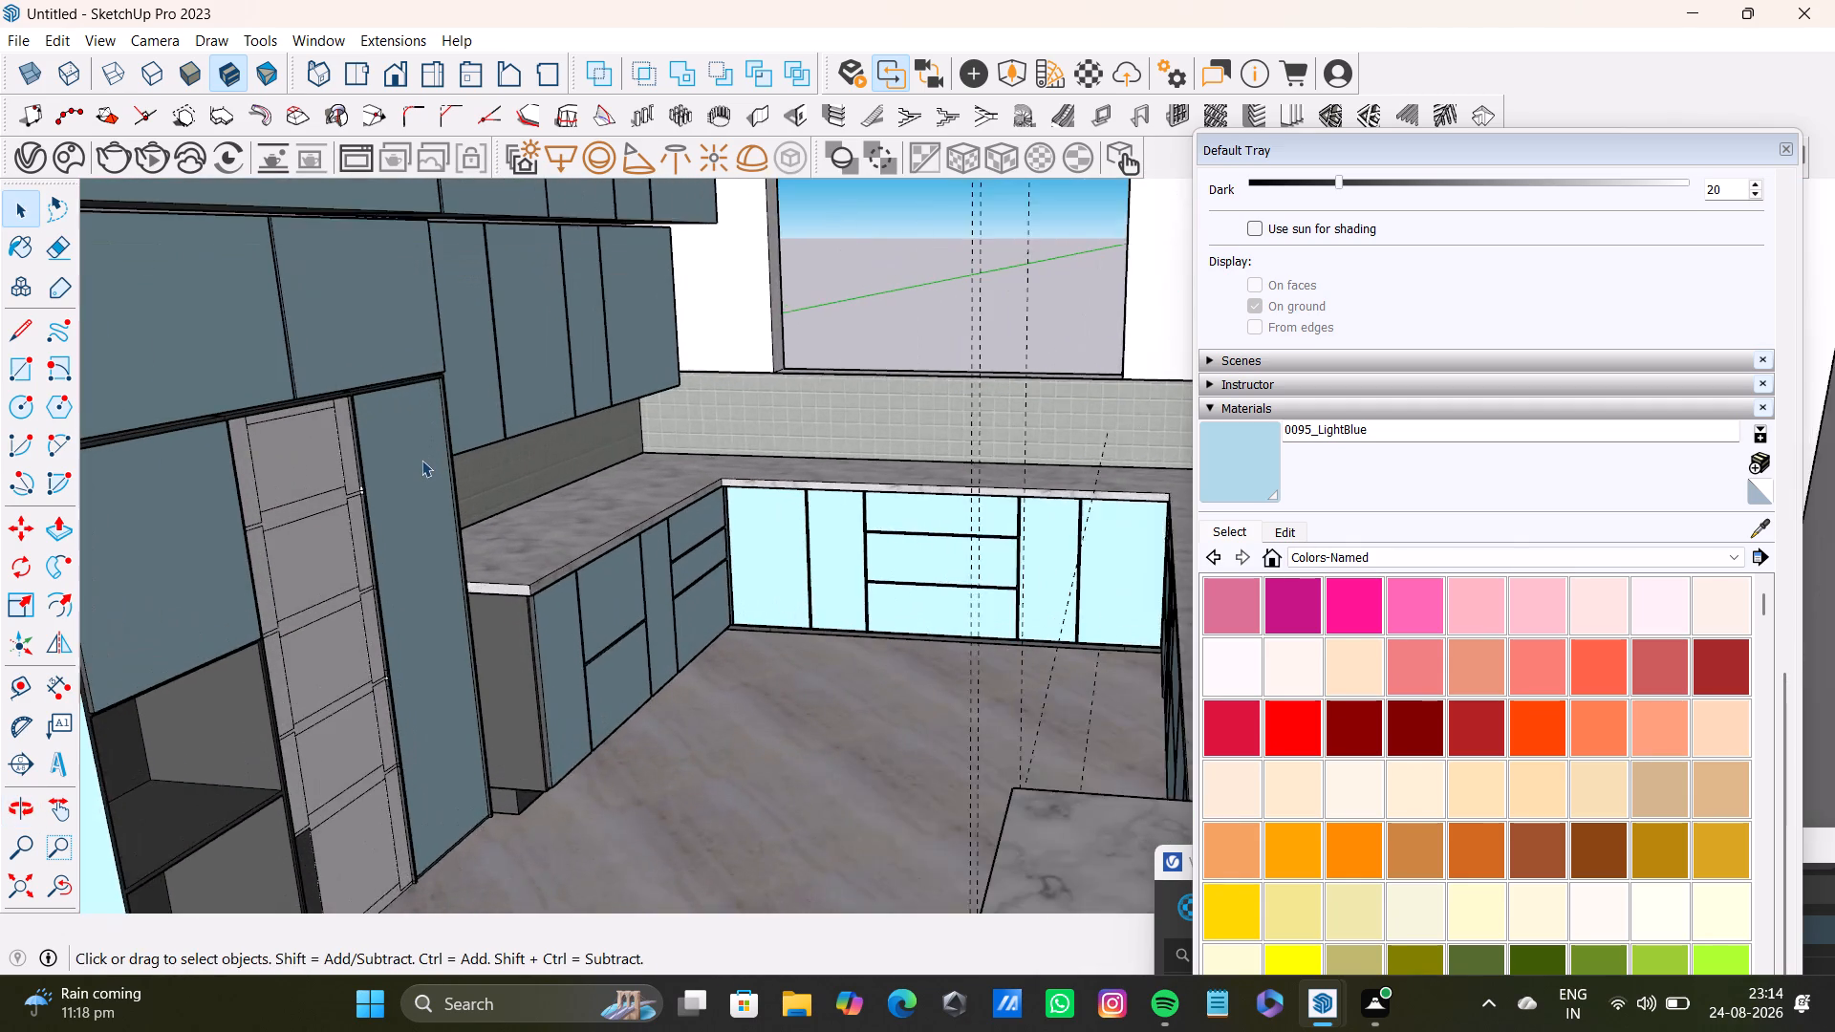
pyautogui.scroll(2, 421, 460)
pyautogui.scroll(-7, 421, 460)
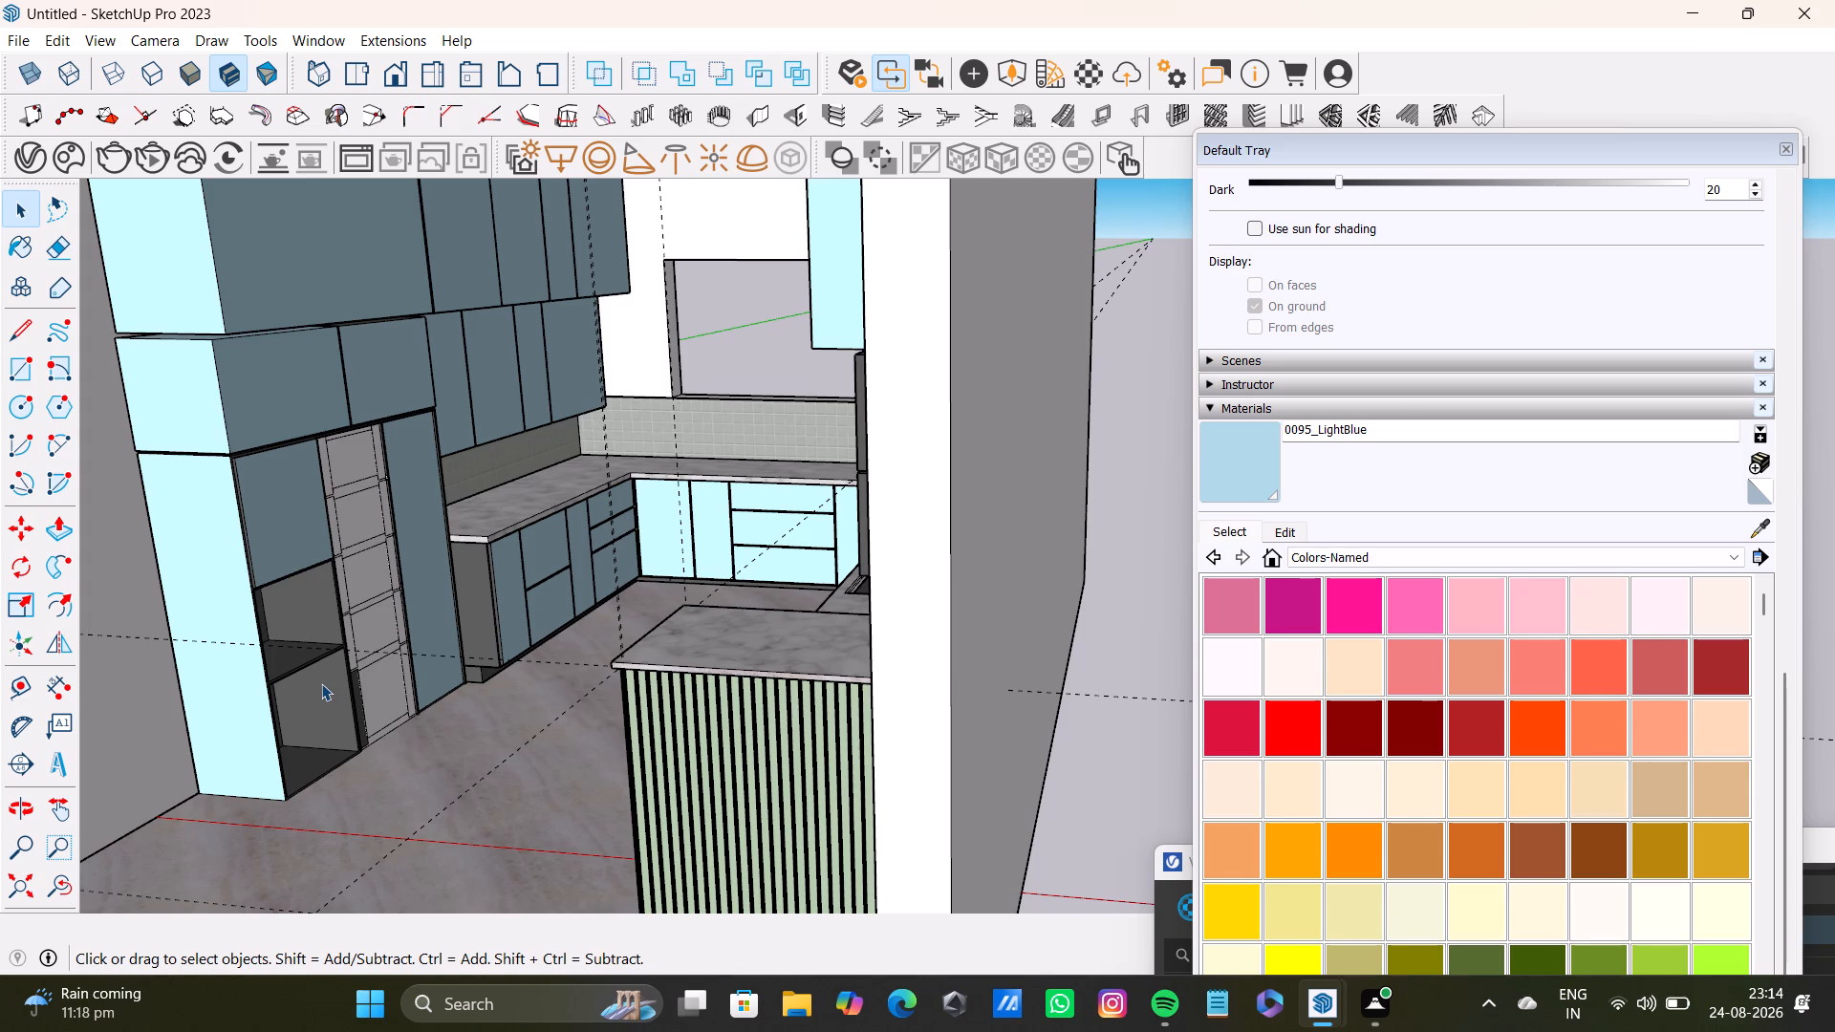
pyautogui.scroll(7, 372, 543)
pyautogui.scroll(15, 363, 561)
pyautogui.moveTo(362, 560); pyautogui.dragTo(303, 583, button='middle')
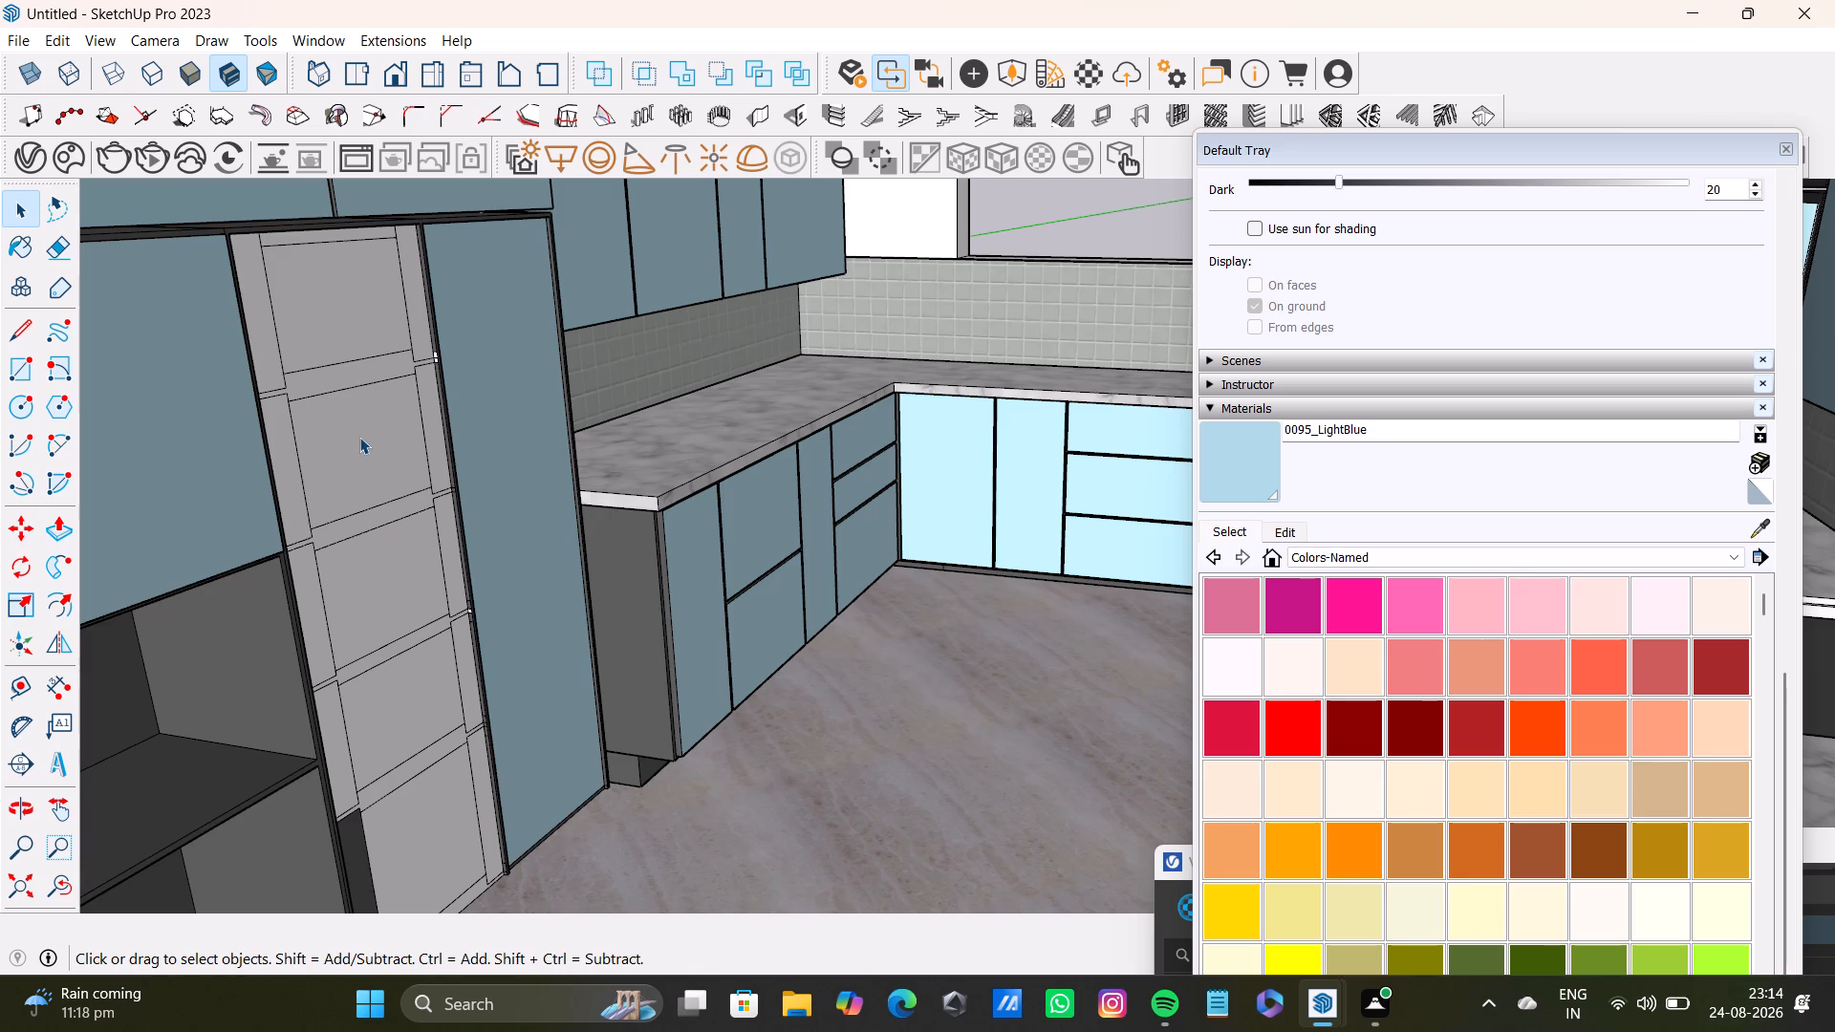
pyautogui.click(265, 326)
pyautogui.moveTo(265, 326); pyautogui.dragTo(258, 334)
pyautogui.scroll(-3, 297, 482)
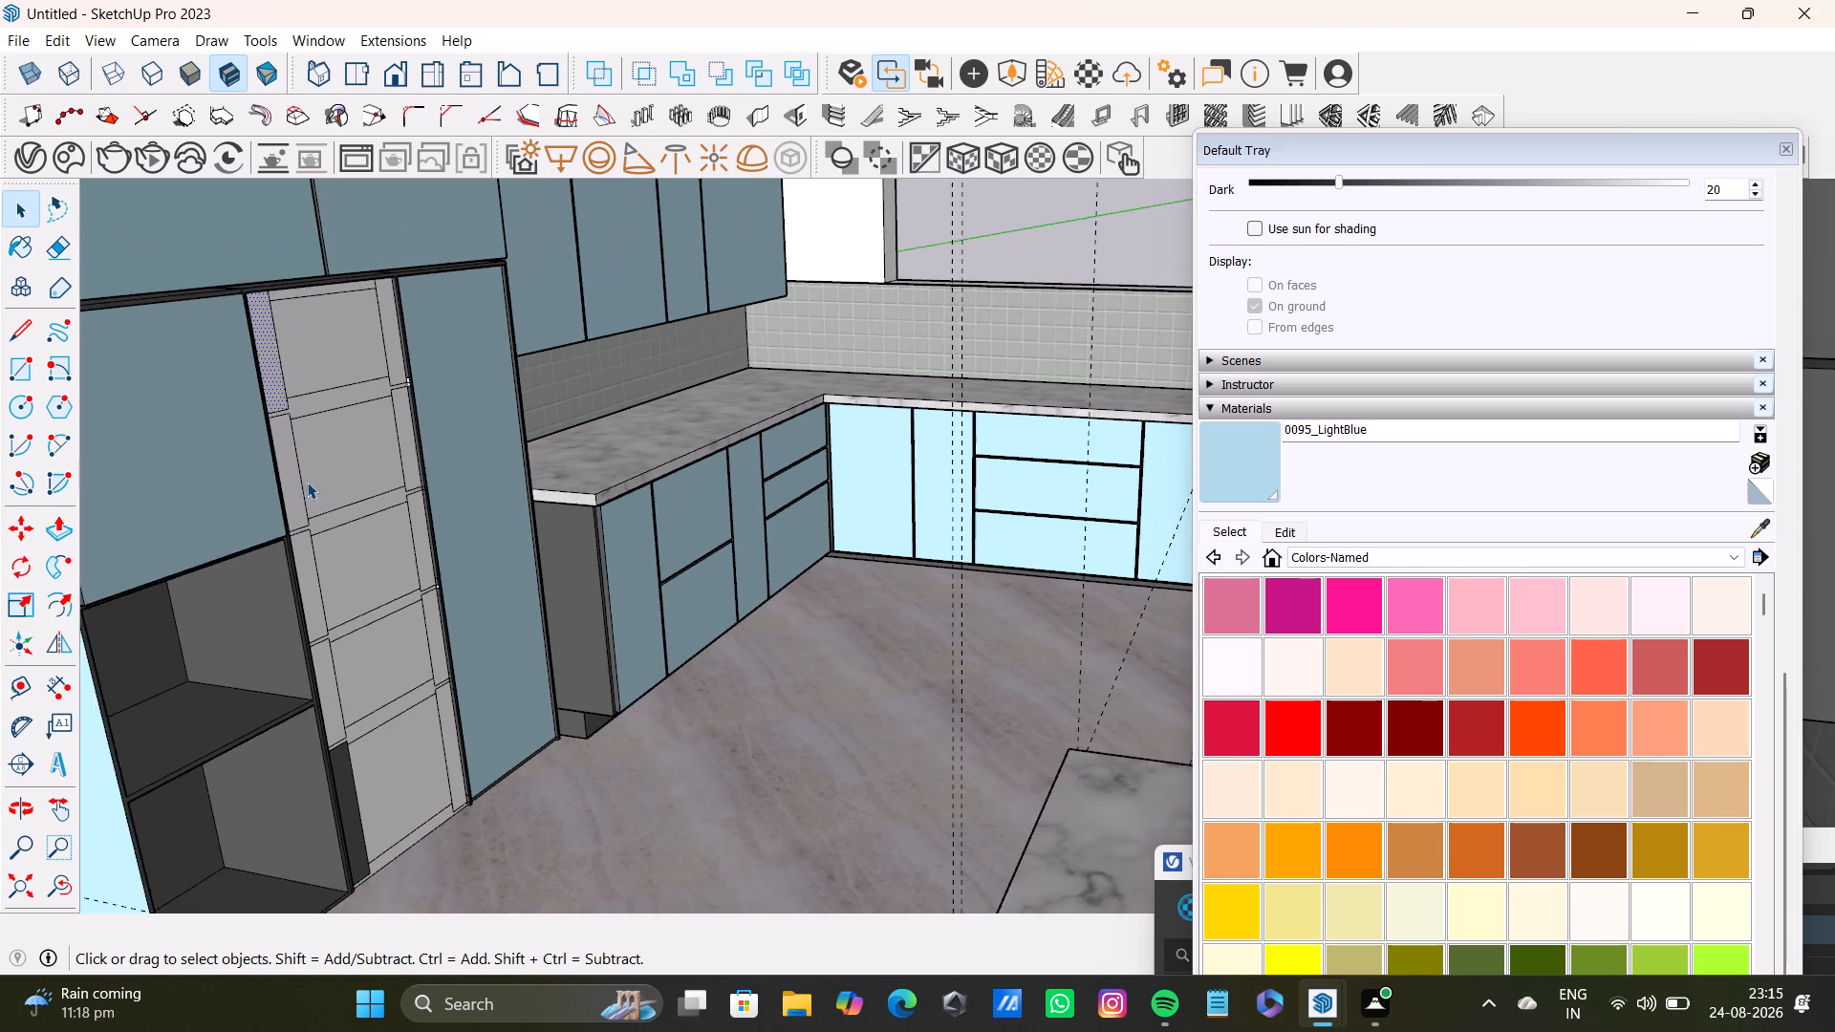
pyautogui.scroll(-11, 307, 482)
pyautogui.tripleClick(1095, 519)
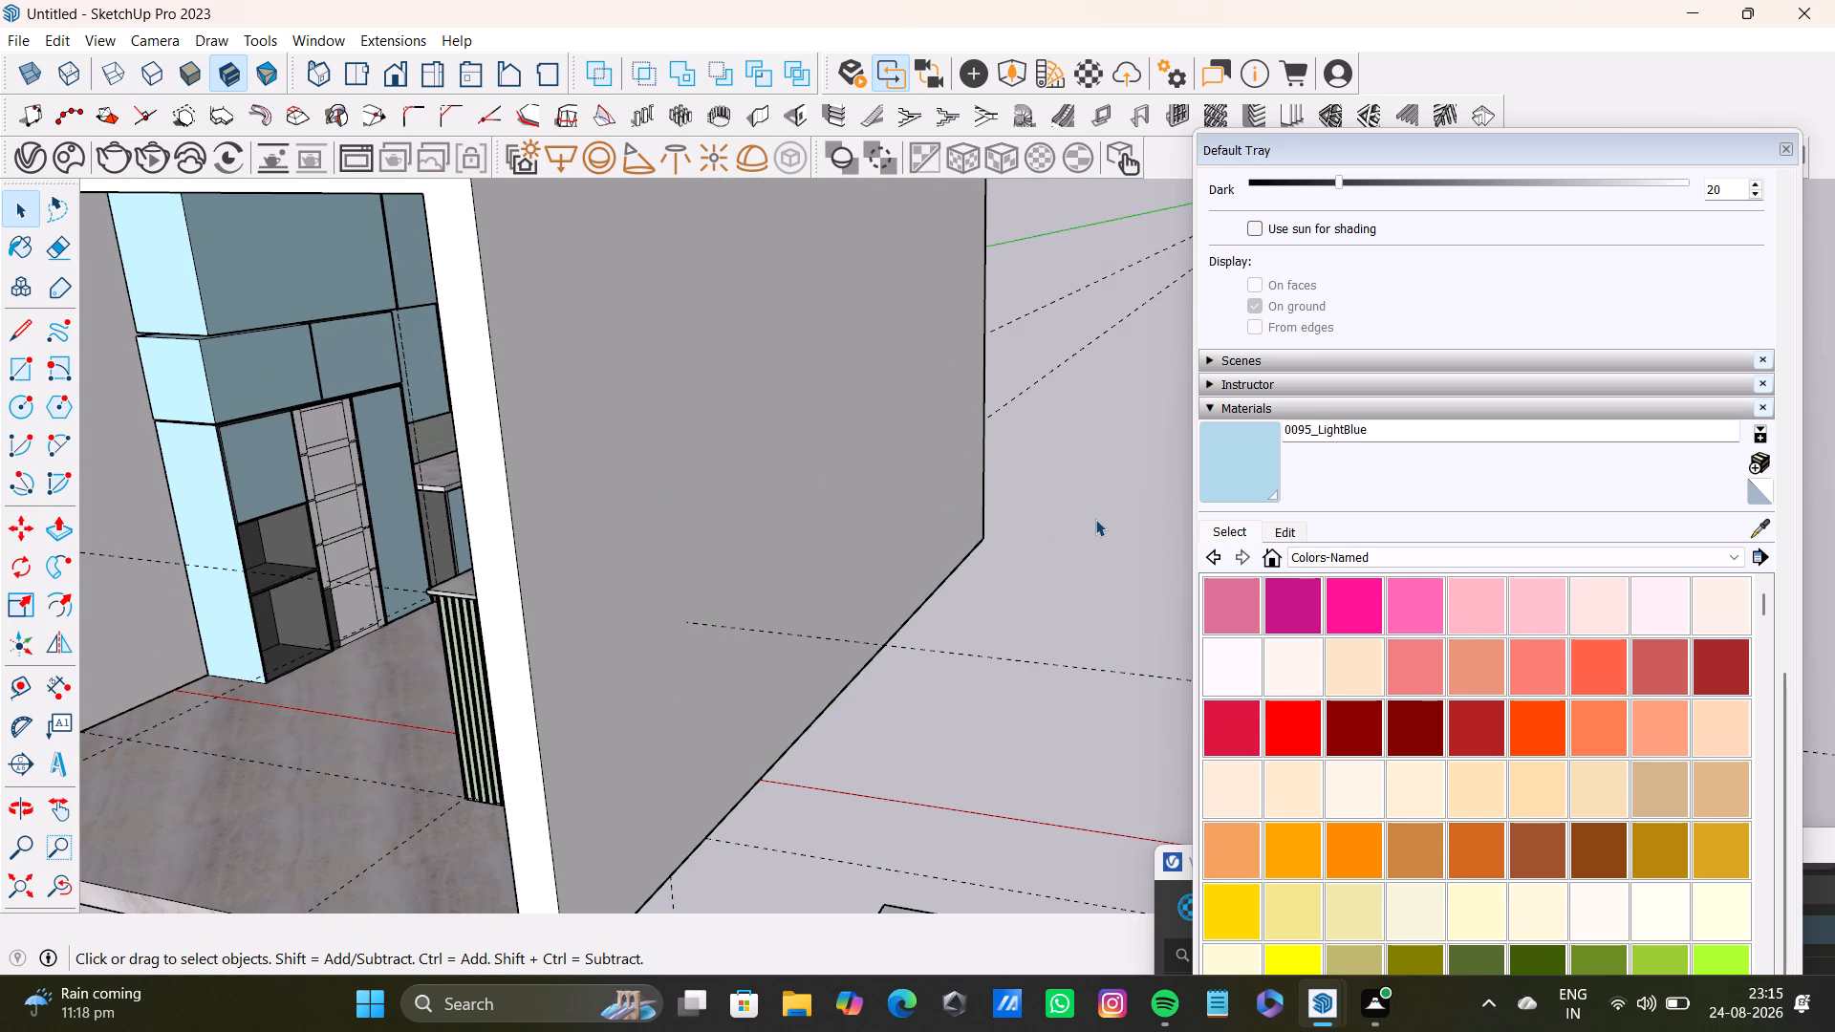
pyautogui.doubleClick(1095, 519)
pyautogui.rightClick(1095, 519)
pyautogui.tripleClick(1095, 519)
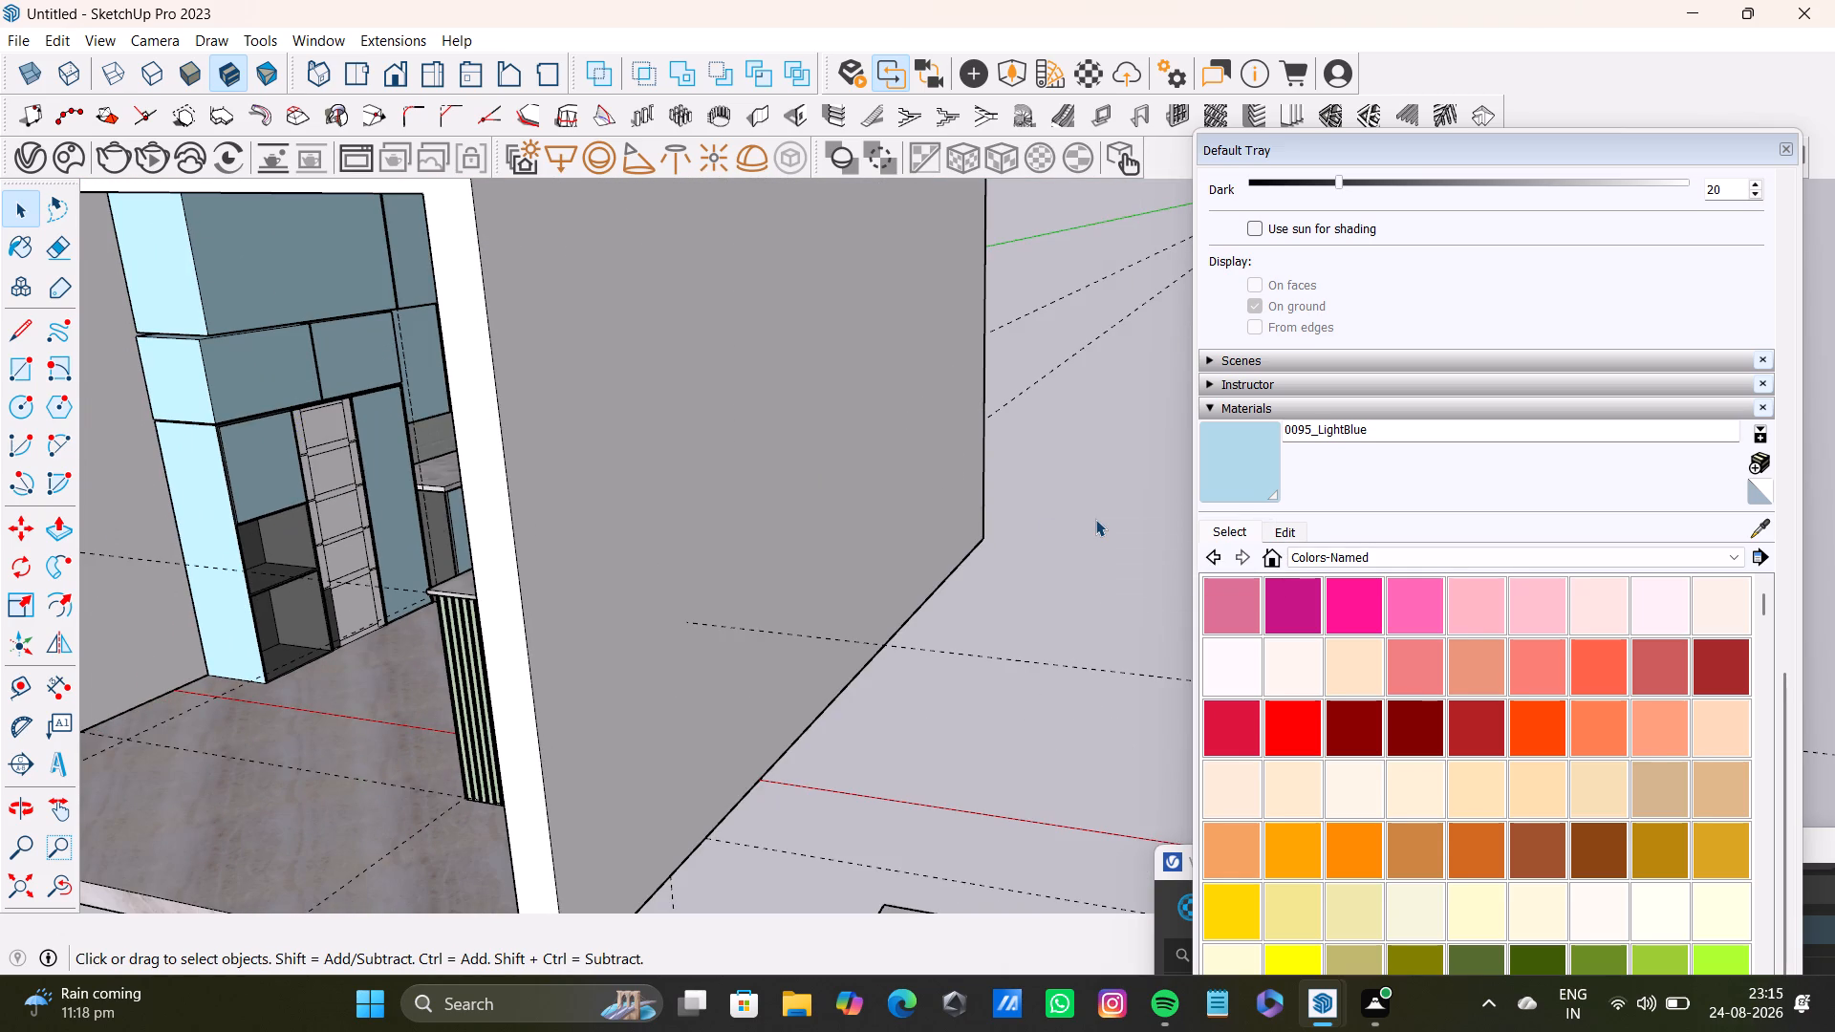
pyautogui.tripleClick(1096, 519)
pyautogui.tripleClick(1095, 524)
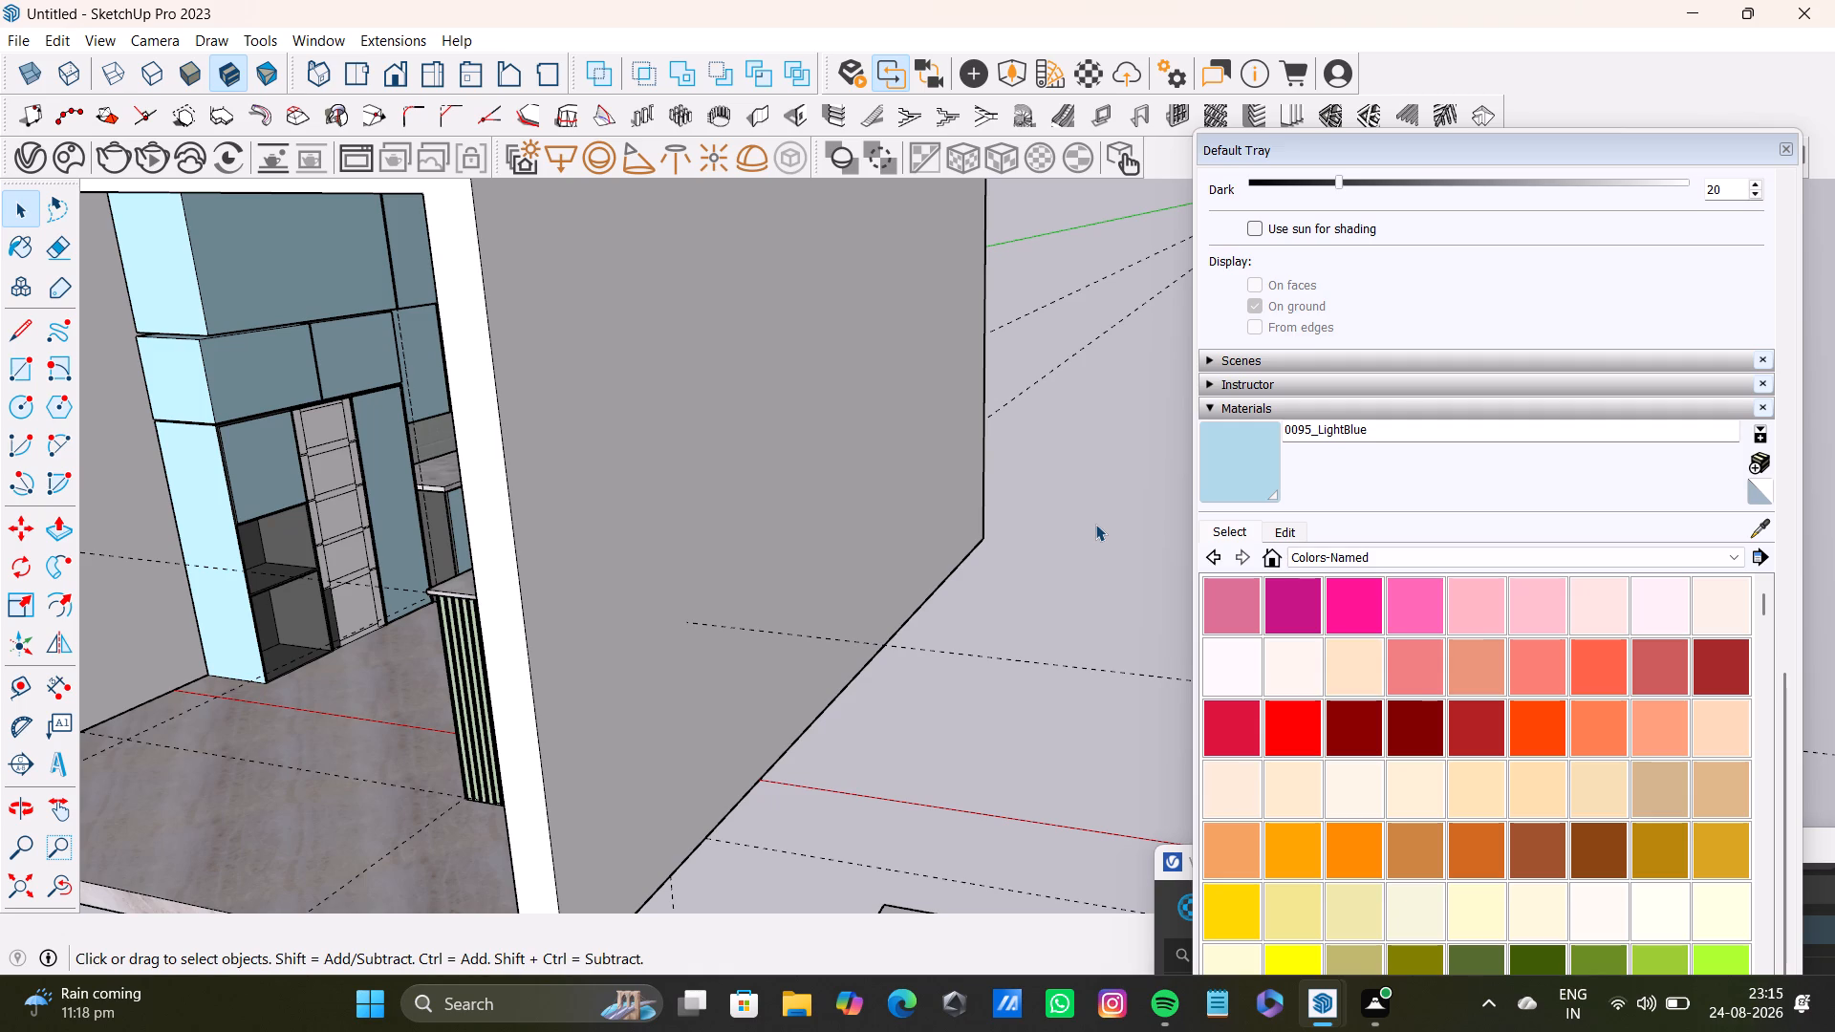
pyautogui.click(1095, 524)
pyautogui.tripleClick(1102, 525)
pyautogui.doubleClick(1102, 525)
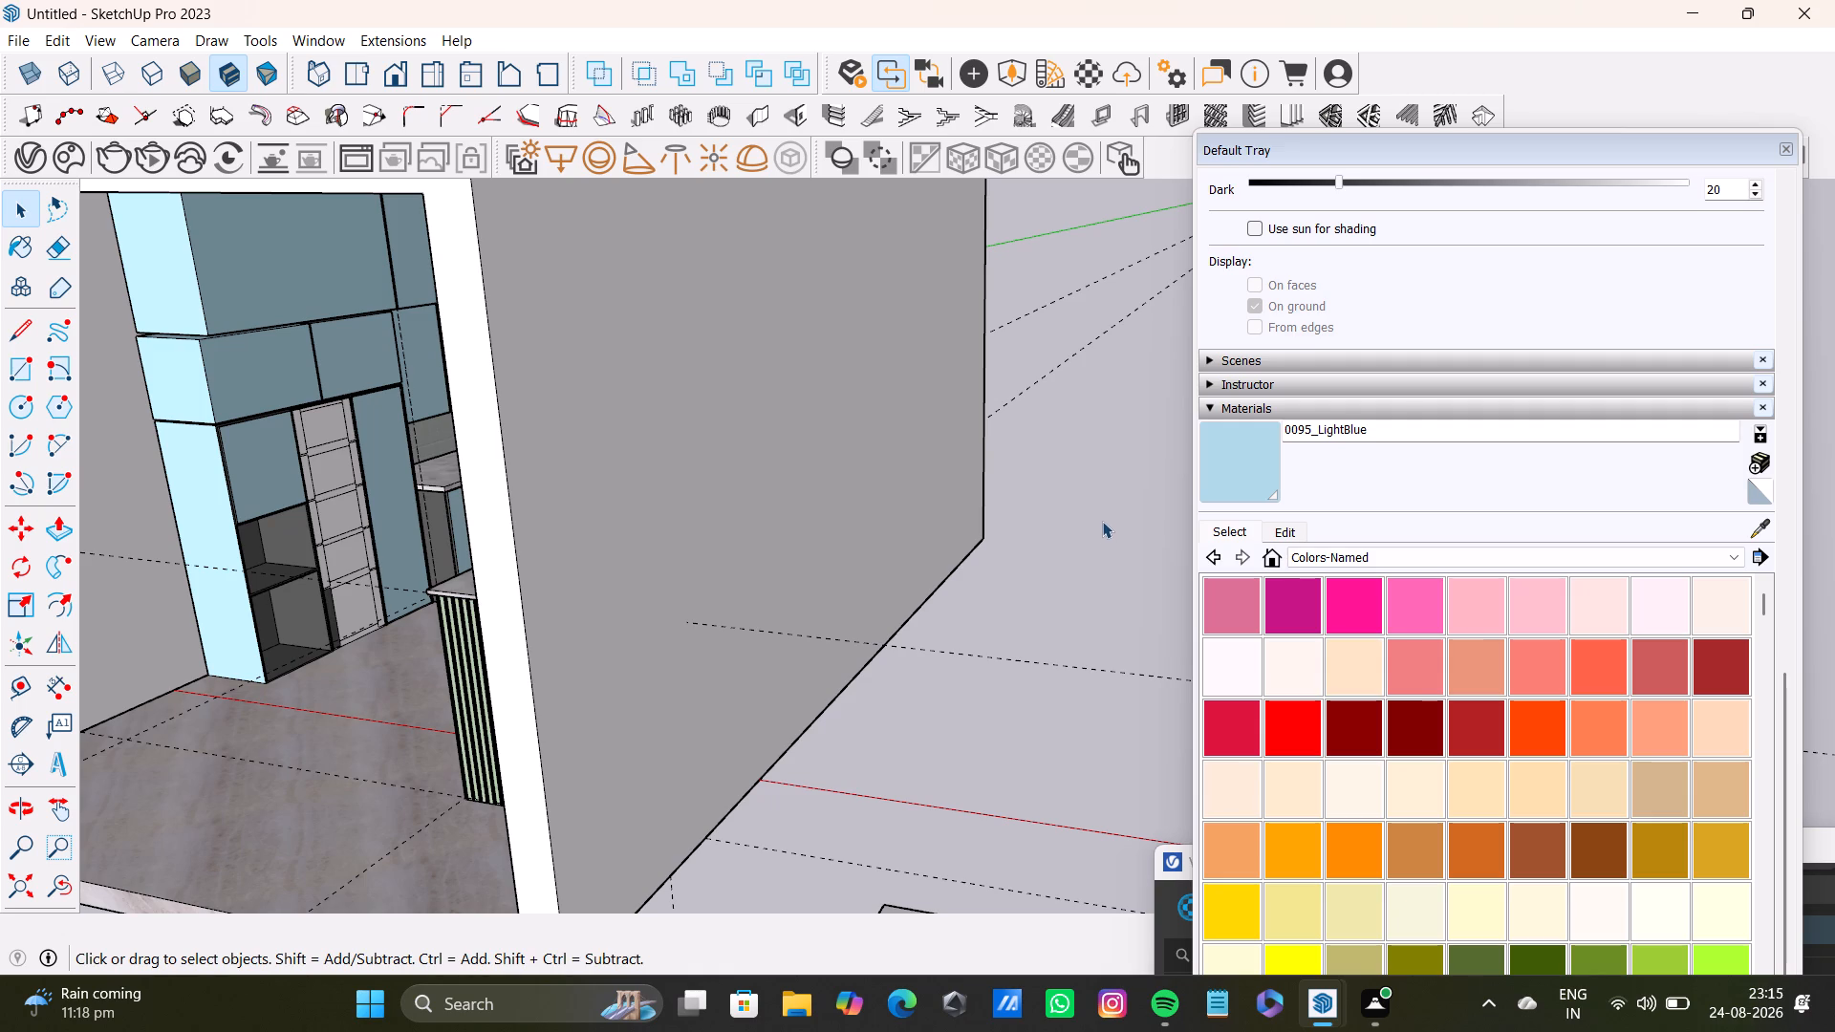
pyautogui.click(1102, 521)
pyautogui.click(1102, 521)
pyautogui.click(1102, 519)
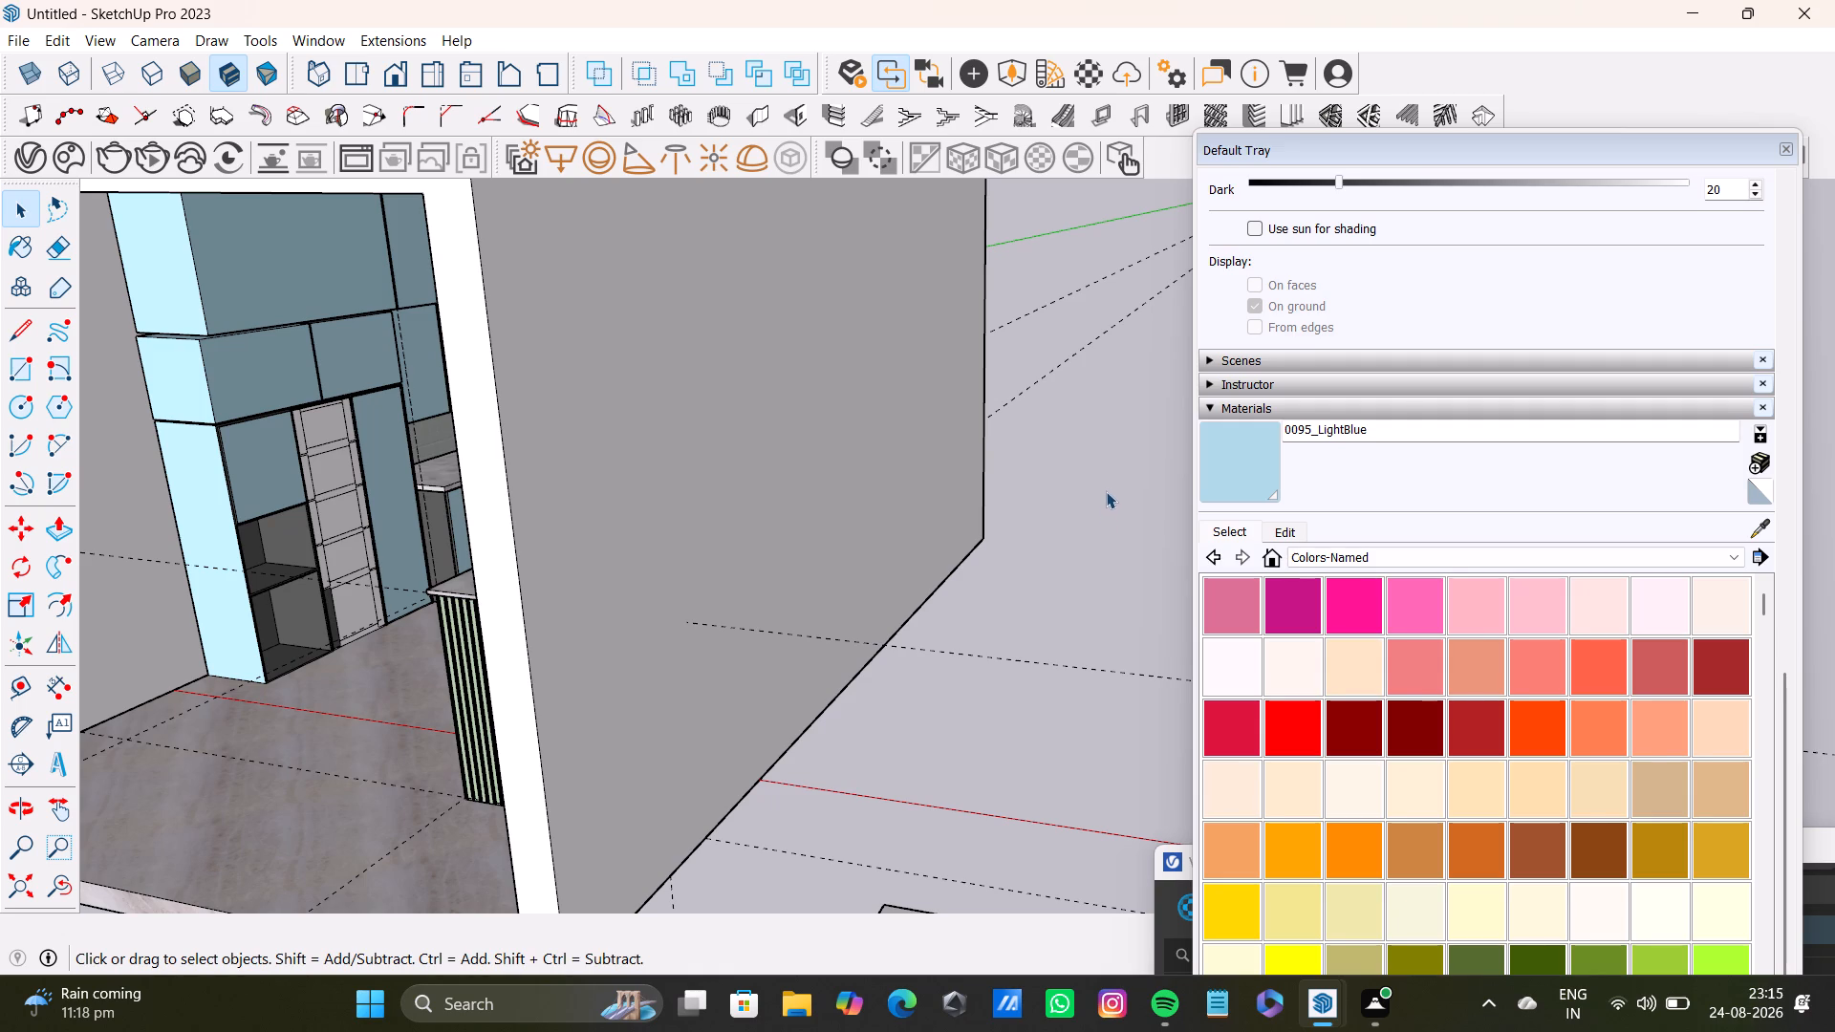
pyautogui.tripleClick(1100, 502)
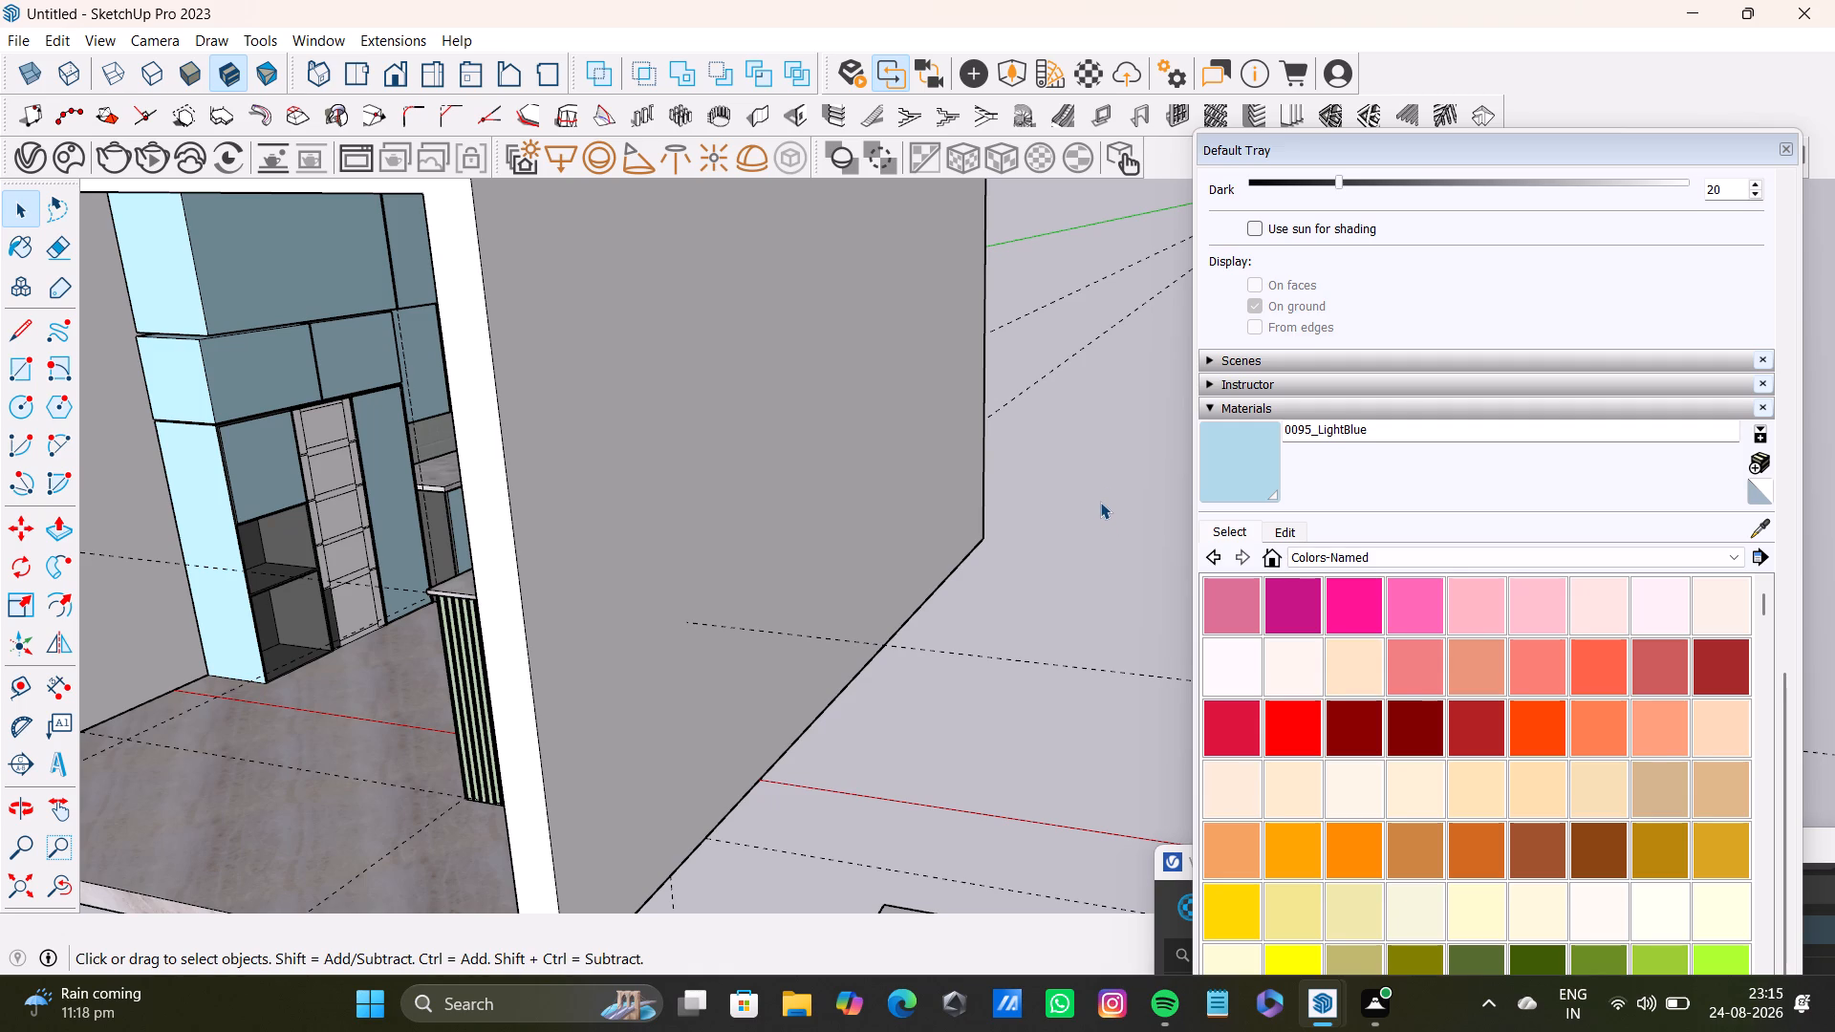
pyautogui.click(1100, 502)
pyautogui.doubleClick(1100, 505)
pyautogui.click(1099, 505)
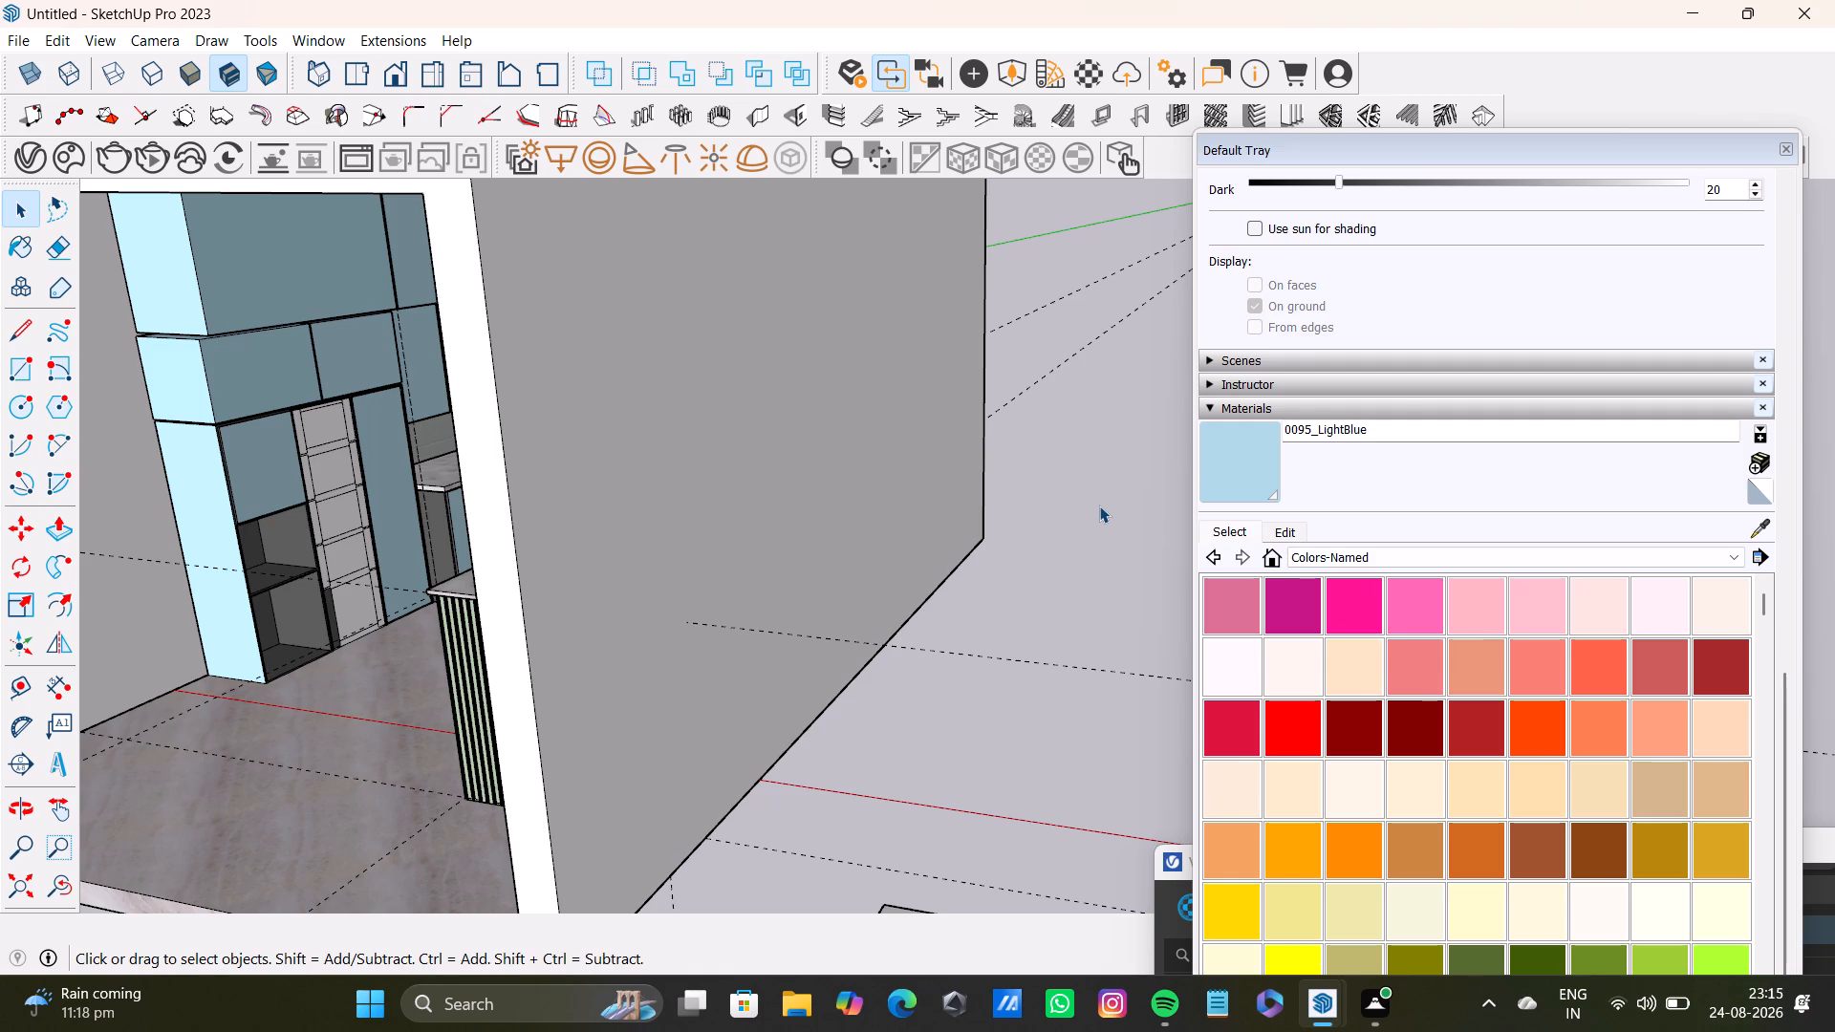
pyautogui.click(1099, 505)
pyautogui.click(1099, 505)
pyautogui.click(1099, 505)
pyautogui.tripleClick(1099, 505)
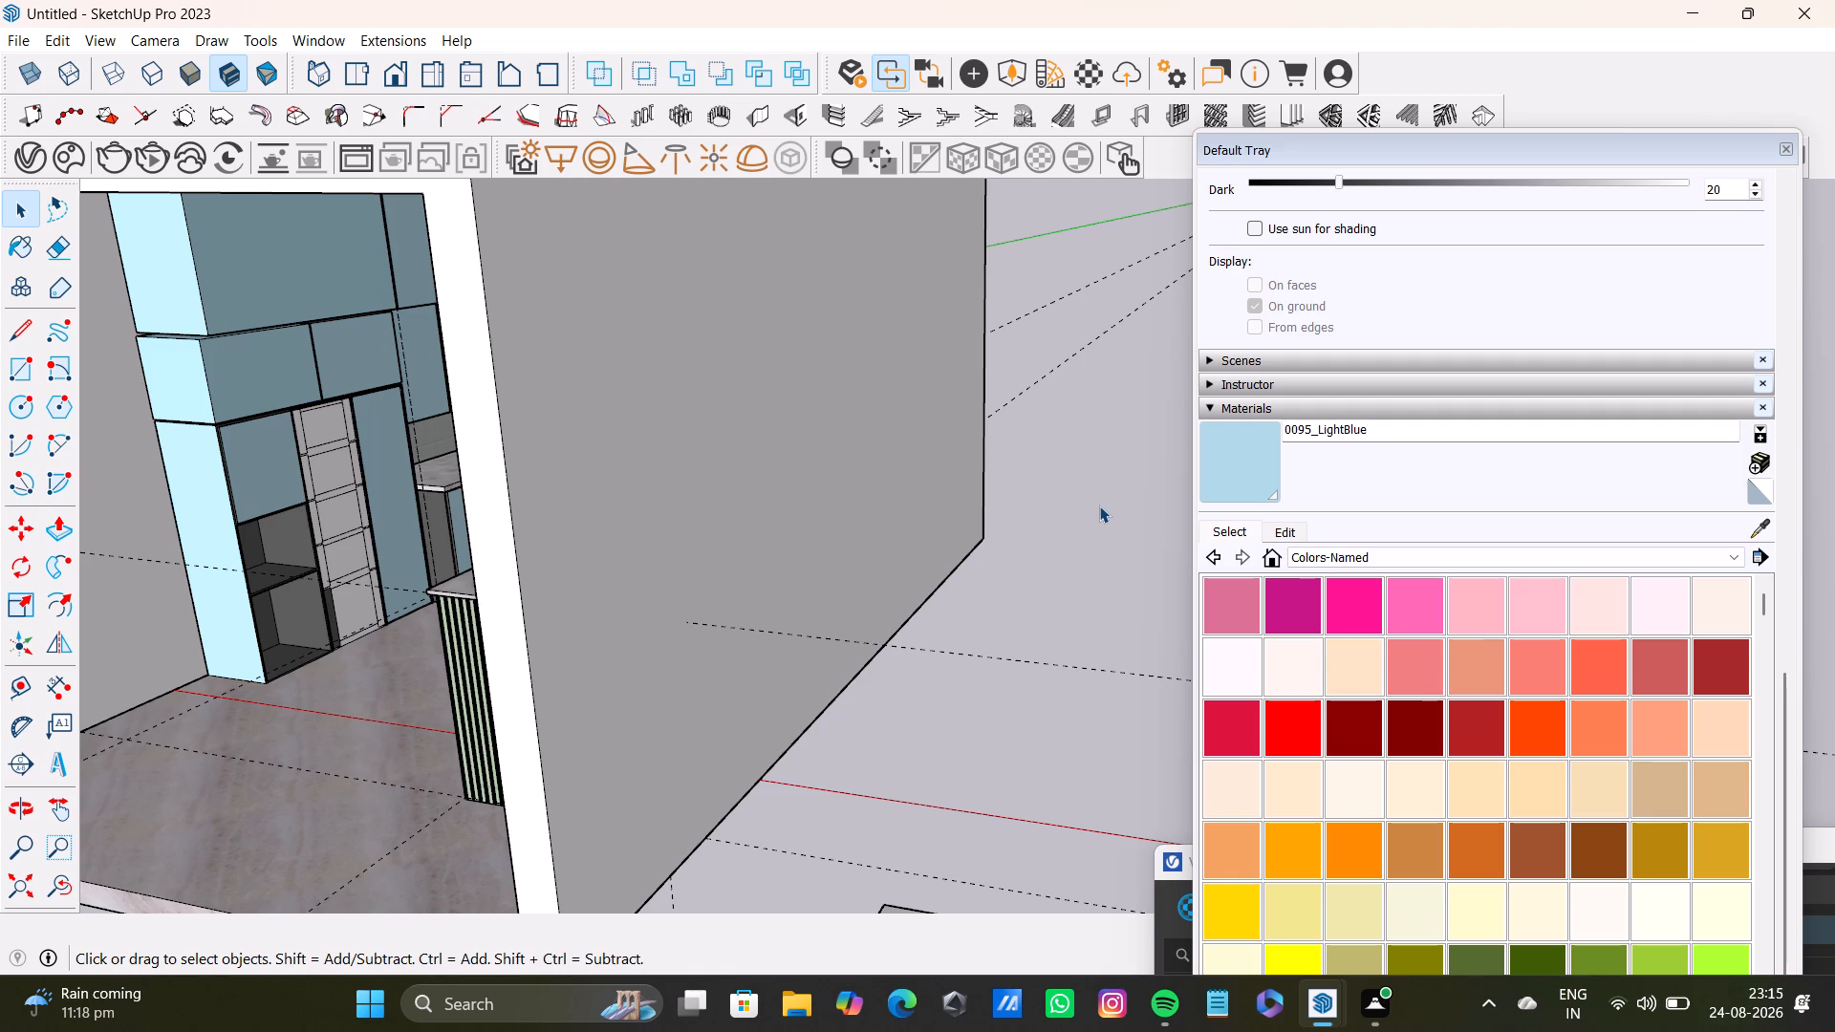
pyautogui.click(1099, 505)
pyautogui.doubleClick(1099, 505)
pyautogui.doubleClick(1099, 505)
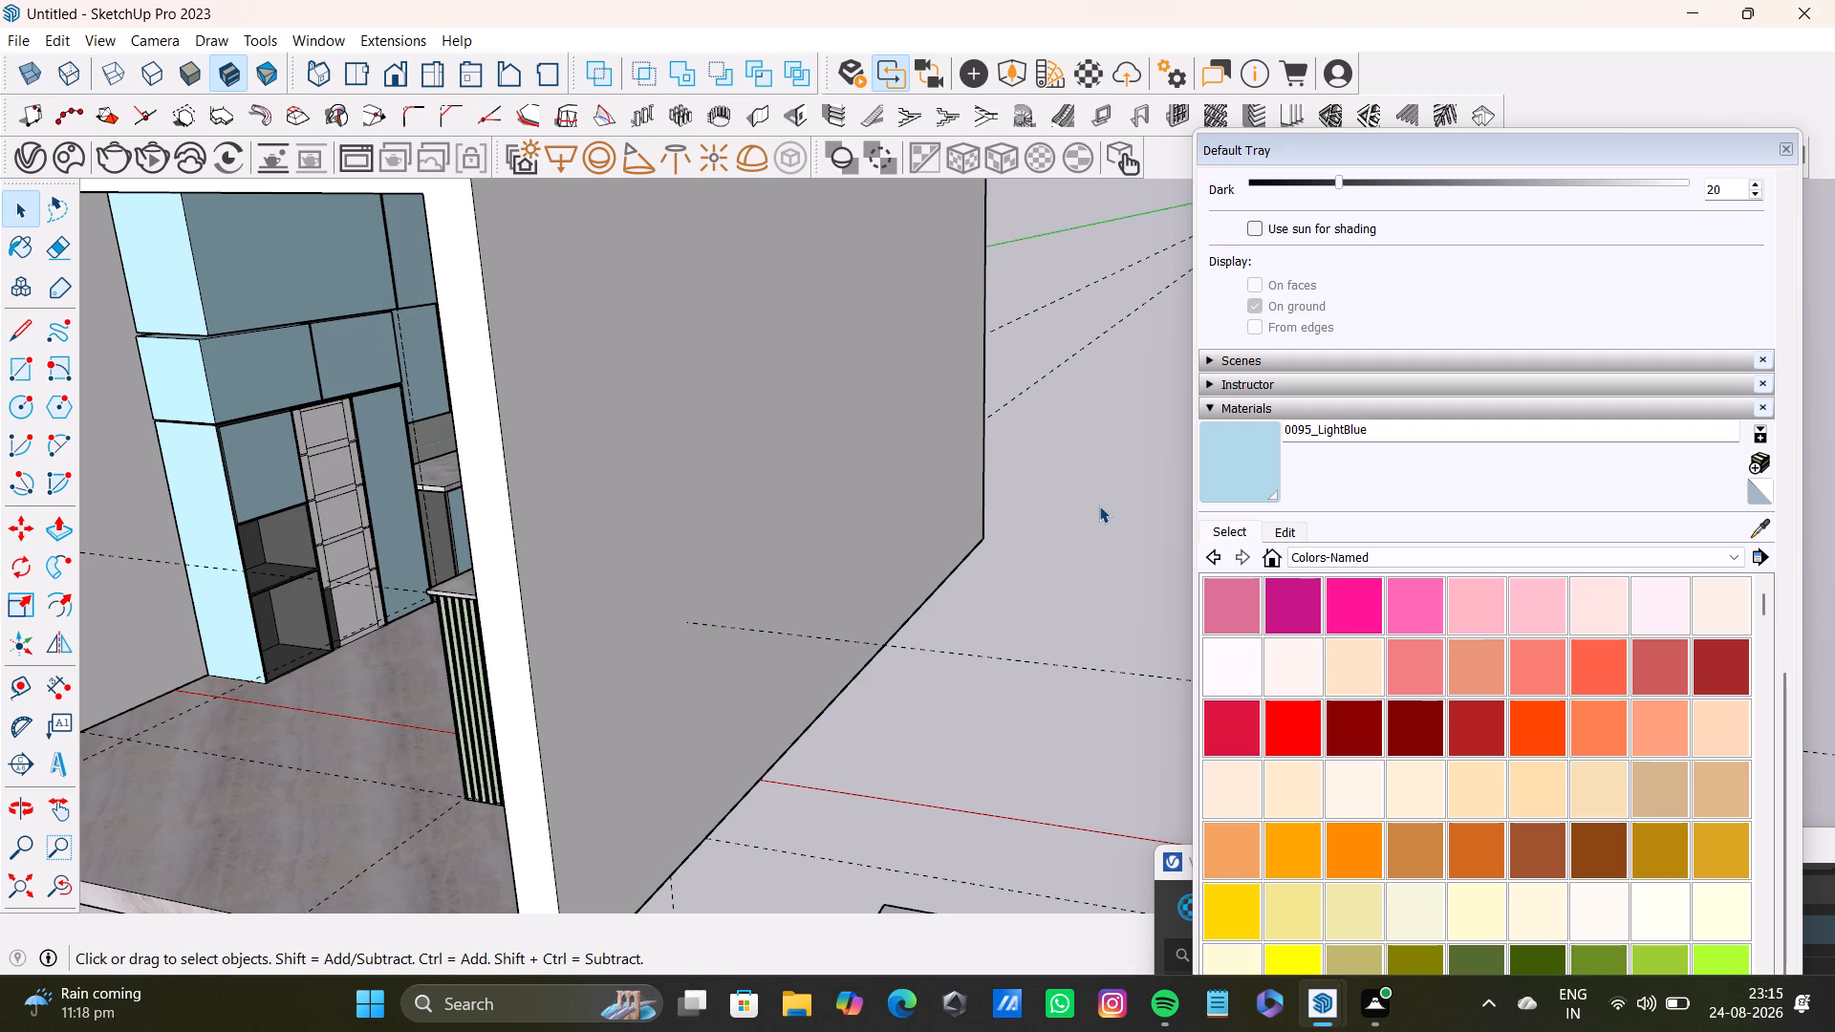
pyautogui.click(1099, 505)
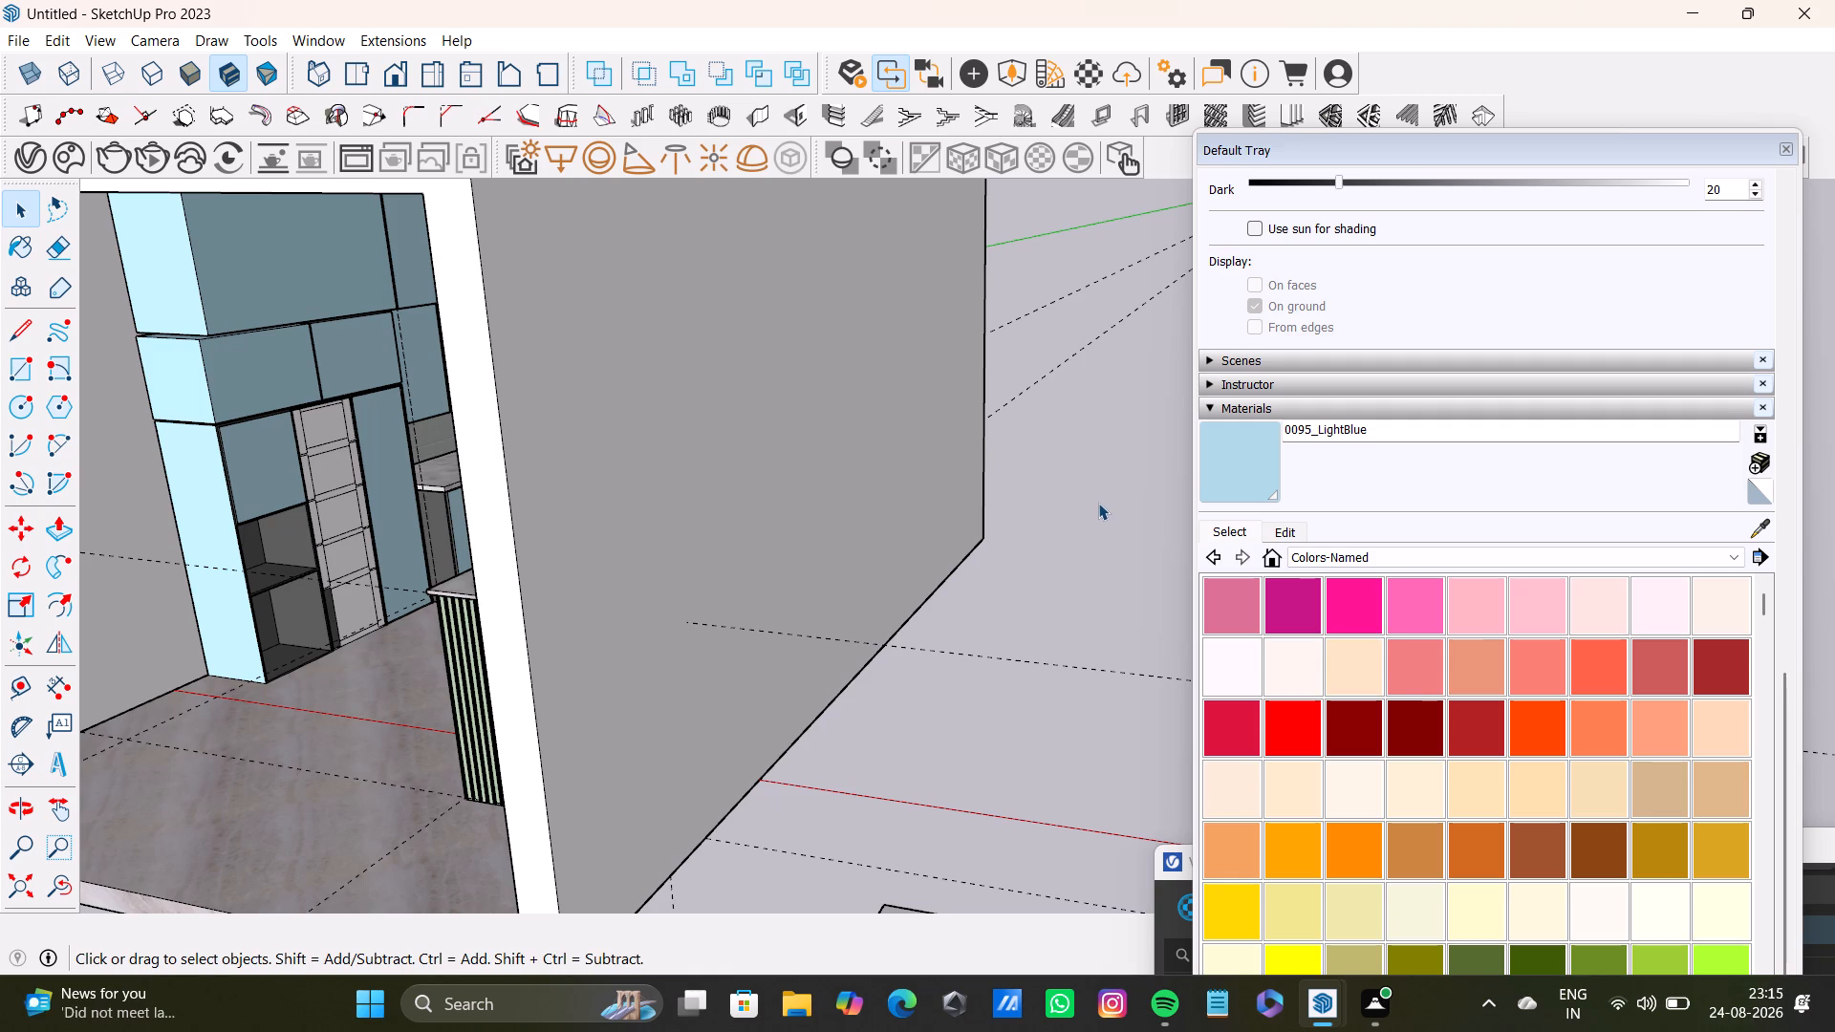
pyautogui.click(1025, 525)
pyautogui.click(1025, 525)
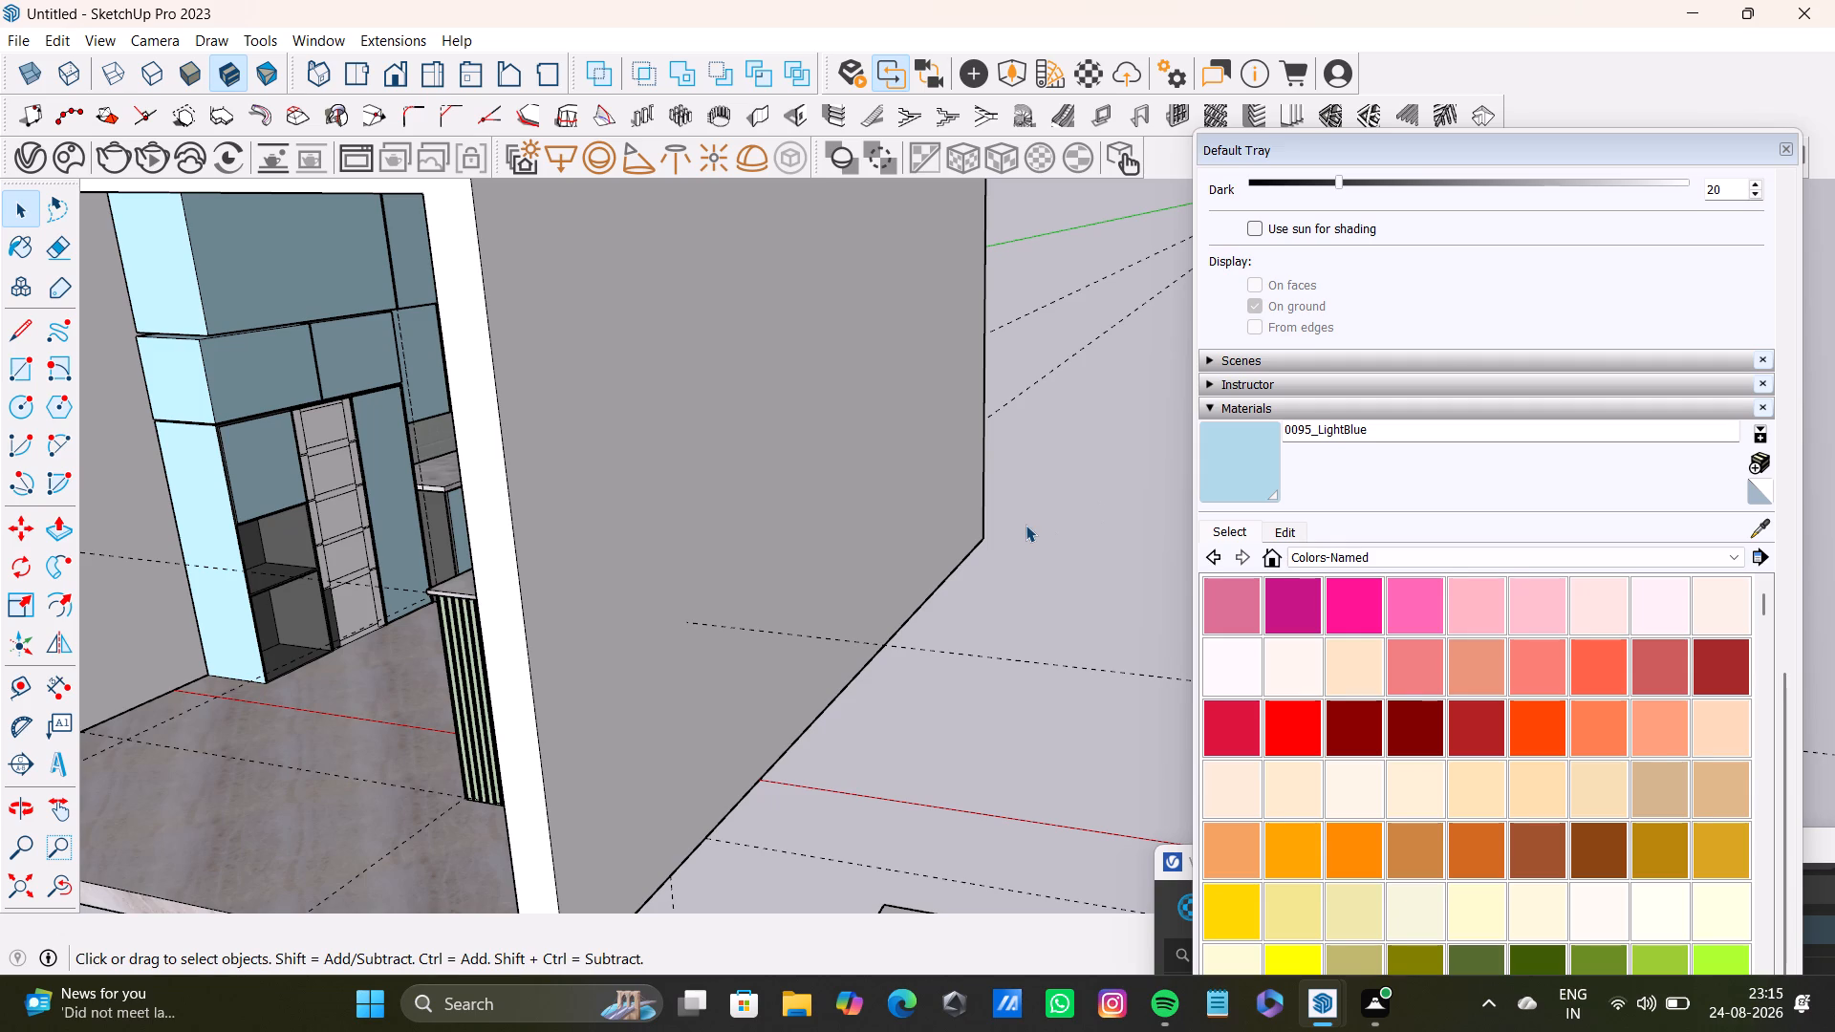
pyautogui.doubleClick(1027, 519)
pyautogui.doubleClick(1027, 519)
# Unhide all hidden objects so the wall cabinets' door panels are back in the model.
pyautogui.moveTo(281, 484); pyautogui.dragTo(620, 466, button='middle')
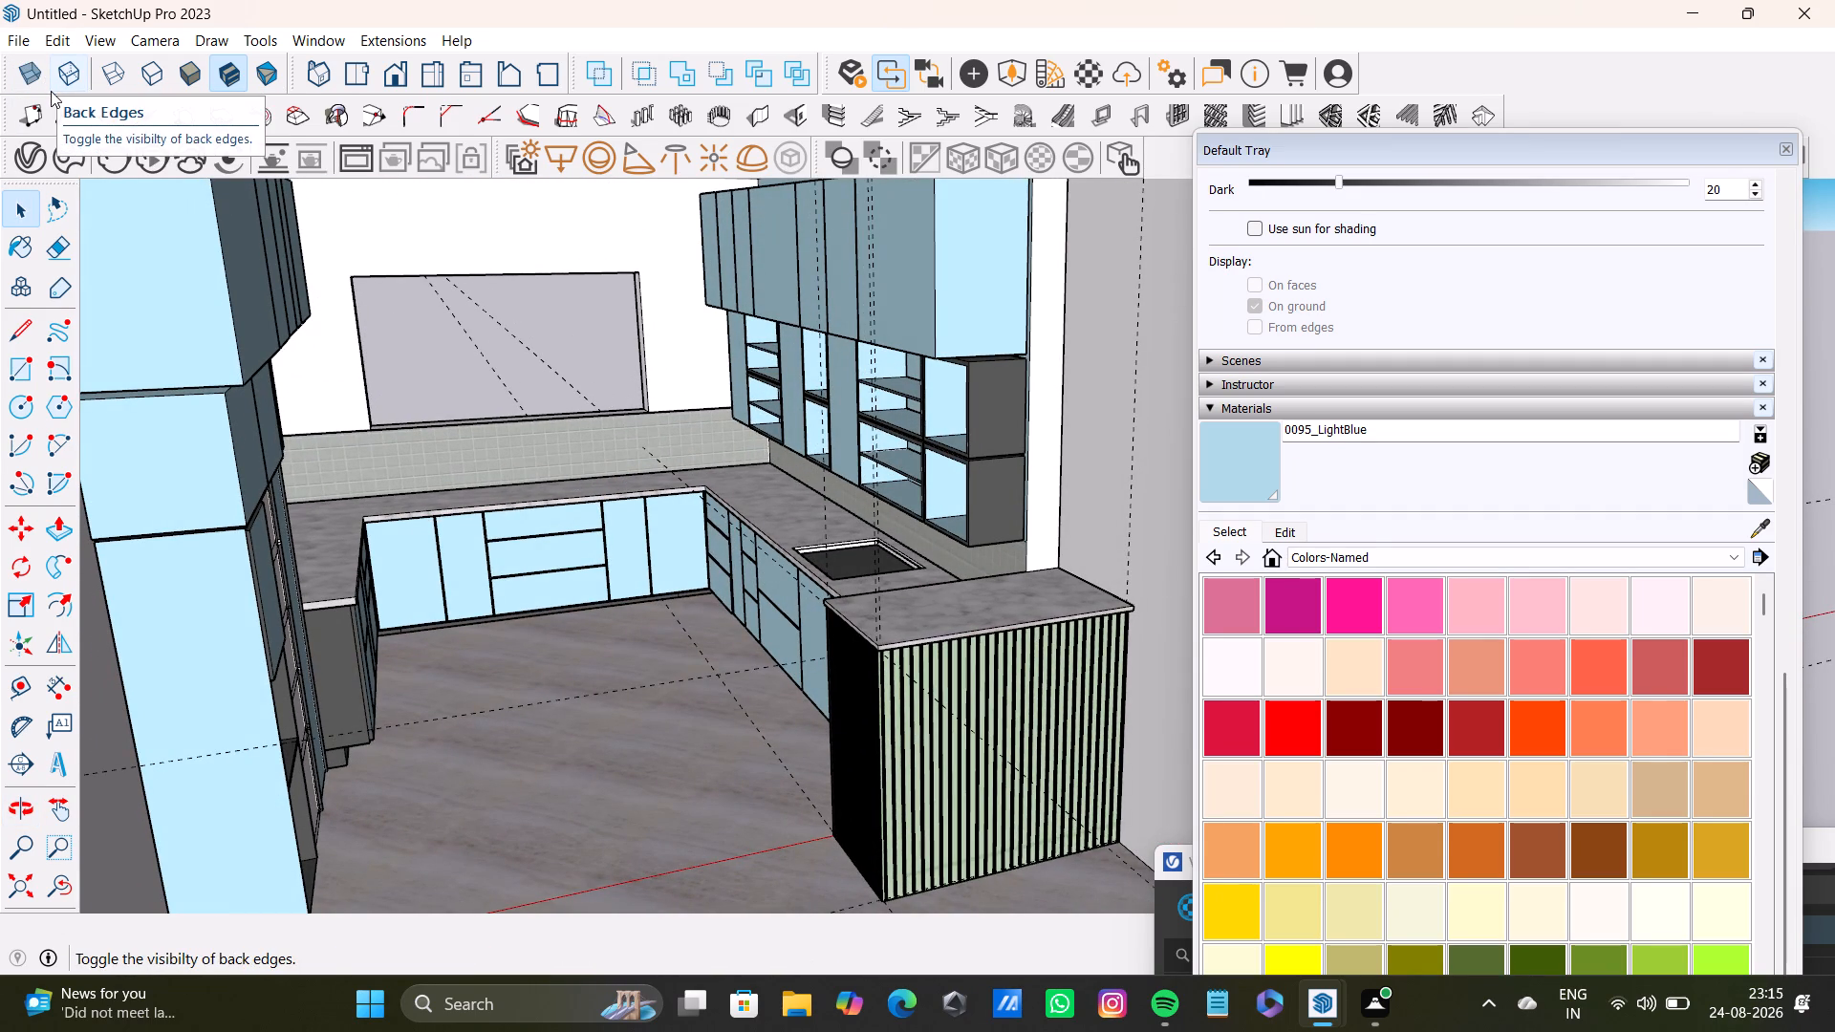
pyautogui.click(9, 41)
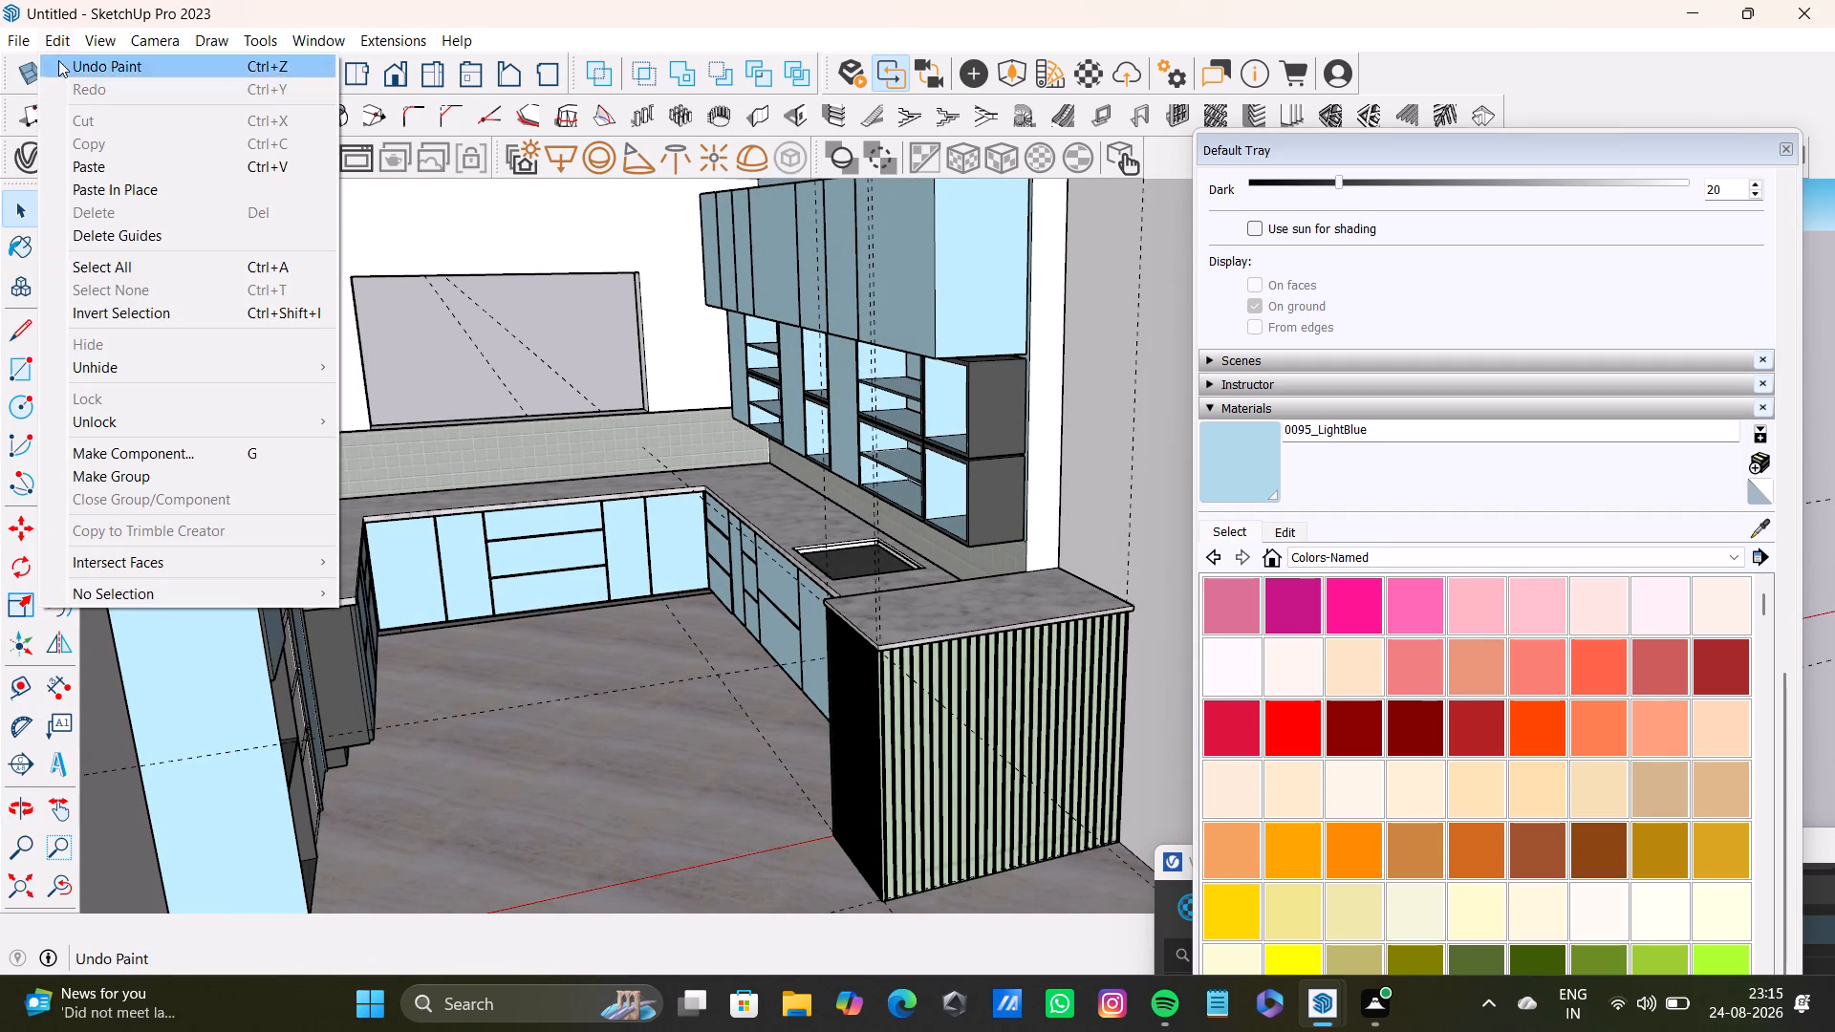
pyautogui.click(477, 6)
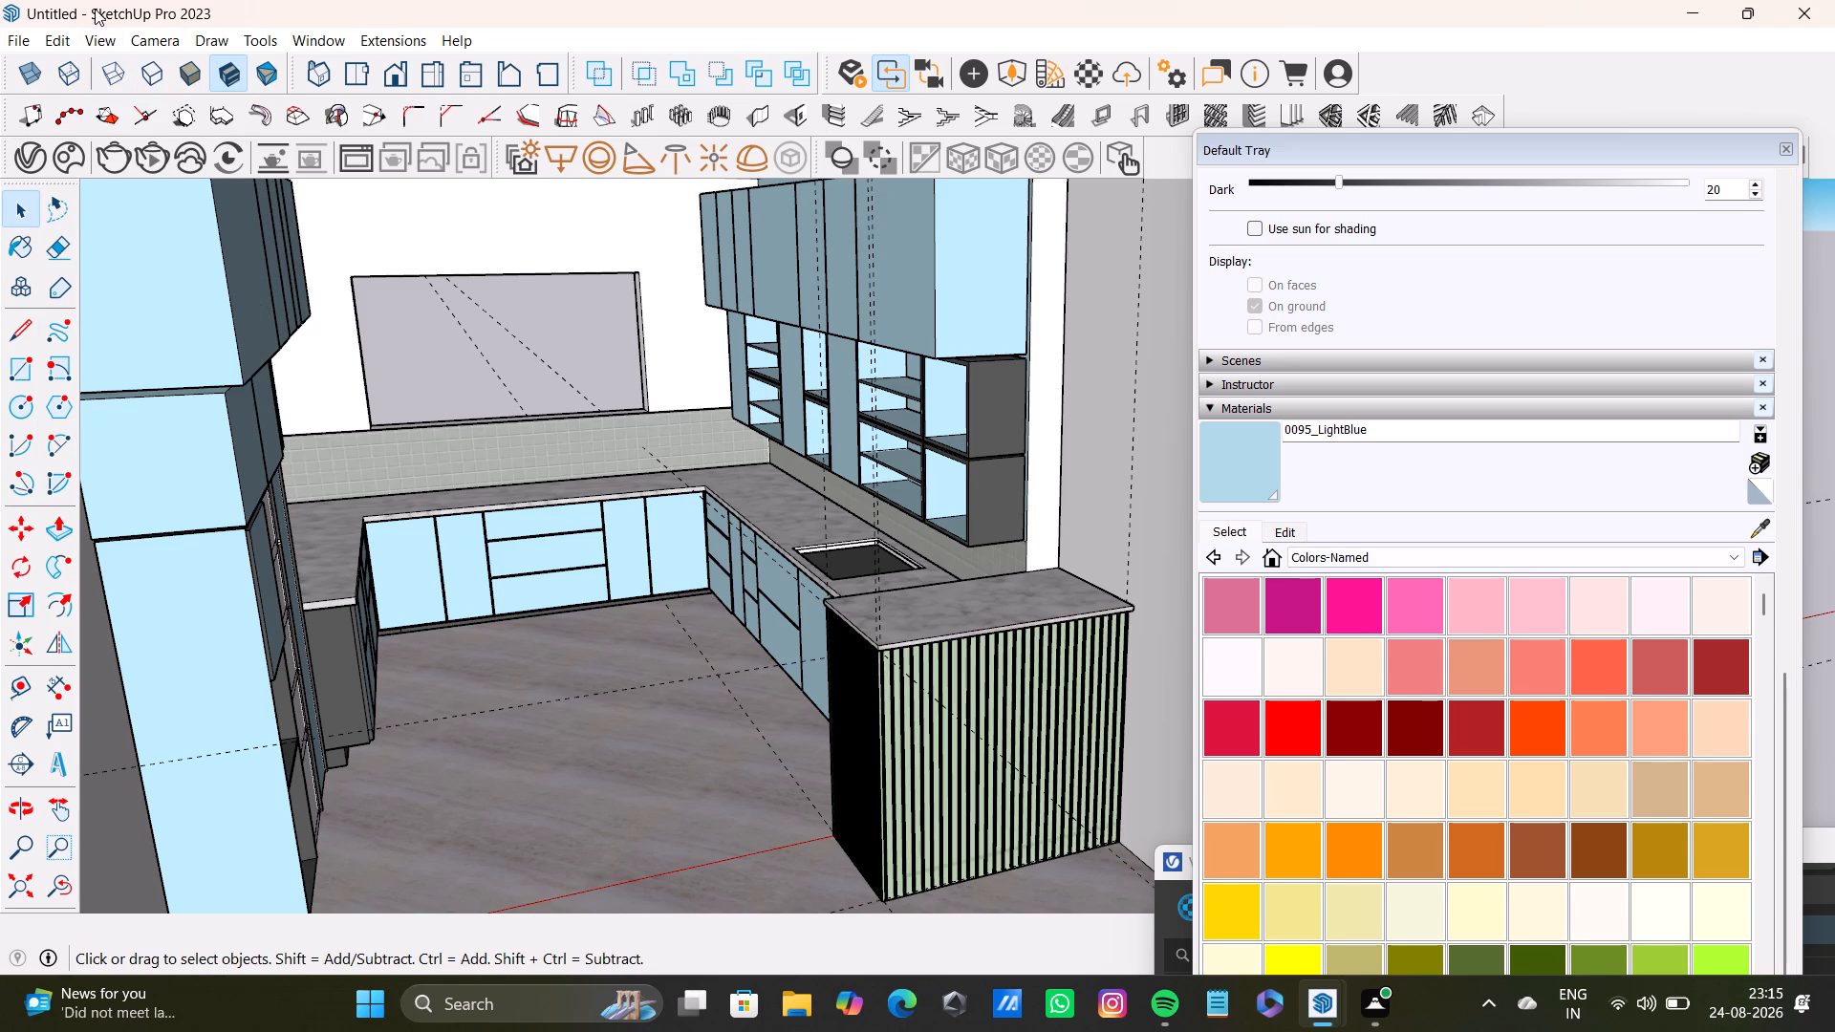
pyautogui.click(70, 42)
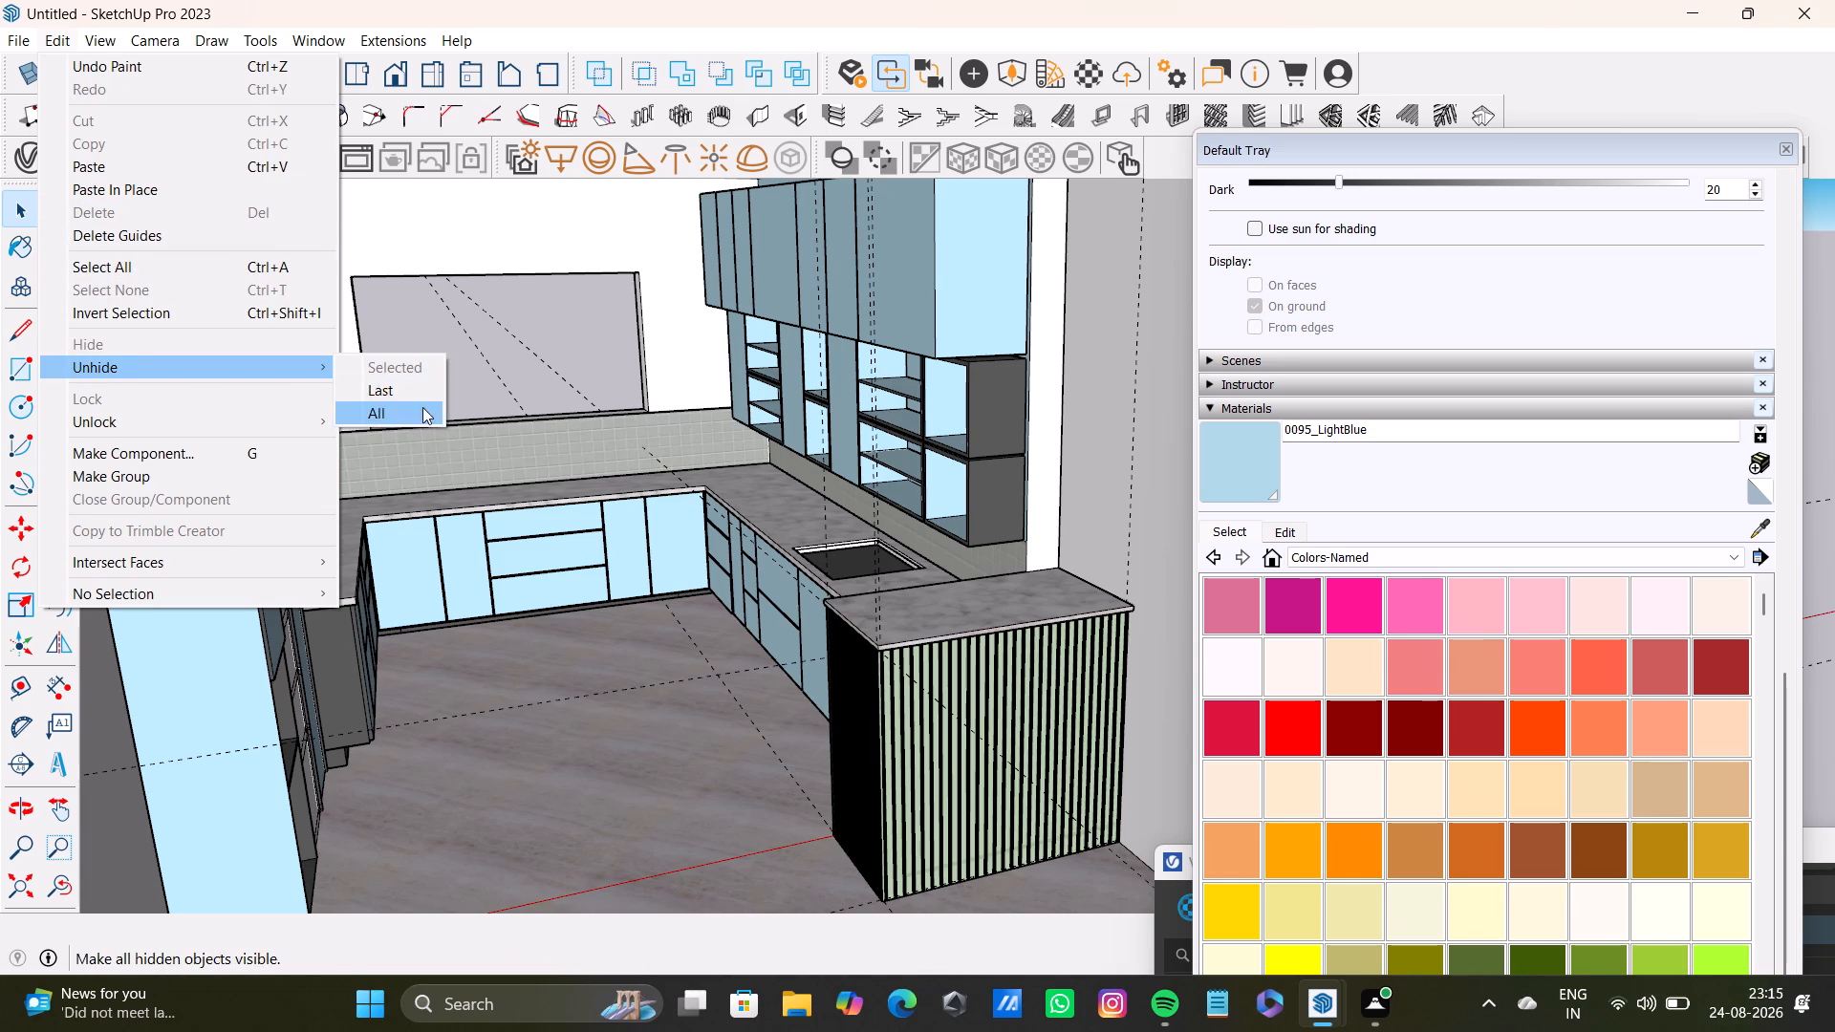
pyautogui.click(417, 410)
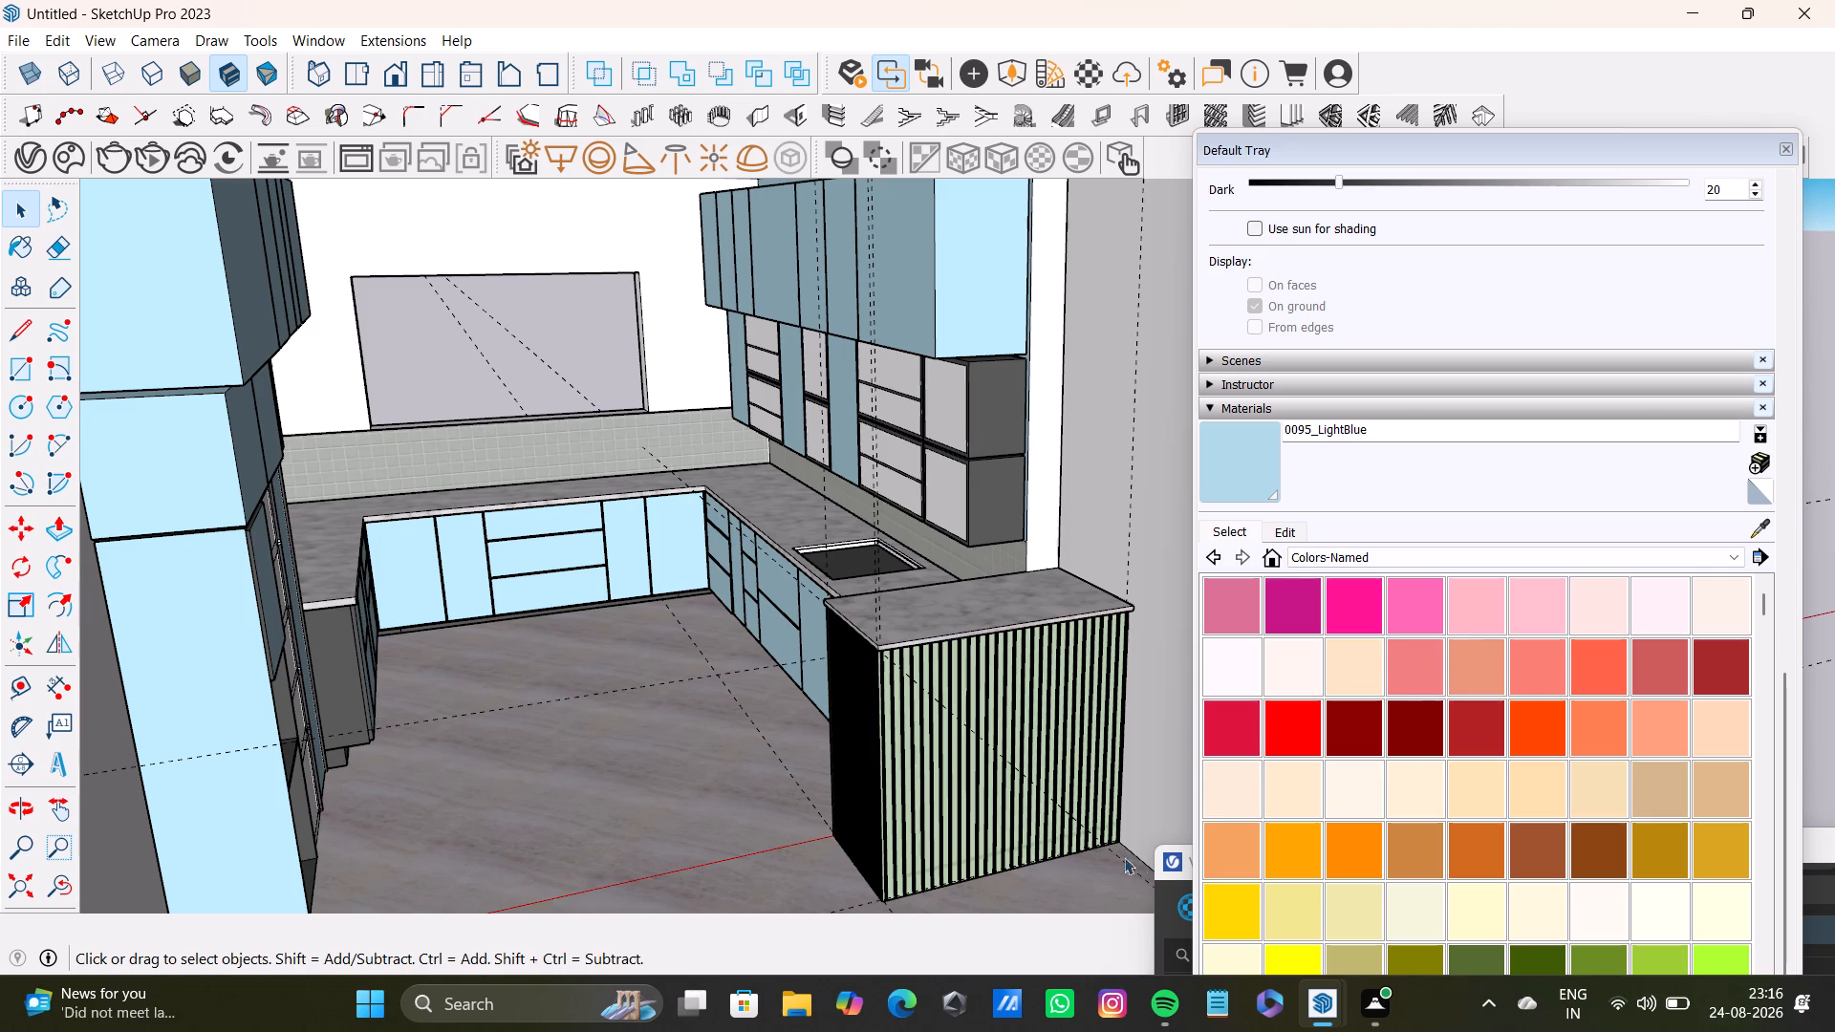
# Bring the V-Ray Asset Editor up beside the model so its materials list can be reached.
pyautogui.moveTo(1170, 859); pyautogui.dragTo(855, 466)
pyautogui.moveTo(1257, 870); pyautogui.dragTo(1065, 705)
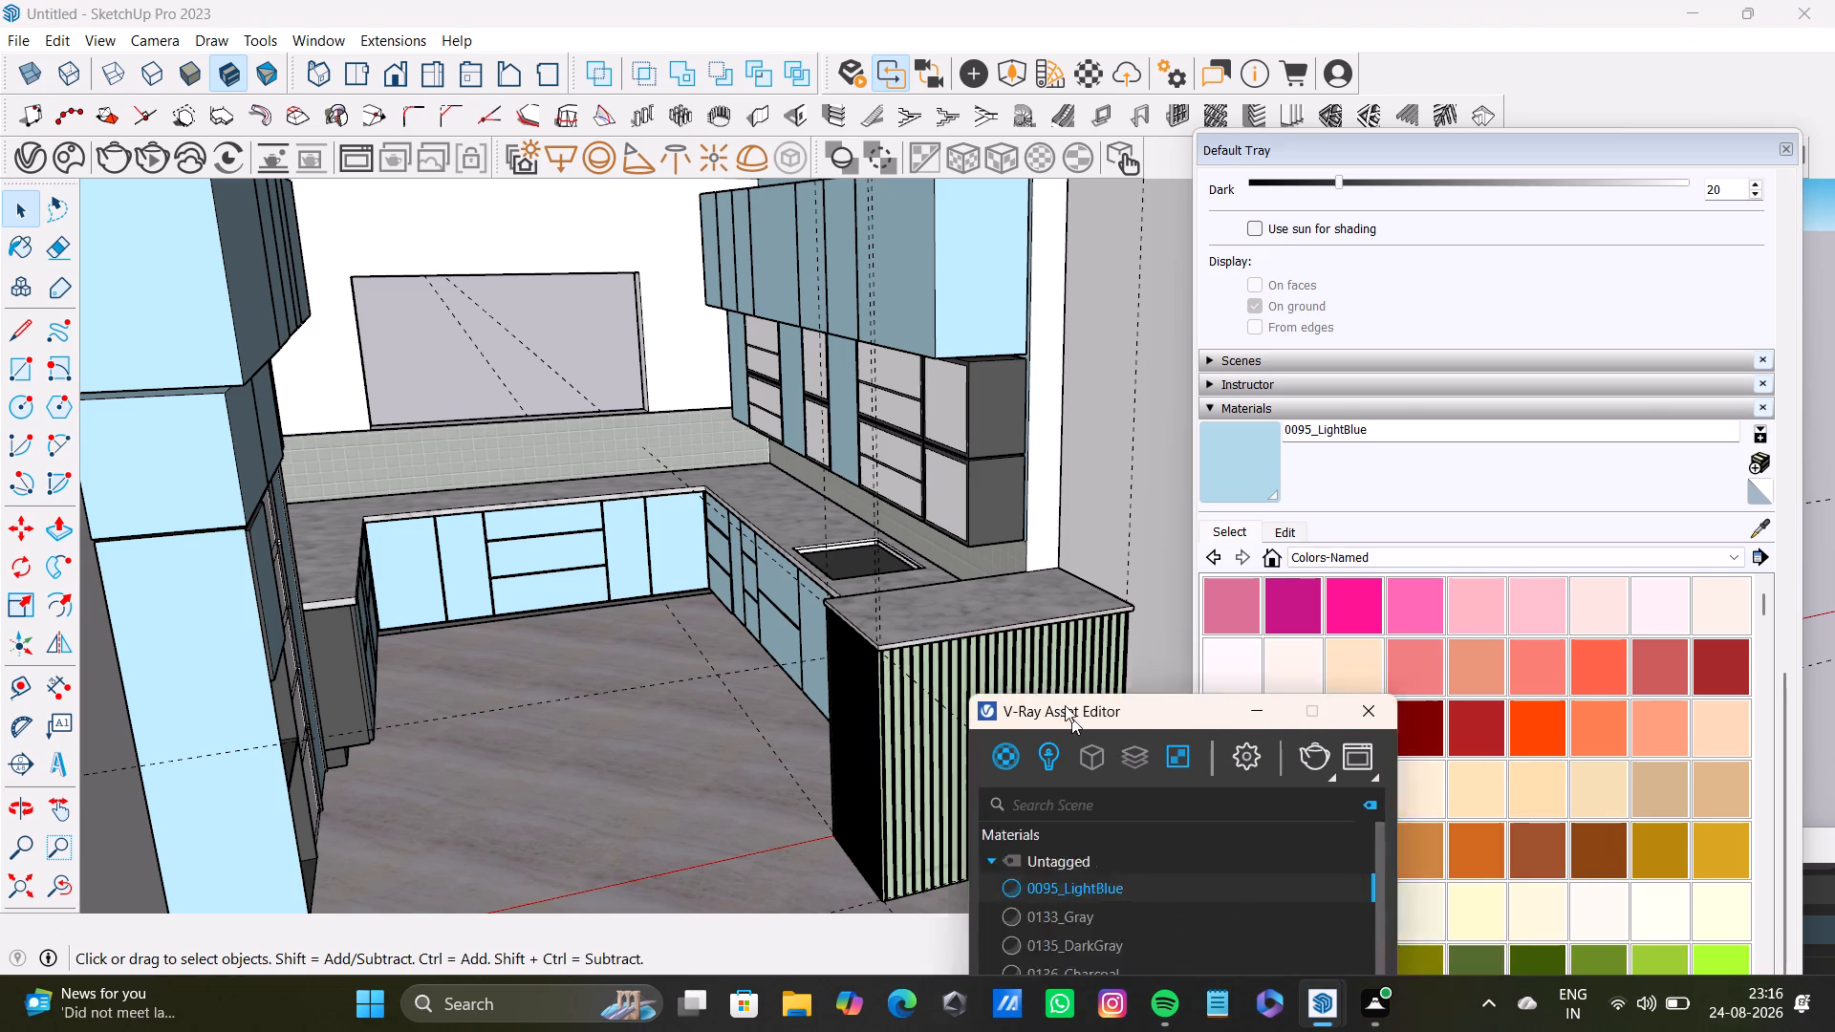
pyautogui.moveTo(1065, 705); pyautogui.dragTo(1026, 222)
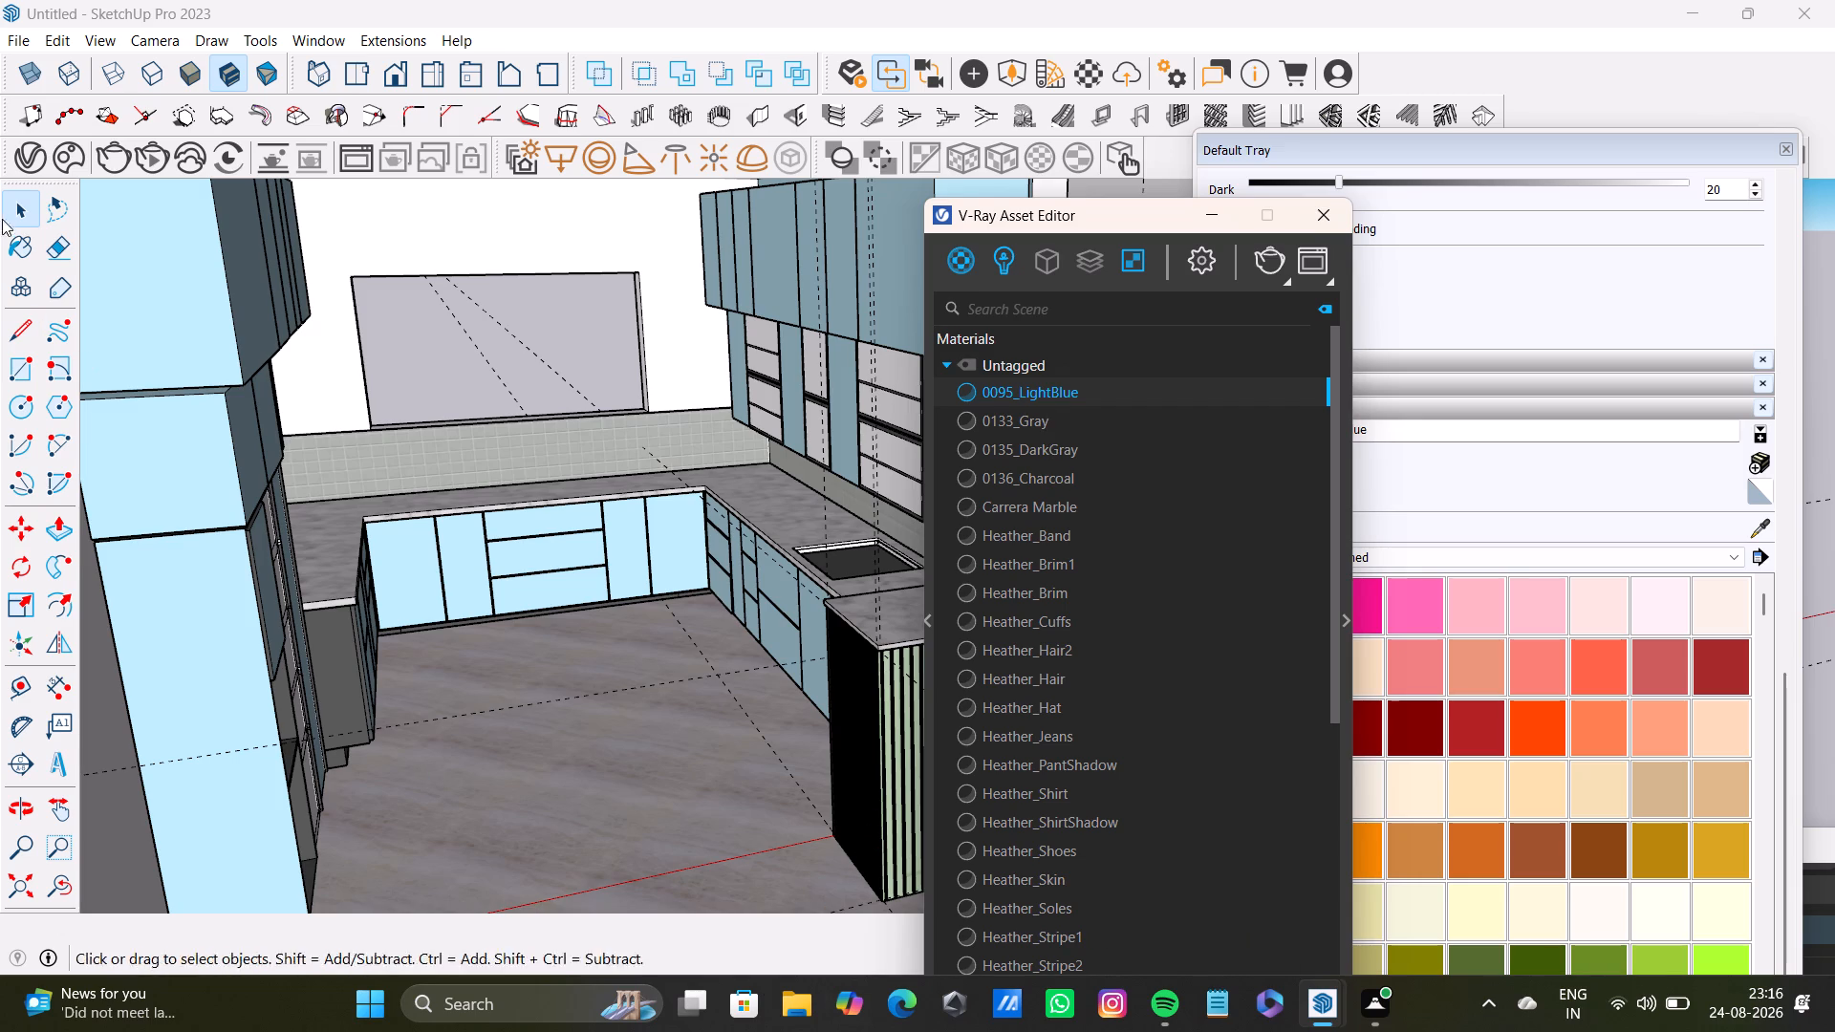
pyautogui.click(26, 136)
pyautogui.click(32, 154)
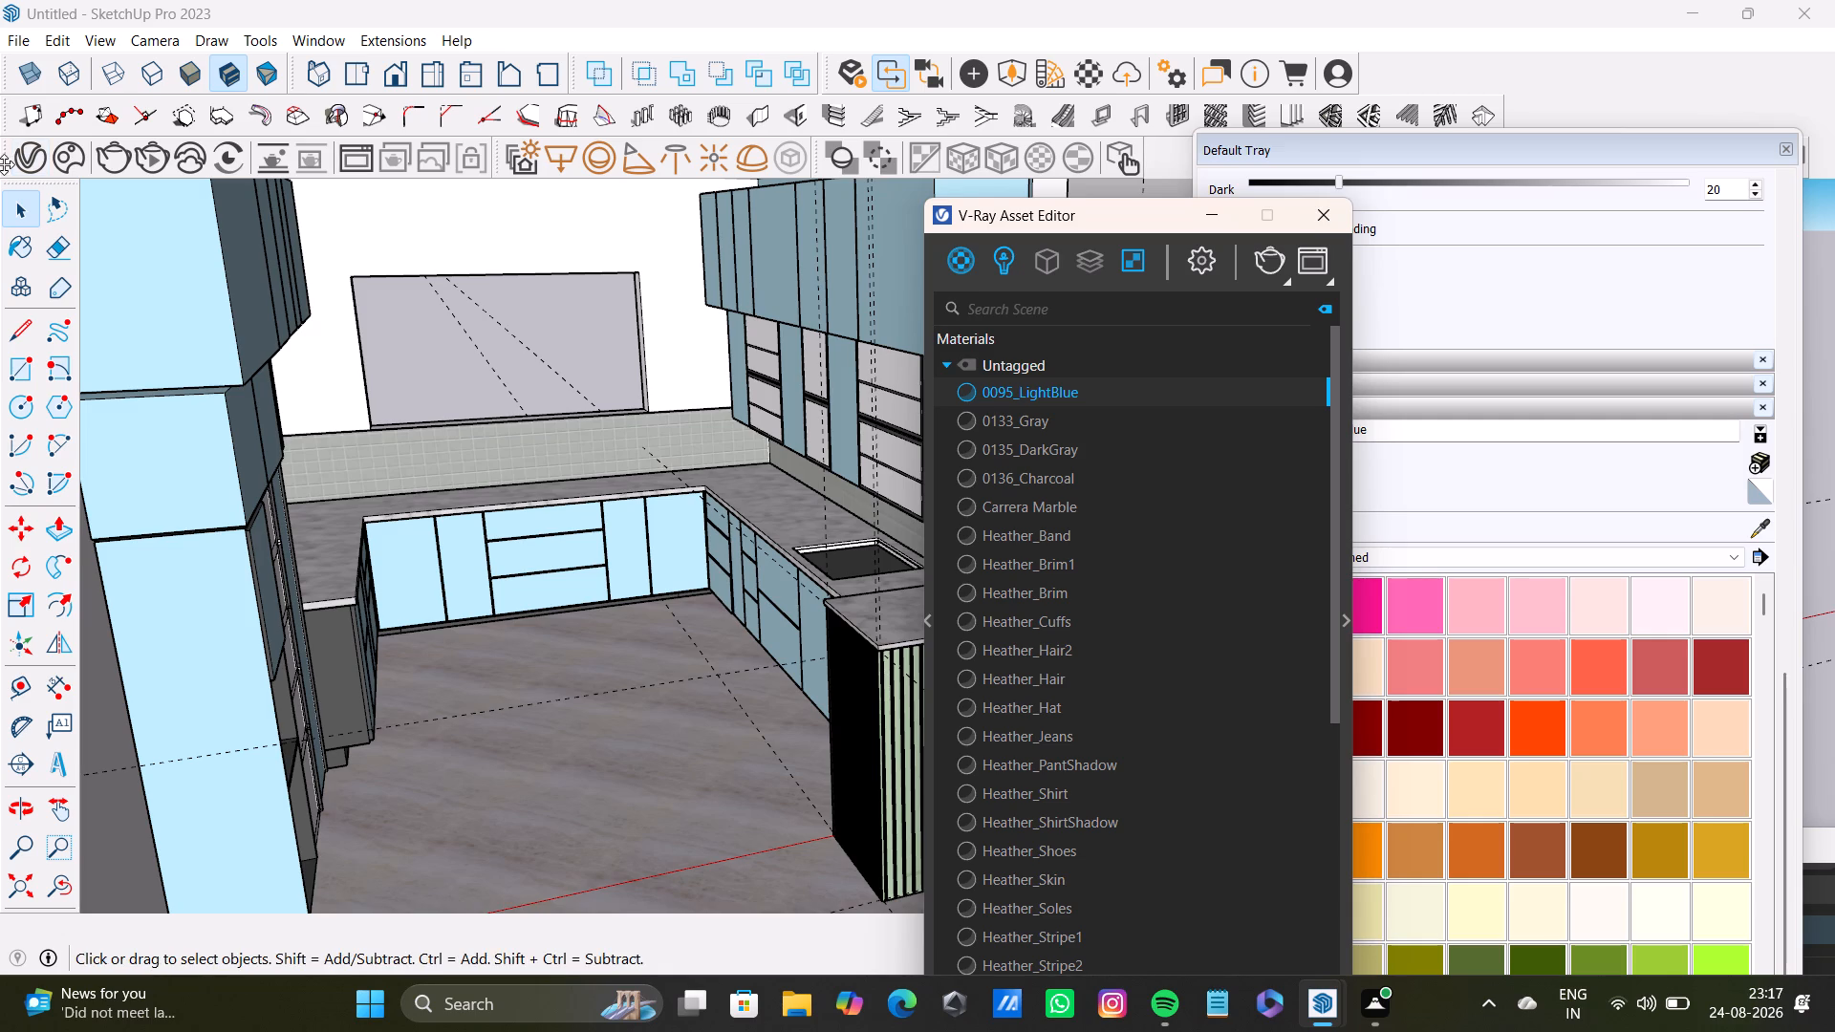
pyautogui.click(15, 166)
# Import the downloaded Glass Clear 001 material from the Chaos Cosmos library and arrange the material windows clear of the kitchen model.
pyautogui.scroll(-18, 362, 280)
pyautogui.moveTo(532, 514); pyautogui.dragTo(502, 534, button='middle')
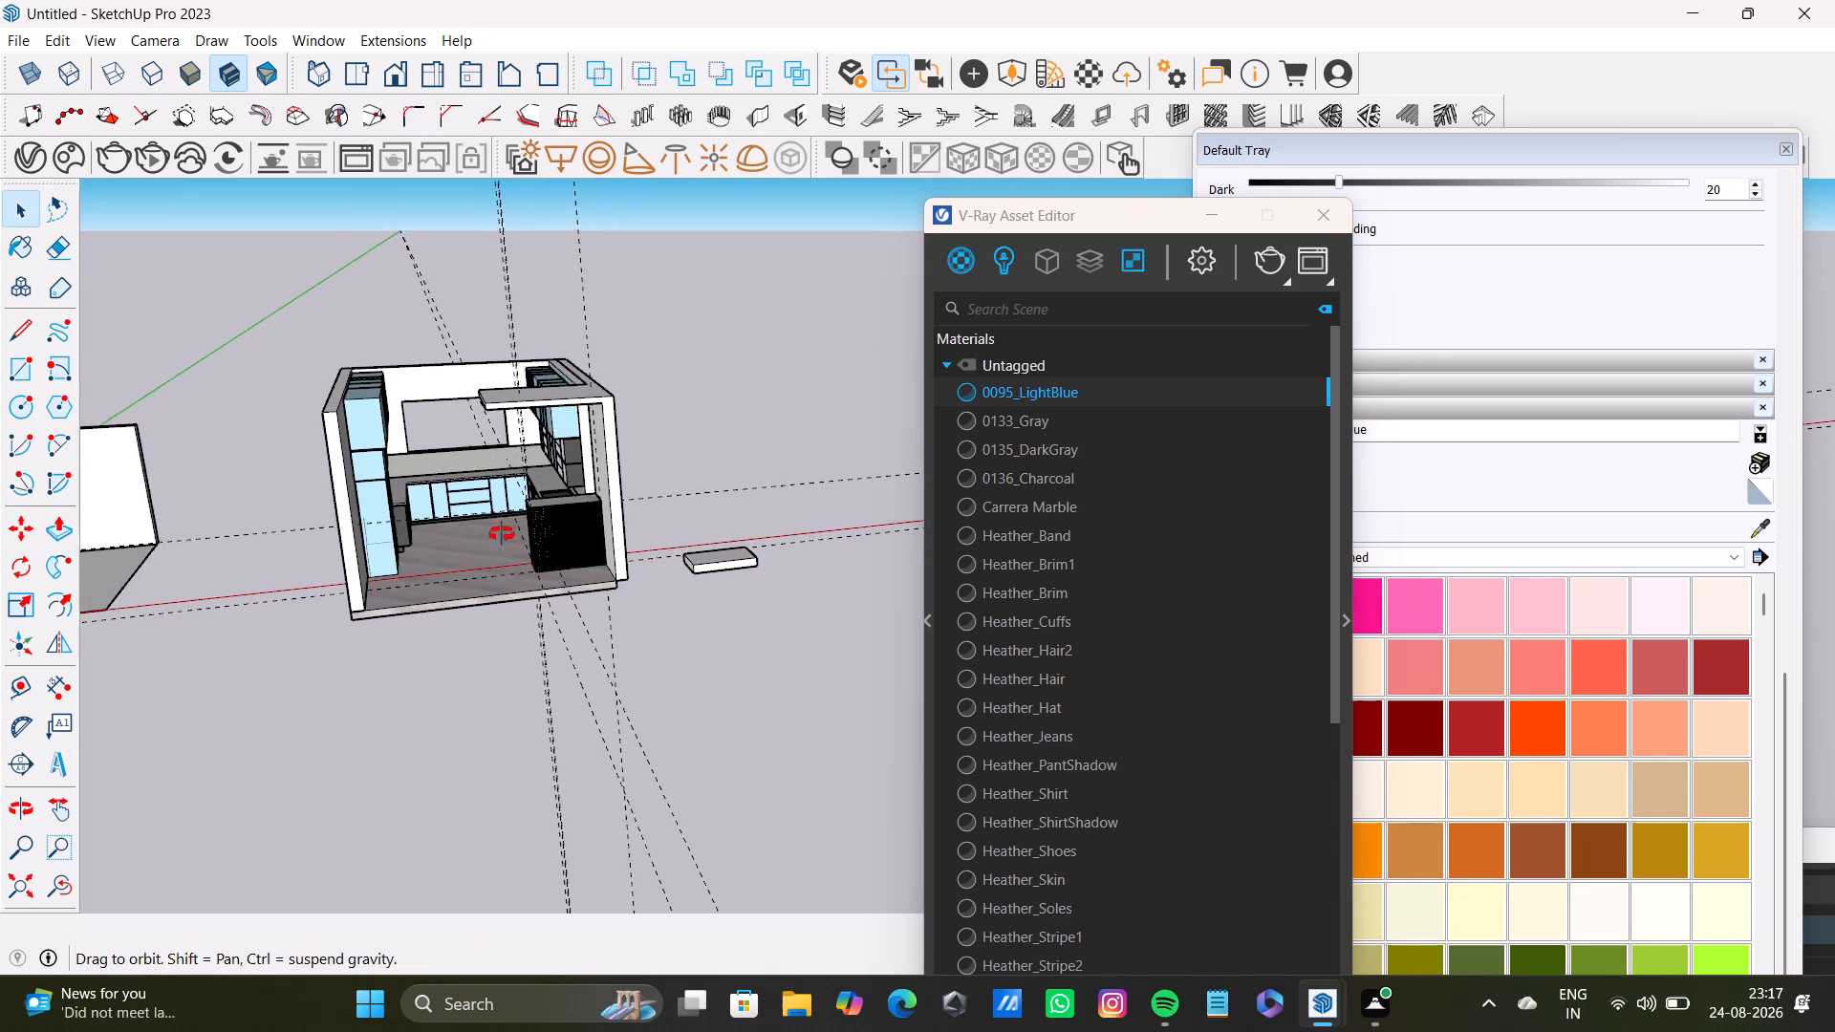
pyautogui.moveTo(502, 534); pyautogui.dragTo(470, 561, button='middle')
pyautogui.click(714, 419)
pyautogui.press('space')
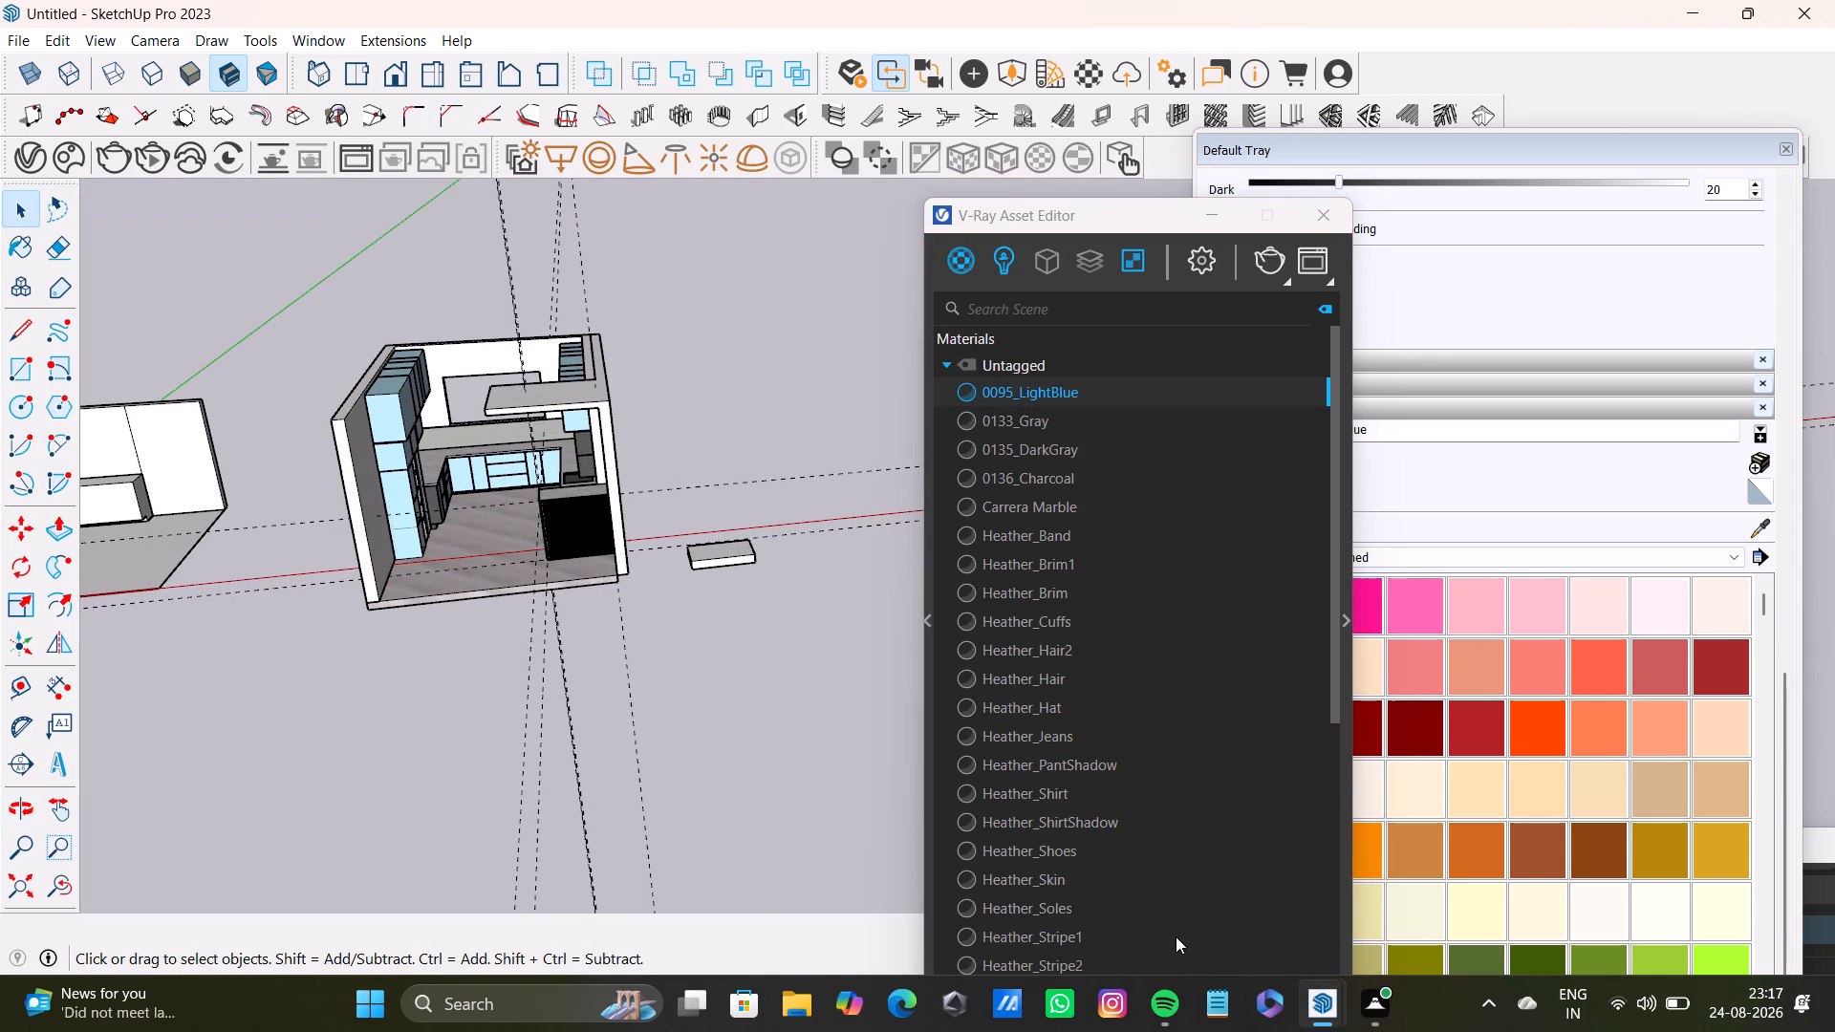
pyautogui.click(1333, 1017)
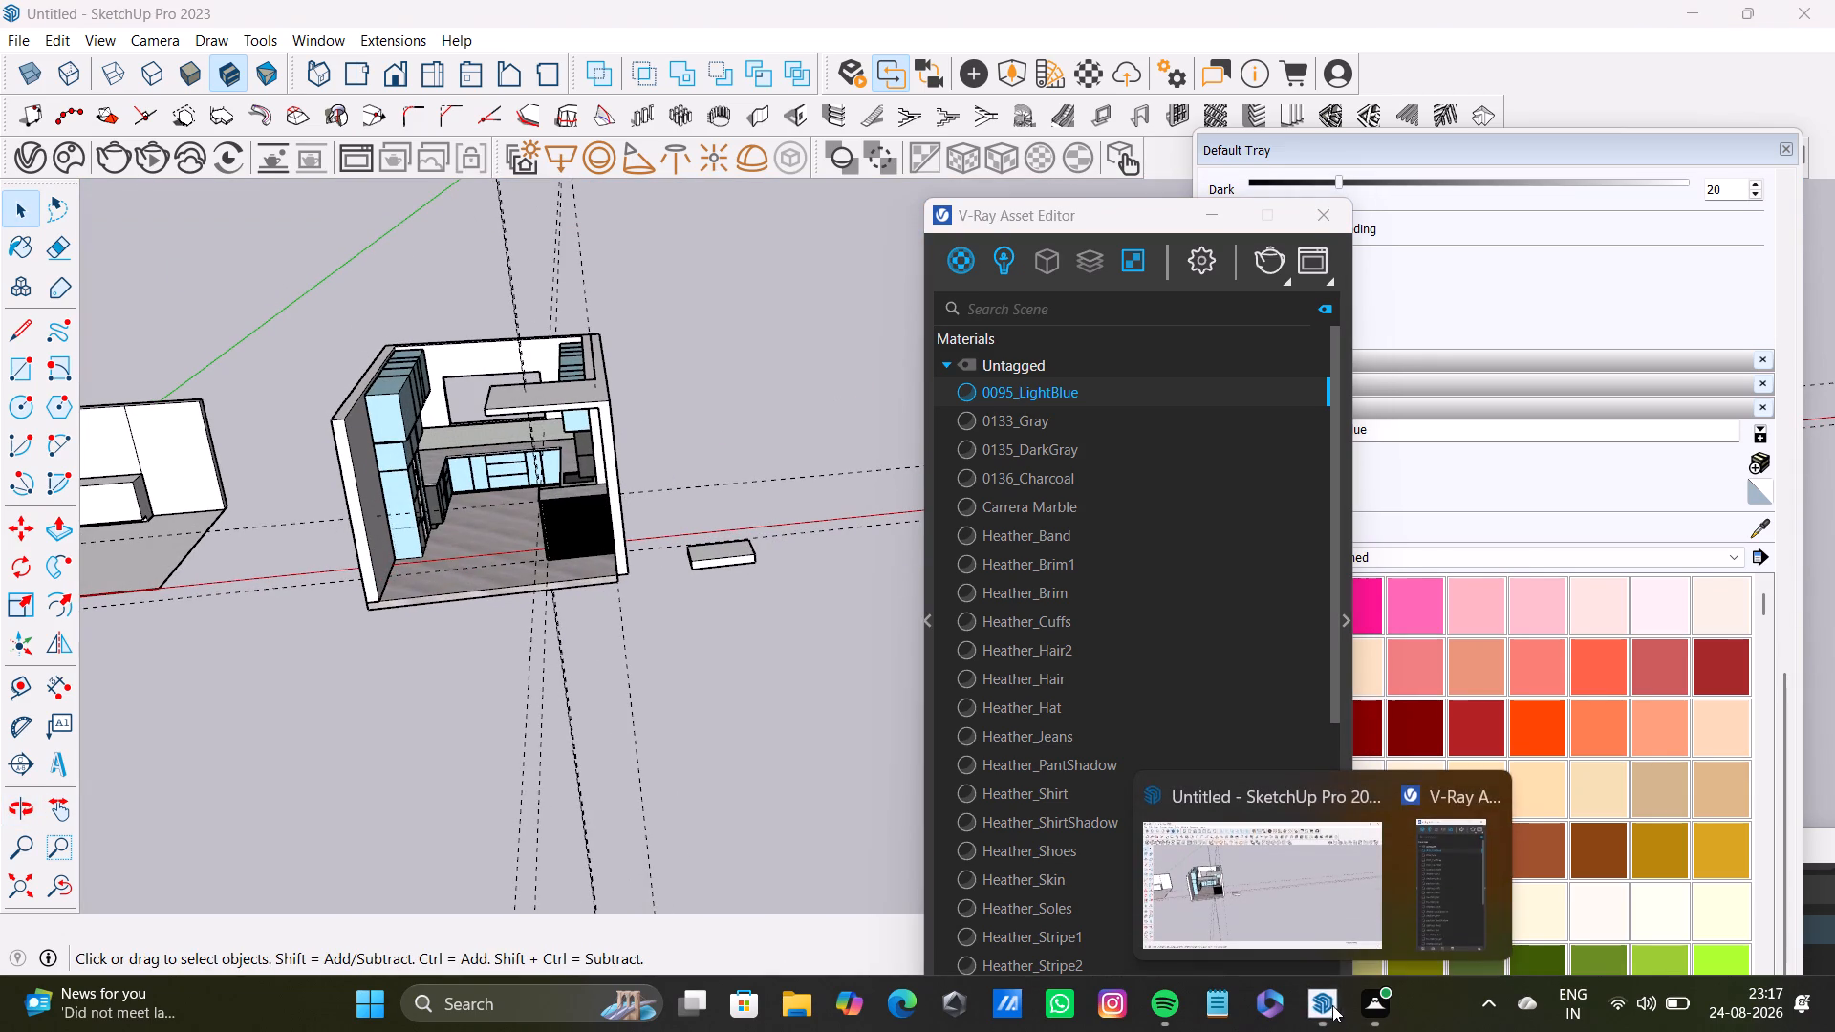
pyautogui.click(667, 682)
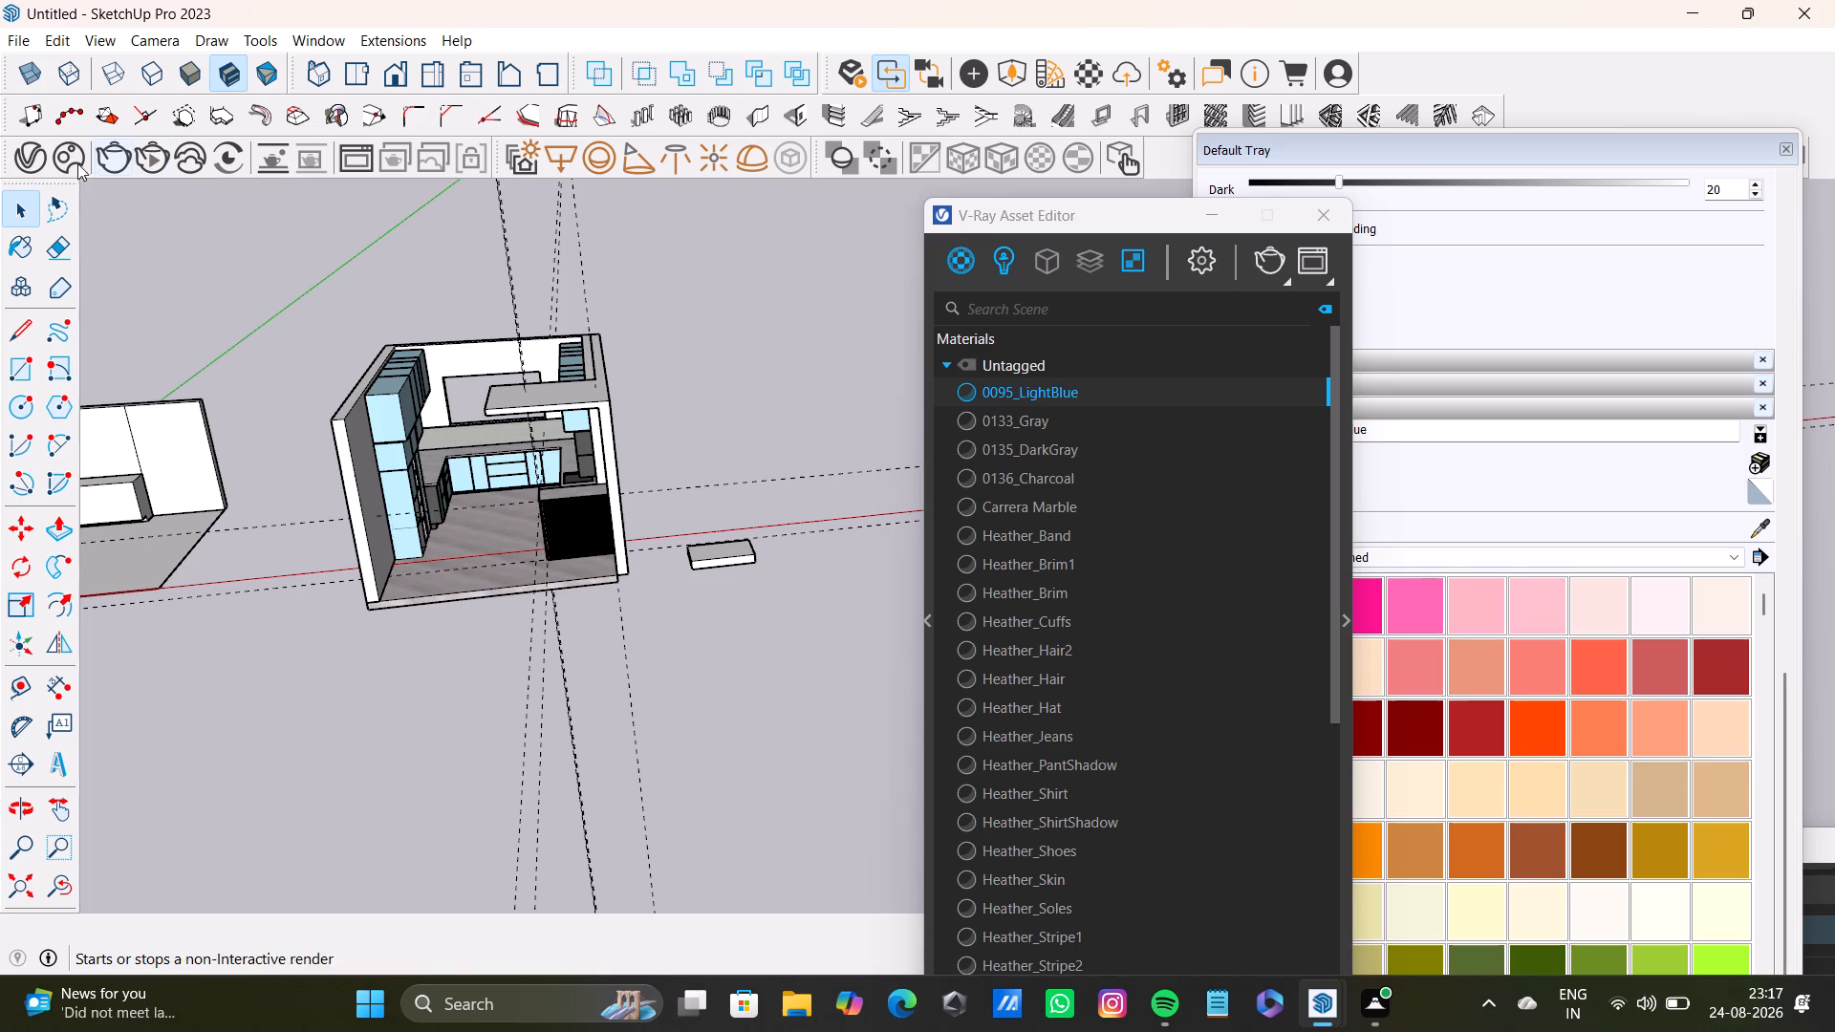
pyautogui.click(30, 156)
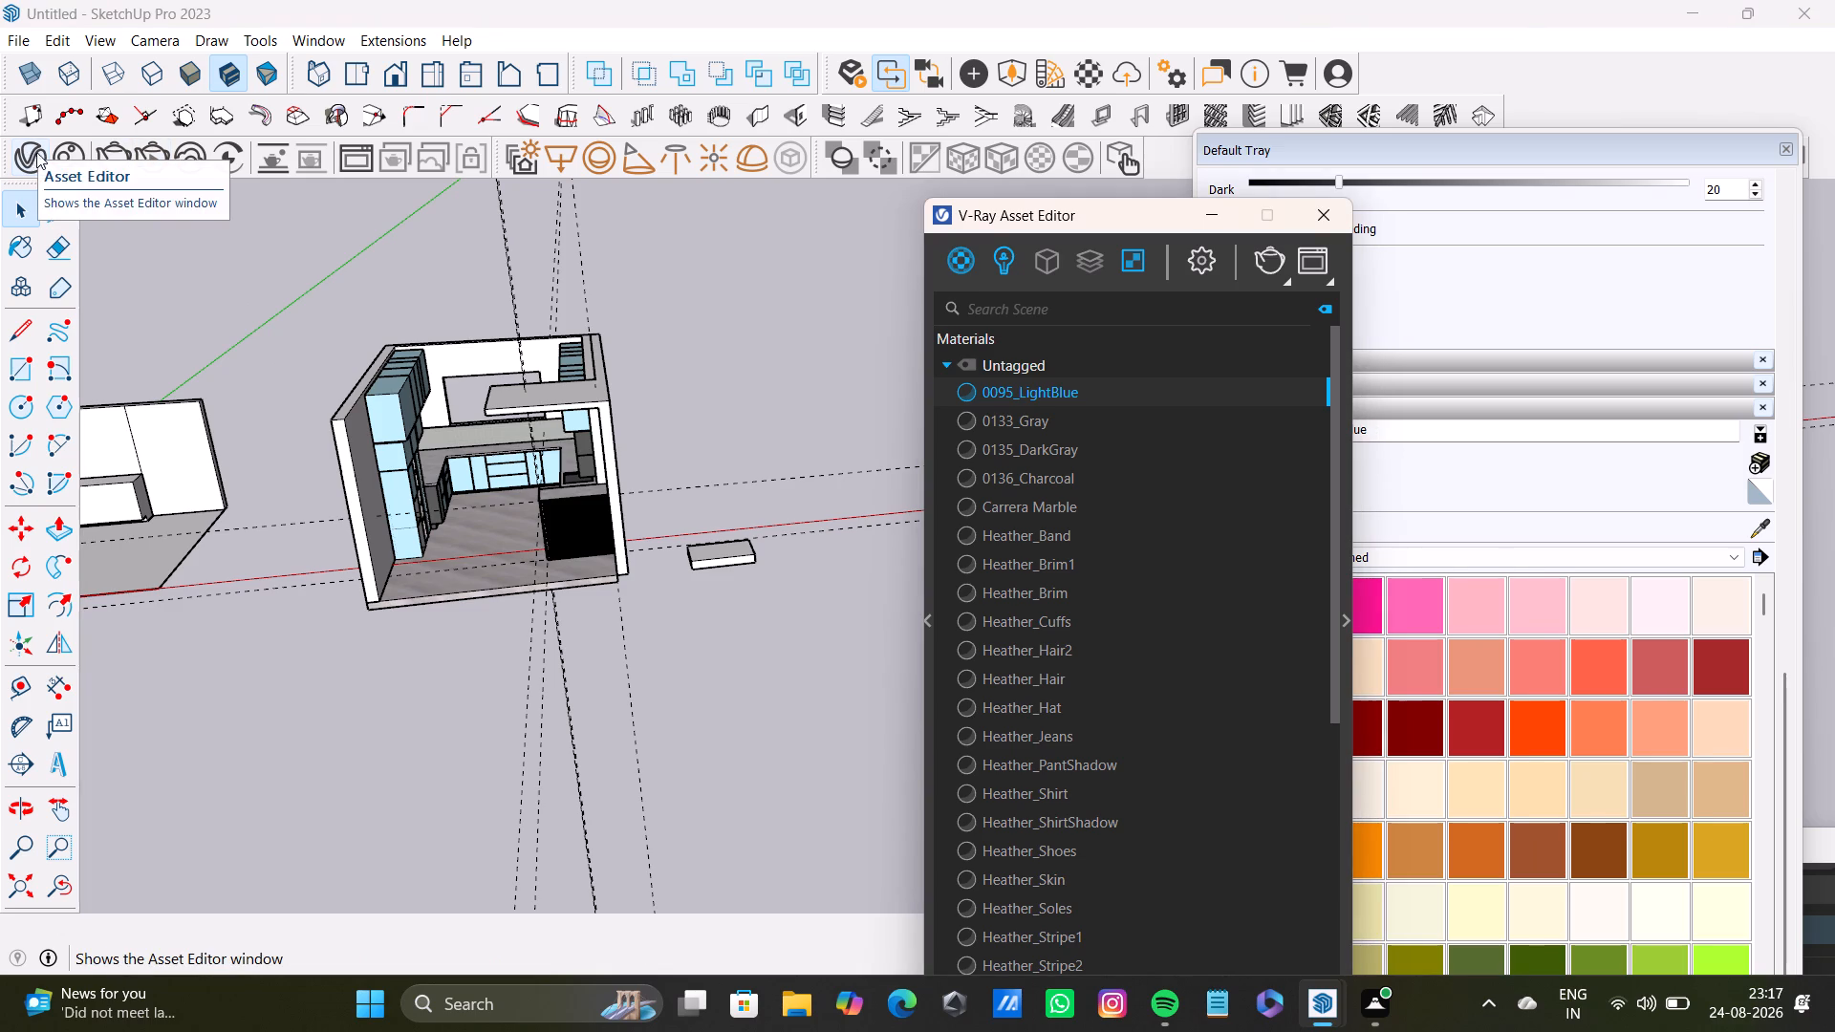
pyautogui.click(76, 149)
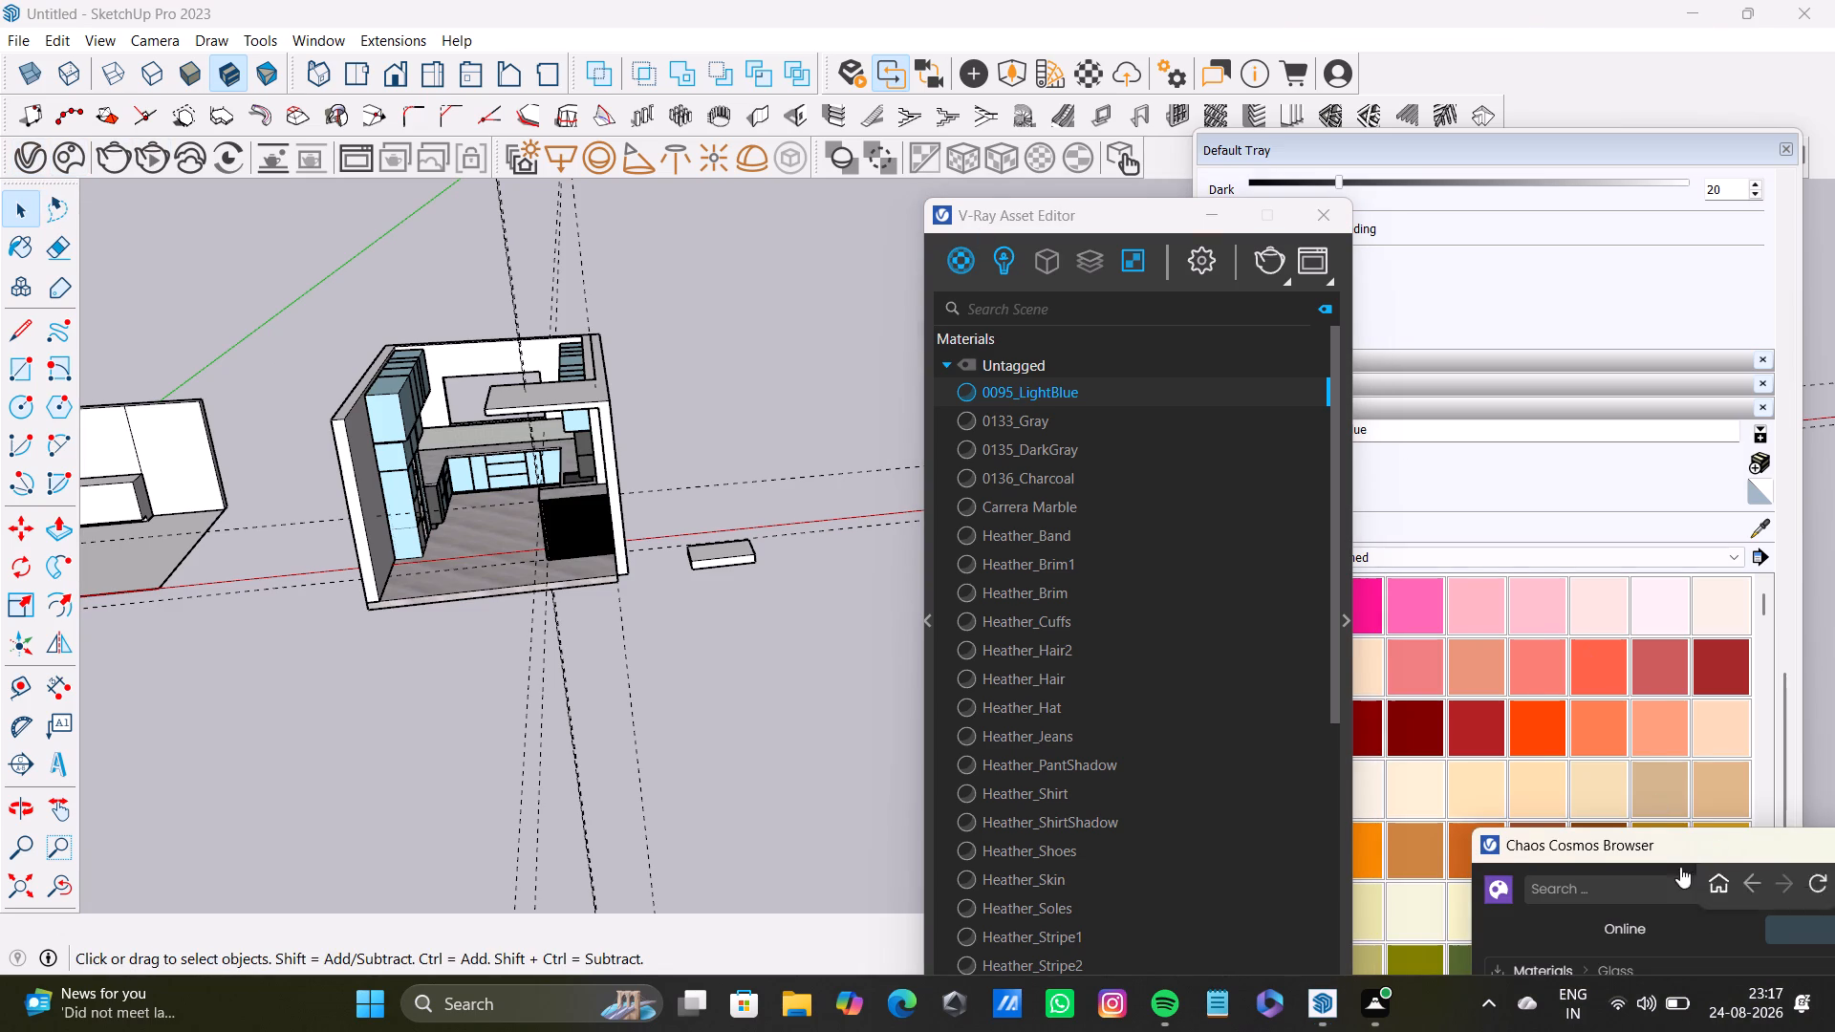
pyautogui.moveTo(1679, 833); pyautogui.dragTo(1401, 543)
pyautogui.moveTo(1706, 551); pyautogui.dragTo(1331, 9)
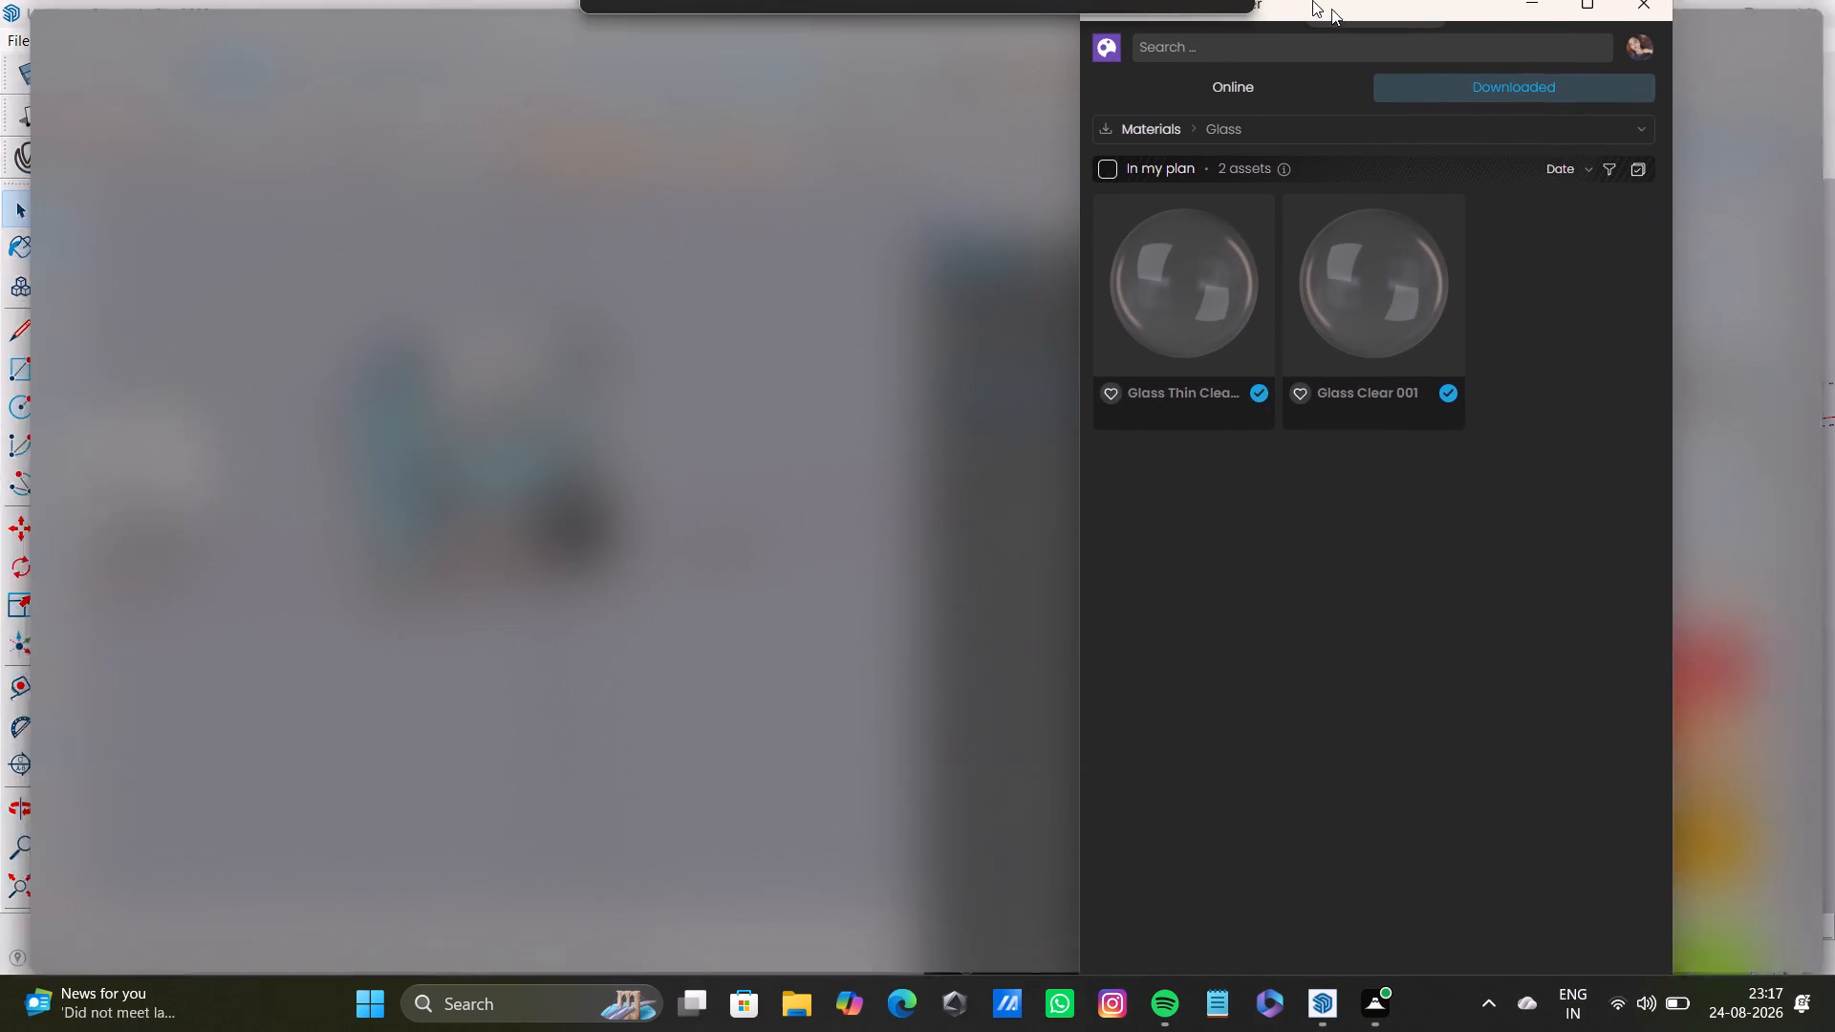
pyautogui.moveTo(1331, 9); pyautogui.dragTo(1379, 27)
pyautogui.click(1461, 315)
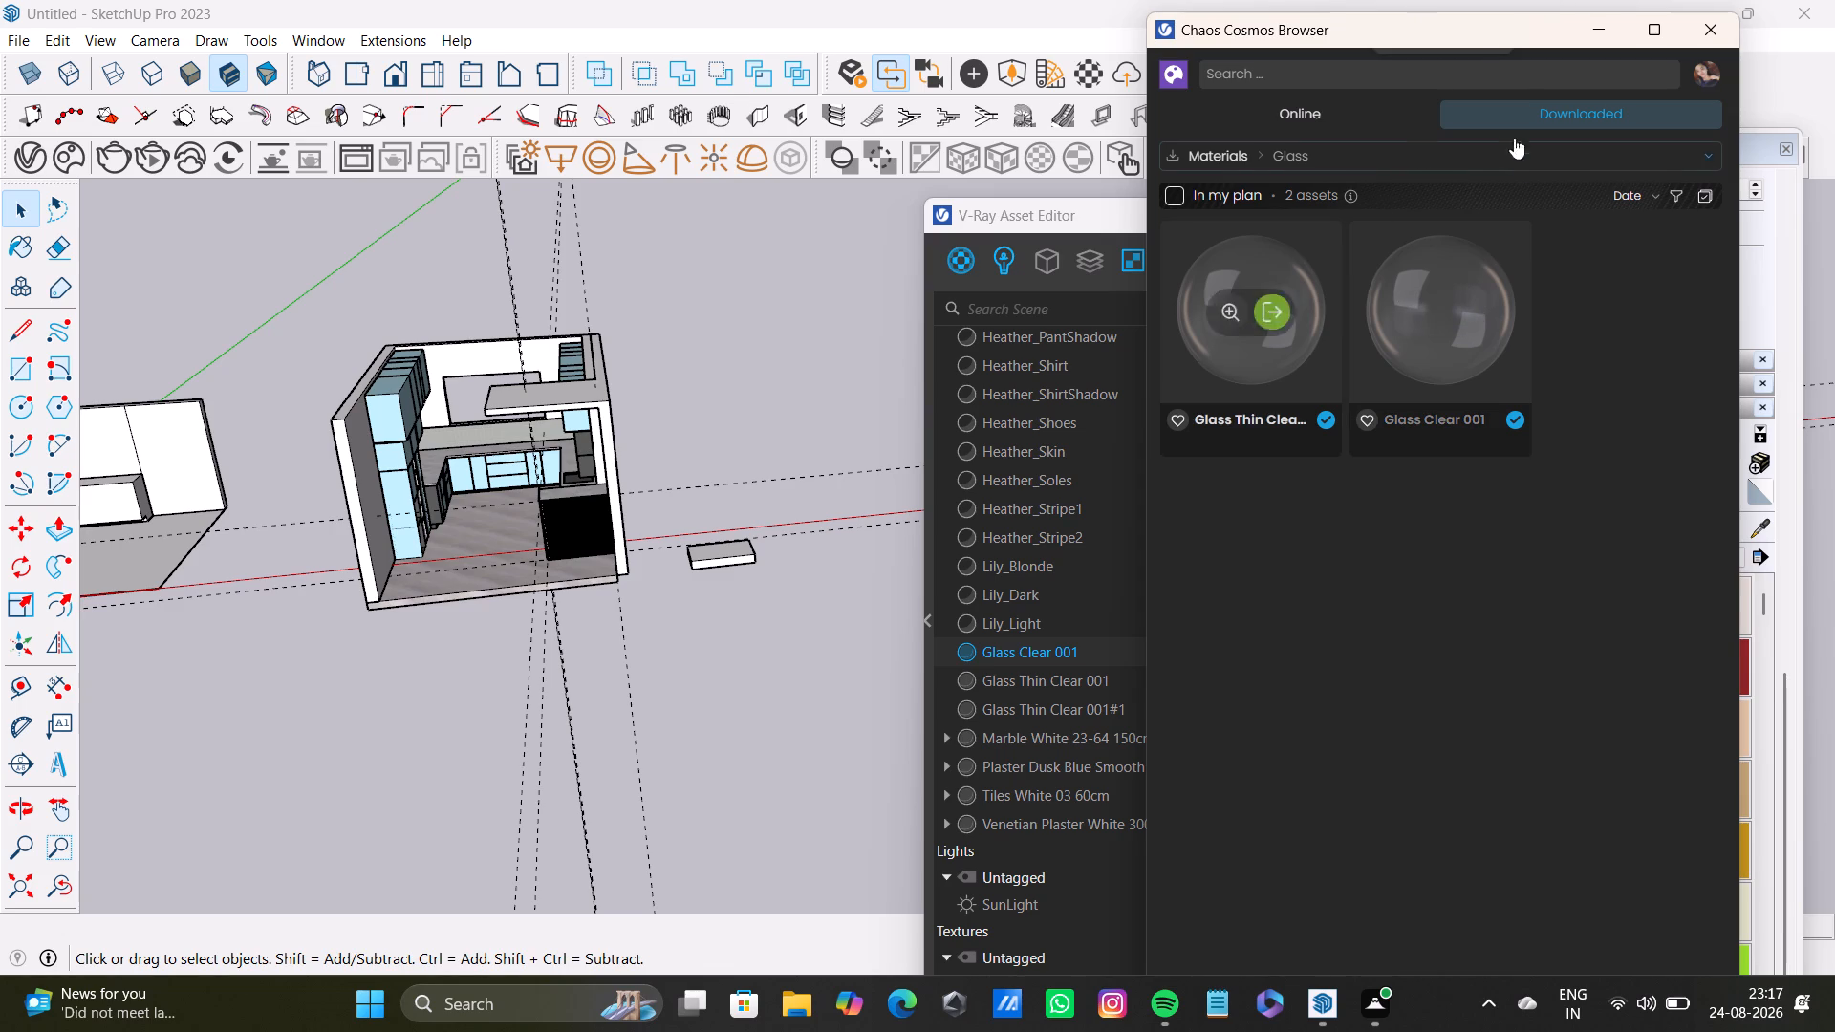
pyautogui.moveTo(1044, 219); pyautogui.dragTo(963, 139)
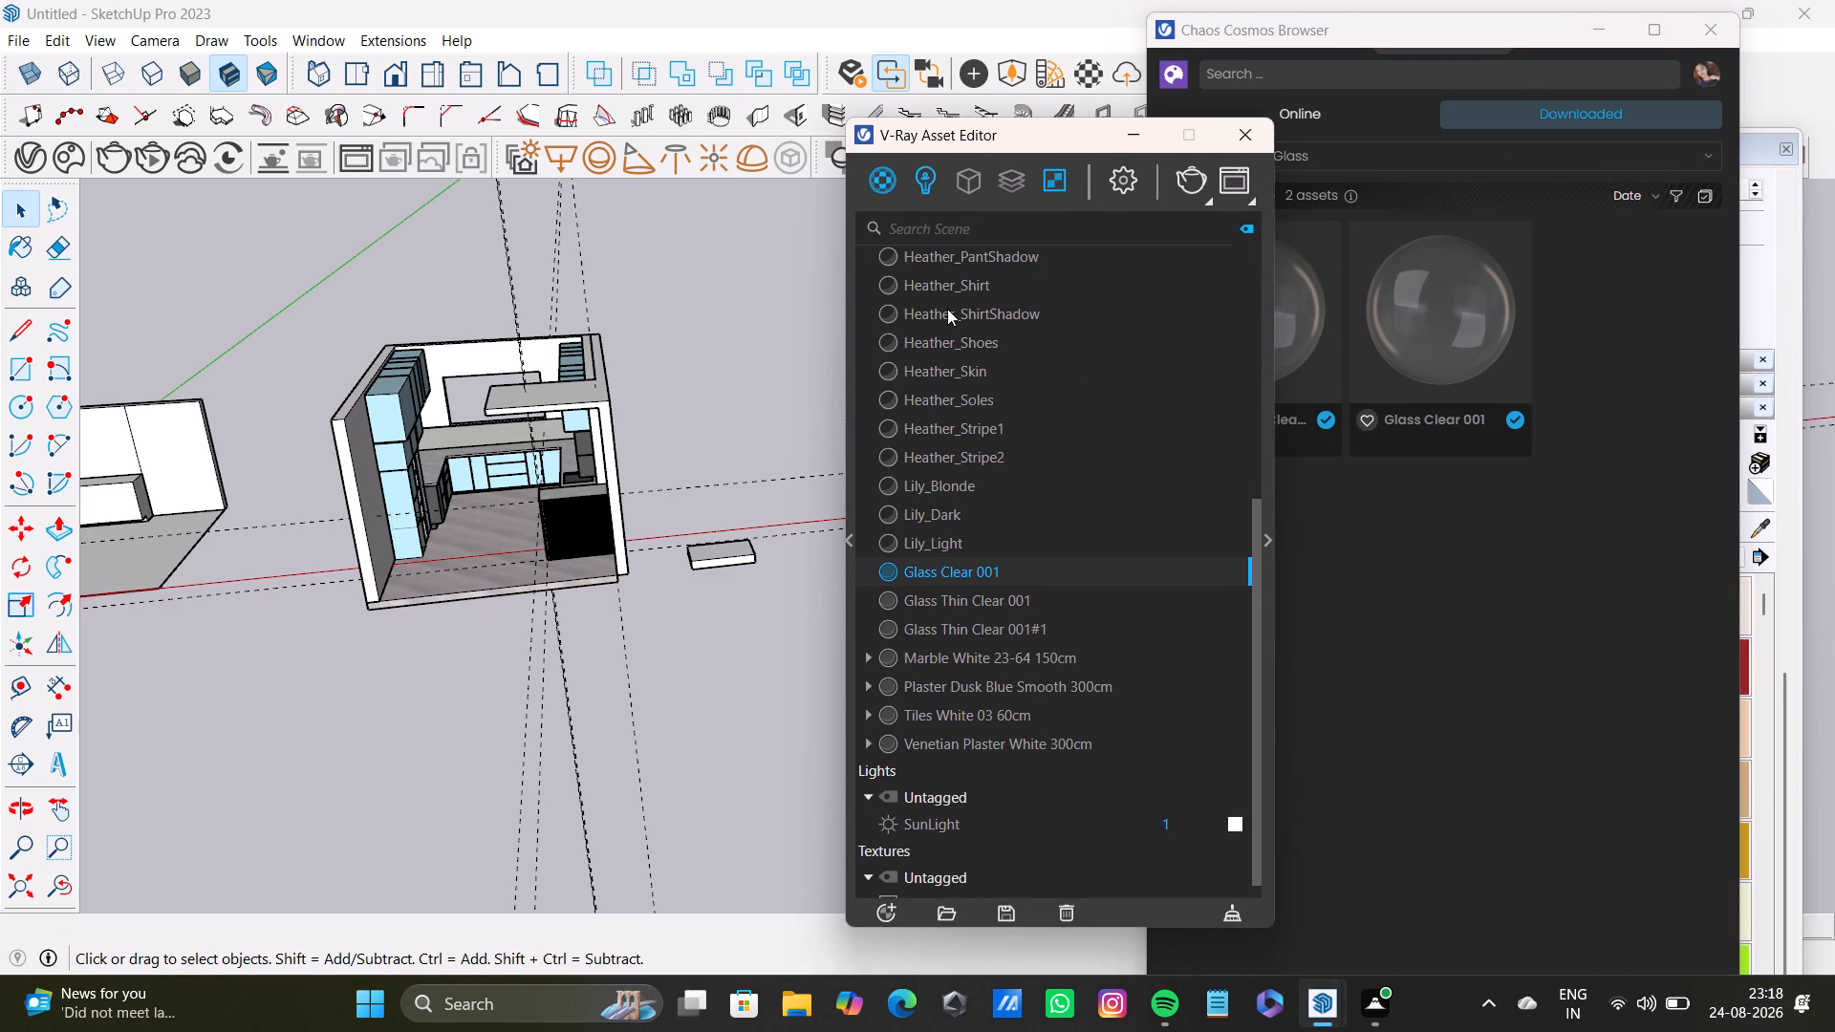
# Select all five inset panel faces of the narrow framed column in the tall cabinet unit.
pyautogui.scroll(8, 474, 461)
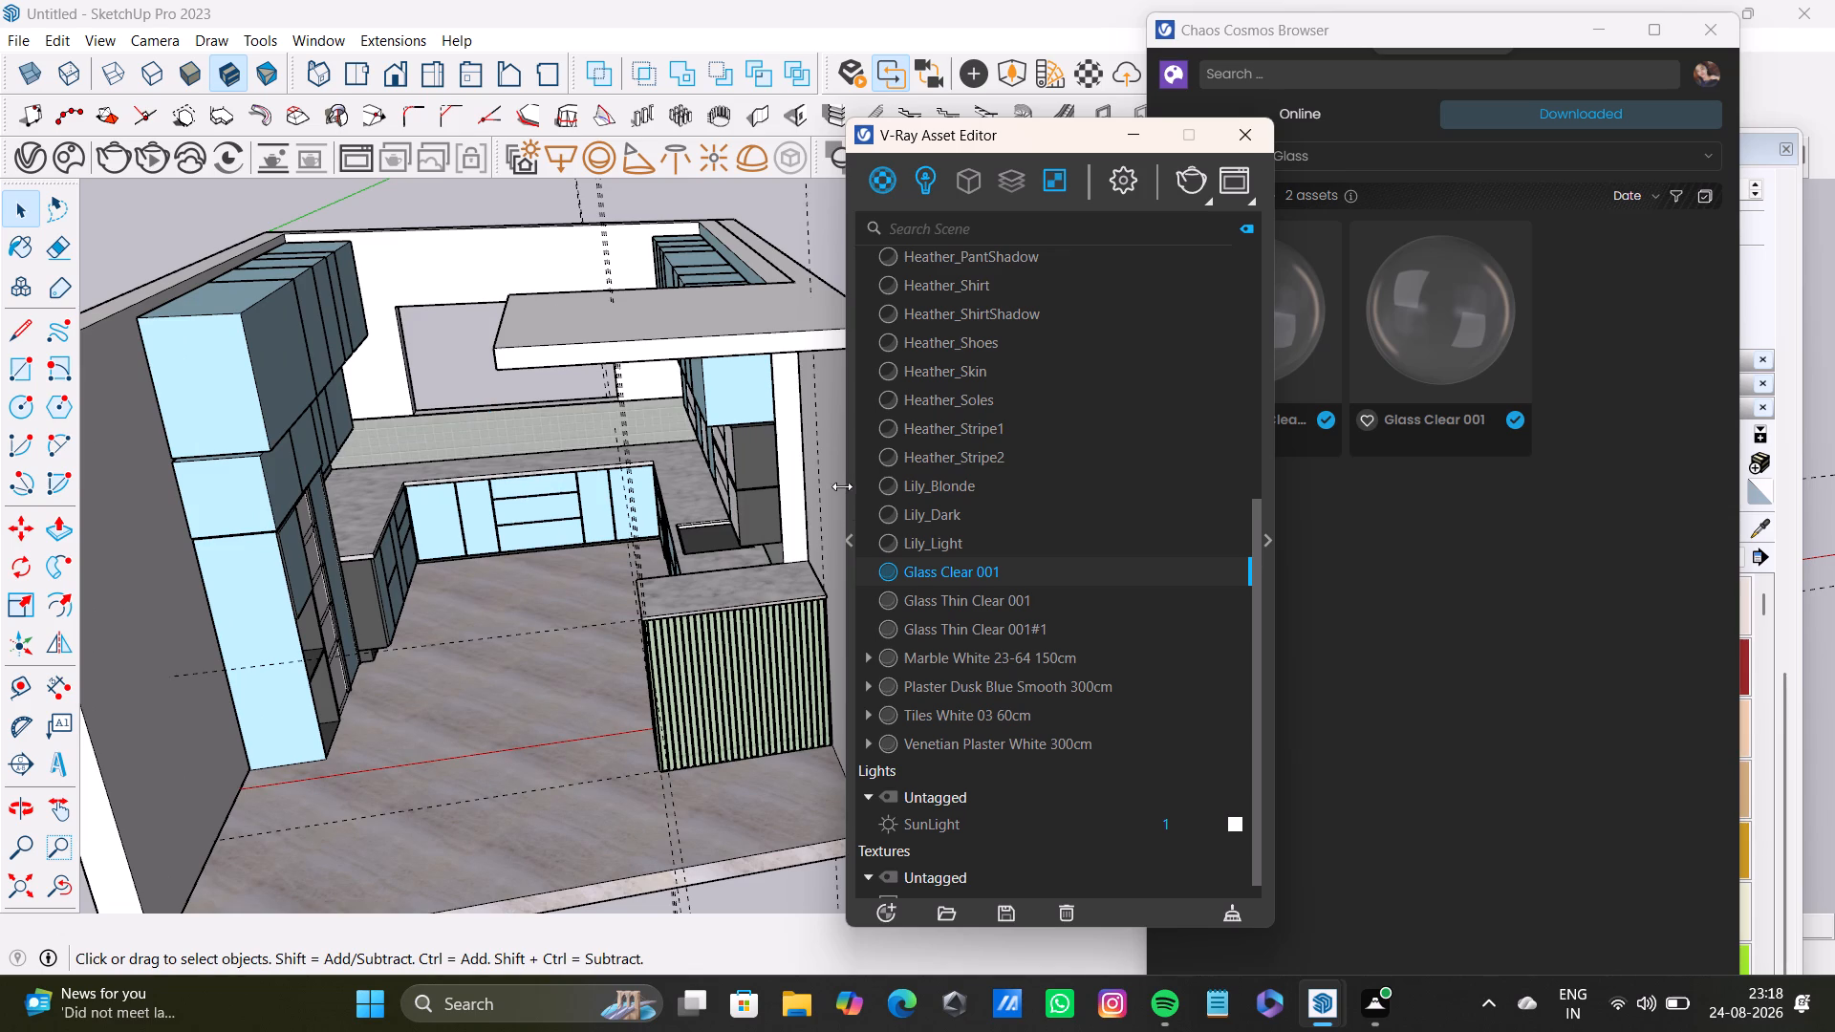
pyautogui.moveTo(798, 507); pyautogui.dragTo(572, 541, button='middle')
pyautogui.scroll(9, 470, 482)
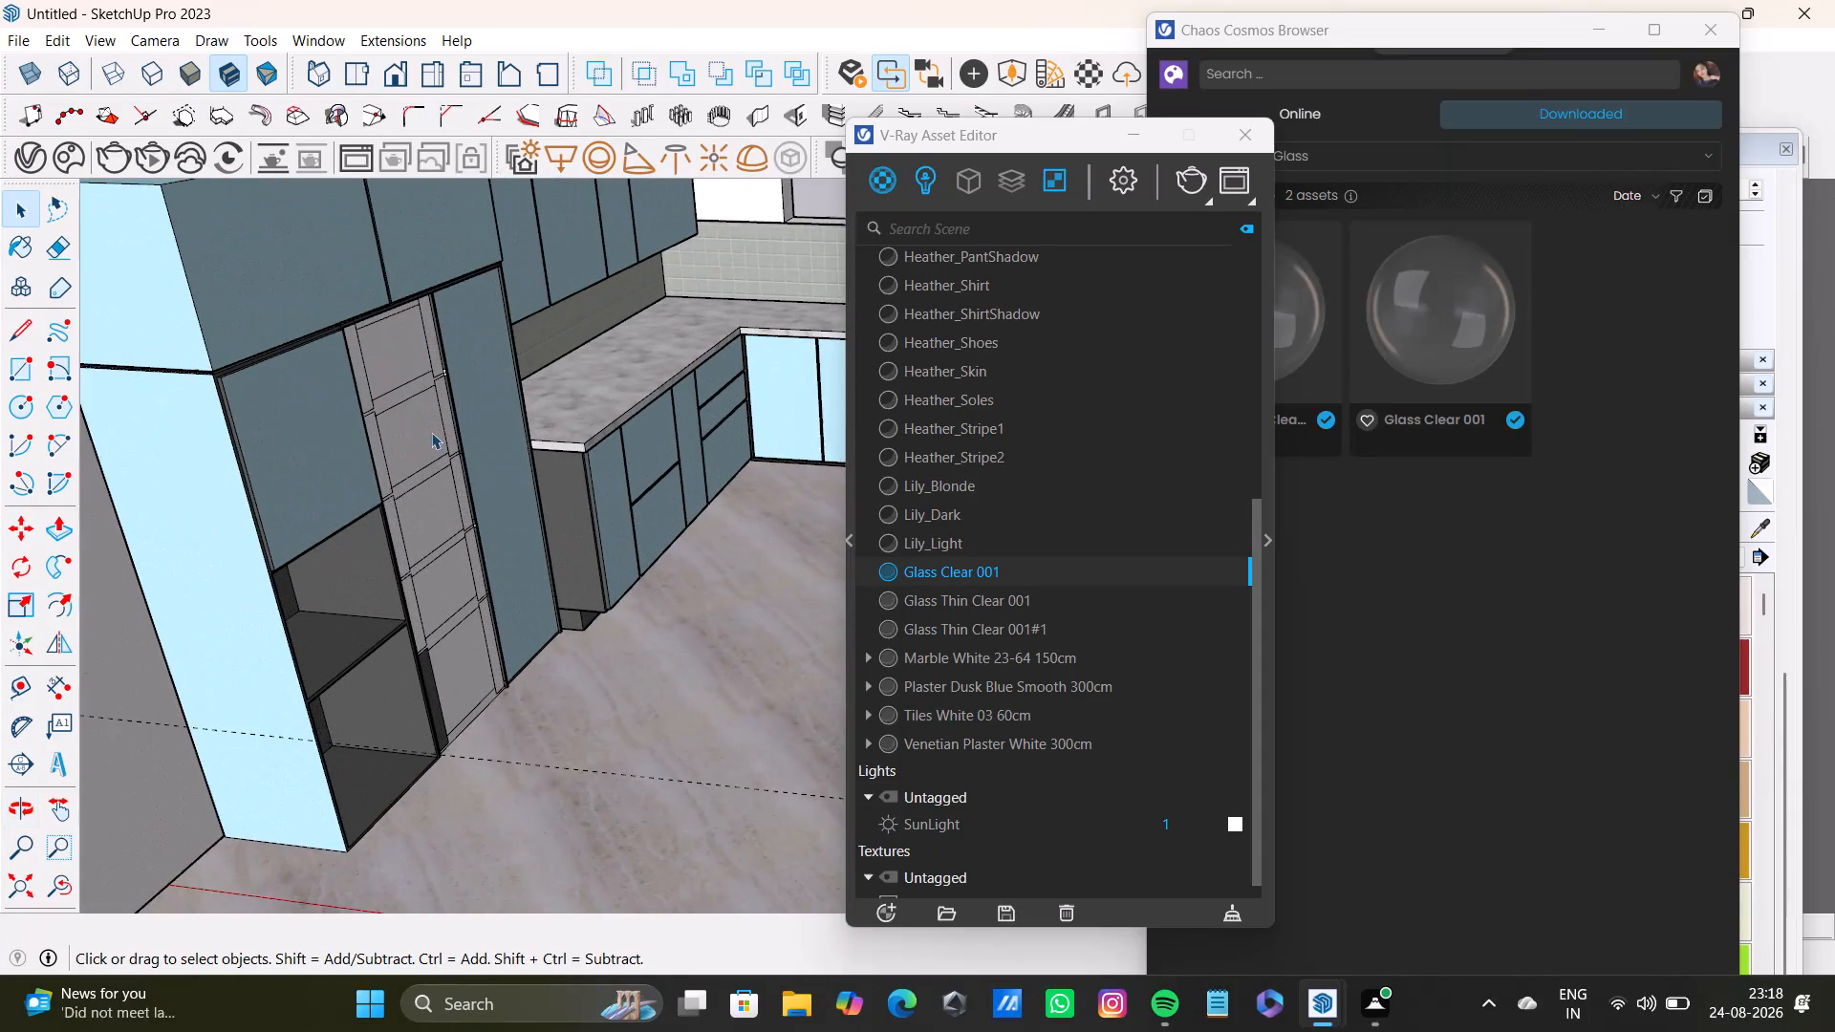
pyautogui.scroll(1, 431, 432)
pyautogui.click(403, 347)
pyautogui.press('space')
pyautogui.press('space')
pyautogui.press('space')
pyautogui.press('space')
pyautogui.press('space')
pyautogui.press('space')
pyautogui.press('space')
pyautogui.press('space')
pyautogui.press('space')
pyautogui.press('space')
pyautogui.press('space')
pyautogui.press('space')
pyautogui.press('space')
pyautogui.press('space')
pyautogui.press('space')
pyautogui.press('space')
pyautogui.press('space')
pyautogui.press('space')
pyautogui.press('space')
pyautogui.press('space')
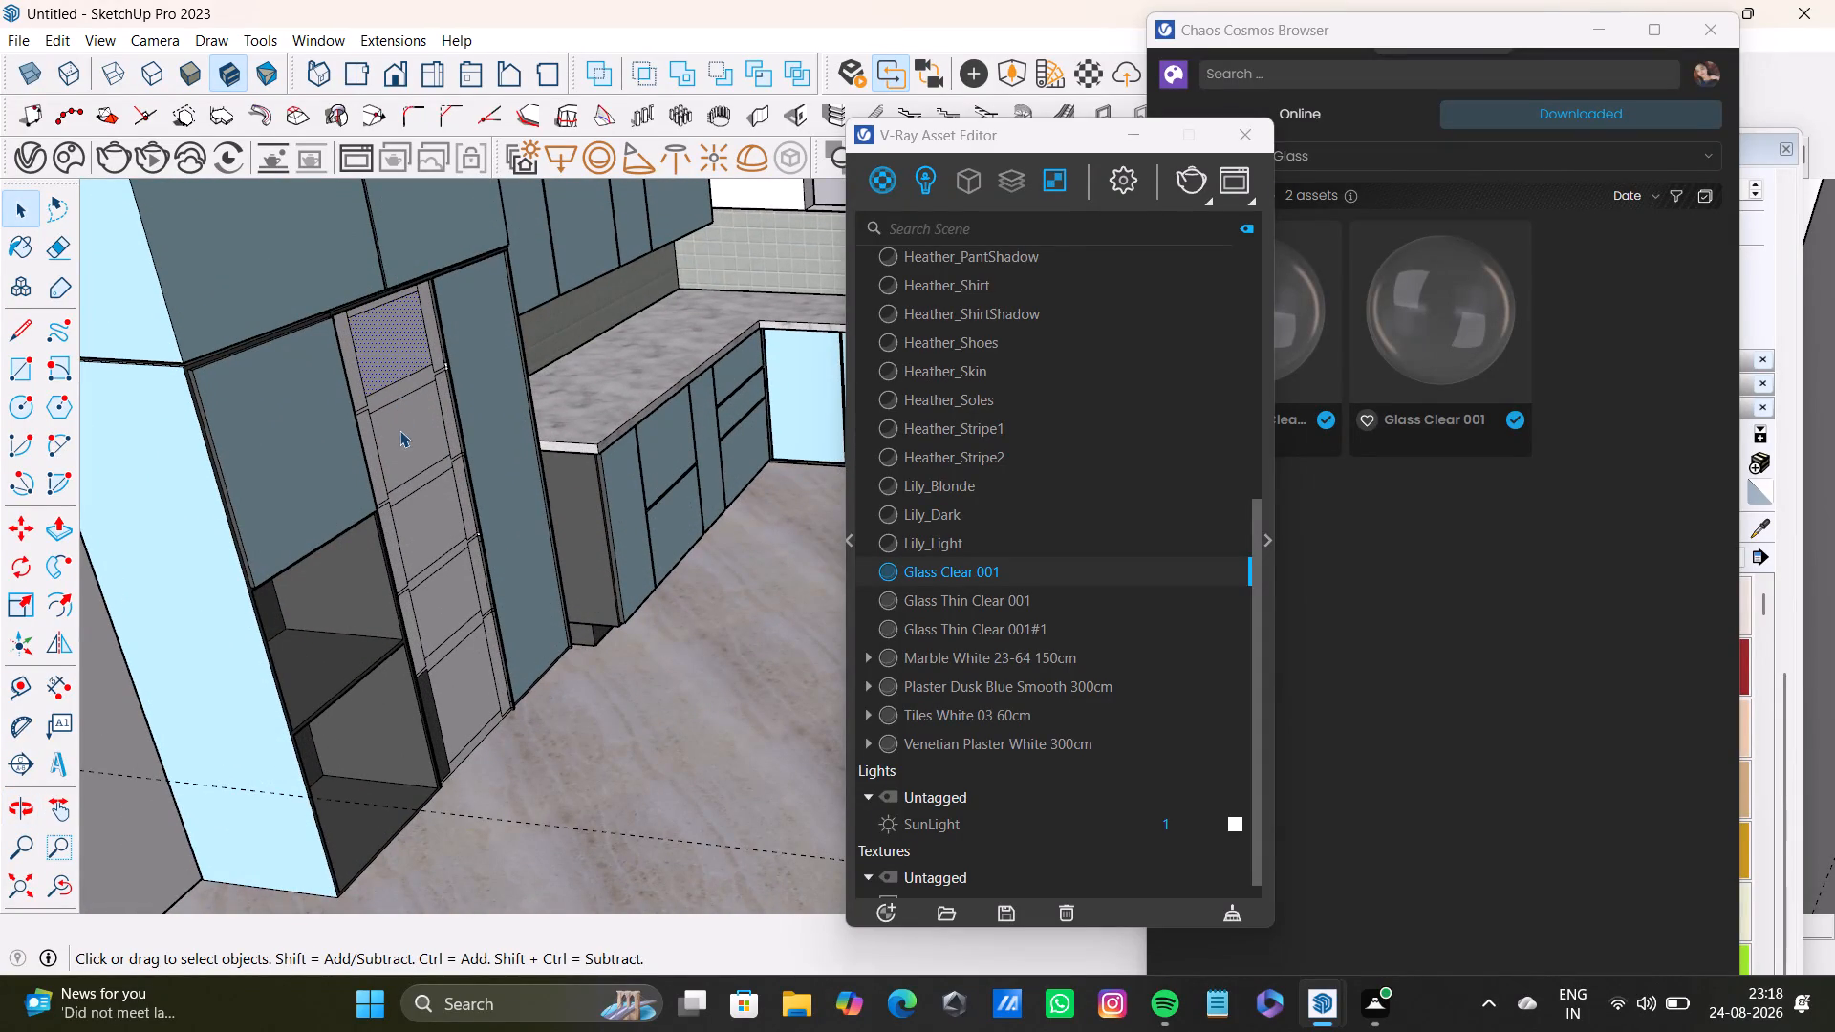
pyautogui.click(399, 434)
pyautogui.click(431, 542)
pyautogui.click(447, 594)
pyautogui.click(423, 548)
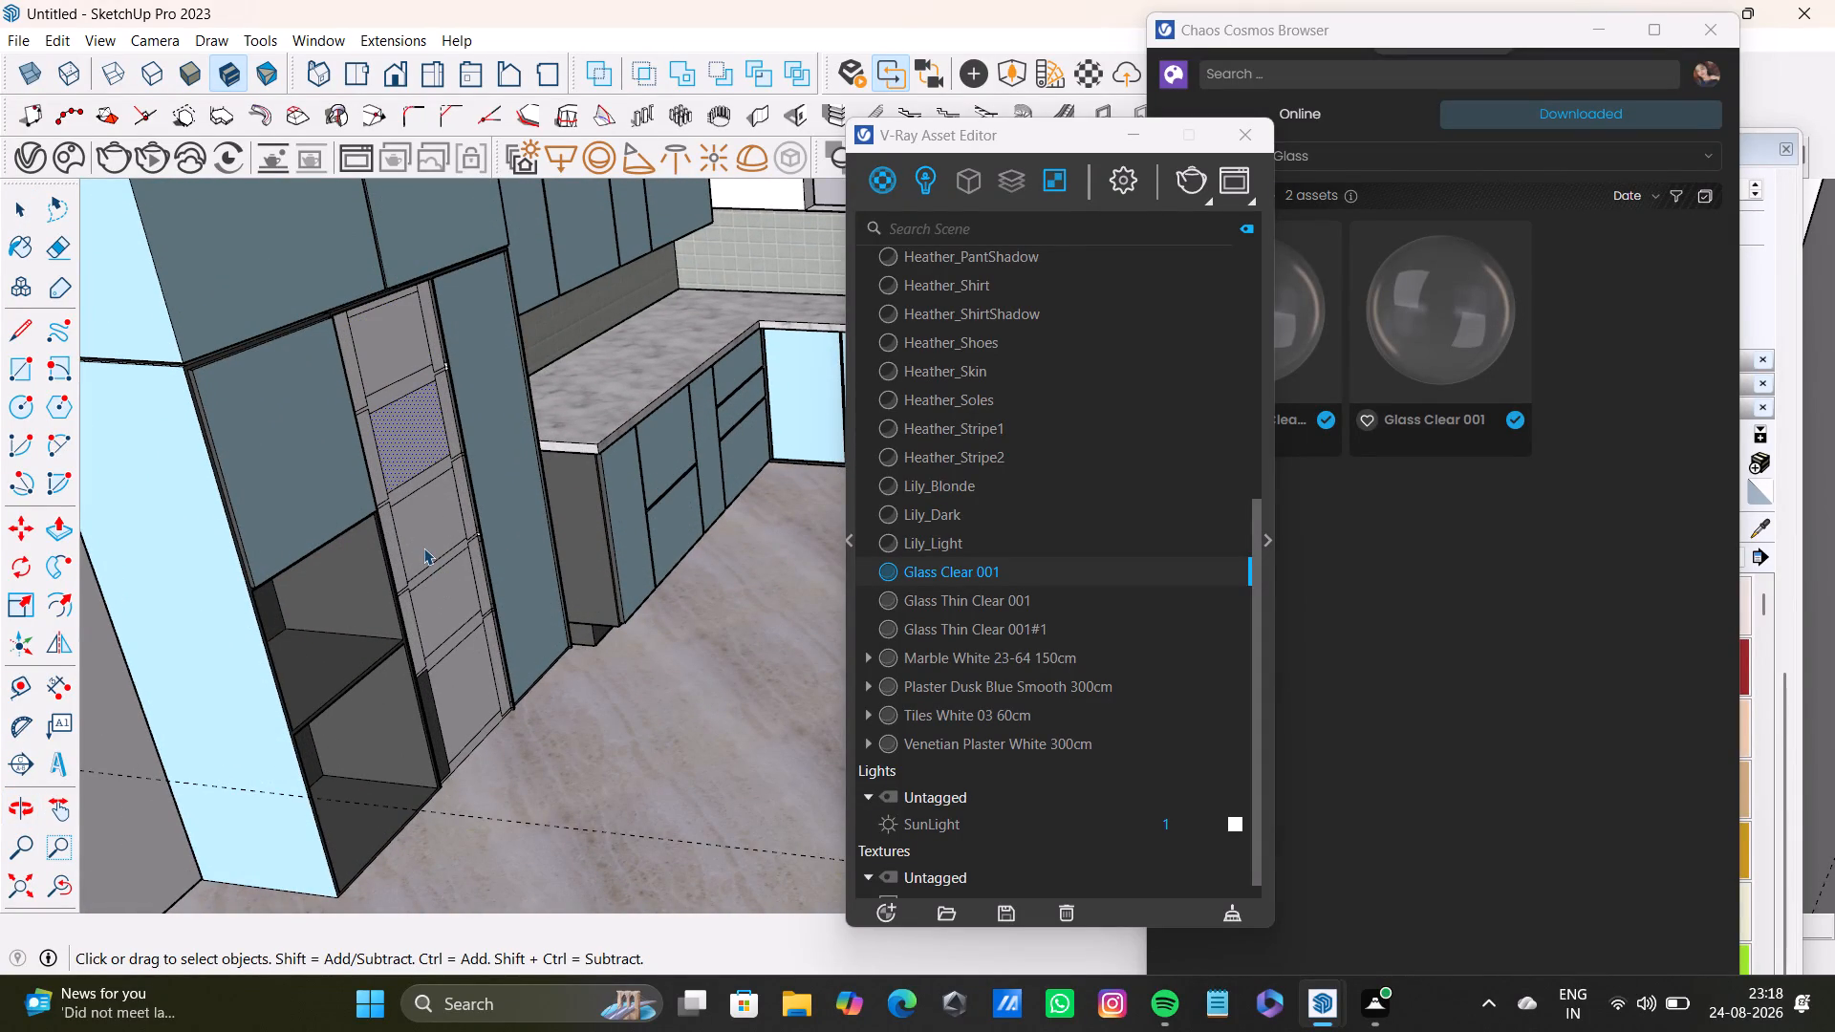
pyautogui.keyDown('shift'); pyautogui.click(417, 516); pyautogui.keyUp('shift')
pyautogui.keyDown('shift'); pyautogui.click(384, 346); pyautogui.keyUp('shift')
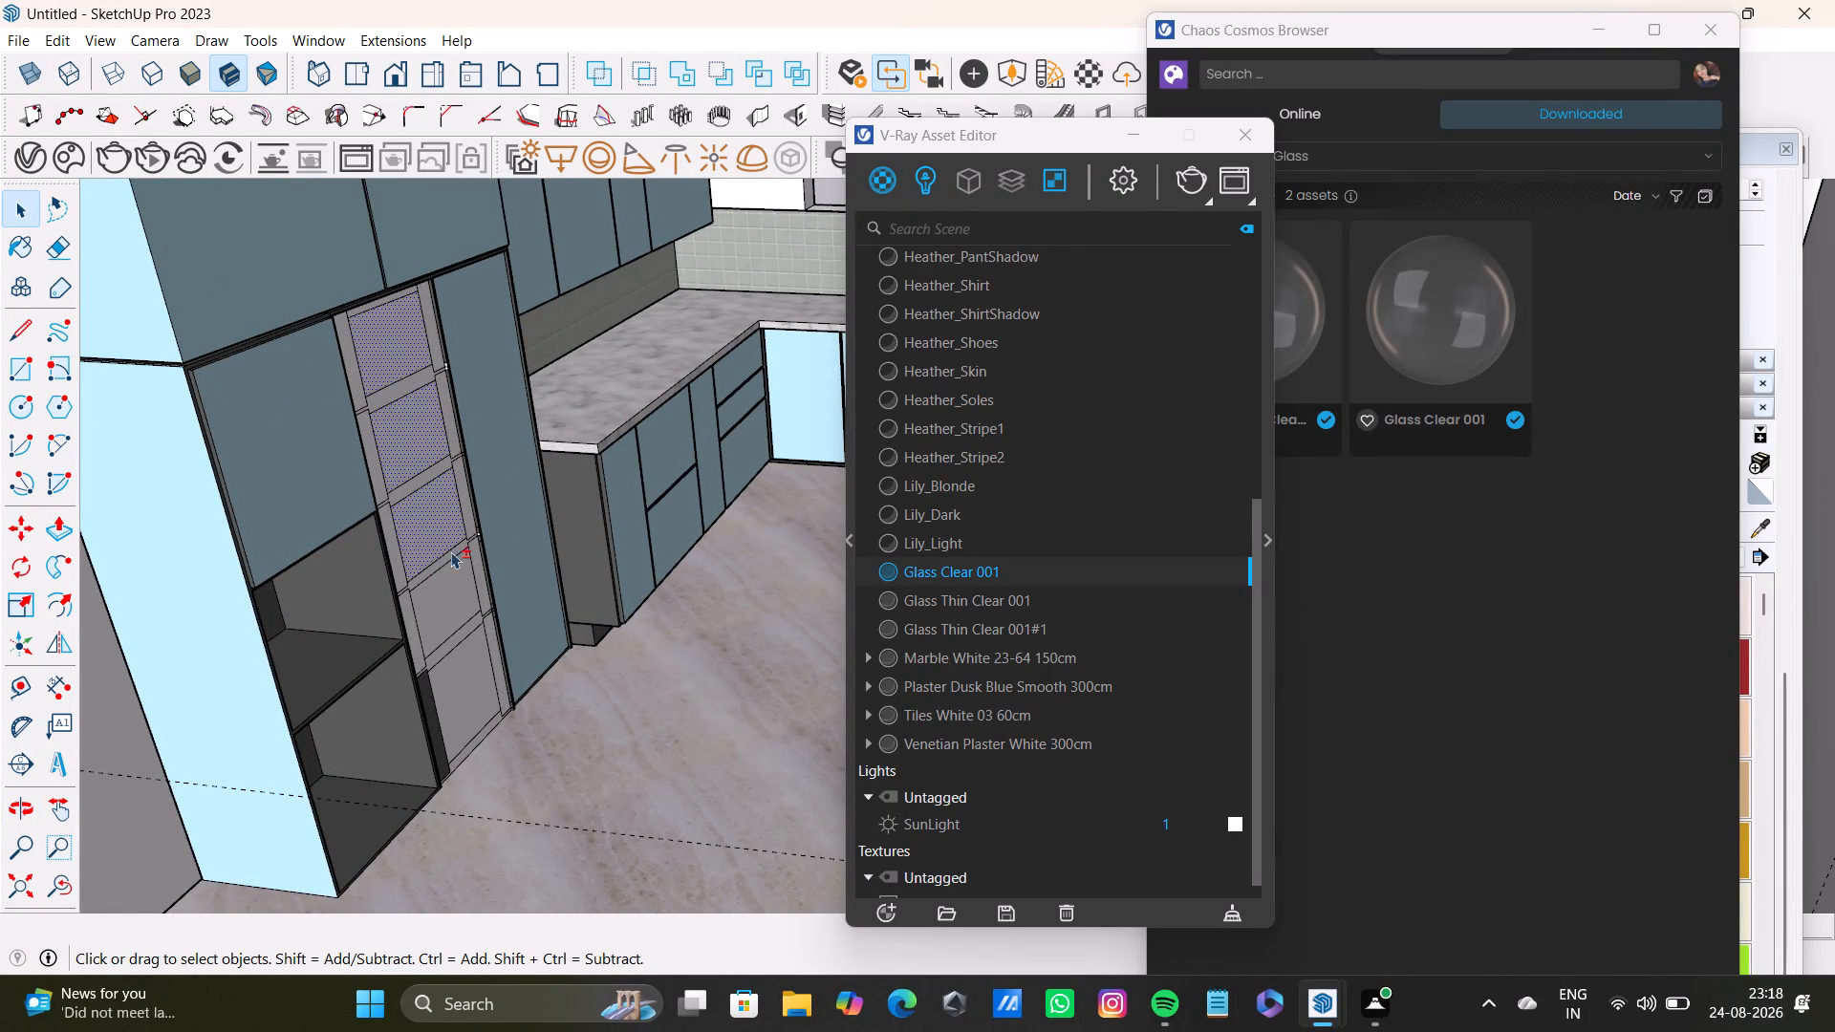
pyautogui.keyDown('shift'); pyautogui.click(453, 613); pyautogui.keyUp('shift')
pyautogui.keyDown('shift'); pyautogui.click(466, 669); pyautogui.keyUp('shift')
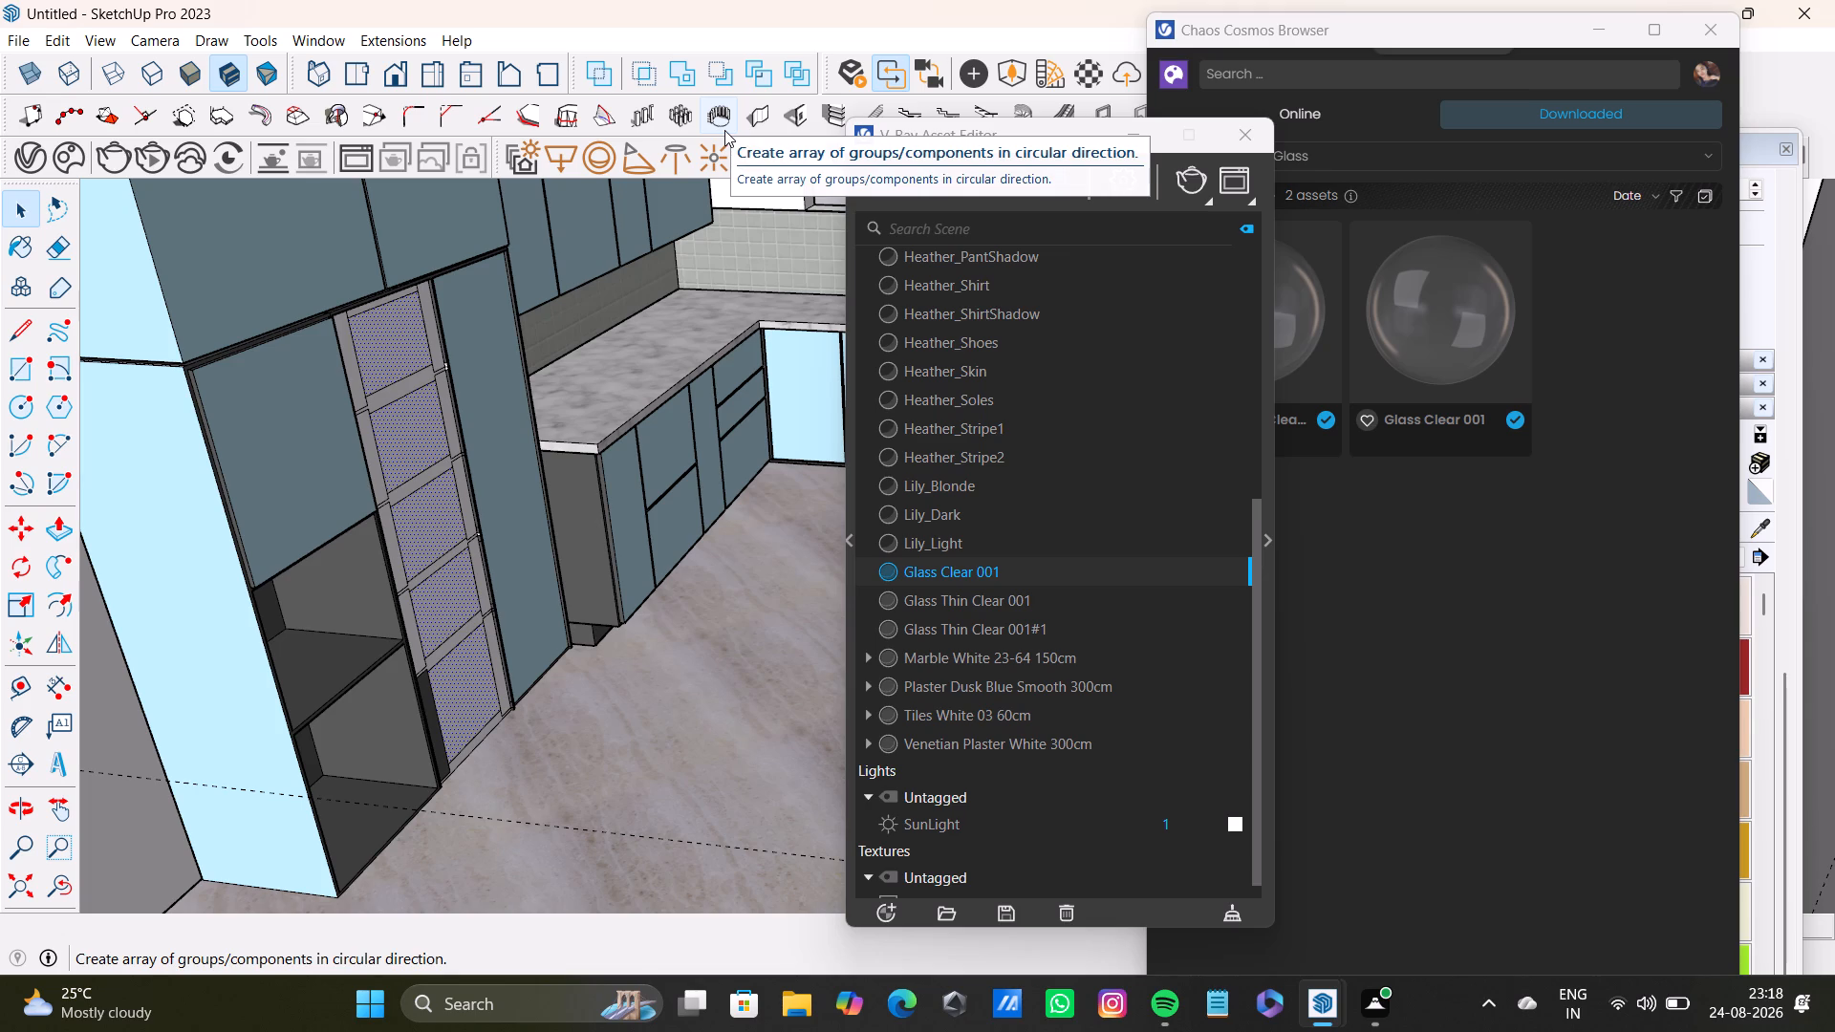
# Add the six inset panel faces of the two narrower framed wall cabinets to the selection, keeping edges out of it.
pyautogui.moveTo(521, 599); pyautogui.dragTo(721, 584, button='middle')
pyautogui.moveTo(644, 608); pyautogui.dragTo(852, 552, button='middle')
pyautogui.scroll(-6, 692, 512)
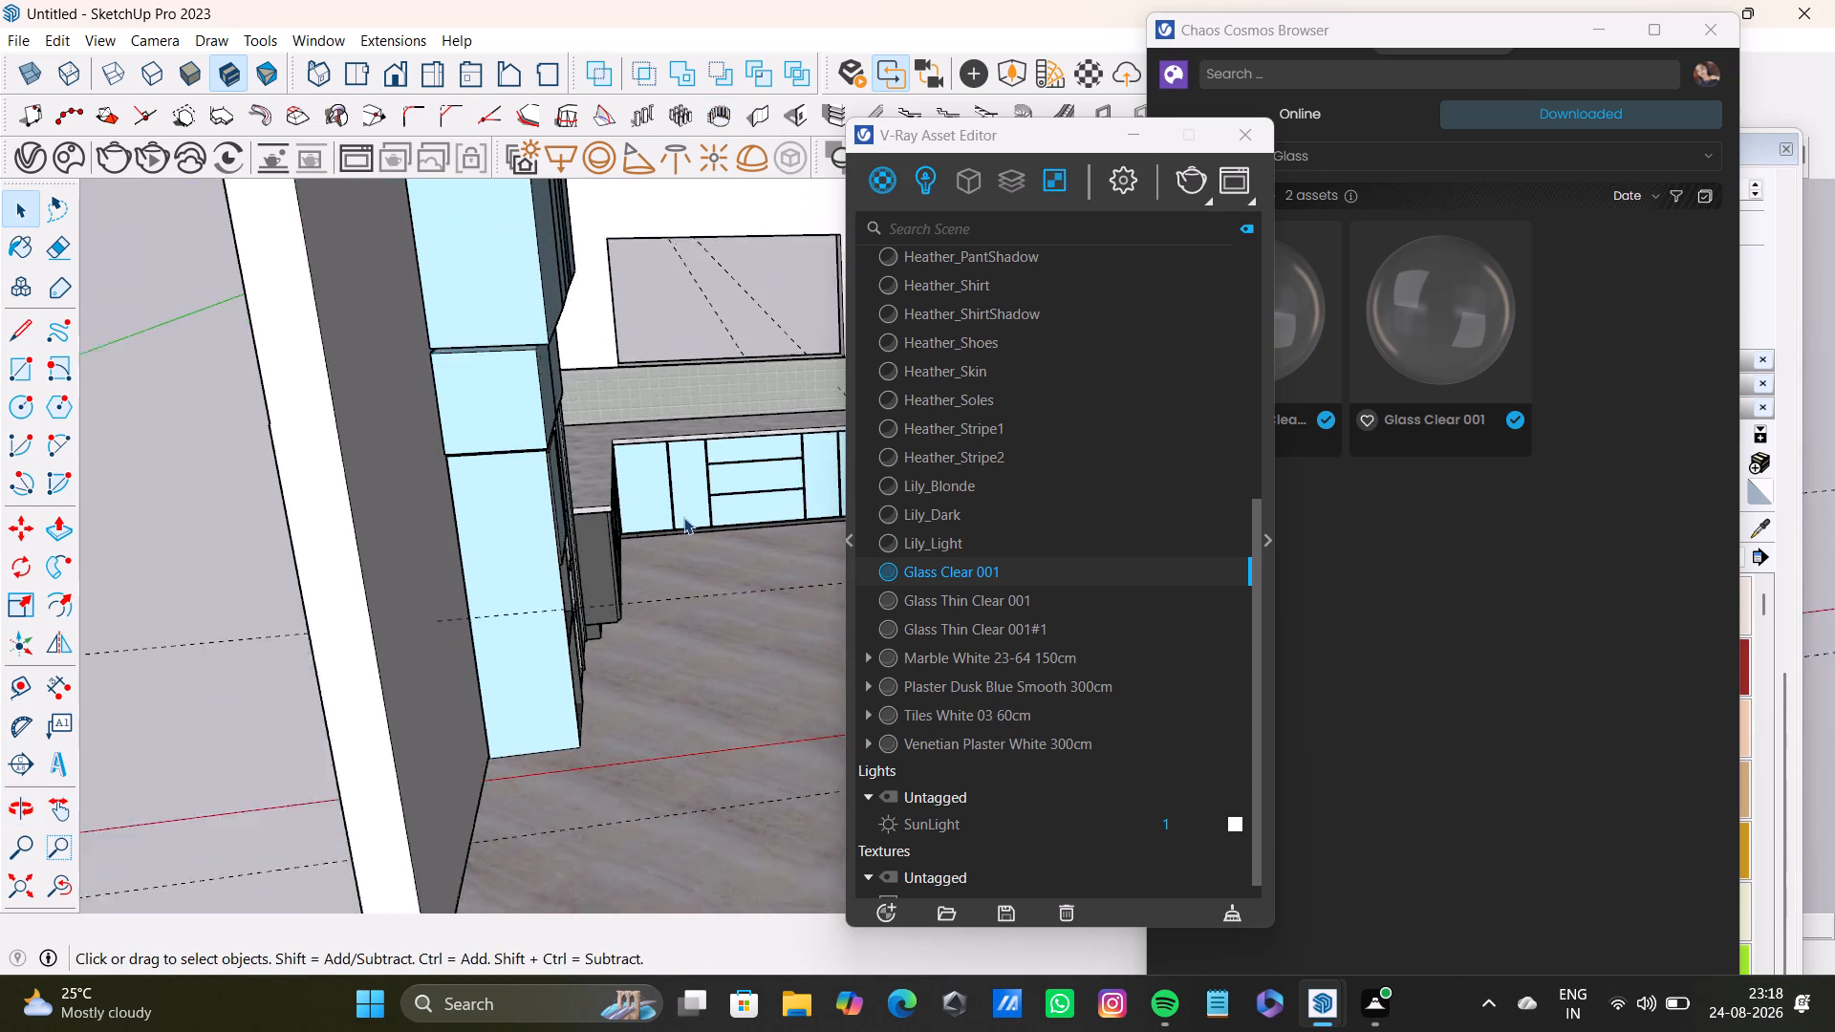
pyautogui.keyDown('shift'); pyautogui.moveTo(642, 484); pyautogui.dragTo(391, 551, button='middle'); pyautogui.keyUp('shift')
pyautogui.moveTo(513, 579); pyautogui.dragTo(825, 554, button='middle')
pyautogui.scroll(3, 702, 513)
pyautogui.keyDown('shift'); pyautogui.moveTo(702, 510); pyautogui.dragTo(581, 445, button='middle'); pyautogui.keyUp('shift')
pyautogui.scroll(3, 371, 427)
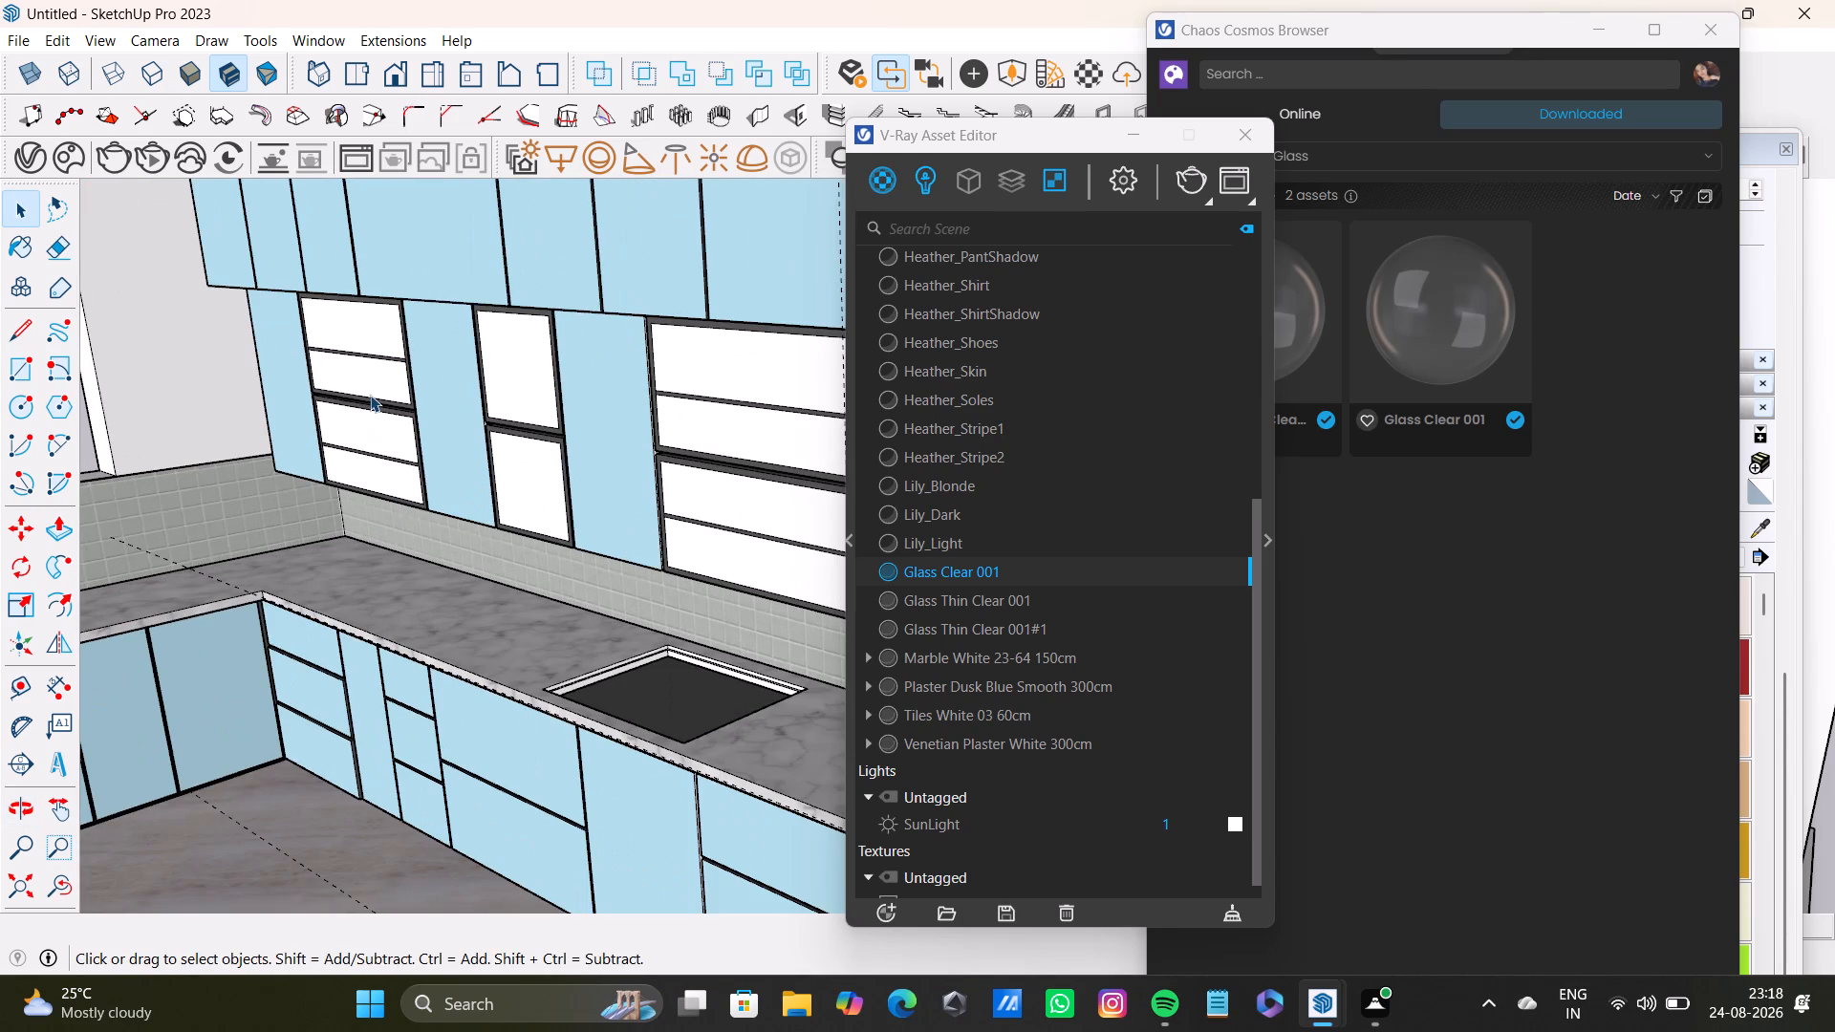
pyautogui.keyDown('shift'); pyautogui.click(386, 333); pyautogui.keyUp('shift')
pyautogui.keyDown('shift'); pyautogui.click(384, 377); pyautogui.keyUp('shift')
pyautogui.keyDown('shift'); pyautogui.click(479, 364); pyautogui.keyUp('shift')
pyautogui.keyDown('shift'); pyautogui.click(524, 391); pyautogui.keyUp('shift')
pyautogui.keyDown('shift'); pyautogui.click(522, 478); pyautogui.keyUp('shift')
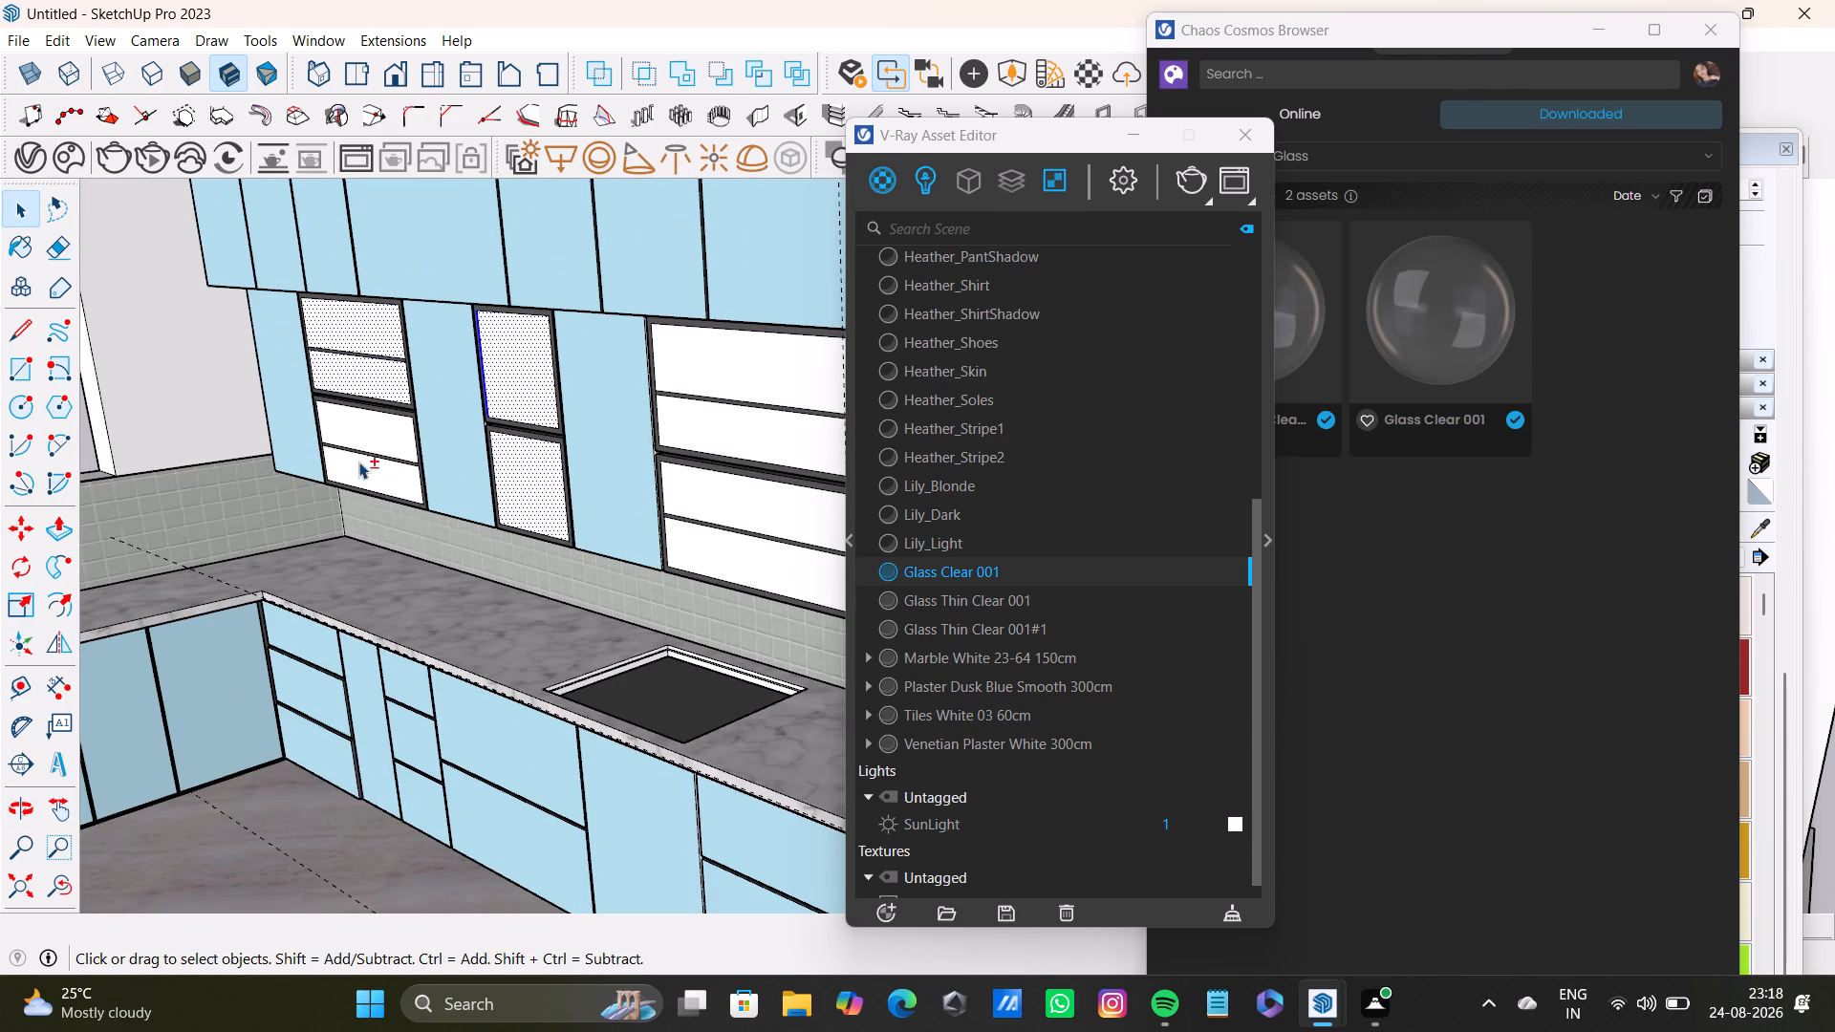
pyautogui.keyDown('shift'); pyautogui.click(378, 435); pyautogui.keyUp('shift')
pyautogui.keyDown('shift'); pyautogui.click(394, 476); pyautogui.keyUp('shift')
pyautogui.keyDown('shift'); pyautogui.click(395, 437); pyautogui.keyUp('shift')
pyautogui.keyDown('shift'); pyautogui.scroll(6, 469, 385); pyautogui.keyUp('shift')
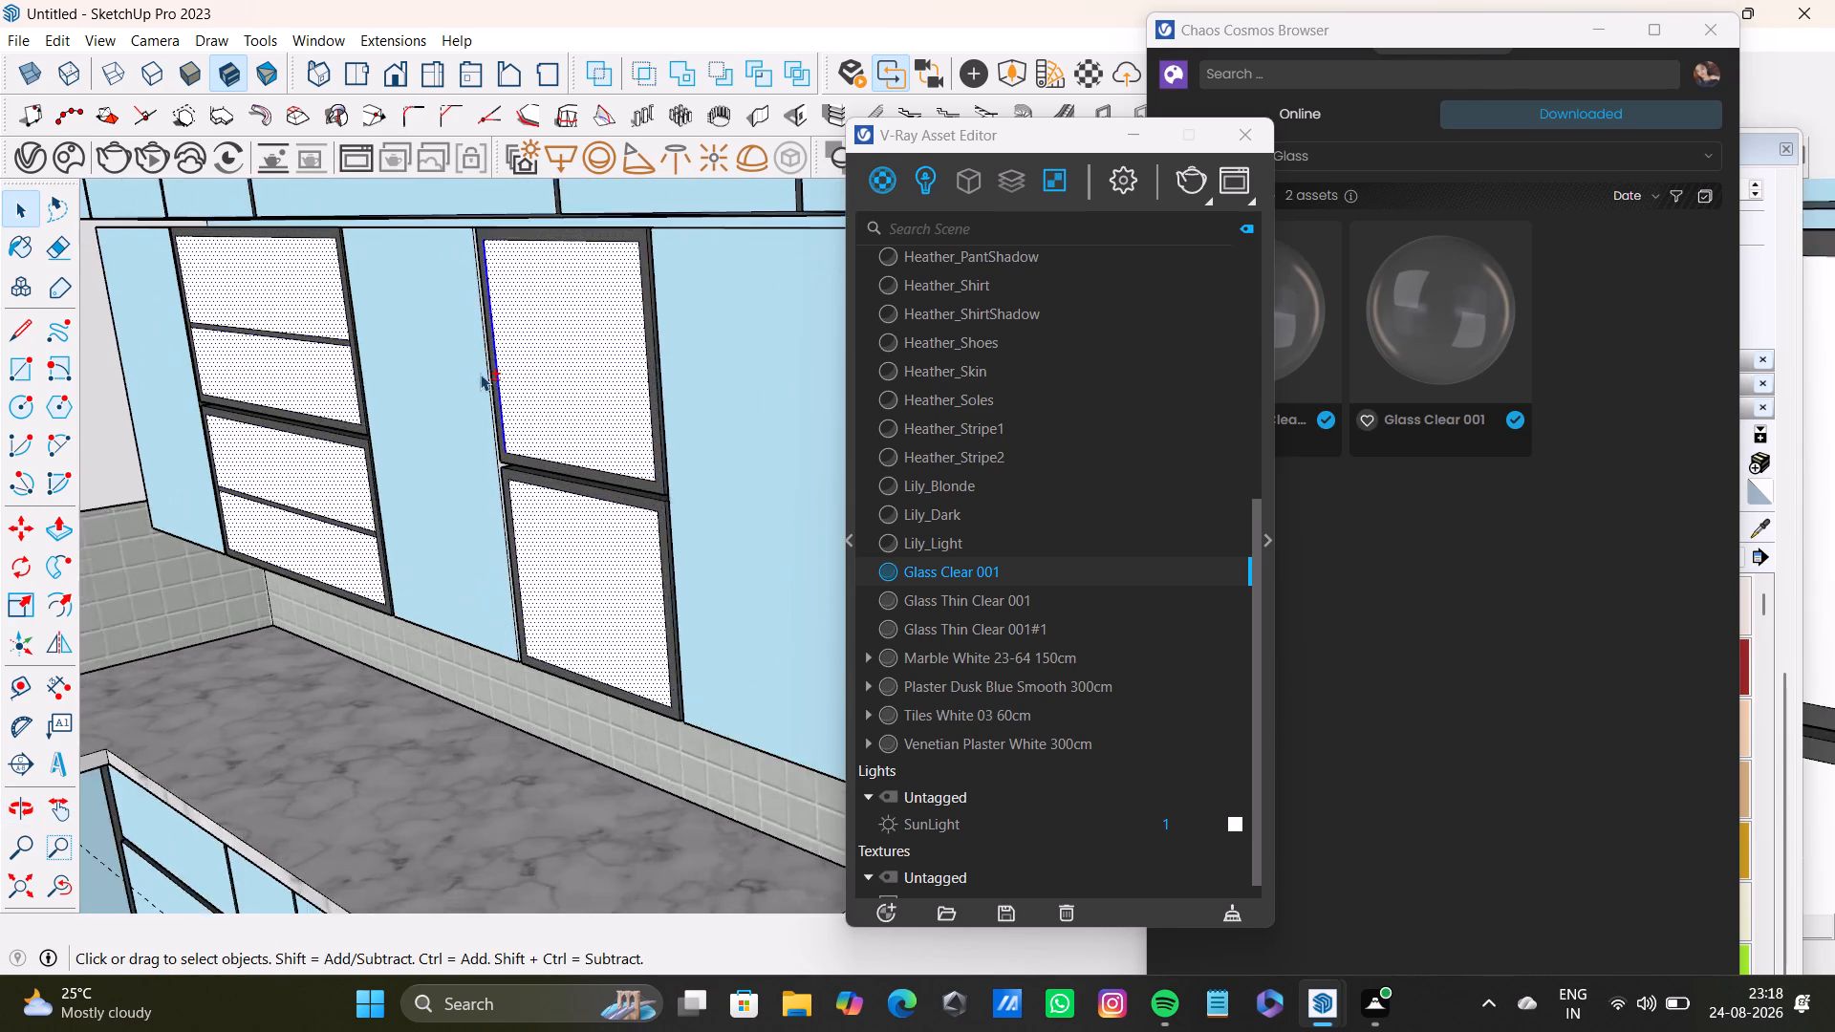
pyautogui.keyDown('shift'); pyautogui.scroll(5, 480, 374); pyautogui.keyUp('shift')
pyautogui.keyDown('shift'); pyautogui.click(504, 448); pyautogui.keyUp('shift')
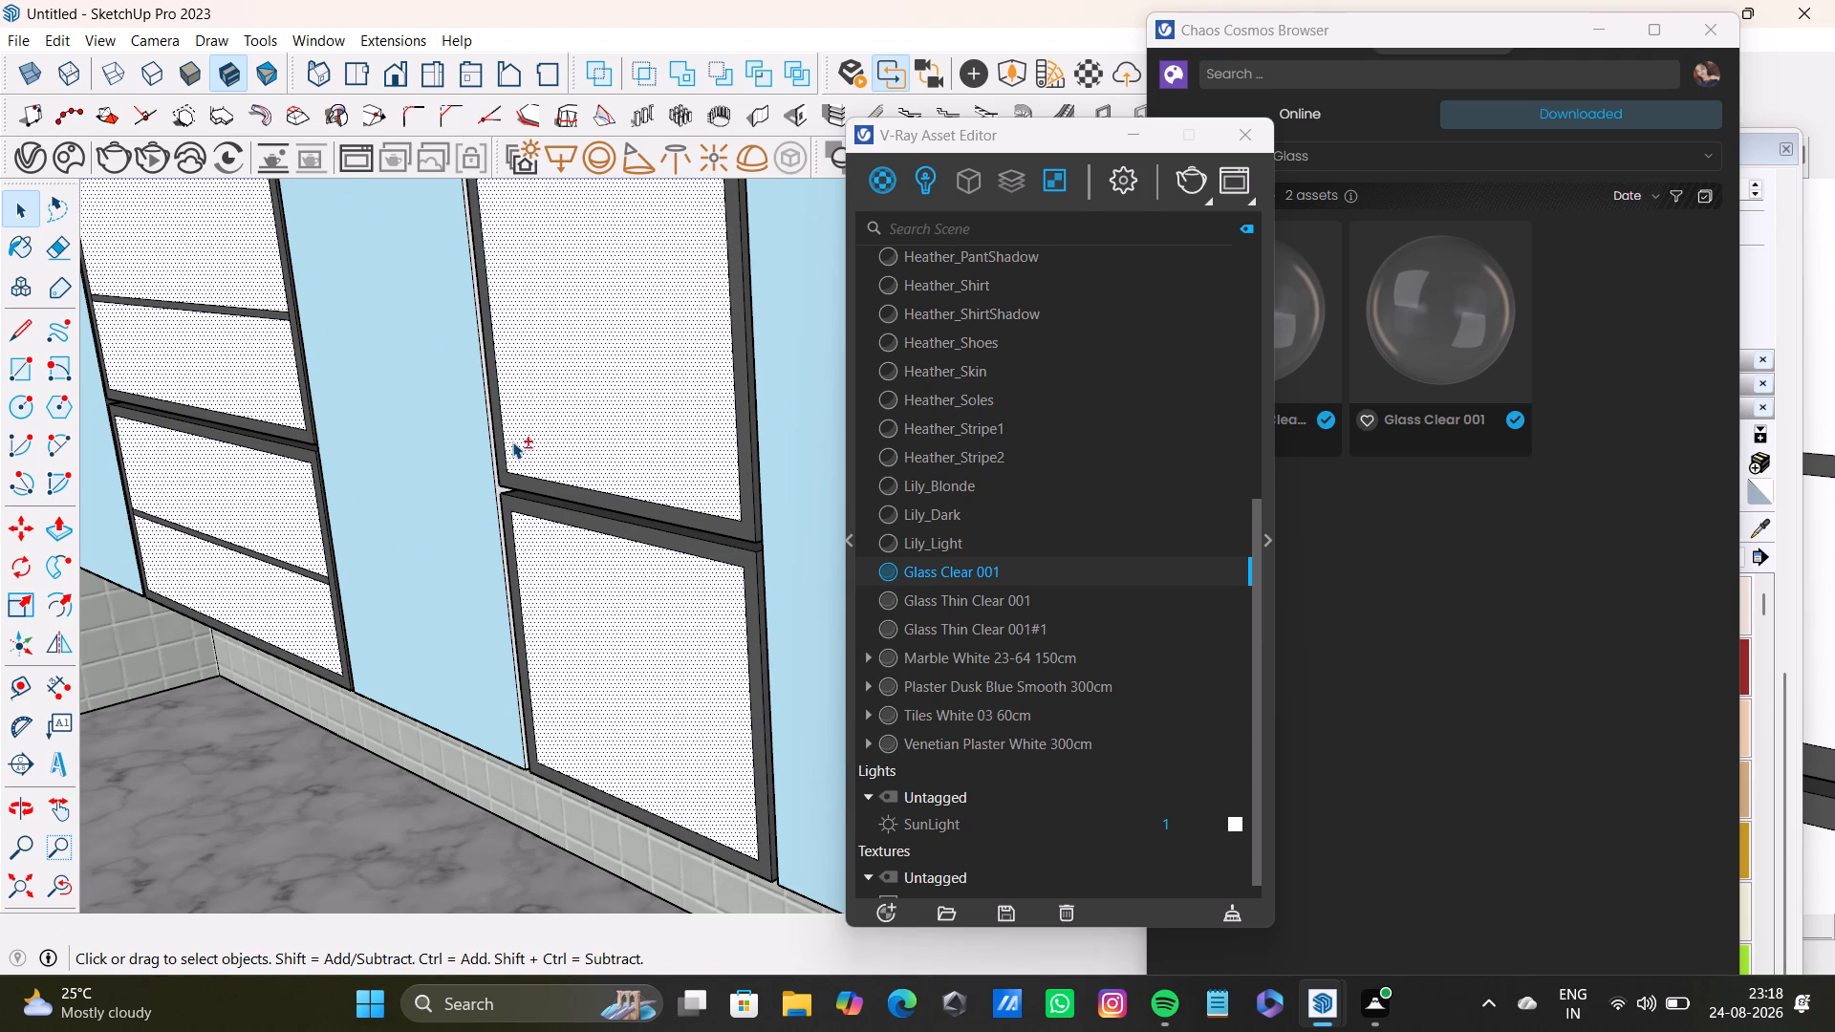
pyautogui.keyDown('shift'); pyautogui.scroll(-7, 513, 445); pyautogui.keyUp('shift')
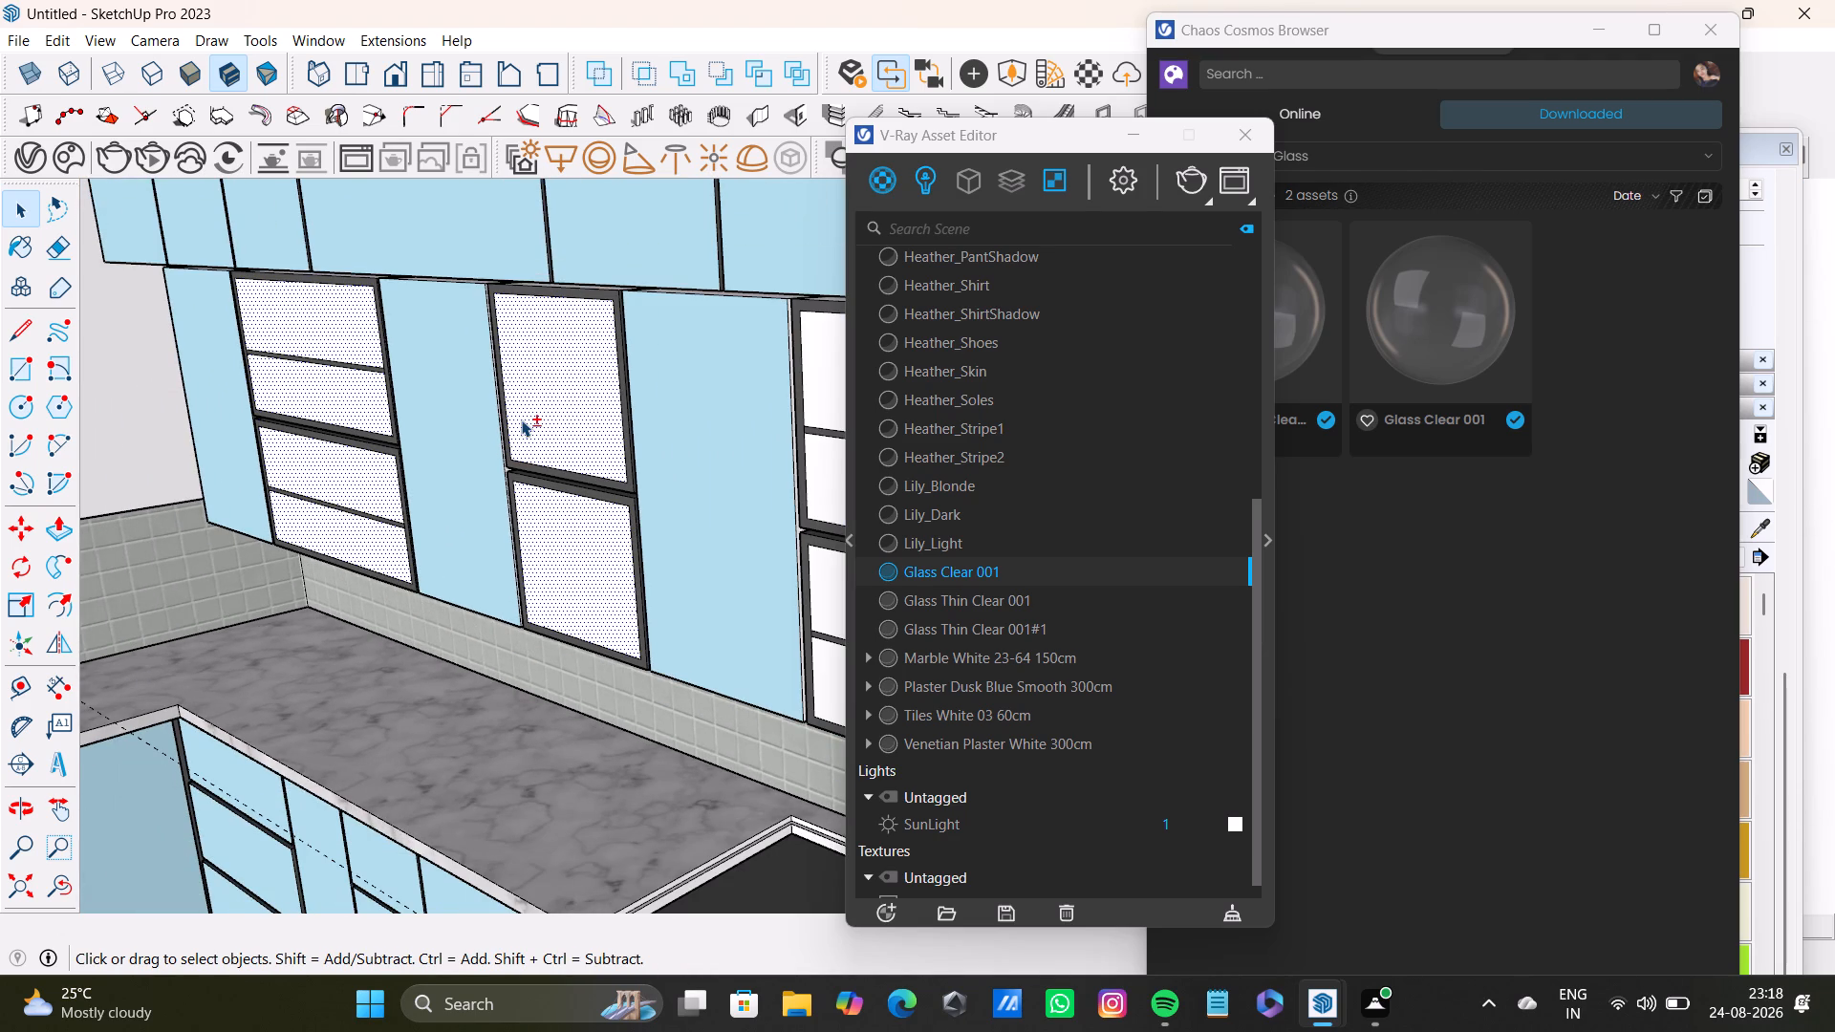
# Add the six panel faces of the wide framed wall cabinet and the end cabinet, and apply Glass Clear 001 to the selection.
pyautogui.keyDown('shift'); pyautogui.moveTo(593, 421); pyautogui.dragTo(384, 428, button='middle'); pyautogui.keyUp('shift')
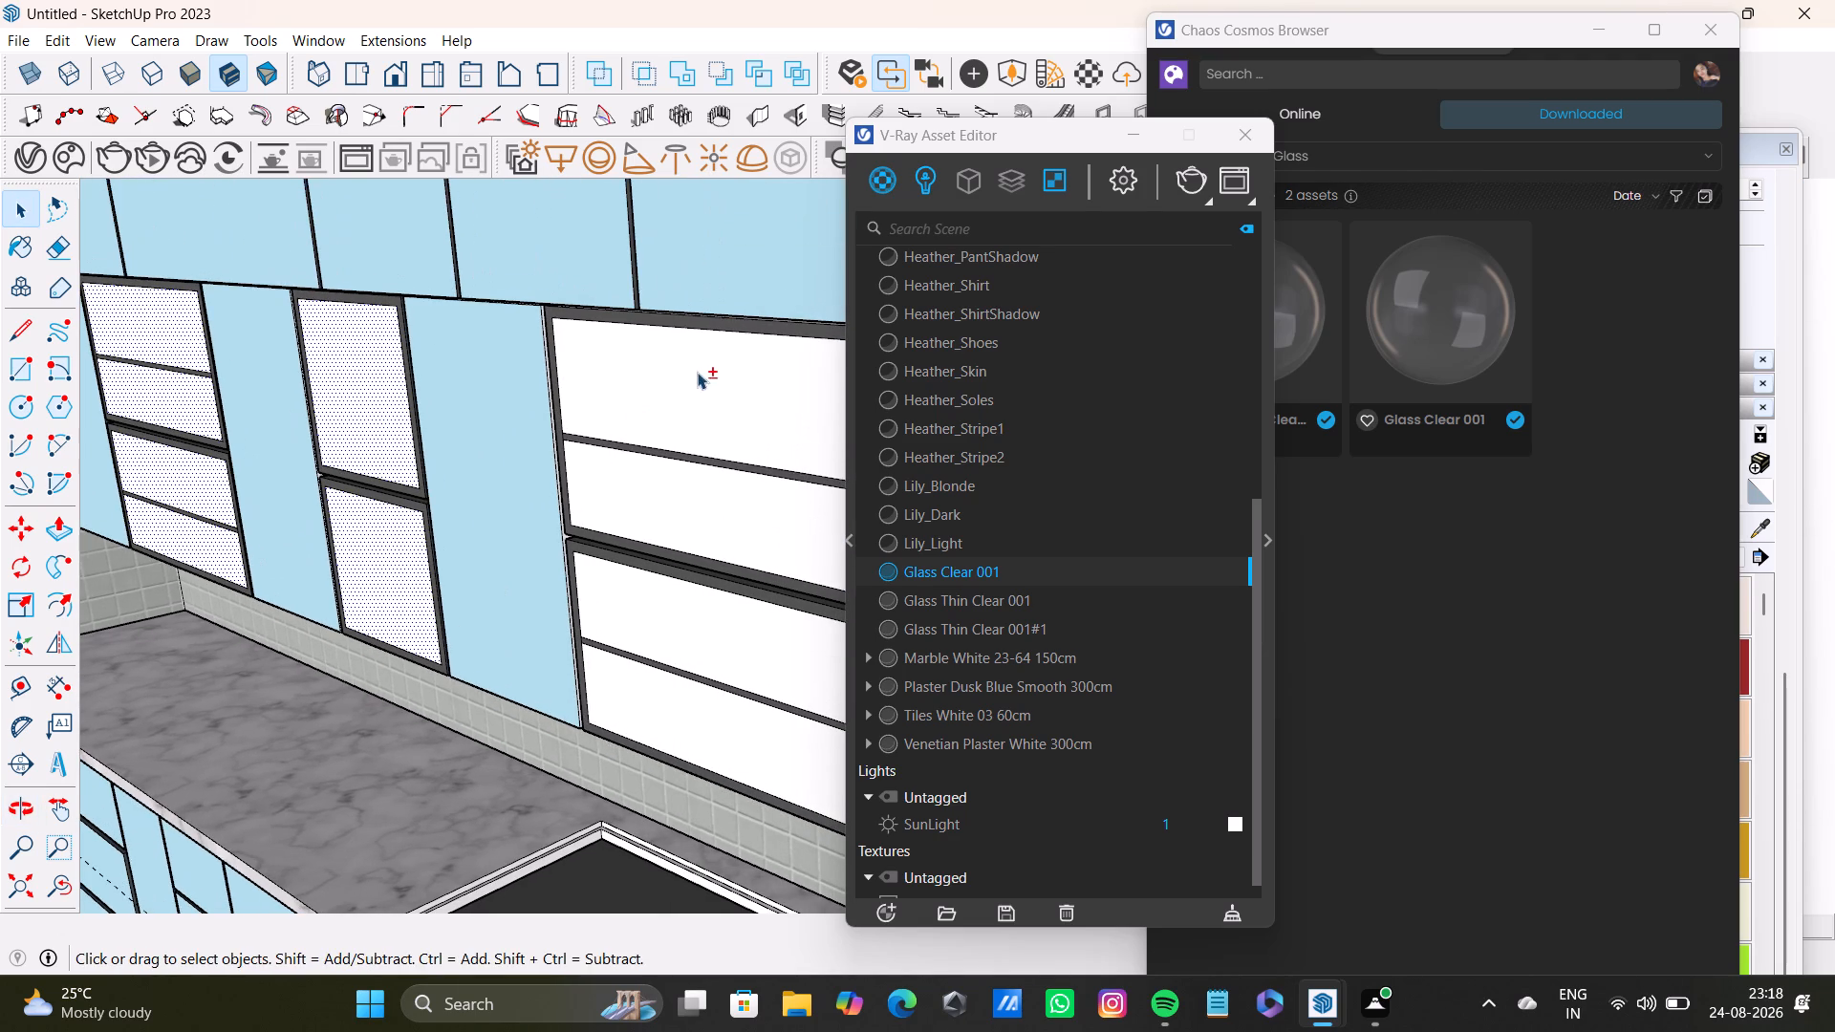
pyautogui.keyDown('shift'); pyautogui.click(701, 369); pyautogui.keyUp('shift')
pyautogui.keyDown('shift'); pyautogui.click(655, 486); pyautogui.keyUp('shift')
pyautogui.keyDown('shift'); pyautogui.moveTo(662, 518); pyautogui.dragTo(530, 355, button='middle'); pyautogui.keyUp('shift')
pyautogui.keyDown('shift'); pyautogui.click(550, 467); pyautogui.keyUp('shift')
pyautogui.keyDown('shift'); pyautogui.click(600, 597); pyautogui.keyUp('shift')
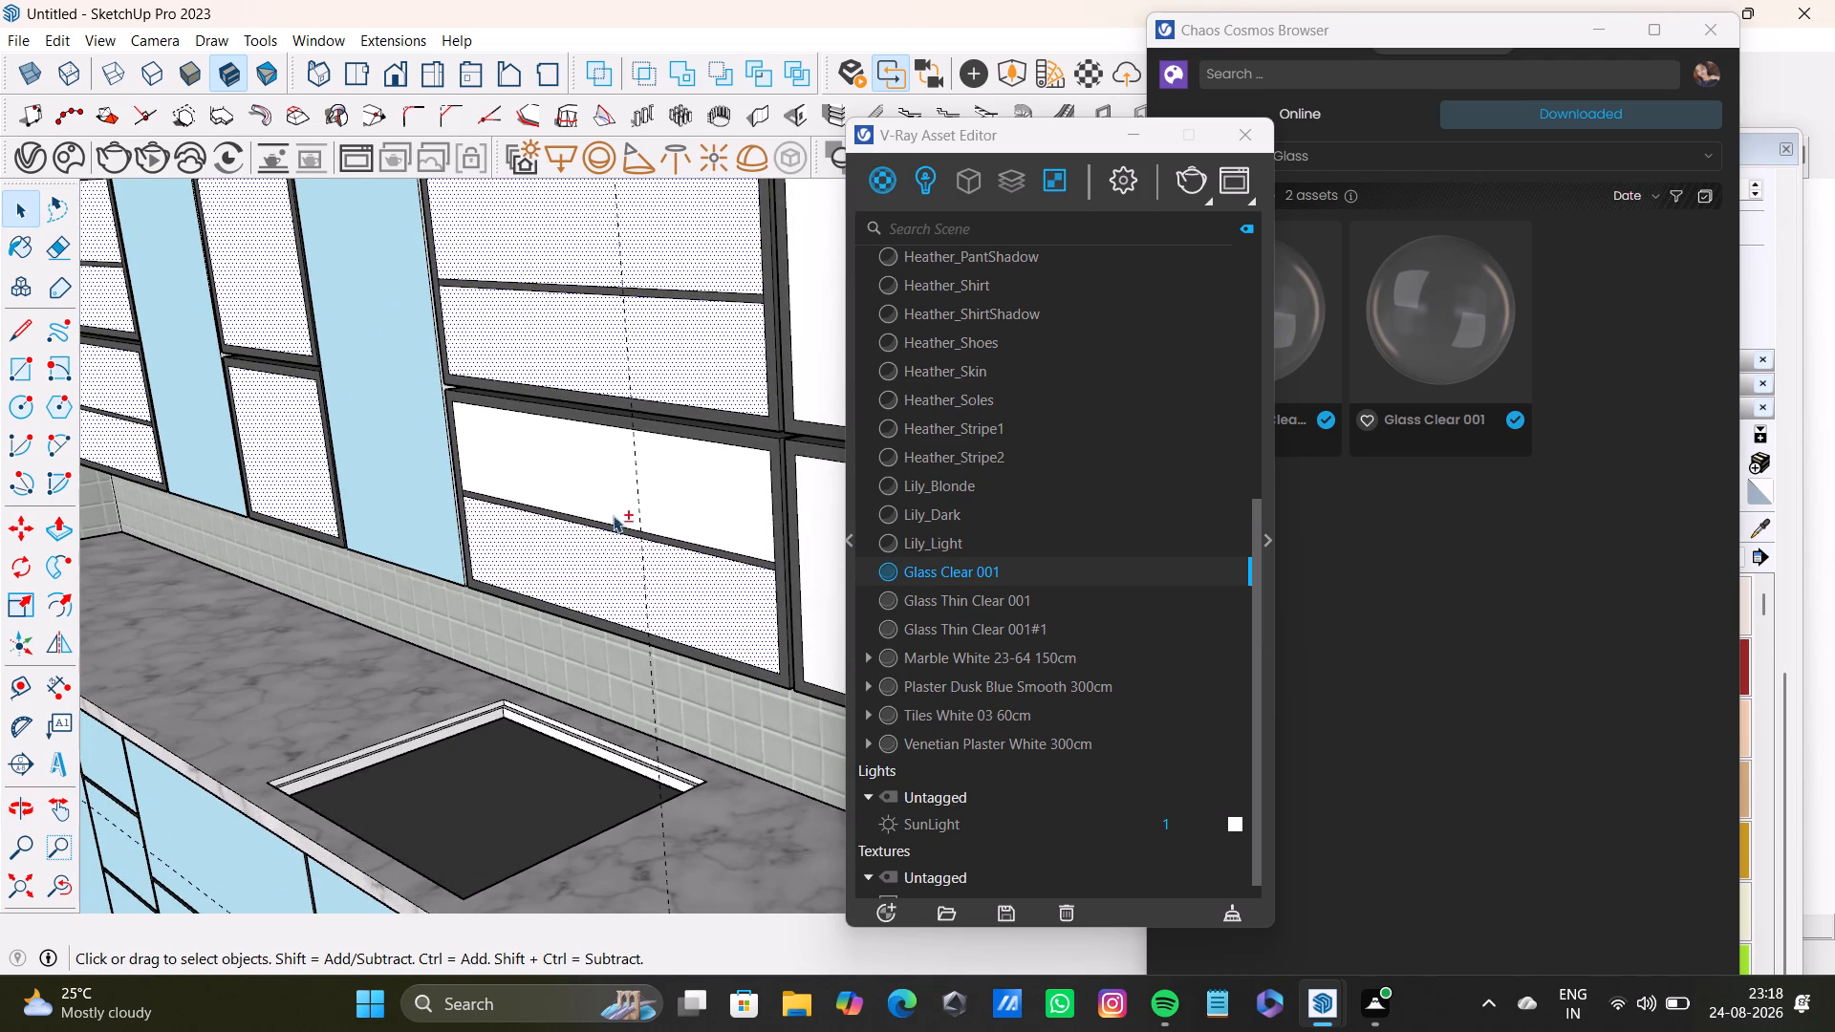
pyautogui.keyDown('shift'); pyautogui.click(626, 488); pyautogui.keyUp('shift')
pyautogui.keyDown('shift'); pyautogui.moveTo(645, 469); pyautogui.dragTo(361, 446, button='middle'); pyautogui.keyUp('shift')
pyautogui.keyDown('shift'); pyautogui.click(529, 269); pyautogui.keyUp('shift')
pyautogui.keyDown('shift'); pyautogui.click(560, 537); pyautogui.keyUp('shift')
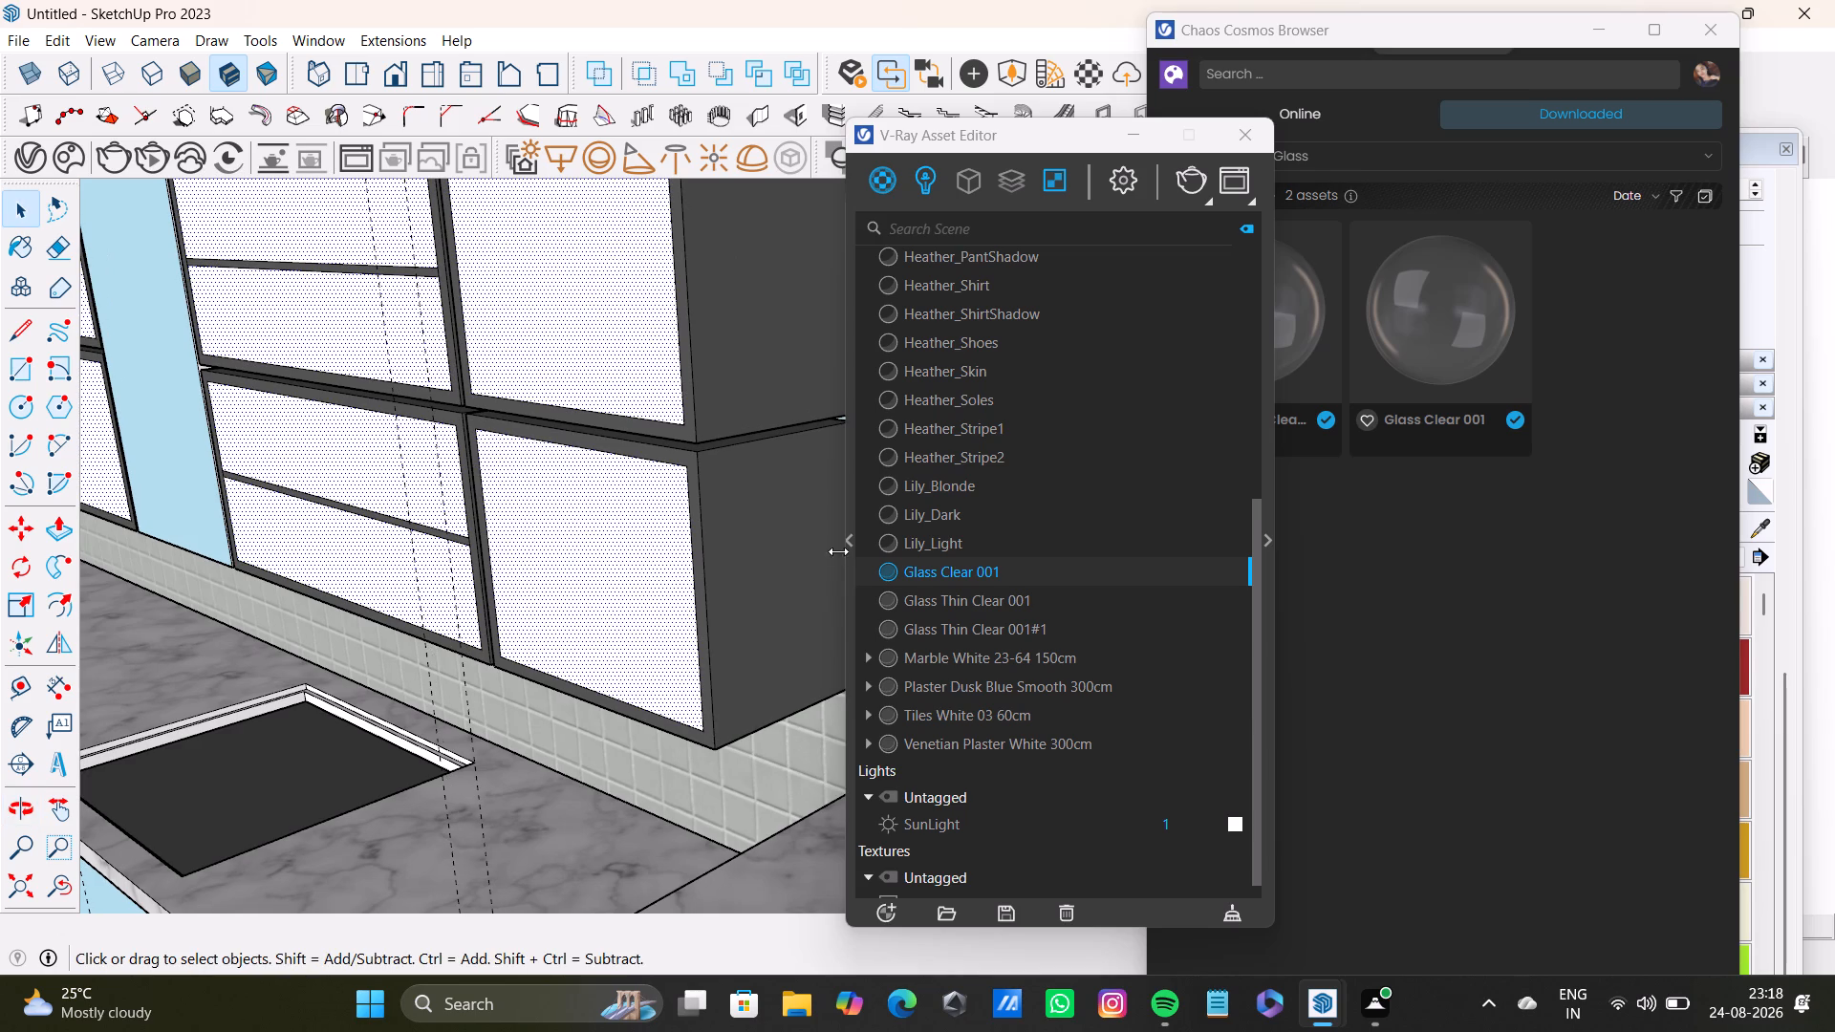
pyautogui.rightClick(943, 570)
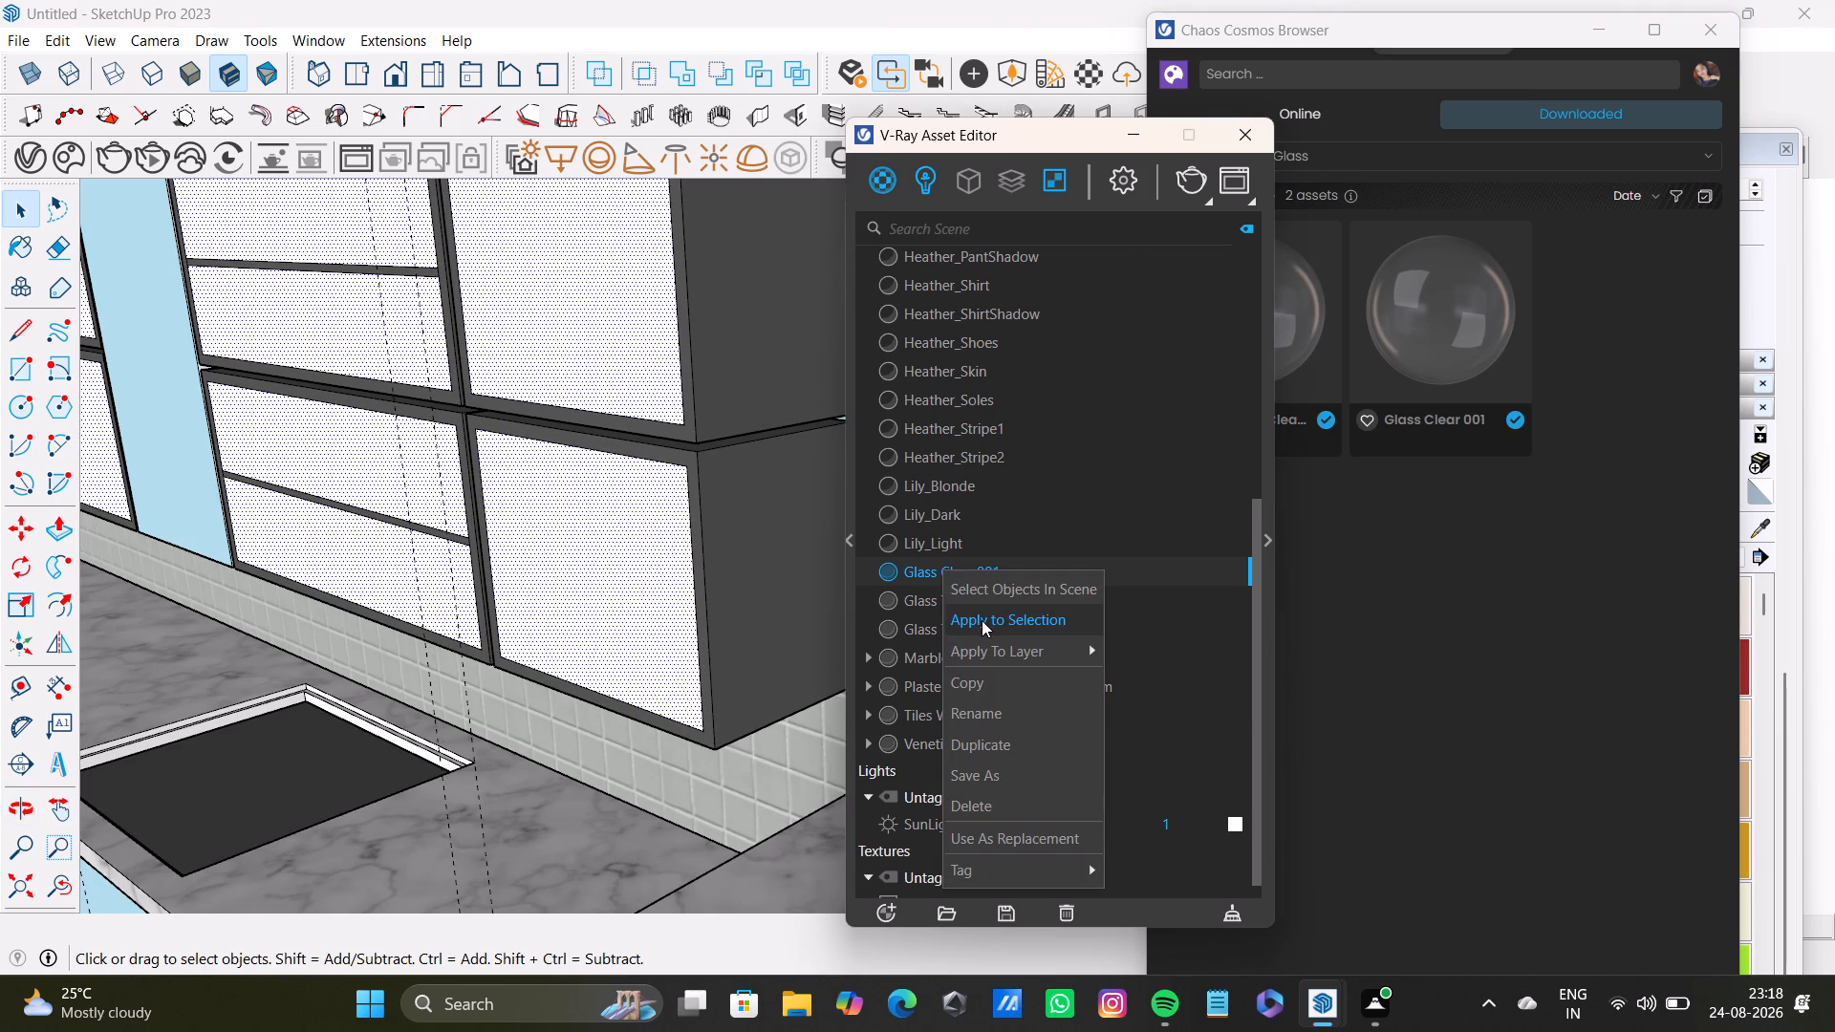
pyautogui.click(982, 620)
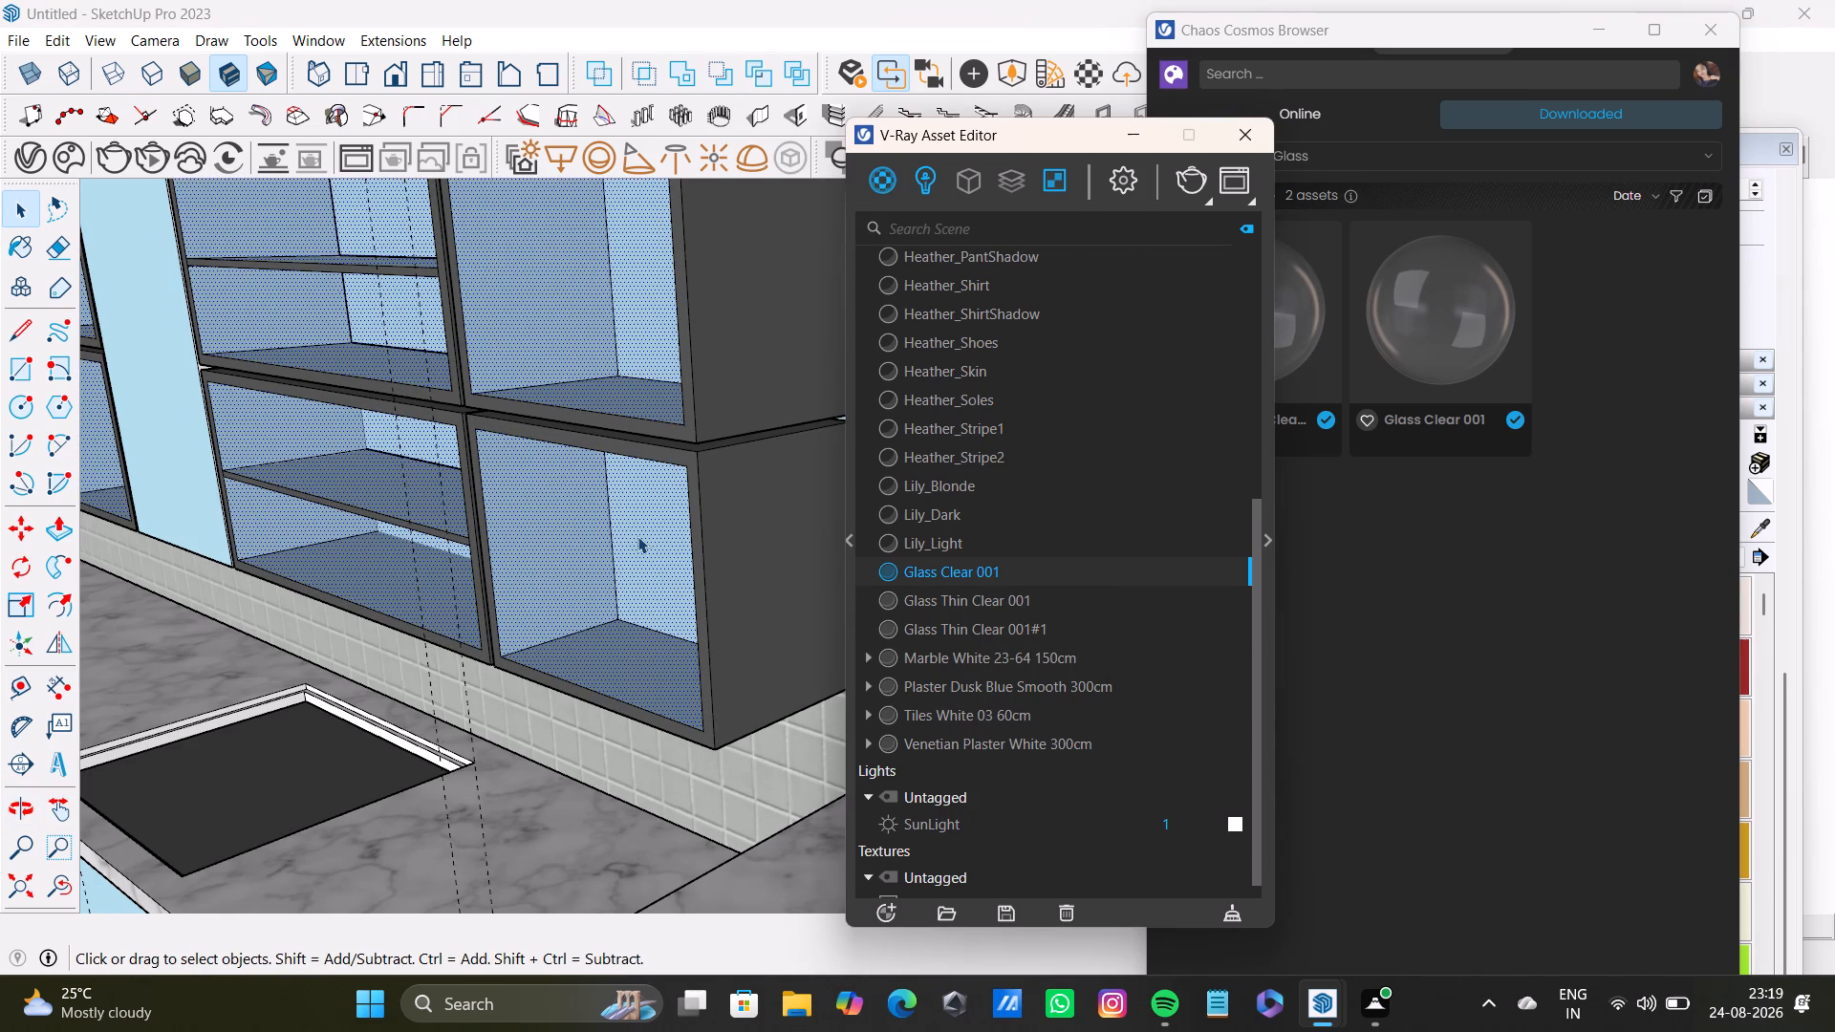
# Move the V-Ray Asset Editor and Chaos Cosmos windows out of the way and place the Default Tray's materials beside the model.
pyautogui.press('space')
pyautogui.press('space')
pyautogui.scroll(-4, 262, 583)
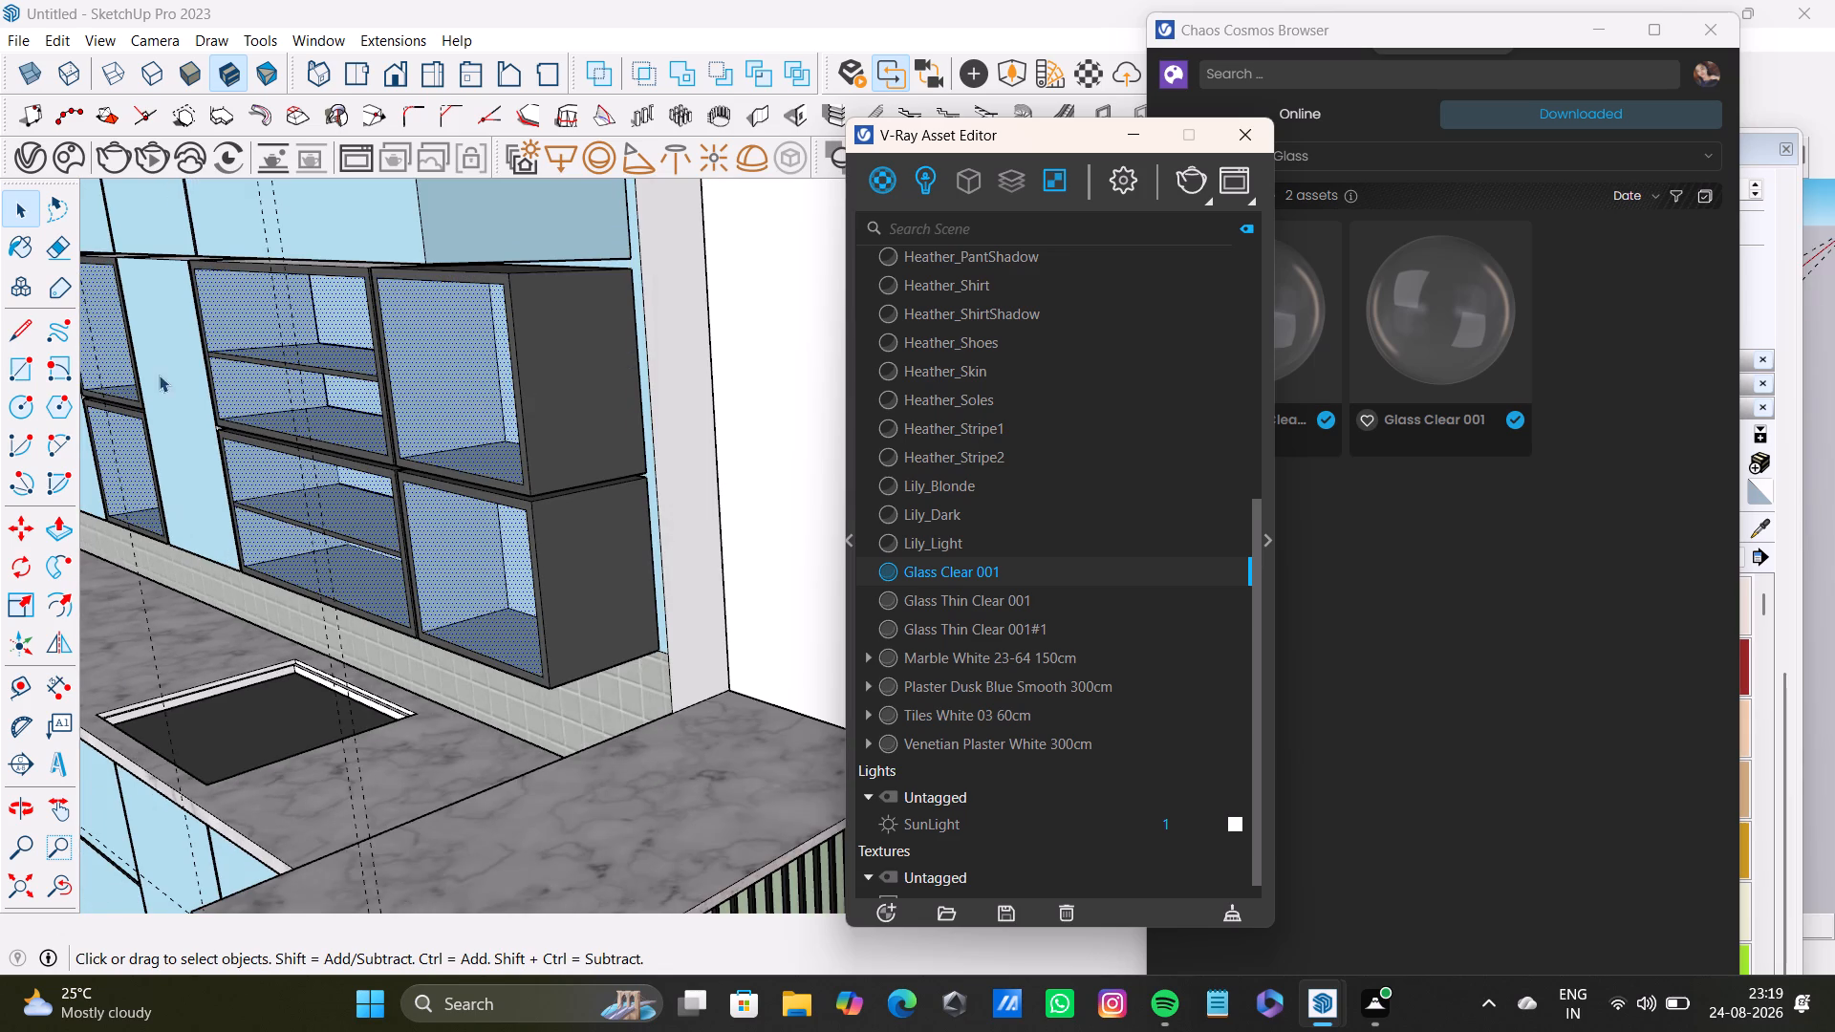
pyautogui.scroll(6, 198, 379)
pyautogui.keyDown('shift'); pyautogui.moveTo(208, 430); pyautogui.dragTo(352, 421, button='middle'); pyautogui.keyUp('shift')
pyautogui.scroll(12, 337, 473)
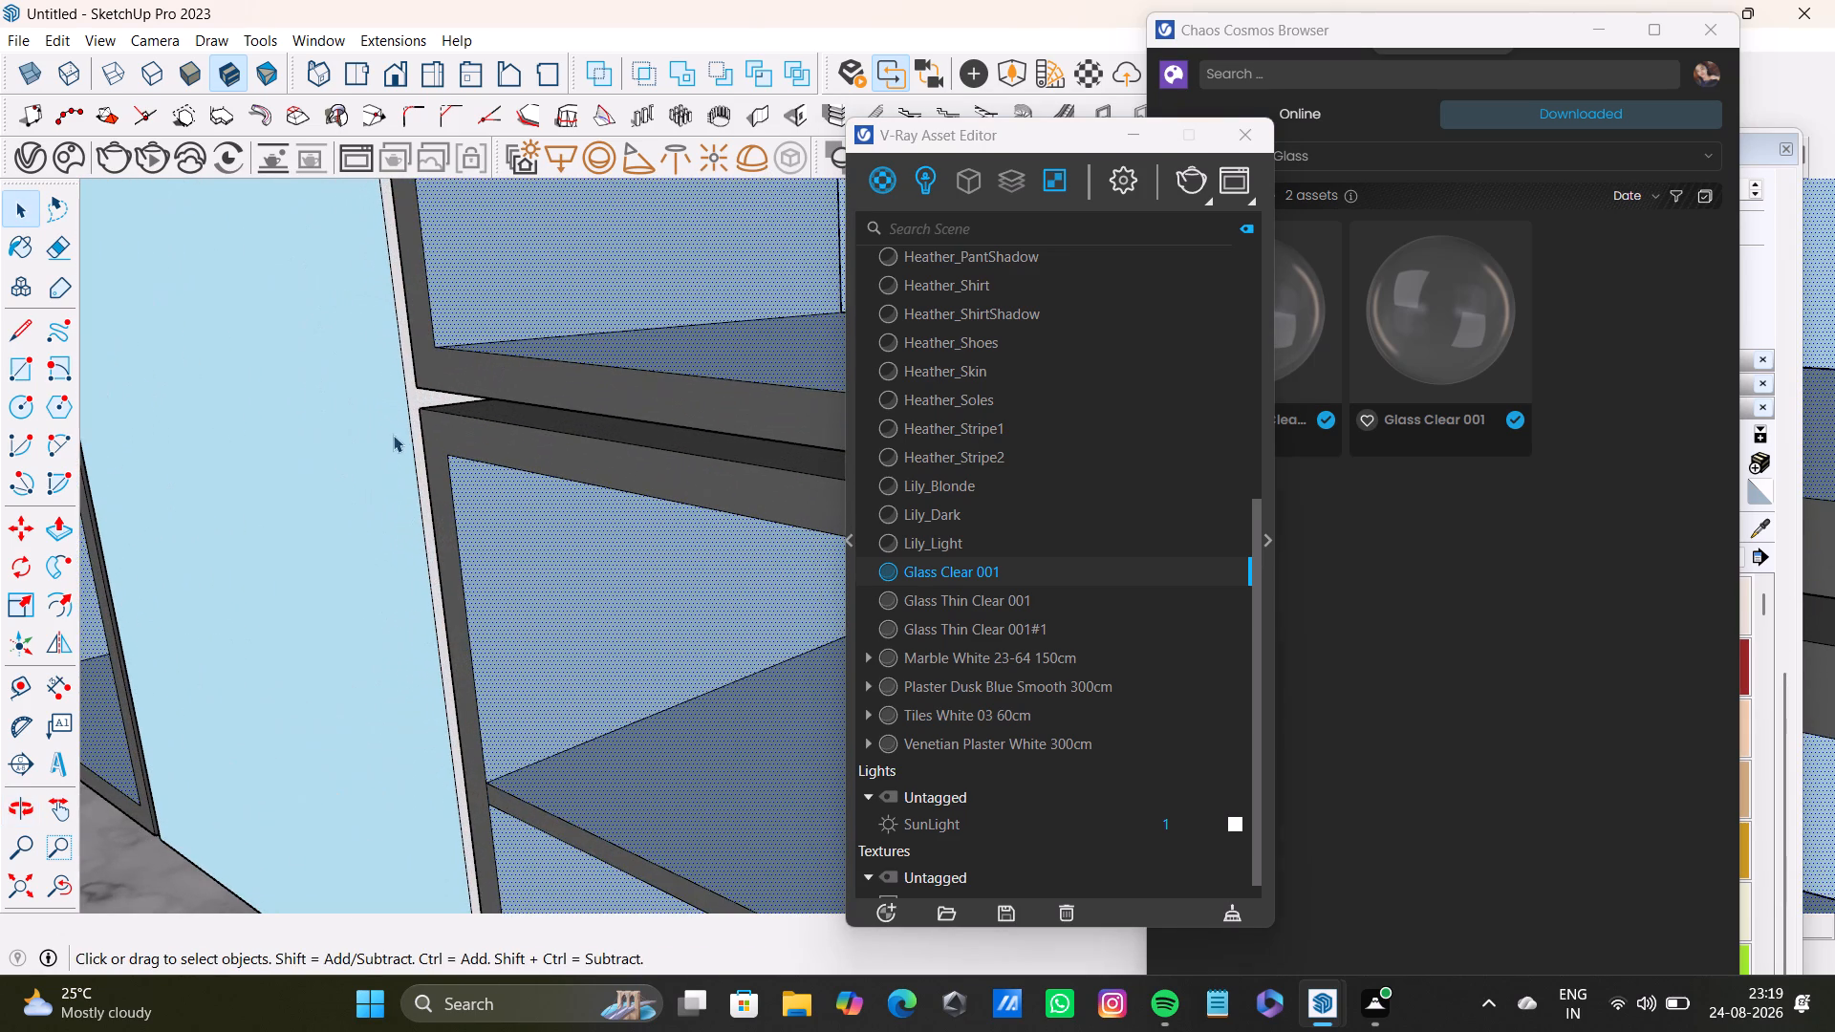
pyautogui.scroll(-16, 434, 581)
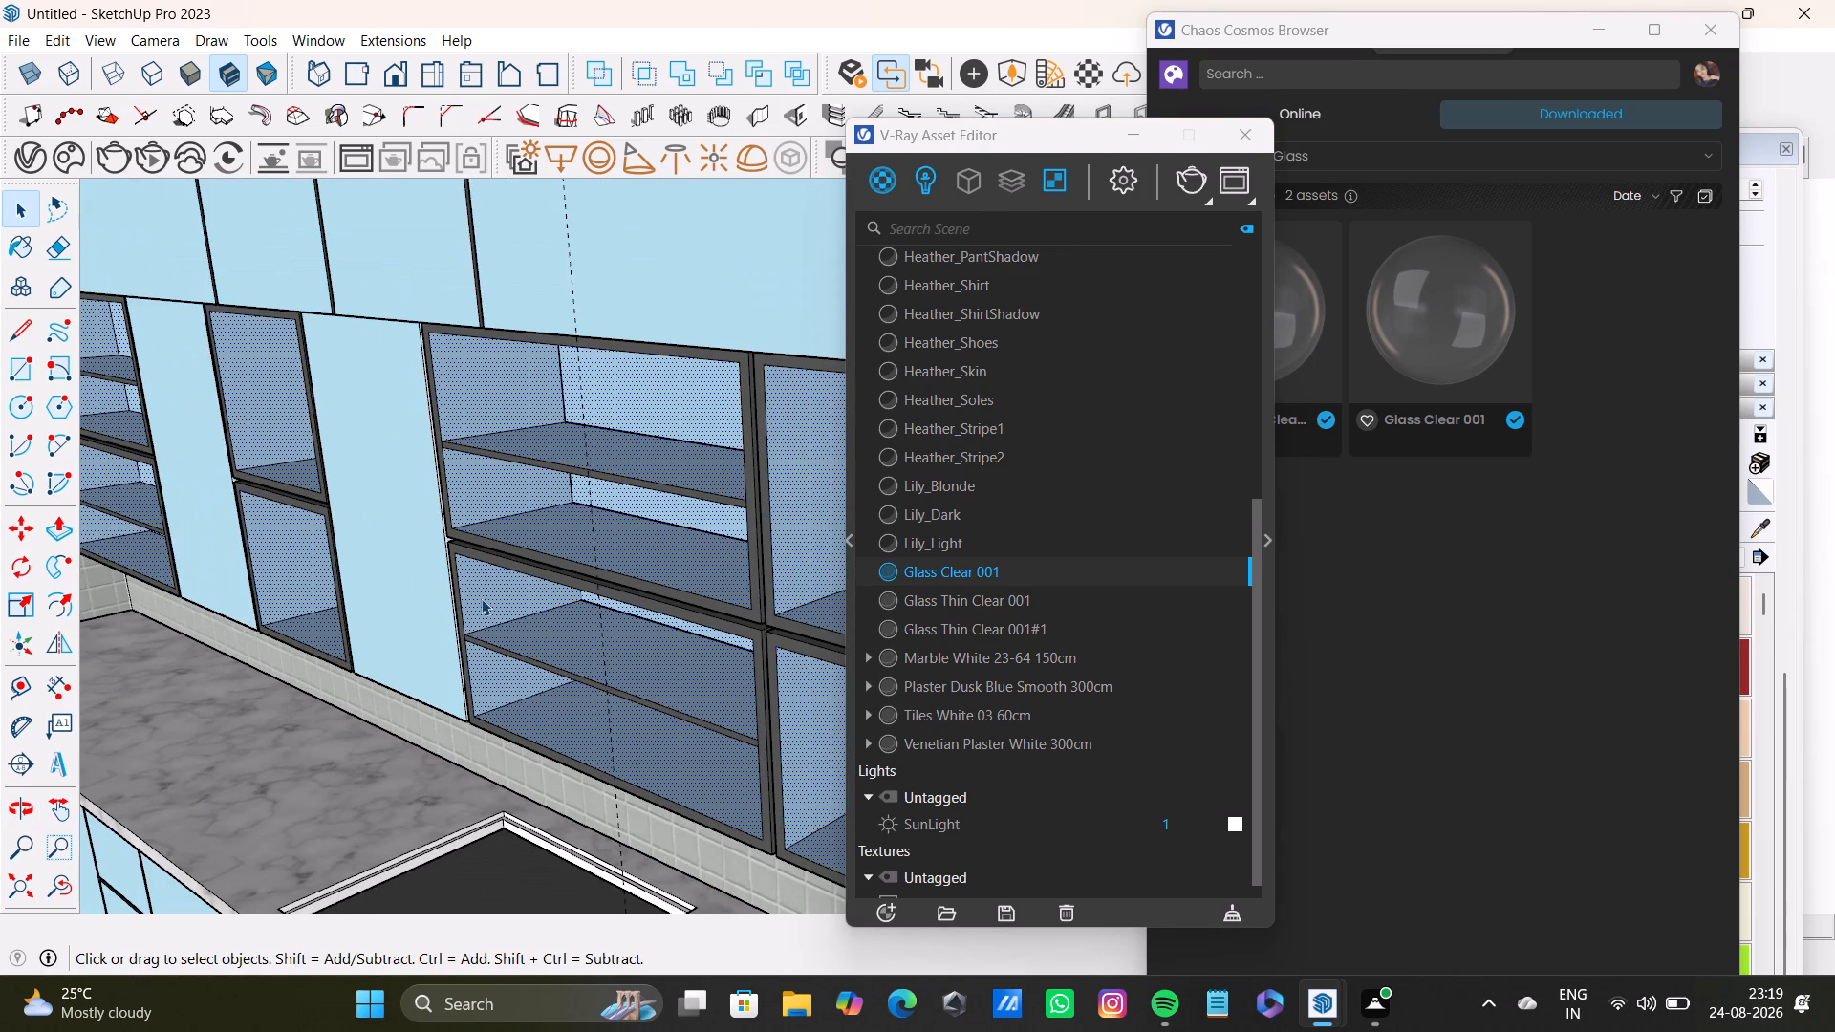
pyautogui.scroll(16, 444, 607)
pyautogui.moveTo(457, 497); pyautogui.dragTo(449, 426, button='middle')
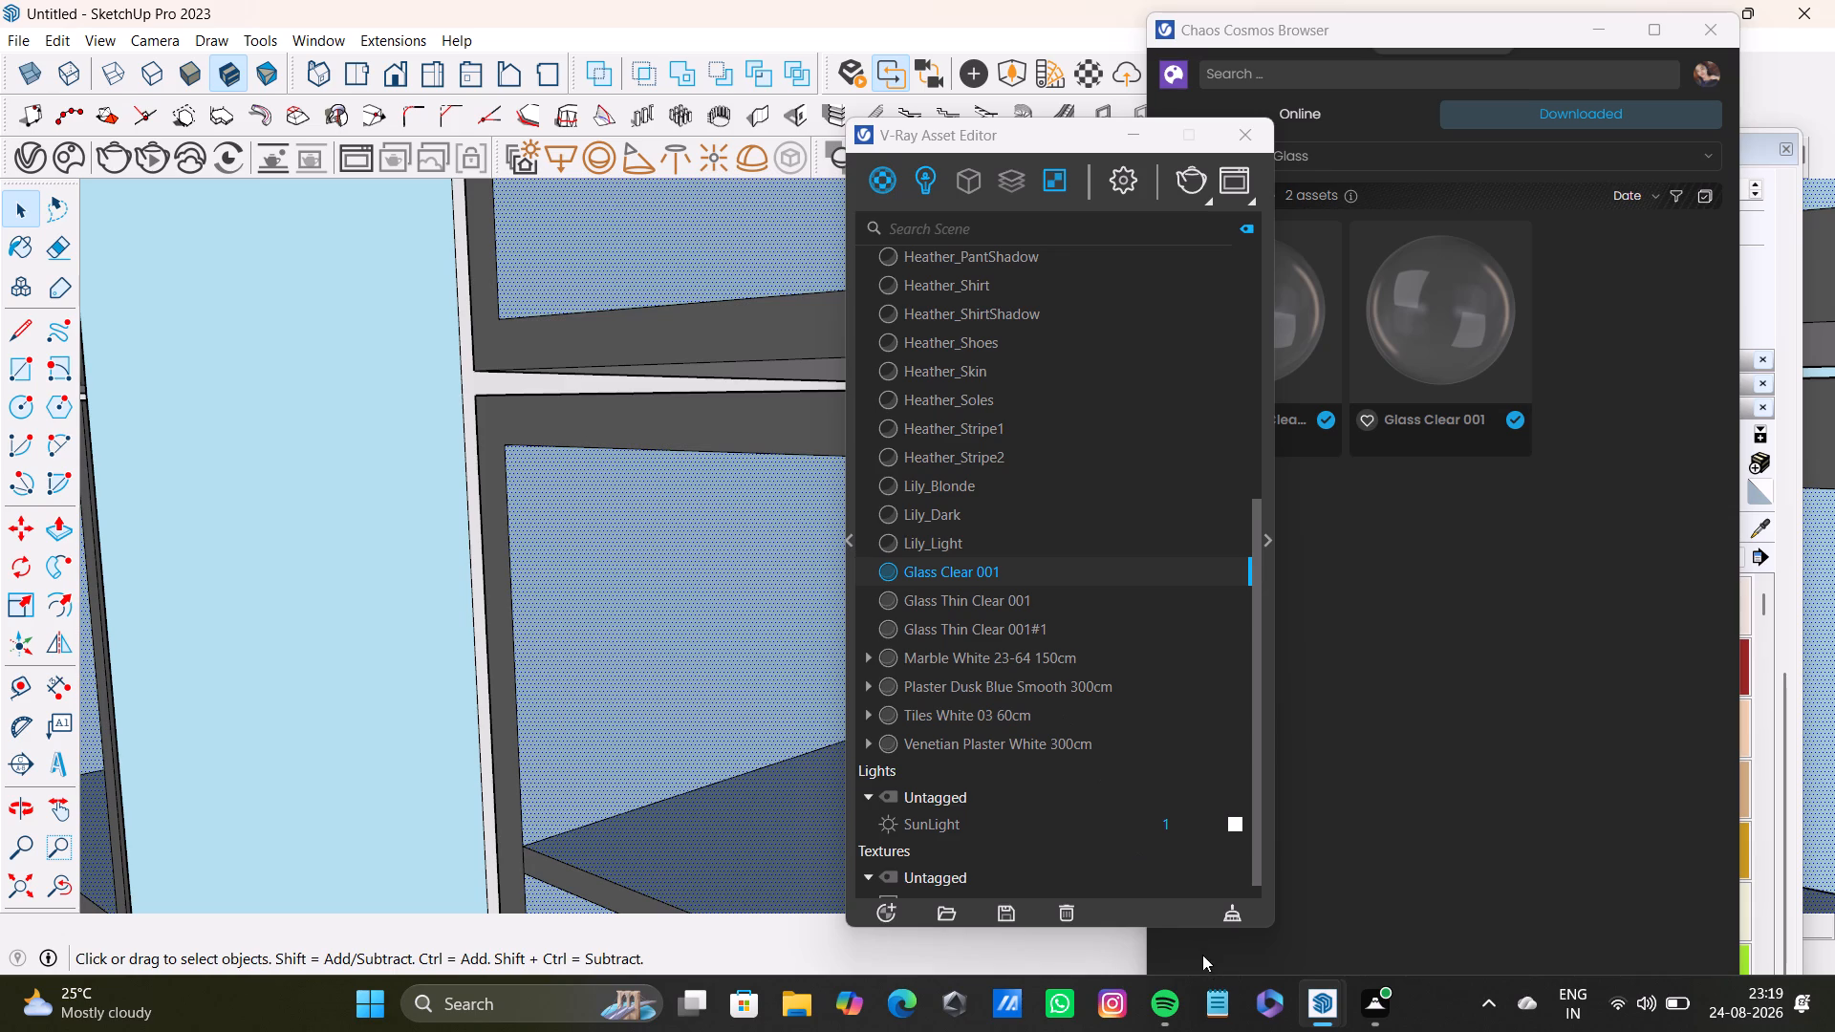
pyautogui.click(1334, 1007)
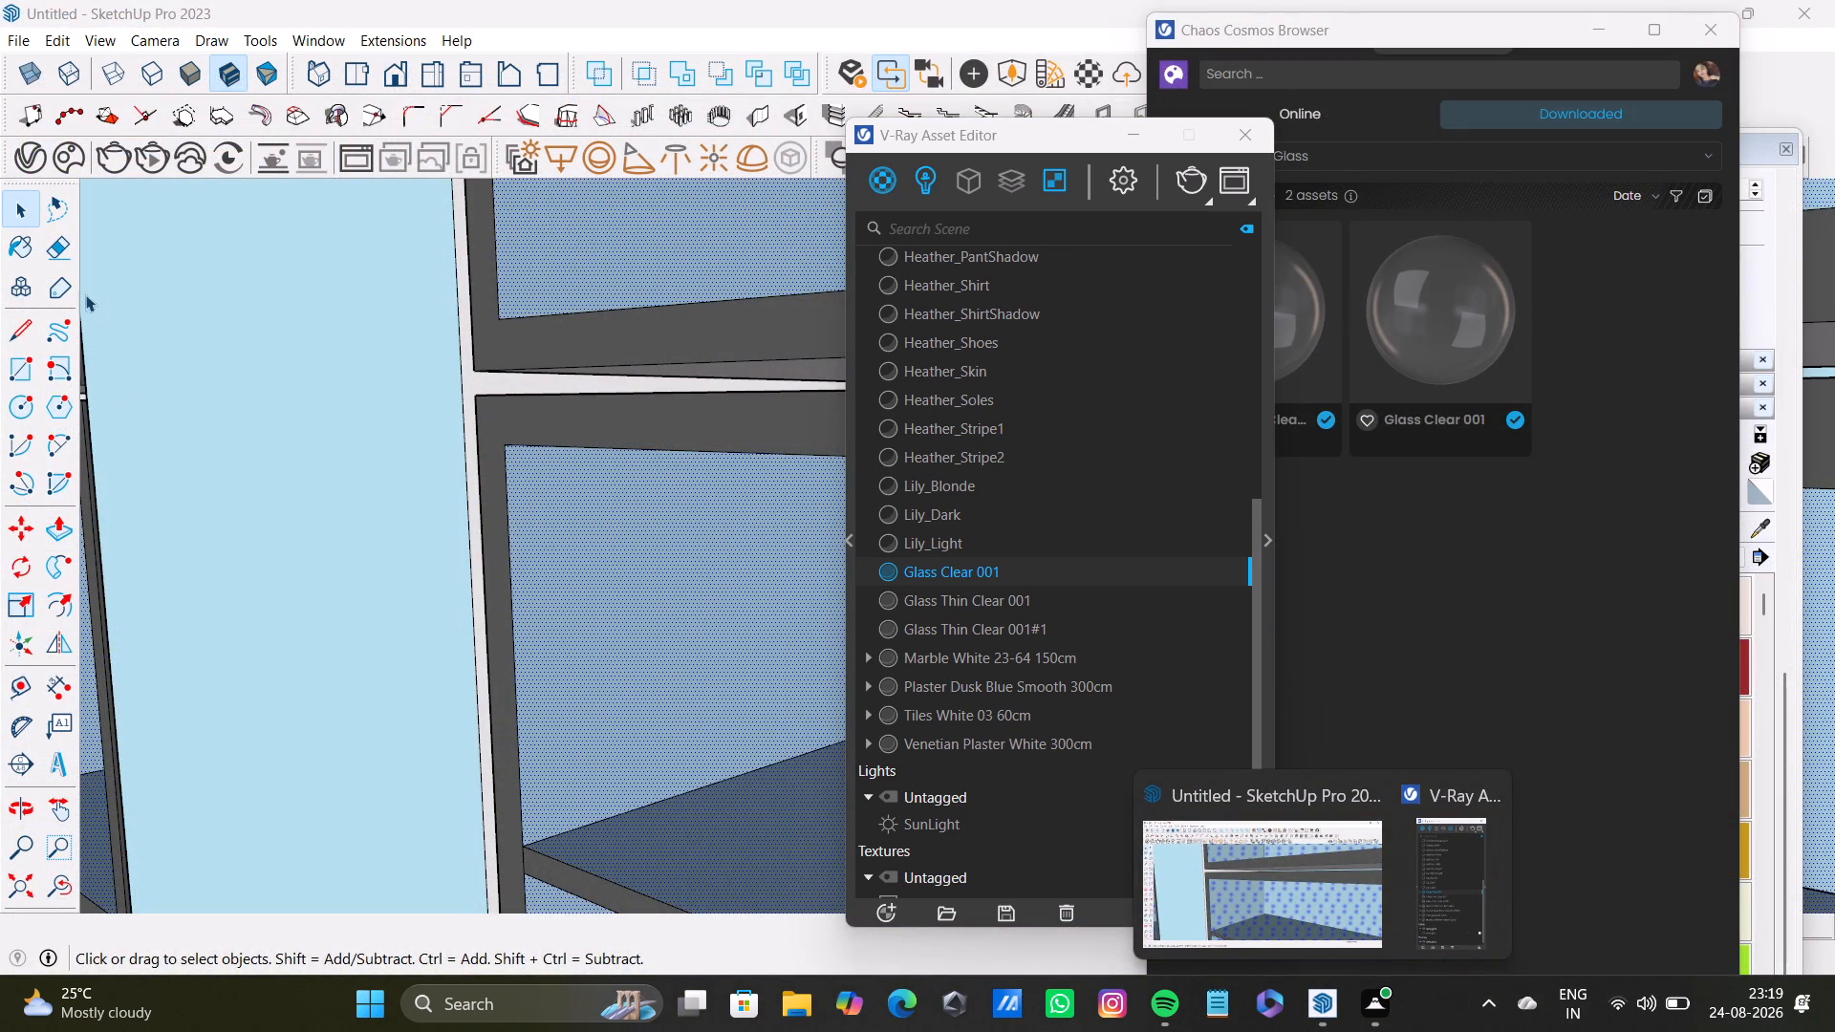
pyautogui.click(68, 143)
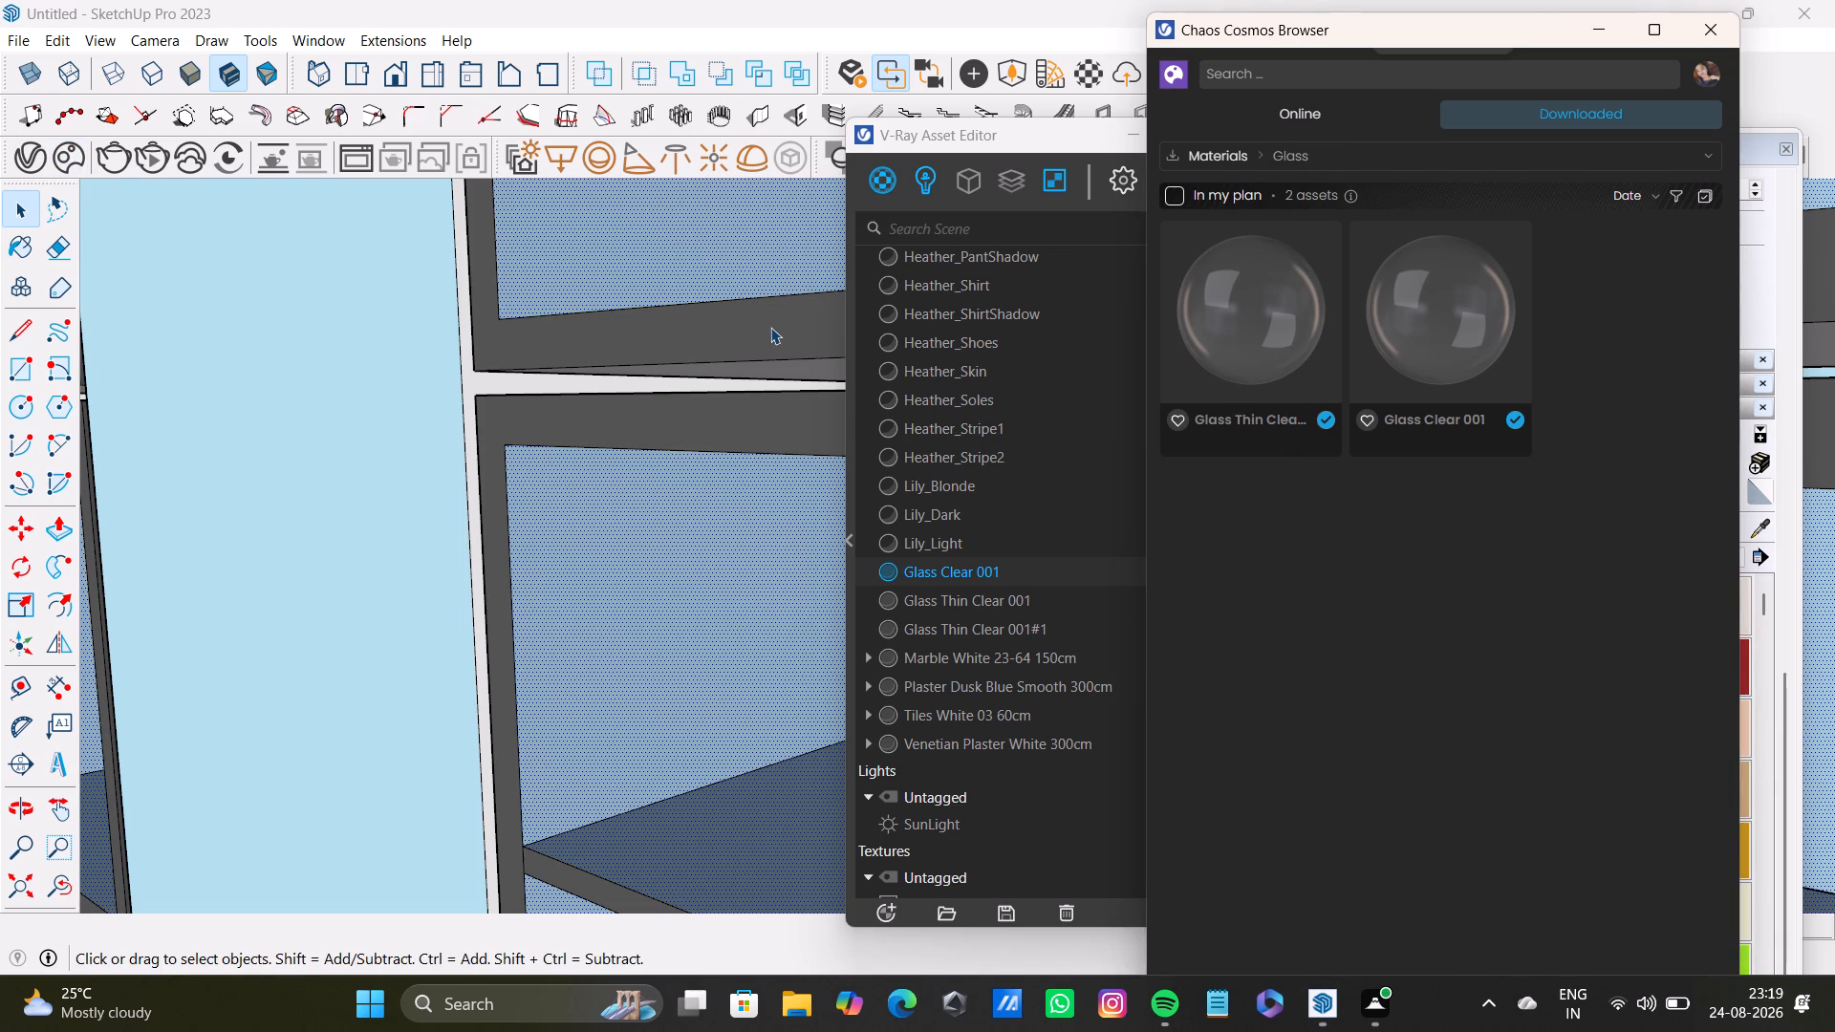
pyautogui.click(15, 163)
pyautogui.moveTo(1005, 123); pyautogui.dragTo(1135, 332)
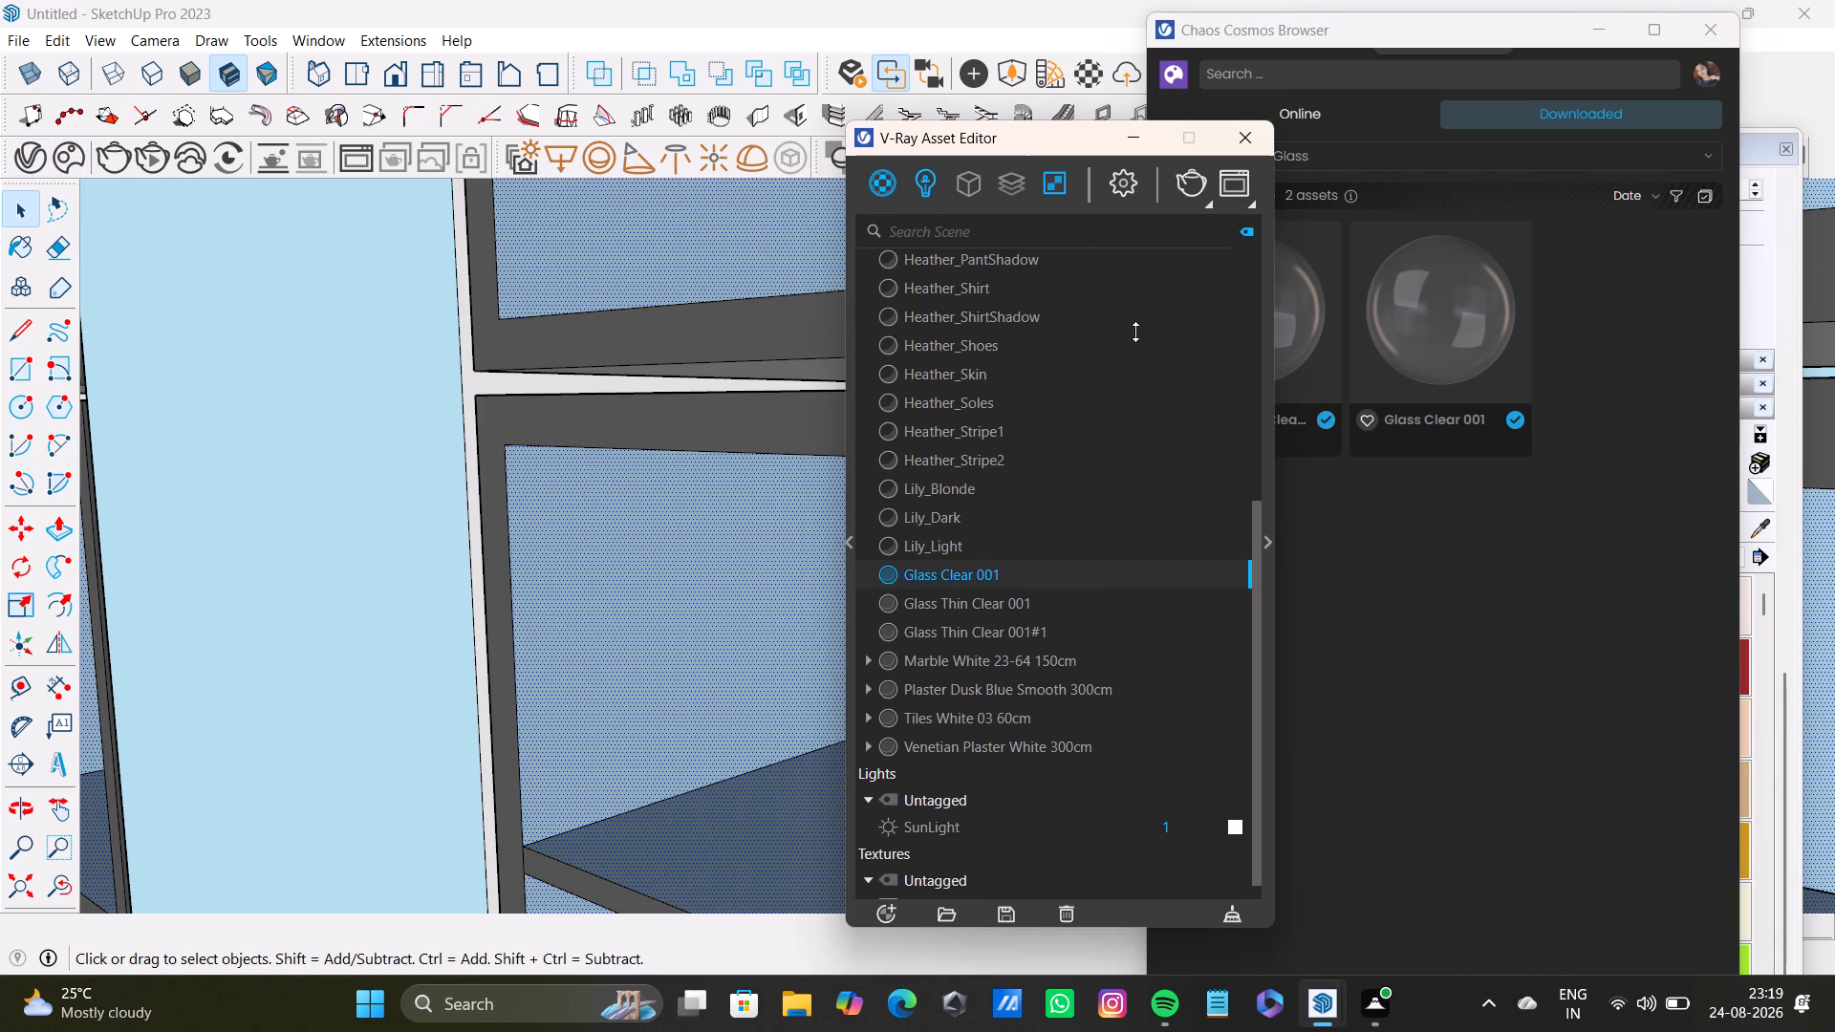
pyautogui.moveTo(1135, 332); pyautogui.dragTo(1112, 328)
pyautogui.moveTo(1013, 142); pyautogui.dragTo(1249, 760)
pyautogui.moveTo(1284, 38); pyautogui.dragTo(1298, 147)
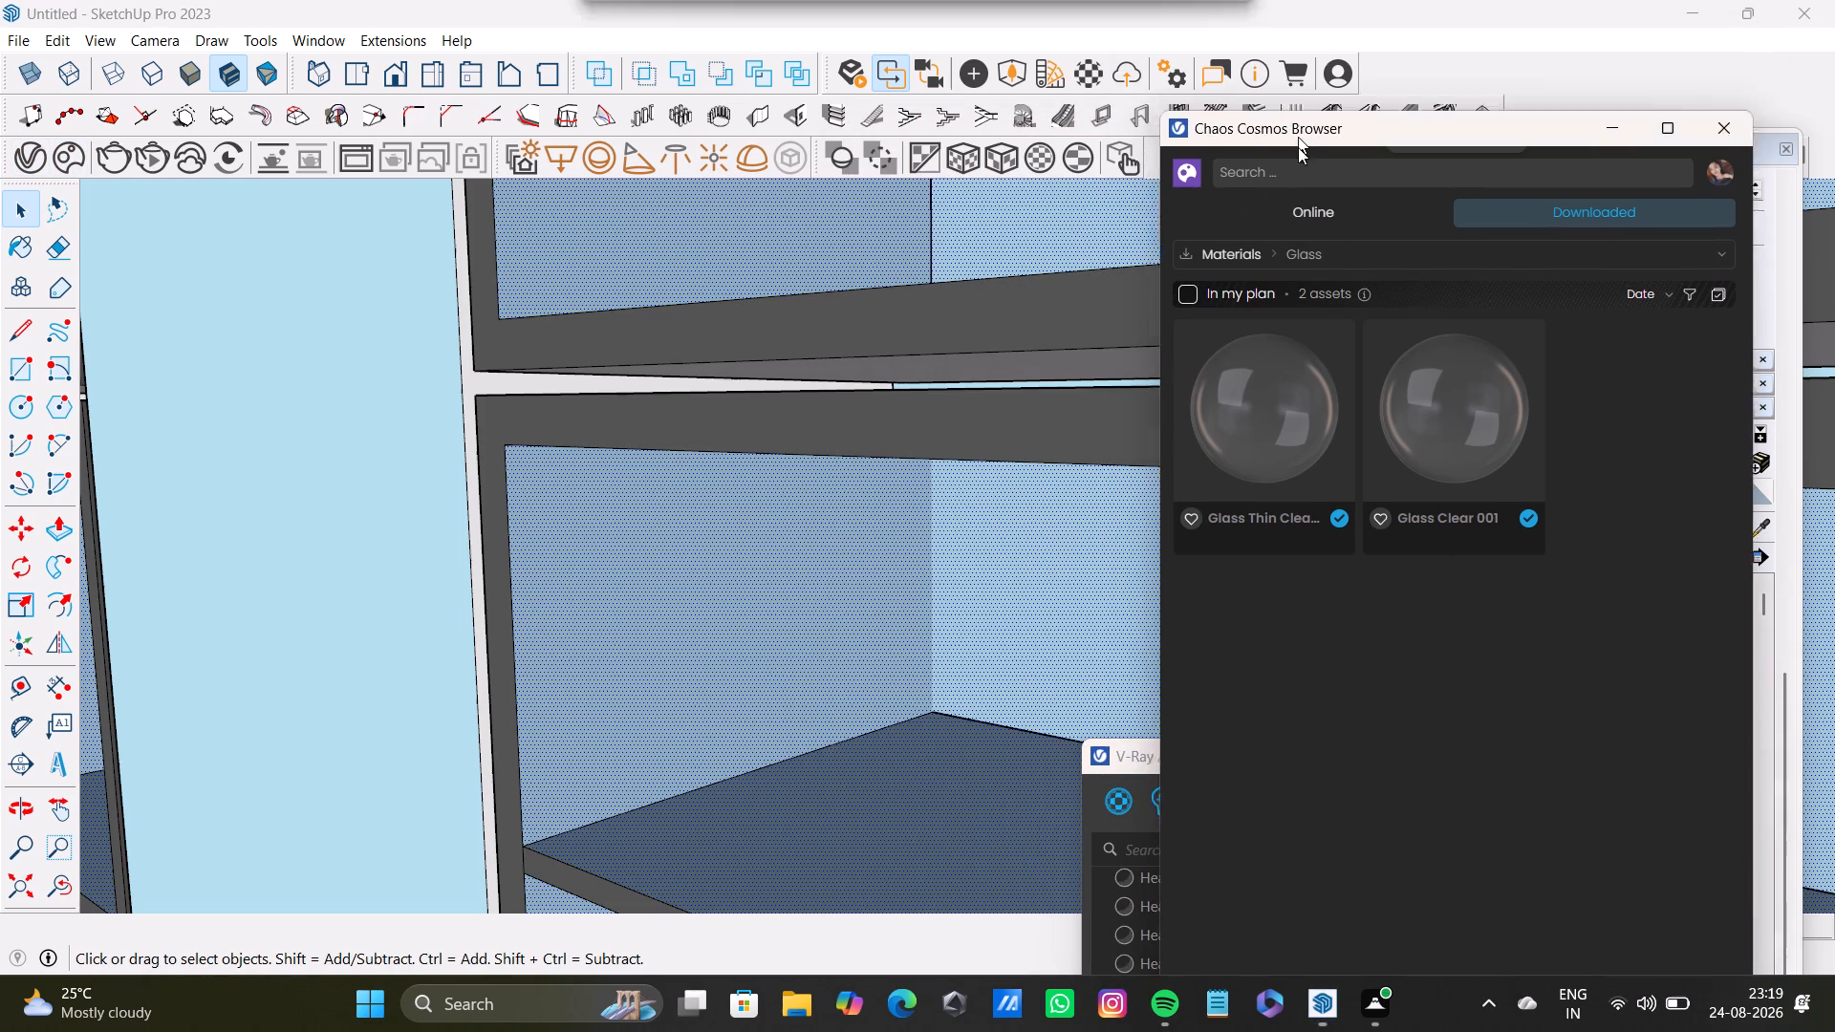
pyautogui.moveTo(1298, 147); pyautogui.dragTo(1294, 682)
pyautogui.moveTo(1311, 146); pyautogui.dragTo(1322, 0)
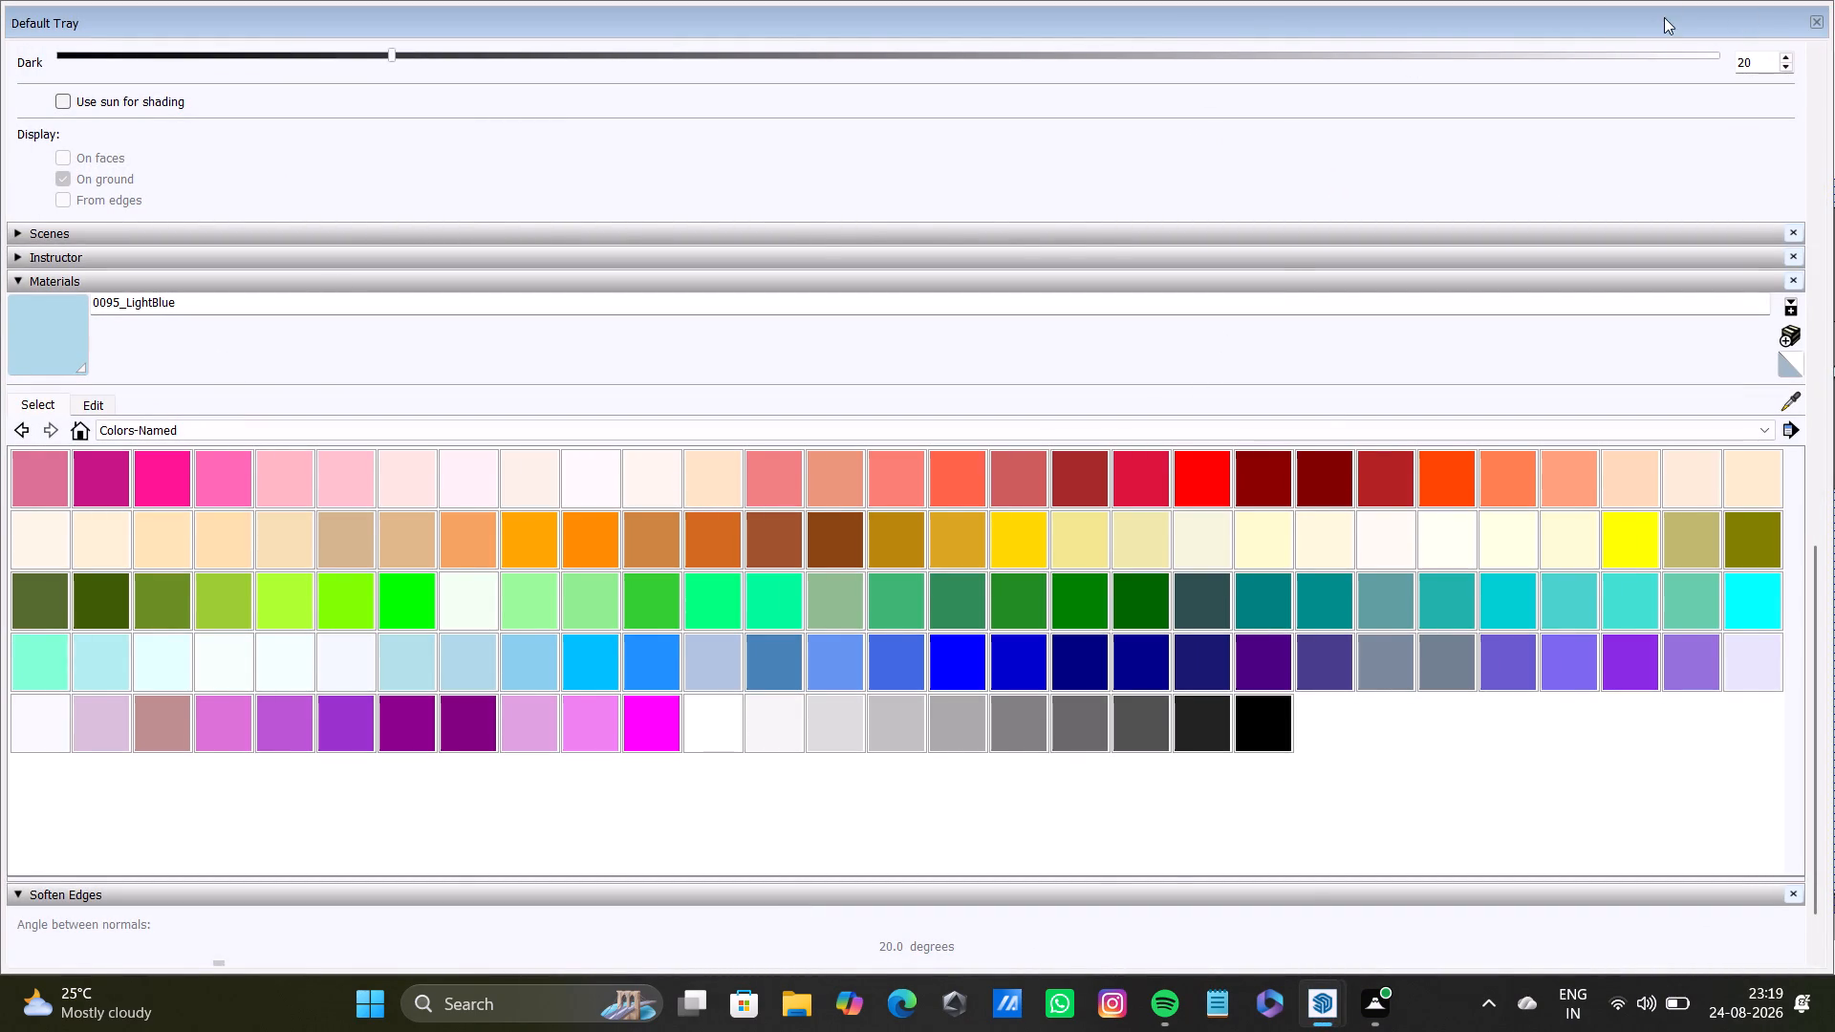
pyautogui.moveTo(1663, 16); pyautogui.dragTo(1667, 208)
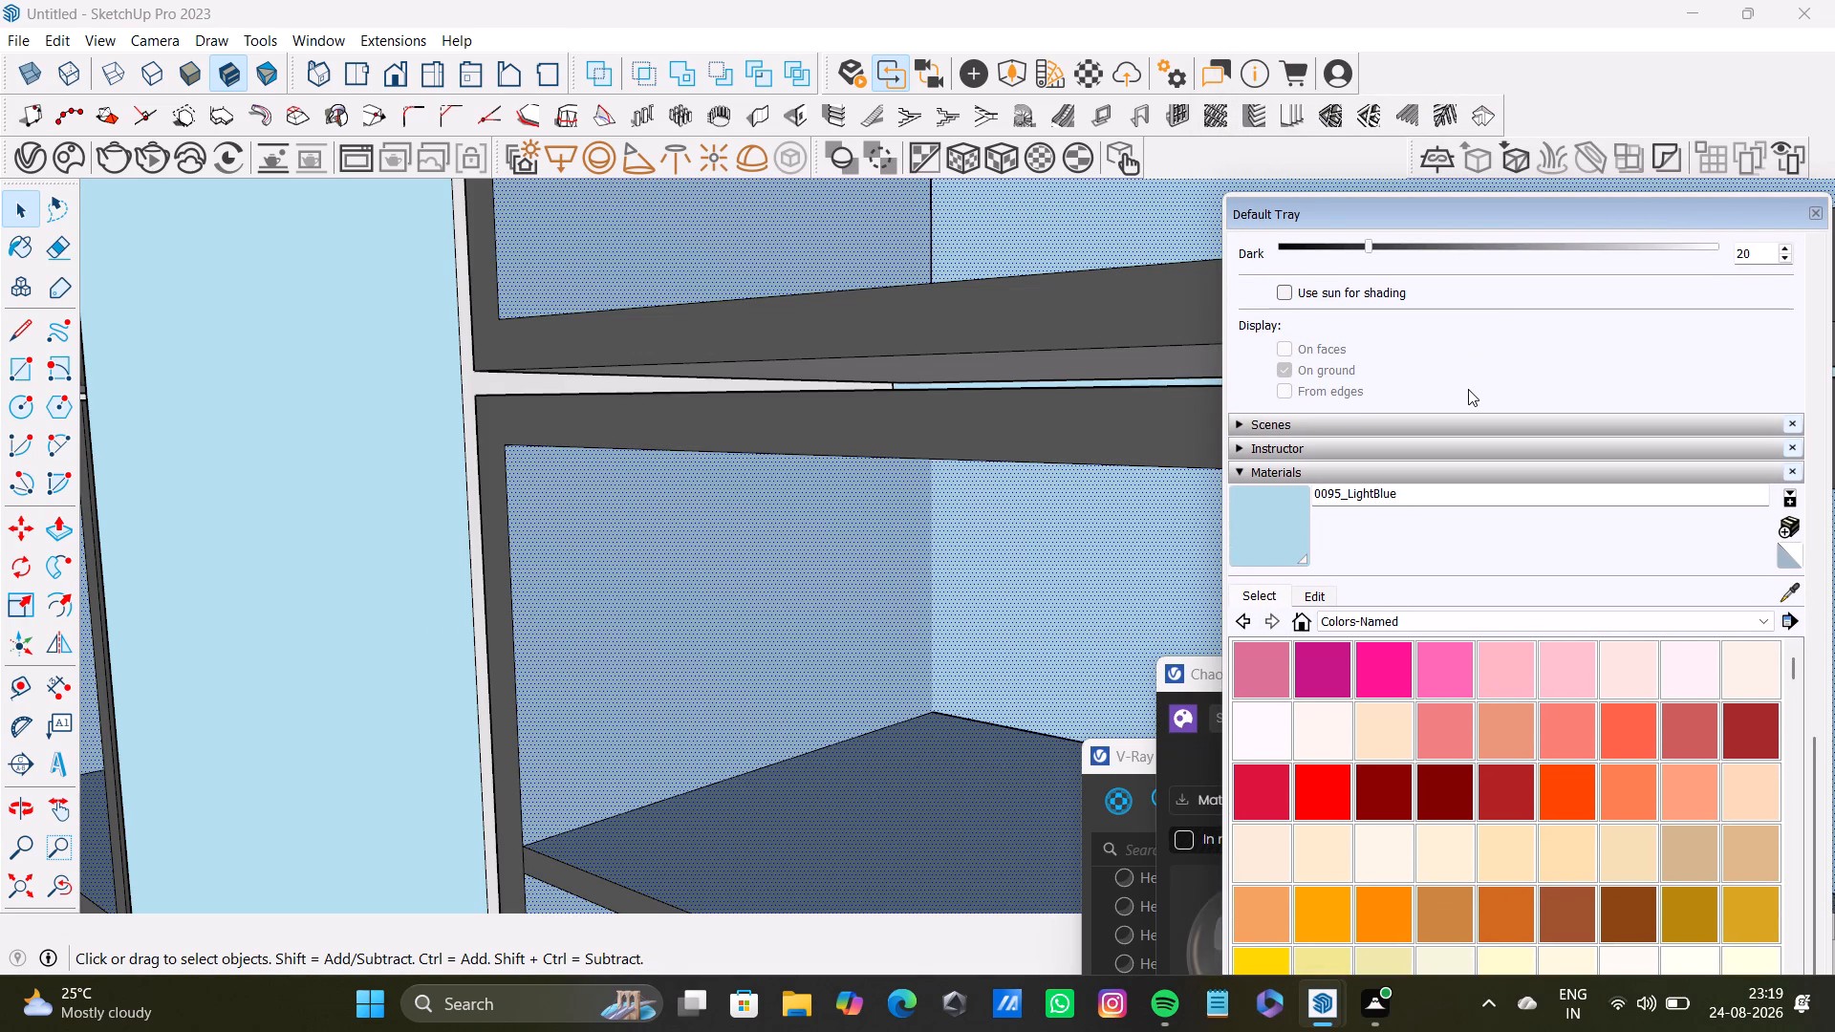
# Paint the pale carcass edge around the wide glazed wall cabinet with 0135_DarkGray sampled from its door frame.
pyautogui.click(473, 388)
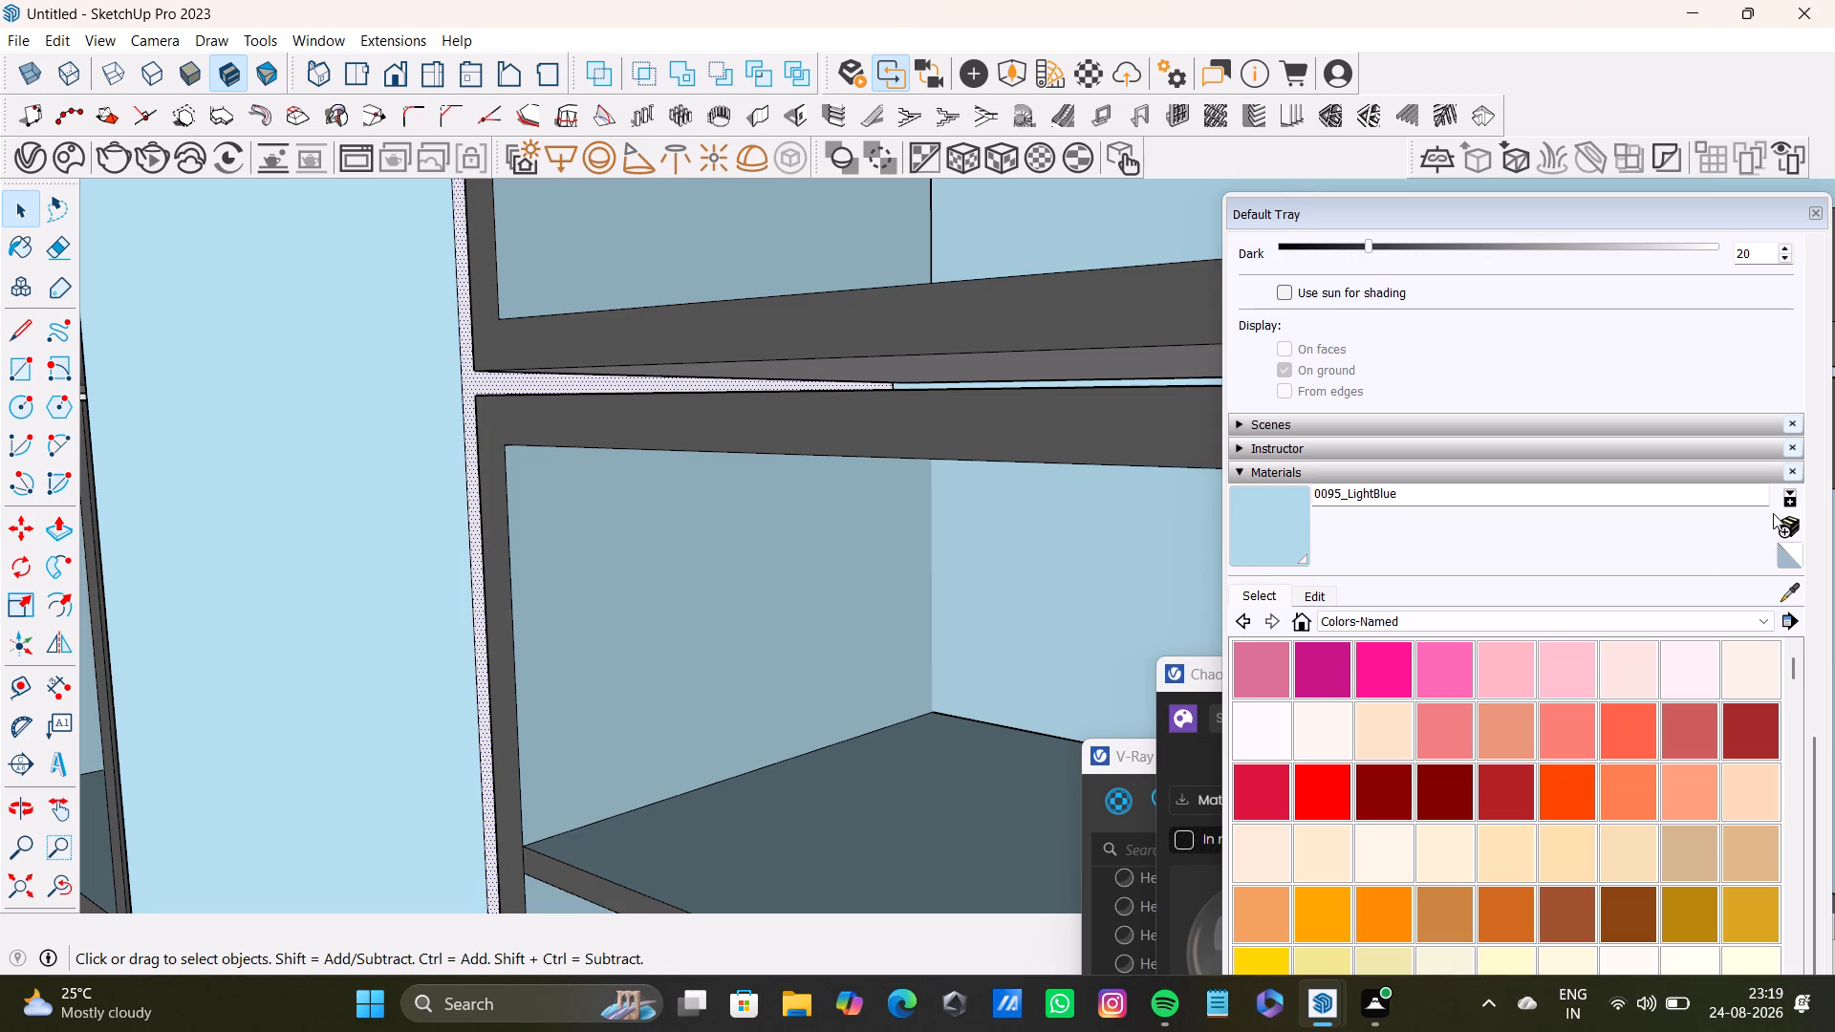
pyautogui.click(1789, 598)
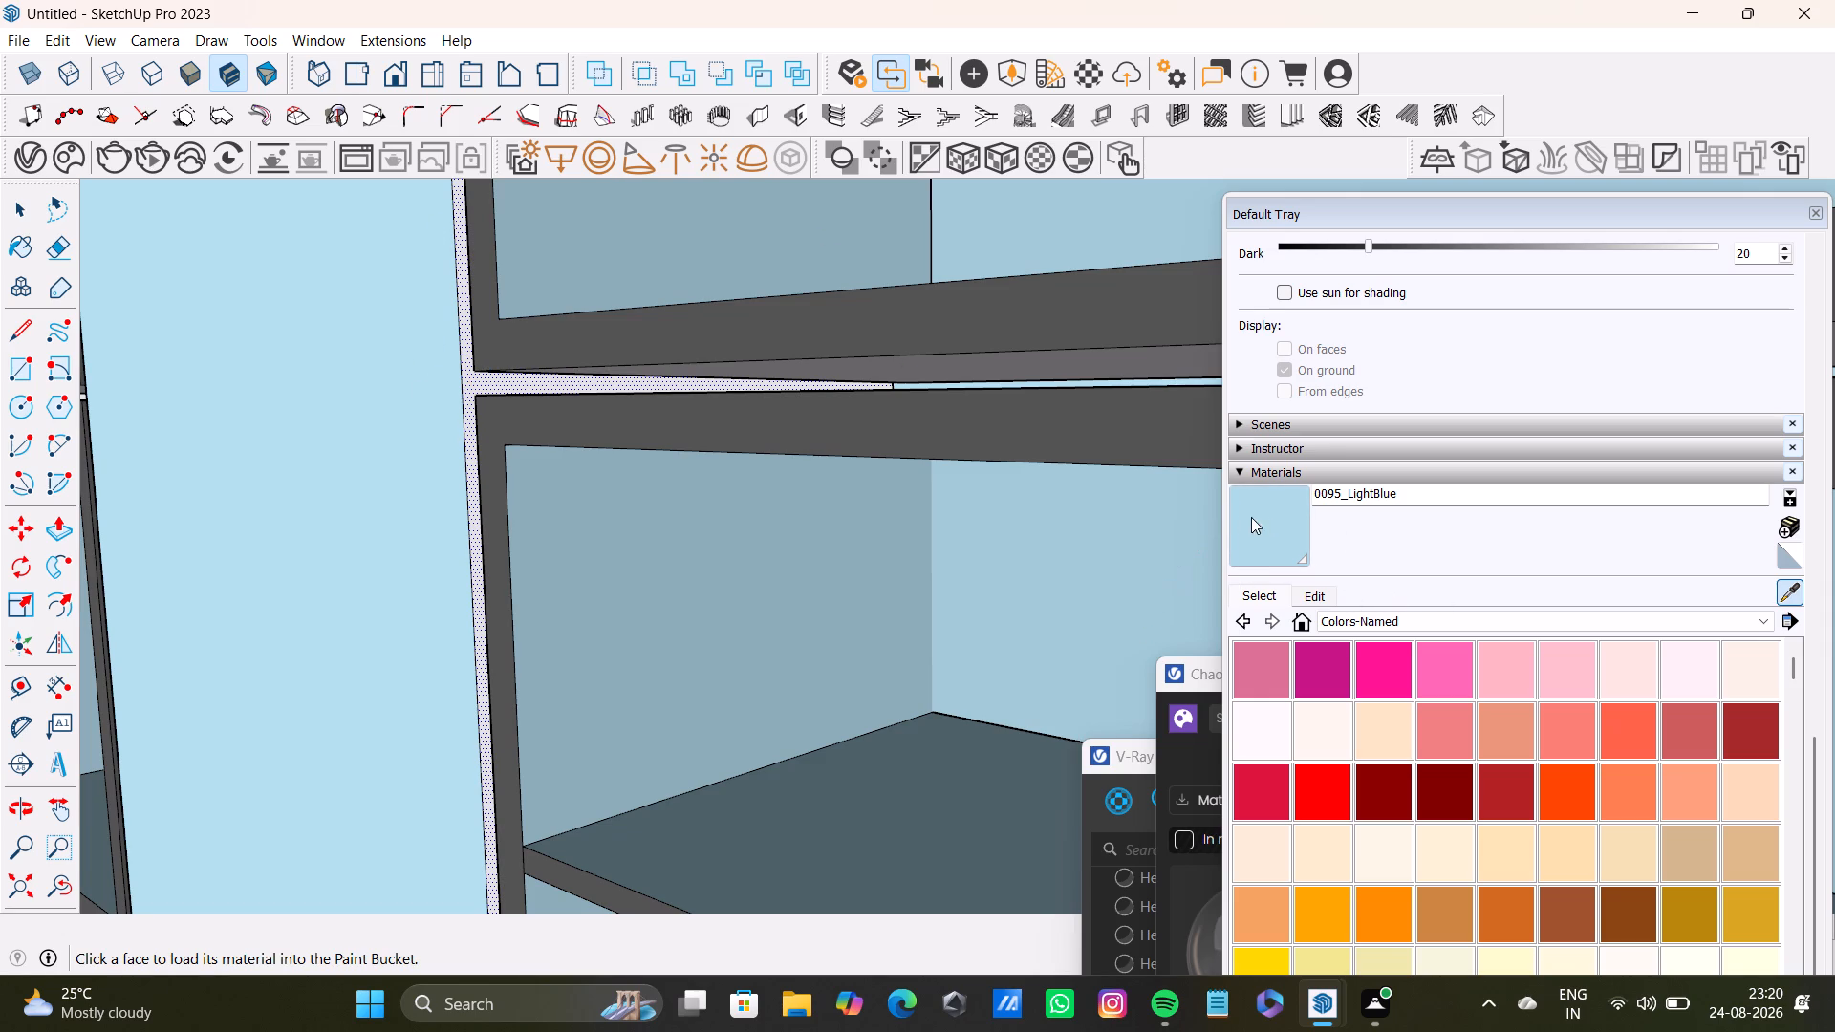
pyautogui.click(497, 529)
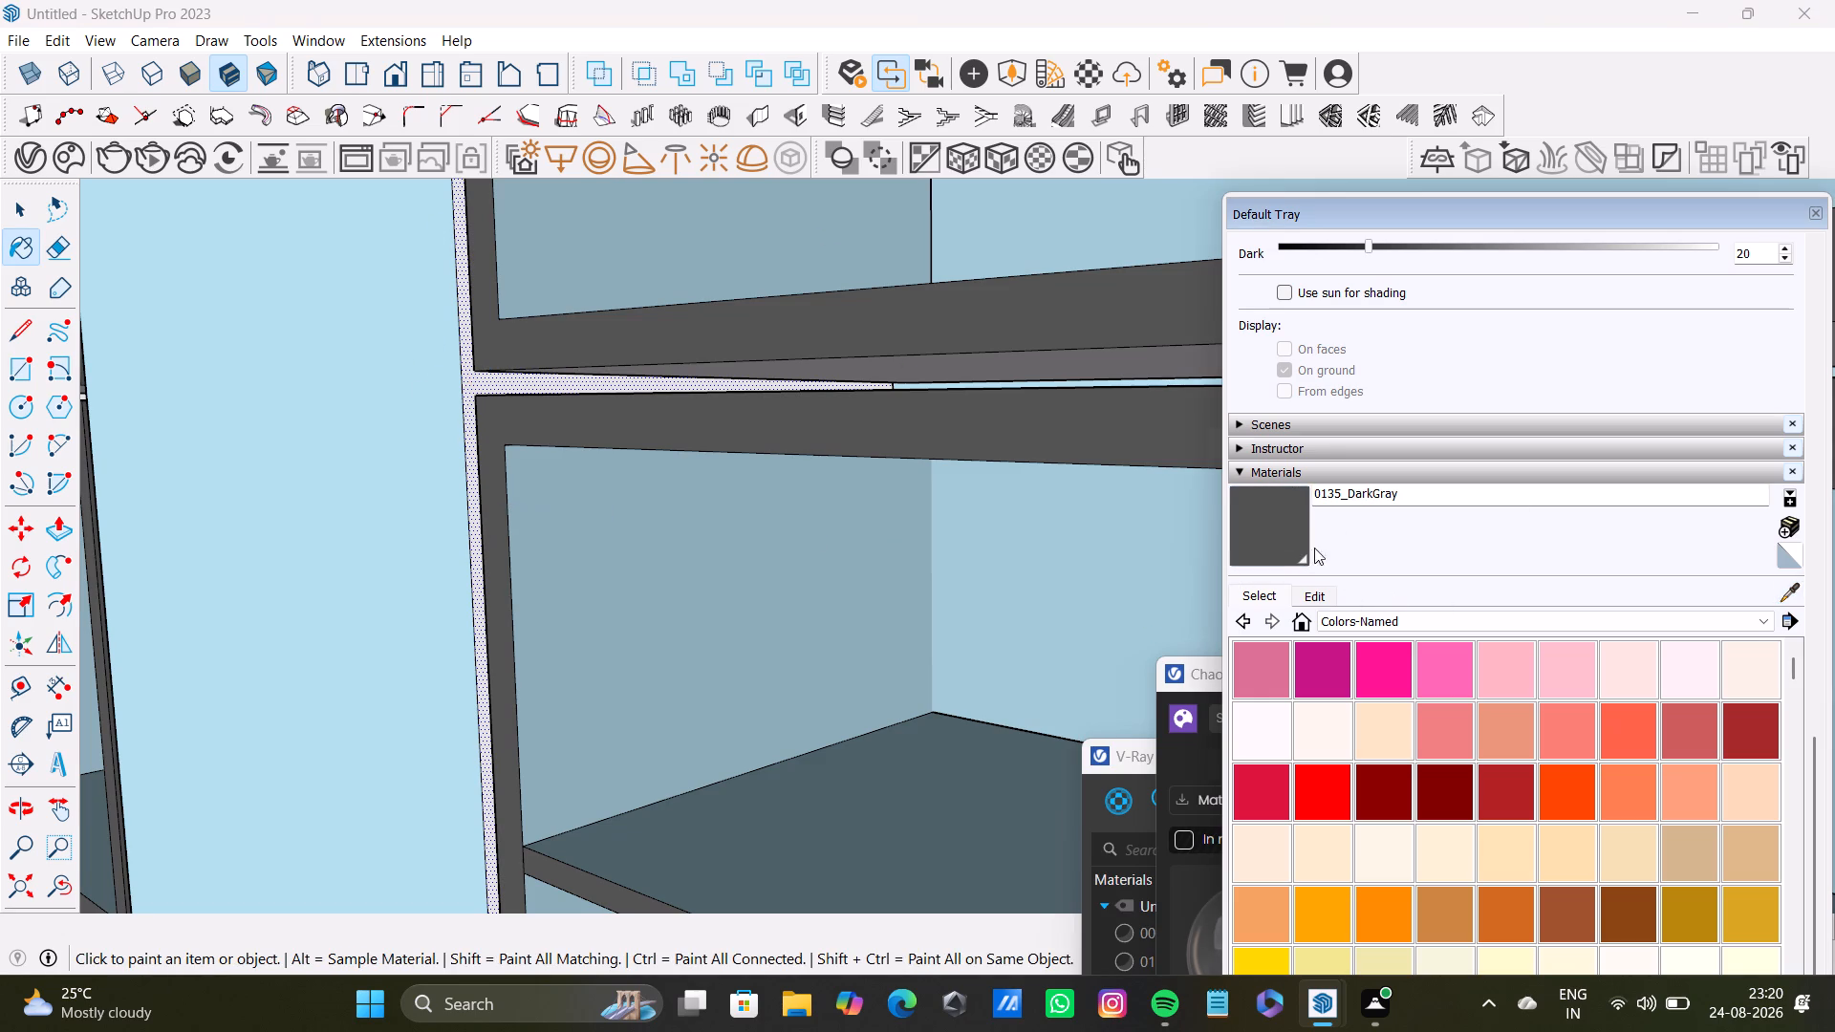
pyautogui.click(1236, 544)
pyautogui.click(477, 380)
# Paint the pale carcass edge around the narrow two-panel glazed wall cabinet with 0135_DarkGray.
pyautogui.scroll(-1, 566, 487)
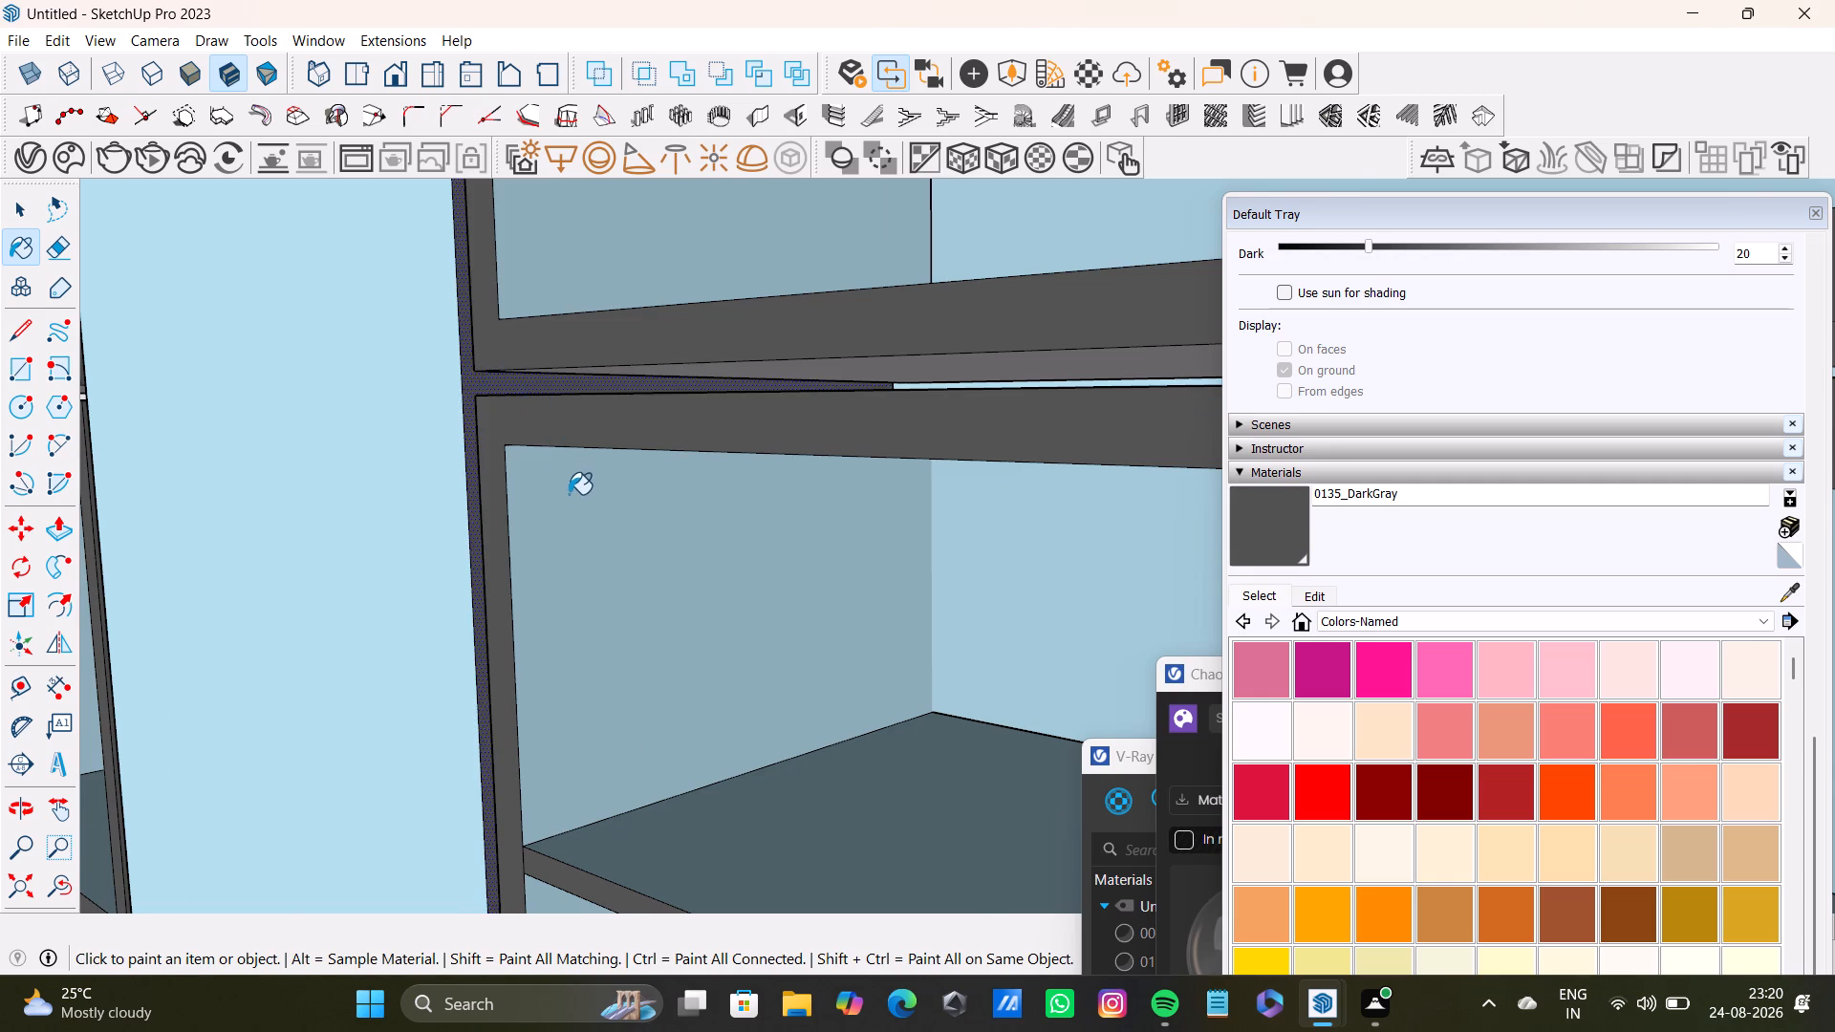
pyautogui.scroll(-15, 569, 494)
pyautogui.scroll(5, 185, 515)
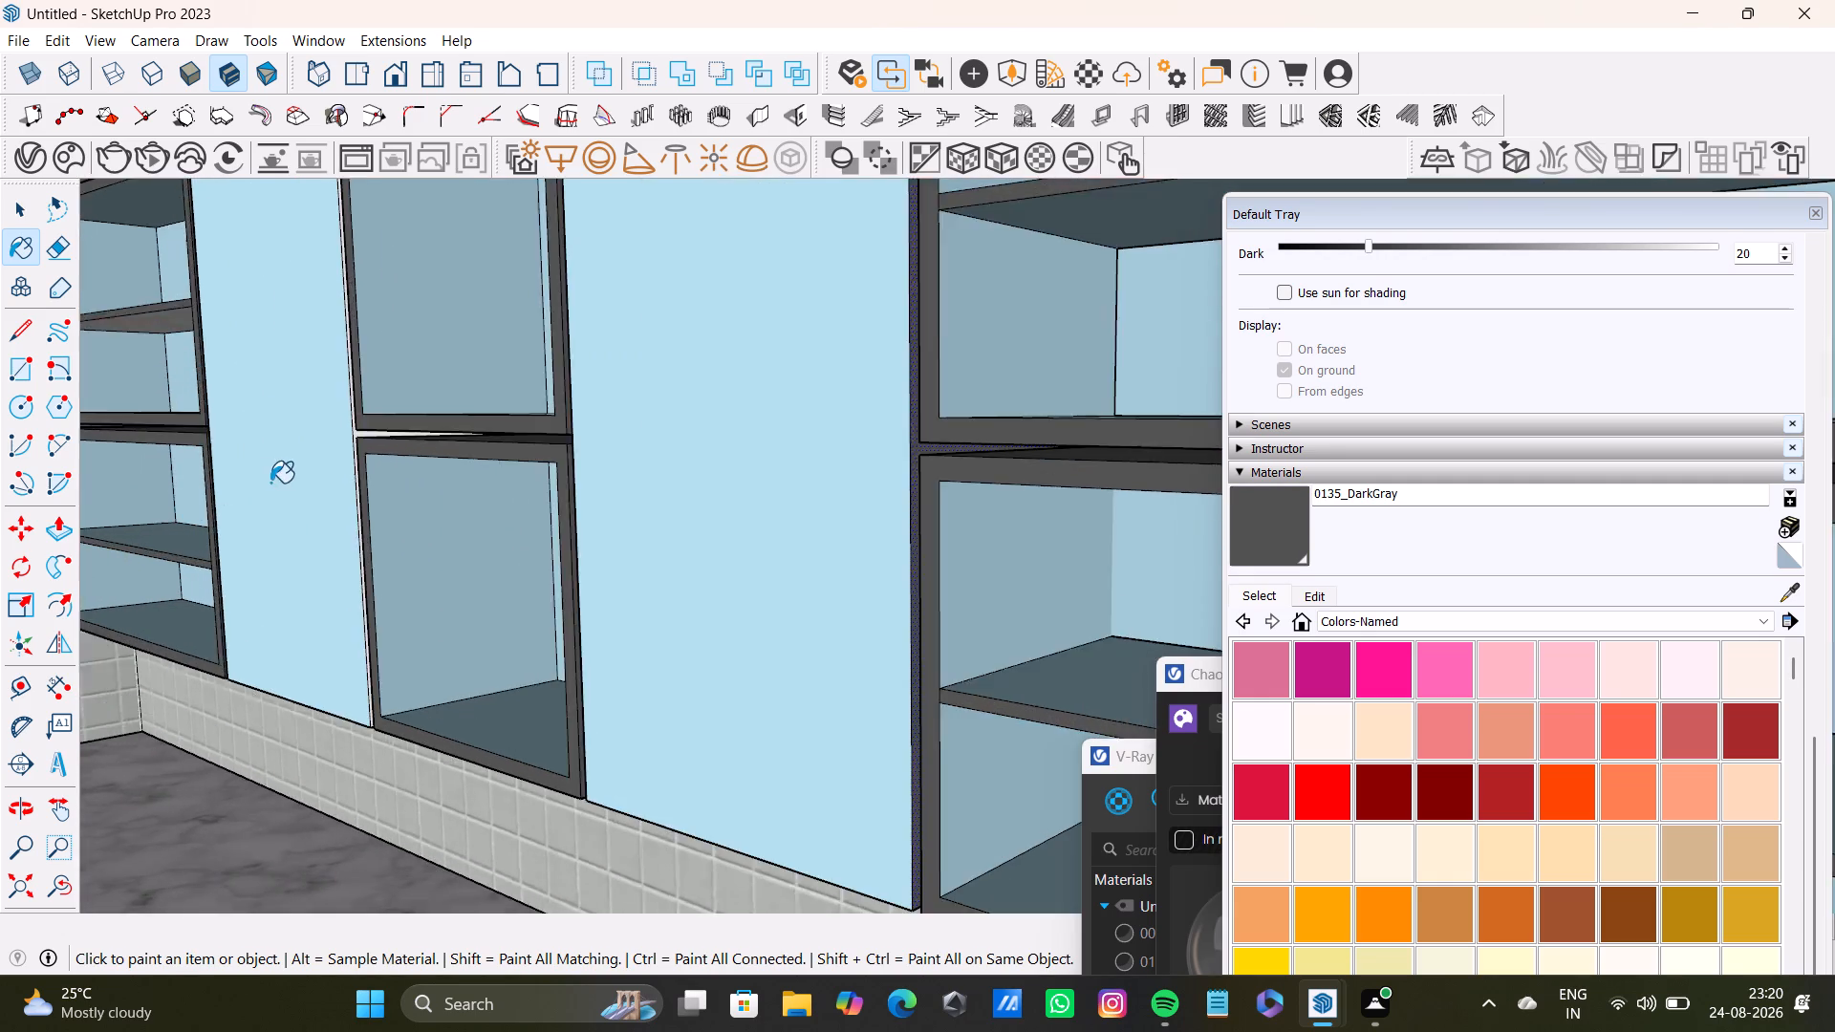
pyautogui.scroll(13, 270, 483)
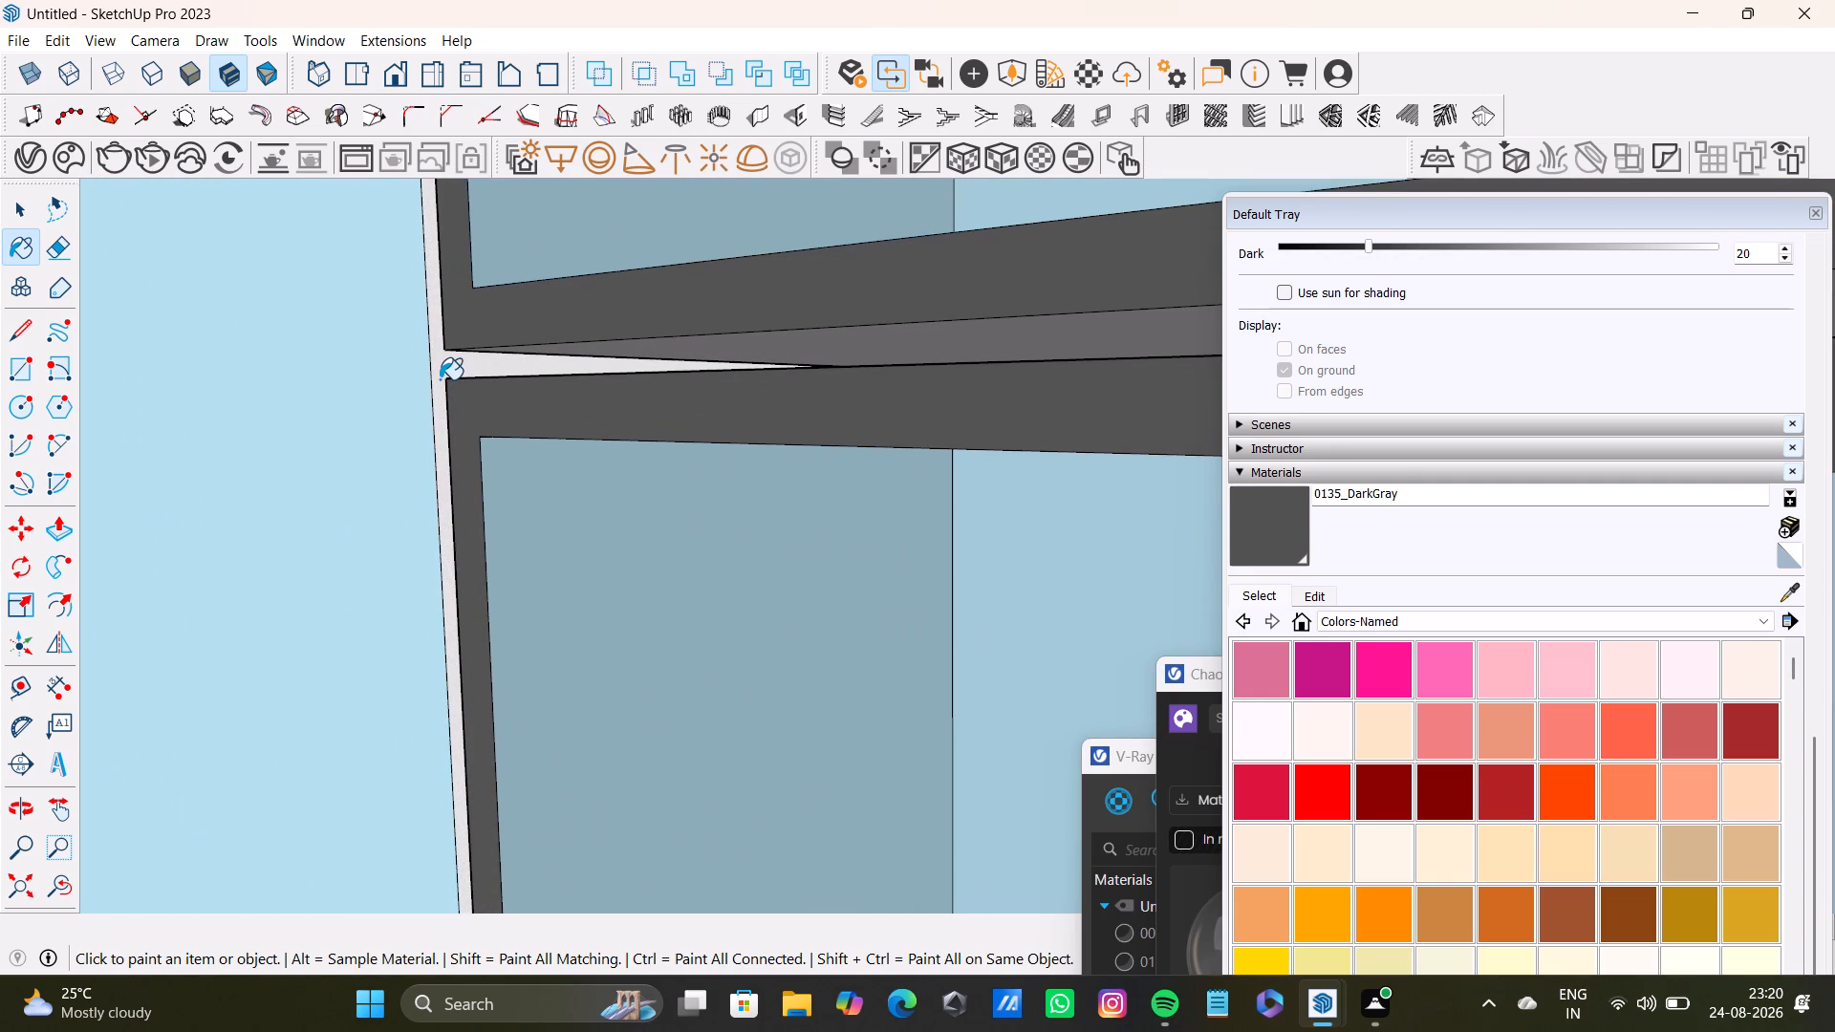
pyautogui.press('space')
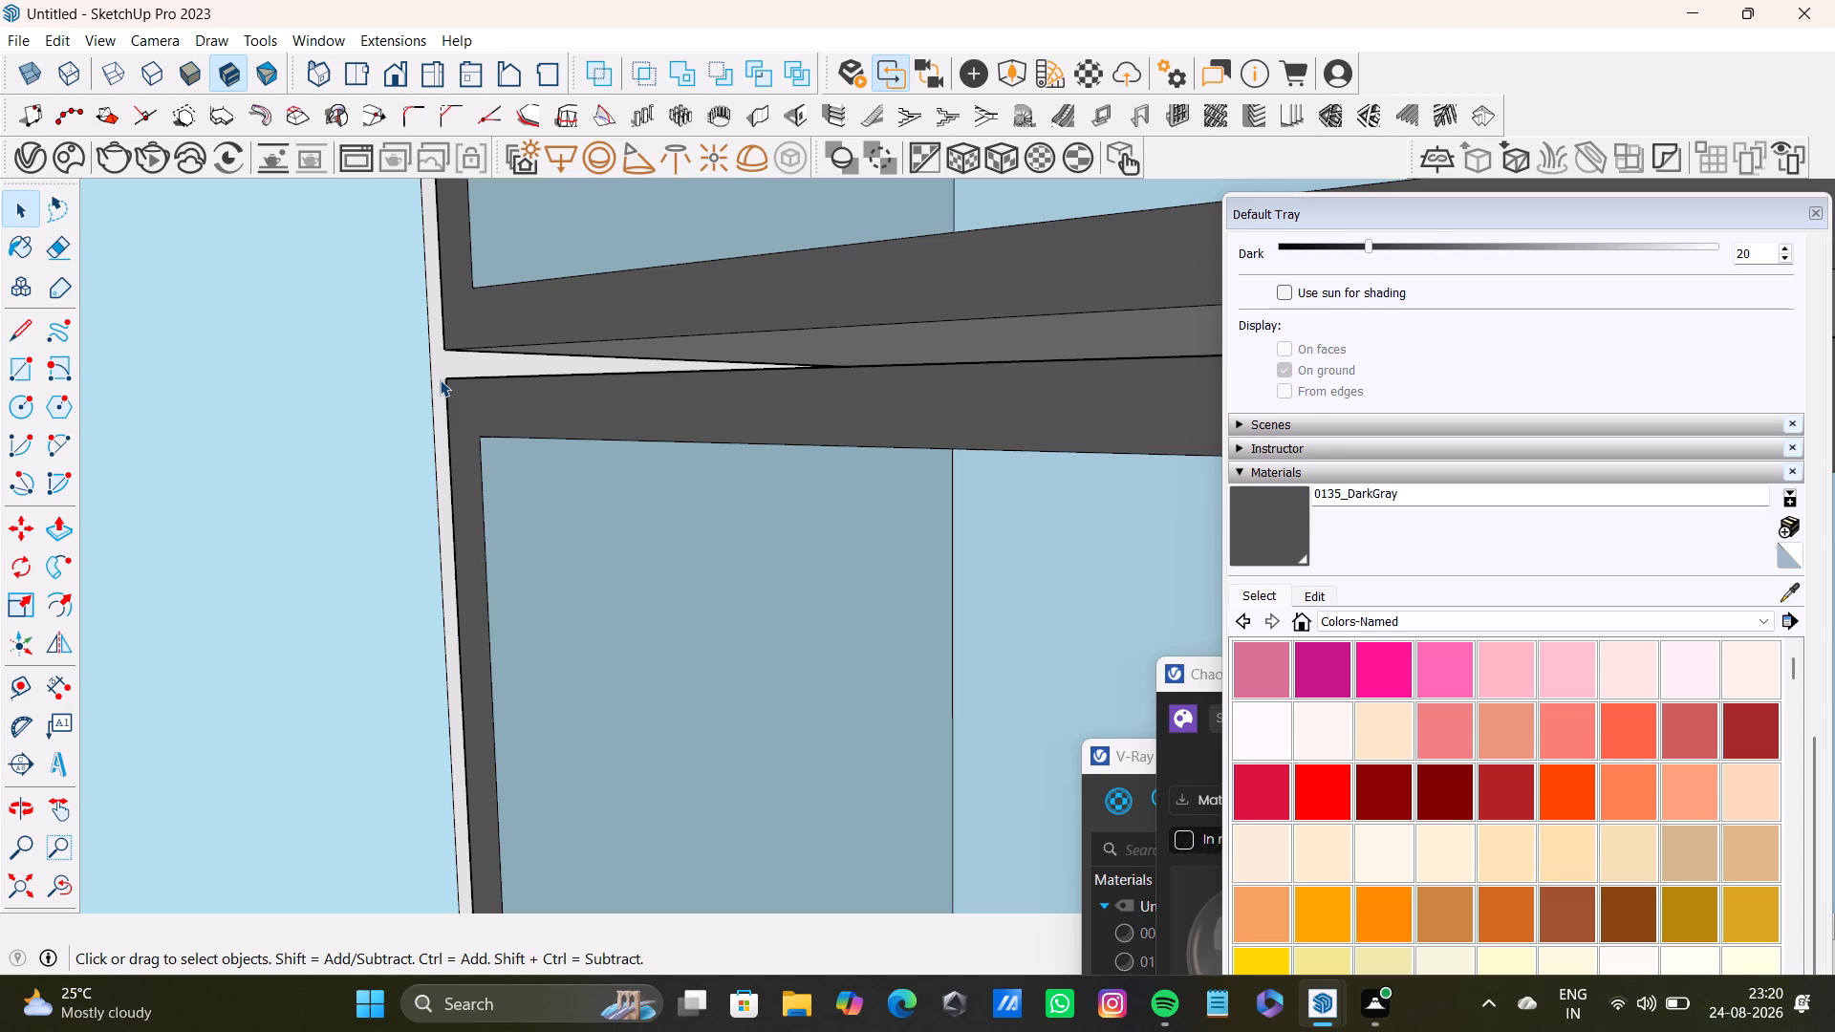
pyautogui.click(486, 355)
pyautogui.click(1272, 545)
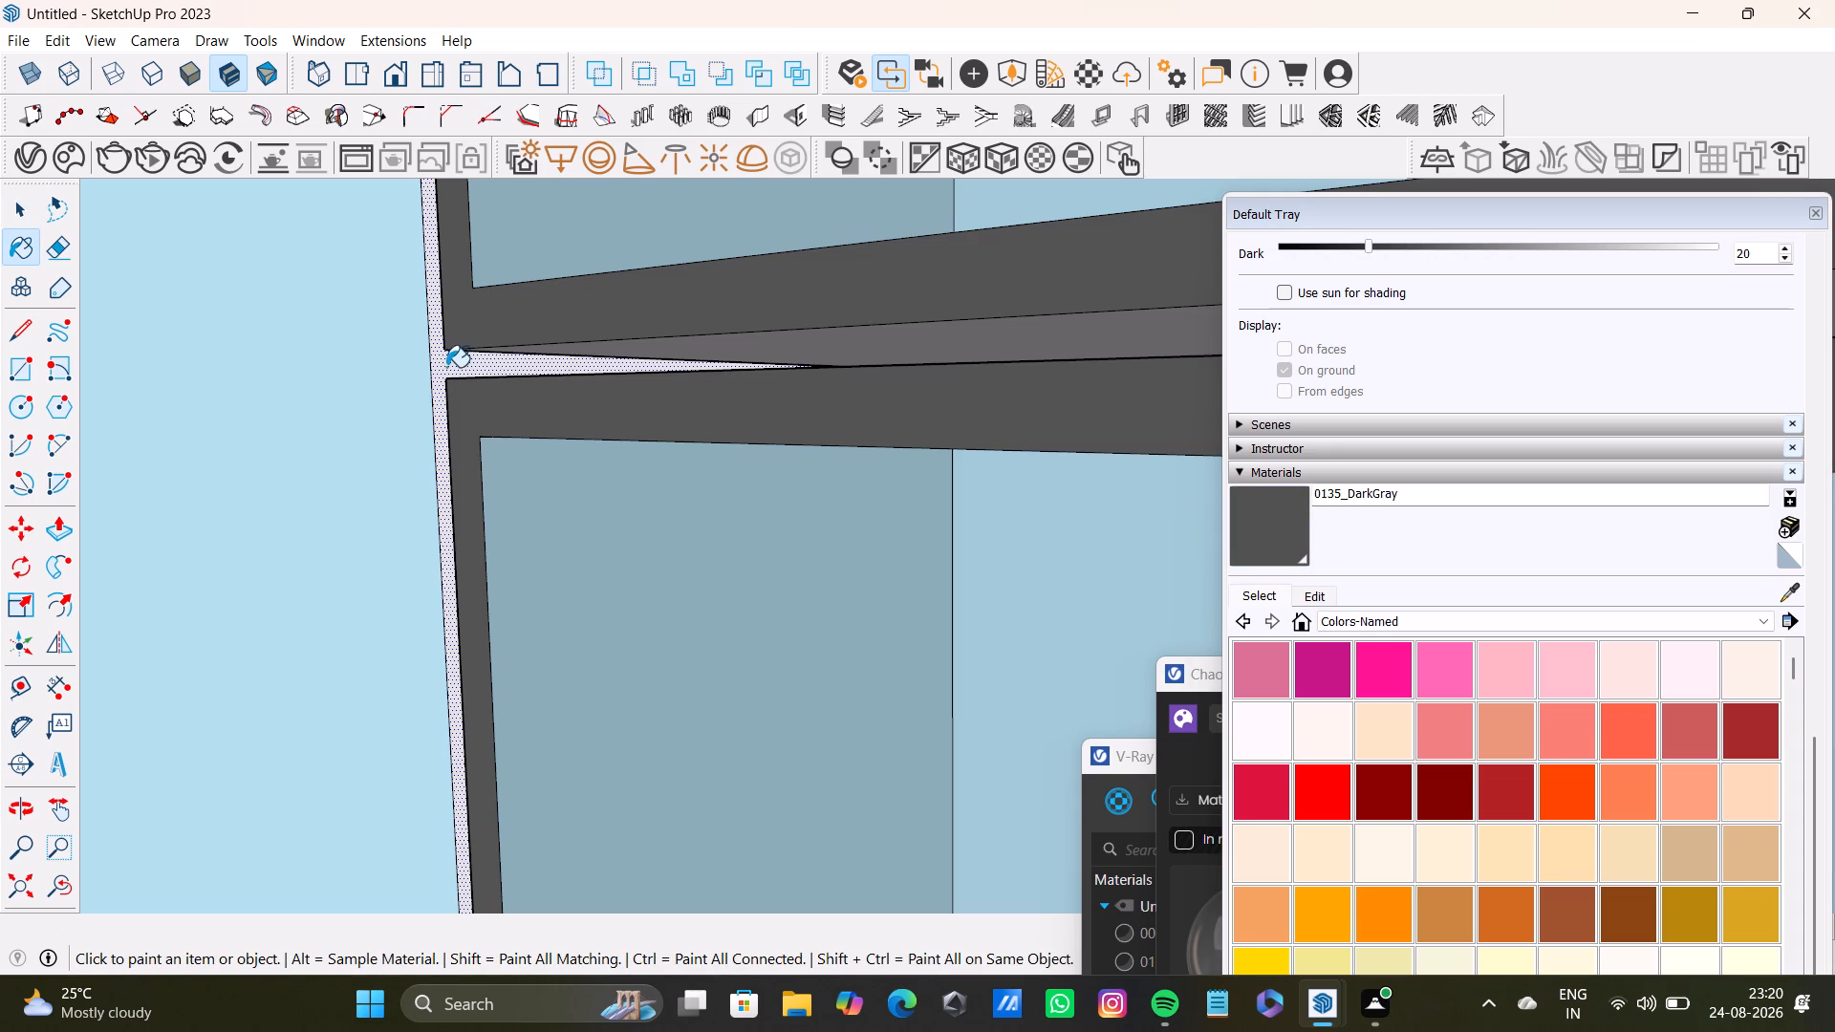
pyautogui.click(446, 367)
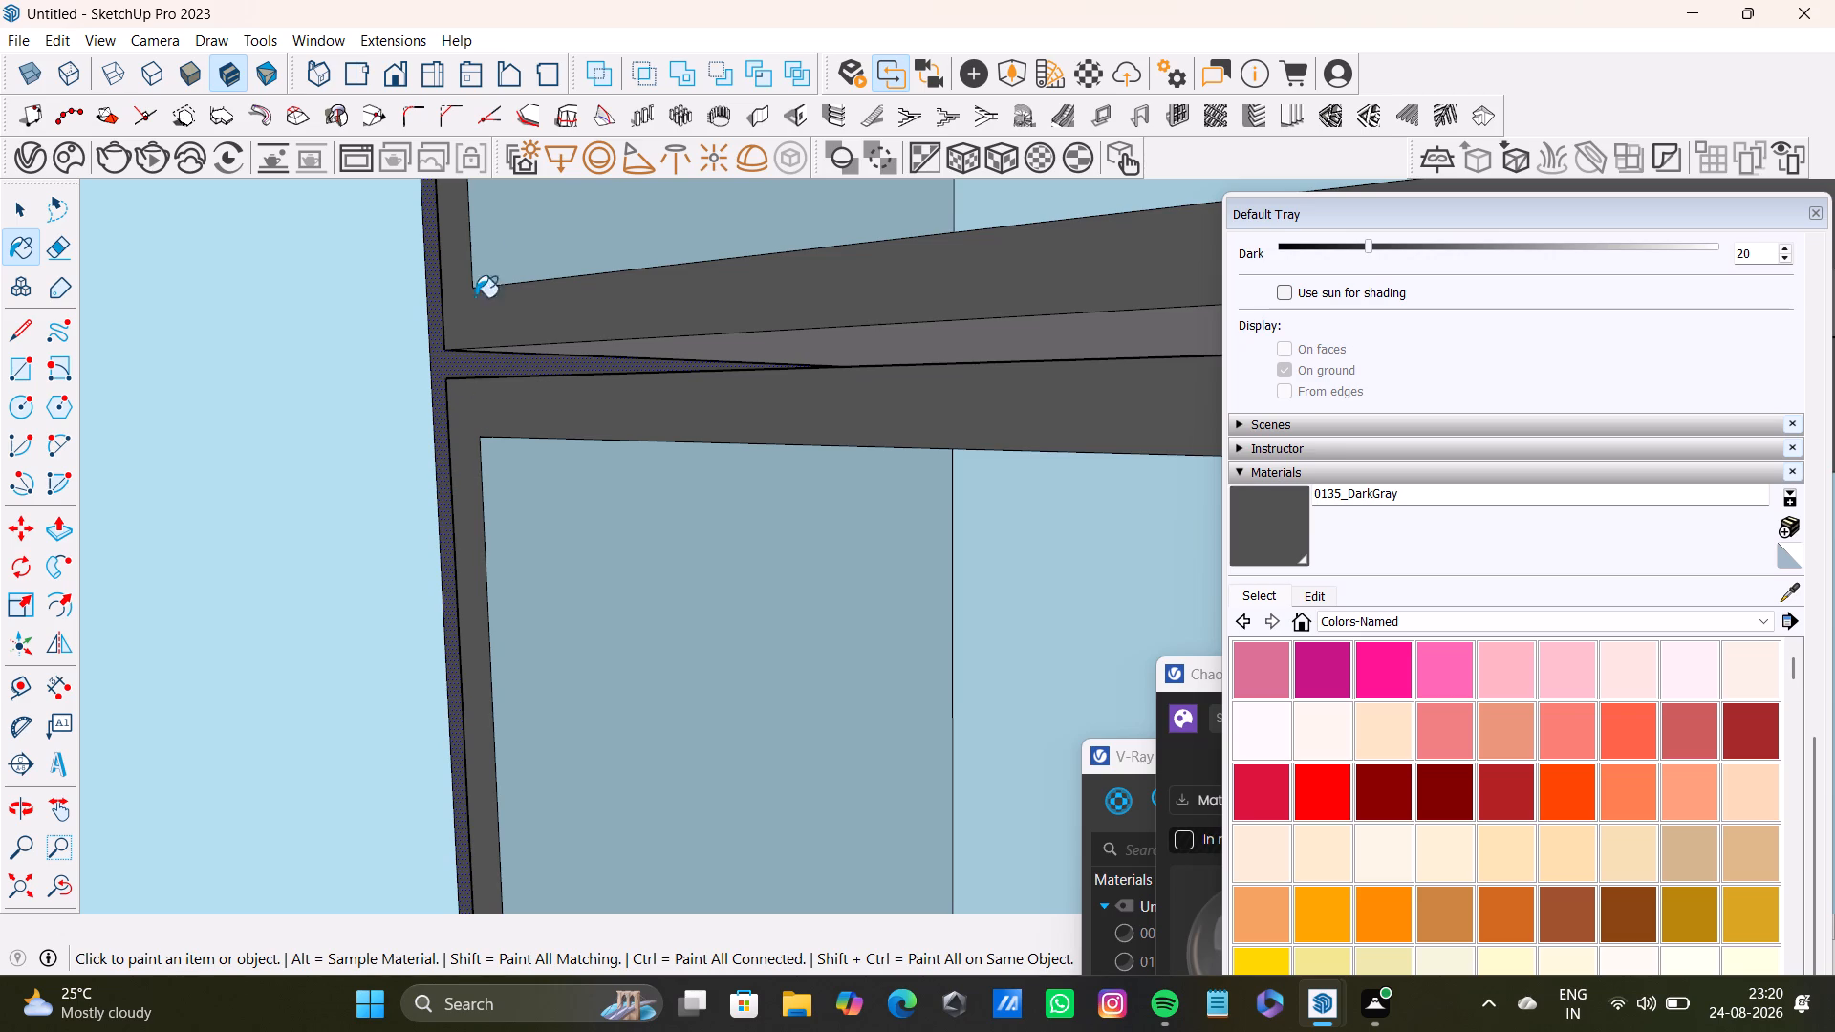
pyautogui.press('space')
# Examine the glazed wall cabinets and their frame colours from the whole kitchen view and from the end side.
pyautogui.scroll(-15, 517, 429)
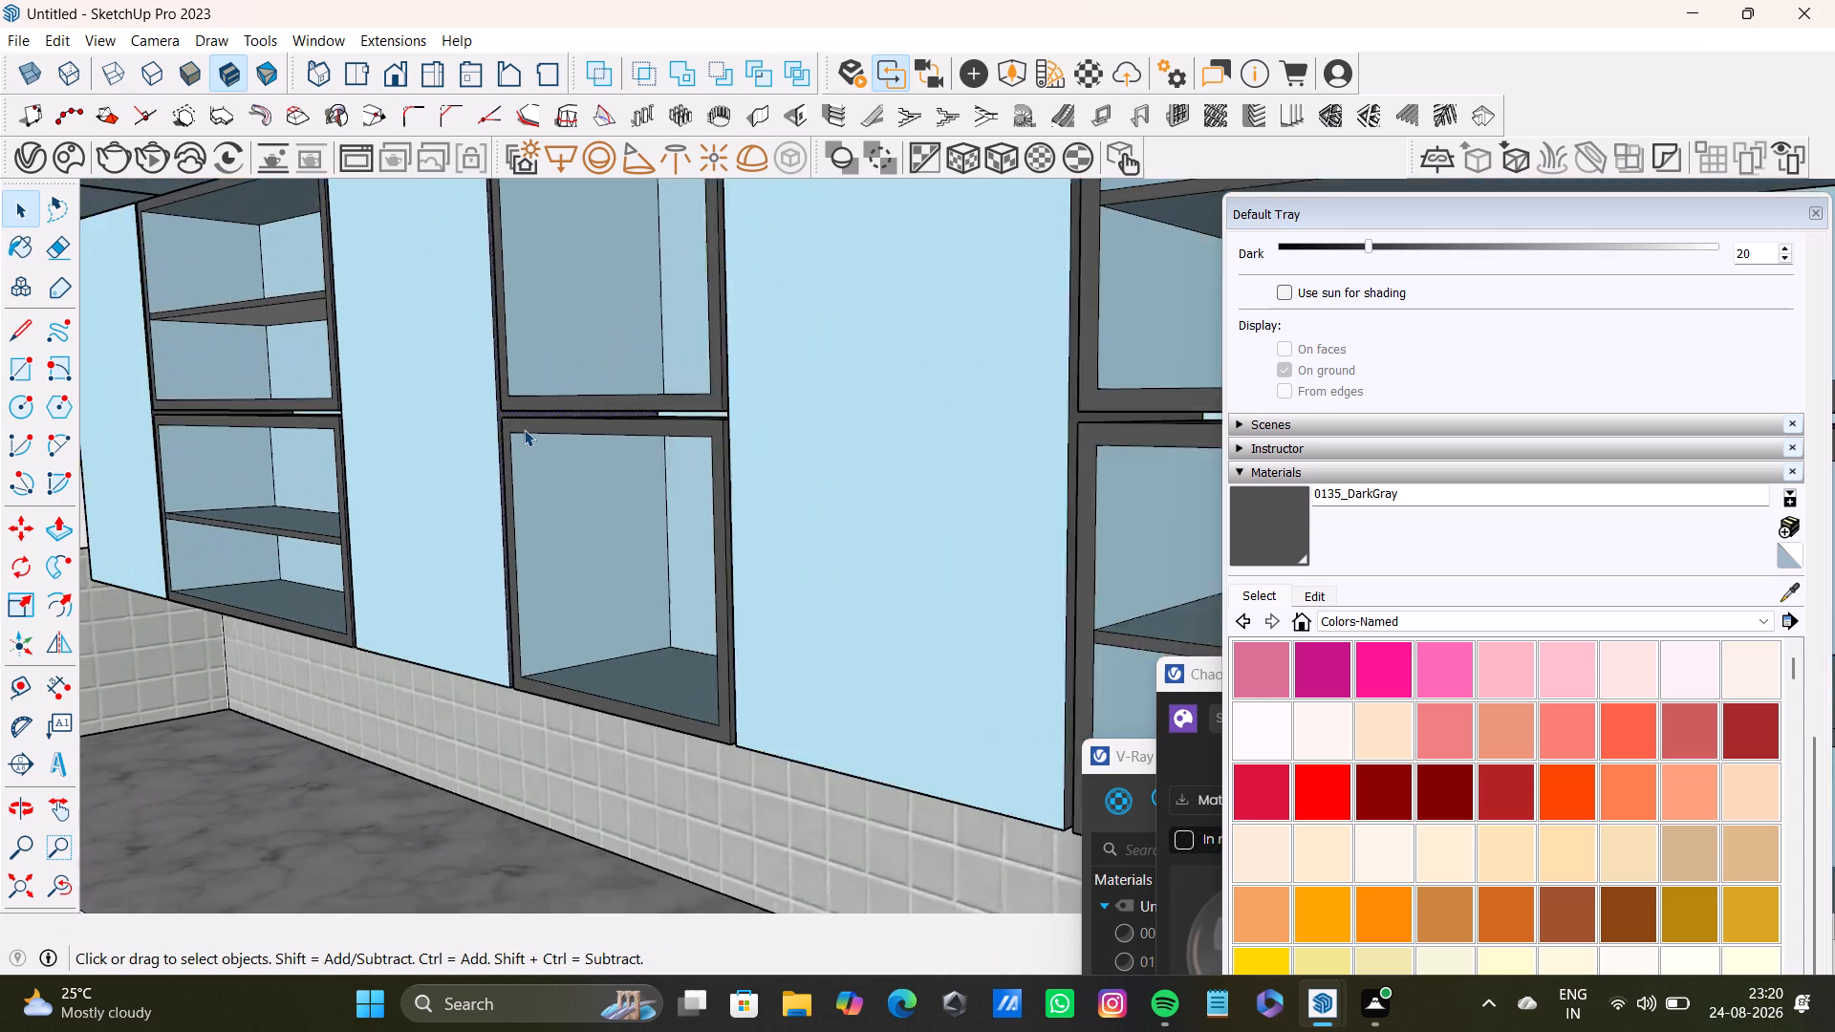
pyautogui.scroll(-19, 524, 429)
pyautogui.scroll(-4, 525, 426)
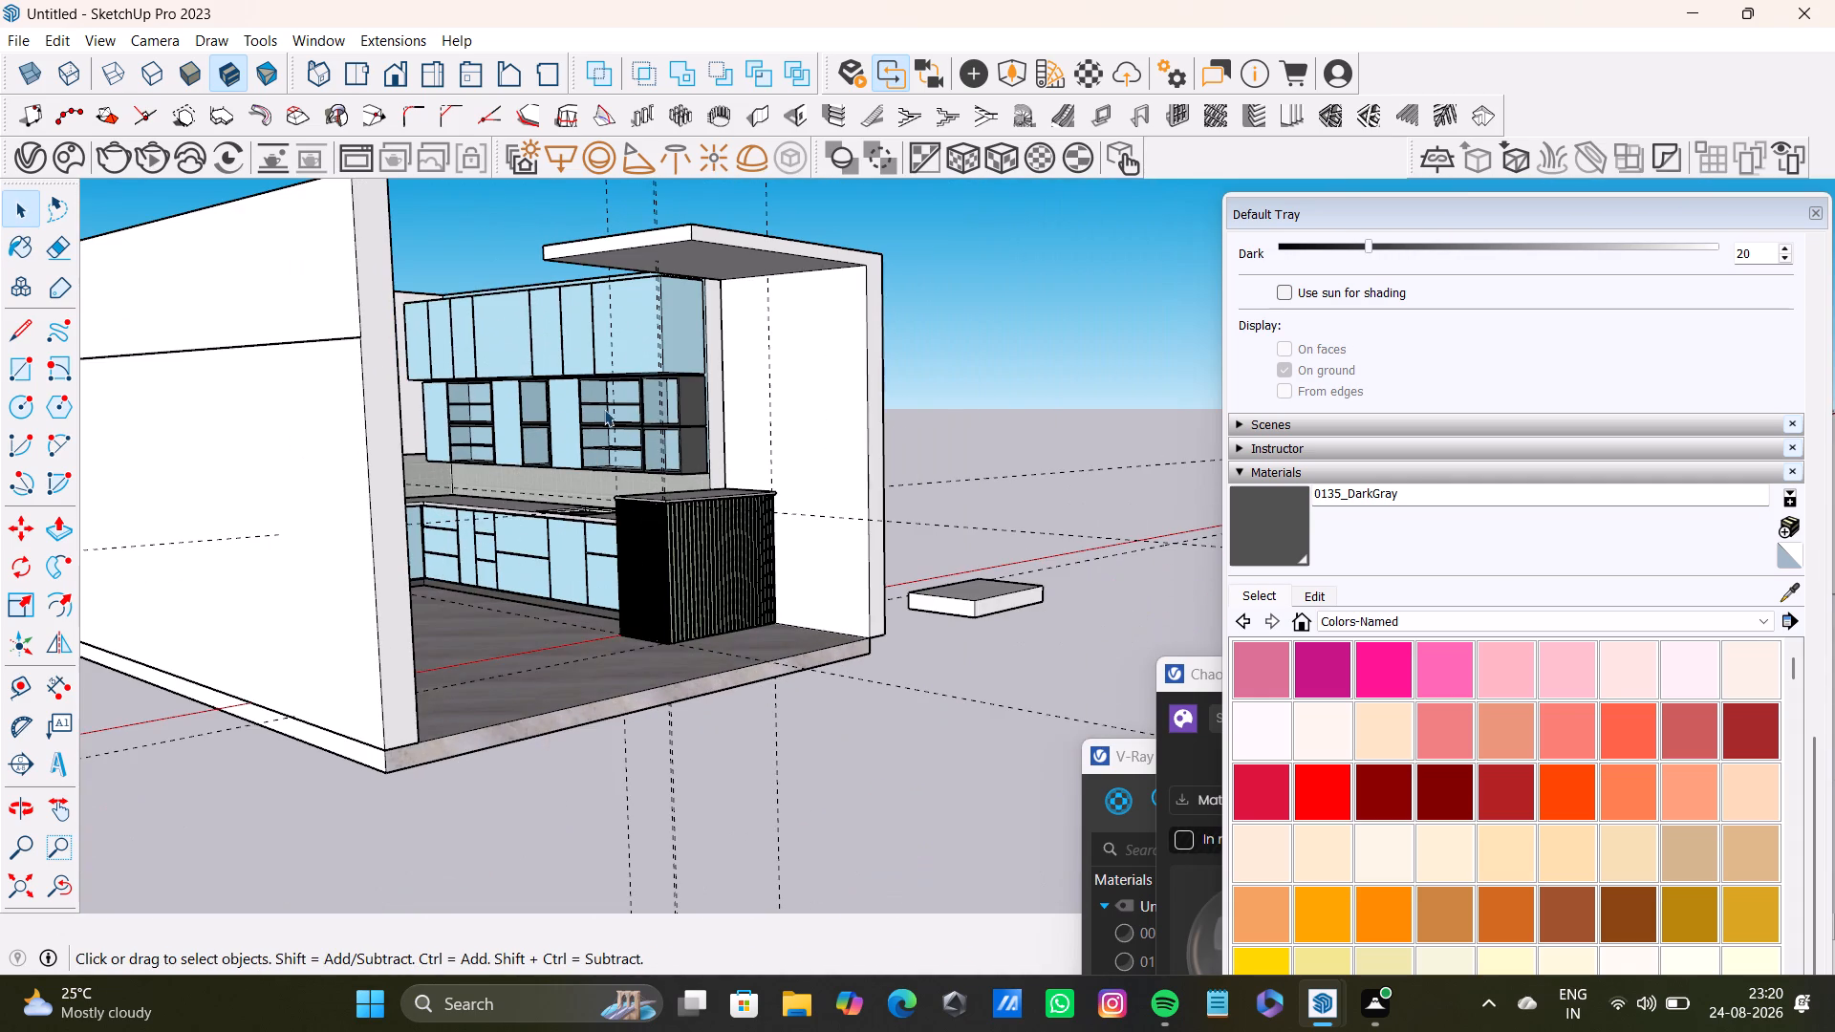
pyautogui.press('space')
pyautogui.doubleClick(998, 385)
pyautogui.scroll(3, 628, 401)
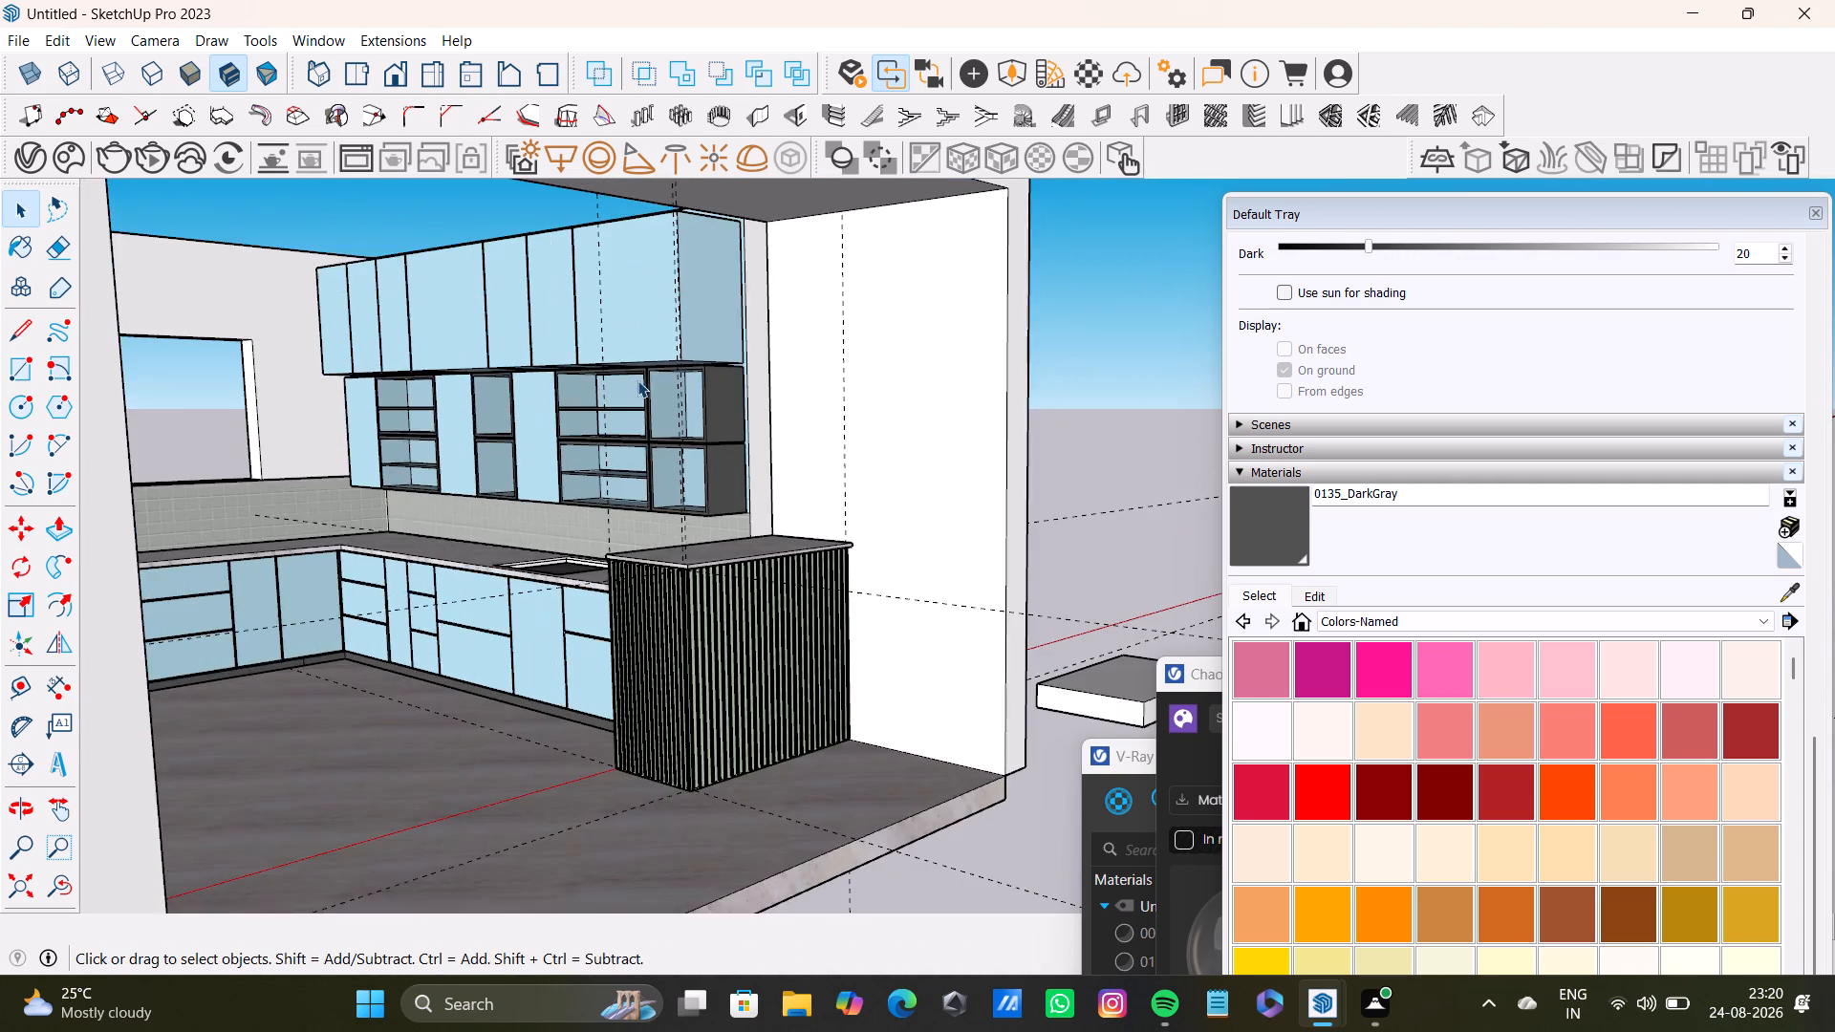
pyautogui.scroll(2, 637, 380)
pyautogui.moveTo(637, 380); pyautogui.dragTo(485, 420, button='middle')
pyautogui.scroll(7, 646, 365)
pyautogui.moveTo(673, 332); pyautogui.dragTo(665, 349, button='middle')
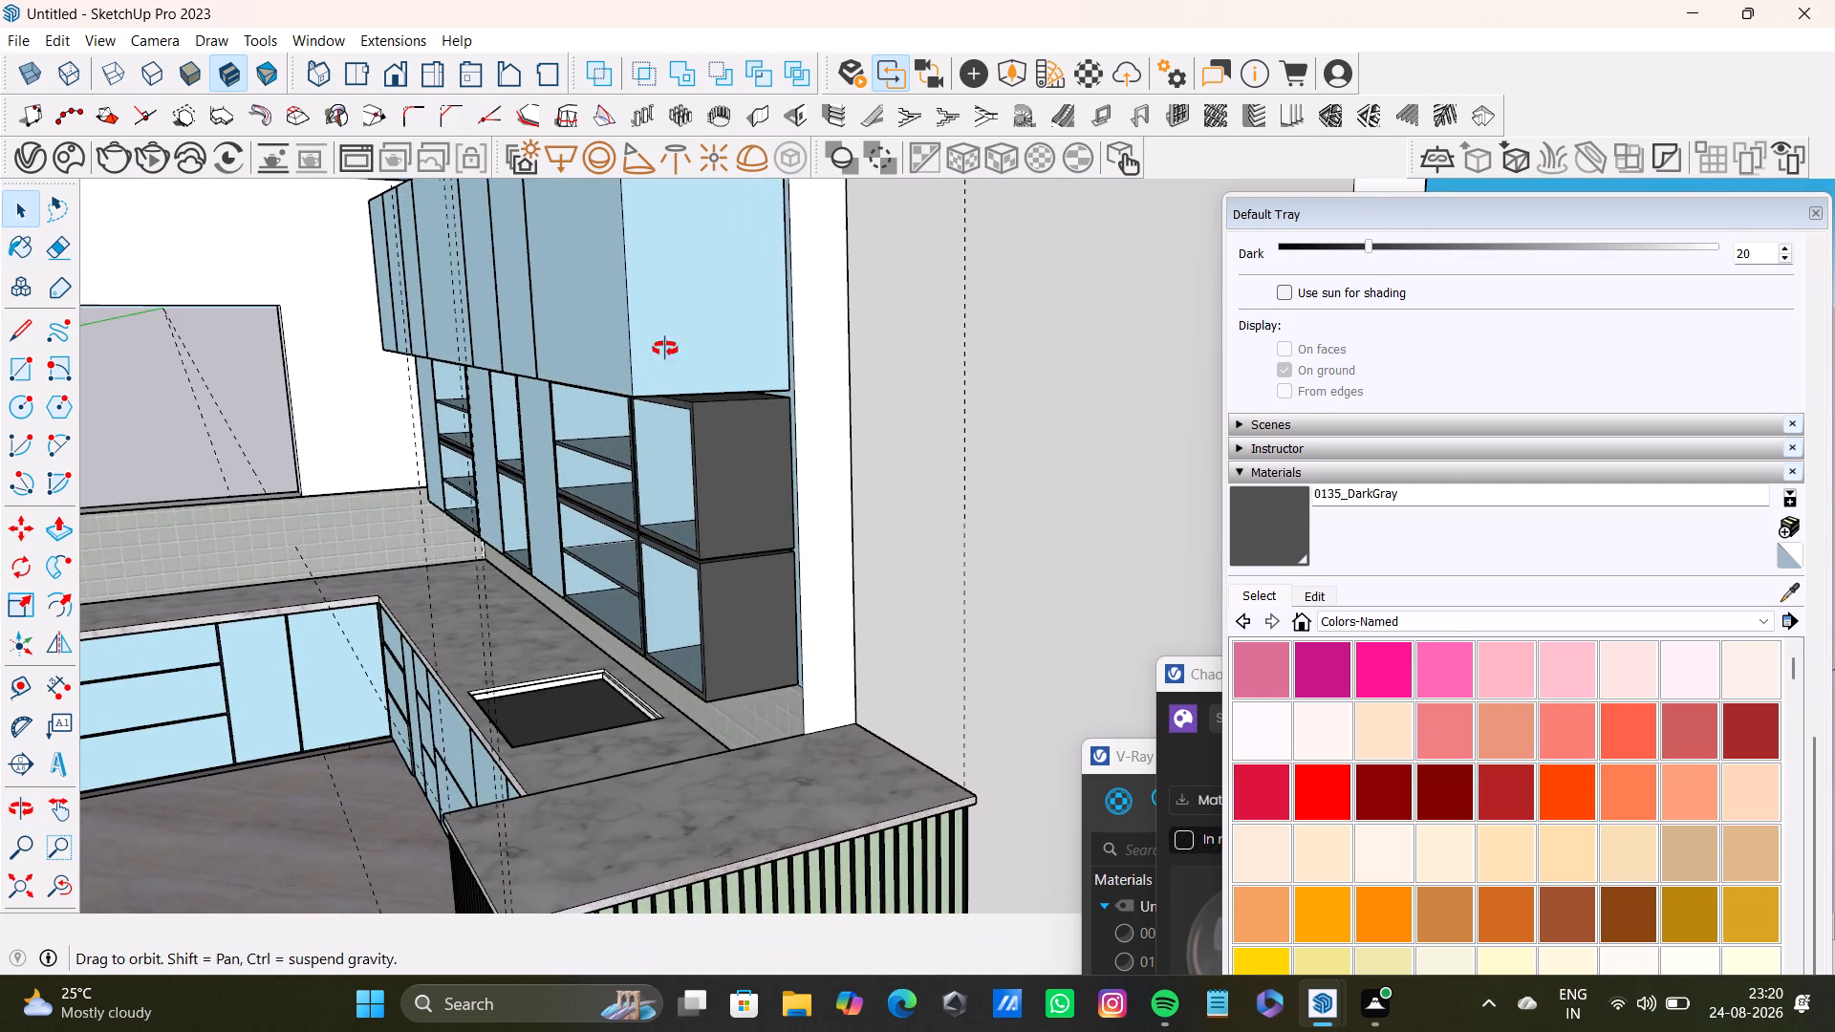
# Paint the white wall strip beside the end wall cabinets, above the counter, with 0095_LightBlue sampled from the adjacent cabinet.
pyautogui.moveTo(665, 349); pyautogui.dragTo(651, 369, button='middle')
pyautogui.scroll(1, 826, 604)
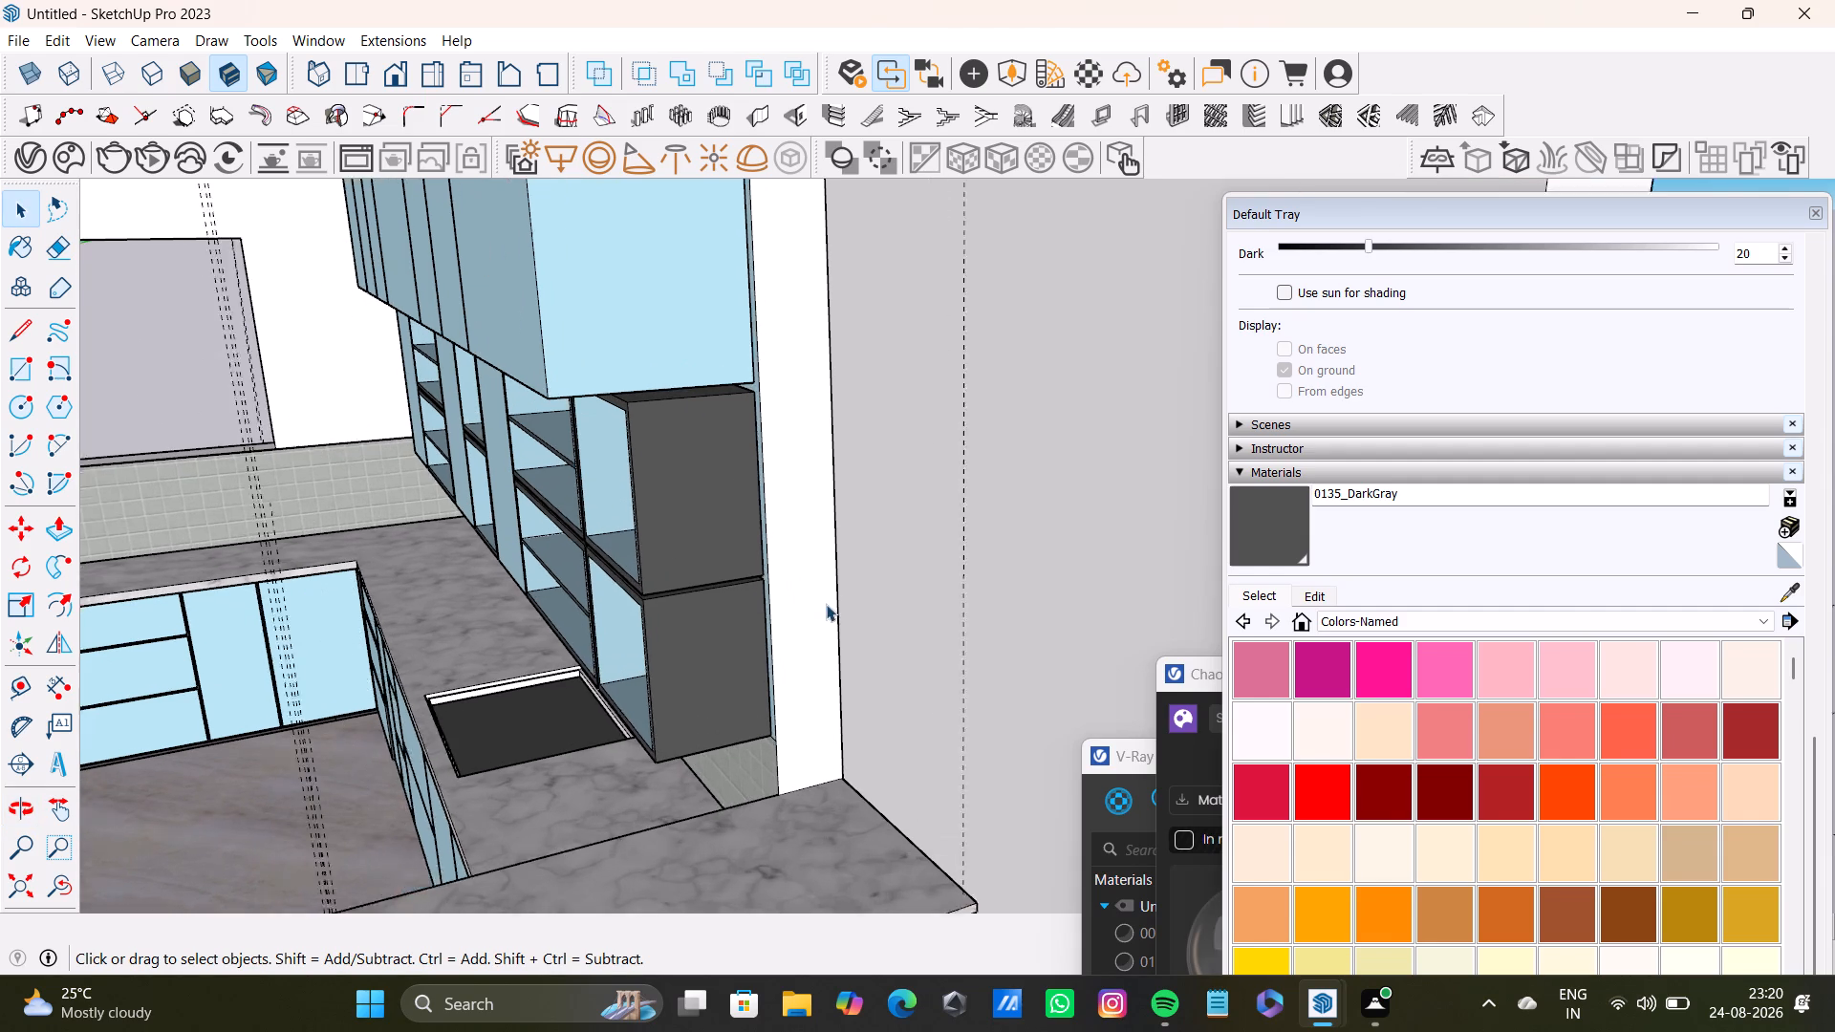
pyautogui.scroll(2, 826, 604)
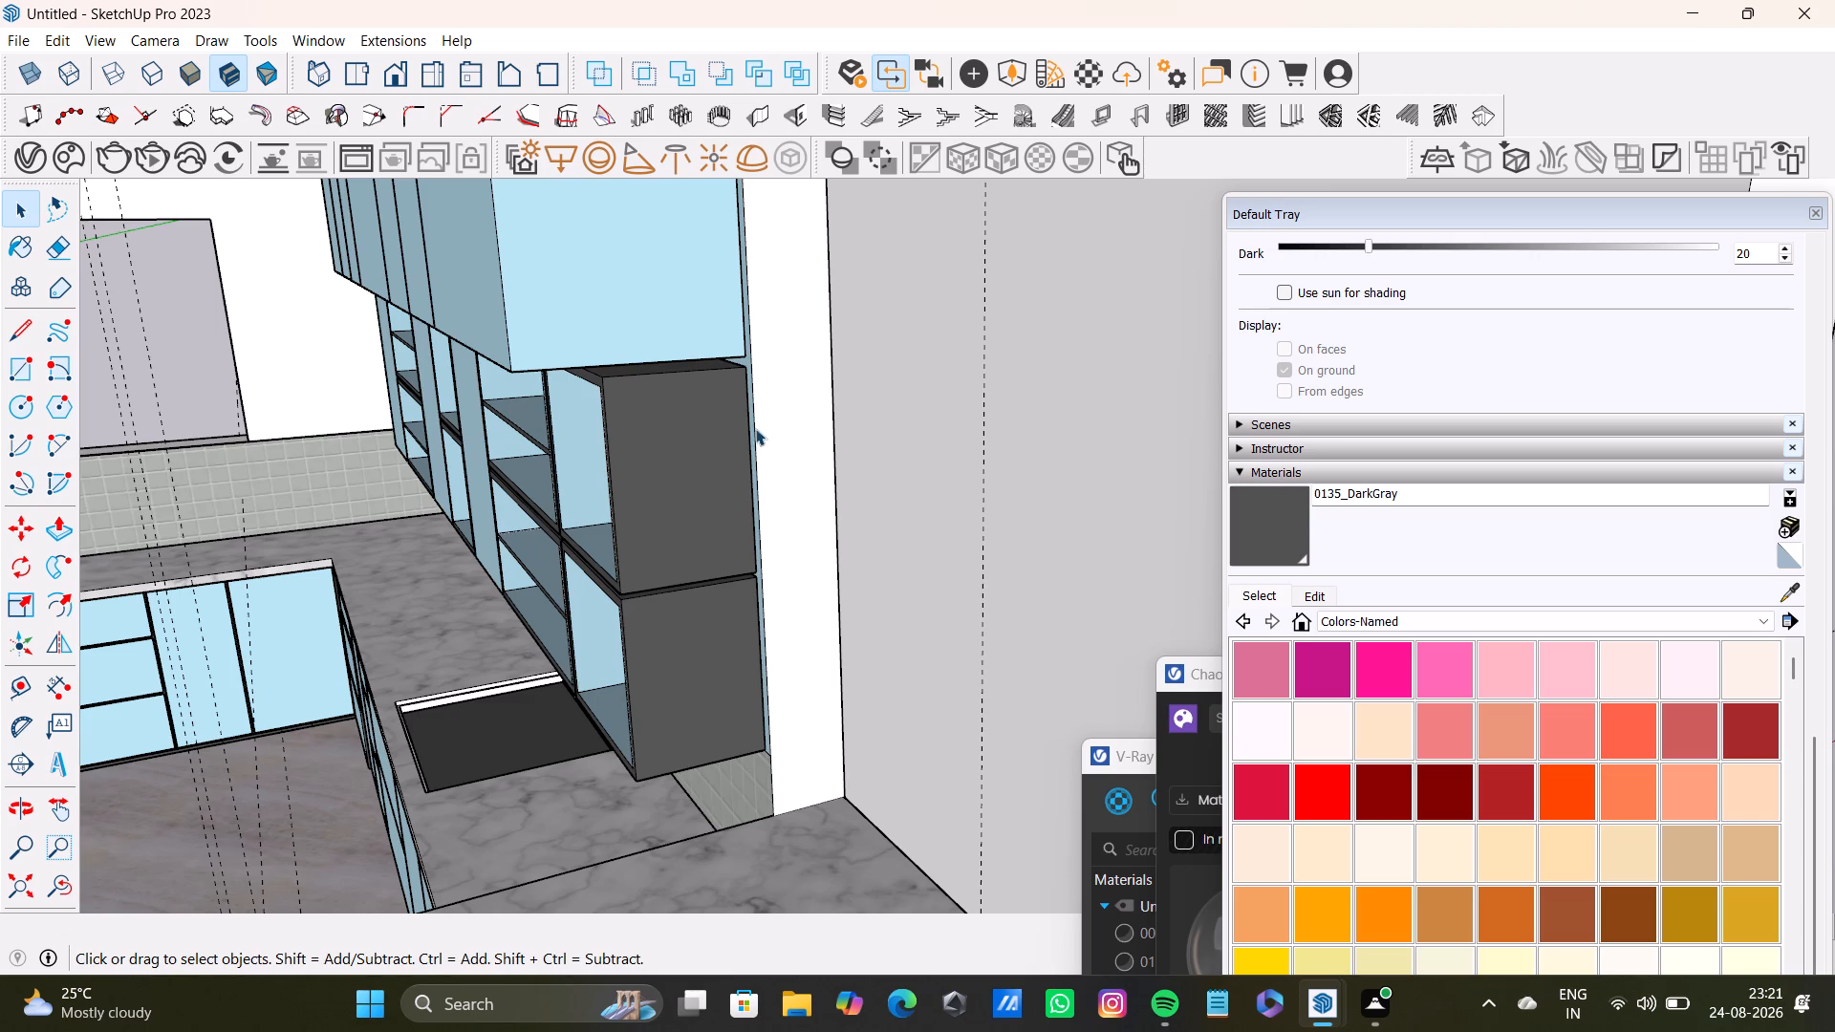
pyautogui.click(803, 419)
pyautogui.doubleClick(803, 418)
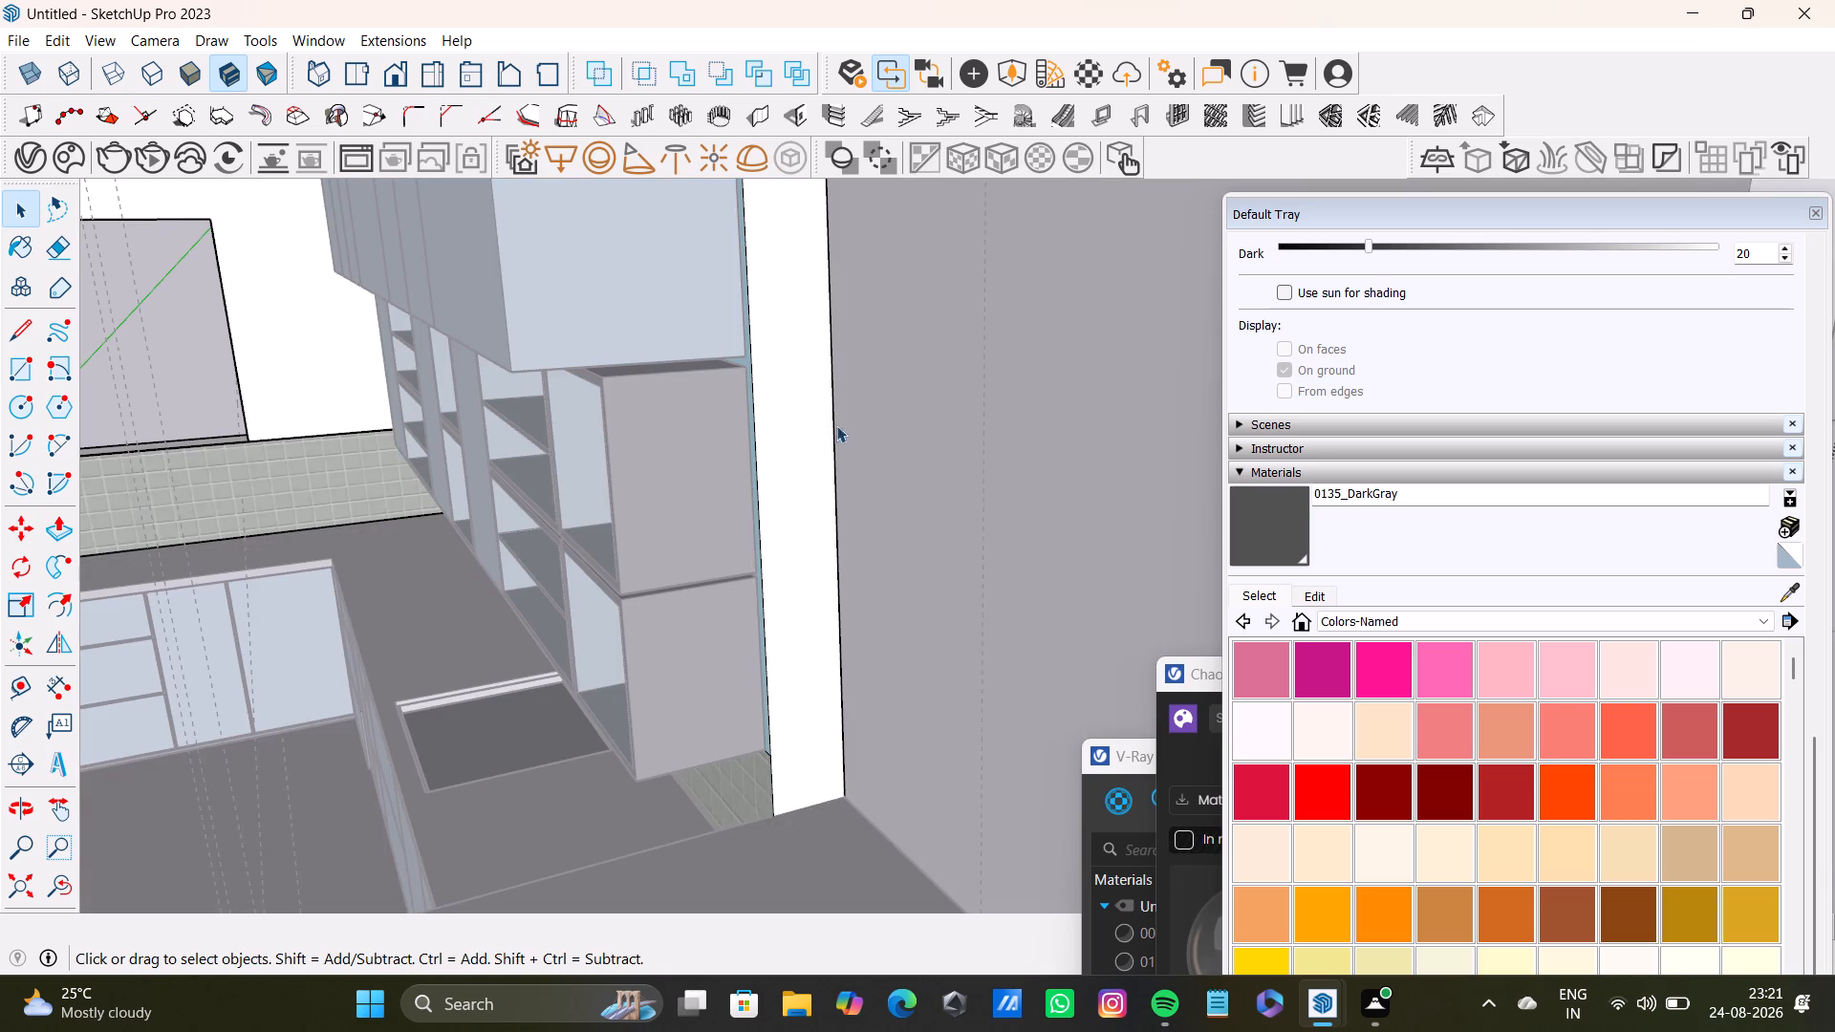
pyautogui.click(829, 429)
pyautogui.click(822, 431)
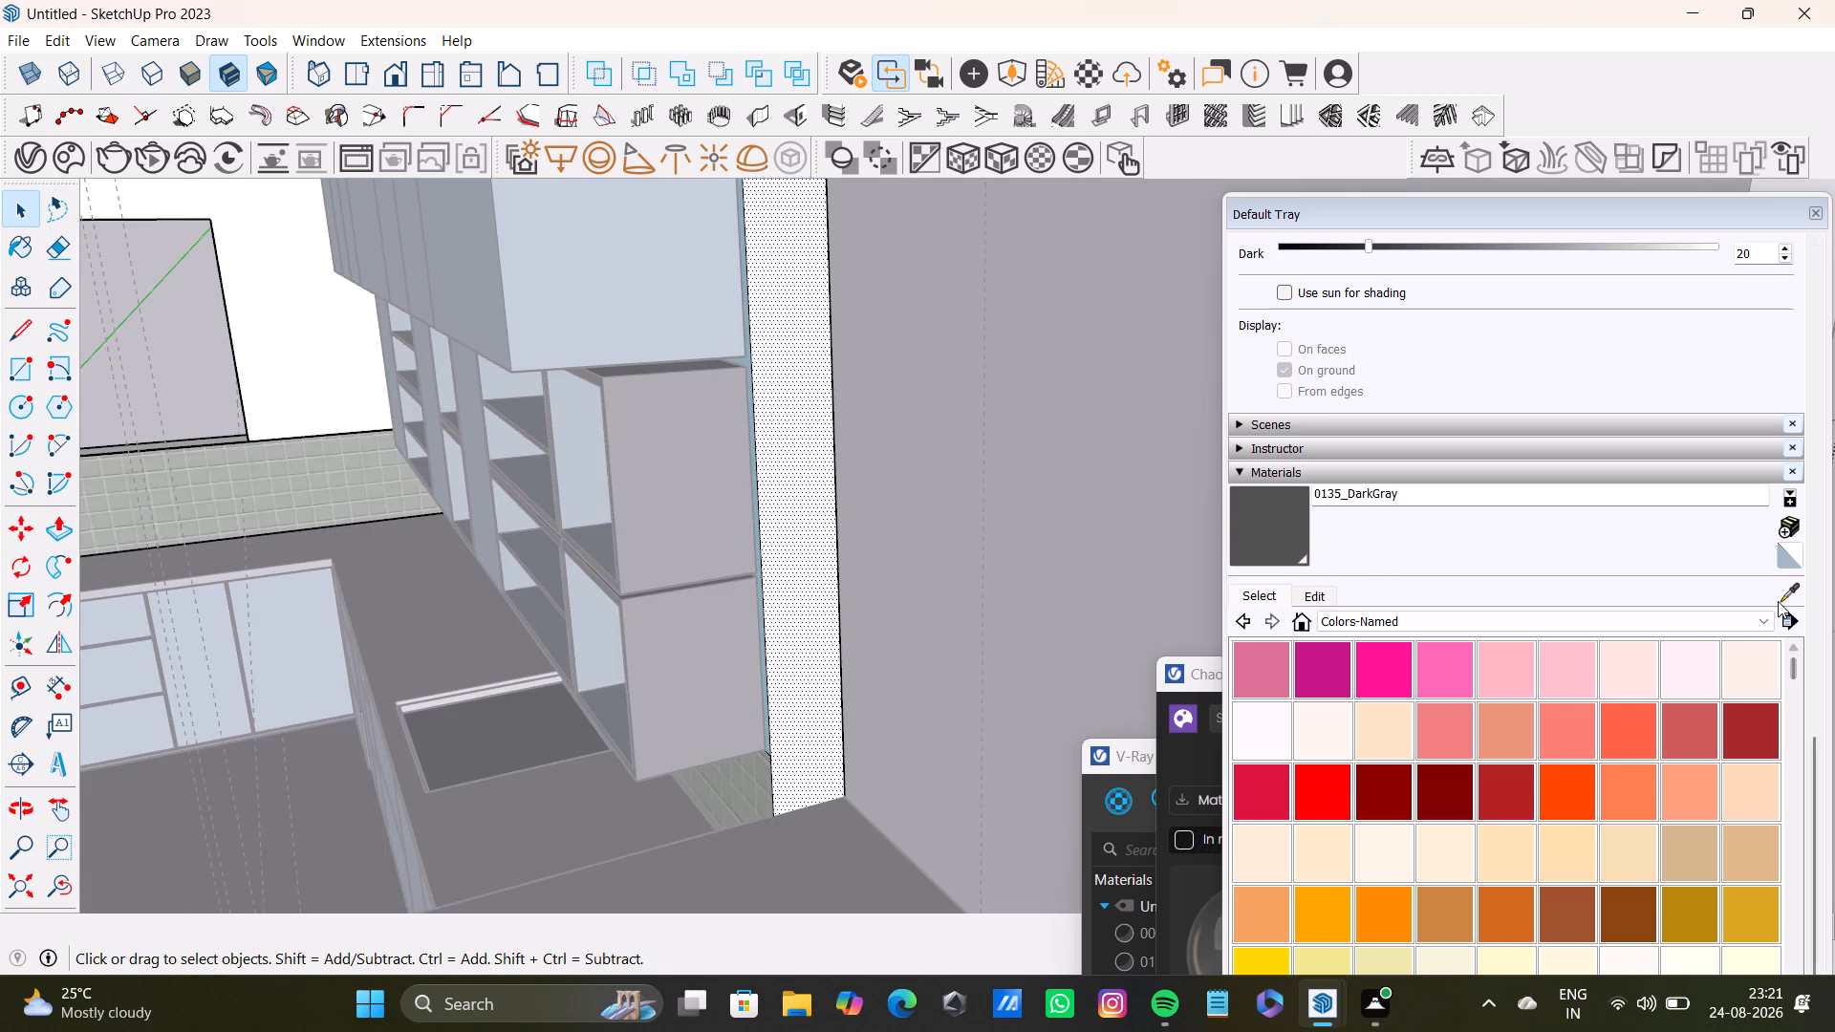
pyautogui.click(1782, 595)
pyautogui.click(601, 321)
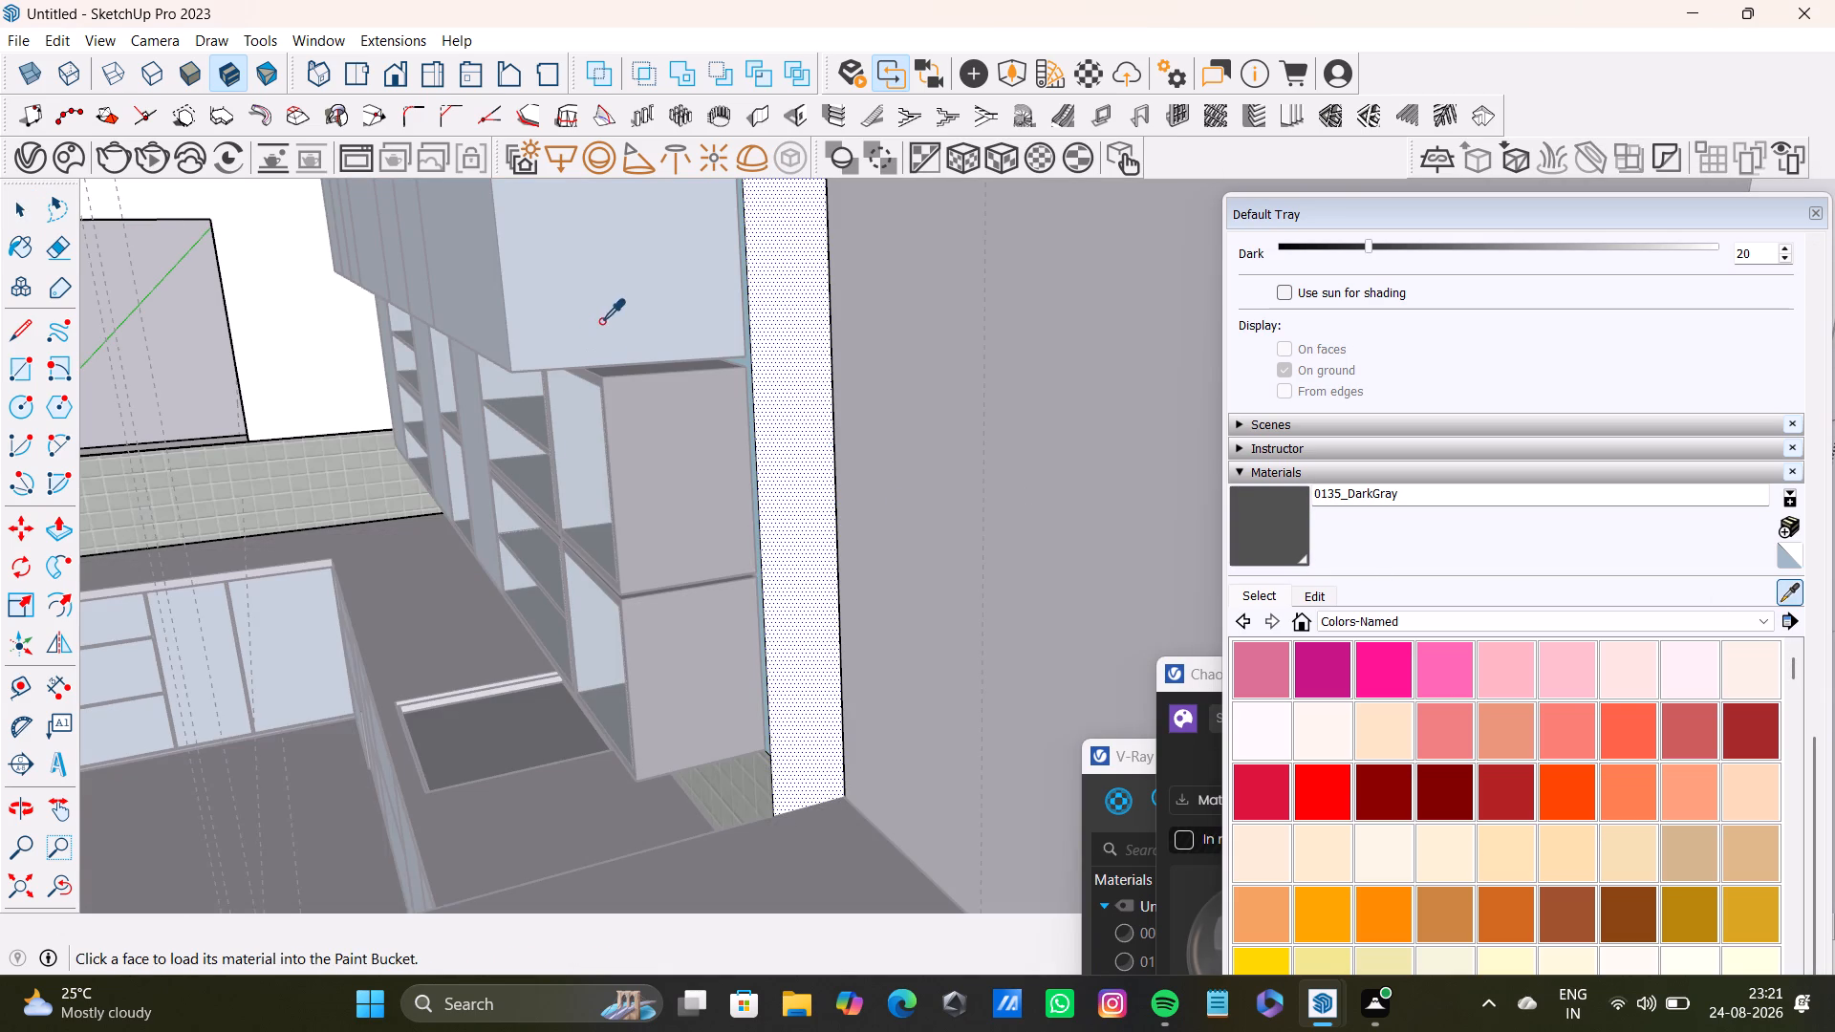
pyautogui.click(1248, 526)
pyautogui.click(784, 445)
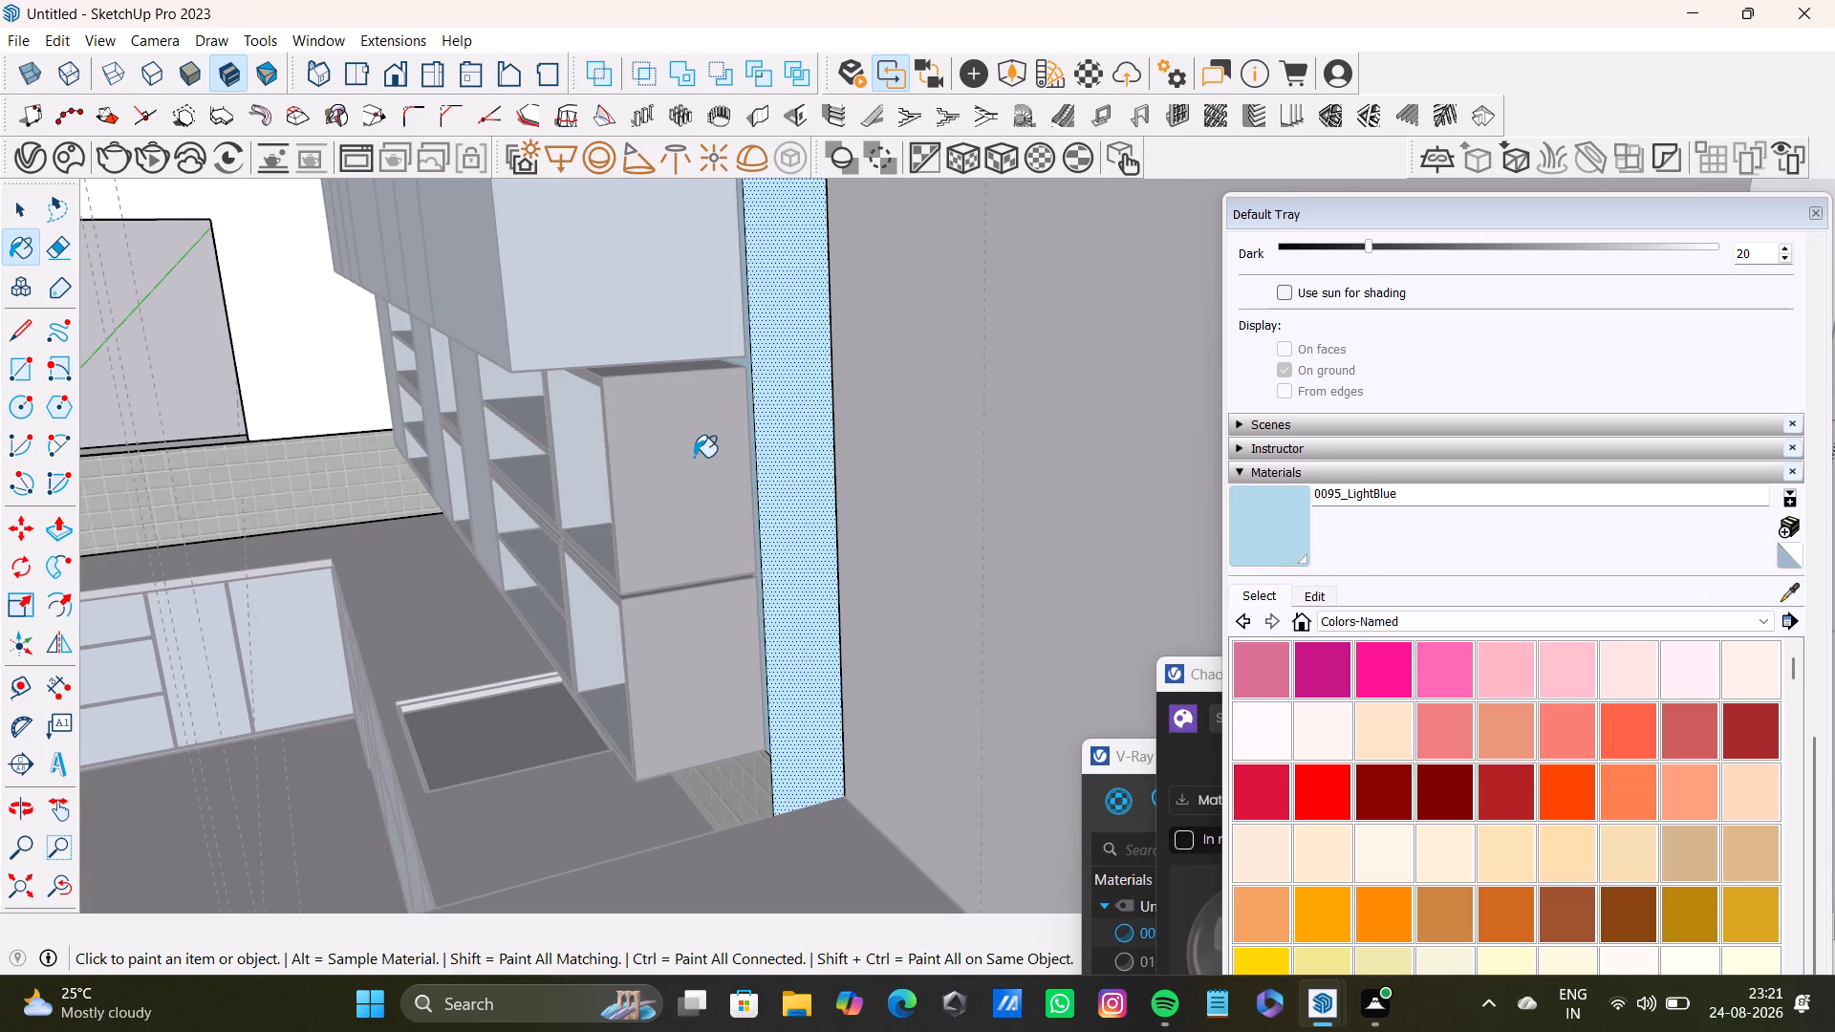
pyautogui.scroll(-4, 754, 533)
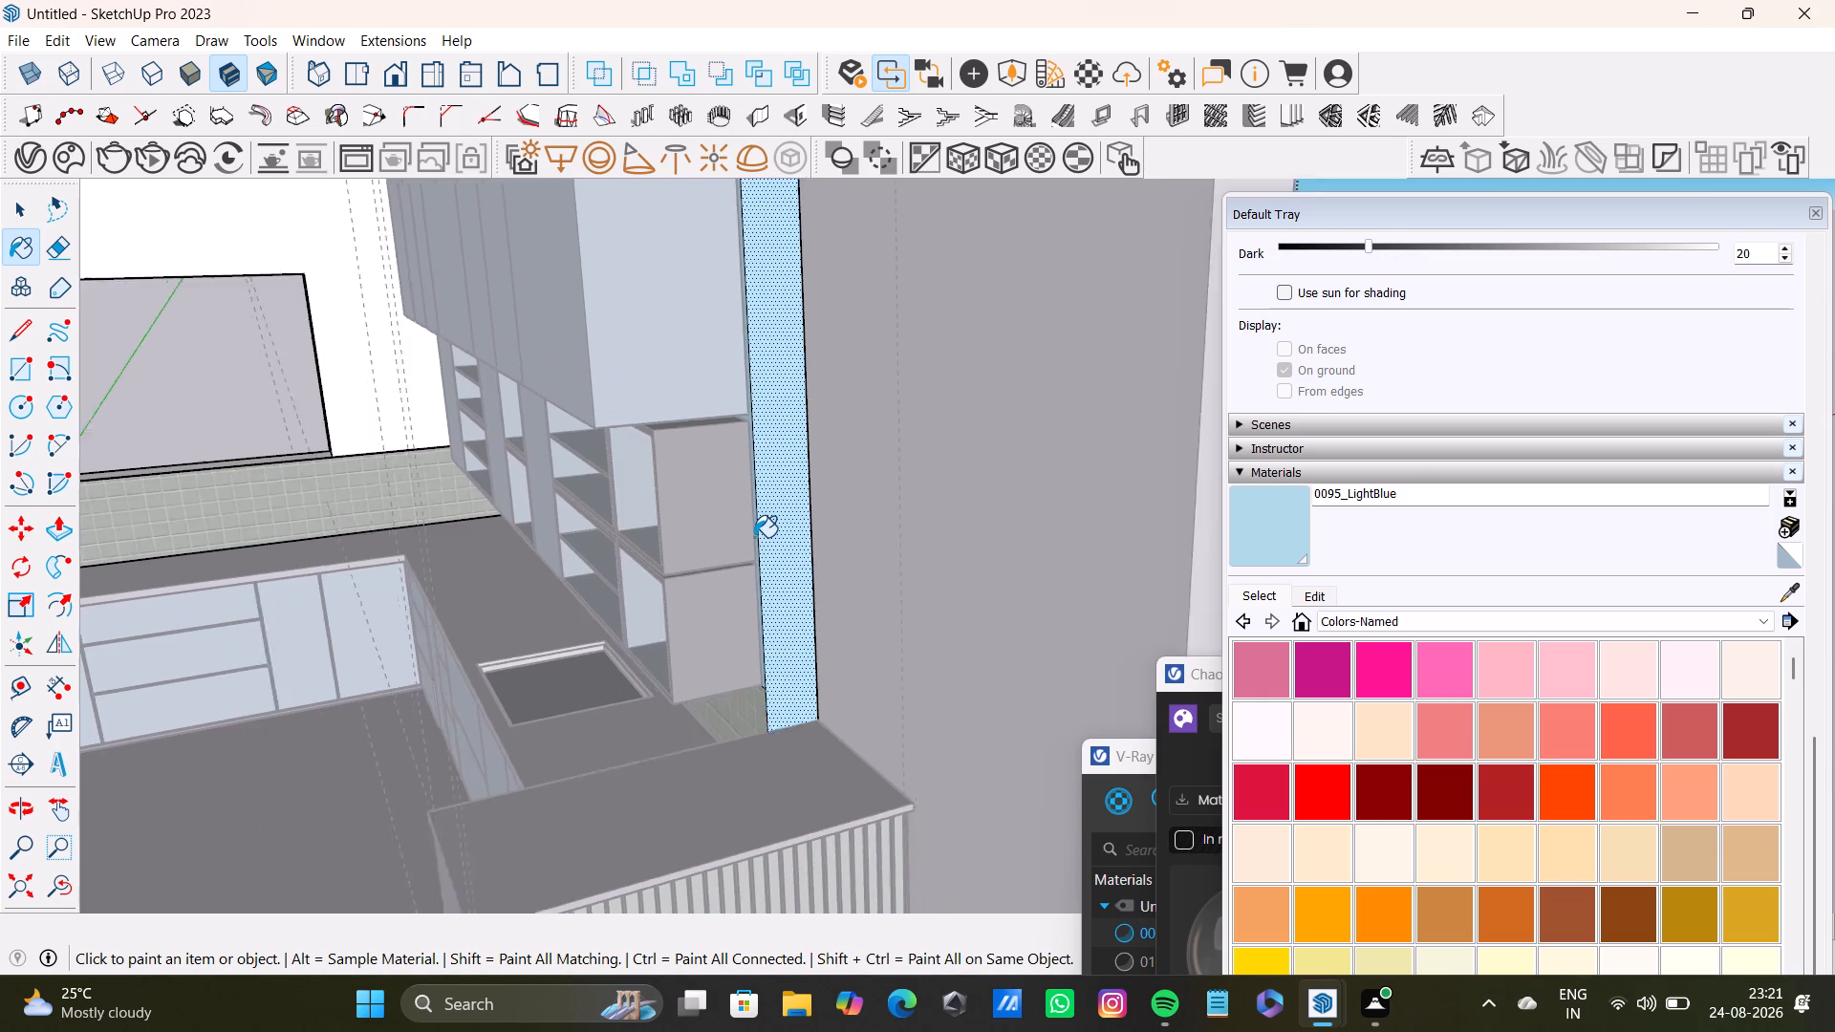
pyautogui.scroll(-8, 754, 537)
pyautogui.click(1075, 419)
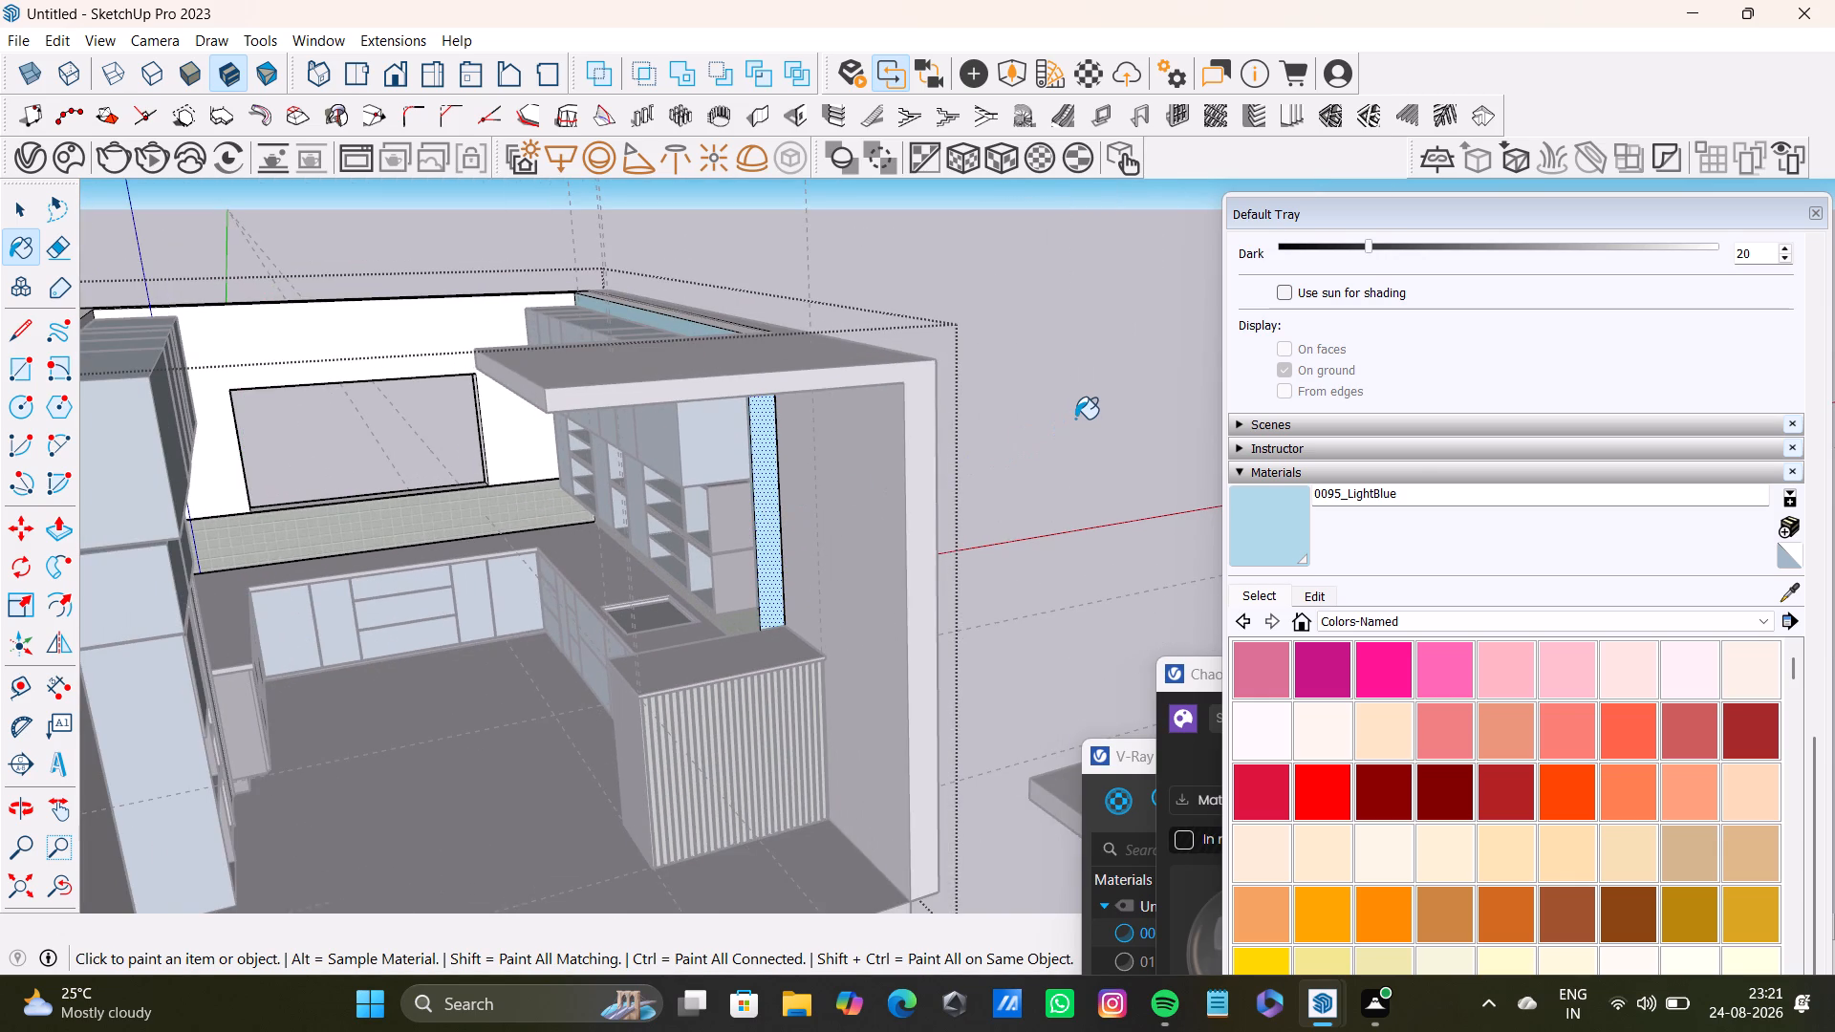
pyautogui.press('space')
pyautogui.press('space')
pyautogui.press('space')
pyautogui.press('space')
pyautogui.press('space')
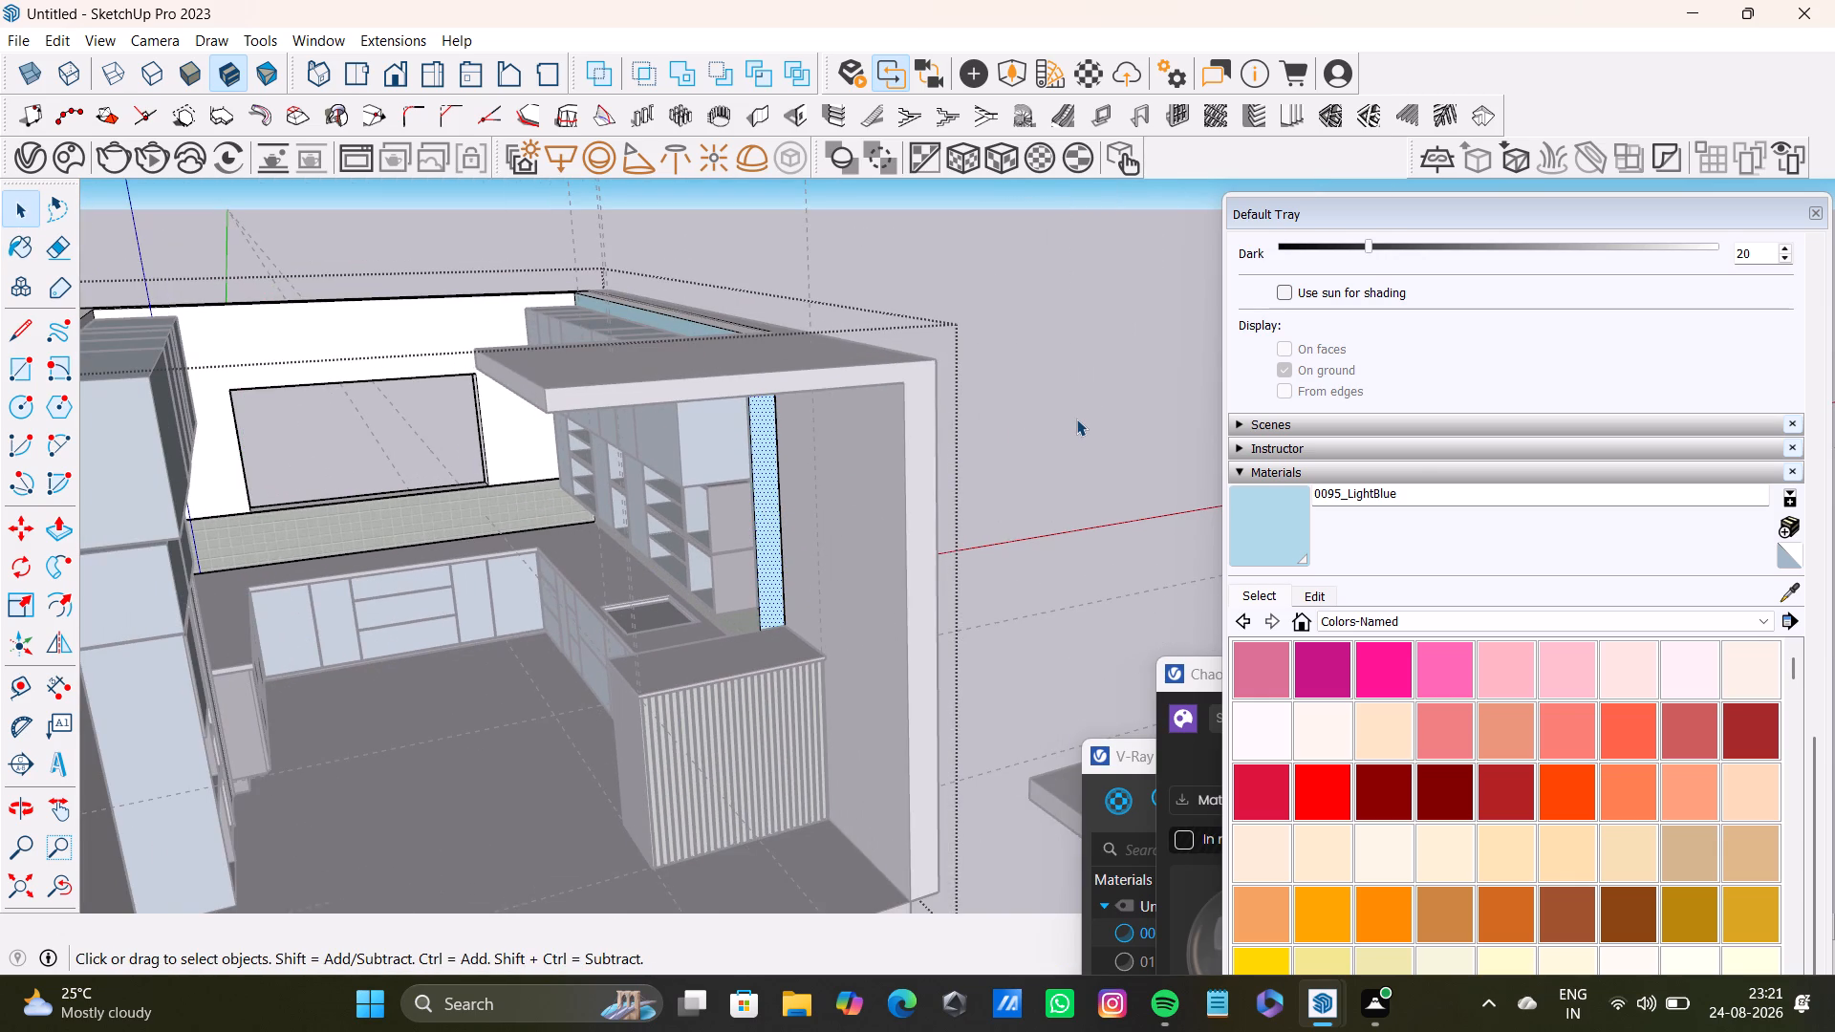
pyautogui.press('space')
pyautogui.press('space')
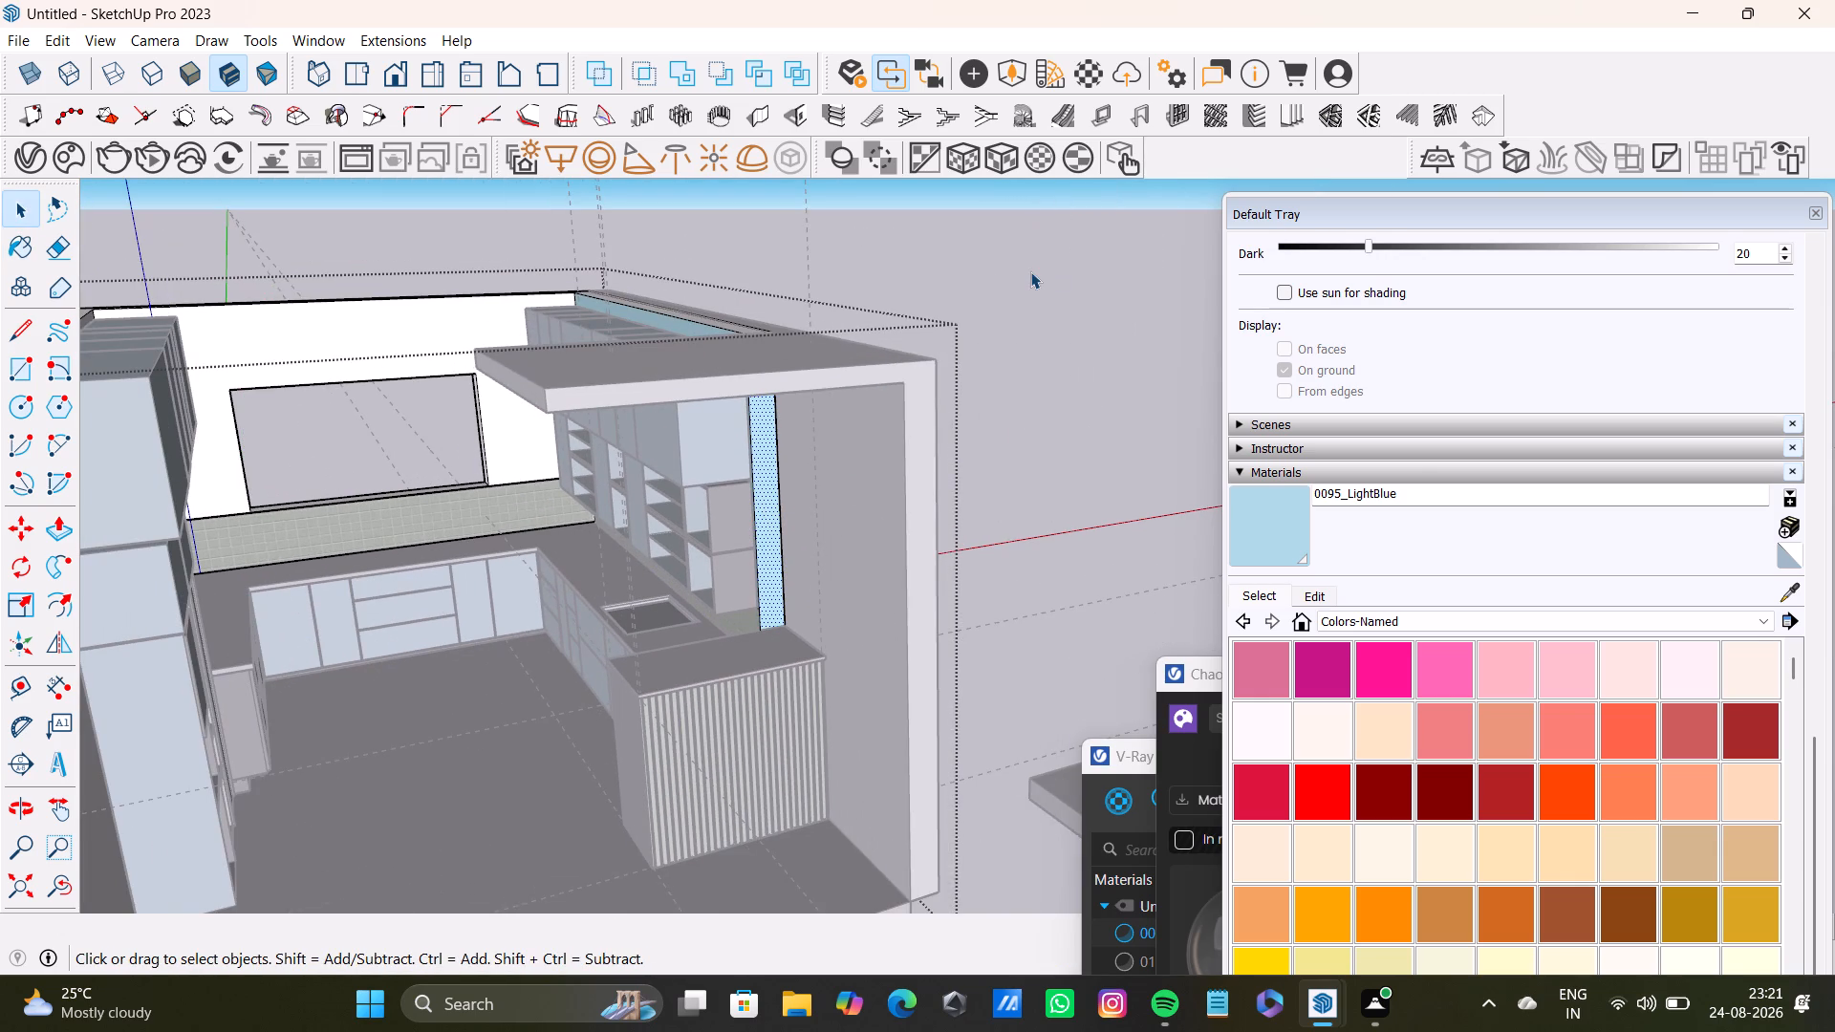
pyautogui.click(1033, 277)
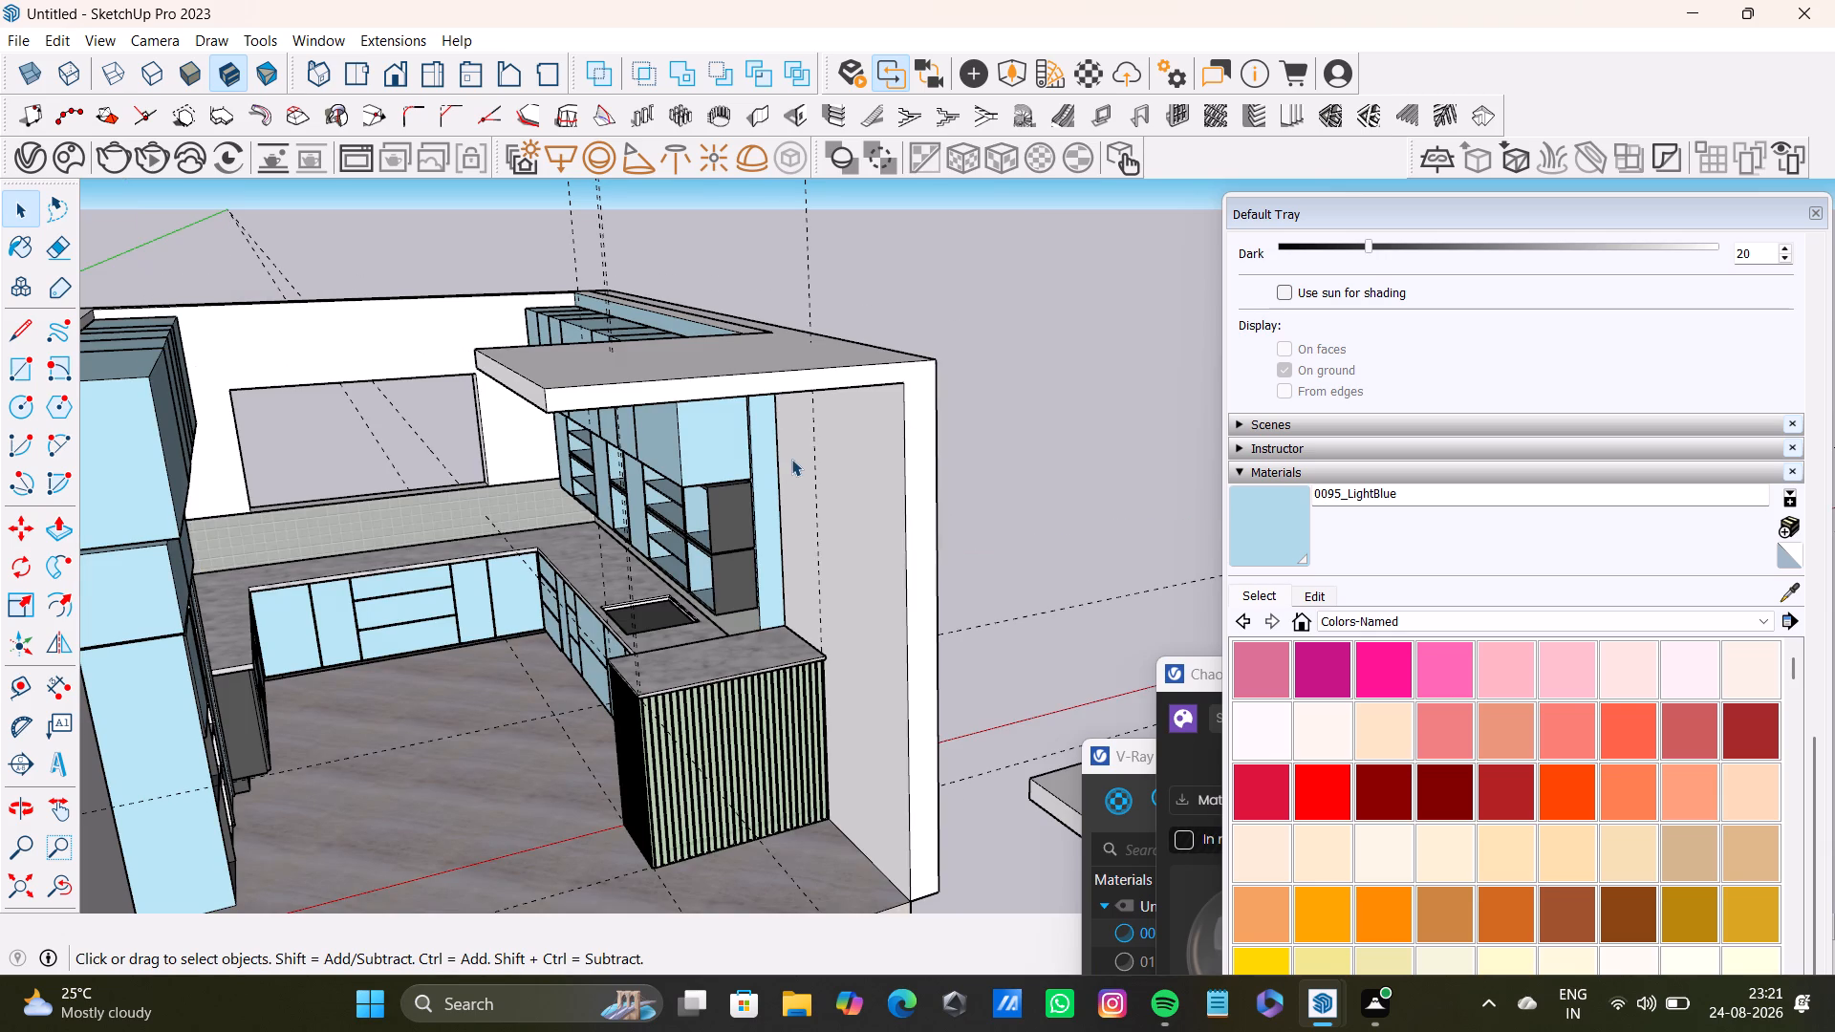
pyautogui.press('space')
# Hide the five glass panel faces in front of the shelves of the narrow framed tall unit.
pyautogui.moveTo(1053, 486); pyautogui.dragTo(842, 620, button='middle')
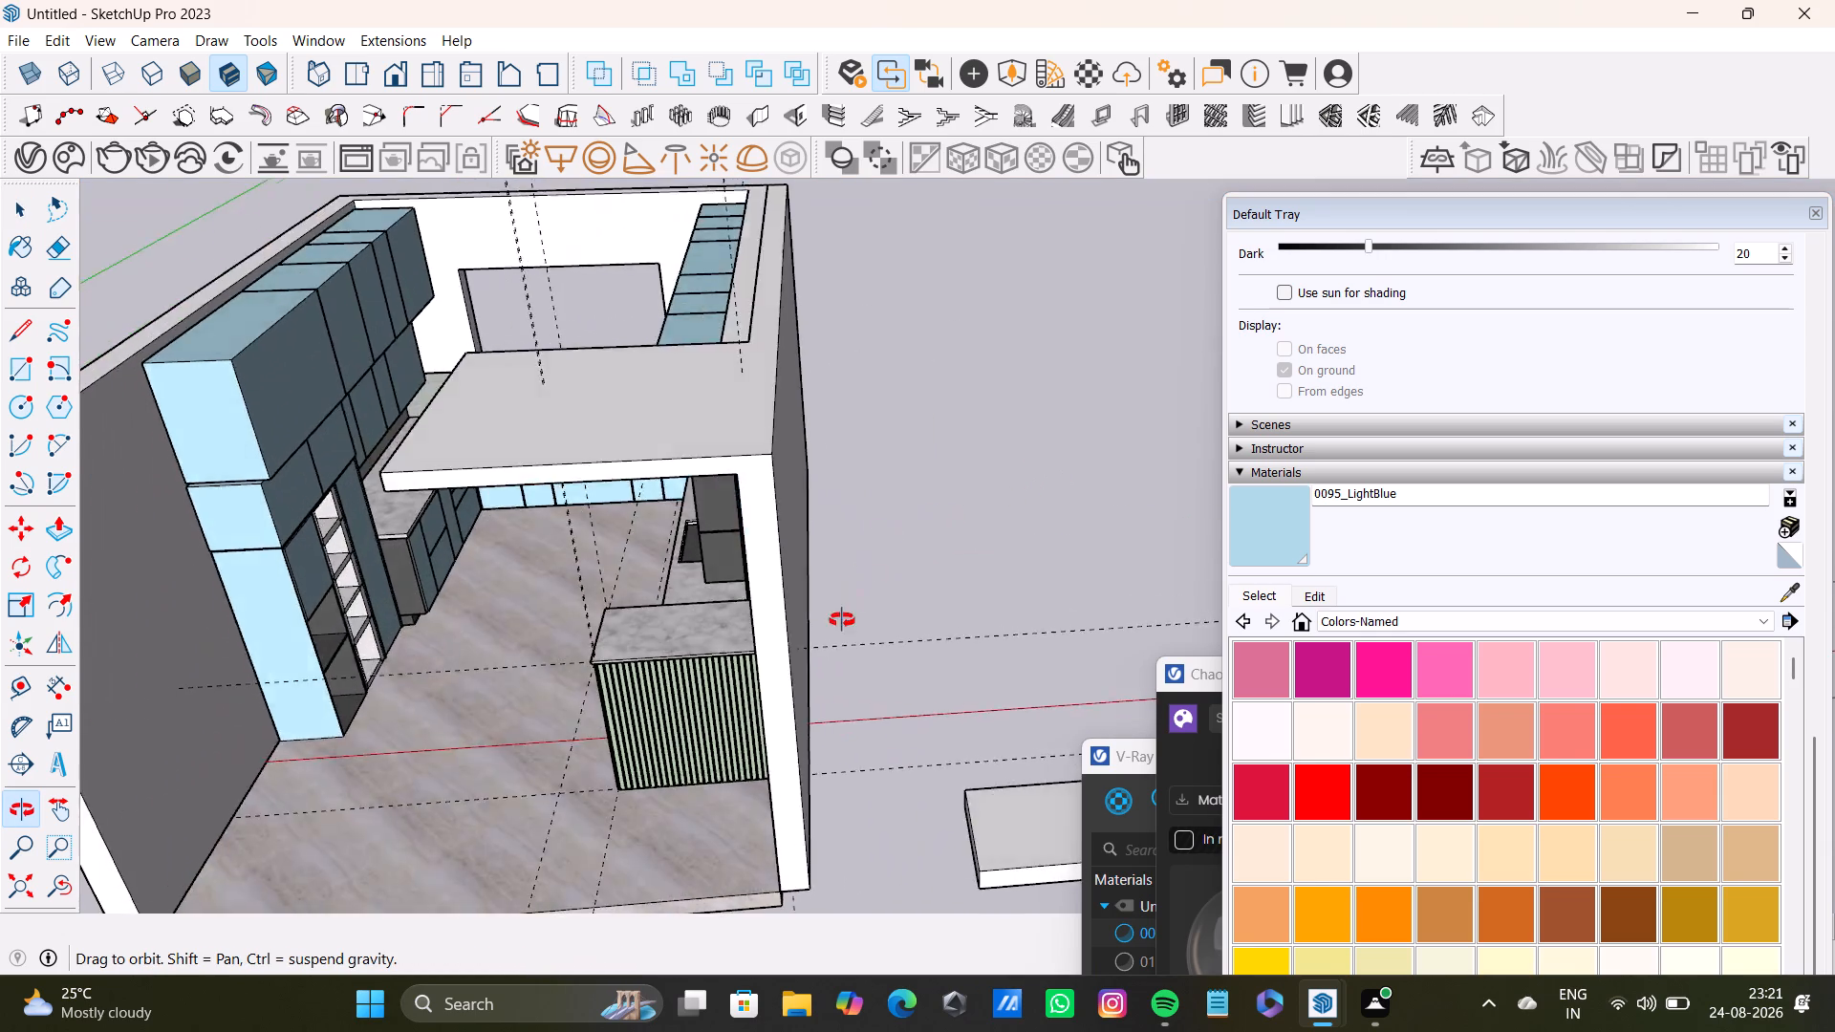
pyautogui.moveTo(842, 620); pyautogui.dragTo(802, 718, button='middle')
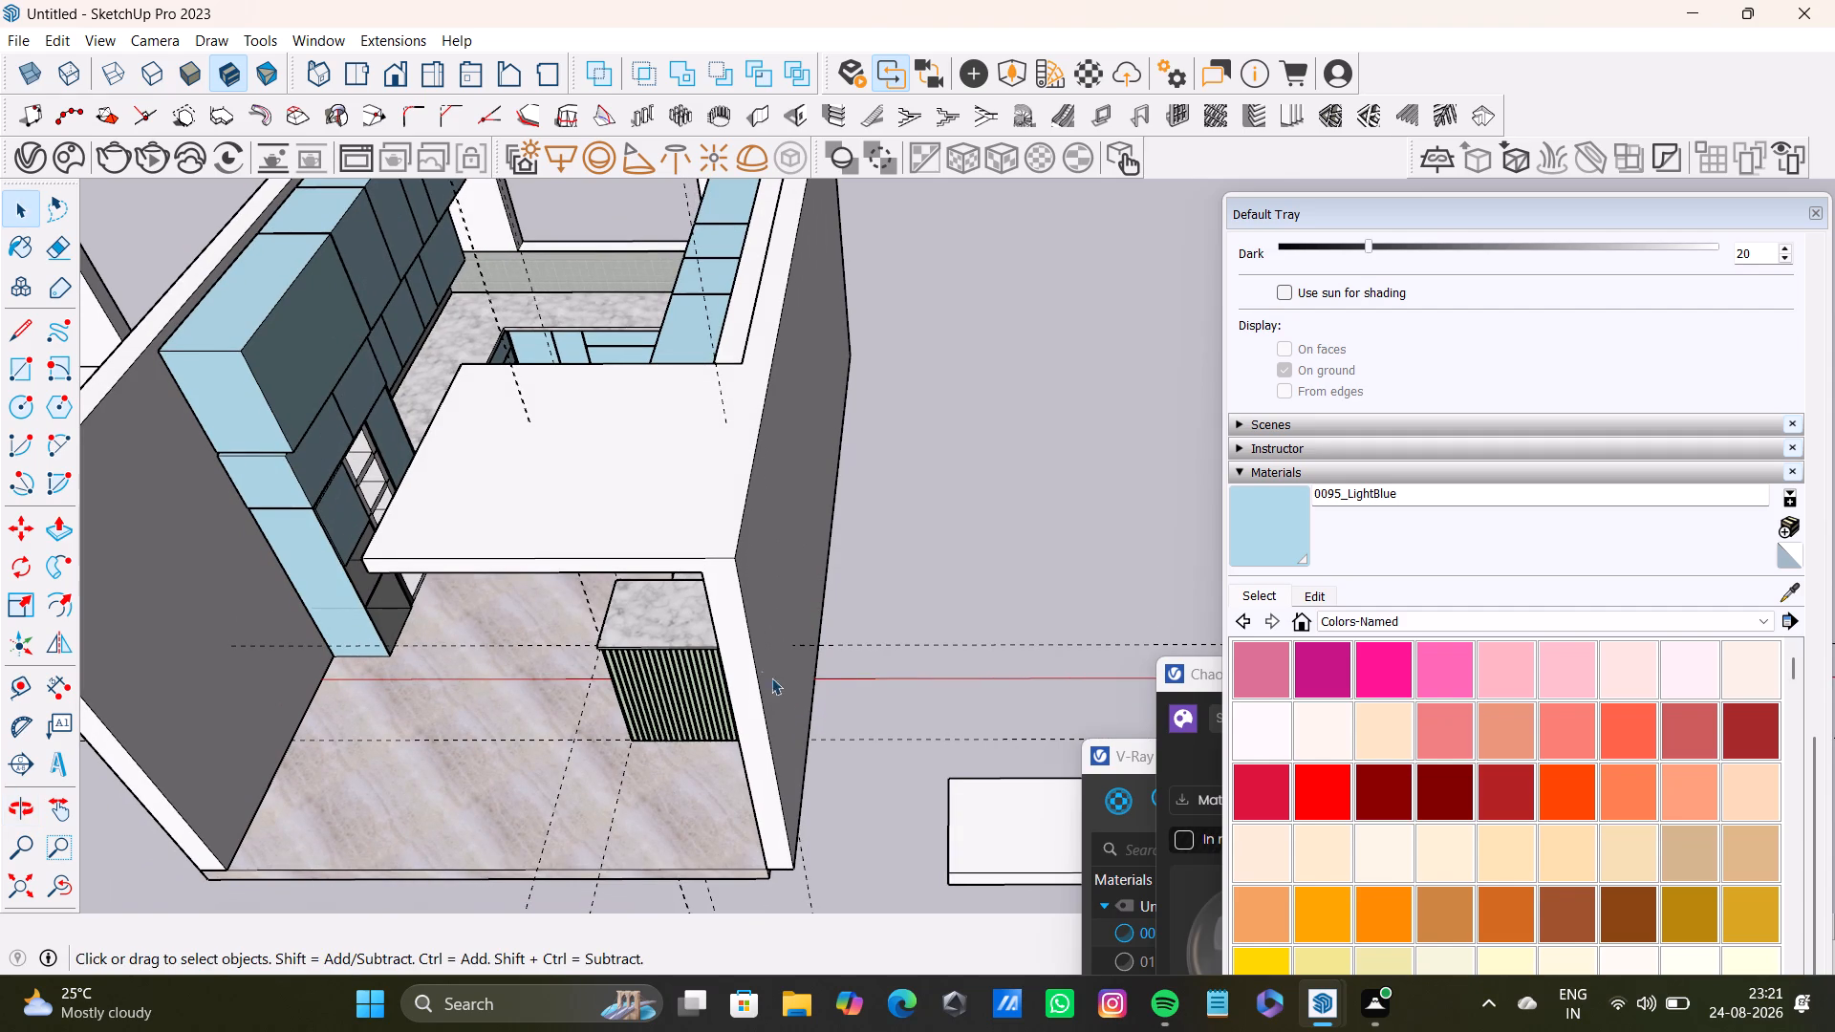
pyautogui.press('space')
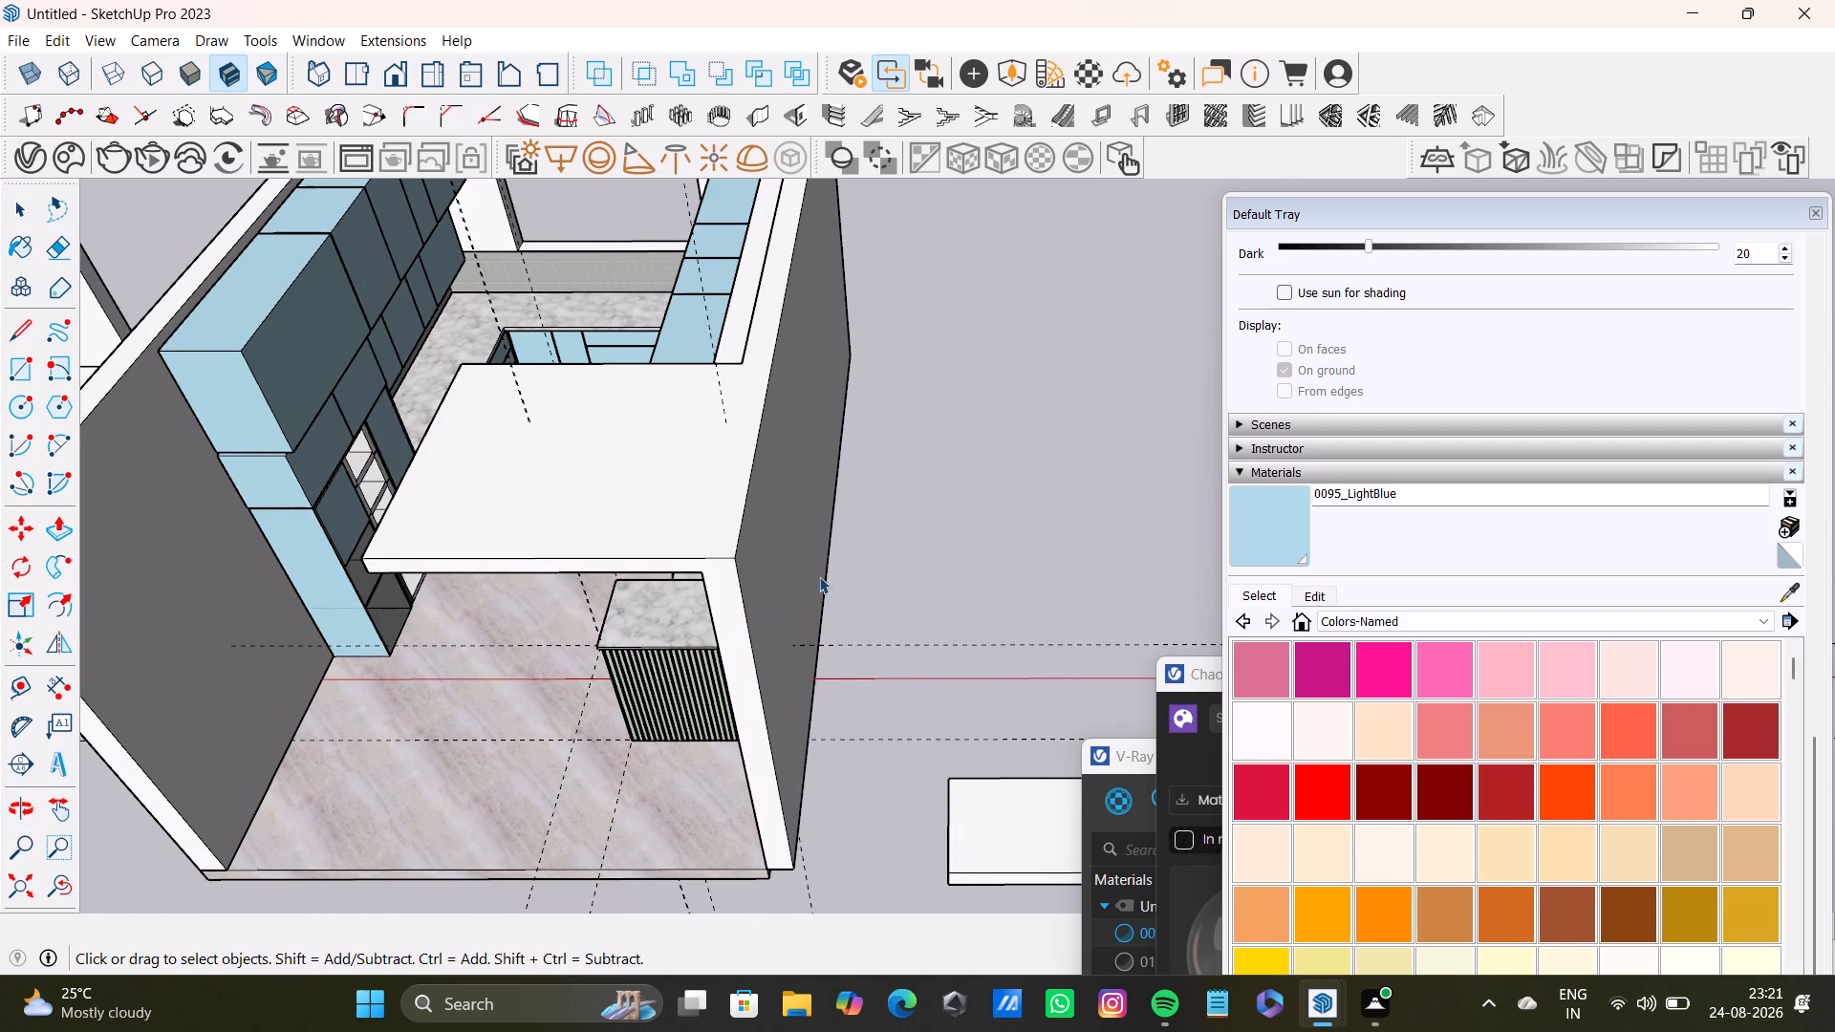
pyautogui.moveTo(726, 575); pyautogui.dragTo(859, 344, button='middle')
pyautogui.scroll(8, 470, 544)
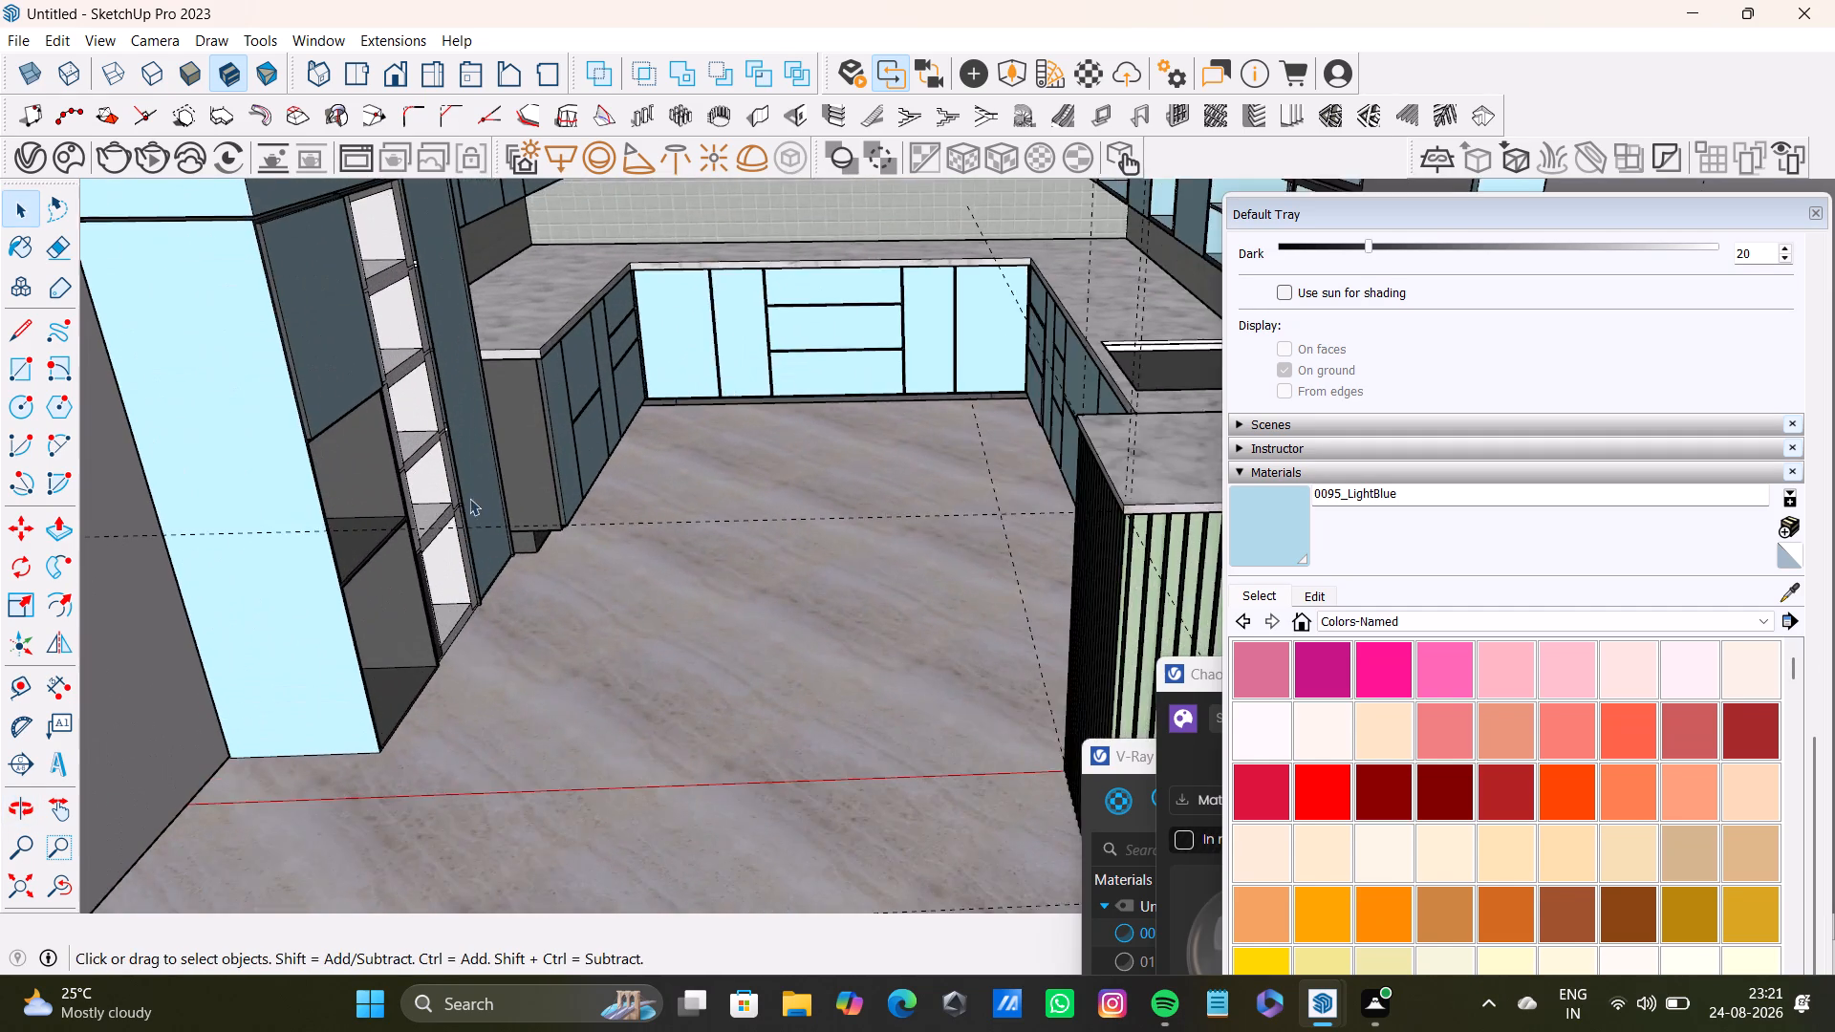
pyautogui.moveTo(469, 494); pyautogui.dragTo(251, 515, button='middle')
pyautogui.scroll(3, 460, 499)
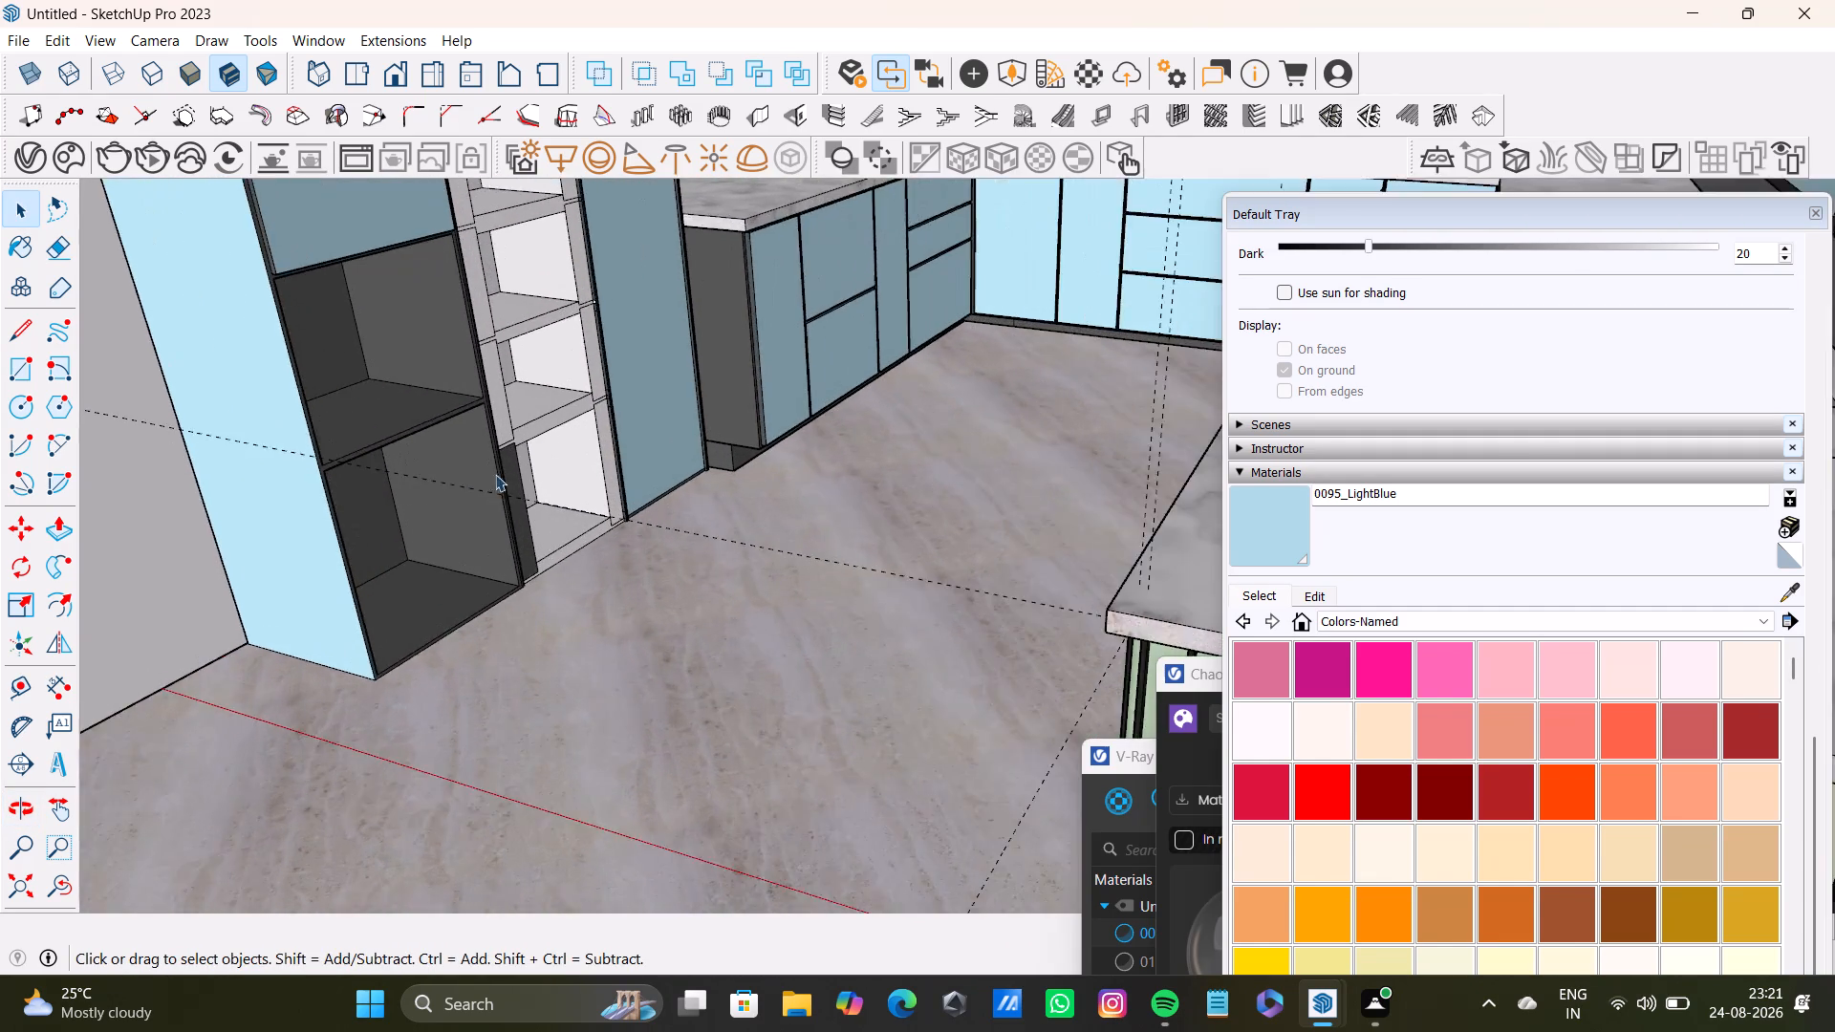
pyautogui.scroll(7, 495, 474)
pyautogui.click(561, 471)
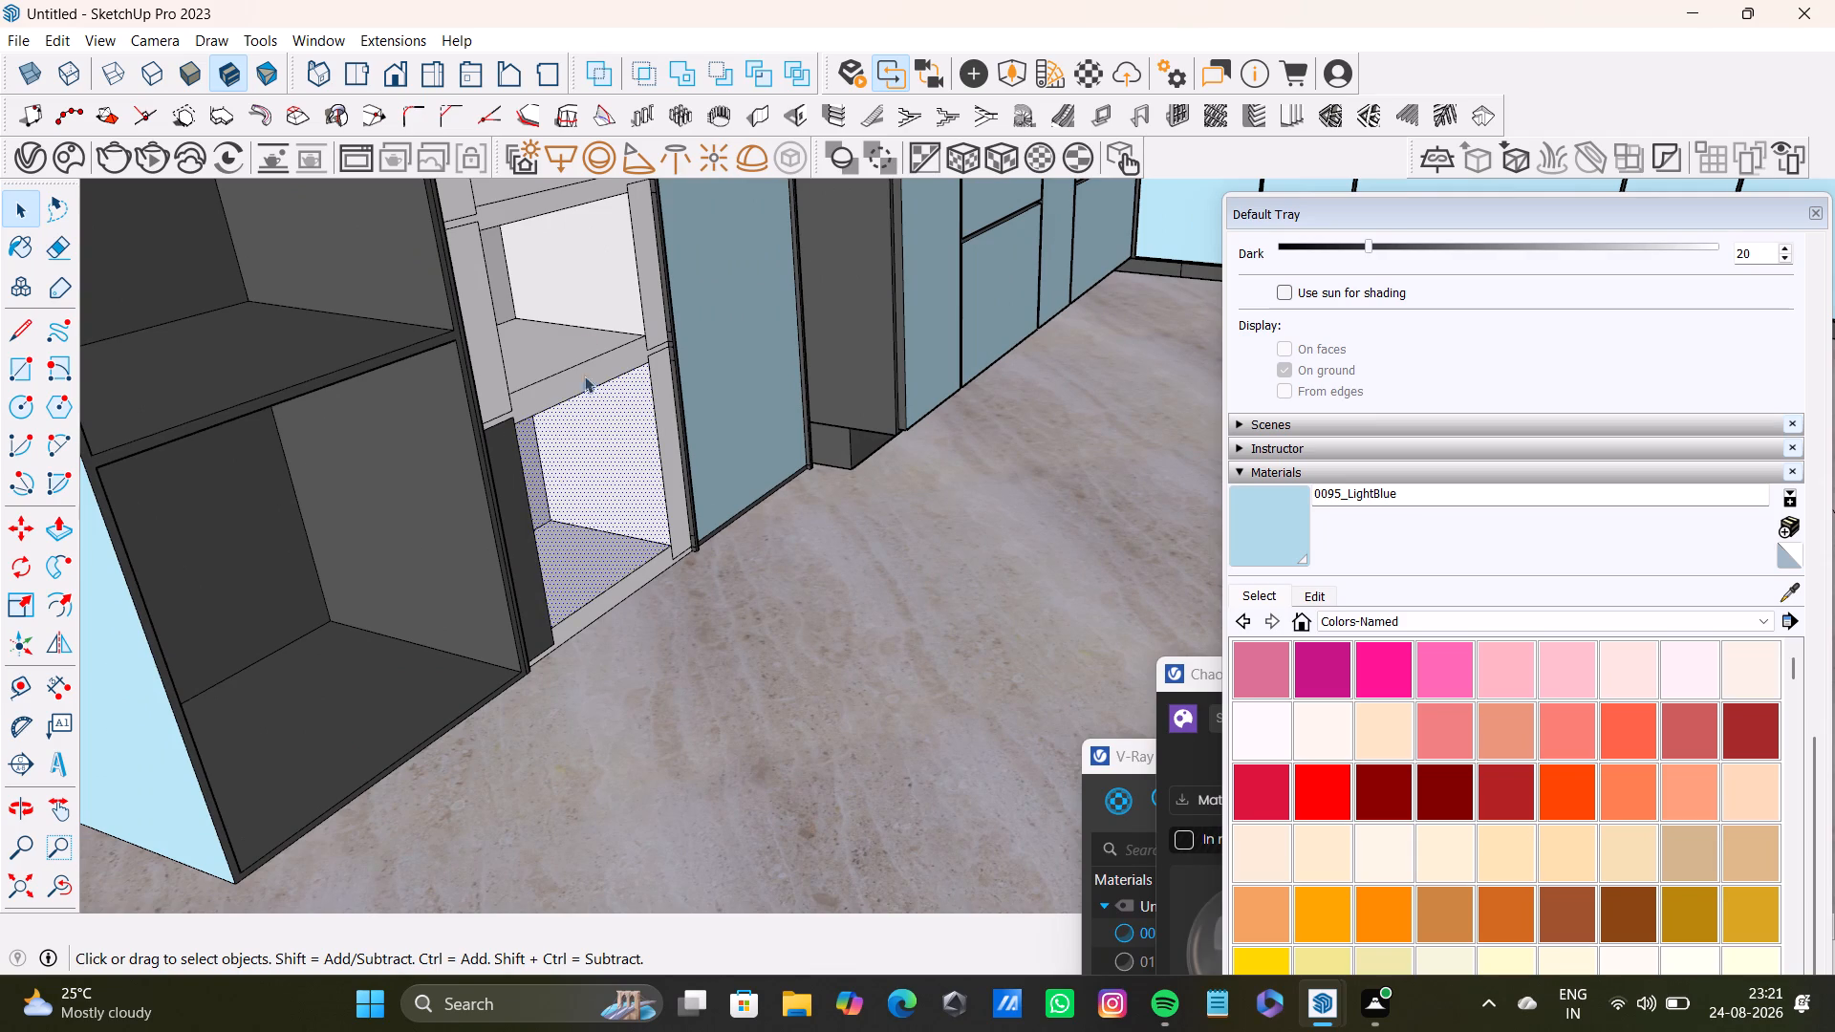
pyautogui.keyDown('shift'); pyautogui.click(554, 304); pyautogui.keyUp('shift')
pyautogui.keyDown('shift'); pyautogui.moveTo(563, 312); pyautogui.dragTo(576, 699, button='middle'); pyautogui.keyUp('shift')
pyautogui.keyDown('shift'); pyautogui.click(553, 544); pyautogui.keyUp('shift')
pyautogui.keyDown('shift'); pyautogui.click(522, 331); pyautogui.keyUp('shift')
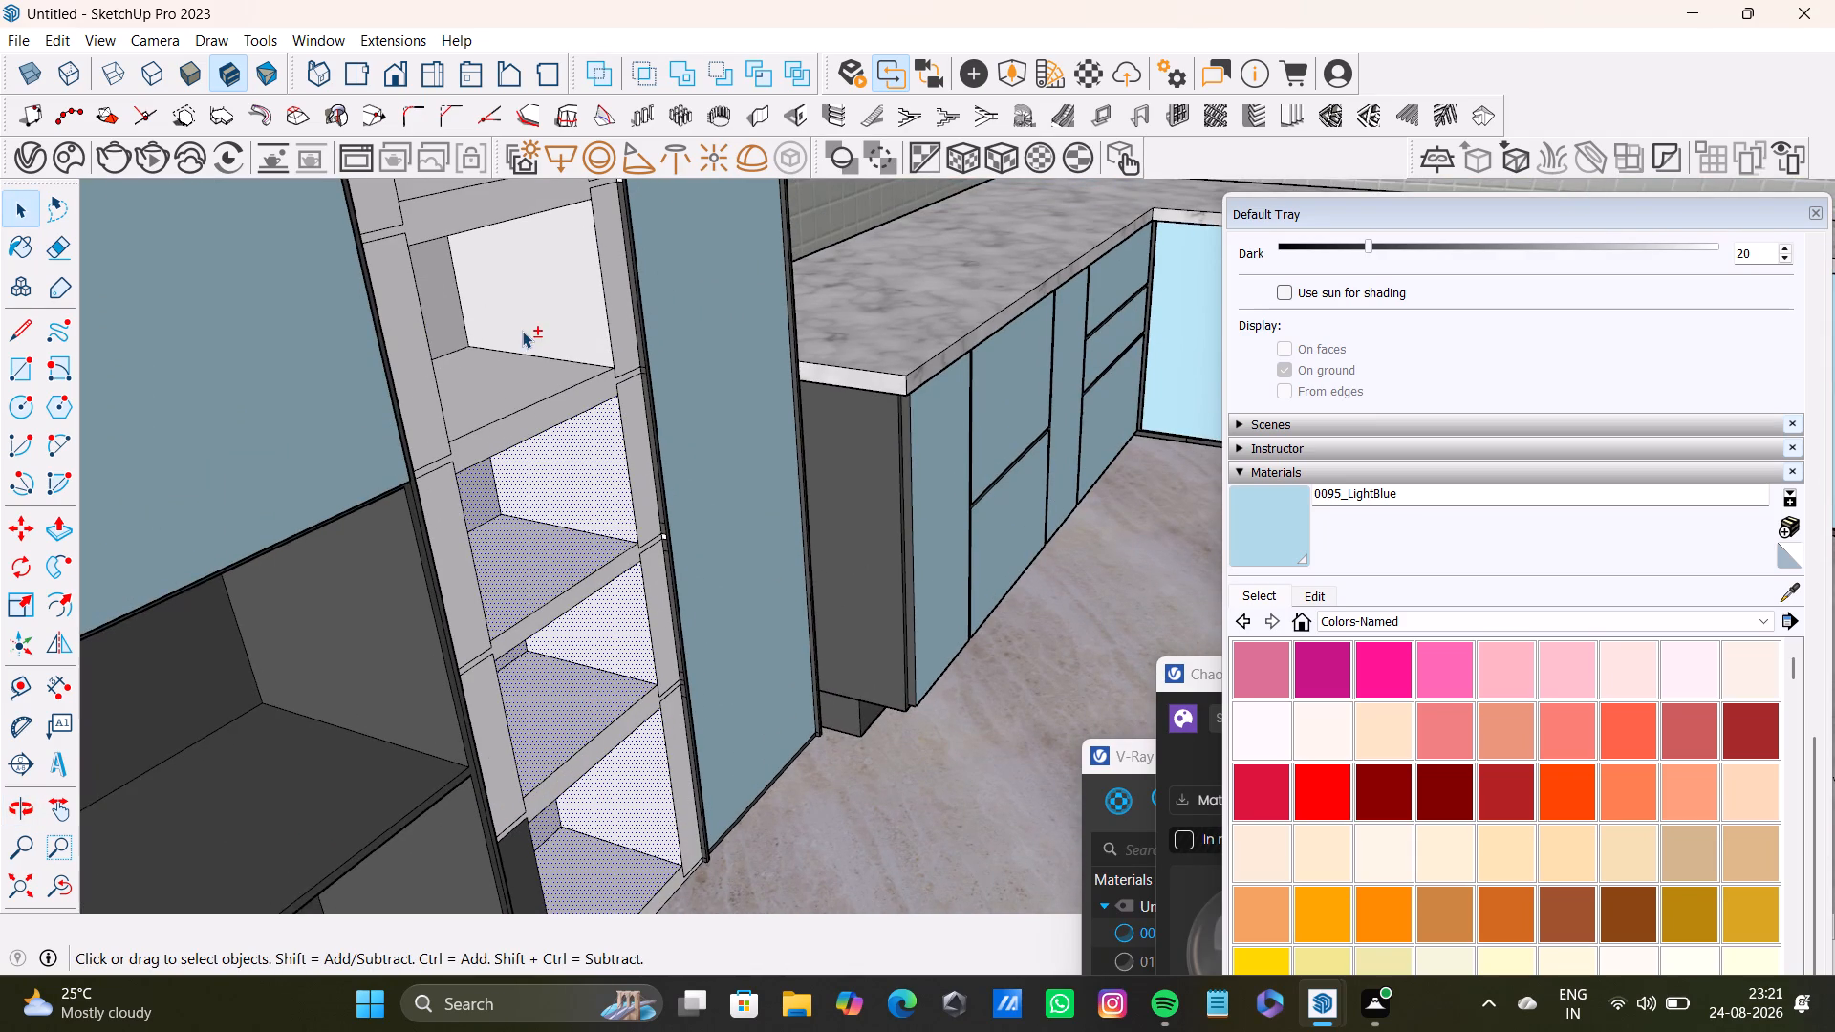
pyautogui.keyDown('shift'); pyautogui.moveTo(524, 404); pyautogui.dragTo(566, 729, button='middle'); pyautogui.keyUp('shift')
pyautogui.keyDown('shift'); pyautogui.click(529, 485); pyautogui.keyUp('shift')
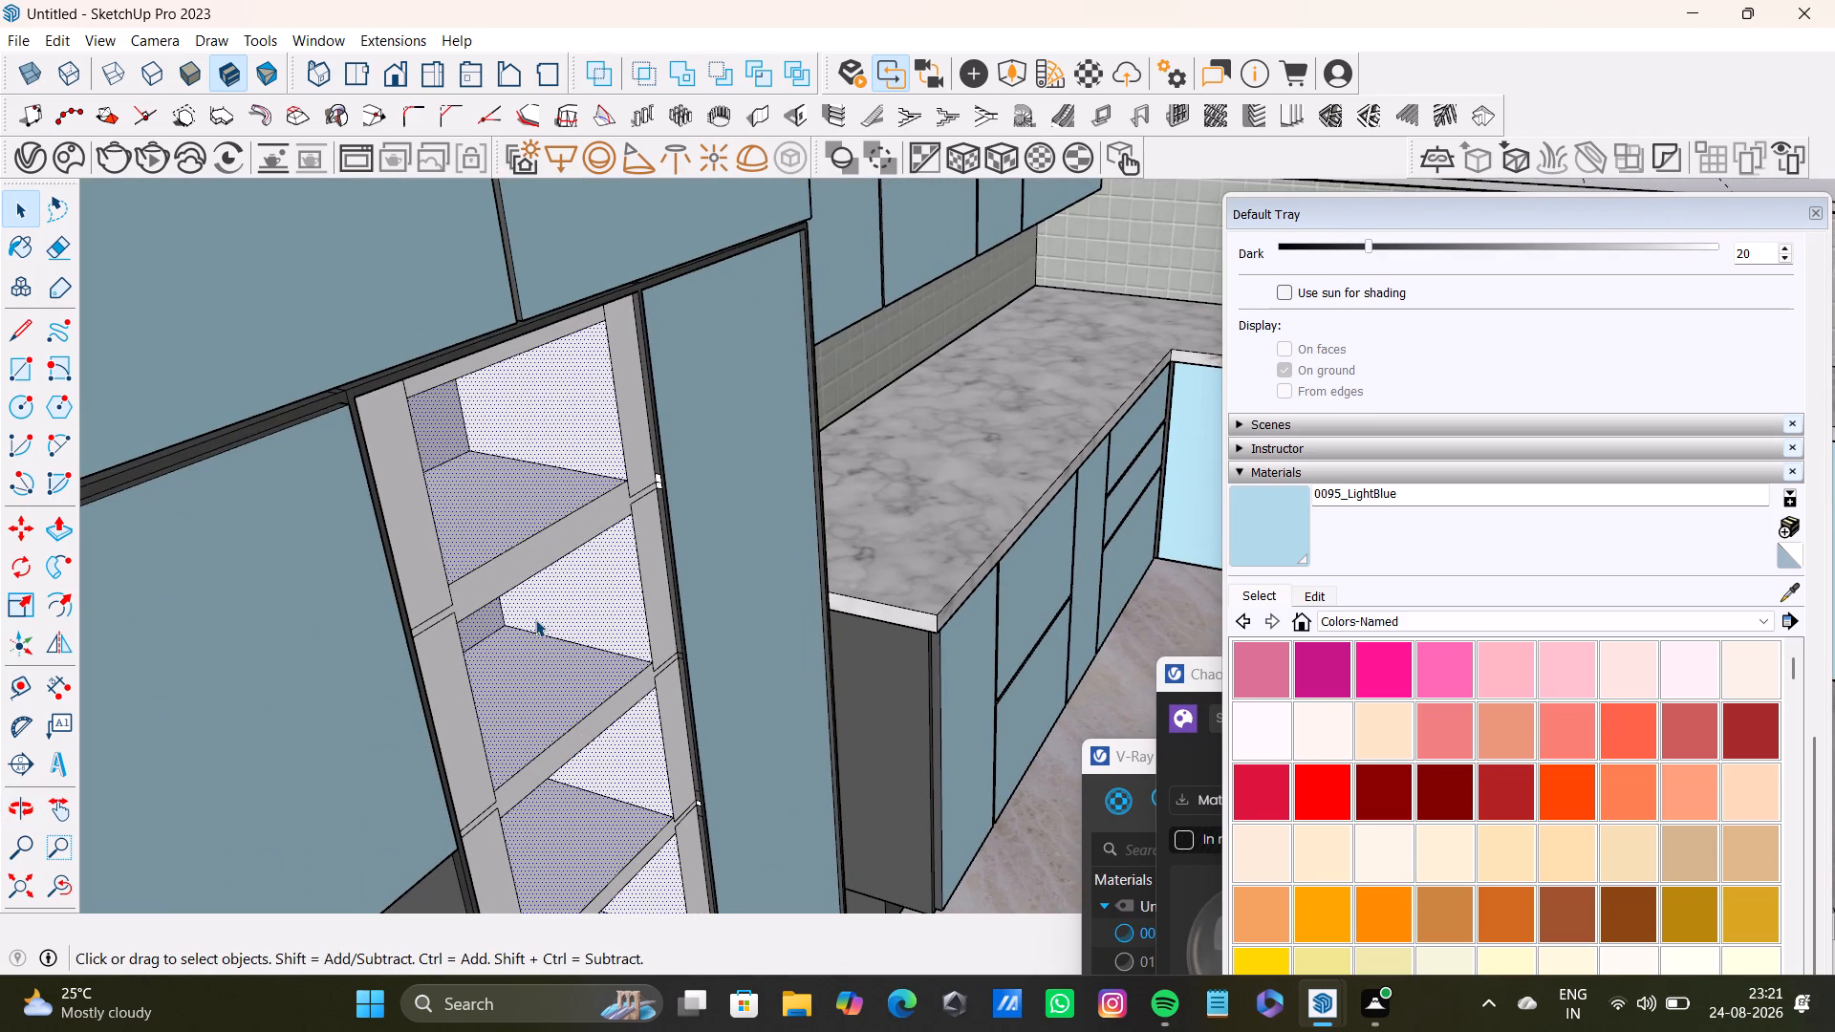
pyautogui.click(0, 42)
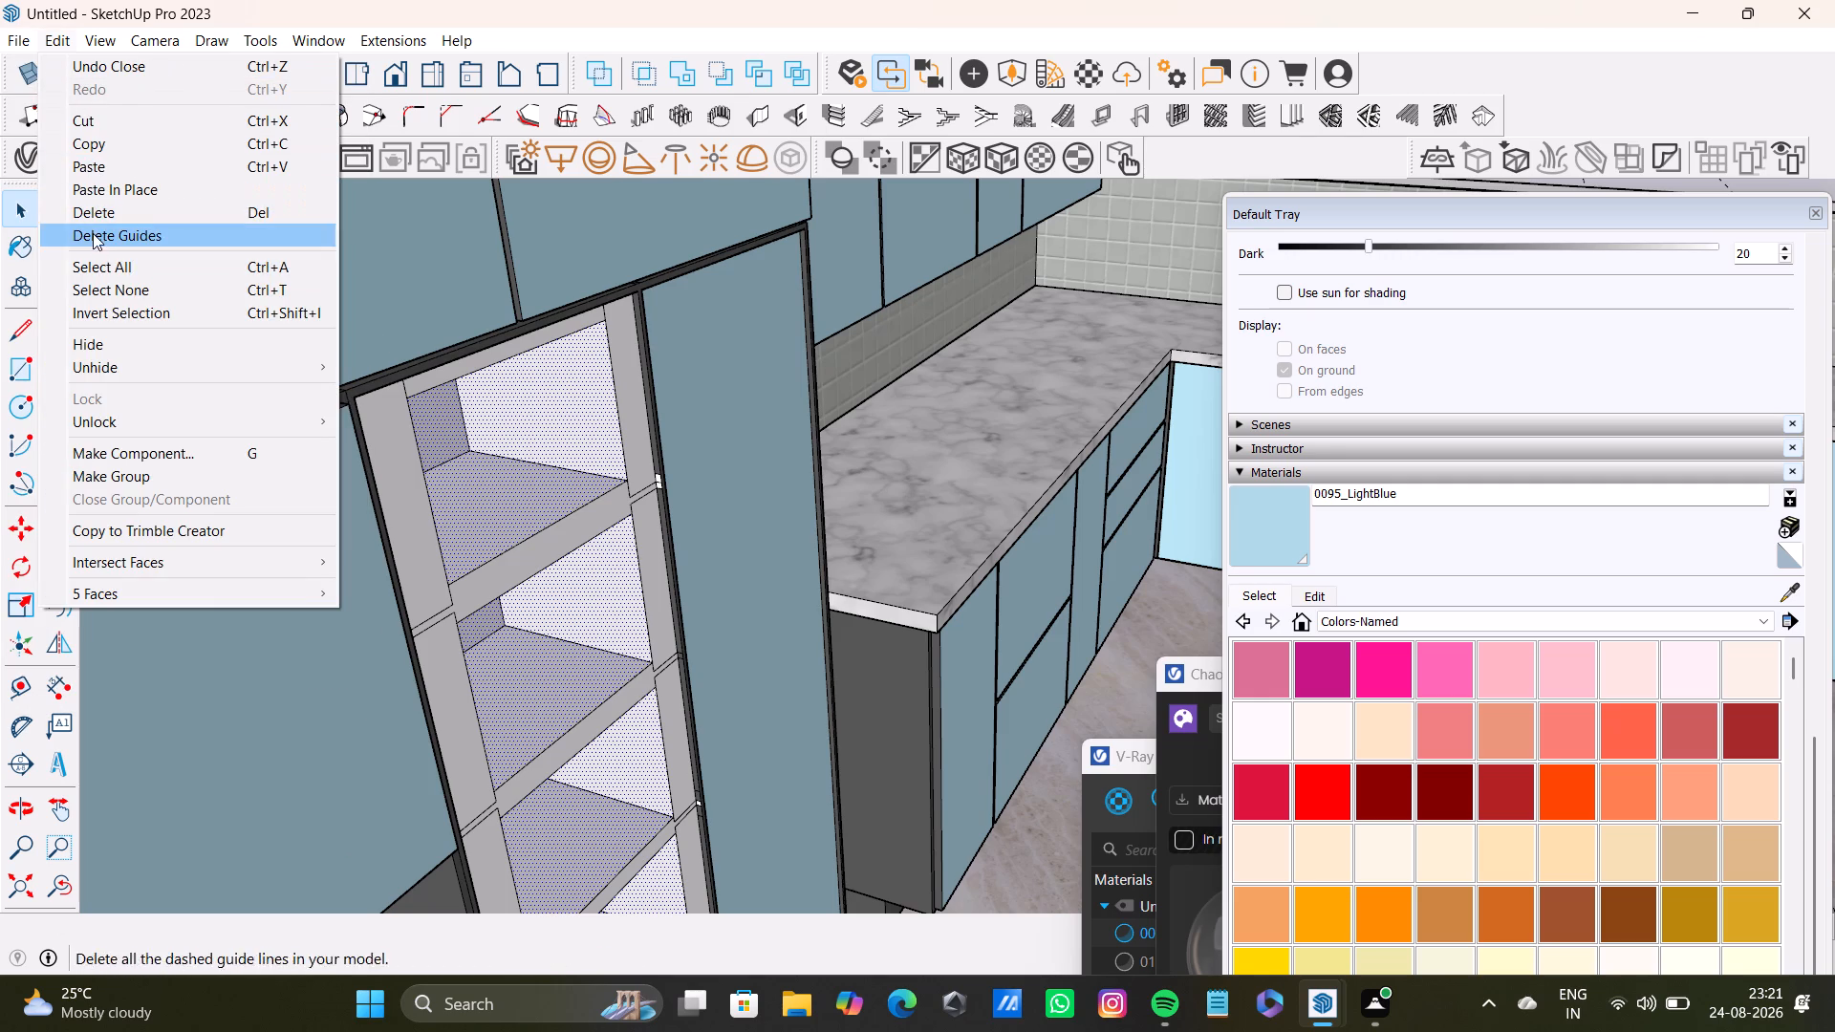
pyautogui.click(116, 337)
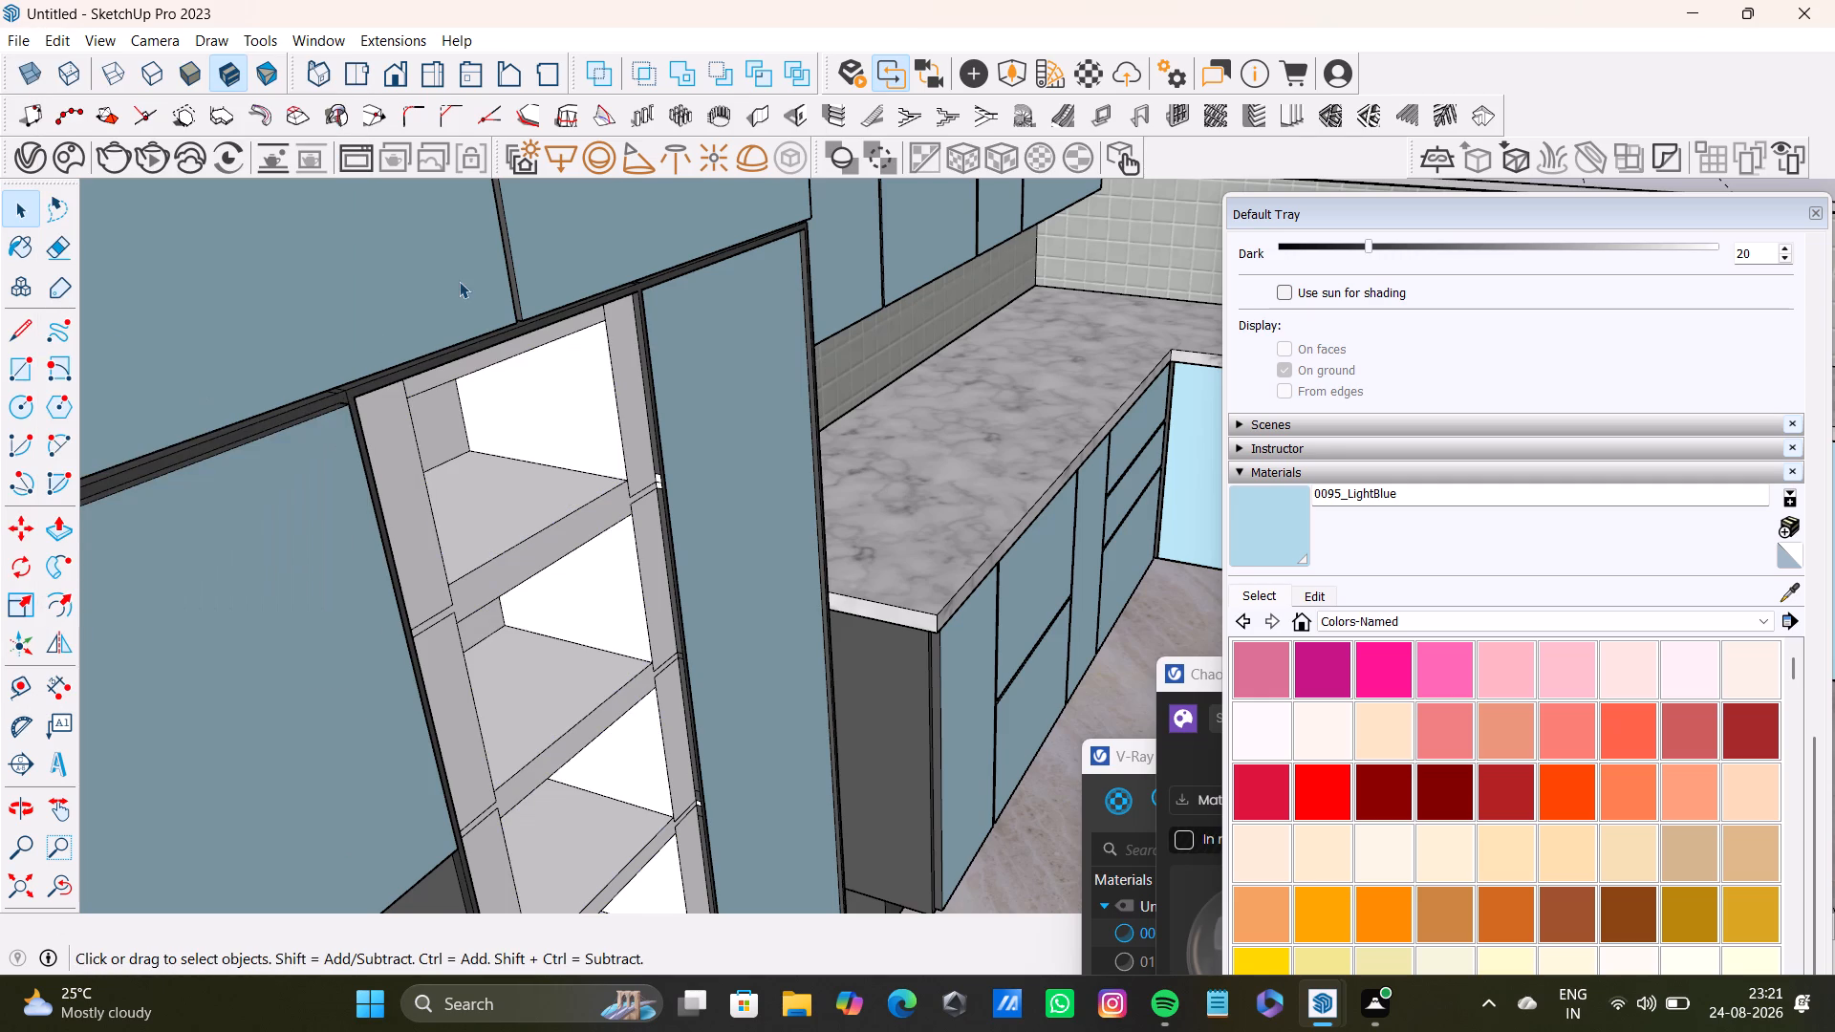
pyautogui.scroll(-5, 497, 432)
pyautogui.moveTo(607, 598); pyautogui.dragTo(484, 511, button='middle')
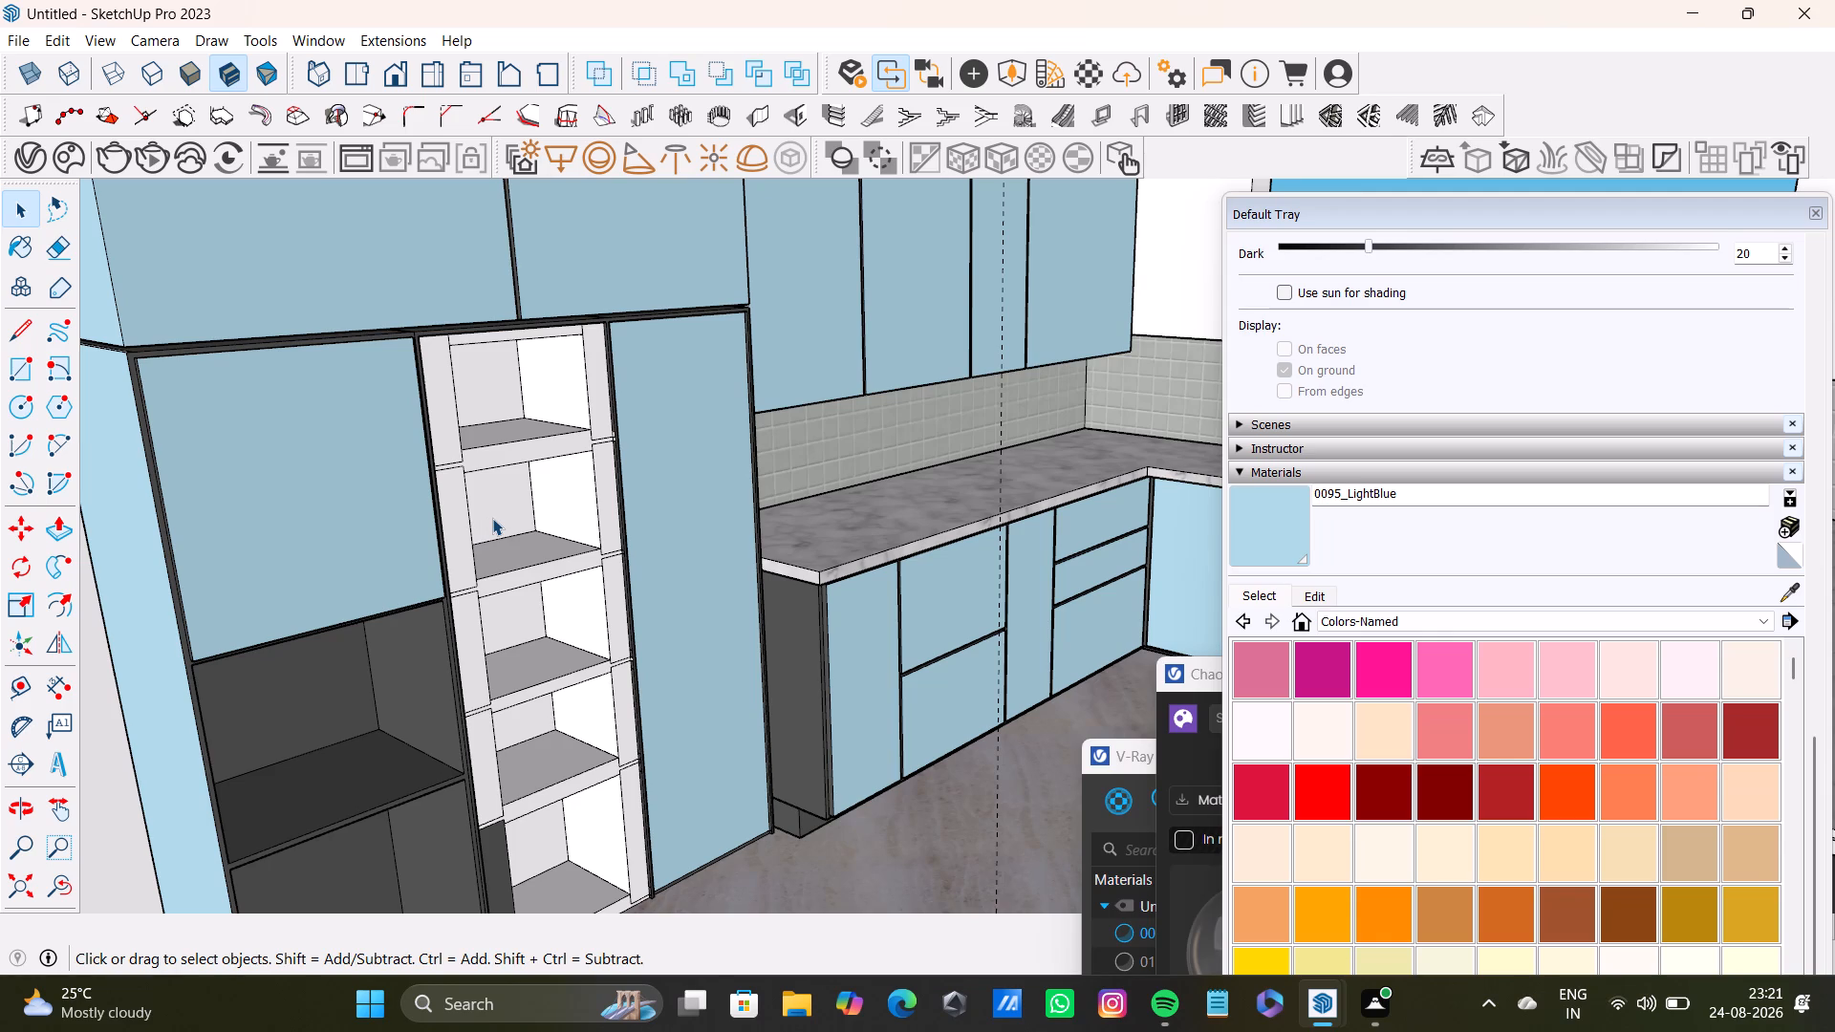
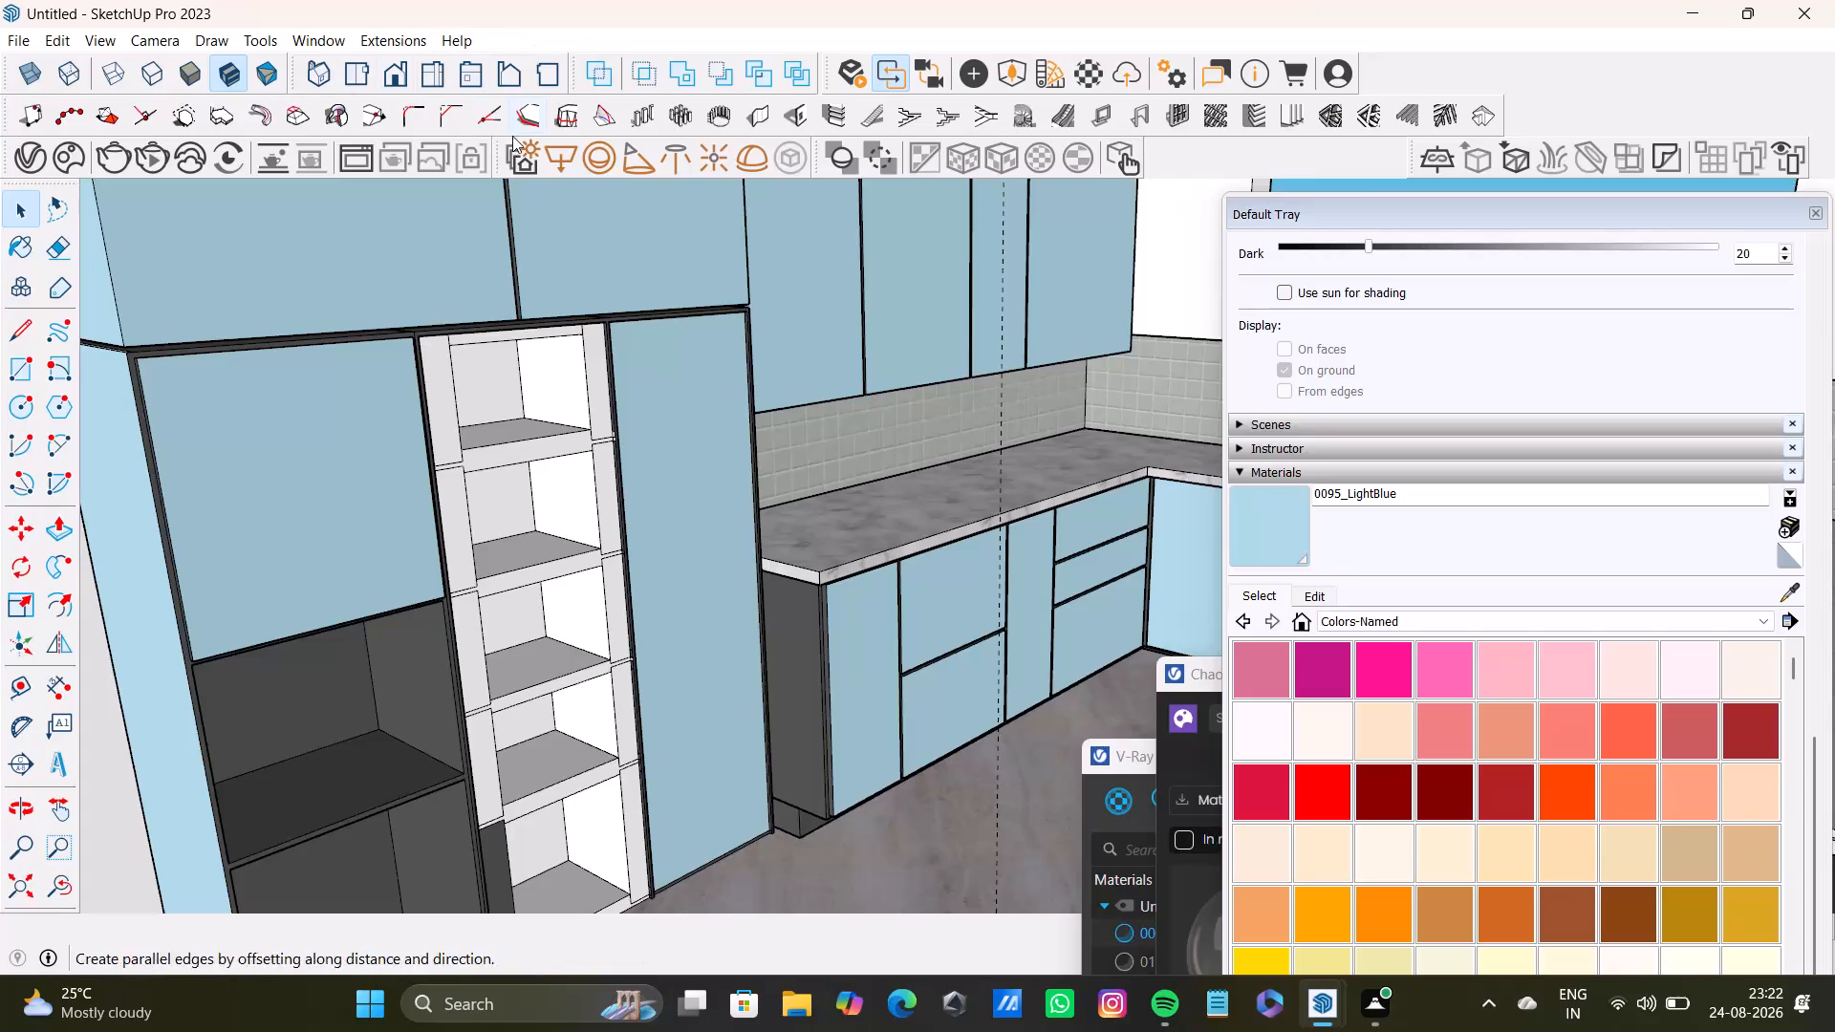
# Start selecting the narrow tall unit's interior with the top compartment's back, side and ceiling faces and the rail below it.
pyautogui.scroll(8, 540, 556)
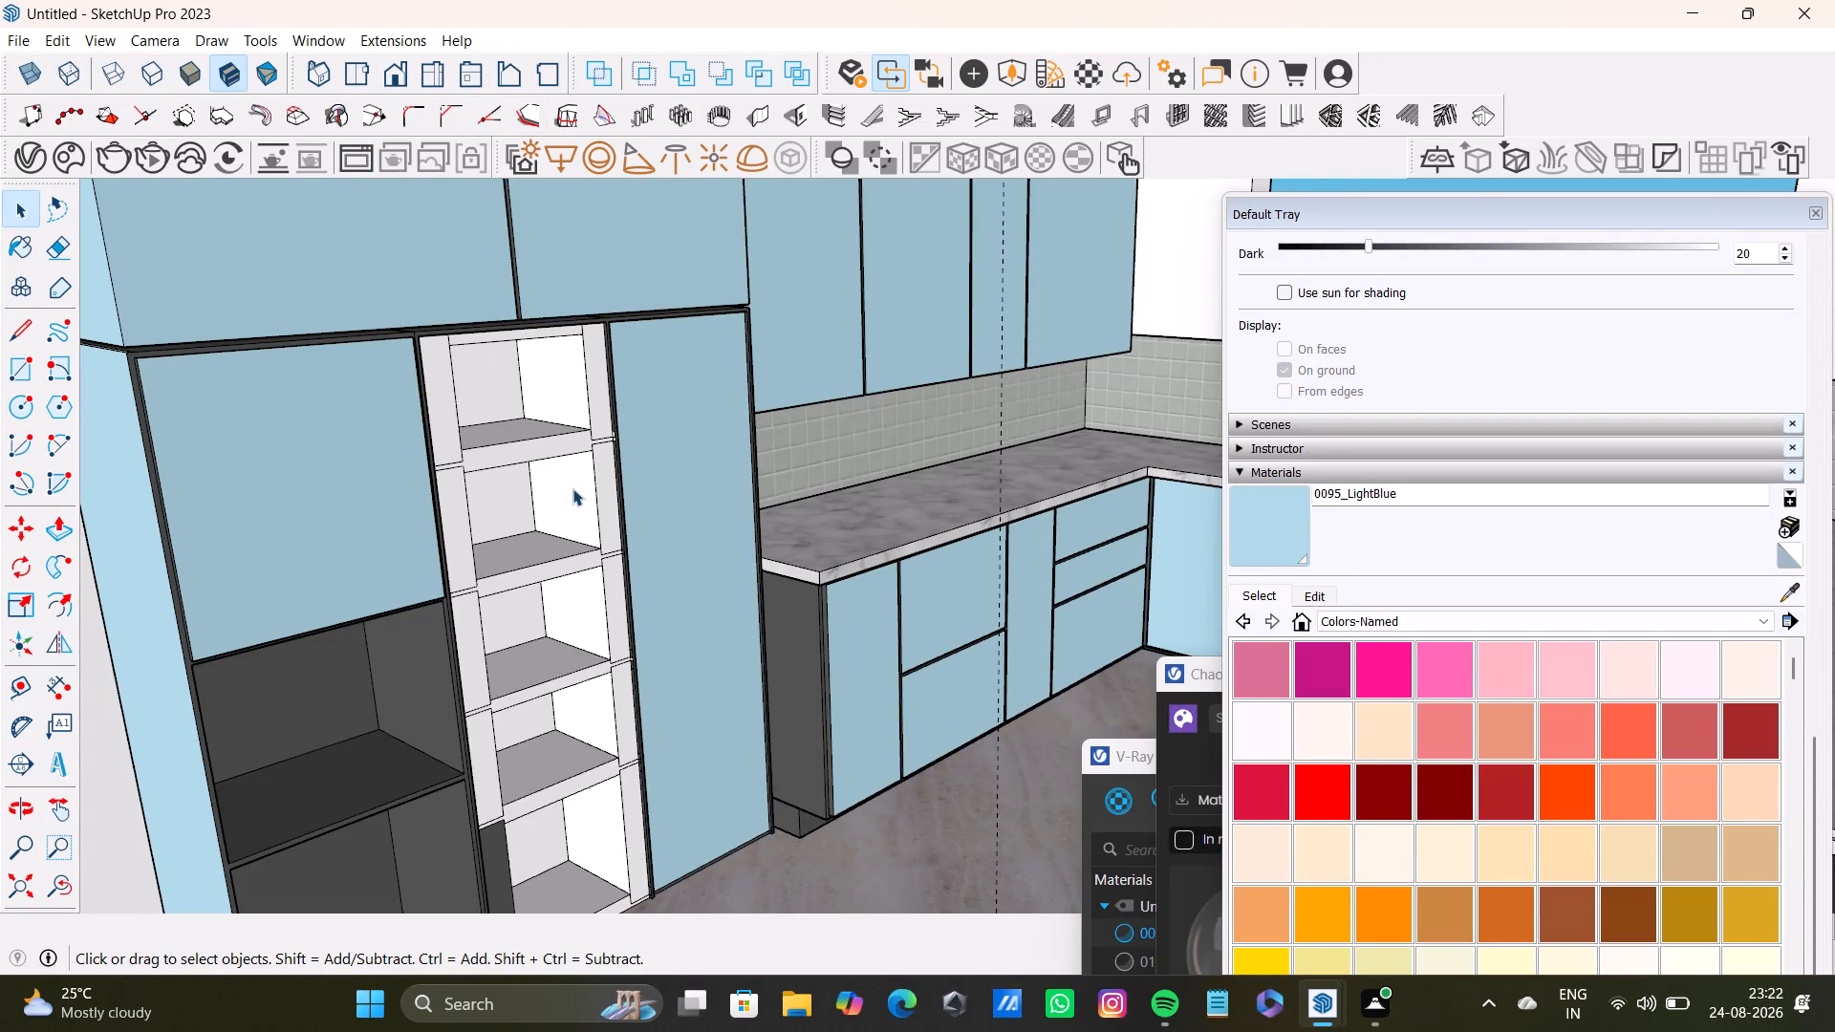
pyautogui.scroll(8, 572, 488)
pyautogui.moveTo(572, 478); pyautogui.dragTo(399, 534, button='middle')
pyautogui.scroll(1, 443, 442)
pyautogui.keyDown('shift'); pyautogui.moveTo(443, 442); pyautogui.dragTo(464, 466, button='middle'); pyautogui.keyUp('shift')
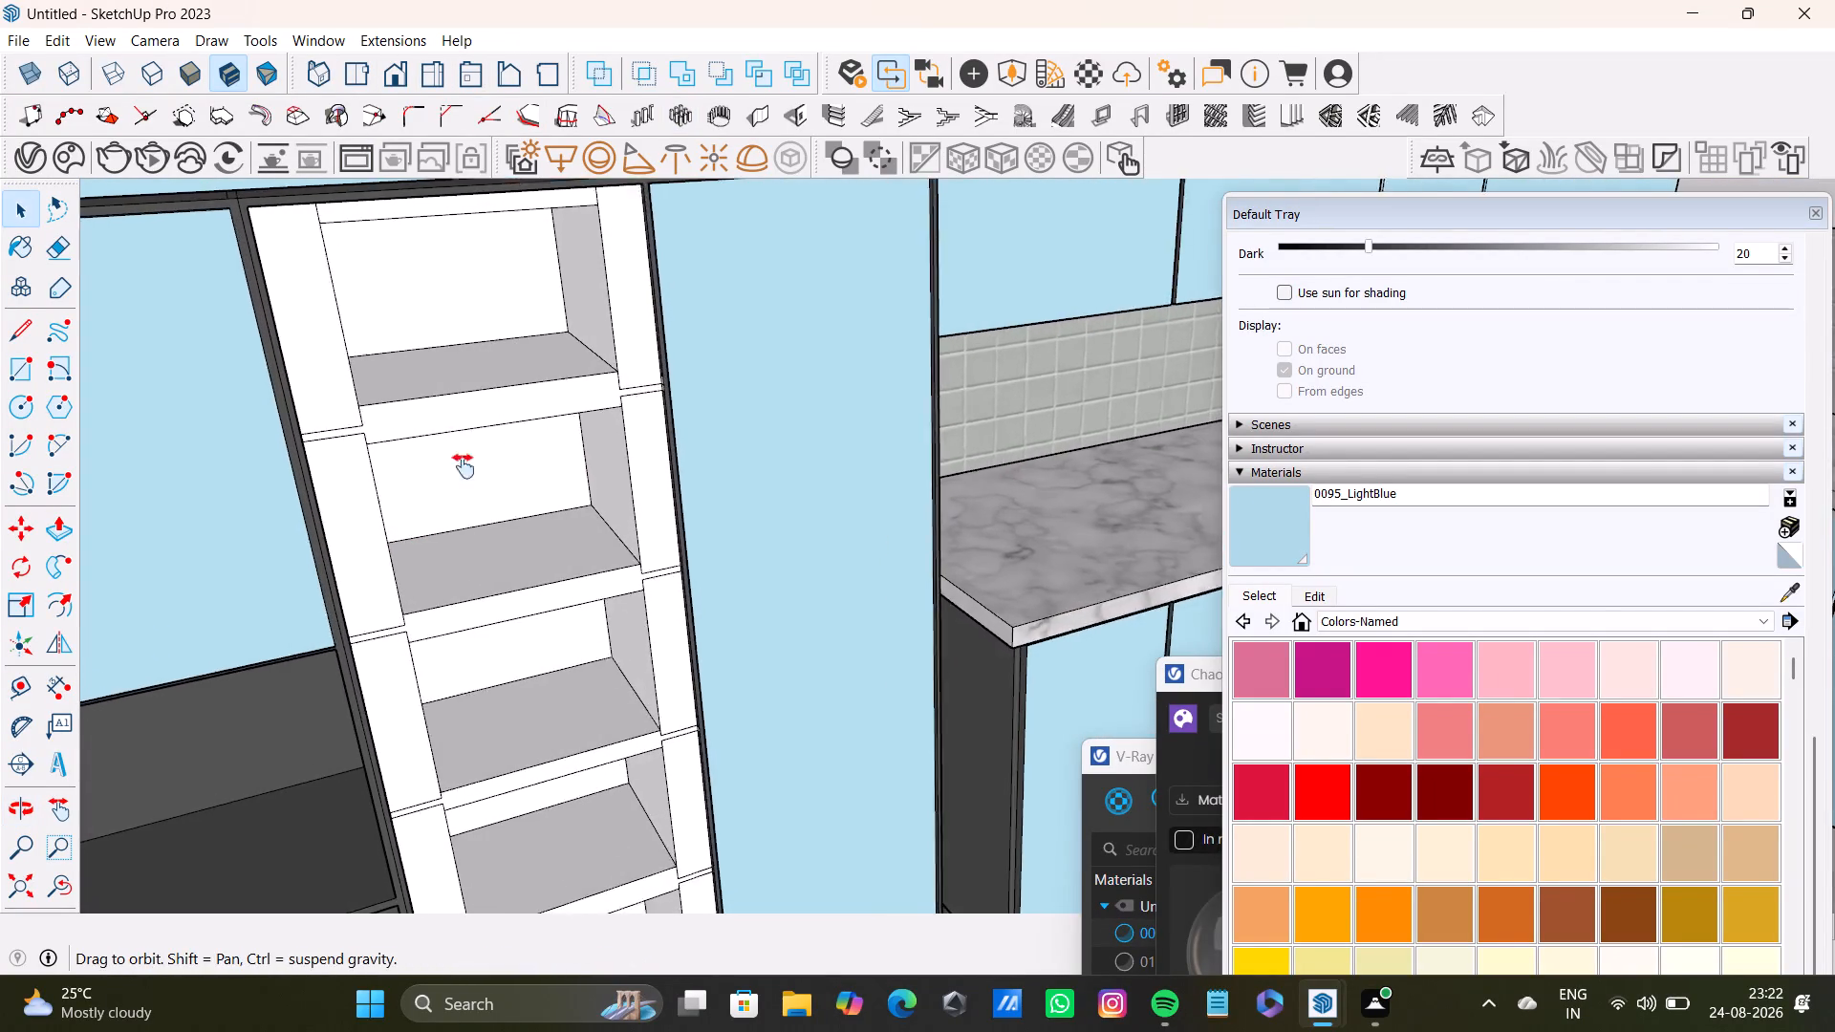
pyautogui.keyDown('shift'); pyautogui.moveTo(464, 466); pyautogui.dragTo(517, 594, button='middle'); pyautogui.keyUp('shift')
pyautogui.moveTo(582, 572); pyautogui.dragTo(377, 424, button='middle')
pyautogui.keyDown('shift'); pyautogui.click(613, 419); pyautogui.keyUp('shift')
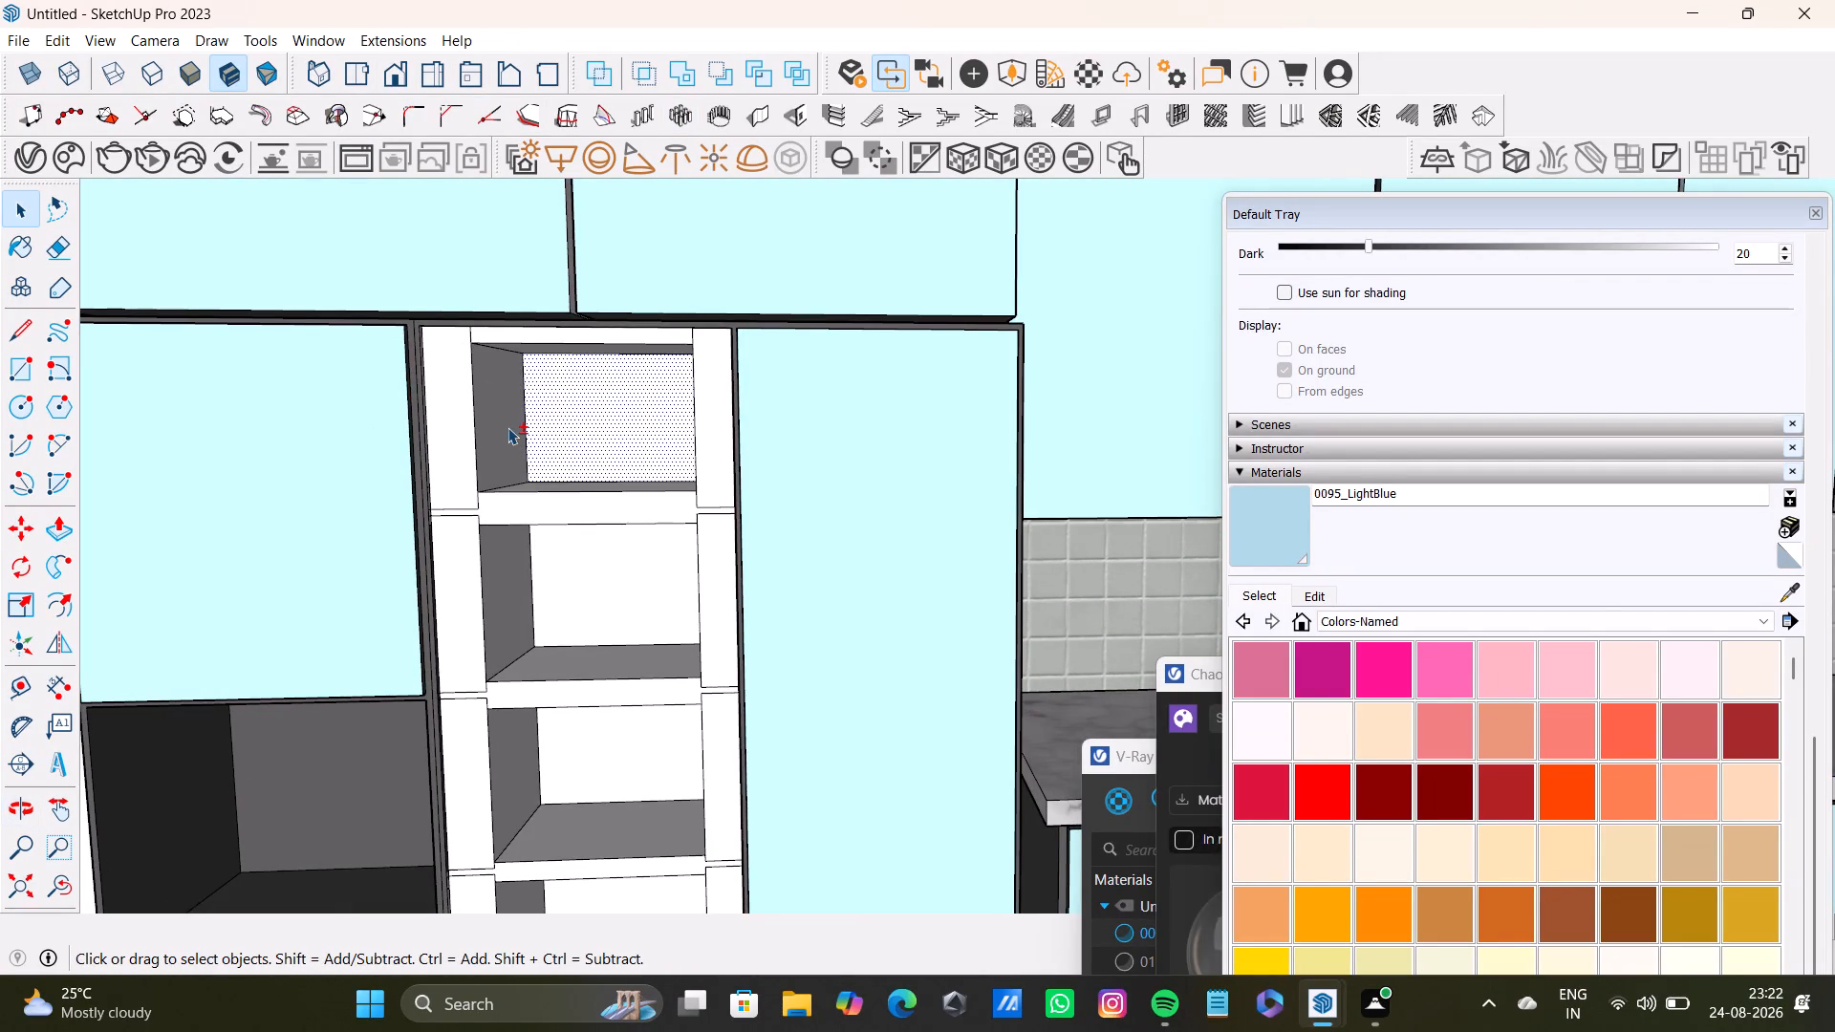
pyautogui.keyDown('shift'); pyautogui.click(507, 427); pyautogui.keyUp('shift')
pyautogui.keyDown('shift'); pyautogui.scroll(5, 559, 441); pyautogui.keyUp('shift')
pyautogui.keyDown('shift'); pyautogui.moveTo(569, 404); pyautogui.dragTo(557, 553, button='middle'); pyautogui.keyUp('shift')
pyautogui.moveTo(561, 537); pyautogui.dragTo(571, 367, button='middle')
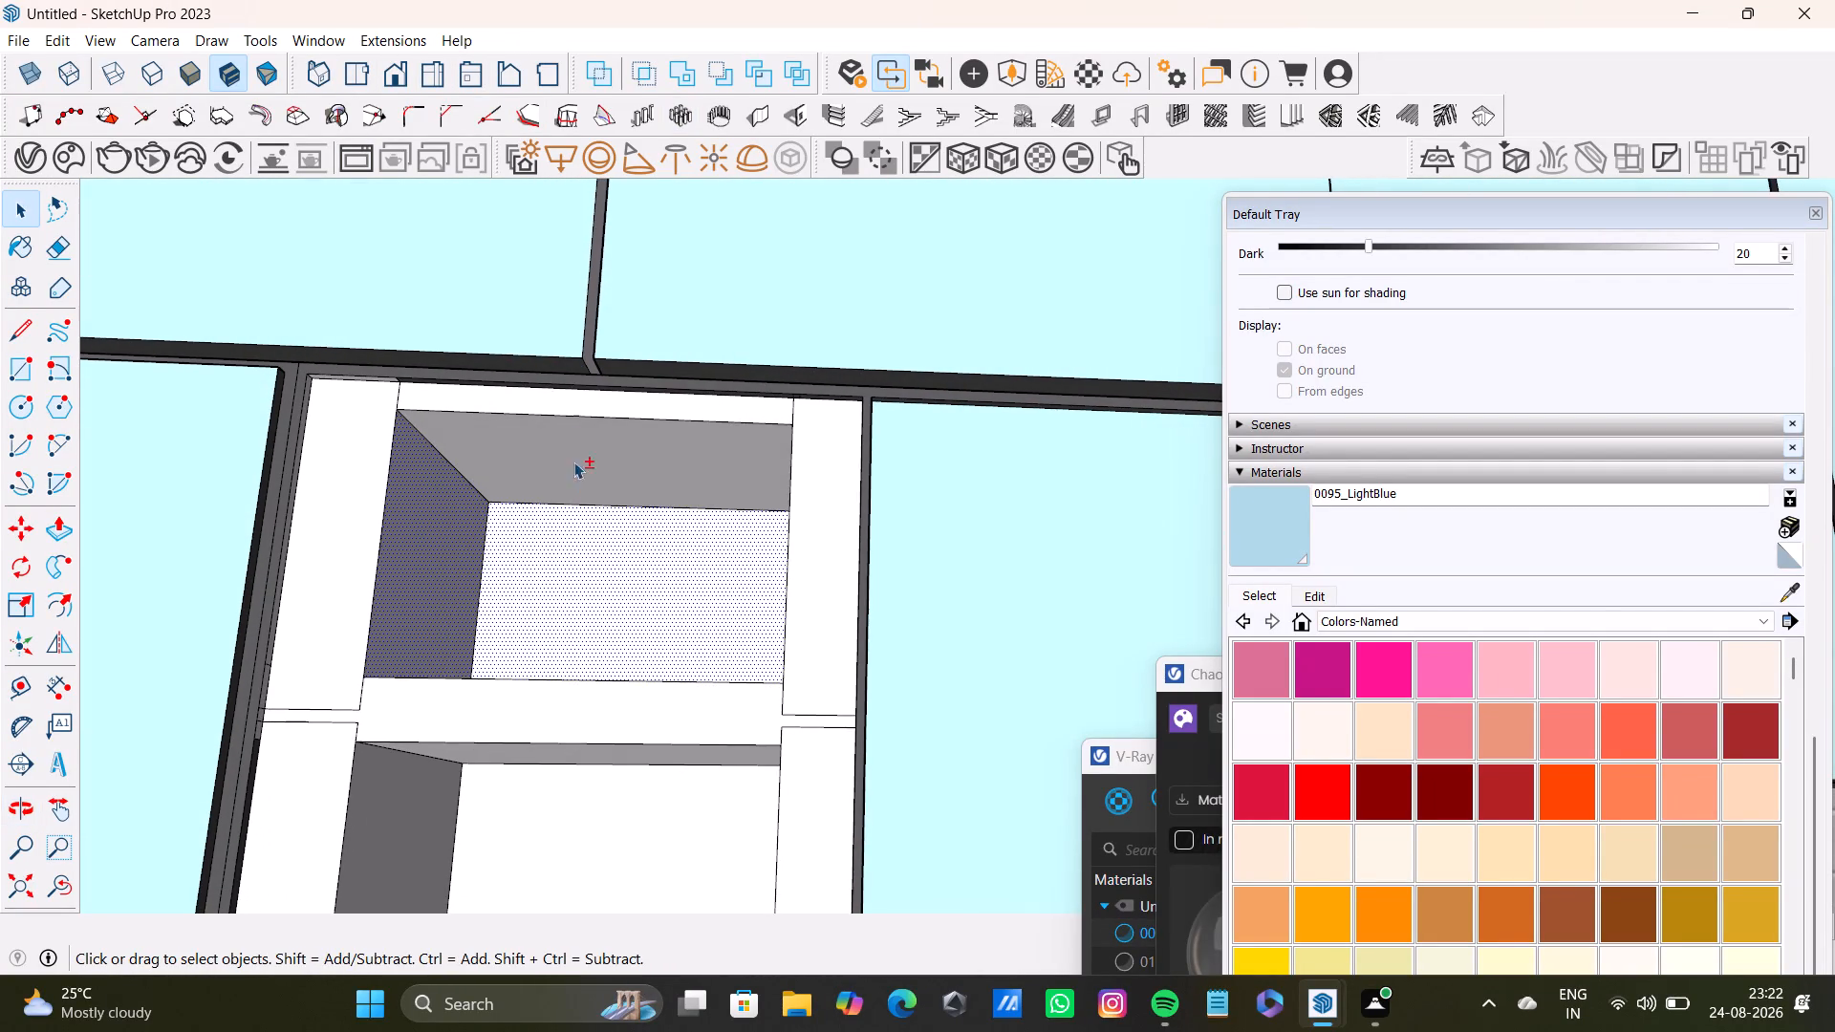
pyautogui.keyDown('shift'); pyautogui.click(579, 479); pyautogui.keyUp('shift')
pyautogui.keyDown('shift'); pyautogui.moveTo(630, 555); pyautogui.dragTo(560, 440, button='middle'); pyautogui.keyUp('shift')
pyautogui.moveTo(548, 448); pyautogui.dragTo(824, 459, button='middle')
pyautogui.keyDown('shift'); pyautogui.click(735, 419); pyautogui.keyUp('shift')
pyautogui.keyDown('shift'); pyautogui.click(727, 529); pyautogui.keyUp('shift')
# Add the second compartment's ceiling, side, back and shelf faces to the selection.
pyautogui.keyDown('shift'); pyautogui.moveTo(646, 554); pyautogui.dragTo(581, 389, button='middle'); pyautogui.keyUp('shift')
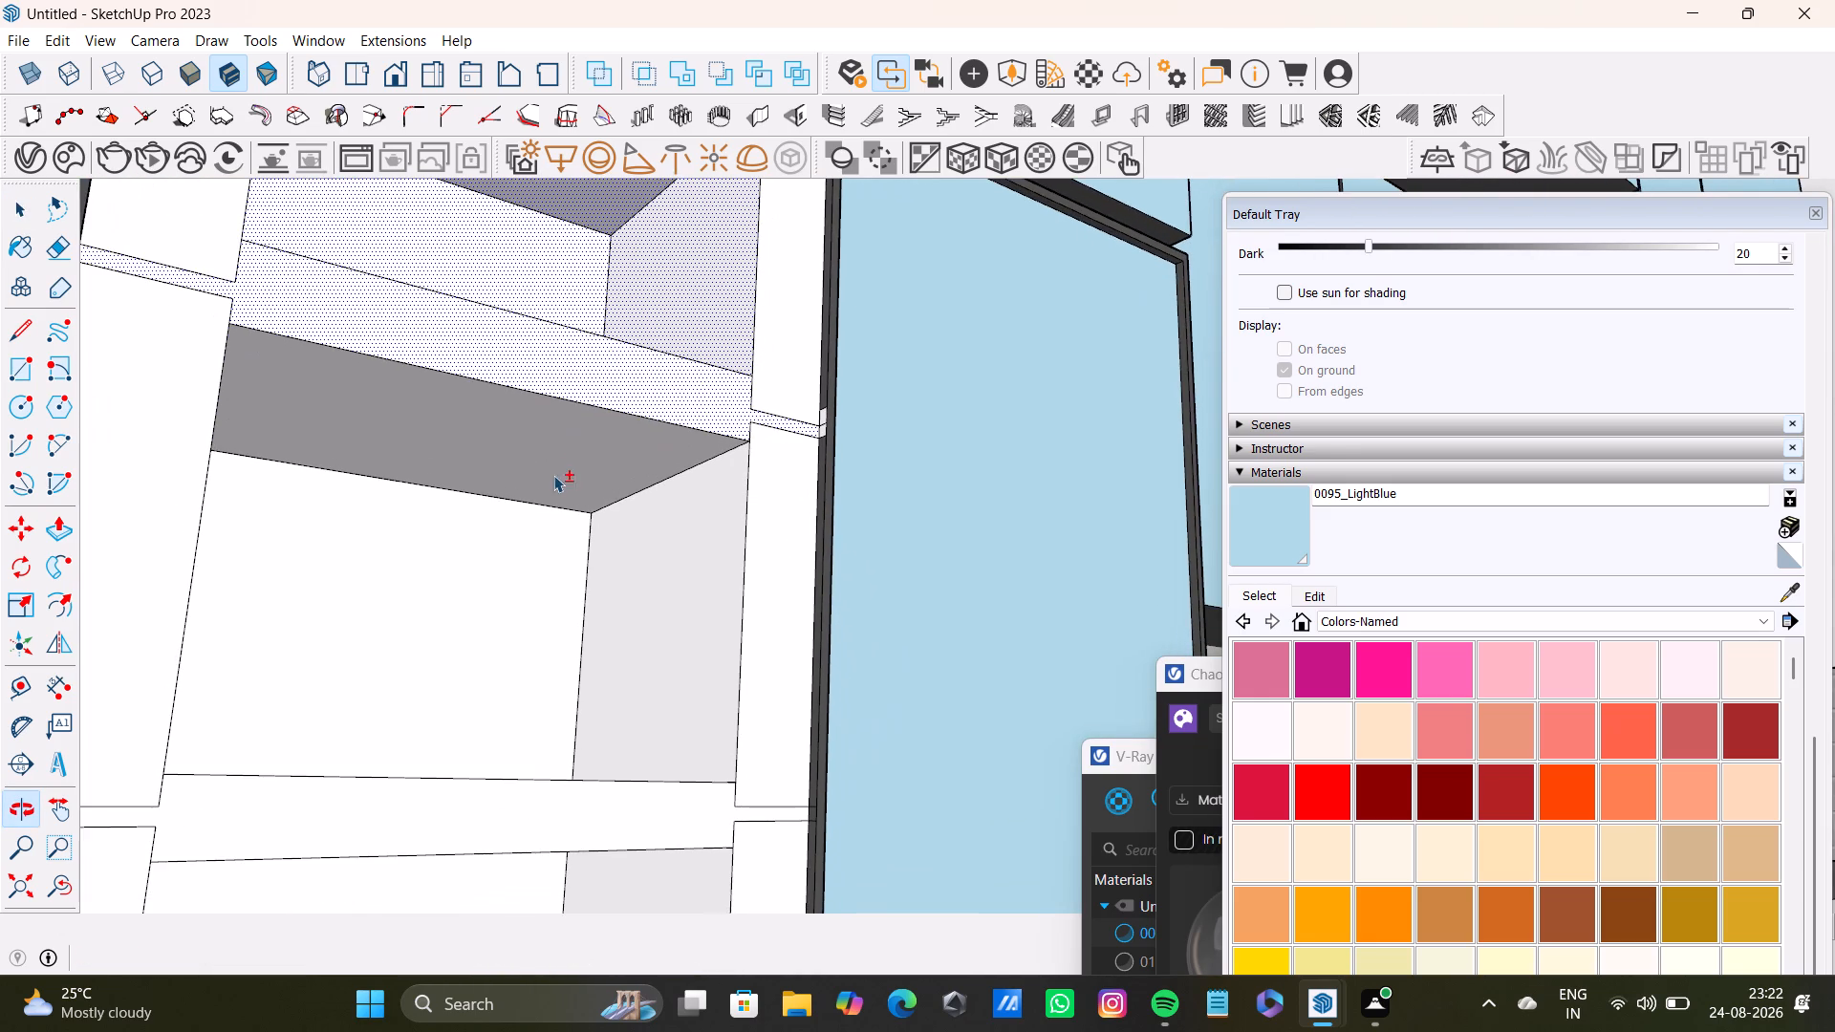
pyautogui.keyDown('shift'); pyautogui.click(553, 476); pyautogui.keyUp('shift')
pyautogui.keyDown('shift'); pyautogui.click(643, 495); pyautogui.keyUp('shift')
pyautogui.keyDown('shift'); pyautogui.click(563, 441); pyautogui.keyUp('shift')
pyautogui.keyDown('shift'); pyautogui.moveTo(677, 546); pyautogui.dragTo(390, 634, button='middle'); pyautogui.keyUp('shift')
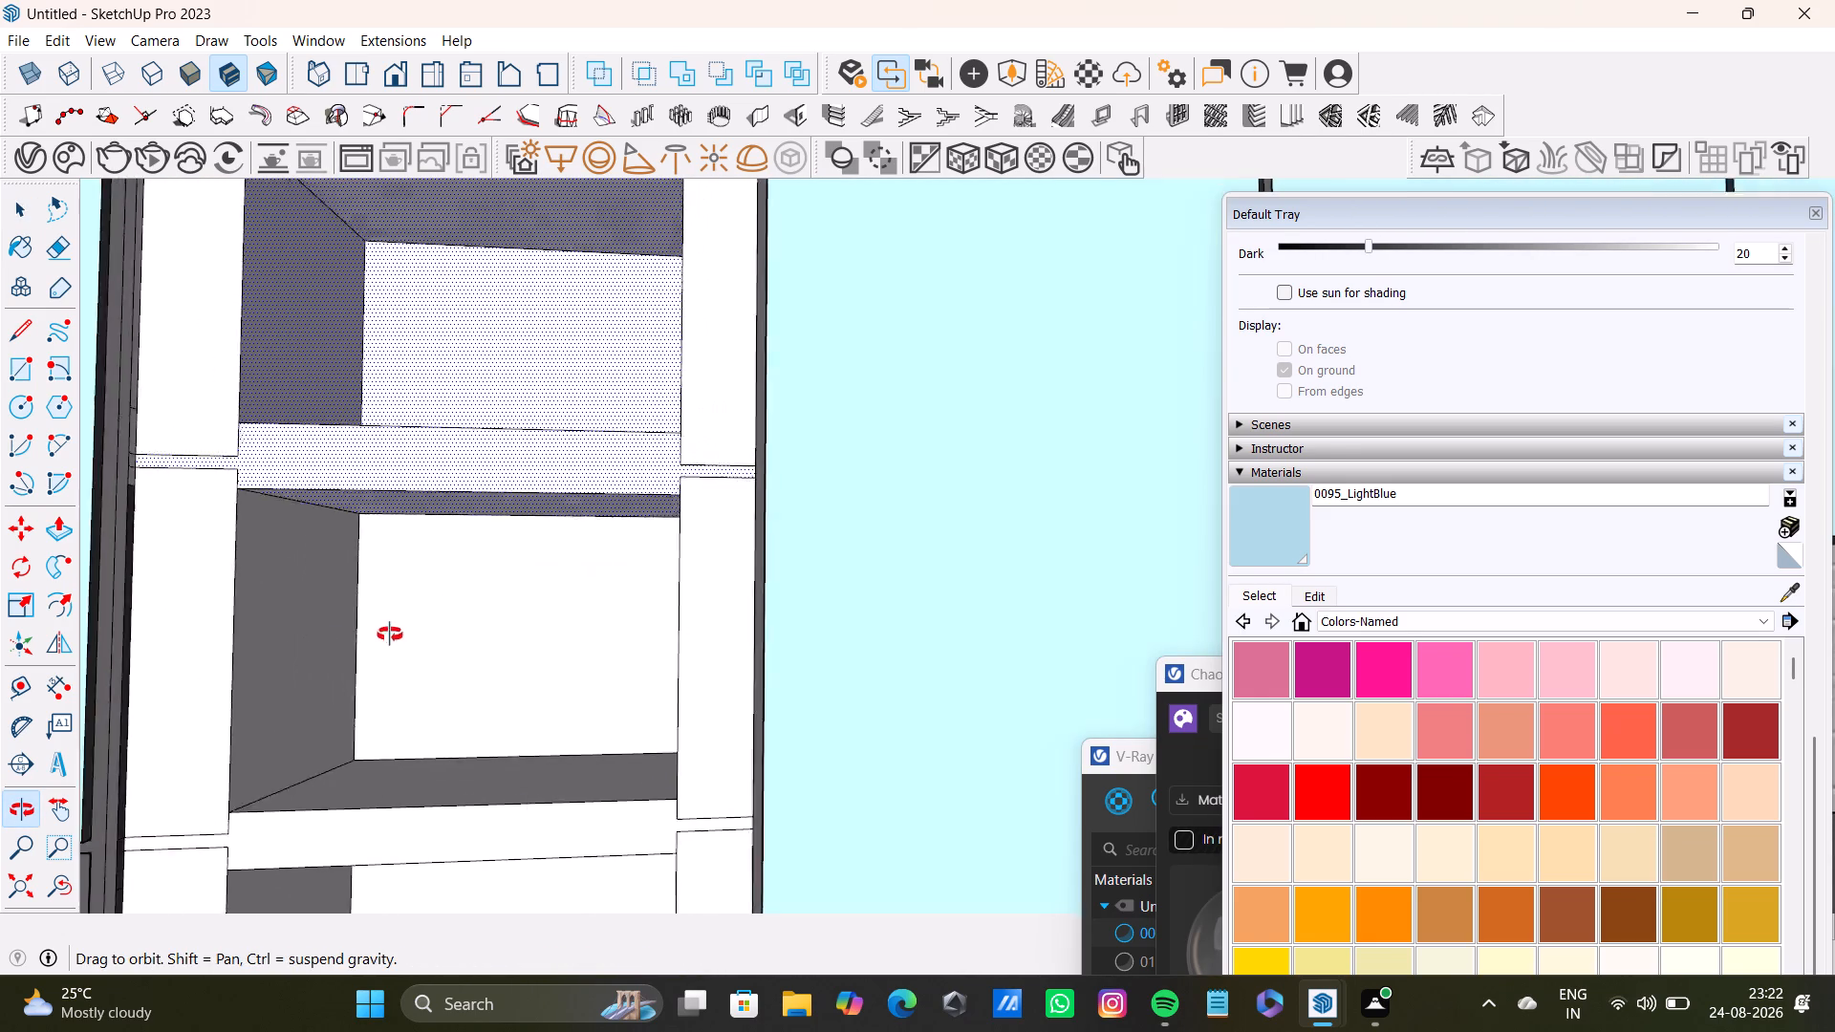
pyautogui.keyDown('shift'); pyautogui.moveTo(390, 634); pyautogui.dragTo(341, 647, button='middle'); pyautogui.keyUp('shift')
pyautogui.keyDown('shift'); pyautogui.click(338, 618); pyautogui.keyUp('shift')
pyautogui.keyDown('shift'); pyautogui.click(464, 592); pyautogui.keyUp('shift')
pyautogui.keyDown('shift'); pyautogui.click(398, 616); pyautogui.keyUp('shift')
pyautogui.keyDown('shift'); pyautogui.scroll(-3, 520, 666); pyautogui.keyUp('shift')
pyautogui.keyDown('shift'); pyautogui.moveTo(522, 669); pyautogui.dragTo(541, 565, button='middle'); pyautogui.keyUp('shift')
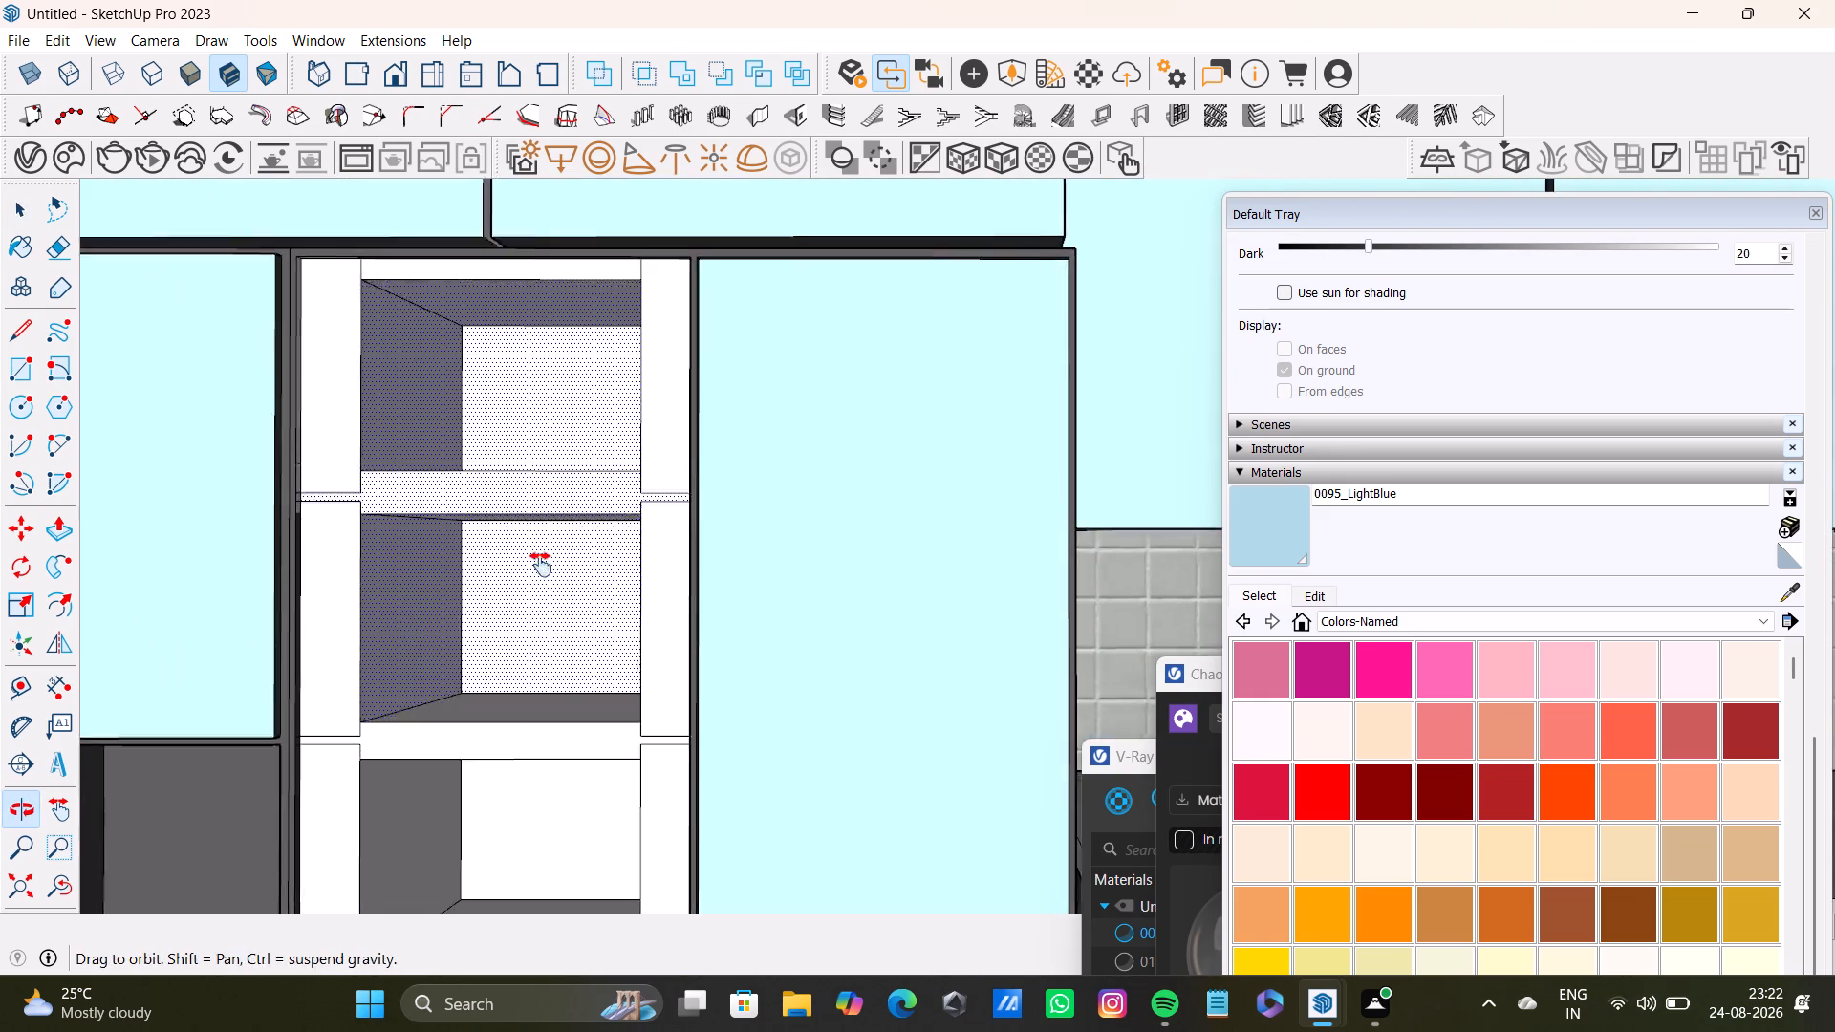
pyautogui.keyDown('shift'); pyautogui.moveTo(541, 565); pyautogui.dragTo(560, 455, button='middle'); pyautogui.keyUp('shift')
pyautogui.moveTo(581, 534); pyautogui.dragTo(571, 755, button='middle')
pyautogui.keyDown('shift'); pyautogui.click(563, 491); pyautogui.keyUp('shift')
# Add the back and side faces of the third and fourth compartments, with the third compartment's shelf face, to the selection.
pyautogui.keyDown('shift'); pyautogui.moveTo(464, 627); pyautogui.dragTo(478, 625); pyautogui.keyUp('shift')
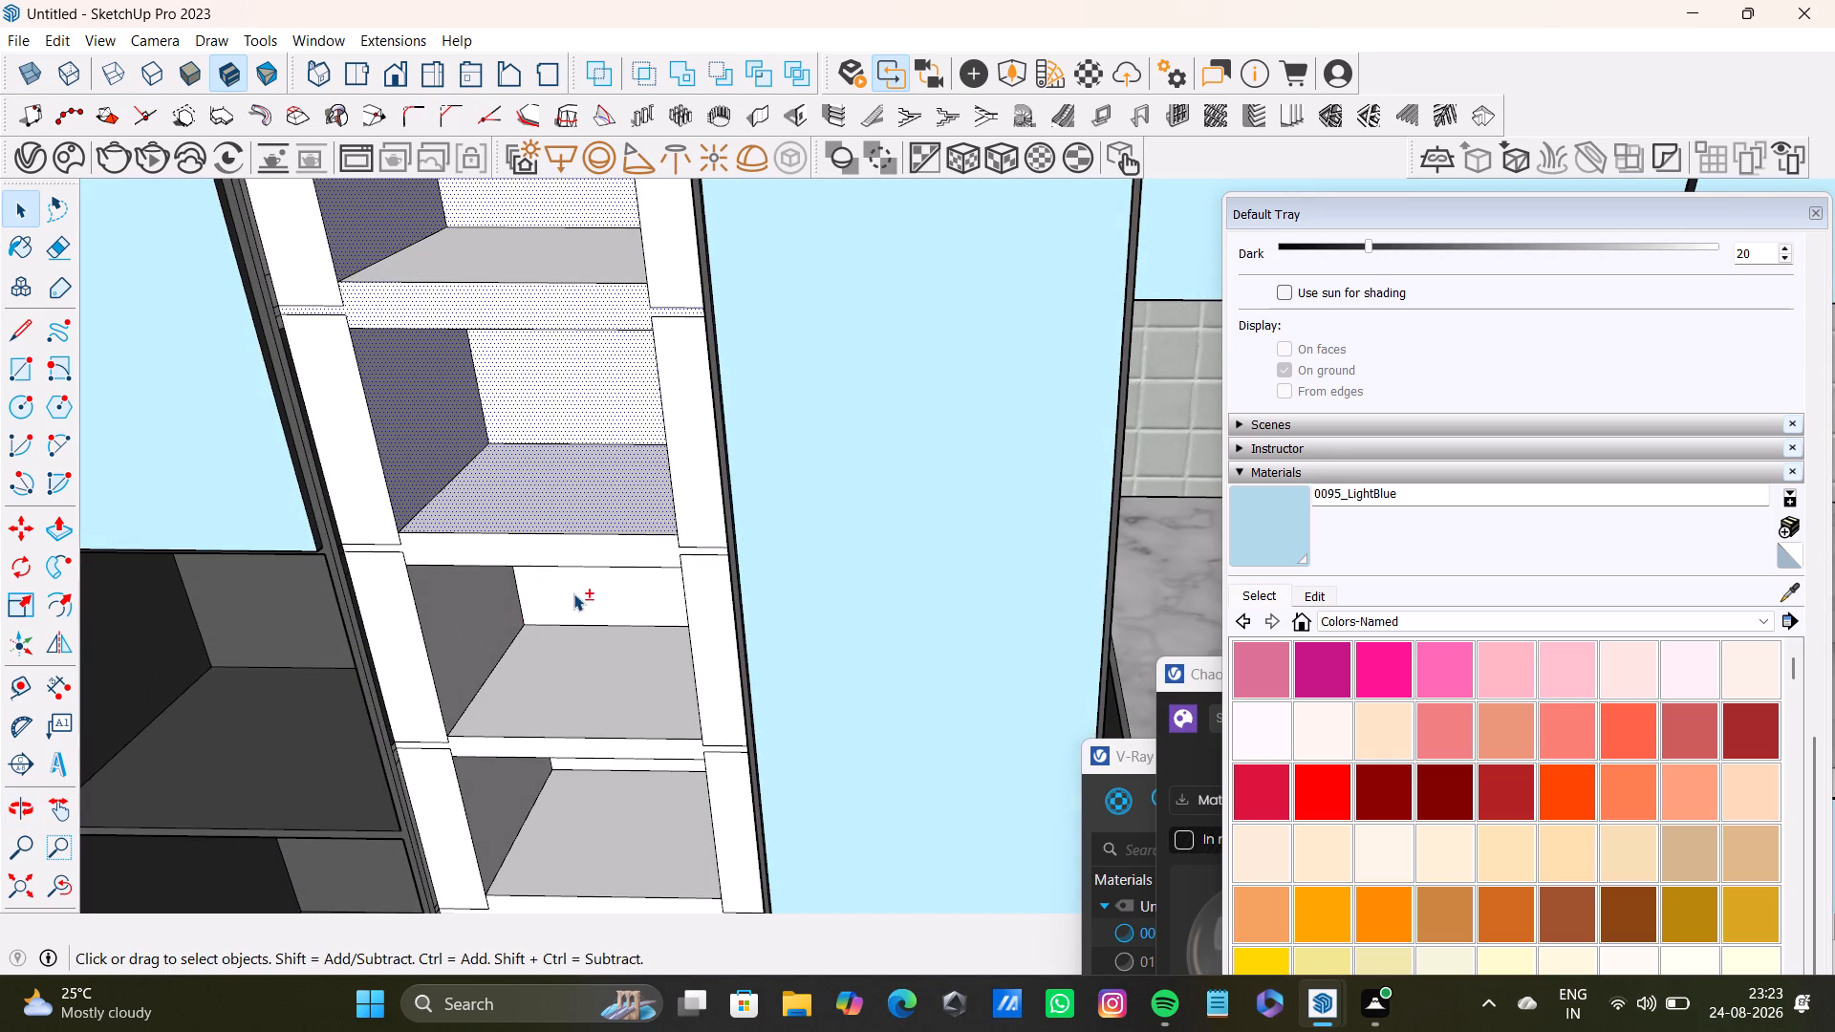
pyautogui.keyDown('shift'); pyautogui.click(573, 593); pyautogui.keyUp('shift')
pyautogui.keyDown('shift'); pyautogui.moveTo(566, 651); pyautogui.dragTo(546, 656); pyautogui.keyUp('shift')
pyautogui.keyDown('shift'); pyautogui.click(478, 619); pyautogui.keyUp('shift')
pyautogui.keyDown('shift'); pyautogui.moveTo(557, 686); pyautogui.dragTo(529, 476, button='middle'); pyautogui.keyUp('shift')
pyautogui.moveTo(557, 599); pyautogui.dragTo(611, 591, button='middle')
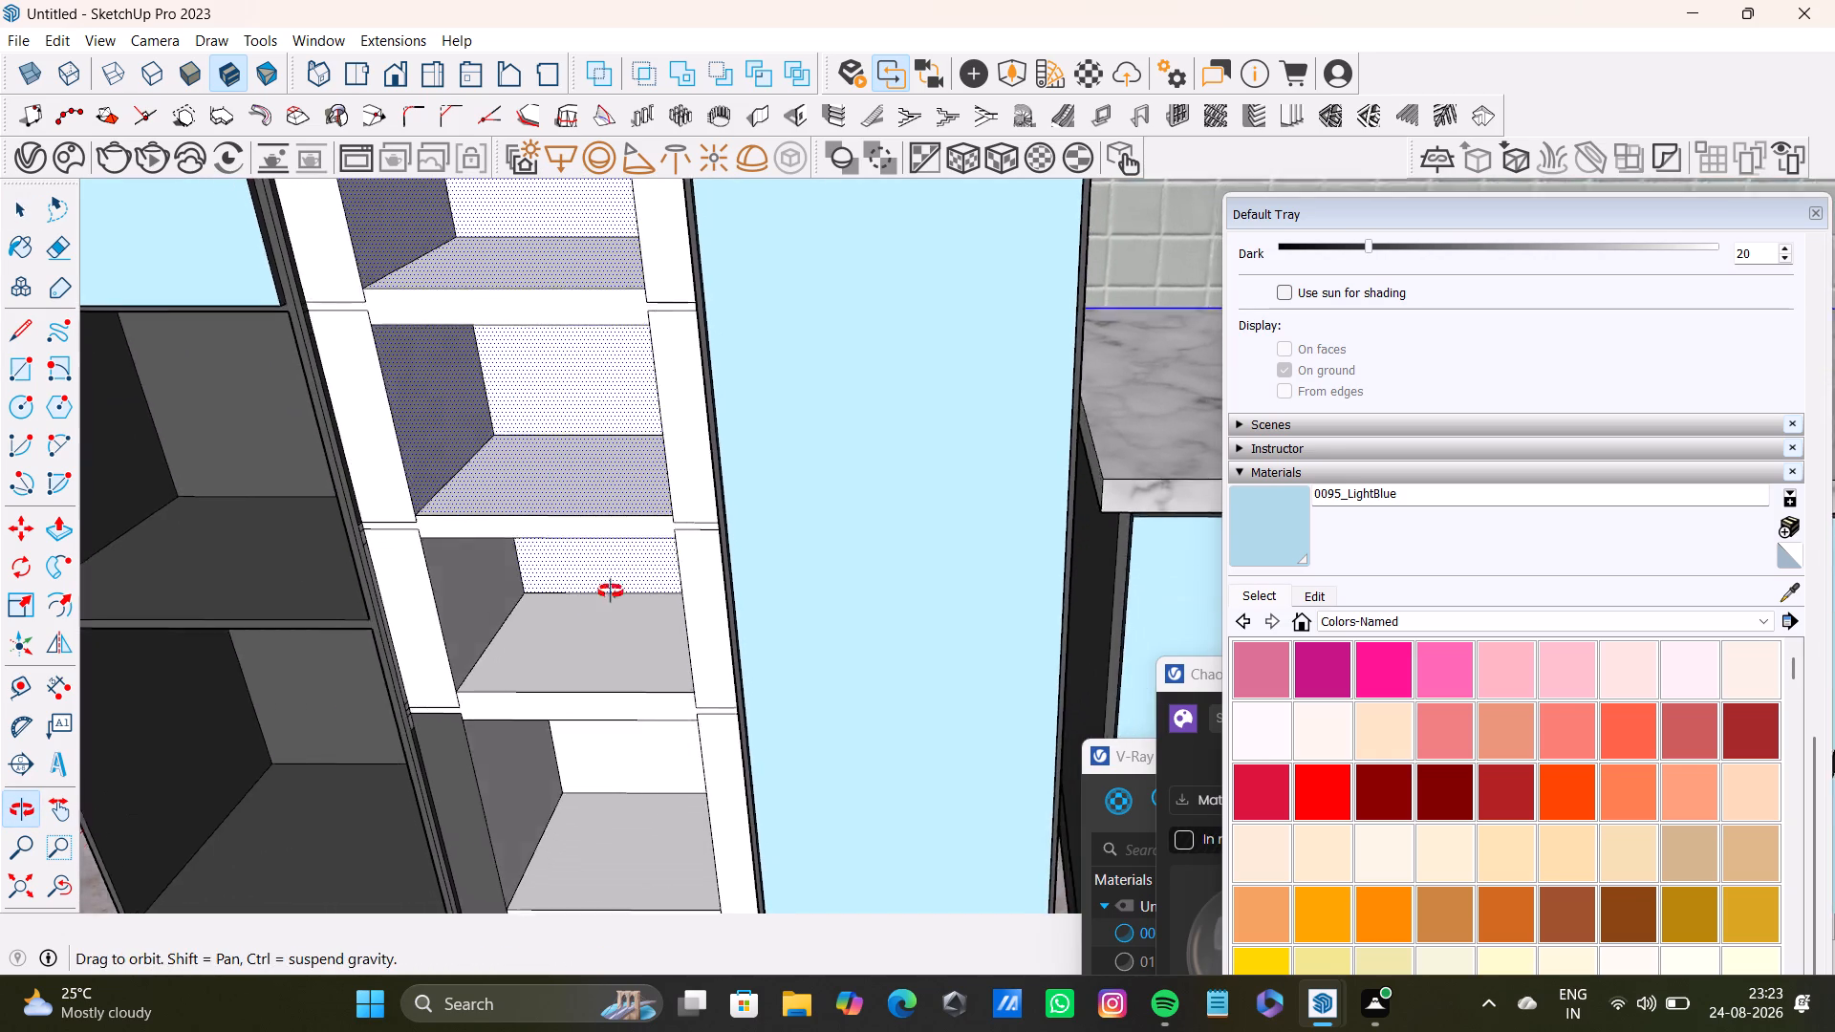
pyautogui.moveTo(611, 591); pyautogui.dragTo(852, 468, button='middle')
pyautogui.keyDown('shift'); pyautogui.click(683, 407); pyautogui.keyUp('shift')
pyautogui.keyDown('shift'); pyautogui.click(702, 591); pyautogui.keyUp('shift')
# Add the lower shelf rails, the bottom compartment's back and side faces, and the base strip to the selection.
pyautogui.keyDown('shift'); pyautogui.moveTo(637, 690); pyautogui.dragTo(635, 684, button='middle'); pyautogui.keyUp('shift')
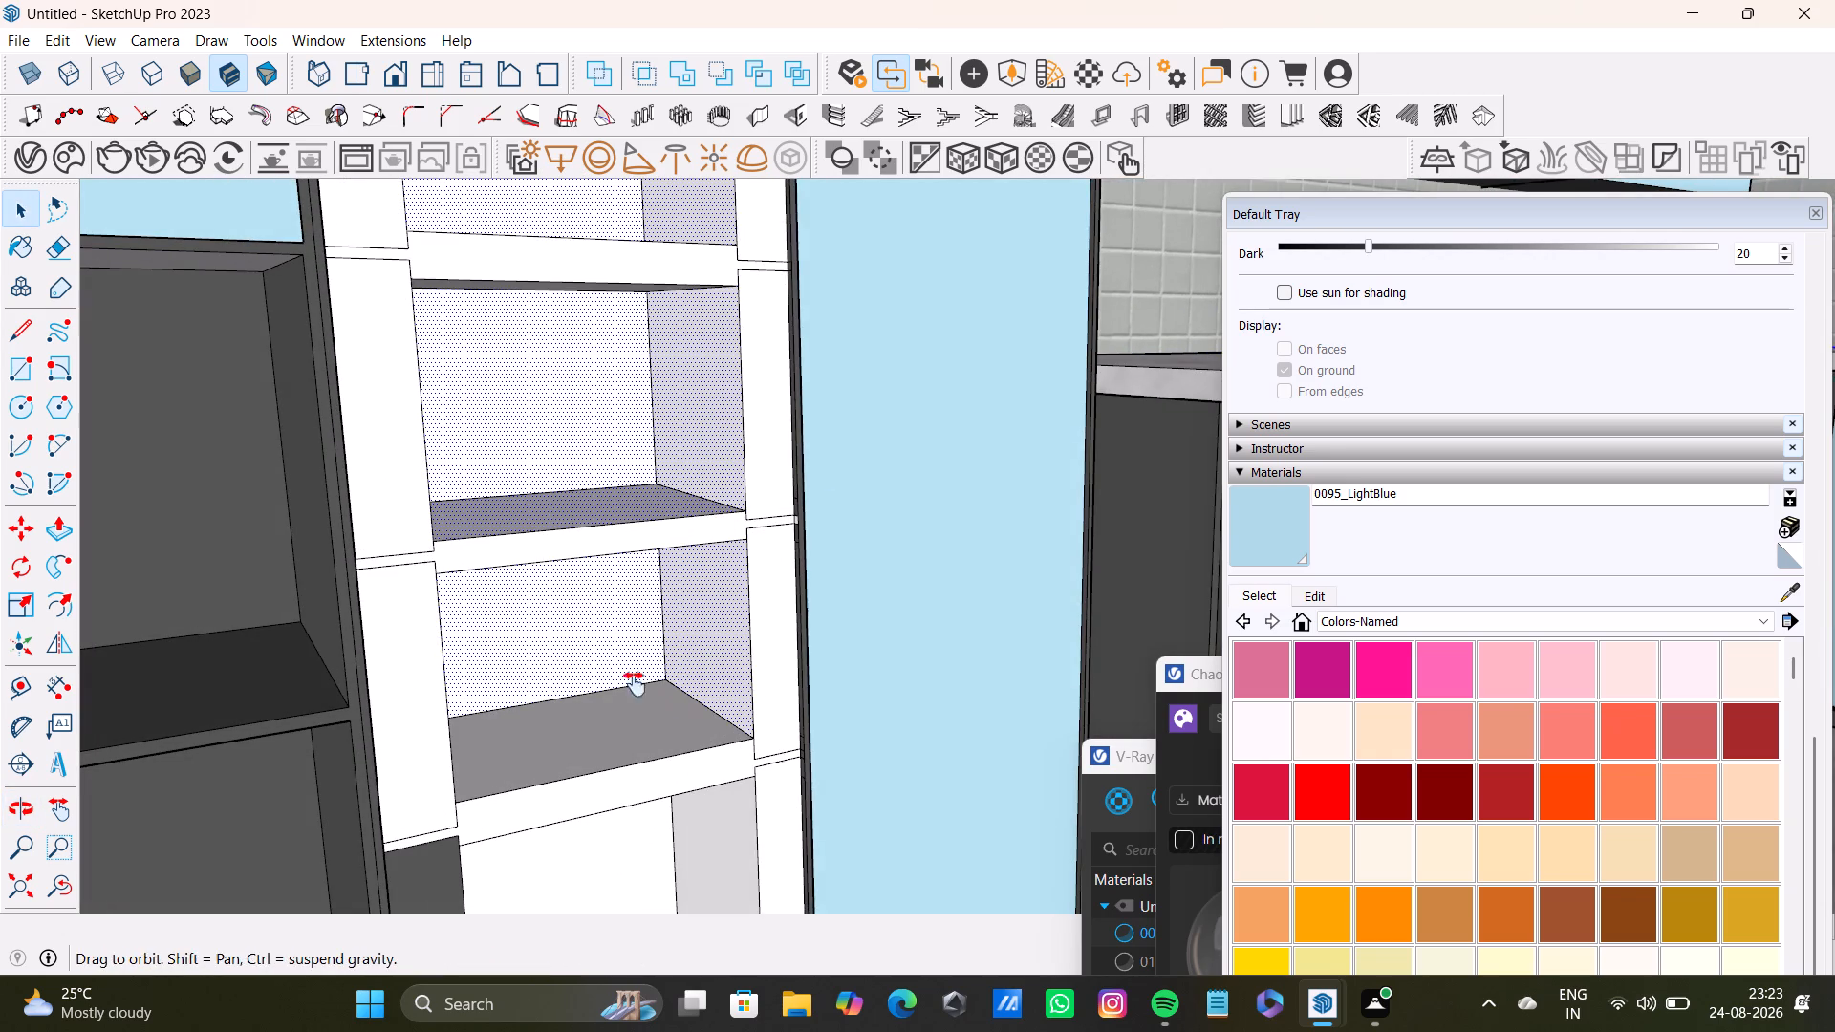
pyautogui.keyDown('shift'); pyautogui.moveTo(635, 684); pyautogui.dragTo(617, 547, button='middle'); pyautogui.keyUp('shift')
pyautogui.keyDown('shift'); pyautogui.scroll(3, 602, 476); pyautogui.keyUp('shift')
pyautogui.keyDown('shift'); pyautogui.click(621, 327); pyautogui.keyUp('shift')
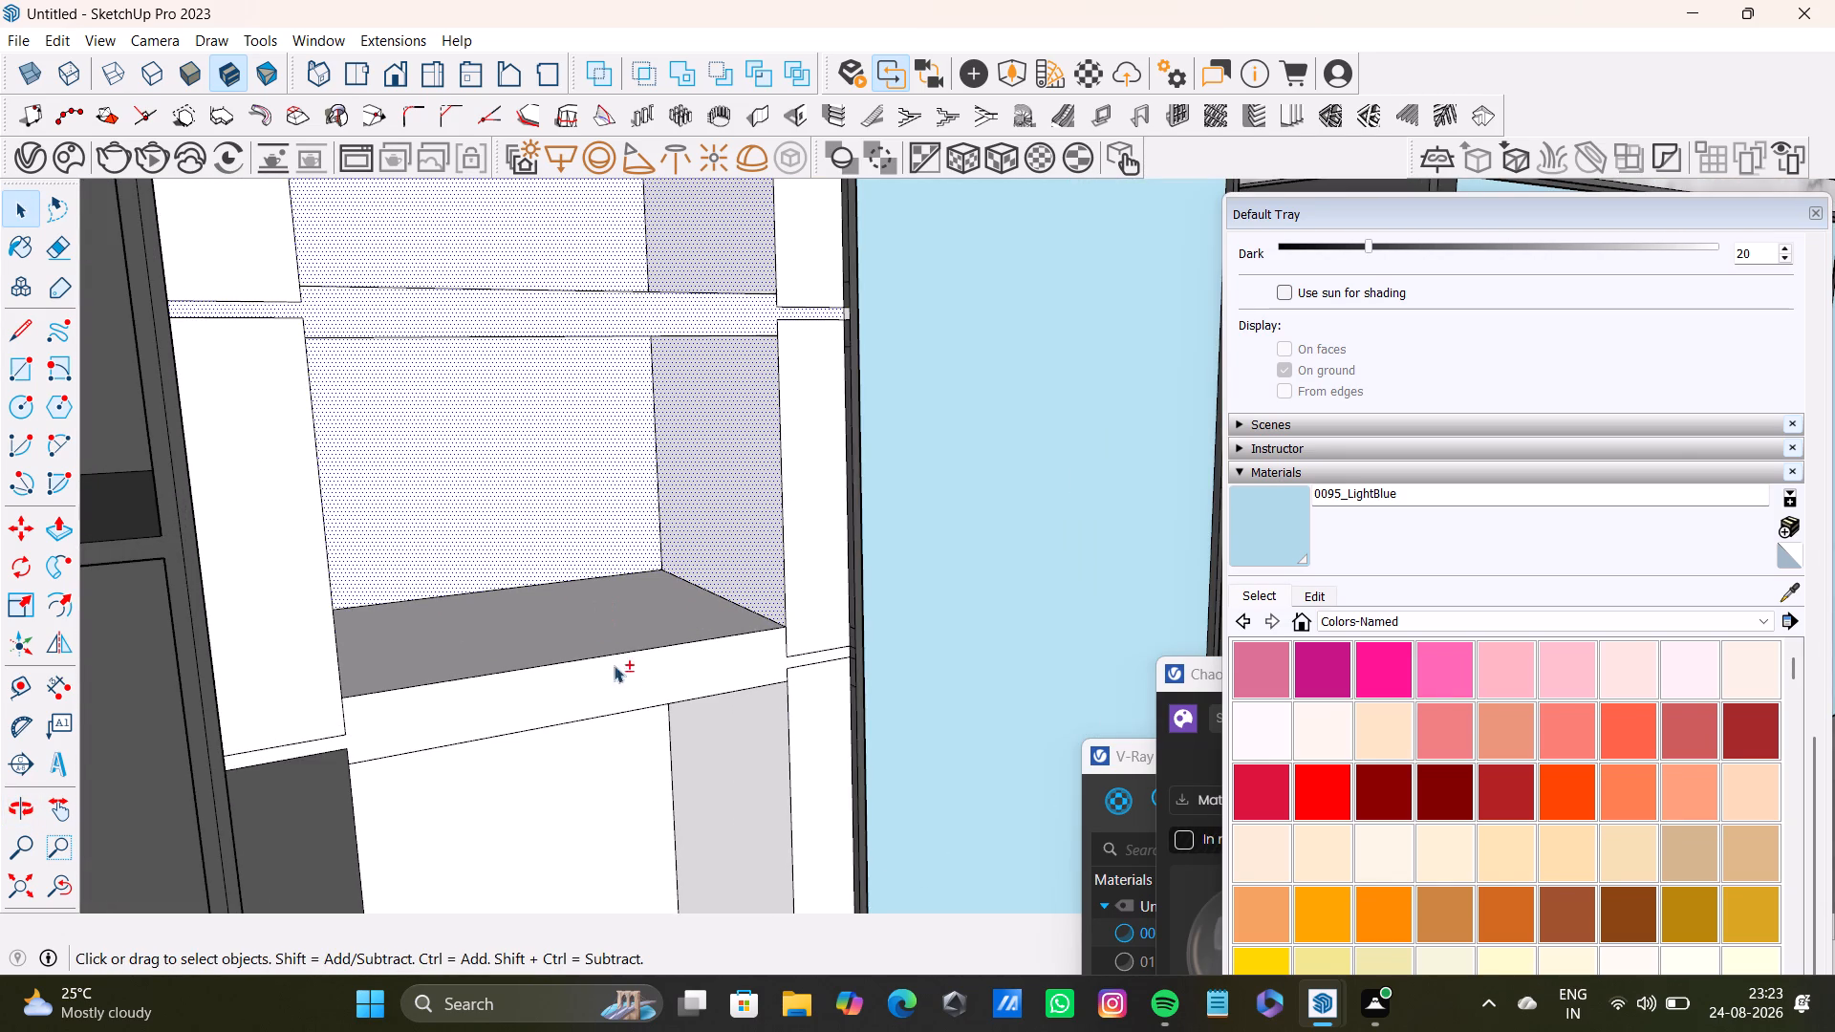
pyautogui.keyDown('shift'); pyautogui.click(617, 678); pyautogui.keyUp('shift')
pyautogui.keyDown('shift'); pyautogui.scroll(-3, 617, 678); pyautogui.keyUp('shift')
pyautogui.keyDown('shift'); pyautogui.moveTo(617, 677); pyautogui.dragTo(608, 375, button='middle'); pyautogui.keyUp('shift')
pyautogui.keyDown('shift'); pyautogui.click(598, 527); pyautogui.keyUp('shift')
pyautogui.keyDown('shift'); pyautogui.click(687, 503); pyautogui.keyUp('shift')
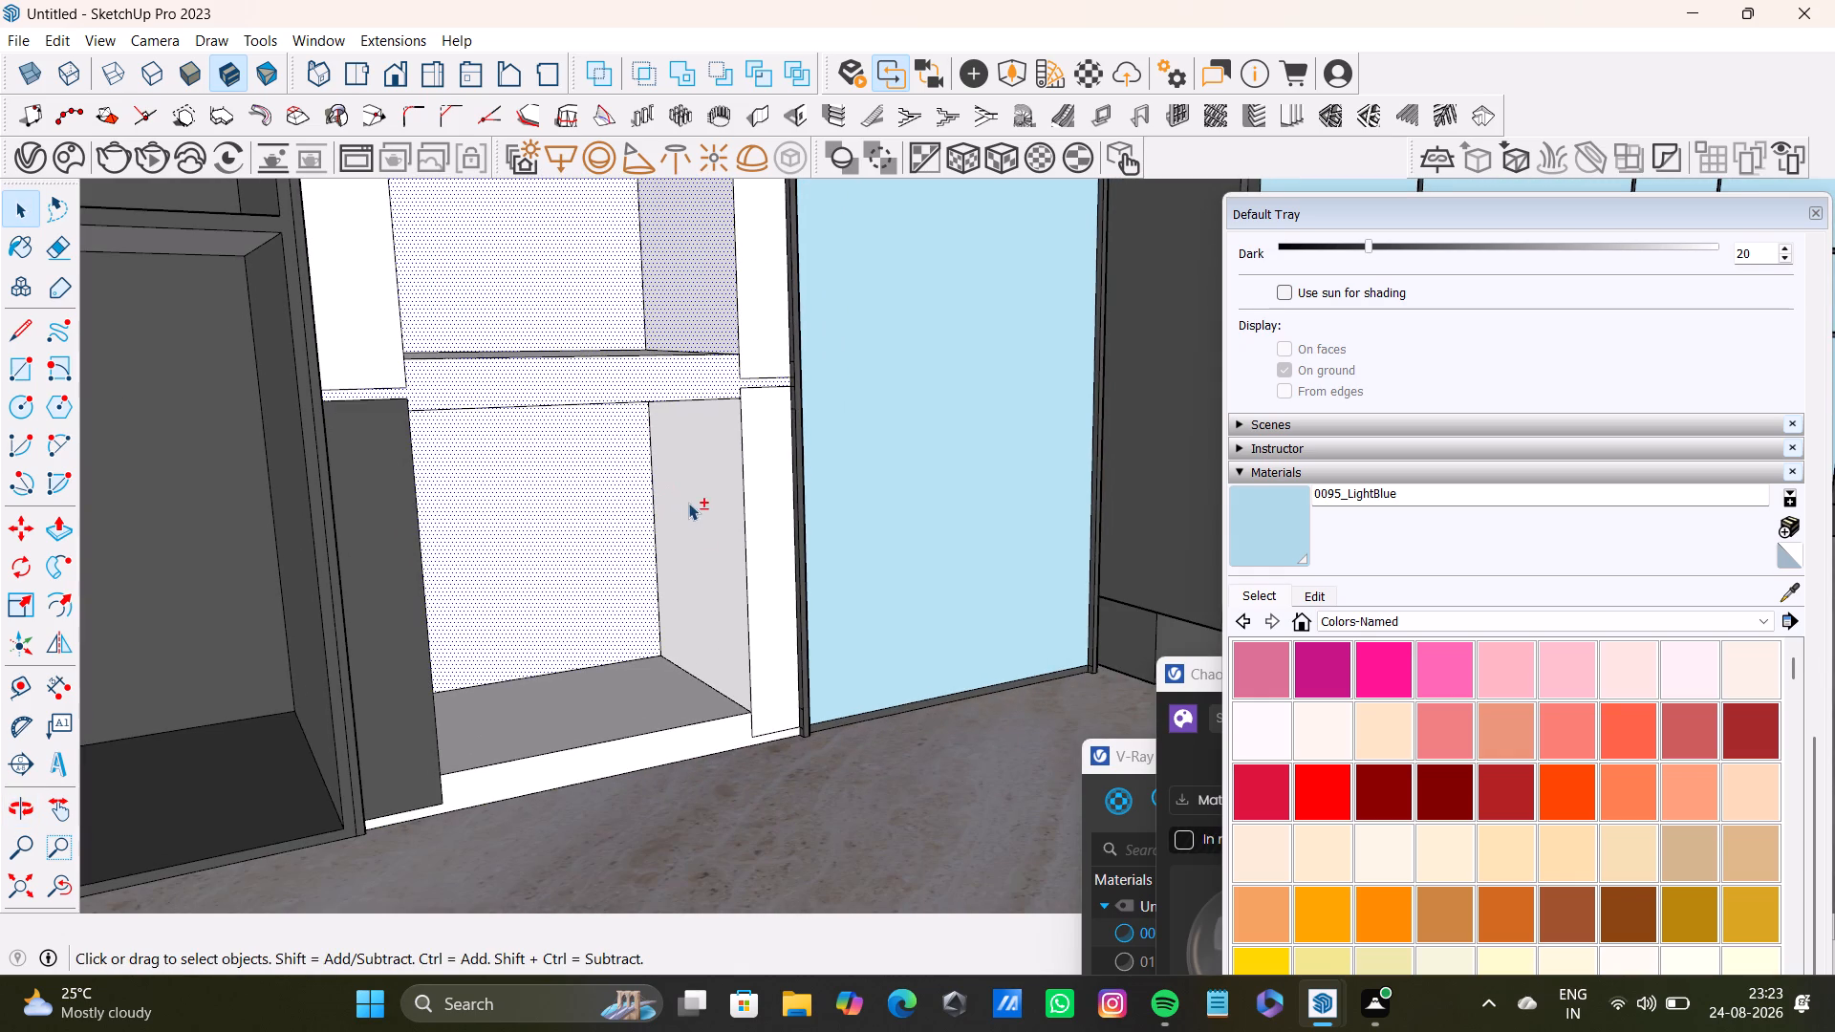
pyautogui.keyDown('shift'); pyautogui.click(695, 745); pyautogui.keyUp('shift')
# Add the remaining shelf rail and the top rail of the narrow tall unit to the selection.
pyautogui.keyDown('shift'); pyautogui.scroll(-3, 604, 534); pyautogui.keyUp('shift')
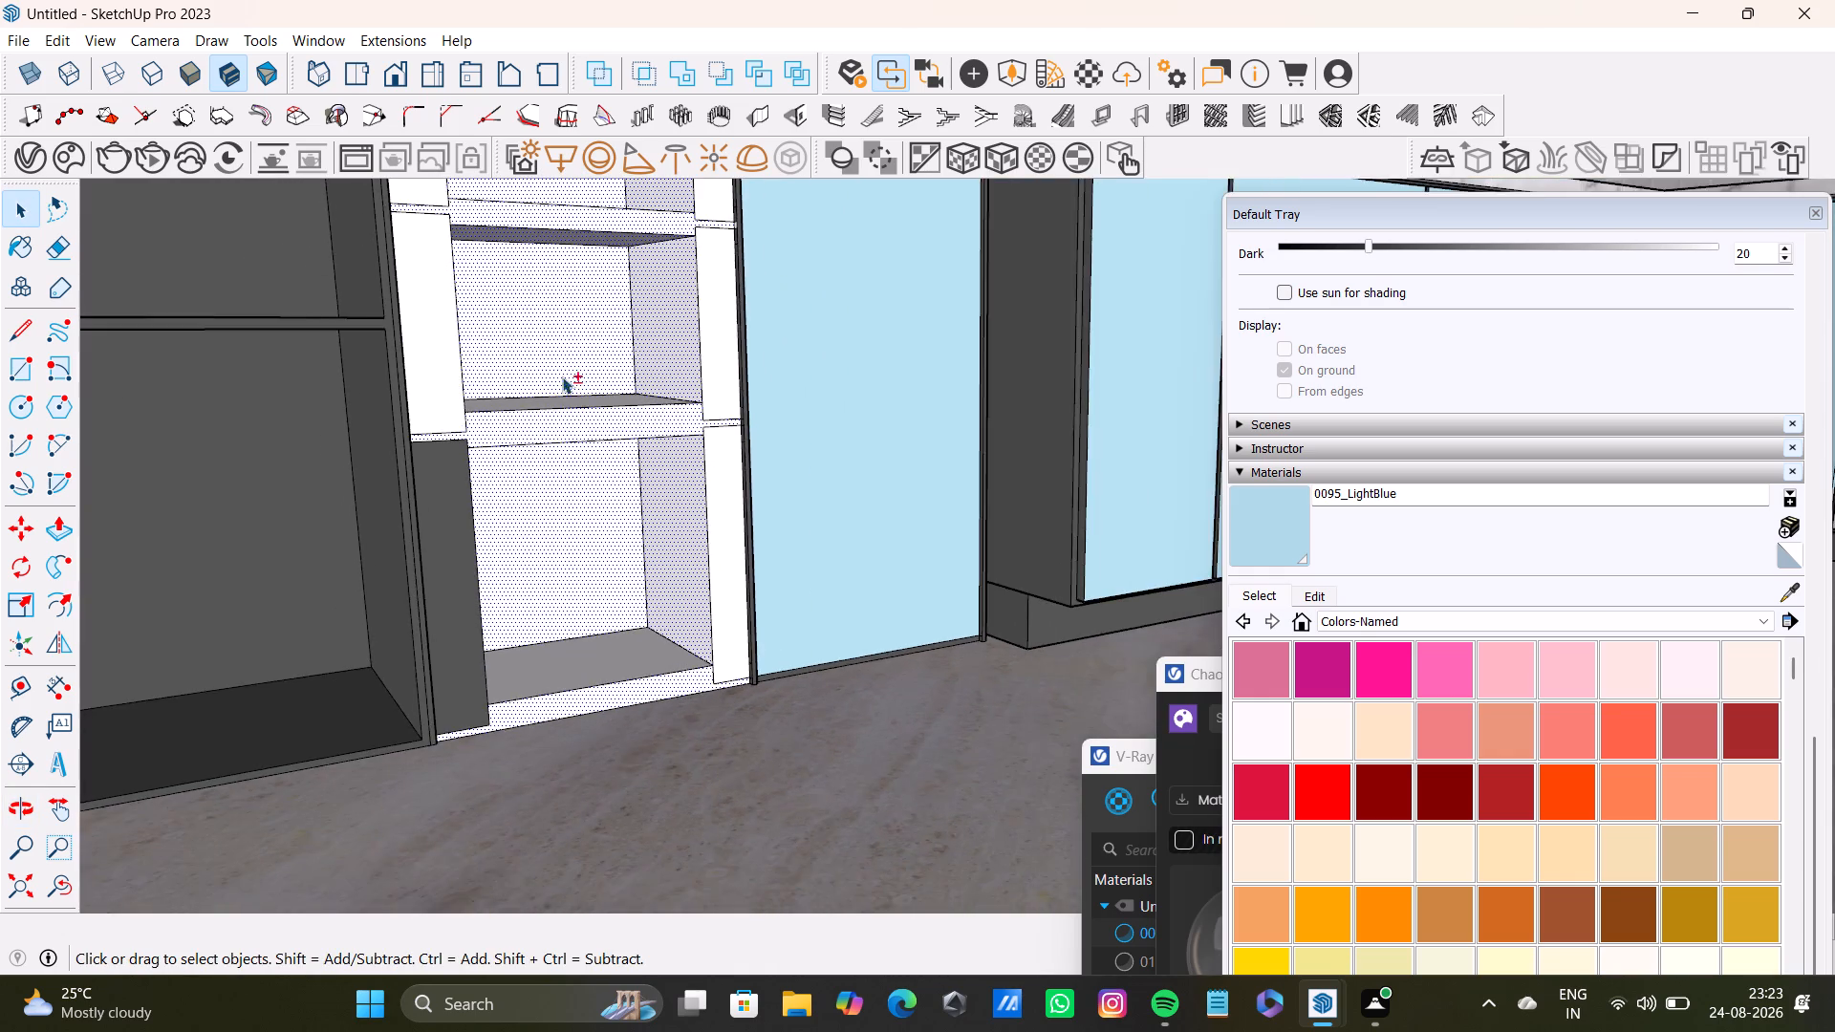
pyautogui.keyDown('shift'); pyautogui.moveTo(562, 376); pyautogui.dragTo(598, 790, button='middle'); pyautogui.keyUp('shift')
pyautogui.keyDown('shift'); pyautogui.scroll(-4, 600, 634); pyautogui.keyUp('shift')
pyautogui.keyDown('shift'); pyautogui.scroll(7, 613, 489); pyautogui.keyUp('shift')
pyautogui.keyDown('shift'); pyautogui.click(622, 576); pyautogui.keyUp('shift')
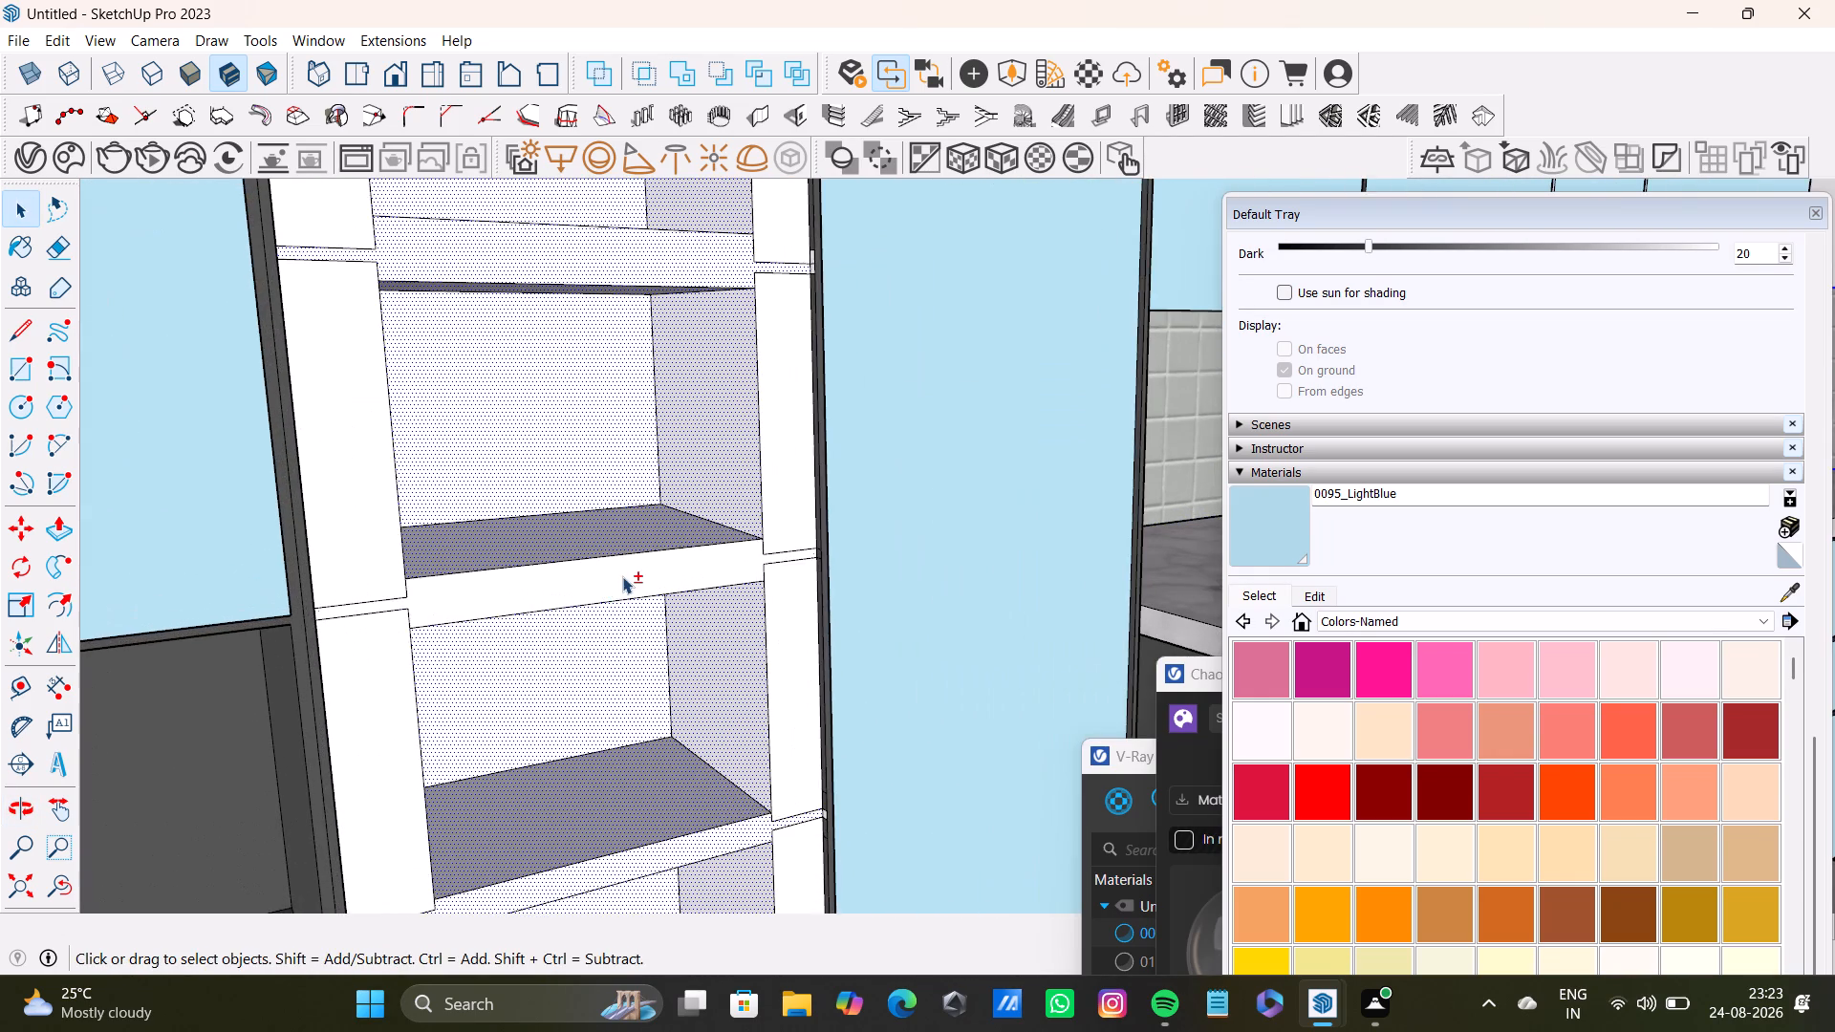
pyautogui.keyDown('shift'); pyautogui.scroll(-5, 627, 562); pyautogui.keyUp('shift')
pyautogui.keyDown('shift'); pyautogui.moveTo(627, 515); pyautogui.dragTo(645, 804, button='middle'); pyautogui.keyUp('shift')
pyautogui.keyDown('shift'); pyautogui.scroll(8, 564, 623); pyautogui.keyUp('shift')
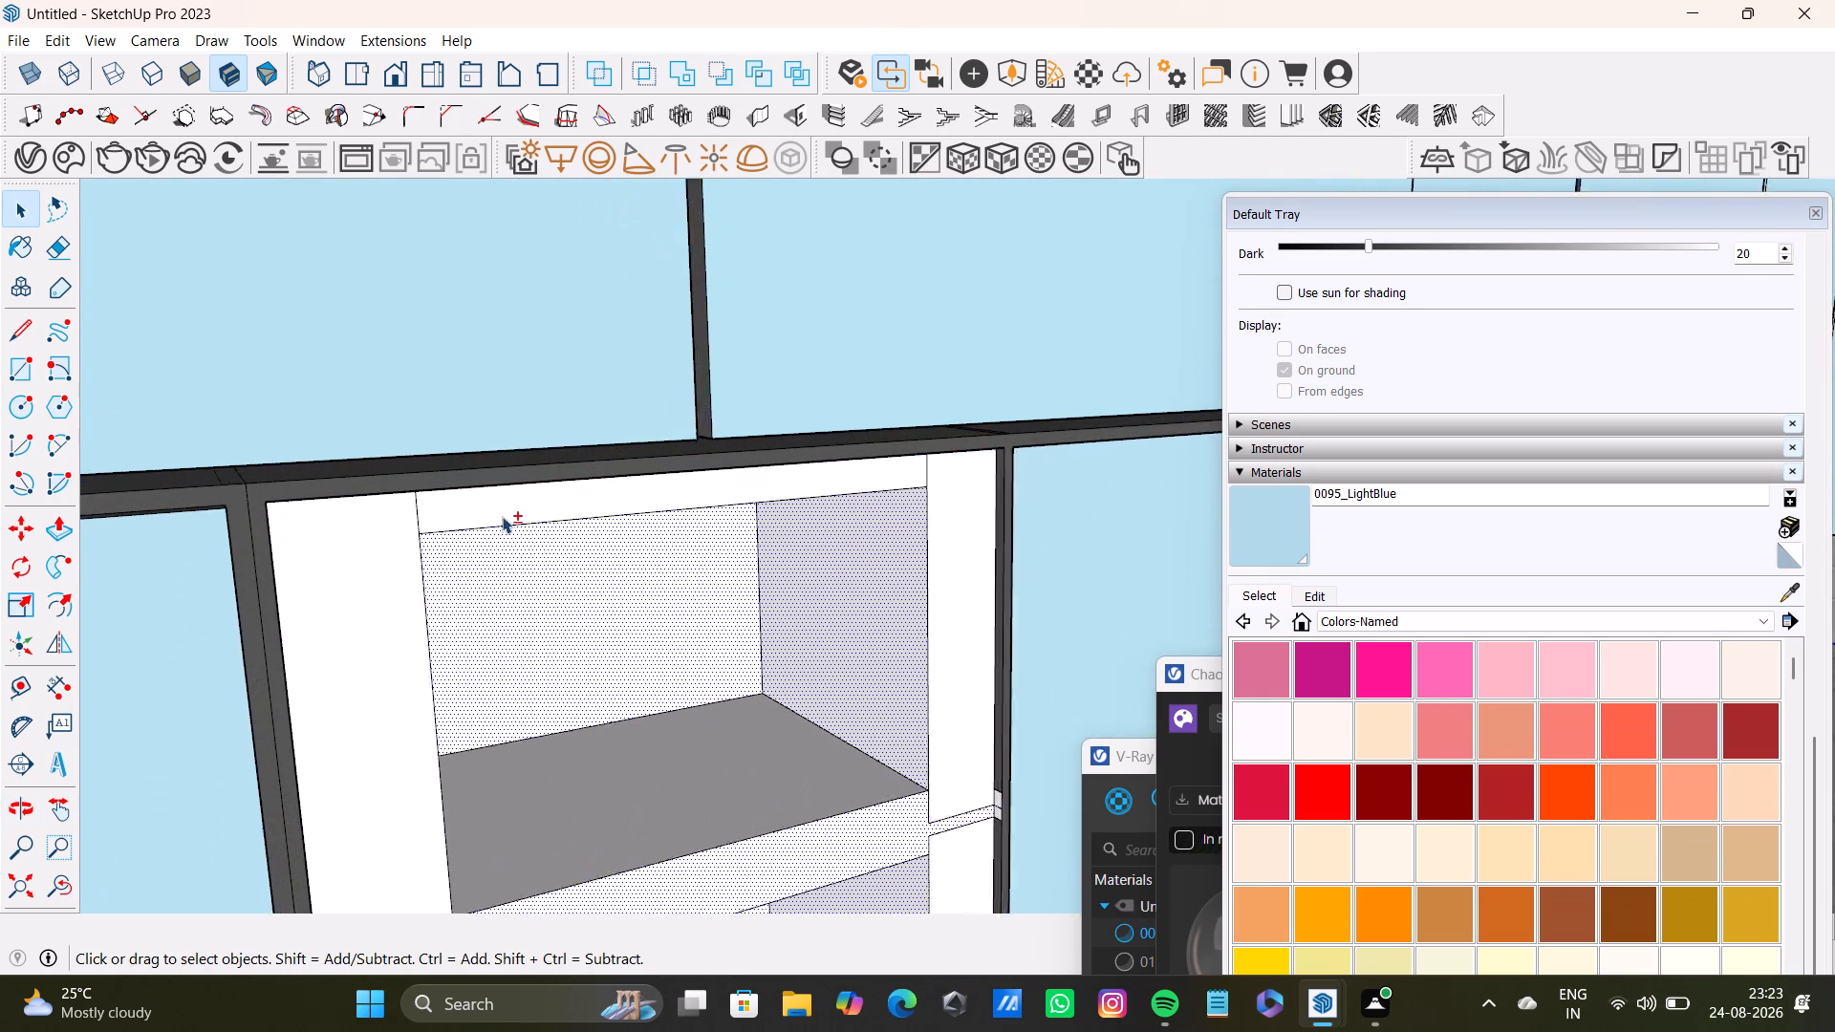
pyautogui.keyDown('shift'); pyautogui.scroll(1, 502, 516); pyautogui.keyUp('shift')
pyautogui.keyDown('shift'); pyautogui.click(511, 511); pyautogui.keyUp('shift')
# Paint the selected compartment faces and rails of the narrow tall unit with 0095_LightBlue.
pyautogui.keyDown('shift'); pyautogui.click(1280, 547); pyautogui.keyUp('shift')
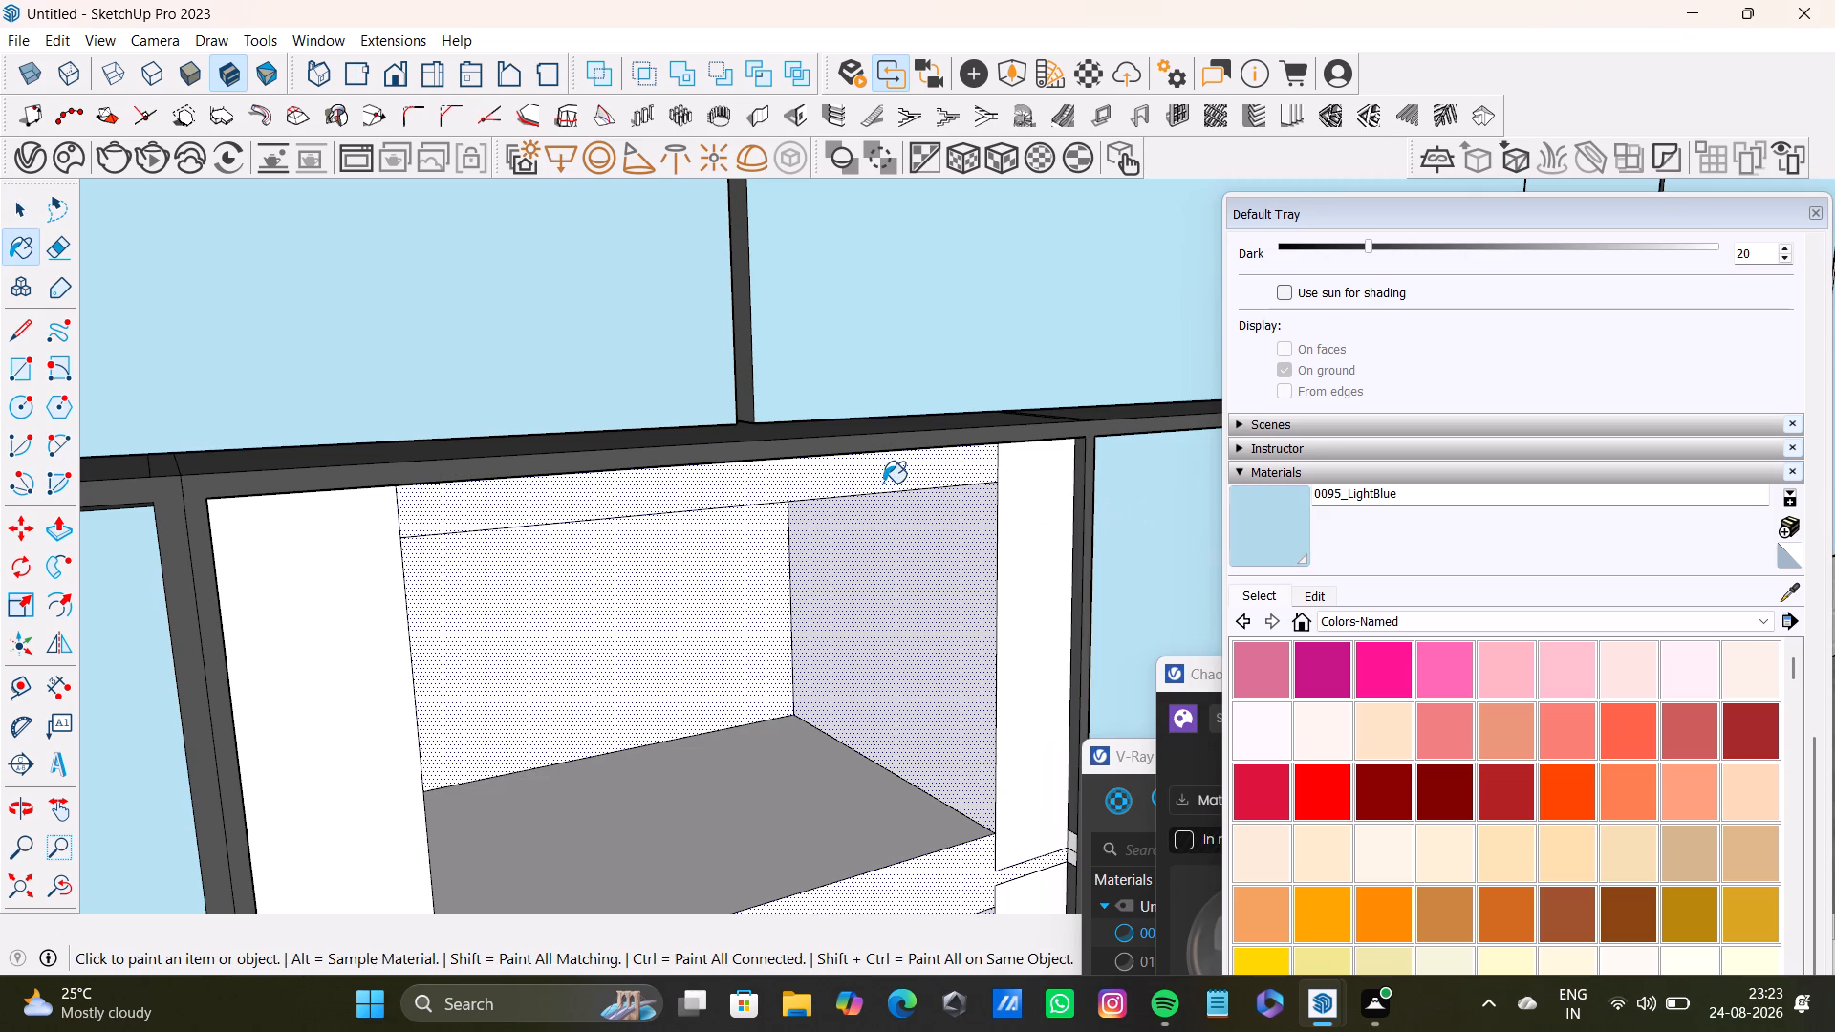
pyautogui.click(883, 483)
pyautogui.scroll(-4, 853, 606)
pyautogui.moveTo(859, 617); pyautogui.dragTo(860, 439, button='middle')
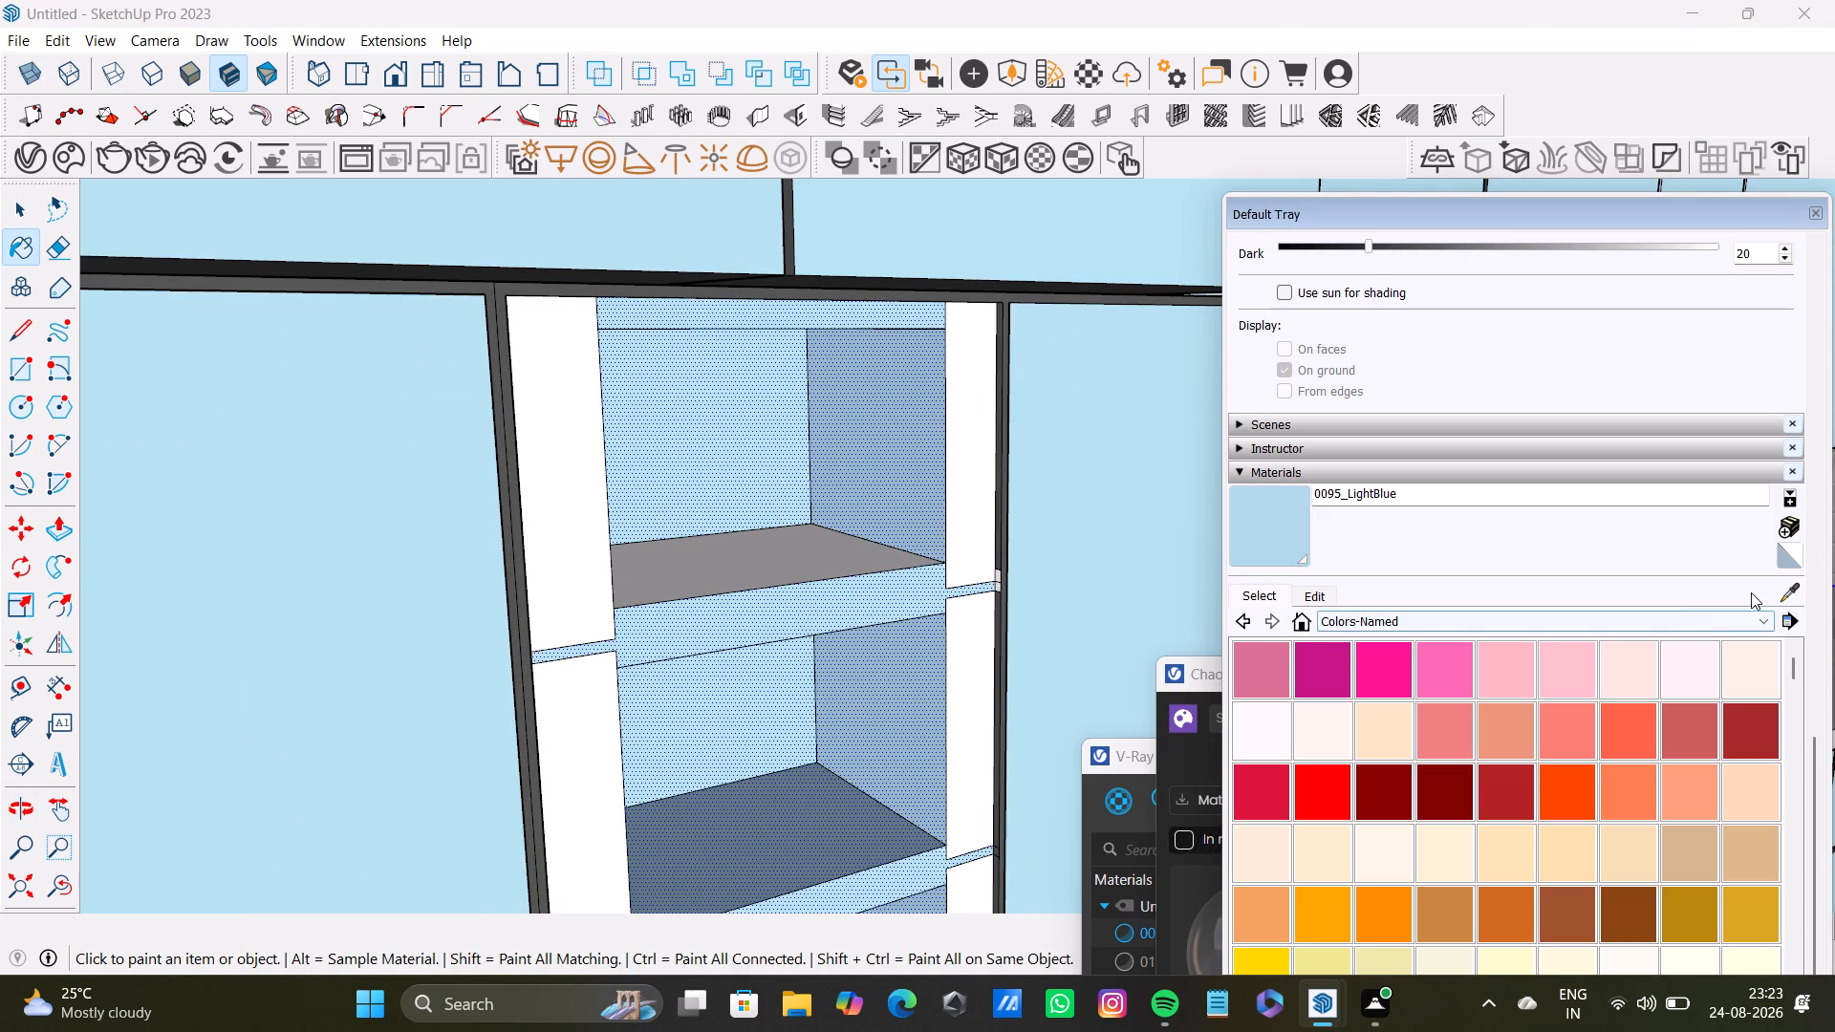
# Sample 0135_DarkGray from the adjacent cabinet frame and paint the vertical strips on both sides of the shelves with it.
pyautogui.click(1783, 592)
pyautogui.click(507, 574)
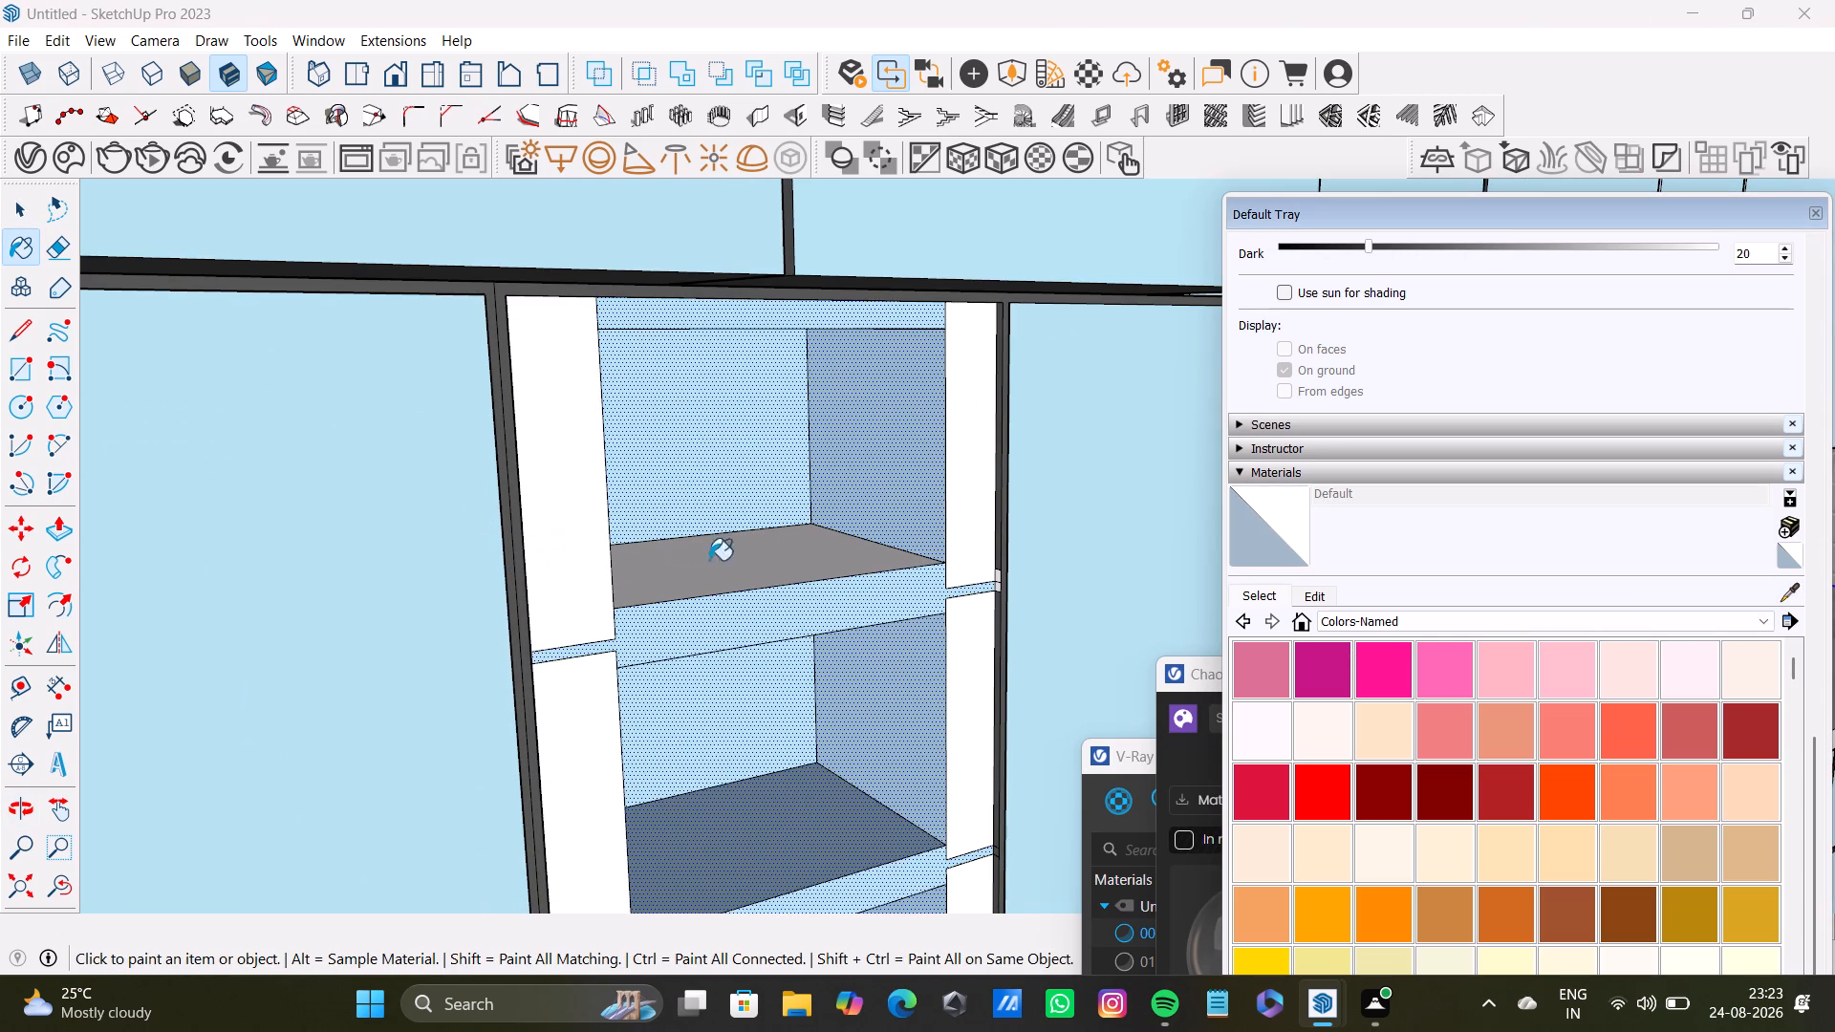
pyautogui.click(1789, 594)
pyautogui.scroll(8, 583, 613)
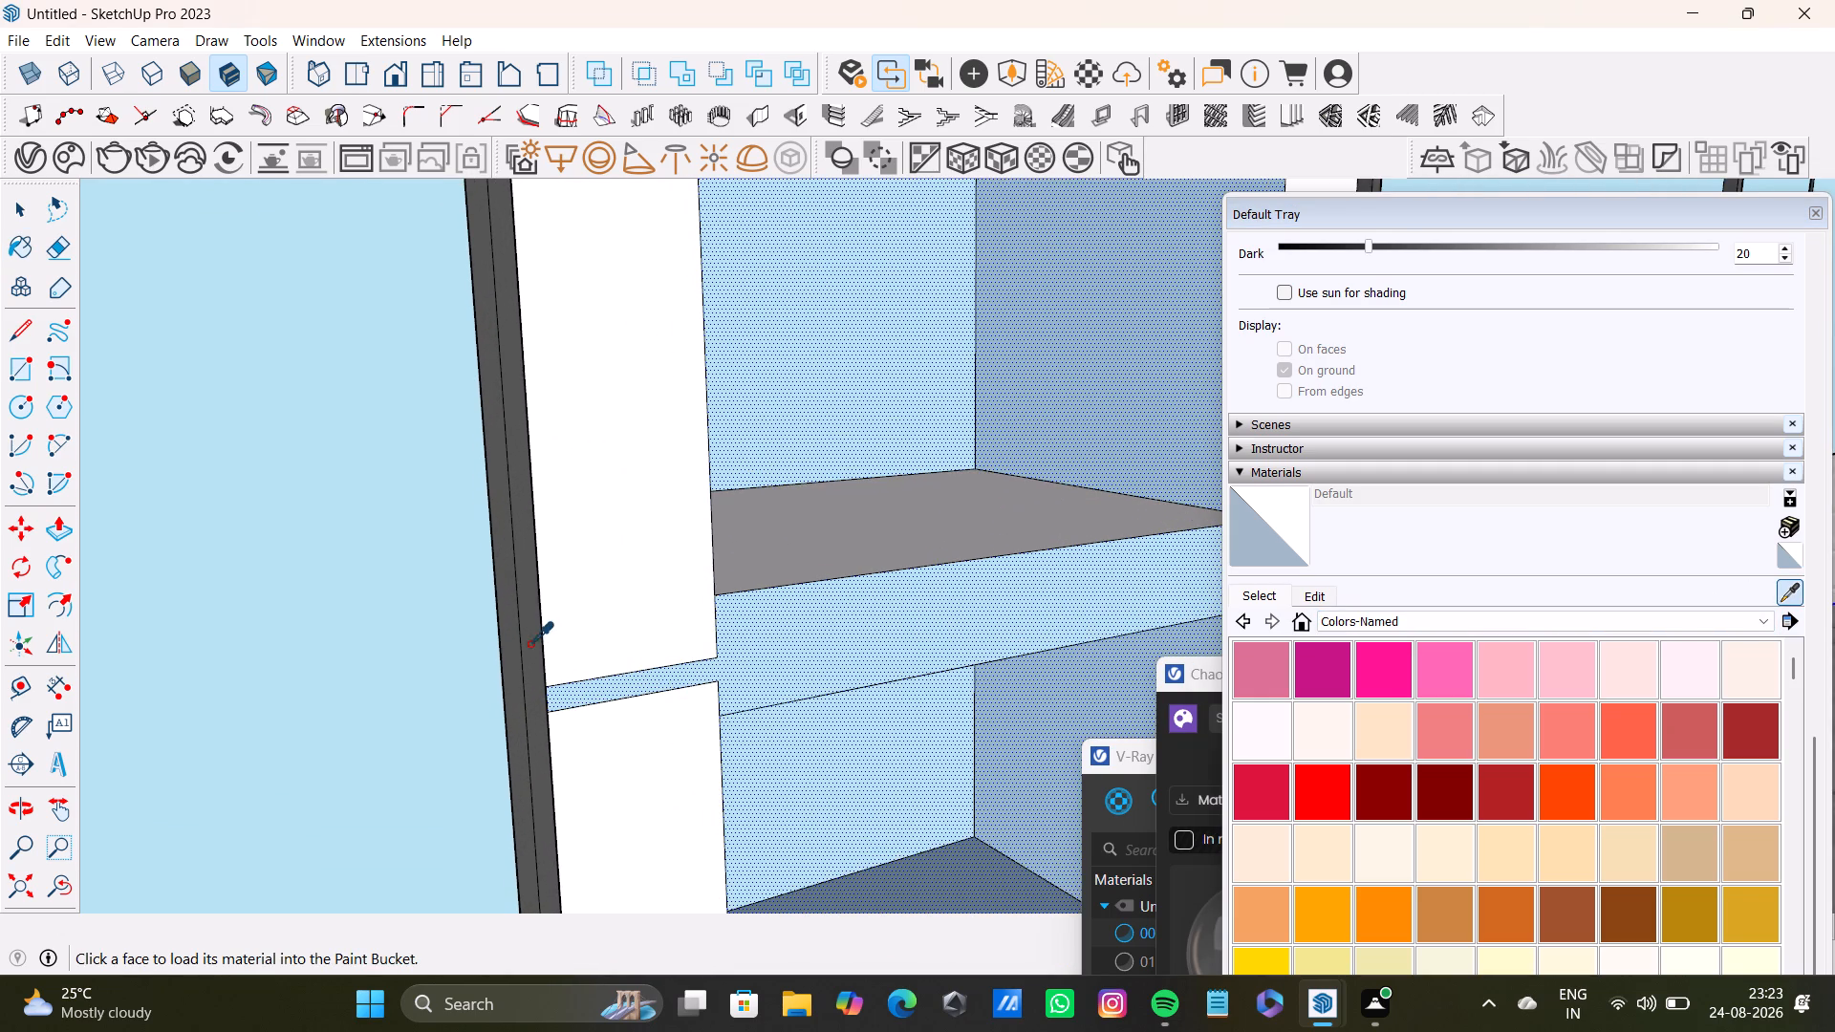
pyautogui.click(529, 646)
pyautogui.click(610, 595)
pyautogui.scroll(-8, 608, 609)
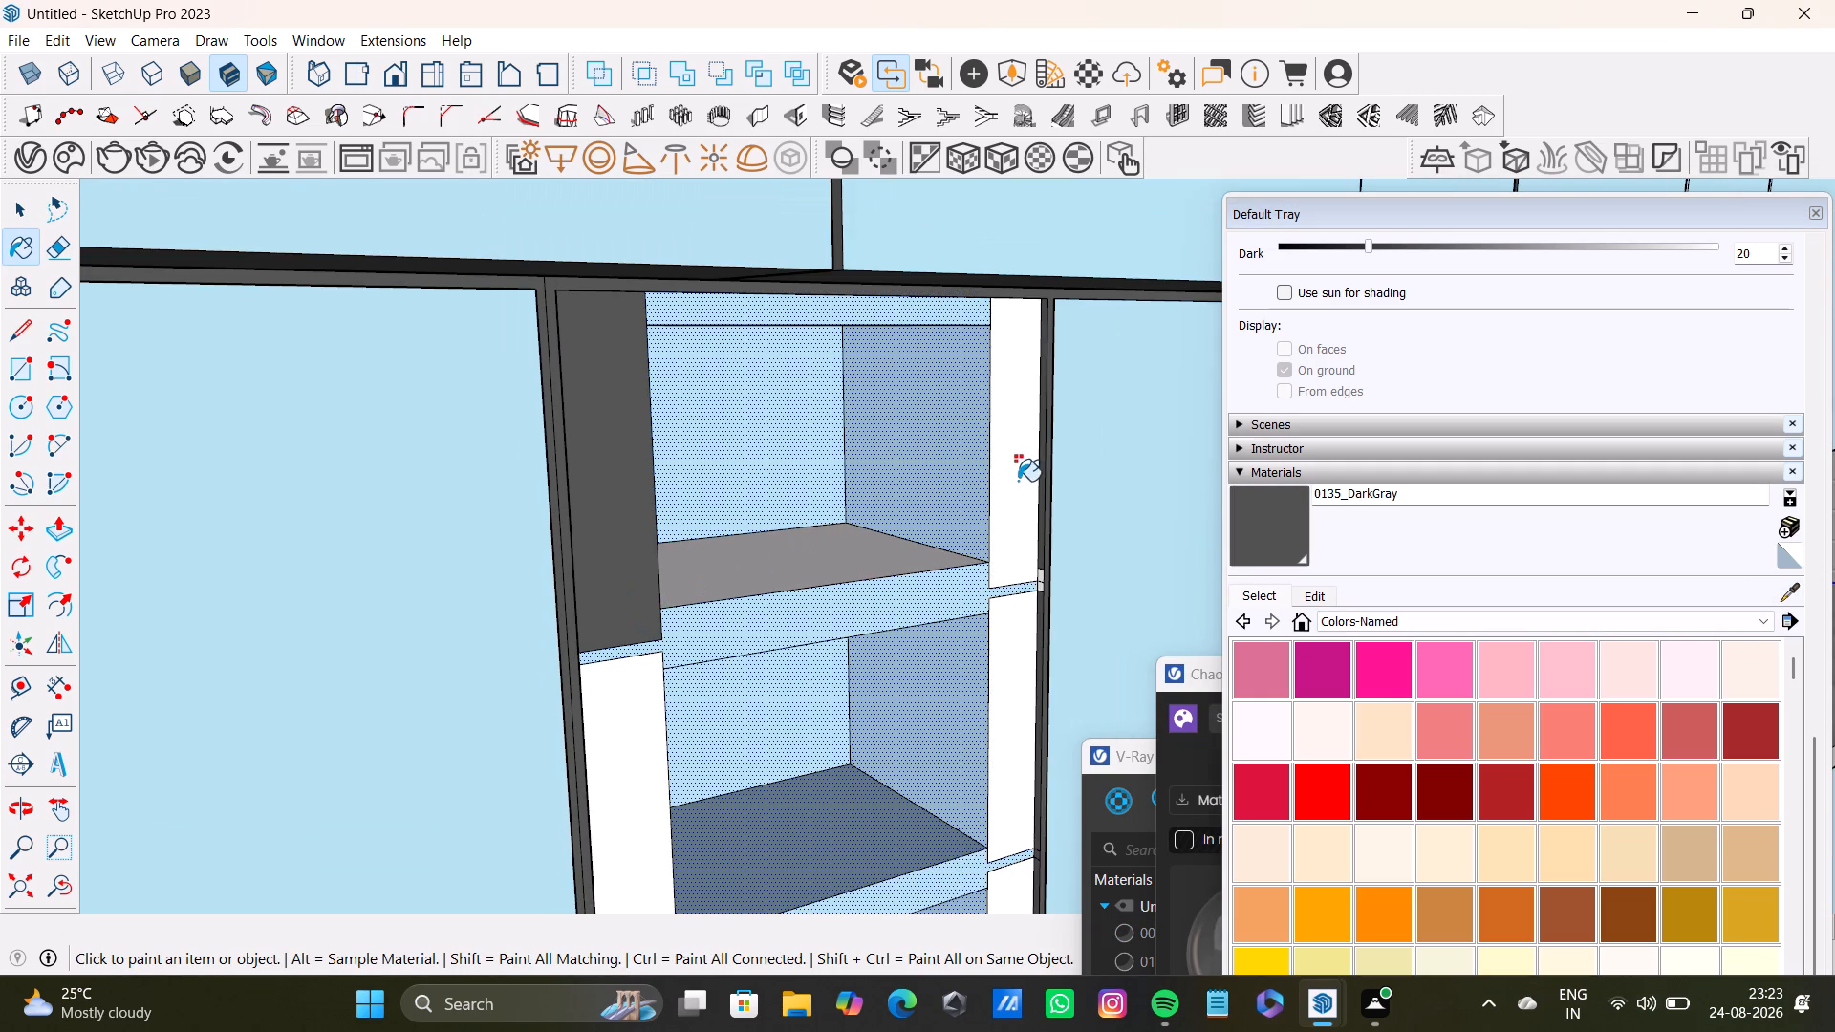
pyautogui.keyDown('shift'); pyautogui.click(1018, 481); pyautogui.keyUp('shift')
pyautogui.keyDown('shift'); pyautogui.moveTo(999, 672); pyautogui.dragTo(856, 314, button='middle'); pyautogui.keyUp('shift')
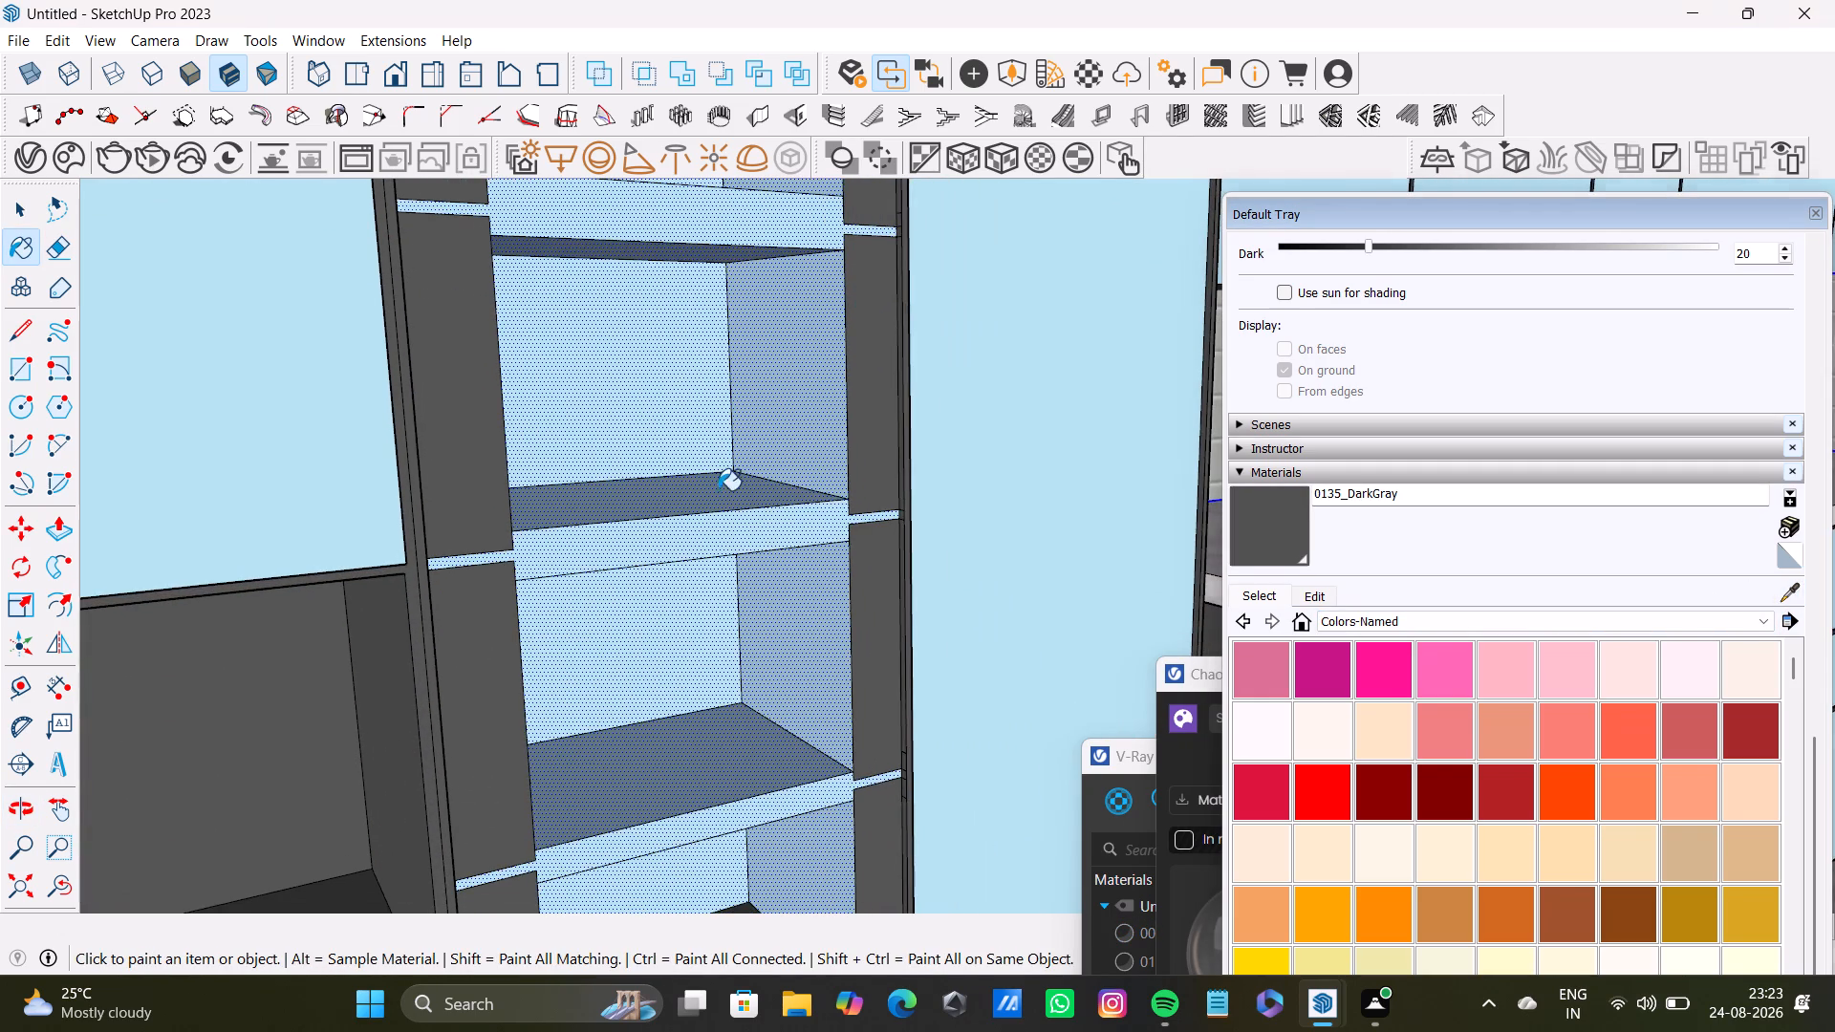
# Paint the selected compartment faces, shelves and rails of the narrow tall unit with 0135_DarkGray.
pyautogui.keyDown('shift'); pyautogui.click(718, 490); pyautogui.keyUp('shift')
pyautogui.hotkey('ctrl', 'z')
pyautogui.moveTo(713, 530); pyautogui.dragTo(681, 716, button='middle')
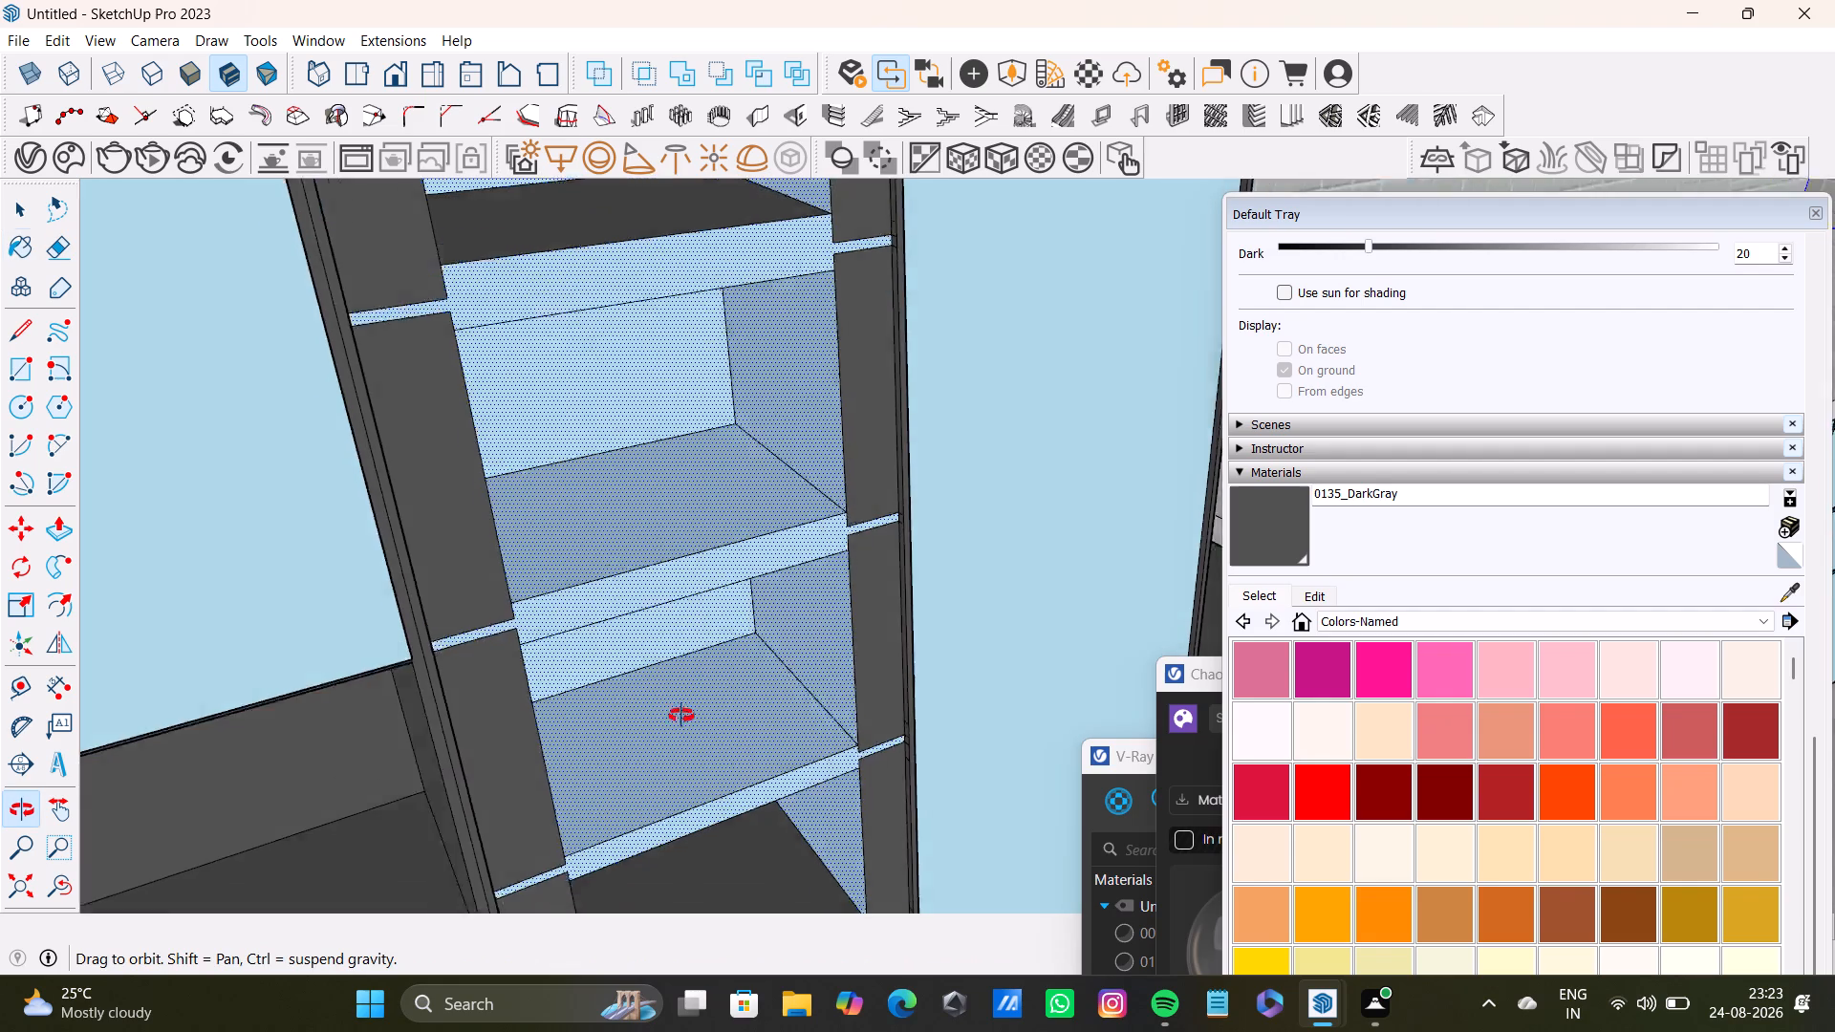
pyautogui.moveTo(681, 716); pyautogui.dragTo(591, 754, button='middle')
pyautogui.click(702, 648)
pyautogui.scroll(-8, 673, 629)
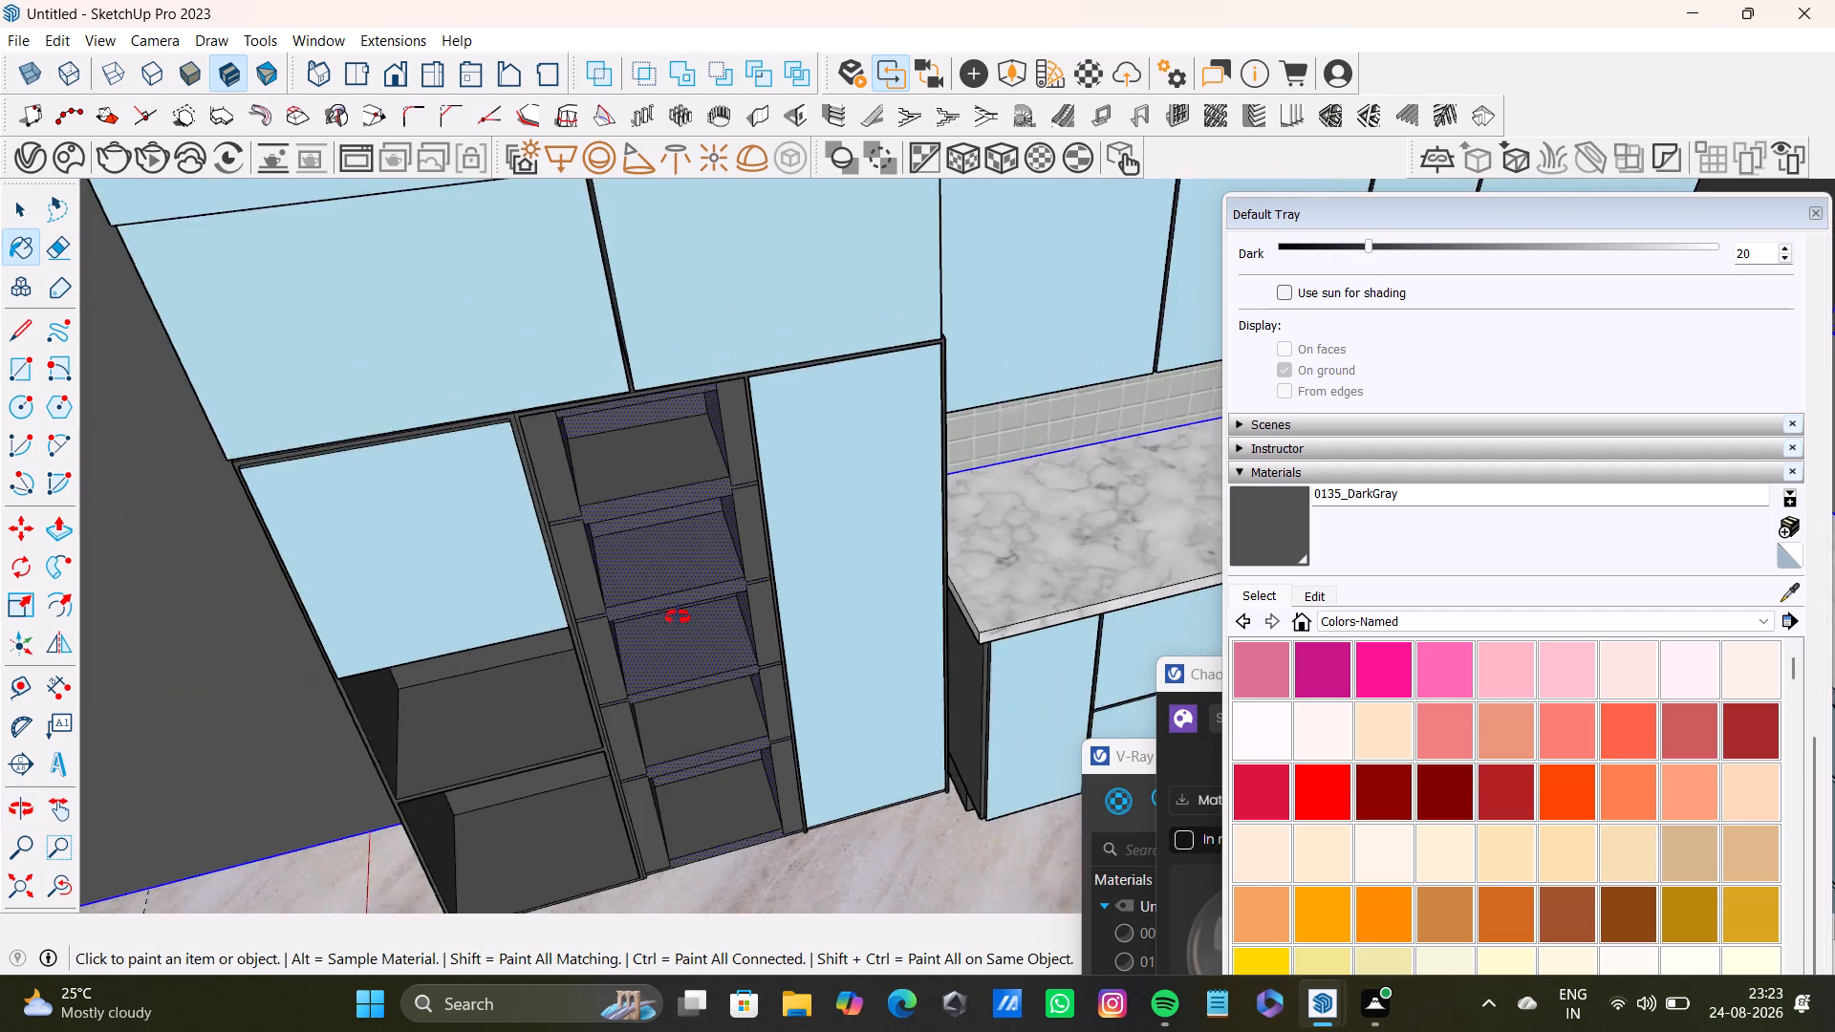
pyautogui.moveTo(678, 618); pyautogui.dragTo(772, 395, button='middle')
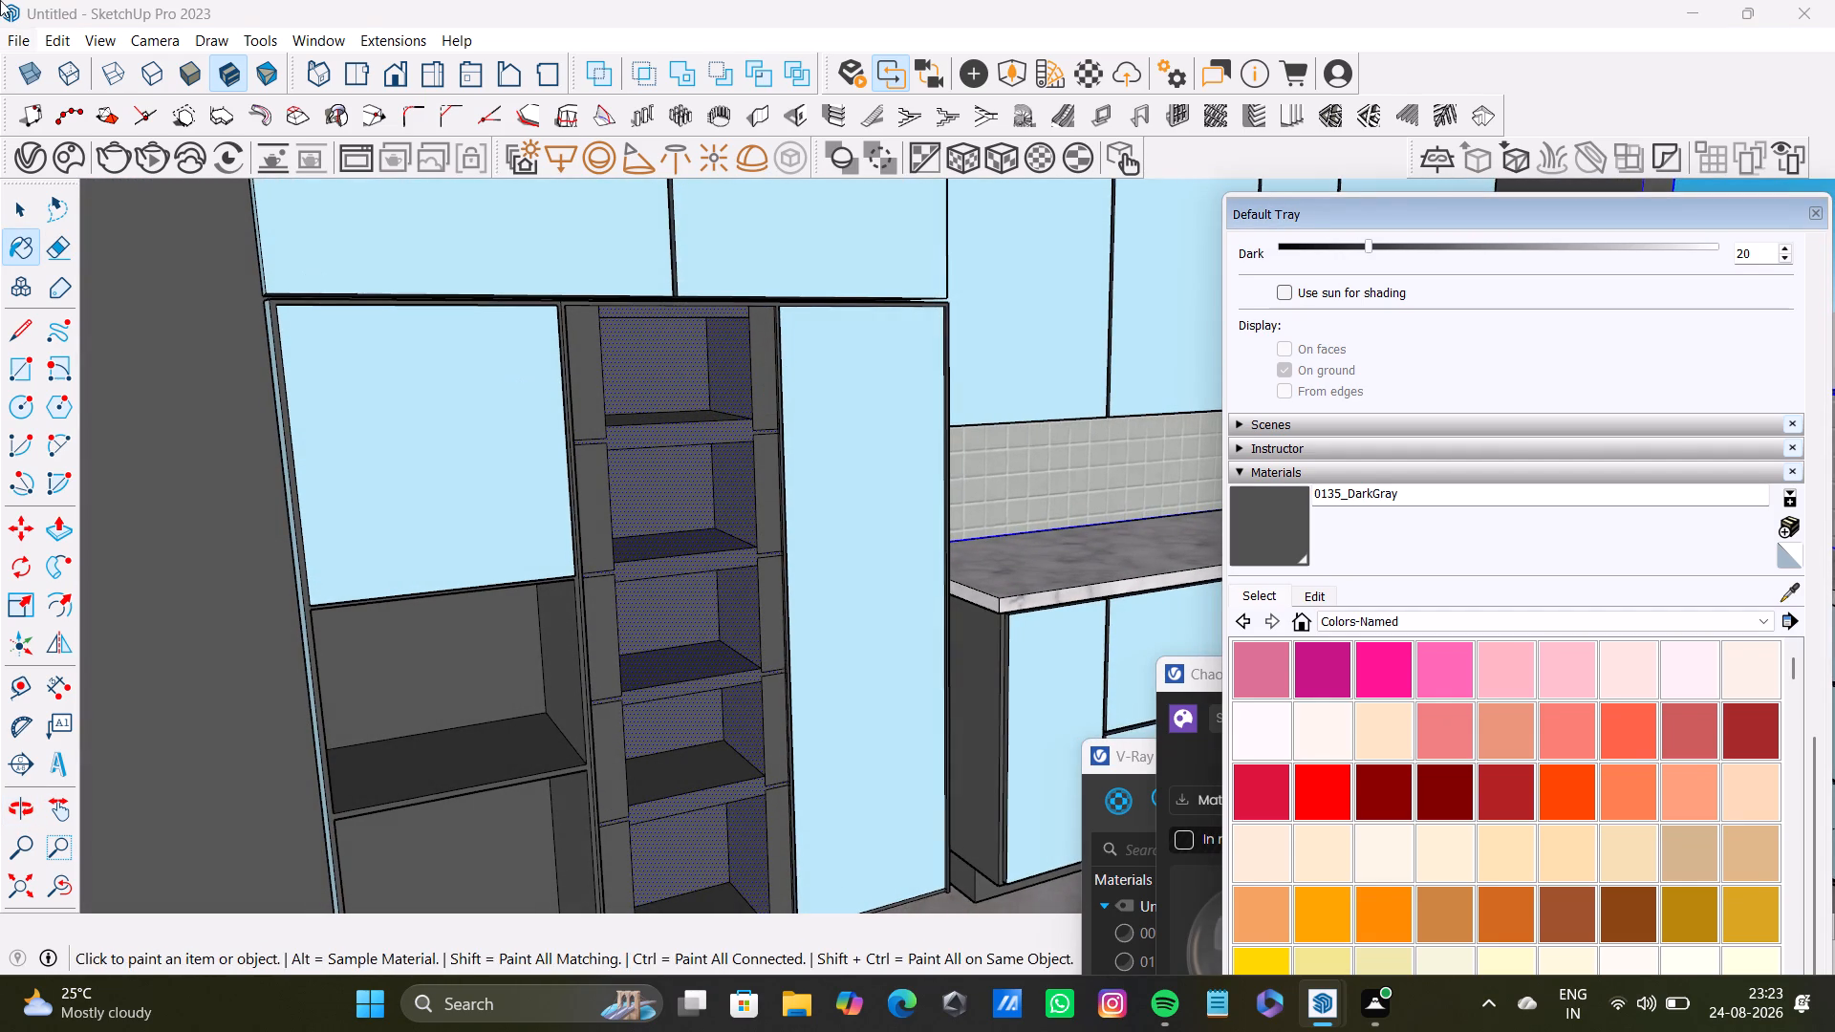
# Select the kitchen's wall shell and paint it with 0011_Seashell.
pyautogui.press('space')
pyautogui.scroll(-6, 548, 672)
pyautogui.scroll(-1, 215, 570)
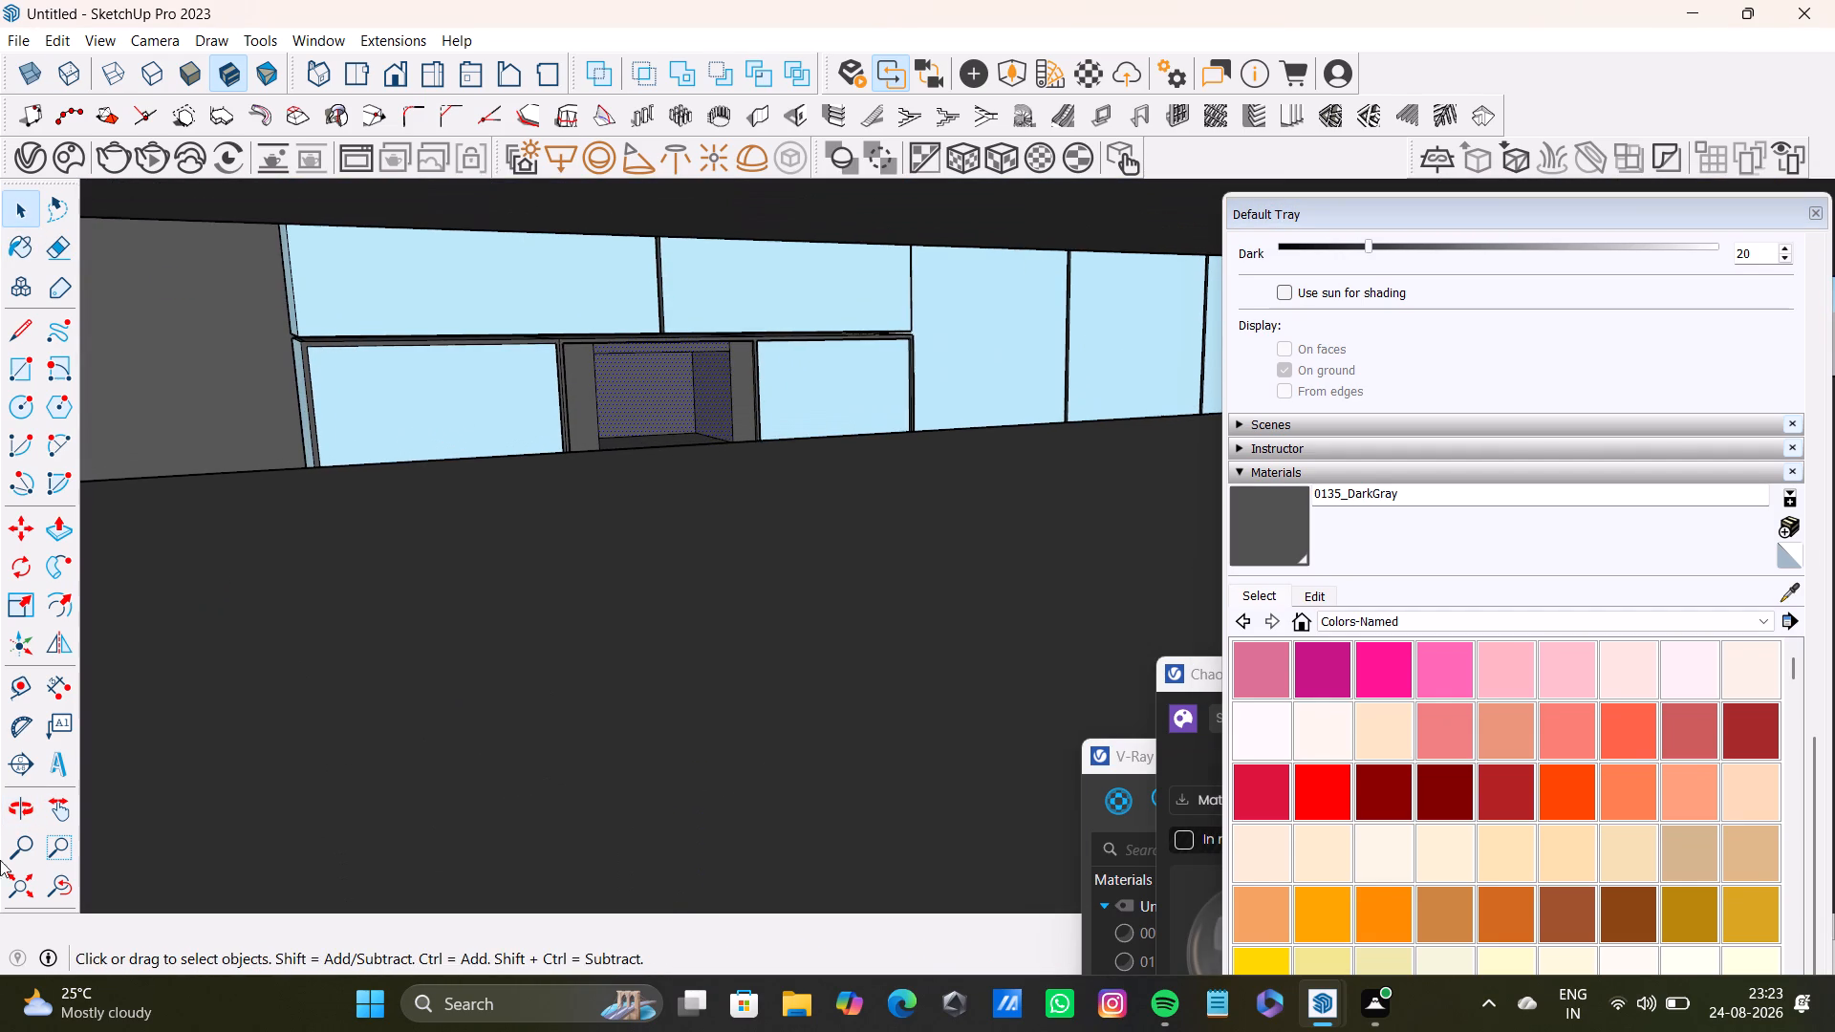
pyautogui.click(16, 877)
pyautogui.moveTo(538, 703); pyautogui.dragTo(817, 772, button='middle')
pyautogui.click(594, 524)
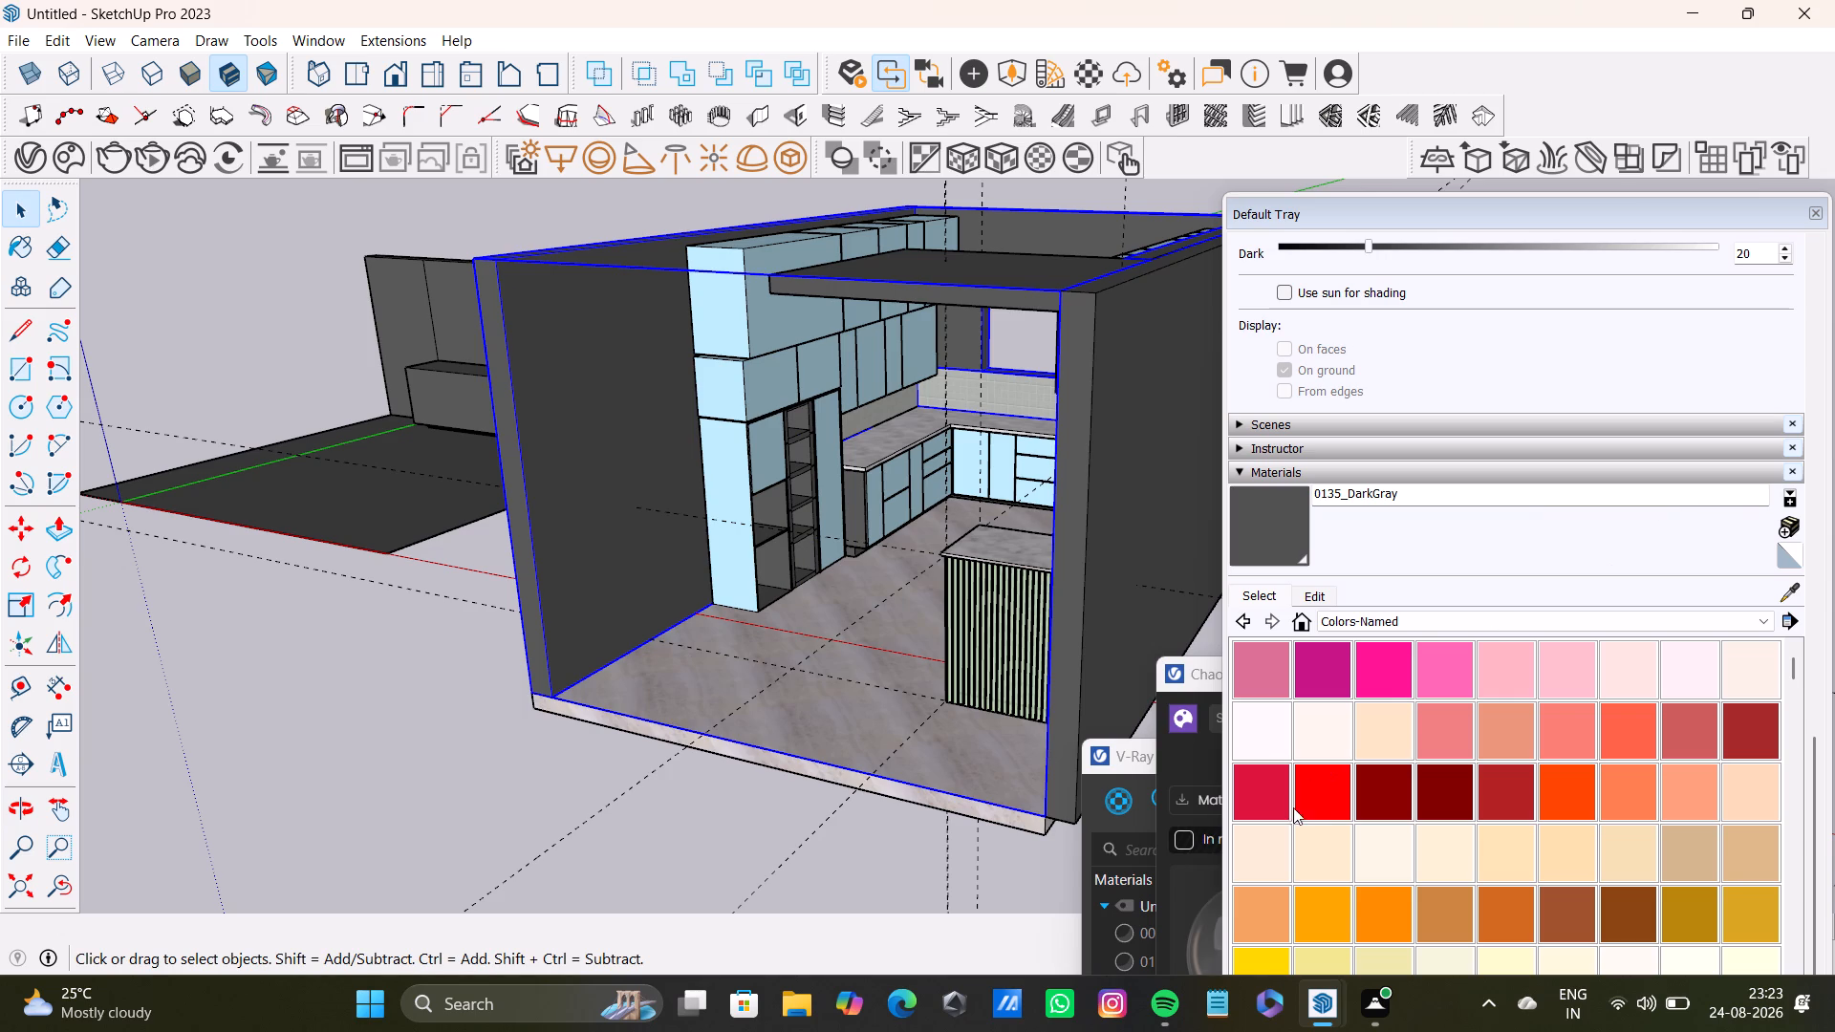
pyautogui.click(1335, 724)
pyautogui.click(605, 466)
# Paint the kitchen's wall shell with 0031_PapayaWhip from the Colors-Named library.
pyautogui.scroll(3, 939, 487)
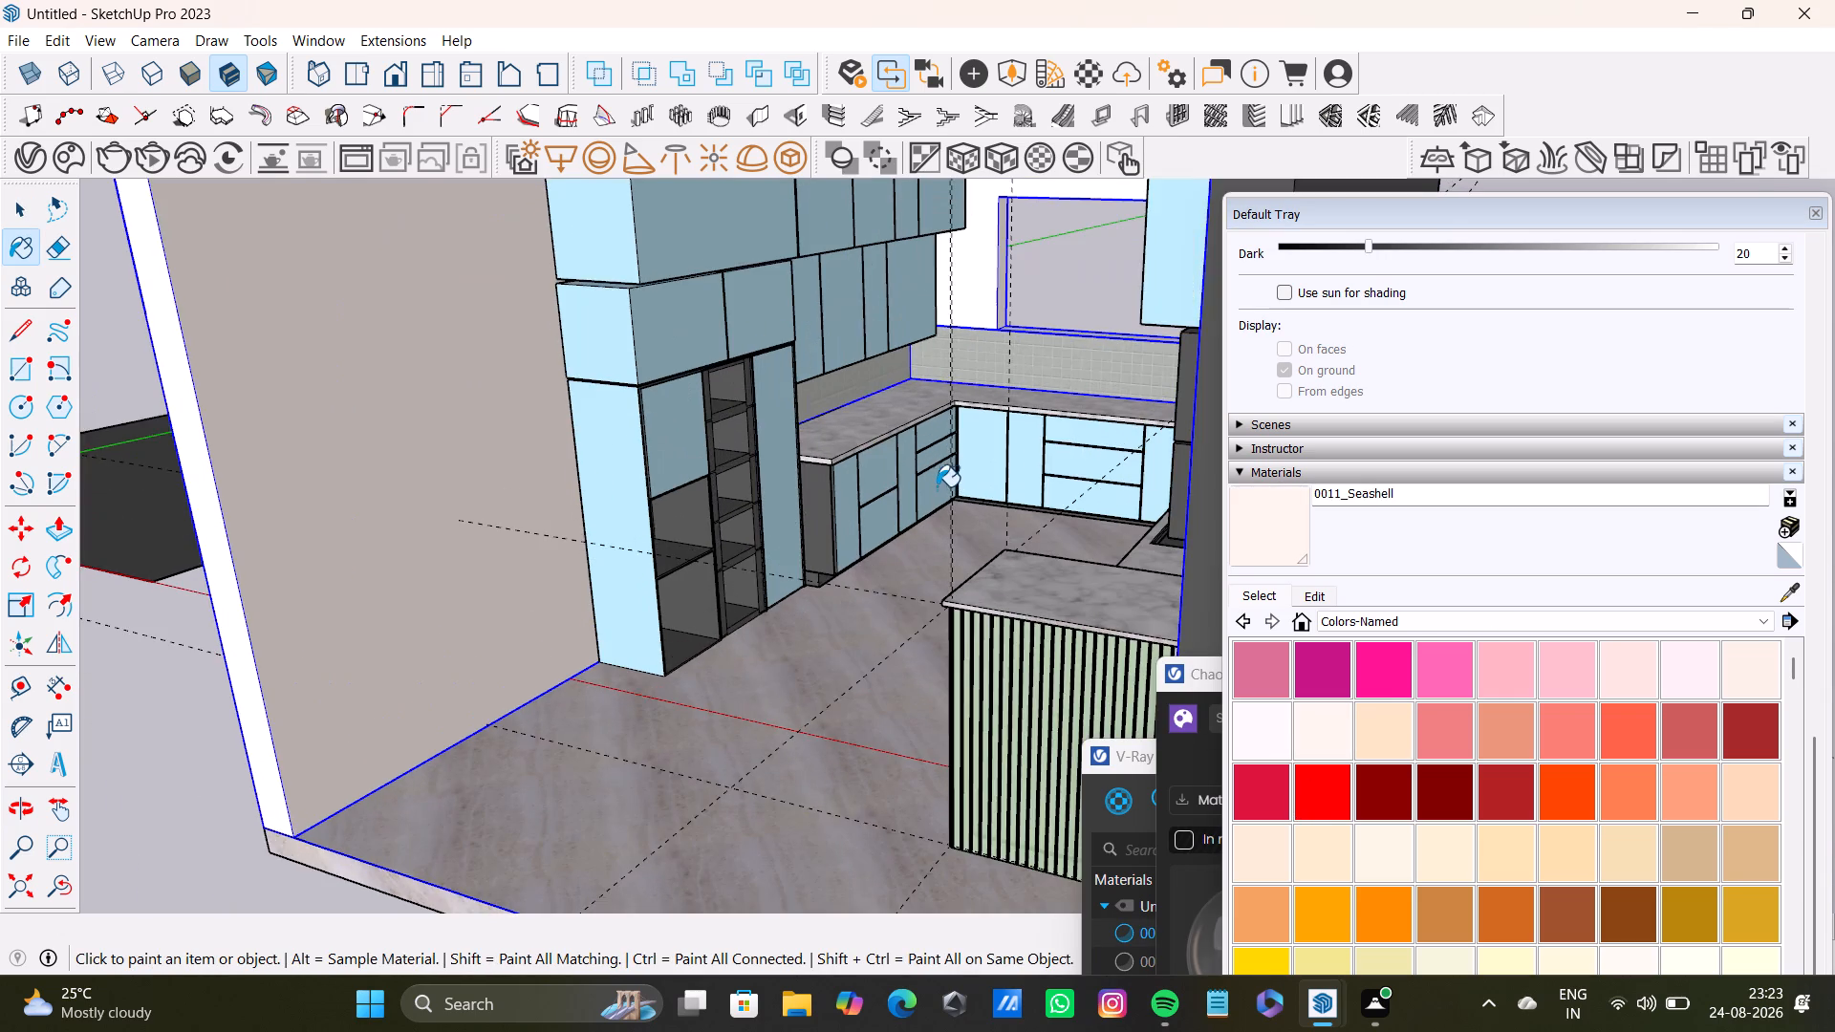
pyautogui.moveTo(937, 495); pyautogui.dragTo(820, 716, button='middle')
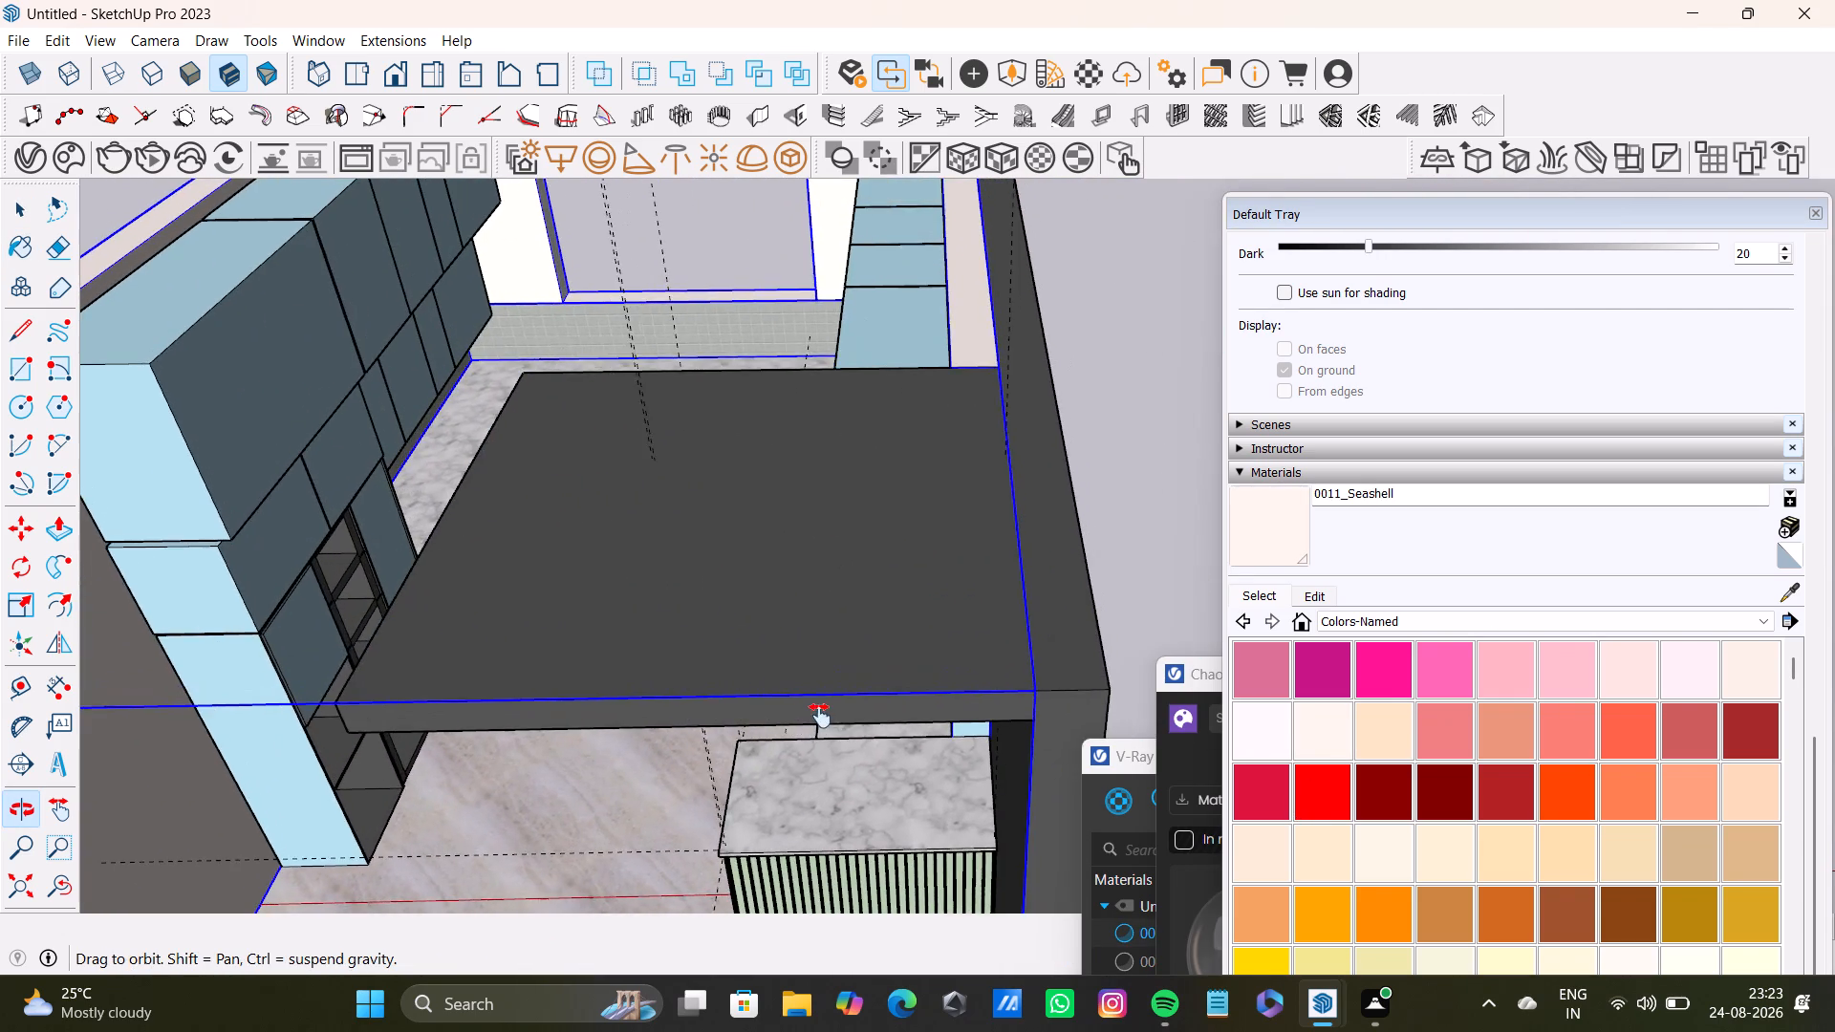
pyautogui.moveTo(820, 716); pyautogui.dragTo(946, 468, button='middle')
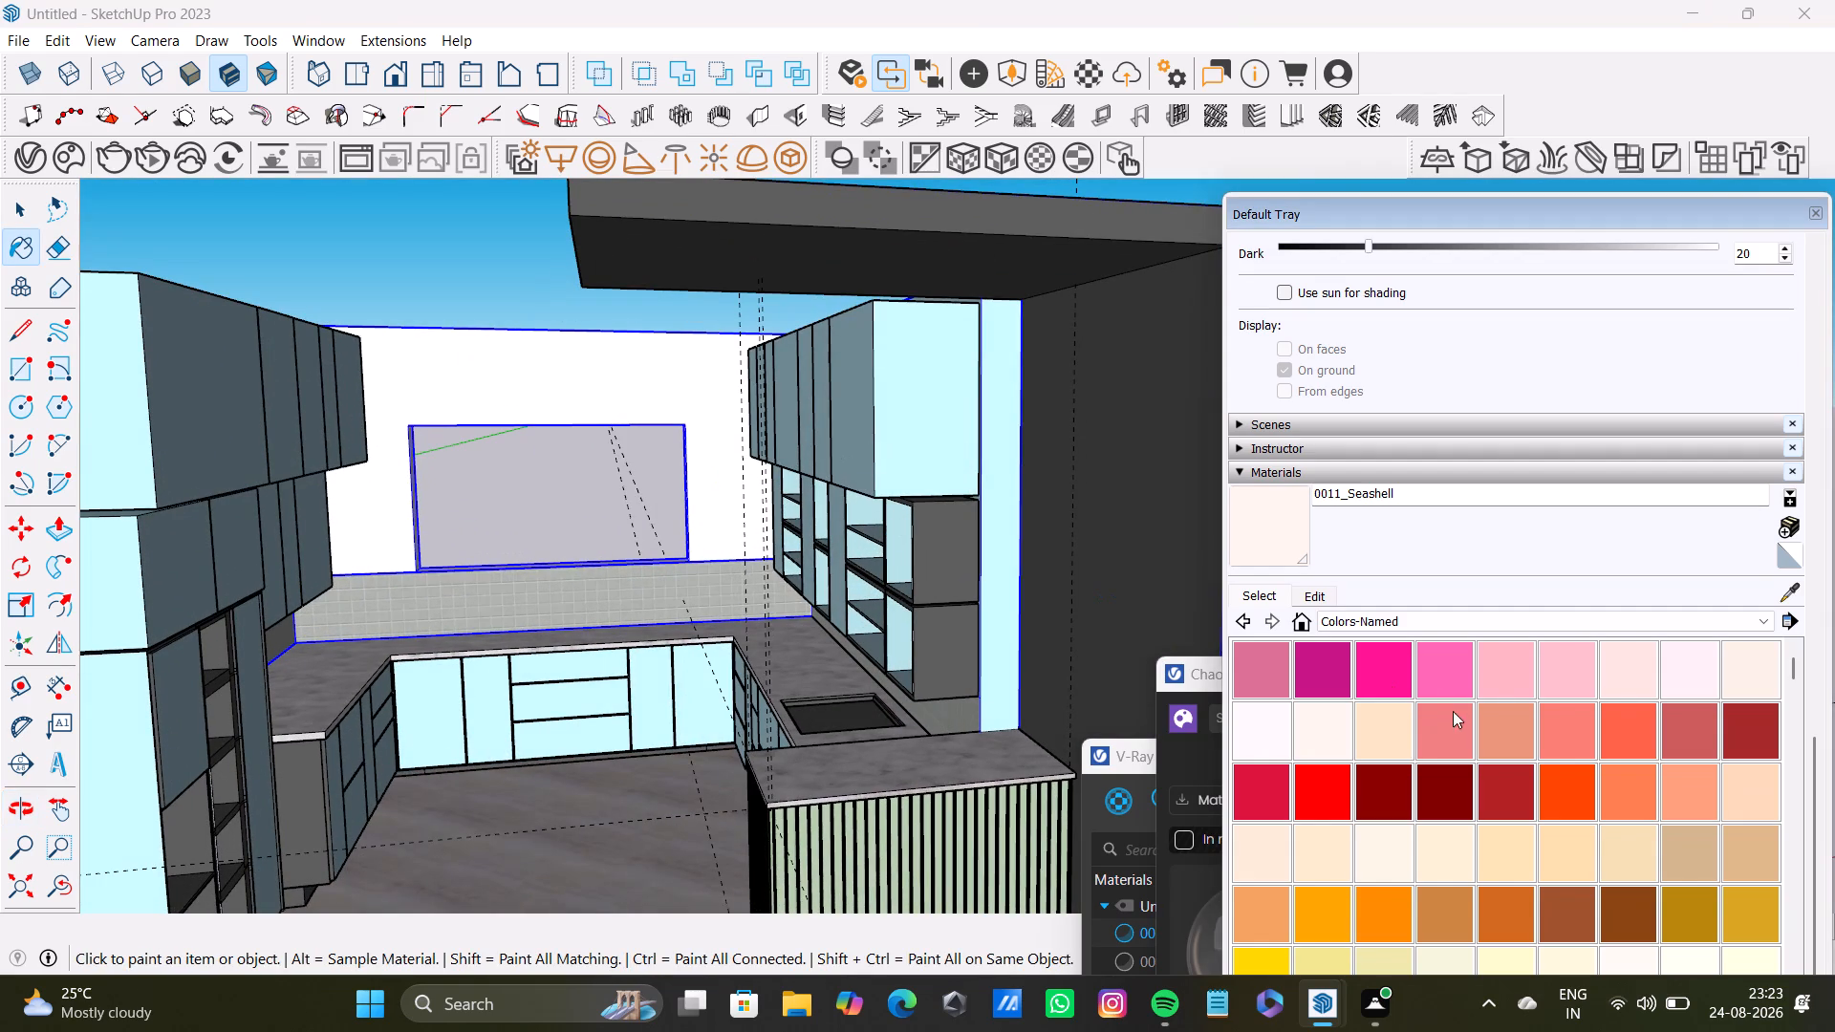
pyautogui.click(1636, 686)
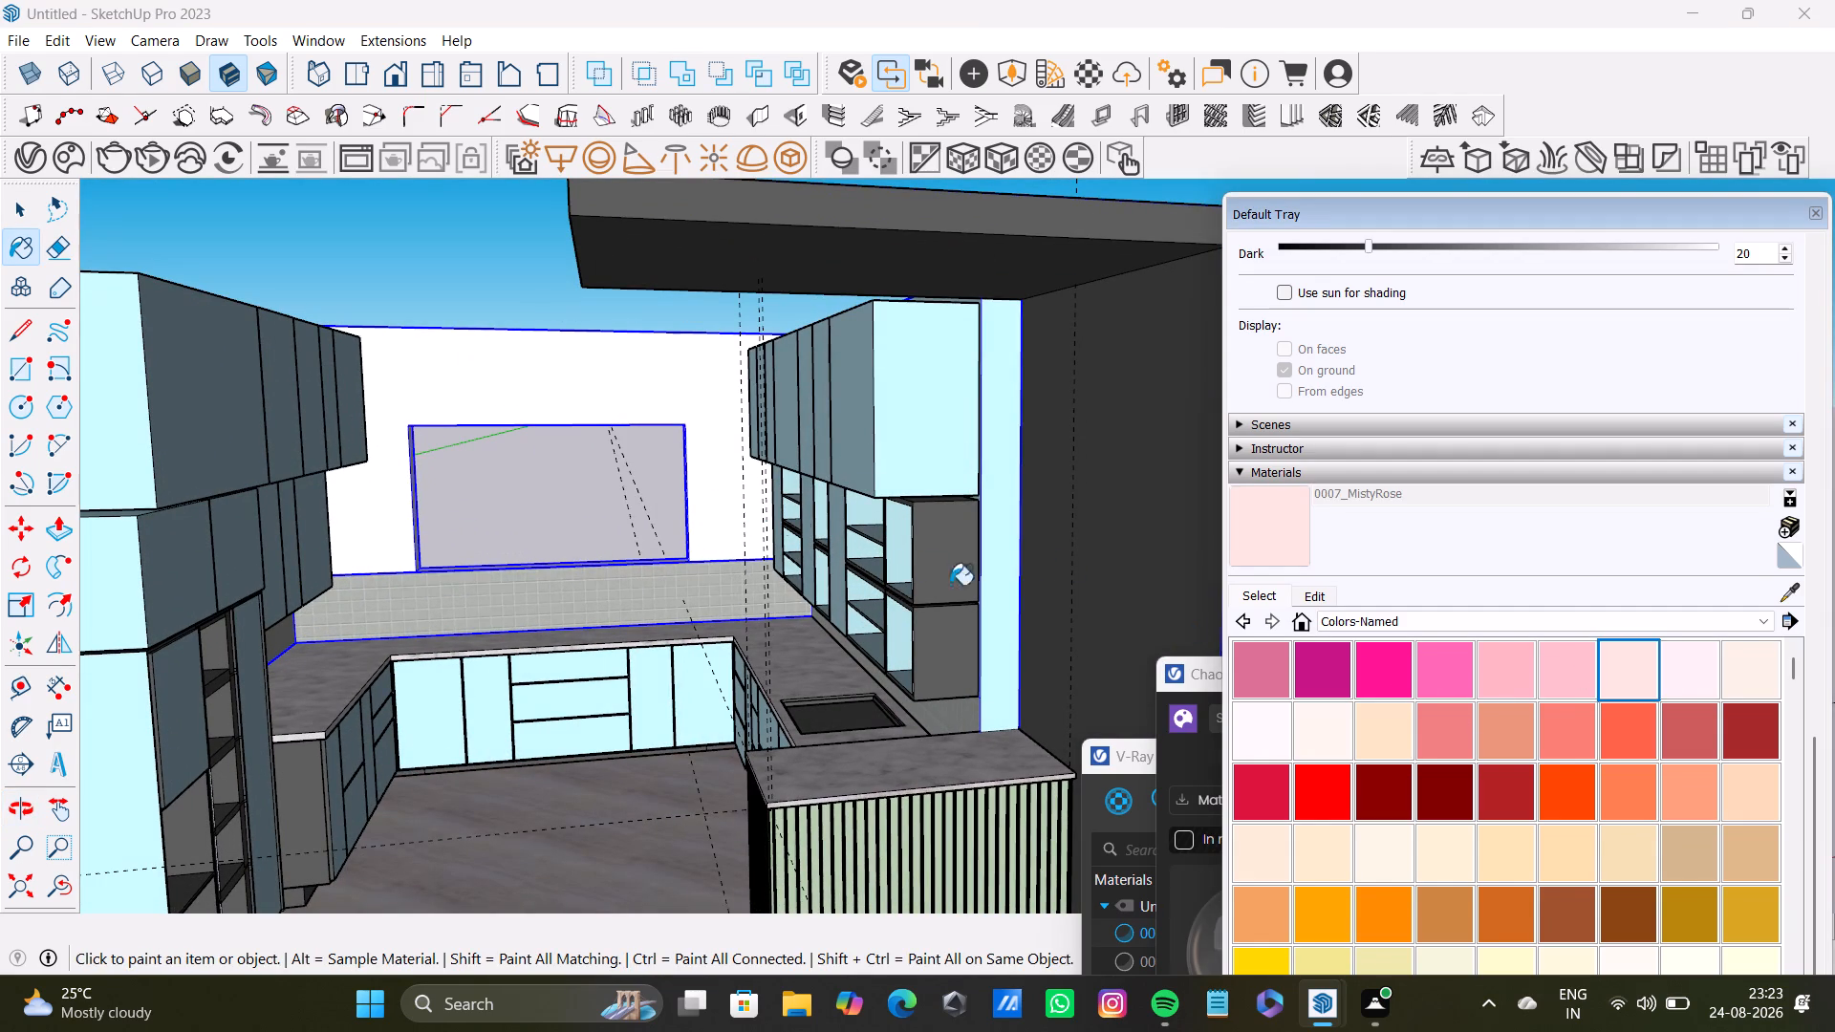
pyautogui.click(1435, 845)
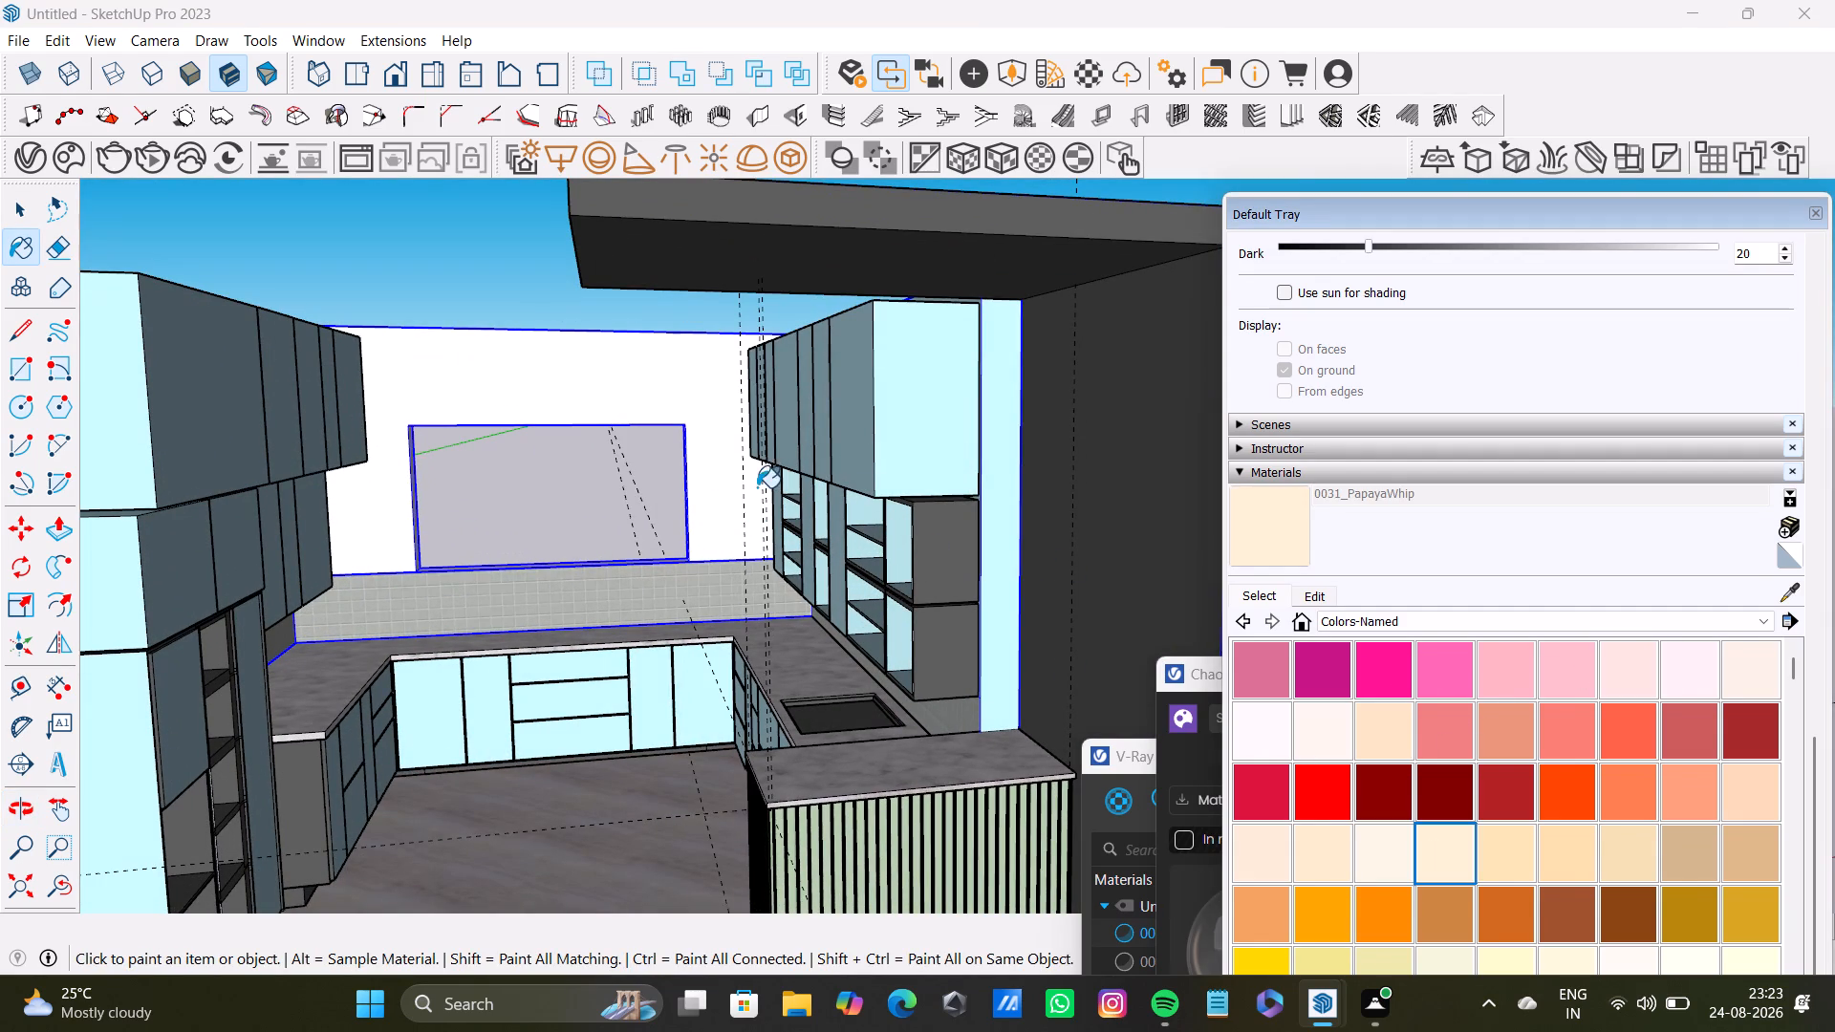
pyautogui.click(751, 486)
pyautogui.scroll(-3, 745, 566)
pyautogui.moveTo(754, 569); pyautogui.dragTo(1004, 537, button='middle')
pyautogui.moveTo(998, 544); pyautogui.dragTo(796, 576, button='middle')
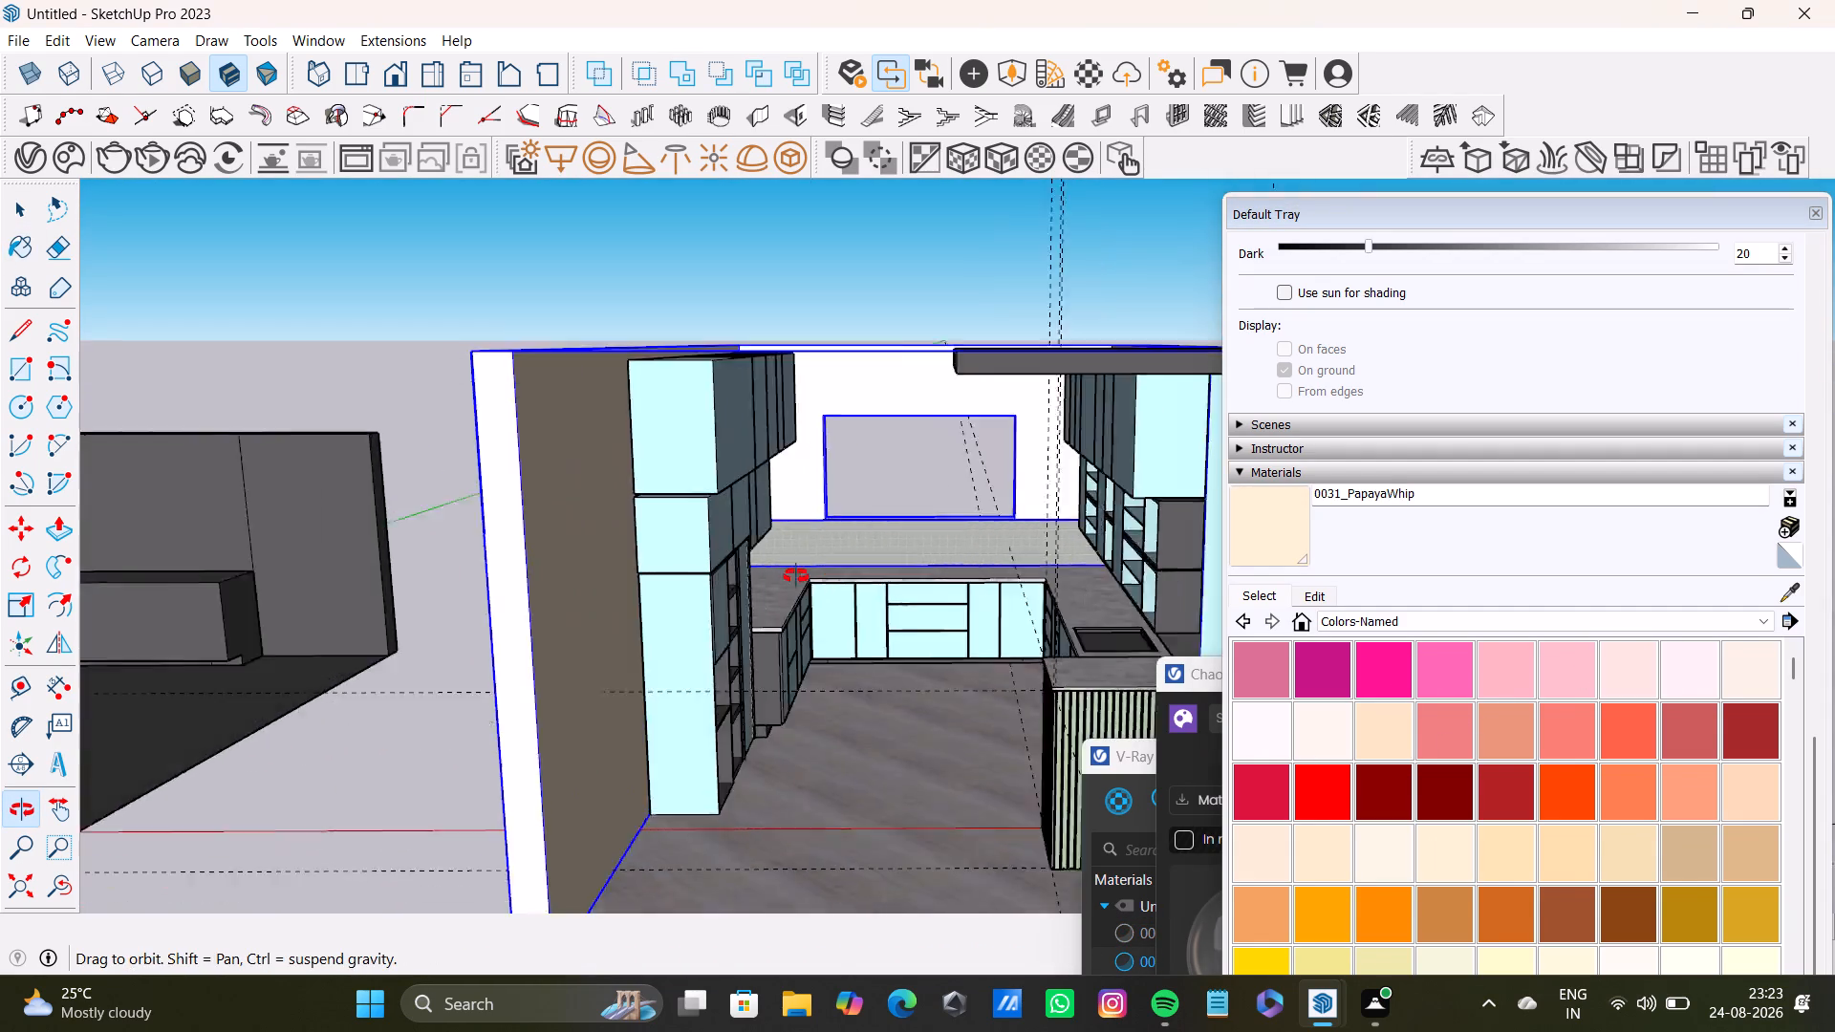
pyautogui.moveTo(796, 576); pyautogui.dragTo(743, 581, button='middle')
pyautogui.scroll(10, 745, 572)
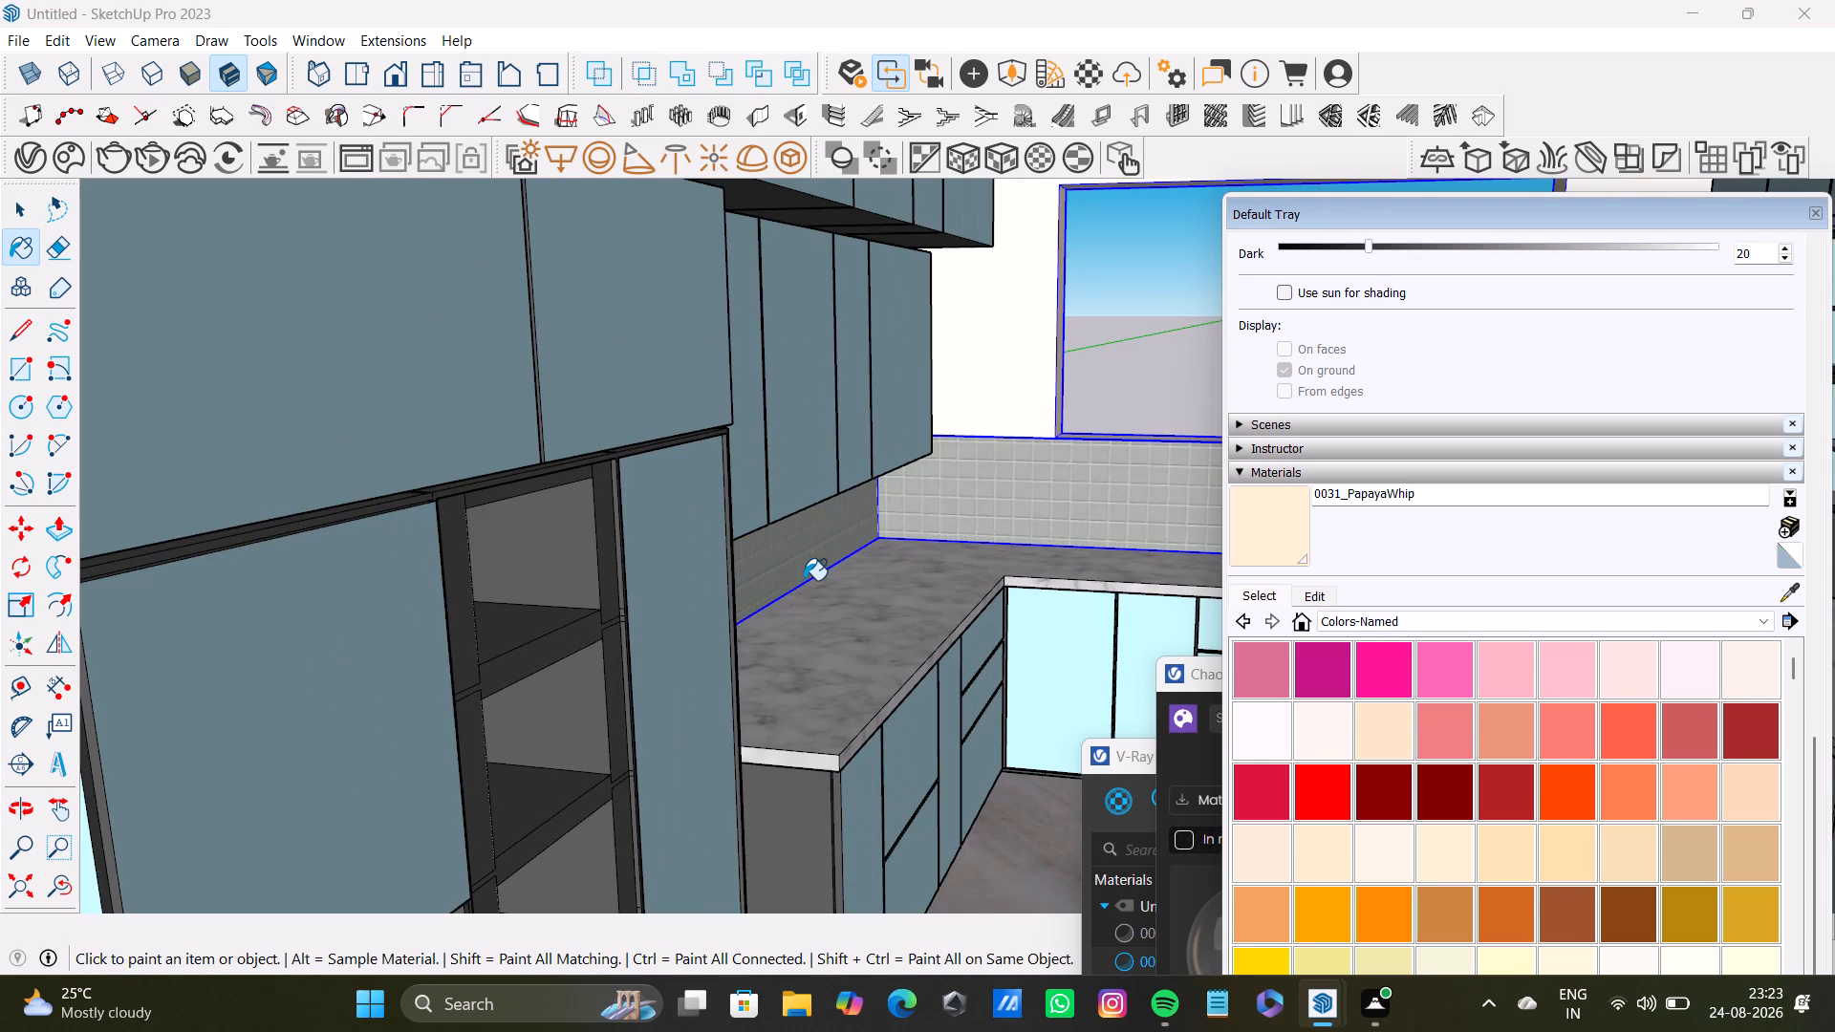
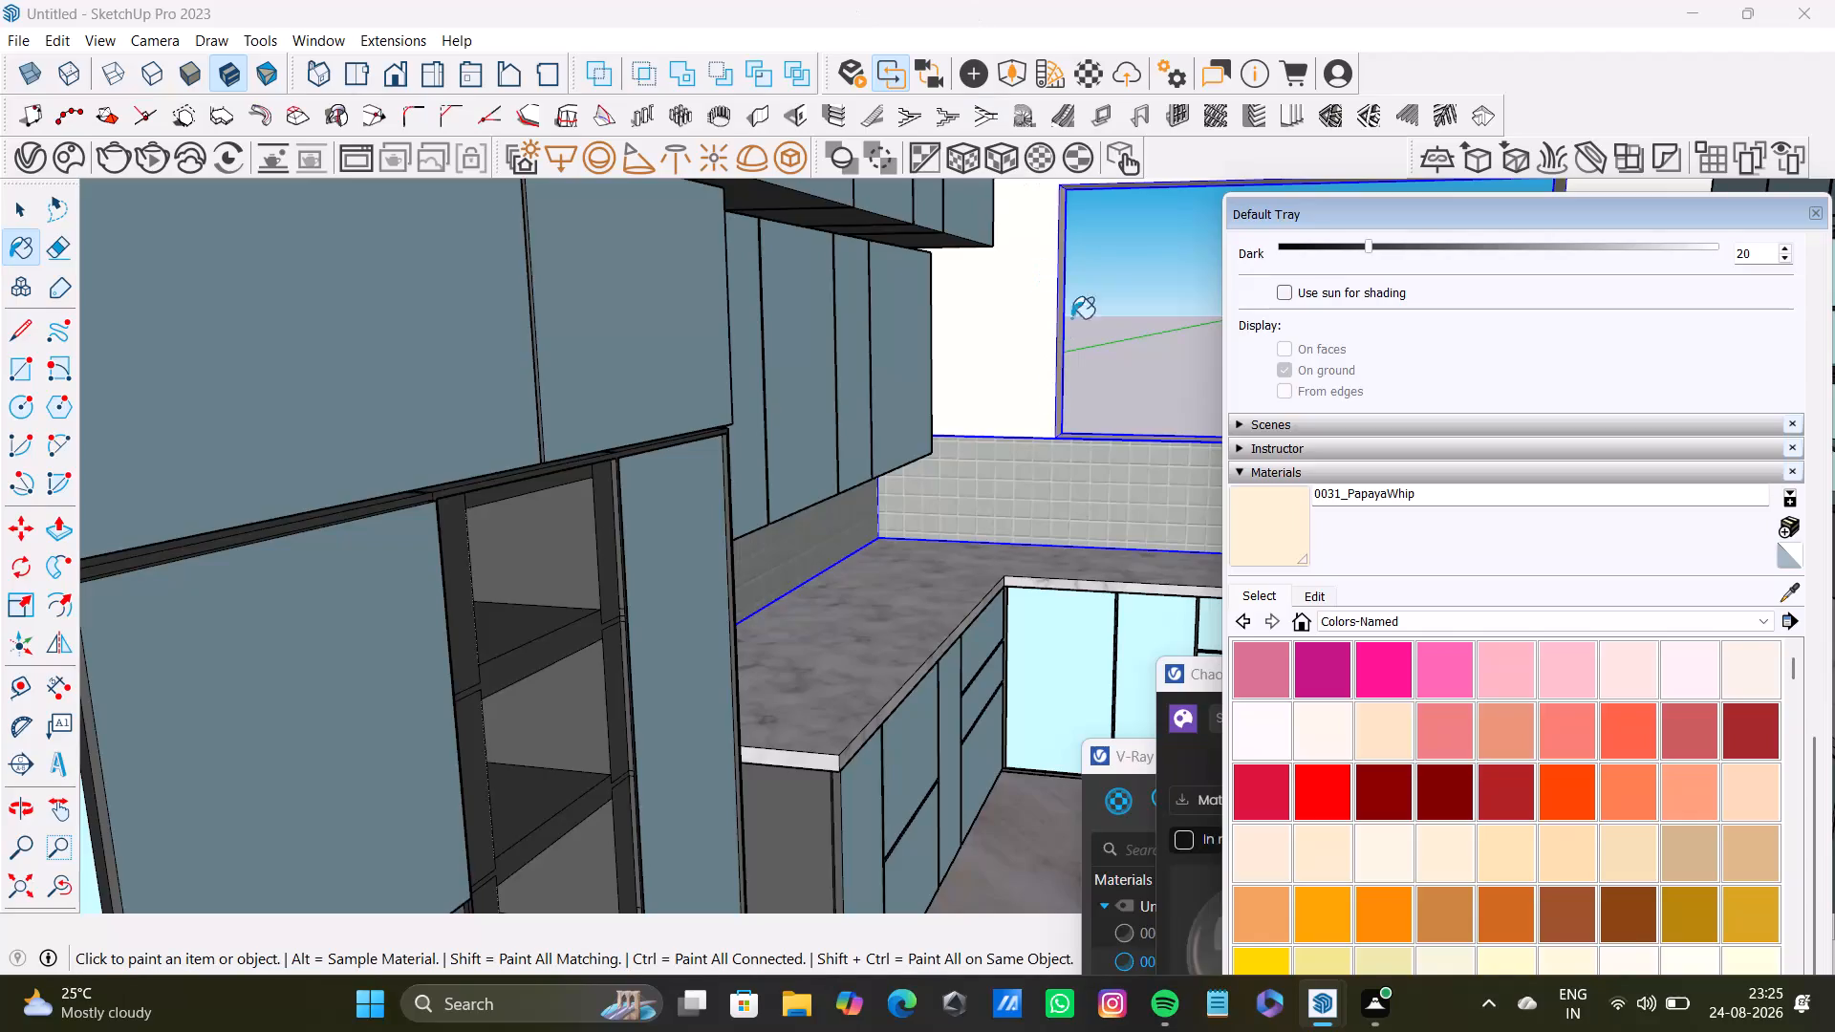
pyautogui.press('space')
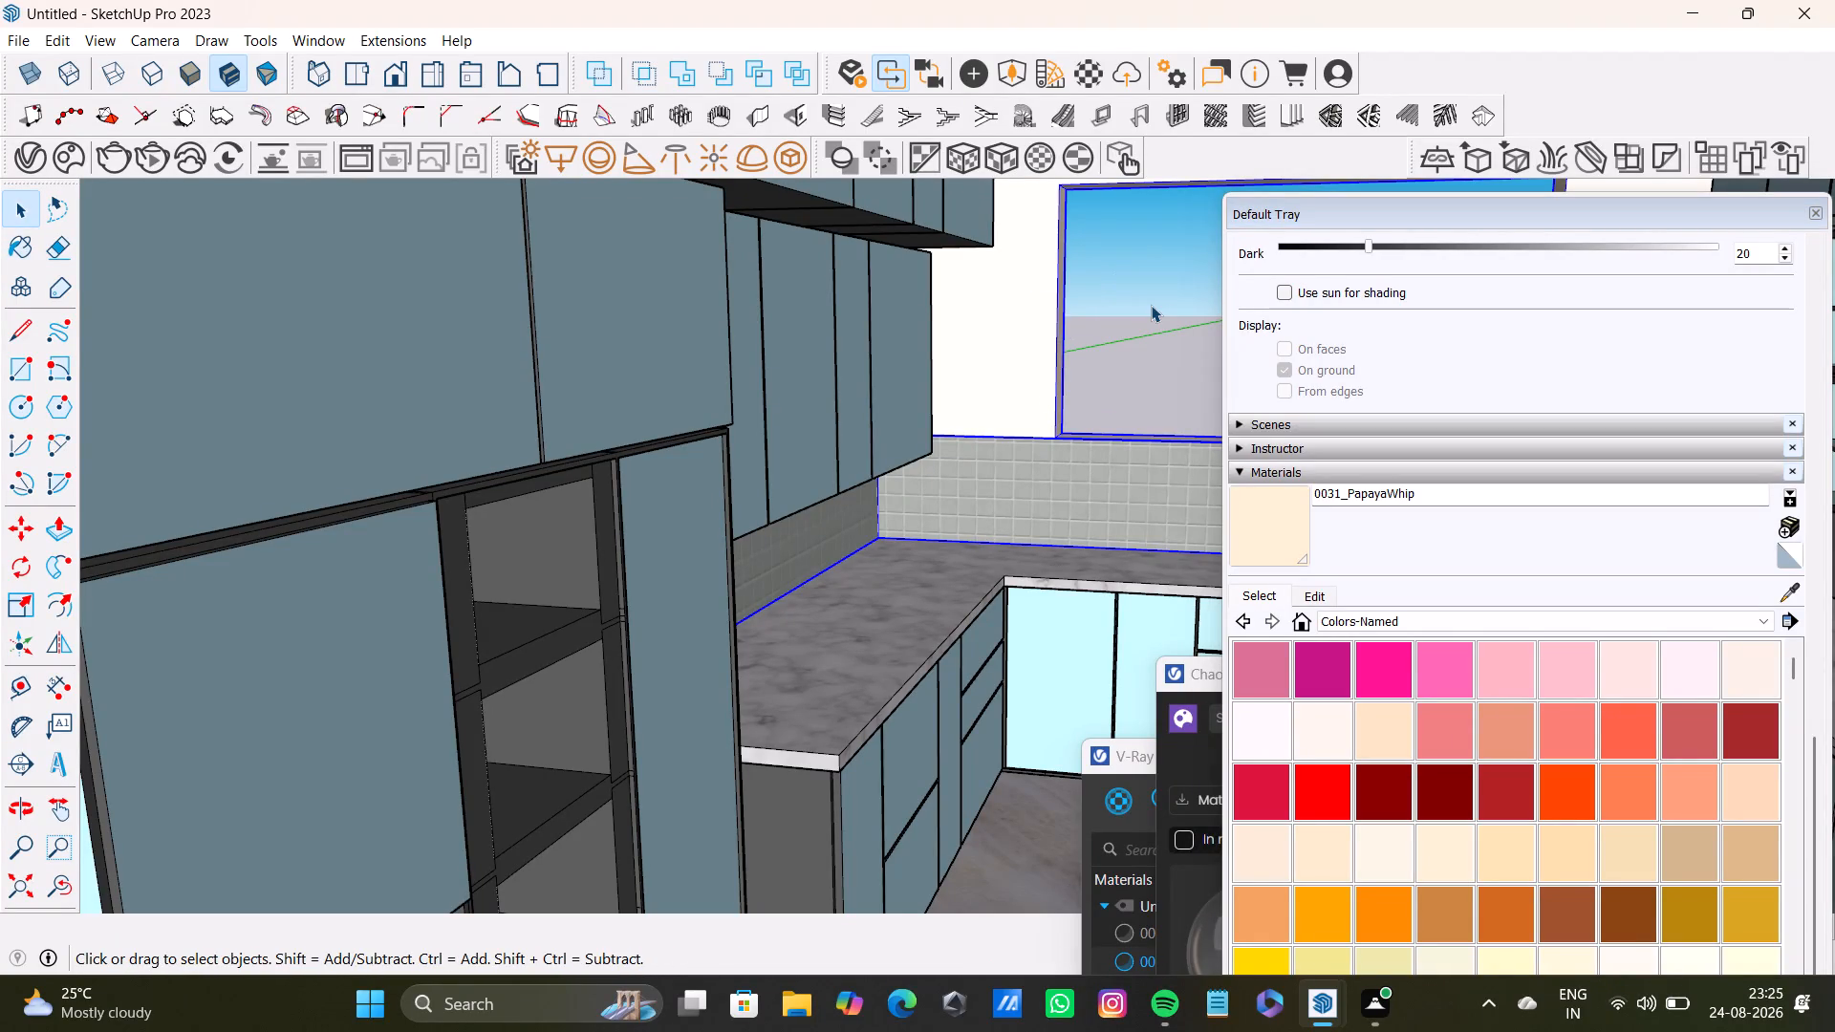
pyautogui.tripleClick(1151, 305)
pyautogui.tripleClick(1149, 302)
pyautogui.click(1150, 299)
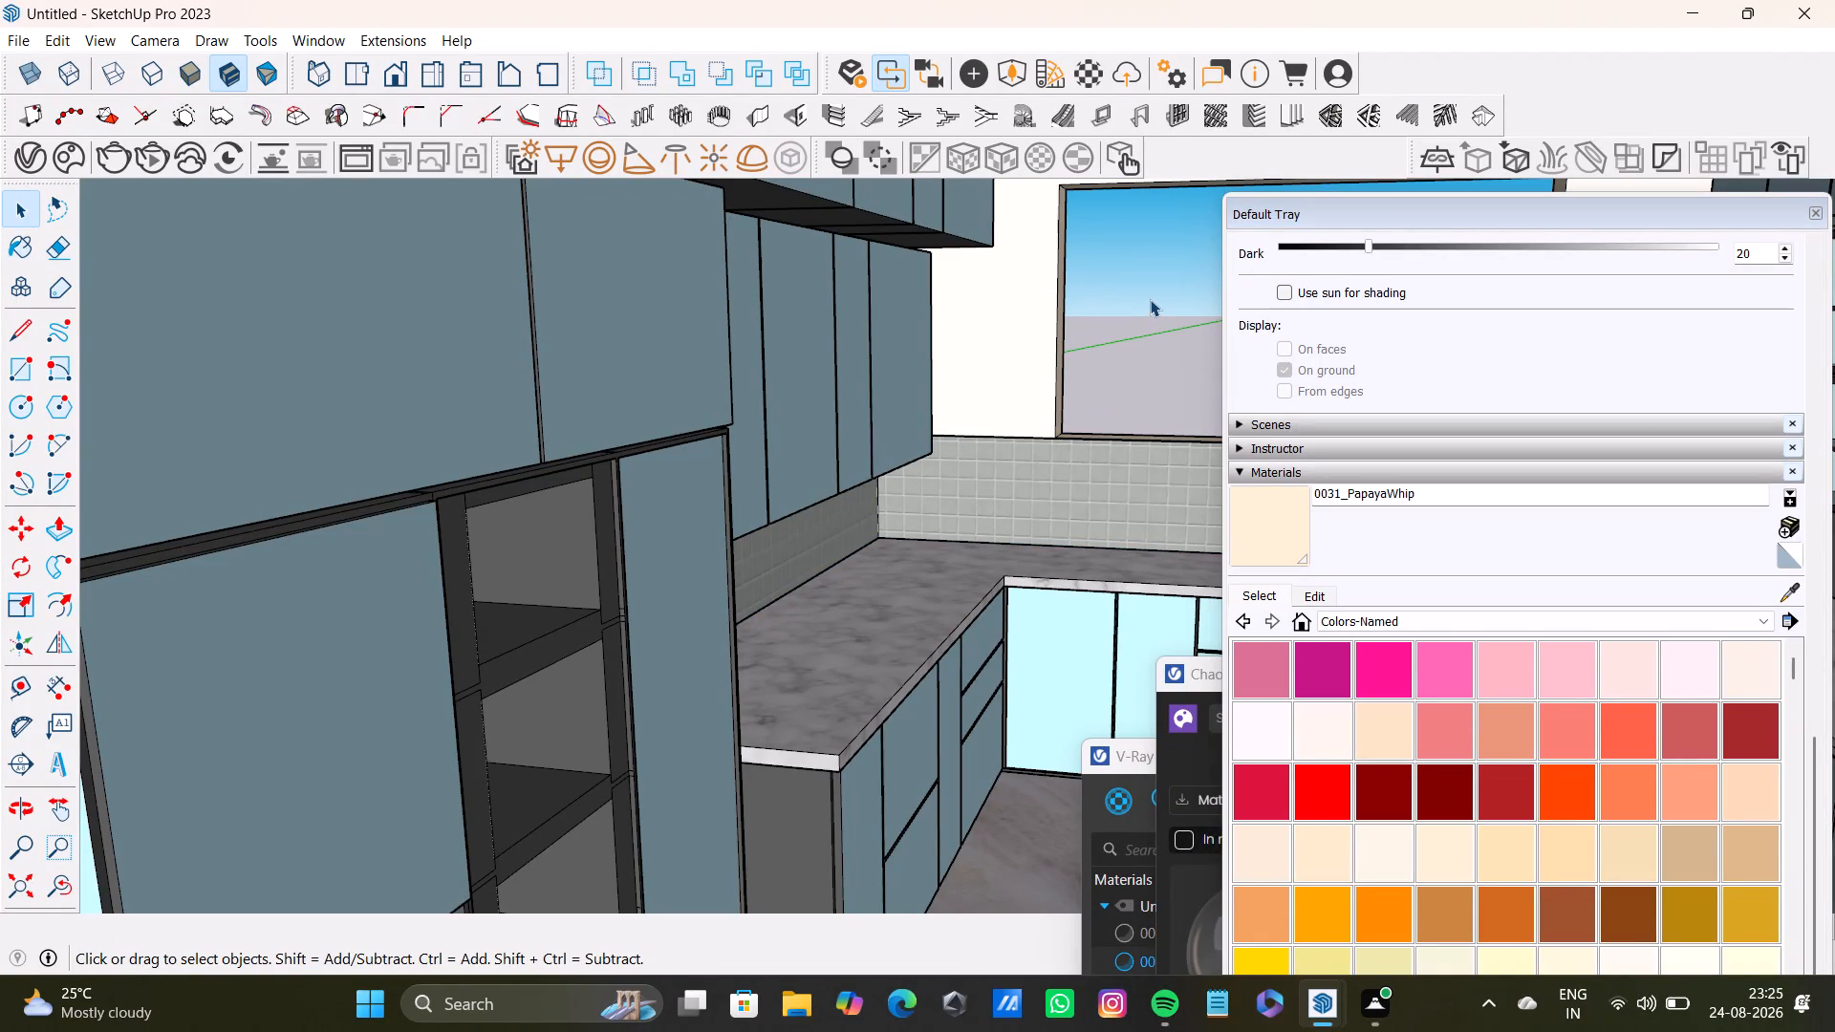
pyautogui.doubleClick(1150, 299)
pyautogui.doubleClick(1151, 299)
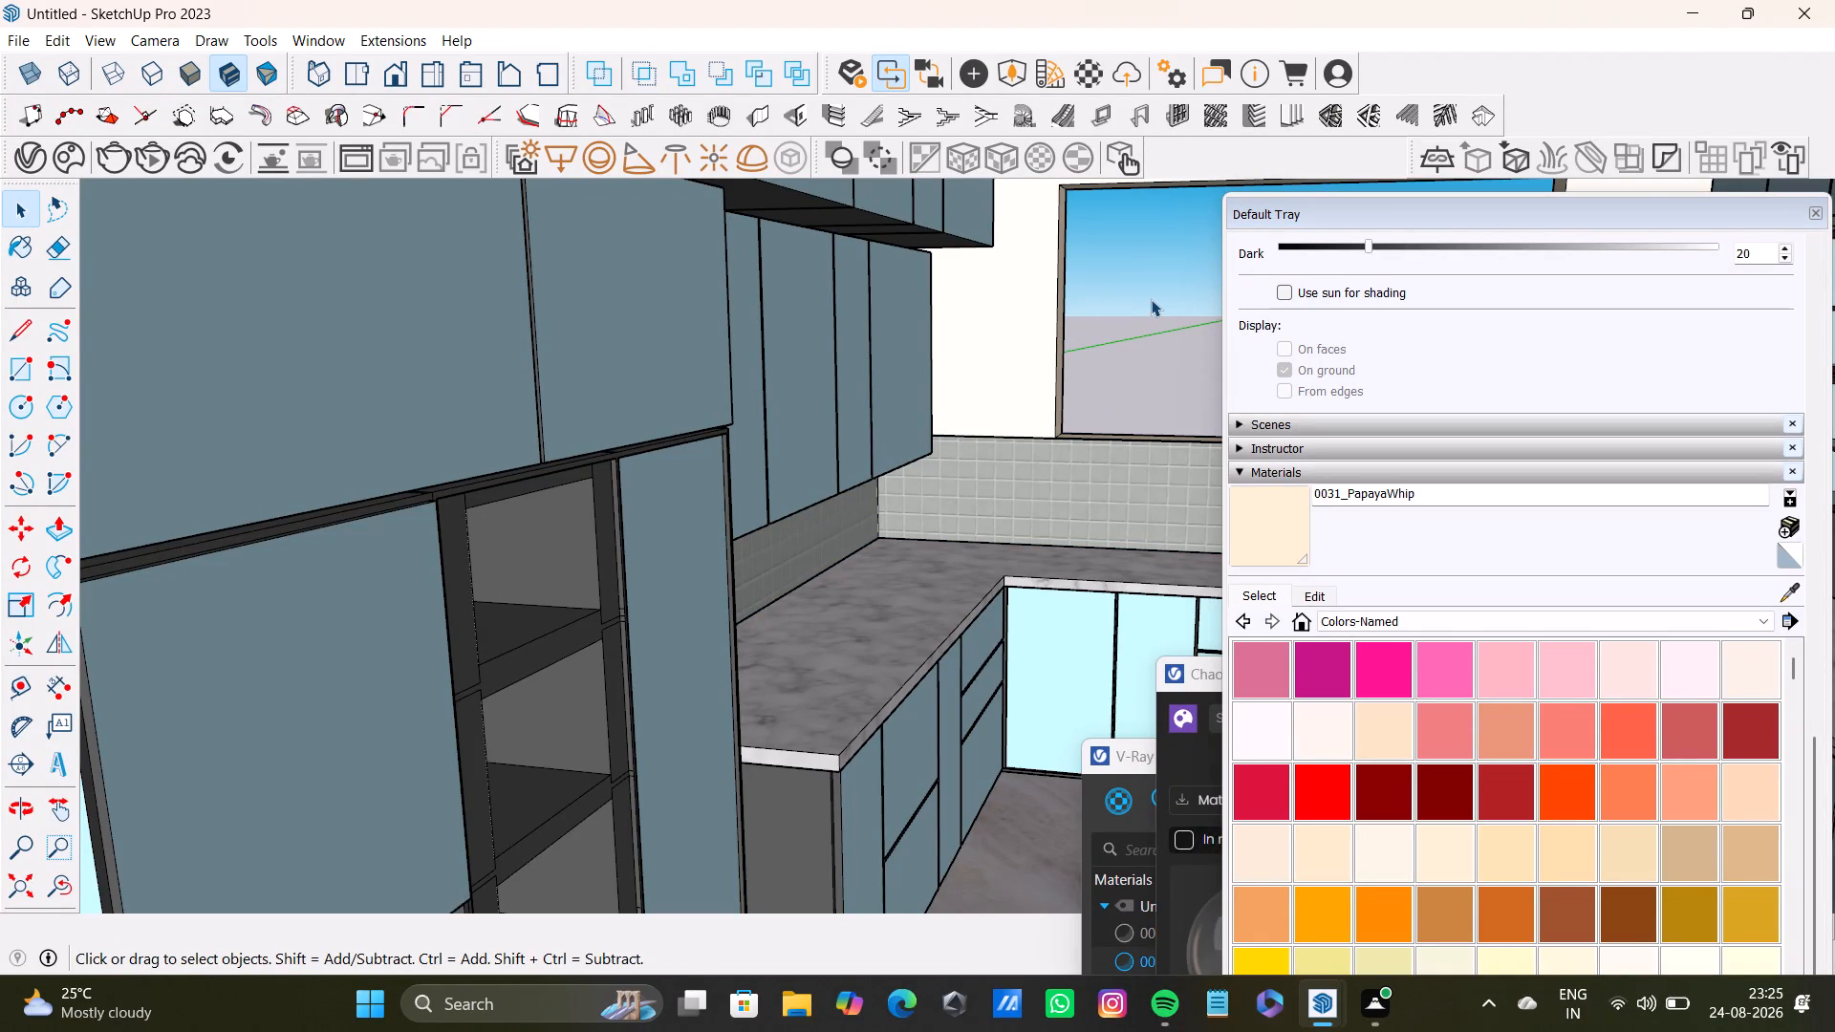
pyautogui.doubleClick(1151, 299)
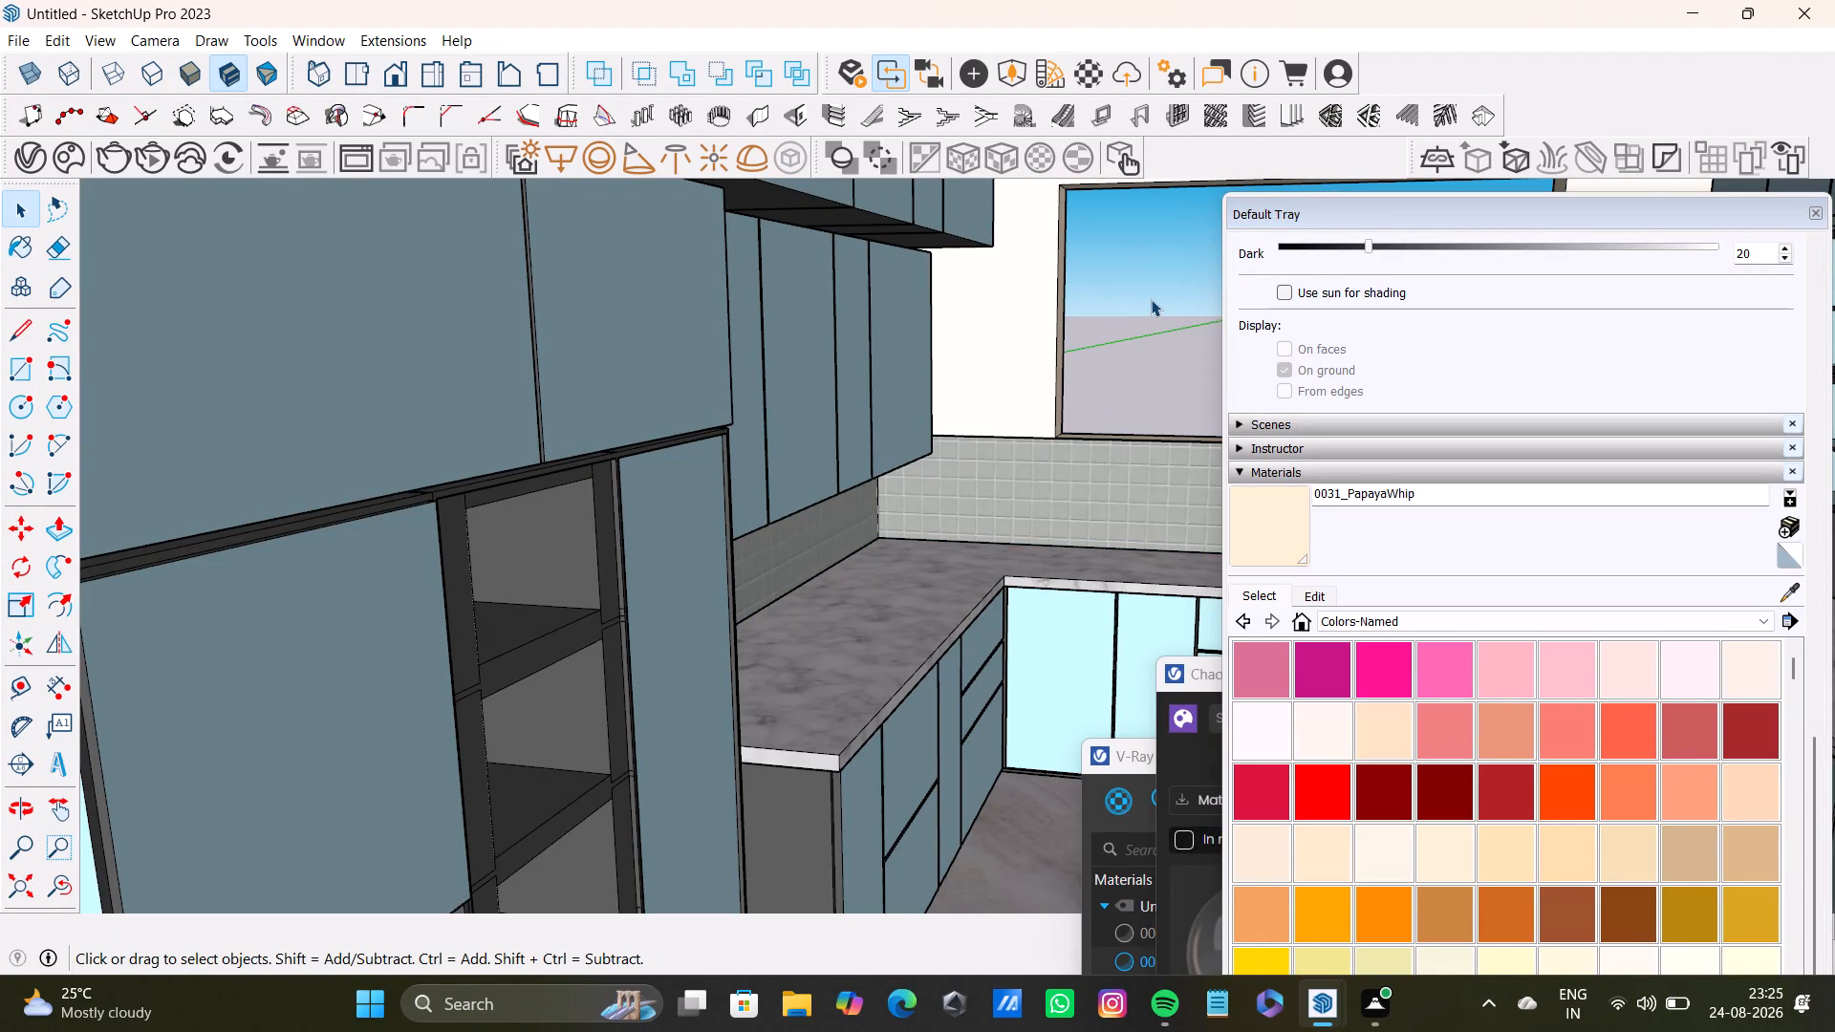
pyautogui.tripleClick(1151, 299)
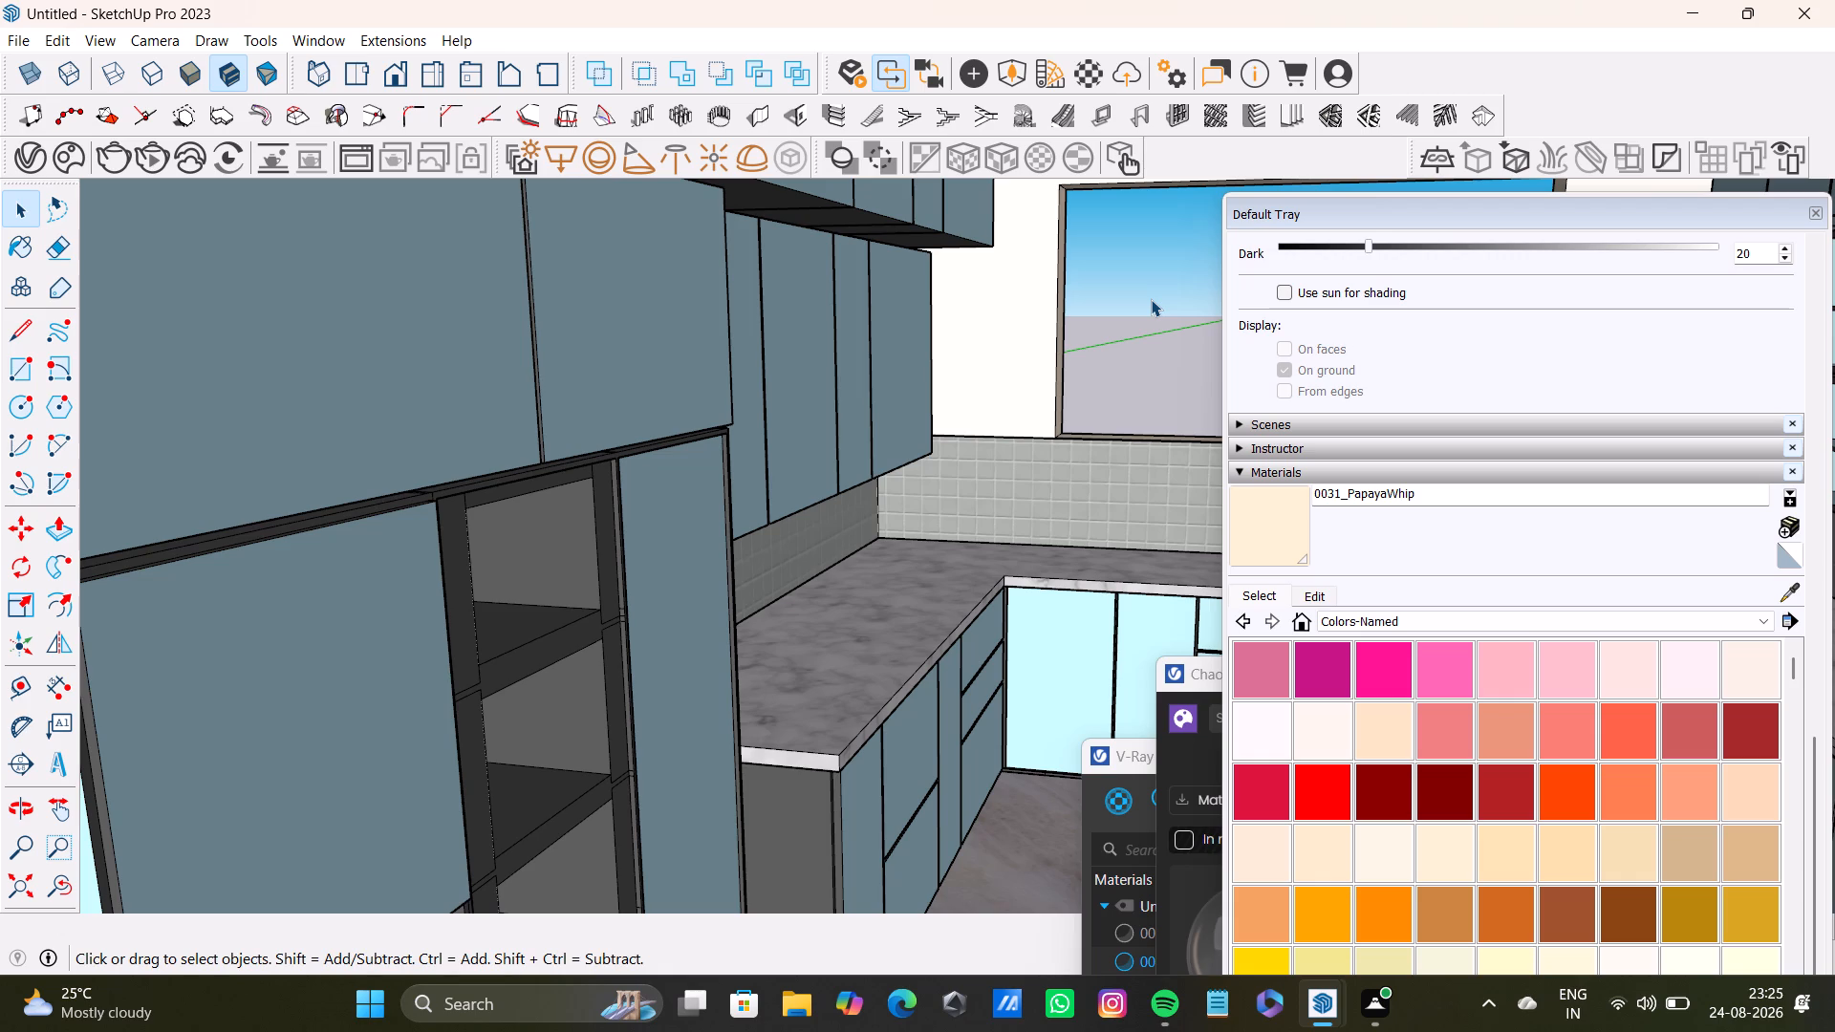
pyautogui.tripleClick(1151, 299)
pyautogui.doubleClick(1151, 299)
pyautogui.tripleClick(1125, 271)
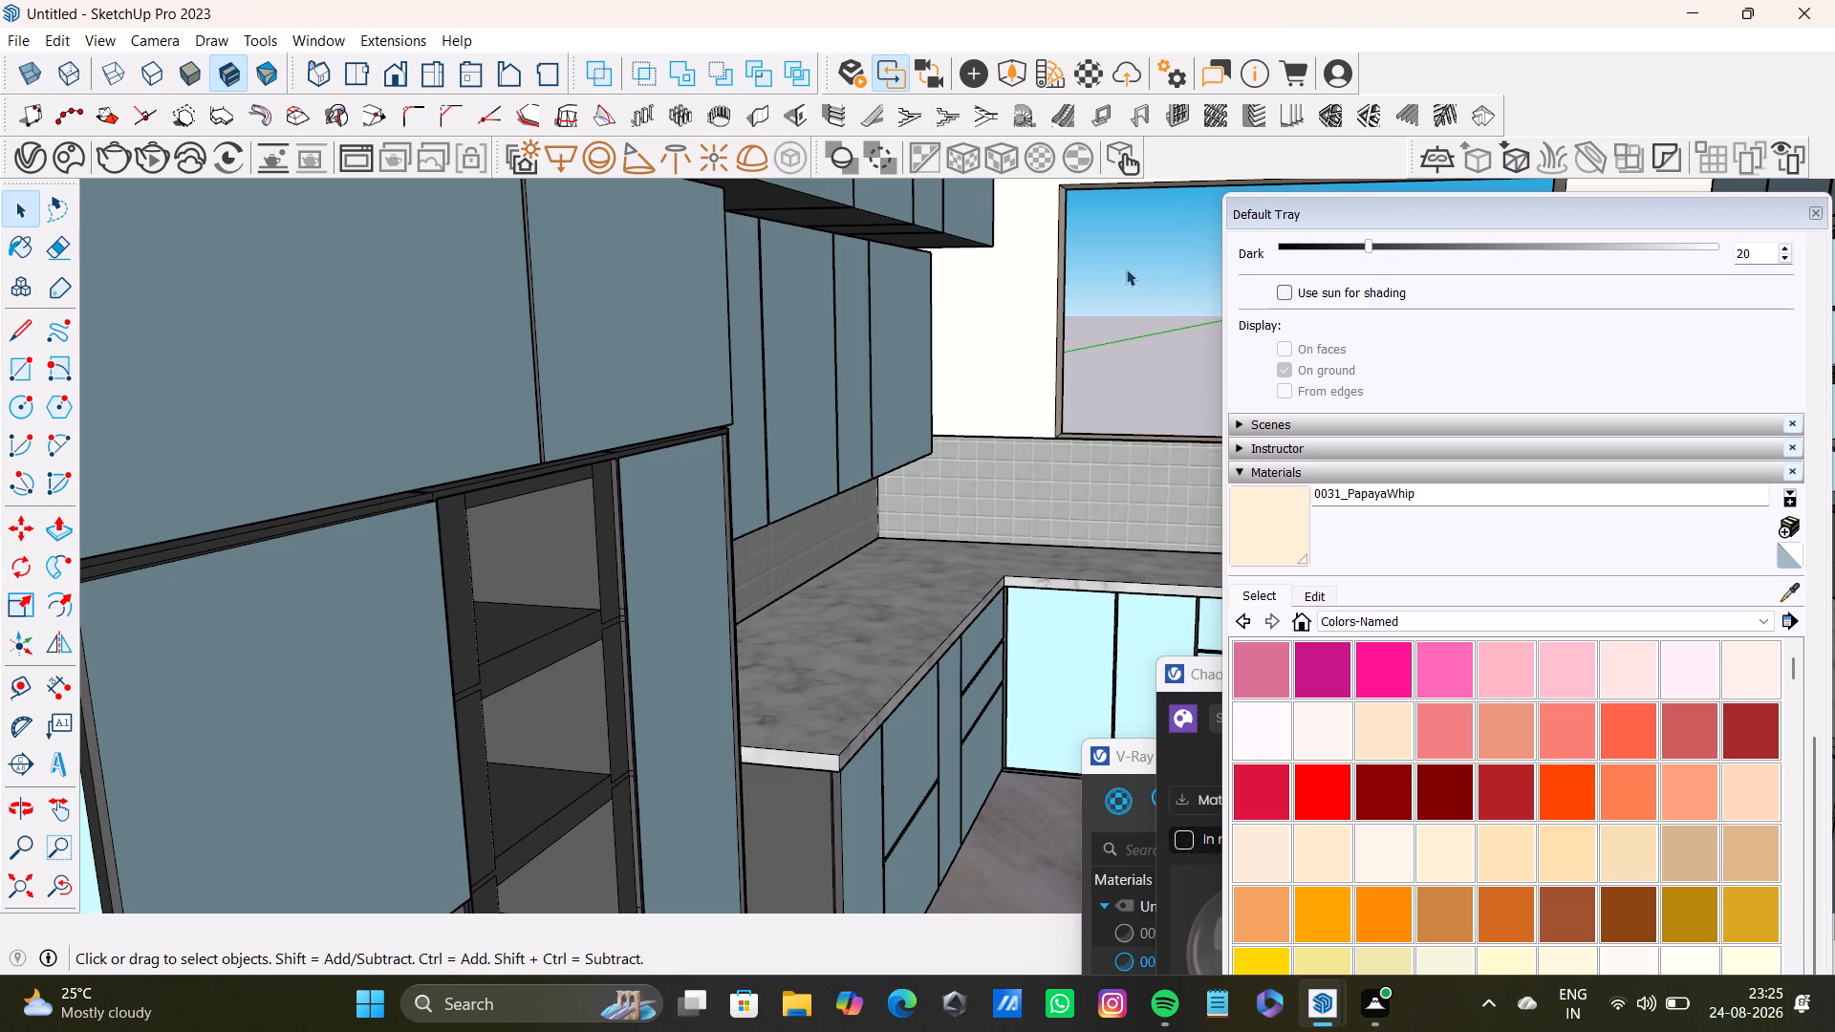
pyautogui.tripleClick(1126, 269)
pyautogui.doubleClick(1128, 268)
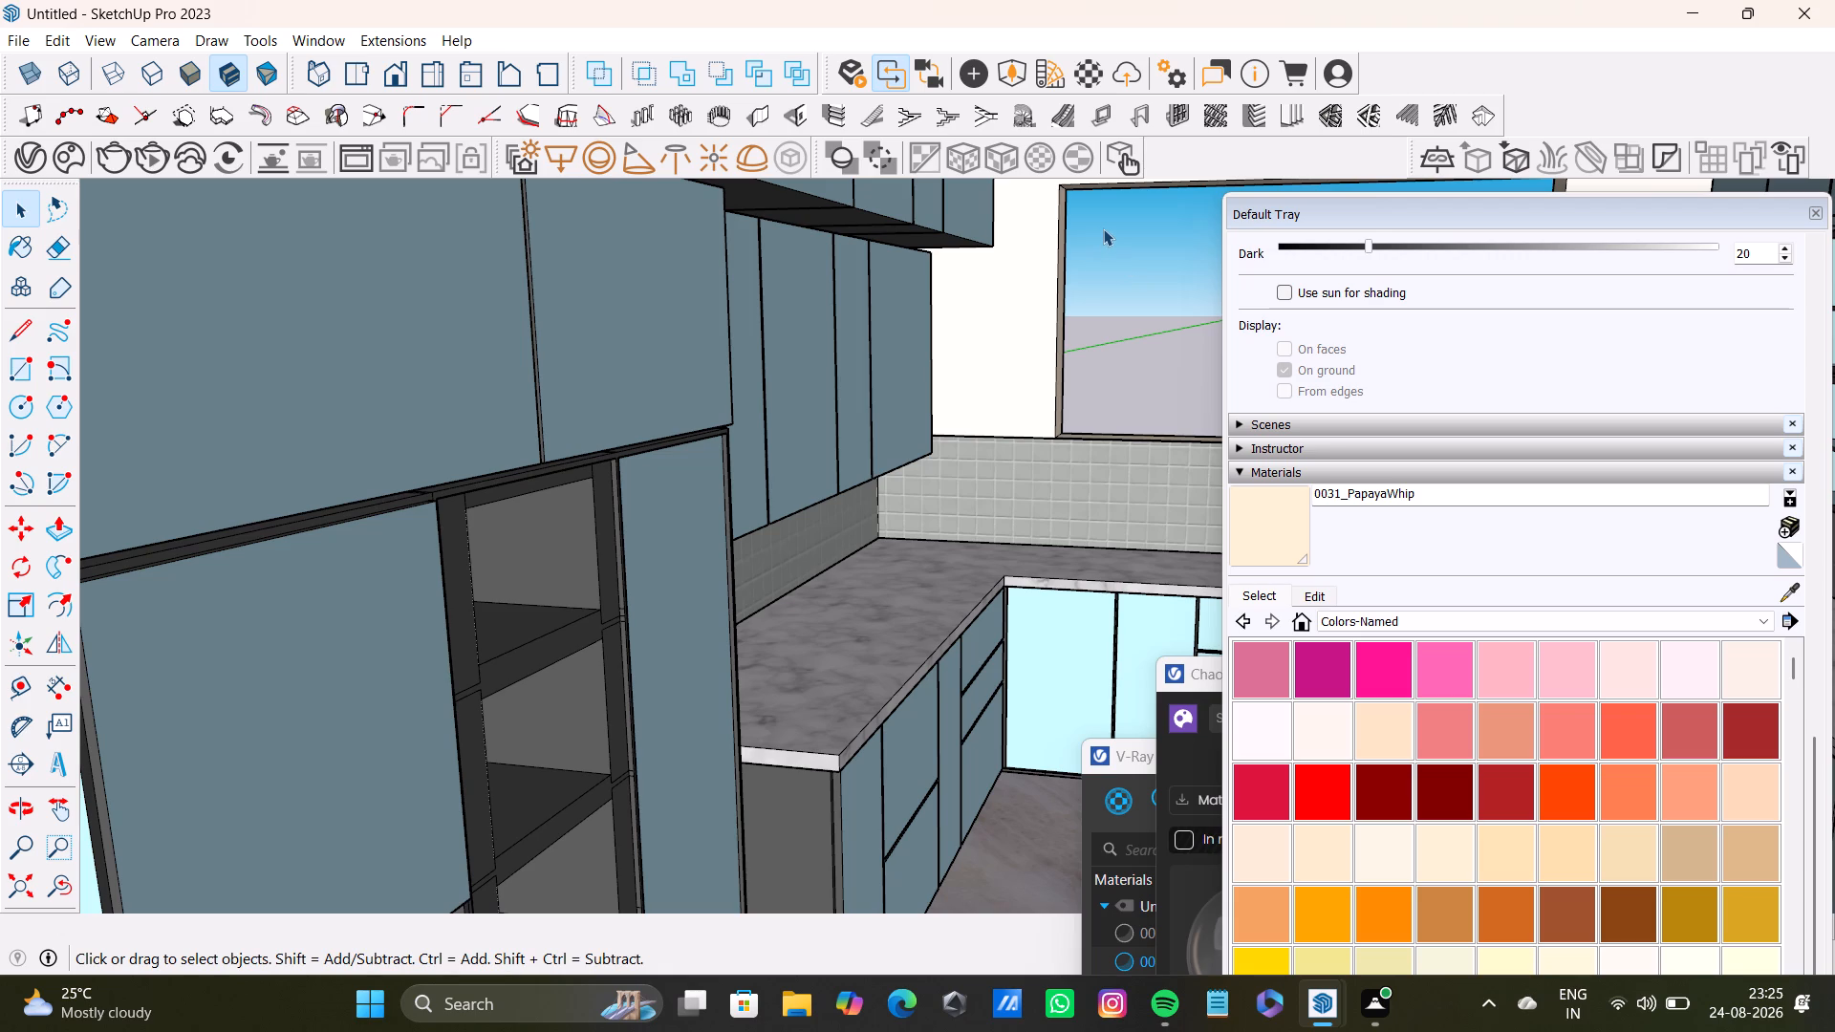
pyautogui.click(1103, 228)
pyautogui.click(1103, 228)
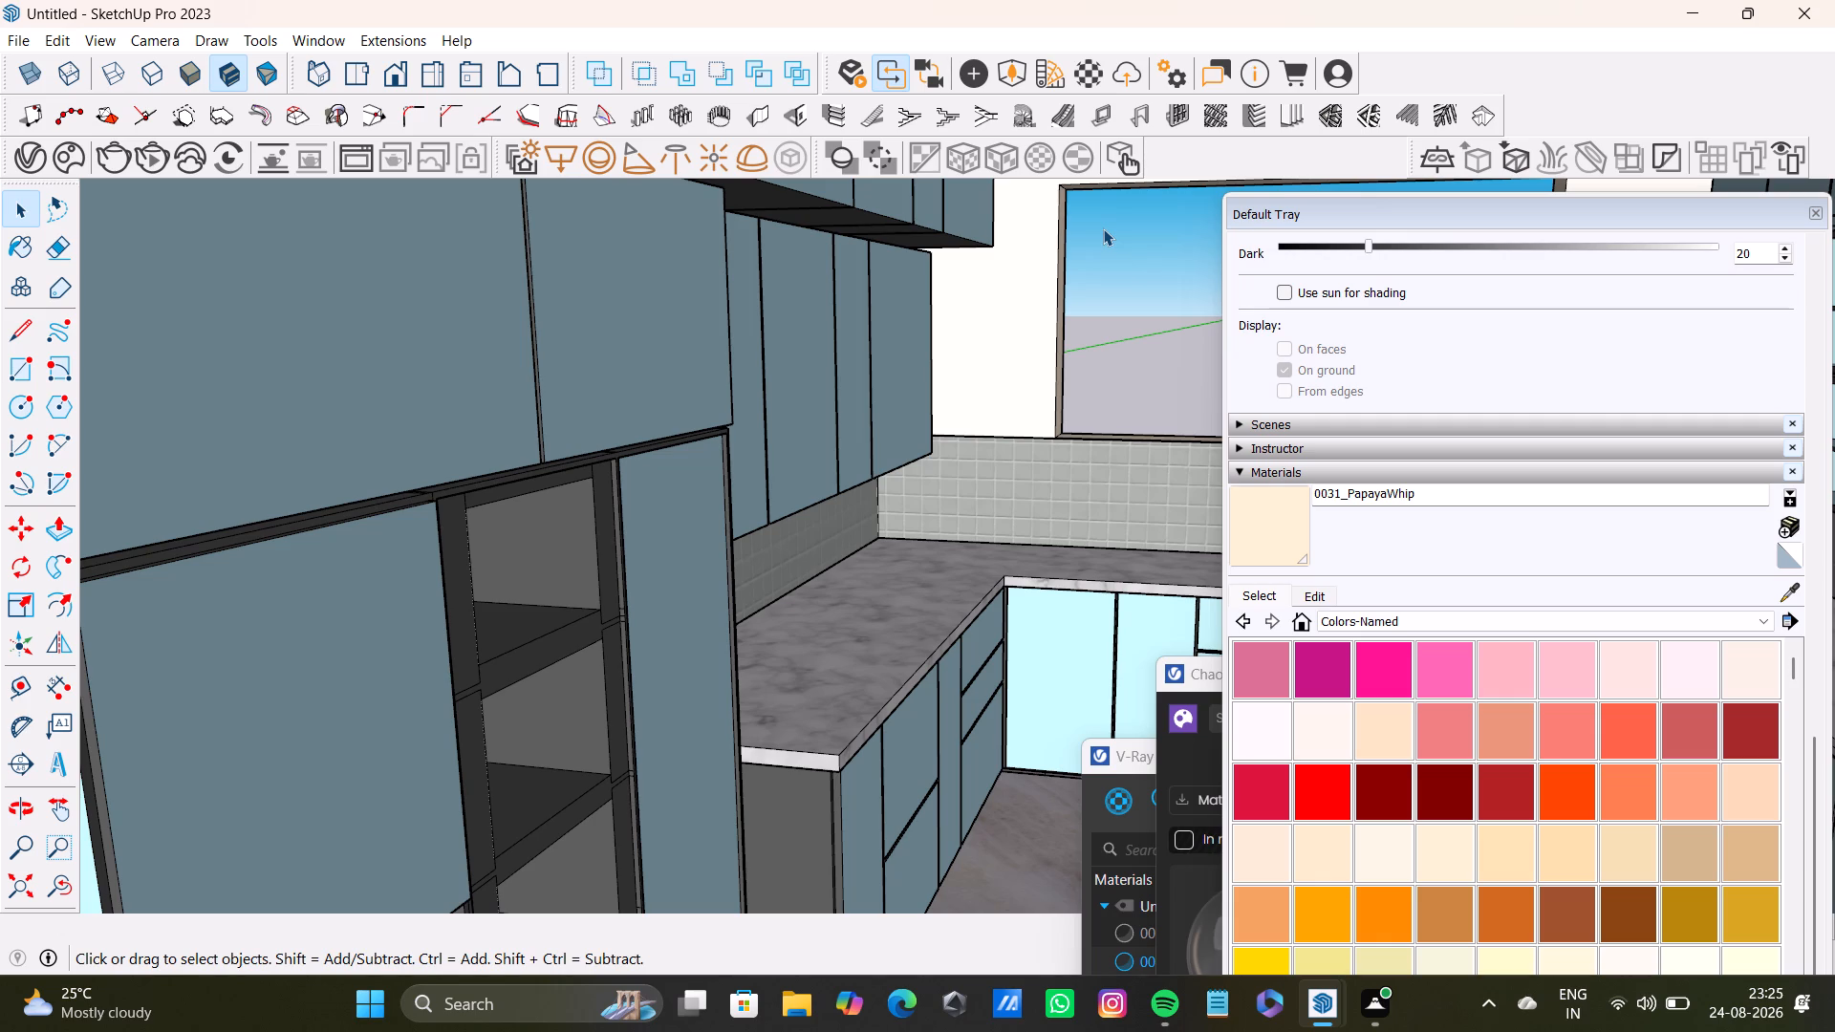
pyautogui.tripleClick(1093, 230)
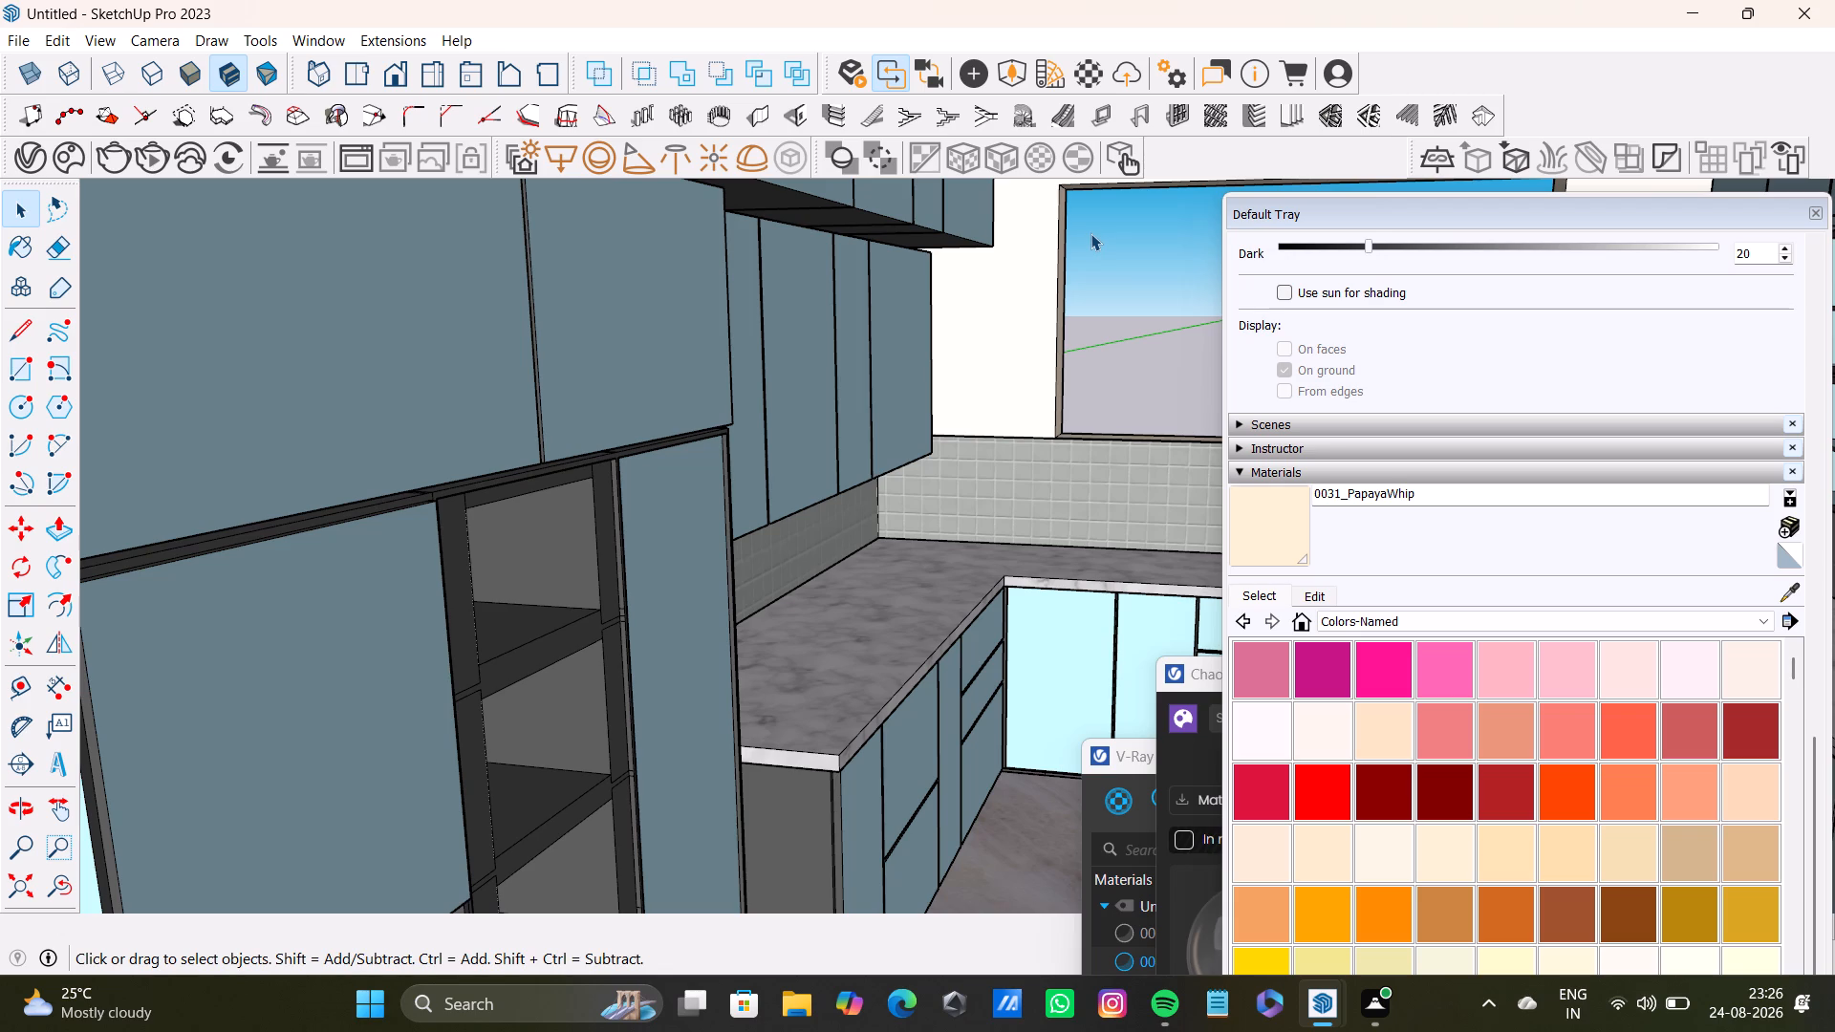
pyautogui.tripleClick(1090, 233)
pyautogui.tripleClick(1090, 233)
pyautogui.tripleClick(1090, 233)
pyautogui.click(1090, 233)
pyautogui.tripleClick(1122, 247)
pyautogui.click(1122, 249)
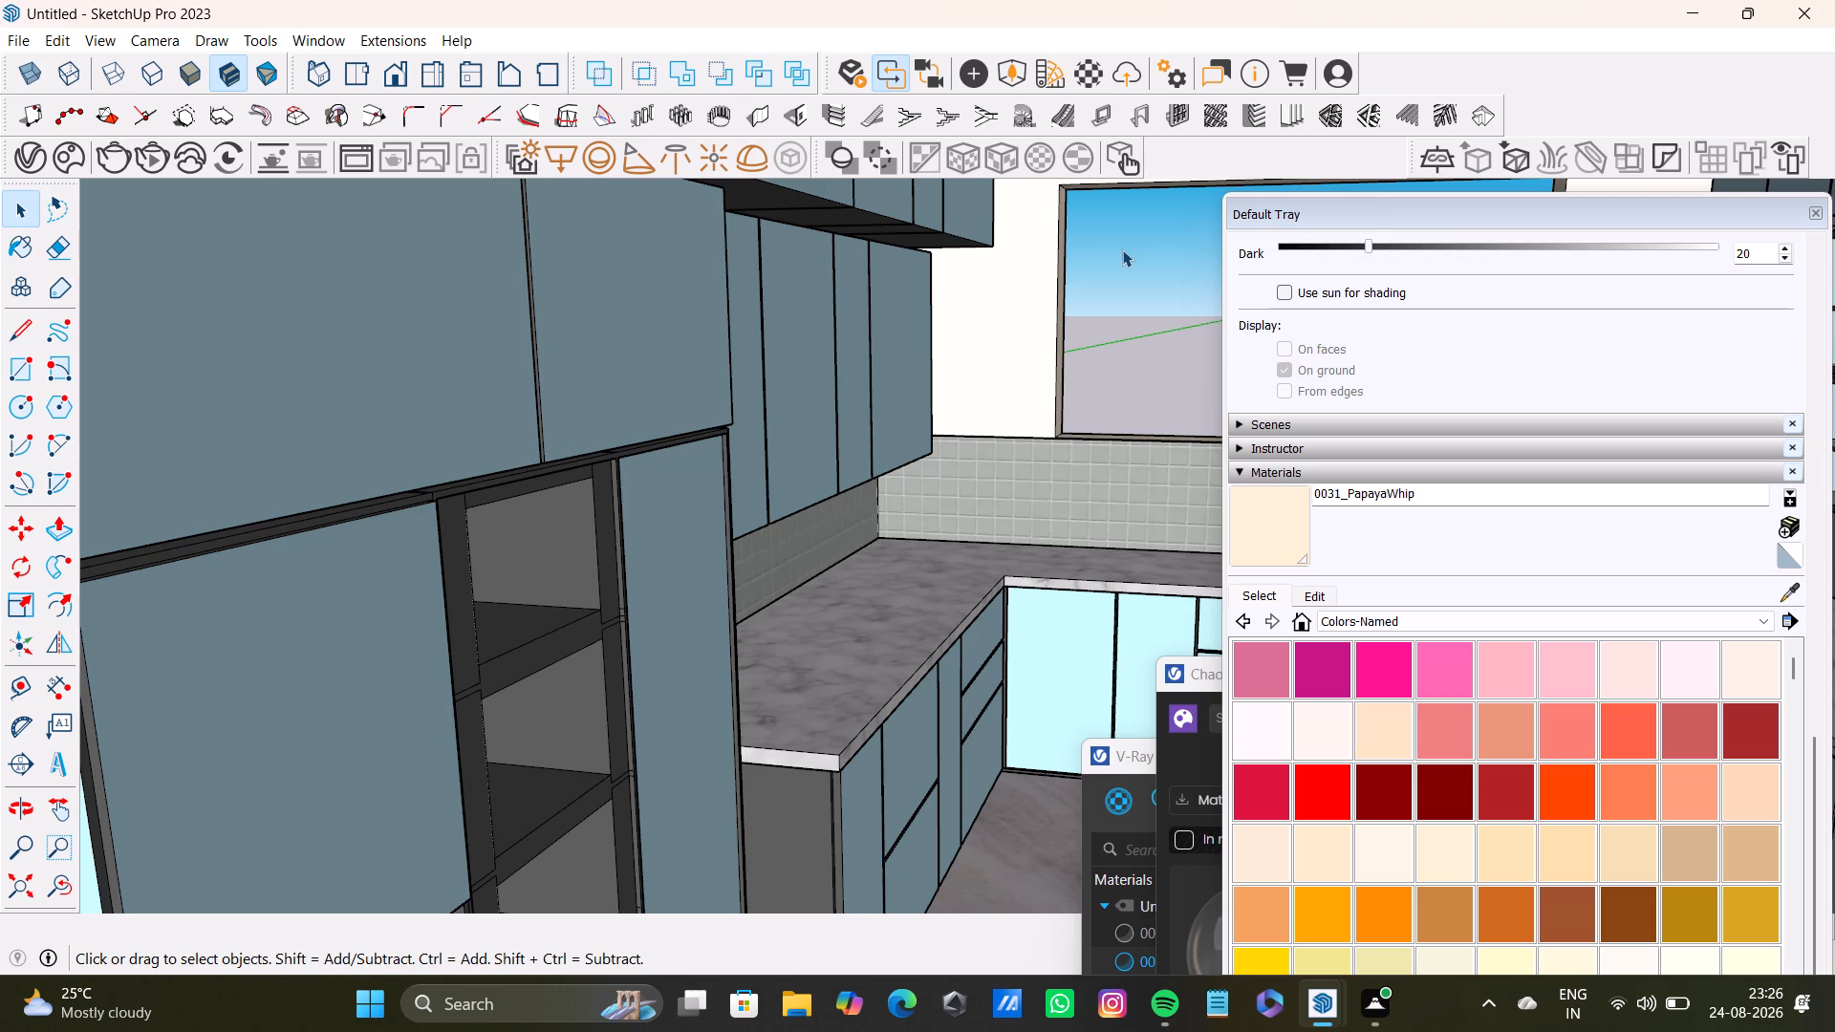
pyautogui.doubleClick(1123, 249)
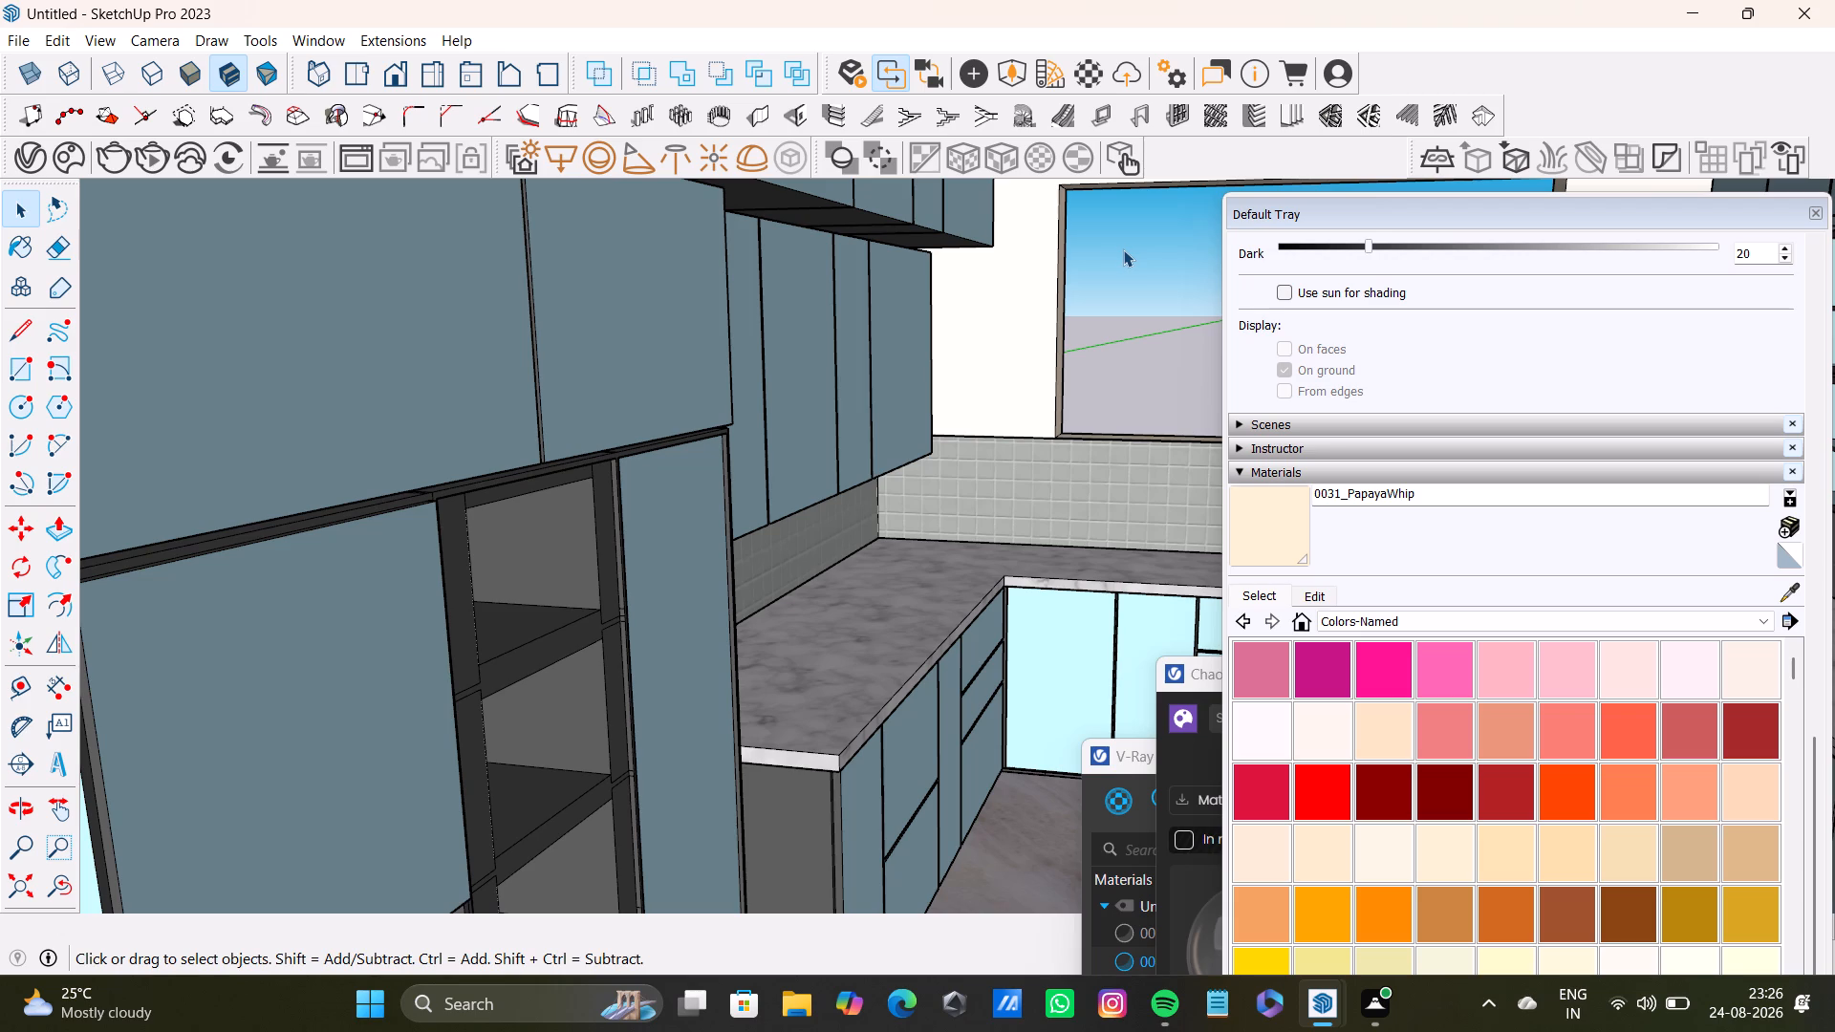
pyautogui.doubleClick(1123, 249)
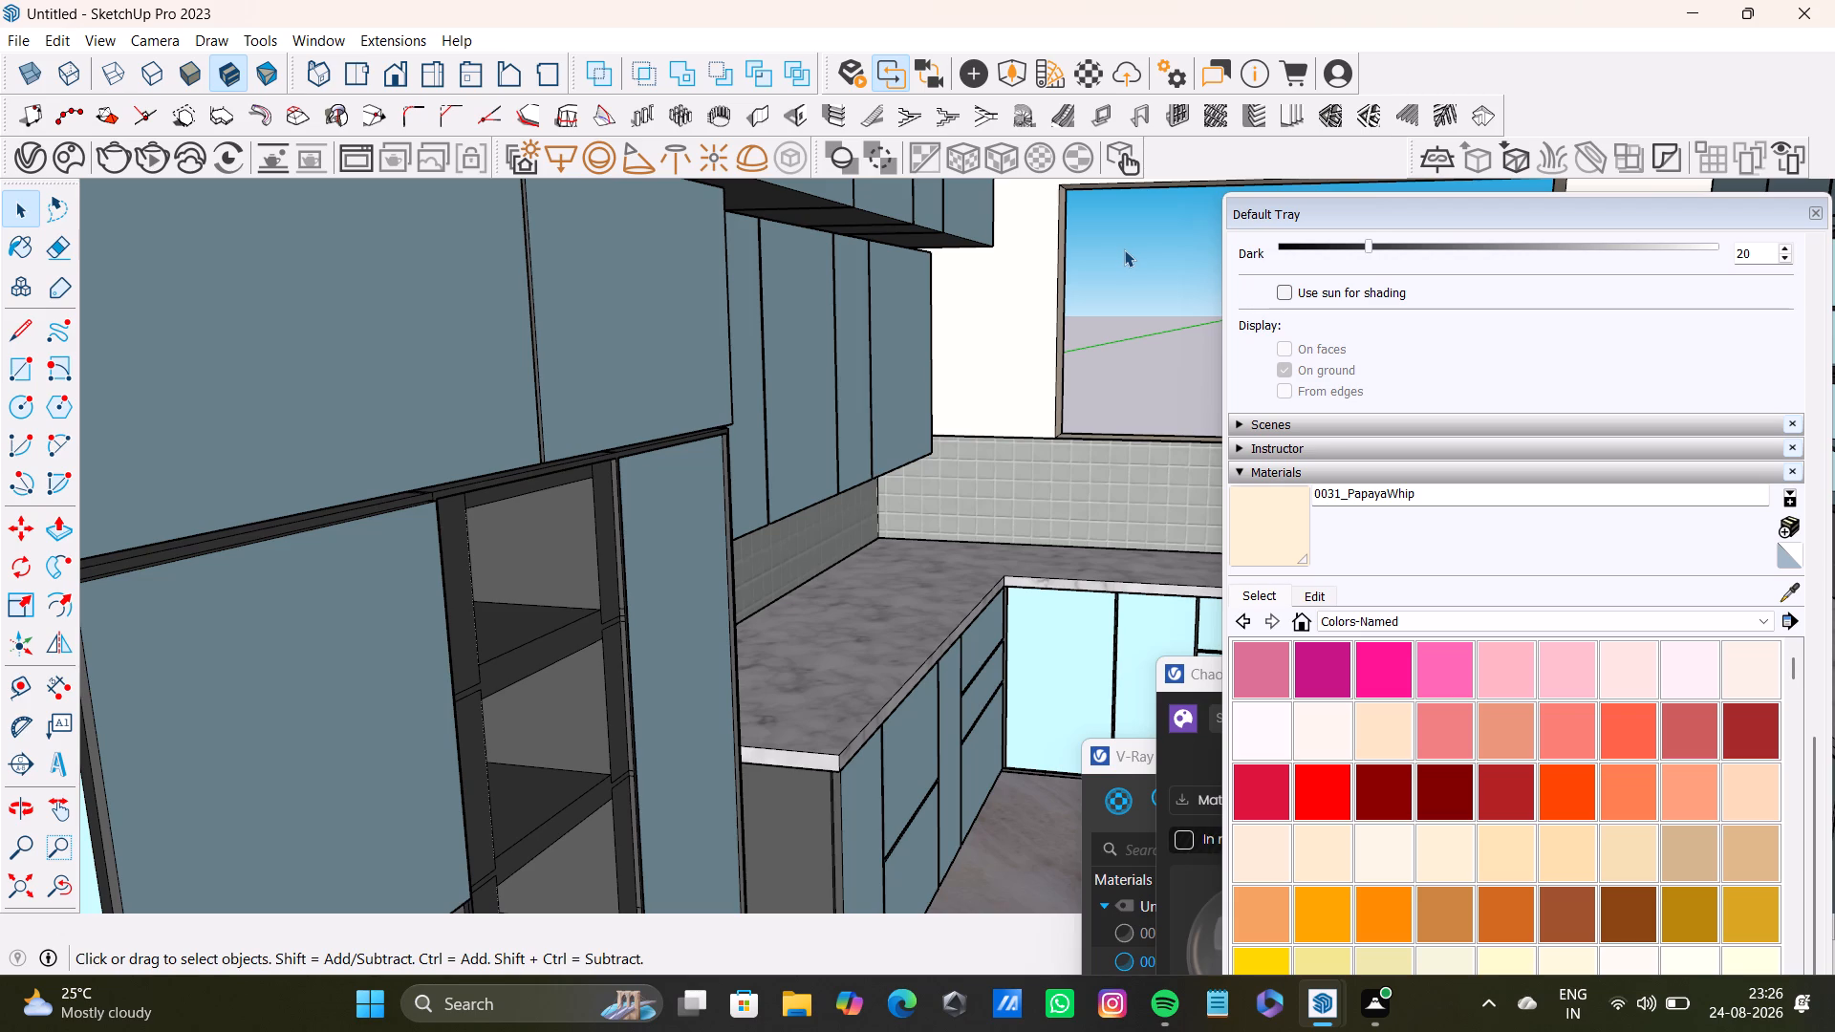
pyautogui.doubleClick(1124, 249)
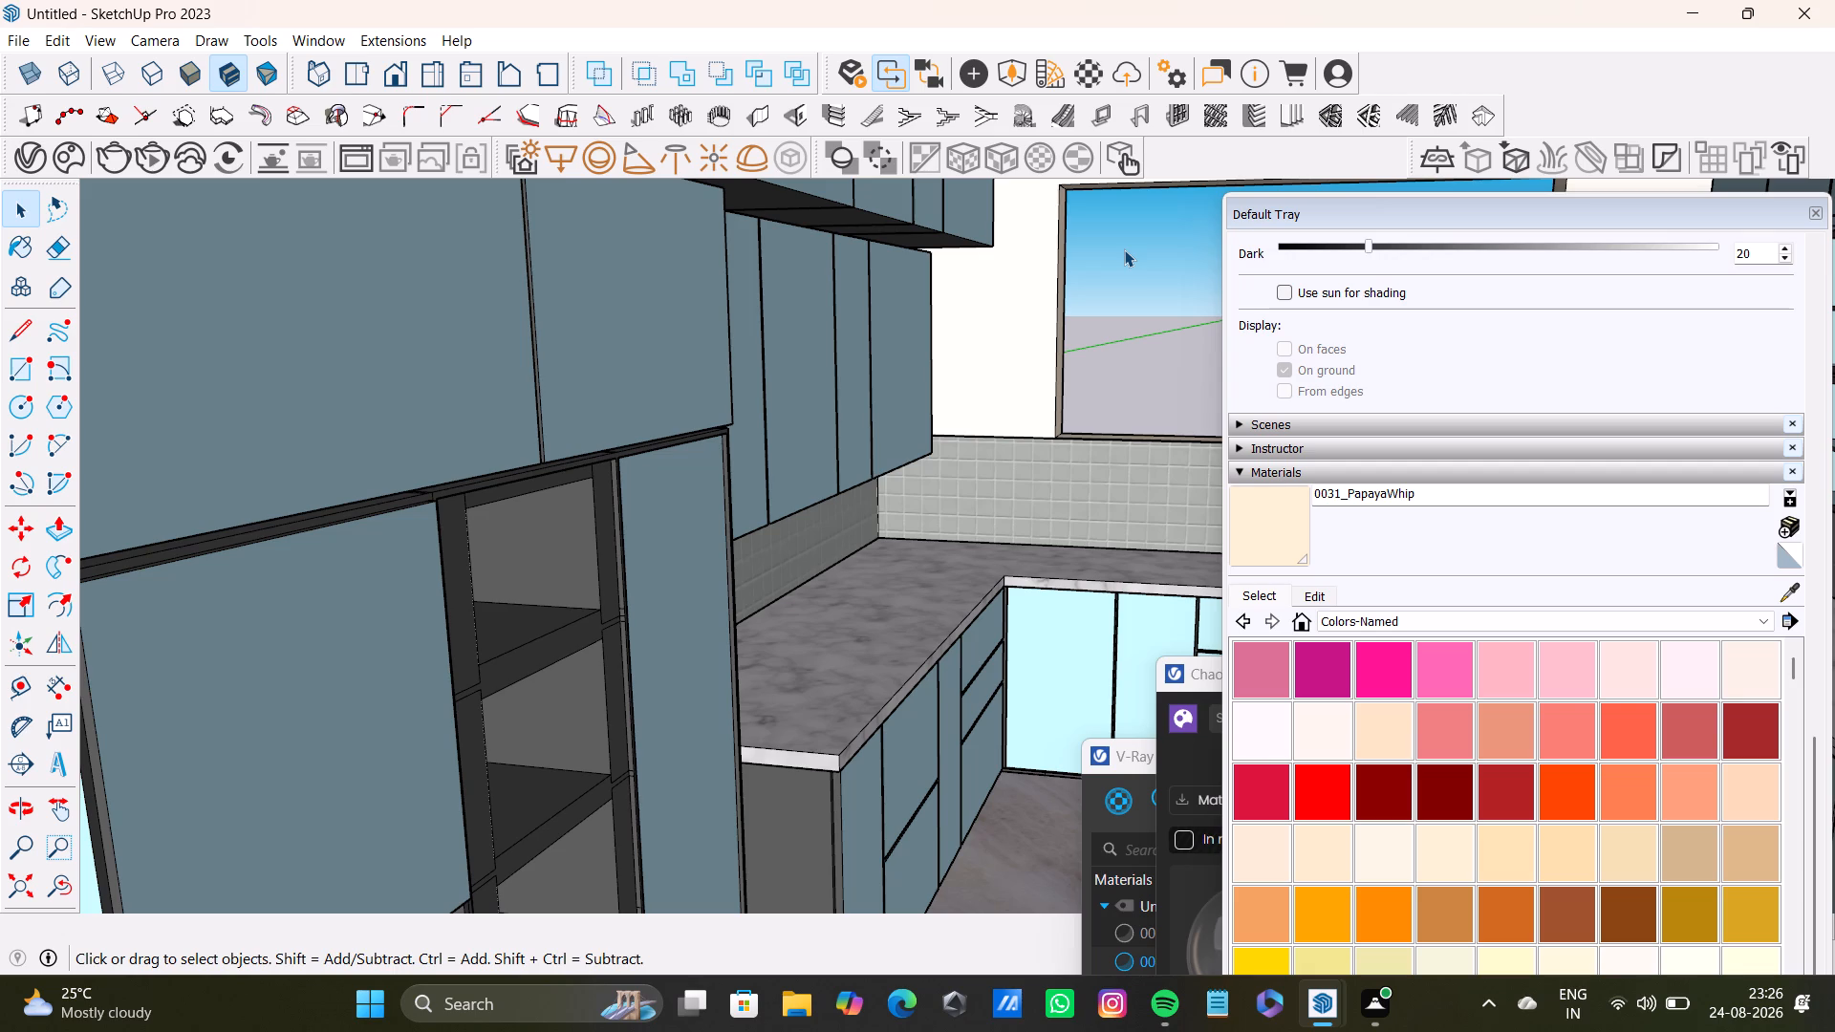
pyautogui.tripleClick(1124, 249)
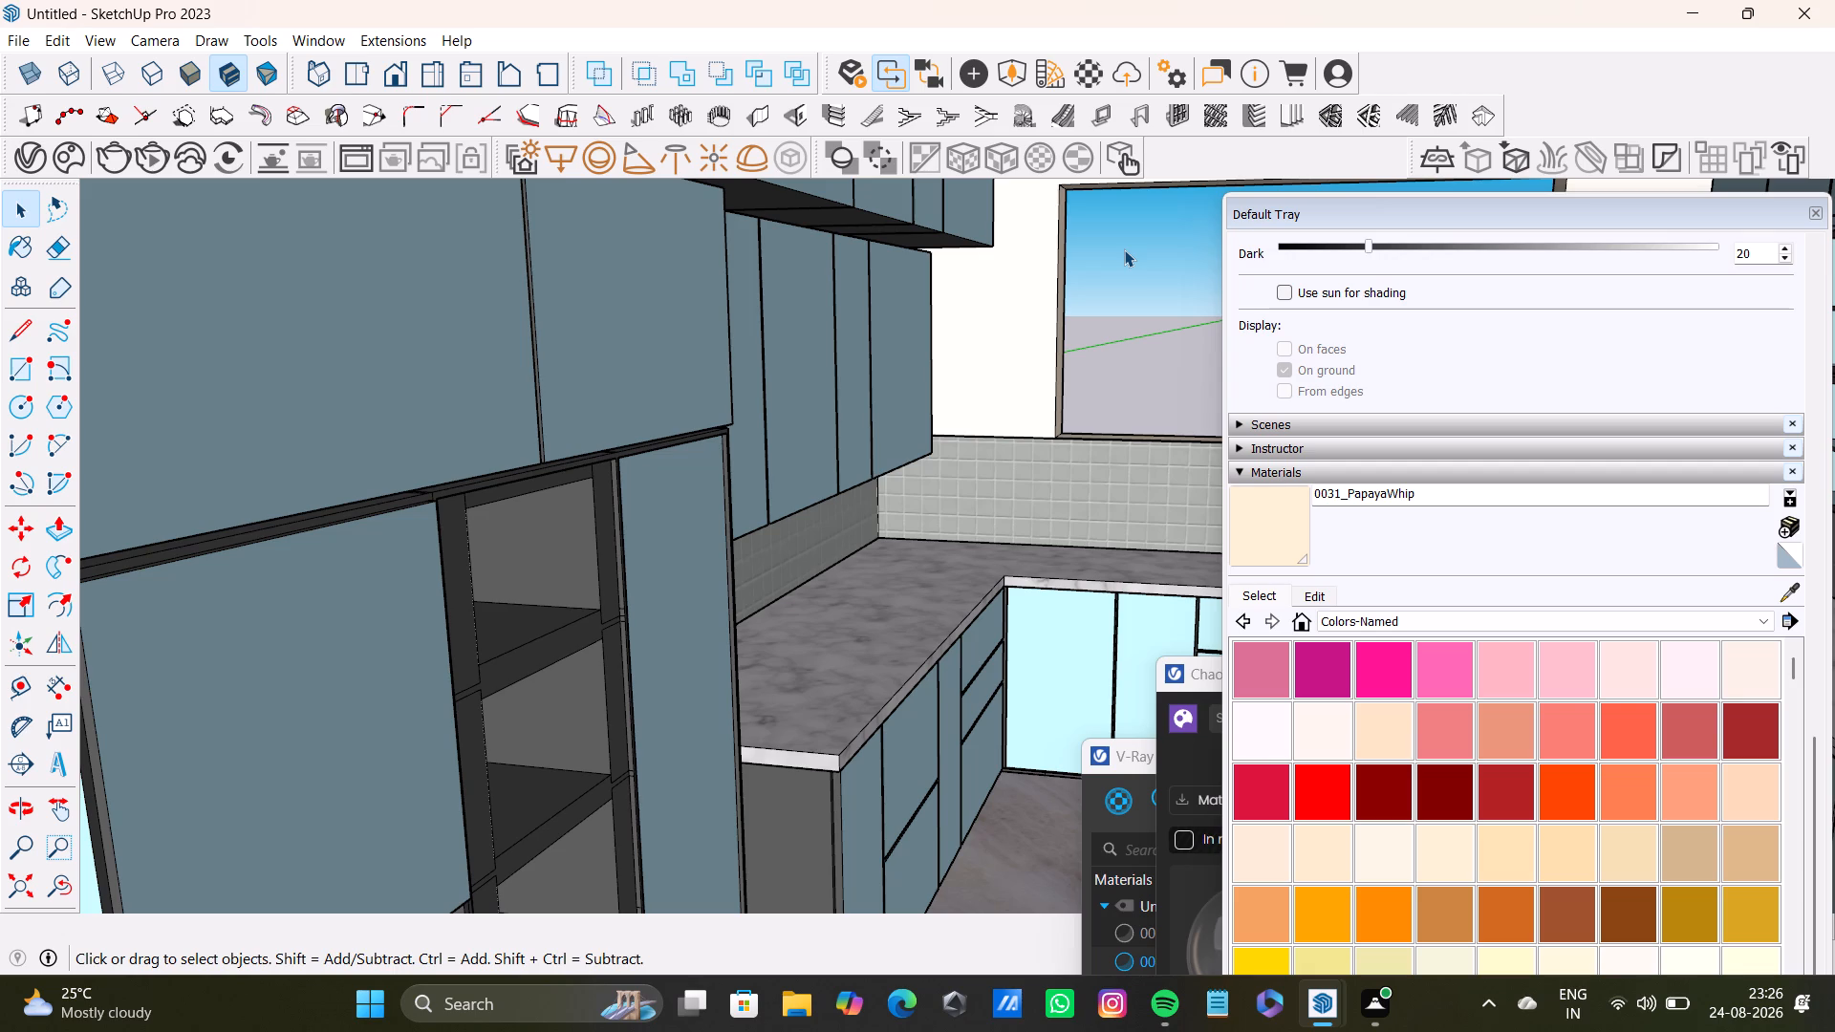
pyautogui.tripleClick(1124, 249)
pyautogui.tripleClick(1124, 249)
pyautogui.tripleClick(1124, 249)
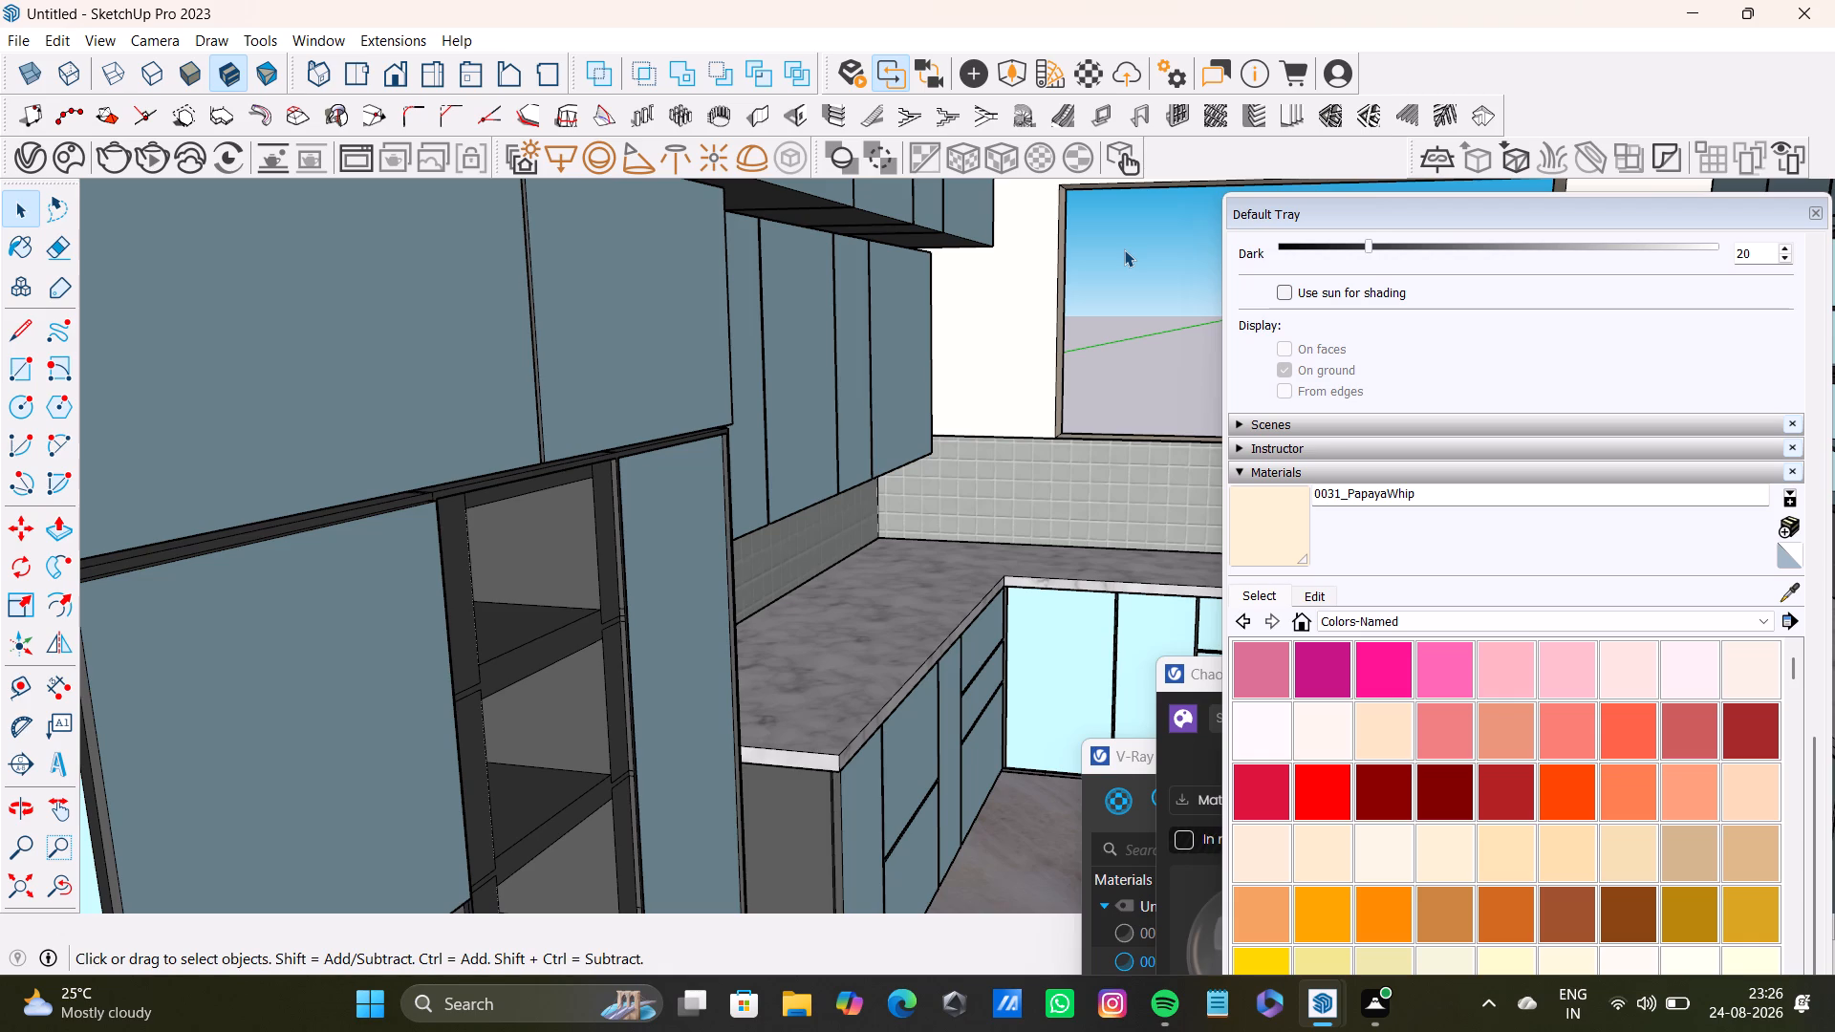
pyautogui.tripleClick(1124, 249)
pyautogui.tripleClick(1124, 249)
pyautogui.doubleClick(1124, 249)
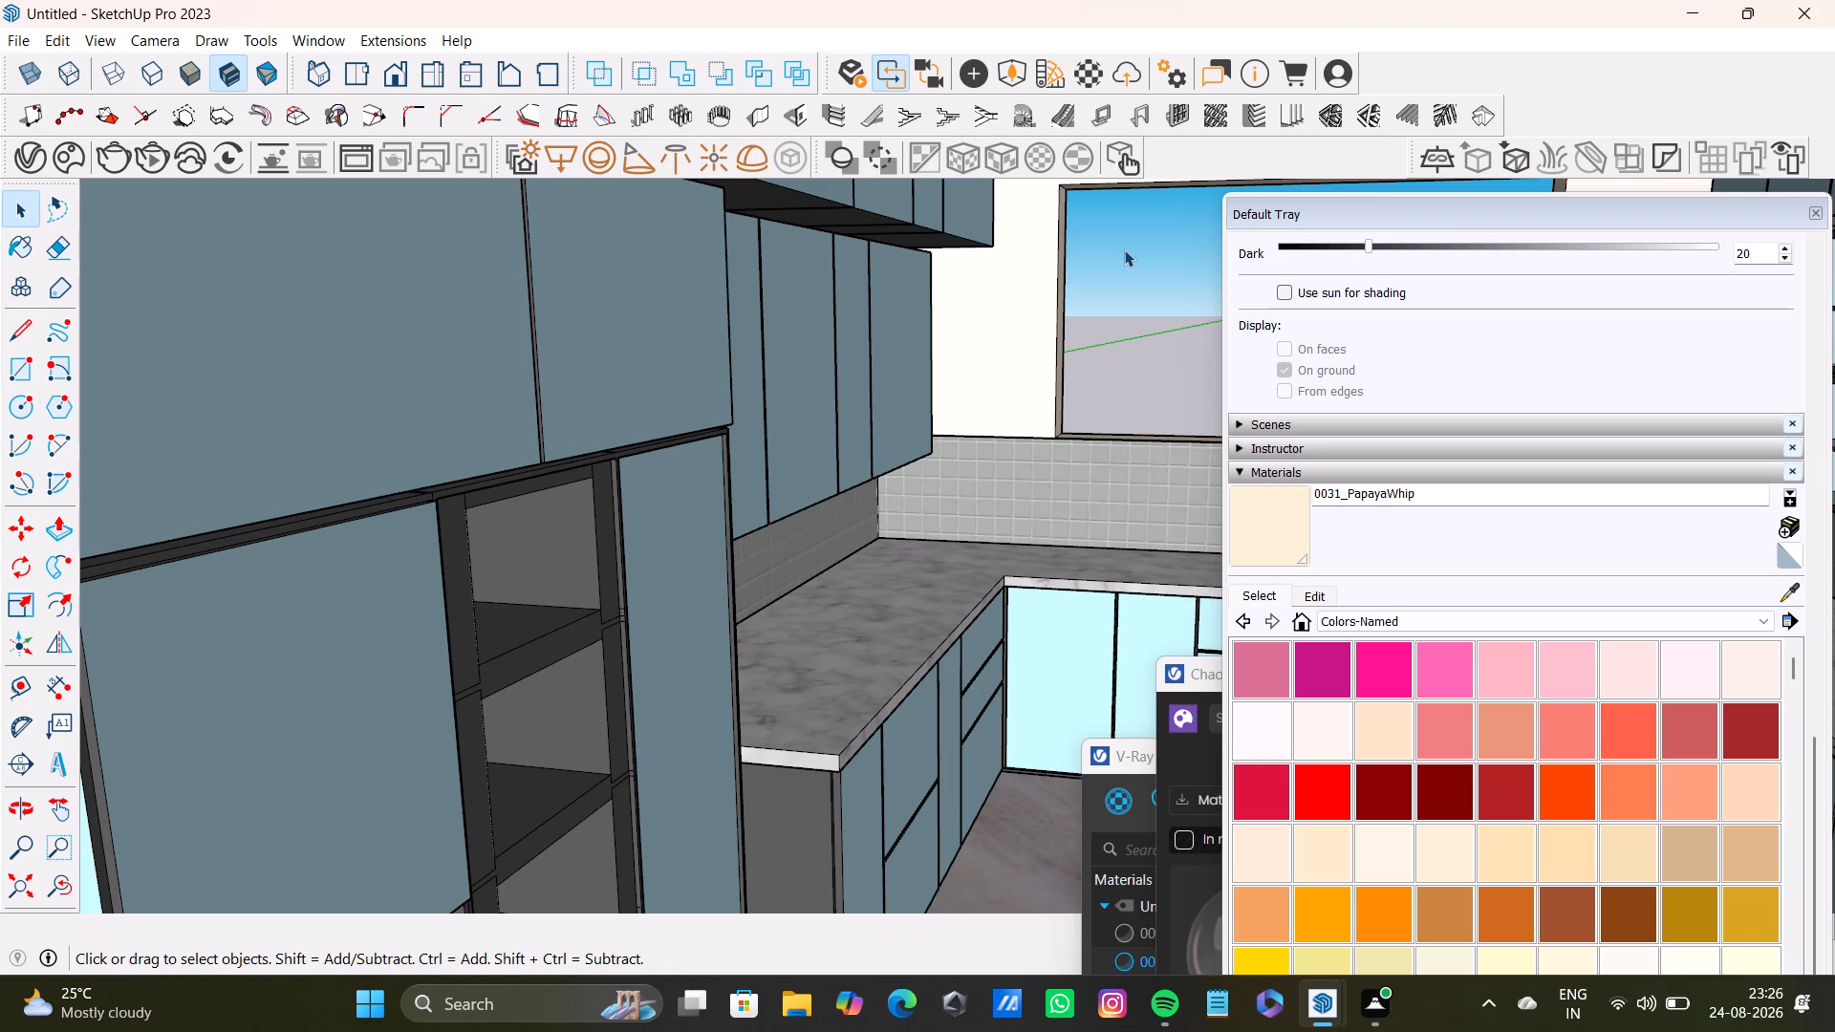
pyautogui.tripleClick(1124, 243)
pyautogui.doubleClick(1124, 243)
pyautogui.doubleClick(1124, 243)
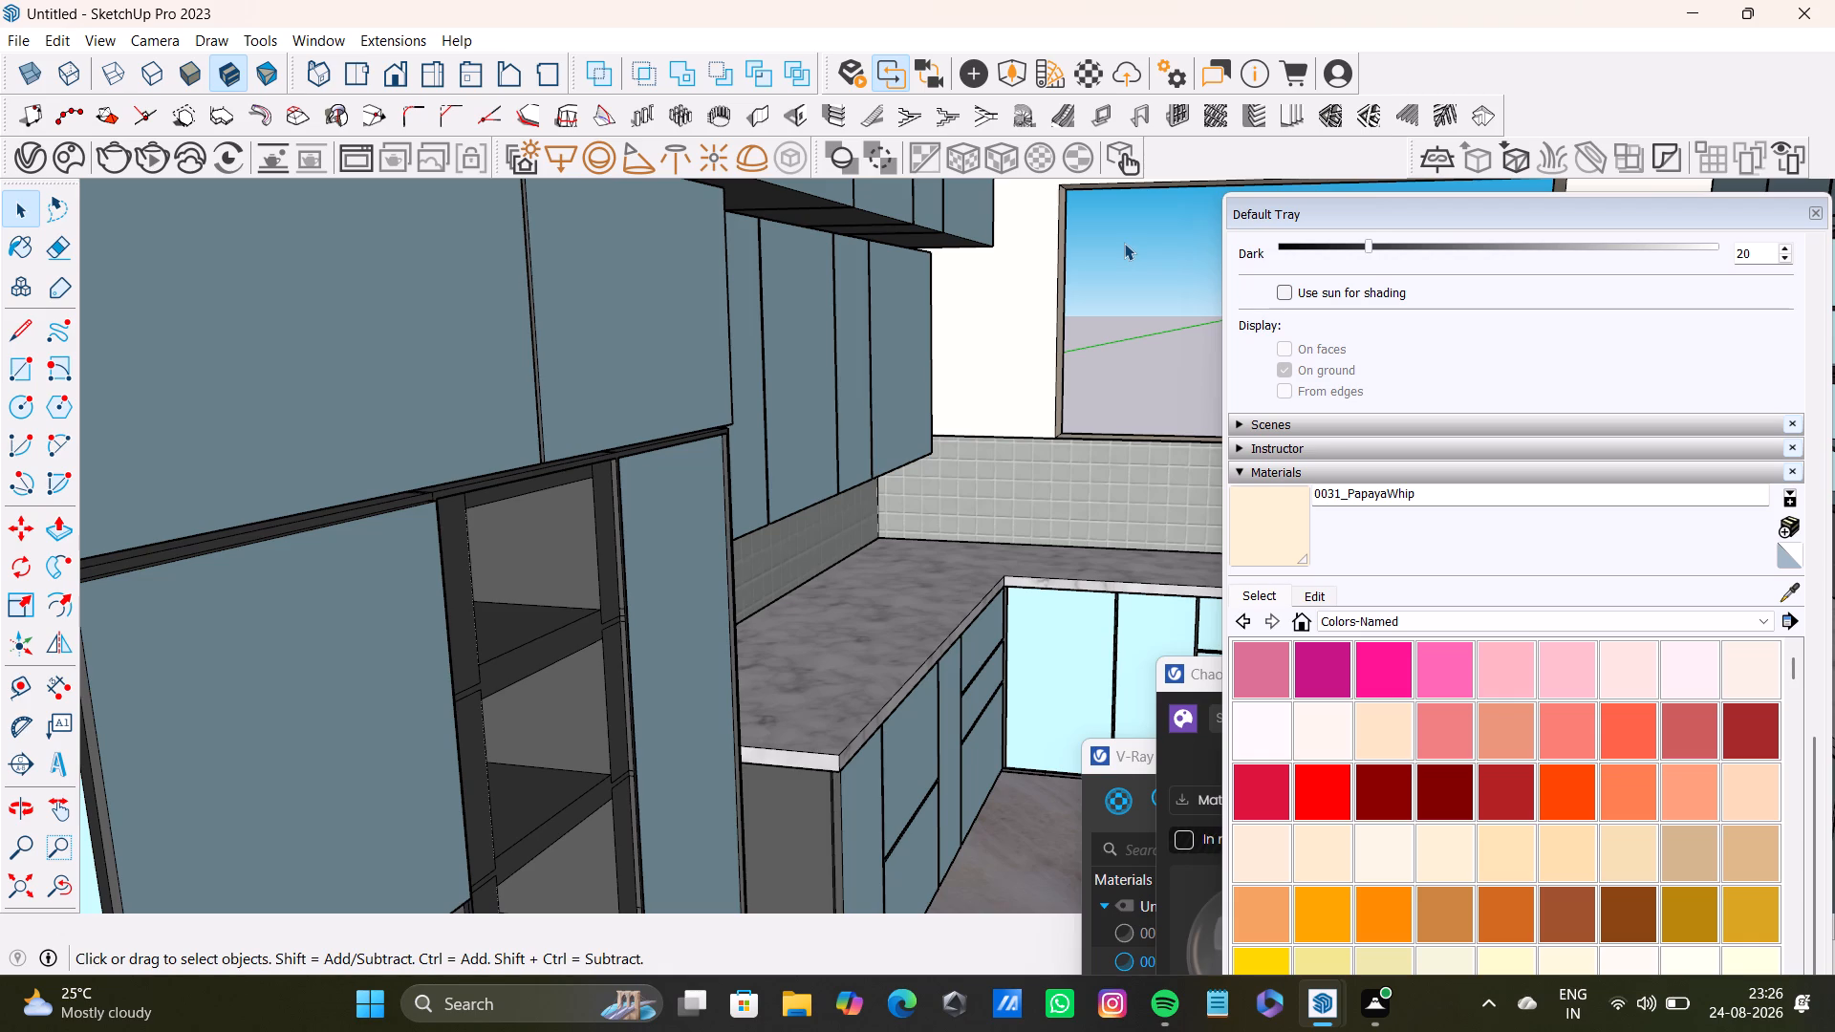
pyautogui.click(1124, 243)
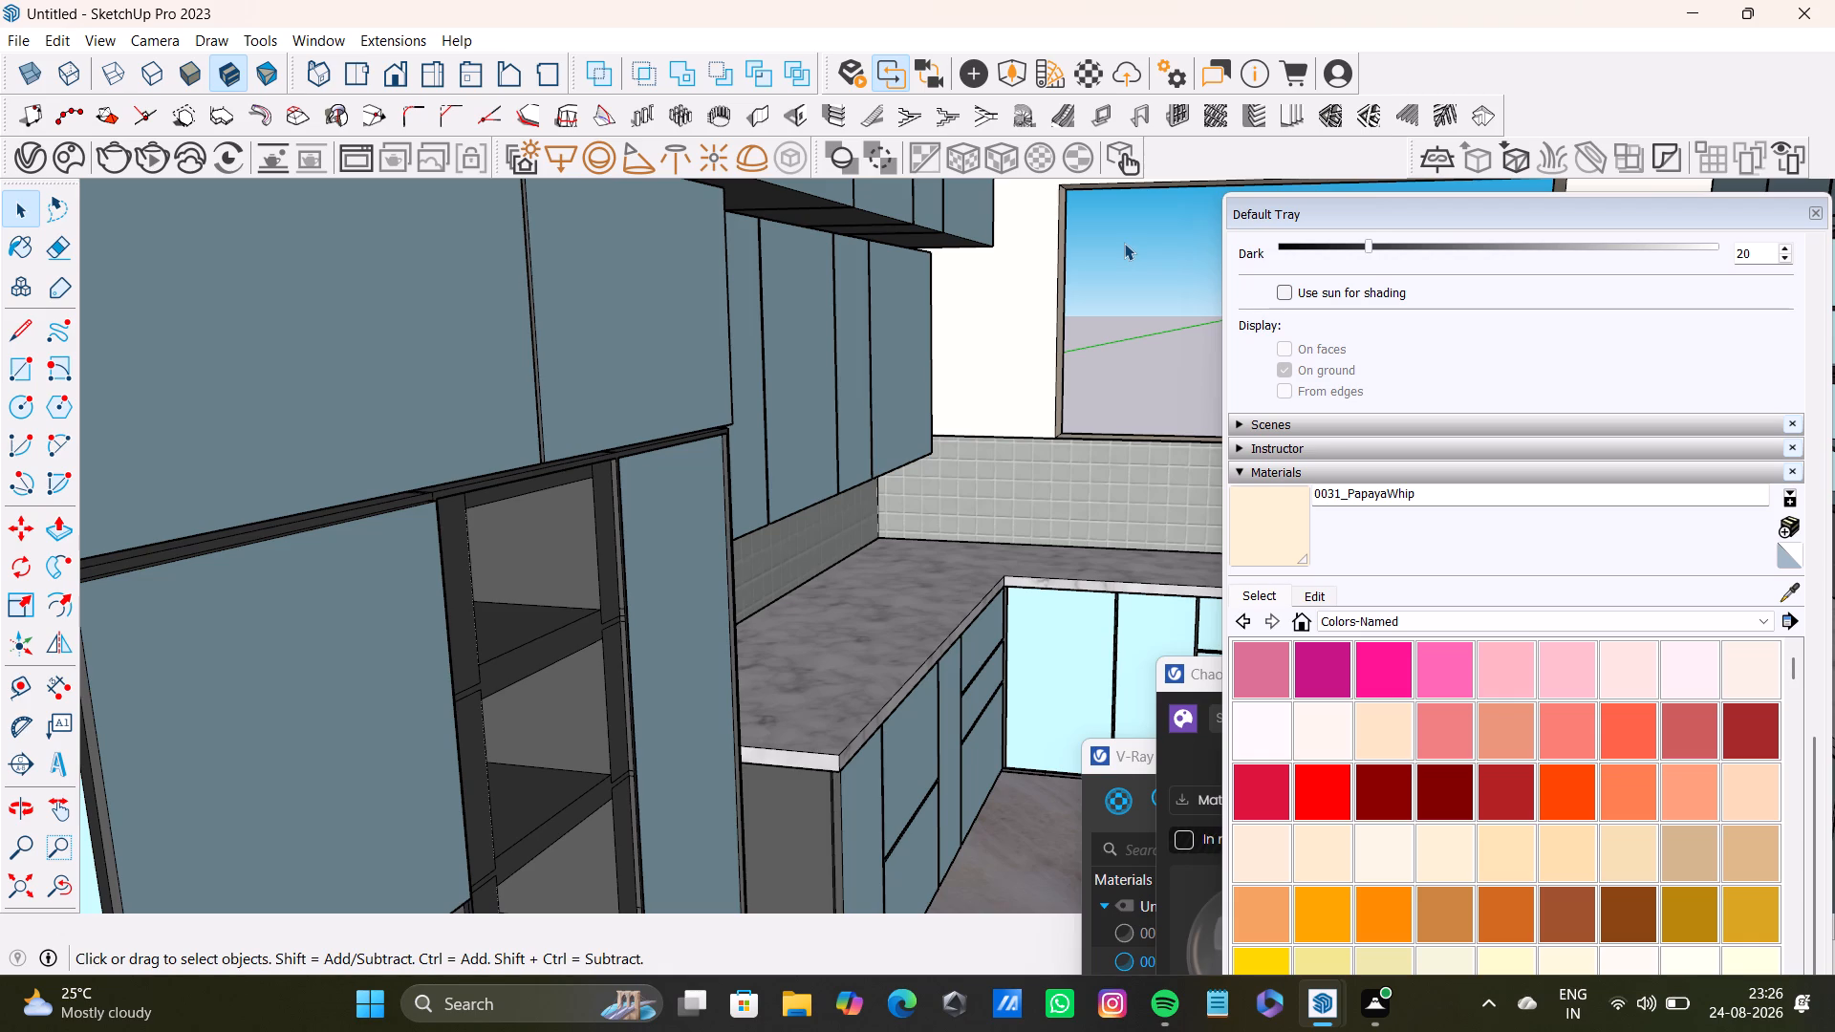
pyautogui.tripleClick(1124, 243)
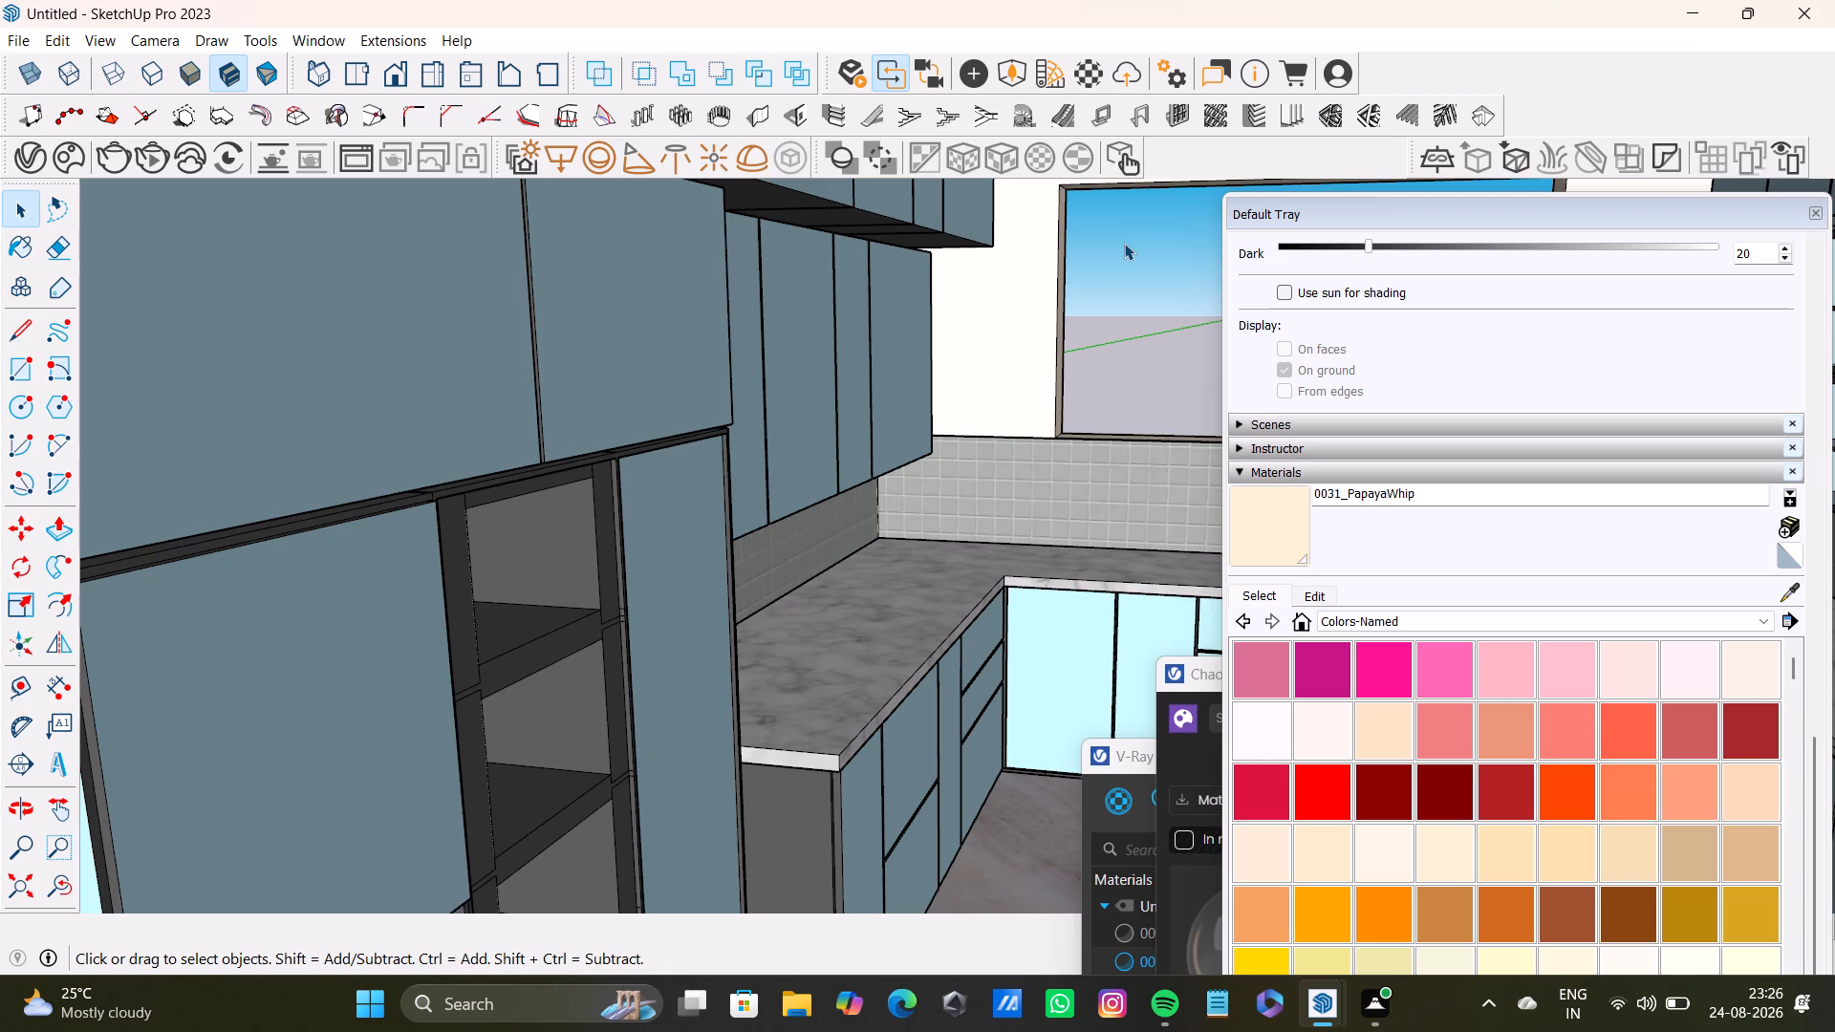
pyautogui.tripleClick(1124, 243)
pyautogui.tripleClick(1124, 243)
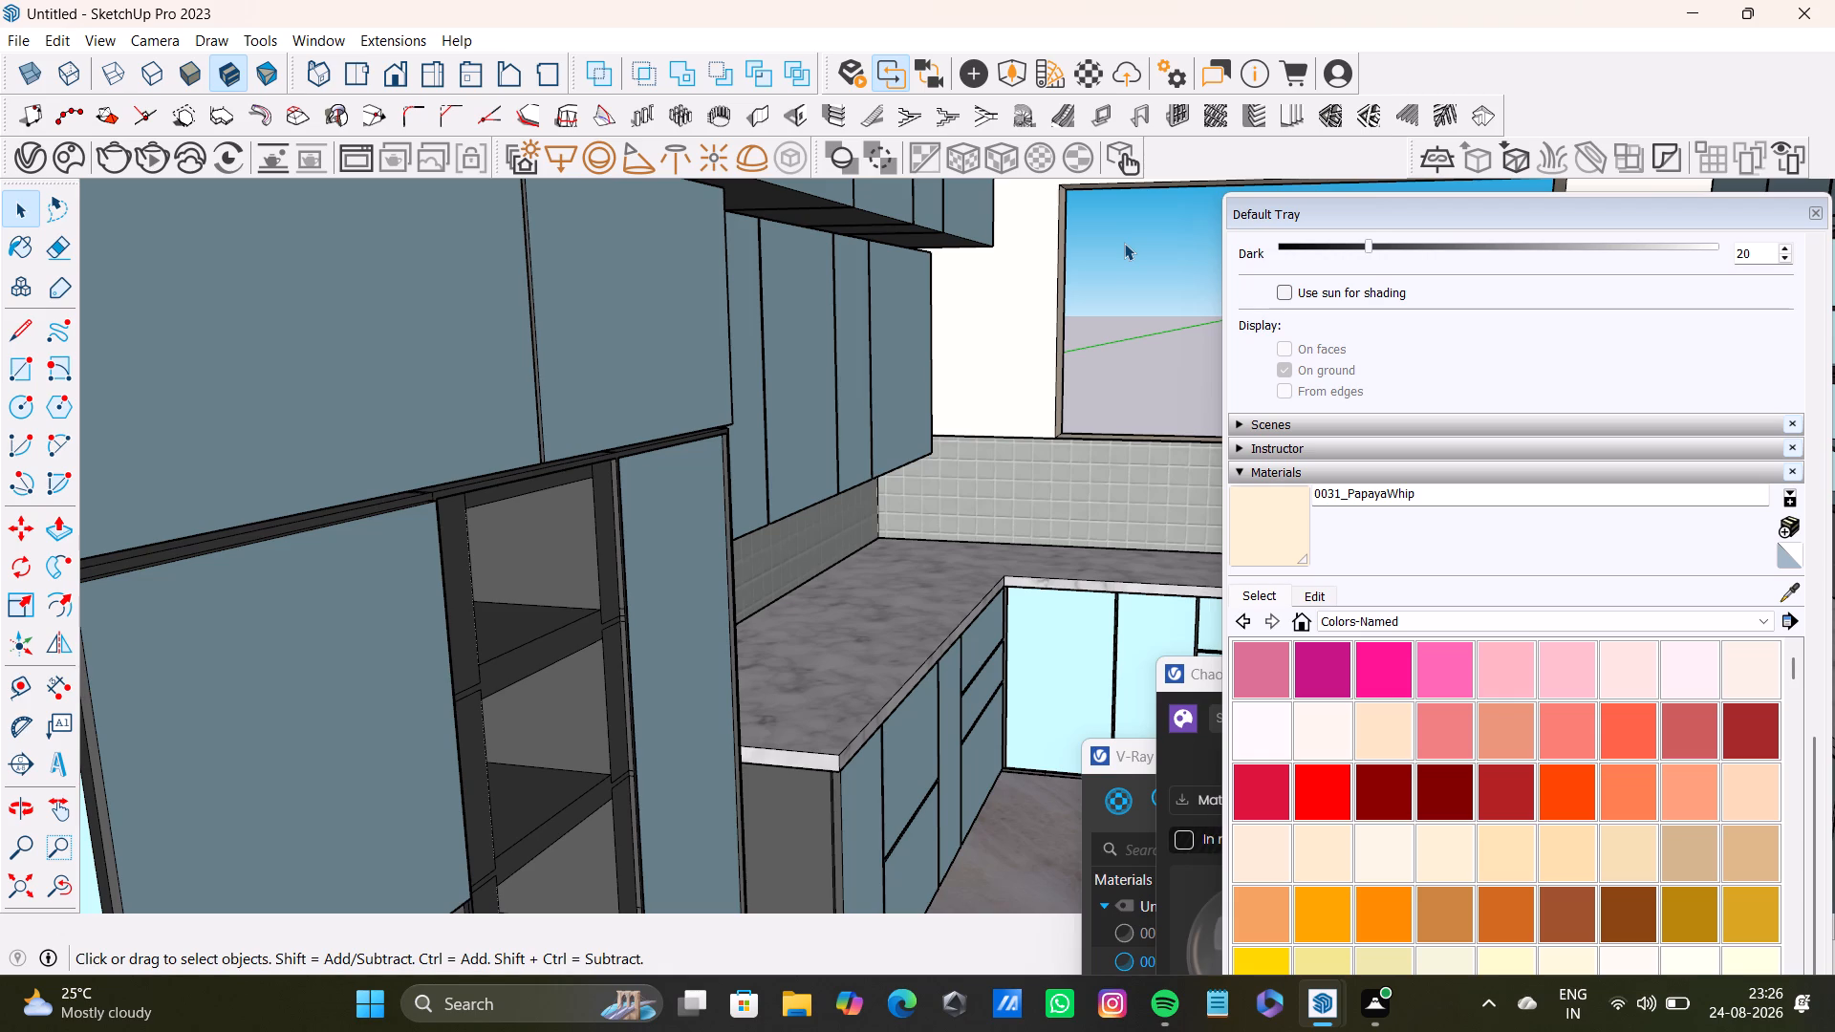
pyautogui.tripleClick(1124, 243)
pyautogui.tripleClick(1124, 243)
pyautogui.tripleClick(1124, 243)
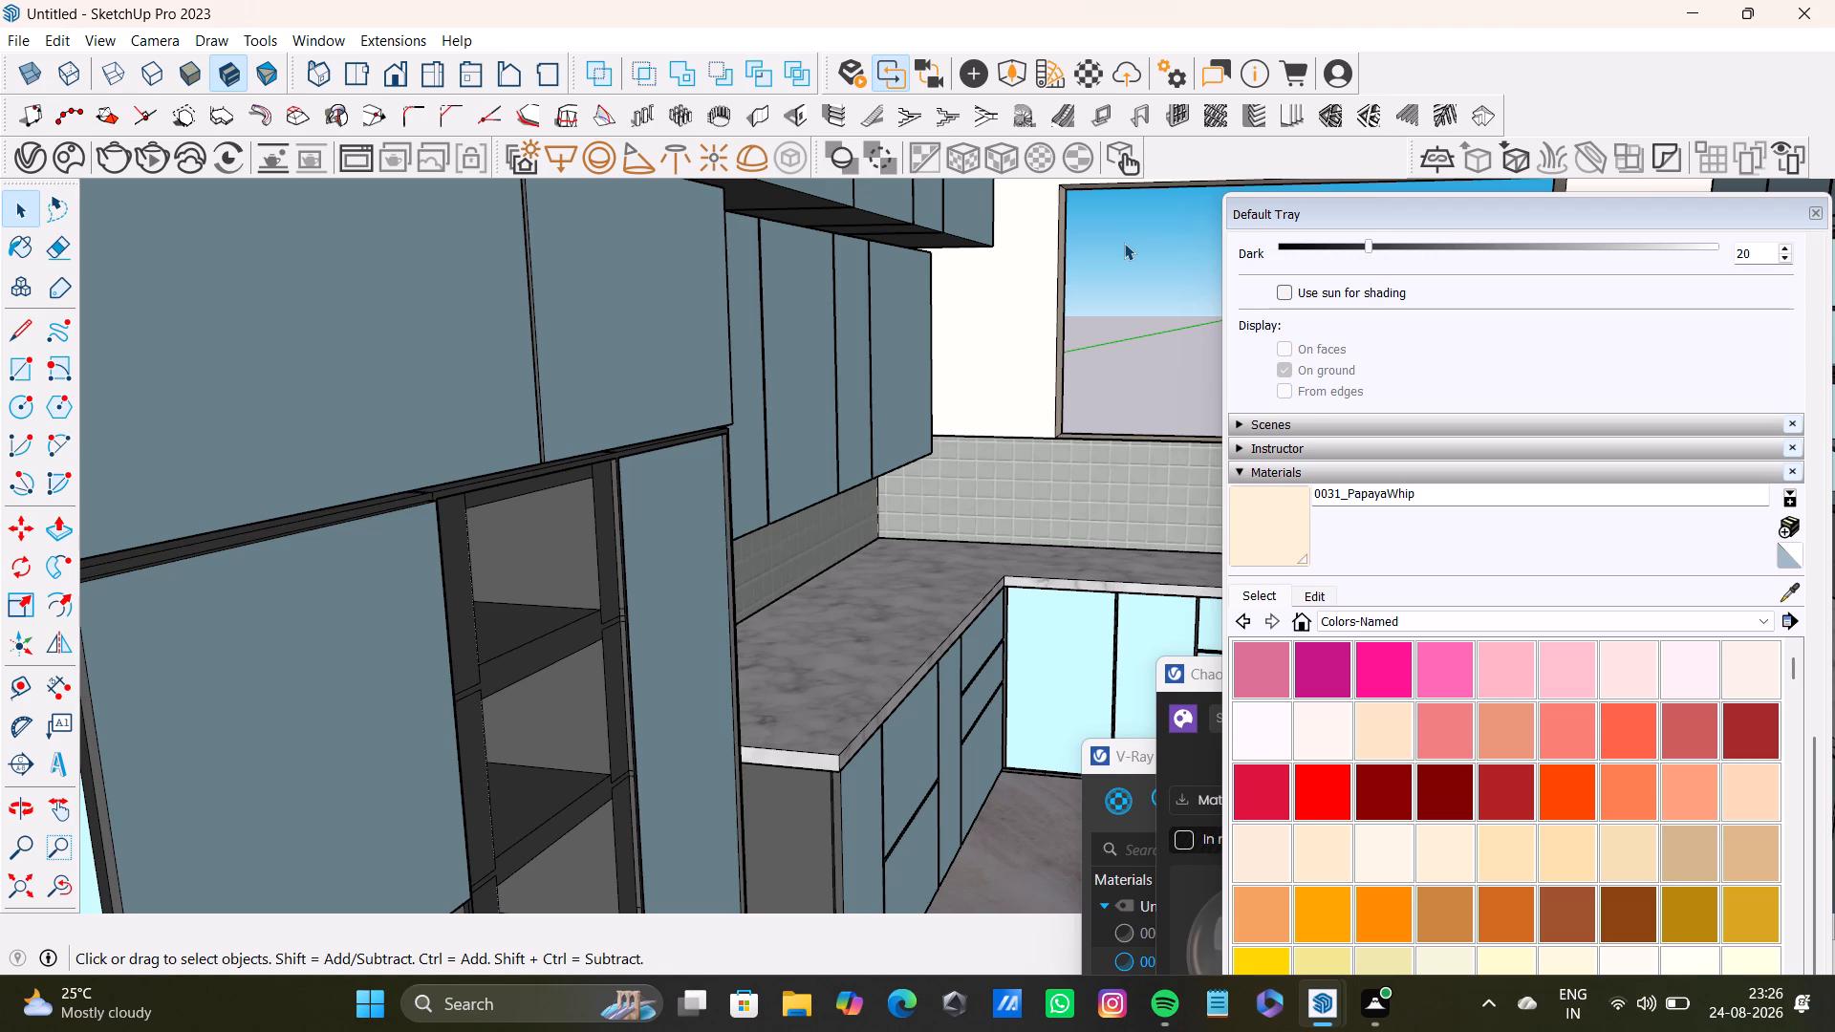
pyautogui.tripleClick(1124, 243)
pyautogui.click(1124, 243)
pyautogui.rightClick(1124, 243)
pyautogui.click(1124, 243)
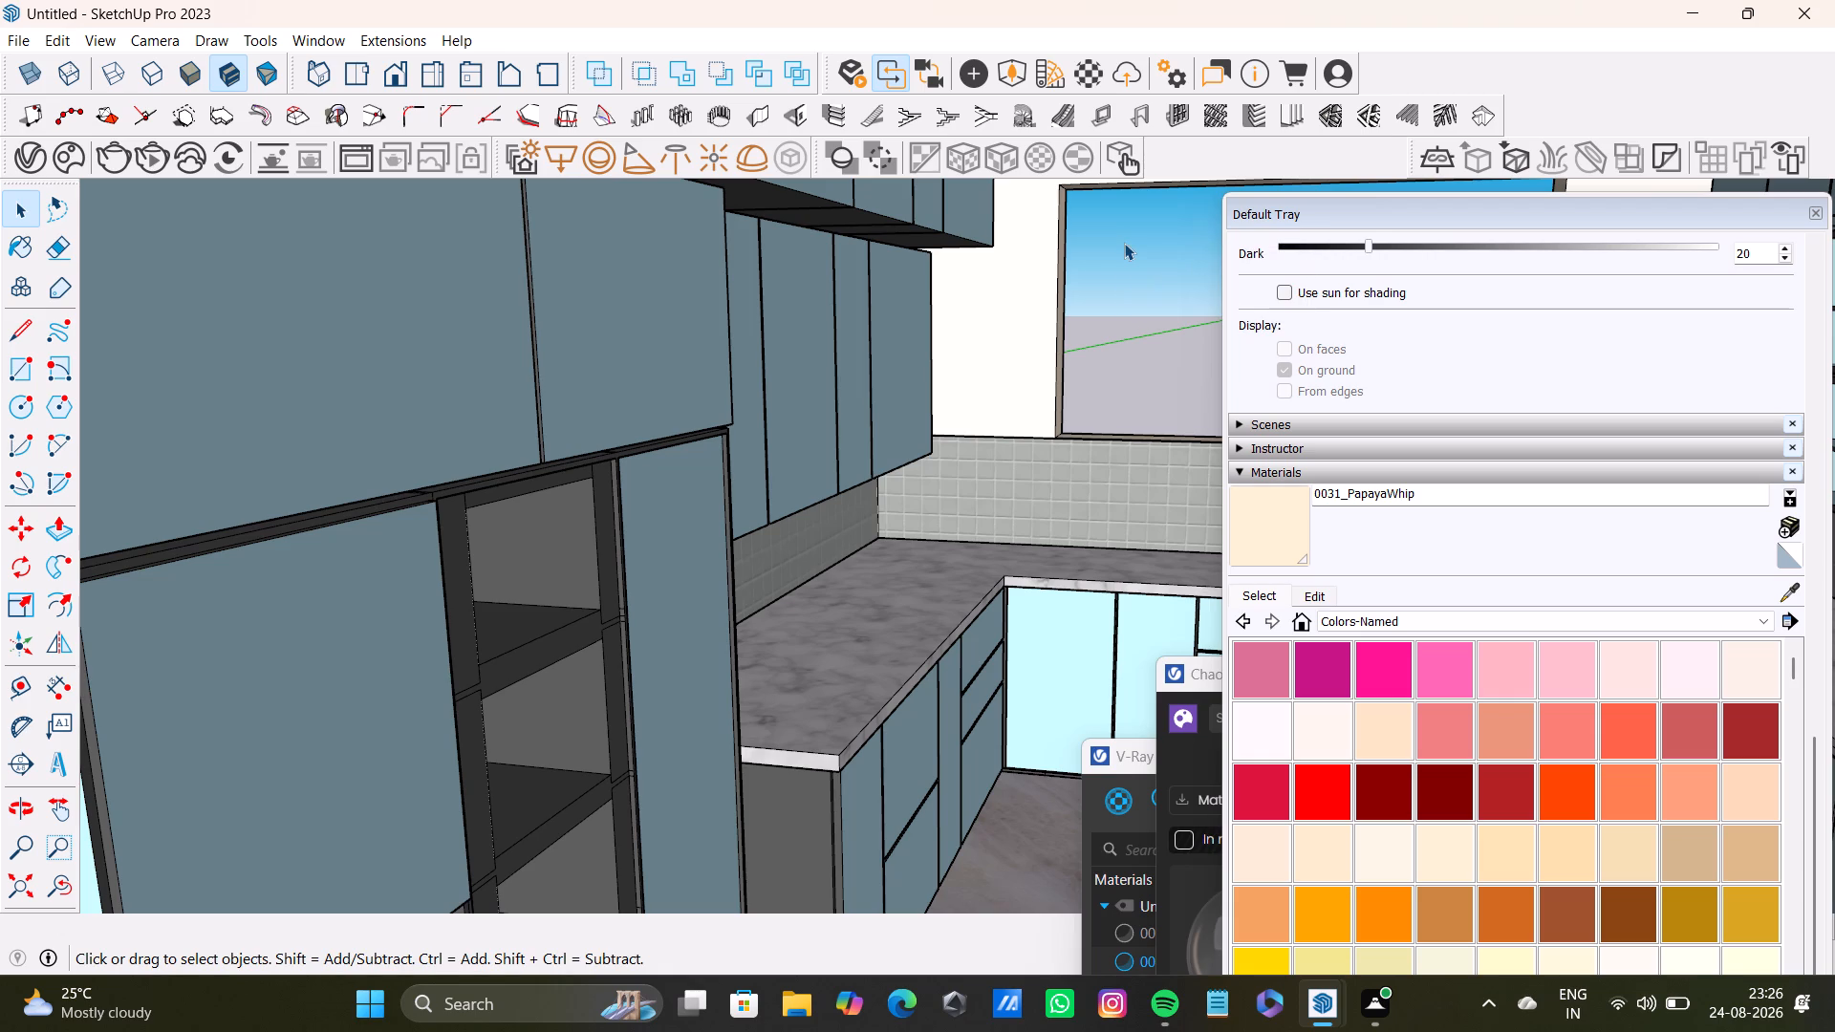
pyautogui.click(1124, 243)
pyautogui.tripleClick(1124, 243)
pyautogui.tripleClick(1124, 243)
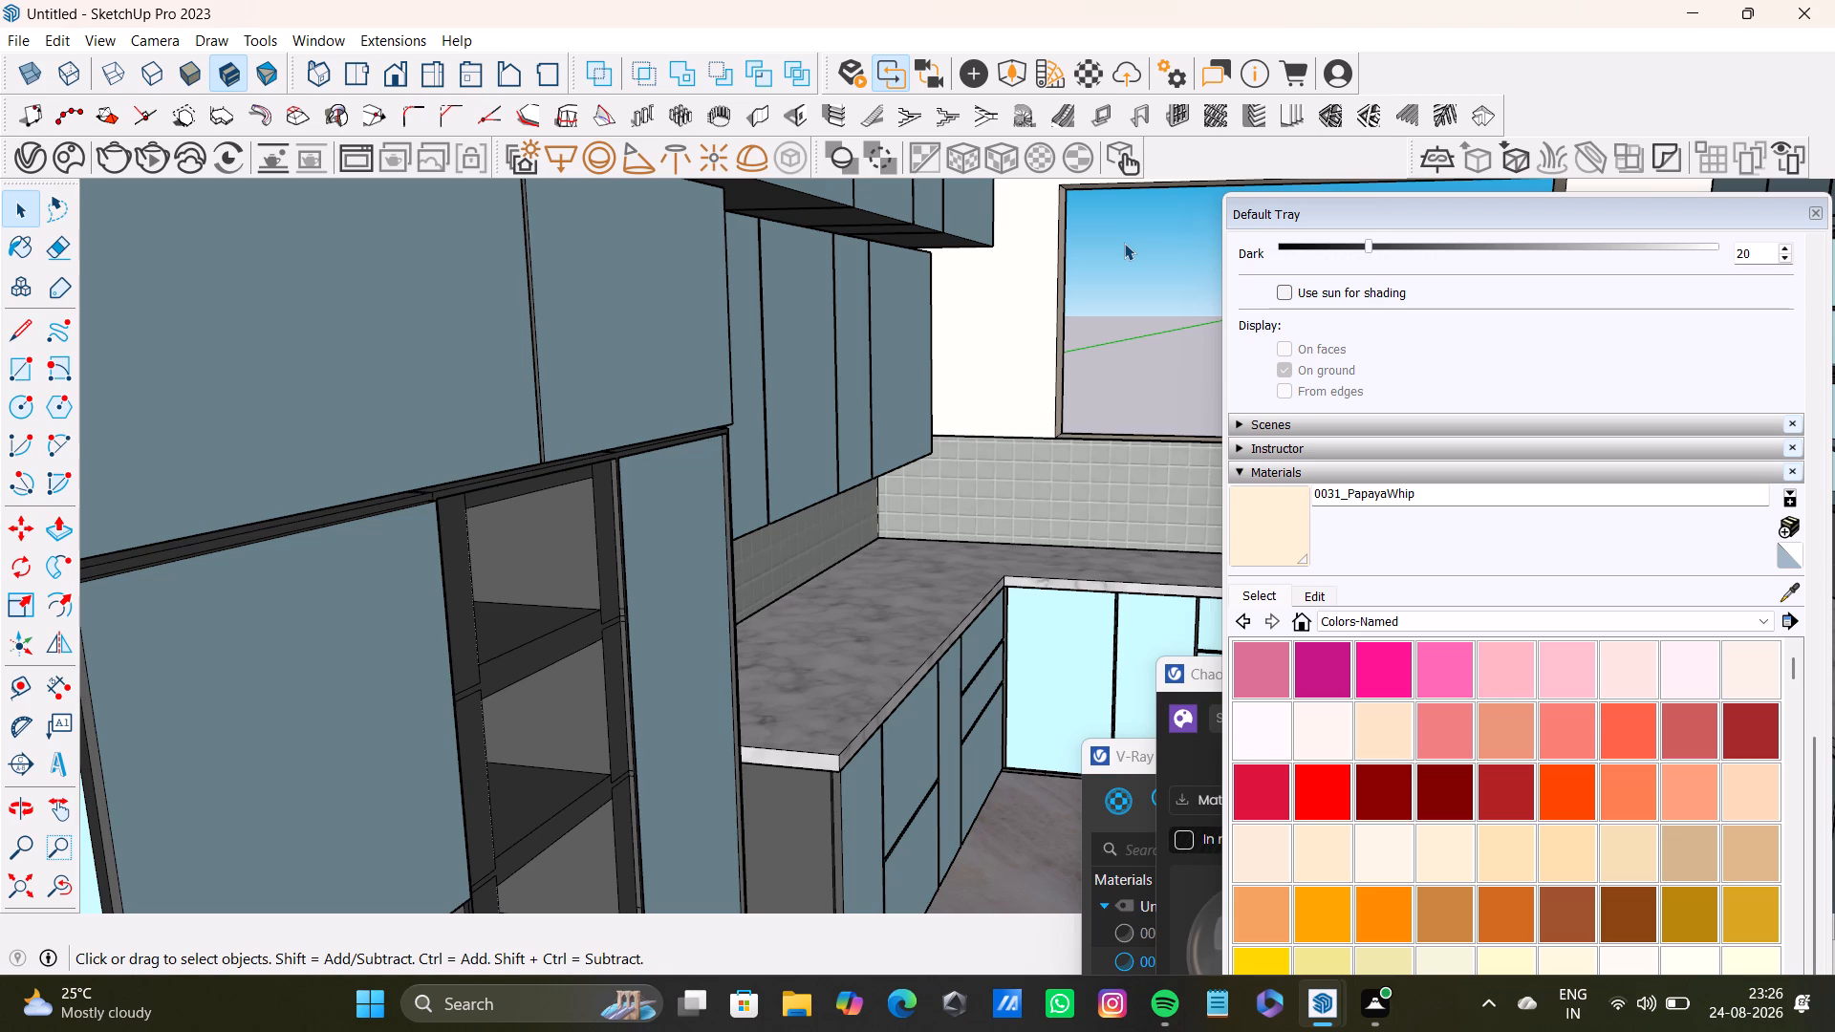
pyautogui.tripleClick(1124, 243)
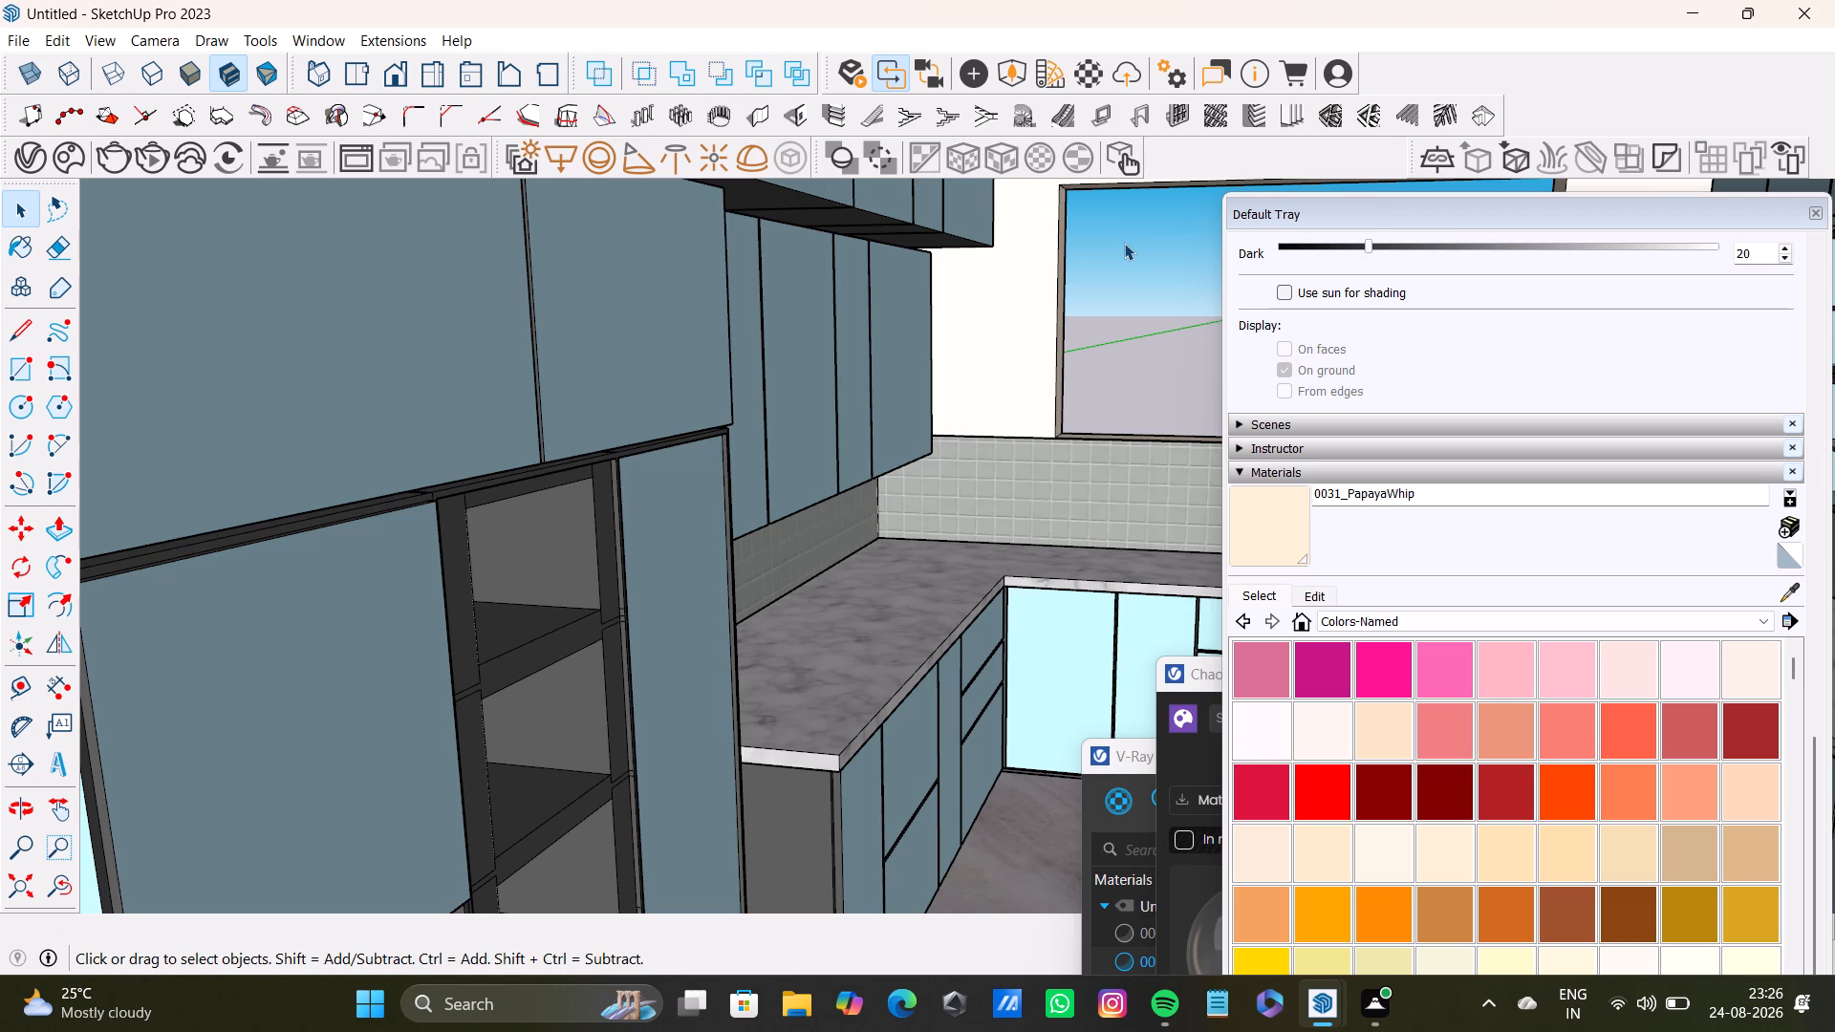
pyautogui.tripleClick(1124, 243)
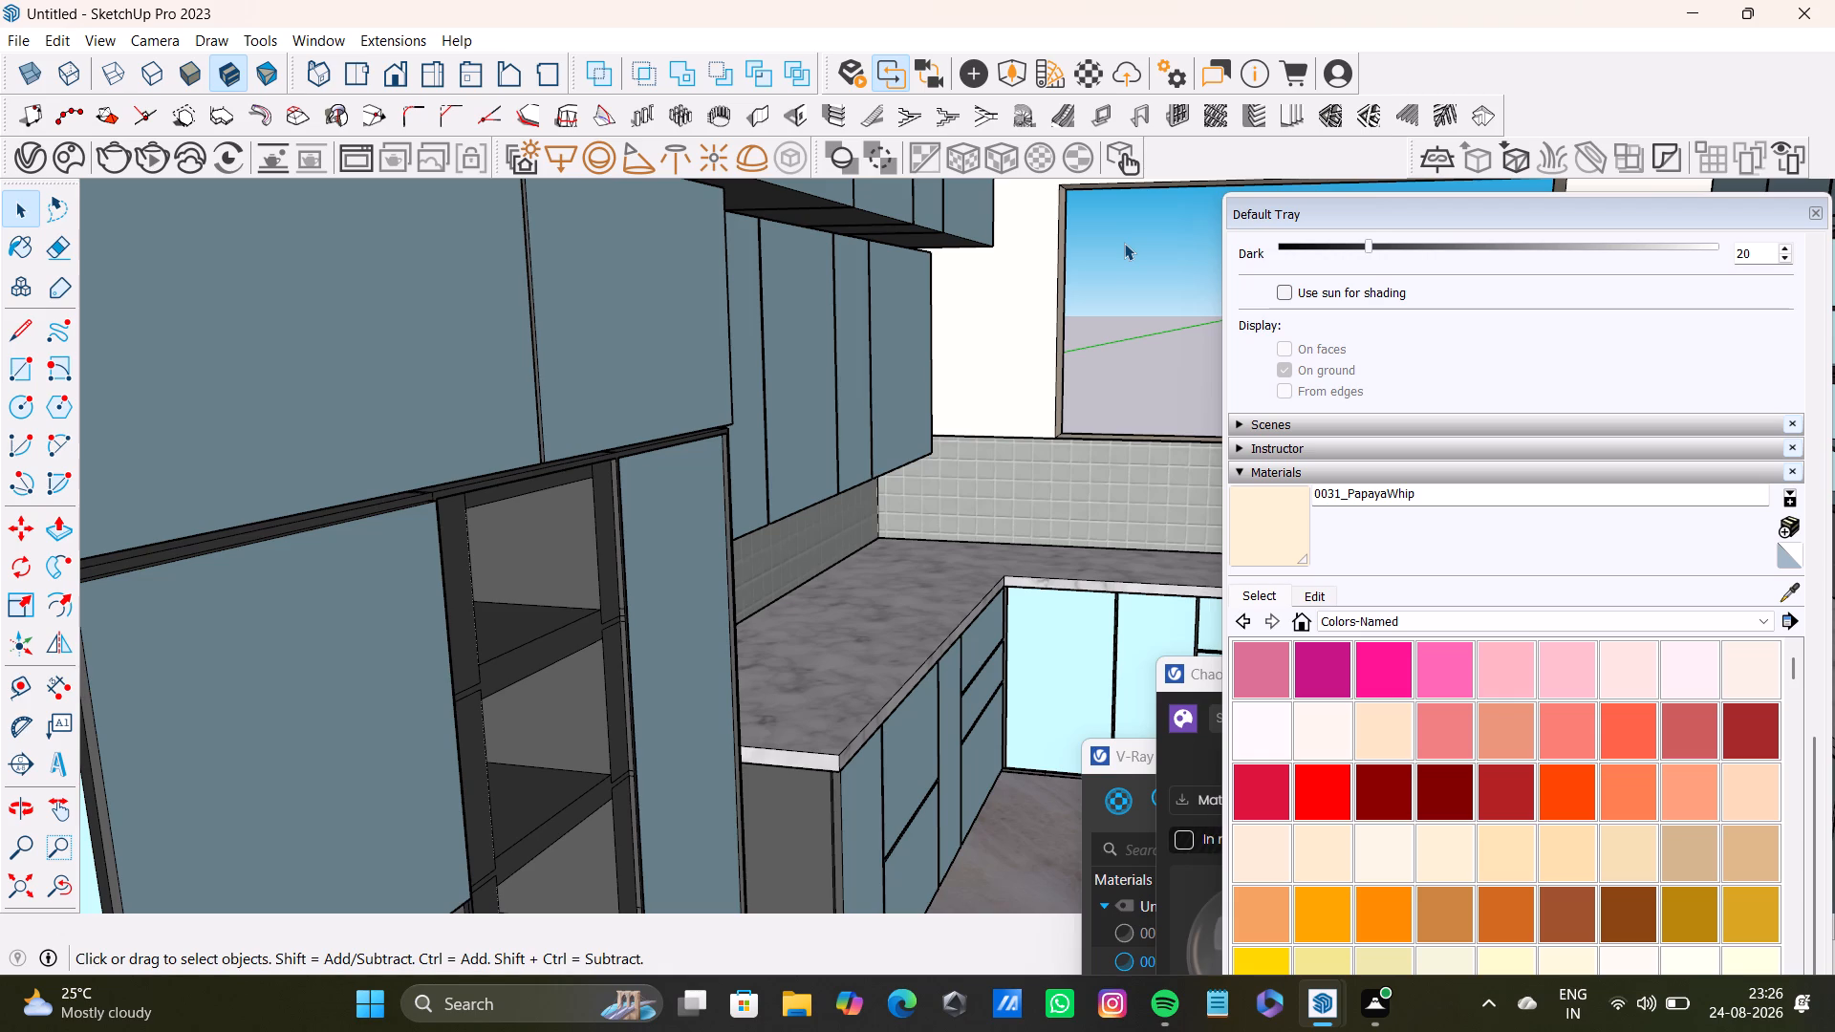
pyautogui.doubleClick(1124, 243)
# Examine the kitchen's walls, wall cabinets, counter and tall shelf unit from several angles.
pyautogui.press('space')
pyautogui.scroll(-3, 1091, 505)
pyautogui.moveTo(1093, 525); pyautogui.dragTo(788, 705, button='middle')
pyautogui.moveTo(858, 541); pyautogui.dragTo(1147, 484, button='middle')
pyautogui.scroll(-19, 914, 501)
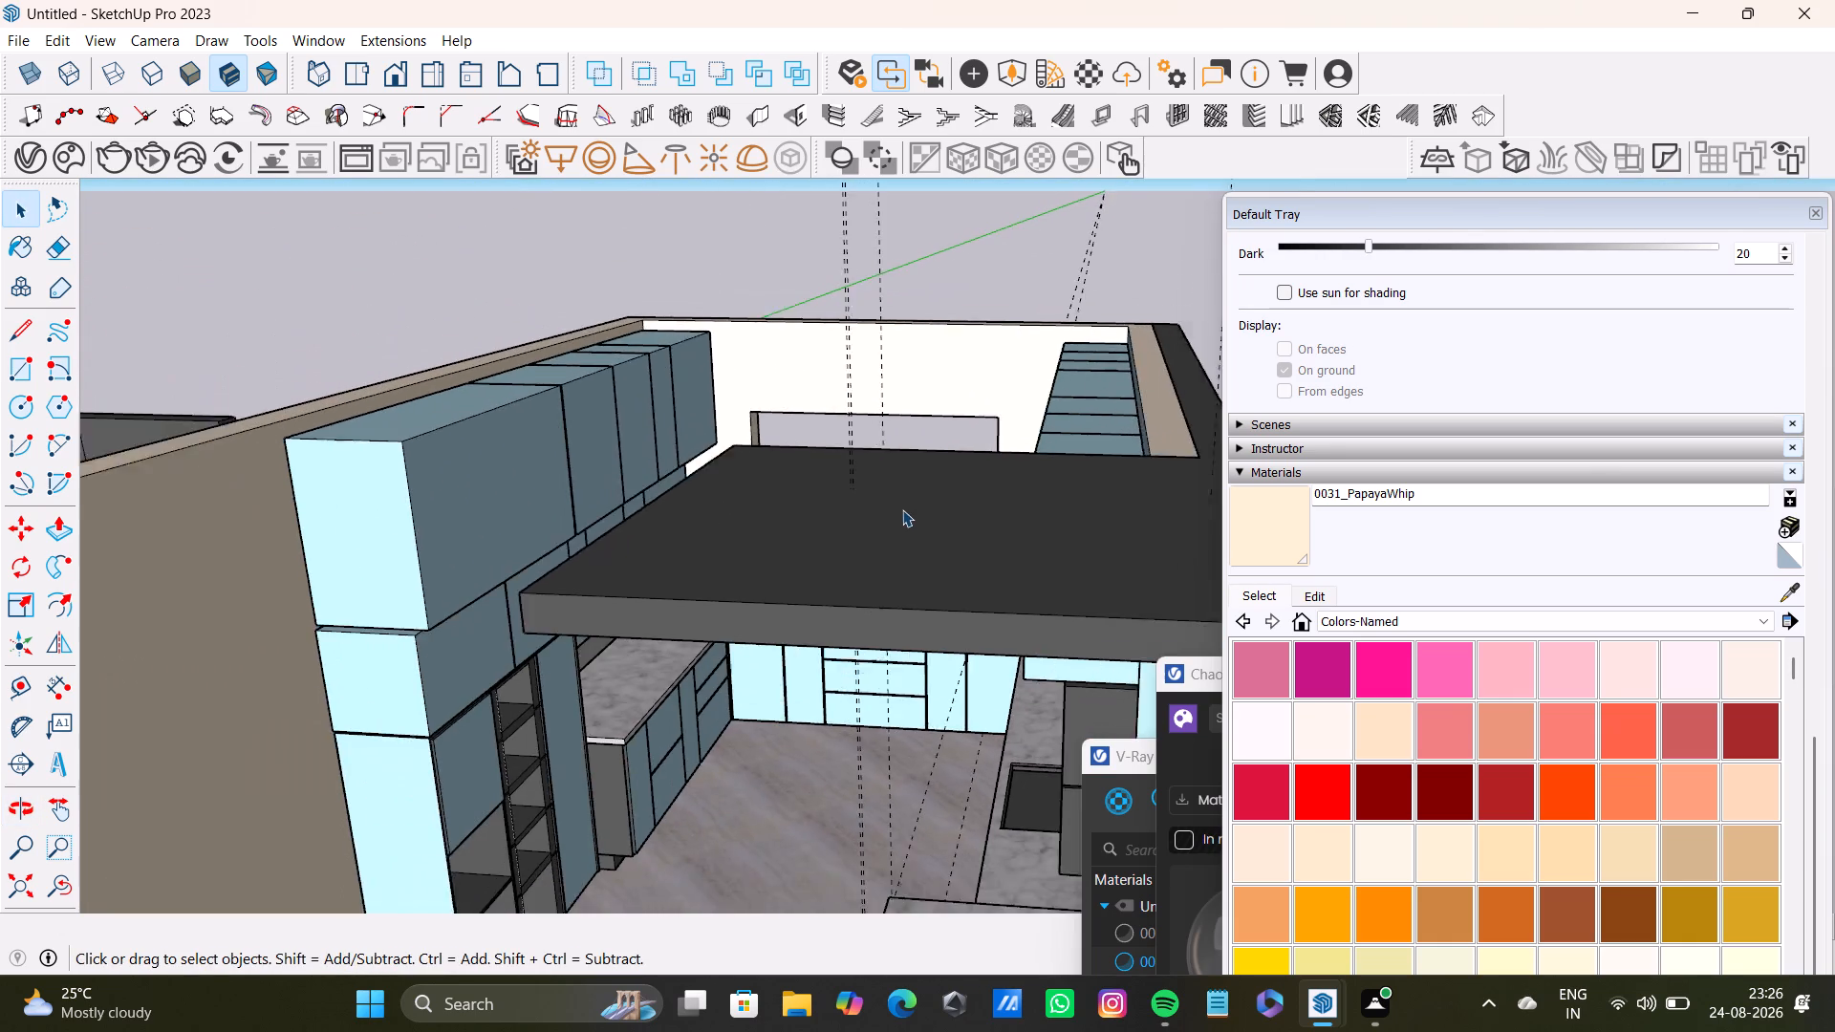
pyautogui.moveTo(898, 518); pyautogui.dragTo(963, 329, button='middle')
pyautogui.scroll(3, 878, 503)
pyautogui.moveTo(875, 505); pyautogui.dragTo(936, 499, button='middle')
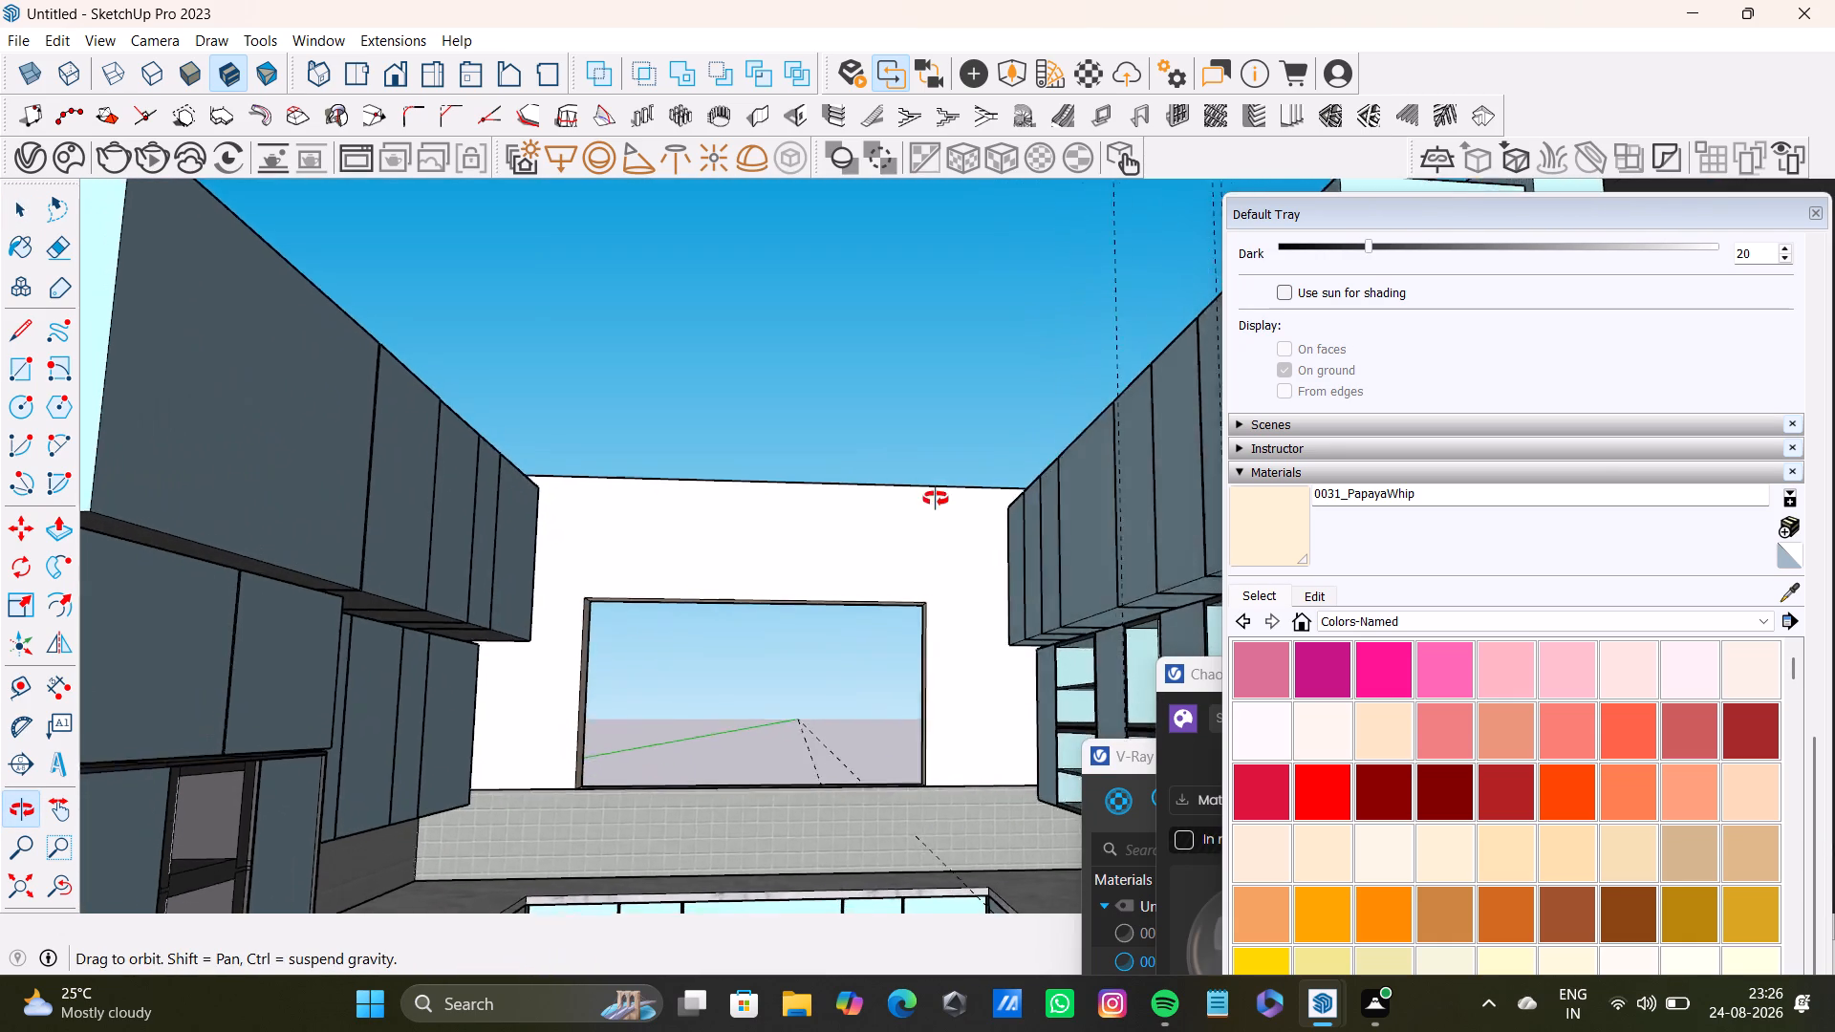
pyautogui.moveTo(936, 499); pyautogui.dragTo(838, 607, button='middle')
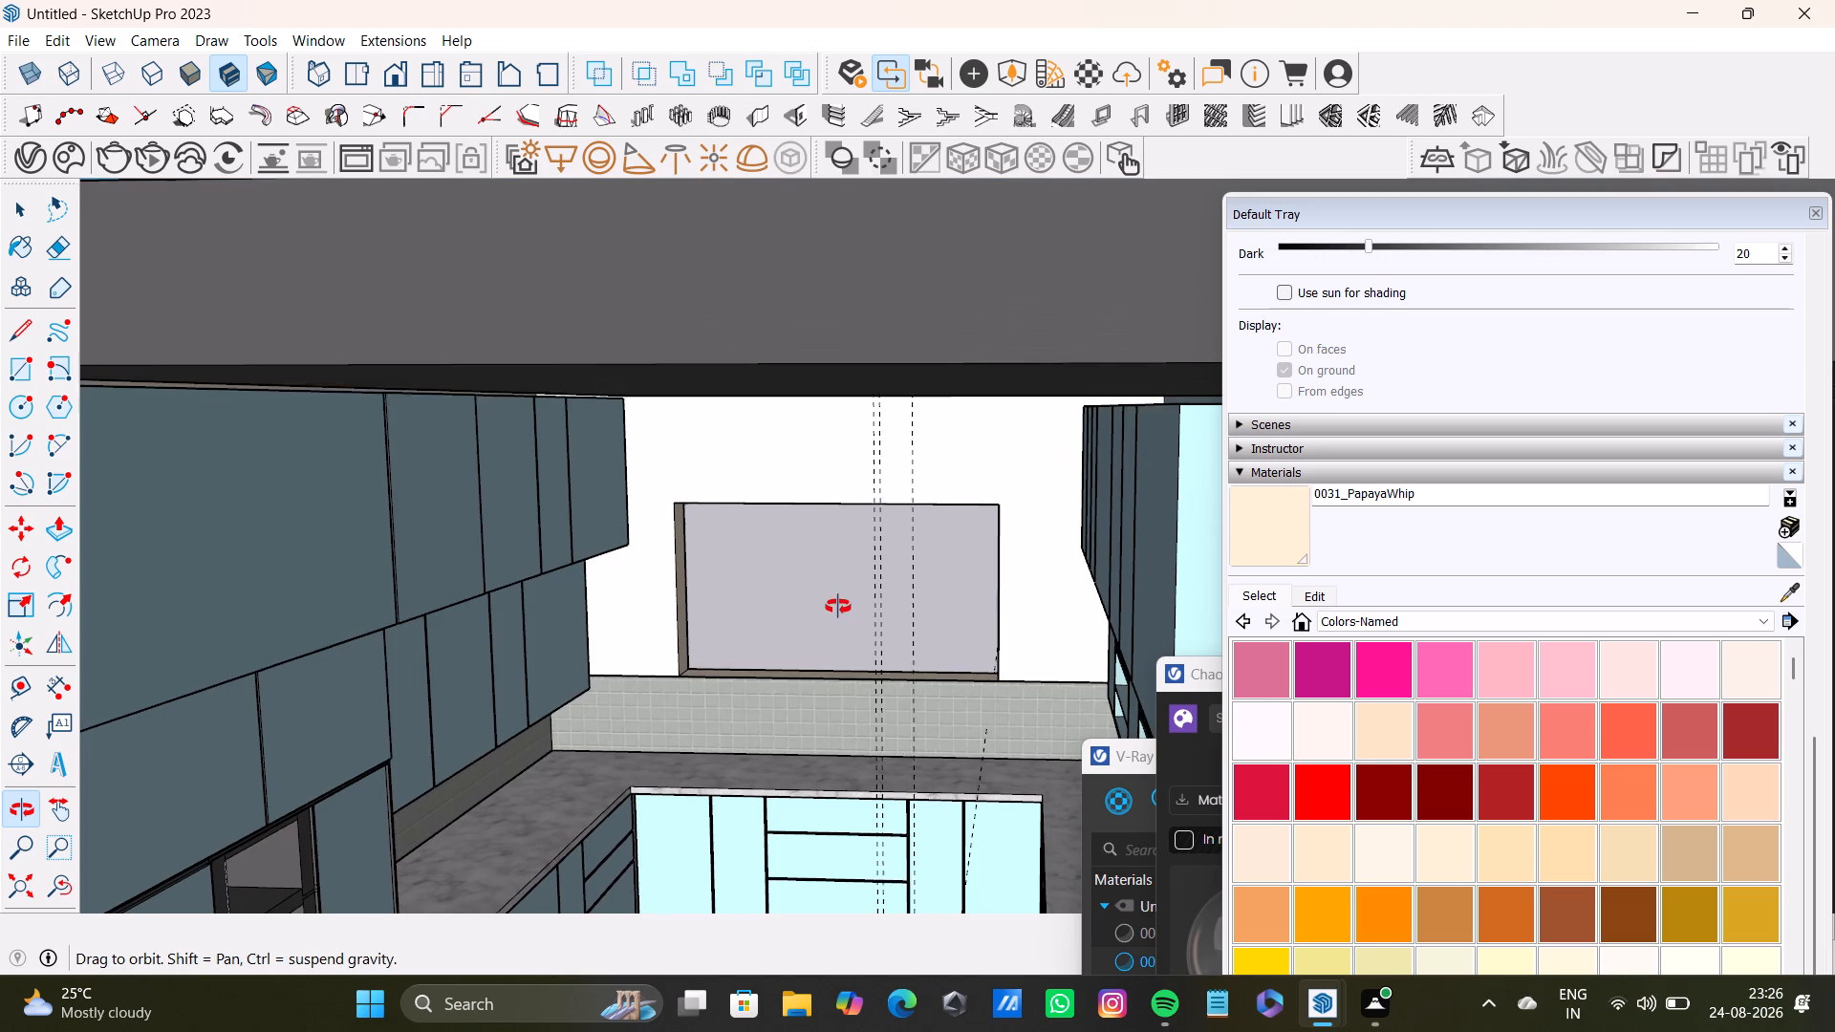
pyautogui.moveTo(838, 607); pyautogui.dragTo(838, 602, button='middle')
pyautogui.press('space')
pyautogui.scroll(-4, 865, 561)
pyautogui.moveTo(891, 587); pyautogui.dragTo(940, 302, button='middle')
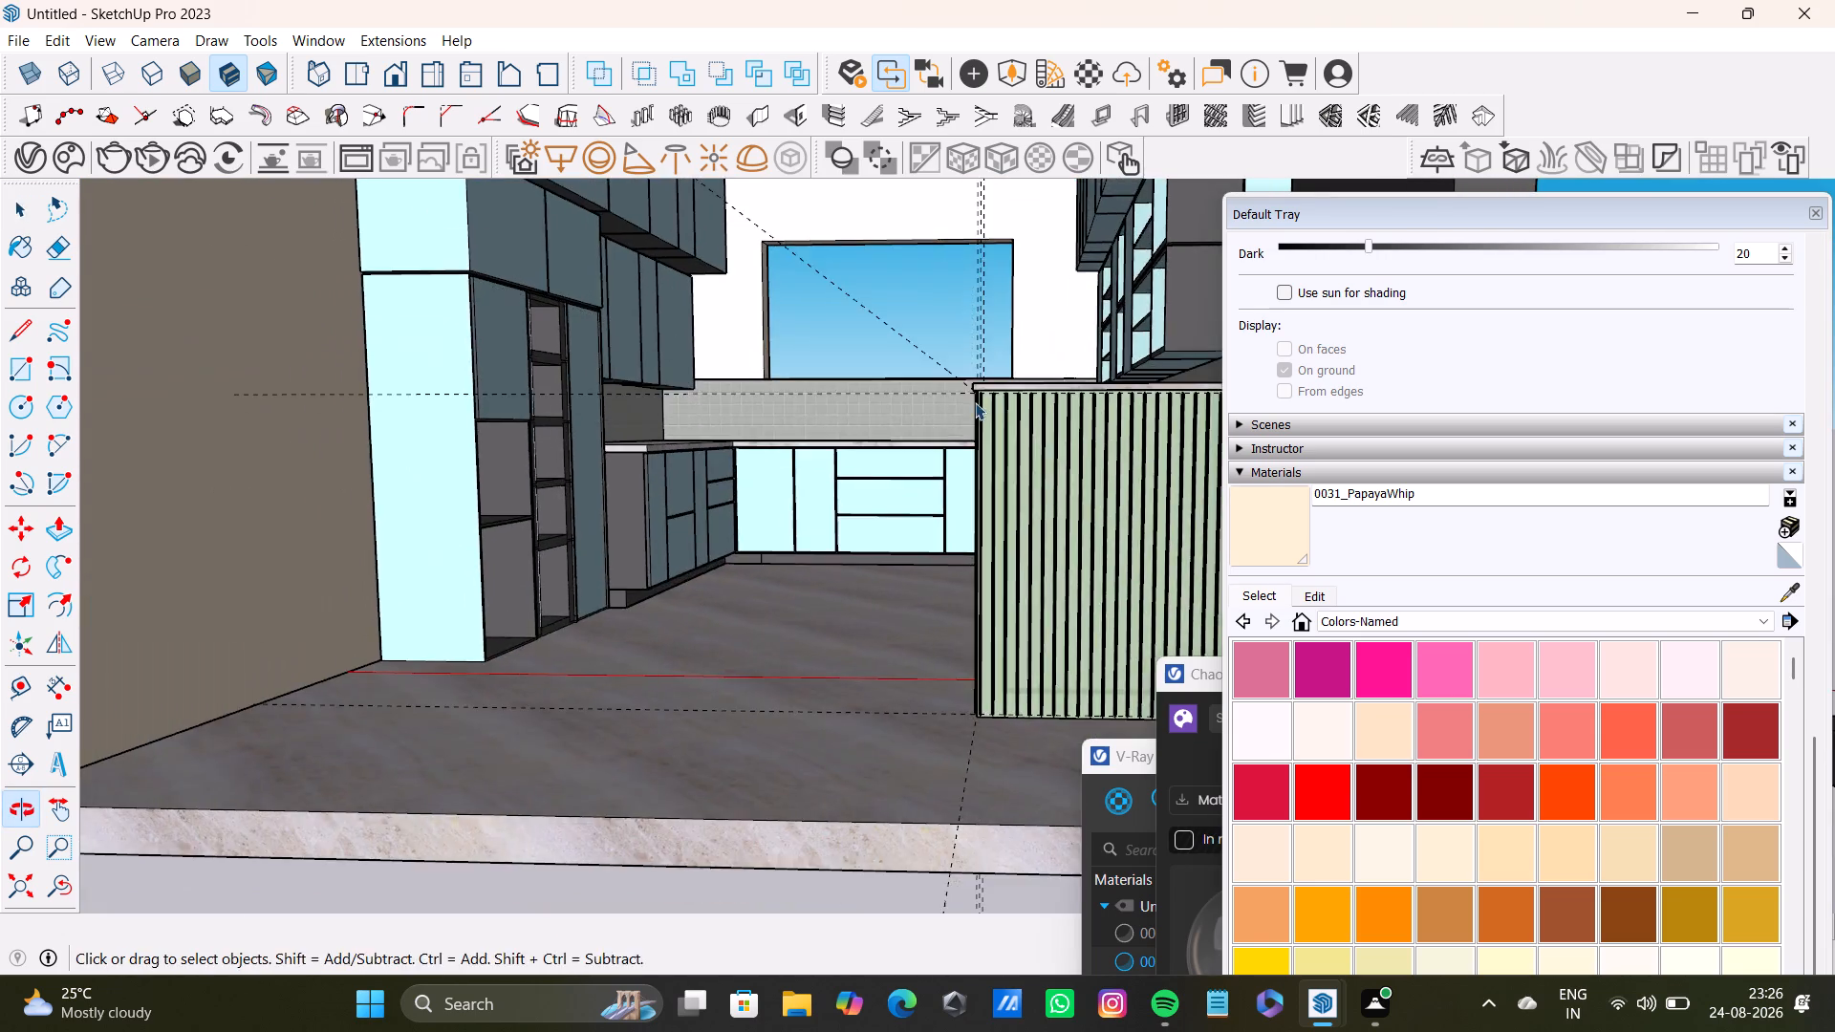
pyautogui.moveTo(975, 403); pyautogui.dragTo(905, 579, button='middle')
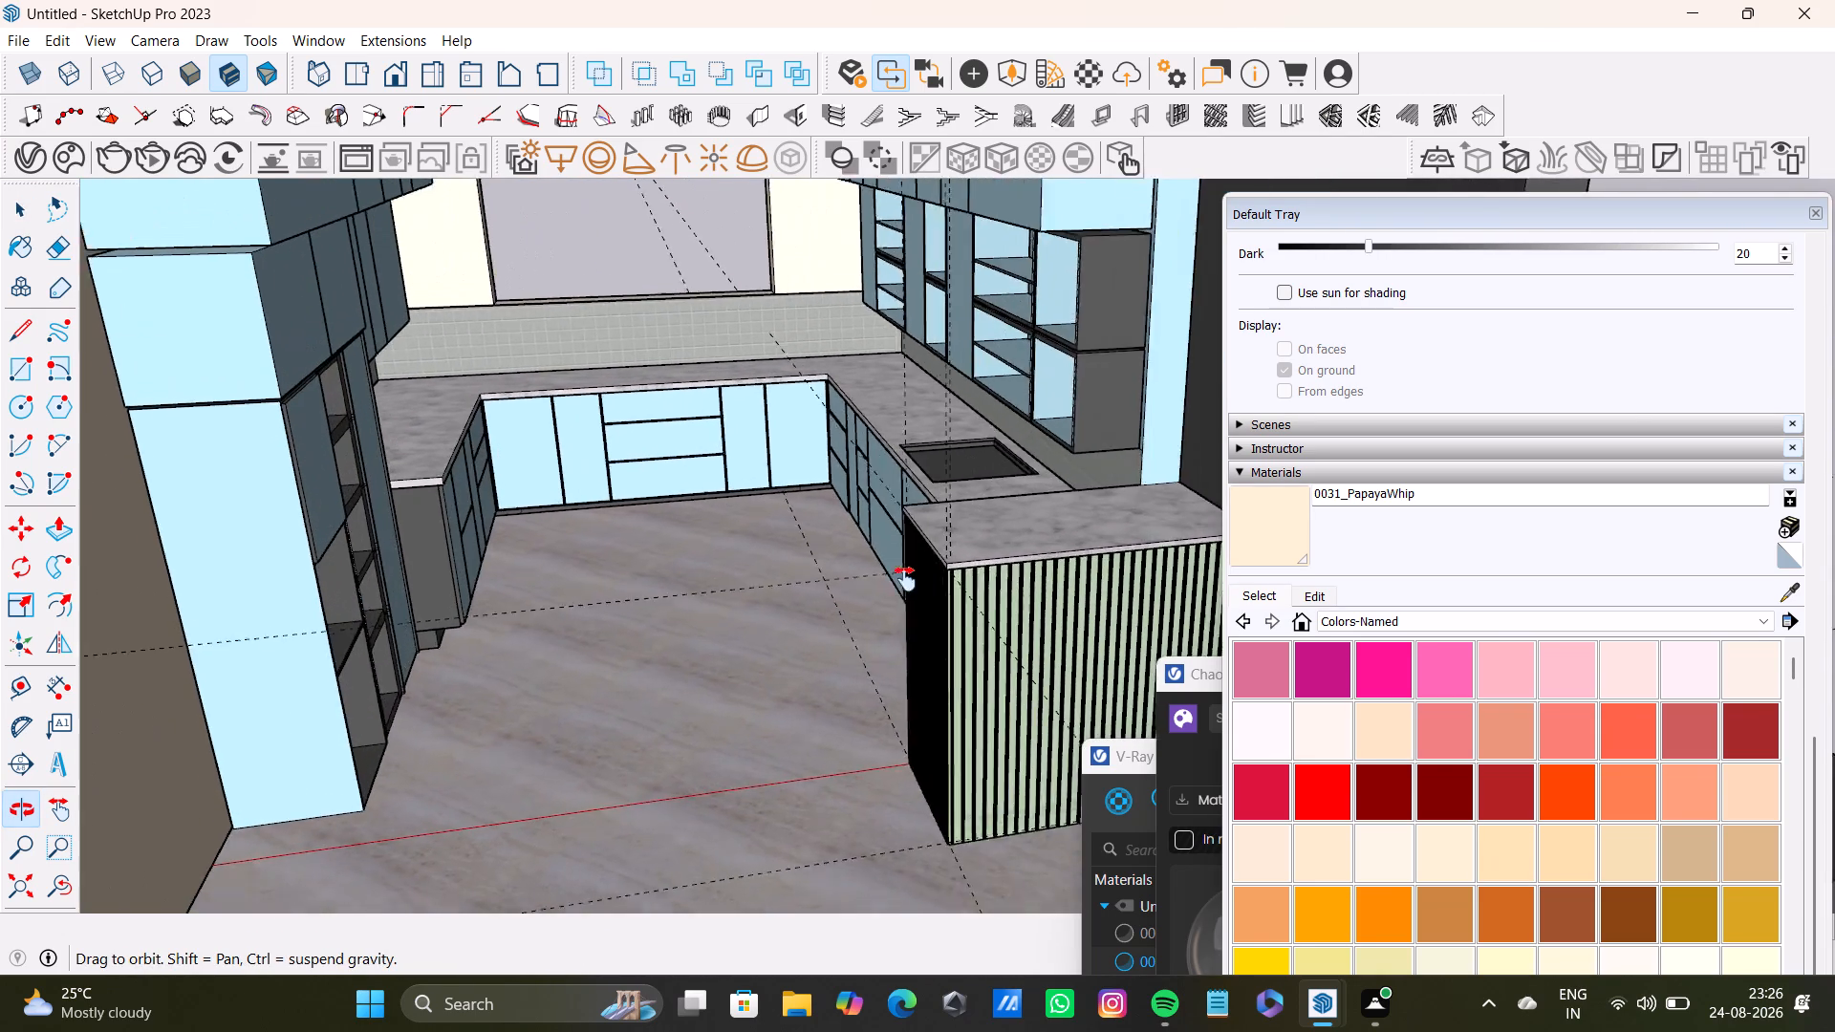
pyautogui.moveTo(905, 579); pyautogui.dragTo(875, 617, button='middle')
pyautogui.moveTo(784, 575); pyautogui.dragTo(450, 523, button='middle')
pyautogui.scroll(6, 416, 492)
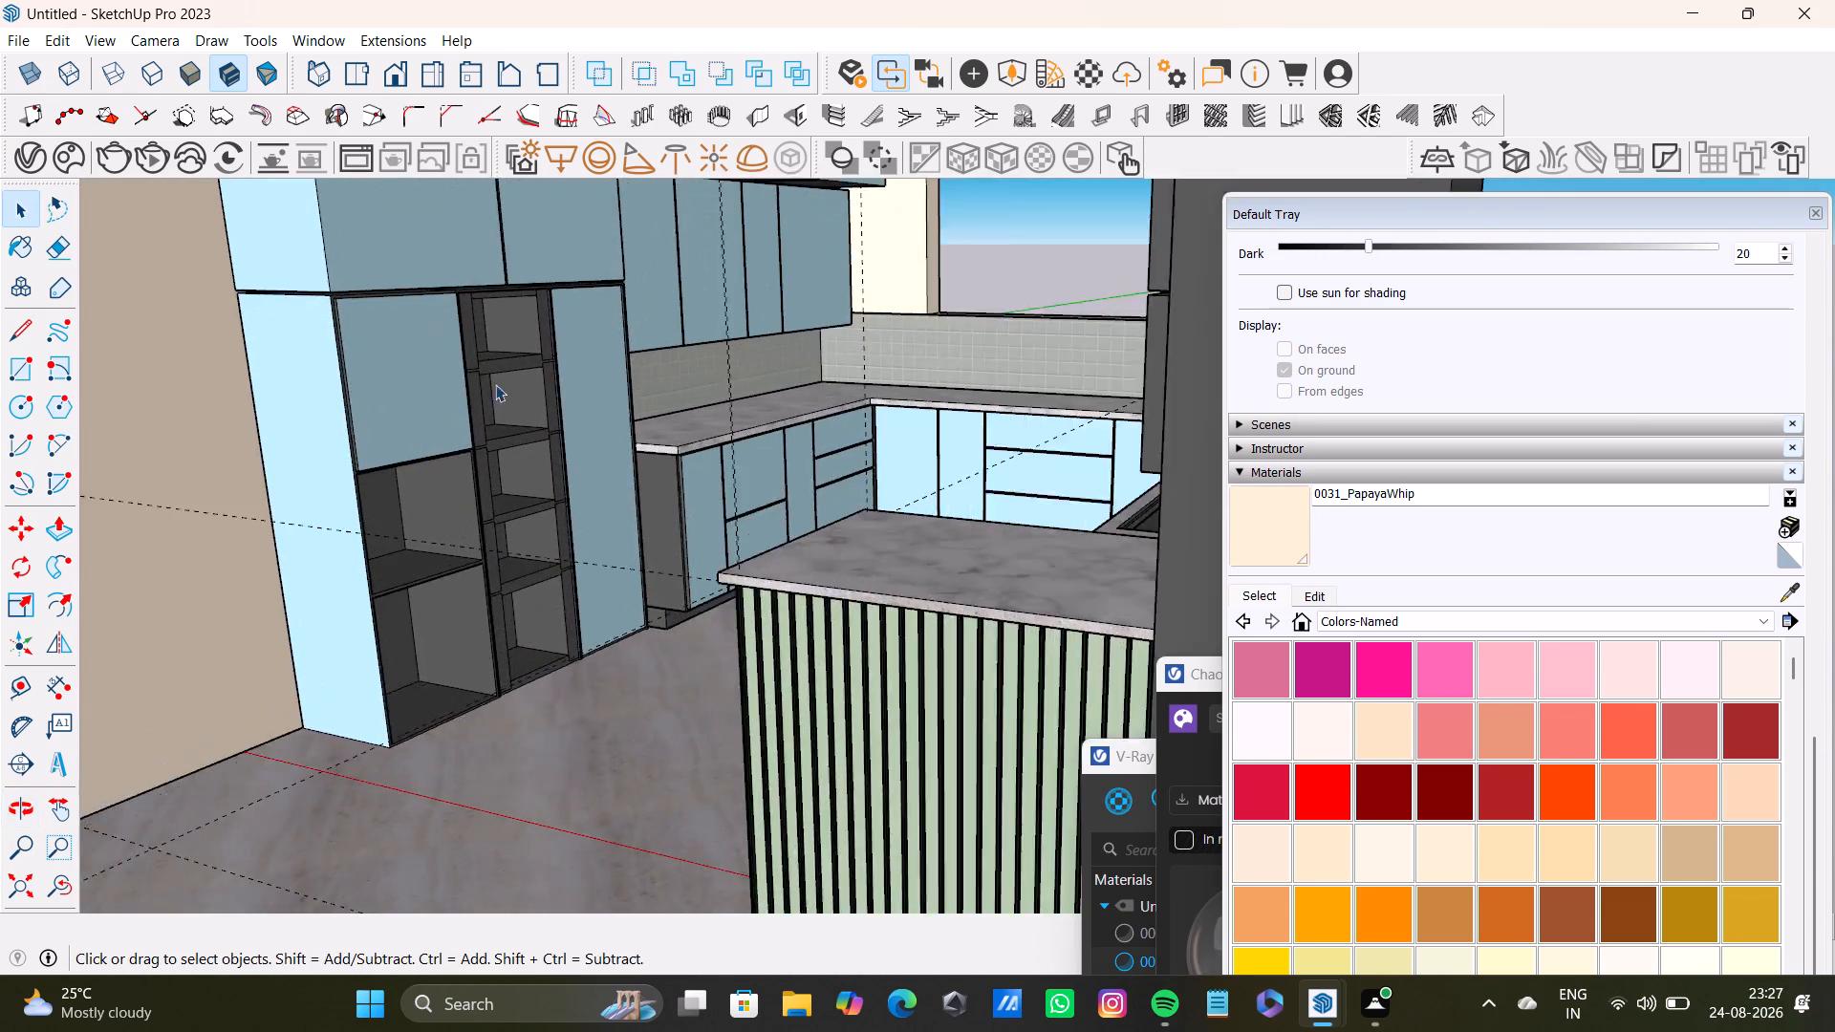
pyautogui.scroll(7, 495, 384)
pyautogui.moveTo(547, 360); pyautogui.dragTo(435, 399, button='middle')
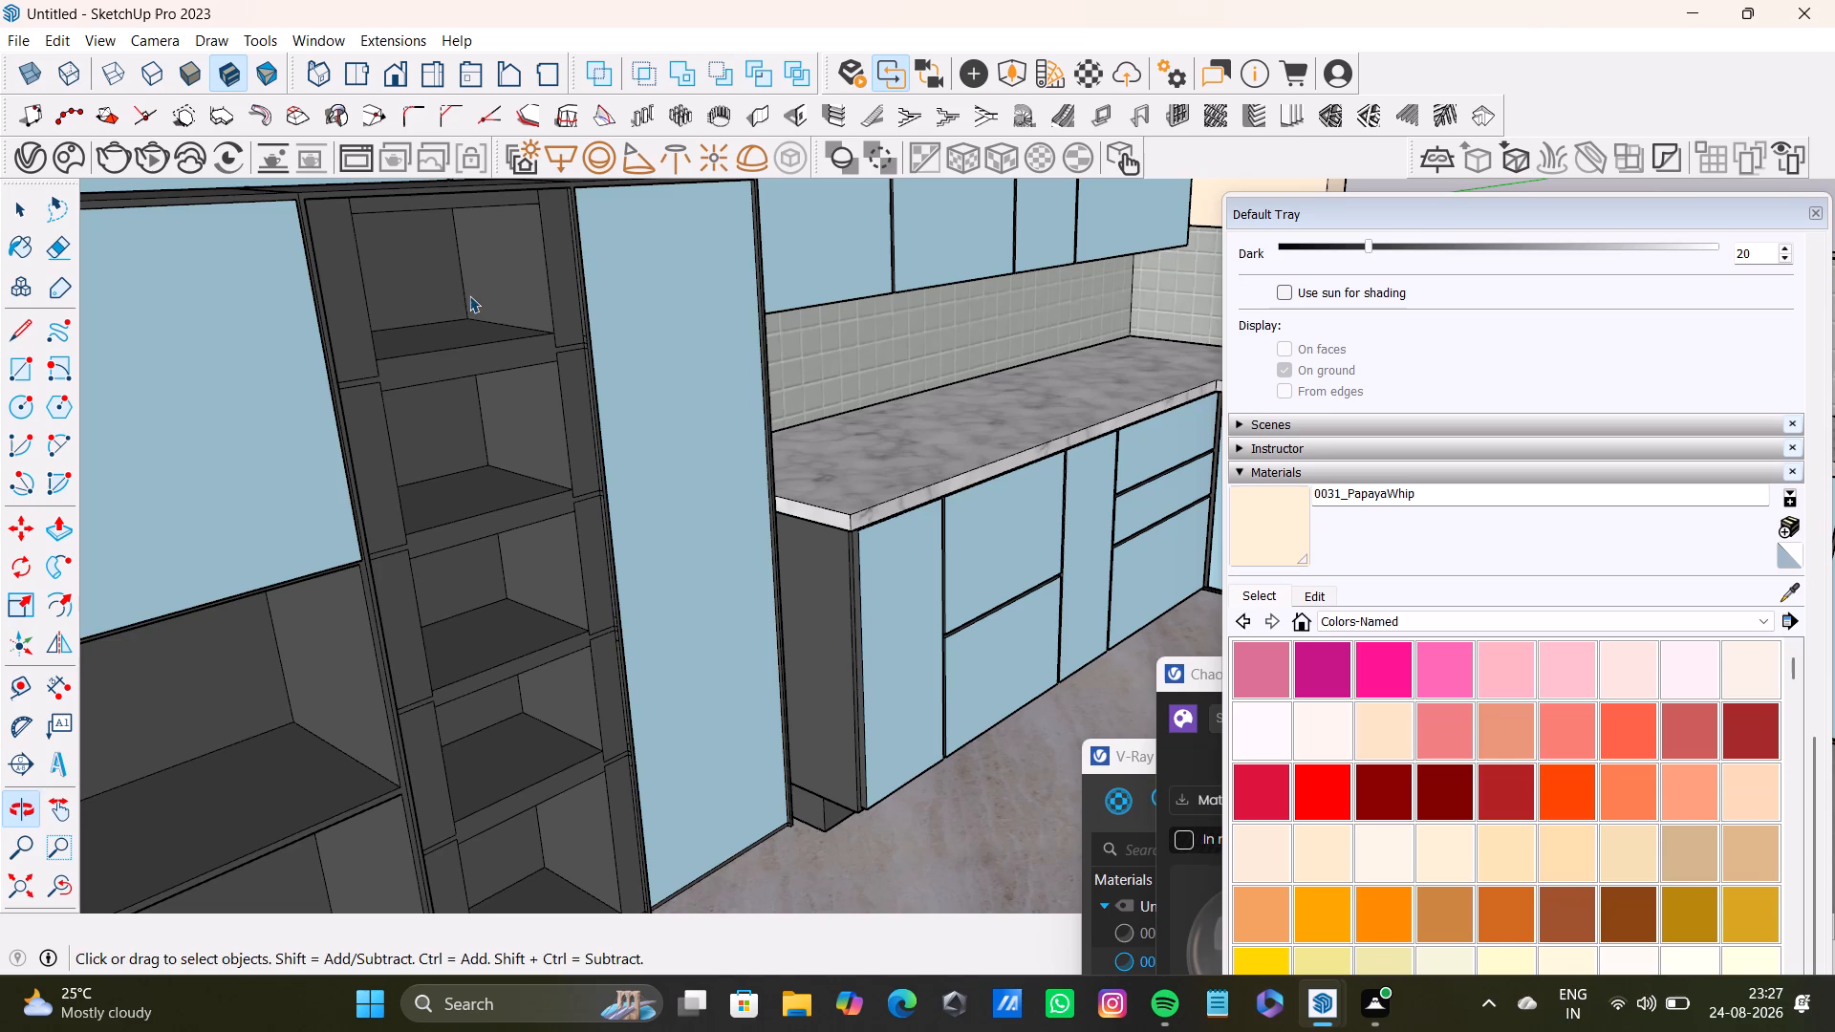
# Unhide all hidden objects in the model.
pyautogui.click(53, 43)
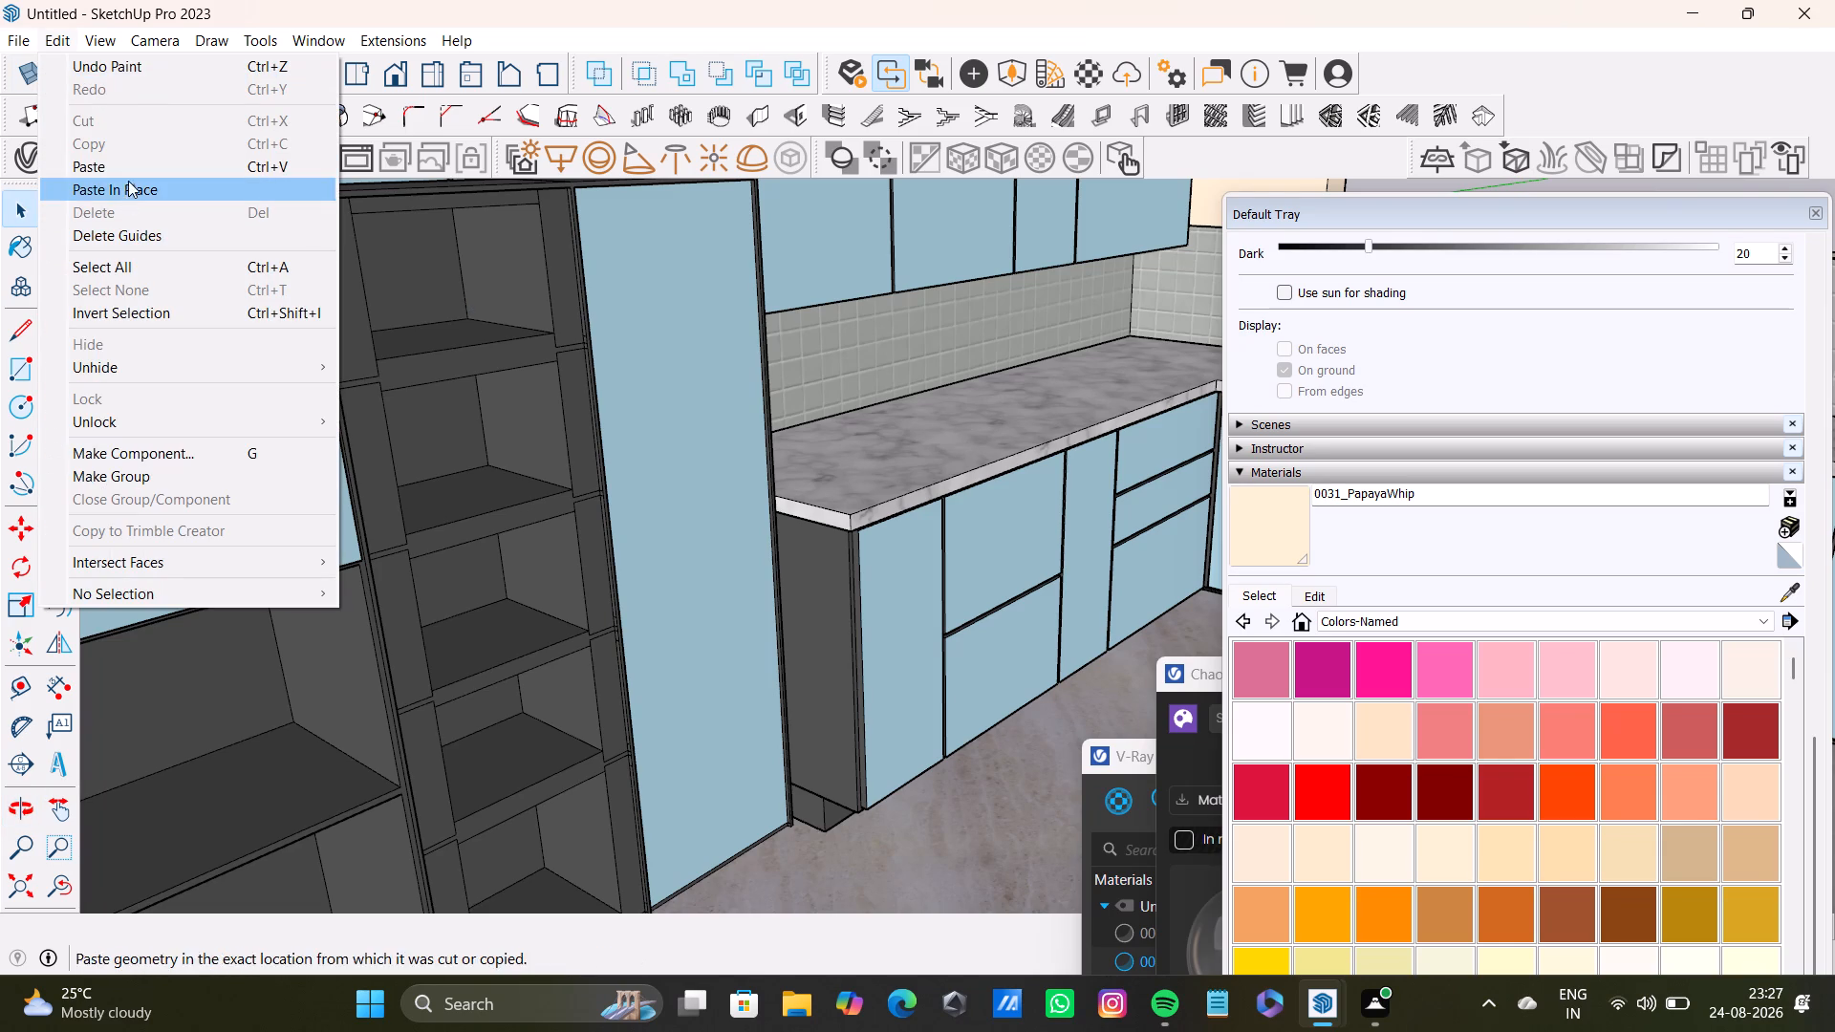
pyautogui.click(108, 366)
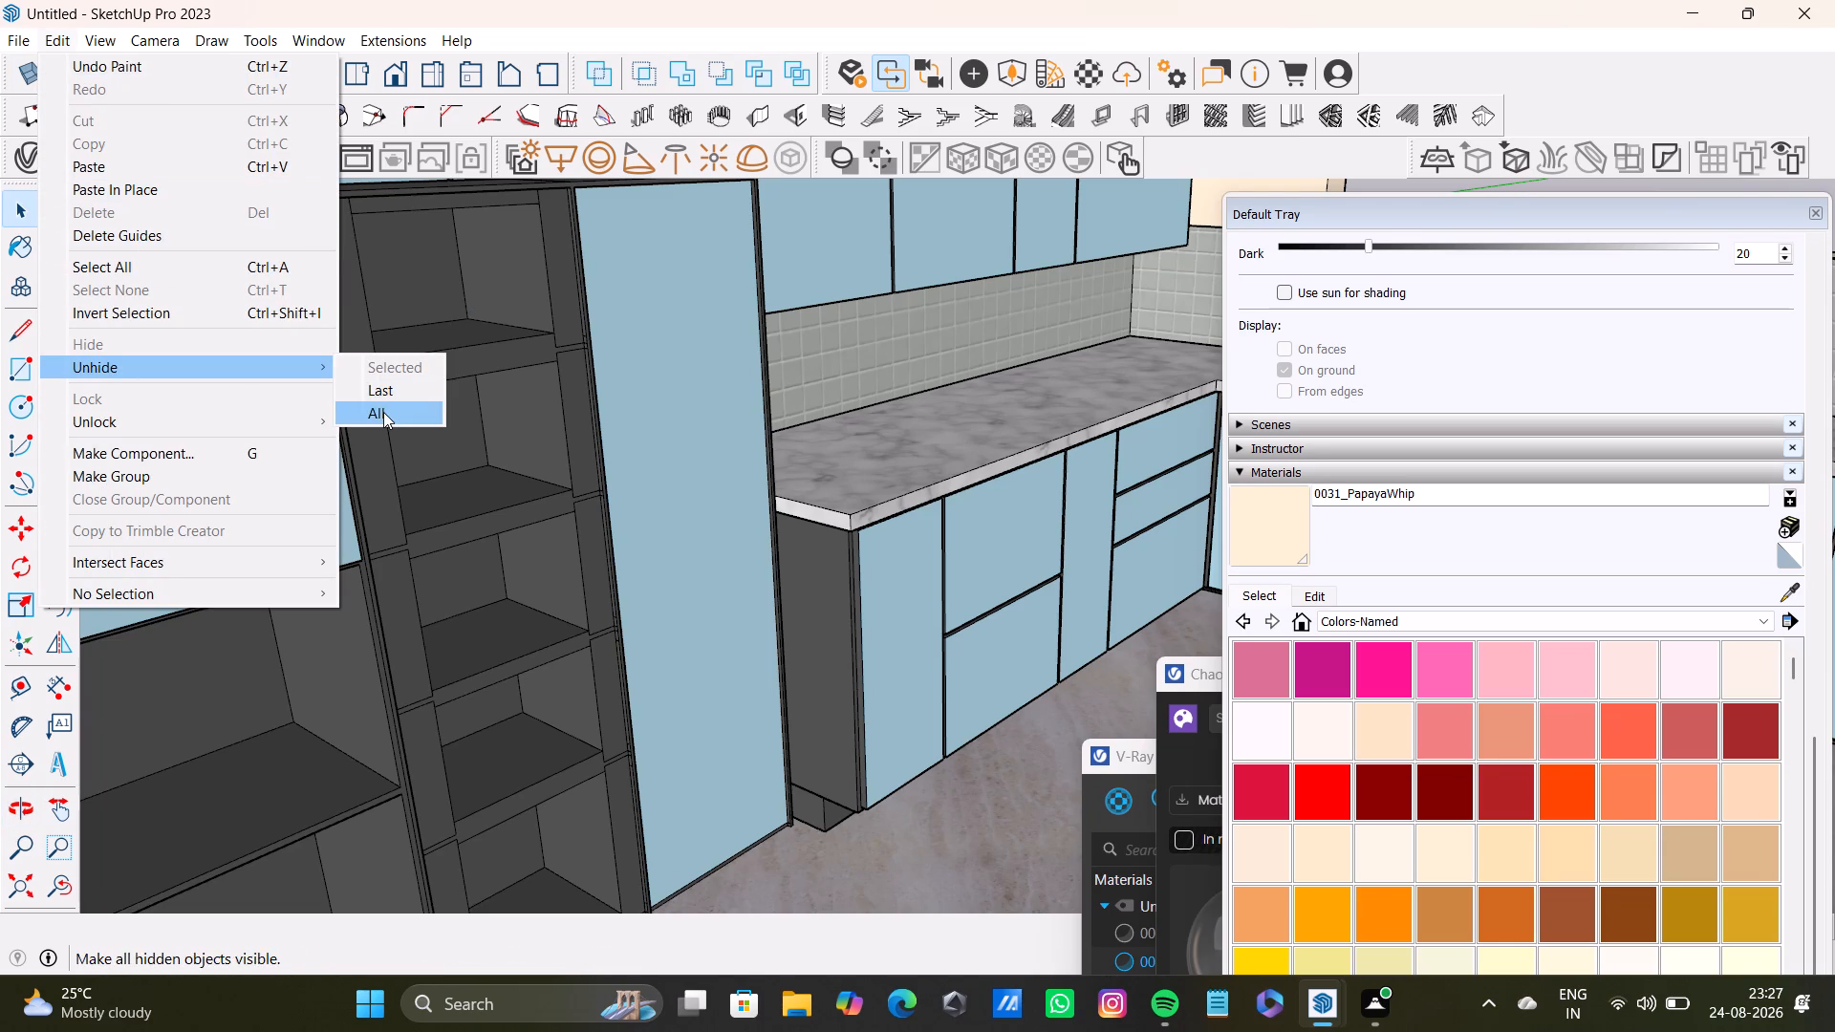
pyautogui.click(383, 412)
# Select the compartment faces of the open-shelf wall cabinet above the sink.
pyautogui.press('space')
pyautogui.scroll(-4, 392, 437)
pyautogui.moveTo(421, 455); pyautogui.dragTo(873, 511, button='middle')
pyautogui.scroll(-3, 875, 511)
pyautogui.keyDown('shift'); pyautogui.moveTo(875, 504); pyautogui.dragTo(358, 505, button='middle'); pyautogui.keyUp('shift')
pyautogui.moveTo(657, 480); pyautogui.dragTo(943, 468, button='middle')
pyautogui.scroll(6, 924, 432)
pyautogui.moveTo(926, 416); pyautogui.dragTo(950, 358, button='middle')
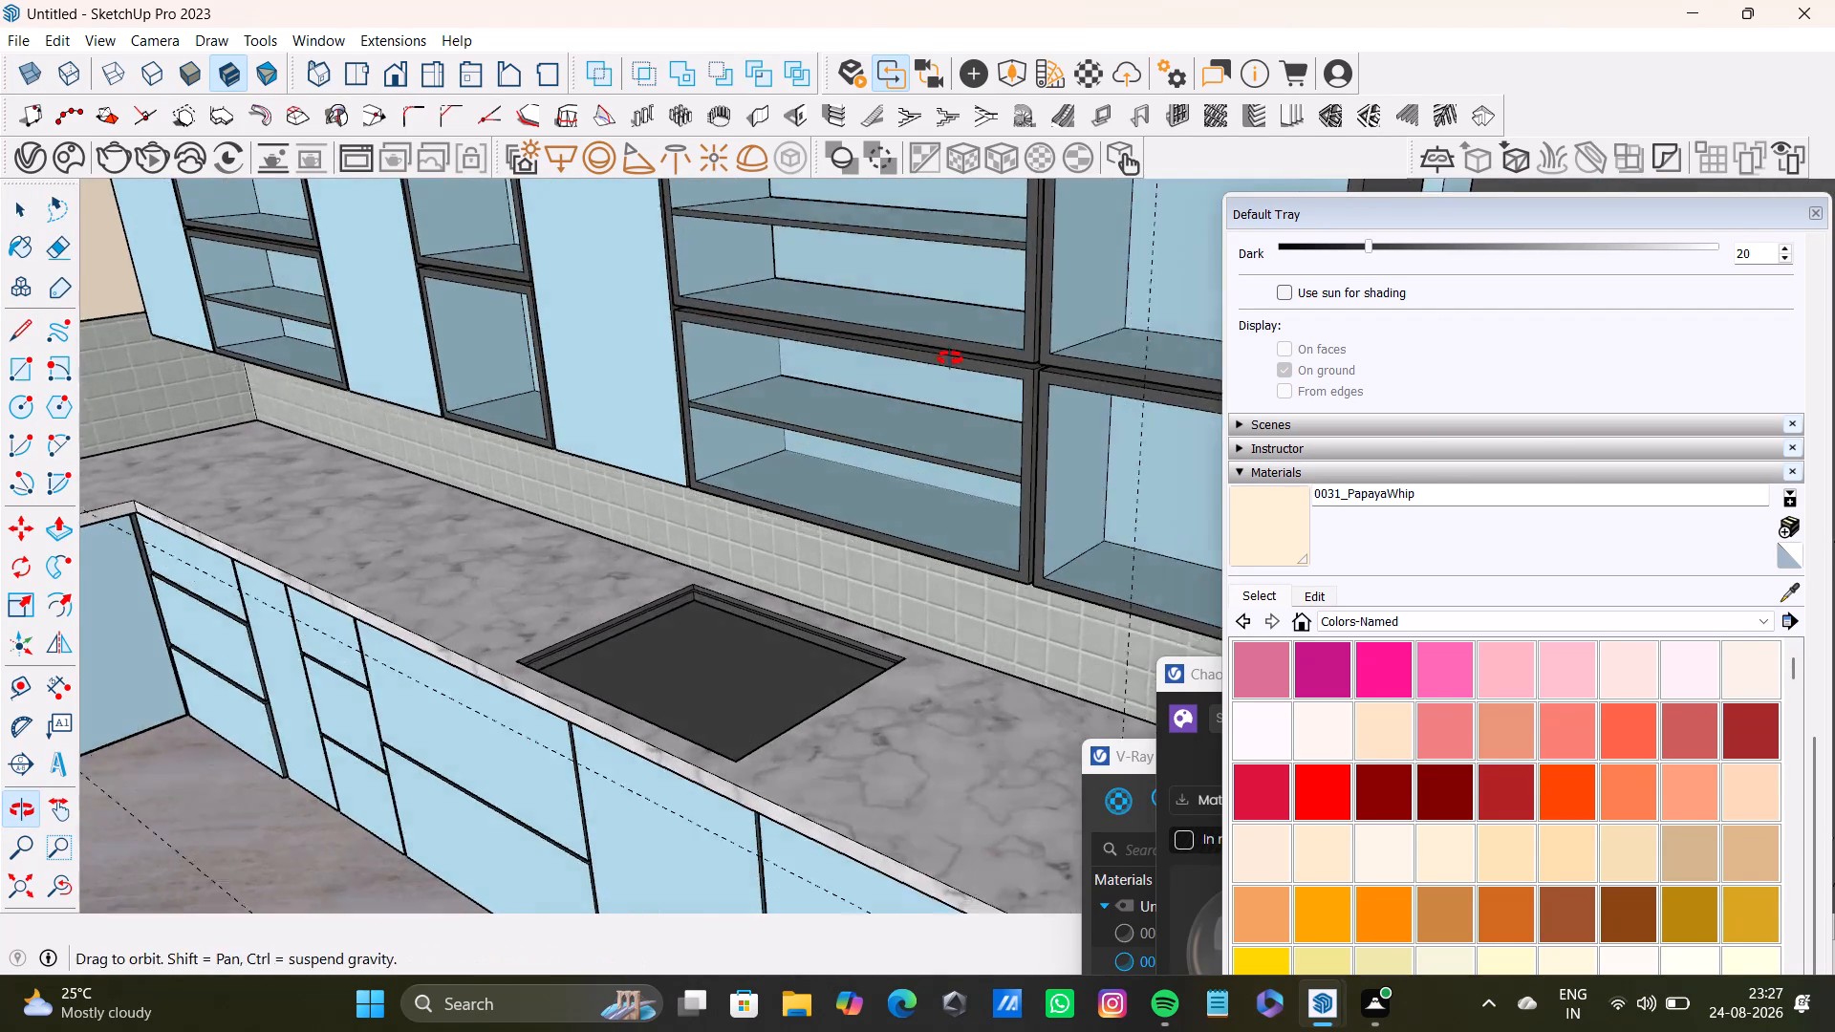
pyautogui.moveTo(950, 358); pyautogui.dragTo(952, 354, button='middle')
pyautogui.click(948, 367)
pyautogui.click(944, 452)
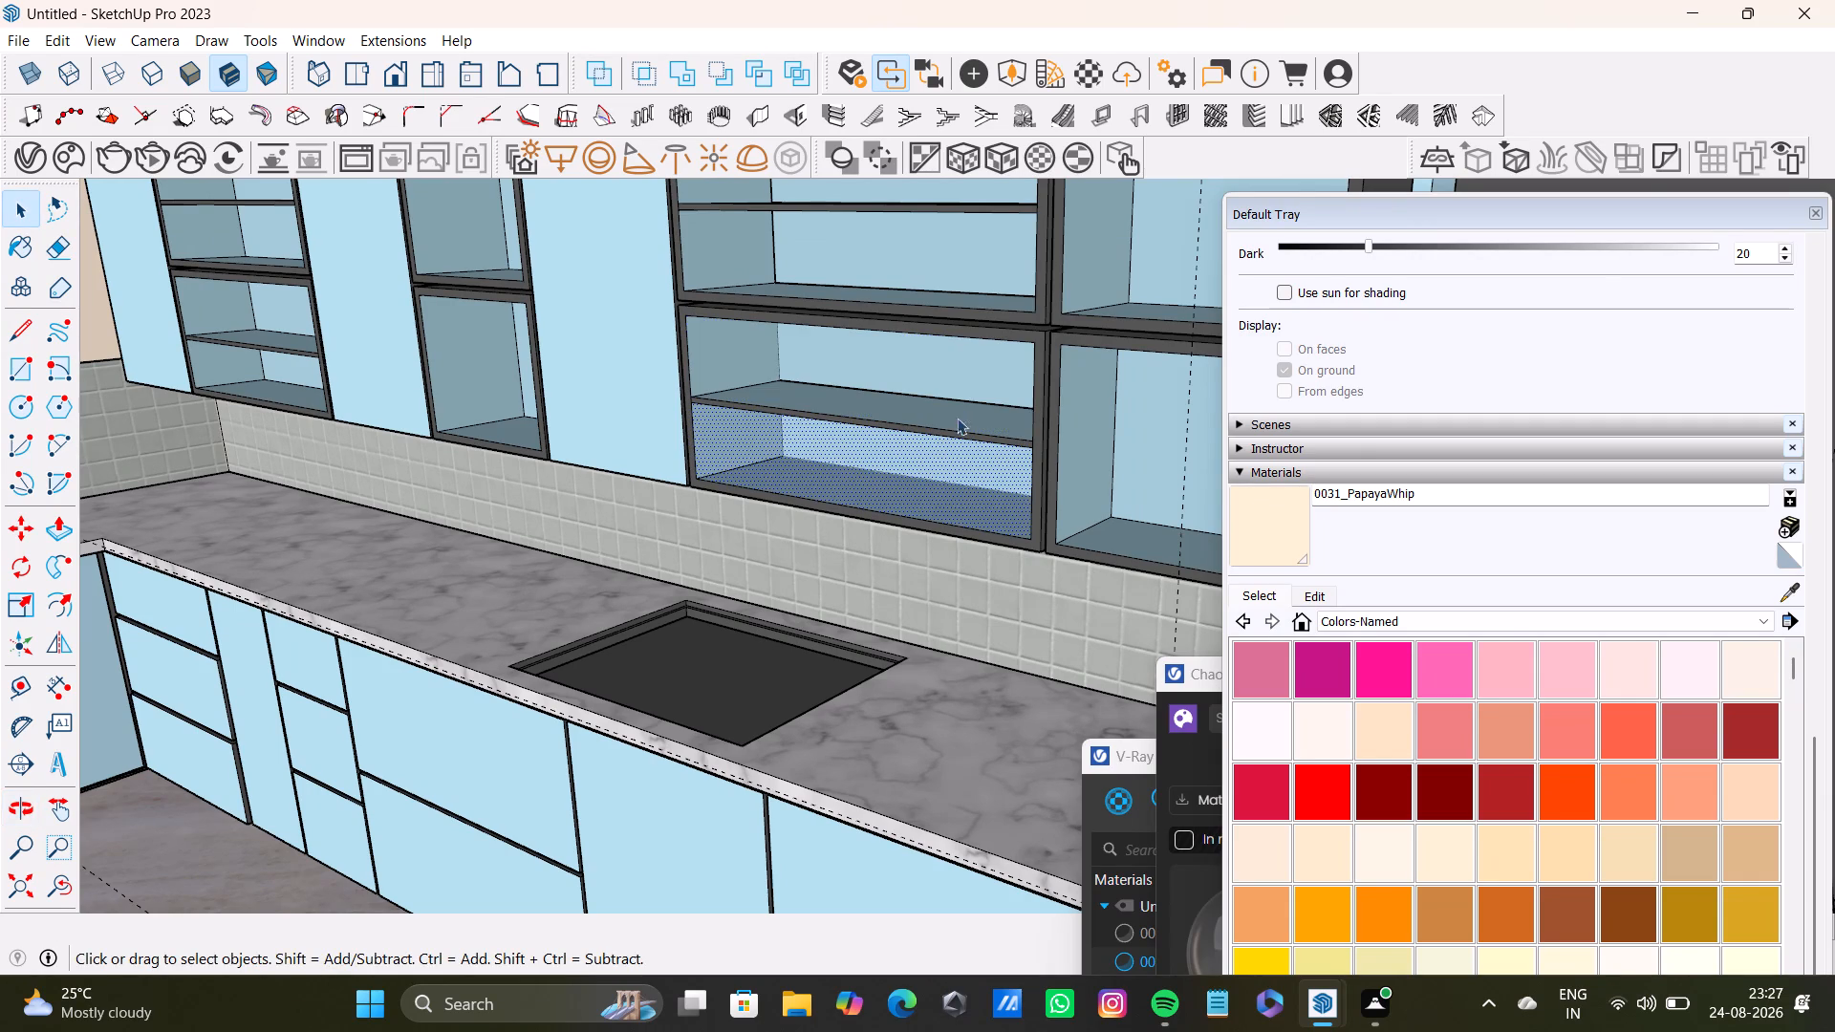
pyautogui.click(965, 398)
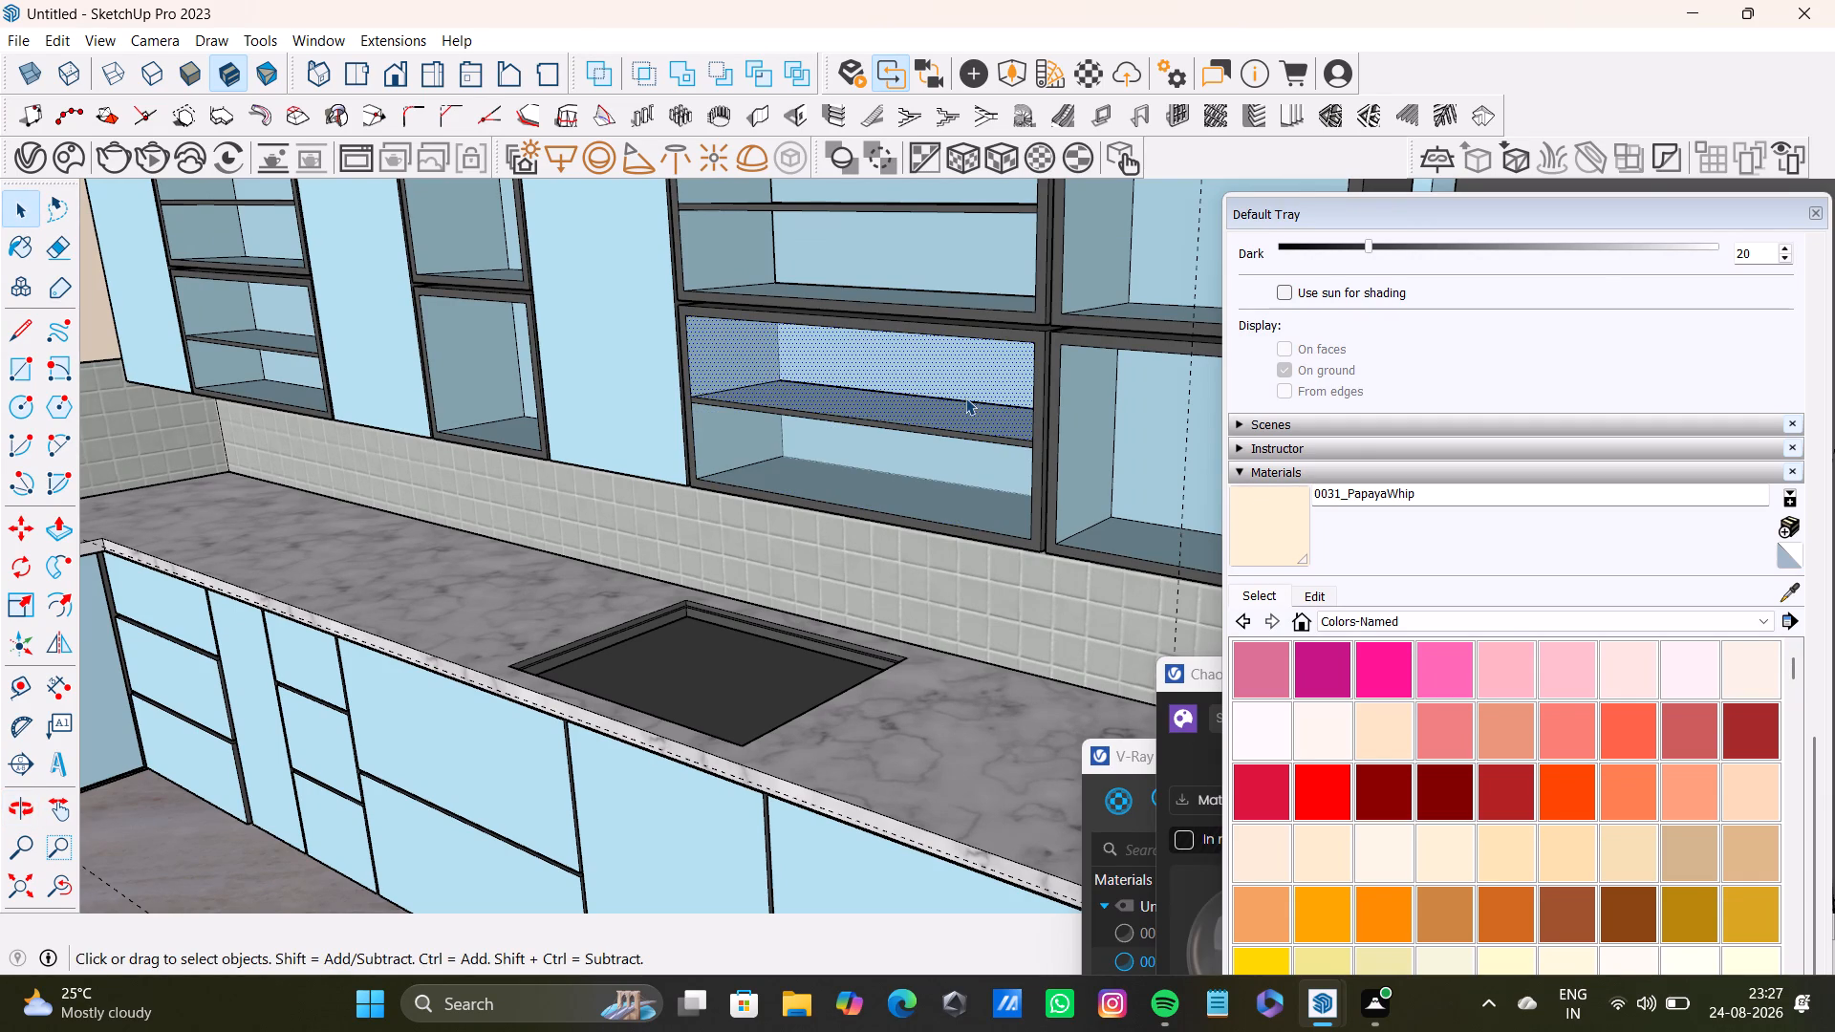
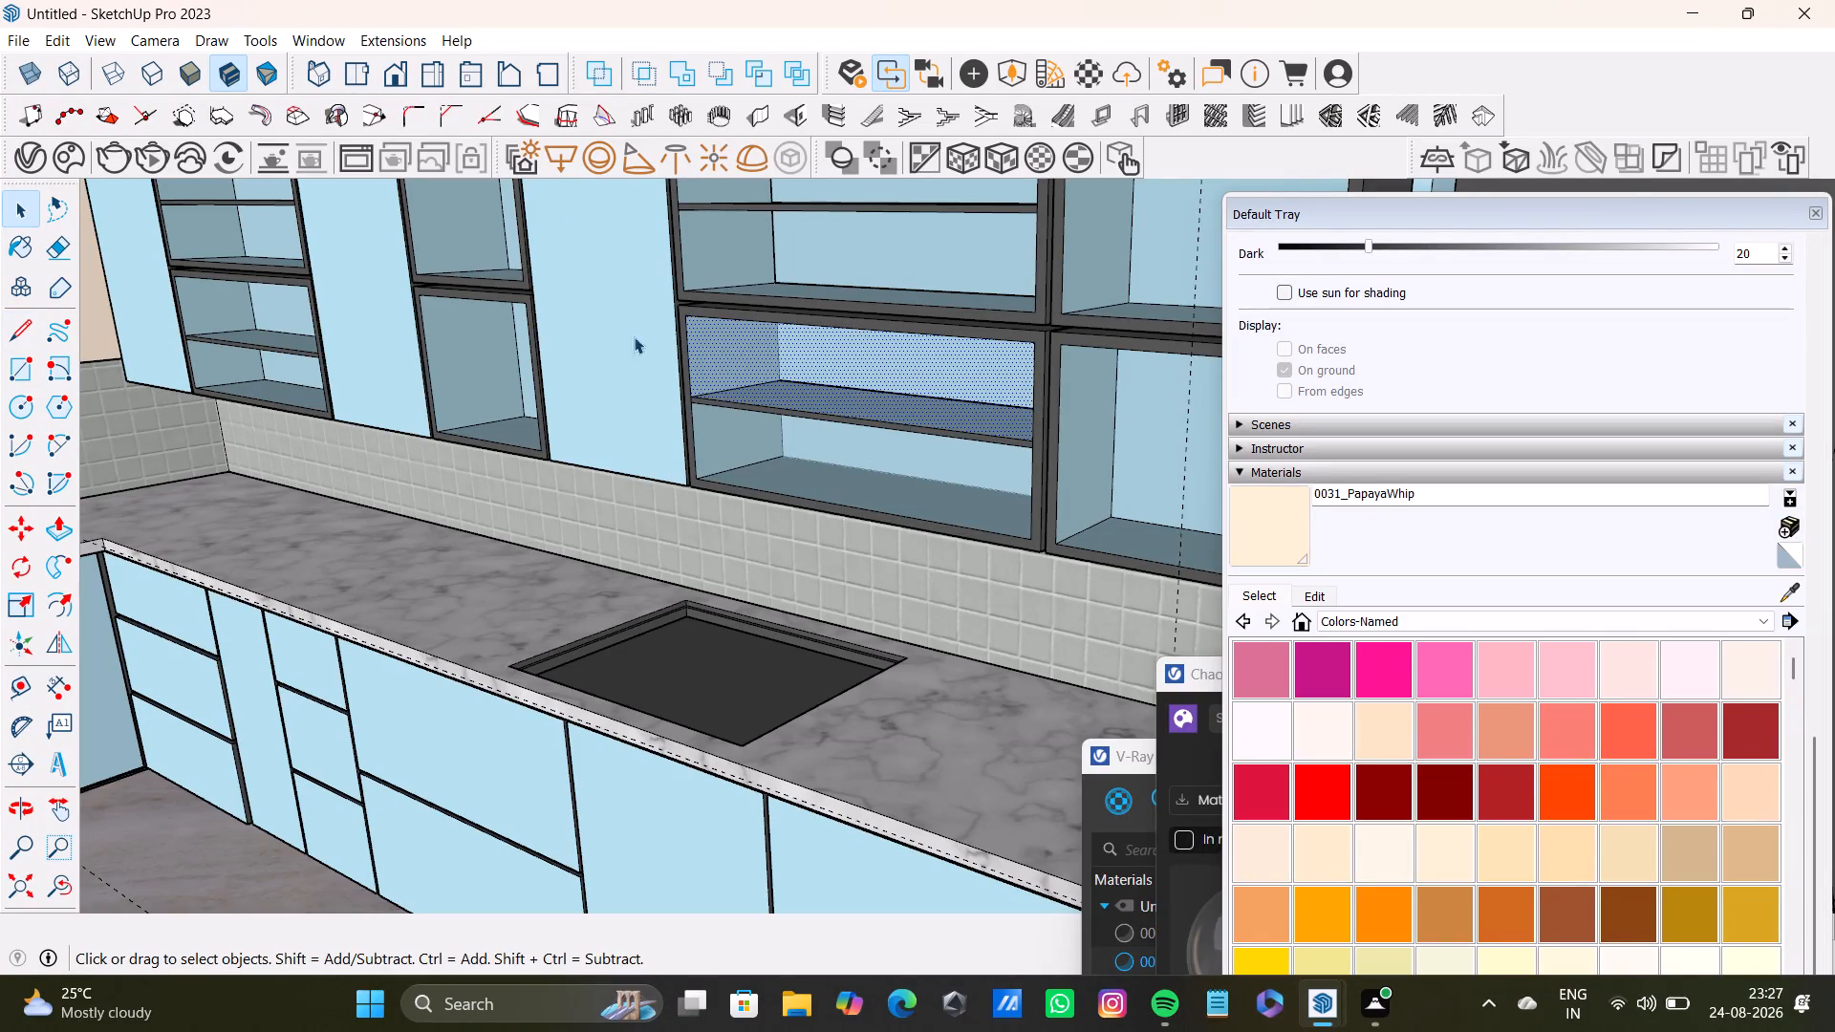
# Close the Default Tray, the Chaos Cosmos Browser and the V-Ray Asset Editor to clear the model view.
pyautogui.click(1810, 217)
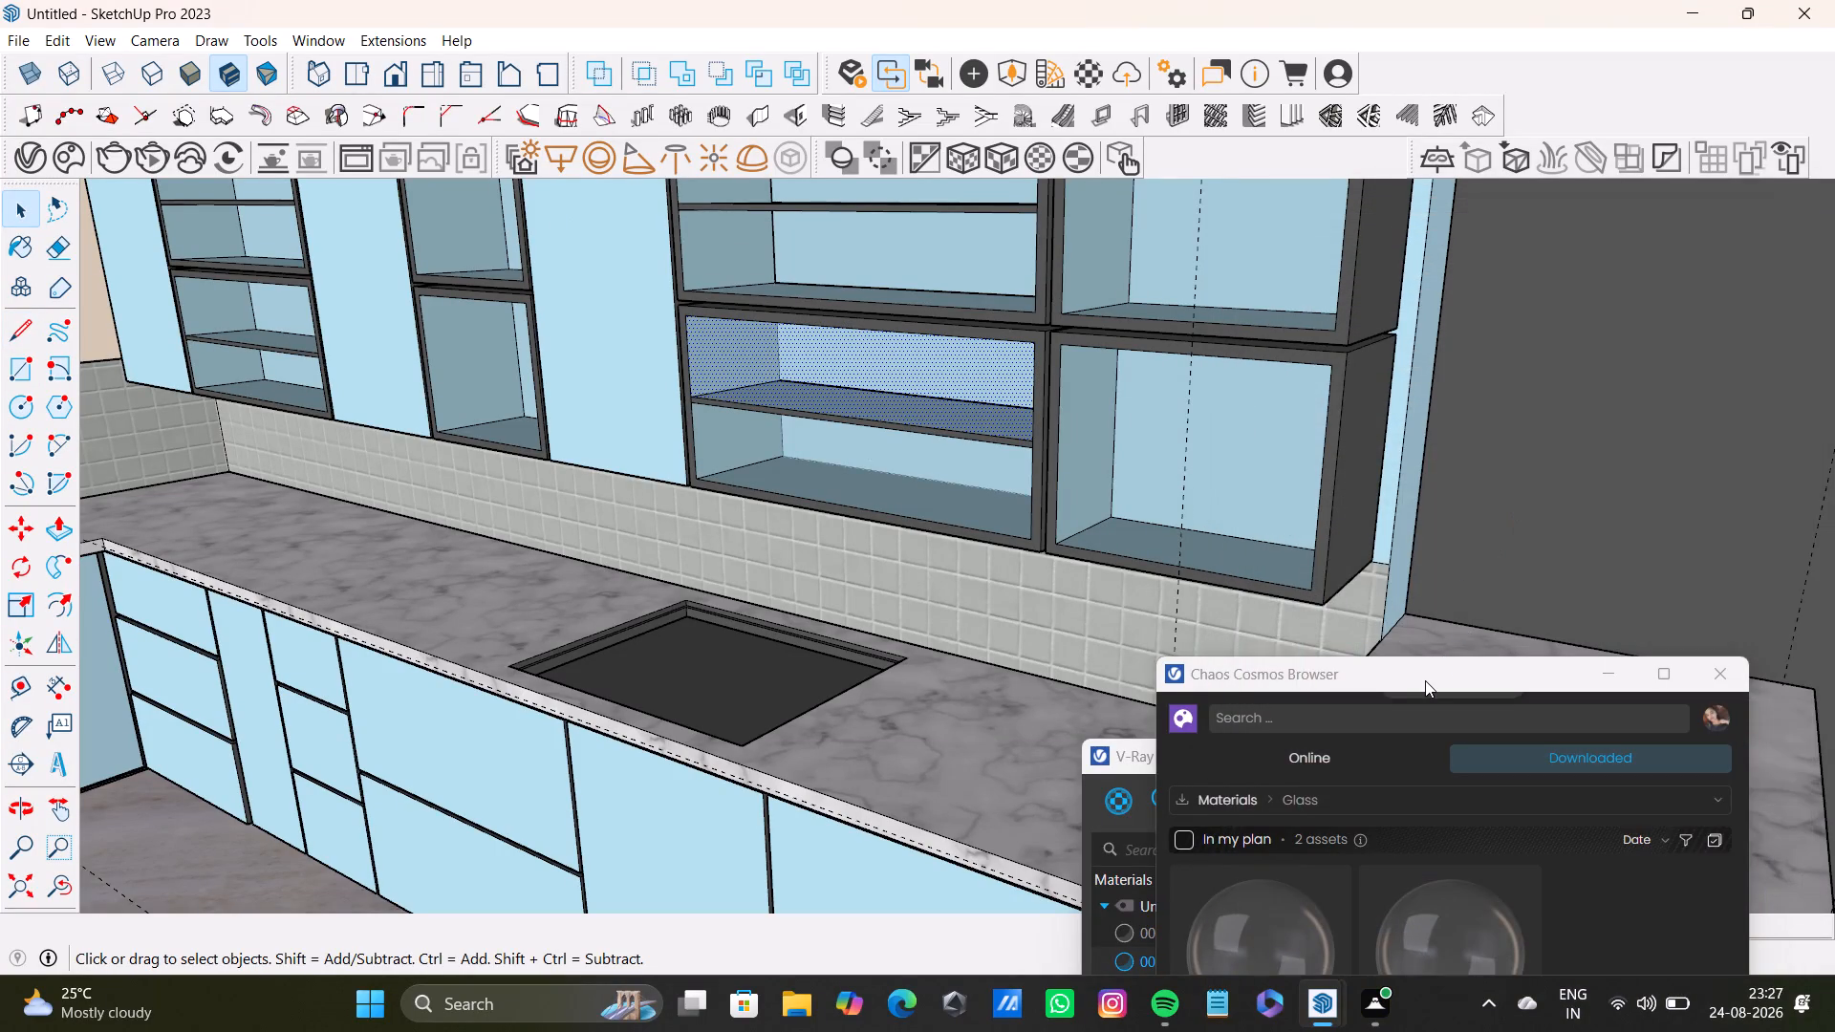
pyautogui.moveTo(1425, 680); pyautogui.dragTo(1237, 189)
pyautogui.click(1533, 191)
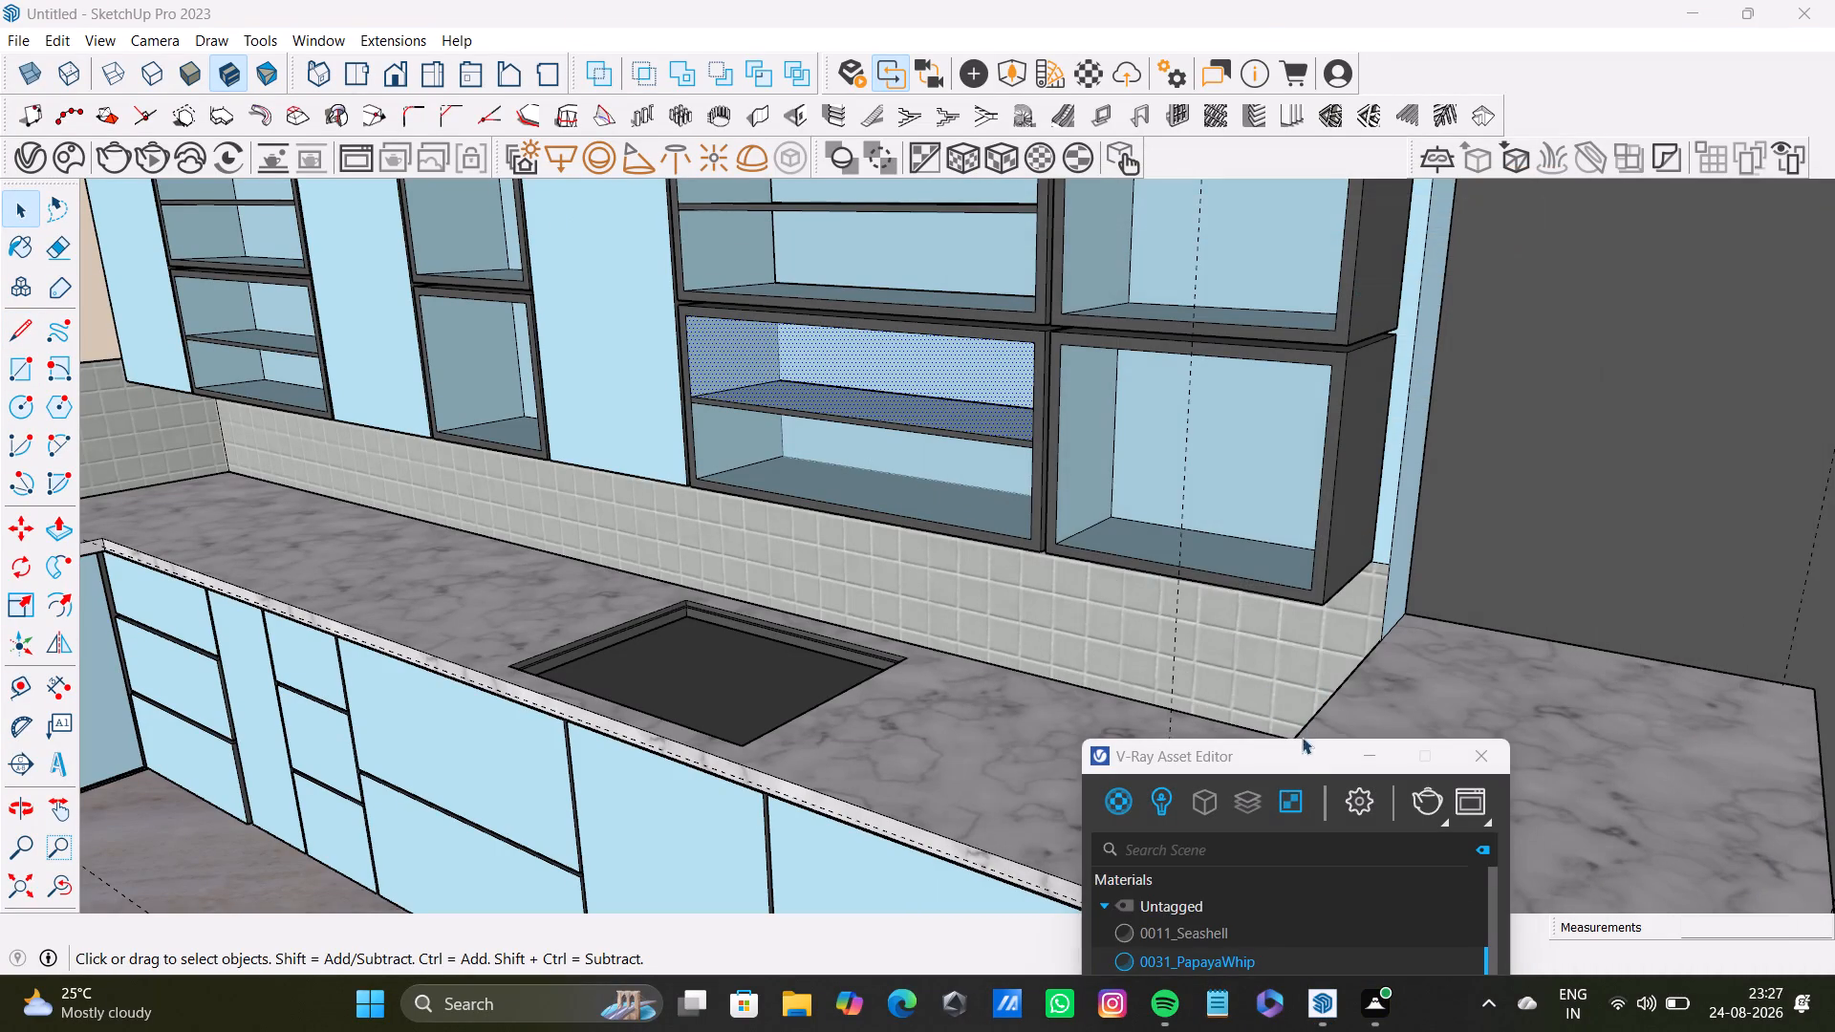
pyautogui.moveTo(1294, 772); pyautogui.dragTo(1206, 229)
pyautogui.click(1397, 208)
# Paint the inner face and front end face of the wall beside the slatted counter with 0031_PapayaWhip.
pyautogui.scroll(-11, 1231, 512)
pyautogui.moveTo(19, 898); pyautogui.dragTo(25, 889)
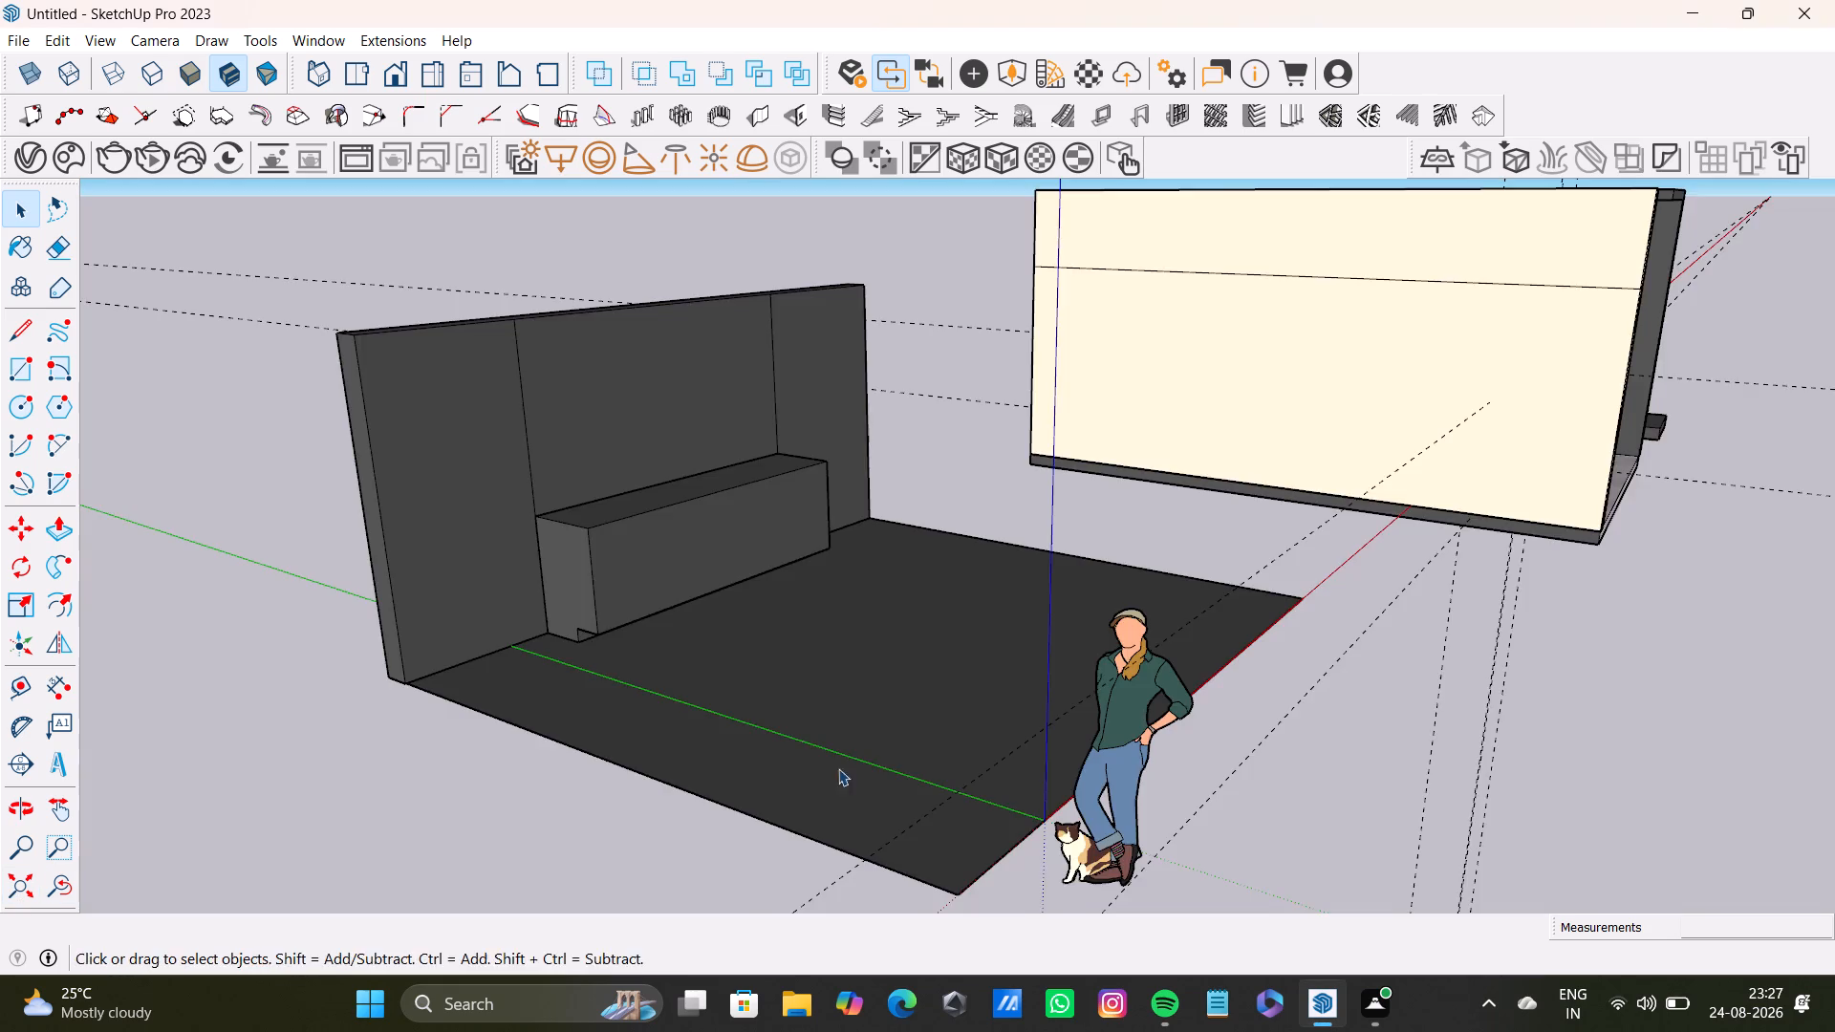
pyautogui.moveTo(1004, 727); pyautogui.dragTo(567, 743, button='middle')
pyautogui.scroll(3, 1321, 660)
pyautogui.keyDown('shift'); pyautogui.moveTo(1333, 617); pyautogui.dragTo(756, 552, button='middle'); pyautogui.keyUp('shift')
pyautogui.scroll(3, 1121, 591)
pyautogui.keyDown('shift'); pyautogui.moveTo(1114, 547); pyautogui.dragTo(726, 500, button='middle'); pyautogui.keyUp('shift')
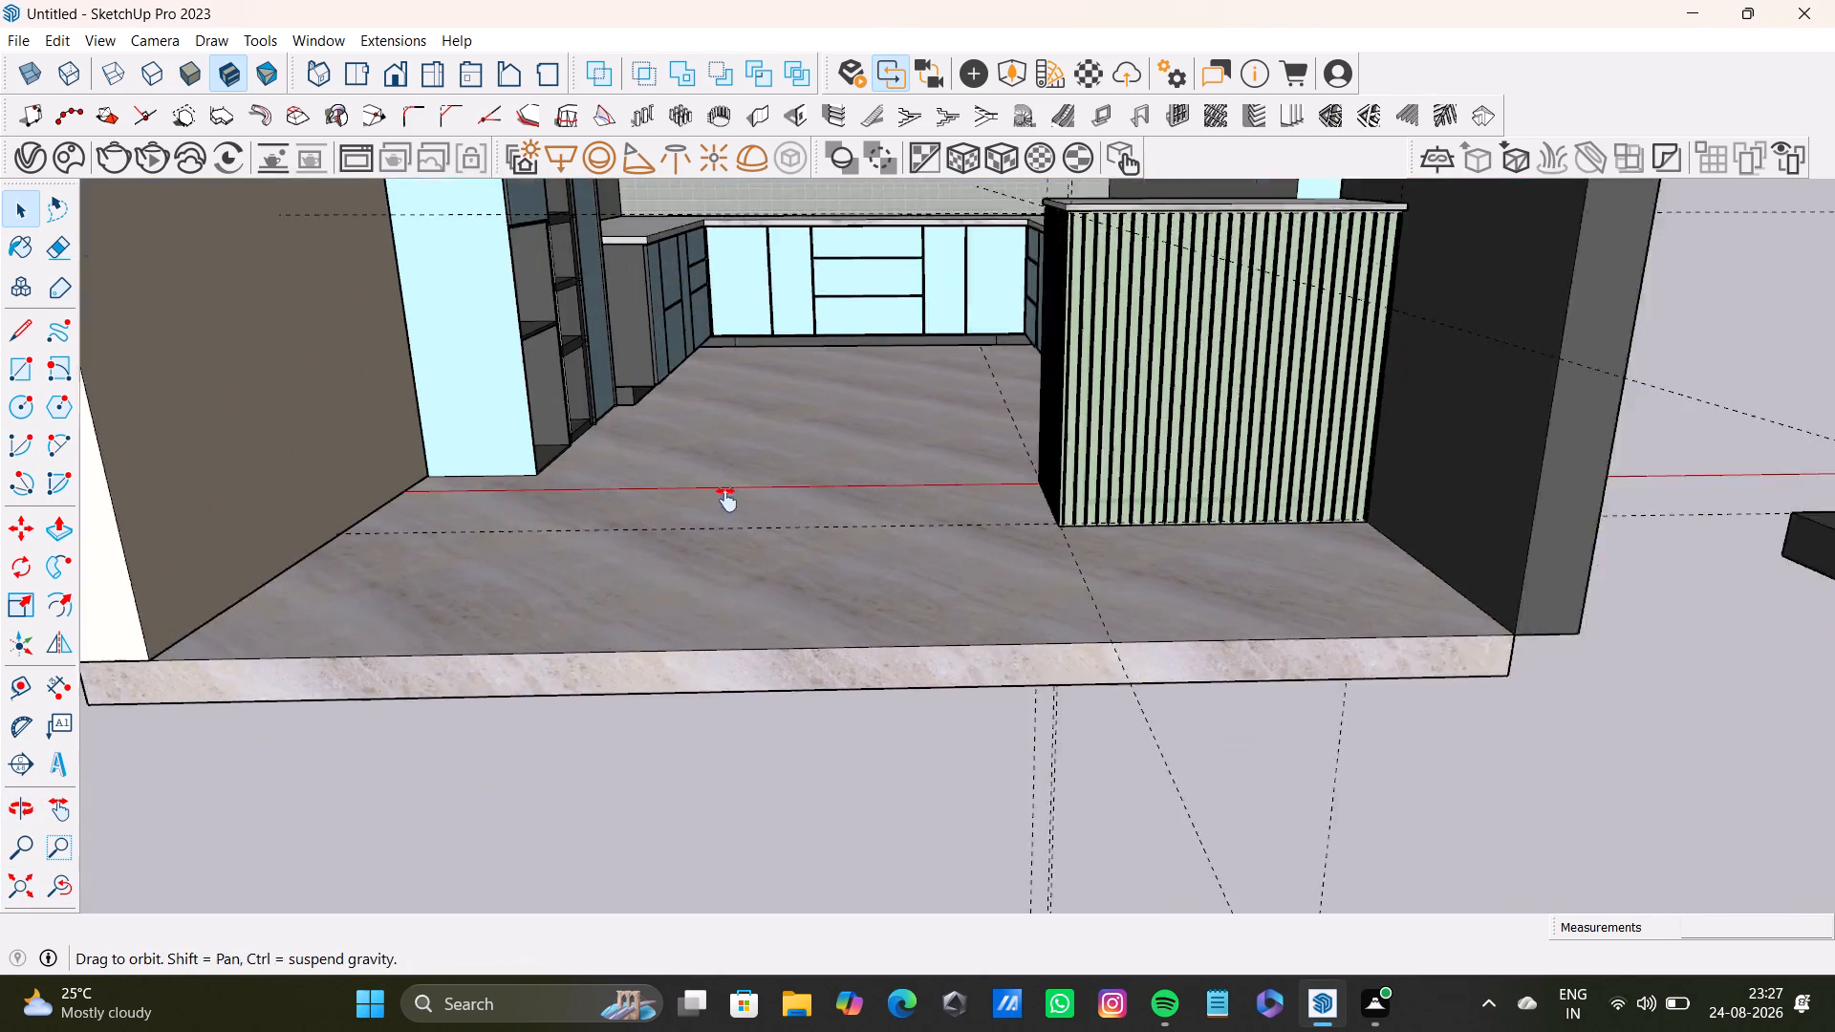
pyautogui.keyDown('shift'); pyautogui.moveTo(726, 500); pyautogui.dragTo(646, 563, button='middle'); pyautogui.keyUp('shift')
pyautogui.scroll(-3, 490, 624)
pyautogui.moveTo(554, 647); pyautogui.dragTo(679, 719, button='middle')
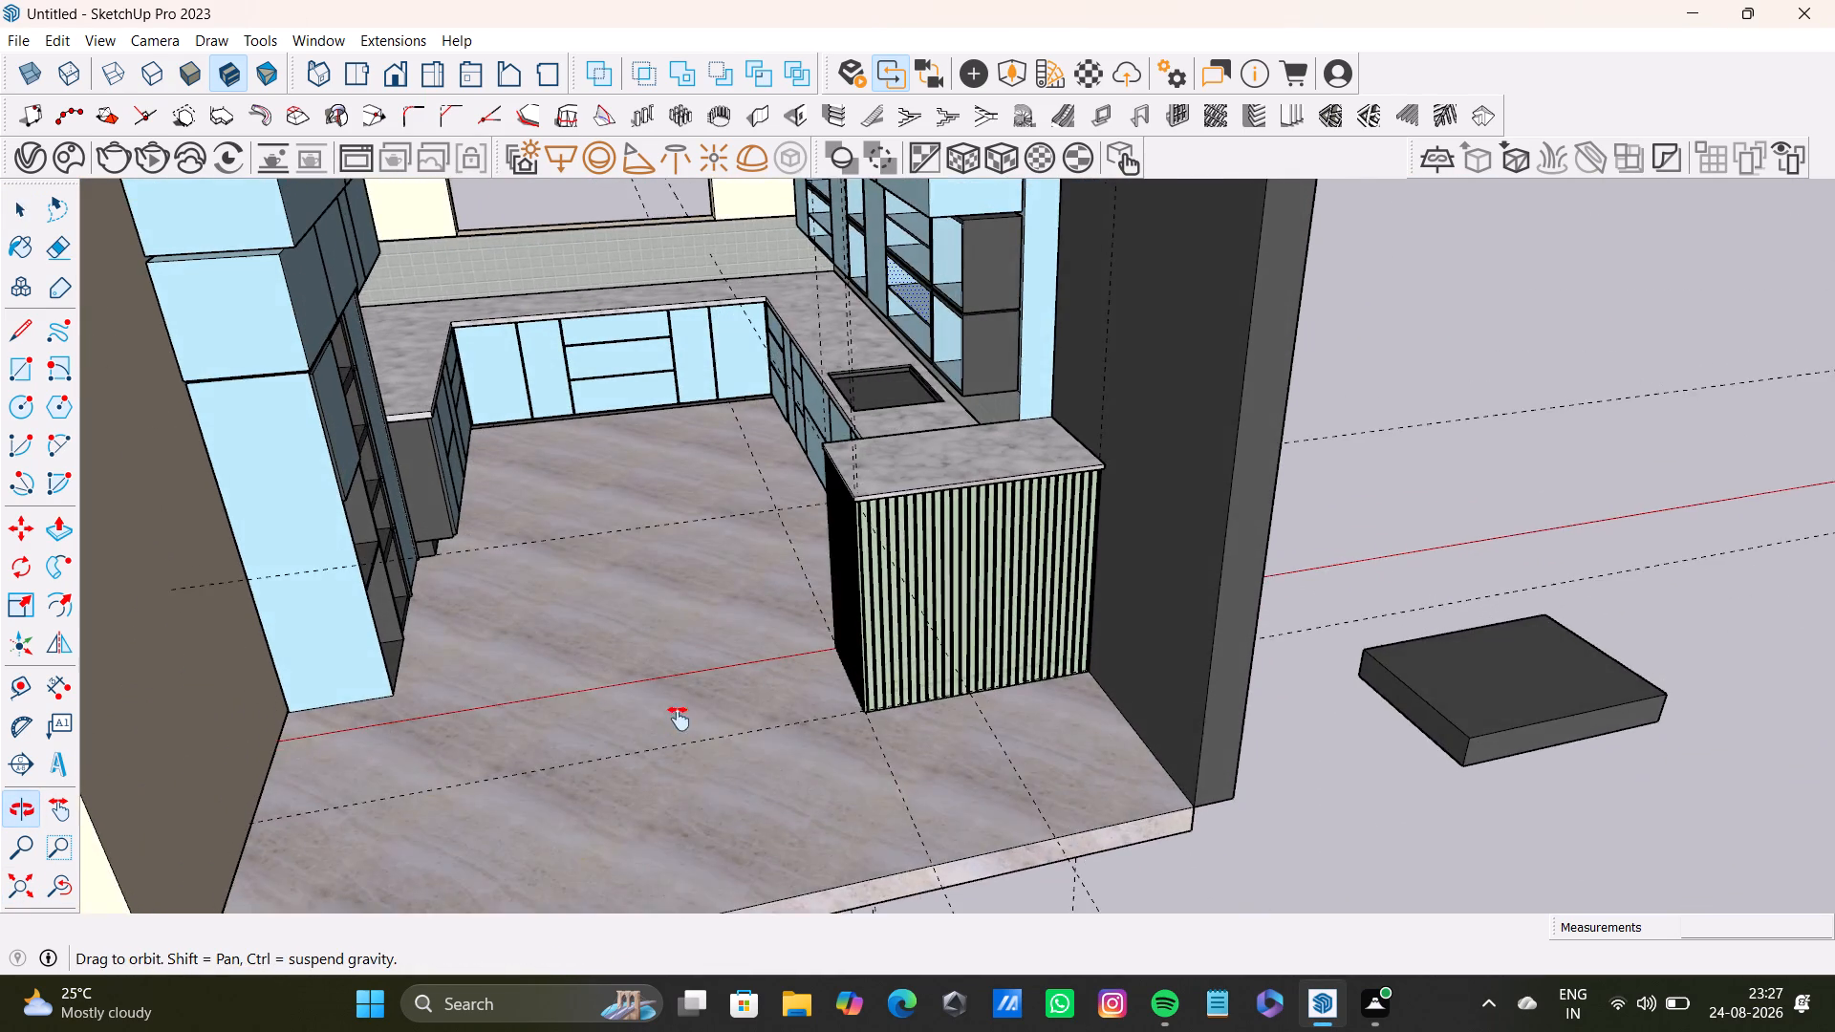
pyautogui.moveTo(679, 719); pyautogui.dragTo(794, 744, button='middle')
pyautogui.click(20, 248)
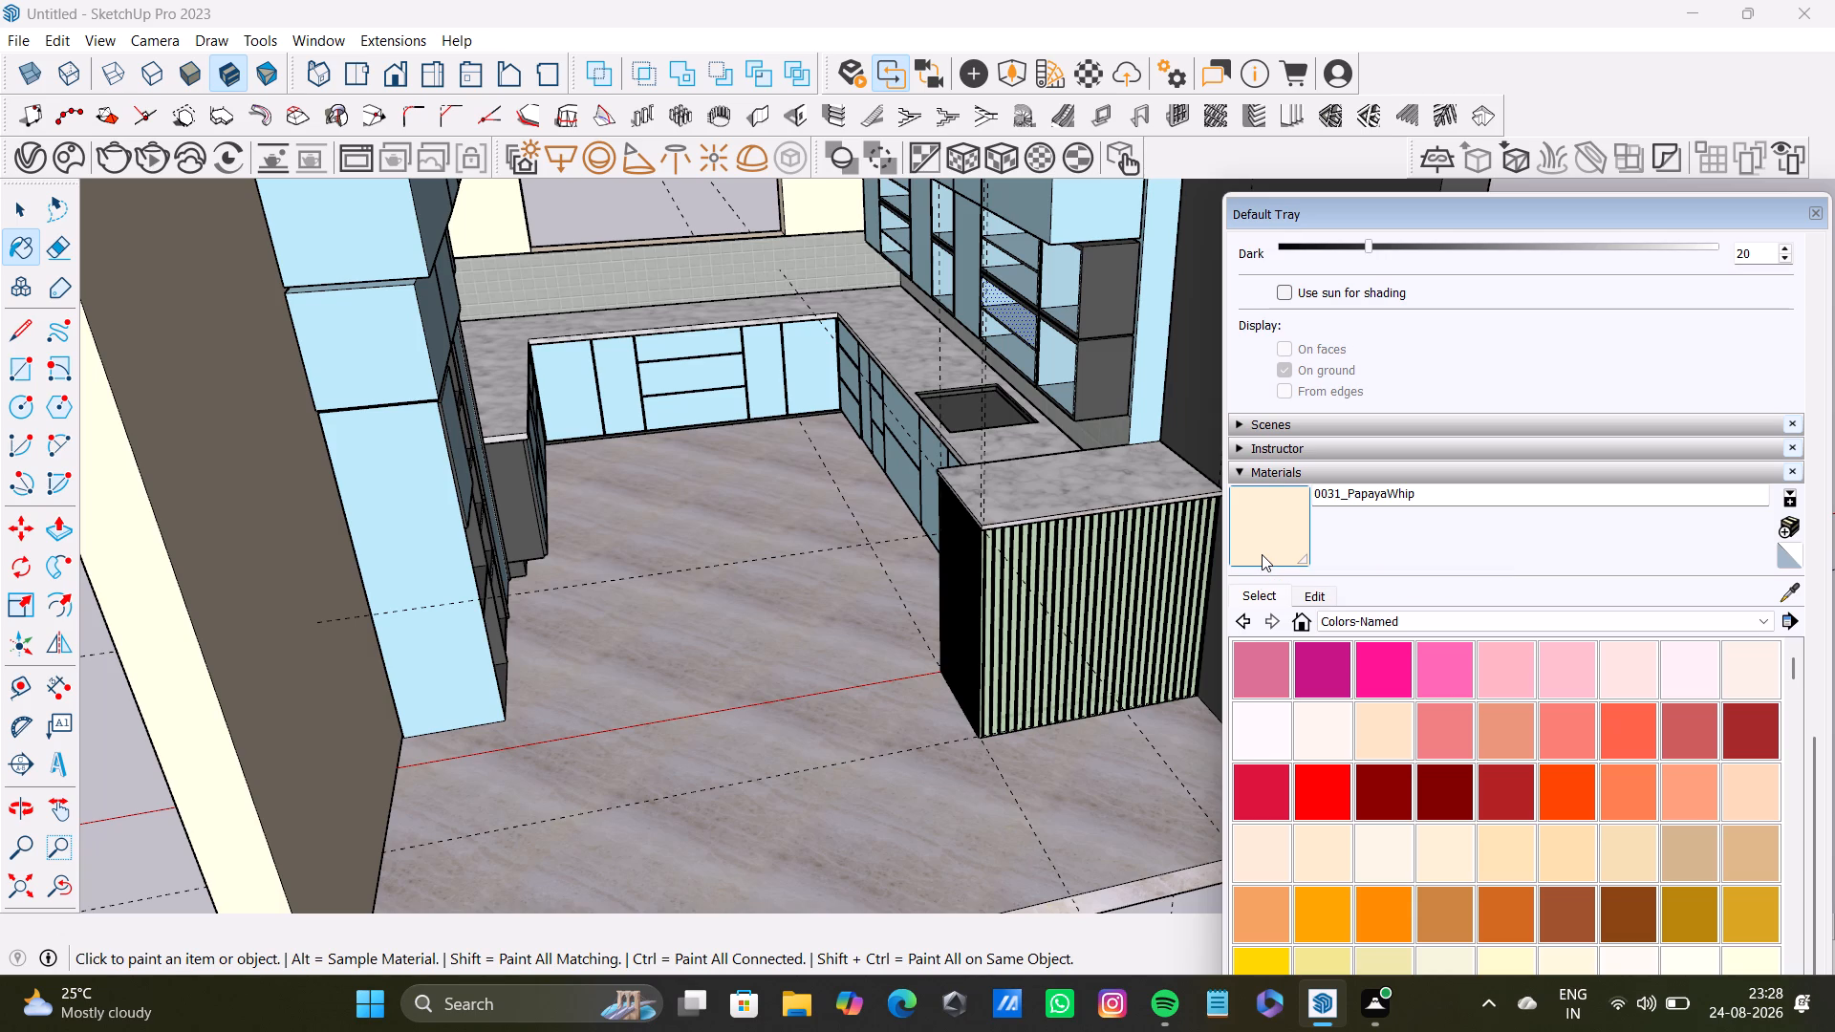
pyautogui.click(1266, 520)
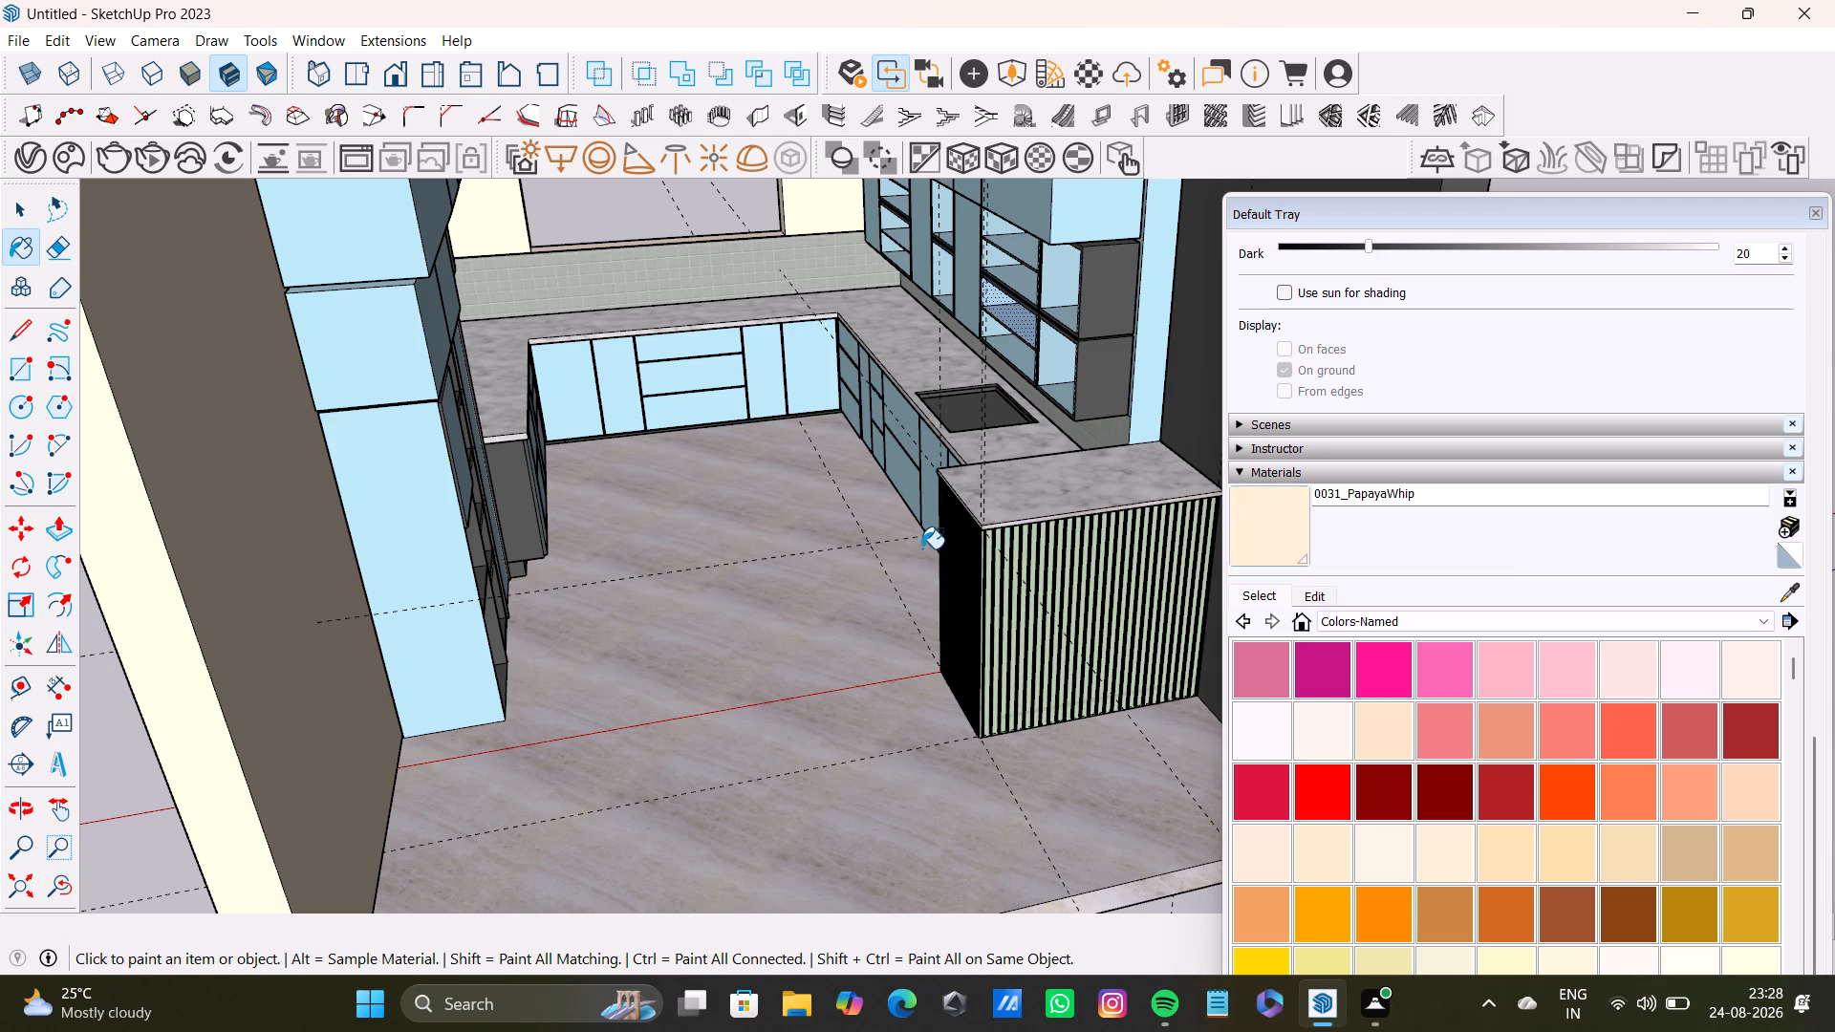
pyautogui.scroll(-6, 914, 561)
pyautogui.scroll(-3, 792, 711)
pyautogui.moveTo(791, 718); pyautogui.dragTo(726, 485, button='middle')
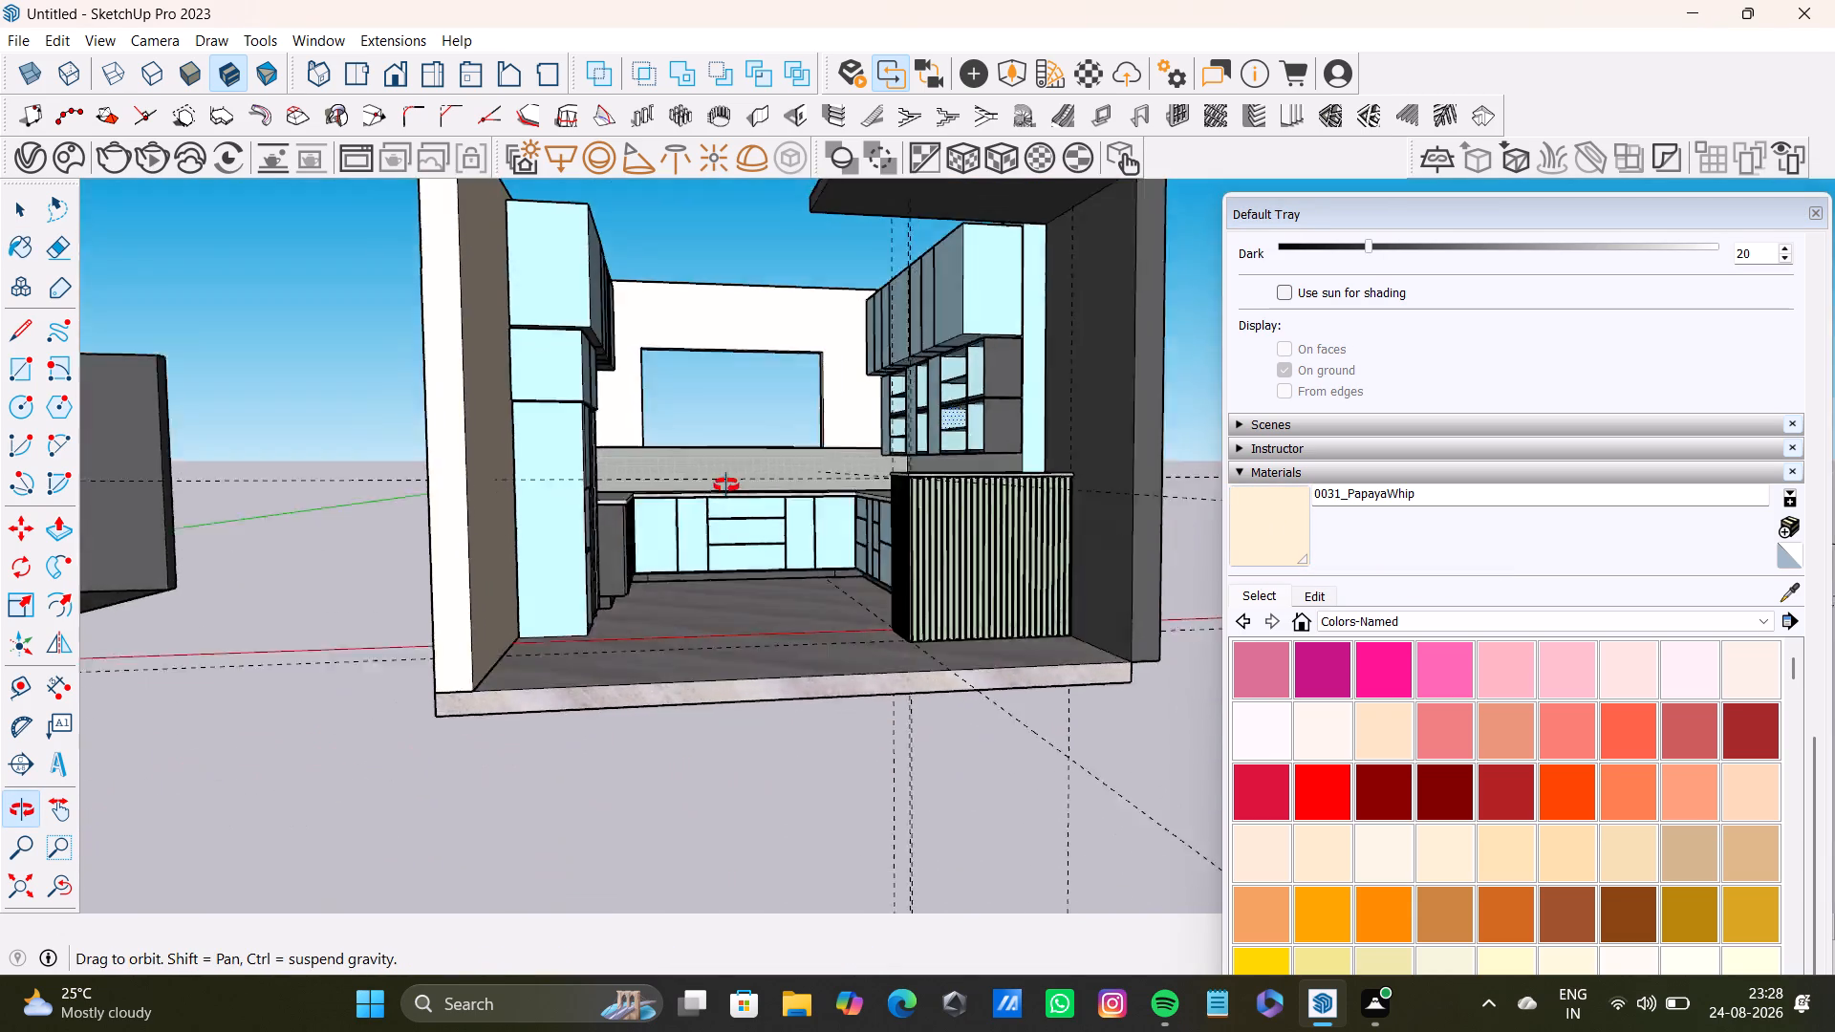
pyautogui.moveTo(726, 485); pyautogui.dragTo(679, 496, button='middle')
pyautogui.scroll(6, 706, 528)
pyautogui.moveTo(714, 556); pyautogui.dragTo(861, 613, button='middle')
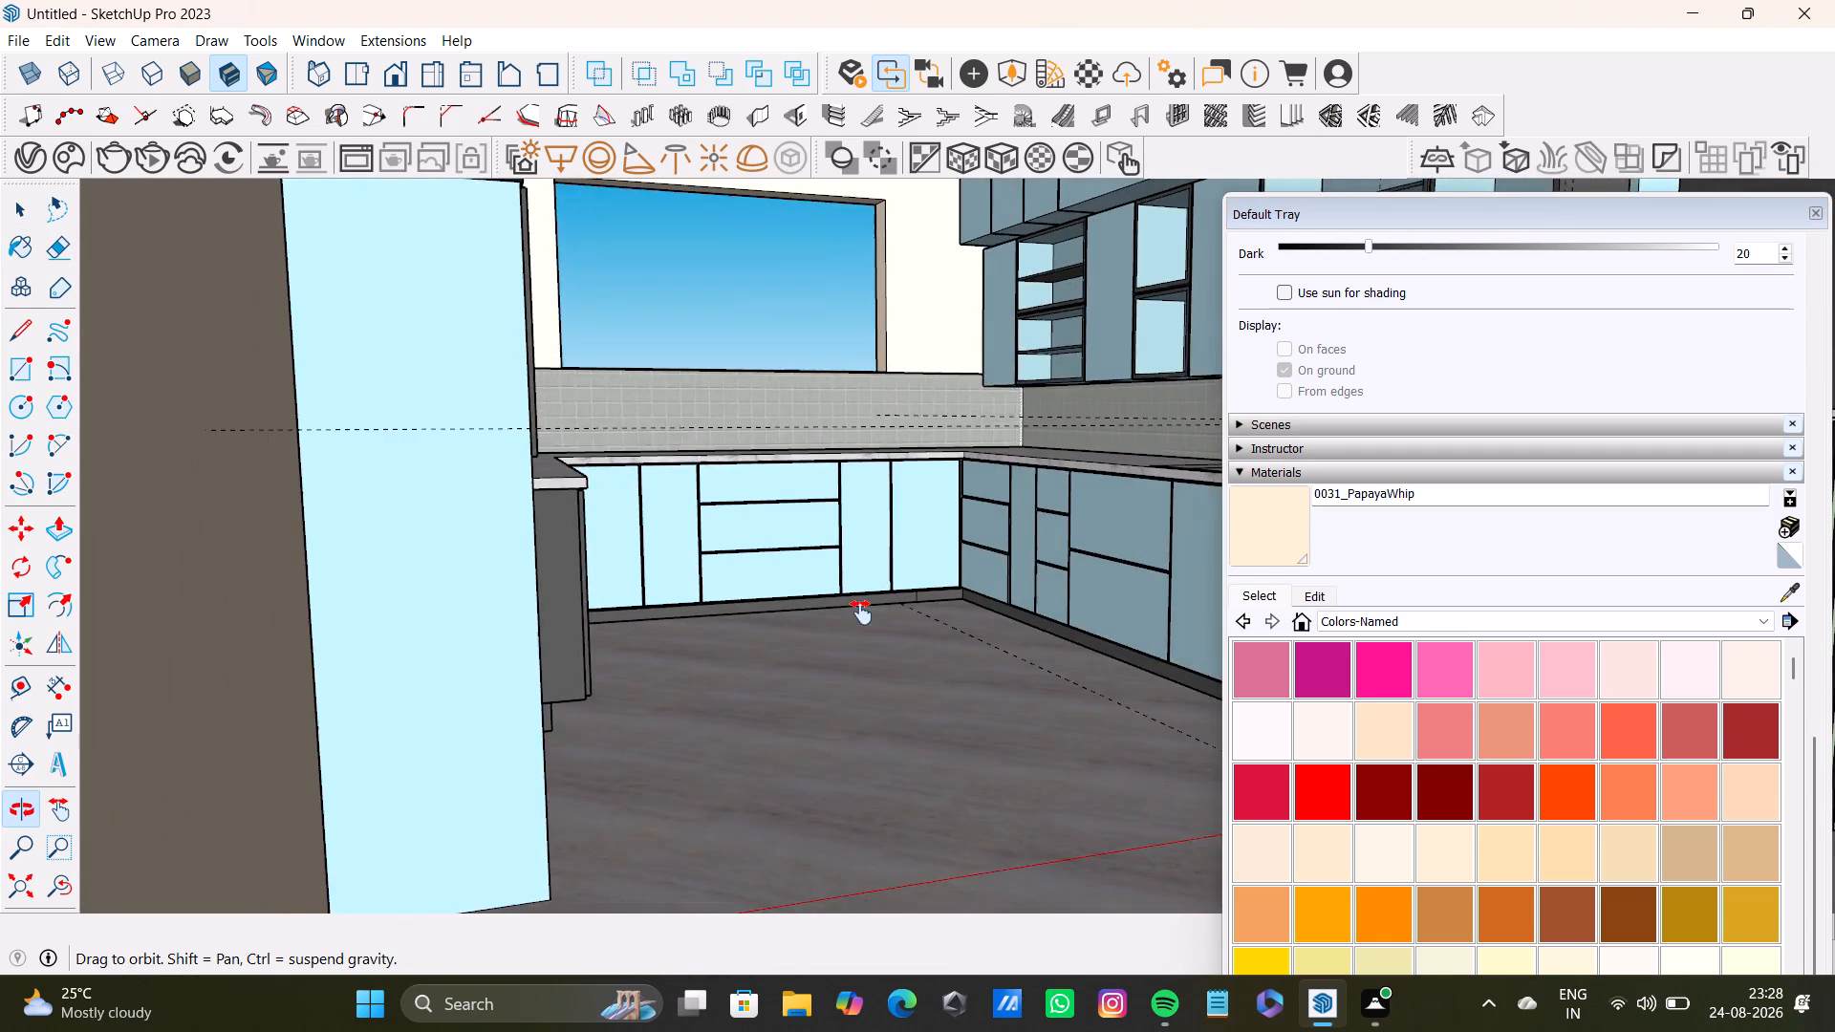
pyautogui.moveTo(861, 613); pyautogui.dragTo(560, 743, button='middle')
pyautogui.moveTo(594, 702); pyautogui.dragTo(399, 549, button='middle')
pyautogui.click(980, 562)
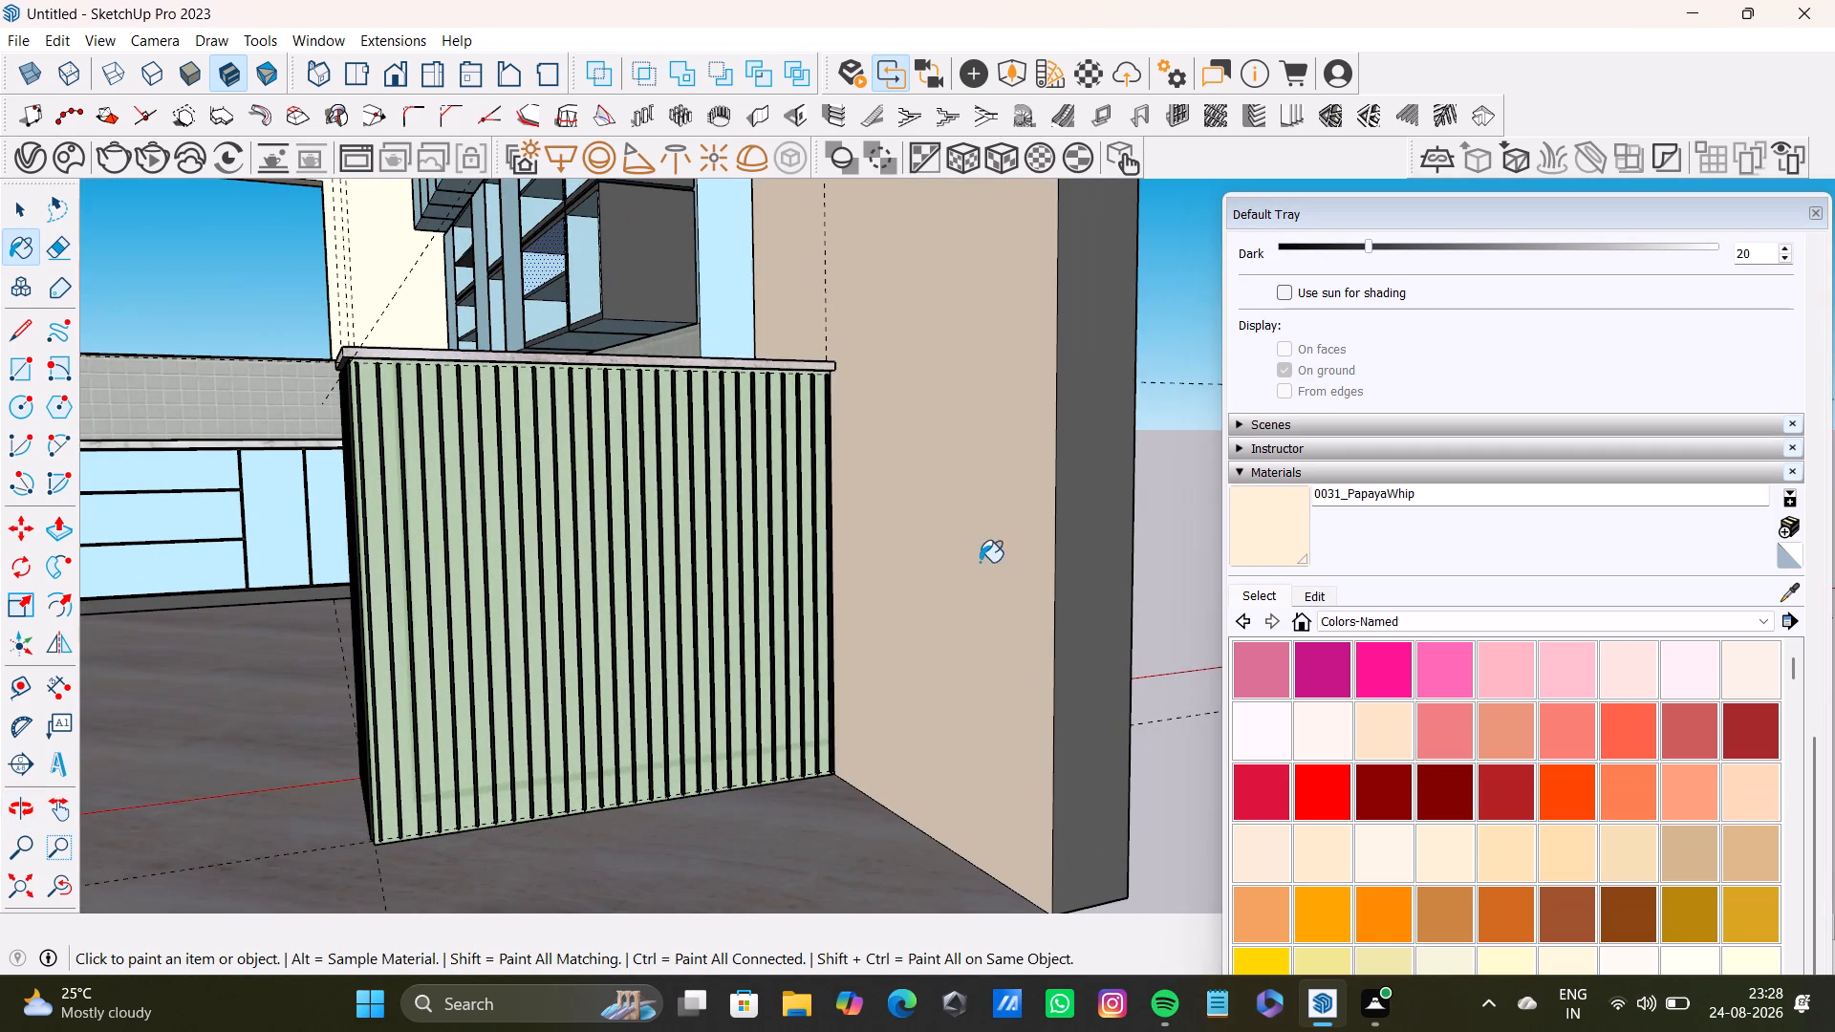
pyautogui.click(1107, 592)
# Paint the underside of the floor slab and the bottom face of the adjoining wall with 0031_PapayaWhip.
pyautogui.scroll(-3, 1087, 707)
pyautogui.moveTo(1088, 706); pyautogui.dragTo(1044, 501, button='middle')
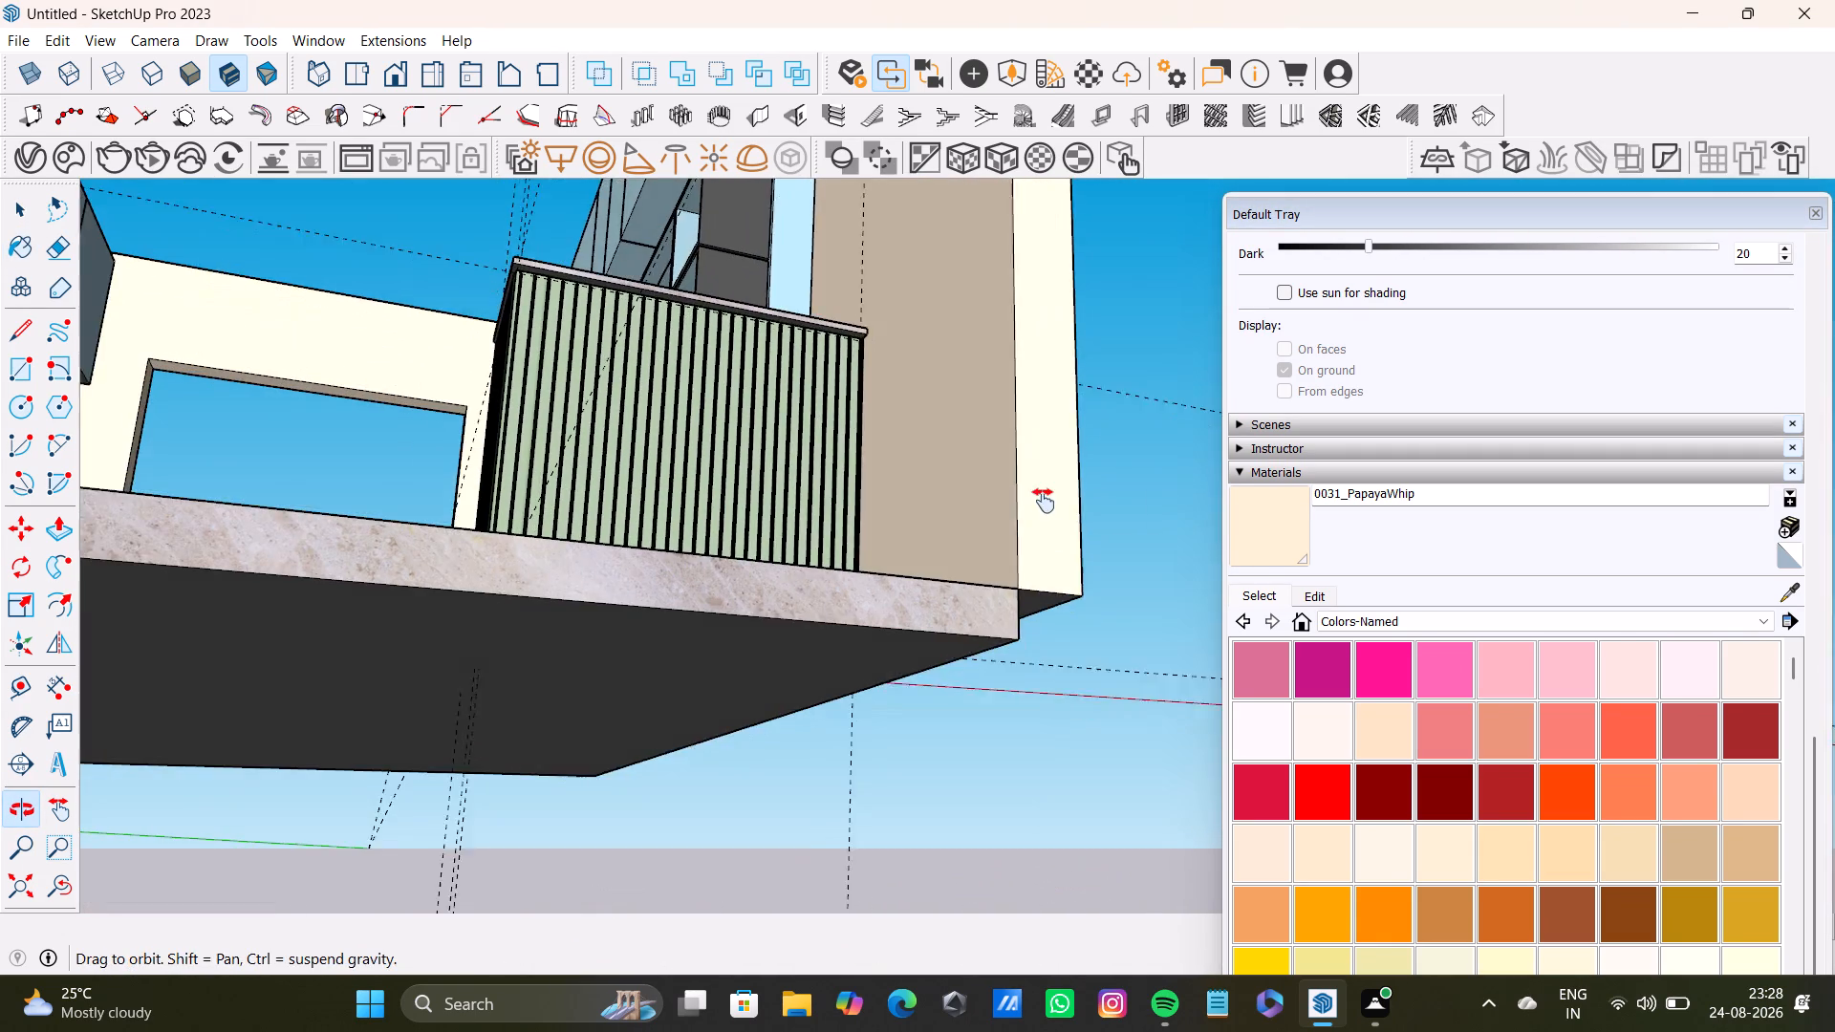
pyautogui.moveTo(1044, 501); pyautogui.dragTo(1043, 500, button='middle')
pyautogui.moveTo(1076, 572); pyautogui.dragTo(1011, 471, button='middle')
pyautogui.moveTo(911, 421); pyautogui.dragTo(919, 418)
pyautogui.click(817, 462)
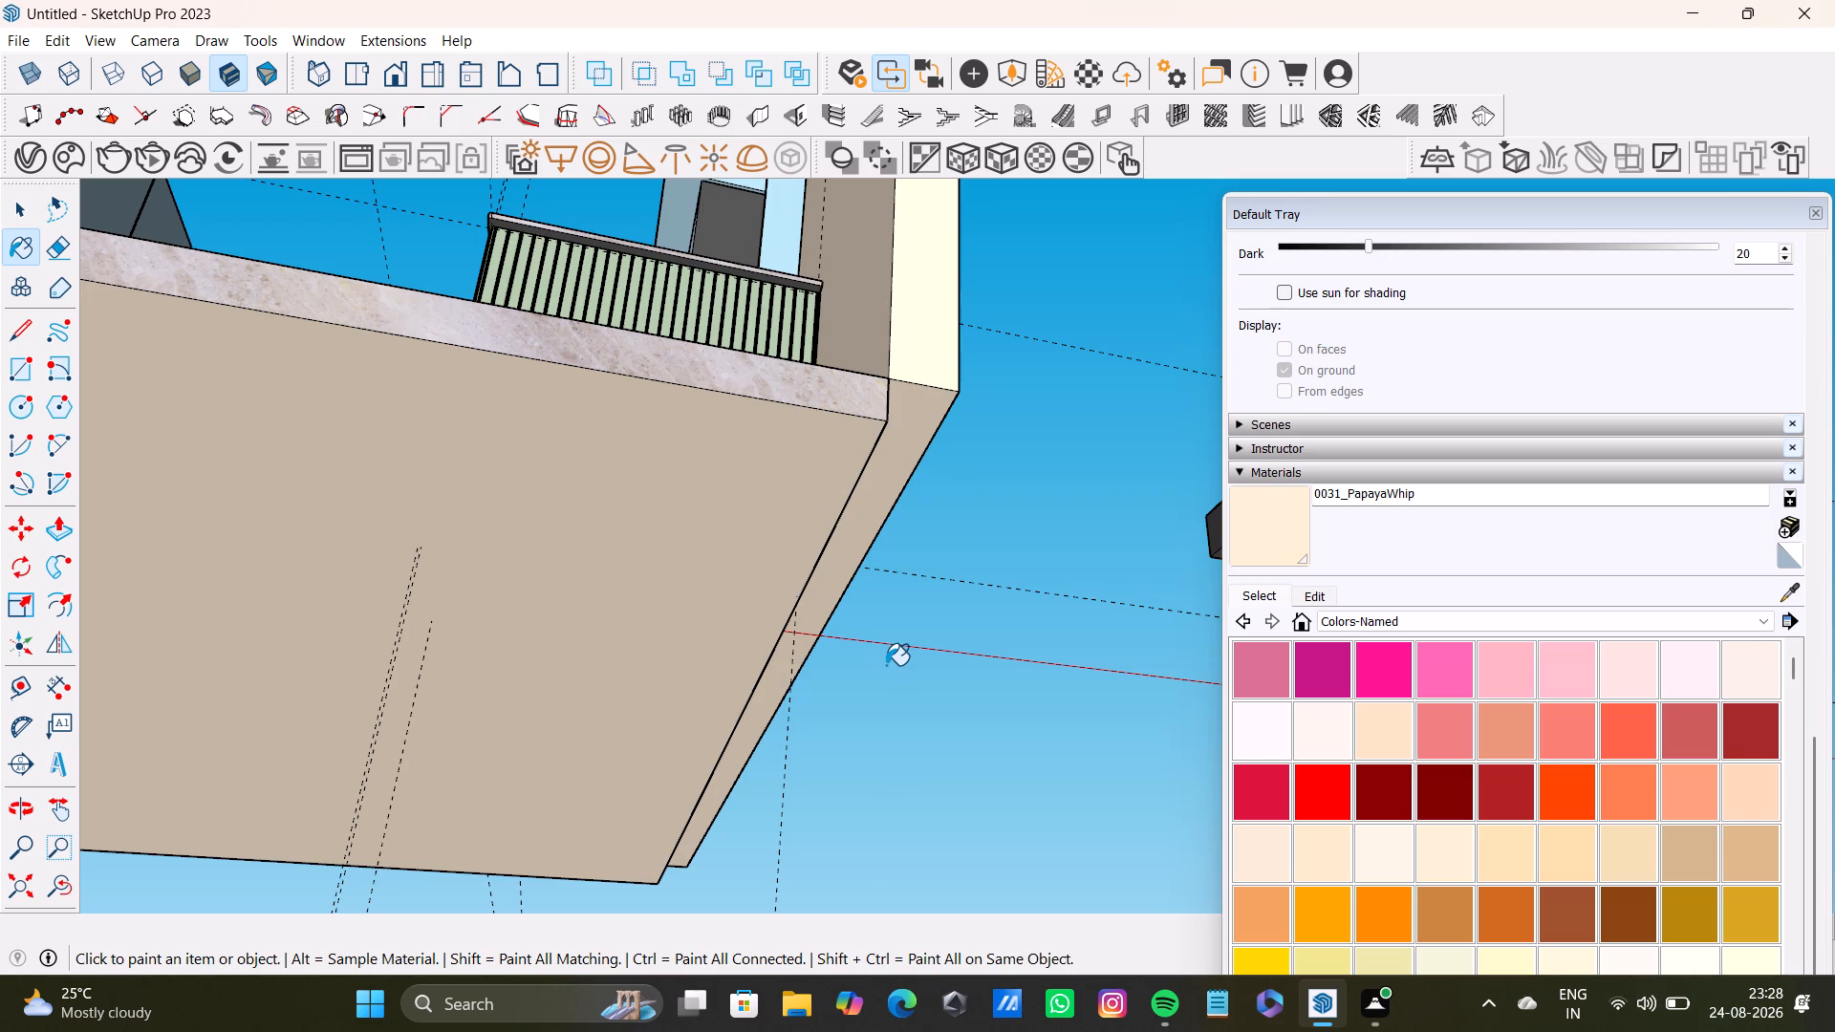
# Sample Marble White 23-64 150cm from the slatted counter's top and paint the countertop's unpainted edge with it.
pyautogui.scroll(11, 879, 22)
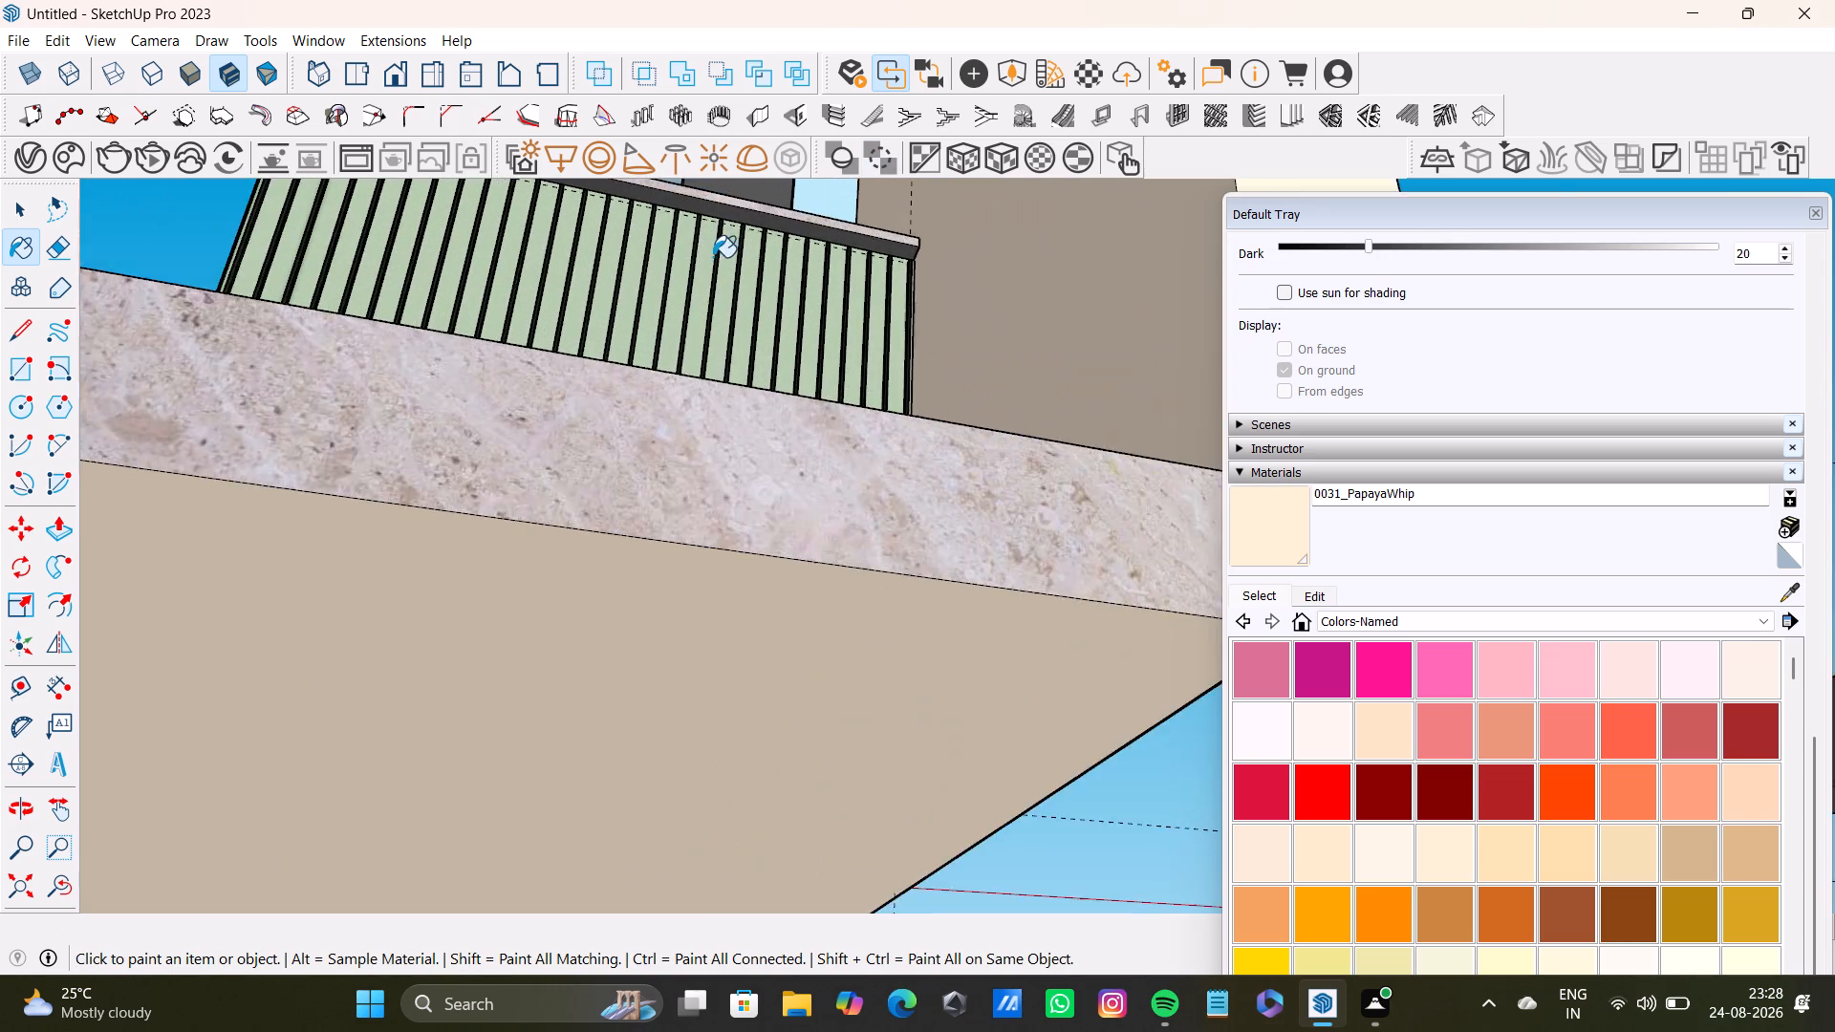
pyautogui.scroll(1, 713, 257)
pyautogui.moveTo(759, 270); pyautogui.dragTo(817, 545, button='middle')
pyautogui.scroll(7, 813, 490)
pyautogui.moveTo(817, 471); pyautogui.dragTo(794, 377, button='middle')
pyautogui.press('space')
pyautogui.click(1794, 593)
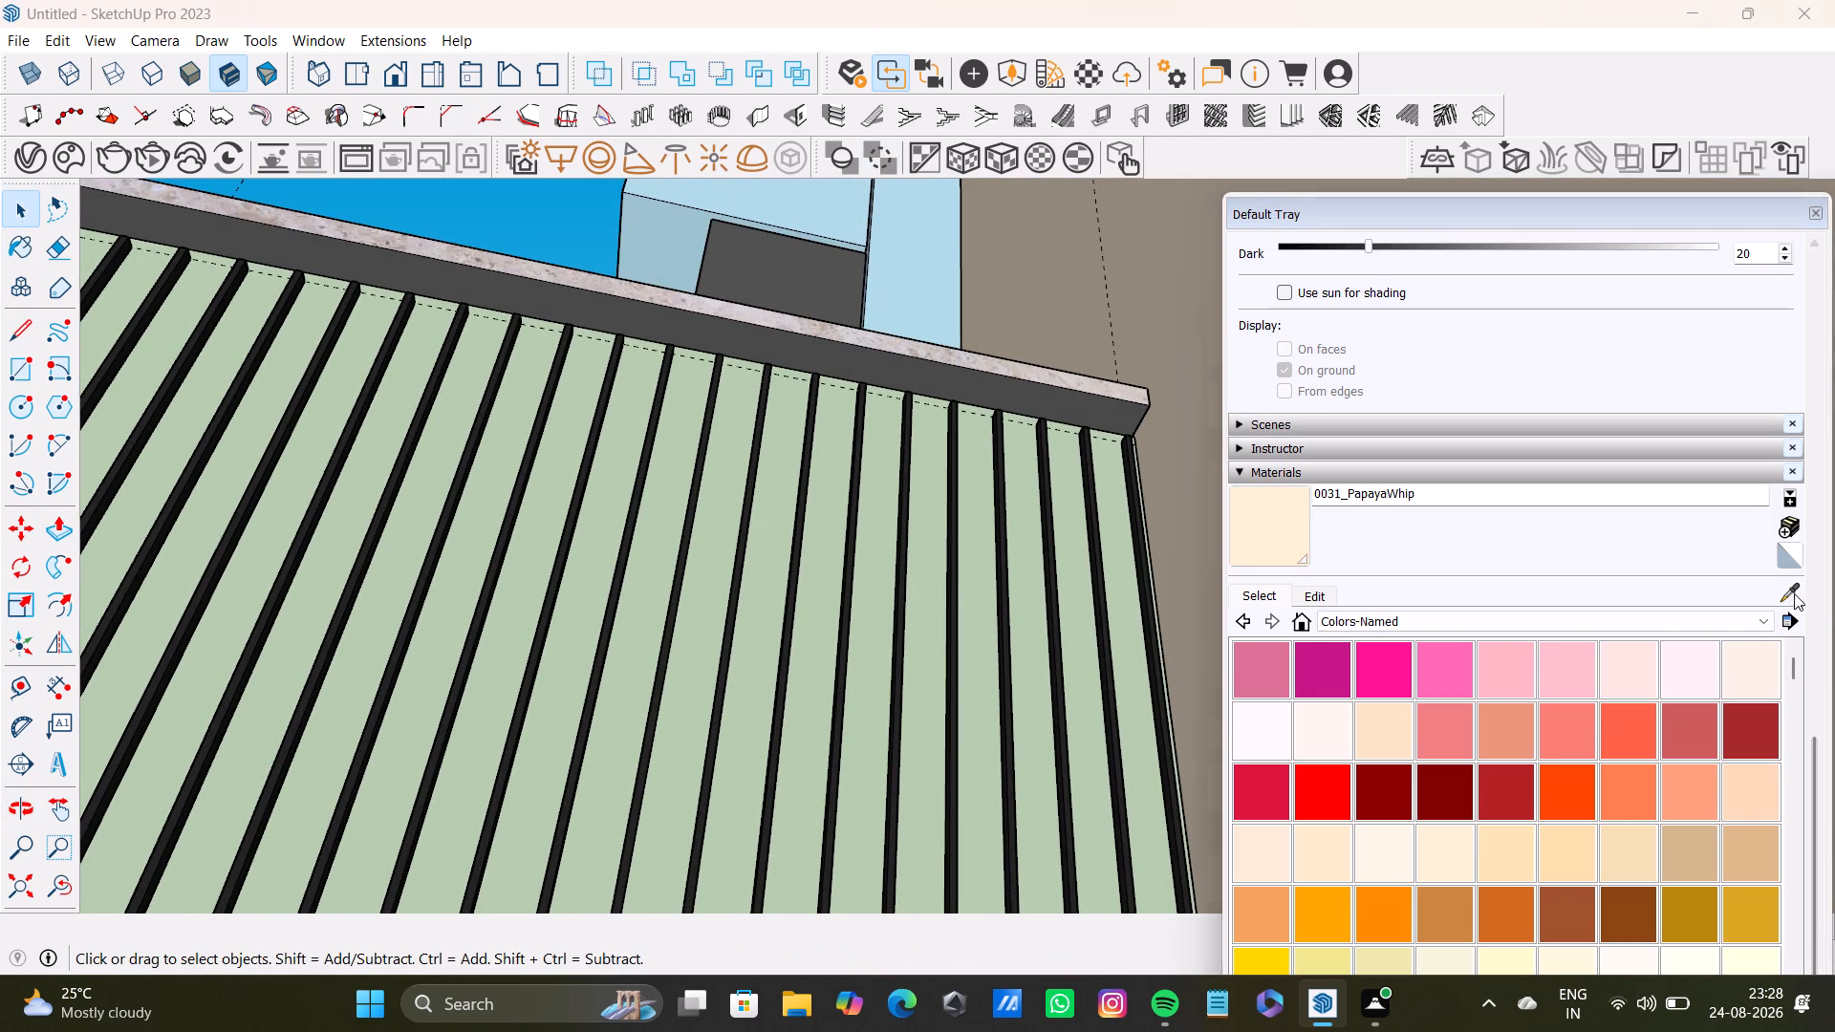
pyautogui.click(982, 362)
pyautogui.click(975, 378)
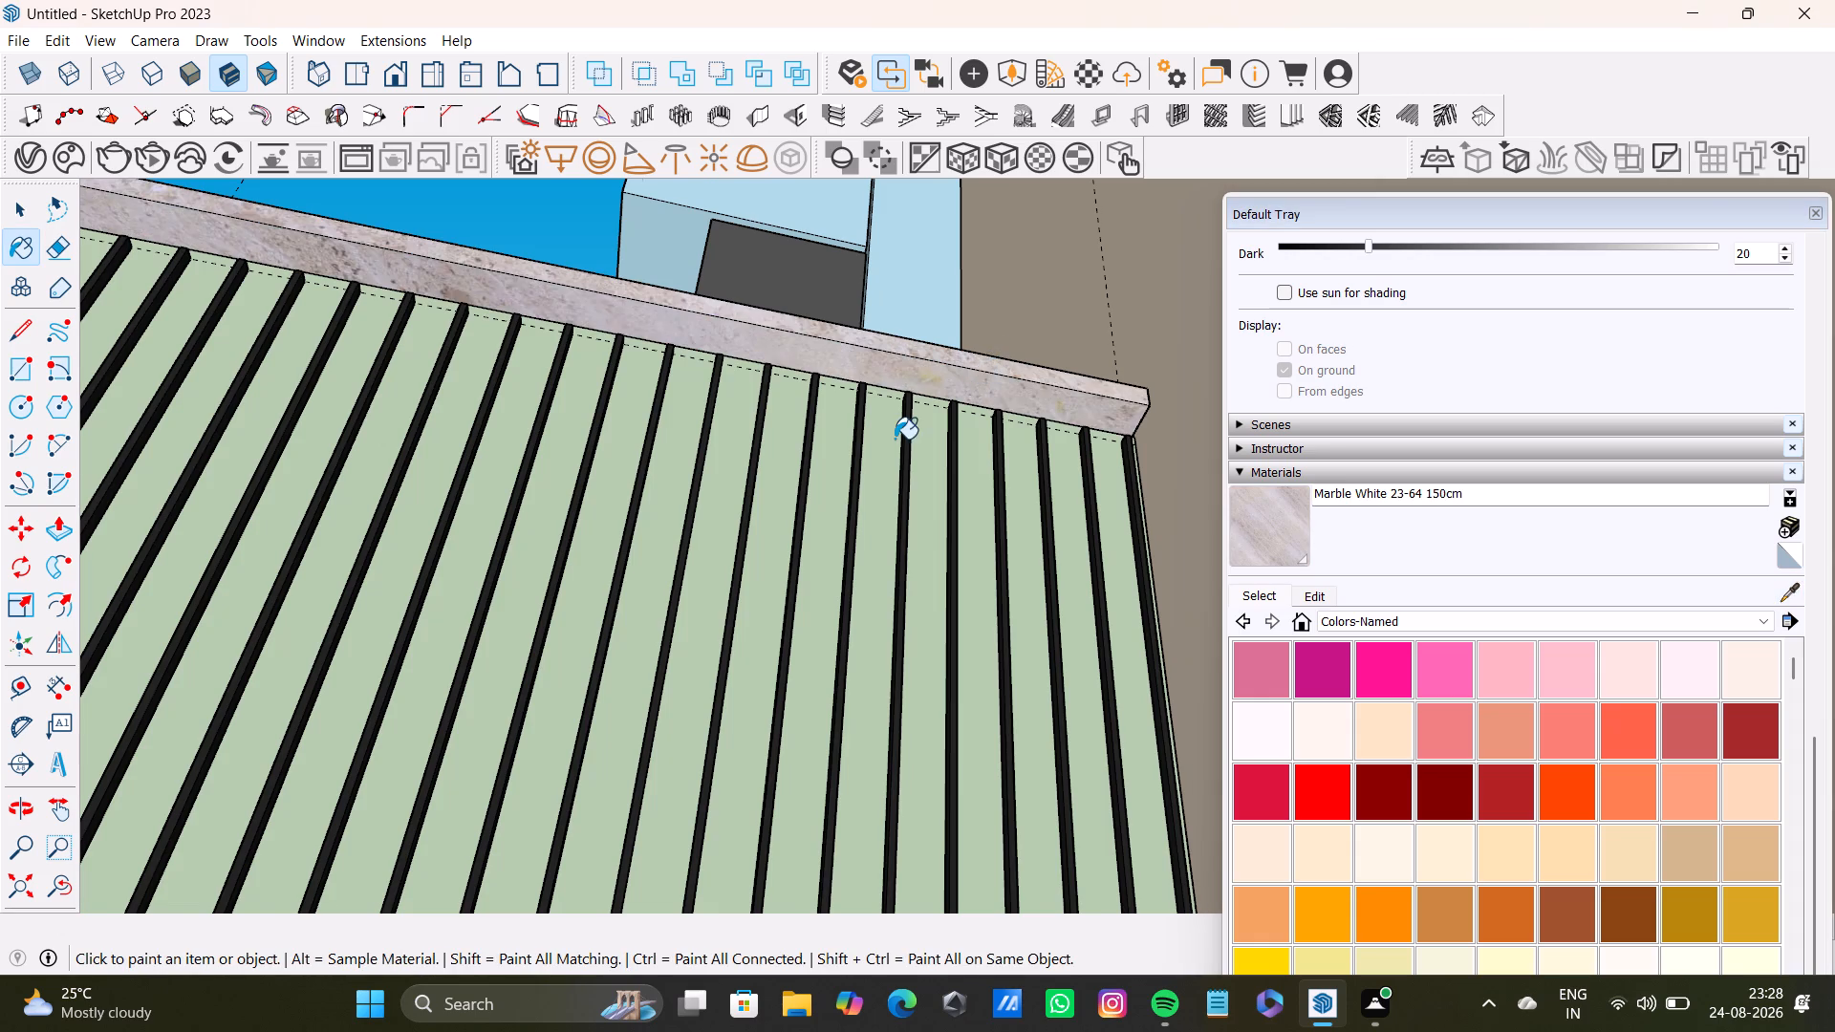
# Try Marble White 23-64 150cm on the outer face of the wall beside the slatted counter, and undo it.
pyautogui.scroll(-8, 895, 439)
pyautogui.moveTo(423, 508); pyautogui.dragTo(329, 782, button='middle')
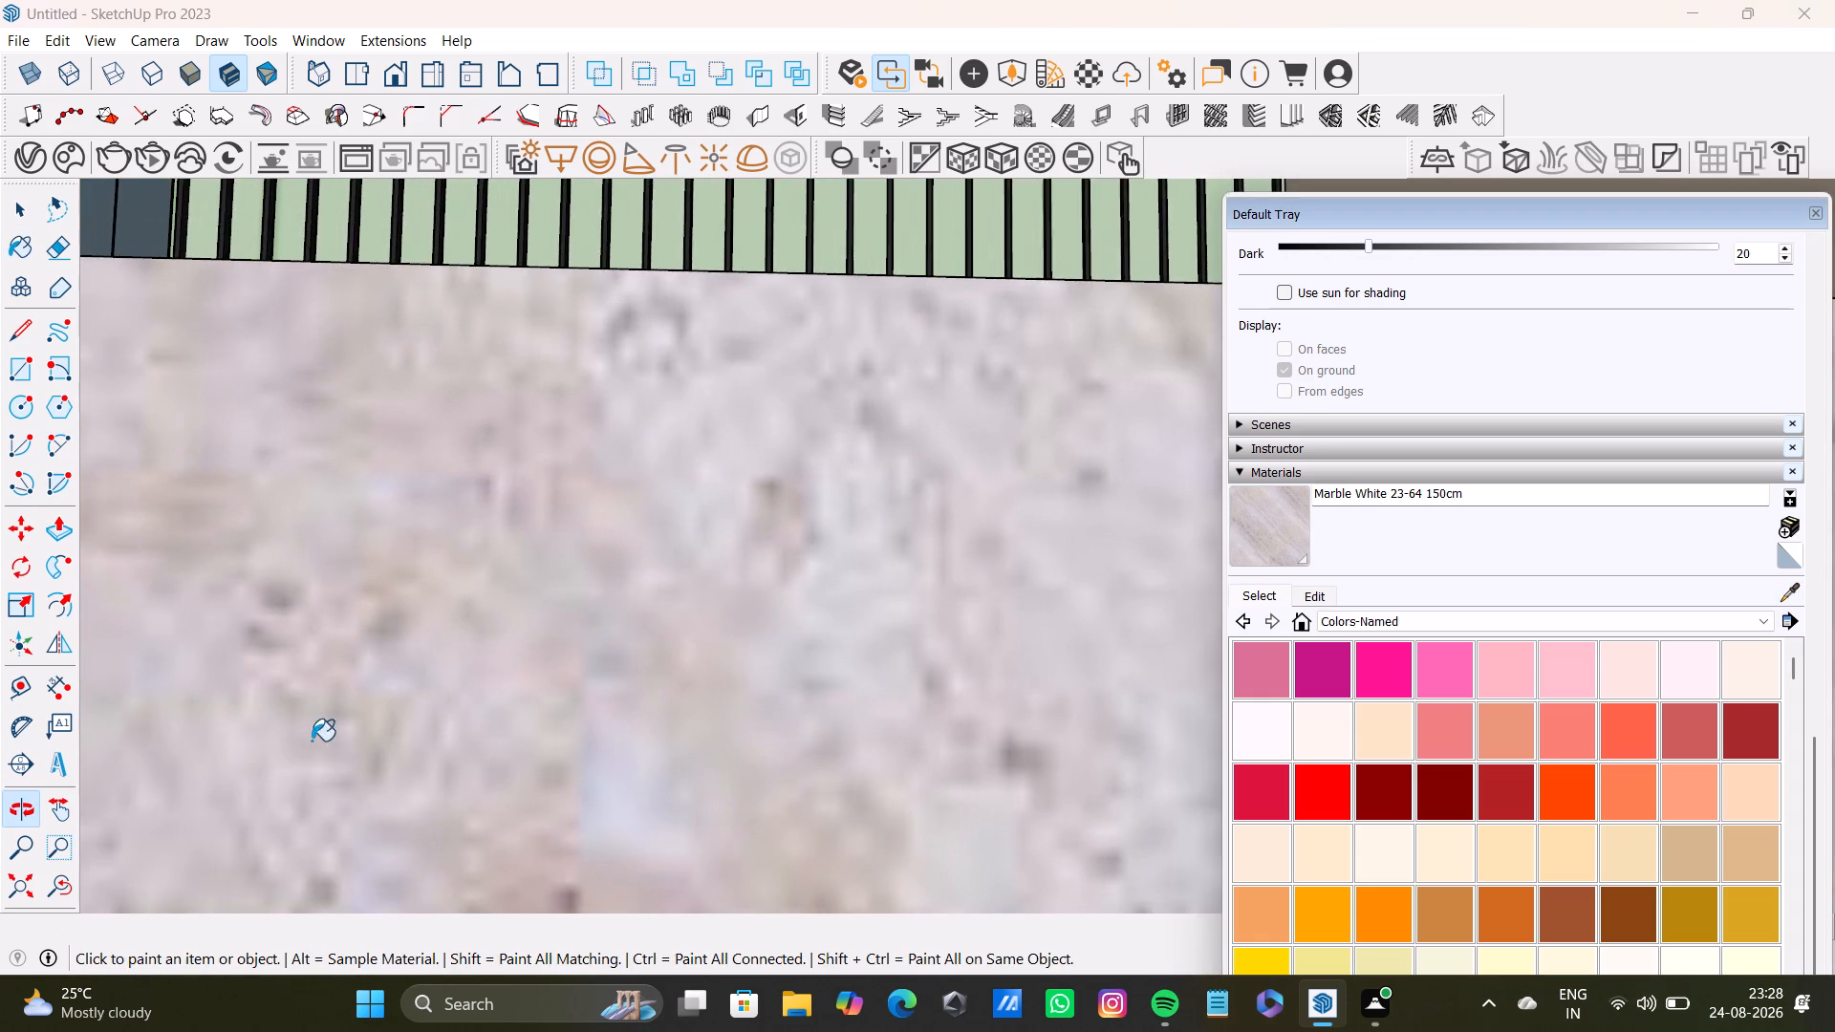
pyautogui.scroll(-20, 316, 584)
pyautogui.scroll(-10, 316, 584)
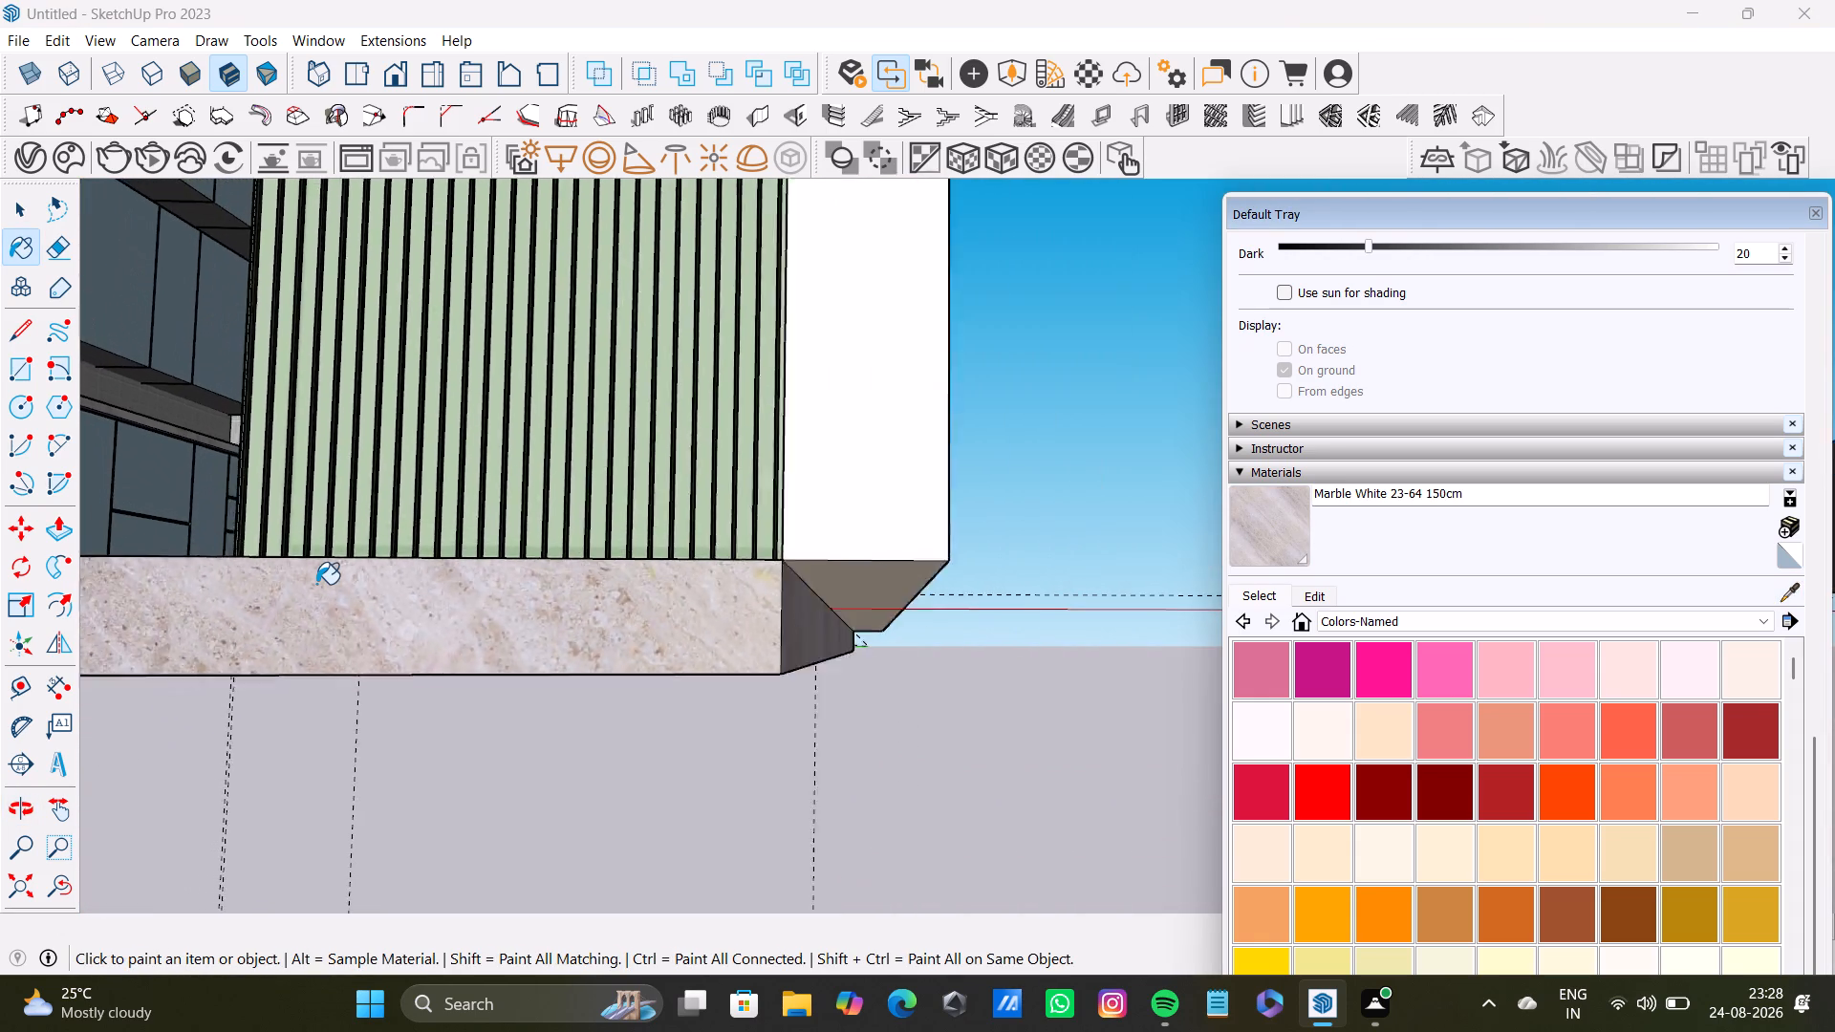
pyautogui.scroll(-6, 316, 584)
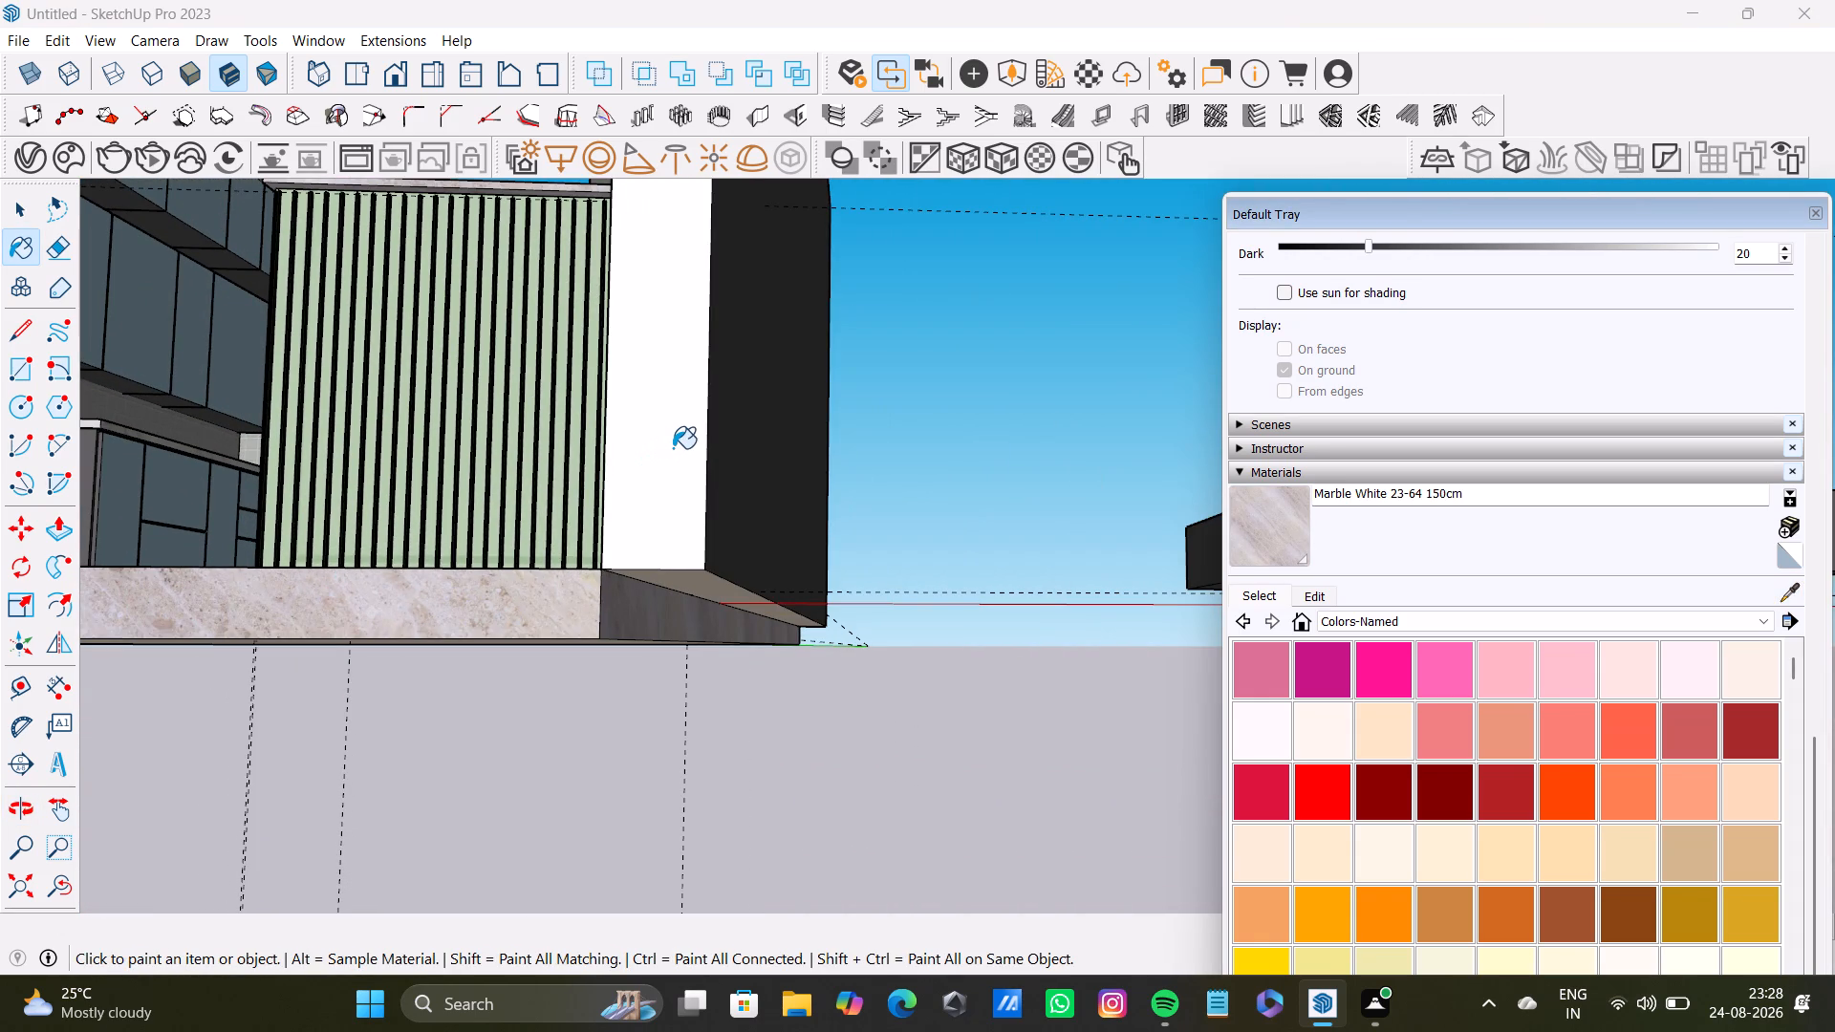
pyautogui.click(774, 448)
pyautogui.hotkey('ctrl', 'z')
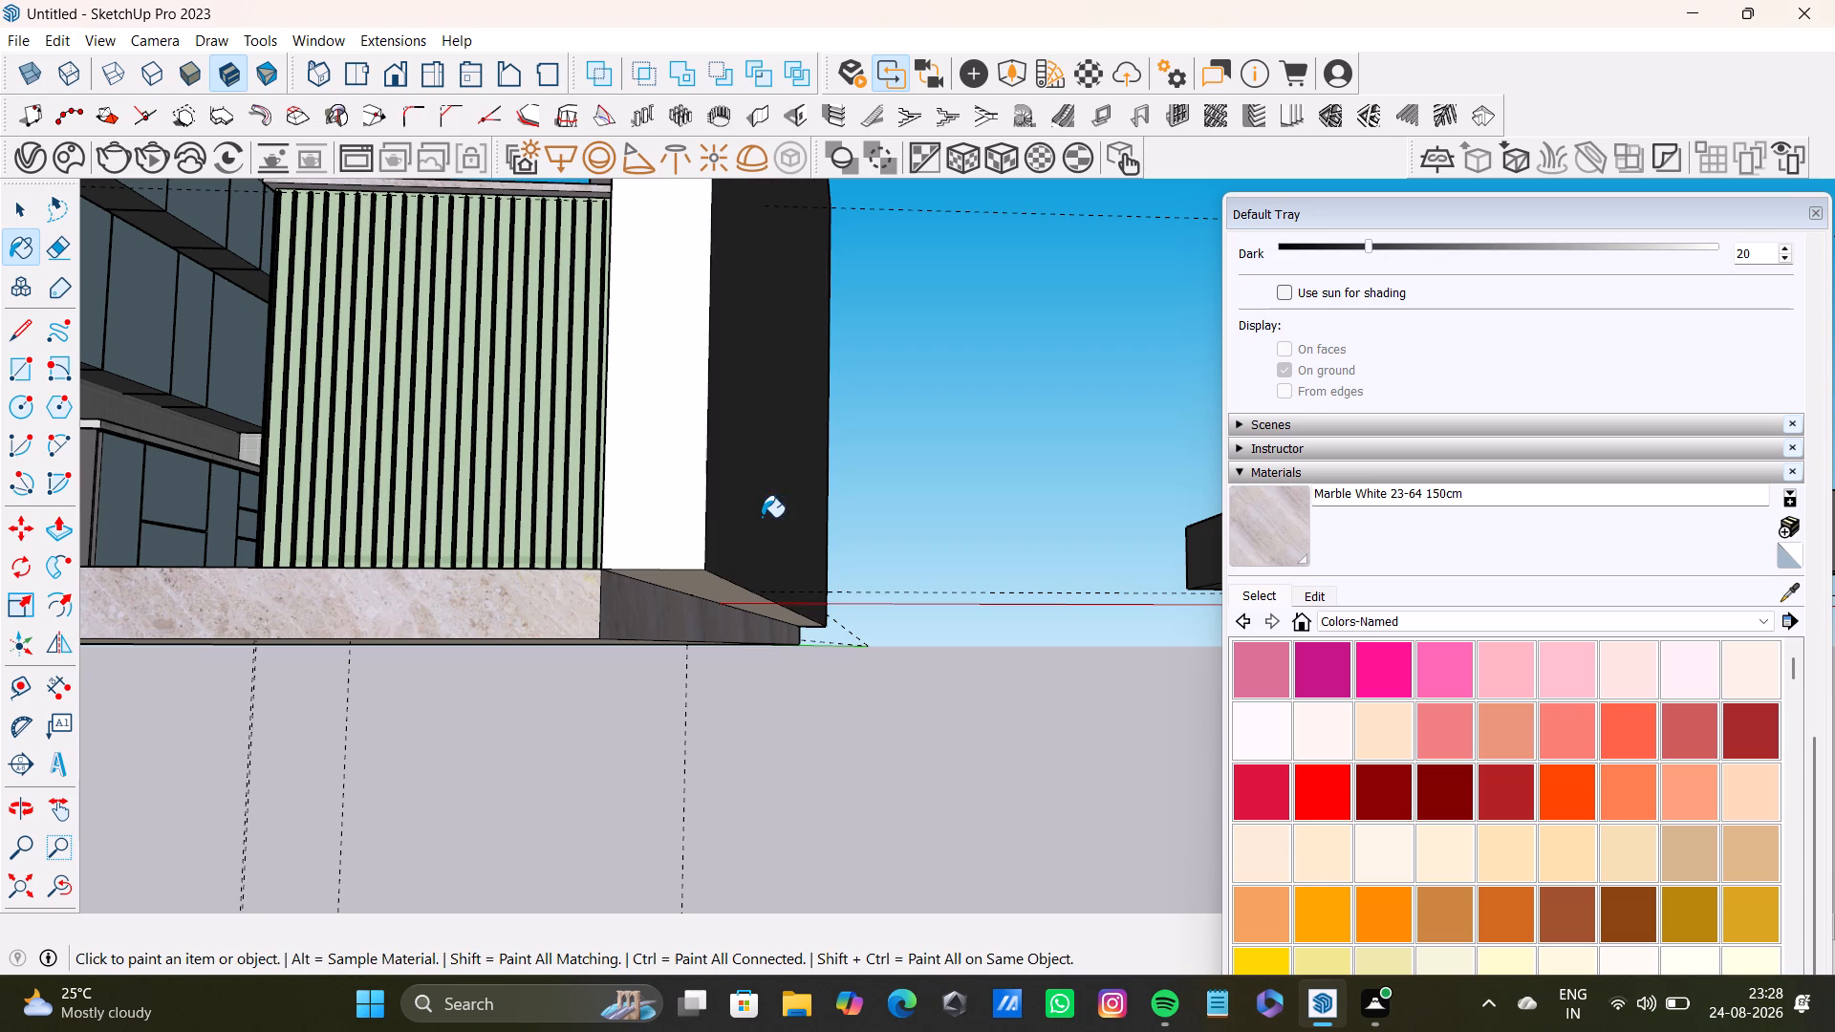
# Sample 0031_PapayaWhip from an inner wall and paint the outer face of the wall beside the slatted counter with it.
pyautogui.press('space')
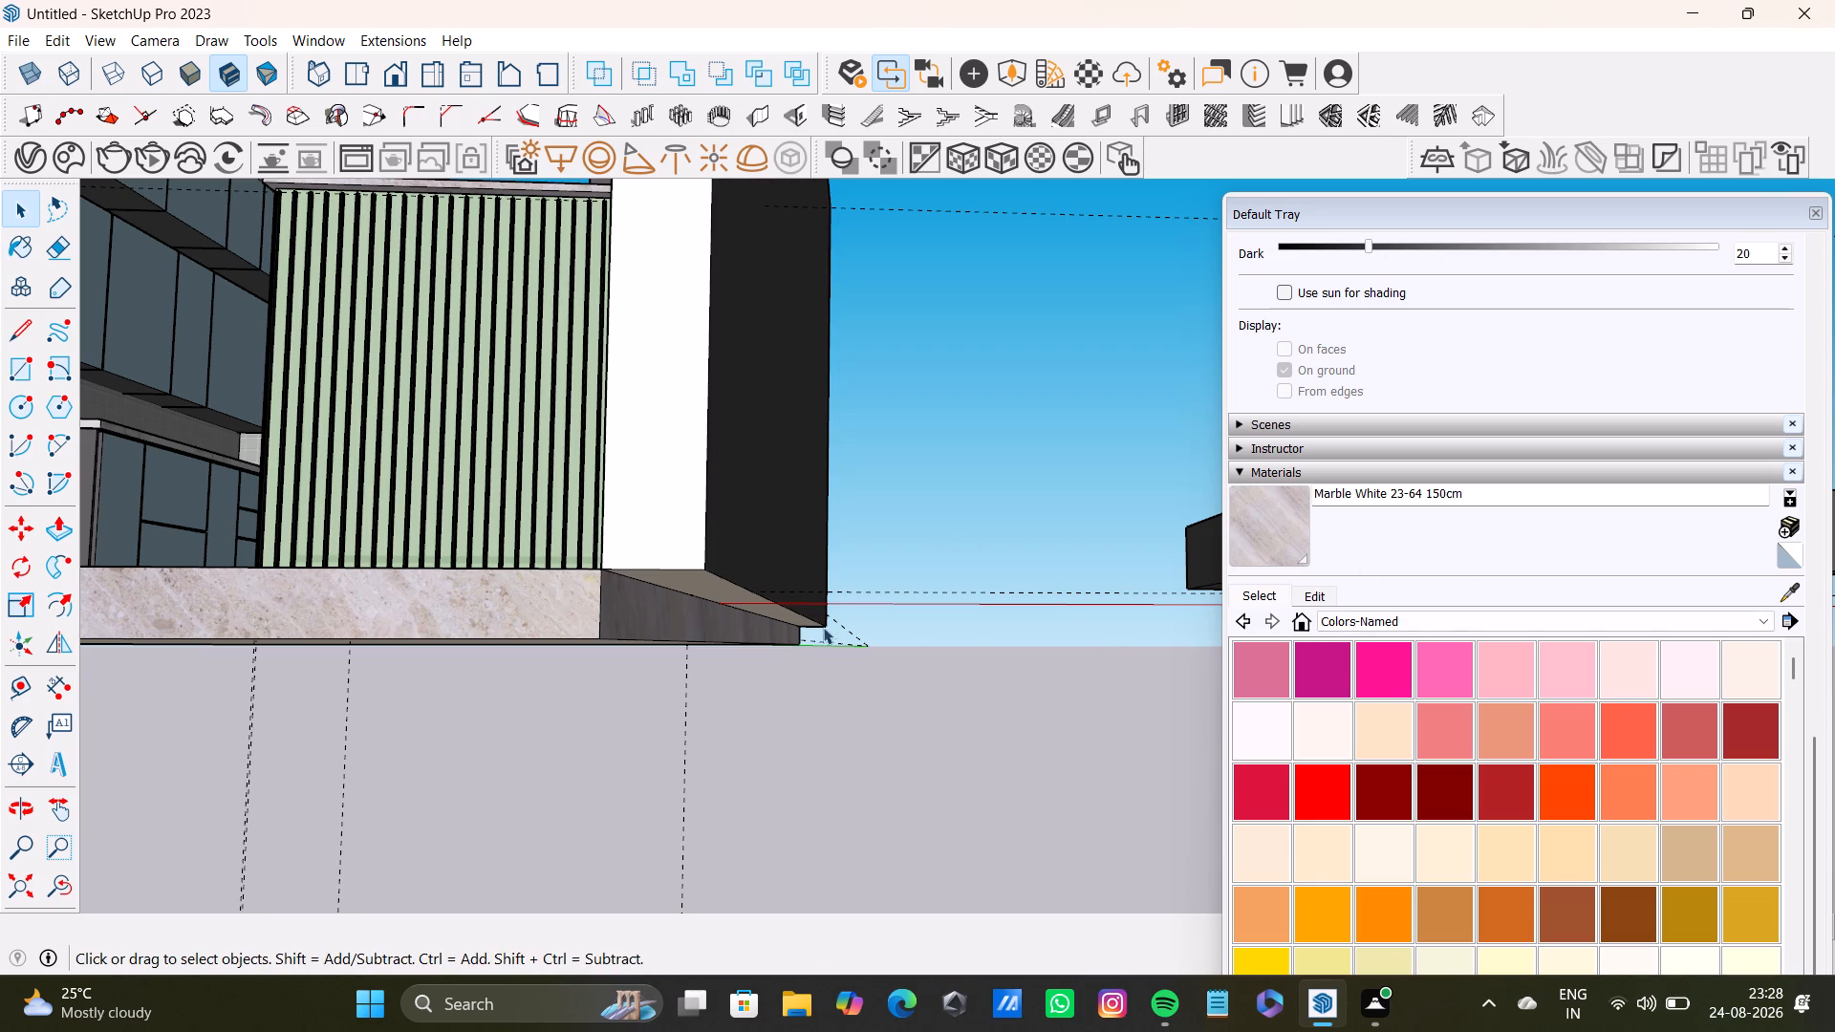
pyautogui.keyDown('shift'); pyautogui.moveTo(756, 548); pyautogui.dragTo(804, 610, button='middle'); pyautogui.keyUp('shift')
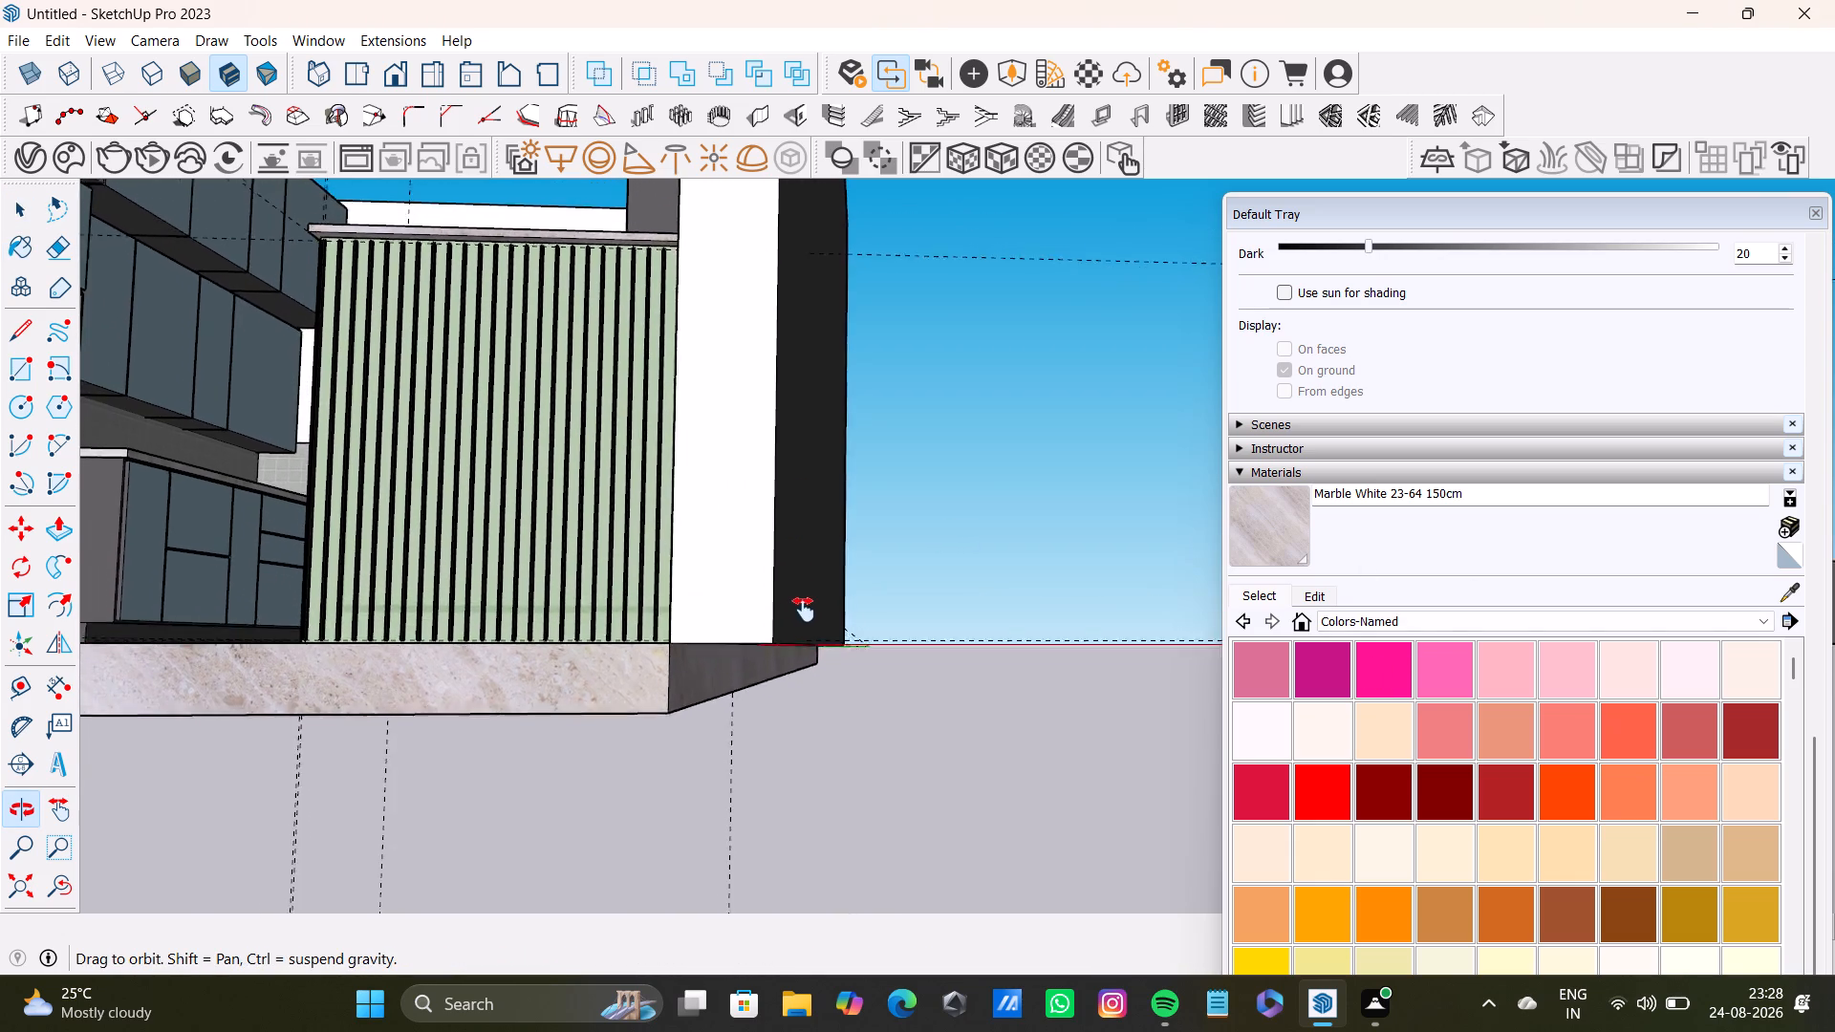
pyautogui.keyDown('shift'); pyautogui.moveTo(804, 610); pyautogui.dragTo(818, 654, button='middle'); pyautogui.keyUp('shift')
pyautogui.moveTo(731, 603); pyautogui.dragTo(838, 664, button='middle')
pyautogui.press('space')
pyautogui.moveTo(803, 634); pyautogui.dragTo(816, 634)
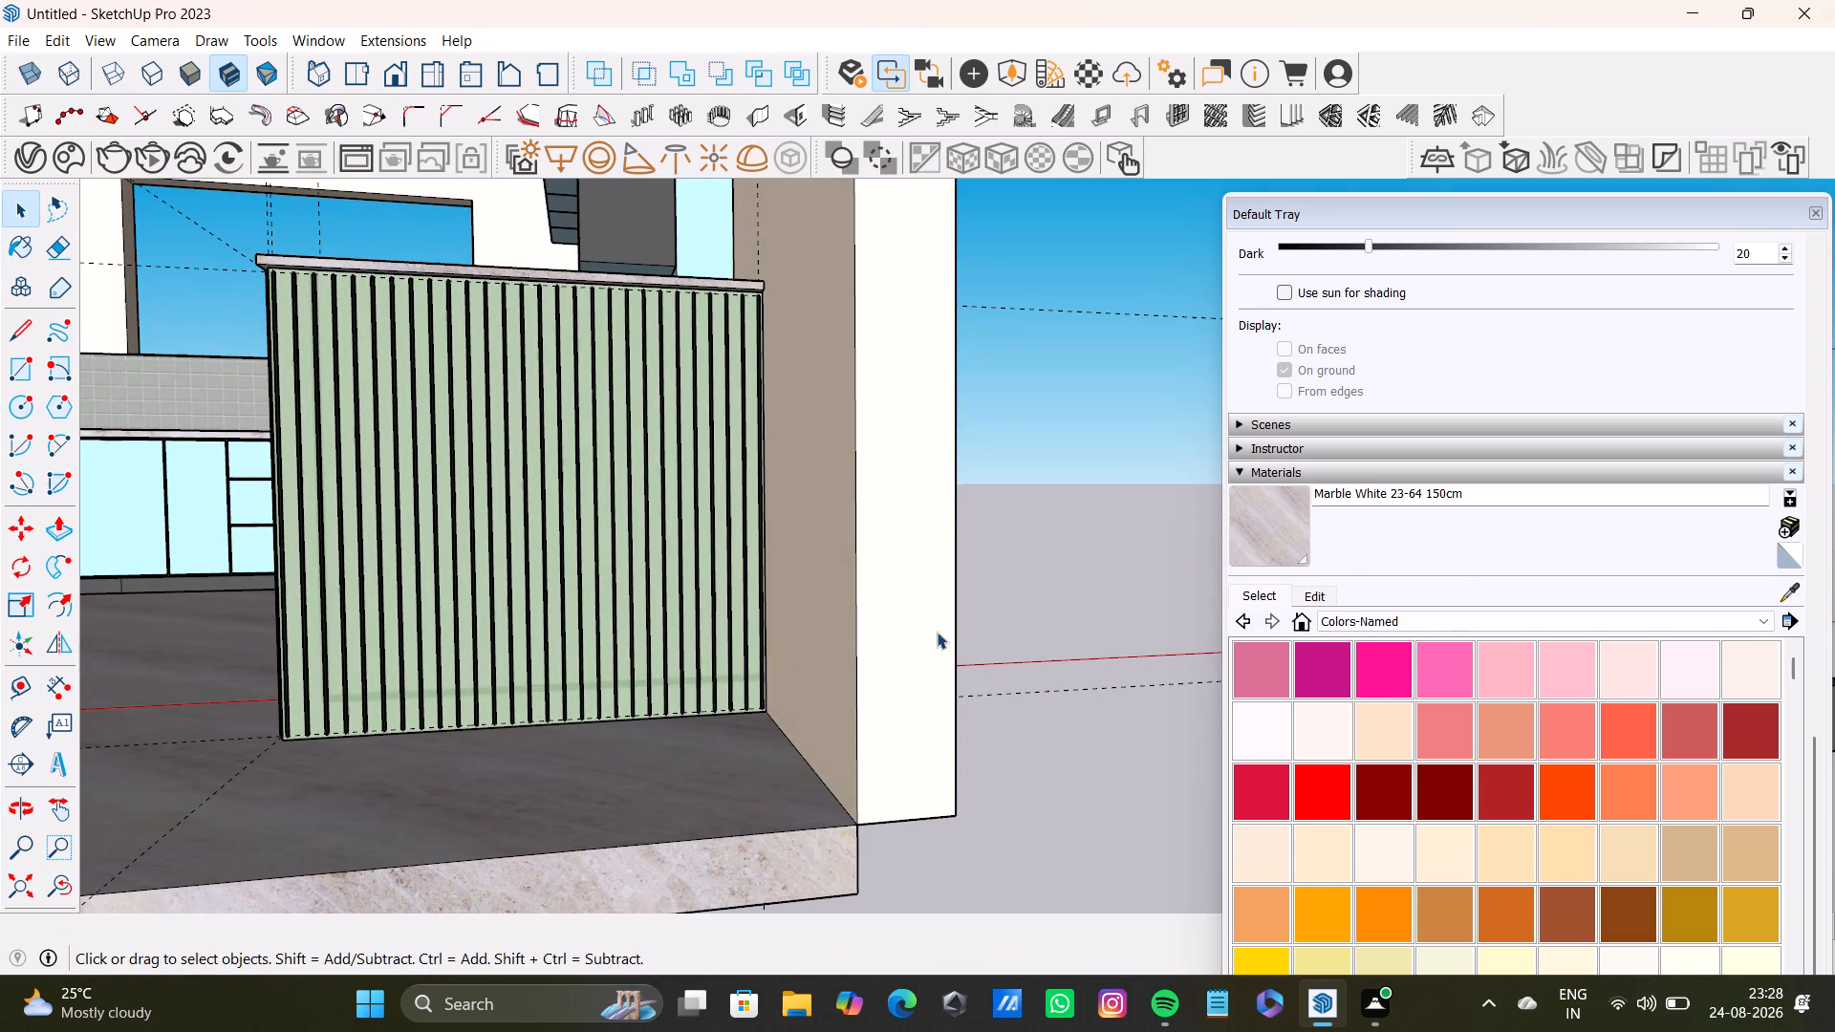
pyautogui.moveTo(940, 632); pyautogui.dragTo(550, 677, button='middle')
pyautogui.press('space')
pyautogui.click(617, 603)
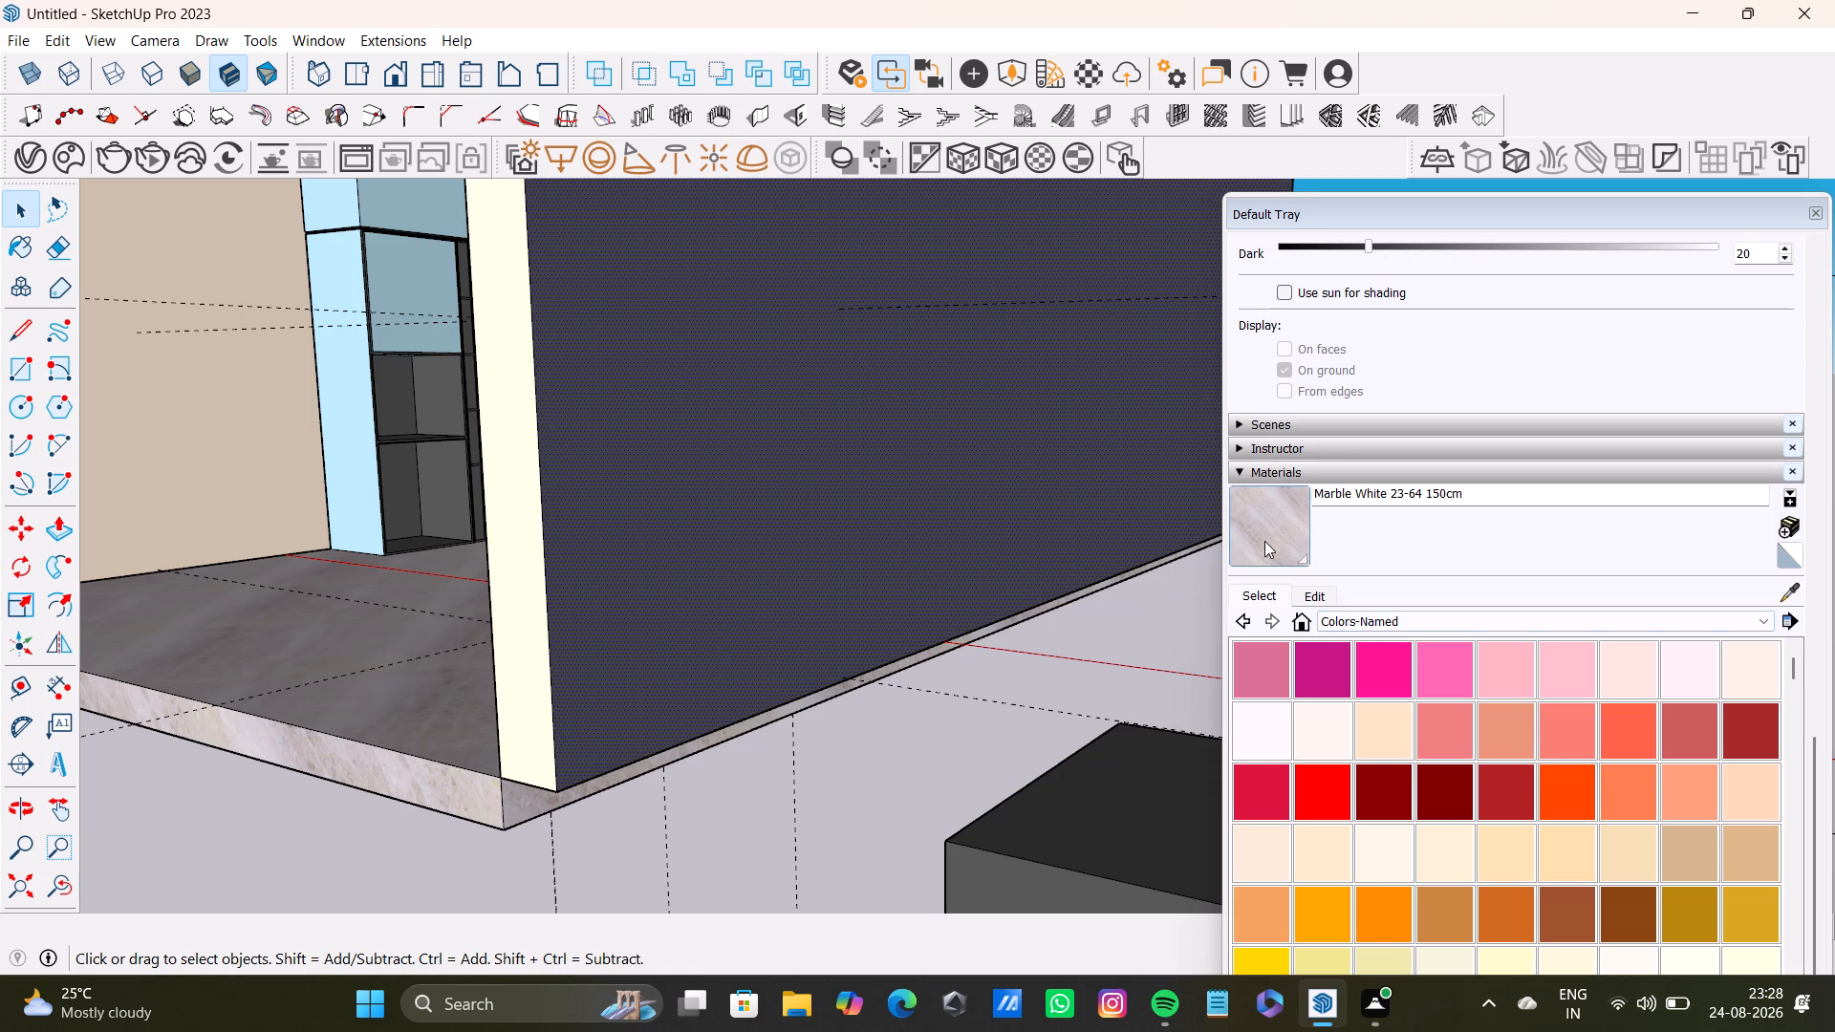
pyautogui.moveTo(539, 696); pyautogui.dragTo(862, 761, button='middle')
pyautogui.scroll(-4, 854, 763)
pyautogui.keyDown('shift'); pyautogui.moveTo(849, 754); pyautogui.dragTo(692, 716, button='middle'); pyautogui.keyUp('shift')
pyautogui.moveTo(715, 711); pyautogui.dragTo(435, 744, button='middle')
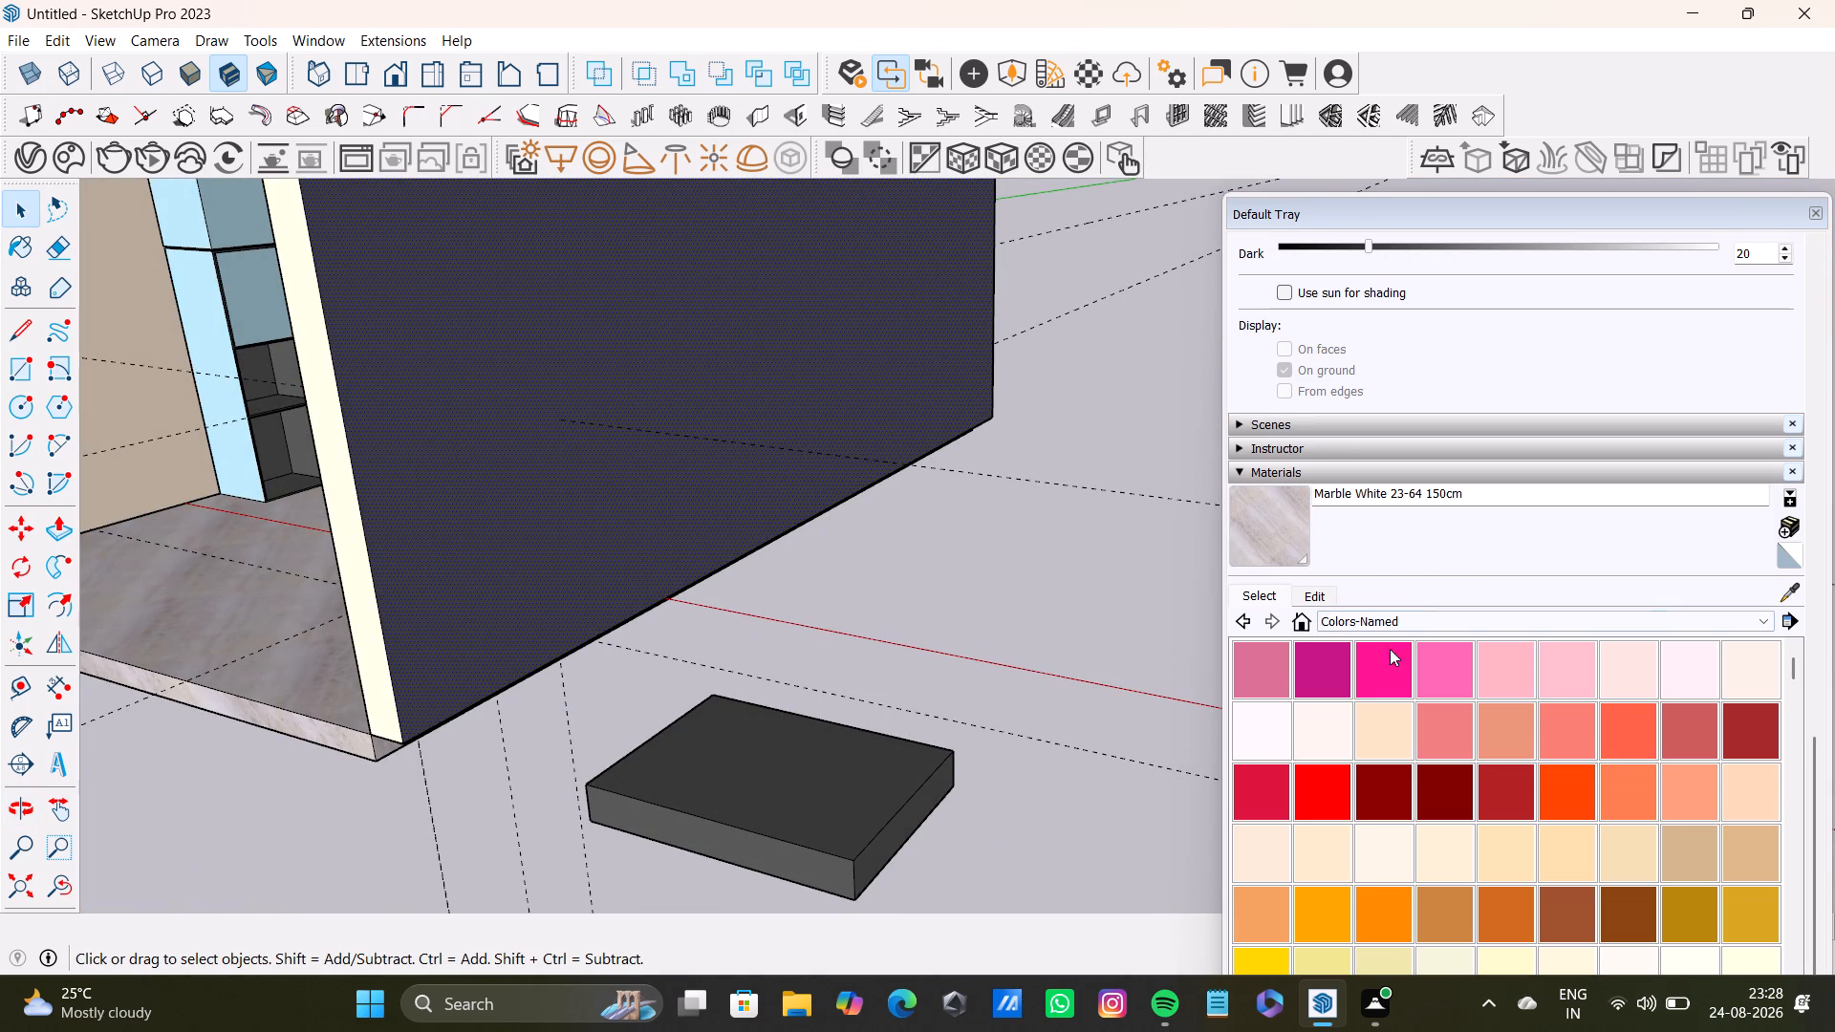
pyautogui.scroll(-3, 1294, 661)
pyautogui.scroll(6, 1382, 638)
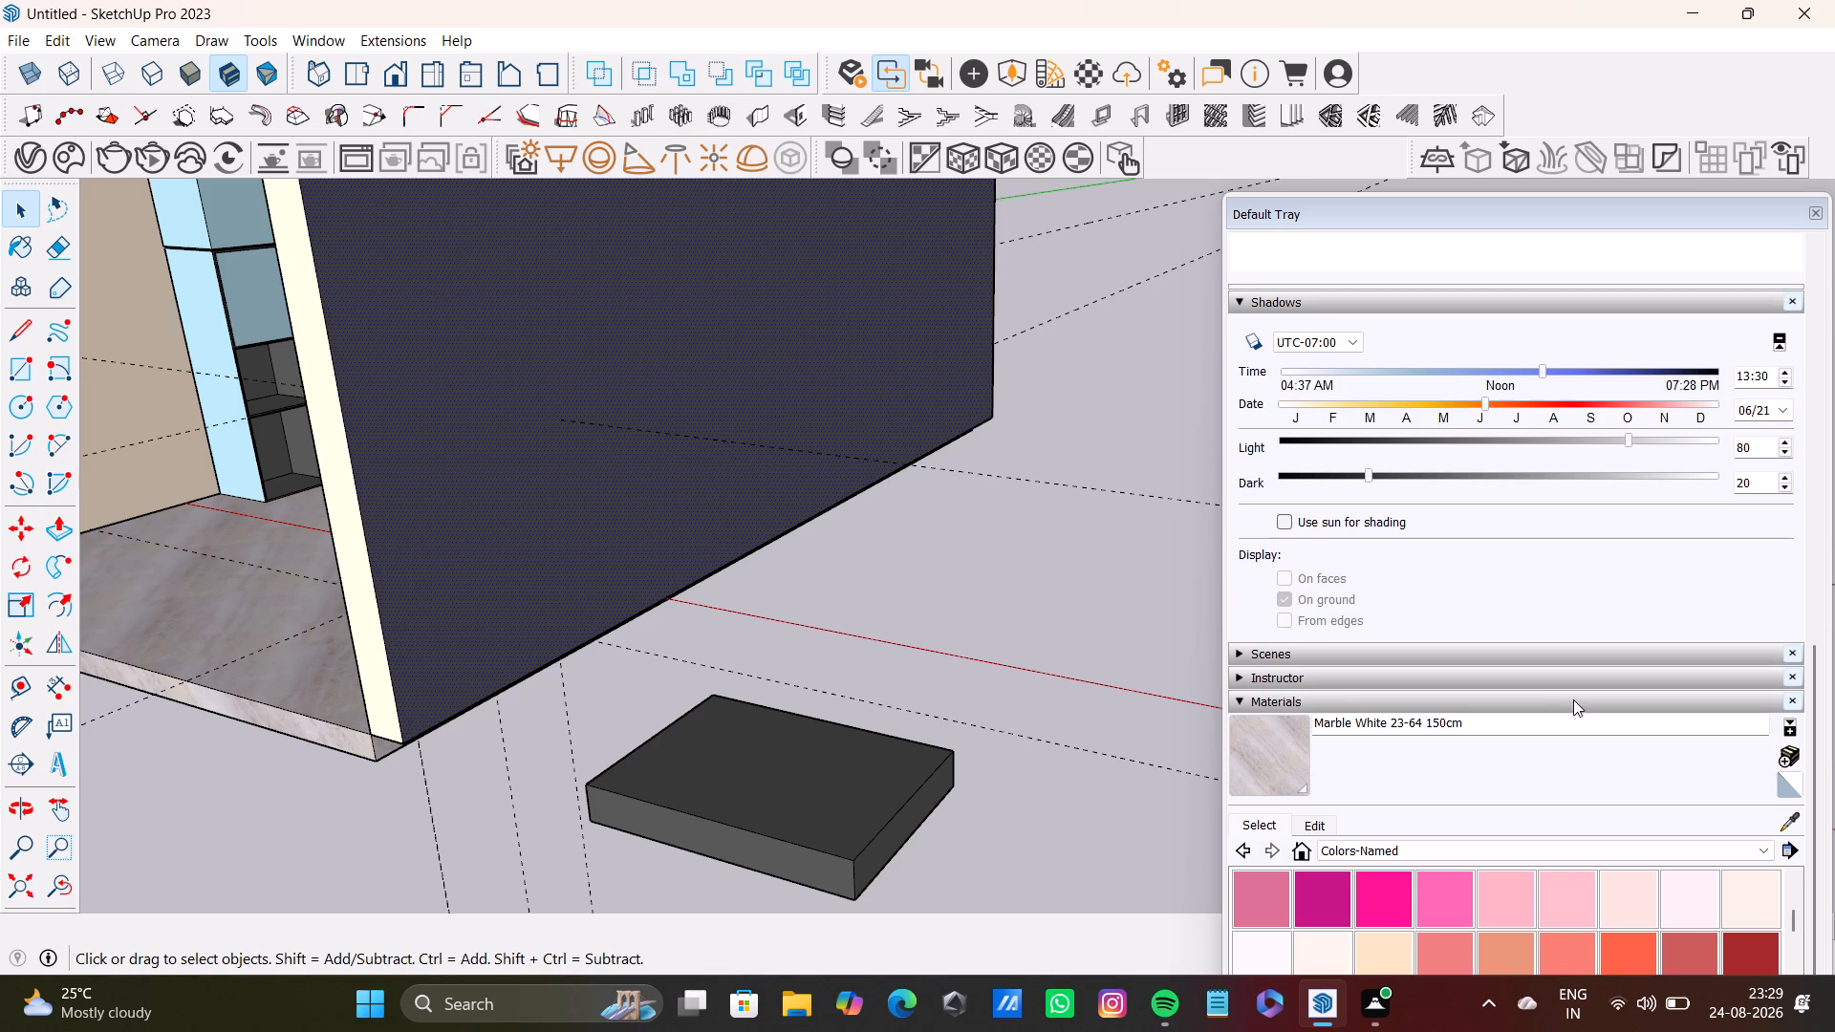
pyautogui.click(1789, 815)
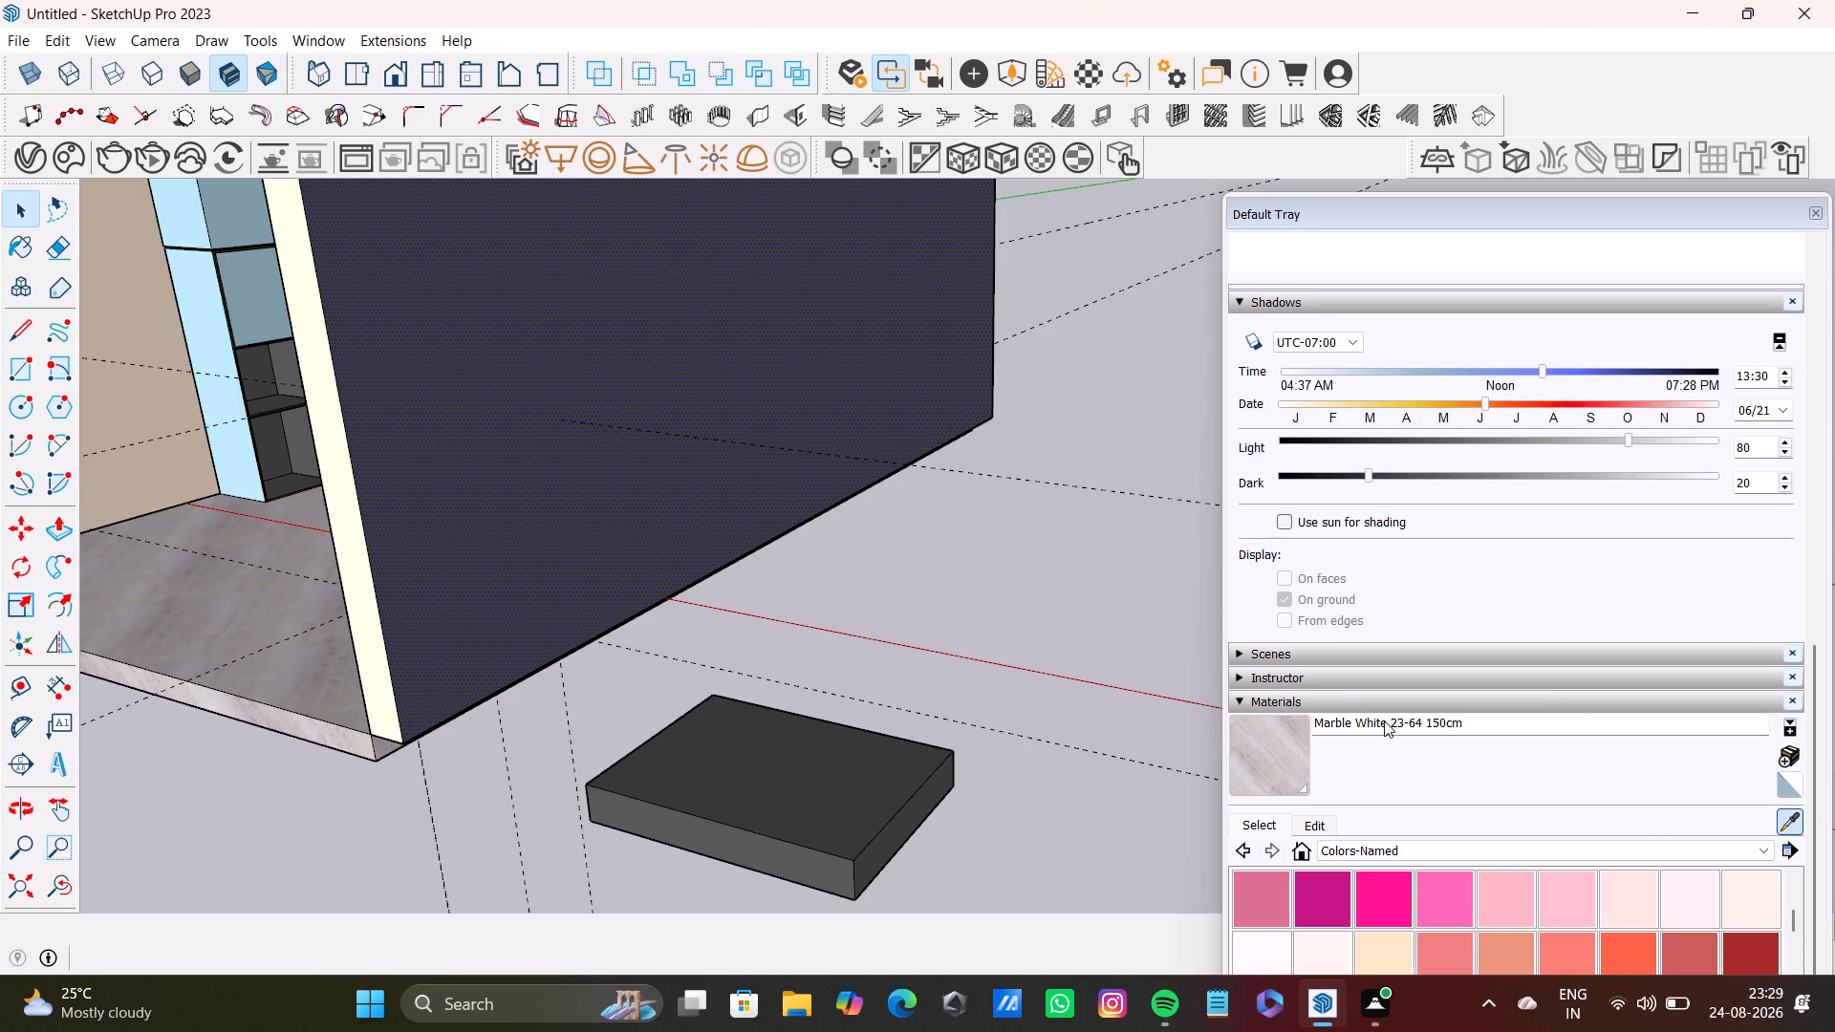
pyautogui.click(155, 382)
pyautogui.click(507, 456)
# Paint the narrow side face of the floor slab below the outer wall with 0031_PapayaWhip.
pyautogui.scroll(-4, 491, 541)
pyautogui.moveTo(495, 581); pyautogui.dragTo(506, 582, button='middle')
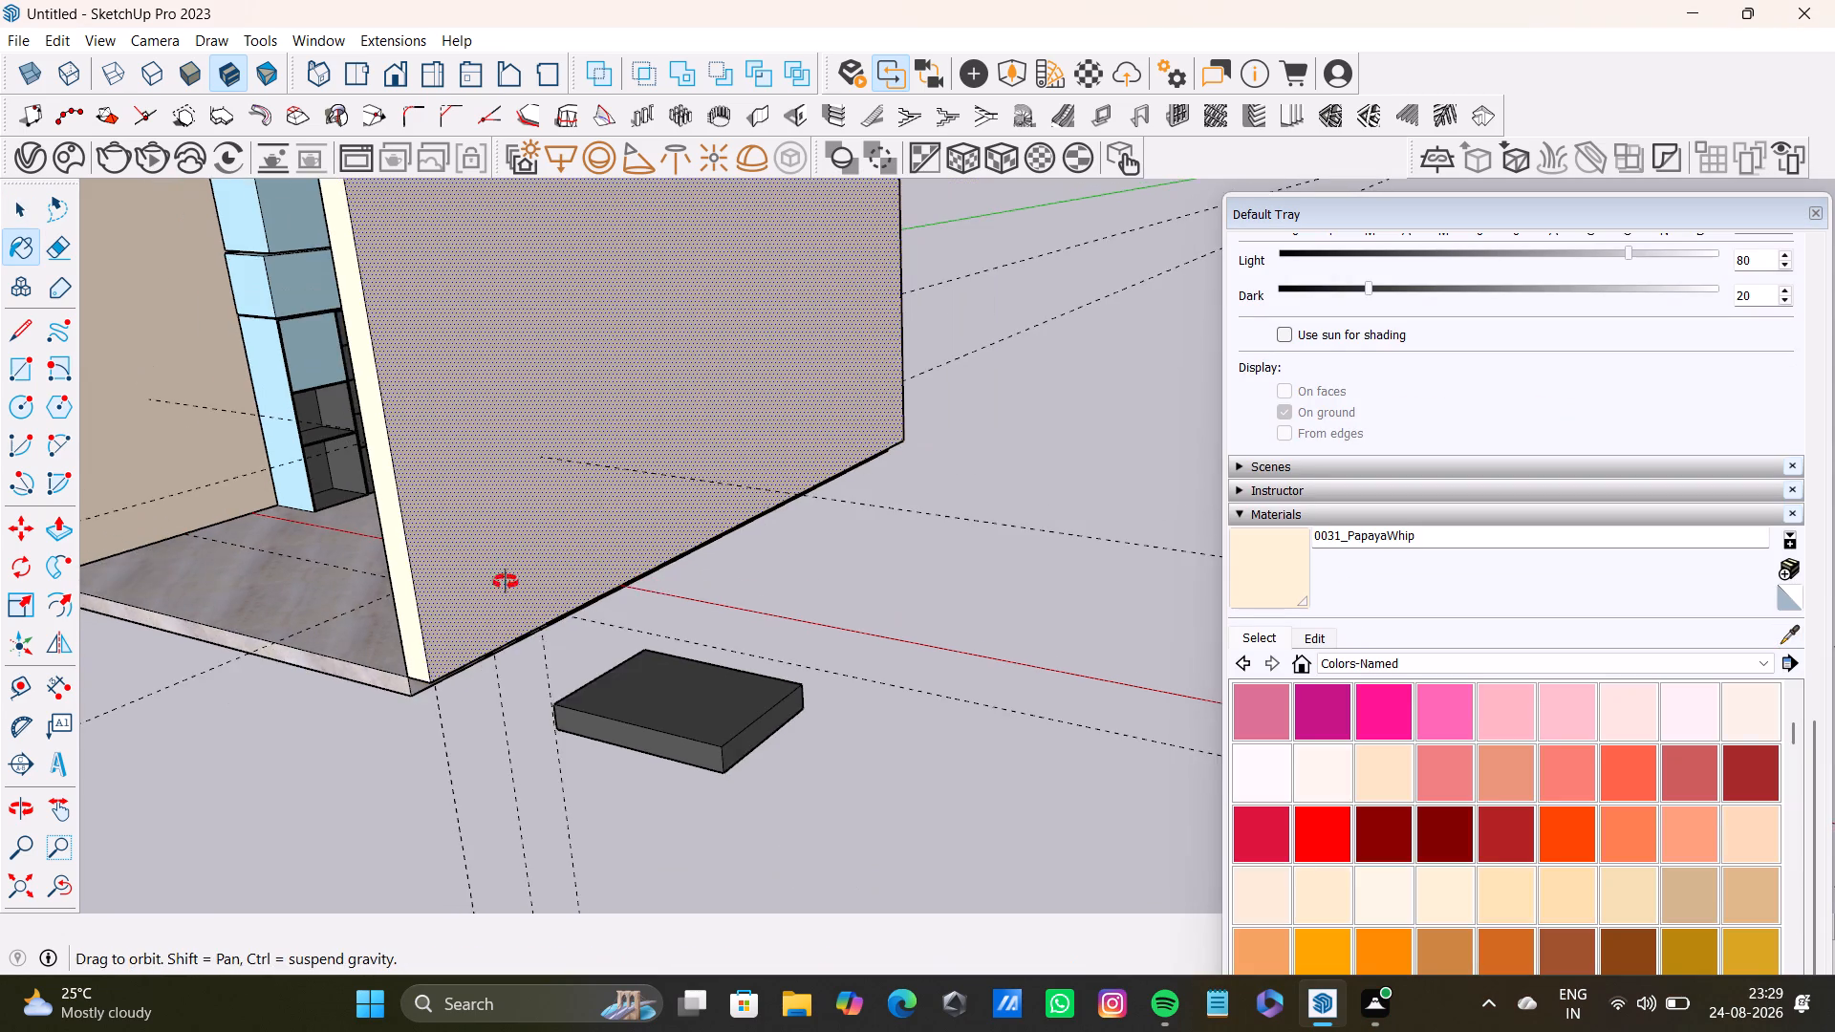
pyautogui.moveTo(506, 582); pyautogui.dragTo(678, 372, button='middle')
pyautogui.scroll(6, 655, 461)
pyautogui.moveTo(649, 475); pyautogui.dragTo(613, 386, button='middle')
pyautogui.scroll(-1, 616, 407)
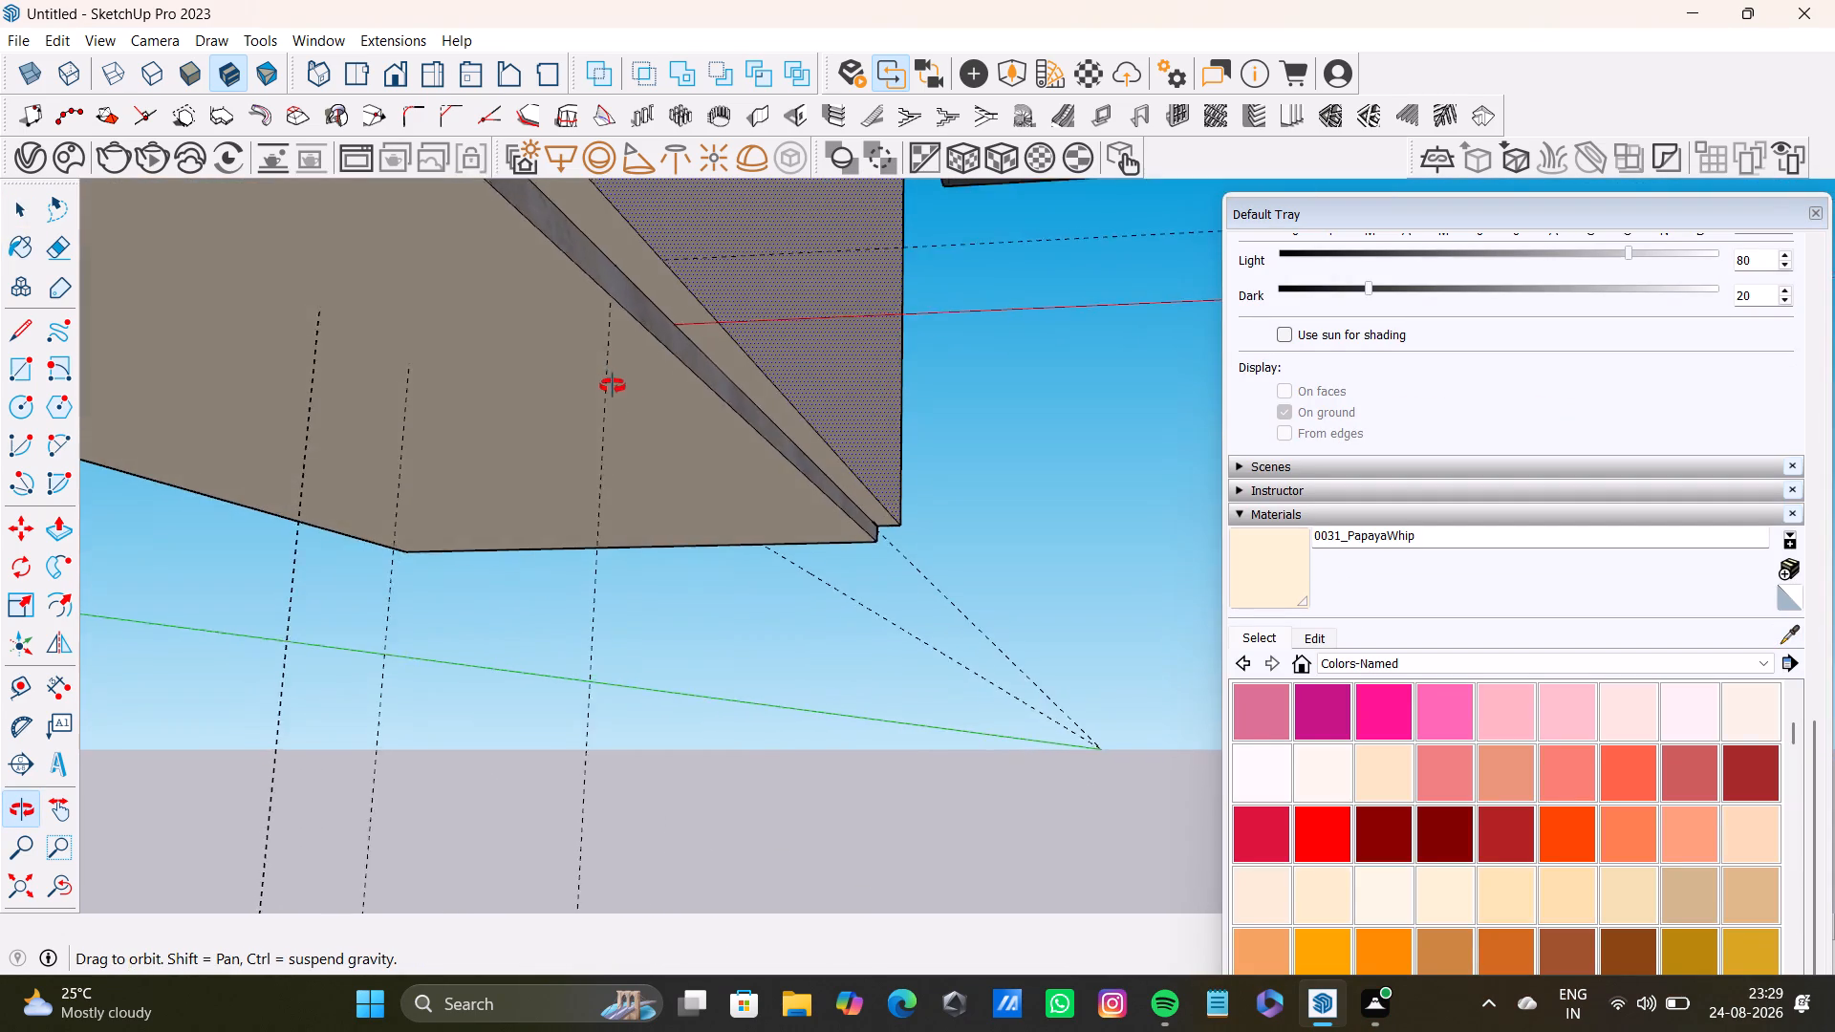
pyautogui.moveTo(613, 386); pyautogui.dragTo(691, 581, button='middle')
pyautogui.click(651, 477)
# Push/Pull the bottom face of the wall beside the slatted counter down to the underside of the floor slab.
pyautogui.press('space')
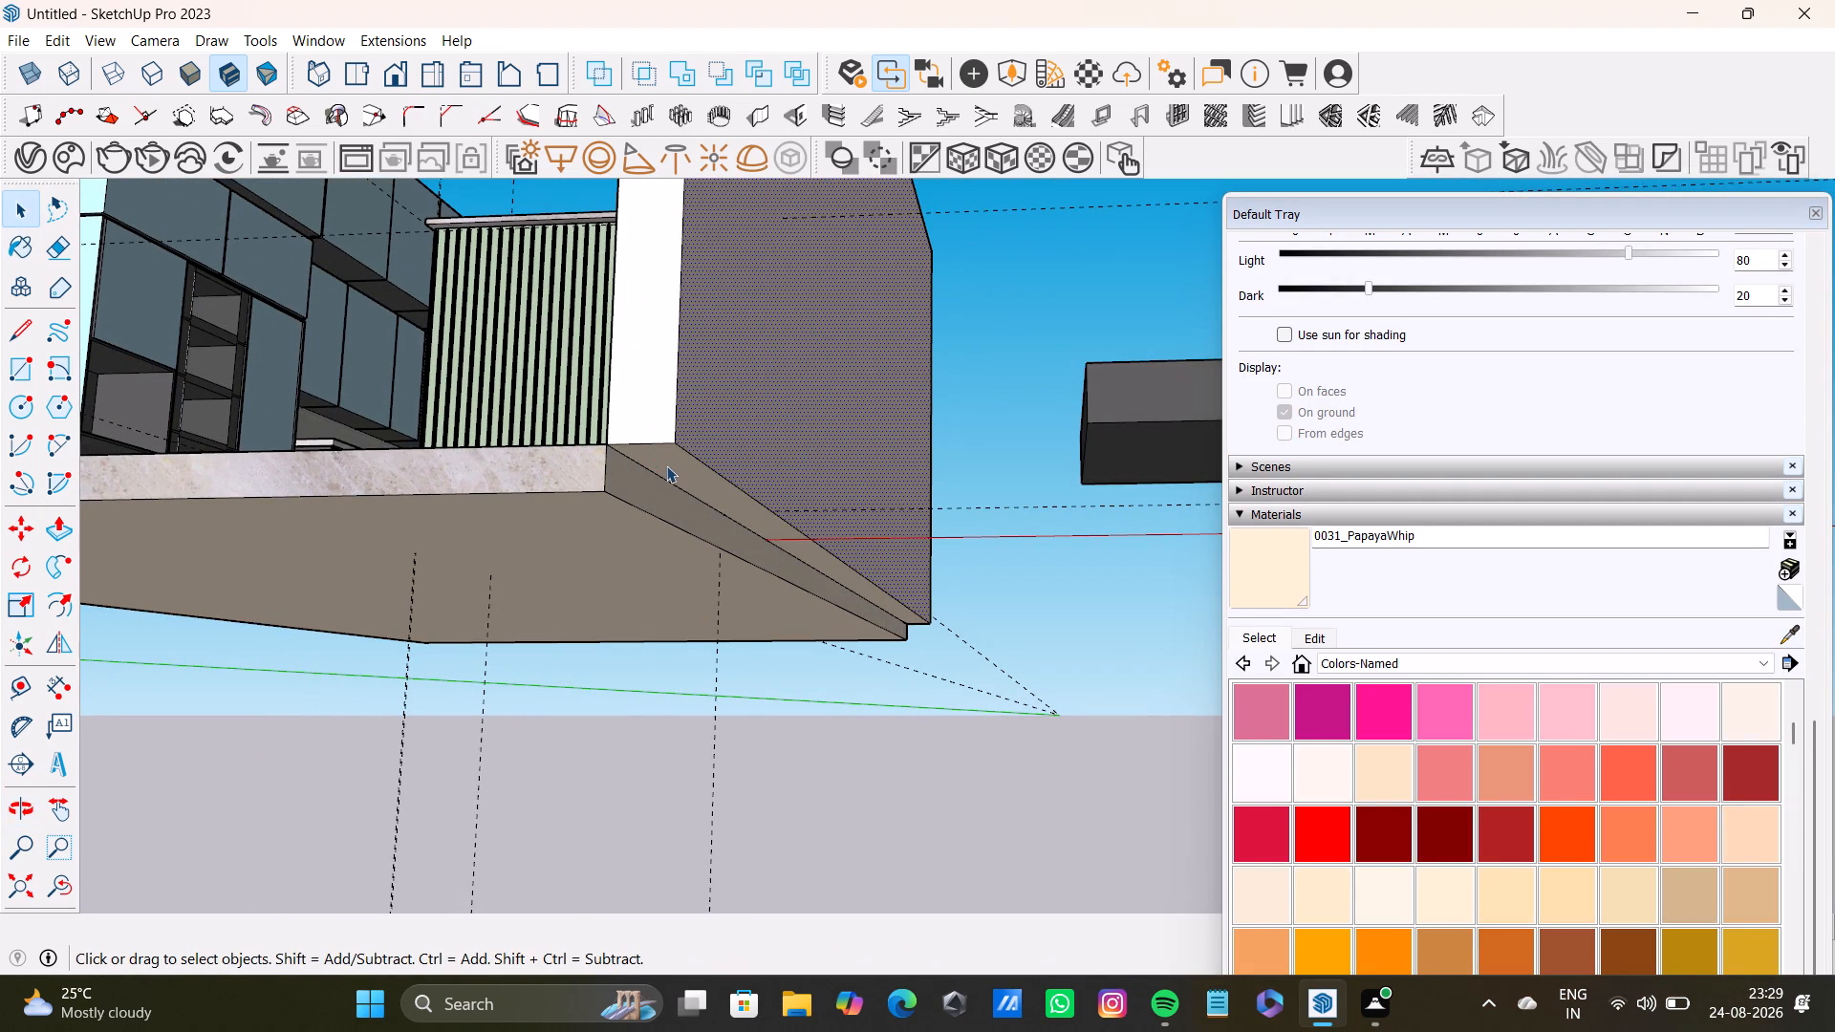
pyautogui.click(667, 463)
pyautogui.press('p')
pyautogui.moveTo(672, 455); pyautogui.dragTo(608, 500)
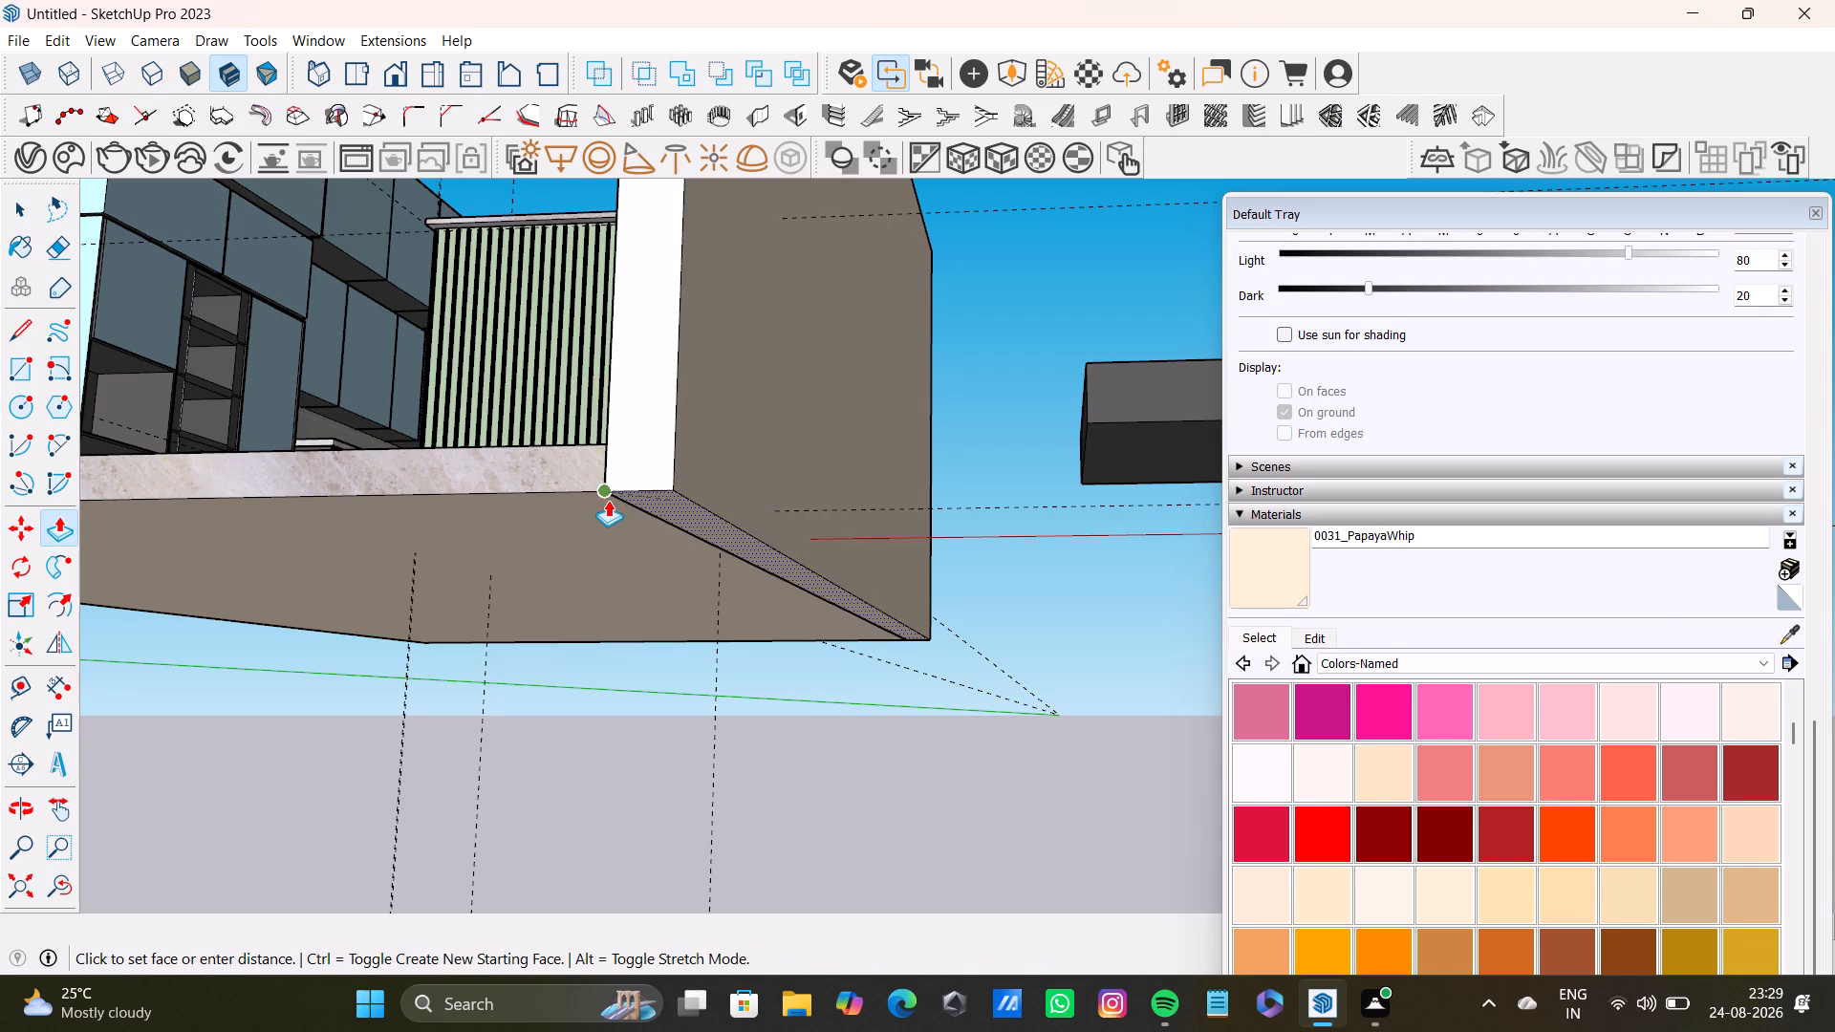
pyautogui.moveTo(608, 500); pyautogui.dragTo(568, 491)
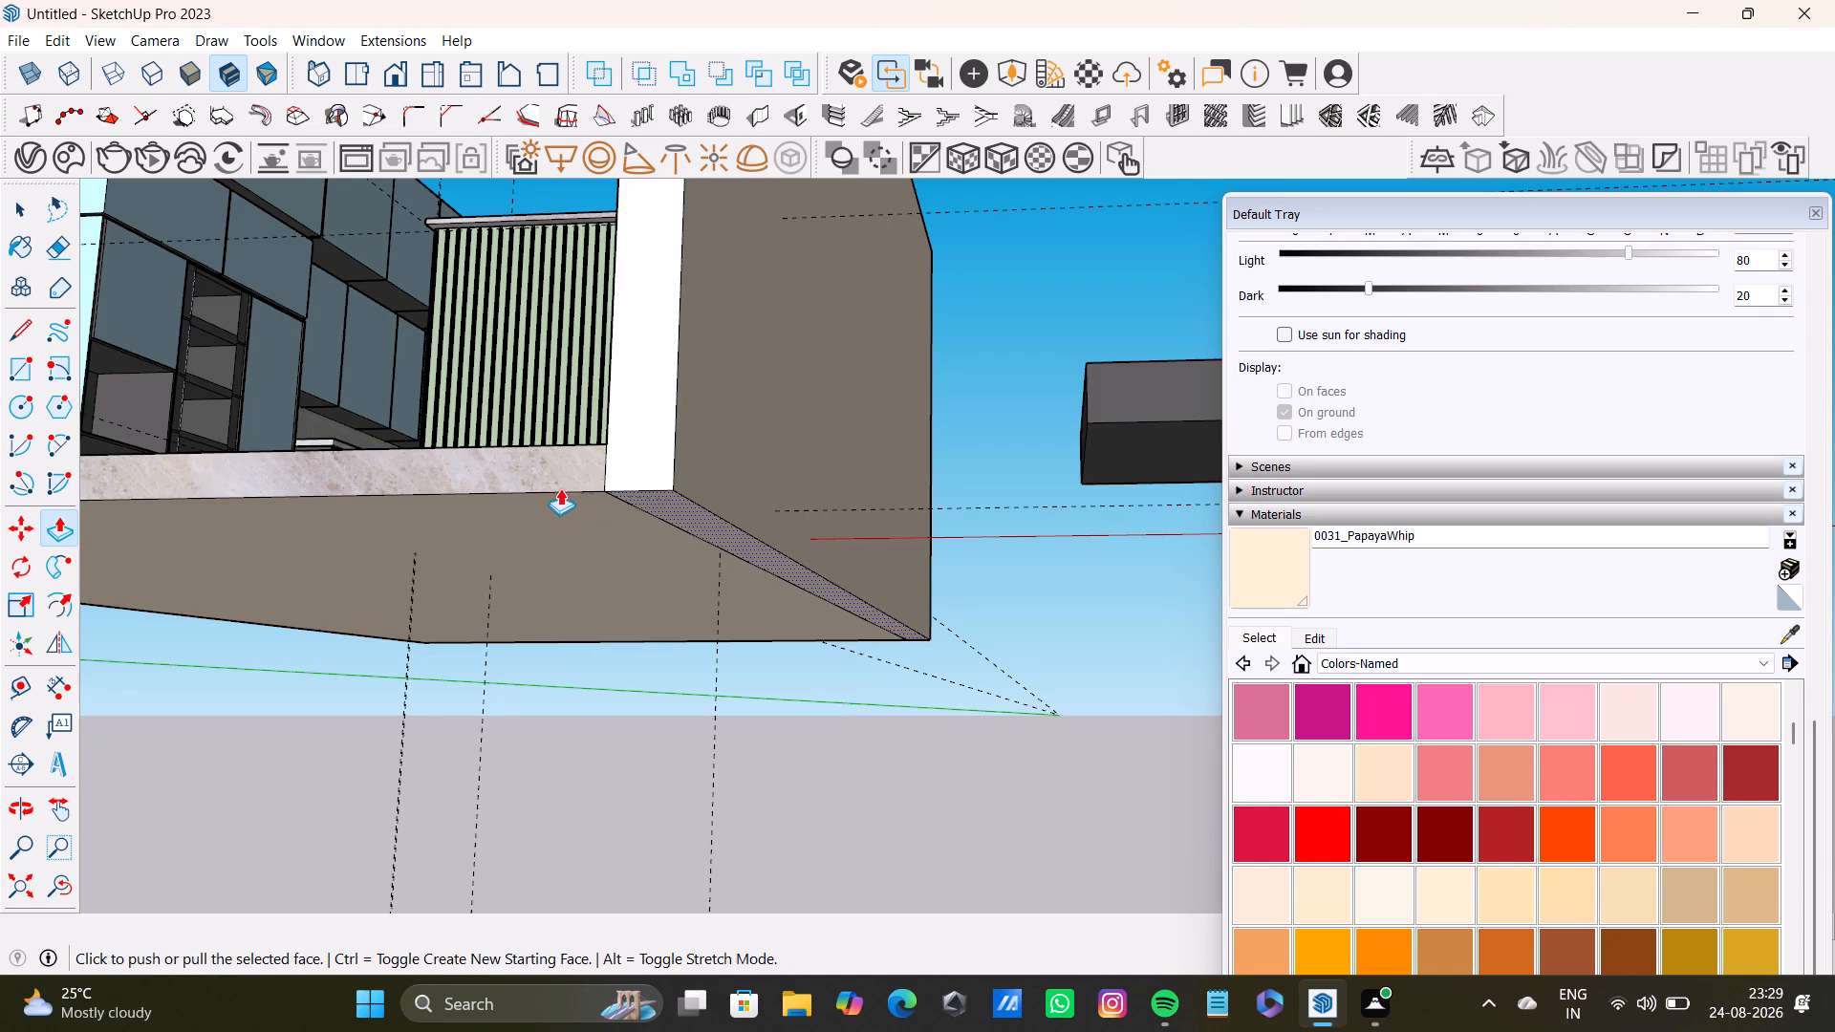
pyautogui.scroll(-4, 540, 507)
pyautogui.press('space')
# Examine the opposite wall, the tall shelf unit, the counters and the kitchen interior from several angles.
pyautogui.scroll(-4, 541, 512)
pyautogui.keyDown('shift'); pyautogui.moveTo(541, 512); pyautogui.dragTo(1020, 548, button='middle'); pyautogui.keyUp('shift')
pyautogui.scroll(7, 402, 510)
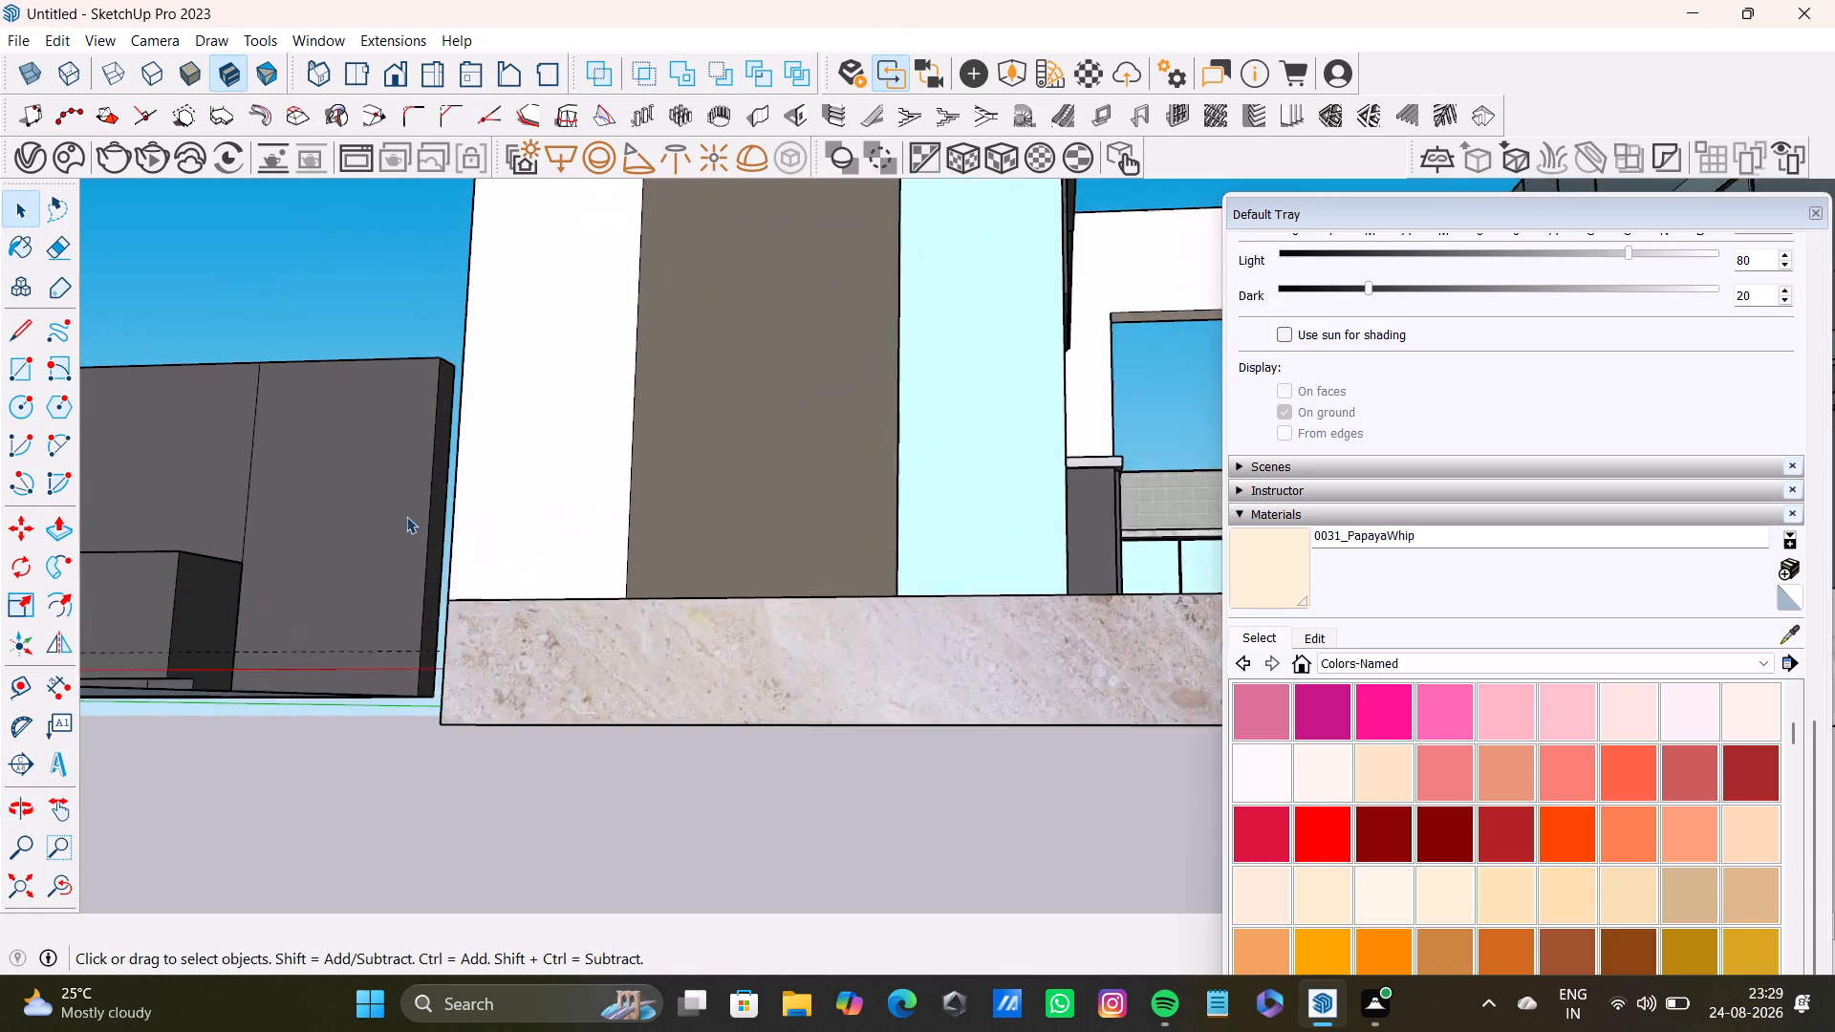
pyautogui.moveTo(463, 535); pyautogui.dragTo(488, 630, button='middle')
pyautogui.scroll(-9, 500, 613)
pyautogui.moveTo(517, 614); pyautogui.dragTo(520, 699, button='middle')
pyautogui.scroll(-14, 520, 699)
pyautogui.moveTo(566, 613); pyautogui.dragTo(413, 717, button='middle')
pyautogui.scroll(2, 628, 630)
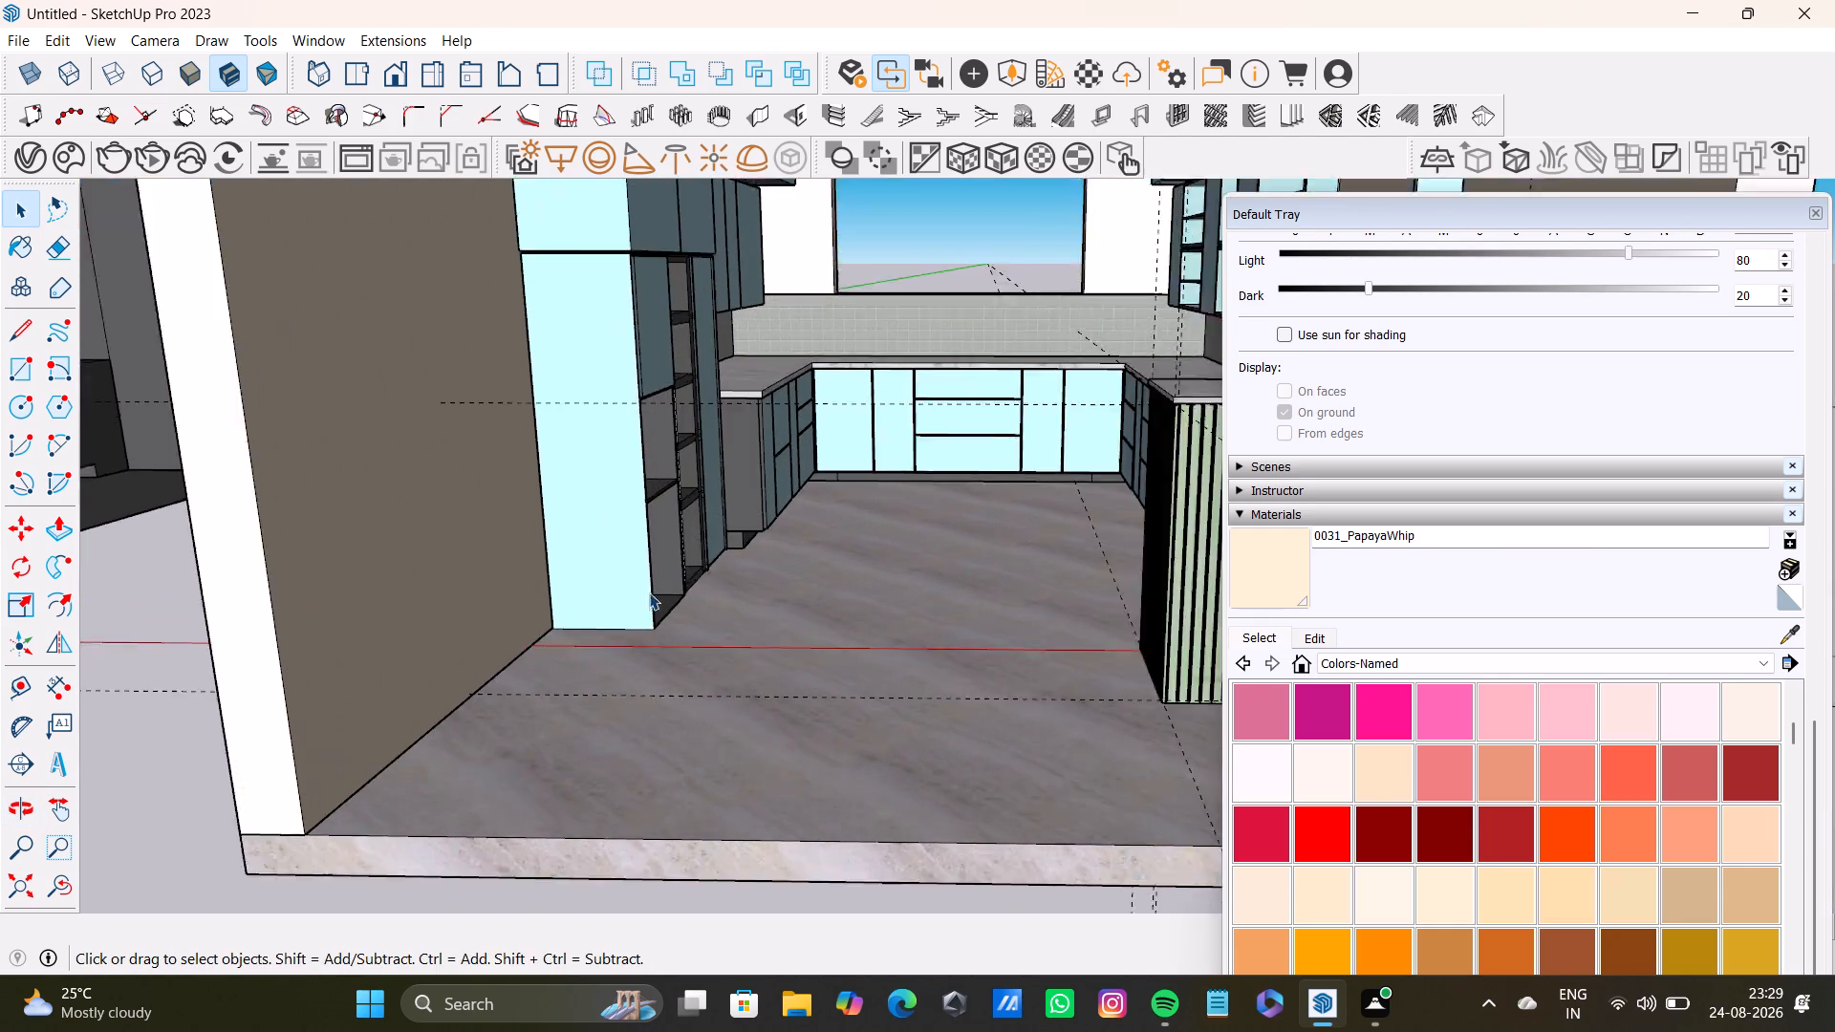
pyautogui.scroll(3, 649, 592)
pyautogui.moveTo(711, 538); pyautogui.dragTo(535, 687, button='middle')
pyautogui.scroll(6, 562, 659)
pyautogui.moveTo(570, 615); pyautogui.dragTo(390, 649, button='middle')
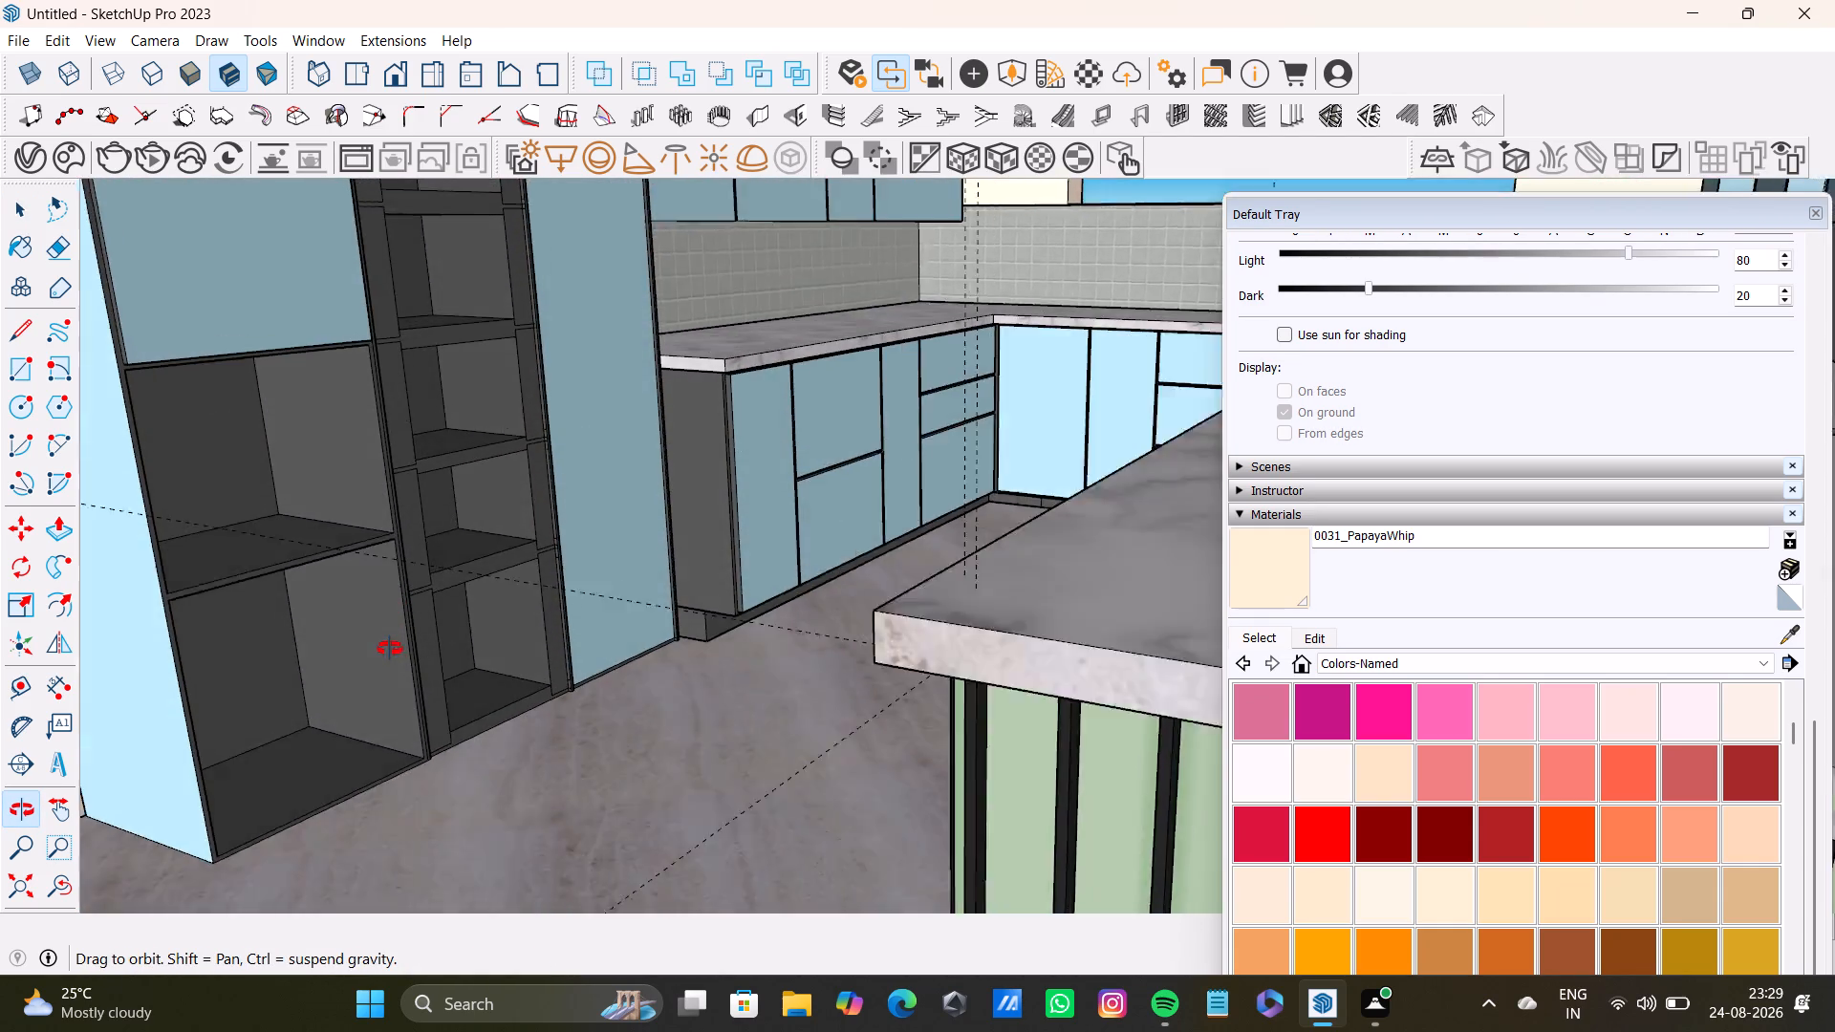
pyautogui.moveTo(390, 649); pyautogui.dragTo(393, 698, button='middle')
pyautogui.scroll(-5, 516, 624)
pyautogui.moveTo(546, 637); pyautogui.dragTo(788, 596, button='middle')
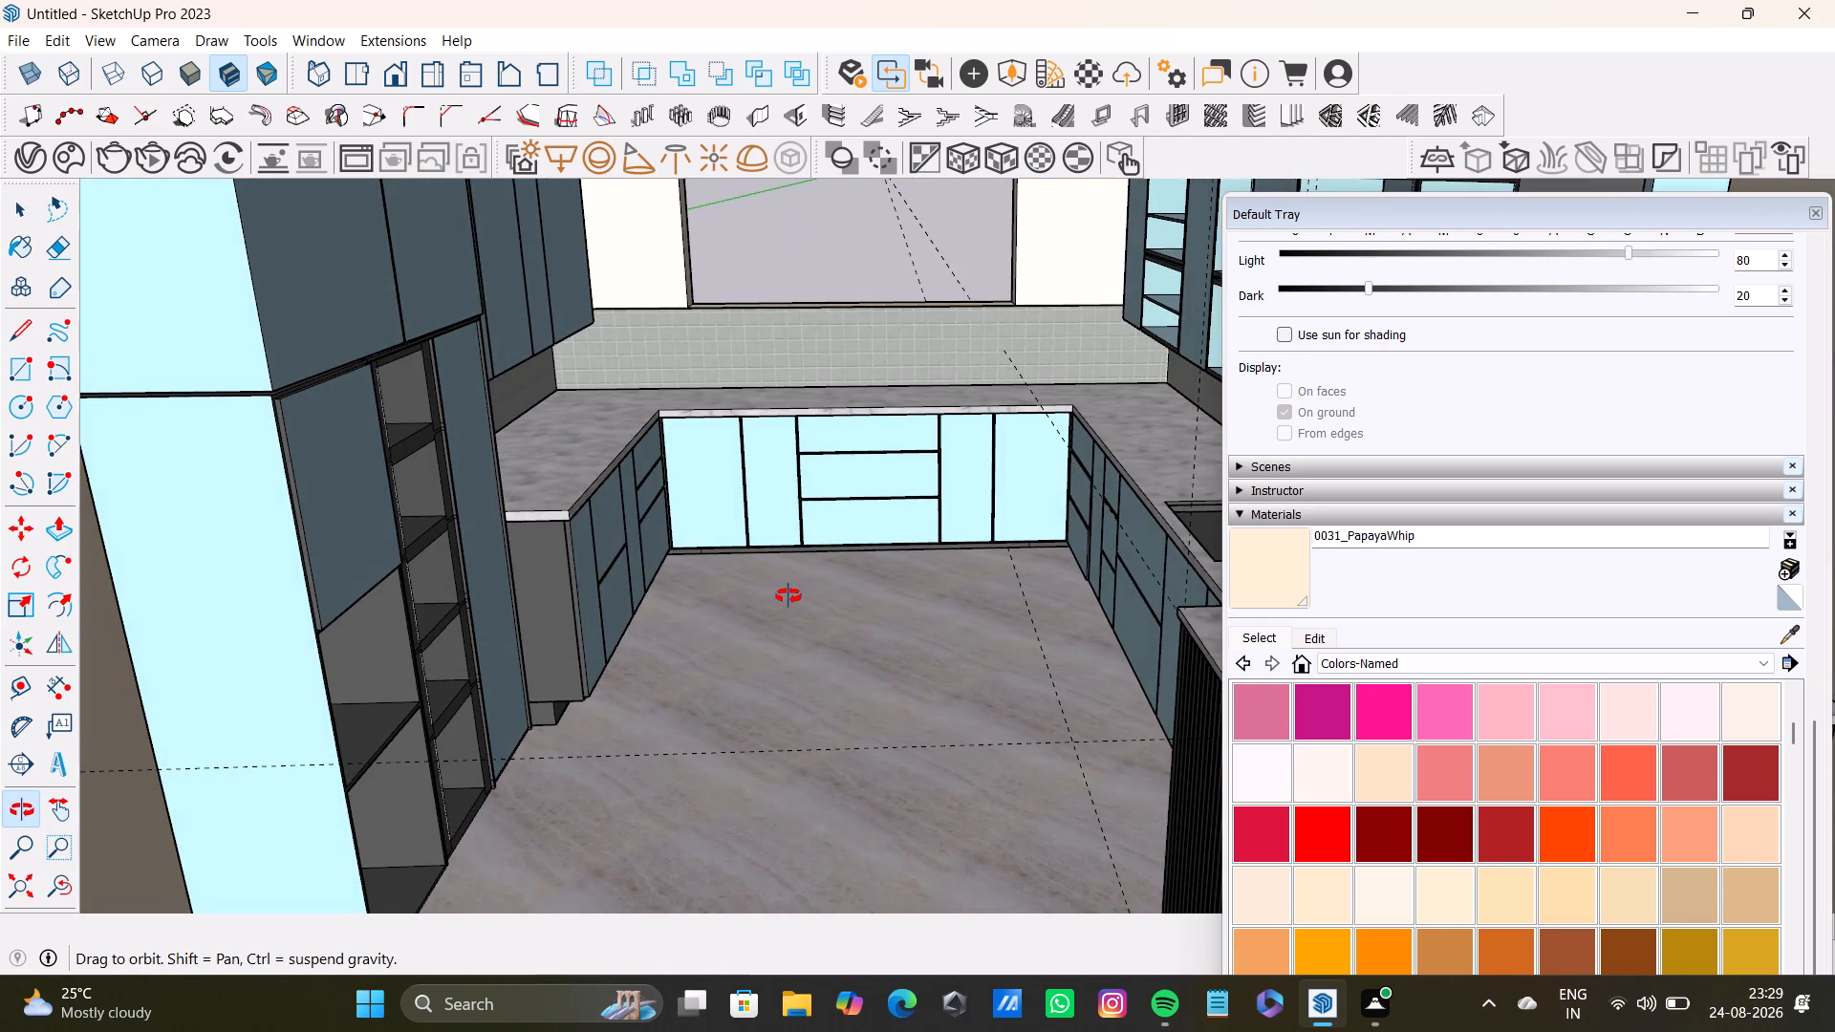
# Examine the kitchen interior, the tall shelf unit and the undersides of the wall cabinets from several angles.
pyautogui.moveTo(788, 596); pyautogui.dragTo(532, 712, button='middle')
pyautogui.moveTo(530, 700); pyautogui.dragTo(728, 559, button='middle')
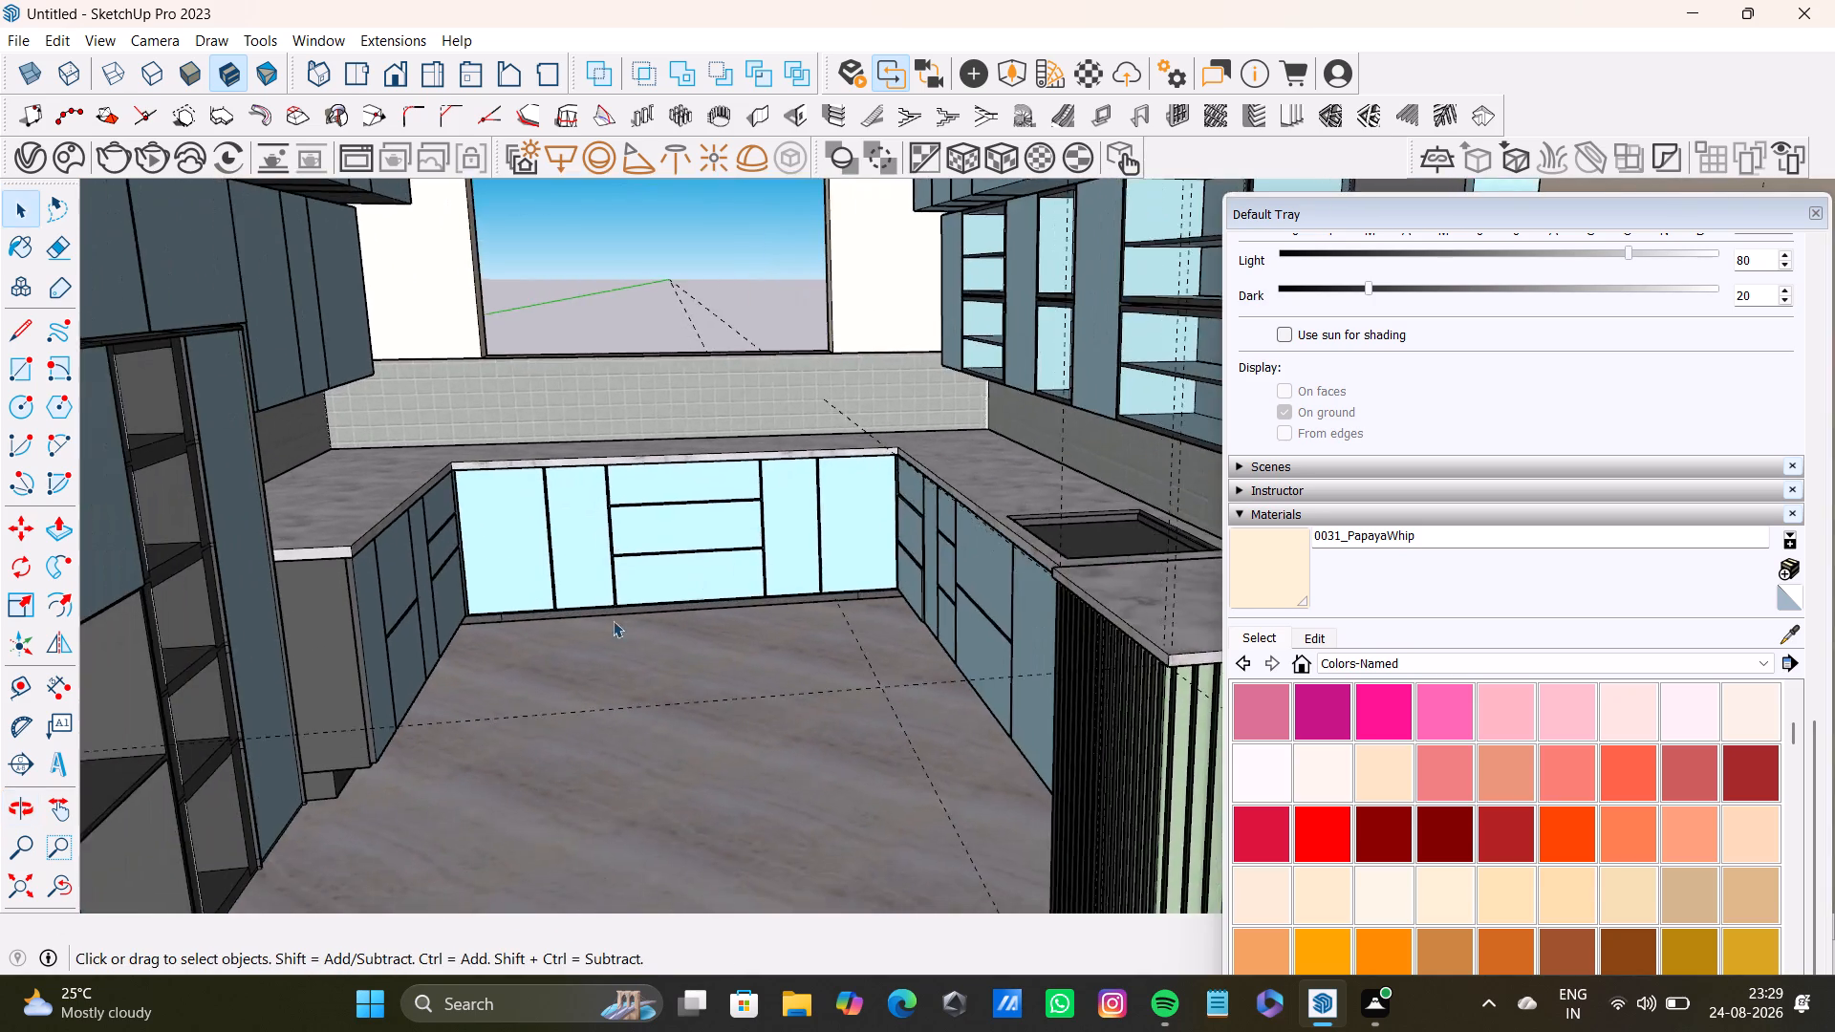
pyautogui.scroll(-7, 607, 631)
pyautogui.moveTo(604, 626); pyautogui.dragTo(487, 597, button='middle')
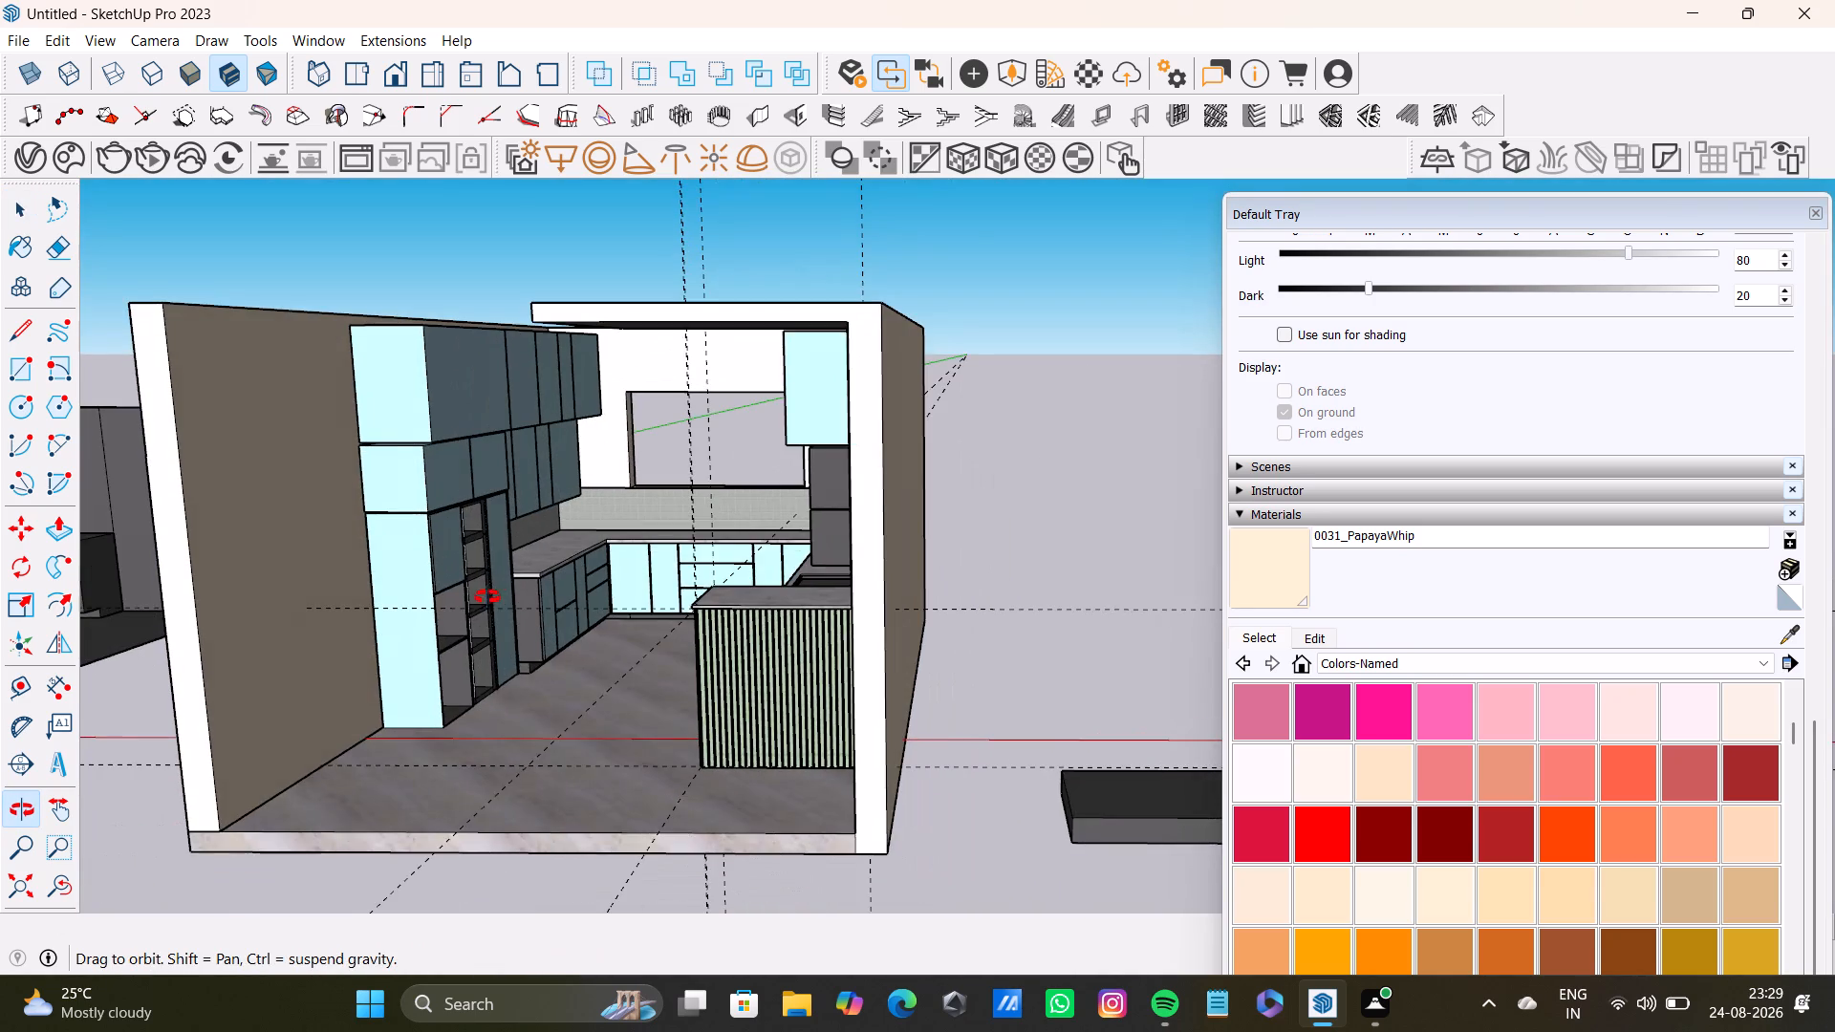
pyautogui.moveTo(487, 597); pyautogui.dragTo(484, 597, button='middle')
pyautogui.scroll(7, 507, 412)
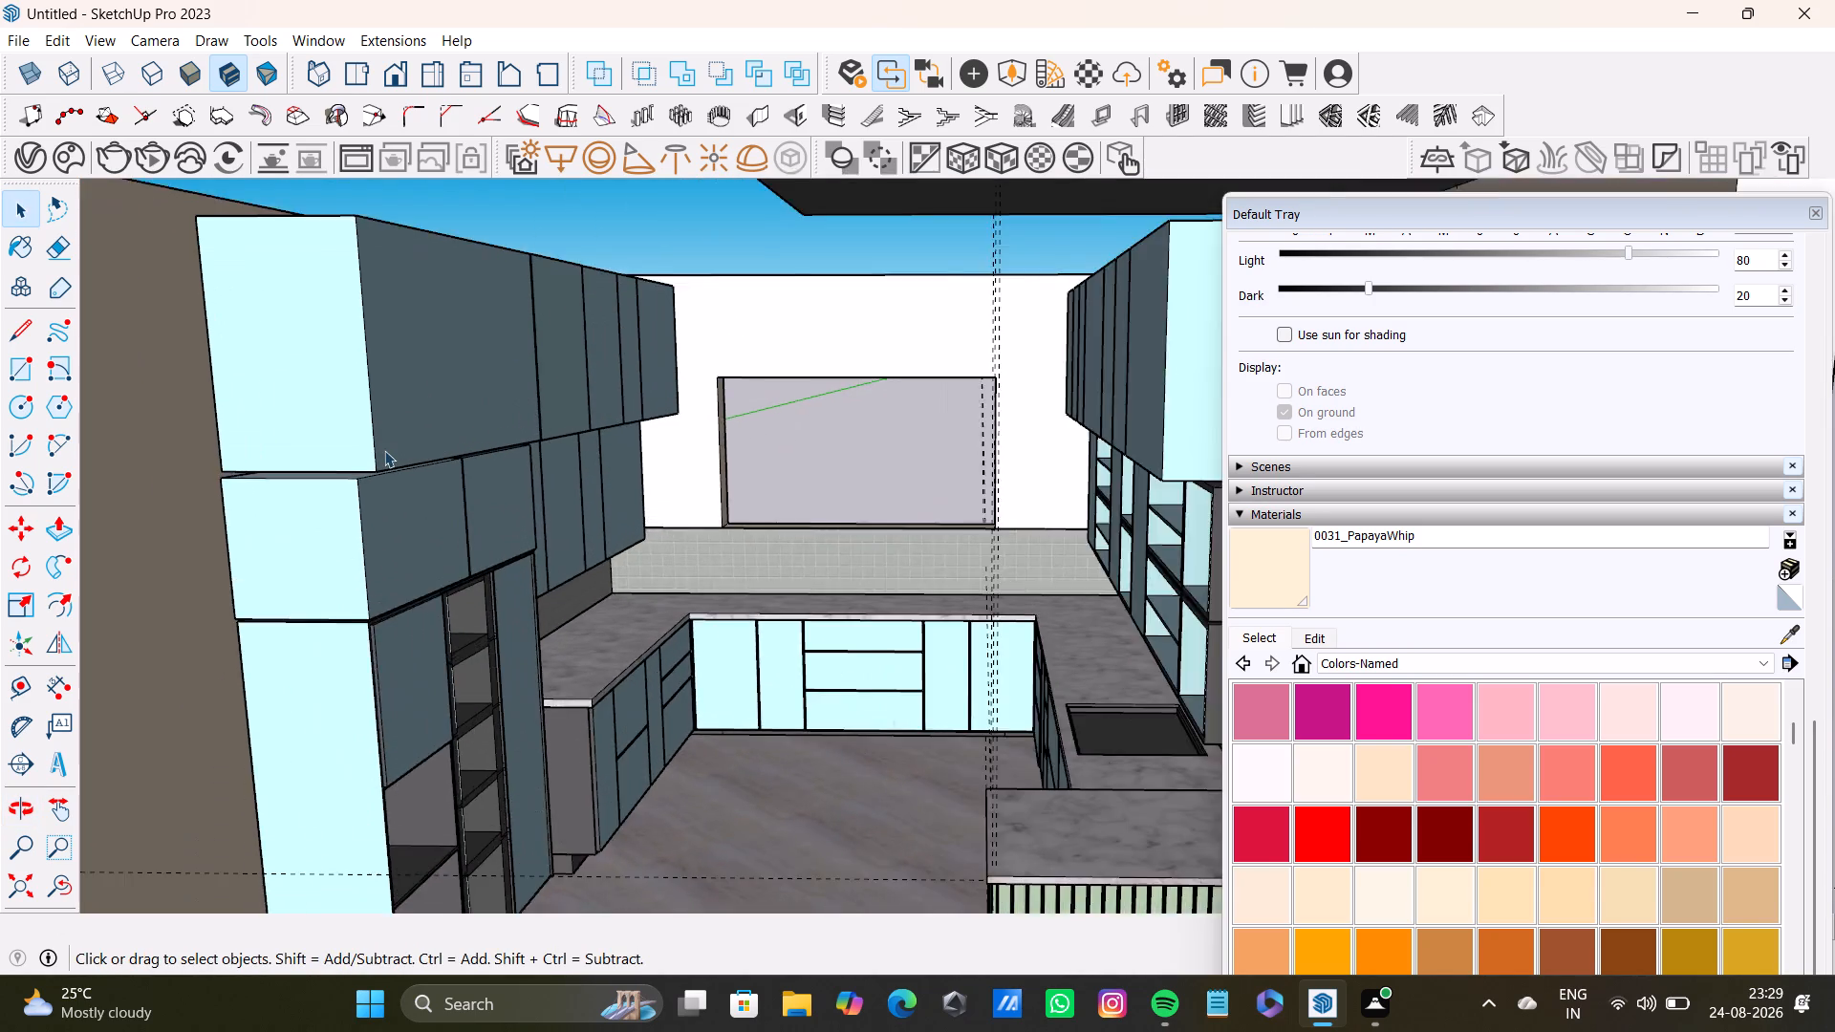
pyautogui.scroll(5, 384, 450)
pyautogui.moveTo(379, 455); pyautogui.dragTo(235, 227, button='middle')
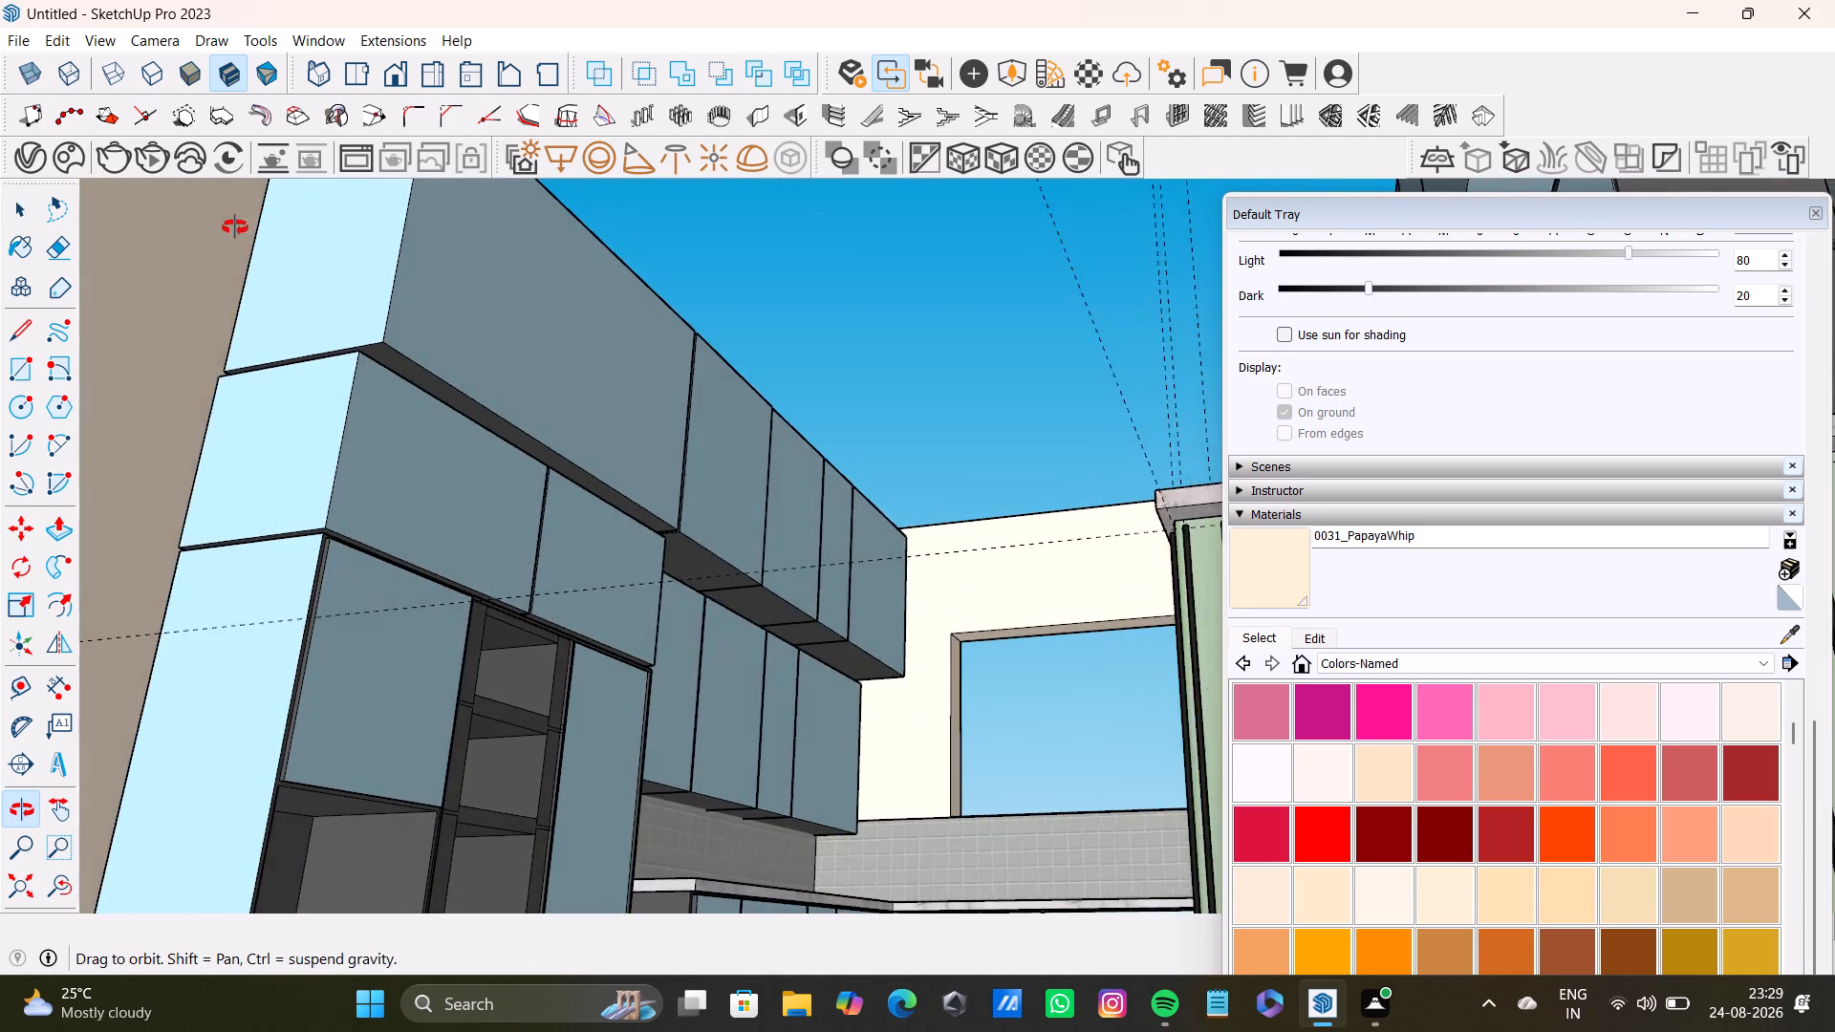
pyautogui.moveTo(235, 227); pyautogui.dragTo(370, 207, button='middle')
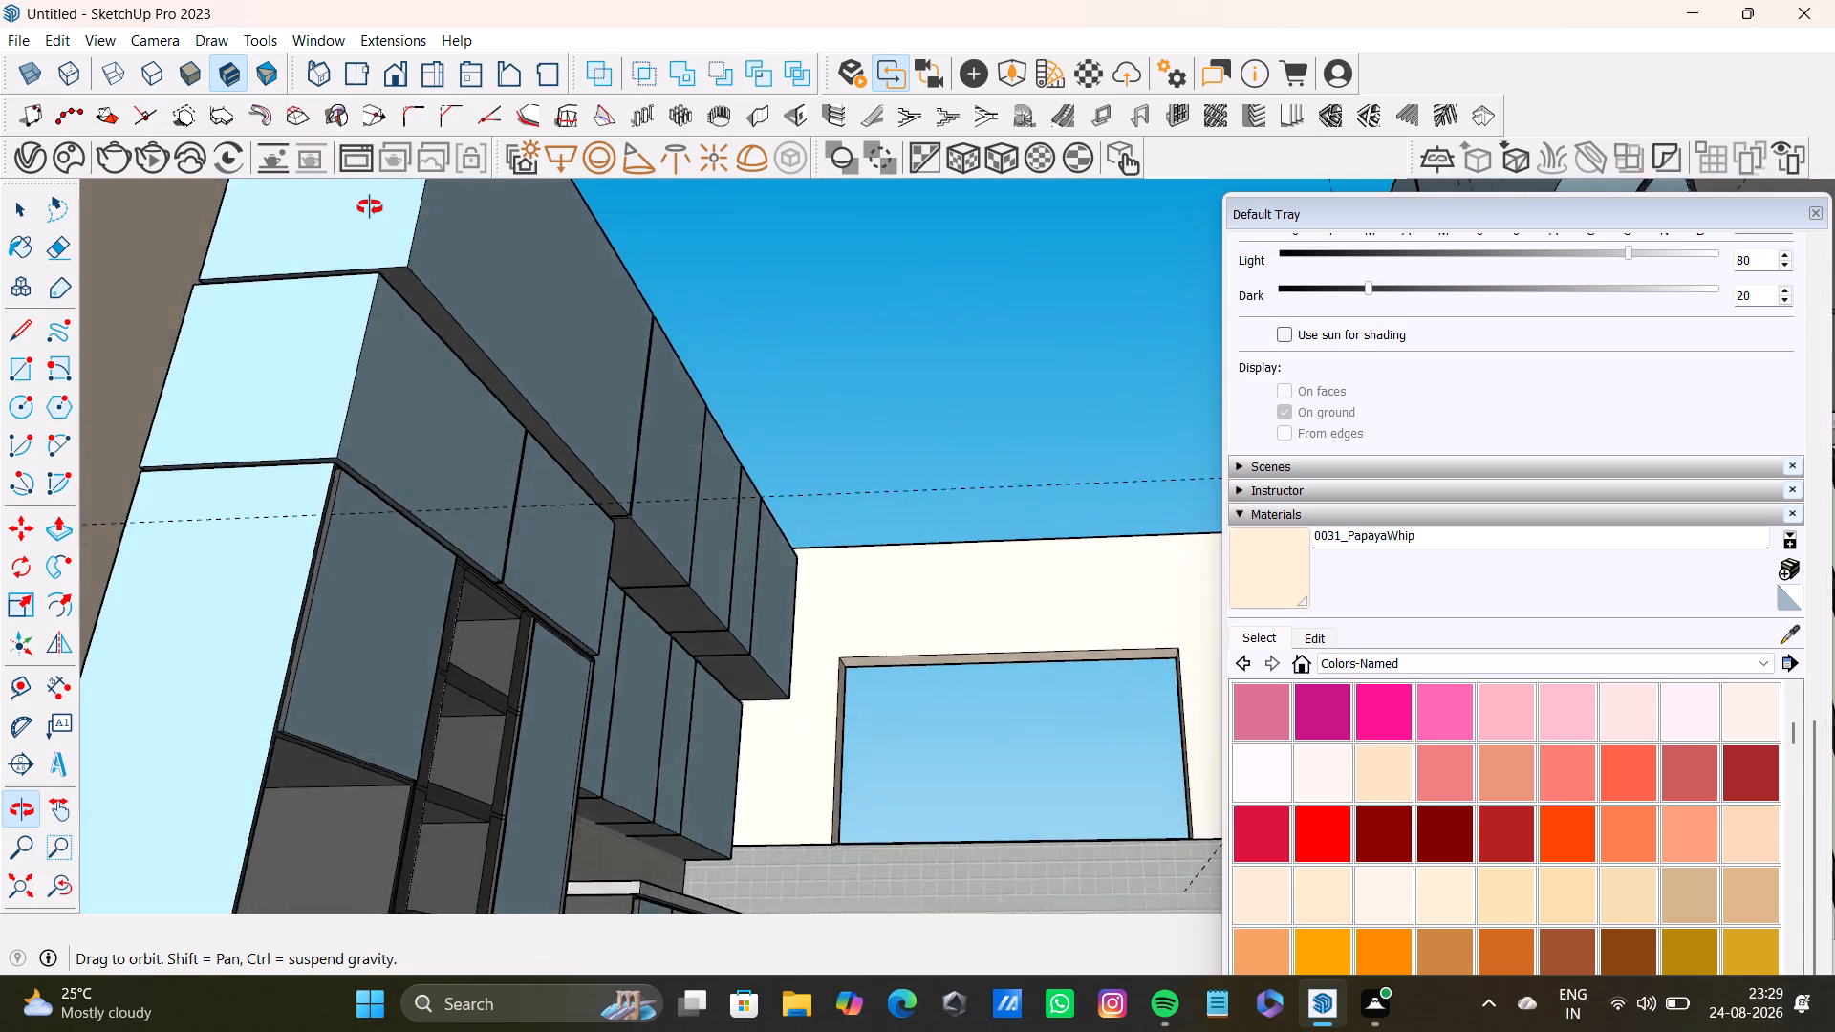
pyautogui.moveTo(370, 207); pyautogui.dragTo(302, 239, button='middle')
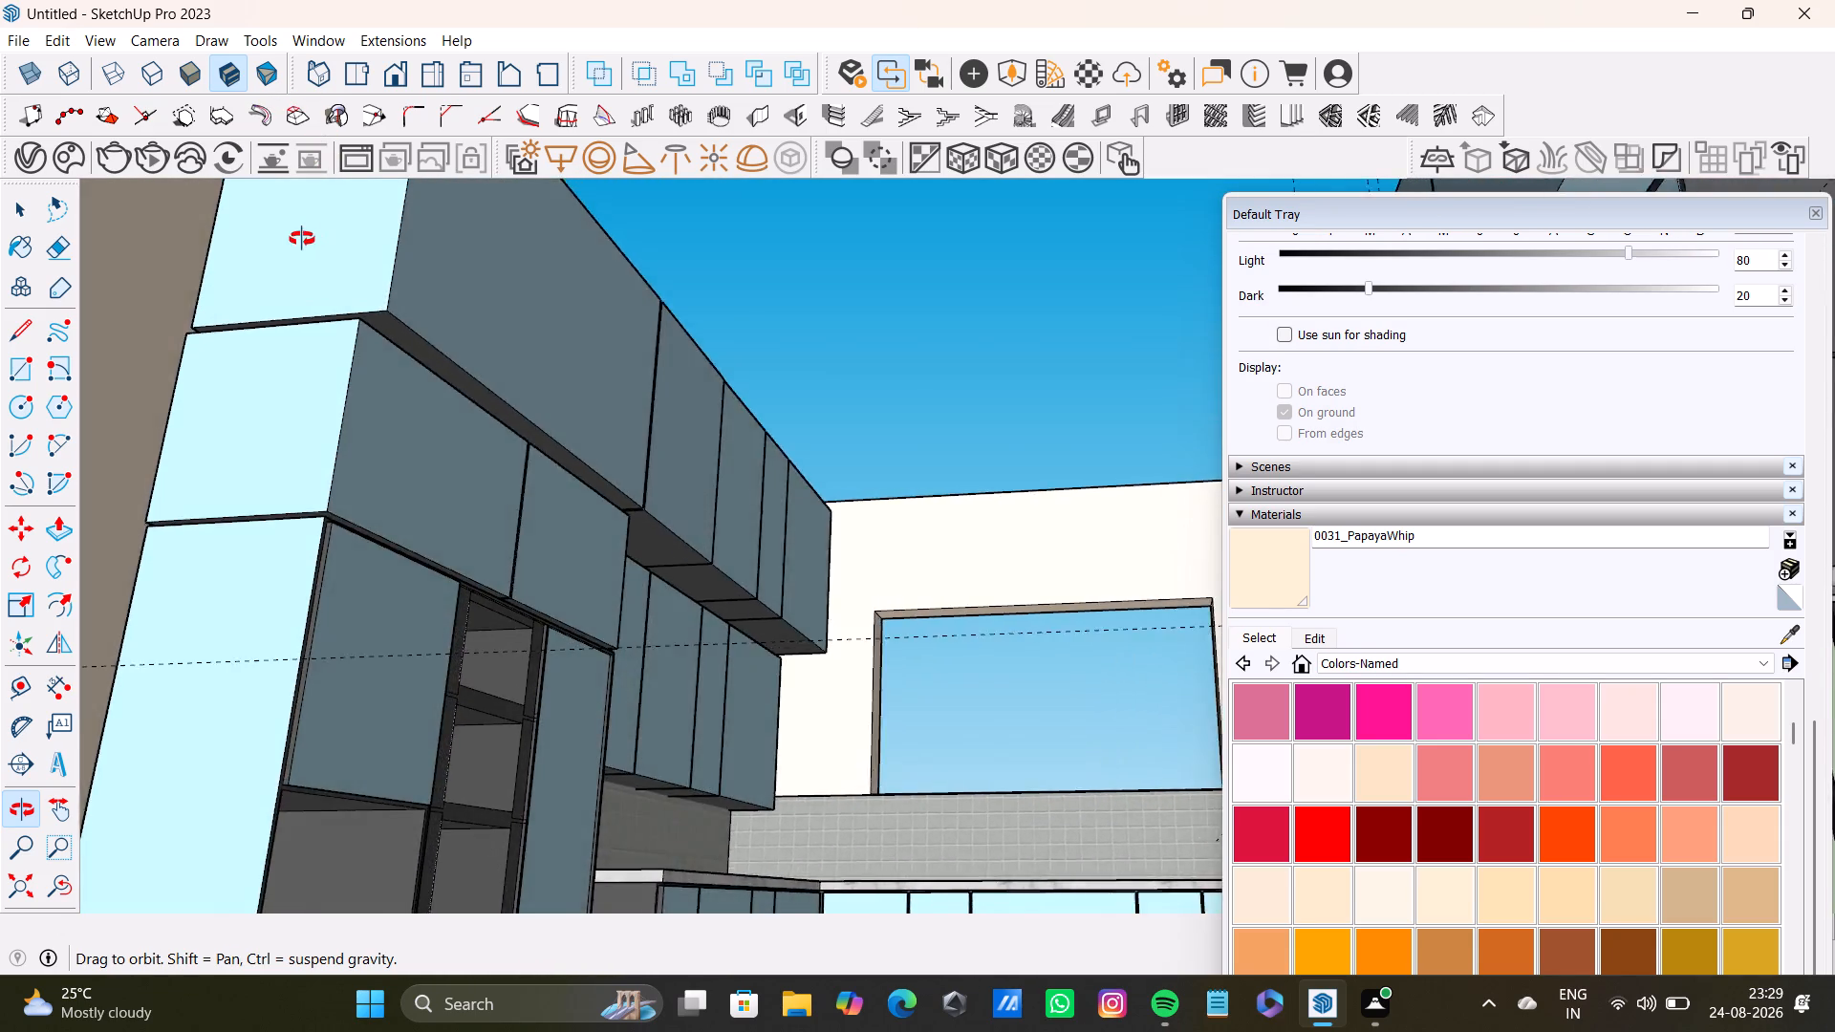
pyautogui.moveTo(302, 239); pyautogui.dragTo(258, 252, button='middle')
pyautogui.scroll(7, 889, 546)
pyautogui.moveTo(778, 613); pyautogui.dragTo(635, 282, button='middle')
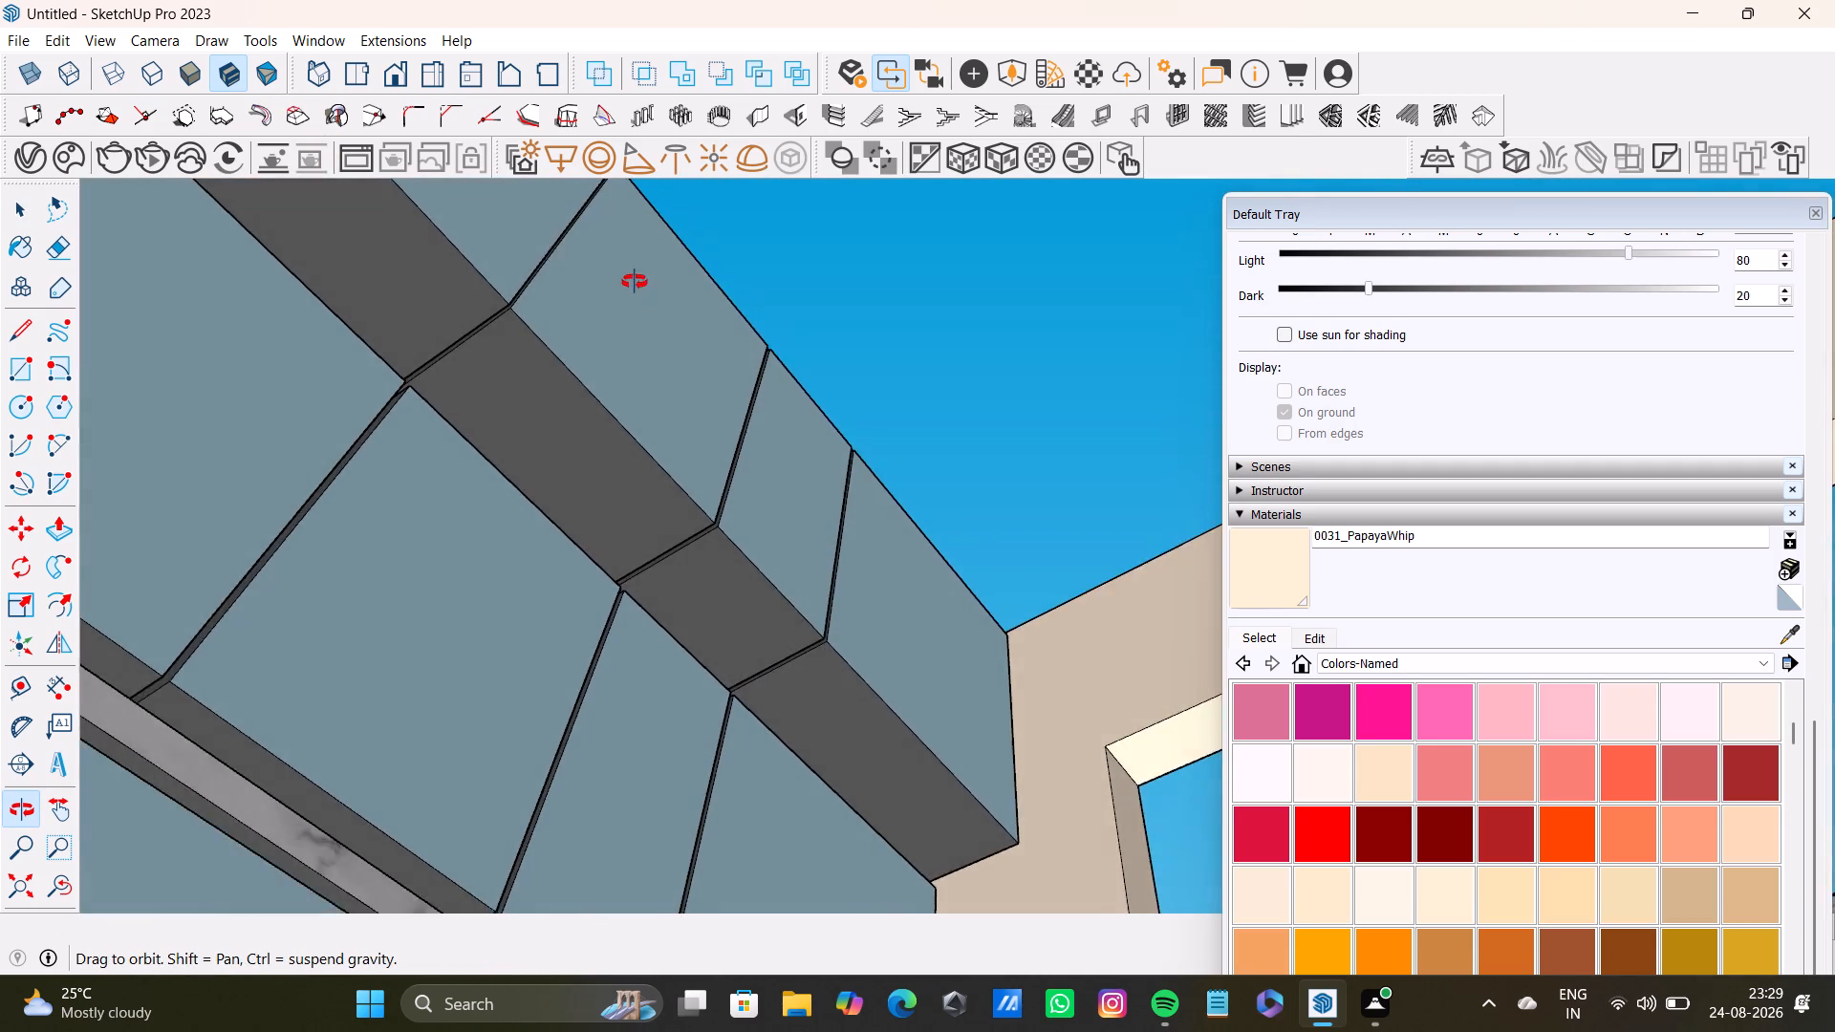
pyautogui.moveTo(635, 282); pyautogui.dragTo(274, 594, button='middle')
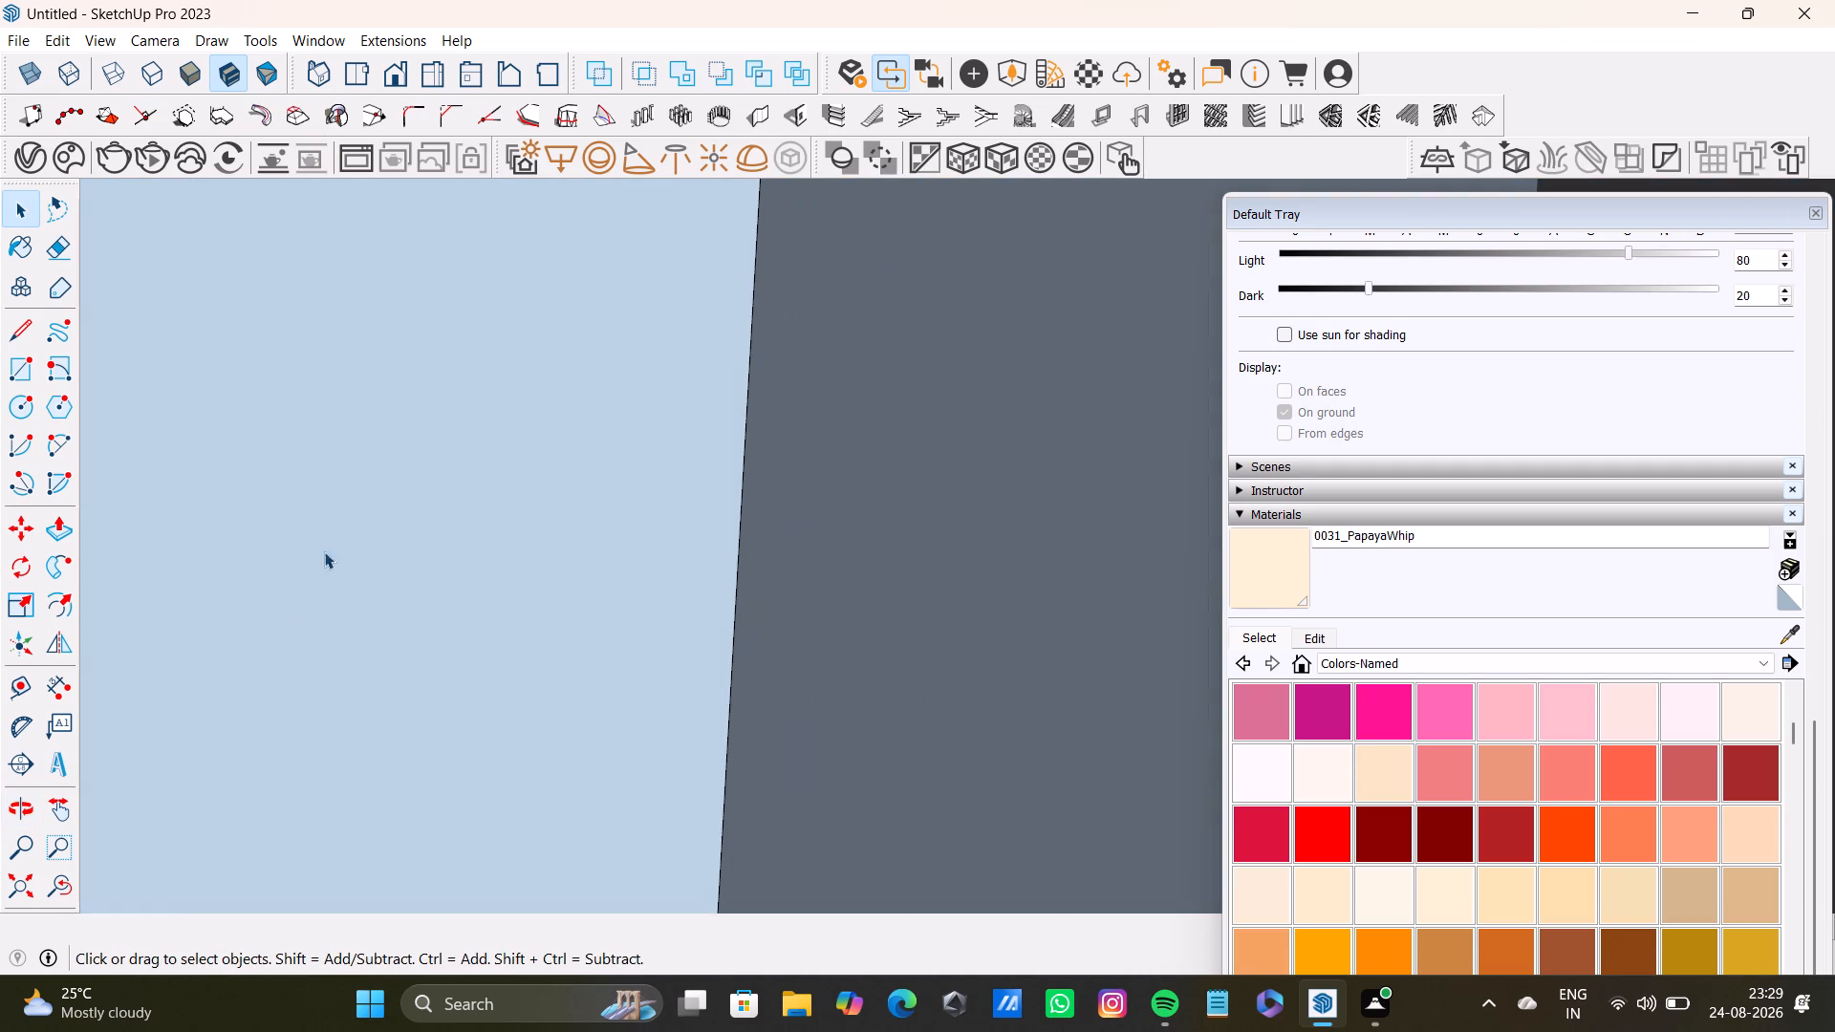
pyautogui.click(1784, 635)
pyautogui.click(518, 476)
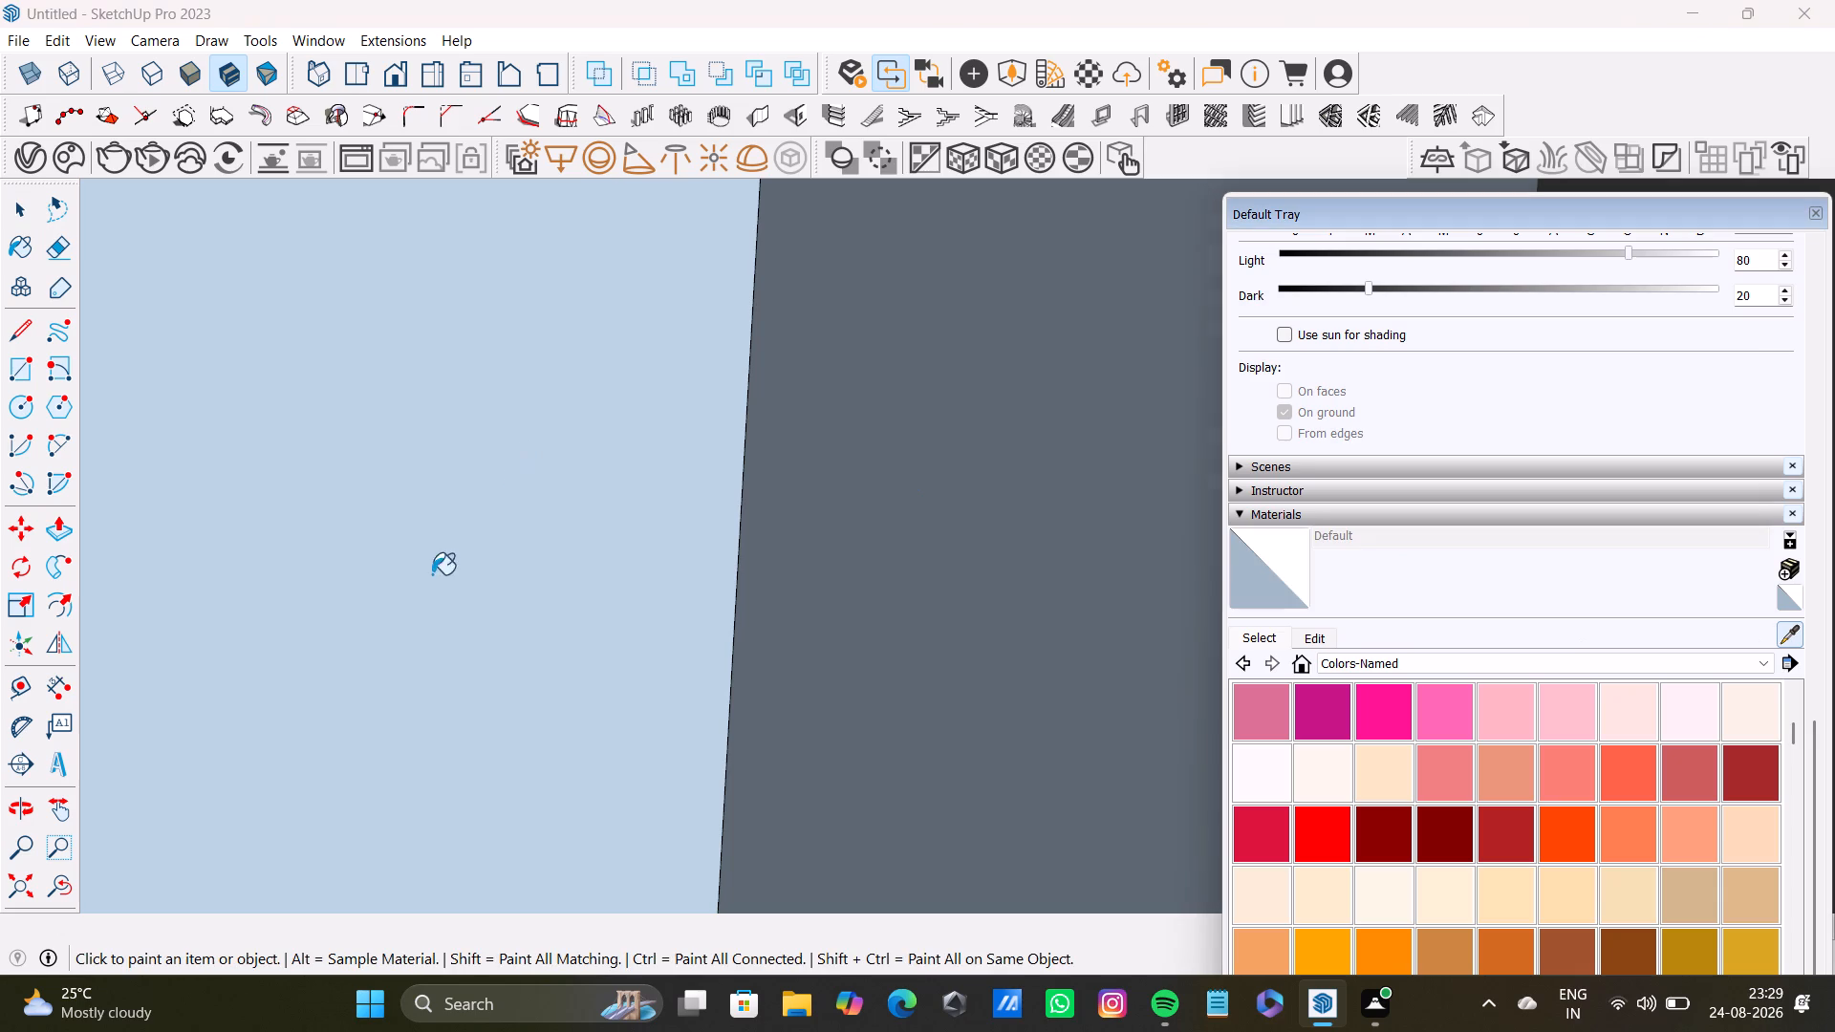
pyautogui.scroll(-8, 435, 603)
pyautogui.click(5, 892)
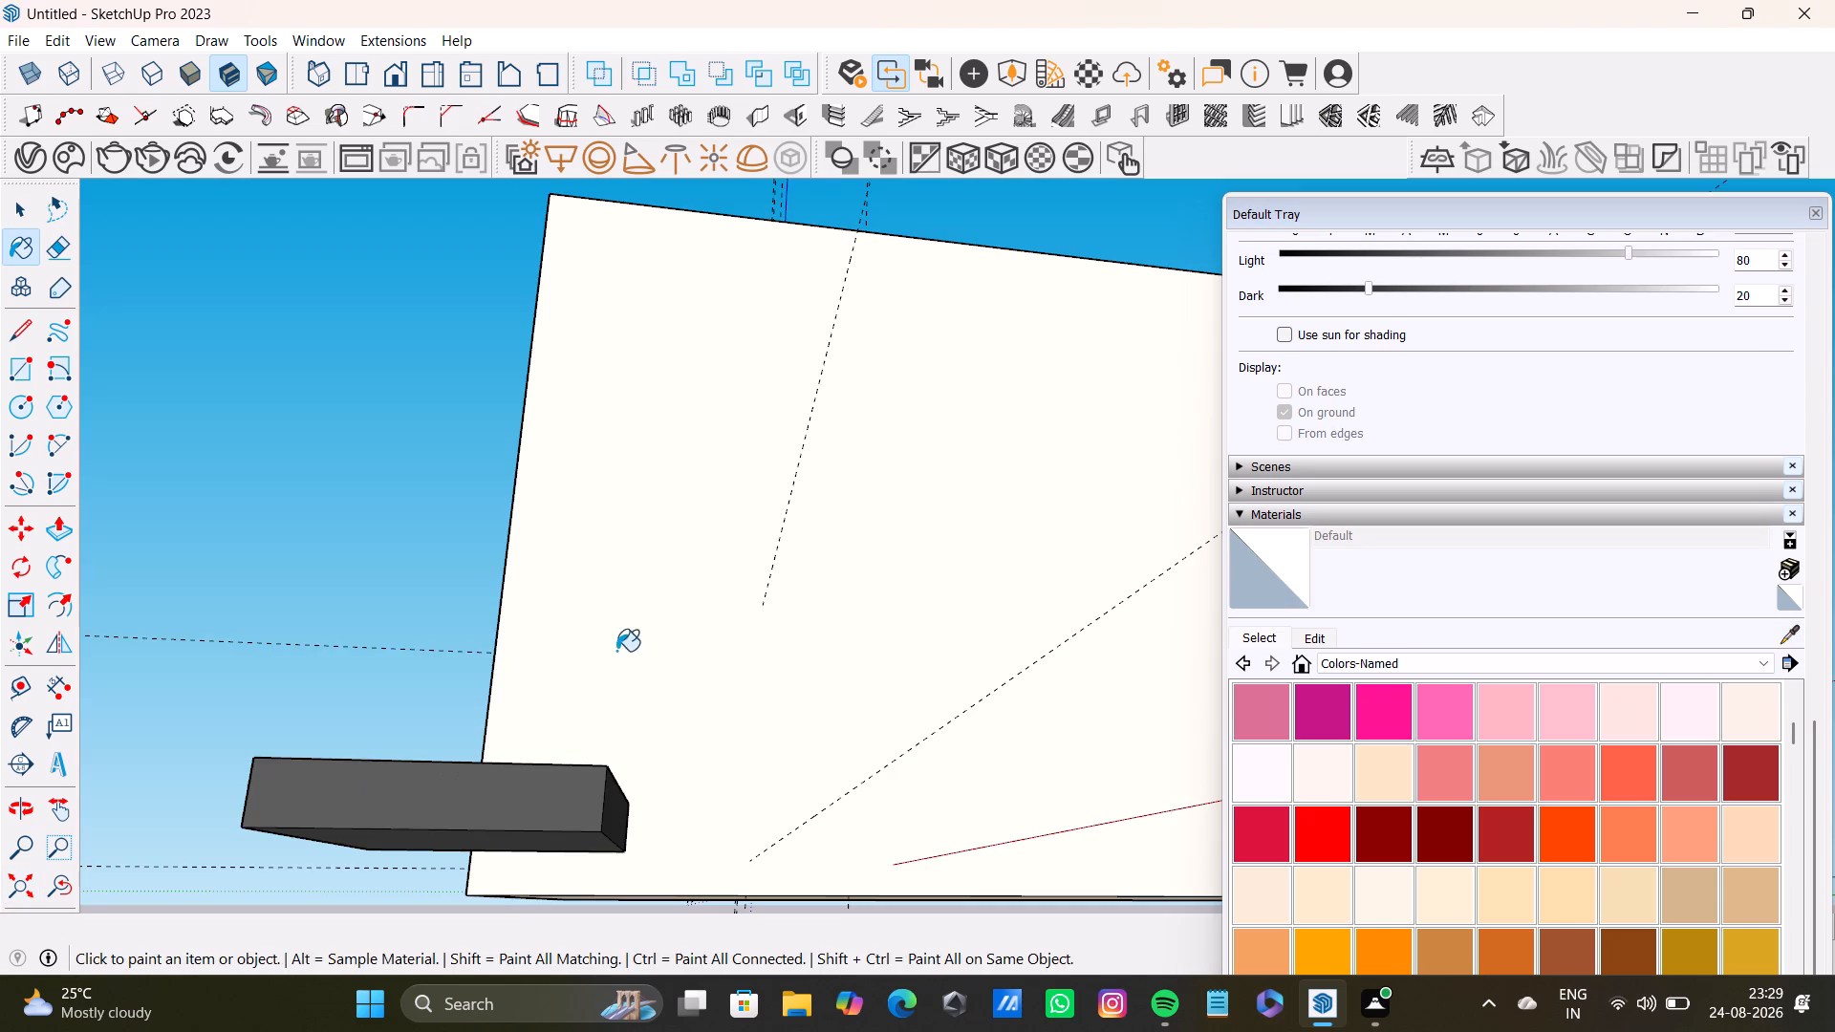
# Sample the 0095_LightBlue material from the large upper cabinet above the tall shelf unit.
pyautogui.moveTo(635, 707); pyautogui.dragTo(1004, 924, button='middle')
pyautogui.scroll(3, 866, 836)
pyautogui.click(1791, 630)
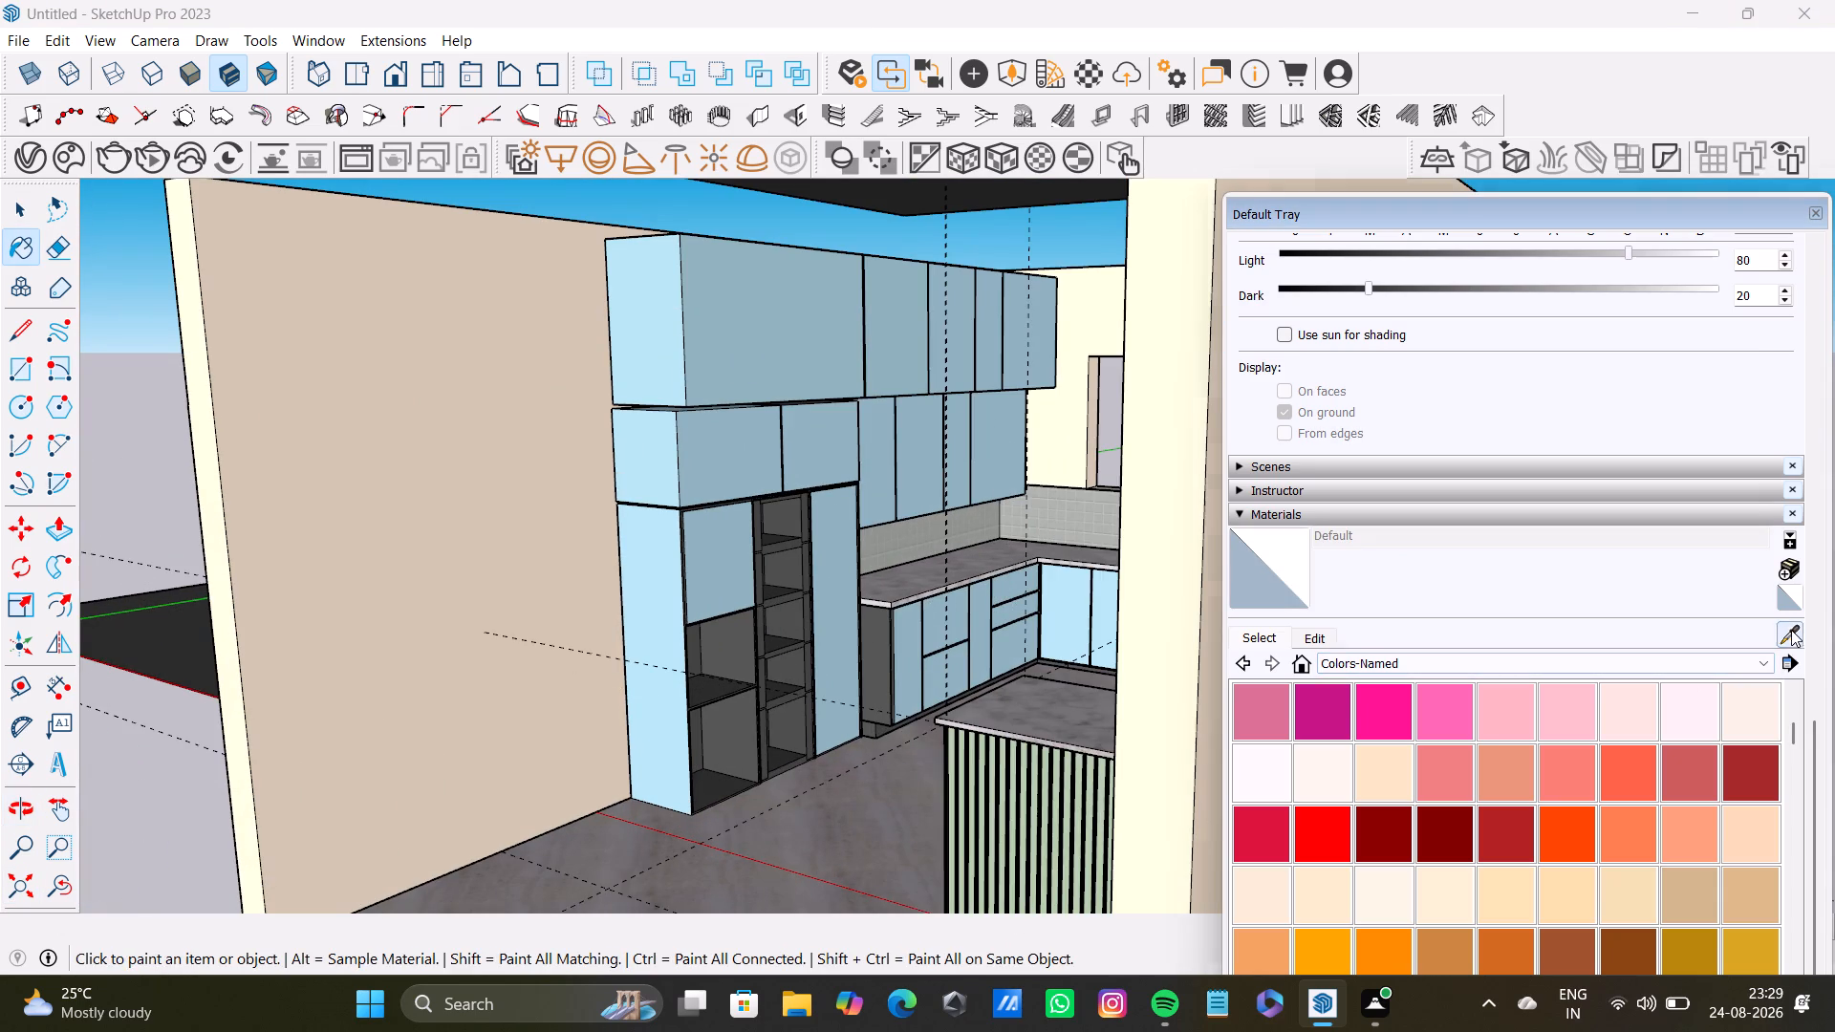
pyautogui.click(764, 345)
pyautogui.scroll(7, 874, 469)
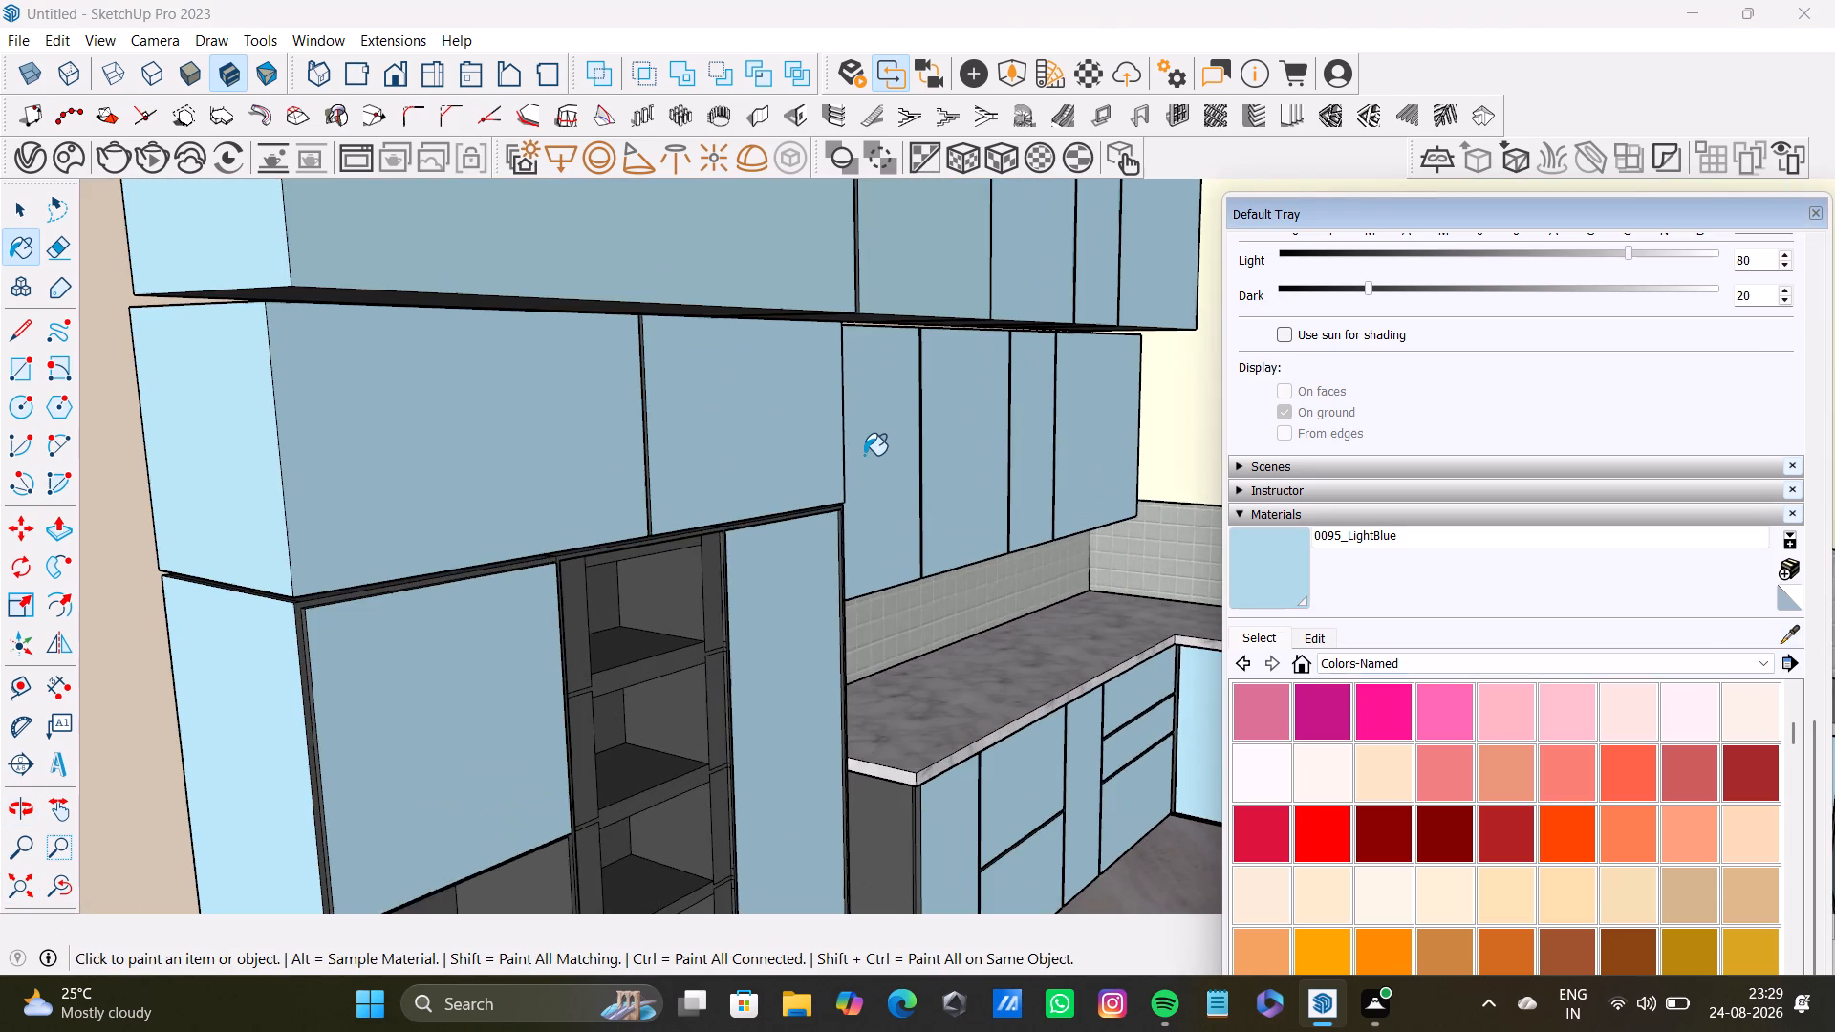
pyautogui.moveTo(937, 471); pyautogui.dragTo(962, 375, button='middle')
# Paint the undersides of both wall cabinet rows and the base cabinet carcass beside the tall shelf unit with 0095_LightBlue.
pyautogui.press('space')
pyautogui.keyDown('shift'); pyautogui.scroll(1, 916, 391); pyautogui.keyUp('shift')
pyautogui.keyDown('shift'); pyautogui.moveTo(916, 391); pyautogui.dragTo(1033, 535, button='middle'); pyautogui.keyUp('shift')
pyautogui.moveTo(1035, 503); pyautogui.dragTo(839, 381, button='middle')
pyautogui.scroll(5, 827, 393)
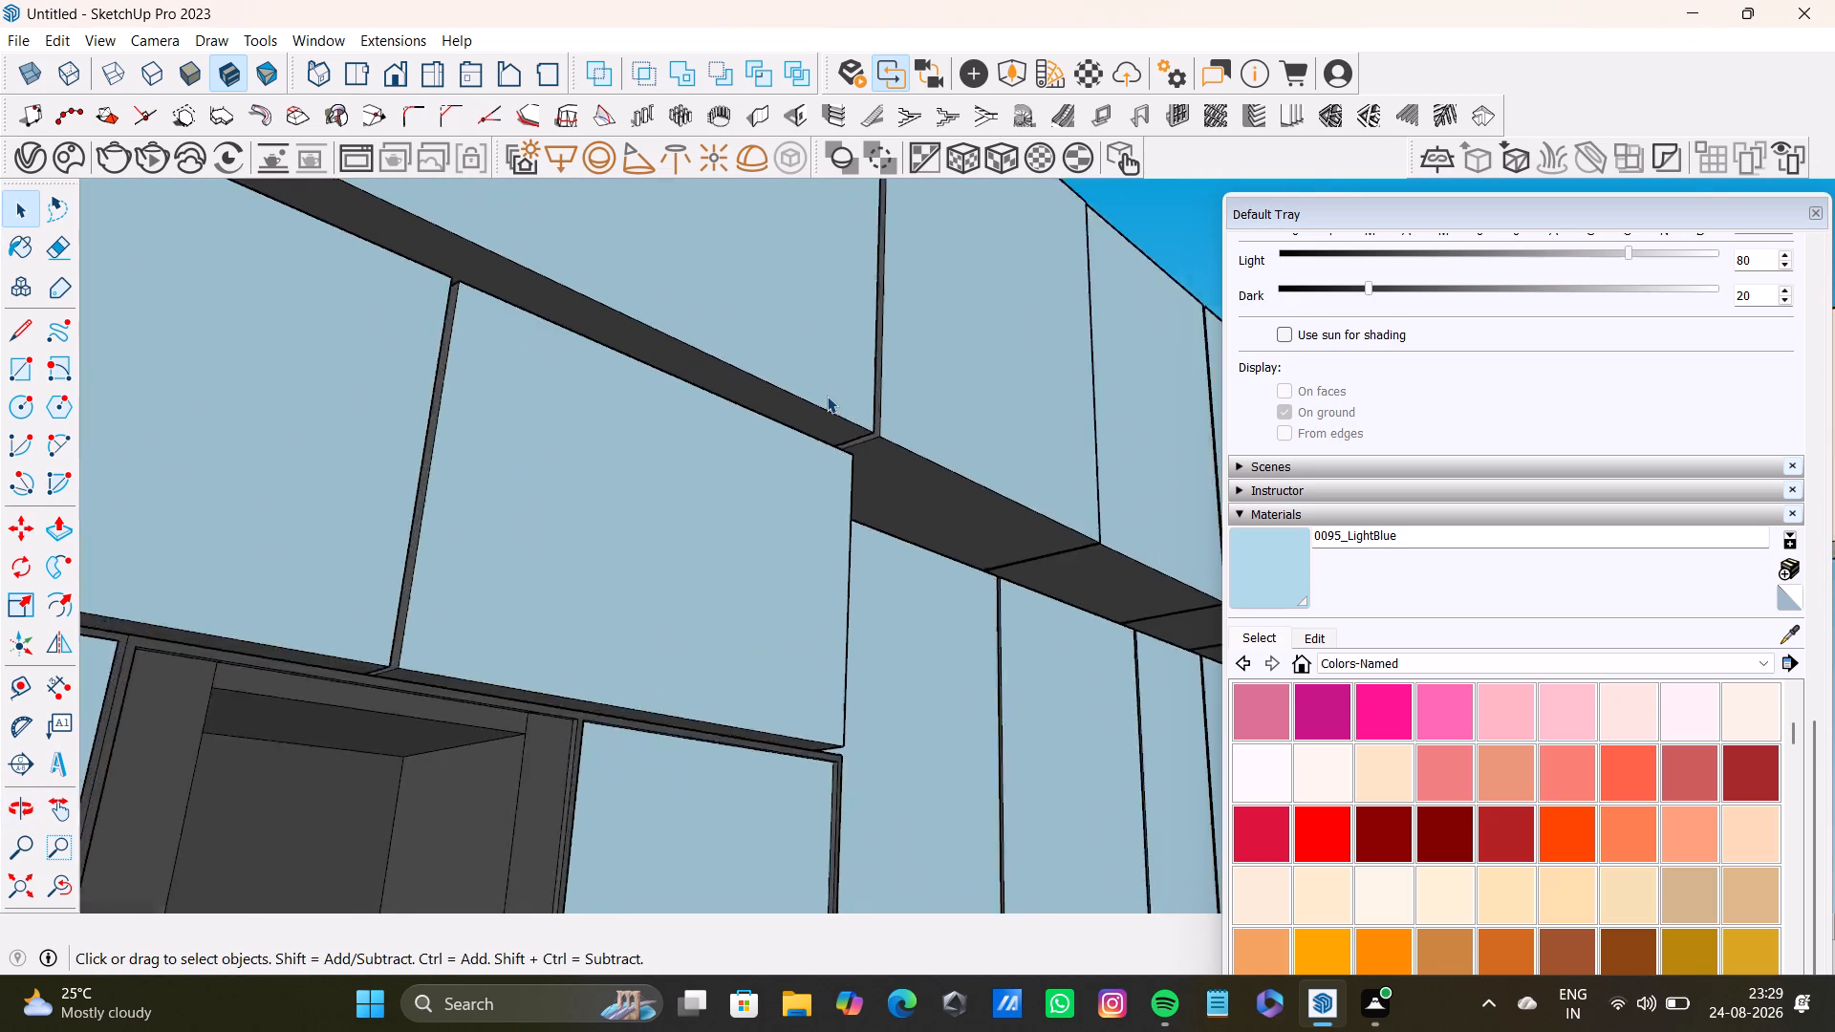
pyautogui.scroll(2, 827, 396)
pyautogui.keyDown('shift'); pyautogui.click(827, 430); pyautogui.keyUp('shift')
pyautogui.keyDown('shift'); pyautogui.click(947, 480); pyautogui.keyUp('shift')
pyautogui.keyDown('shift'); pyautogui.moveTo(943, 457); pyautogui.dragTo(683, 398, button='middle'); pyautogui.keyUp('shift')
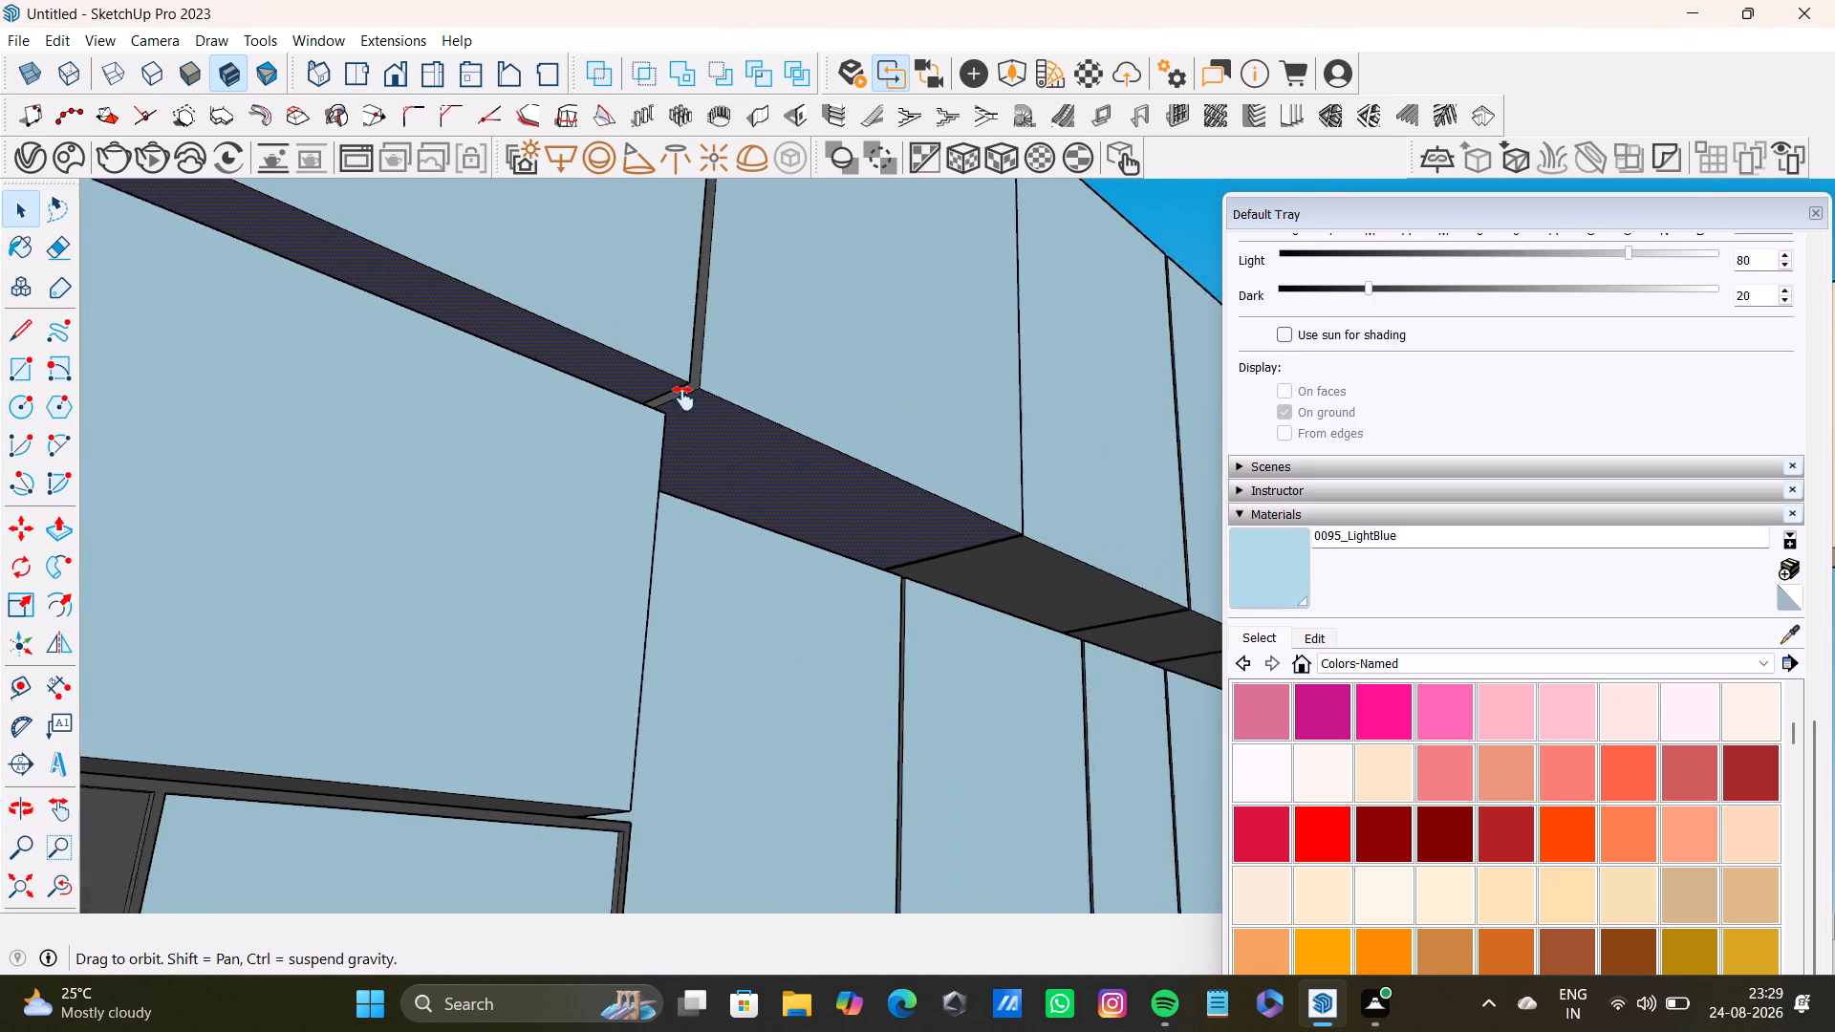
pyautogui.keyDown('shift'); pyautogui.moveTo(683, 398); pyautogui.dragTo(682, 398, button='middle'); pyautogui.keyUp('shift')
pyautogui.keyDown('shift'); pyautogui.click(967, 580); pyautogui.keyUp('shift')
pyautogui.keyDown('shift'); pyautogui.moveTo(1005, 543); pyautogui.dragTo(771, 432, button='middle'); pyautogui.keyUp('shift')
pyautogui.keyDown('shift'); pyautogui.click(981, 568); pyautogui.keyUp('shift')
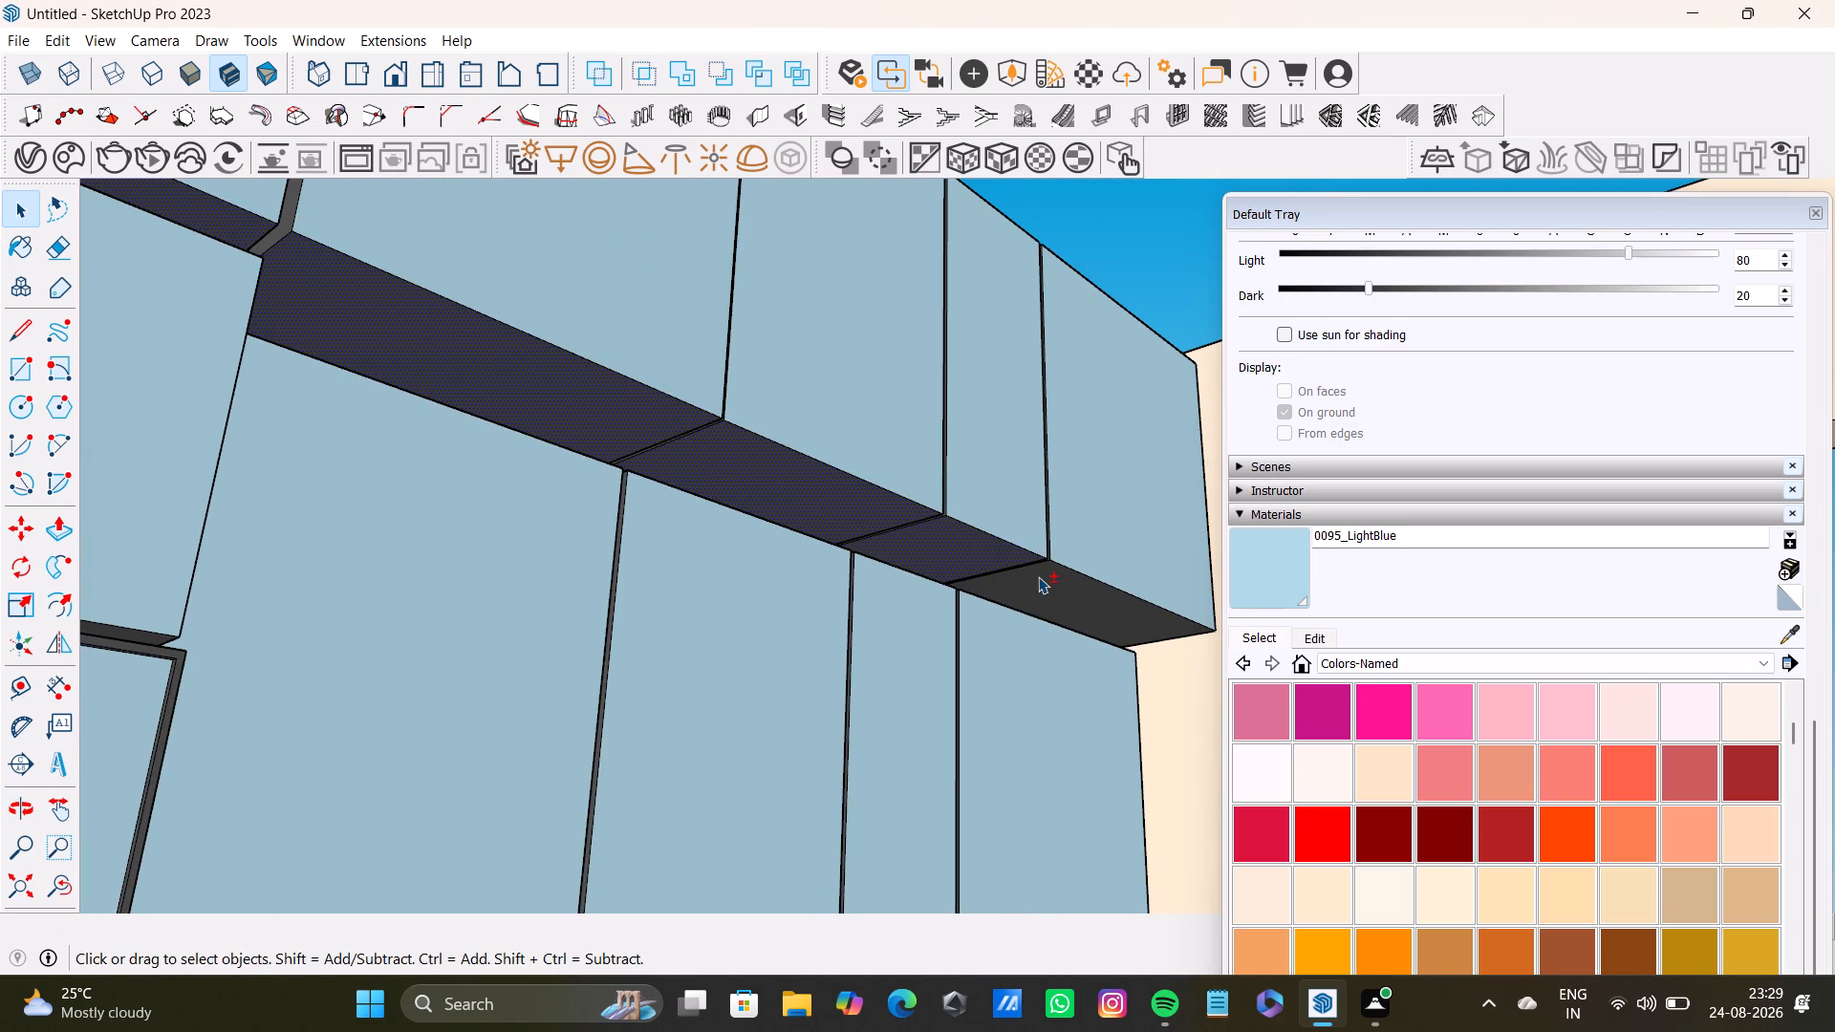
pyautogui.keyDown('shift'); pyautogui.click(1039, 576); pyautogui.keyUp('shift')
pyautogui.keyDown('shift'); pyautogui.moveTo(1078, 624); pyautogui.dragTo(993, 215, button='middle'); pyautogui.keyUp('shift')
pyautogui.keyDown('shift'); pyautogui.click(922, 496); pyautogui.keyUp('shift')
pyautogui.keyDown('shift'); pyautogui.click(789, 453); pyautogui.keyUp('shift')
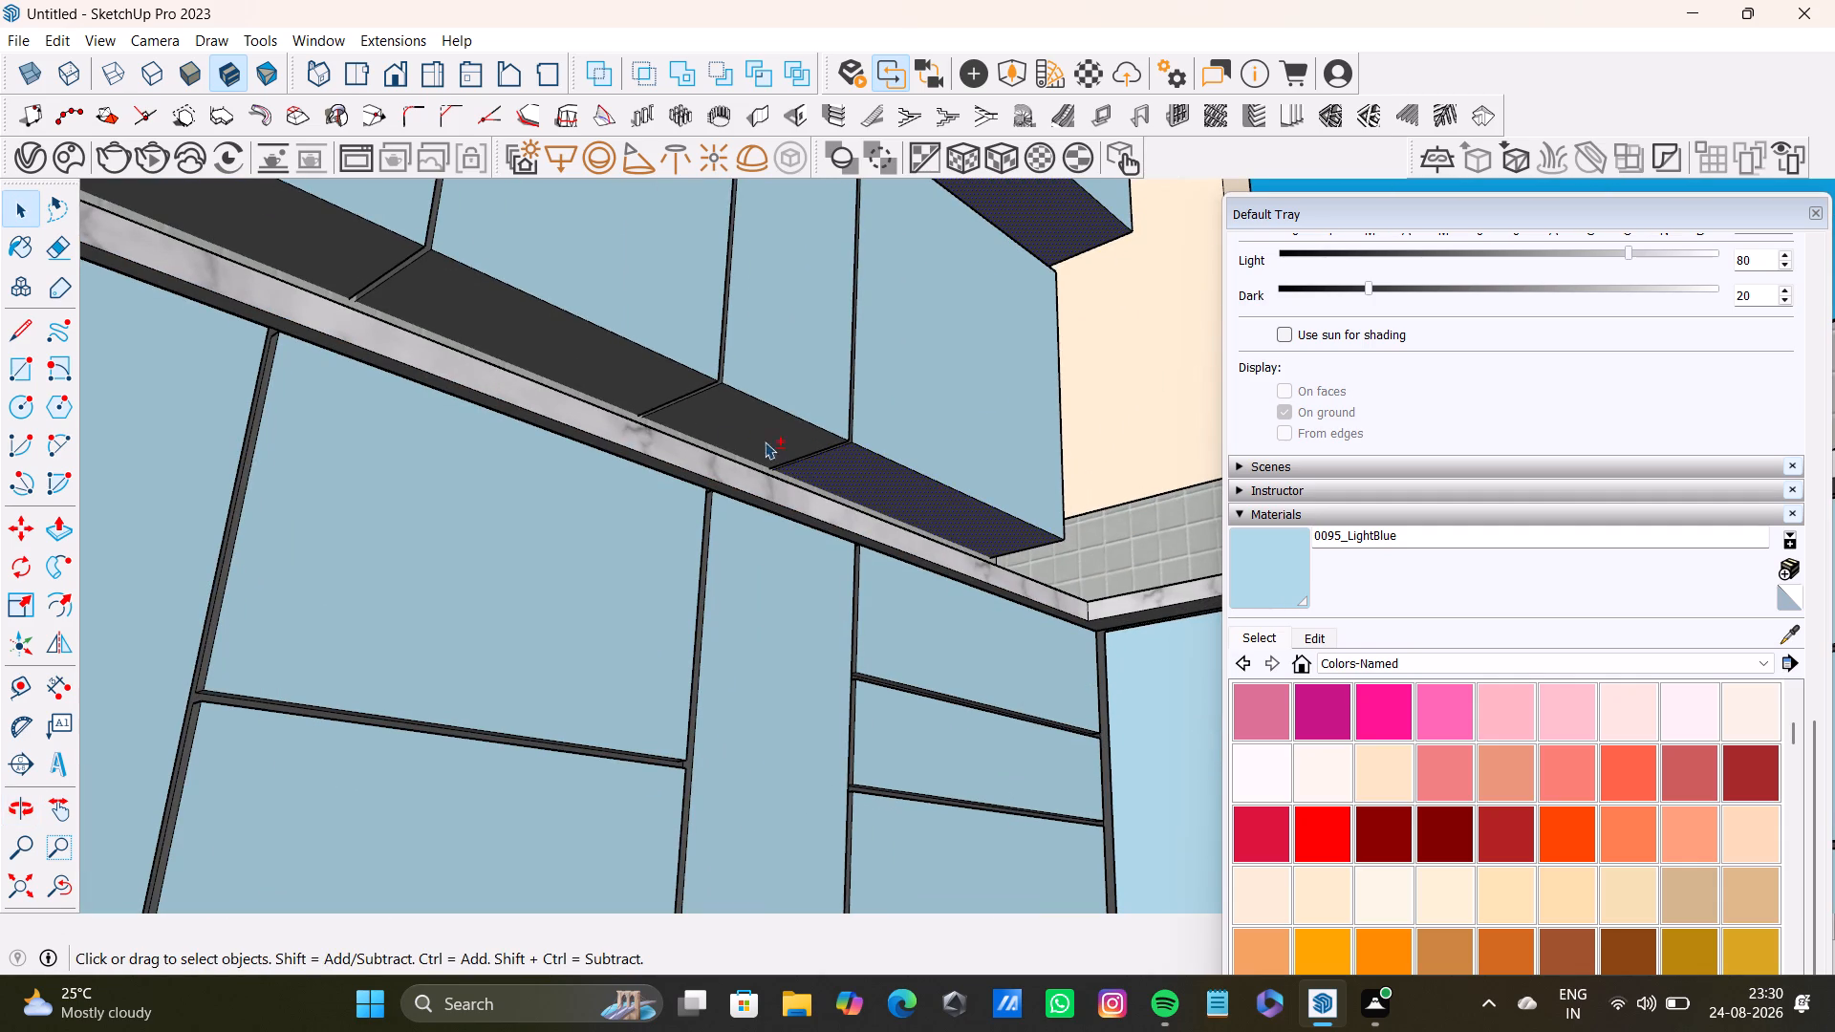
pyautogui.keyDown('shift'); pyautogui.click(617, 392); pyautogui.keyUp('shift')
pyautogui.keyDown('shift'); pyautogui.moveTo(615, 388); pyautogui.dragTo(976, 525, button='middle'); pyautogui.keyUp('shift')
pyautogui.keyDown('shift'); pyautogui.click(756, 398); pyautogui.keyUp('shift')
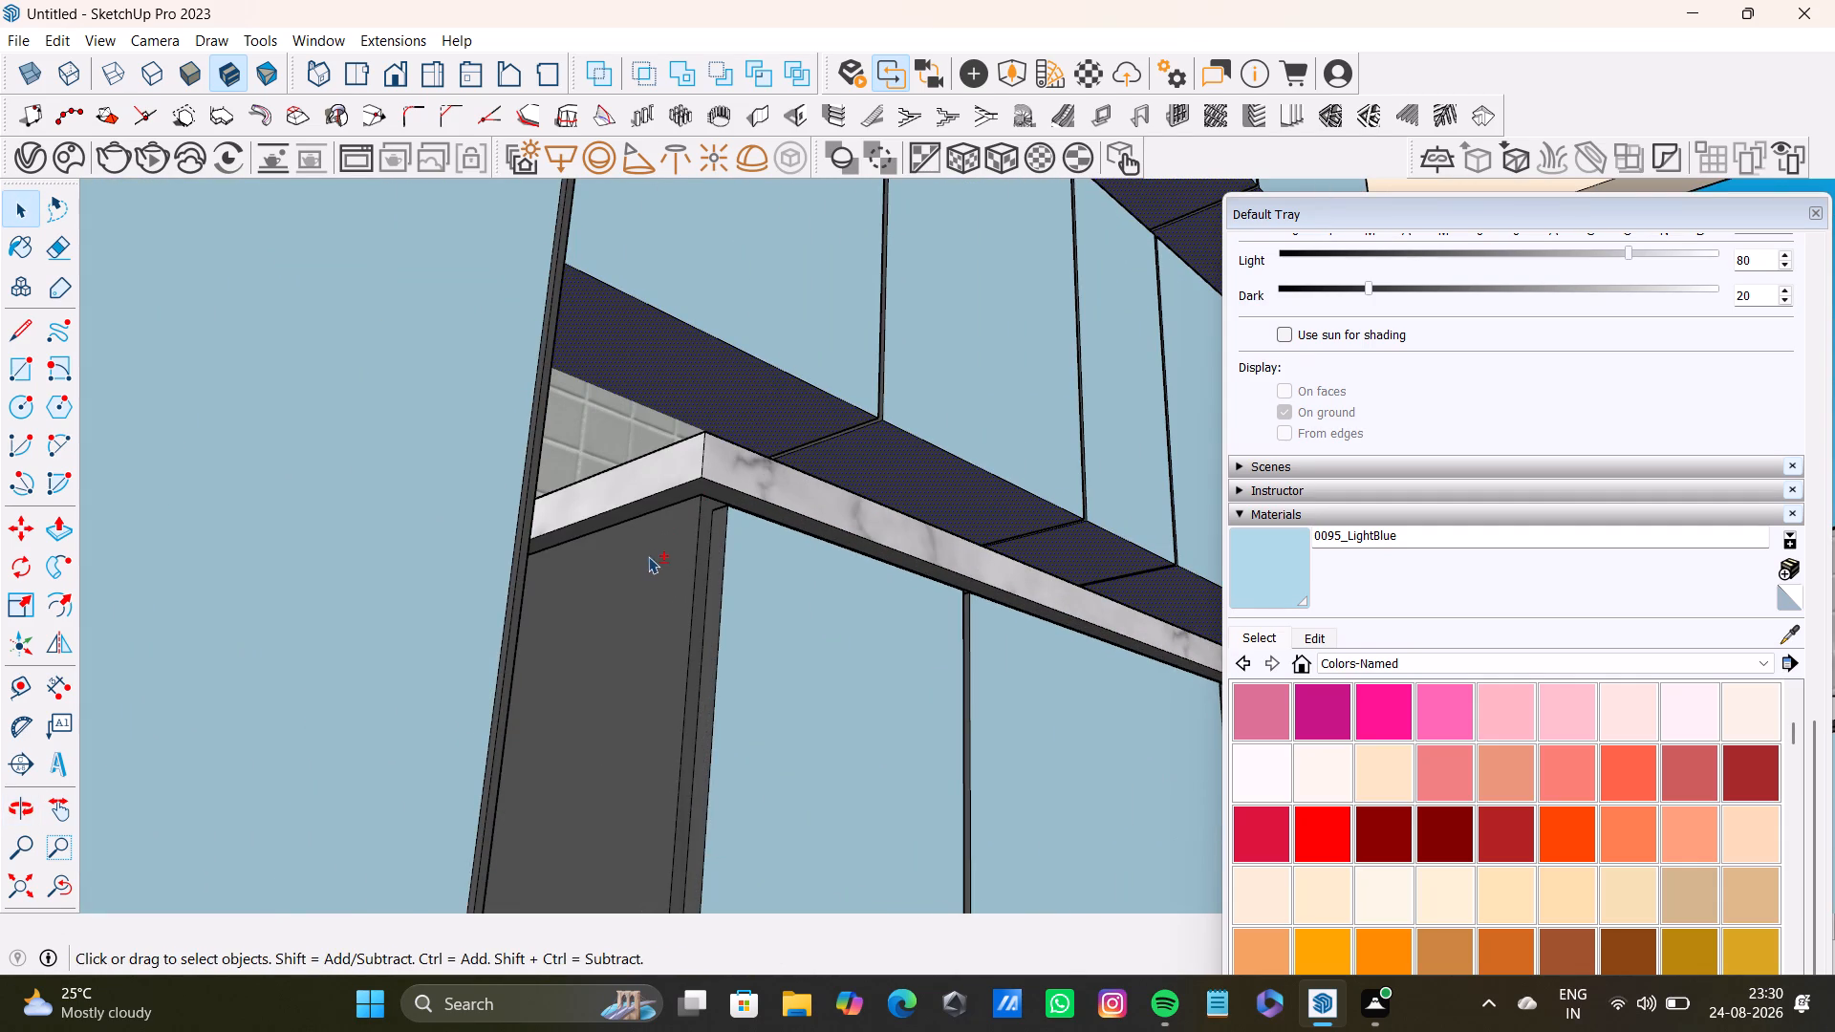
pyautogui.keyDown('shift'); pyautogui.click(648, 556); pyautogui.keyUp('shift')
pyautogui.keyDown('shift'); pyautogui.click(651, 594); pyautogui.keyUp('shift')
pyautogui.keyDown('shift'); pyautogui.click(652, 609); pyautogui.keyUp('shift')
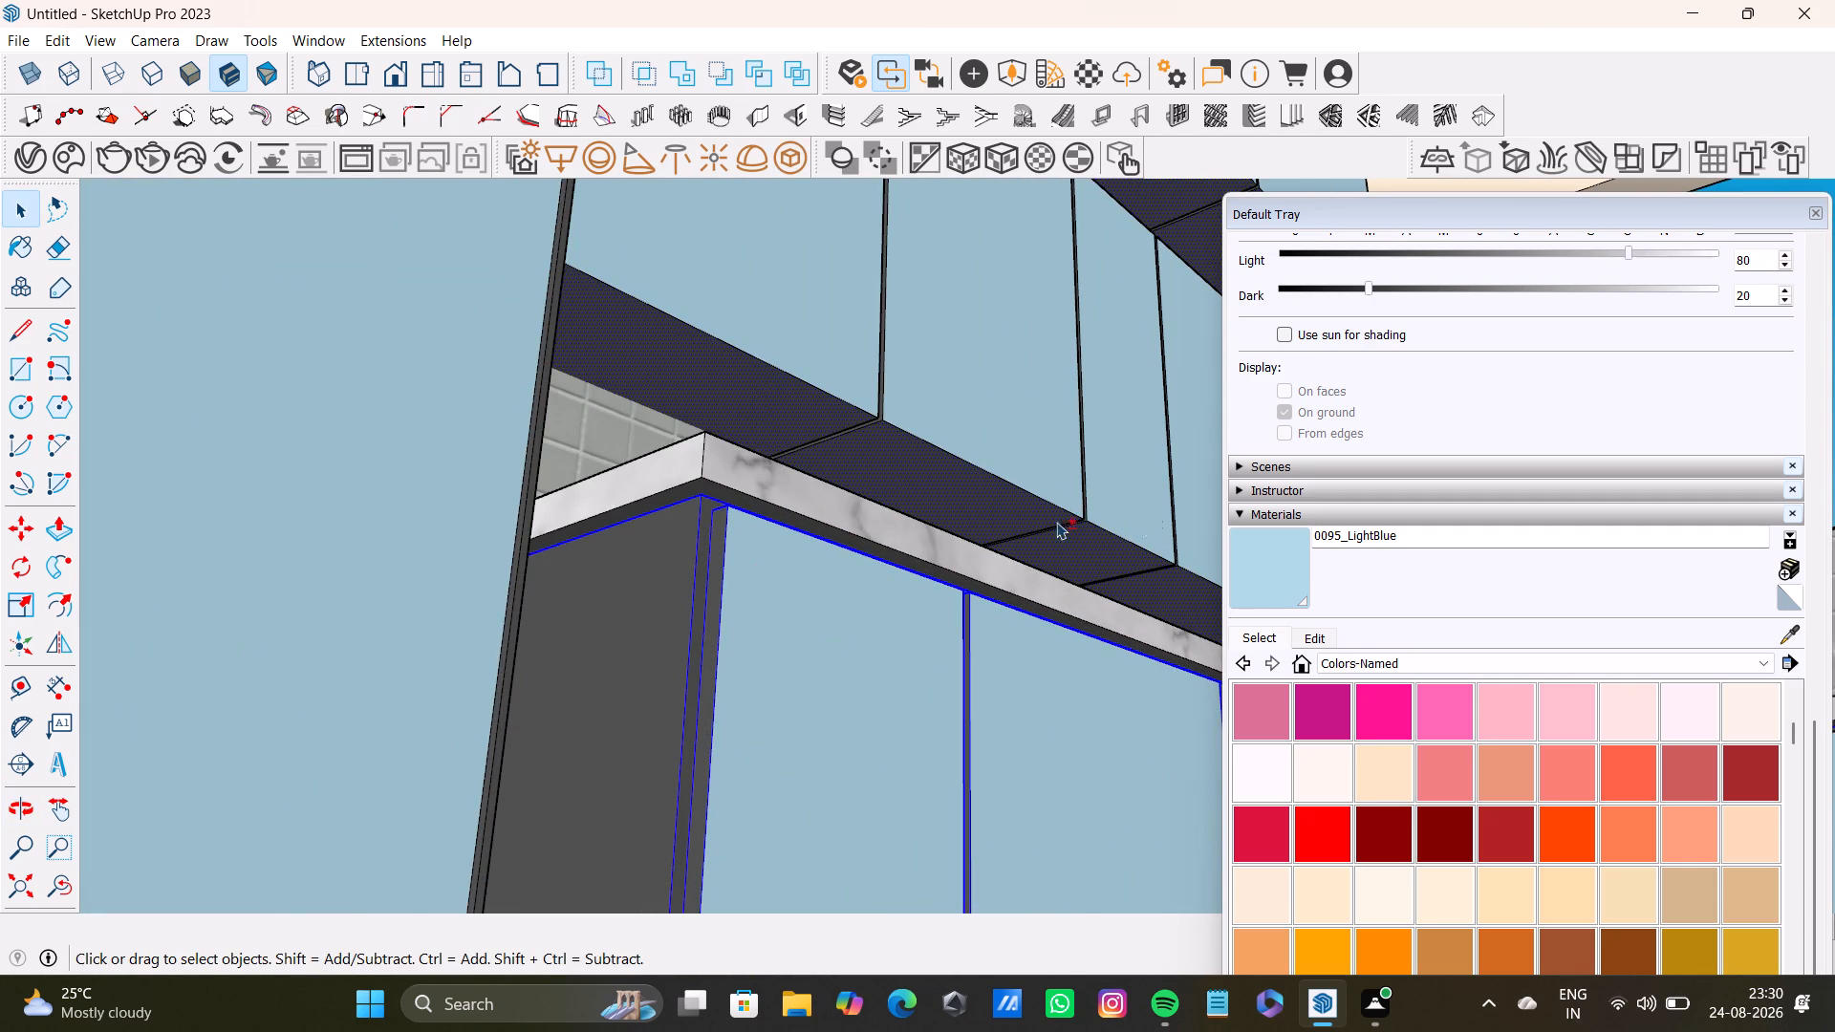
pyautogui.keyDown('shift'); pyautogui.click(1288, 591); pyautogui.keyUp('shift')
pyautogui.keyDown('shift'); pyautogui.click(668, 385); pyautogui.keyUp('shift')
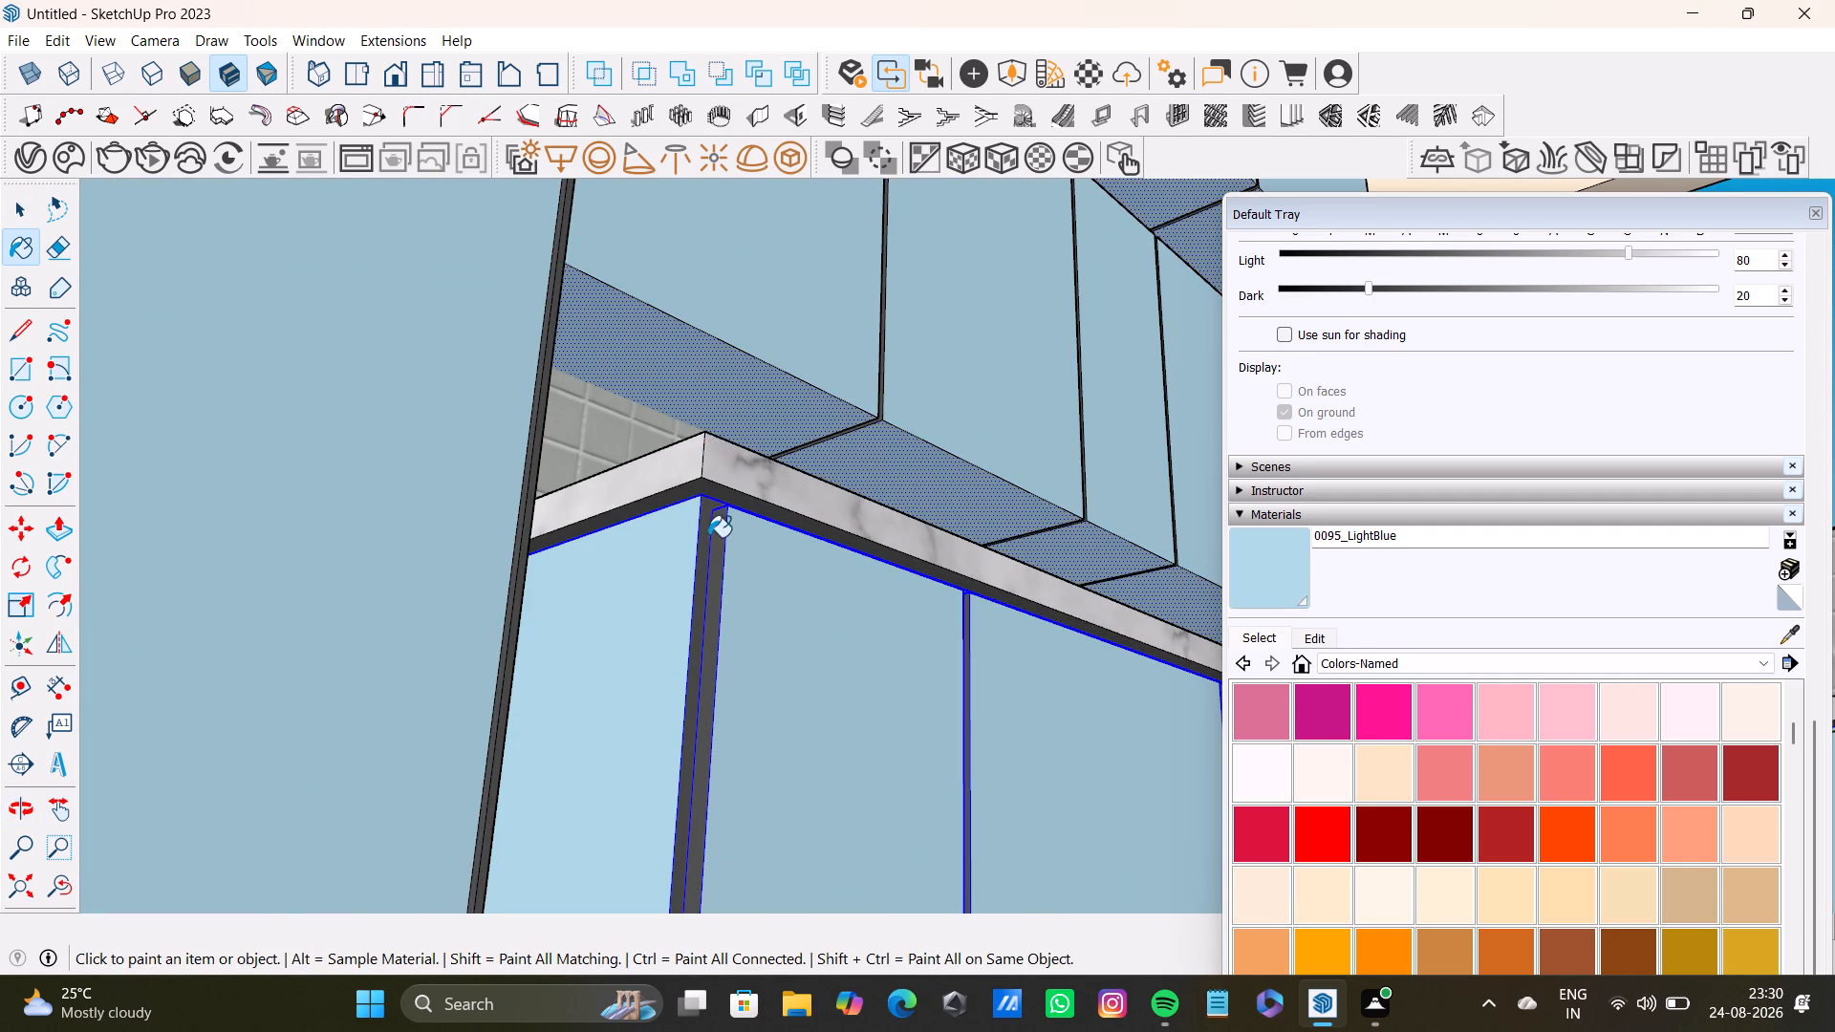
# Examine the painted base cabinet's side and toe kick, the wall cabinets and the overall kitchen from several angles.
pyautogui.scroll(-12, 708, 550)
pyautogui.click(14, 889)
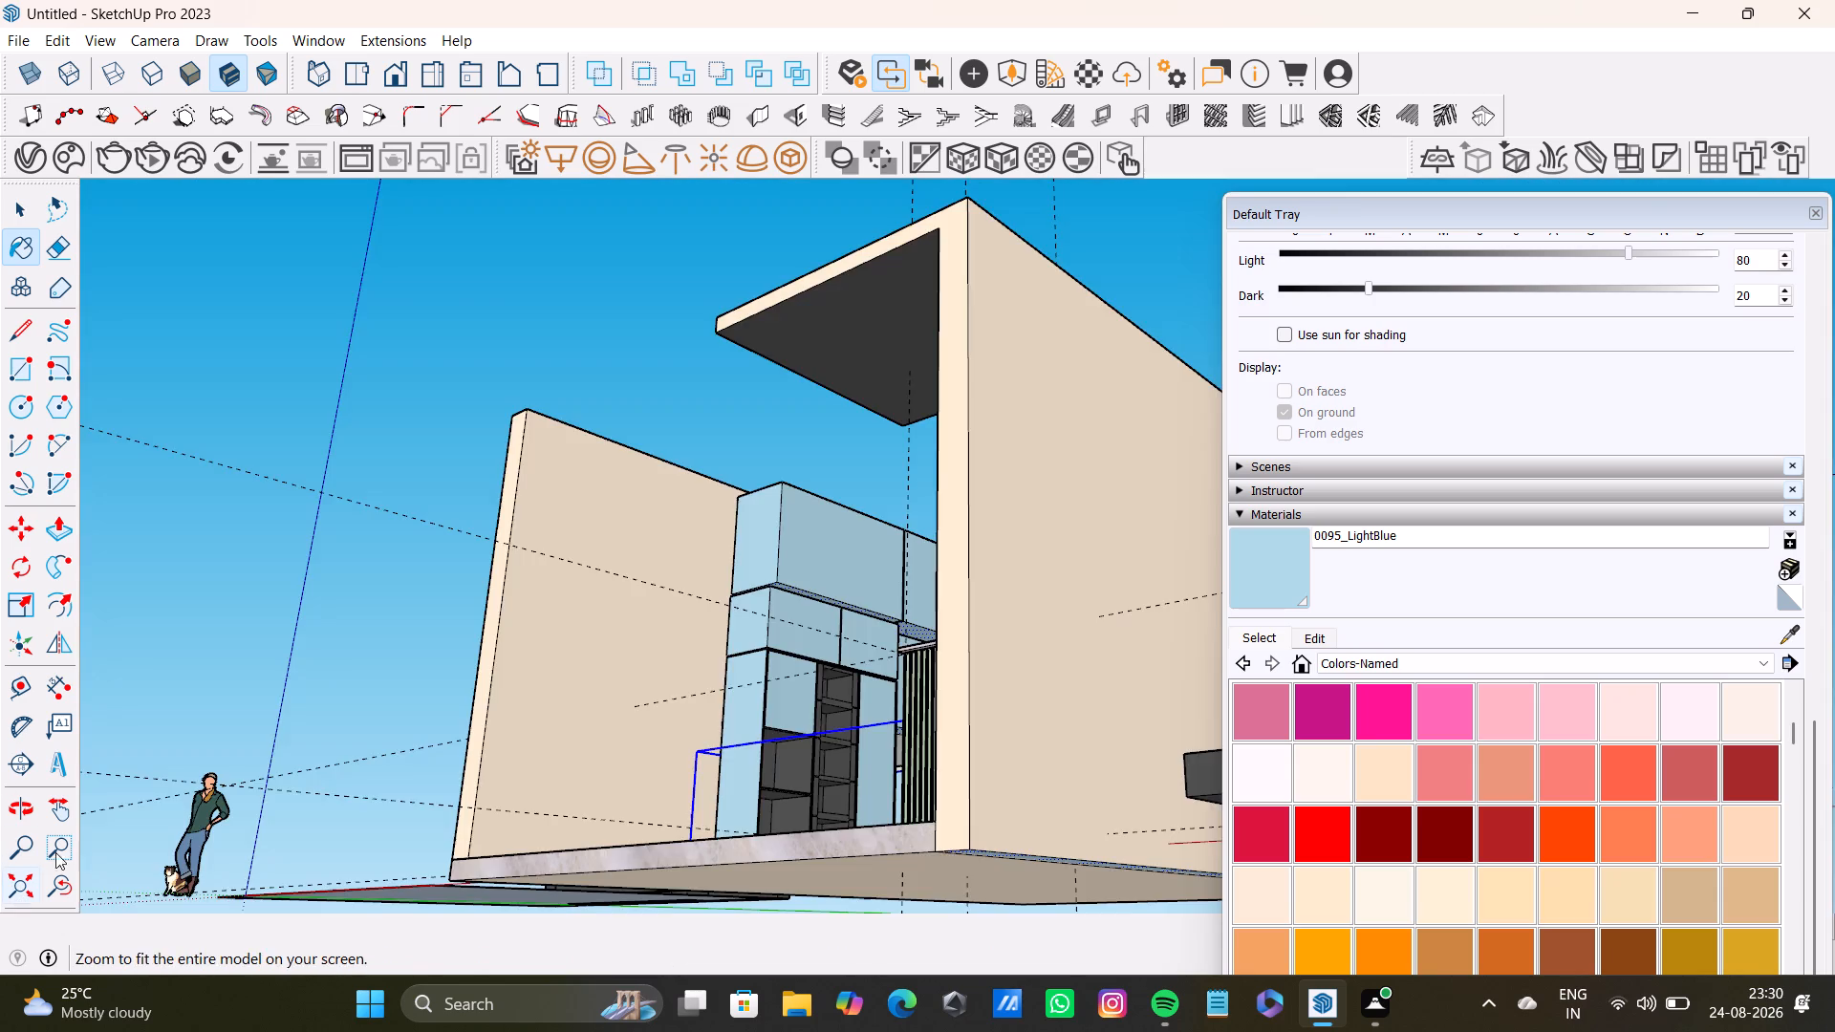
pyautogui.moveTo(774, 652); pyautogui.dragTo(846, 858, button='middle')
pyautogui.scroll(14, 917, 772)
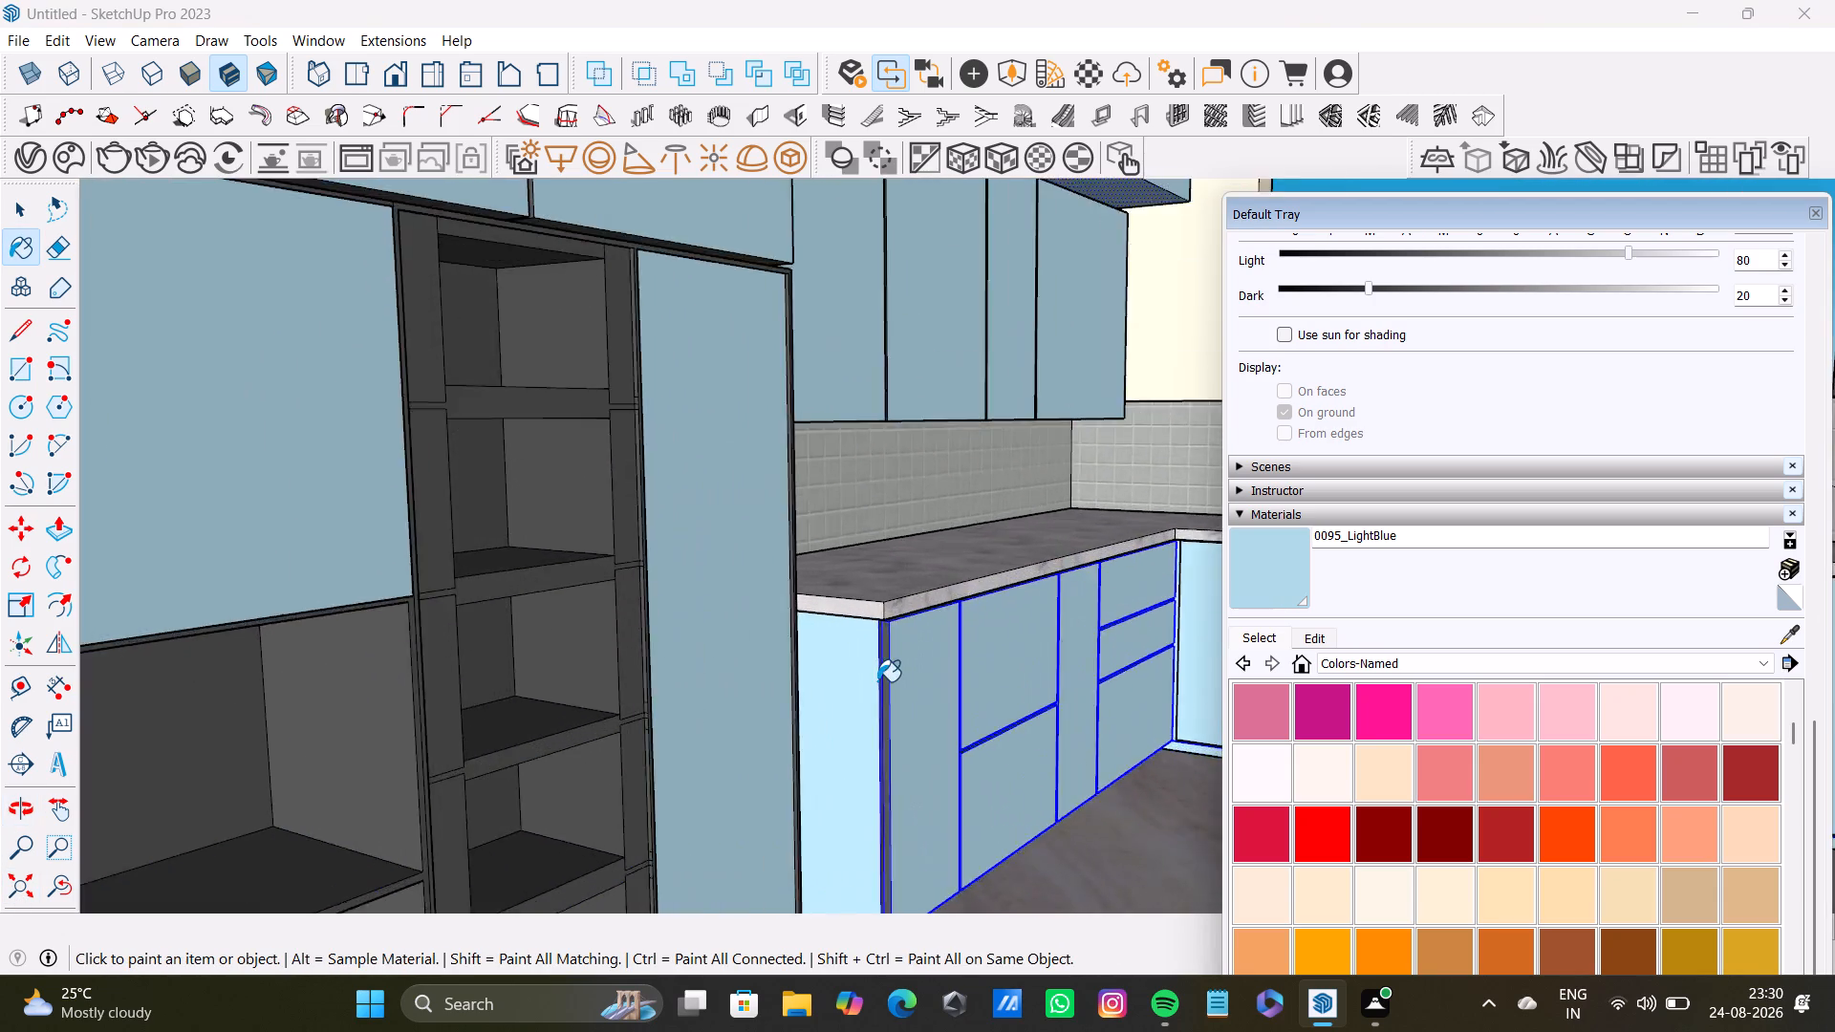
pyautogui.scroll(20, 877, 681)
pyautogui.scroll(3, 877, 681)
pyautogui.moveTo(872, 499); pyautogui.dragTo(728, 489, button='middle')
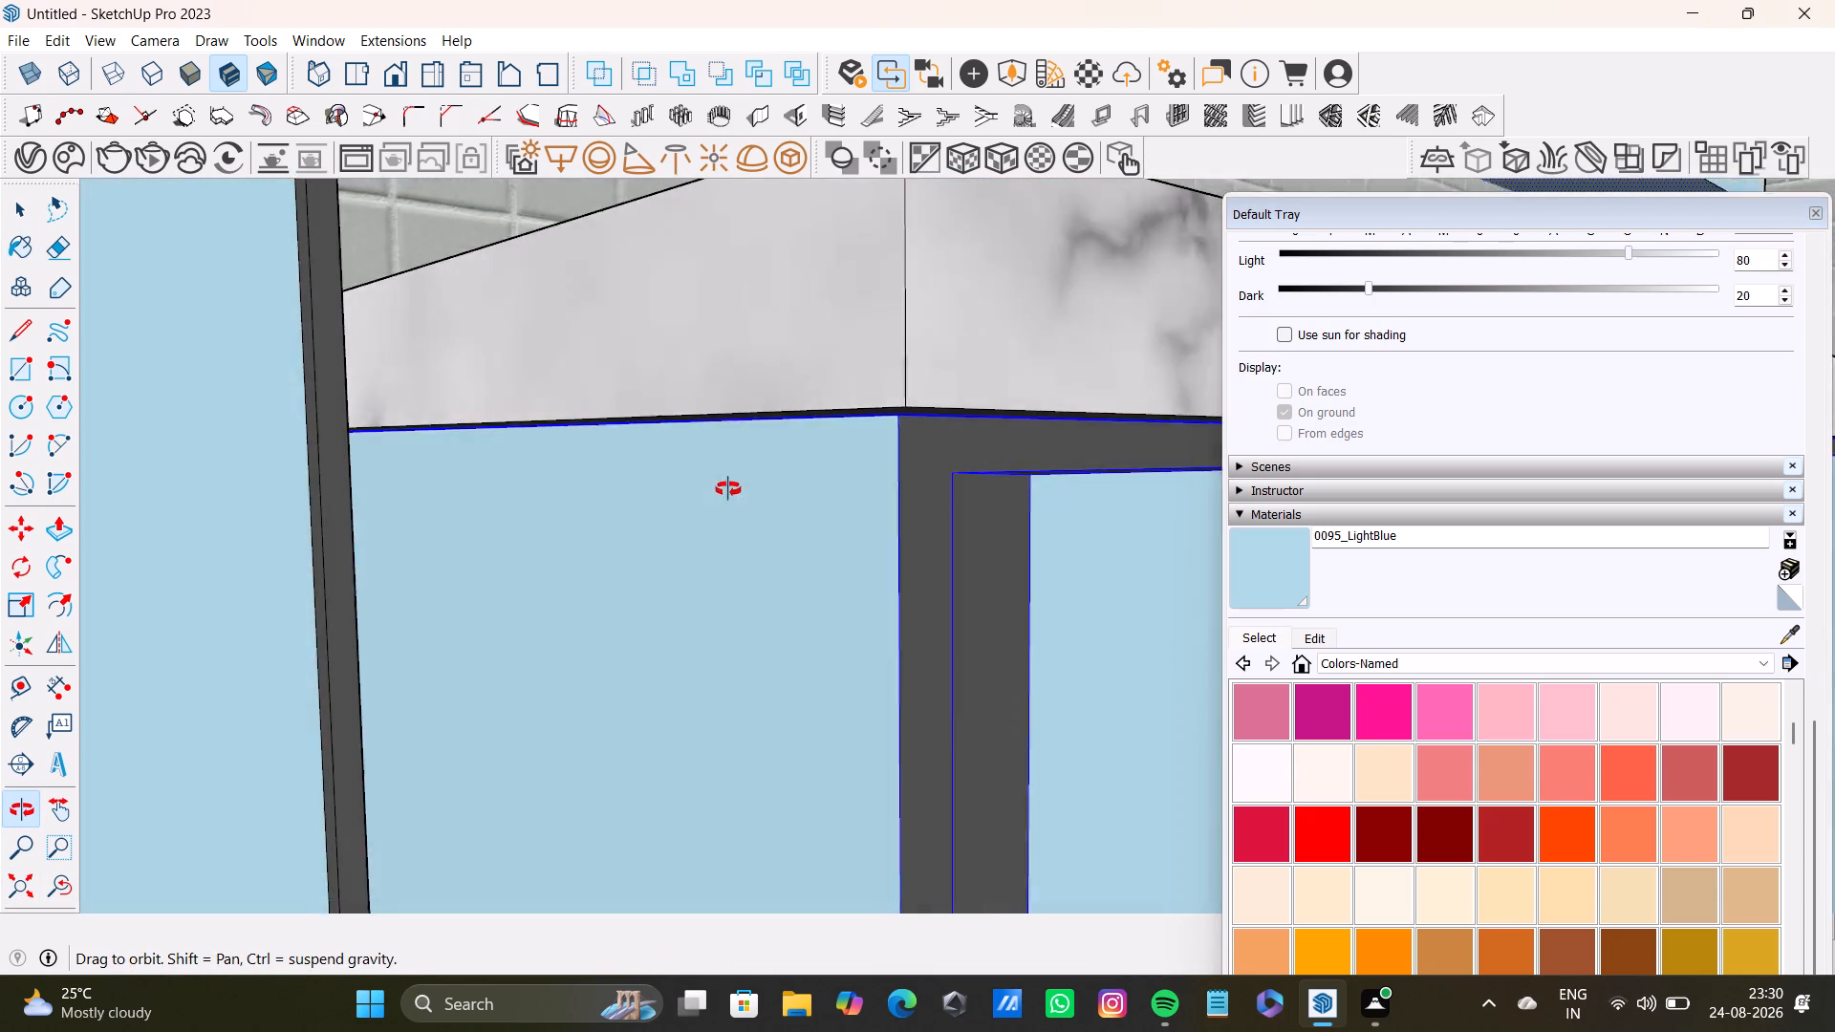
pyautogui.moveTo(728, 489); pyautogui.dragTo(643, 555, button='middle')
pyautogui.scroll(-14, 641, 545)
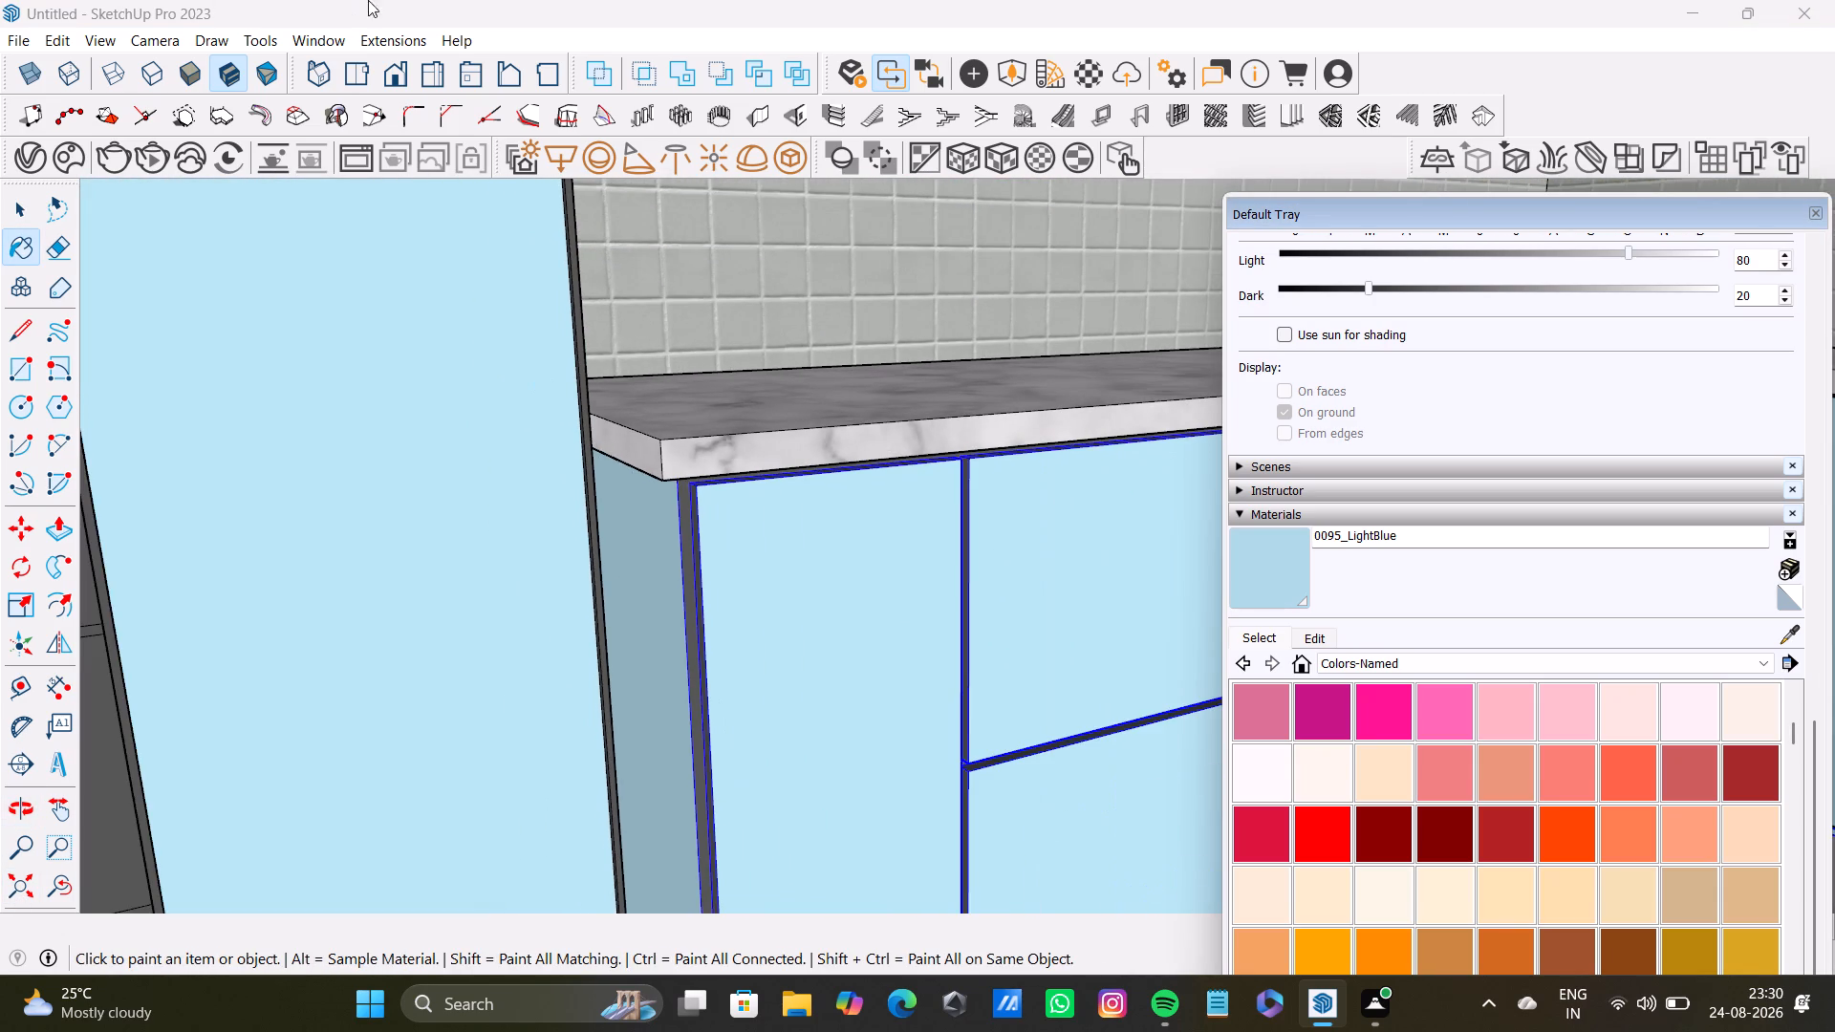
pyautogui.scroll(-1, 369, 0)
pyautogui.scroll(-13, 884, 609)
pyautogui.scroll(-6, 607, 586)
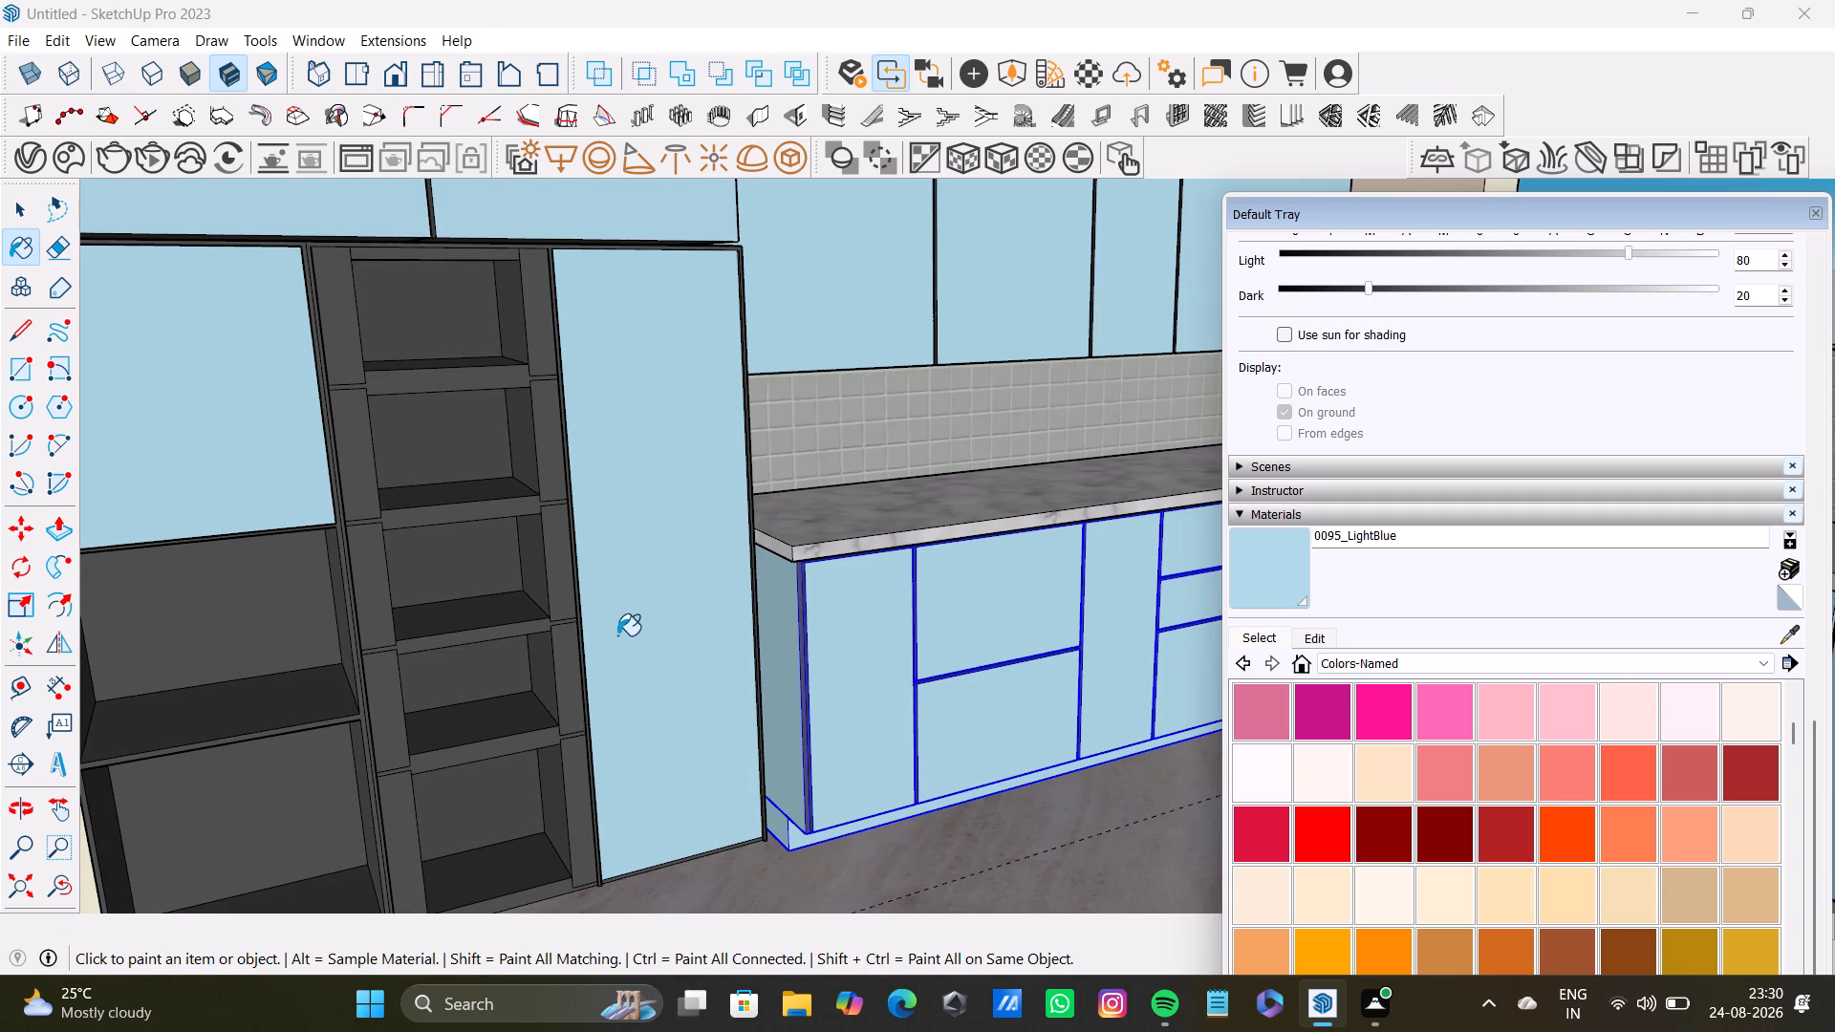
pyautogui.scroll(-1, 617, 635)
pyautogui.moveTo(31, 890); pyautogui.dragTo(36, 880)
pyautogui.moveTo(549, 818); pyautogui.dragTo(1039, 826, button='middle')
pyautogui.scroll(3, 957, 699)
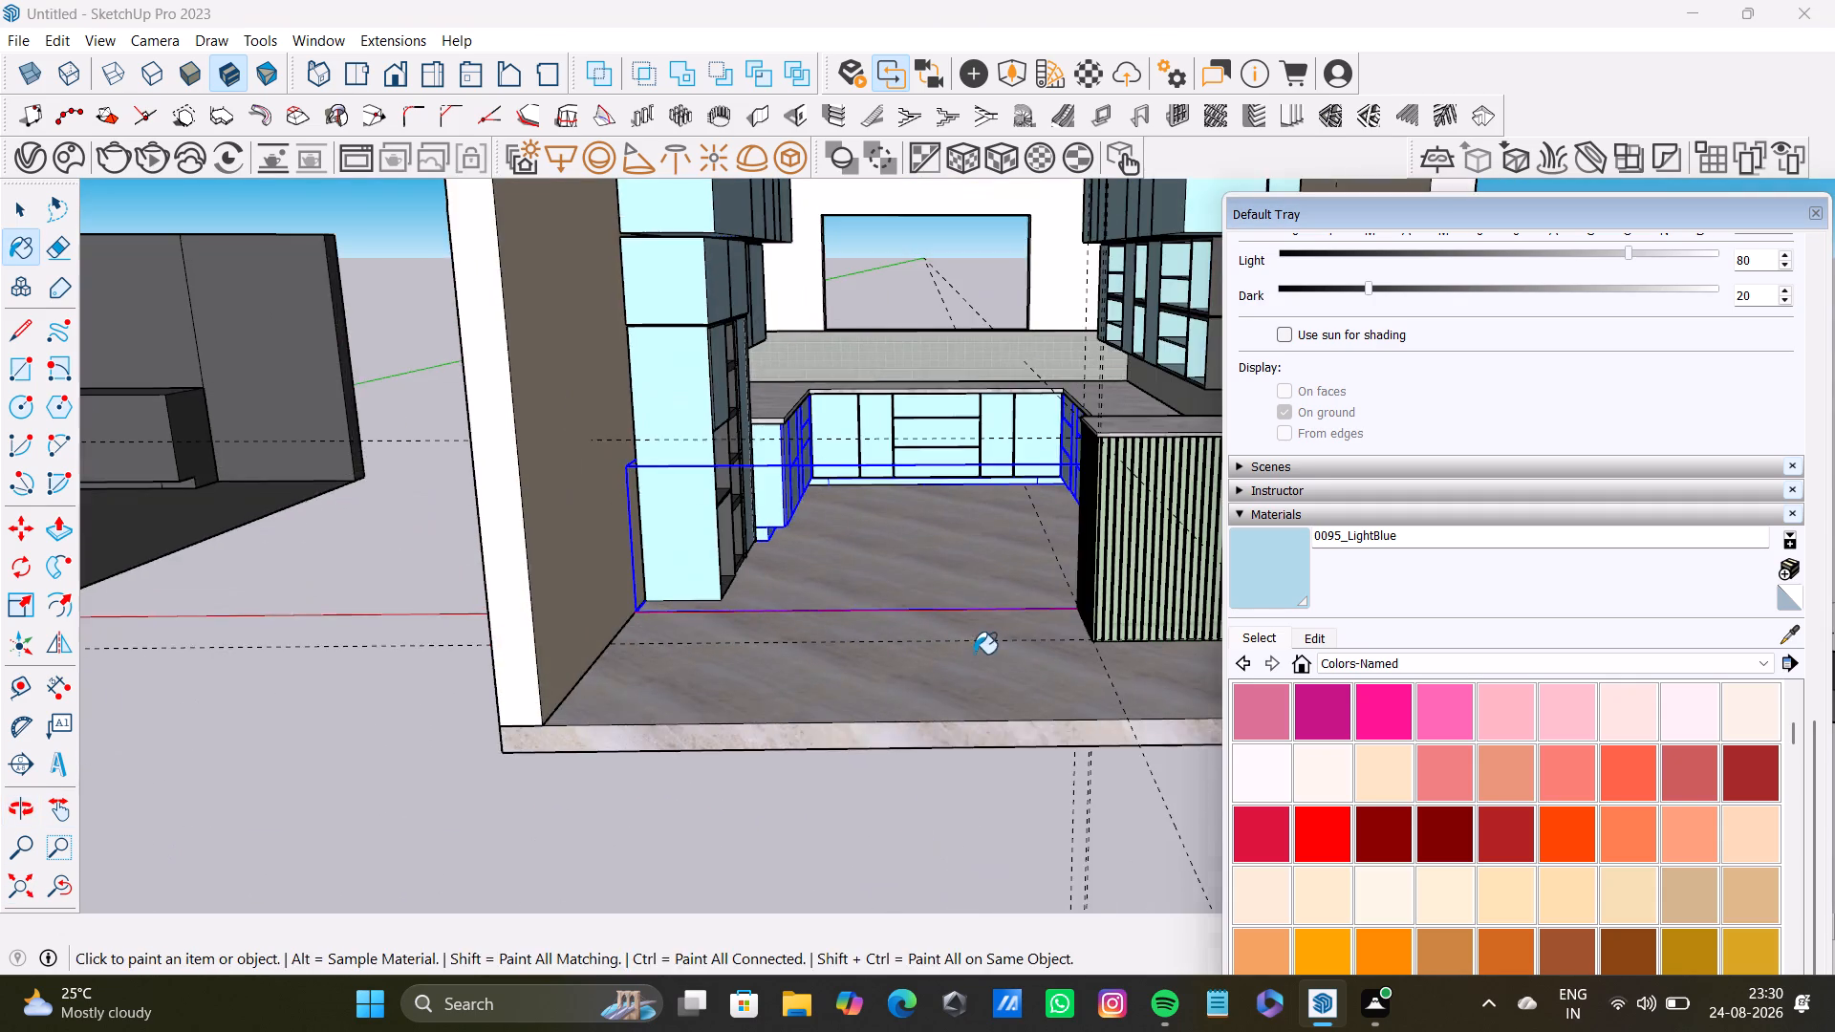
pyautogui.moveTo(974, 654); pyautogui.dragTo(821, 784, button='middle')
pyautogui.scroll(5, 849, 705)
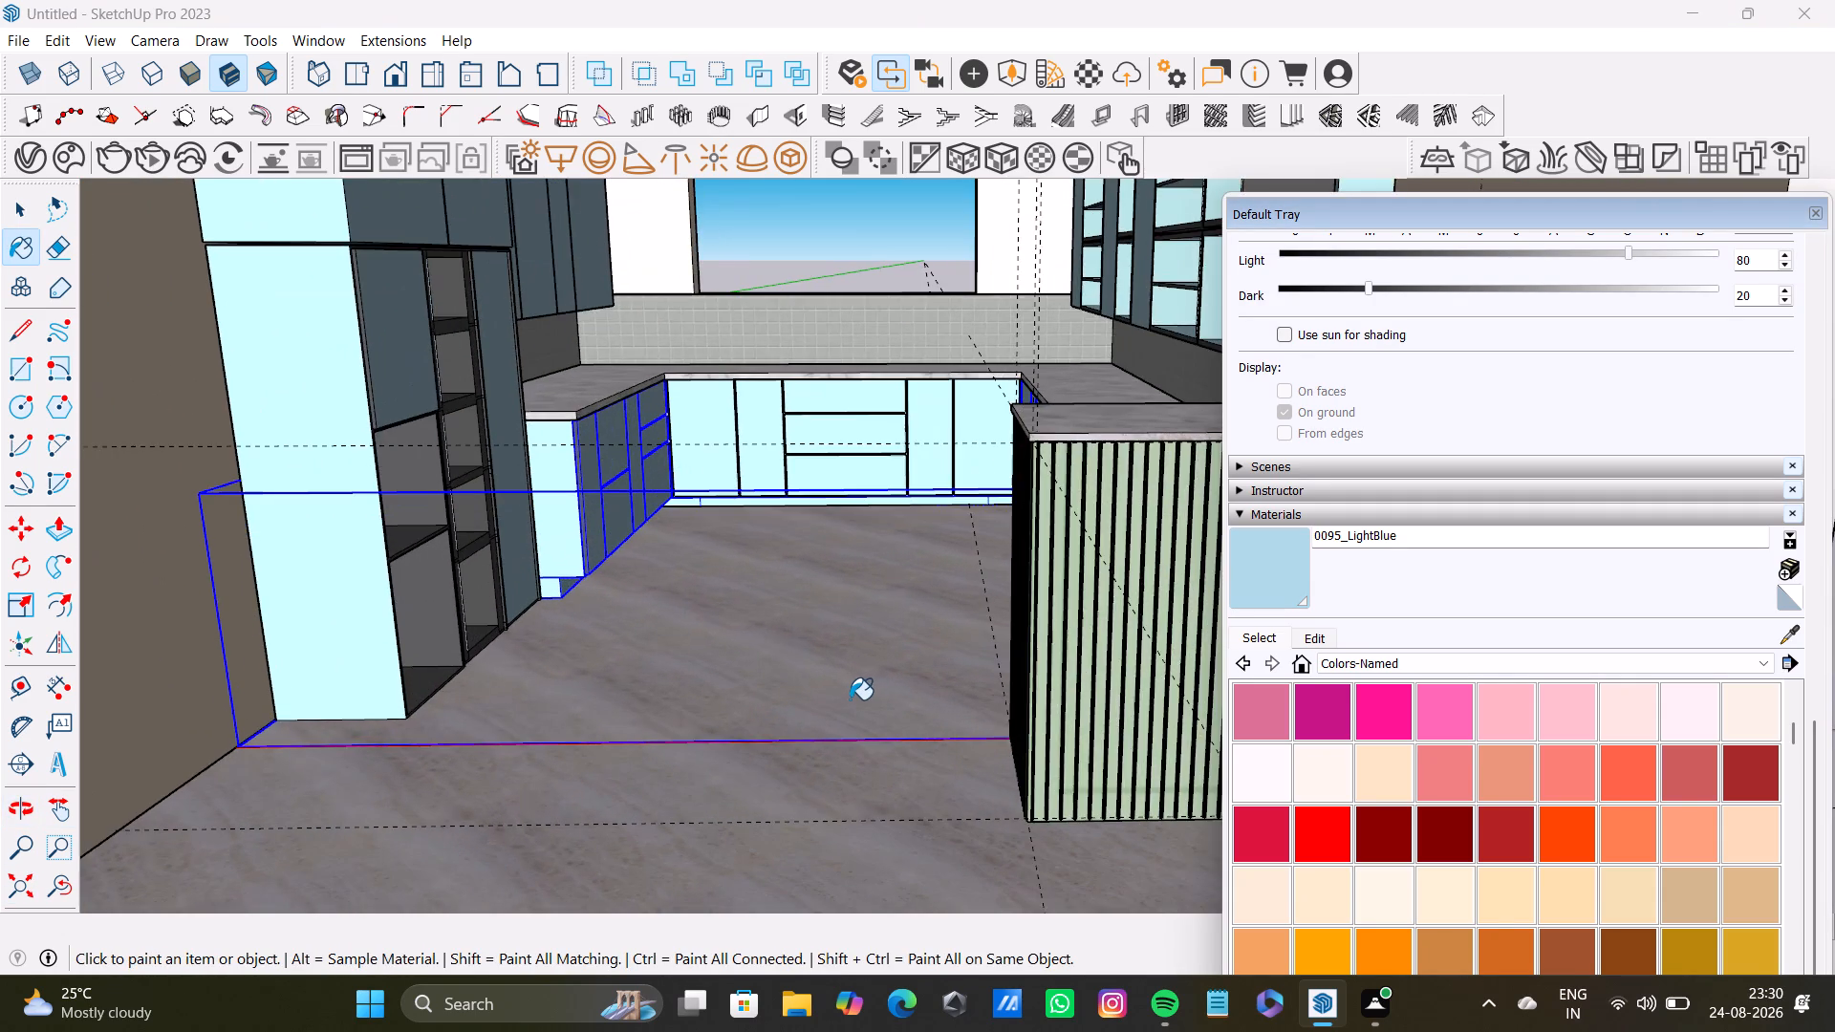
pyautogui.scroll(9, 770, 538)
# Move the top edge of the tiled backsplash on the window wall up to the bottom of the window opening.
pyautogui.keyDown('shift'); pyautogui.moveTo(664, 235); pyautogui.dragTo(680, 616, button='middle'); pyautogui.keyUp('shift')
pyautogui.keyDown('shift'); pyautogui.scroll(9, 675, 611); pyautogui.keyUp('shift')
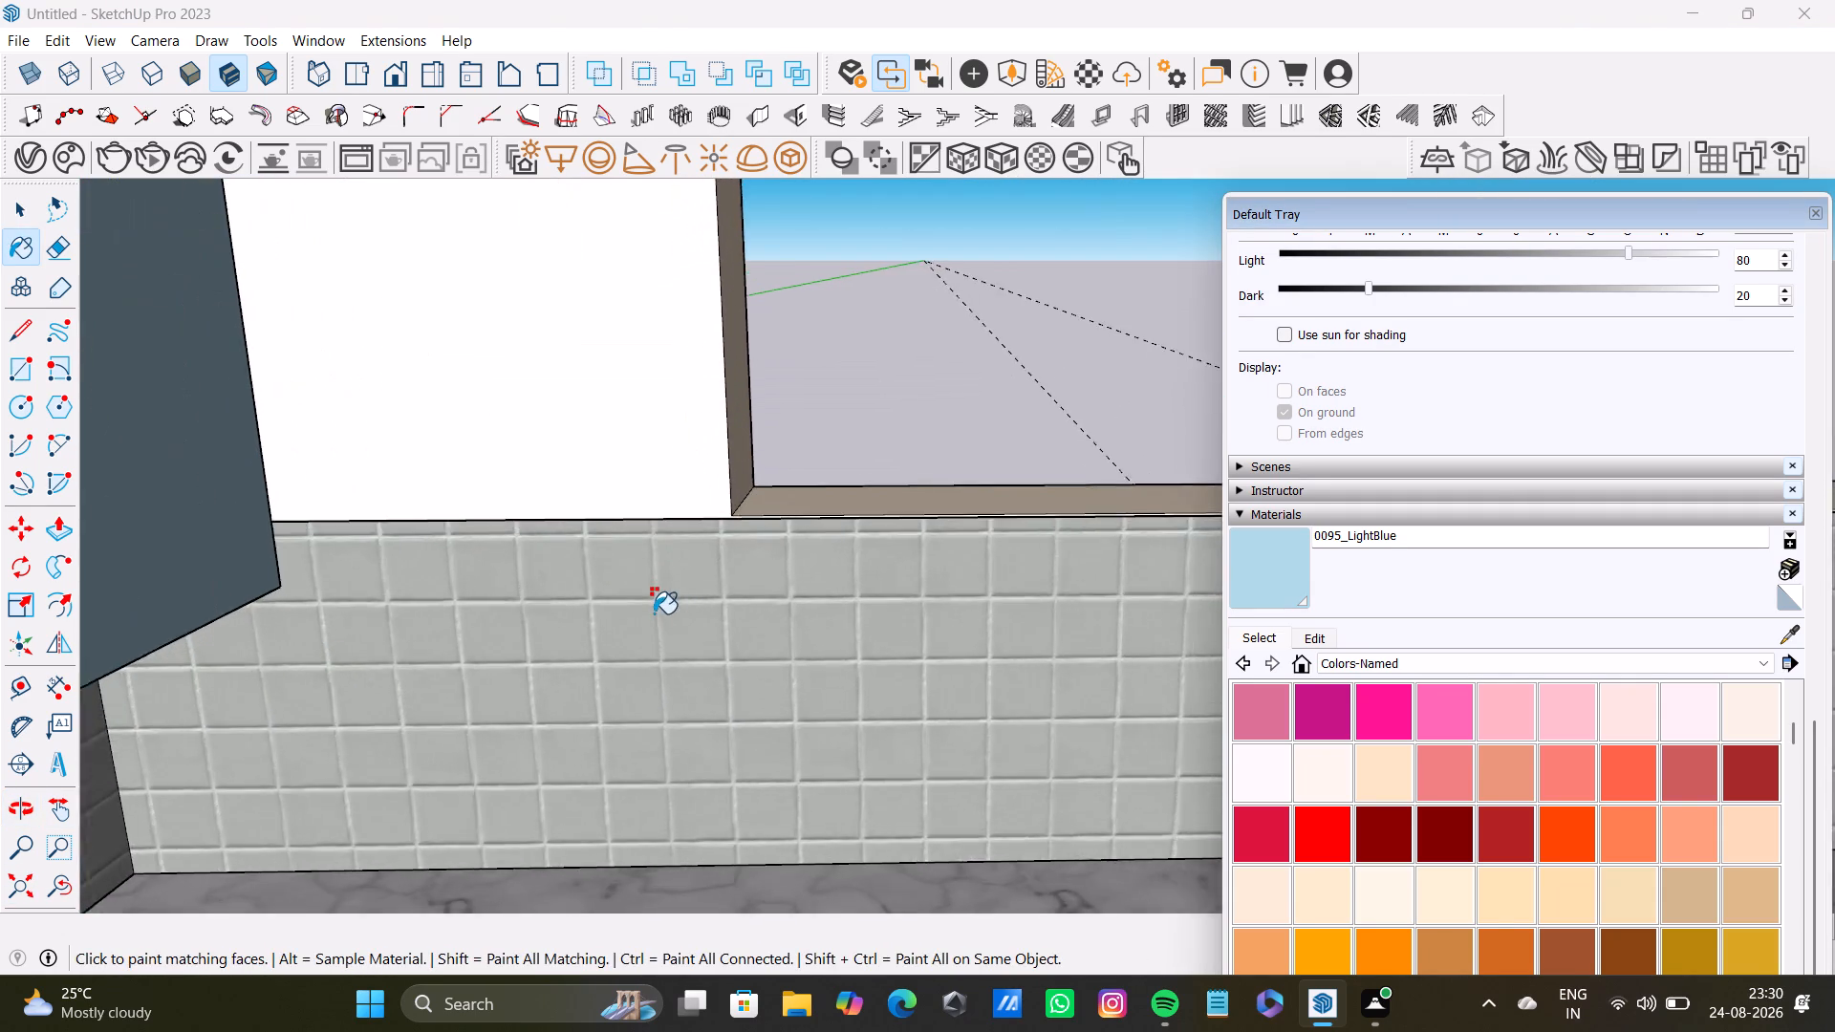
pyautogui.keyDown('shift'); pyautogui.scroll(9, 654, 613); pyautogui.keyUp('shift')
pyautogui.scroll(6, 785, 435)
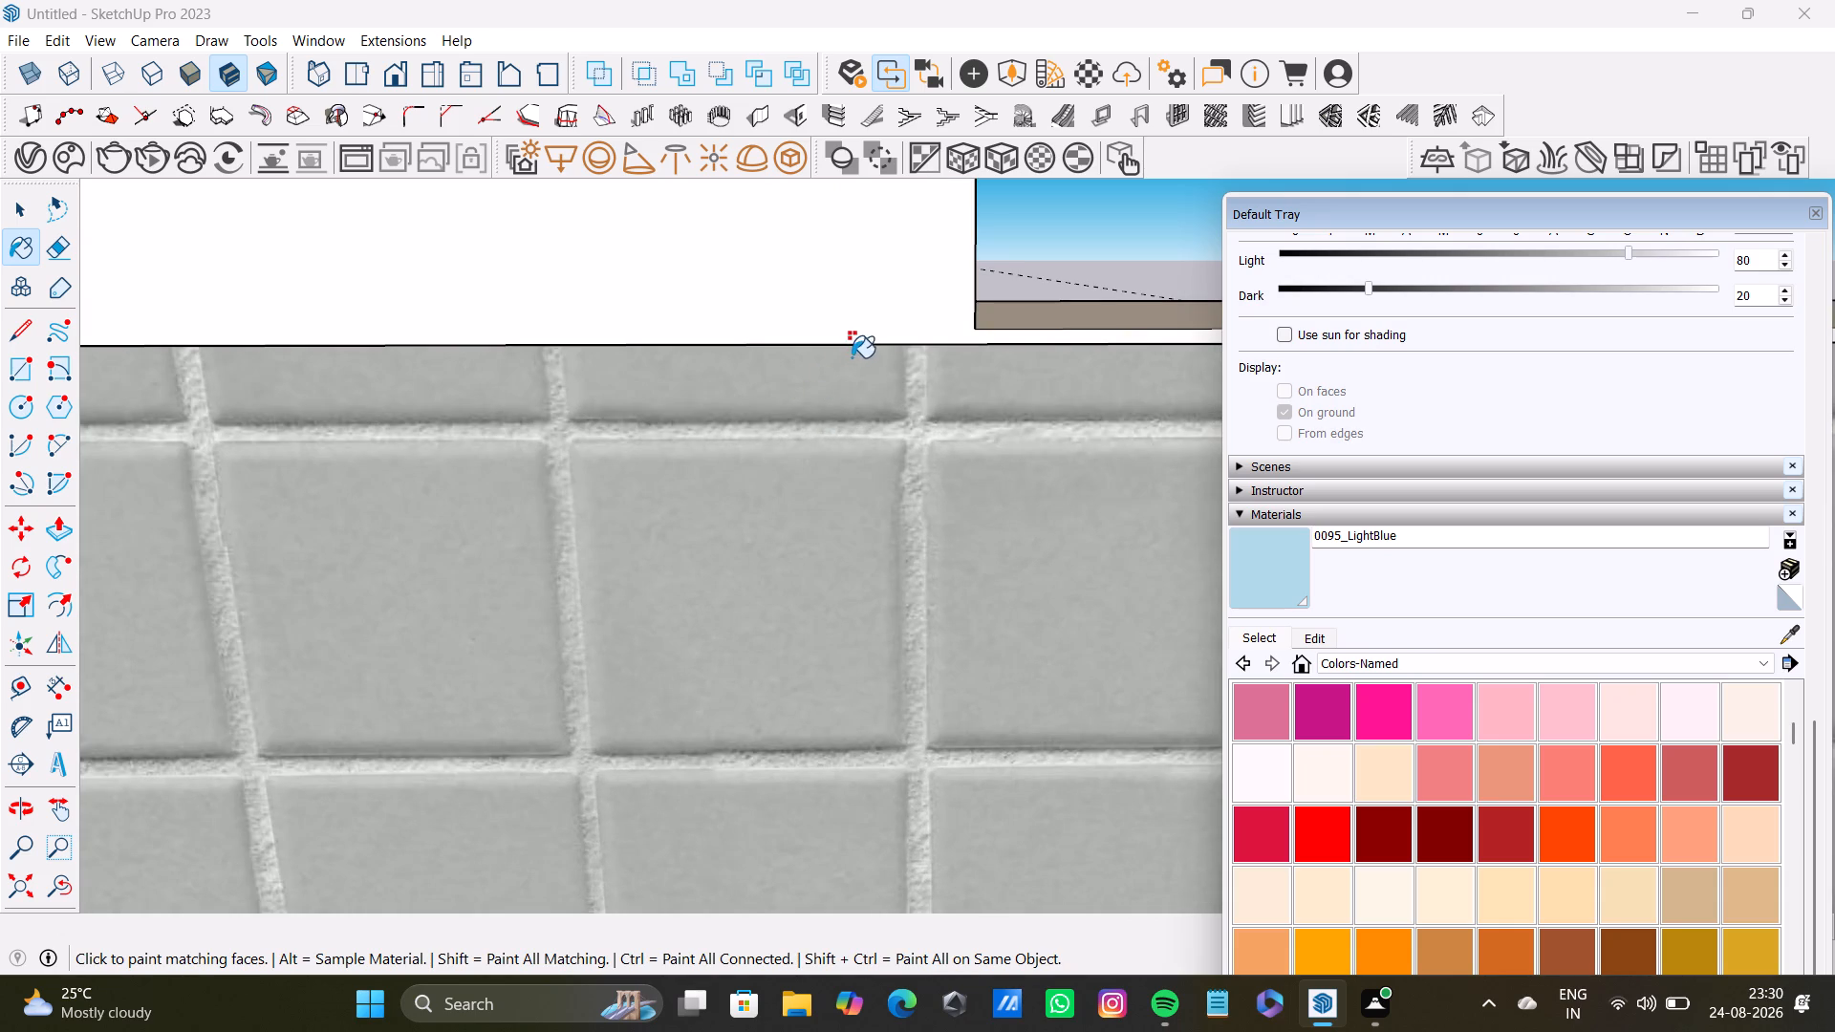
pyautogui.press('space')
pyautogui.click(868, 348)
pyautogui.doubleClick(873, 345)
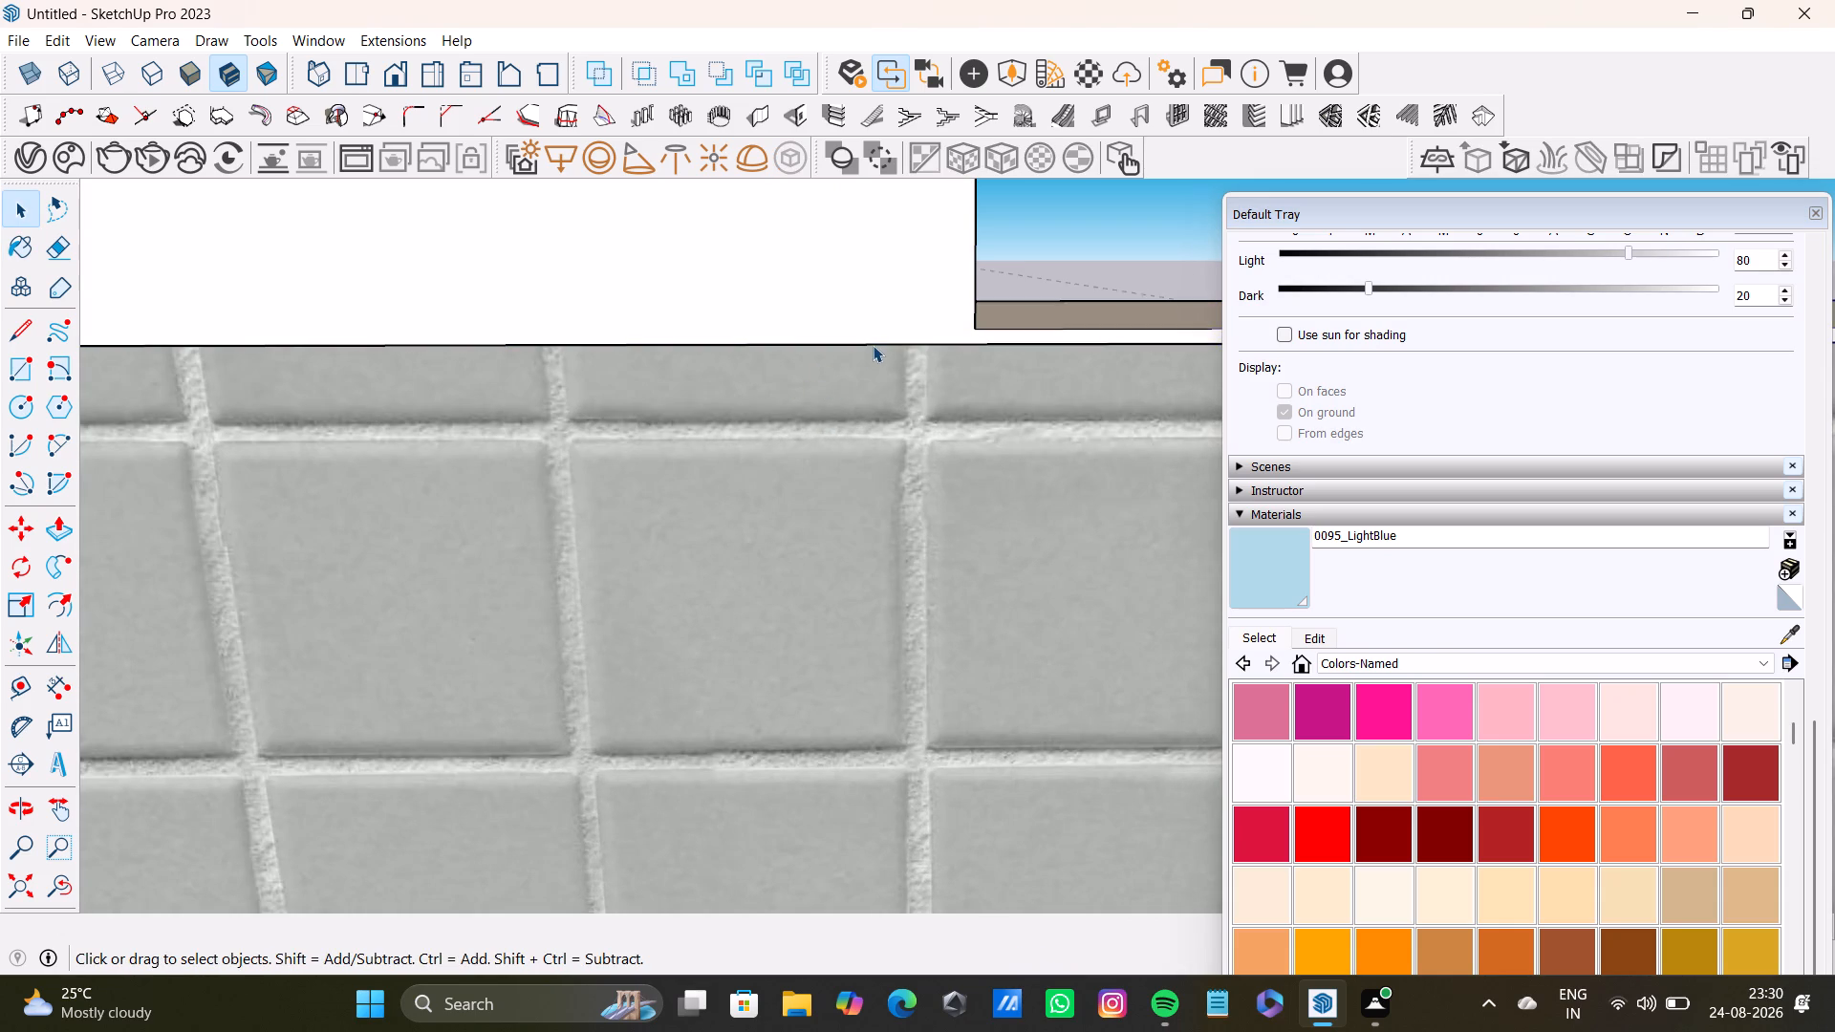
pyautogui.click(873, 345)
pyautogui.click(882, 345)
pyautogui.click(886, 341)
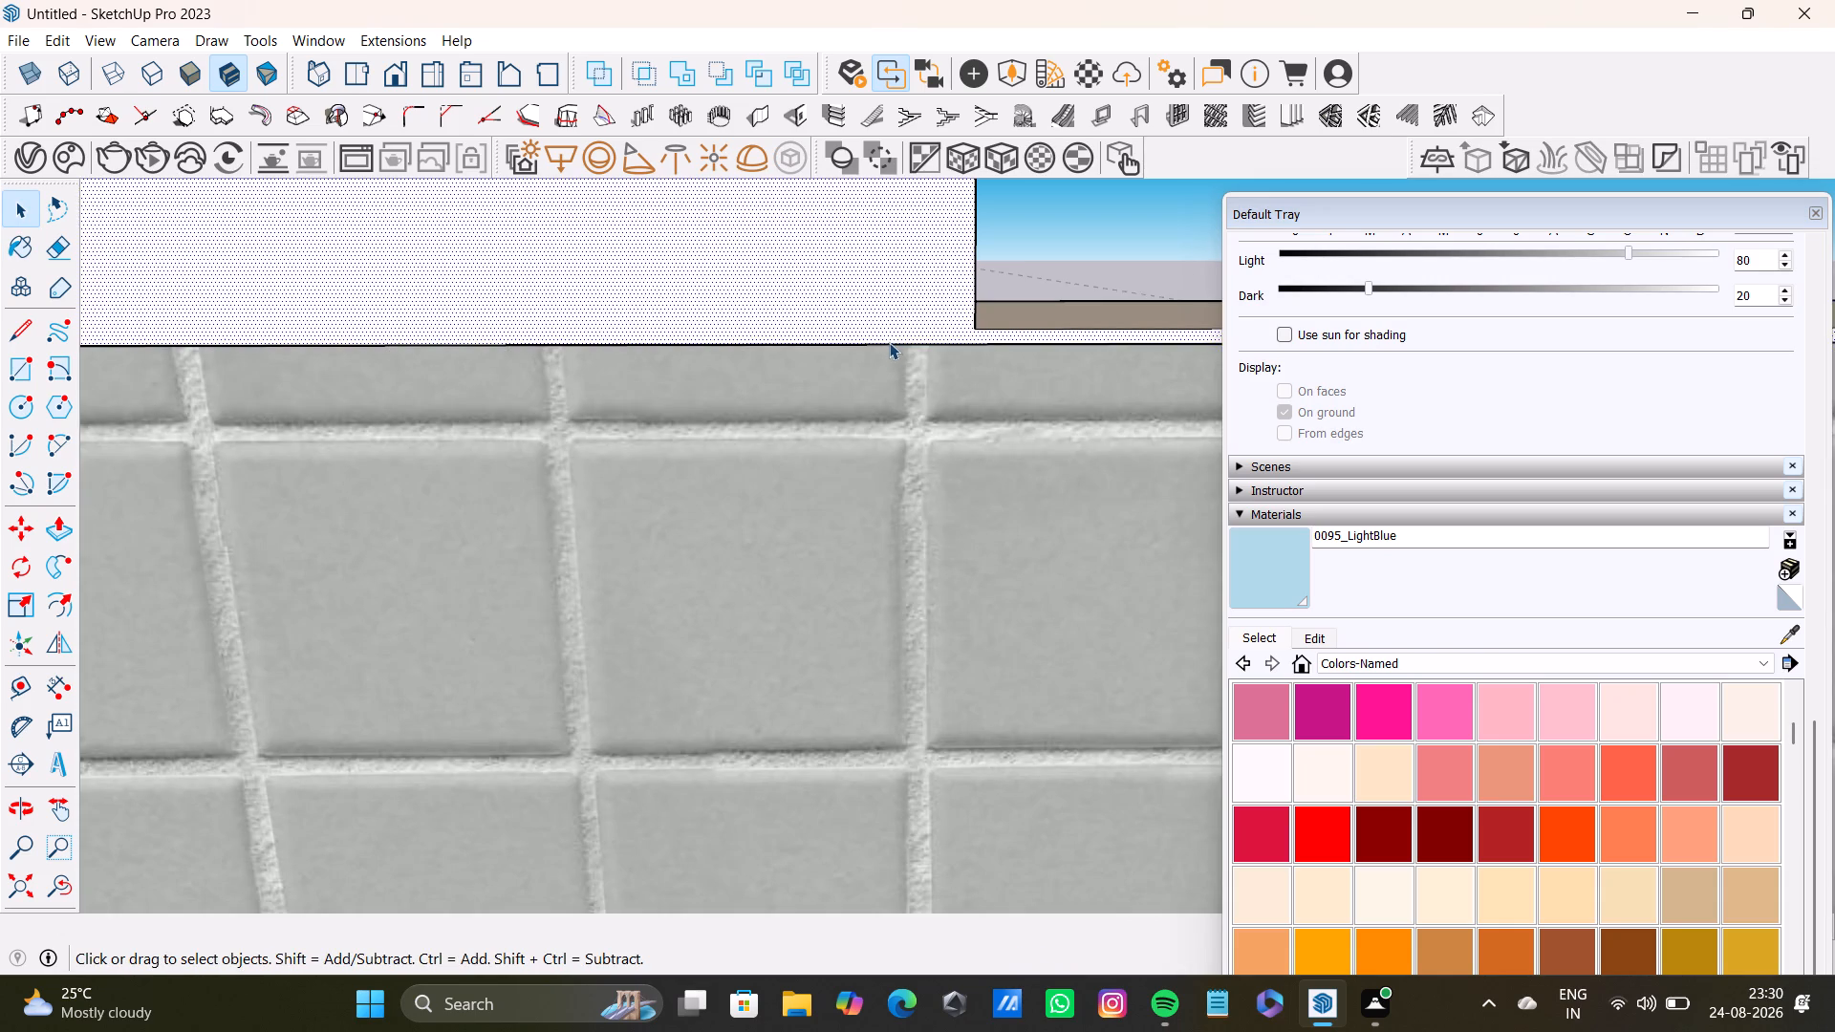
pyautogui.click(890, 343)
pyautogui.press('m')
pyautogui.moveTo(897, 349); pyautogui.dragTo(892, 327)
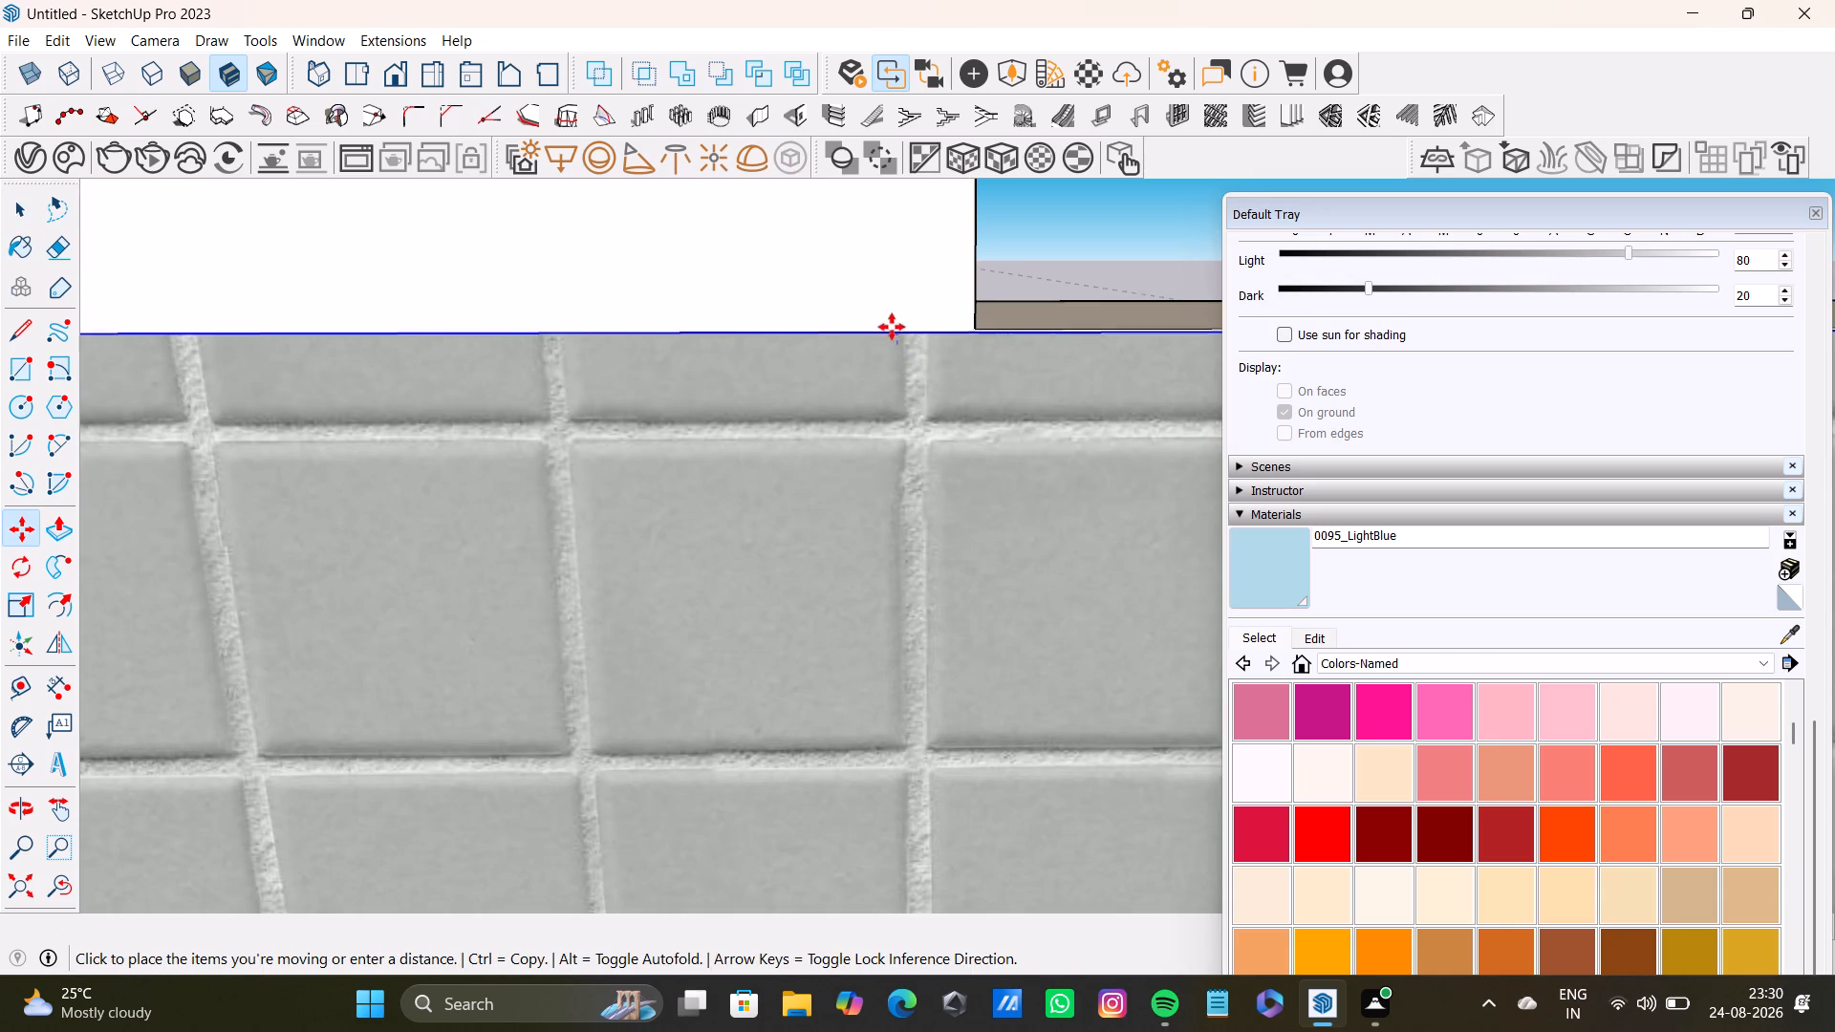
pyautogui.moveTo(892, 327); pyautogui.dragTo(889, 325)
pyautogui.scroll(-3, 838, 489)
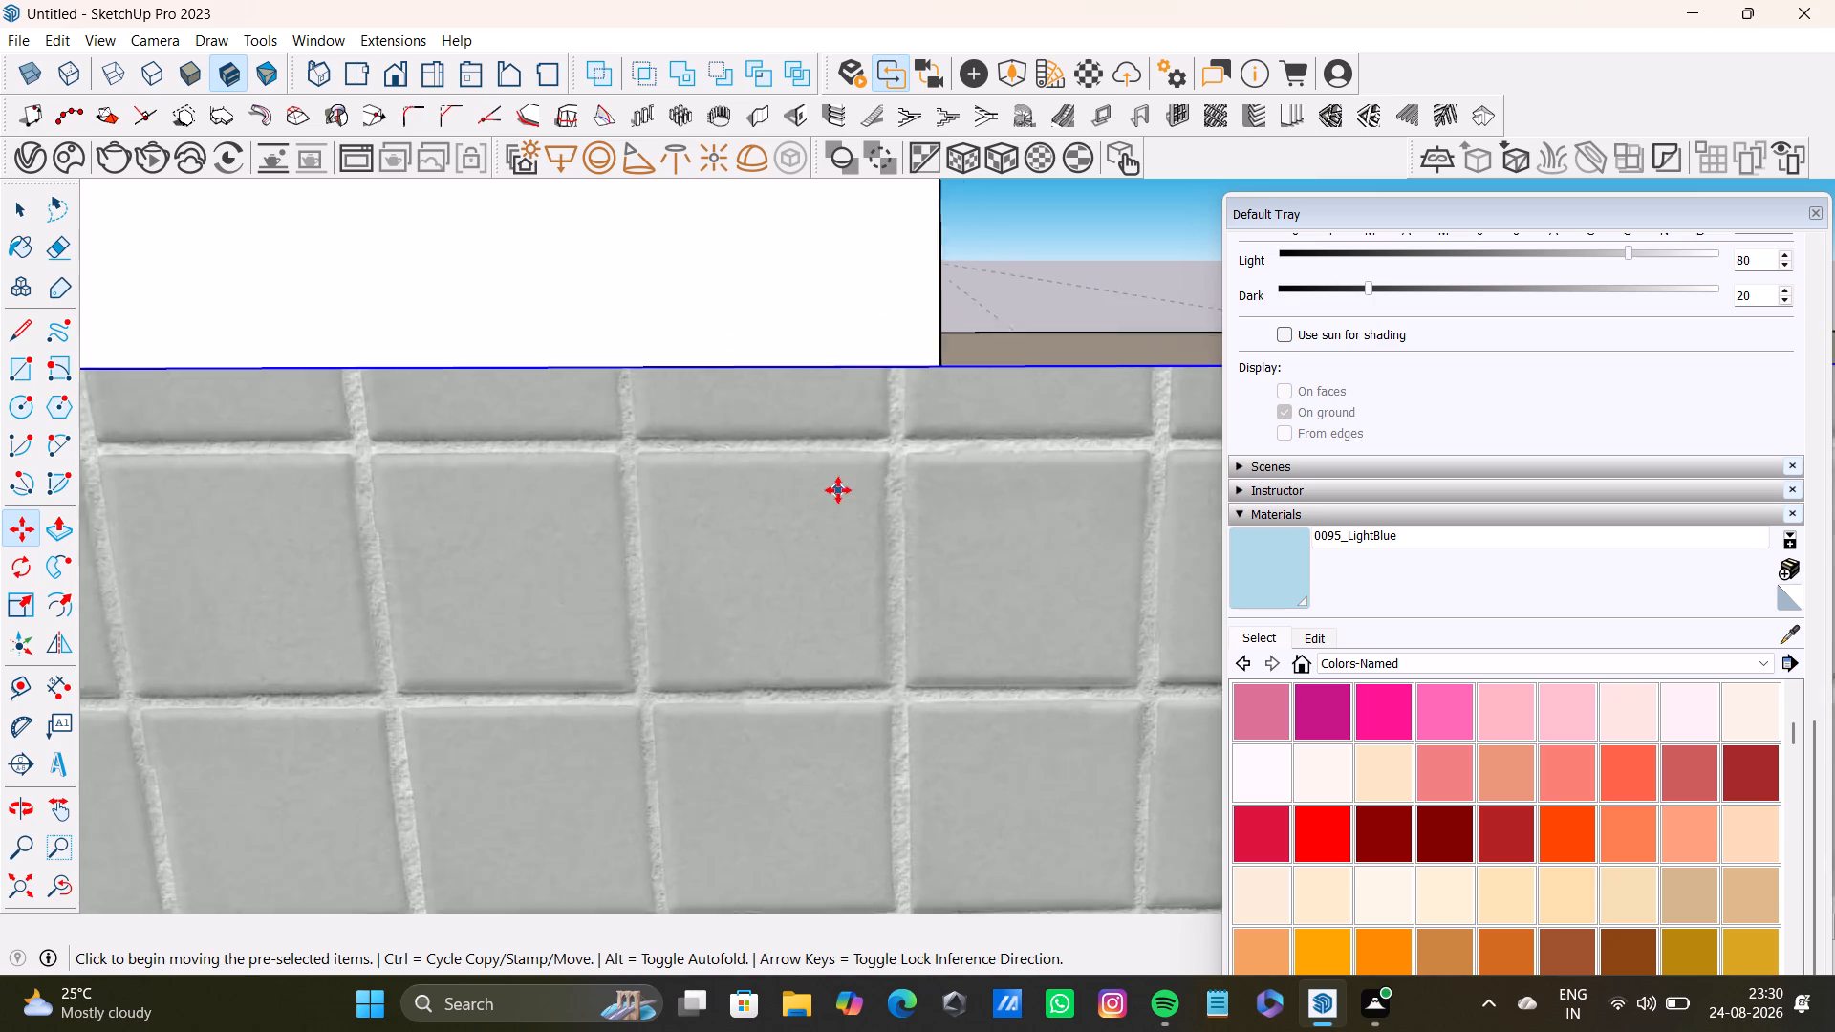
pyautogui.scroll(-20, 838, 490)
pyautogui.scroll(-6, 838, 490)
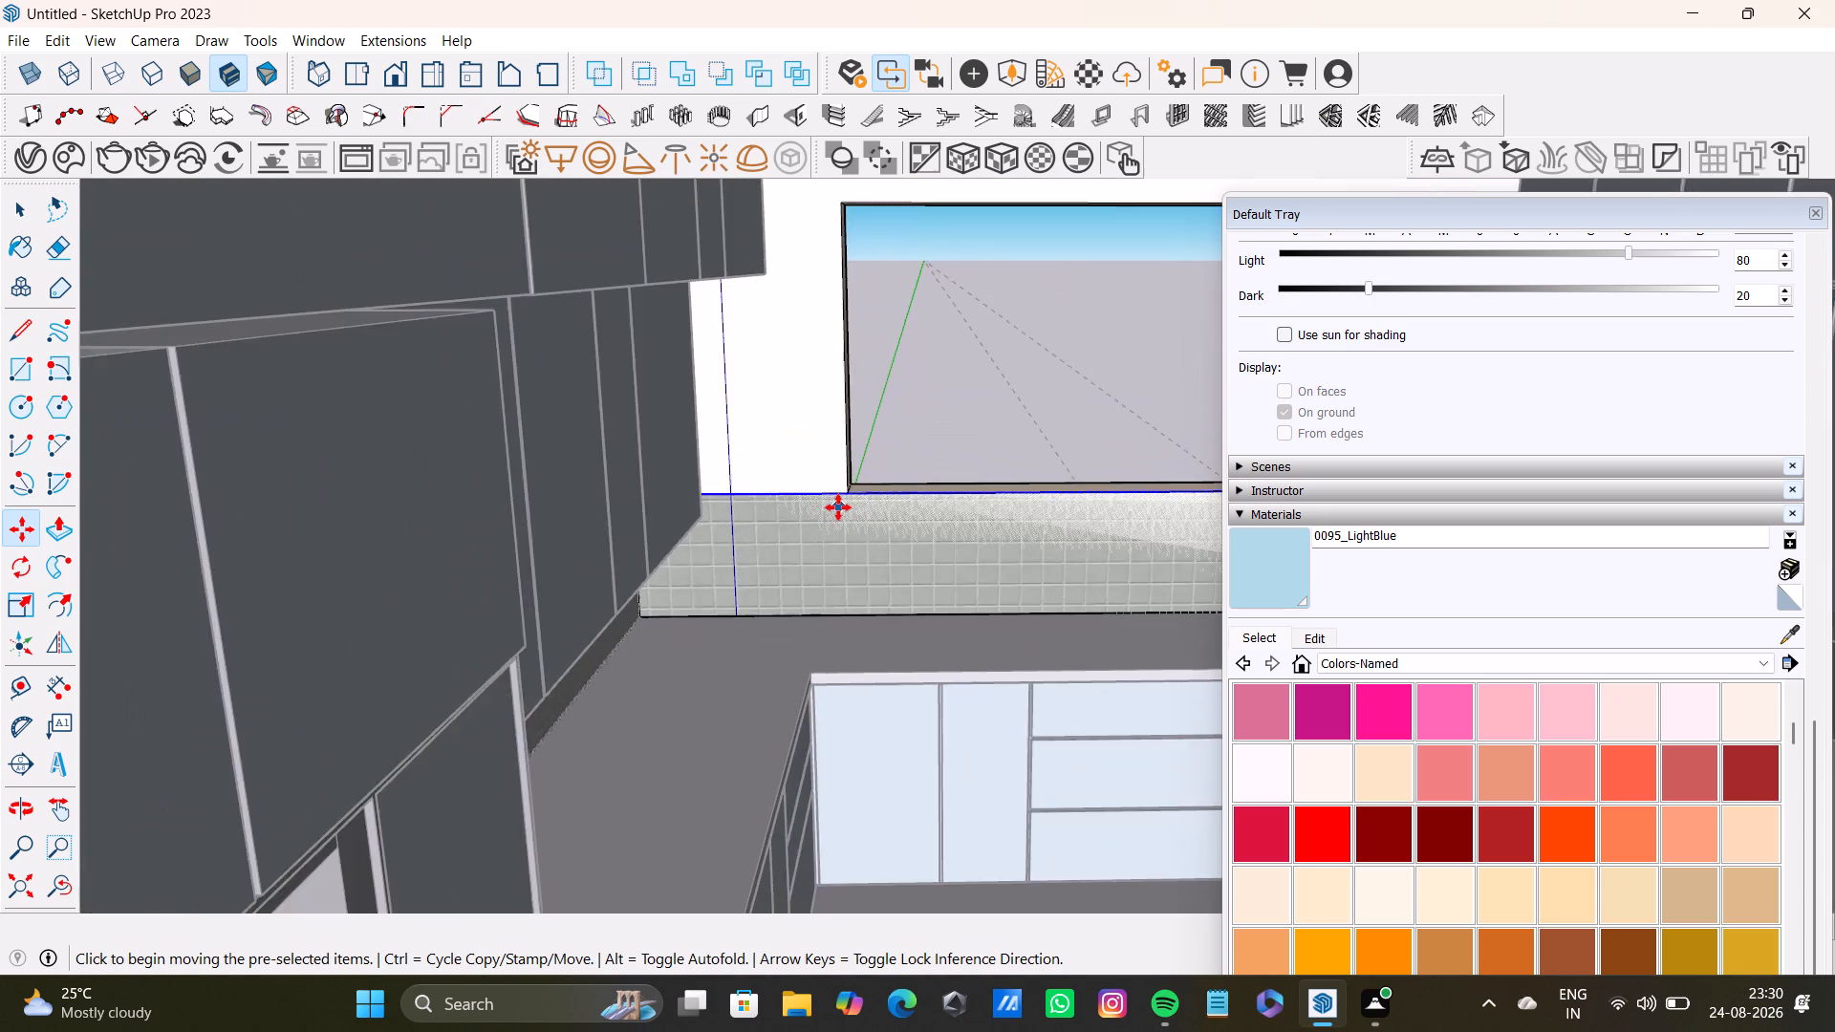
pyautogui.scroll(-11, 831, 521)
pyautogui.moveTo(895, 596); pyautogui.dragTo(790, 524, button='middle')
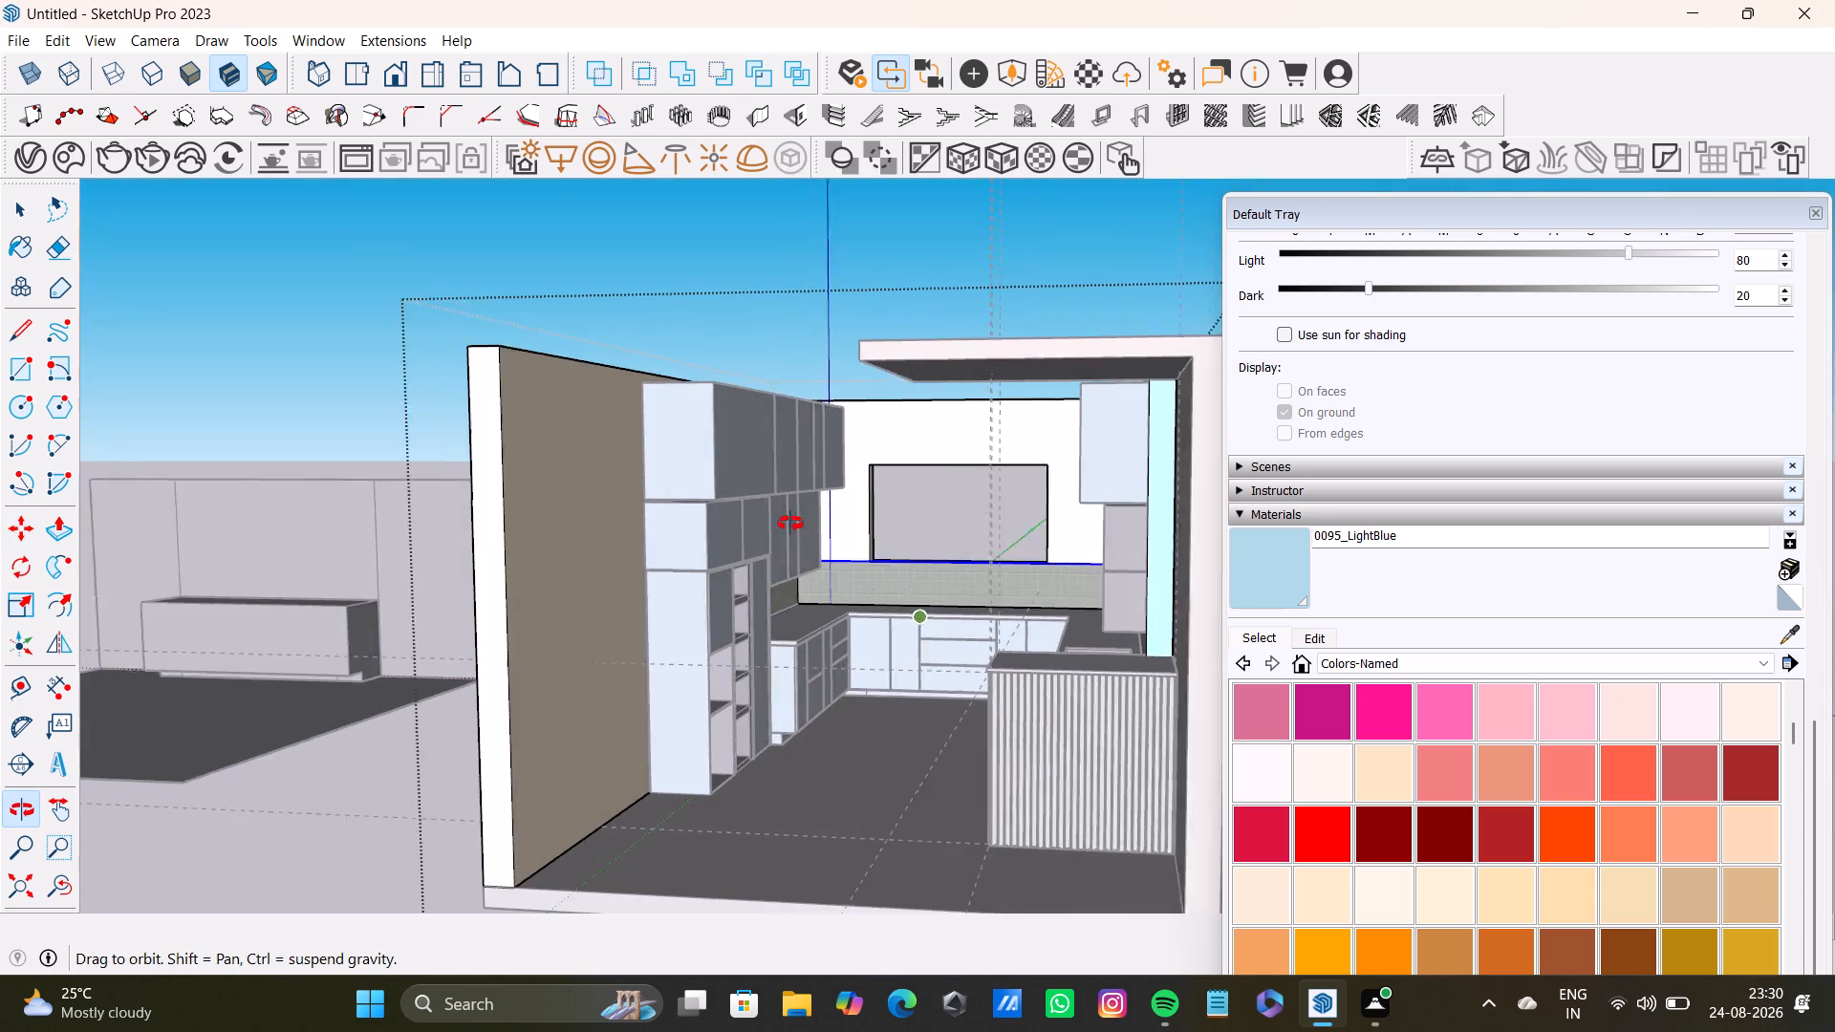
pyautogui.moveTo(790, 524); pyautogui.dragTo(788, 527, button='middle')
pyautogui.press('space')
pyautogui.click(747, 258)
pyautogui.scroll(4, 786, 567)
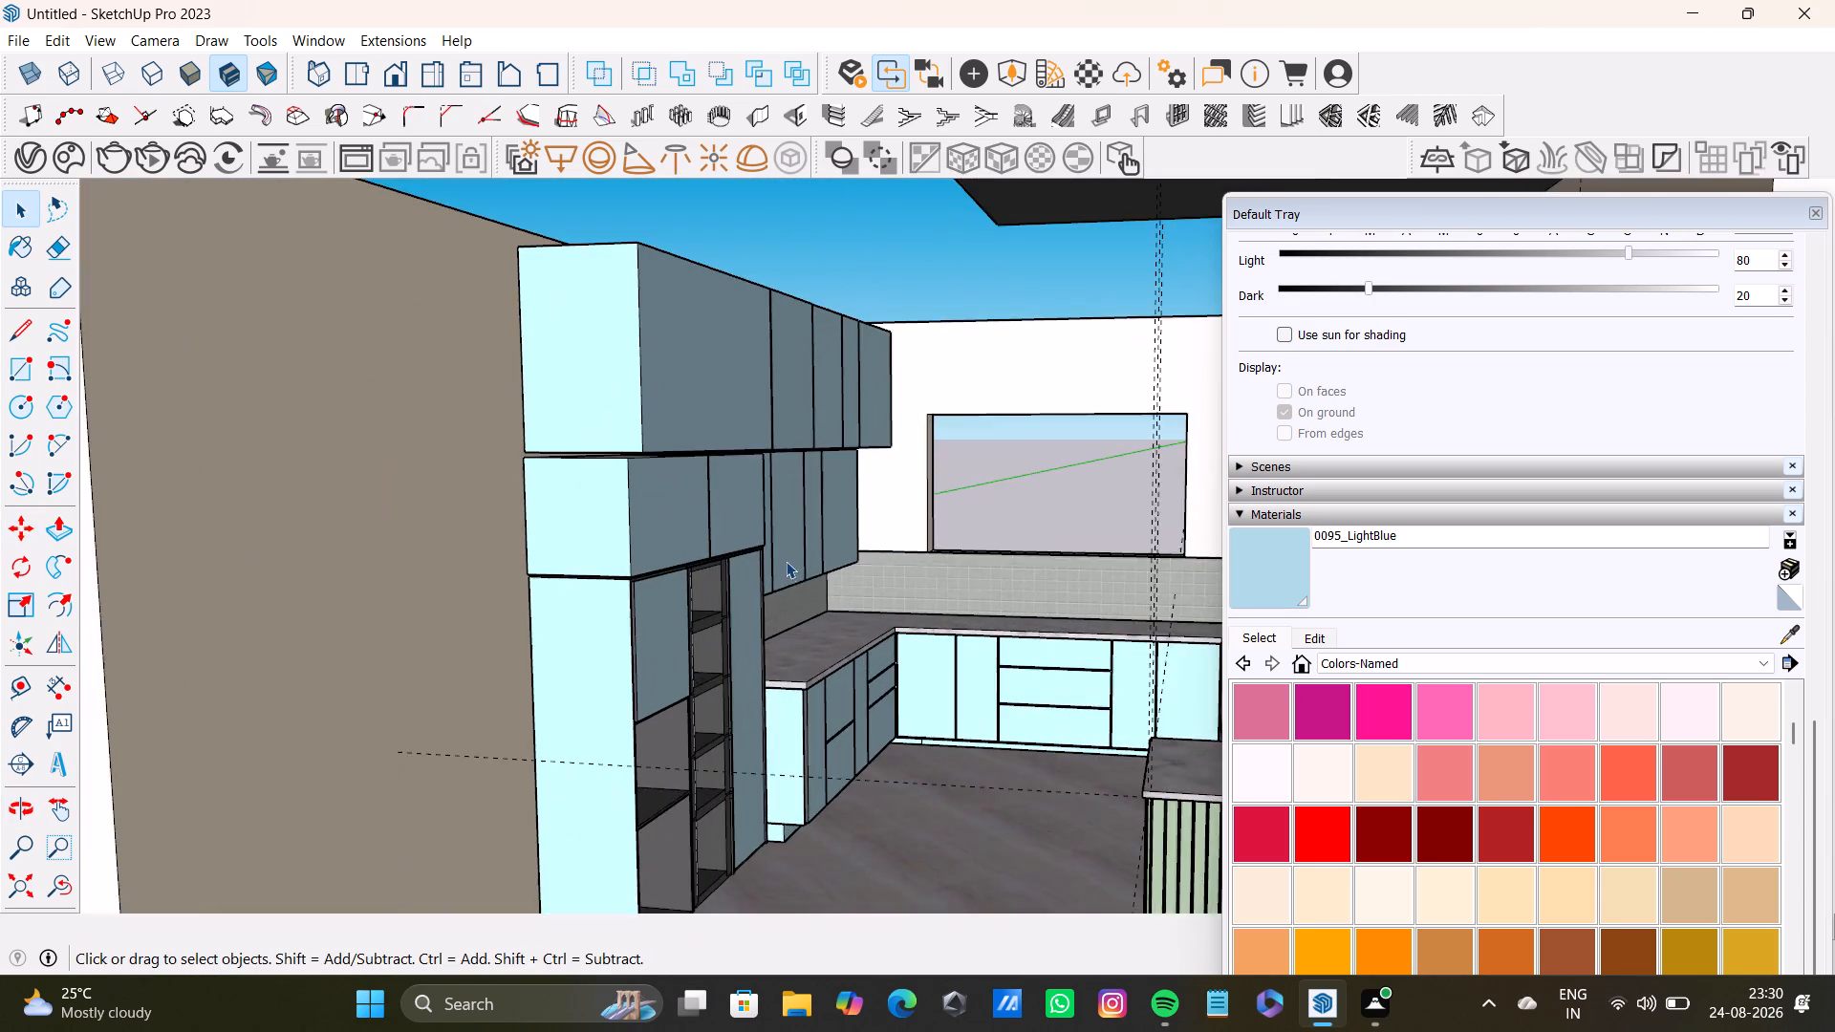
# Import the cooktop model варочная+панель from the Downloads folder.
pyautogui.moveTo(786, 560); pyautogui.dragTo(846, 592, button='middle')
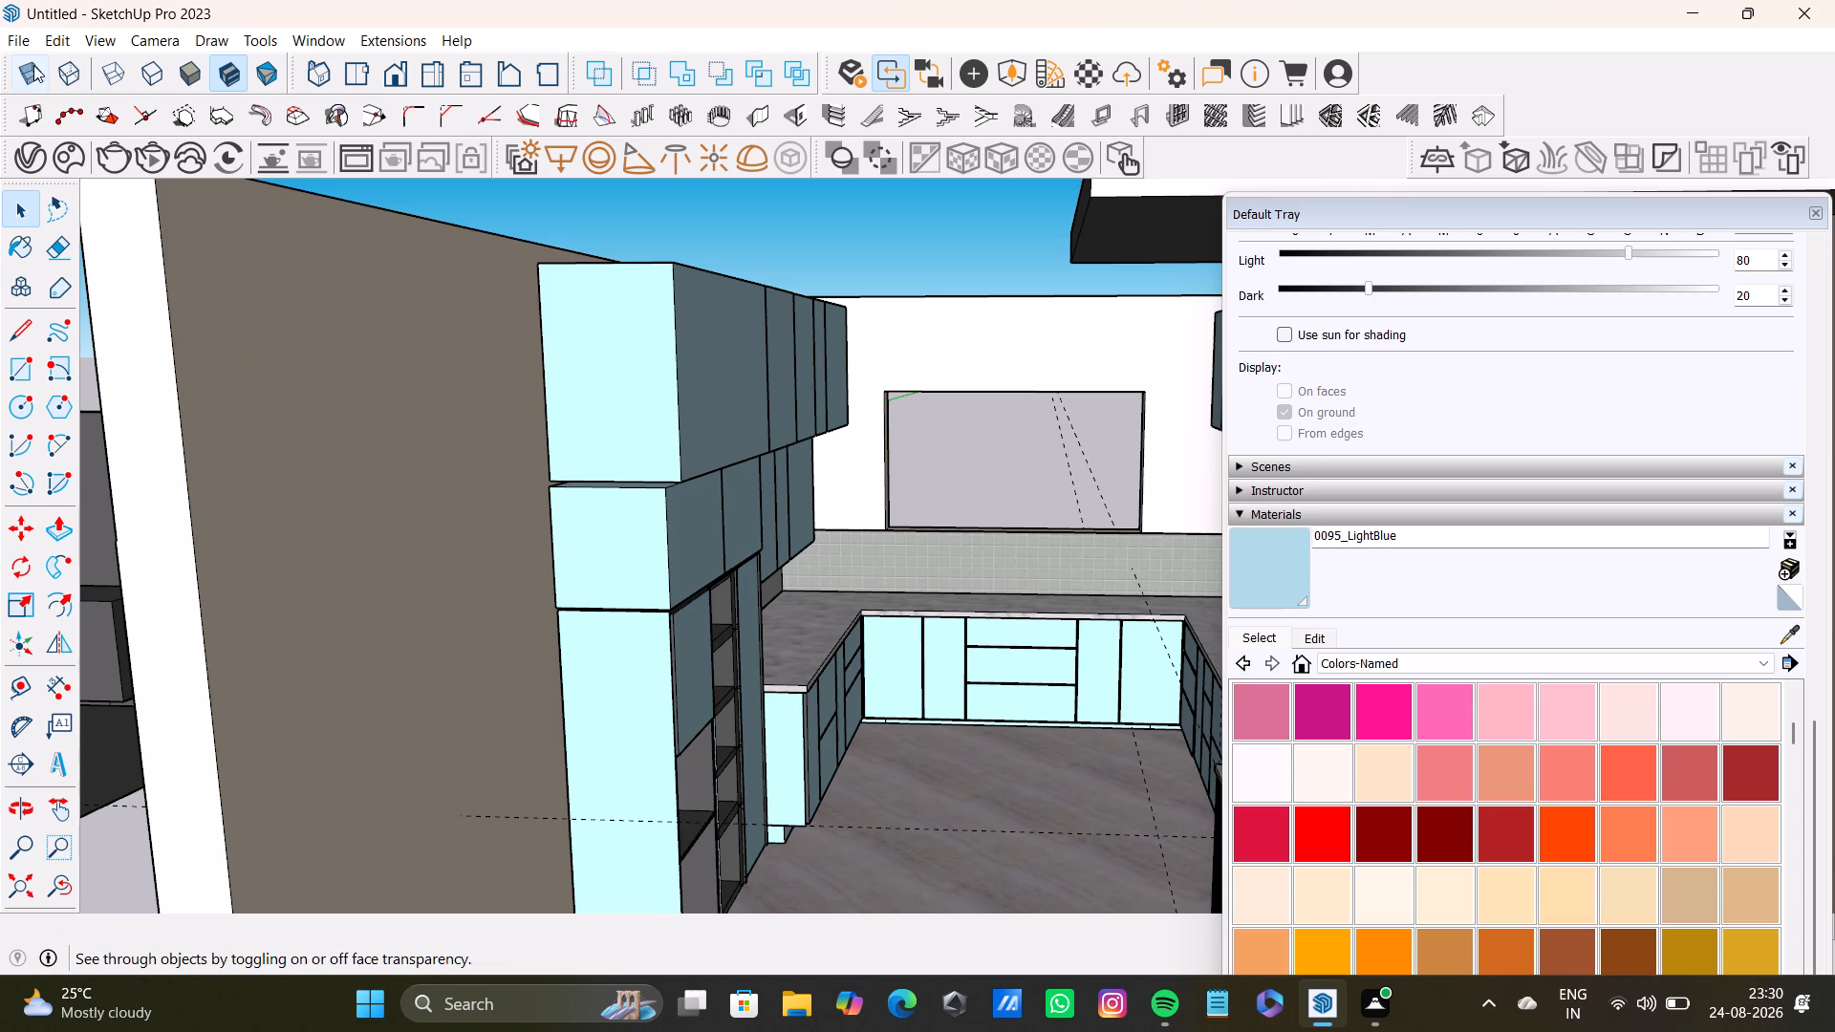
pyautogui.click(24, 35)
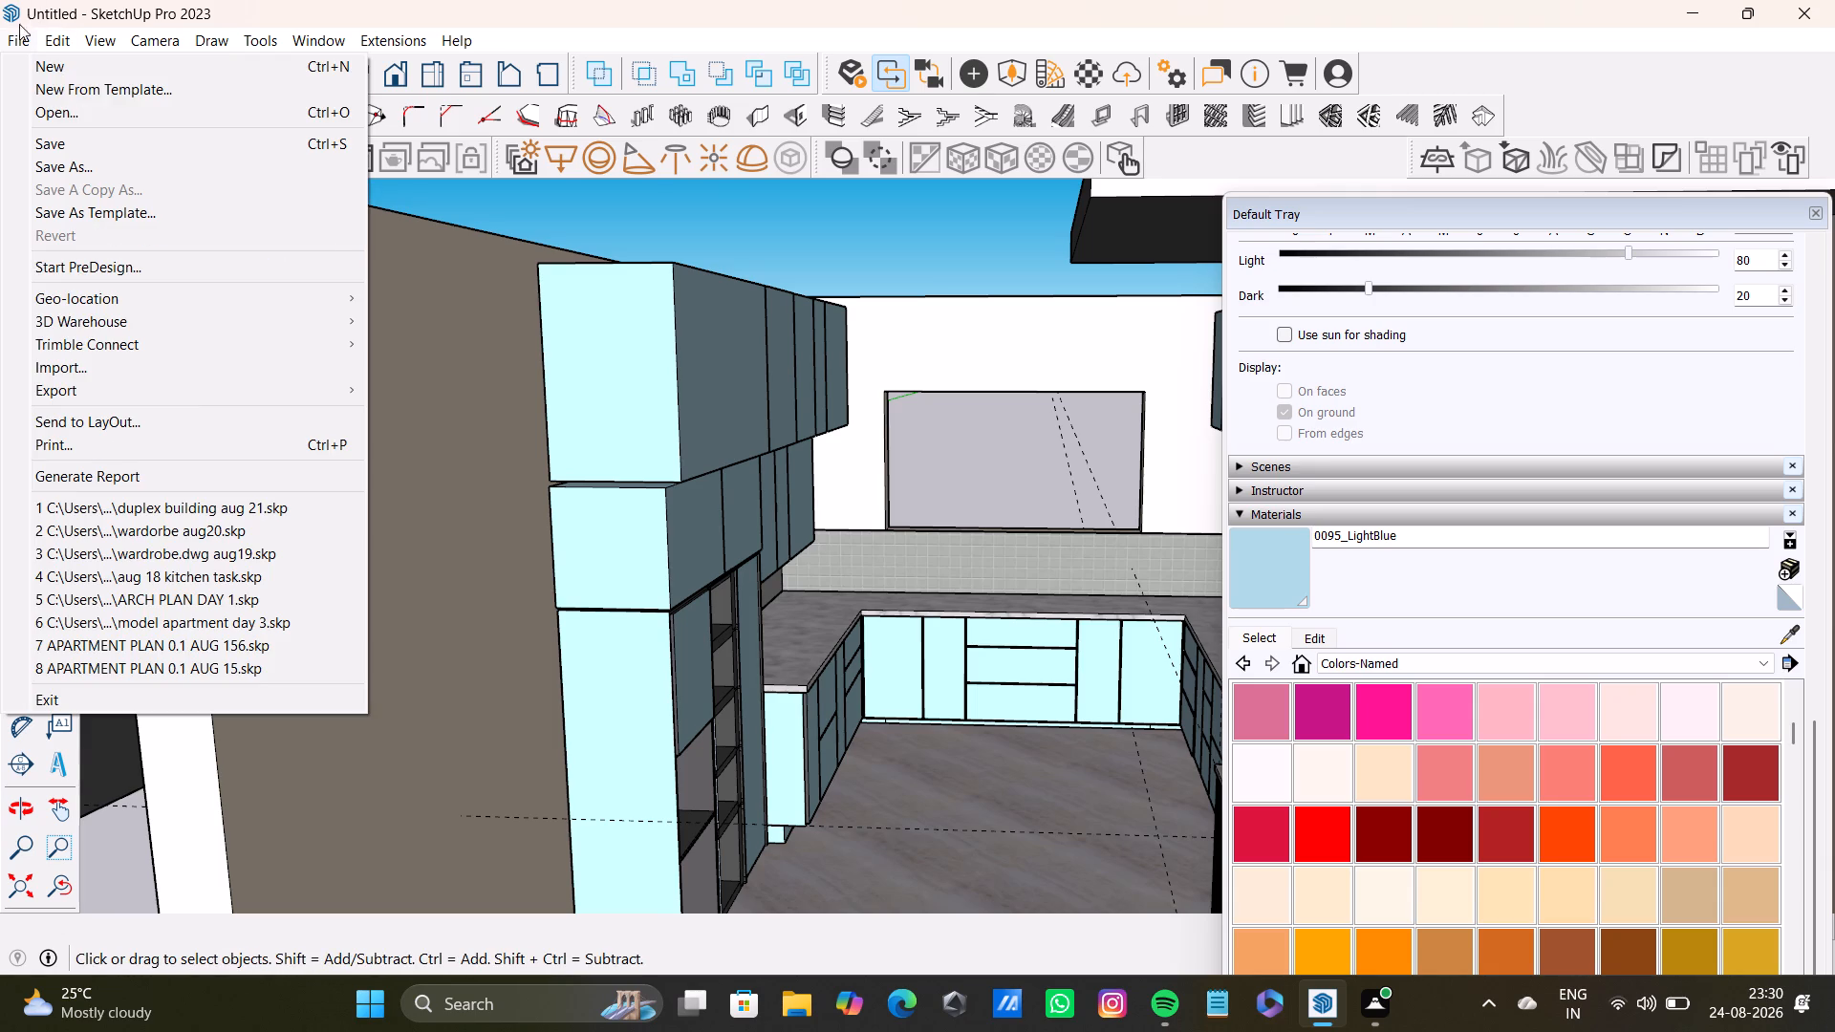
pyautogui.click(84, 373)
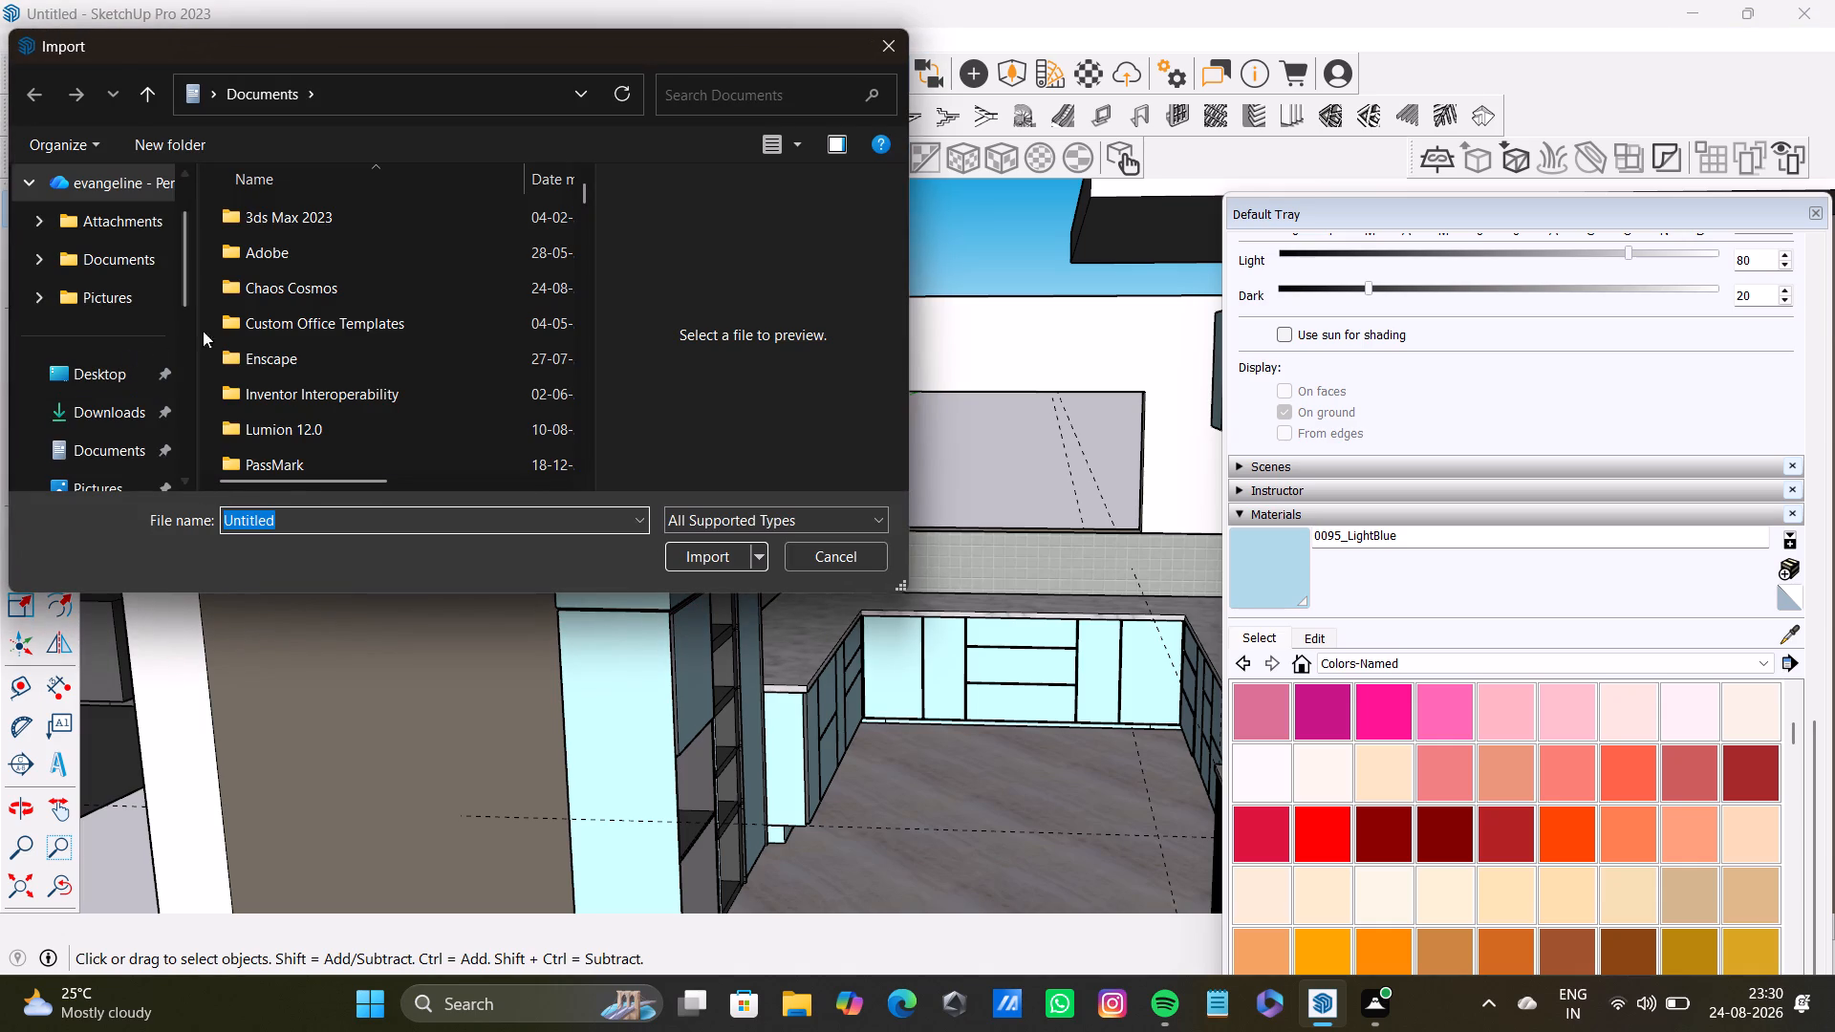
pyautogui.scroll(-10, 301, 312)
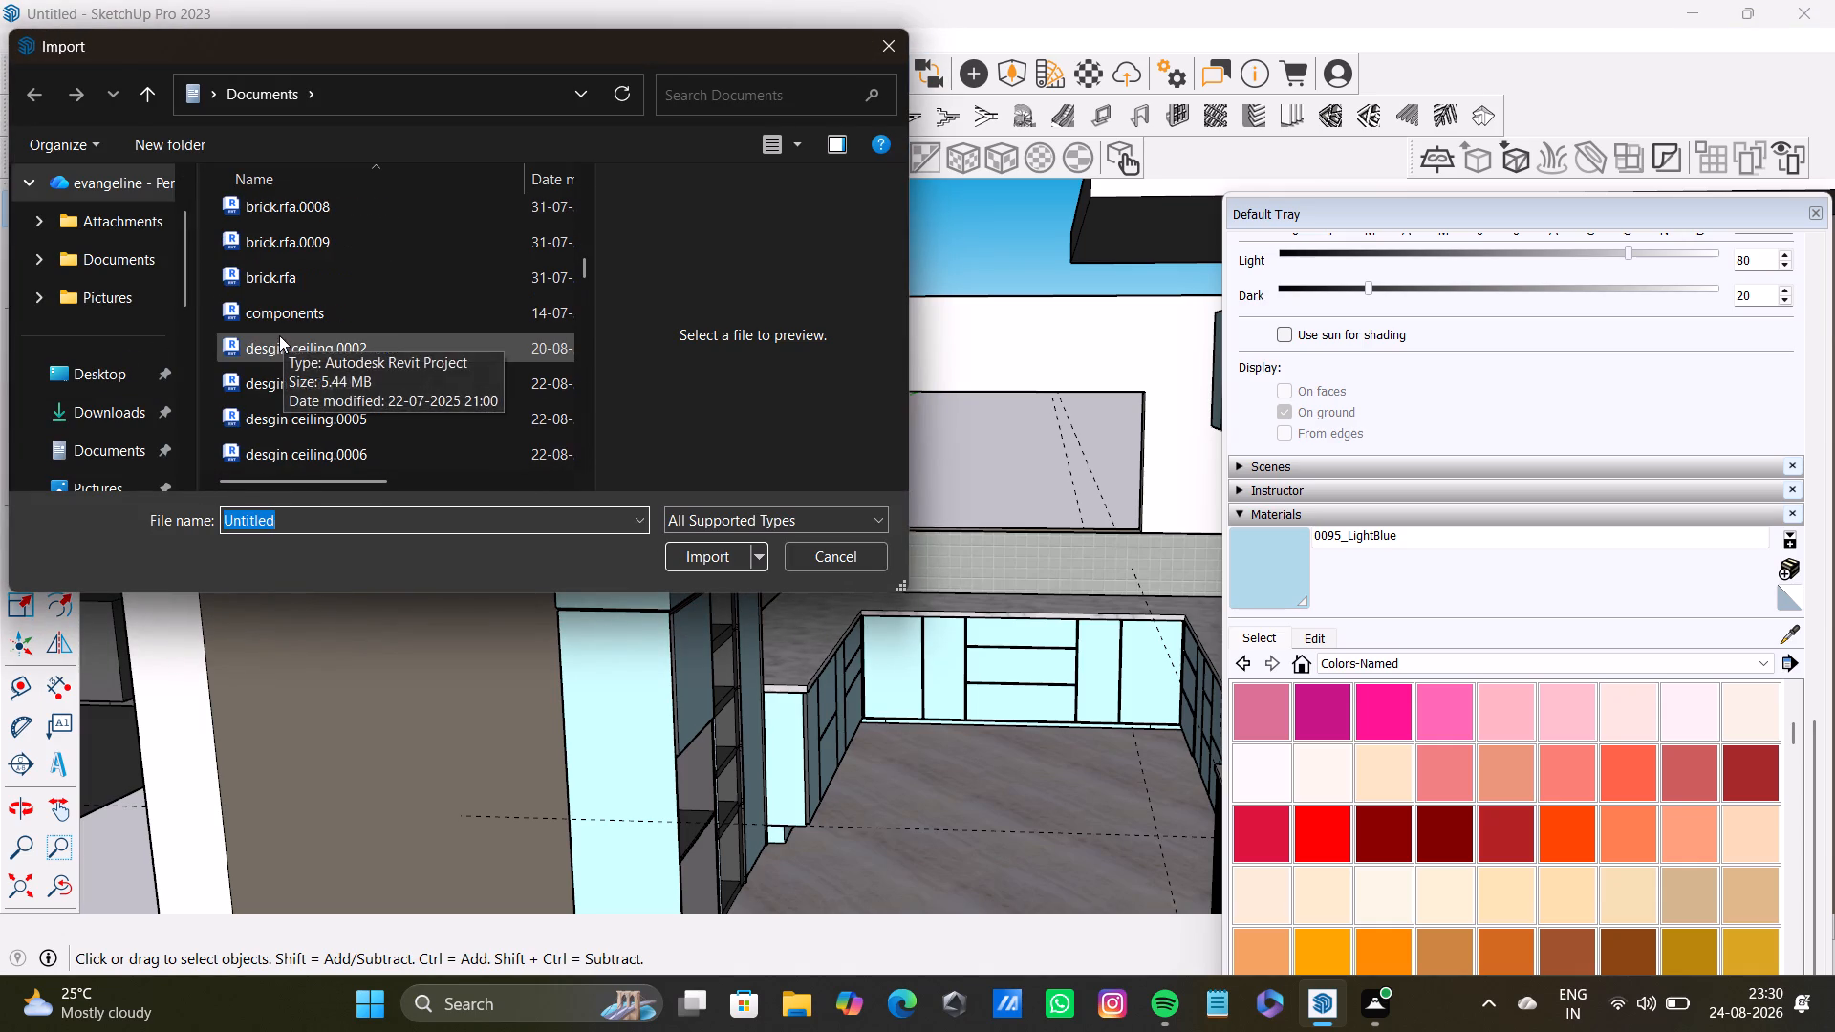
pyautogui.scroll(-1, 87, 403)
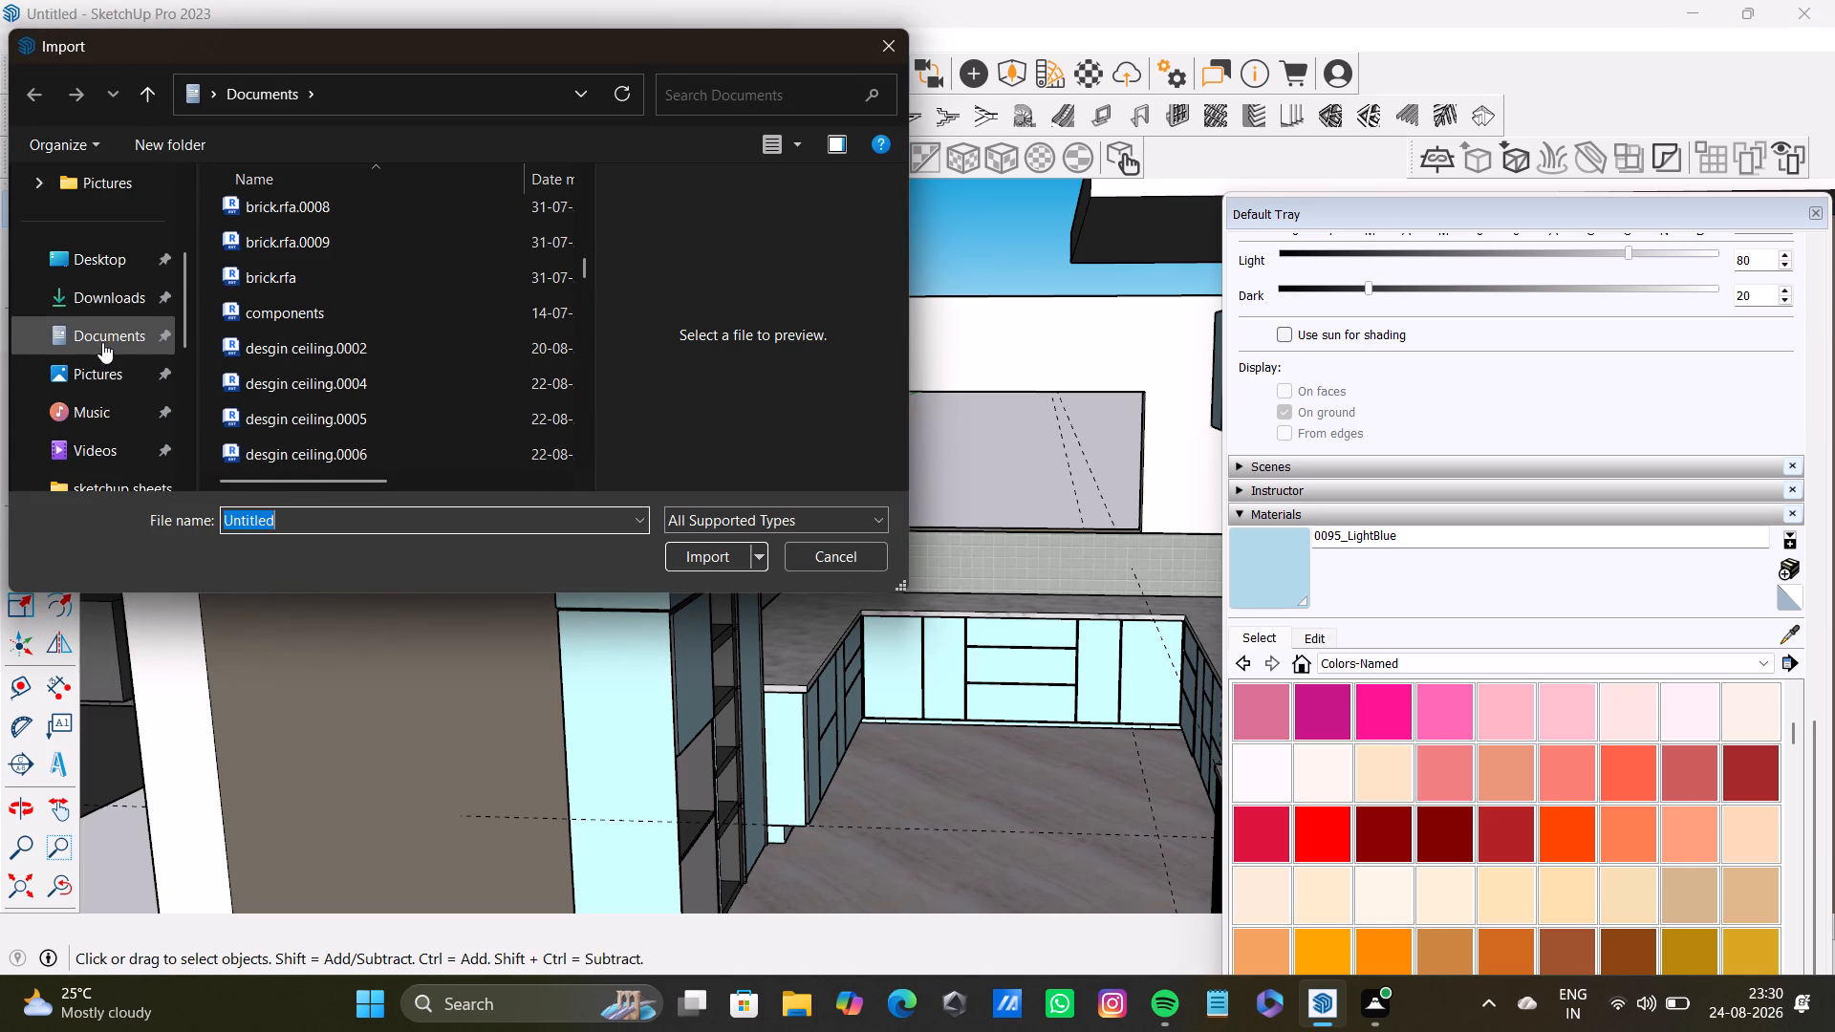
pyautogui.click(103, 302)
pyautogui.scroll(-3, 337, 328)
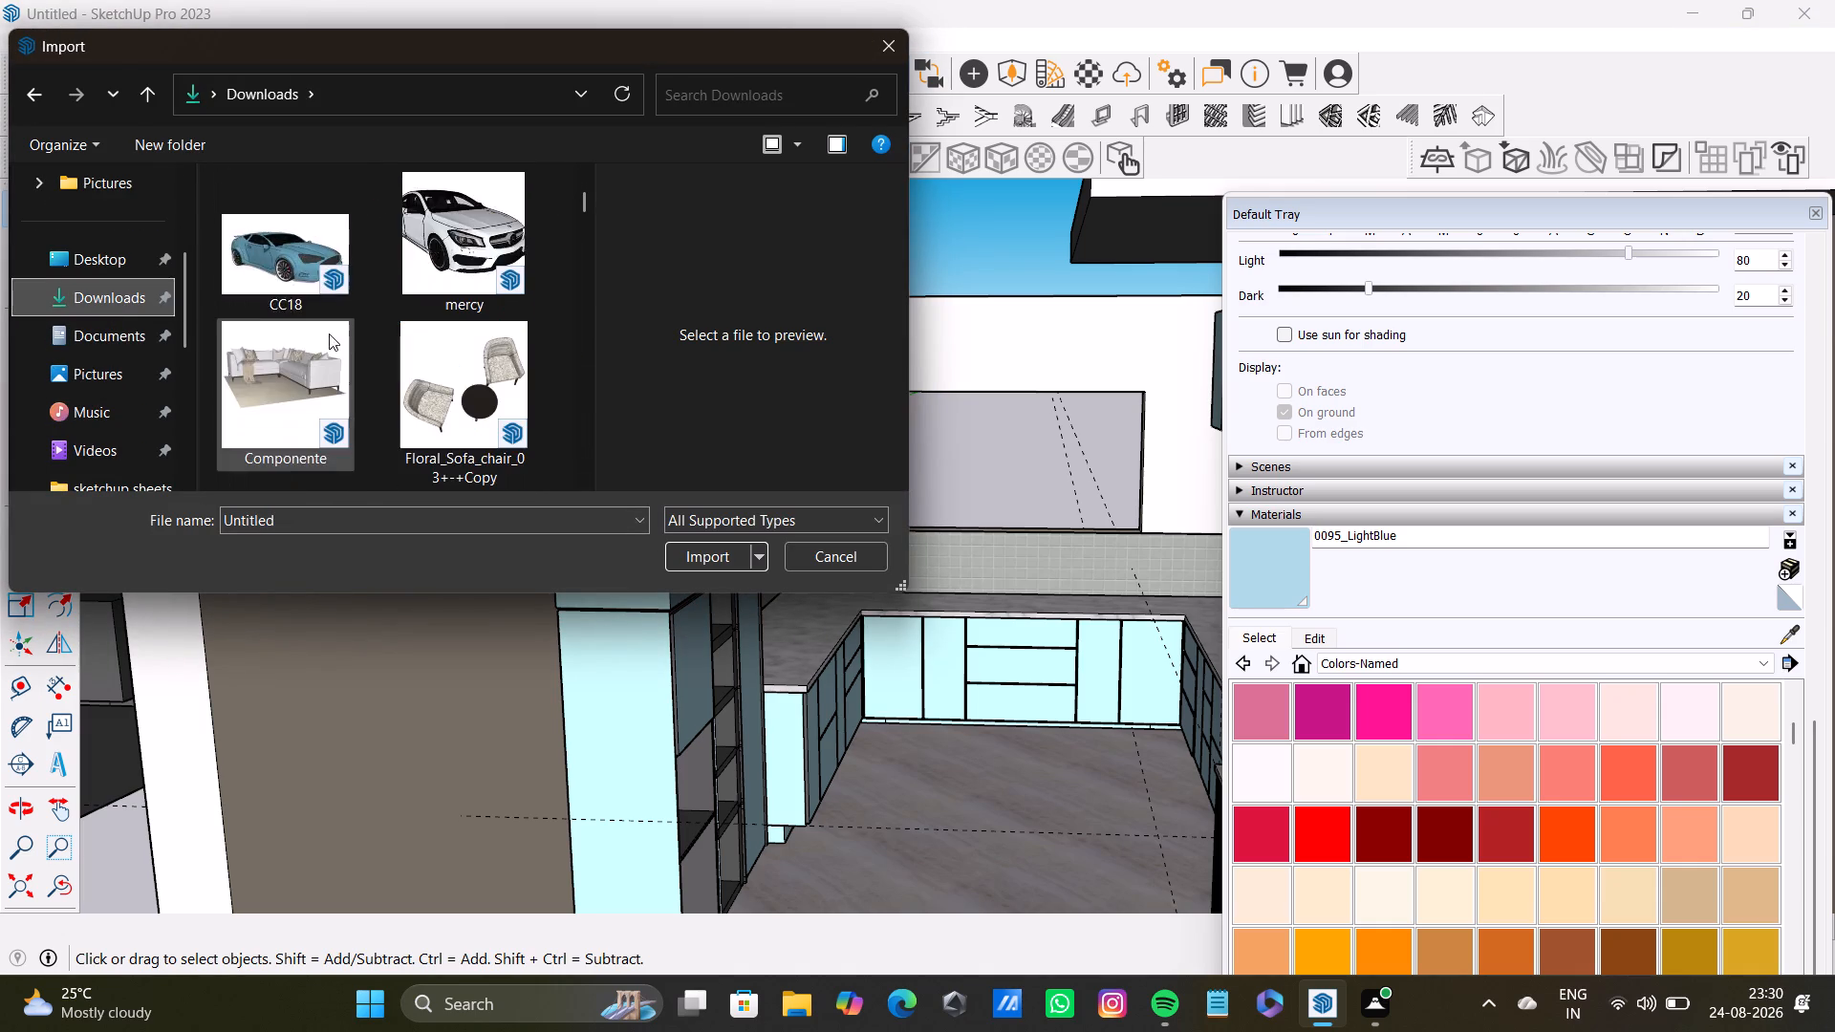
pyautogui.scroll(3, 298, 308)
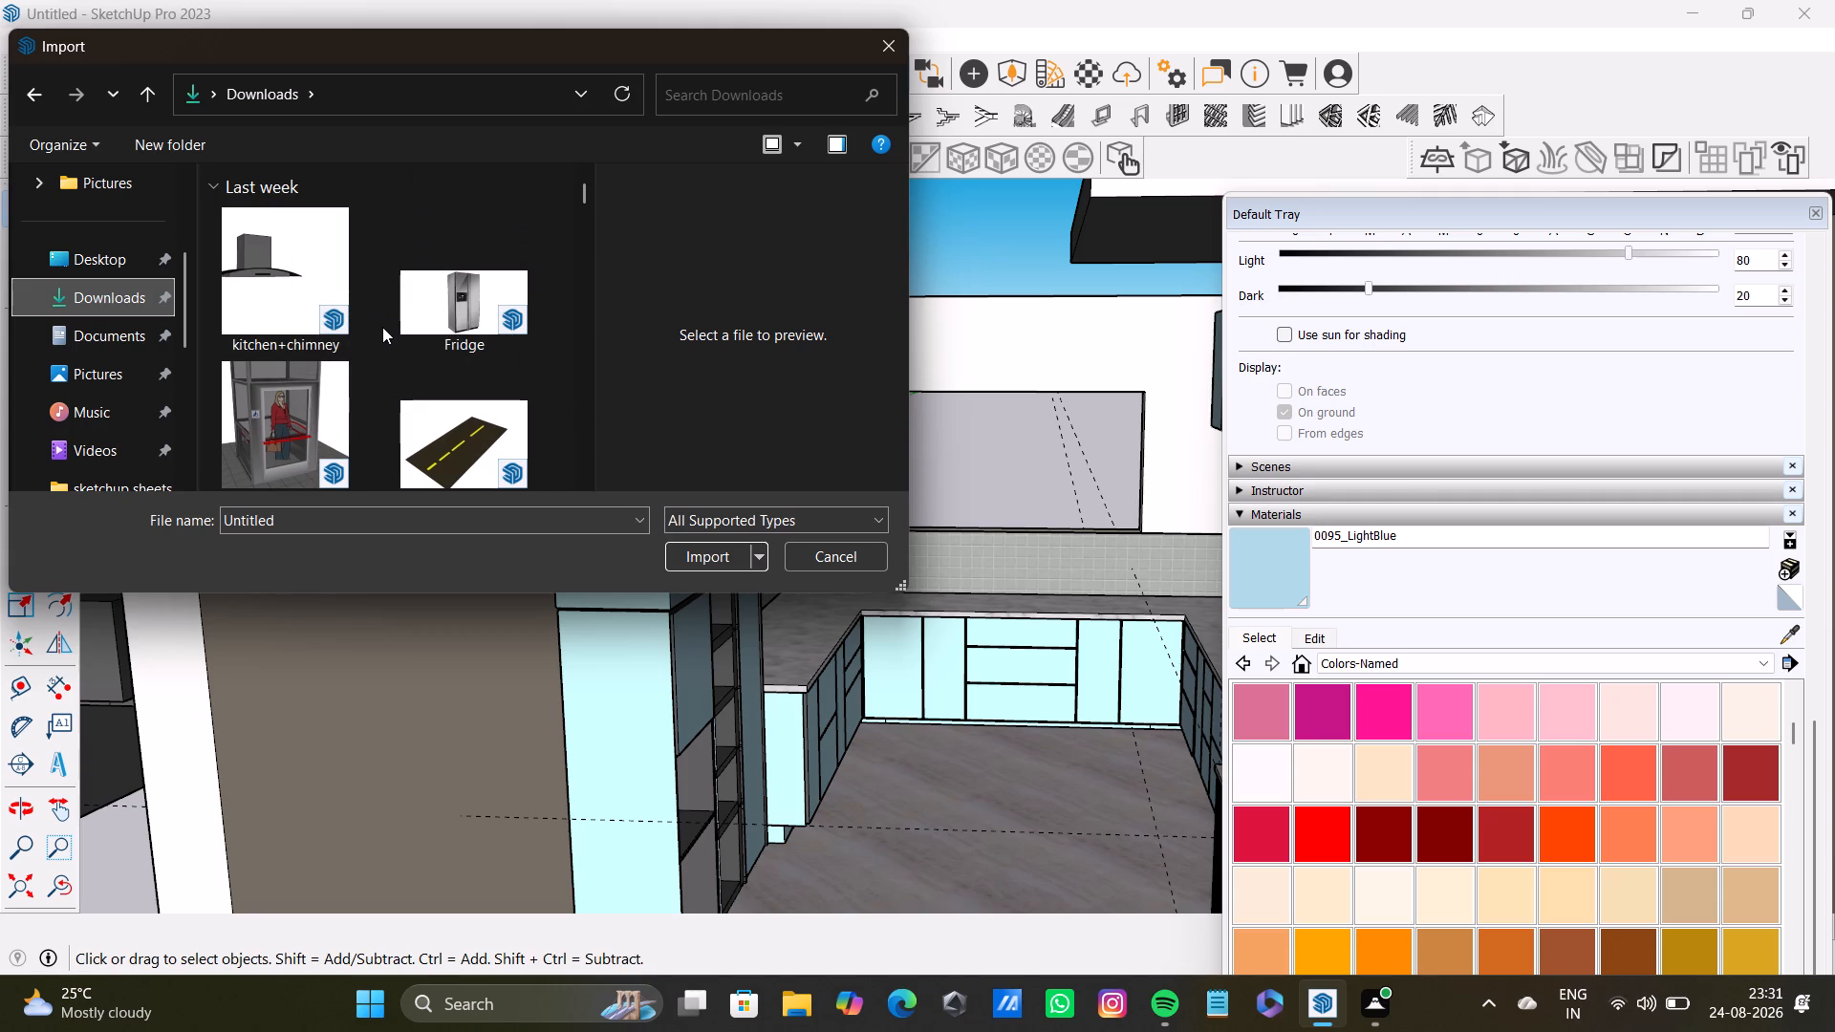
pyautogui.scroll(-4, 367, 430)
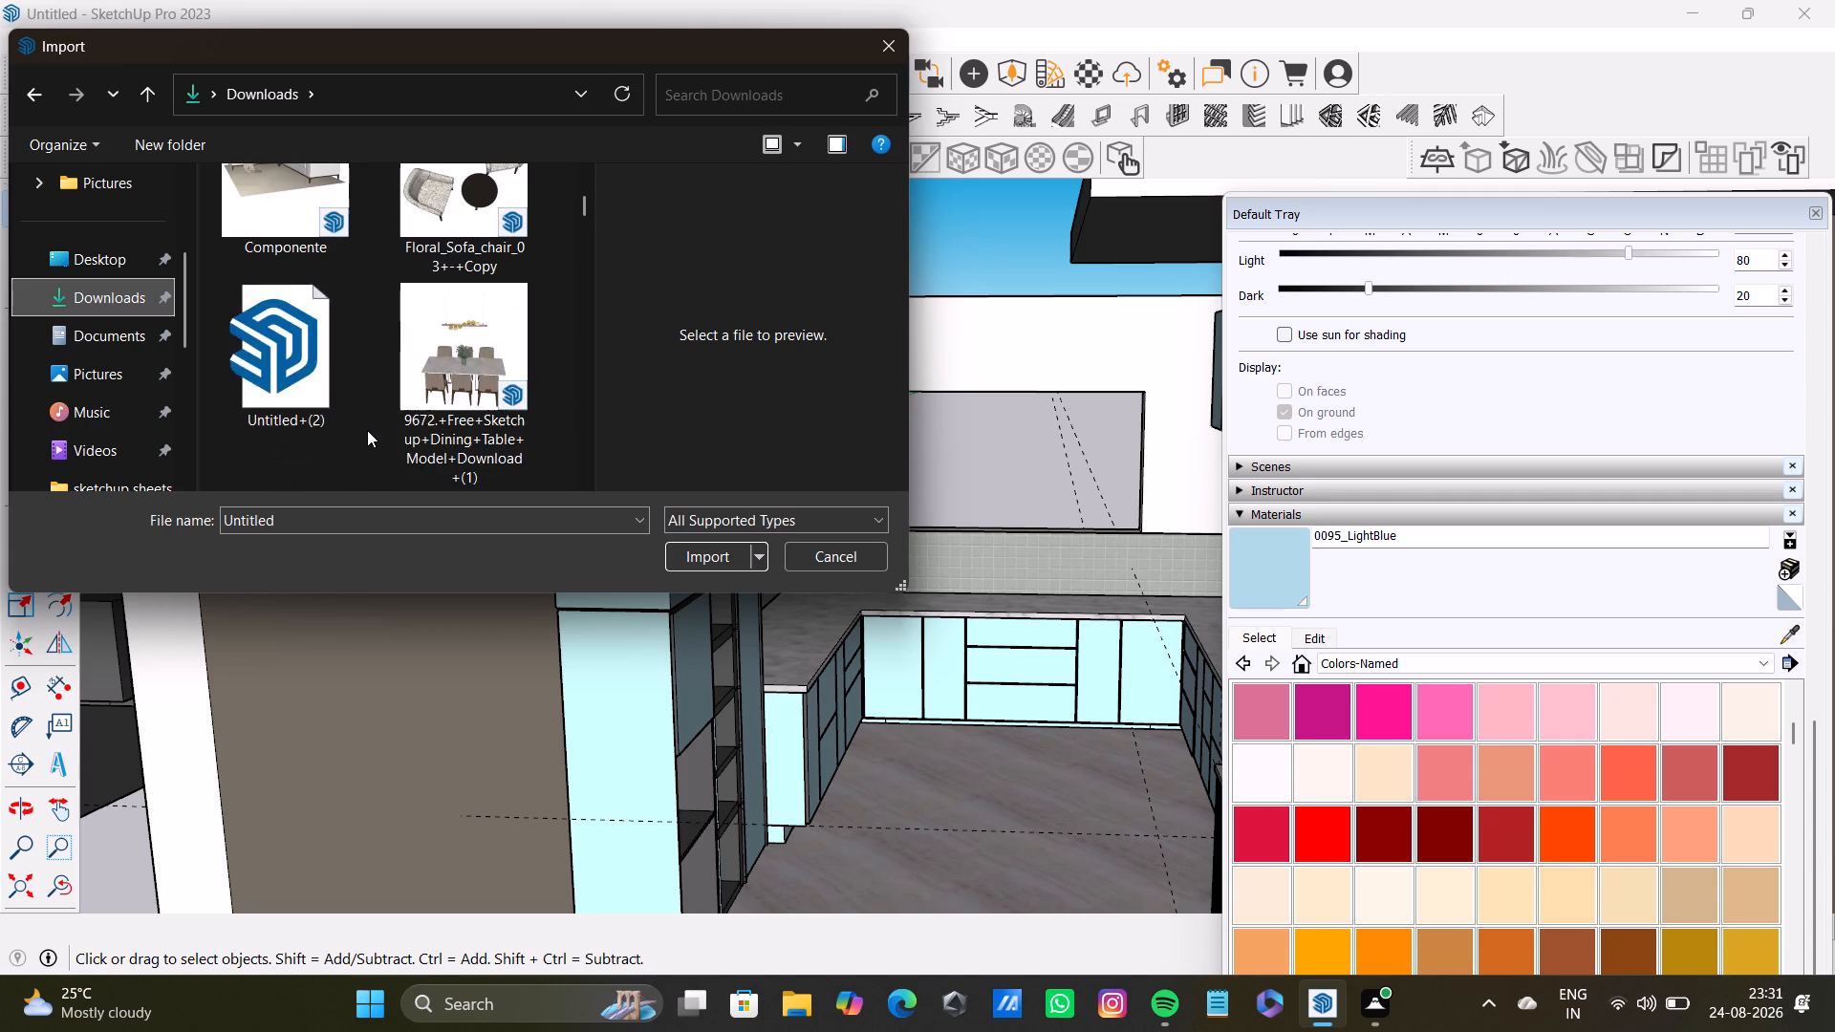
pyautogui.scroll(-6, 367, 430)
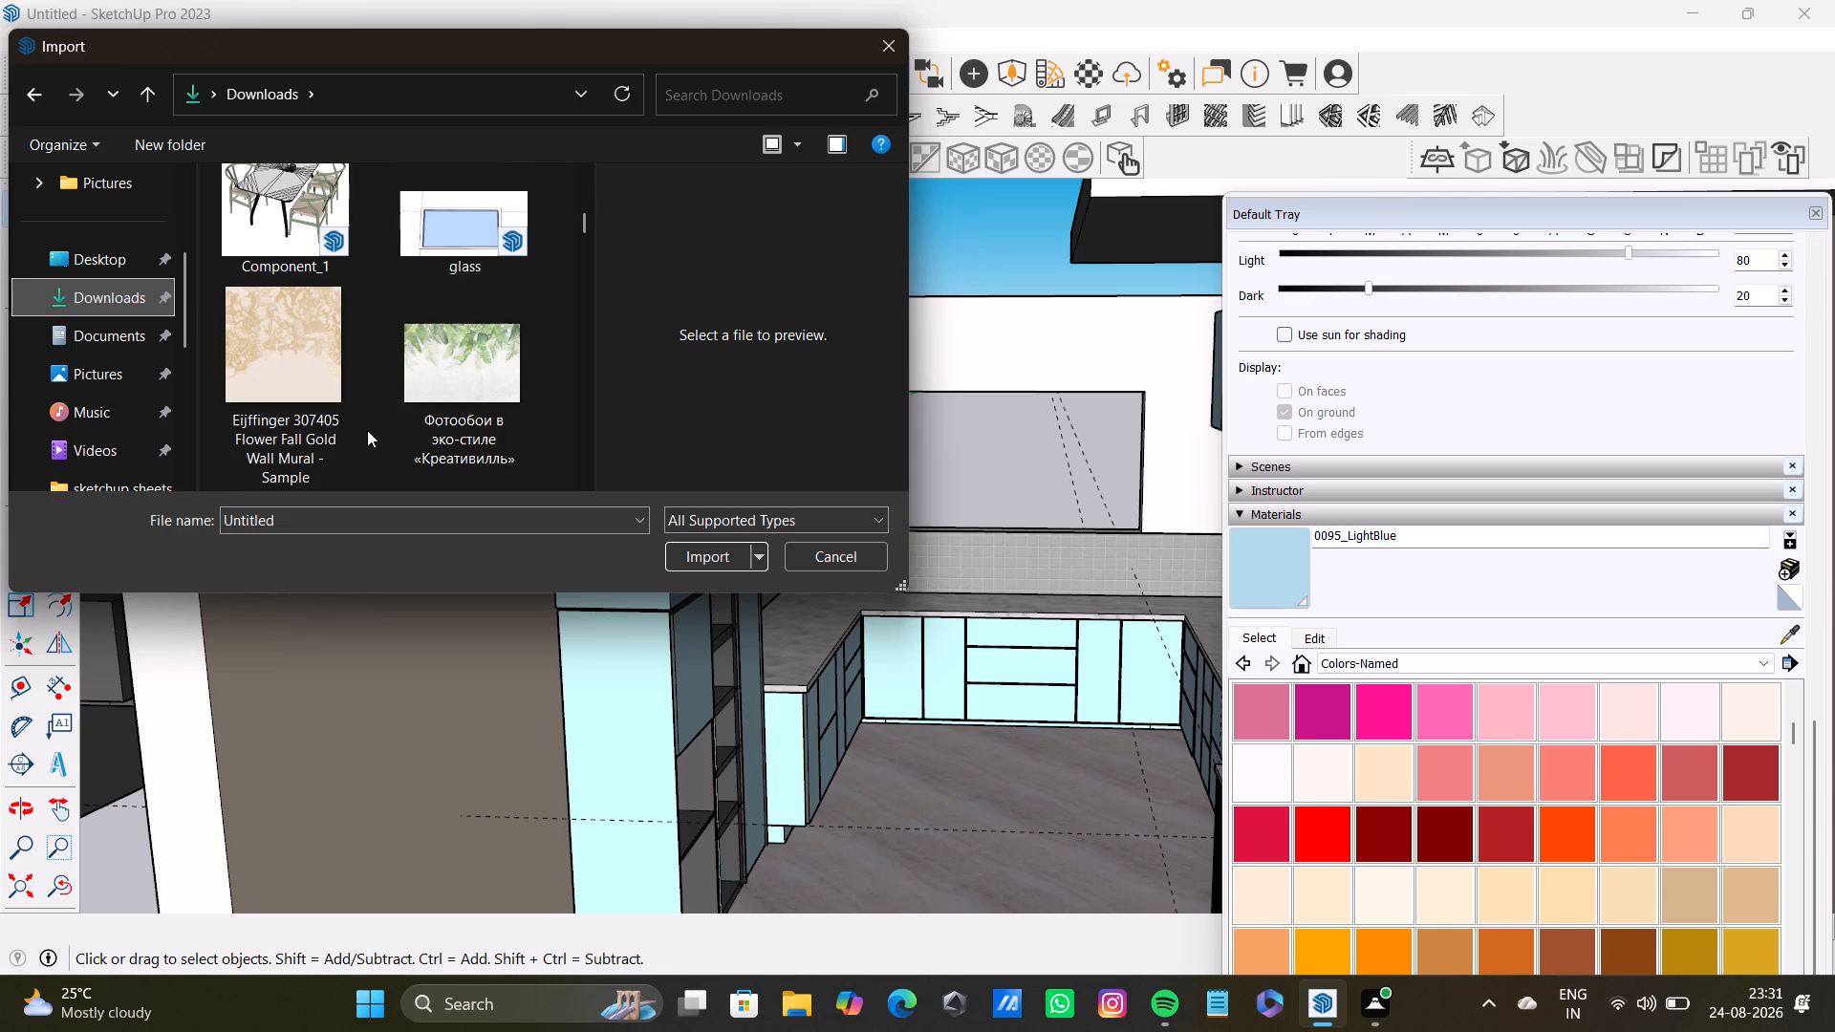
pyautogui.scroll(-4, 383, 372)
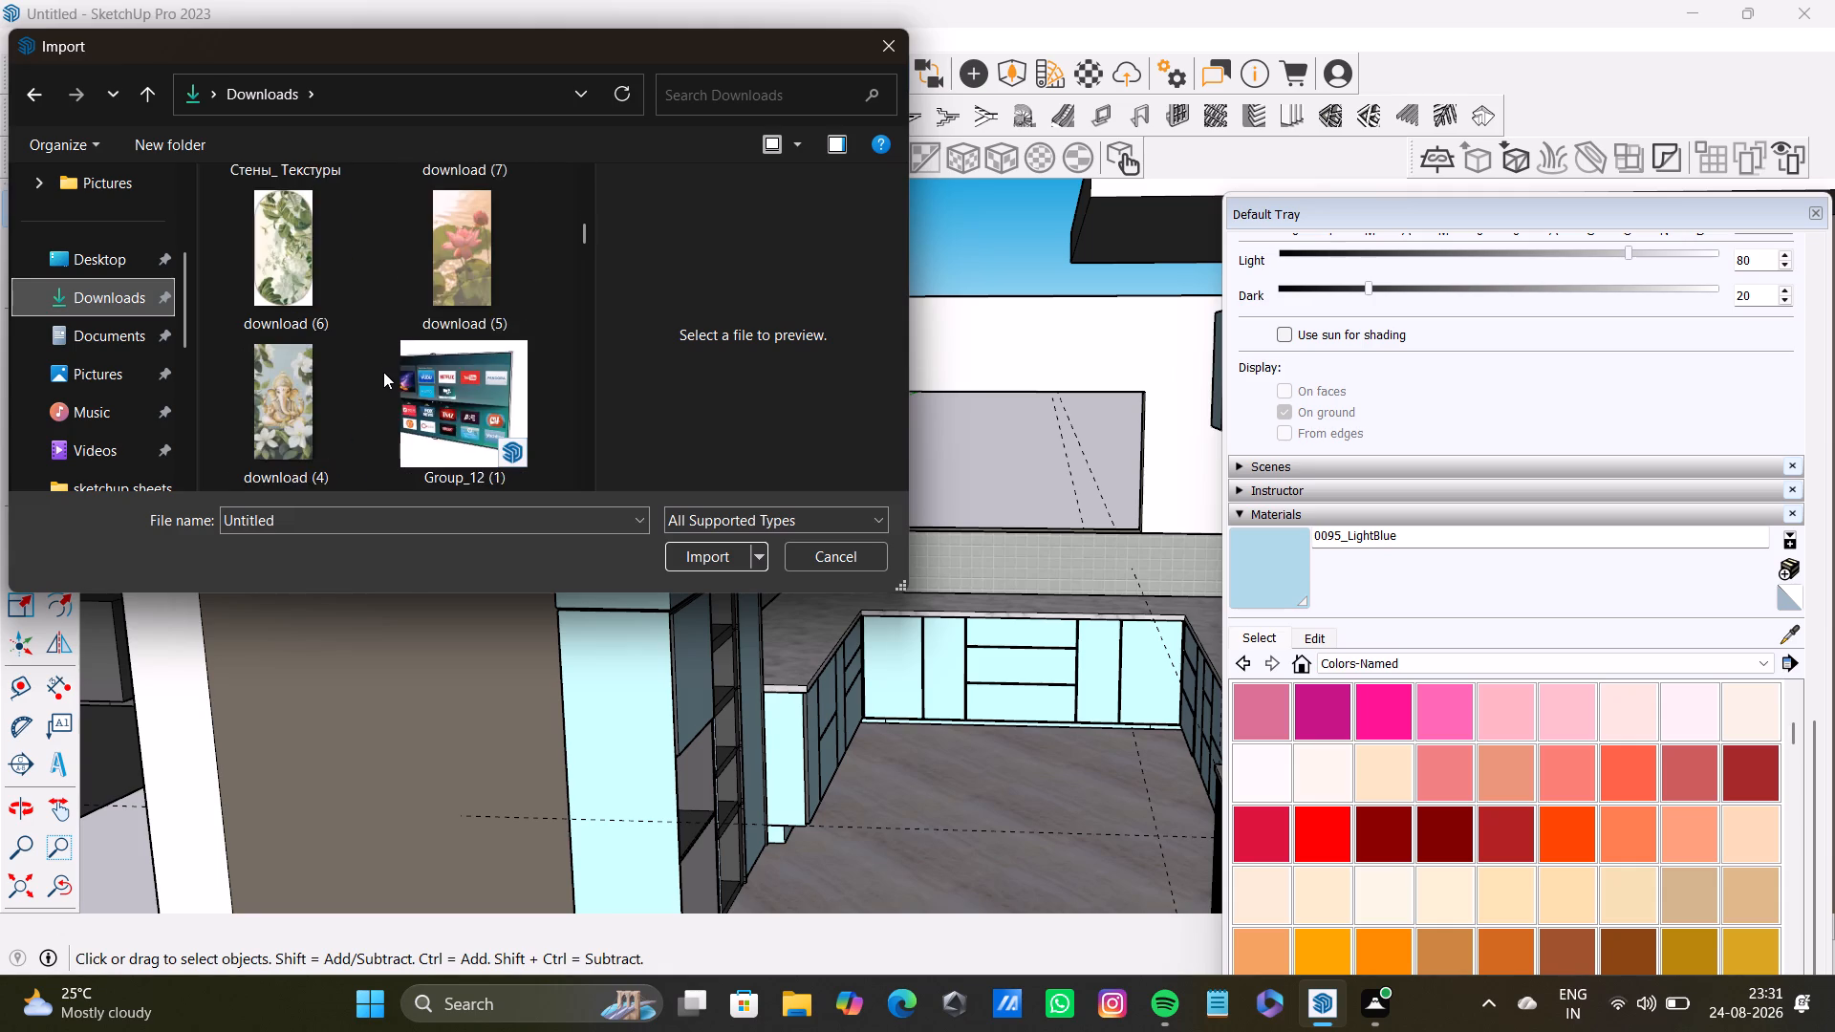
pyautogui.scroll(-3, 383, 372)
pyautogui.scroll(3, 383, 372)
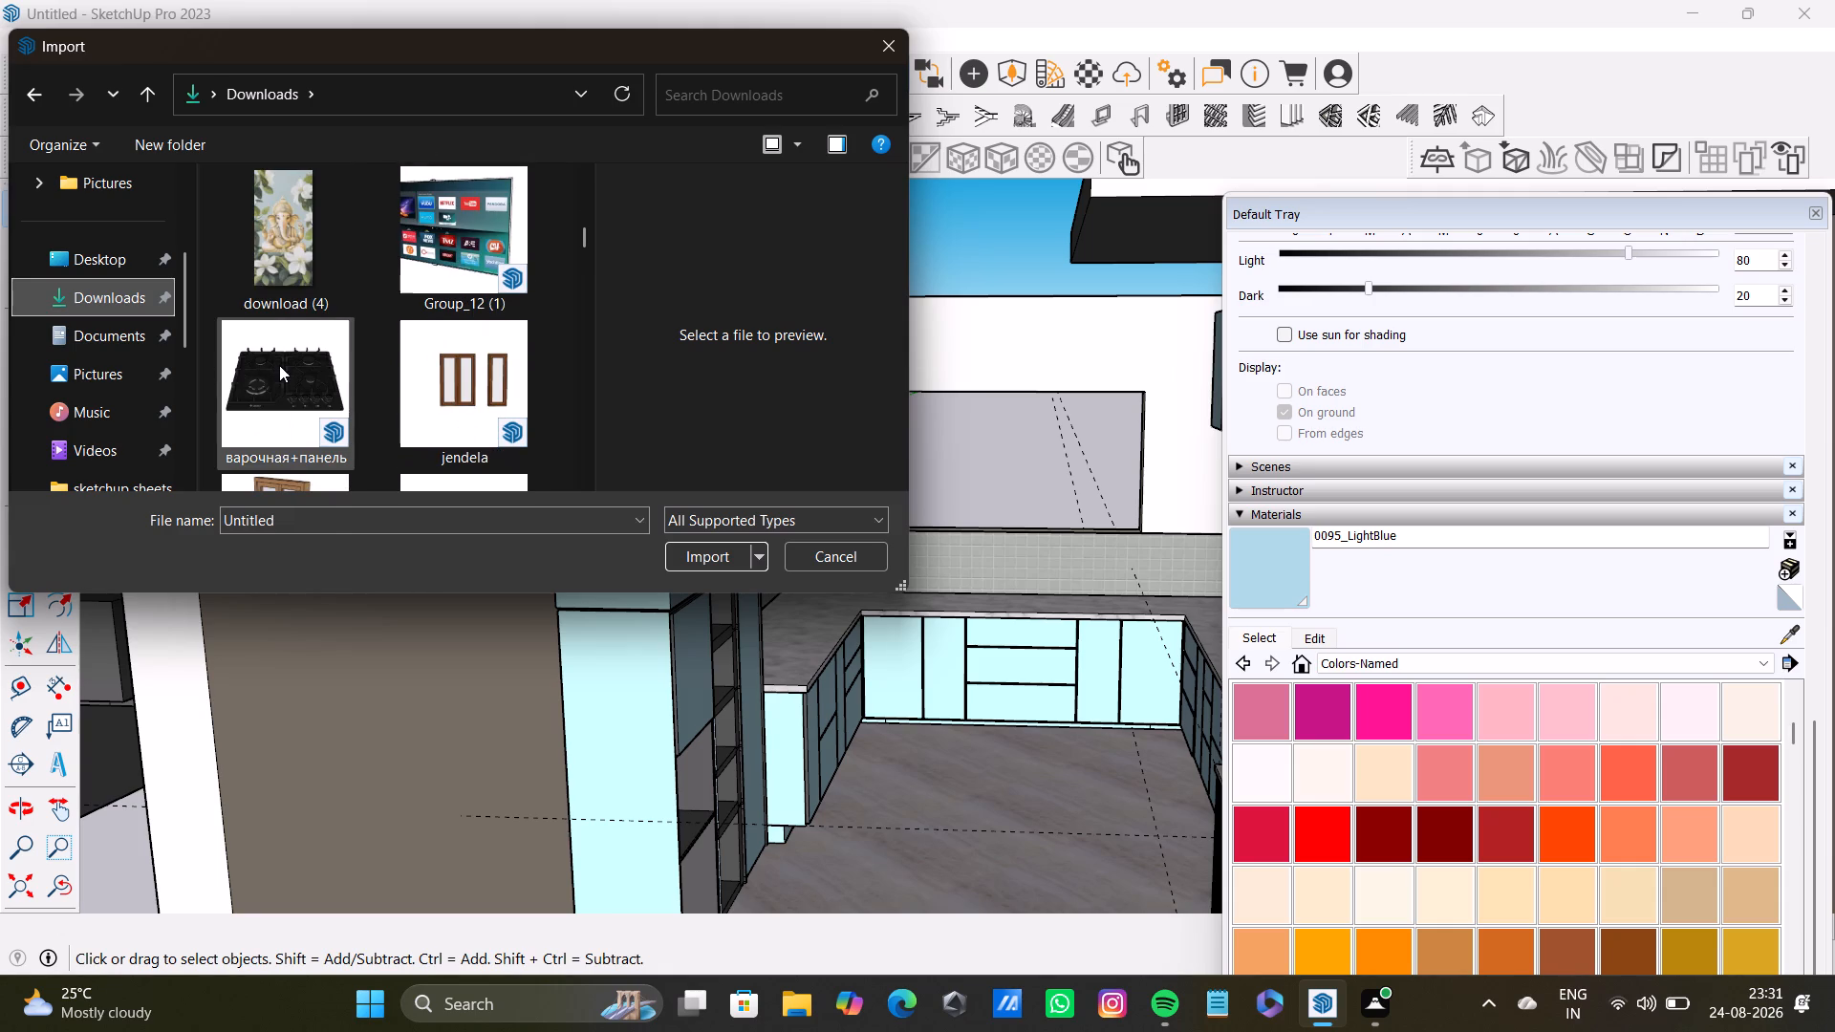
pyautogui.click(279, 365)
pyautogui.click(710, 558)
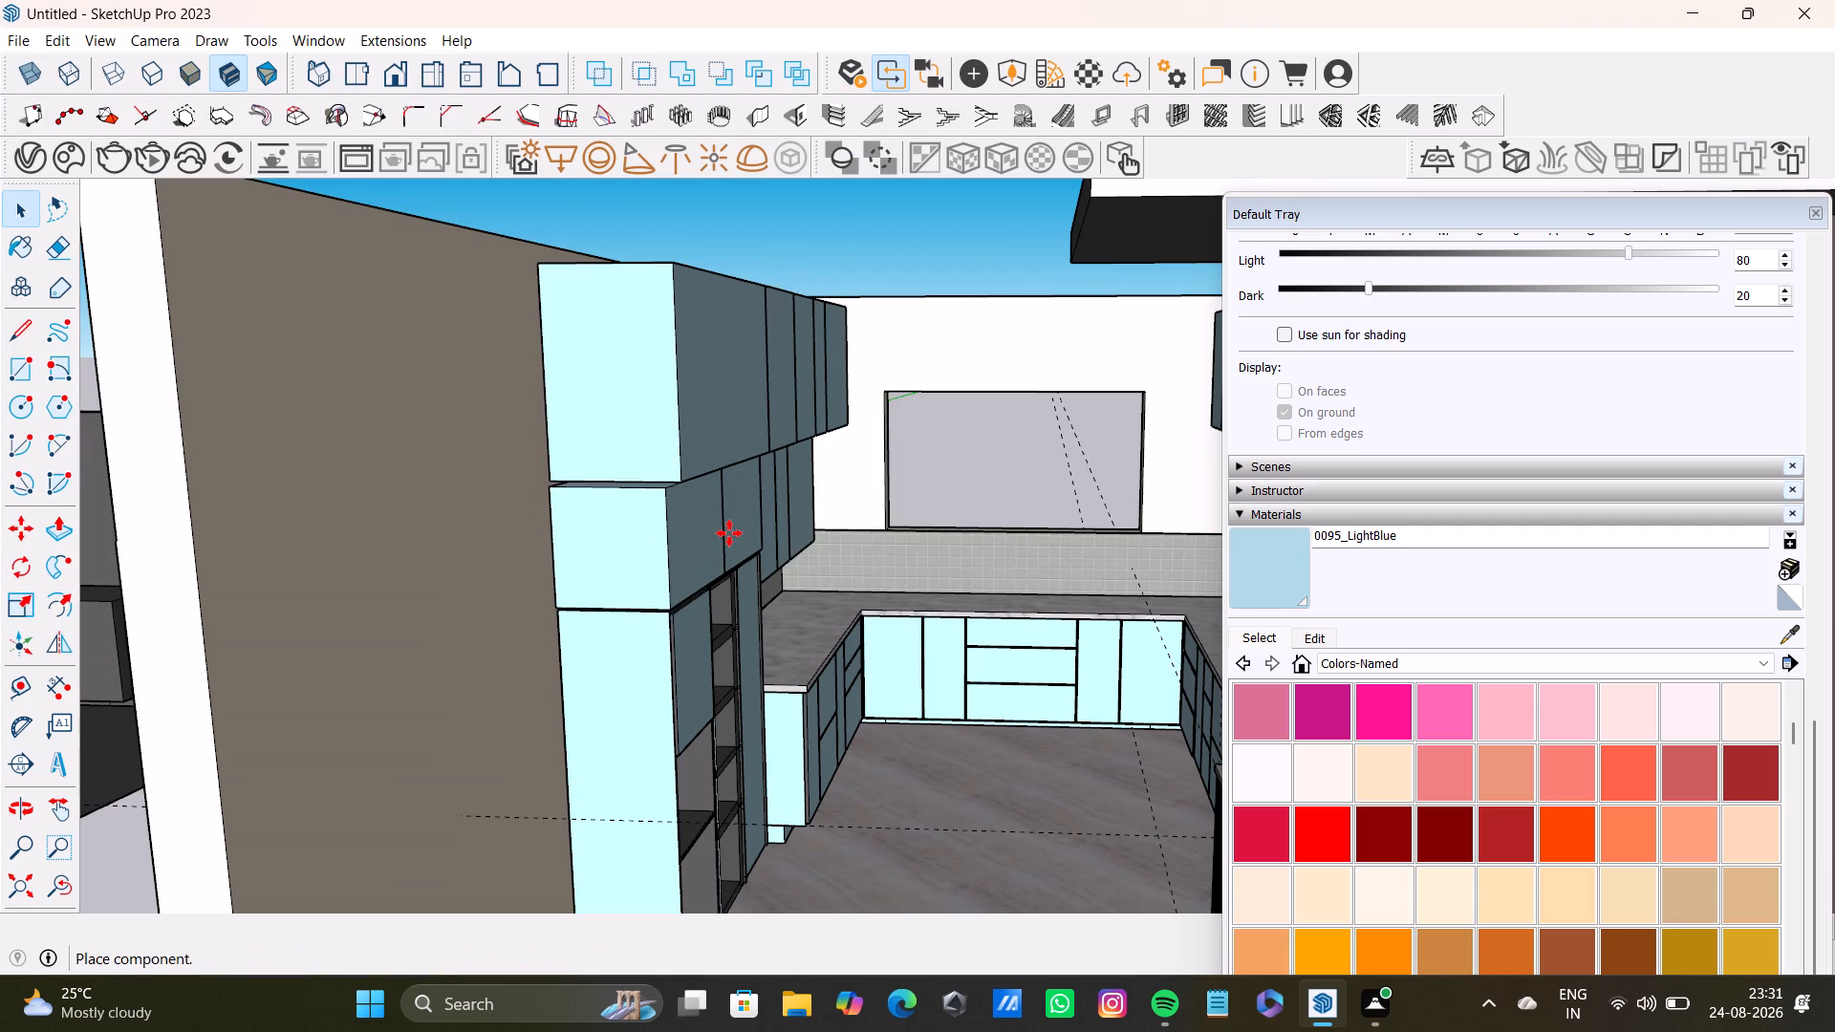
# Place the imported cooktop on the marble countertop above the drawer unit on the window wall.
pyautogui.scroll(3, 991, 608)
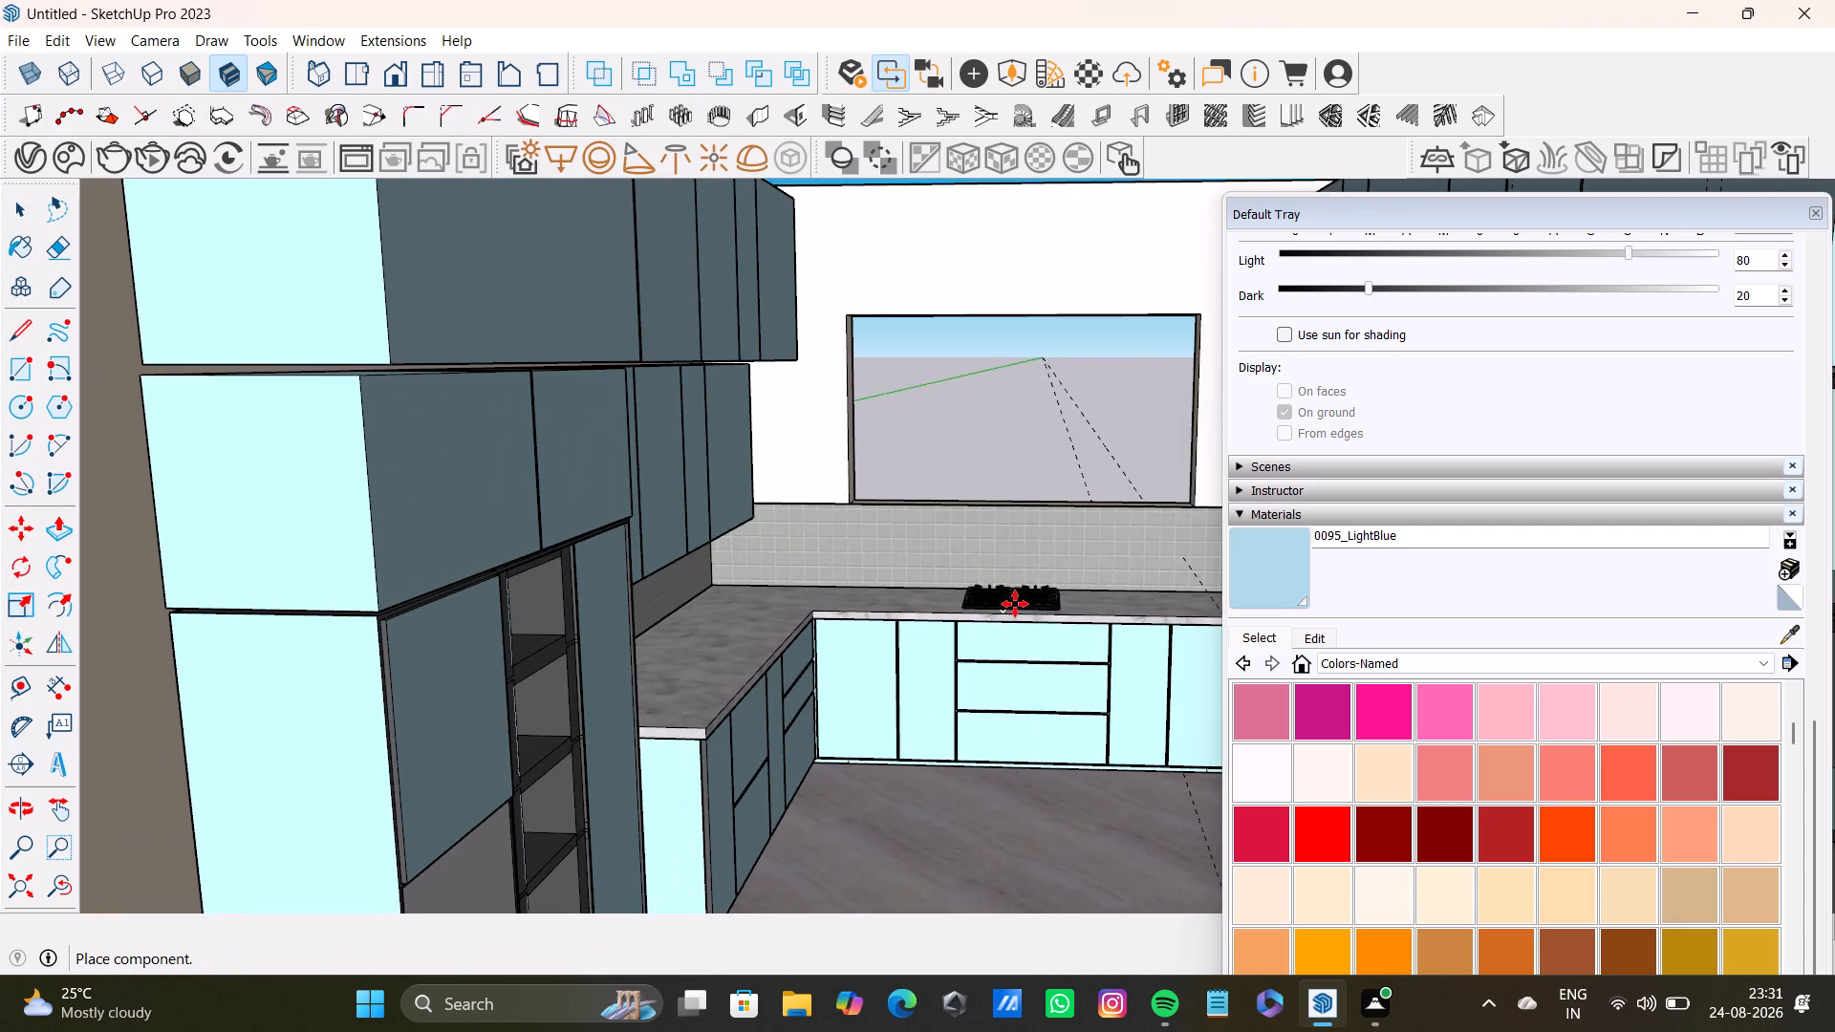
pyautogui.scroll(3, 1020, 604)
pyautogui.moveTo(1029, 610); pyautogui.dragTo(1006, 744, button='middle')
pyautogui.scroll(7, 1030, 689)
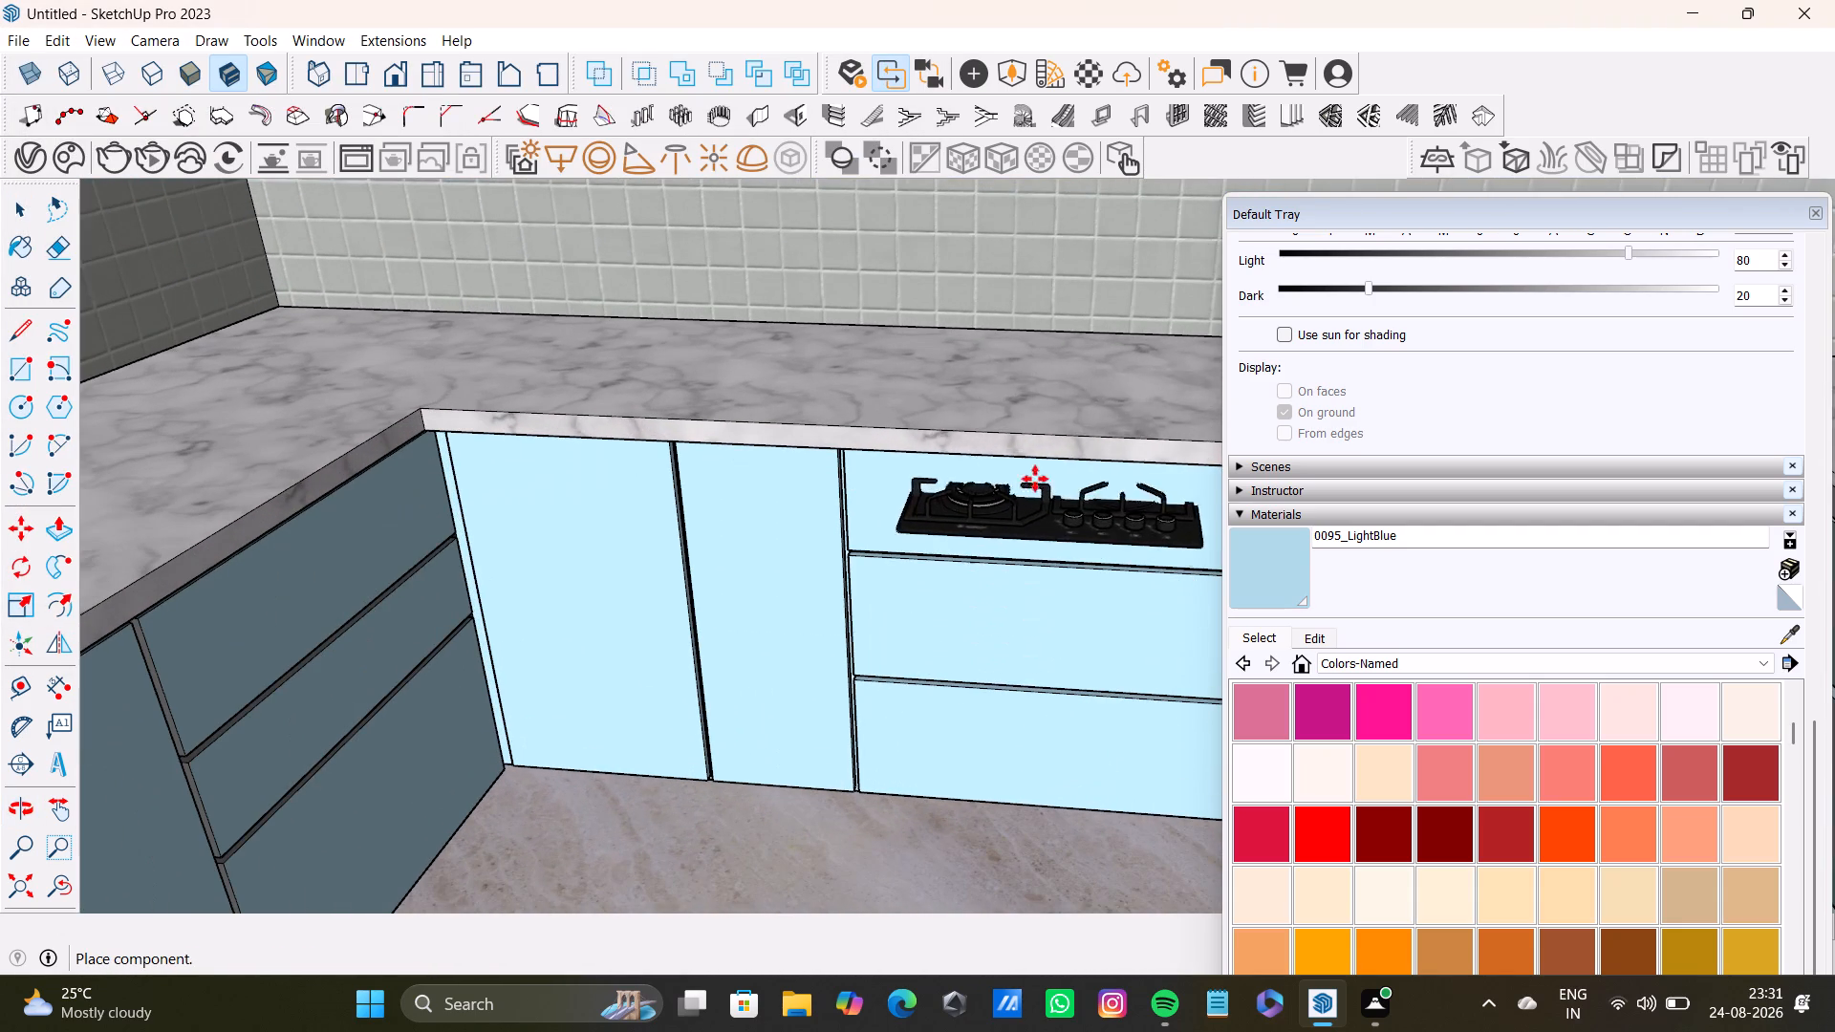
pyautogui.click(1051, 398)
# Move the cooktop by its front corner to adjust its position on the countertop above the drawer unit.
pyautogui.moveTo(991, 444); pyautogui.dragTo(1102, 631, button='middle')
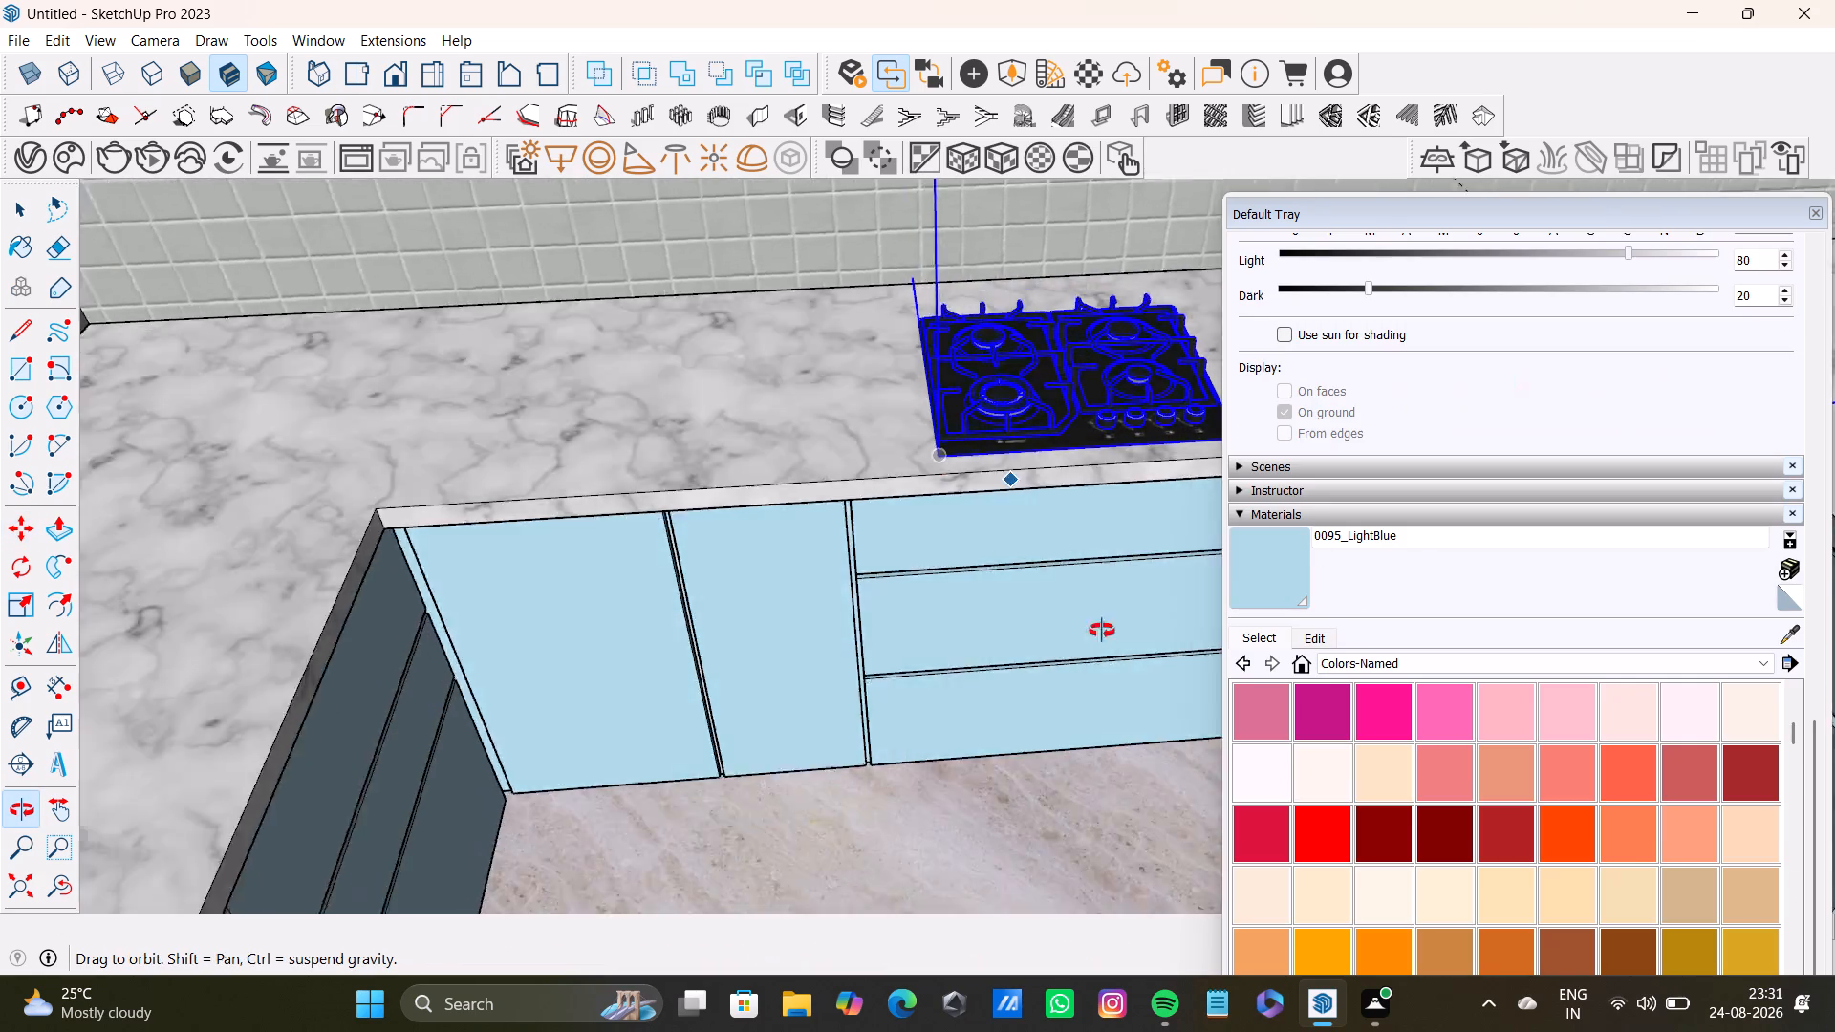
pyautogui.moveTo(1102, 631); pyautogui.dragTo(1105, 700, button='middle')
pyautogui.scroll(3, 984, 557)
pyautogui.moveTo(929, 484); pyautogui.dragTo(857, 413)
pyautogui.scroll(3, 915, 516)
pyautogui.moveTo(913, 453); pyautogui.dragTo(829, 222, button='middle')
pyautogui.moveTo(876, 280); pyautogui.dragTo(660, 608, button='middle')
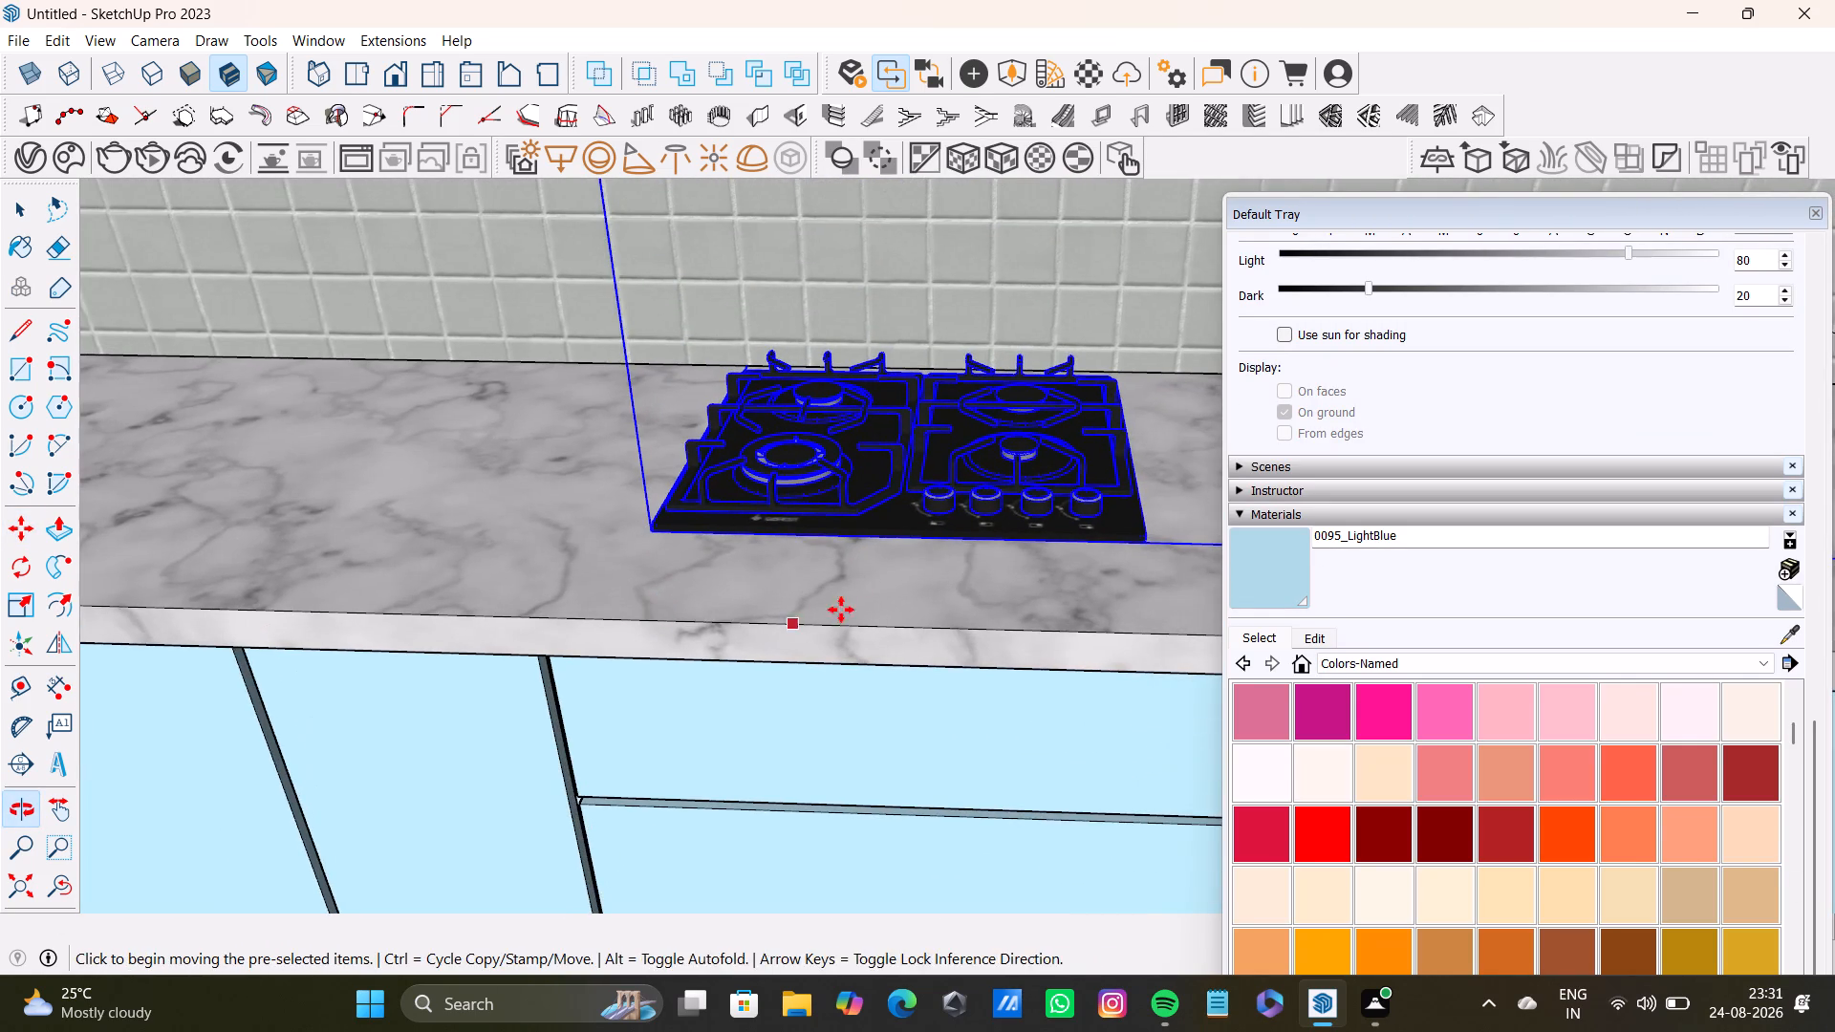
pyautogui.moveTo(834, 534); pyautogui.dragTo(819, 608, button='middle')
pyautogui.moveTo(657, 551); pyautogui.dragTo(748, 598)
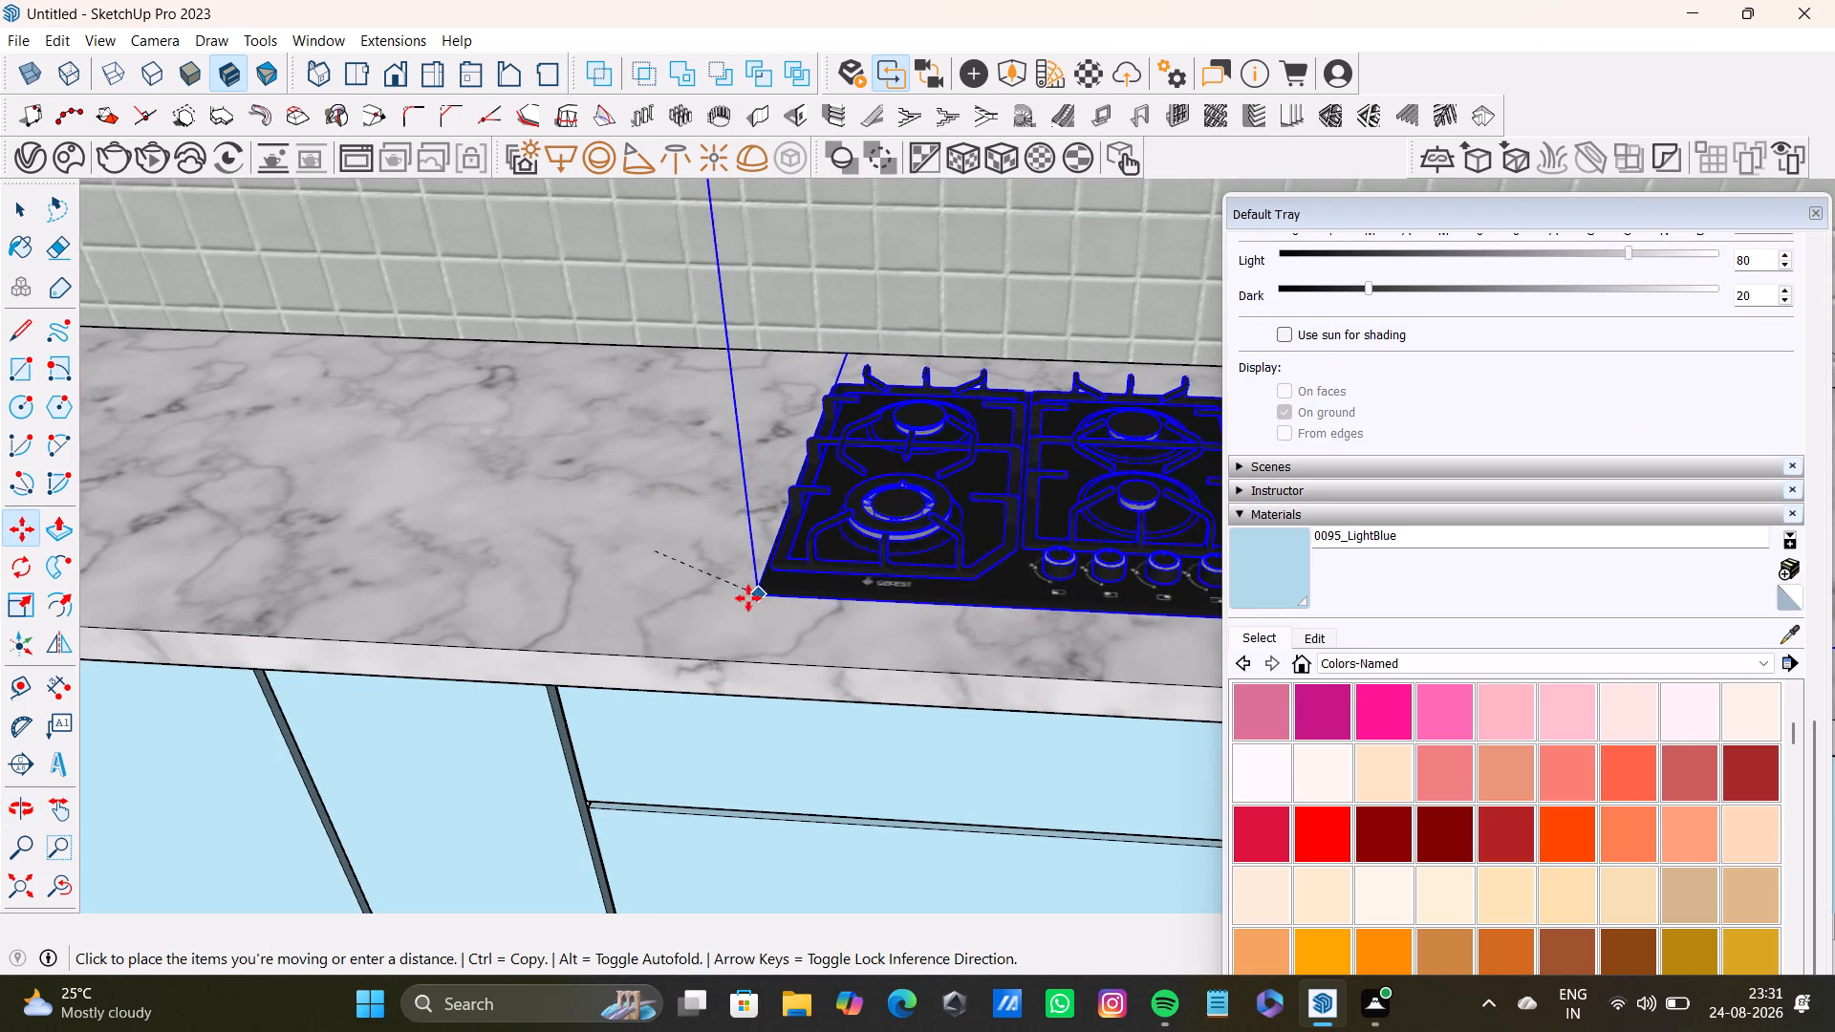
pyautogui.moveTo(748, 598); pyautogui.dragTo(744, 599)
# Open the cooktop component and scale its geometry wider on both sides, deeper at front and back, and slightly taller.
pyautogui.press('s')
pyautogui.scroll(3, 794, 507)
pyautogui.scroll(-4, 804, 496)
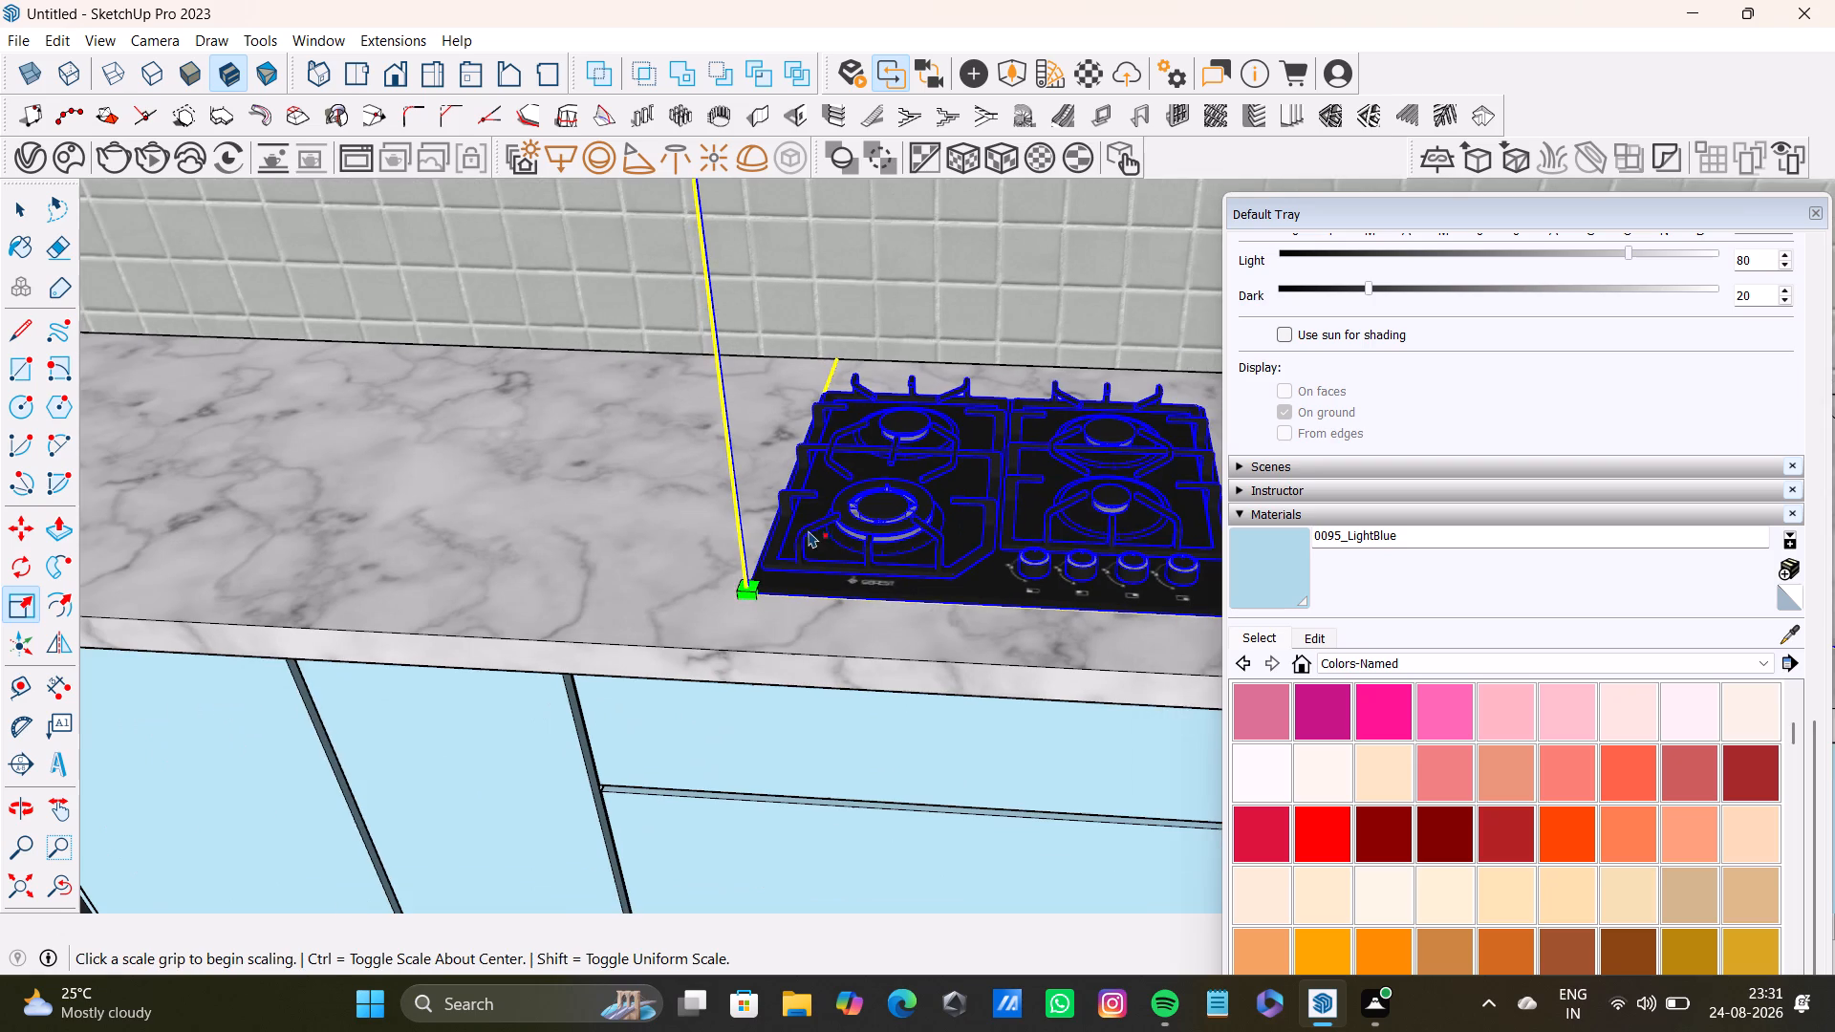
pyautogui.press('space')
pyautogui.click(890, 550)
pyautogui.doubleClick(890, 550)
pyautogui.press('s')
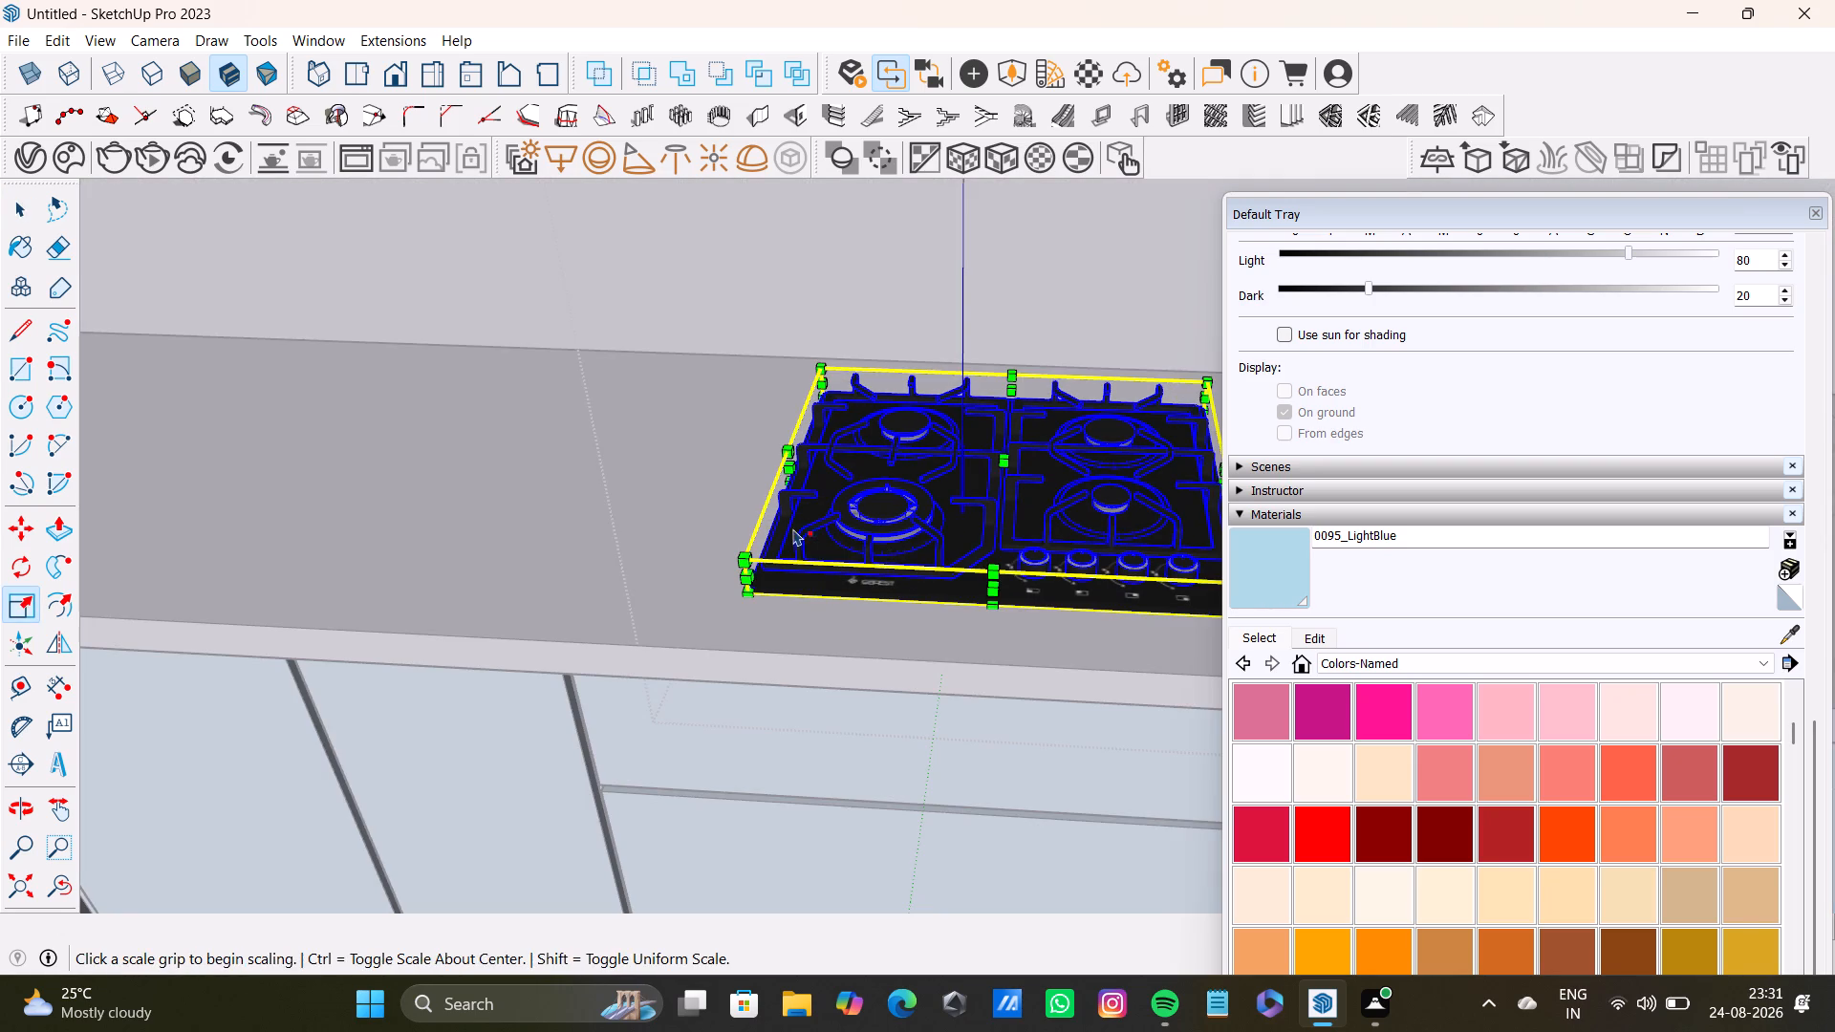
pyautogui.moveTo(832, 494); pyautogui.dragTo(654, 523, button='middle')
pyautogui.scroll(3, 1012, 573)
pyautogui.moveTo(1039, 550); pyautogui.dragTo(807, 508, button='middle')
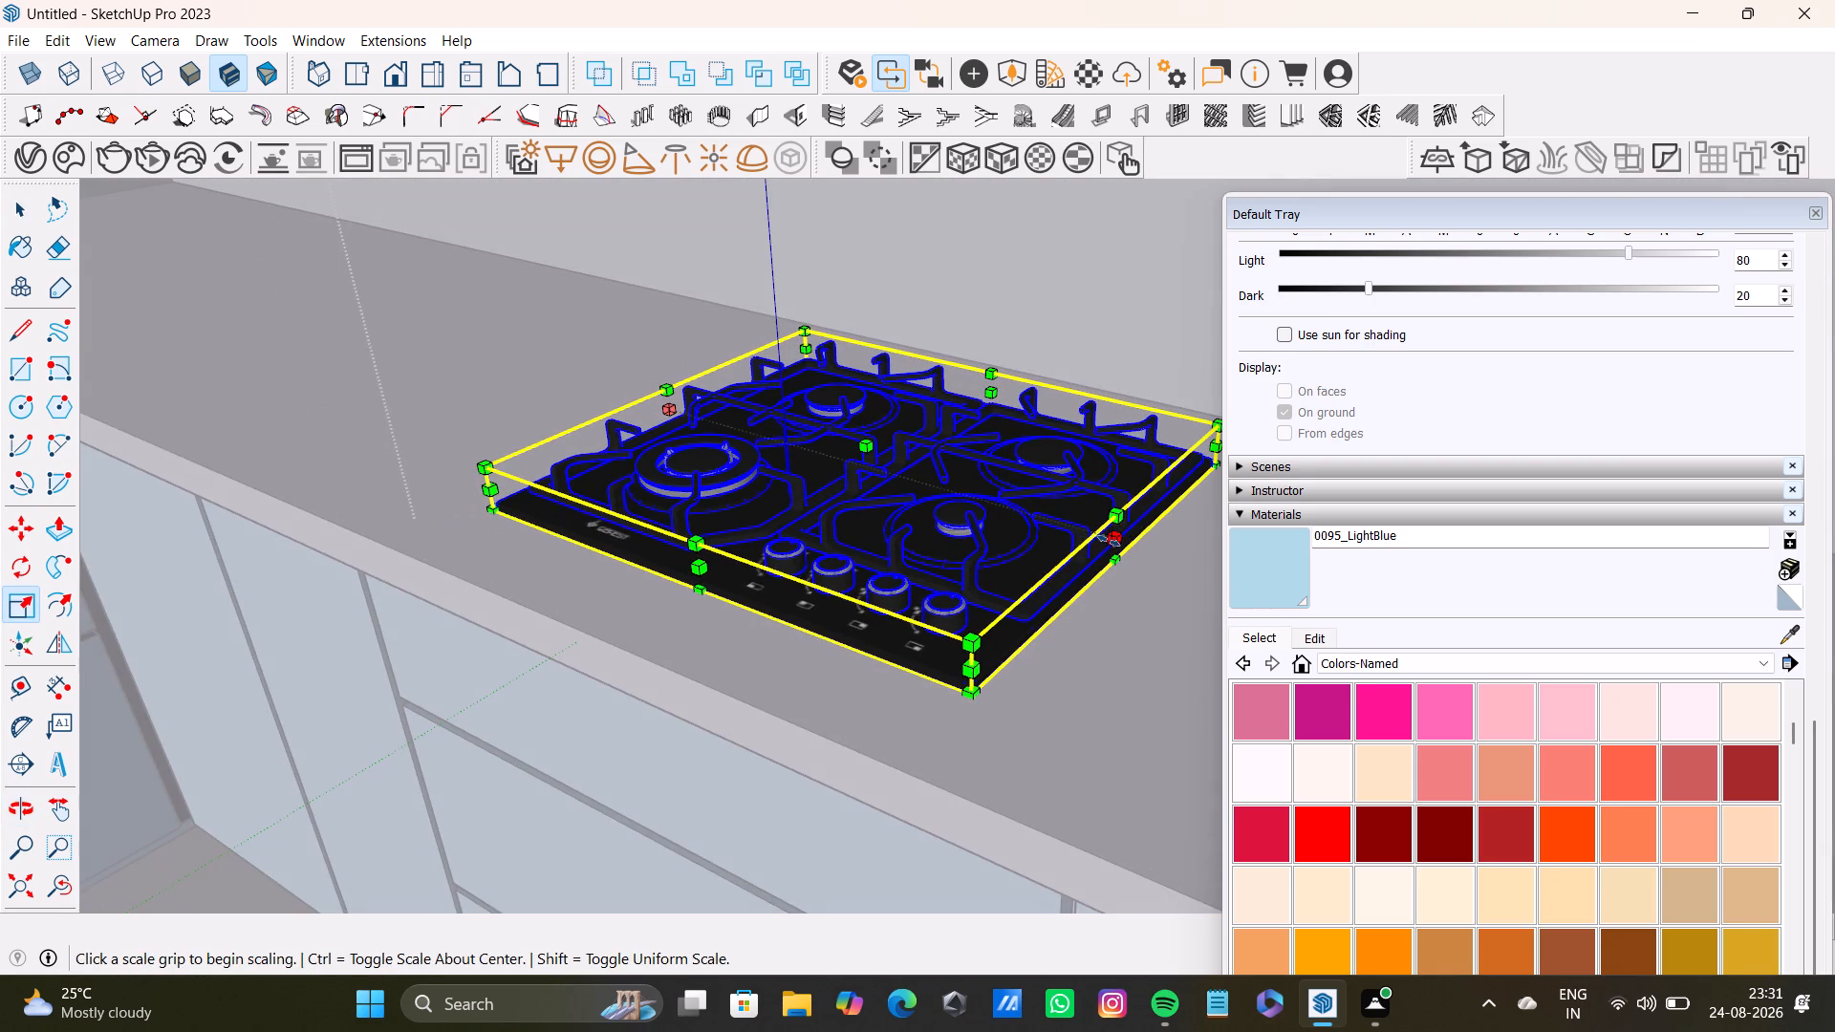
pyautogui.moveTo(1110, 541); pyautogui.dragTo(1177, 580)
pyautogui.moveTo(576, 508); pyautogui.dragTo(1115, 559, button='middle')
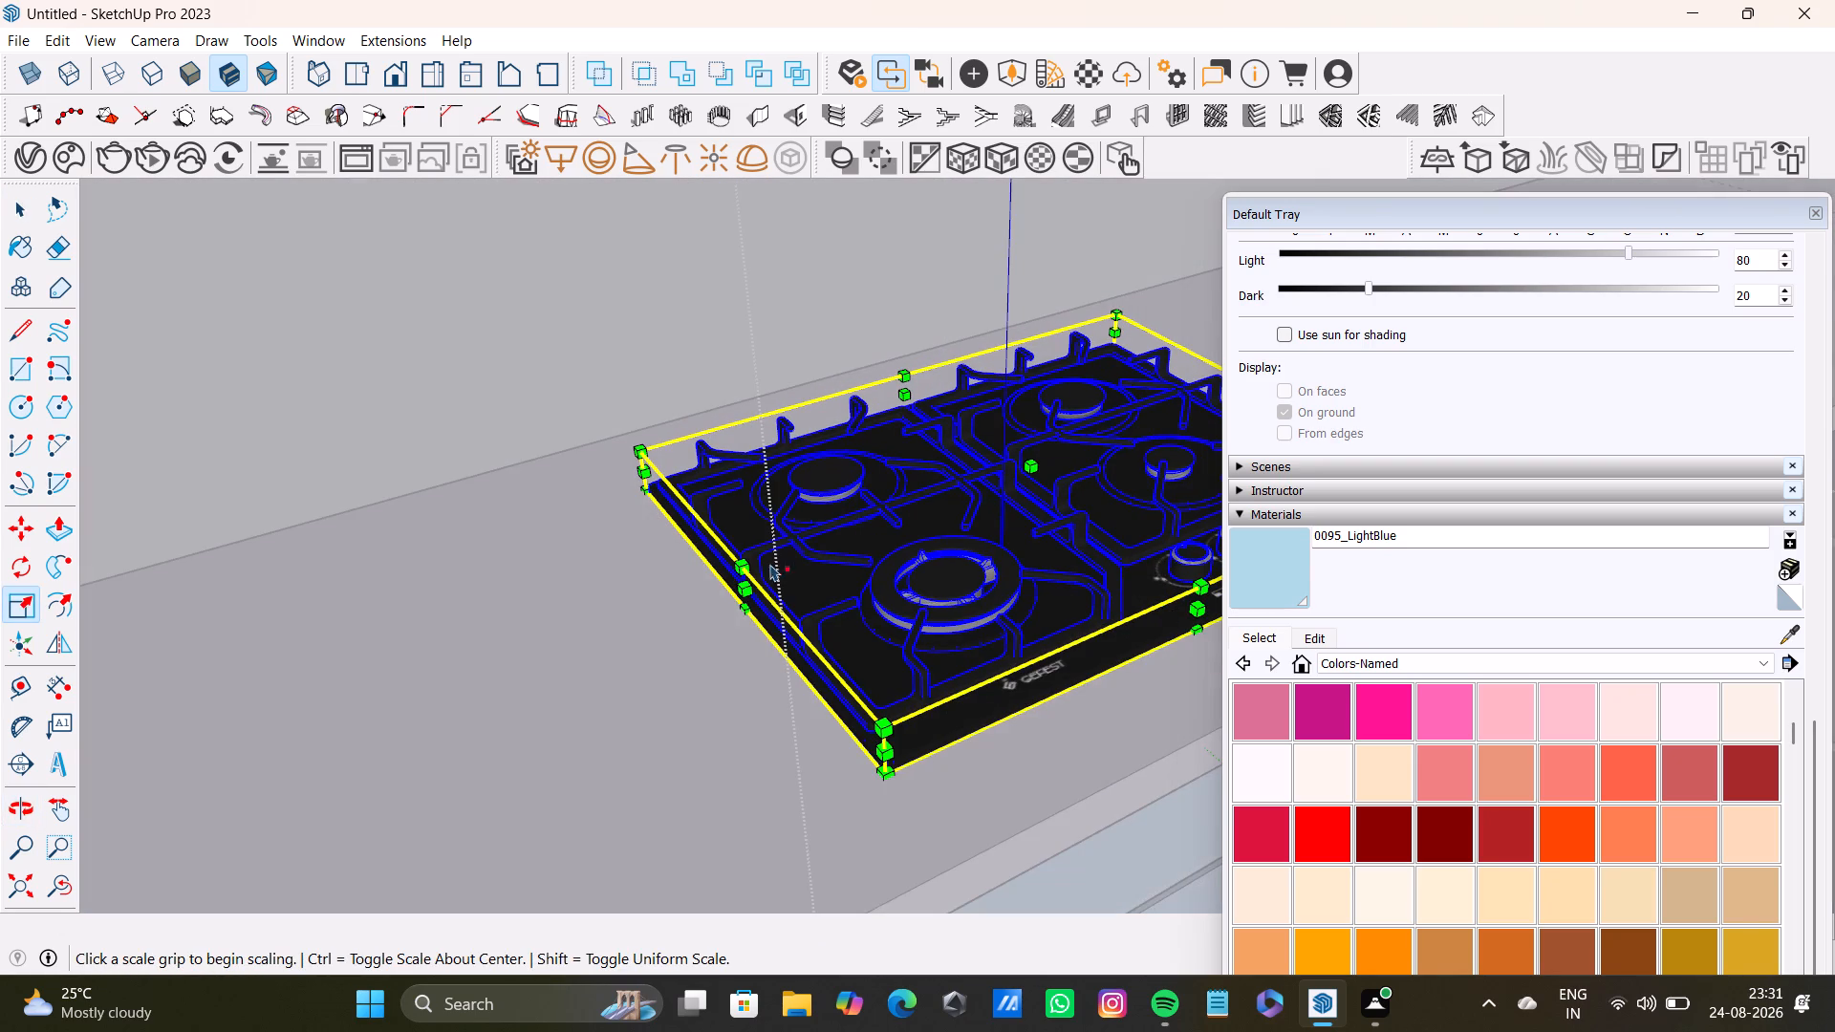
pyautogui.click(735, 591)
pyautogui.moveTo(745, 591); pyautogui.dragTo(603, 599)
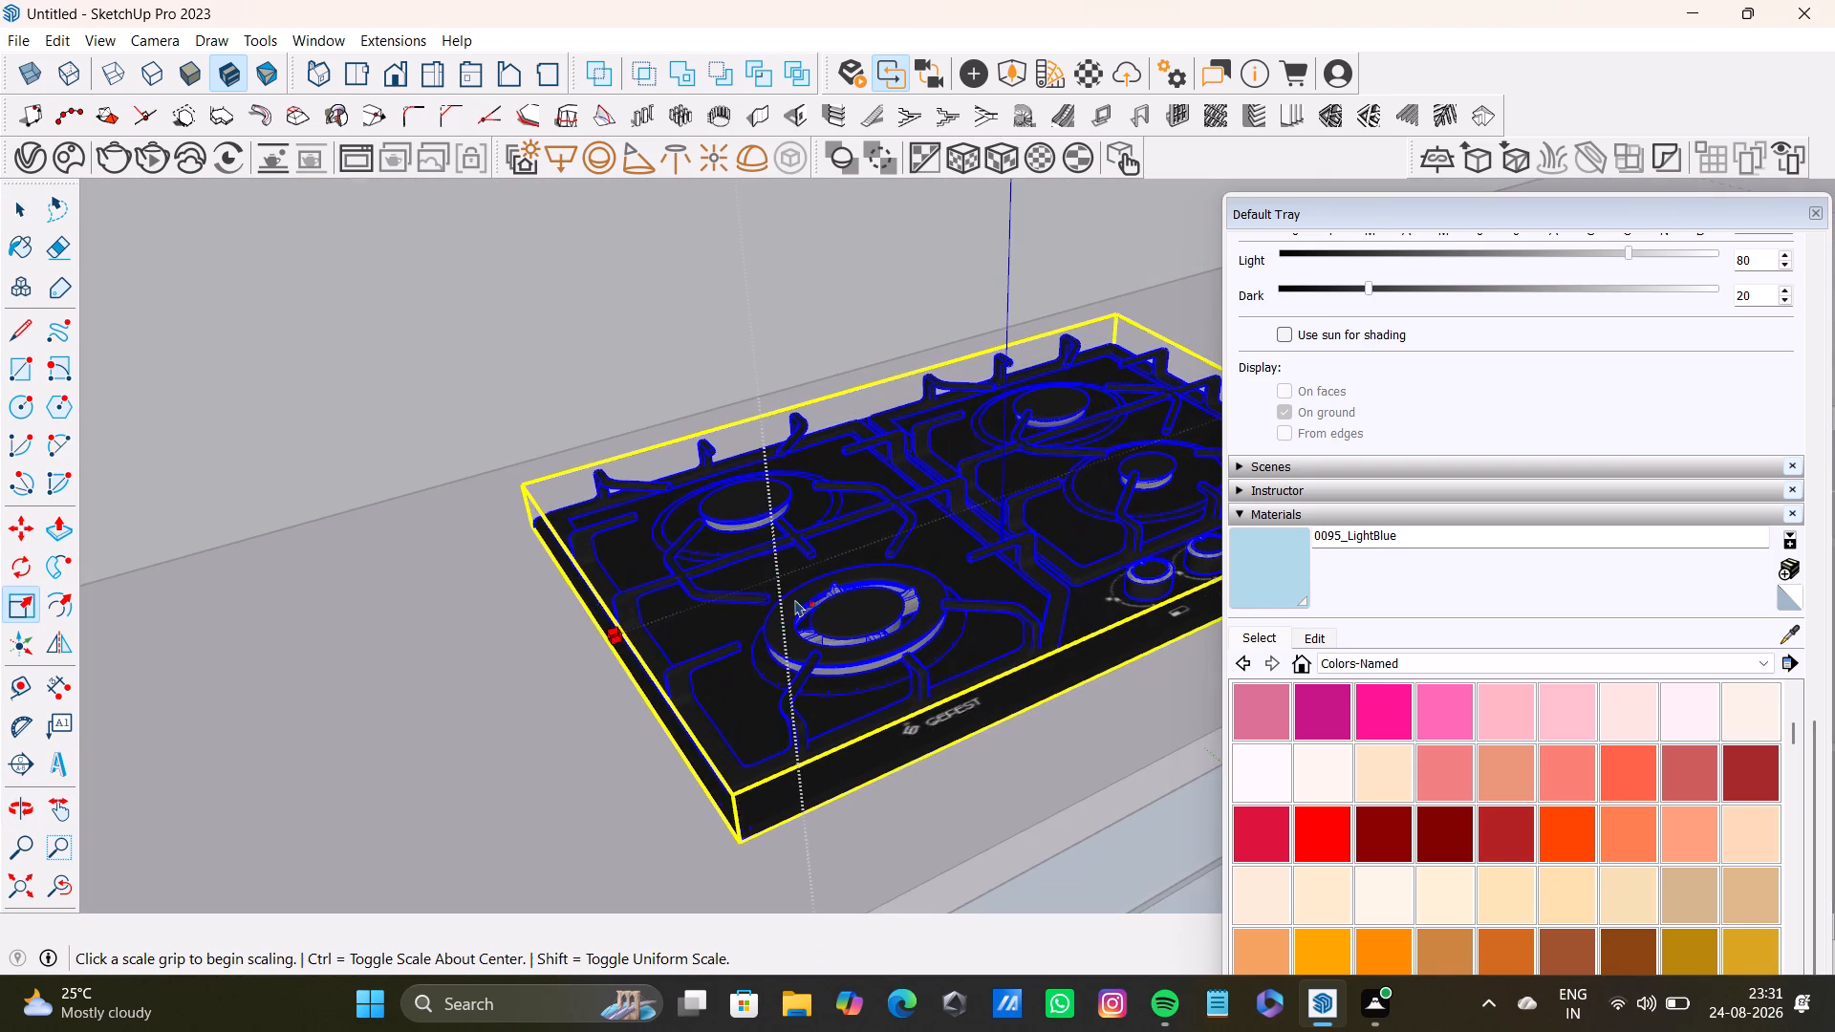
pyautogui.moveTo(1143, 634); pyautogui.dragTo(1156, 678)
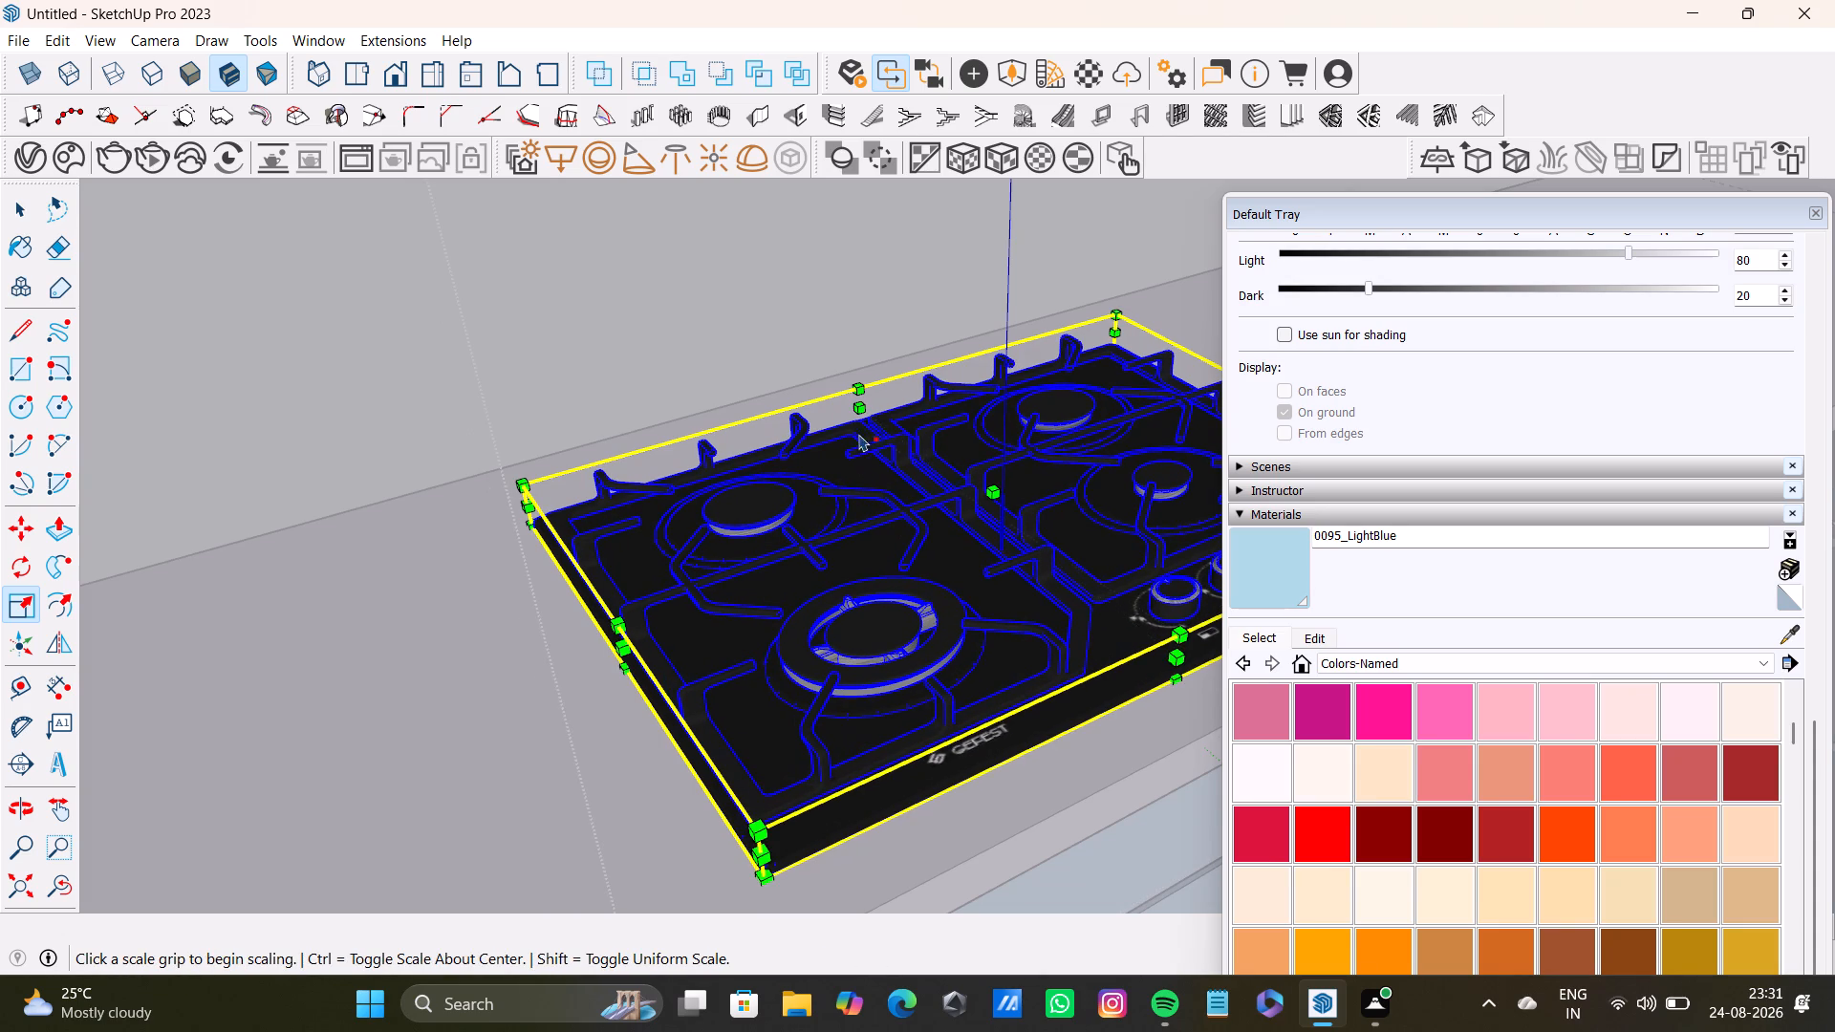
pyautogui.moveTo(857, 409); pyautogui.dragTo(832, 396)
pyautogui.moveTo(980, 478); pyautogui.dragTo(974, 446)
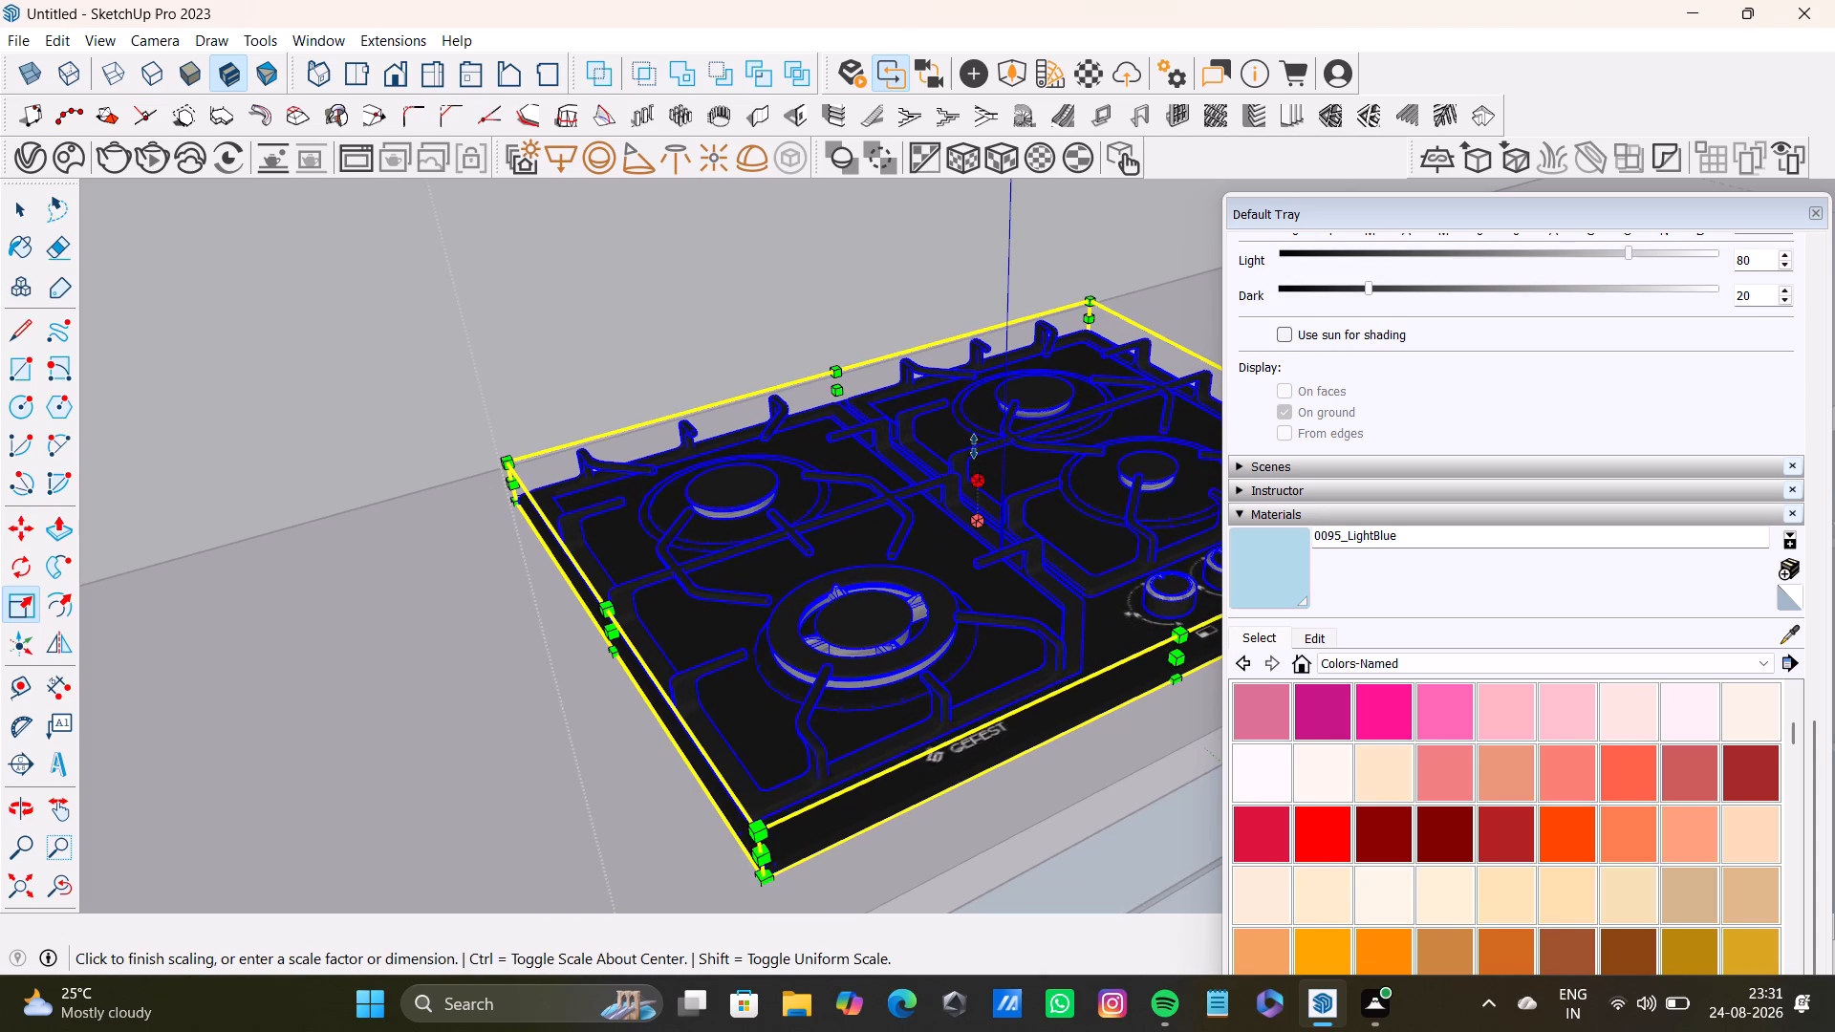
pyautogui.moveTo(974, 446); pyautogui.dragTo(973, 444)
pyautogui.press('space')
pyautogui.scroll(-10, 961, 602)
pyautogui.moveTo(967, 628); pyautogui.dragTo(836, 600, button='middle')
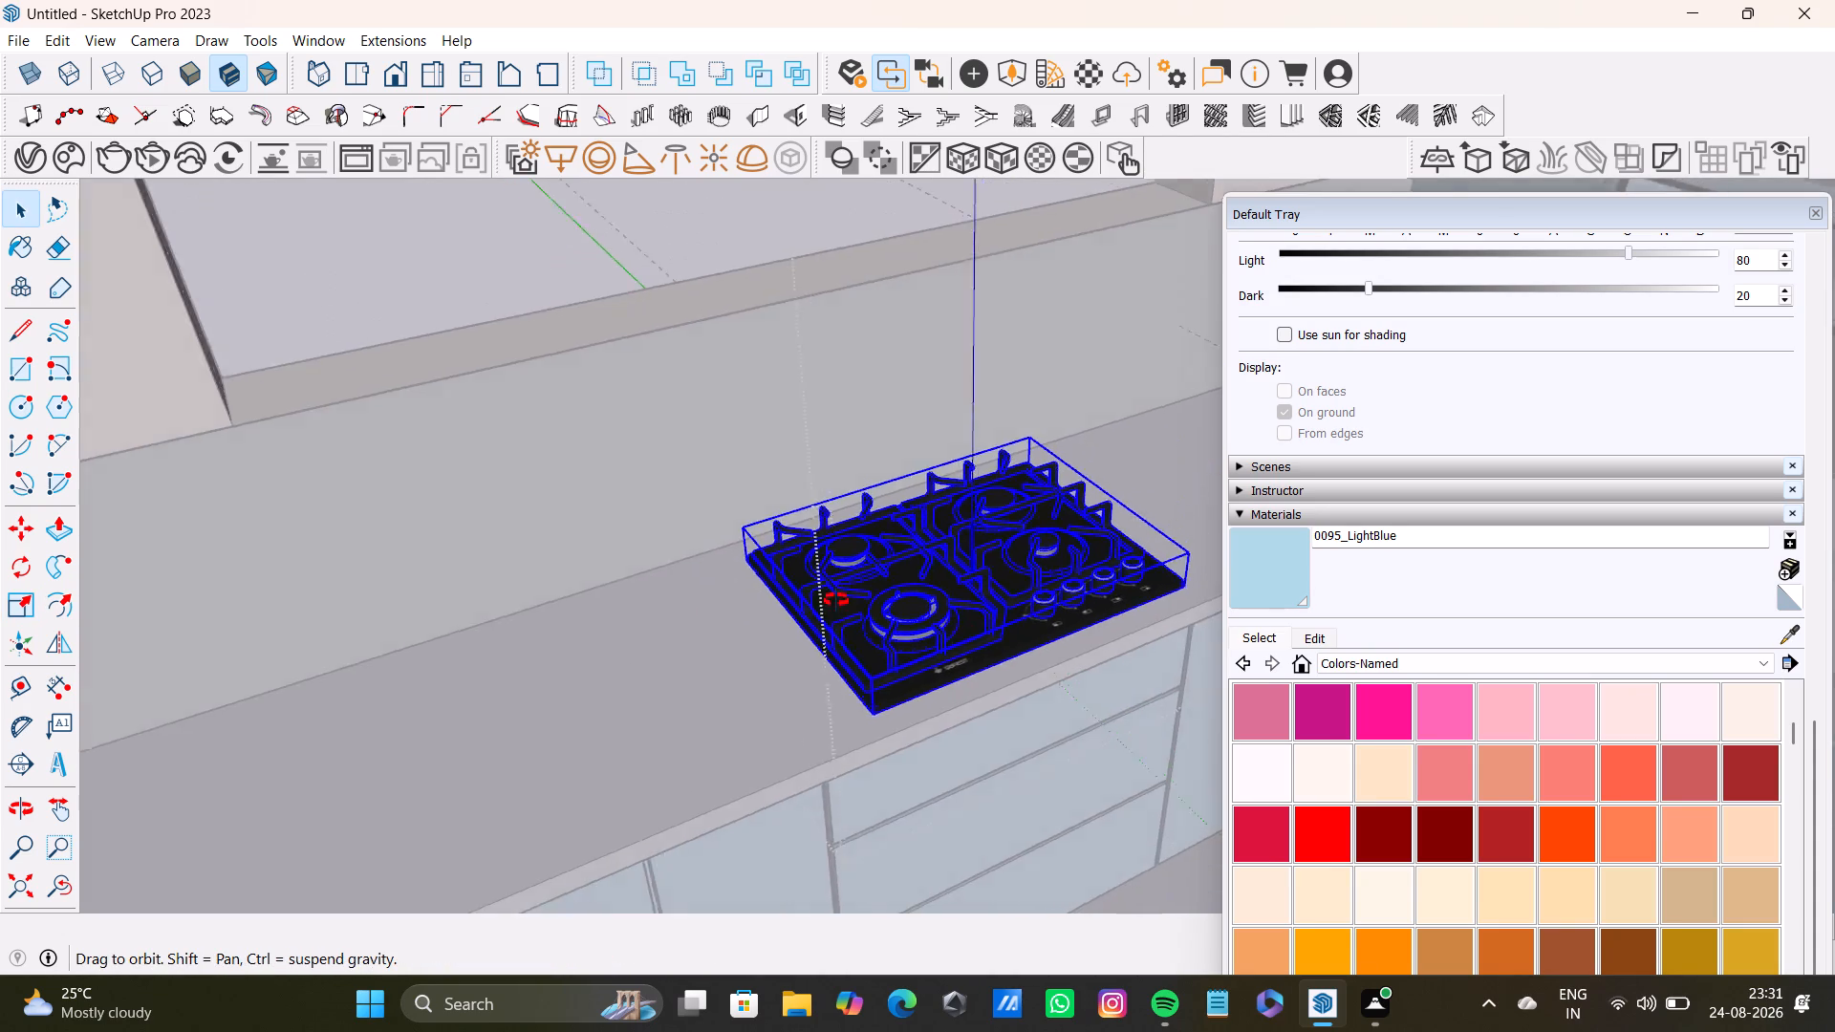
pyautogui.moveTo(836, 600); pyautogui.dragTo(680, 468, button='middle')
pyautogui.press('space')
pyautogui.click(581, 229)
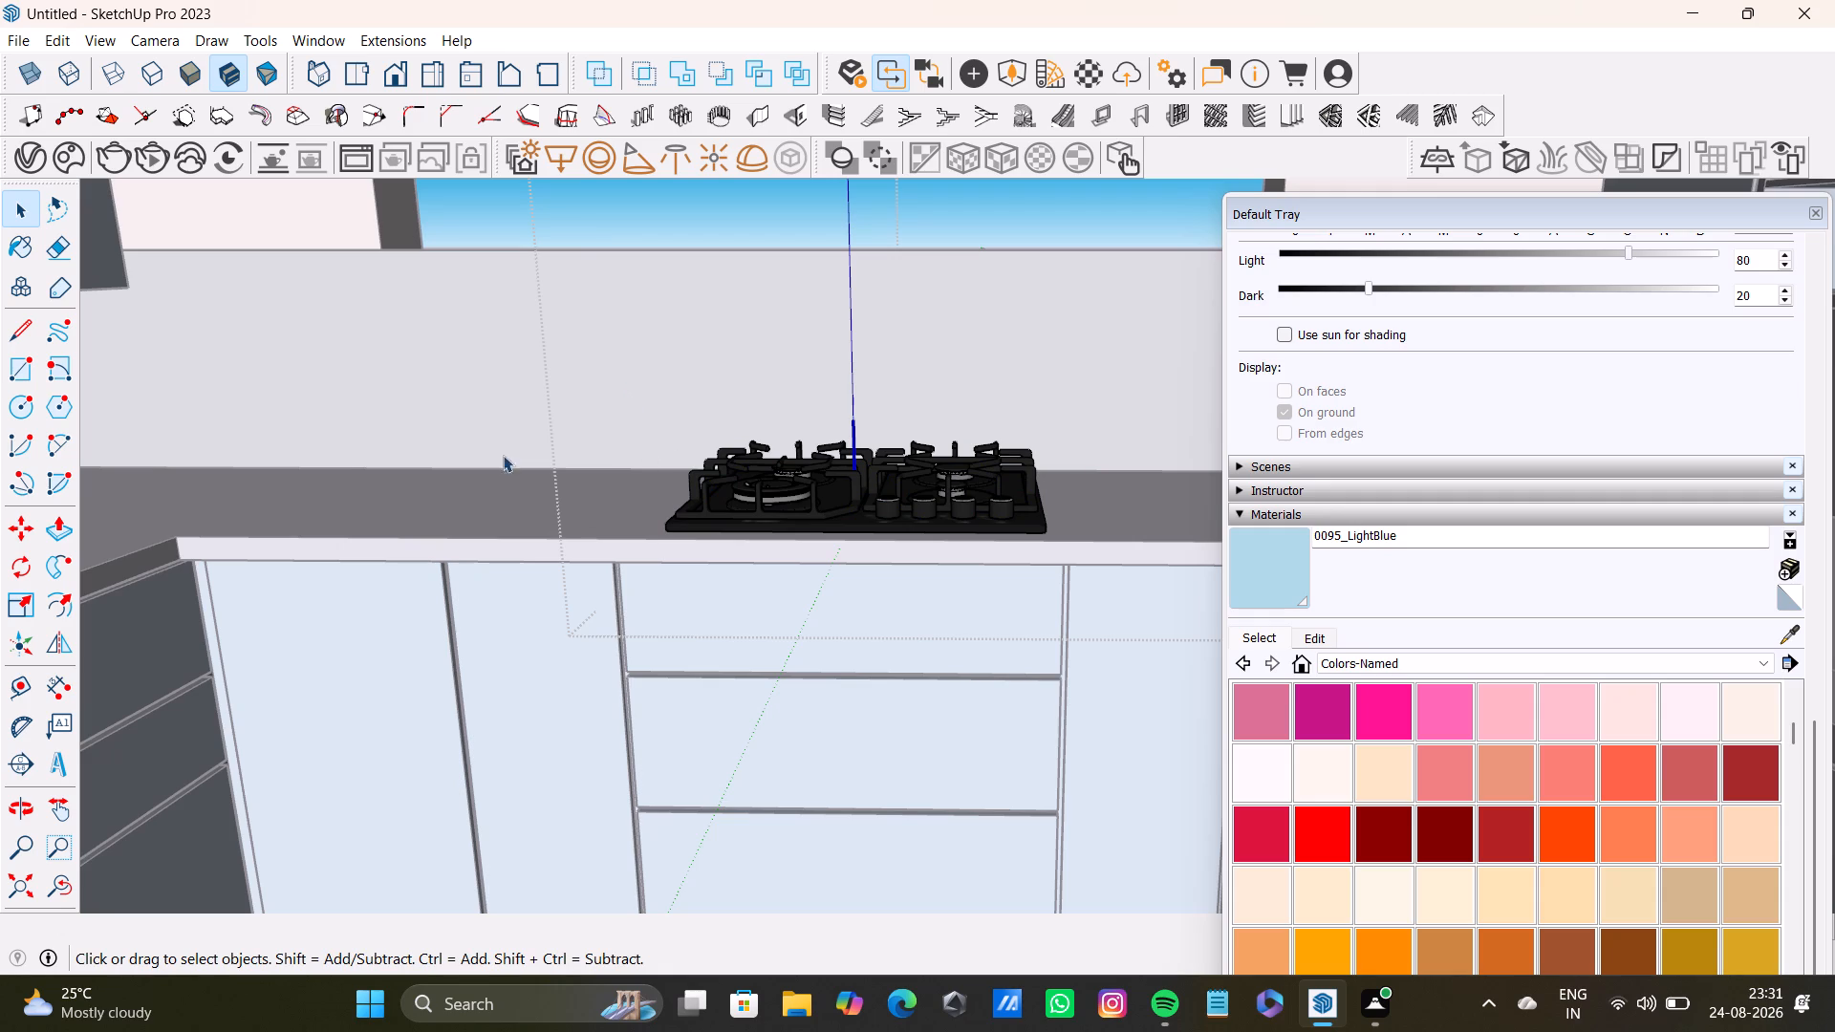
# Import the window model Aluminium+Channel+Glass+Window from the Downloads folder.
pyautogui.click(9, 46)
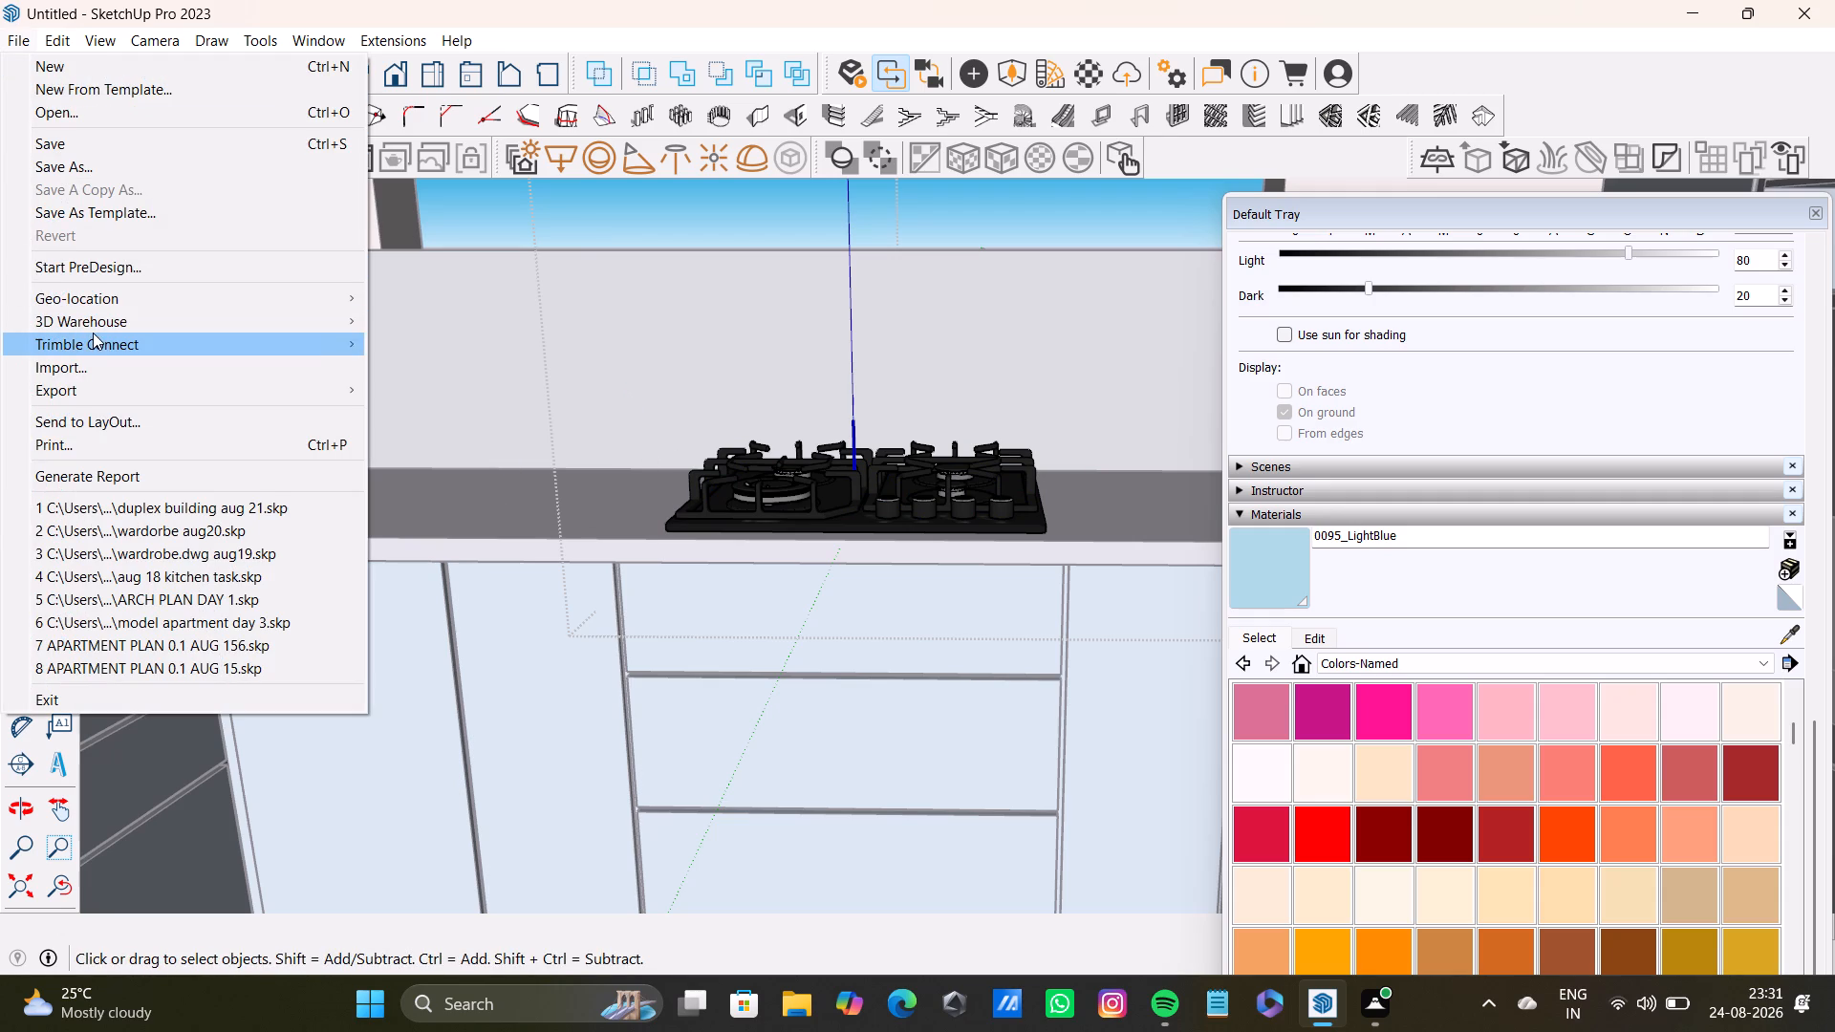
pyautogui.click(77, 372)
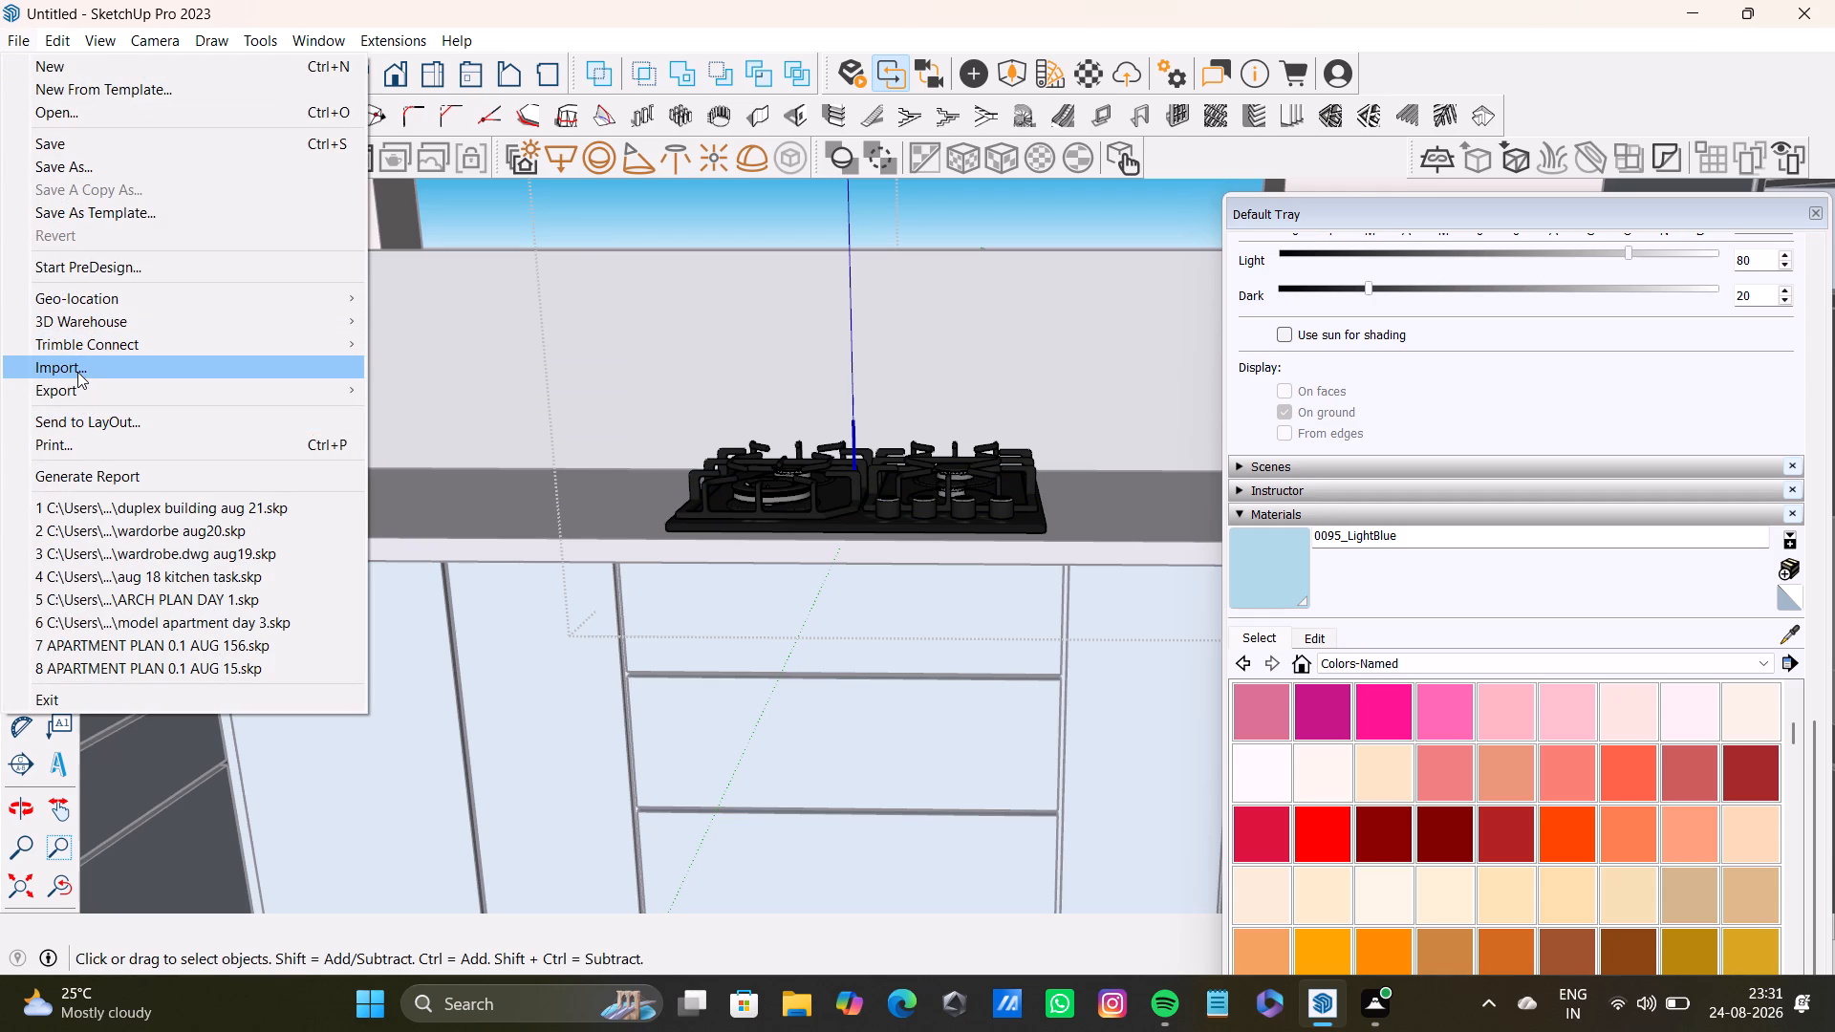
pyautogui.scroll(-7, 395, 331)
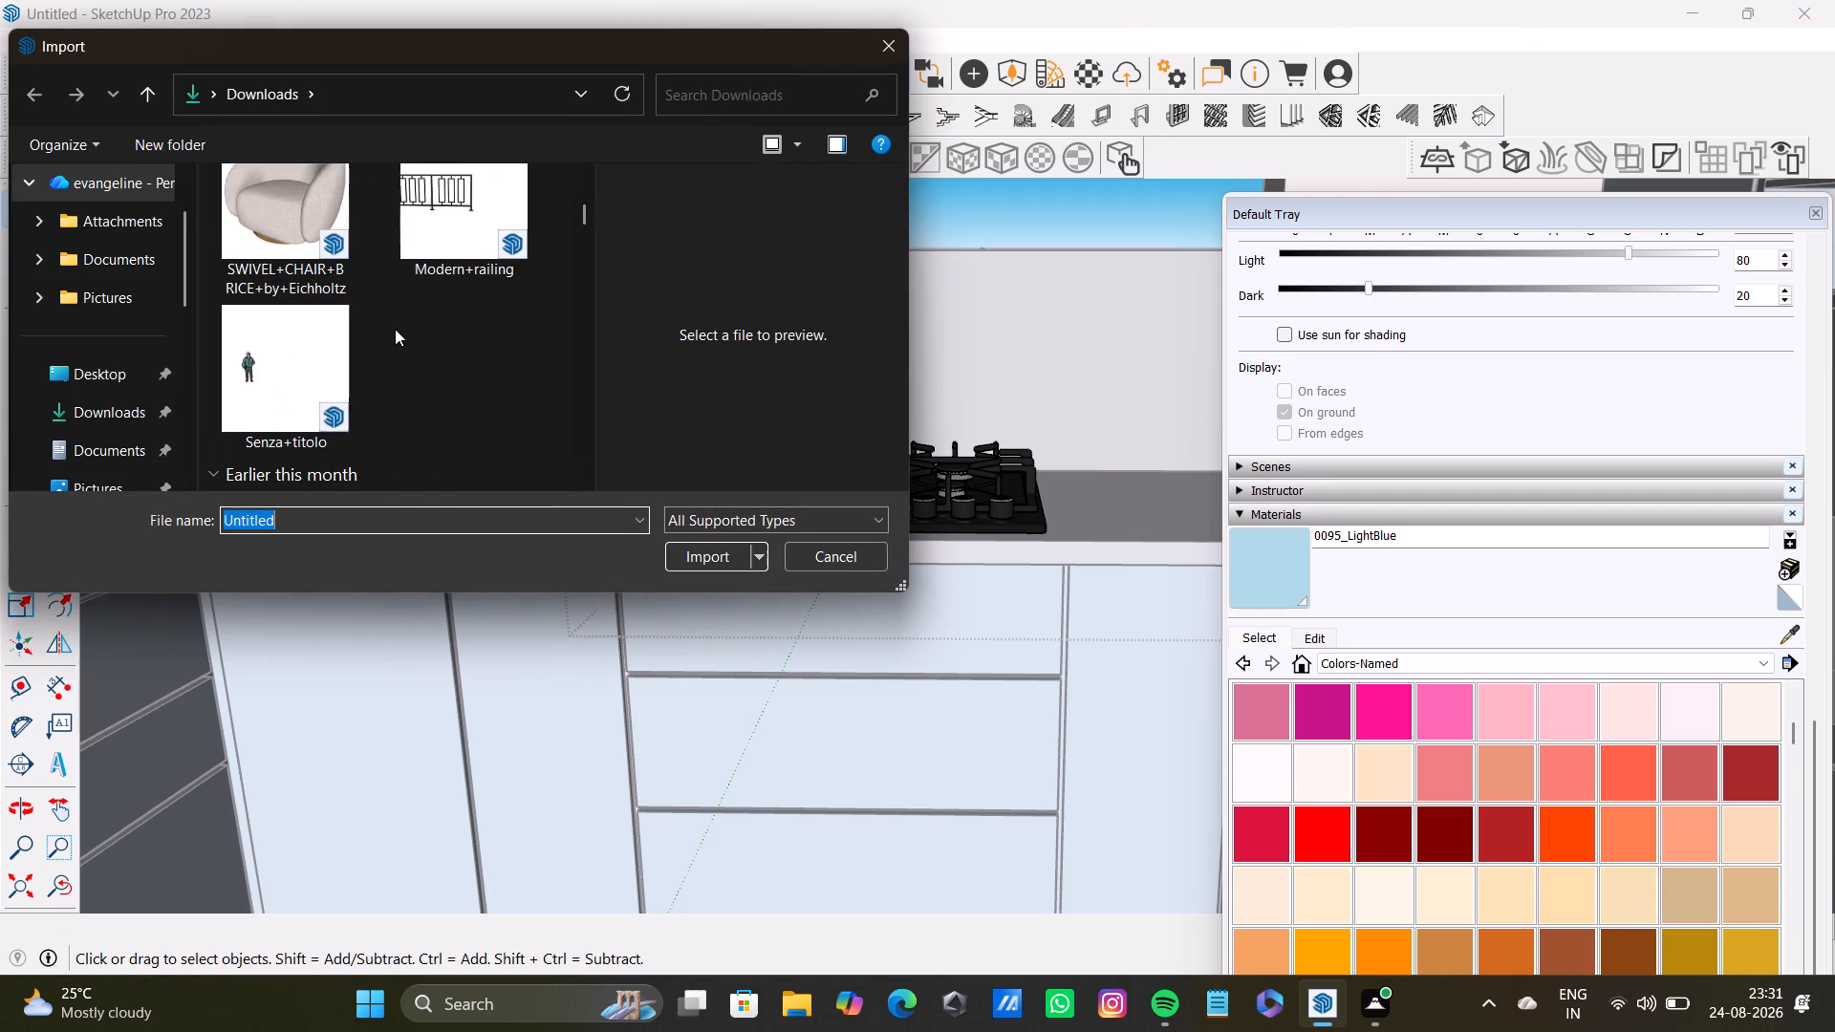
pyautogui.scroll(-13, 395, 329)
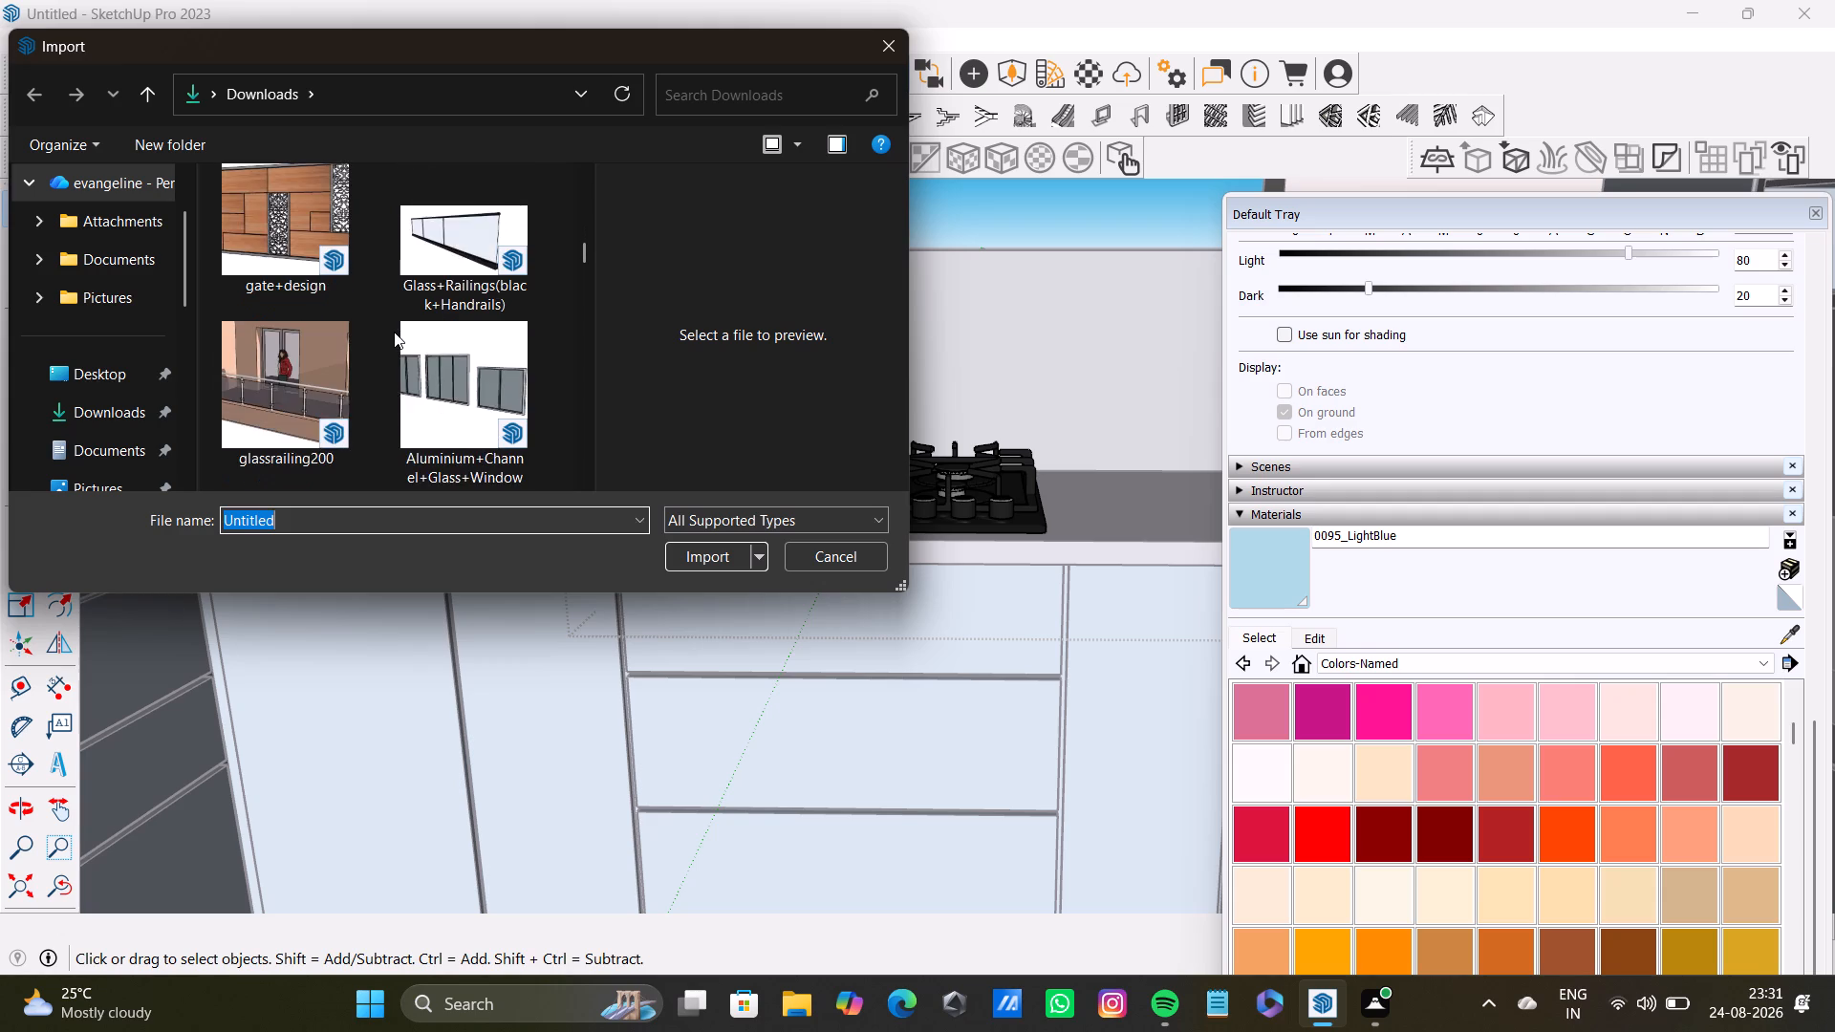
pyautogui.scroll(-1, 394, 332)
pyautogui.click(418, 288)
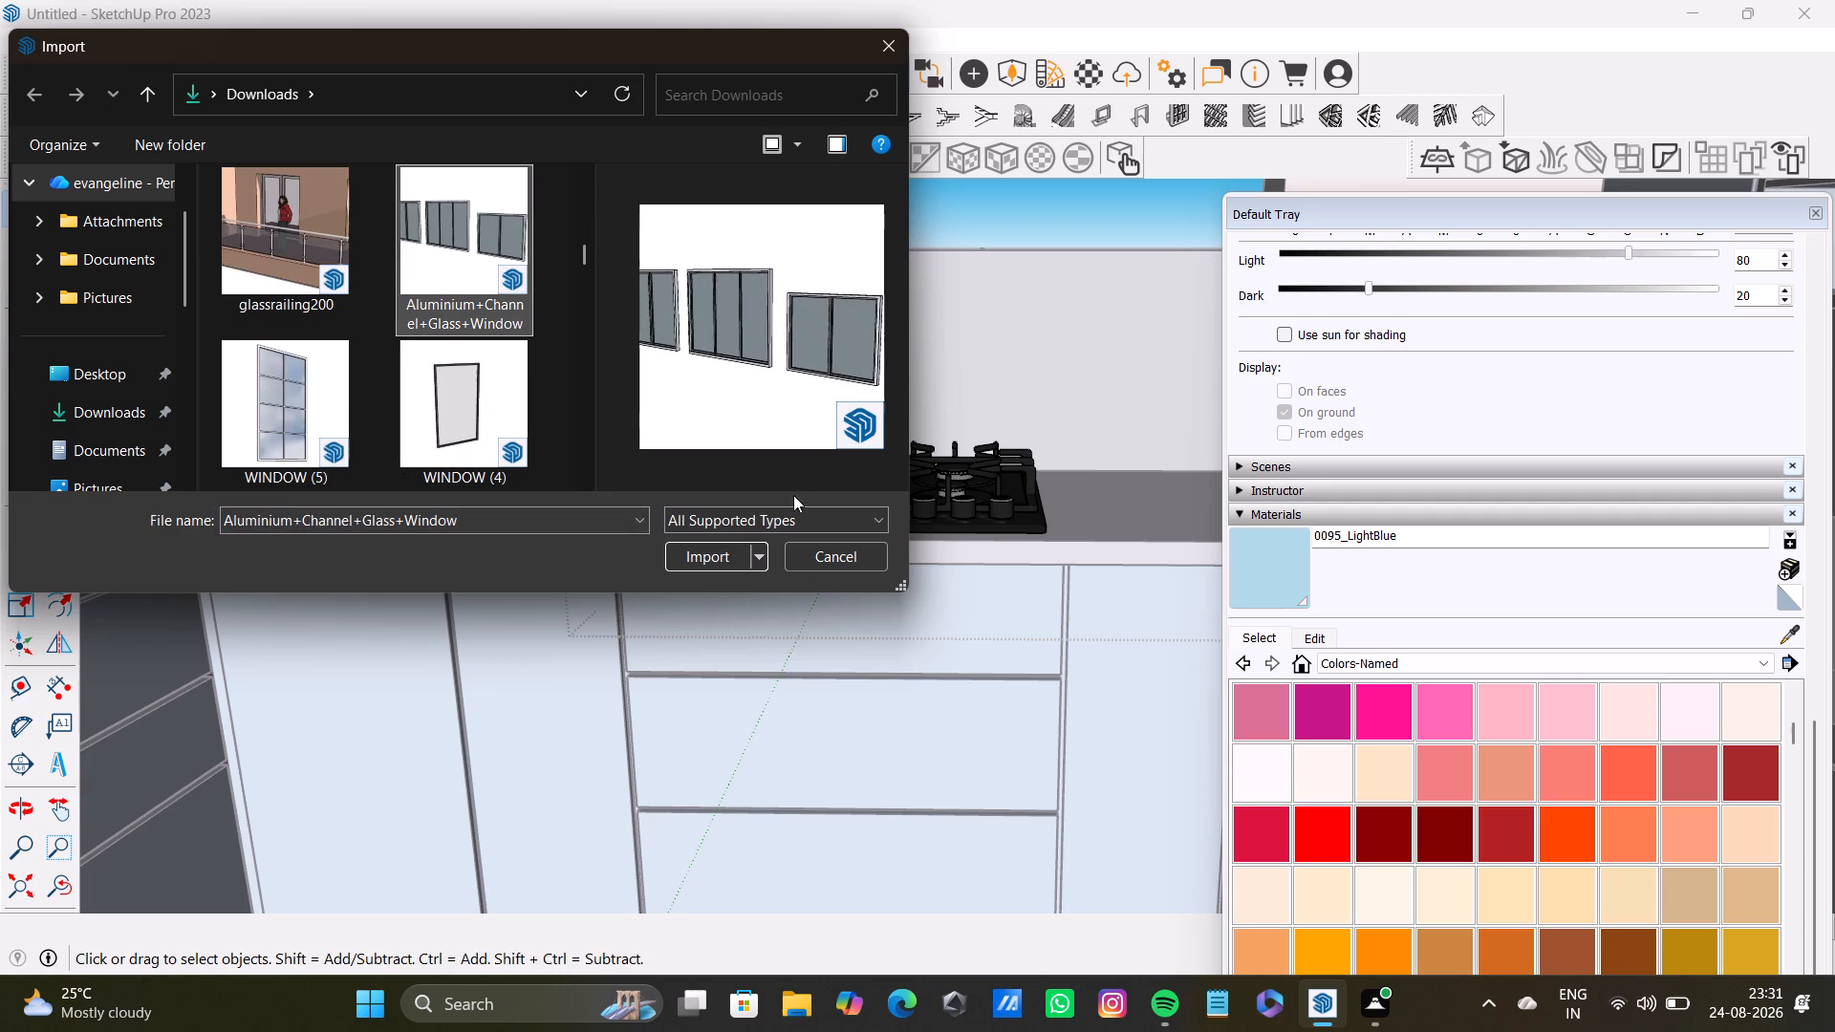
pyautogui.click(728, 557)
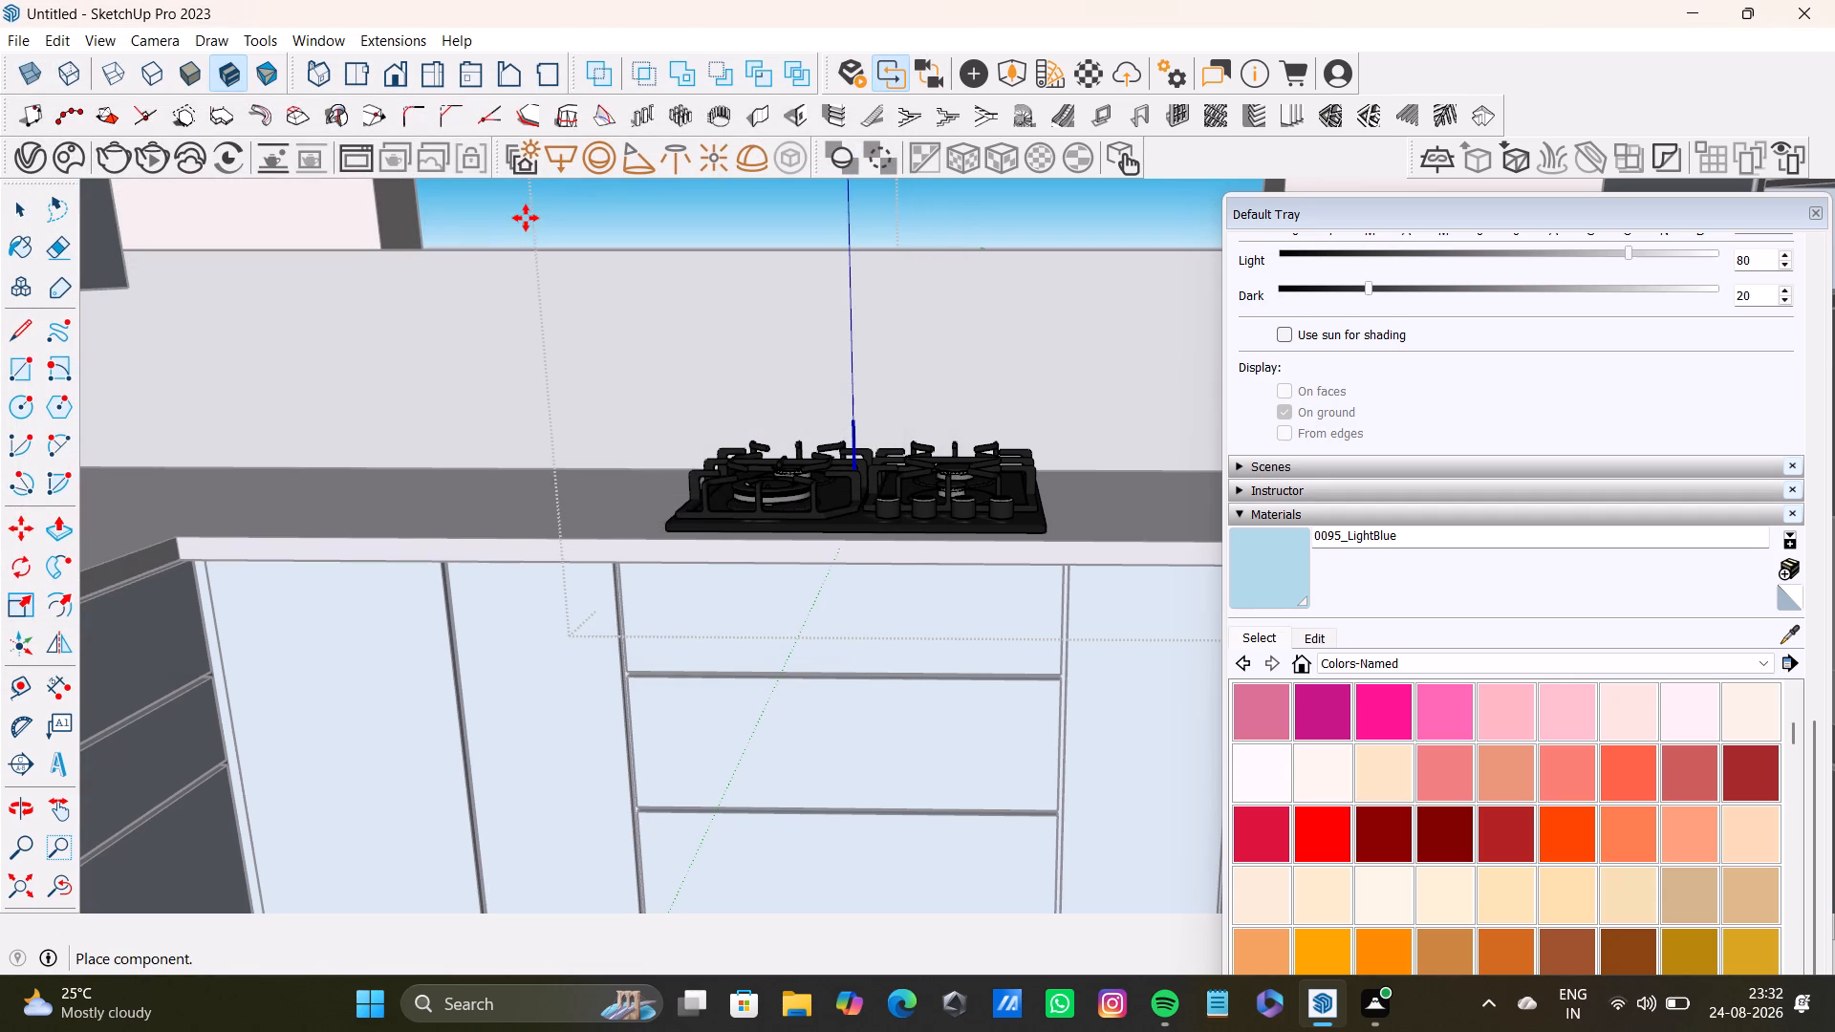
# Place the imported aluminium glass window model in the open space outside the kitchen.
pyautogui.scroll(-8, 506, 452)
pyautogui.scroll(1, 505, 461)
pyautogui.scroll(-9, 505, 461)
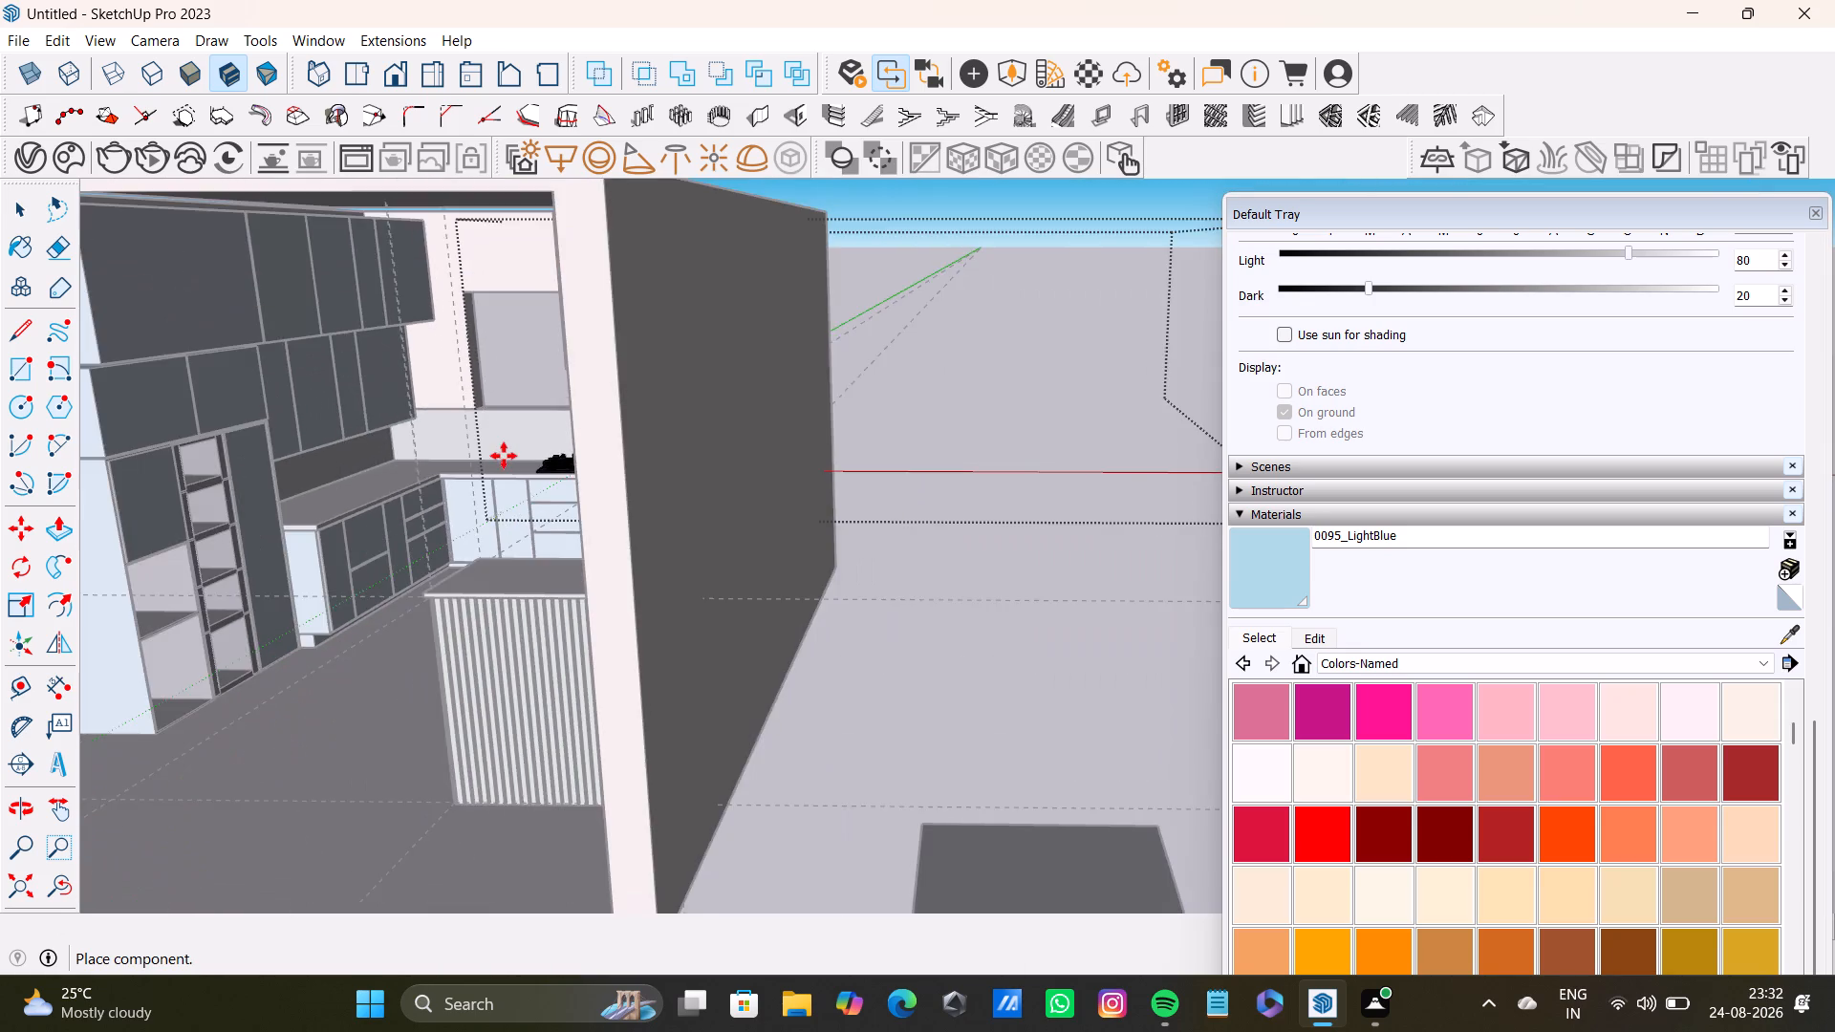
pyautogui.moveTo(504, 457); pyautogui.dragTo(473, 584, button='middle')
pyautogui.click(1014, 390)
pyautogui.scroll(-2, 928, 522)
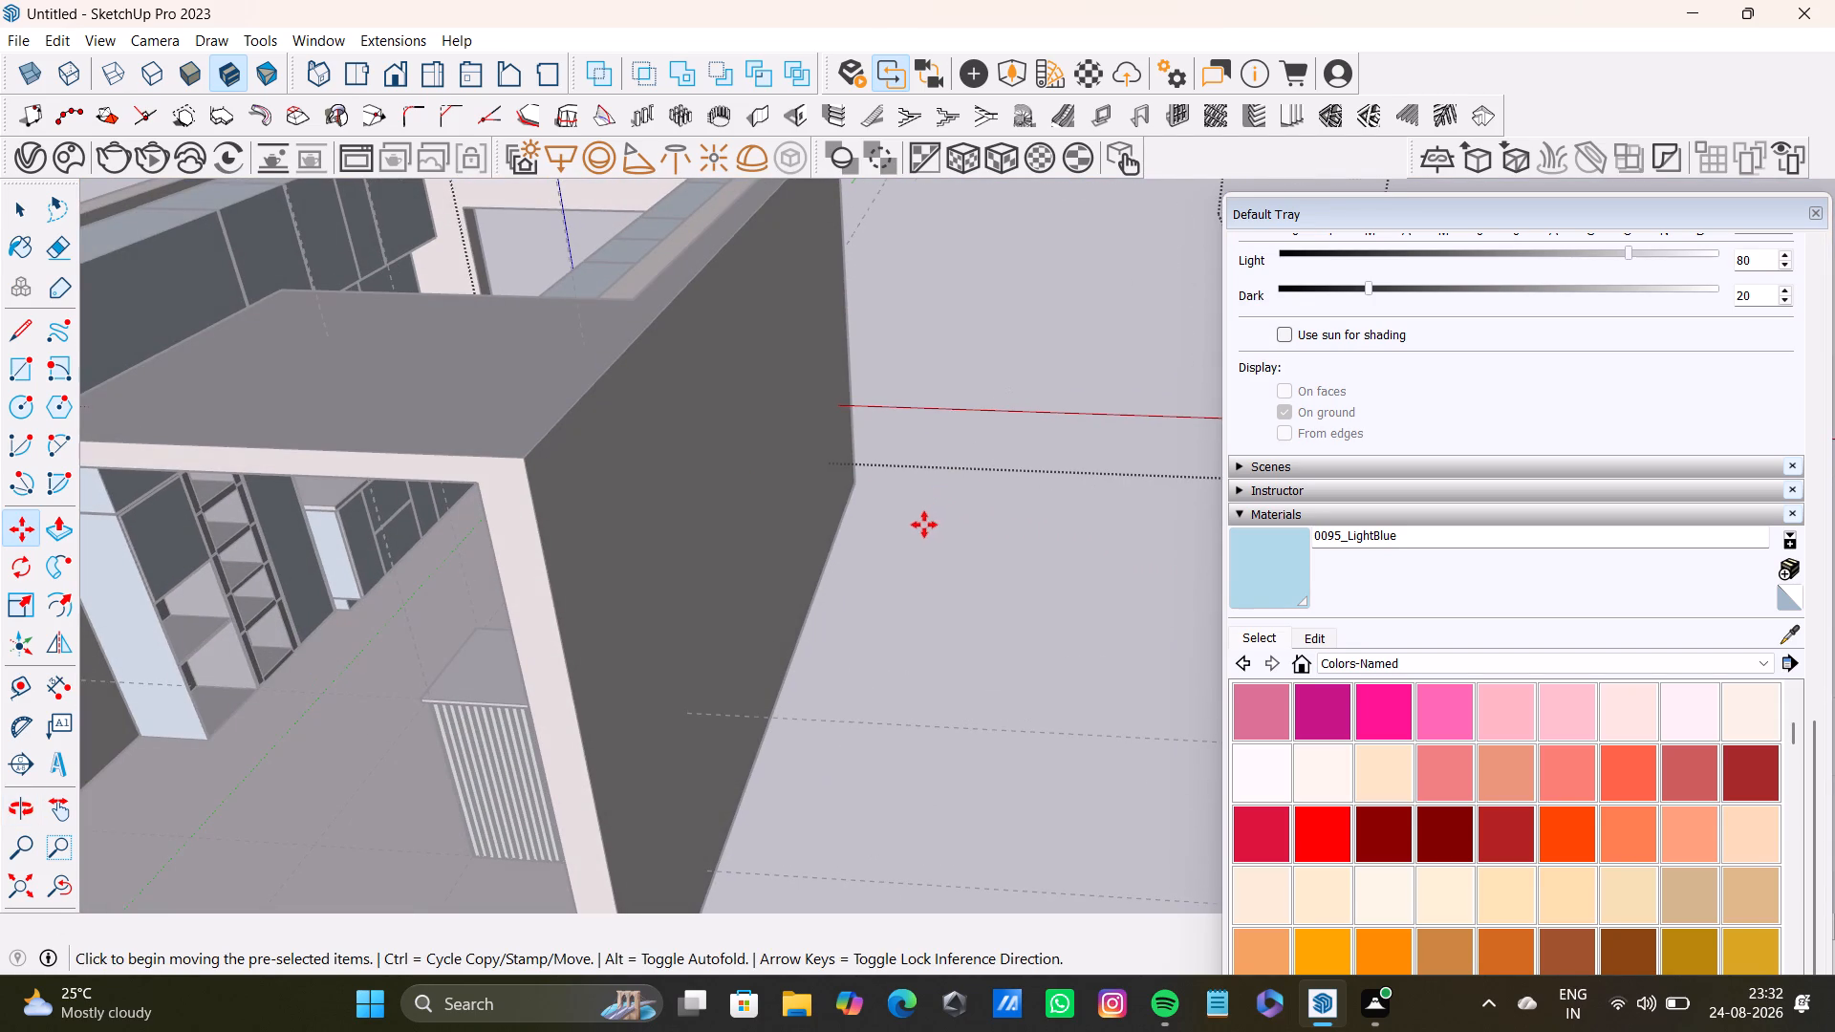
pyautogui.scroll(-15, 924, 525)
pyautogui.scroll(4, 862, 319)
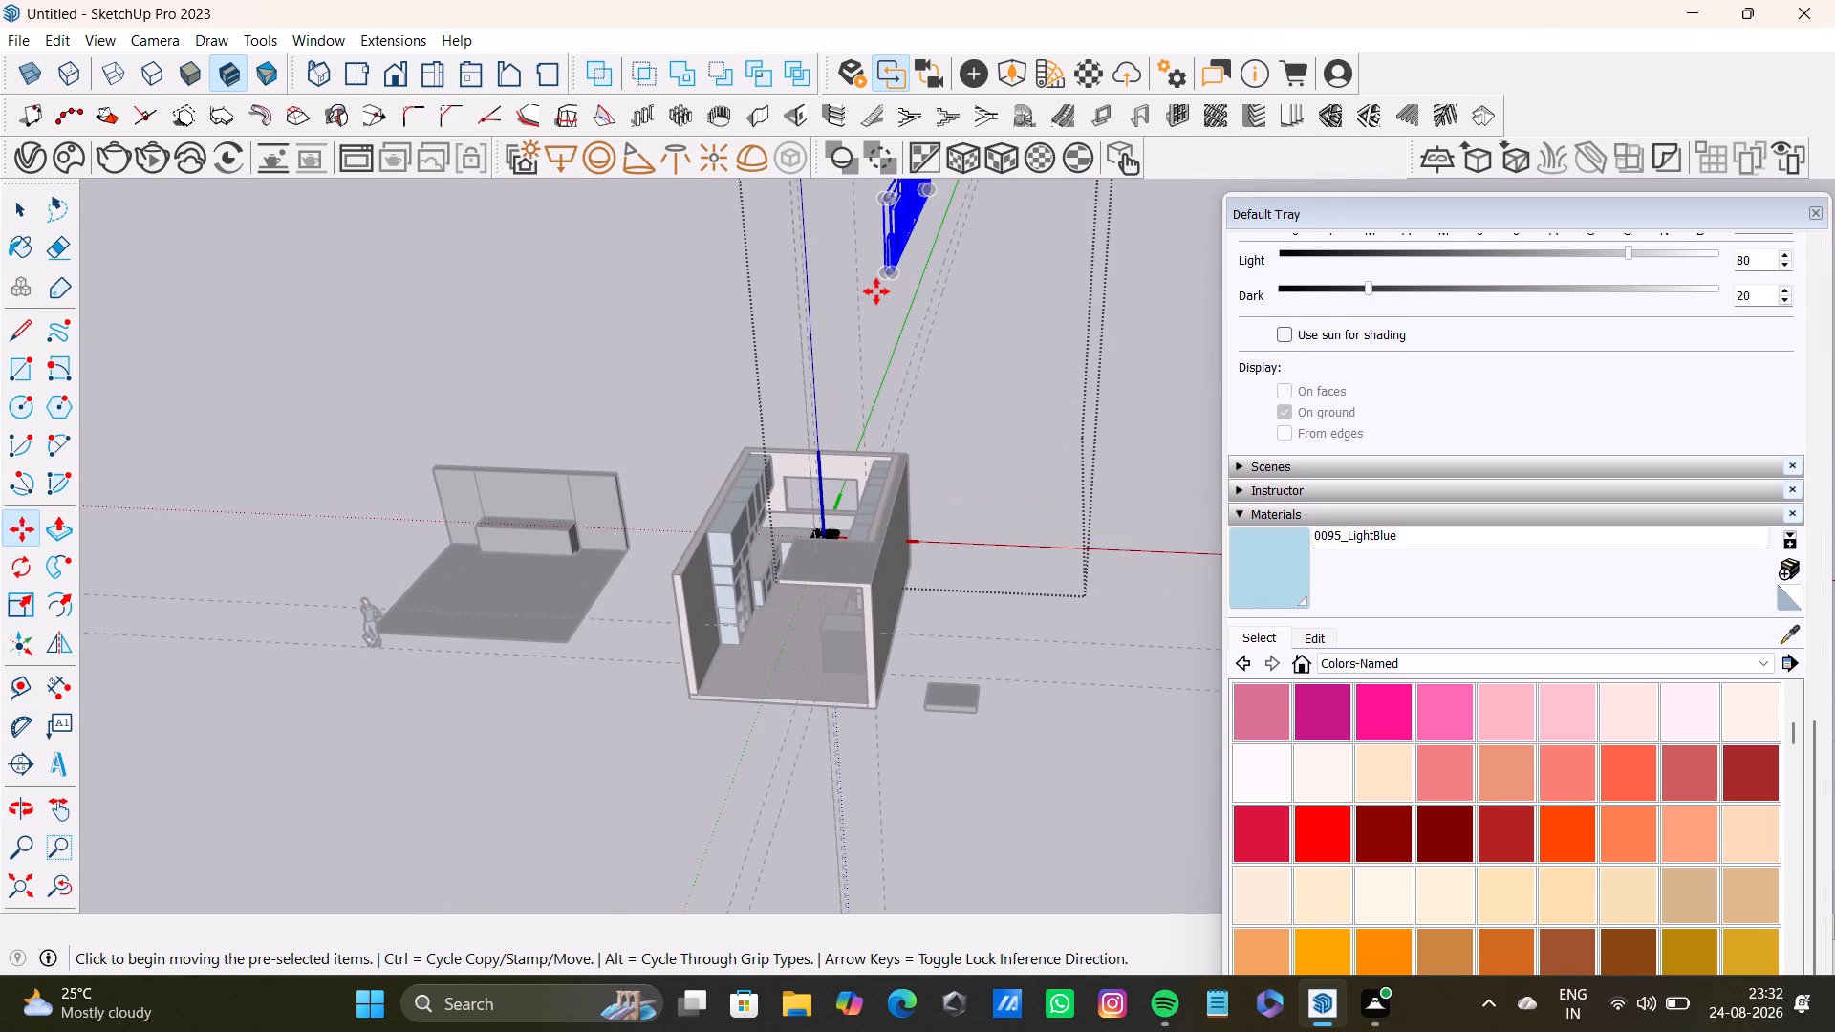
# Open the imported window model and move its three-panel window out of the row into open space.
pyautogui.press('space')
pyautogui.scroll(3, 1025, 261)
pyautogui.moveTo(981, 328); pyautogui.dragTo(869, 706, button='middle')
pyautogui.scroll(5, 784, 588)
pyautogui.moveTo(789, 590); pyautogui.dragTo(437, 538, button='middle')
pyautogui.scroll(4, 695, 481)
pyautogui.click(641, 591)
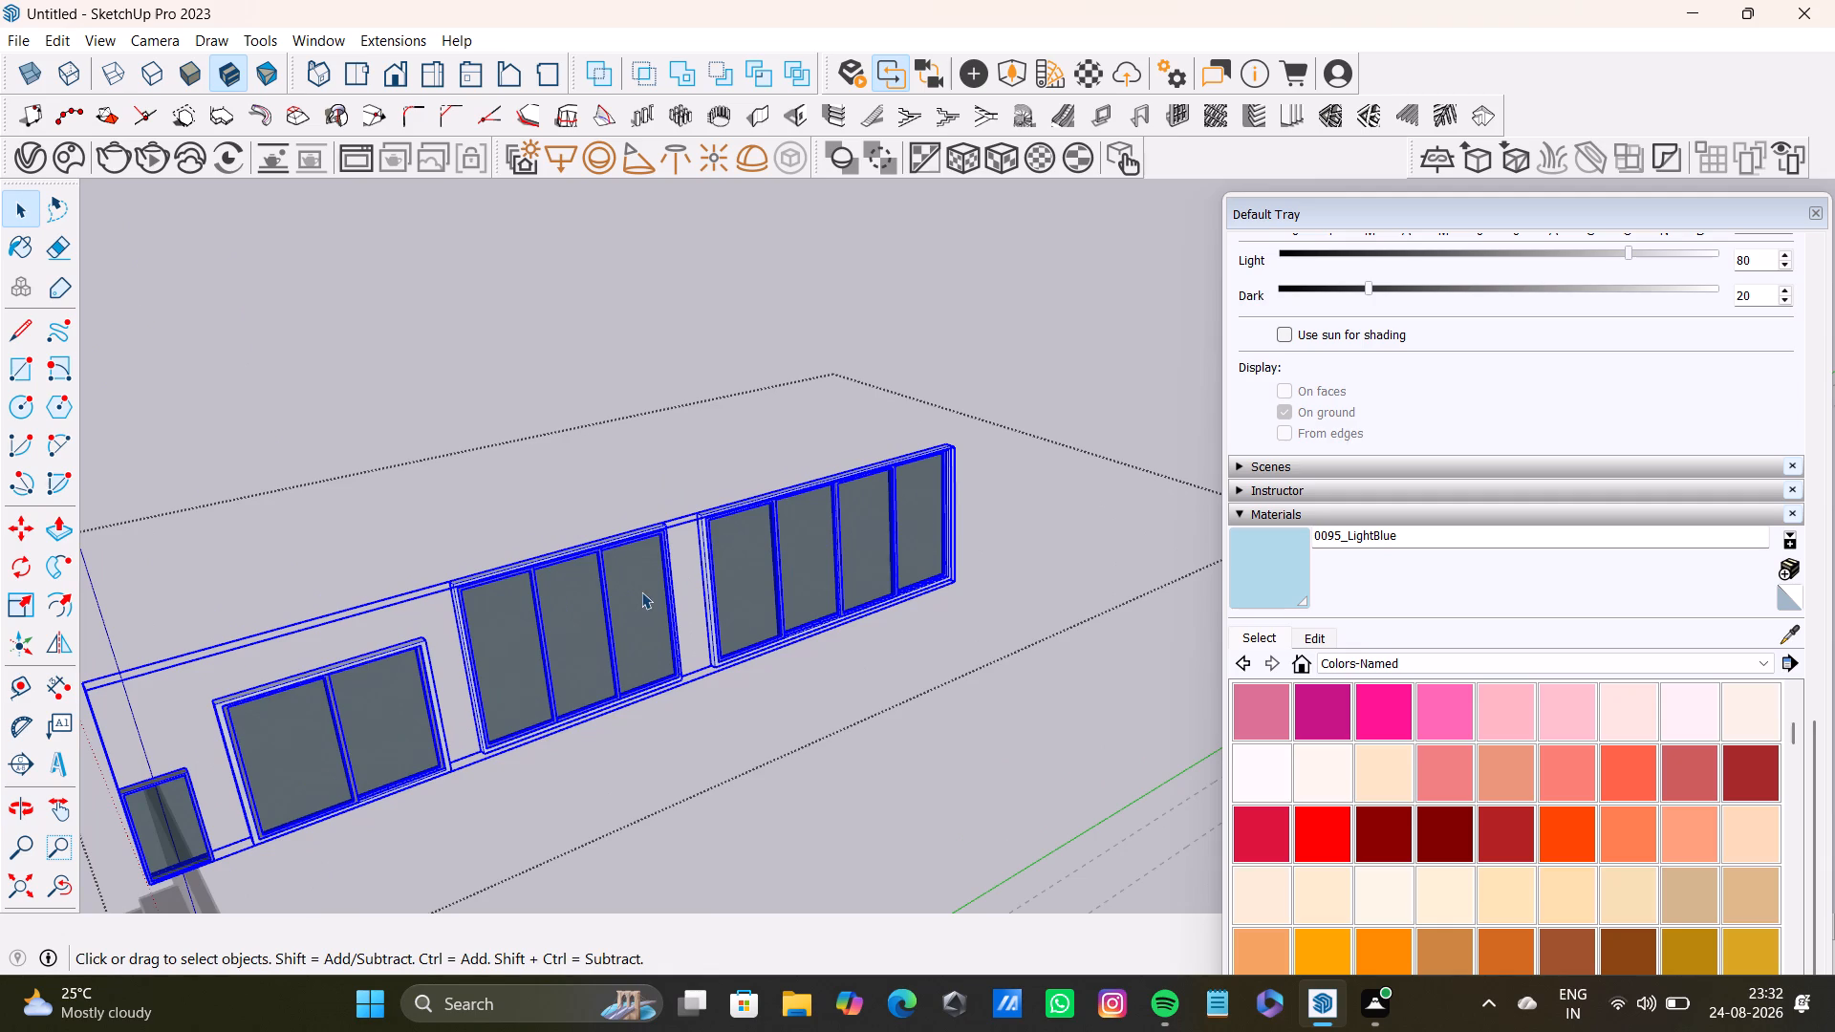
pyautogui.doubleClick(659, 476)
pyautogui.moveTo(413, 447); pyautogui.dragTo(728, 822)
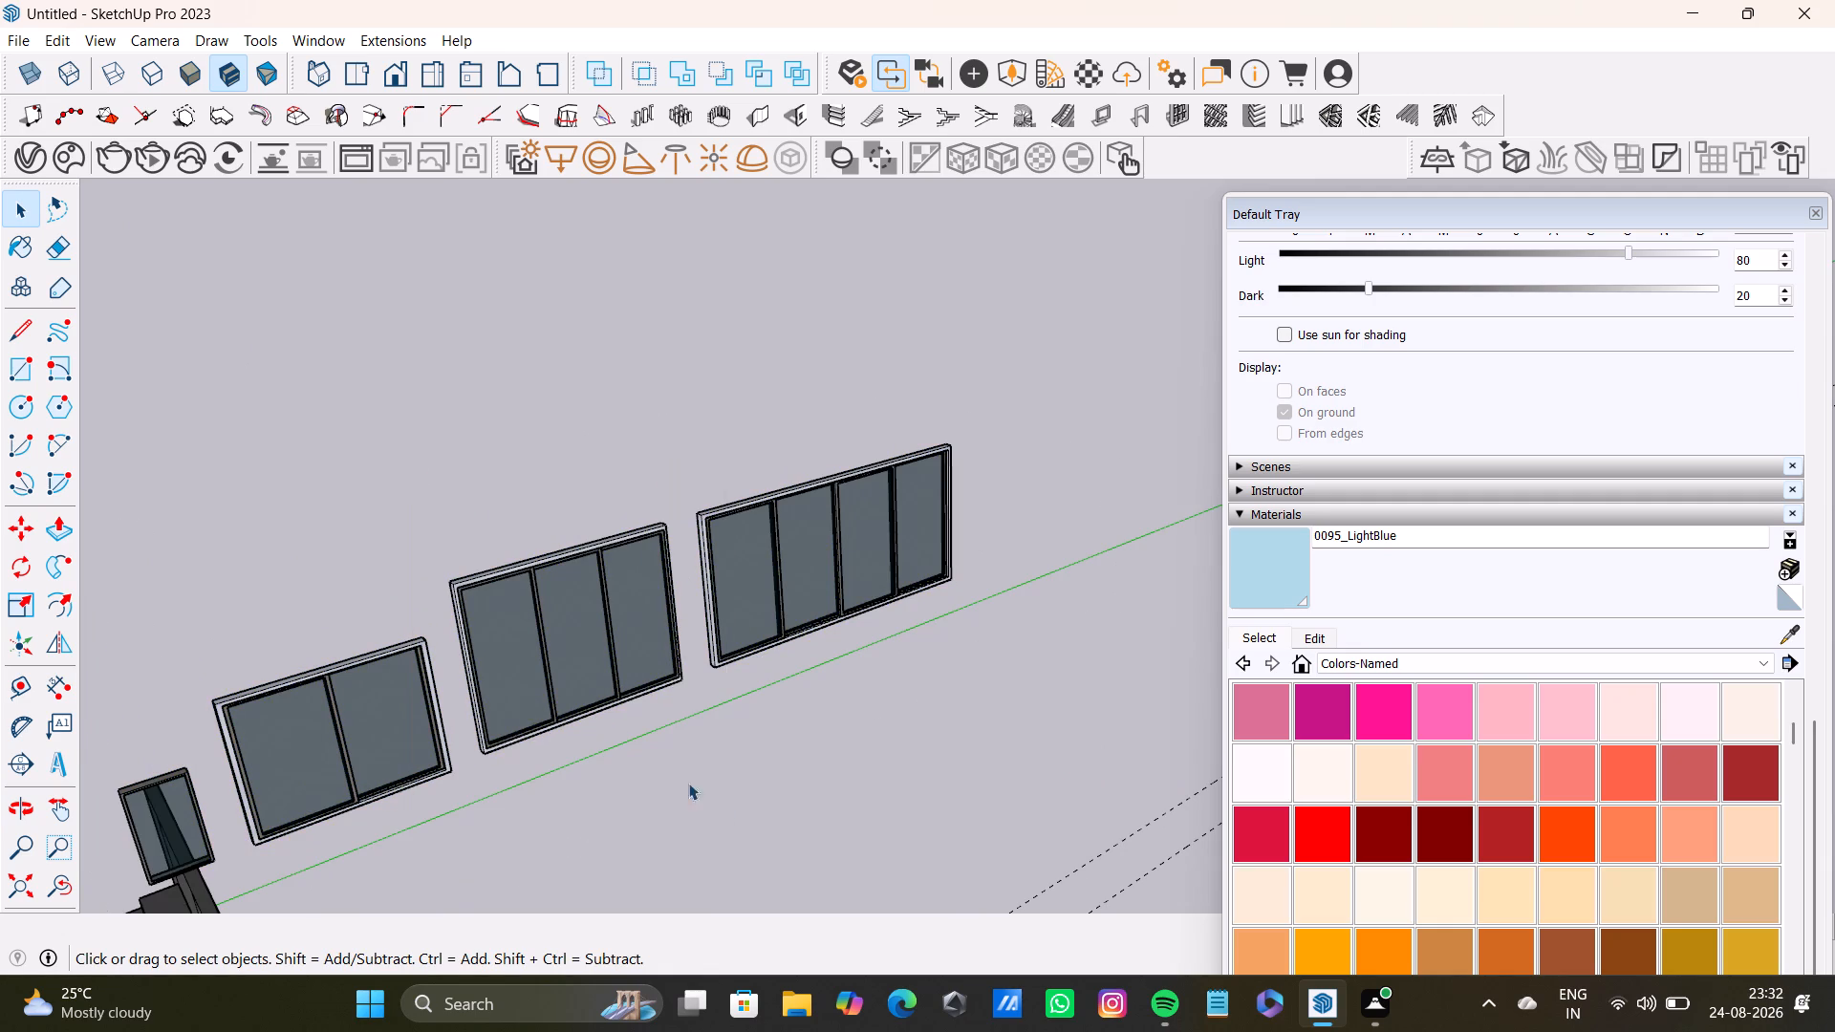
pyautogui.click(623, 686)
pyautogui.tripleClick(623, 678)
pyautogui.click(627, 674)
pyautogui.tripleClick(573, 600)
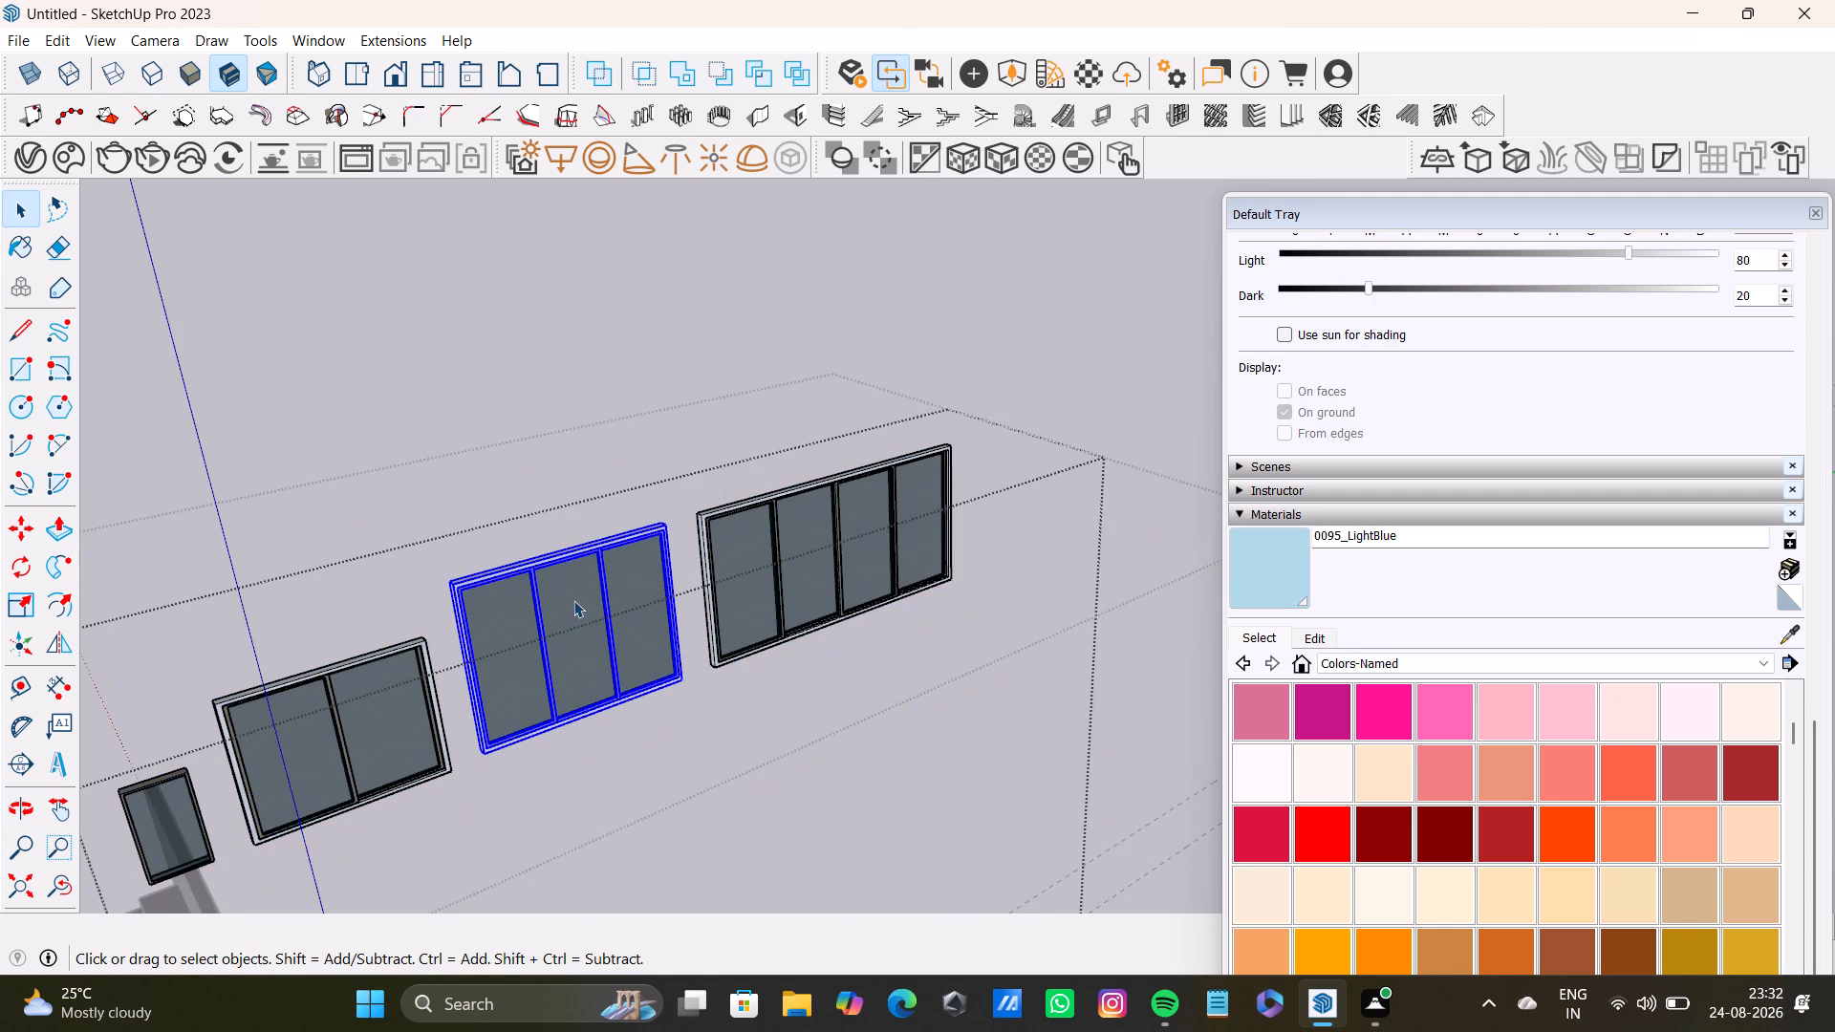
pyautogui.press('m')
pyautogui.moveTo(680, 675); pyautogui.dragTo(691, 678)
pyautogui.scroll(-3, 1021, 806)
pyautogui.keyDown('shift'); pyautogui.moveTo(1021, 806); pyautogui.dragTo(895, 478, button='middle'); pyautogui.keyUp('shift')
pyautogui.moveTo(886, 603); pyautogui.dragTo(939, 586, button='middle')
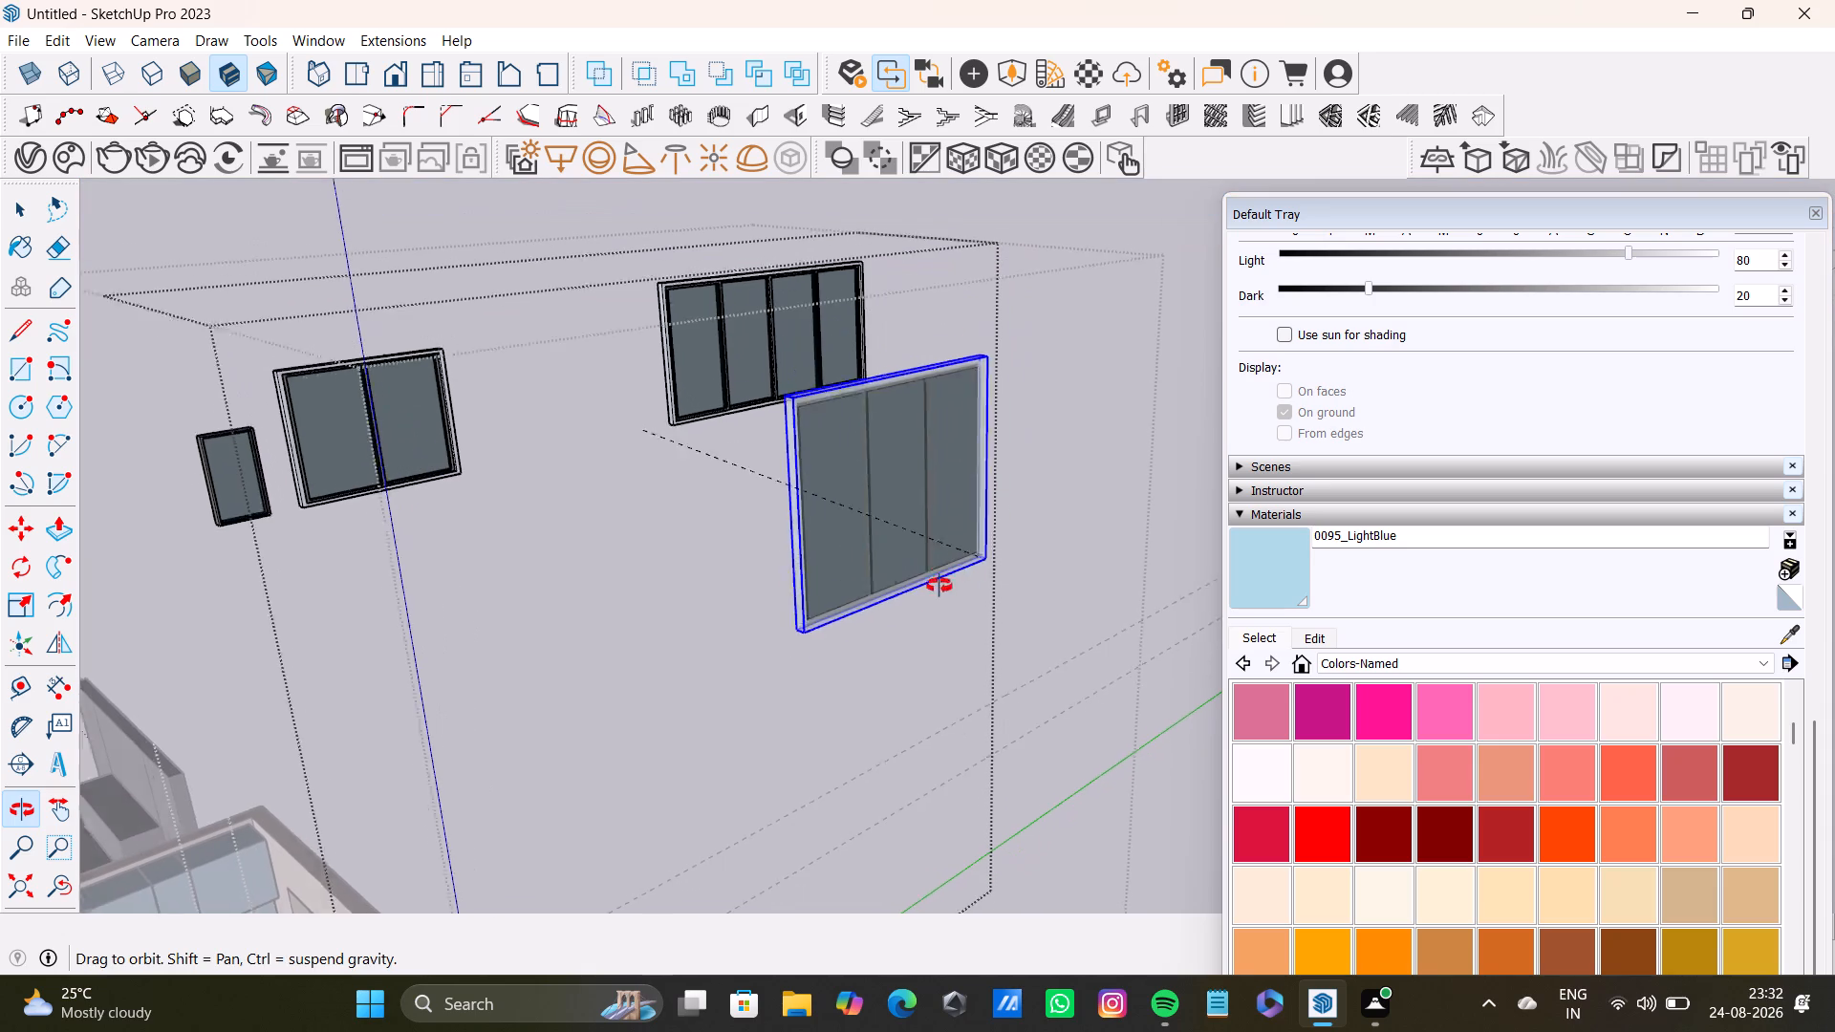
pyautogui.moveTo(939, 586); pyautogui.dragTo(939, 587, button='middle')
pyautogui.click(983, 661)
# Rotate the three-panel window 90 degrees horizontally about its upper corner.
pyautogui.moveTo(913, 719); pyautogui.dragTo(881, 703, button='middle')
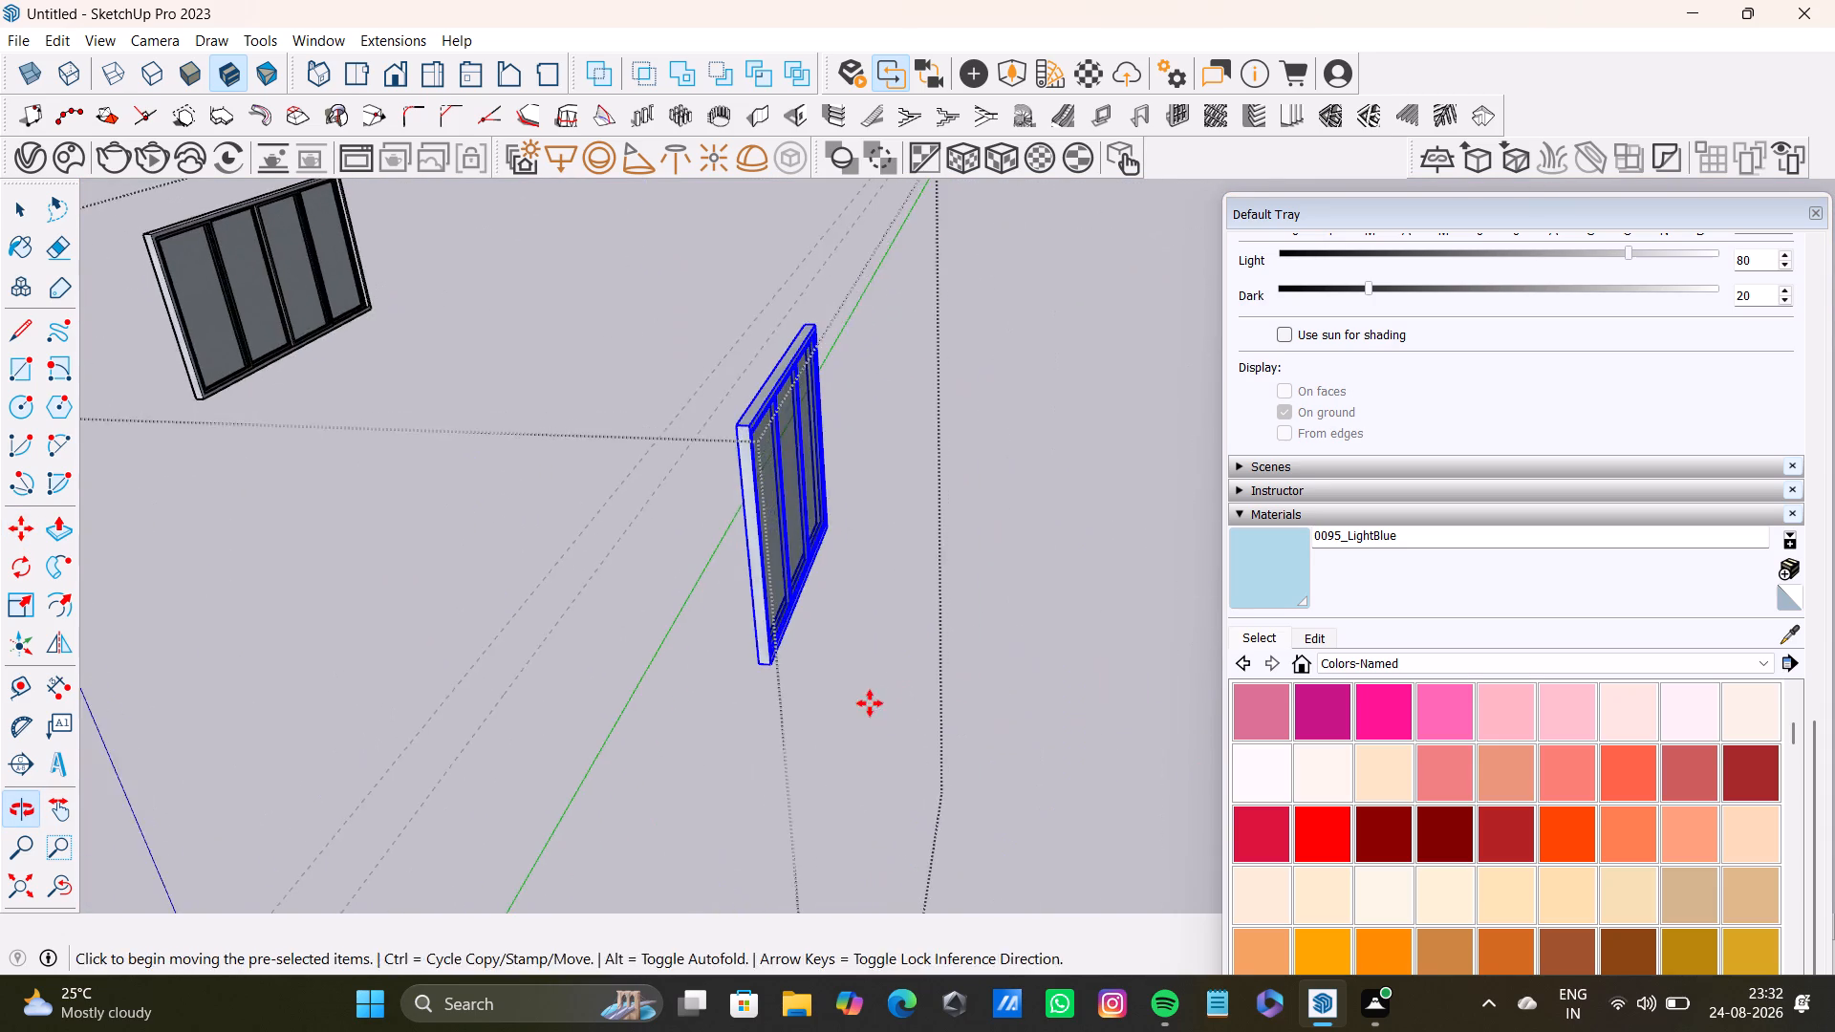
pyautogui.moveTo(869, 704); pyautogui.dragTo(1049, 744, button='middle')
pyautogui.keyDown('shift'); pyautogui.moveTo(830, 602); pyautogui.dragTo(726, 624, button='middle'); pyautogui.keyUp('shift')
pyautogui.press('q')
pyautogui.scroll(4, 795, 398)
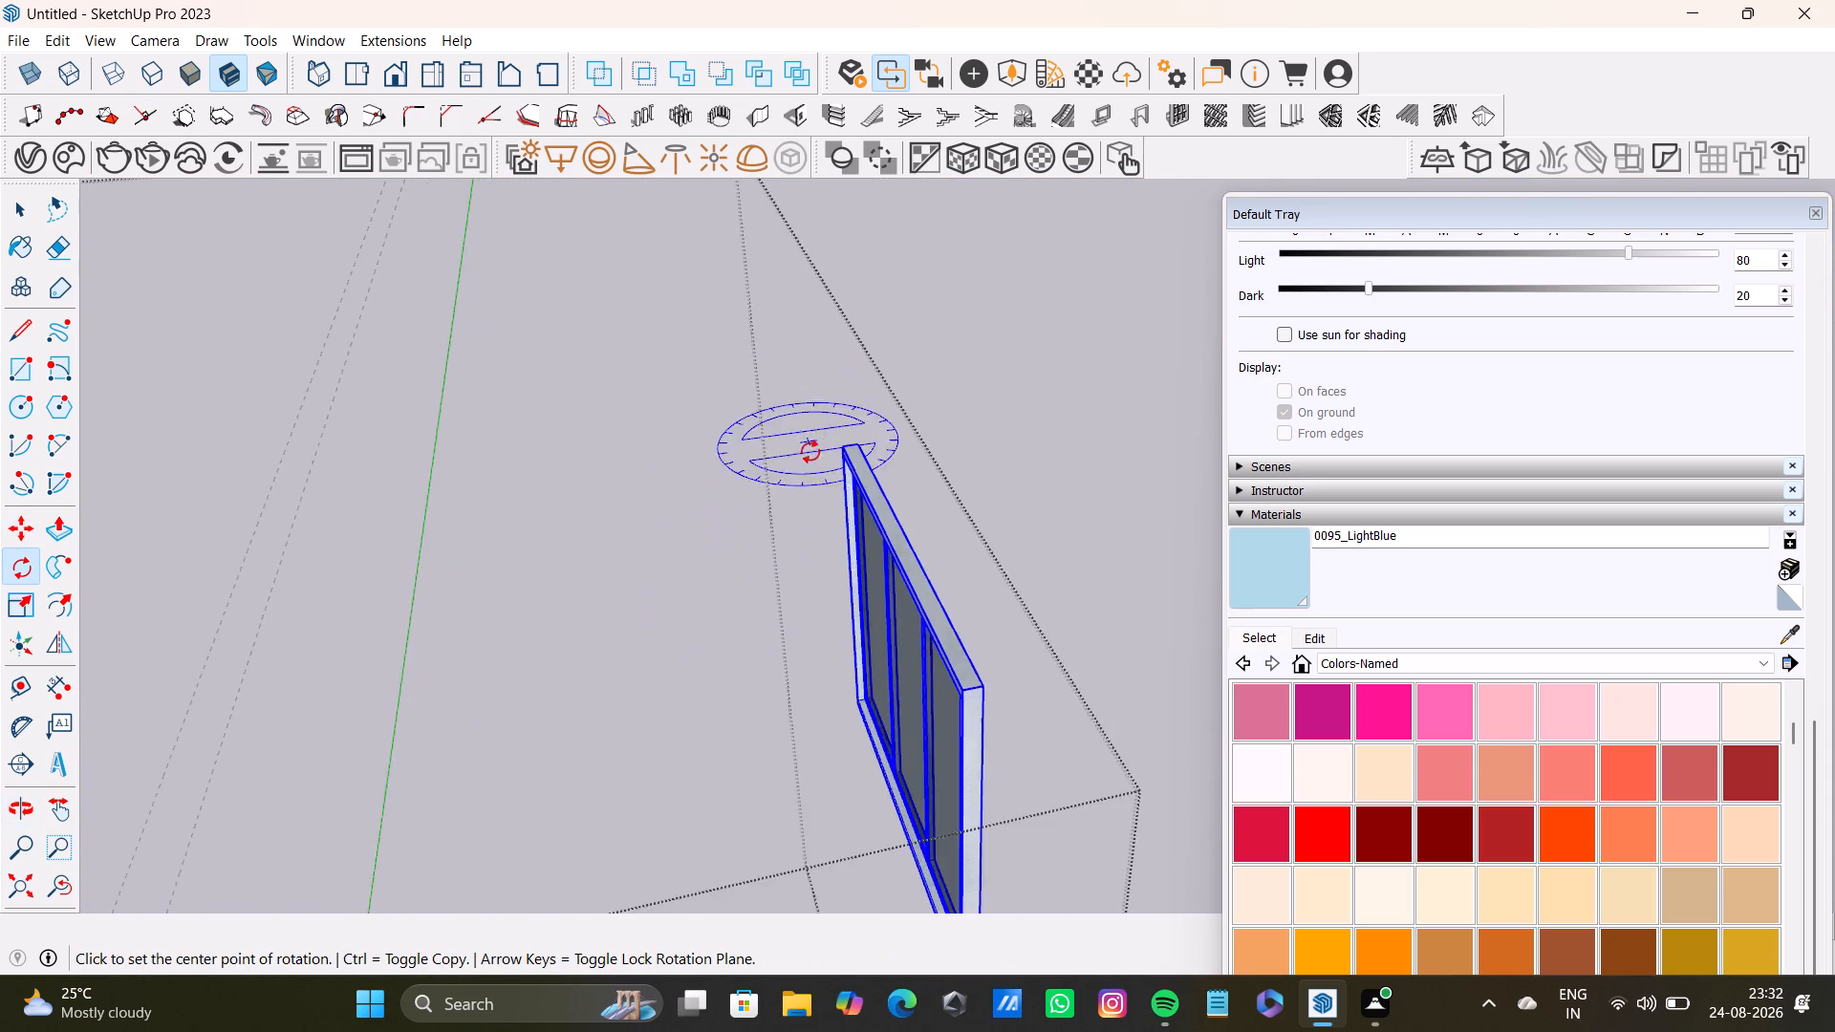
pyautogui.scroll(2, 810, 452)
pyautogui.press('Up')
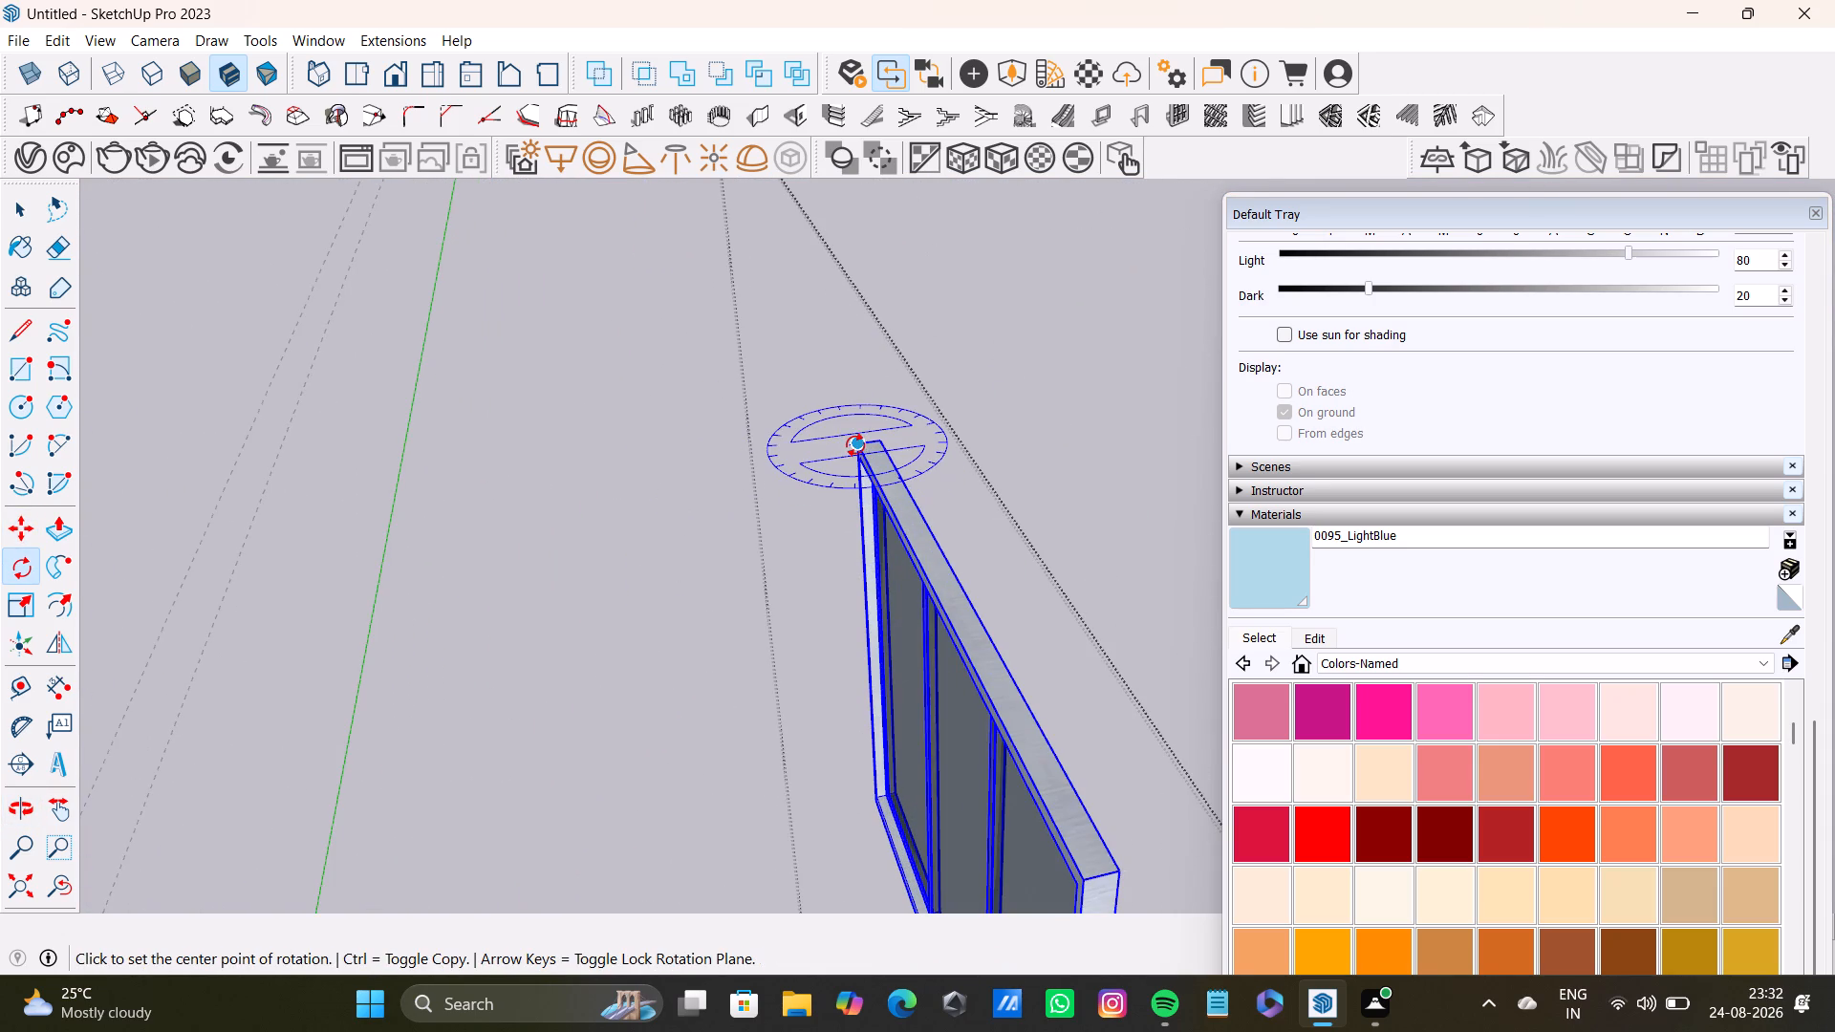
pyautogui.click(855, 445)
pyautogui.click(1089, 884)
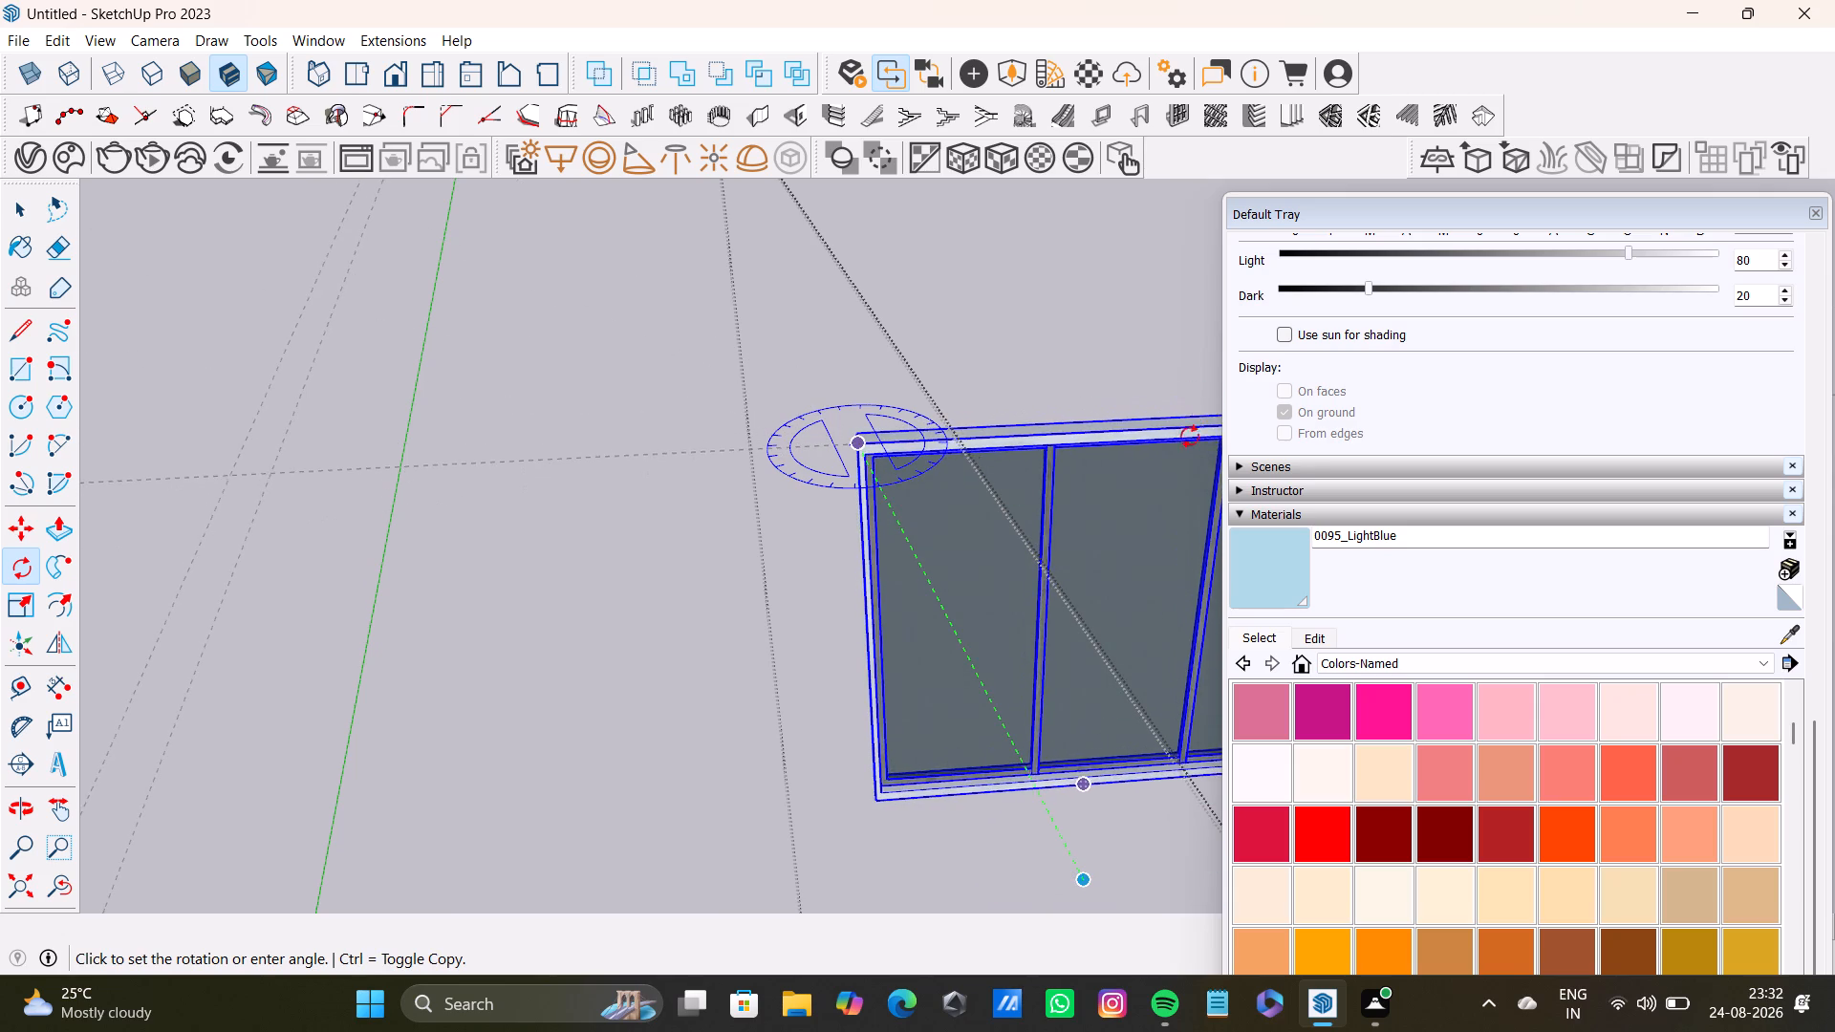
pyautogui.moveTo(1170, 436); pyautogui.dragTo(615, 496, button='middle')
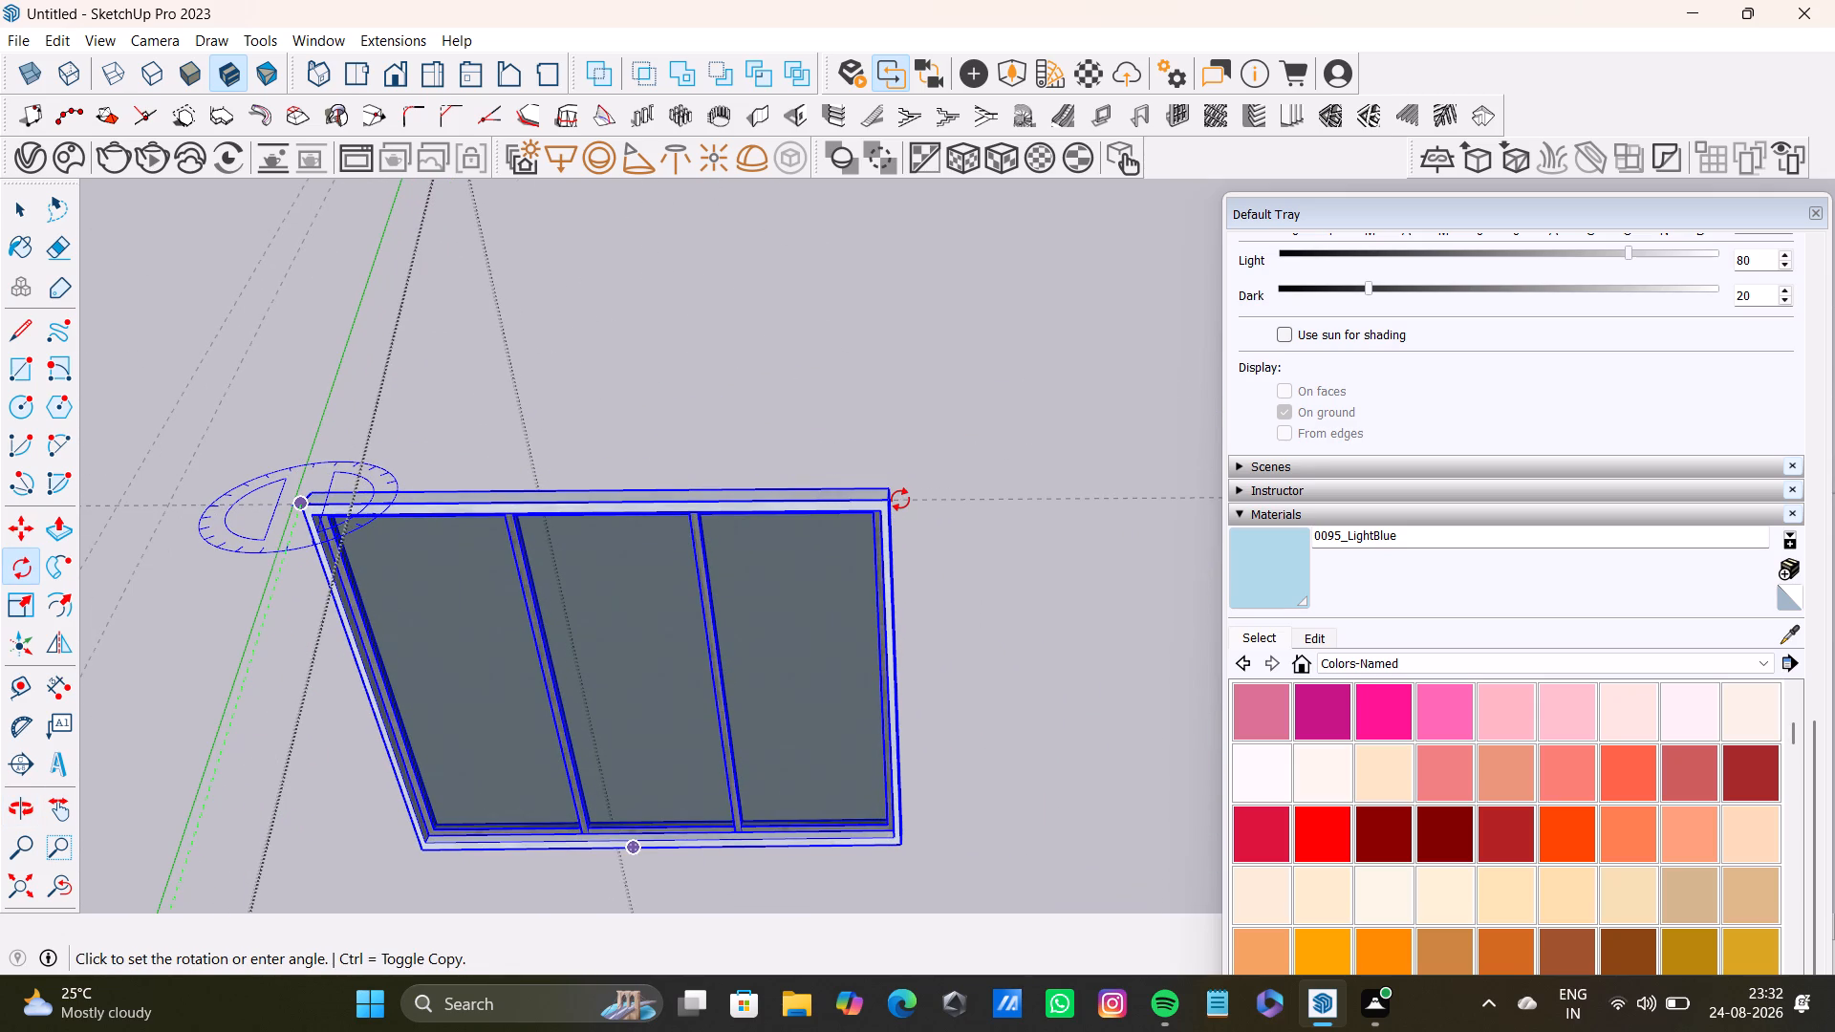
pyautogui.write("90'")
pyautogui.press('Return')
pyautogui.press('space')
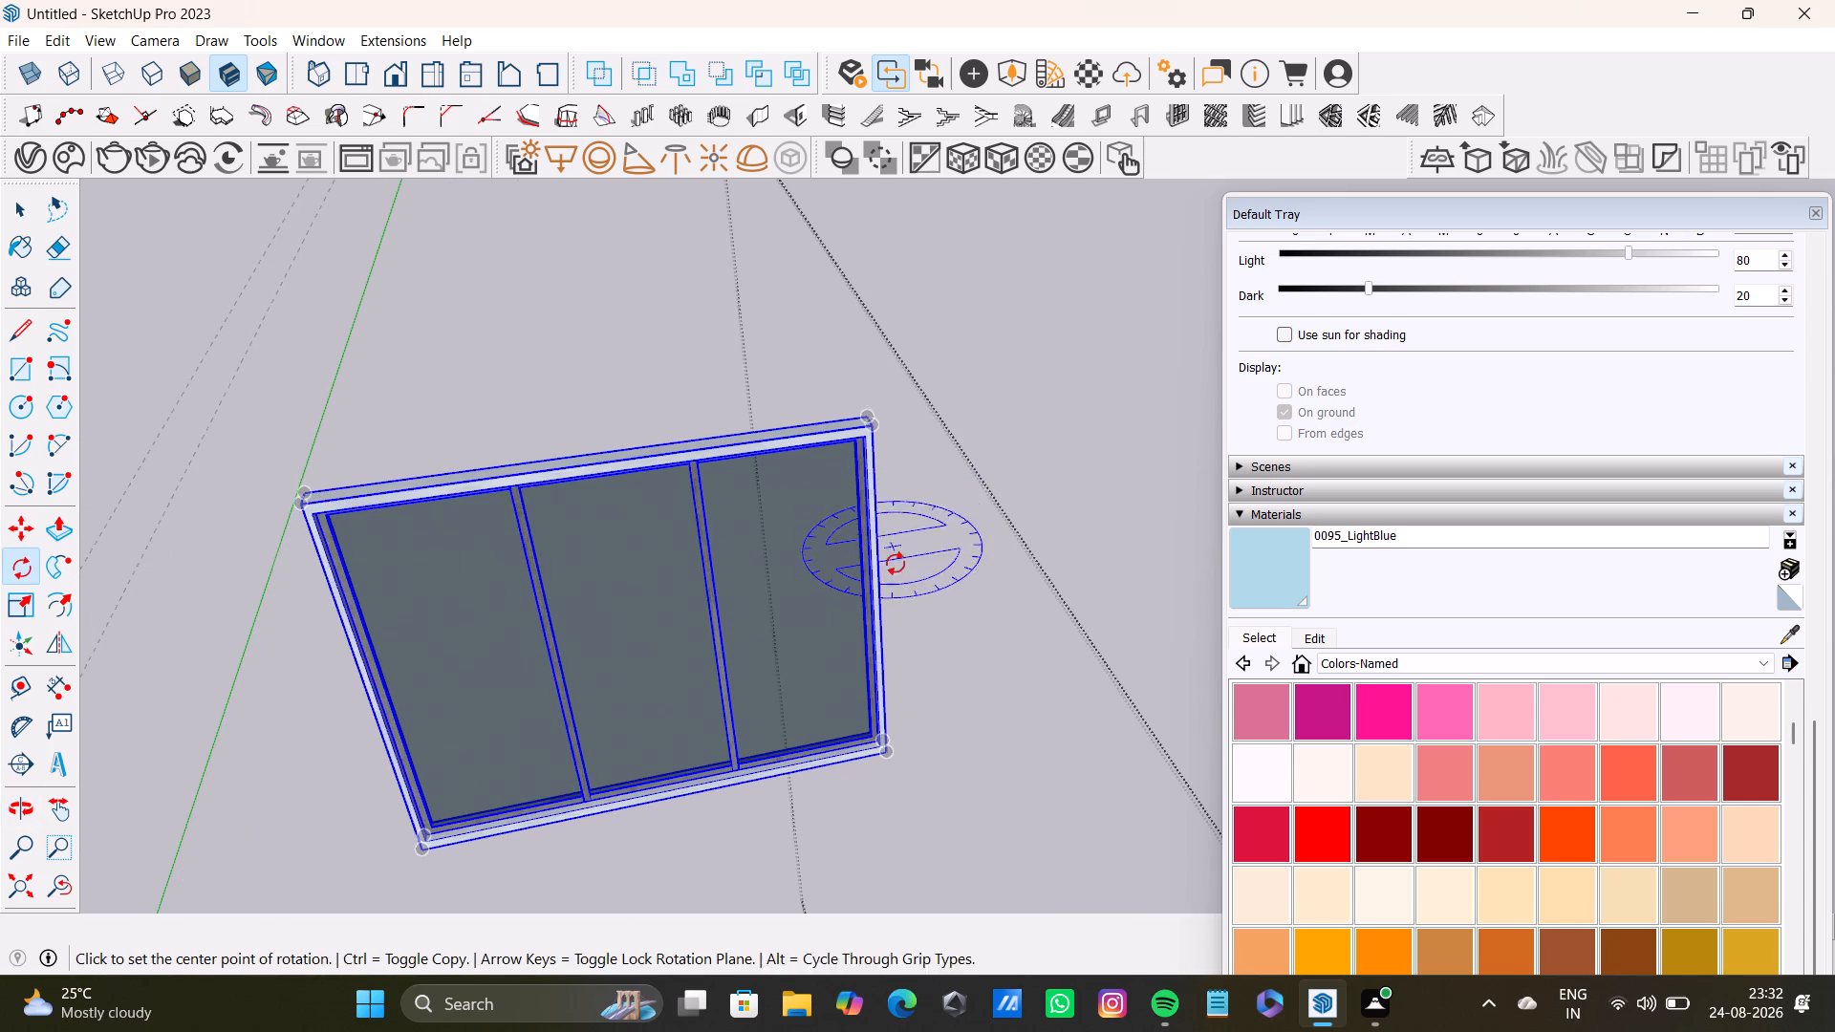
pyautogui.moveTo(921, 675); pyautogui.dragTo(979, 657, button='middle')
pyautogui.moveTo(974, 660); pyautogui.dragTo(954, 648, button='middle')
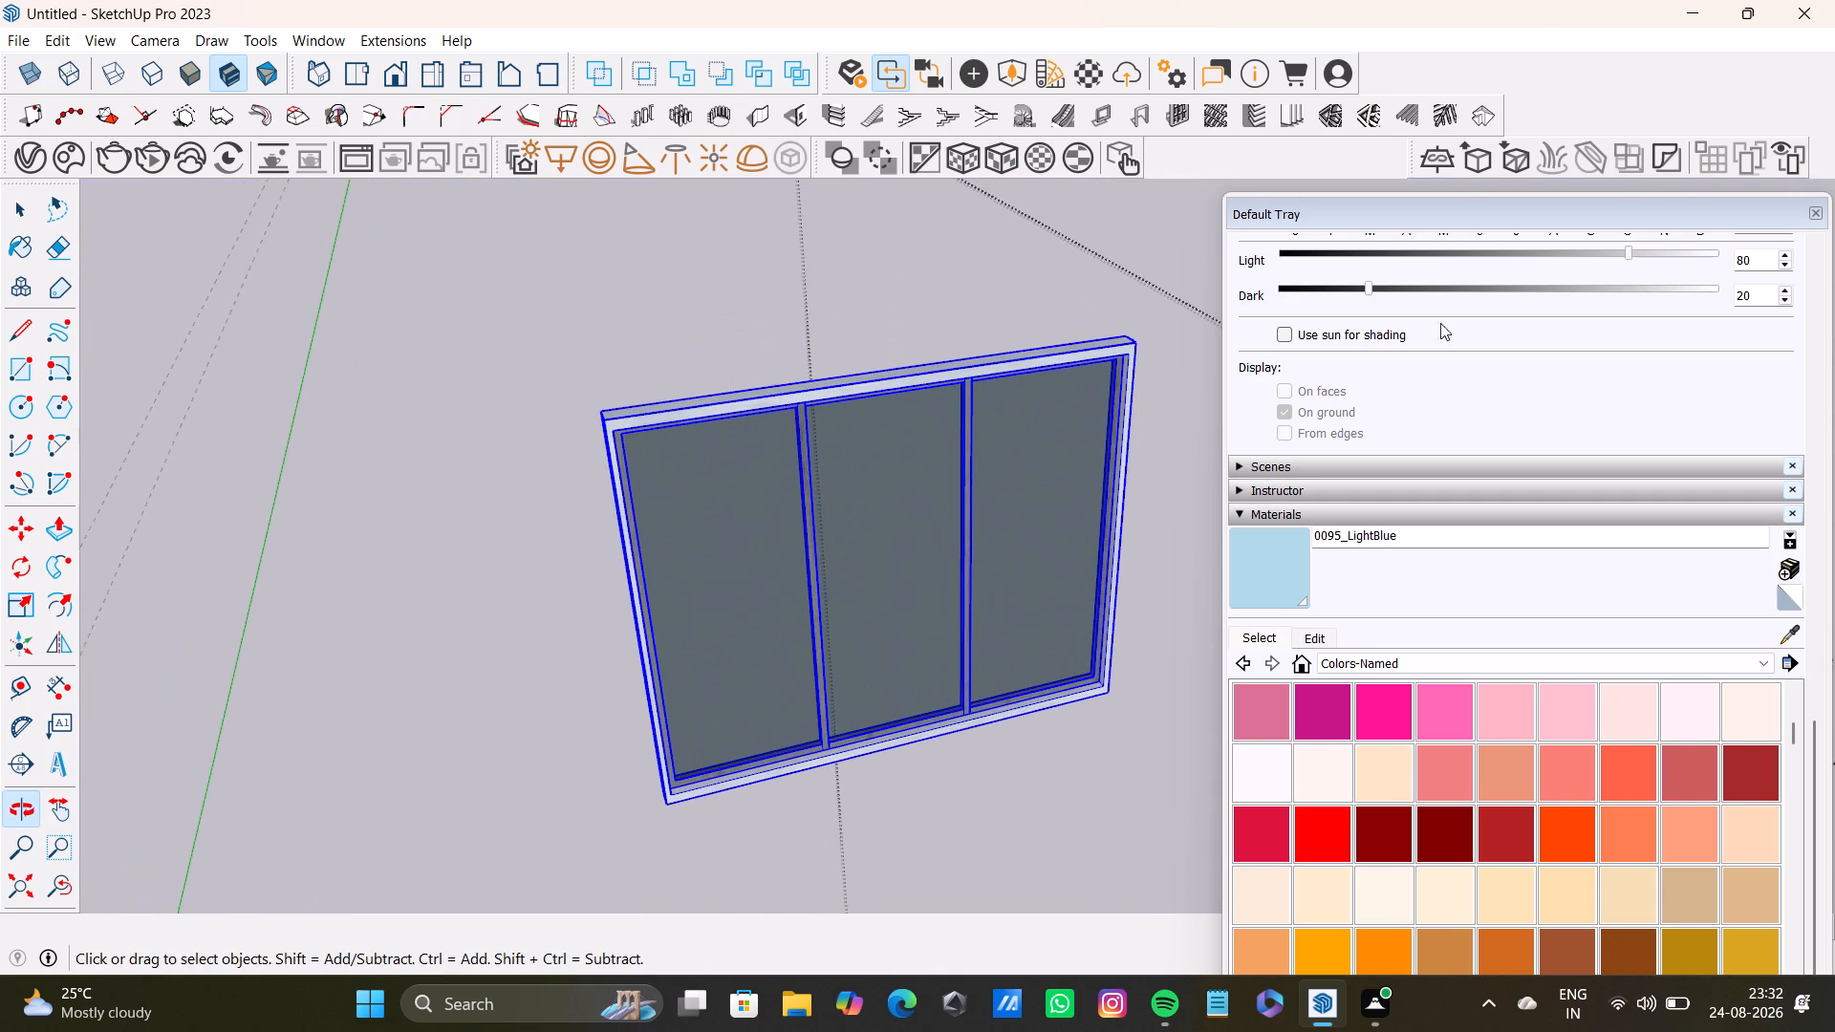
# Reposition the Default Tray and make it narrower to free more of the model view.
pyautogui.moveTo(1436, 211); pyautogui.dragTo(372, 637)
pyautogui.scroll(-2, 1030, 607)
pyautogui.moveTo(1021, 613); pyautogui.dragTo(1008, 516, button='middle')
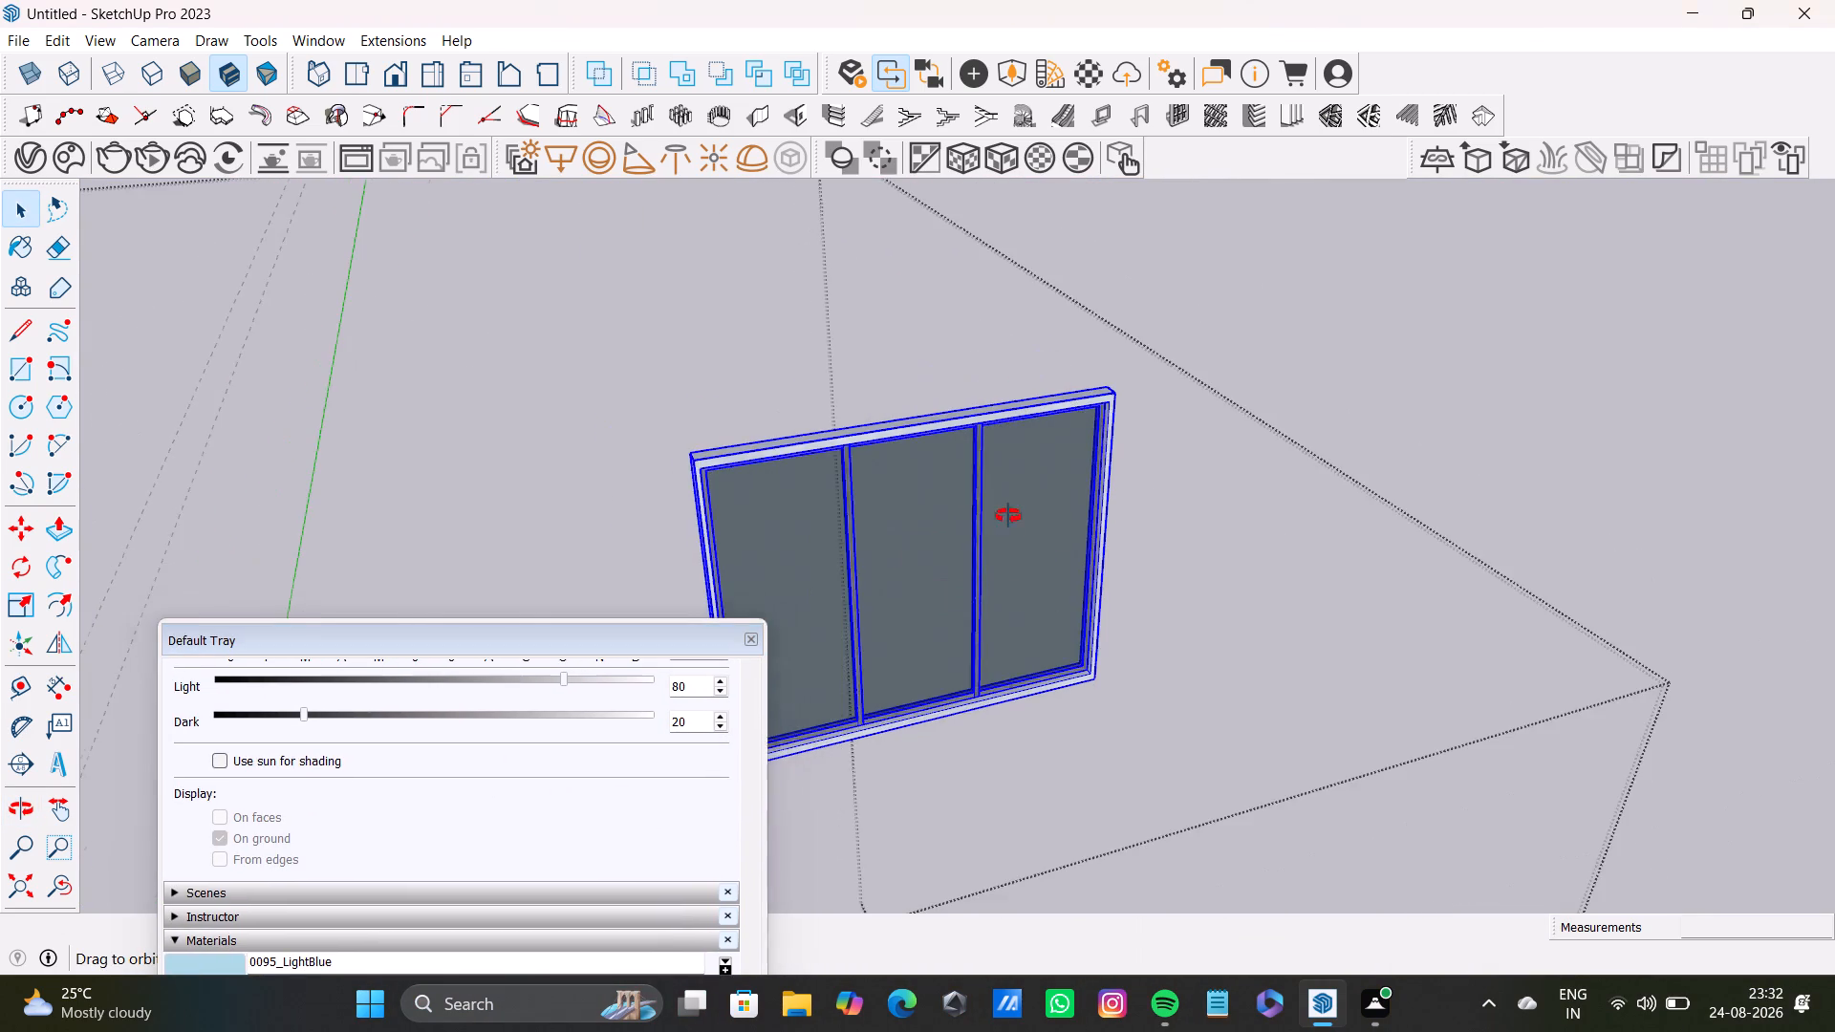
pyautogui.moveTo(1008, 516); pyautogui.dragTo(808, 530, button='middle')
pyautogui.scroll(-13, 921, 606)
pyautogui.keyDown('shift'); pyautogui.moveTo(940, 614); pyautogui.dragTo(1071, 319, button='middle'); pyautogui.keyUp('shift')
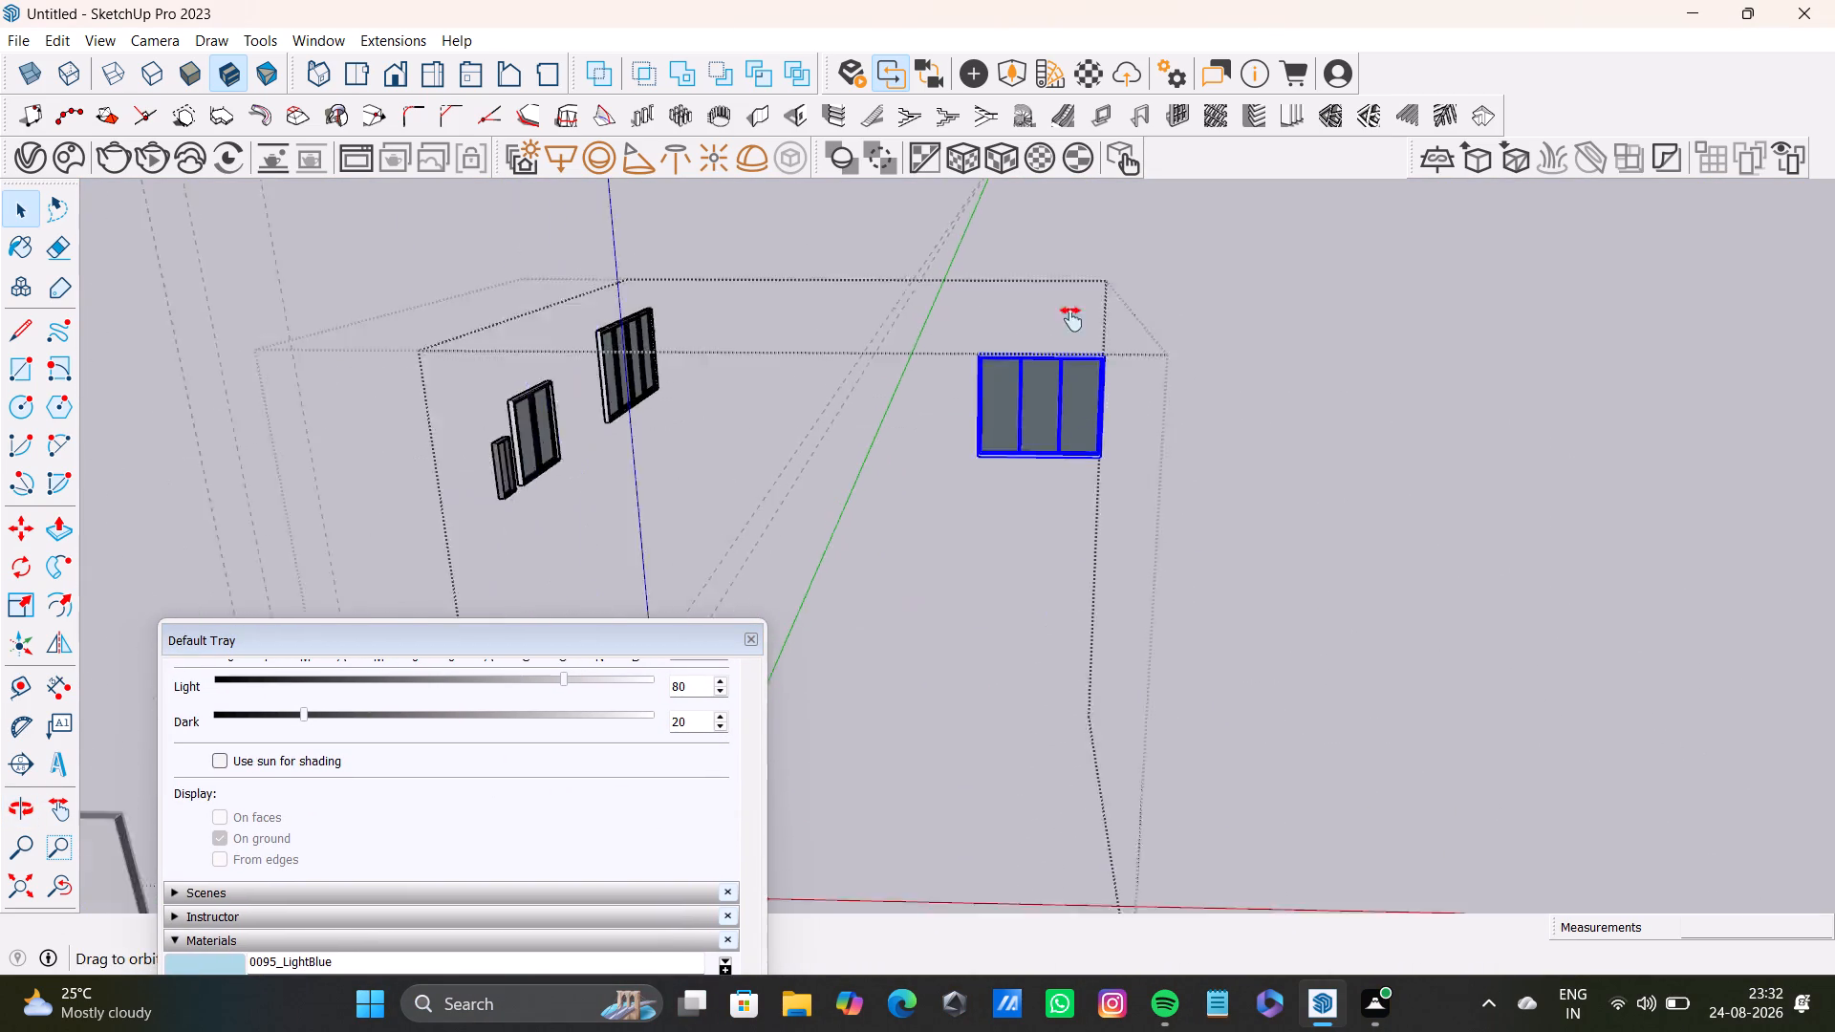
pyautogui.keyDown('shift'); pyautogui.moveTo(1071, 319); pyautogui.dragTo(1101, 298, button='middle'); pyautogui.keyUp('shift')
pyautogui.scroll(-7, 1040, 518)
pyautogui.moveTo(1040, 522); pyautogui.dragTo(1082, 531, button='middle')
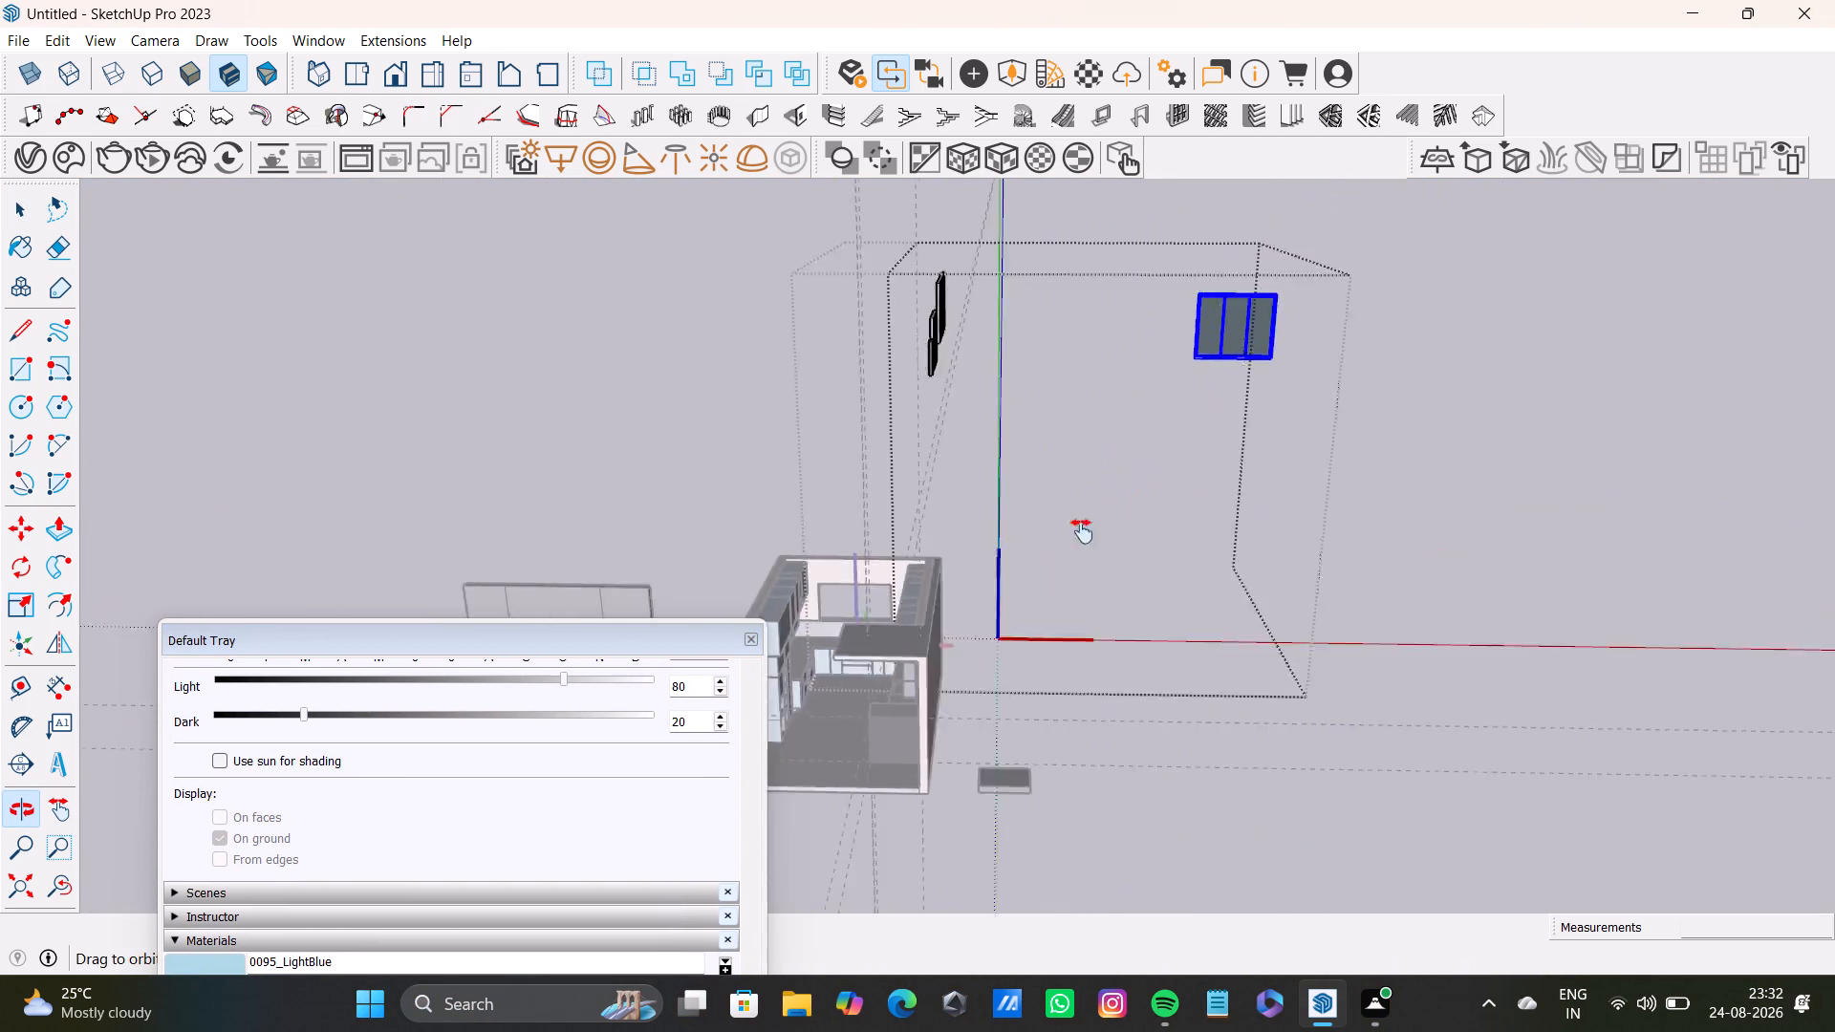
pyautogui.moveTo(1082, 531); pyautogui.dragTo(1026, 622, button='middle')
pyautogui.scroll(11, 1089, 586)
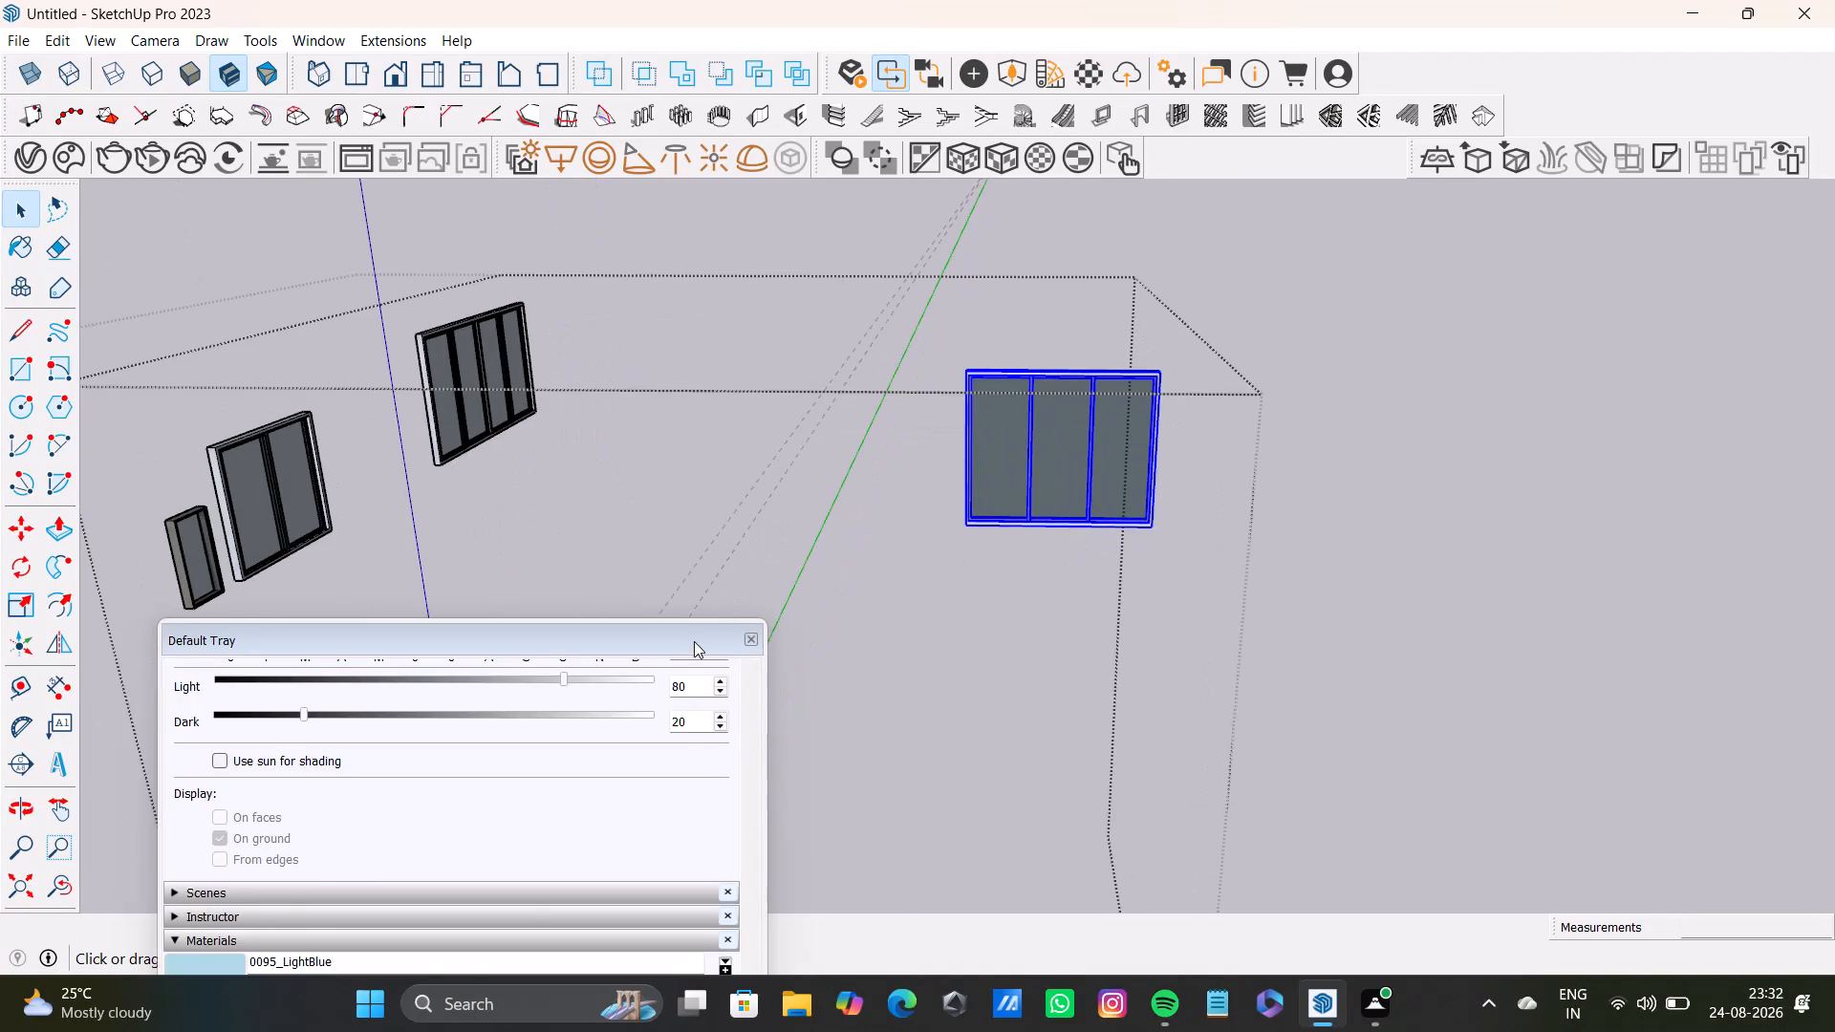
pyautogui.moveTo(694, 641); pyautogui.dragTo(1795, 856)
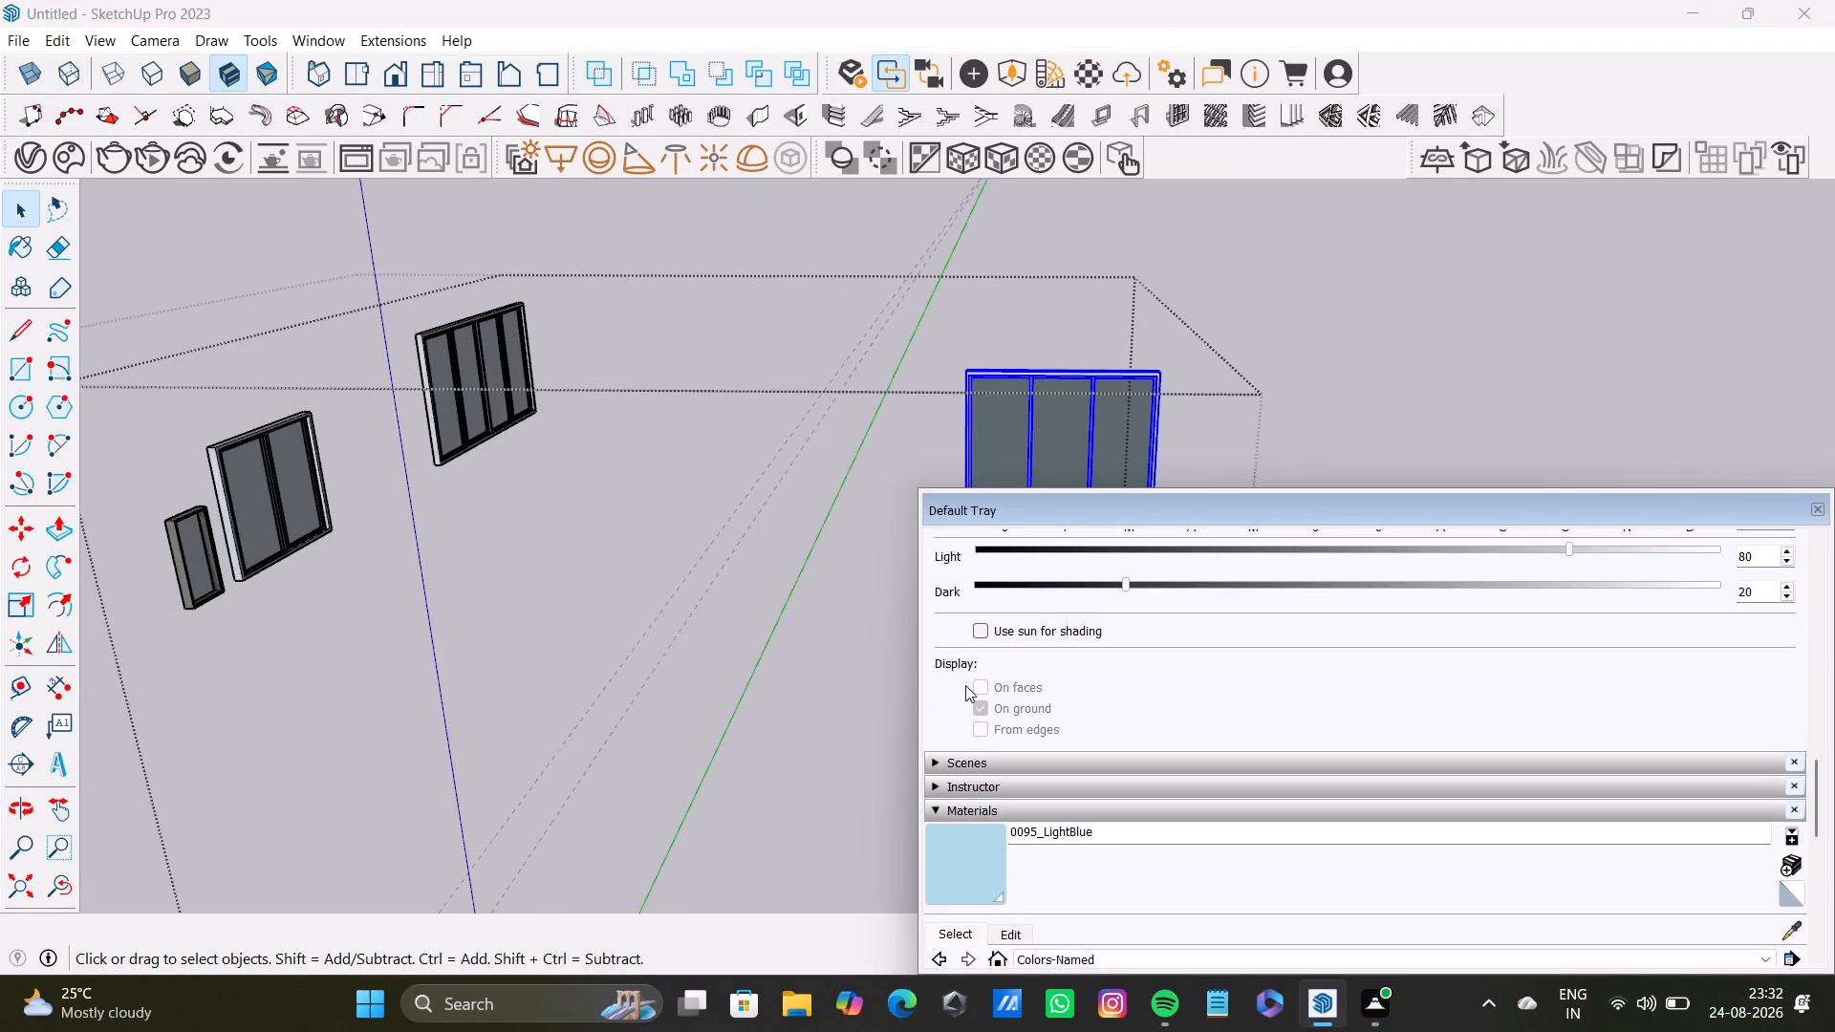
pyautogui.moveTo(918, 716); pyautogui.dragTo(1544, 688)
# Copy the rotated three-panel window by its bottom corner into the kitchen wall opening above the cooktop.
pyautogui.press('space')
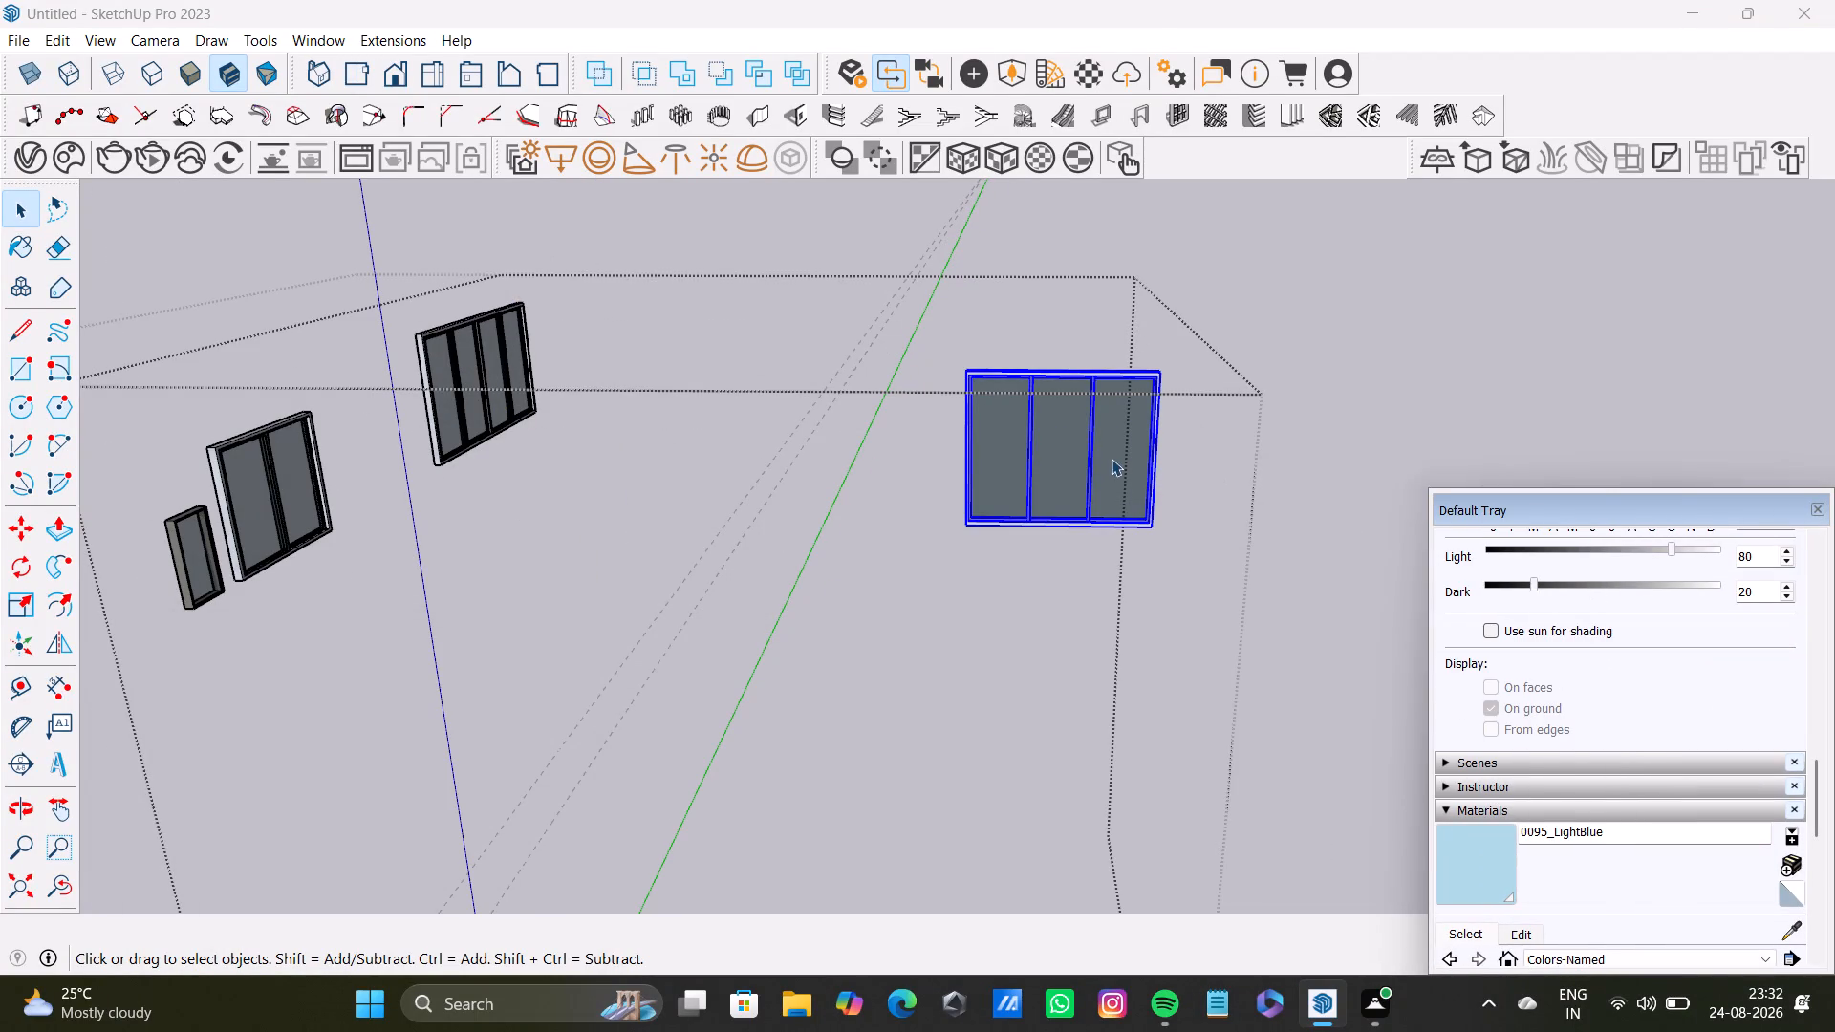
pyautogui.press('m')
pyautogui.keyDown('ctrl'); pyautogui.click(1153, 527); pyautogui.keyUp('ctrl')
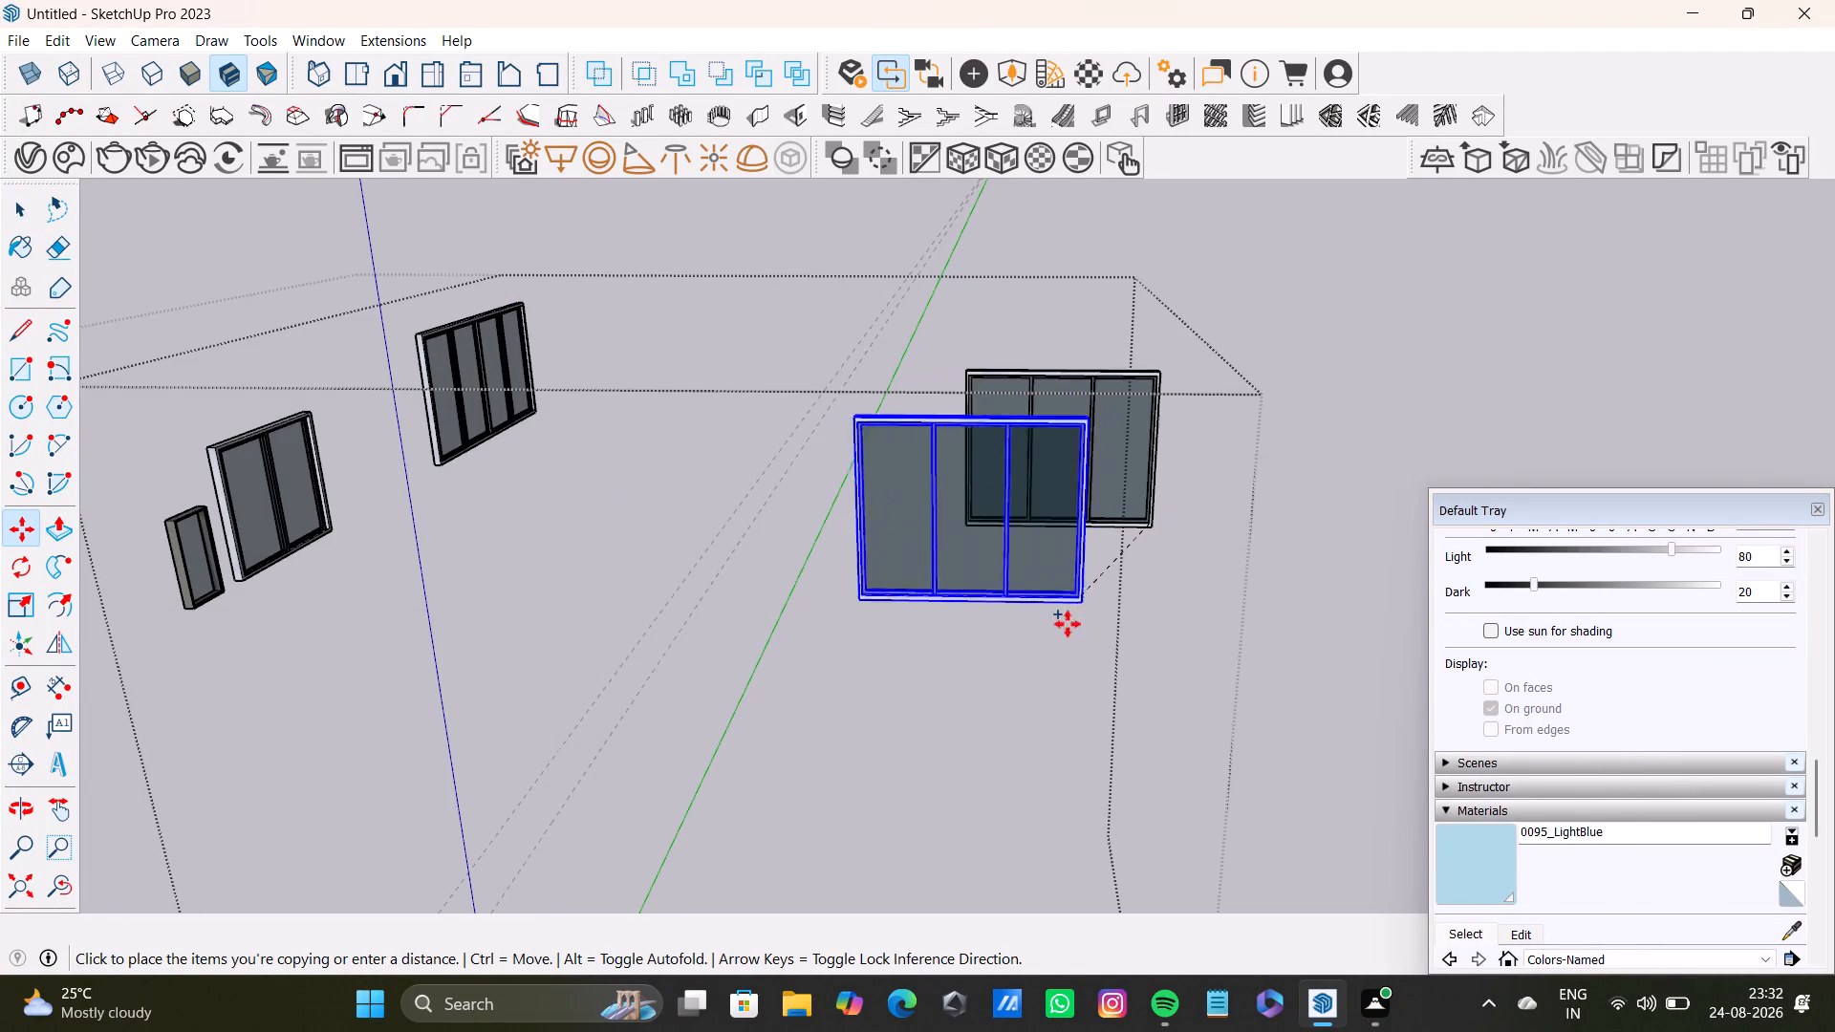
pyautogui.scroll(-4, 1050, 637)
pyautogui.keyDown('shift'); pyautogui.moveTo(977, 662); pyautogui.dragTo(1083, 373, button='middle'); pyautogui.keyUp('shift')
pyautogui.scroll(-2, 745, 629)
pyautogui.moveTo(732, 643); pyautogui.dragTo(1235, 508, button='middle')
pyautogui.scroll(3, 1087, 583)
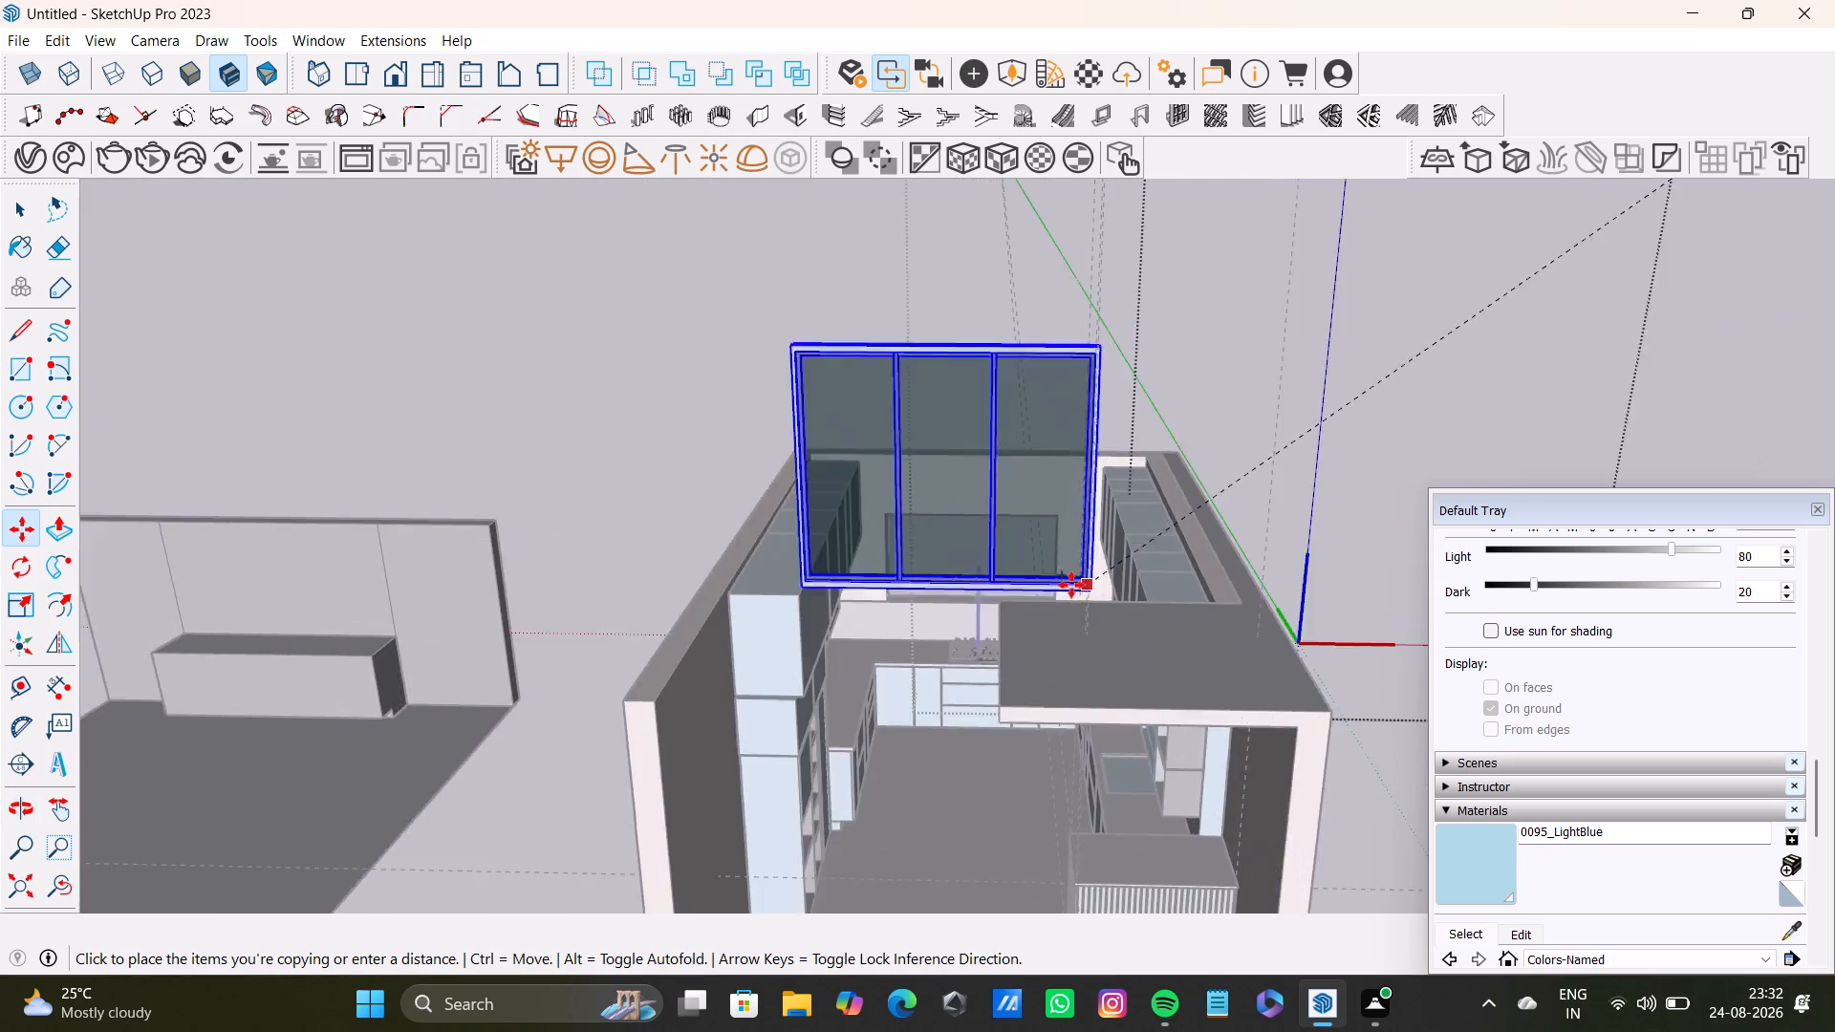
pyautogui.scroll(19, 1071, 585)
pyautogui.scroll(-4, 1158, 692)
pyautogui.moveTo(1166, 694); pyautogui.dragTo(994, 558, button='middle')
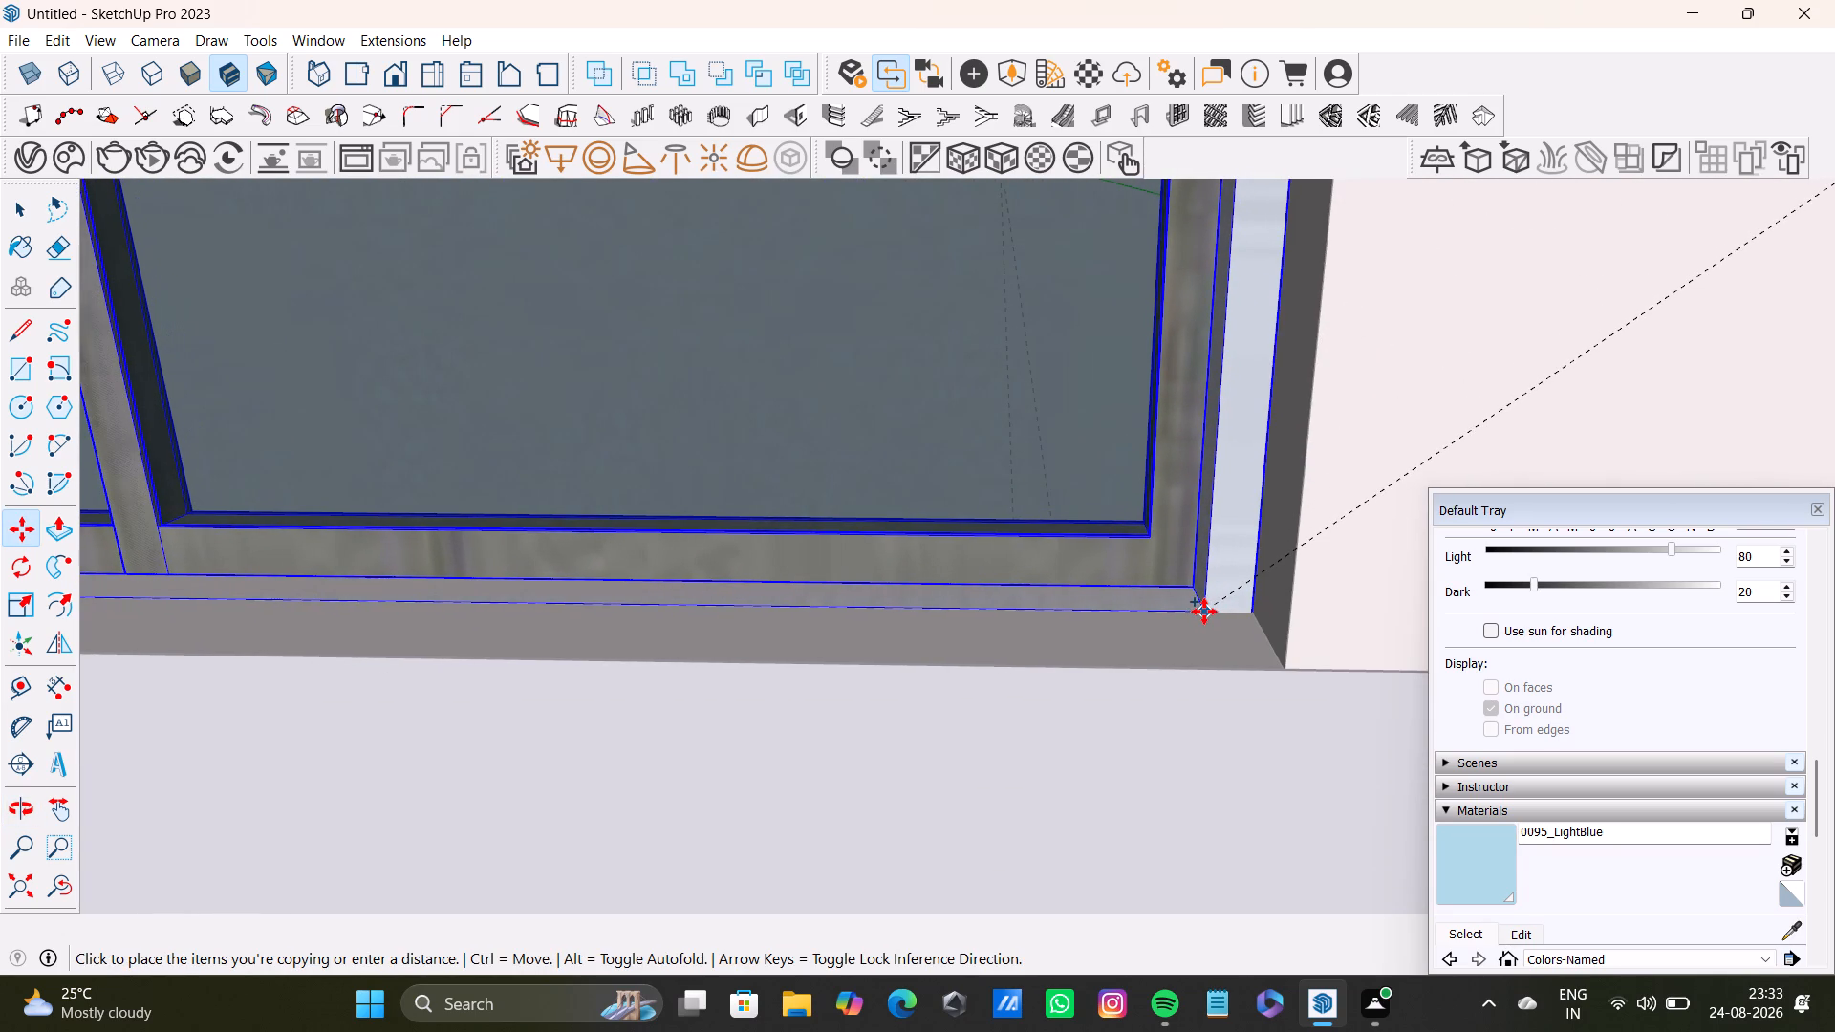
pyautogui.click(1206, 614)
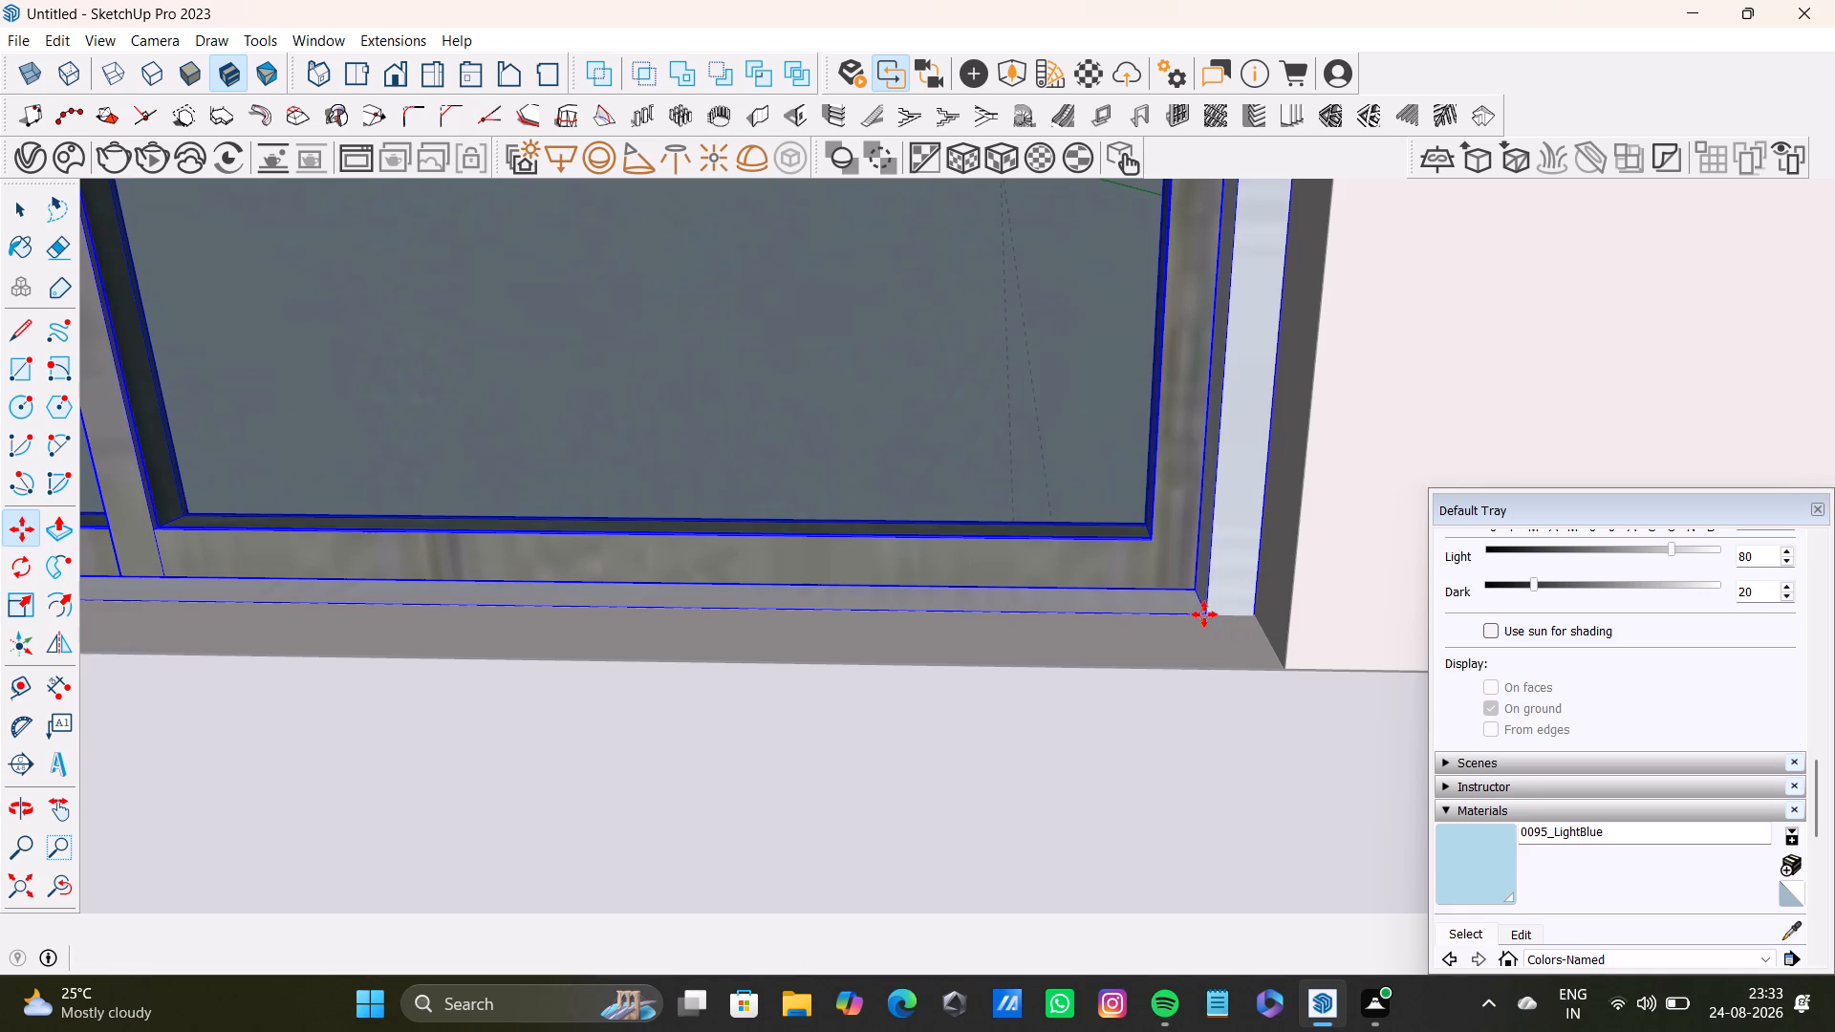
# Examine how the copied window fits in the kitchen wall opening, from a distance and close up.
pyautogui.scroll(-4, 1028, 601)
pyautogui.moveTo(1016, 608); pyautogui.dragTo(1346, 625, button='middle')
pyautogui.scroll(-11, 617, 566)
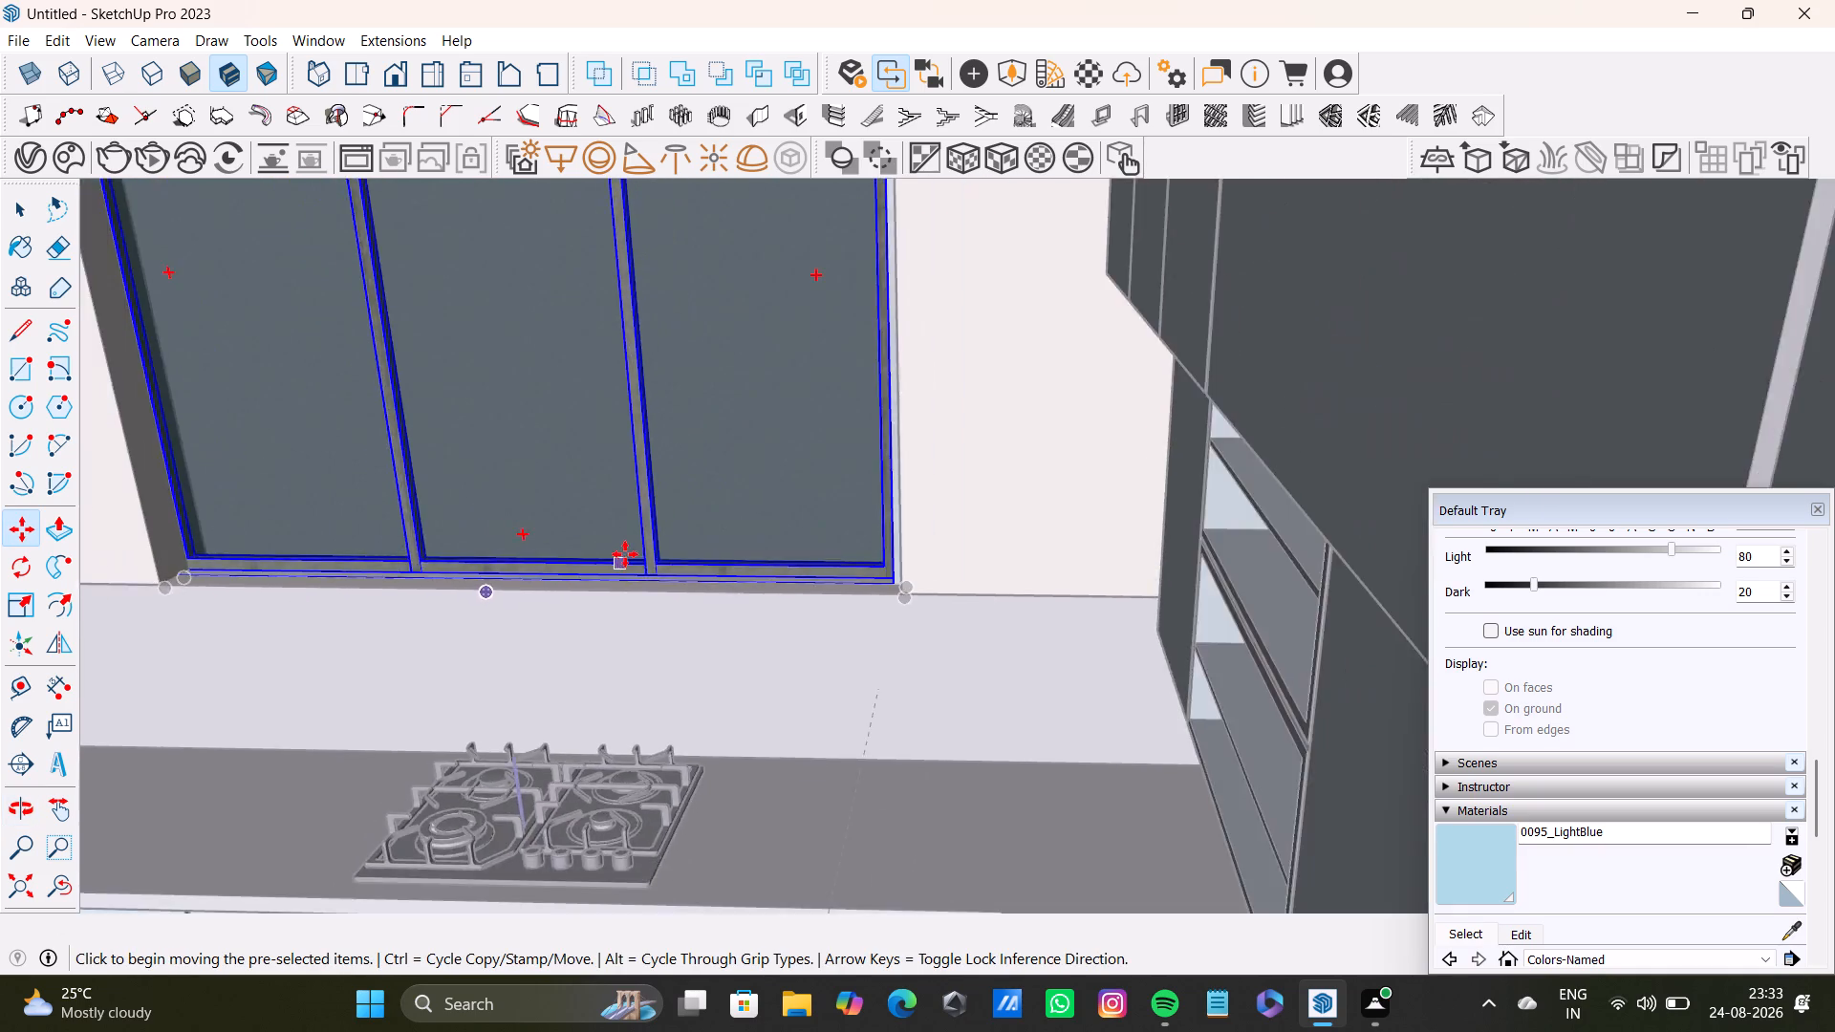
pyautogui.scroll(-4, 625, 554)
pyautogui.moveTo(616, 537); pyautogui.dragTo(787, 564, button='middle')
pyautogui.click(29, 881)
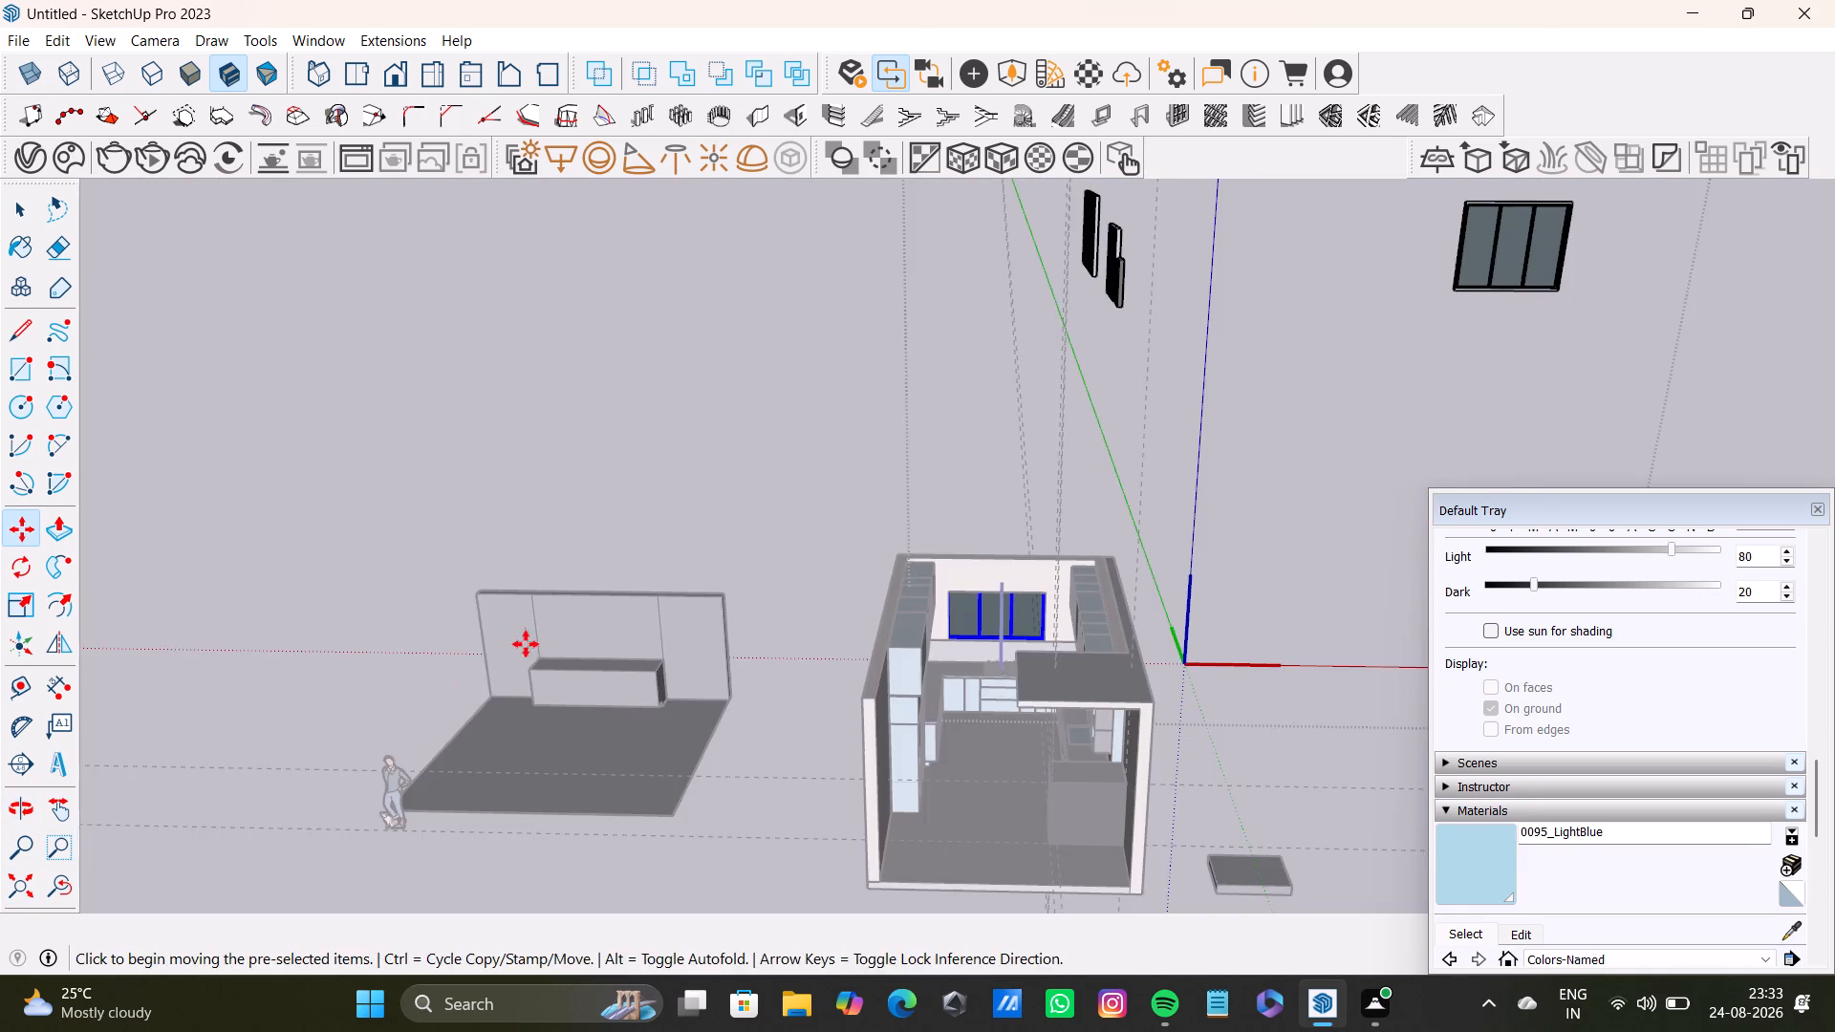
pyautogui.moveTo(533, 644); pyautogui.dragTo(804, 669, button='middle')
pyautogui.scroll(11, 939, 650)
pyautogui.moveTo(976, 589); pyautogui.dragTo(771, 553, button='middle')
pyautogui.scroll(4, 918, 576)
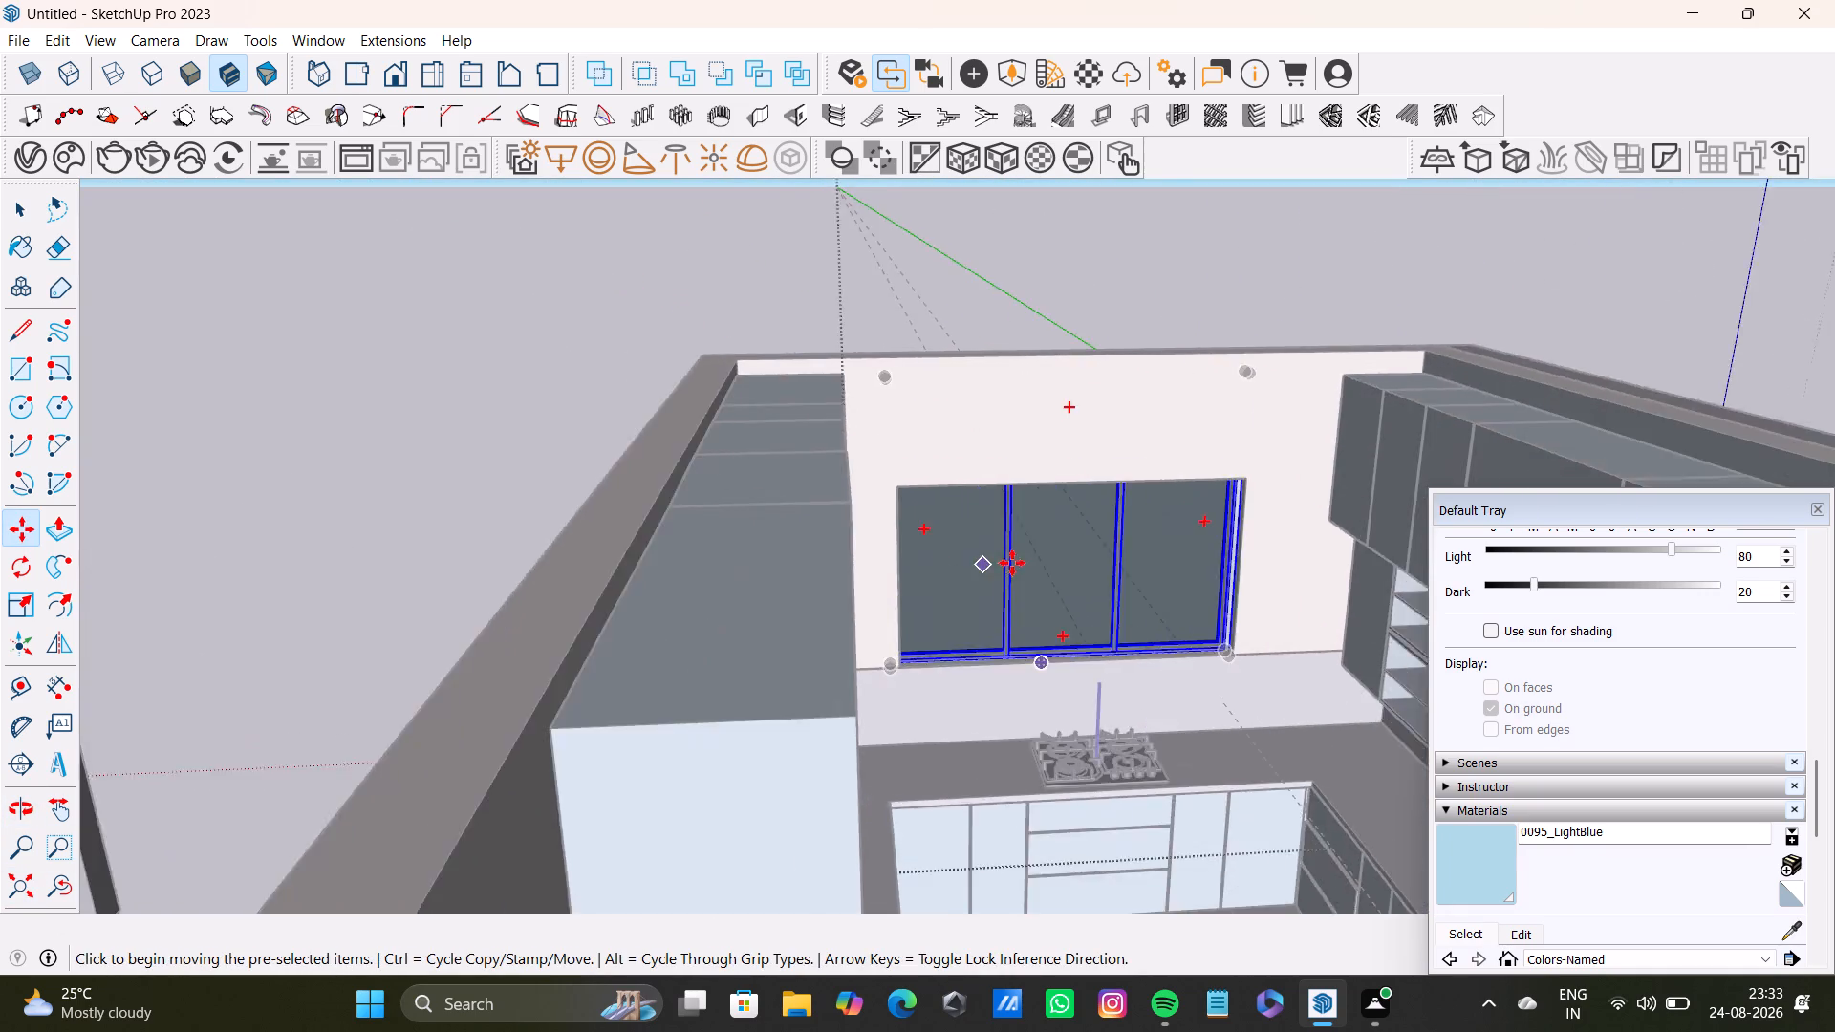
pyautogui.scroll(8, 1012, 563)
pyautogui.moveTo(1007, 547); pyautogui.dragTo(936, 543, button='middle')
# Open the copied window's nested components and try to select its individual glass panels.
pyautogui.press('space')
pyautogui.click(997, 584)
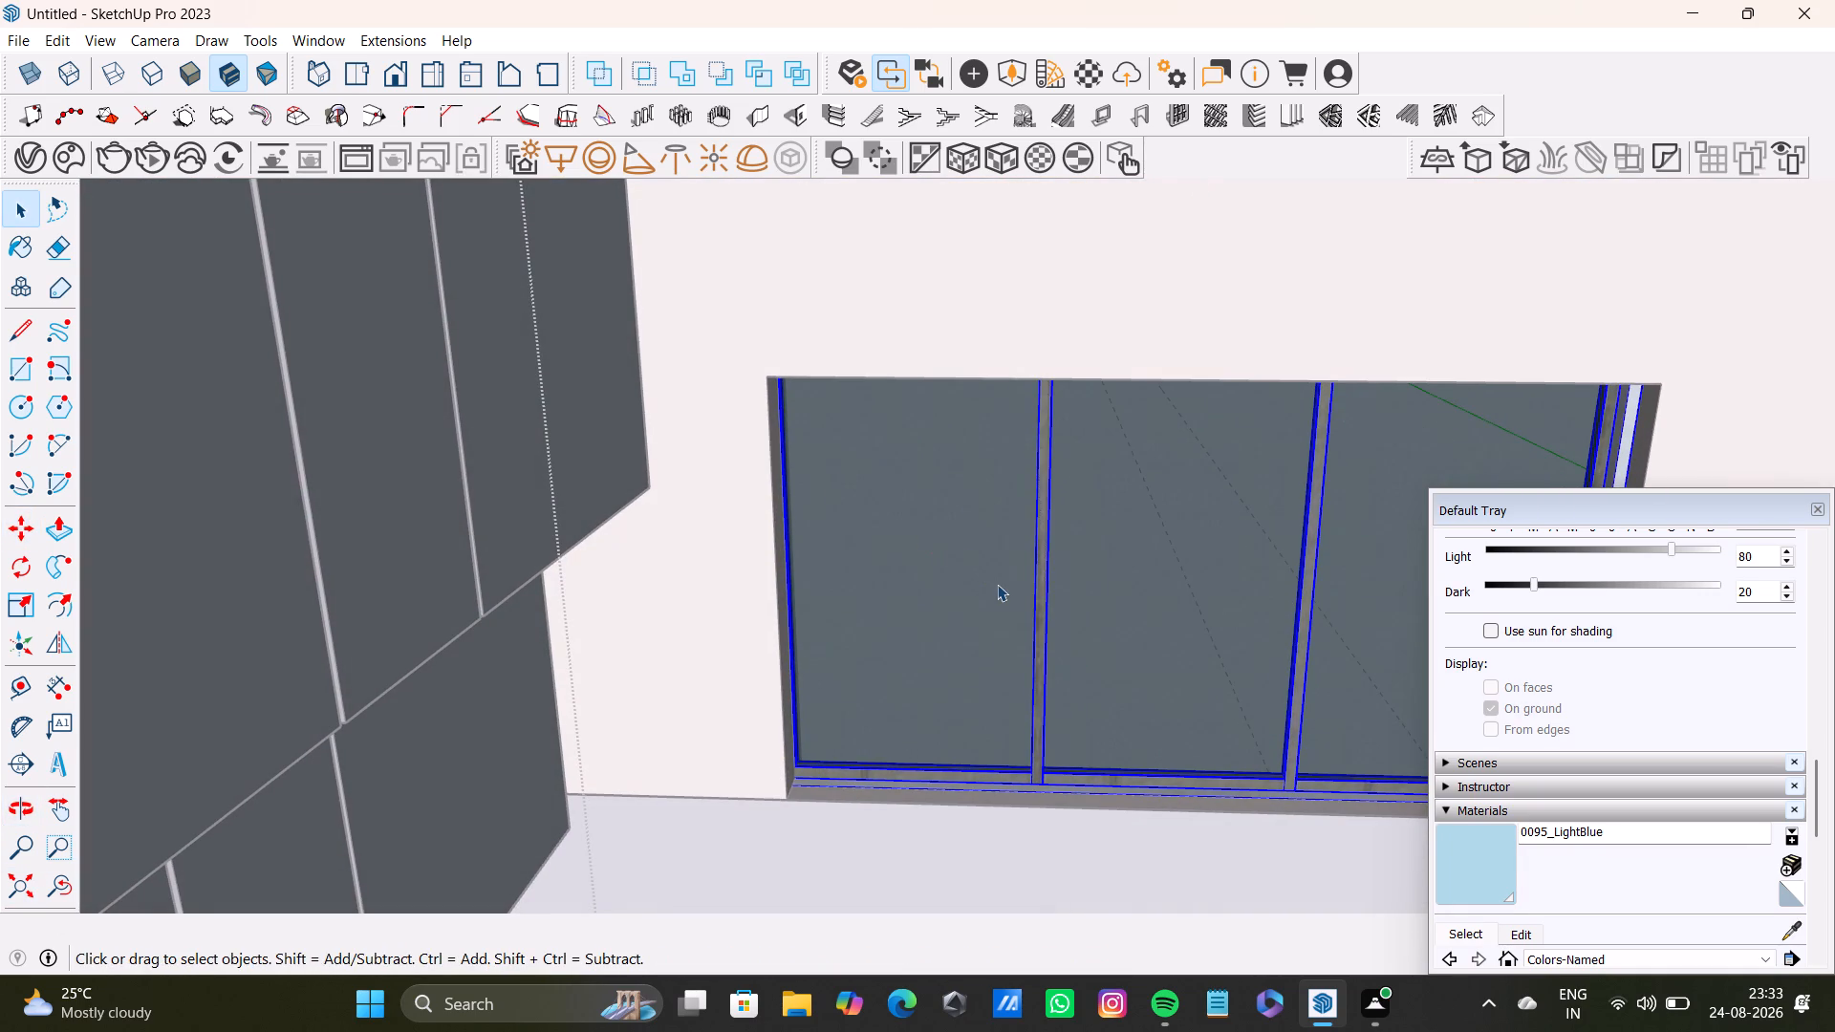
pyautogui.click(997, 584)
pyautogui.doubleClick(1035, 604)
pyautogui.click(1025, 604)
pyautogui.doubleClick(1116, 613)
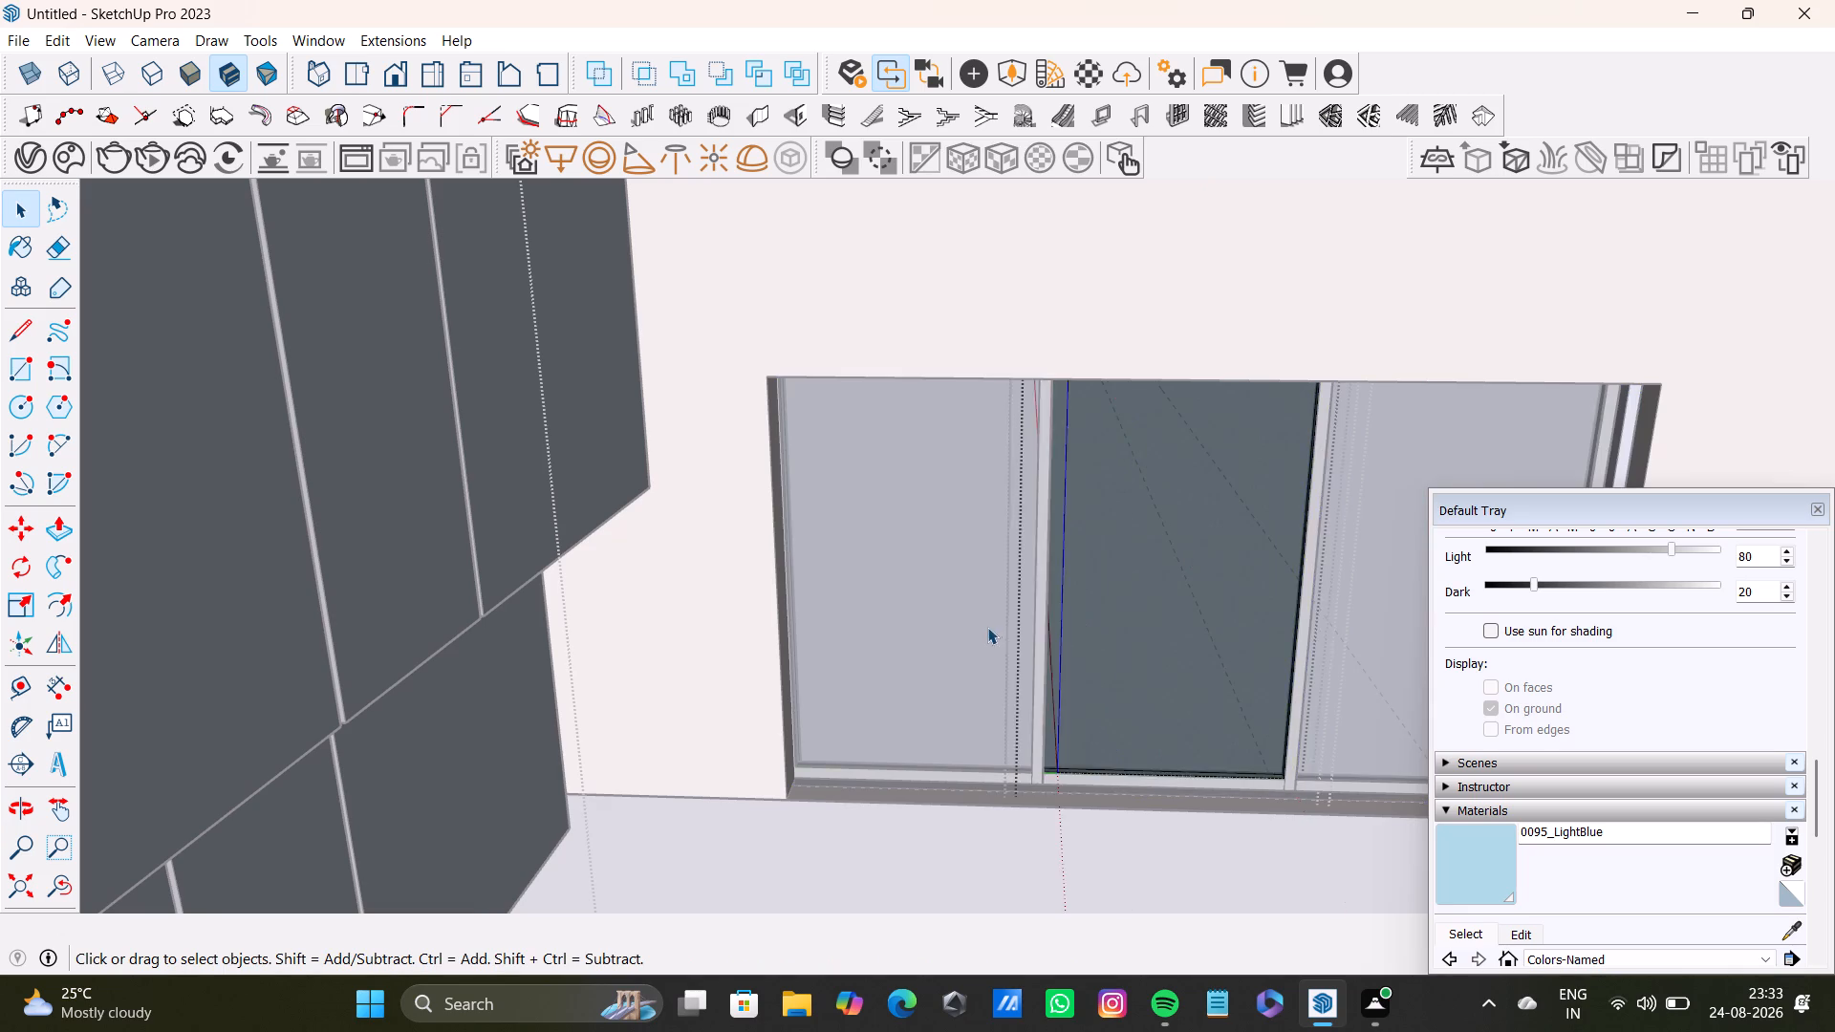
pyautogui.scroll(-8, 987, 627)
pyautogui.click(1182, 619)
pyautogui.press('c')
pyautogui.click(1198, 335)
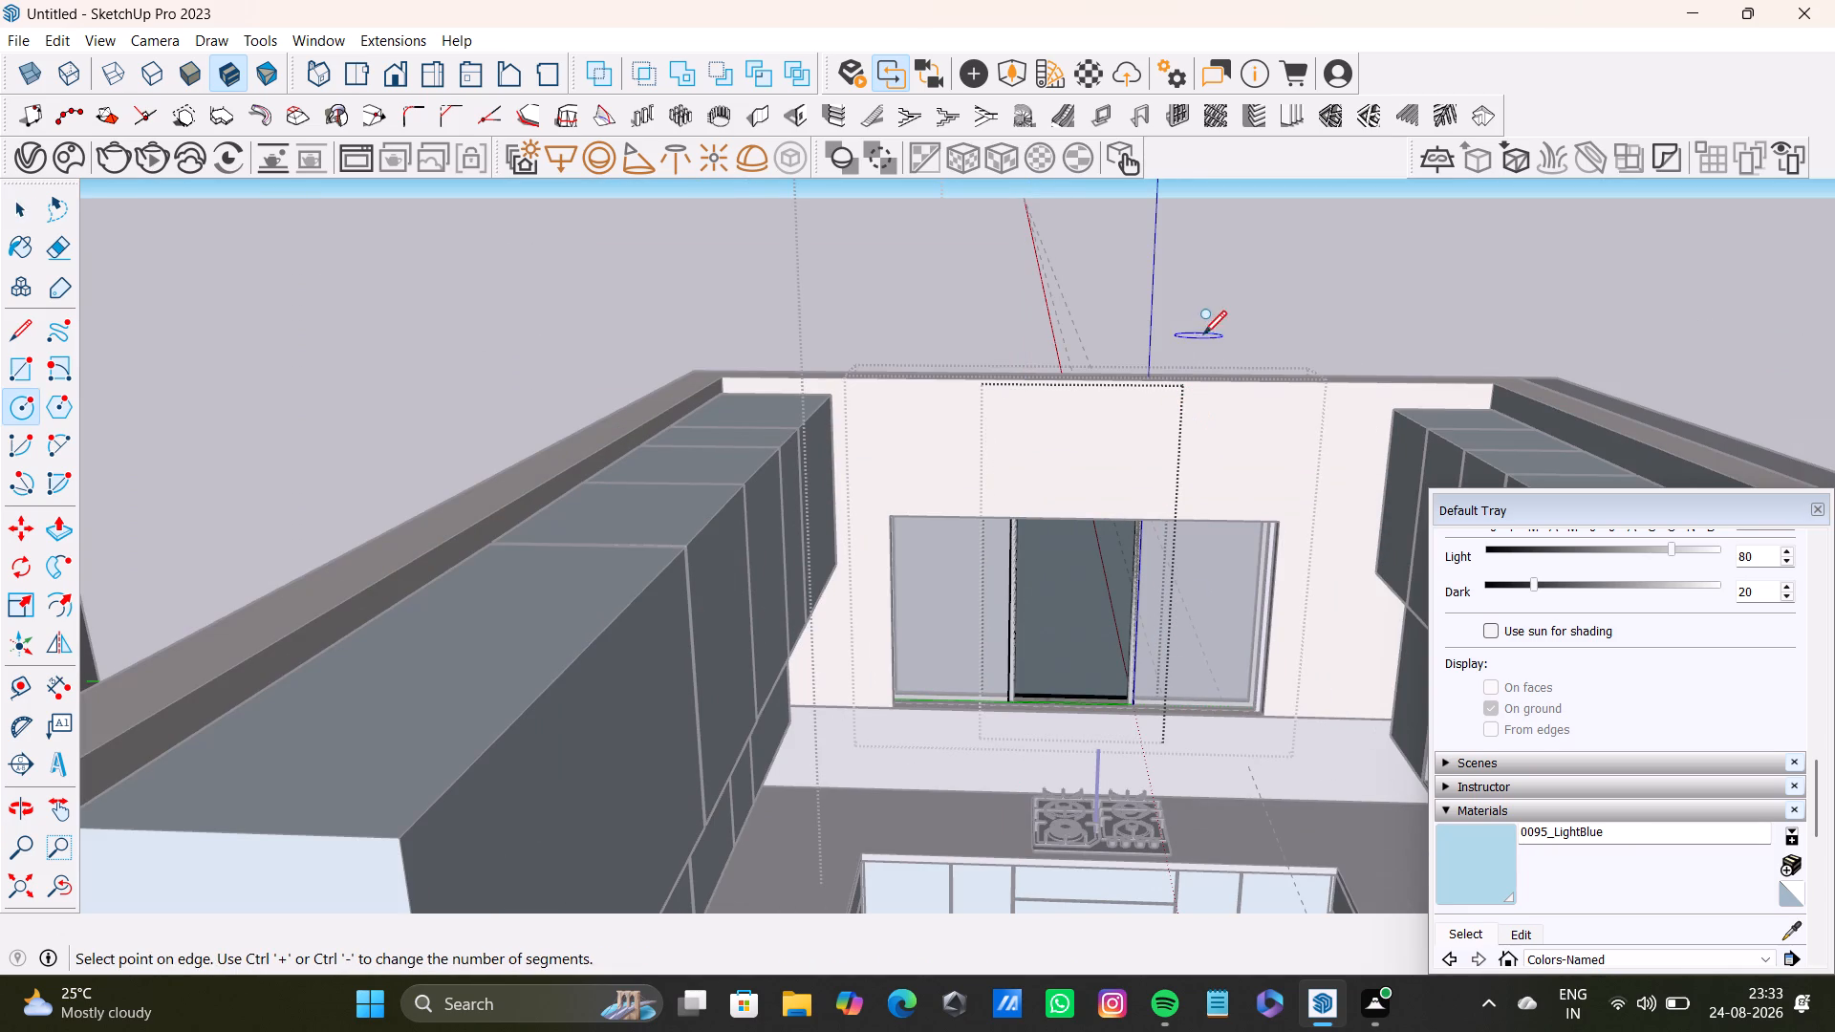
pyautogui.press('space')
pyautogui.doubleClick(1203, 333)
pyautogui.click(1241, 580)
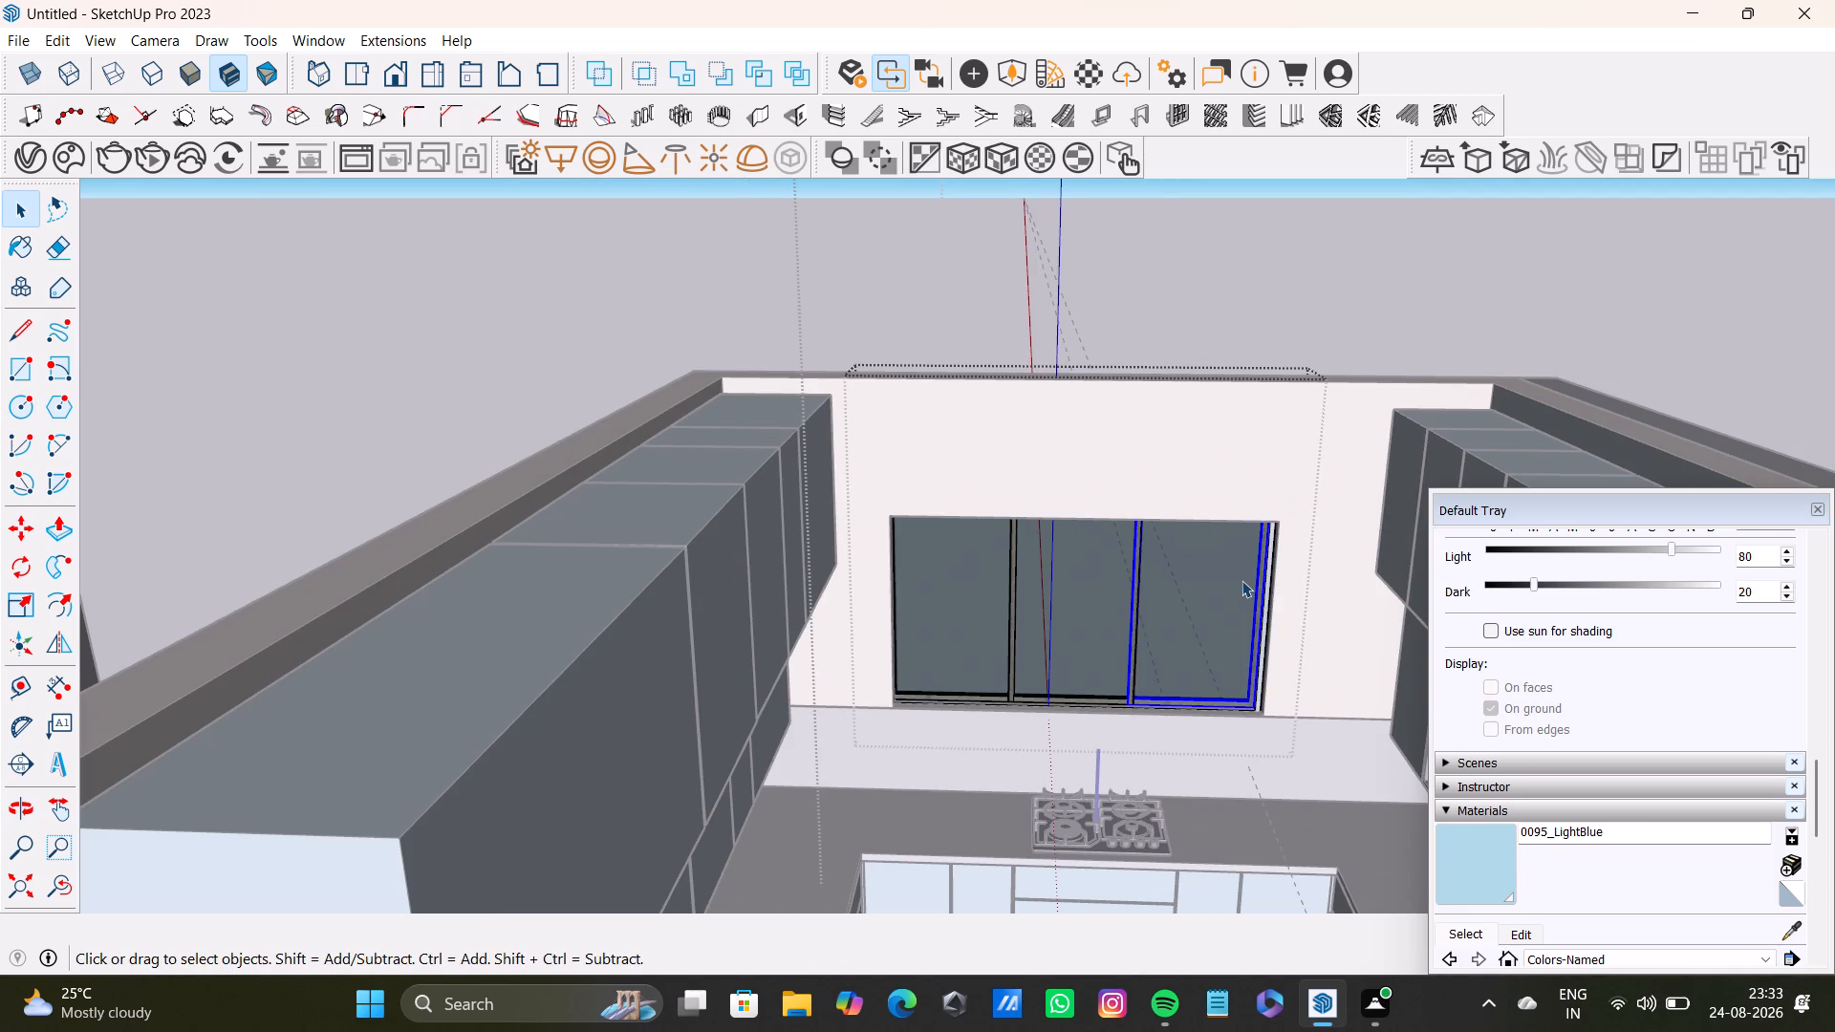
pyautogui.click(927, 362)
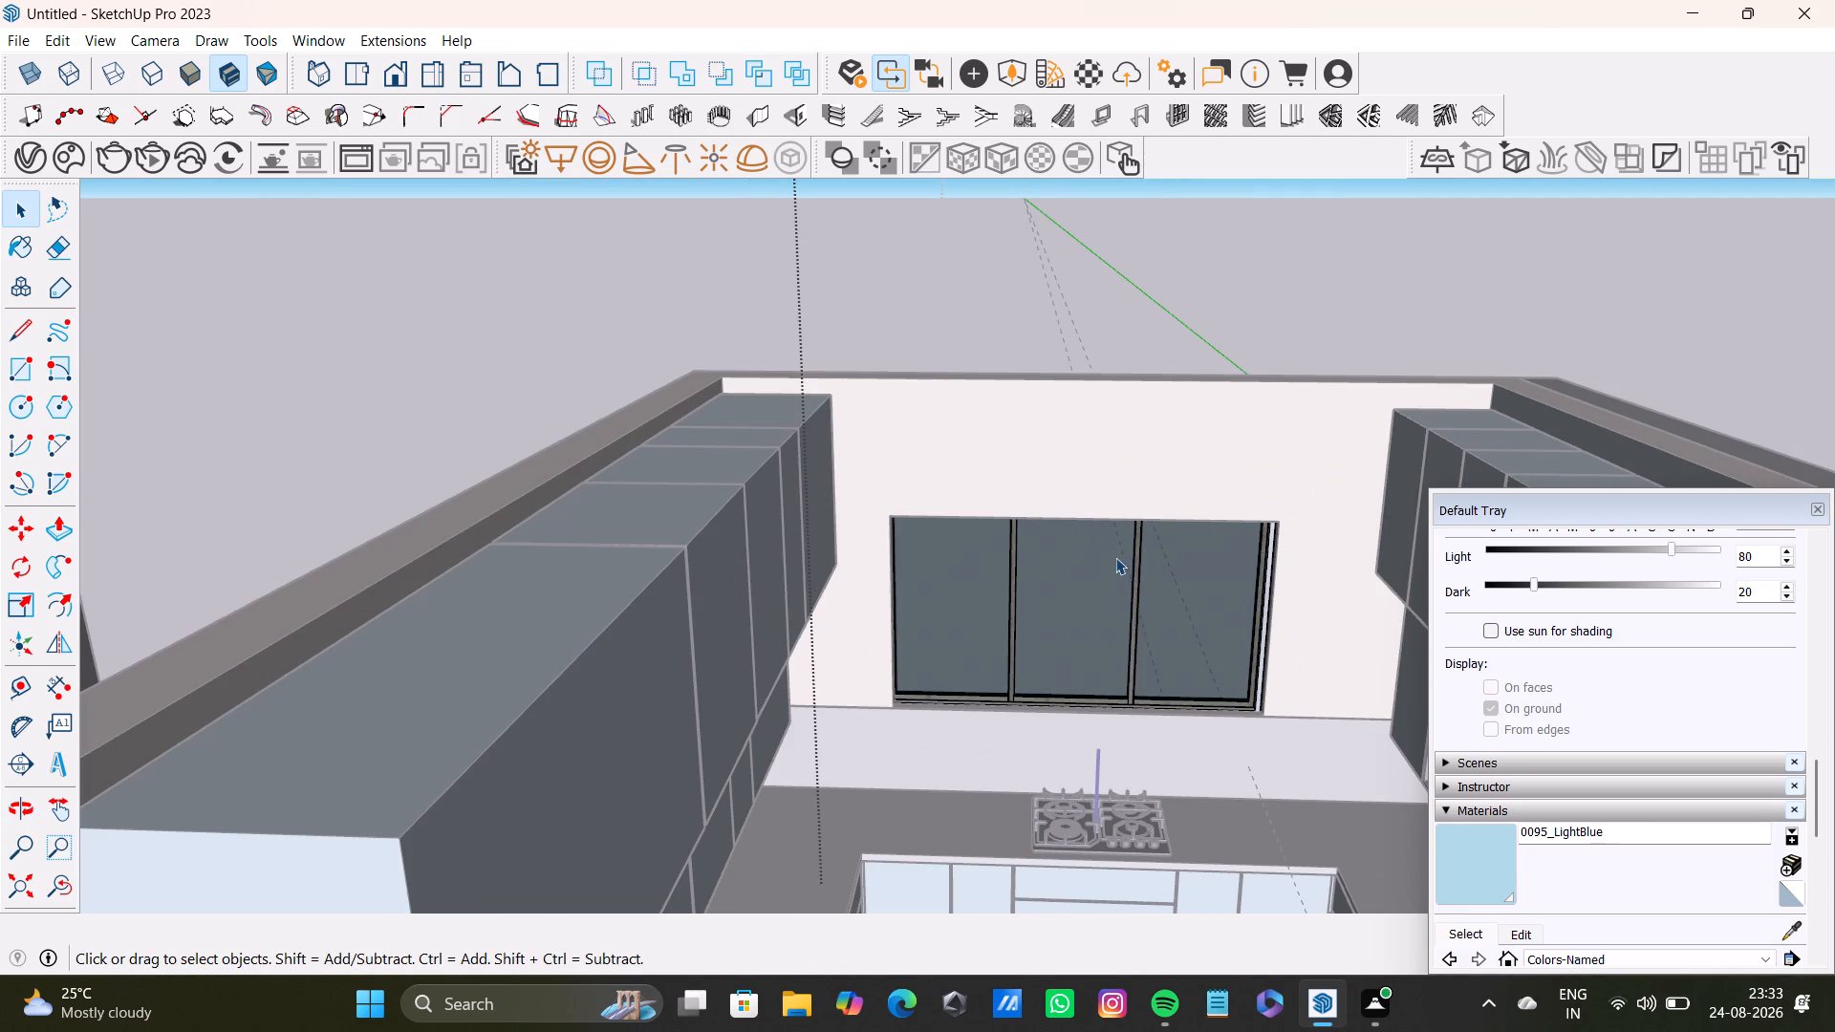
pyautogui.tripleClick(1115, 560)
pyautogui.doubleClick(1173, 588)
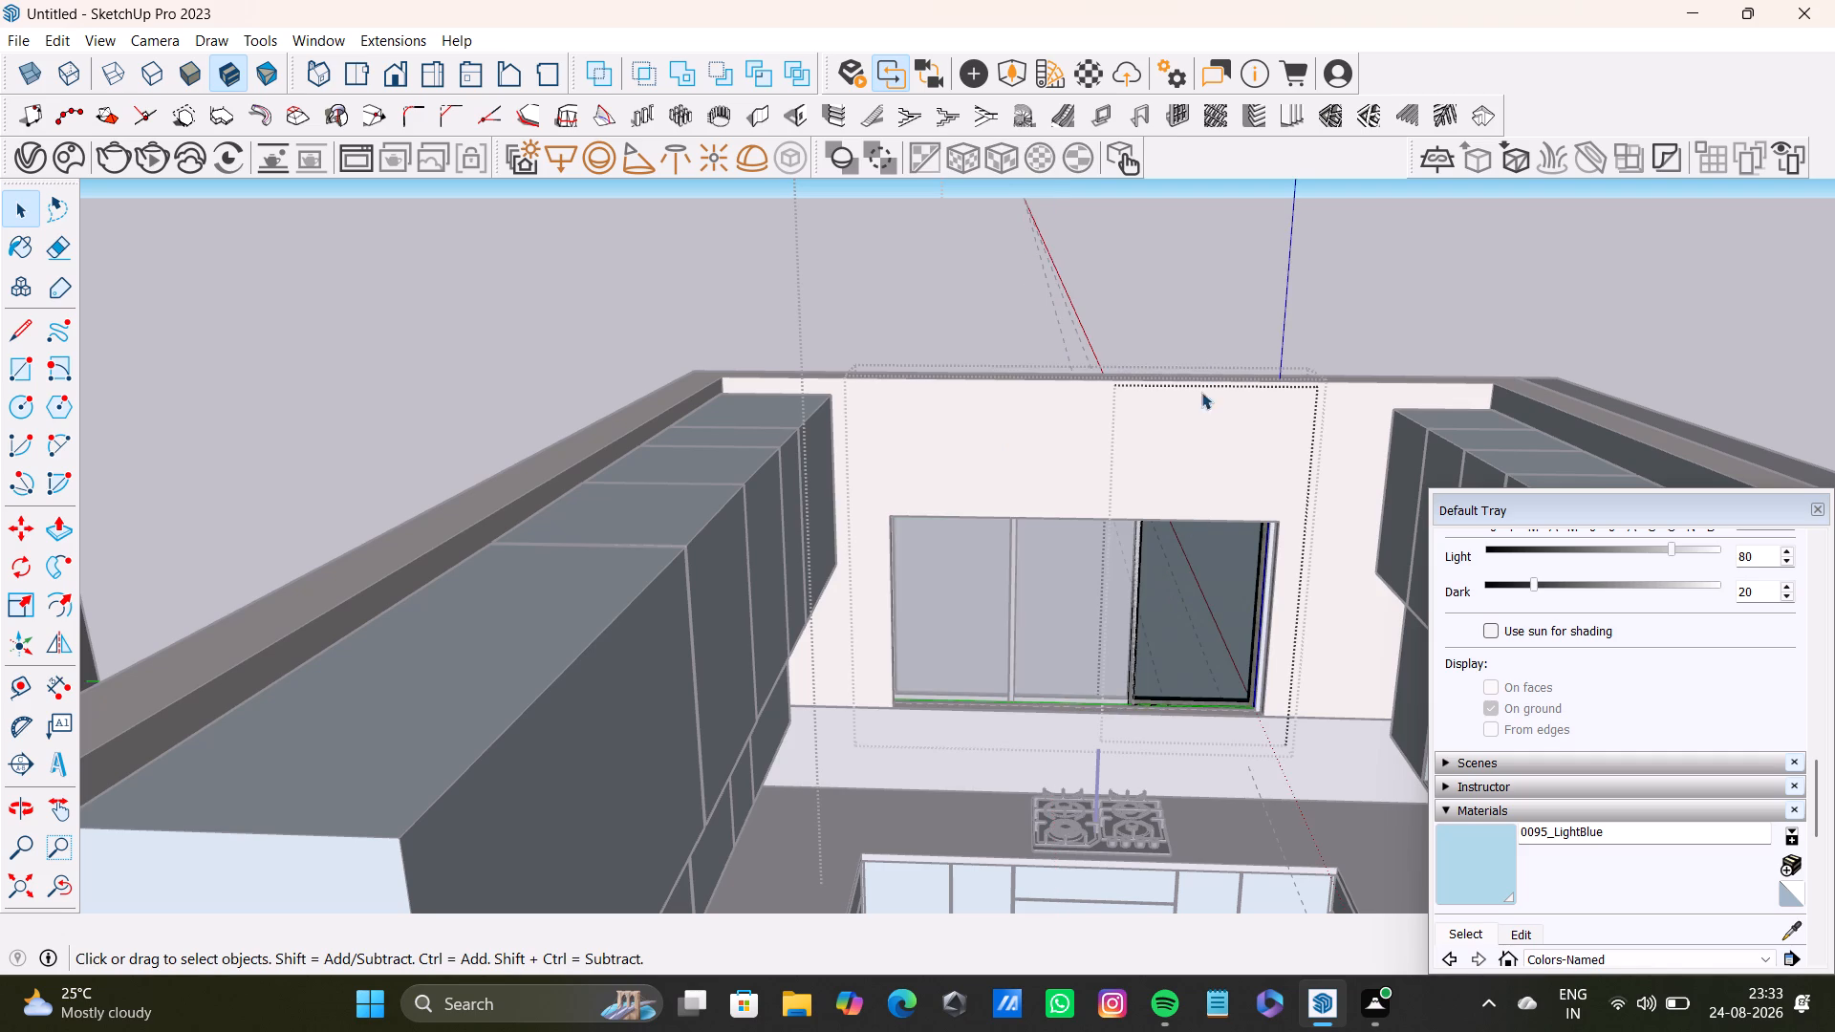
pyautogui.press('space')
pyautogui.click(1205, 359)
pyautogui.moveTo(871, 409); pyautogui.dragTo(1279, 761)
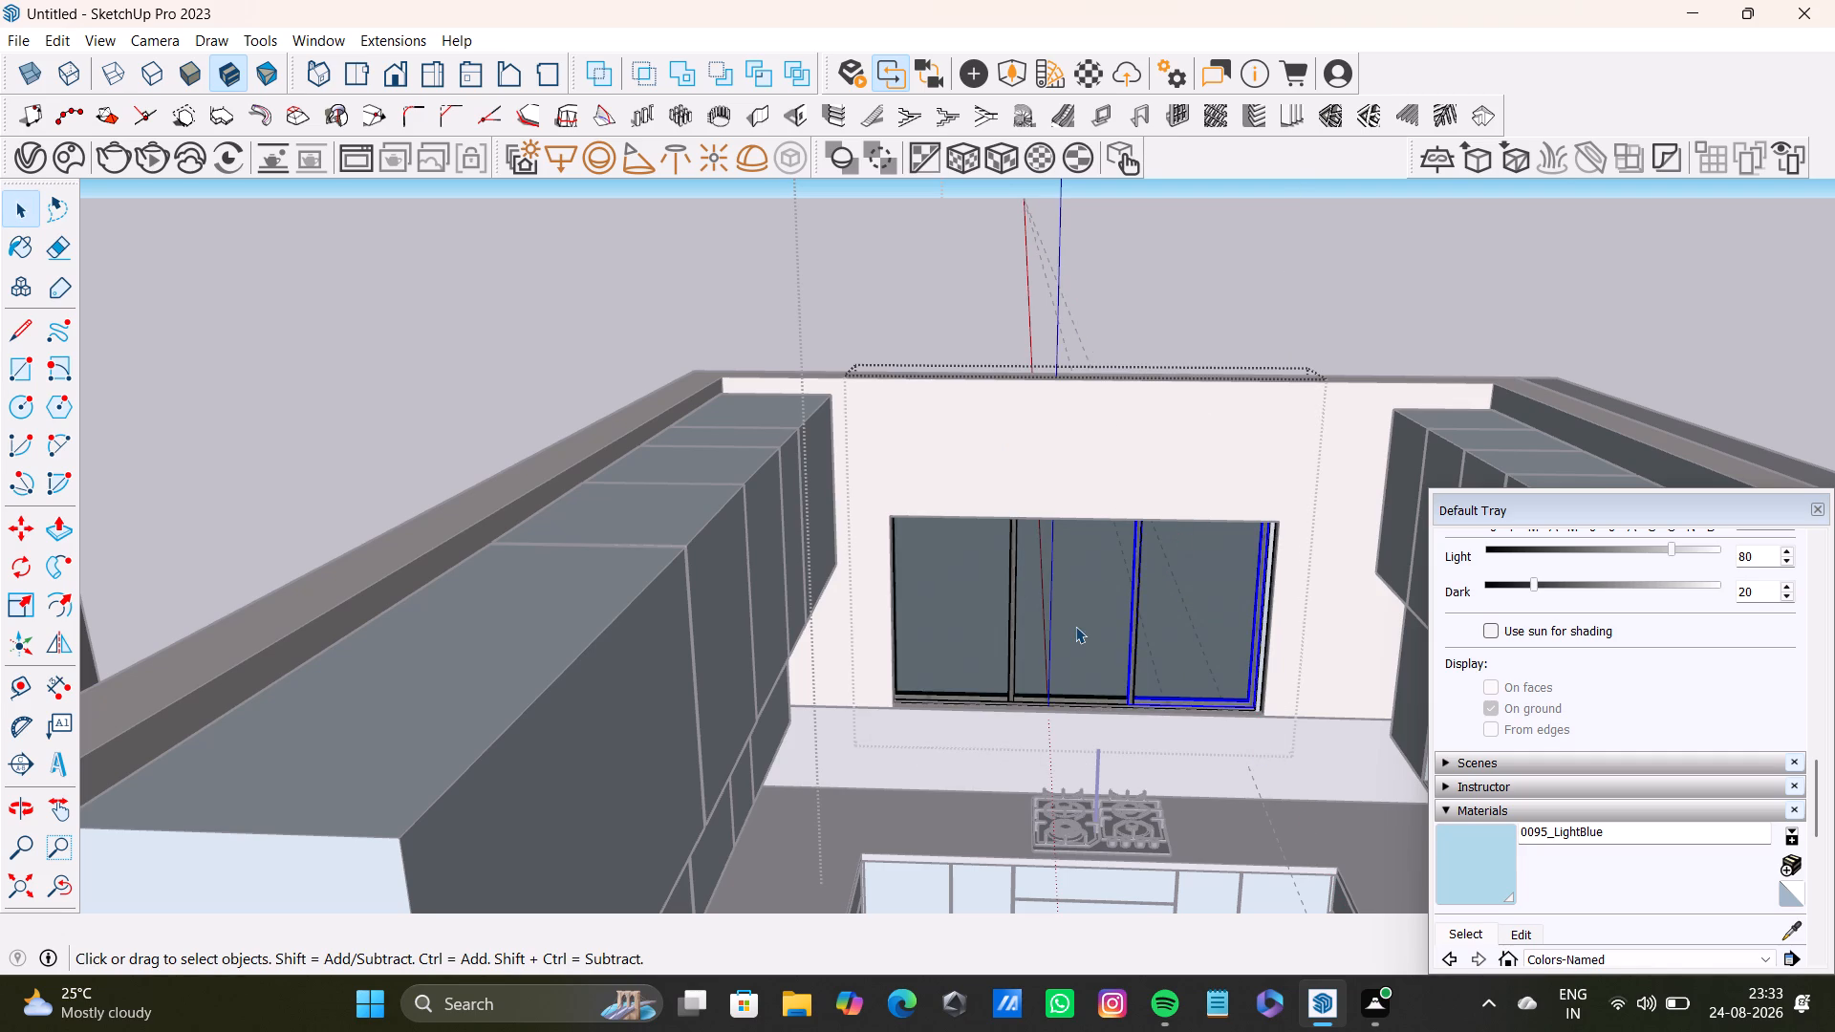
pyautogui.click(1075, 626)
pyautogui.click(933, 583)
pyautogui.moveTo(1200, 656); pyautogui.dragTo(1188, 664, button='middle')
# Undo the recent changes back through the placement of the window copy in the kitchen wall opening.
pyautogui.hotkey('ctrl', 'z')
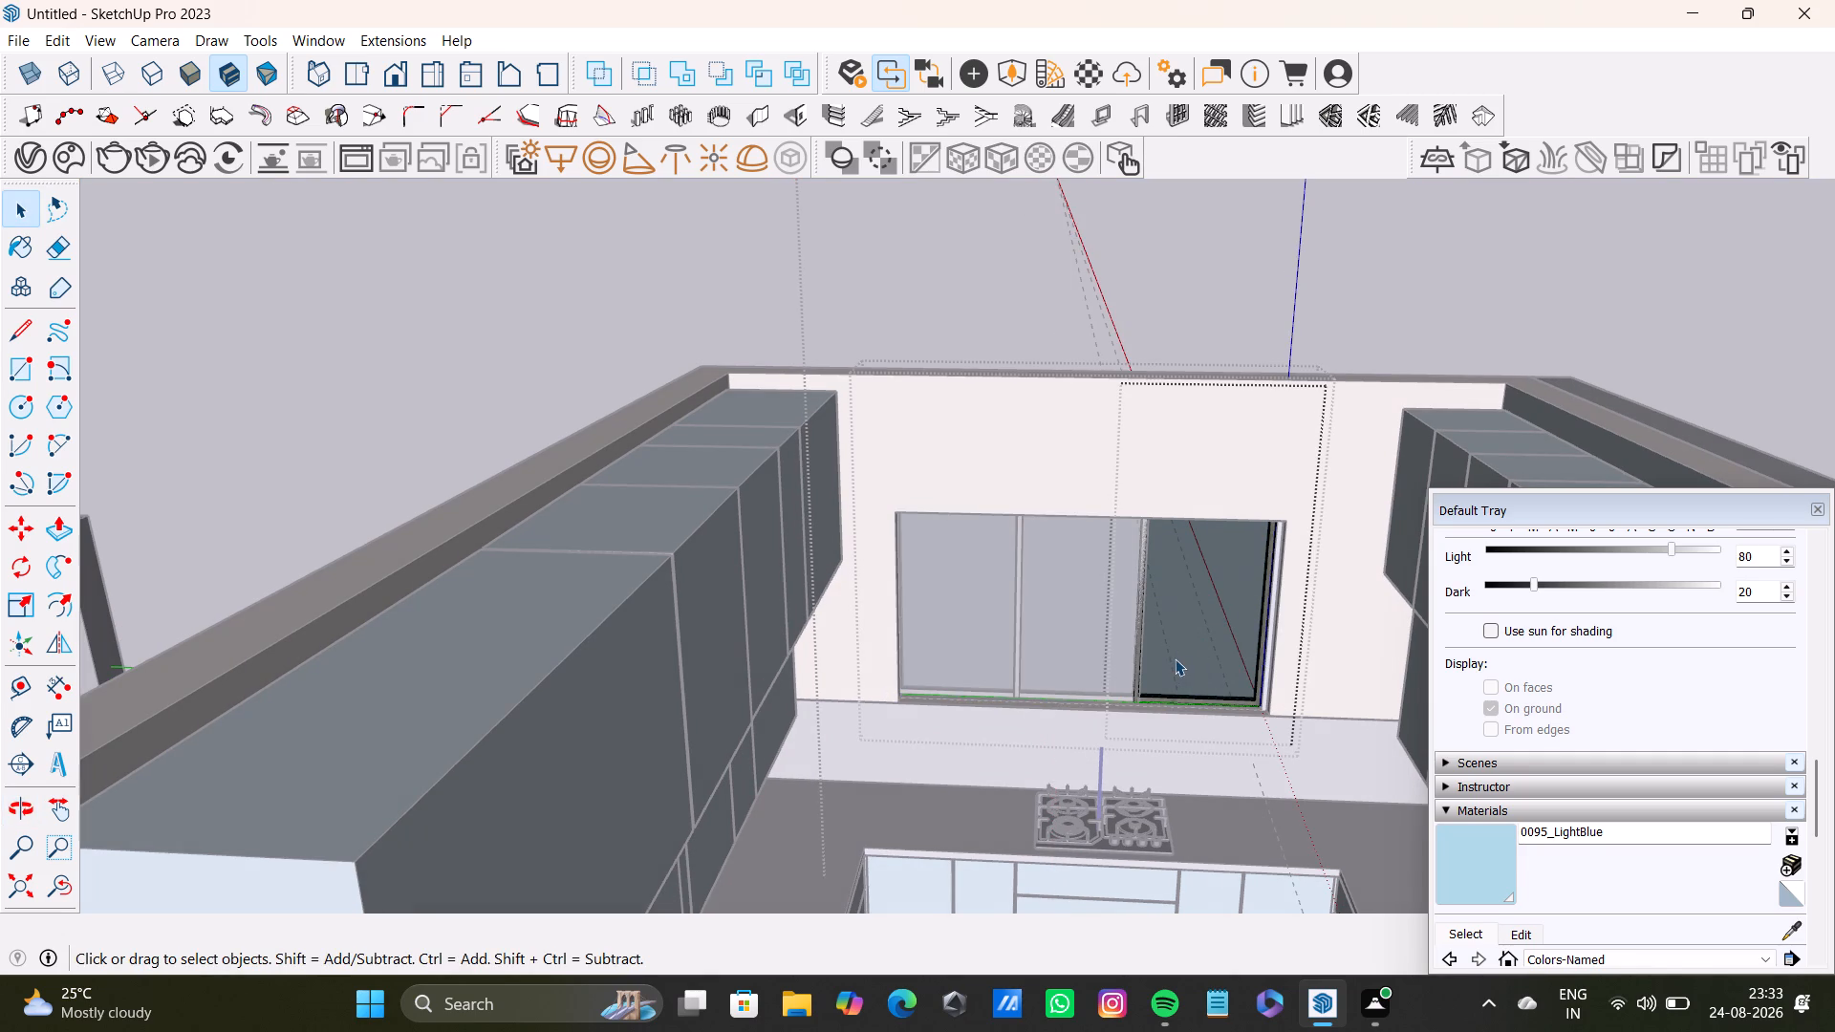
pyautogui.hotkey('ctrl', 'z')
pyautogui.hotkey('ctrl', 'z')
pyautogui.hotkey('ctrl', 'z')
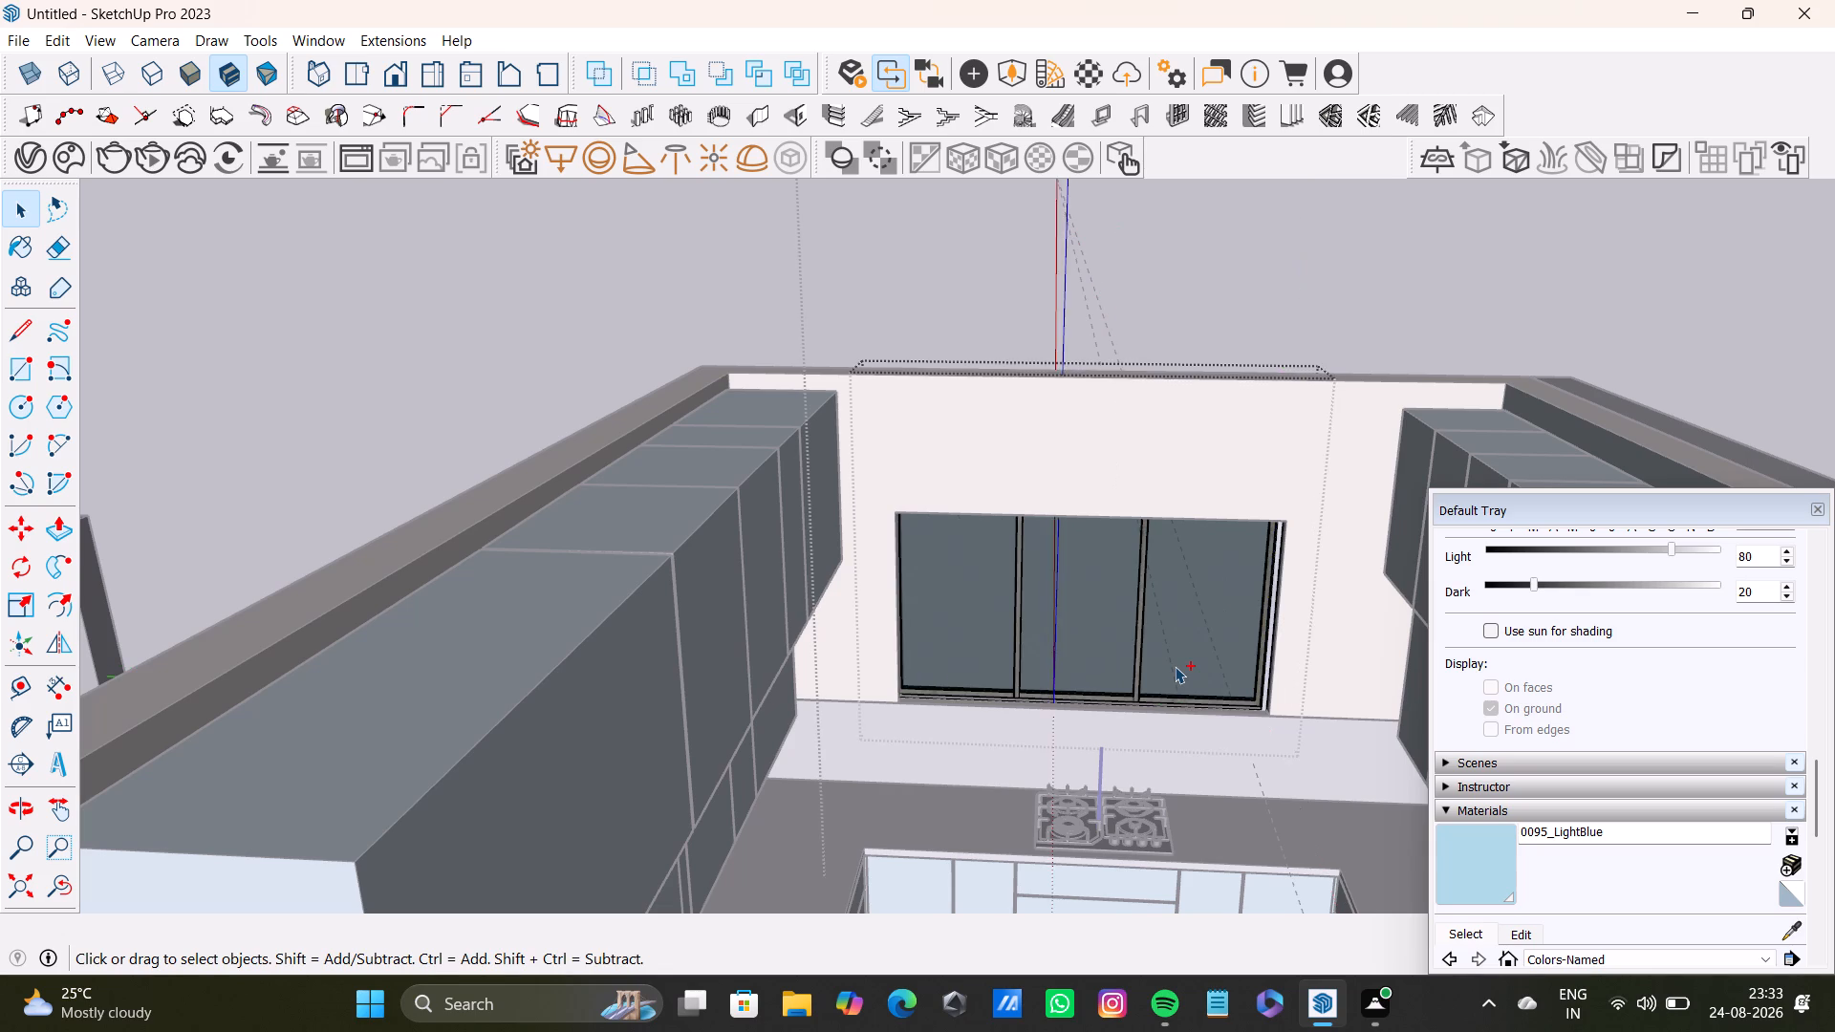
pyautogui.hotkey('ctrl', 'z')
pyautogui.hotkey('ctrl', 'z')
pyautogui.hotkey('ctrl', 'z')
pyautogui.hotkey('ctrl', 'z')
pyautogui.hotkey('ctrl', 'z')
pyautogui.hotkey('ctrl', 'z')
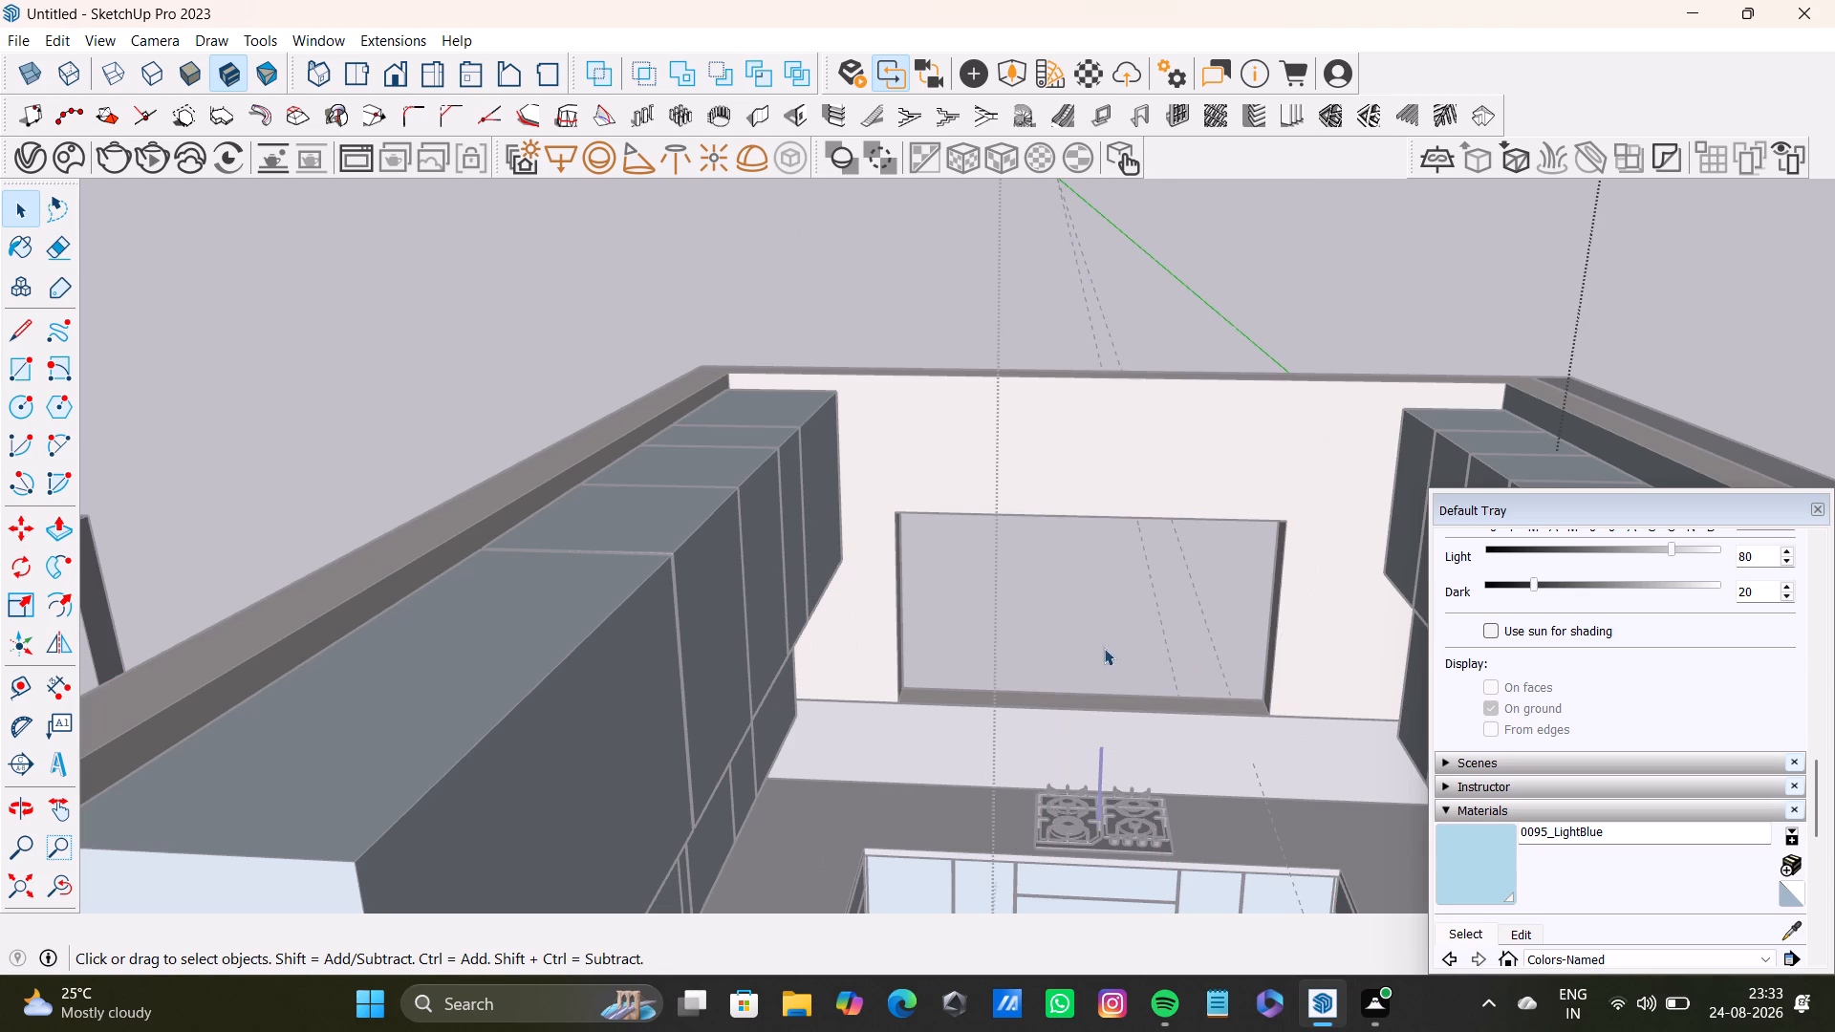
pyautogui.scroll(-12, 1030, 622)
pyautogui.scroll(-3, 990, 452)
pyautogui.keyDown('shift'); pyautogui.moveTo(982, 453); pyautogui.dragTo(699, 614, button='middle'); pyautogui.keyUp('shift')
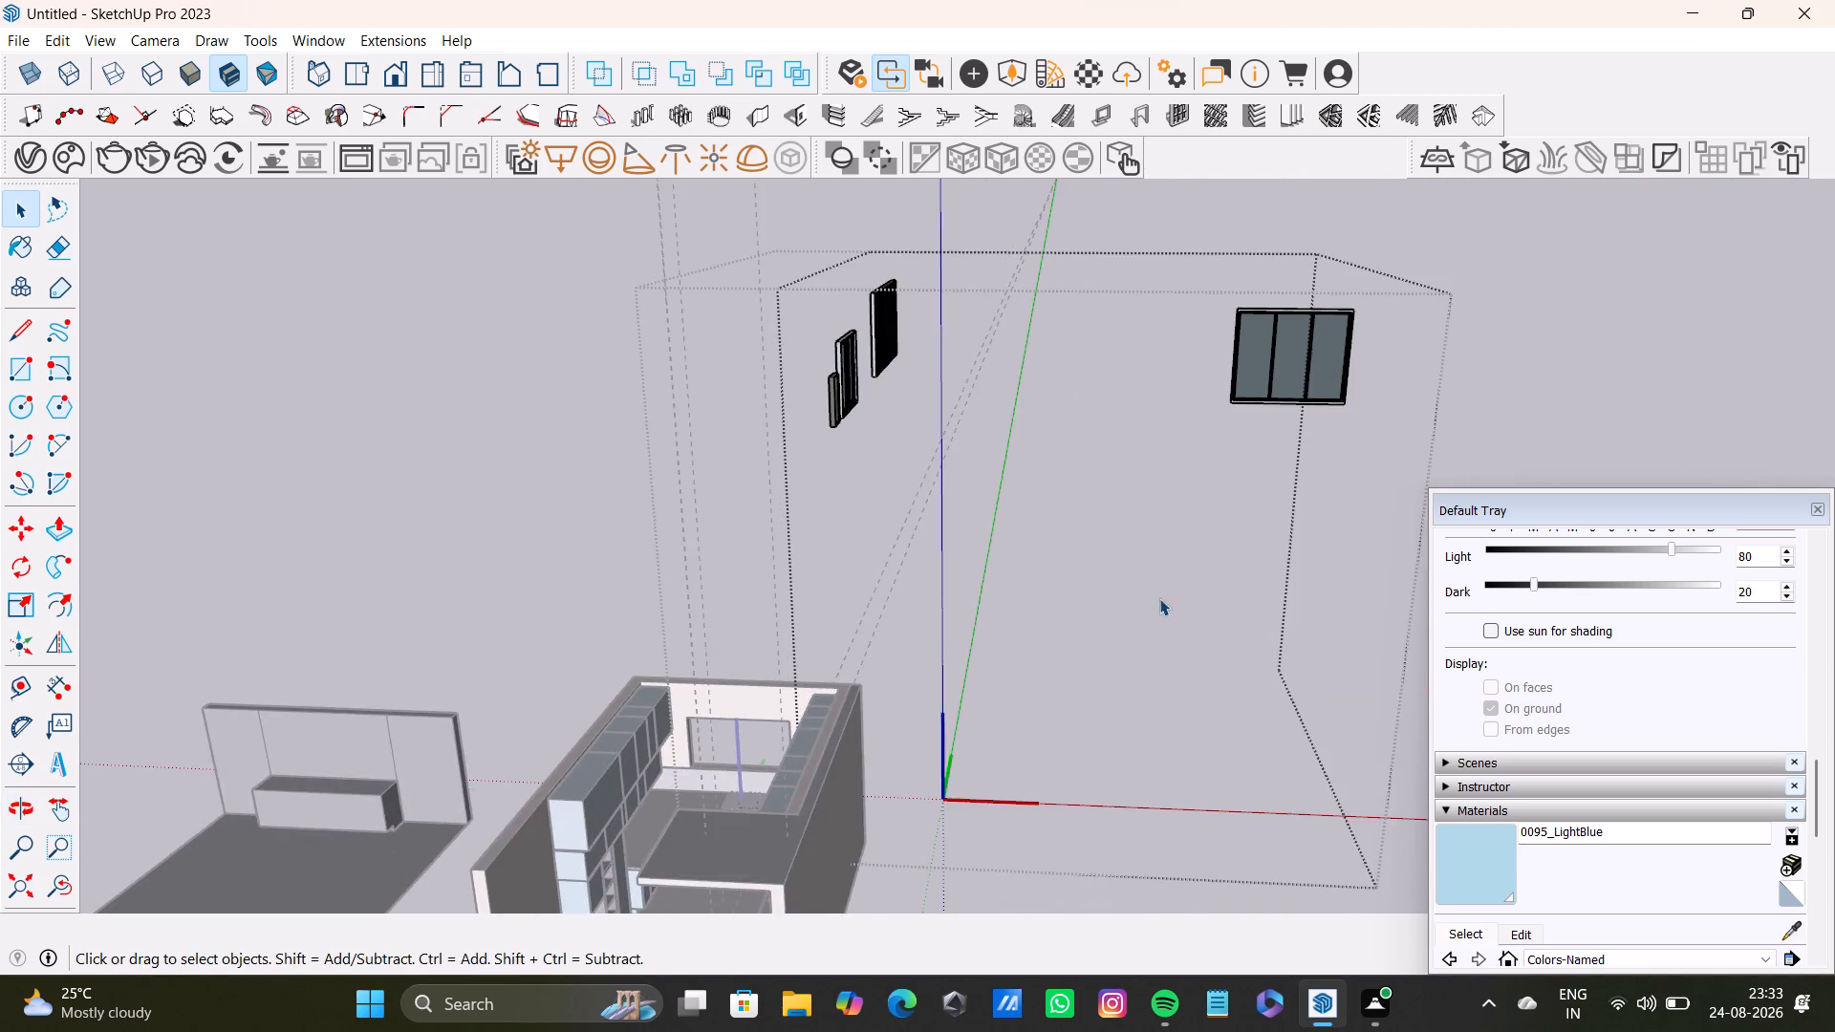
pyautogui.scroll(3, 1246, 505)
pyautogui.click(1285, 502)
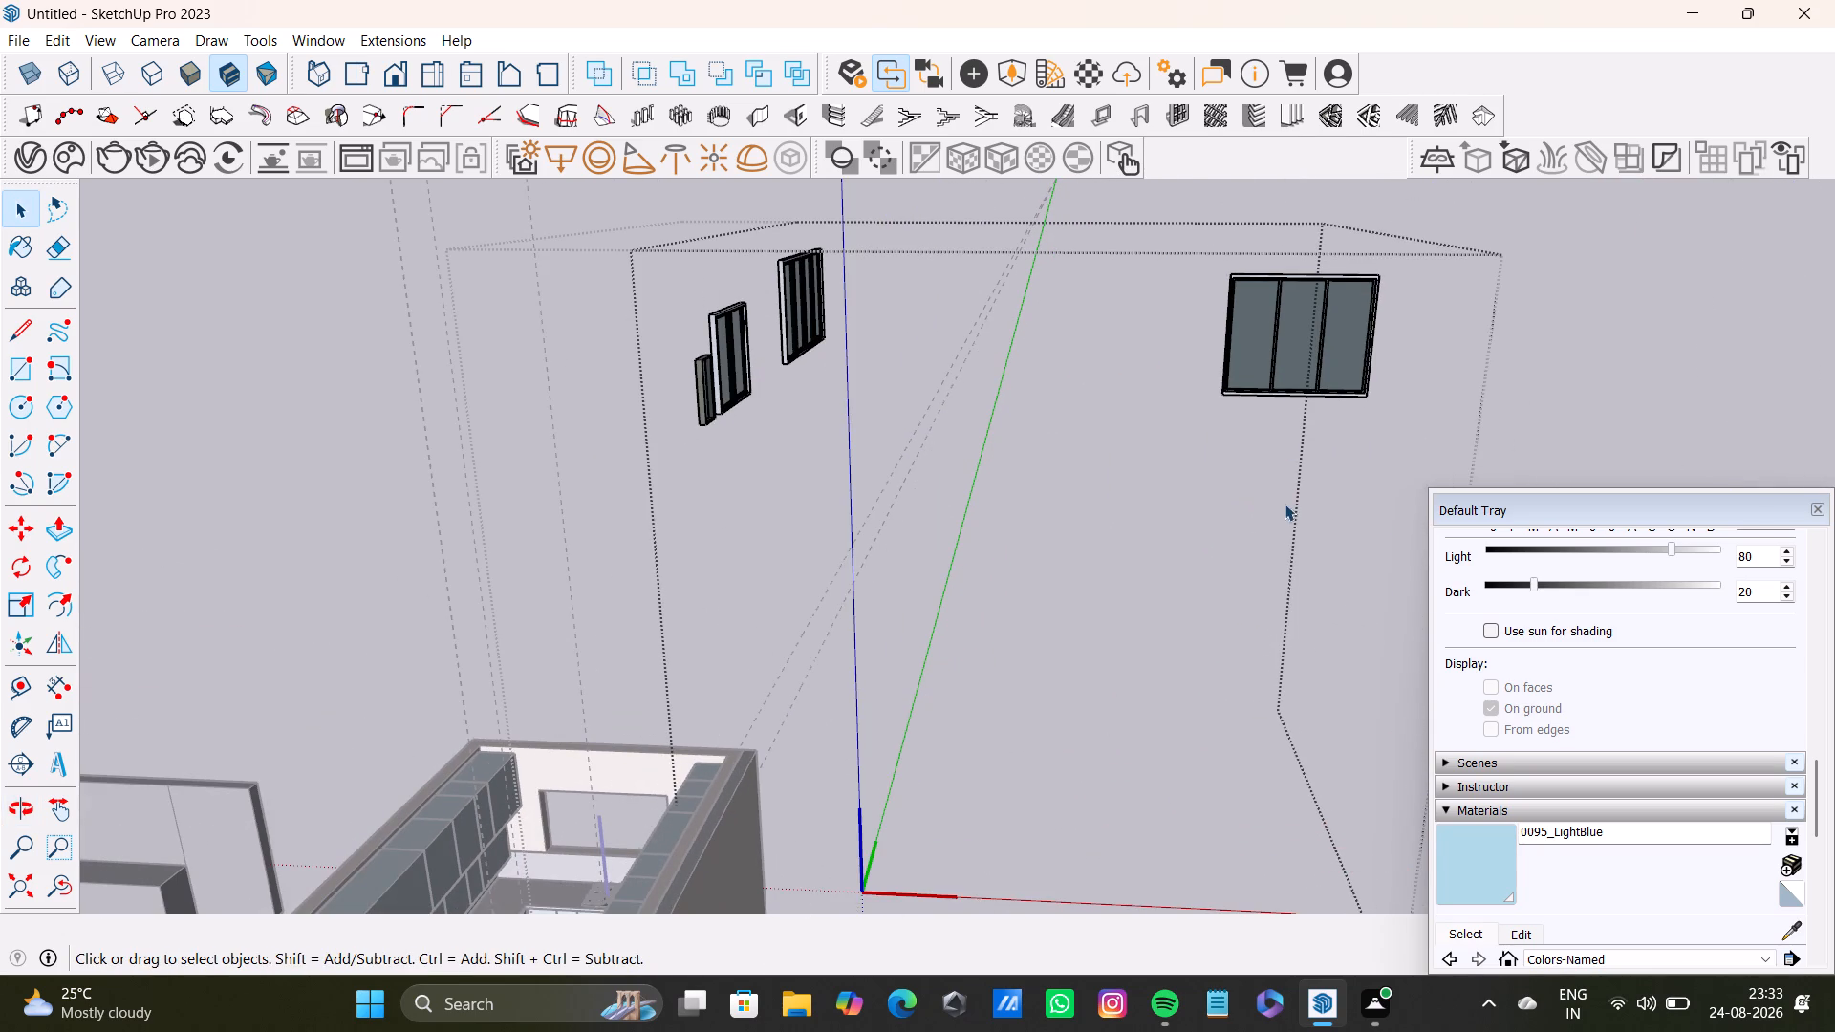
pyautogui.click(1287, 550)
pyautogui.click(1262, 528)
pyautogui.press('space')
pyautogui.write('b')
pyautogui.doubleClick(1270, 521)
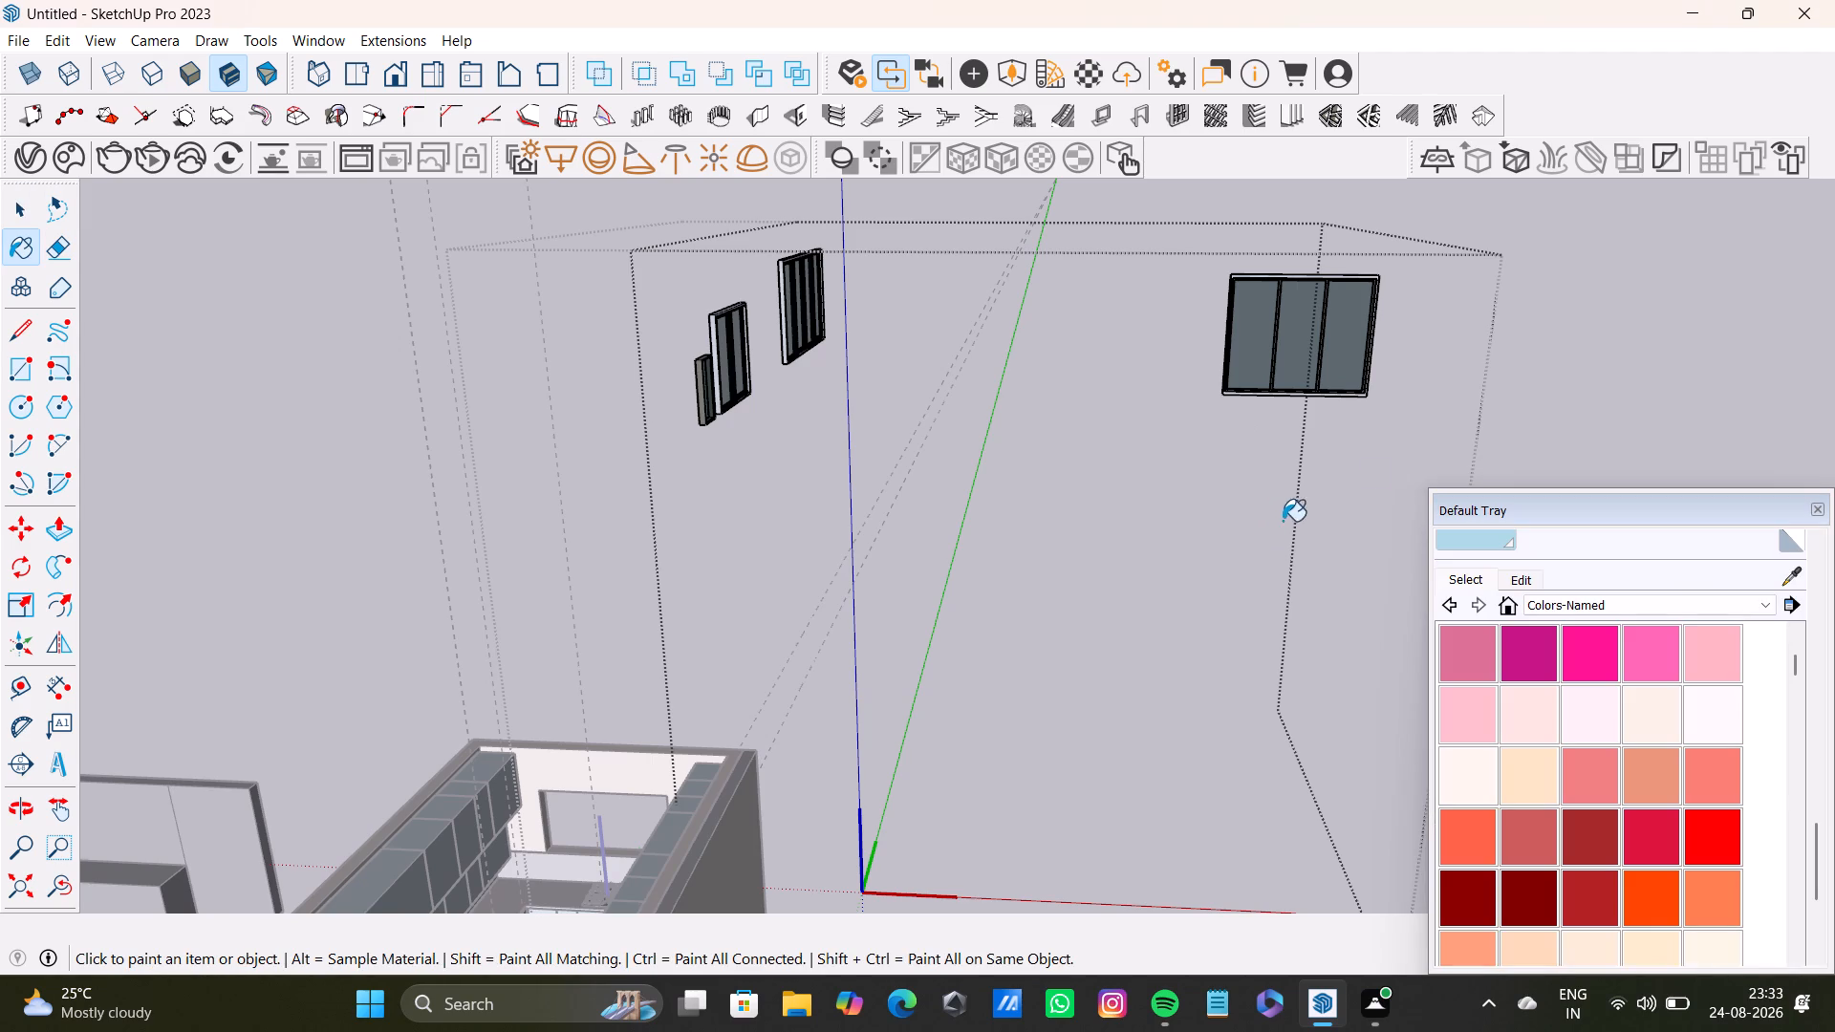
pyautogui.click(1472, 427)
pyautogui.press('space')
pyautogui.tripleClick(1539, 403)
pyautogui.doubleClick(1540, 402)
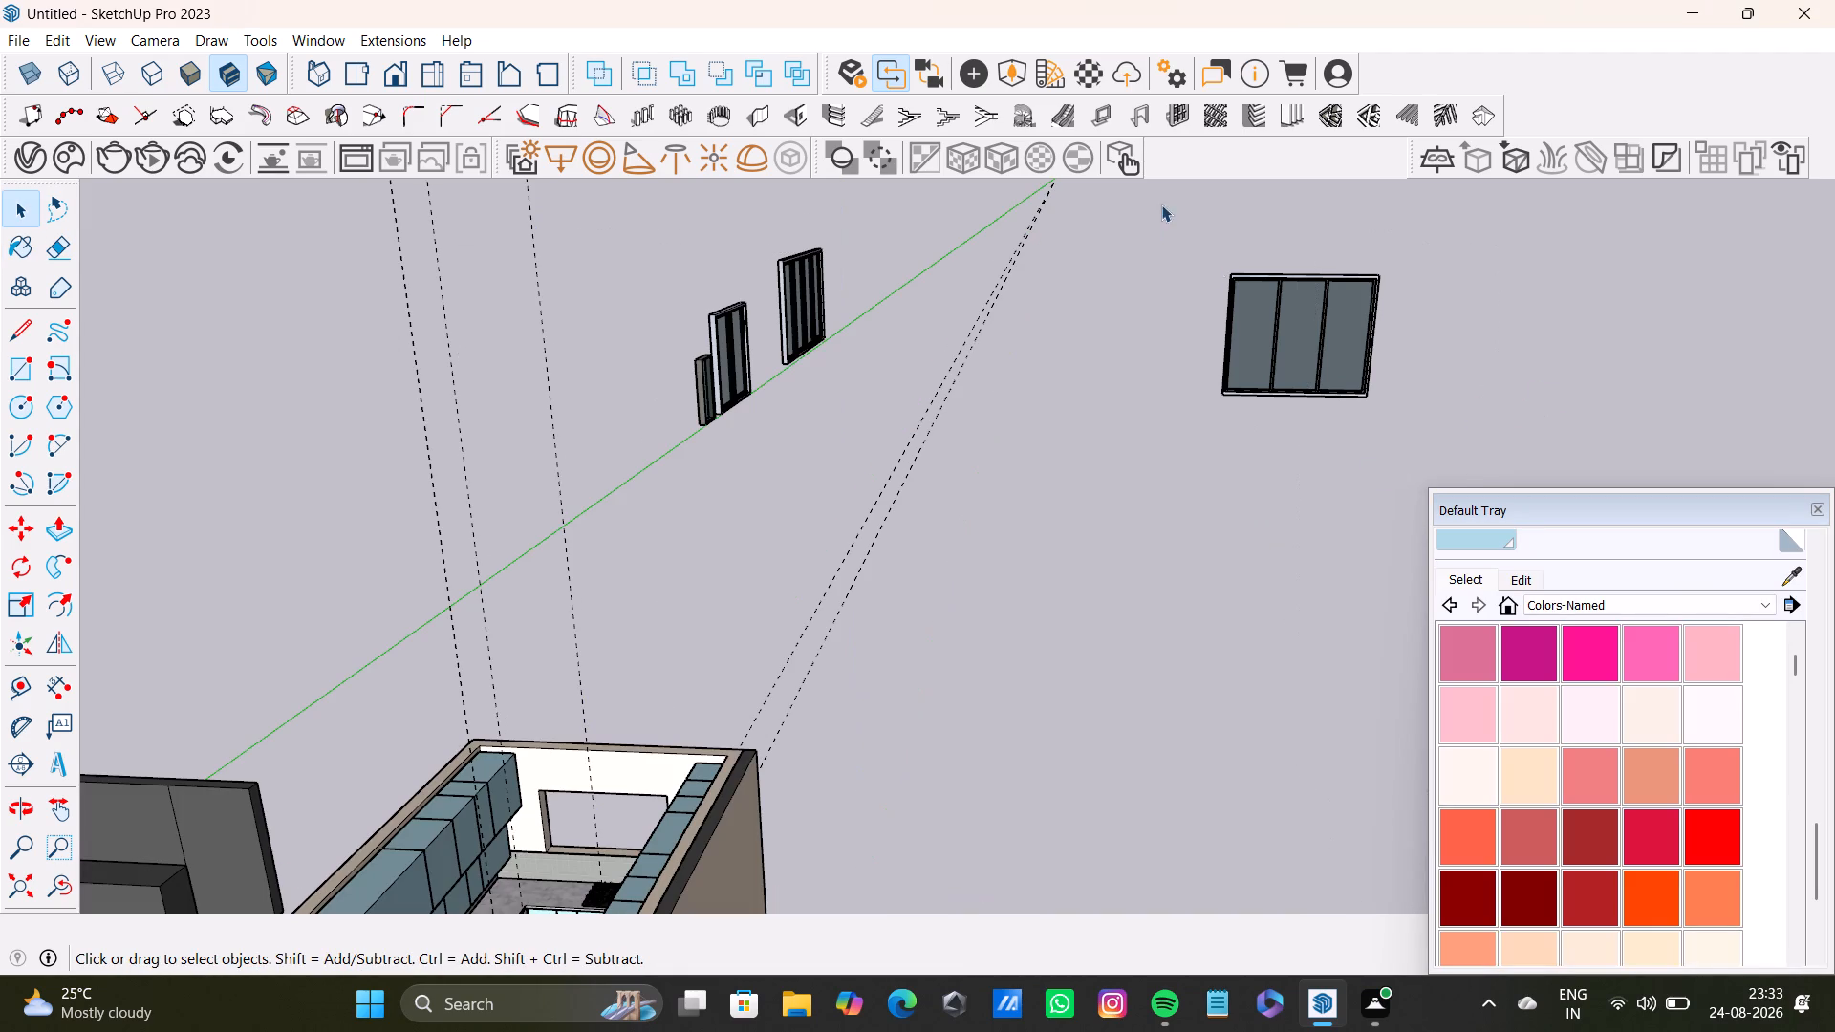
# Move the three-panel window from its group by its bottom corner into the kitchen wall opening above the cooktop.
pyautogui.moveTo(1169, 209); pyautogui.dragTo(1526, 594)
pyautogui.tripleClick(1257, 365)
pyautogui.click(1259, 363)
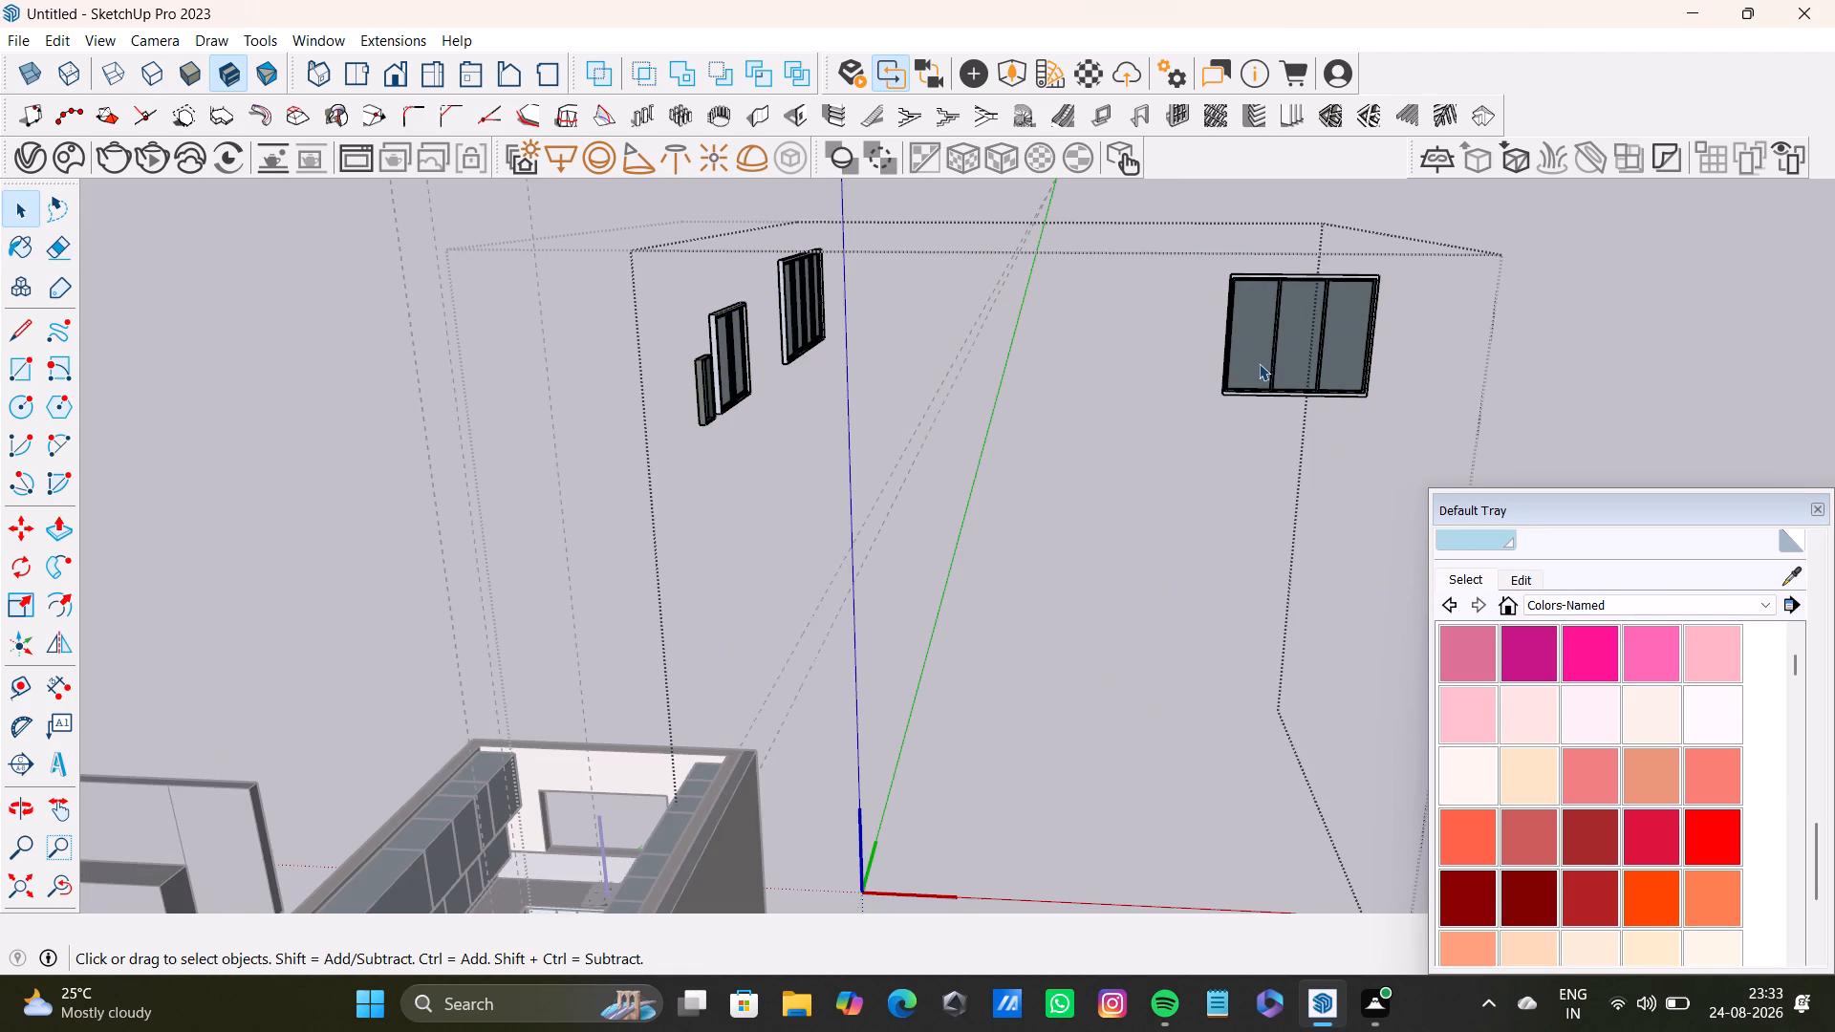
pyautogui.moveTo(1189, 198); pyautogui.dragTo(1480, 557)
pyautogui.press('n')
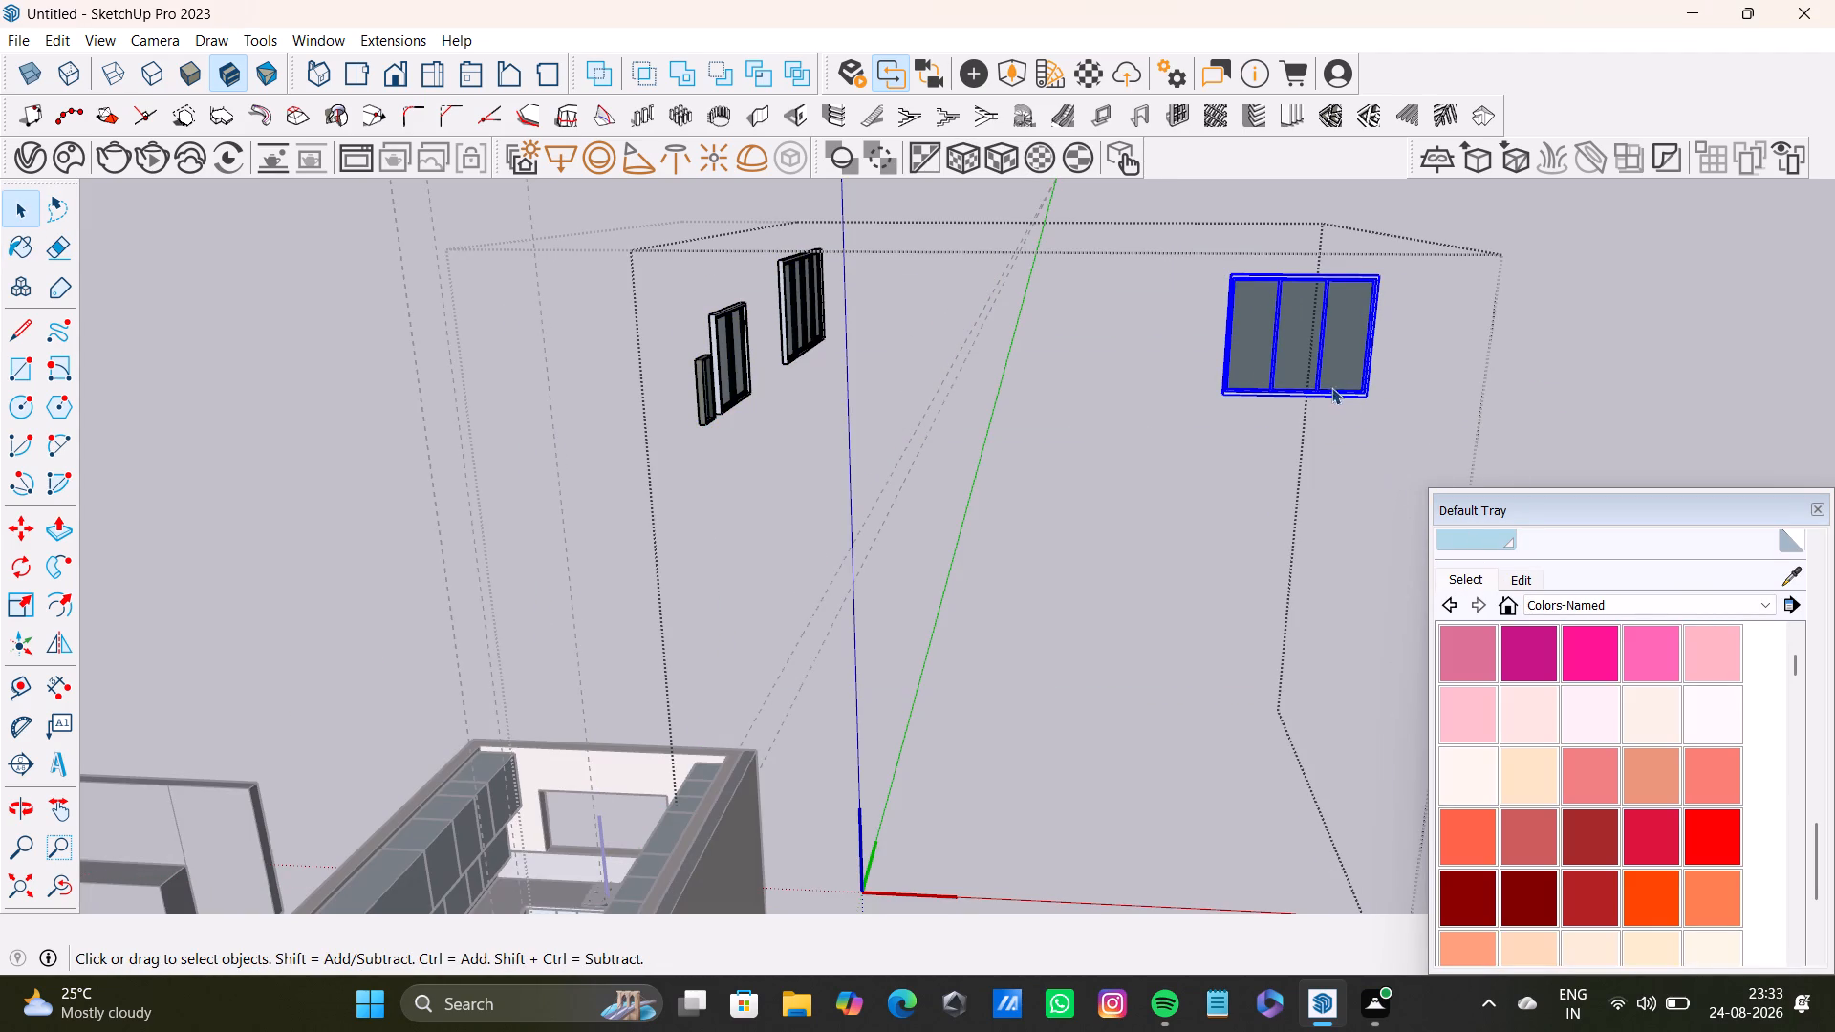
pyautogui.press('m')
pyautogui.click(1372, 396)
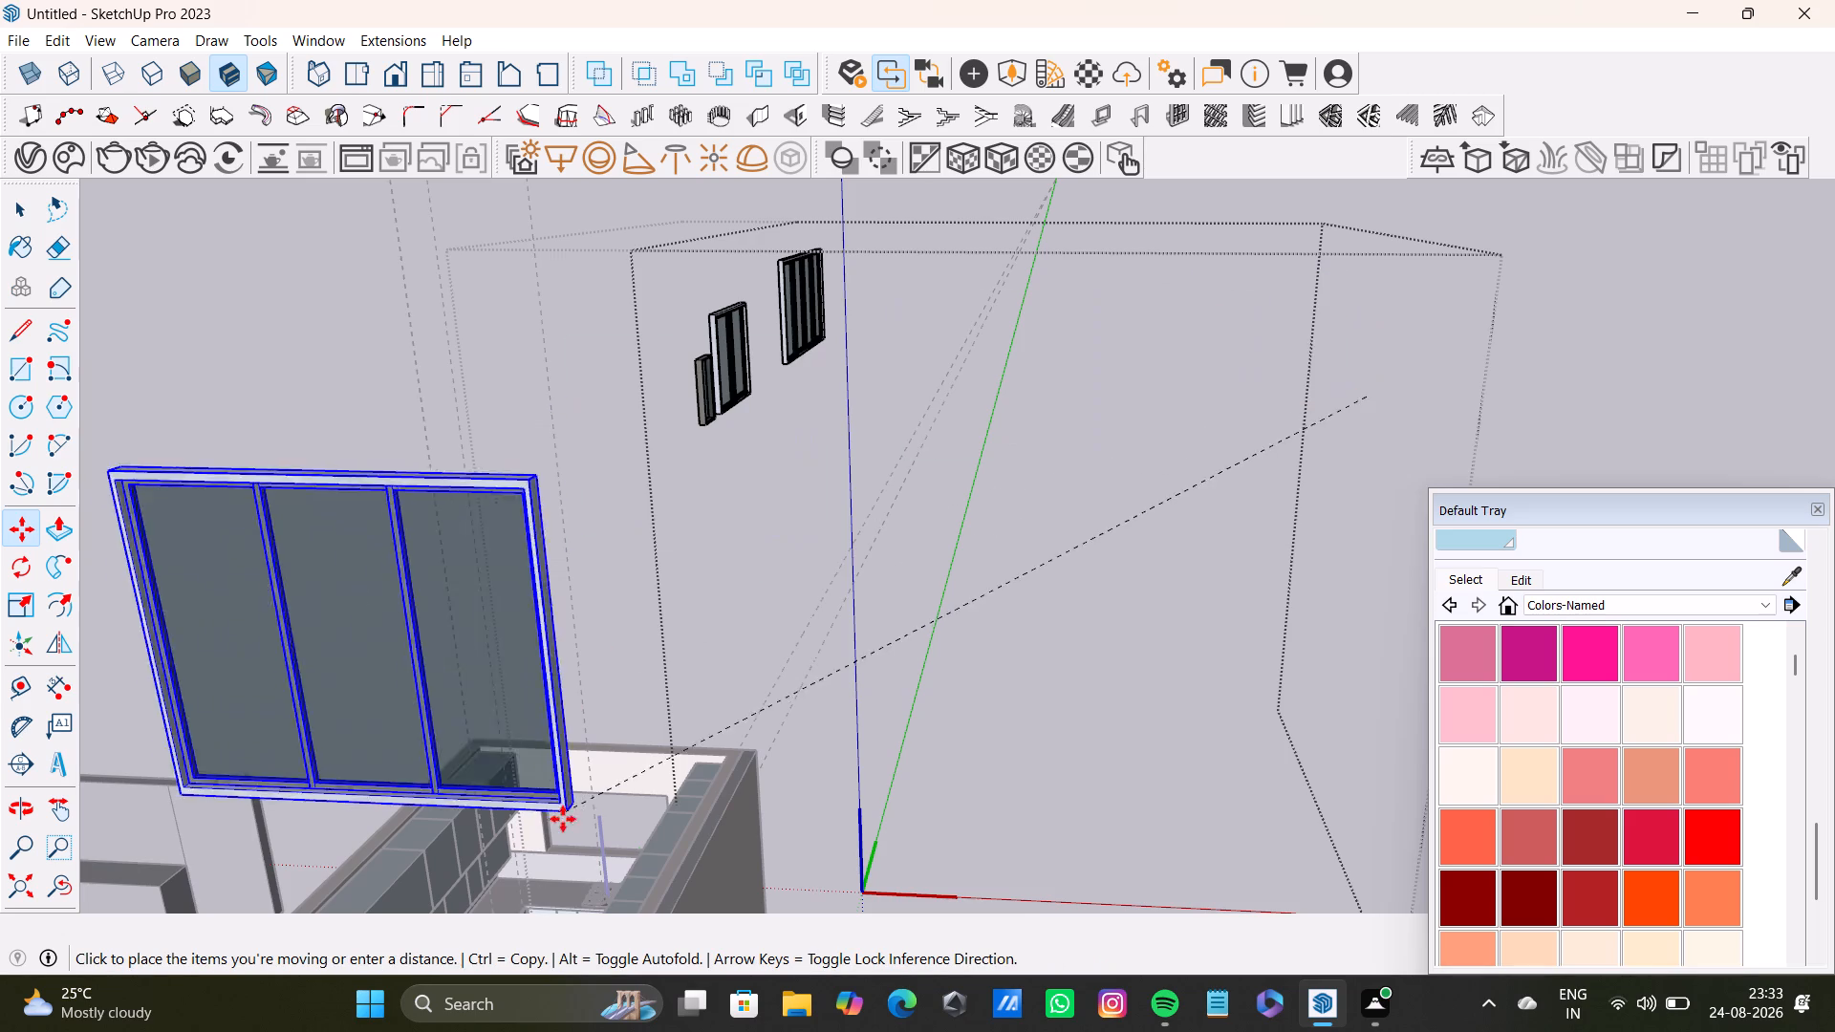
pyautogui.scroll(10, 563, 819)
pyautogui.moveTo(657, 833); pyautogui.dragTo(882, 762, button='middle')
pyautogui.scroll(3, 736, 829)
pyautogui.keyDown('shift'); pyautogui.moveTo(659, 840); pyautogui.dragTo(803, 446, button='middle'); pyautogui.keyUp('shift')
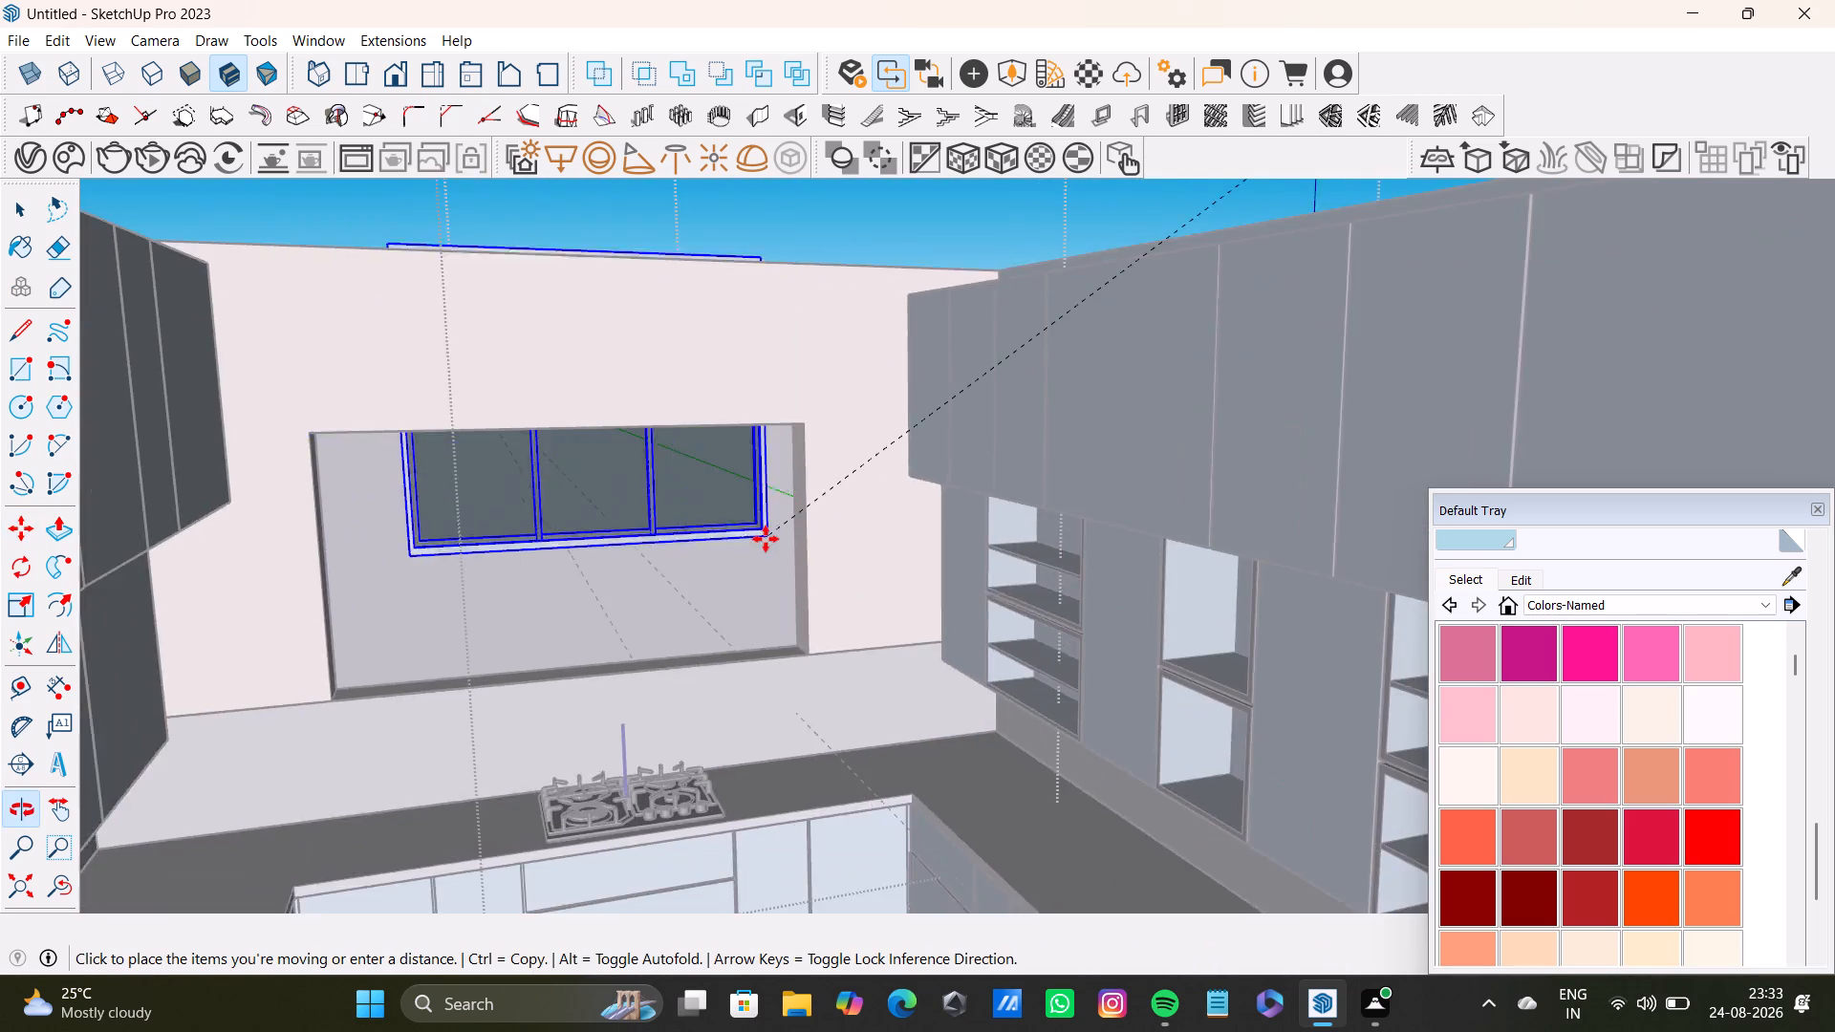
pyautogui.scroll(6, 766, 539)
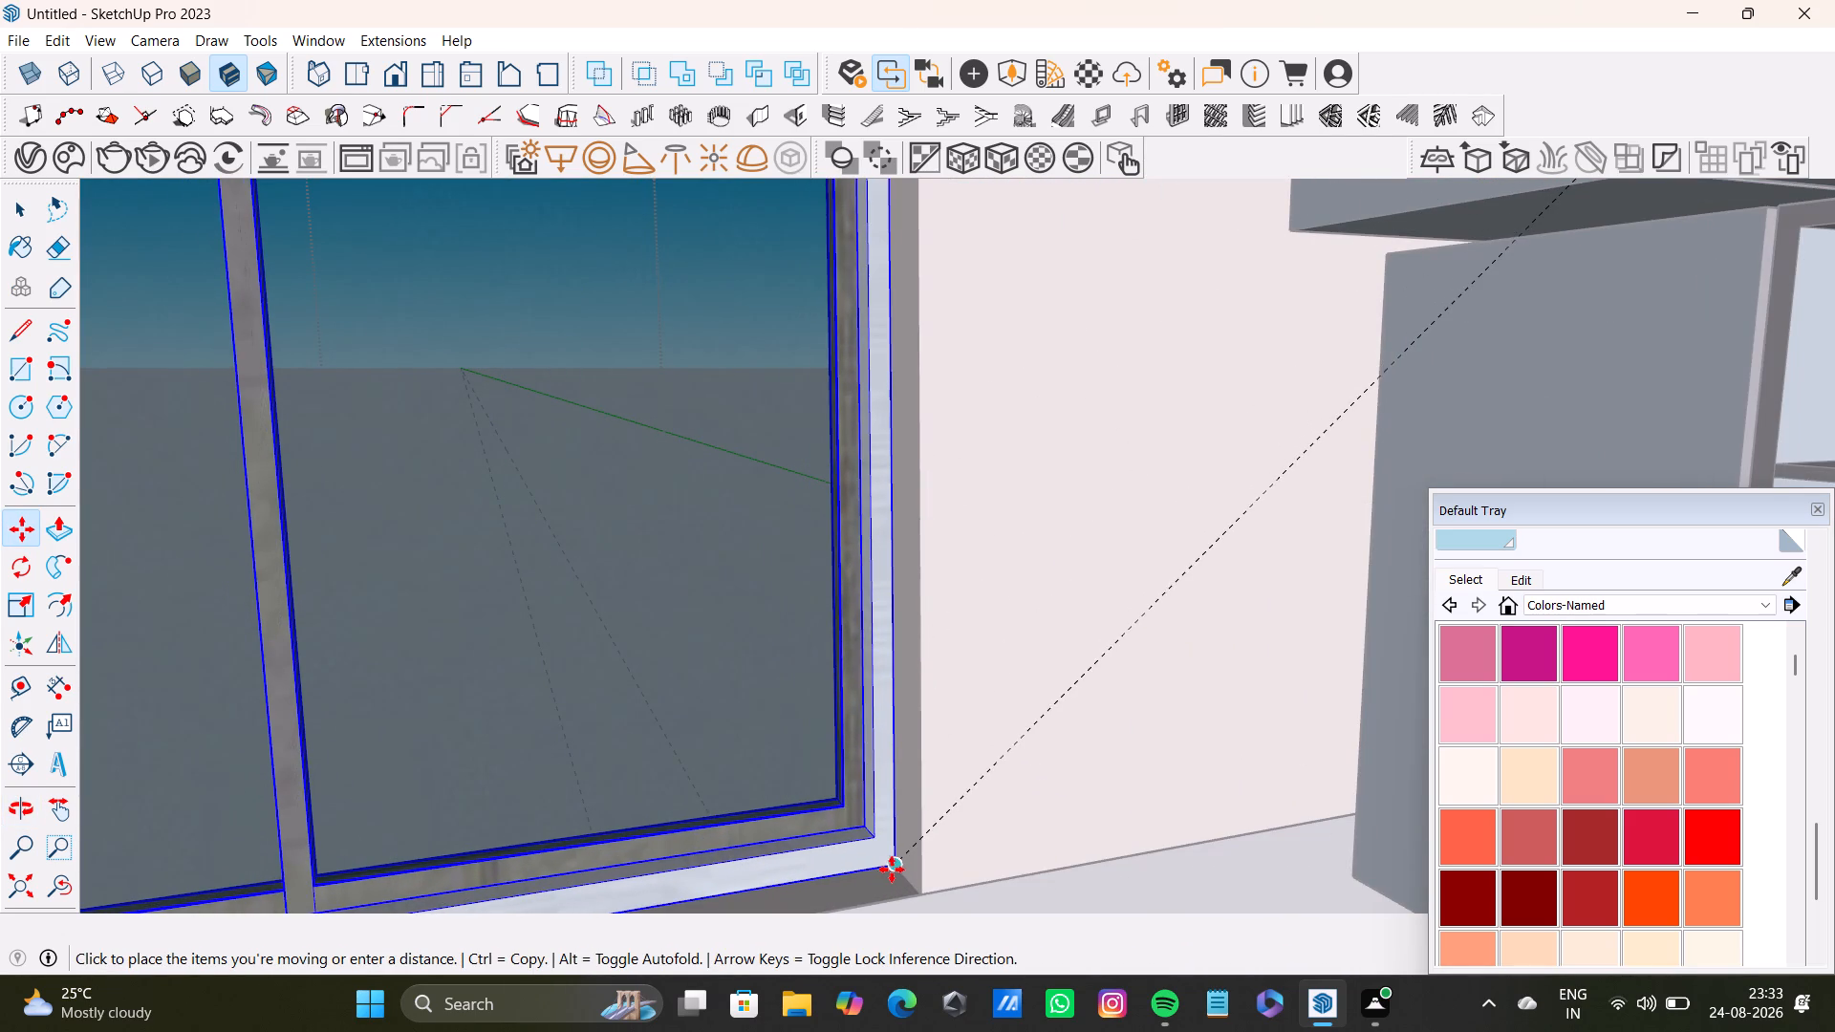
pyautogui.click(893, 870)
pyautogui.scroll(-10, 719, 793)
pyautogui.keyDown('shift'); pyautogui.moveTo(717, 778); pyautogui.dragTo(1052, 725, button='middle'); pyautogui.keyUp('shift')
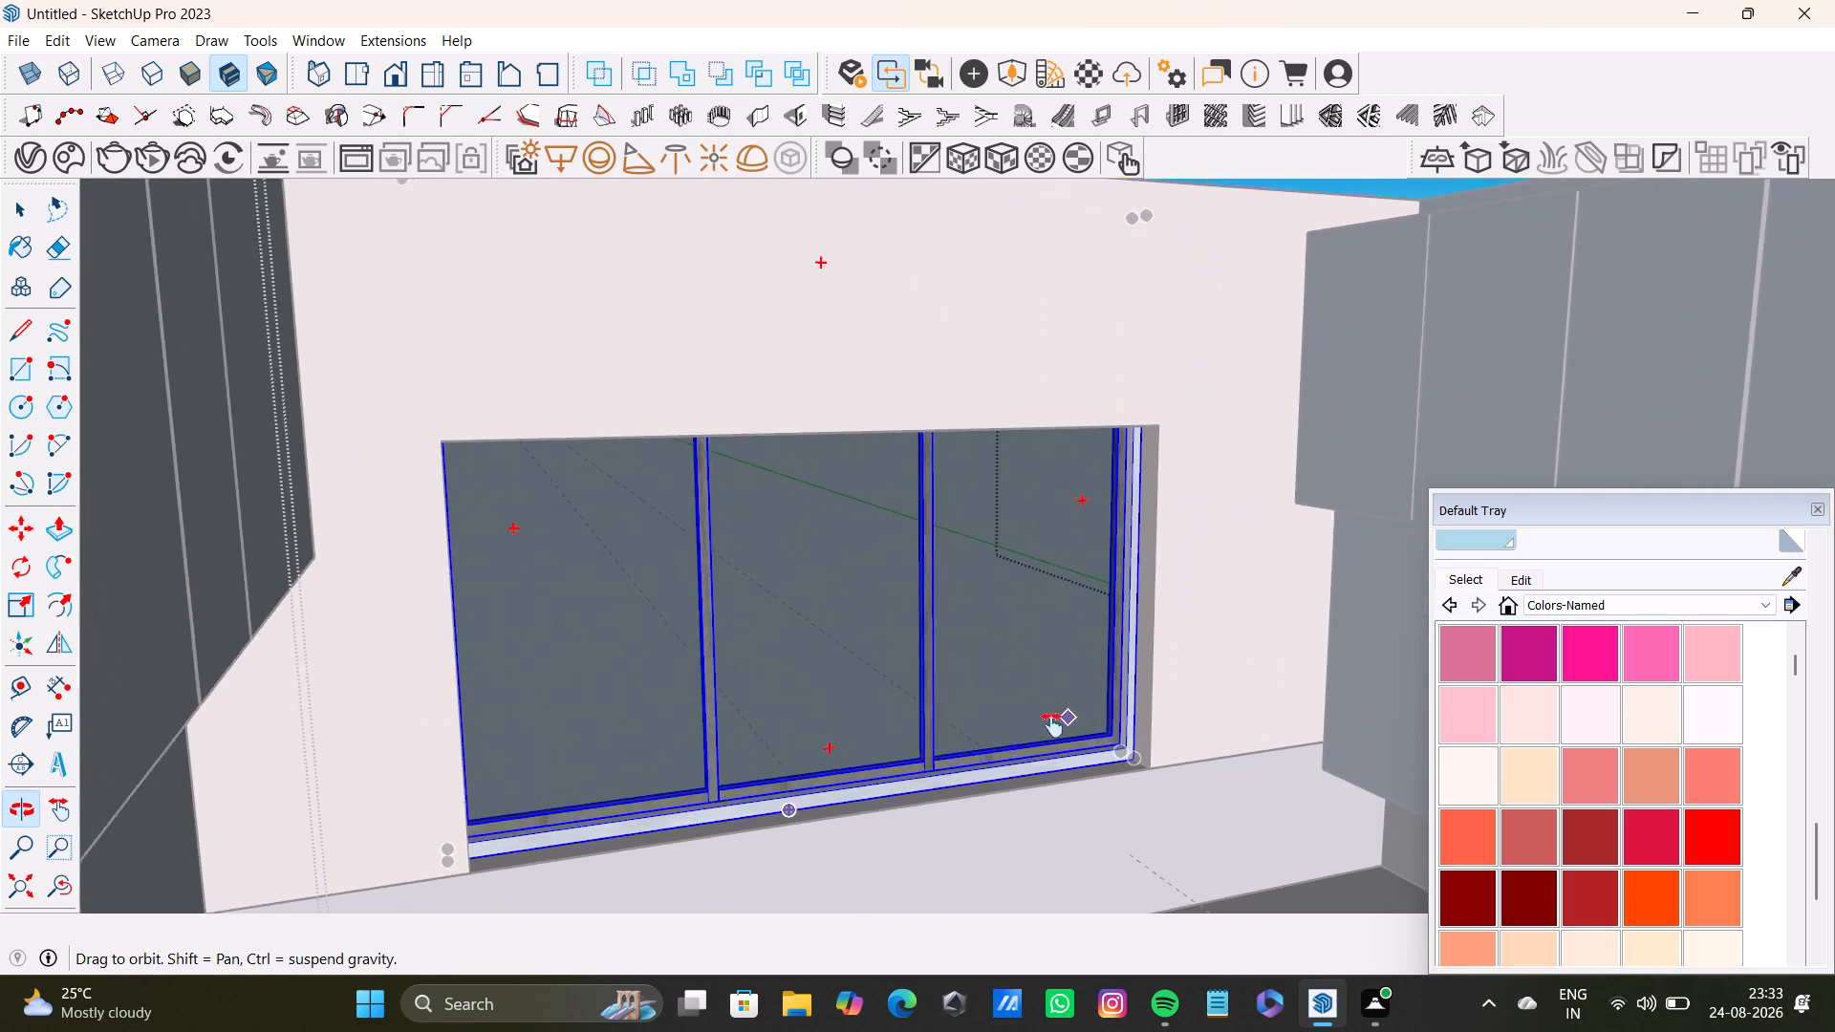
pyautogui.keyDown('shift'); pyautogui.moveTo(1052, 725); pyautogui.dragTo(1022, 806, button='middle'); pyautogui.keyUp('shift')
pyautogui.moveTo(1005, 806); pyautogui.dragTo(802, 870, button='middle')
pyautogui.press('space')
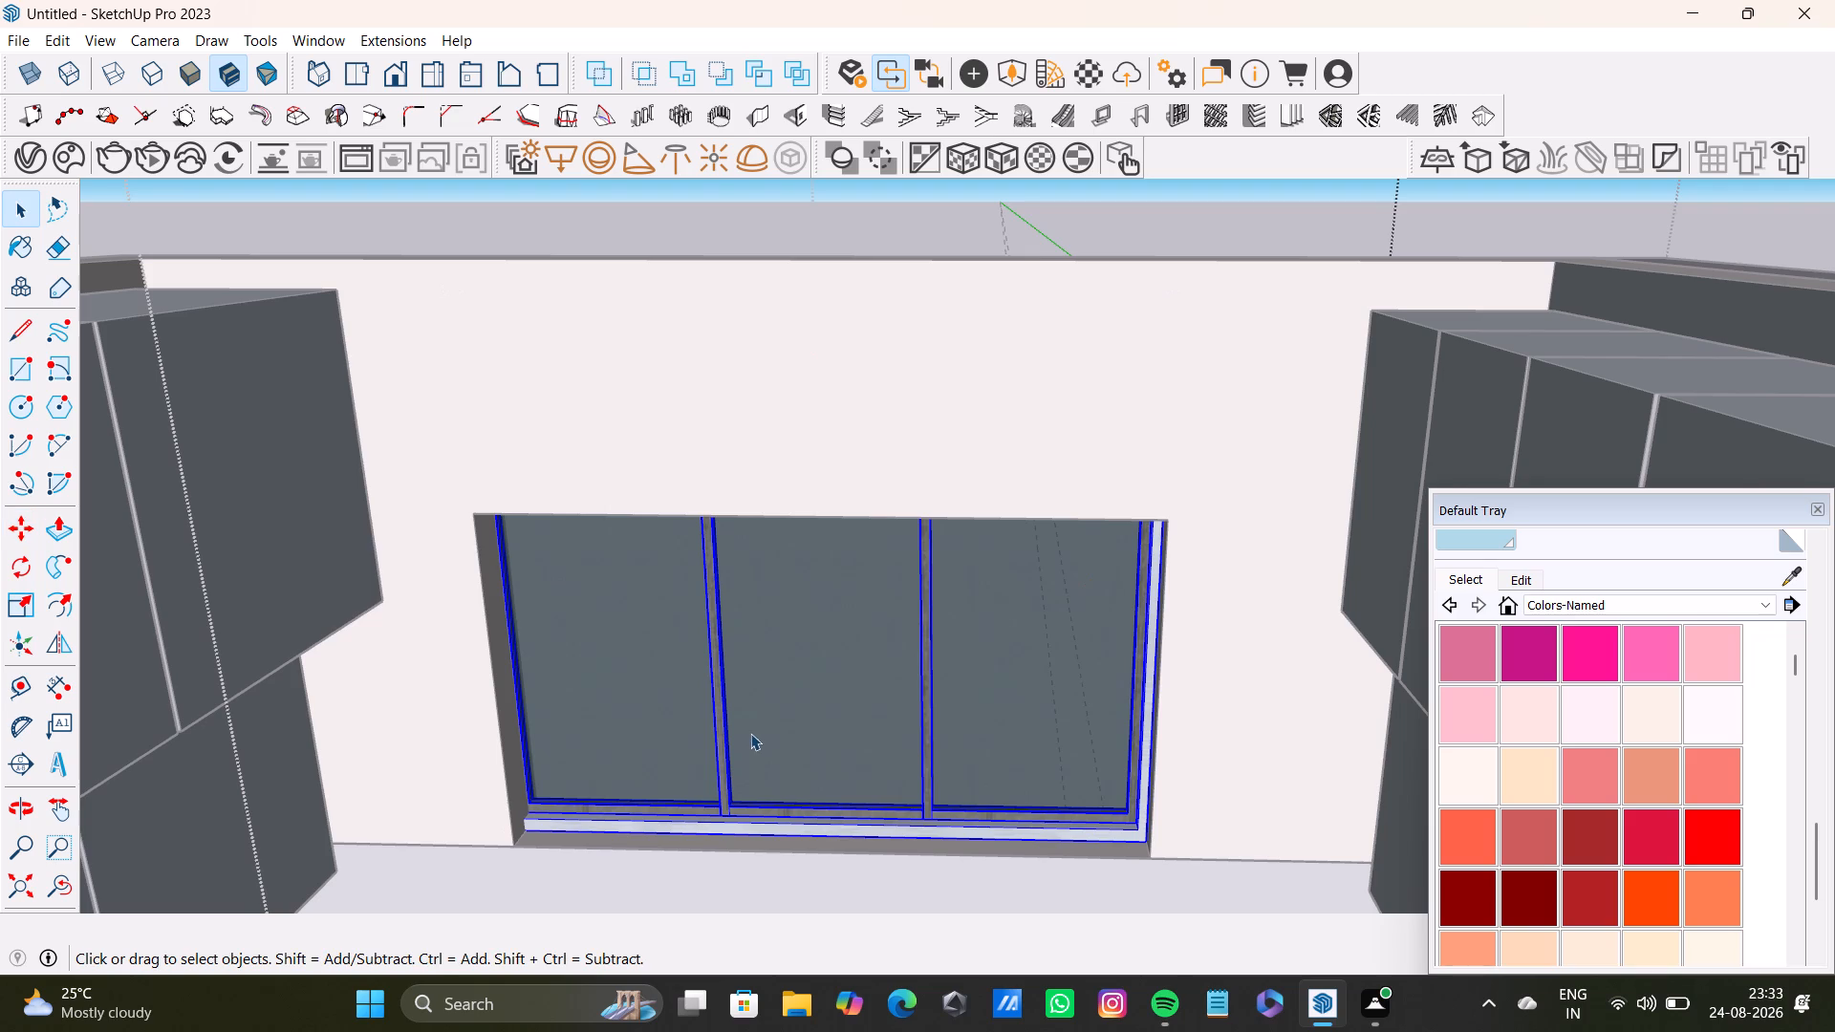
# Scale the window uniformly to span the wall opening's width, and reduce its height to the opening's top edge.
pyautogui.press('s')
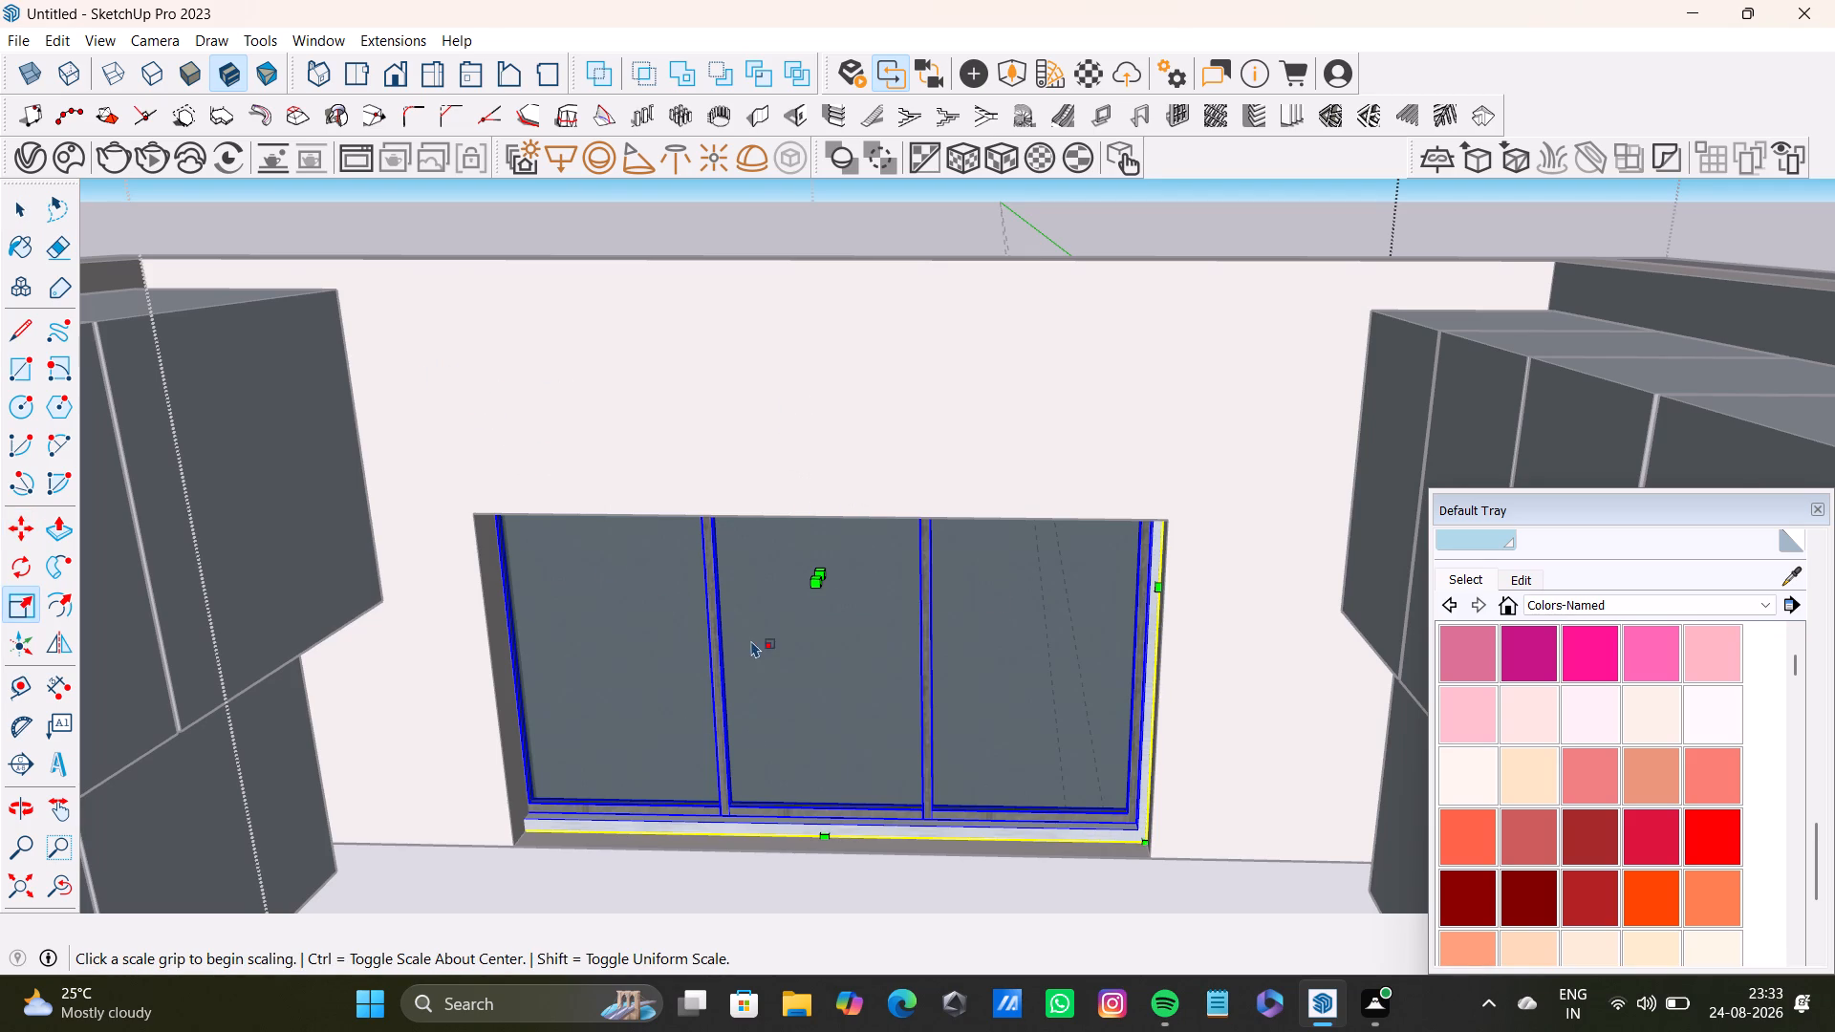
pyautogui.moveTo(751, 640); pyautogui.dragTo(698, 592, button='middle')
pyautogui.scroll(-6, 685, 642)
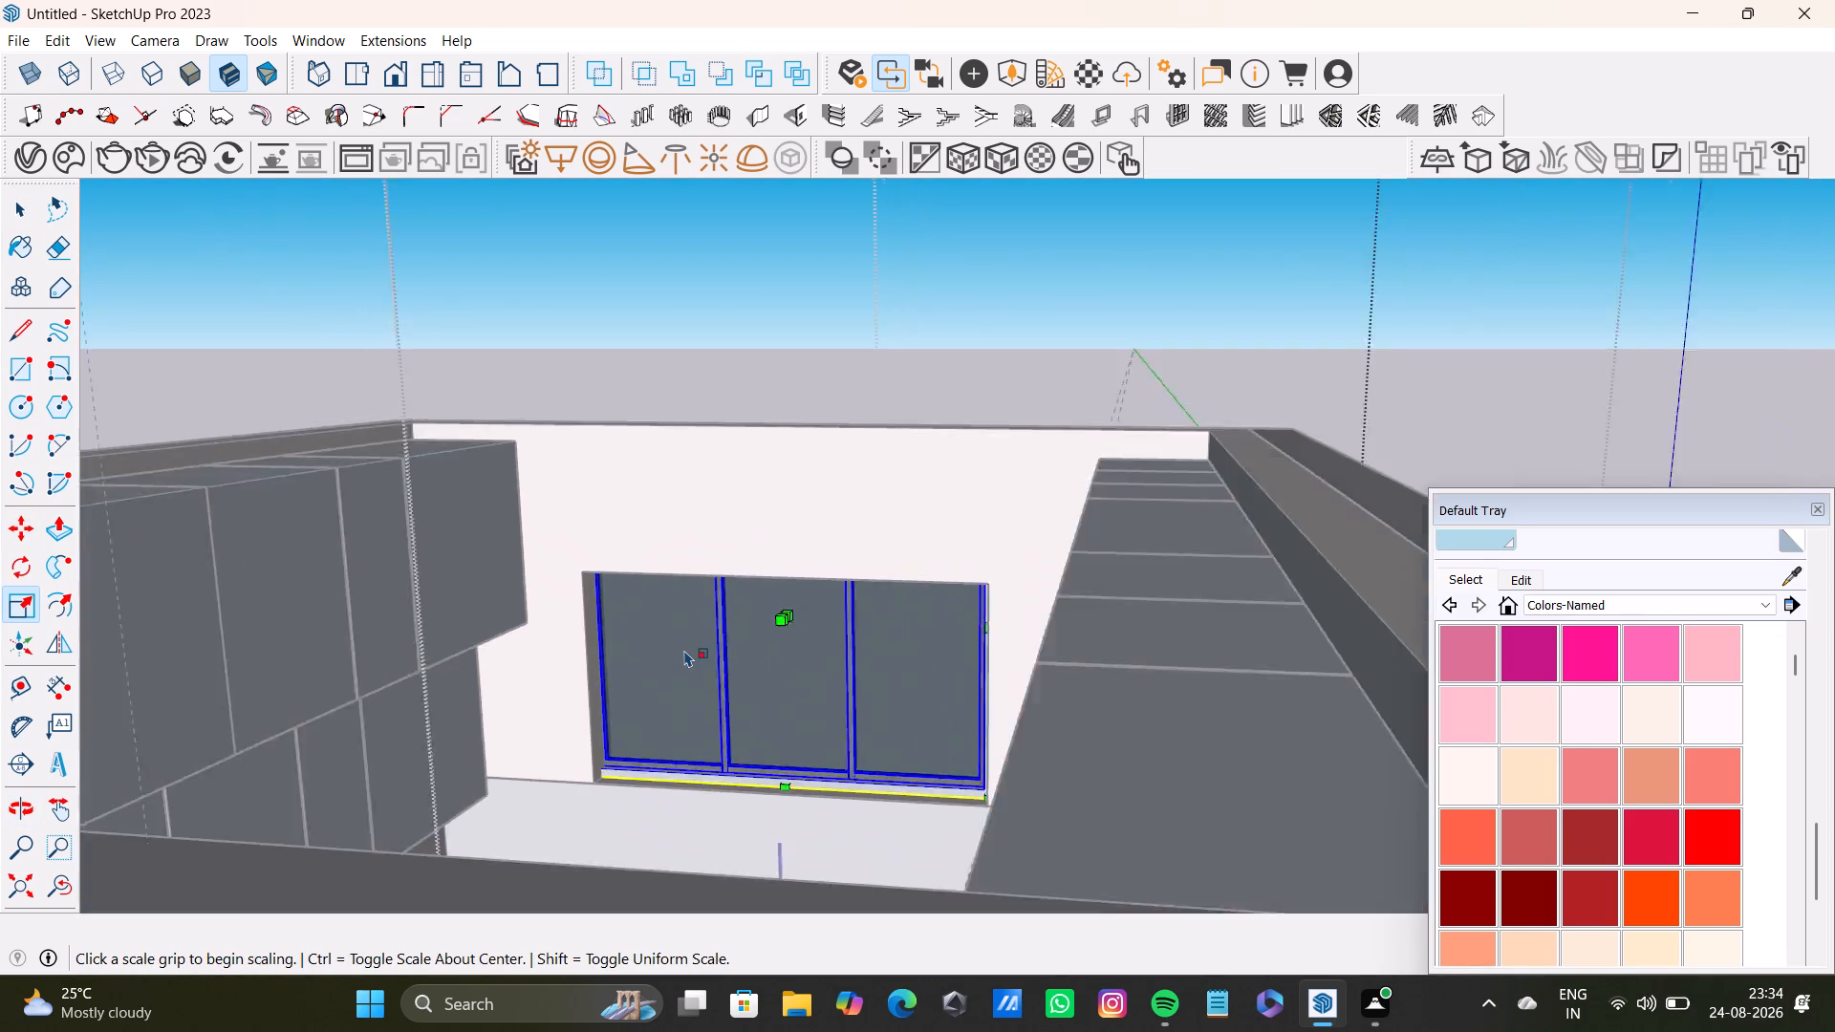
pyautogui.scroll(-8, 684, 650)
pyautogui.moveTo(976, 663); pyautogui.dragTo(0, 656, button='middle')
pyautogui.moveTo(1179, 754); pyautogui.dragTo(764, 729, button='middle')
pyautogui.moveTo(1136, 587); pyautogui.dragTo(1097, 635)
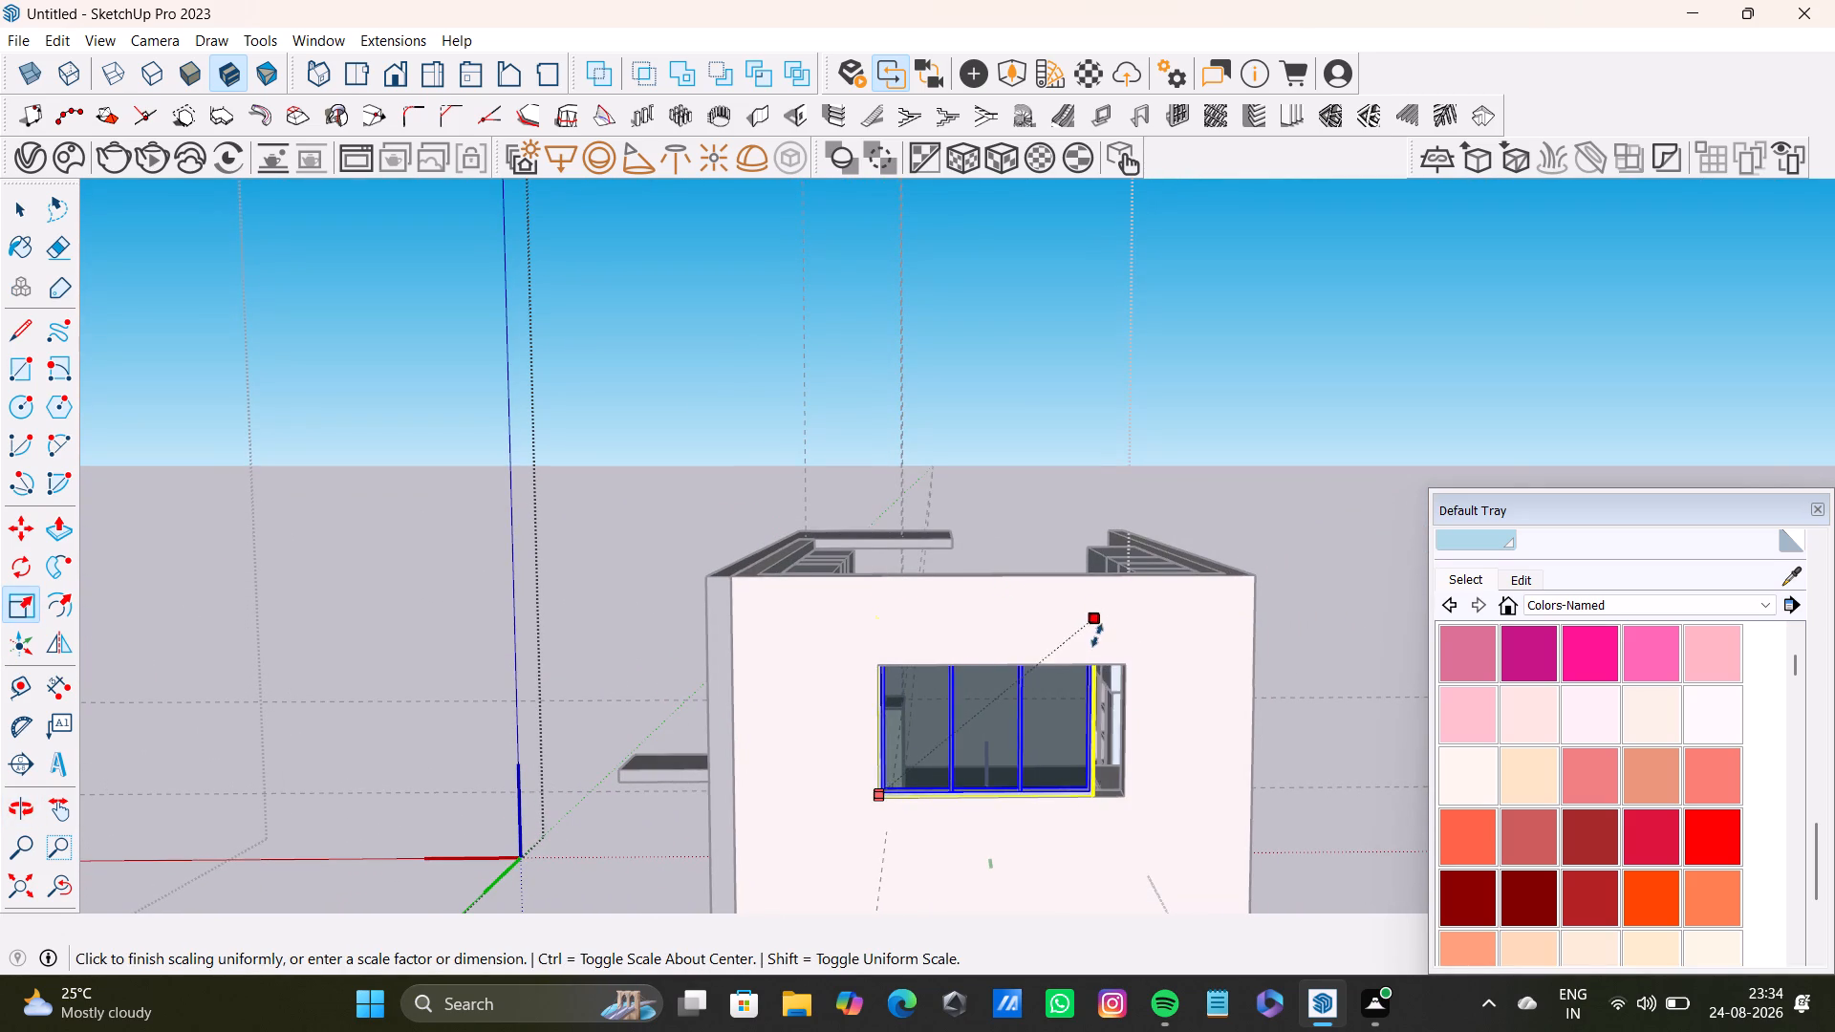
pyautogui.moveTo(1097, 635); pyautogui.dragTo(1126, 632)
pyautogui.moveTo(1005, 581); pyautogui.dragTo(1010, 611)
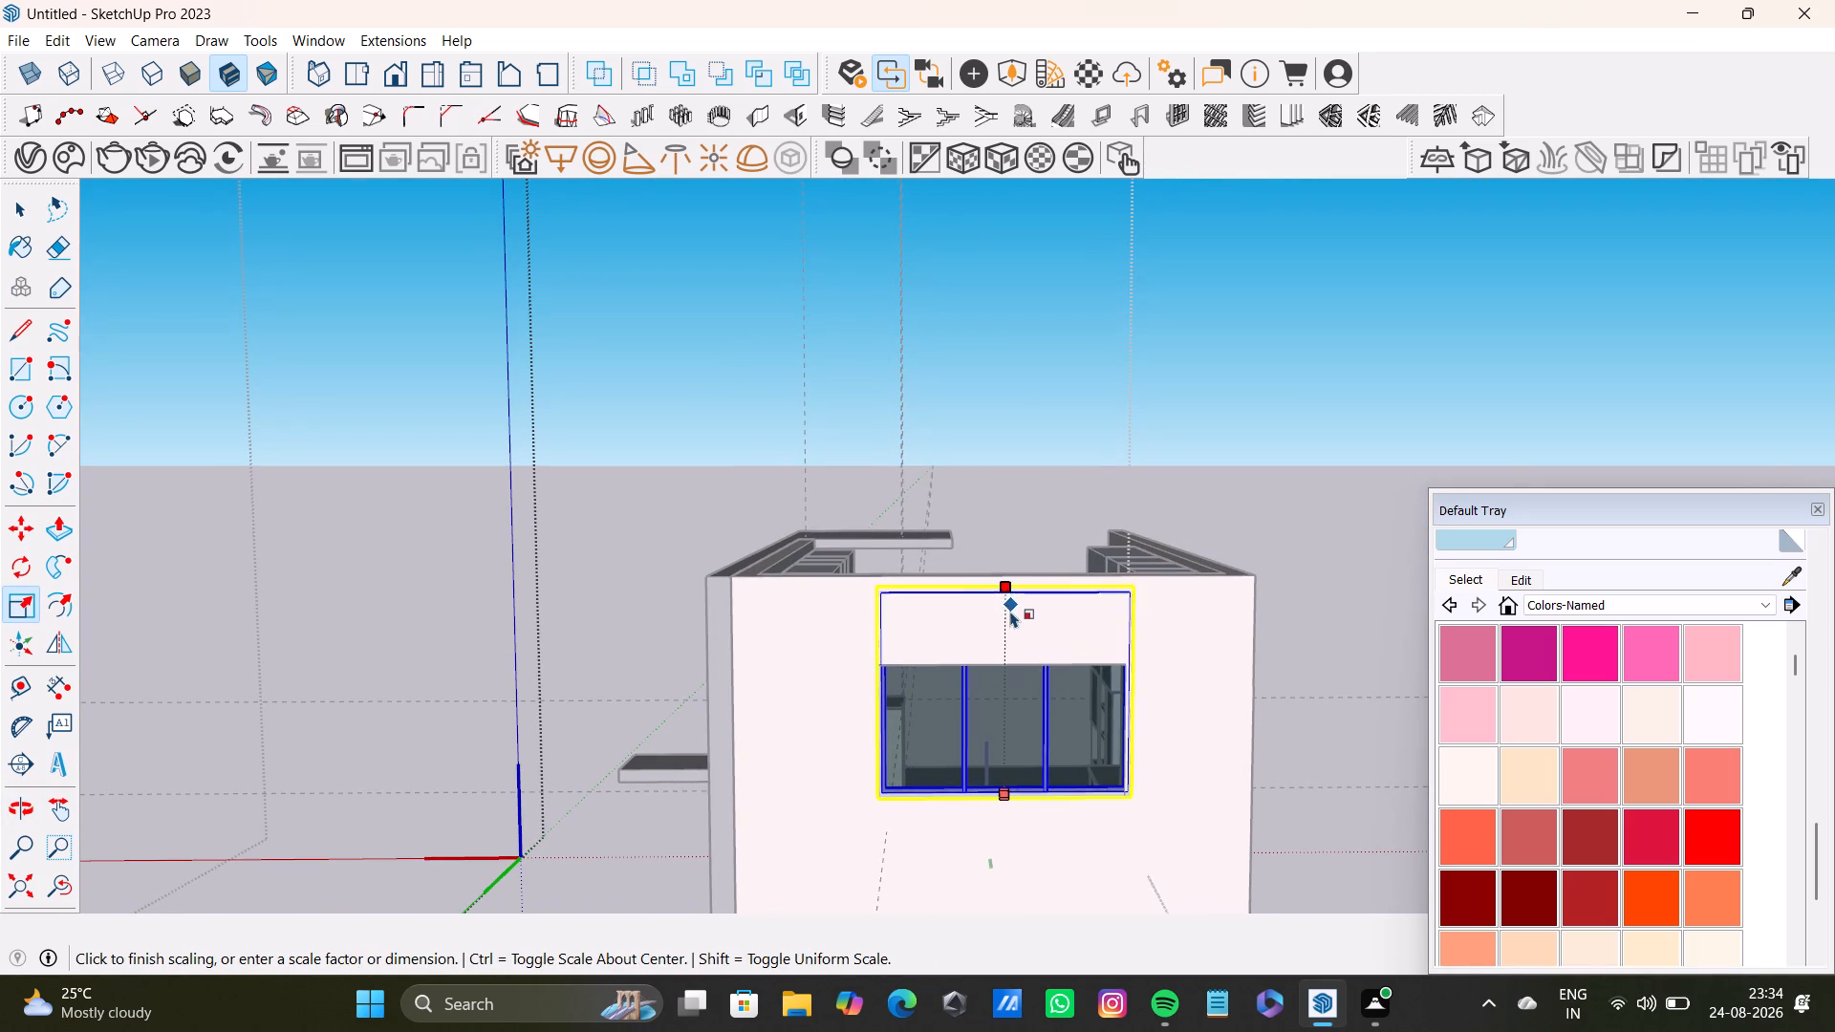
pyautogui.moveTo(1010, 611); pyautogui.dragTo(1006, 663)
# Fine-tune the window's depth and bottom edge to sit within the wall opening, and close the group.
pyautogui.scroll(6, 1014, 785)
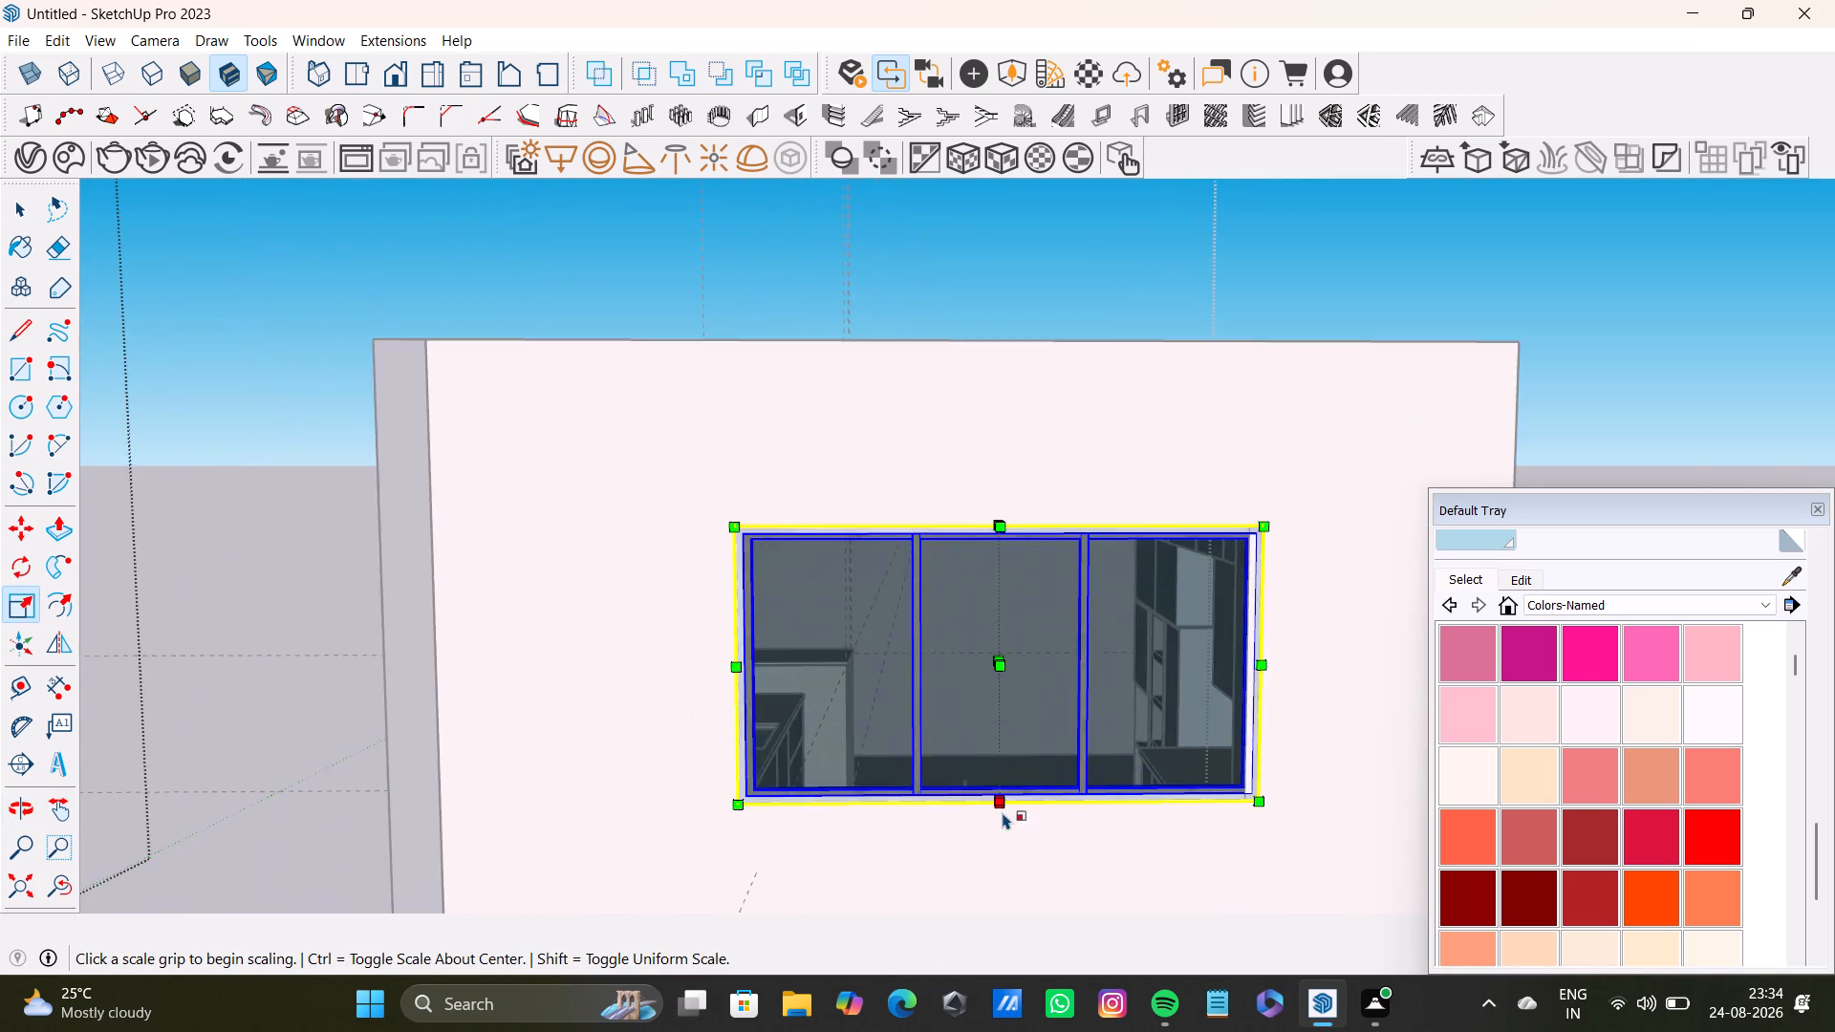
pyautogui.scroll(4, 1003, 812)
pyautogui.moveTo(1008, 618); pyautogui.dragTo(1005, 604)
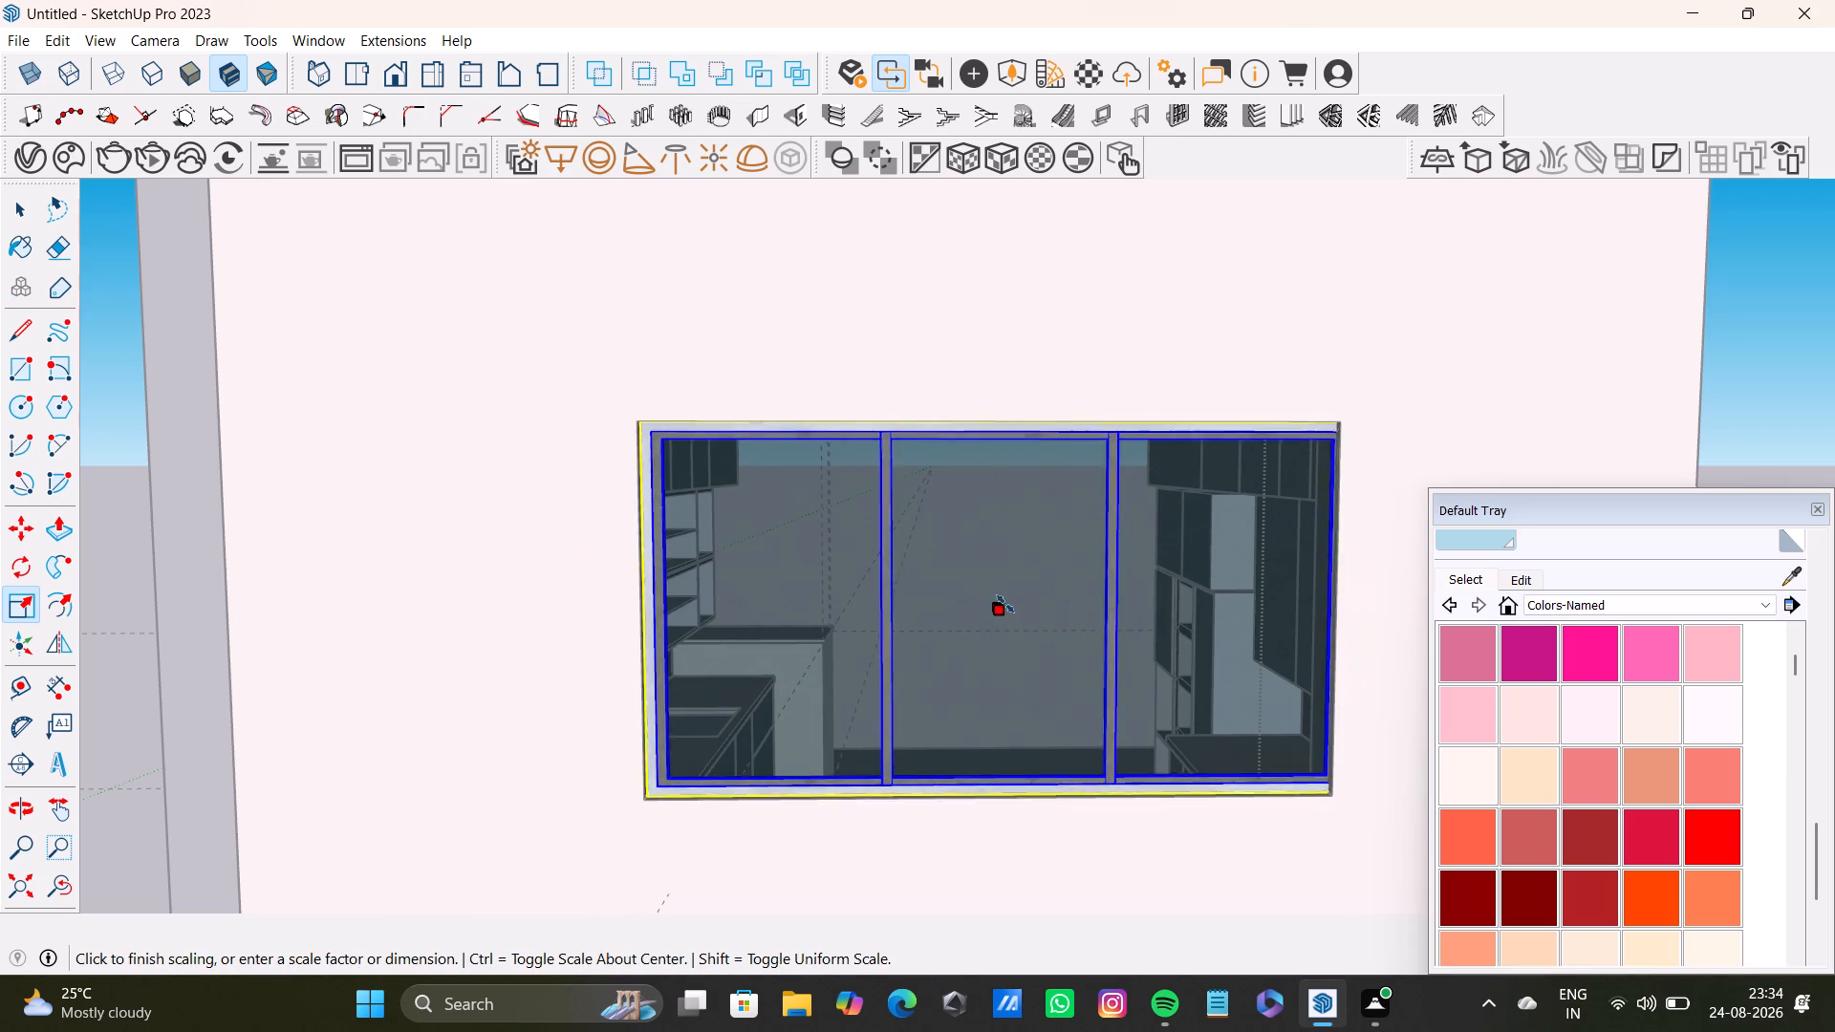
pyautogui.moveTo(1005, 604); pyautogui.dragTo(1005, 603)
pyautogui.moveTo(999, 786); pyautogui.dragTo(998, 772)
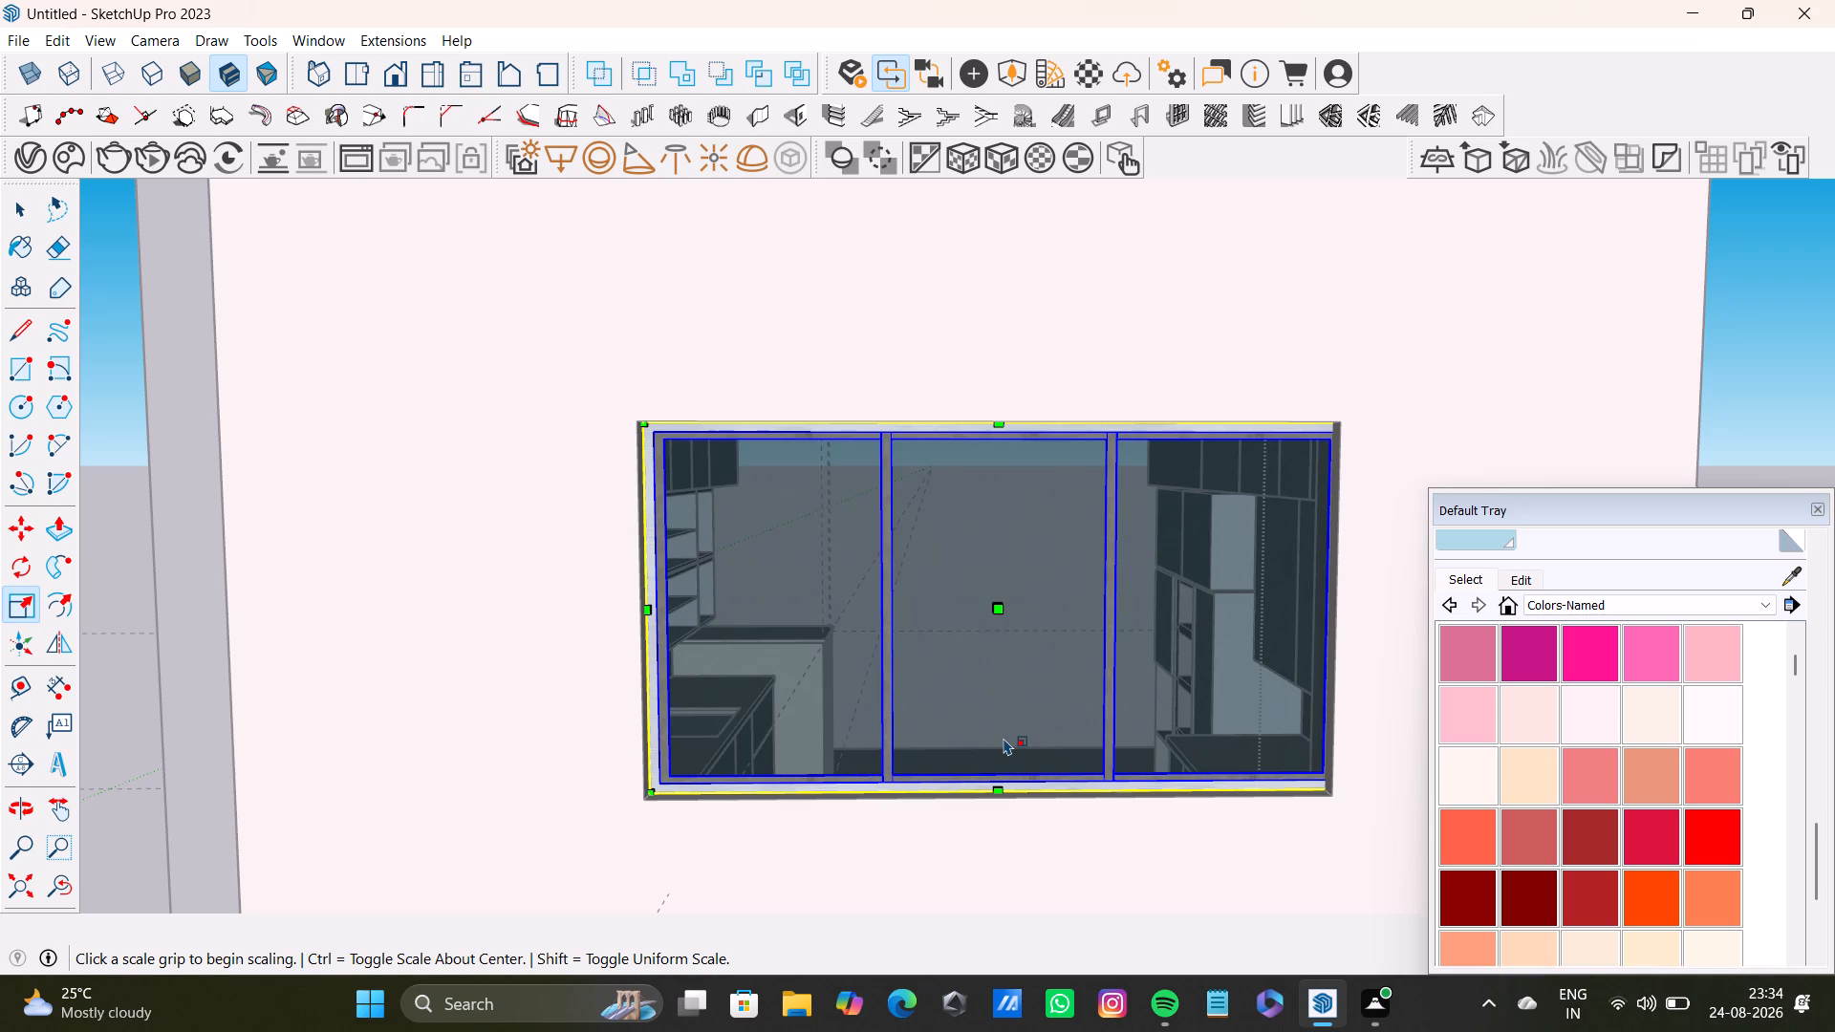
pyautogui.press('space')
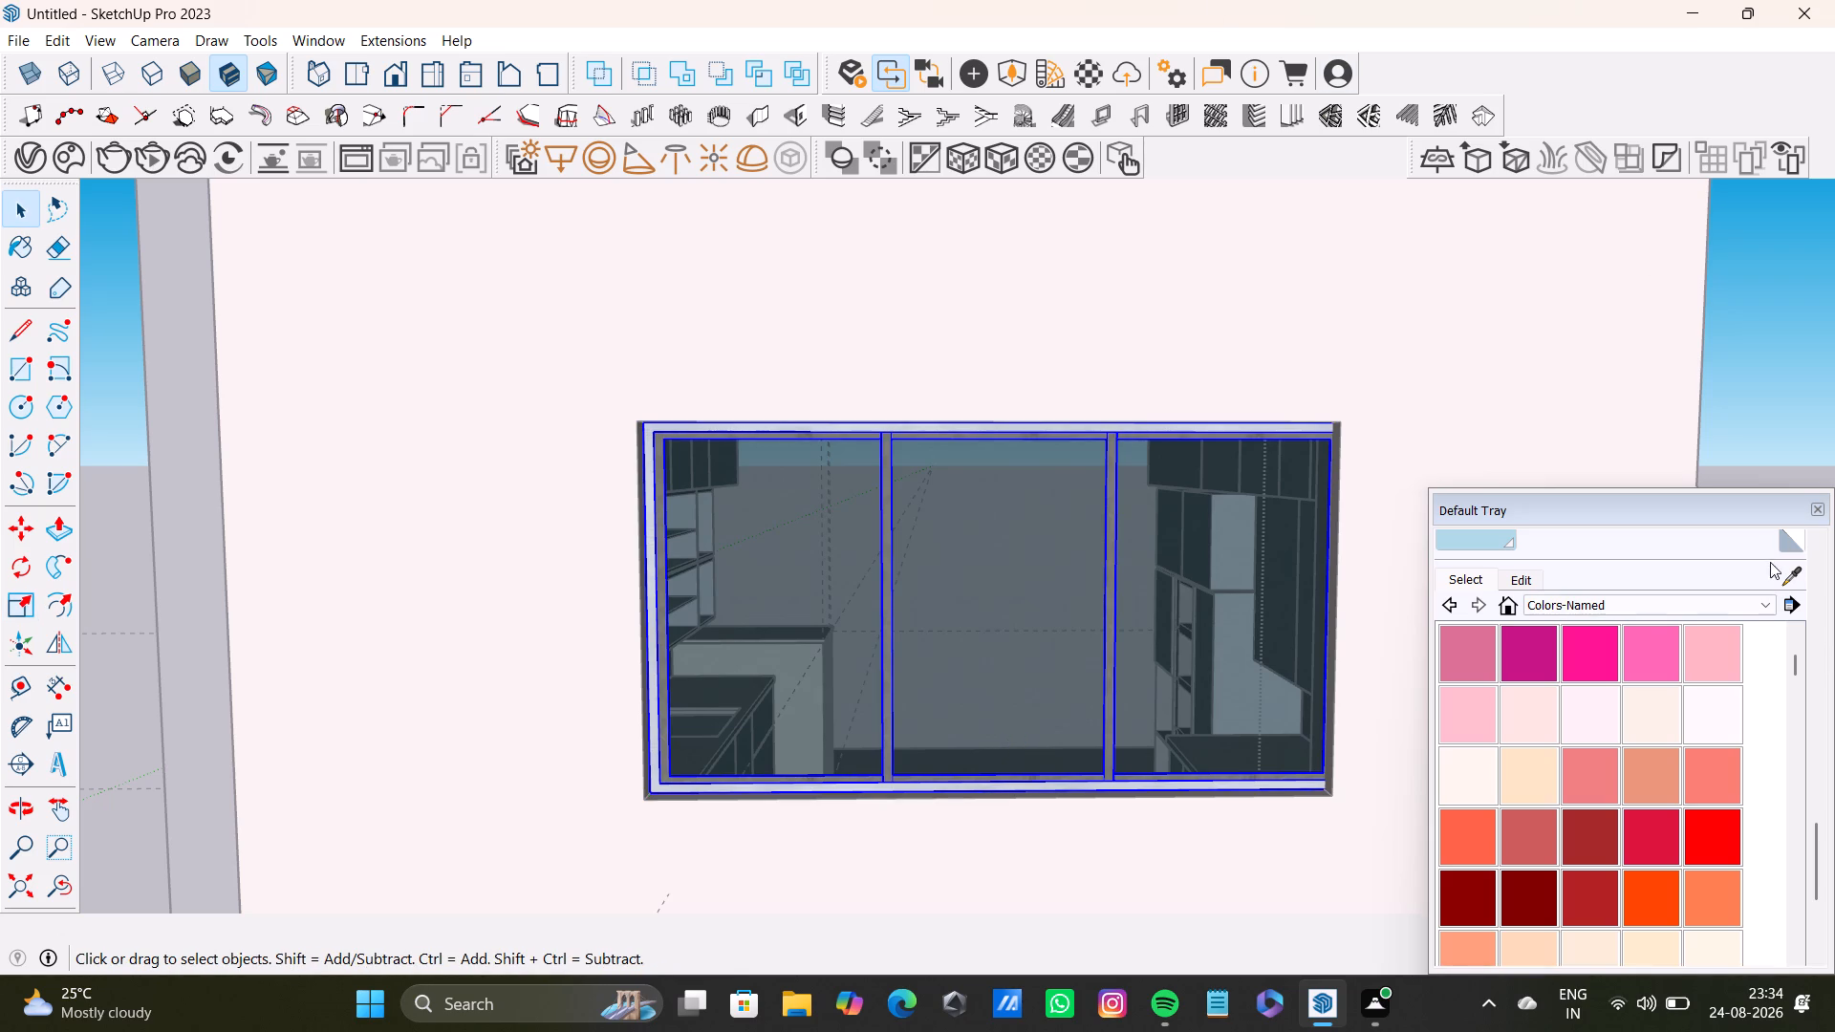
pyautogui.doubleClick(1803, 481)
pyautogui.tripleClick(1797, 399)
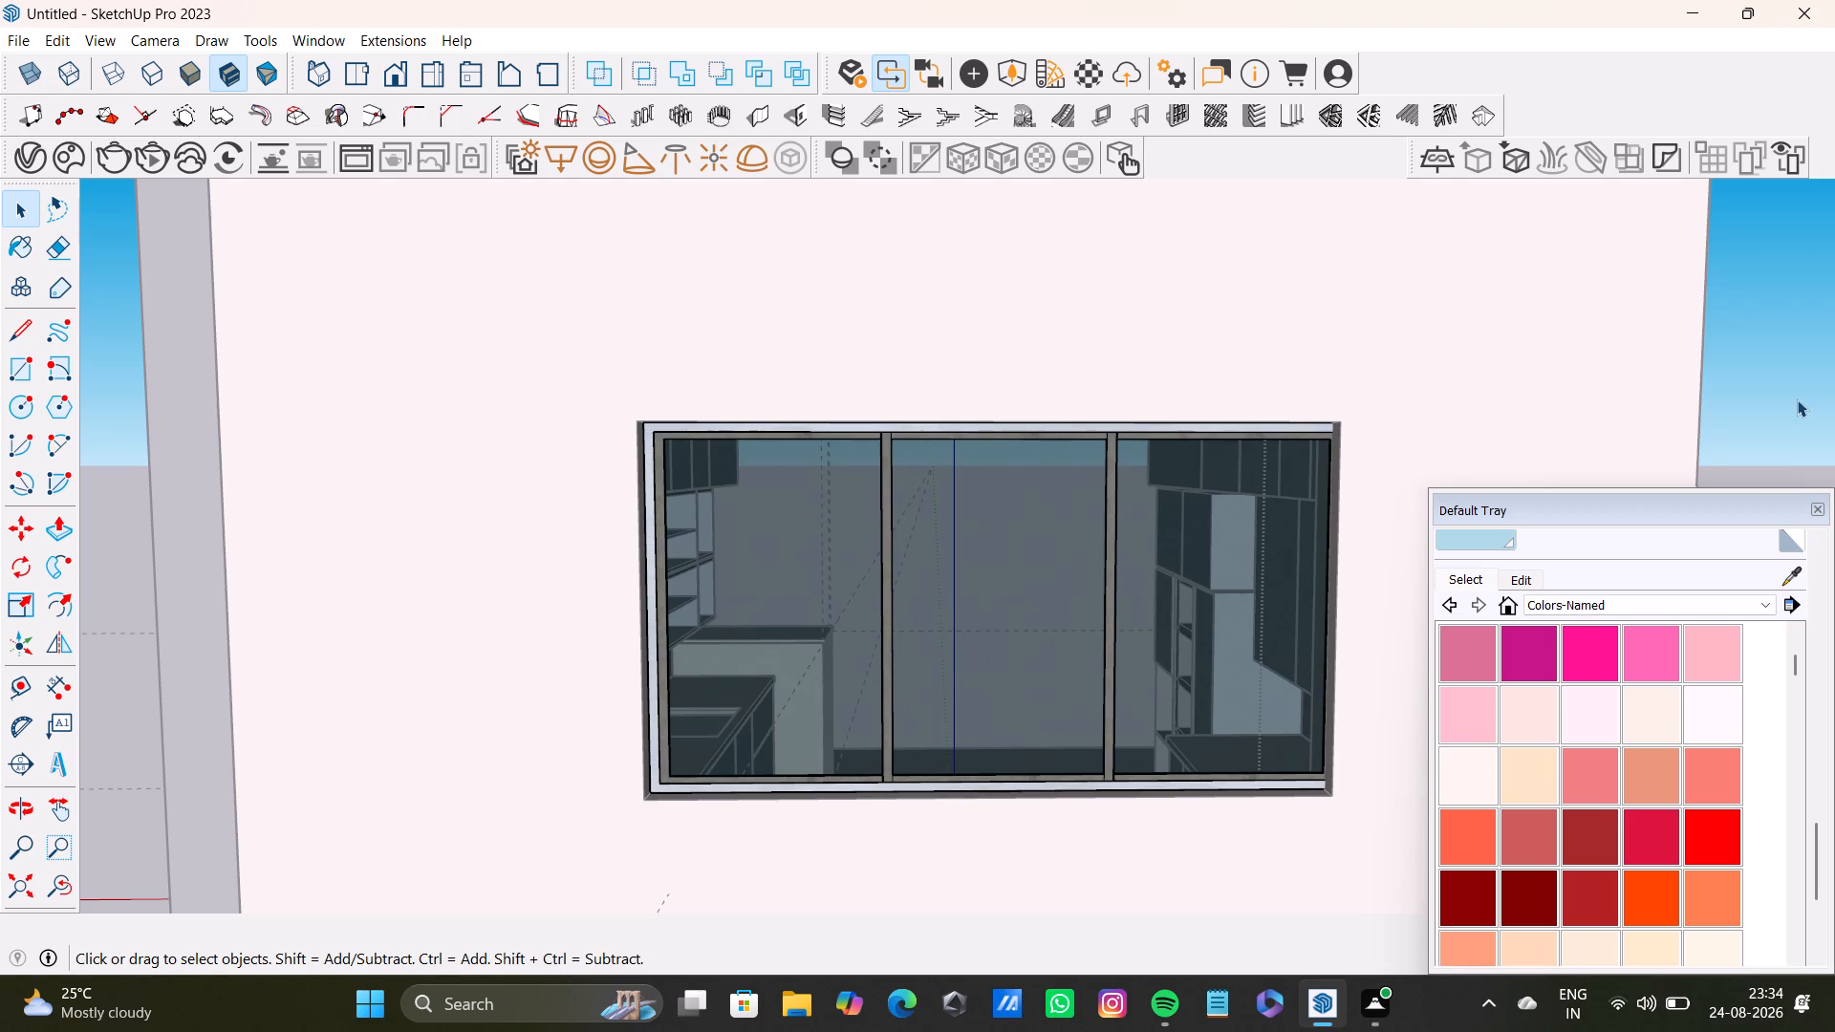
pyautogui.click(1797, 399)
# Scale the whole window group slightly narrower so its window lines up with the side of the wall opening.
pyautogui.press('s')
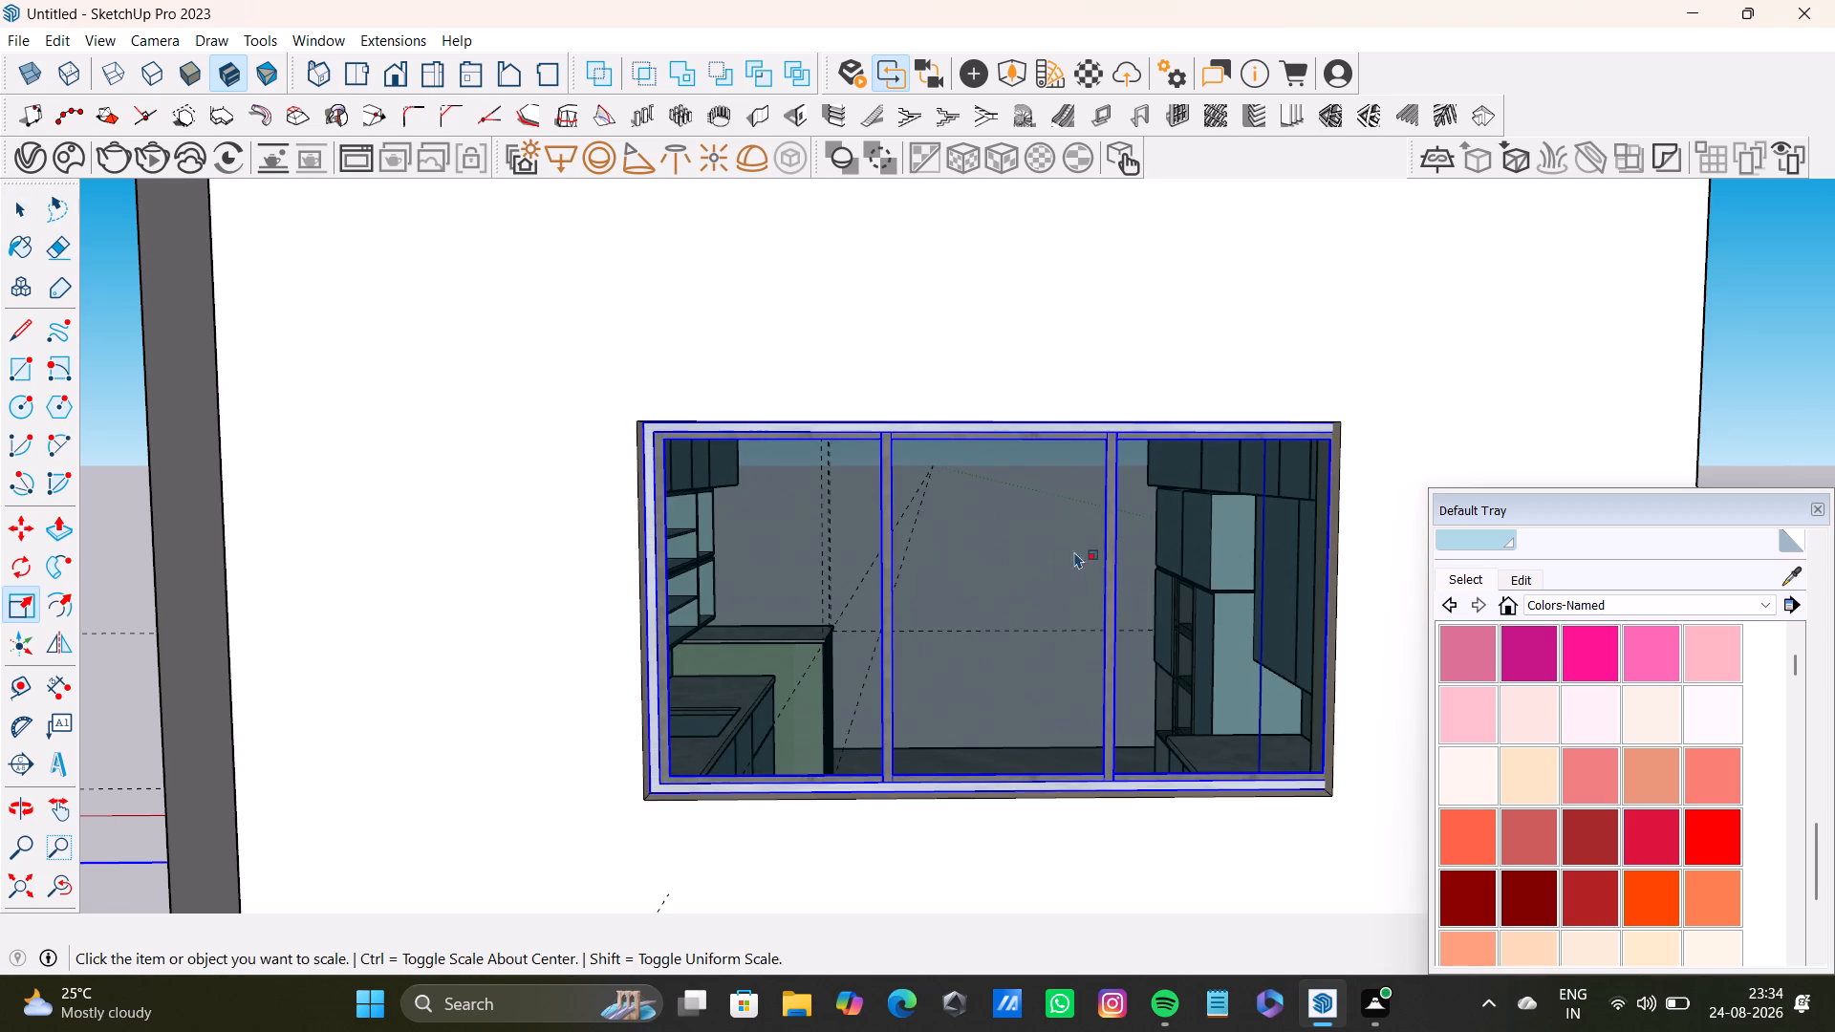
pyautogui.press('s')
pyautogui.scroll(-4, 1280, 630)
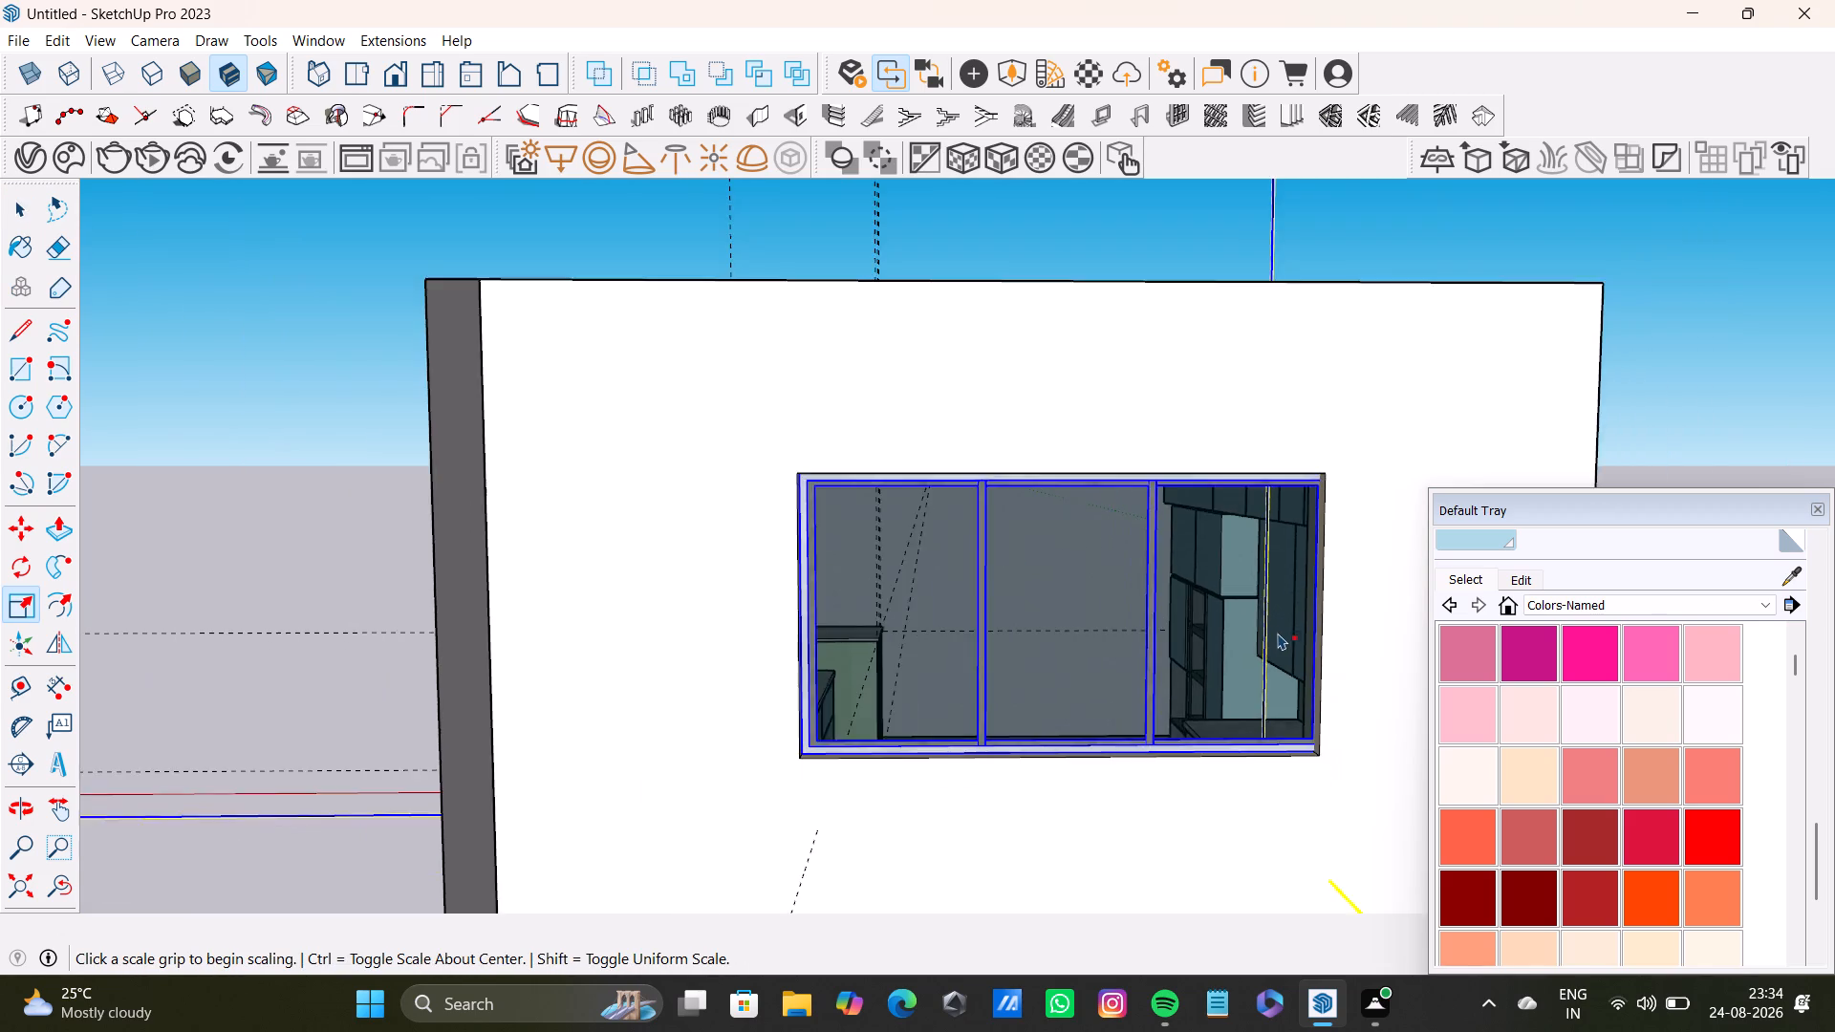
pyautogui.scroll(-3, 1278, 633)
pyautogui.scroll(2, 1278, 633)
pyautogui.scroll(-12, 1276, 632)
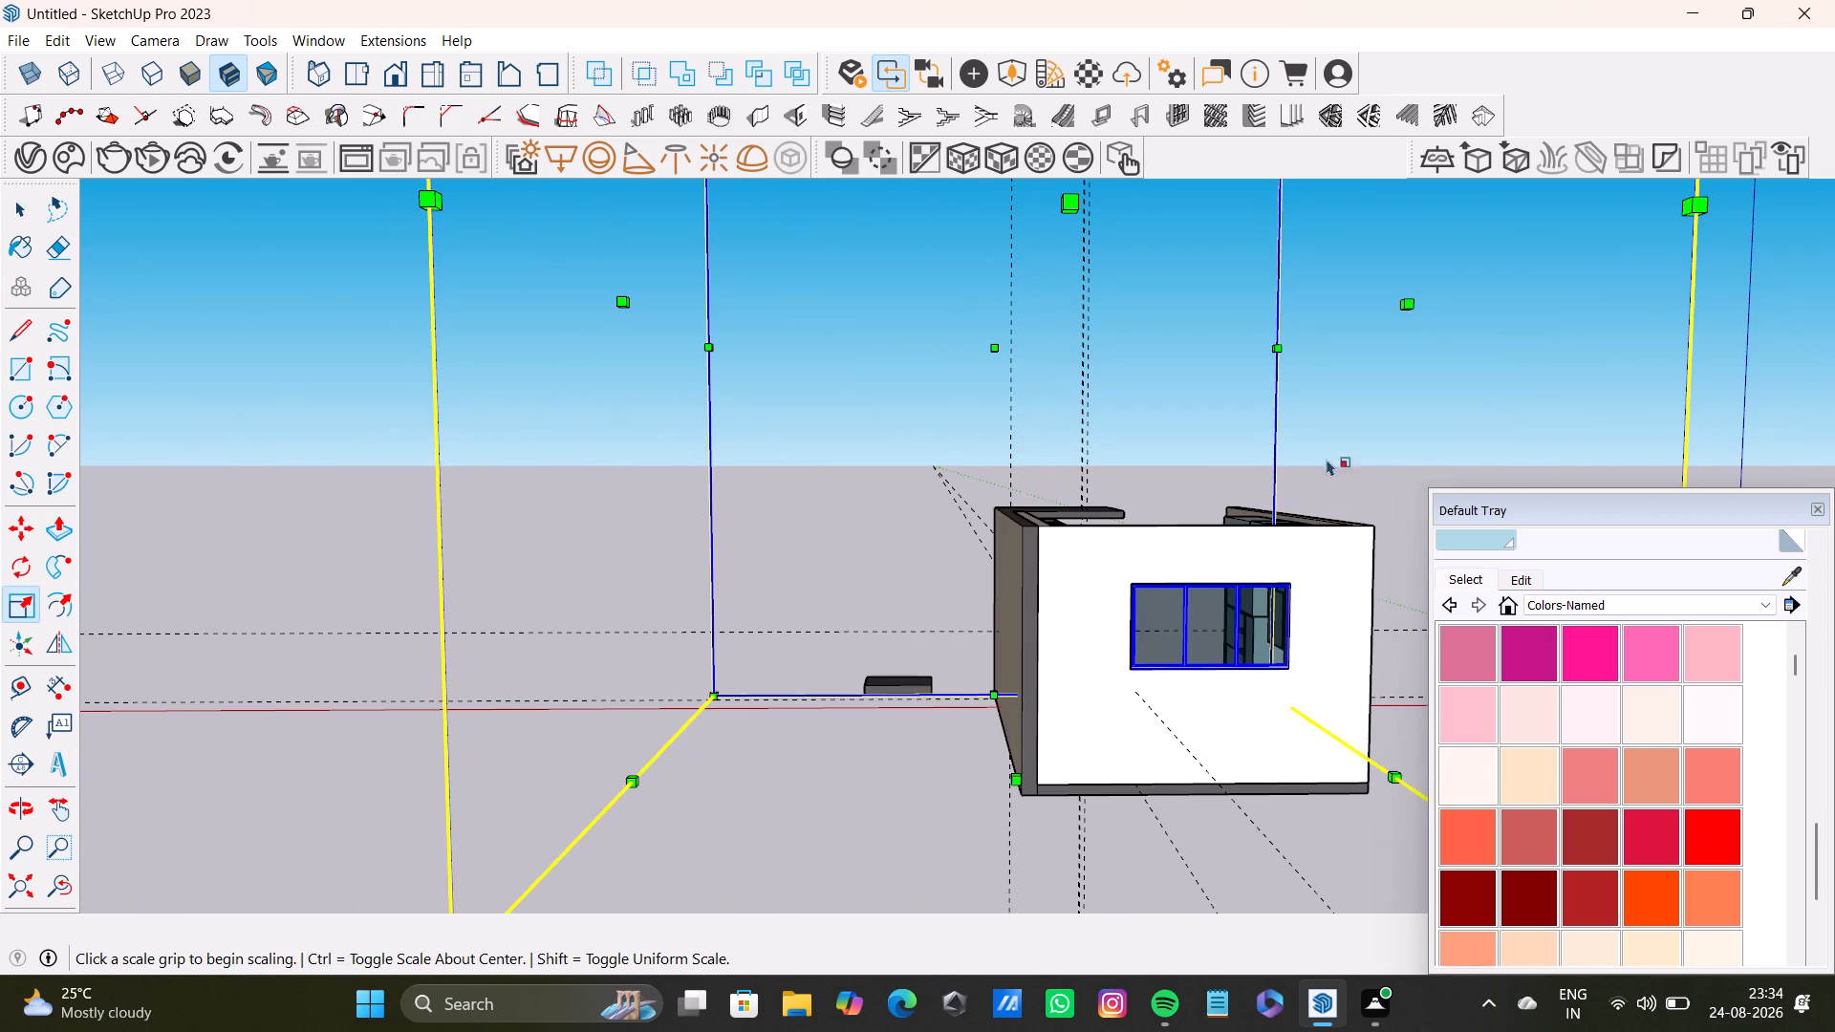
pyautogui.moveTo(1407, 309); pyautogui.dragTo(1384, 321)
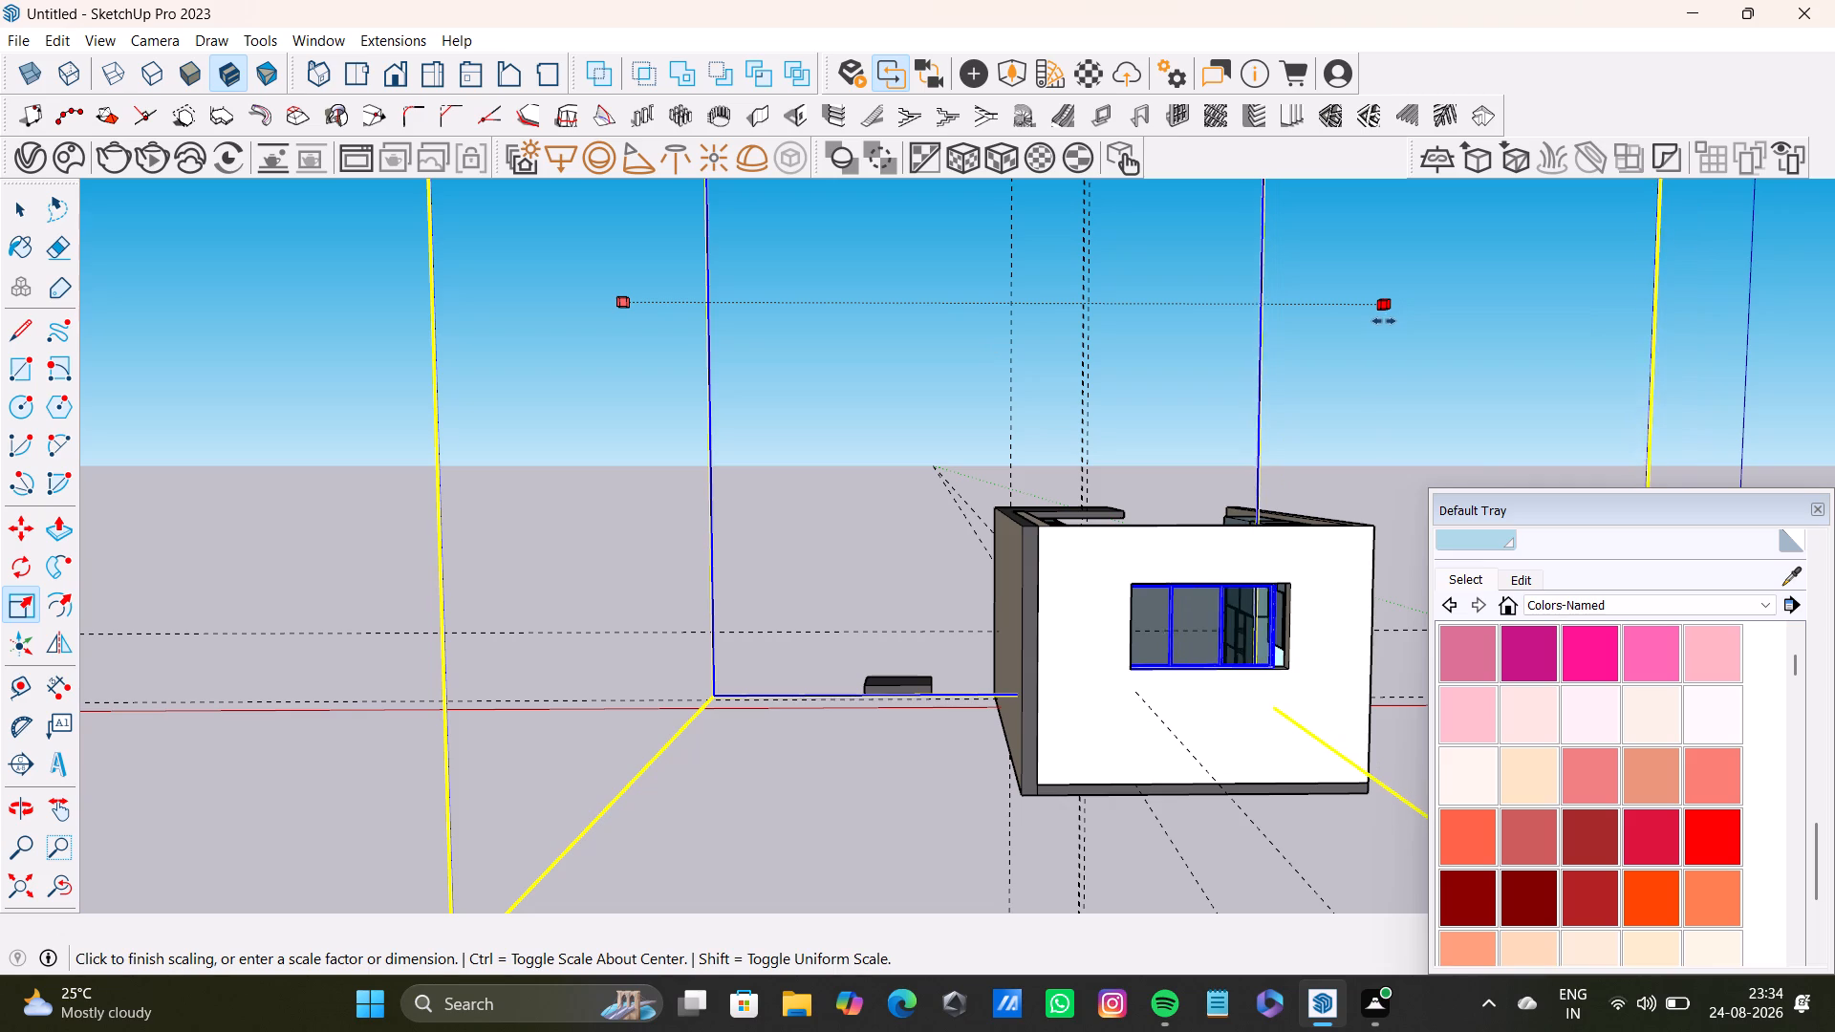
pyautogui.moveTo(1384, 321); pyautogui.dragTo(1397, 317)
pyautogui.scroll(4, 1368, 622)
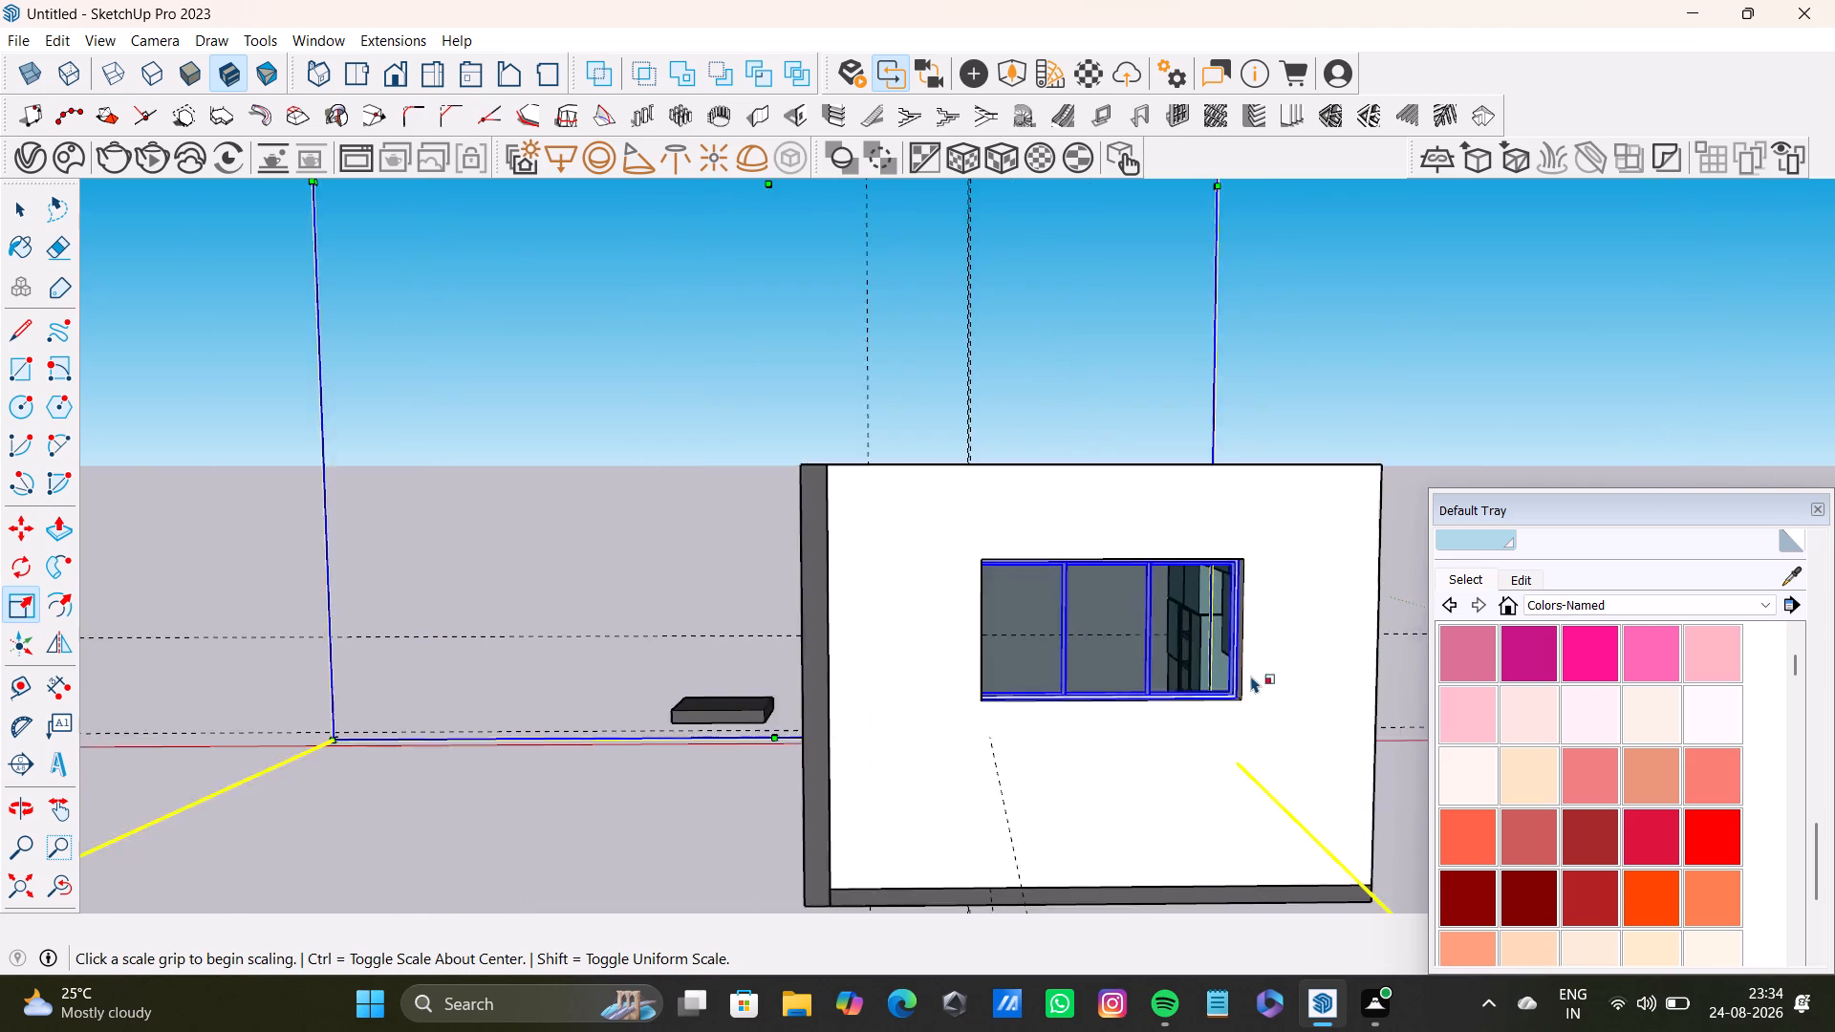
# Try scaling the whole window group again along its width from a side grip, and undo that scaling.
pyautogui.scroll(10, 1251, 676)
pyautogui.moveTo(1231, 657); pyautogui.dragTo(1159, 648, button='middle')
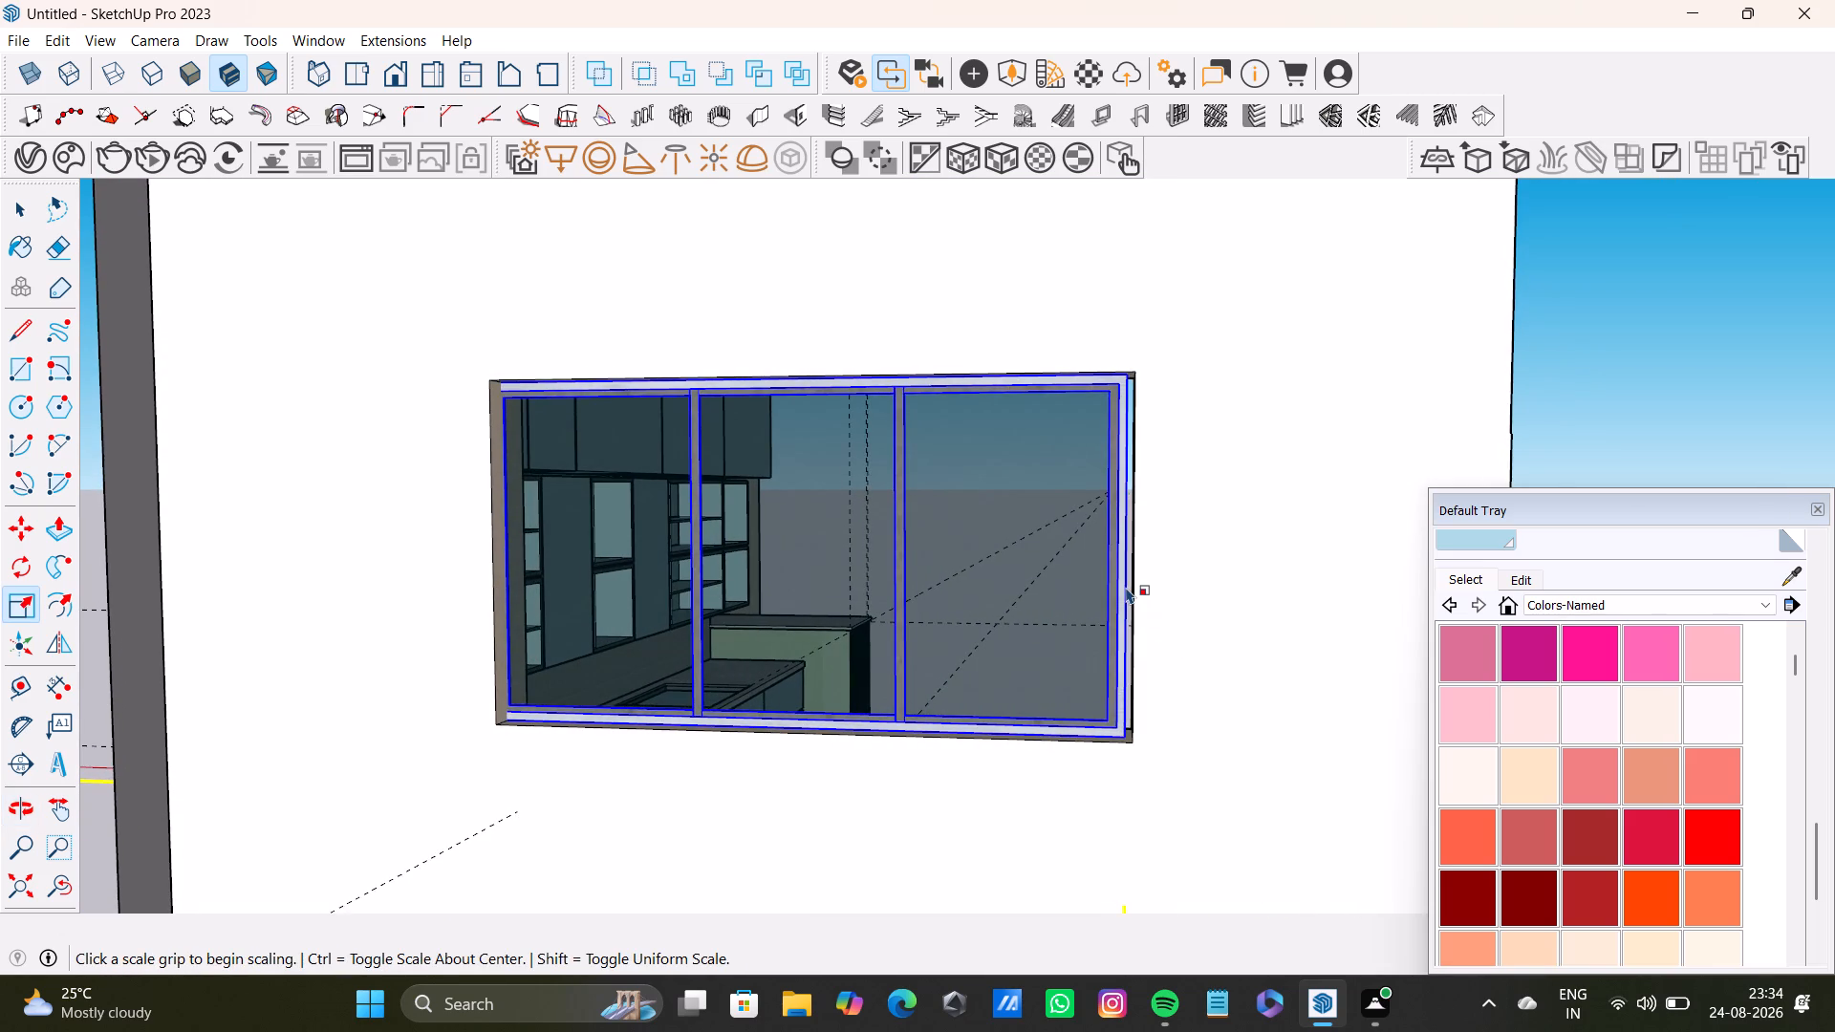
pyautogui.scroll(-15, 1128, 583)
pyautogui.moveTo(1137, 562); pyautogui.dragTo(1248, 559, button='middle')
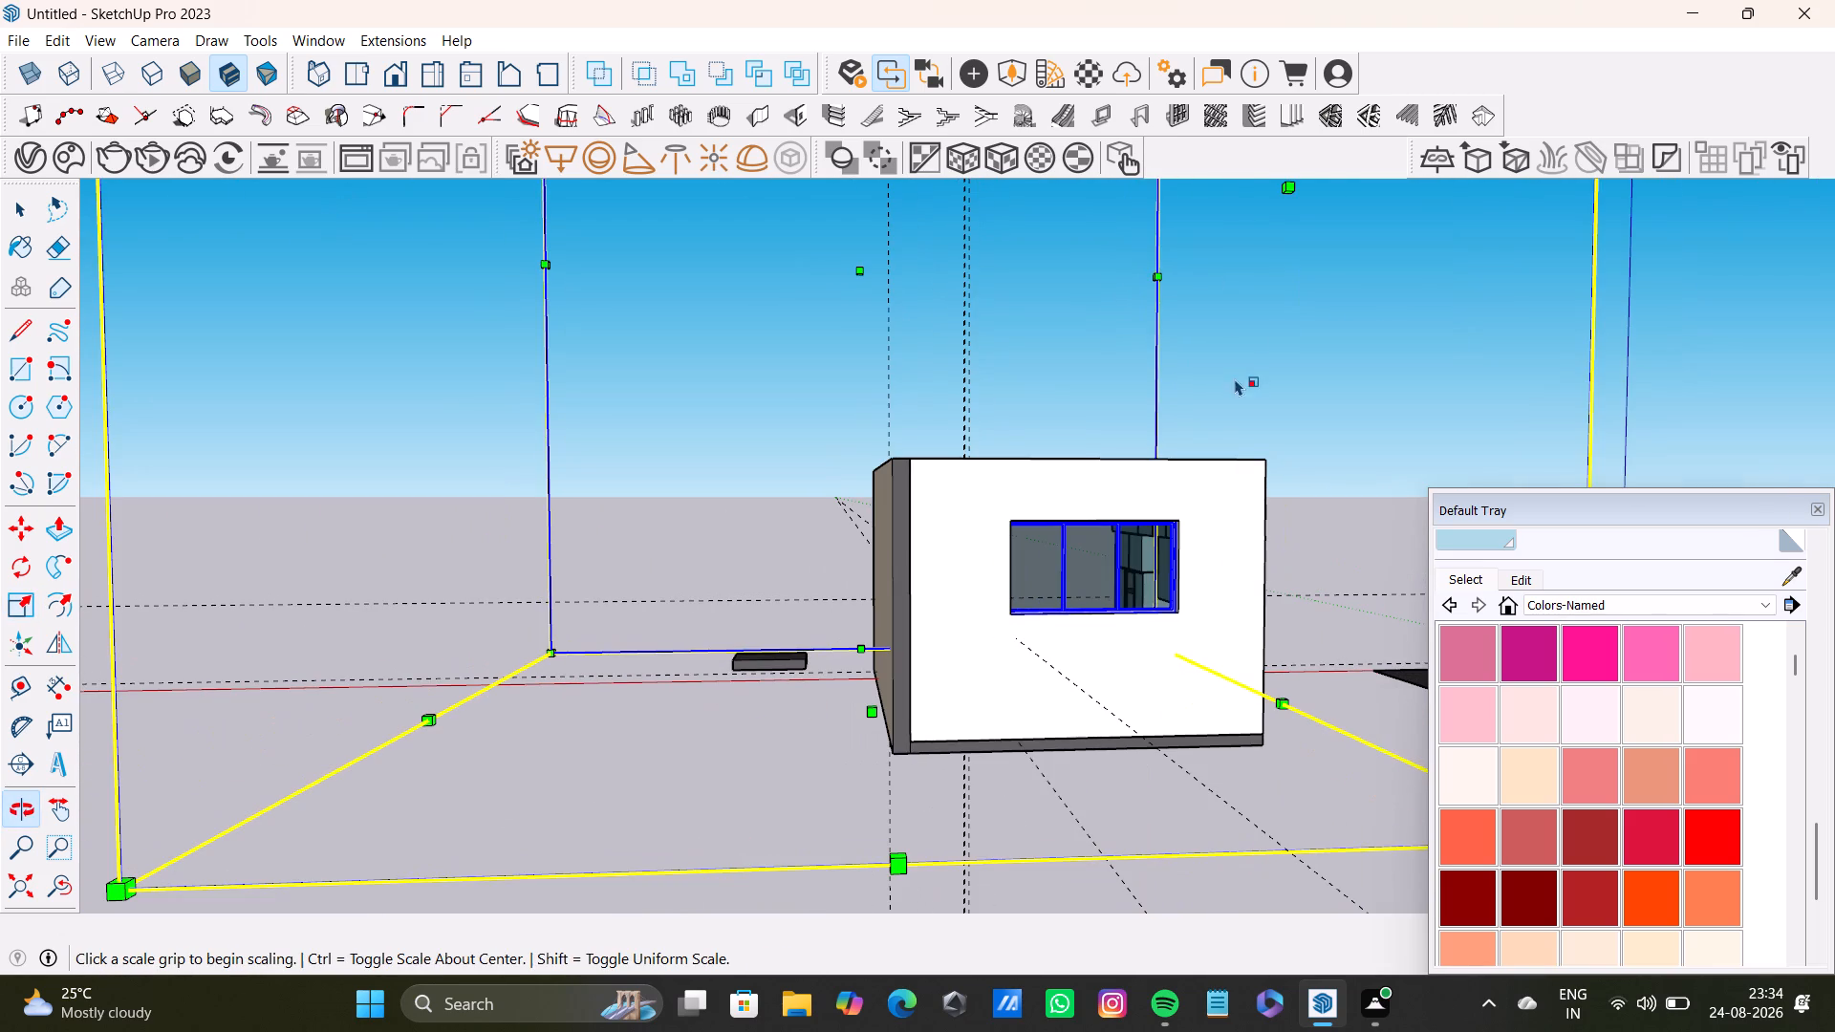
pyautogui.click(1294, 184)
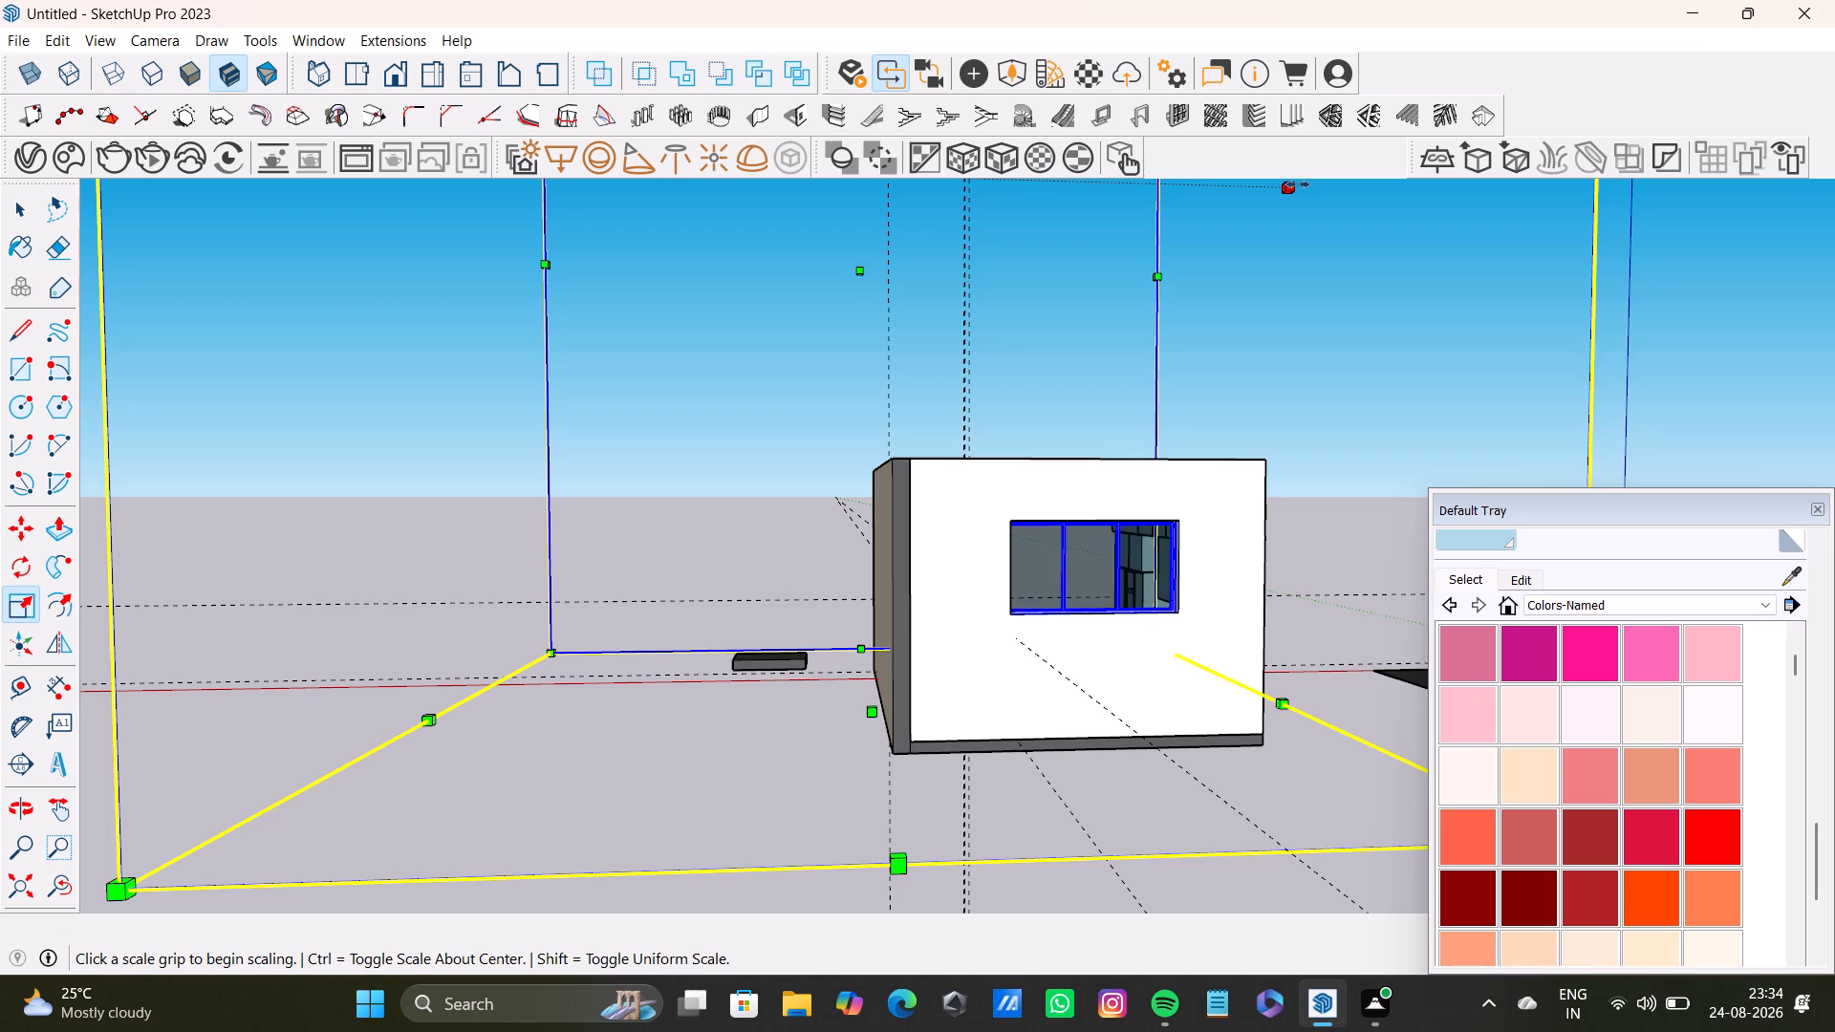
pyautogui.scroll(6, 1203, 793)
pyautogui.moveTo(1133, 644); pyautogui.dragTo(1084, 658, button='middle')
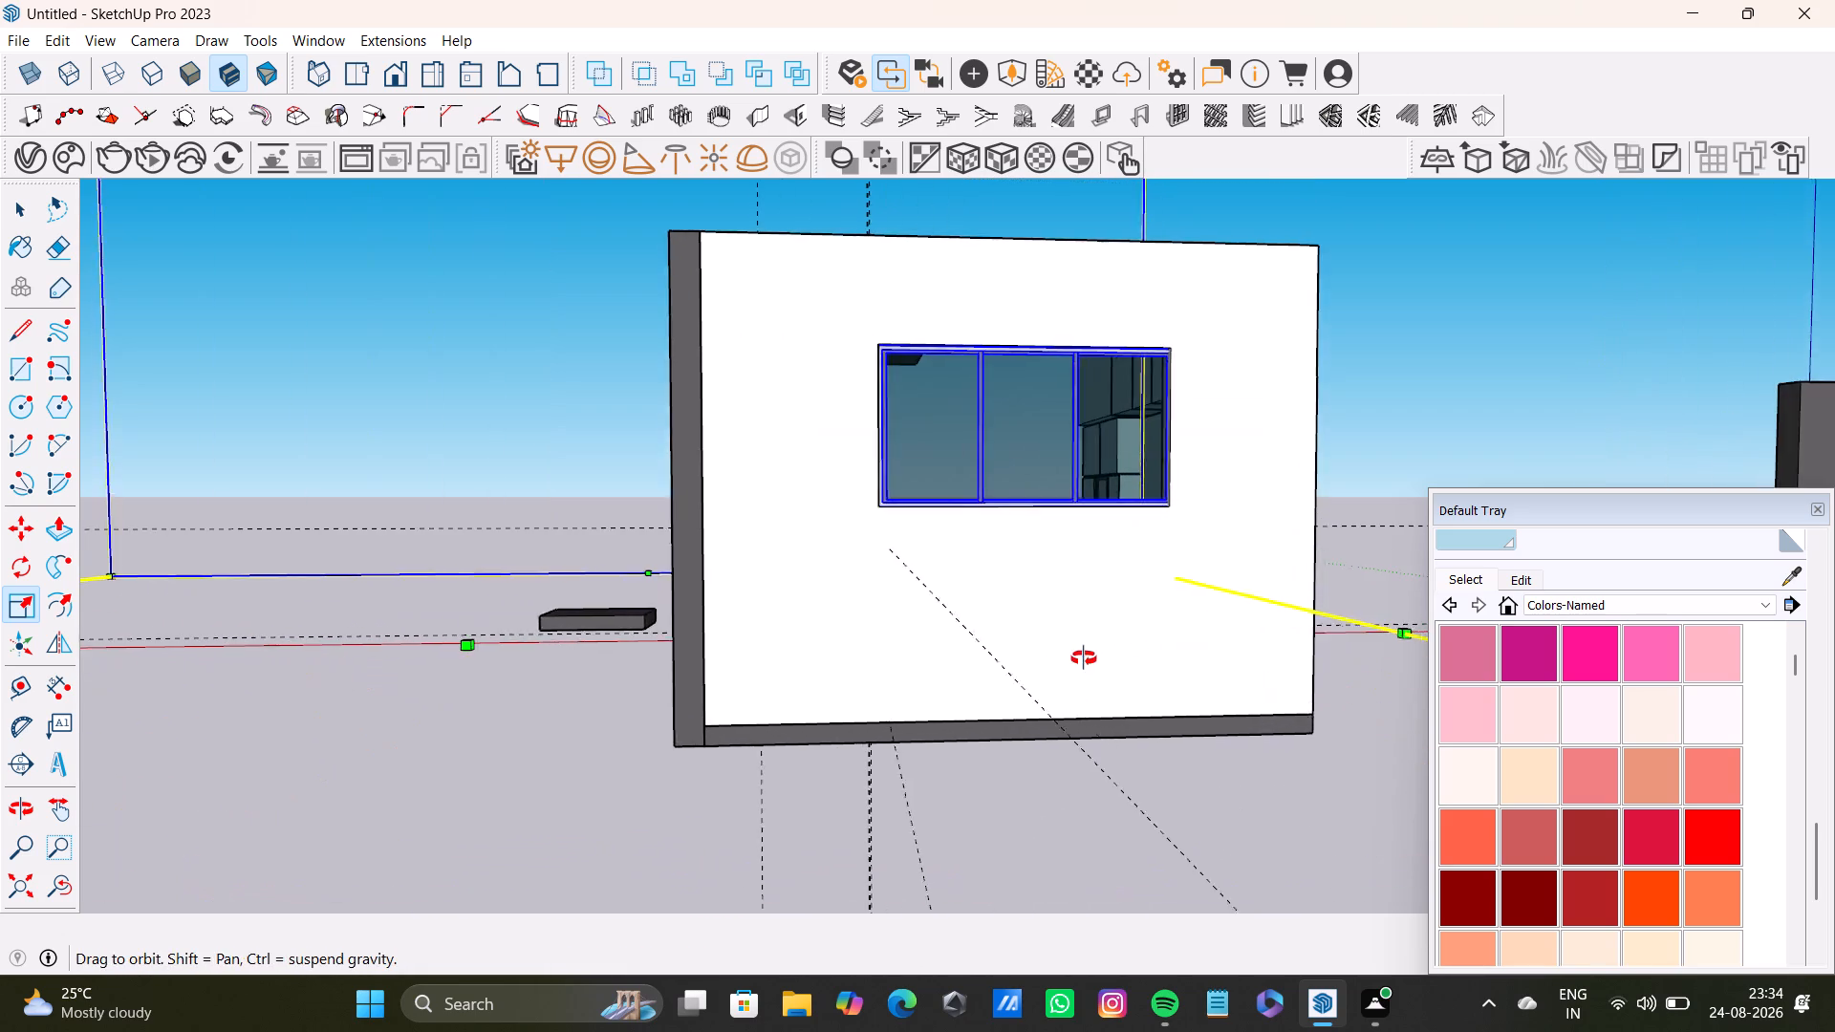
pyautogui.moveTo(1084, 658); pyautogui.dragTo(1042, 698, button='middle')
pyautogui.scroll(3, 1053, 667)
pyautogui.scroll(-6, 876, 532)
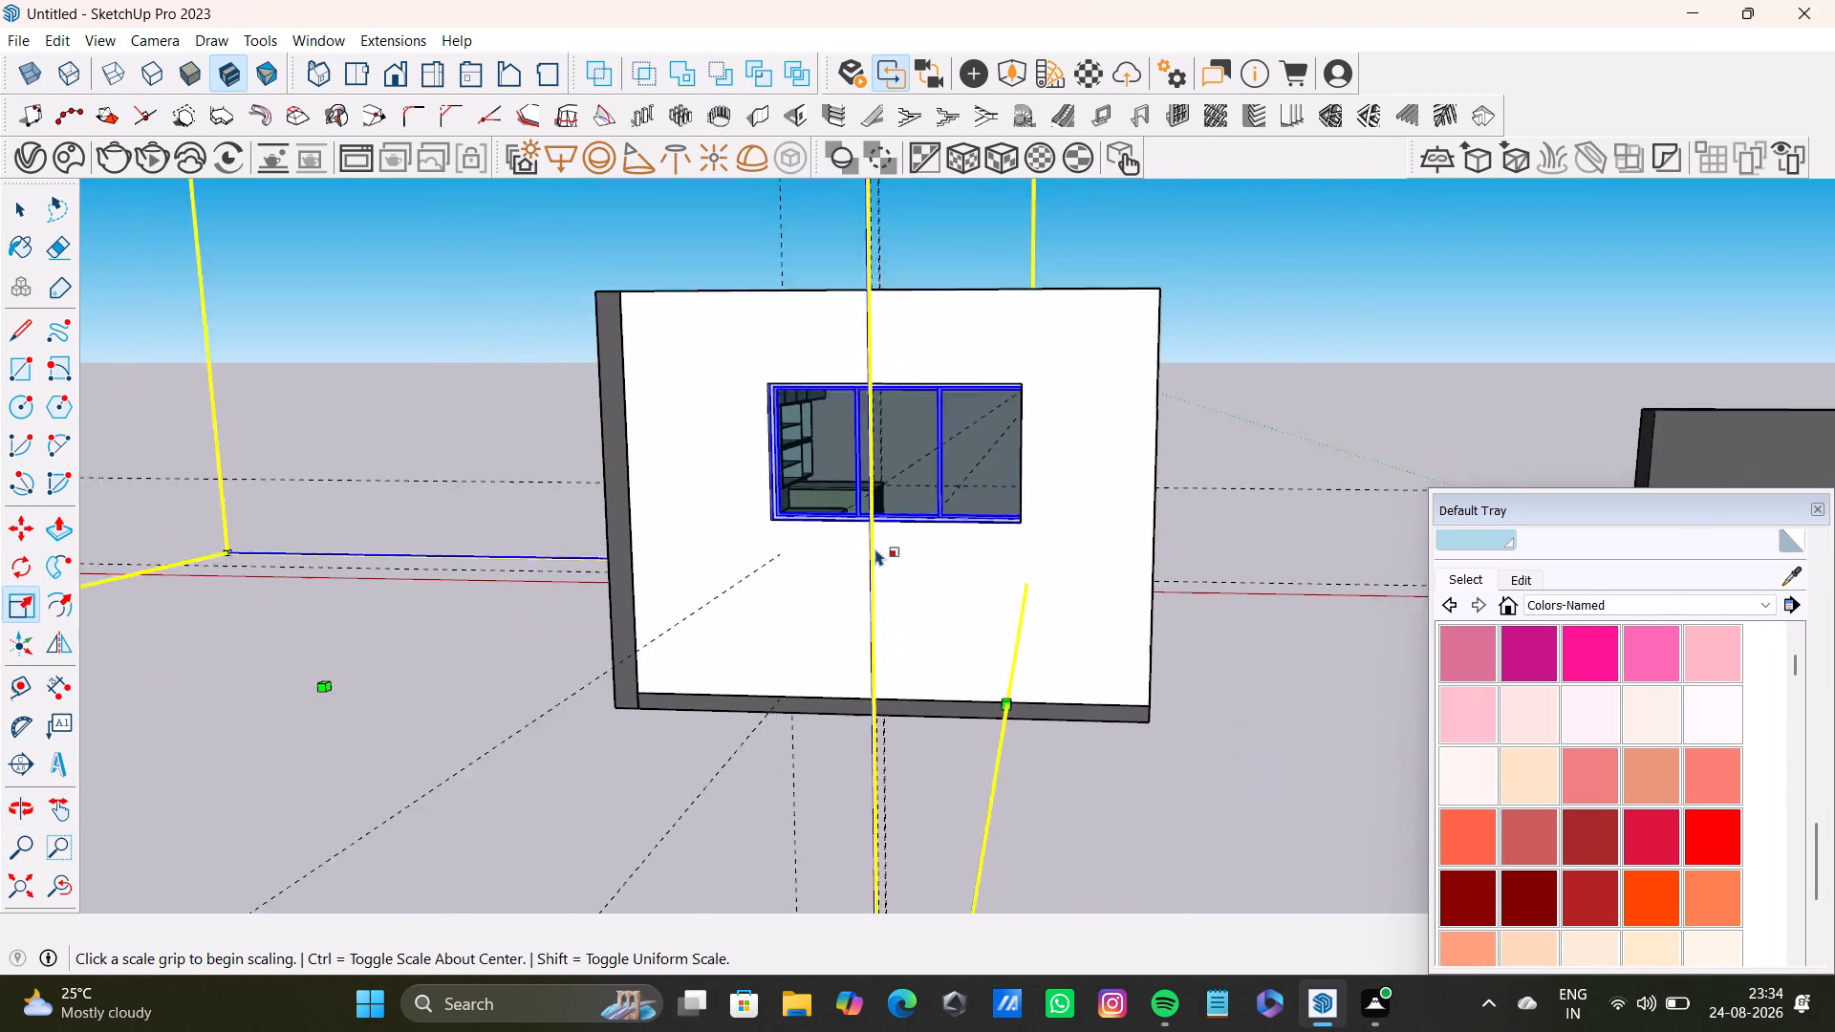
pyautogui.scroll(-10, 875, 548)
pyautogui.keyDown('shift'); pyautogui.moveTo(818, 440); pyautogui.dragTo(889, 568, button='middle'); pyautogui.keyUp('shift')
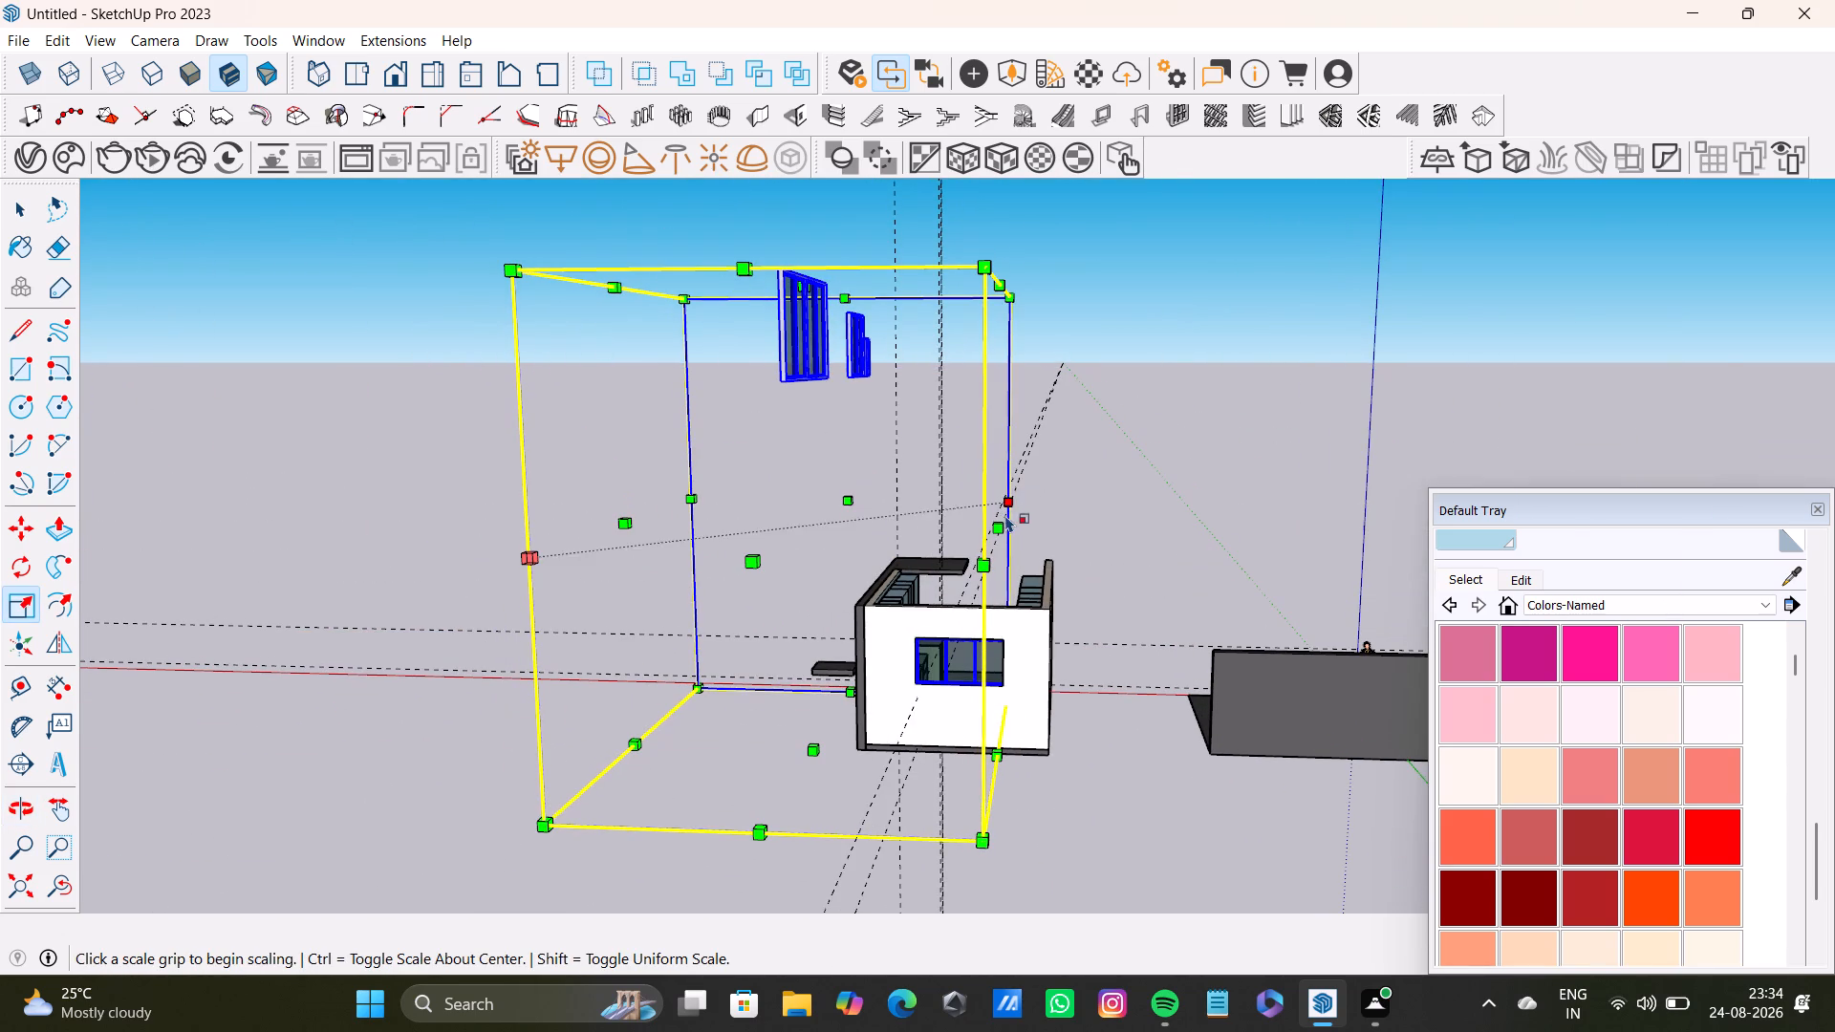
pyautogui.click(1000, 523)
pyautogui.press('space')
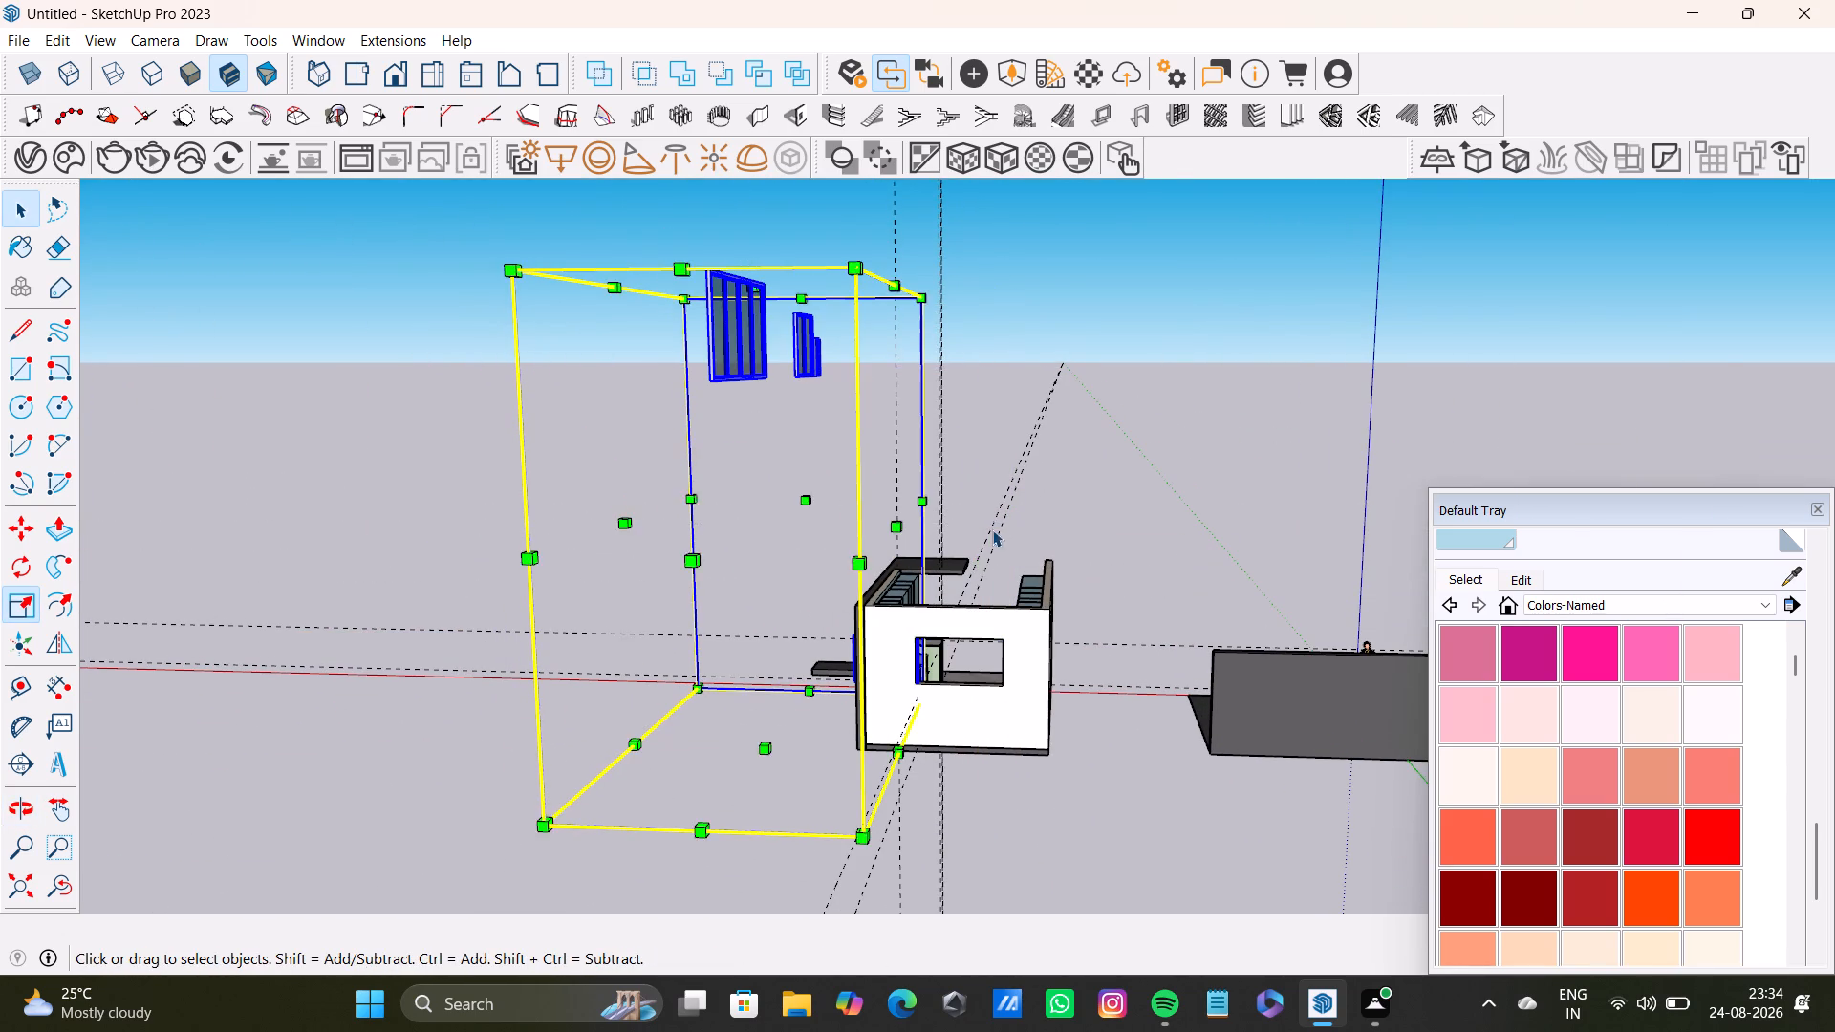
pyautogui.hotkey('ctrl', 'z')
# Scale the whole window group slightly narrower along its width to fit the wall opening, and deselect it.
pyautogui.scroll(10, 997, 778)
pyautogui.moveTo(962, 654); pyautogui.dragTo(1071, 606, button='middle')
pyautogui.scroll(-1, 1084, 583)
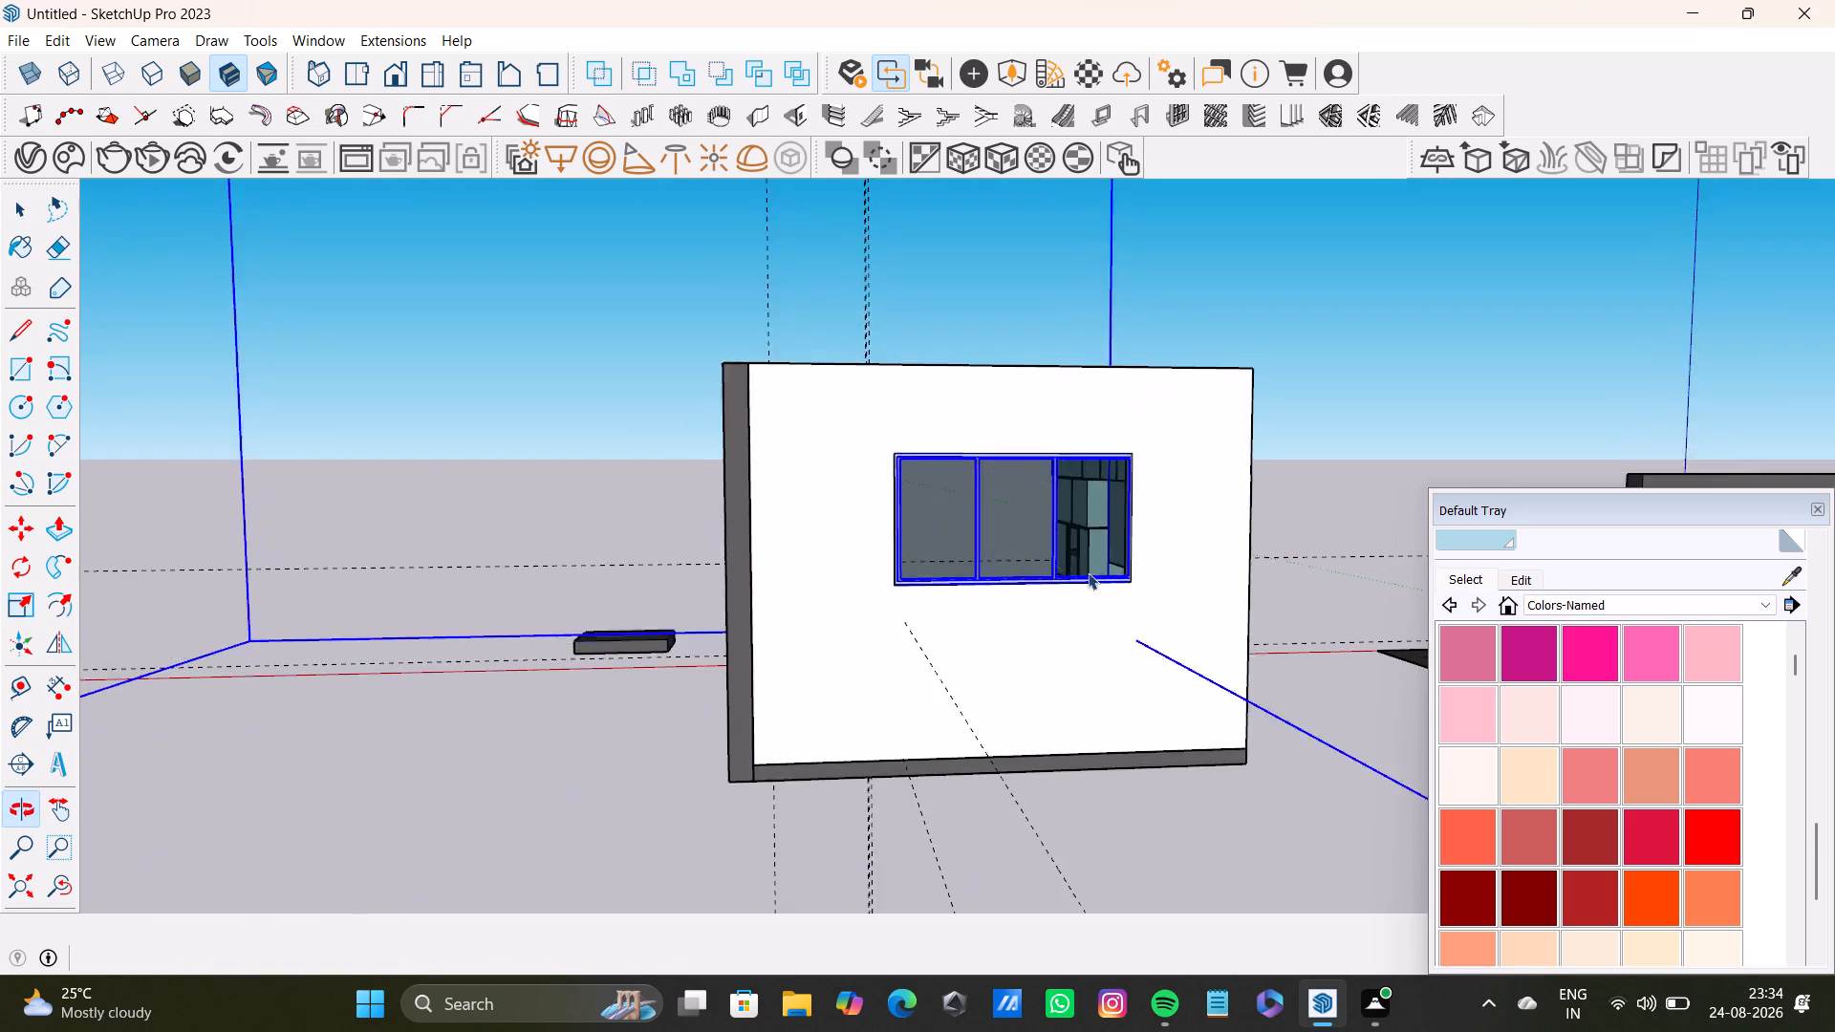
pyautogui.scroll(9, 1090, 561)
pyautogui.moveTo(1116, 529); pyautogui.dragTo(1123, 561, button='middle')
pyautogui.scroll(-5, 1041, 581)
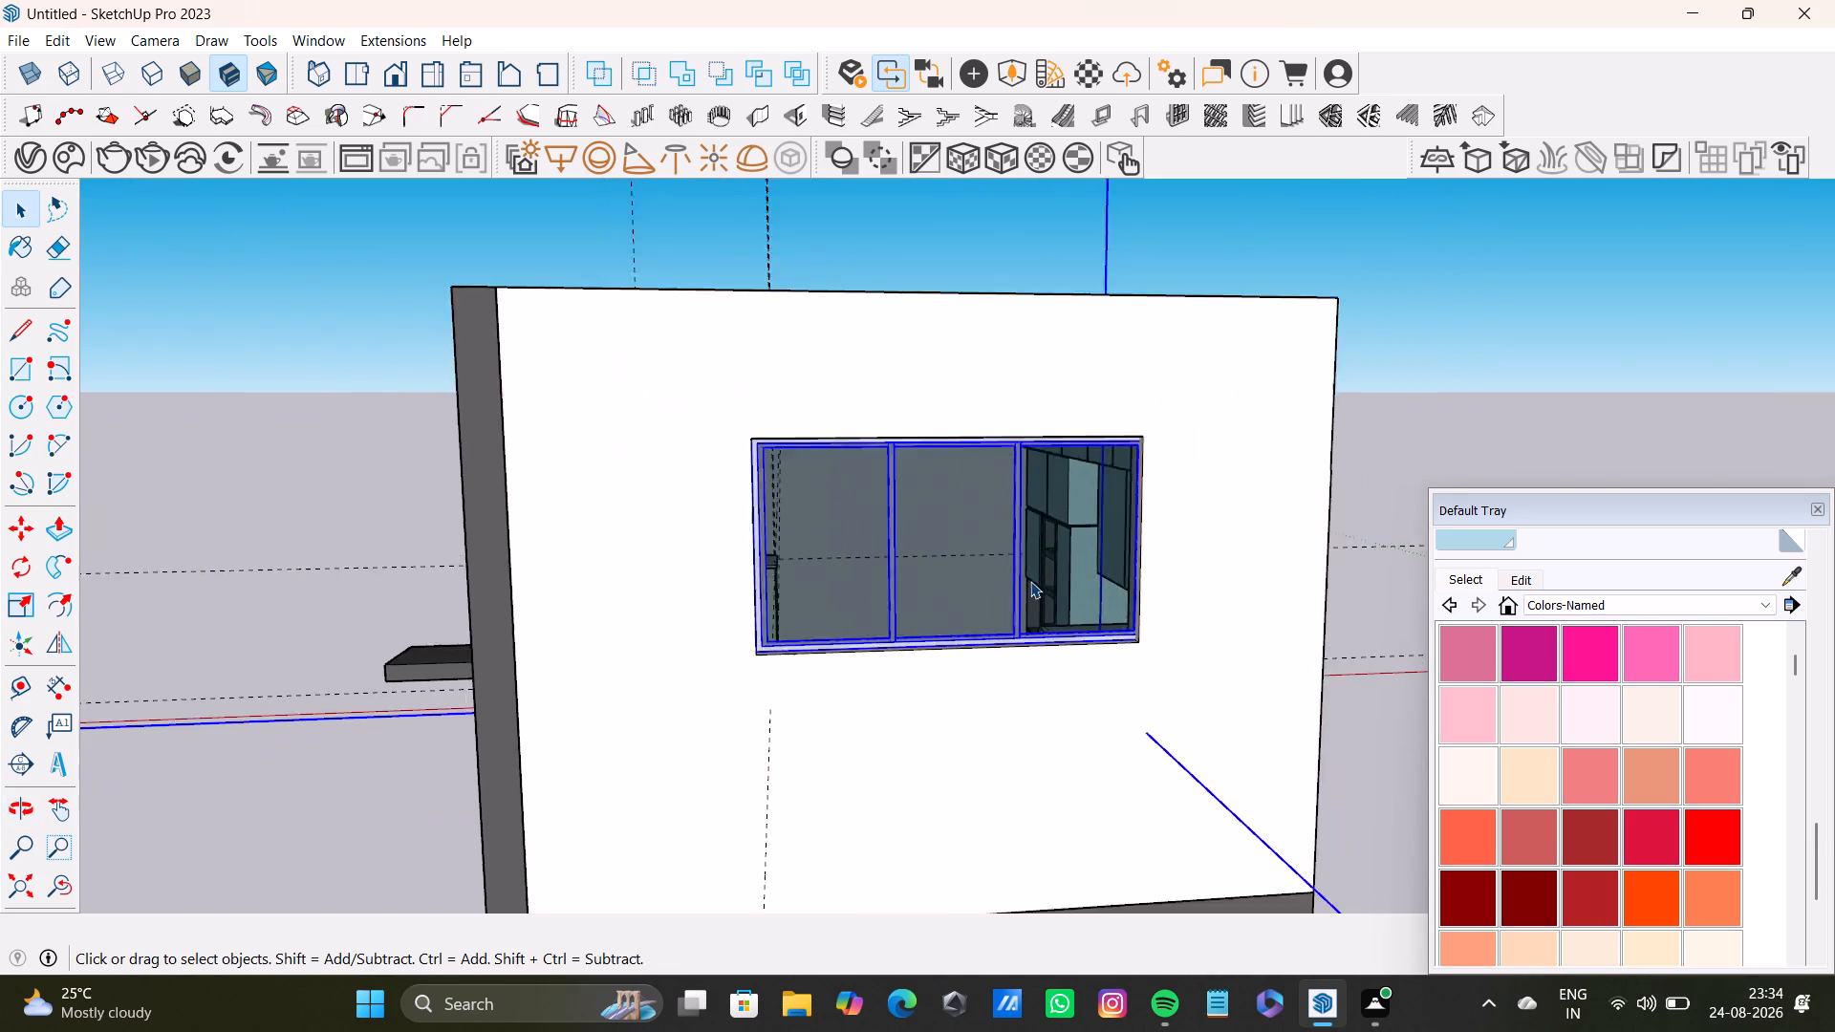
pyautogui.scroll(-10, 1030, 581)
pyautogui.keyDown('shift'); pyautogui.moveTo(1025, 453); pyautogui.dragTo(976, 782, button='middle'); pyautogui.keyUp('shift')
pyautogui.scroll(-2, 1009, 613)
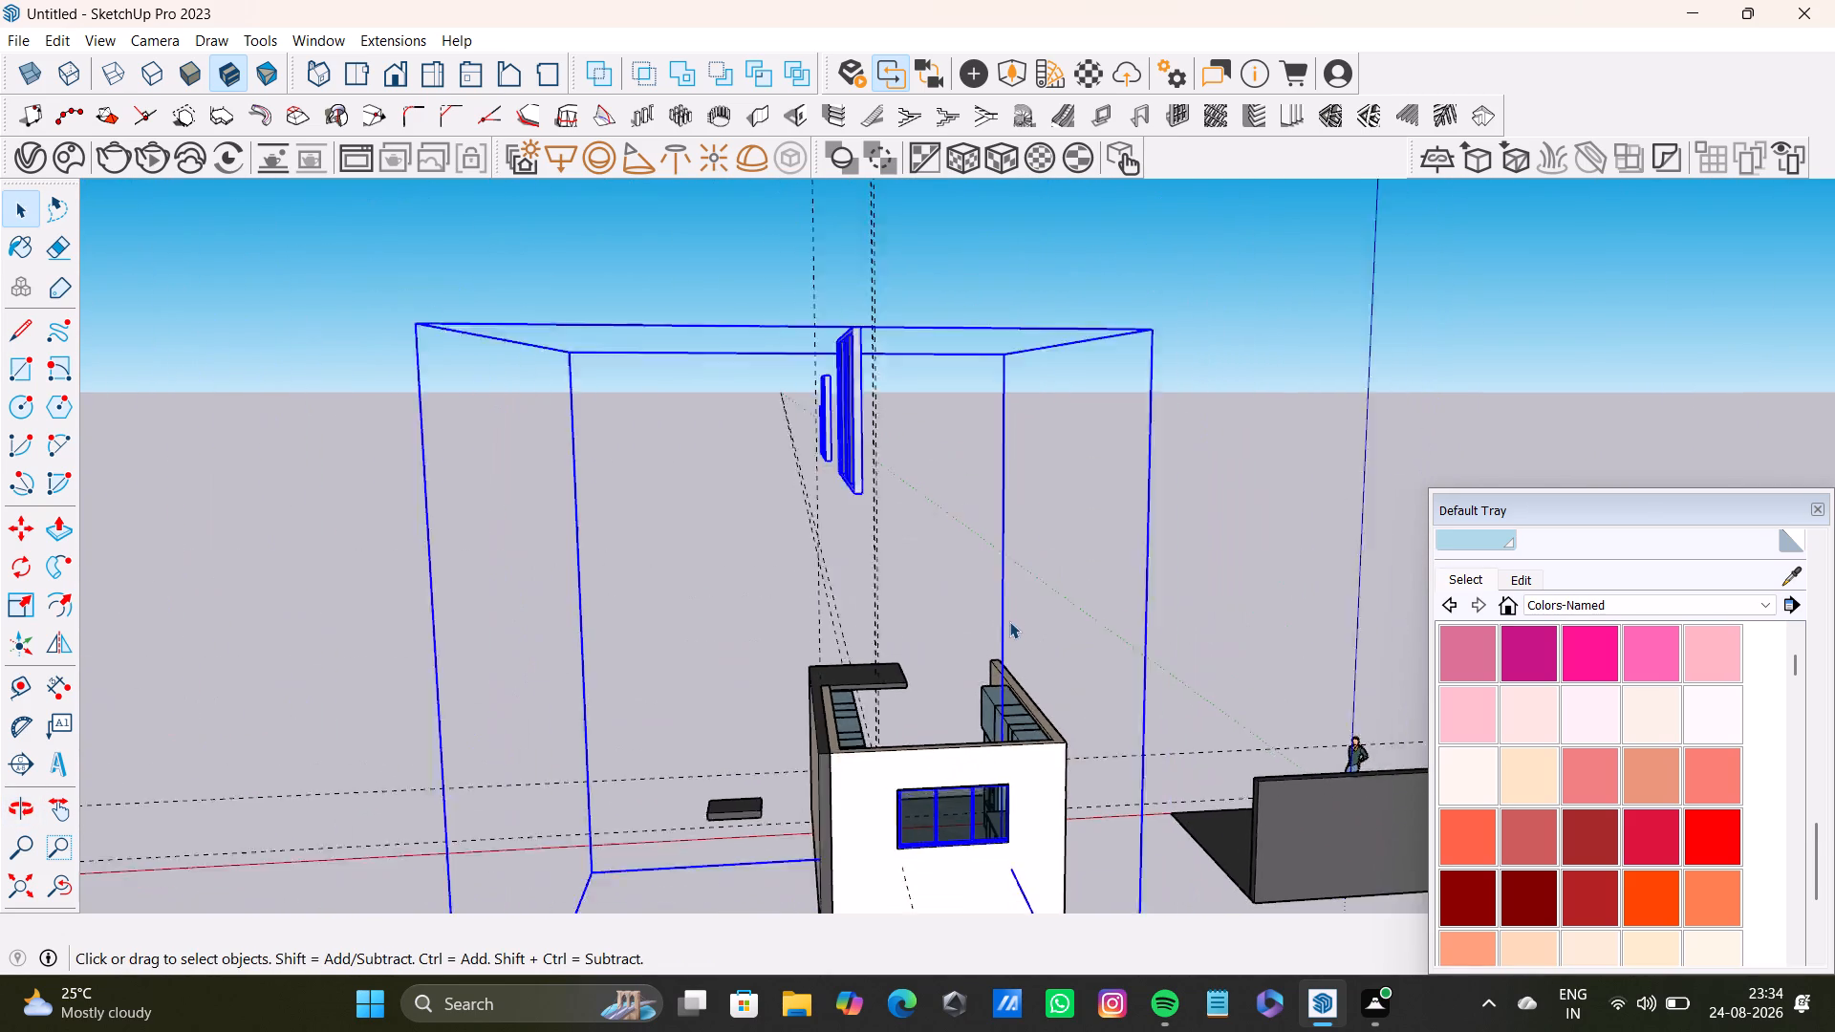
pyautogui.scroll(-4, 1009, 621)
pyautogui.press('s')
pyautogui.click(1041, 651)
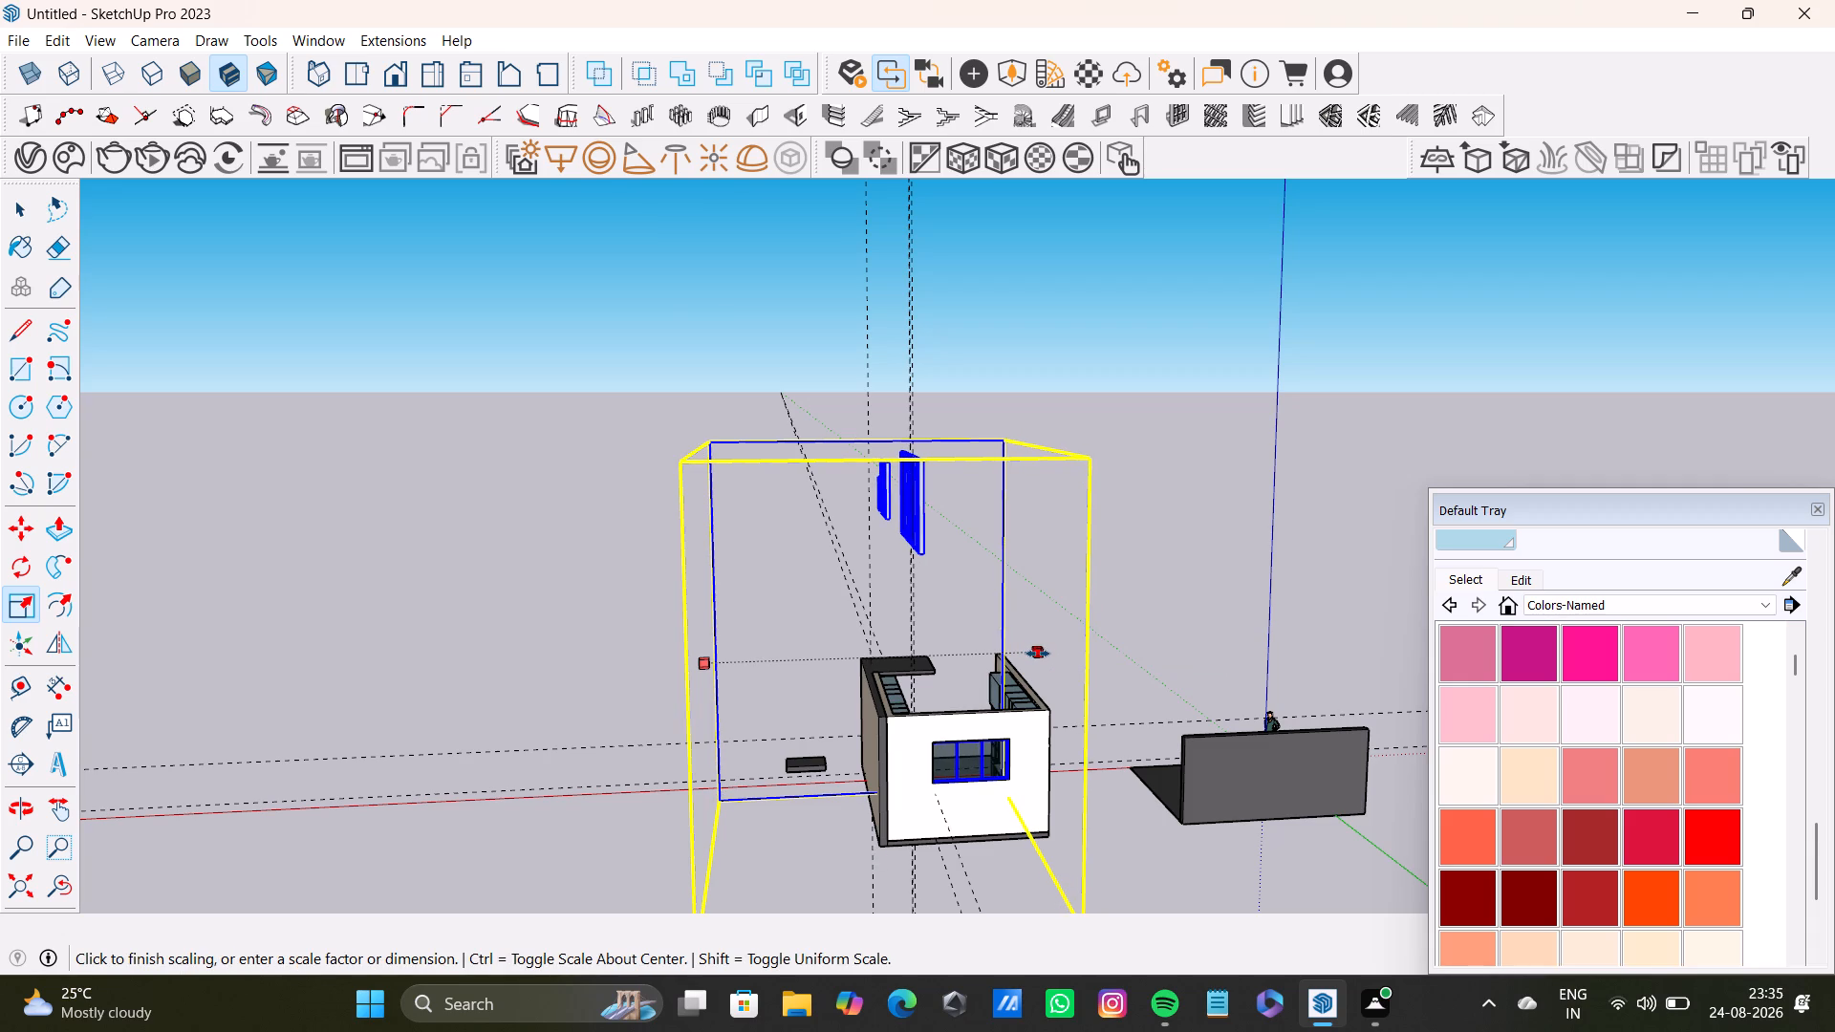
pyautogui.click(707, 665)
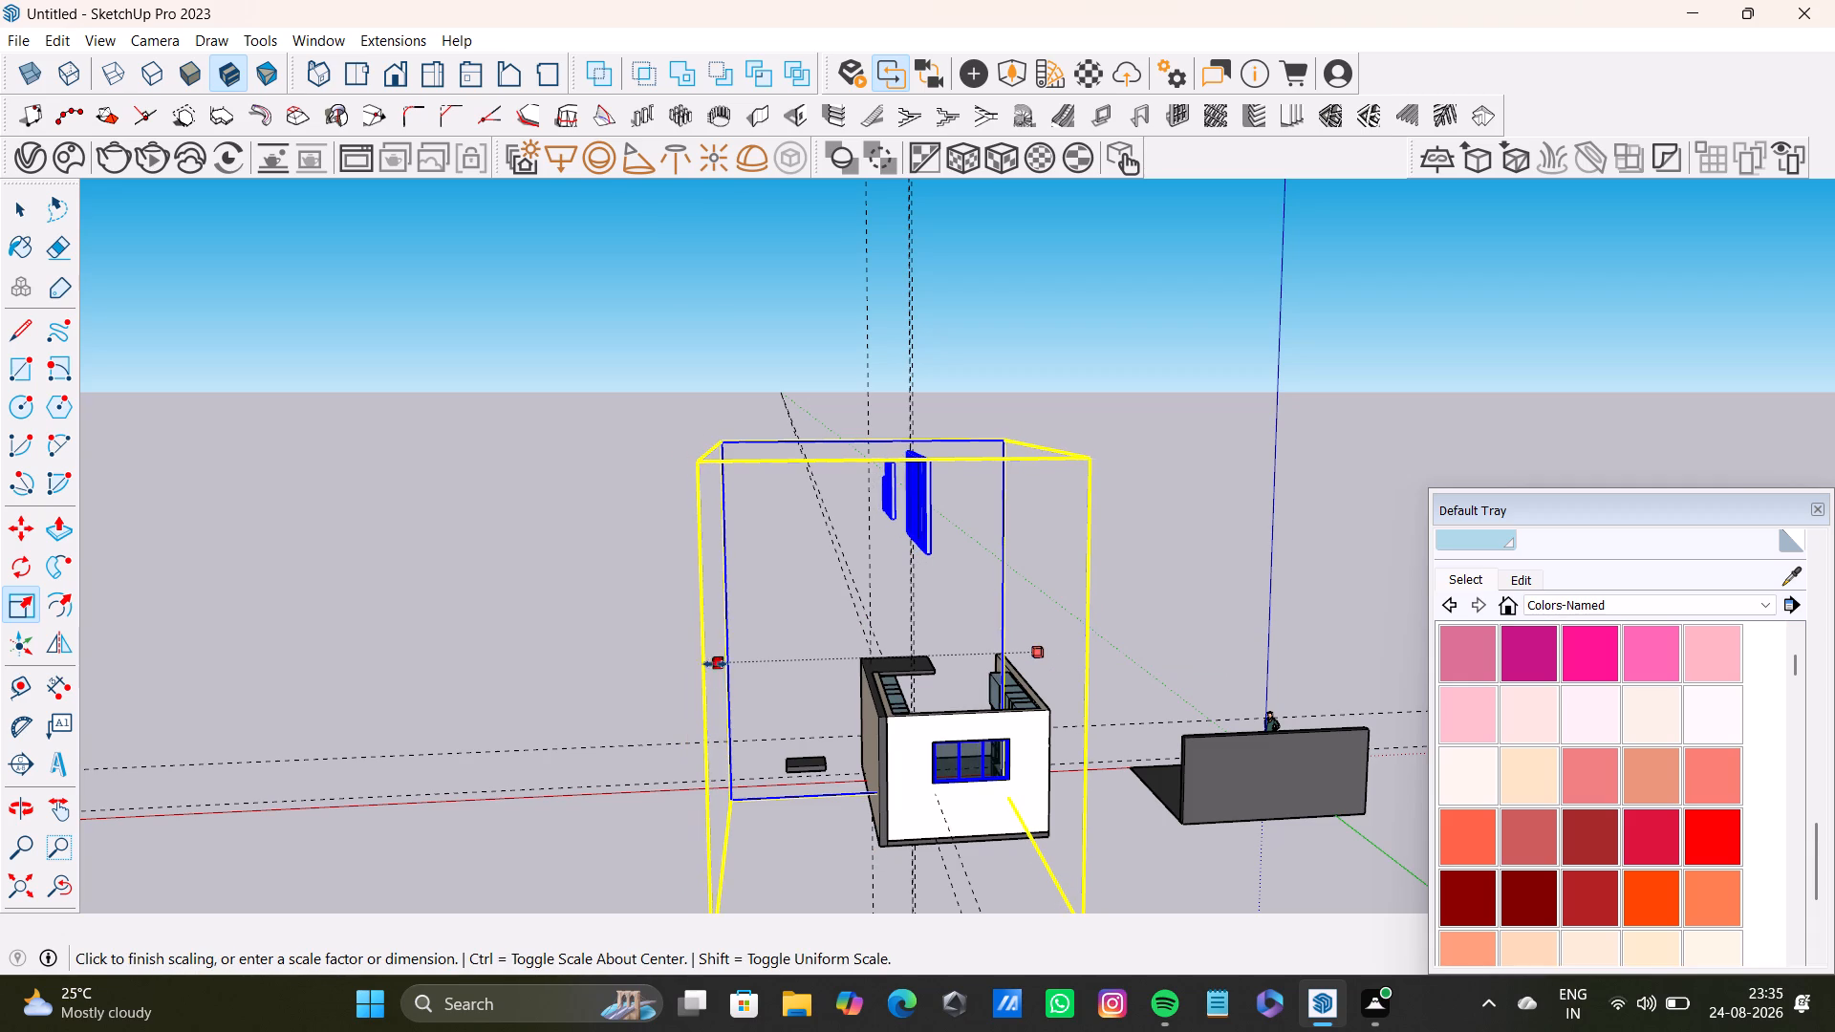
pyautogui.scroll(4, 928, 740)
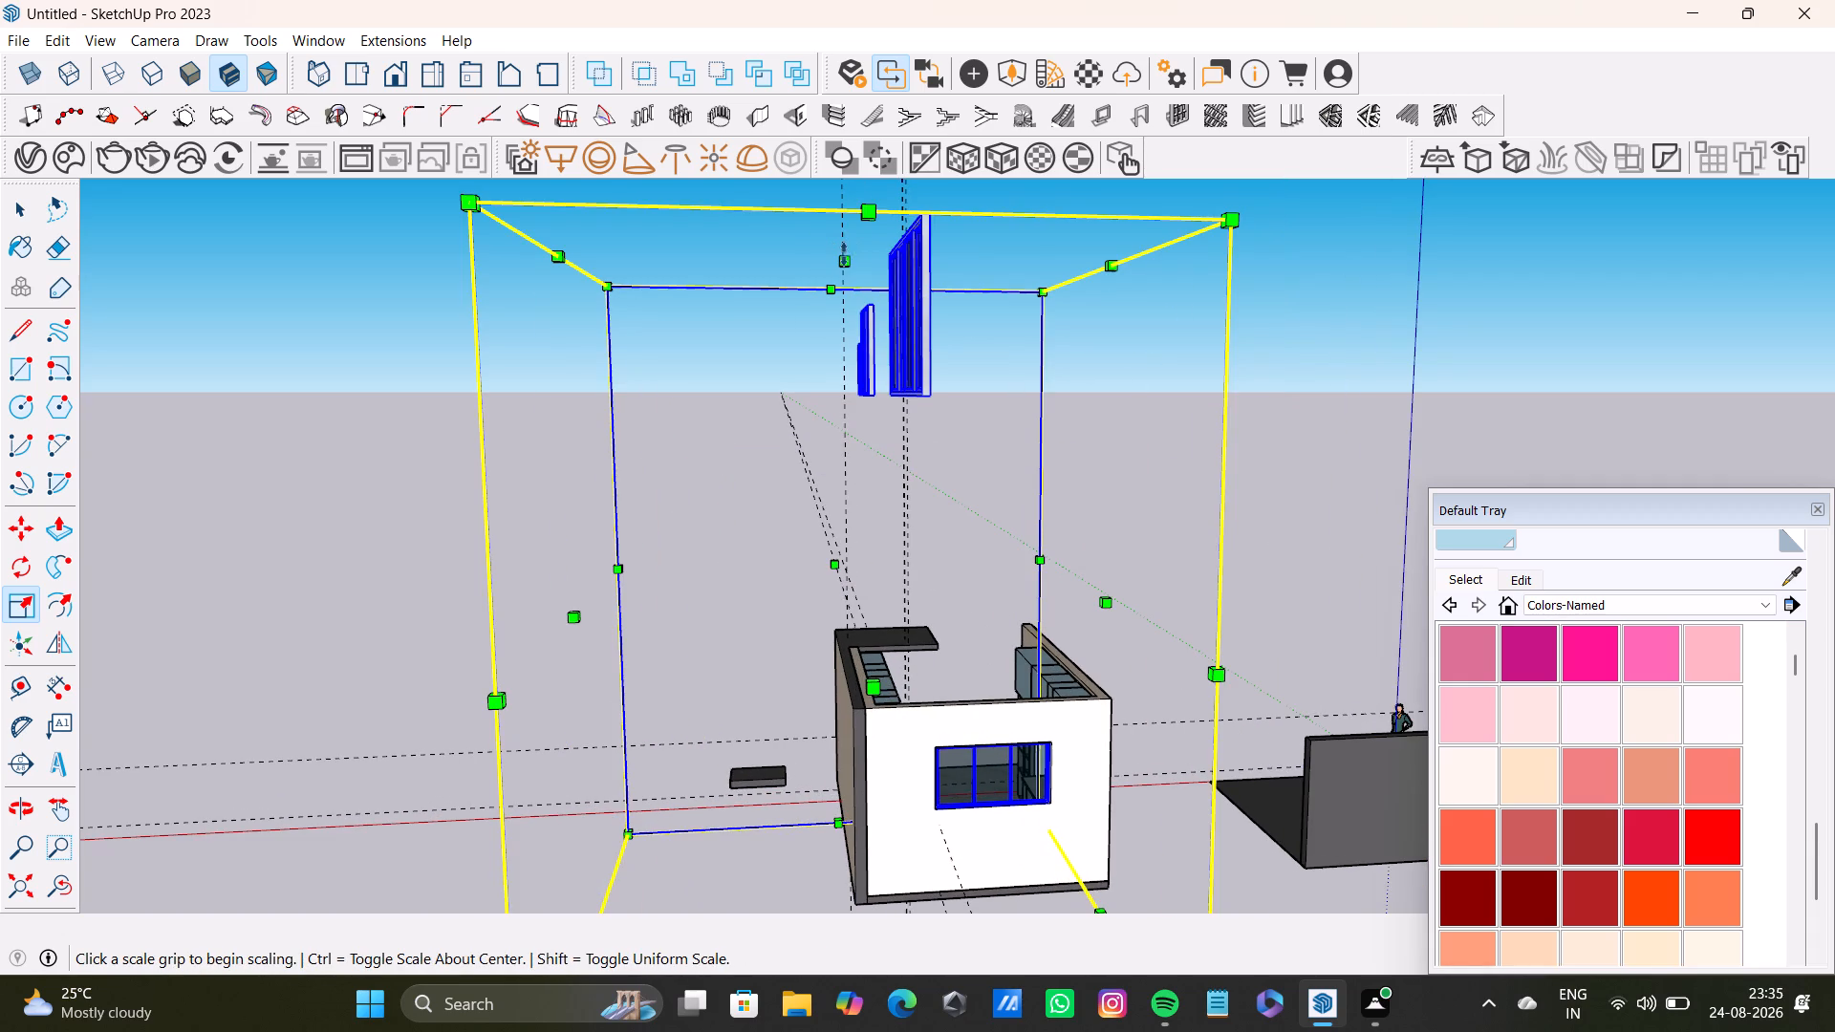
pyautogui.moveTo(848, 255); pyautogui.dragTo(849, 264)
pyautogui.press('space')
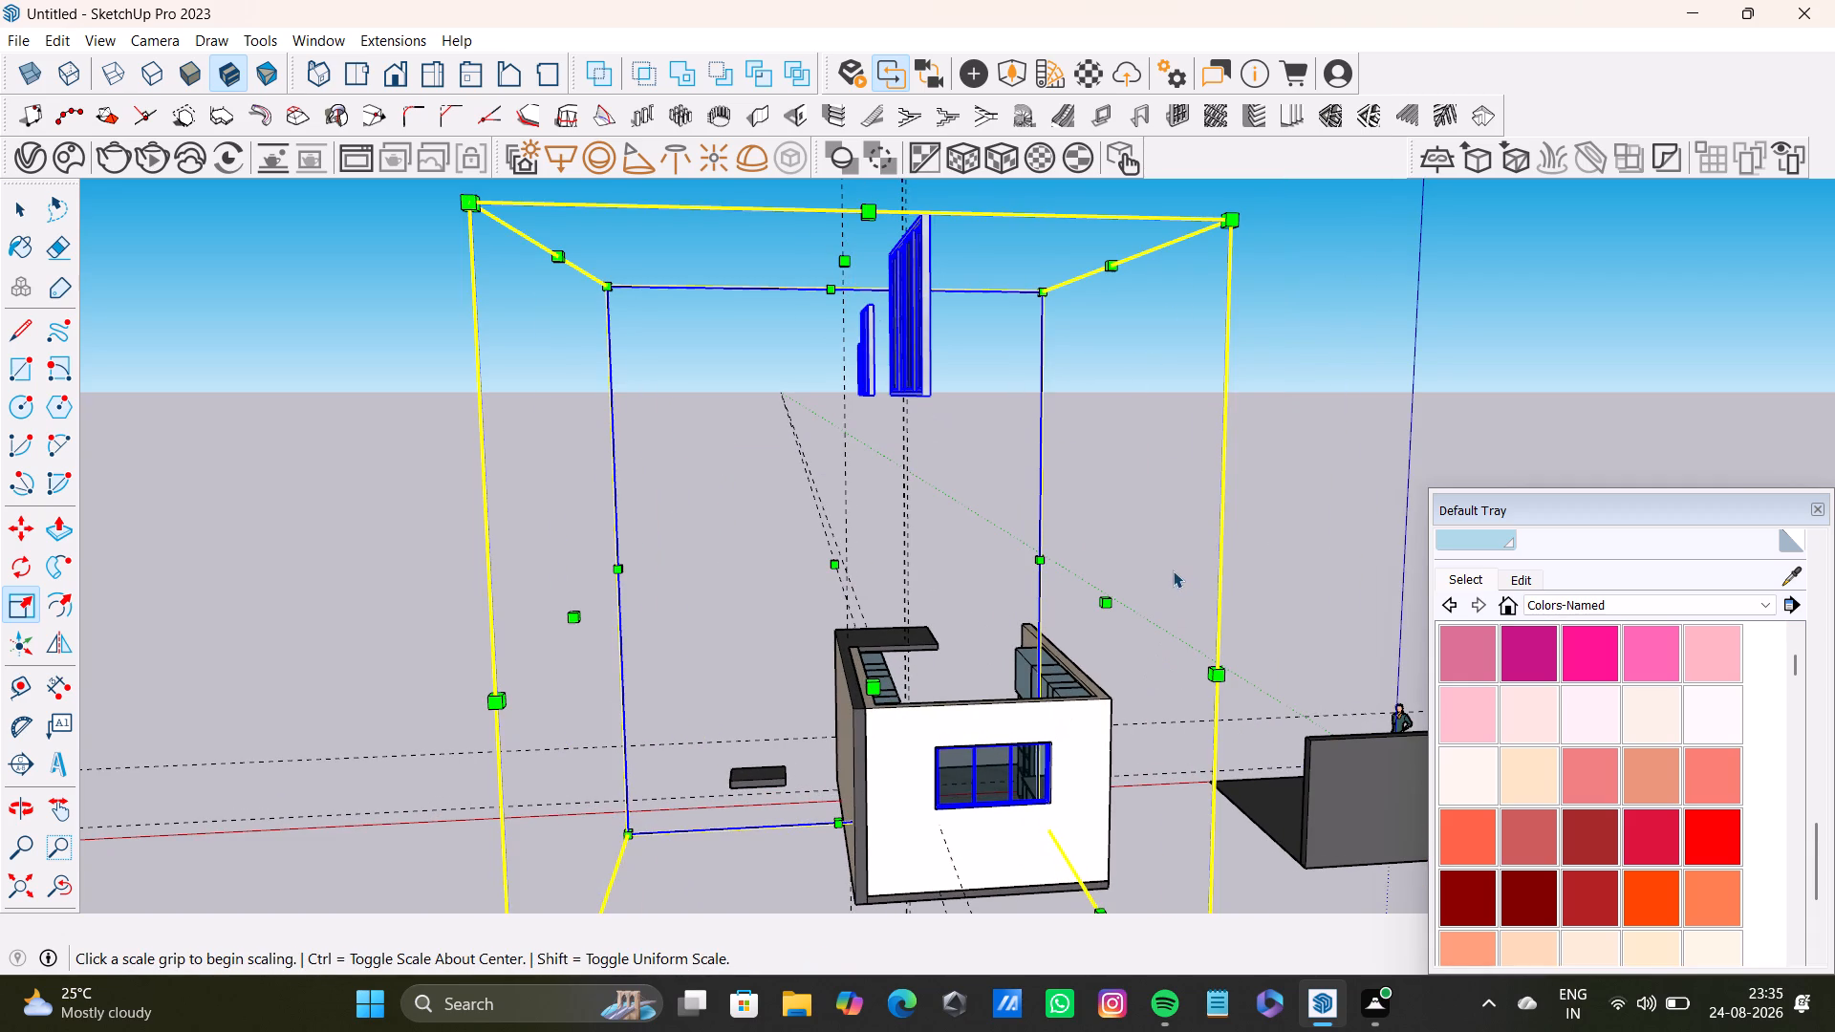
pyautogui.click(1173, 570)
# Start an interactive V-Ray render of the kitchen interior, facing the cooktop wall and window with the fluted counter in view.
pyautogui.scroll(10, 1010, 836)
pyautogui.moveTo(1011, 783); pyautogui.dragTo(504, 845, button='middle')
pyautogui.moveTo(1026, 691); pyautogui.dragTo(619, 705, button='middle')
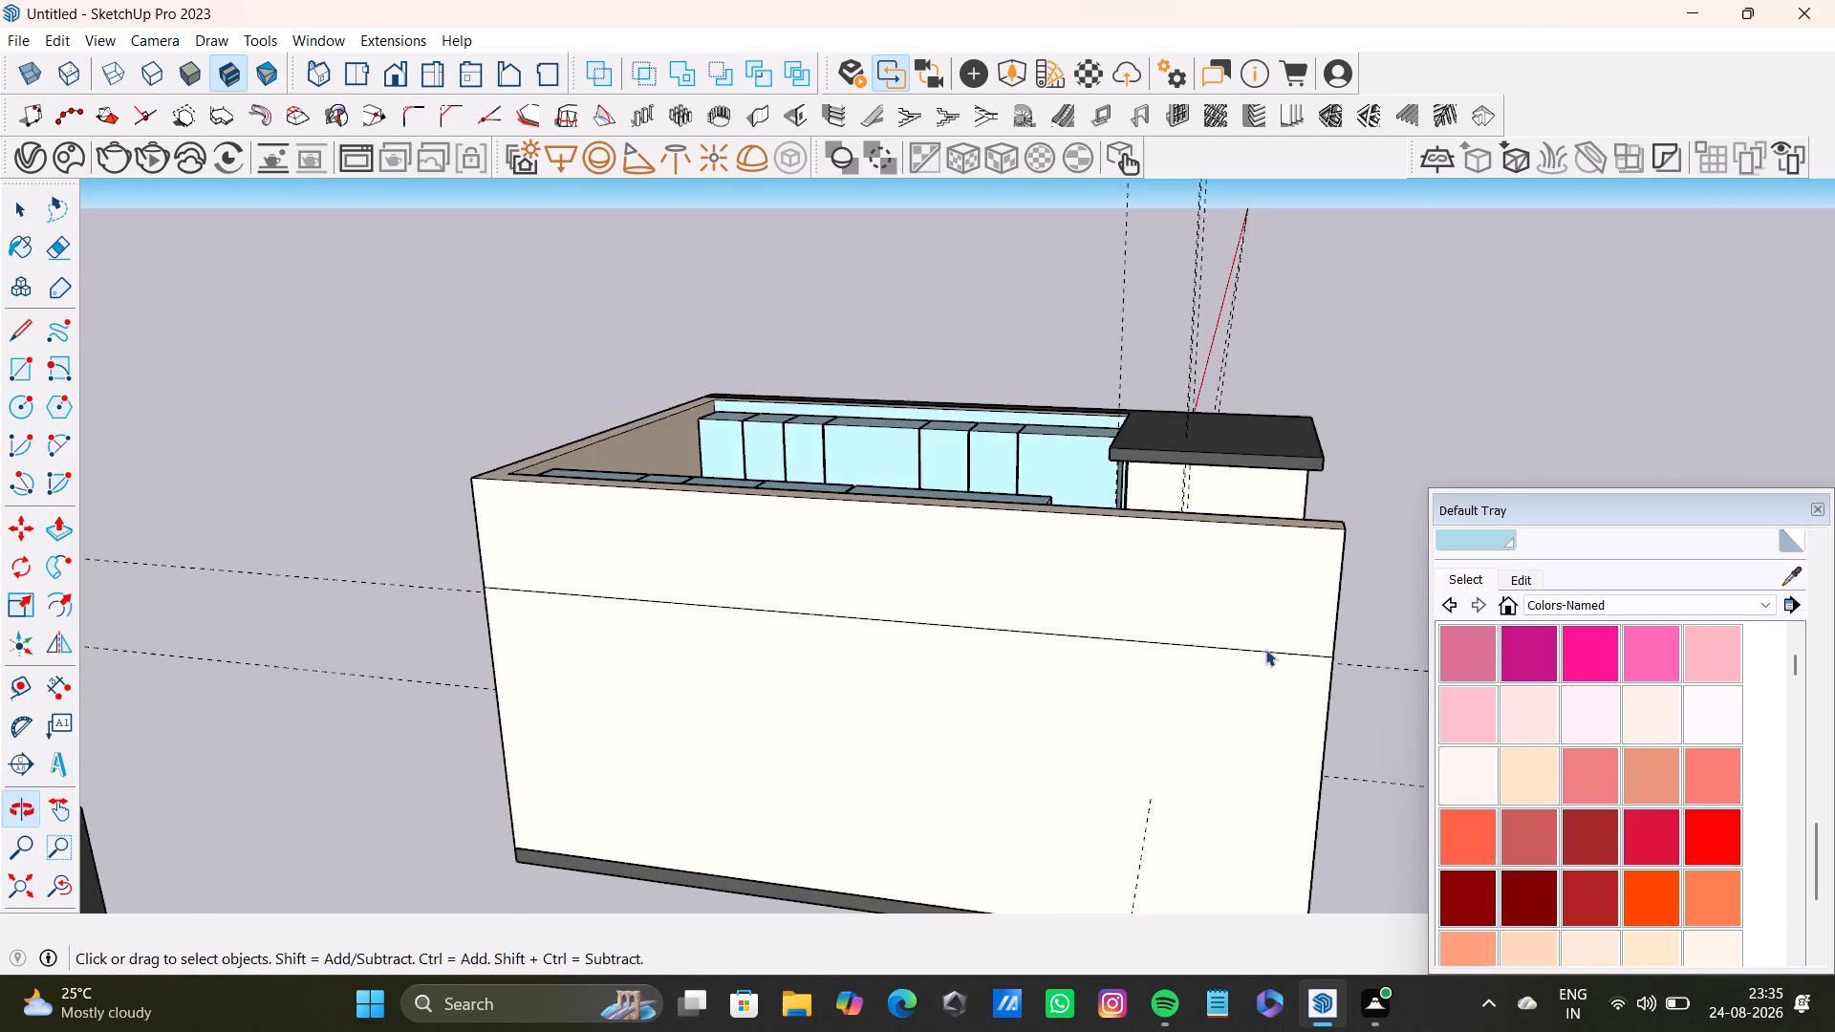
pyautogui.moveTo(1261, 649); pyautogui.dragTo(768, 660, button='middle')
pyautogui.scroll(2, 1062, 673)
pyautogui.moveTo(1062, 673); pyautogui.dragTo(977, 636, button='middle')
pyautogui.moveTo(1043, 652); pyautogui.dragTo(994, 603, button='middle')
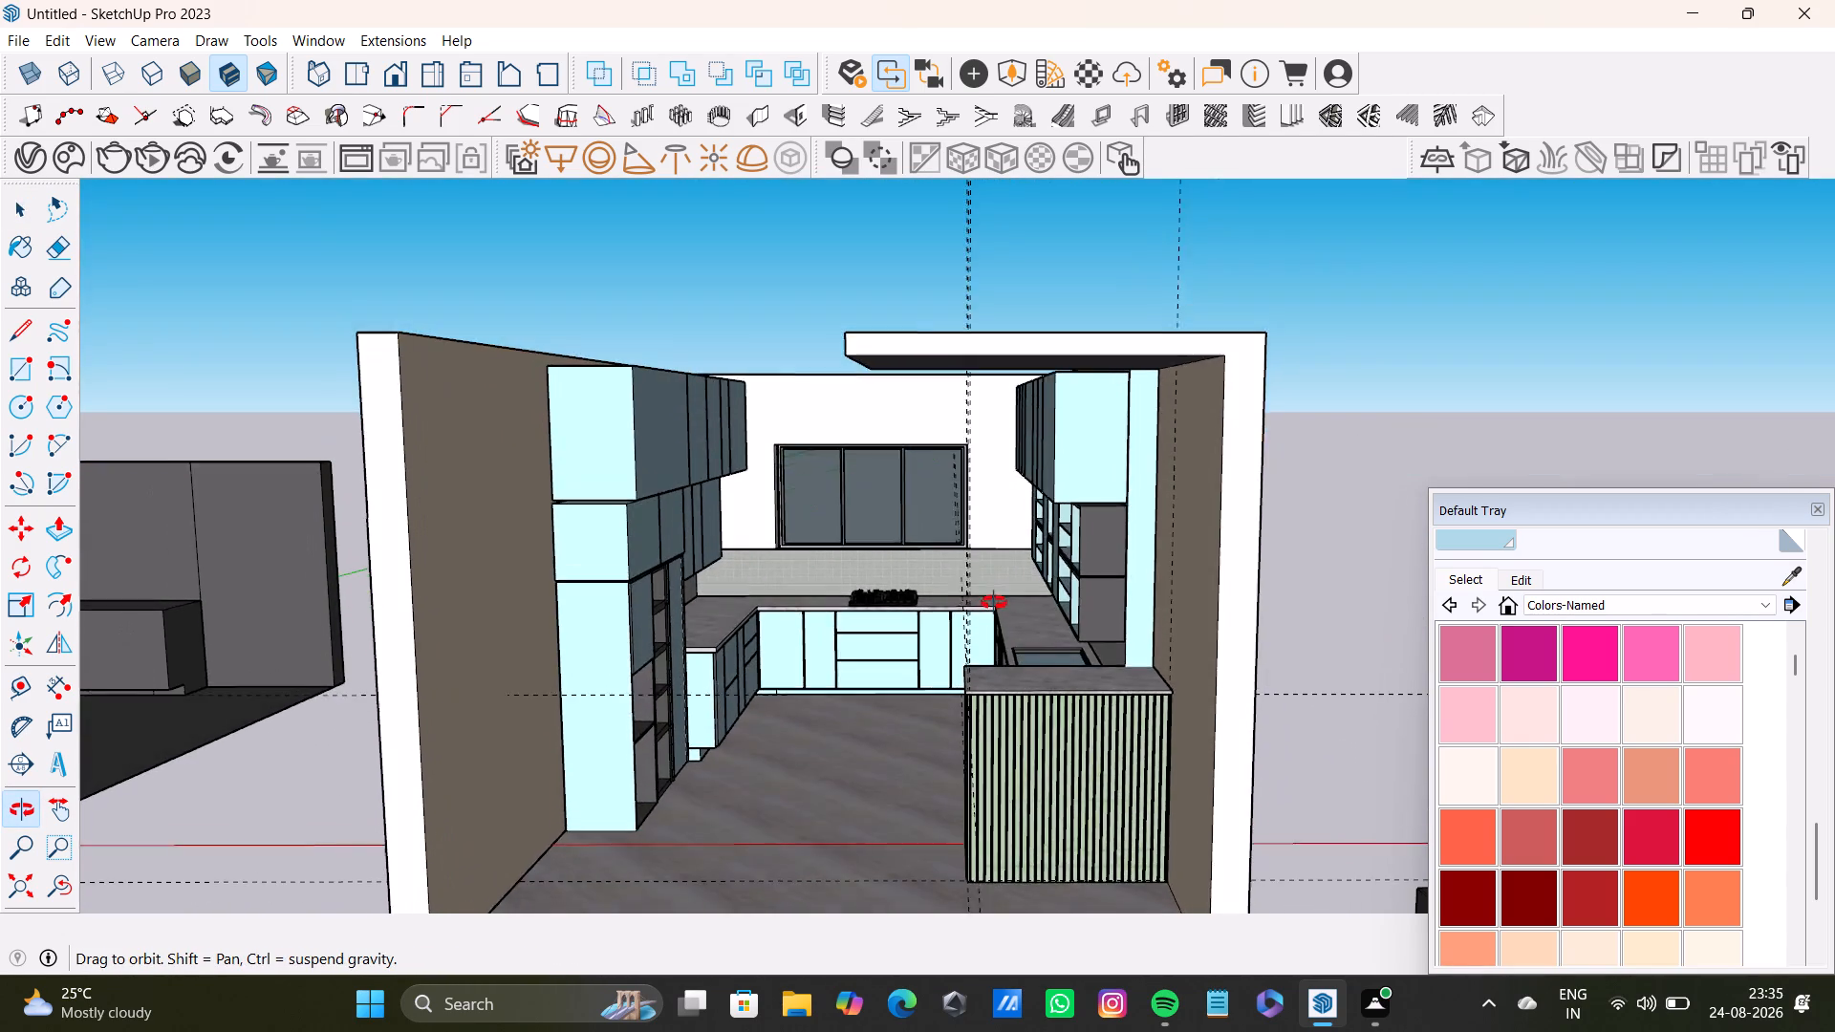
pyautogui.moveTo(994, 603); pyautogui.dragTo(999, 524, button='middle')
pyautogui.scroll(3, 1000, 555)
pyautogui.moveTo(1000, 556); pyautogui.dragTo(1017, 548, button='middle')
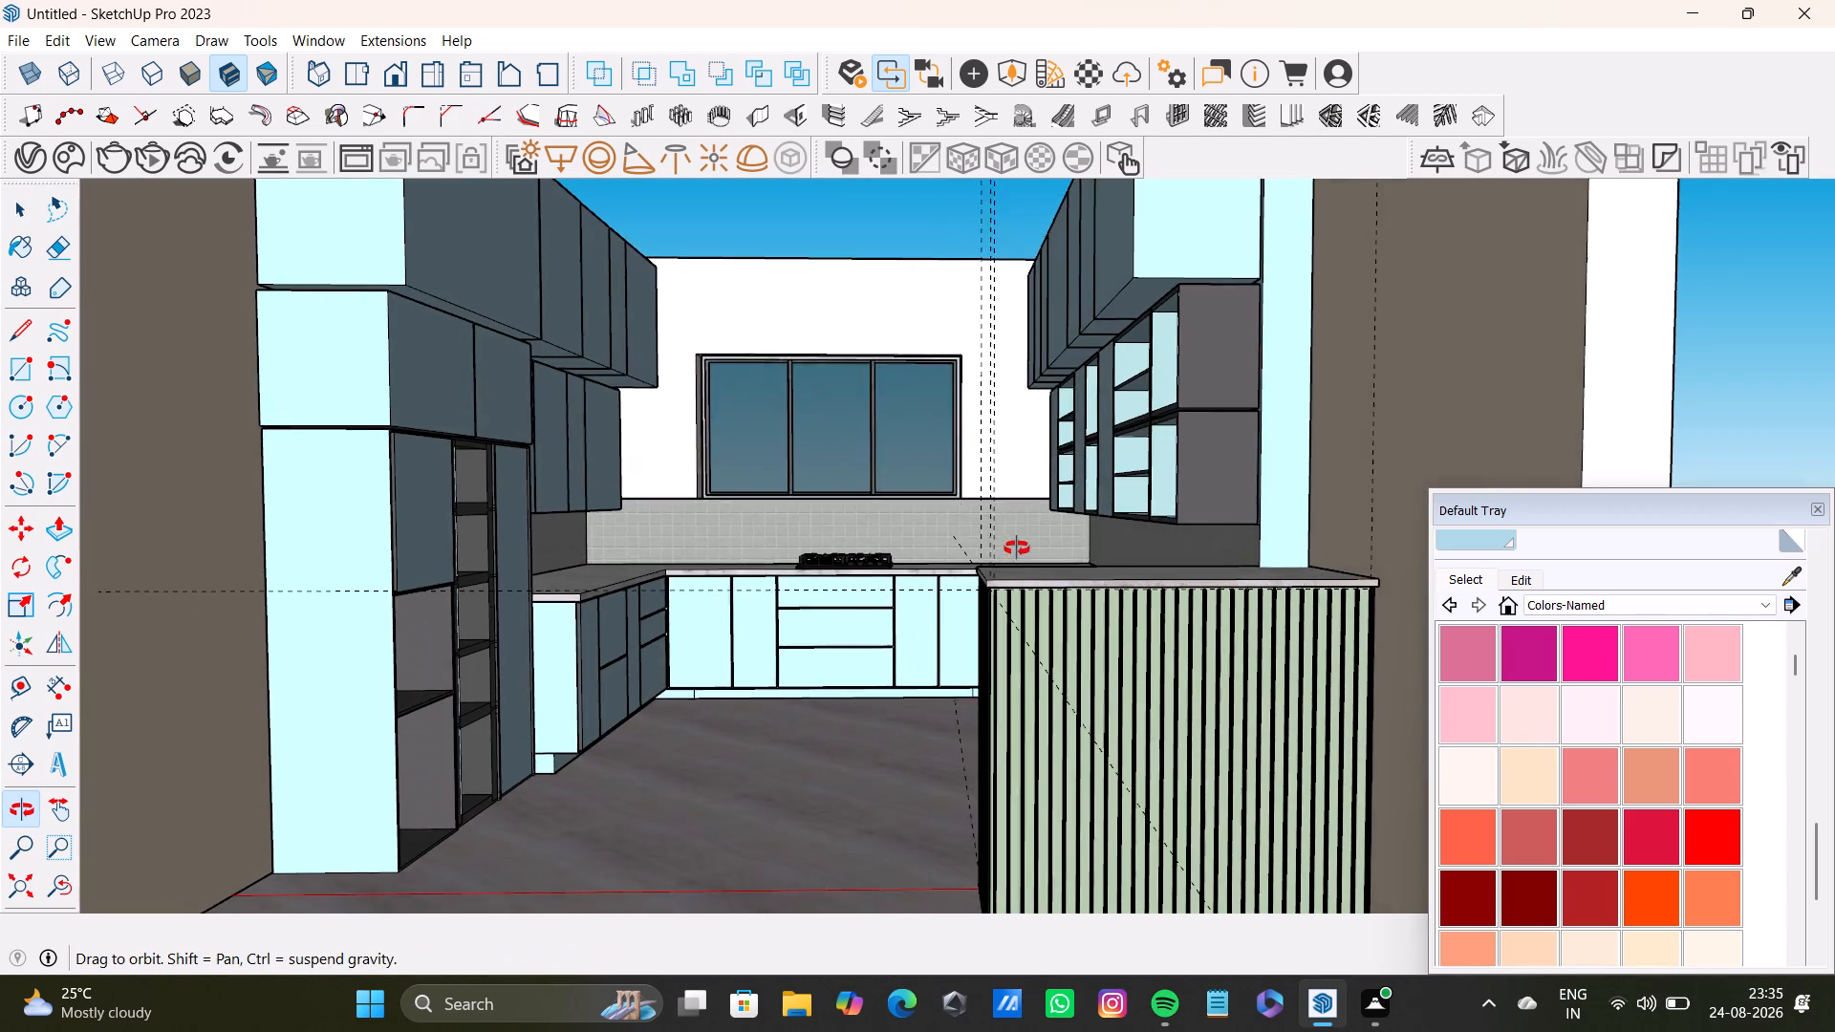
pyautogui.moveTo(1017, 548); pyautogui.dragTo(1047, 573, button='middle')
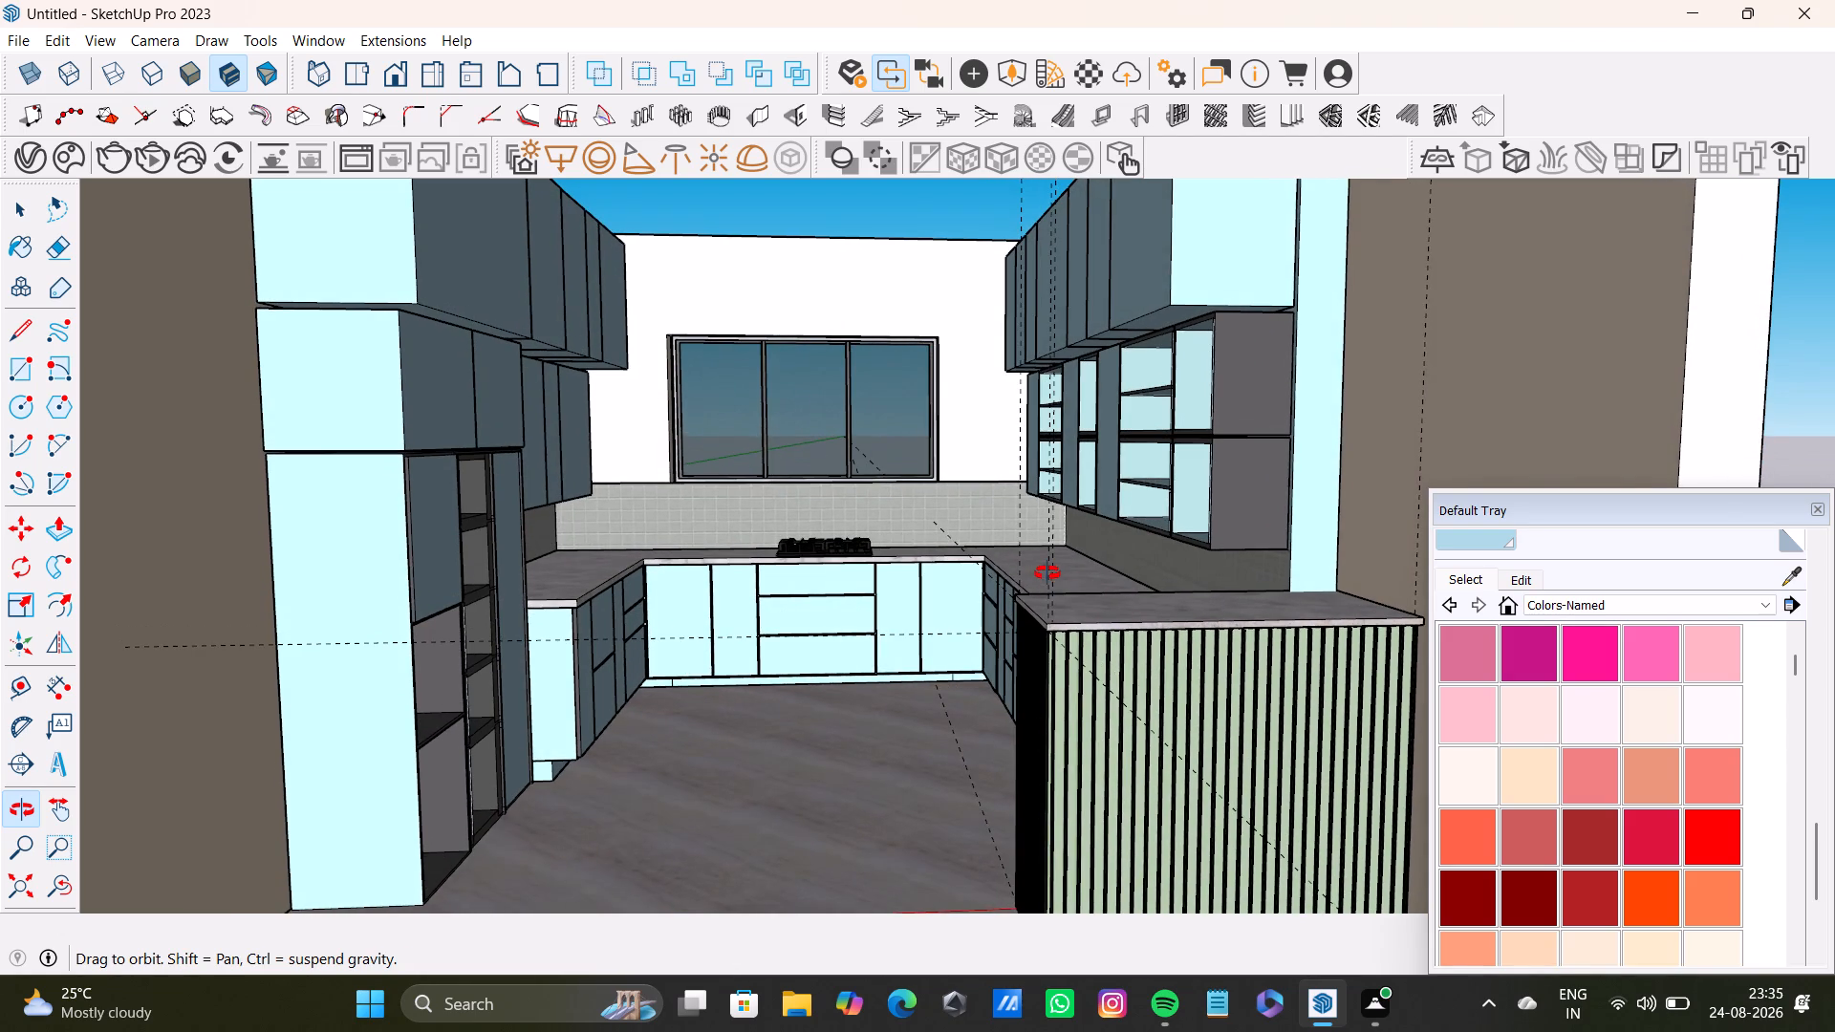
pyautogui.moveTo(1047, 573); pyautogui.dragTo(1056, 556, button='middle')
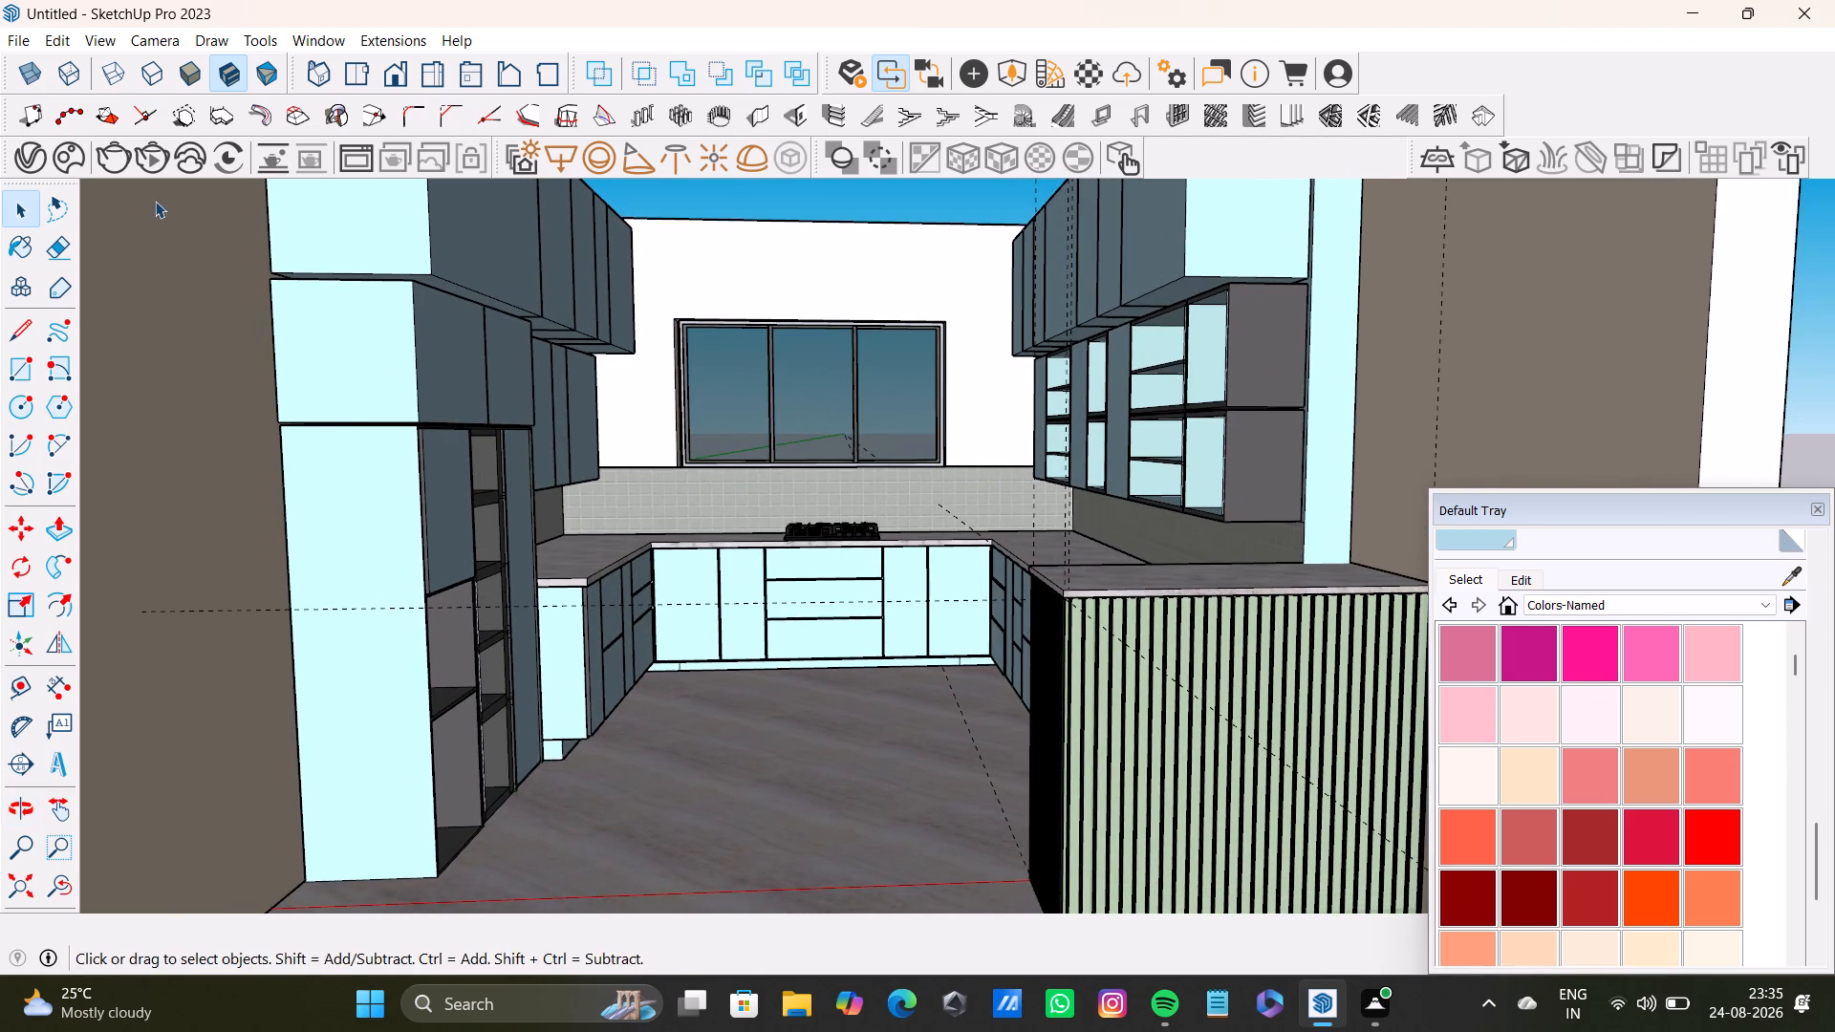
pyautogui.click(162, 162)
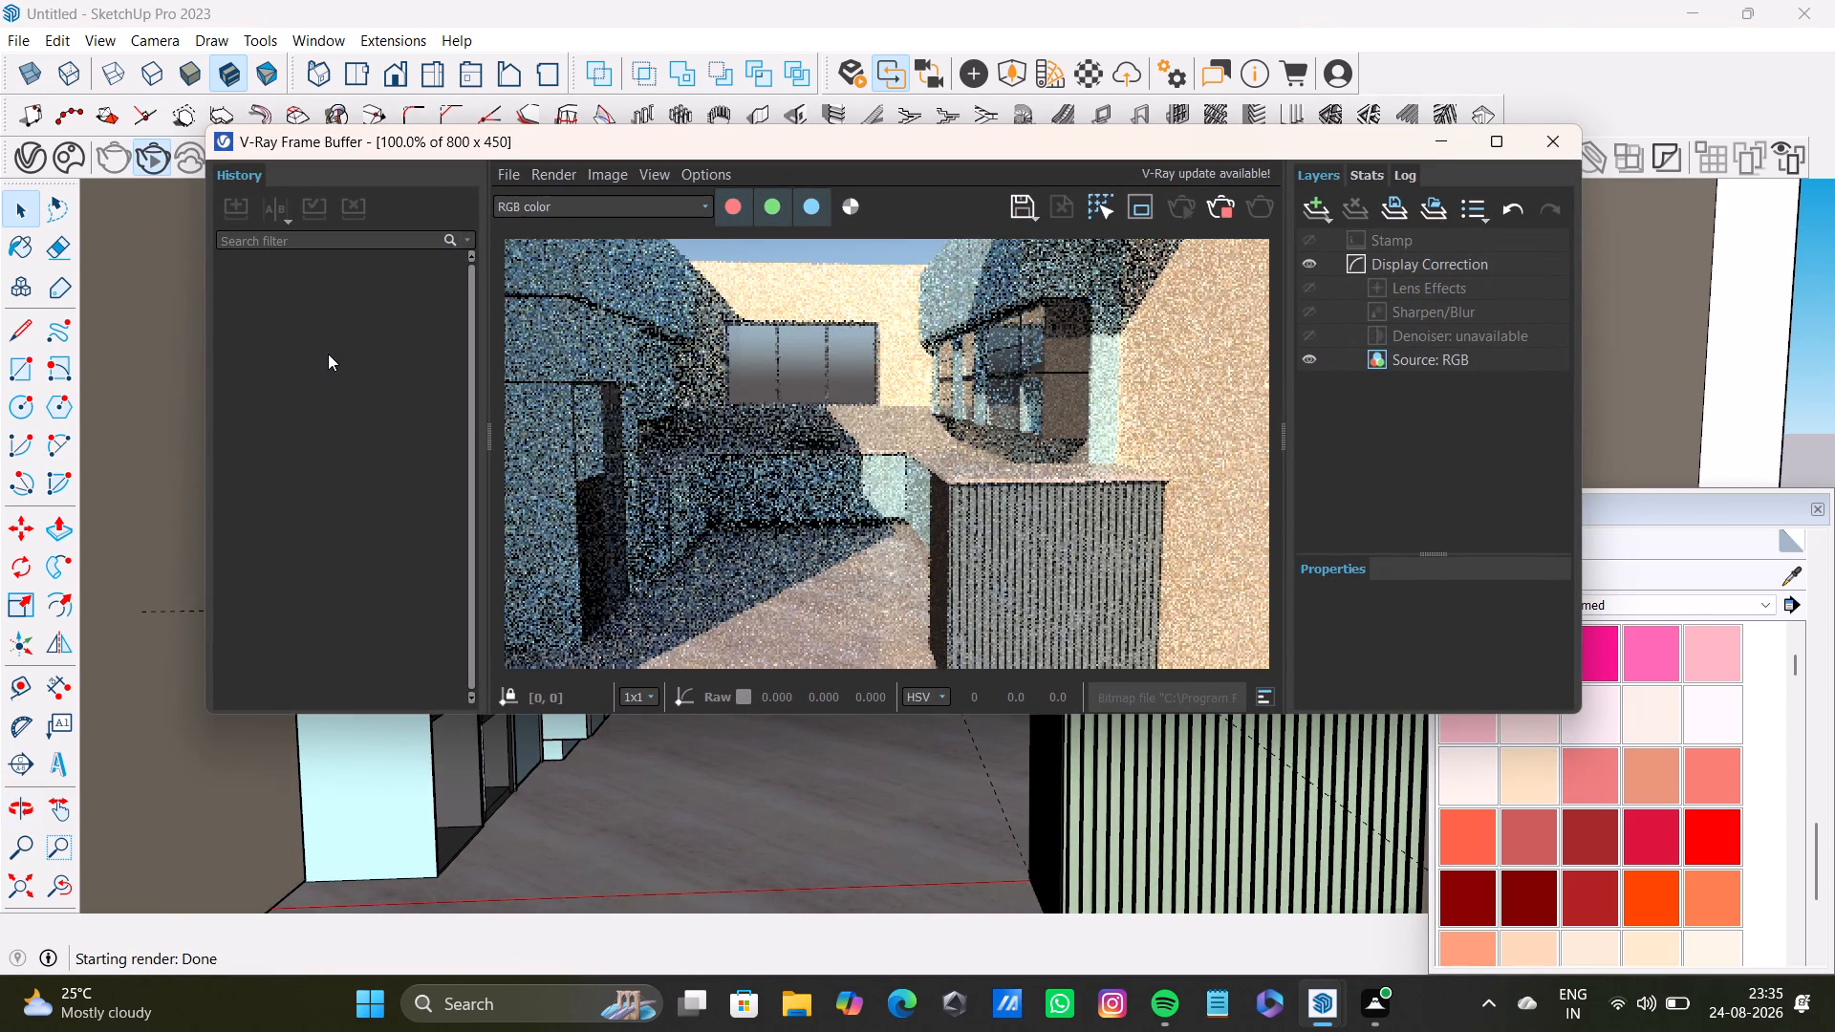
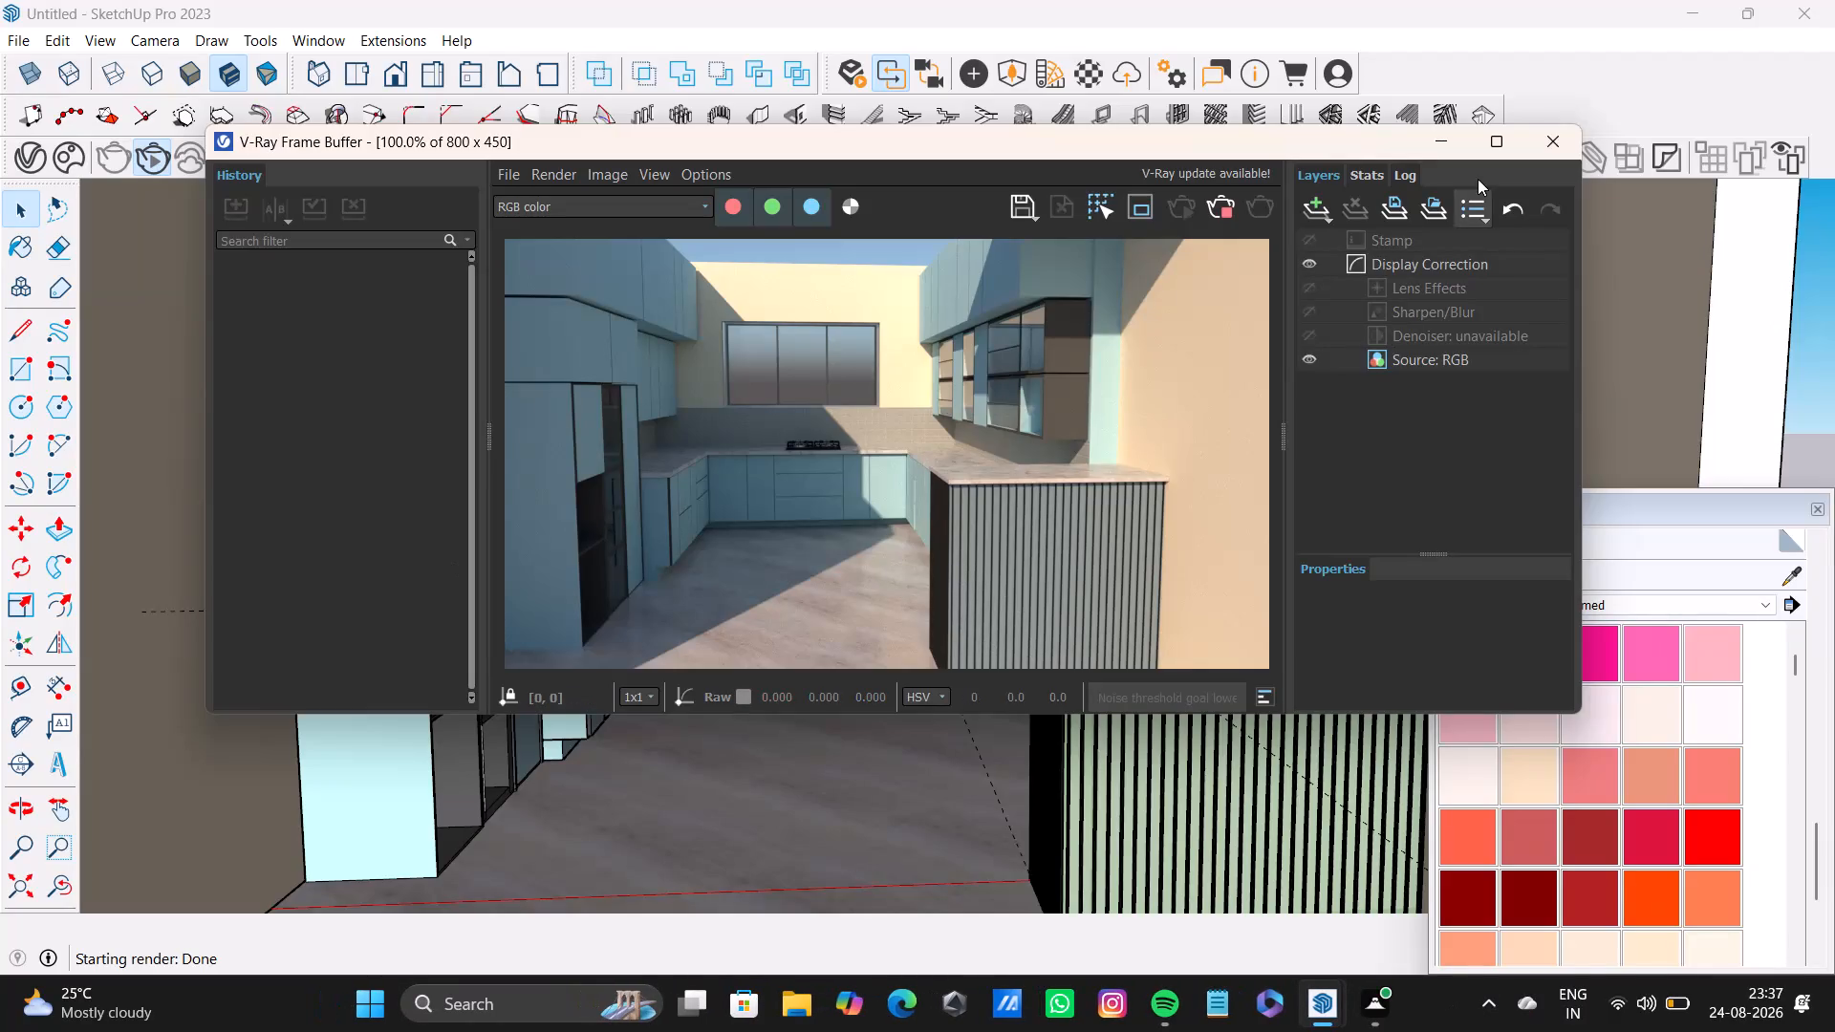
# Run an interactive V-Ray render of the kitchen from an angle facing the fluted peninsula counter and the adjoining side wall.
pyautogui.click(1562, 145)
pyautogui.moveTo(959, 796); pyautogui.dragTo(1146, 787, button='middle')
pyautogui.scroll(-4, 1063, 727)
pyautogui.keyDown('shift'); pyautogui.moveTo(1061, 729); pyautogui.dragTo(845, 772, button='middle'); pyautogui.keyUp('shift')
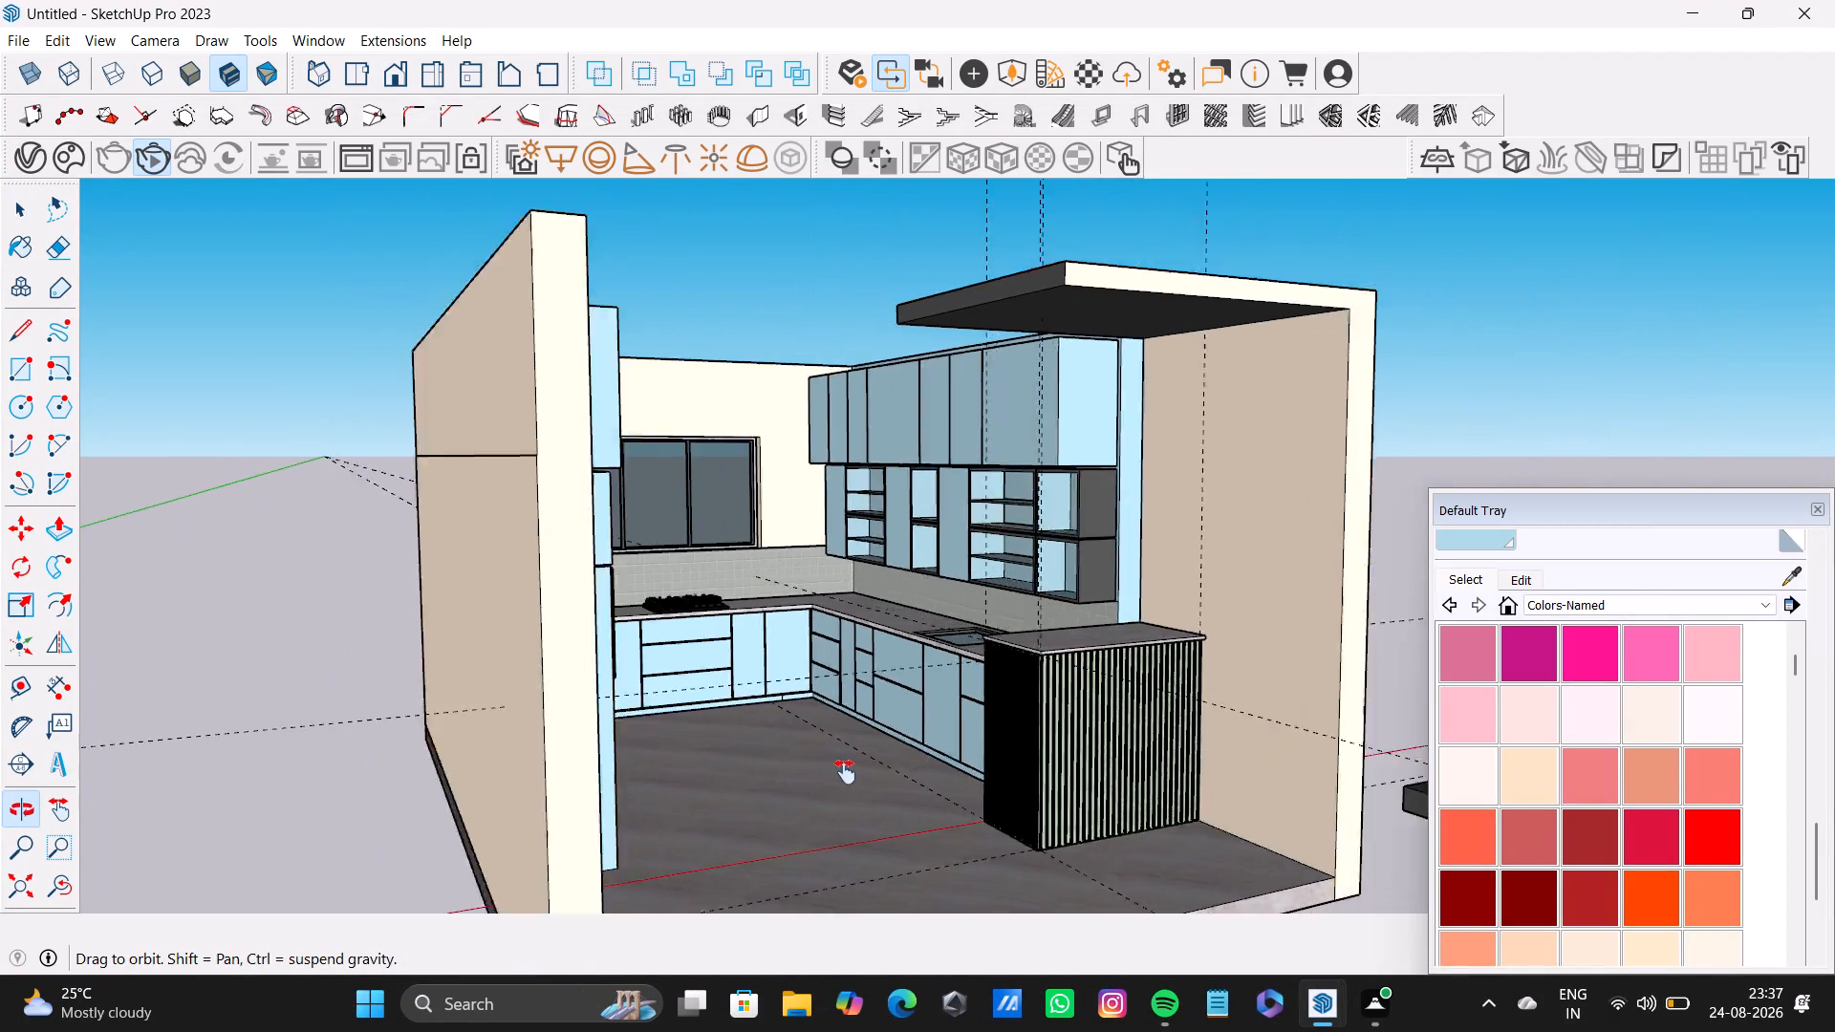
pyautogui.keyDown('shift'); pyautogui.moveTo(845, 772); pyautogui.dragTo(836, 777, button='middle'); pyautogui.keyUp('shift')
pyautogui.moveTo(800, 780); pyautogui.dragTo(825, 785, button='middle')
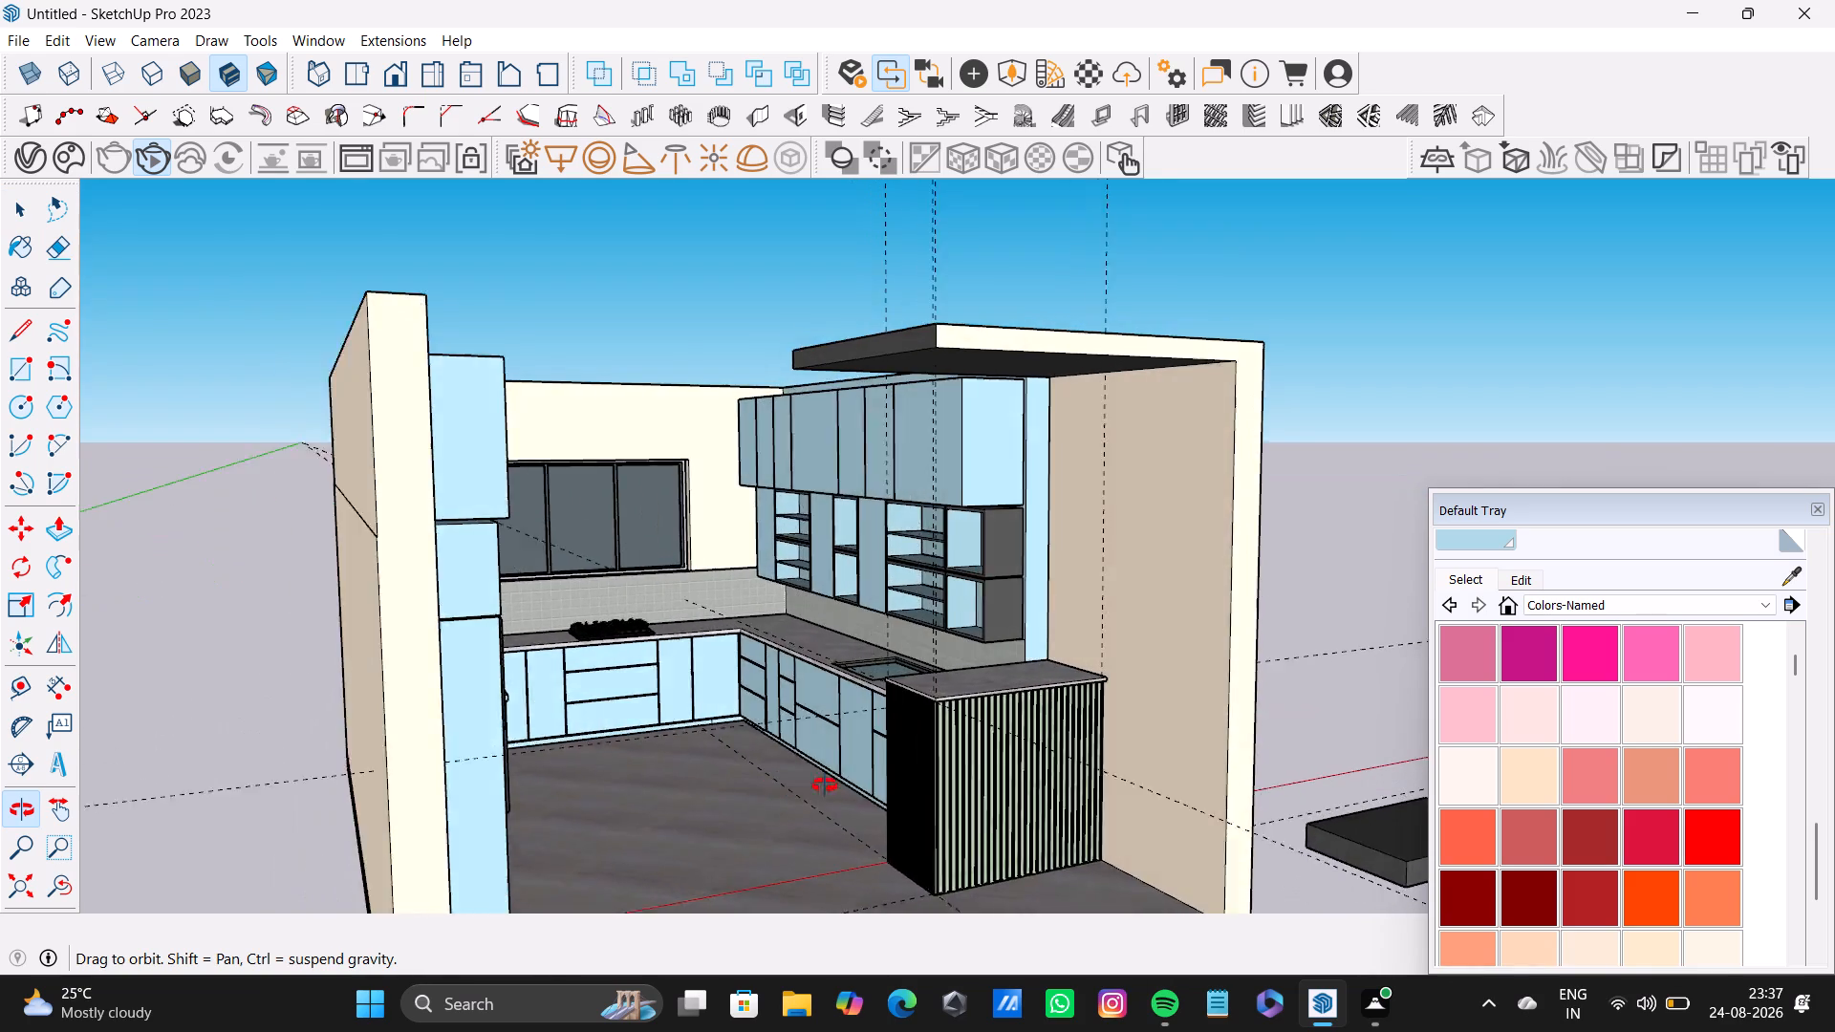
pyautogui.moveTo(825, 785); pyautogui.dragTo(835, 776, button='middle')
pyautogui.scroll(7, 982, 758)
pyautogui.moveTo(968, 757); pyautogui.dragTo(990, 646, button='middle')
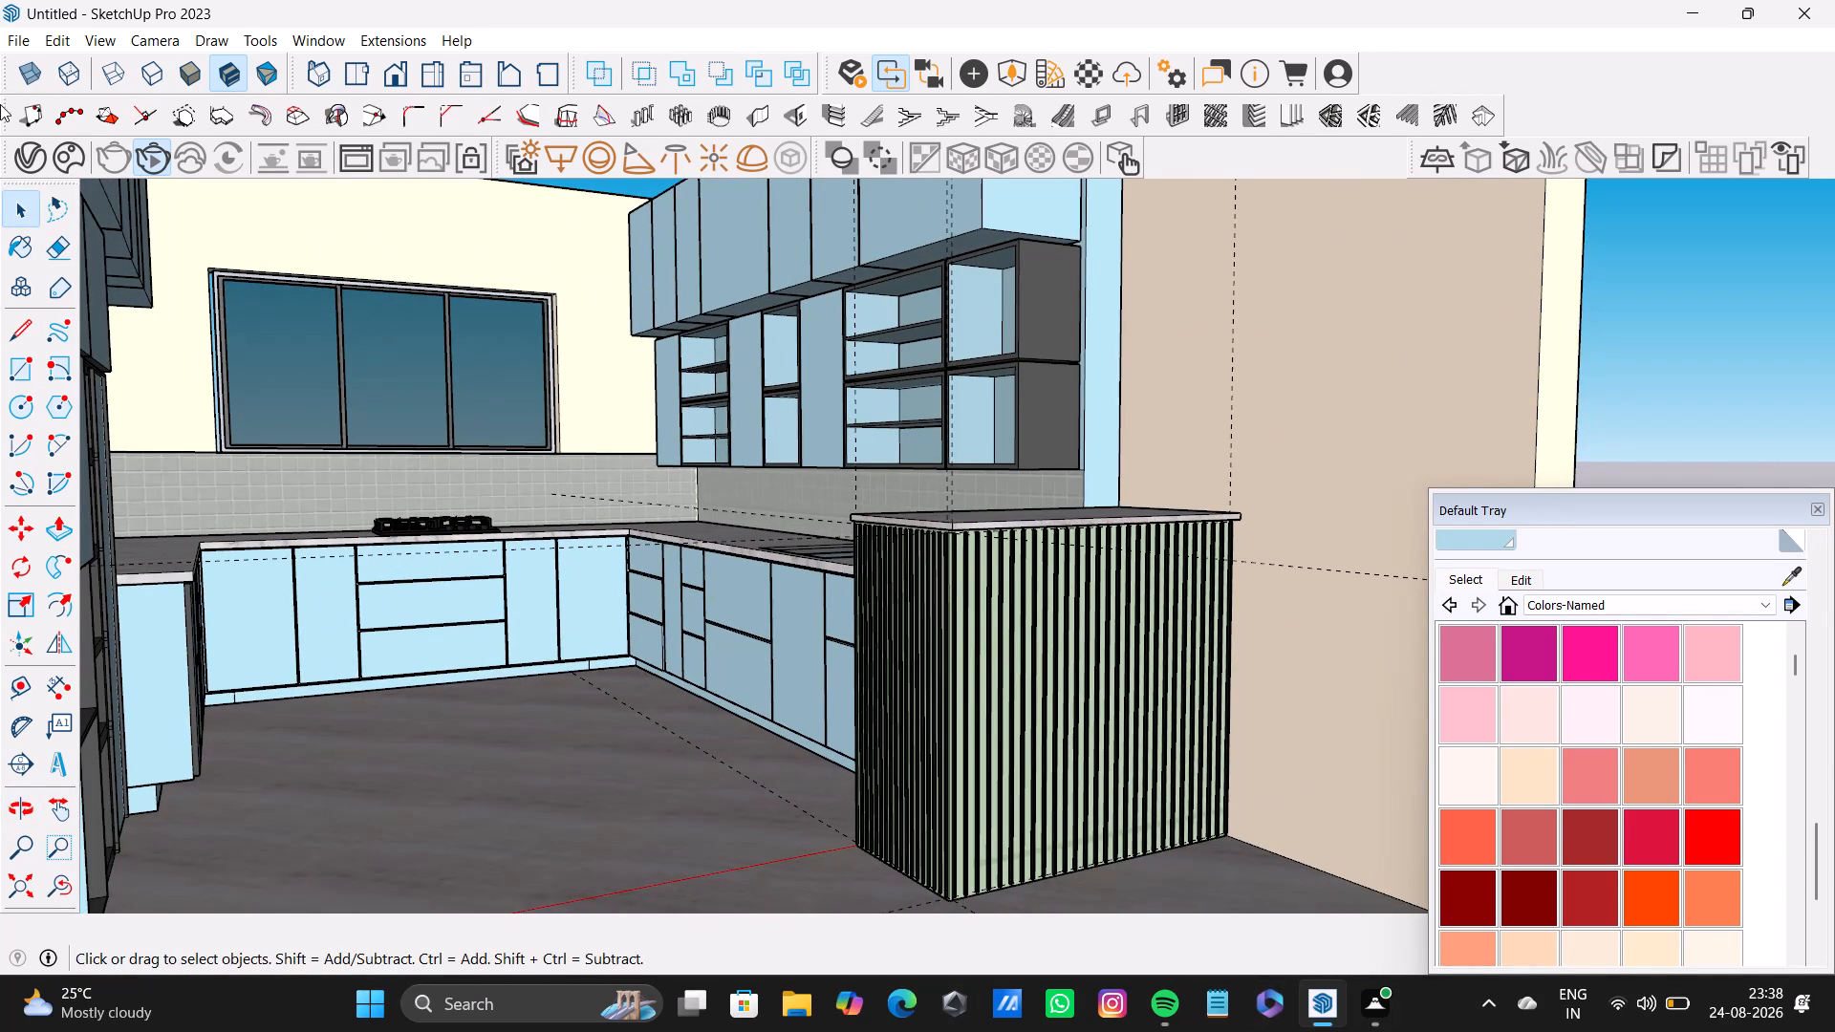
pyautogui.click(149, 164)
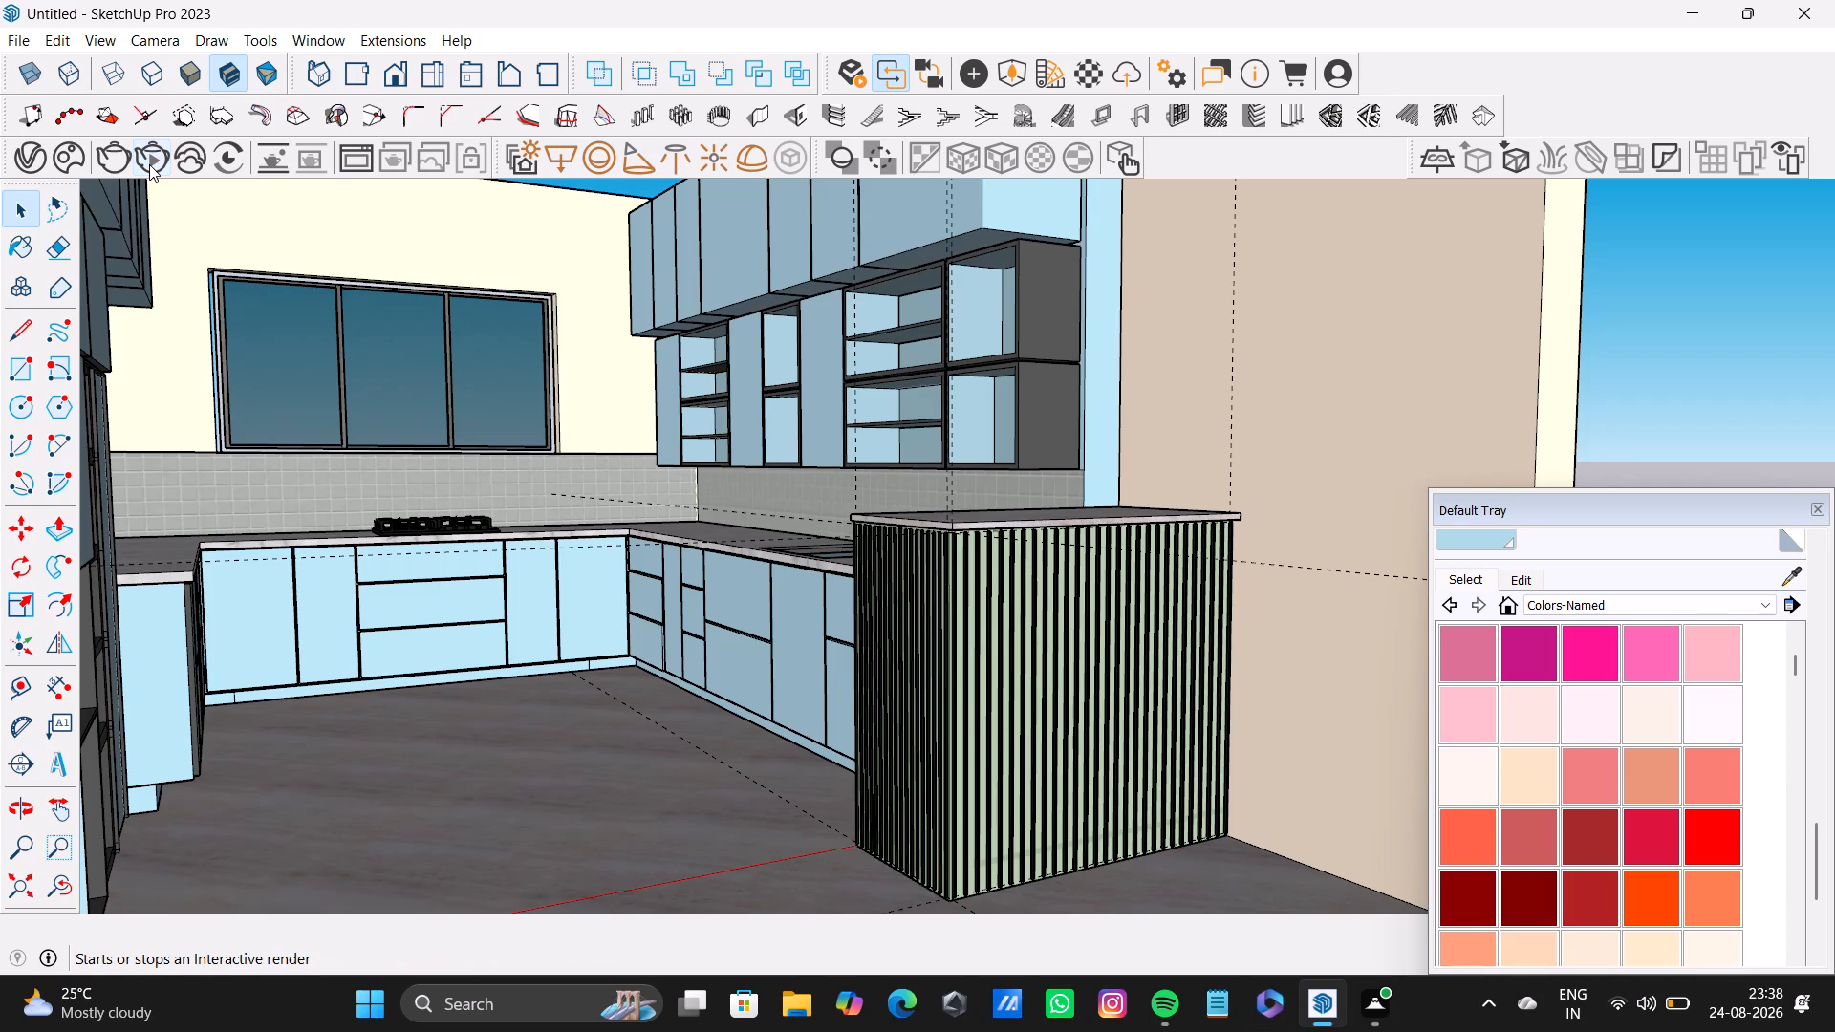
pyautogui.click(149, 164)
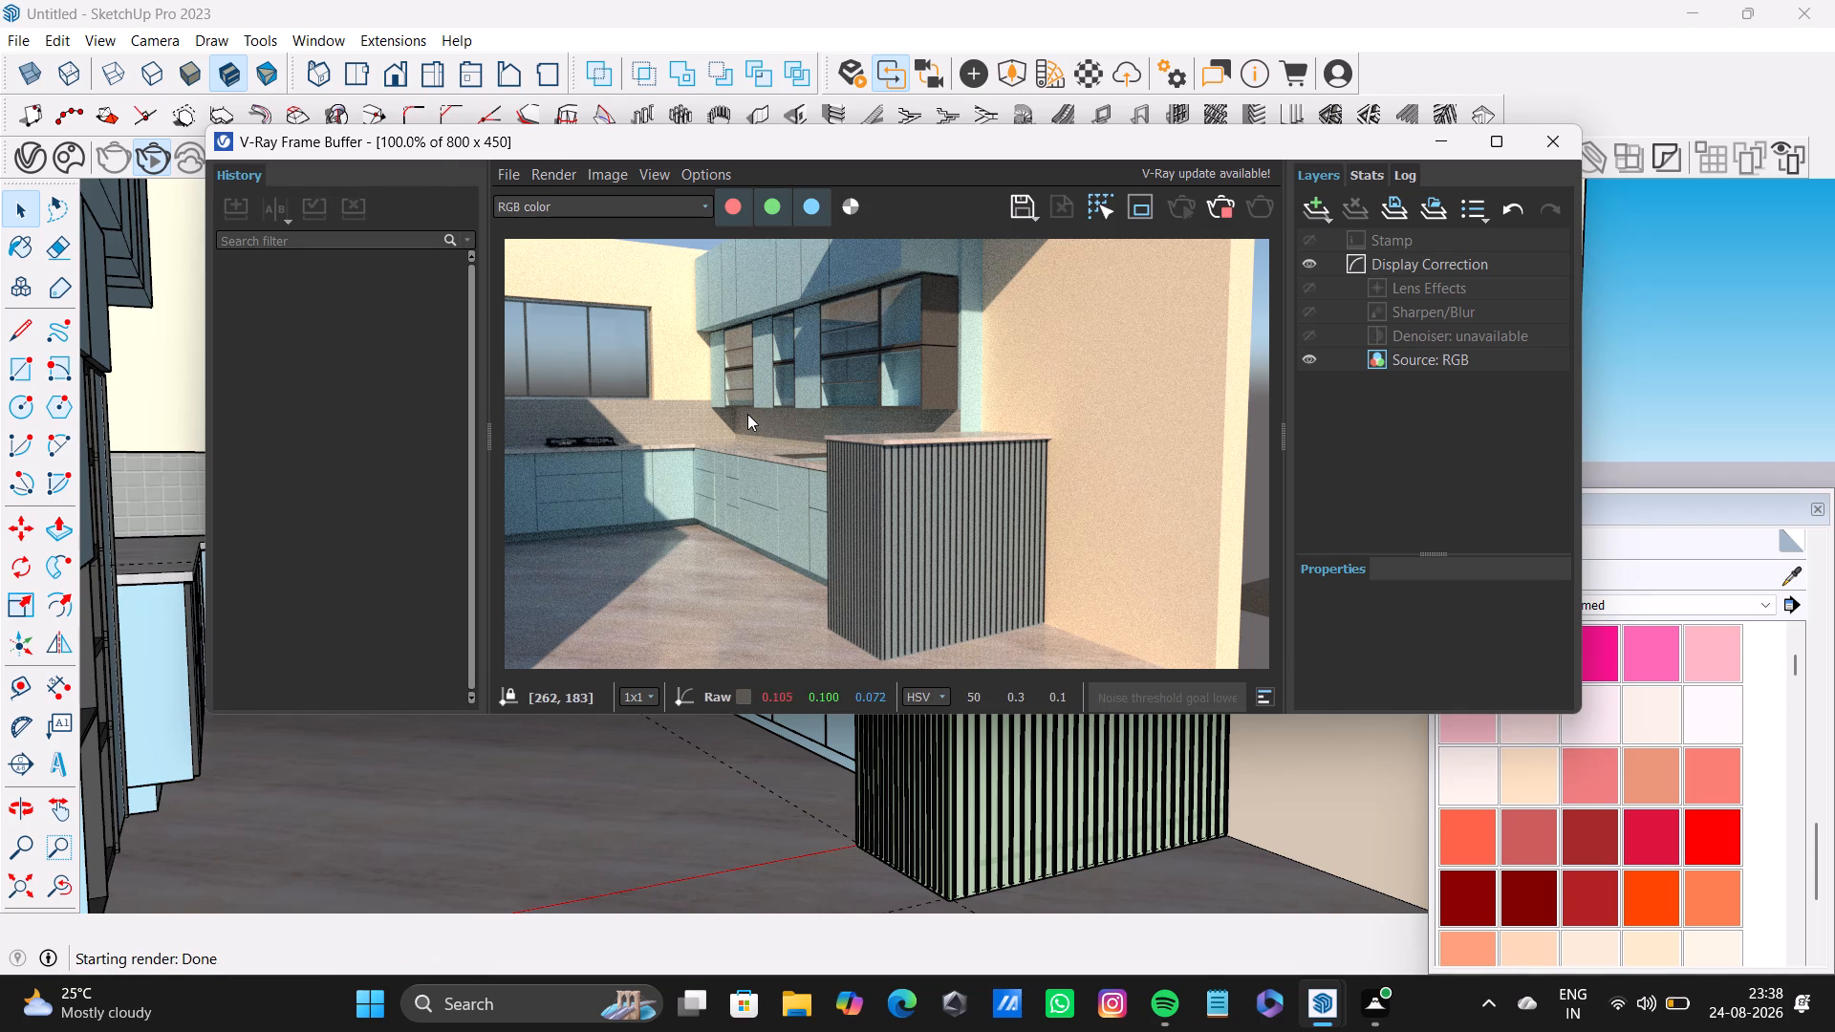
pyautogui.moveTo(797, 484); pyautogui.dragTo(770, 587, button='middle')
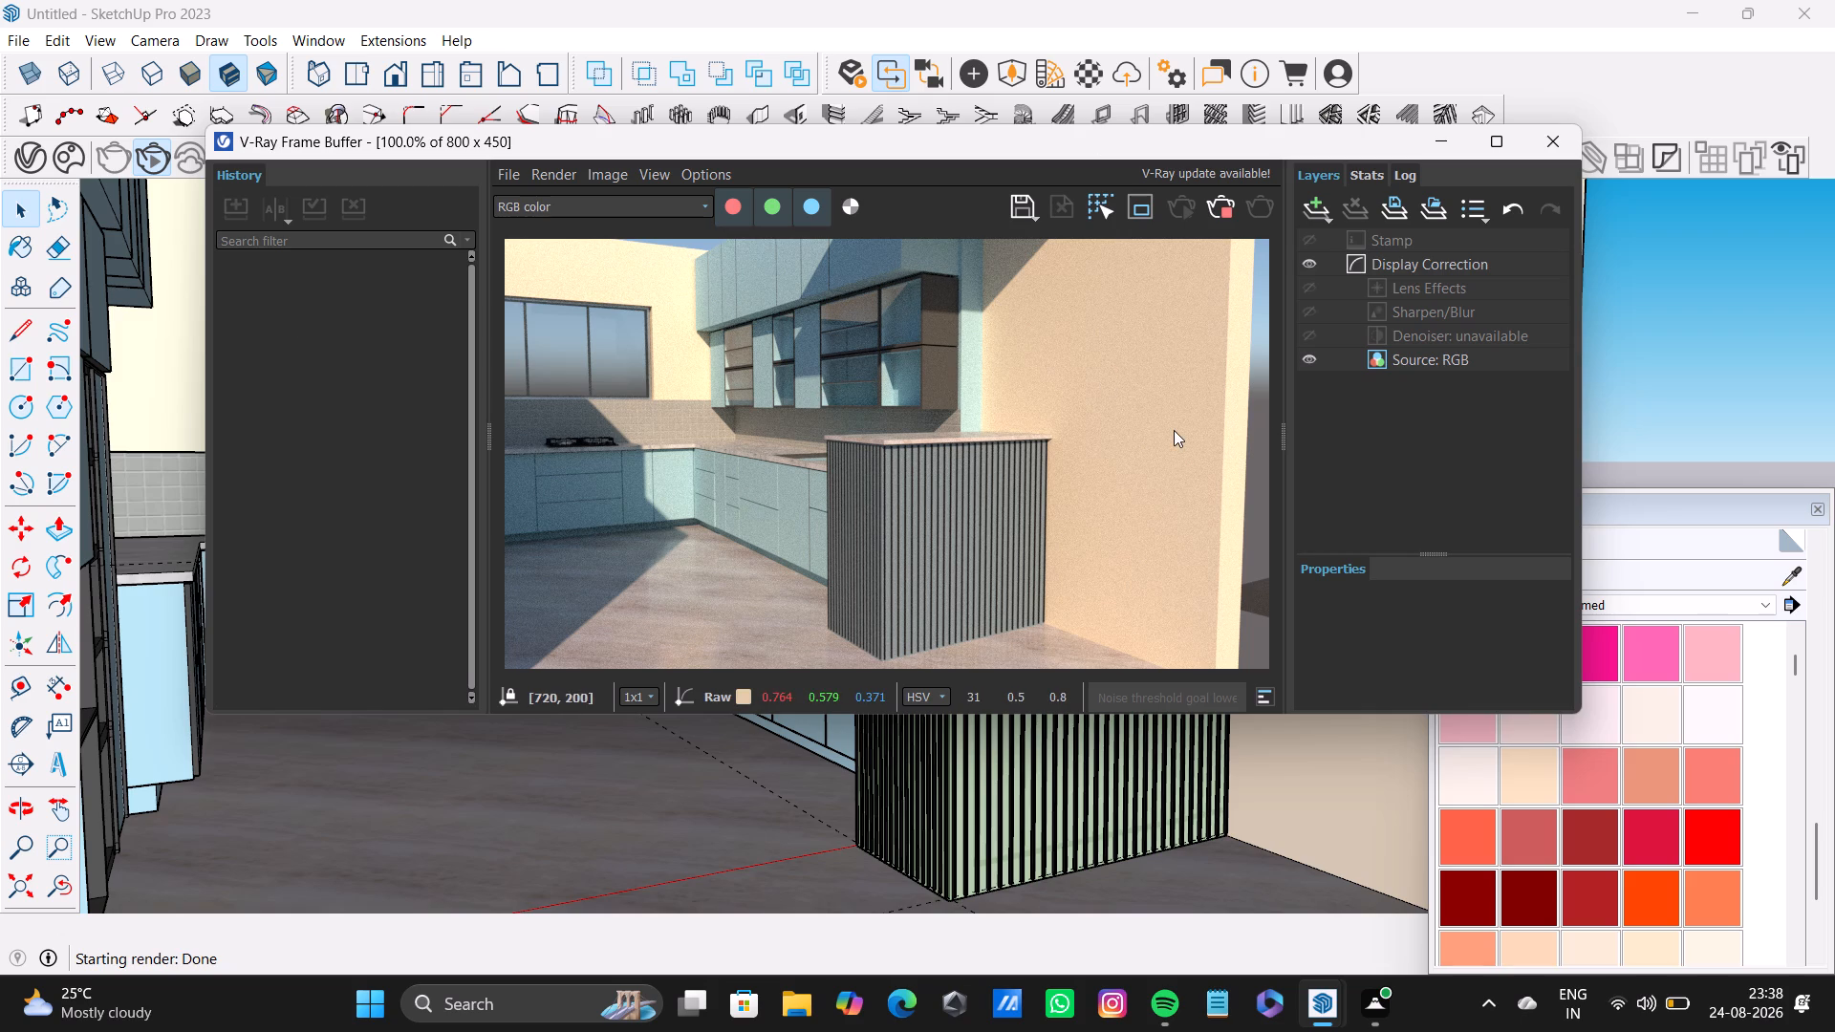
pyautogui.click(1552, 145)
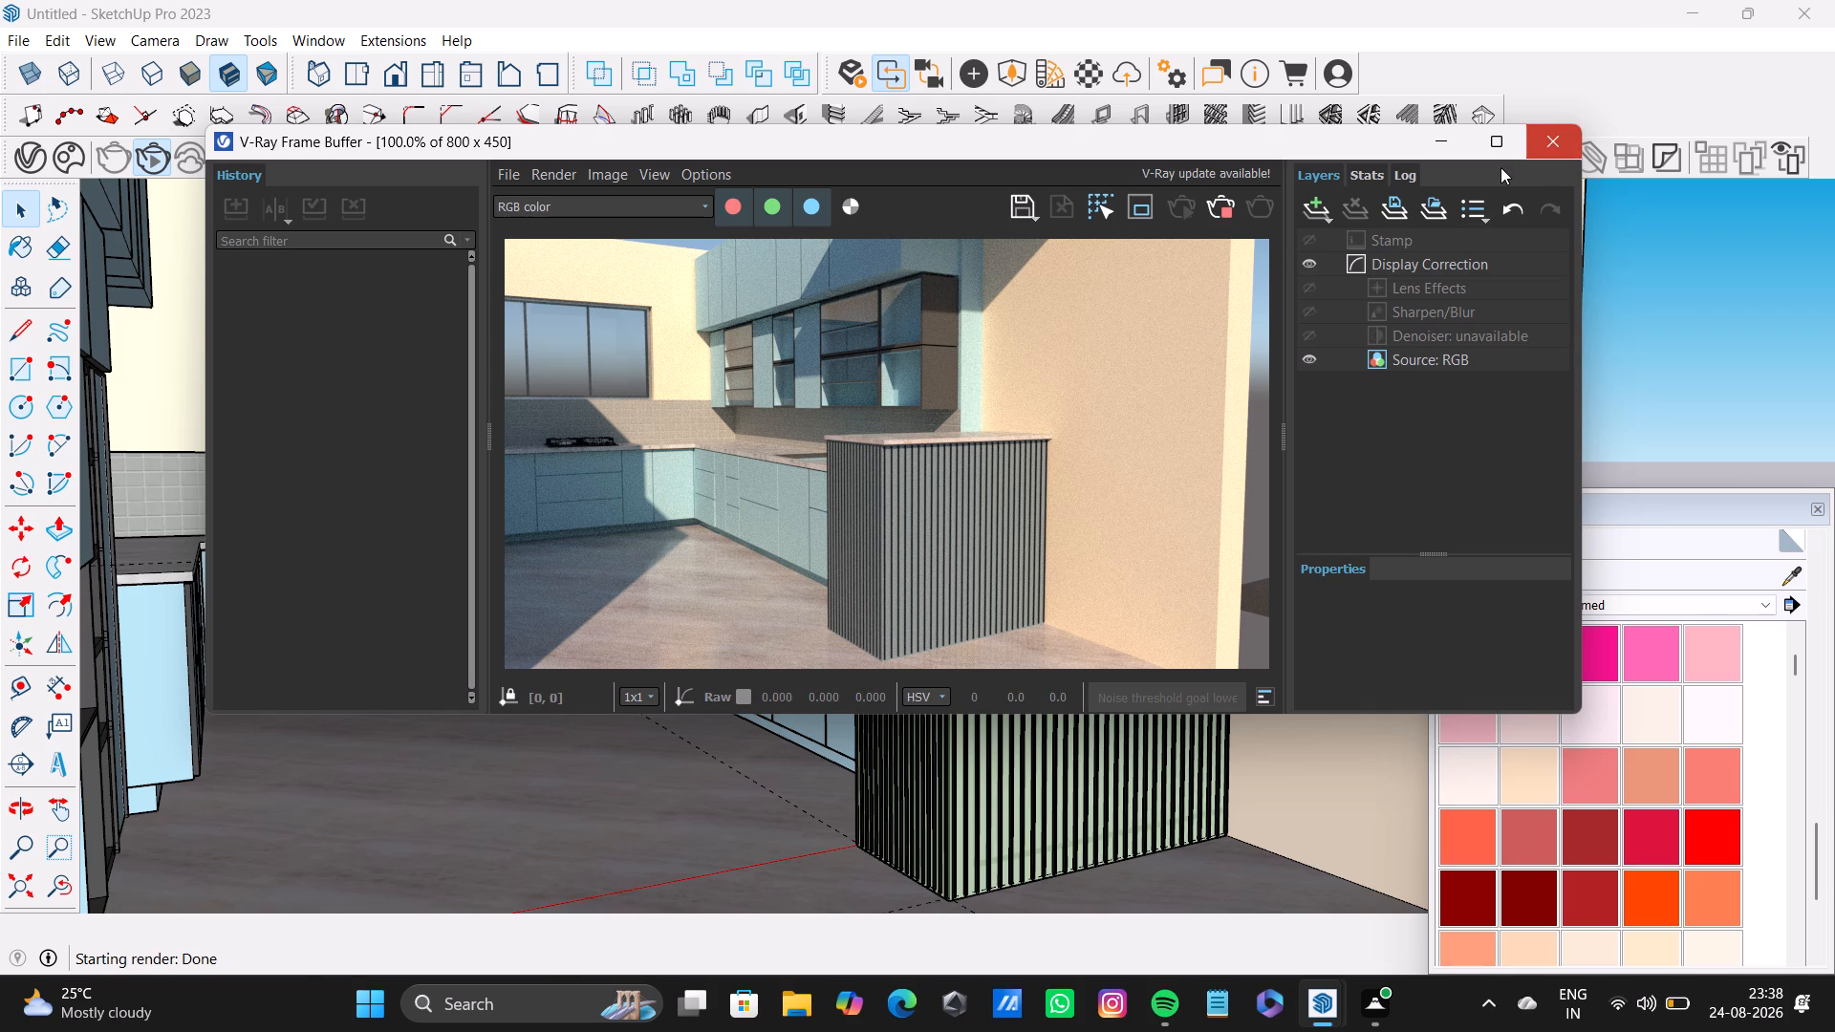
# Paint the kitchen's side walls and window wall with 0010_Snow from the Colors-Named collection.
pyautogui.moveTo(1190, 435); pyautogui.dragTo(1036, 521, button='middle')
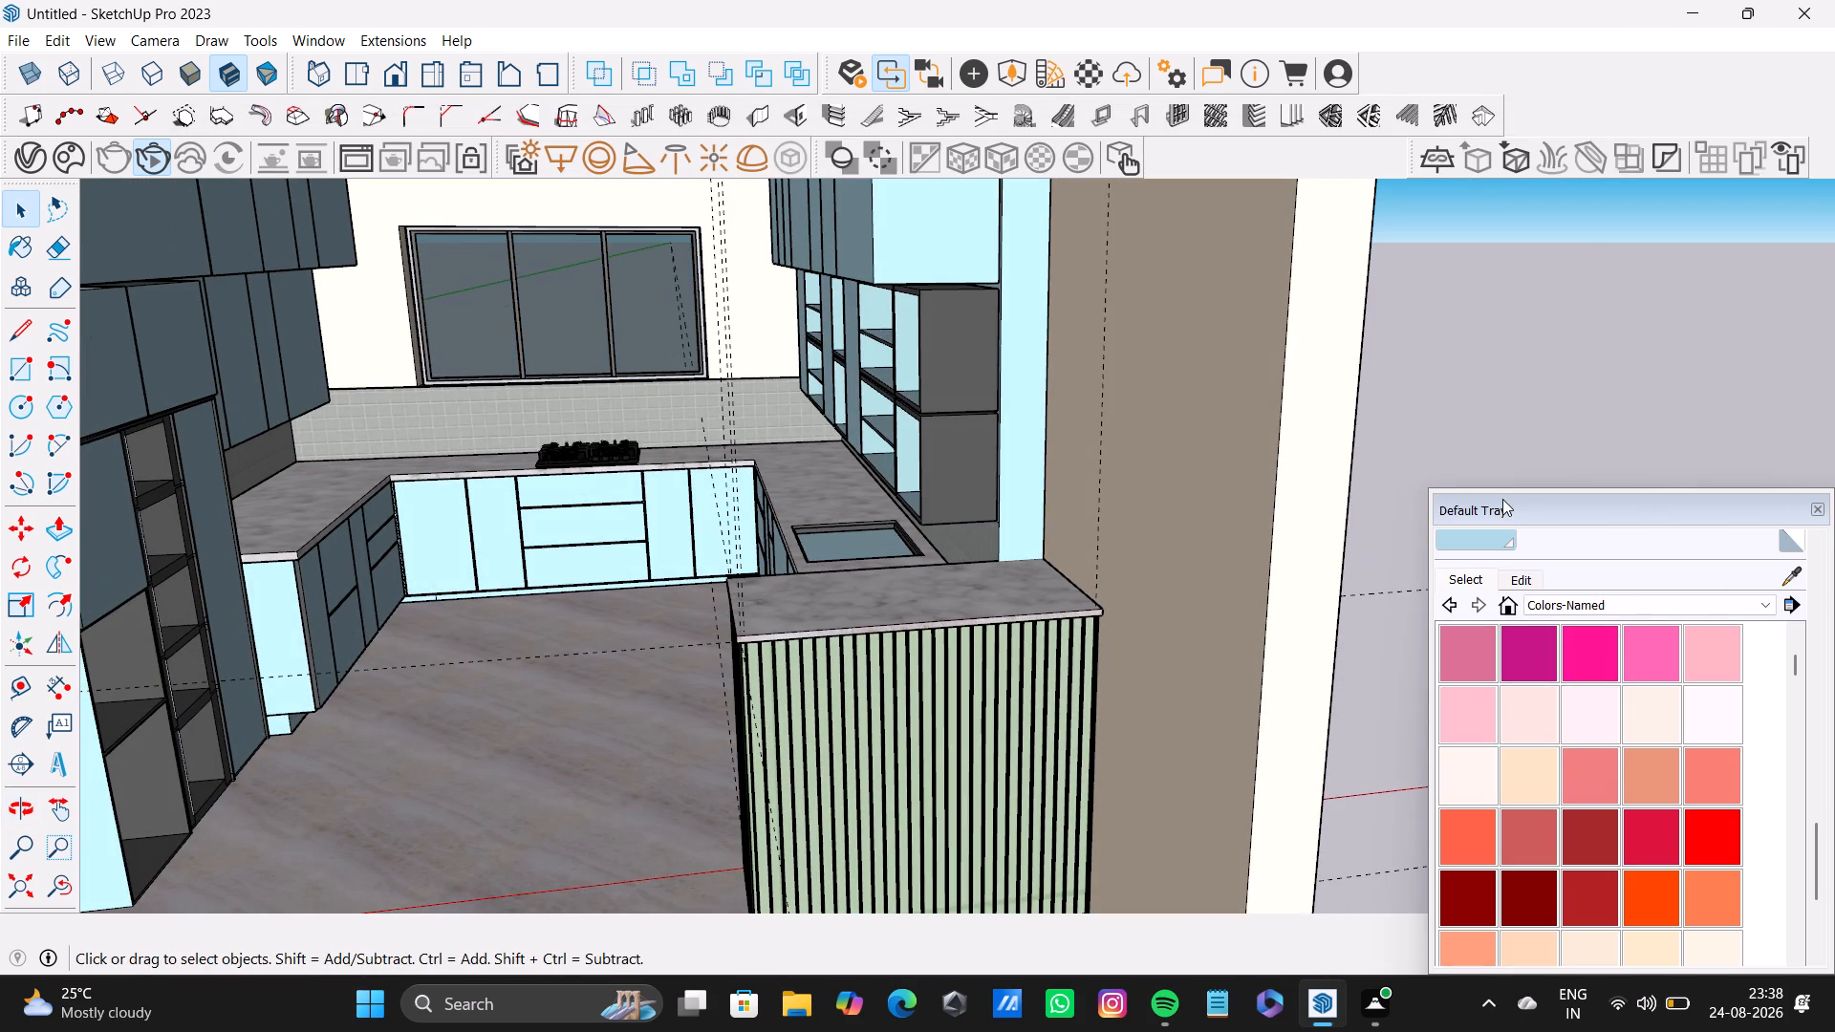
pyautogui.moveTo(1519, 514); pyautogui.dragTo(1446, 313)
pyautogui.click(1448, 781)
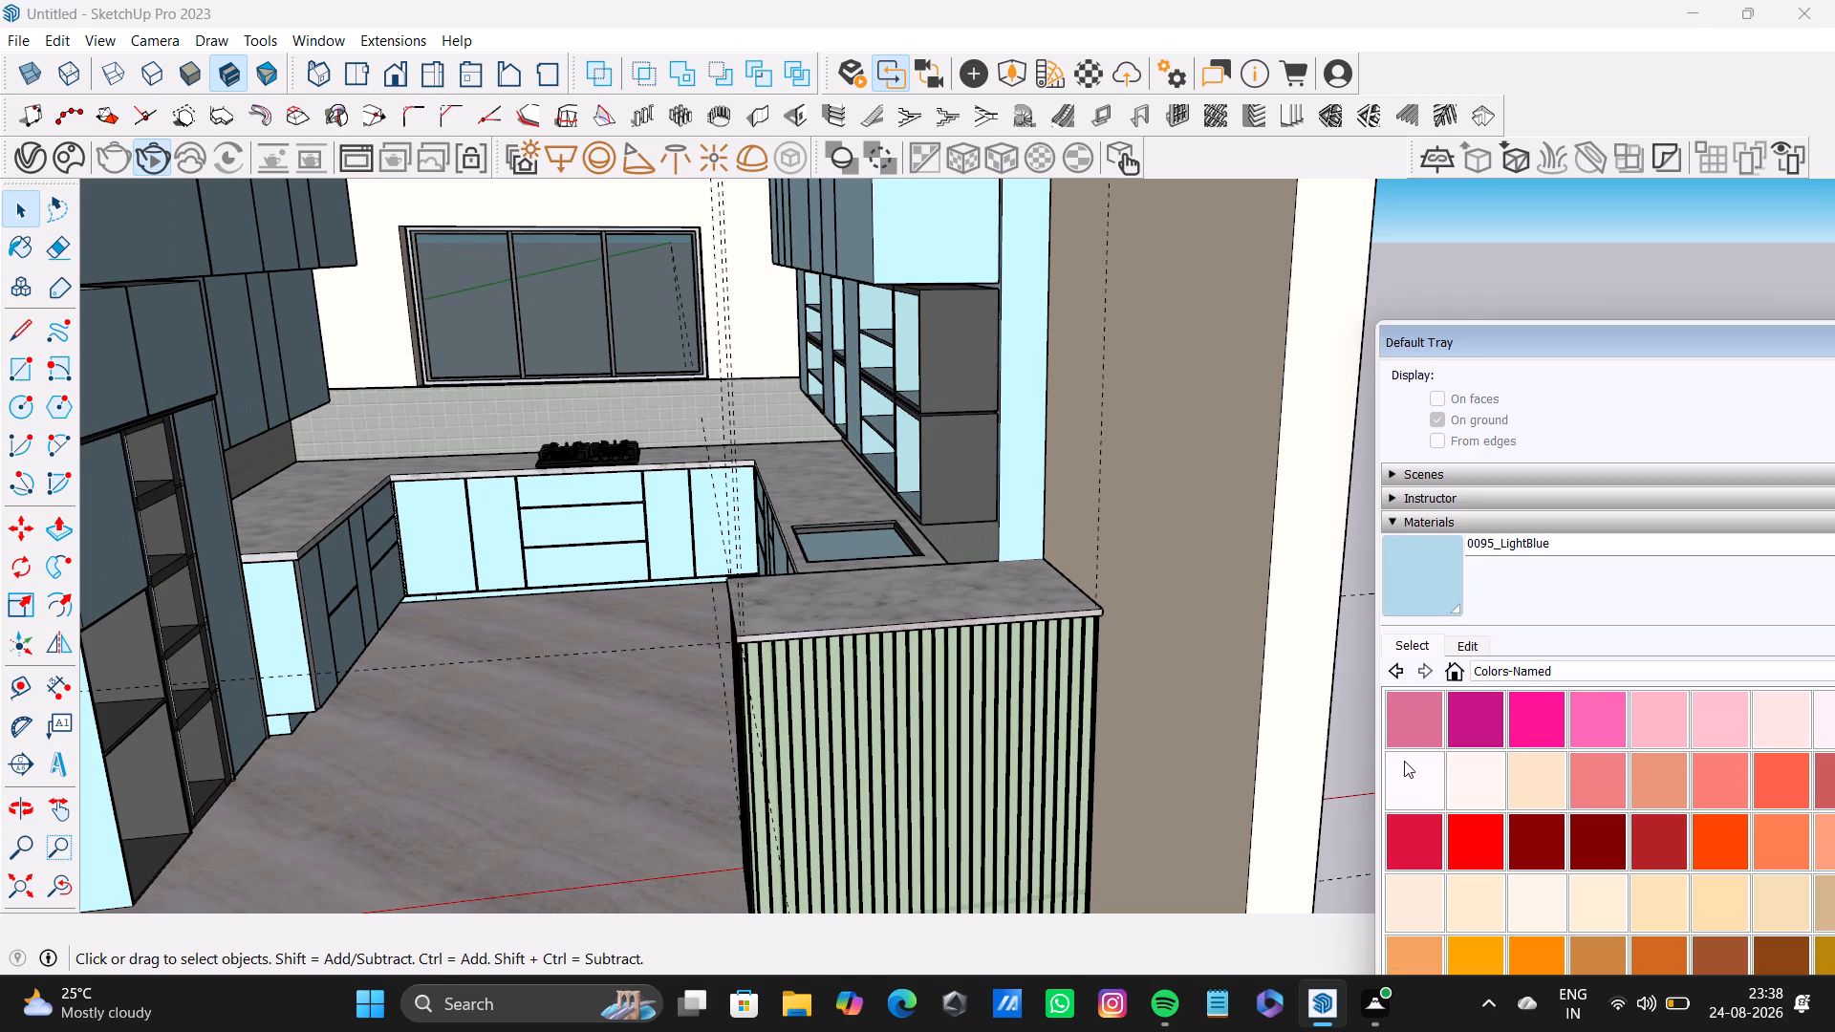
pyautogui.click(1411, 764)
pyautogui.click(1222, 476)
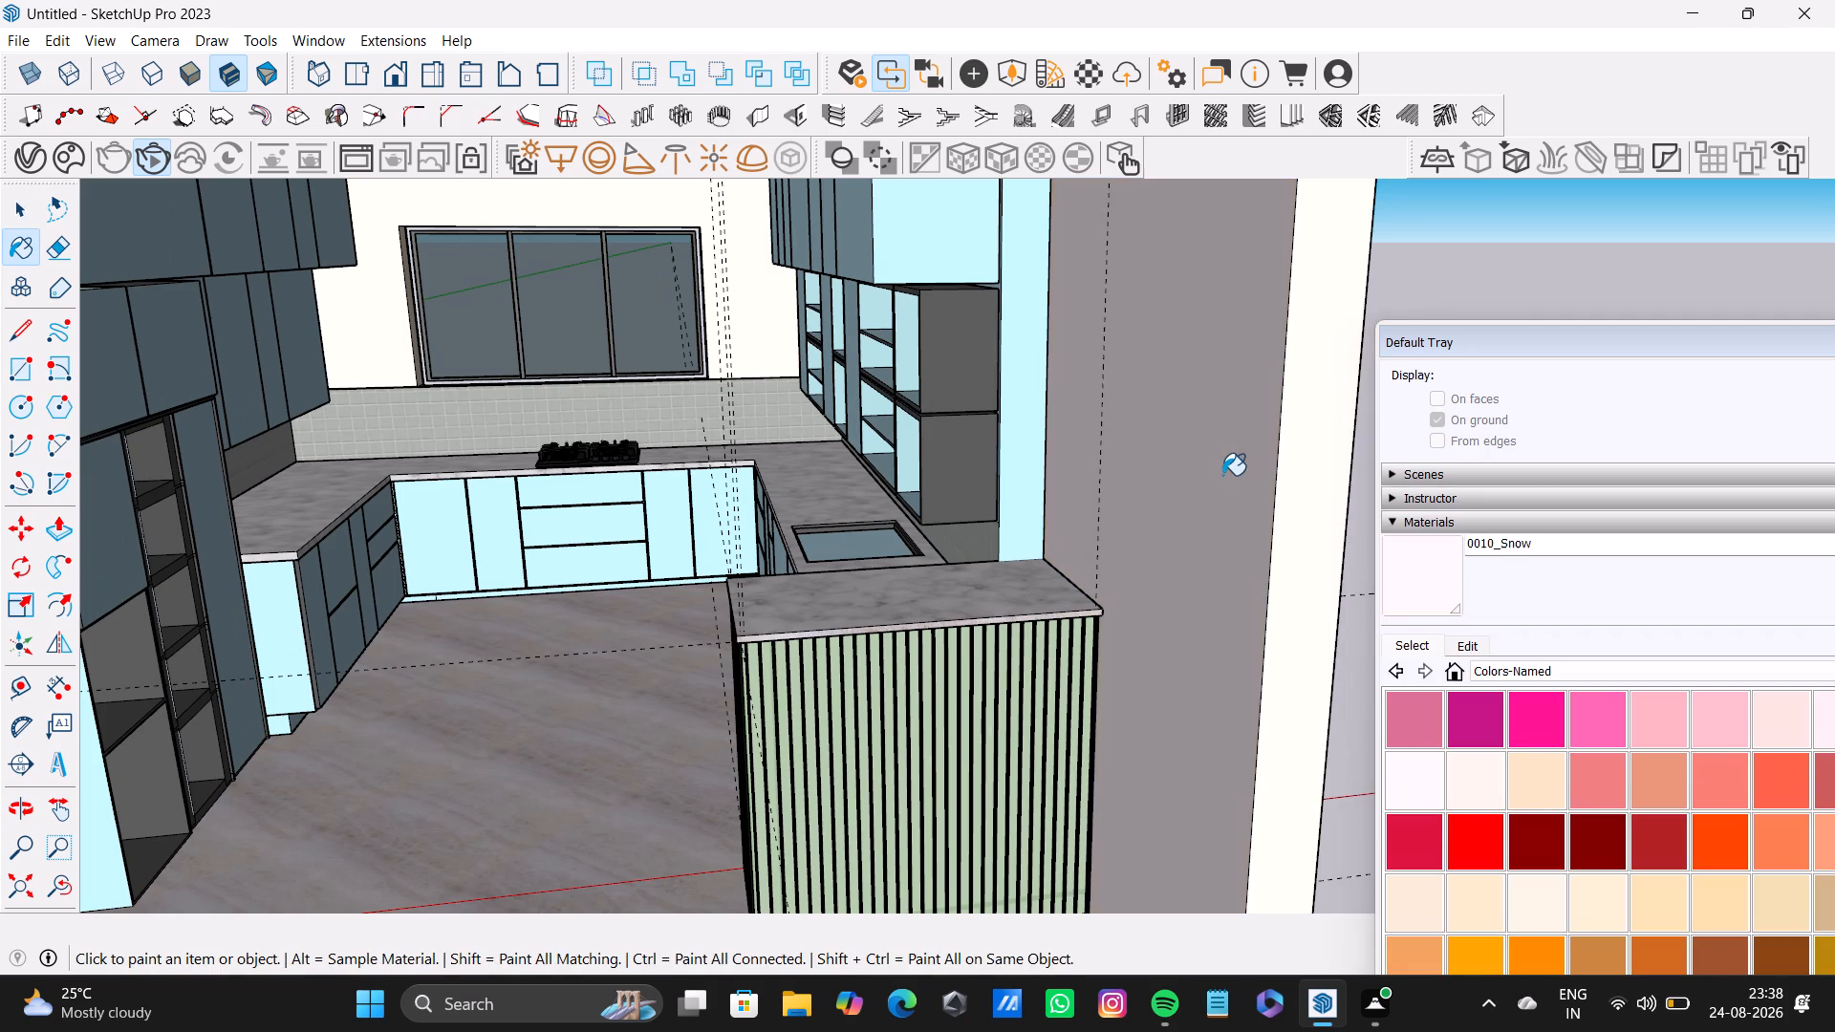
pyautogui.click(719, 279)
pyautogui.scroll(-11, 353, 363)
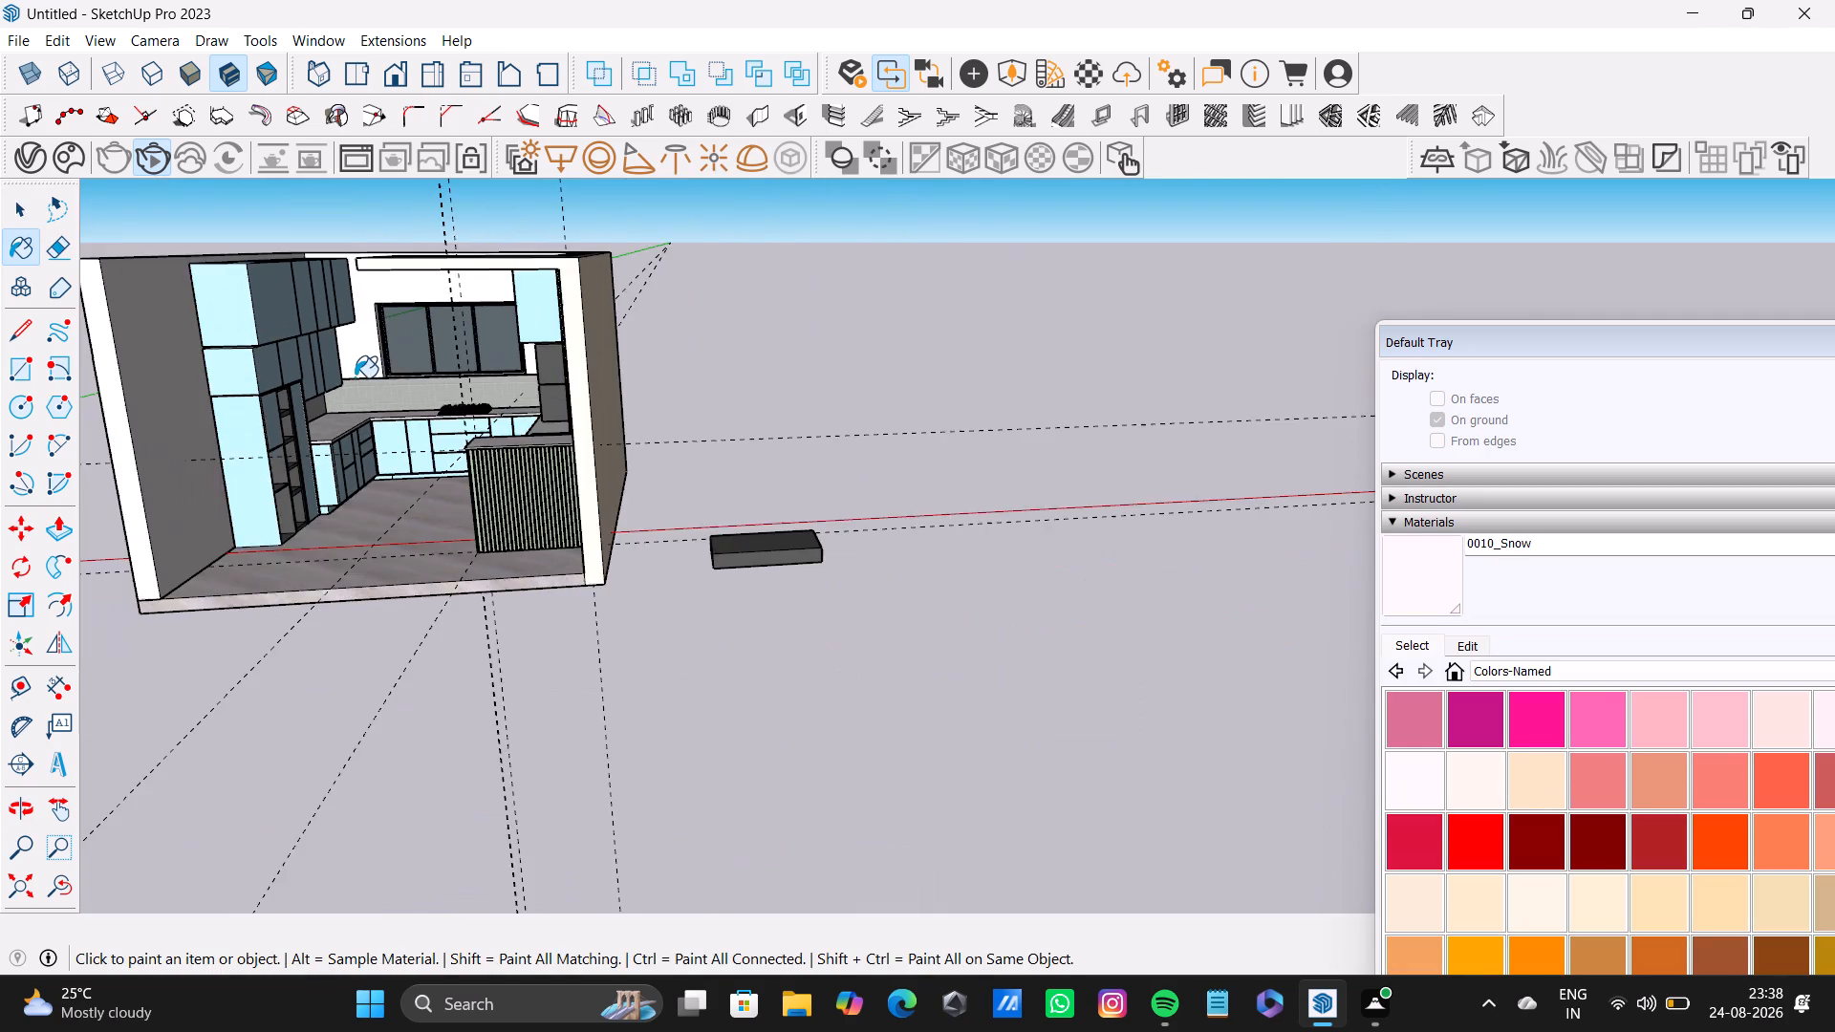
pyautogui.moveTo(354, 380); pyautogui.dragTo(281, 414, button='middle')
pyautogui.click(196, 387)
pyautogui.scroll(7, 327, 505)
pyautogui.moveTo(525, 443); pyautogui.dragTo(769, 507, button='middle')
pyautogui.click(1215, 410)
# Run an interactive V-Ray render of the repainted kitchen from a close view of the hob, window and corner cabinets.
pyautogui.scroll(-2, 1183, 422)
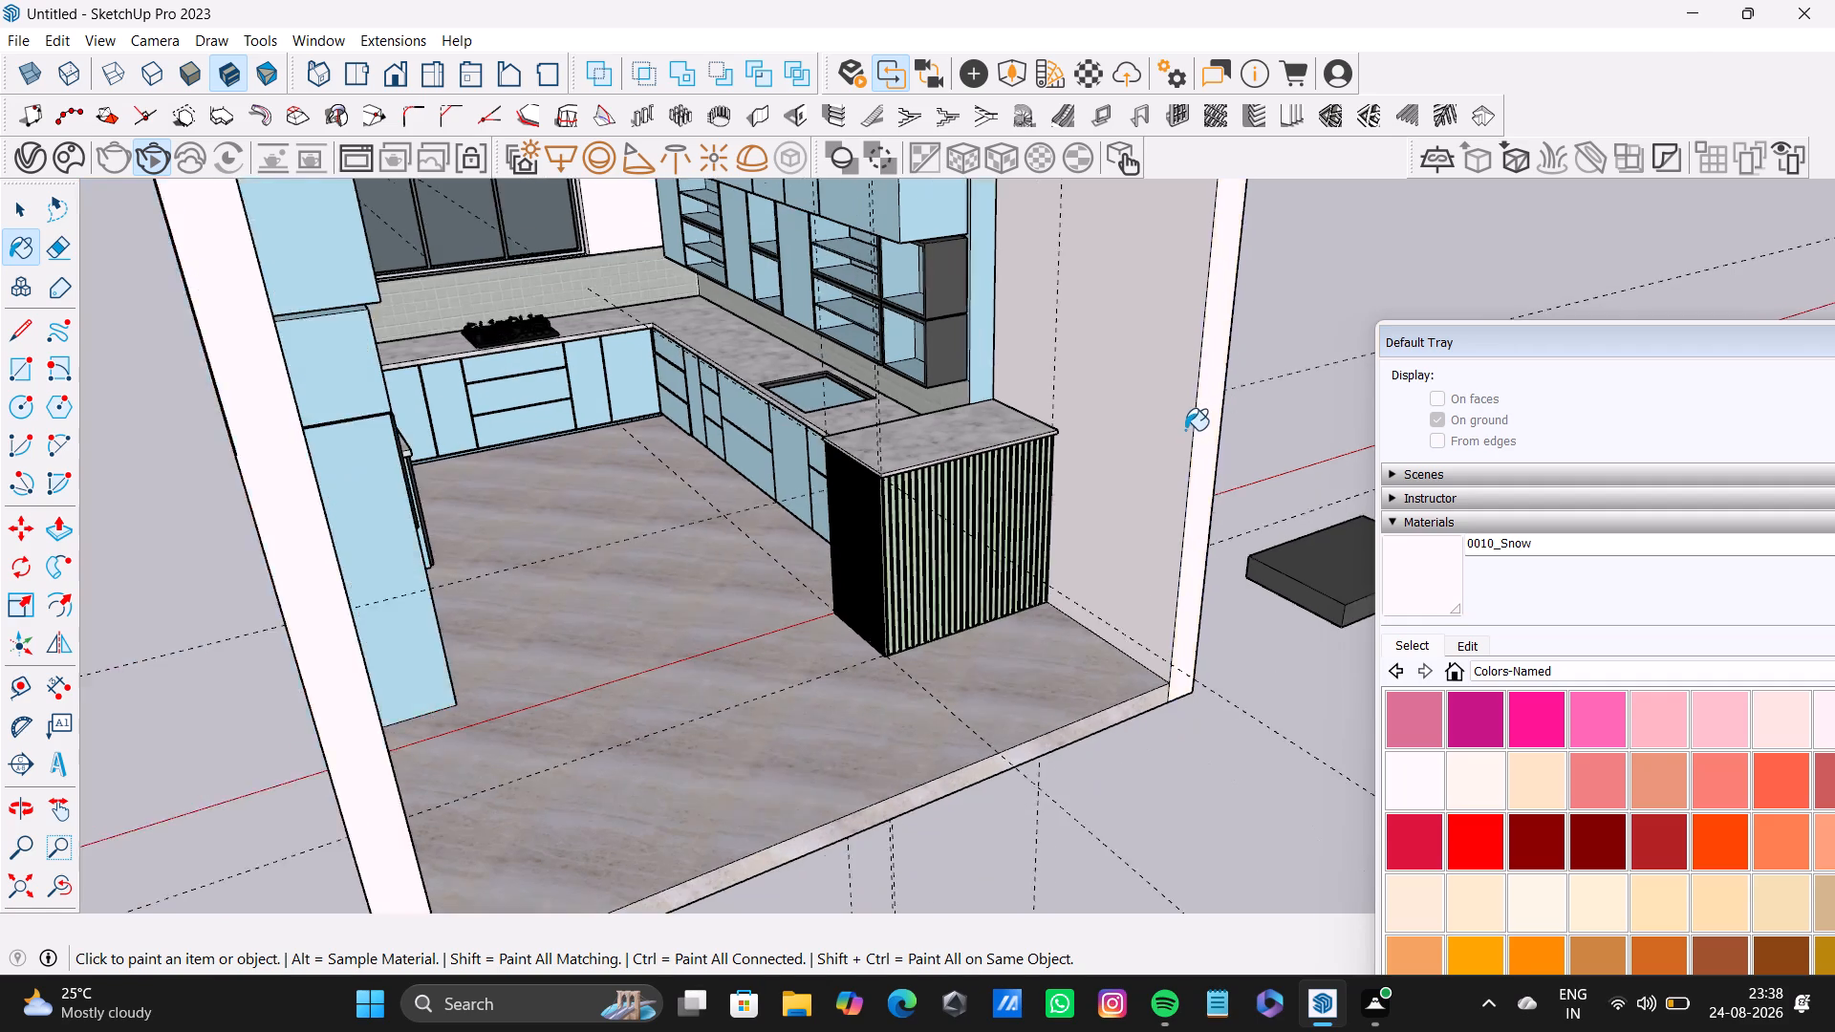
pyautogui.scroll(-6, 1185, 430)
pyautogui.moveTo(1185, 434); pyautogui.dragTo(1169, 599, button='middle')
pyautogui.moveTo(1128, 542); pyautogui.dragTo(846, 642, button='middle')
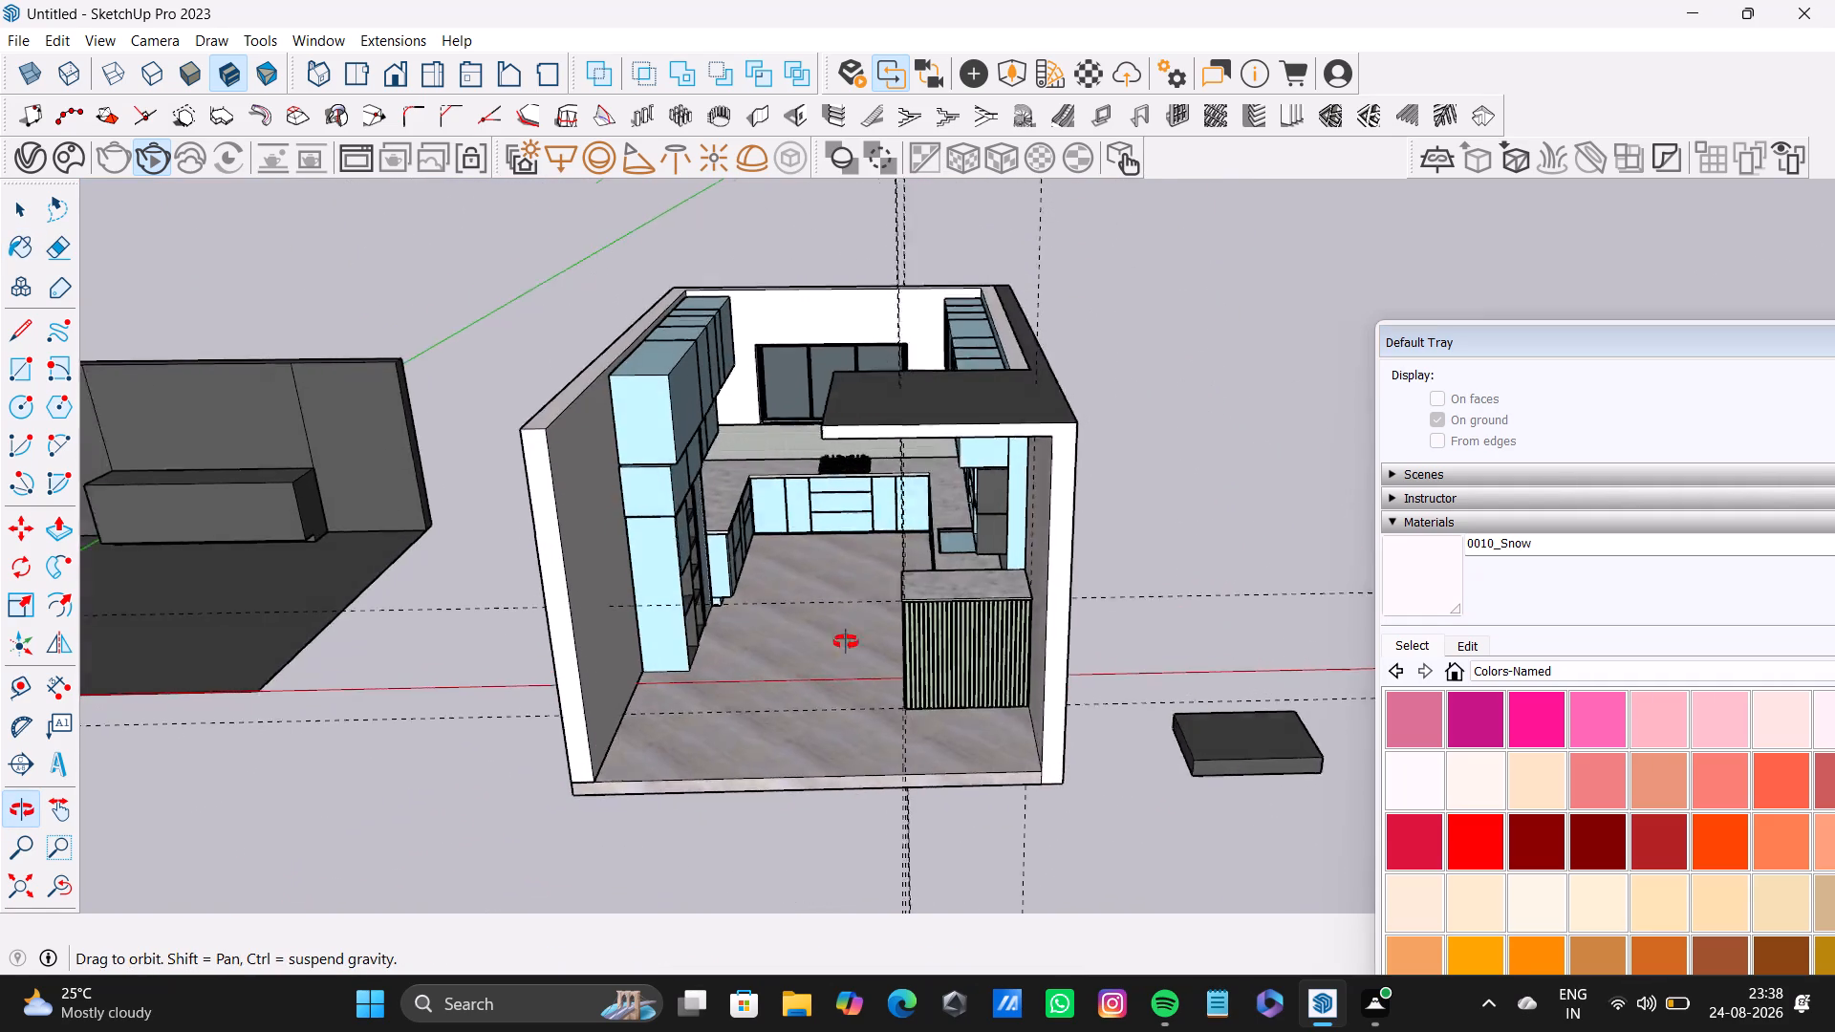
pyautogui.moveTo(846, 642); pyautogui.dragTo(946, 381, button='middle')
pyautogui.scroll(7, 969, 471)
pyautogui.keyDown('shift'); pyautogui.moveTo(975, 505); pyautogui.dragTo(1004, 447, button='middle'); pyautogui.keyUp('shift')
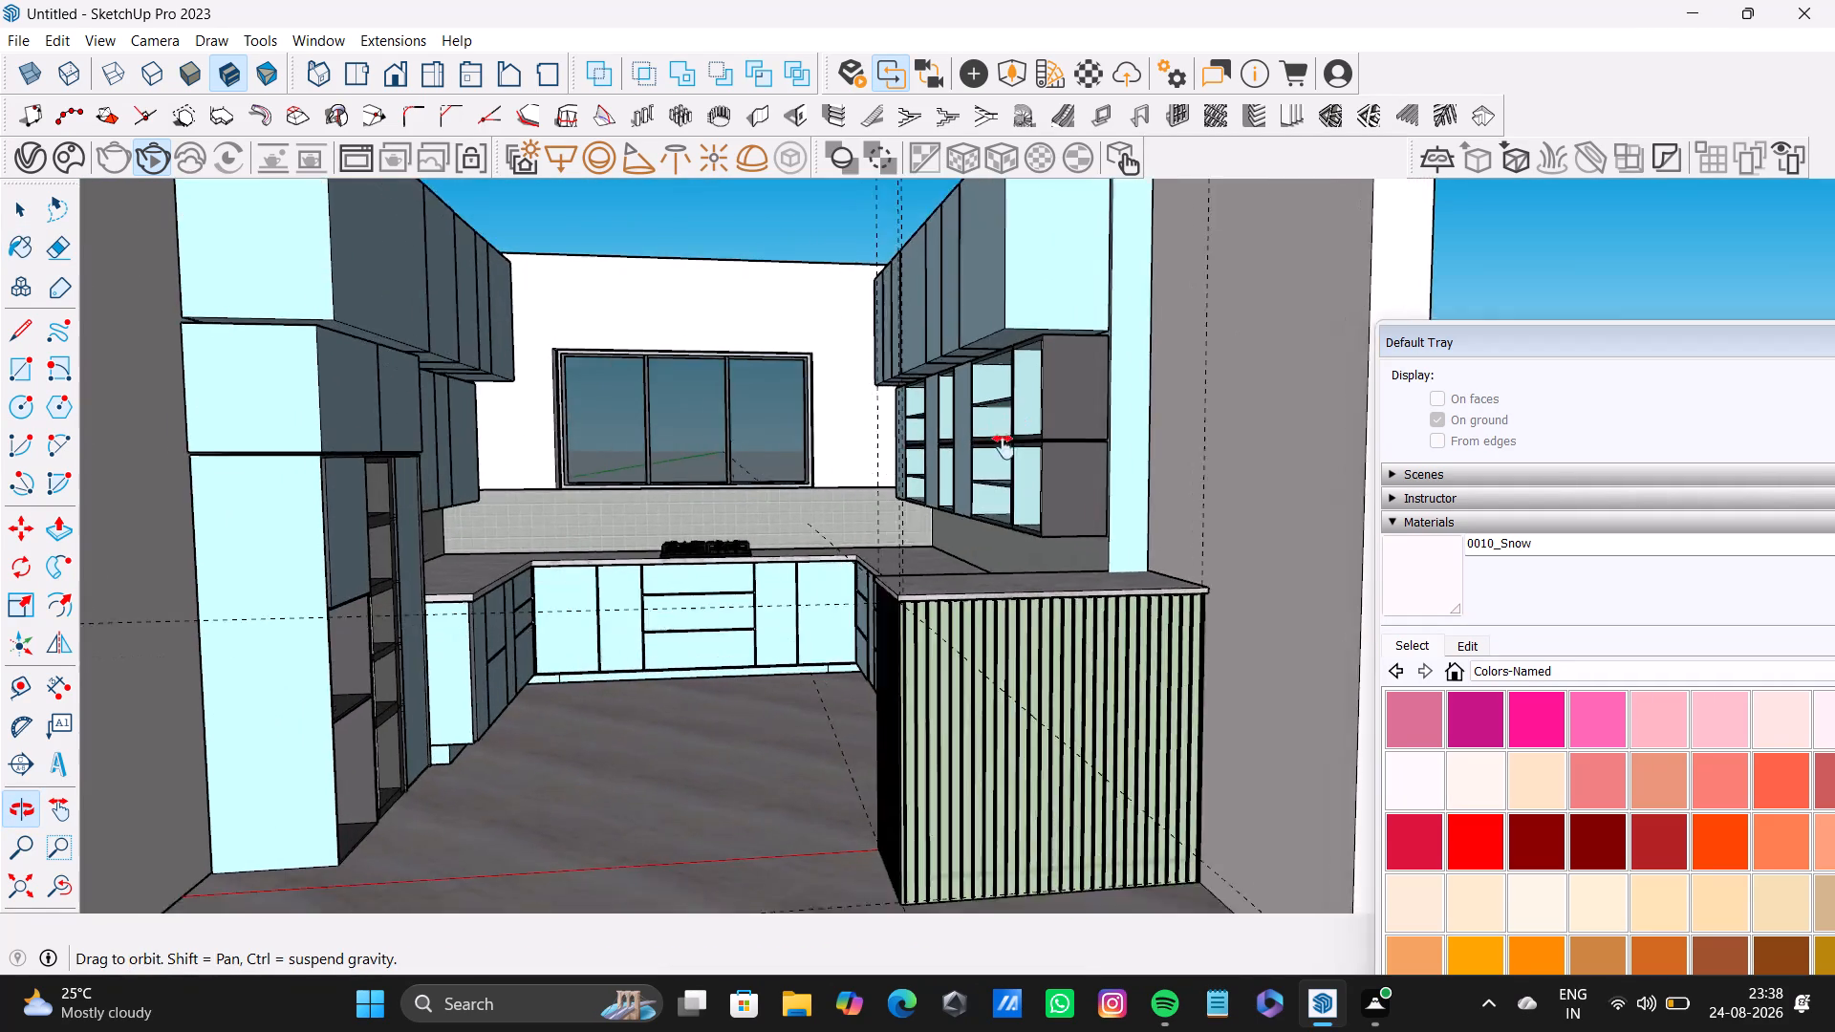
pyautogui.keyDown('shift'); pyautogui.moveTo(1004, 447); pyautogui.dragTo(1121, 430, button='middle'); pyautogui.keyUp('shift')
pyautogui.moveTo(1101, 440); pyautogui.dragTo(1198, 482, button='middle')
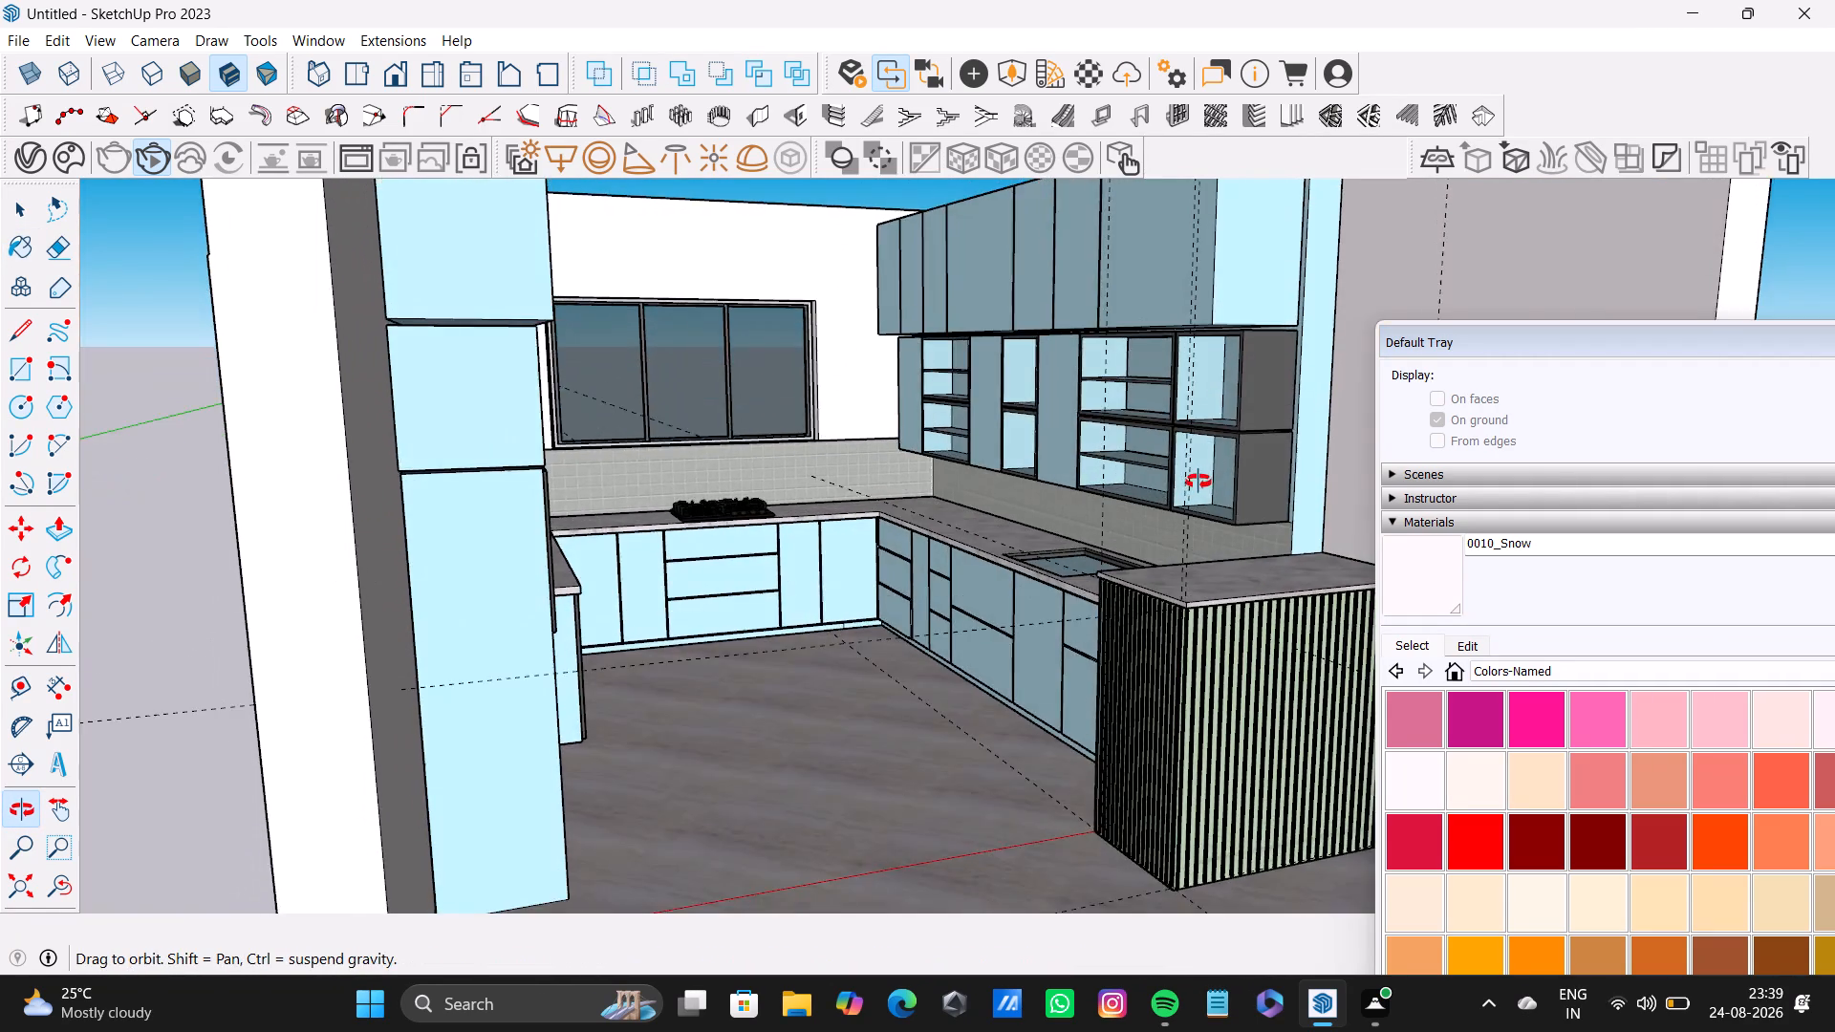
pyautogui.moveTo(1198, 482); pyautogui.dragTo(902, 520, button='middle')
pyautogui.scroll(6, 853, 504)
pyautogui.keyDown('shift'); pyautogui.moveTo(844, 504); pyautogui.dragTo(909, 470, button='middle'); pyautogui.keyUp('shift')
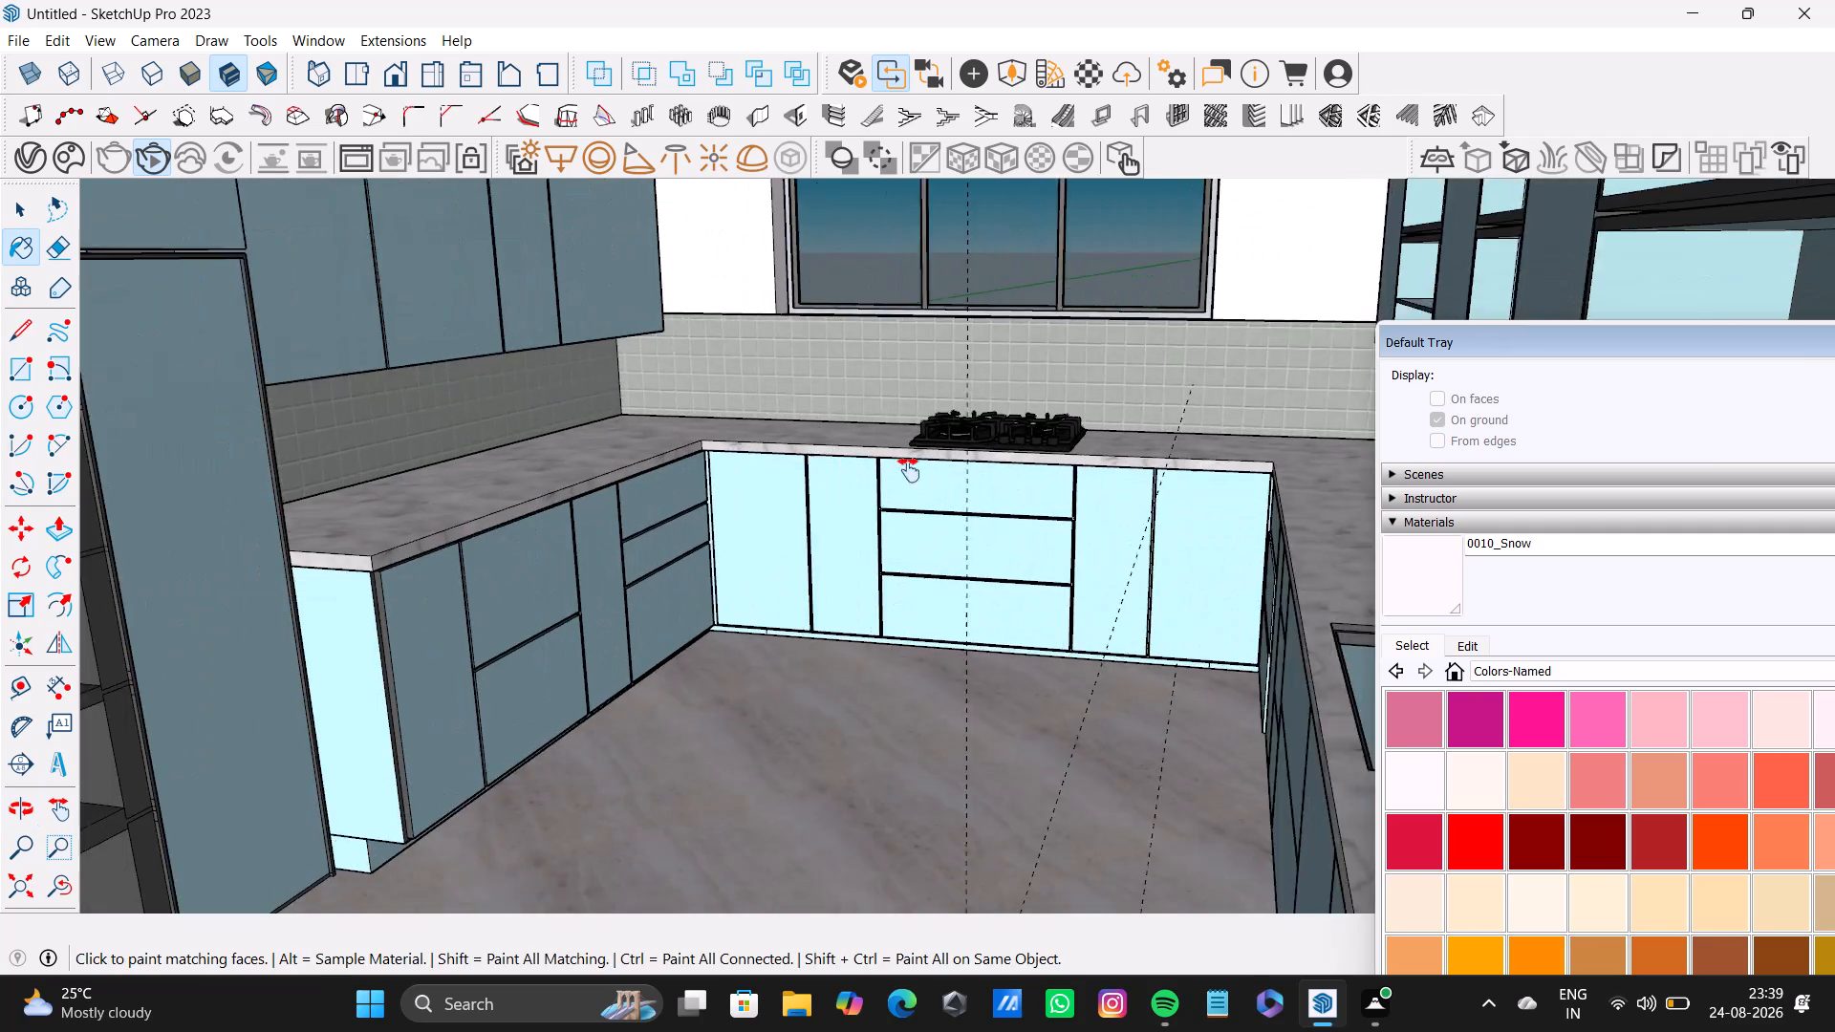
pyautogui.keyDown('shift'); pyautogui.moveTo(909, 470); pyautogui.dragTo(920, 628, button='middle'); pyautogui.keyUp('shift')
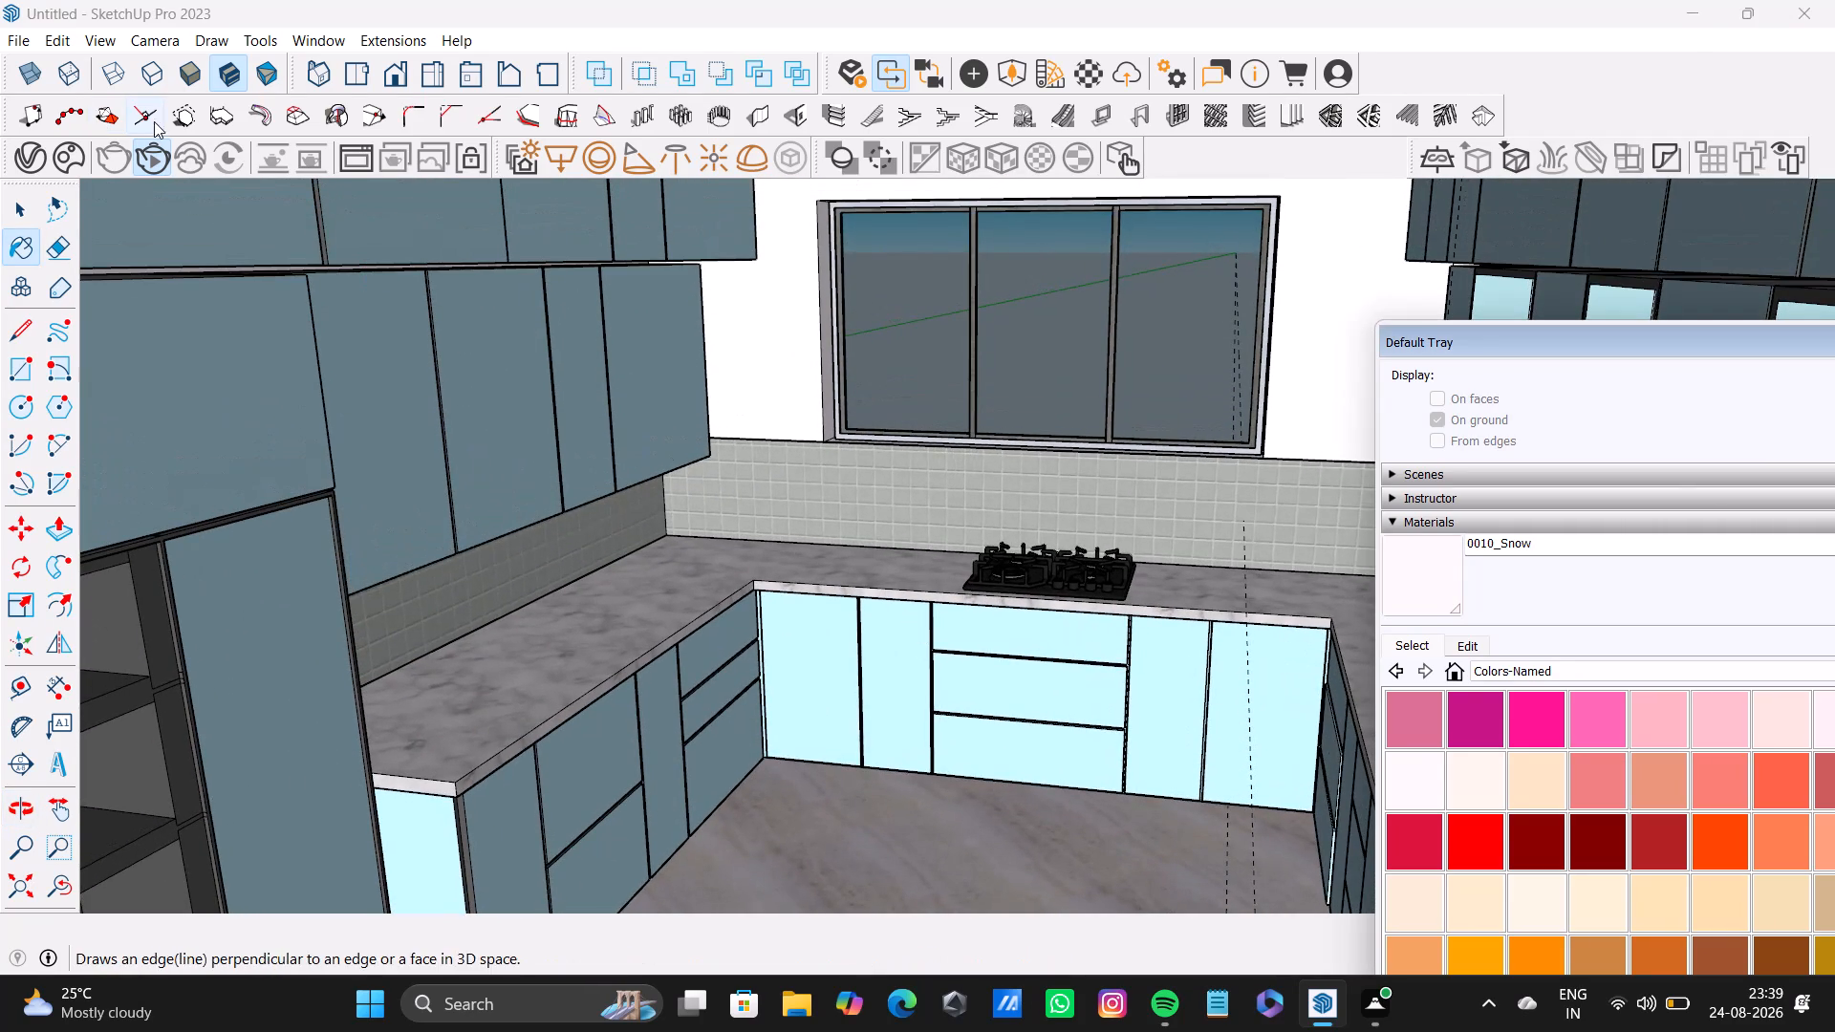
pyautogui.click(155, 164)
pyautogui.click(155, 164)
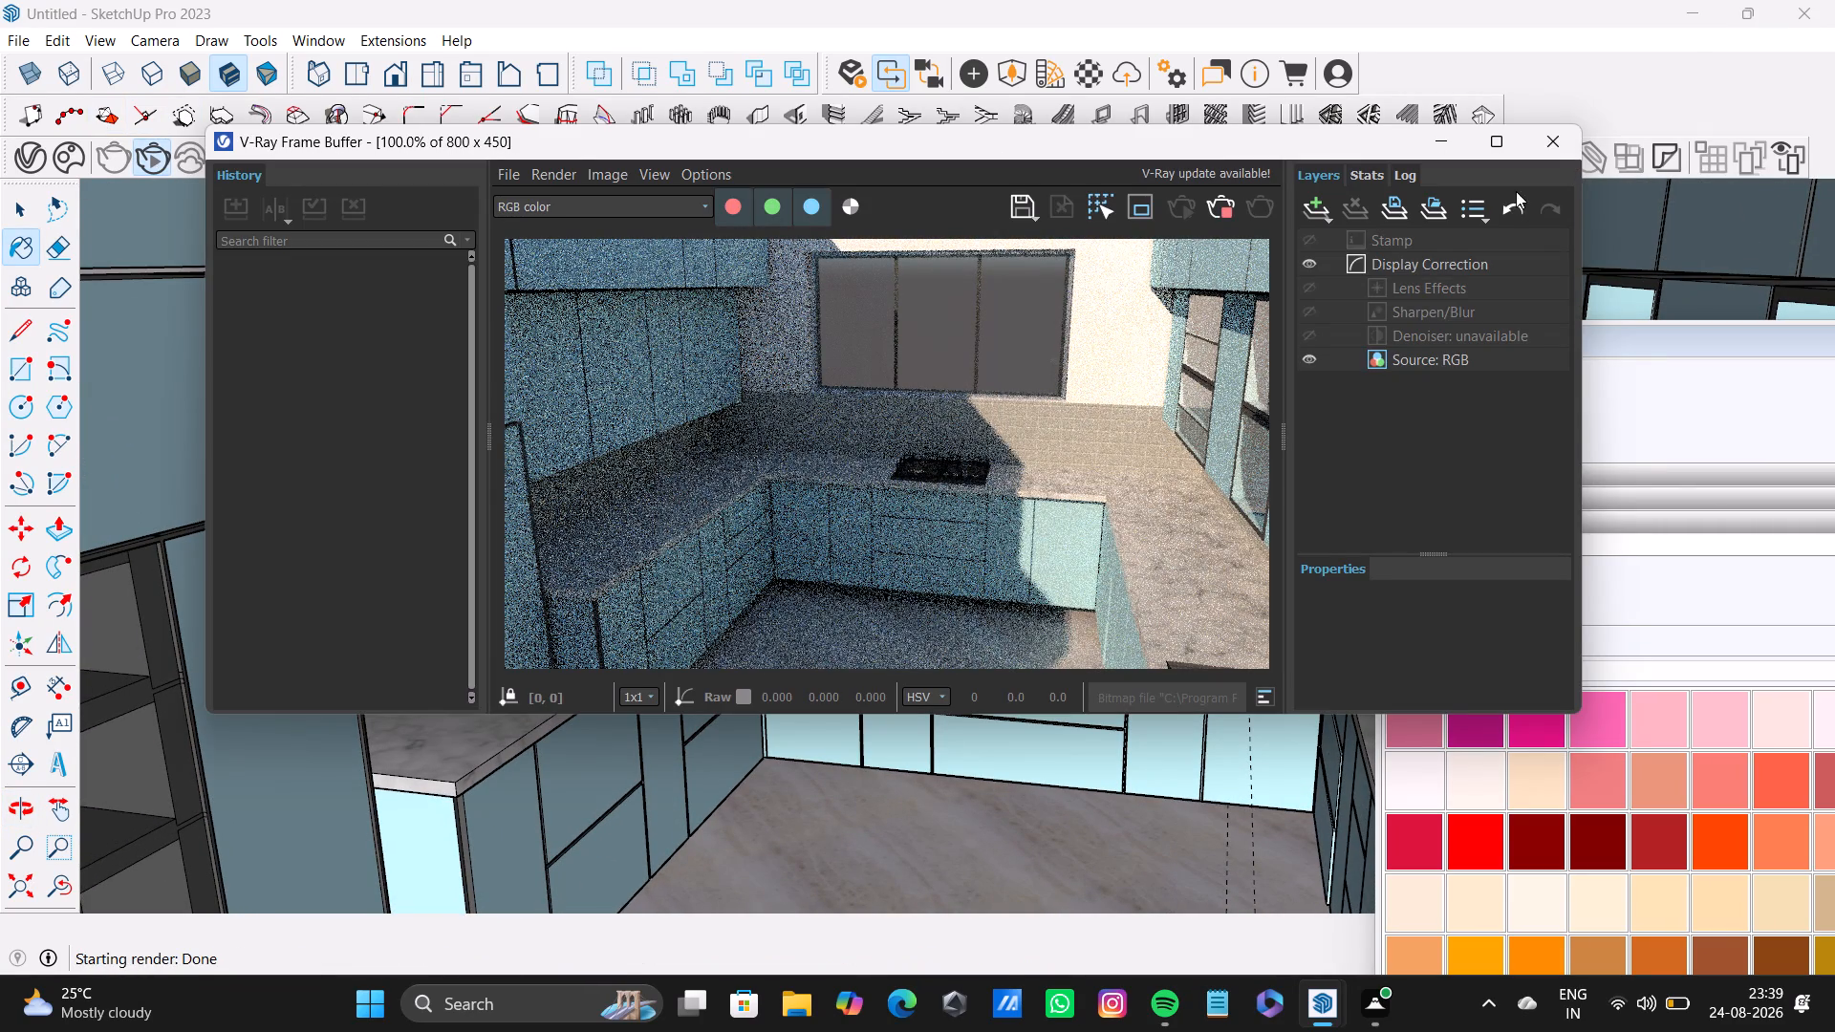
pyautogui.click(1545, 139)
# Start saving the model and enter the file name project kitchen 24aug.
pyautogui.hotkey('ctrl', 's')
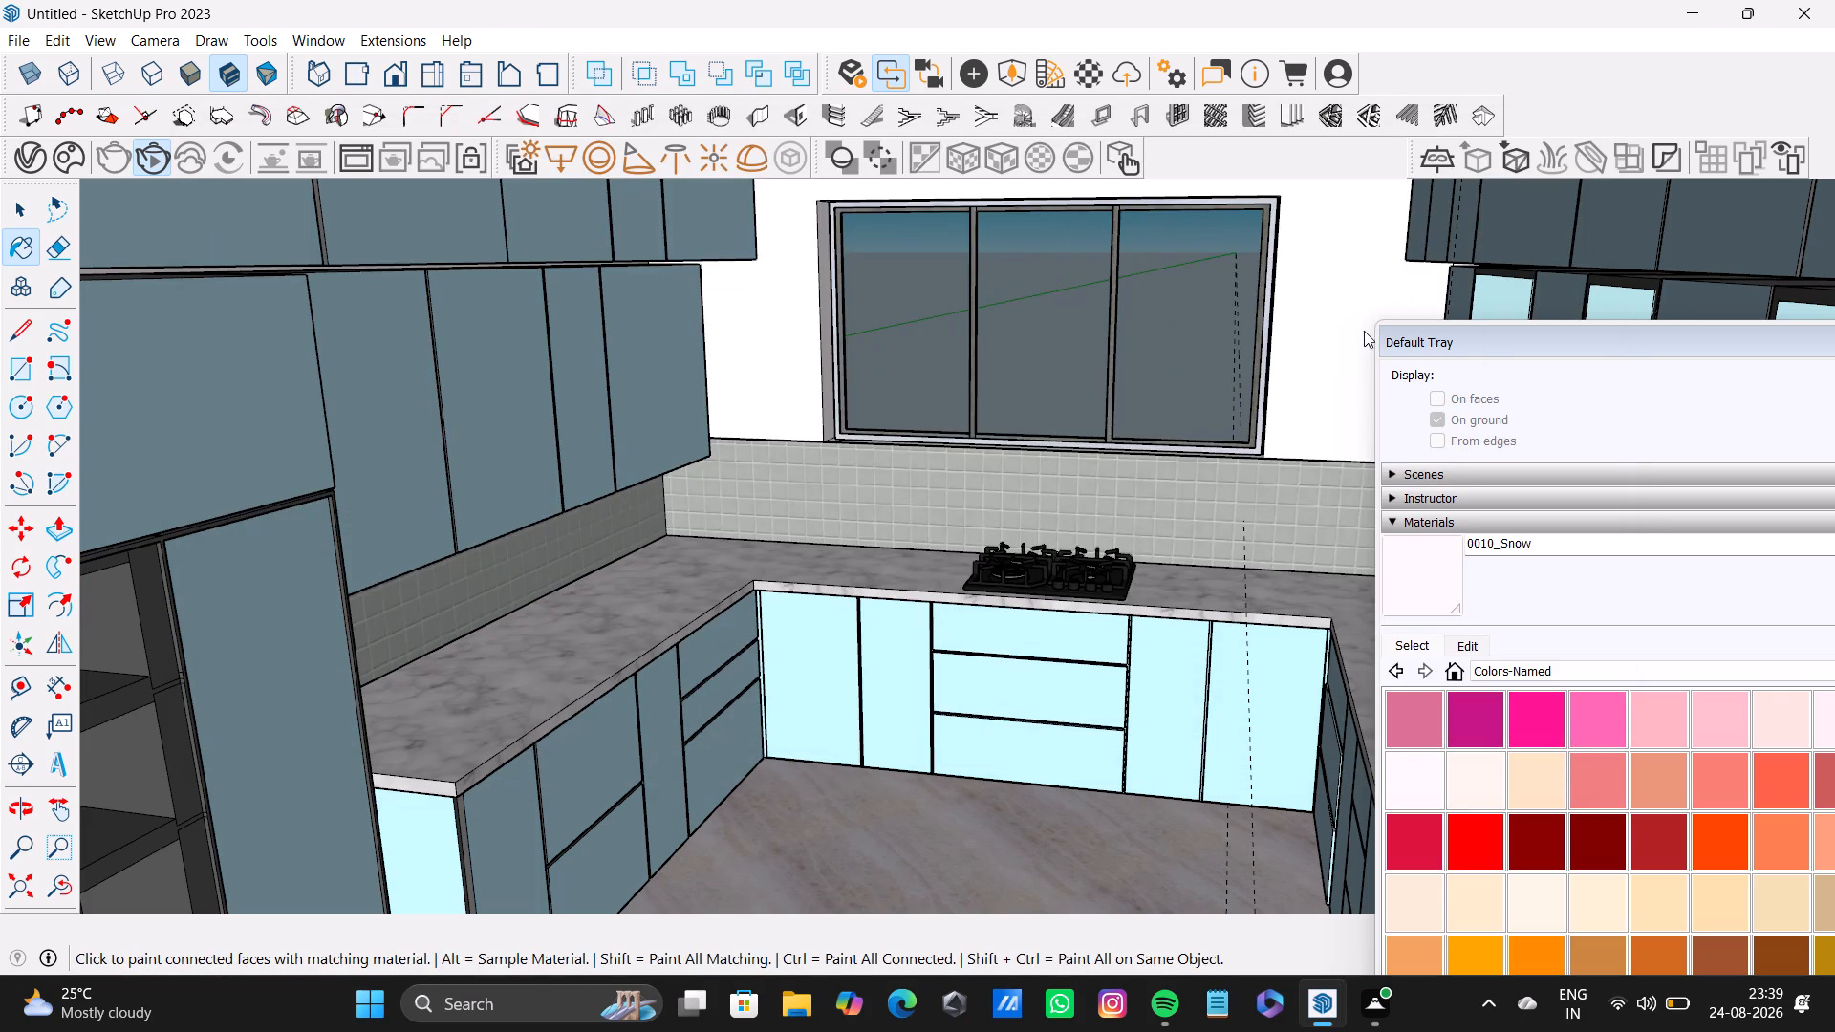
pyautogui.click(352, 424)
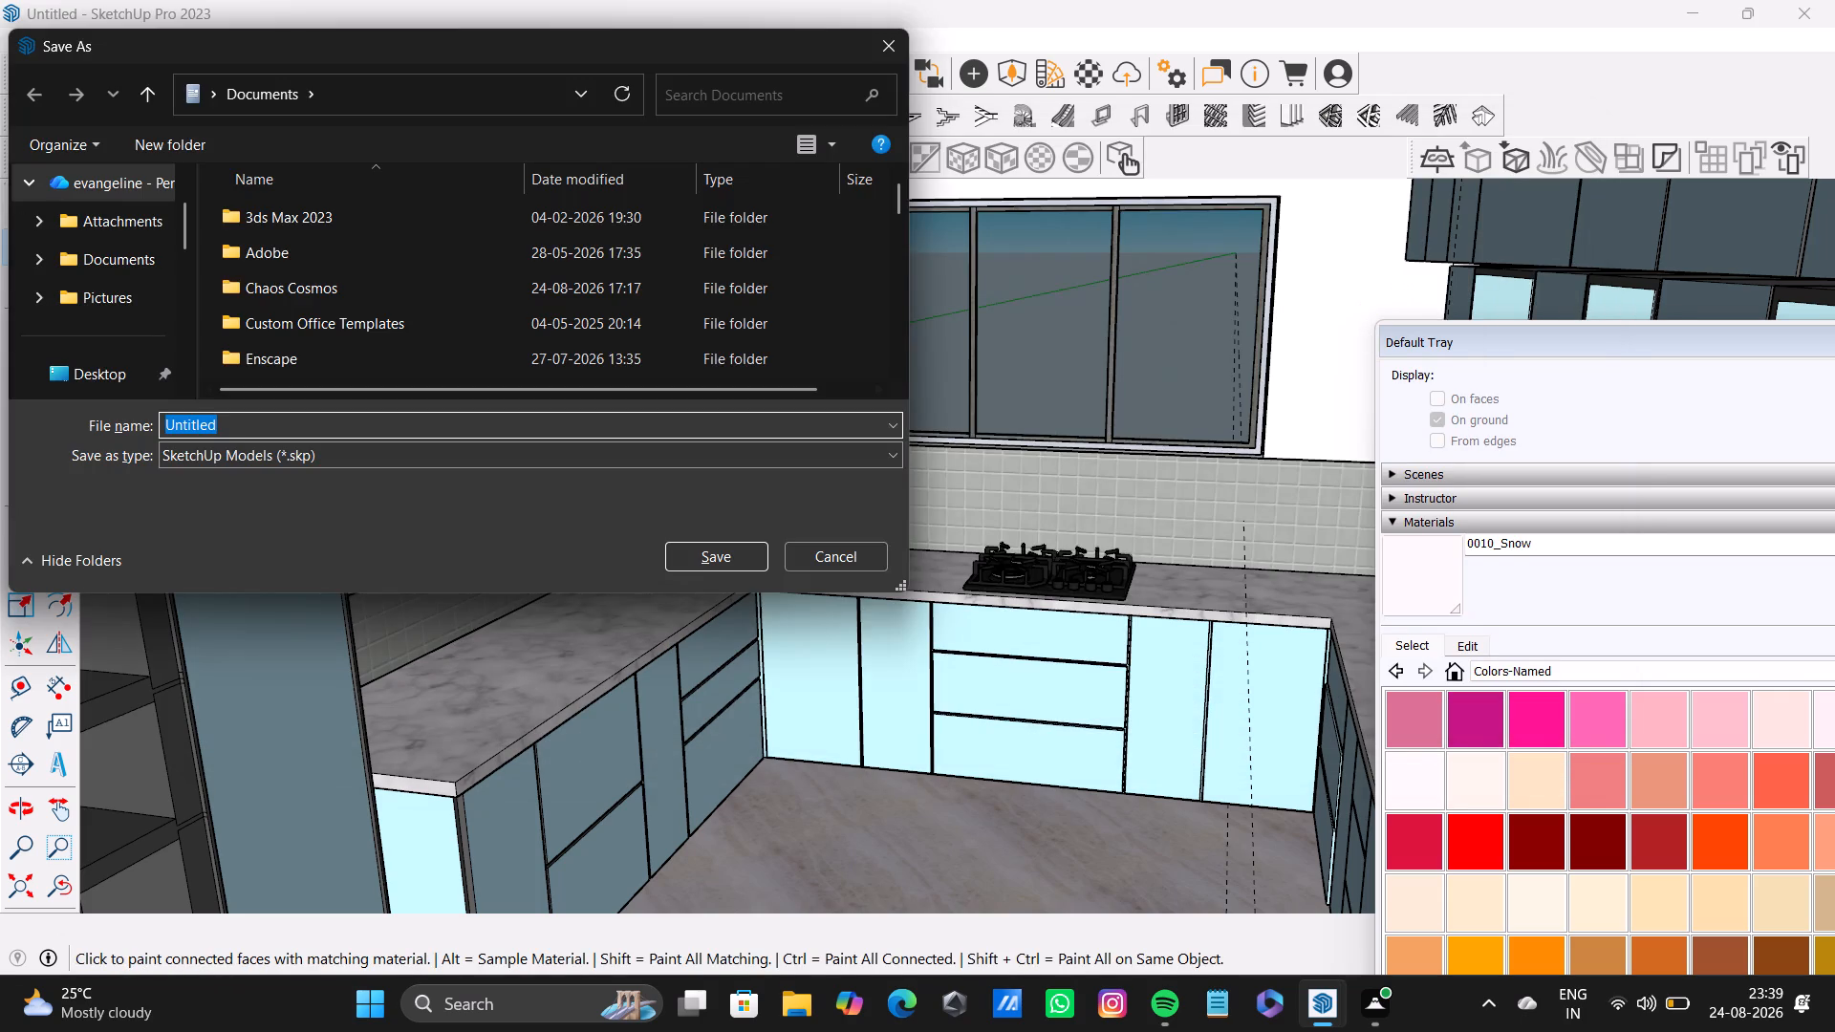
pyautogui.press('BackSpace')
pyautogui.press('BackSpace')
pyautogui.press('BackSpace')
pyautogui.press('BackSpace')
pyautogui.press('BackSpace')
pyautogui.press('BackSpace')
pyautogui.press('BackSpace')
pyautogui.press('BackSpace')
pyautogui.press('BackSpace')
pyautogui.press('BackSpace')
pyautogui.press('BackSpace')
pyautogui.press('BackSpace')
pyautogui.press('BackSpace')
pyautogui.press('BackSpace')
pyautogui.press('BackSpace')
pyautogui.press('BackSpace')
pyautogui.press('BackSpace')
pyautogui.press('BackSpace')
pyautogui.press('BackSpace')
pyautogui.press('BackSpace')
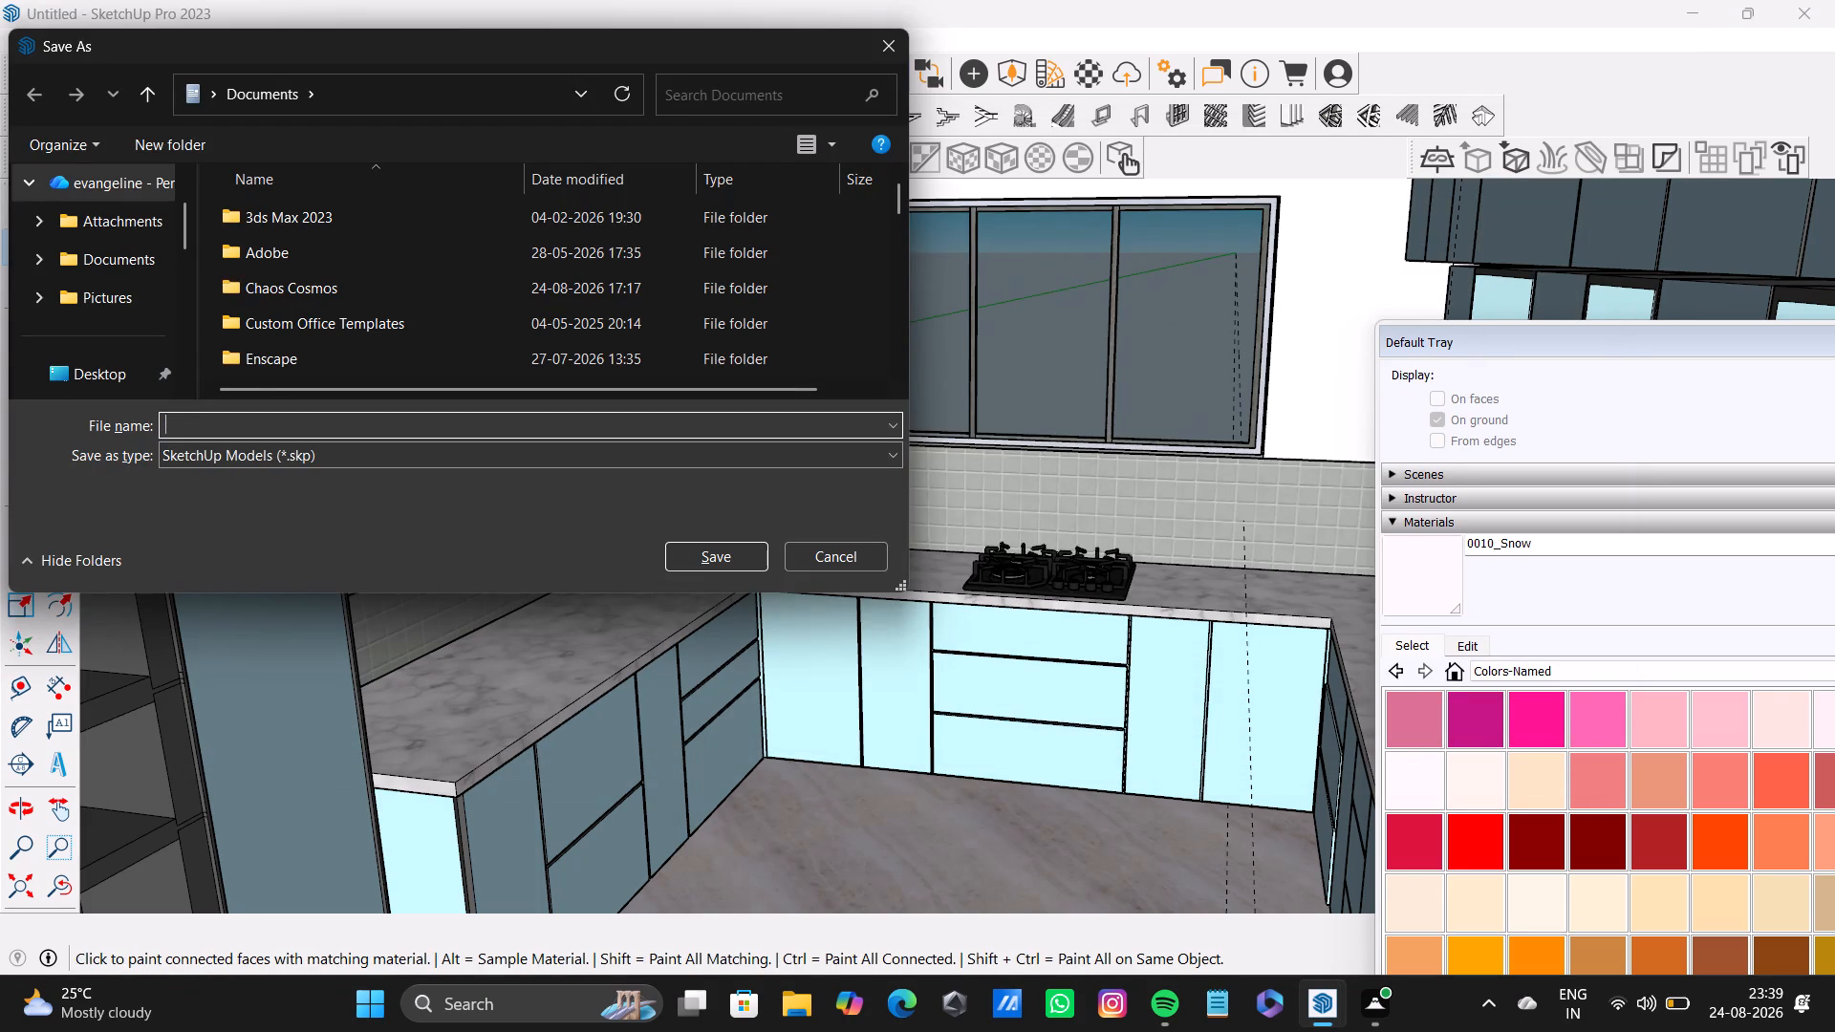
pyautogui.write('project koteche')
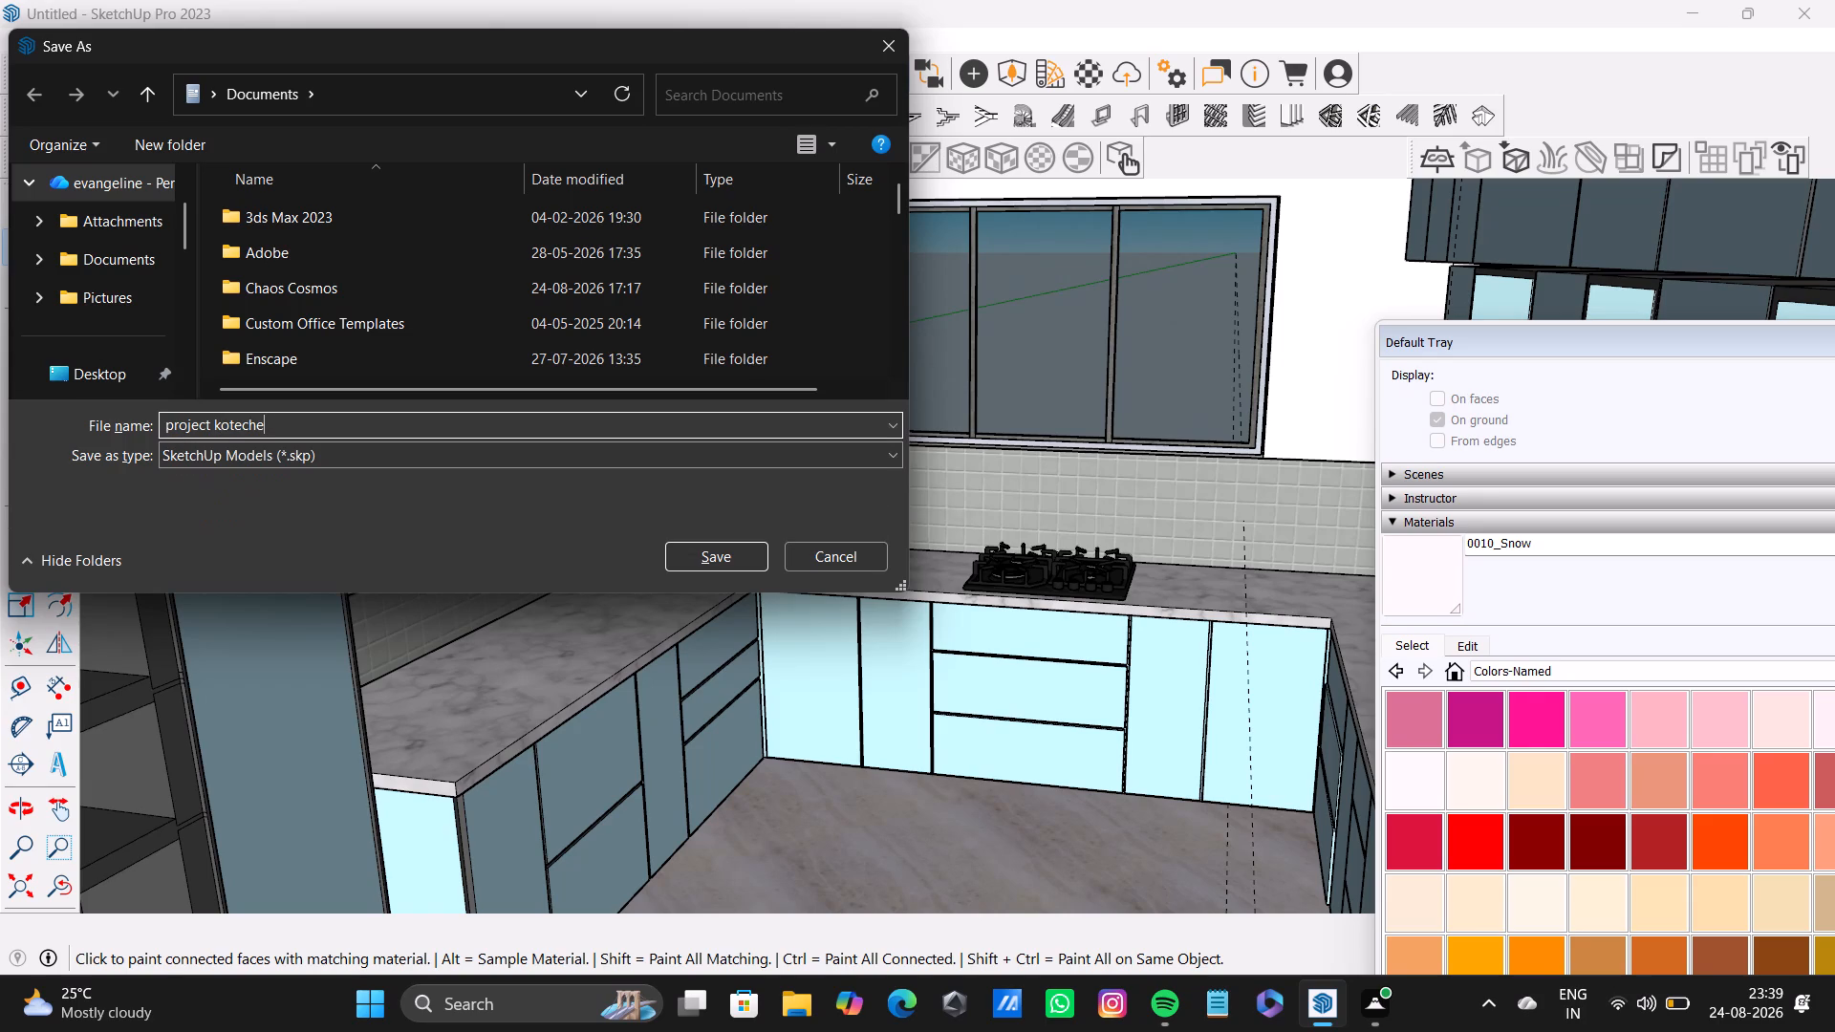
pyautogui.press('BackSpace')
pyautogui.press('BackSpace')
pyautogui.press('BackSpace')
pyautogui.press('BackSpace')
pyautogui.press('BackSpace')
pyautogui.press('BackSpace')
pyautogui.write('itech')
pyautogui.press('BackSpace')
pyautogui.press('BackSpace')
pyautogui.press('BackSpace')
pyautogui.press('BackSpace')
pyautogui.press('BackSpace')
pyautogui.write('itec')
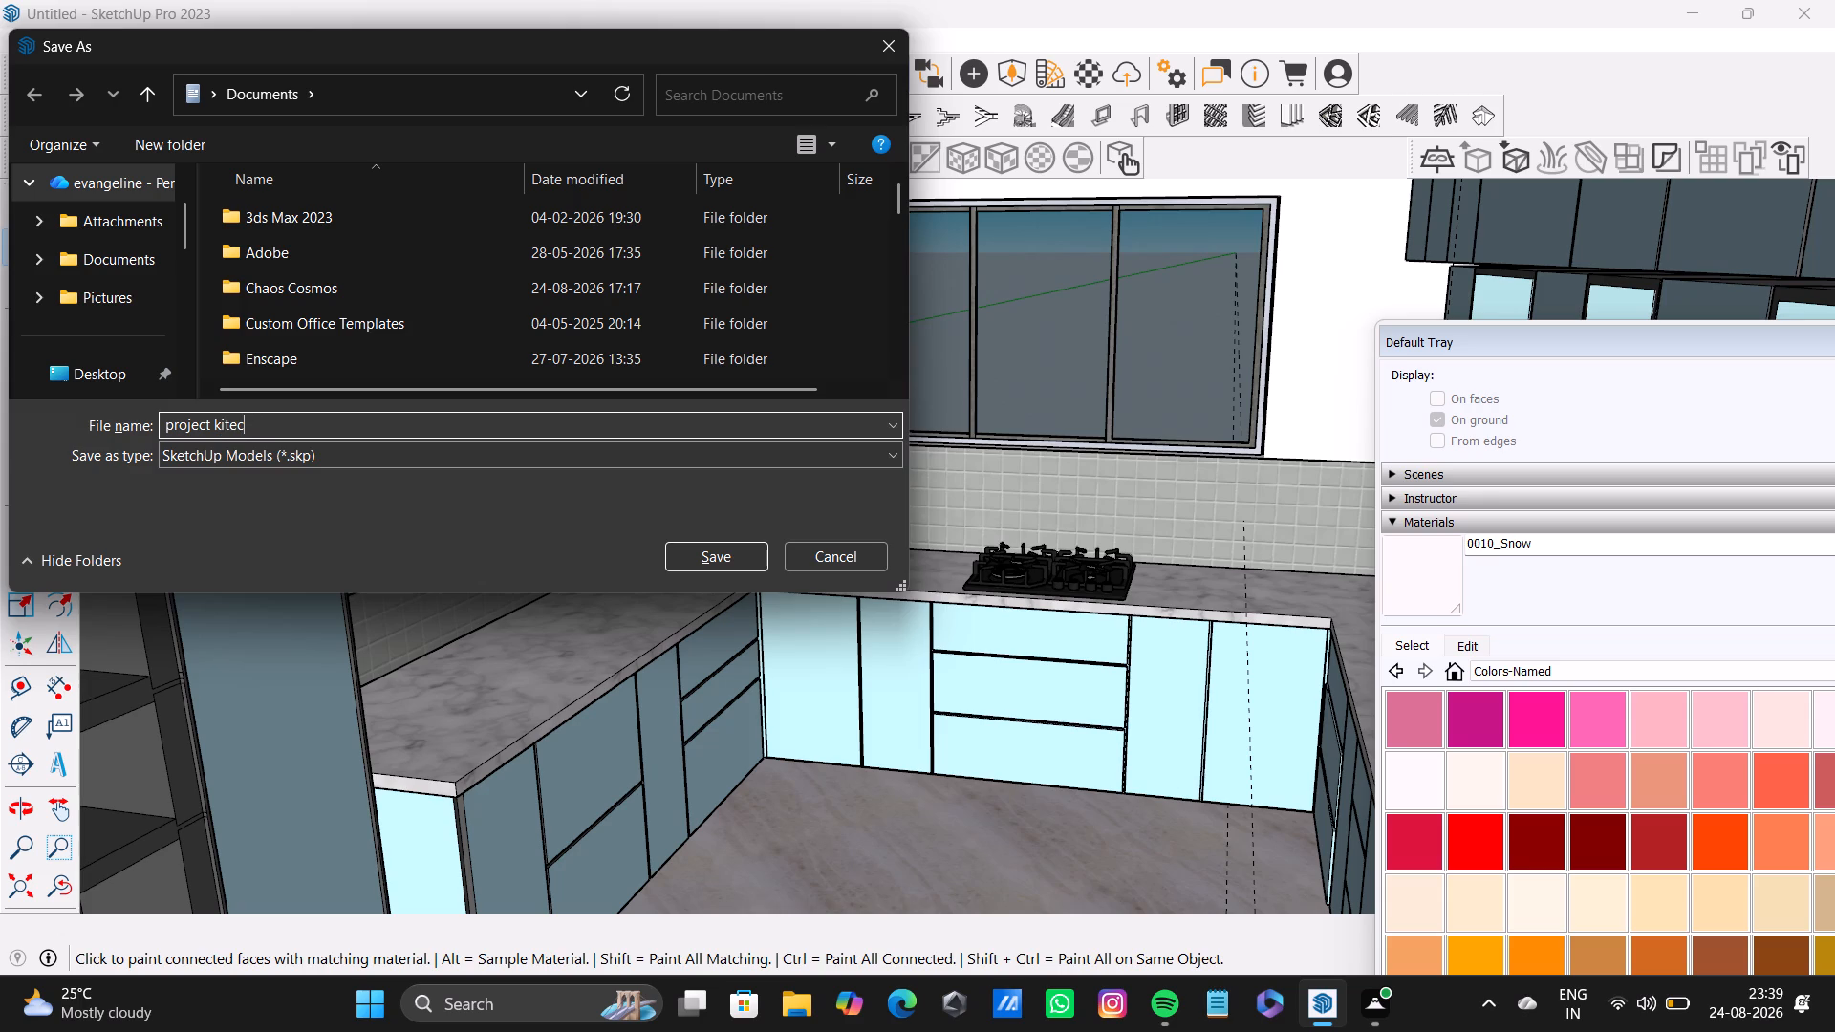
pyautogui.press('BackSpace')
pyautogui.press('BackSpace')
pyautogui.write('hecm')
pyautogui.press('BackSpace')
pyautogui.press('BackSpace')
pyautogui.press('BackSpace')
pyautogui.press('BackSpace')
pyautogui.press('BackSpace')
pyautogui.press('BackSpace')
pyautogui.write('it')
pyautogui.write('chen')
pyautogui.press('space')
pyautogui.write('24')
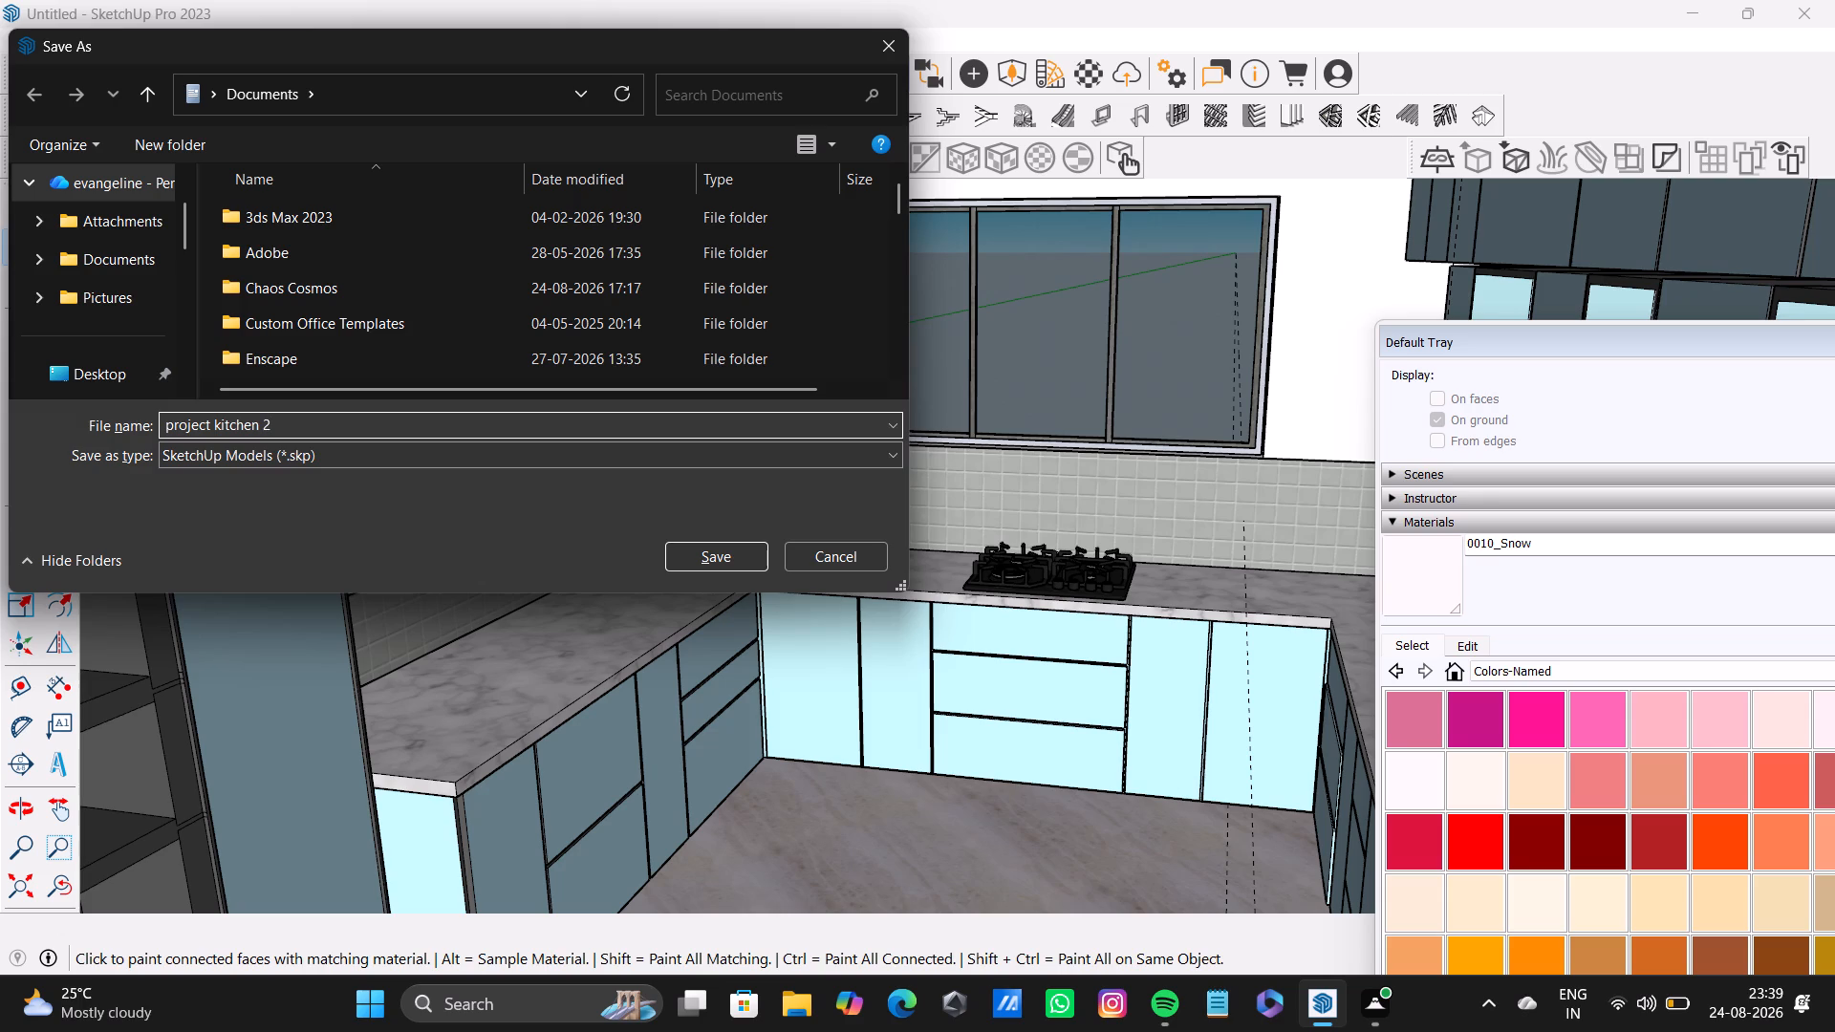
pyautogui.write('auh')
pyautogui.press('BackSpace')
pyautogui.press('g')
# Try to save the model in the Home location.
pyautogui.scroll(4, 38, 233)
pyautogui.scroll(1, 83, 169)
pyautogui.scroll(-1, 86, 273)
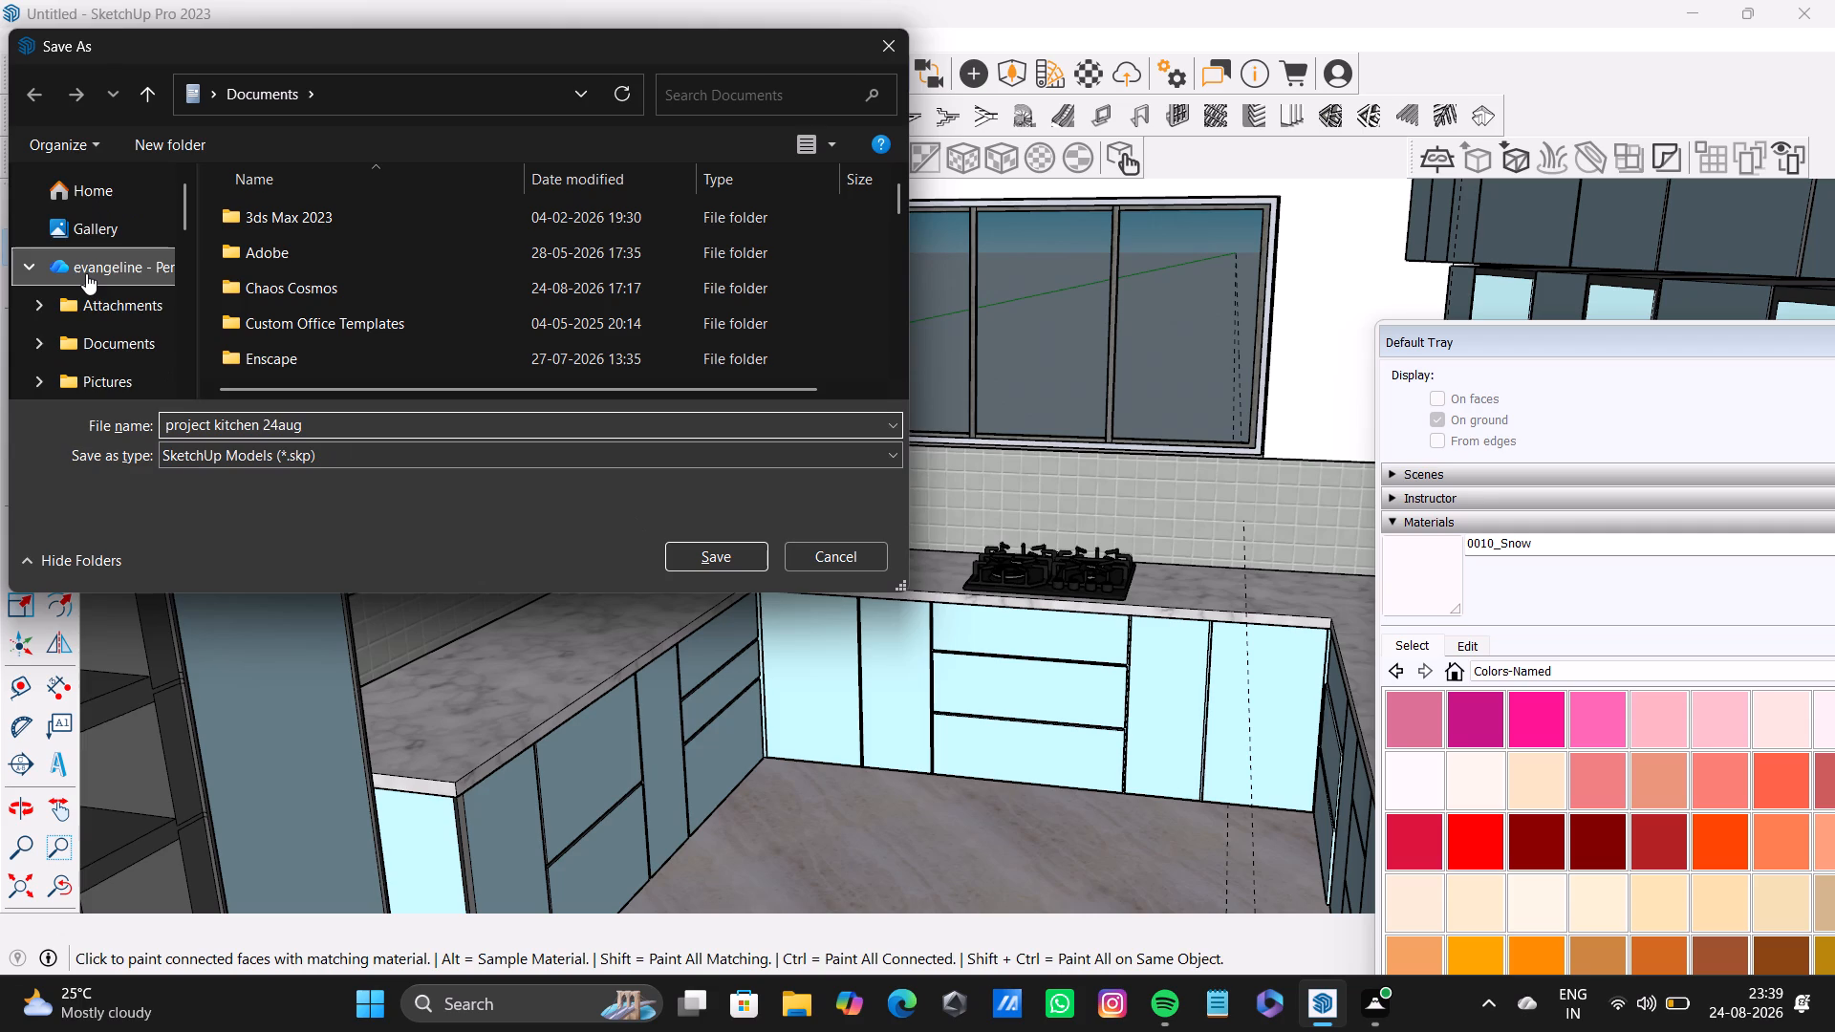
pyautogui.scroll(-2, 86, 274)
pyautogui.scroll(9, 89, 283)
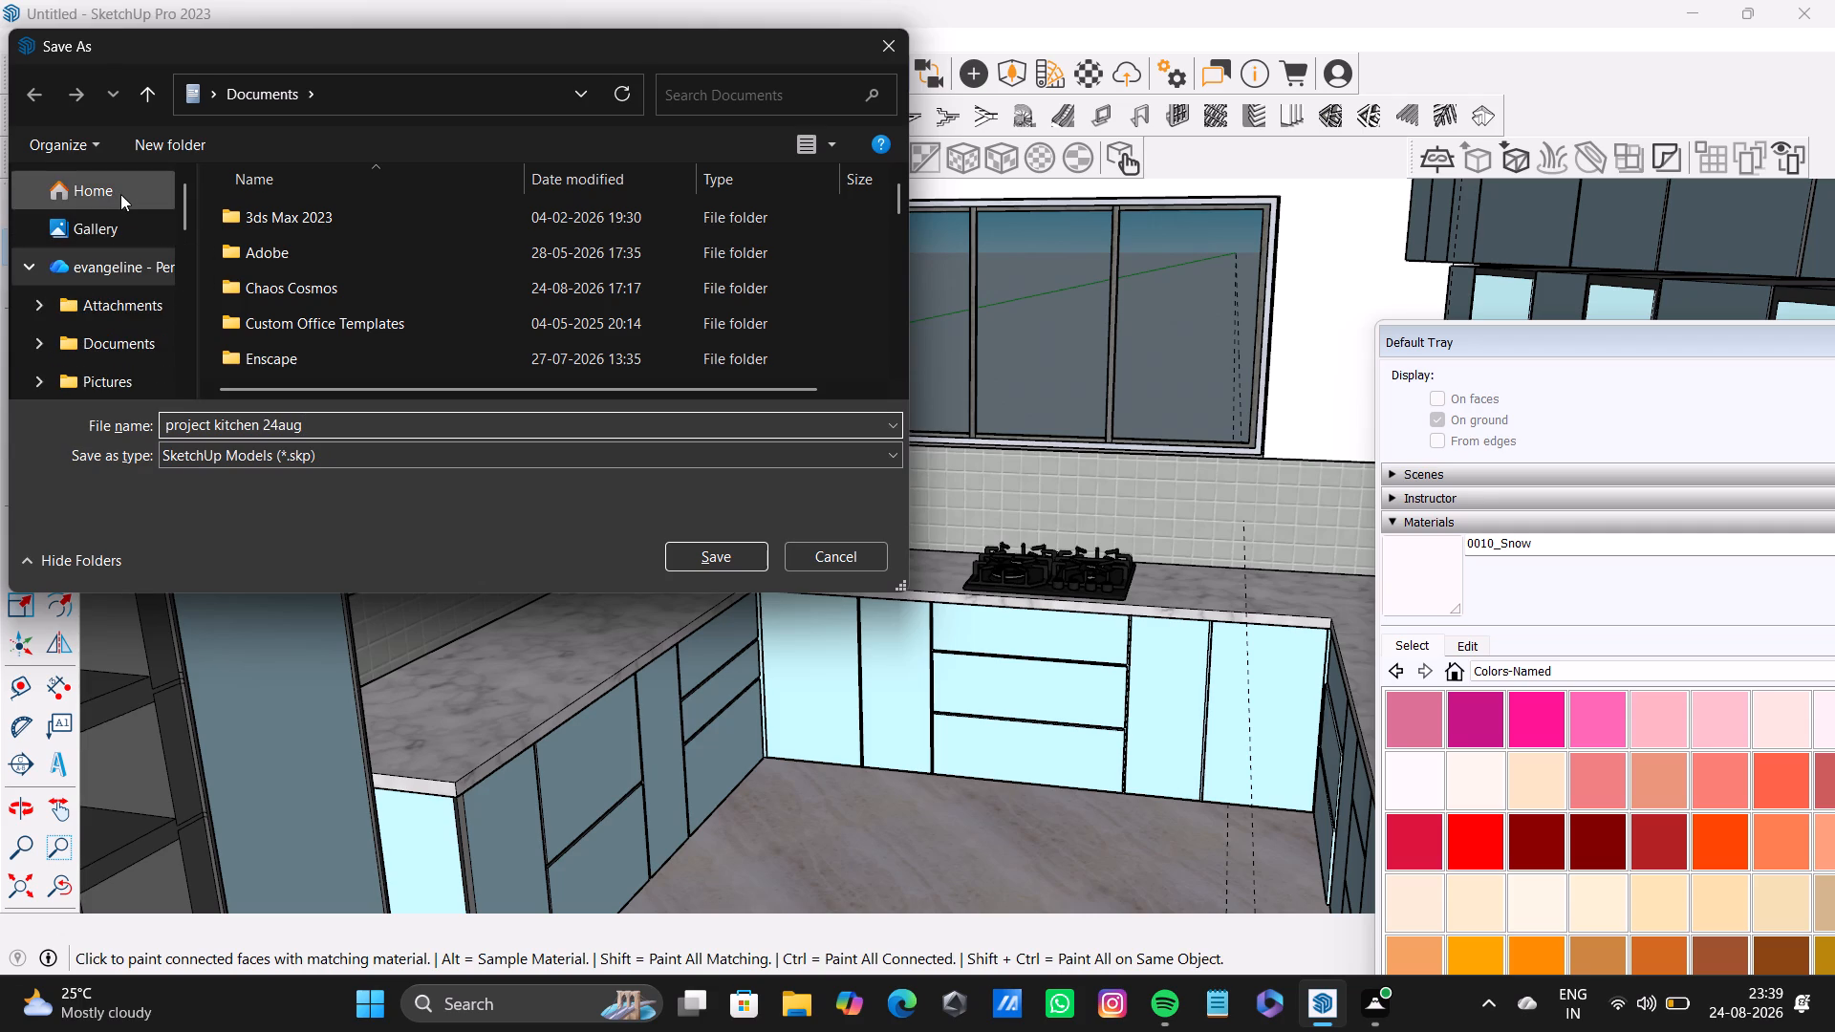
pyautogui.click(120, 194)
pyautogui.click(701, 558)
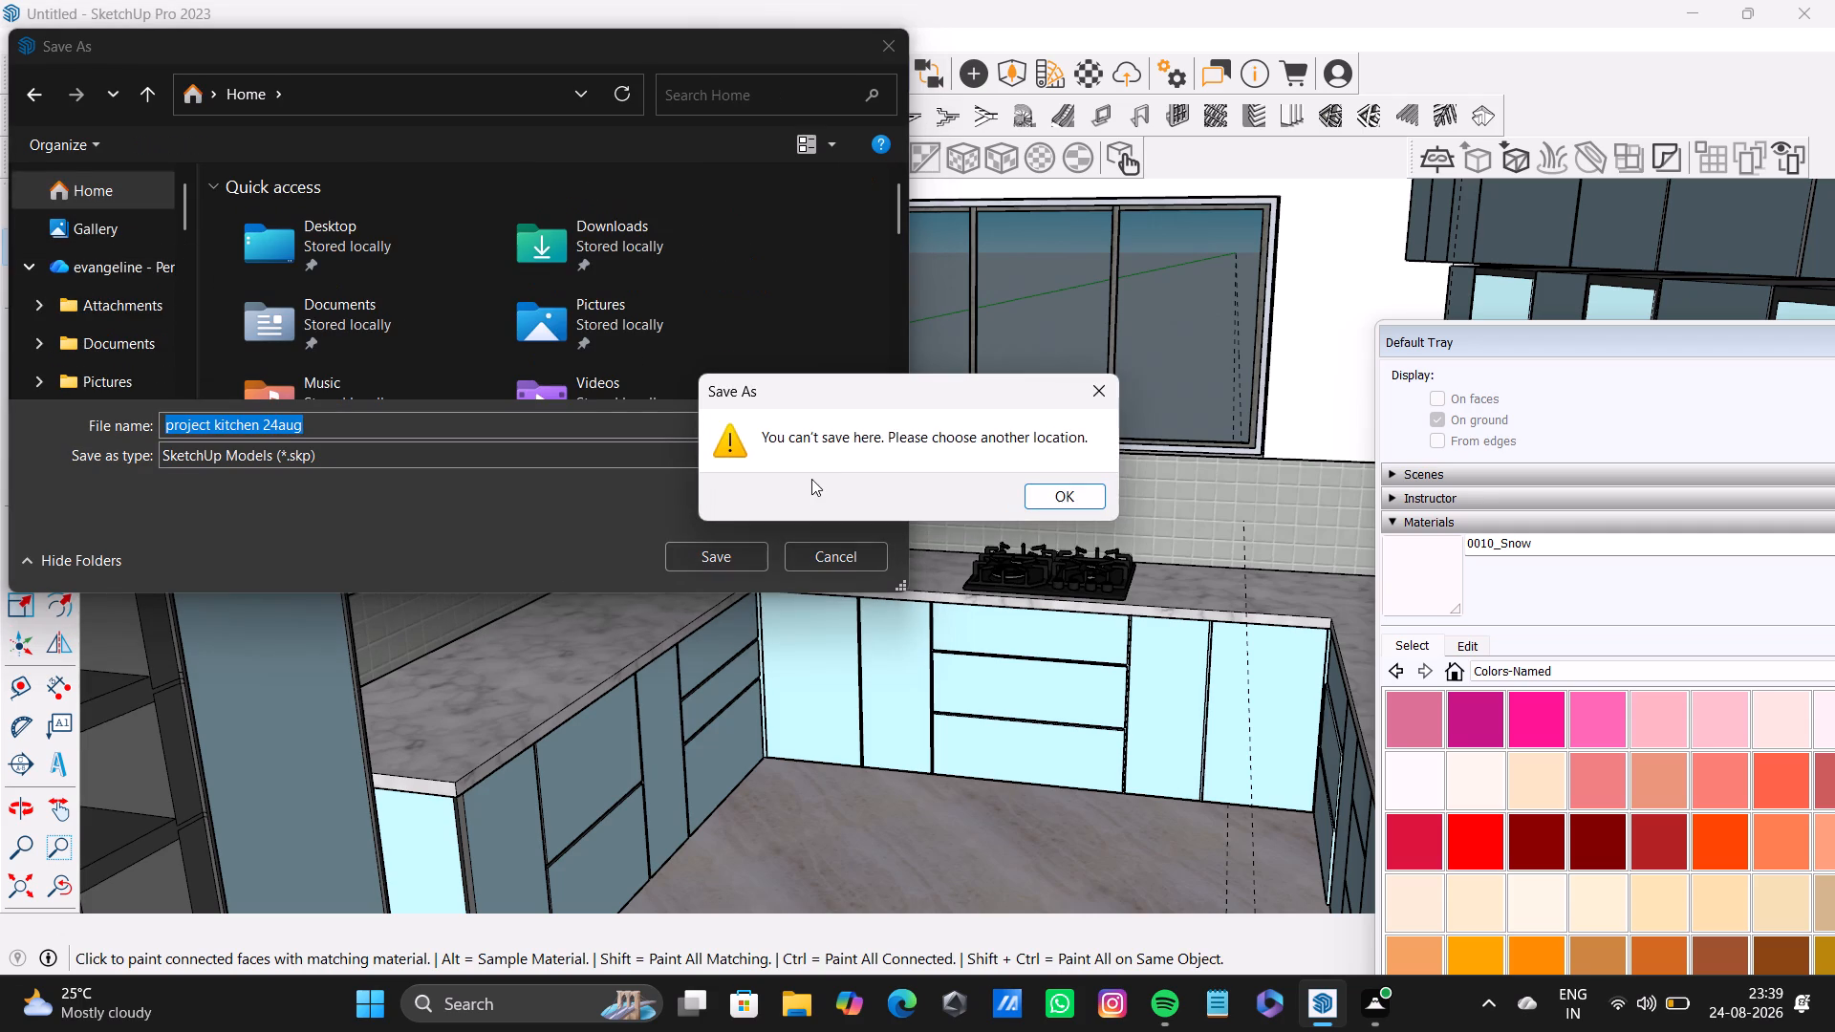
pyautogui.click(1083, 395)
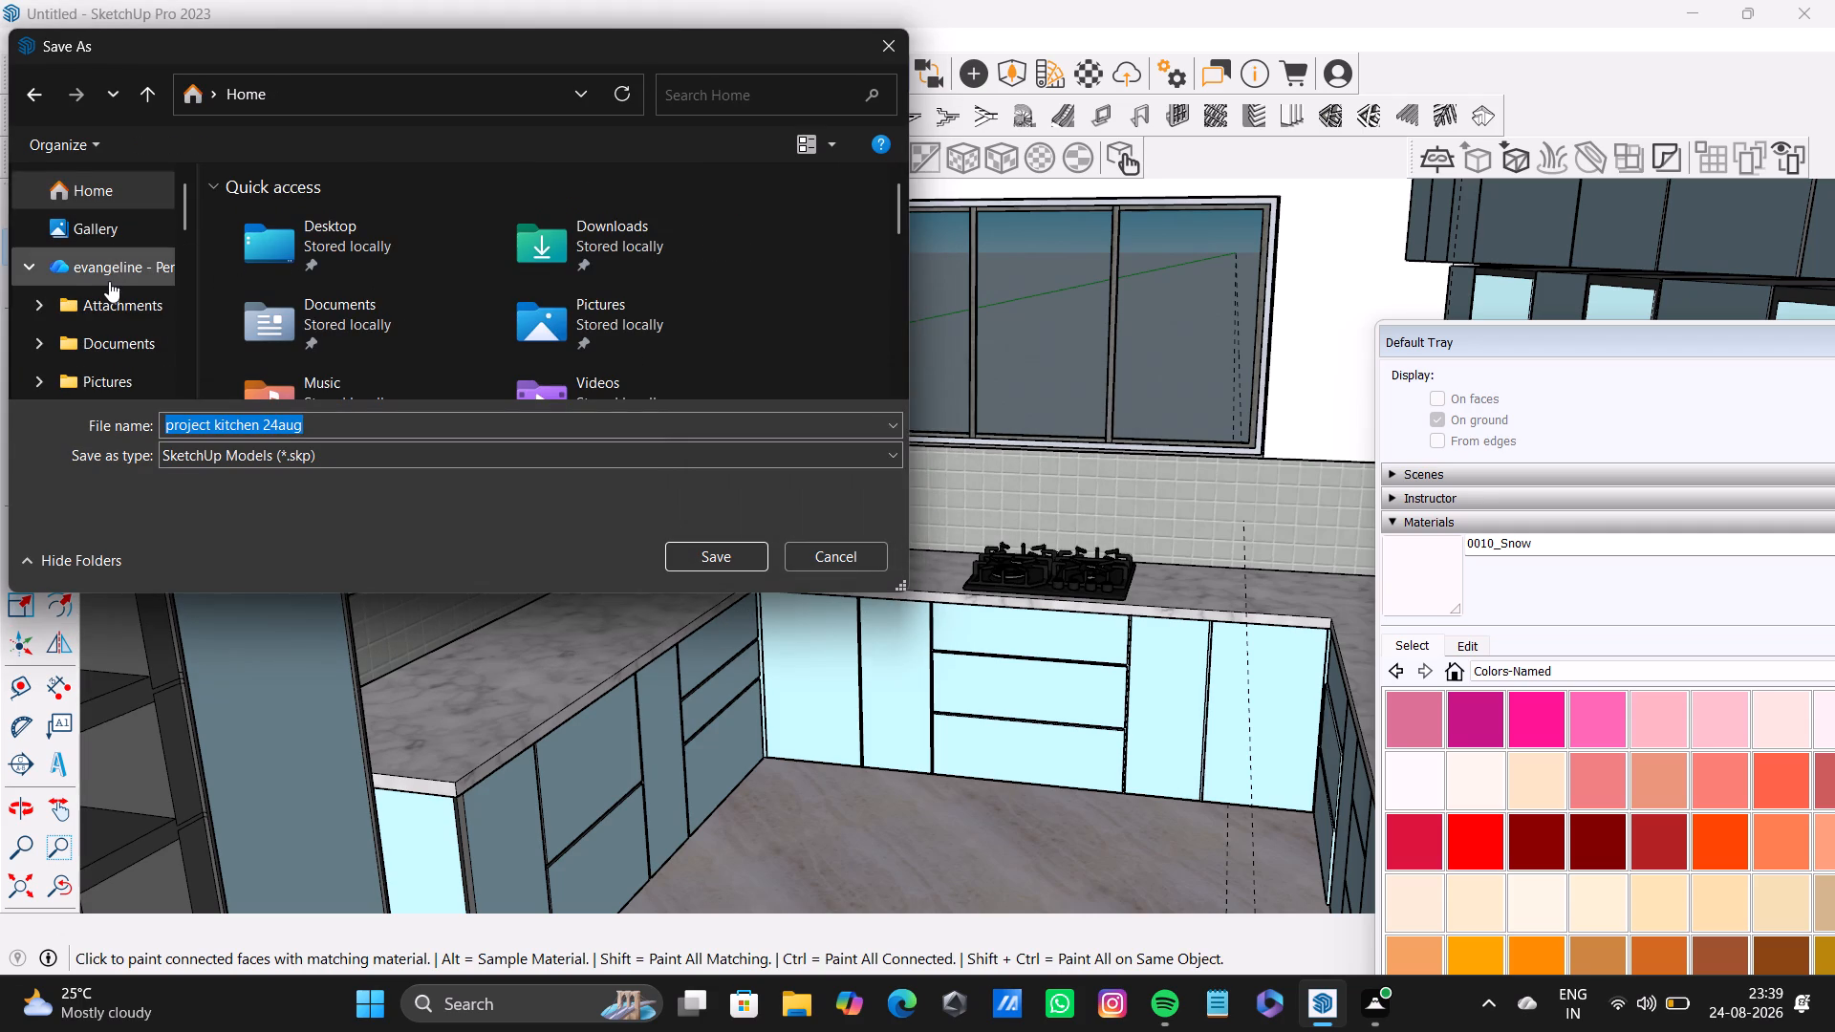
# Save the model as project kitchen 24aug in the sketchup sheets folder on the Desktop.
pyautogui.scroll(-4, 125, 326)
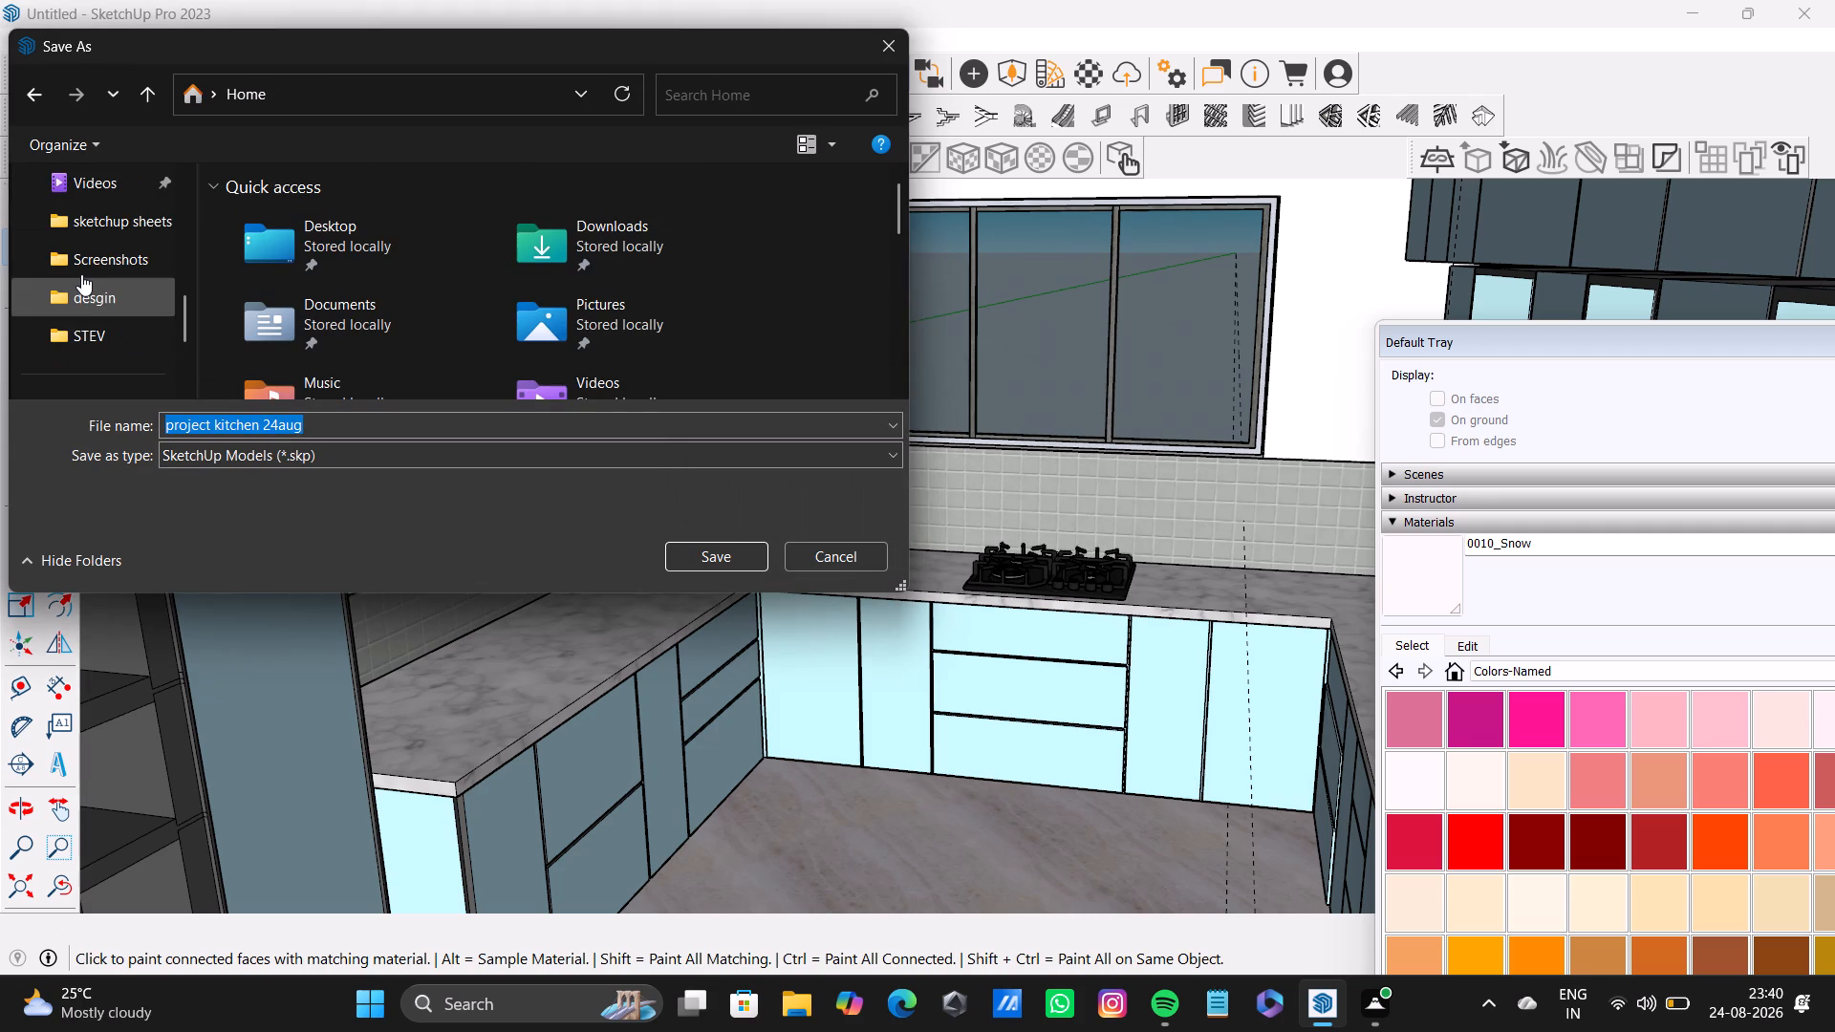
pyautogui.click(111, 233)
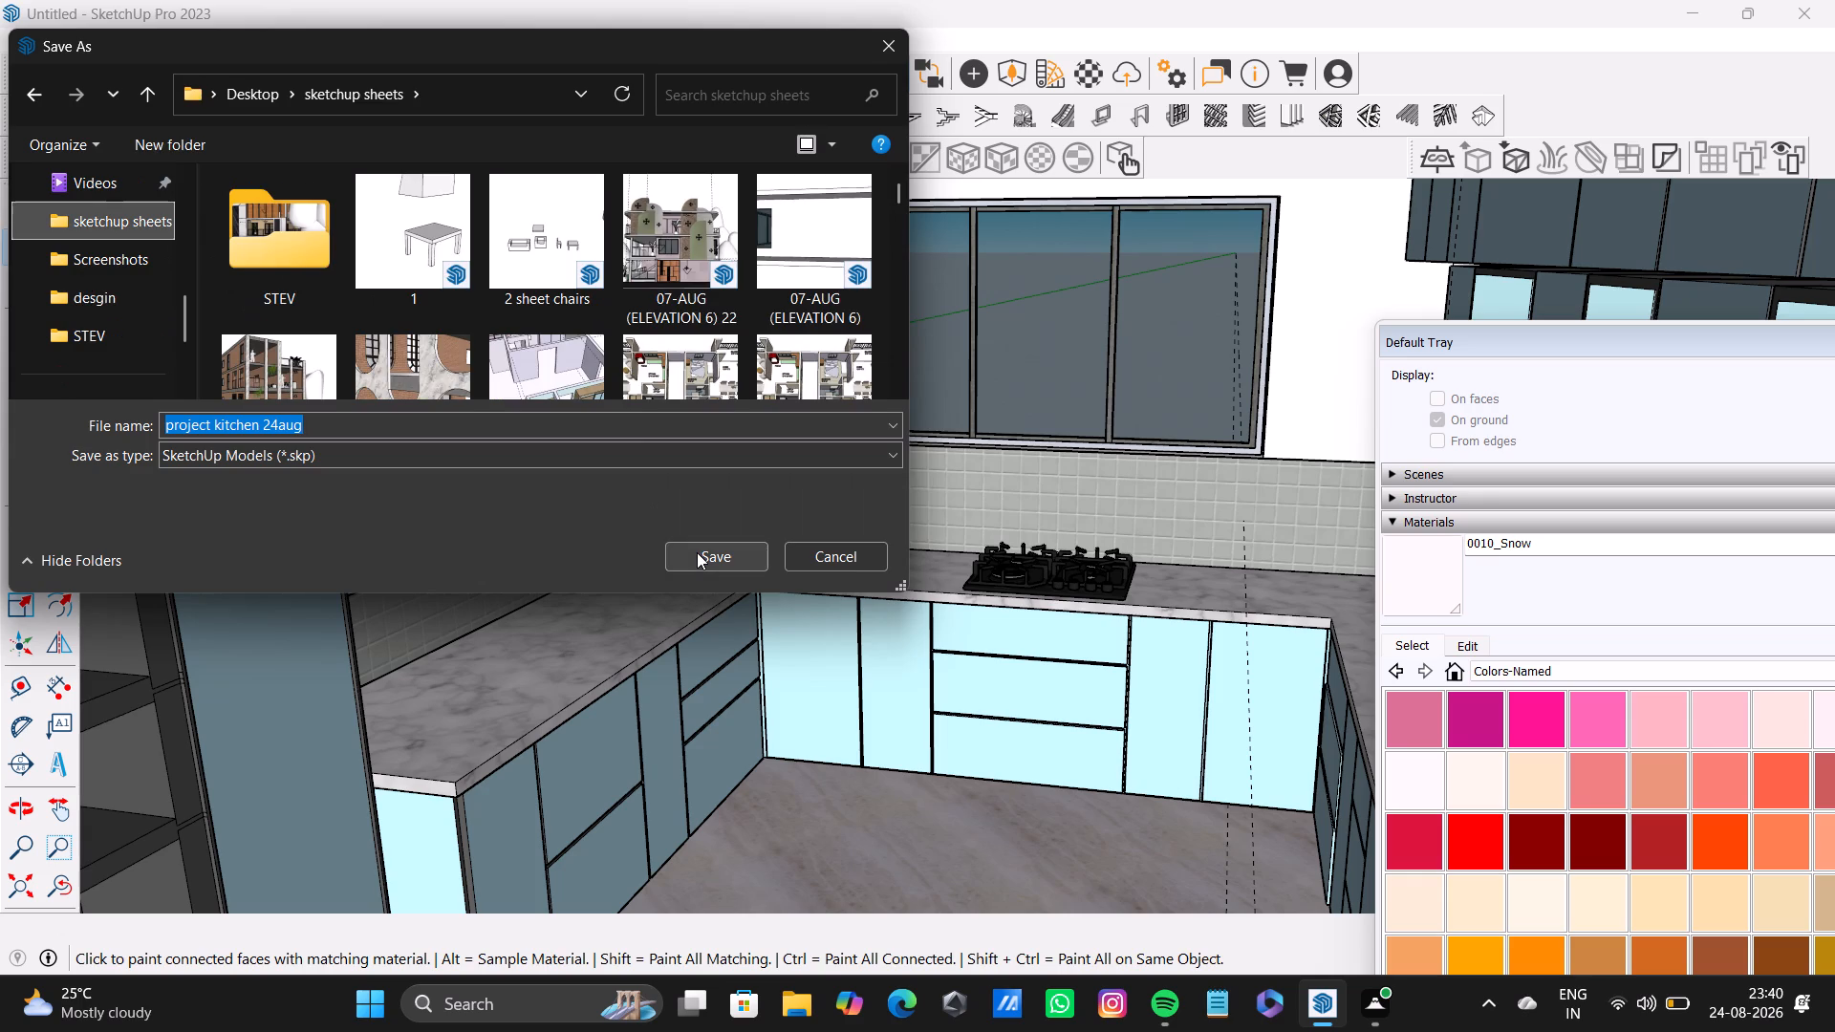
pyautogui.click(697, 552)
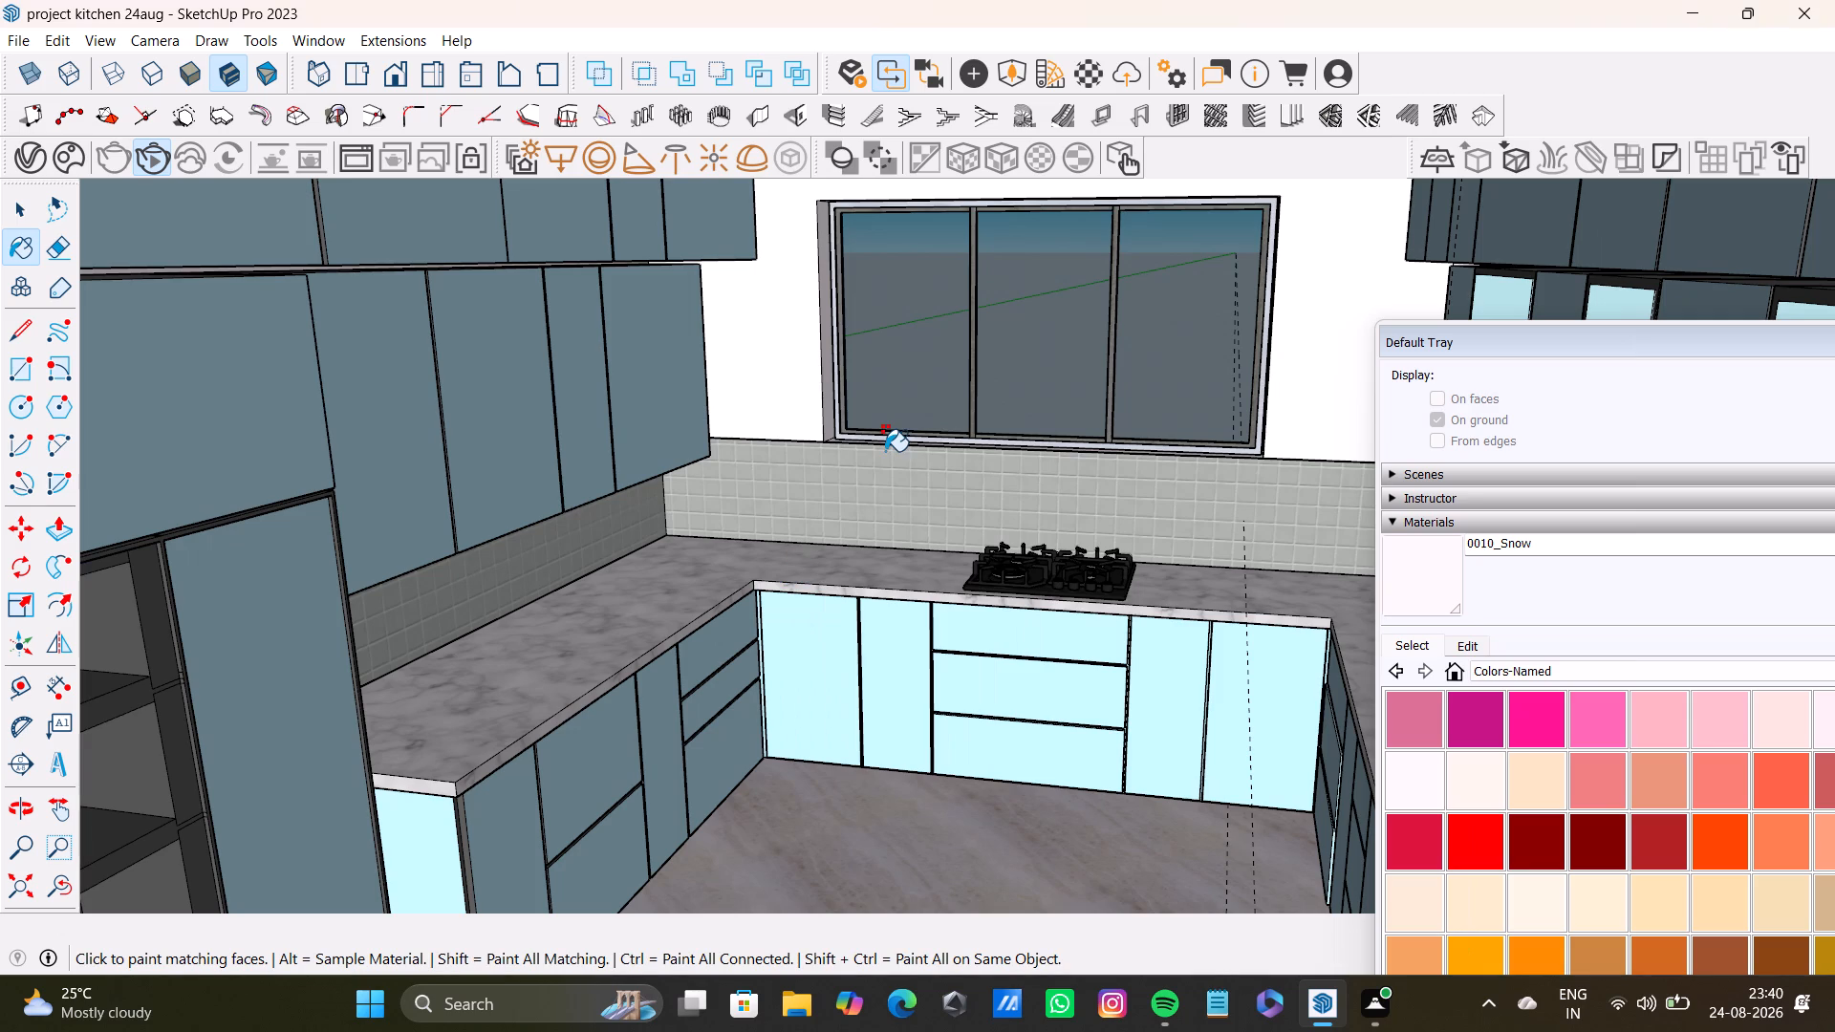
# Run an interactive V-Ray render from a higher angle over the countertop and hob, and examine the rendered image close up.
pyautogui.moveTo(1060, 468); pyautogui.dragTo(1037, 567, button='middle')
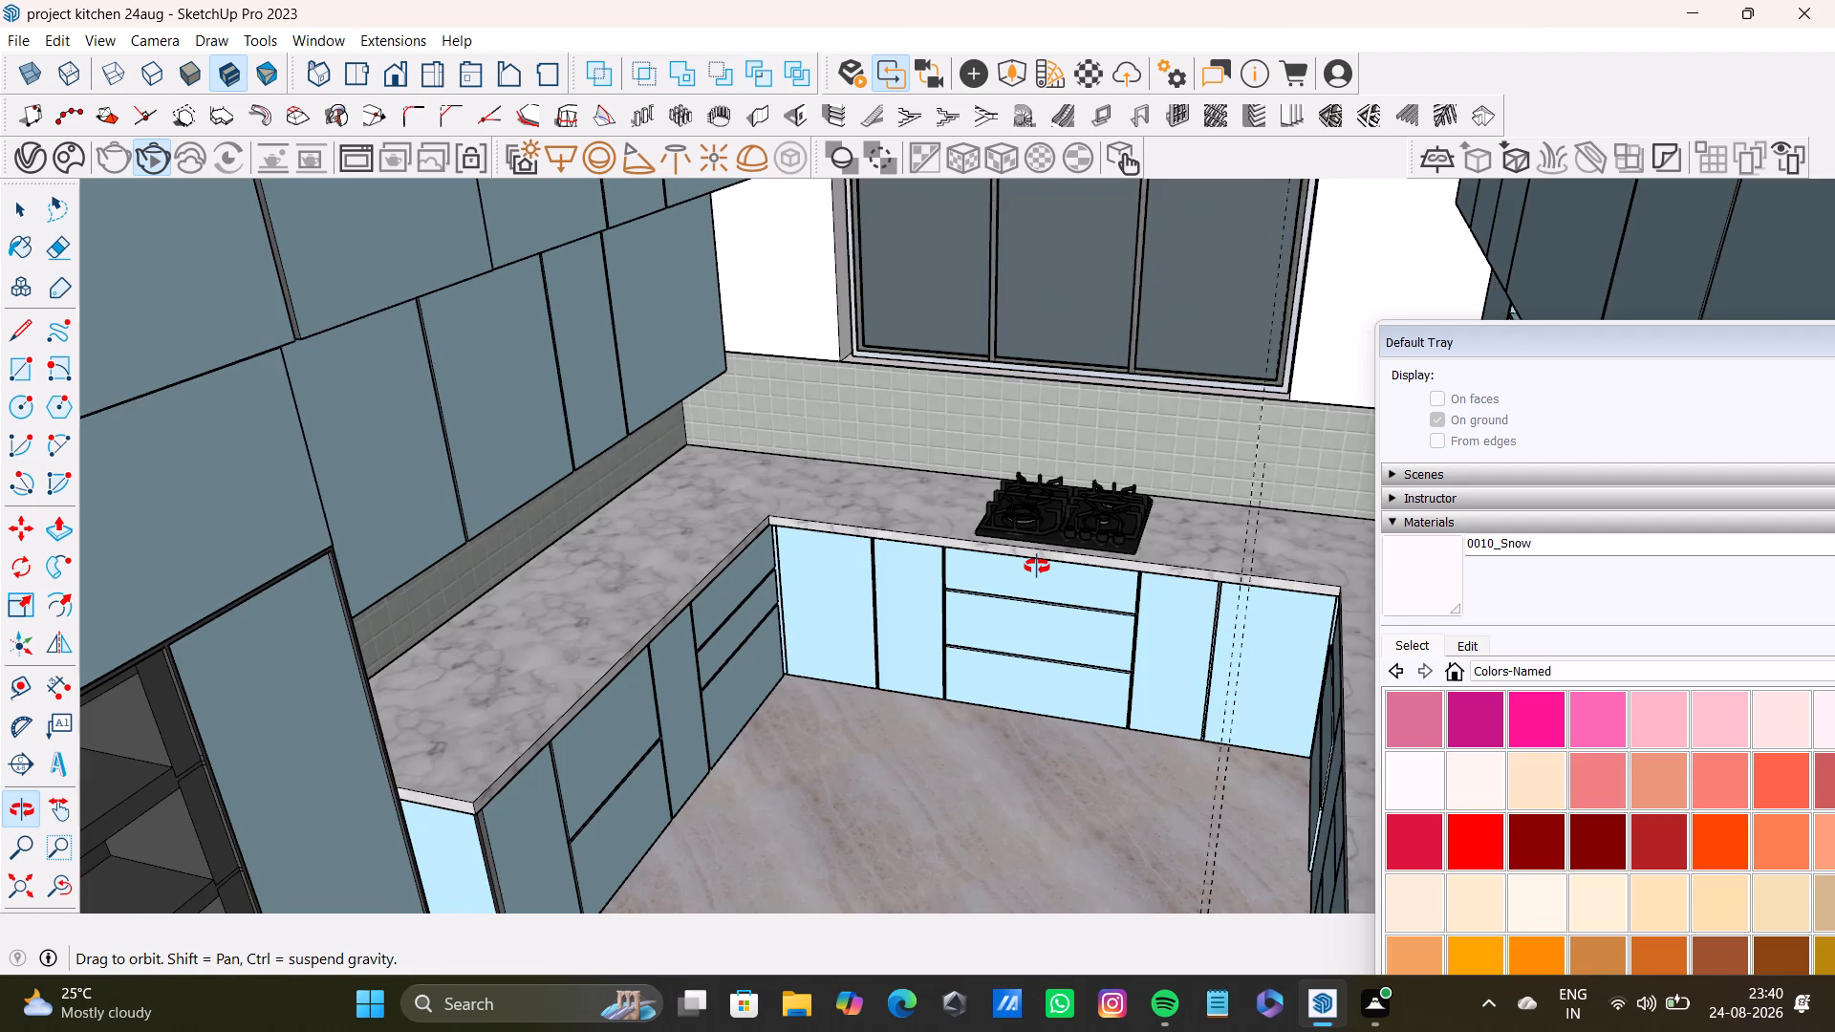
pyautogui.moveTo(1037, 567); pyautogui.dragTo(984, 561, button='middle')
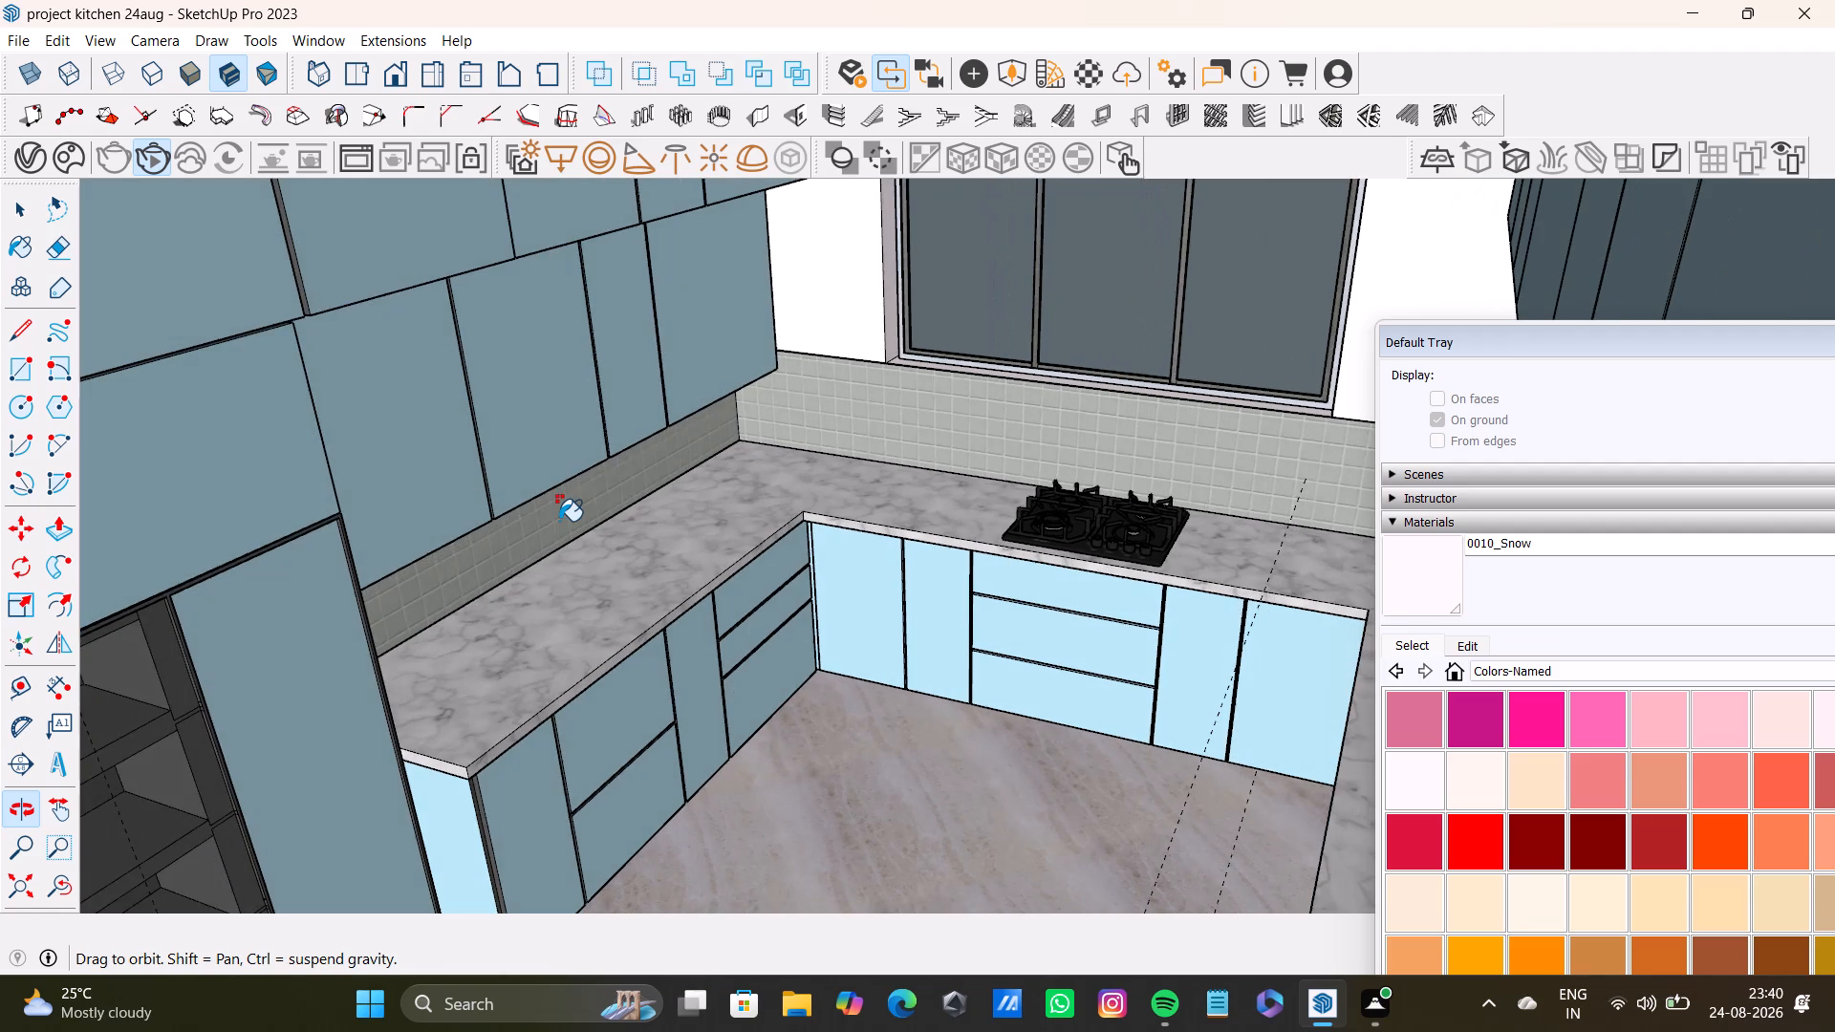
pyautogui.click(144, 157)
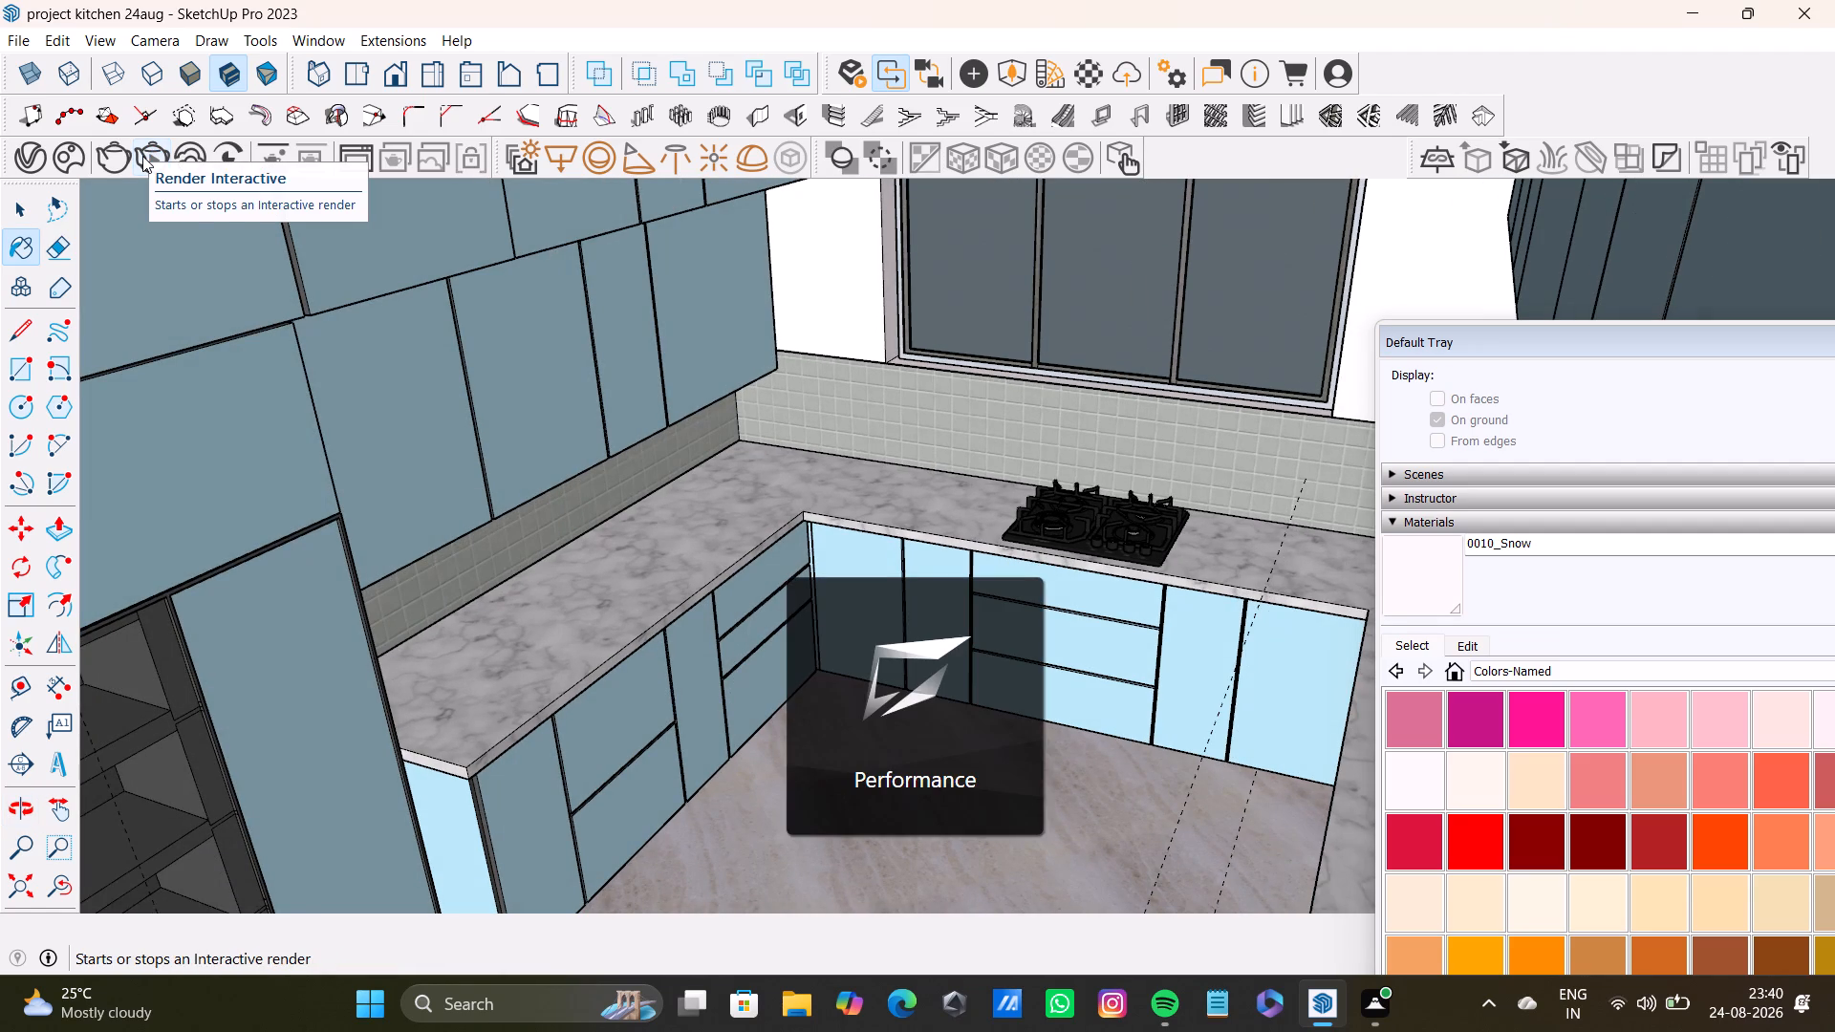
pyautogui.click(142, 156)
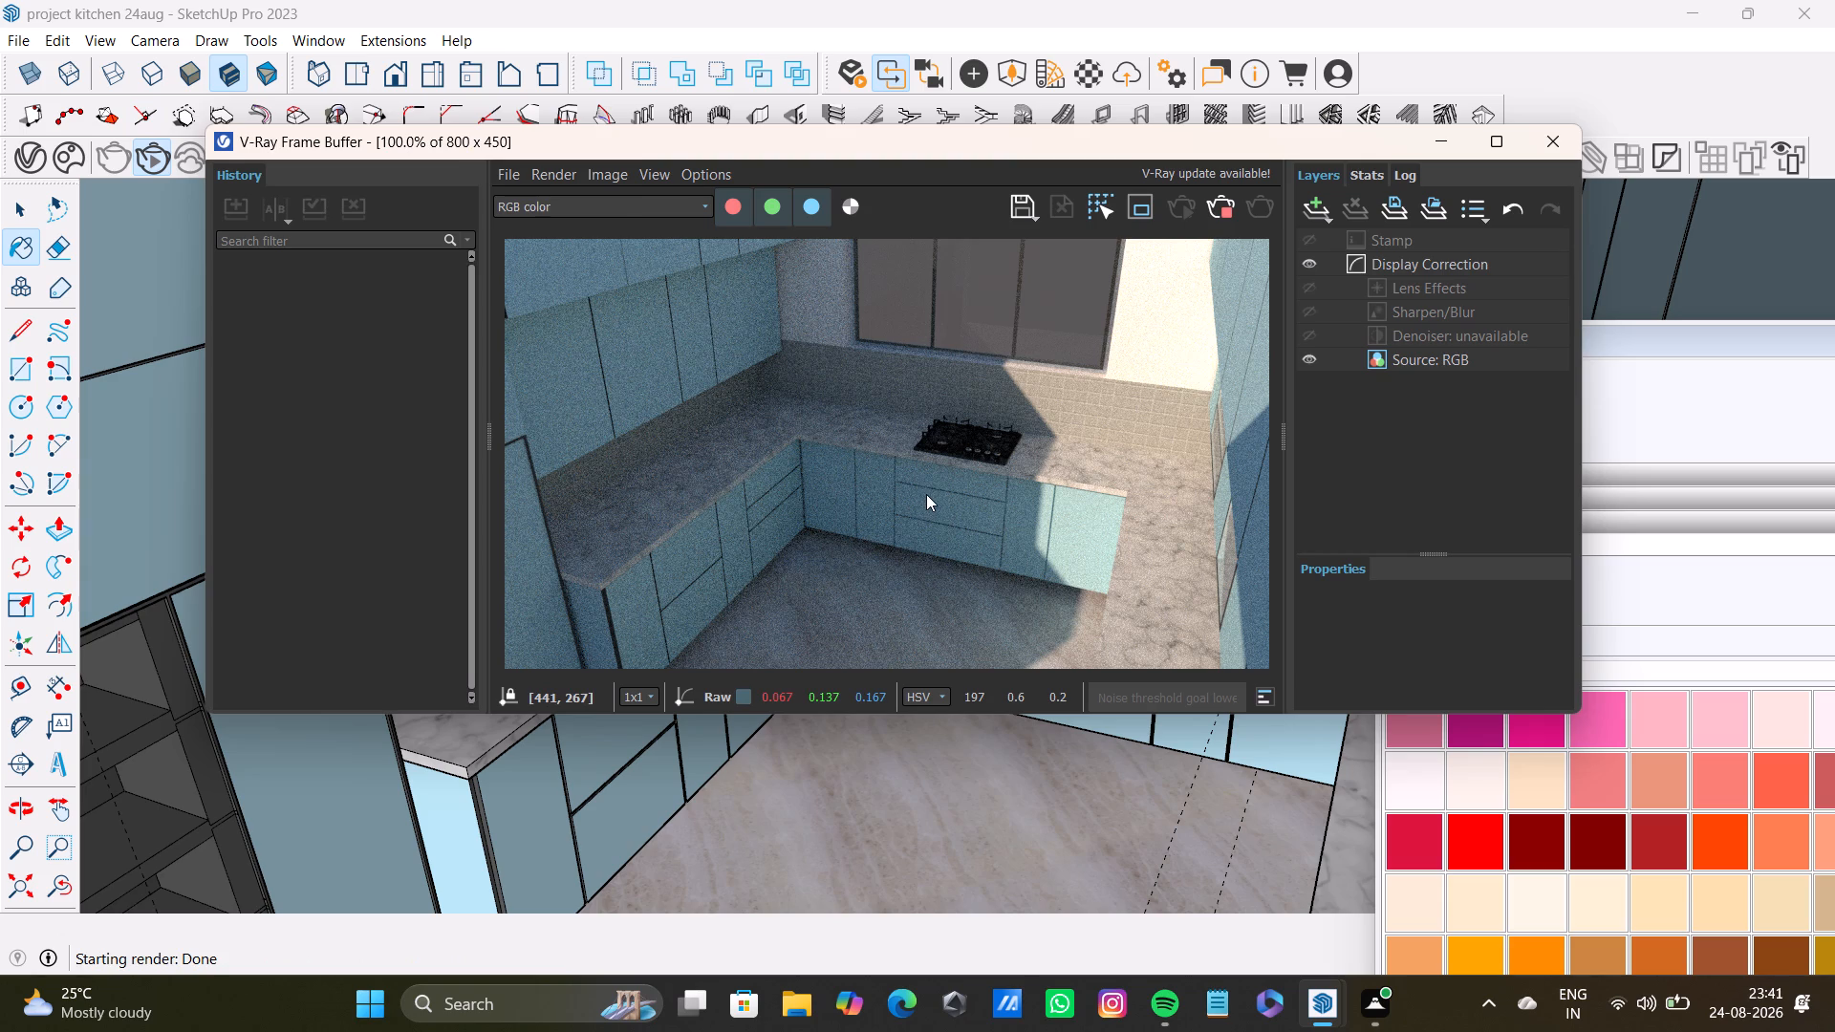
pyautogui.scroll(-3, 787, 547)
pyautogui.scroll(4, 899, 468)
pyautogui.scroll(-1, 979, 506)
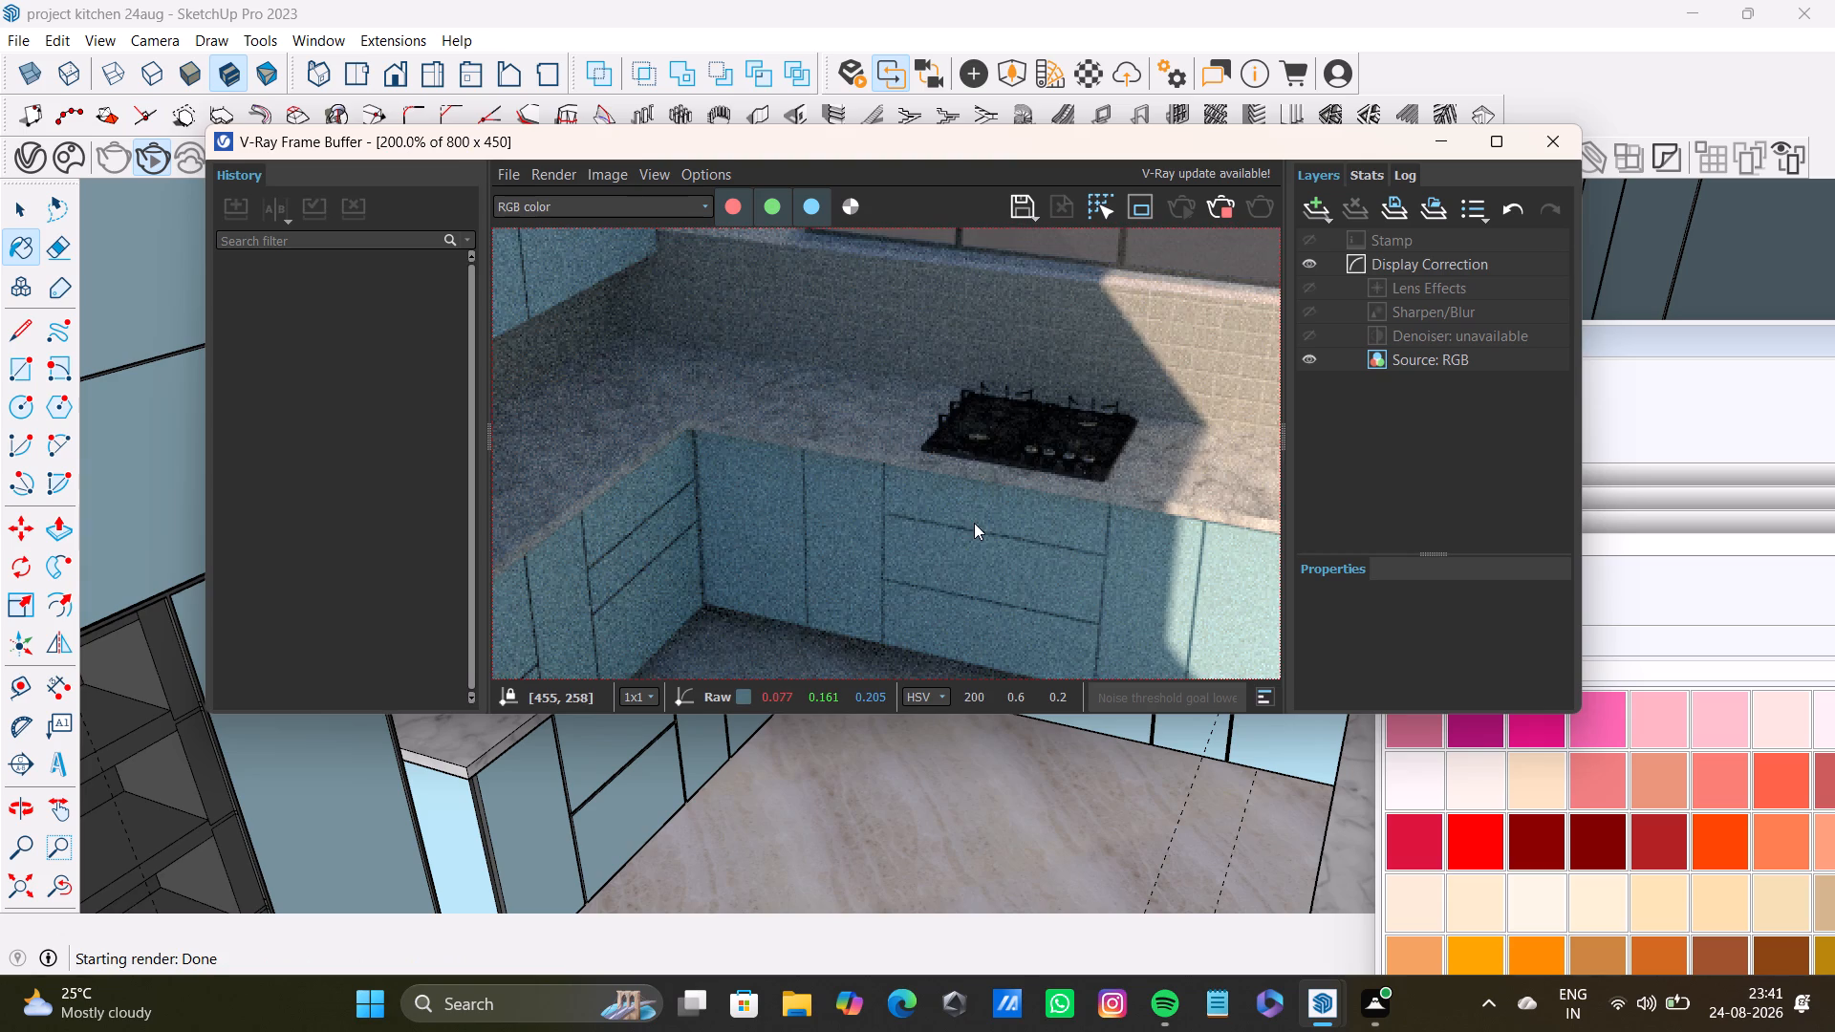
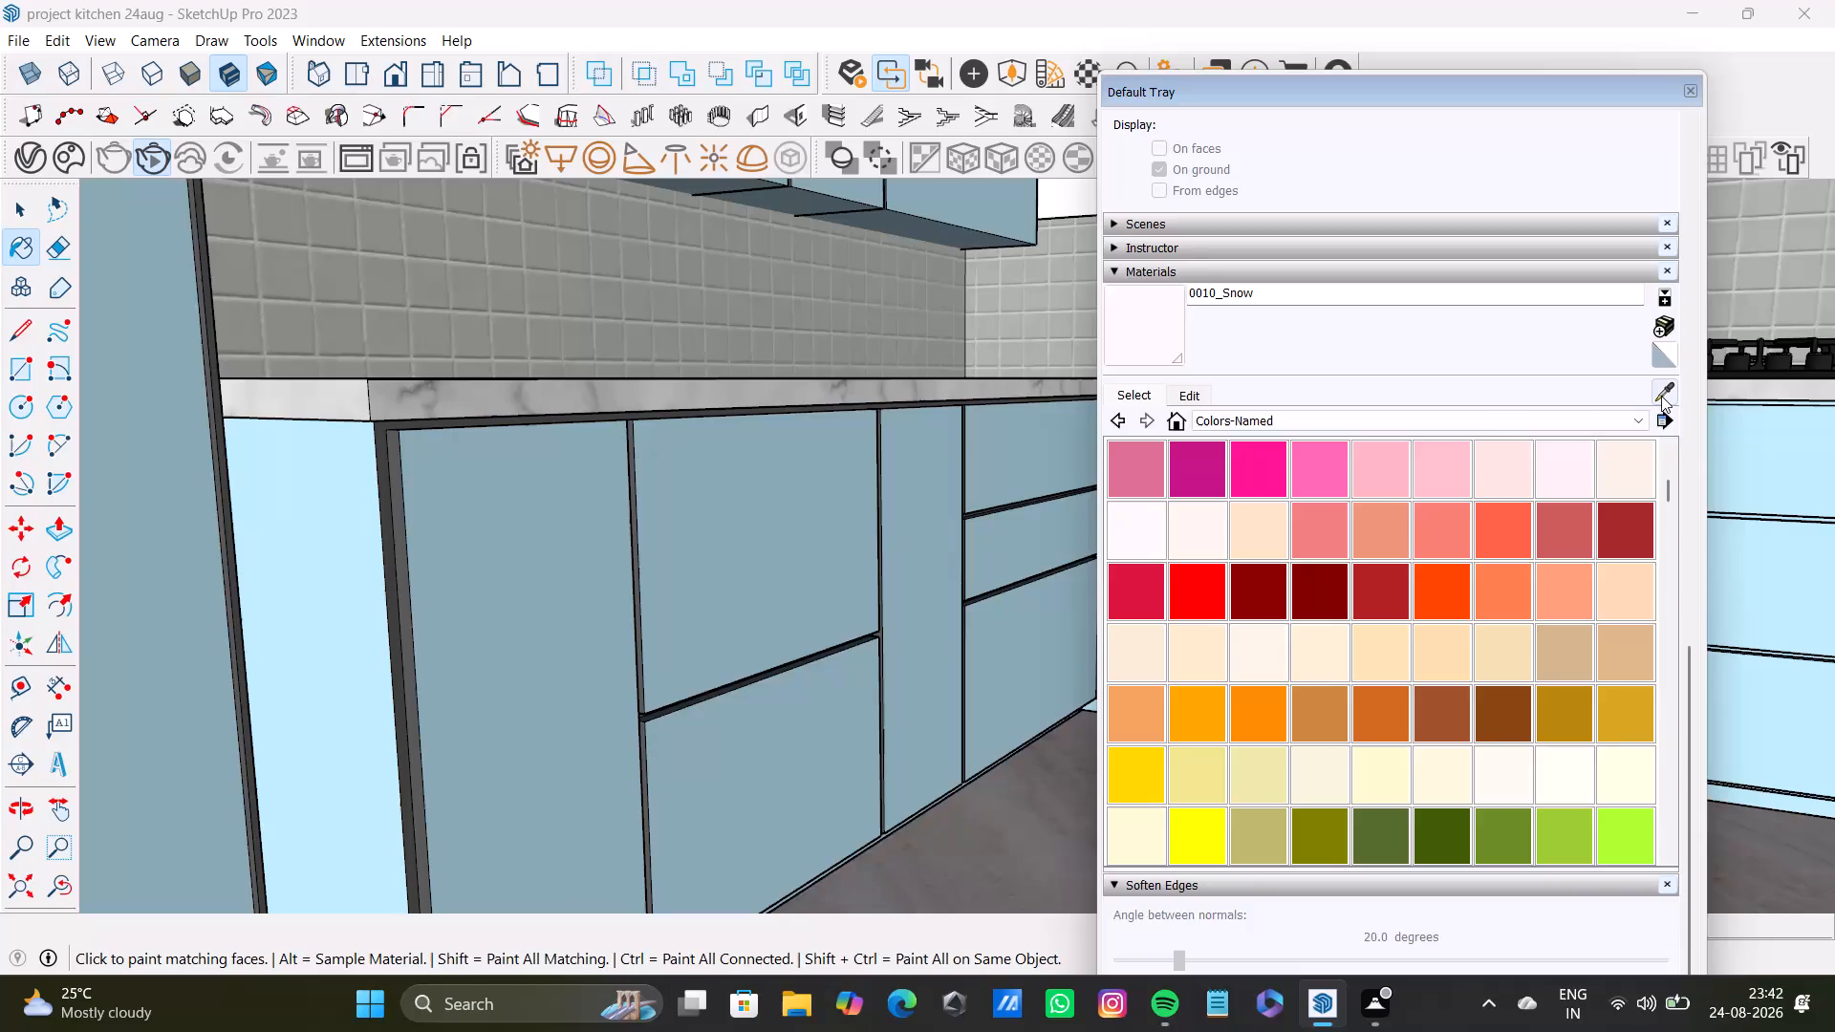
# Sample 0095_LightBlue from a base cabinet front and paint the dark front frame of that cabinet run with it inside its group.
pyautogui.click(467, 565)
pyautogui.scroll(7, 393, 508)
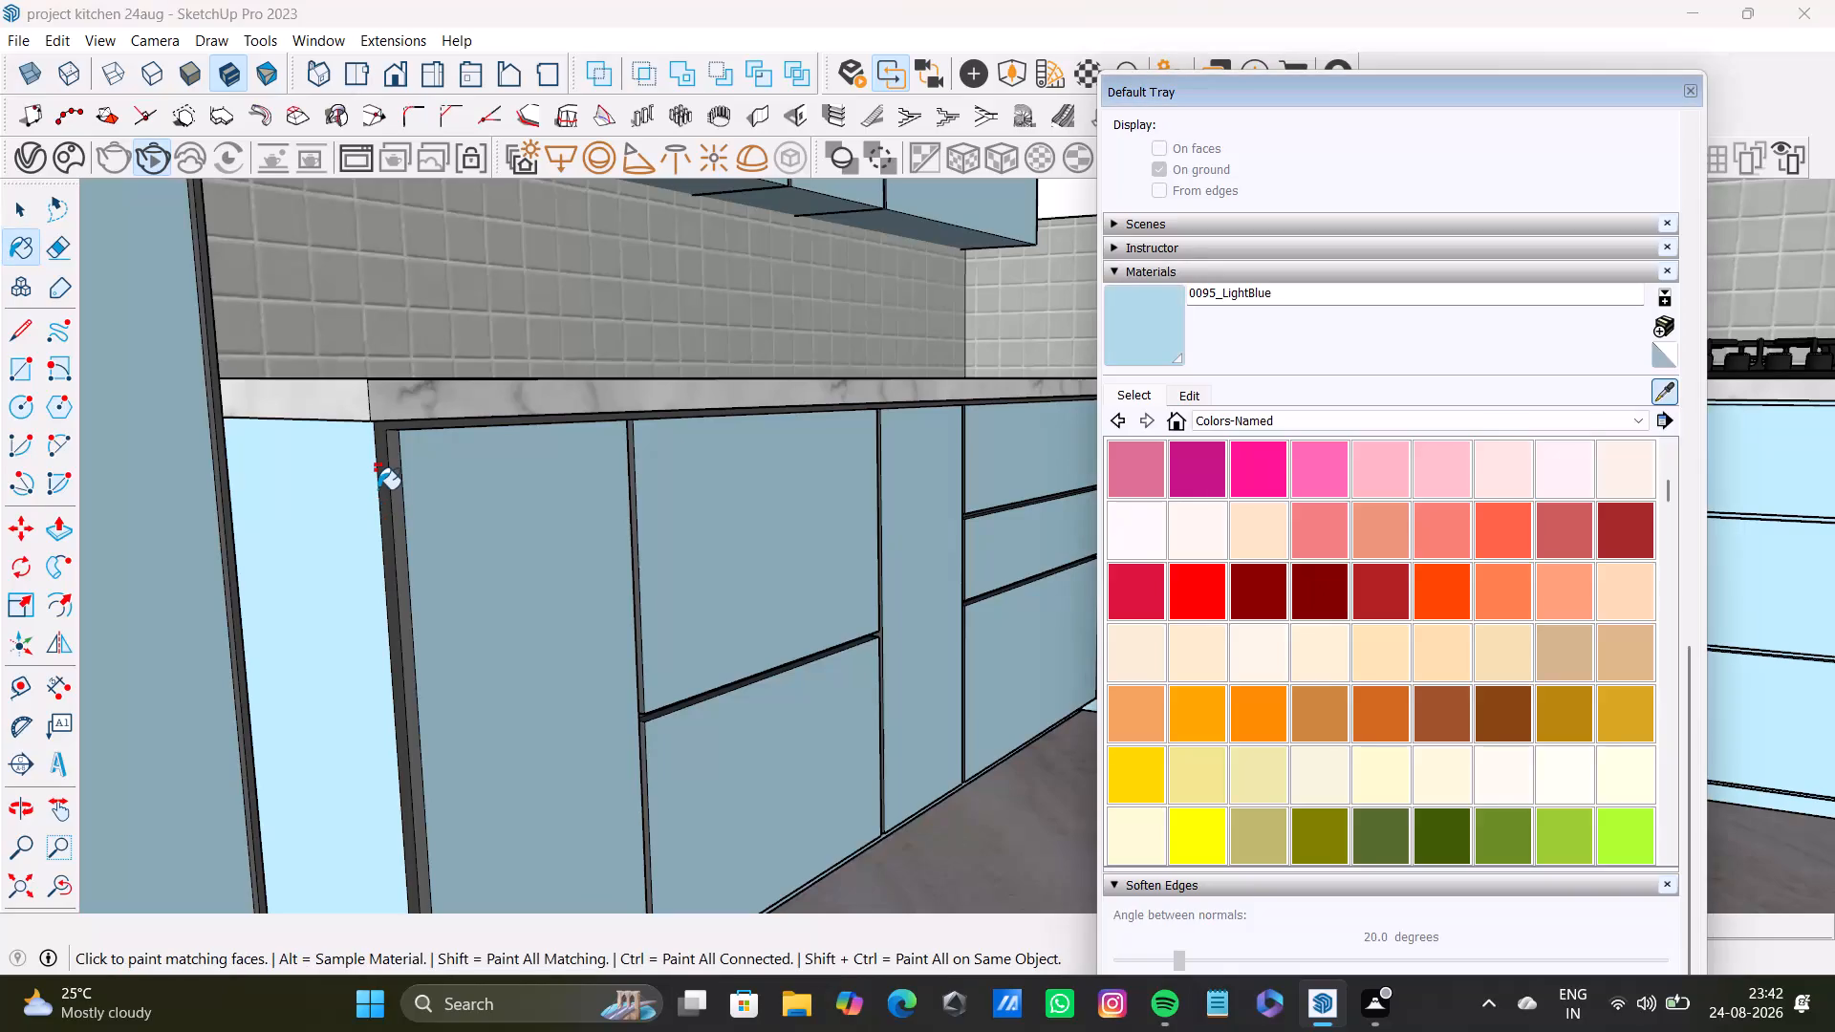
pyautogui.click(378, 481)
pyautogui.click(383, 487)
pyautogui.click(380, 468)
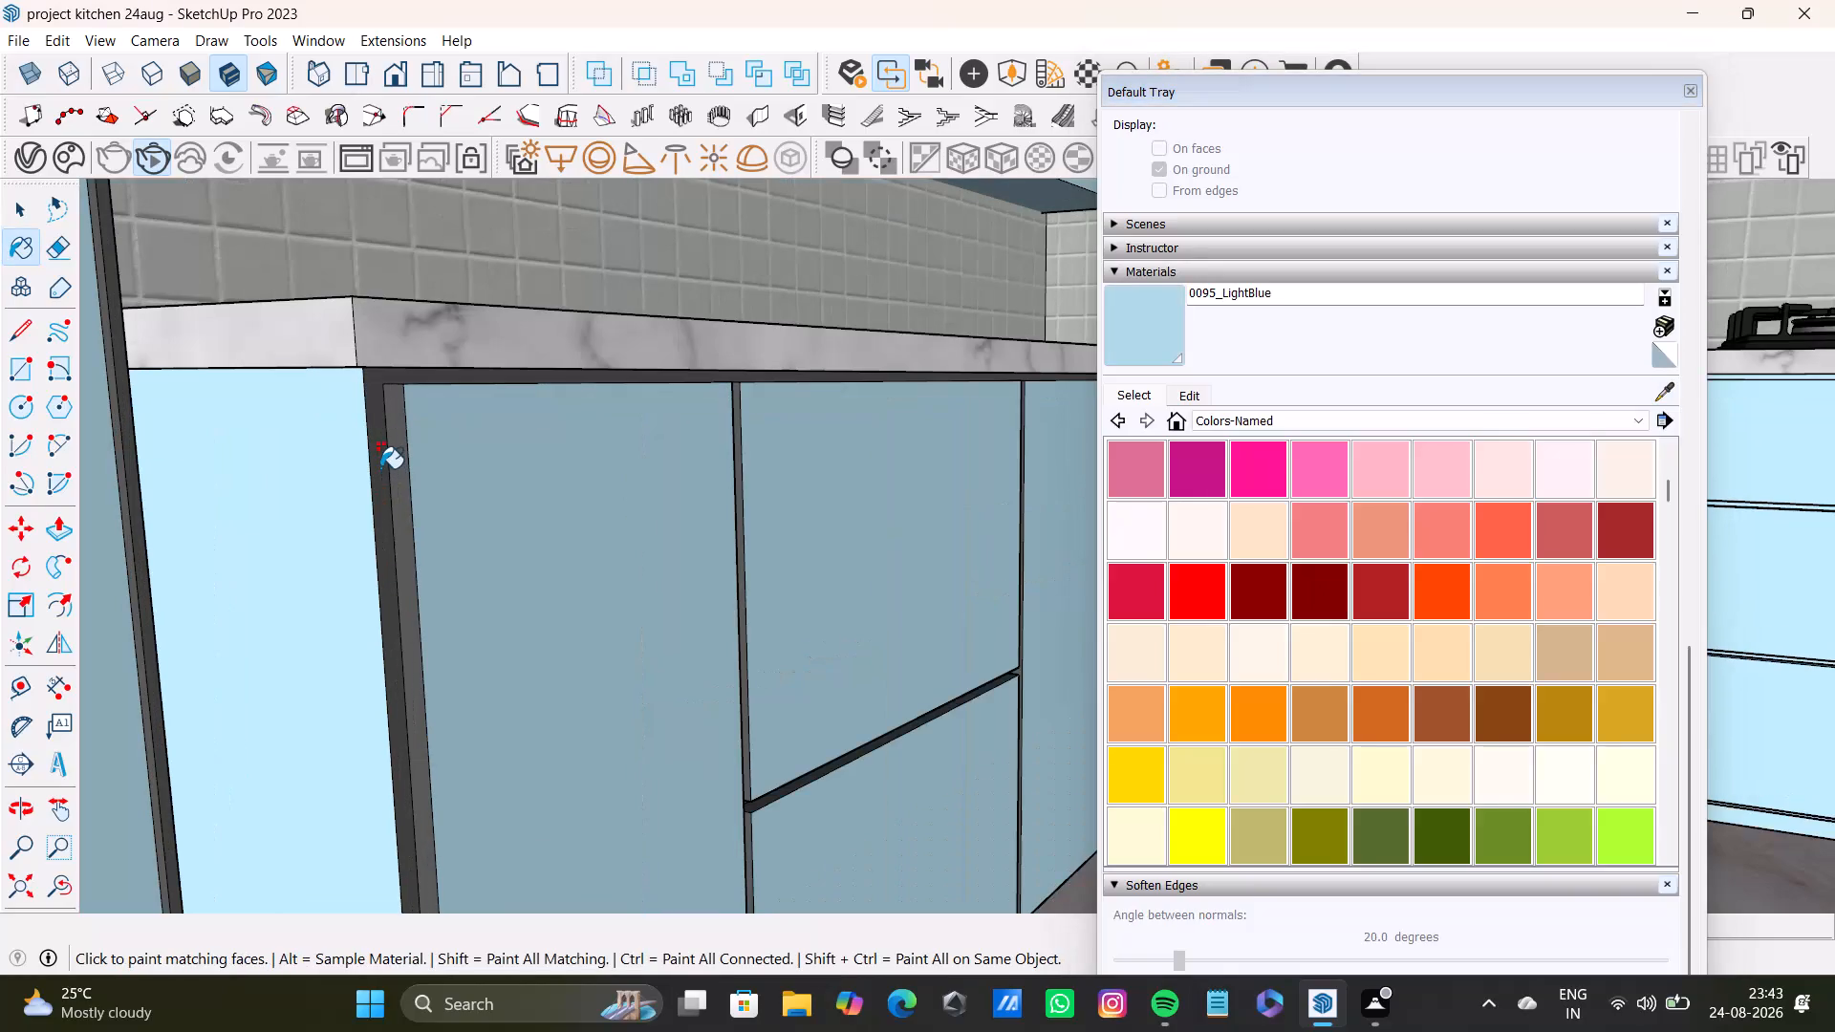
pyautogui.press('space')
pyautogui.click(396, 483)
pyautogui.click(377, 509)
pyautogui.click(382, 518)
pyautogui.click(439, 492)
pyautogui.scroll(7, 397, 487)
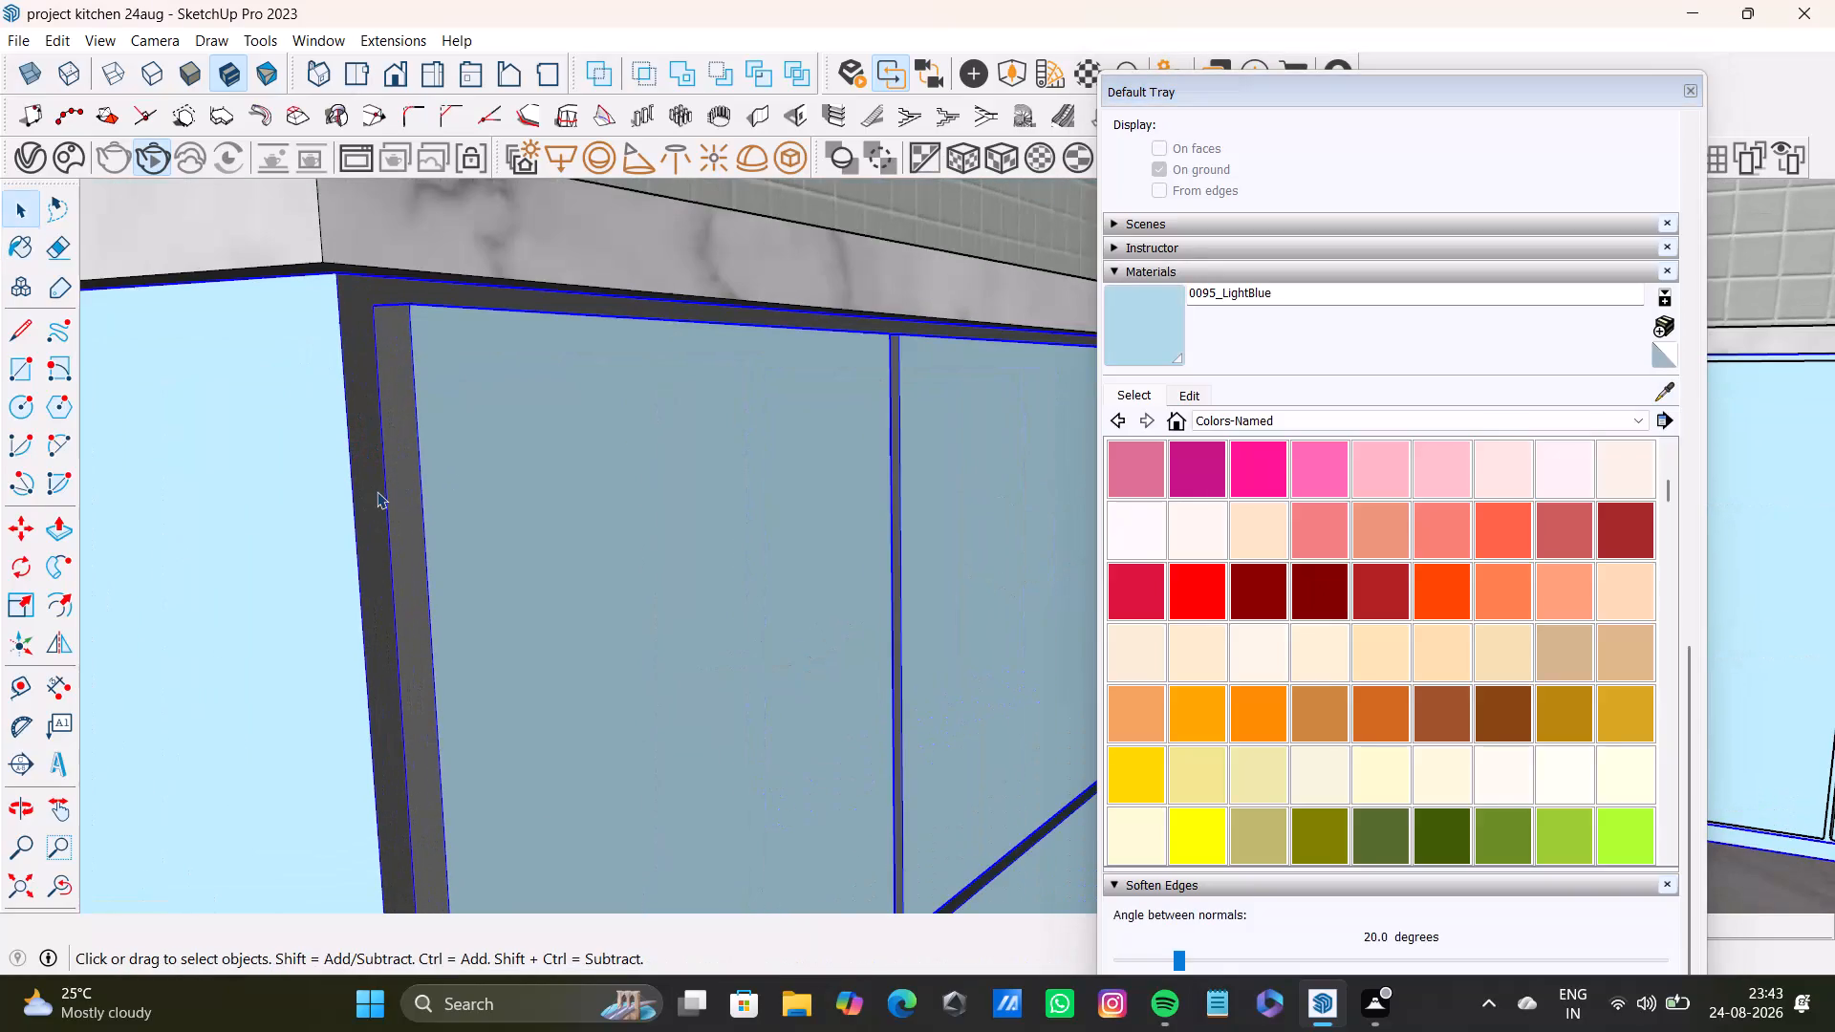
pyautogui.click(380, 483)
pyautogui.tripleClick(372, 494)
pyautogui.click(373, 498)
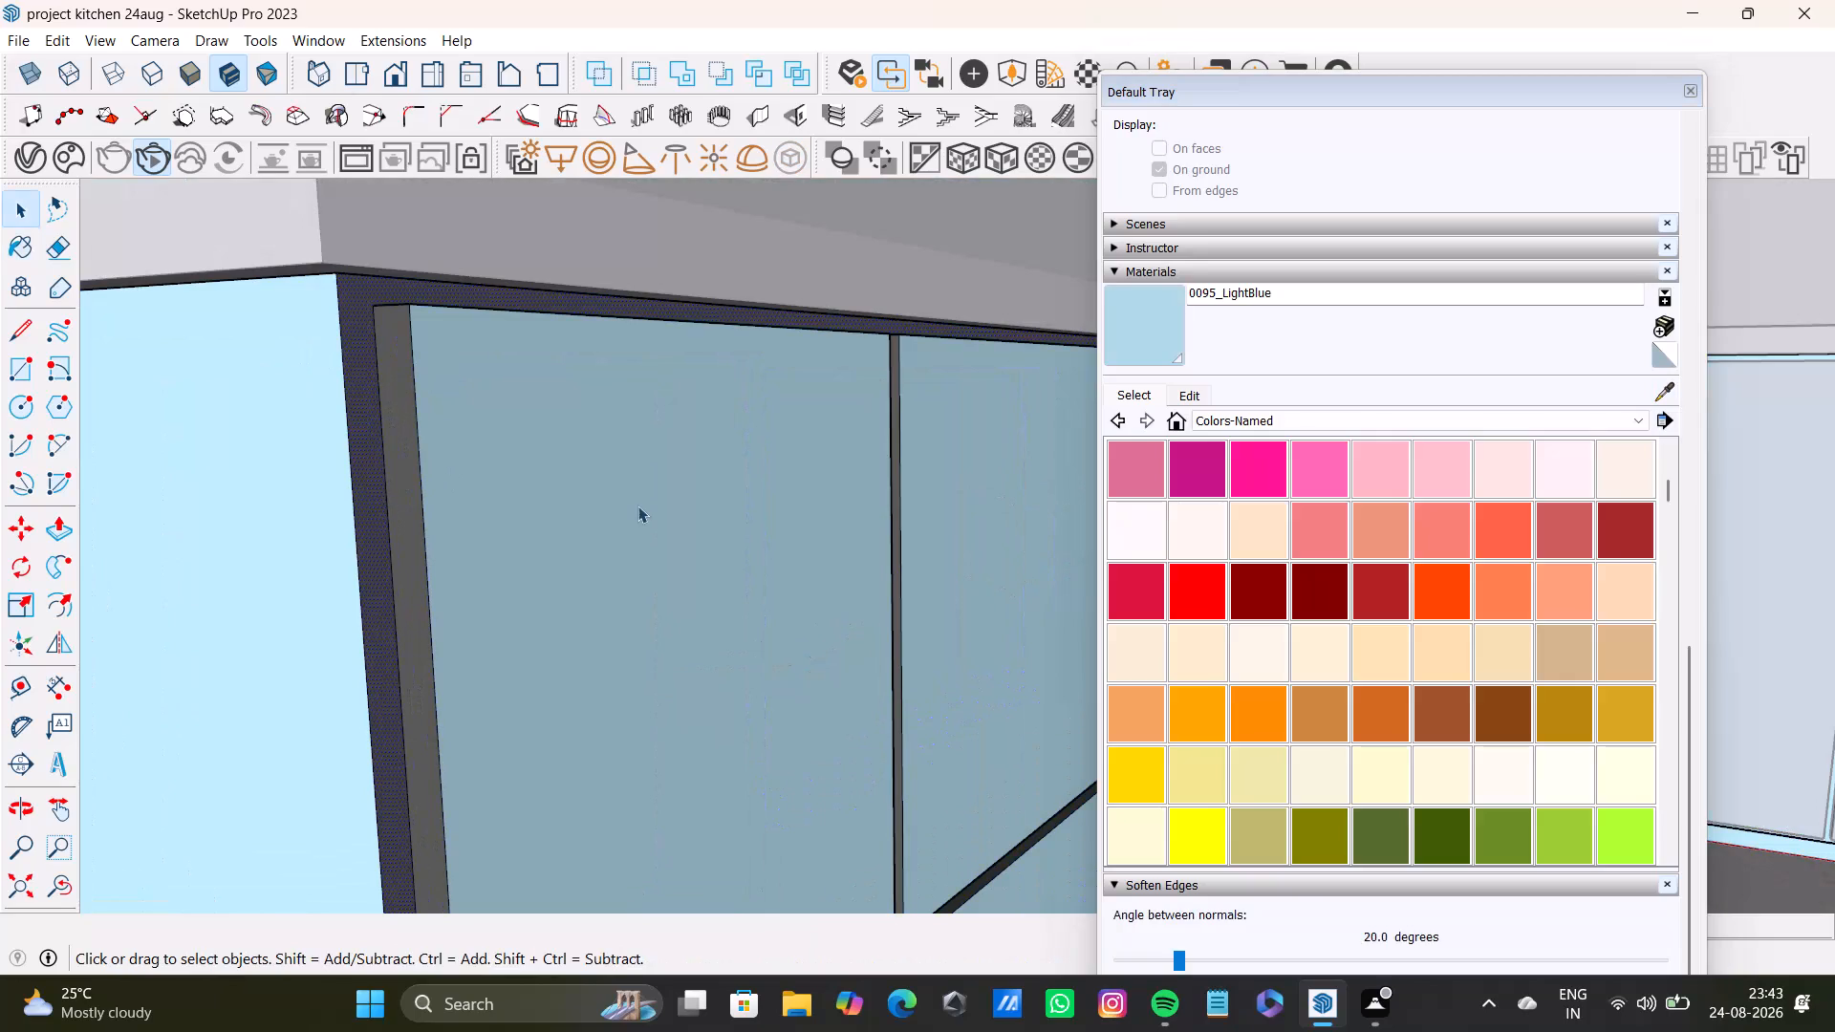
pyautogui.click(1168, 342)
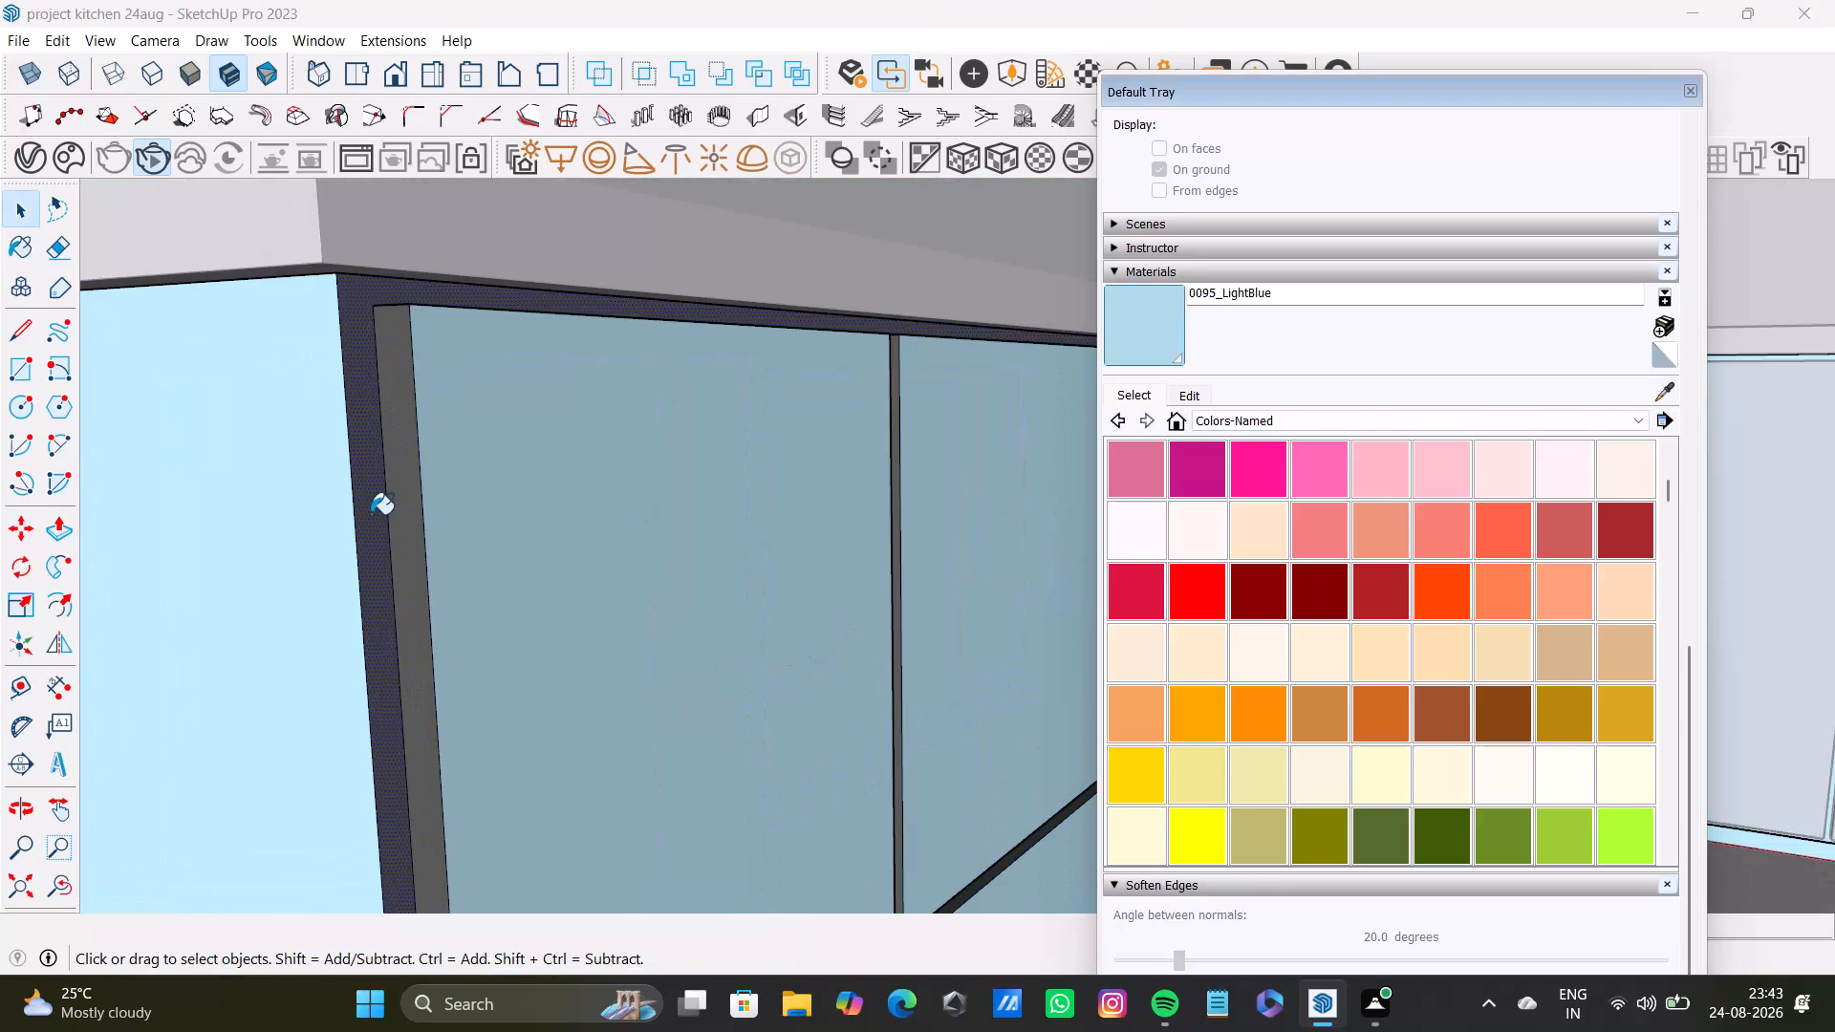
pyautogui.click(373, 514)
# Examine the repainted frame and the base cabinet run from several angles, and leave the cabinet group.
pyautogui.scroll(-10, 417, 569)
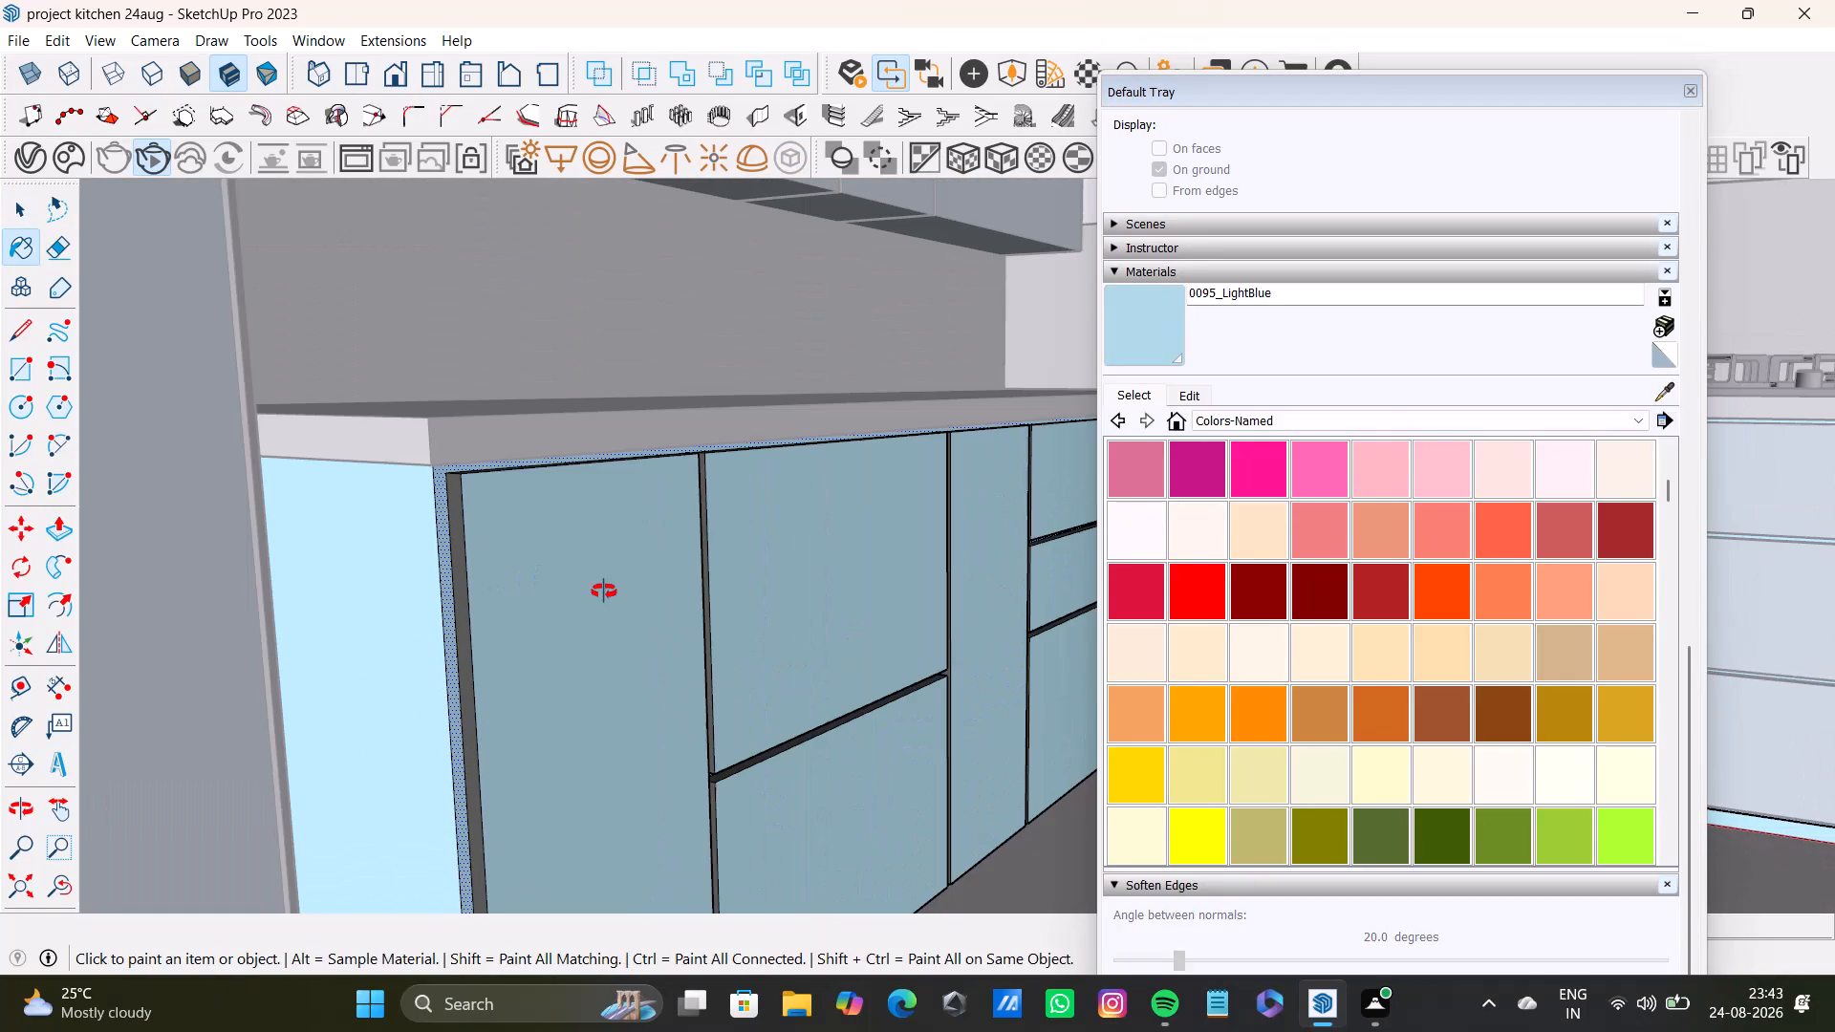
pyautogui.moveTo(603, 588); pyautogui.dragTo(485, 647, button='middle')
pyautogui.scroll(-1, 604, 591)
pyautogui.scroll(-5, 519, 663)
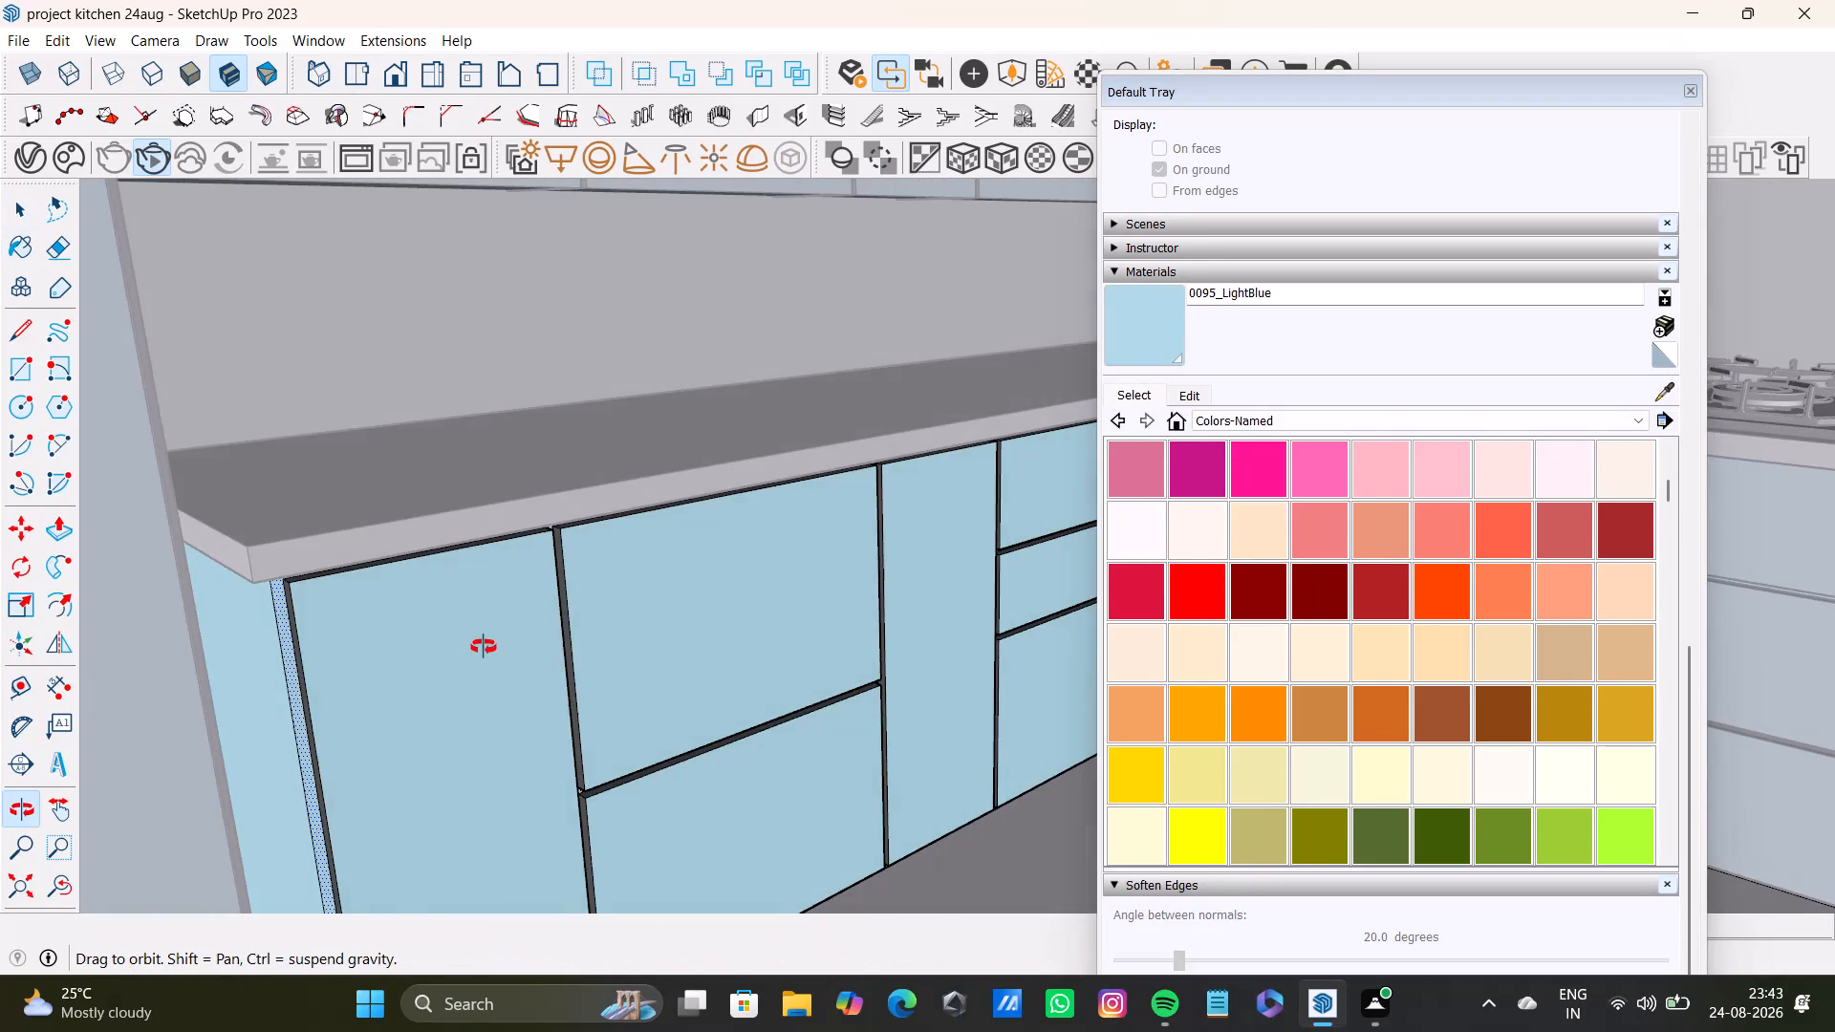
pyautogui.scroll(-17, 484, 647)
pyautogui.scroll(1, 594, 669)
pyautogui.scroll(-5, 594, 669)
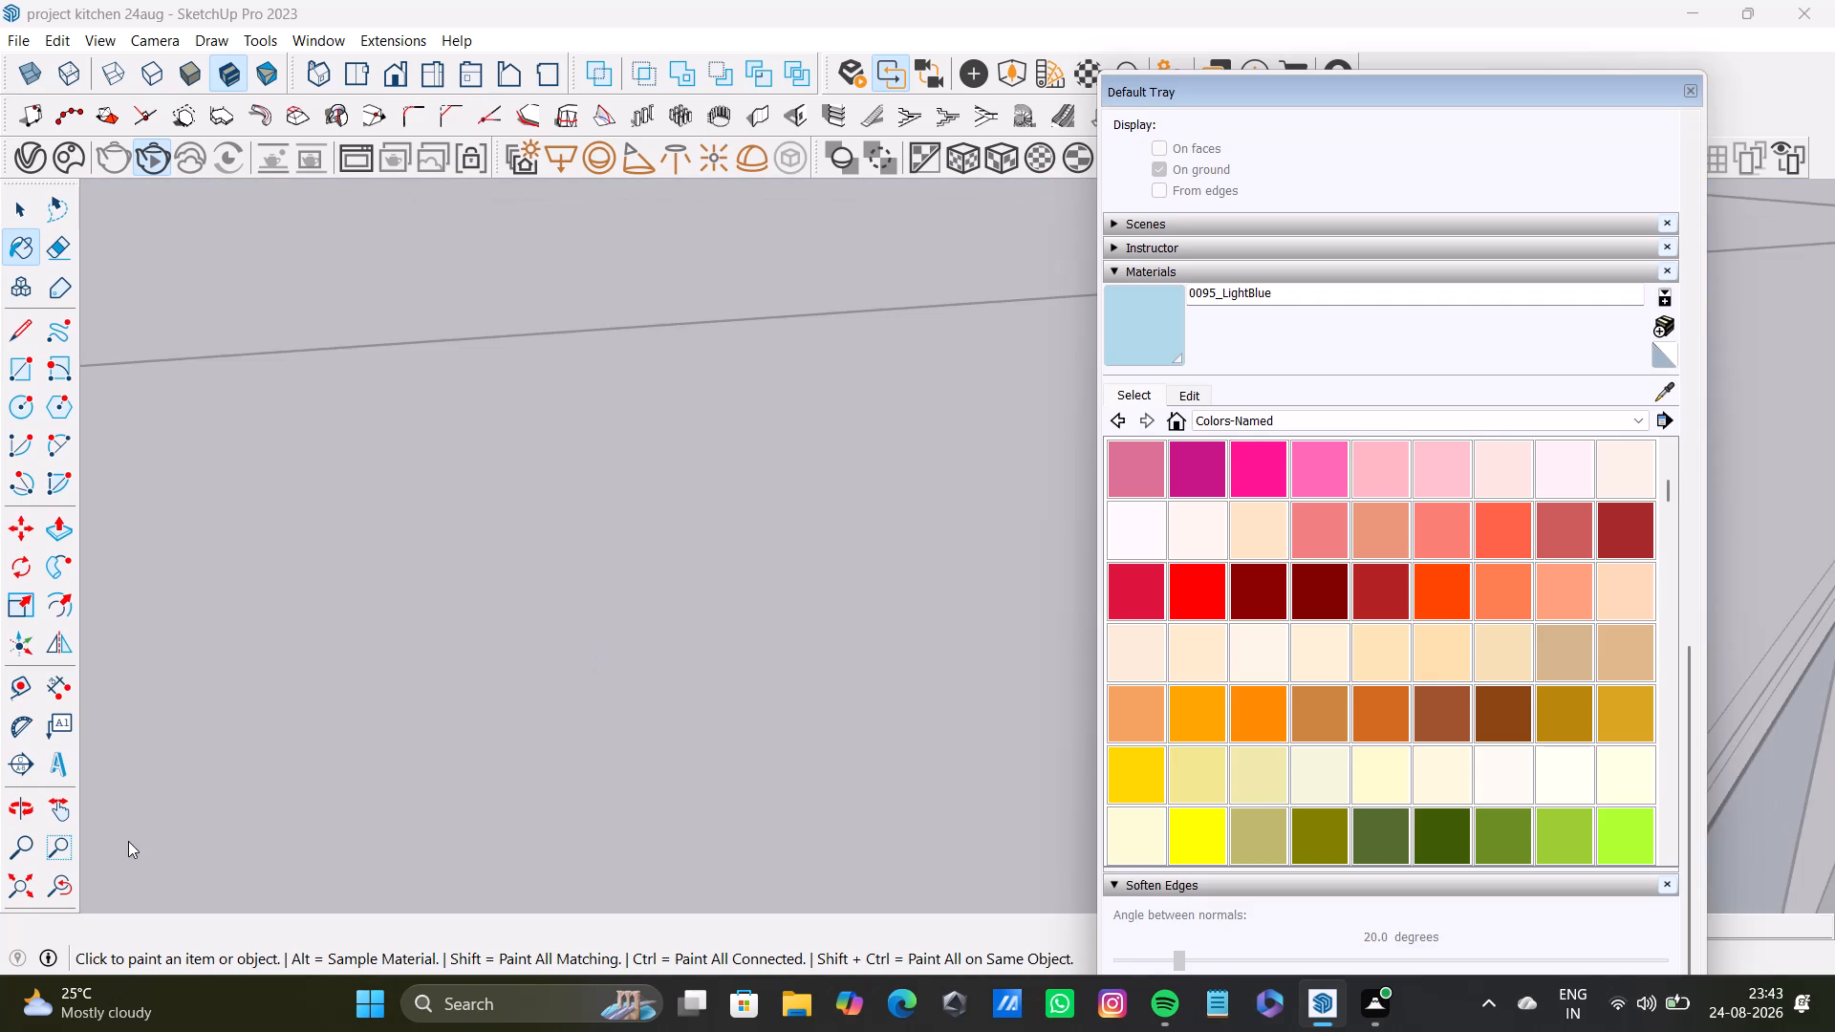
pyautogui.click(24, 887)
pyautogui.moveTo(613, 762); pyautogui.dragTo(582, 787, button='middle')
pyautogui.scroll(9, 593, 736)
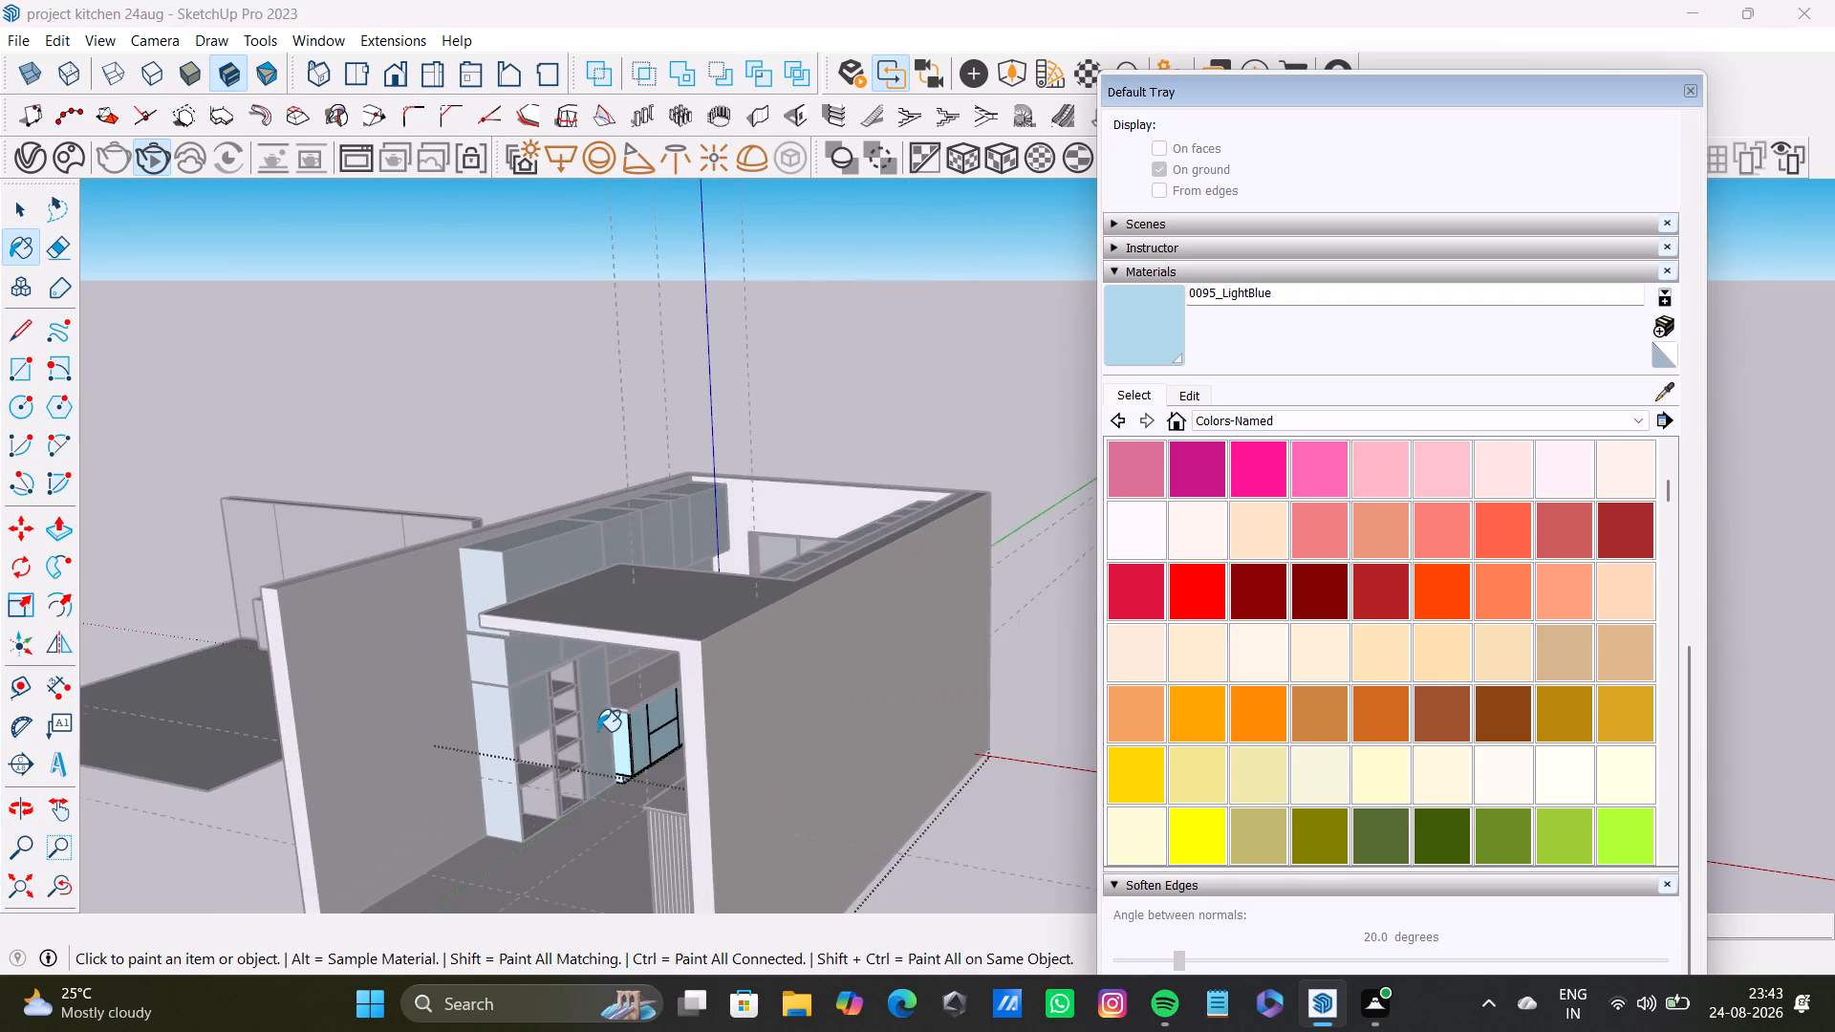
pyautogui.scroll(20, 597, 731)
pyautogui.scroll(1, 597, 731)
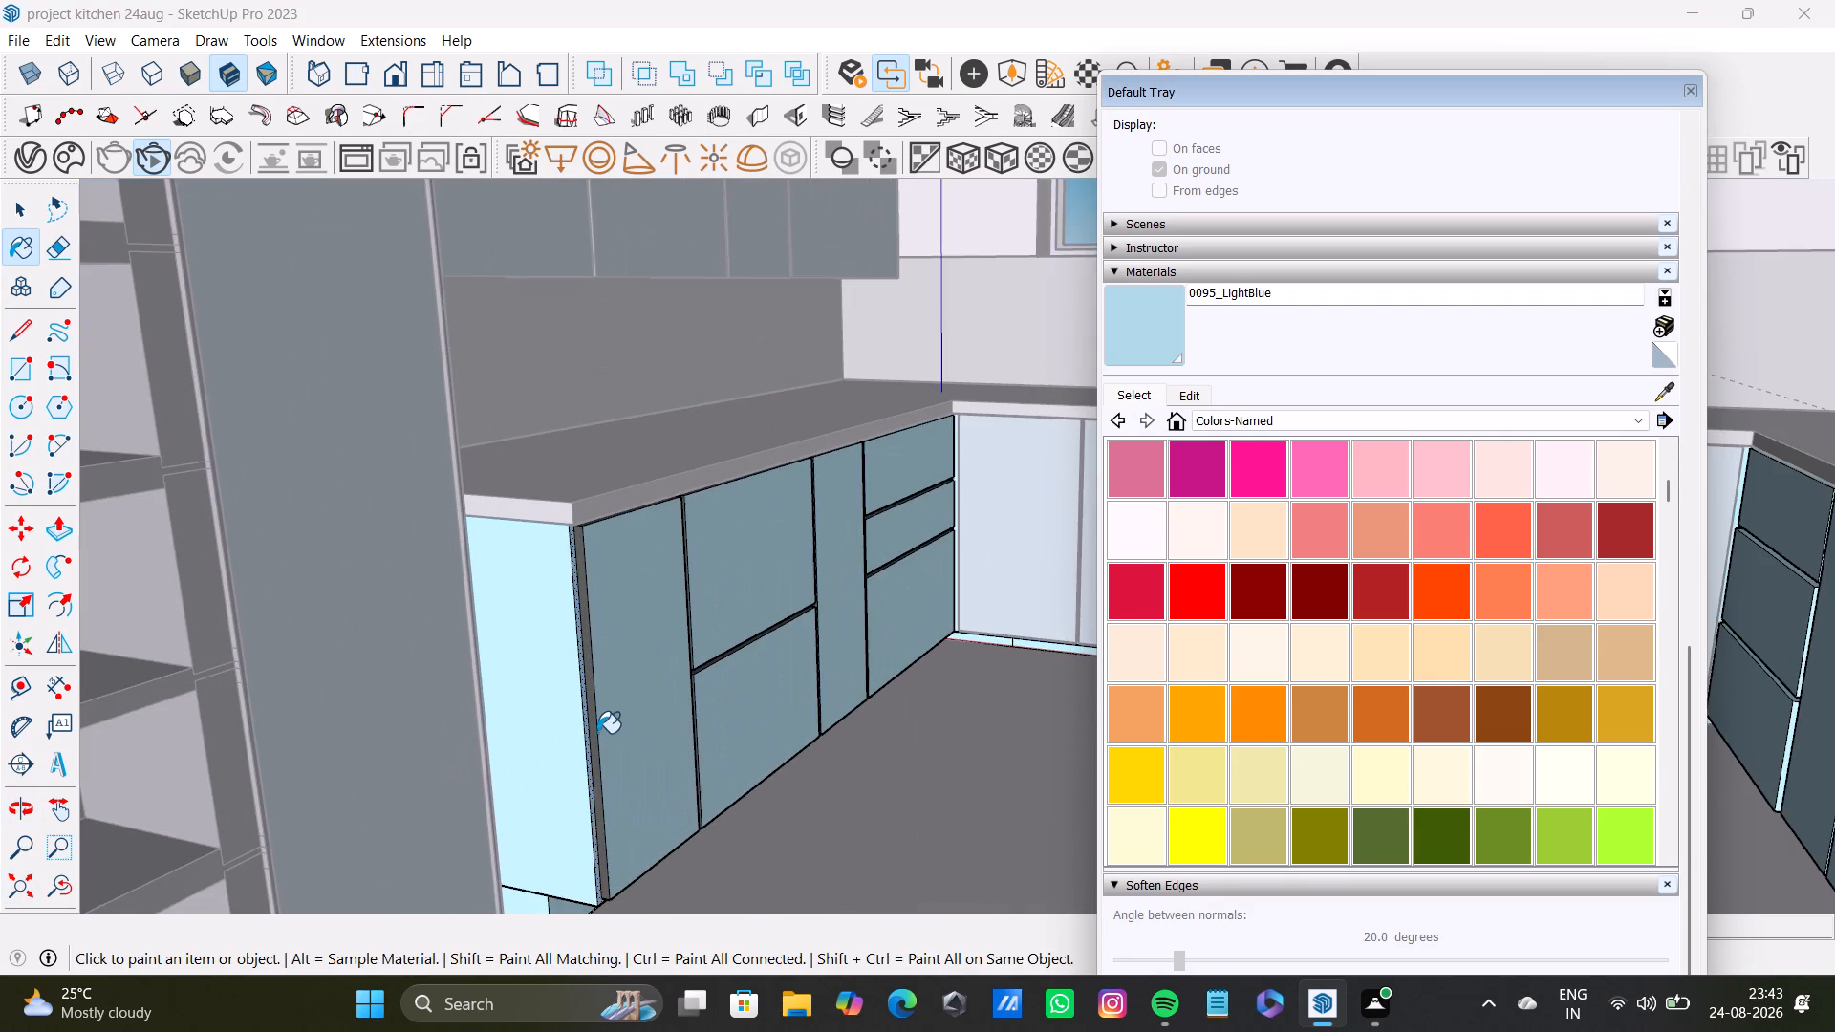
pyautogui.scroll(7, 576, 755)
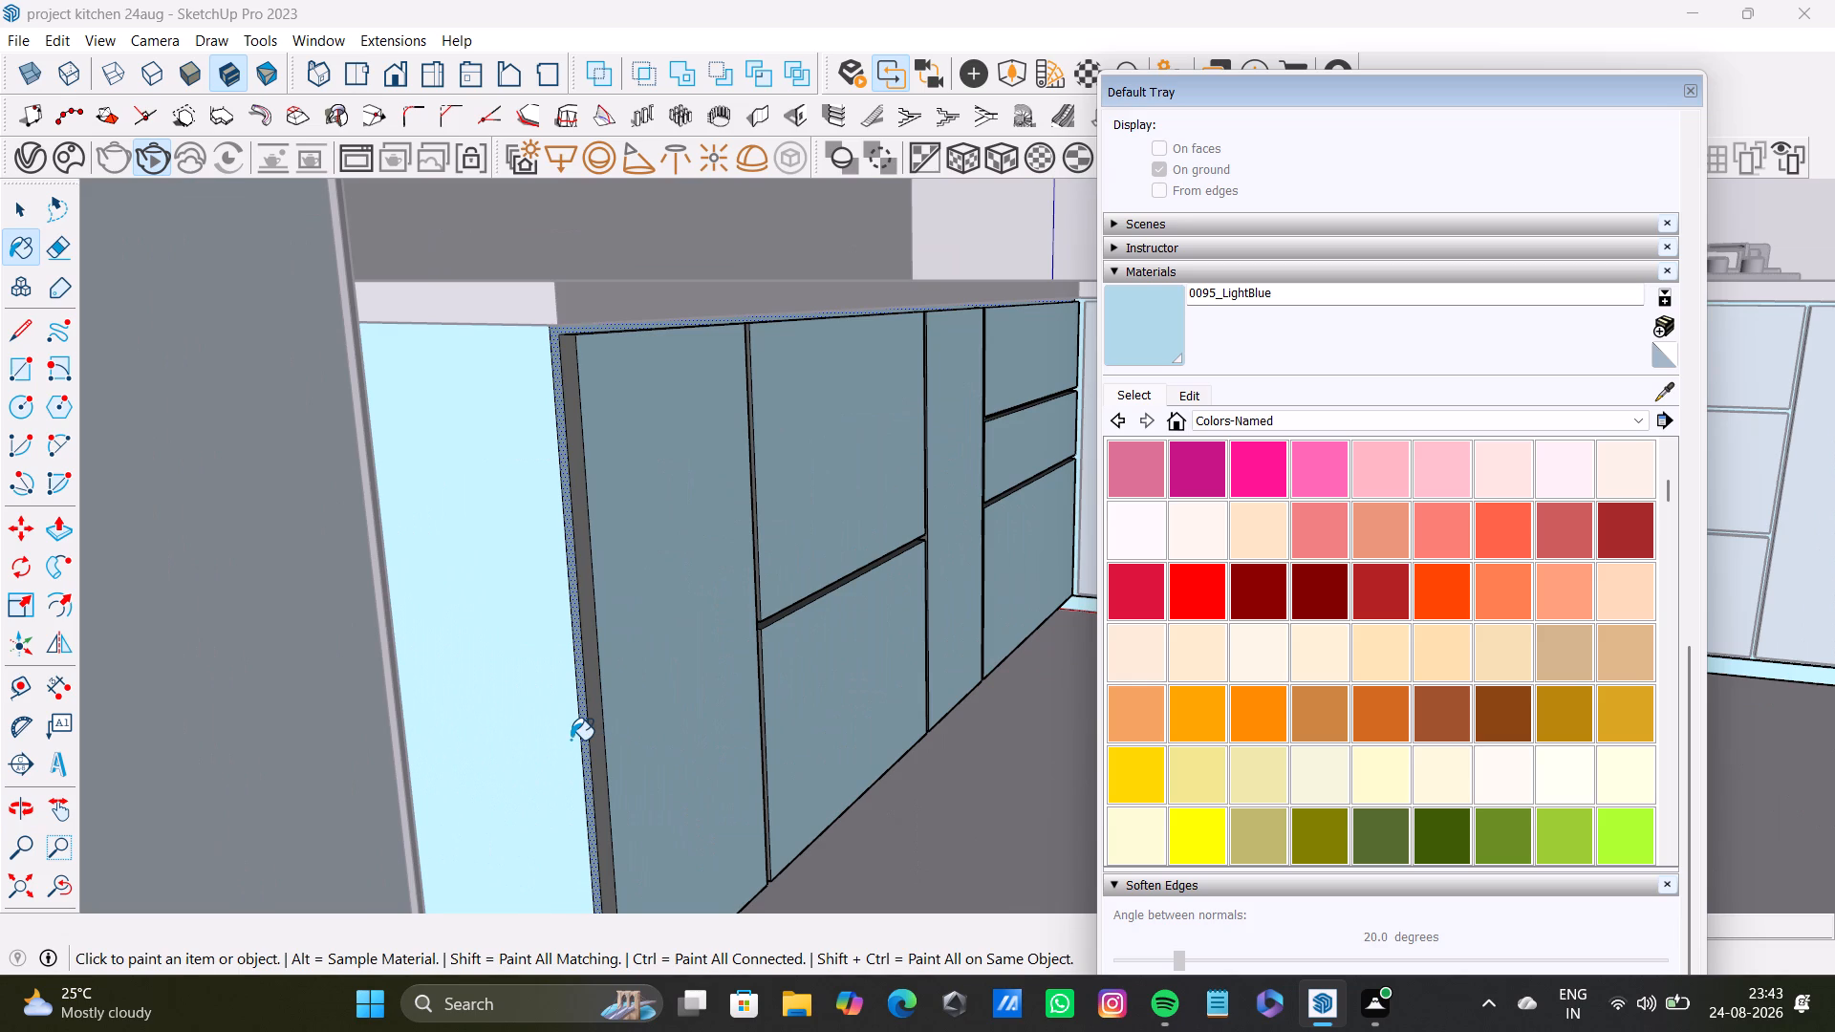
pyautogui.scroll(-7, 563, 721)
pyautogui.moveTo(600, 764); pyautogui.dragTo(635, 515, button='middle')
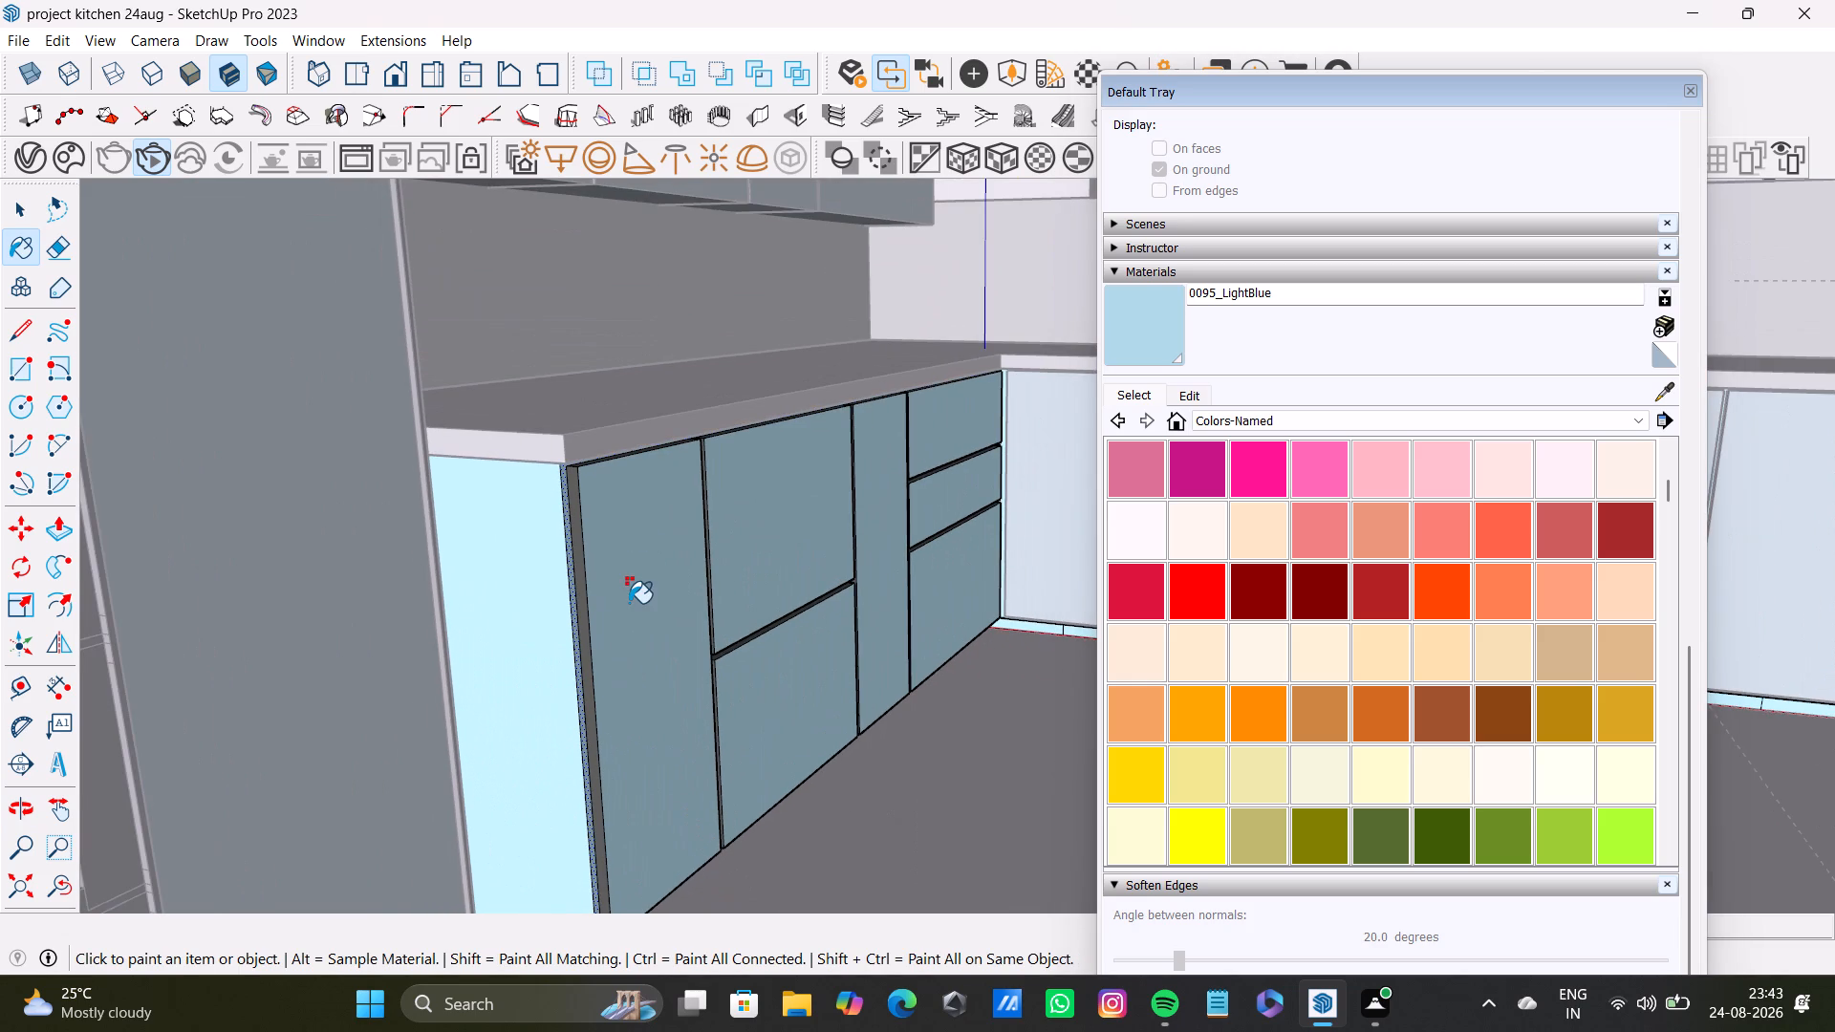
pyautogui.scroll(-6, 629, 595)
pyautogui.moveTo(644, 601); pyautogui.dragTo(644, 491, button='middle')
pyautogui.keyDown('shift'); pyautogui.scroll(1, 644, 491); pyautogui.keyUp('shift')
pyautogui.scroll(-5, 599, 556)
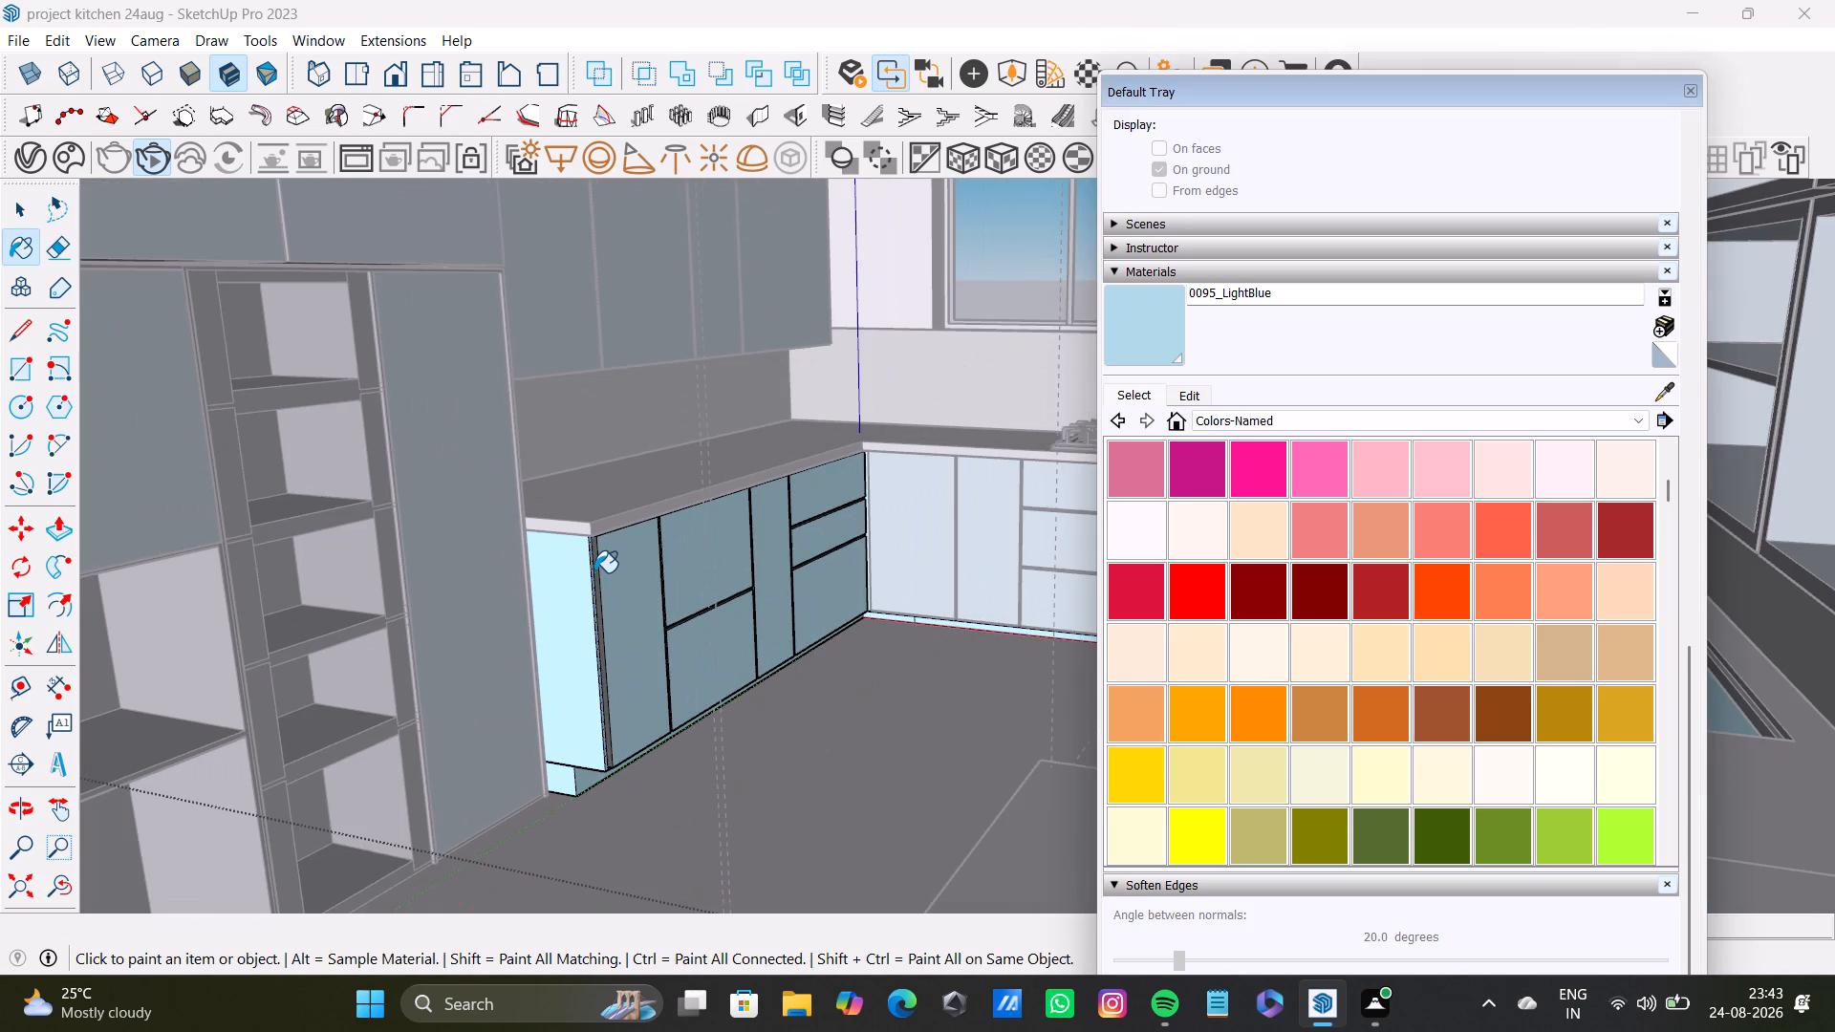
pyautogui.scroll(-2, 594, 572)
pyautogui.press('space')
pyautogui.scroll(-11, 529, 651)
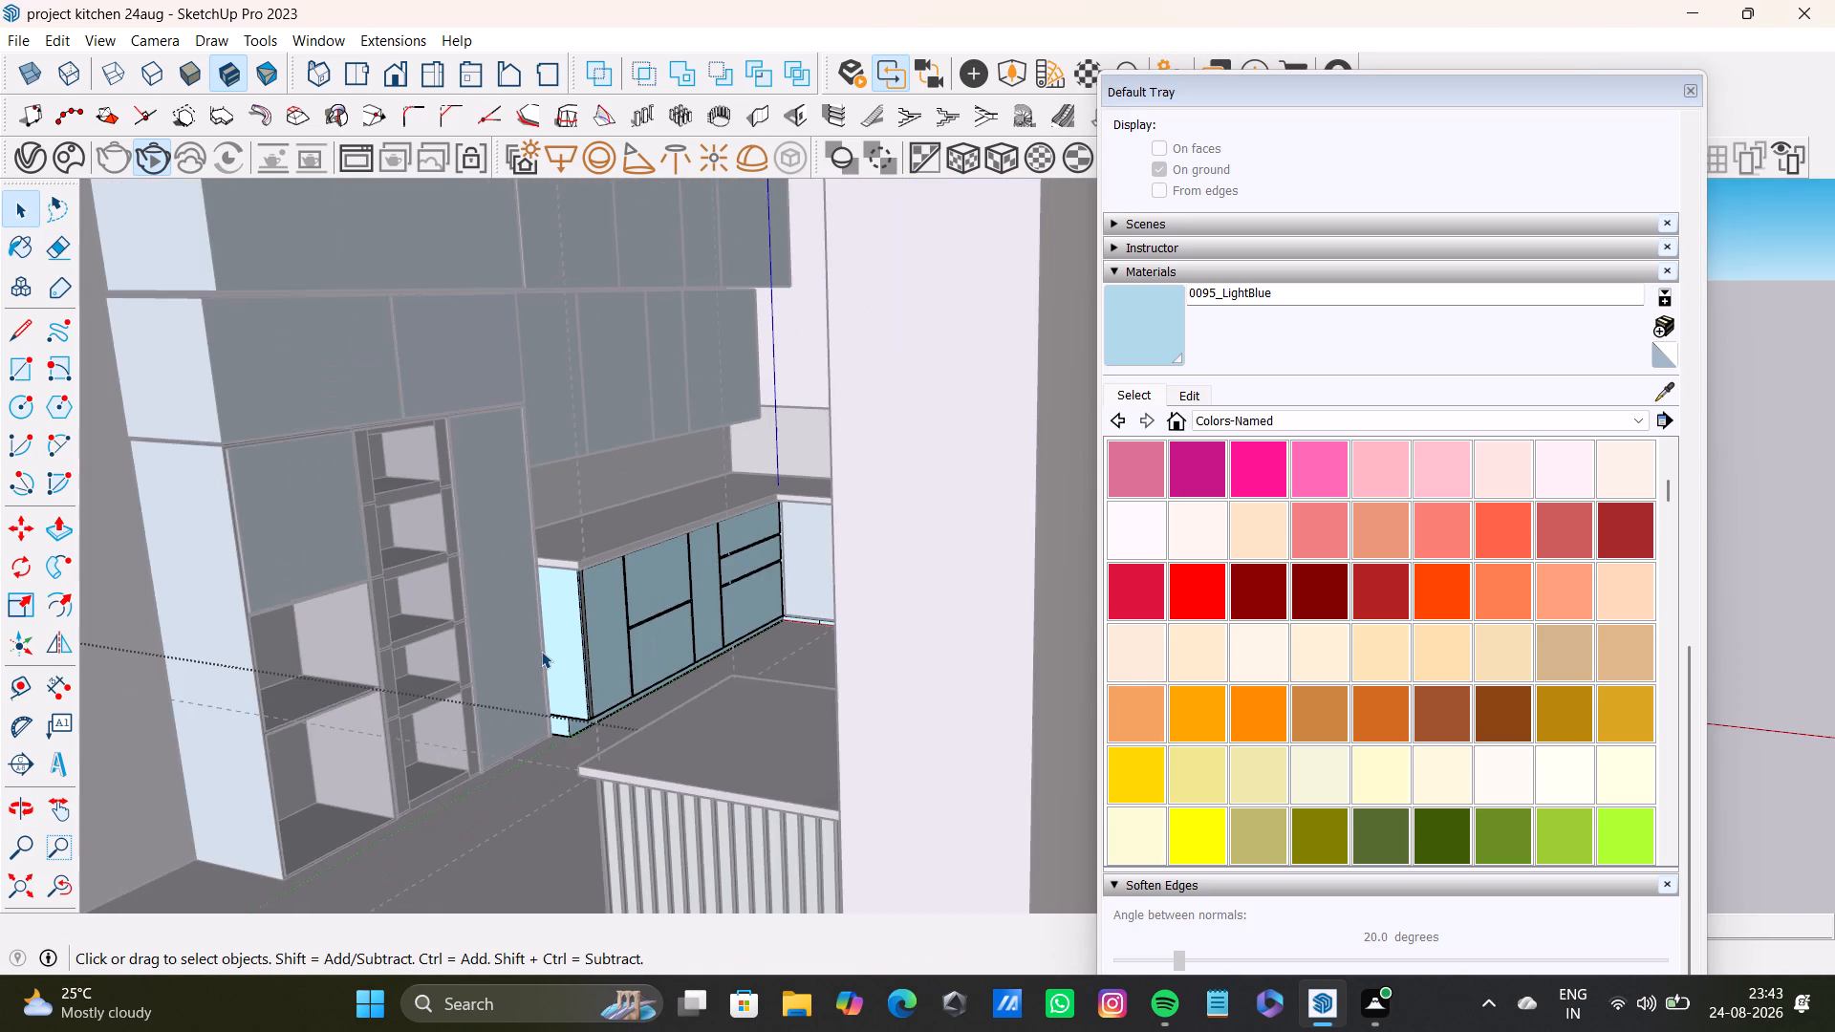
pyautogui.scroll(-3, 541, 651)
pyautogui.click(853, 233)
pyautogui.press('space')
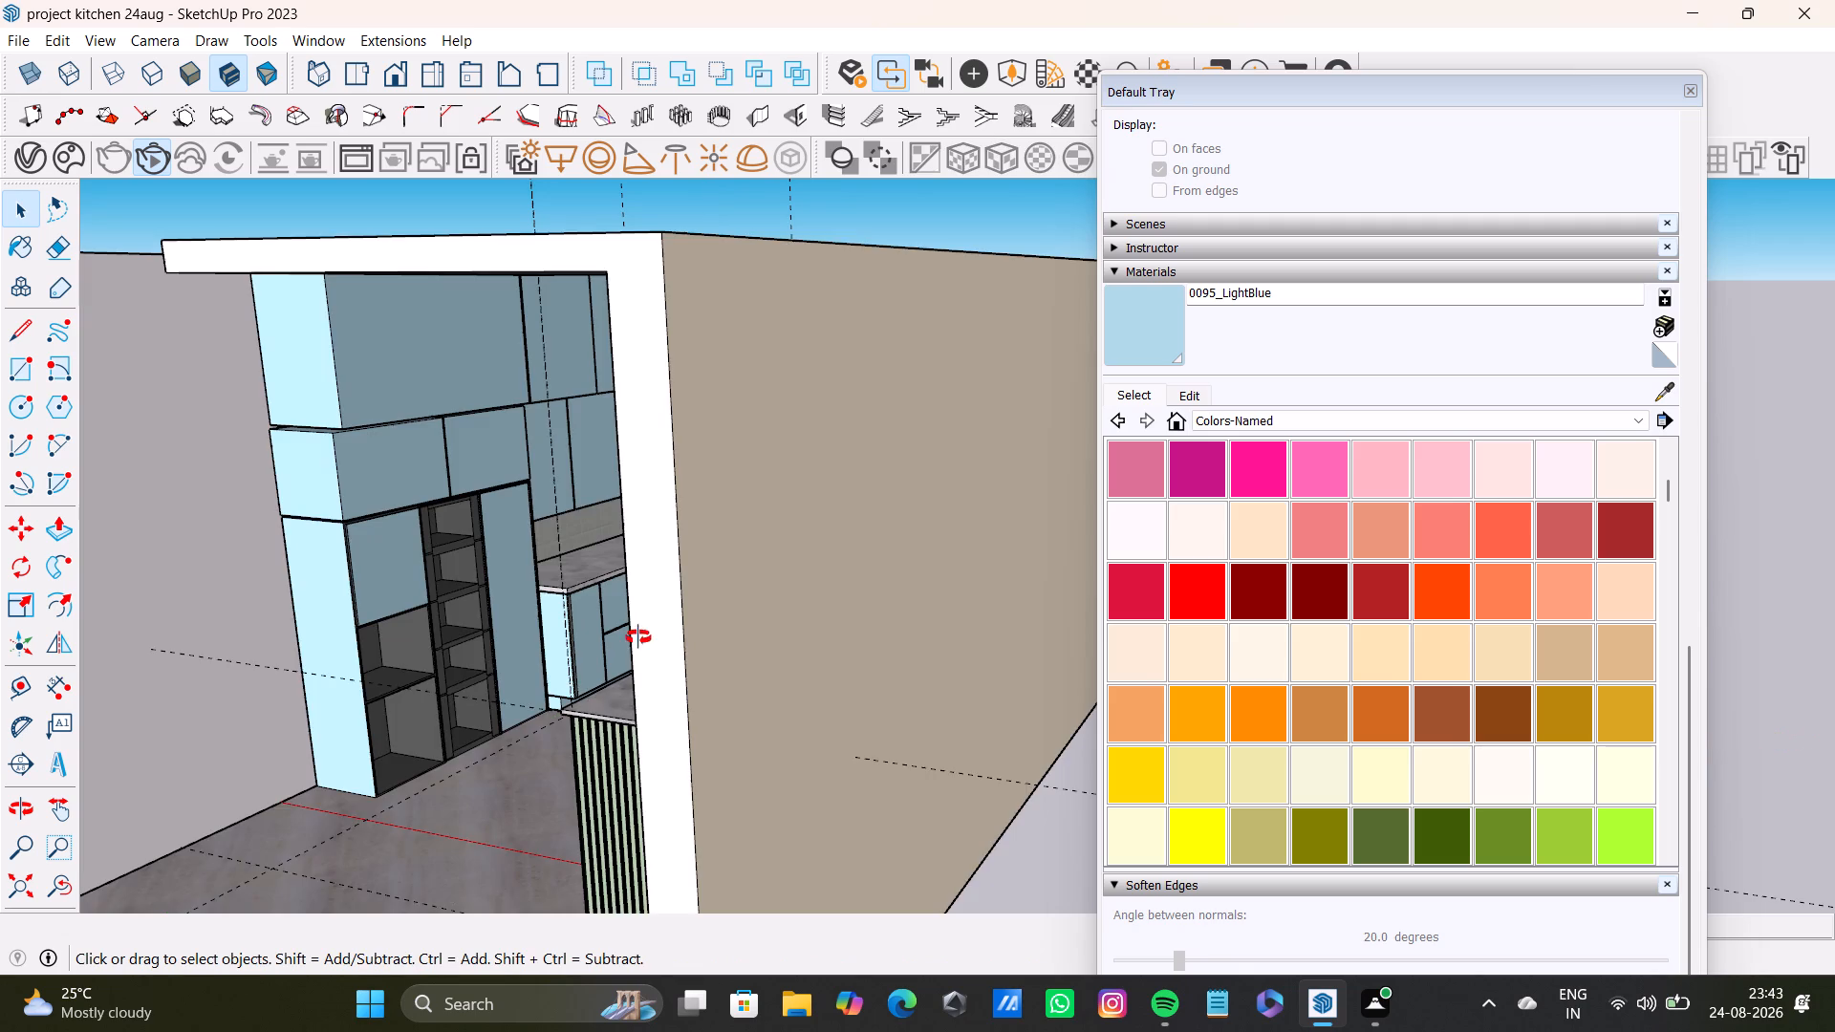
# Open the hob on the back countertop beneath the window for editing.
pyautogui.moveTo(588, 644); pyautogui.dragTo(791, 577, button='middle')
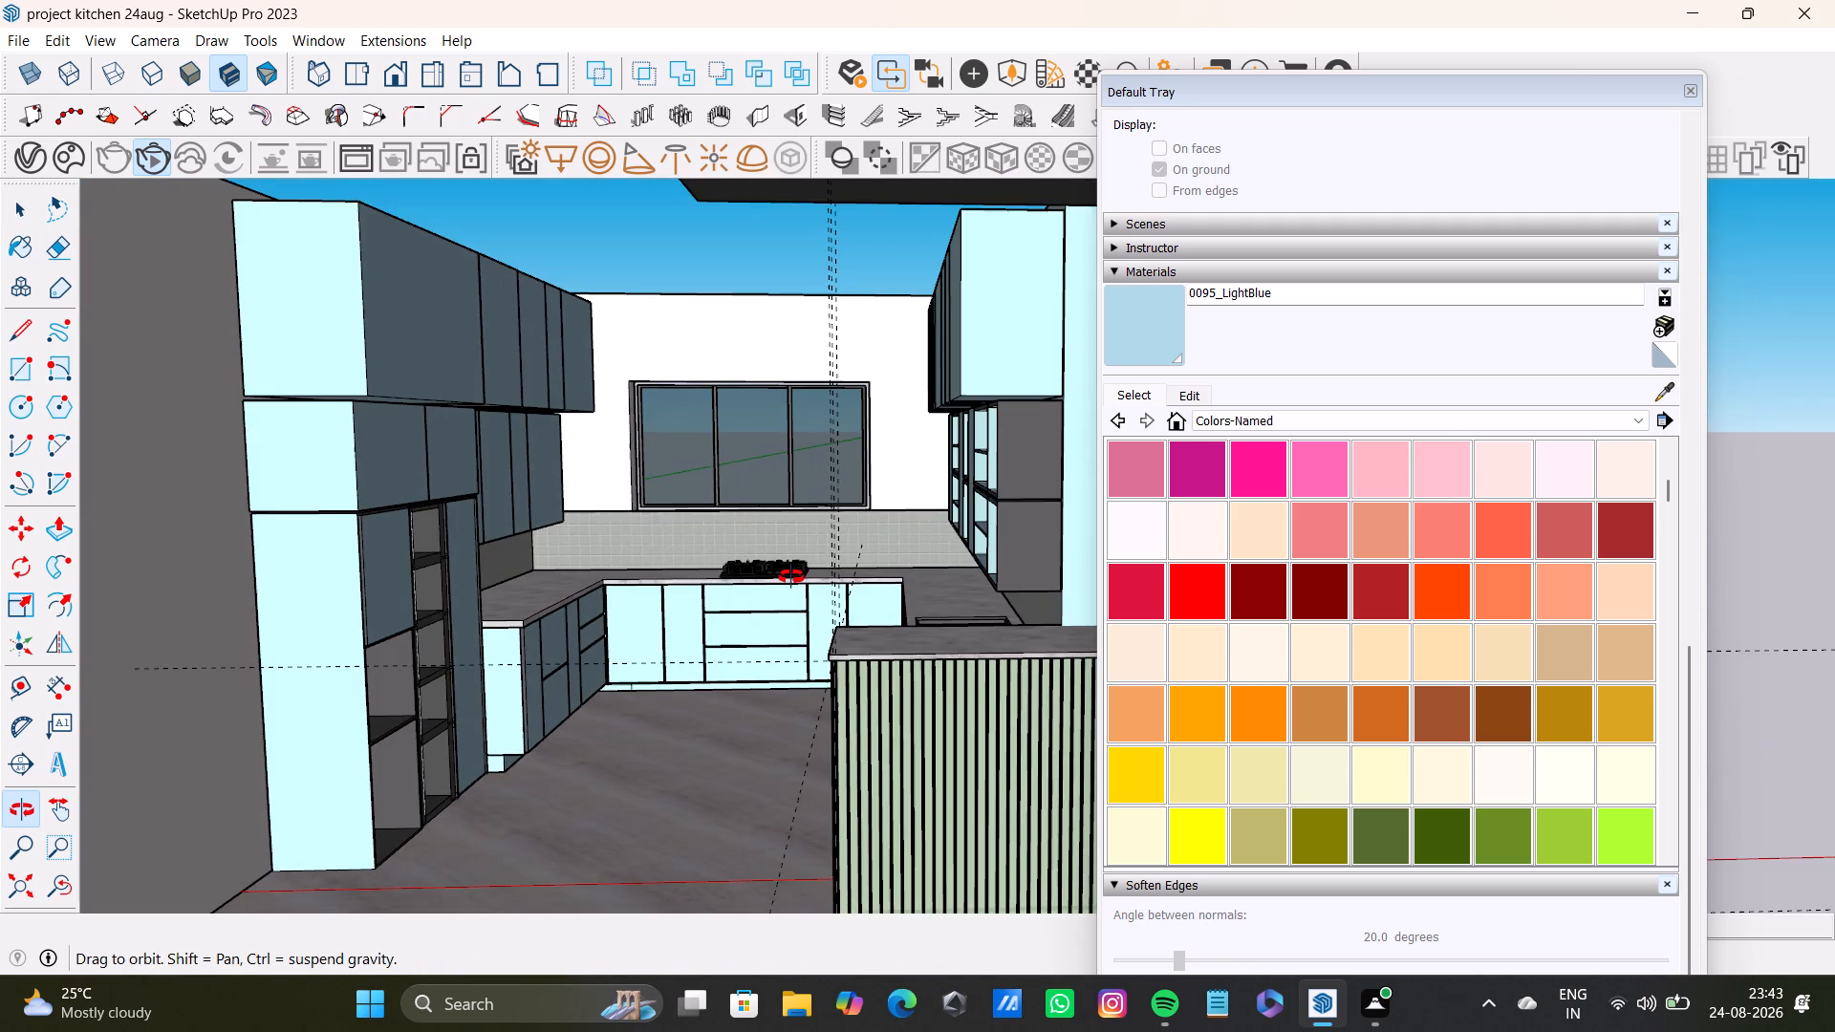
pyautogui.moveTo(791, 577); pyautogui.dragTo(788, 625, button='middle')
pyautogui.scroll(15, 778, 565)
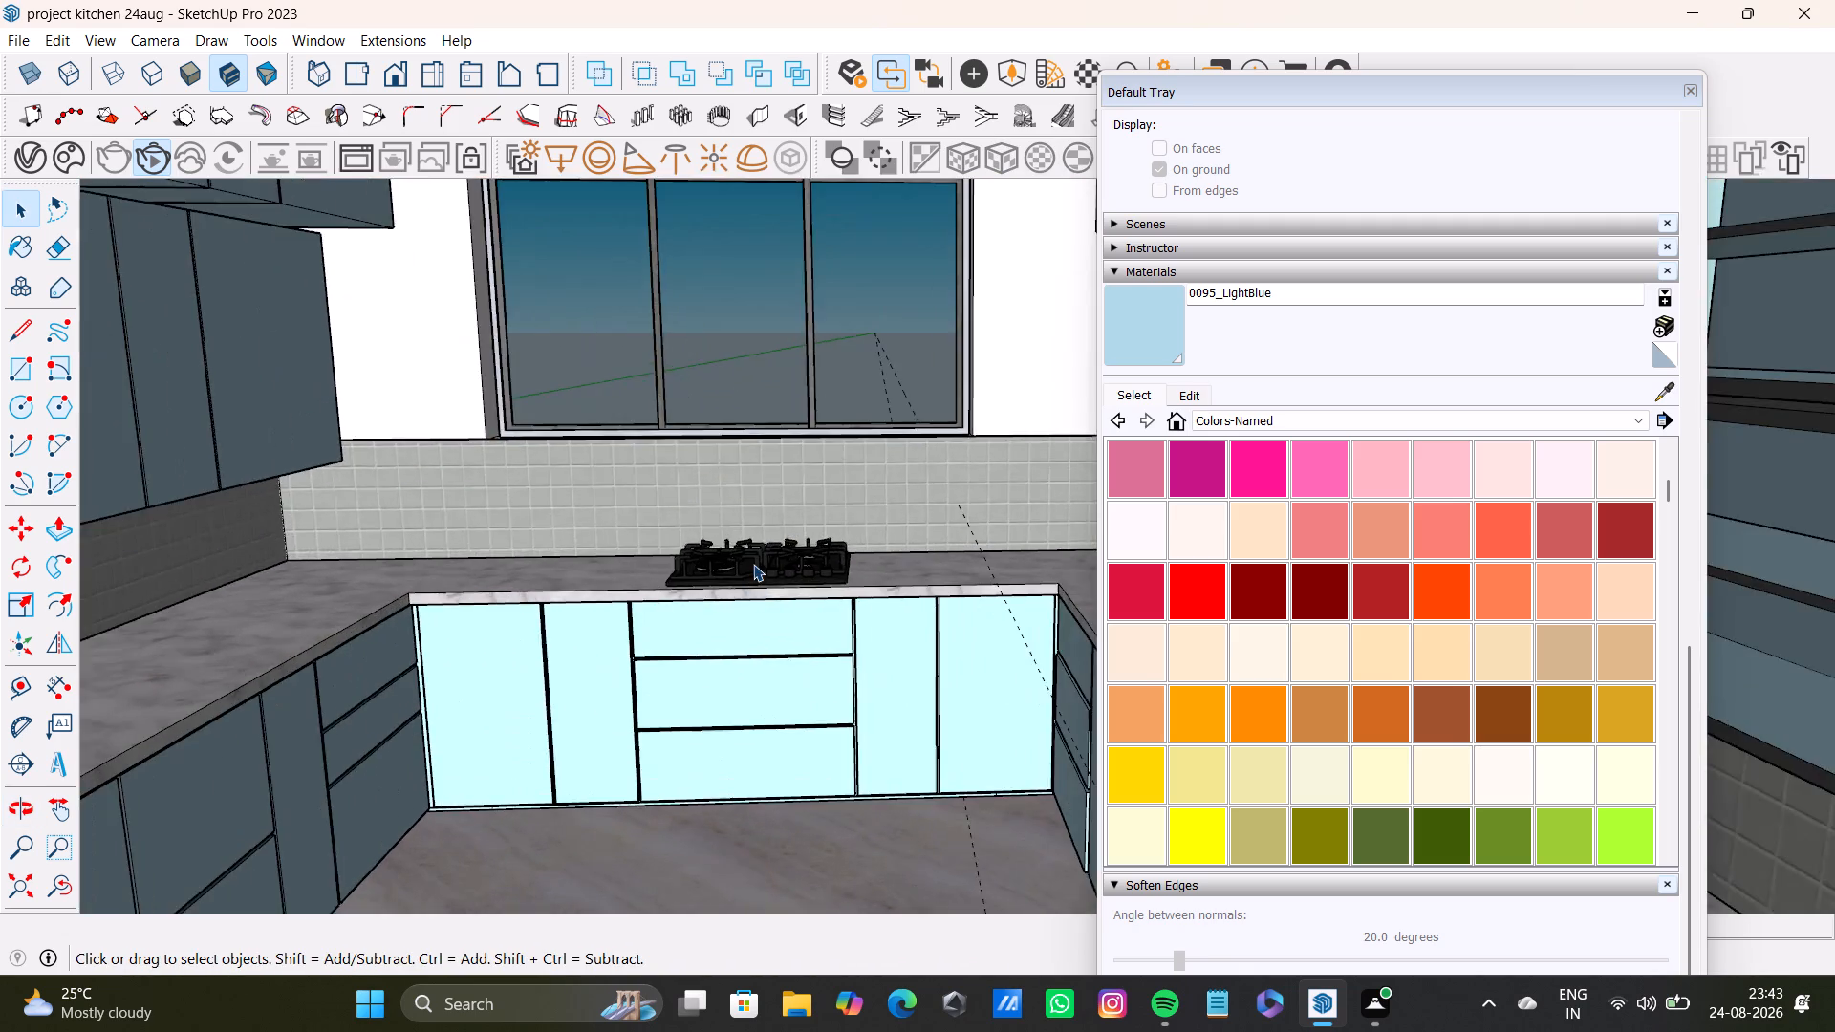
pyautogui.scroll(8, 753, 564)
pyautogui.moveTo(758, 558); pyautogui.dragTo(734, 693, button='middle')
pyautogui.click(780, 623)
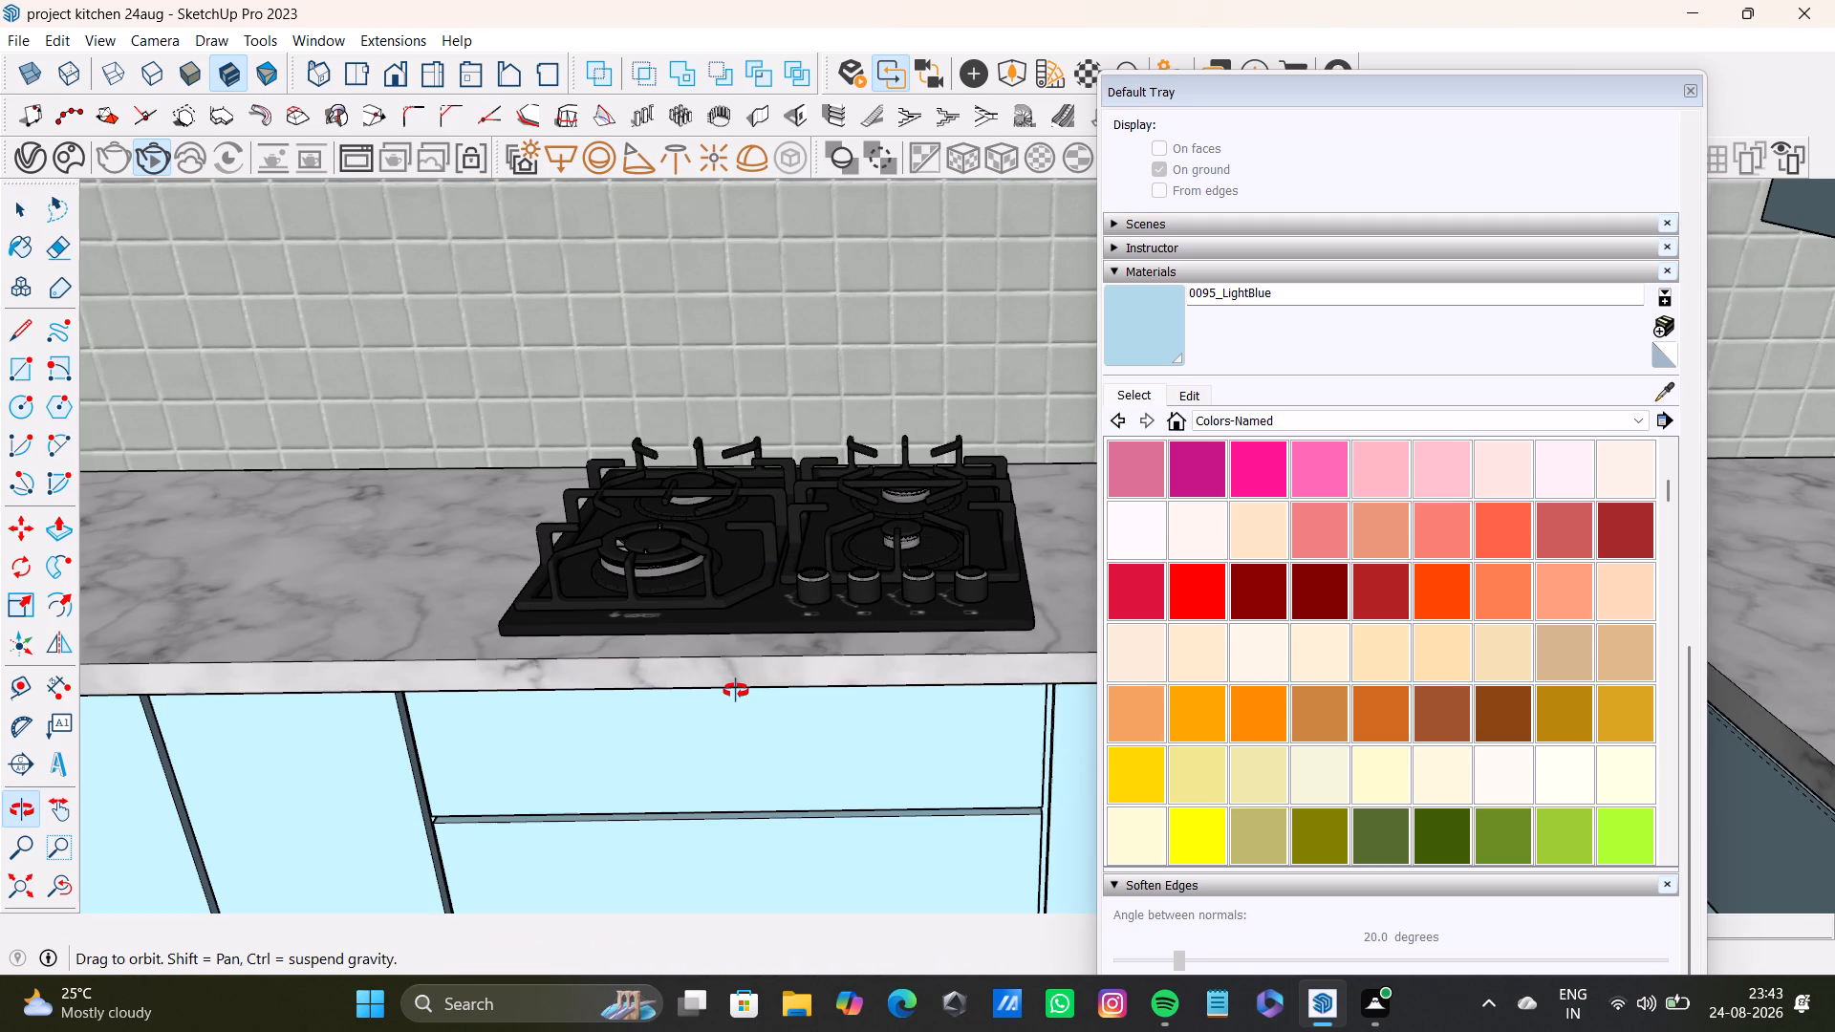
pyautogui.tripleClick(780, 623)
pyautogui.tripleClick(780, 623)
pyautogui.doubleClick(780, 623)
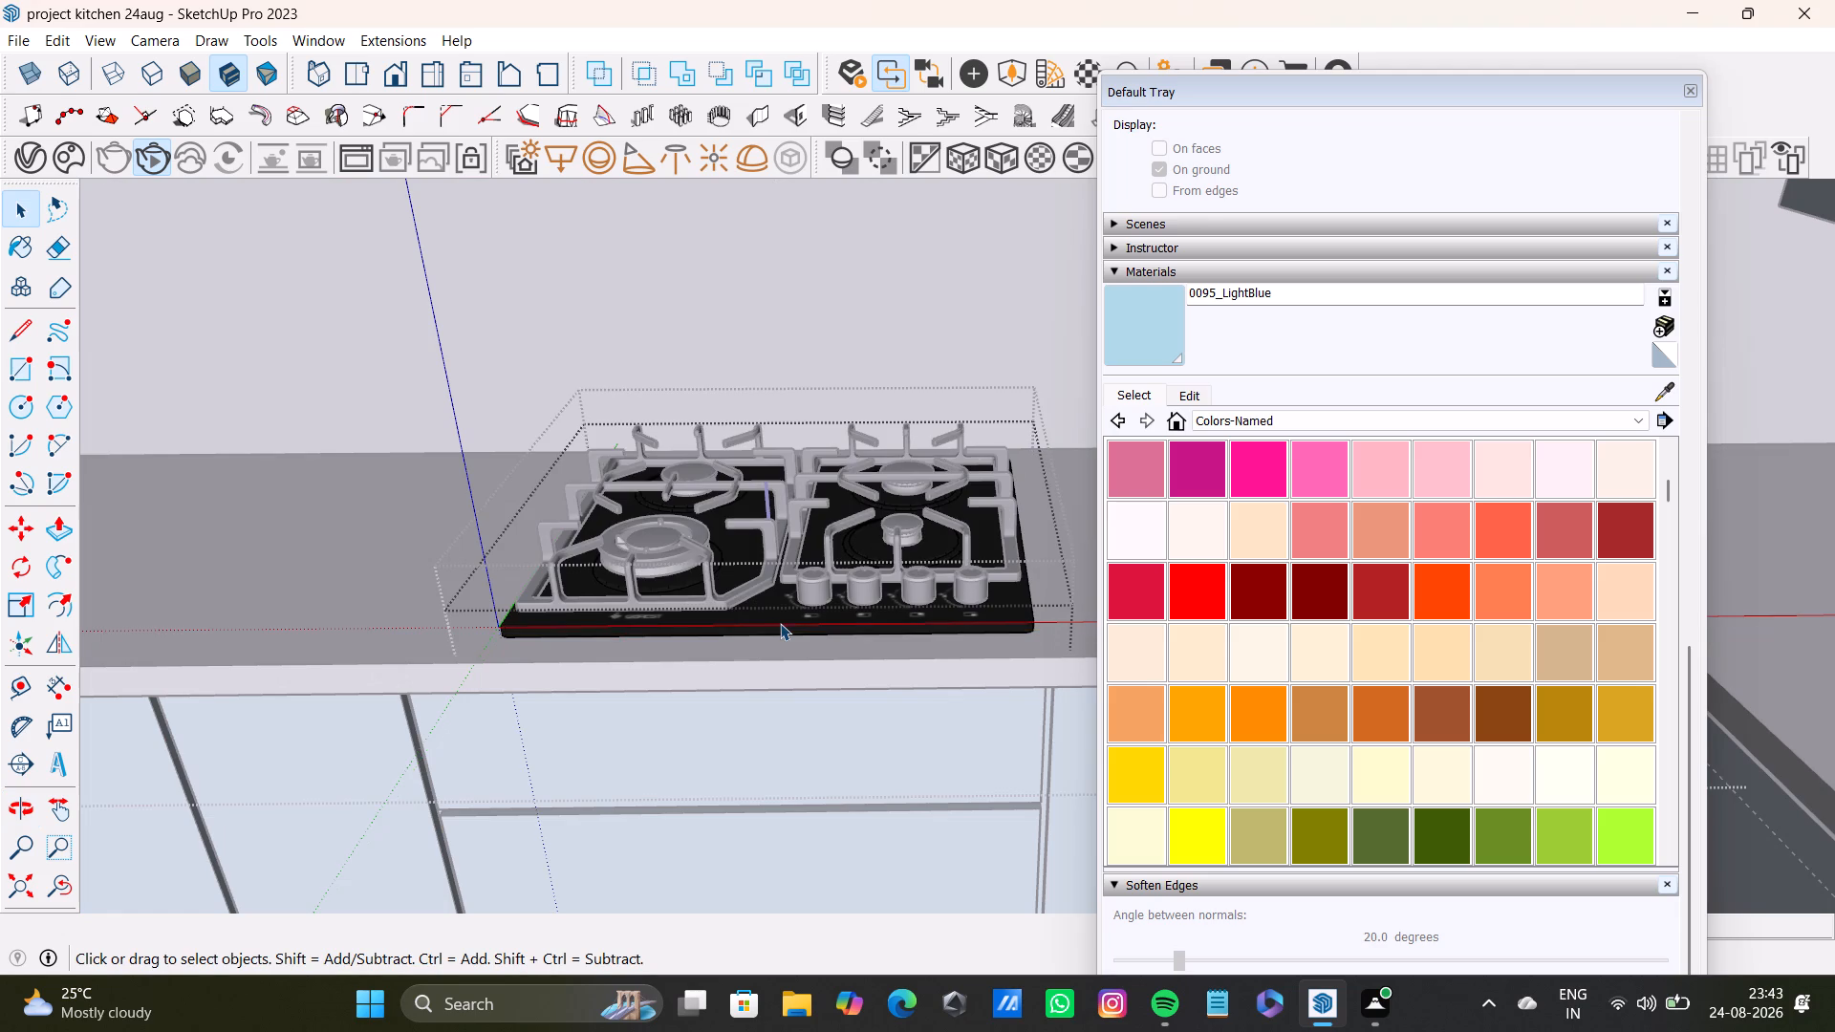
pyautogui.scroll(-16, 623, 500)
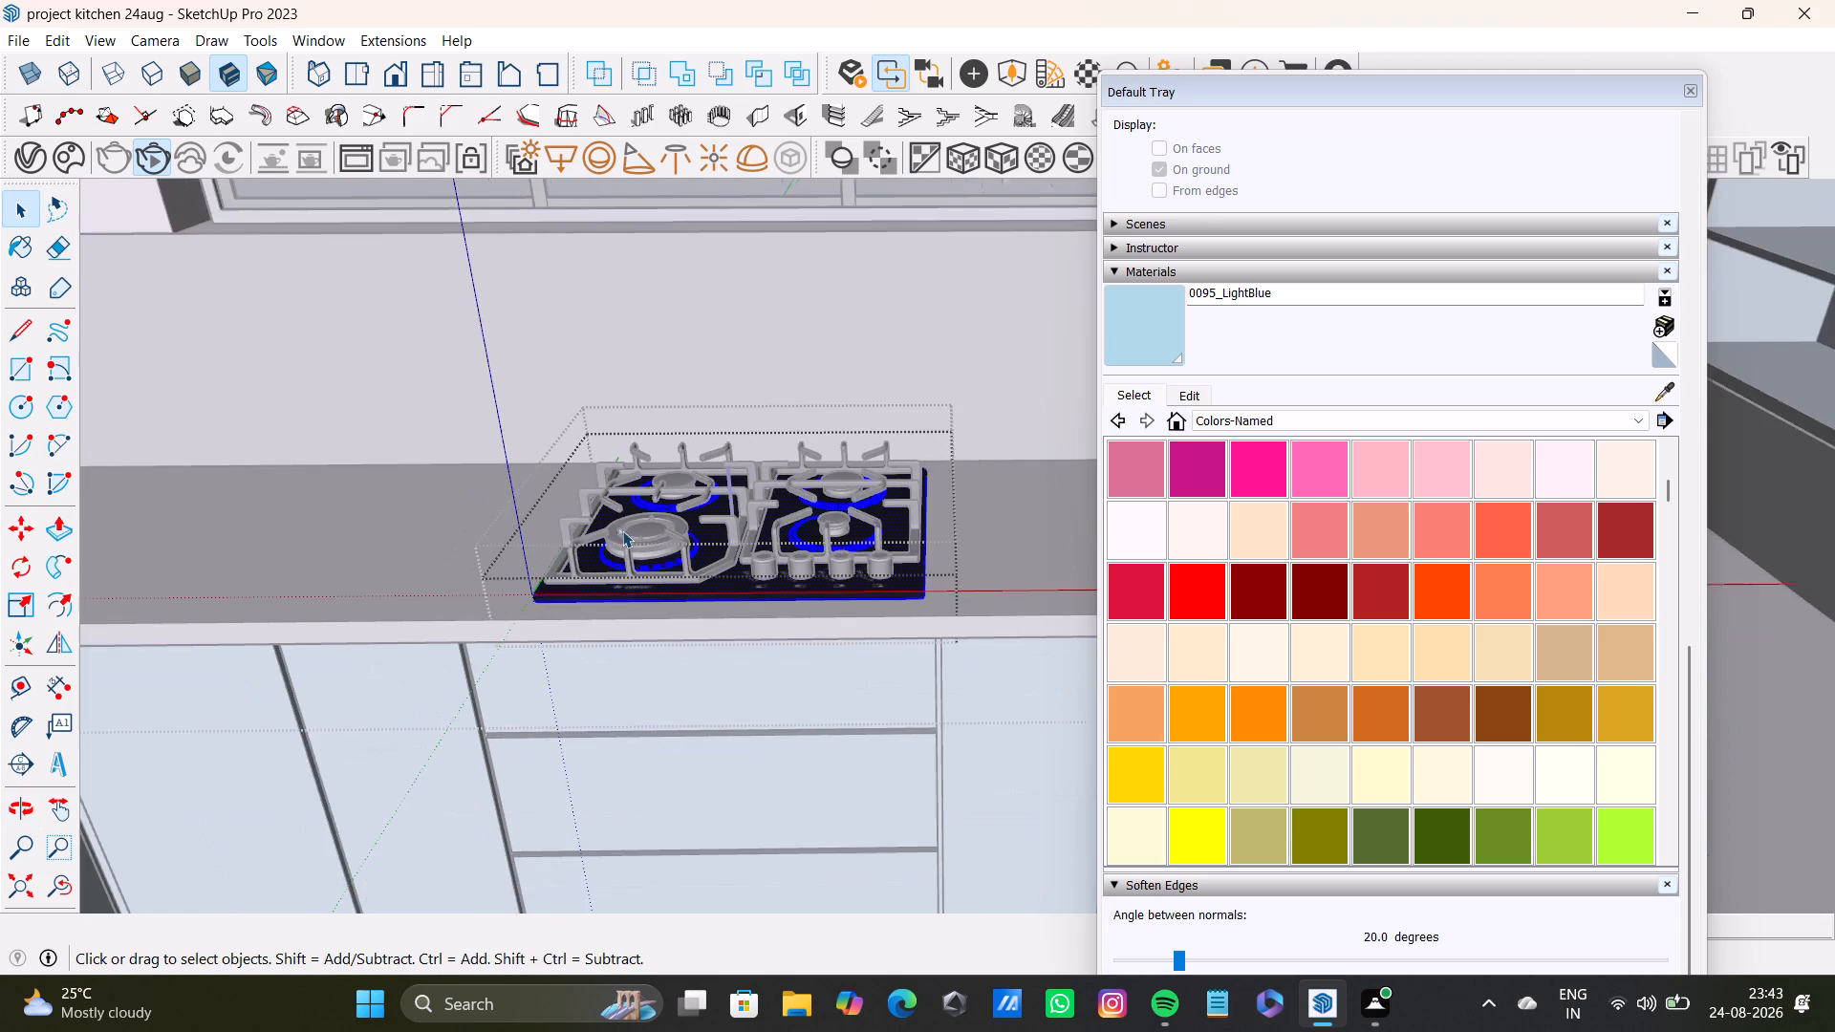
pyautogui.scroll(-20, 622, 530)
pyautogui.scroll(-11, 622, 530)
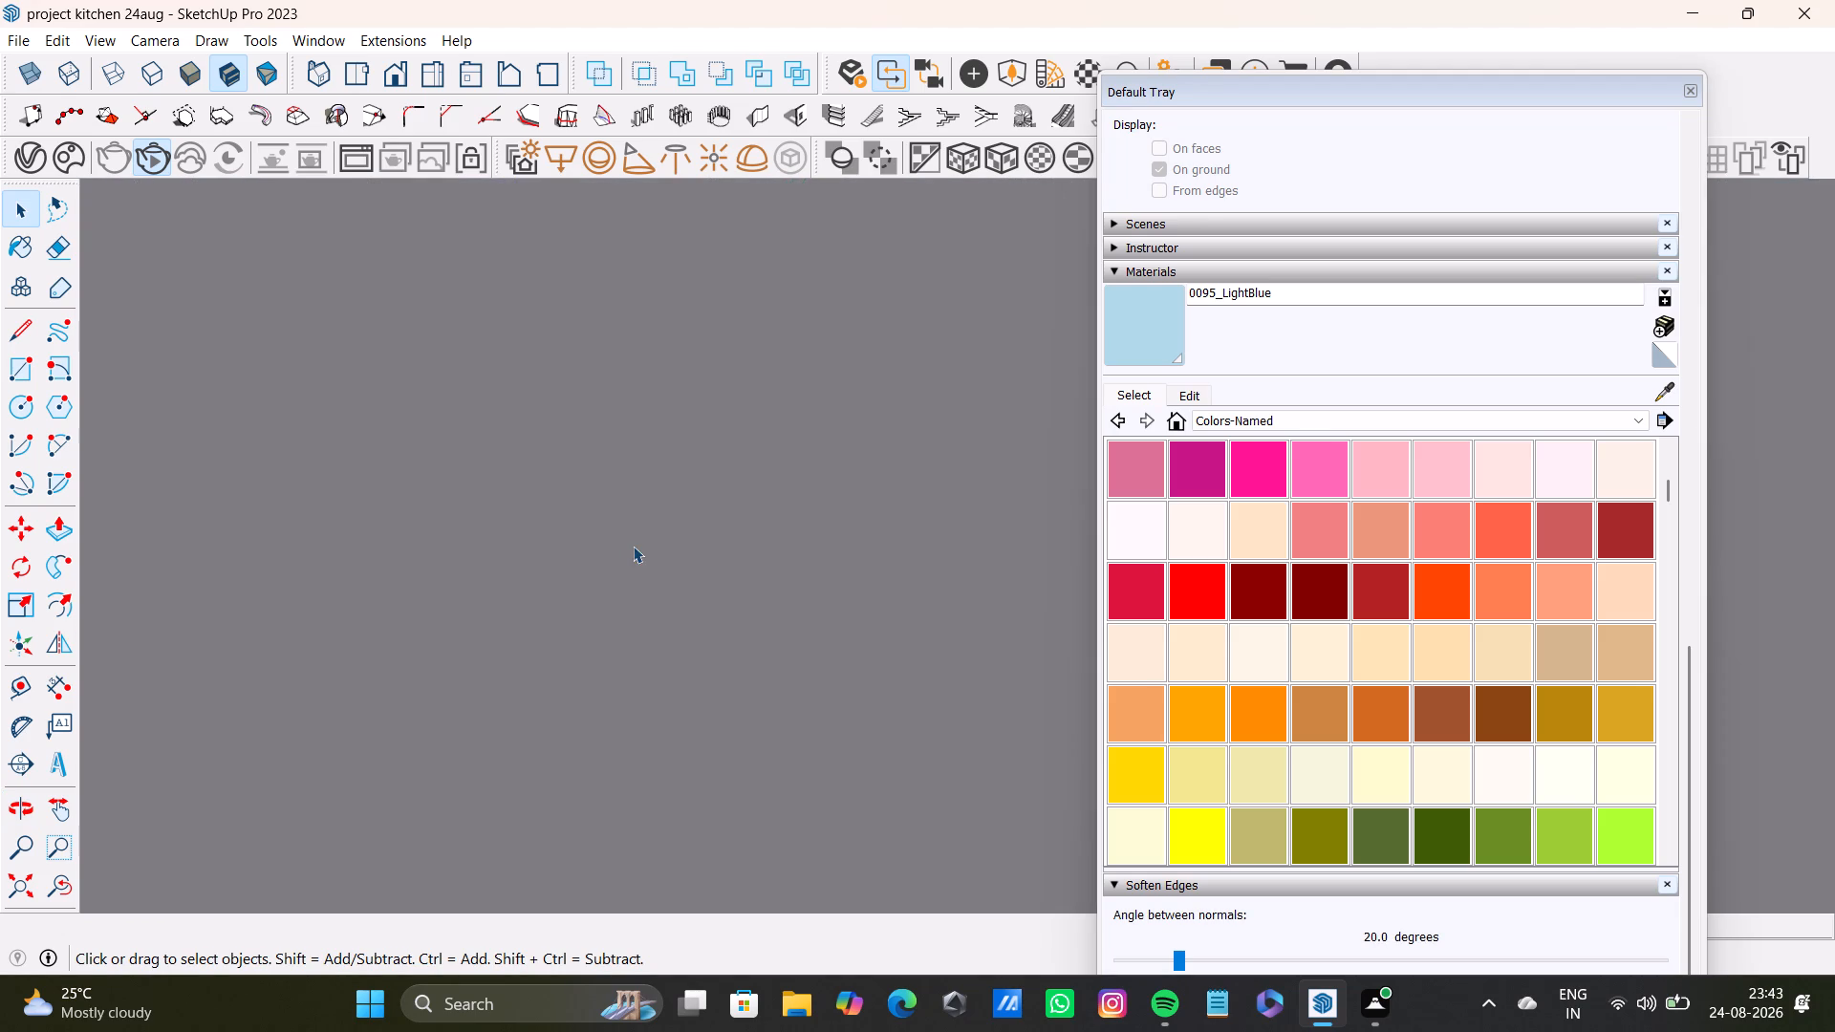
pyautogui.scroll(-2, 633, 546)
pyautogui.click(3, 889)
pyautogui.click(611, 425)
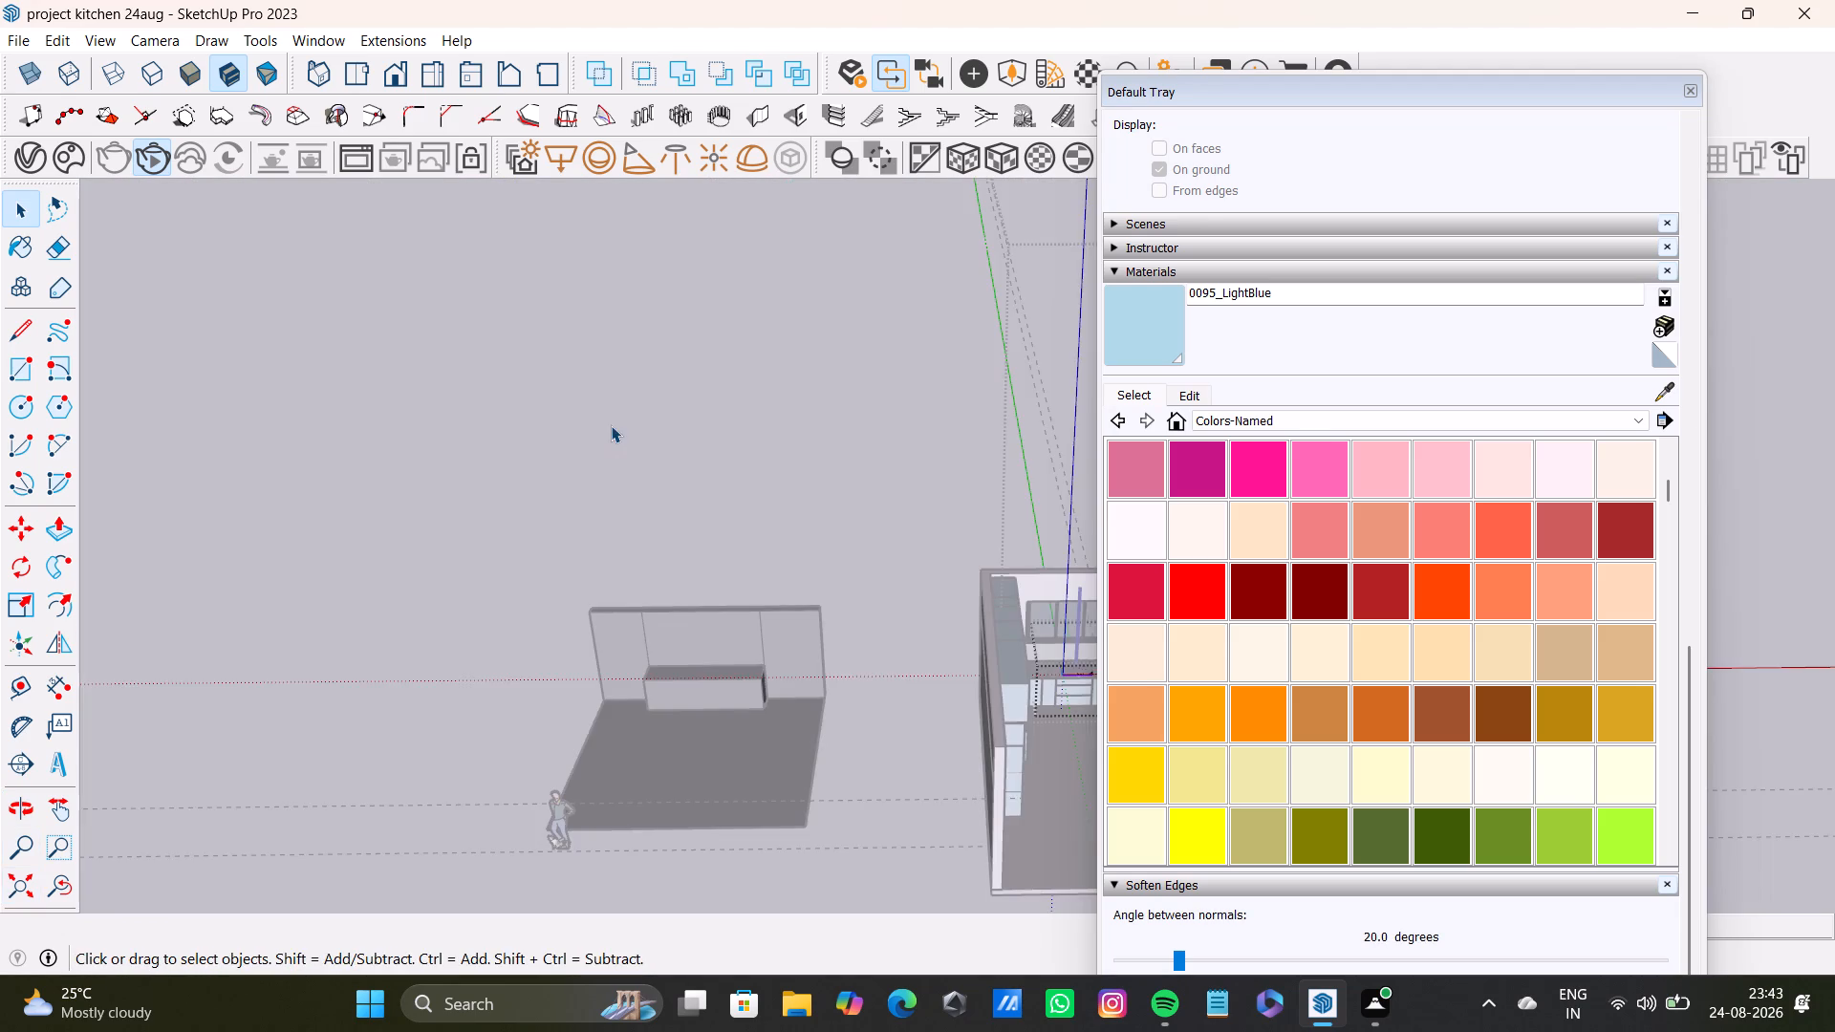
# Select the whole hob inside its open component and stretch it wider along the countertop from its knob-side end with Scale.
pyautogui.scroll(5, 874, 622)
pyautogui.keyDown('shift'); pyautogui.moveTo(882, 573); pyautogui.dragTo(487, 565, button='middle'); pyautogui.keyUp('shift')
pyautogui.keyDown('shift'); pyautogui.scroll(1, 488, 565); pyautogui.keyUp('shift')
pyautogui.keyDown('shift'); pyautogui.scroll(-1, 561, 555); pyautogui.keyUp('shift')
pyautogui.scroll(11, 780, 631)
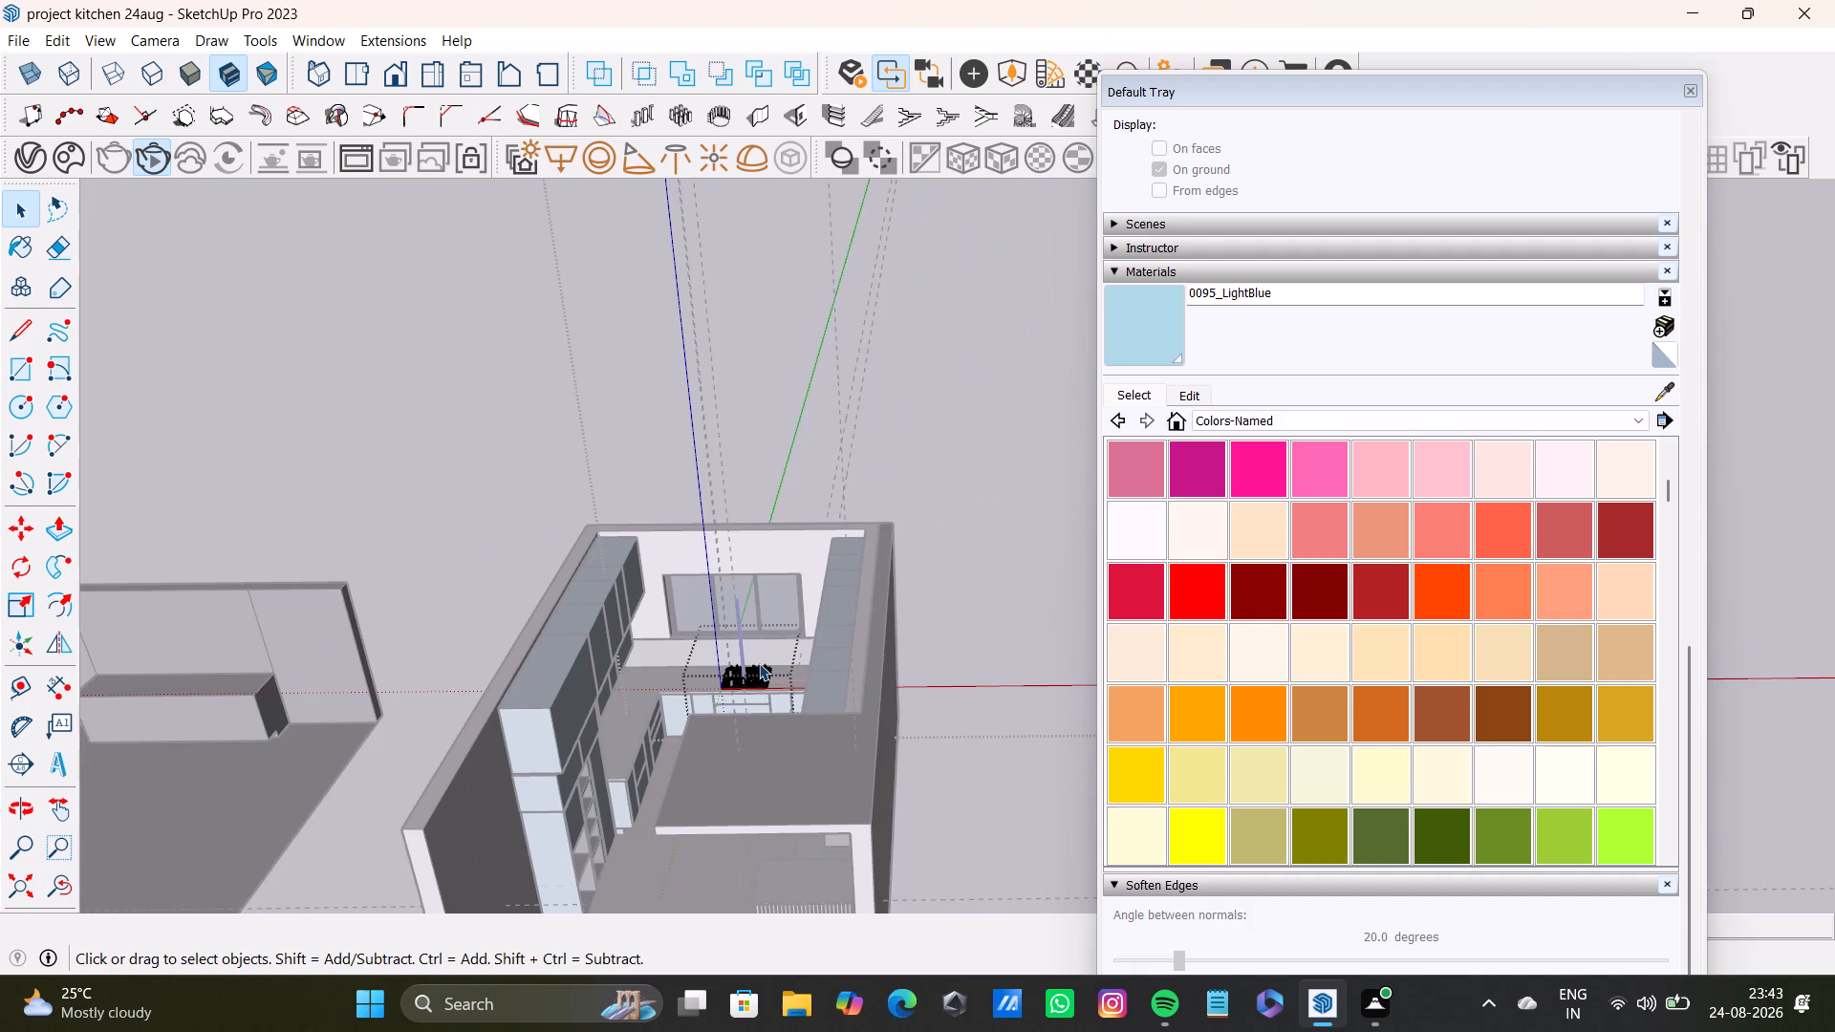
pyautogui.scroll(20, 759, 663)
pyautogui.scroll(8, 759, 663)
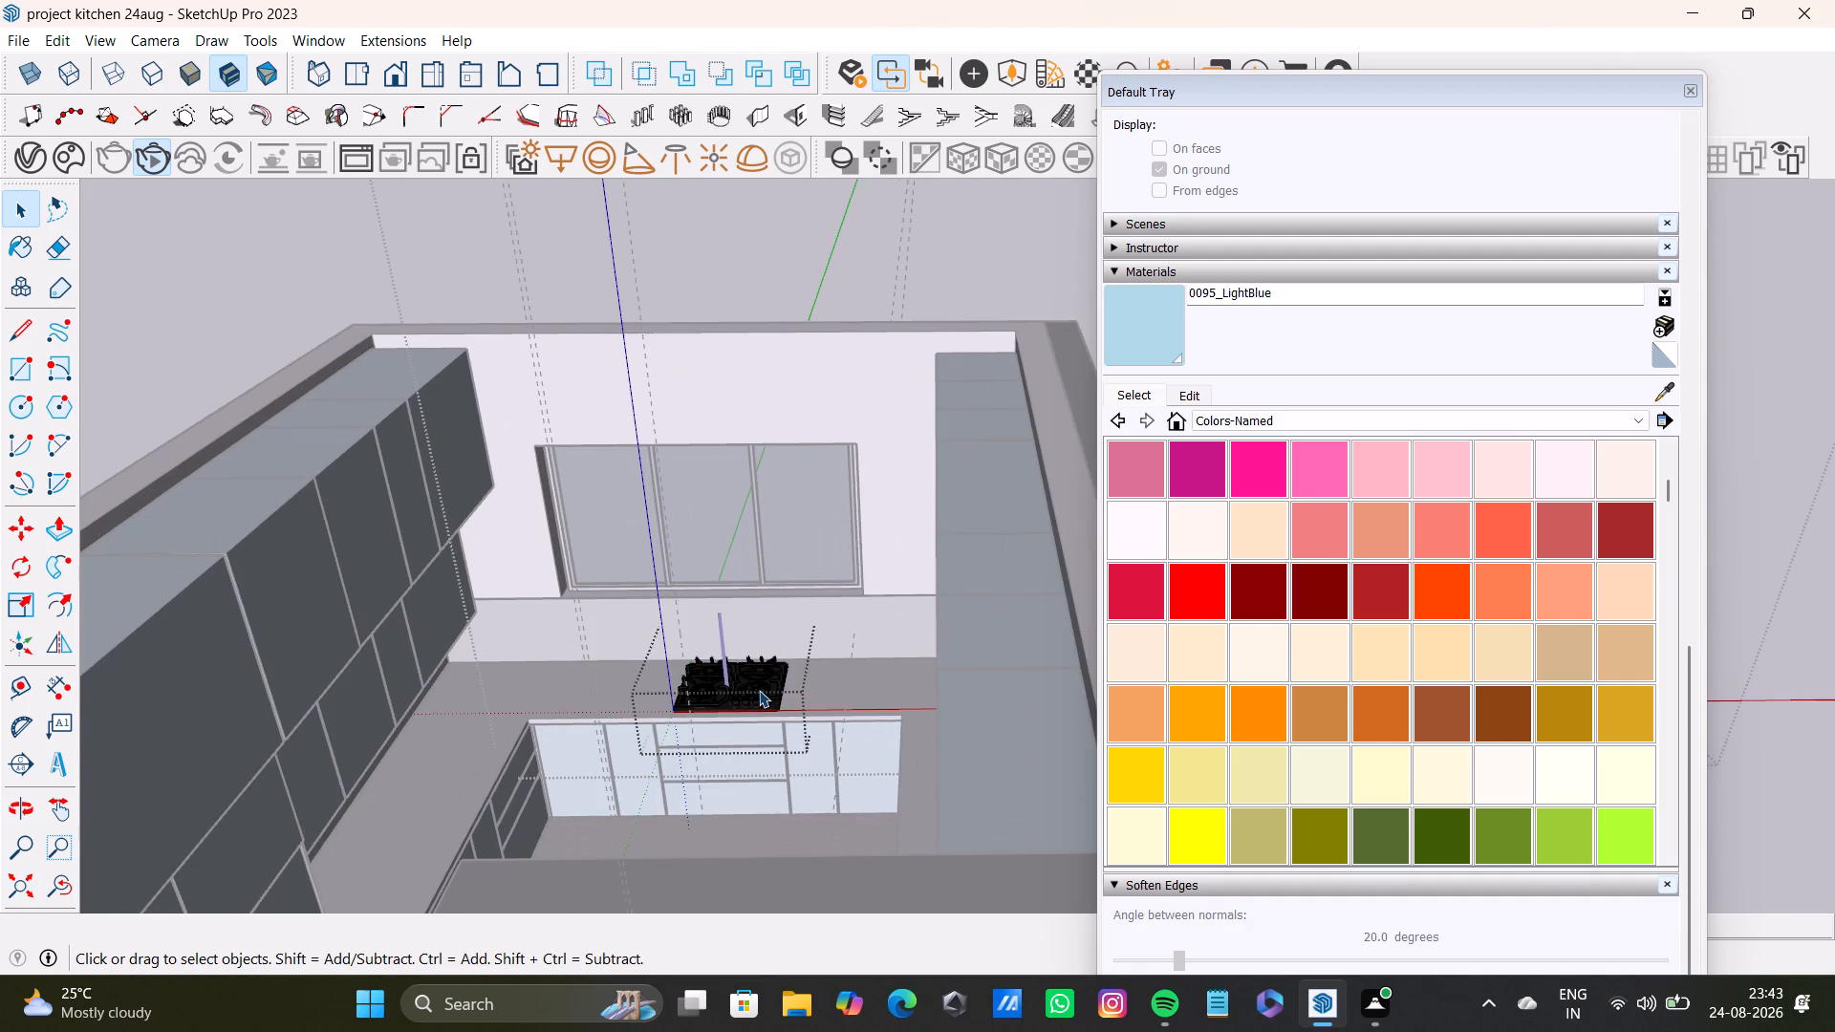
pyautogui.scroll(20, 759, 690)
pyautogui.scroll(3, 759, 690)
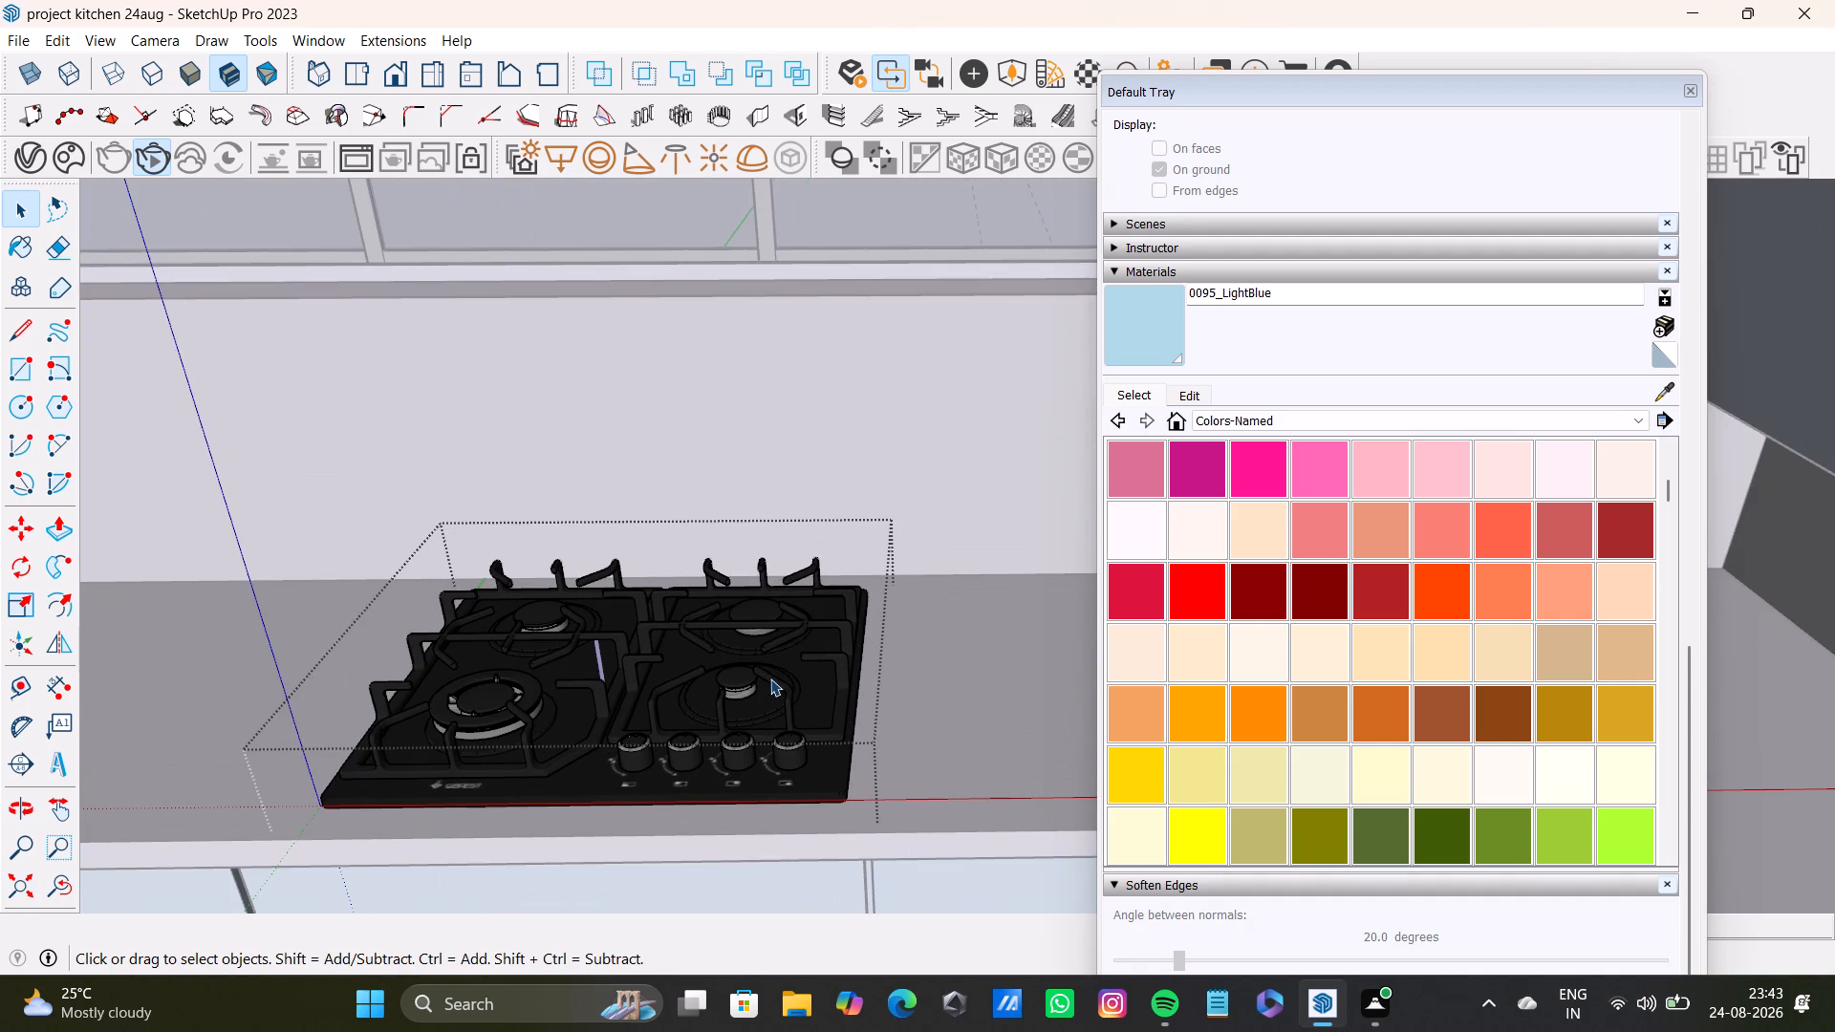
pyautogui.click(798, 710)
pyautogui.tripleClick(827, 746)
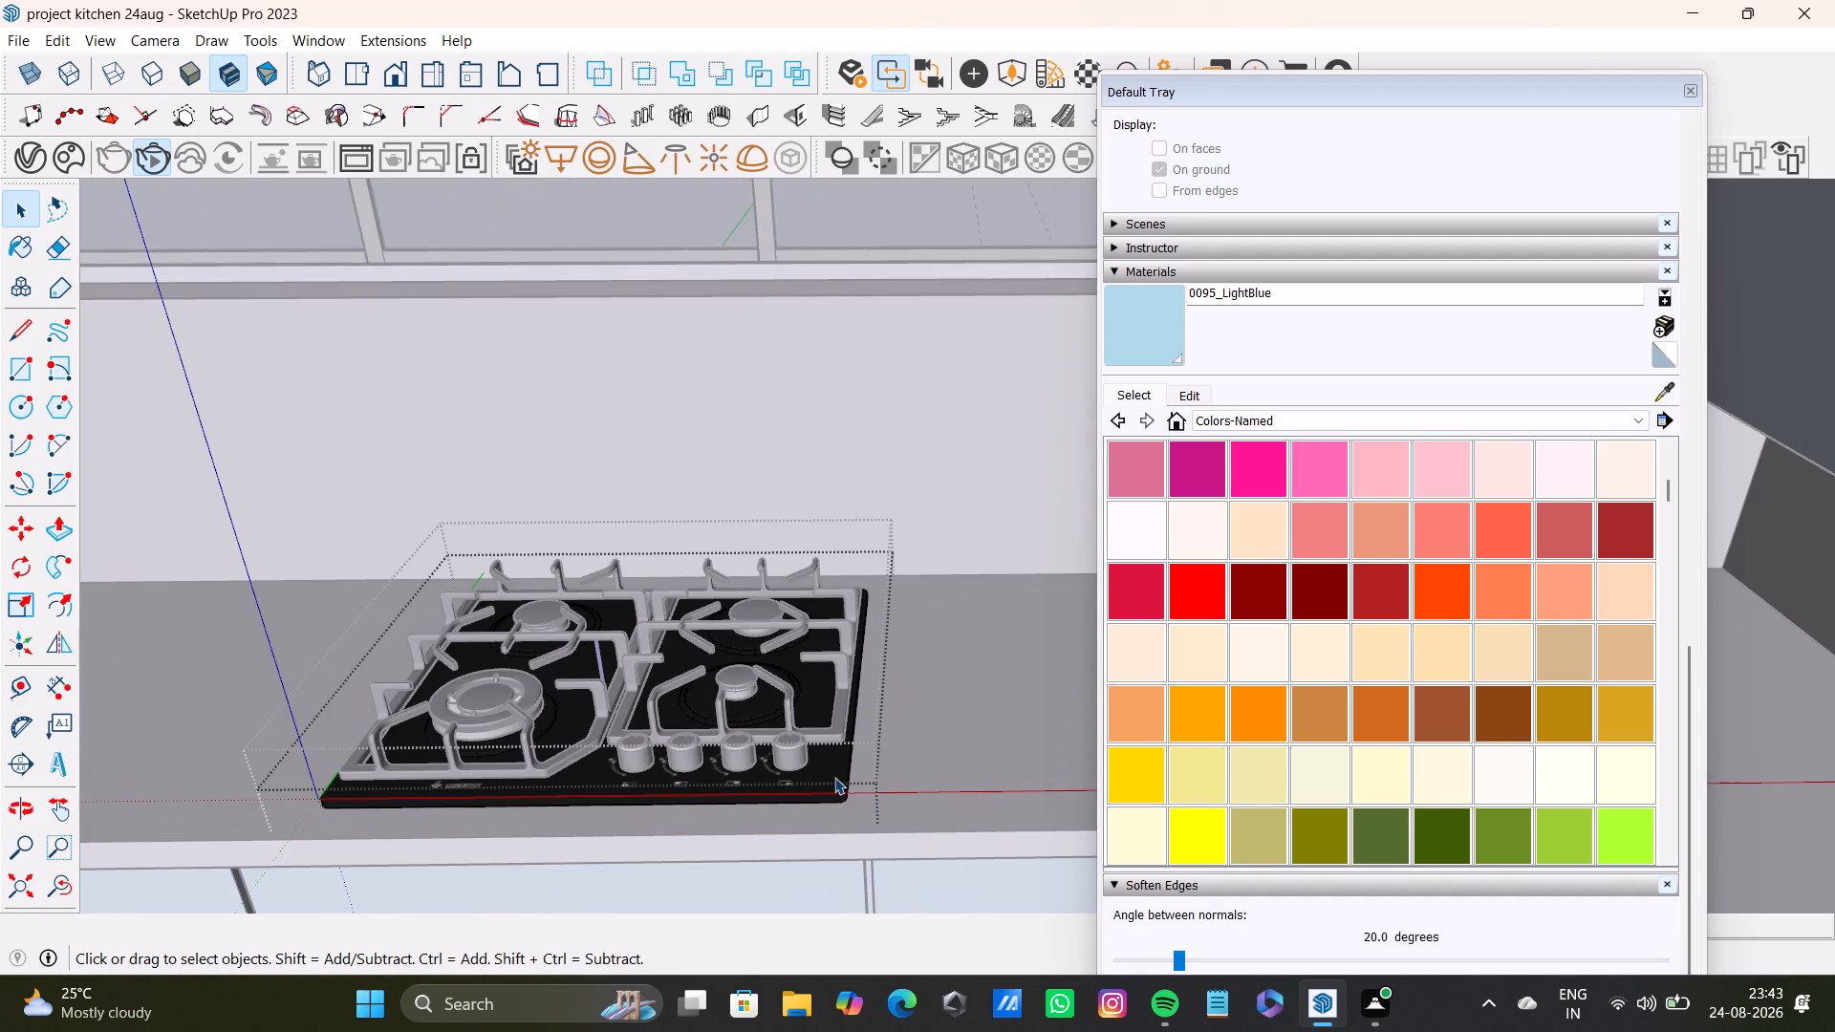
pyautogui.click(834, 777)
pyautogui.click(834, 777)
pyautogui.click(927, 724)
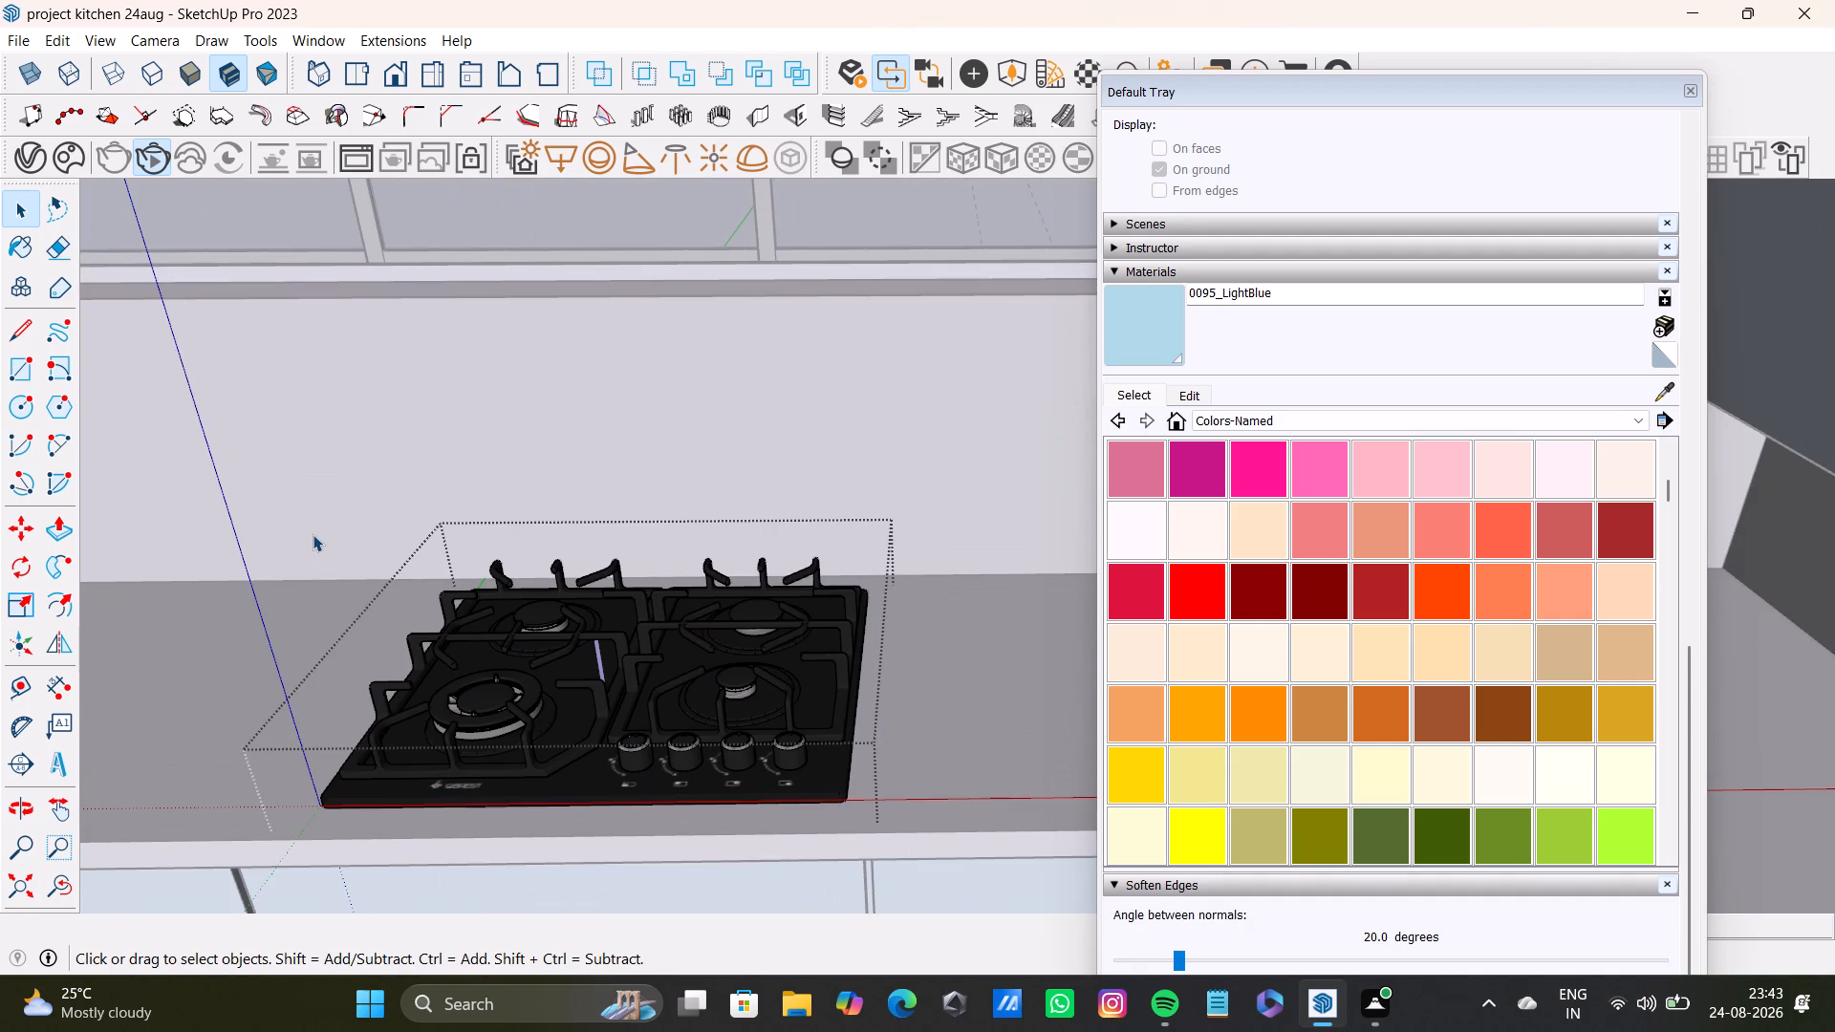
pyautogui.click(456, 666)
pyautogui.click(754, 703)
pyautogui.click(926, 728)
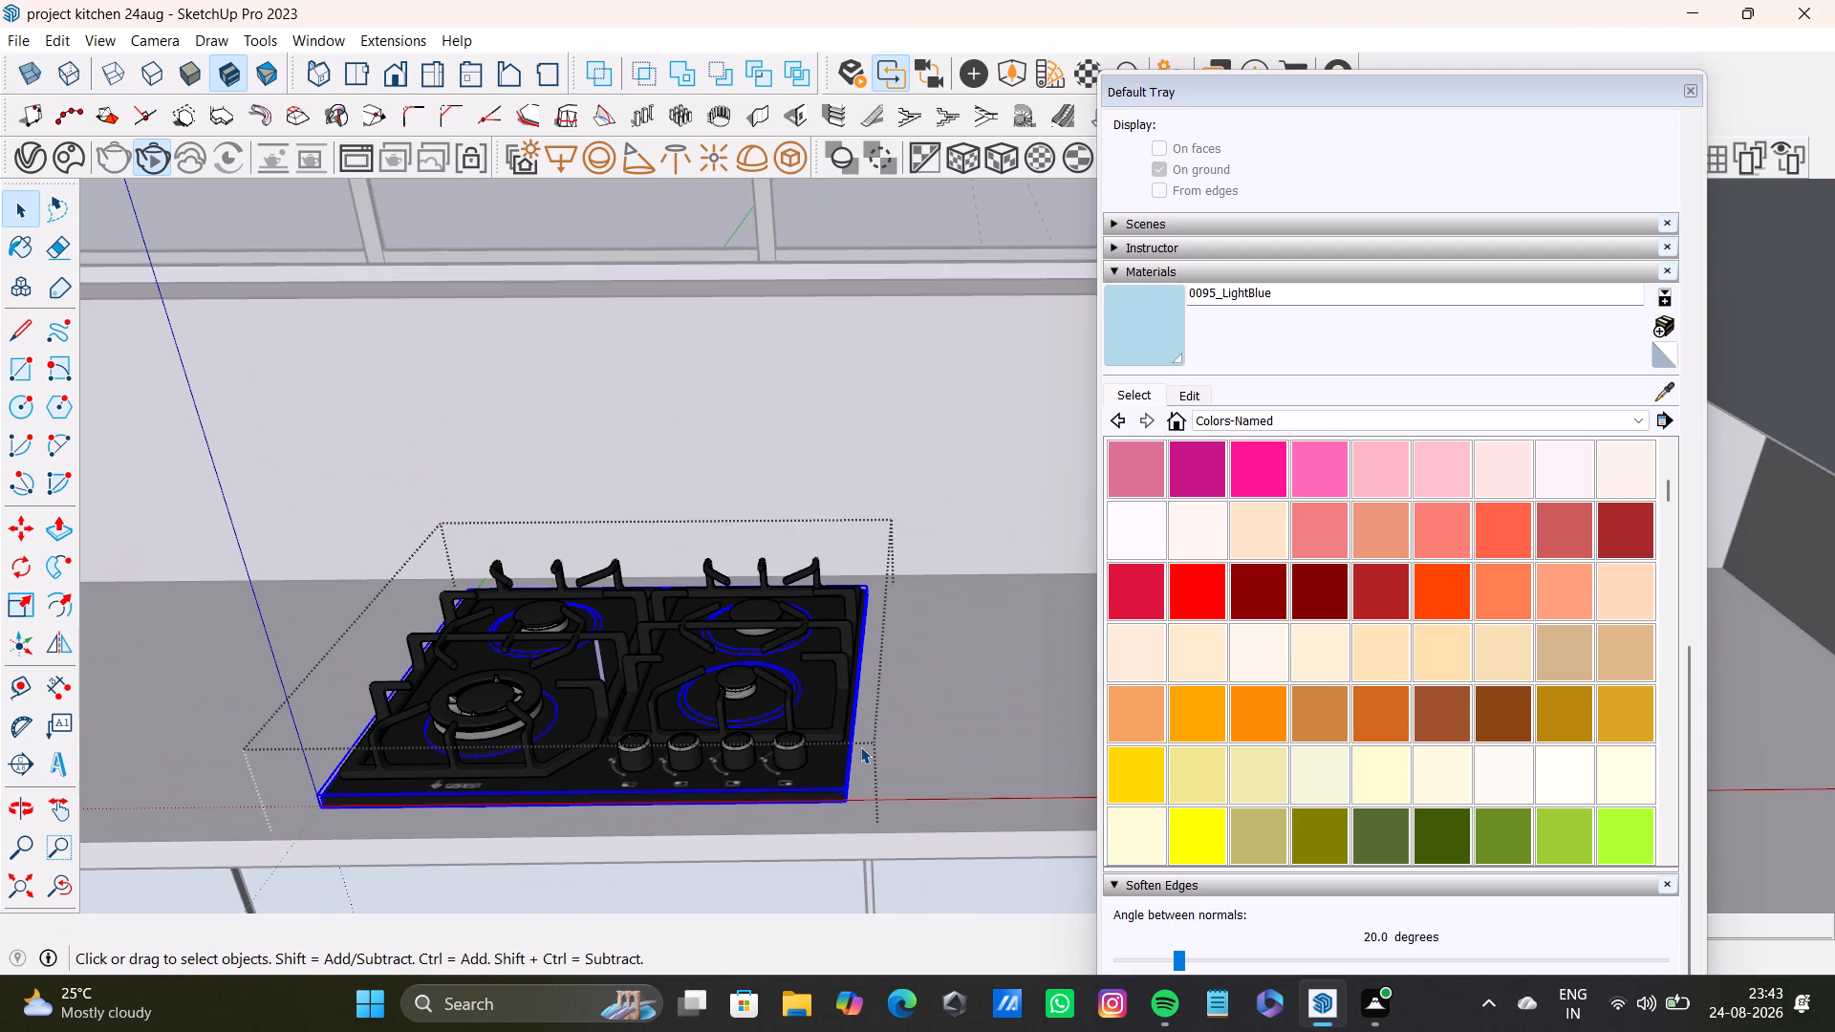
pyautogui.press('s')
pyautogui.moveTo(864, 688); pyautogui.dragTo(797, 634, button='middle')
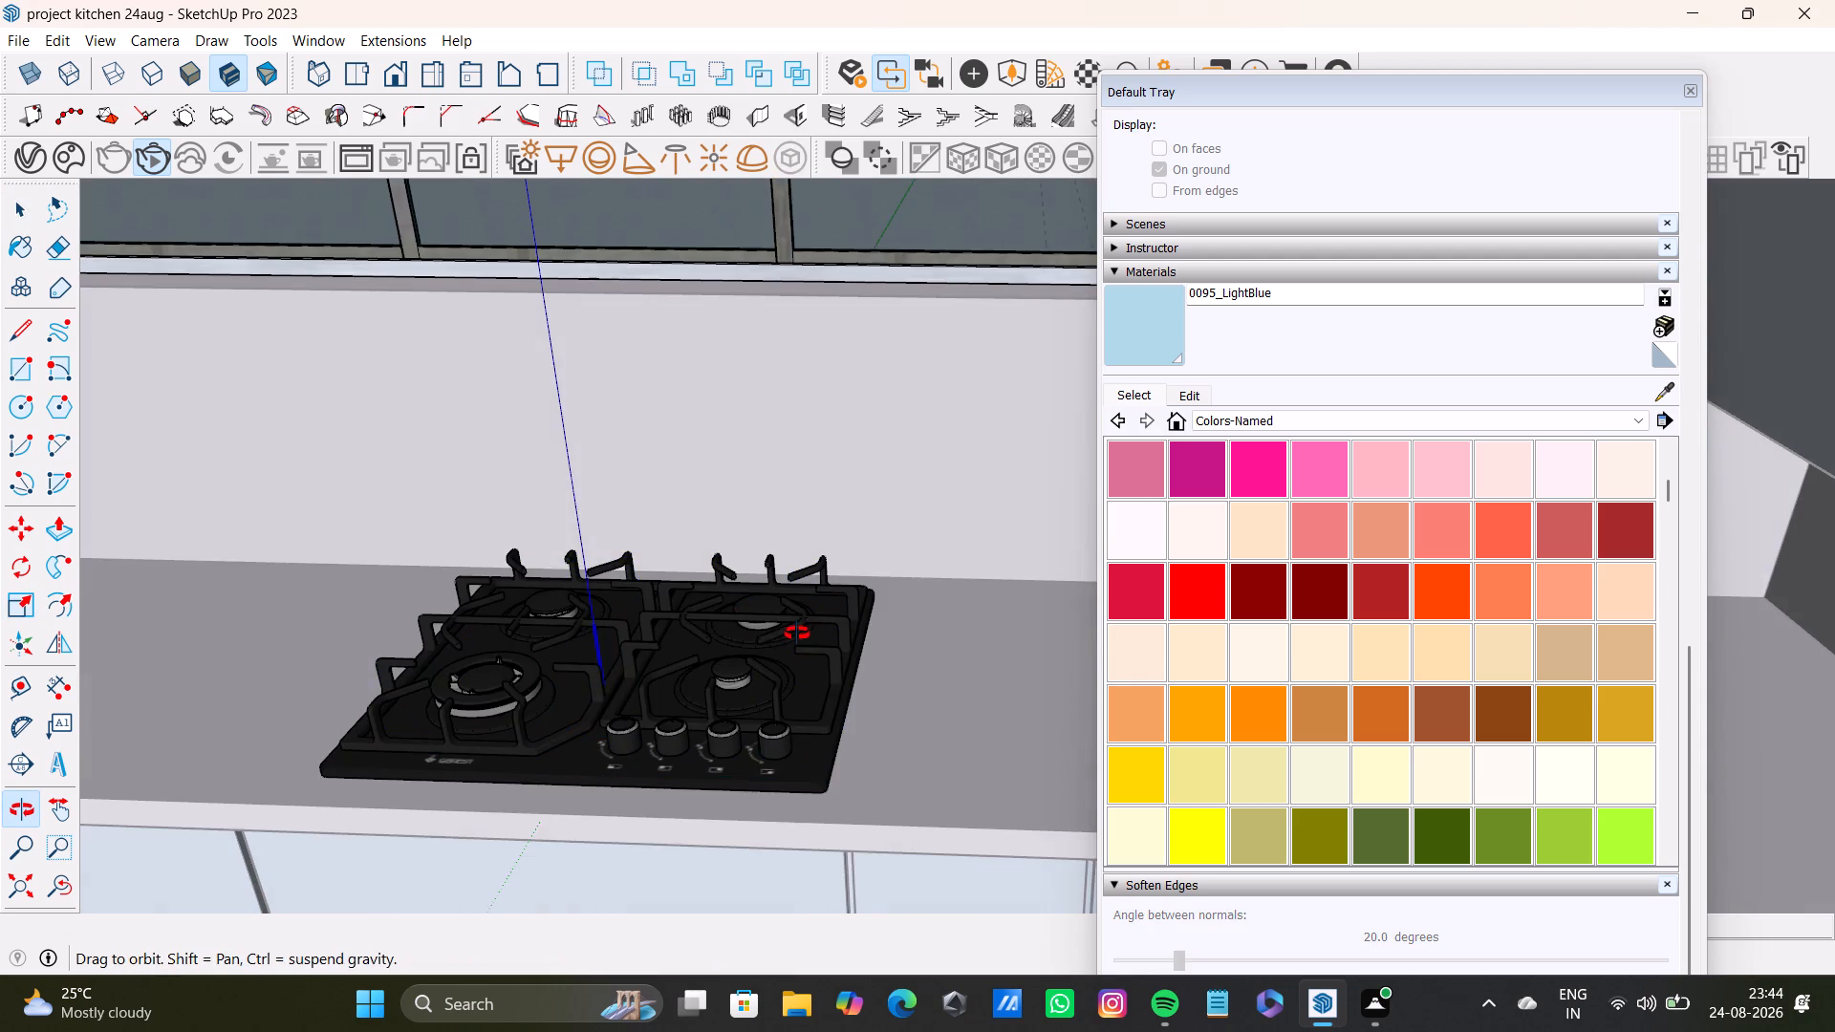
pyautogui.moveTo(797, 634); pyautogui.dragTo(773, 634, button='middle')
pyautogui.press('s')
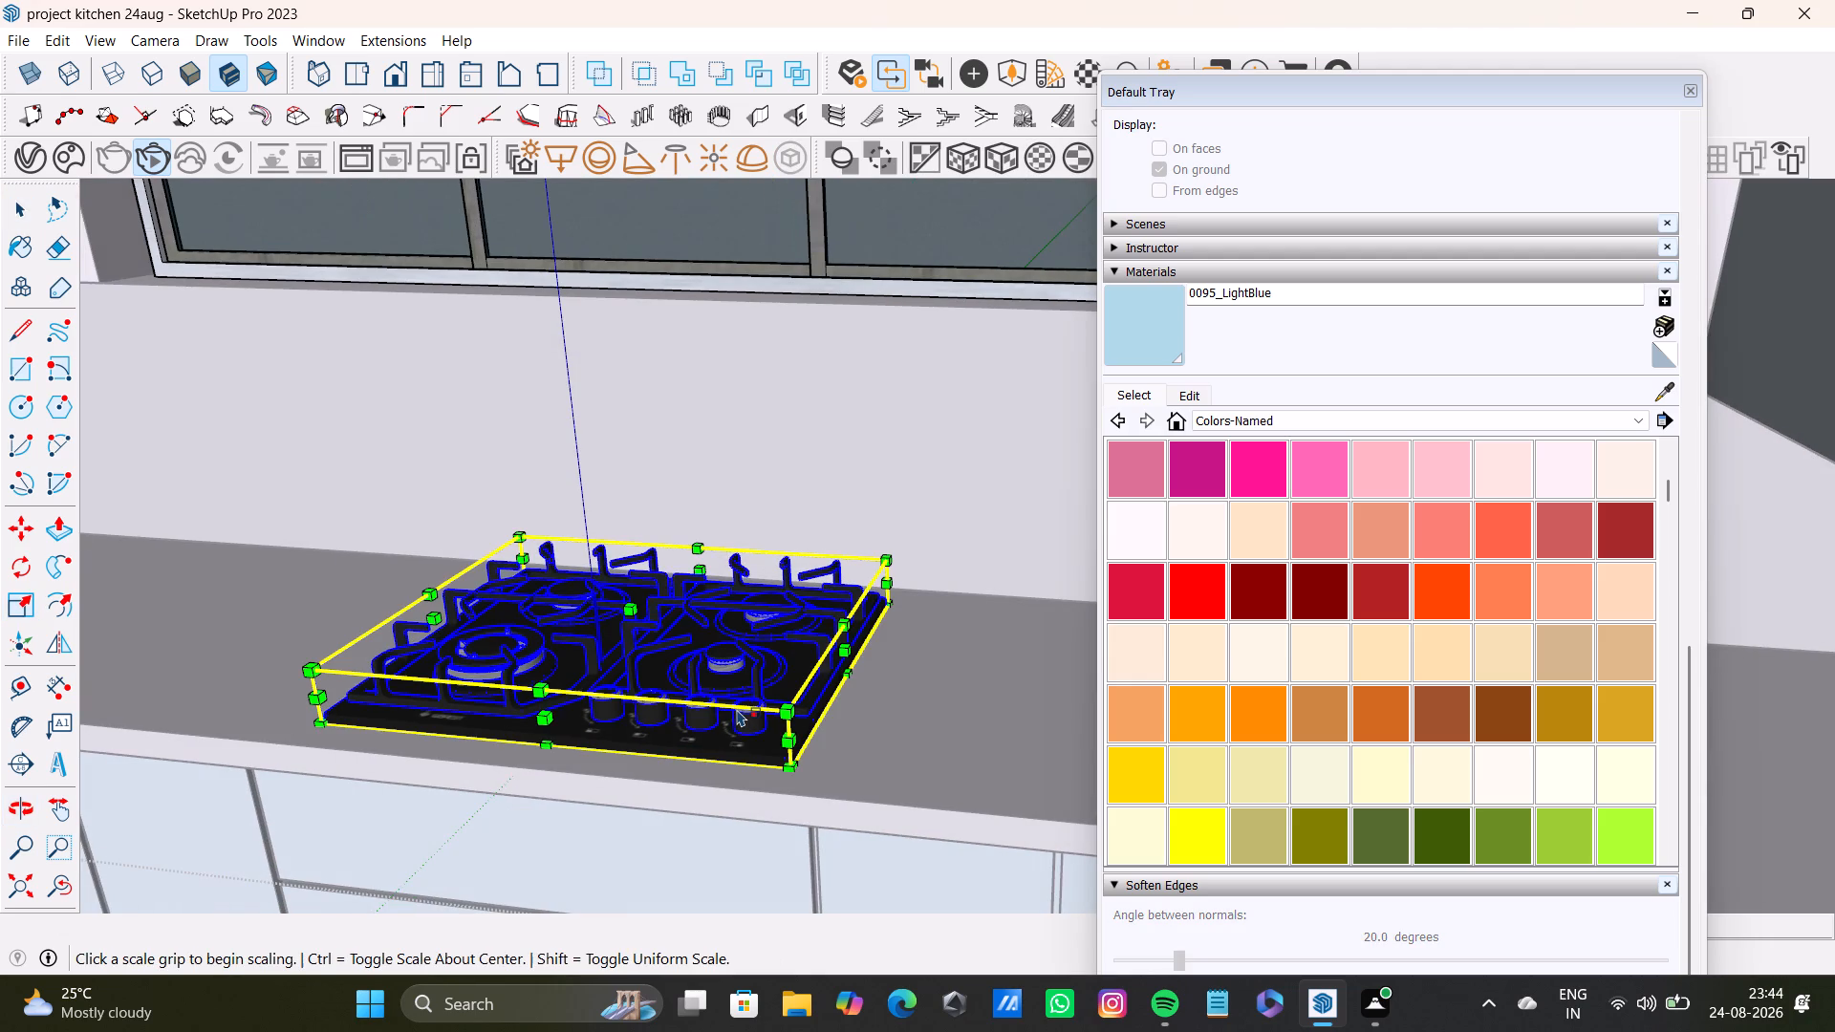
pyautogui.moveTo(847, 656); pyautogui.dragTo(999, 684)
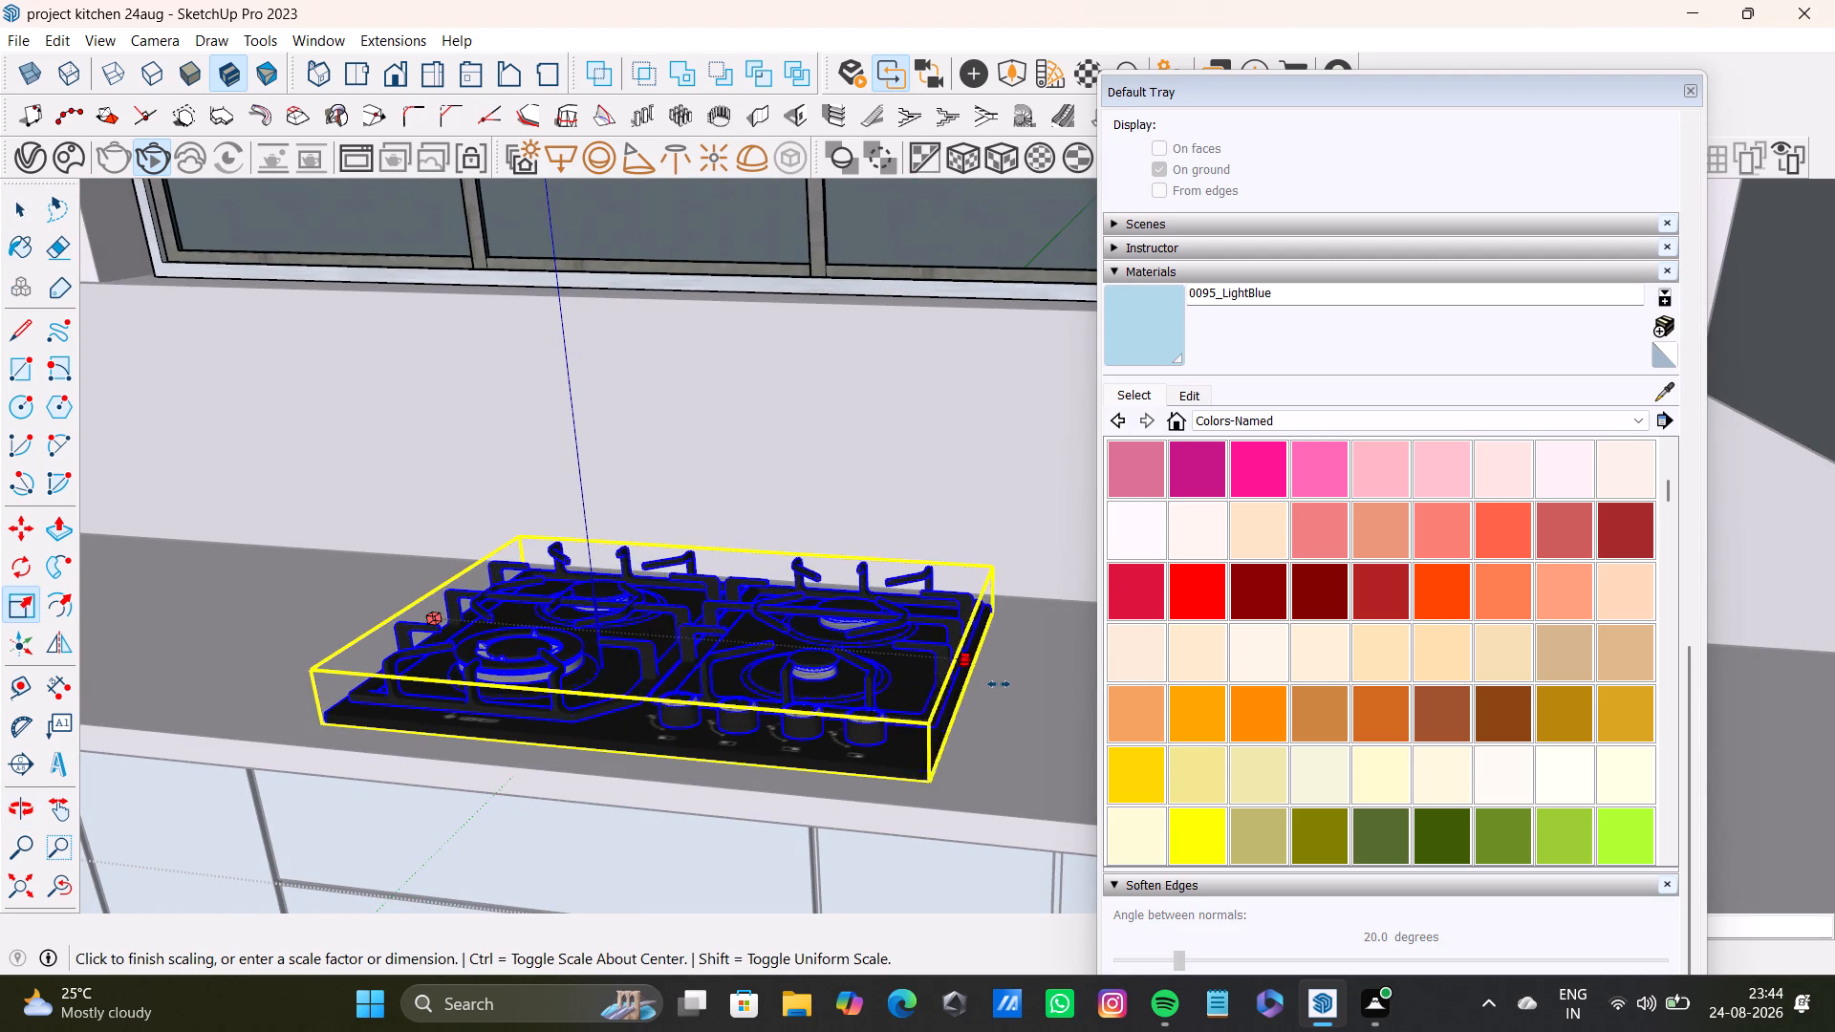
pyautogui.moveTo(999, 684); pyautogui.dragTo(997, 686)
# Stretch the selected hob wider along the countertop from the end opposite the knobs with Scale.
pyautogui.moveTo(437, 658); pyautogui.dragTo(555, 560, button='middle')
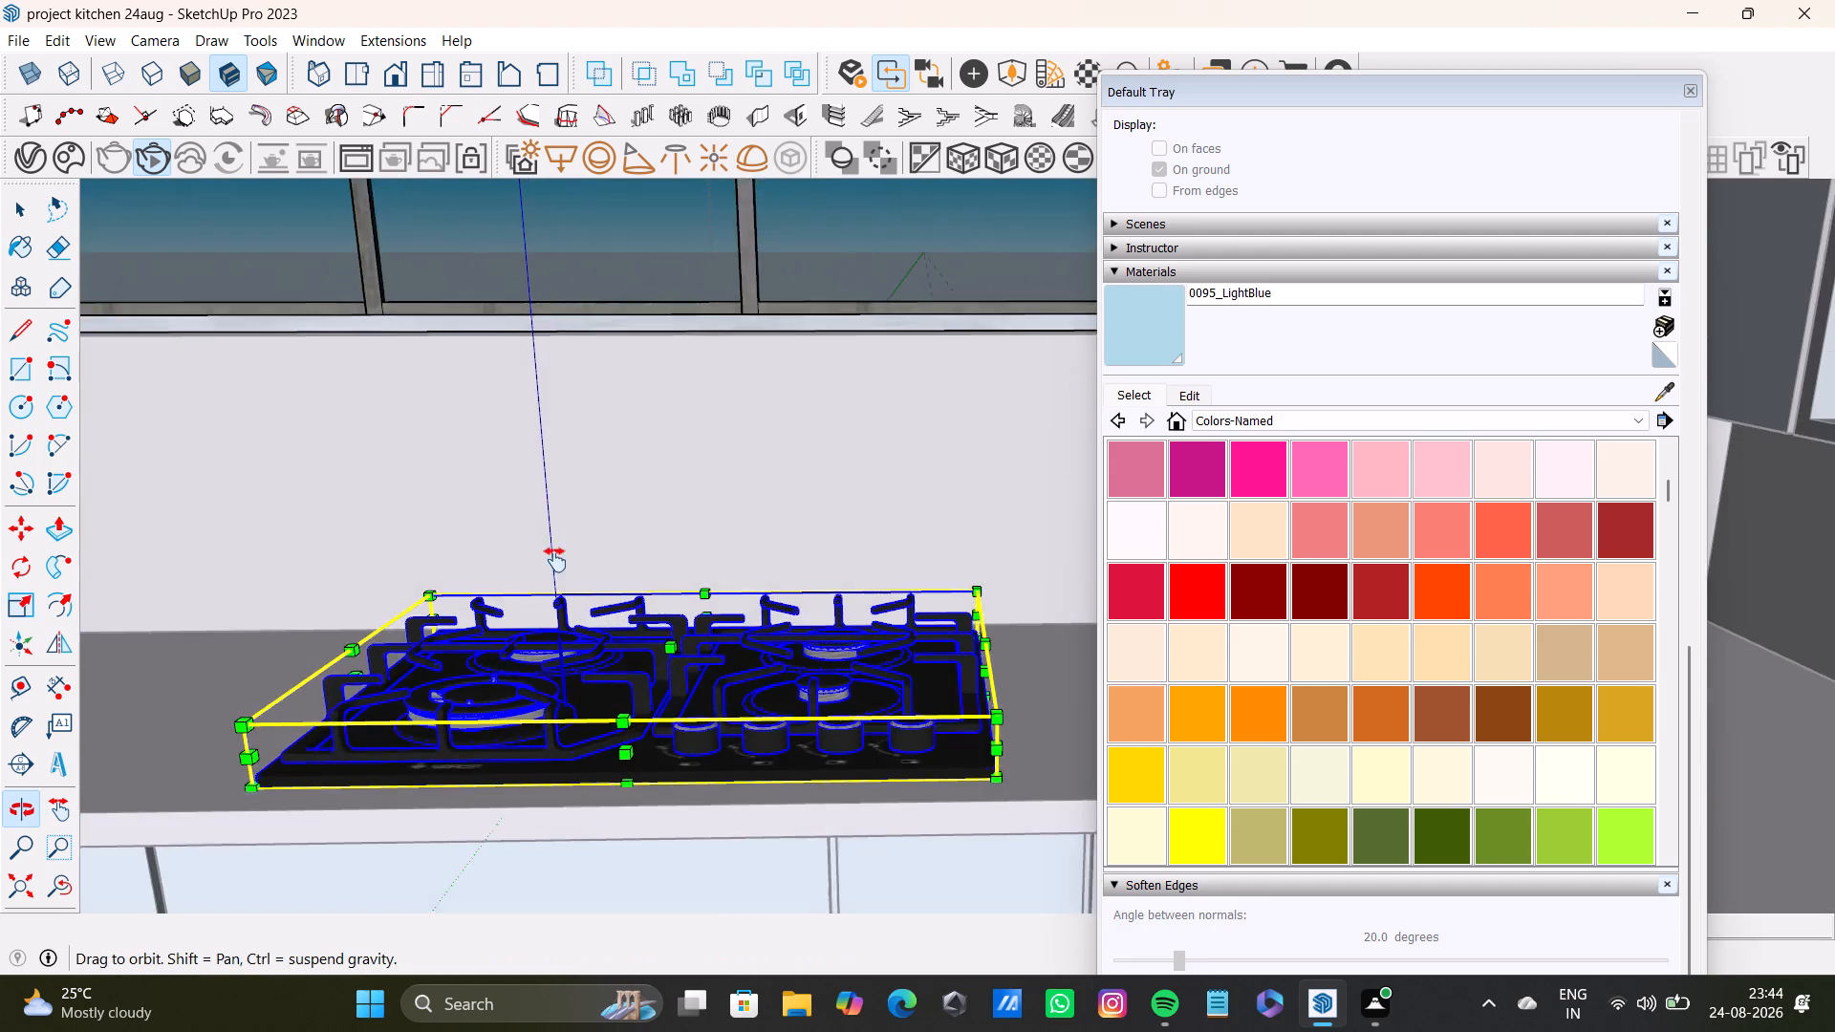
pyautogui.moveTo(555, 560); pyautogui.dragTo(572, 502, button='middle')
pyautogui.moveTo(555, 511); pyautogui.dragTo(744, 404, button='middle')
pyautogui.moveTo(576, 484); pyautogui.dragTo(615, 479, button='middle')
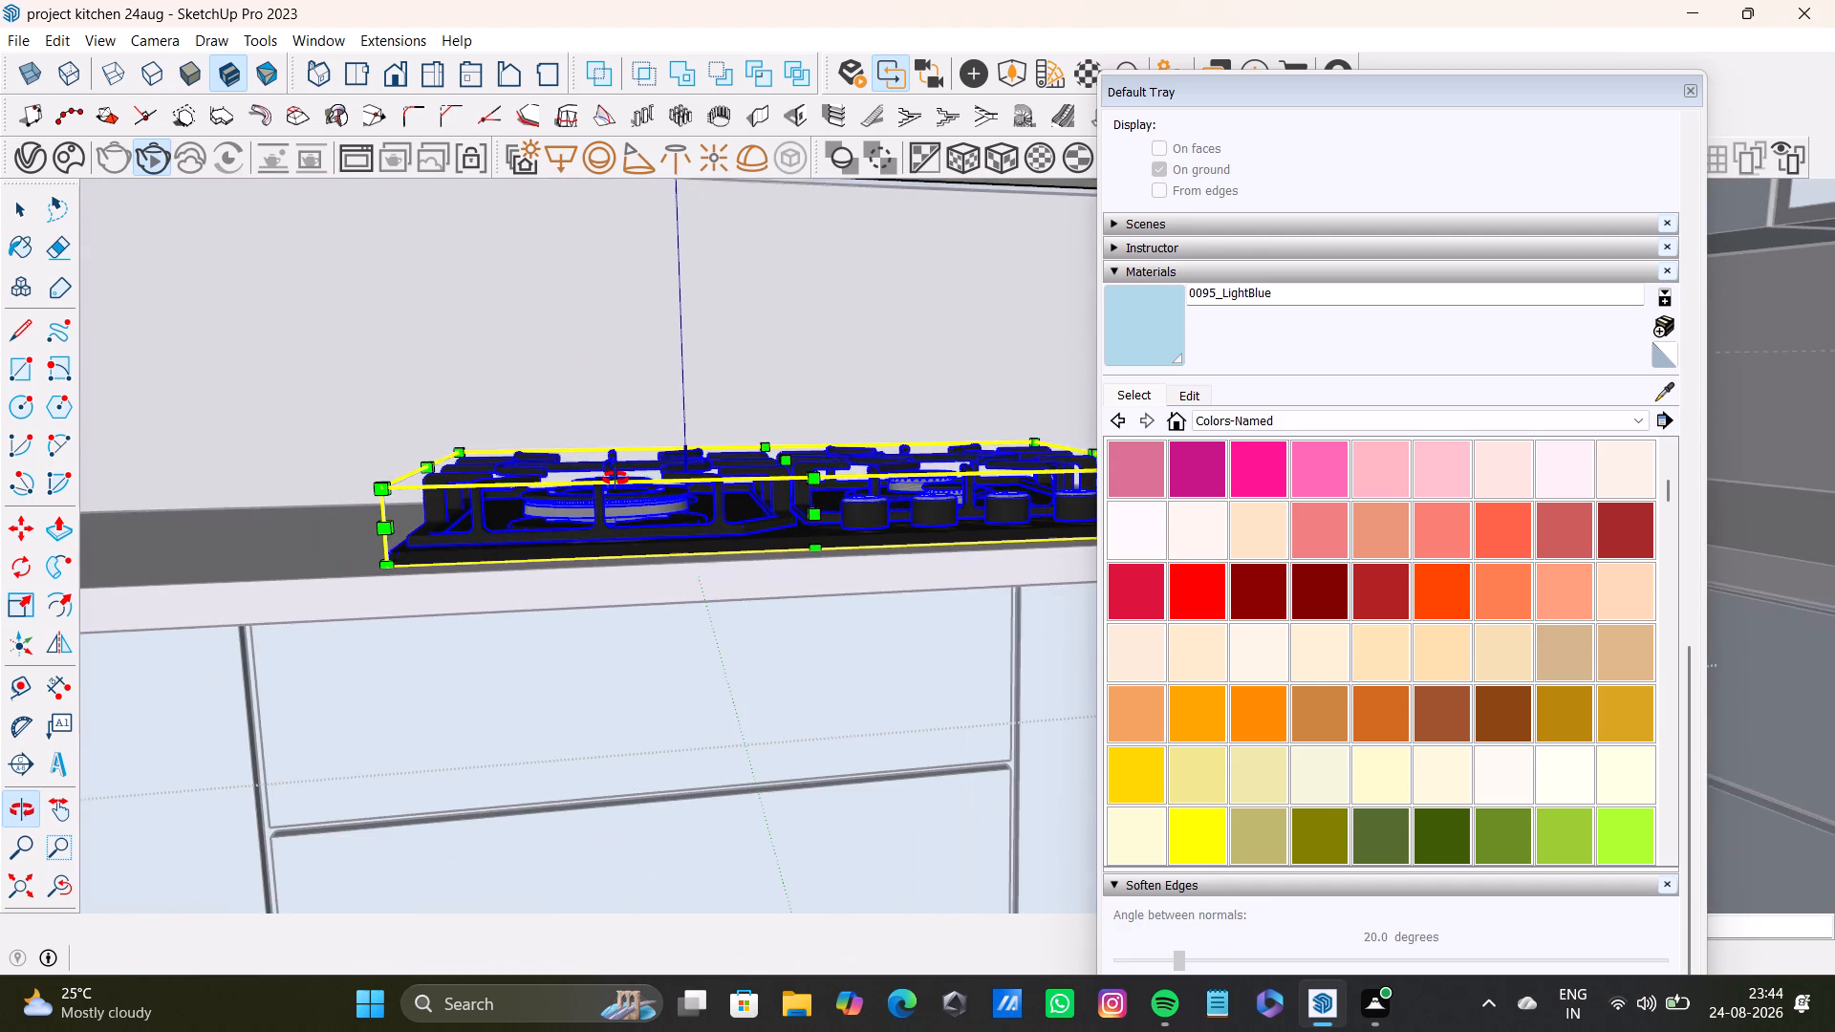
pyautogui.moveTo(615, 479); pyautogui.dragTo(744, 481, button='middle')
pyautogui.moveTo(392, 526); pyautogui.dragTo(312, 544)
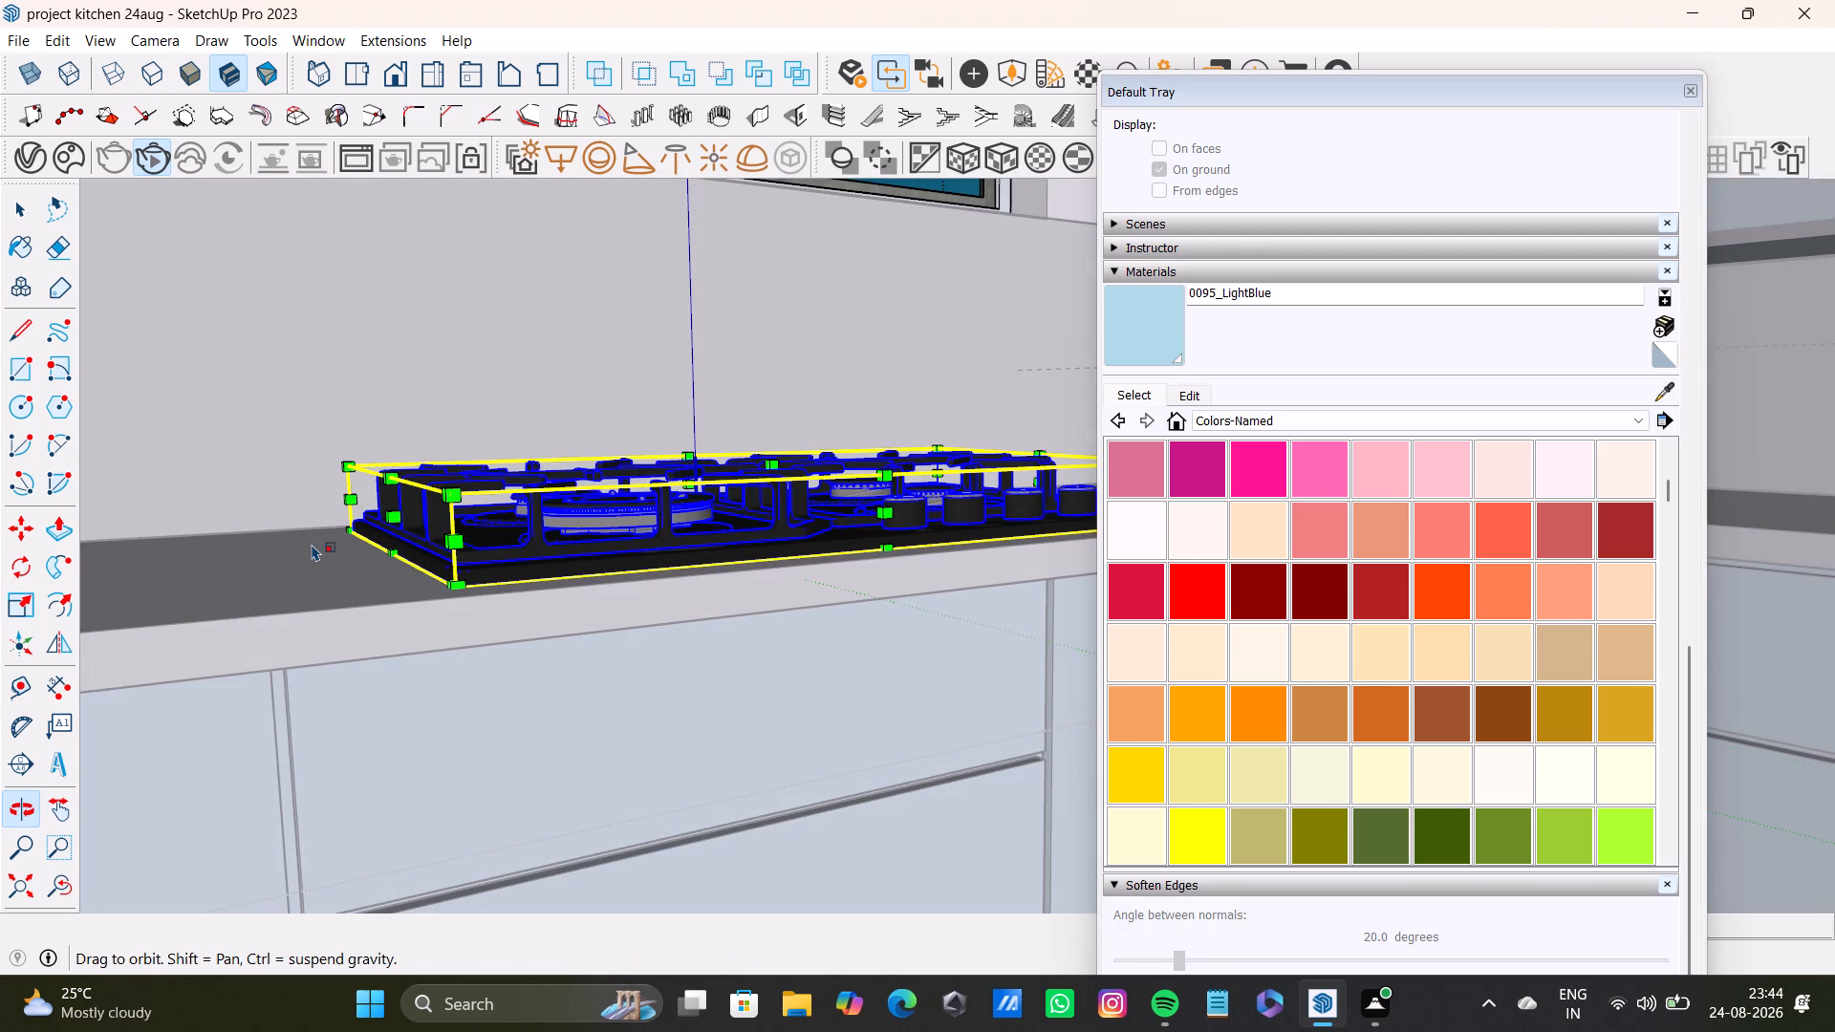
pyautogui.moveTo(312, 544); pyautogui.dragTo(185, 569)
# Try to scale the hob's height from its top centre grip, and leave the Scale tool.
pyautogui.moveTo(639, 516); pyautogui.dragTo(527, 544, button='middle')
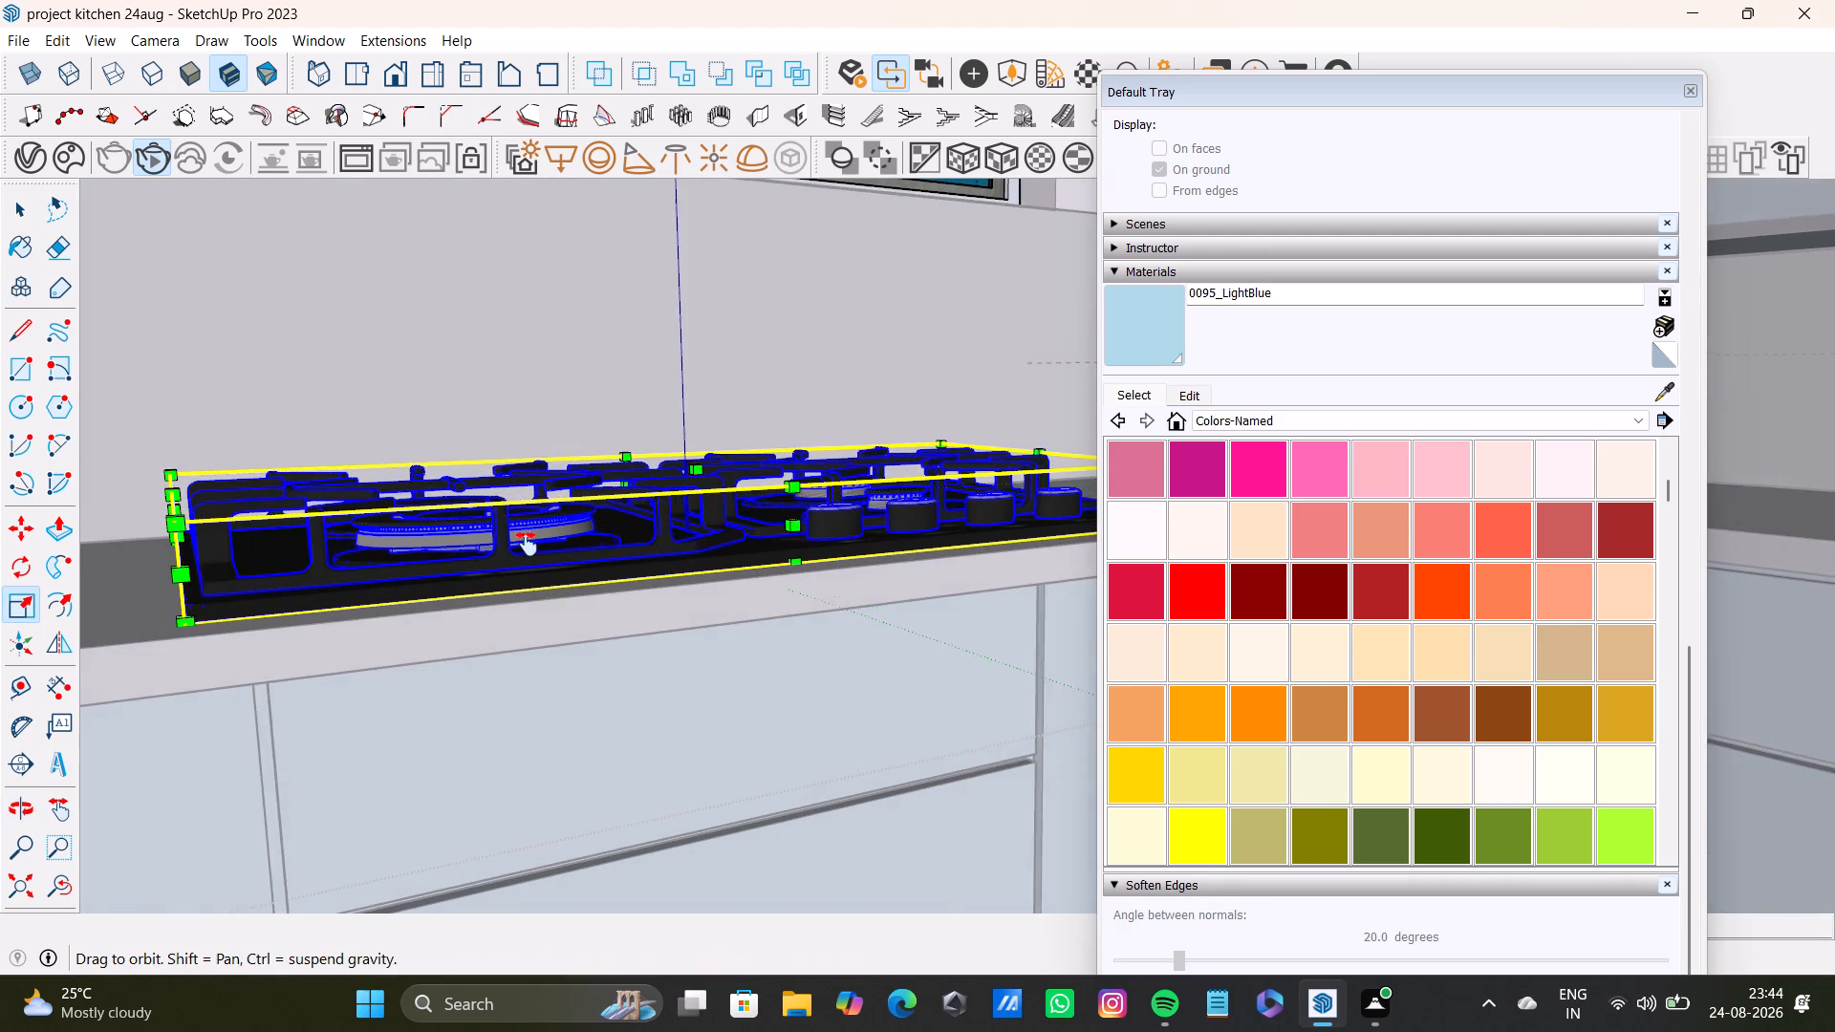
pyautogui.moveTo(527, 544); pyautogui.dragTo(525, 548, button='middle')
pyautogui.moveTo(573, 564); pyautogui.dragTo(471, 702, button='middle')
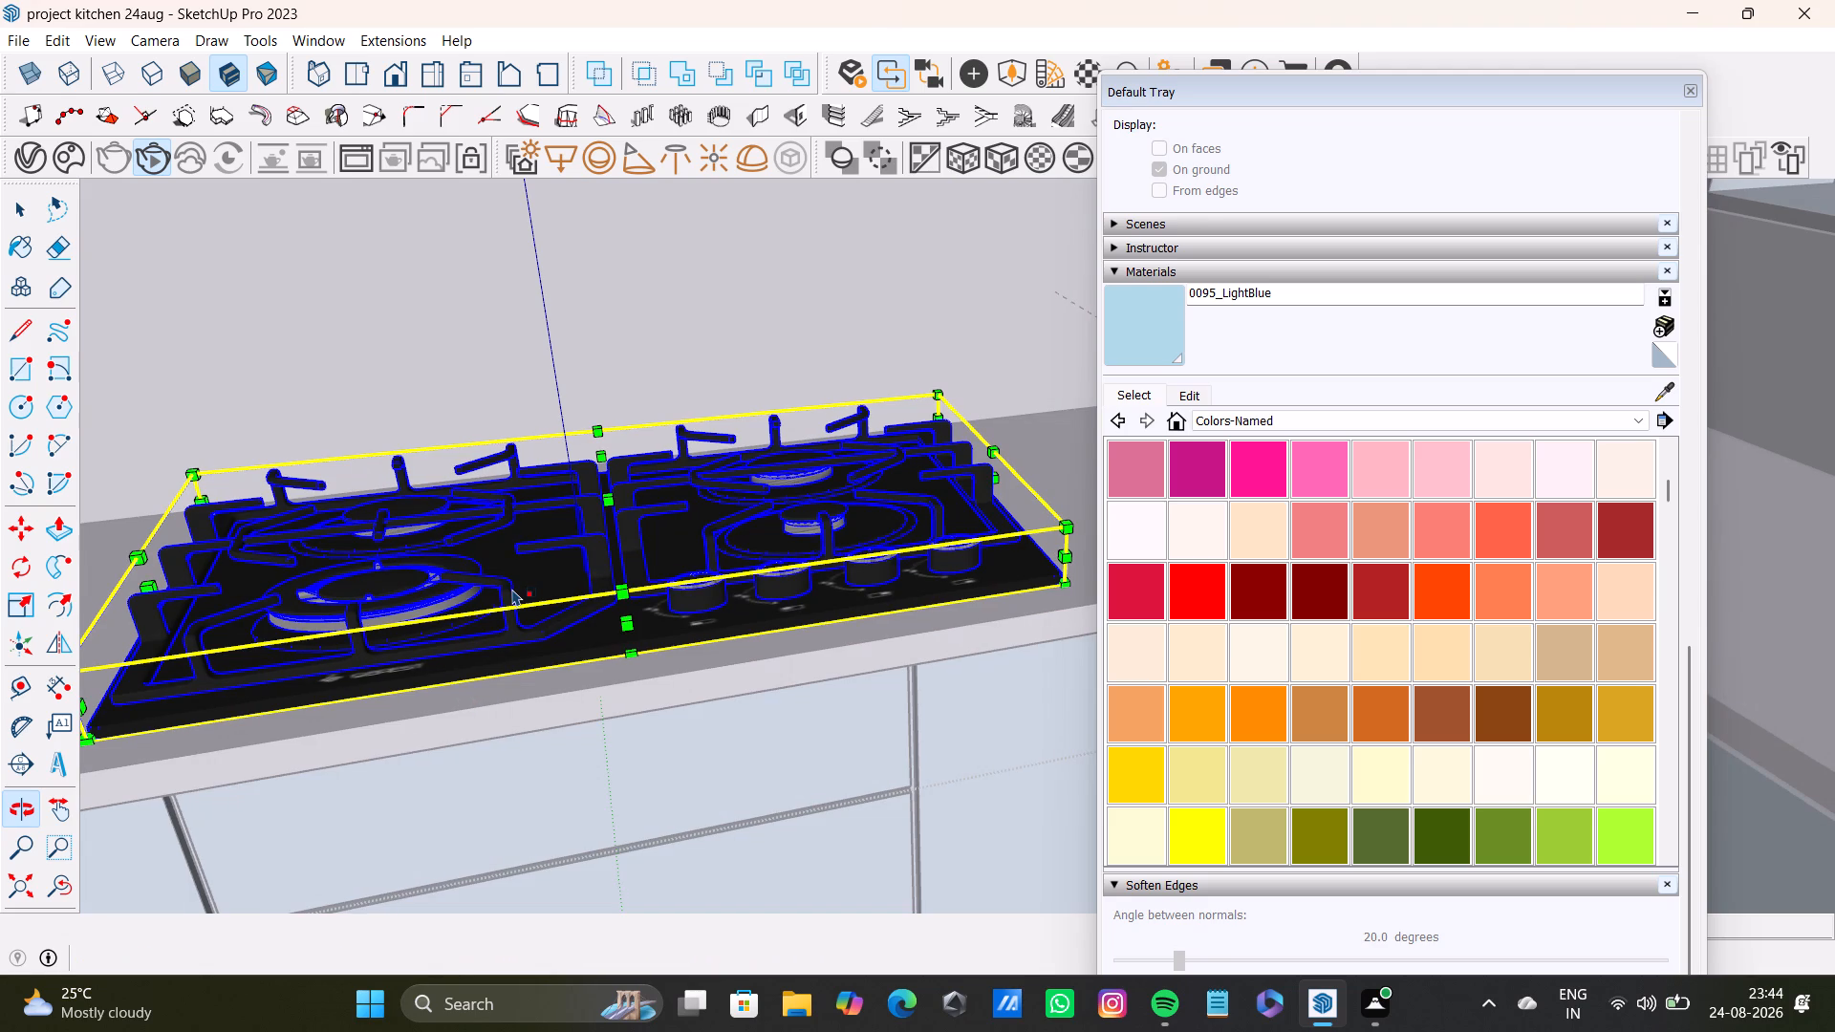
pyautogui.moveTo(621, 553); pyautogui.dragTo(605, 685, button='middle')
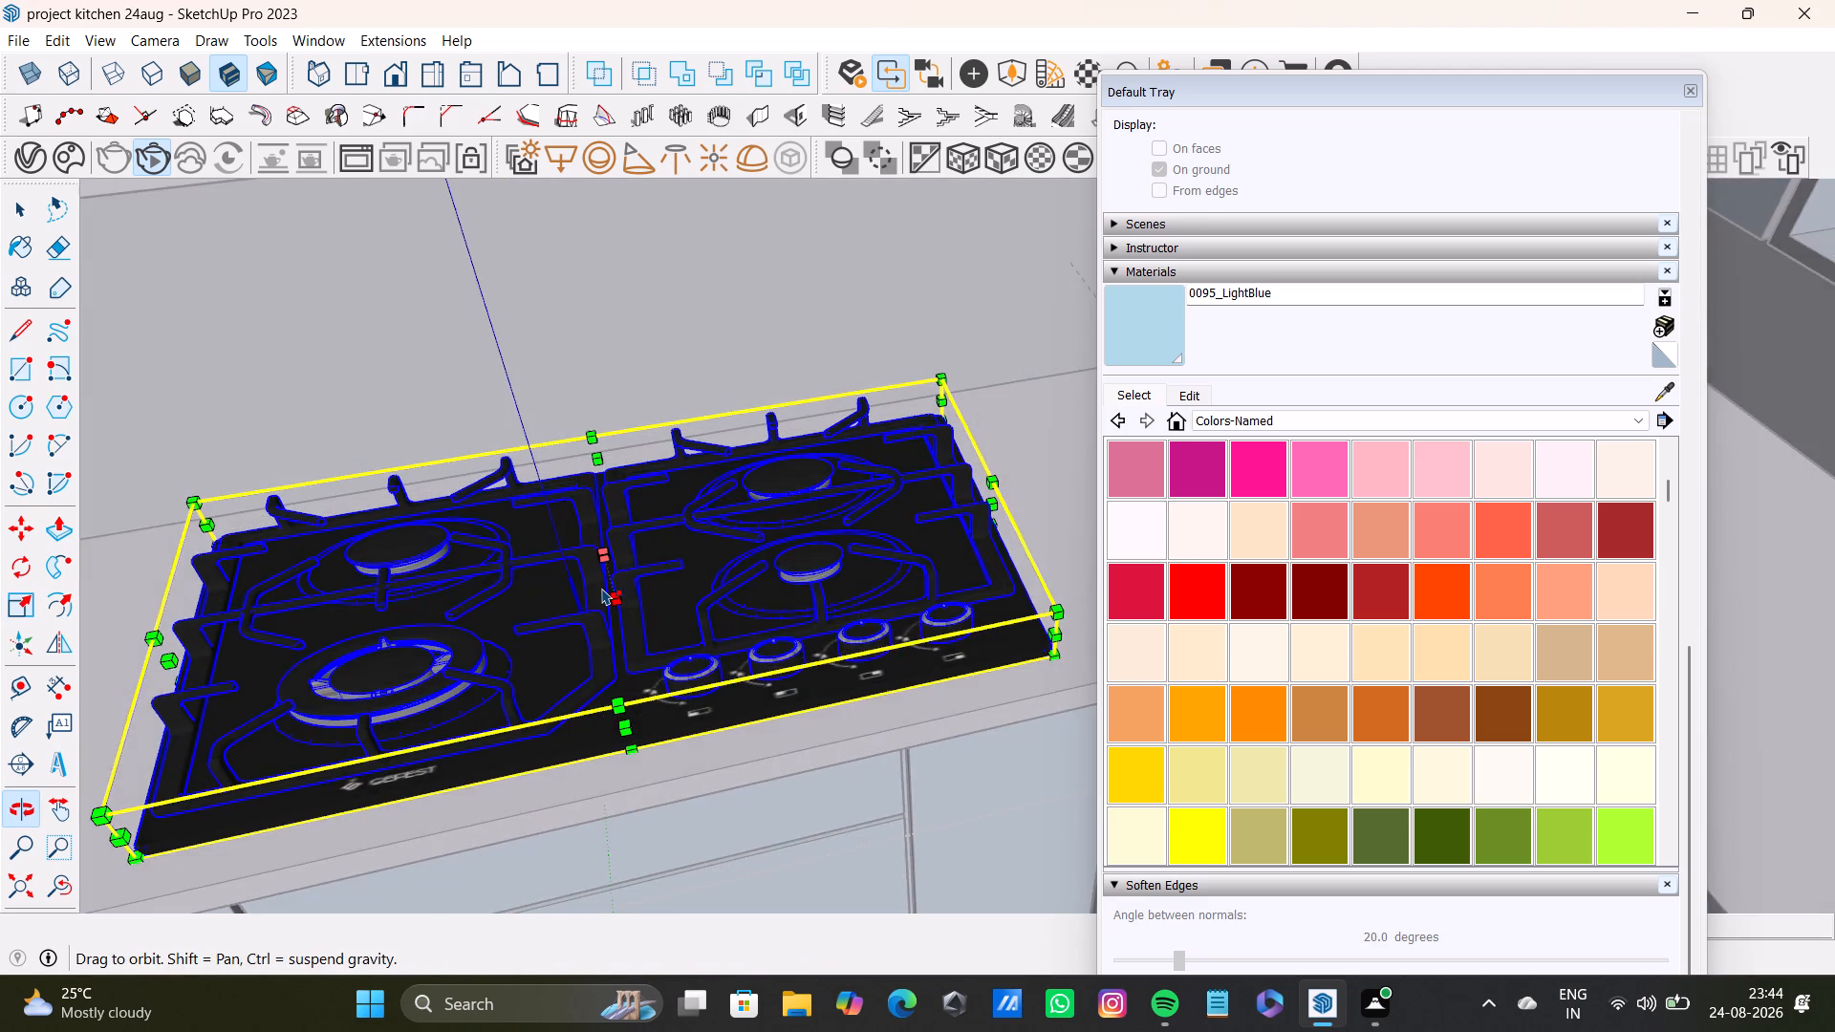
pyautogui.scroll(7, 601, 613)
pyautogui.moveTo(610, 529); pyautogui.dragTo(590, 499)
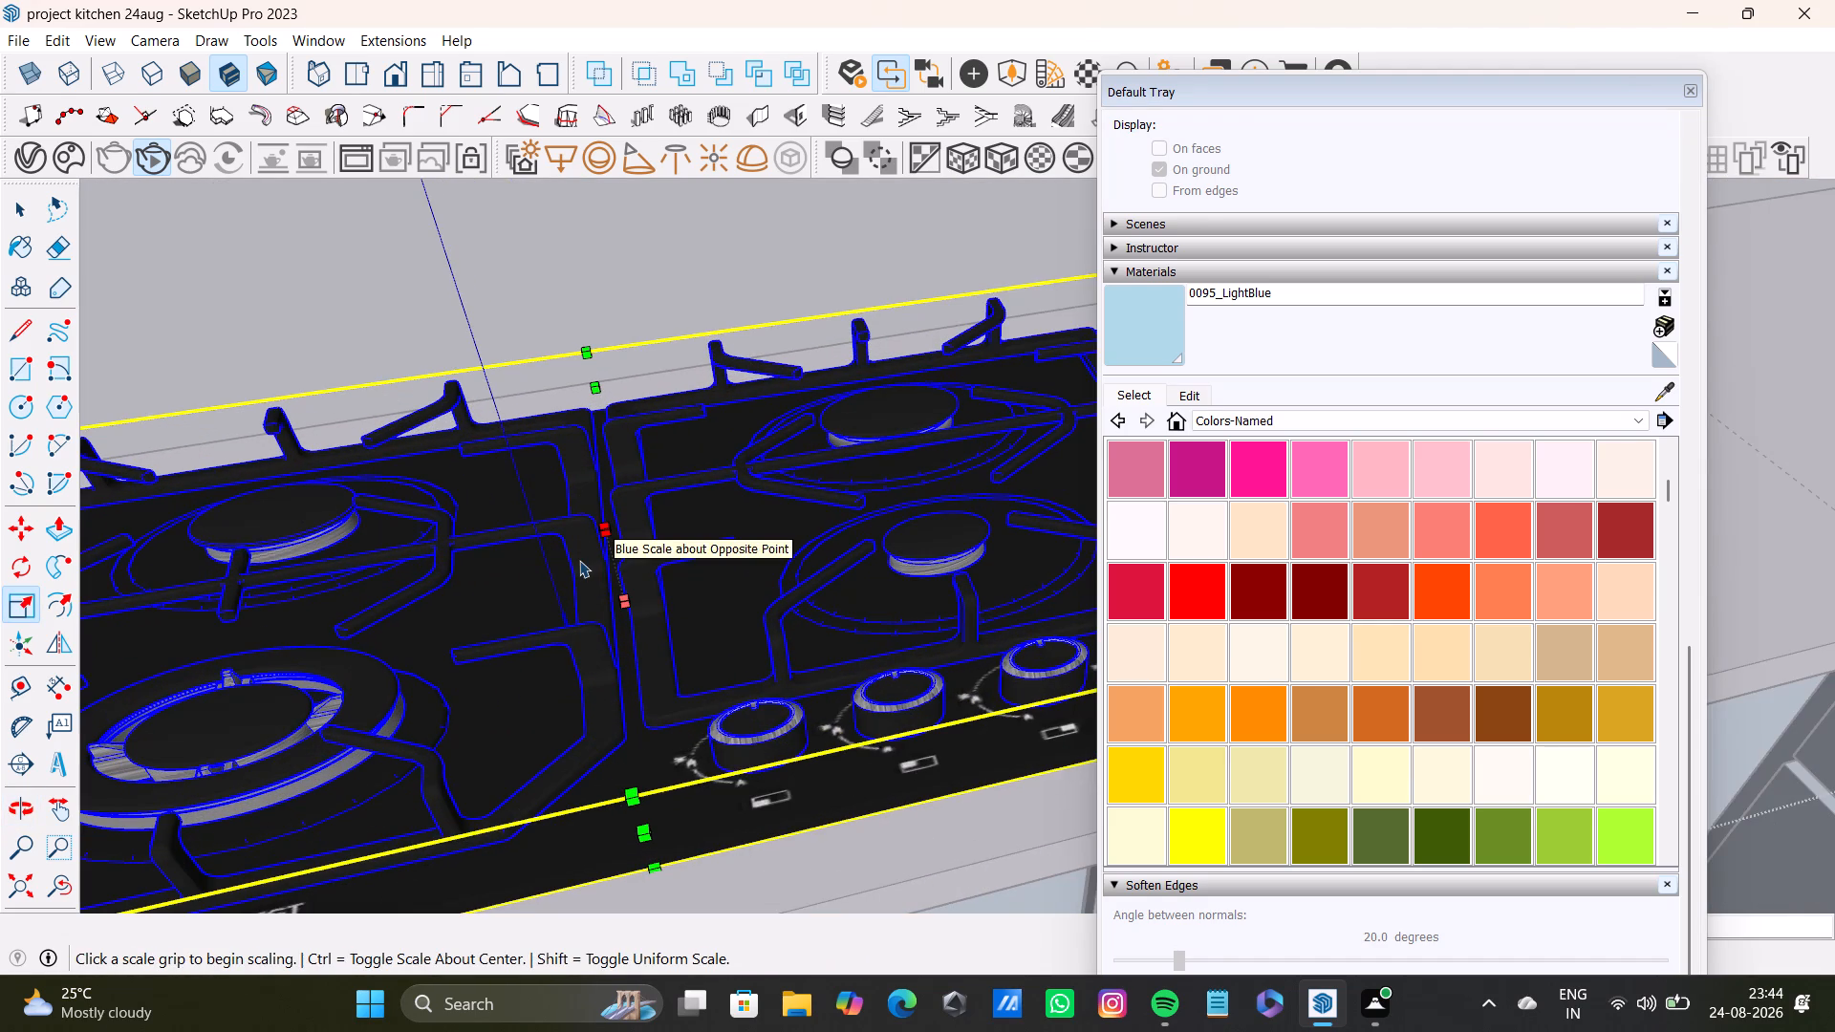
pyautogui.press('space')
# Deselect the hob geometry and exit its component and enclosing groups to return to the whole kitchen model.
pyautogui.scroll(-20, 574, 549)
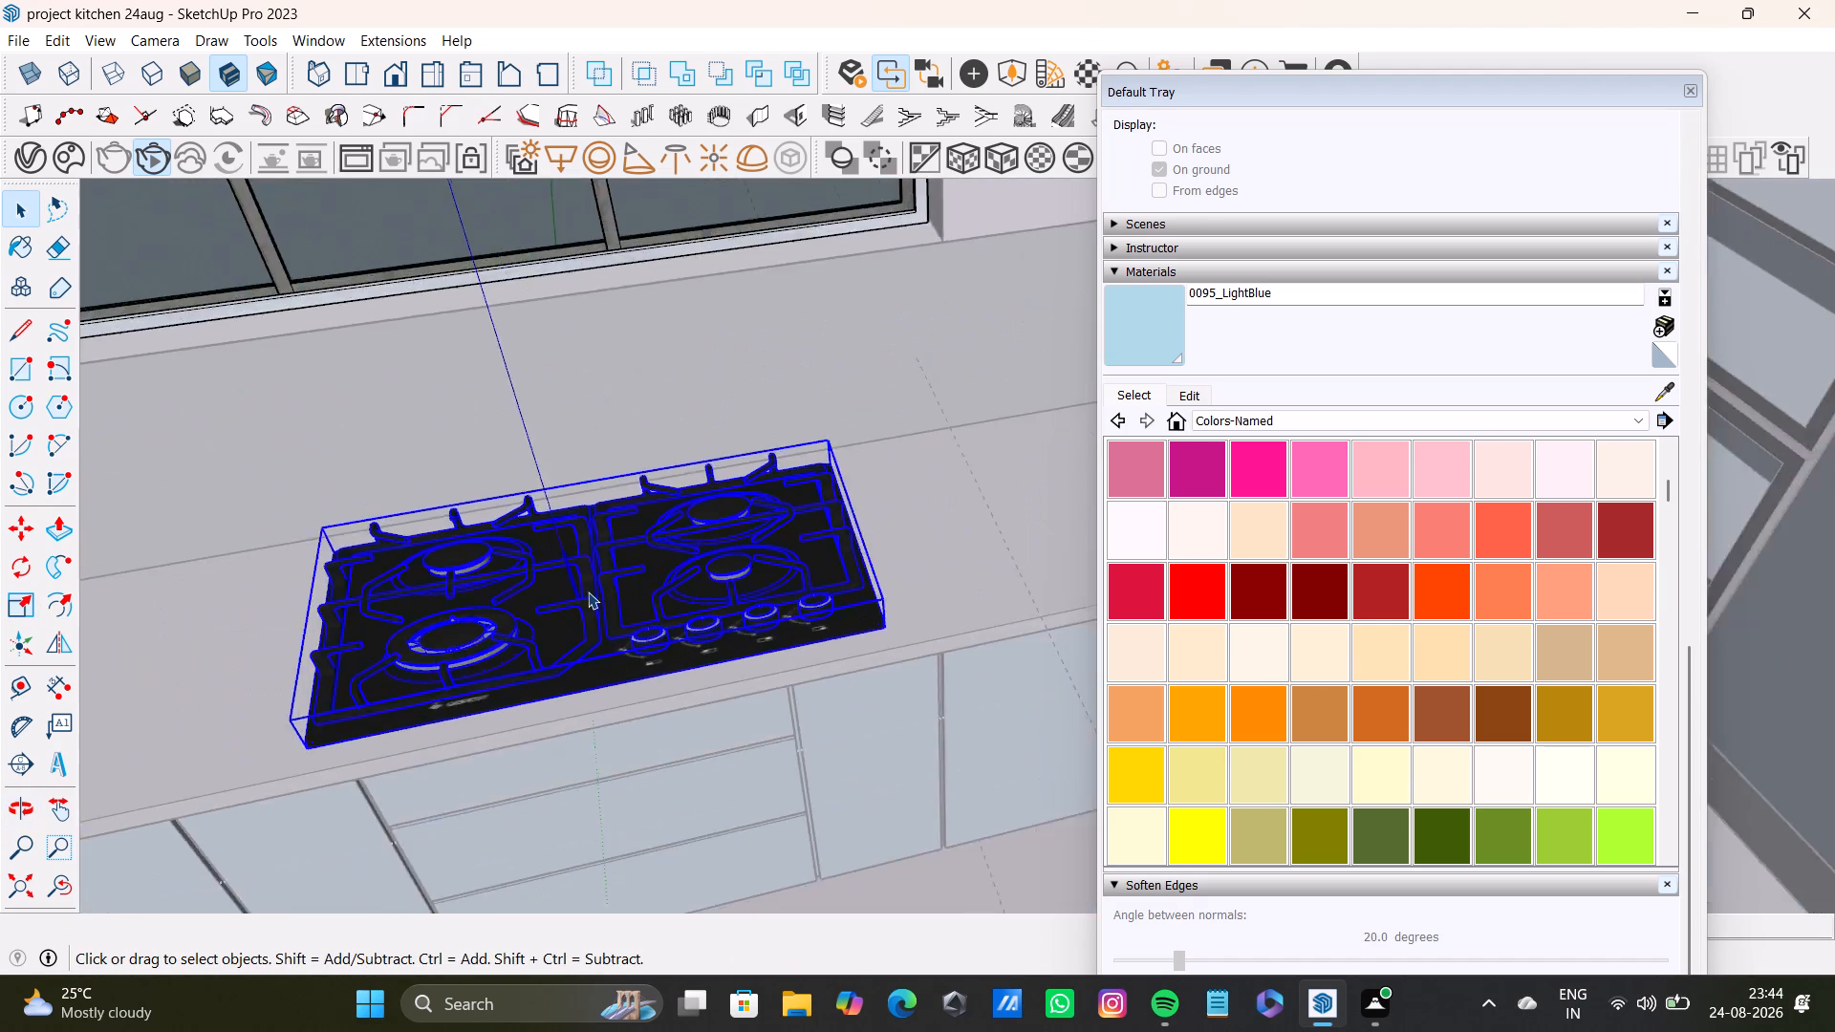
pyautogui.scroll(-20, 588, 591)
pyautogui.scroll(-7, 588, 591)
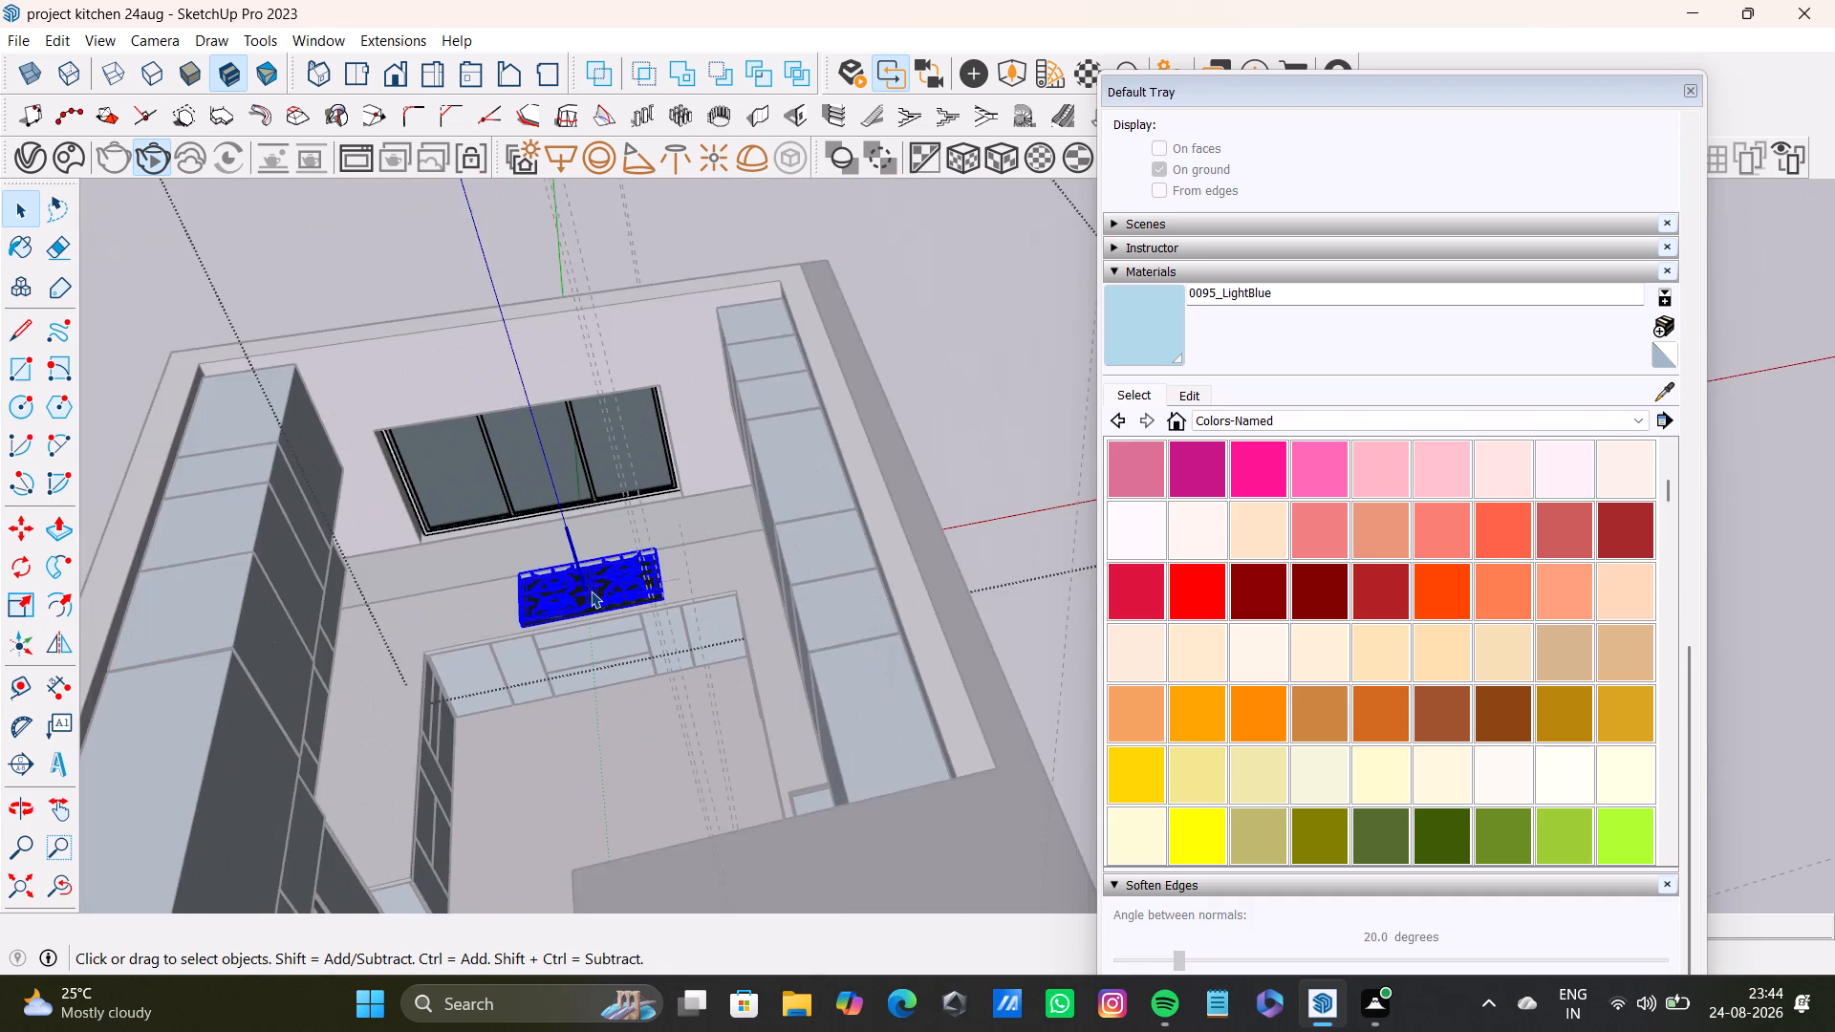
pyautogui.scroll(-1, 591, 591)
pyautogui.click(831, 417)
pyautogui.press('space')
pyautogui.click(831, 417)
pyautogui.scroll(4, 577, 592)
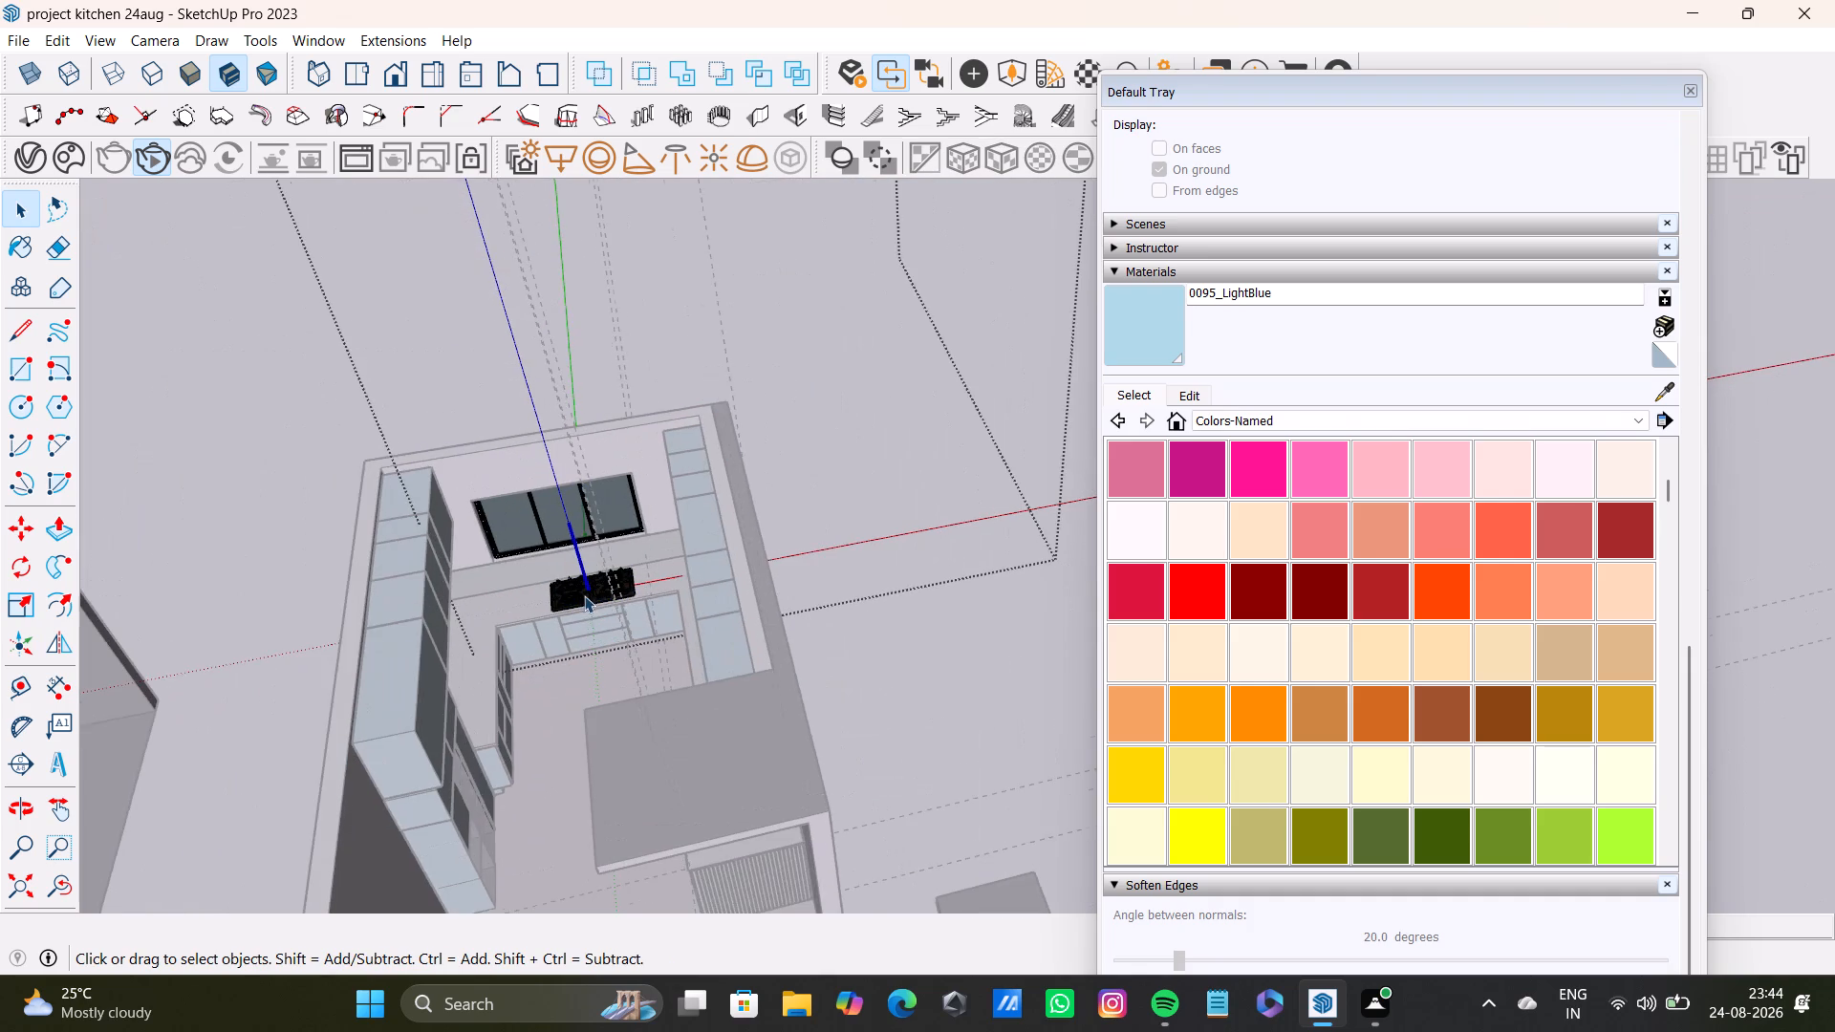
pyautogui.scroll(9, 584, 595)
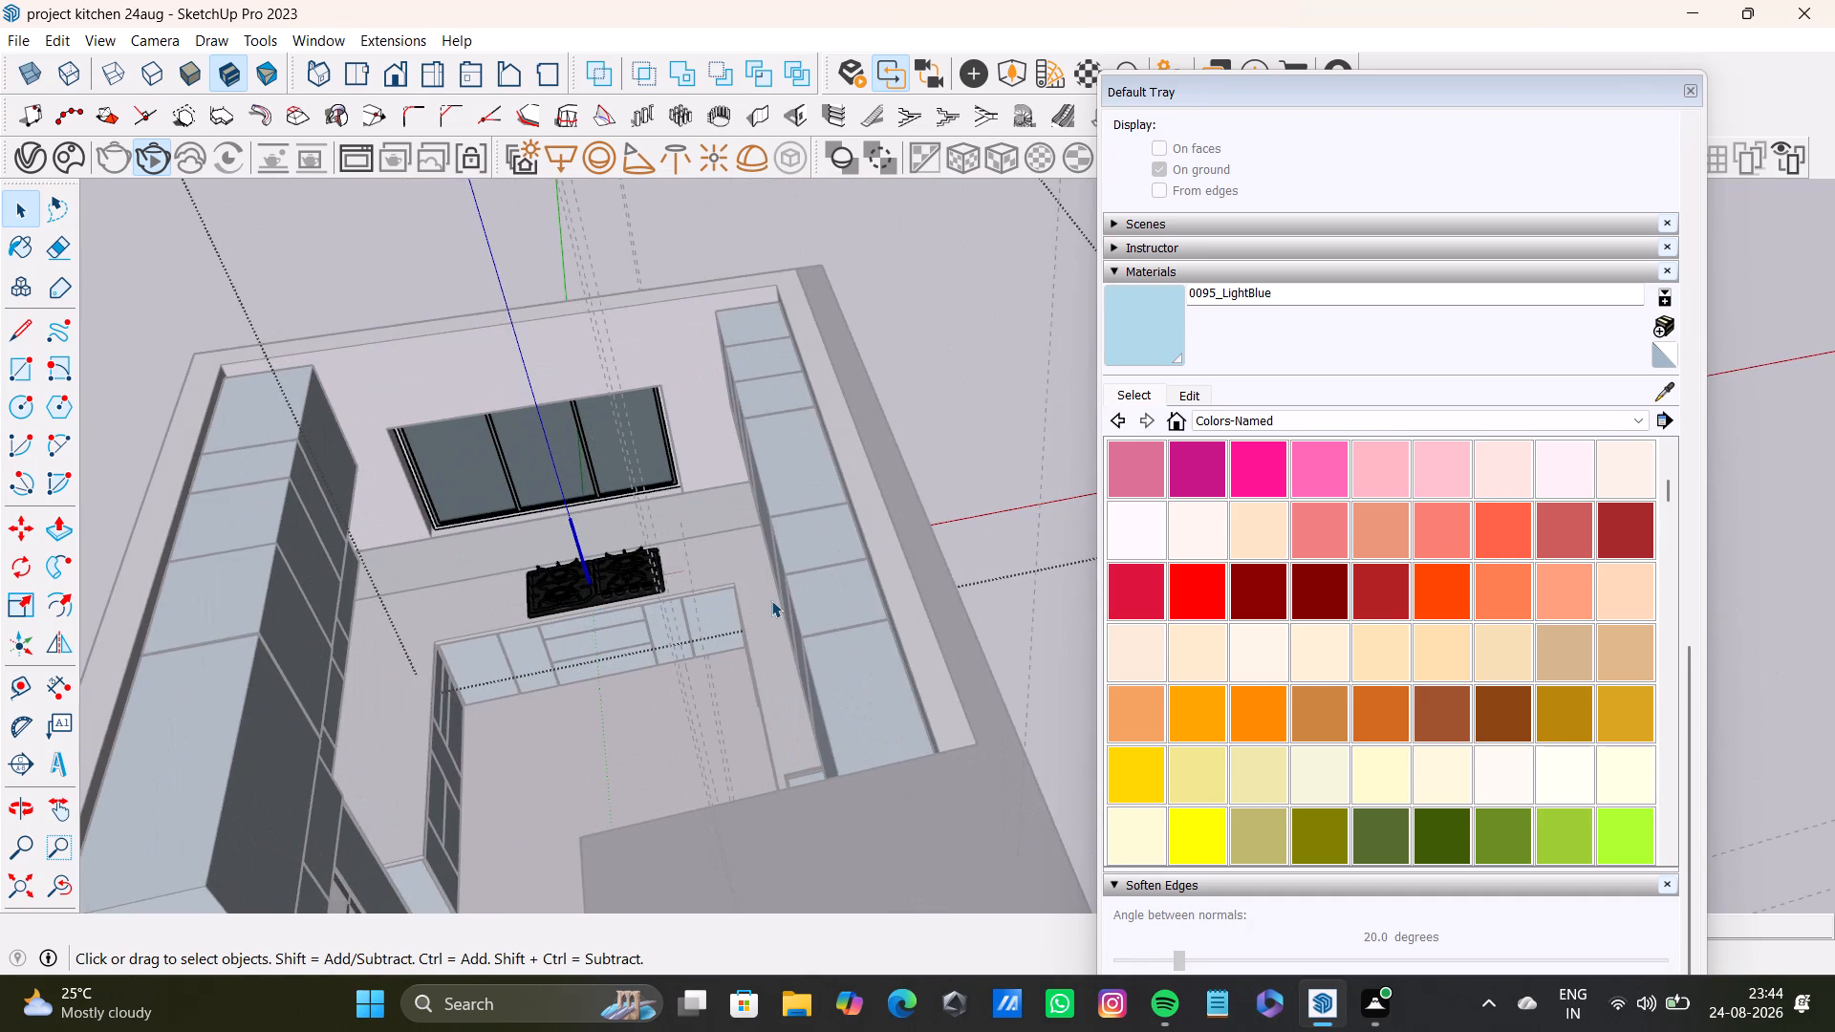
pyautogui.tripleClick(997, 463)
pyautogui.doubleClick(997, 461)
pyautogui.moveTo(999, 475); pyautogui.dragTo(1002, 486)
pyautogui.tripleClick(1002, 486)
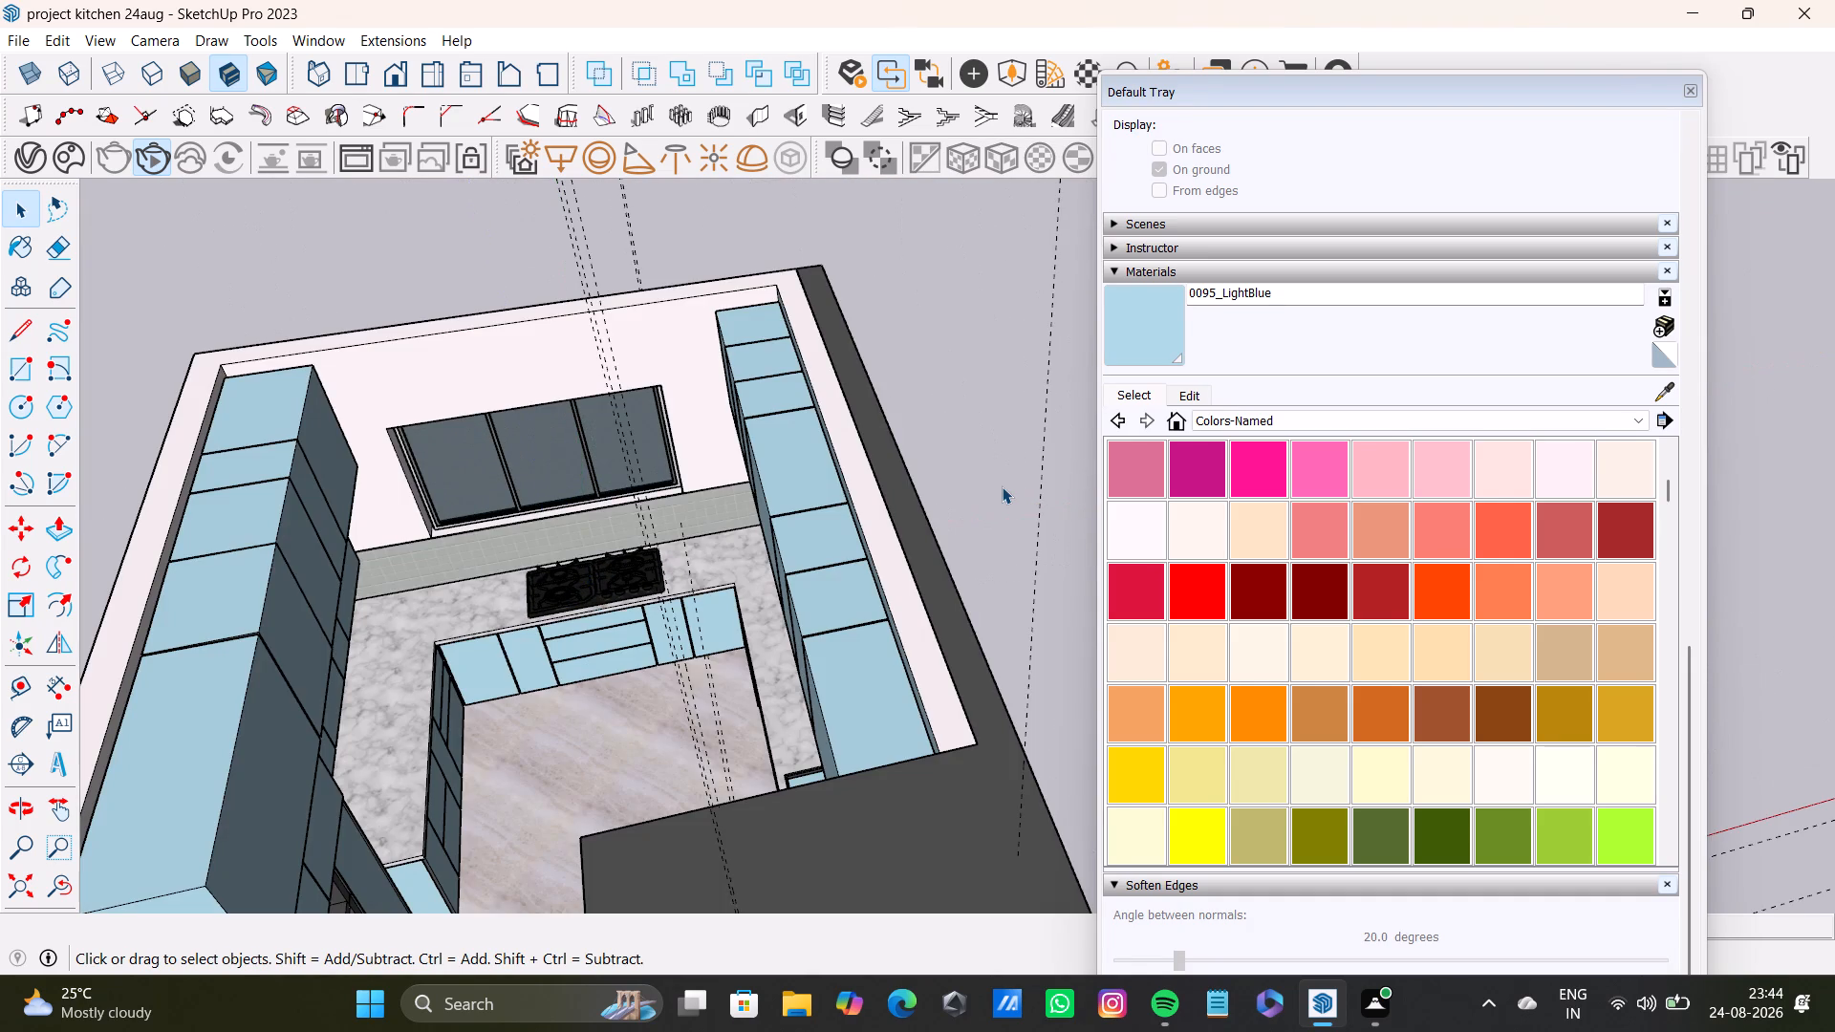
pyautogui.click(1002, 488)
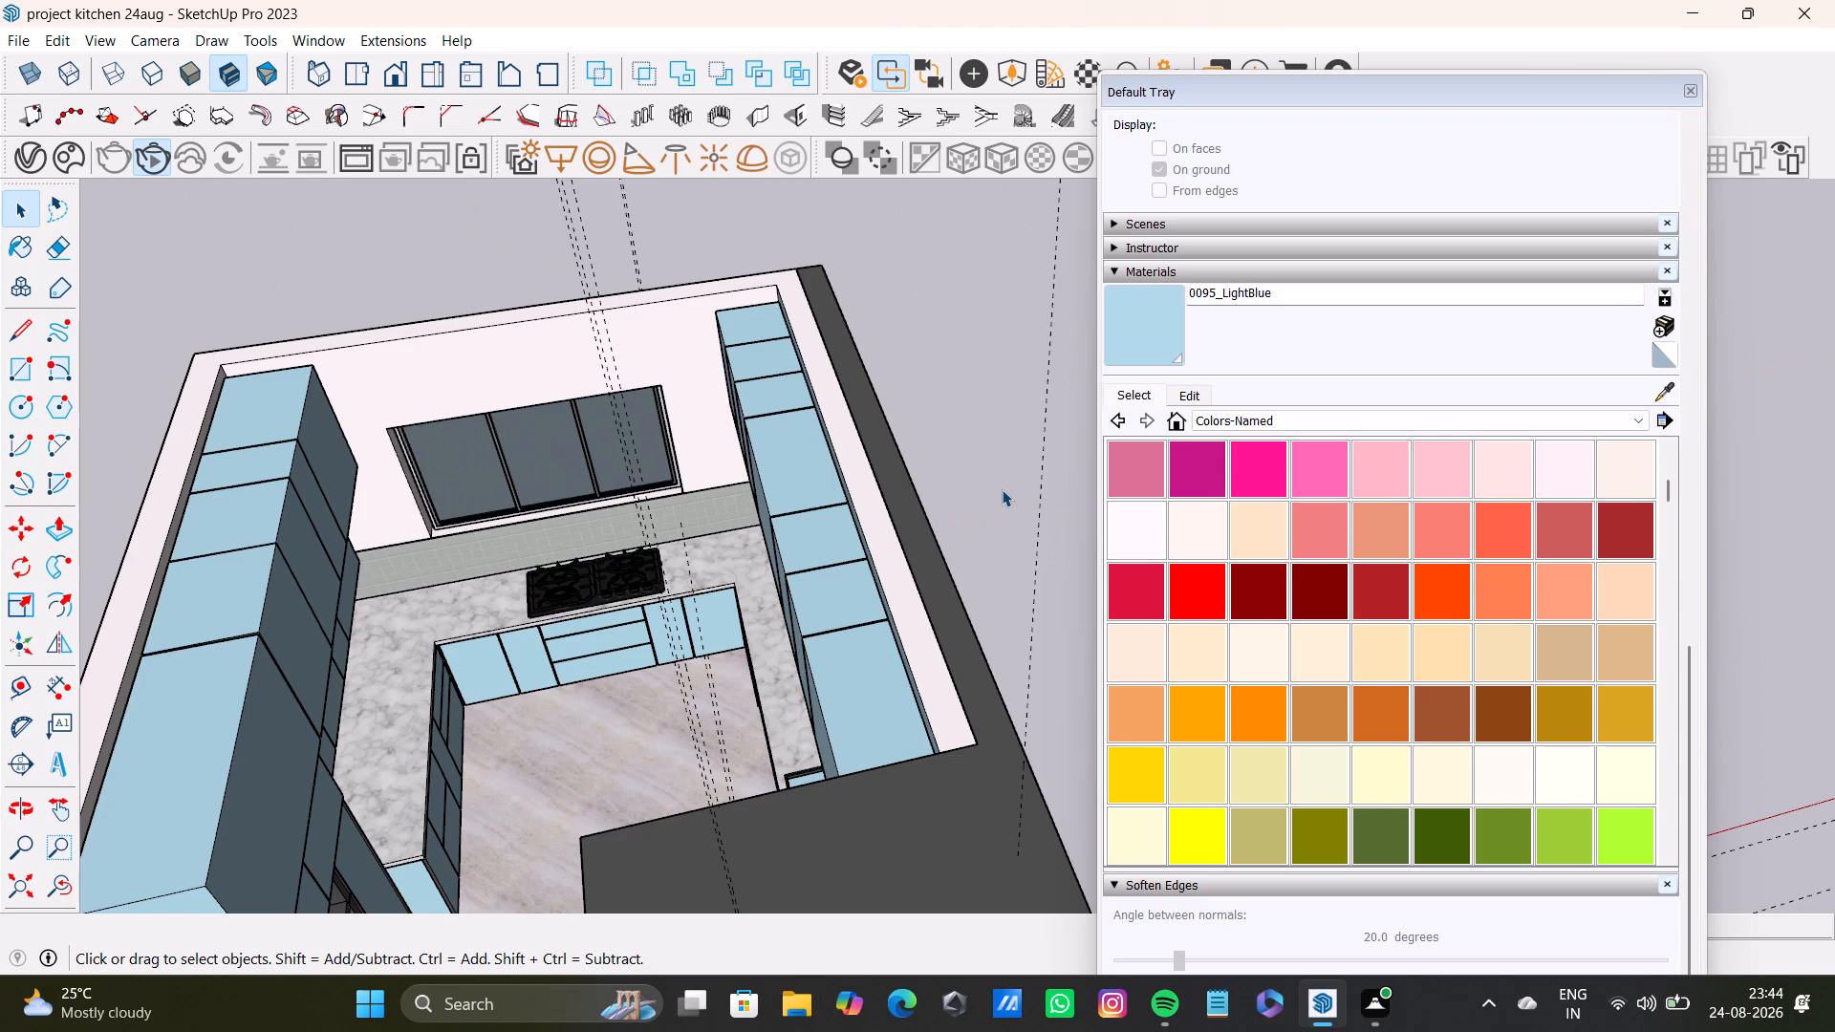
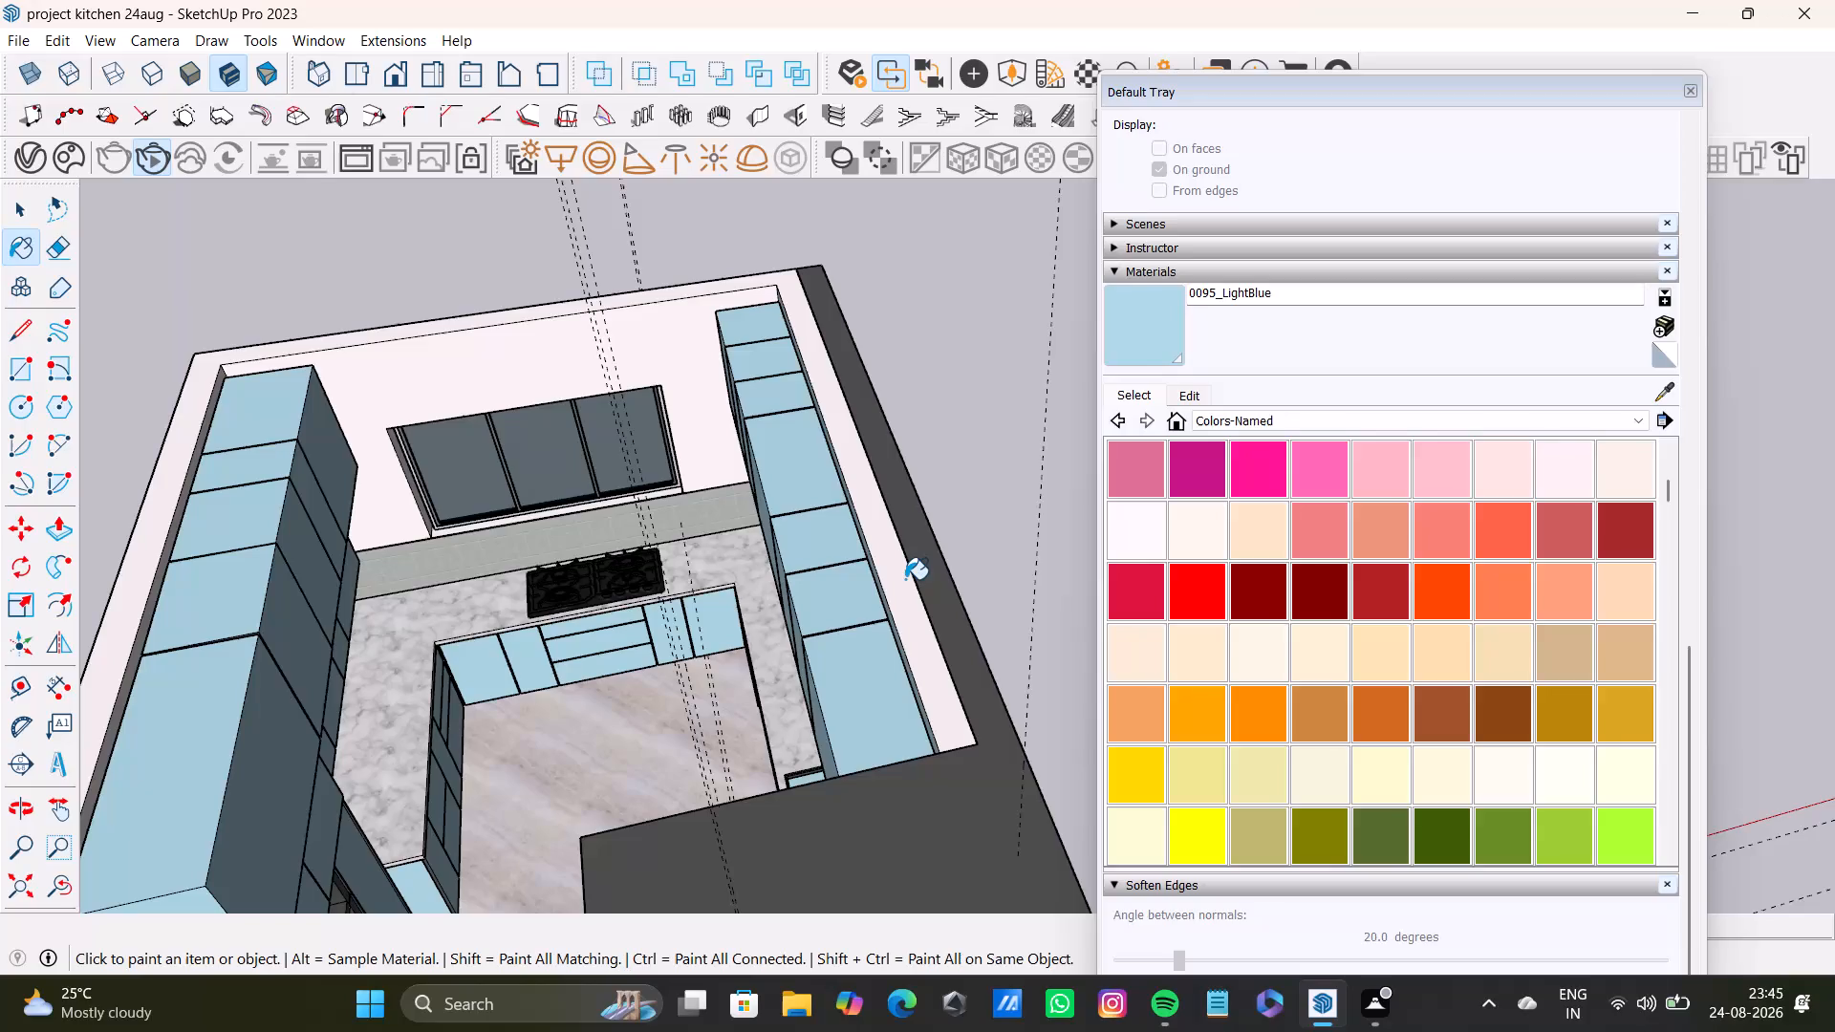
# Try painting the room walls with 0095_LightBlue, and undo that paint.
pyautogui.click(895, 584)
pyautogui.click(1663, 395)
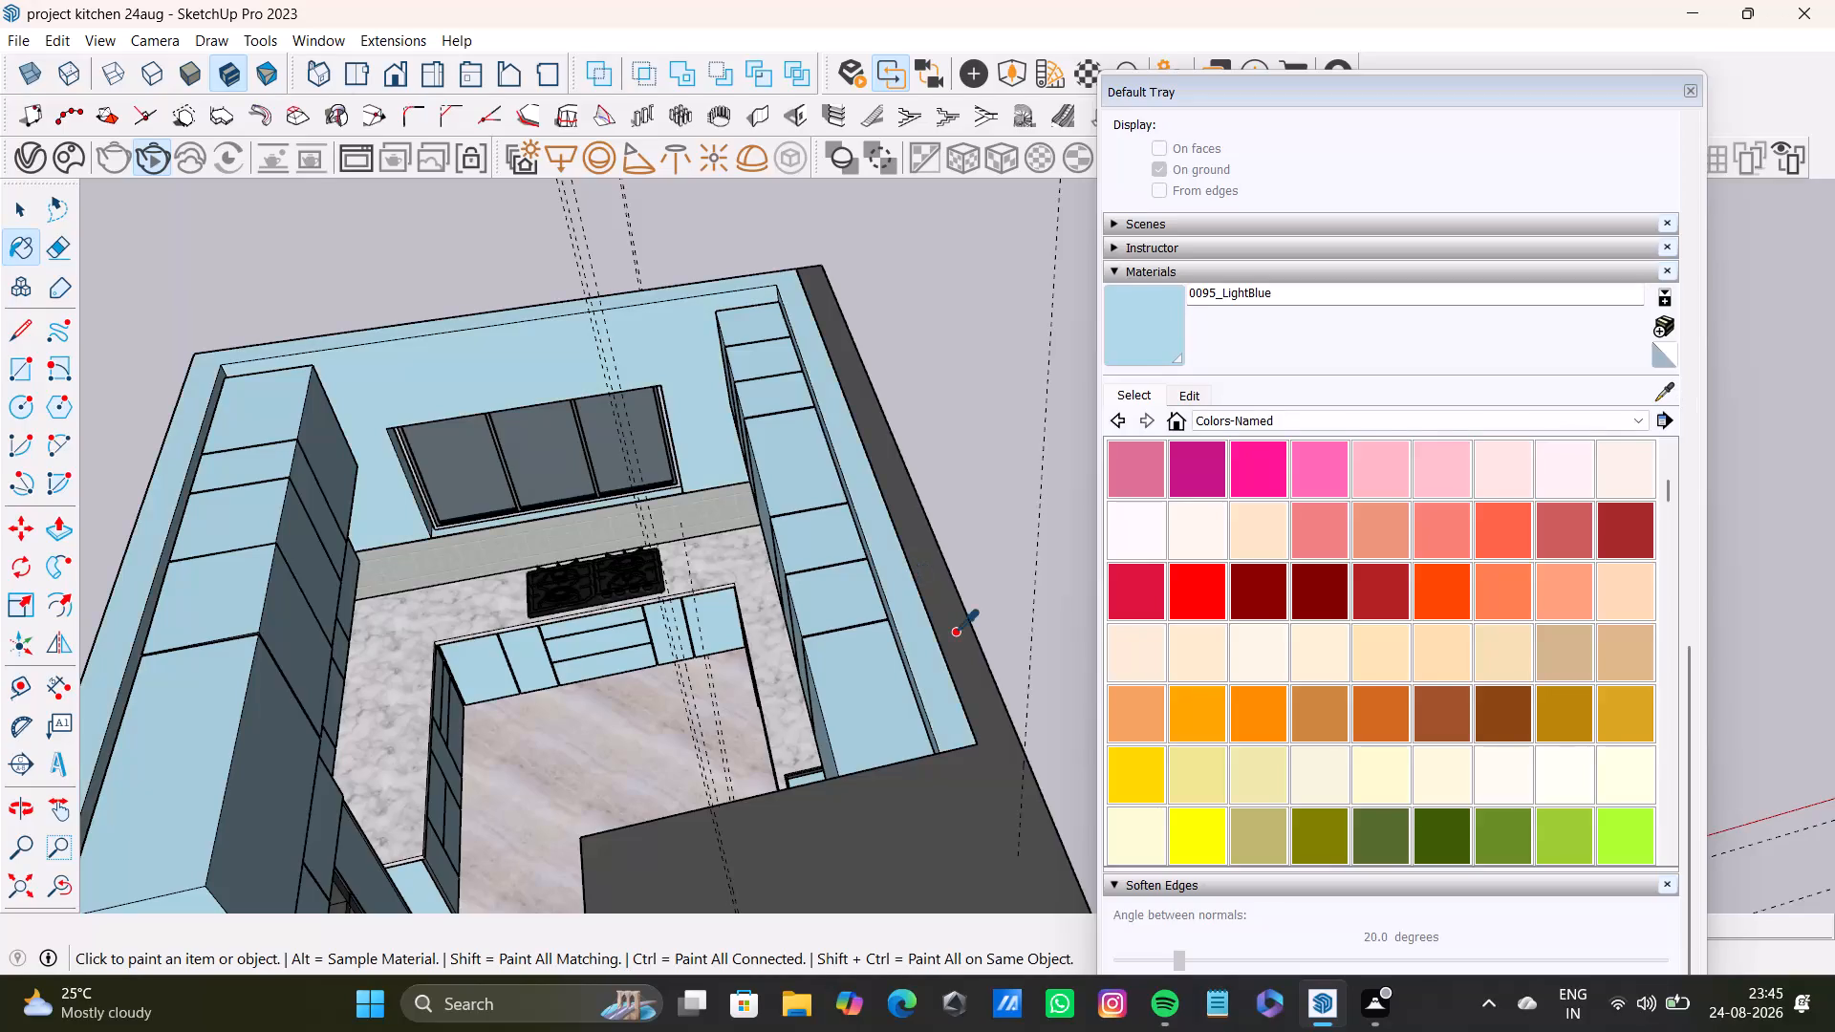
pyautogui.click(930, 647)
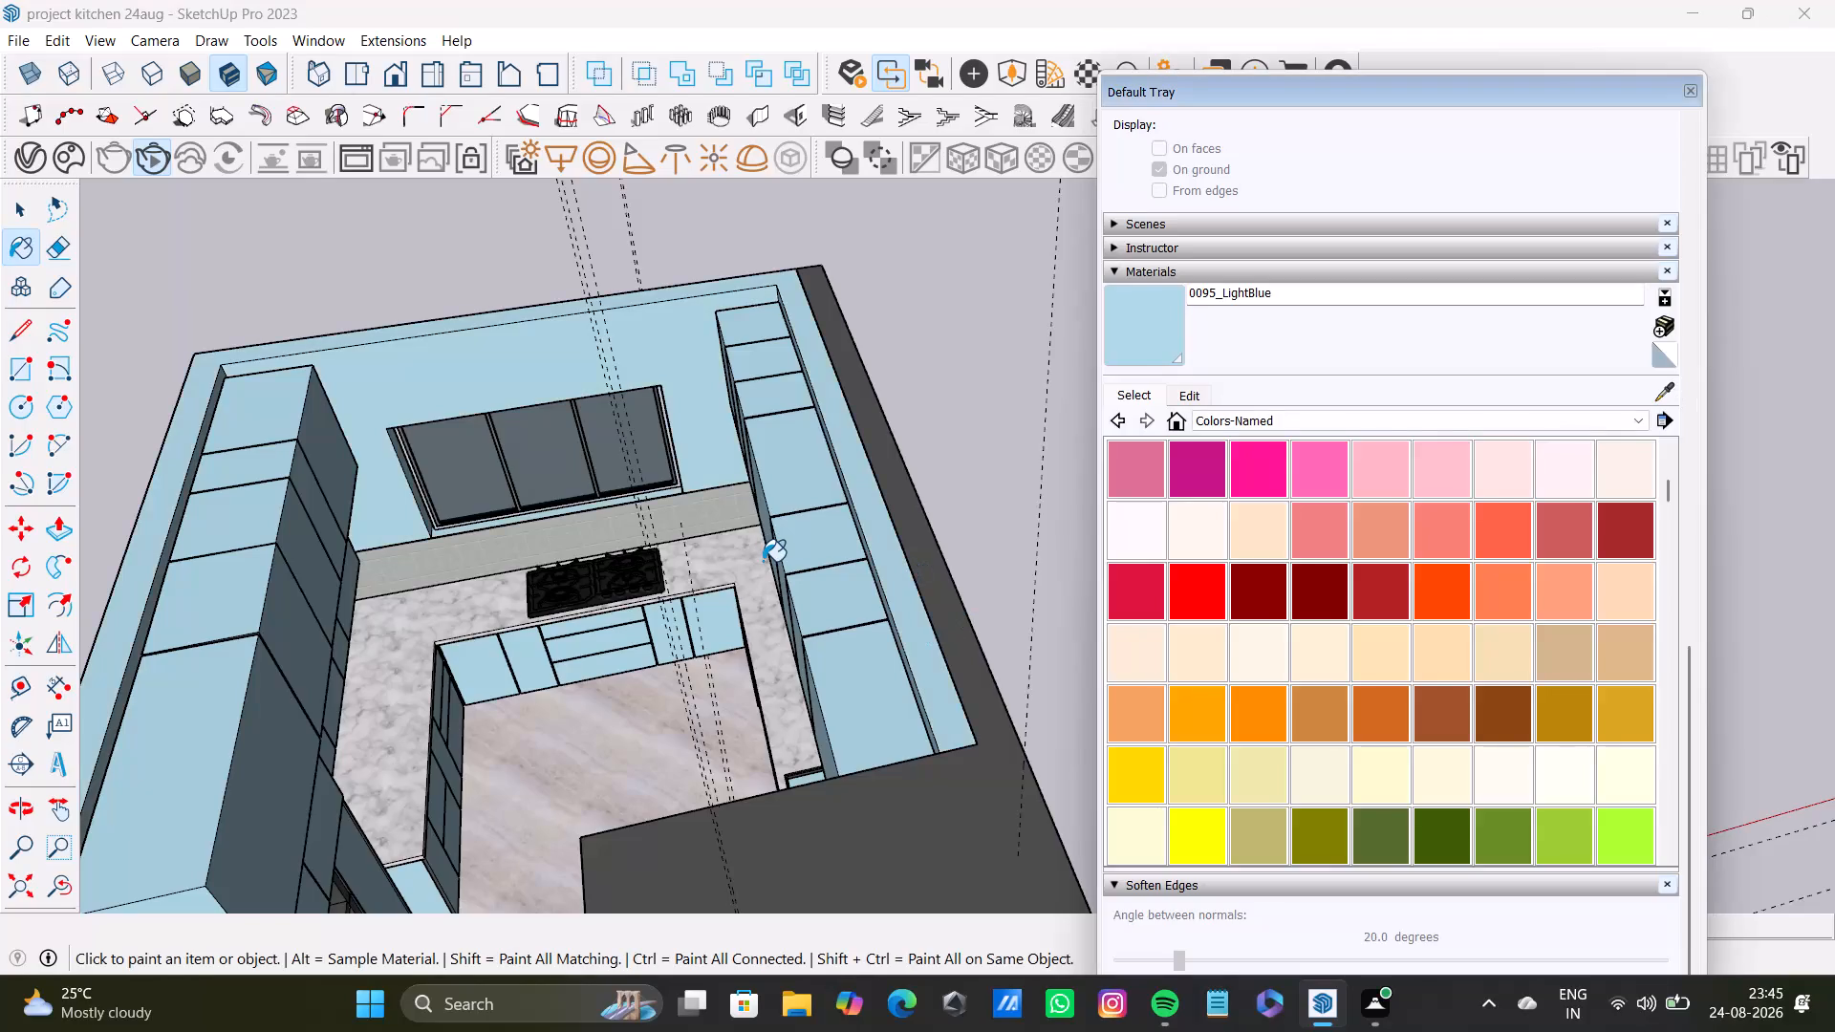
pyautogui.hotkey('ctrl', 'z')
# Sample 0010_Snow from the white kitchen wall and paint the dark grey wall and its overhead slab with it.
pyautogui.press('space')
pyautogui.click(913, 633)
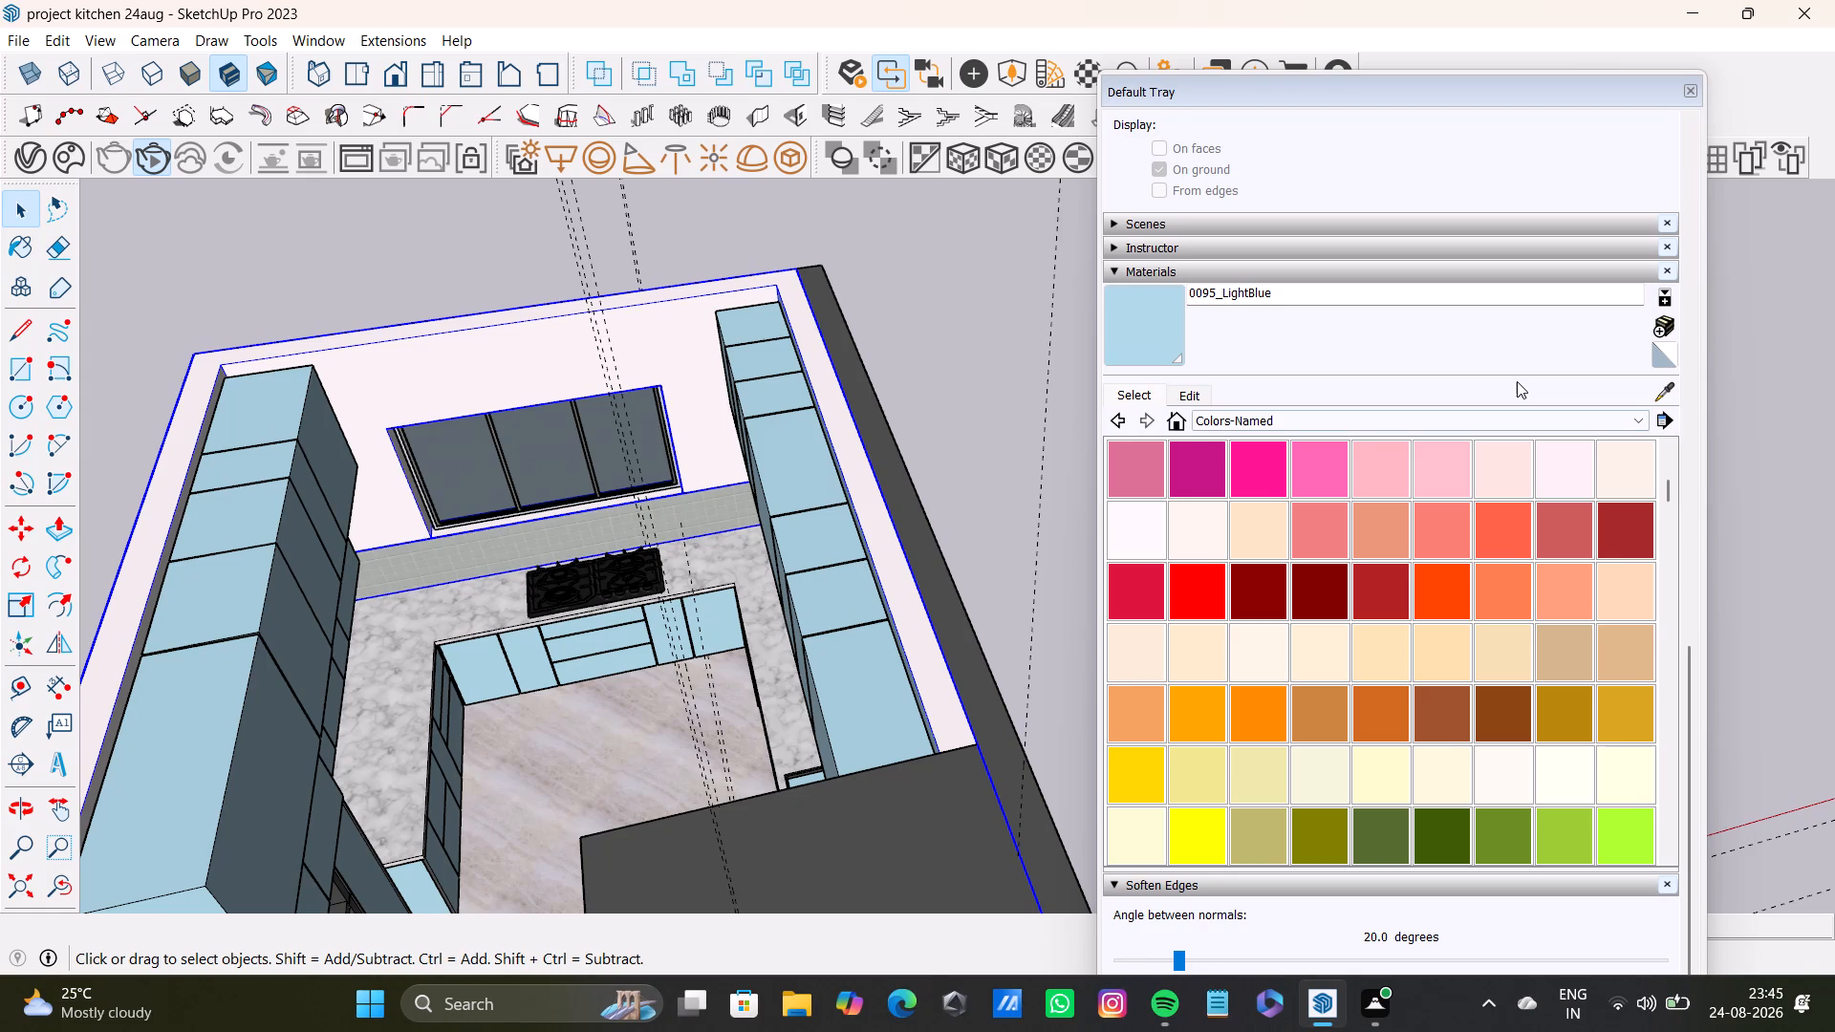
pyautogui.click(1667, 390)
pyautogui.click(1659, 393)
pyautogui.click(667, 336)
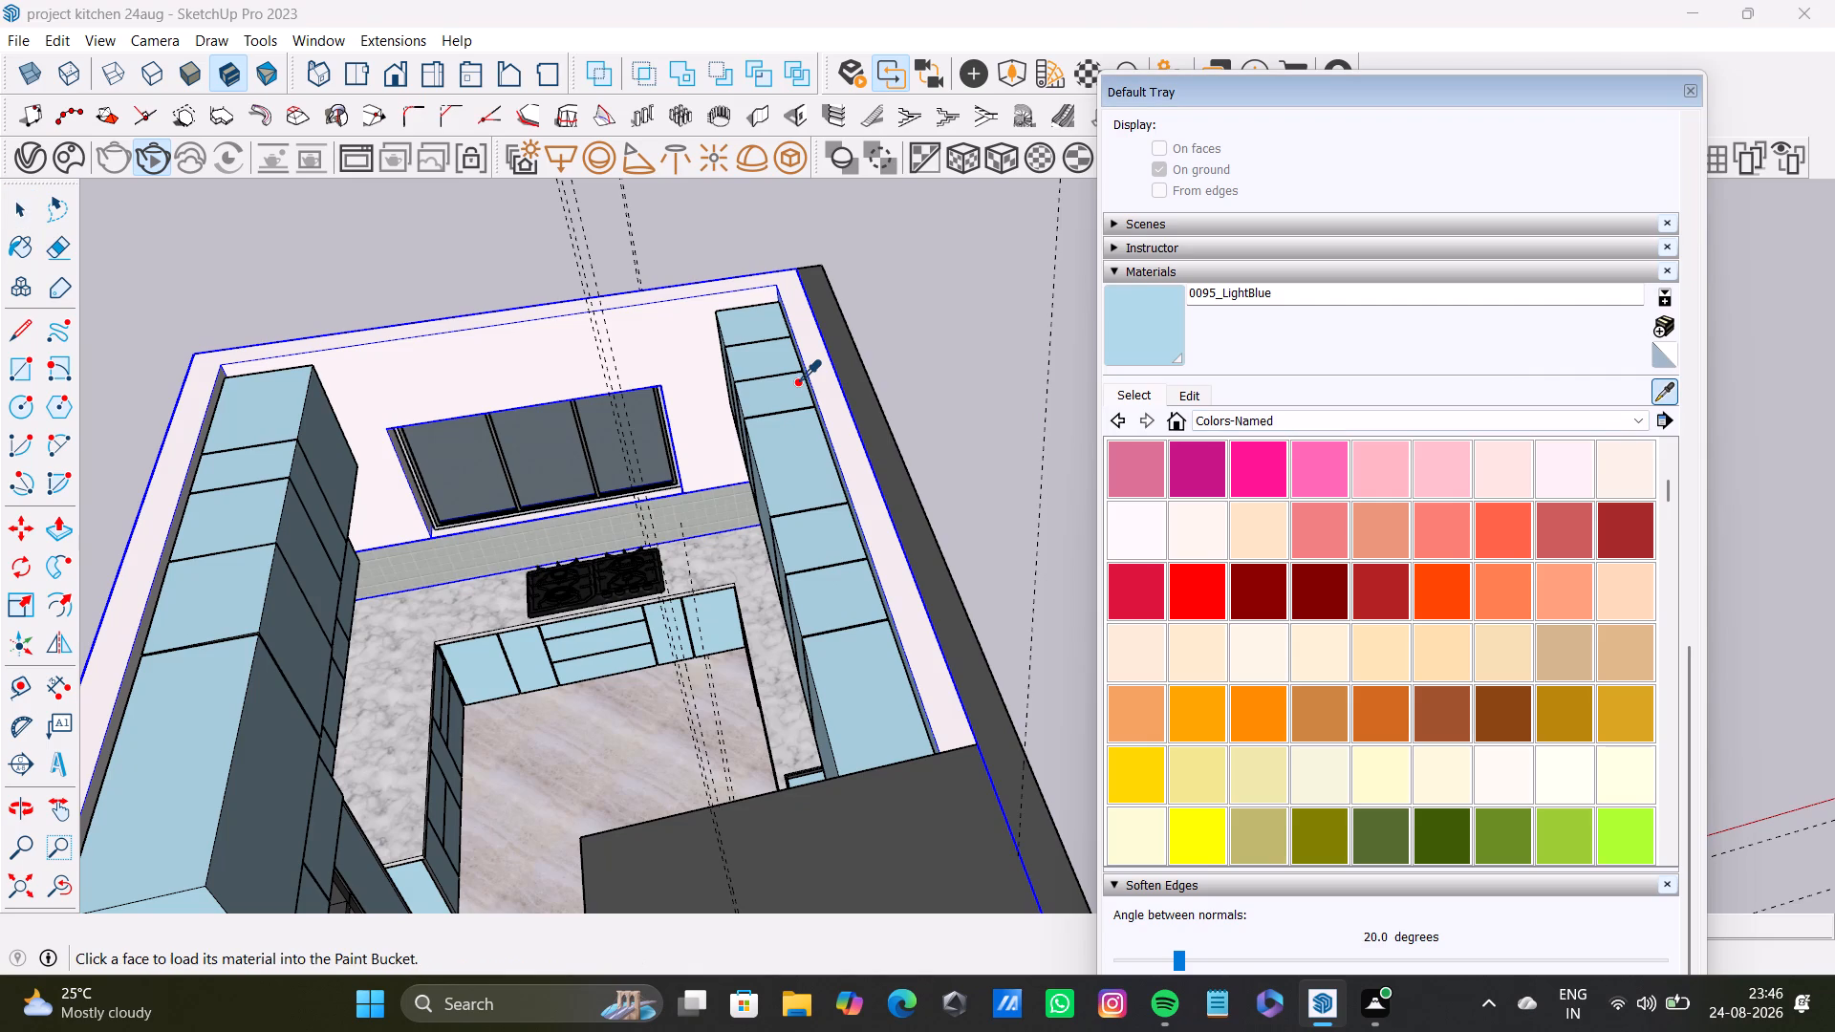
pyautogui.click(1656, 393)
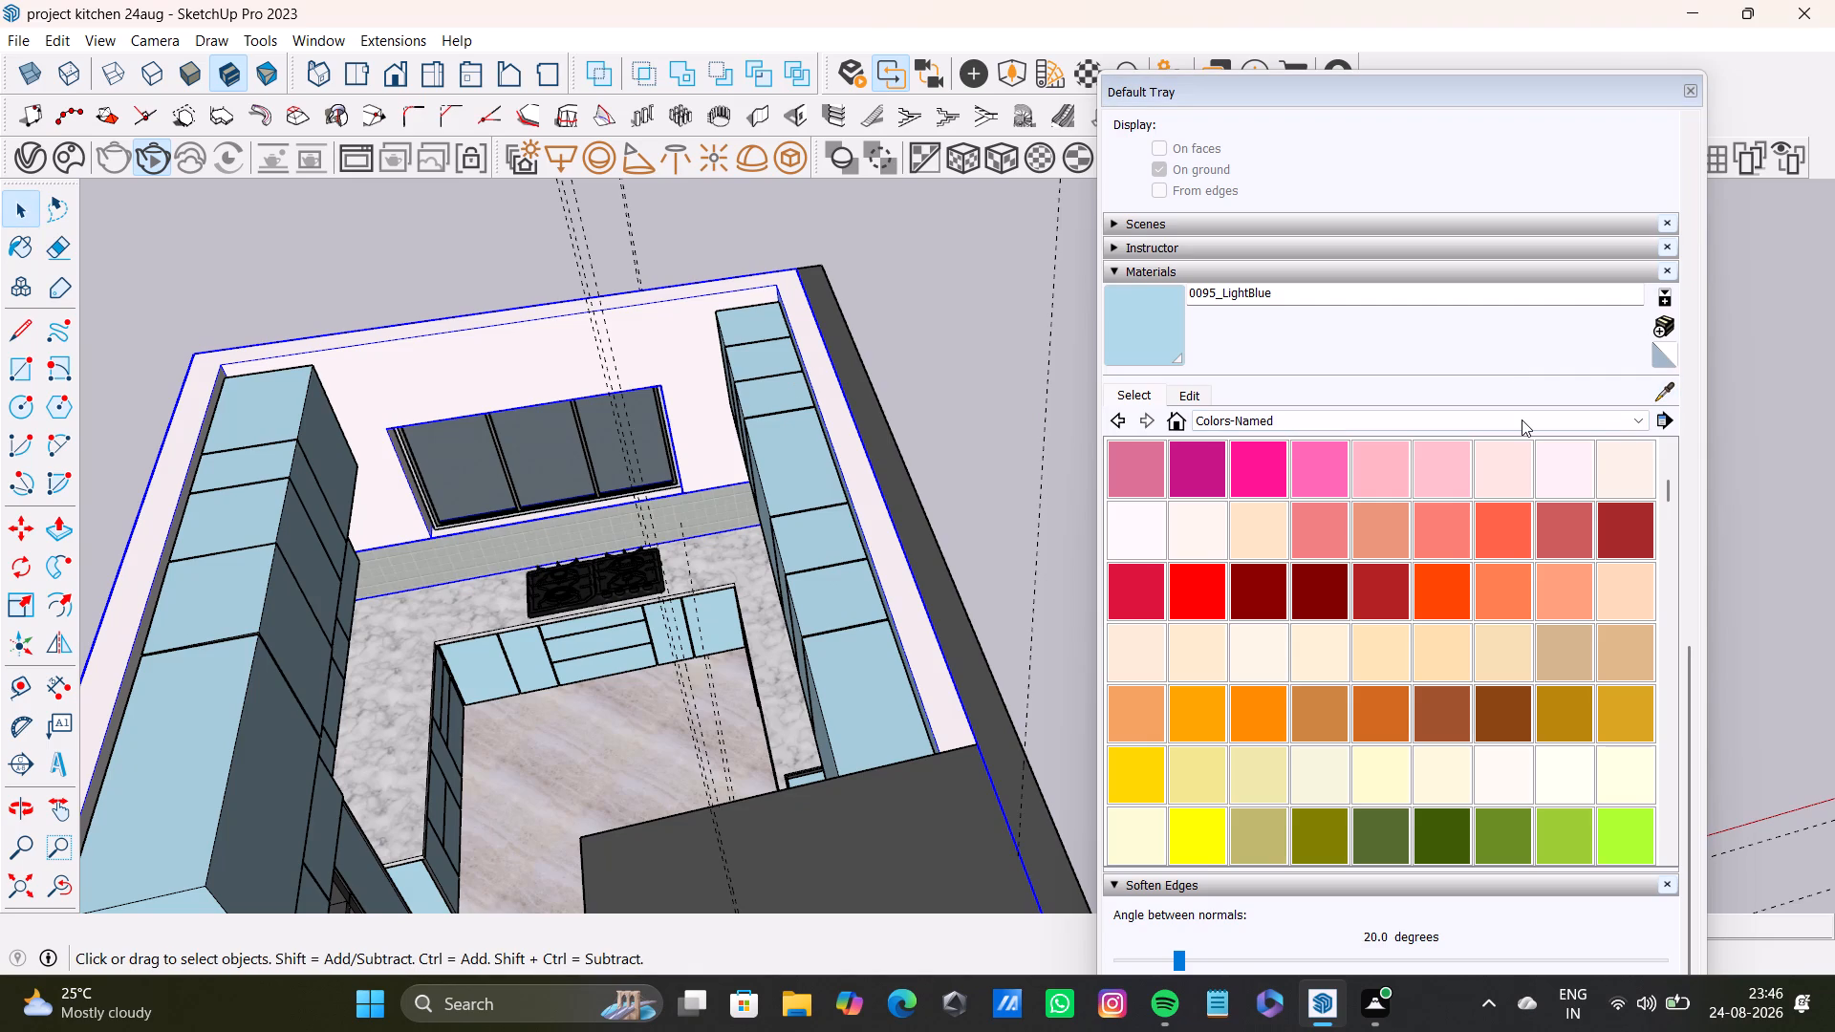
pyautogui.click(720, 434)
pyautogui.click(1140, 329)
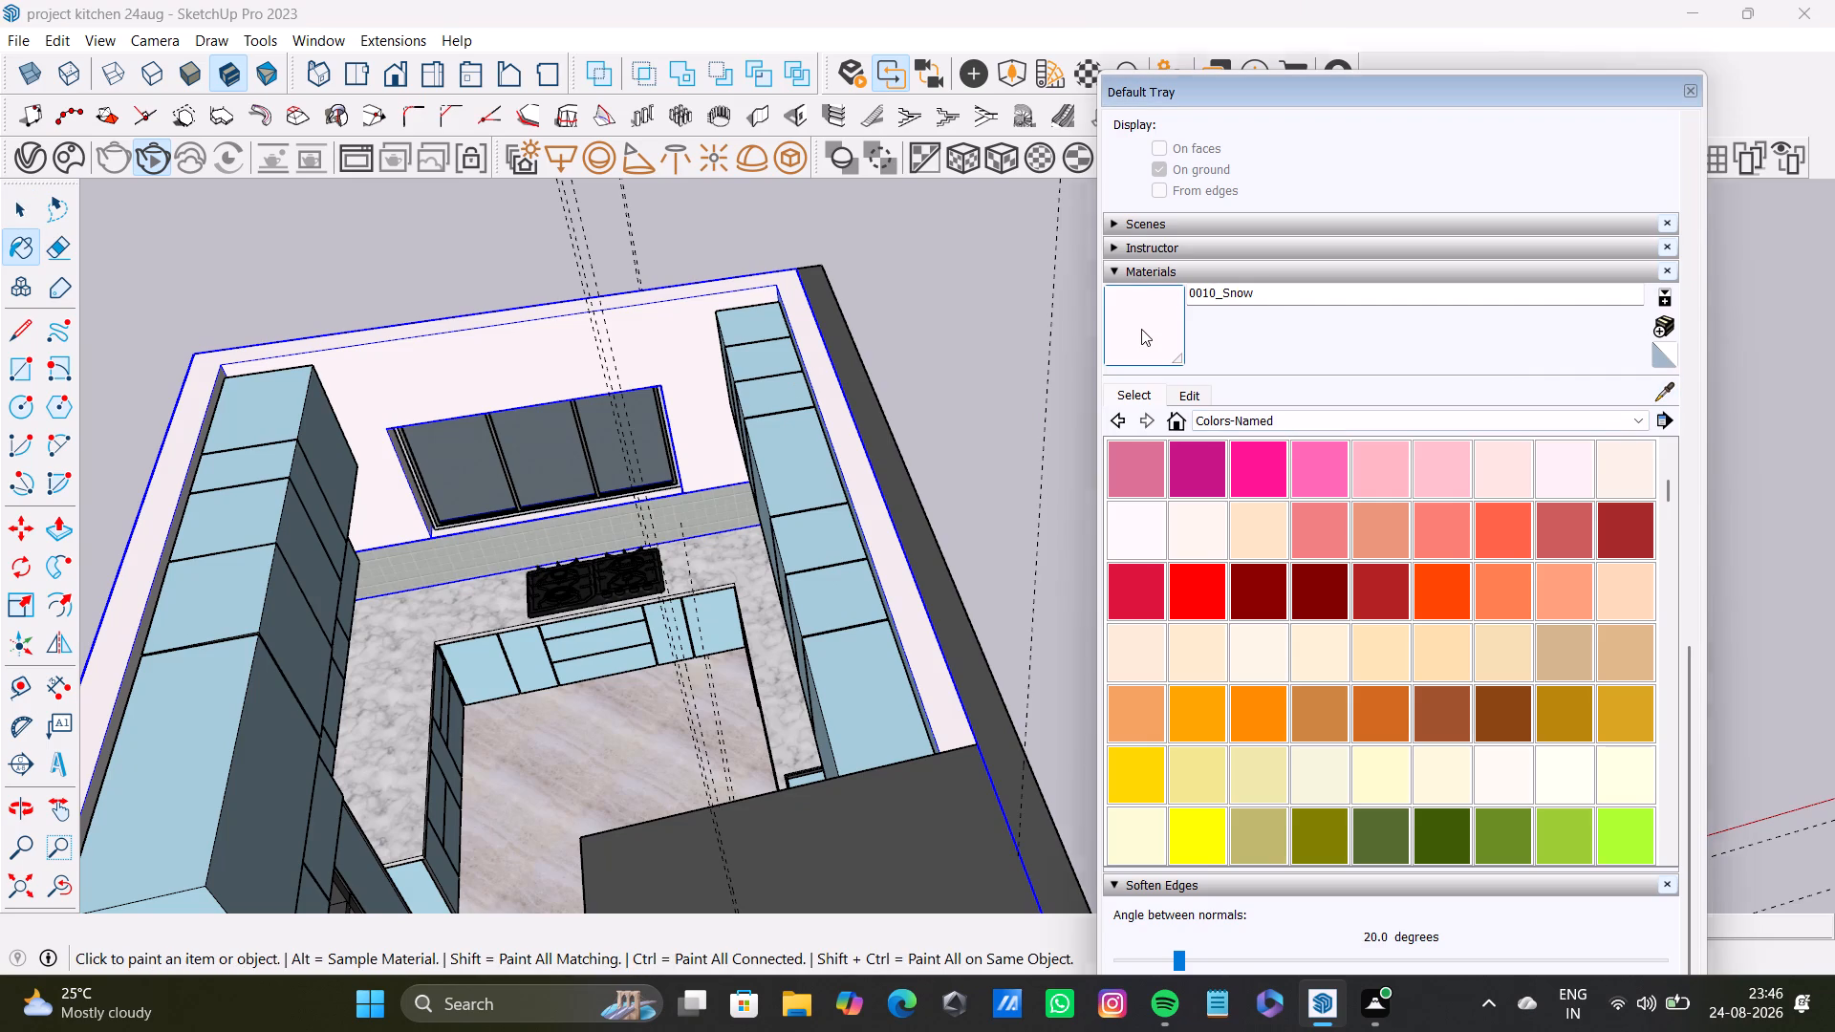
pyautogui.click(1133, 340)
pyautogui.click(986, 735)
# Apply 0010_Snow to the underside of the overhead slab, leave the Paint Bucket, and clear the wall selection.
pyautogui.scroll(-6, 722, 630)
pyautogui.middleClick(760, 667)
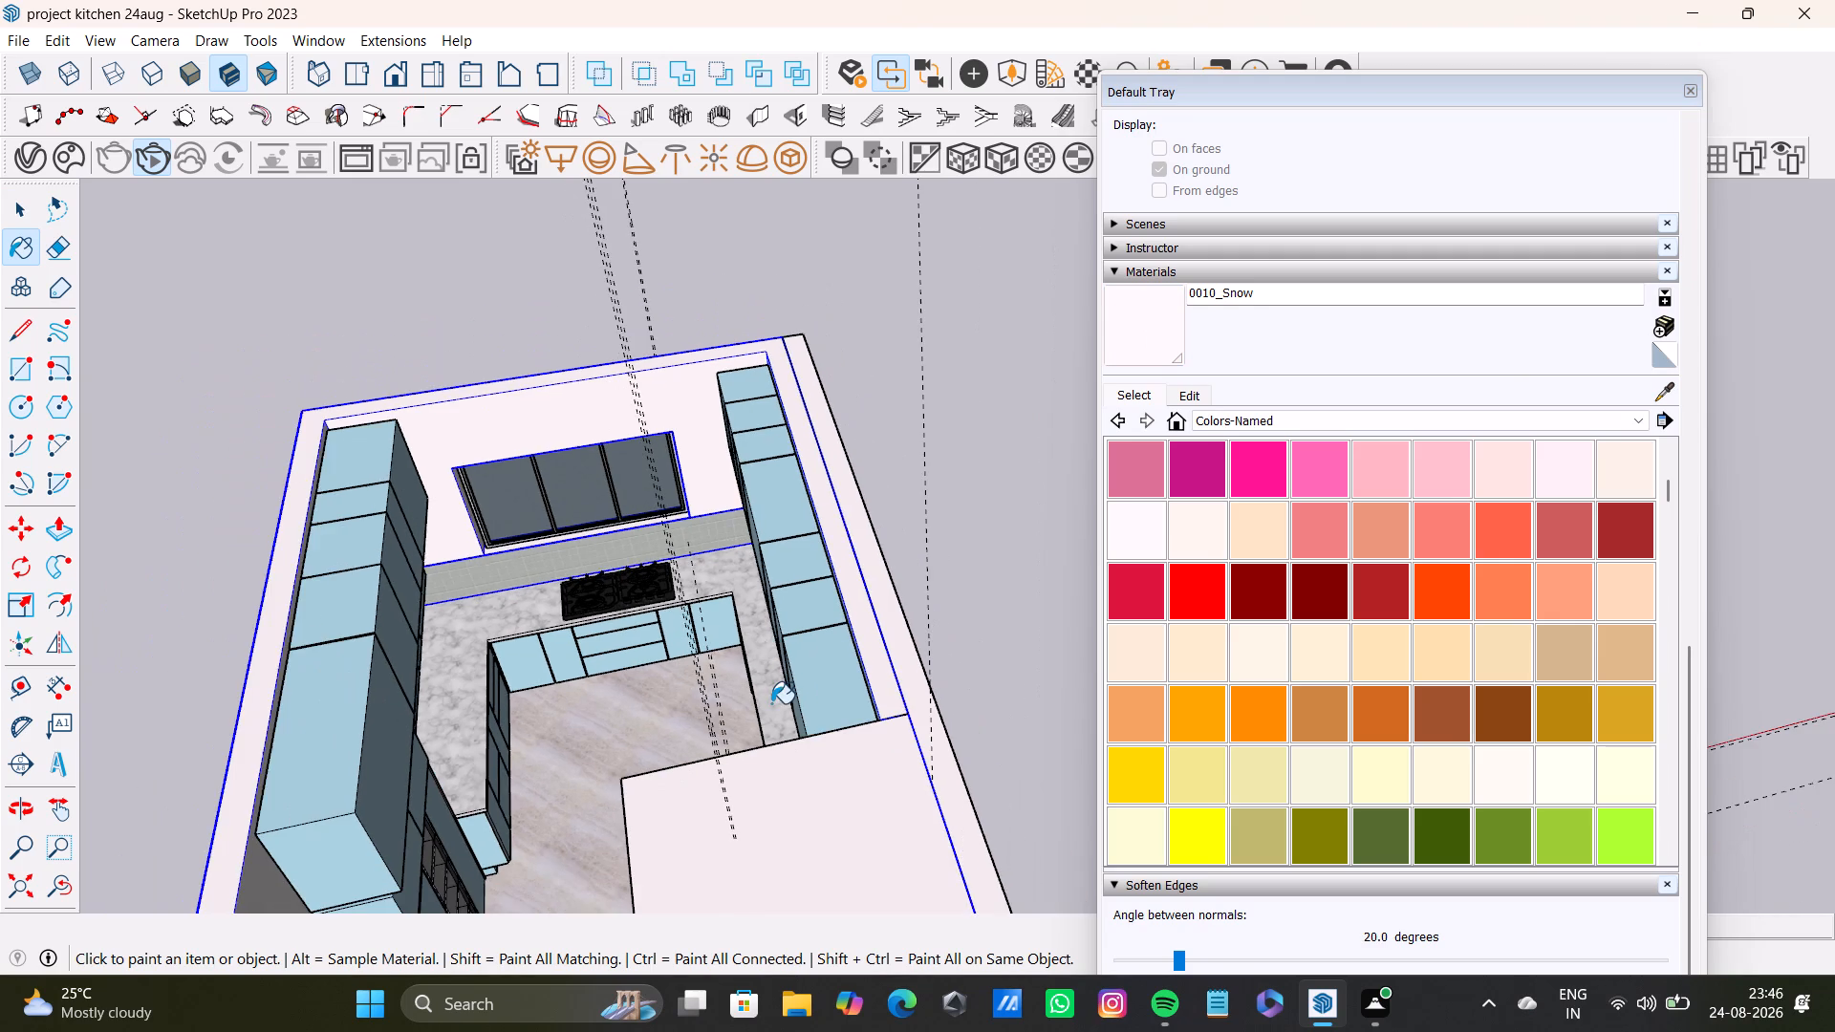
pyautogui.scroll(-2, 771, 703)
pyautogui.moveTo(814, 760); pyautogui.dragTo(746, 421, button='middle')
pyautogui.moveTo(716, 539); pyautogui.dragTo(736, 511, button='middle')
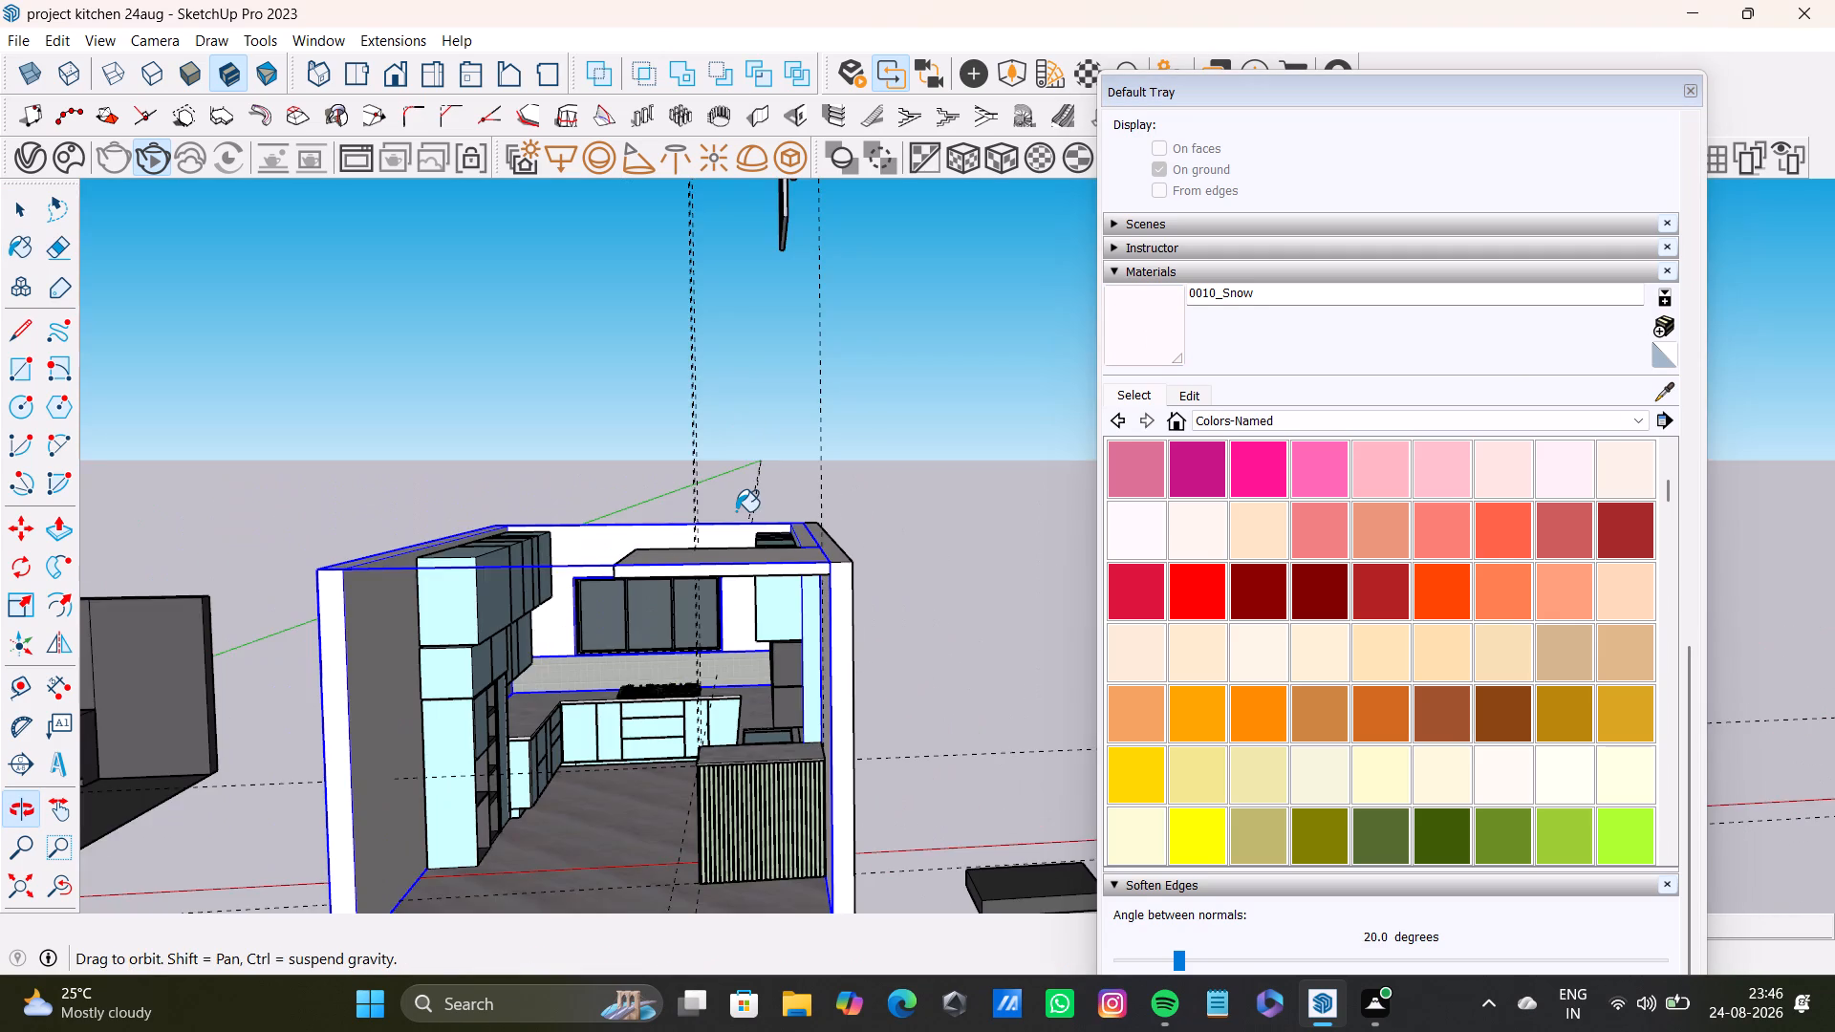
pyautogui.moveTo(736, 511); pyautogui.dragTo(771, 351, button='middle')
pyautogui.click(807, 427)
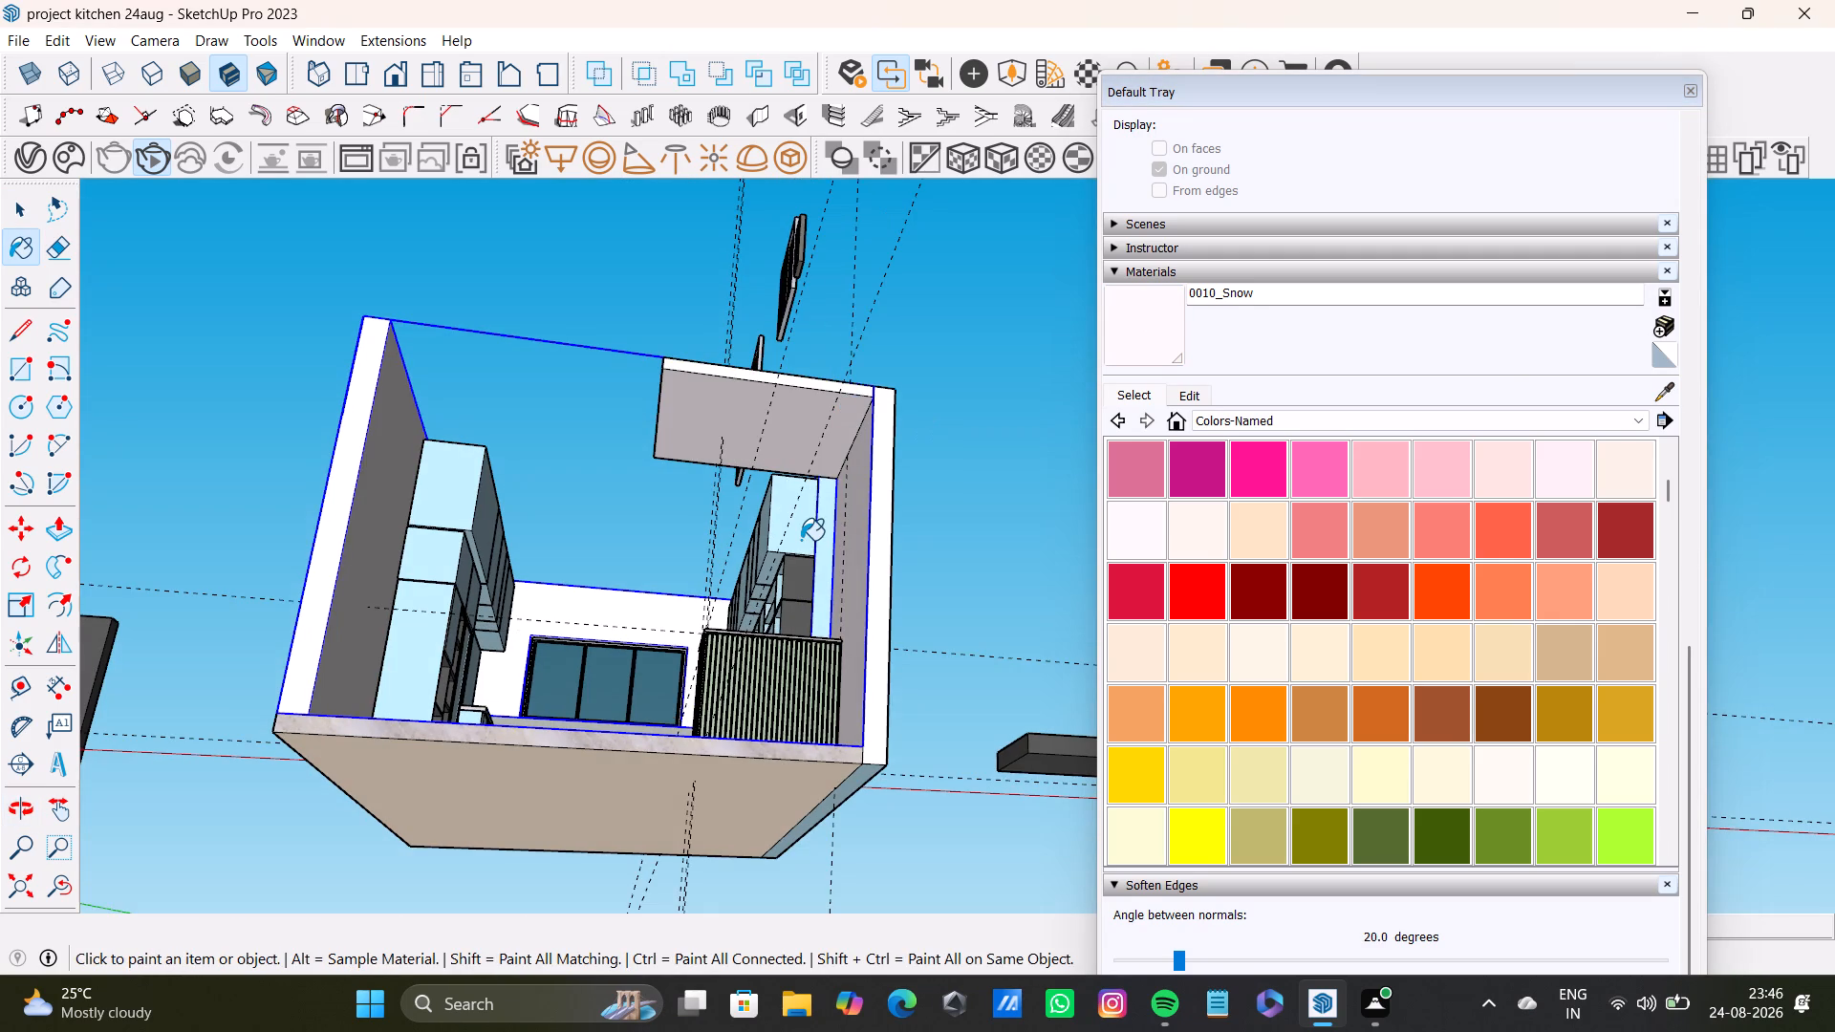
pyautogui.moveTo(799, 546); pyautogui.dragTo(685, 843, button='middle')
pyautogui.click(969, 523)
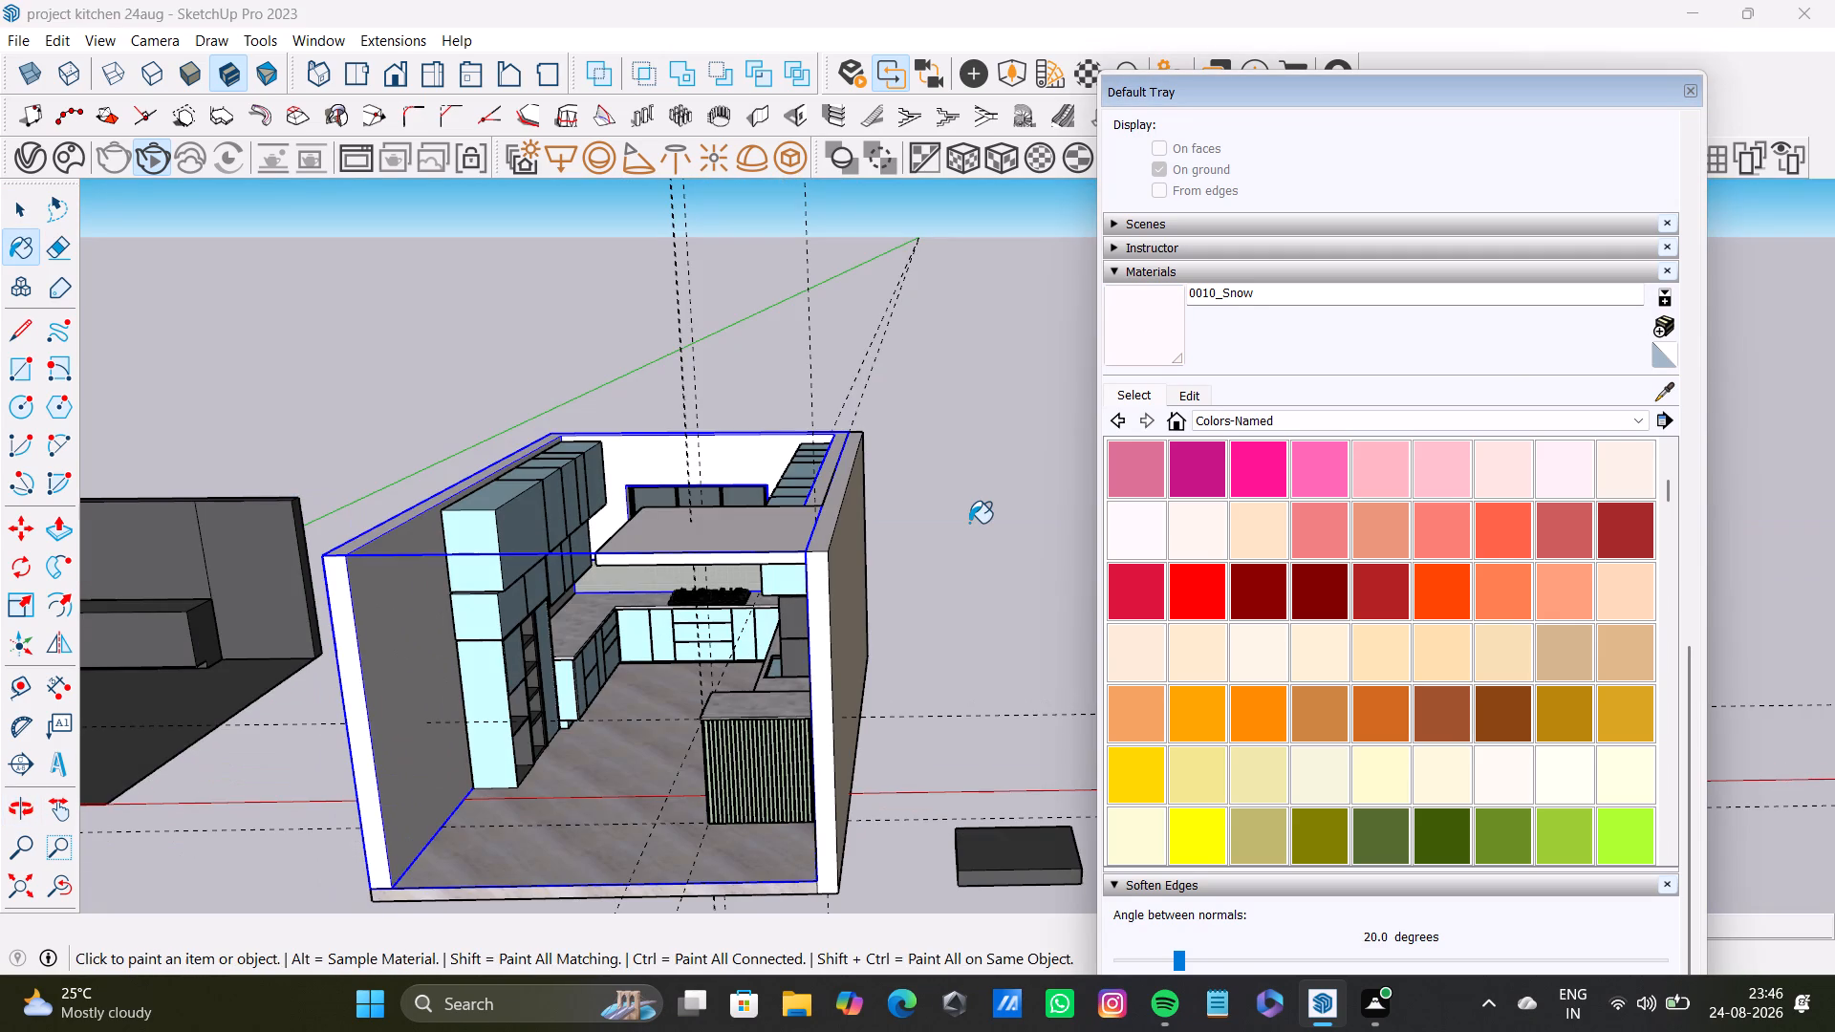
pyautogui.press('space')
pyautogui.press('space')
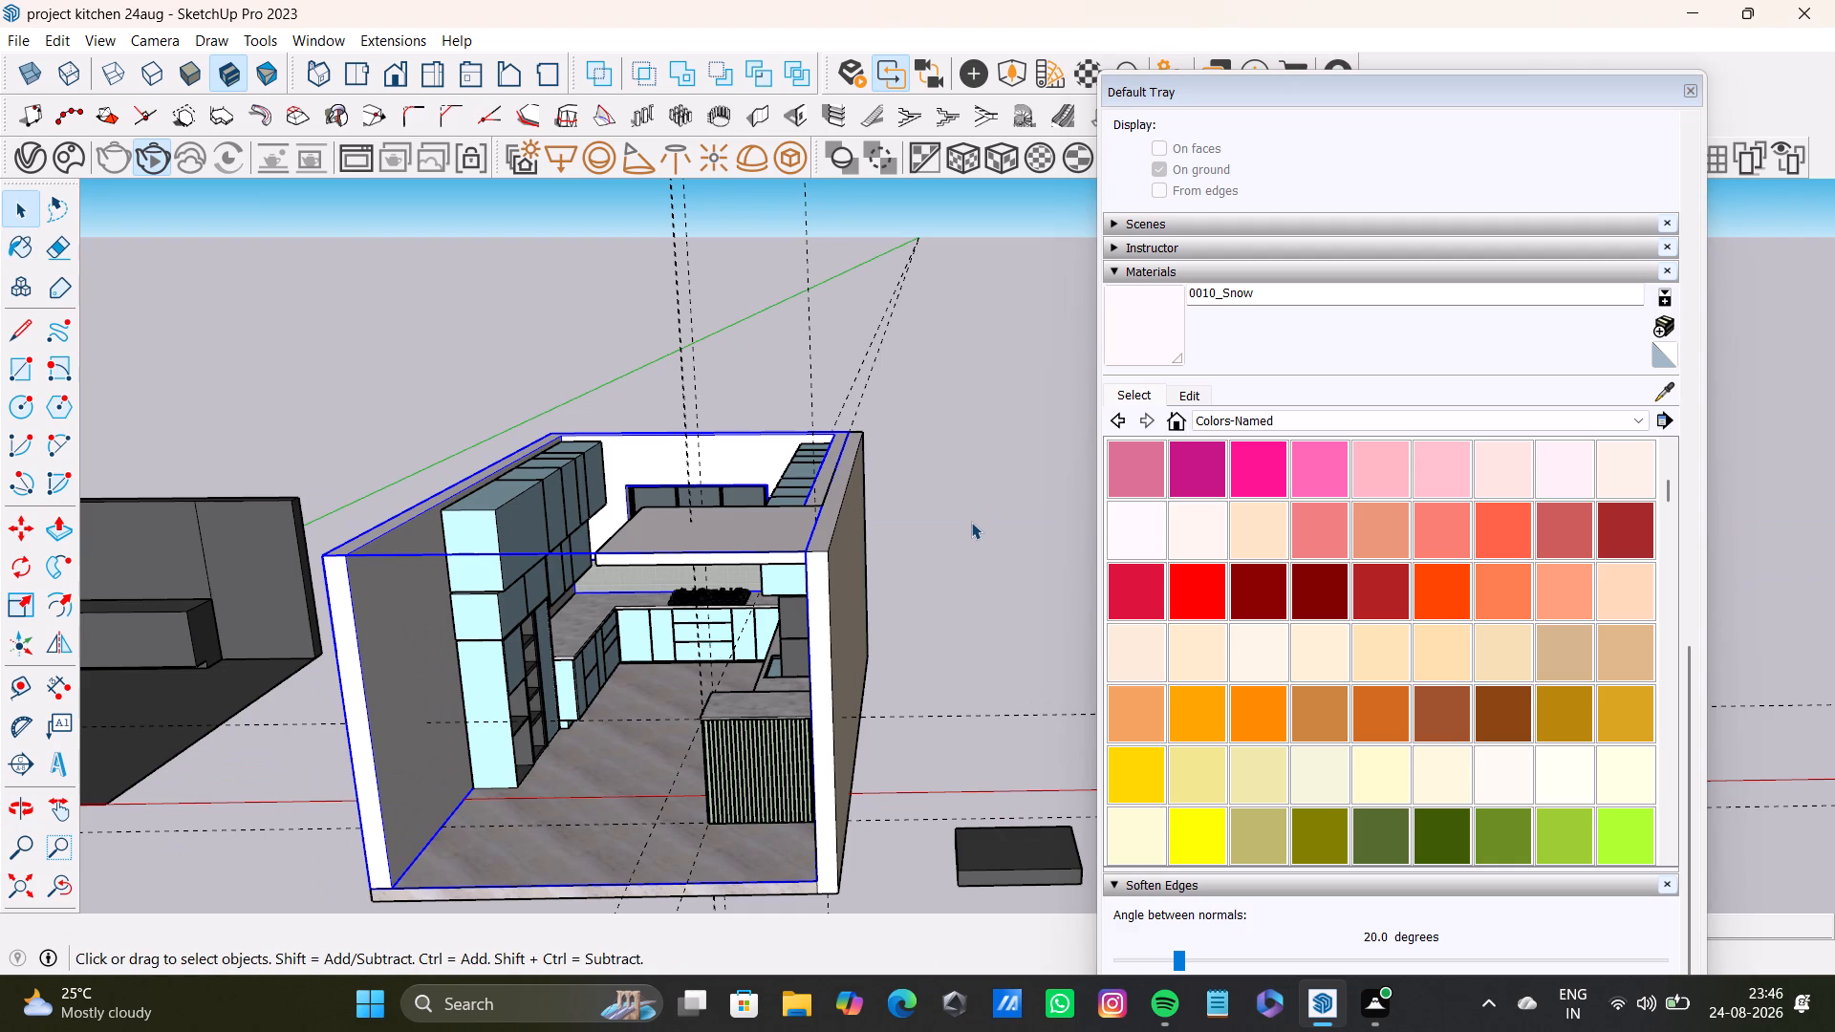
pyautogui.press('space')
pyautogui.press('Escape')
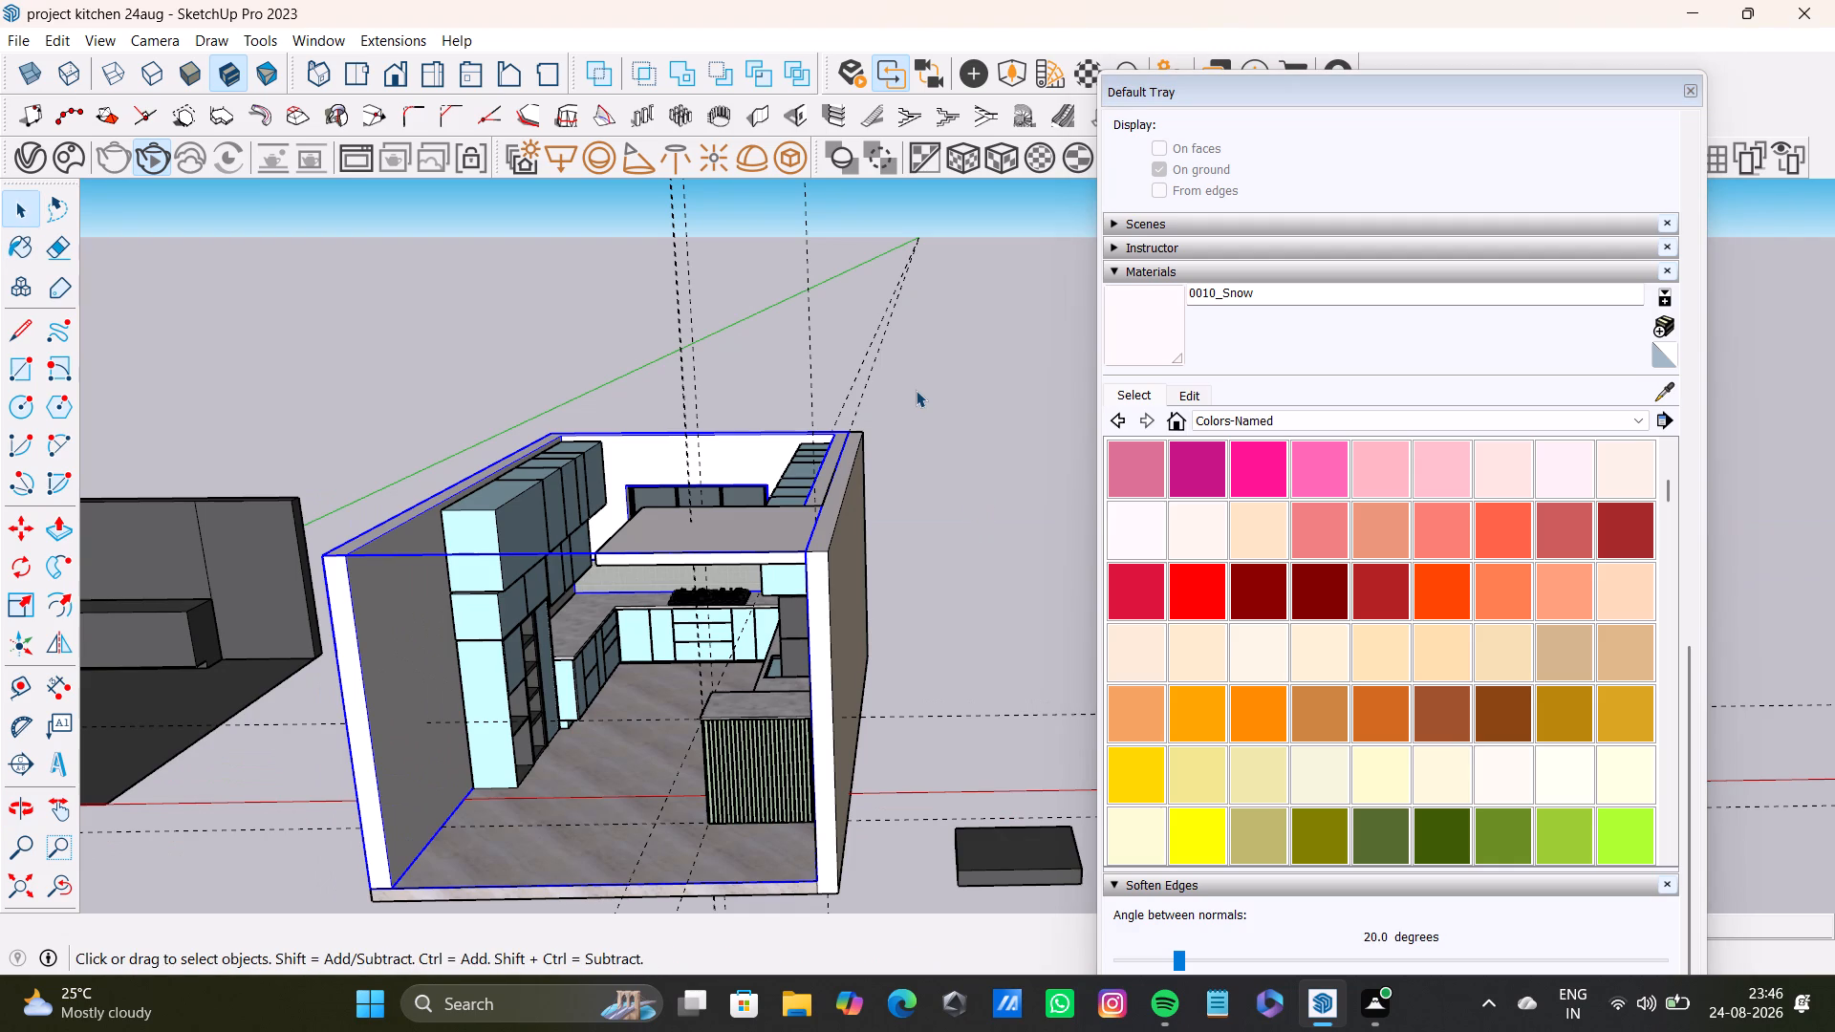
pyautogui.click(916, 390)
pyautogui.click(979, 431)
pyautogui.doubleClick(970, 436)
pyautogui.doubleClick(1009, 453)
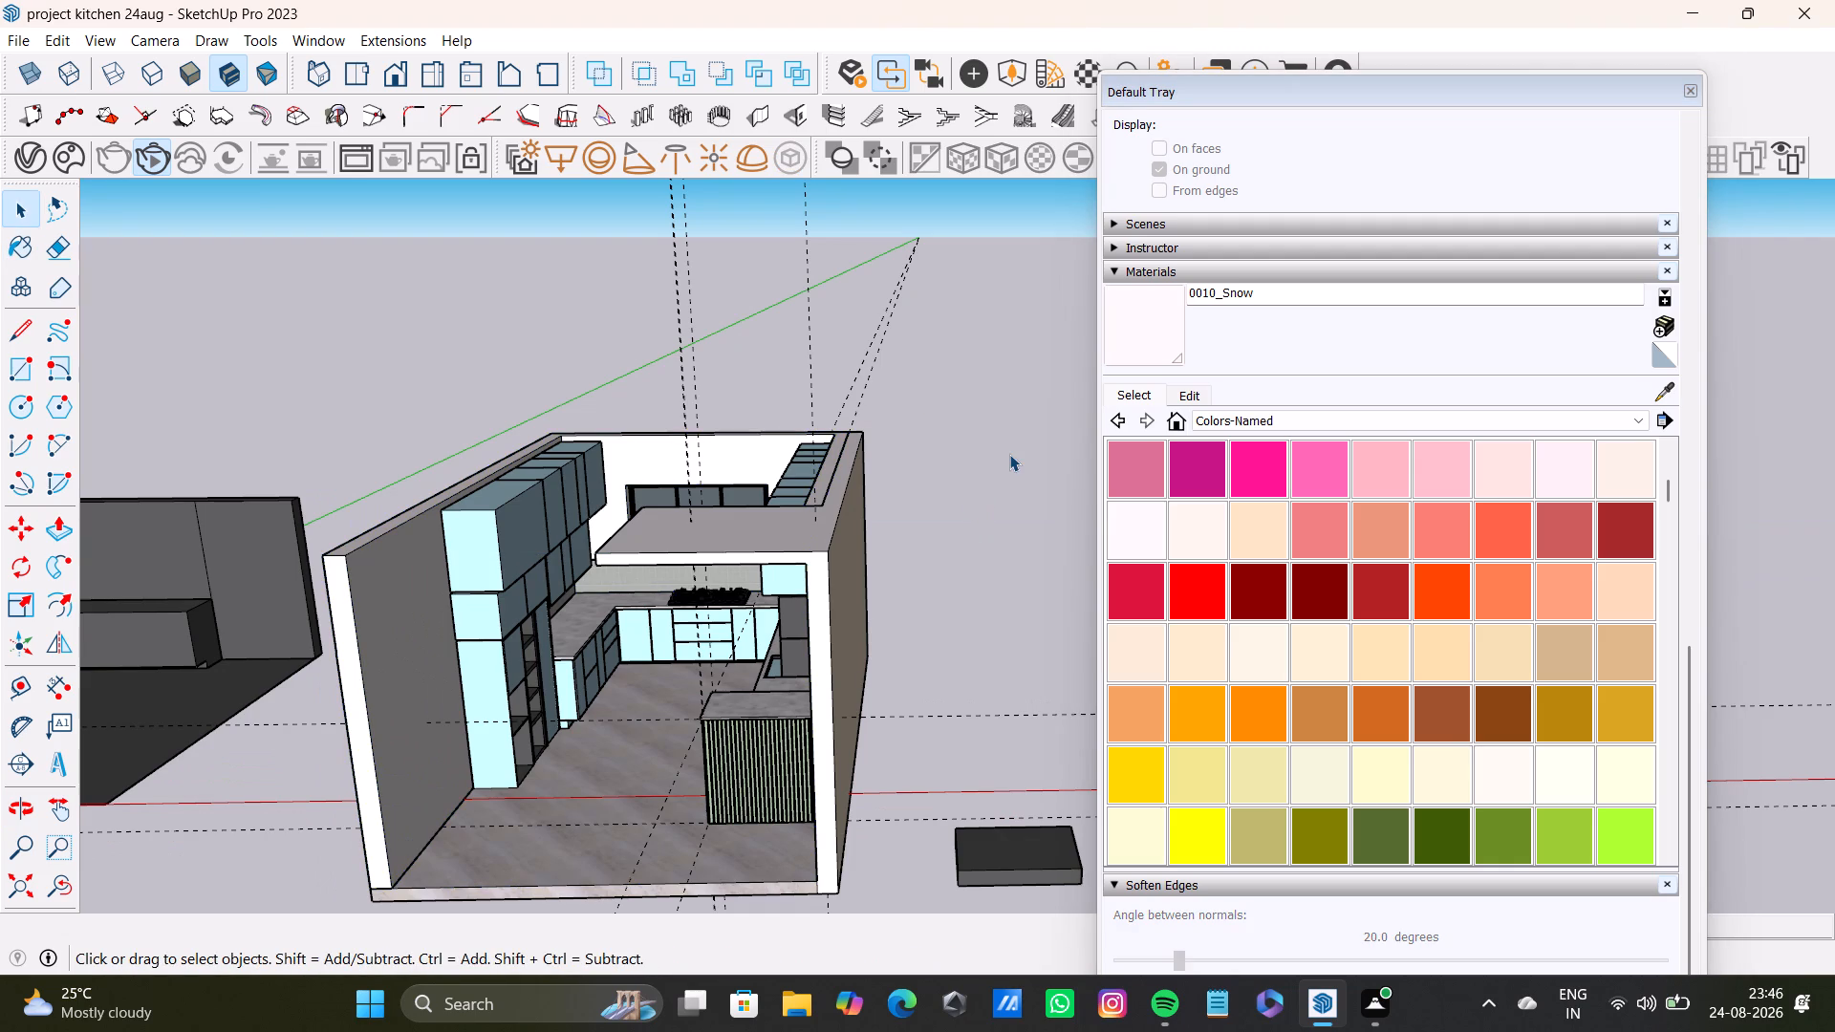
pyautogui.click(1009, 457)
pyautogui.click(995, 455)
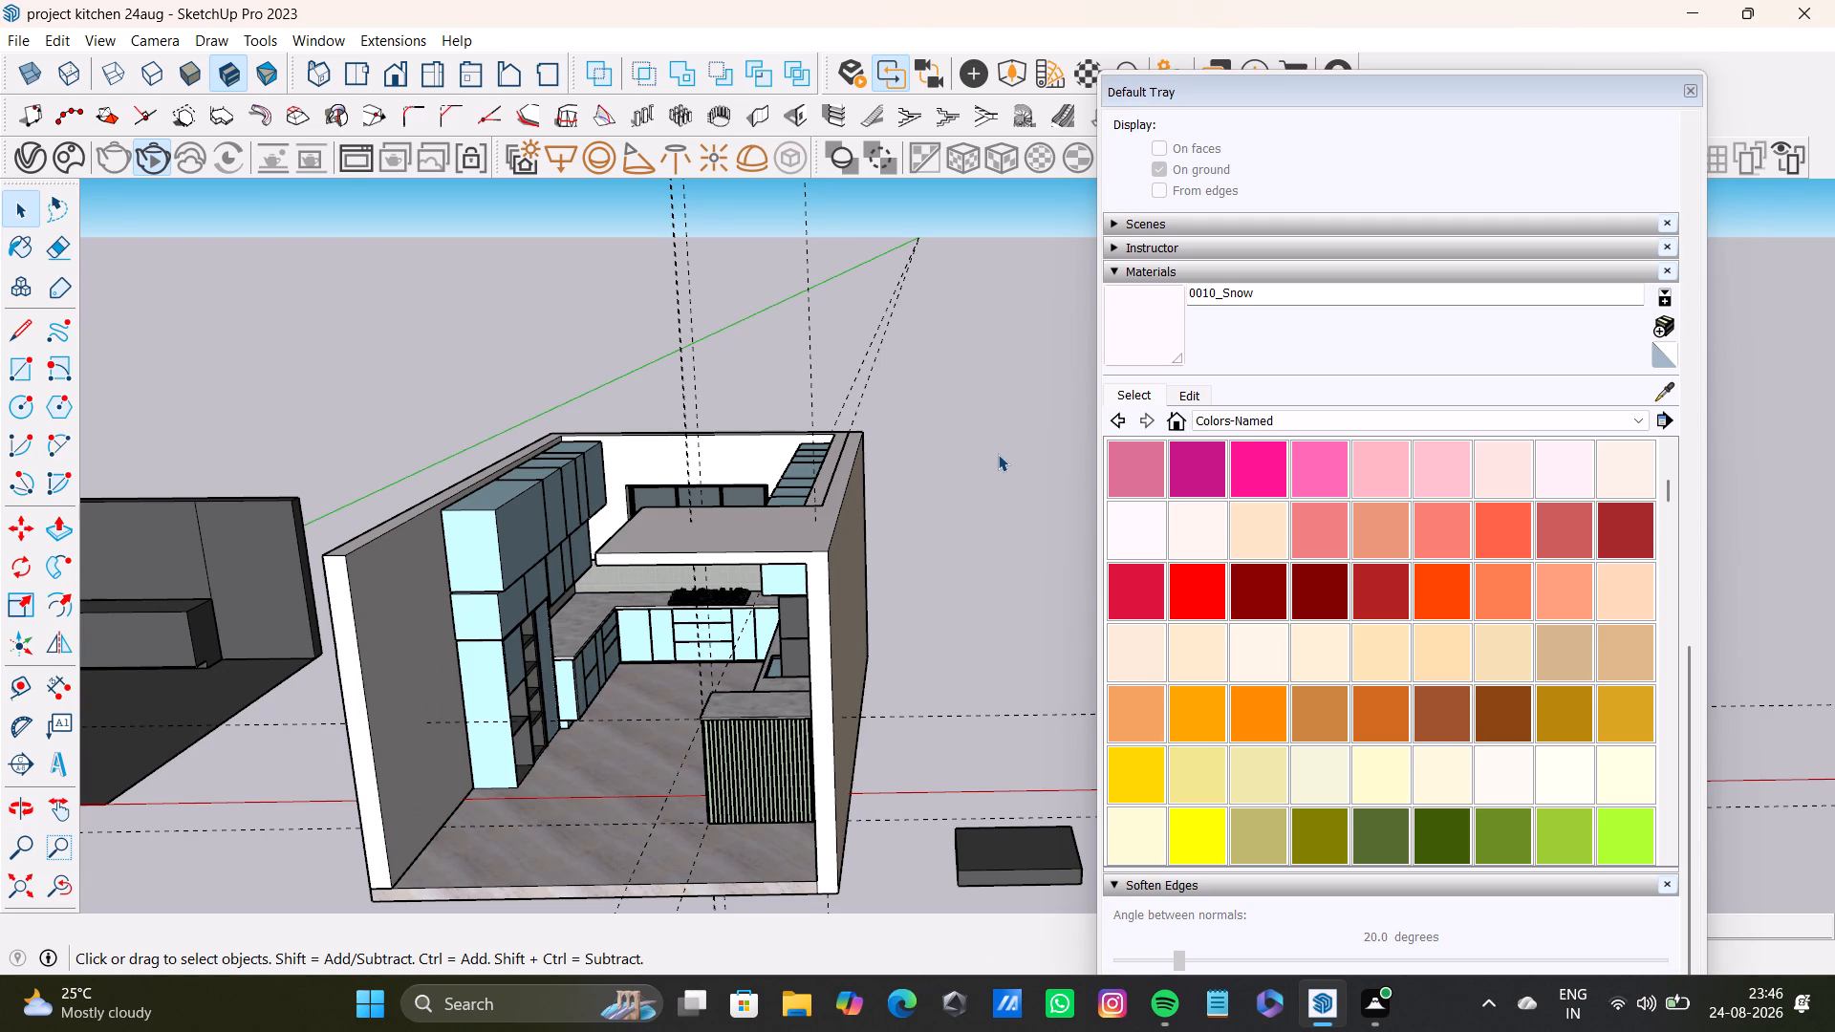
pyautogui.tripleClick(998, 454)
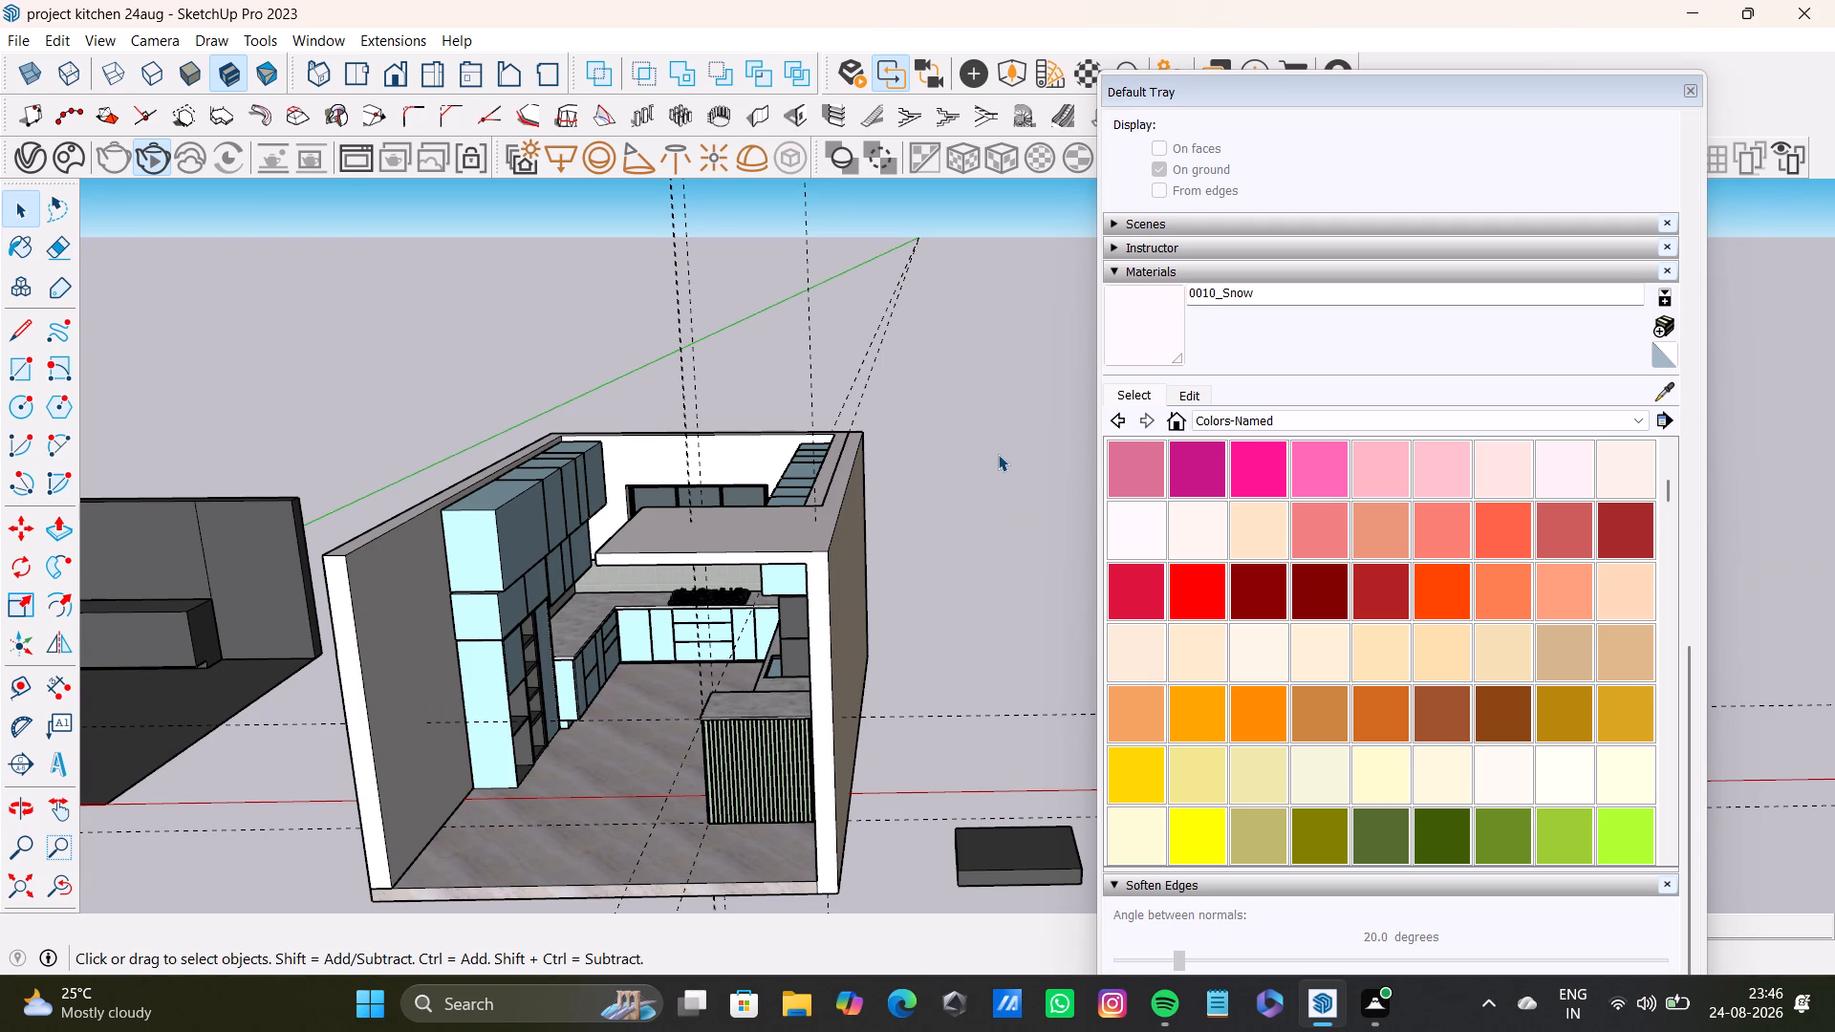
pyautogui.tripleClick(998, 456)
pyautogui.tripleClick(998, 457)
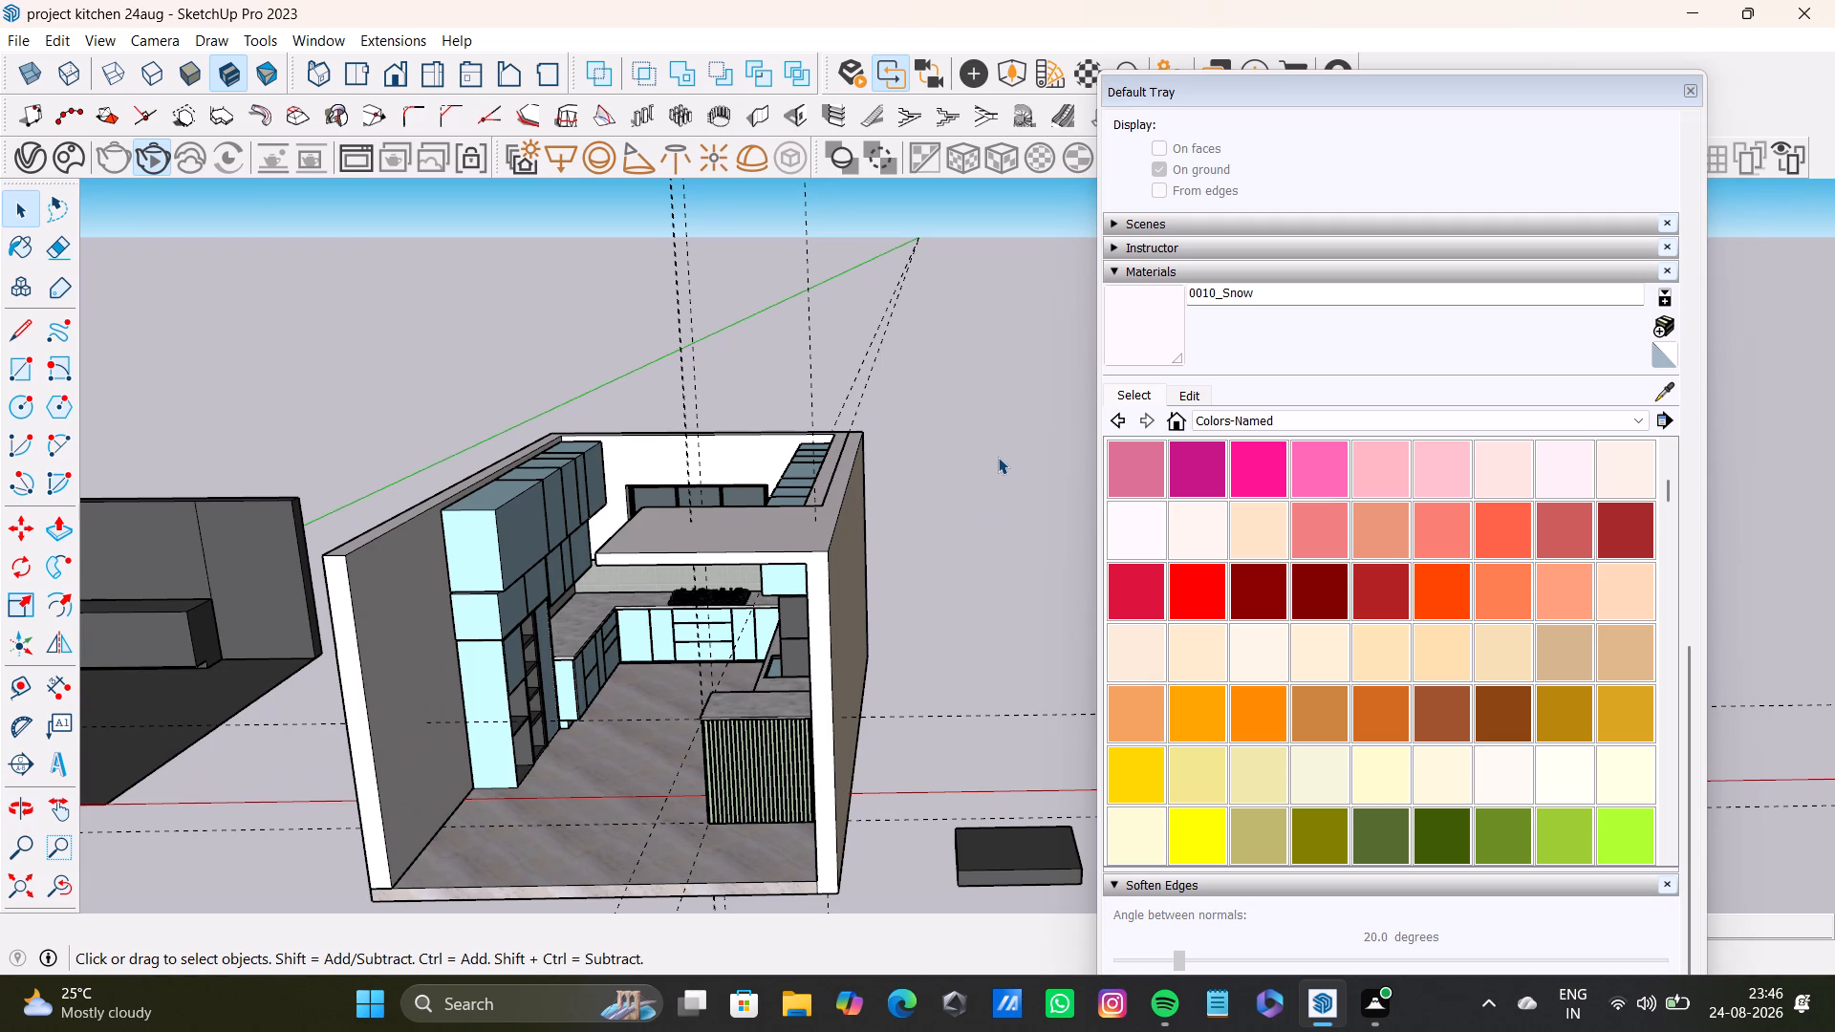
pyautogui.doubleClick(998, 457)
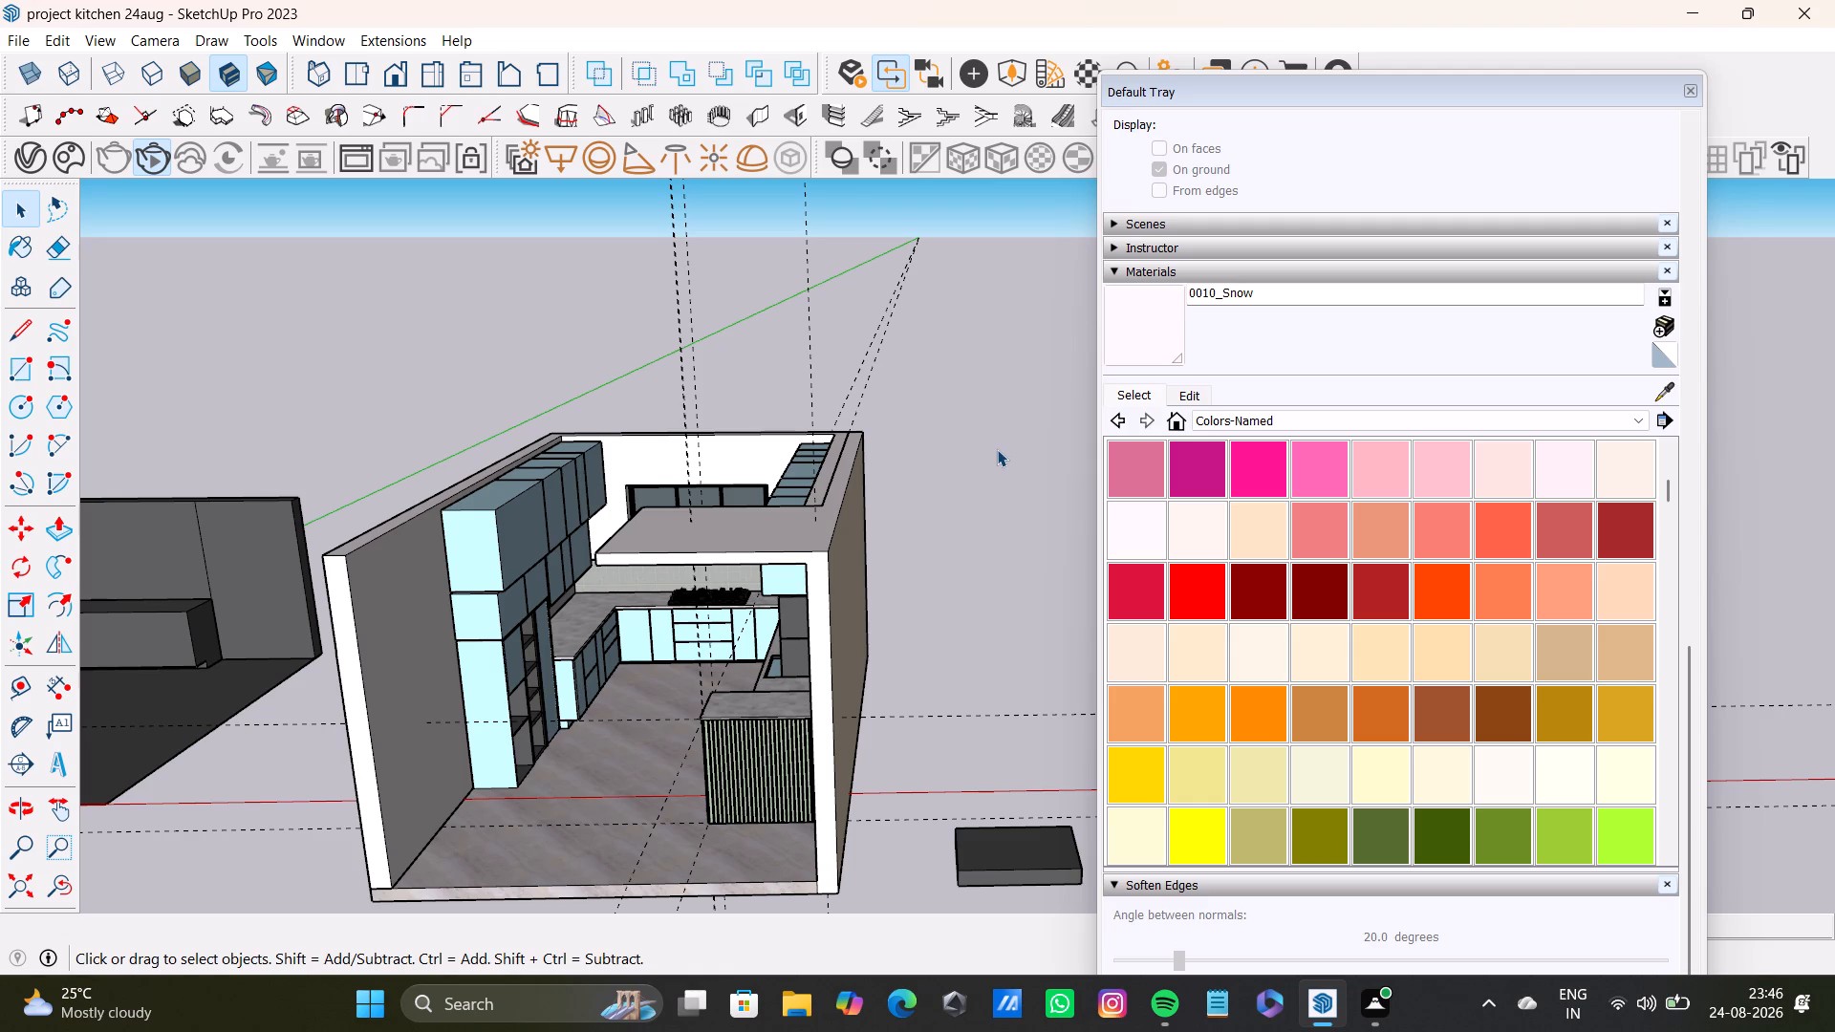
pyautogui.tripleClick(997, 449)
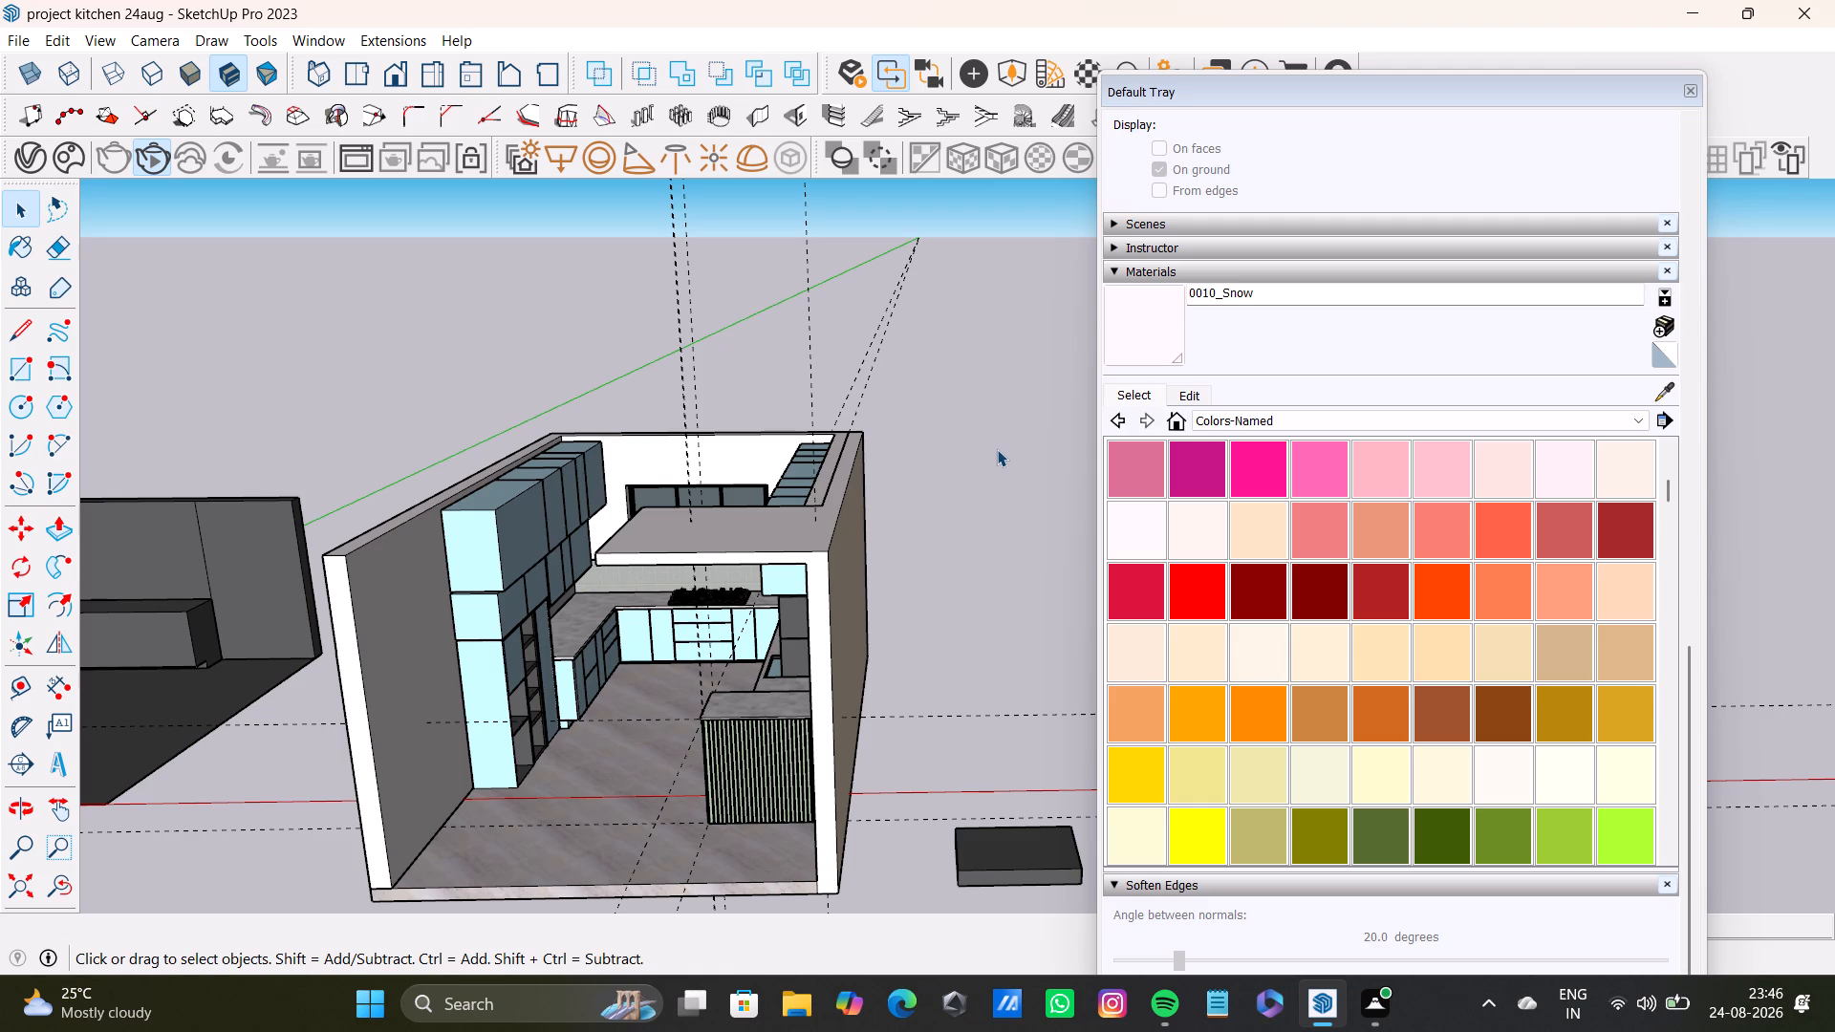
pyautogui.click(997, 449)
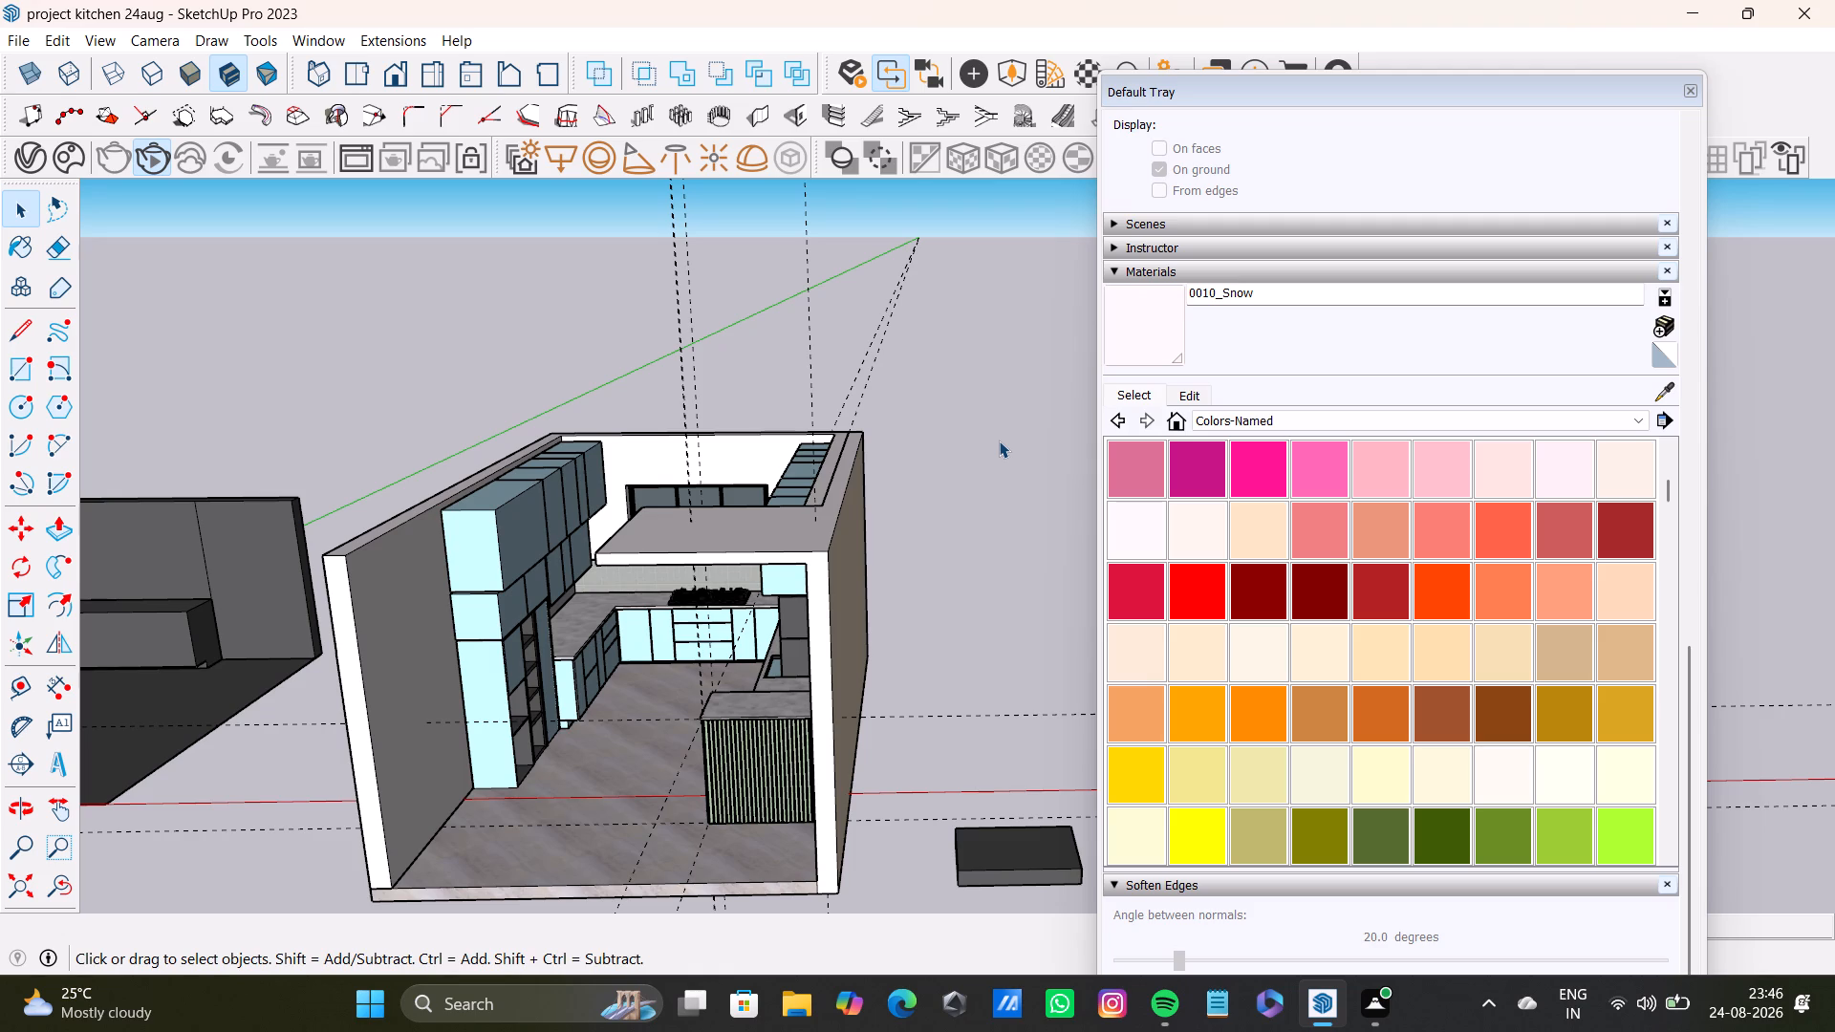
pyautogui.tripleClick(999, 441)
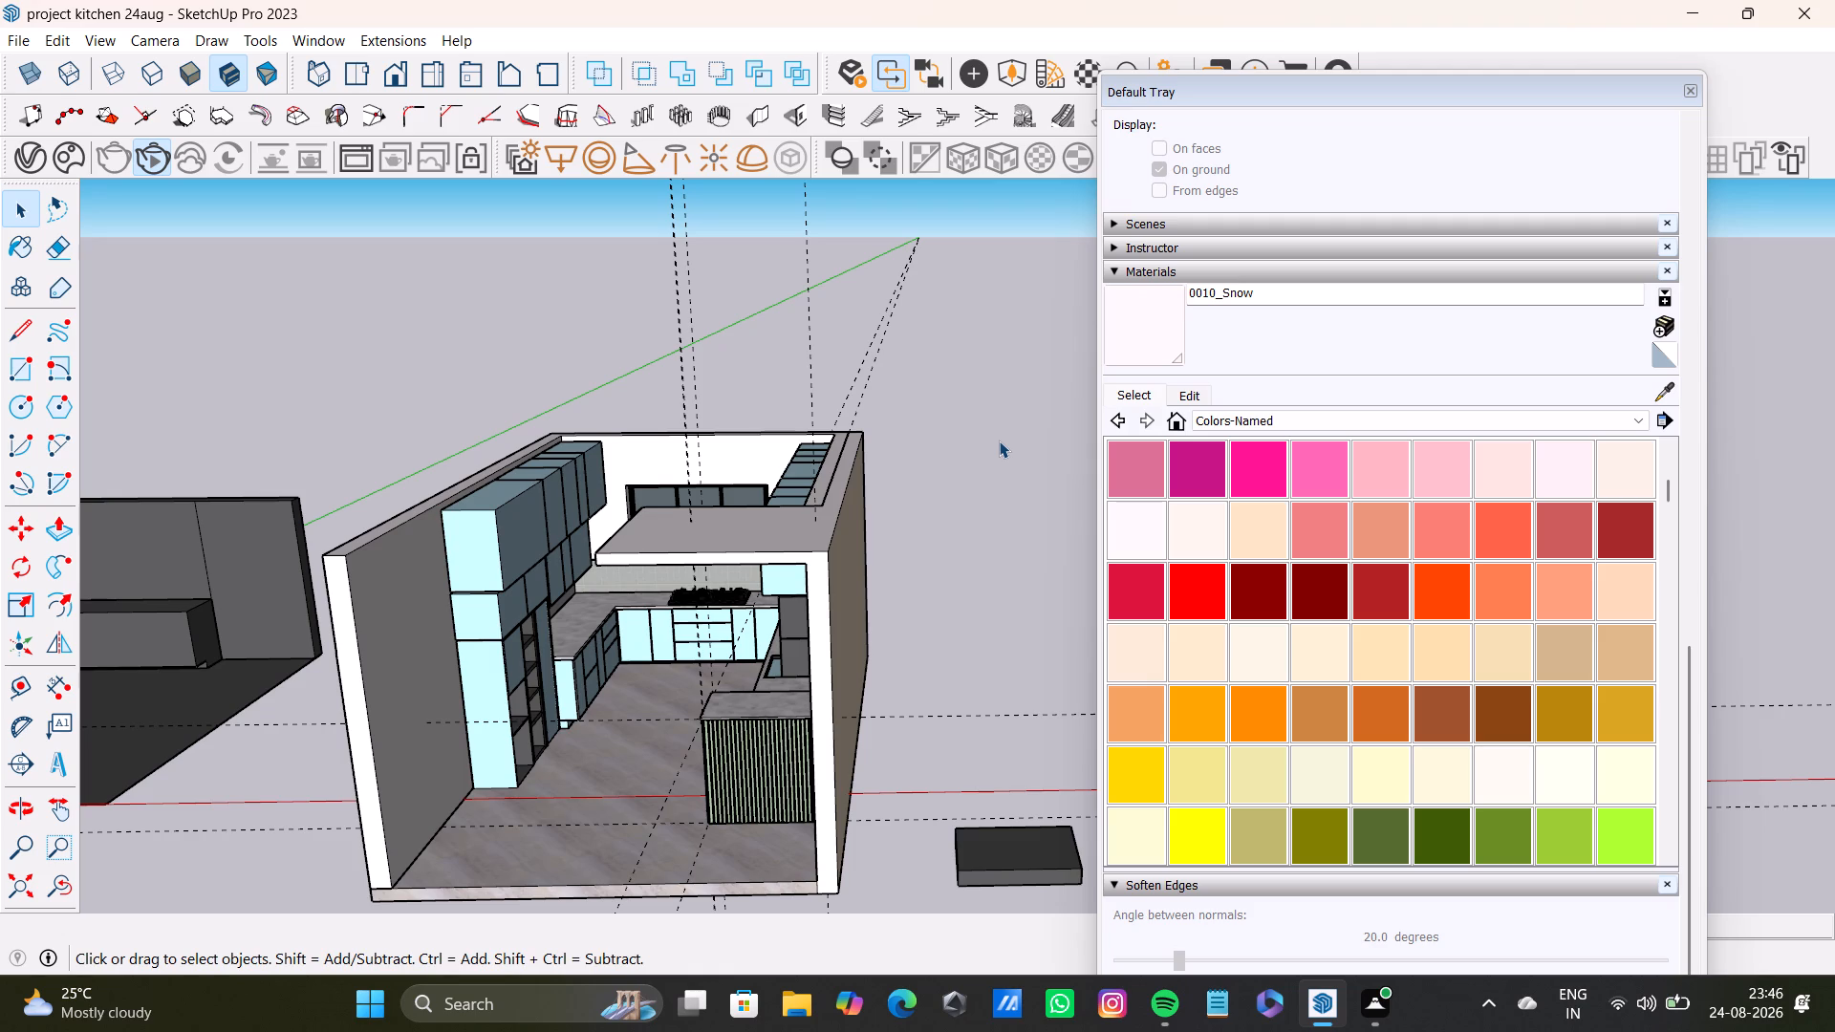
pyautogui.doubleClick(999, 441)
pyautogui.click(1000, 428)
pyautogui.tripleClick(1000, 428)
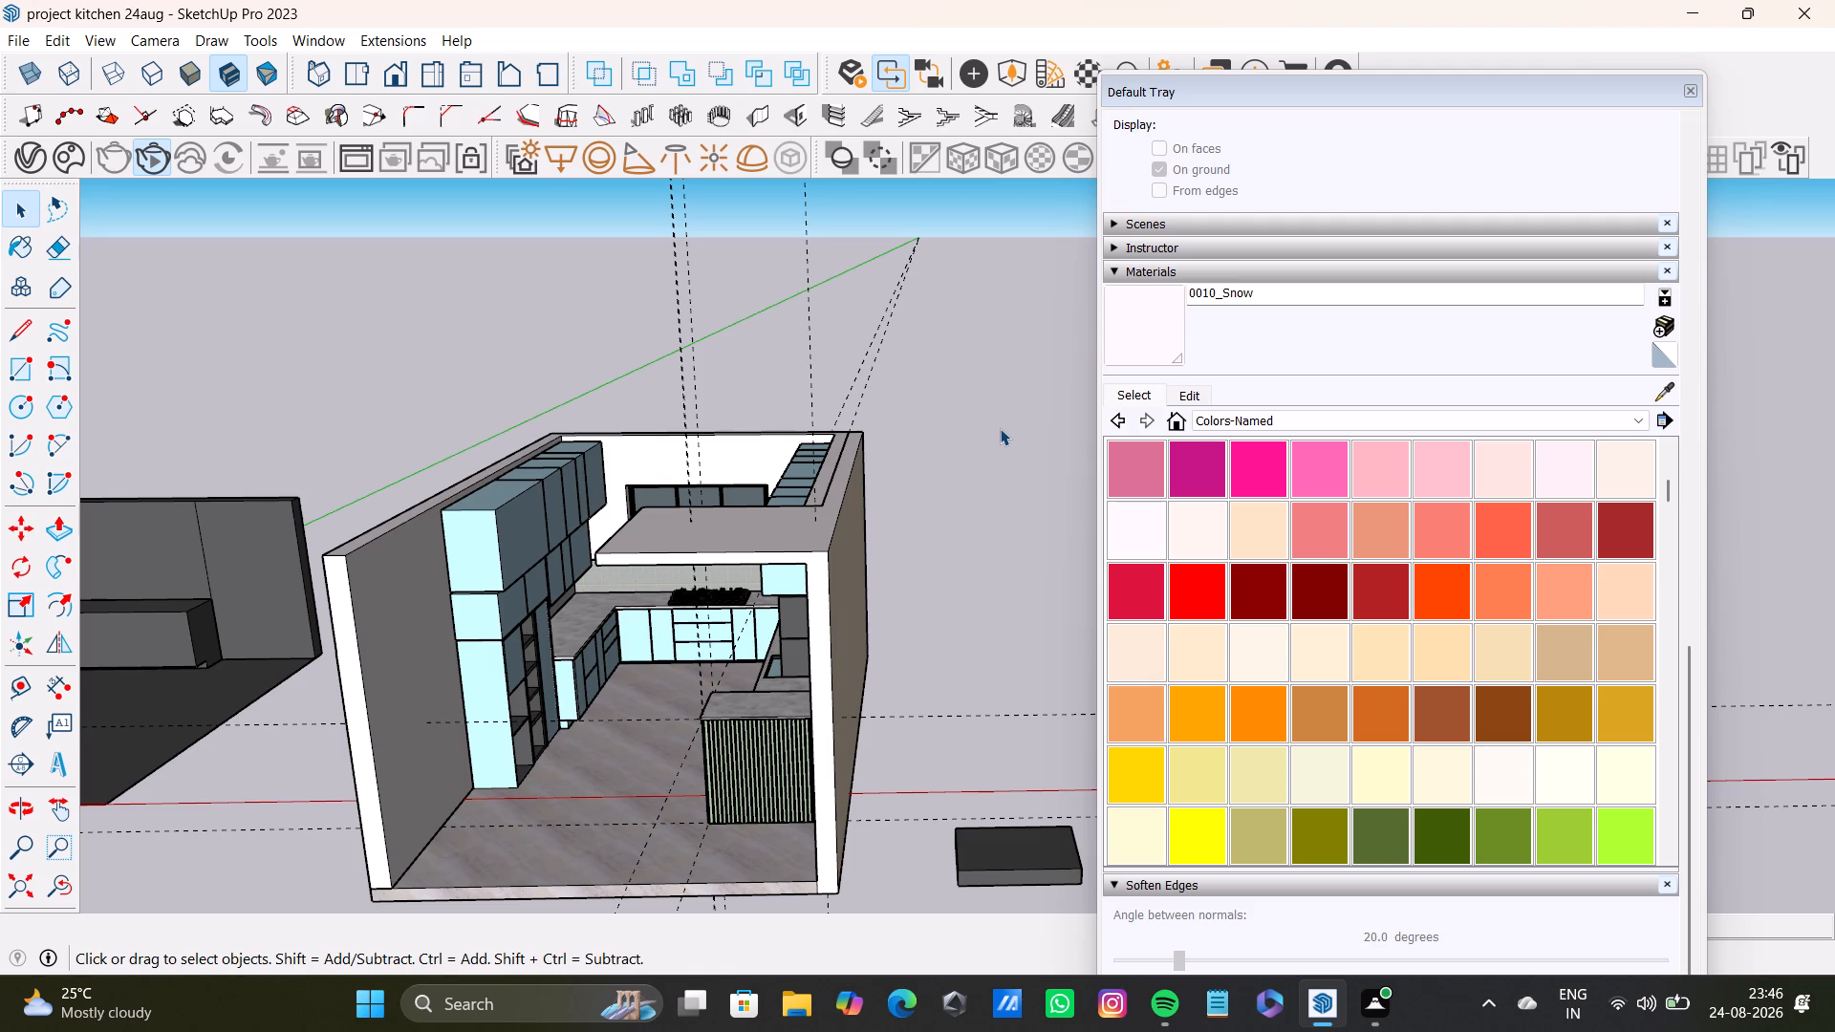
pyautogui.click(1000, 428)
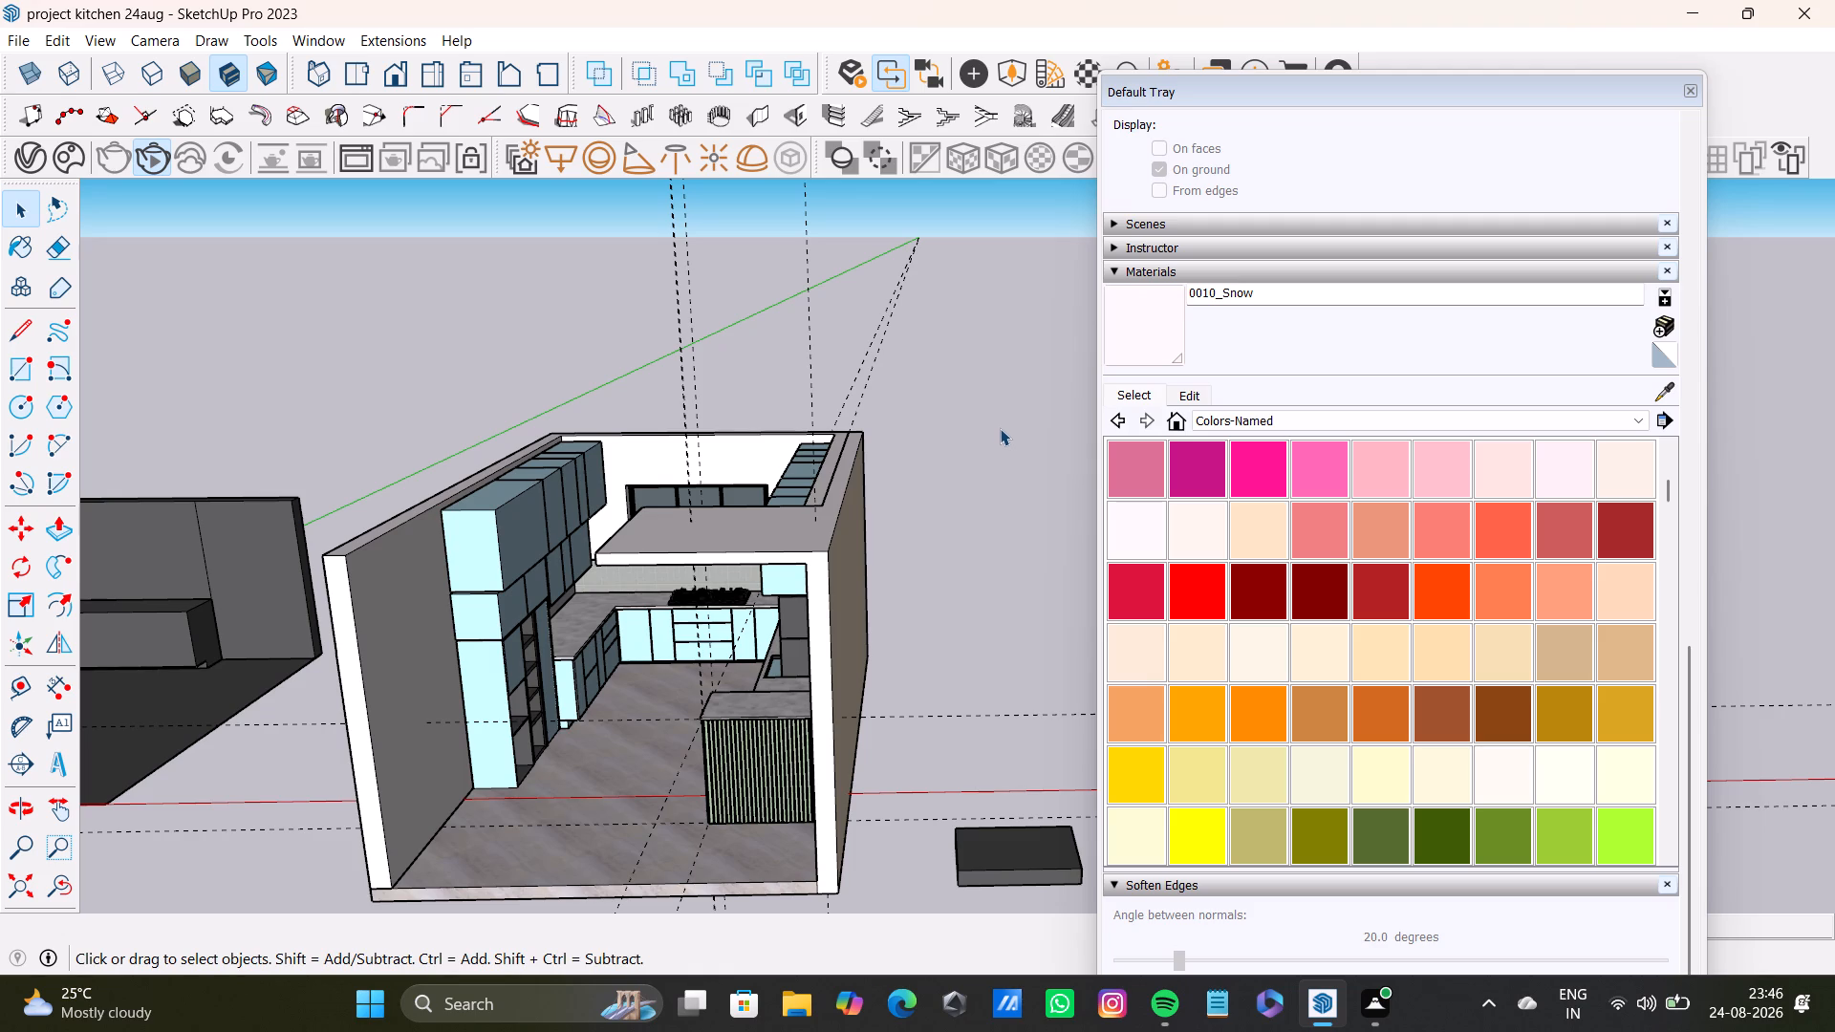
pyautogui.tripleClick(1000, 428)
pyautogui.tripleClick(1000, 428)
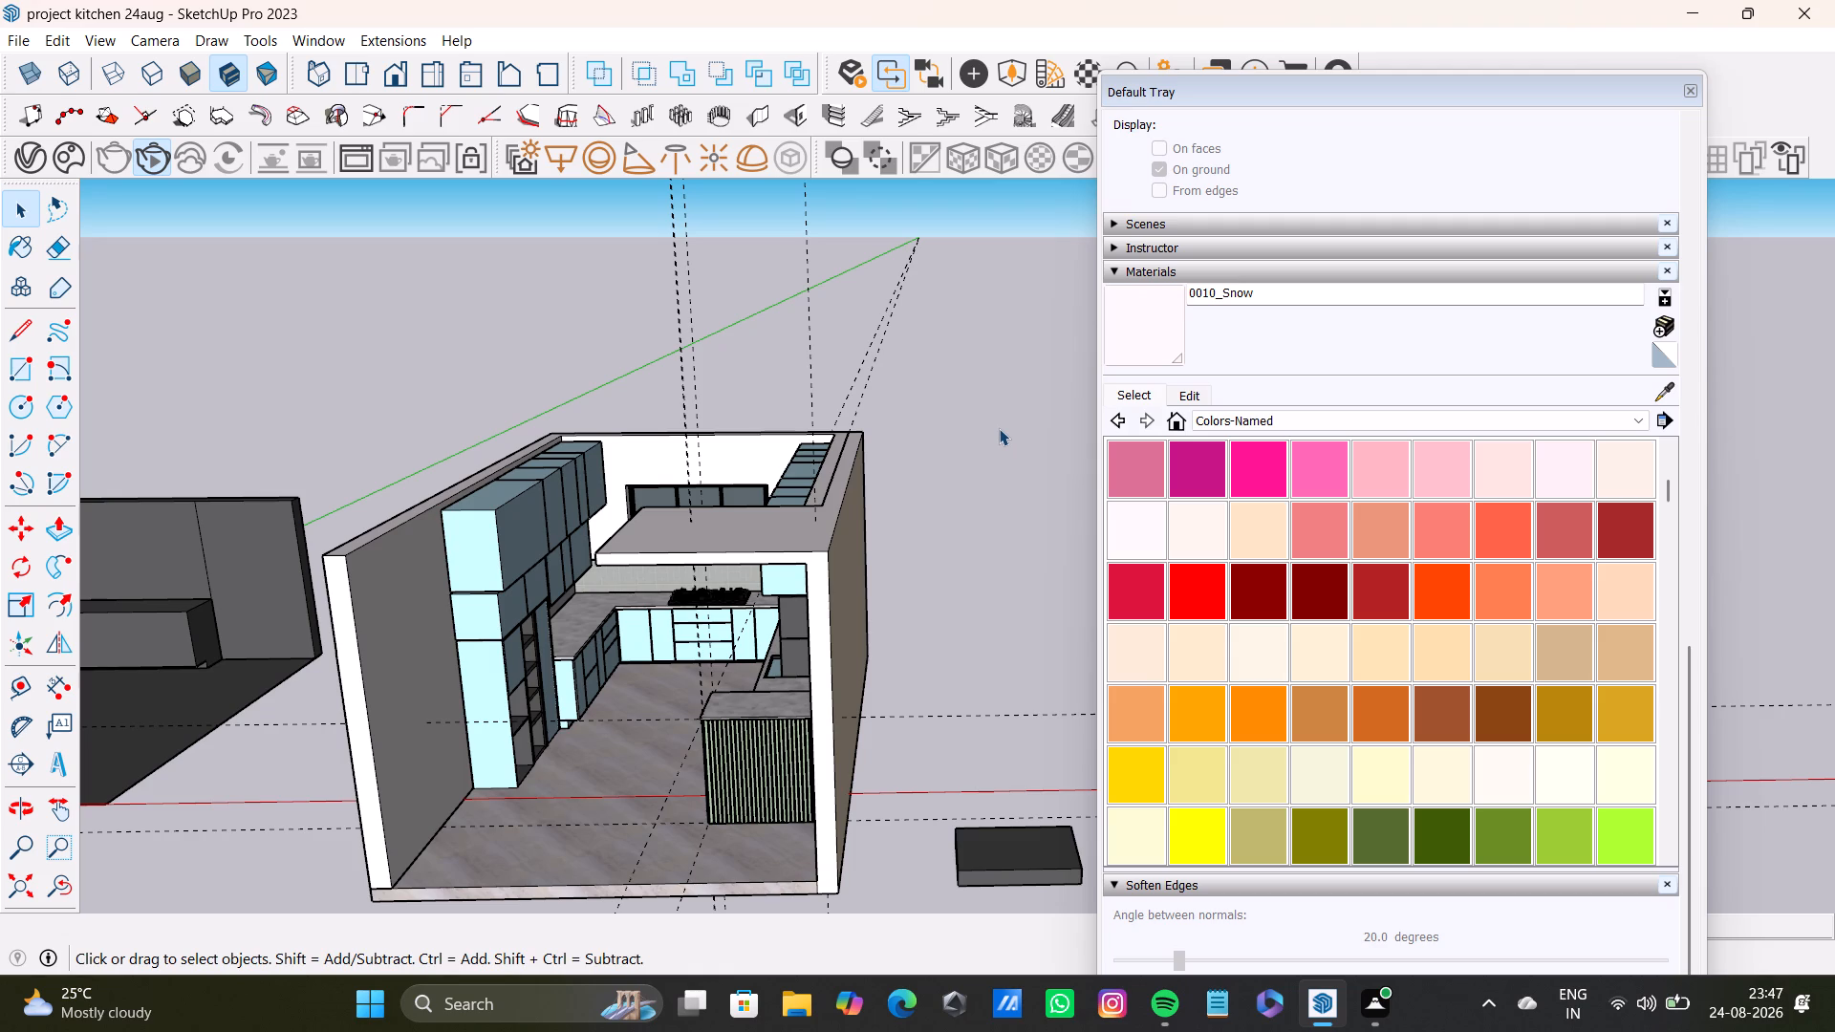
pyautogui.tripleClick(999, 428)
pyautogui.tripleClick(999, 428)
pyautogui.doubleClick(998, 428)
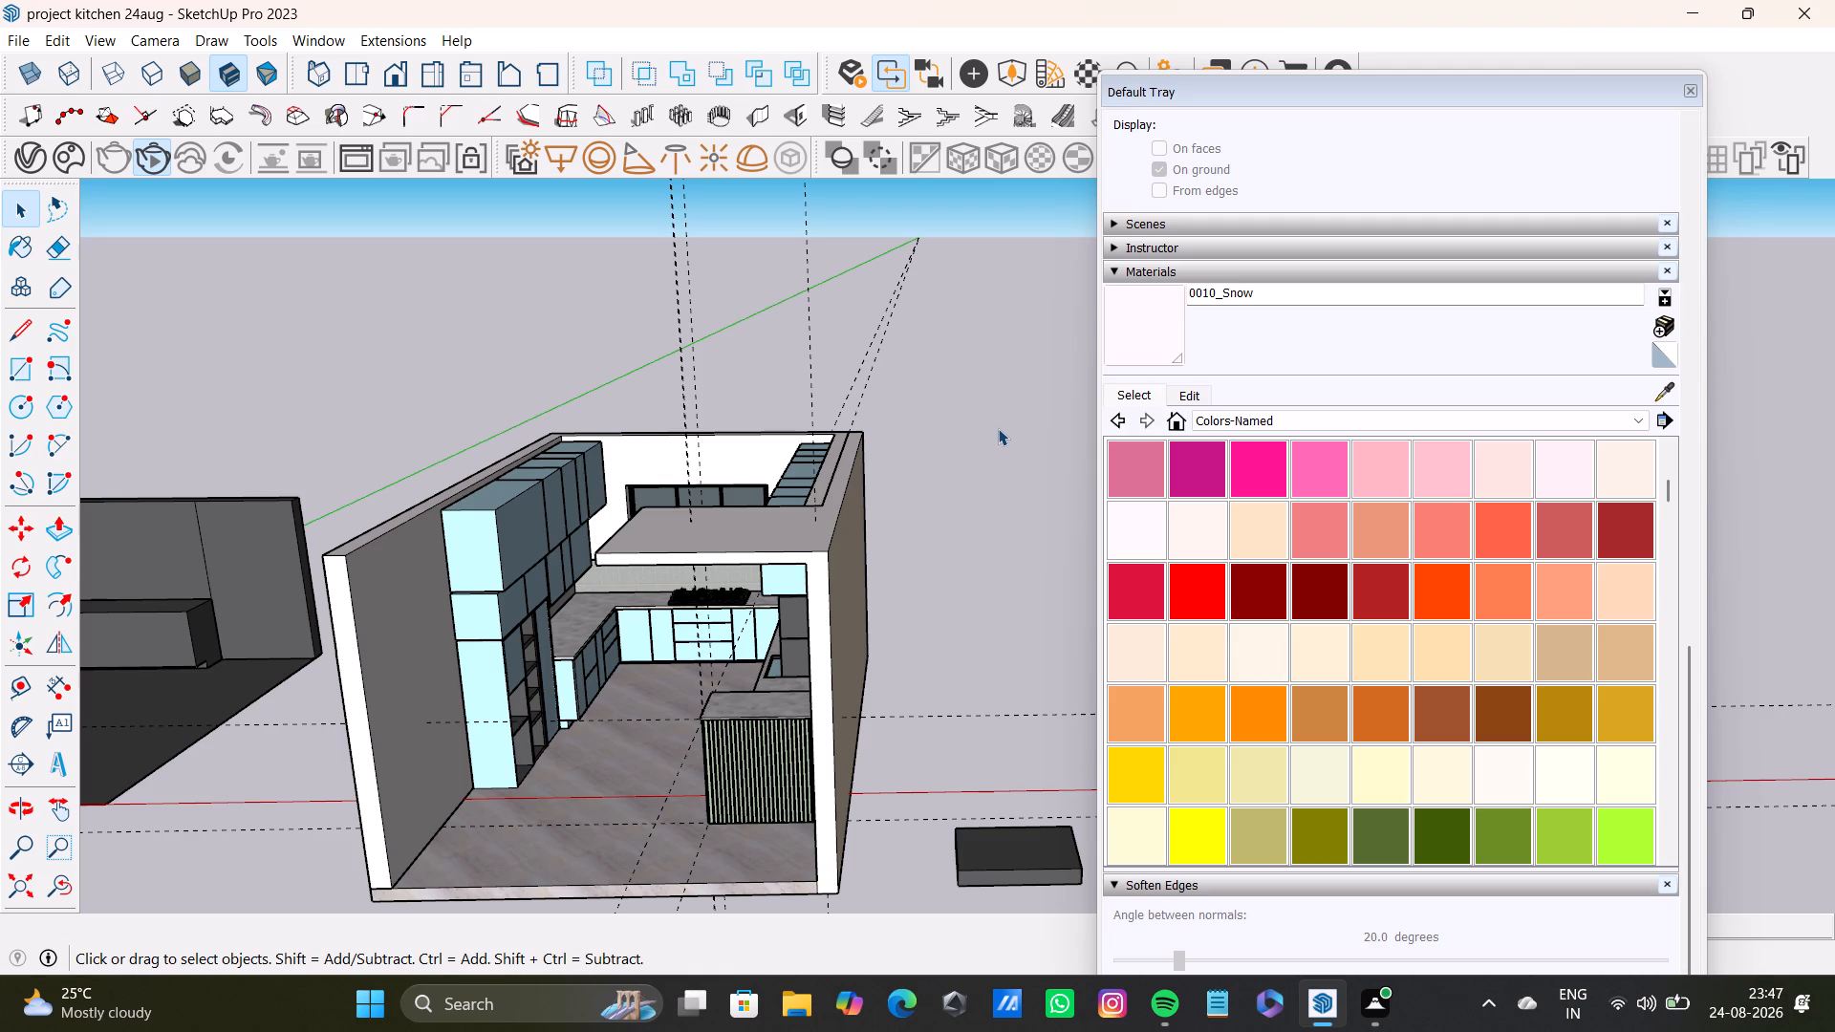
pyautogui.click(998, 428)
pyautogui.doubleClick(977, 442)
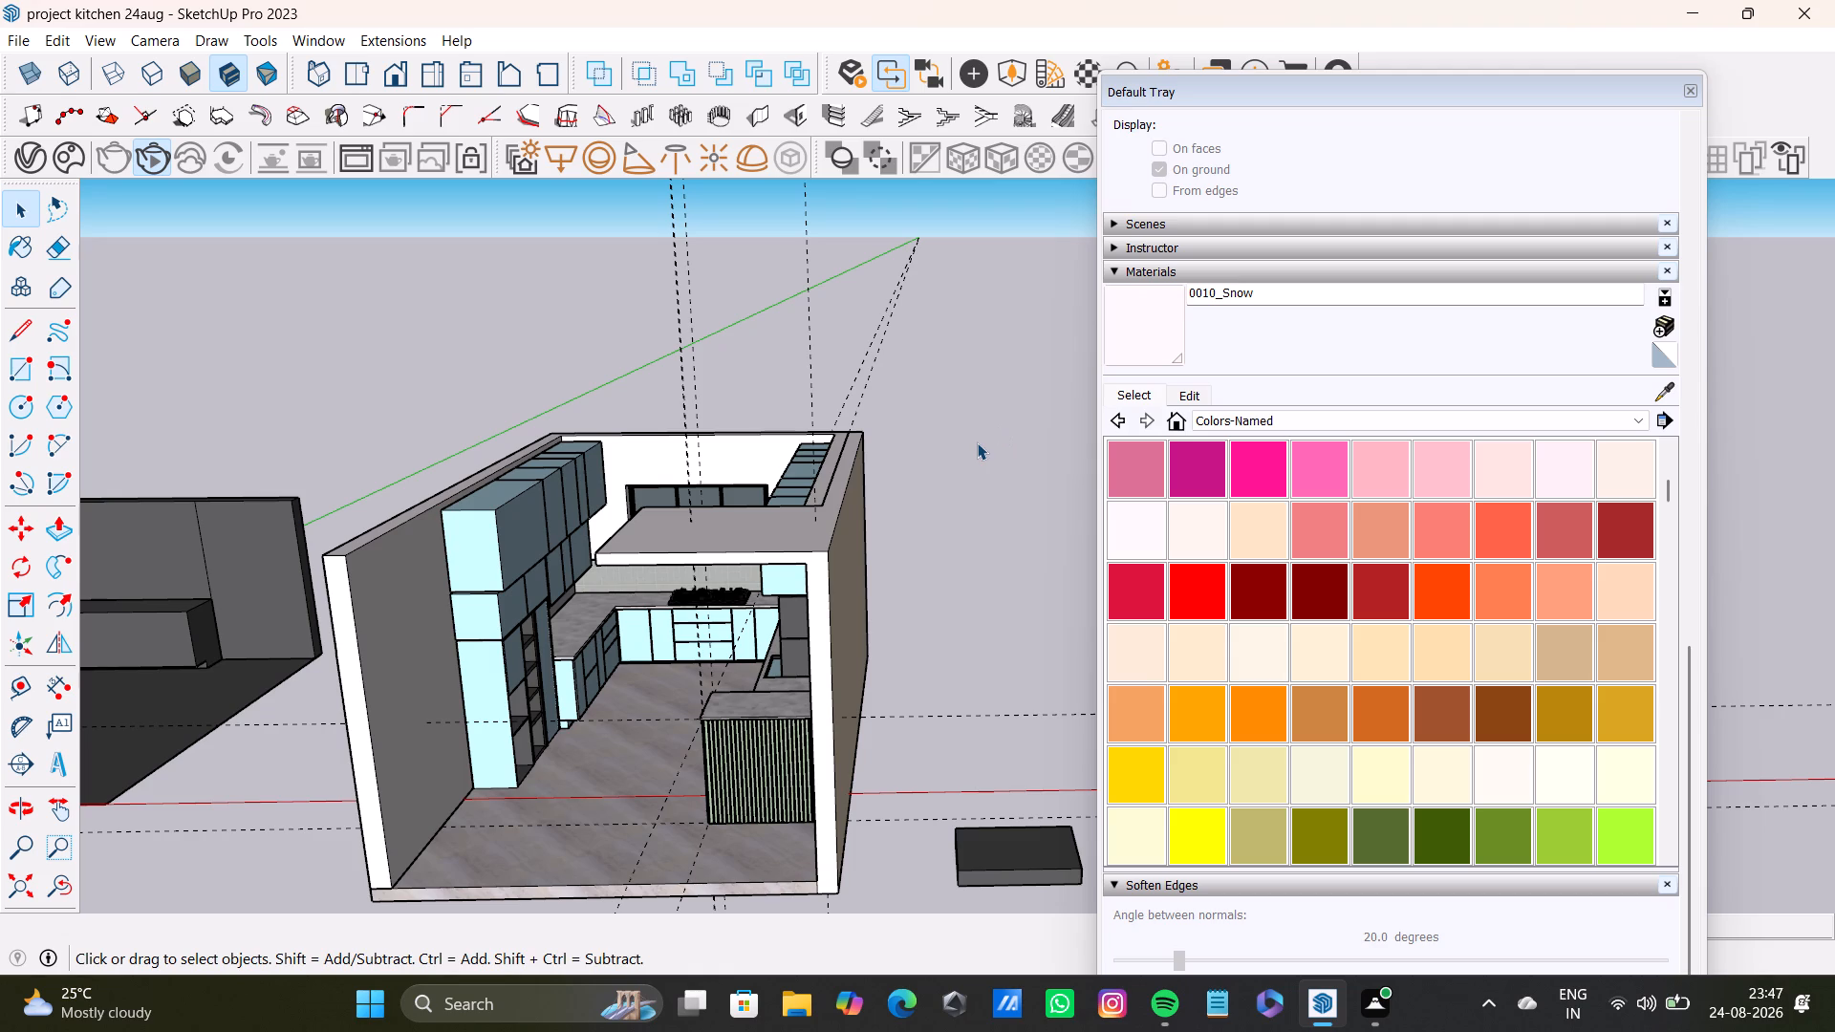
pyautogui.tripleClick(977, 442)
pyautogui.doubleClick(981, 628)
# Examine the kitchen interior from its open side, including the base cabinets, hob wall, open shelves and fluted counter.
pyautogui.scroll(2, 741, 749)
pyautogui.moveTo(755, 727); pyautogui.dragTo(714, 552, button='middle')
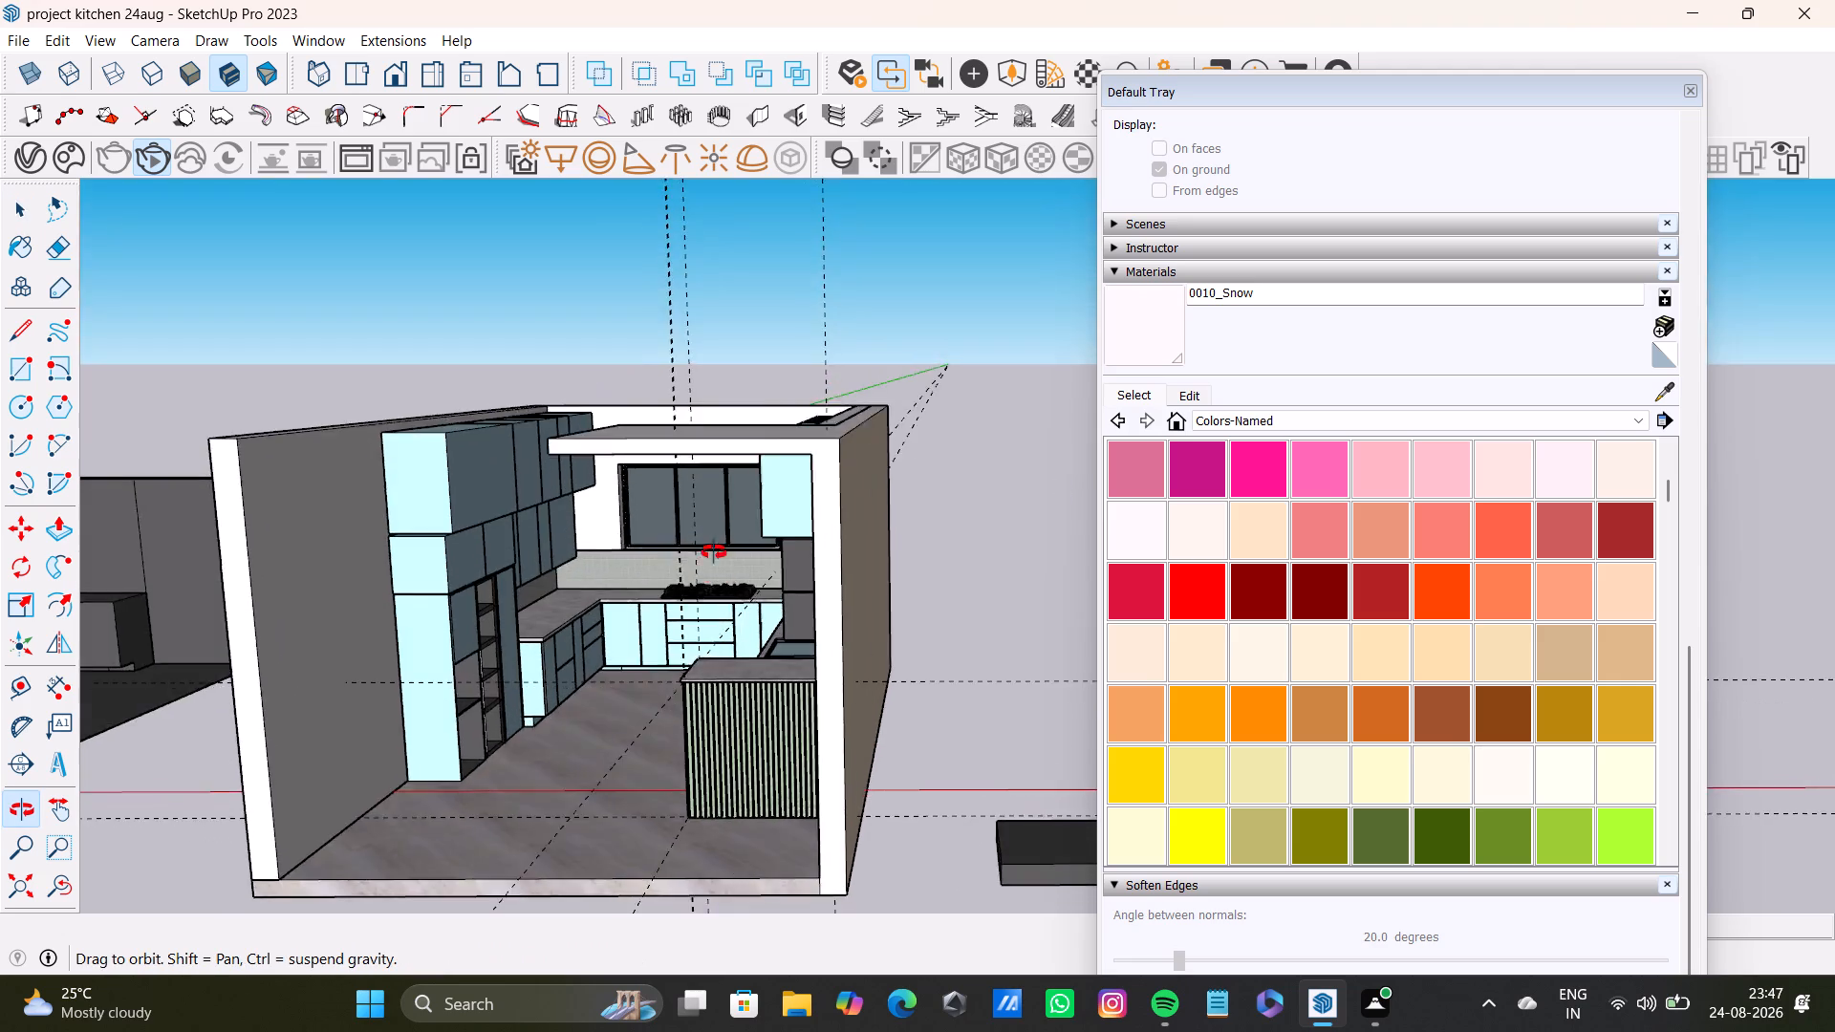
pyautogui.moveTo(714, 552); pyautogui.dragTo(829, 615, button='middle')
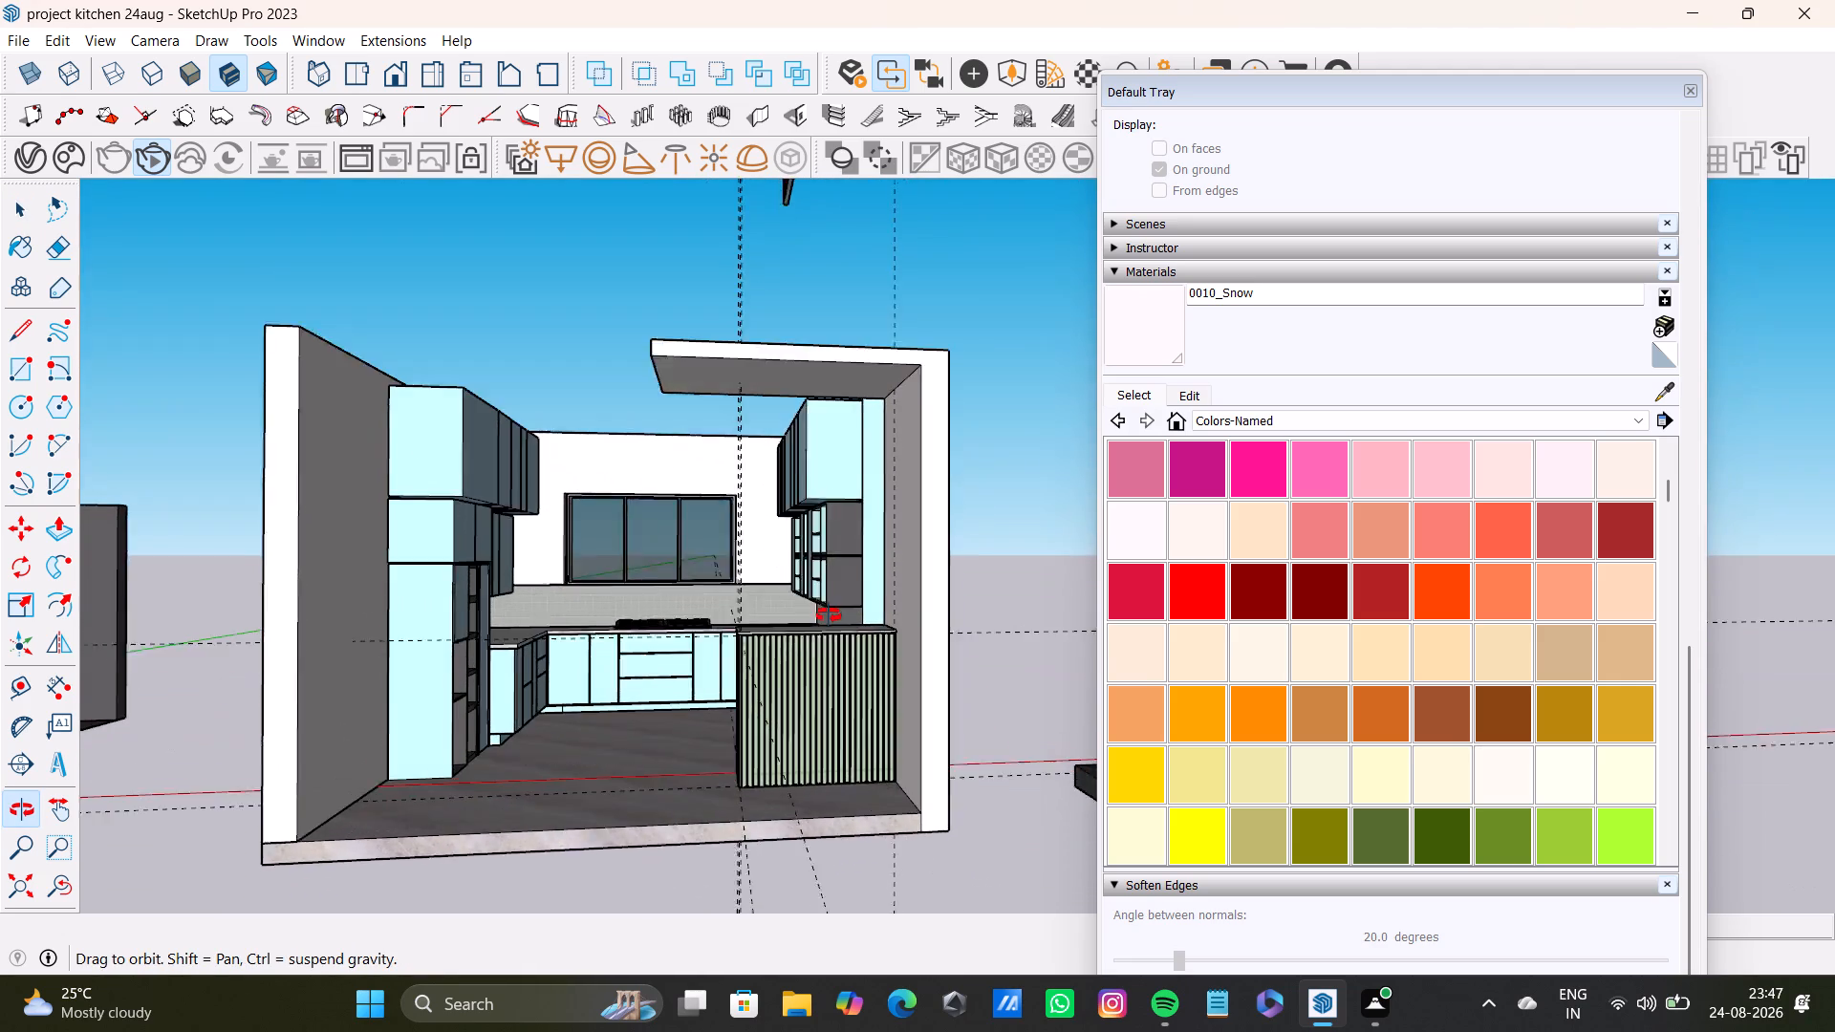
pyautogui.moveTo(829, 615); pyautogui.dragTo(797, 723, button='middle')
pyautogui.scroll(5, 628, 708)
pyautogui.moveTo(637, 649); pyautogui.dragTo(636, 653, button='middle')
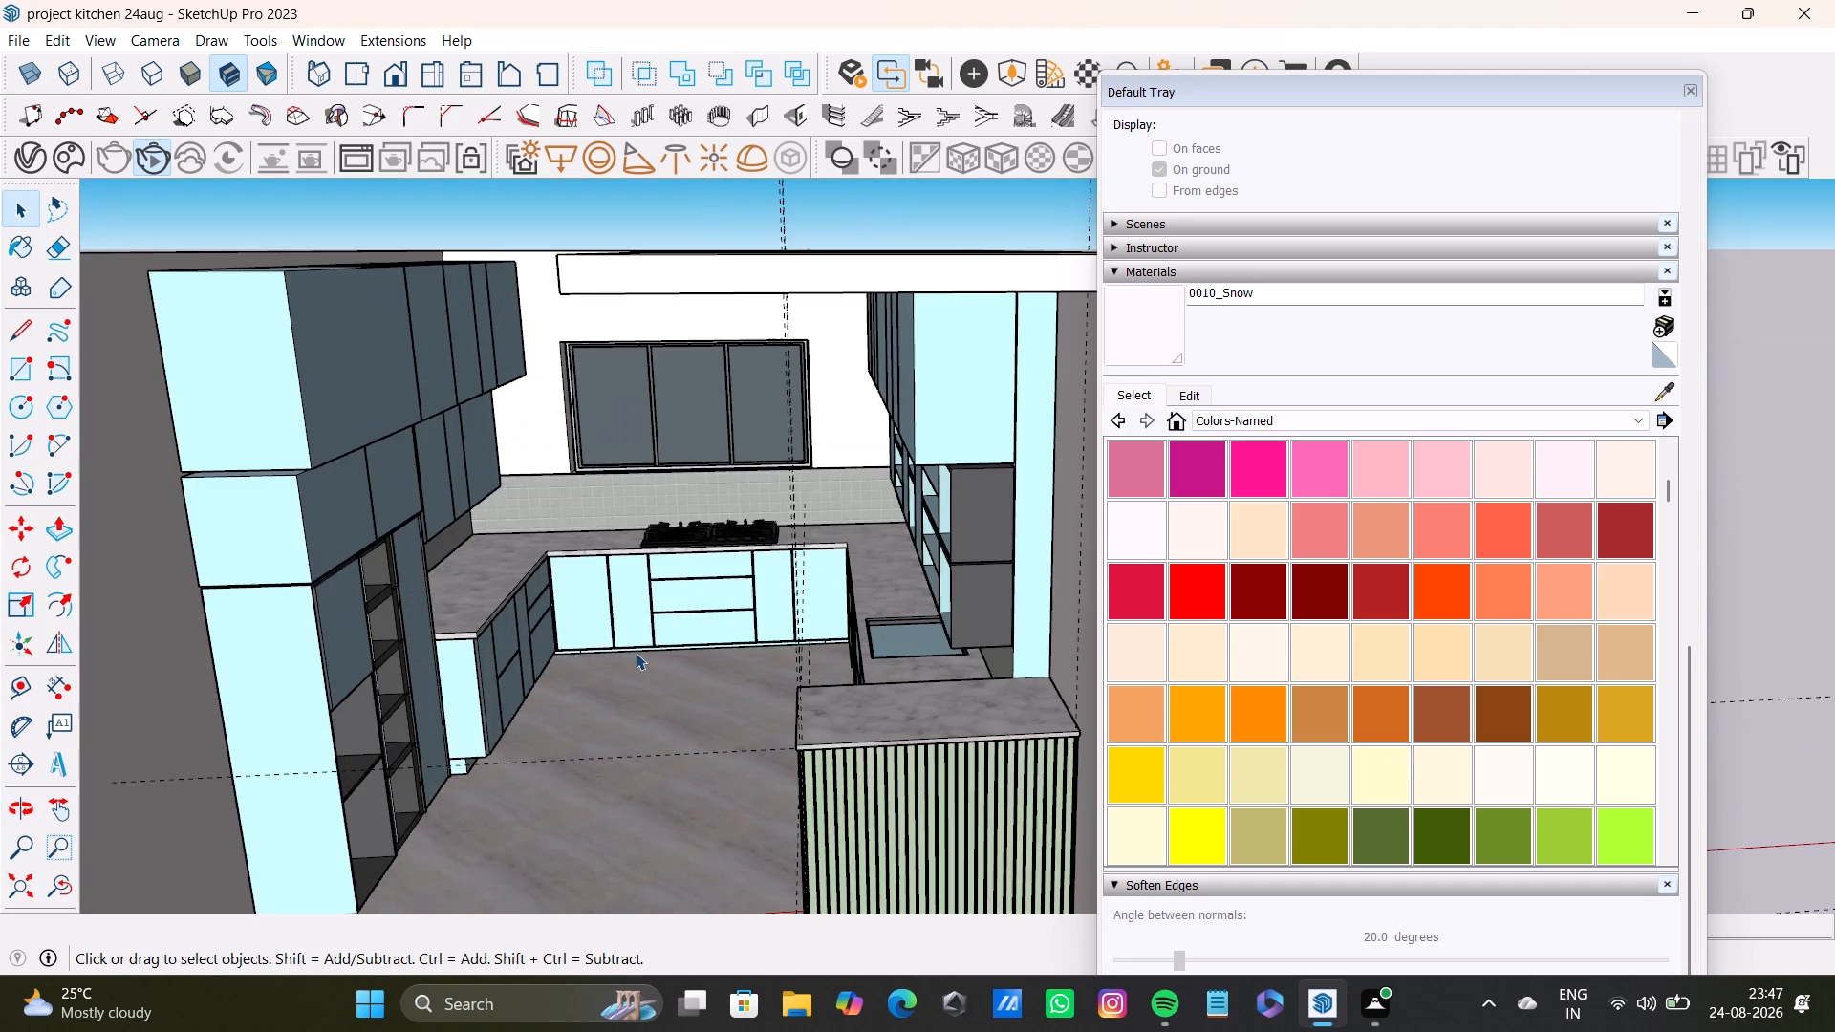
pyautogui.moveTo(636, 653); pyautogui.dragTo(701, 560, button='middle')
pyautogui.scroll(-7, 645, 617)
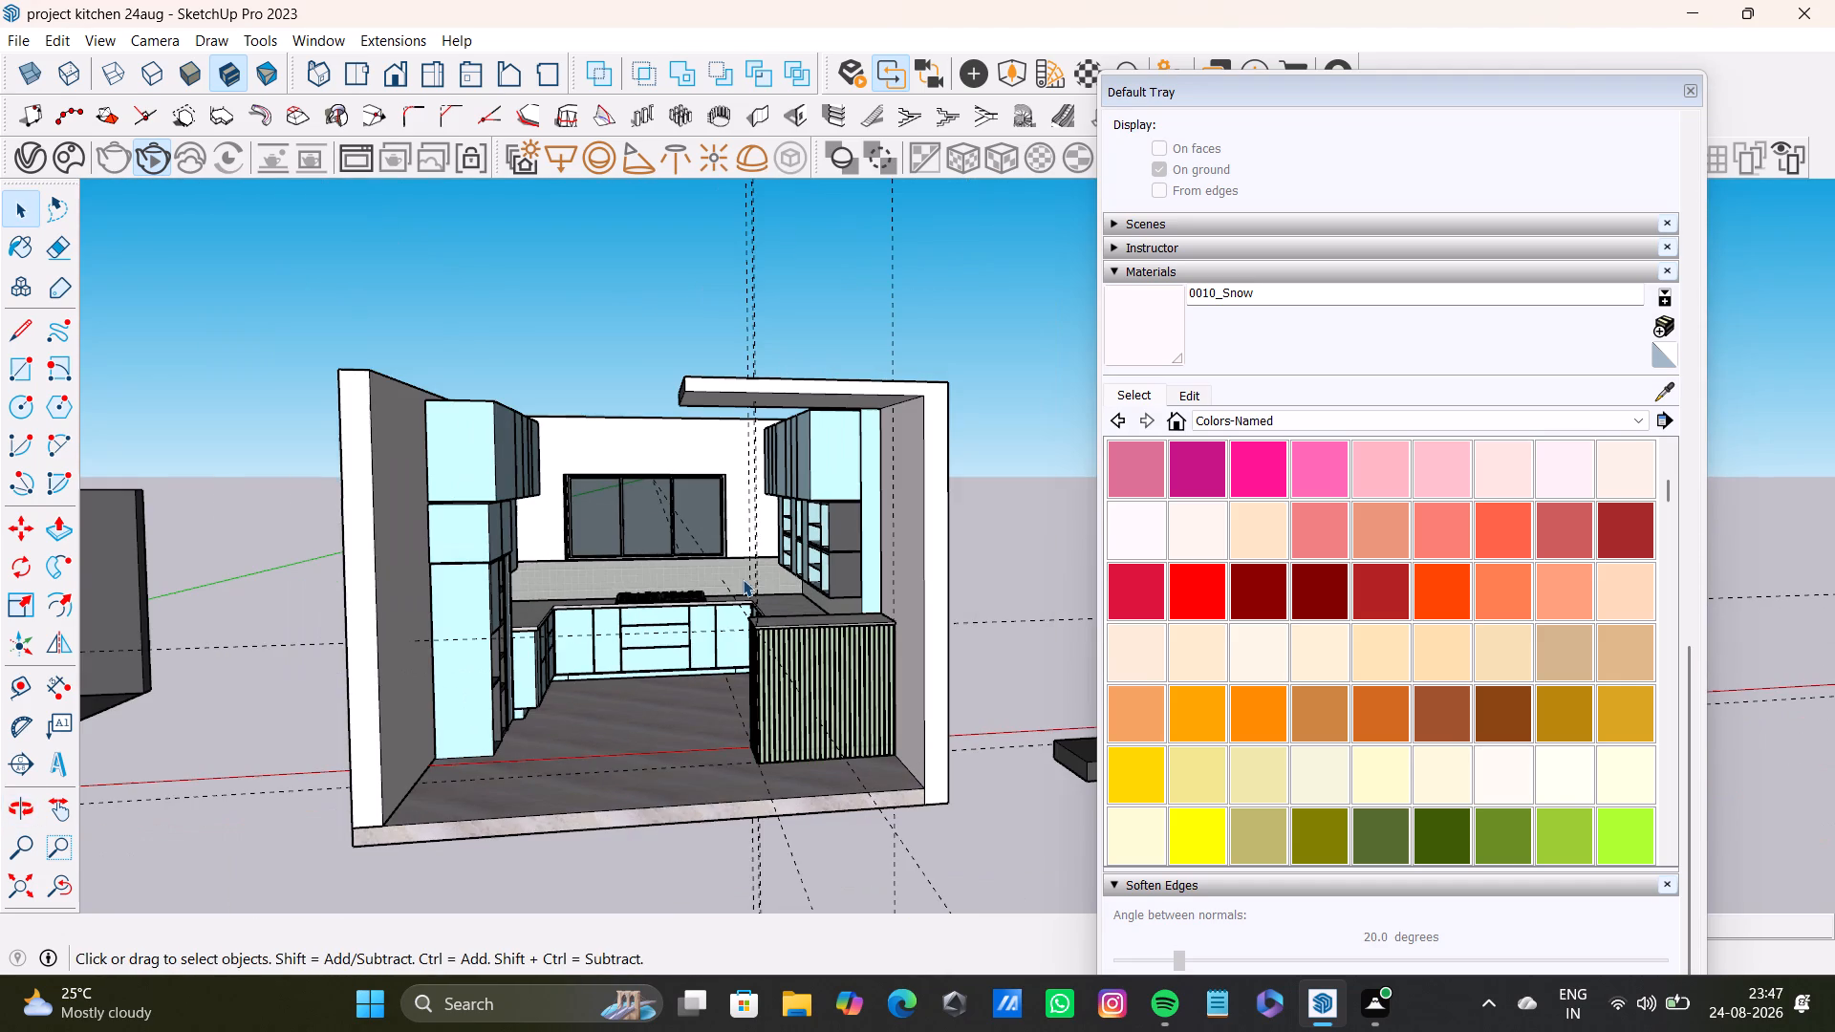
pyautogui.click(986, 545)
pyautogui.scroll(9, 843, 597)
pyautogui.moveTo(856, 562); pyautogui.dragTo(938, 485, button='middle')
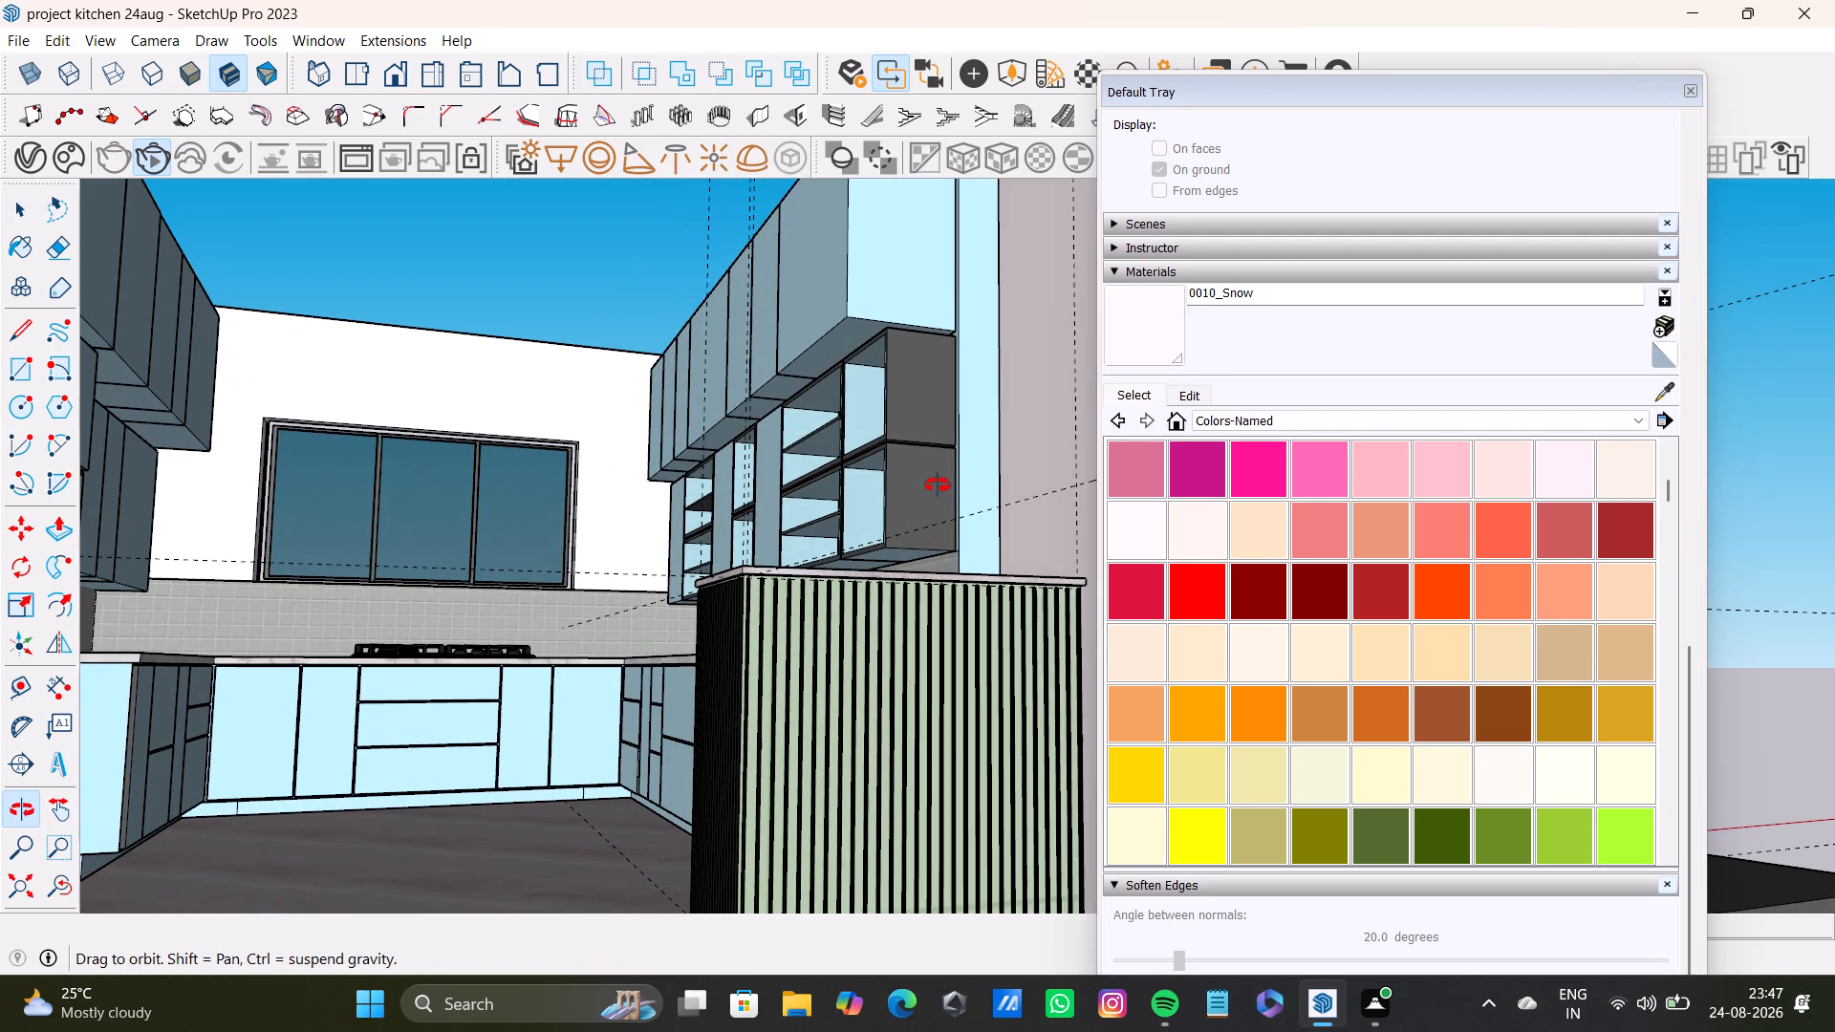
pyautogui.moveTo(938, 485); pyautogui.dragTo(931, 481, button='middle')
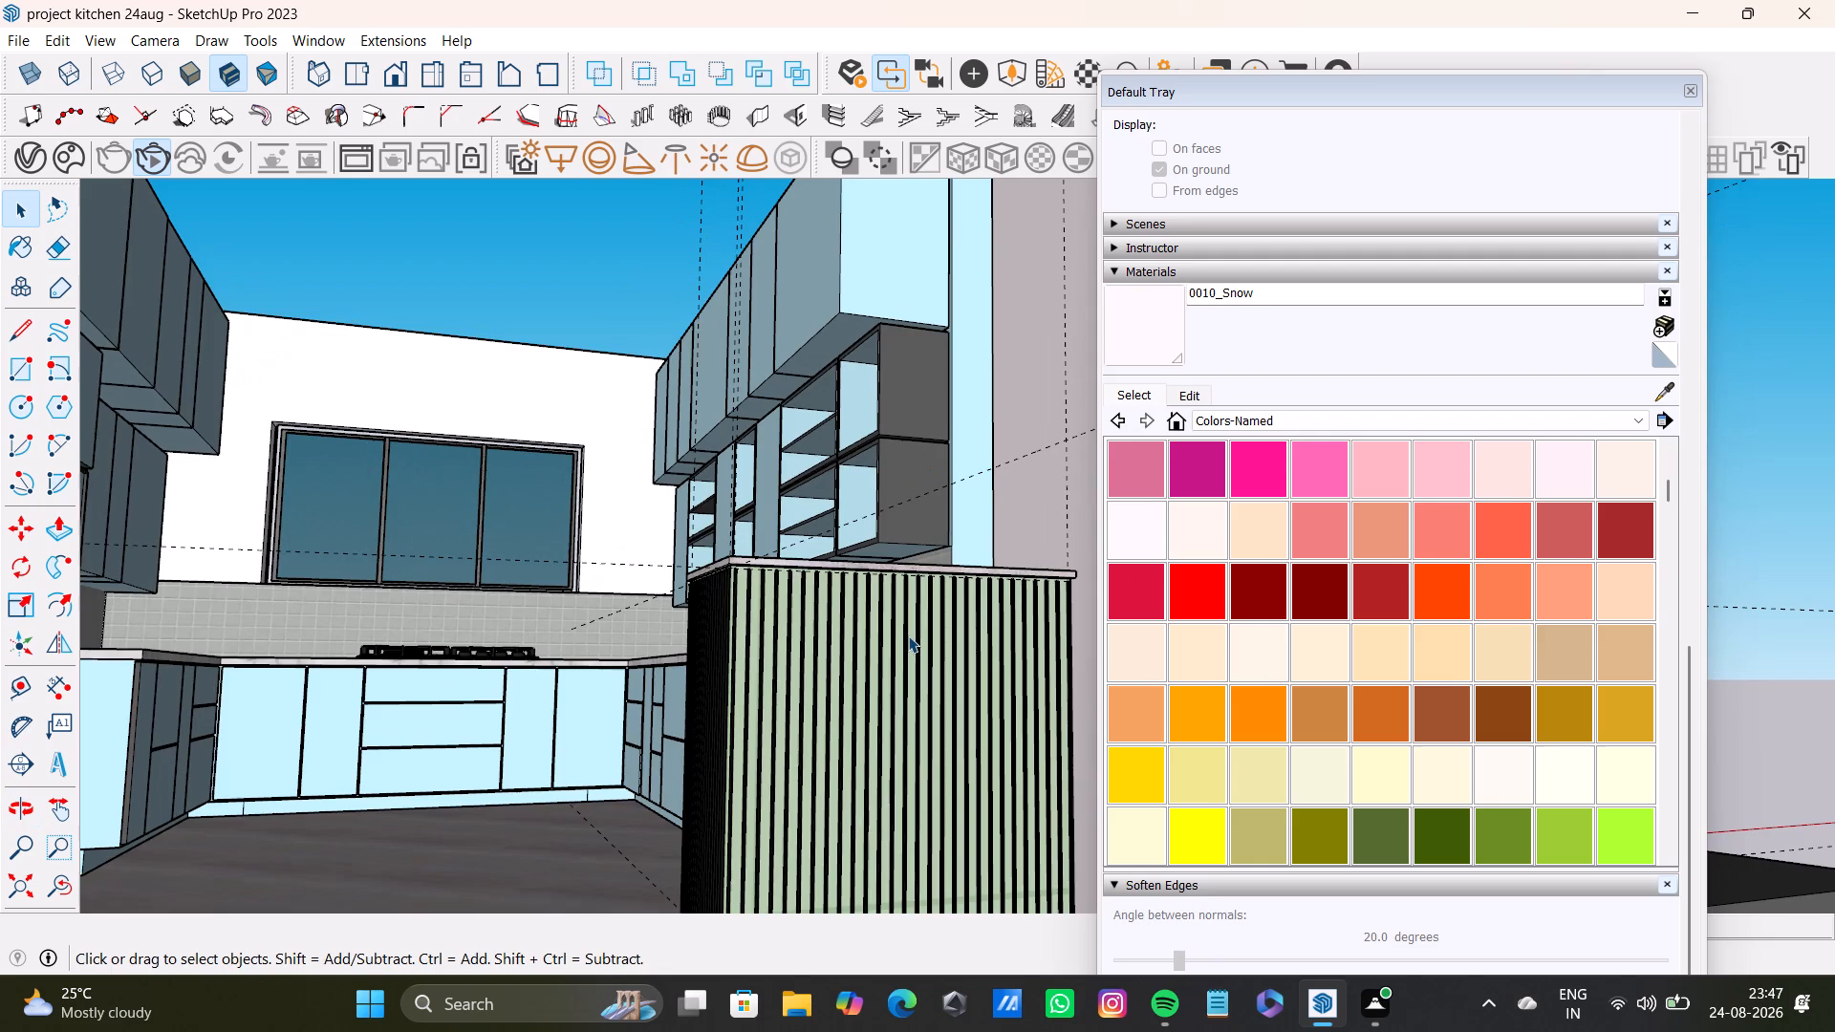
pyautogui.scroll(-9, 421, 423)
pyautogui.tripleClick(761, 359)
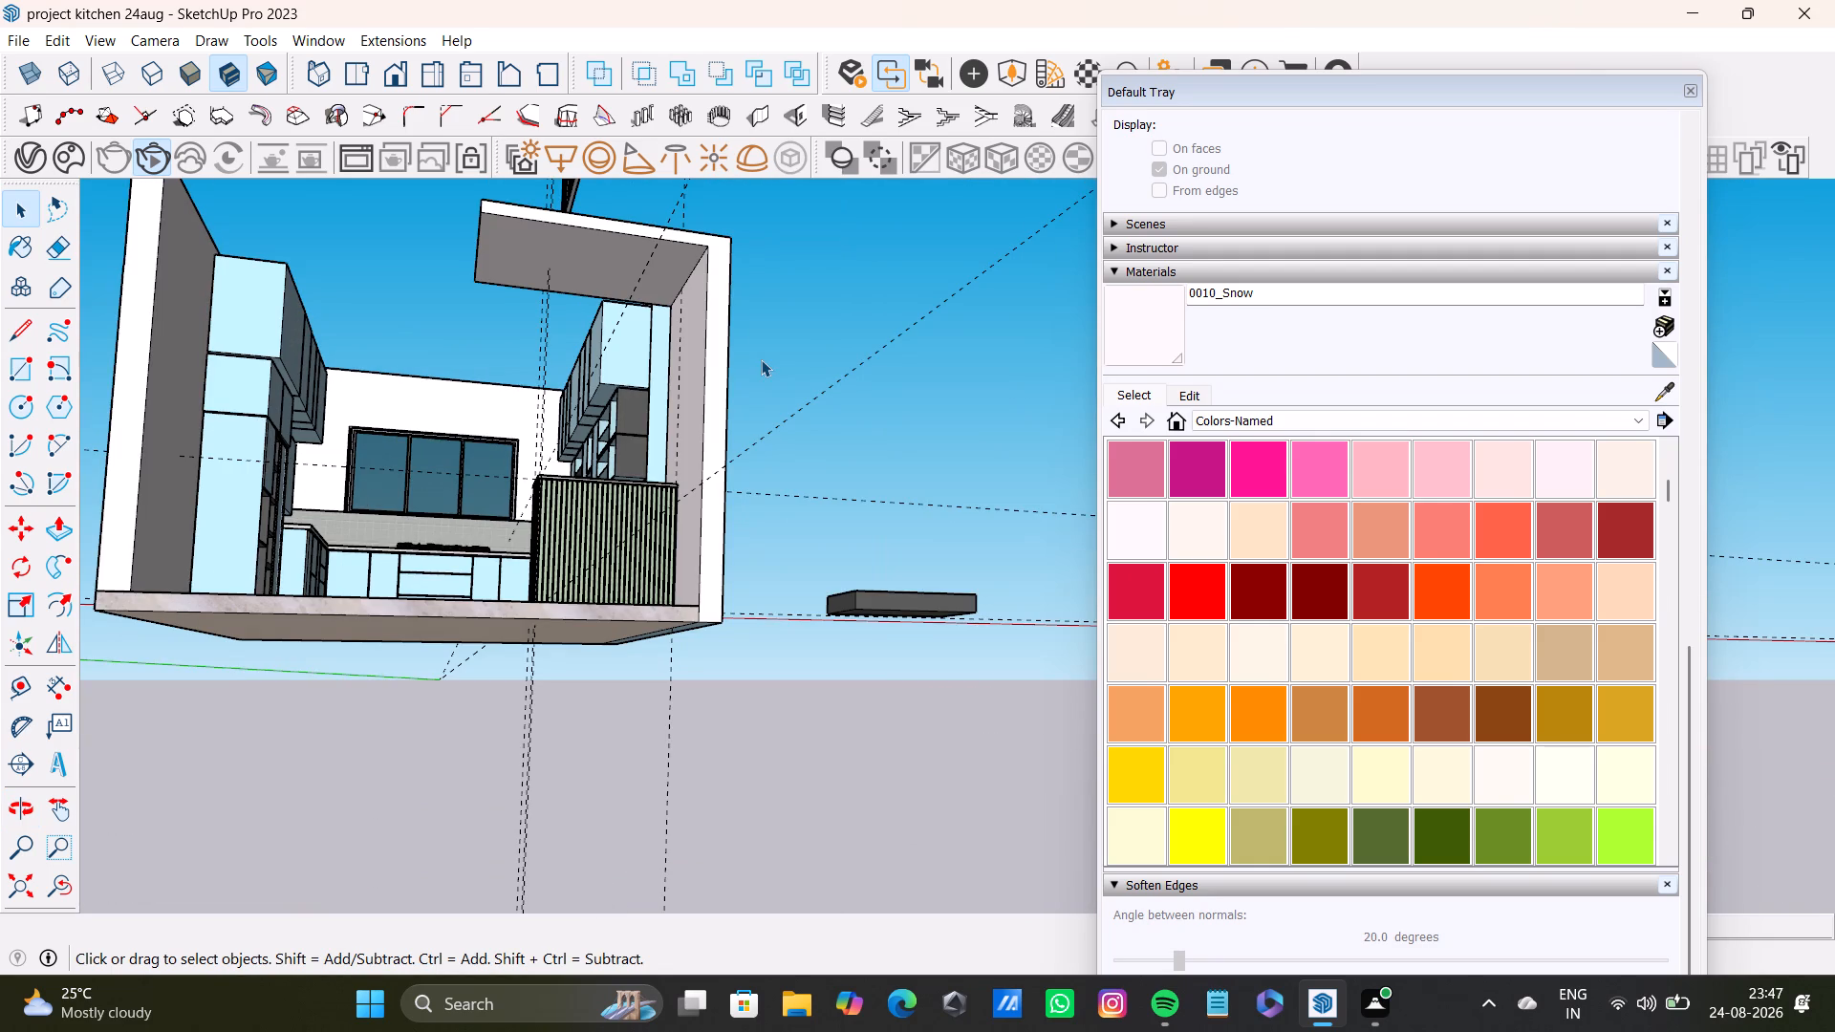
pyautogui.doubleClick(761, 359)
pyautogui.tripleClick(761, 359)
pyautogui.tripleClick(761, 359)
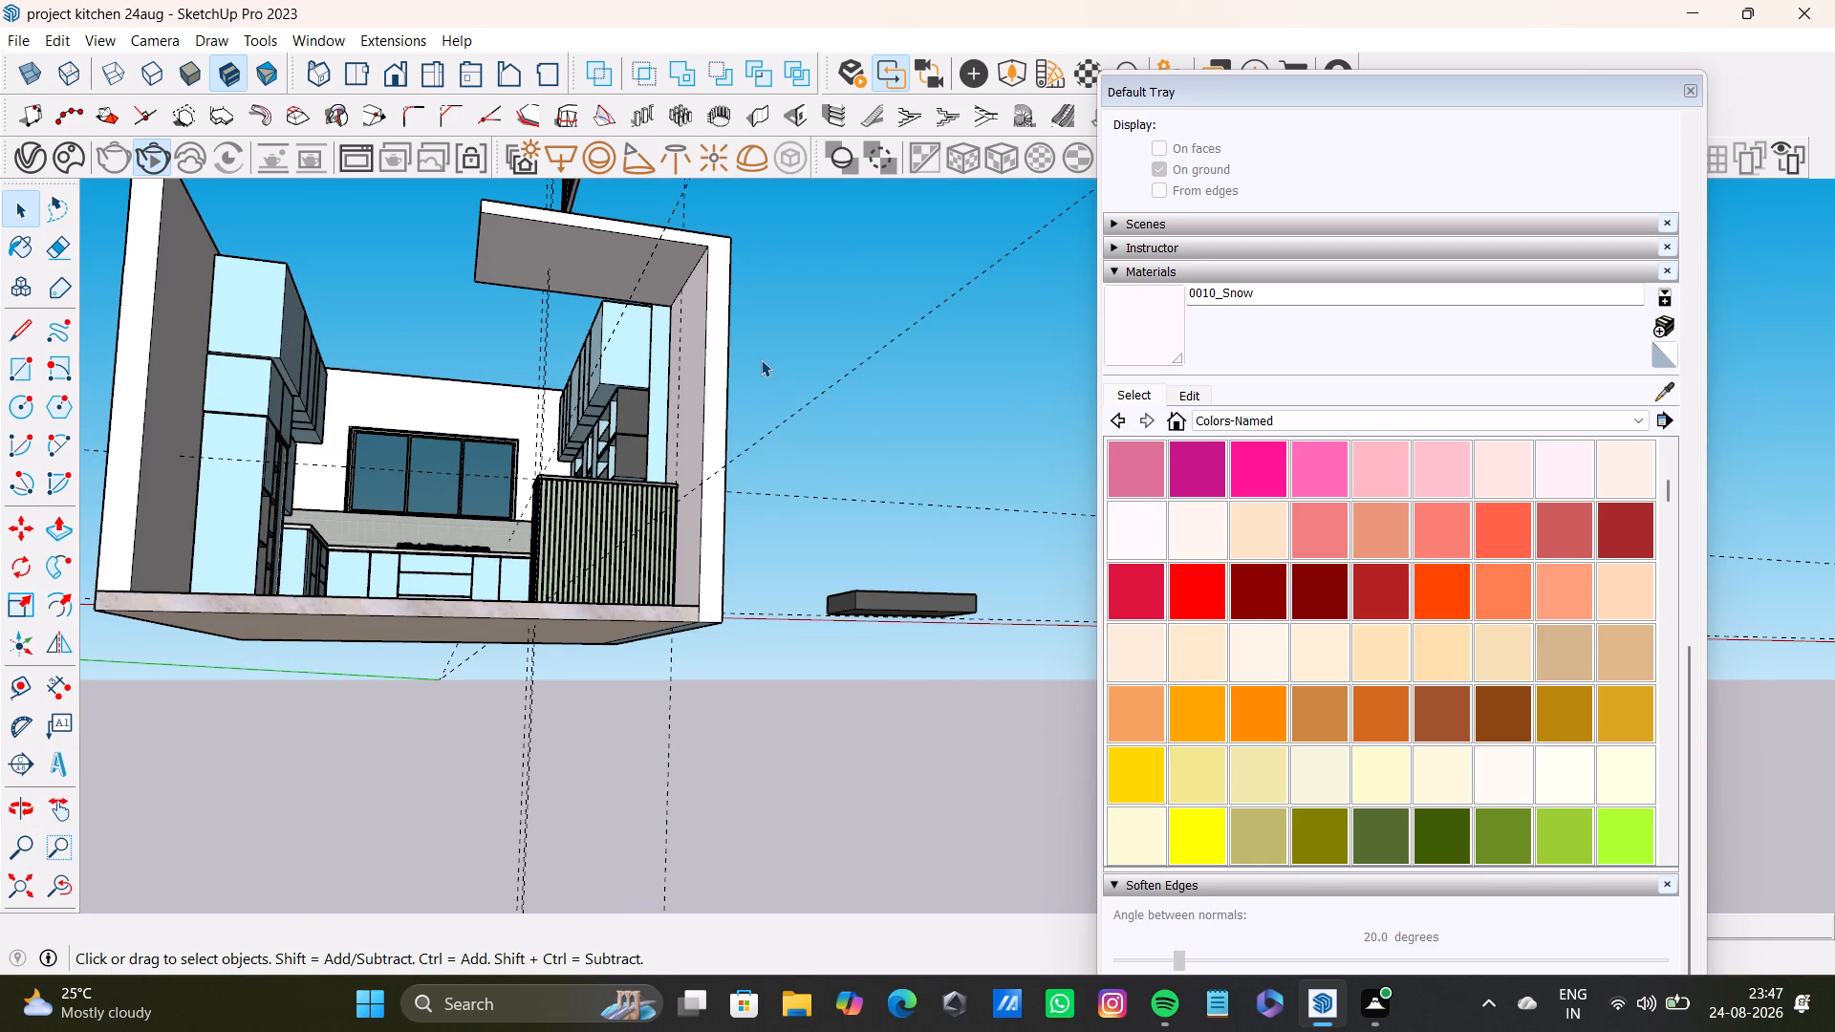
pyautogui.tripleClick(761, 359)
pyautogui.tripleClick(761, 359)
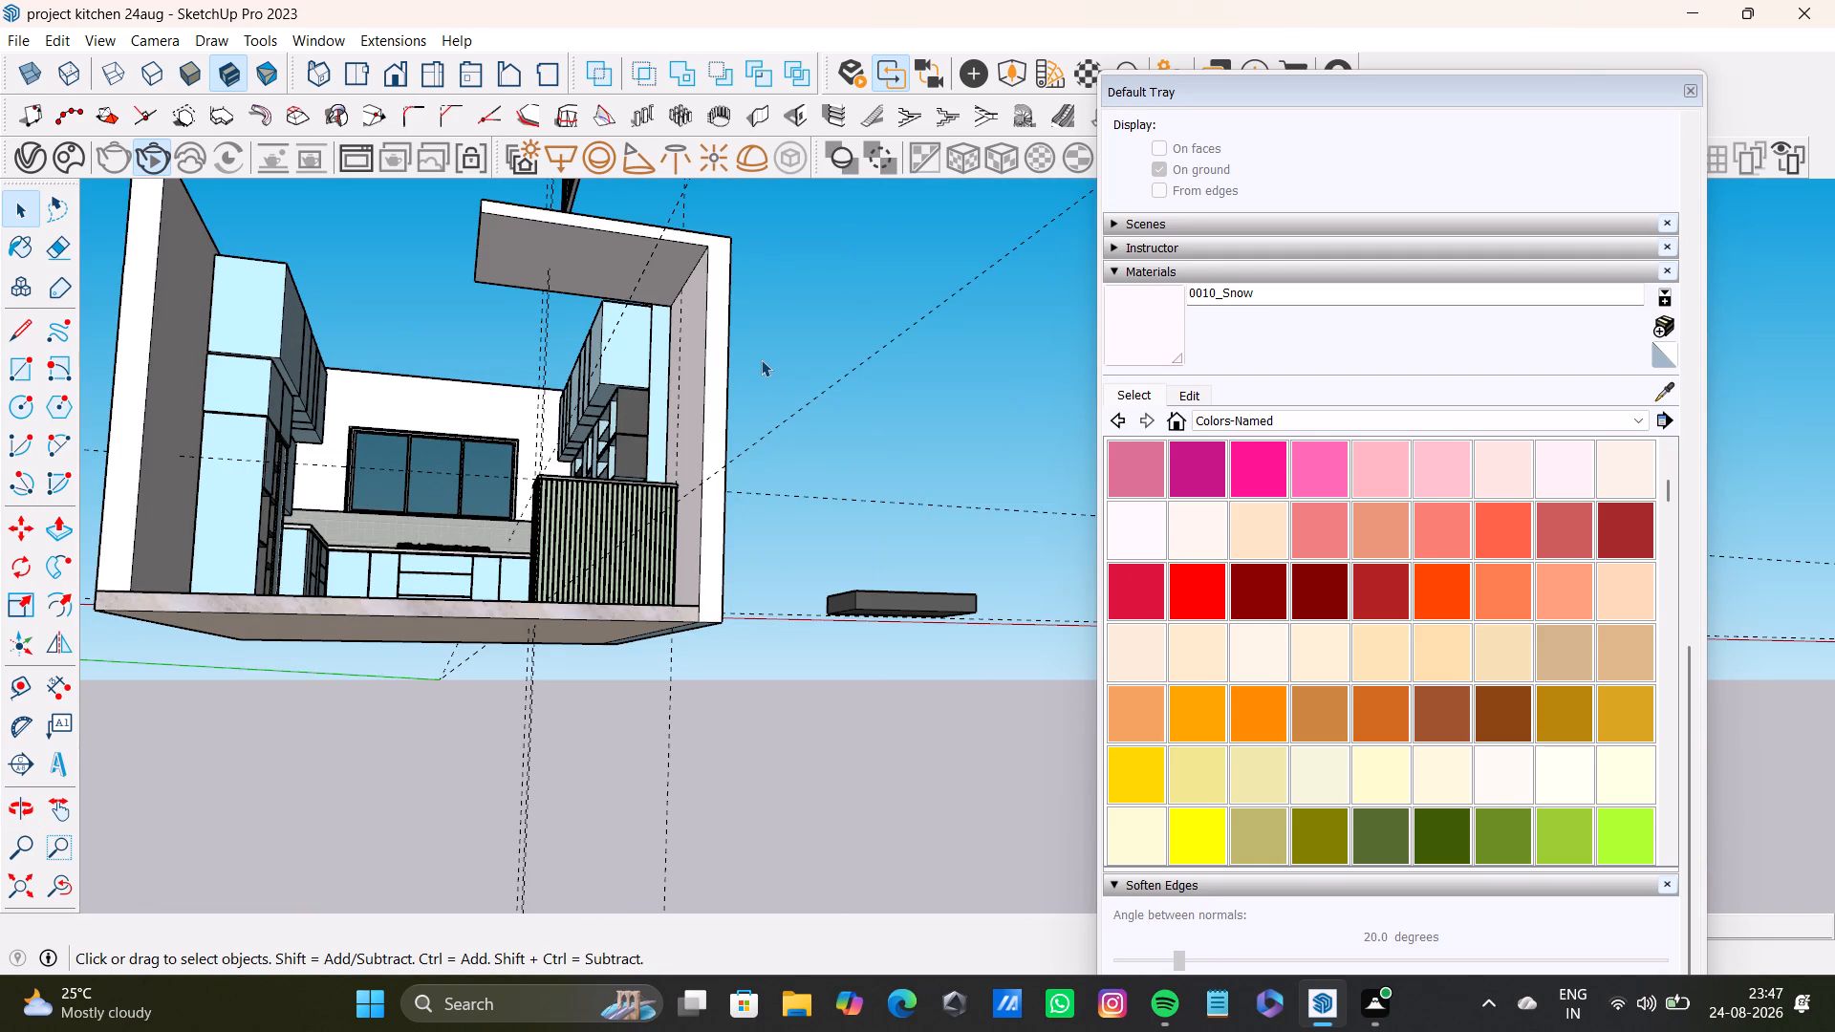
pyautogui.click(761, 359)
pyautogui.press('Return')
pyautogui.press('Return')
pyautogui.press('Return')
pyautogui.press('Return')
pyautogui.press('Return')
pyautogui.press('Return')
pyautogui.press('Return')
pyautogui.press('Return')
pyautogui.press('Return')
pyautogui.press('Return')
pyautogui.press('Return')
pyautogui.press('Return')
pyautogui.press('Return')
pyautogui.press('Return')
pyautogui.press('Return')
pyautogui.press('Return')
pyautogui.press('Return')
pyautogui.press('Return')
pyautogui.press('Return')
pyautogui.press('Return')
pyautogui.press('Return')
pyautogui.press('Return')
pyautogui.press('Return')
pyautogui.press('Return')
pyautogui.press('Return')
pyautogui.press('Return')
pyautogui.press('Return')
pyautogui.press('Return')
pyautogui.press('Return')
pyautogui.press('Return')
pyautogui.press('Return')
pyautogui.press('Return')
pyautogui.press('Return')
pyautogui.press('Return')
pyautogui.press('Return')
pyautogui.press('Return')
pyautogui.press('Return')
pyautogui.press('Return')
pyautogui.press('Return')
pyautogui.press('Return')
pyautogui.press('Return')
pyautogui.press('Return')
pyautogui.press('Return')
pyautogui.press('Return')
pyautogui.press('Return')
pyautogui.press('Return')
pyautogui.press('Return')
# Open the base cabinet group and select the plinth faces below the hob-wall cabinets and the adjoining run near the tall unit.
pyautogui.scroll(-5, 649, 461)
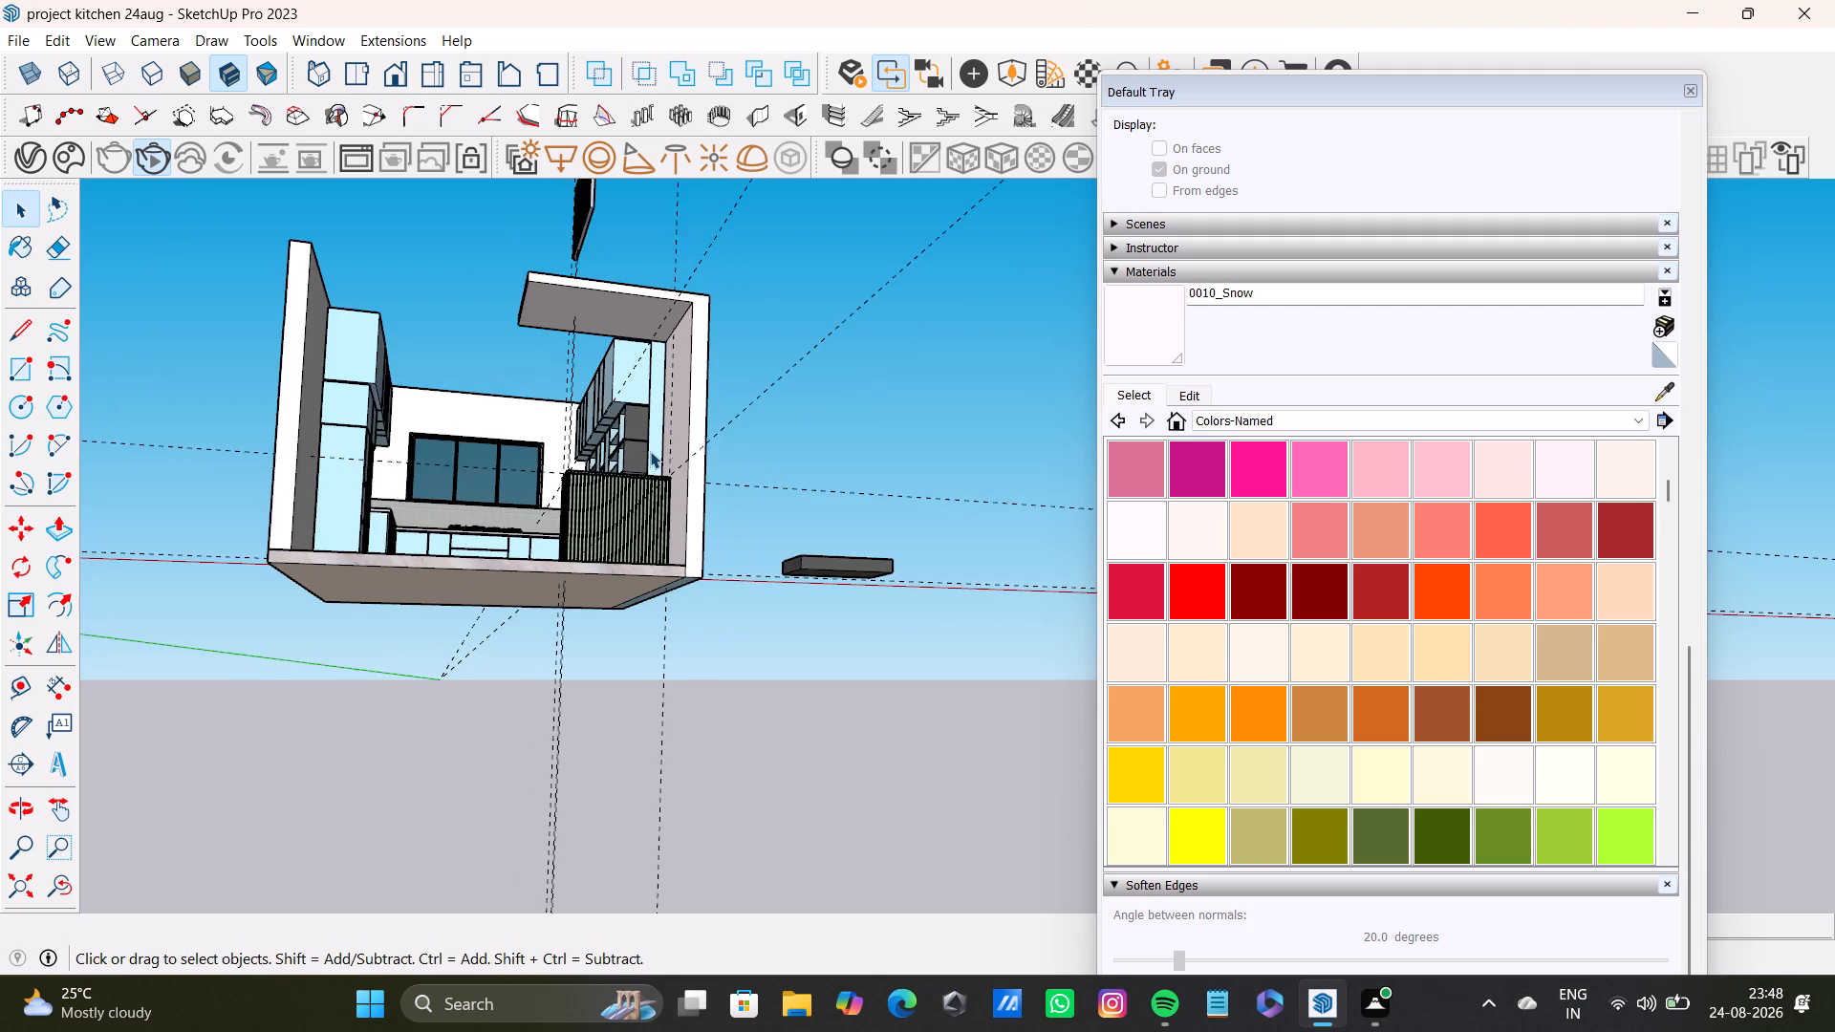
pyautogui.moveTo(642, 435); pyautogui.dragTo(611, 667, button='middle')
pyautogui.scroll(7, 507, 575)
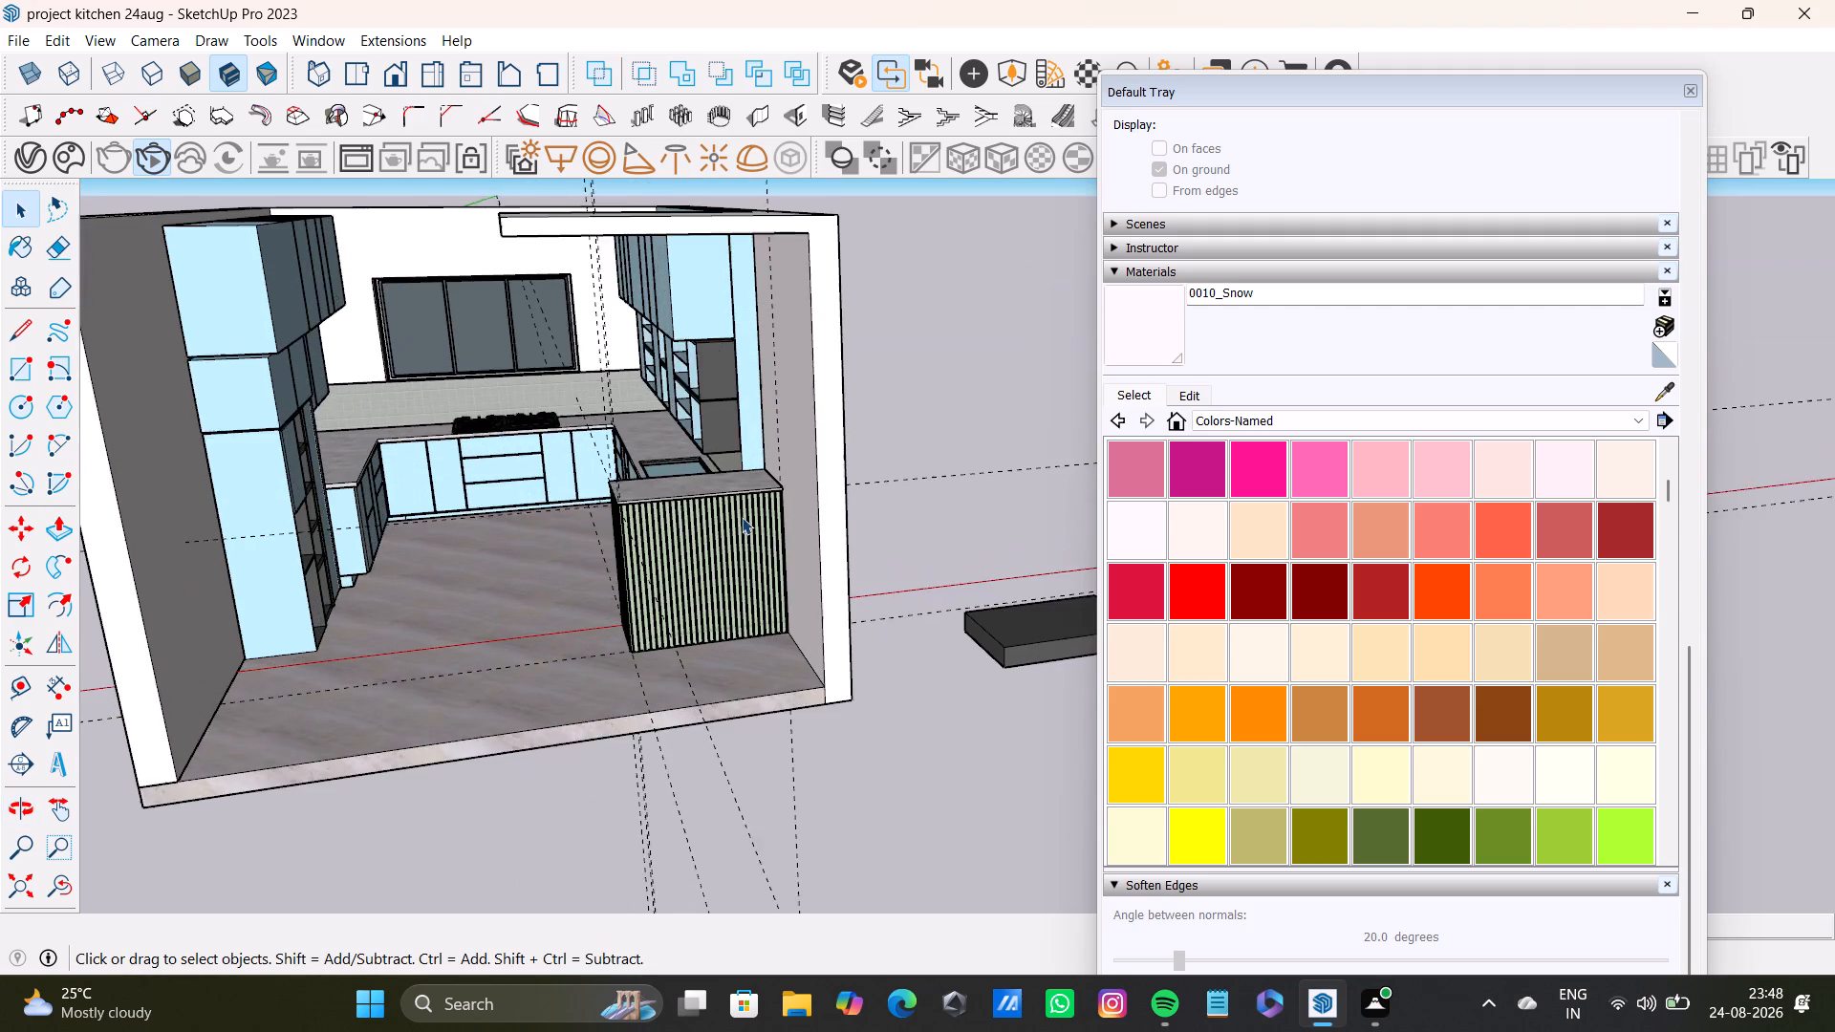
pyautogui.moveTo(742, 517); pyautogui.dragTo(562, 546, button='middle')
pyautogui.scroll(6, 549, 461)
pyautogui.moveTo(552, 452); pyautogui.dragTo(553, 378, button='middle')
pyautogui.scroll(20, 537, 534)
pyautogui.scroll(1, 537, 534)
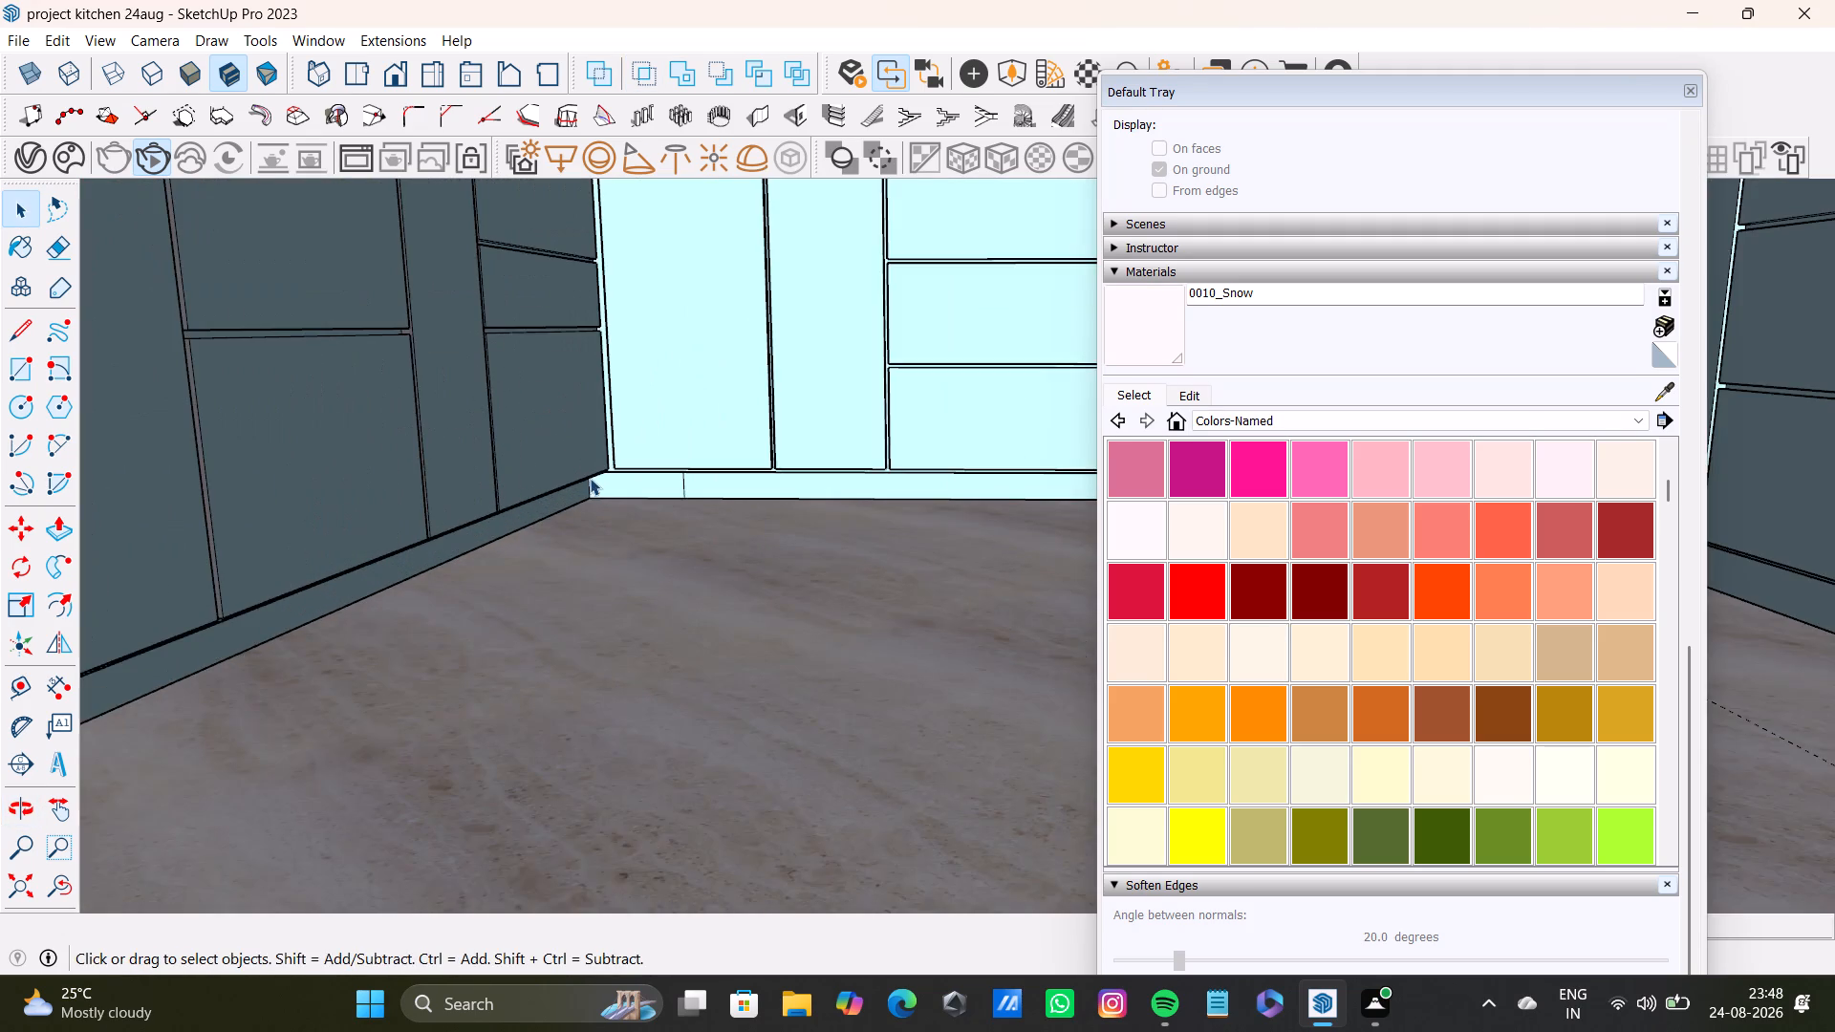
pyautogui.moveTo(596, 478); pyautogui.dragTo(572, 455, button='middle')
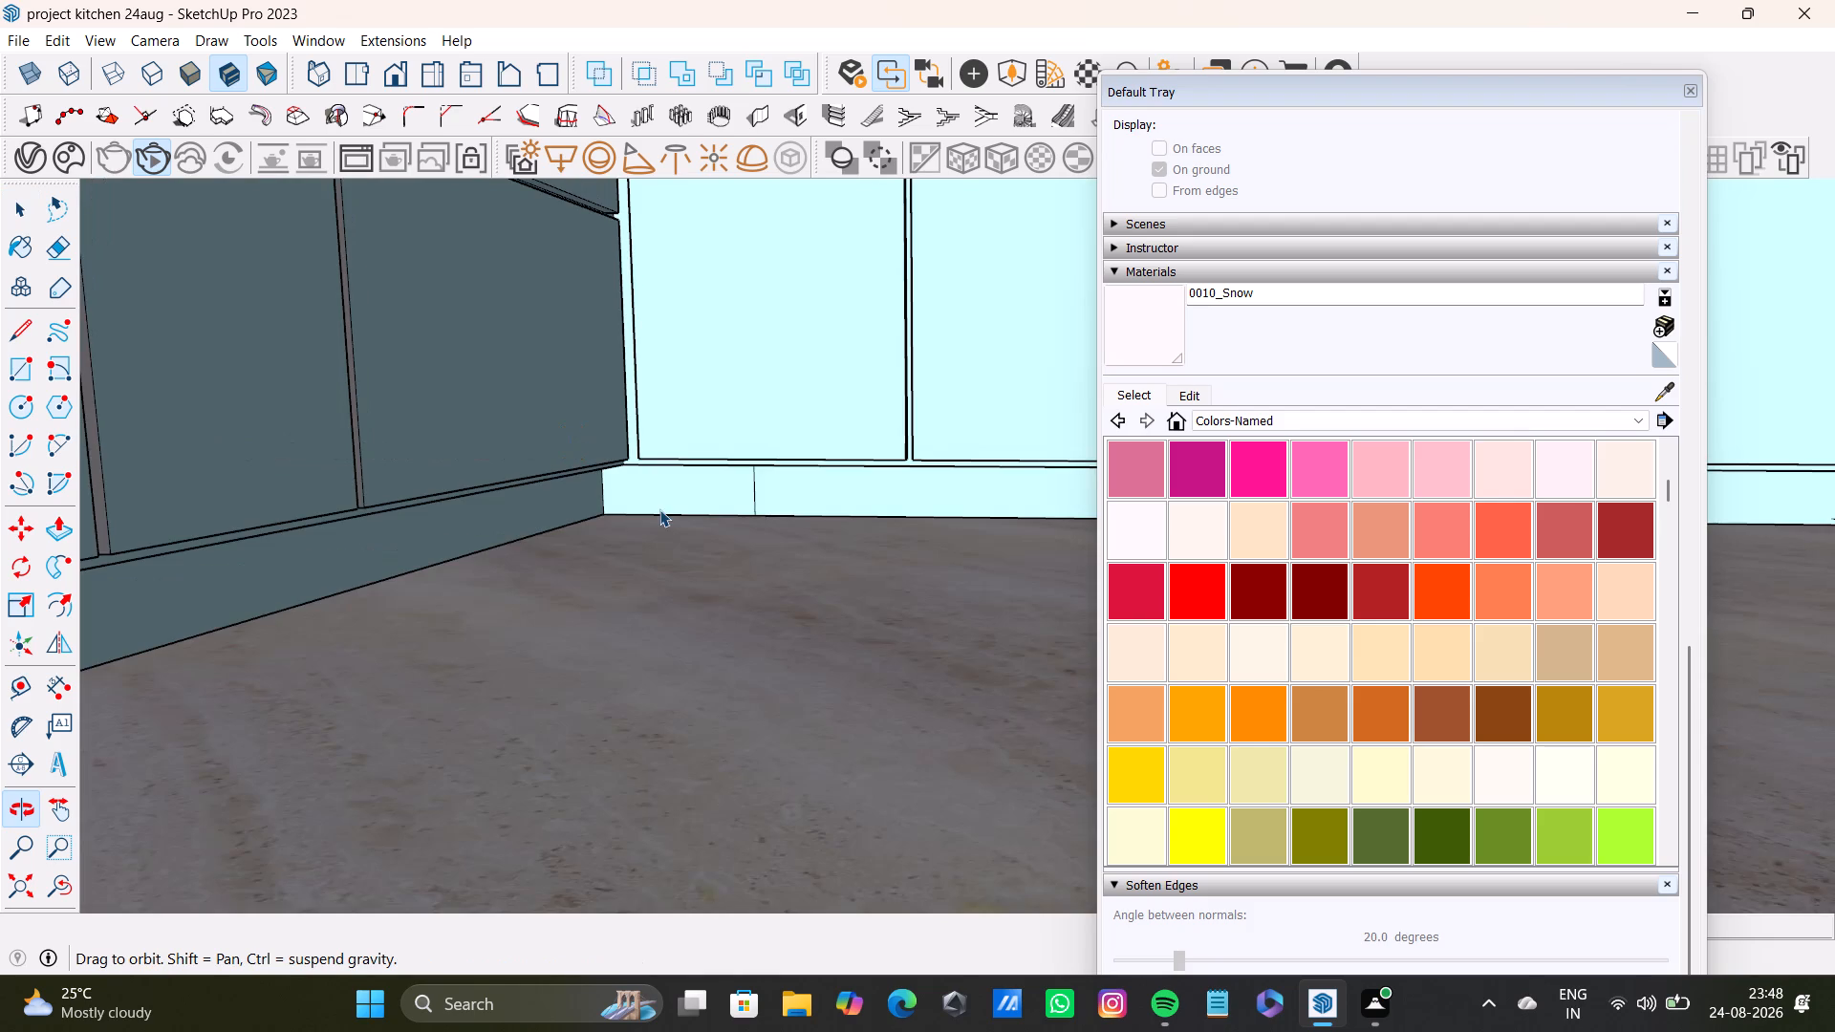
pyautogui.click(674, 494)
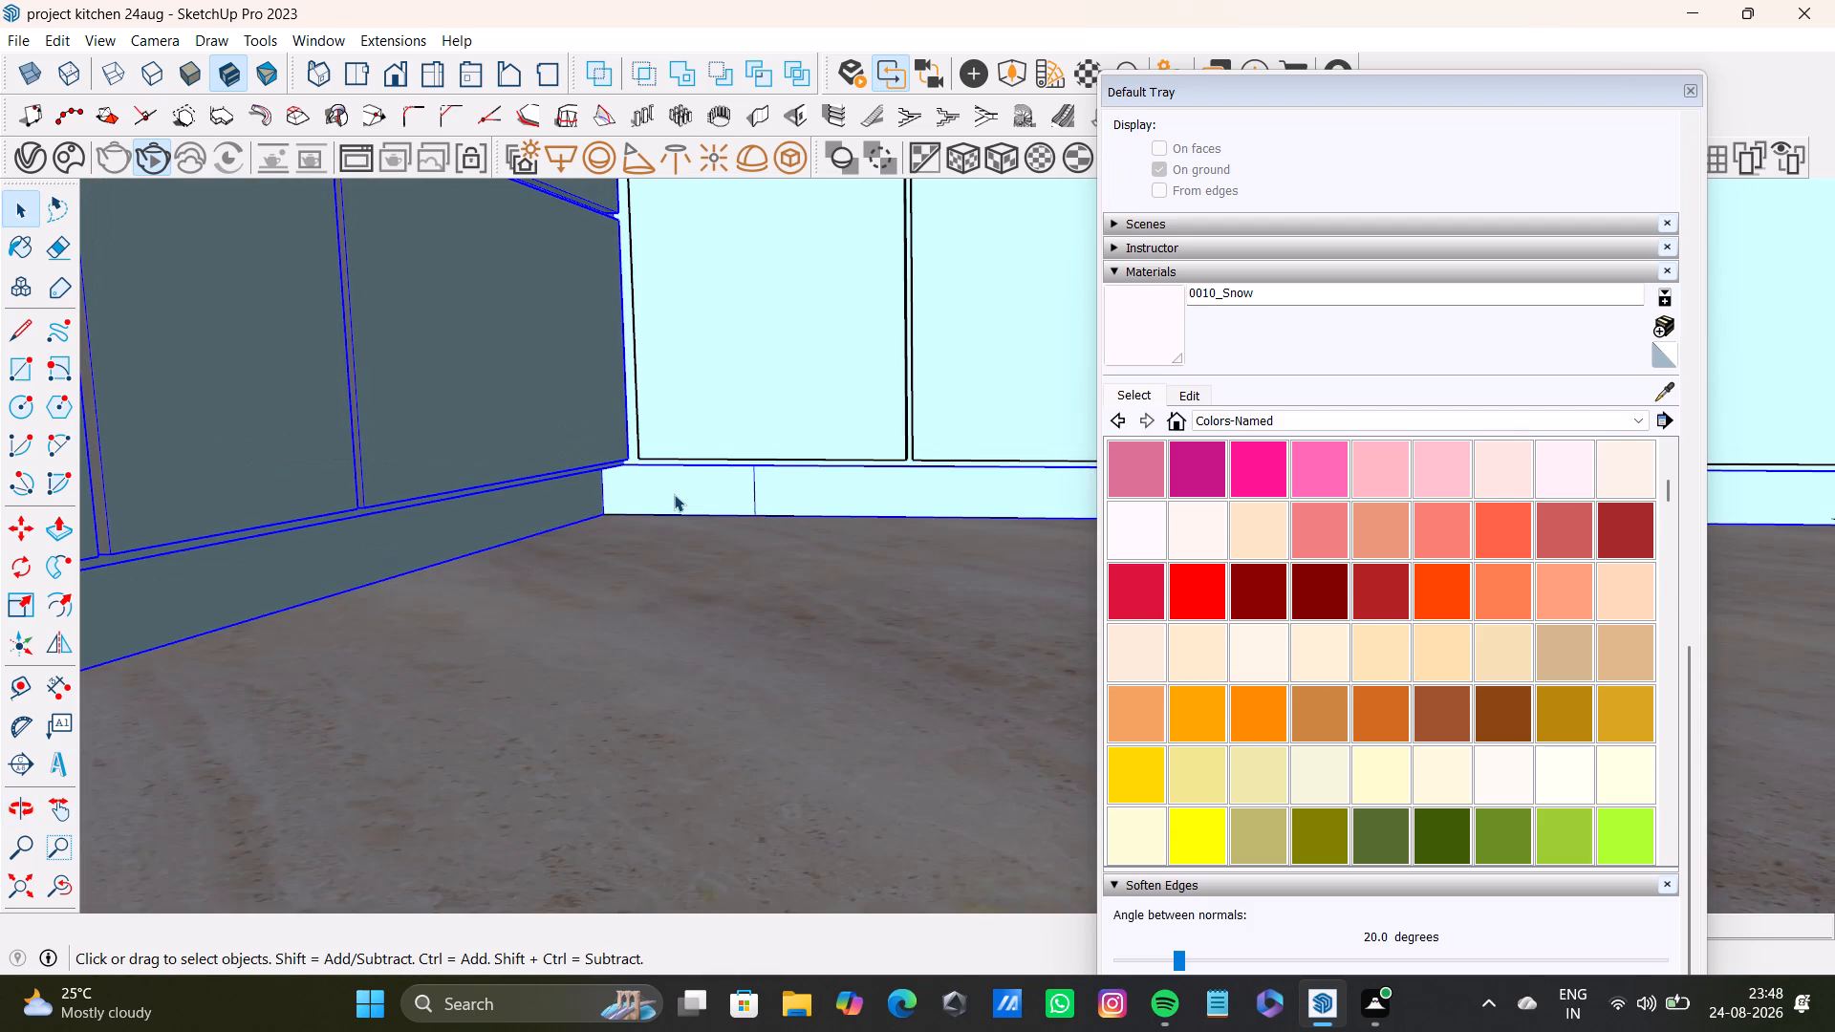
pyautogui.tripleClick(674, 494)
pyautogui.doubleClick(674, 494)
pyautogui.doubleClick(674, 494)
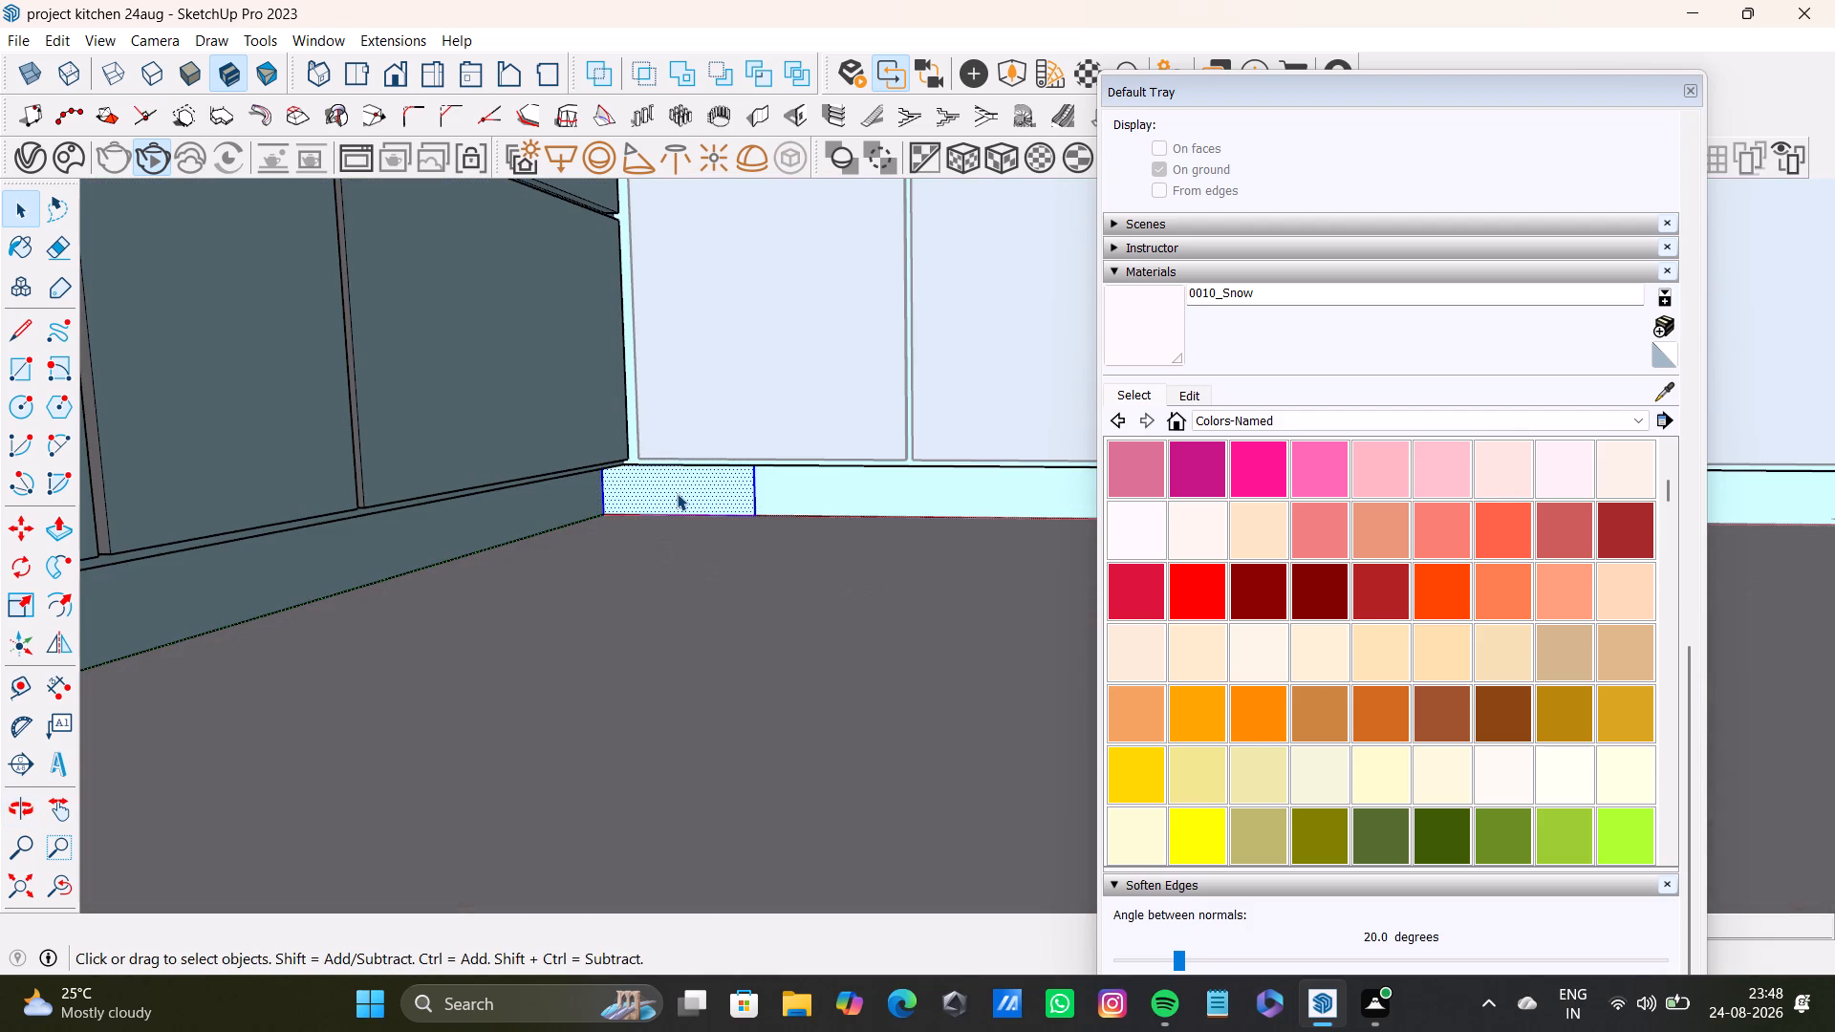
pyautogui.keyDown('shift'); pyautogui.click(556, 492); pyautogui.keyUp('shift')
pyautogui.keyDown('shift'); pyautogui.click(890, 474); pyautogui.keyUp('shift')
# Add the remaining plinth faces to the selection: the hob-wall corner piece, the fluted-counter run, and the end of the tall-unit run.
pyautogui.keyDown('shift'); pyautogui.scroll(-3, 848, 502); pyautogui.keyUp('shift')
pyautogui.keyDown('shift'); pyautogui.moveTo(846, 490); pyautogui.dragTo(486, 547, button='middle'); pyautogui.keyUp('shift')
pyautogui.keyDown('shift'); pyautogui.scroll(-3, 1317, 650); pyautogui.keyUp('shift')
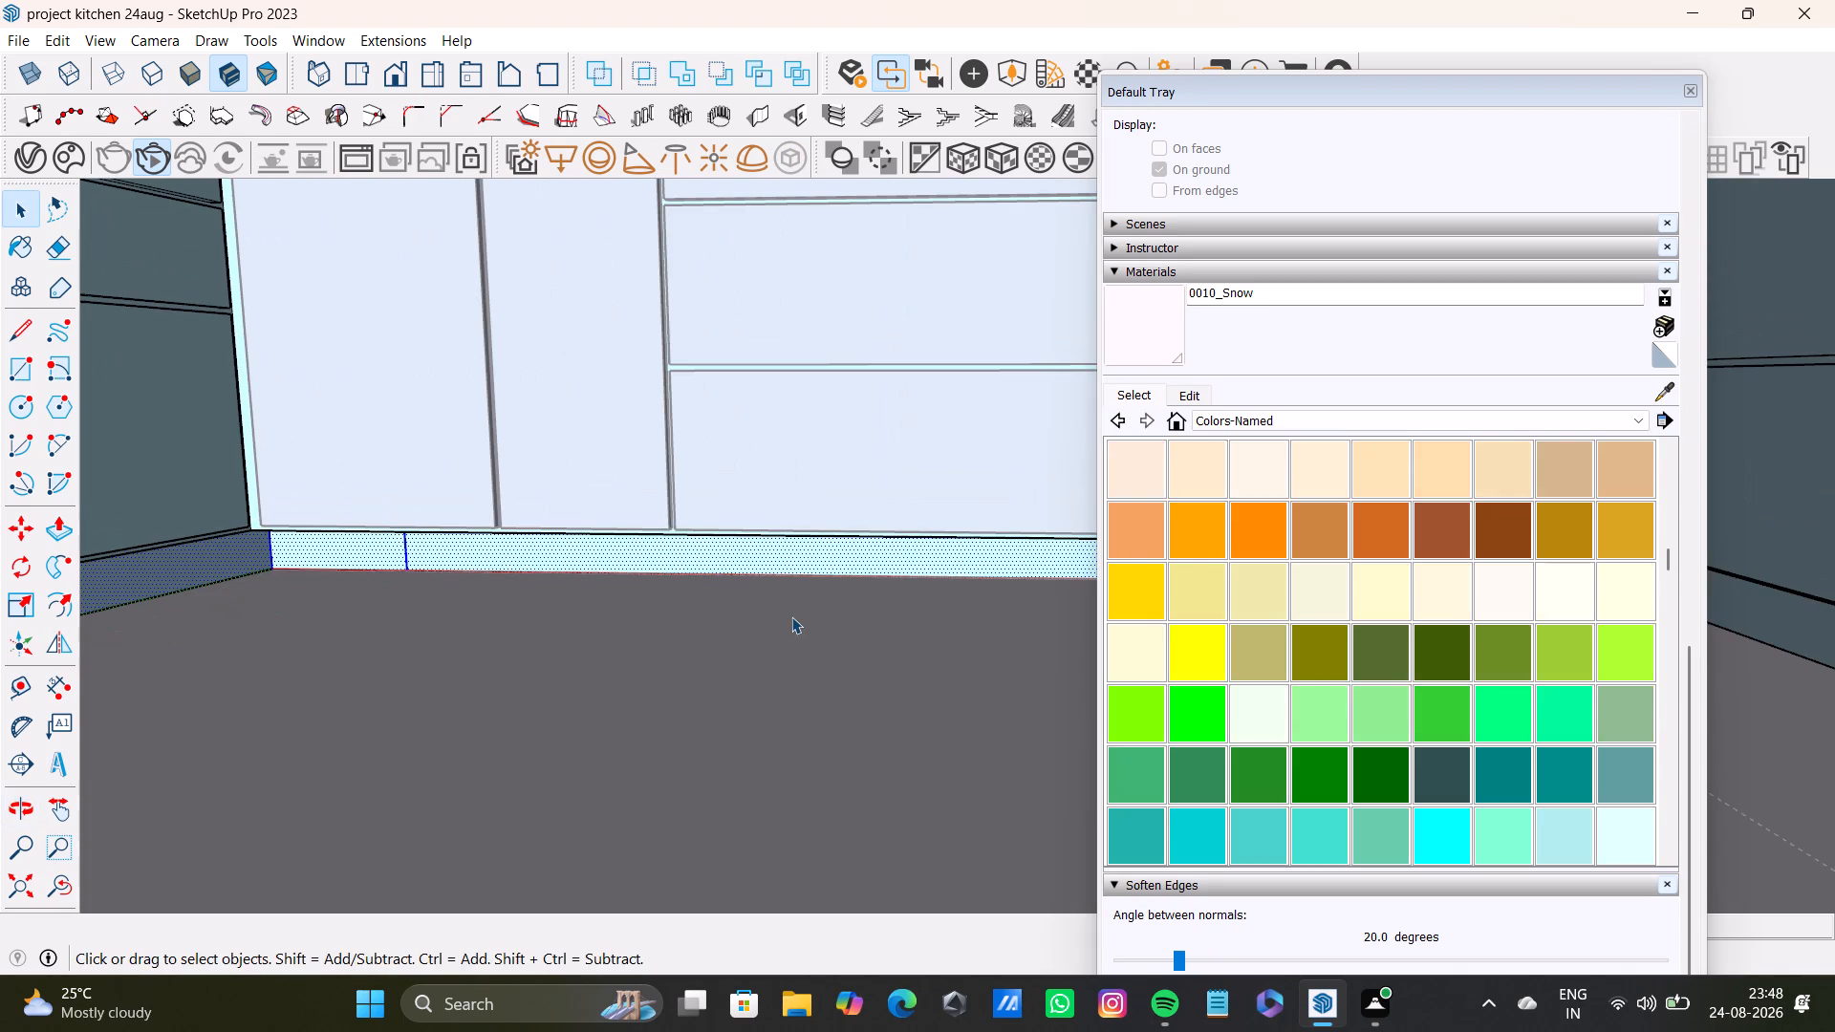
pyautogui.moveTo(798, 635); pyautogui.dragTo(517, 585, button='middle')
pyautogui.scroll(-6, 733, 610)
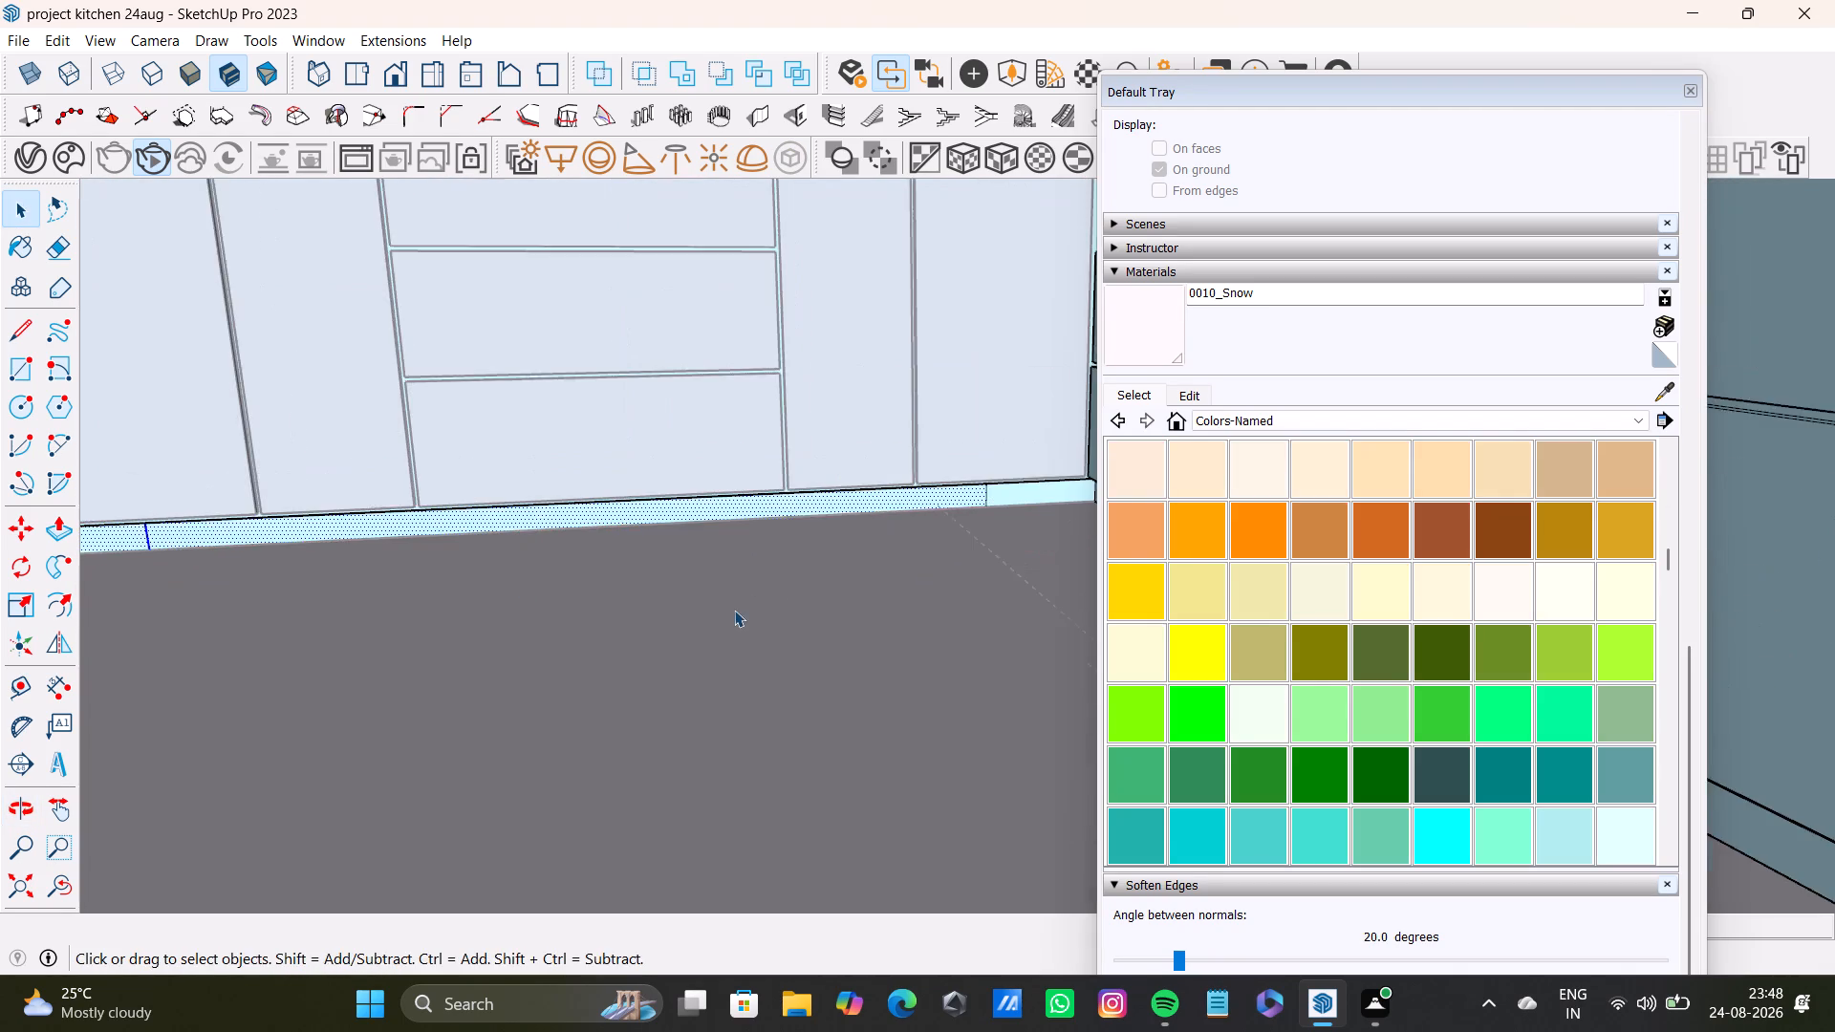
pyautogui.scroll(-1, 734, 610)
pyautogui.keyDown('shift'); pyautogui.moveTo(755, 588); pyautogui.dragTo(710, 466, button='middle'); pyautogui.keyUp('shift')
pyautogui.keyDown('shift'); pyautogui.scroll(8, 882, 455); pyautogui.keyUp('shift')
pyautogui.keyDown('shift'); pyautogui.click(951, 405); pyautogui.keyUp('shift')
pyautogui.keyDown('shift'); pyautogui.moveTo(915, 433); pyautogui.dragTo(707, 481, button='middle'); pyautogui.keyUp('shift')
pyautogui.moveTo(781, 517); pyautogui.dragTo(864, 463, button='middle')
pyautogui.keyDown('shift'); pyautogui.click(912, 419); pyautogui.keyUp('shift')
pyautogui.keyDown('shift'); pyautogui.scroll(-2, 843, 495); pyautogui.keyUp('shift')
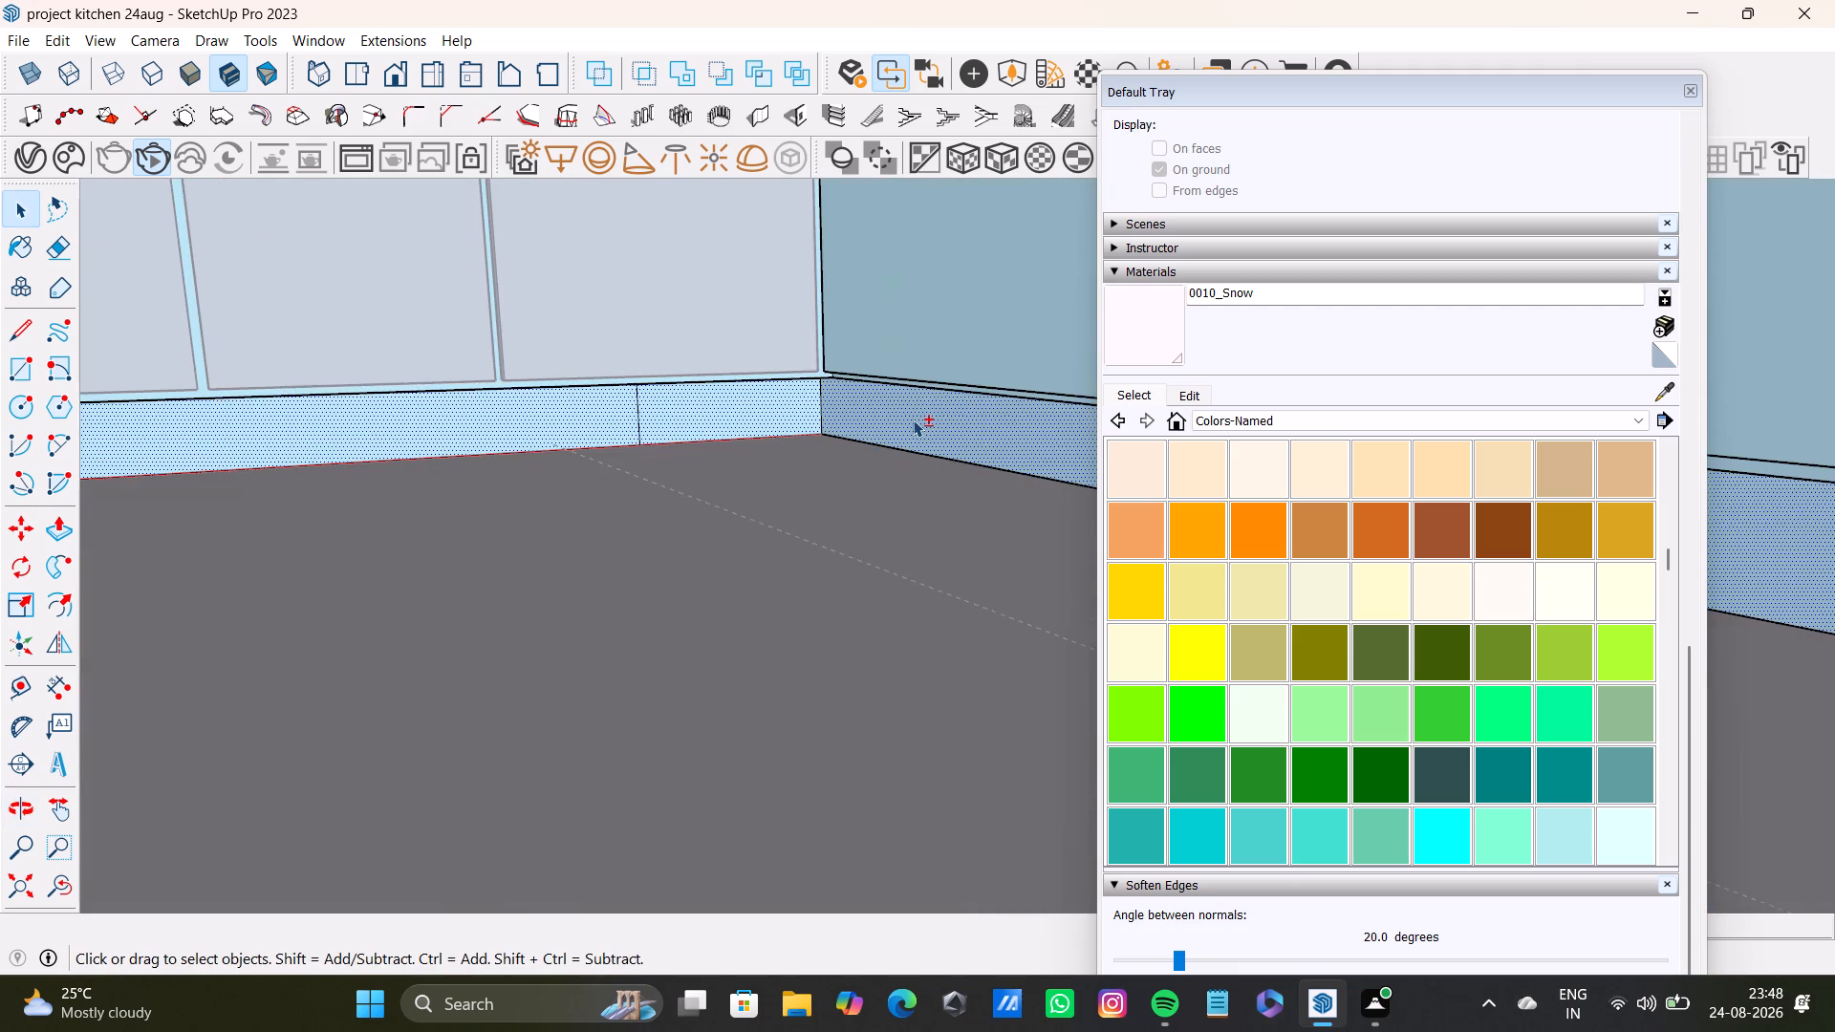
pyautogui.keyDown('shift'); pyautogui.scroll(-10, 913, 419); pyautogui.keyUp('shift')
pyautogui.keyDown('shift'); pyautogui.moveTo(841, 544); pyautogui.dragTo(788, 421, button='middle'); pyautogui.keyUp('shift')
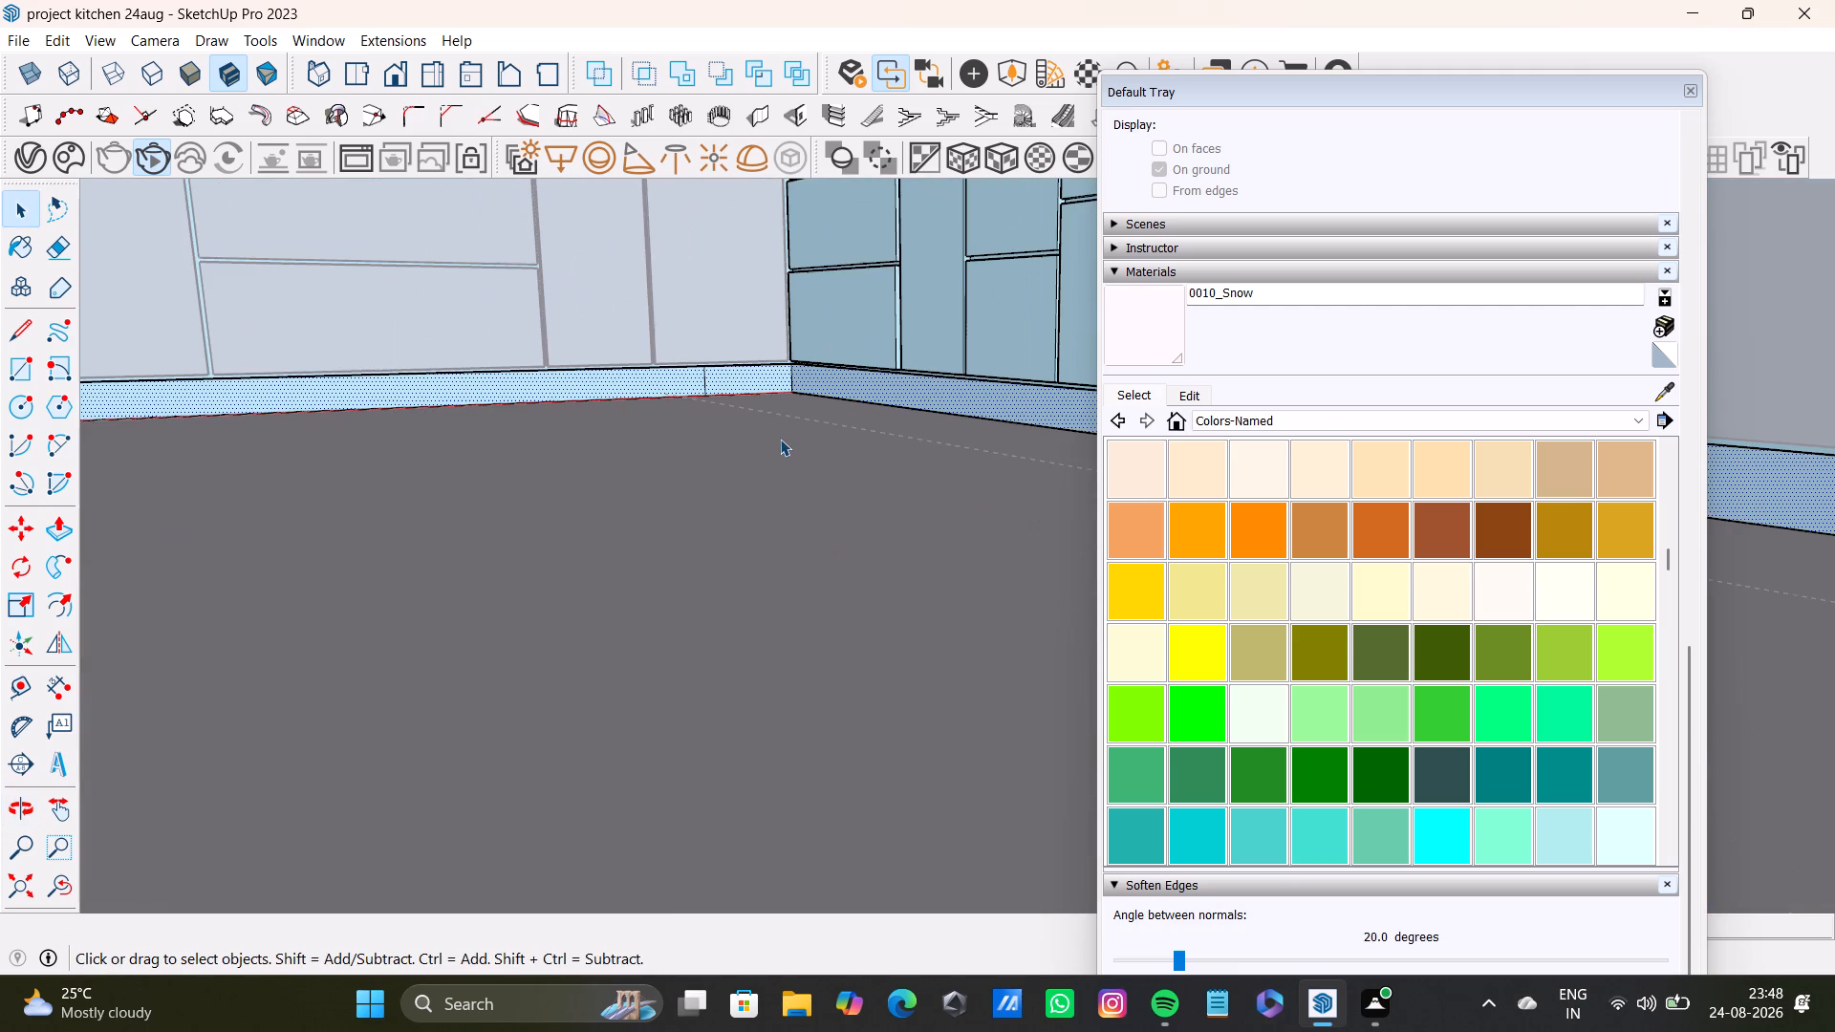
pyautogui.scroll(-10, 668, 548)
pyautogui.keyDown('shift'); pyautogui.moveTo(680, 548); pyautogui.dragTo(679, 505, button='middle'); pyautogui.keyUp('shift')
pyautogui.moveTo(728, 520); pyautogui.dragTo(680, 532, button='middle')
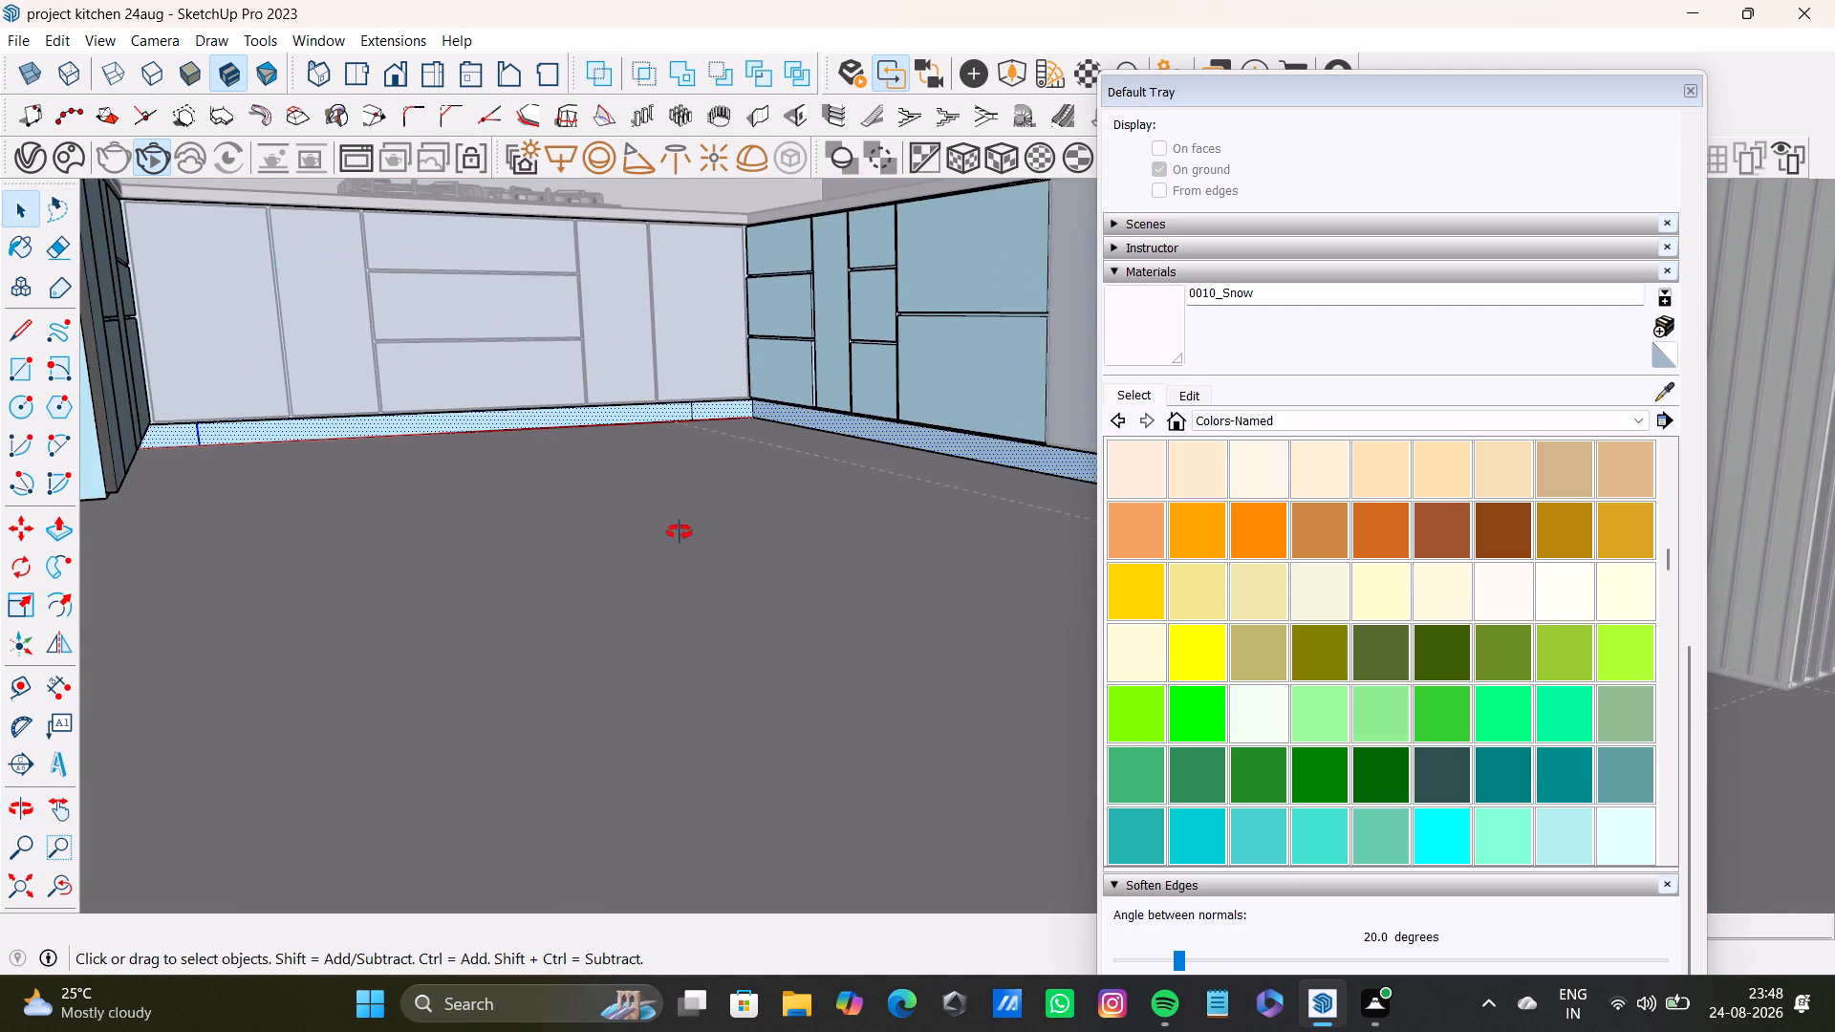
pyautogui.moveTo(680, 532); pyautogui.dragTo(585, 509, button='middle')
pyautogui.scroll(4, 158, 484)
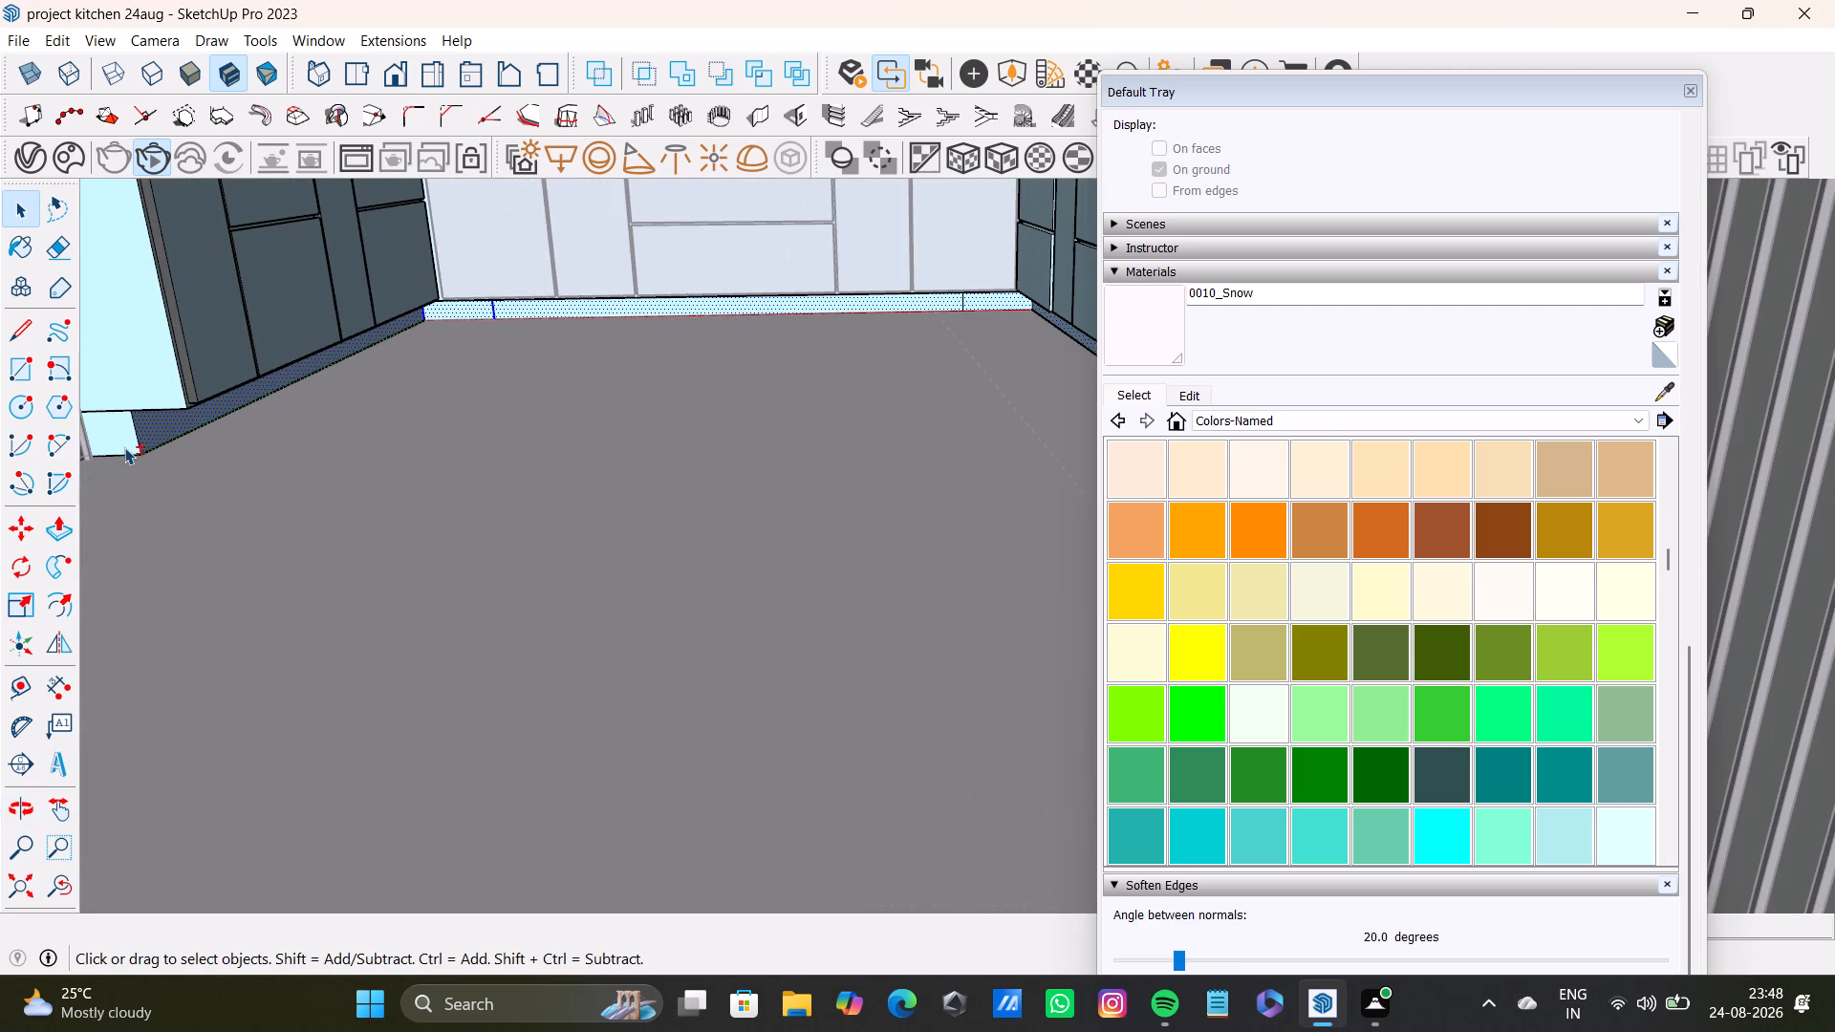
pyautogui.scroll(3, 124, 447)
pyautogui.keyDown('shift'); pyautogui.click(126, 434); pyautogui.keyUp('shift')
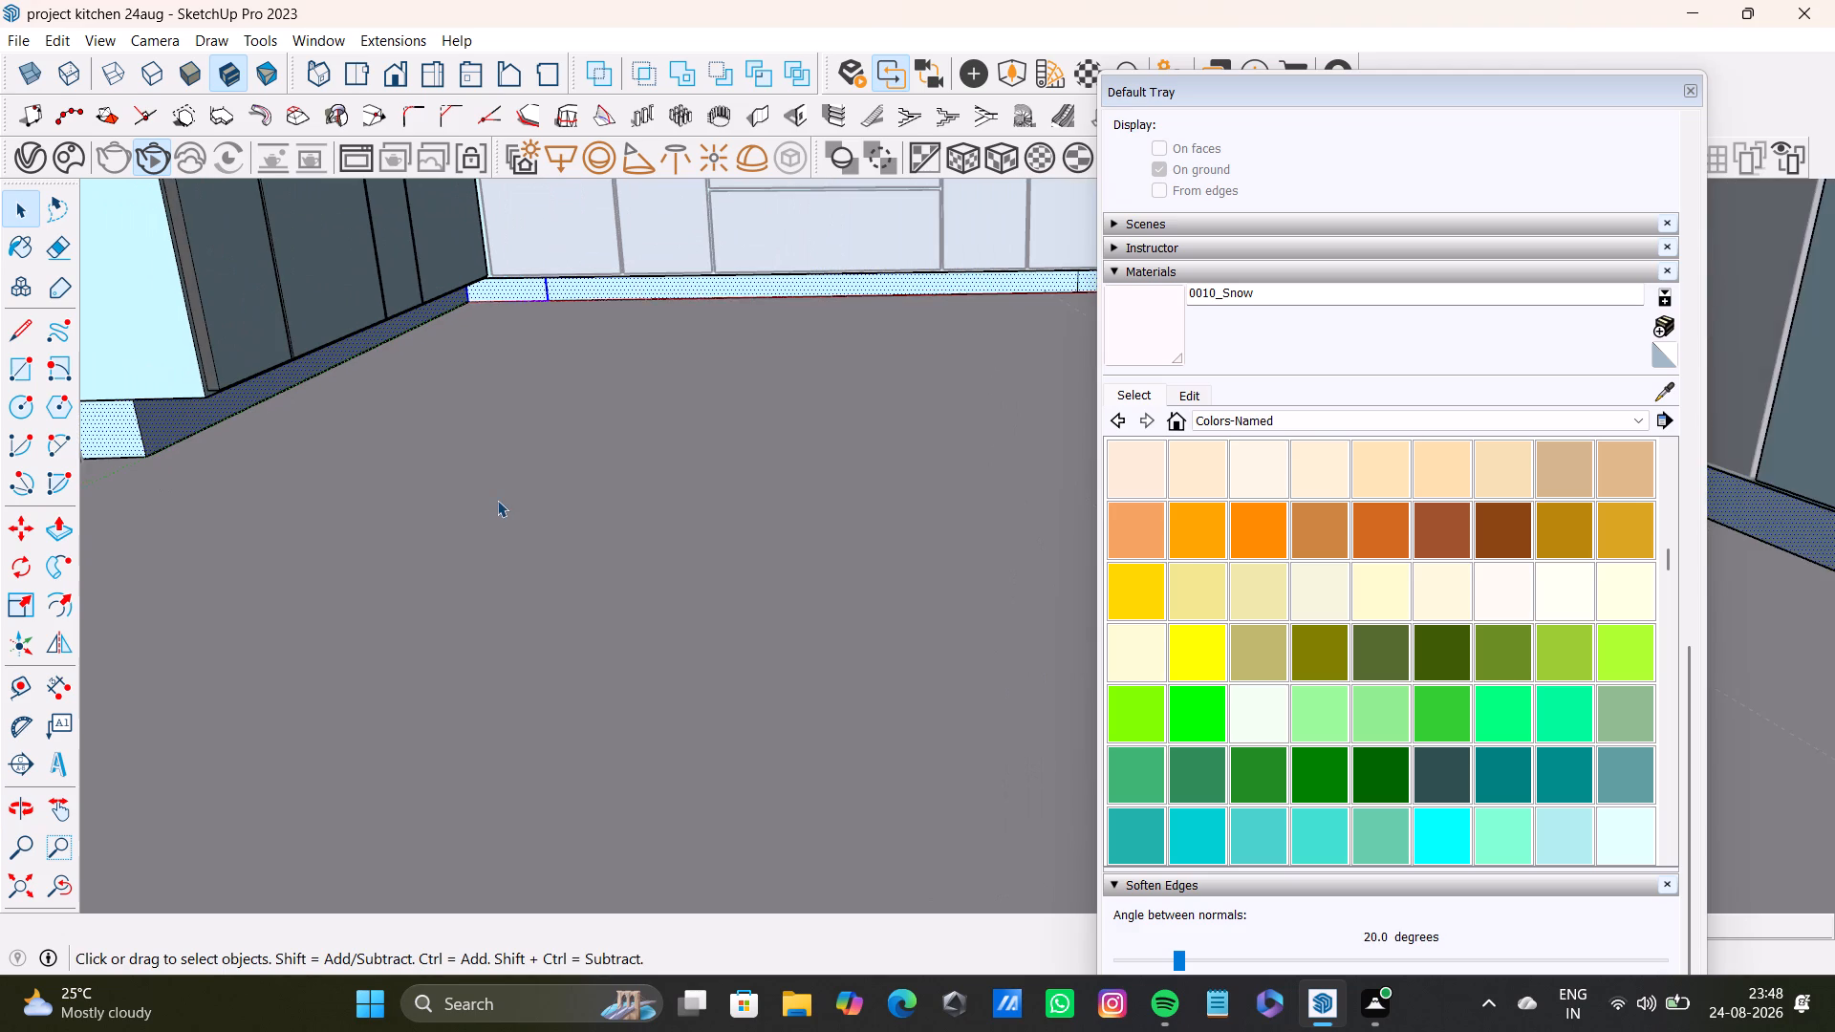
# Paint the selected base cabinet plinth faces with 0033_NavajoWhite from Colors-Named.
pyautogui.scroll(-6, 621, 573)
pyautogui.keyDown('shift'); pyautogui.moveTo(586, 592); pyautogui.dragTo(421, 554, button='middle'); pyautogui.keyUp('shift')
pyautogui.moveTo(421, 567); pyautogui.dragTo(600, 568, button='middle')
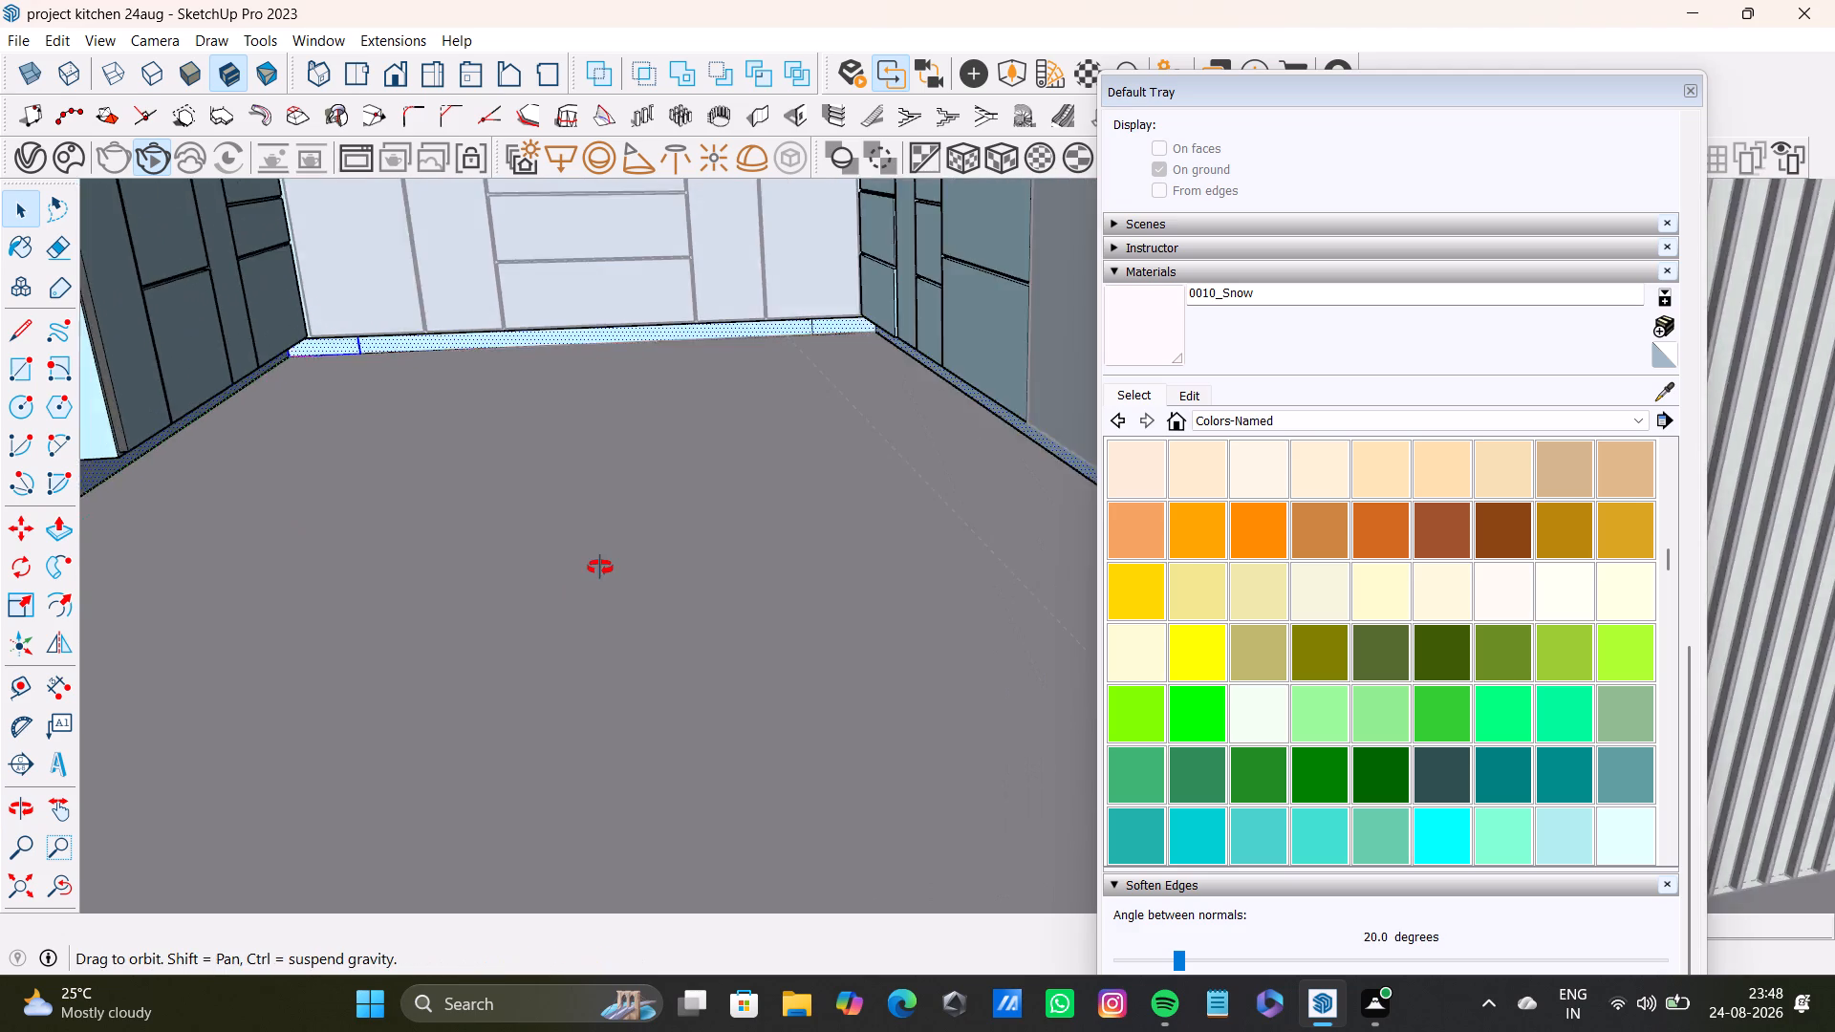
pyautogui.moveTo(600, 568); pyautogui.dragTo(825, 504, button='middle')
pyautogui.keyDown('shift'); pyautogui.moveTo(796, 505); pyautogui.dragTo(660, 533, button='middle'); pyautogui.keyUp('shift')
pyautogui.moveTo(759, 558); pyautogui.dragTo(748, 487, button='middle')
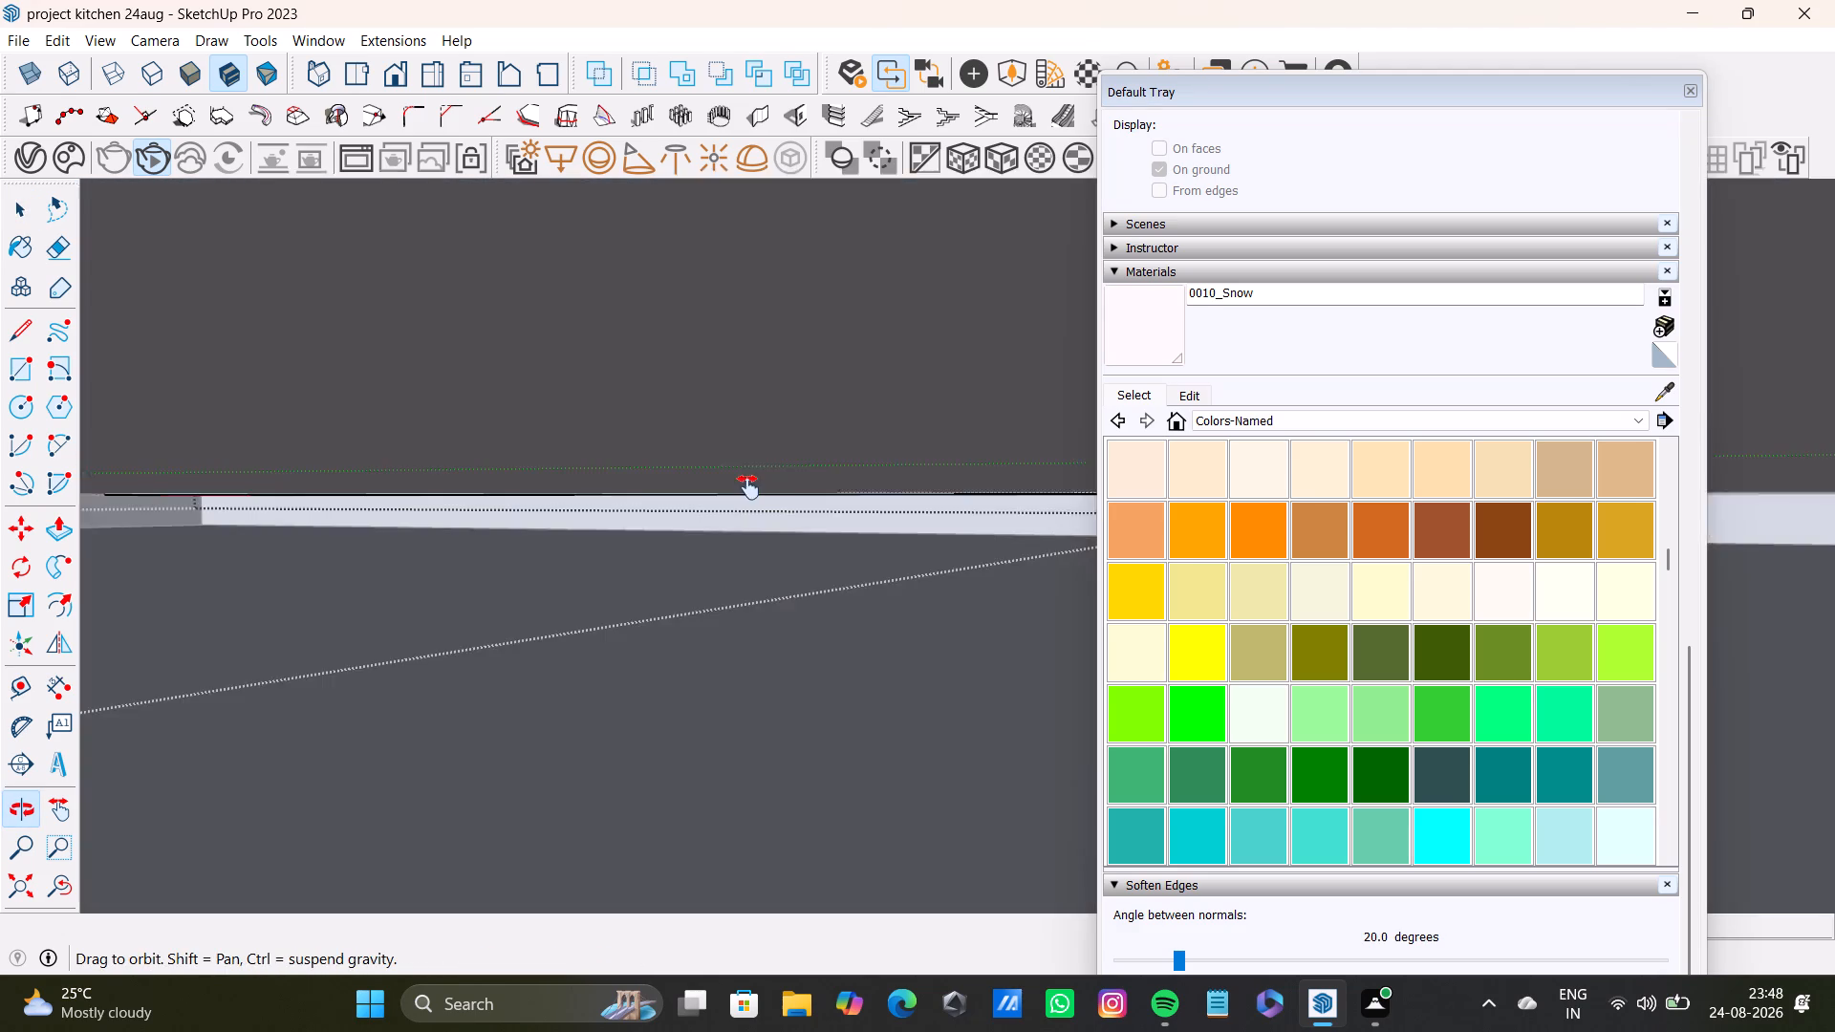
pyautogui.moveTo(748, 487); pyautogui.dragTo(685, 516, button='middle')
pyautogui.moveTo(778, 527); pyautogui.dragTo(606, 581, button='middle')
pyautogui.scroll(4, 795, 562)
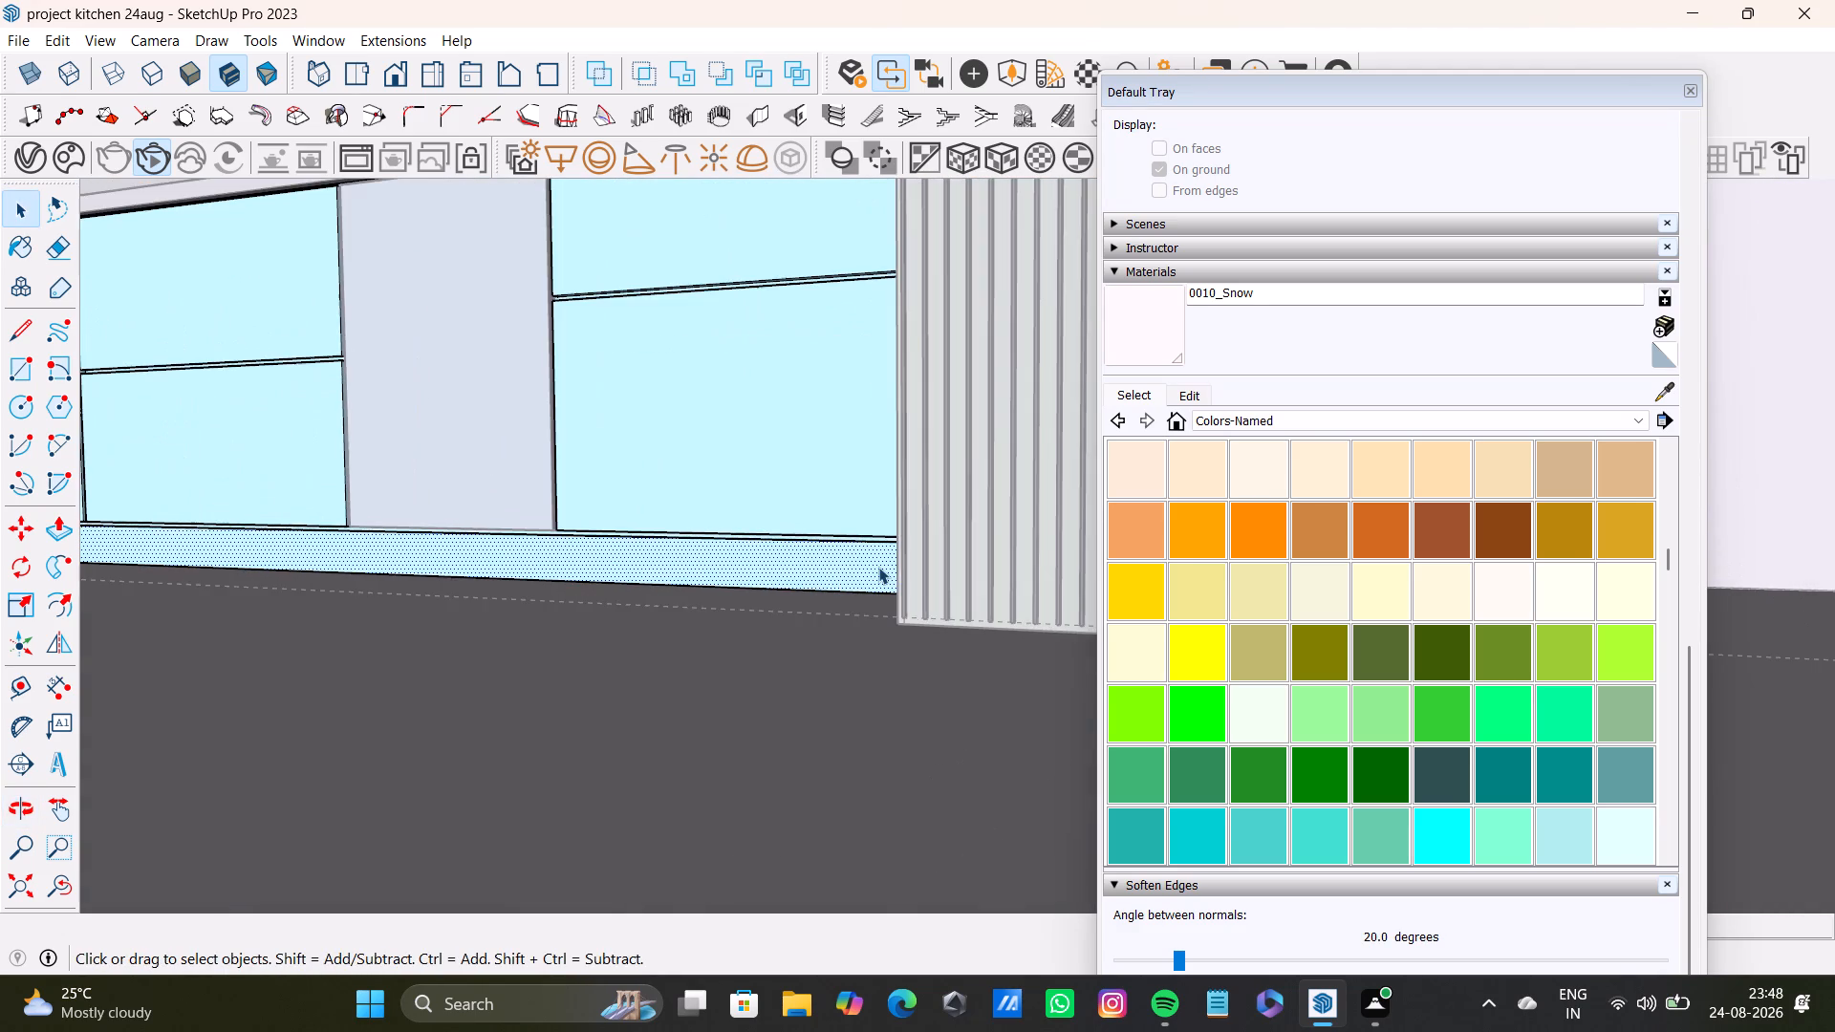
pyautogui.scroll(6, 878, 567)
pyautogui.moveTo(868, 556); pyautogui.dragTo(780, 641, button='middle')
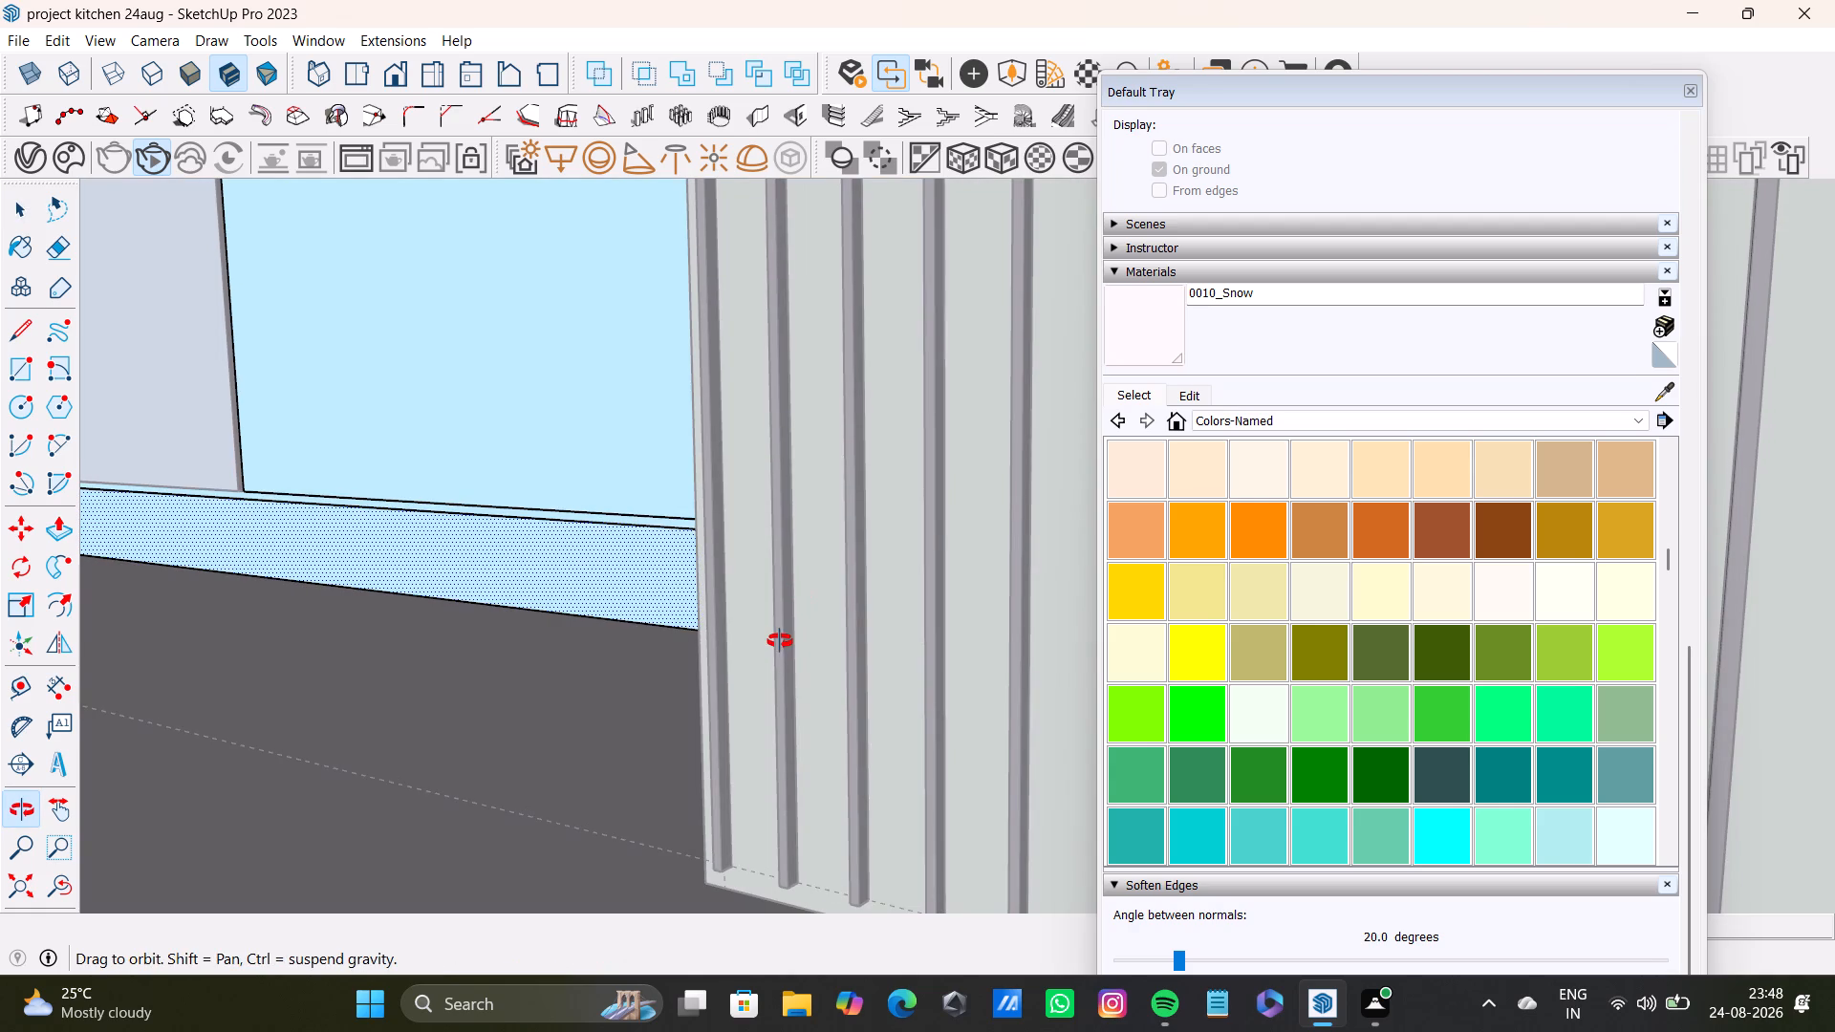
pyautogui.moveTo(780, 641); pyautogui.dragTo(825, 594, button='middle')
pyautogui.click(1442, 484)
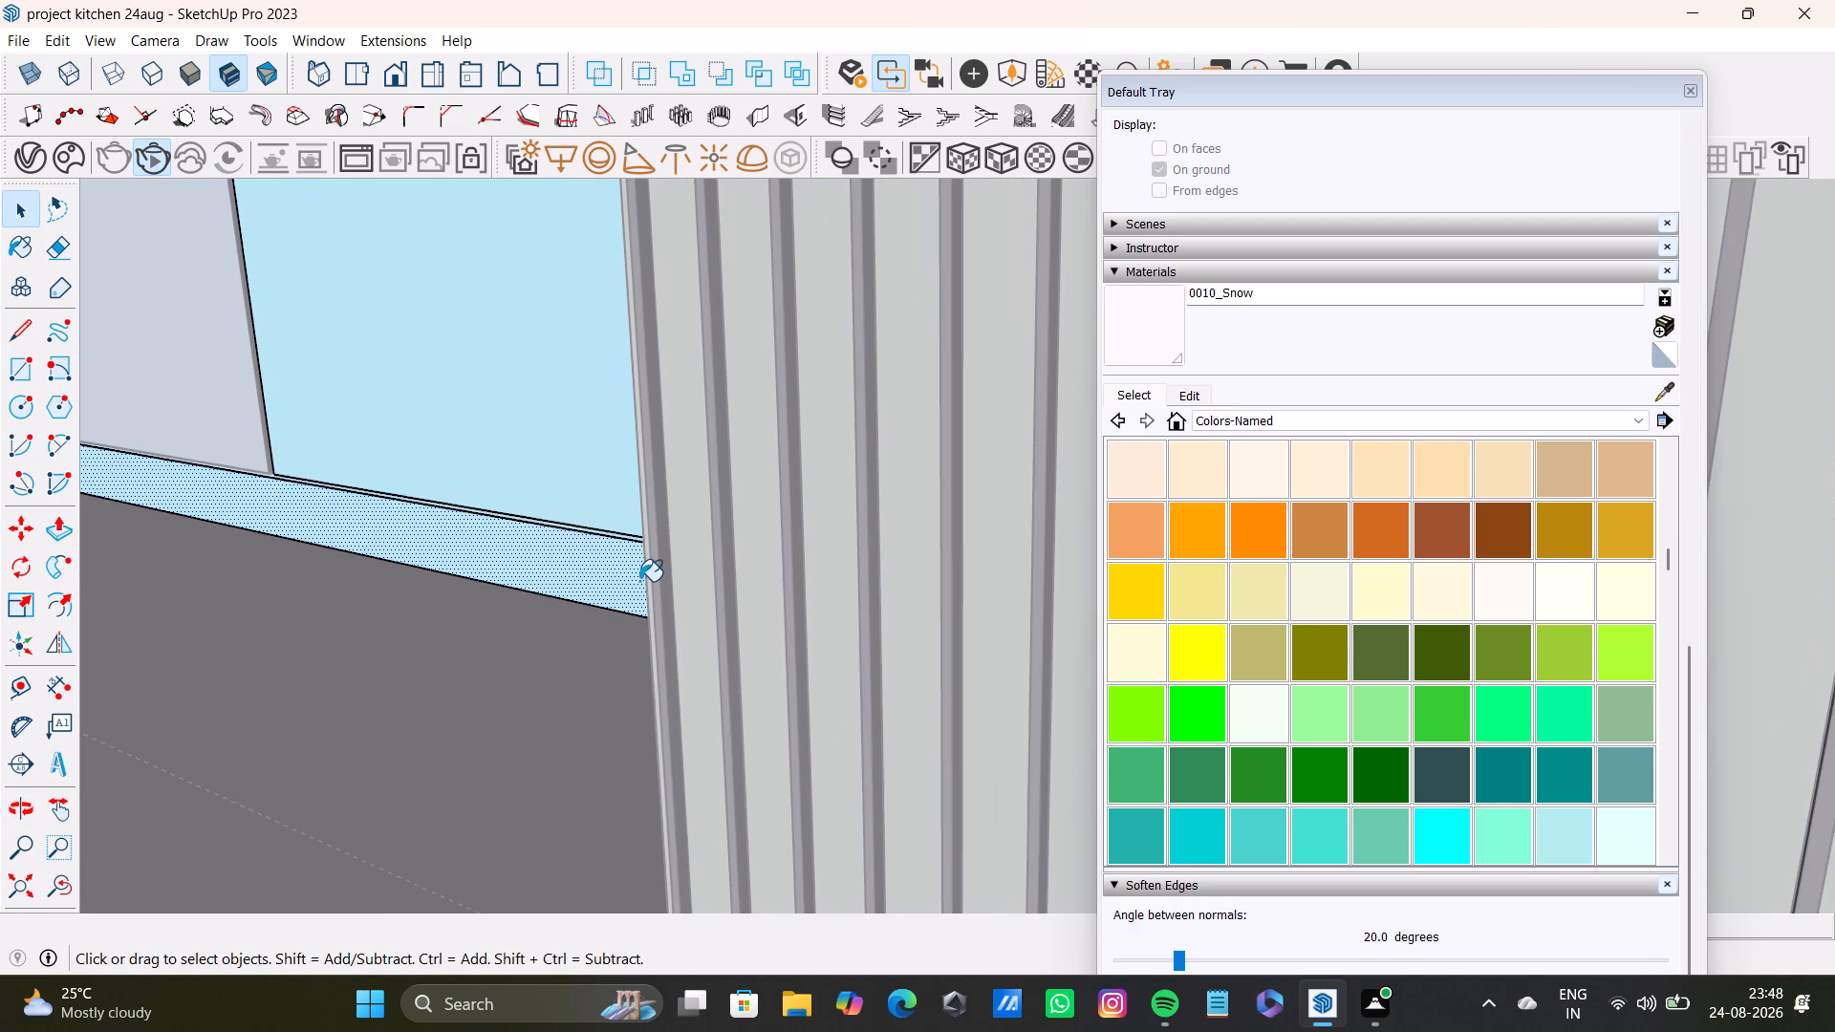
pyautogui.click(597, 570)
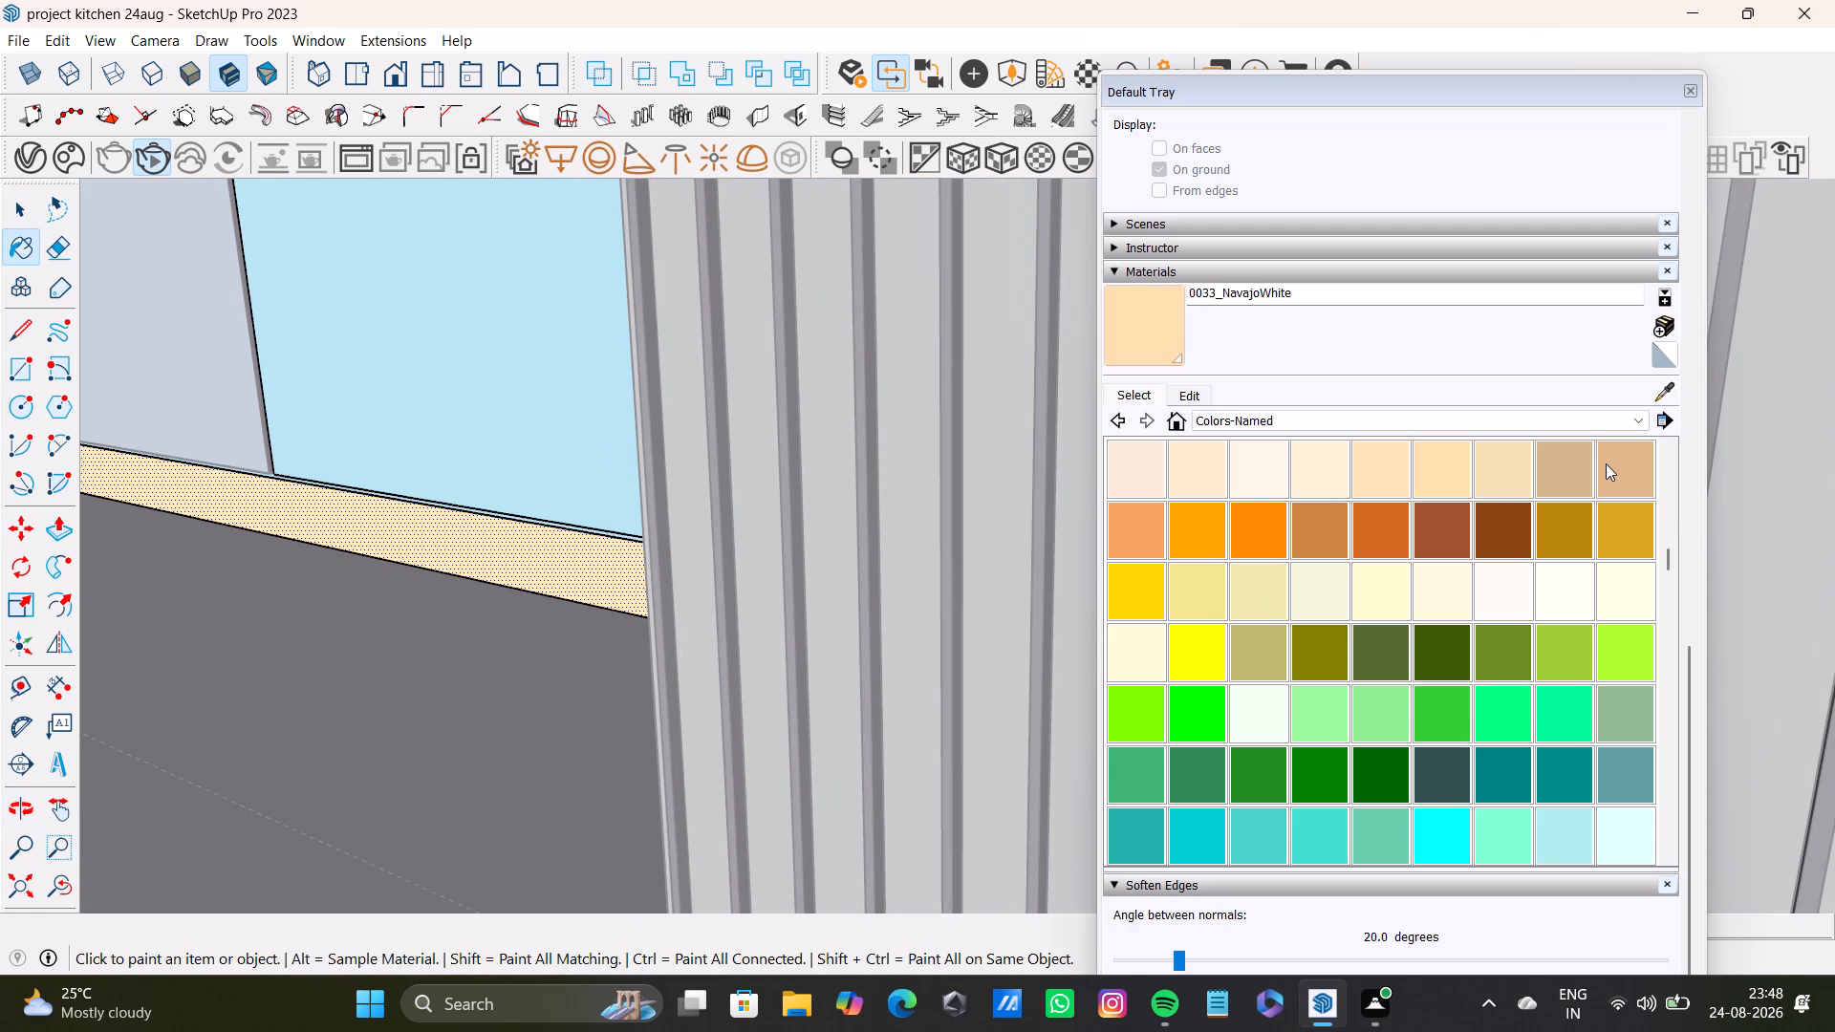
# Repaint the selected plinth faces with the darker tan colour from the same Colors-Named collection.
pyautogui.click(1615, 461)
pyautogui.click(545, 573)
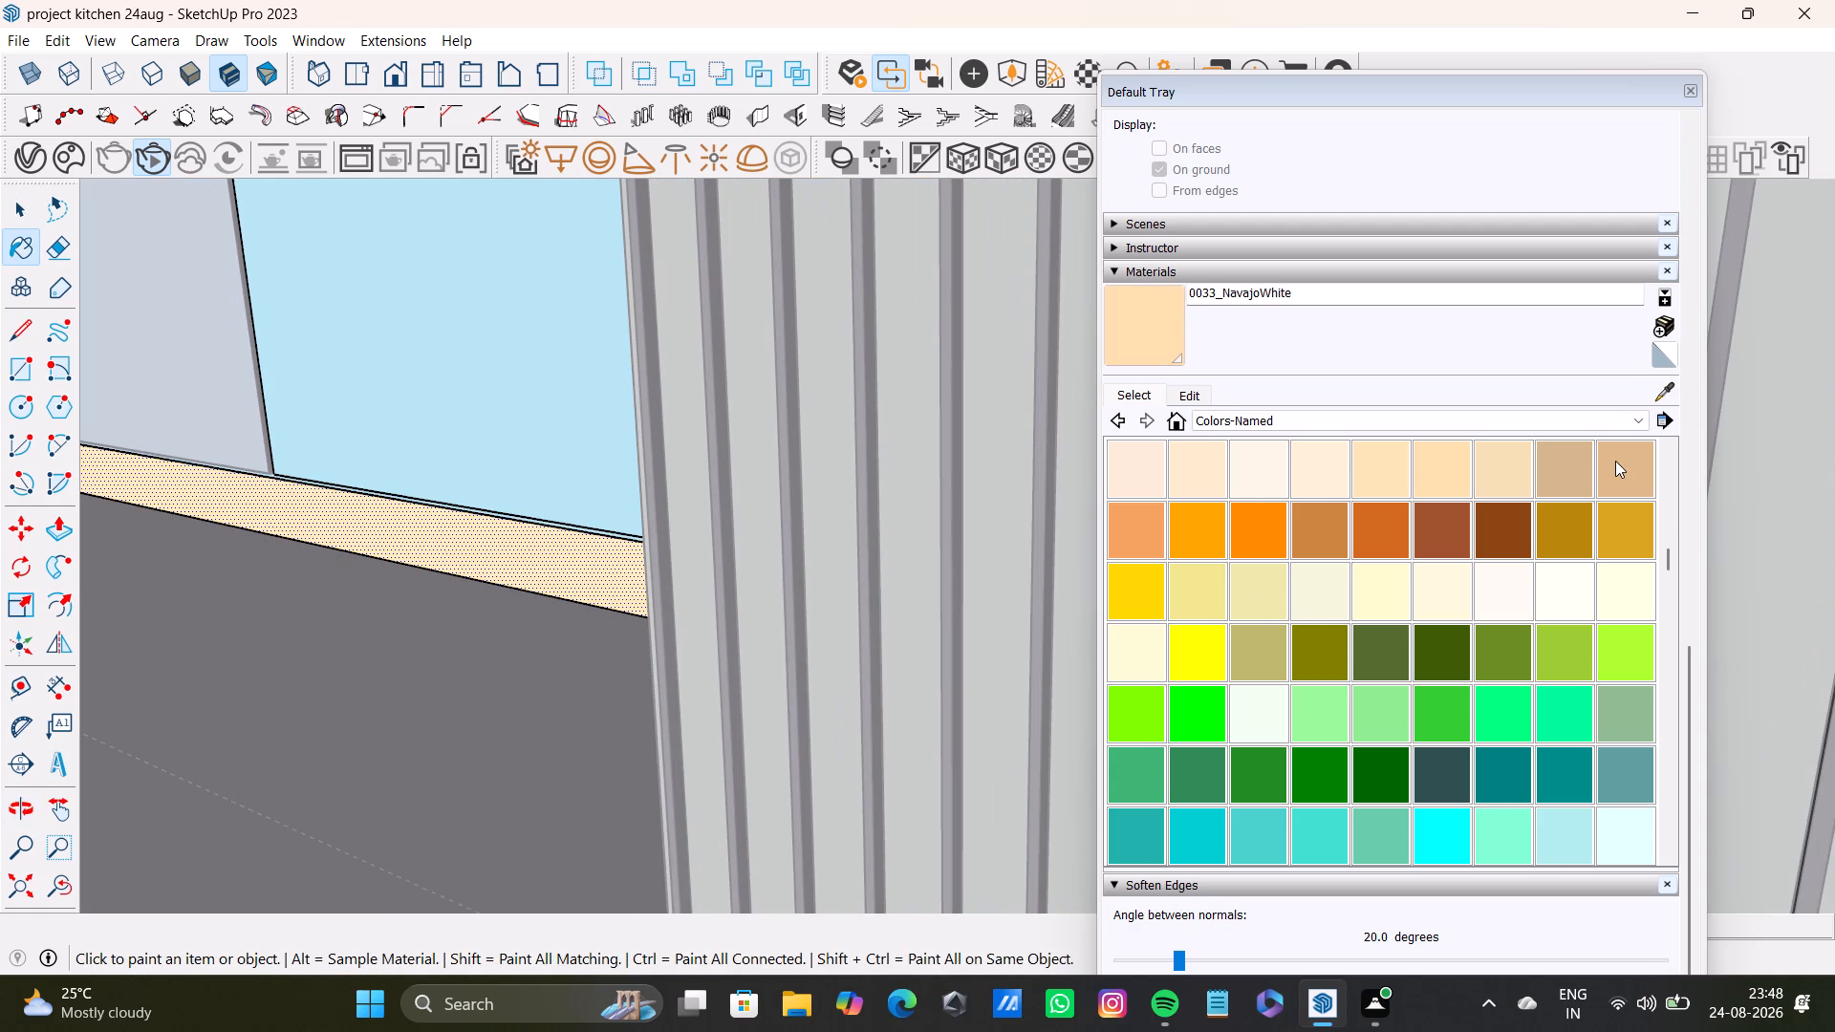
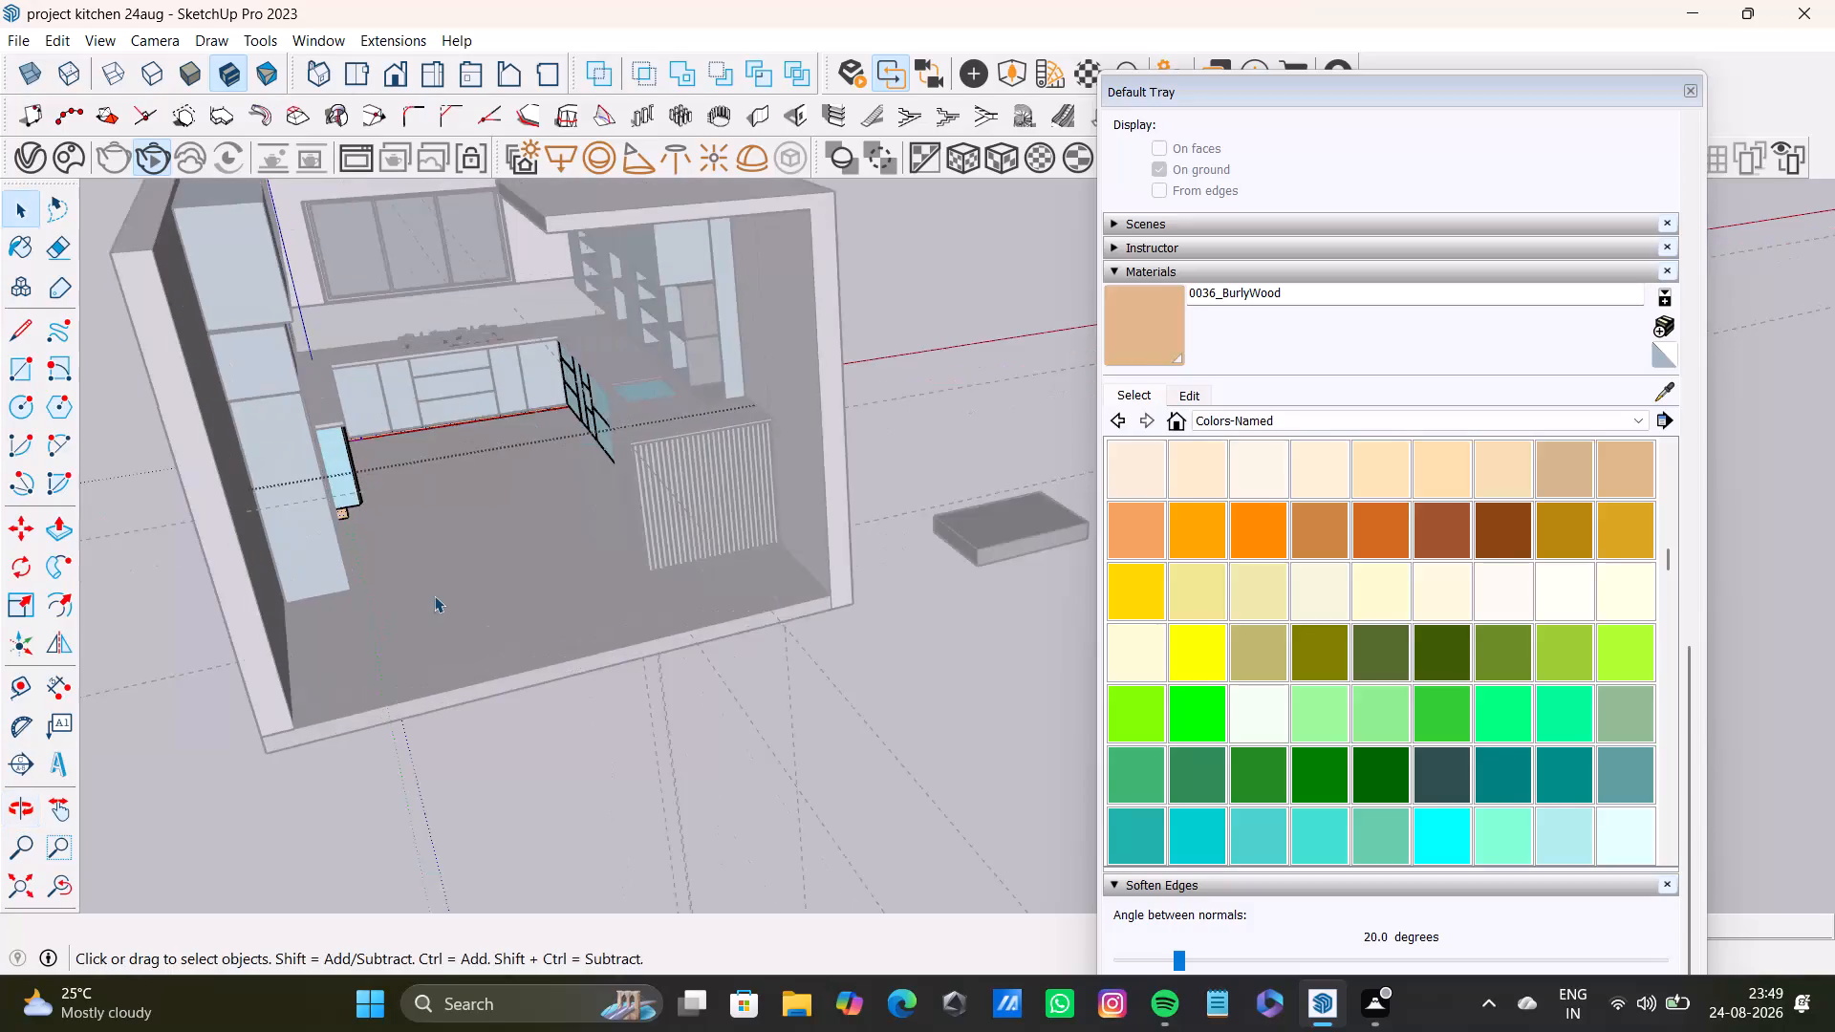
# Run an interactive V-Ray render from a low view of the hob-wall base cabinets to check the recoloured plinths, and close it.
pyautogui.moveTo(491, 567); pyautogui.dragTo(531, 773, button='middle')
pyautogui.scroll(5, 520, 688)
pyautogui.moveTo(484, 649); pyautogui.dragTo(433, 480, button='middle')
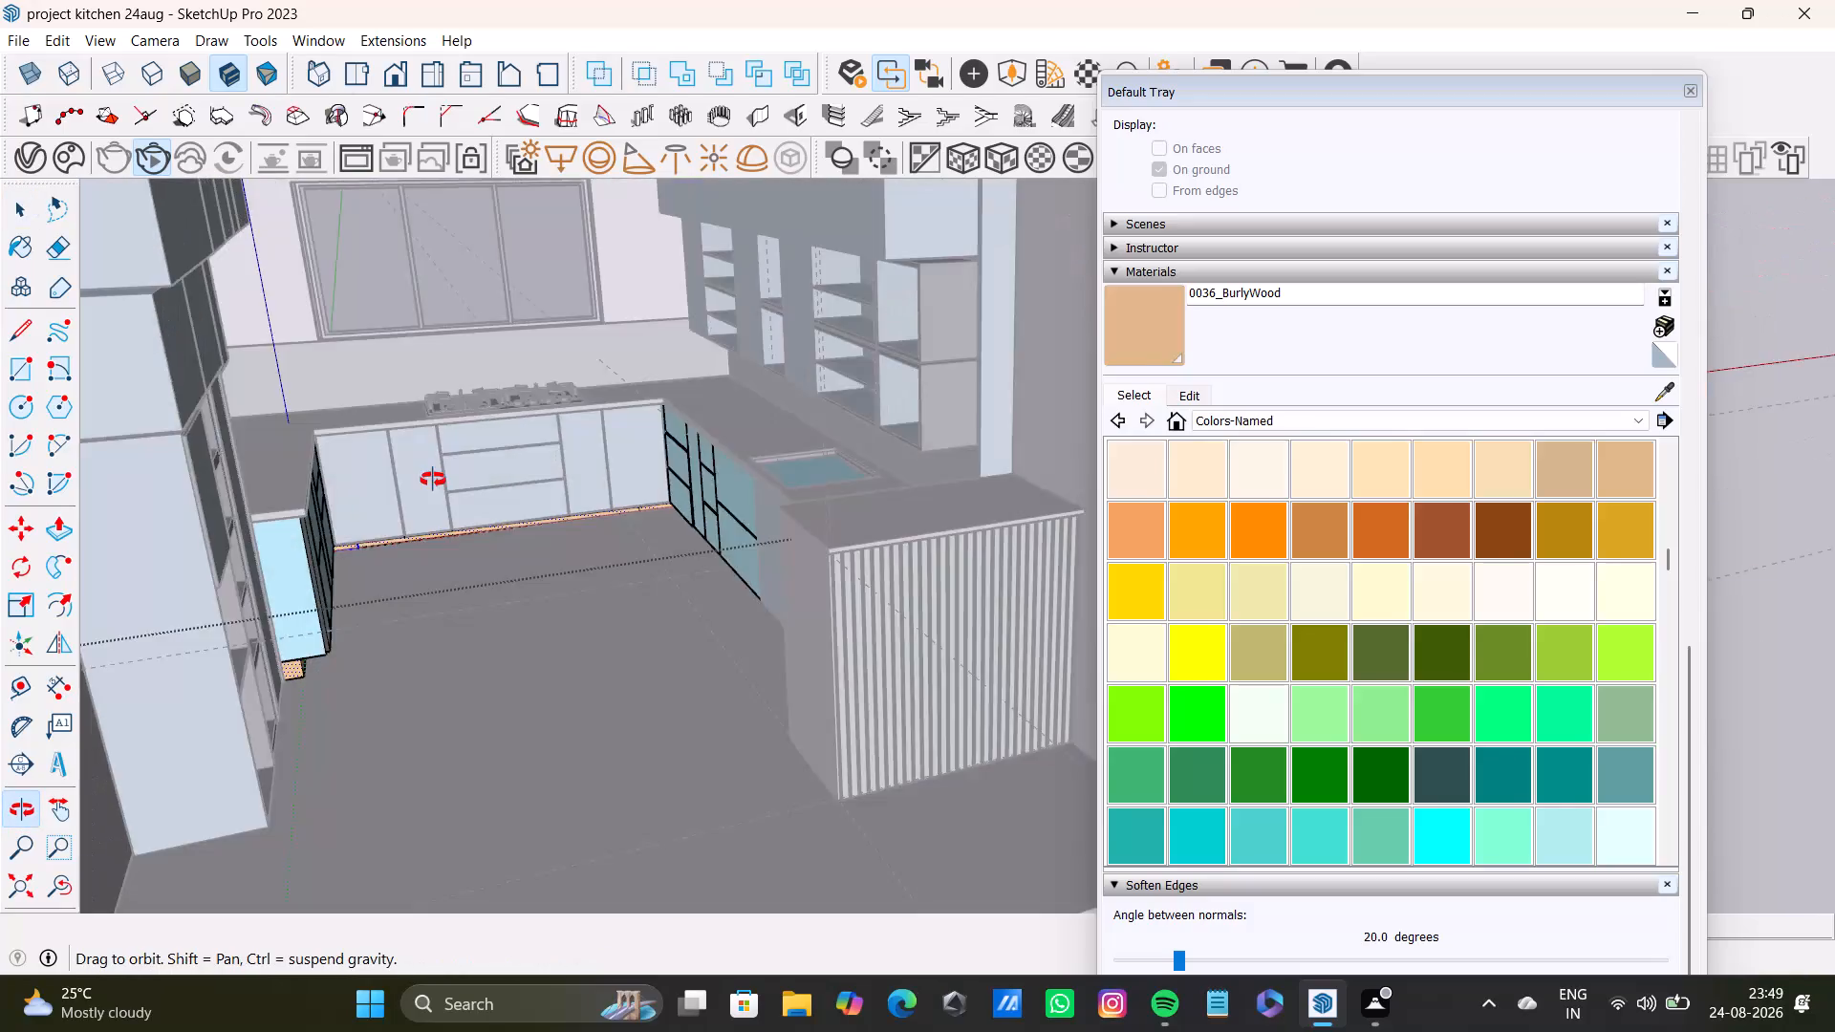
pyautogui.moveTo(433, 480); pyautogui.dragTo(429, 452, button='middle')
pyautogui.scroll(5, 556, 630)
pyautogui.moveTo(566, 642); pyautogui.dragTo(539, 604, button='middle')
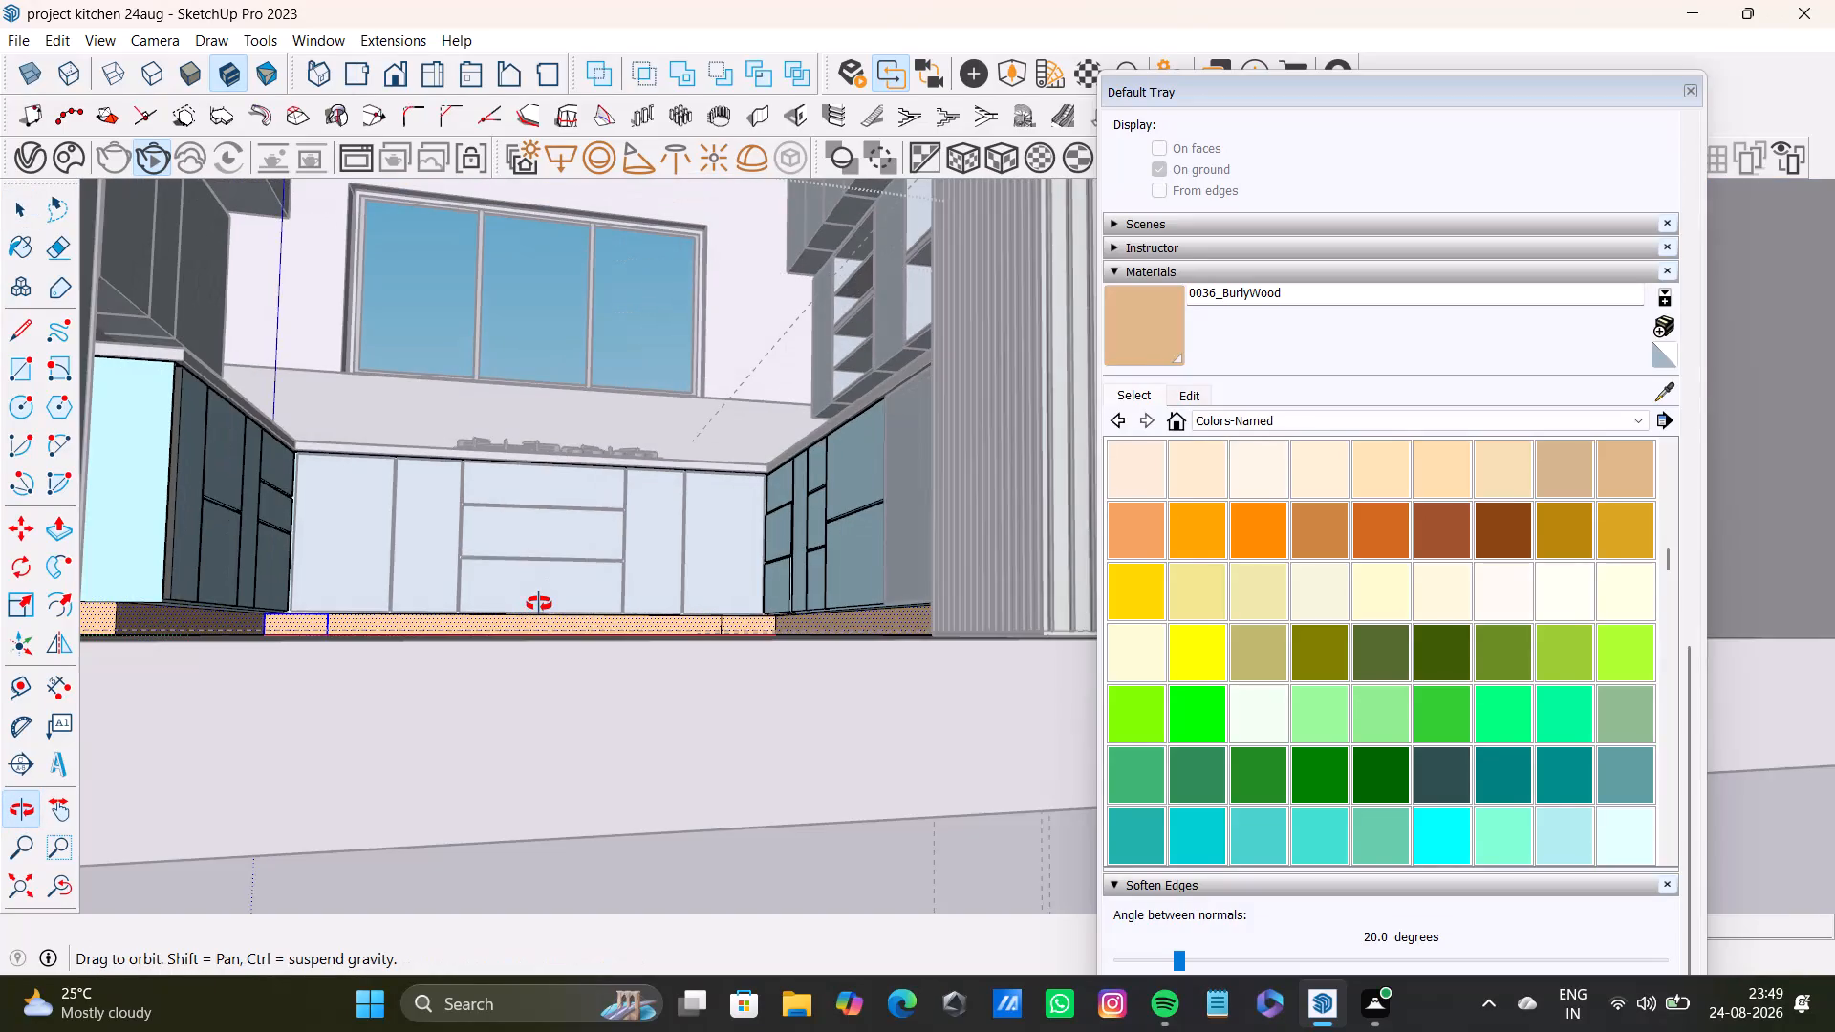
pyautogui.moveTo(539, 604); pyautogui.dragTo(537, 640, button='middle')
pyautogui.scroll(7, 537, 638)
pyautogui.scroll(-1, 555, 625)
pyautogui.keyDown('shift'); pyautogui.moveTo(556, 625); pyautogui.dragTo(648, 622, button='middle'); pyautogui.keyUp('shift')
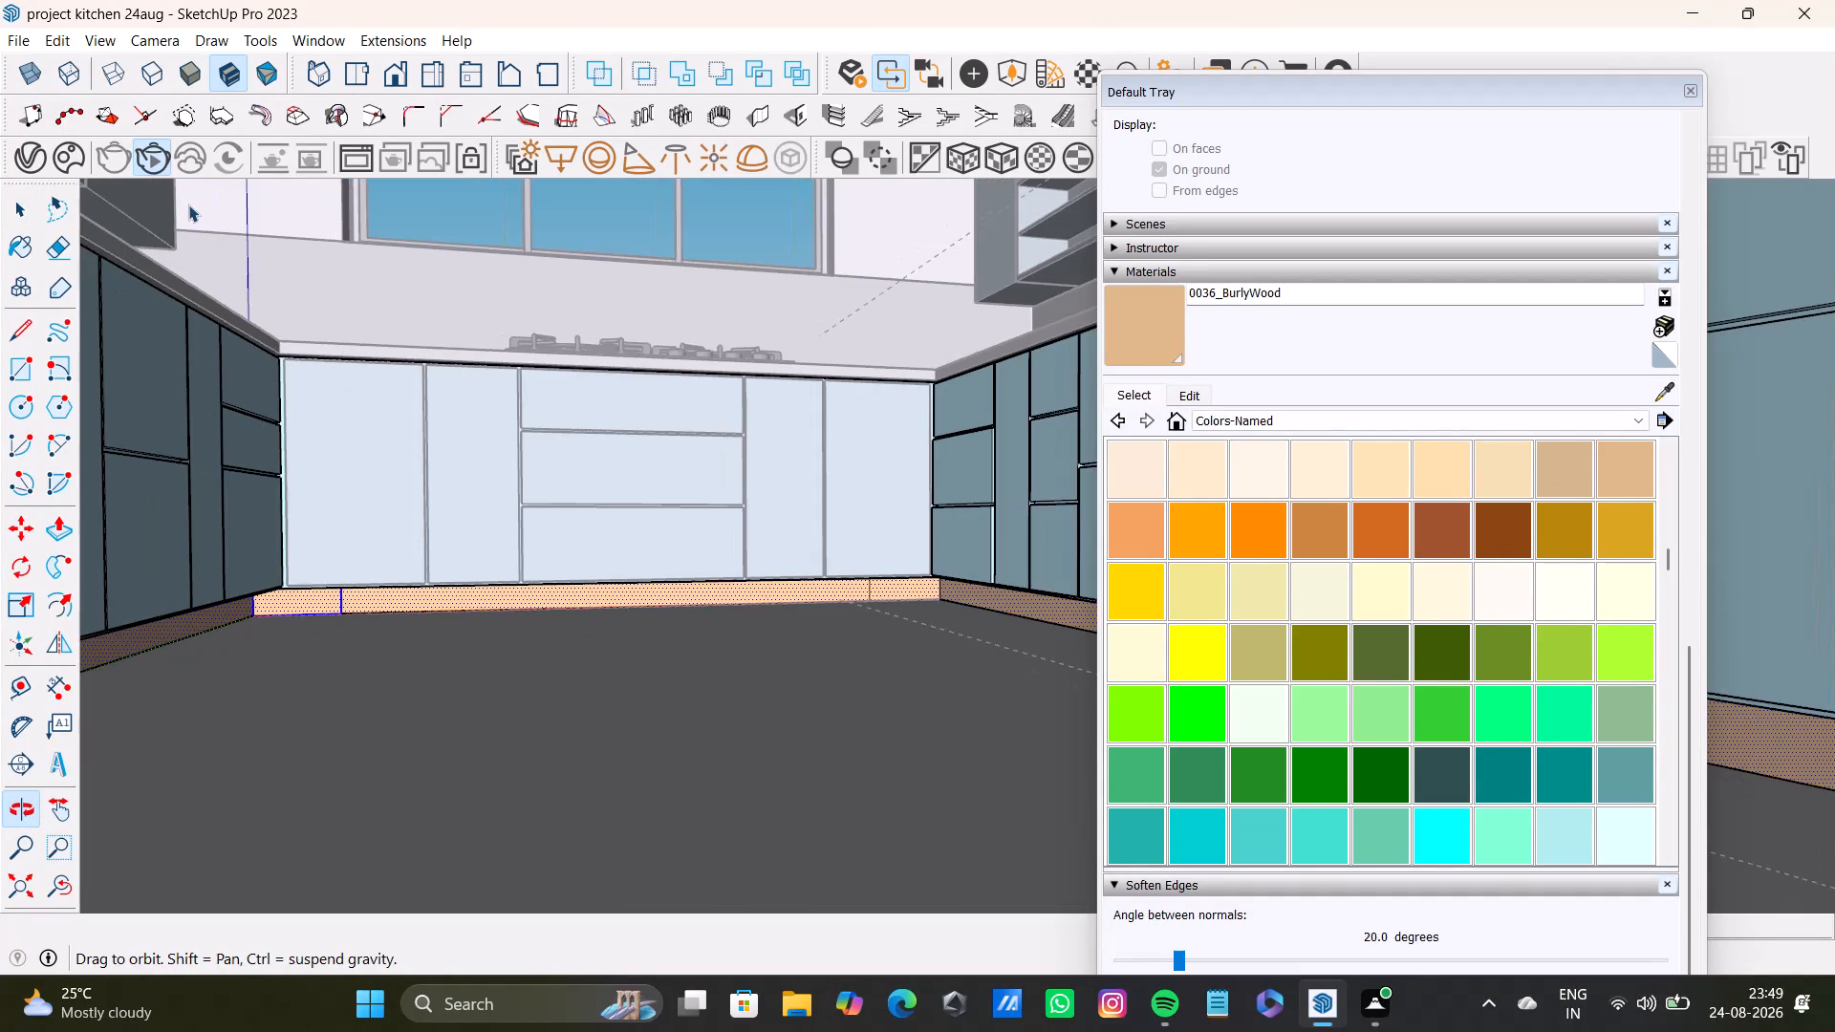
pyautogui.click(158, 156)
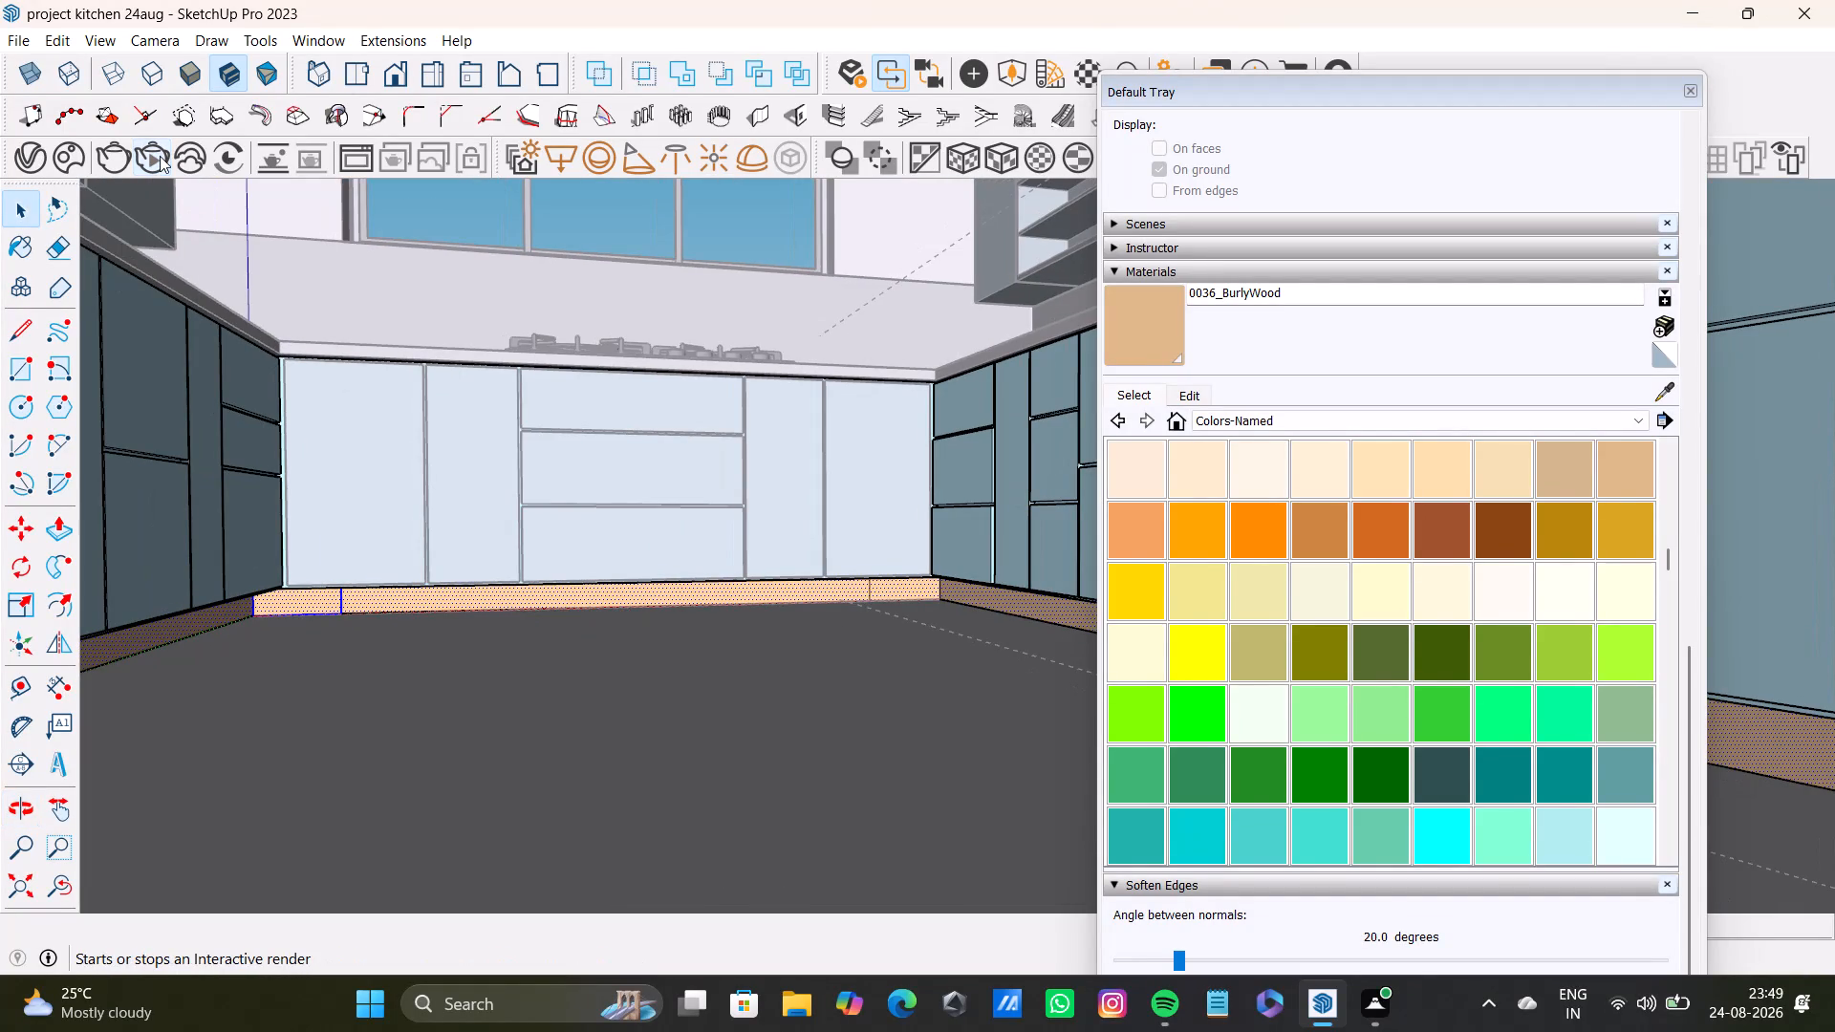
pyautogui.click(160, 156)
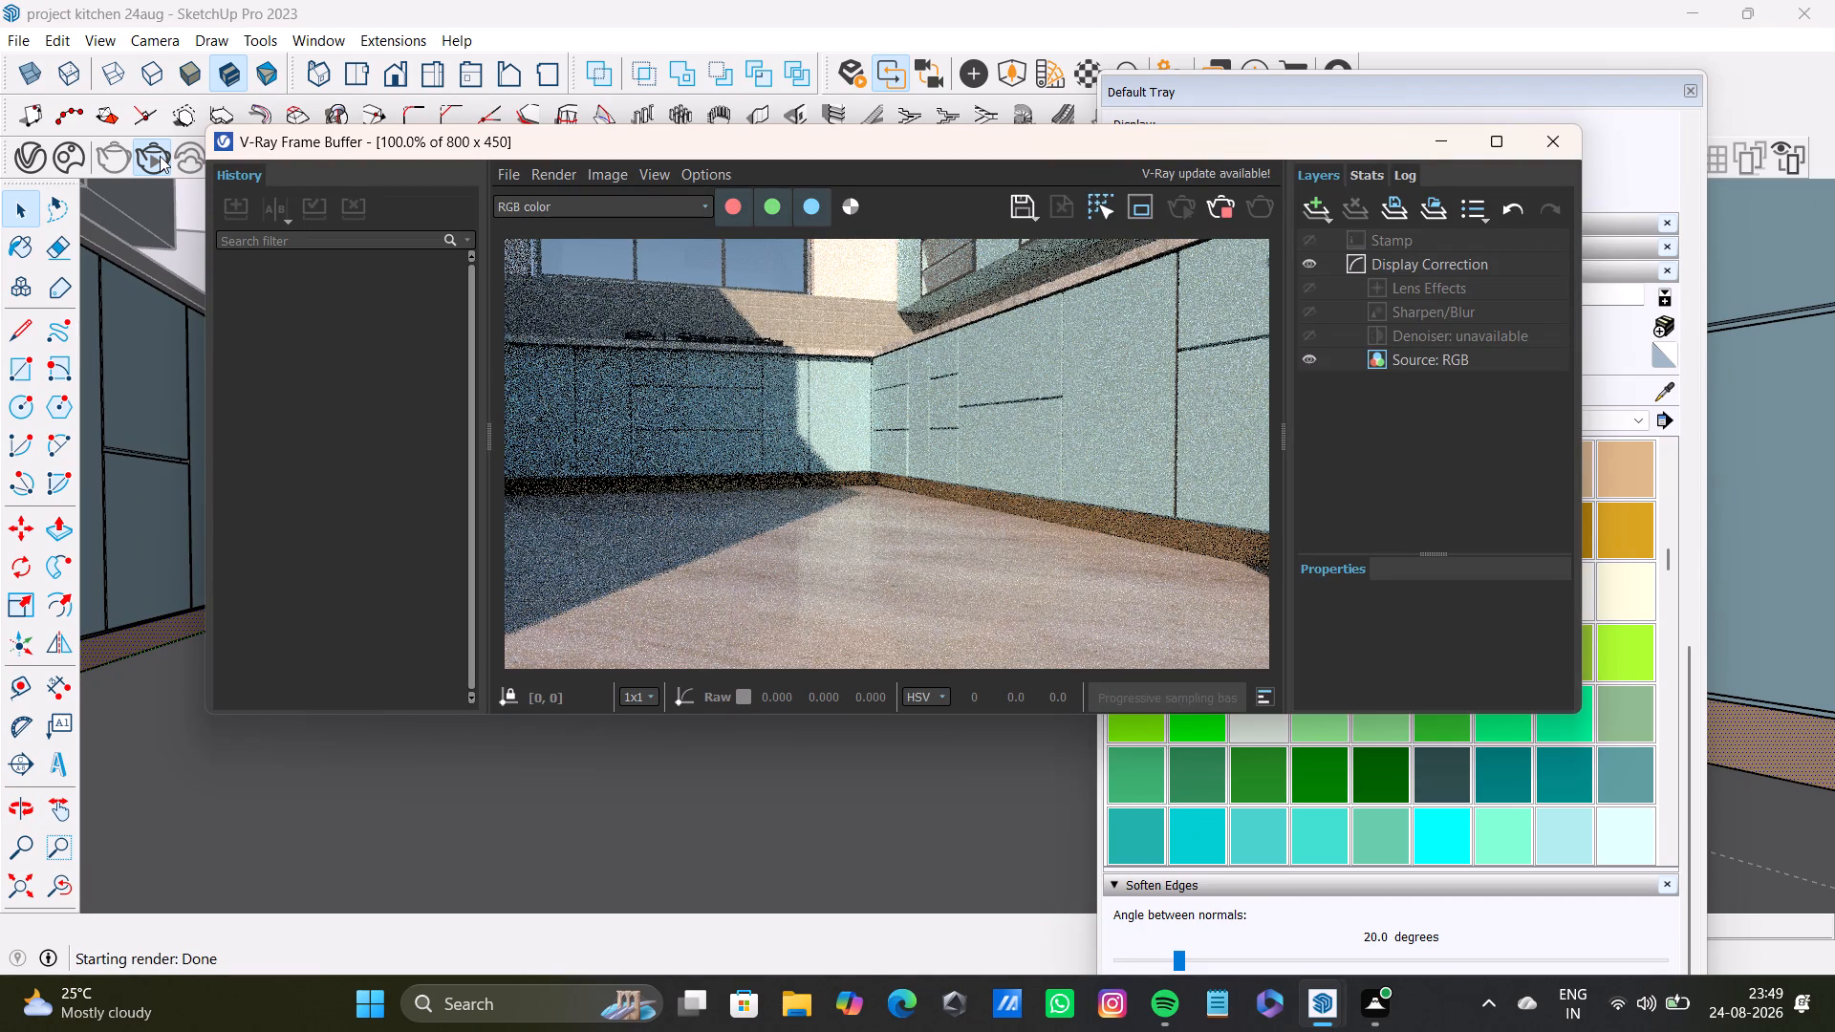
pyautogui.click(1548, 156)
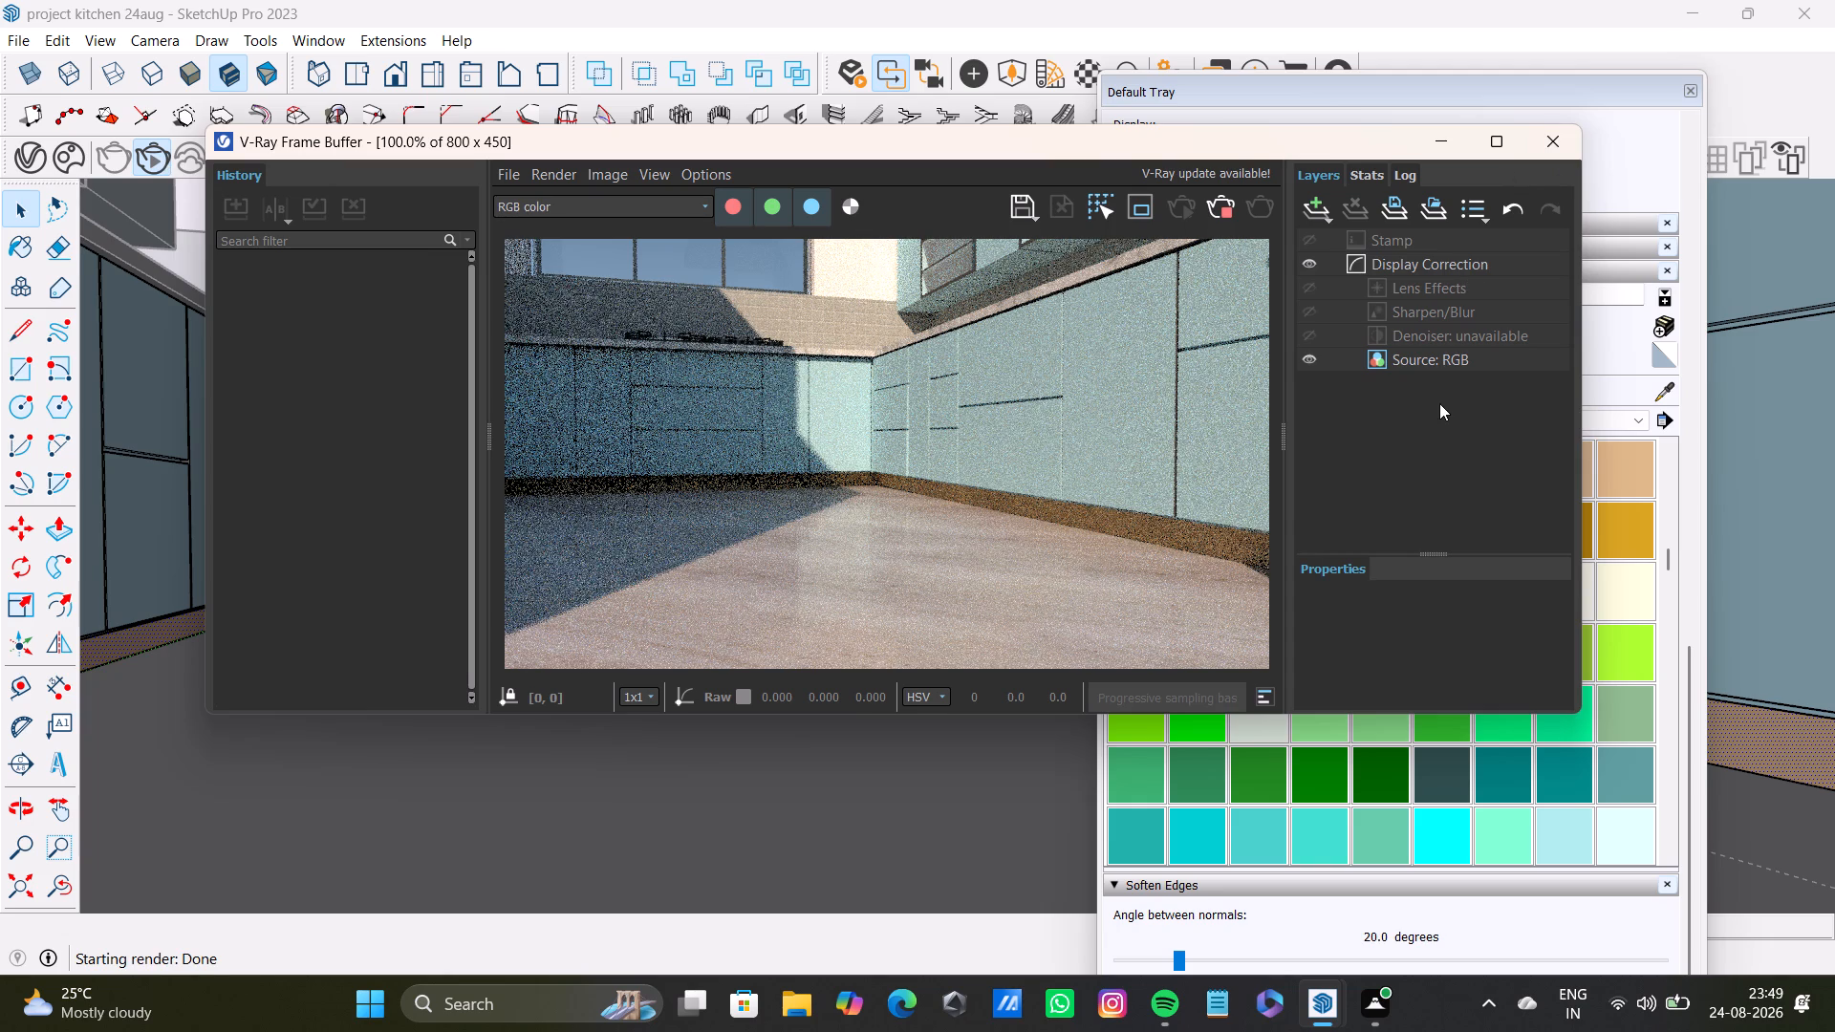
pyautogui.click(145, 161)
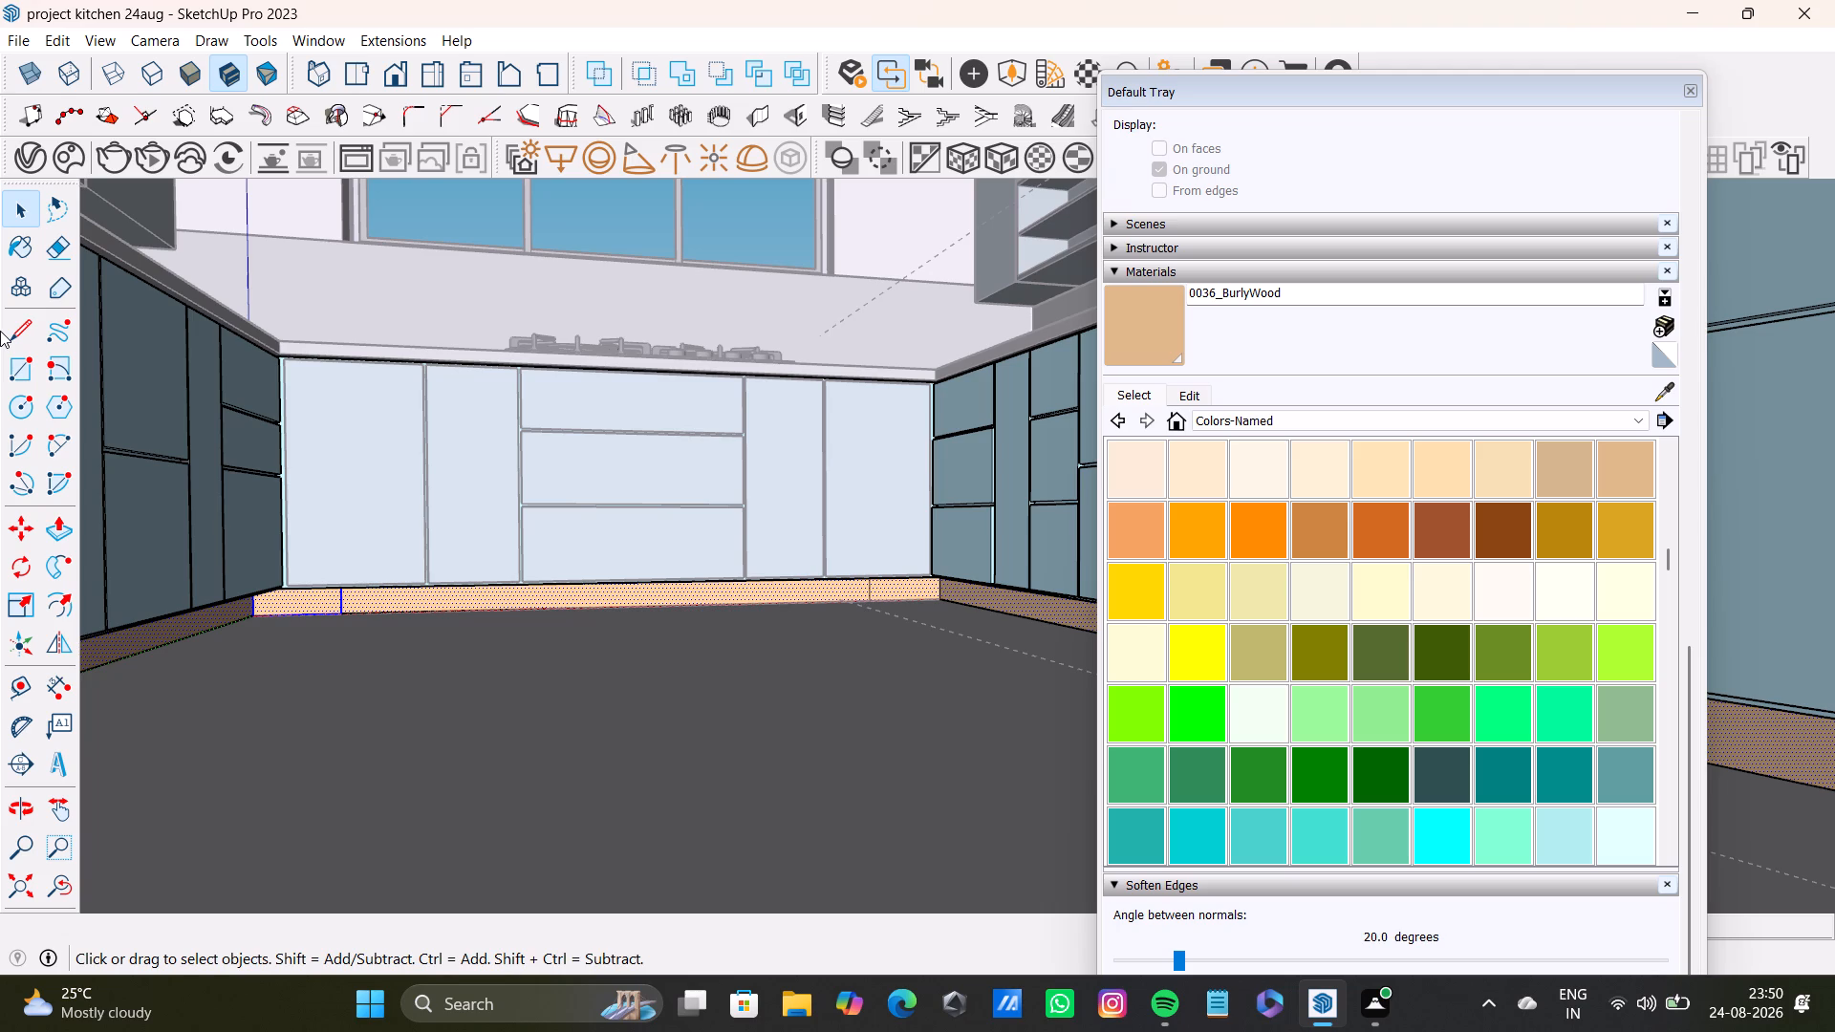
# Exit editing of the base cabinet group.
pyautogui.scroll(-1, 43, 391)
pyautogui.scroll(-4, 193, 163)
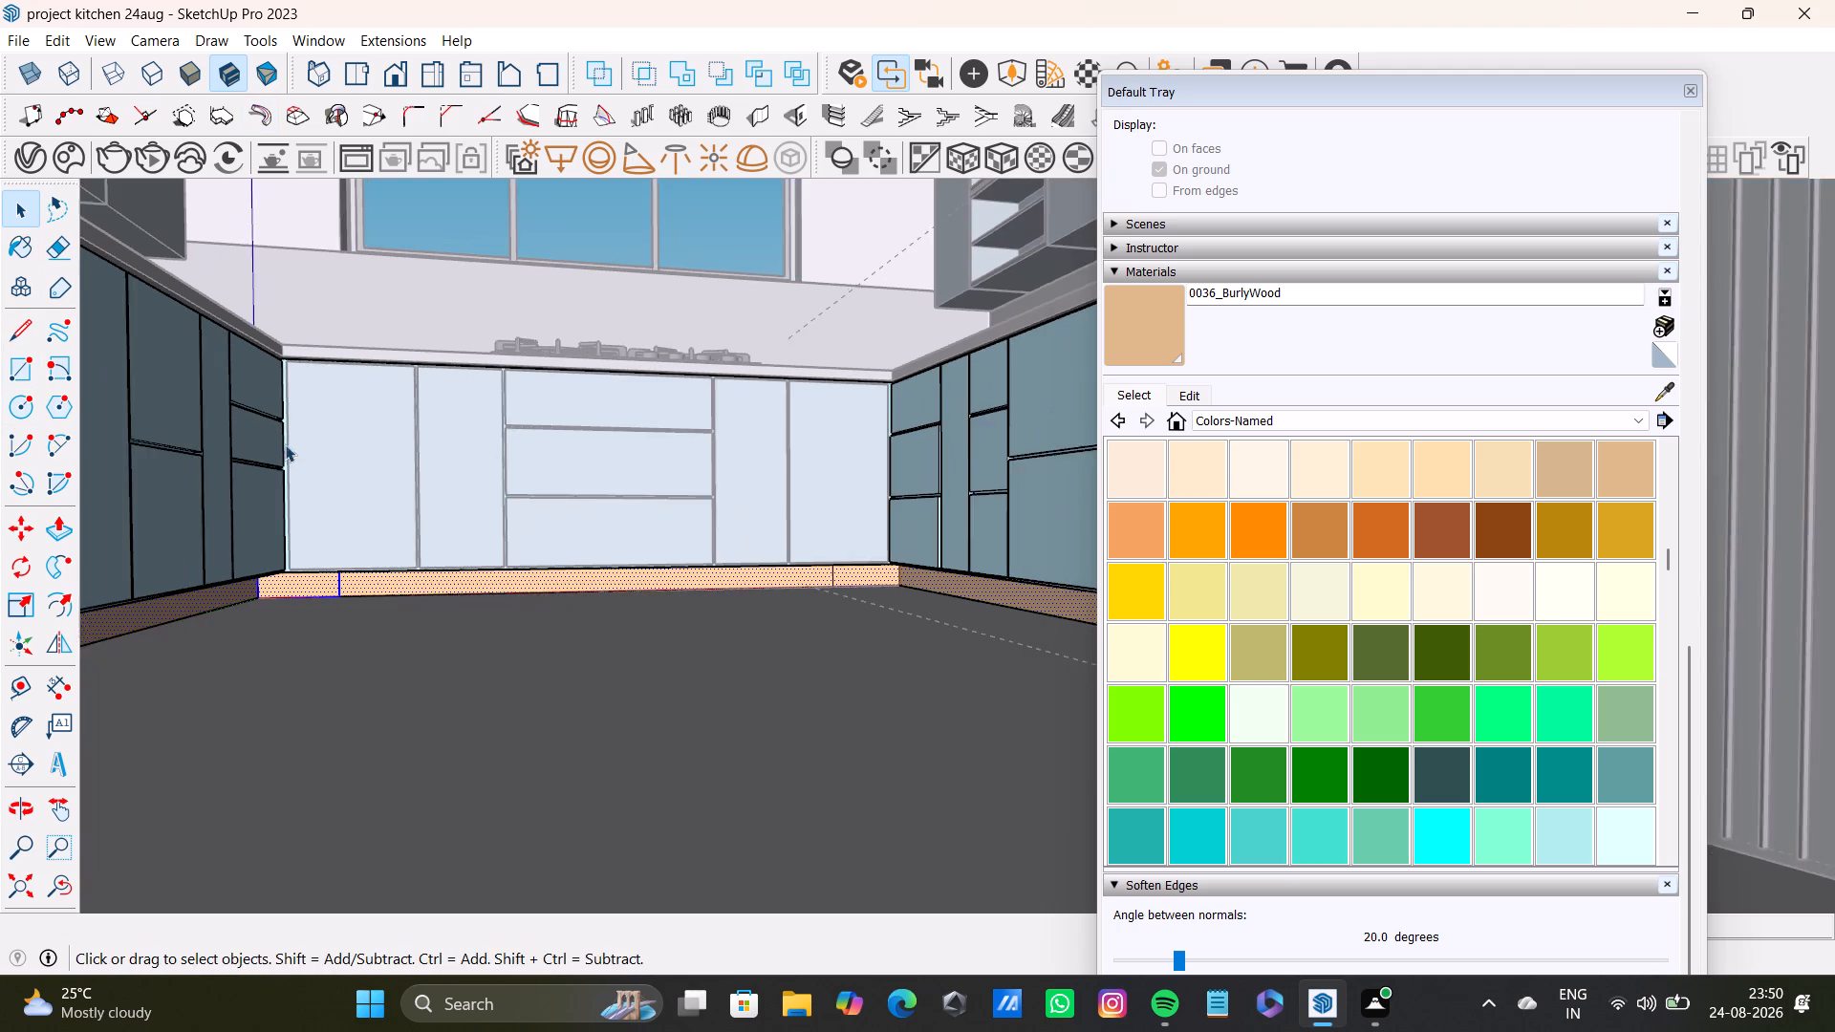
pyautogui.scroll(-9, 285, 444)
pyautogui.moveTo(461, 539); pyautogui.dragTo(468, 718, button='middle')
pyautogui.scroll(4, 489, 648)
pyautogui.moveTo(496, 620); pyautogui.dragTo(490, 655, button='middle')
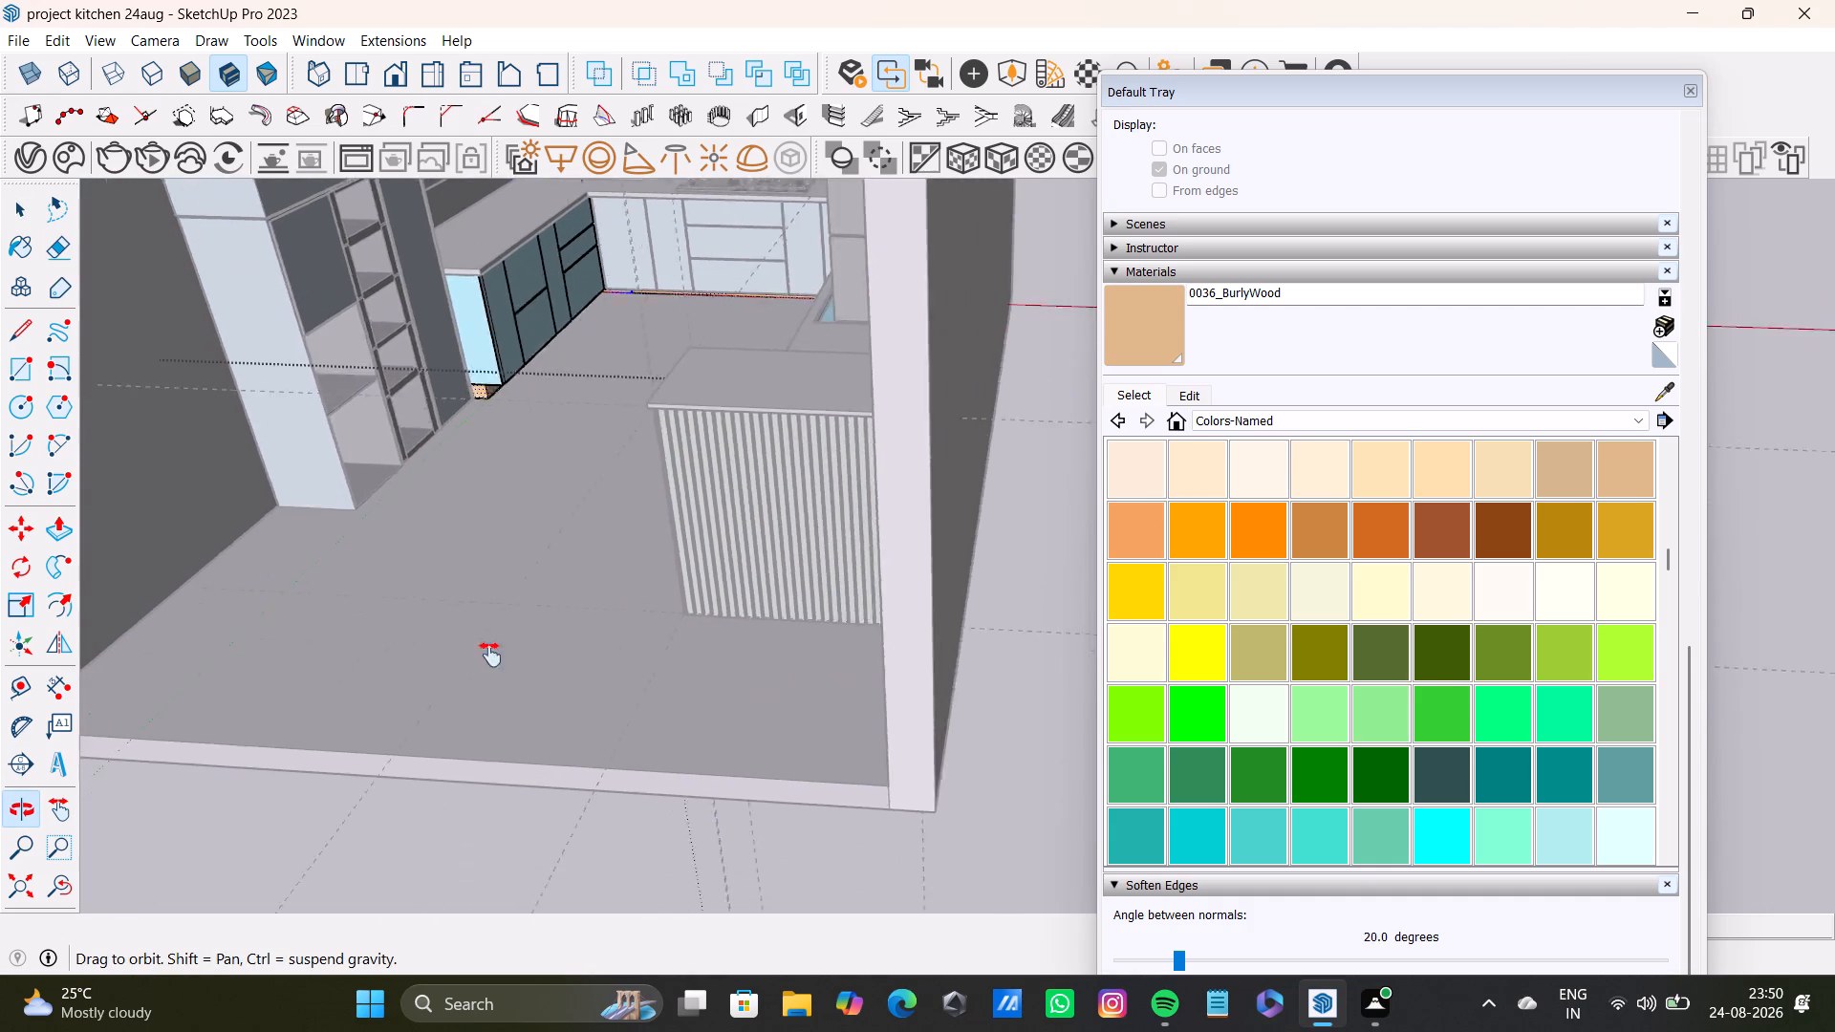
pyautogui.moveTo(490, 655); pyautogui.dragTo(502, 662, button='middle')
pyautogui.scroll(4, 538, 641)
pyautogui.moveTo(555, 609); pyautogui.dragTo(450, 874, button='middle')
pyautogui.scroll(-8, 477, 663)
pyautogui.moveTo(490, 651); pyautogui.dragTo(537, 610, button='middle')
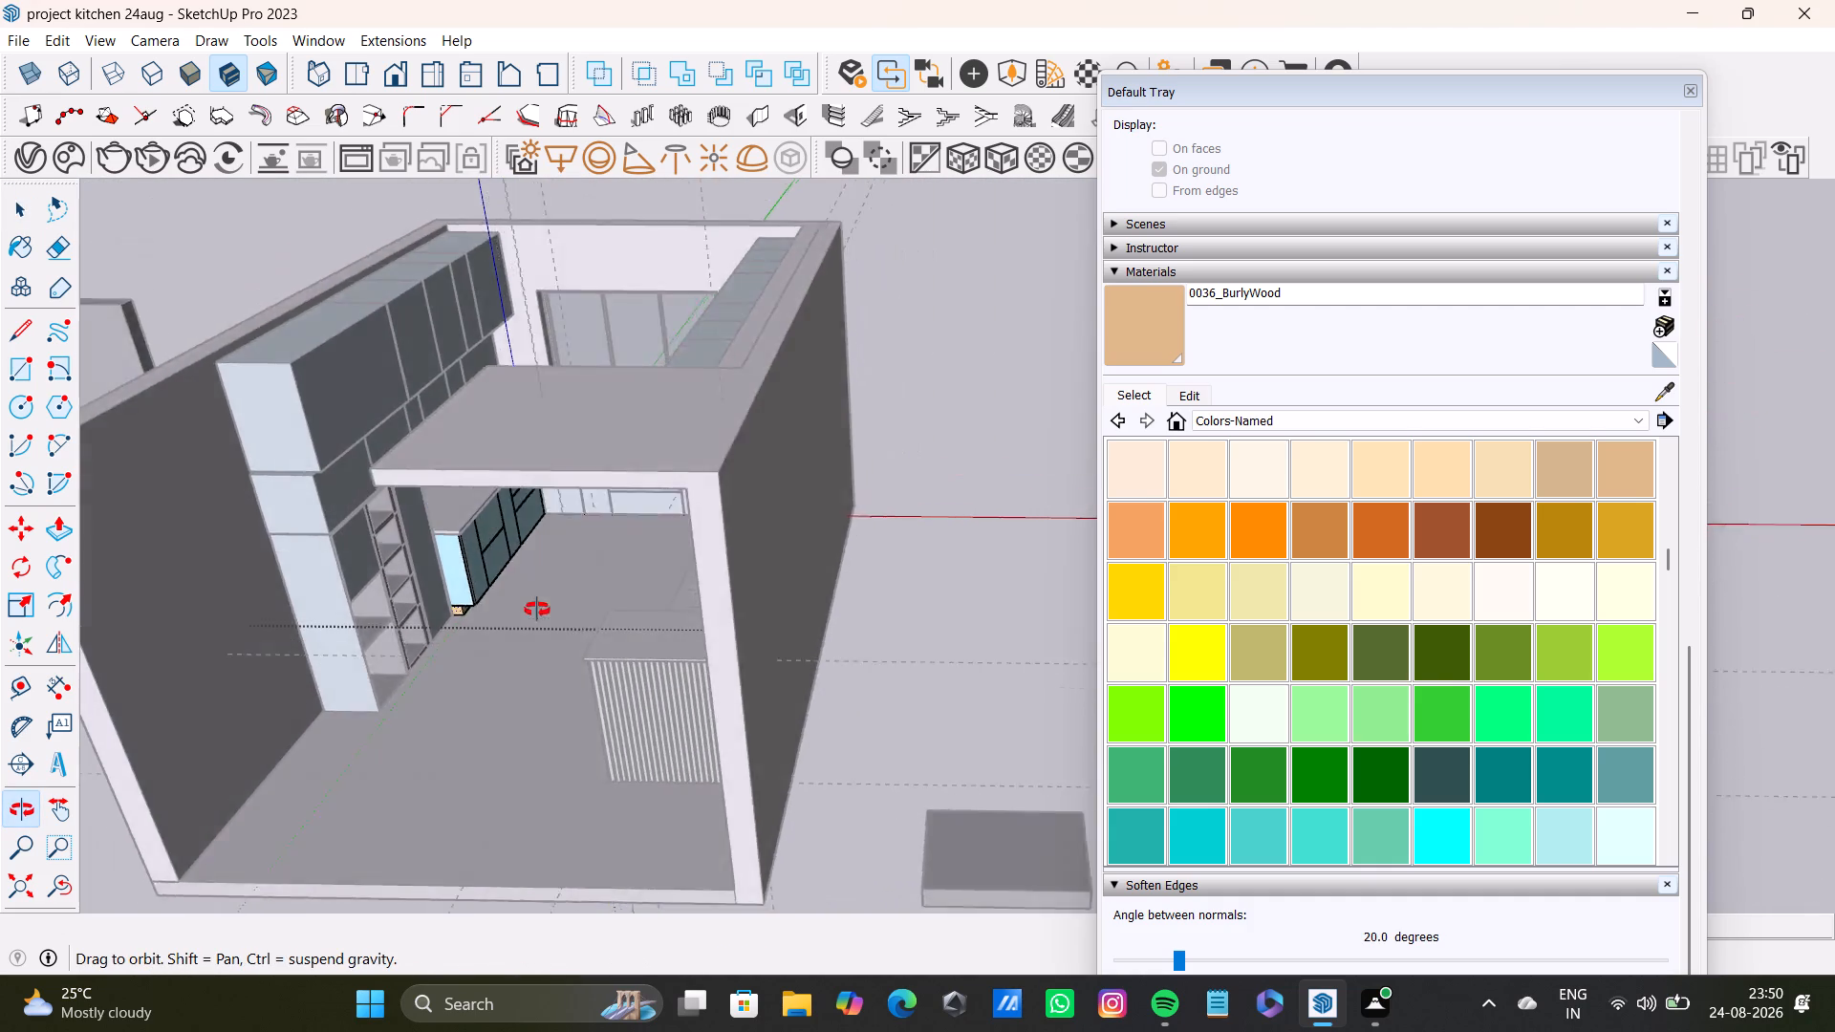
pyautogui.moveTo(537, 610); pyautogui.dragTo(574, 729, button='middle')
pyautogui.moveTo(573, 729); pyautogui.dragTo(620, 544, button='middle')
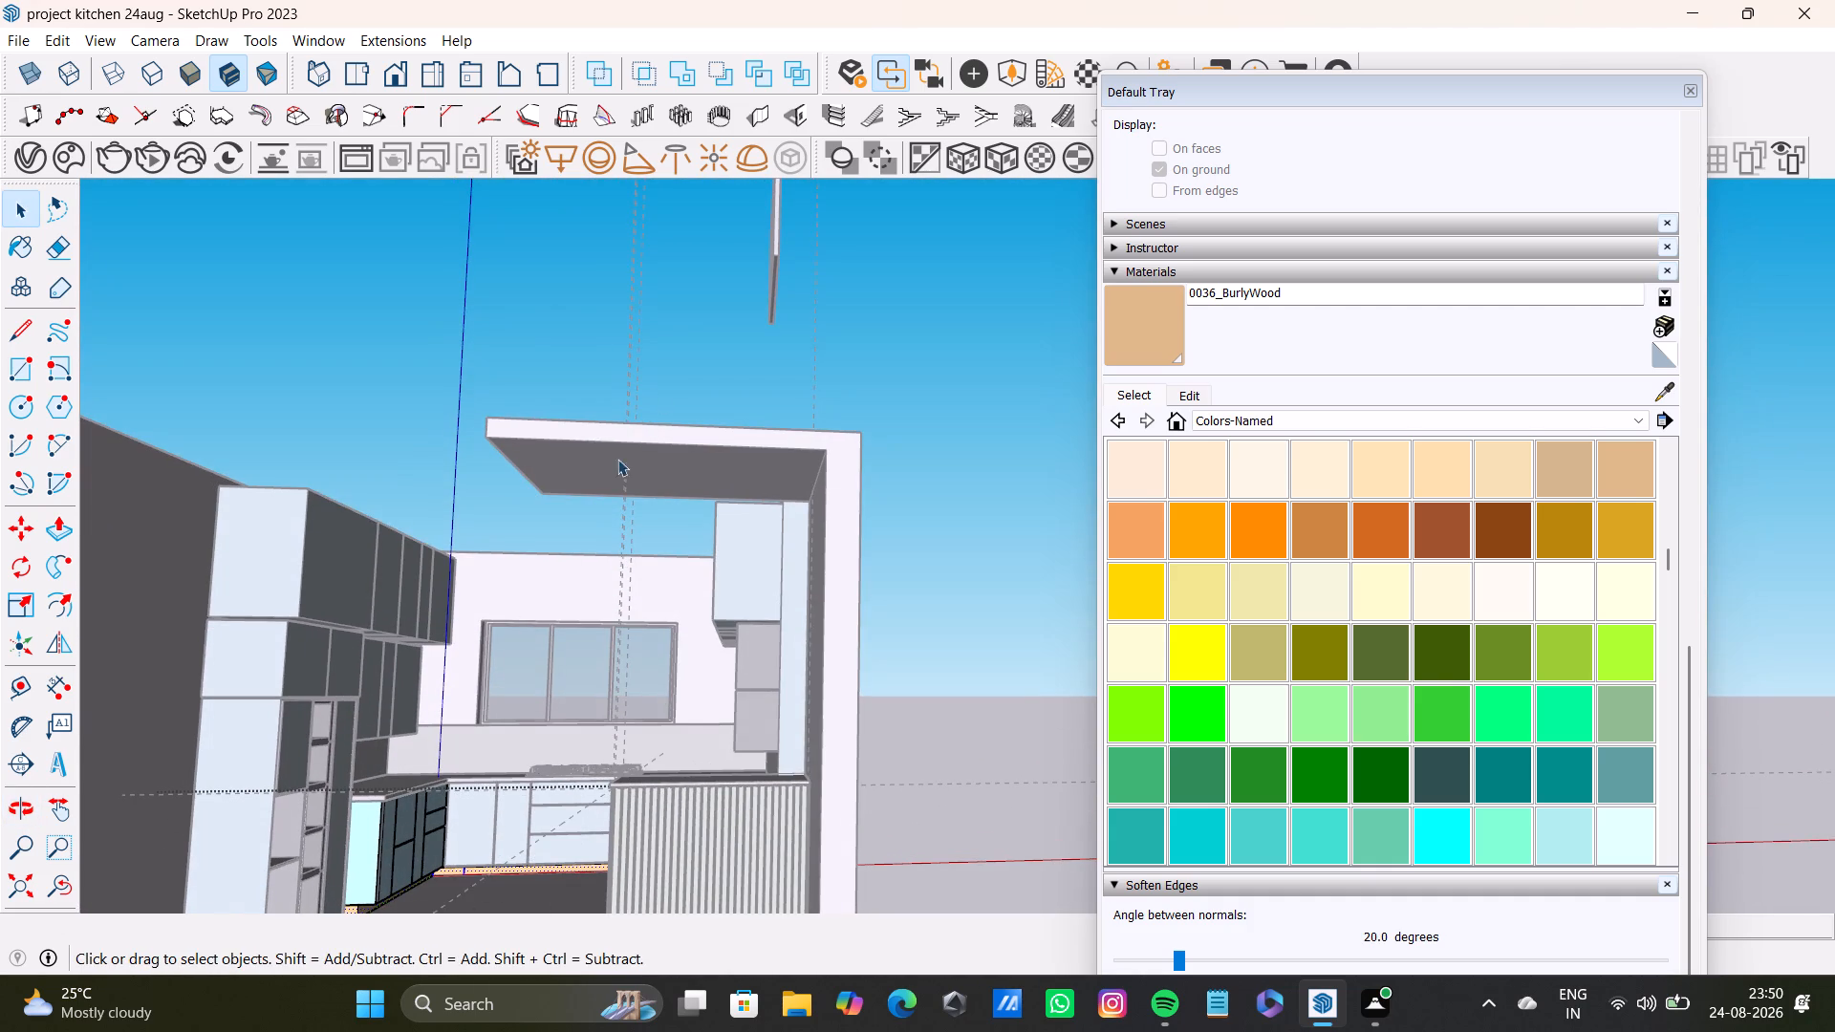
pyautogui.press('space')
pyautogui.click(863, 348)
# Open the nested window group and delete the stray two-pane window floating outside the room.
pyautogui.scroll(-8, 816, 491)
pyautogui.moveTo(814, 492); pyautogui.dragTo(778, 613, button='middle')
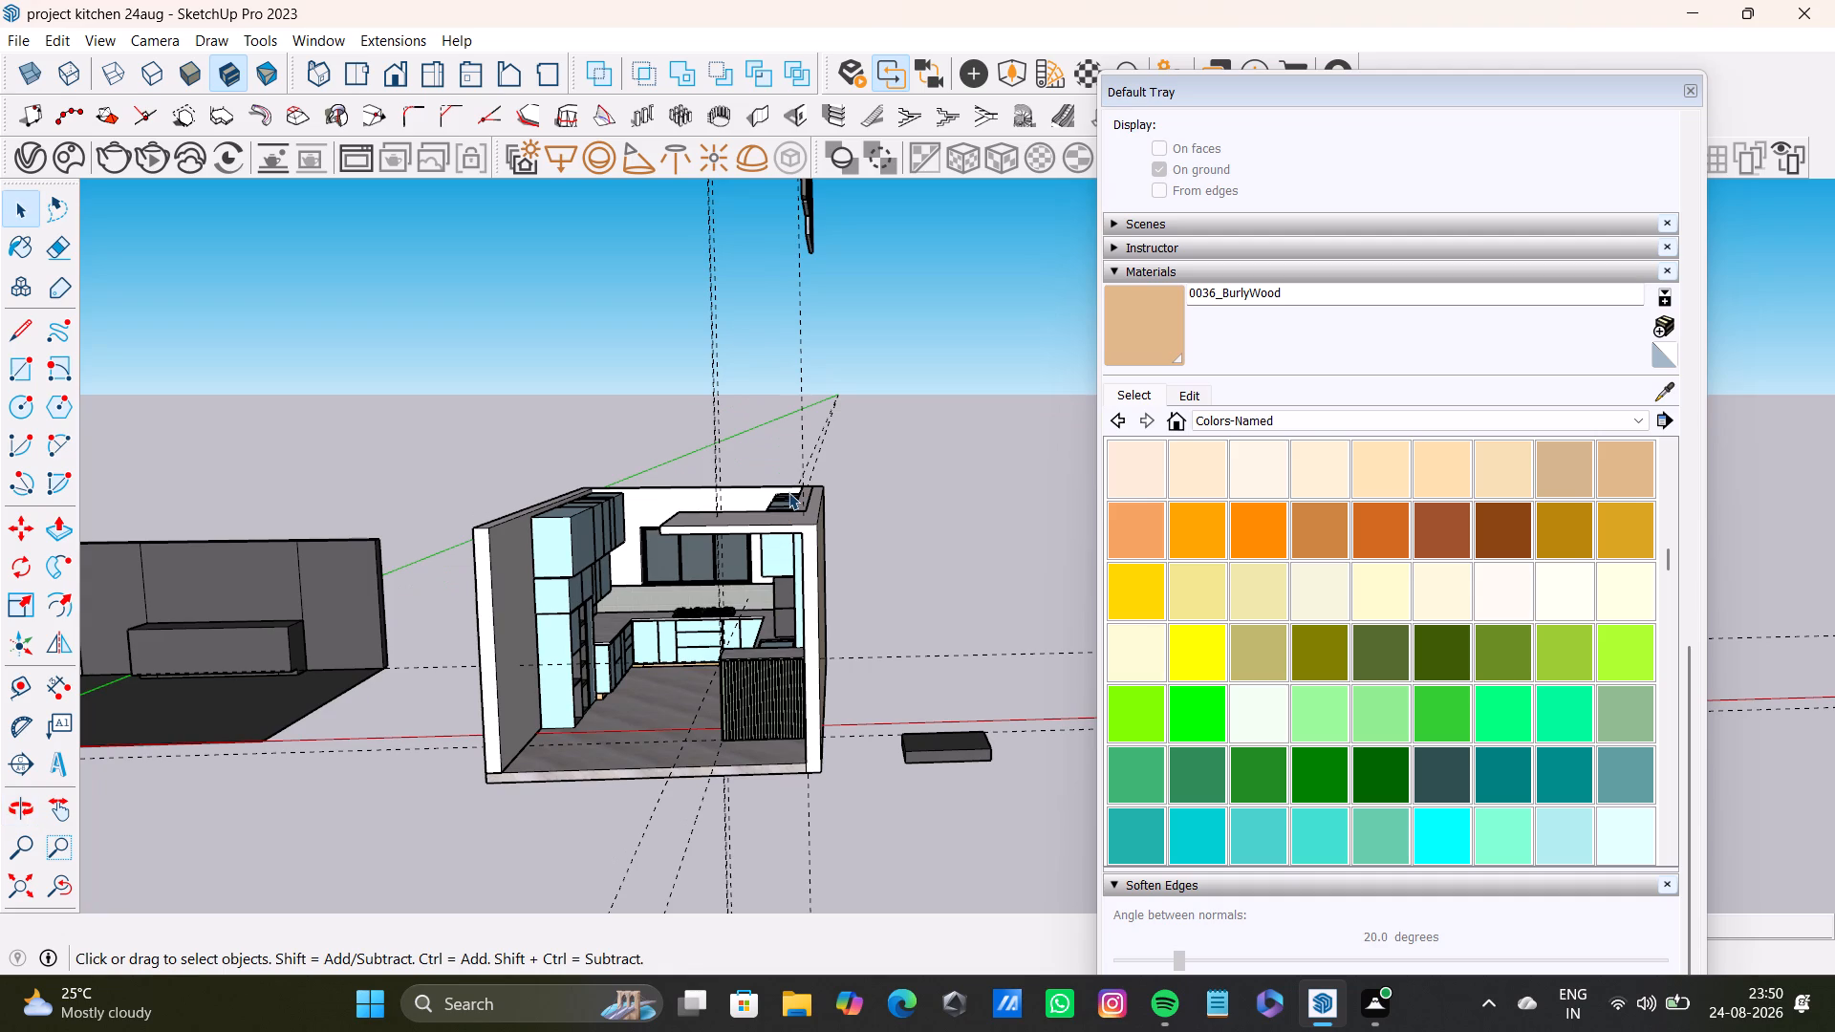
pyautogui.keyDown('shift'); pyautogui.moveTo(788, 521); pyautogui.dragTo(709, 757, button='middle'); pyautogui.keyUp('shift')
pyautogui.scroll(2, 765, 541)
pyautogui.moveTo(767, 531); pyautogui.dragTo(584, 723, button='middle')
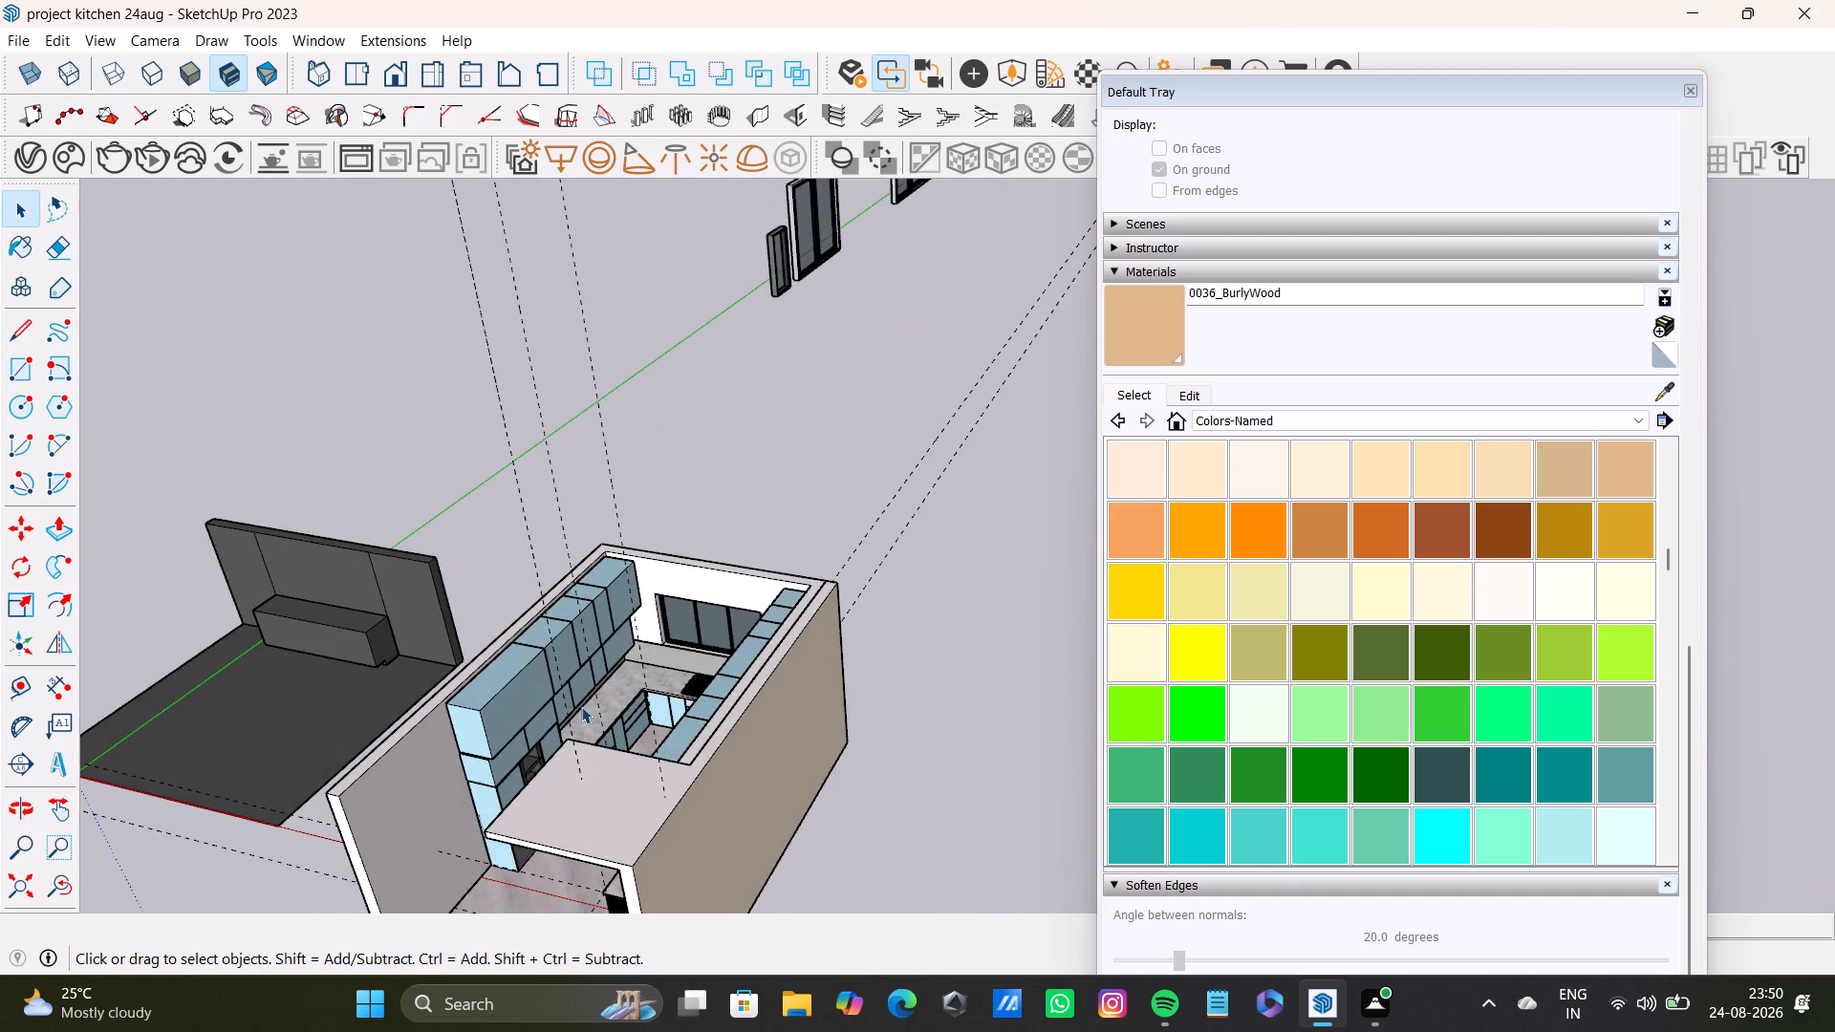
pyautogui.moveTo(845, 504); pyautogui.dragTo(545, 808, button='middle')
pyautogui.moveTo(691, 726); pyautogui.dragTo(546, 771, button='middle')
pyautogui.moveTo(354, 355); pyautogui.dragTo(642, 536)
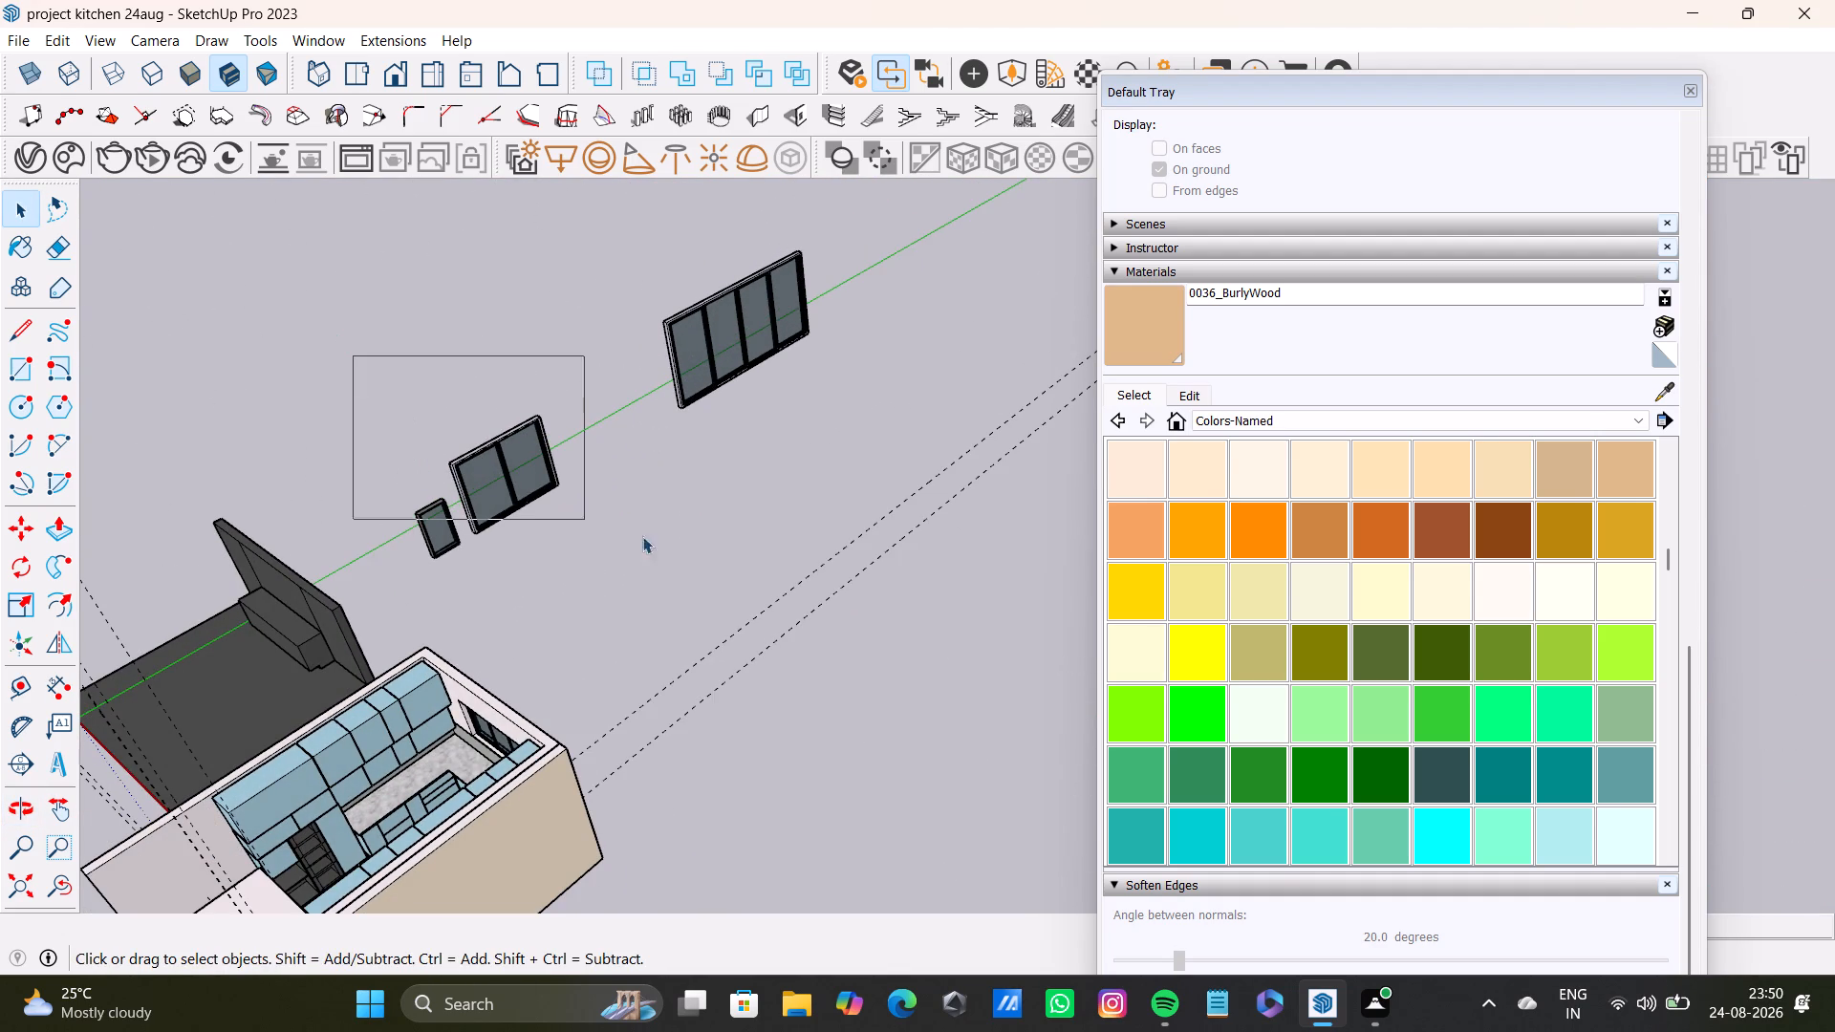
pyautogui.moveTo(642, 536); pyautogui.dragTo(800, 572)
pyautogui.tripleClick(730, 340)
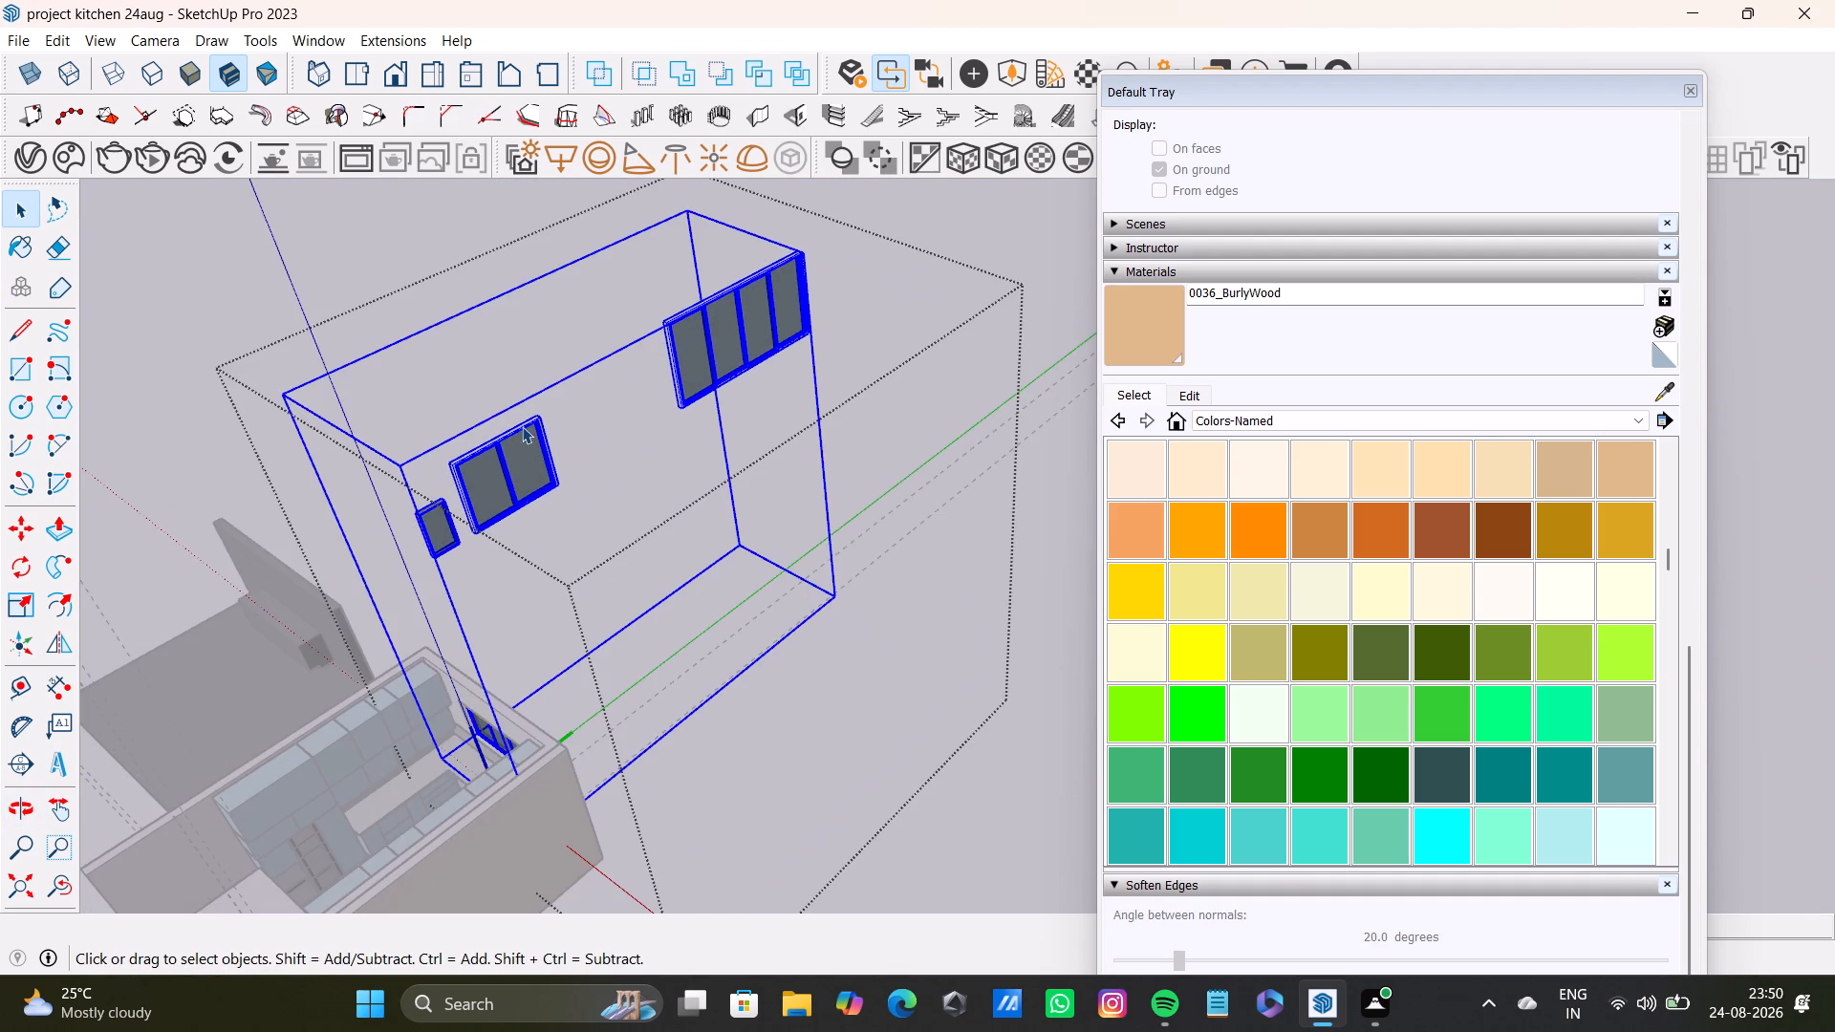
pyautogui.click(514, 433)
pyautogui.moveTo(362, 420); pyautogui.dragTo(703, 644)
pyautogui.moveTo(259, 352); pyautogui.dragTo(713, 693)
pyautogui.tripleClick(502, 419)
pyautogui.click(502, 417)
pyautogui.moveTo(327, 388); pyautogui.dragTo(527, 466)
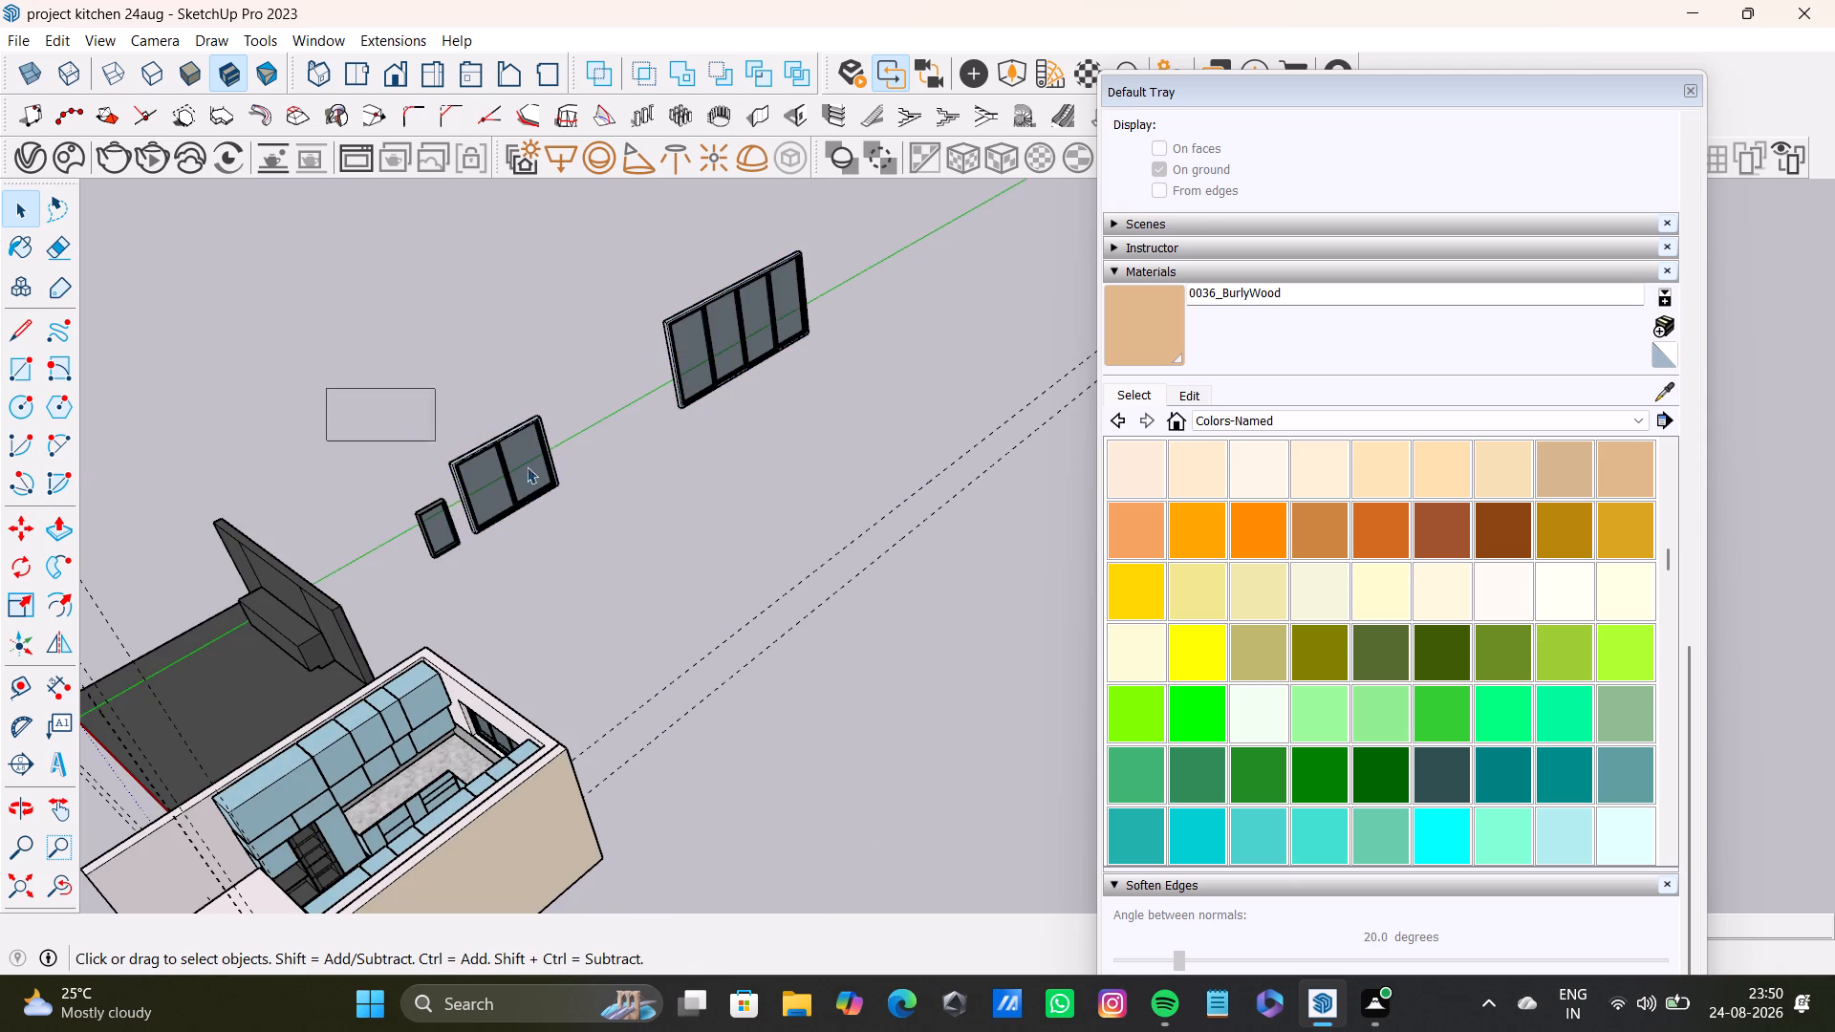
pyautogui.moveTo(527, 466); pyautogui.dragTo(675, 602)
pyautogui.click(437, 410)
pyautogui.click(483, 438)
pyautogui.click(483, 446)
pyautogui.tripleClick(494, 456)
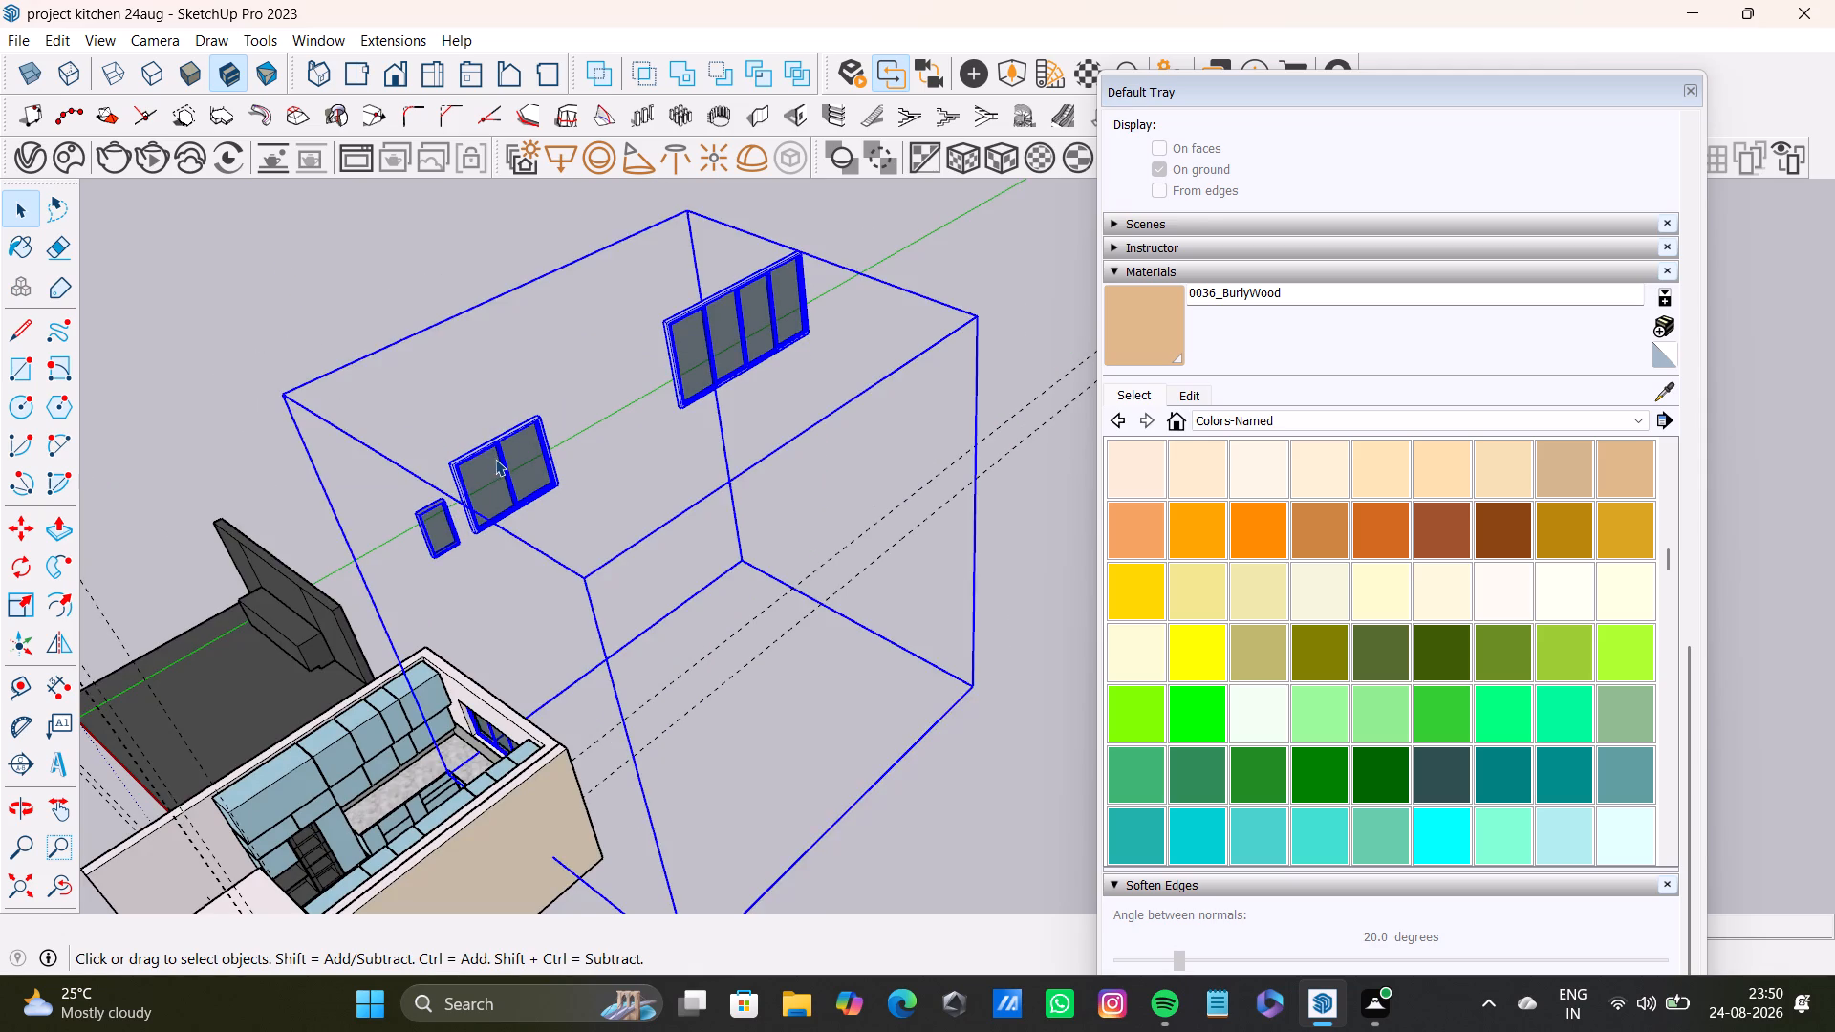
pyautogui.tripleClick(496, 459)
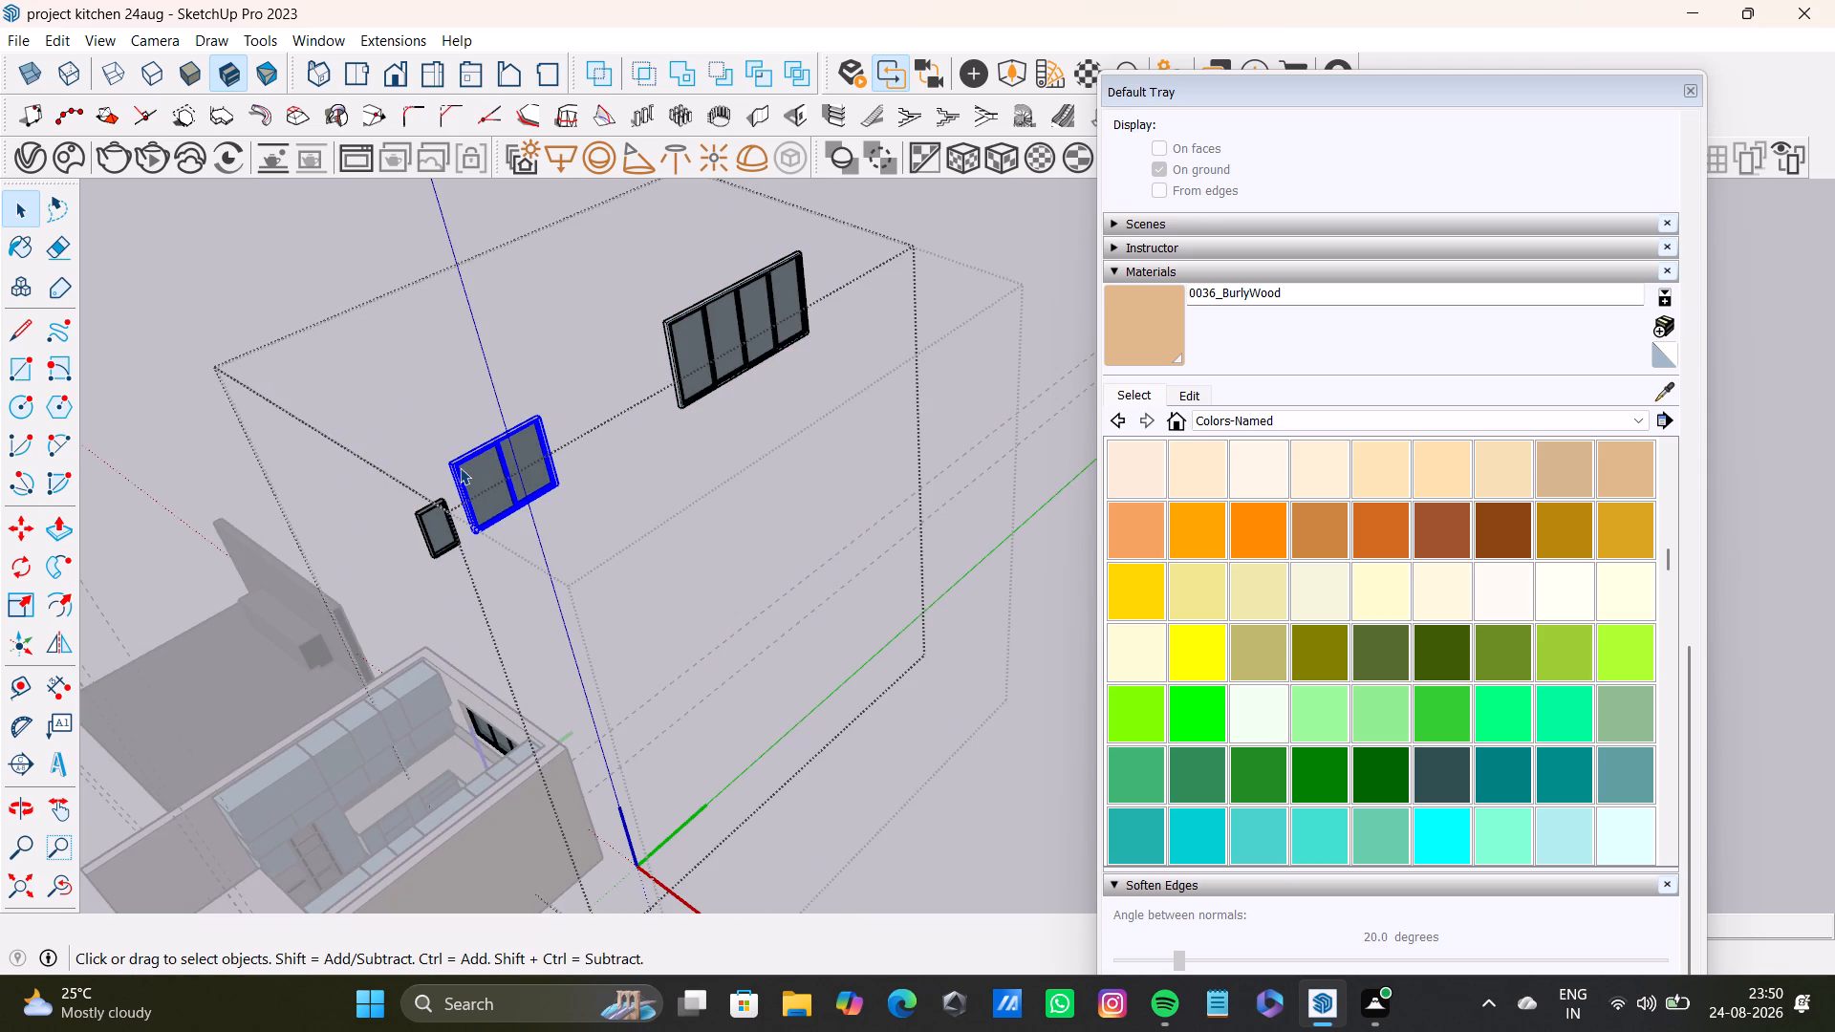
pyautogui.press('Delete')
# Delete the stray four-pane window and the small single-pane window outside the room, and exit the window group.
pyautogui.click(735, 333)
pyautogui.moveTo(732, 335); pyautogui.dragTo(719, 342)
pyautogui.click(702, 349)
pyautogui.press('Delete')
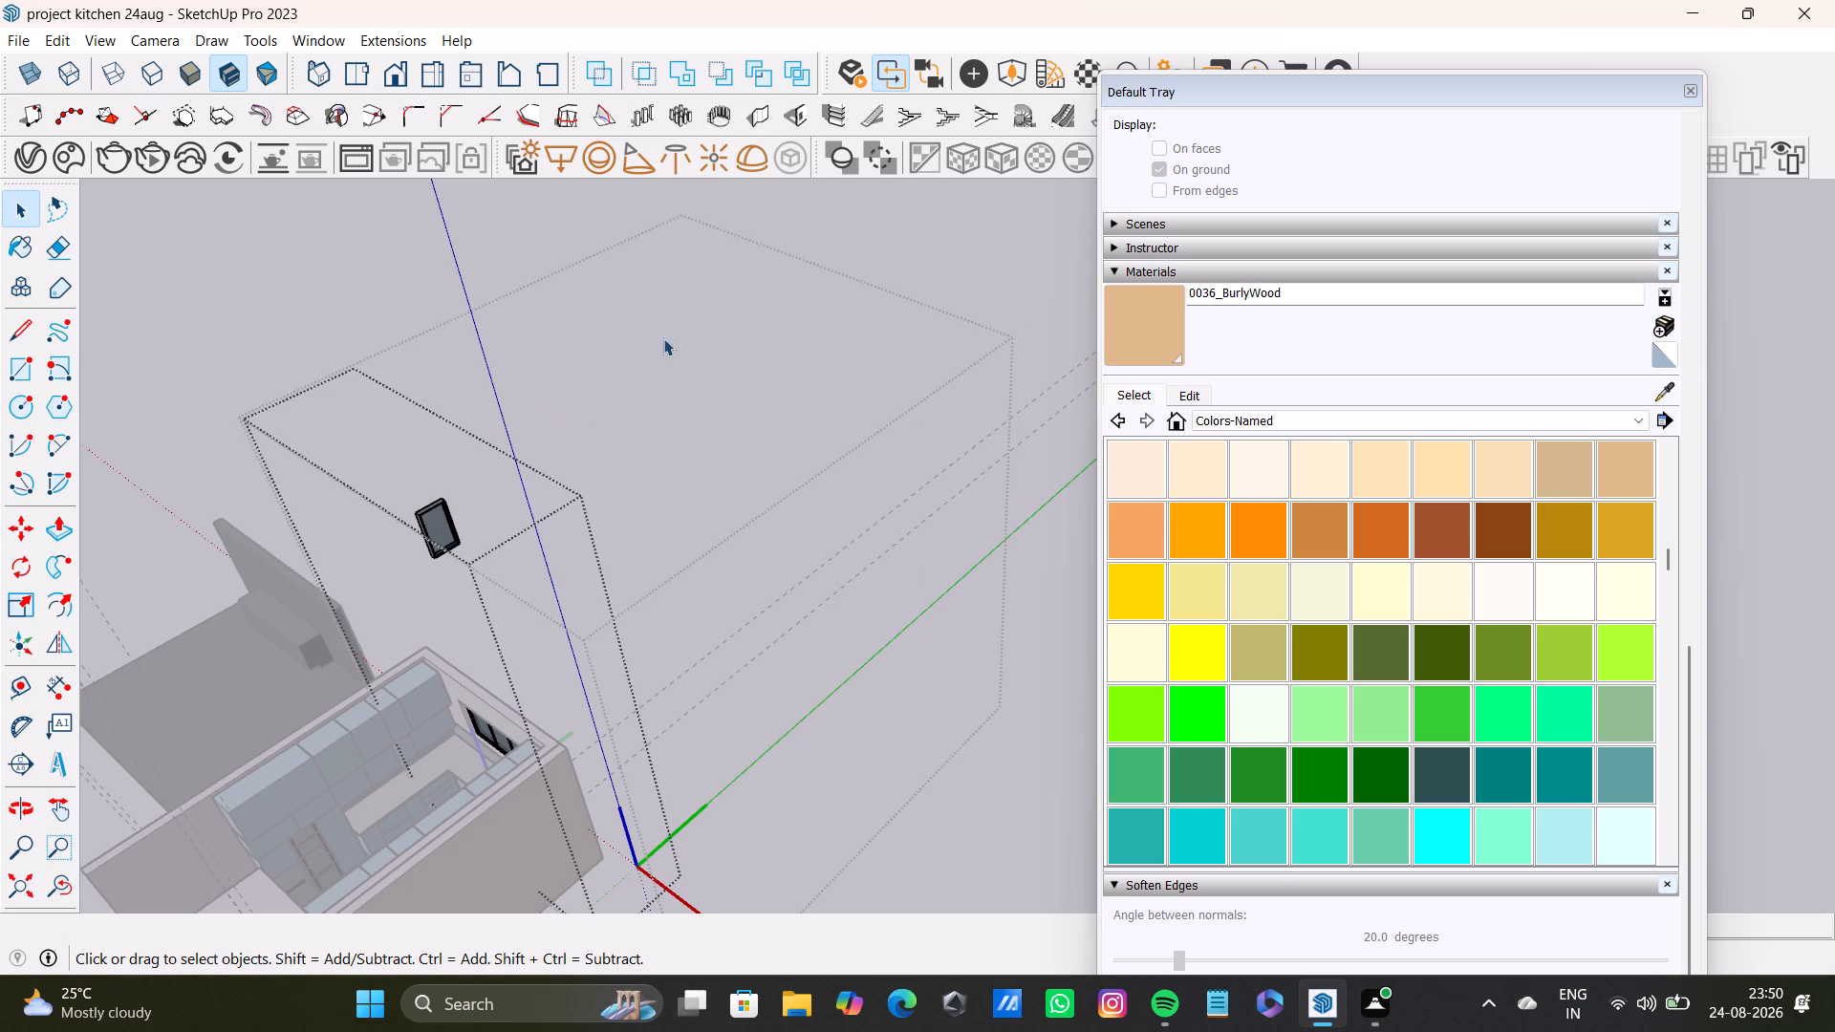
pyautogui.moveTo(383, 462); pyautogui.dragTo(608, 623)
pyautogui.press('Delete')
pyautogui.scroll(-4, 530, 616)
pyautogui.press('space')
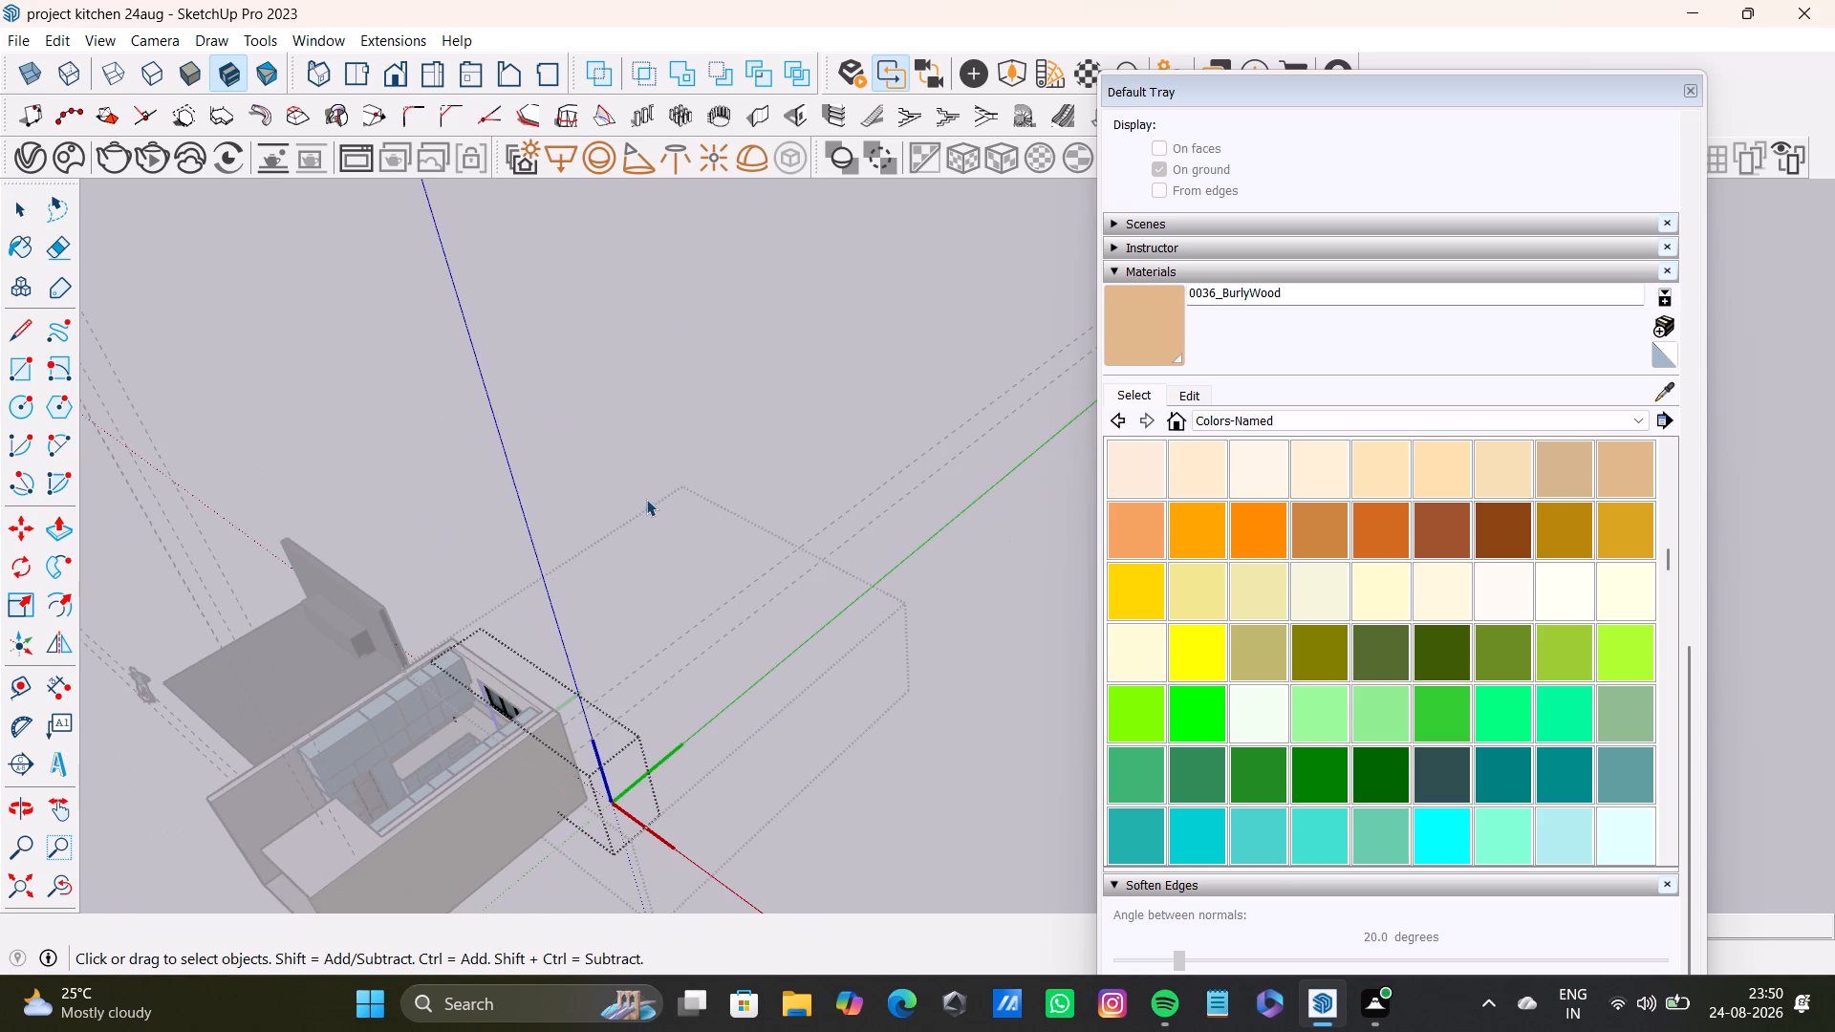
pyautogui.click(646, 499)
pyautogui.scroll(-4, 680, 705)
pyautogui.click(726, 688)
pyautogui.click(730, 699)
pyautogui.press('space')
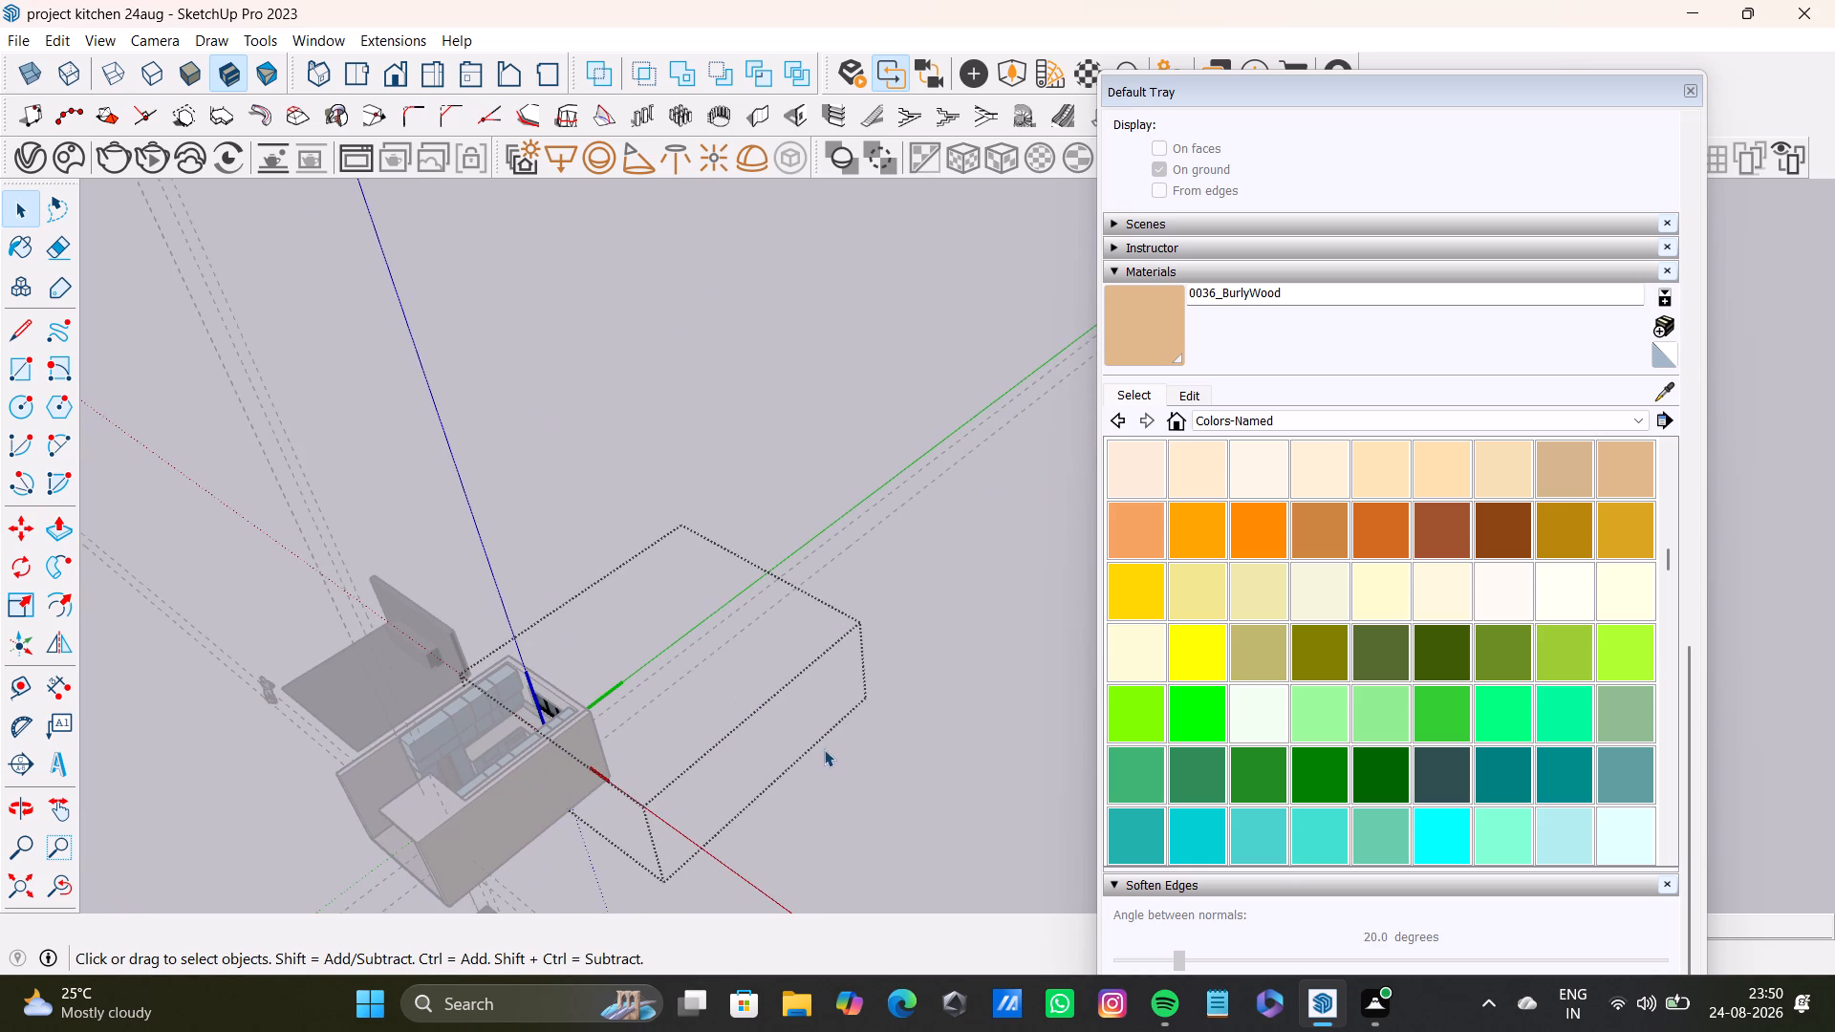
pyautogui.click(857, 751)
# Delete the small dark rectangular slab lying on the ground outside the kitchen's open end.
pyautogui.scroll(-3, 738, 841)
pyautogui.moveTo(736, 769); pyautogui.dragTo(853, 398, button='middle')
pyautogui.scroll(14, 774, 505)
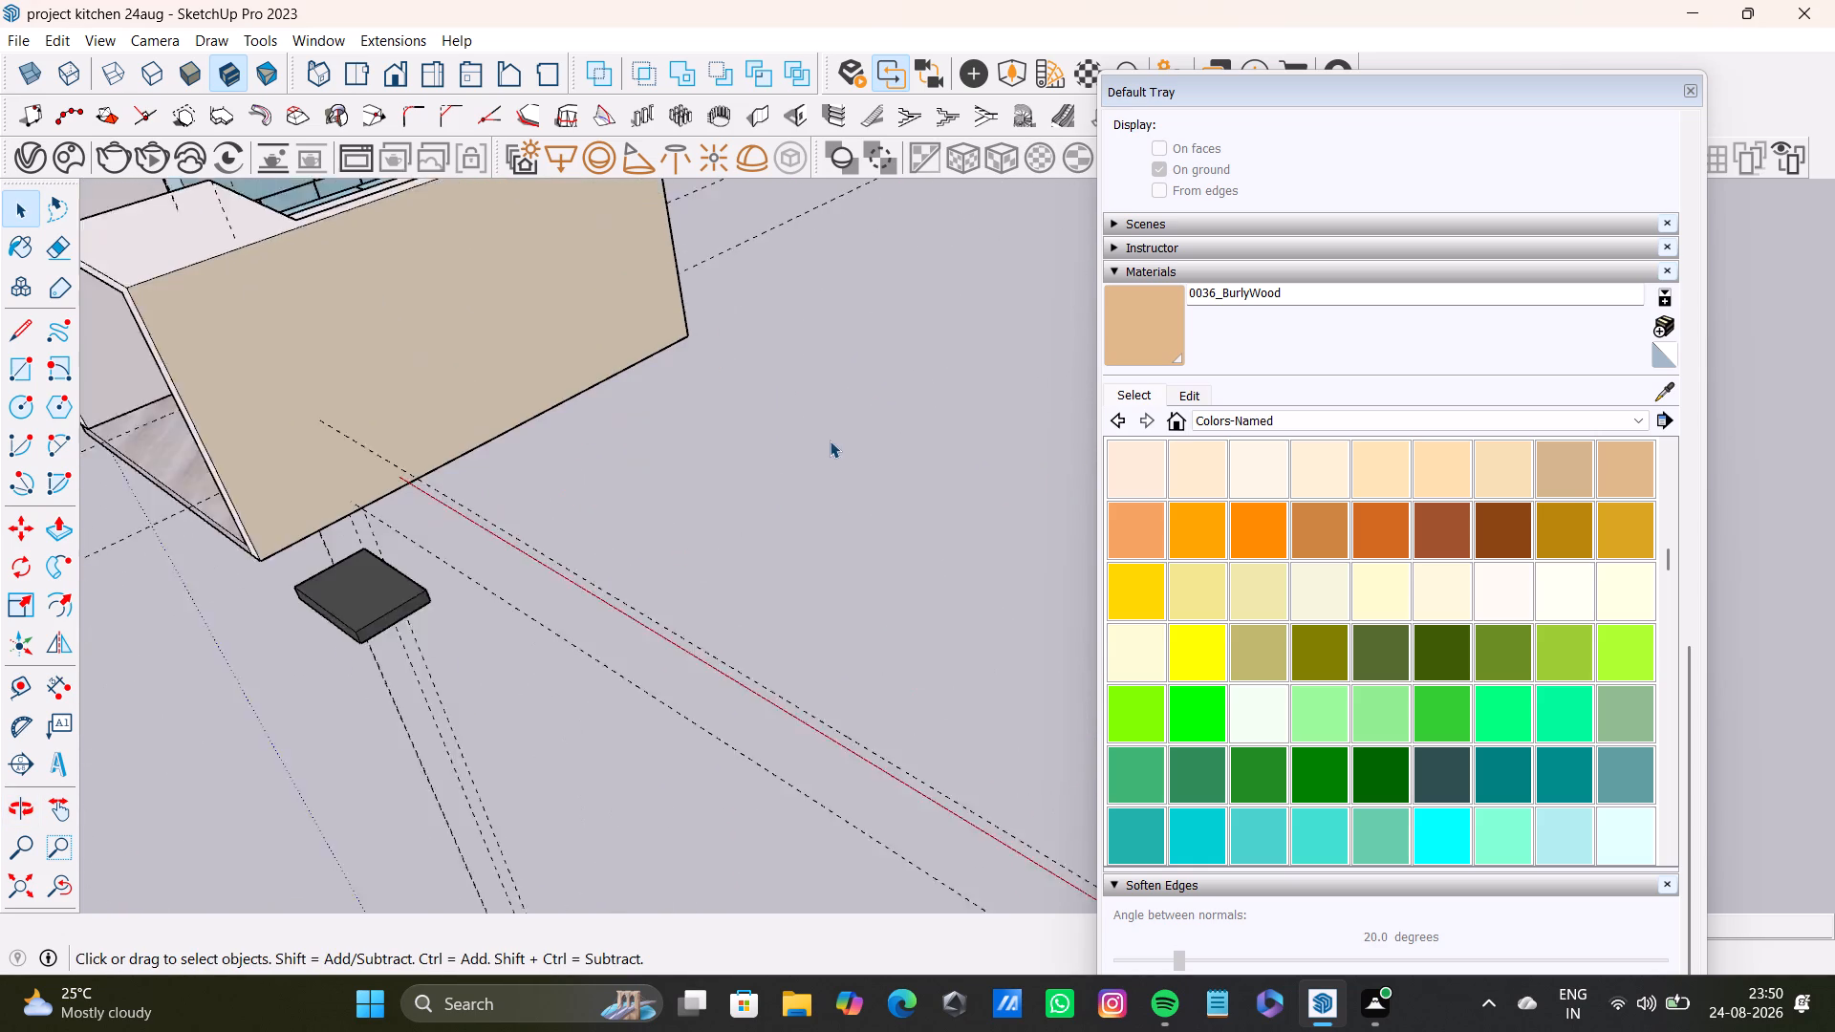
pyautogui.moveTo(448, 653); pyautogui.dragTo(835, 528, button='middle')
pyautogui.moveTo(561, 437); pyautogui.dragTo(859, 743)
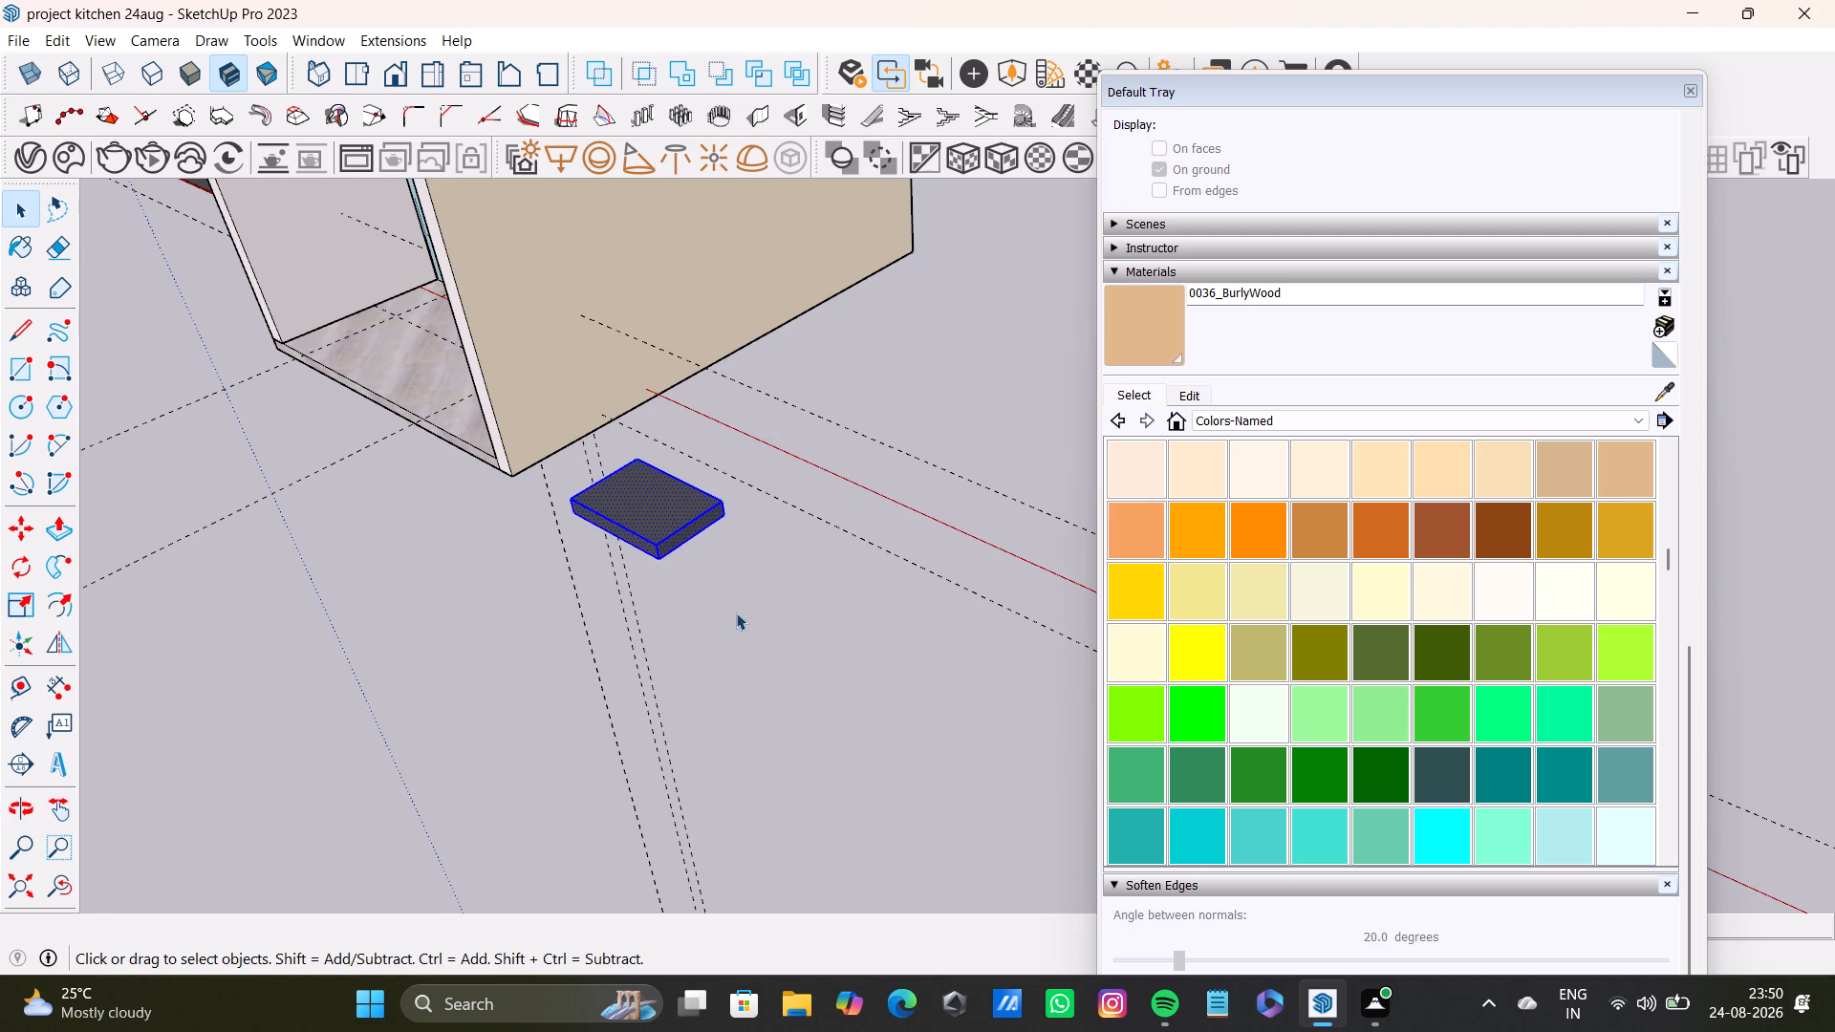
pyautogui.press('Delete')
# Delete the leftover dark floor, back wall and box geometry beside the scale figure, away from the kitchen.
pyautogui.scroll(-6, 651, 591)
pyautogui.press('space')
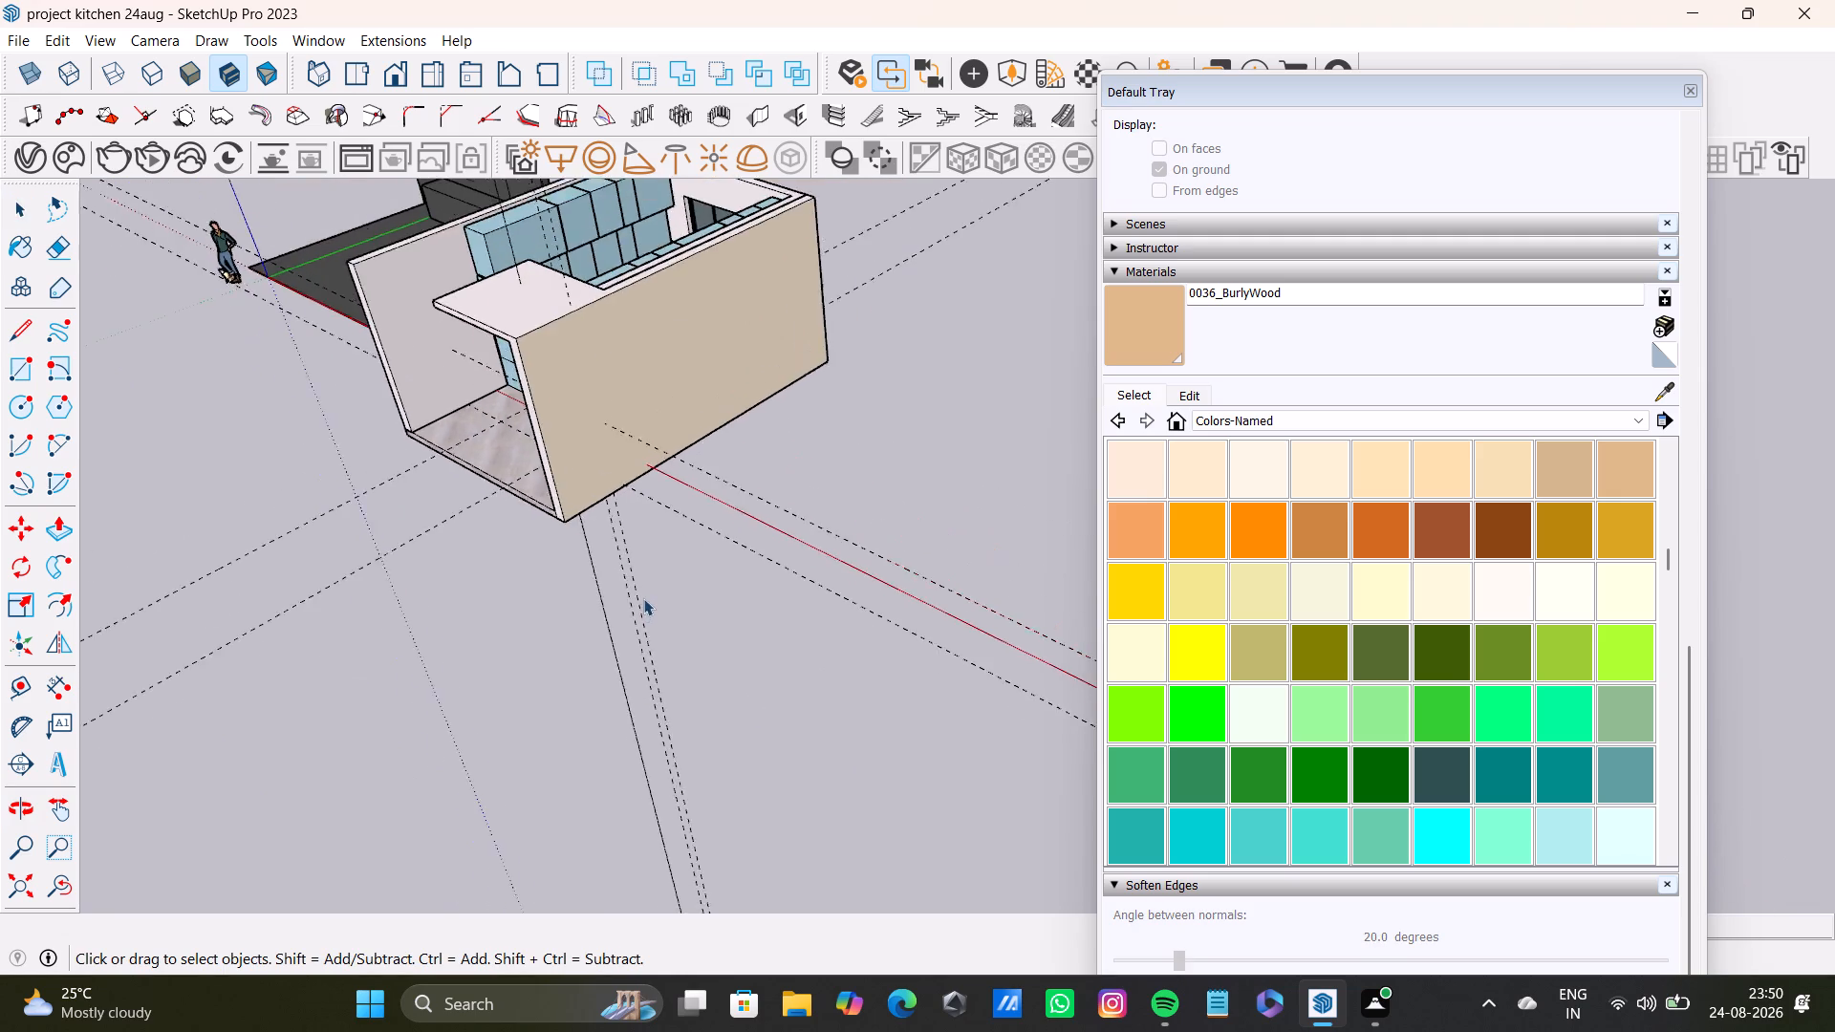
pyautogui.scroll(-6, 643, 598)
pyautogui.moveTo(557, 545); pyautogui.dragTo(808, 564, button='middle')
pyautogui.moveTo(698, 592); pyautogui.dragTo(1010, 611, button='middle')
pyautogui.scroll(3, 614, 563)
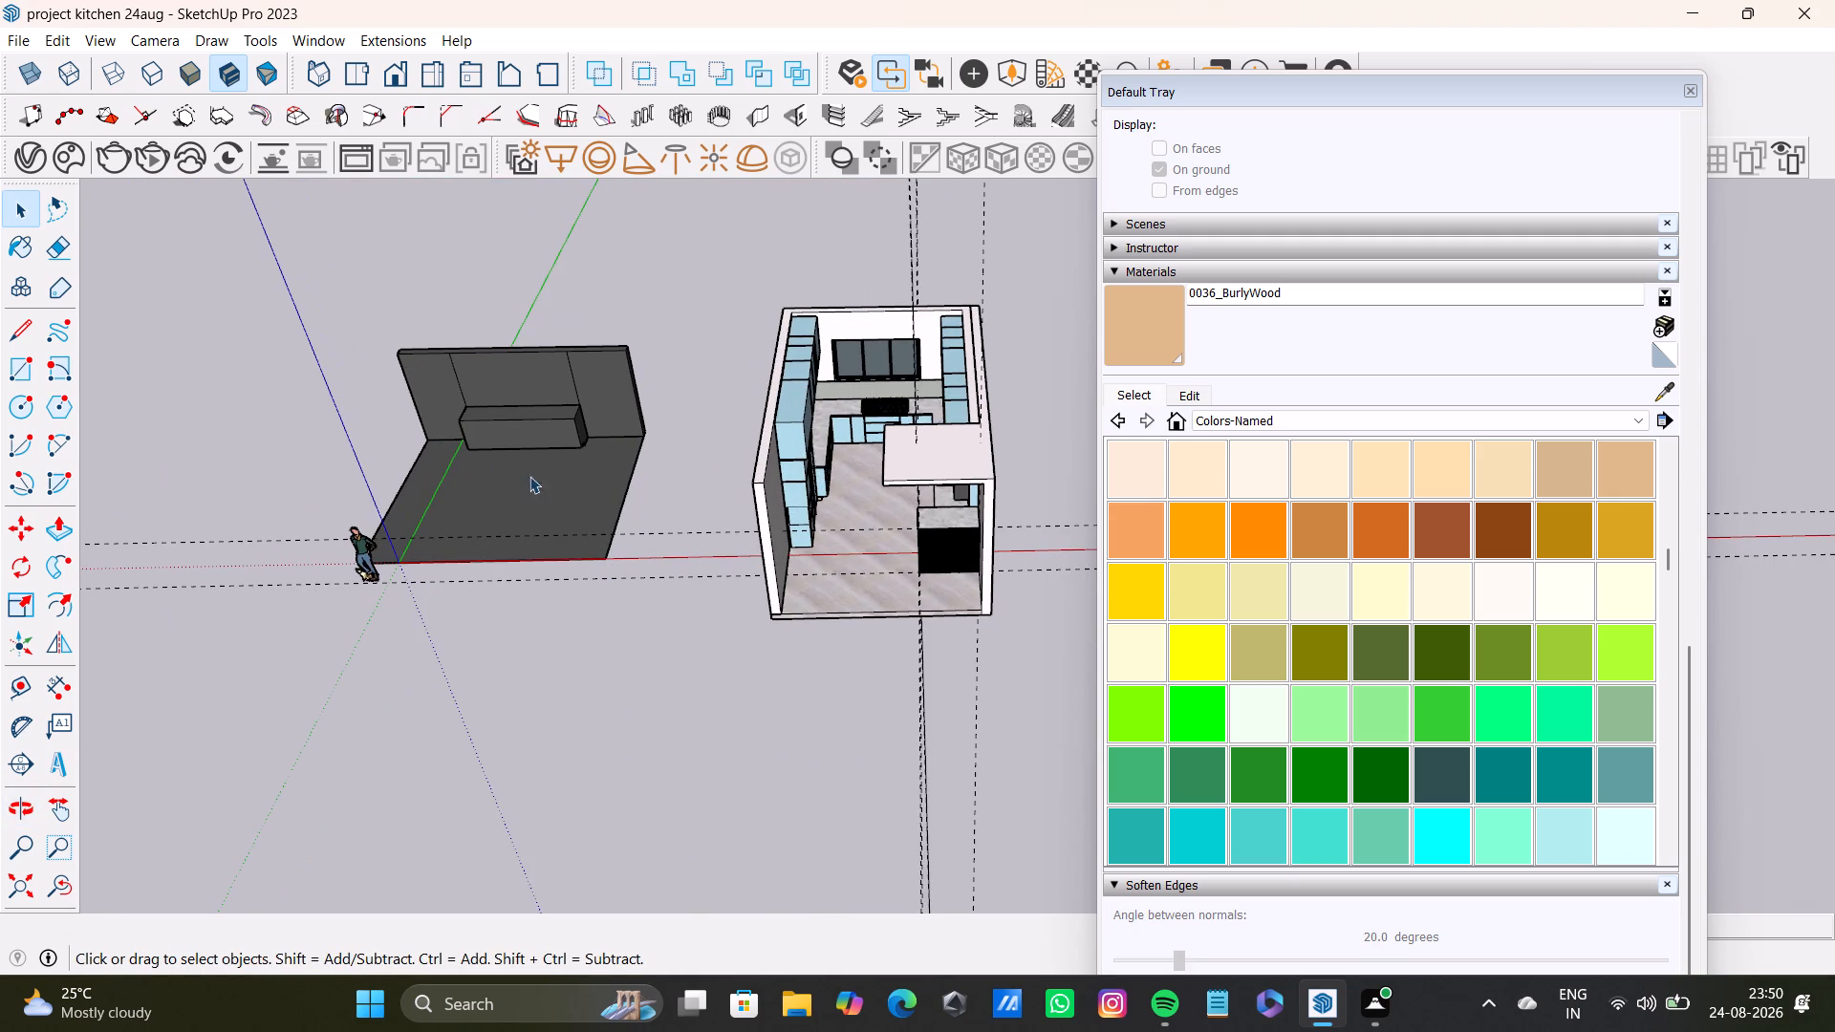
pyautogui.doubleClick(545, 475)
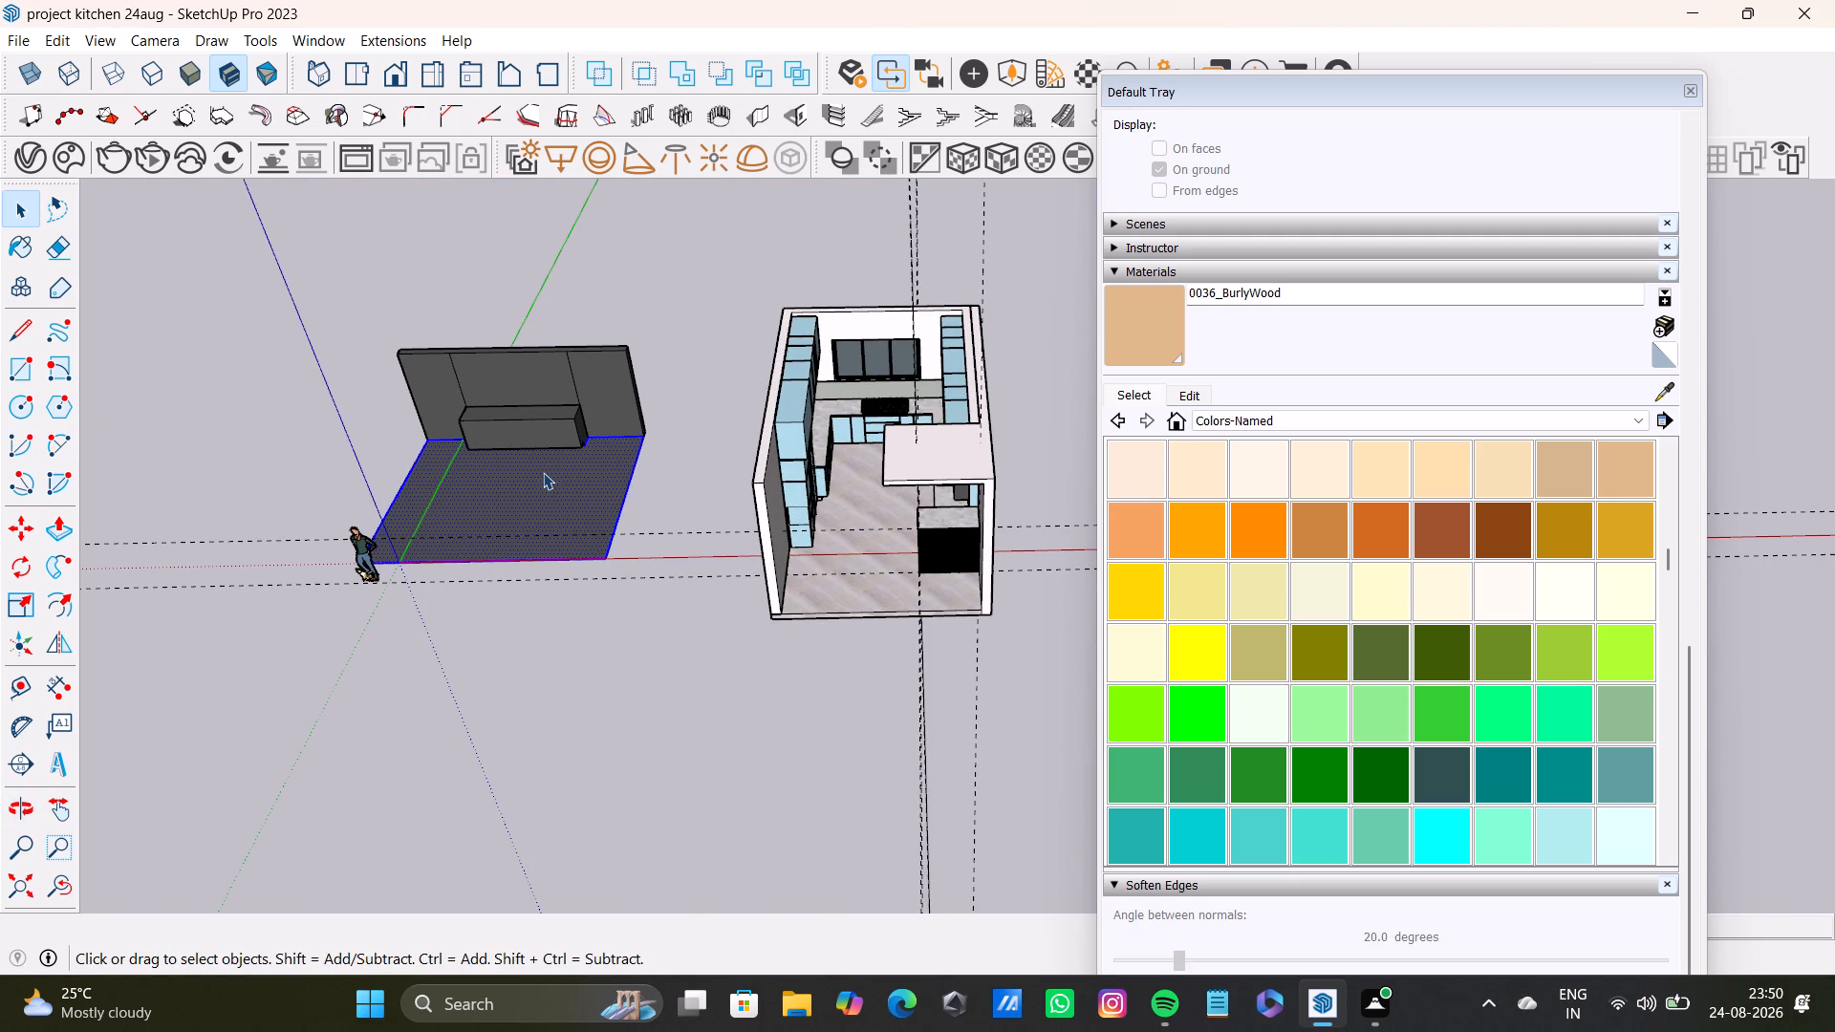
pyautogui.keyDown('shift'); pyautogui.doubleClick(624, 405); pyautogui.keyUp('shift')
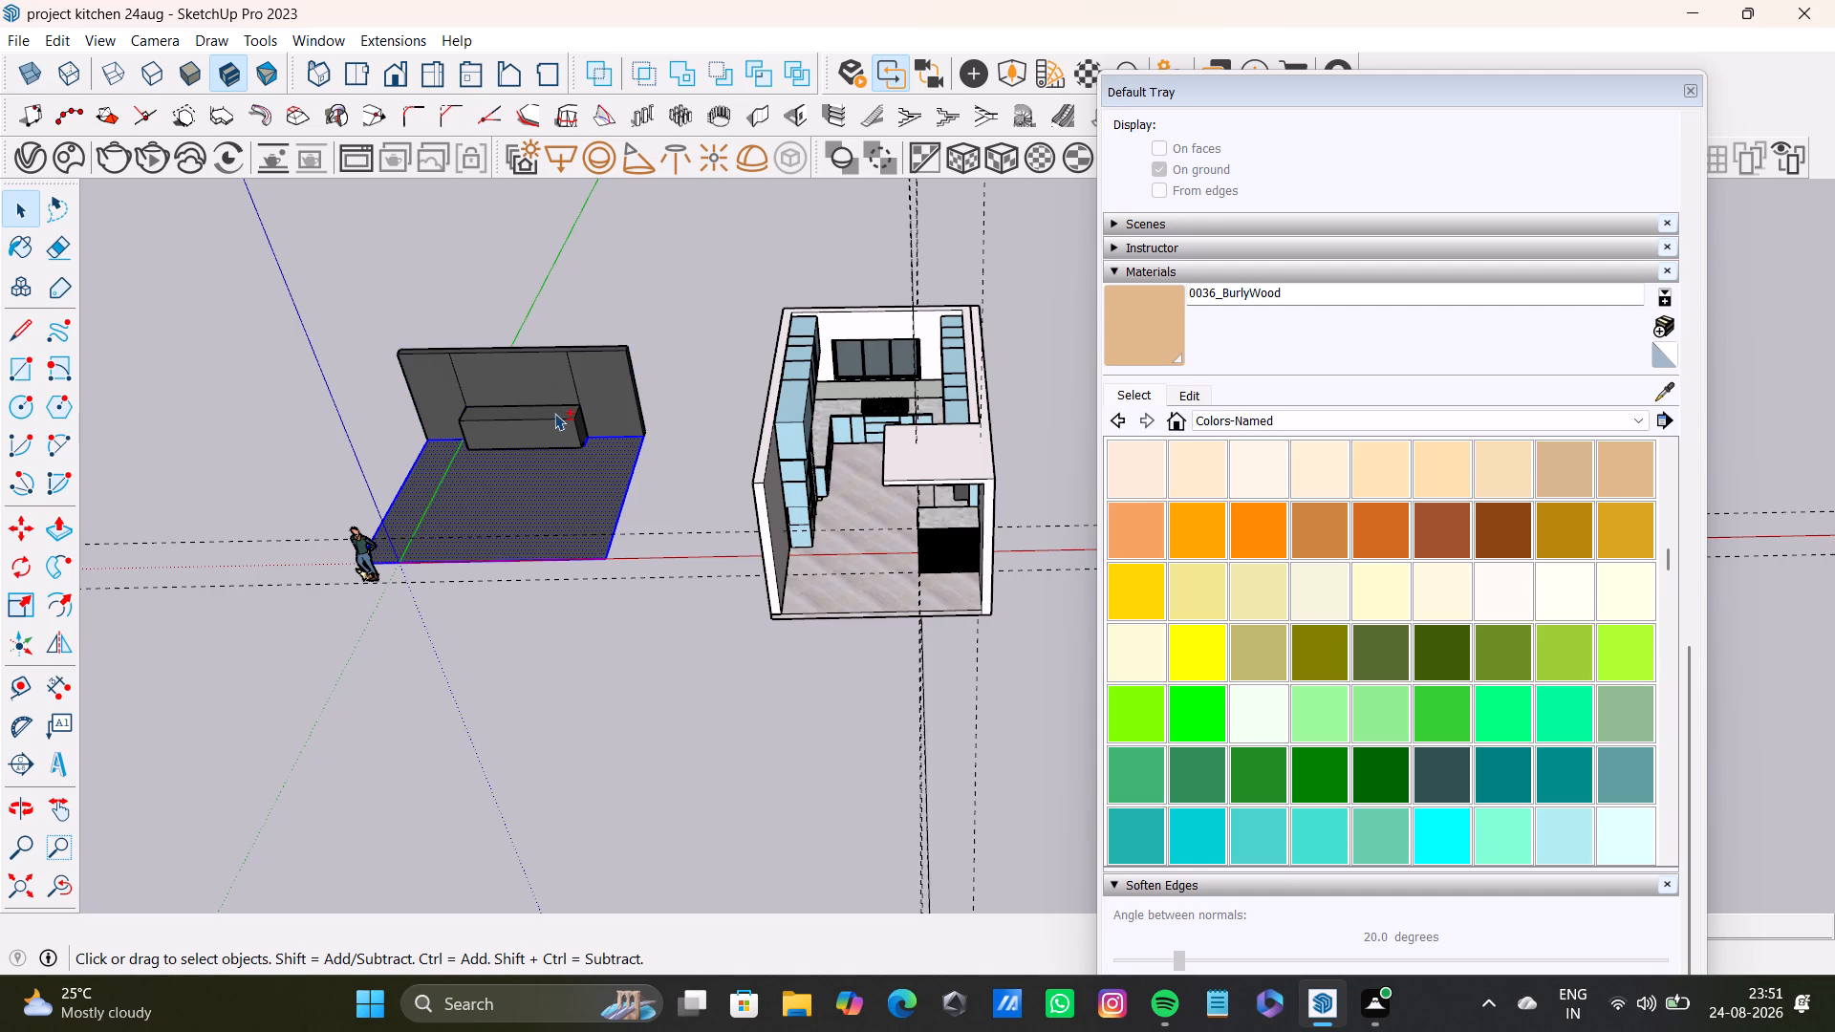
pyautogui.keyDown('shift'); pyautogui.doubleClick(554, 413); pyautogui.keyUp('shift')
pyautogui.keyDown('shift'); pyautogui.doubleClick(556, 390); pyautogui.keyUp('shift')
pyautogui.keyDown('shift'); pyautogui.click(677, 376); pyautogui.keyUp('shift')
pyautogui.press('space')
pyautogui.doubleClick(594, 384)
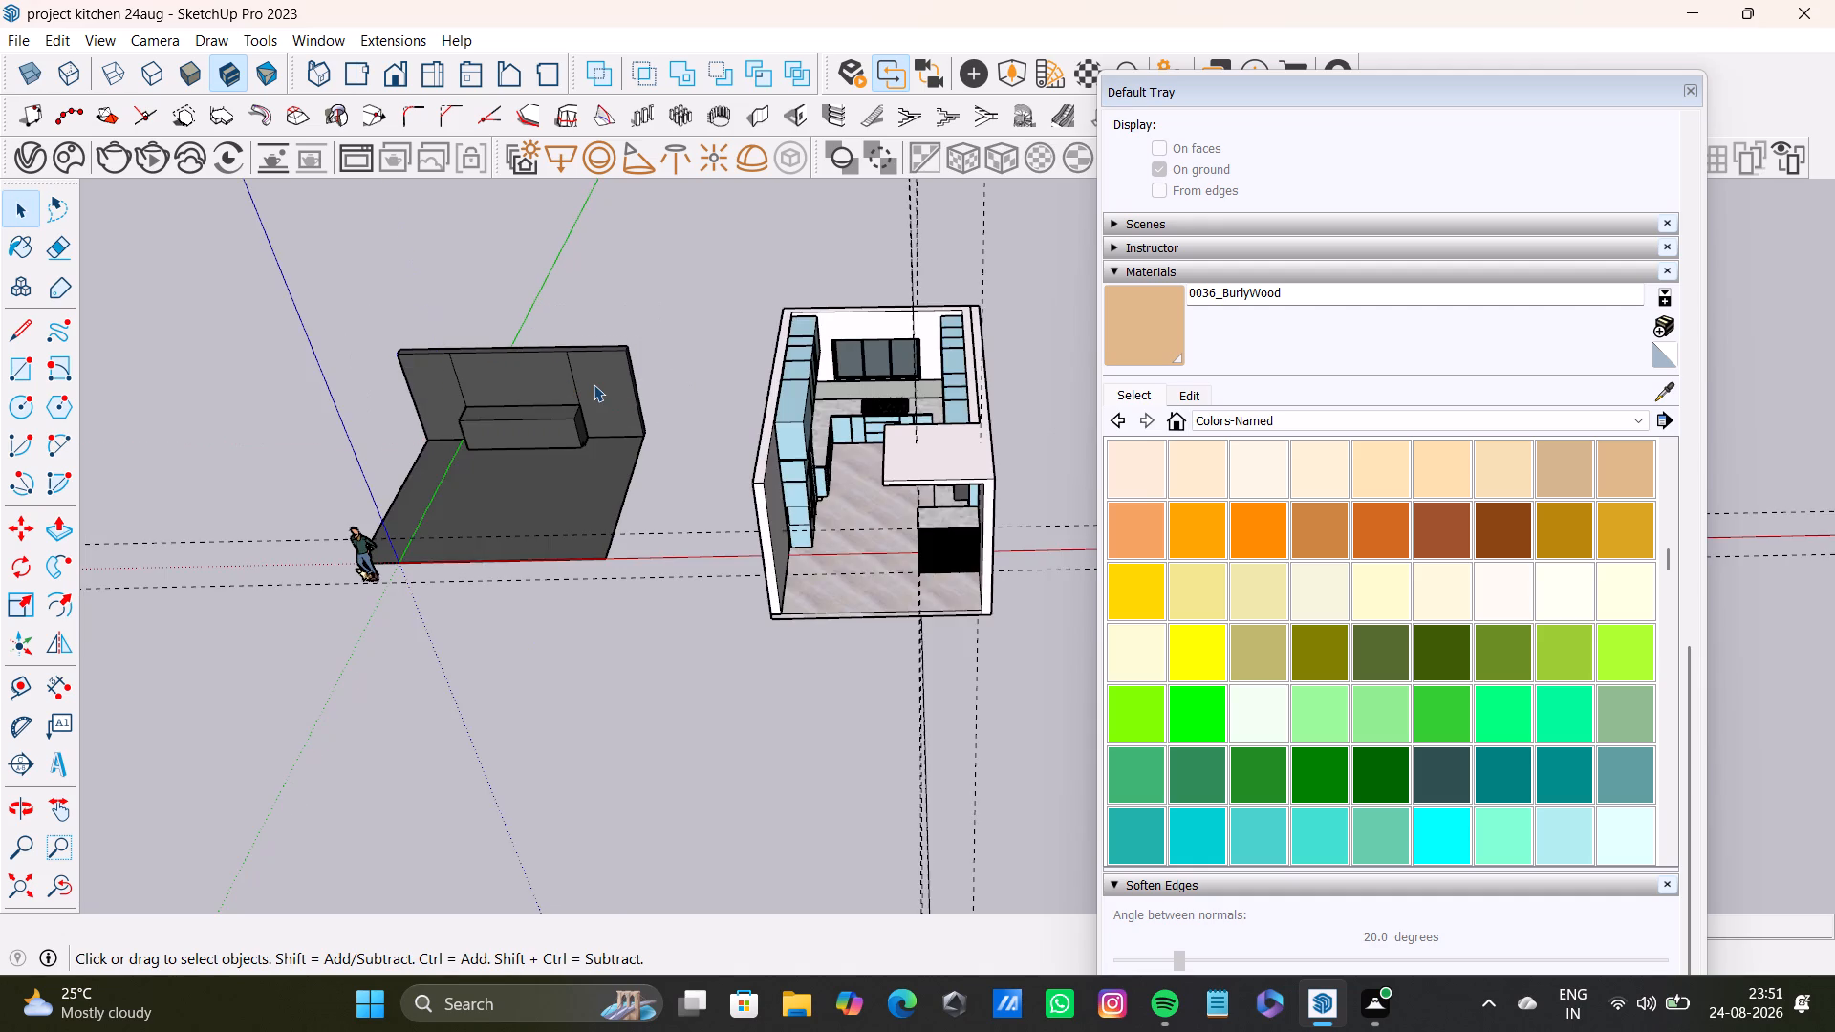
pyautogui.click(676, 395)
pyautogui.moveTo(360, 282); pyautogui.dragTo(748, 745)
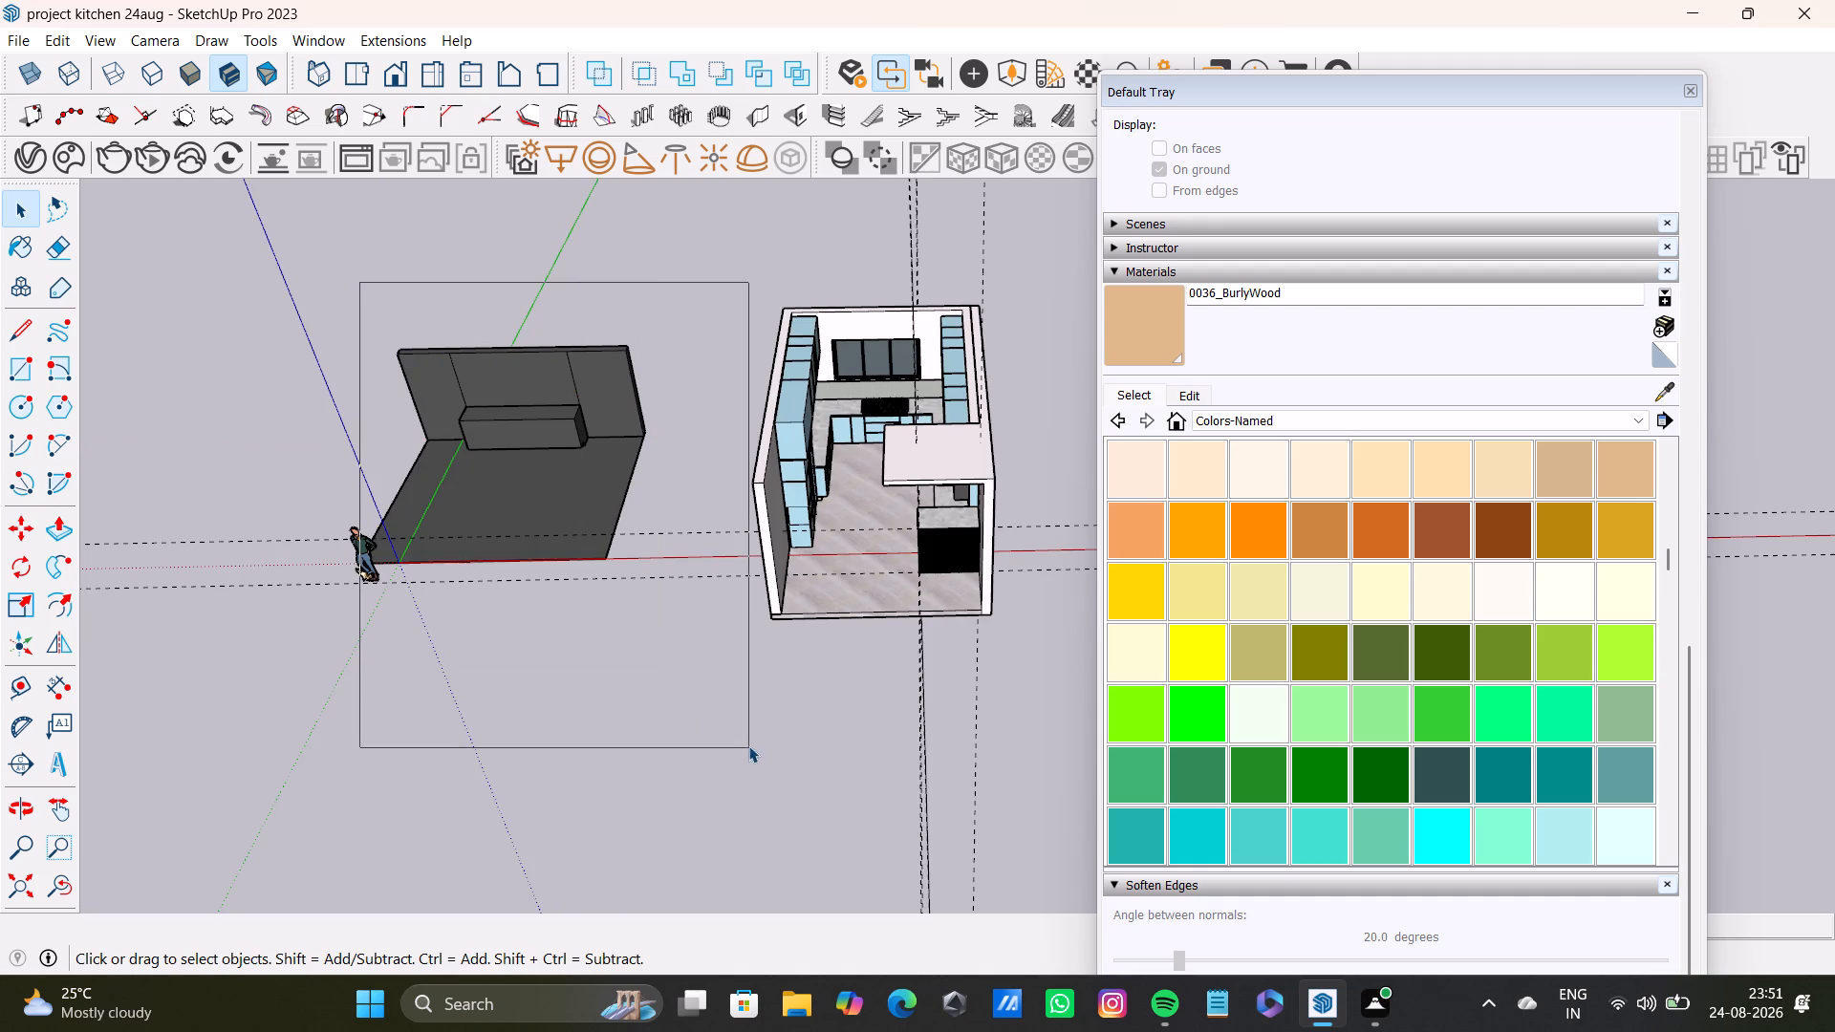
pyautogui.moveTo(748, 745); pyautogui.dragTo(744, 739)
pyautogui.press('Delete')
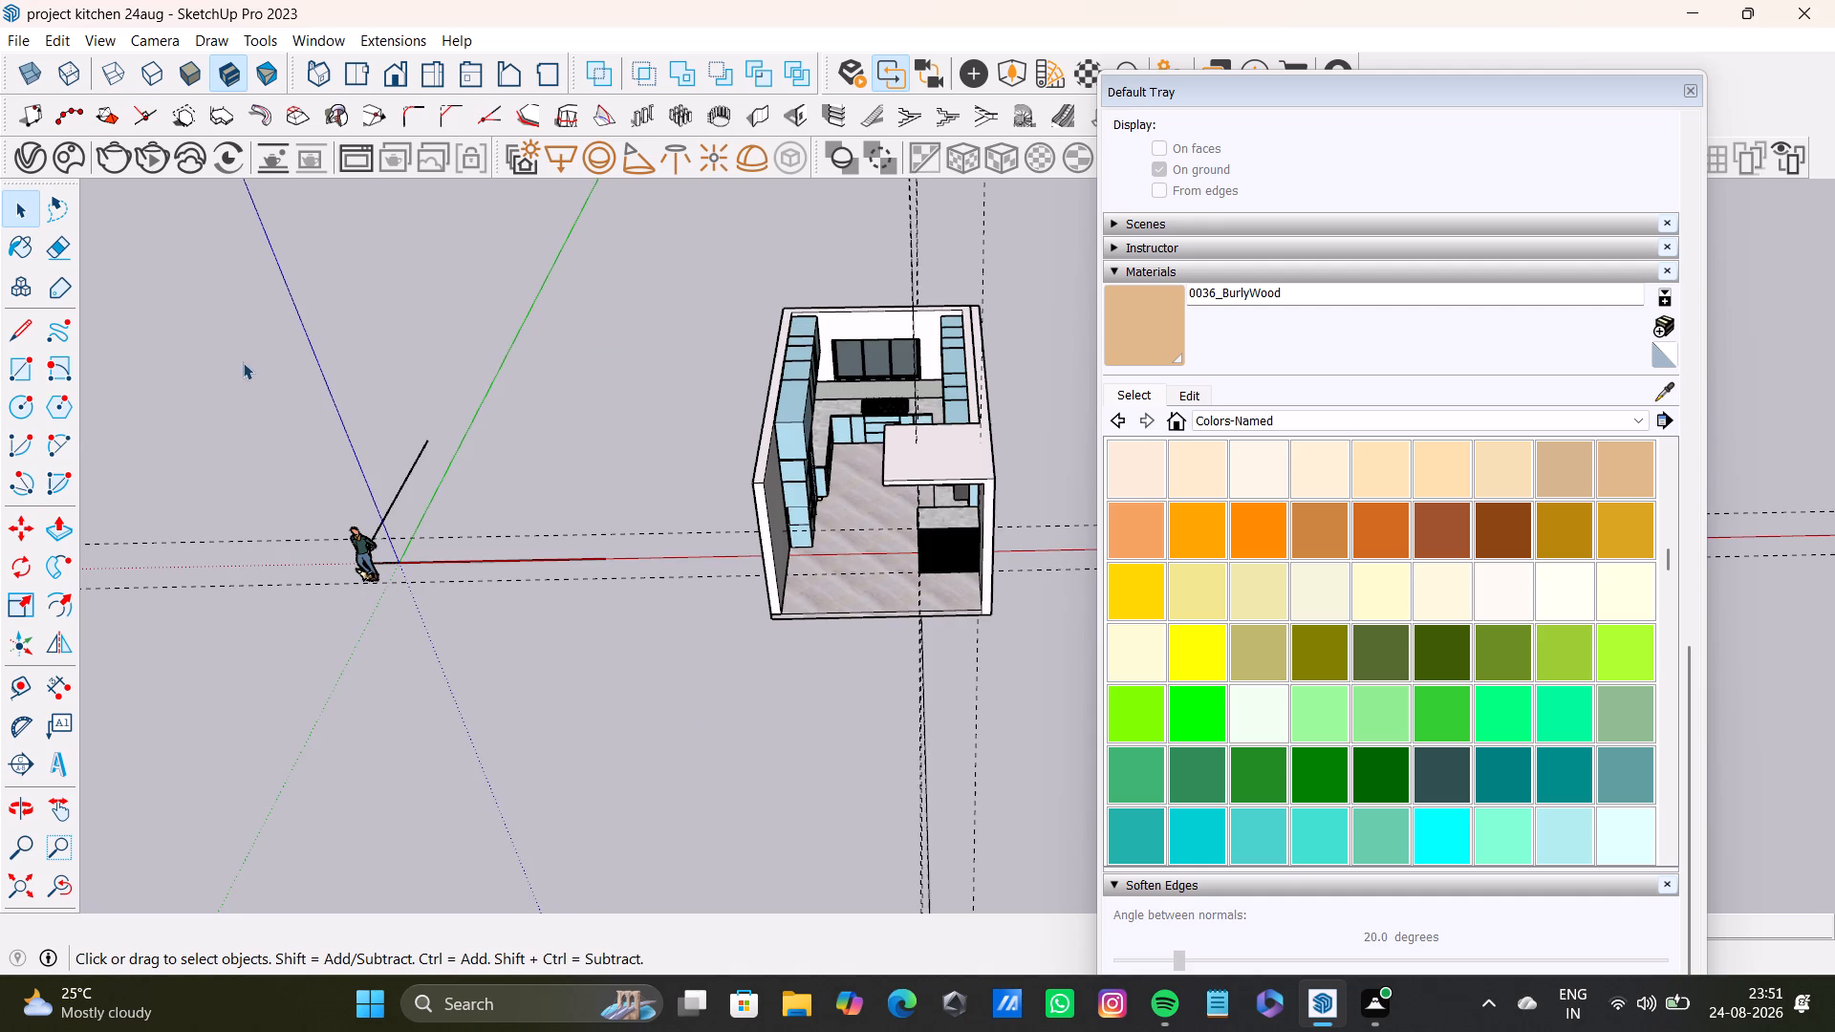
# Delete the two leftover edges near the scale figure at the model origin.
pyautogui.moveTo(253, 357); pyautogui.dragTo(645, 722)
pyautogui.press('space')
pyautogui.click(522, 462)
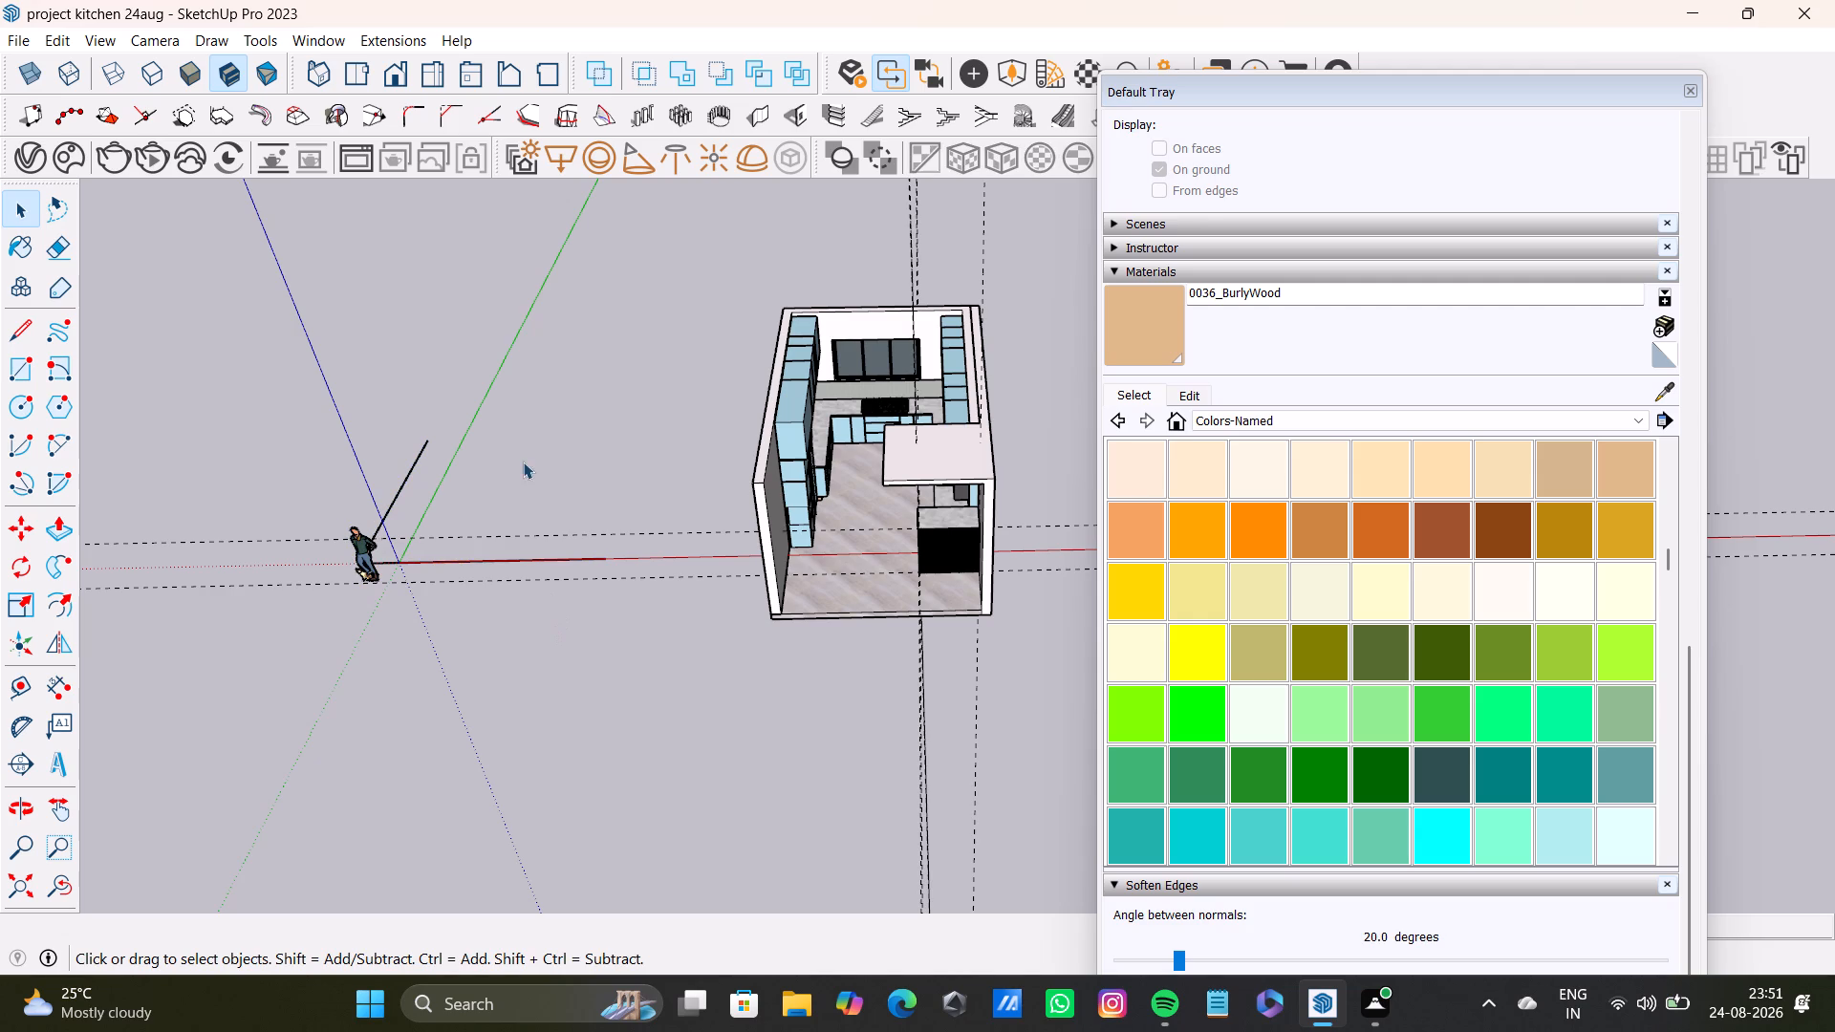
pyautogui.press('space')
pyautogui.click(412, 474)
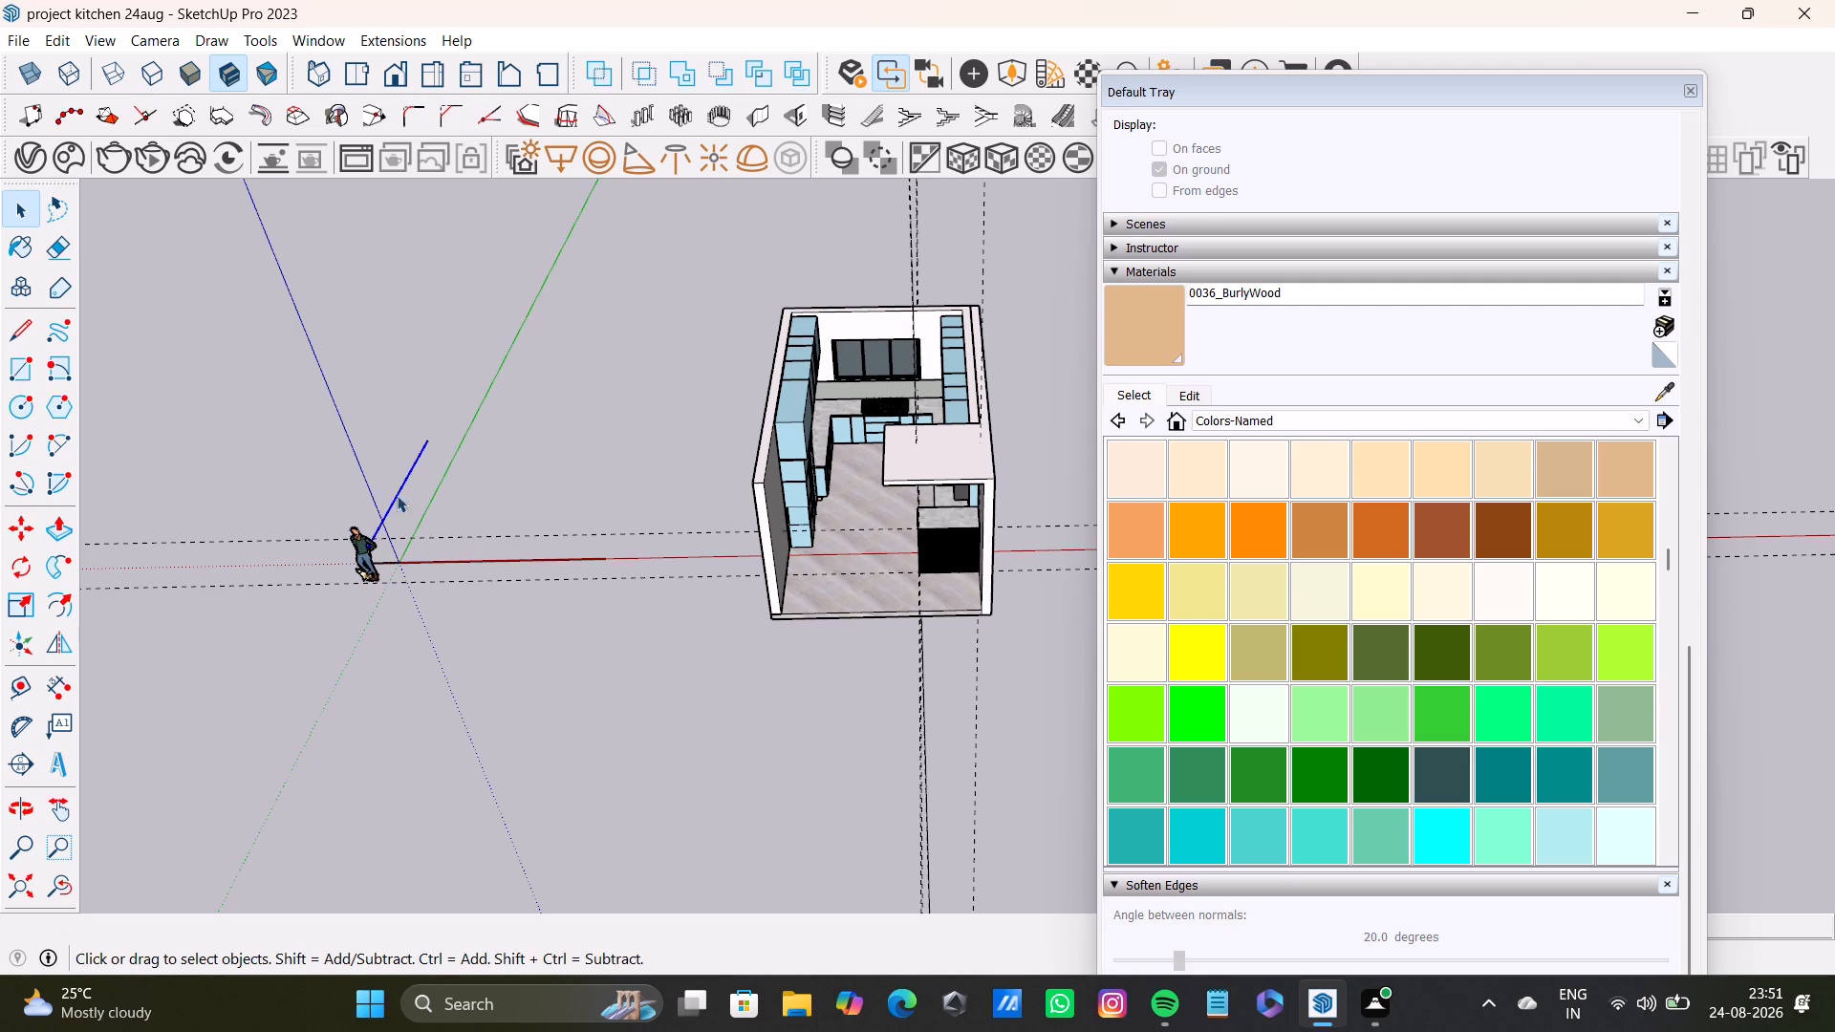
pyautogui.press('Delete')
pyautogui.click(453, 560)
pyautogui.press('Delete')
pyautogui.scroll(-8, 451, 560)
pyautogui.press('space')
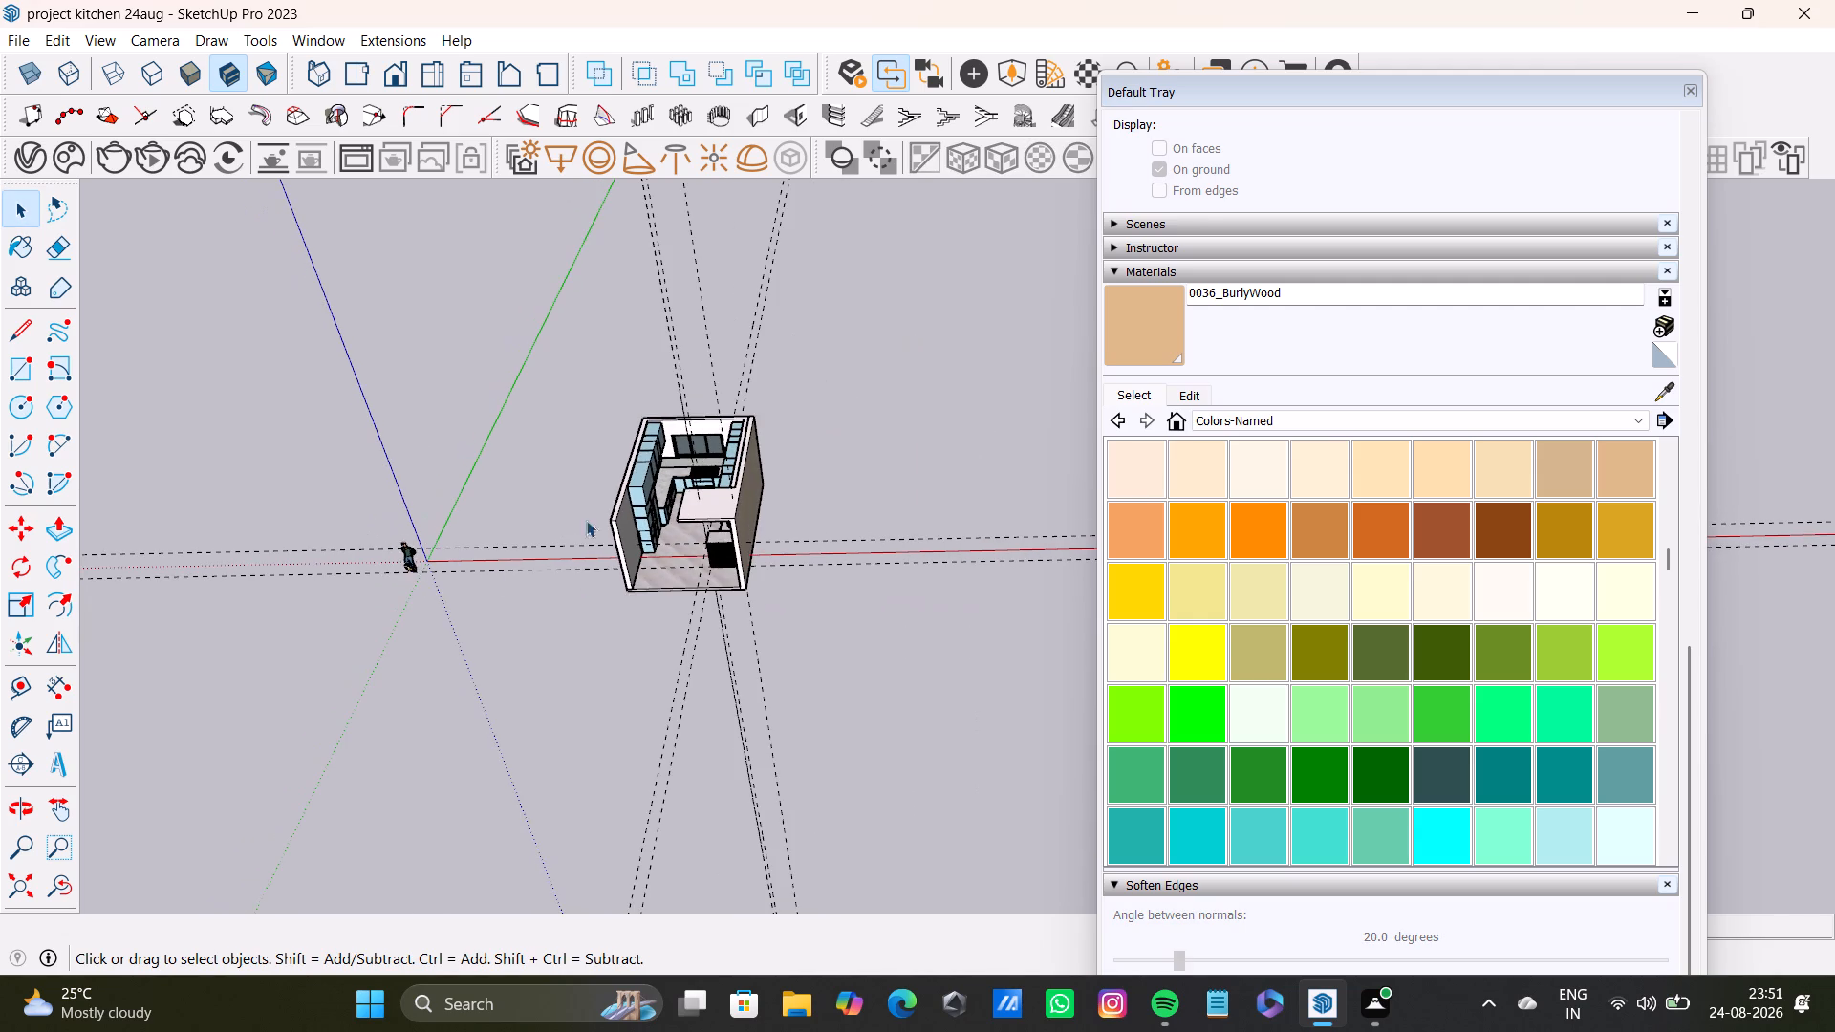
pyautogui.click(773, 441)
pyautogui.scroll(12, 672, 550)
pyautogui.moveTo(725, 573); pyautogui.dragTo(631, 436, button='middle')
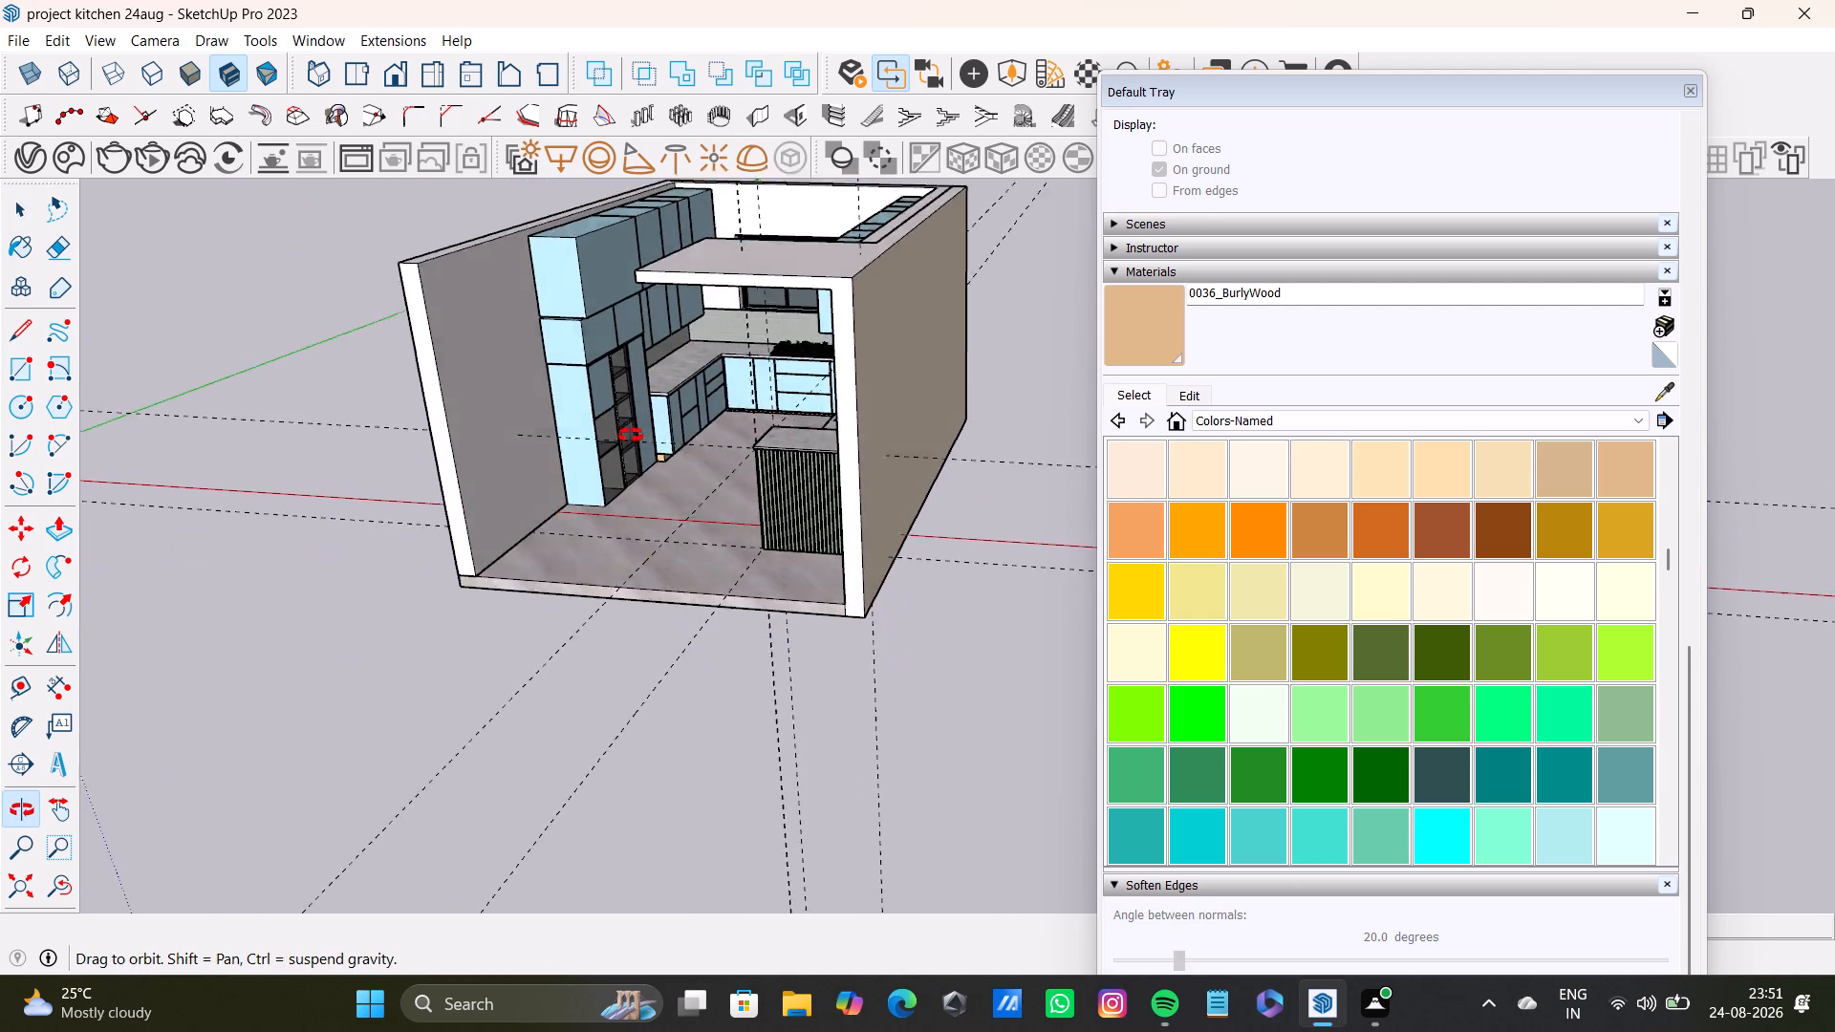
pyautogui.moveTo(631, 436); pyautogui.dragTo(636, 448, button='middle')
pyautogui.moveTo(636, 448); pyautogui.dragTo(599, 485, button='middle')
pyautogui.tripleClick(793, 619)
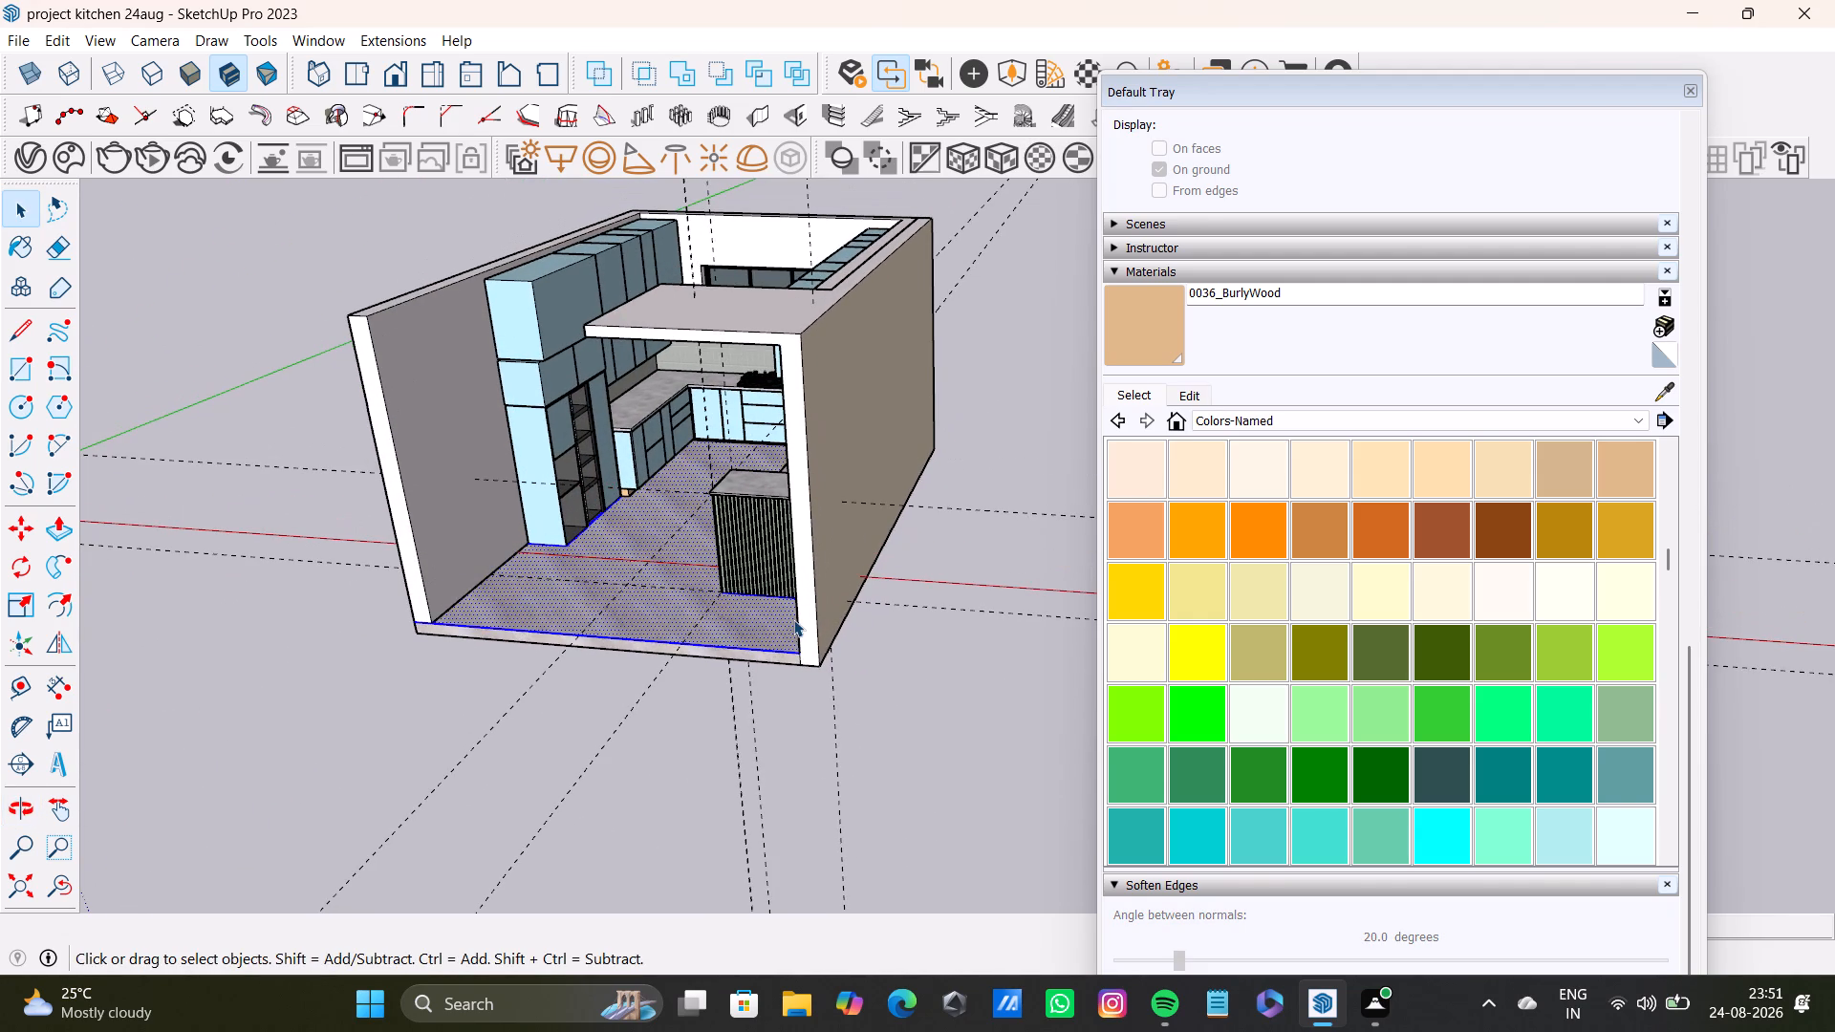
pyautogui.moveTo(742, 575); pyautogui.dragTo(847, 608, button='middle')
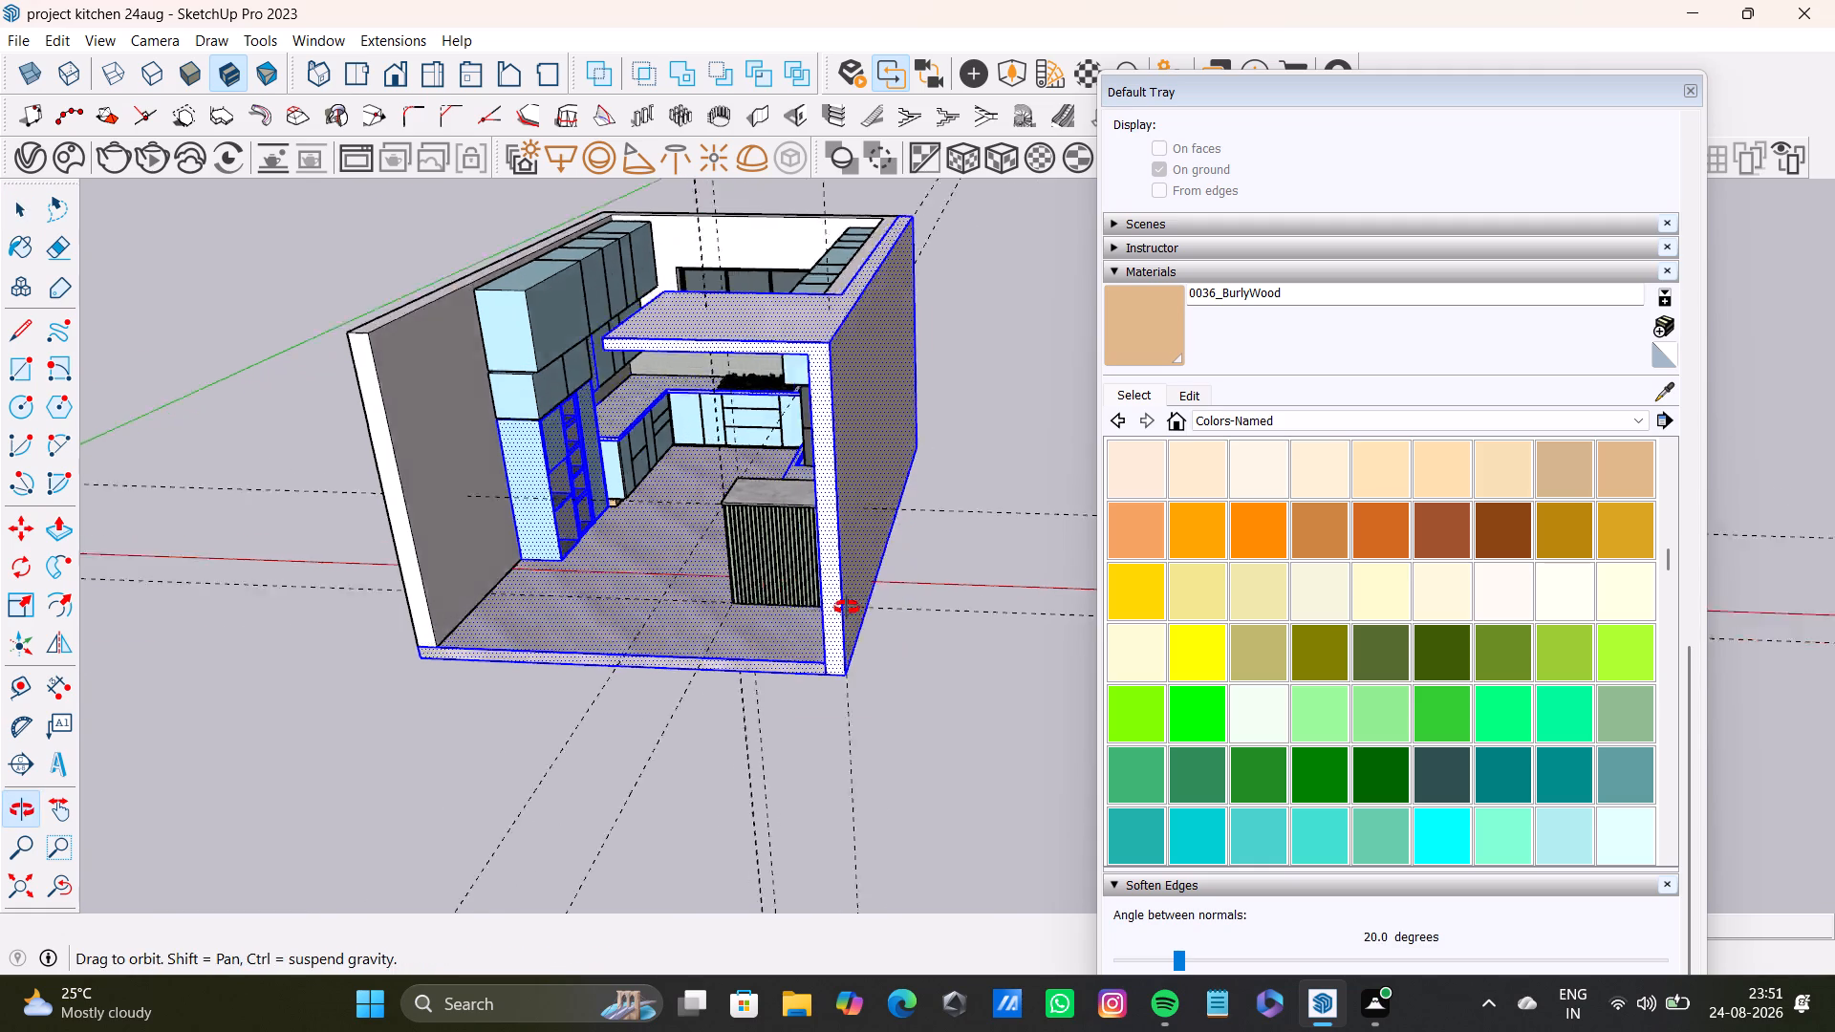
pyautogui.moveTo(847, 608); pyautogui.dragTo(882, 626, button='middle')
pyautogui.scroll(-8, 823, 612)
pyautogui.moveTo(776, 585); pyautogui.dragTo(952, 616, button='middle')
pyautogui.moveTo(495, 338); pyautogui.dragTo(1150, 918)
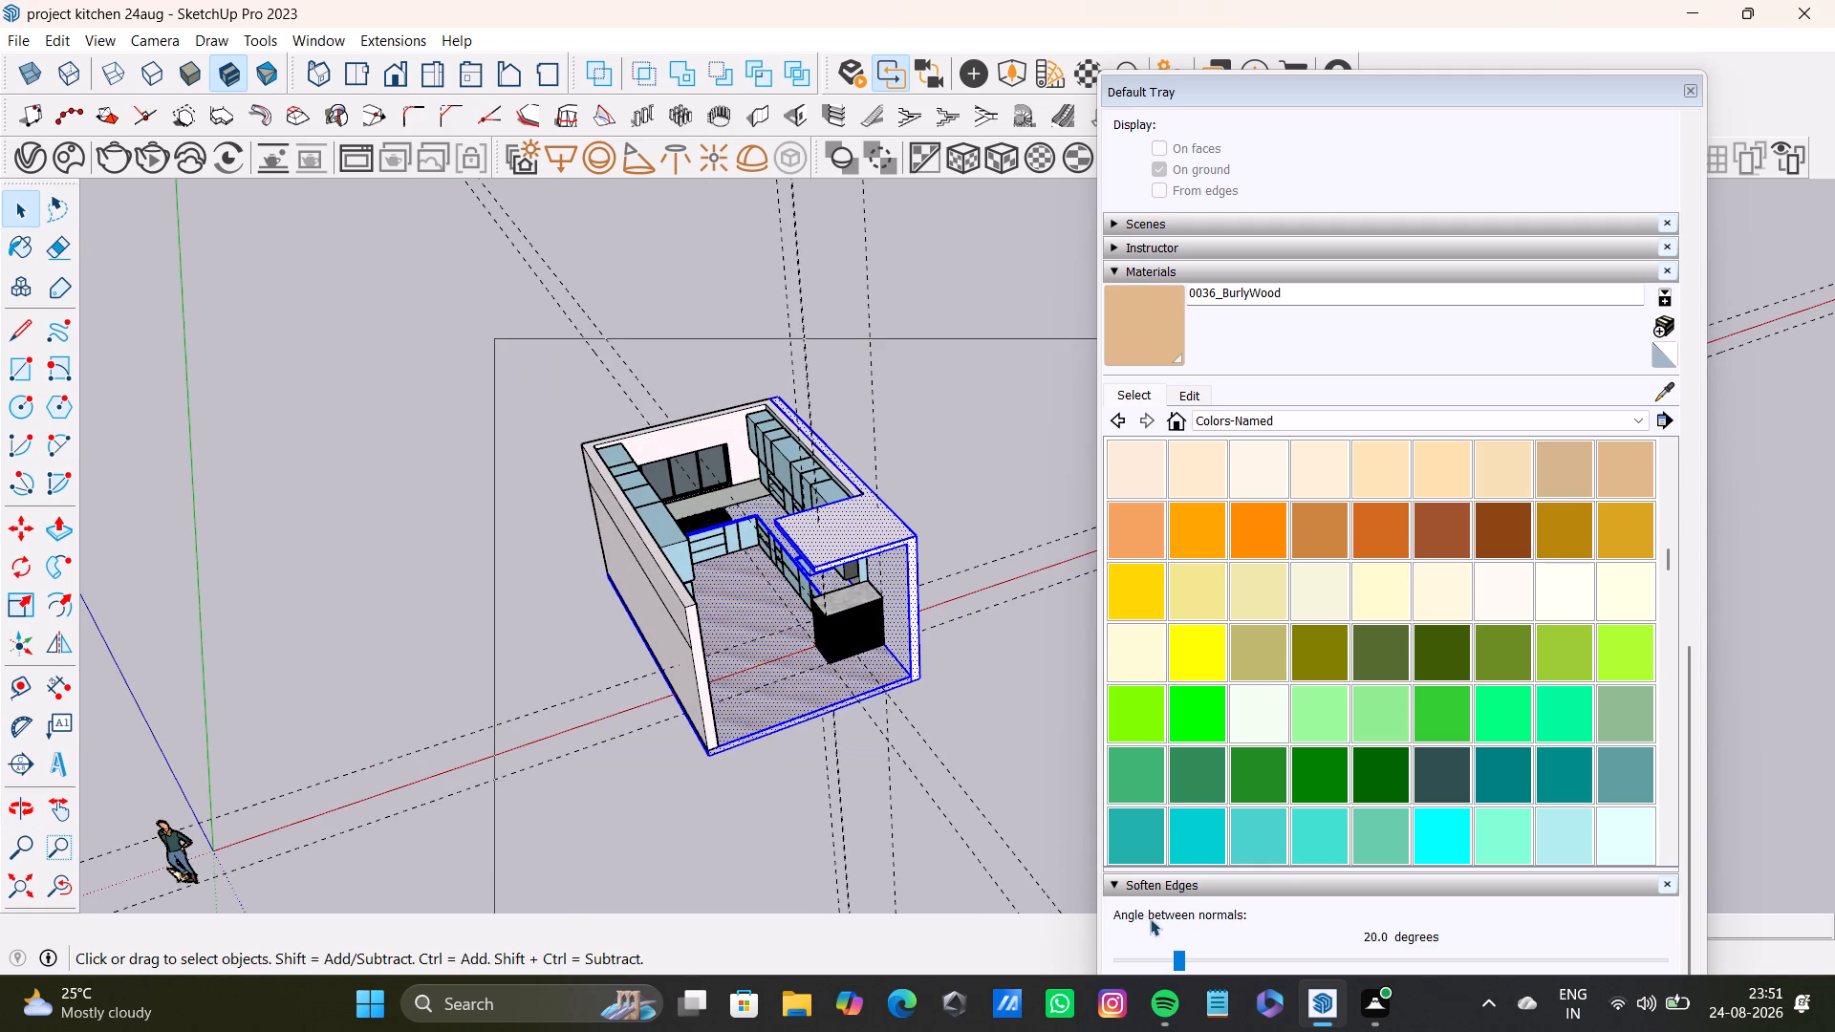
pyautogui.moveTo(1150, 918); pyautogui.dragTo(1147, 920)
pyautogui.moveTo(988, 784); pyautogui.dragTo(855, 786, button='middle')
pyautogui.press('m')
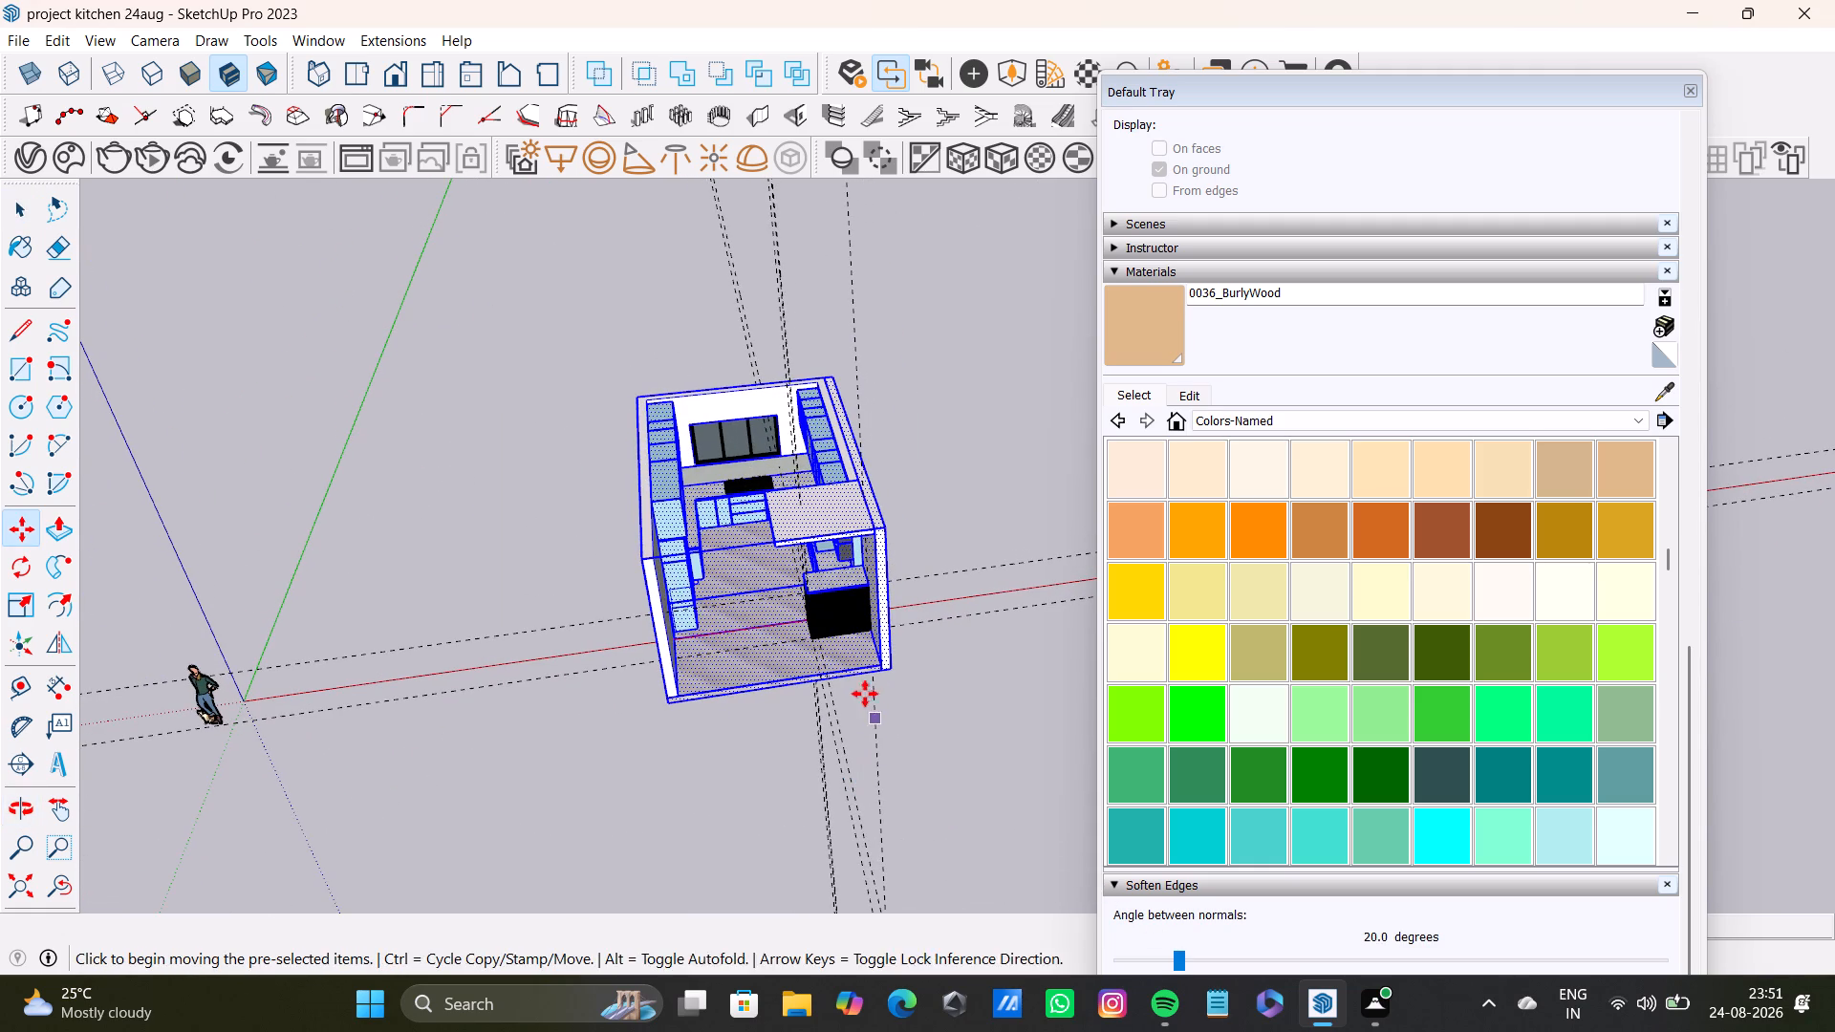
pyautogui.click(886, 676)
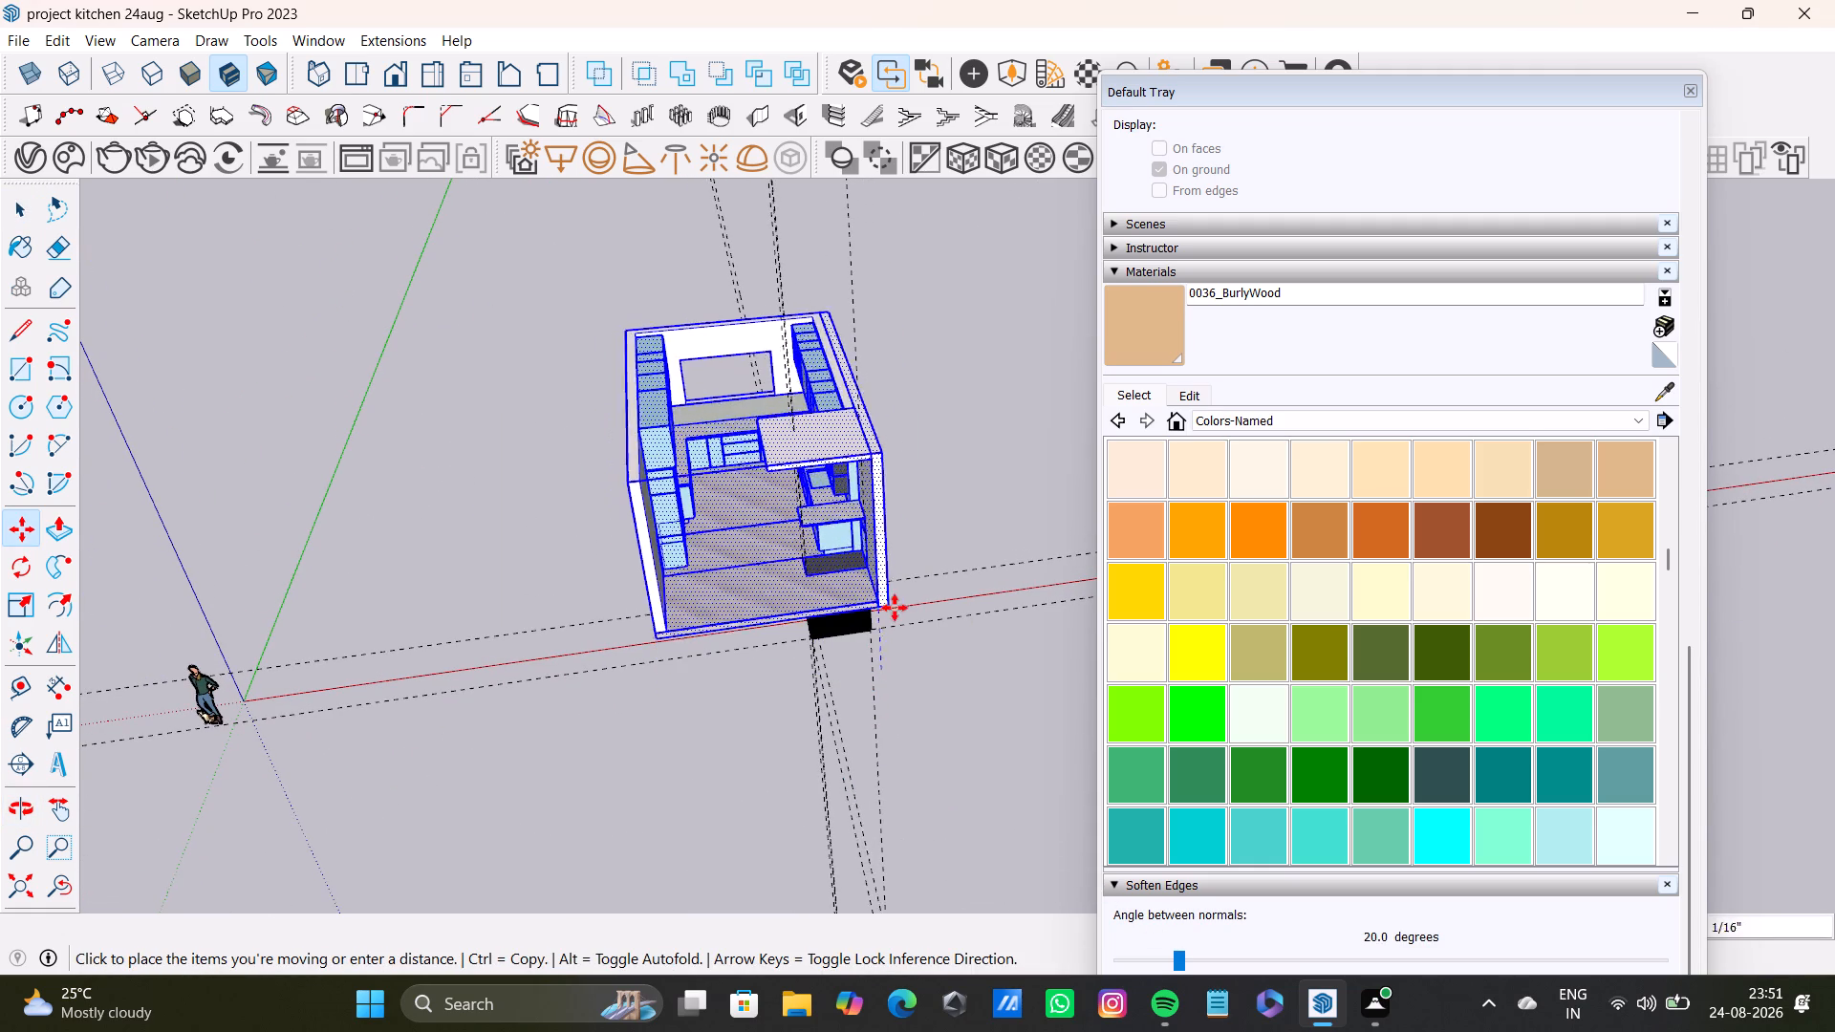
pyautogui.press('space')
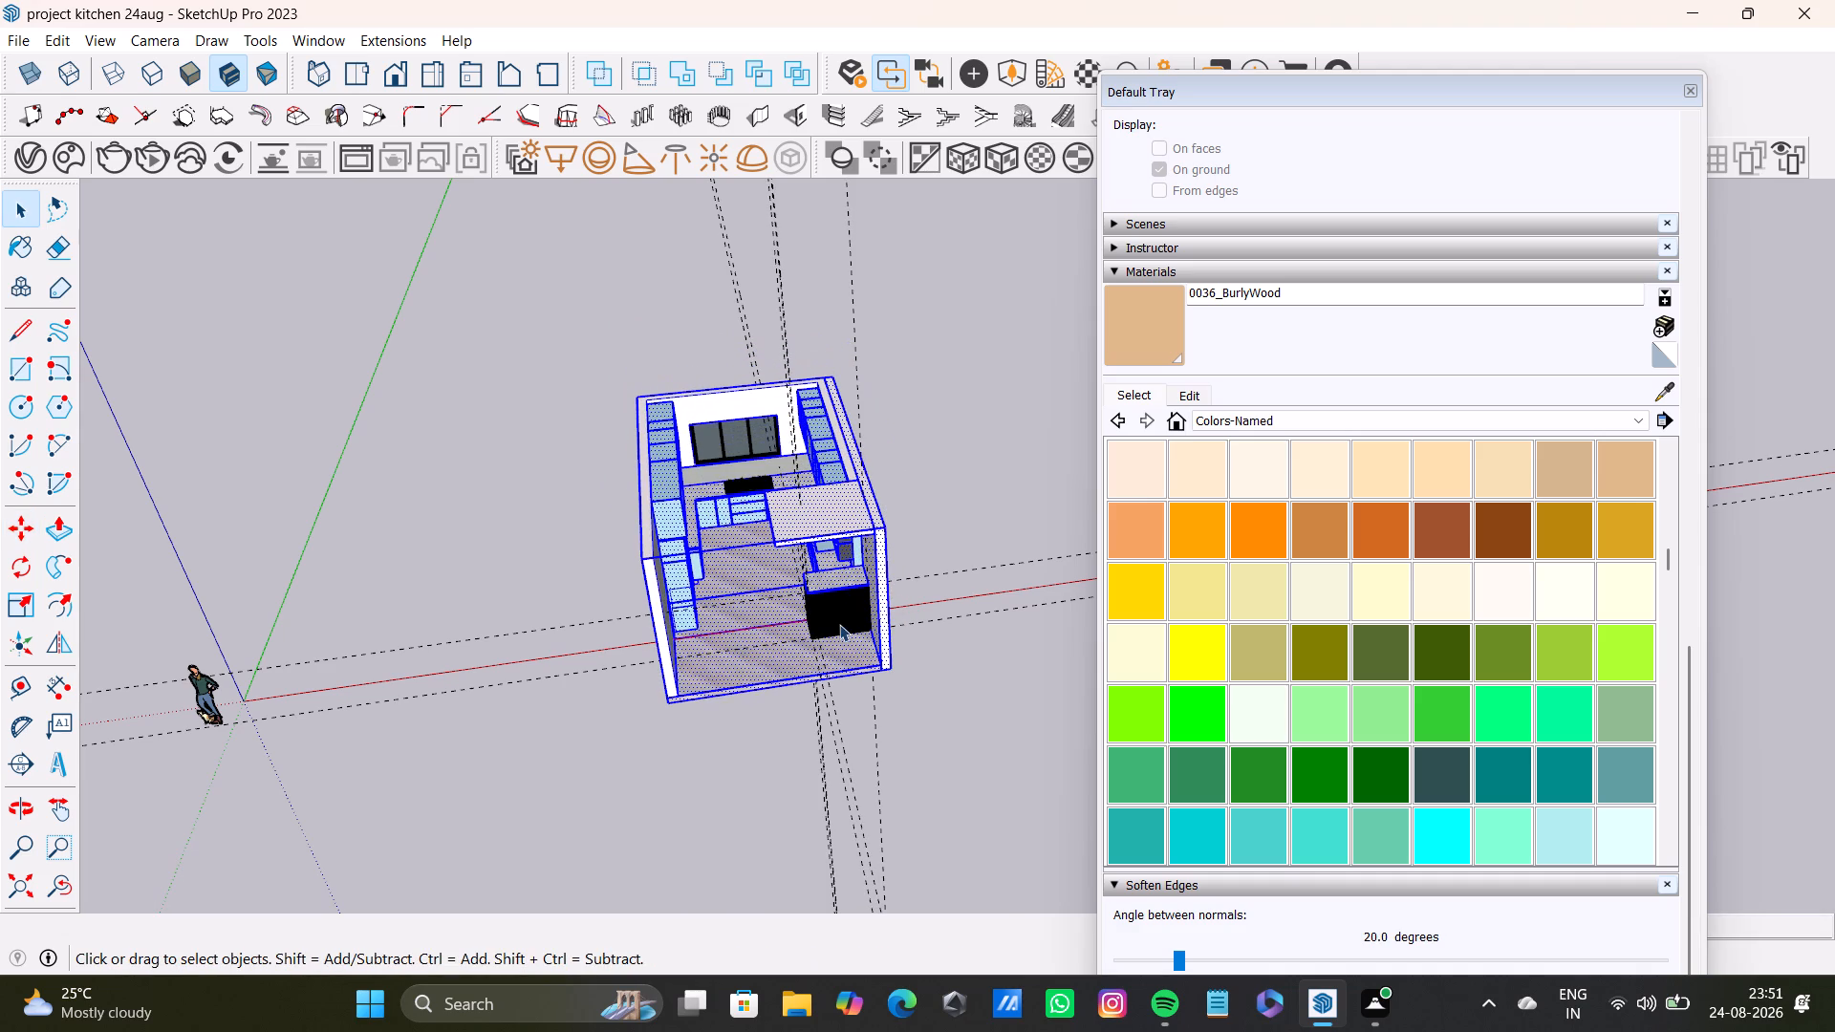
# Open the slatted counter-end panel group, select all its contents to inspect what it includes, and exit the group.
pyautogui.keyDown('shift'); pyautogui.doubleClick(832, 606); pyautogui.keyUp('shift')
pyautogui.keyDown('shift'); pyautogui.doubleClick(832, 606); pyautogui.keyUp('shift')
pyautogui.click(931, 573)
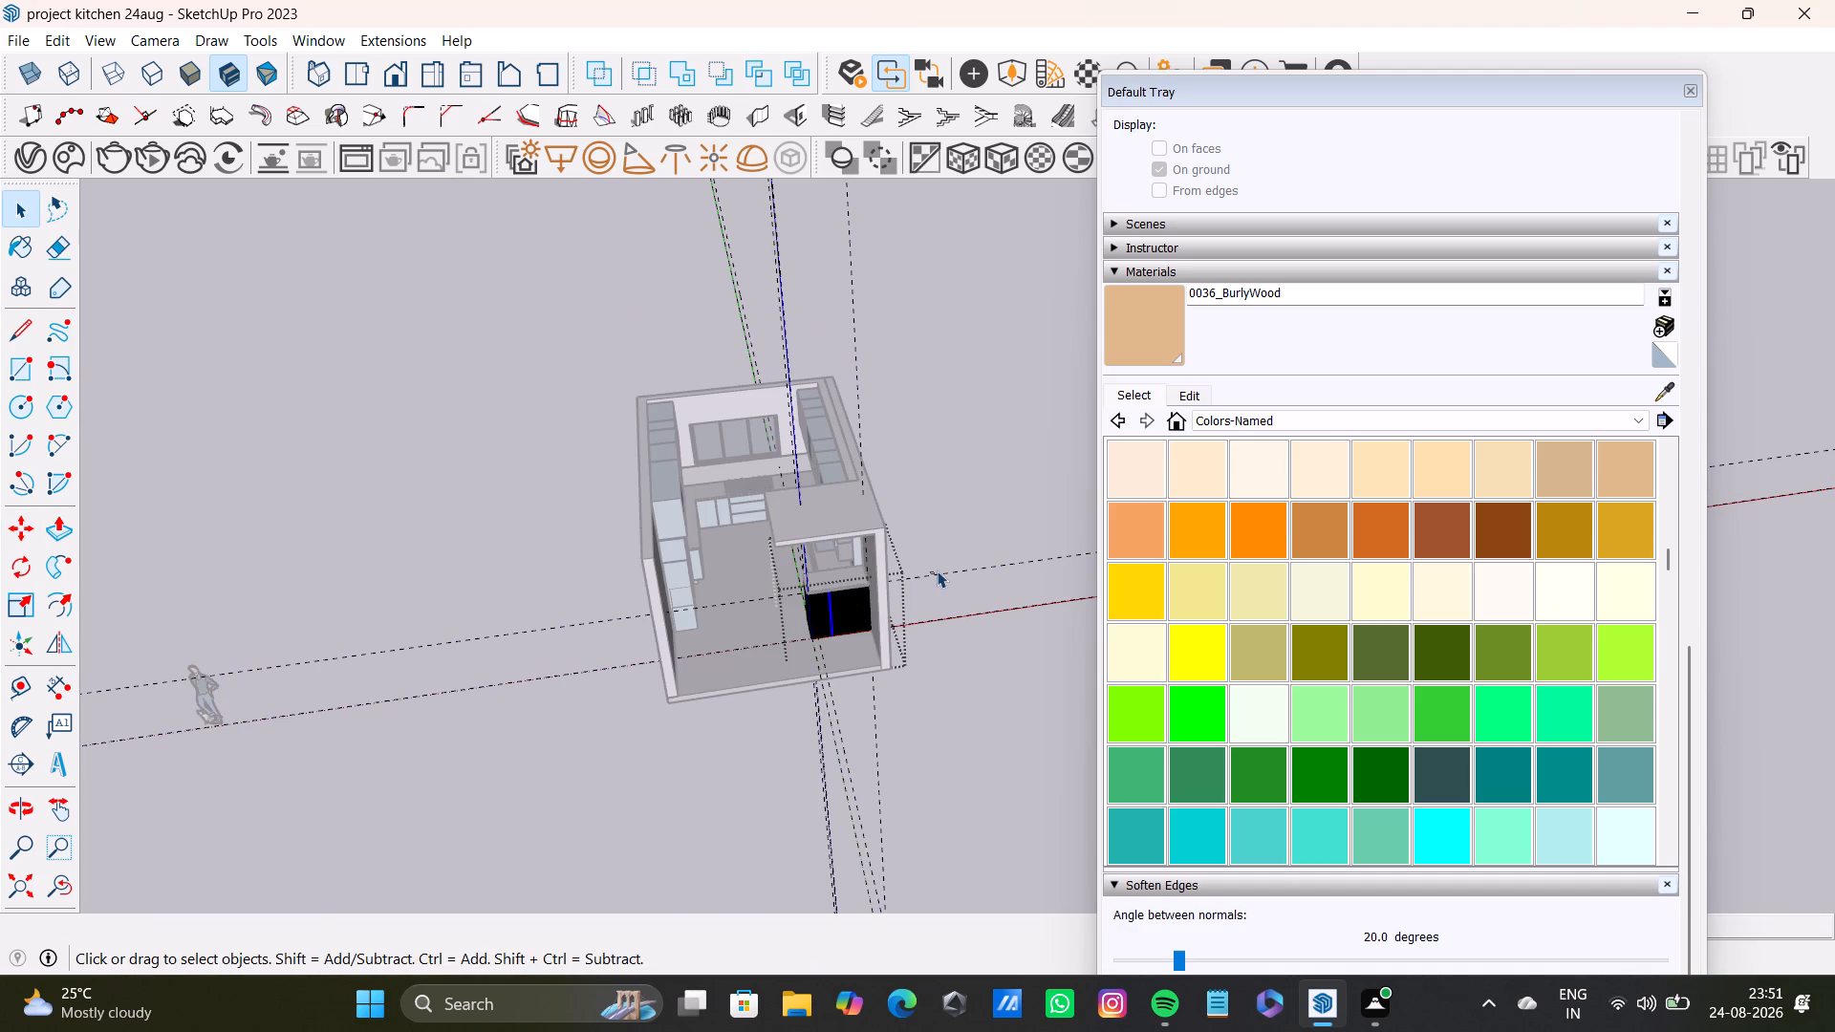
pyautogui.press('space')
pyautogui.moveTo(498, 202); pyautogui.dragTo(1051, 848)
pyautogui.scroll(2, 863, 634)
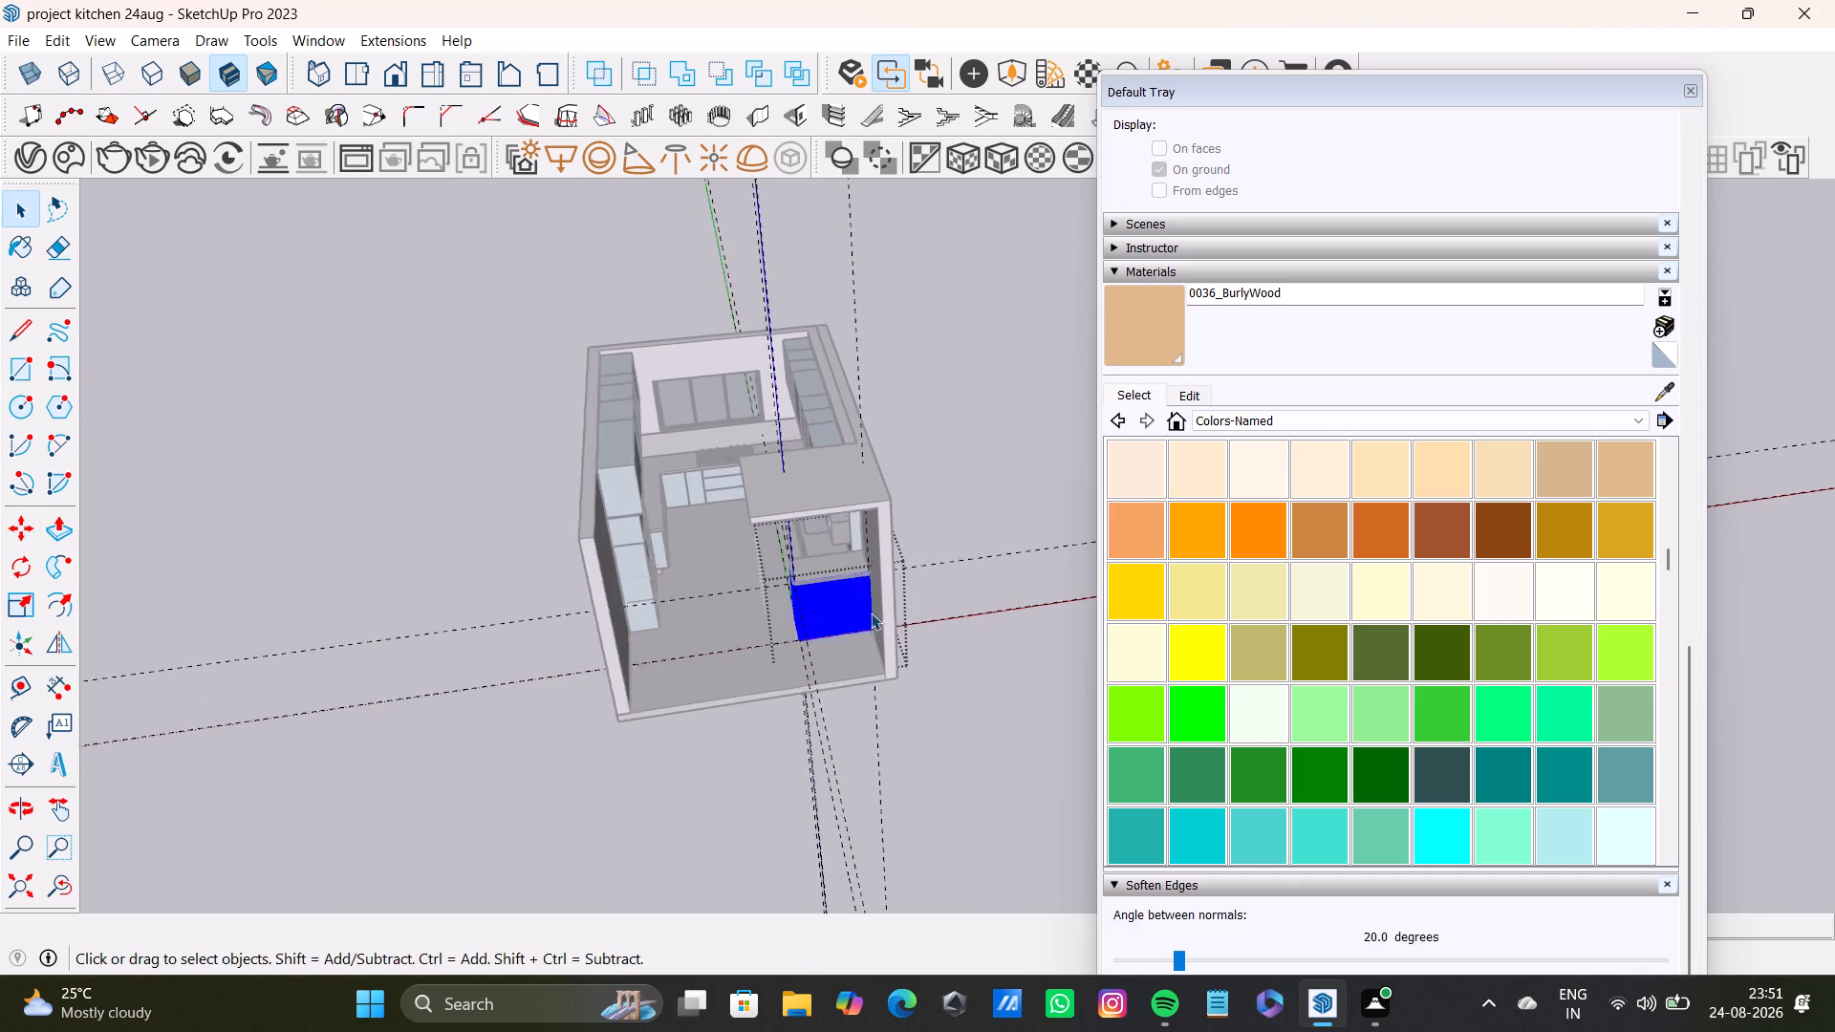
pyautogui.scroll(8, 871, 613)
pyautogui.moveTo(898, 594); pyautogui.dragTo(814, 626, button='middle')
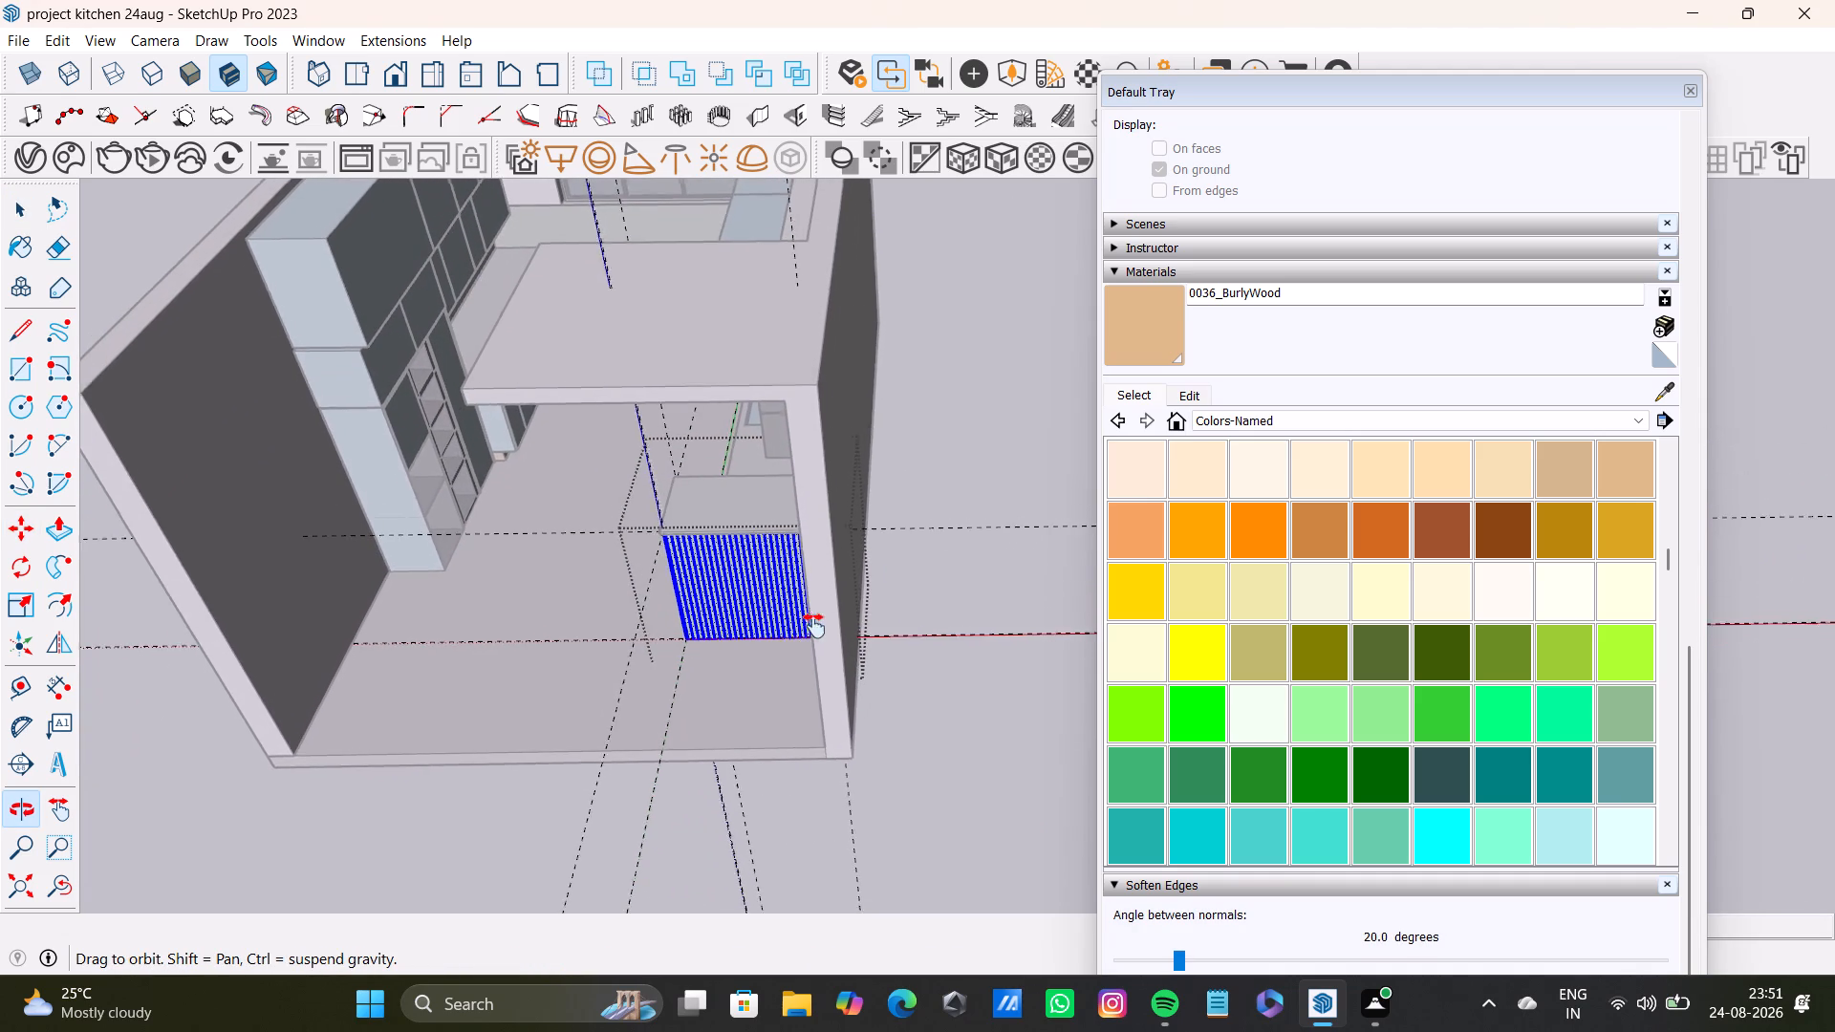
pyautogui.moveTo(814, 626); pyautogui.dragTo(810, 628, button='middle')
pyautogui.press('space')
pyautogui.click(932, 436)
# Examine which parts a selection of the whole kitchen includes, recheck the slatted panel group, and inspect the interior from the open end.
pyautogui.scroll(3, 830, 587)
pyautogui.moveTo(840, 574); pyautogui.dragTo(982, 788, button='middle')
pyautogui.scroll(-3, 932, 730)
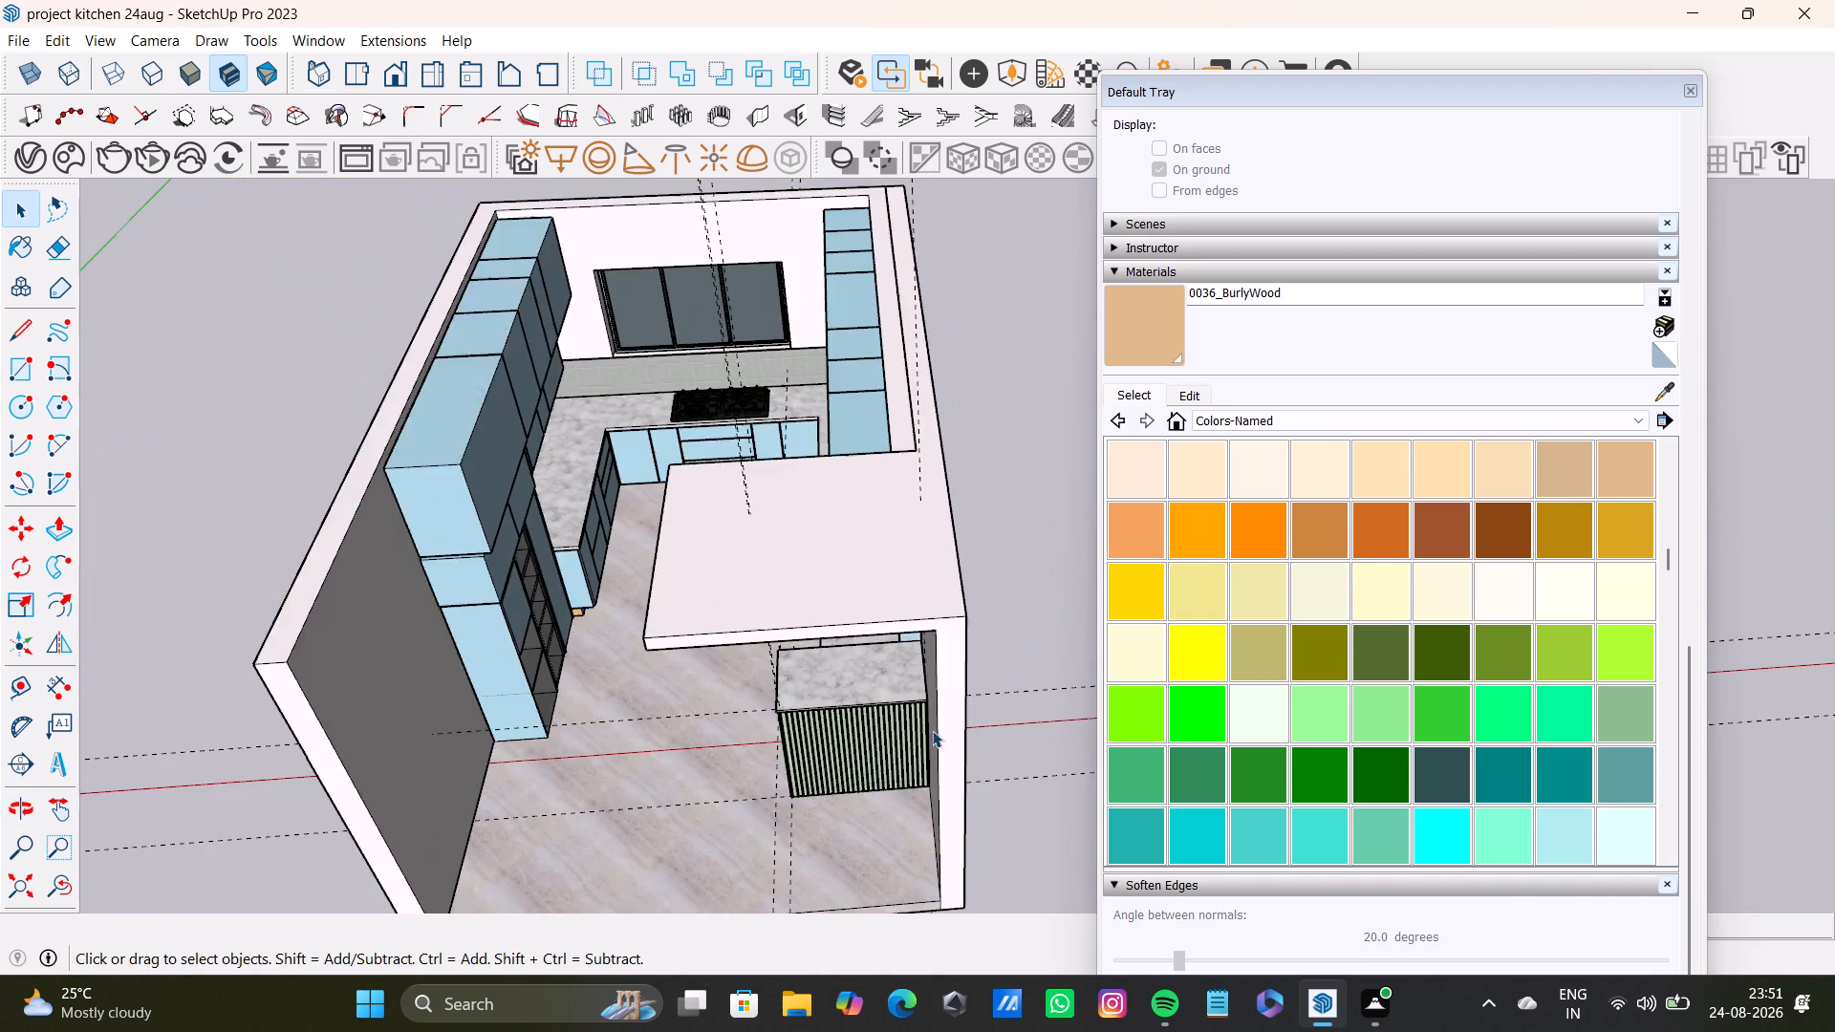
pyautogui.scroll(-10, 932, 730)
pyautogui.tripleClick(945, 676)
pyautogui.click(942, 671)
pyautogui.click(940, 665)
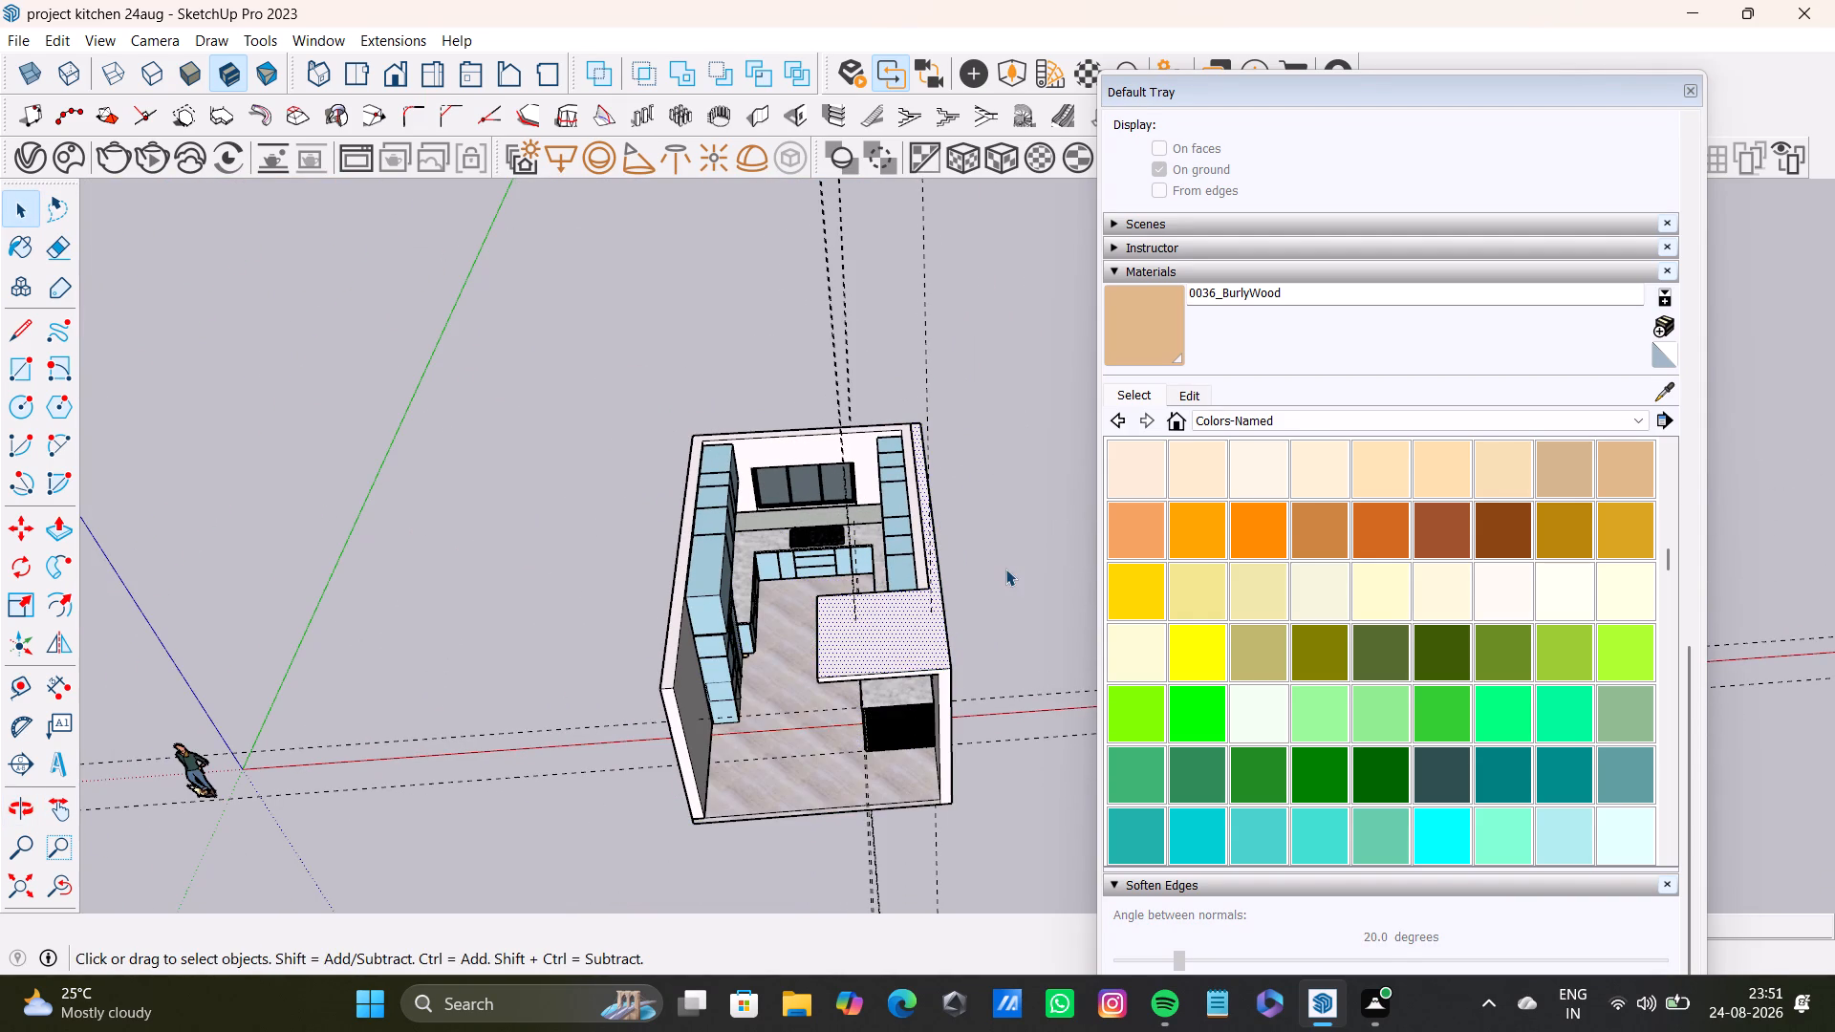
pyautogui.click(1005, 569)
pyautogui.moveTo(488, 336); pyautogui.dragTo(1100, 904)
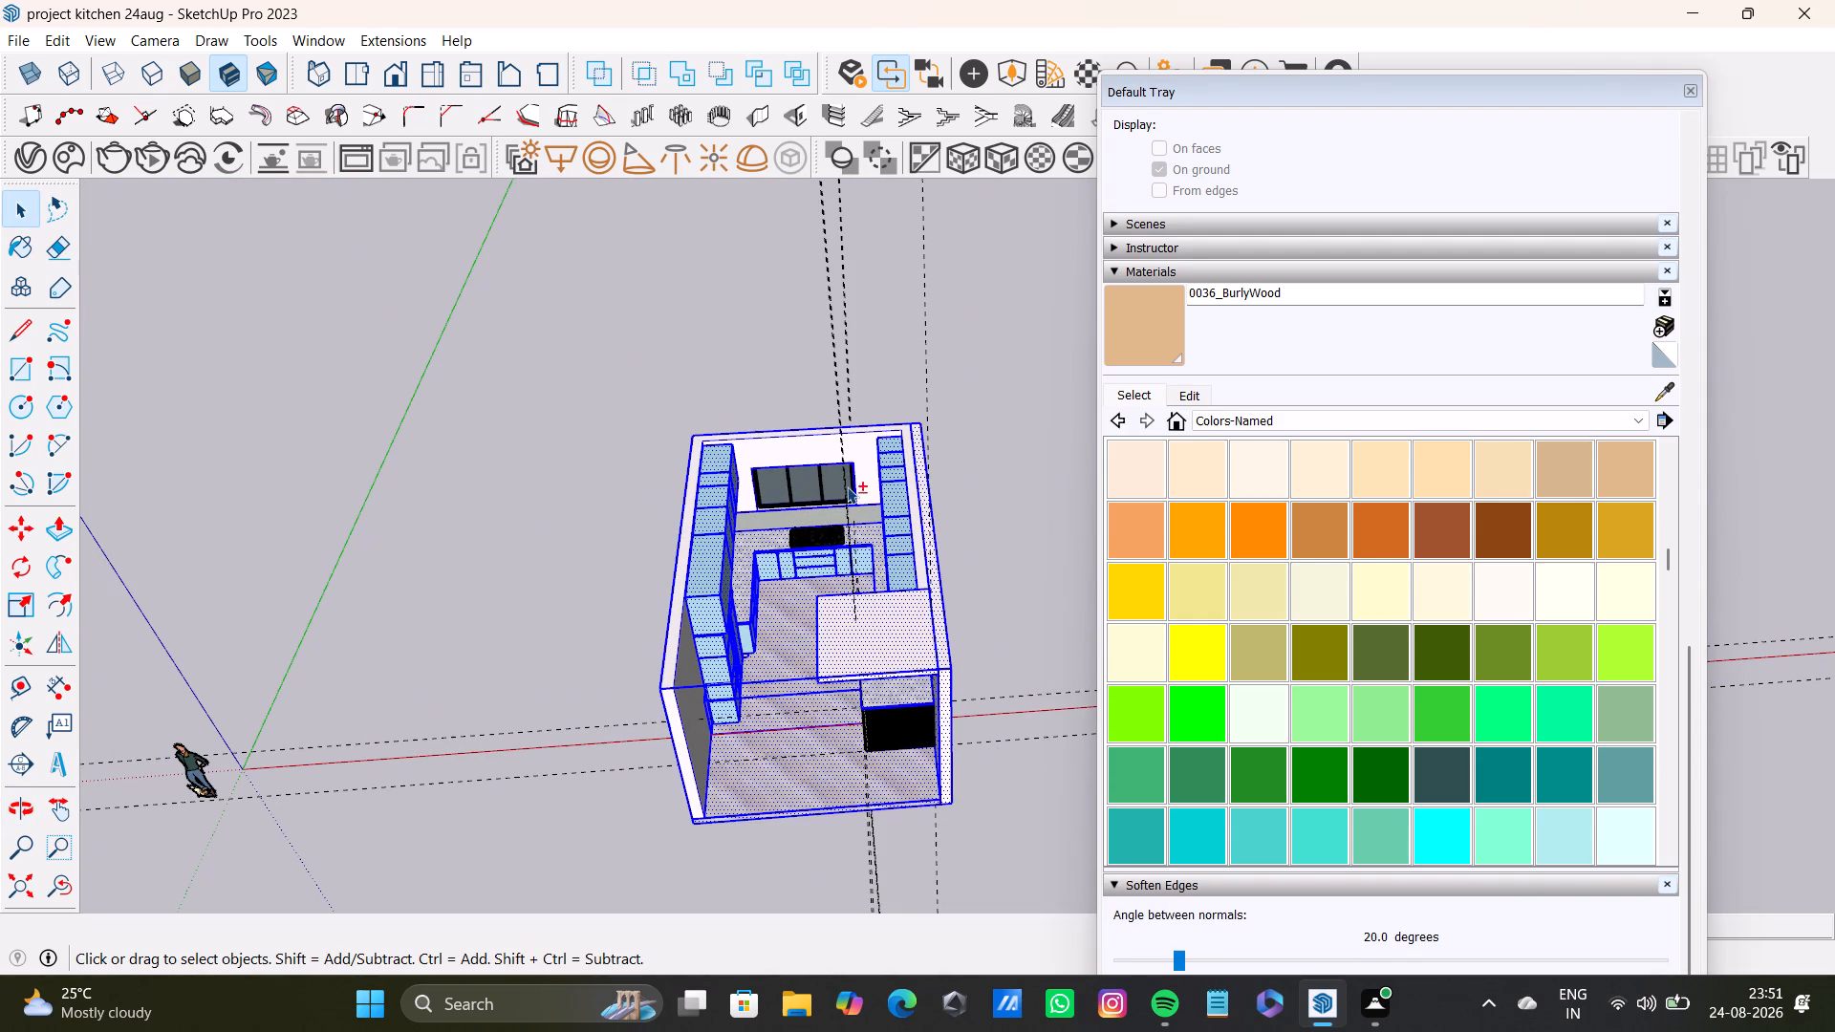
pyautogui.keyDown('shift'); pyautogui.scroll(6, 881, 761); pyautogui.keyUp('shift')
pyautogui.keyDown('shift'); pyautogui.doubleClick(896, 713); pyautogui.keyUp('shift')
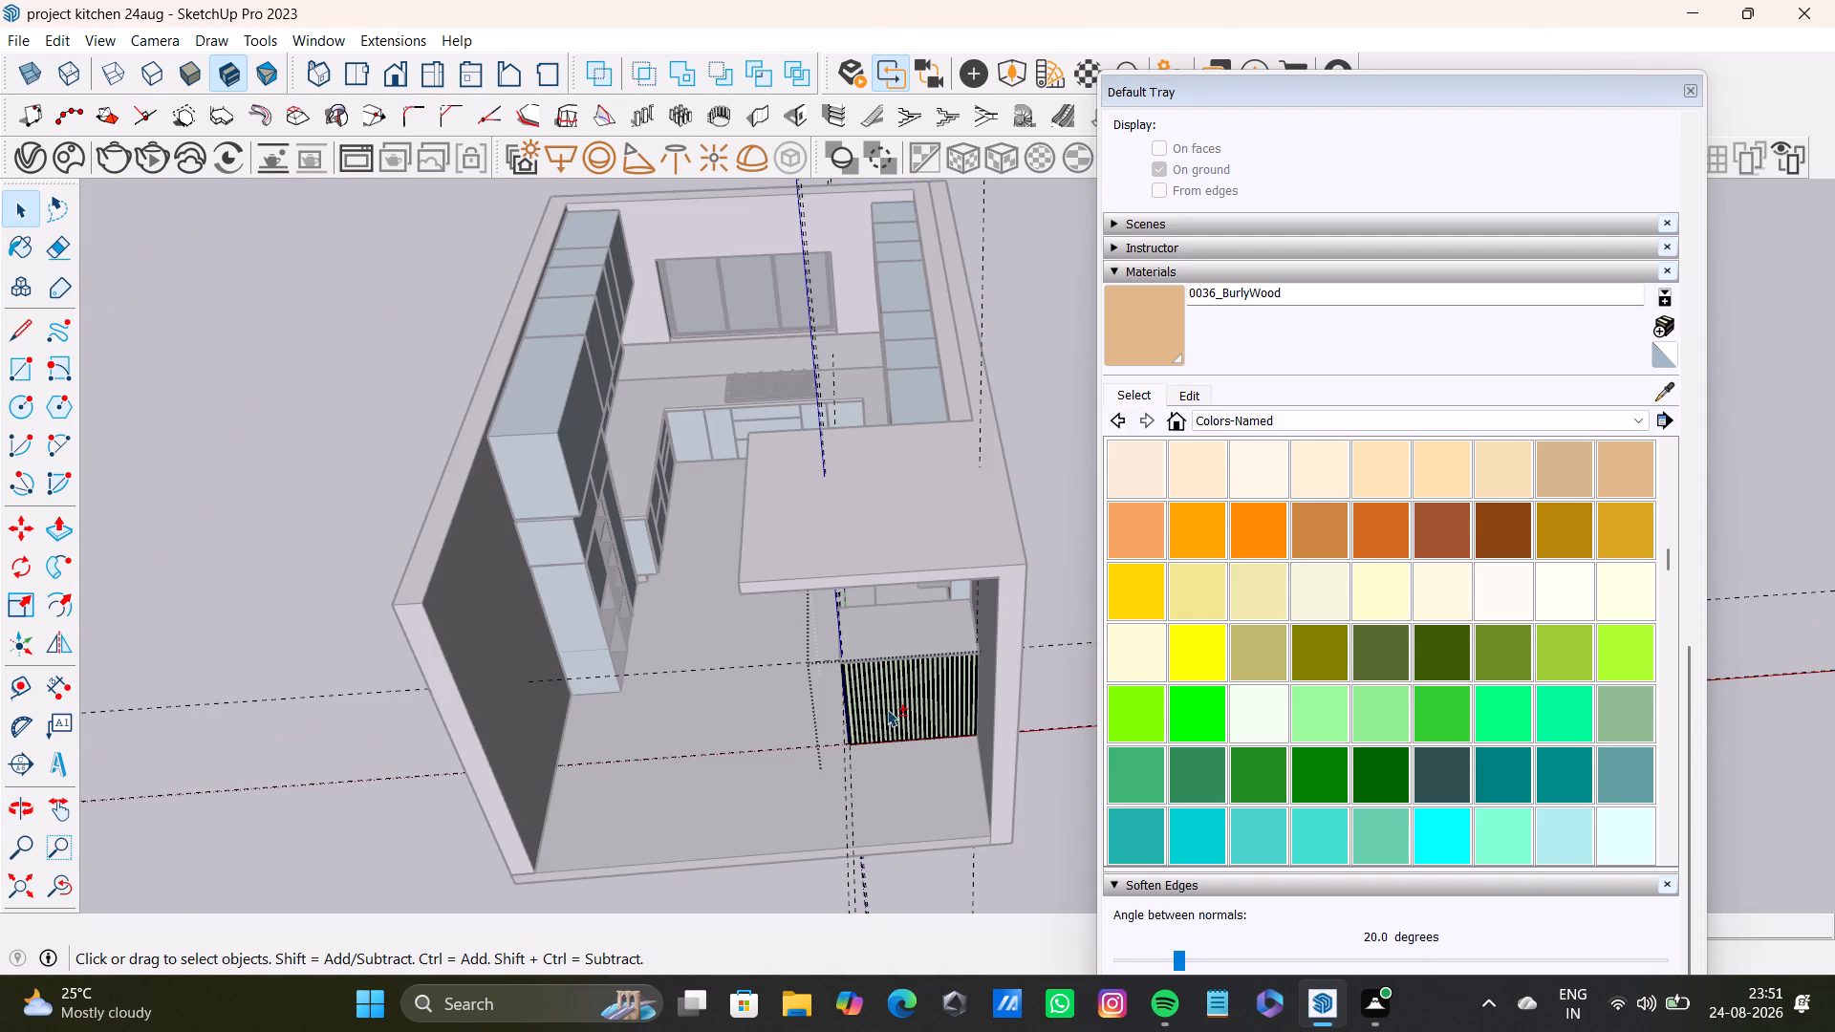
pyautogui.click(1037, 486)
pyautogui.press('space')
pyautogui.click(1038, 484)
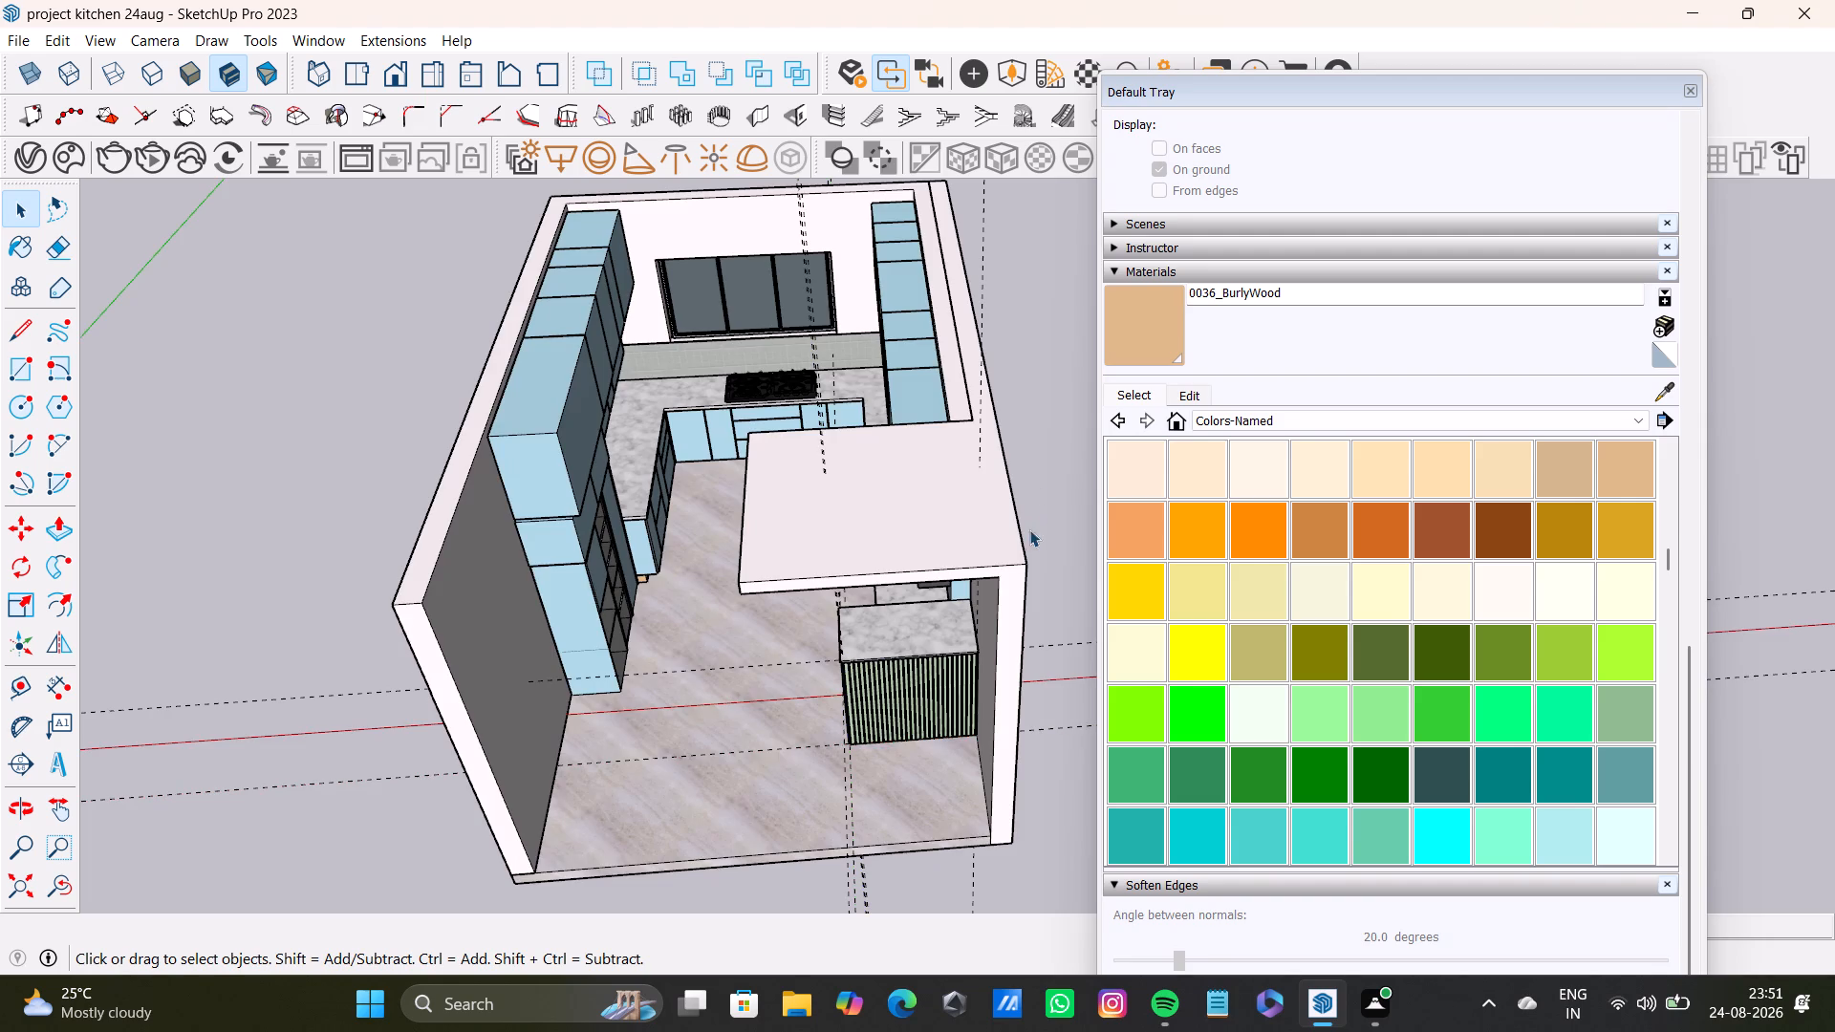
pyautogui.moveTo(883, 798); pyautogui.dragTo(956, 548, button='middle')
pyautogui.scroll(2, 958, 549)
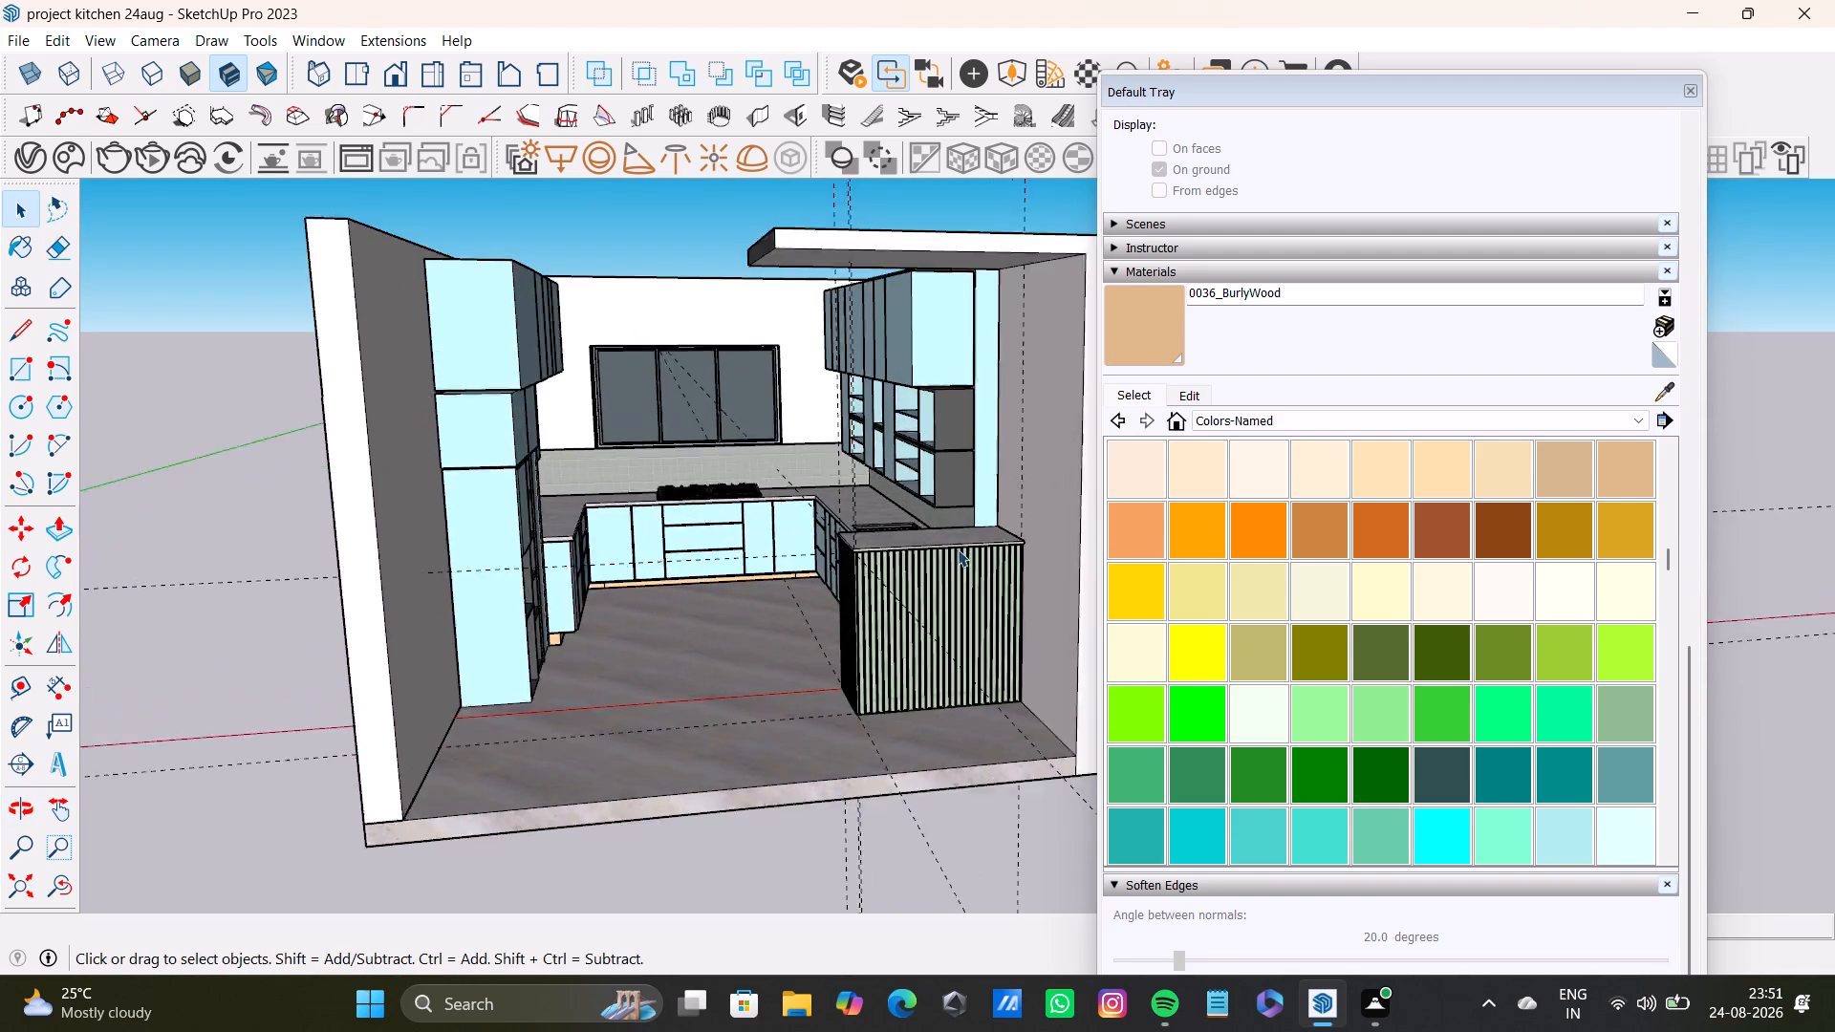
pyautogui.scroll(7, 958, 549)
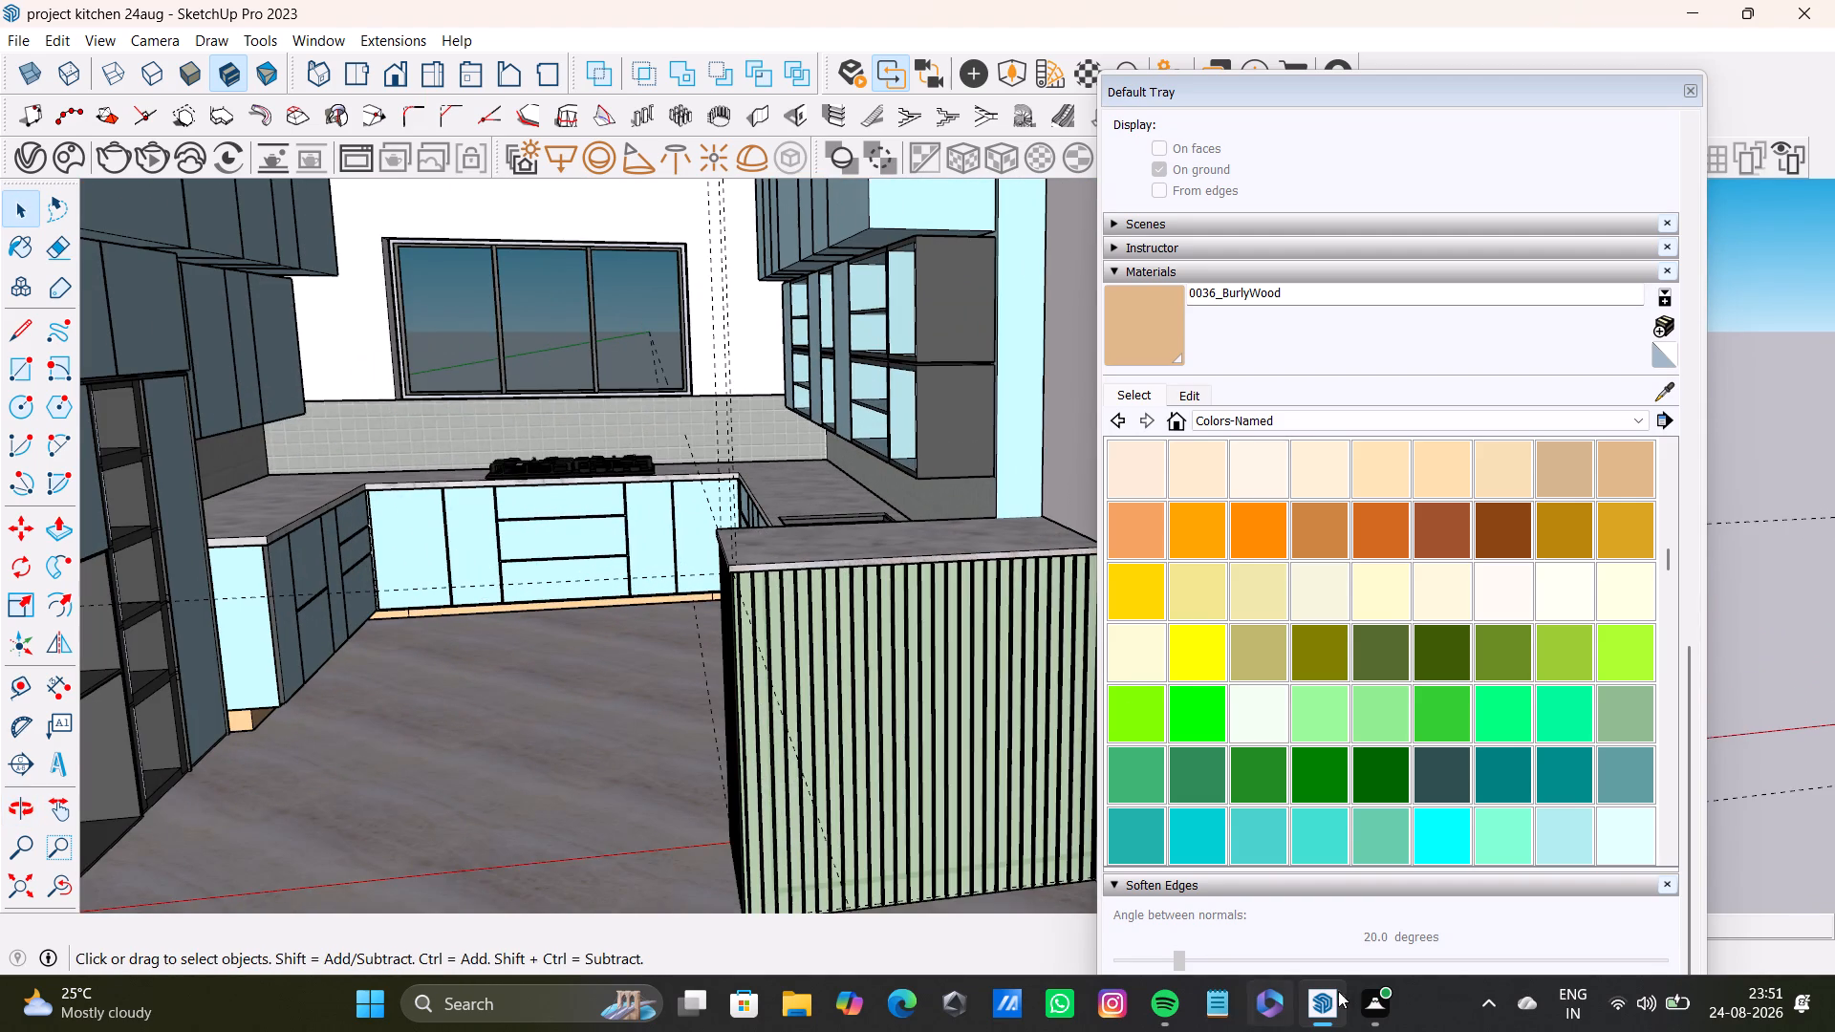
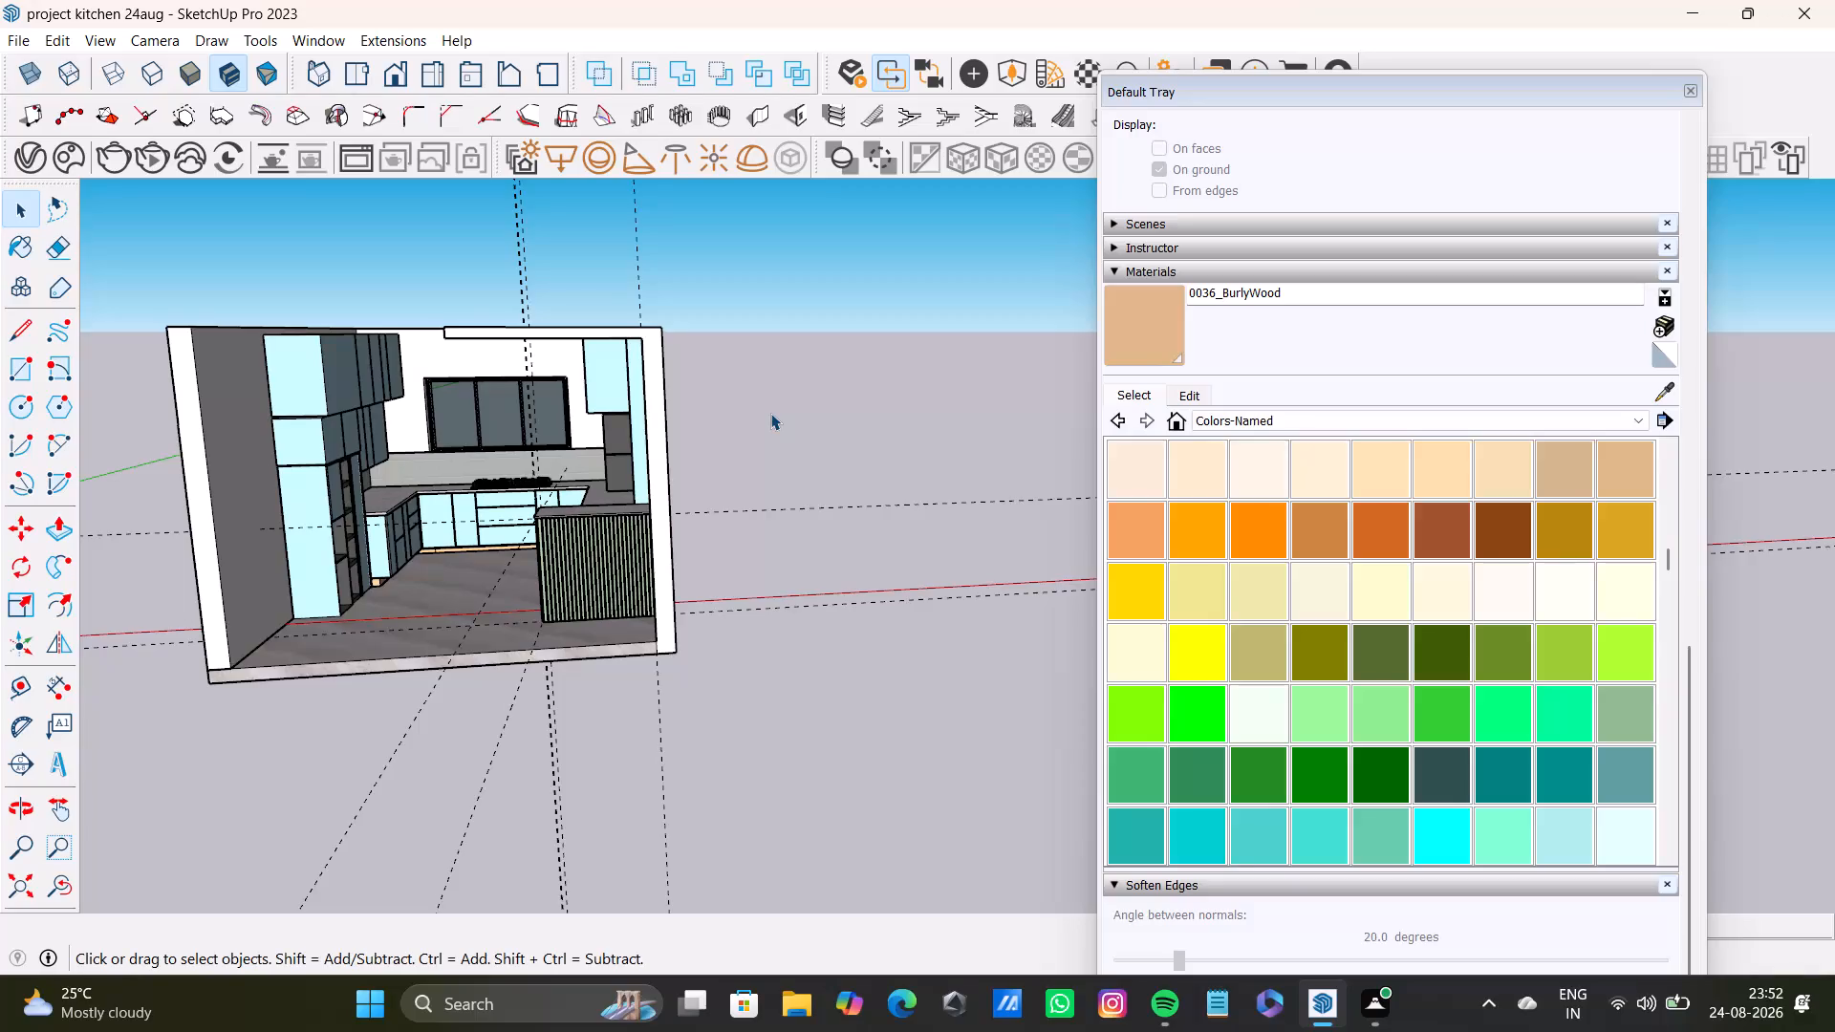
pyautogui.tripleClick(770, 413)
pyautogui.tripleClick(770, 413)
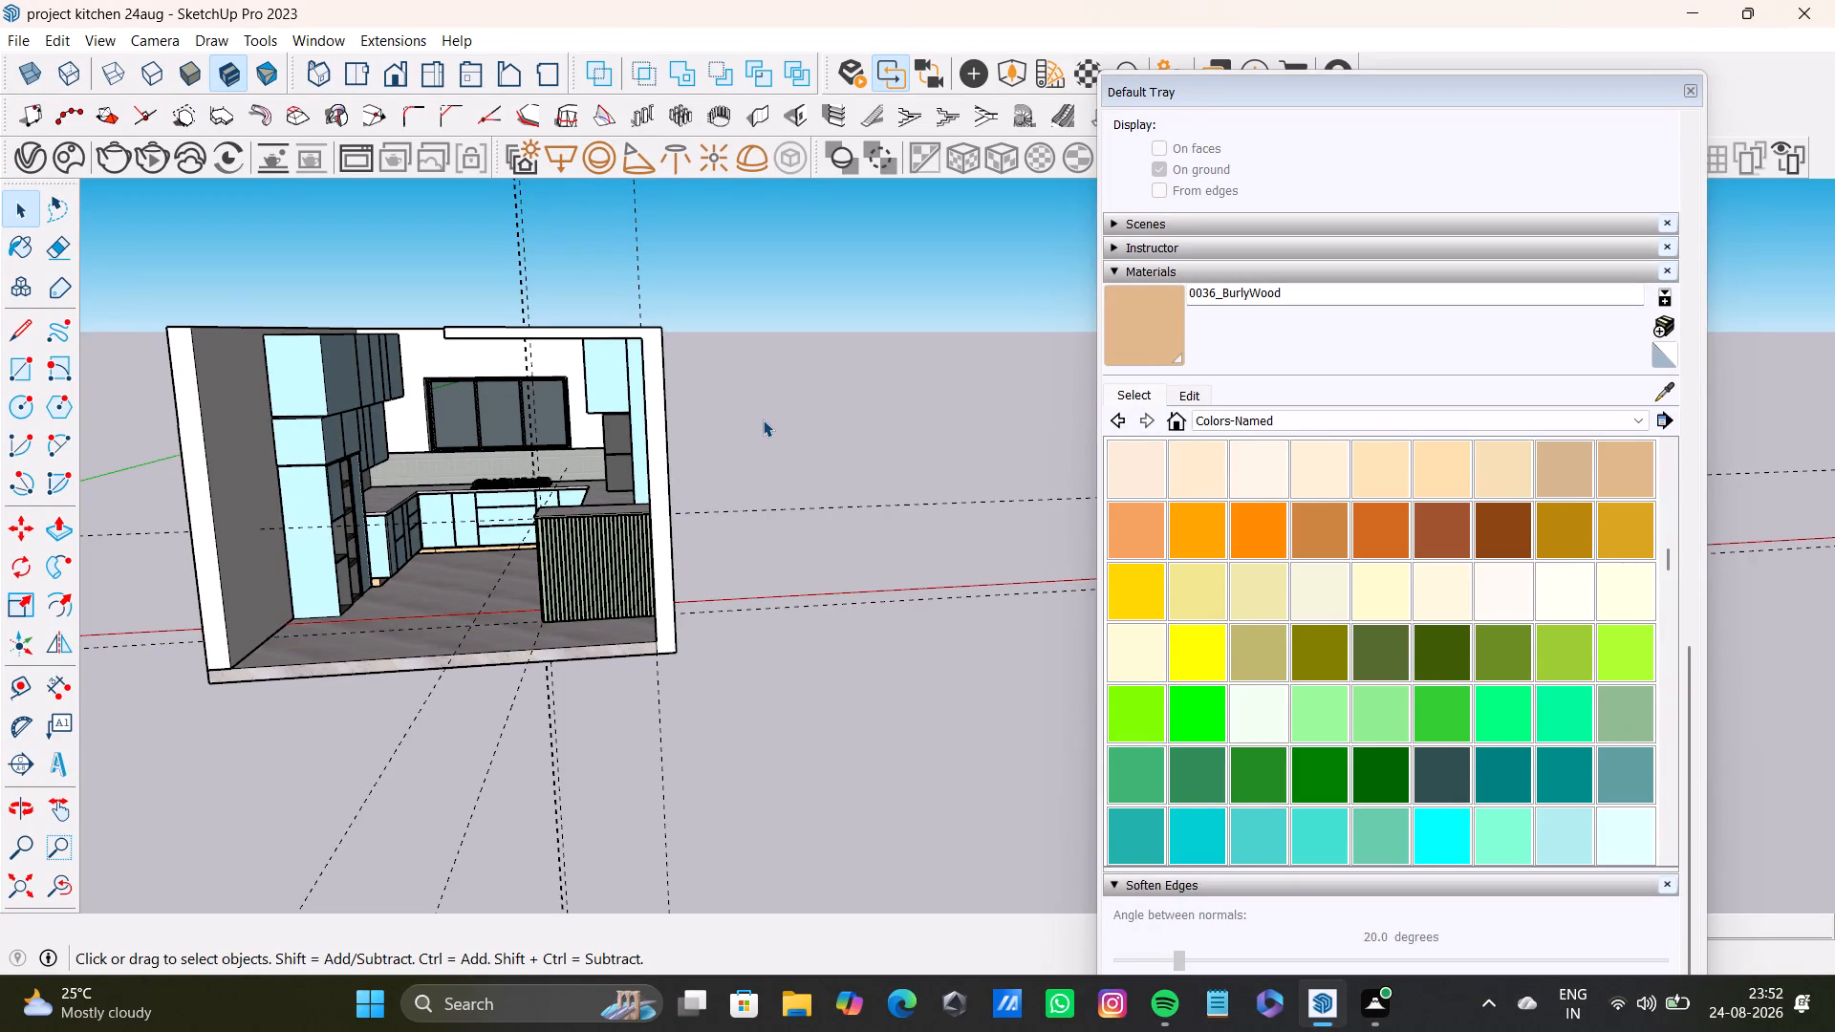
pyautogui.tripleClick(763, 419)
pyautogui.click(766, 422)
# Examine the kitchen interior, checking the corner base cabinets and plinths, the slatted counter end, the wall units, countertop and tiled backsplash.
pyautogui.scroll(-6, 596, 498)
pyautogui.scroll(14, 572, 550)
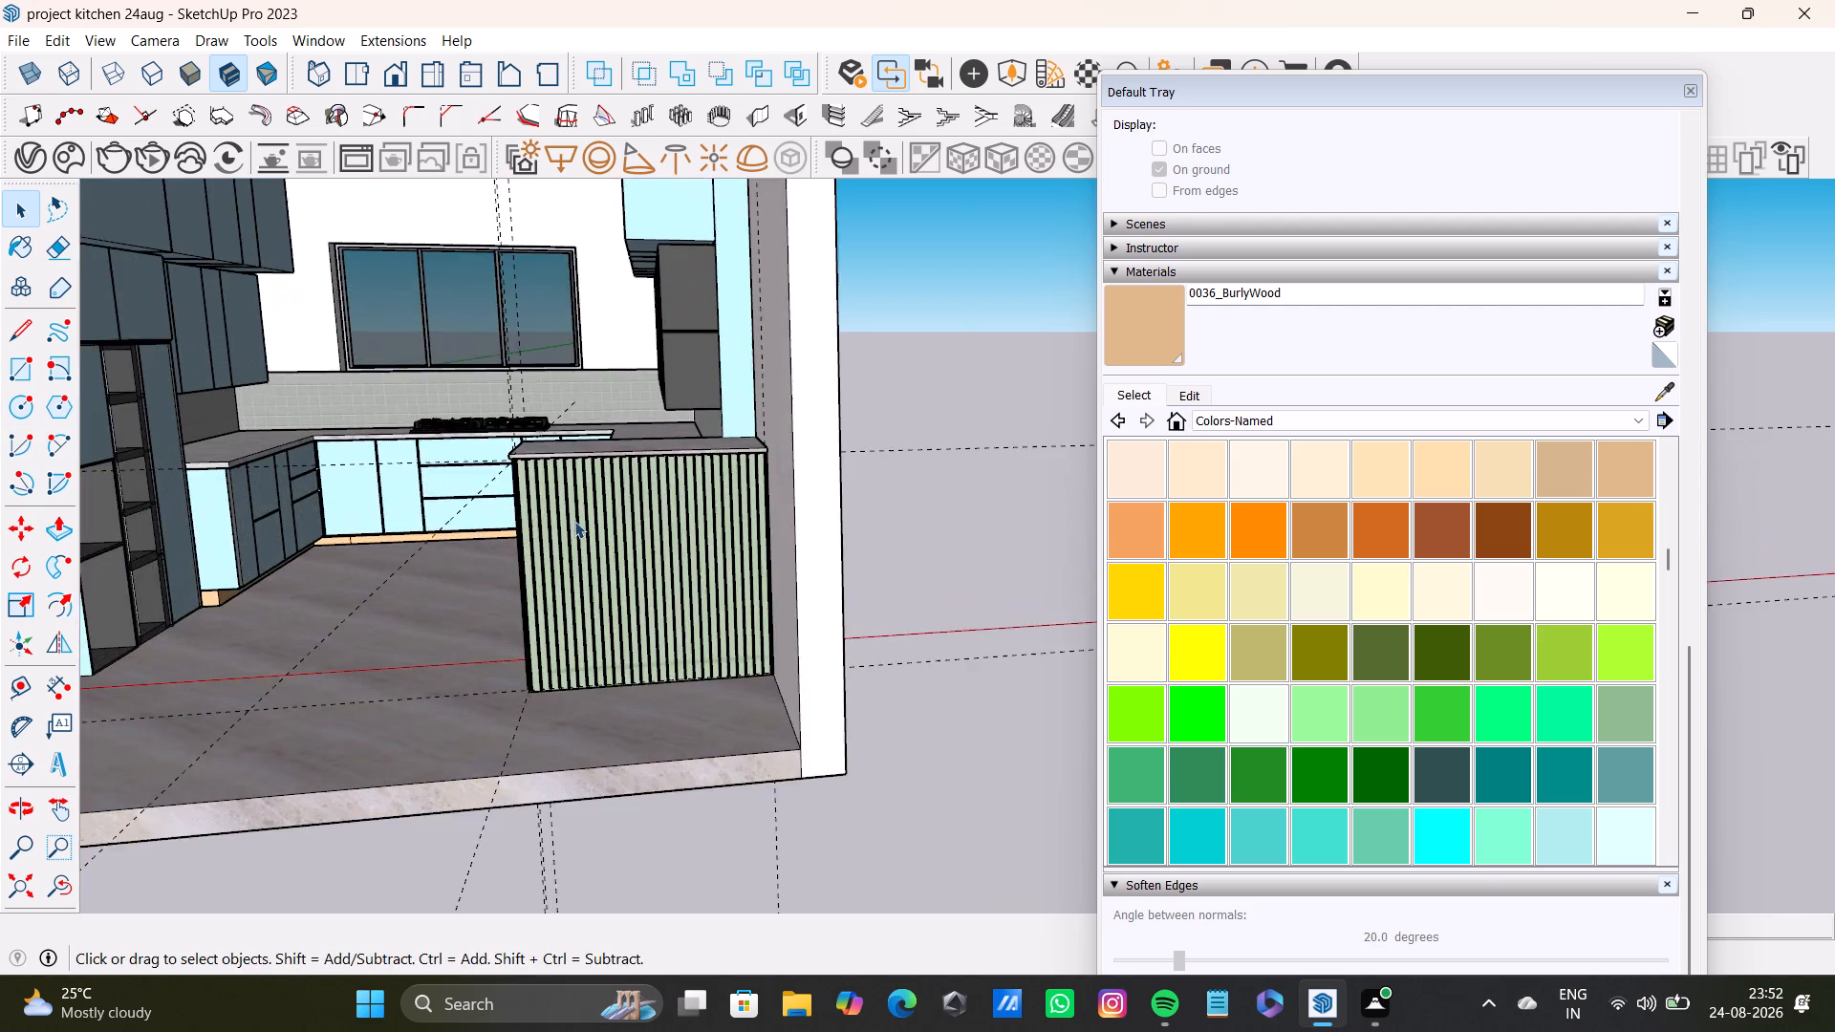
pyautogui.scroll(3, 574, 521)
pyautogui.moveTo(574, 521); pyautogui.dragTo(706, 536, button='middle')
pyautogui.scroll(2, 546, 541)
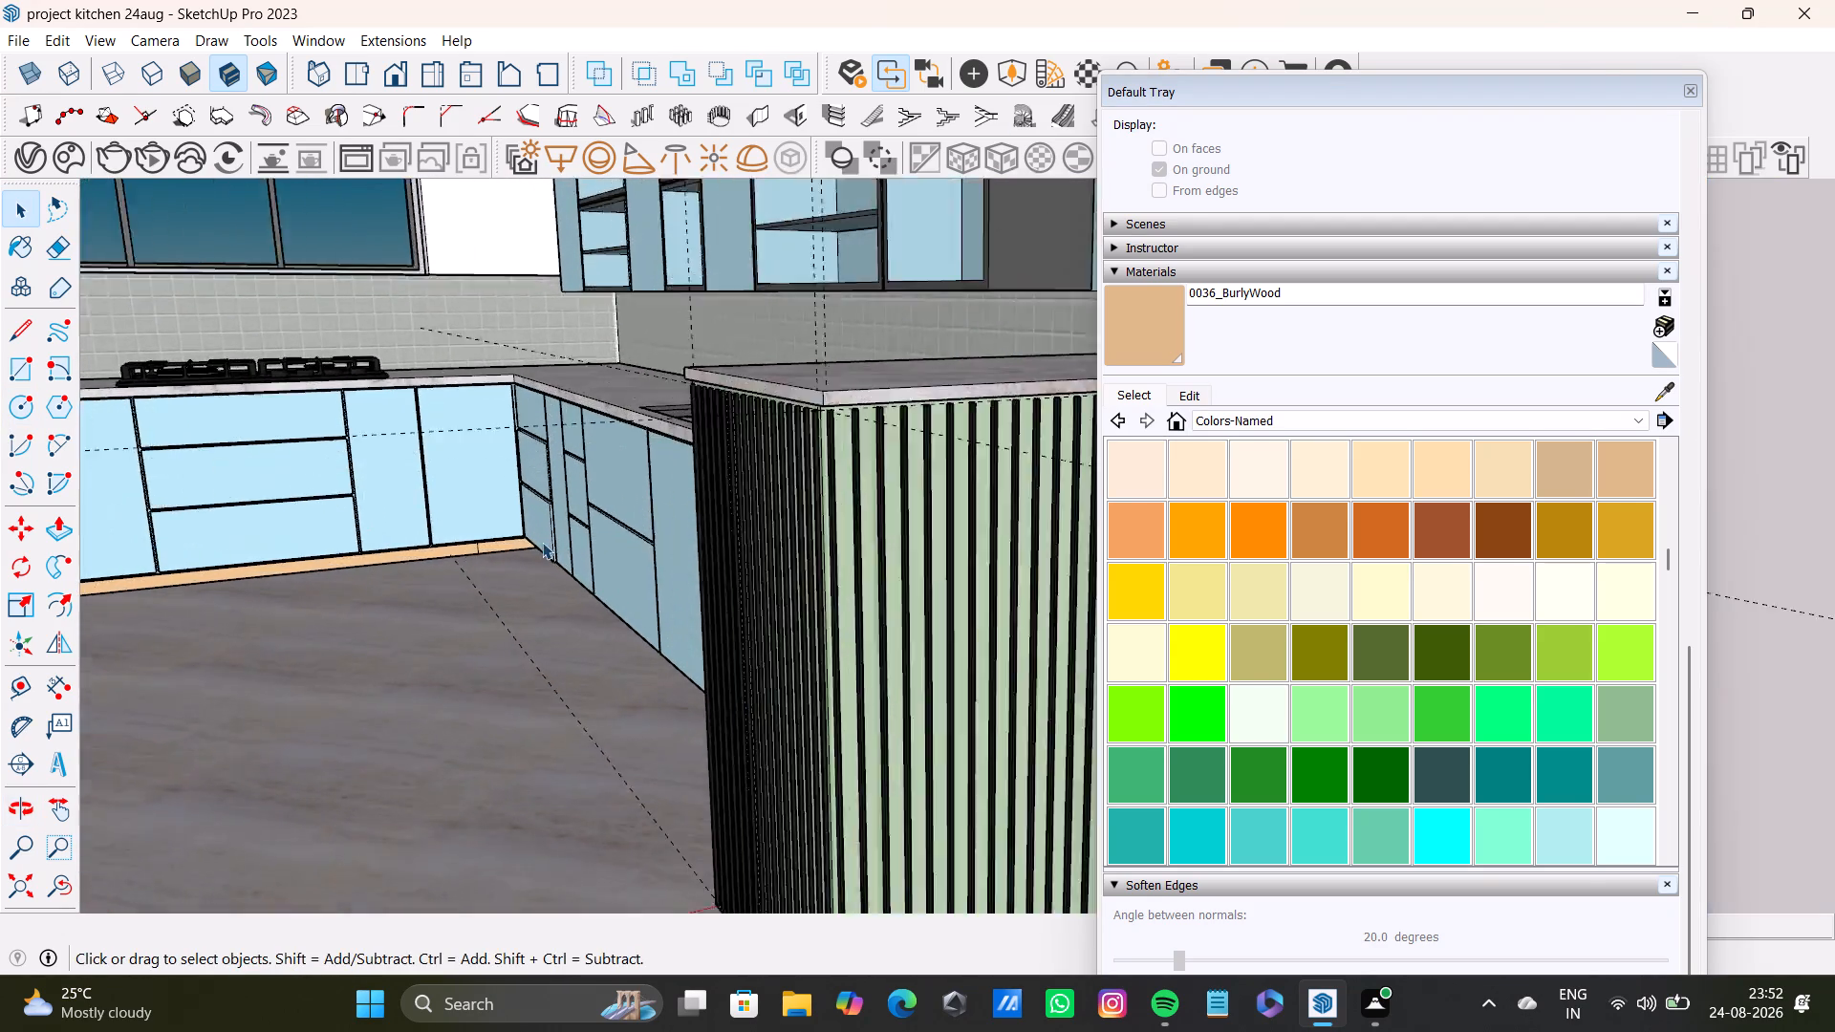
pyautogui.scroll(4, 542, 542)
pyautogui.moveTo(542, 542); pyautogui.dragTo(620, 498, button='middle')
pyautogui.scroll(12, 549, 467)
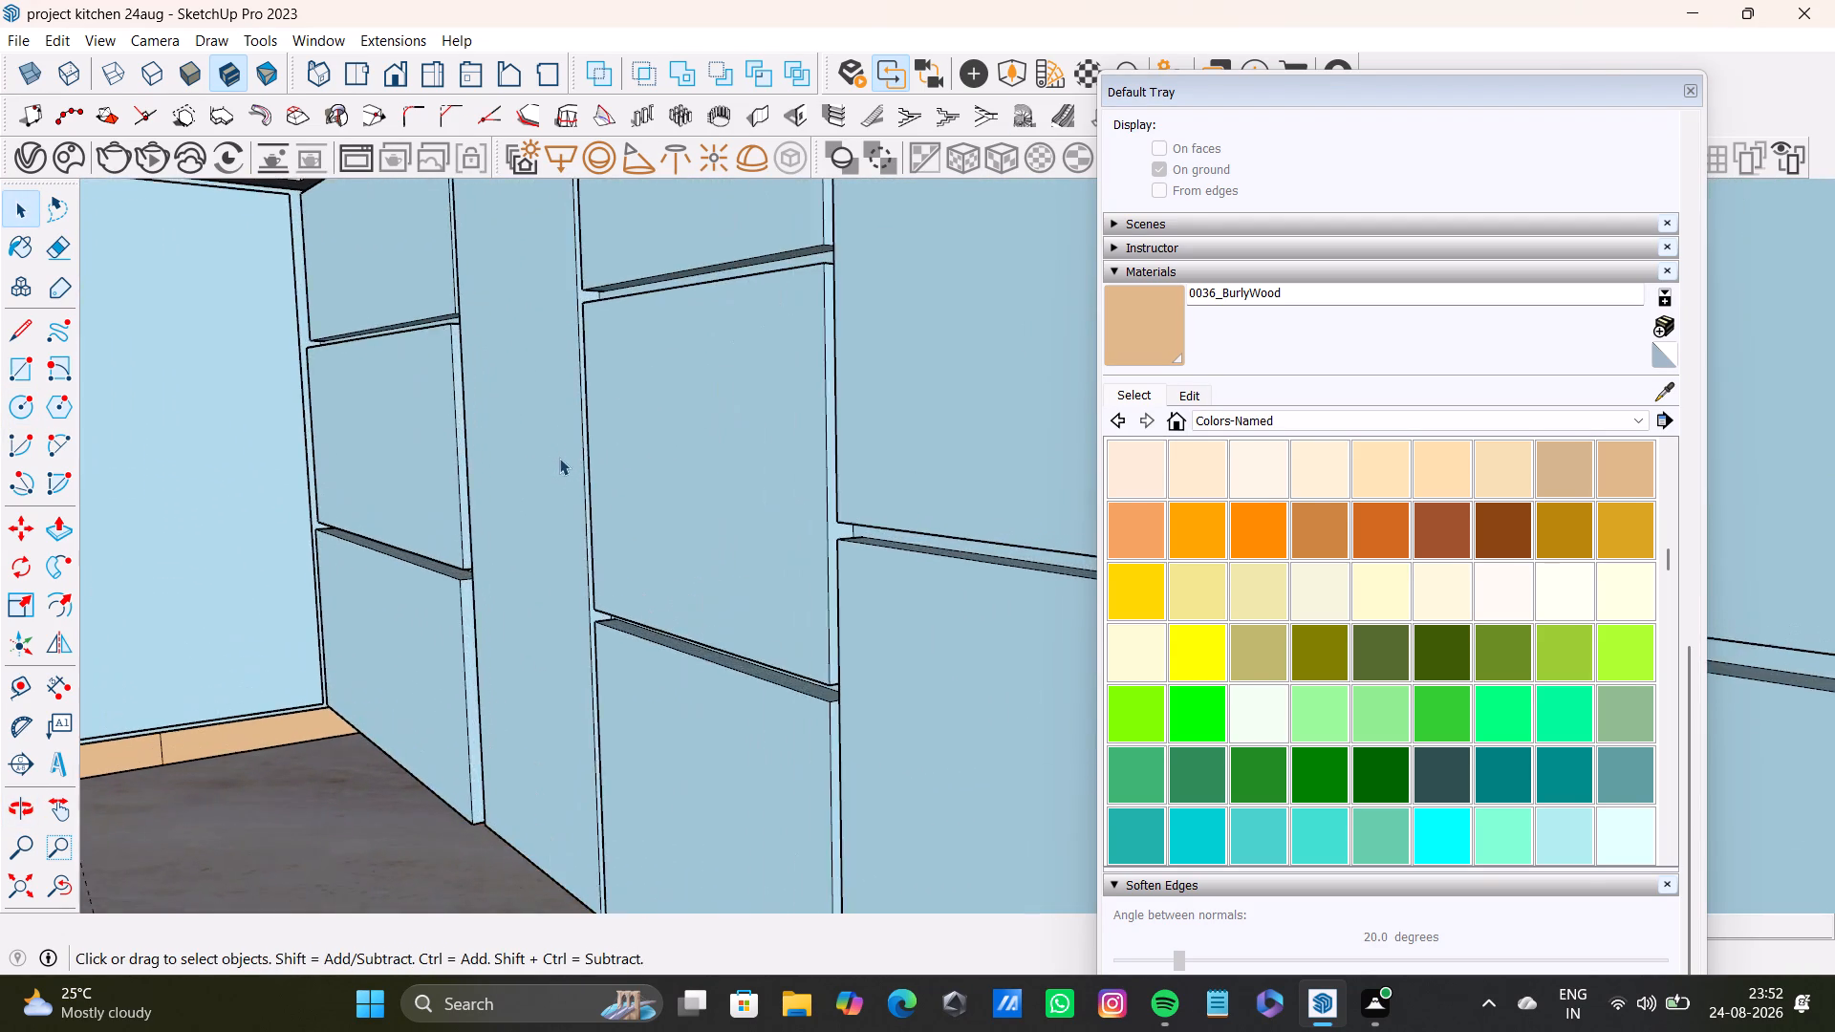
pyautogui.moveTo(559, 458); pyautogui.dragTo(583, 502, button='middle')
pyautogui.scroll(-11, 572, 500)
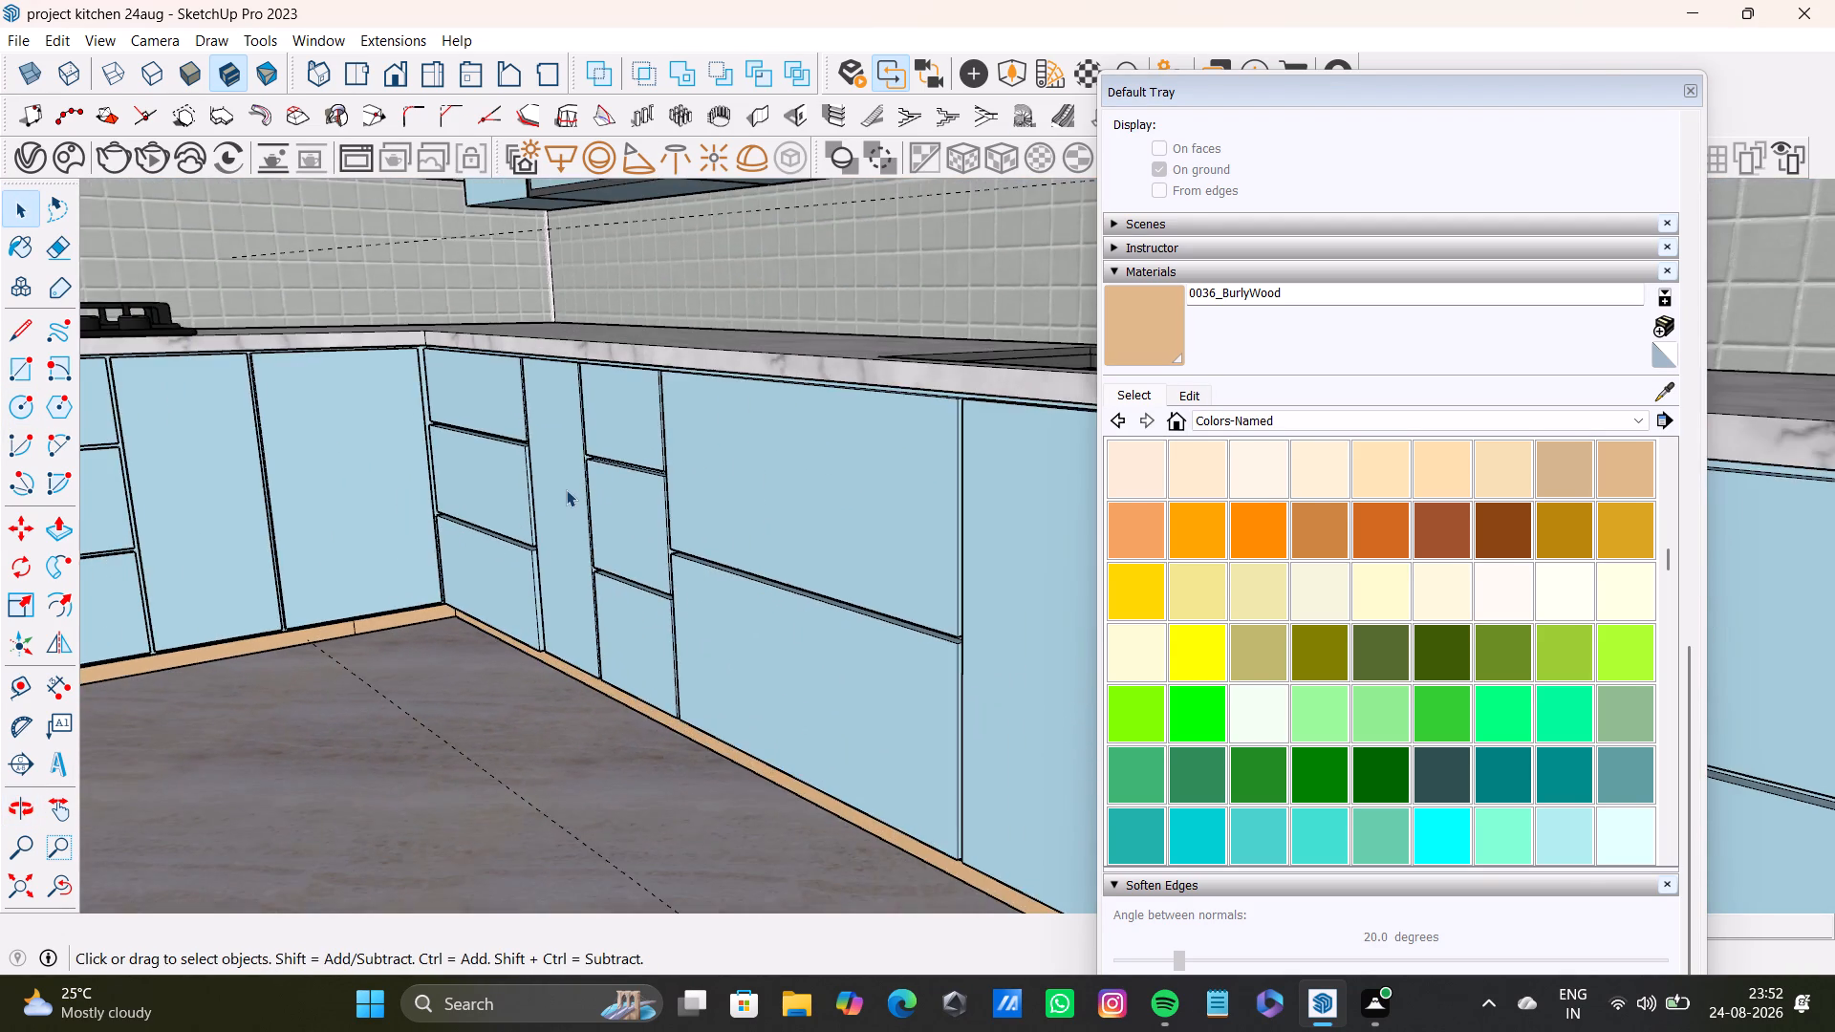
pyautogui.scroll(6, 388, 505)
pyautogui.keyDown('shift'); pyautogui.moveTo(315, 457); pyautogui.dragTo(591, 505, button='middle'); pyautogui.keyUp('shift')
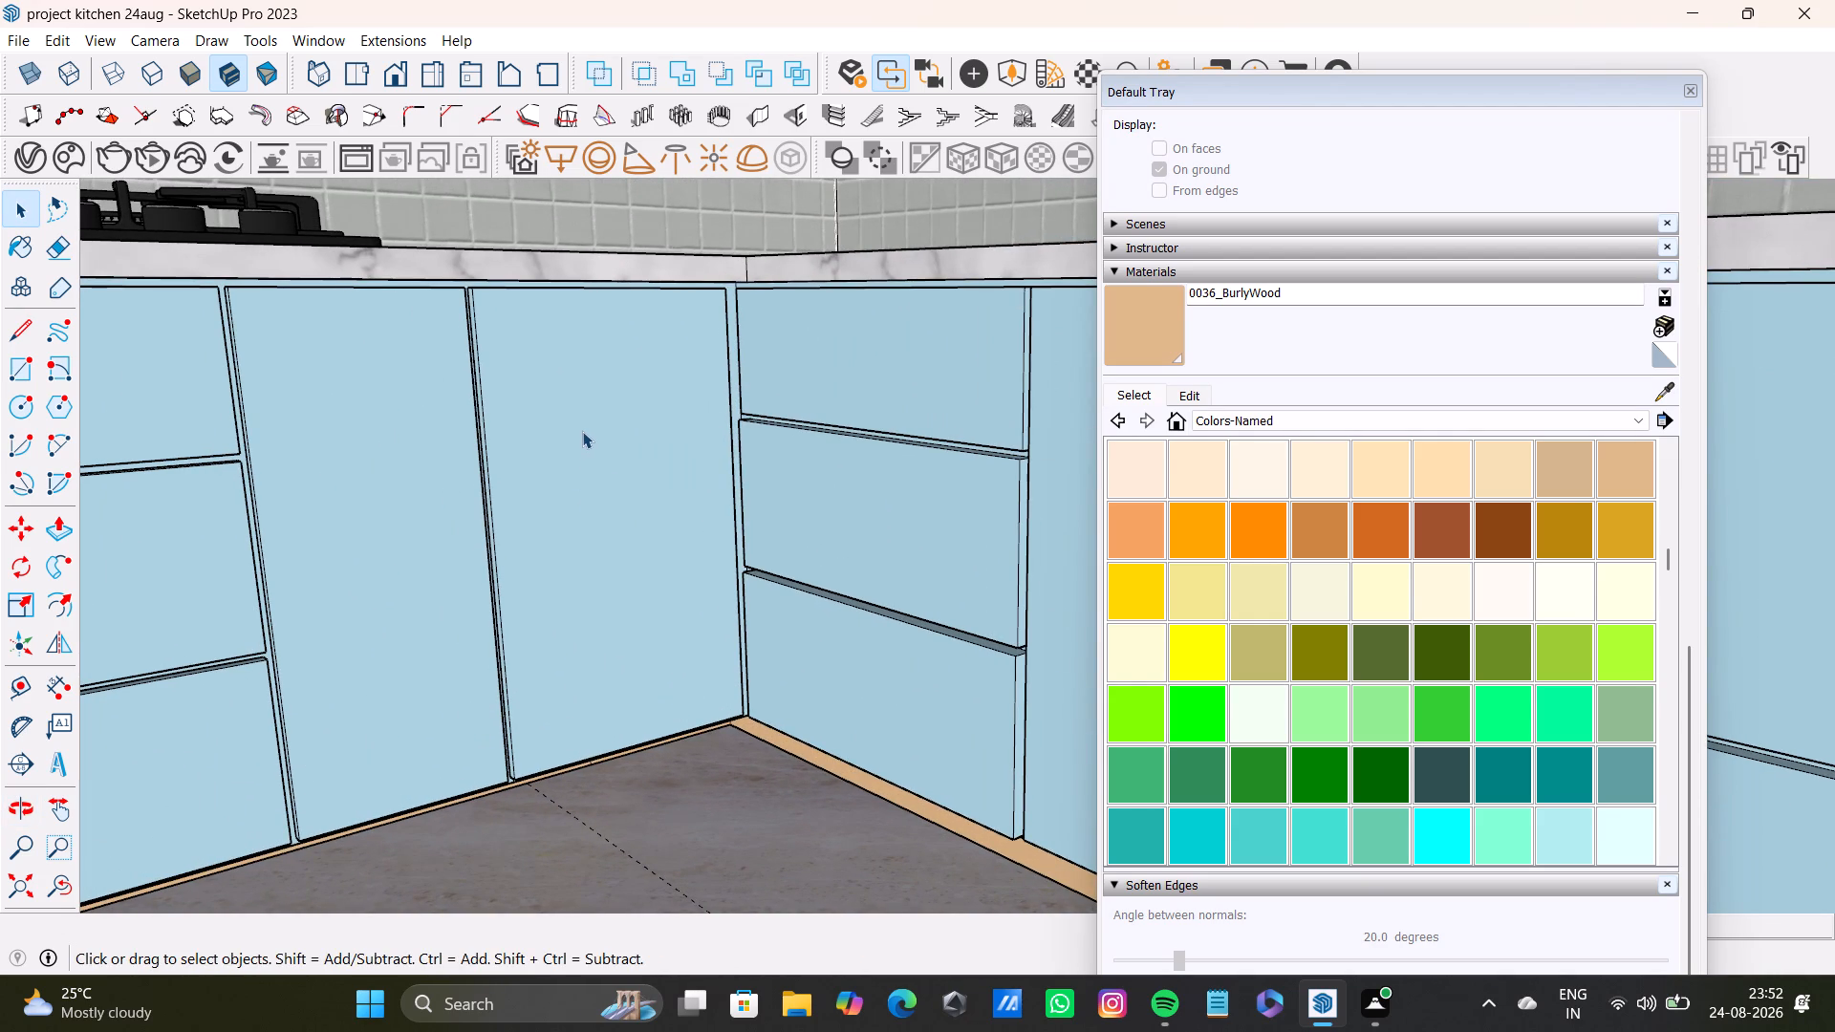
pyautogui.scroll(-13, 503, 447)
pyautogui.scroll(-3, 572, 530)
pyautogui.moveTo(574, 531); pyautogui.dragTo(186, 685, button='middle')
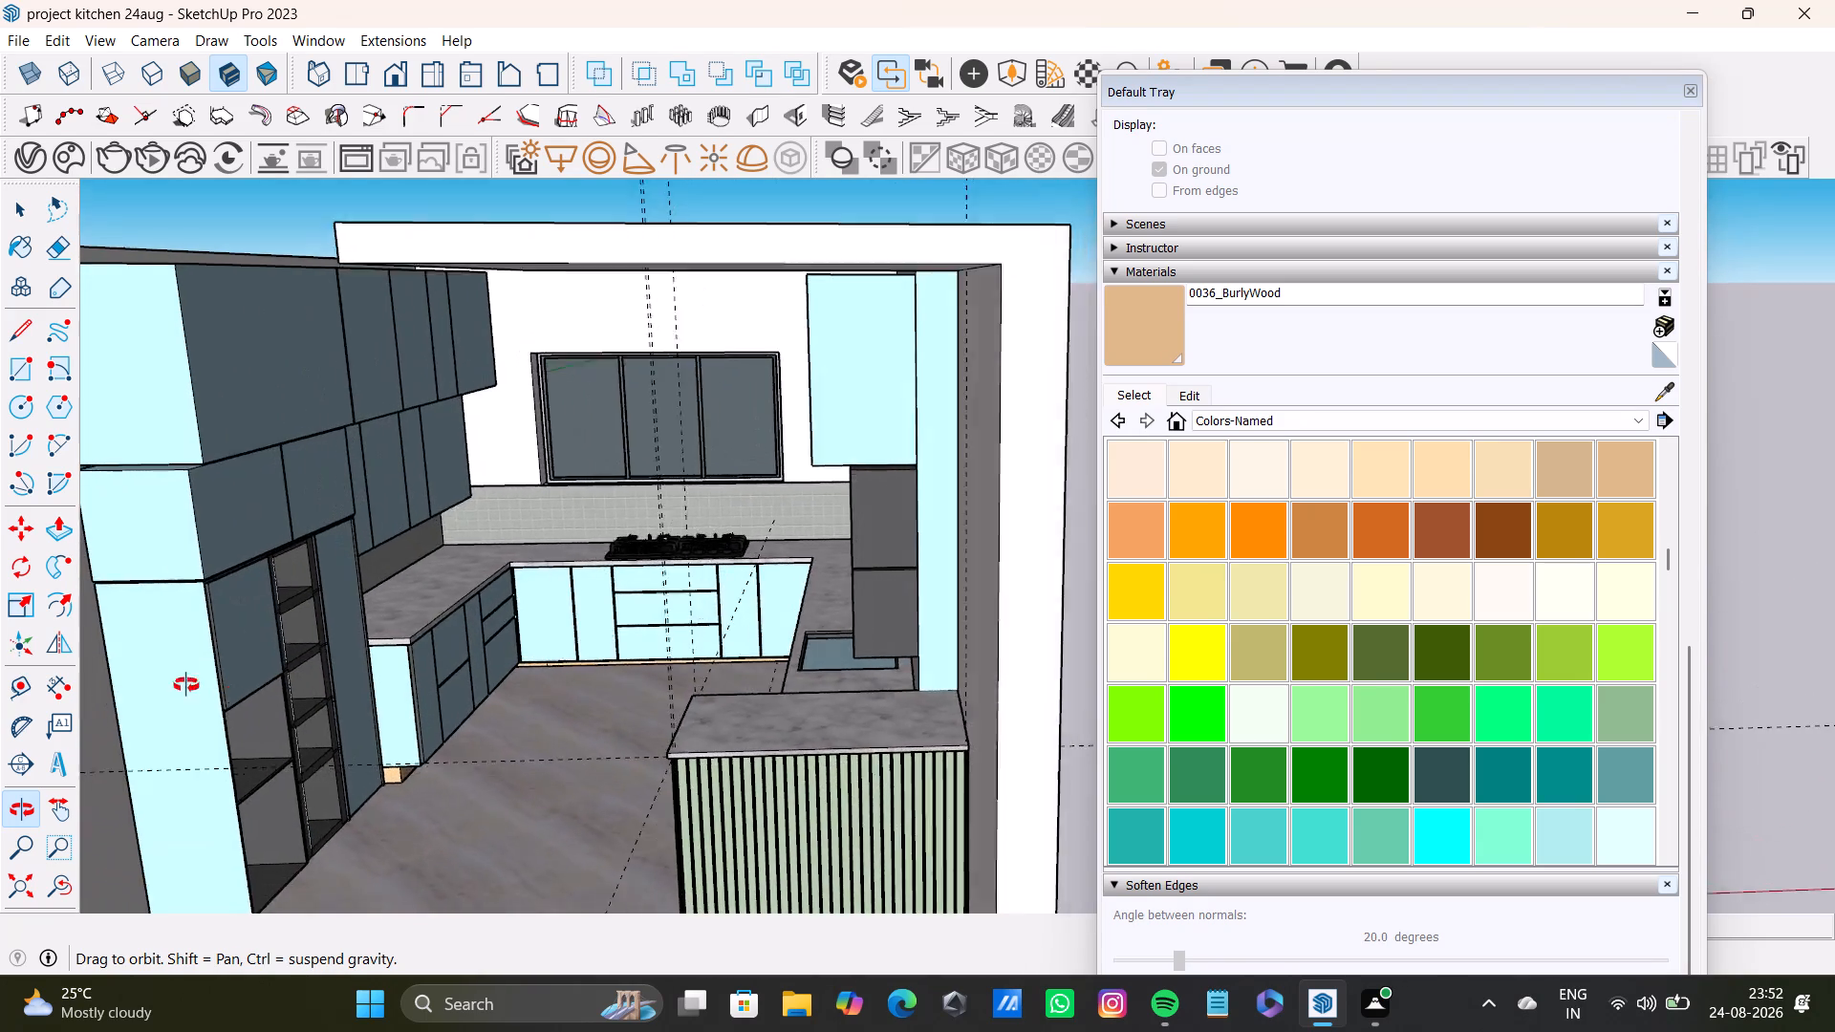
pyautogui.moveTo(186, 685); pyautogui.dragTo(547, 514, button='middle')
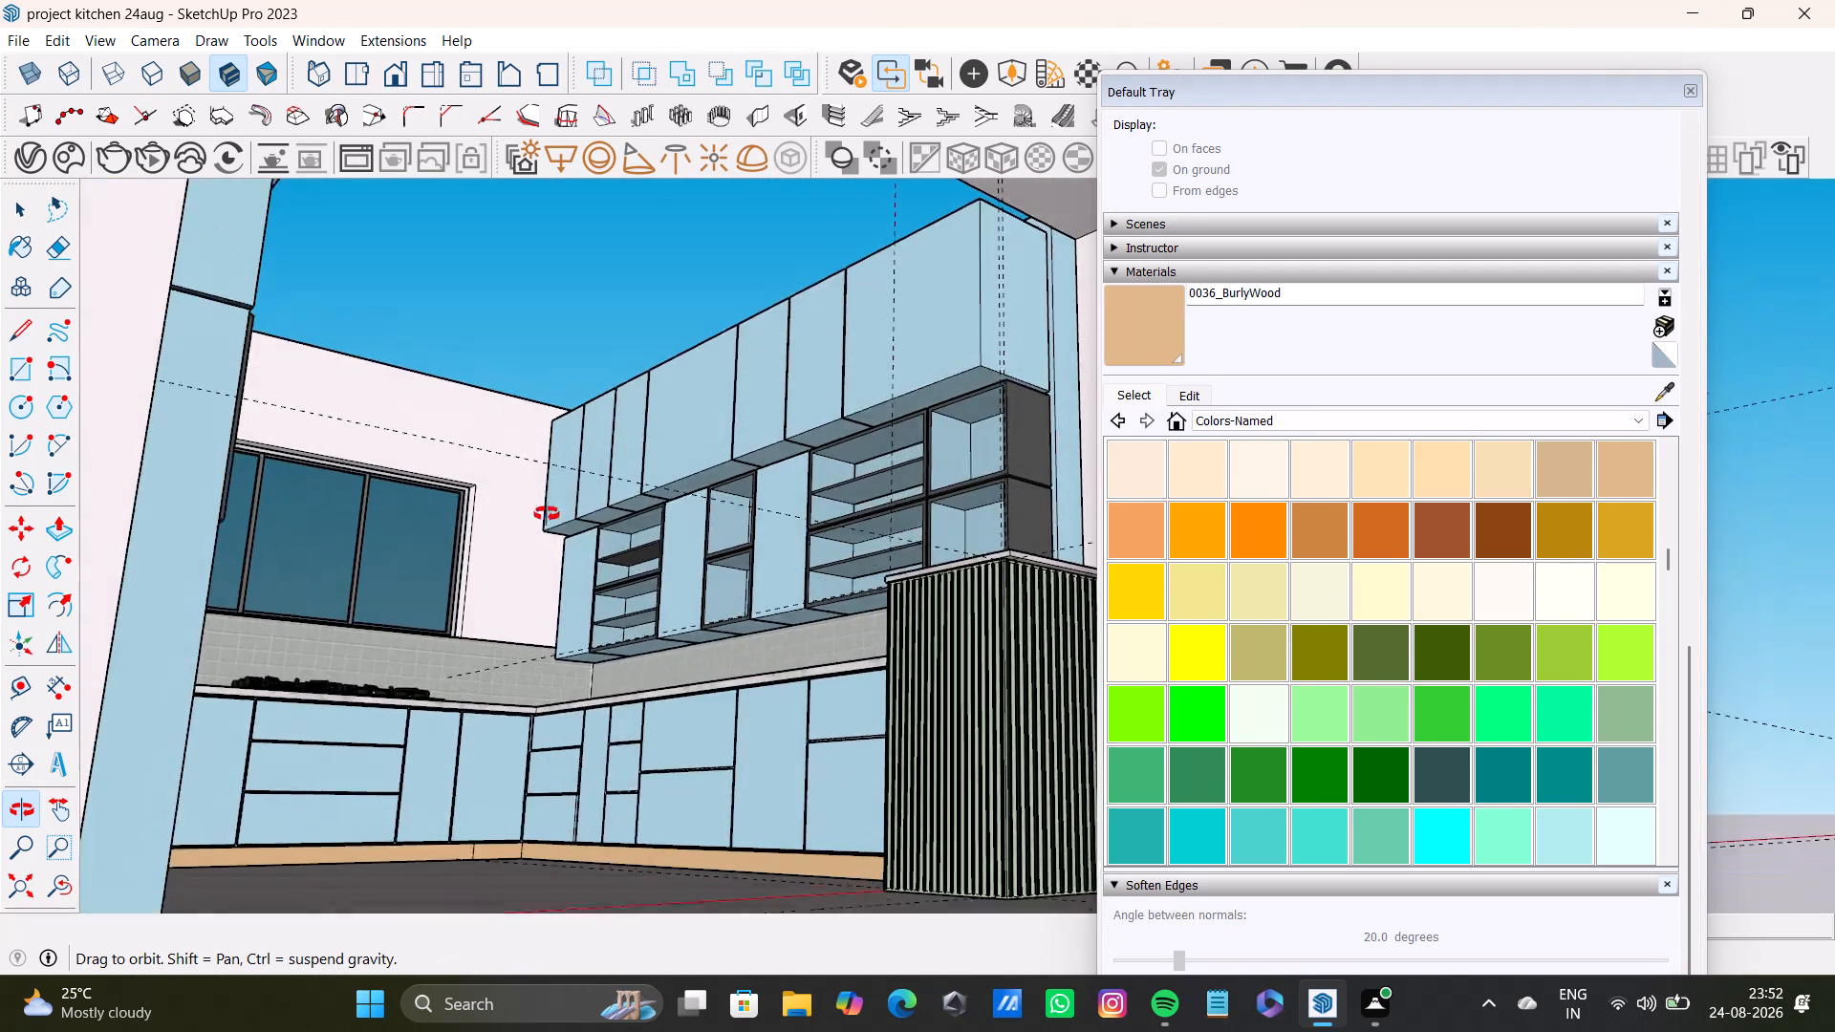
pyautogui.moveTo(547, 514); pyautogui.dragTo(527, 634, button='middle')
pyautogui.scroll(8, 569, 647)
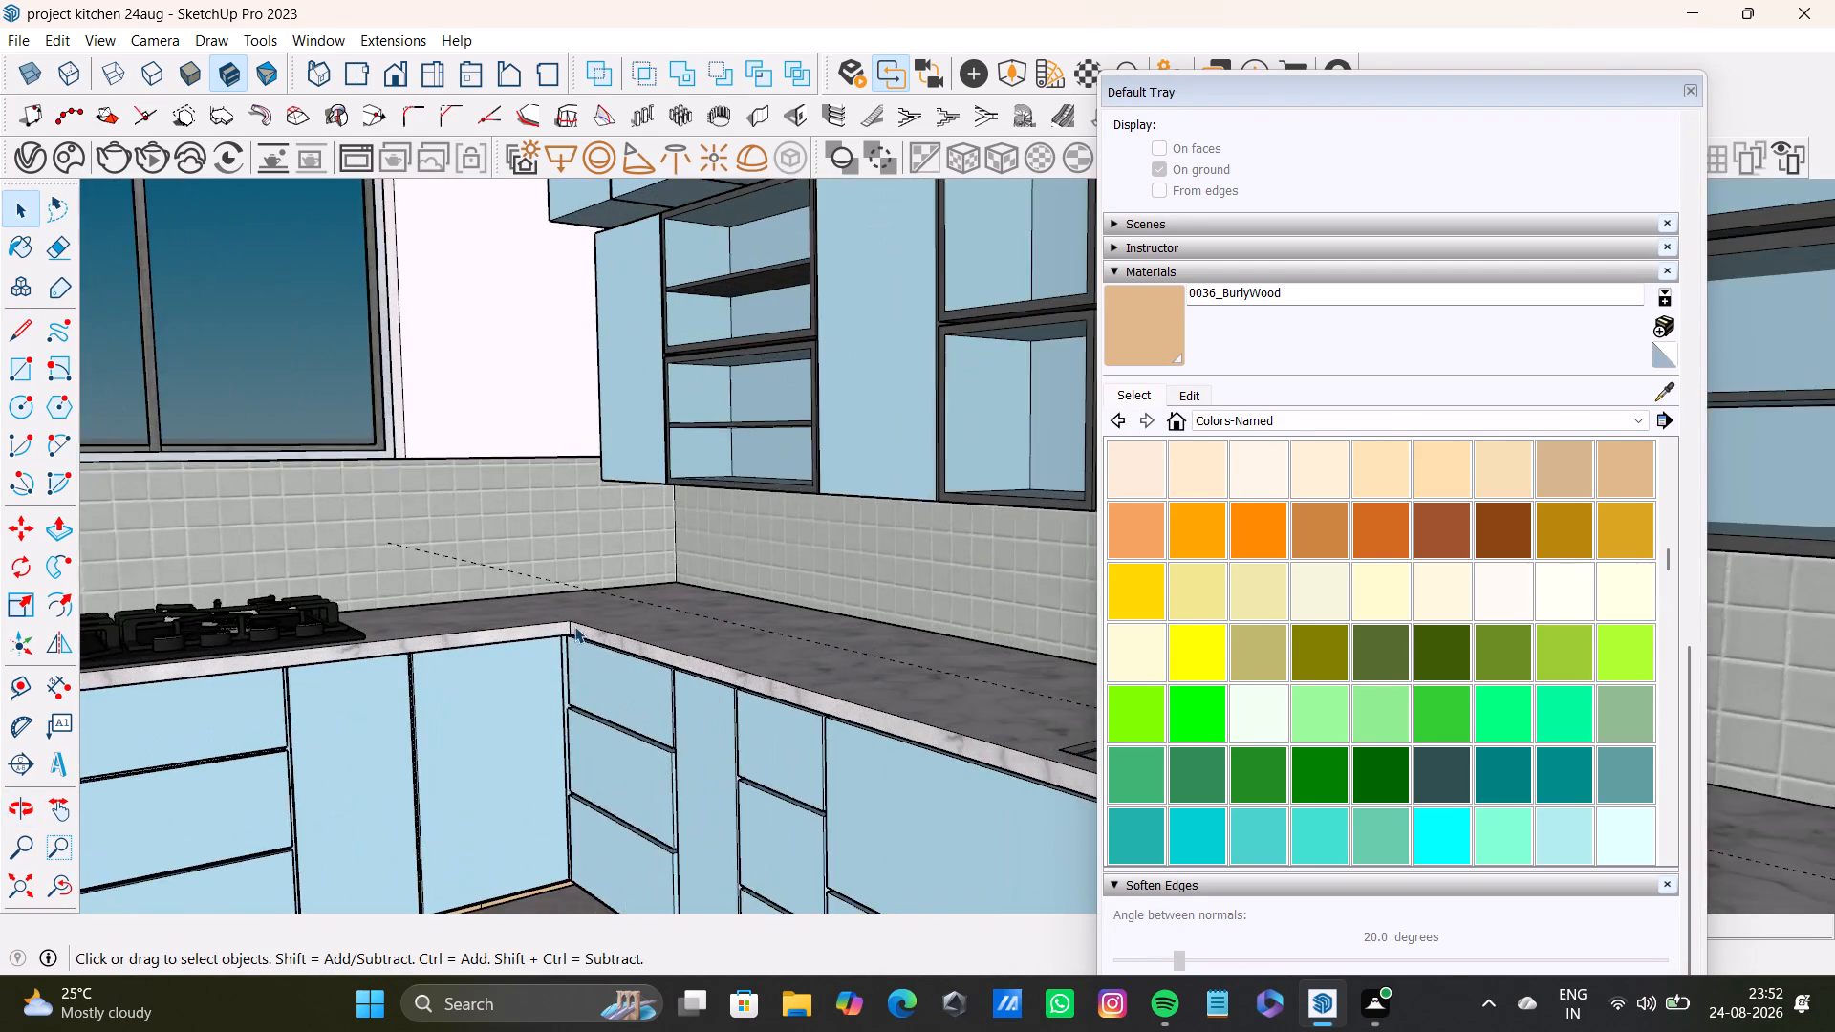
pyautogui.scroll(1, 574, 626)
pyautogui.moveTo(574, 626); pyautogui.dragTo(589, 554, button='middle')
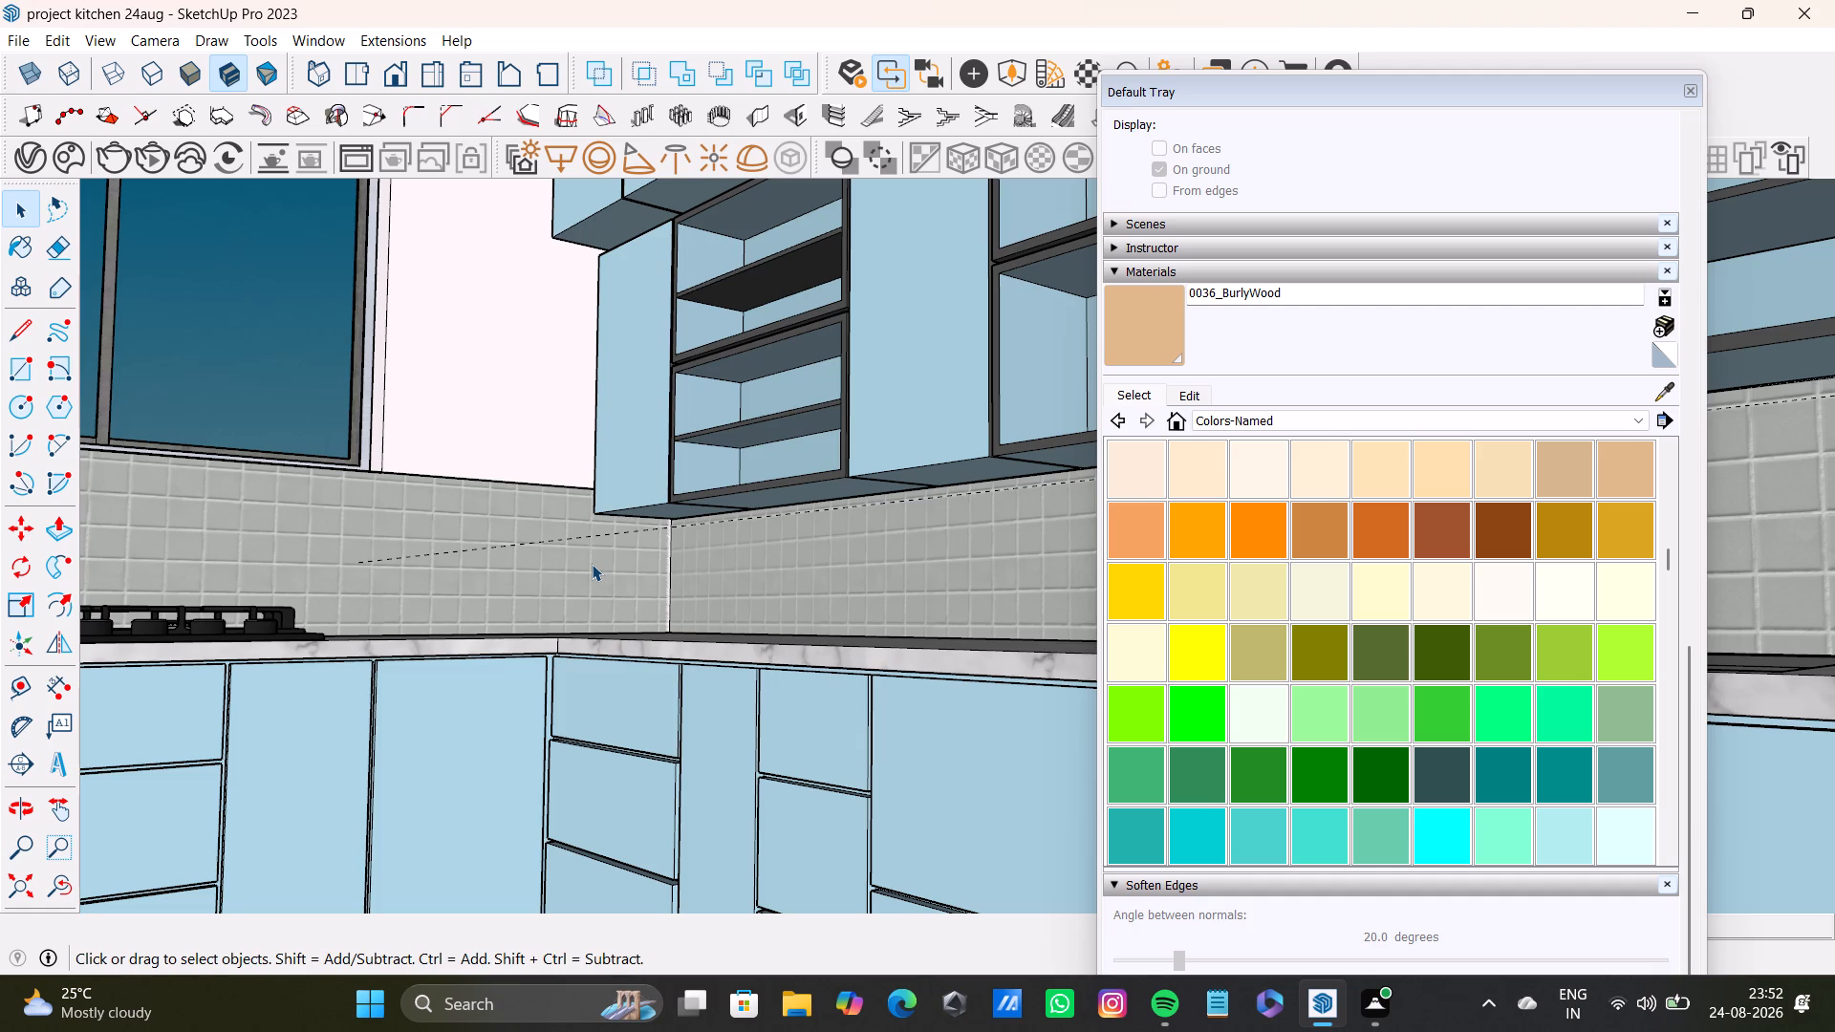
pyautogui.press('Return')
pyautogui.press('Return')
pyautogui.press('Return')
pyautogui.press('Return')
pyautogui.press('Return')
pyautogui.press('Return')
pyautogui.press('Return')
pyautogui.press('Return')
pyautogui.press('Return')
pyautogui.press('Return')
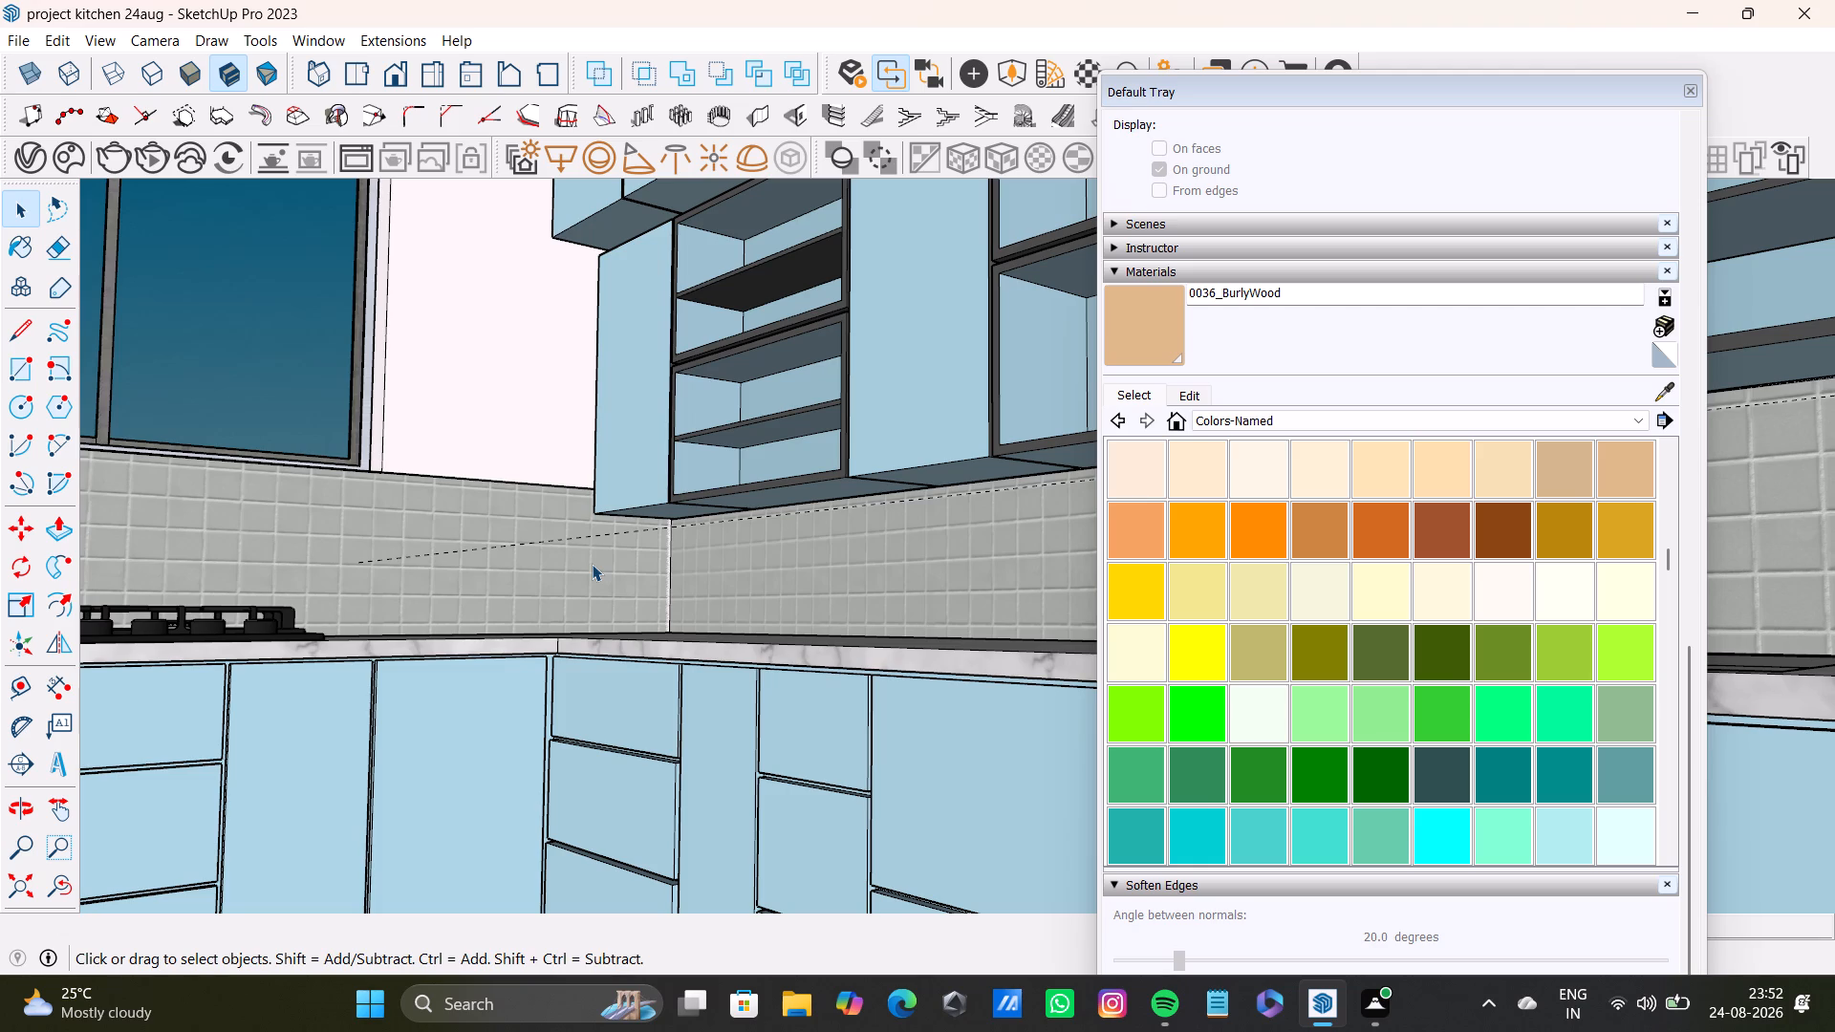
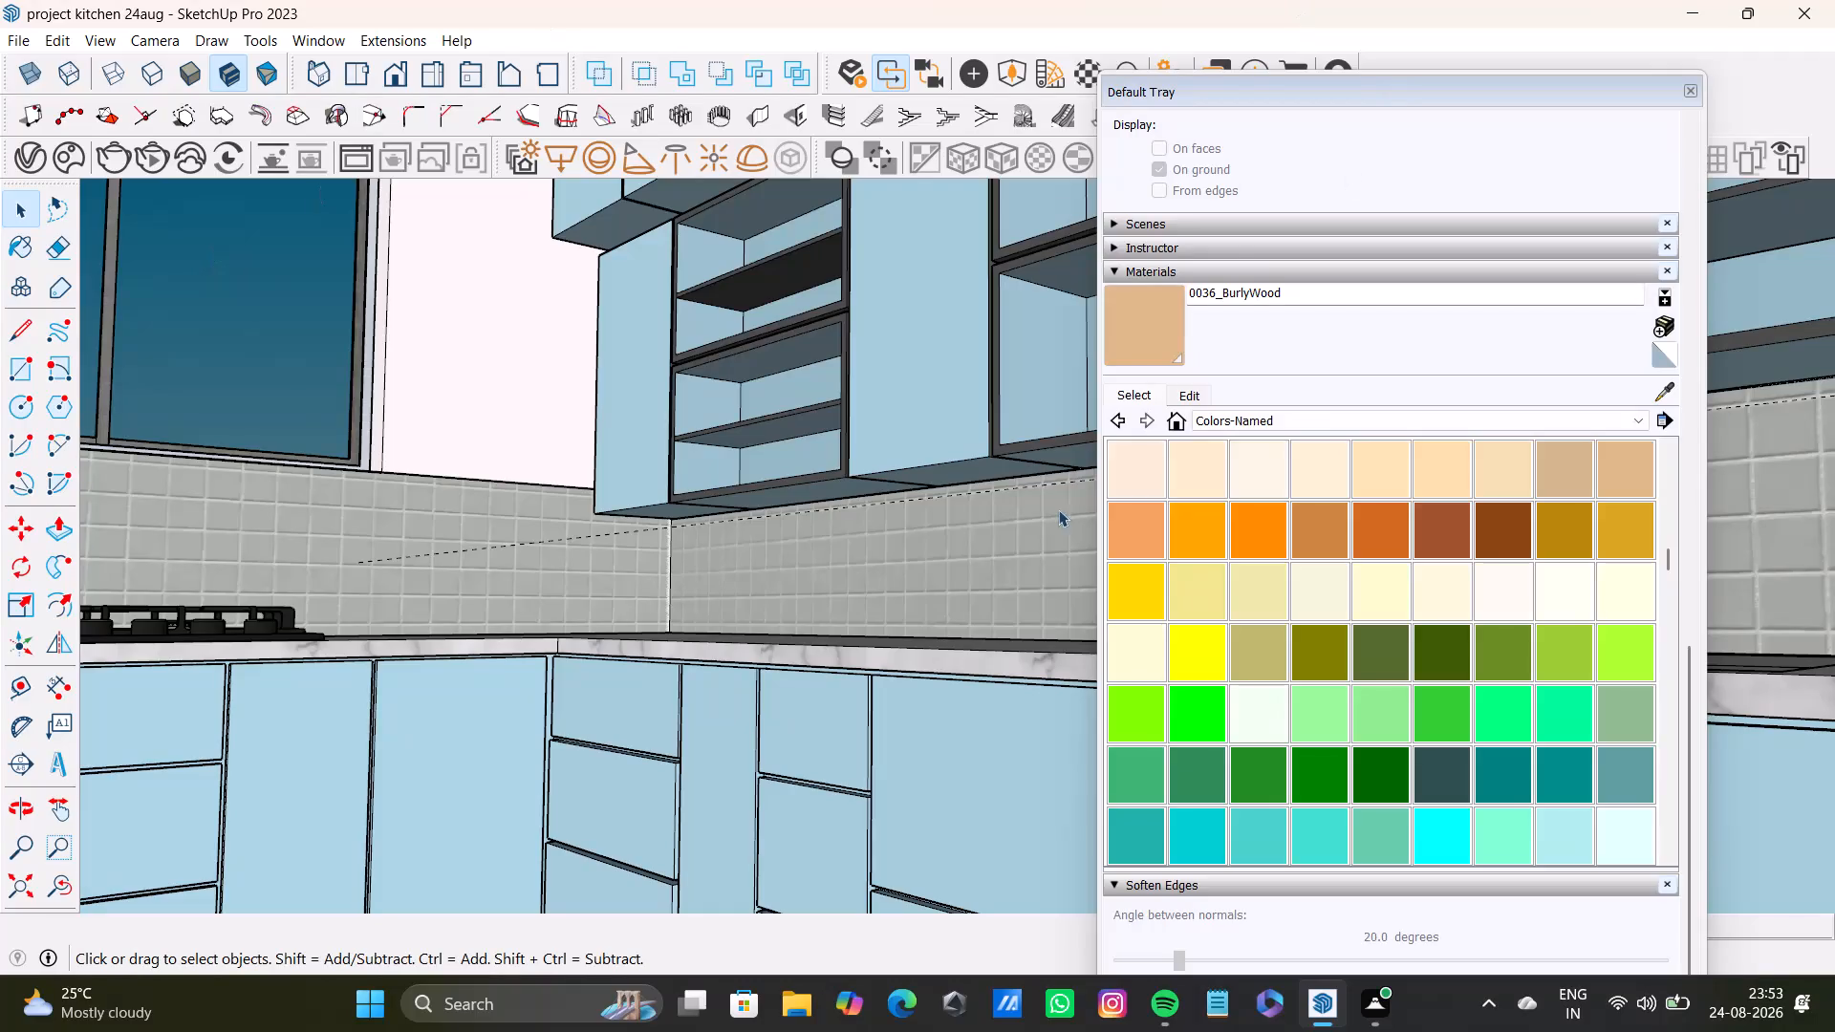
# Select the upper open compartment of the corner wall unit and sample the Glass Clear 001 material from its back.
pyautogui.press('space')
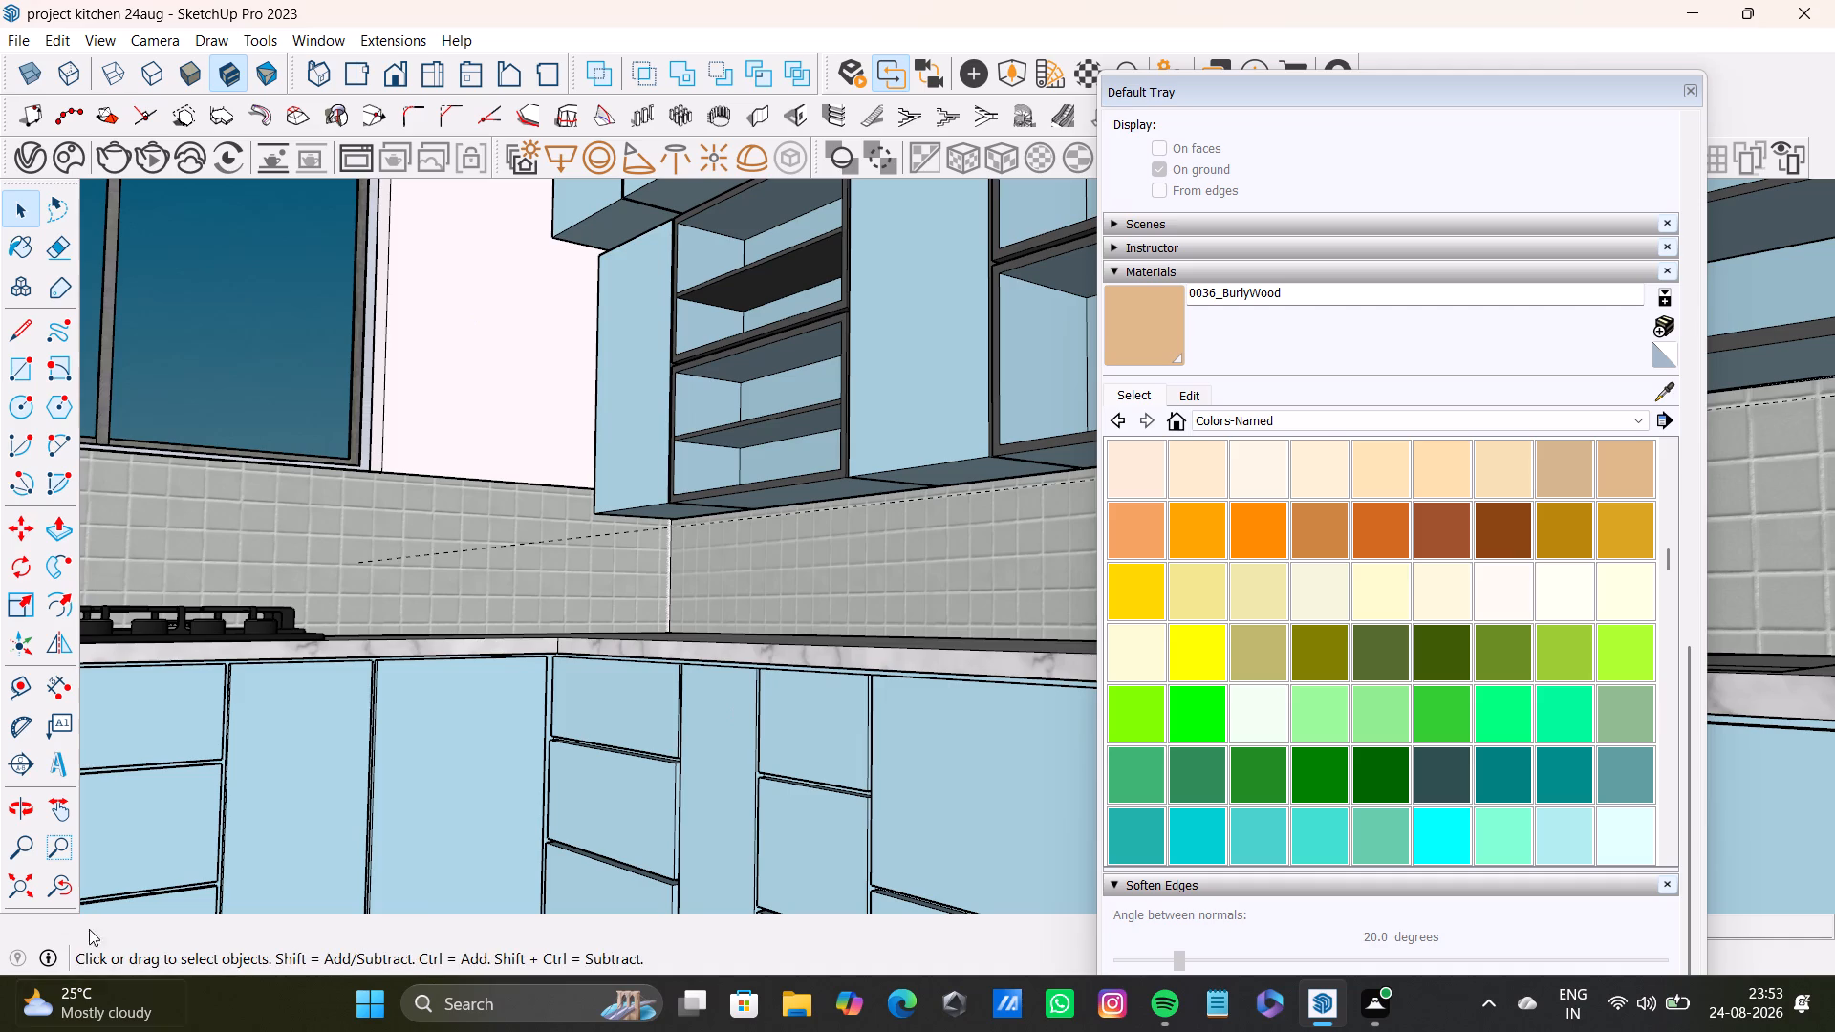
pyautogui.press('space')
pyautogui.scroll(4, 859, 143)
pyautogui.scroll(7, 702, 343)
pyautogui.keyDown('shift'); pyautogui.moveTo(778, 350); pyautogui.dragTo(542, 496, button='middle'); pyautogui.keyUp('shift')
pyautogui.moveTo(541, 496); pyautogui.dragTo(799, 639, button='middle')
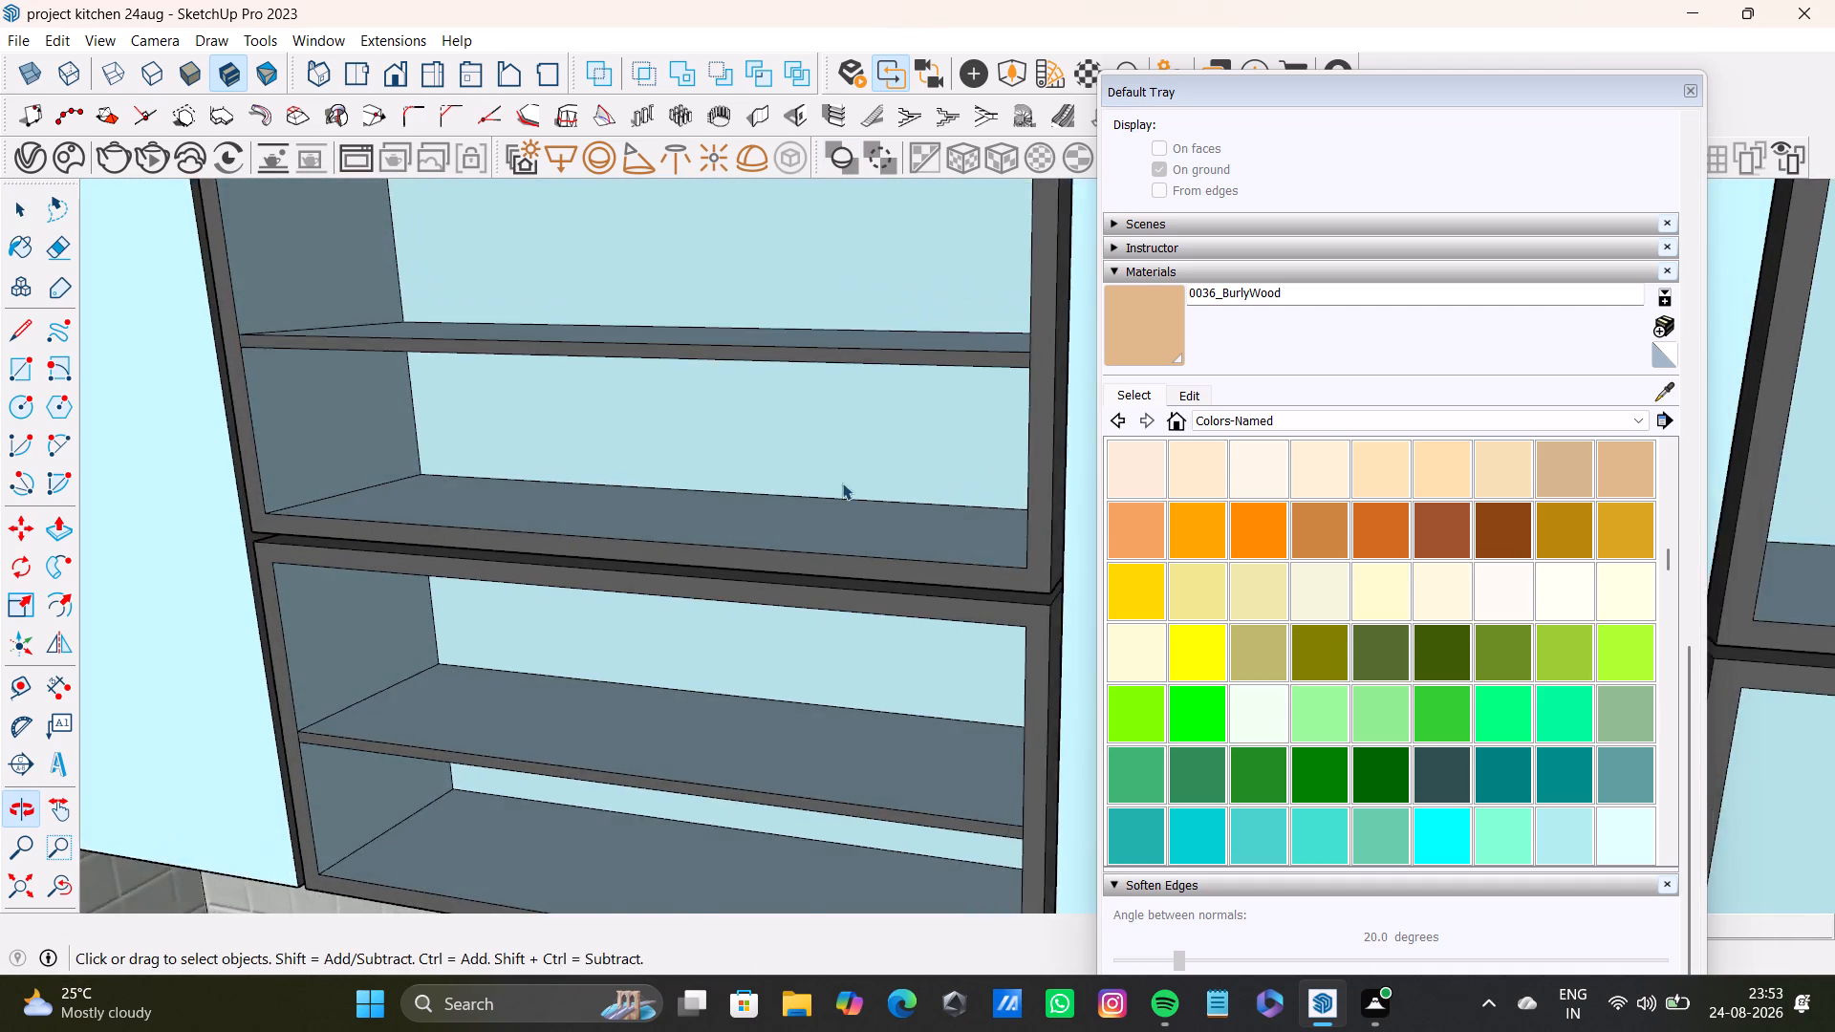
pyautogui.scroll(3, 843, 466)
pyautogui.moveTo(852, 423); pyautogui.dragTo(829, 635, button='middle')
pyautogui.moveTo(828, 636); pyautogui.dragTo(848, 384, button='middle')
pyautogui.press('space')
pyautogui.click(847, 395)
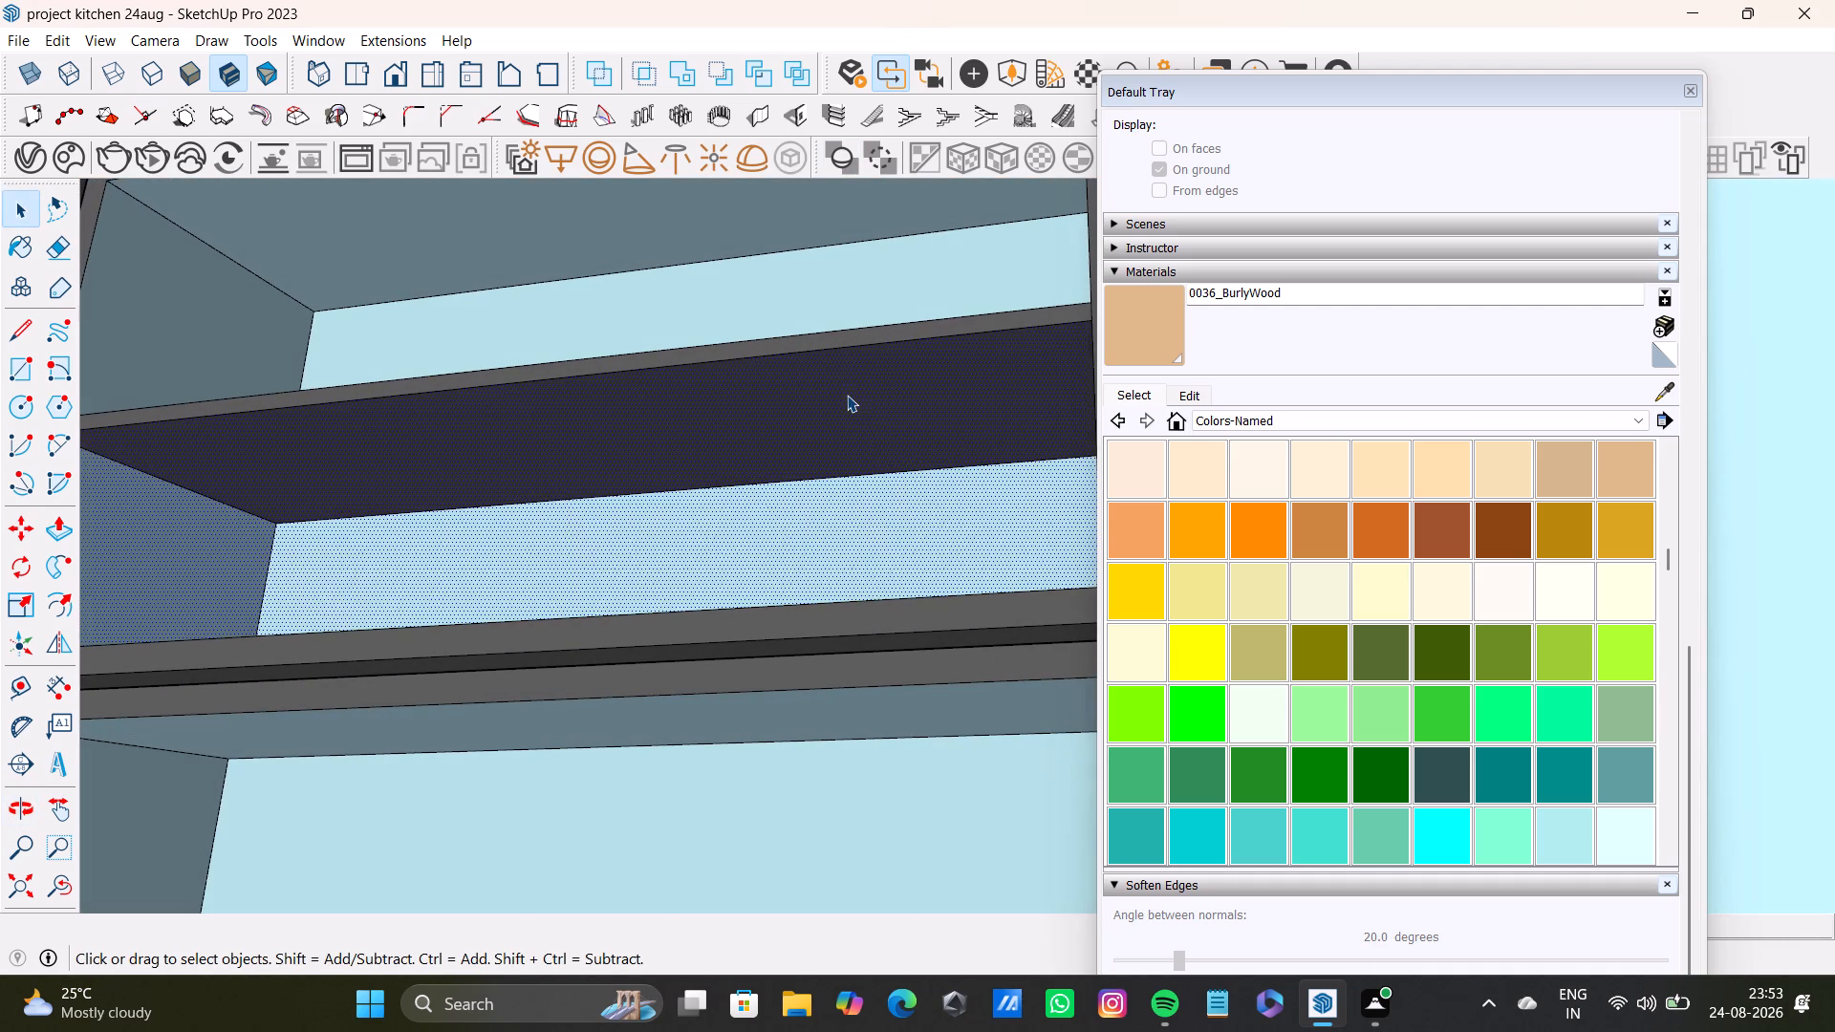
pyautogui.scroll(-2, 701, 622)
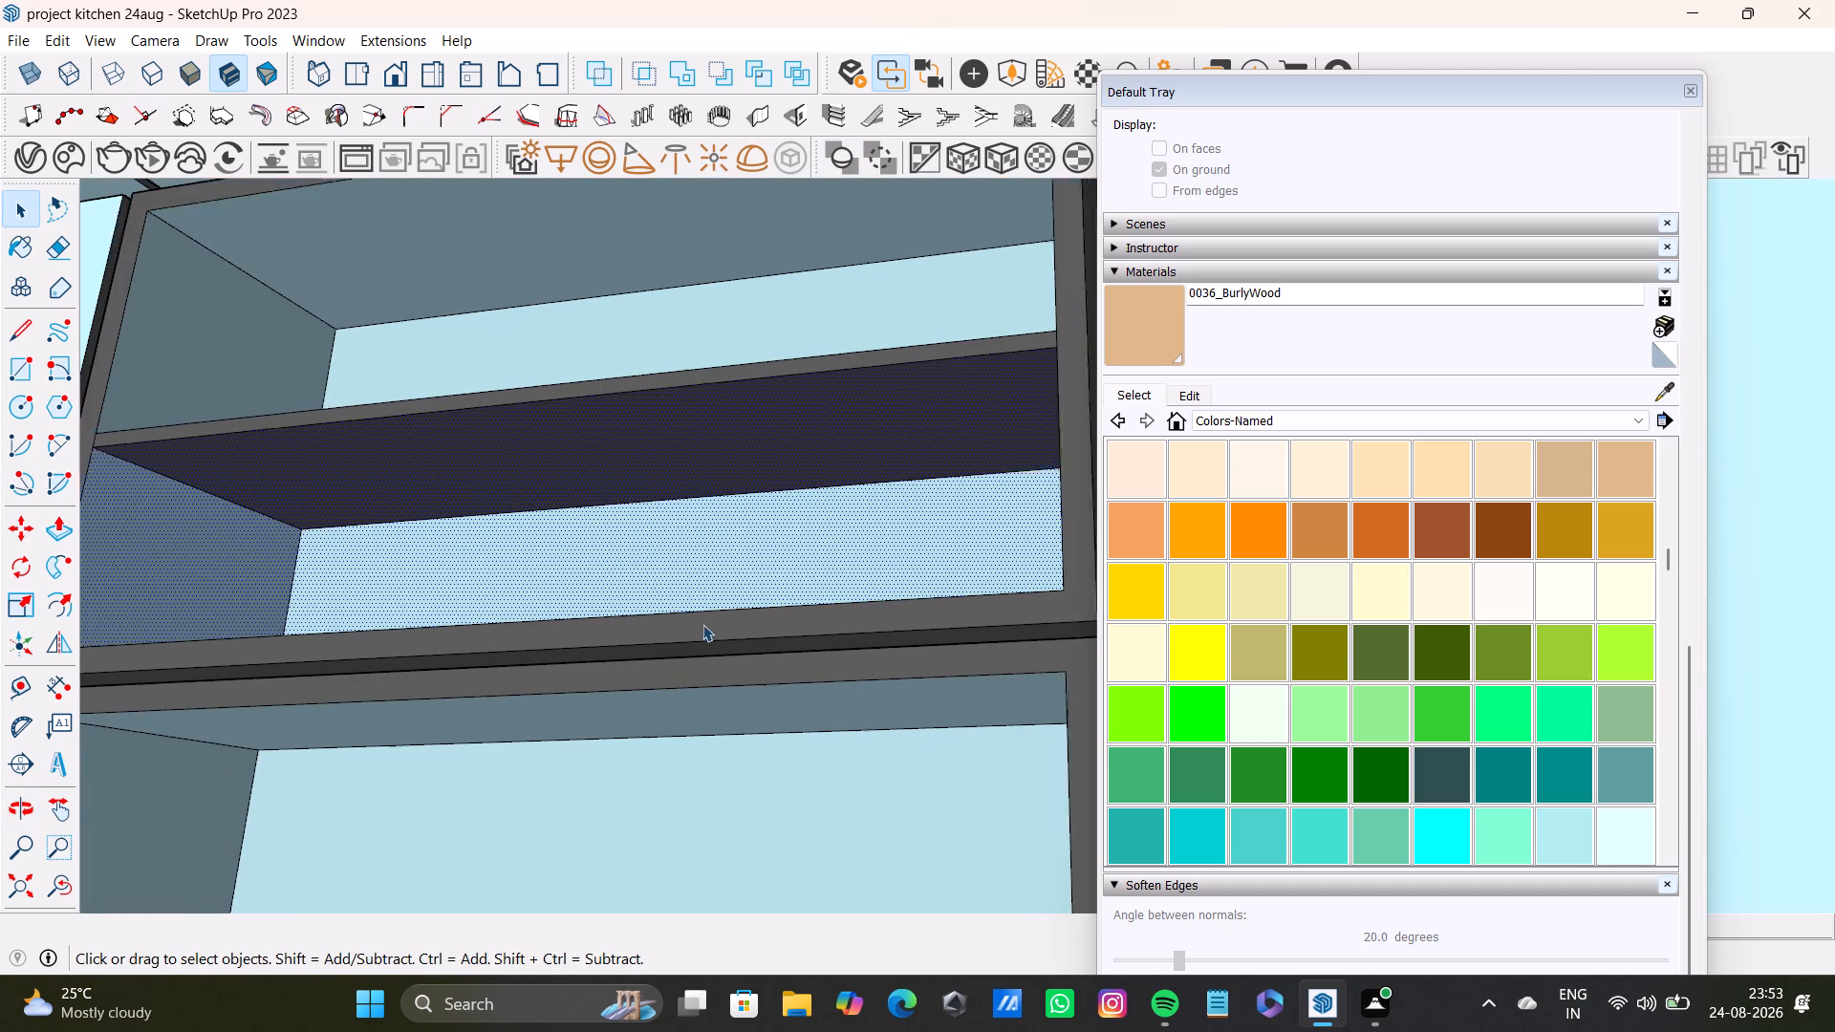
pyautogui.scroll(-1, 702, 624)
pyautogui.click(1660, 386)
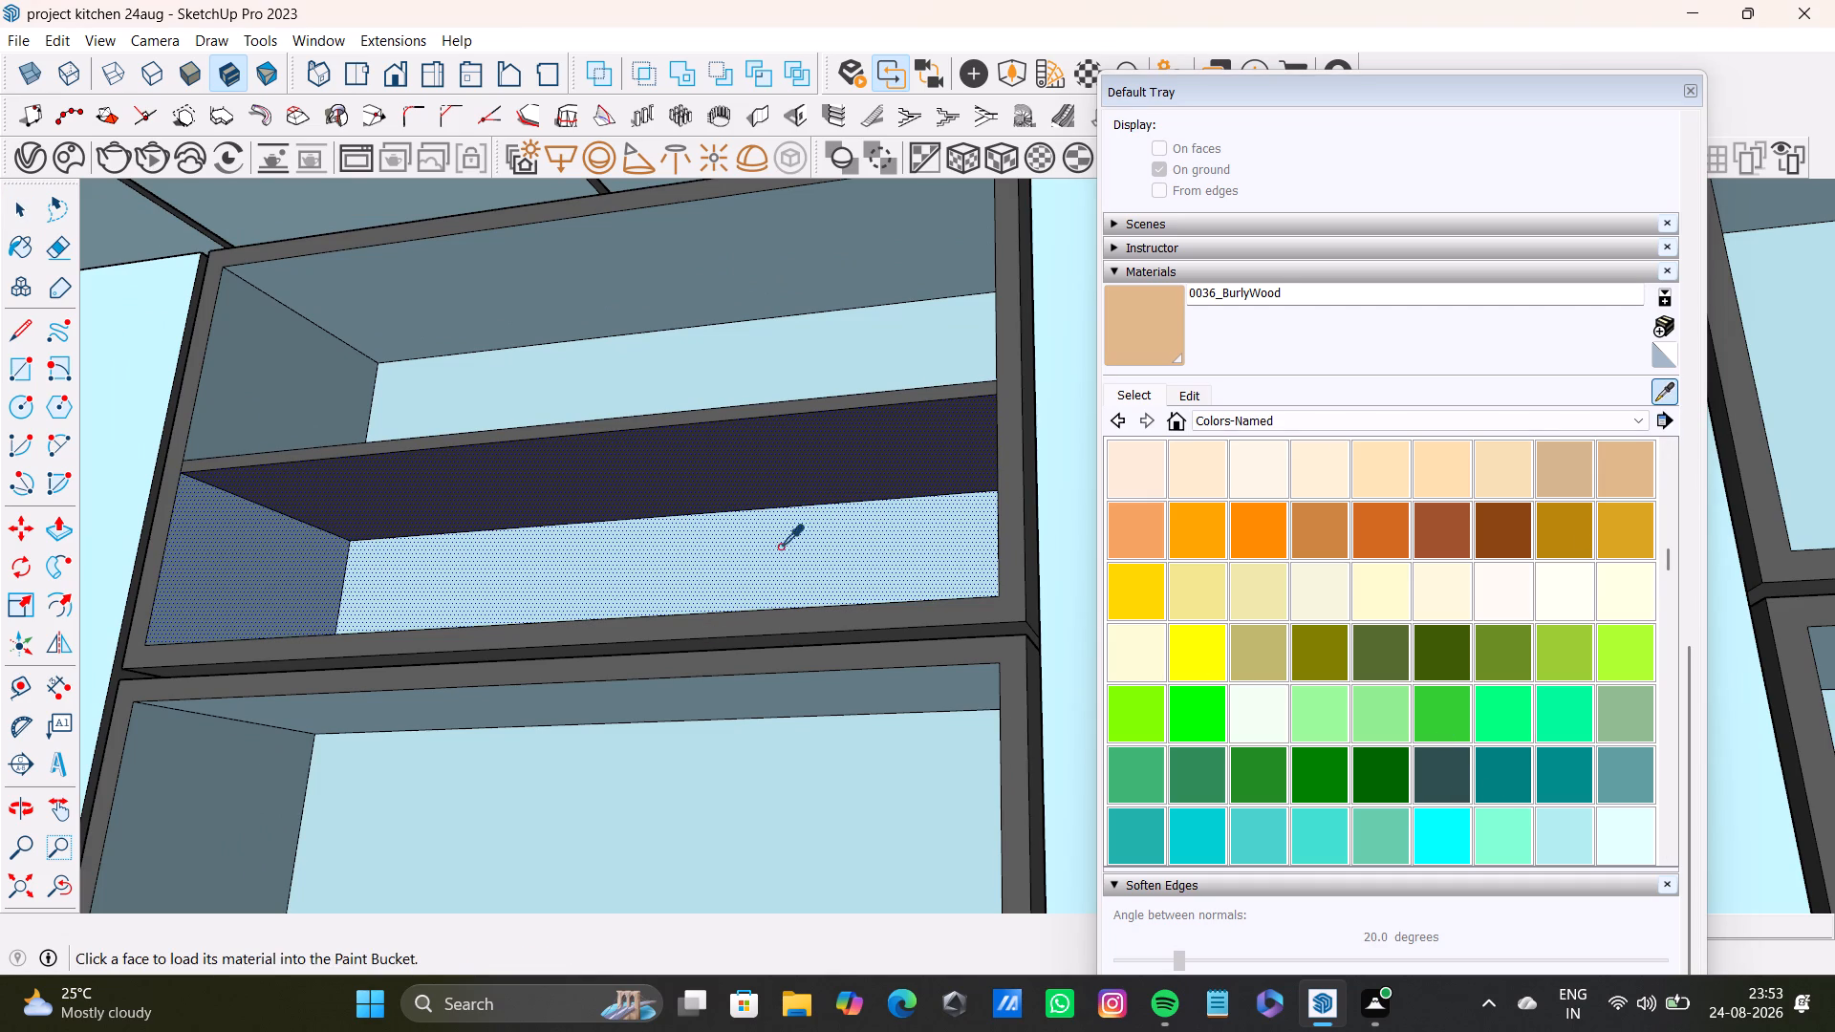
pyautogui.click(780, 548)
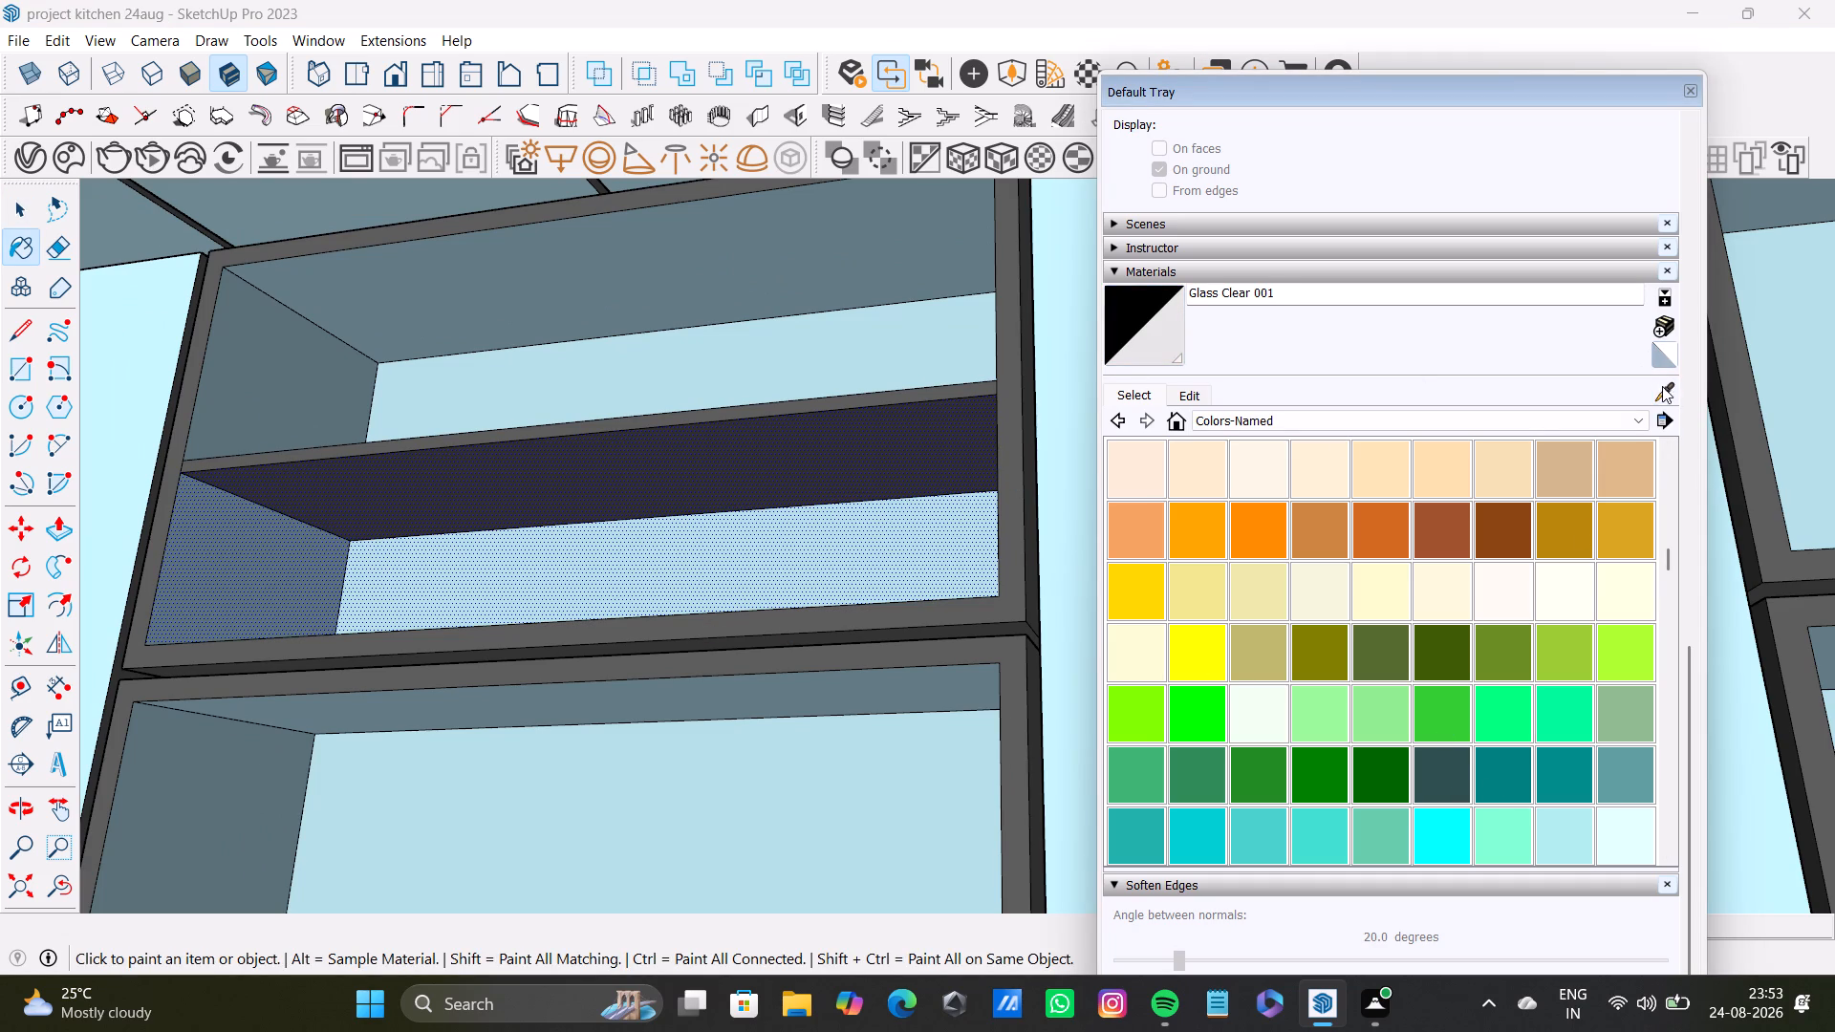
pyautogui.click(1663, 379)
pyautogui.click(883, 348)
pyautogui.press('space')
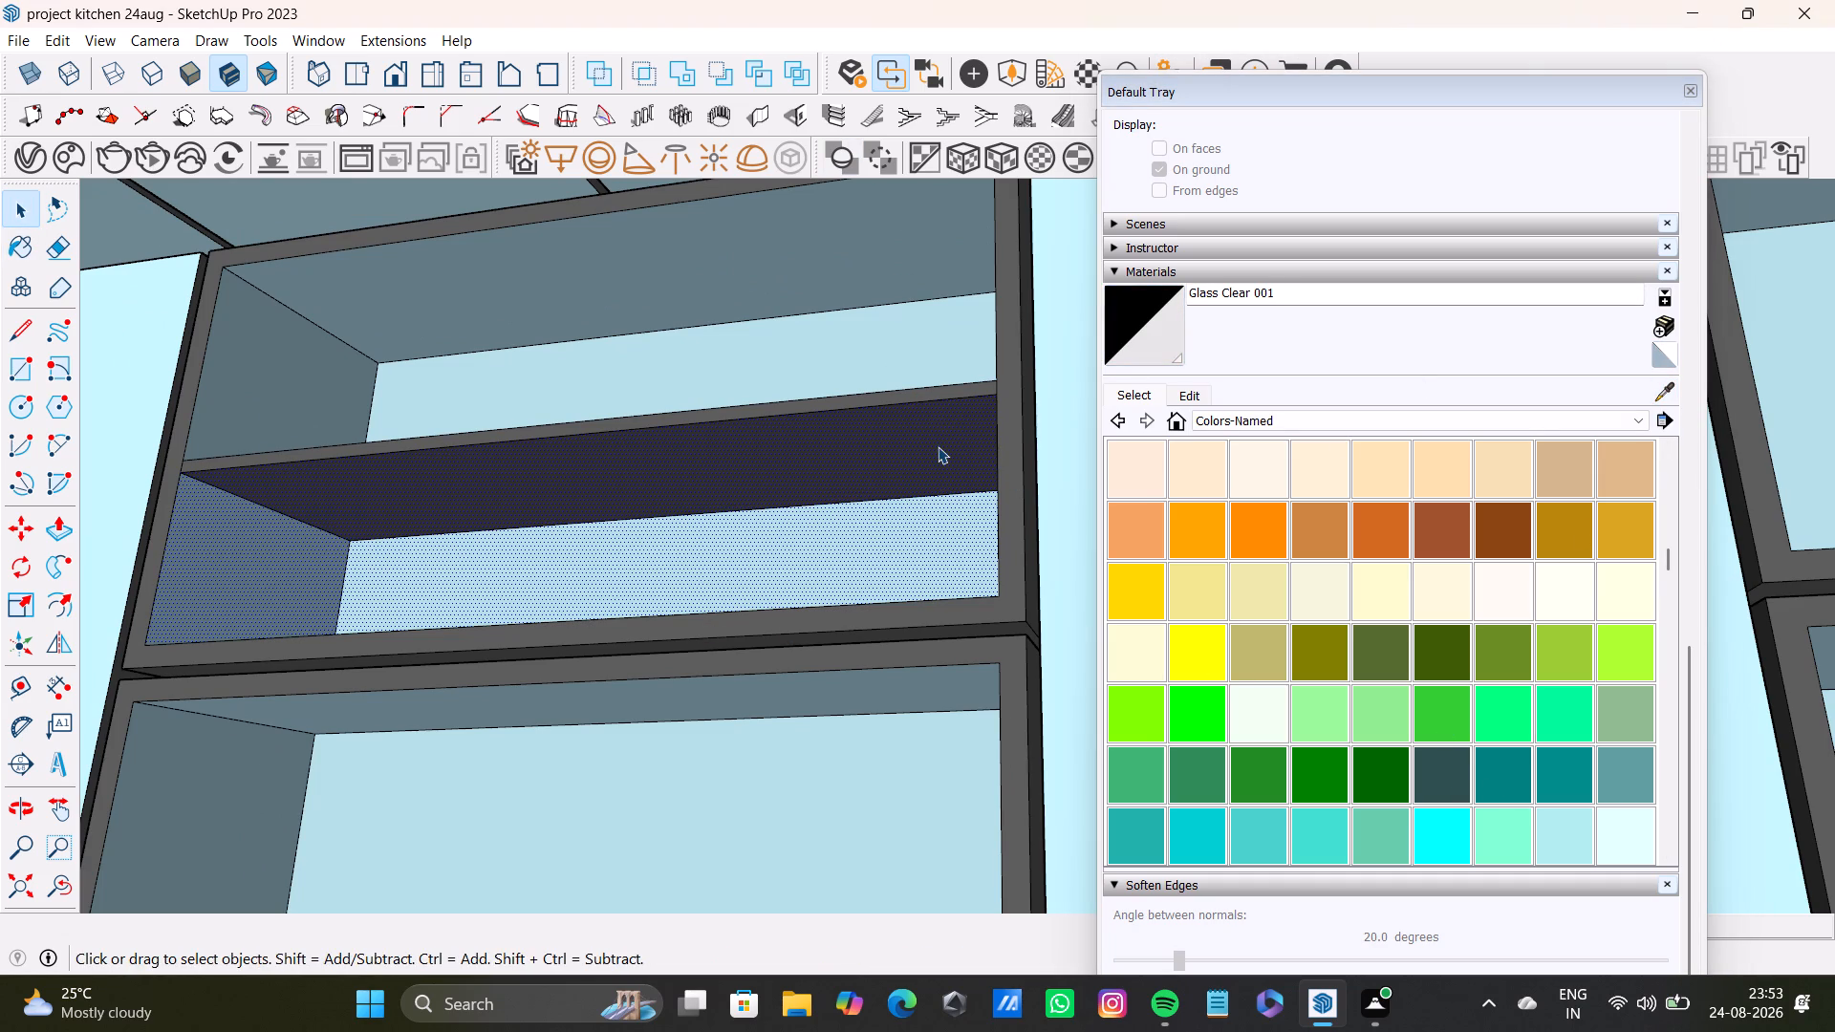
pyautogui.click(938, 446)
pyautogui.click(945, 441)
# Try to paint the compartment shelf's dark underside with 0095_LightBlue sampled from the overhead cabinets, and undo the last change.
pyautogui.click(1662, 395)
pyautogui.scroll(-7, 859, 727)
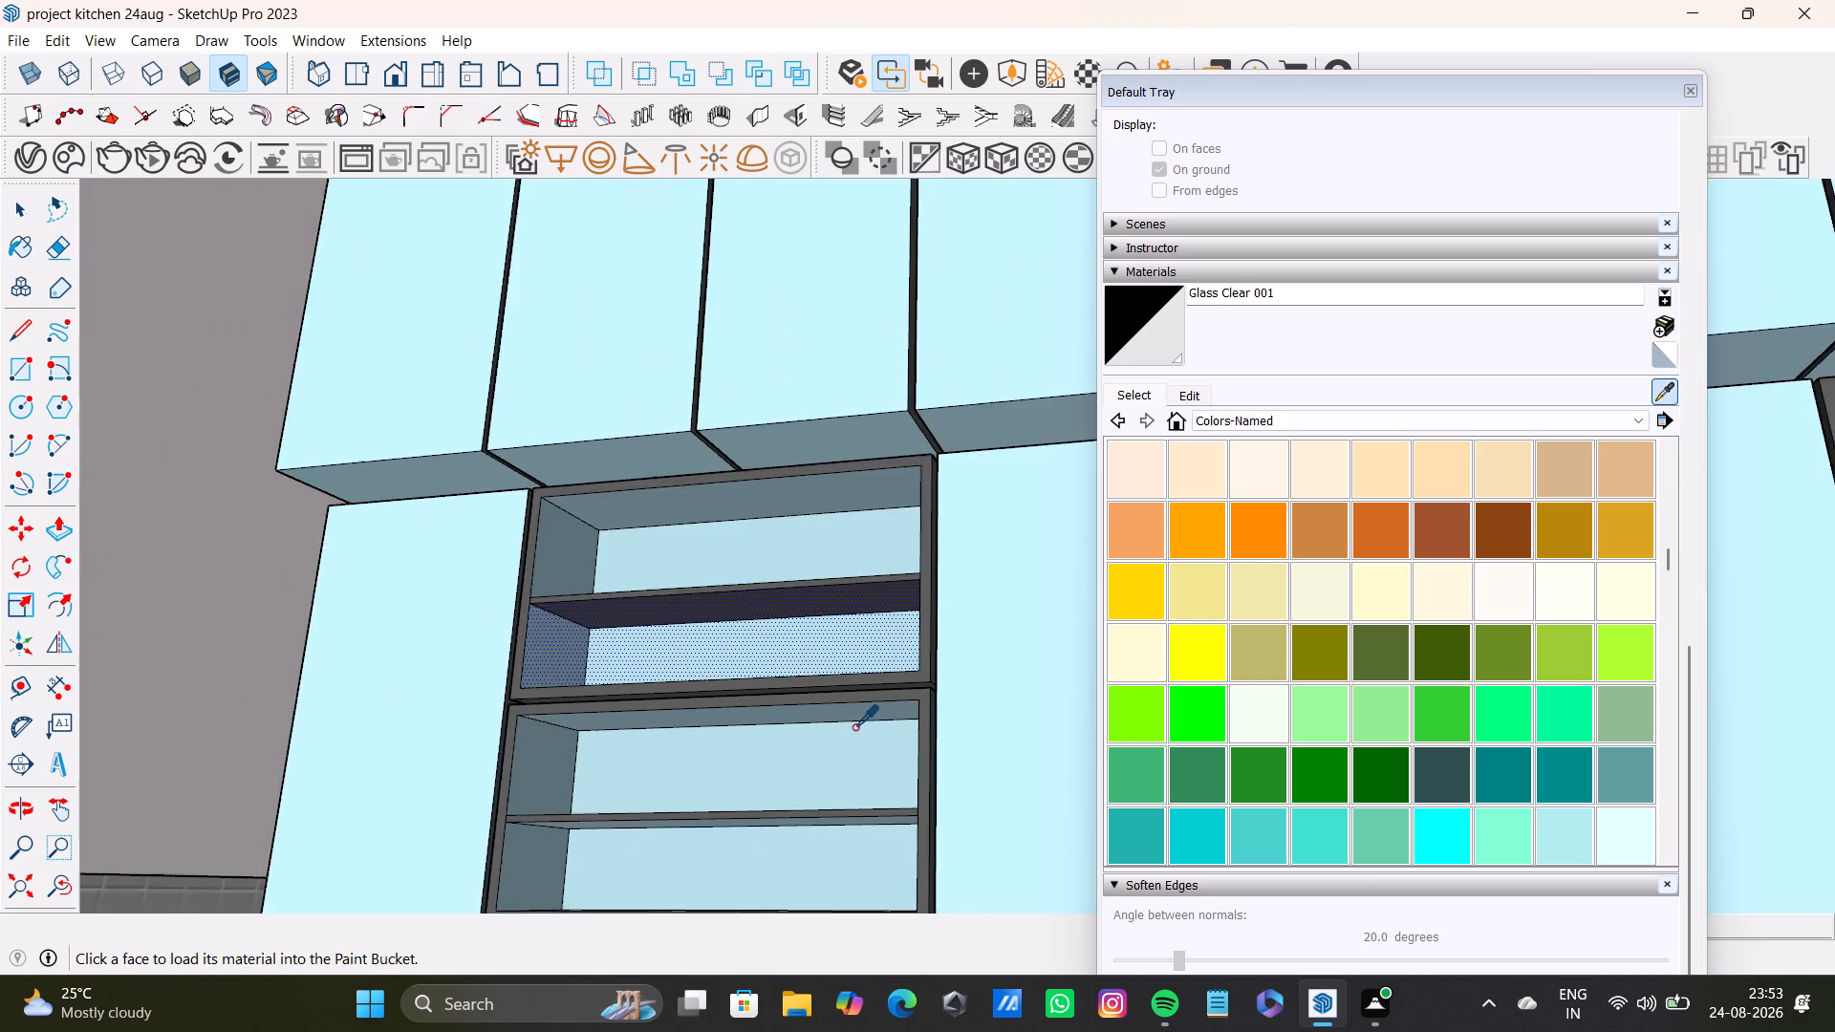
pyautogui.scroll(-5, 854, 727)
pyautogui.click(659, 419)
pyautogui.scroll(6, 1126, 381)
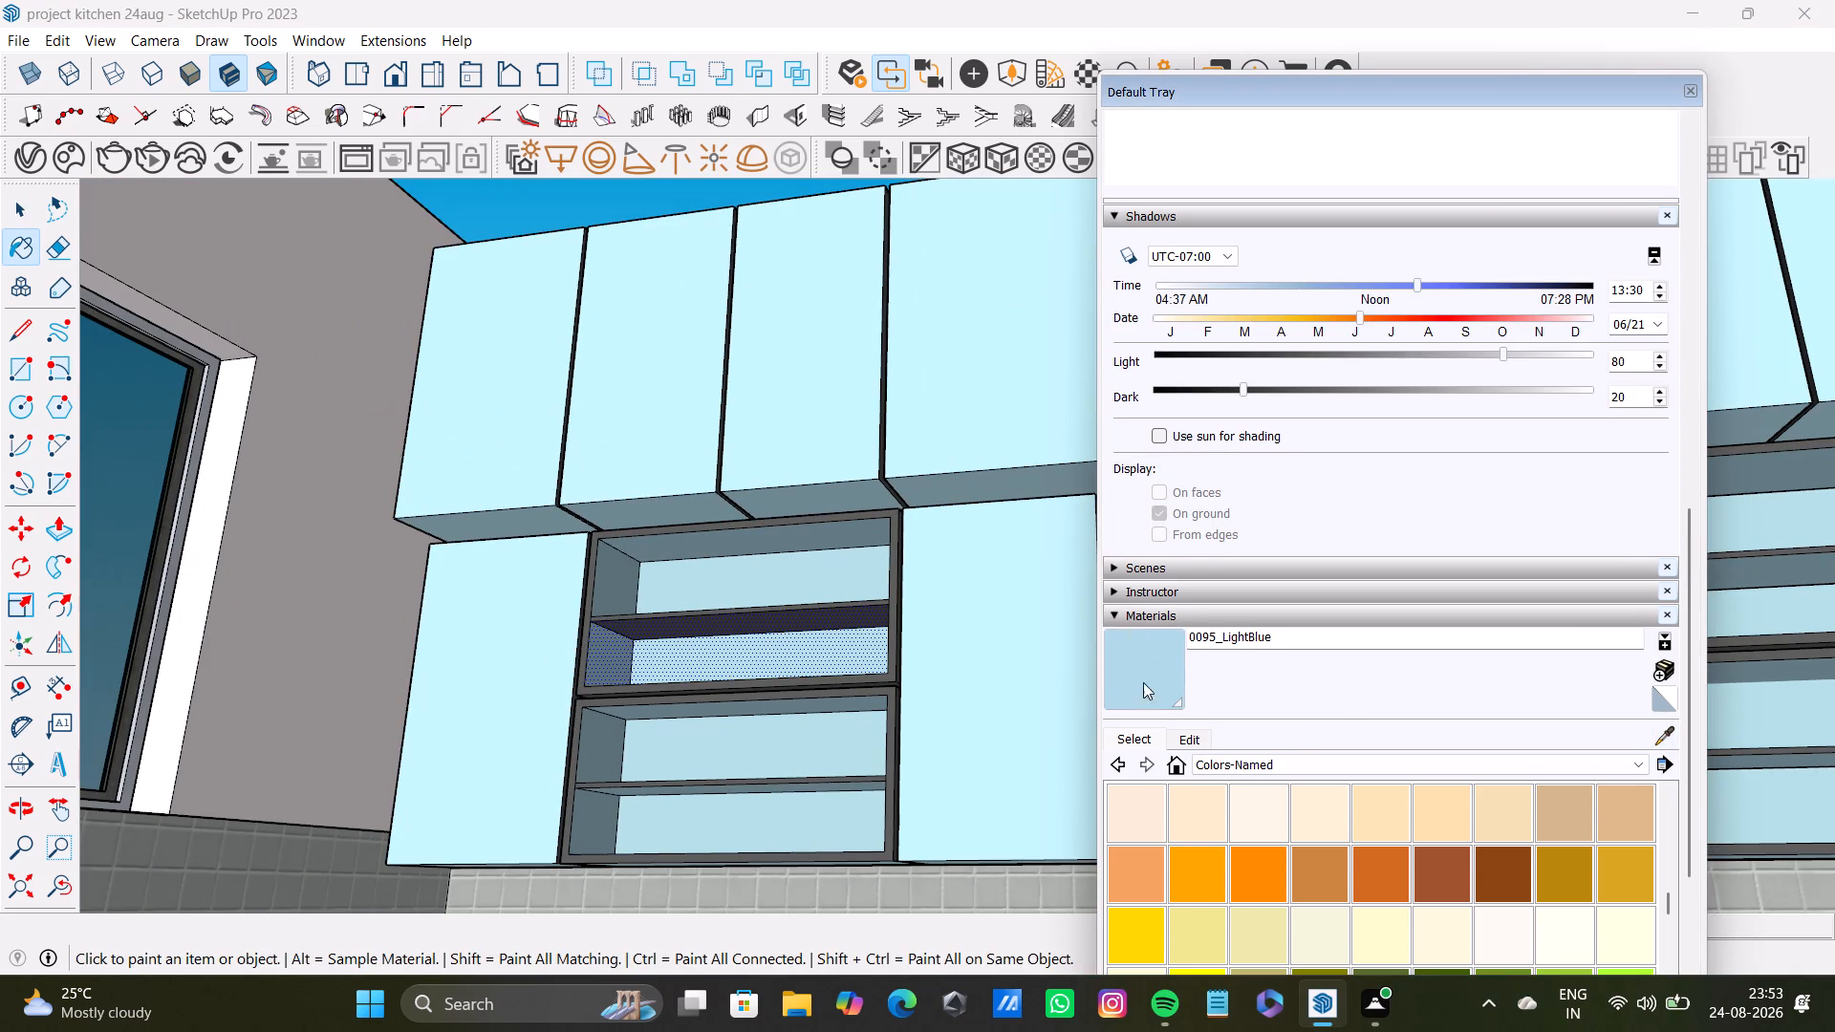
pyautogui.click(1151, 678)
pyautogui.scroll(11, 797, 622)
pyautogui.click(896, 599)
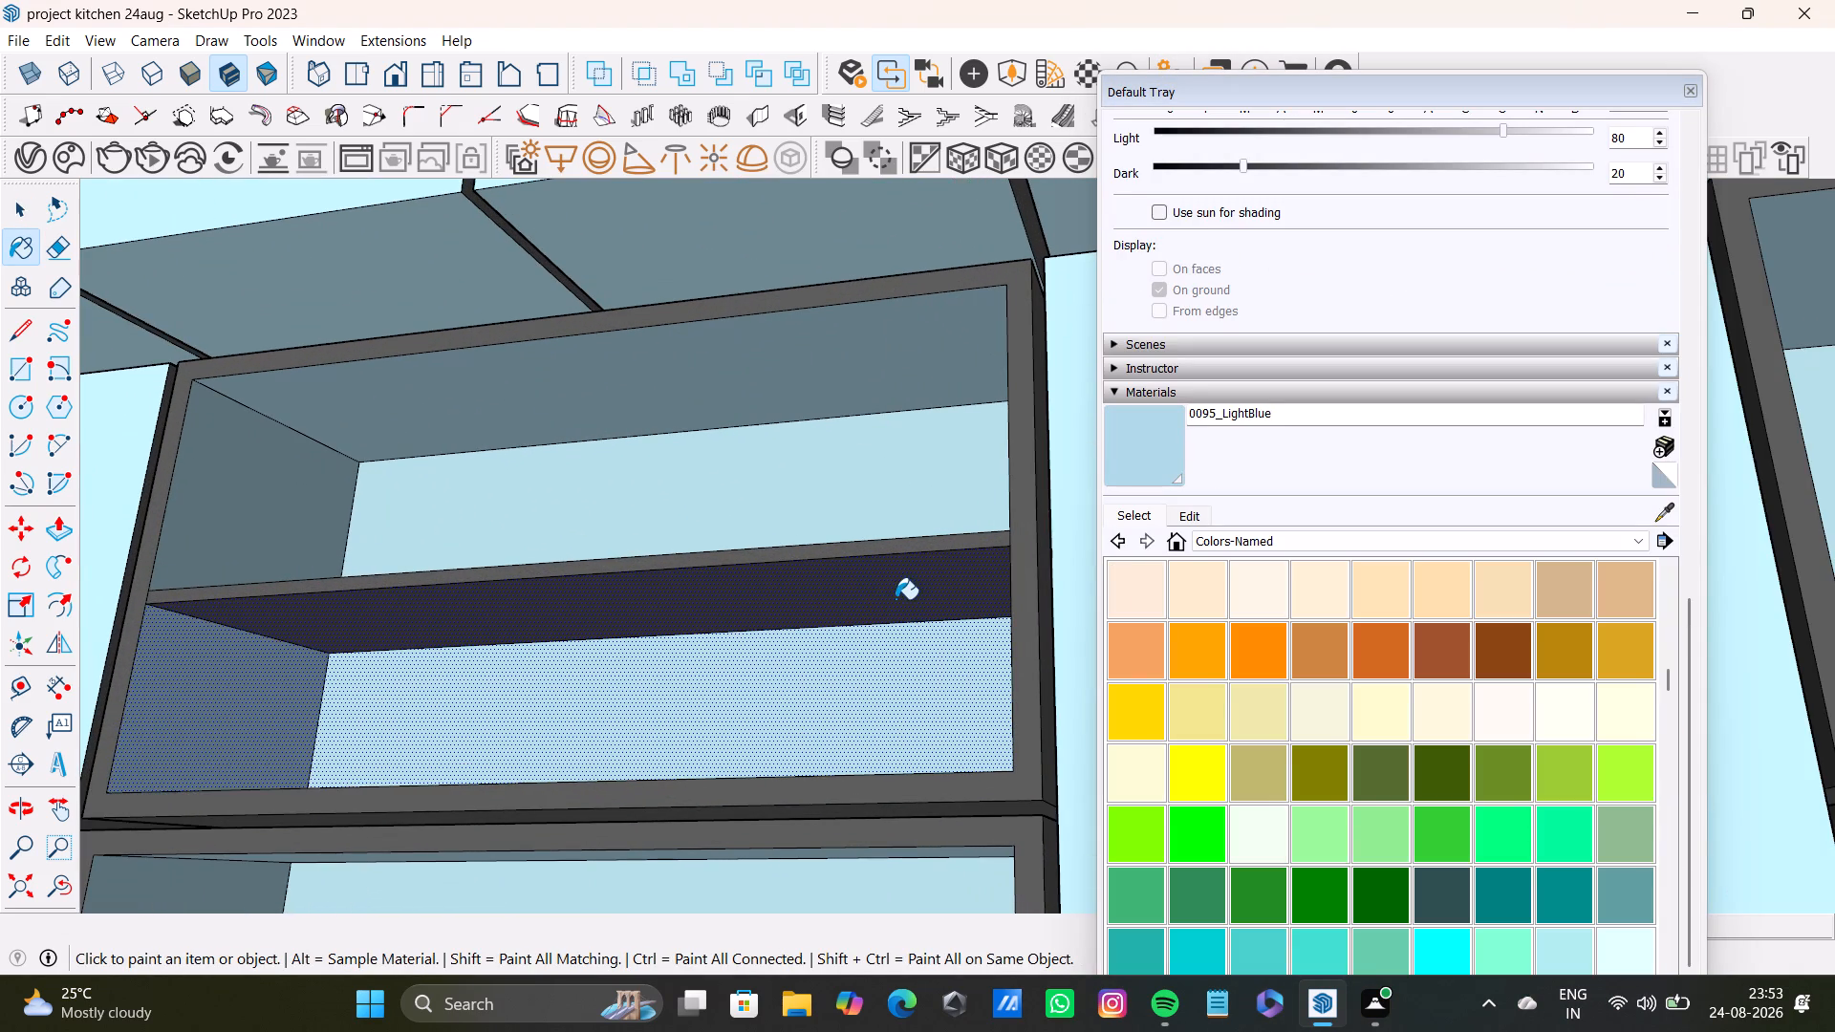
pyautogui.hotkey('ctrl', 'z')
# Examine the selected open-shelf compartment and the surrounding wall cabinets from several angles.
pyautogui.press('space')
pyautogui.click(792, 656)
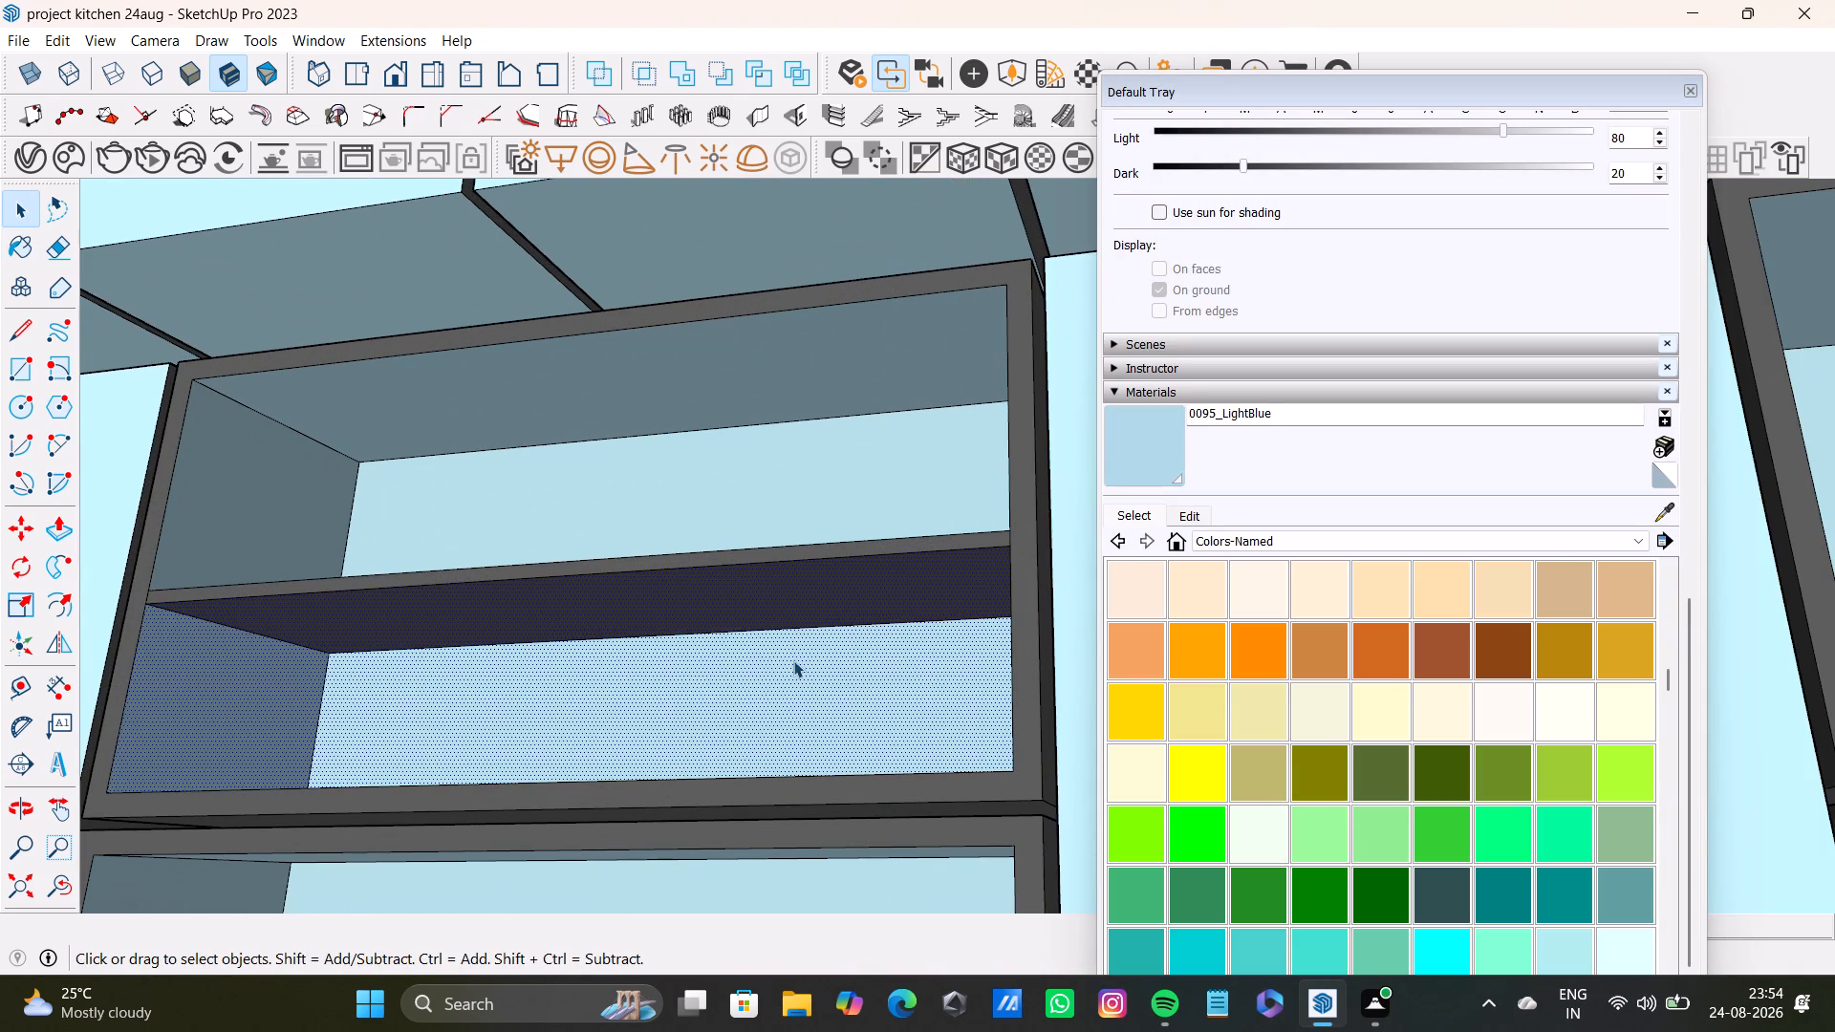
pyautogui.moveTo(788, 695); pyautogui.dragTo(566, 751, button='middle')
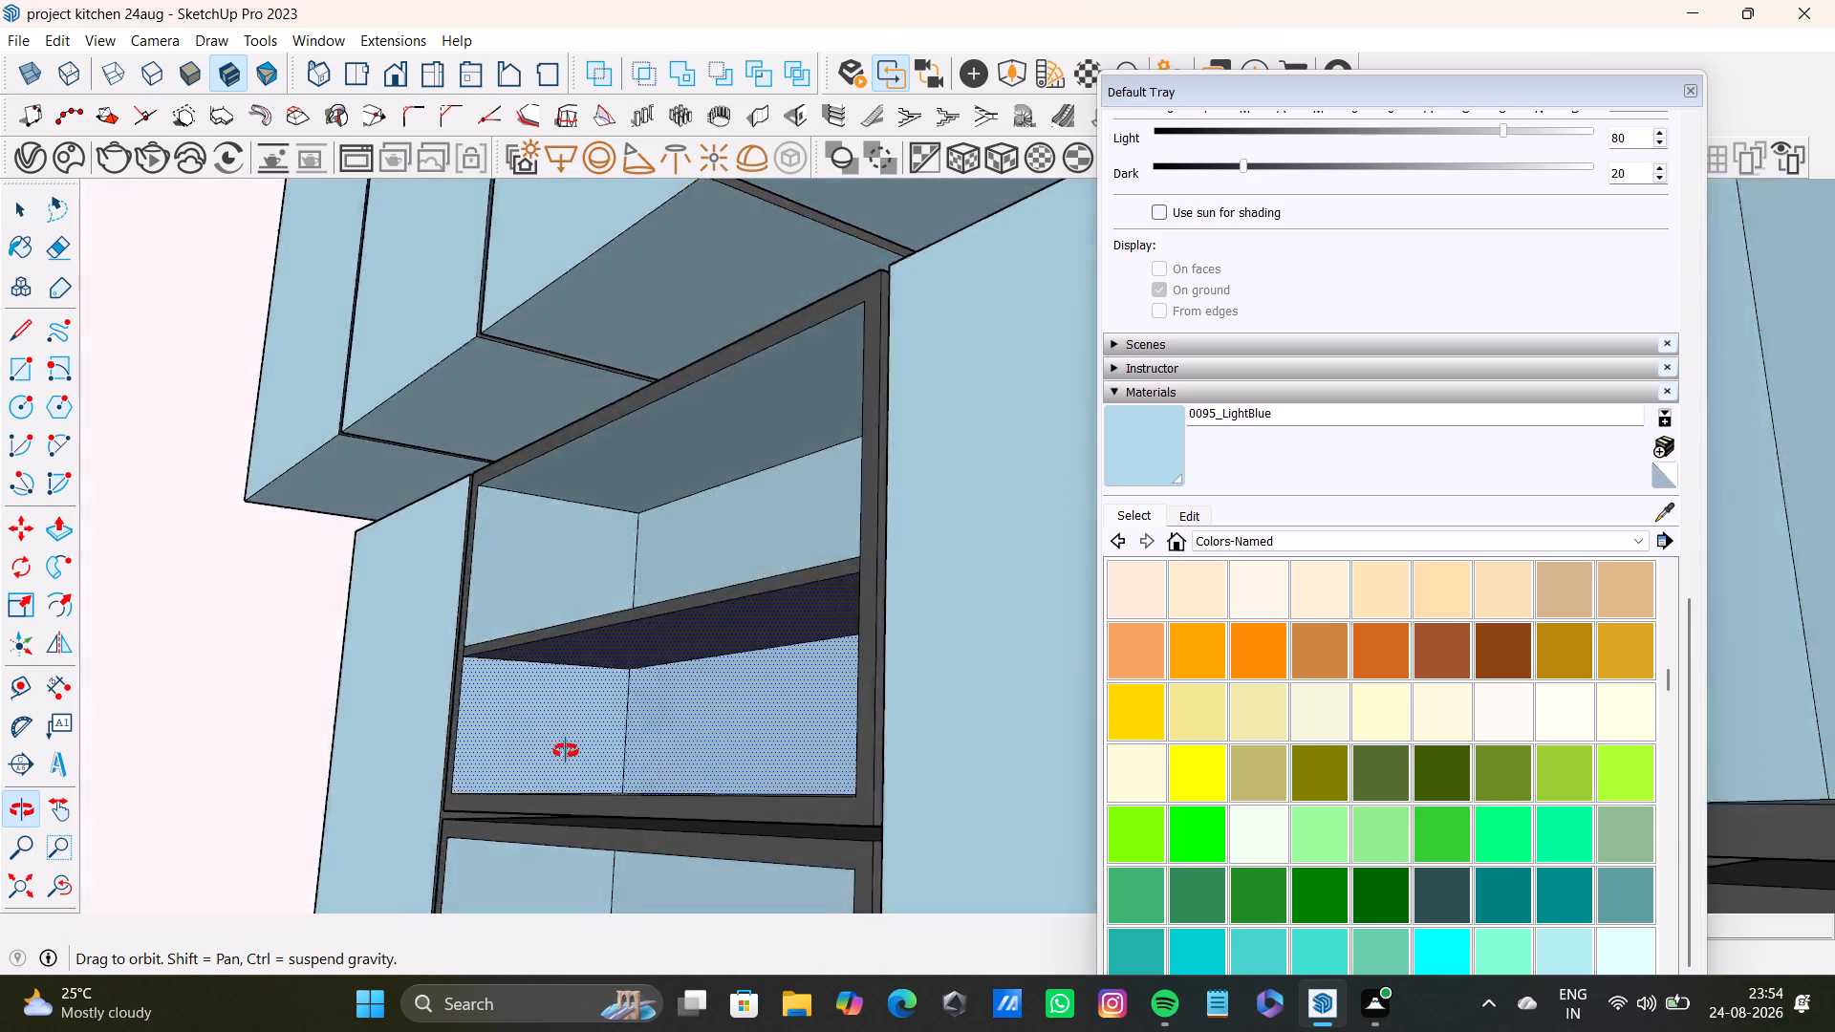
pyautogui.moveTo(566, 751); pyautogui.dragTo(895, 867, button='middle')
pyautogui.scroll(1, 865, 785)
pyautogui.scroll(-8, 845, 751)
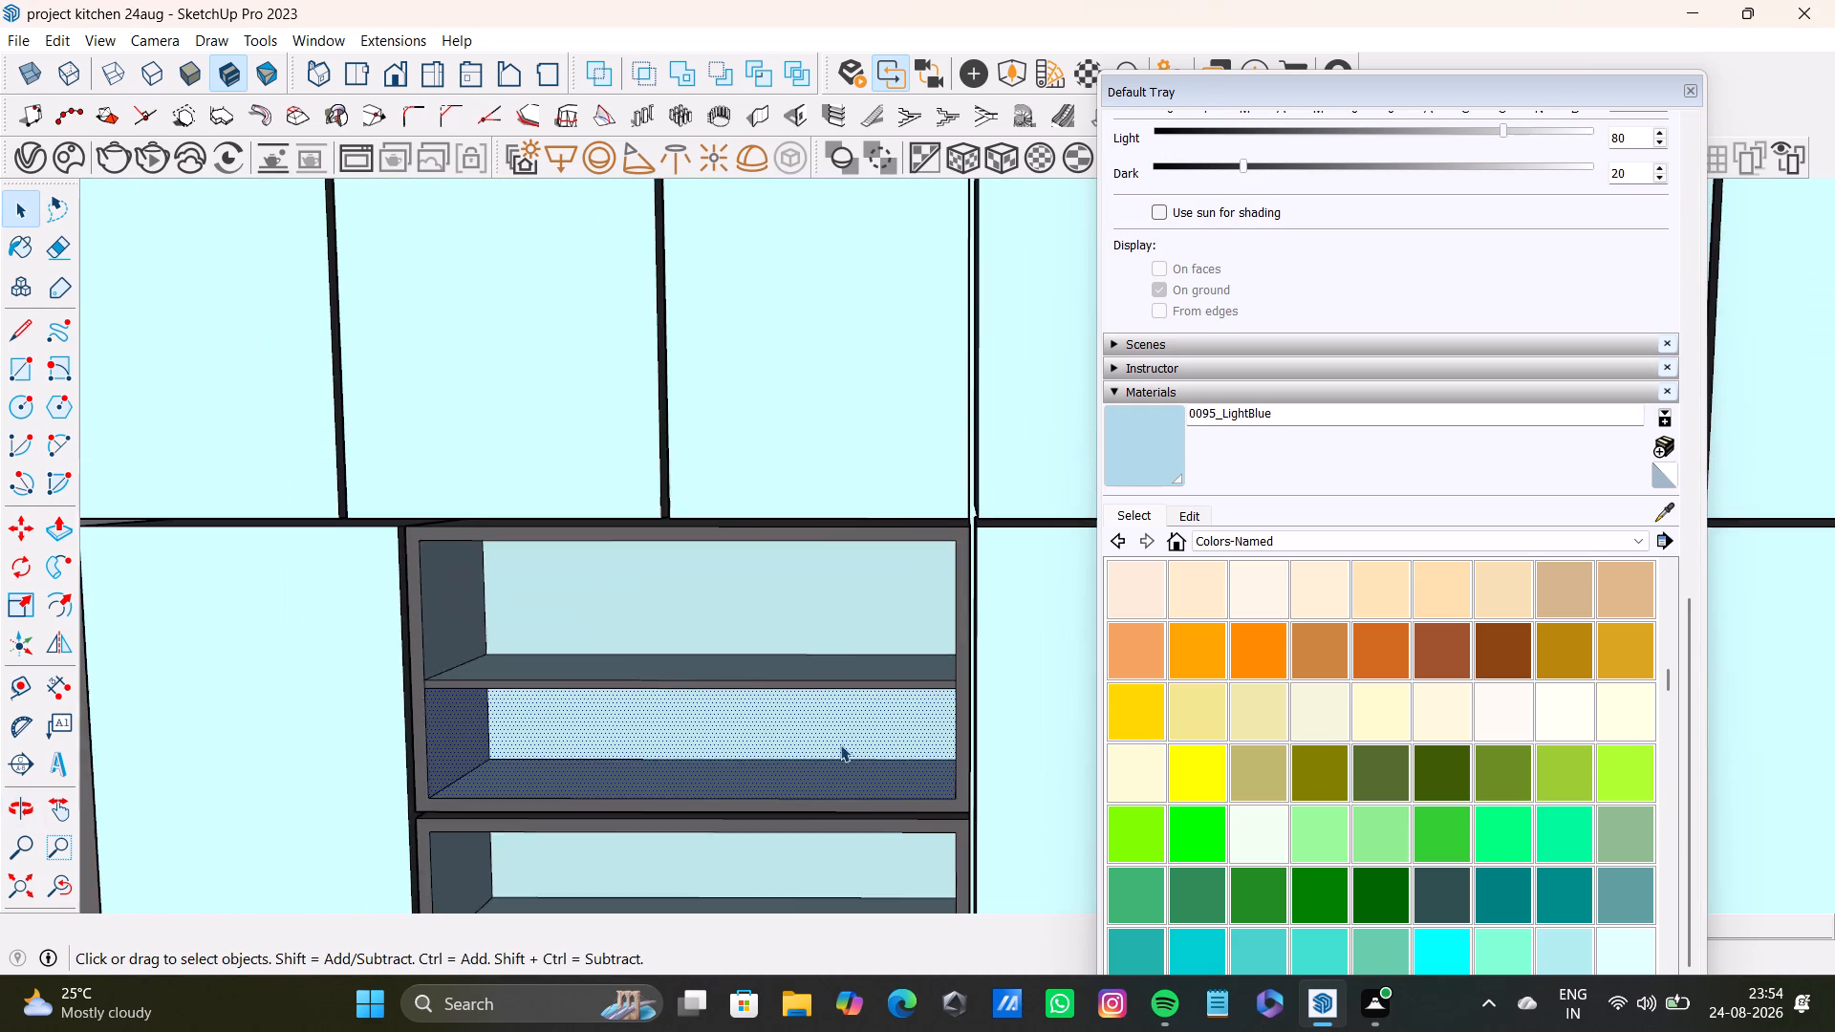
pyautogui.moveTo(840, 744); pyautogui.dragTo(810, 813, button='middle')
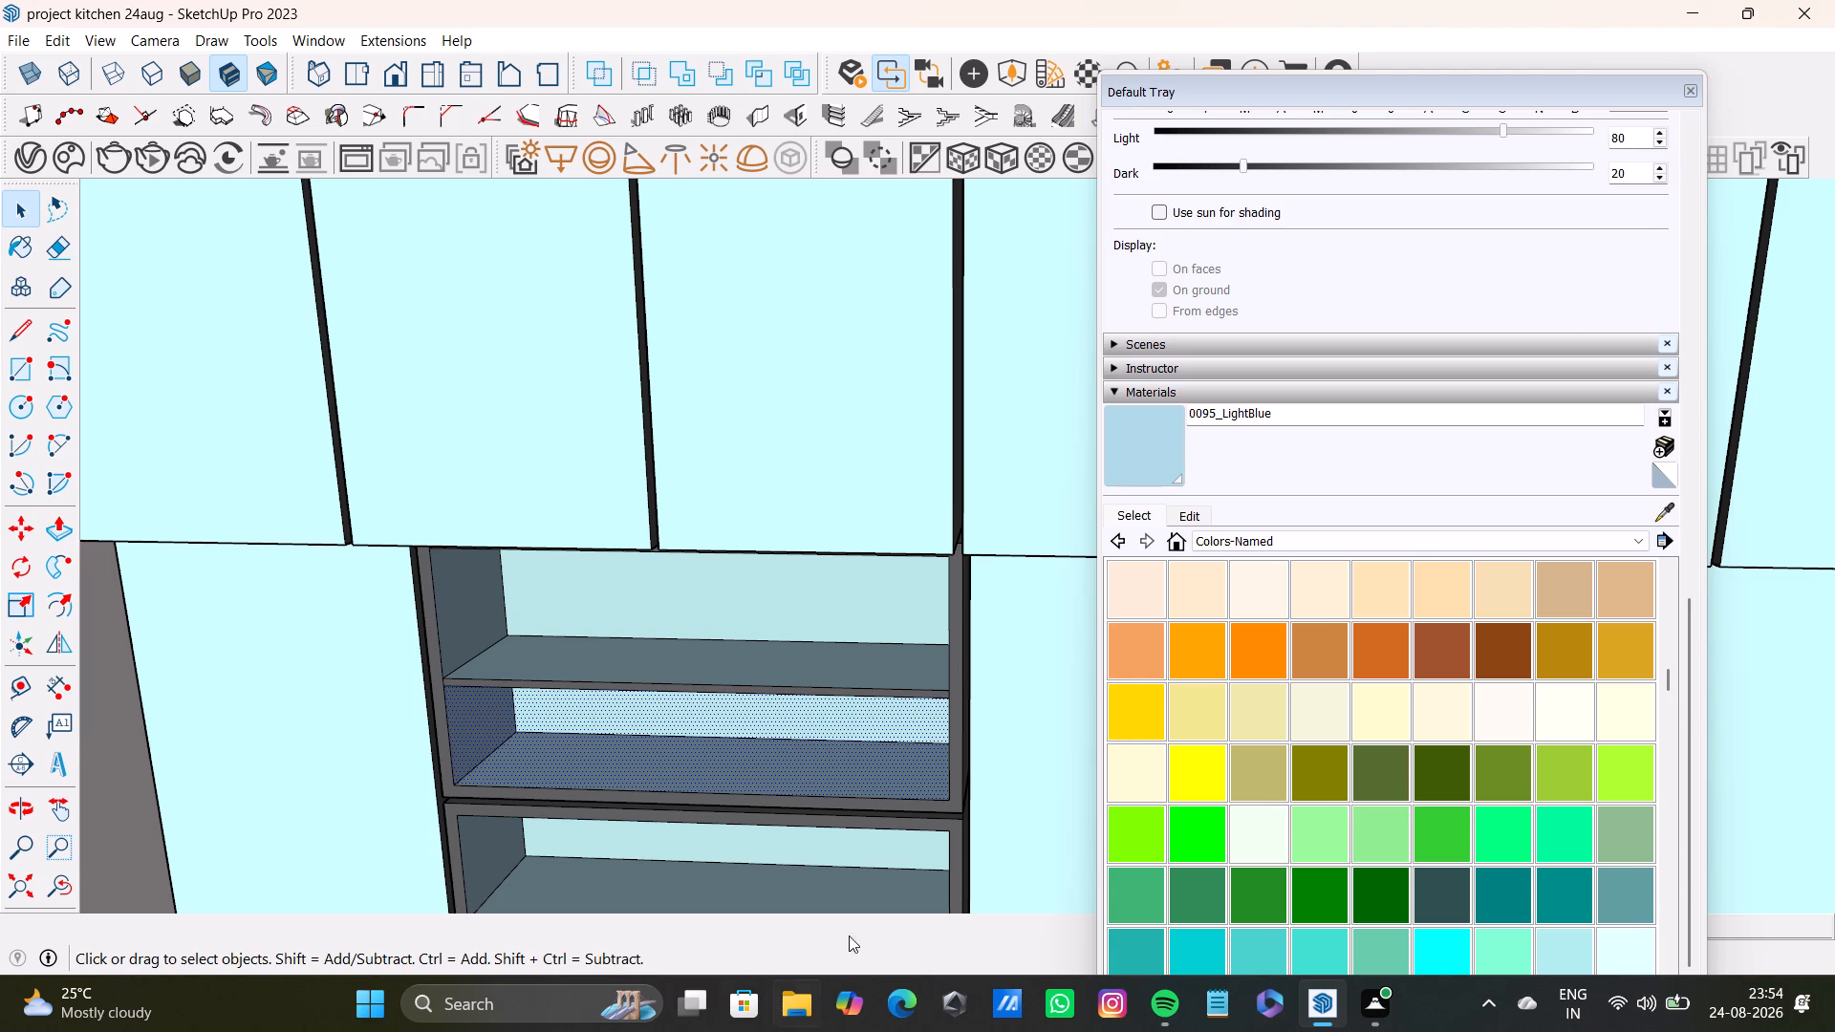
pyautogui.scroll(-13, 898, 599)
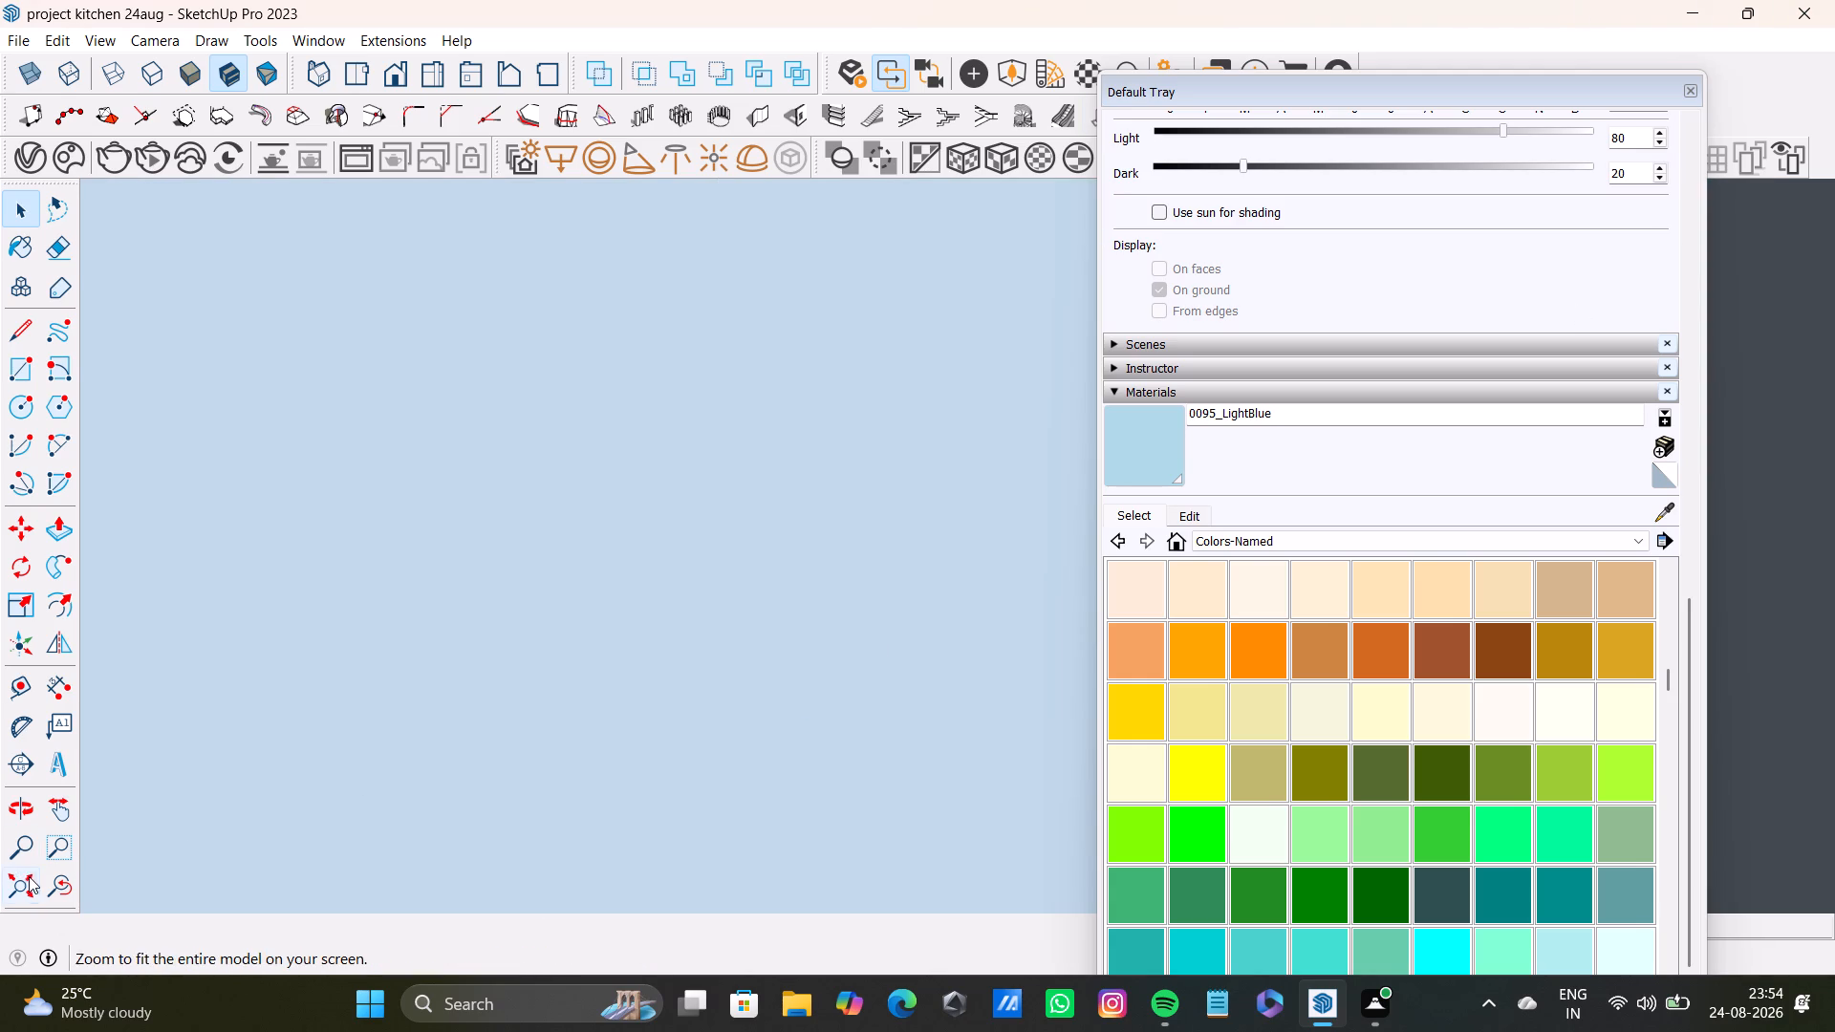
# Examine the whole kitchen from outside and through its open side, covering tall units, hob wall, wall units and slatted counter, with nothing selected.
pyautogui.click(29, 876)
pyautogui.moveTo(983, 638); pyautogui.dragTo(662, 729, button='middle')
pyautogui.scroll(-8, 1102, 576)
pyautogui.keyDown('shift'); pyautogui.moveTo(974, 566); pyautogui.dragTo(902, 585, button='middle'); pyautogui.keyUp('shift')
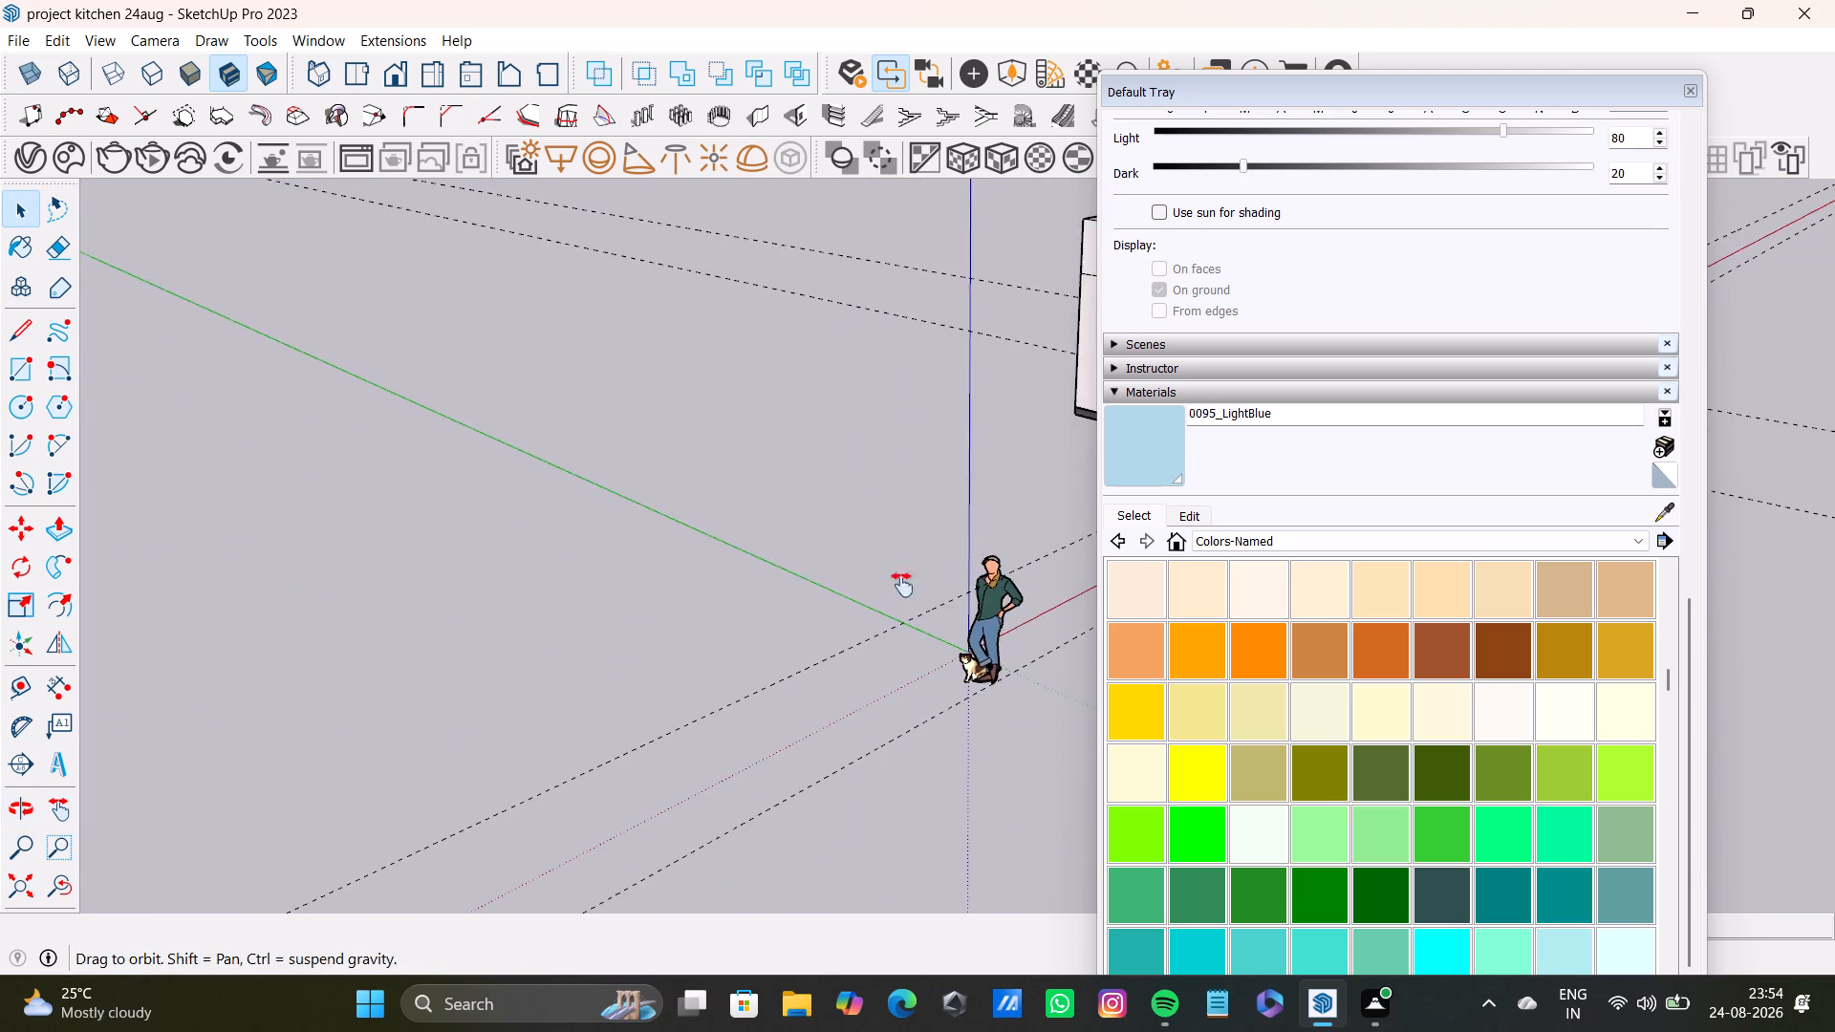
pyautogui.keyDown('shift'); pyautogui.moveTo(902, 585); pyautogui.dragTo(386, 624, button='middle'); pyautogui.keyUp('shift')
pyautogui.scroll(5, 754, 540)
pyautogui.moveTo(783, 521); pyautogui.dragTo(339, 563, button='middle')
pyautogui.scroll(3, 797, 526)
pyautogui.keyDown('shift'); pyautogui.moveTo(826, 501); pyautogui.dragTo(516, 621, button='middle'); pyautogui.keyUp('shift')
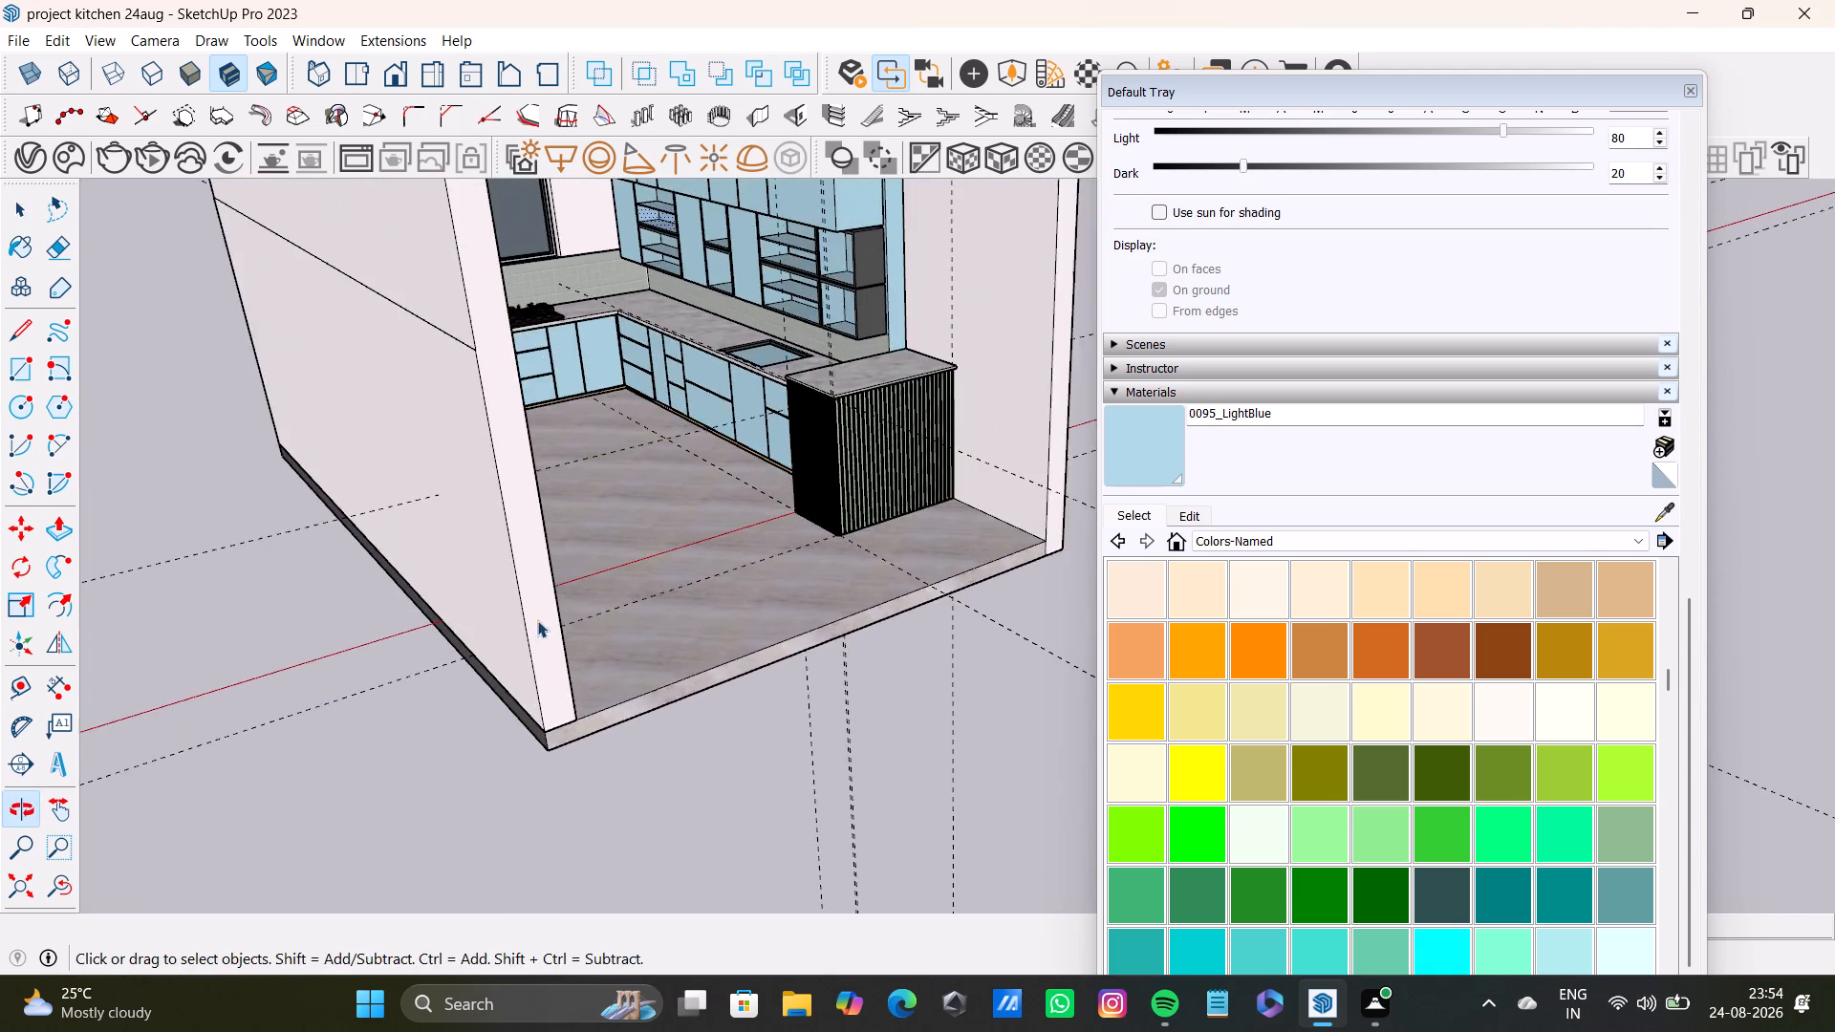
pyautogui.scroll(1, 830, 551)
pyautogui.moveTo(830, 549); pyautogui.dragTo(590, 738, button='middle')
pyautogui.moveTo(683, 604); pyautogui.dragTo(776, 398, button='middle')
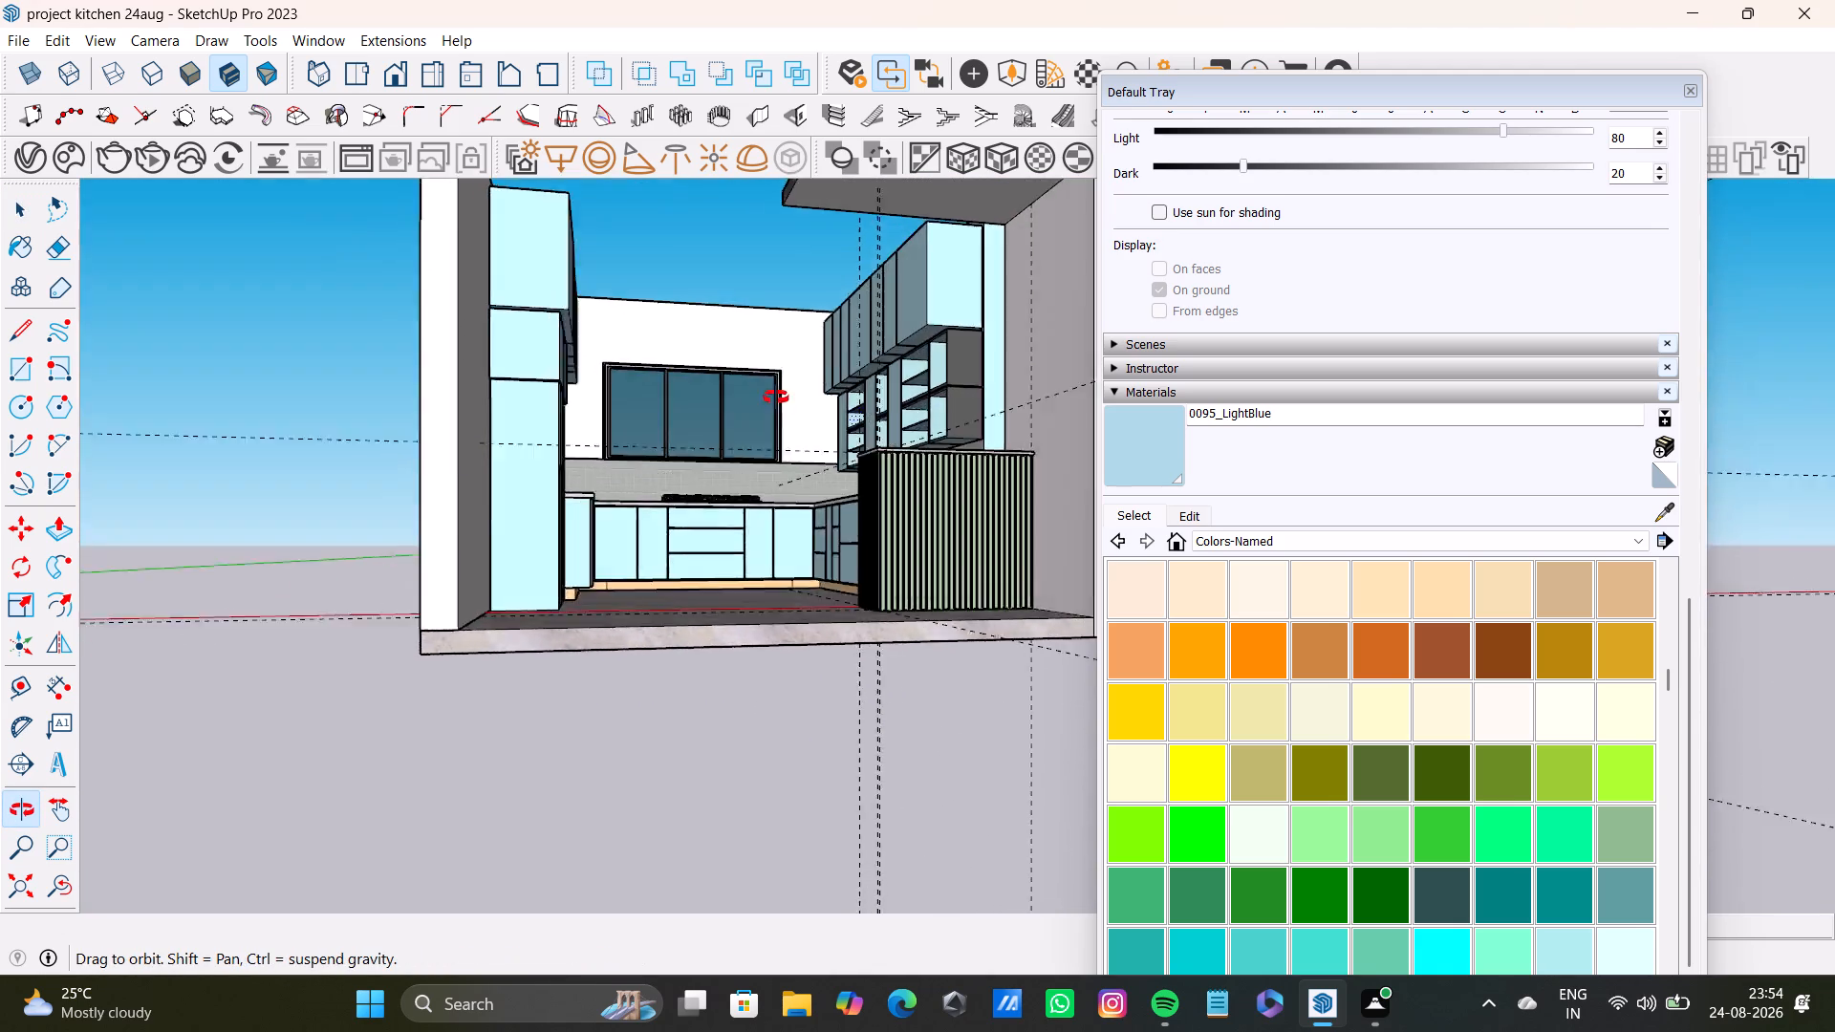
pyautogui.moveTo(776, 398); pyautogui.dragTo(640, 592, button='middle')
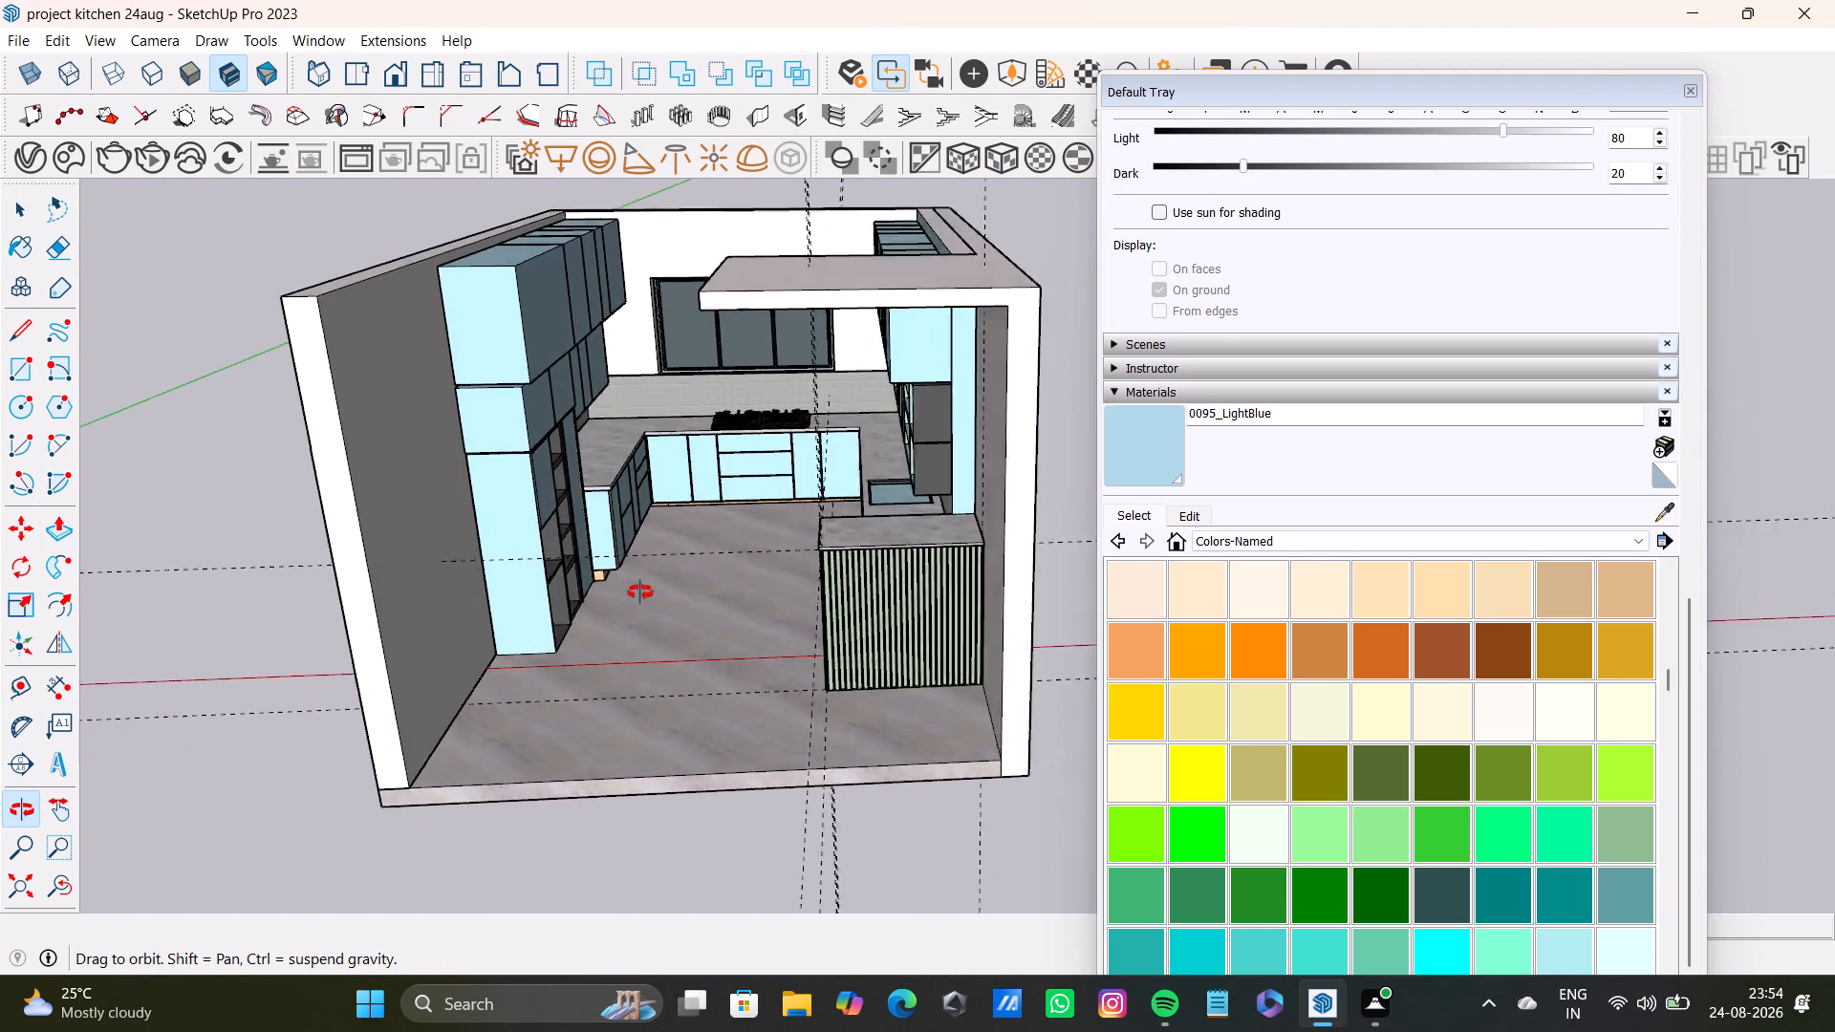
pyautogui.moveTo(640, 592); pyautogui.dragTo(637, 592, button='middle')
pyautogui.scroll(7, 675, 536)
pyautogui.keyDown('shift'); pyautogui.moveTo(680, 536); pyautogui.dragTo(561, 668, button='middle'); pyautogui.keyUp('shift')
pyautogui.keyDown('shift'); pyautogui.scroll(-1, 639, 548); pyautogui.keyUp('shift')
pyautogui.scroll(-4, 574, 650)
pyautogui.moveTo(597, 639); pyautogui.dragTo(683, 581, button='middle')
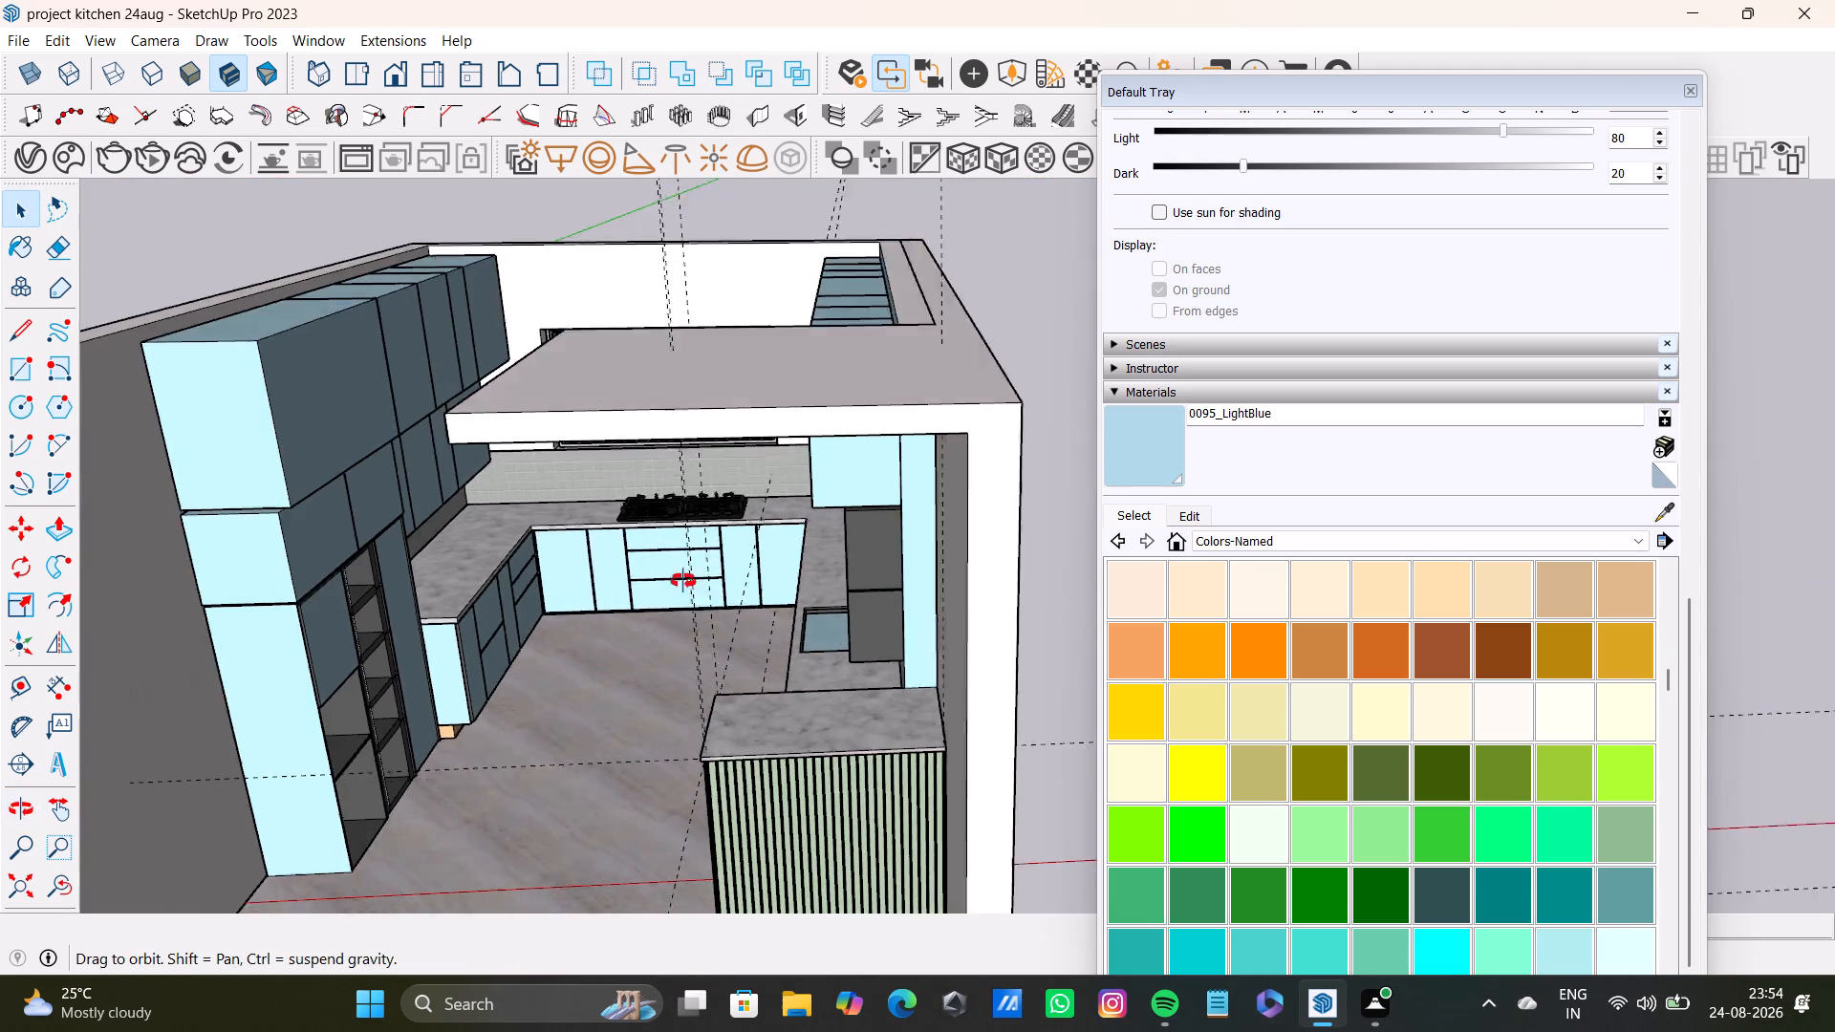
pyautogui.moveTo(683, 581); pyautogui.dragTo(855, 433, button='middle')
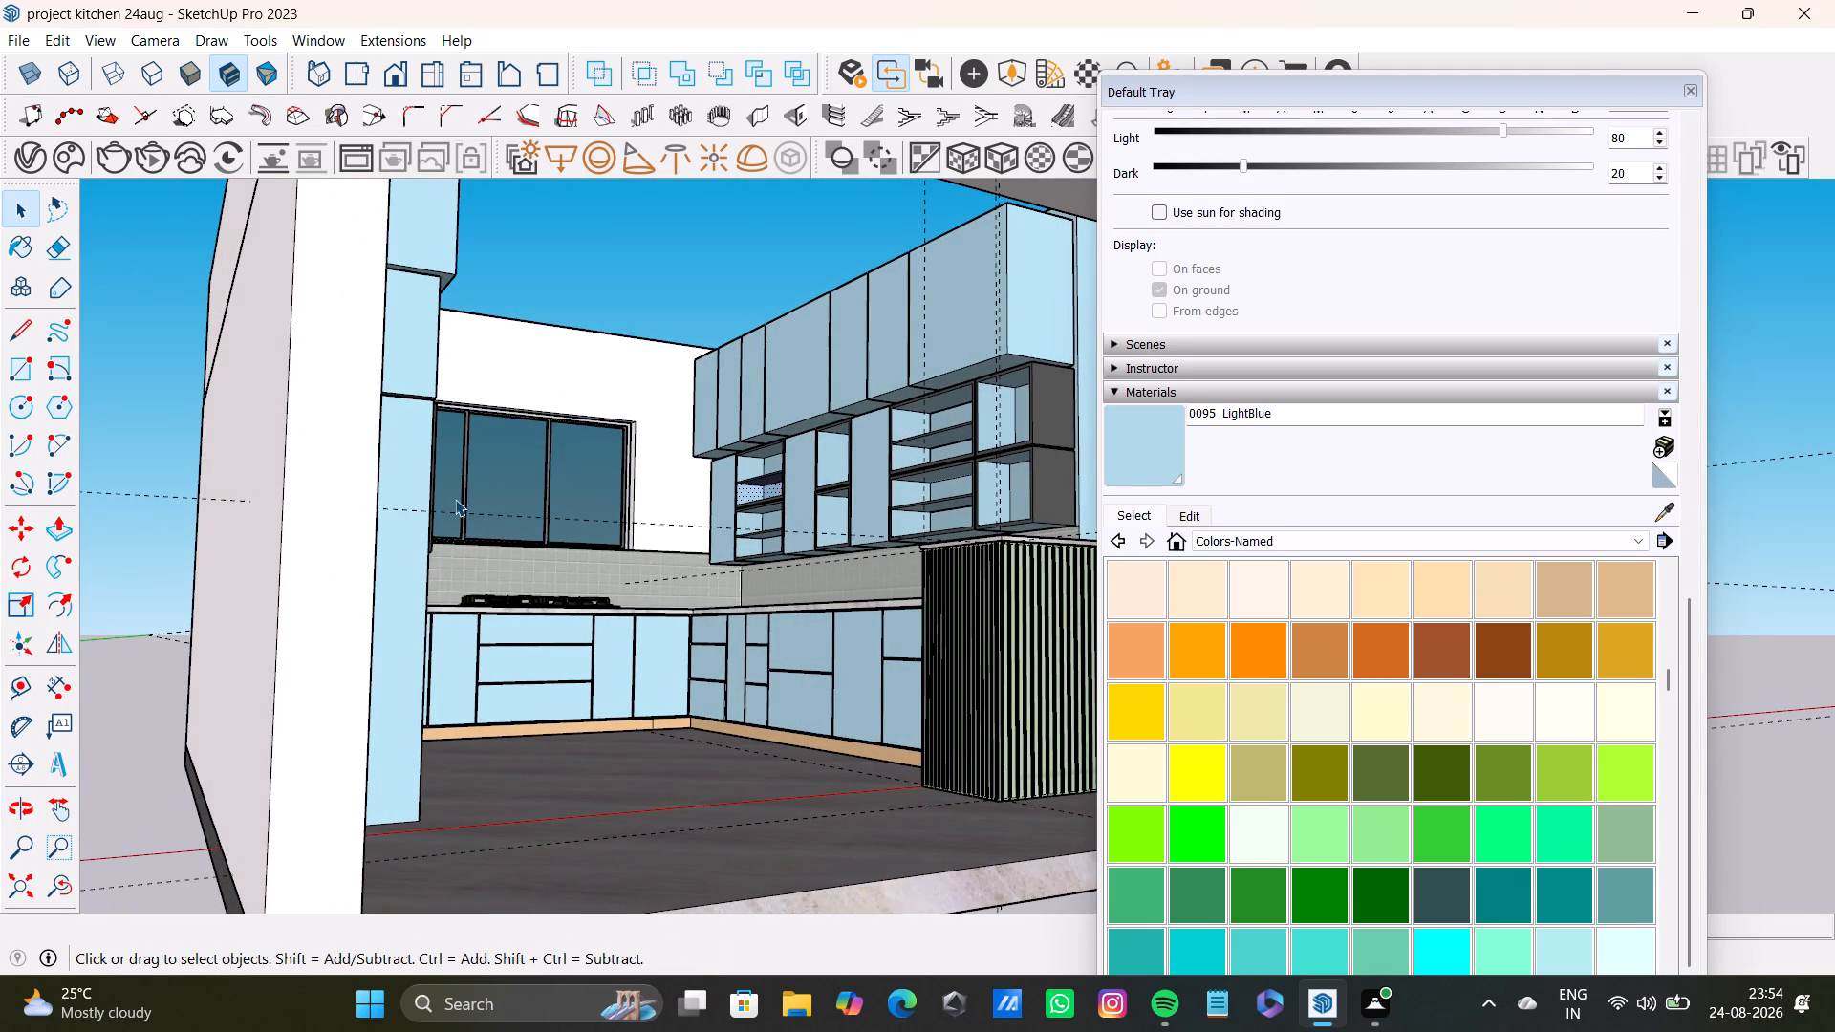
pyautogui.tripleClick(152, 528)
pyautogui.click(156, 528)
pyautogui.scroll(2, 1044, 614)
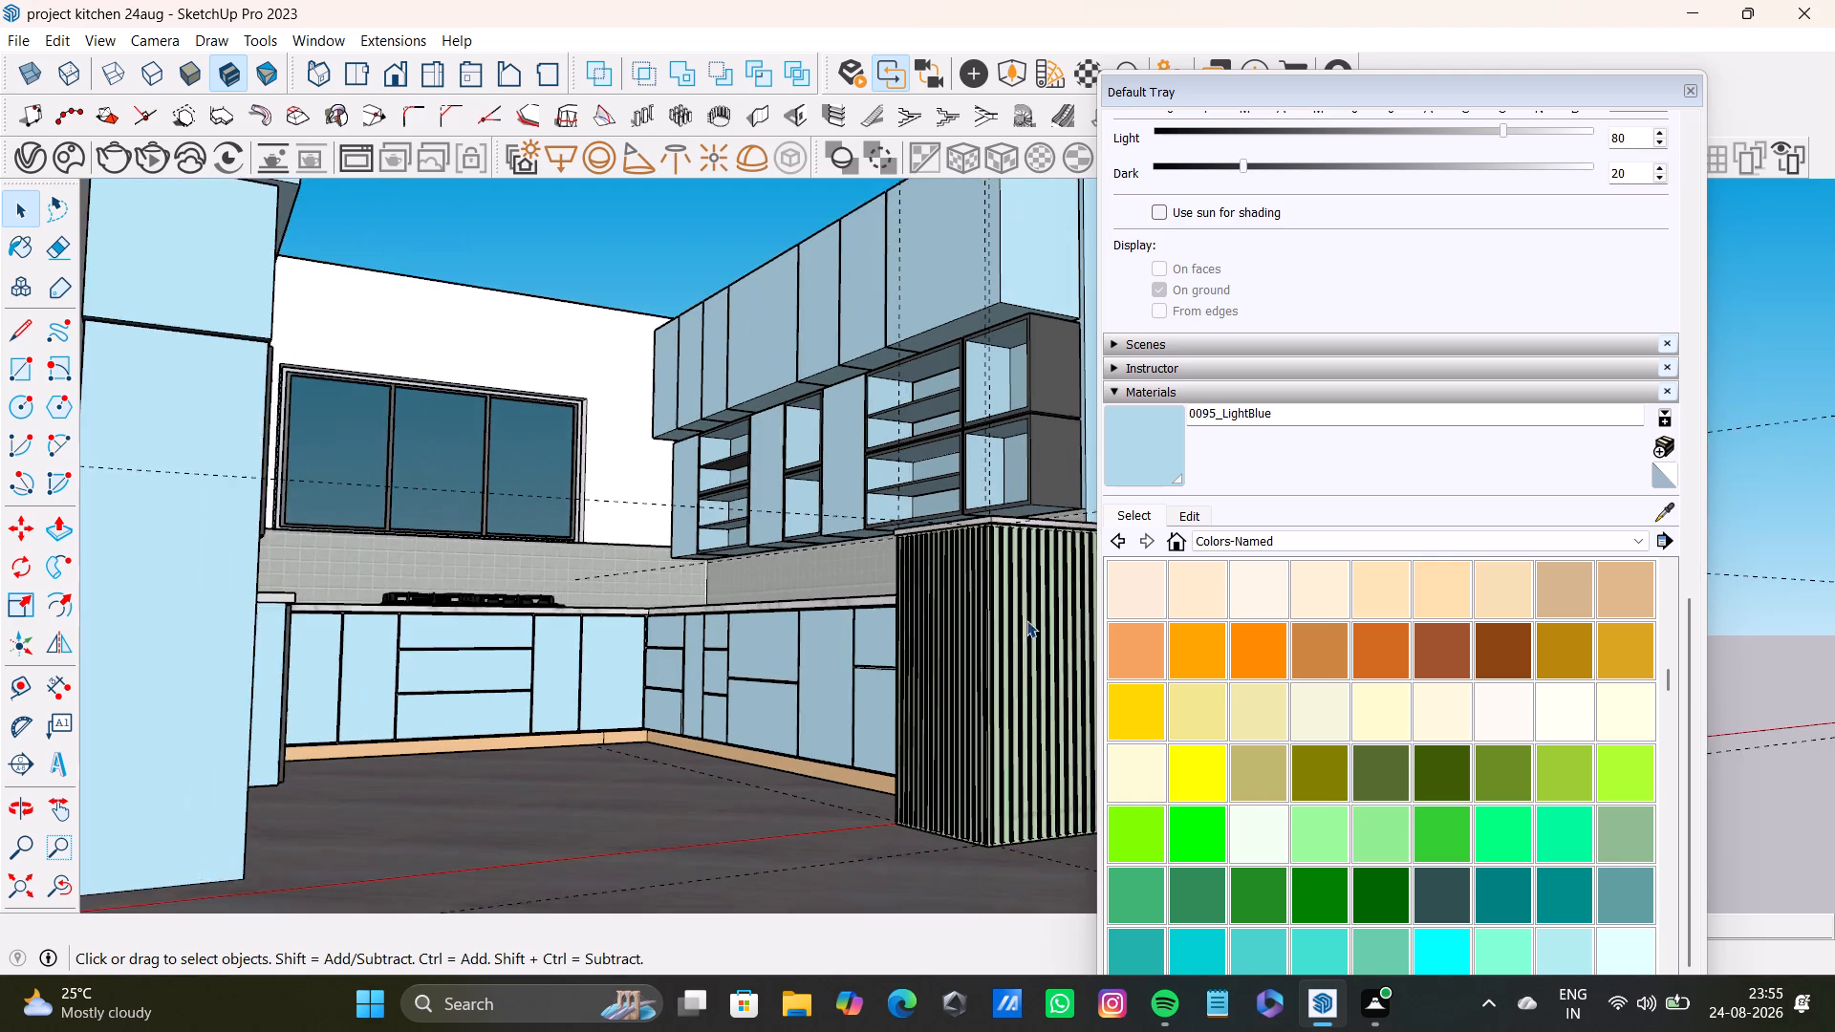
pyautogui.scroll(1, 1026, 620)
pyautogui.moveTo(1024, 620); pyautogui.dragTo(969, 653, button='middle')
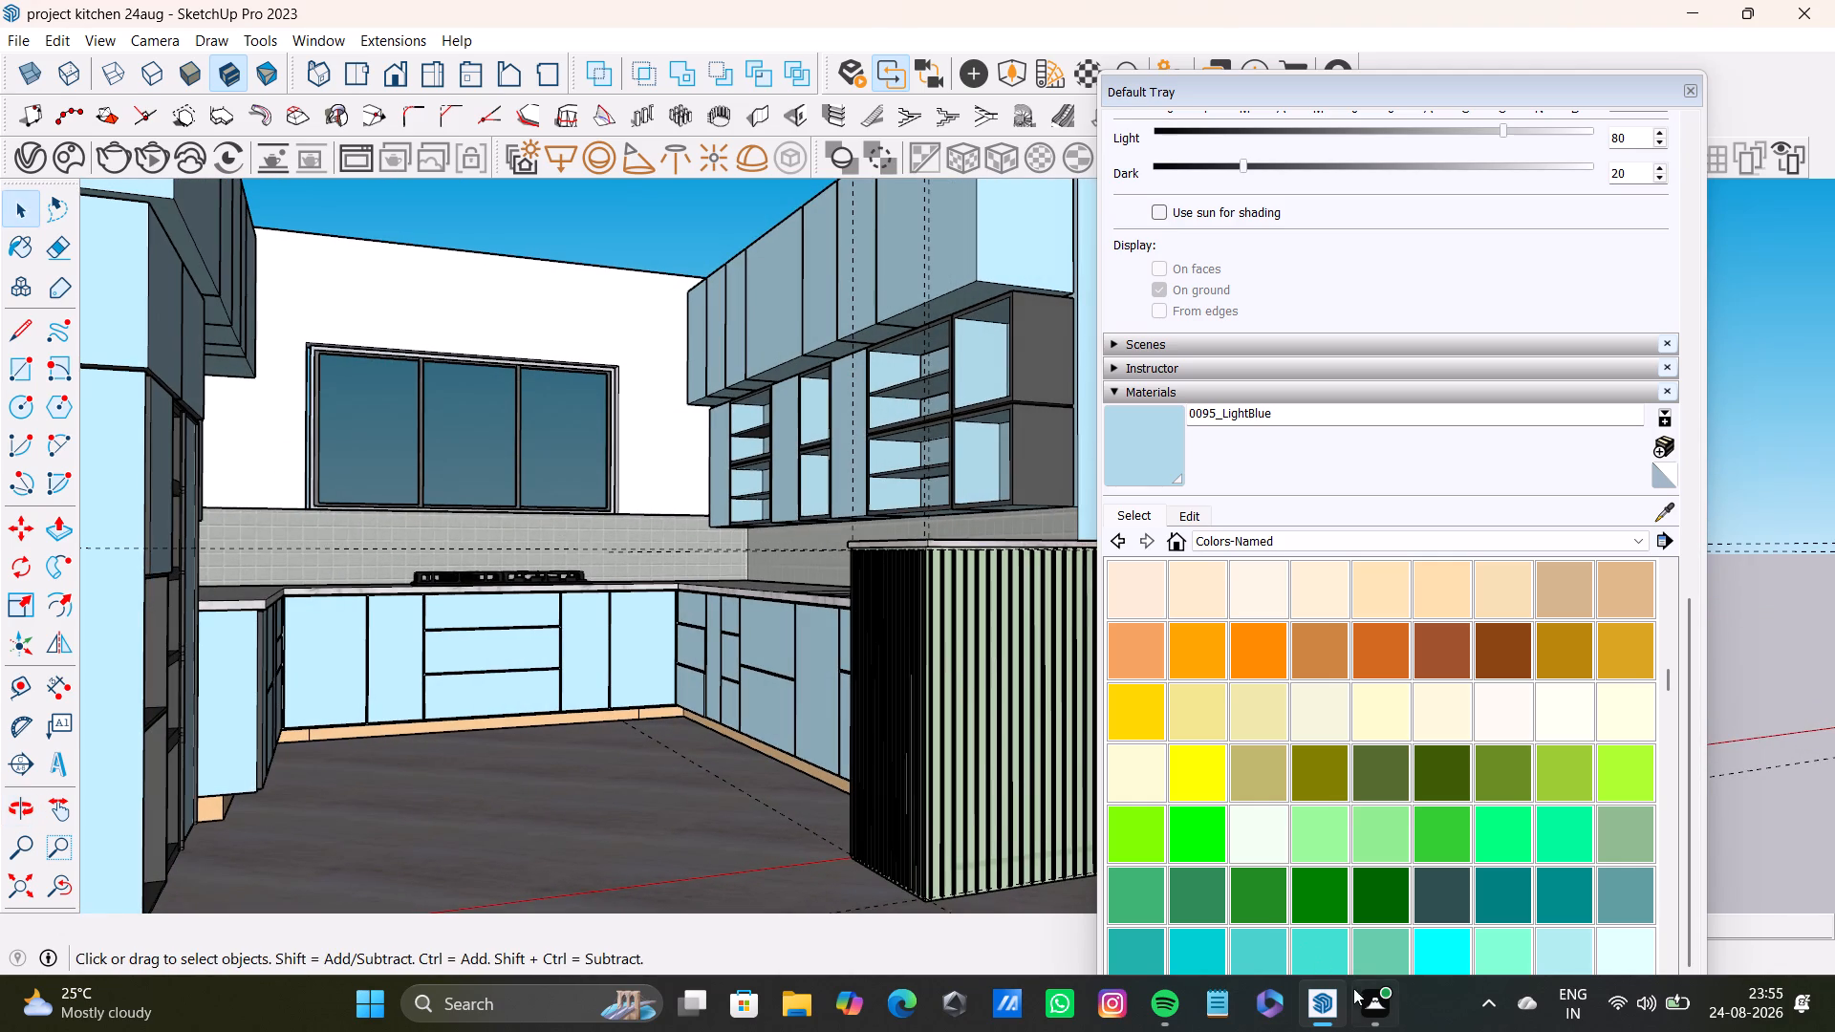
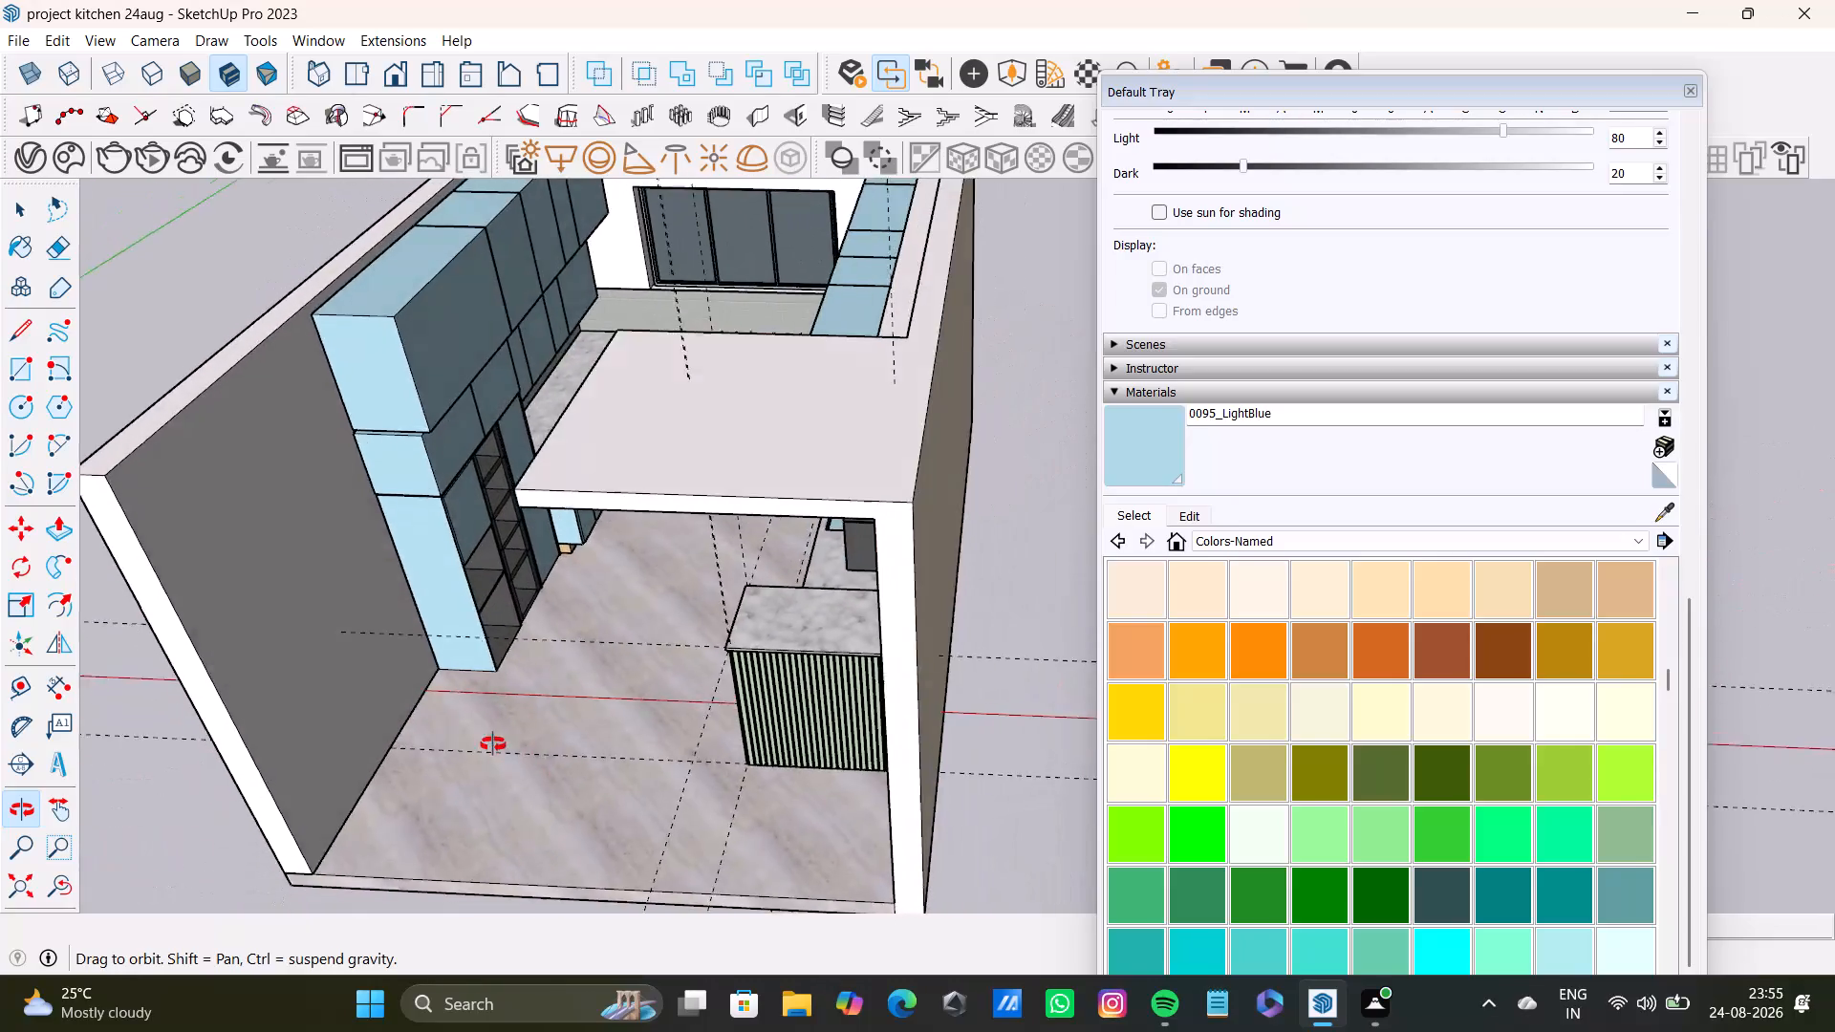
# Examine the tall unit's open shelves, the base cabinets and their plinths up close and from the kitchen's open side.
pyautogui.scroll(6, 608, 525)
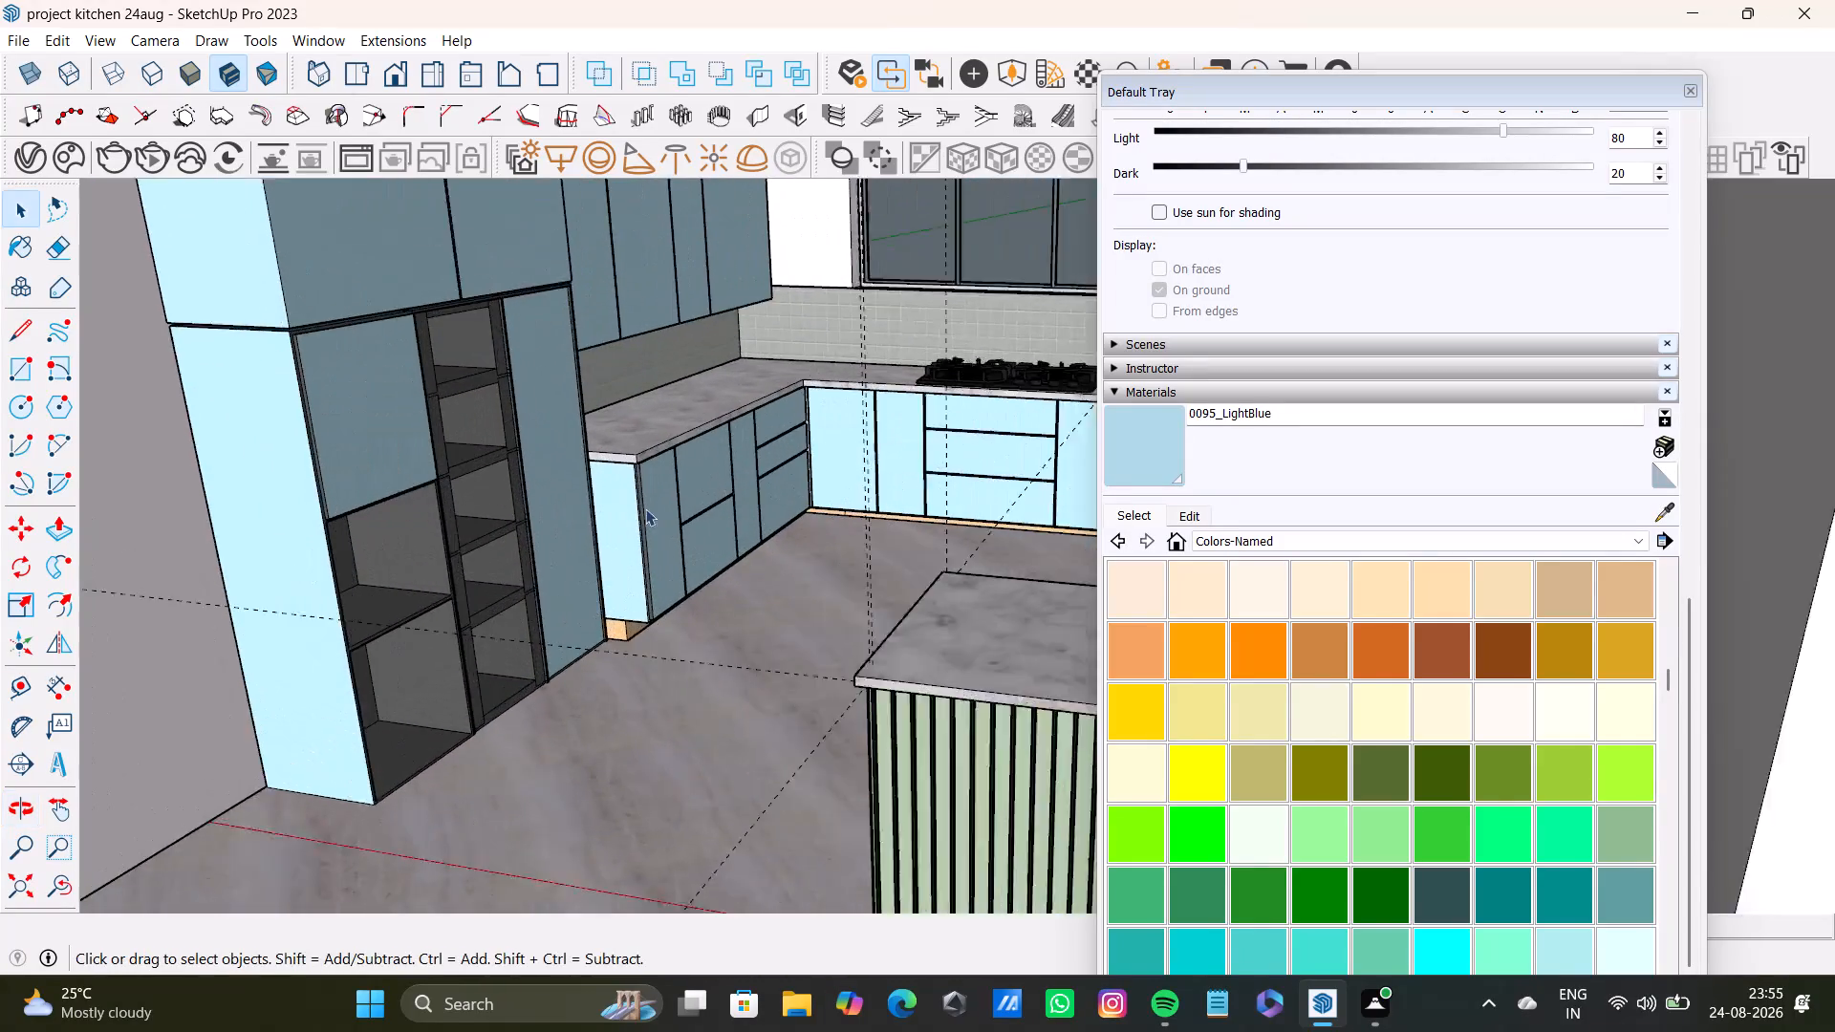
pyautogui.scroll(3, 645, 508)
pyautogui.moveTo(654, 501); pyautogui.dragTo(725, 333, button='middle')
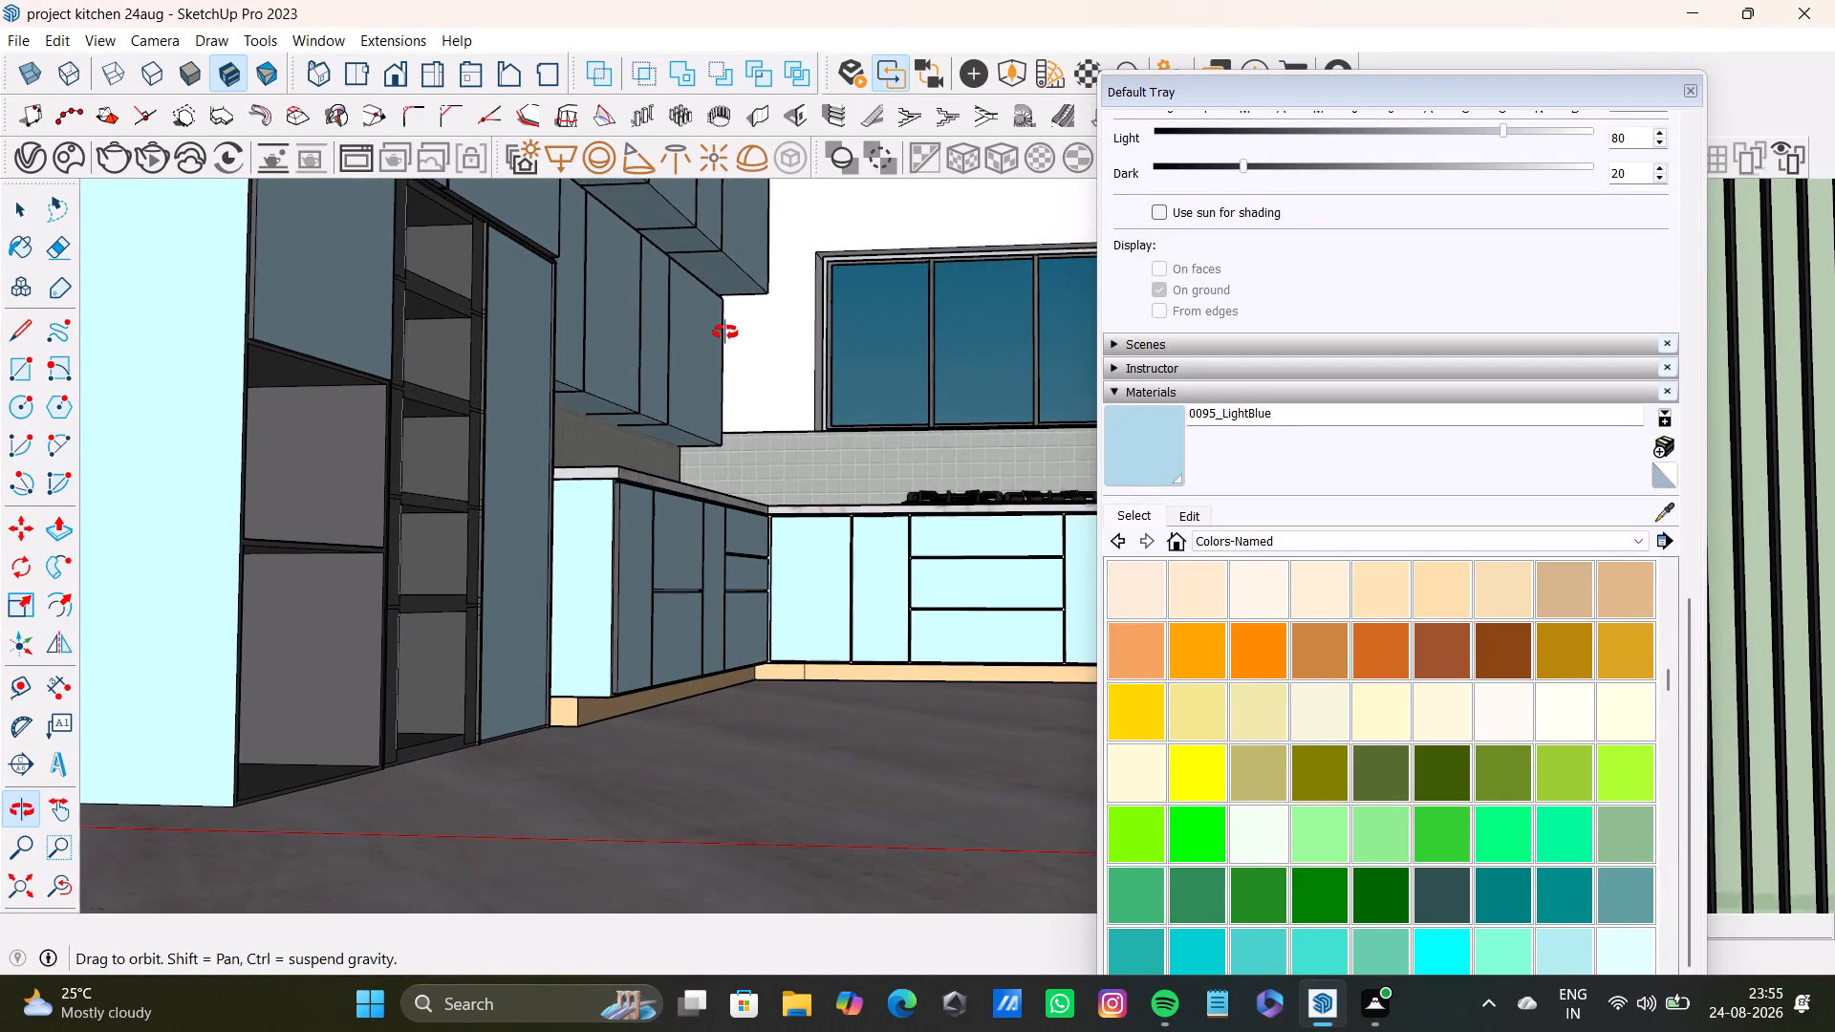
pyautogui.moveTo(725, 333); pyautogui.dragTo(717, 355, button='middle')
pyautogui.scroll(-11, 635, 447)
pyautogui.moveTo(662, 460); pyautogui.dragTo(726, 452, button='middle')
pyautogui.press('space')
pyautogui.tripleClick(1028, 332)
pyautogui.click(1028, 332)
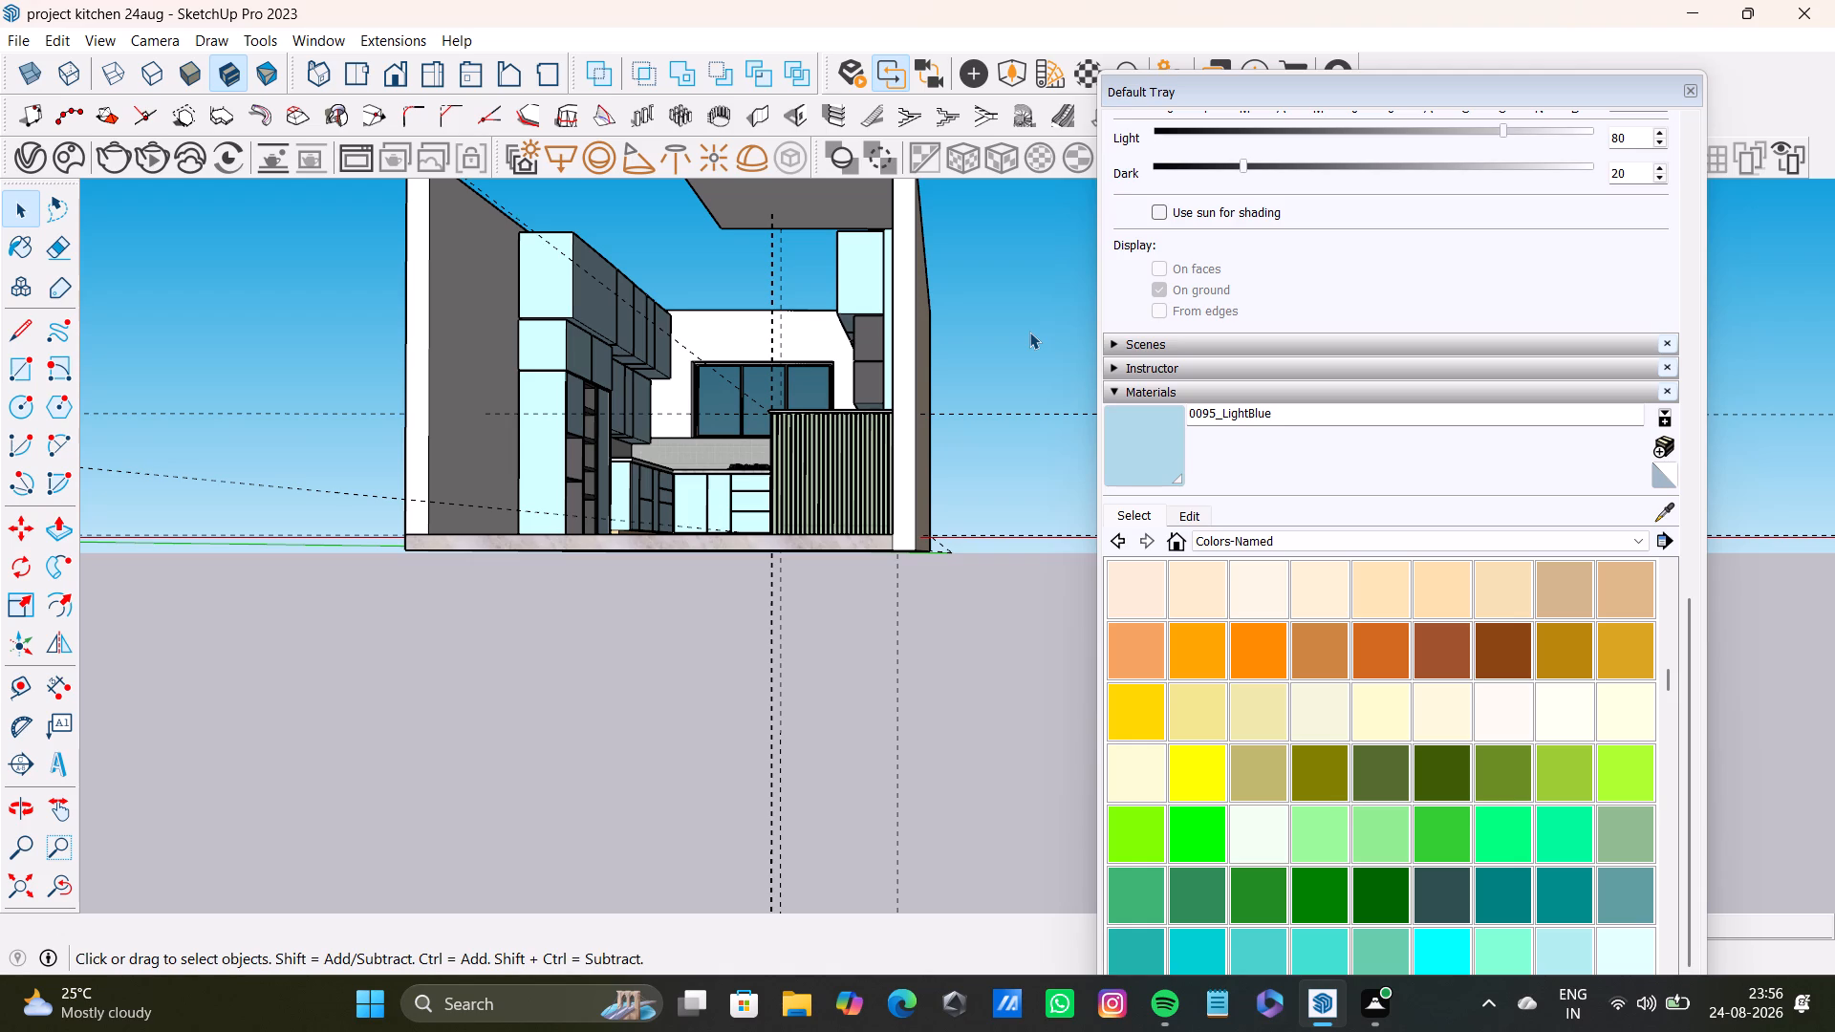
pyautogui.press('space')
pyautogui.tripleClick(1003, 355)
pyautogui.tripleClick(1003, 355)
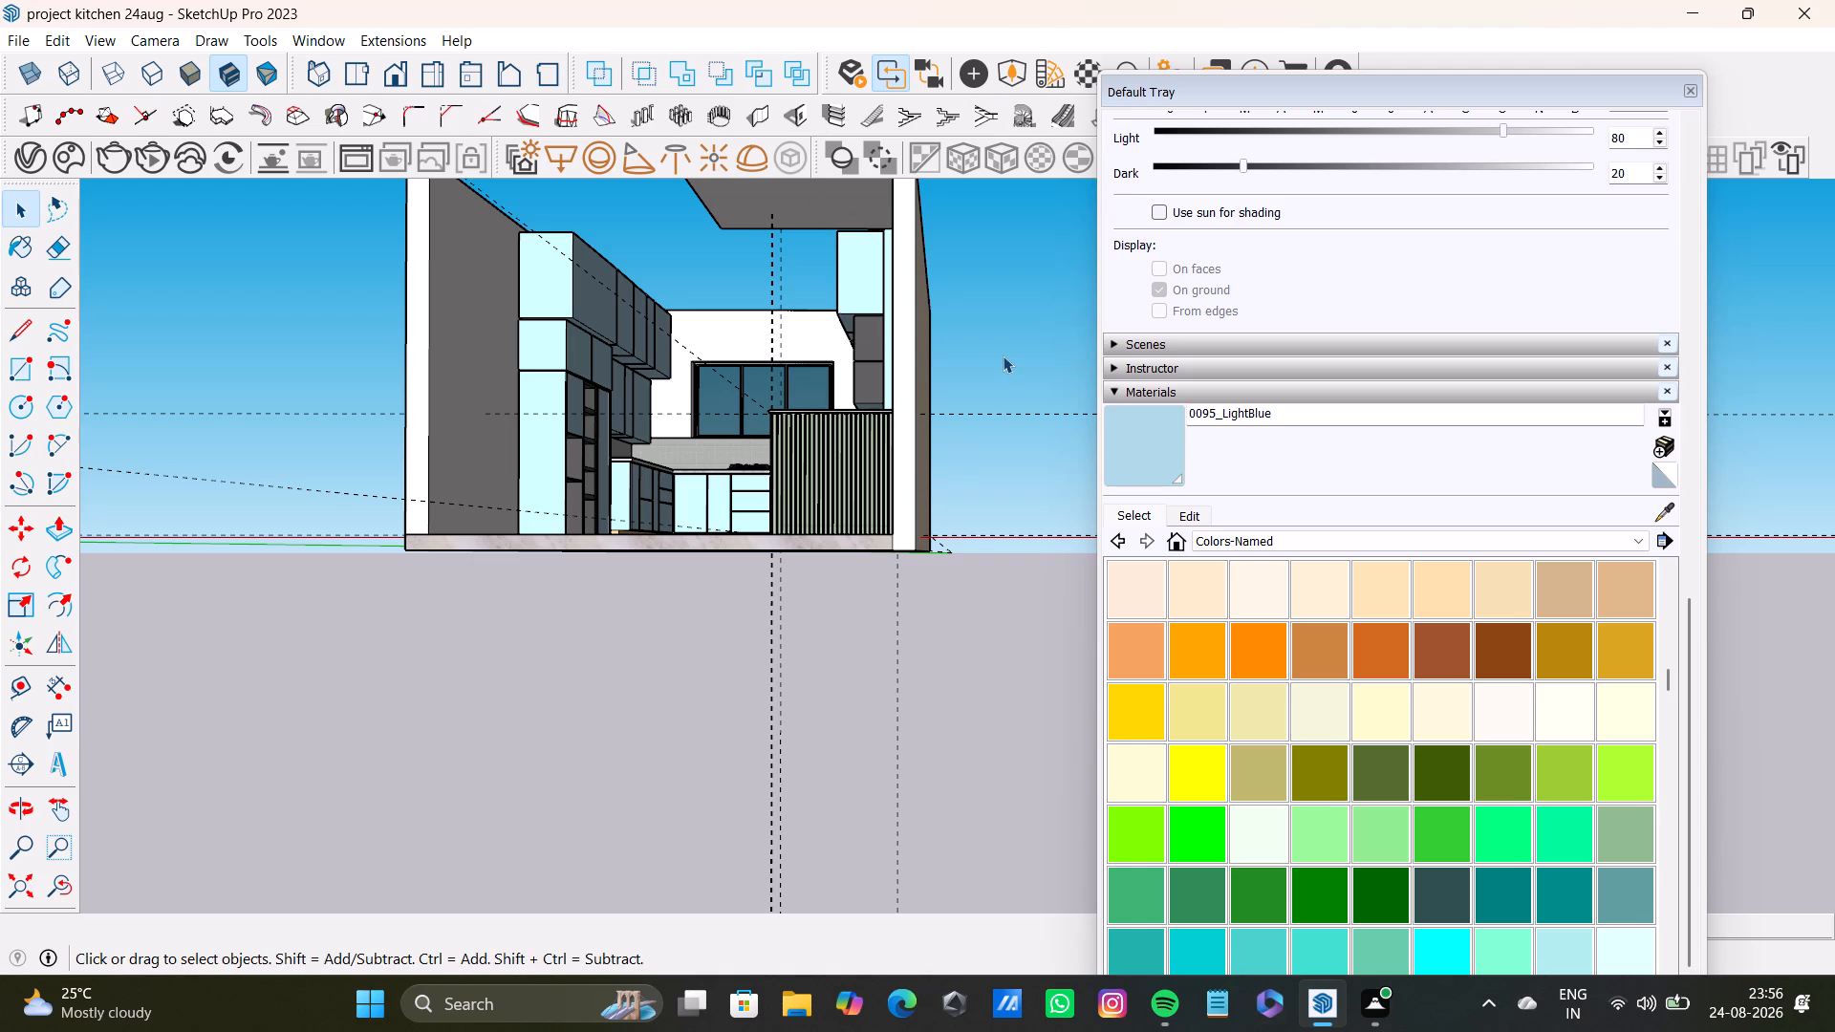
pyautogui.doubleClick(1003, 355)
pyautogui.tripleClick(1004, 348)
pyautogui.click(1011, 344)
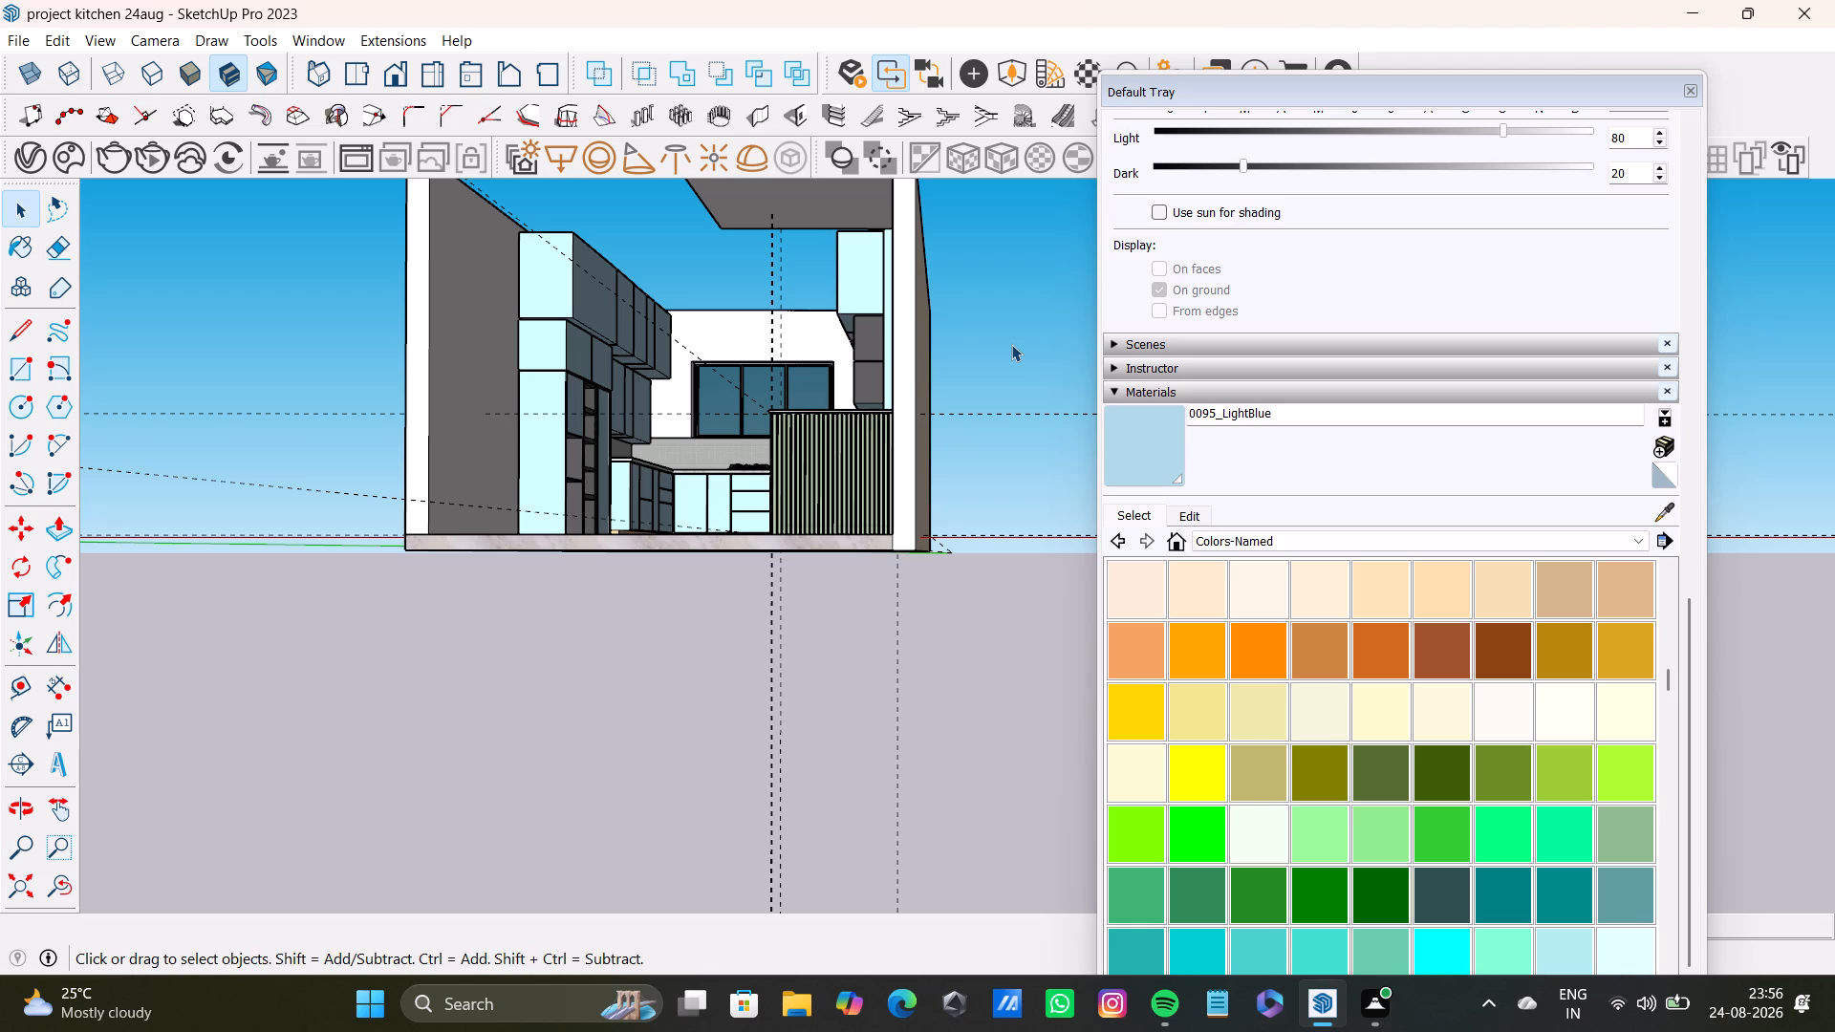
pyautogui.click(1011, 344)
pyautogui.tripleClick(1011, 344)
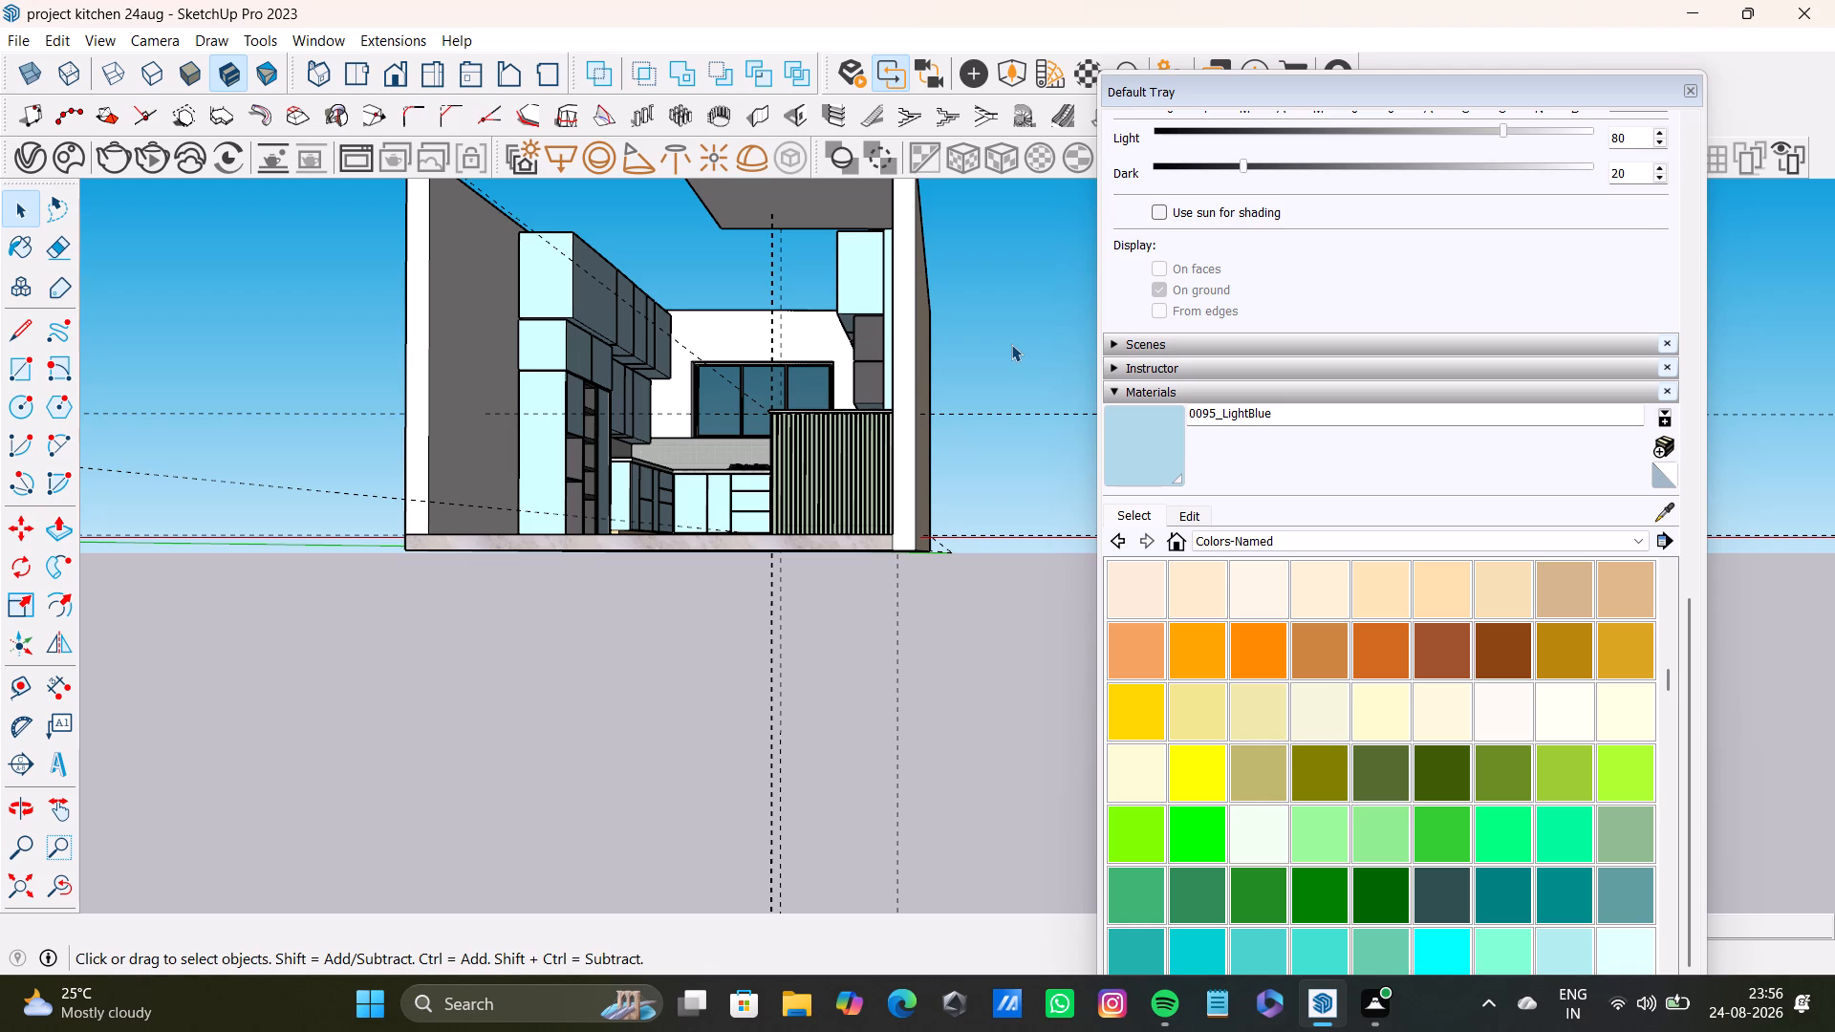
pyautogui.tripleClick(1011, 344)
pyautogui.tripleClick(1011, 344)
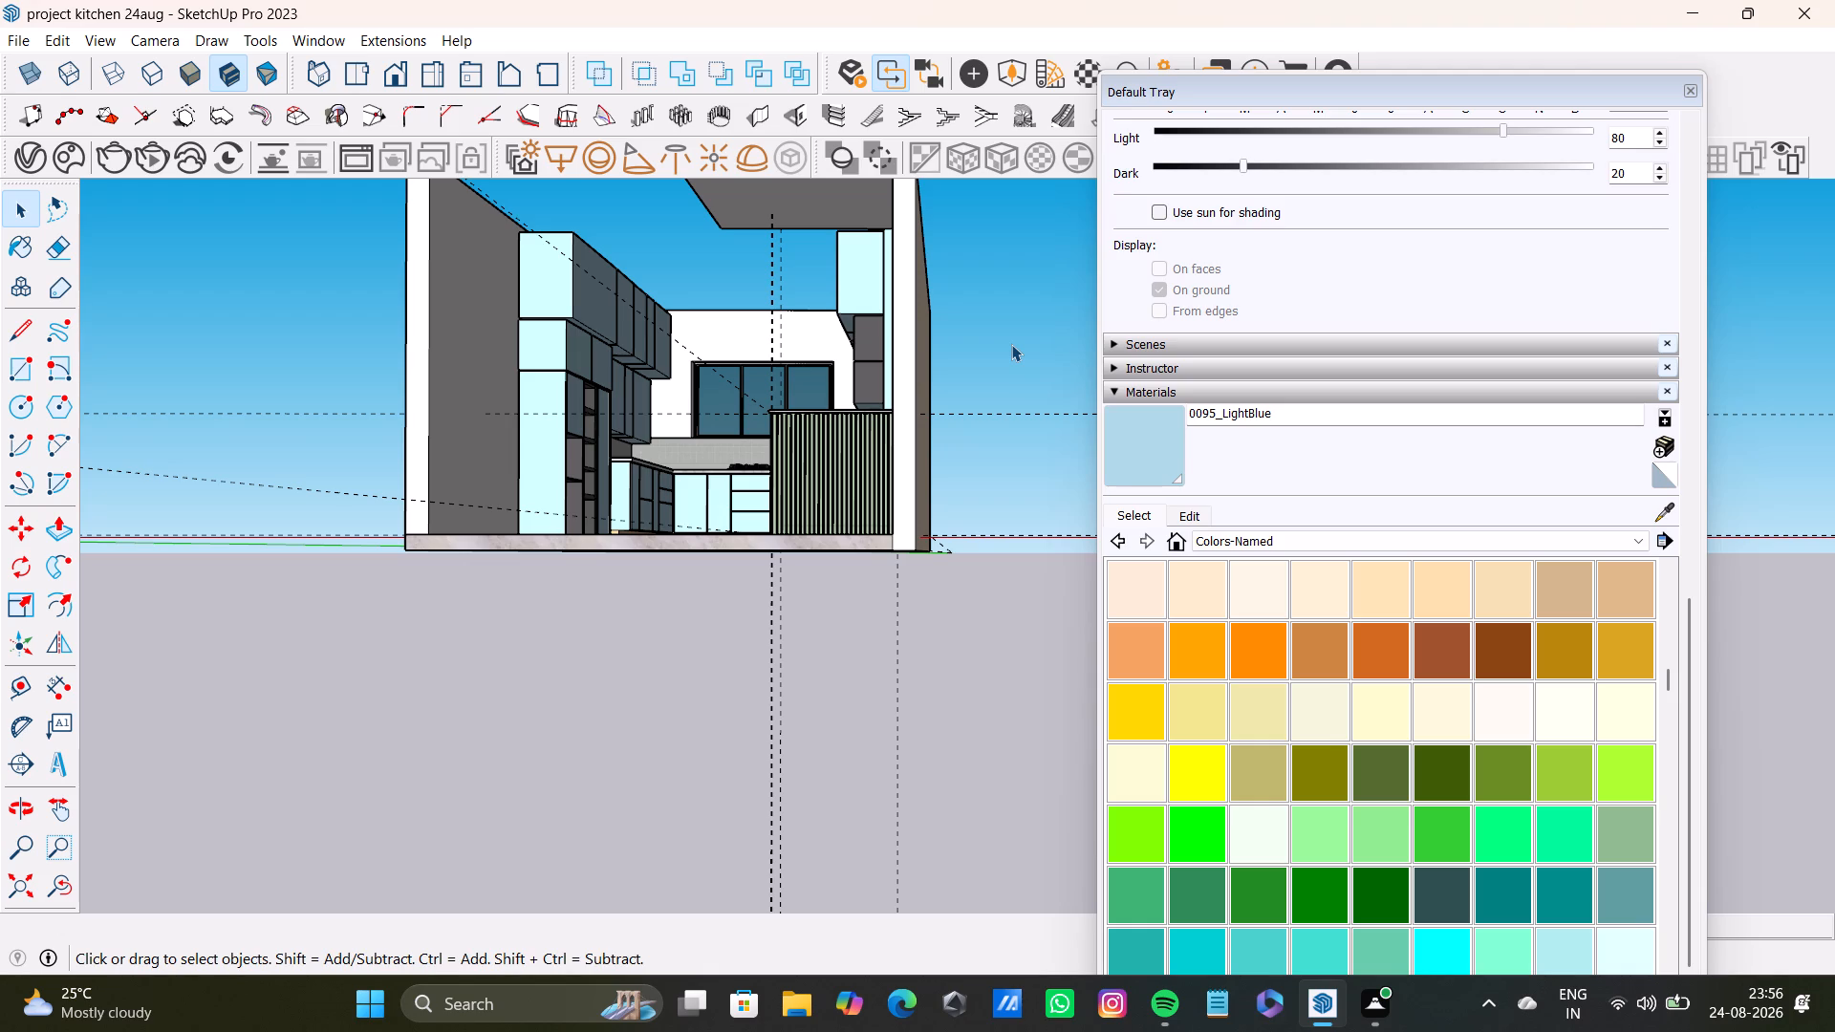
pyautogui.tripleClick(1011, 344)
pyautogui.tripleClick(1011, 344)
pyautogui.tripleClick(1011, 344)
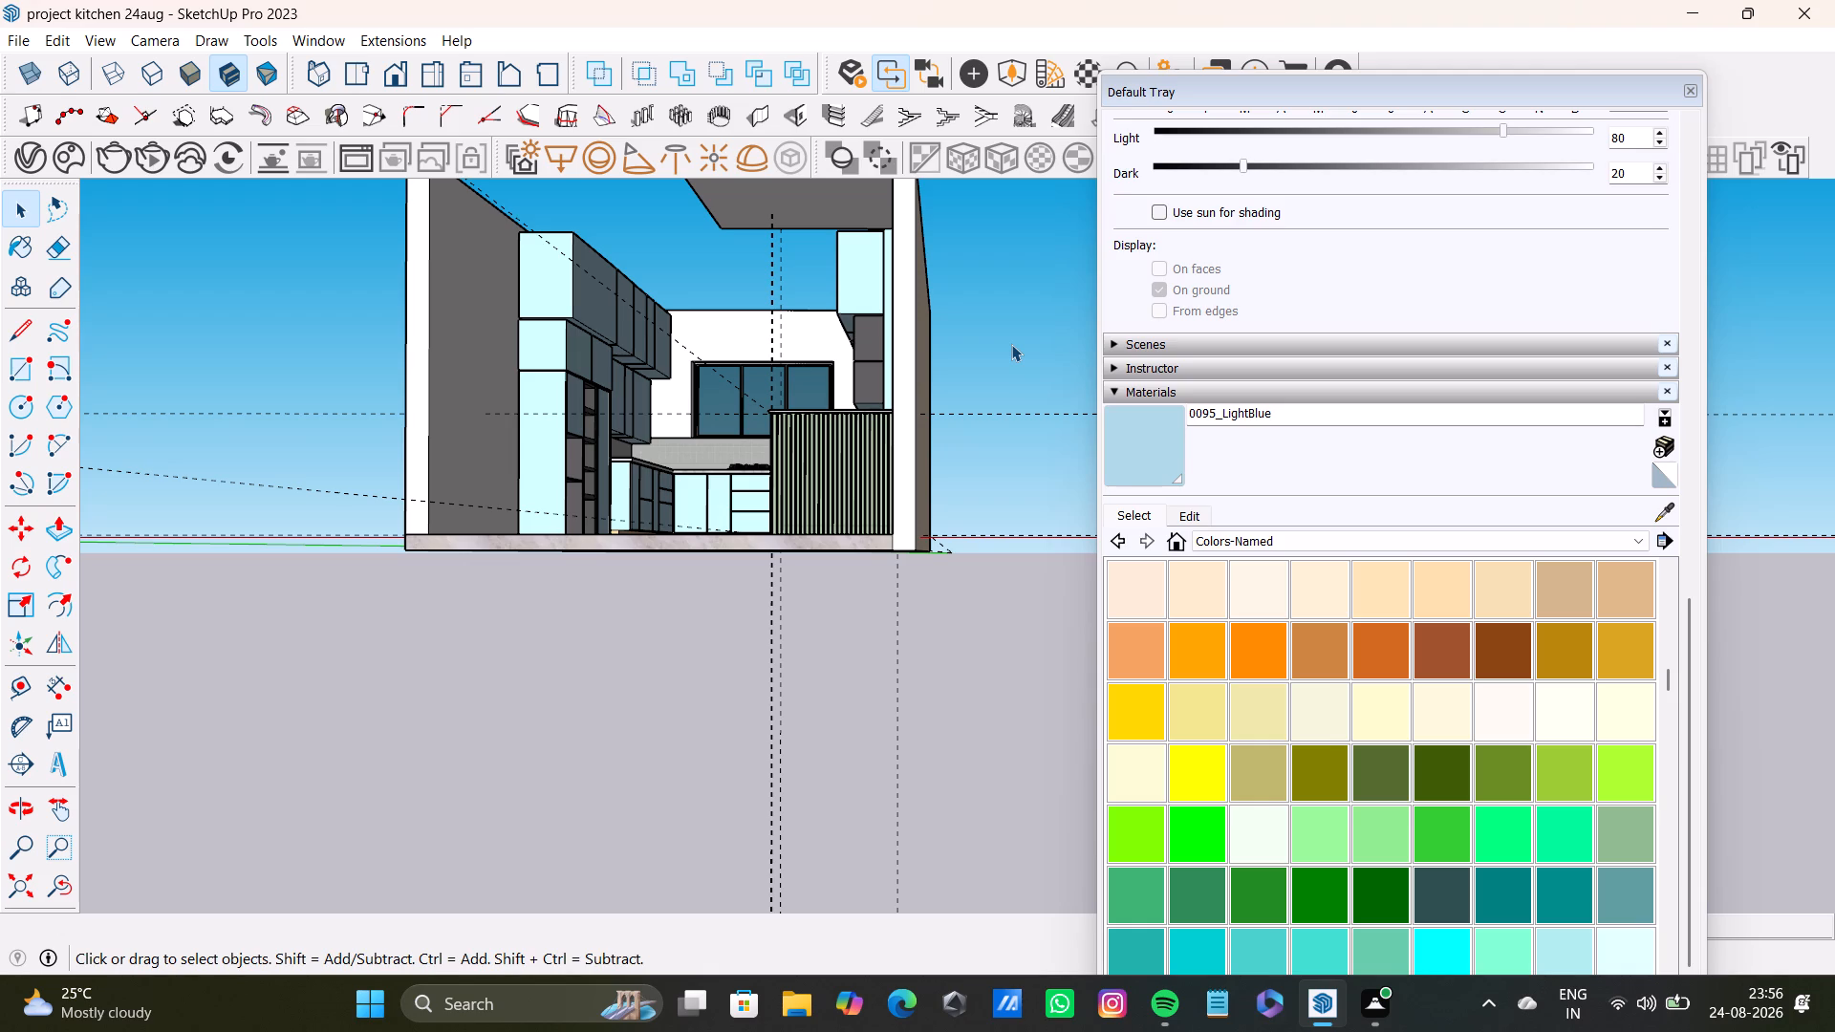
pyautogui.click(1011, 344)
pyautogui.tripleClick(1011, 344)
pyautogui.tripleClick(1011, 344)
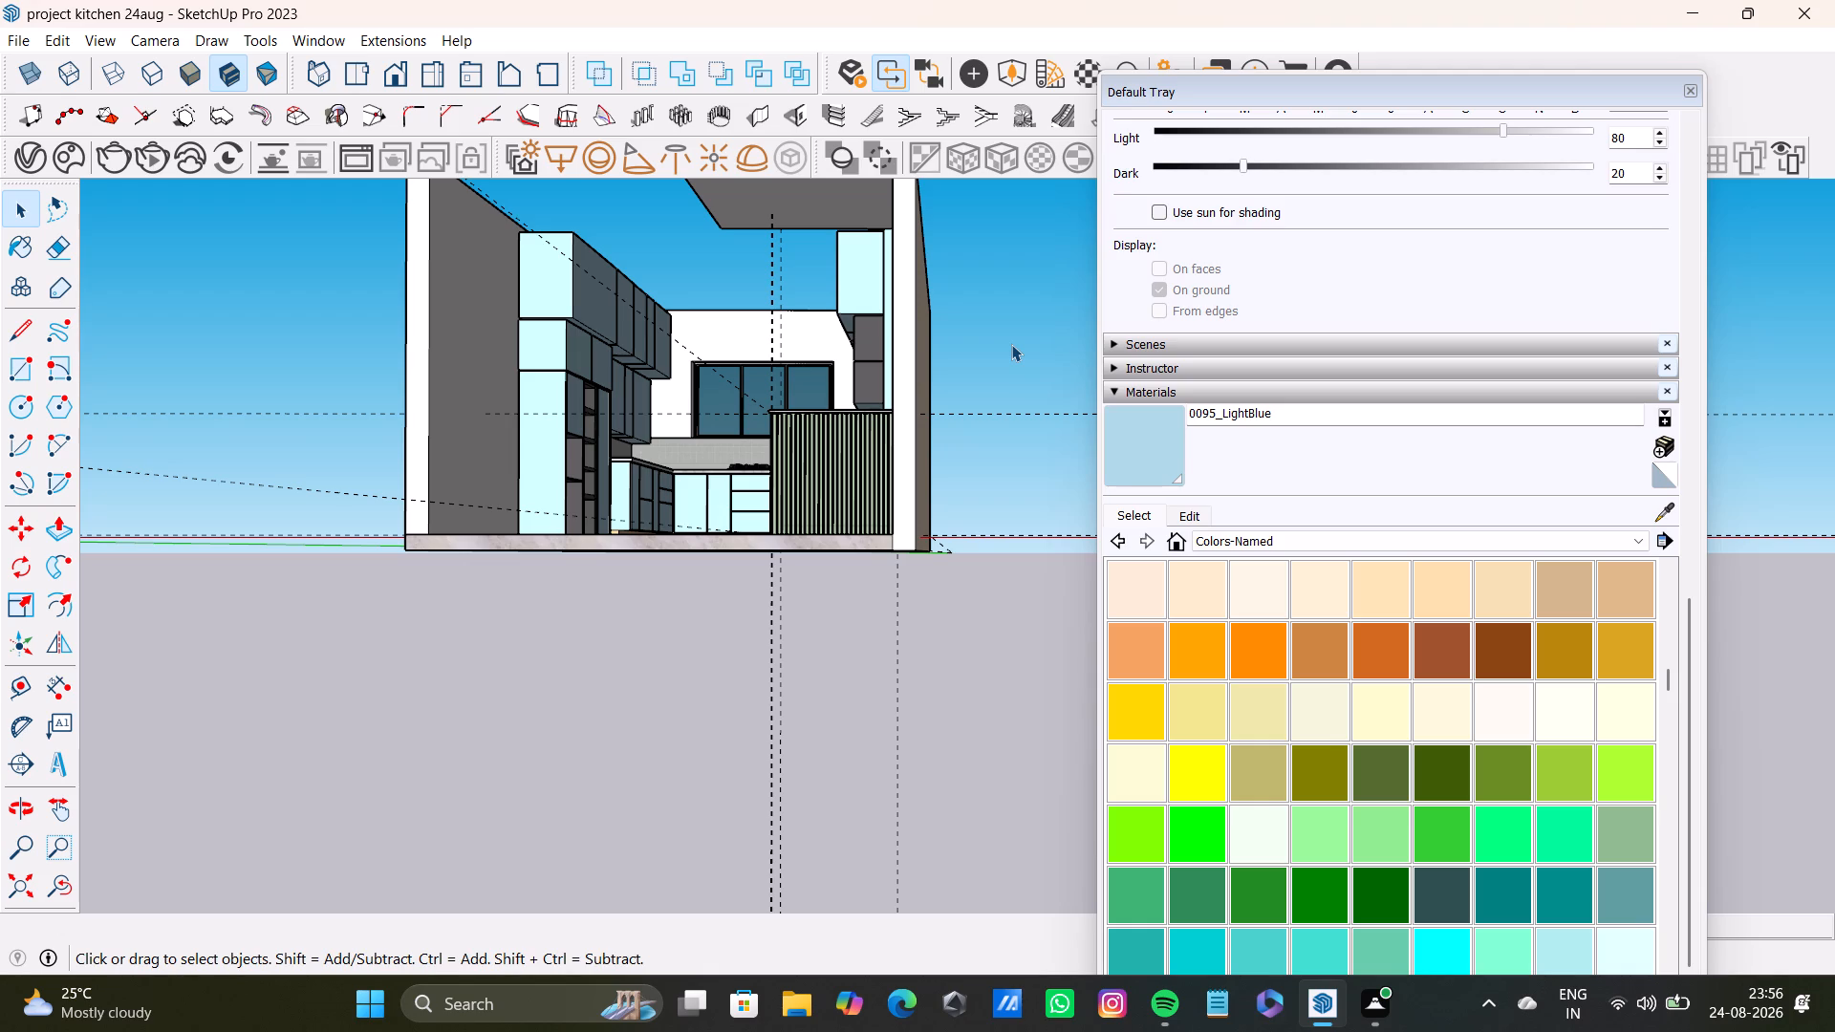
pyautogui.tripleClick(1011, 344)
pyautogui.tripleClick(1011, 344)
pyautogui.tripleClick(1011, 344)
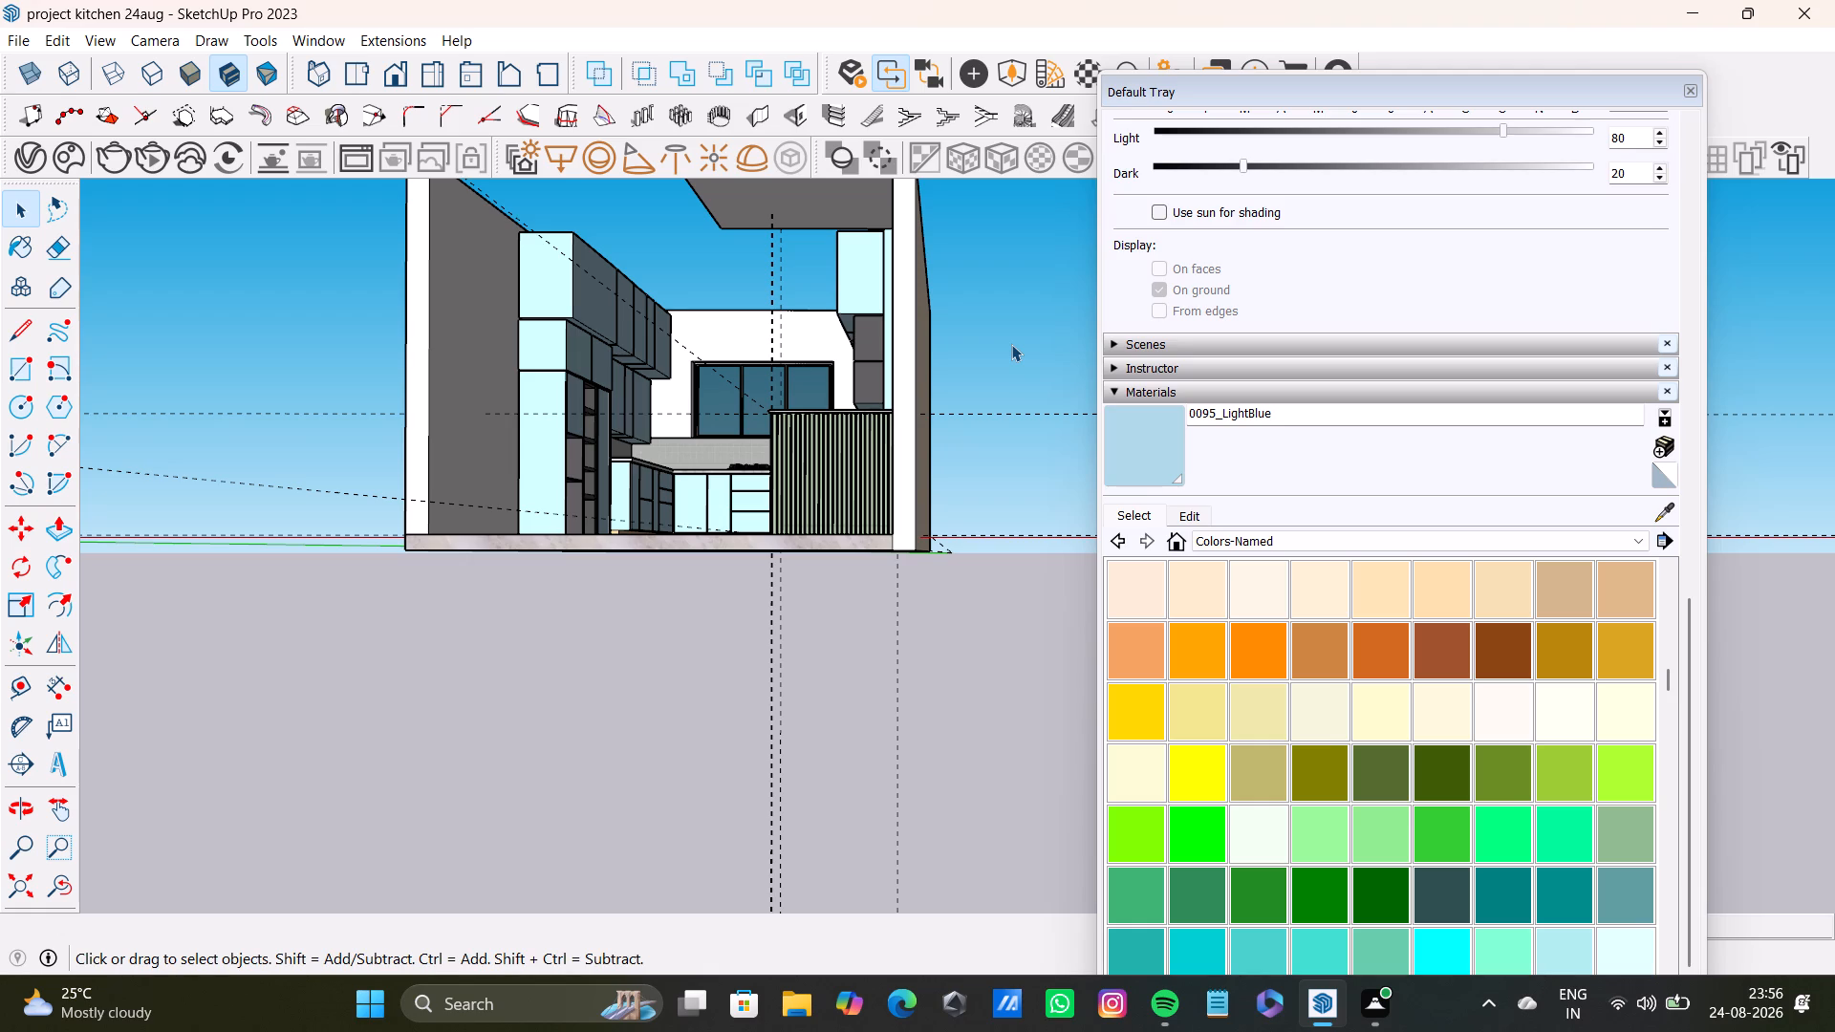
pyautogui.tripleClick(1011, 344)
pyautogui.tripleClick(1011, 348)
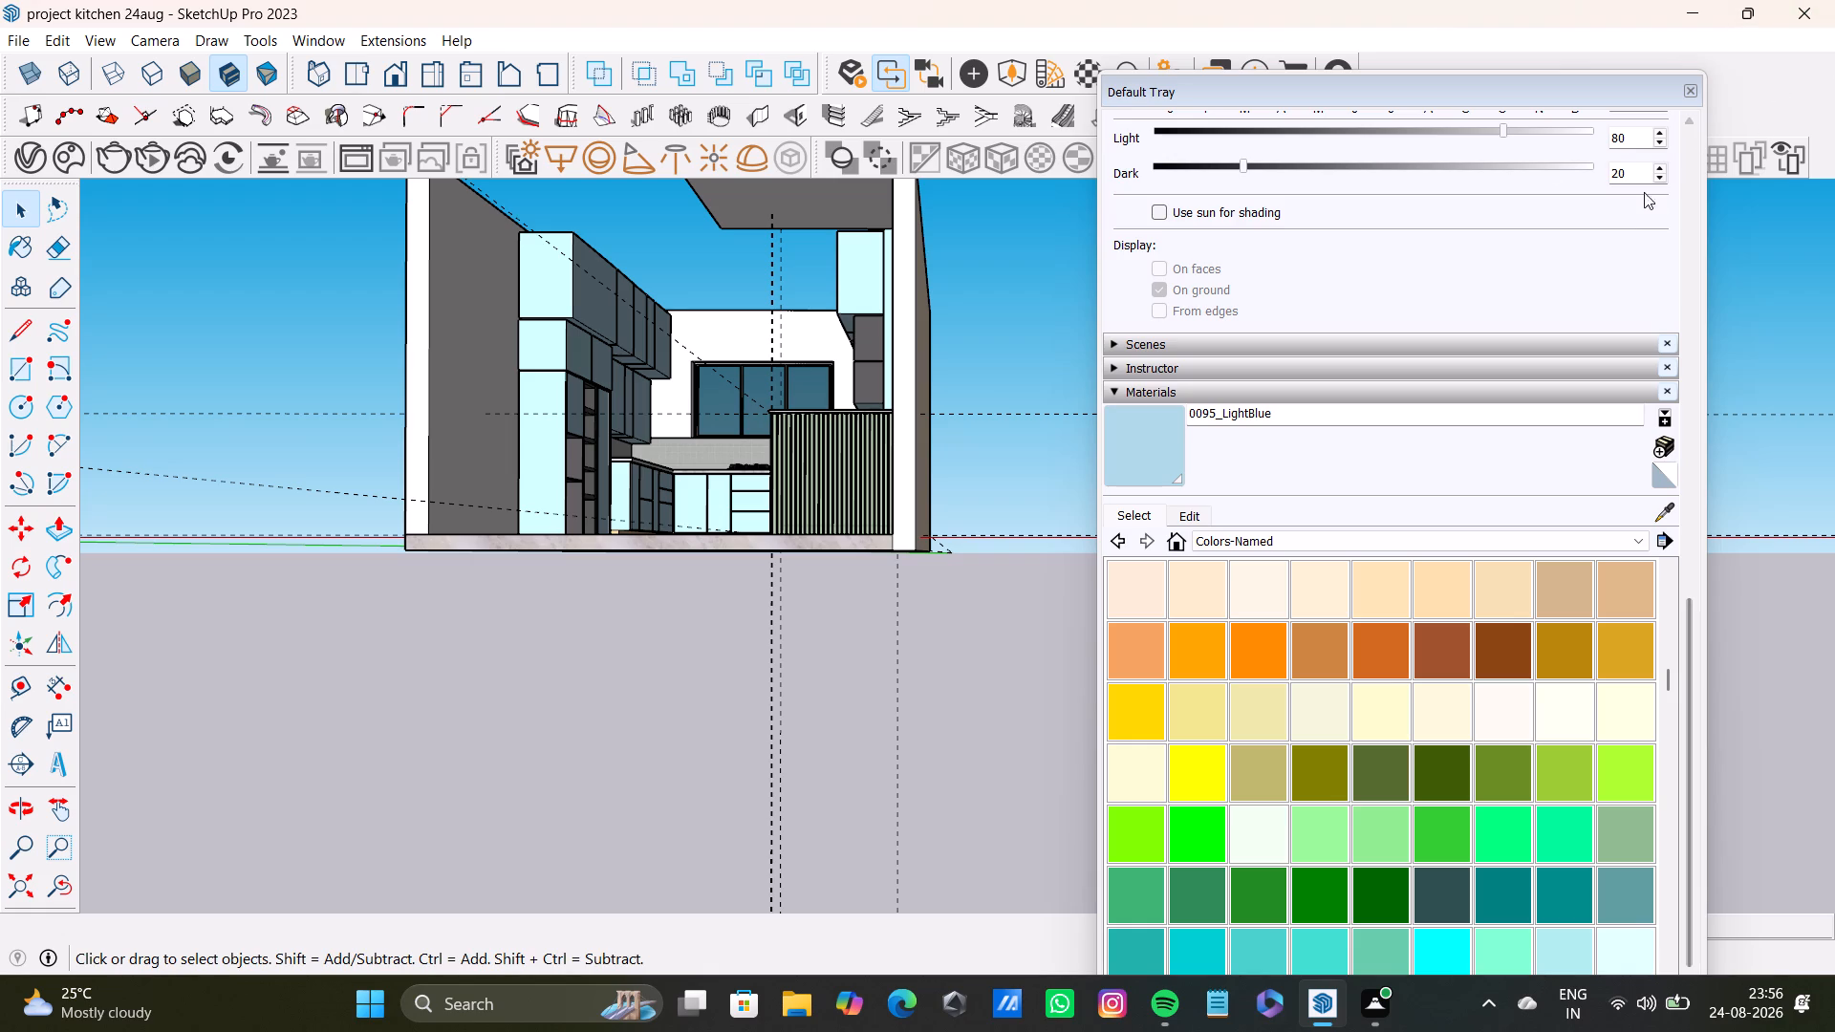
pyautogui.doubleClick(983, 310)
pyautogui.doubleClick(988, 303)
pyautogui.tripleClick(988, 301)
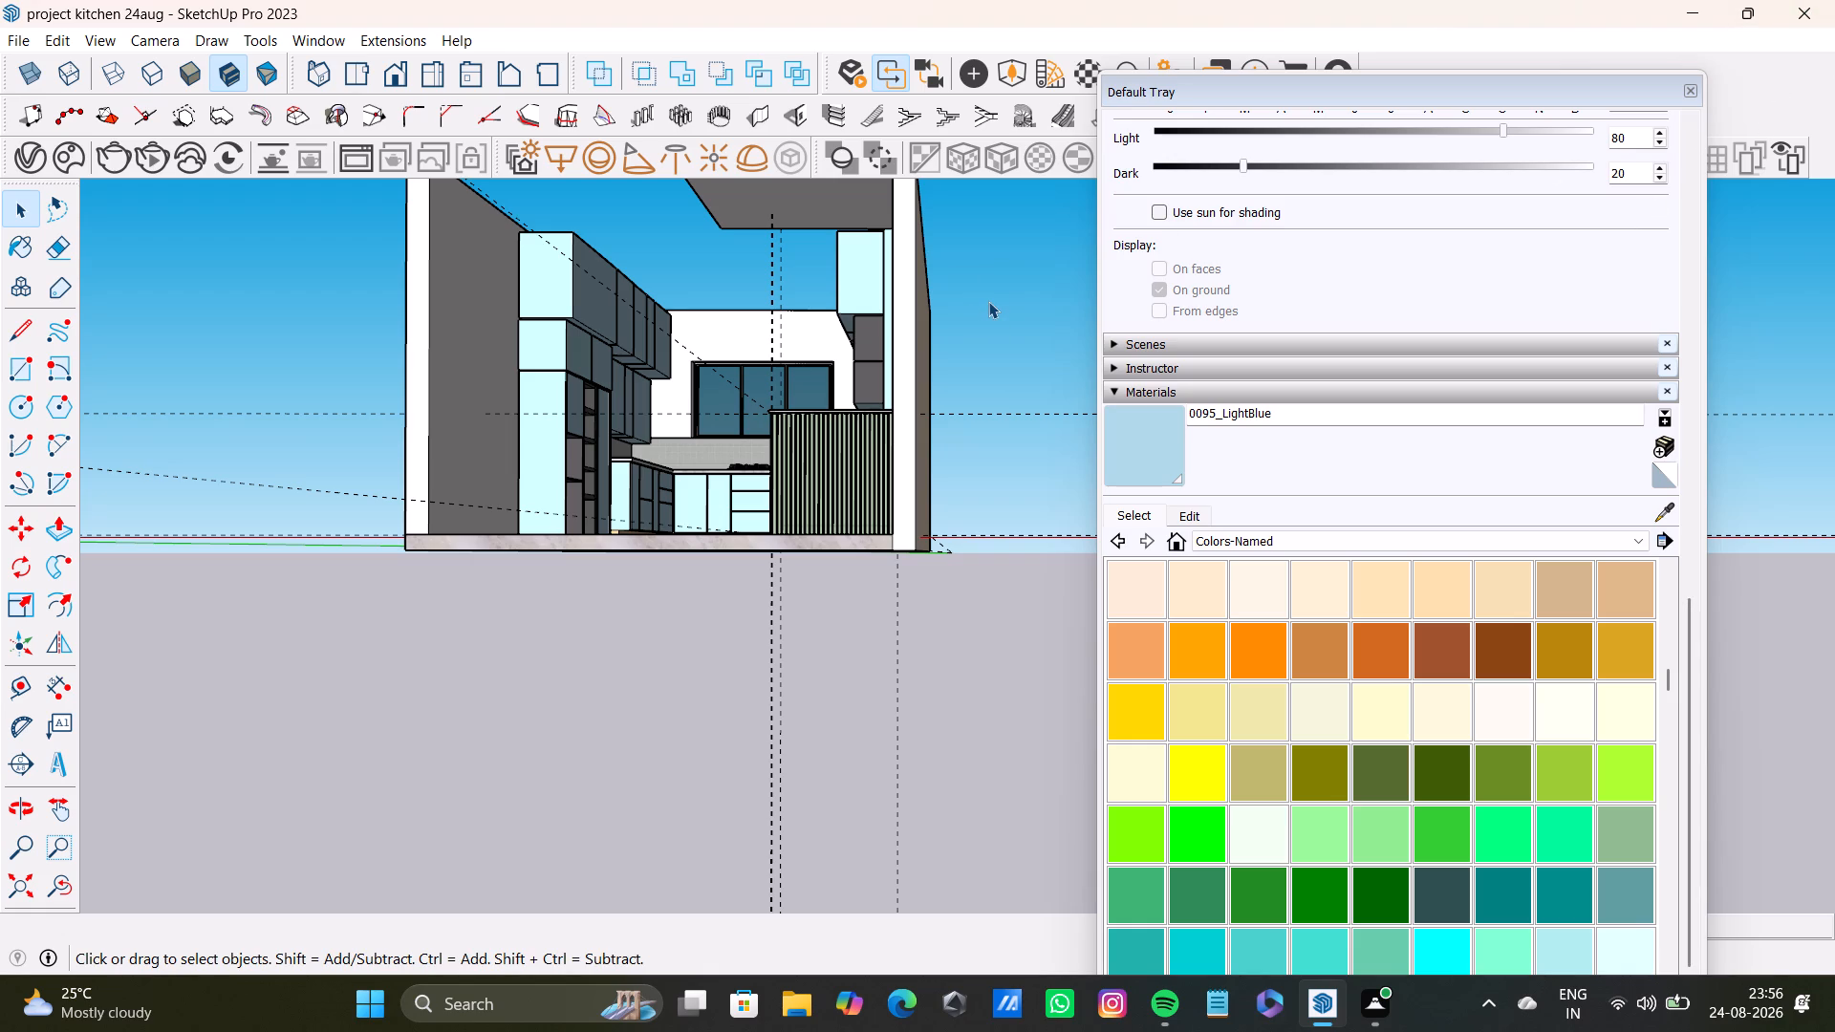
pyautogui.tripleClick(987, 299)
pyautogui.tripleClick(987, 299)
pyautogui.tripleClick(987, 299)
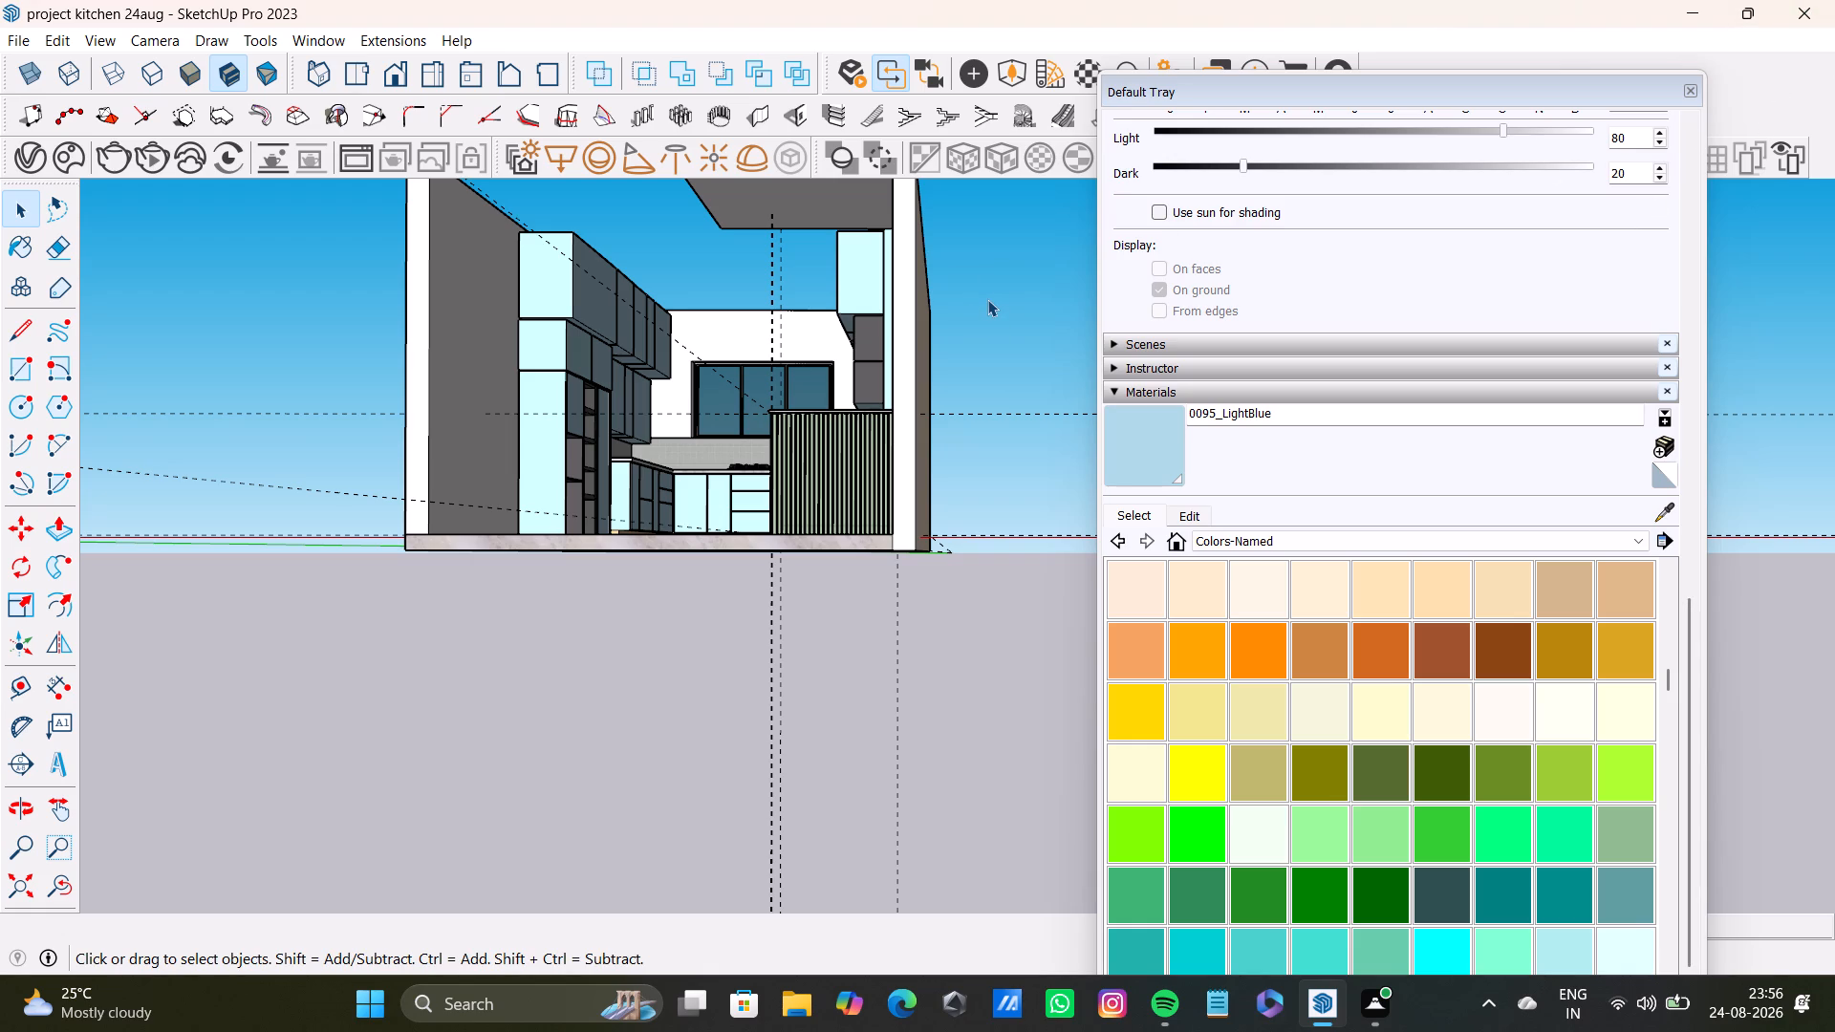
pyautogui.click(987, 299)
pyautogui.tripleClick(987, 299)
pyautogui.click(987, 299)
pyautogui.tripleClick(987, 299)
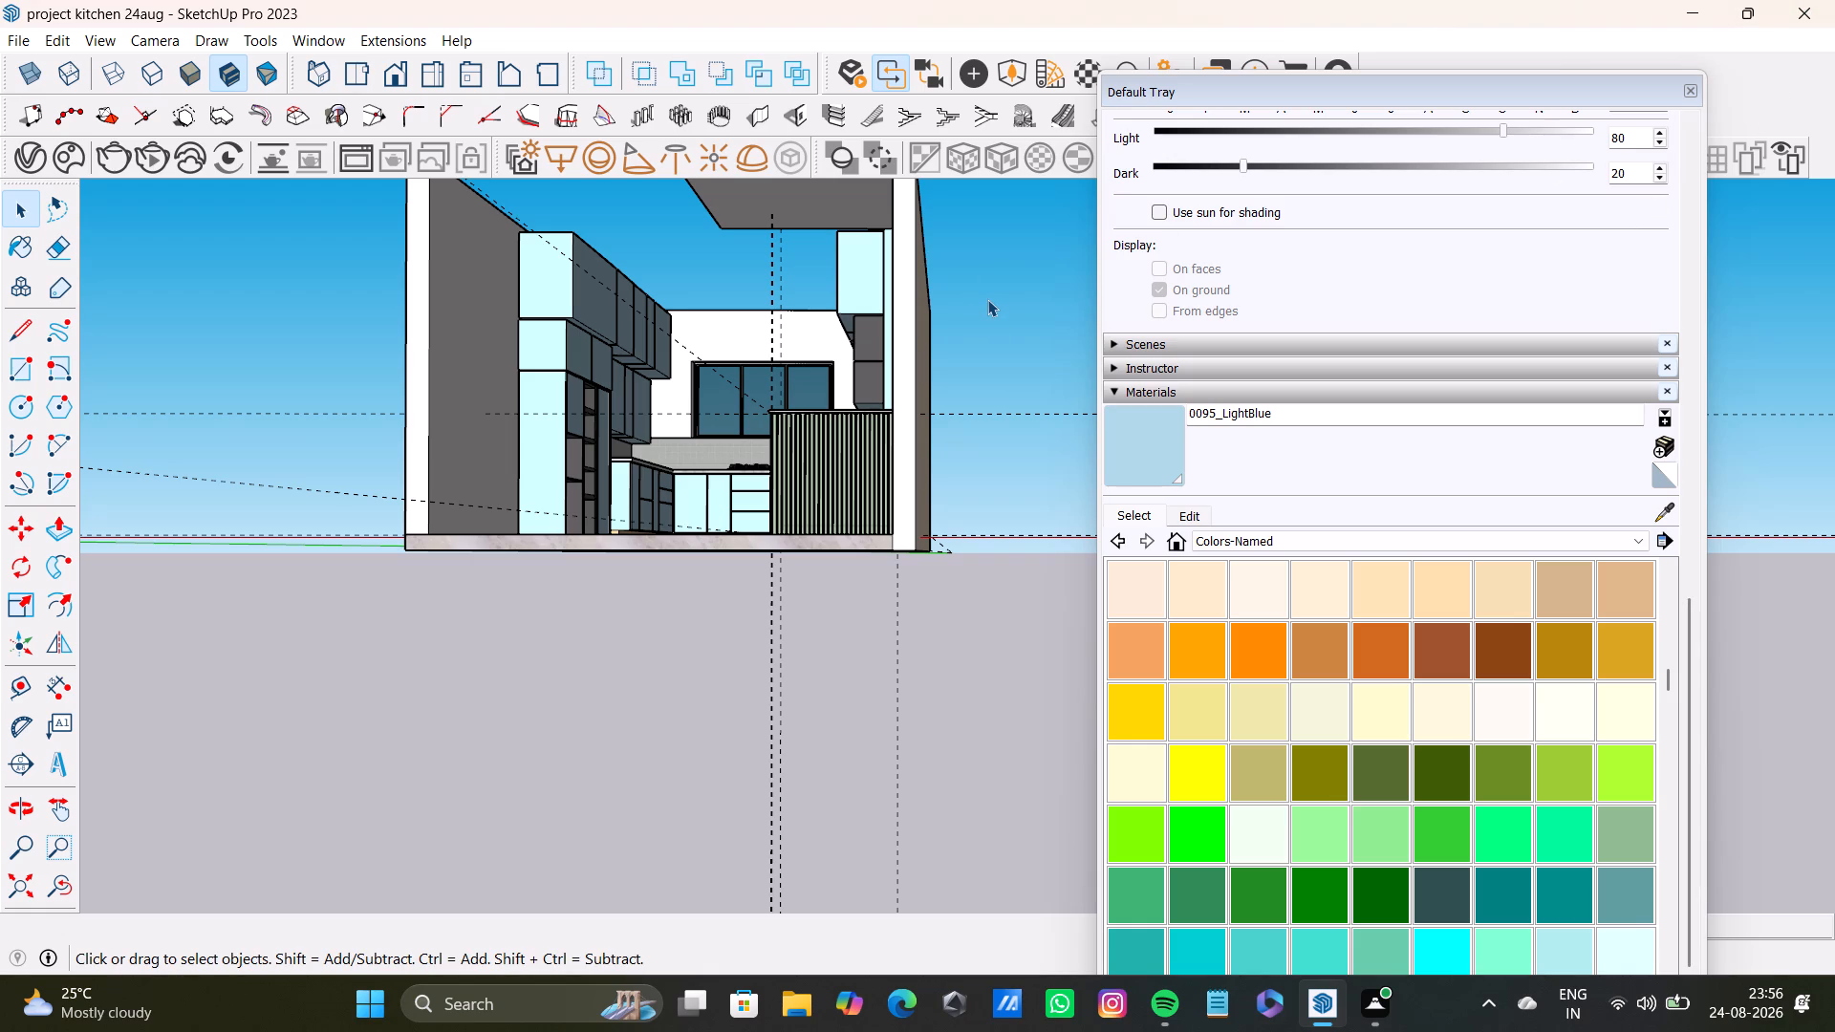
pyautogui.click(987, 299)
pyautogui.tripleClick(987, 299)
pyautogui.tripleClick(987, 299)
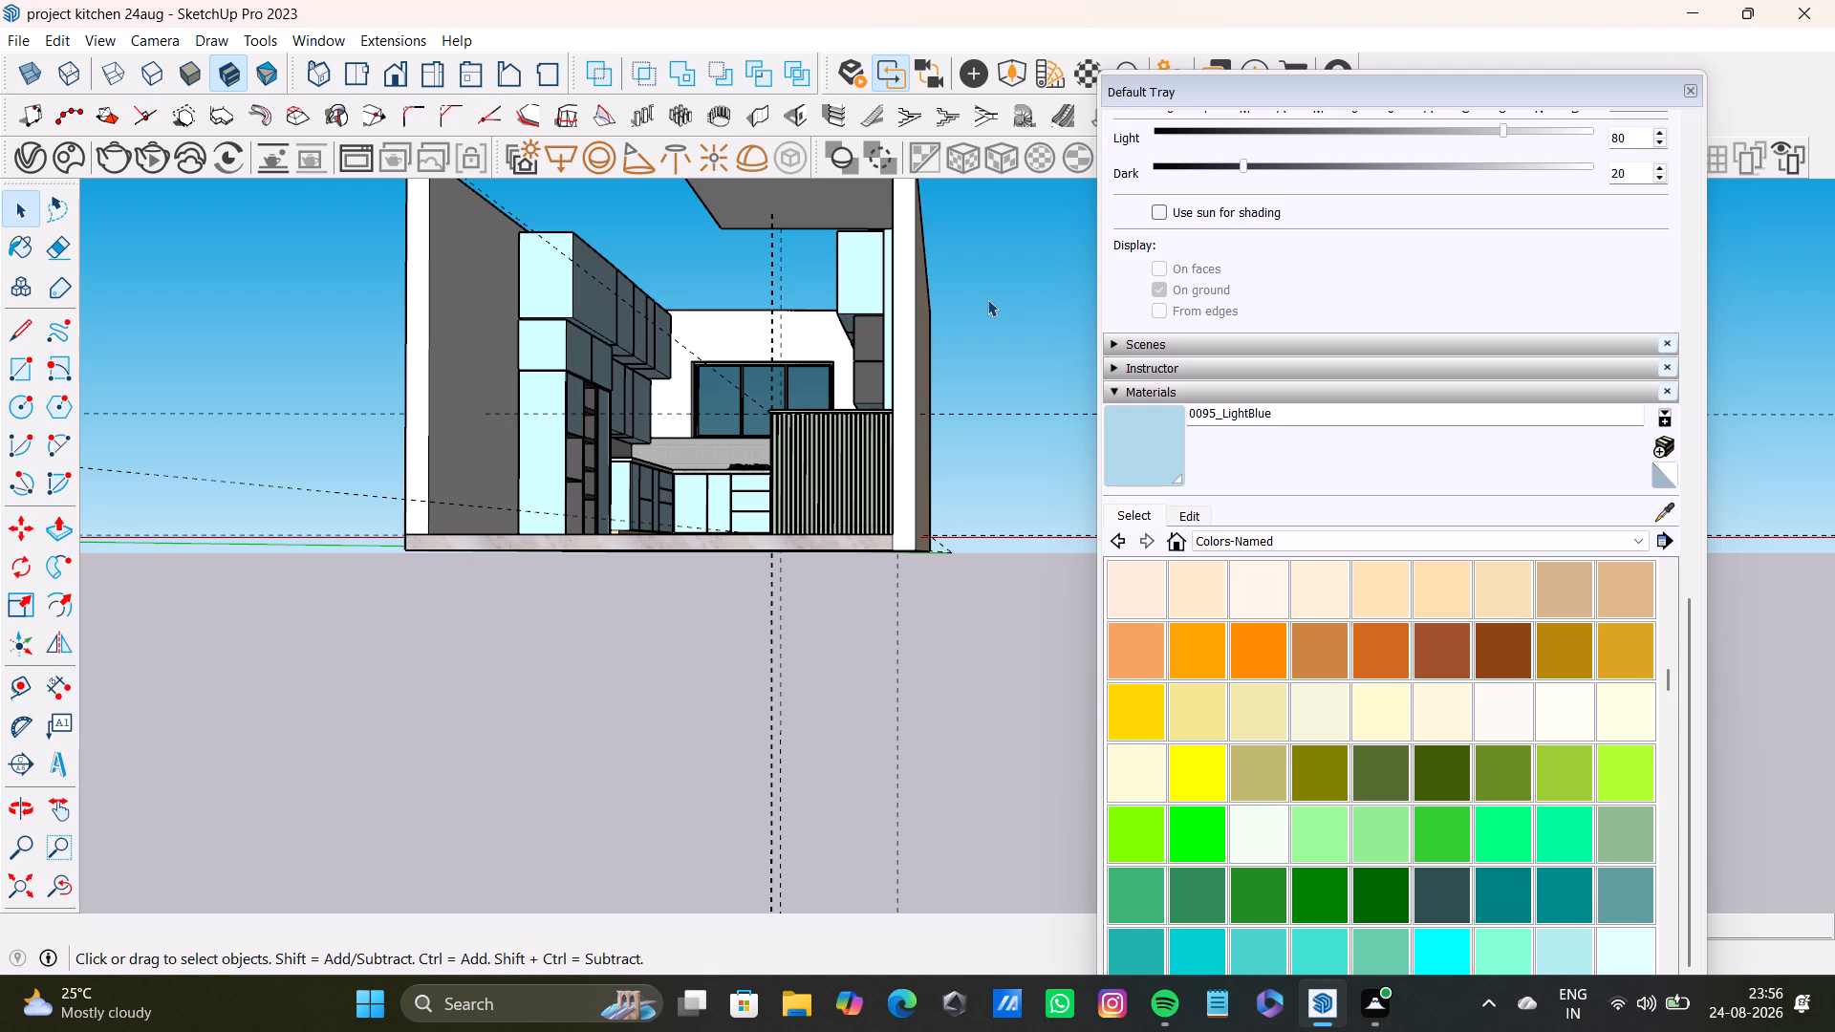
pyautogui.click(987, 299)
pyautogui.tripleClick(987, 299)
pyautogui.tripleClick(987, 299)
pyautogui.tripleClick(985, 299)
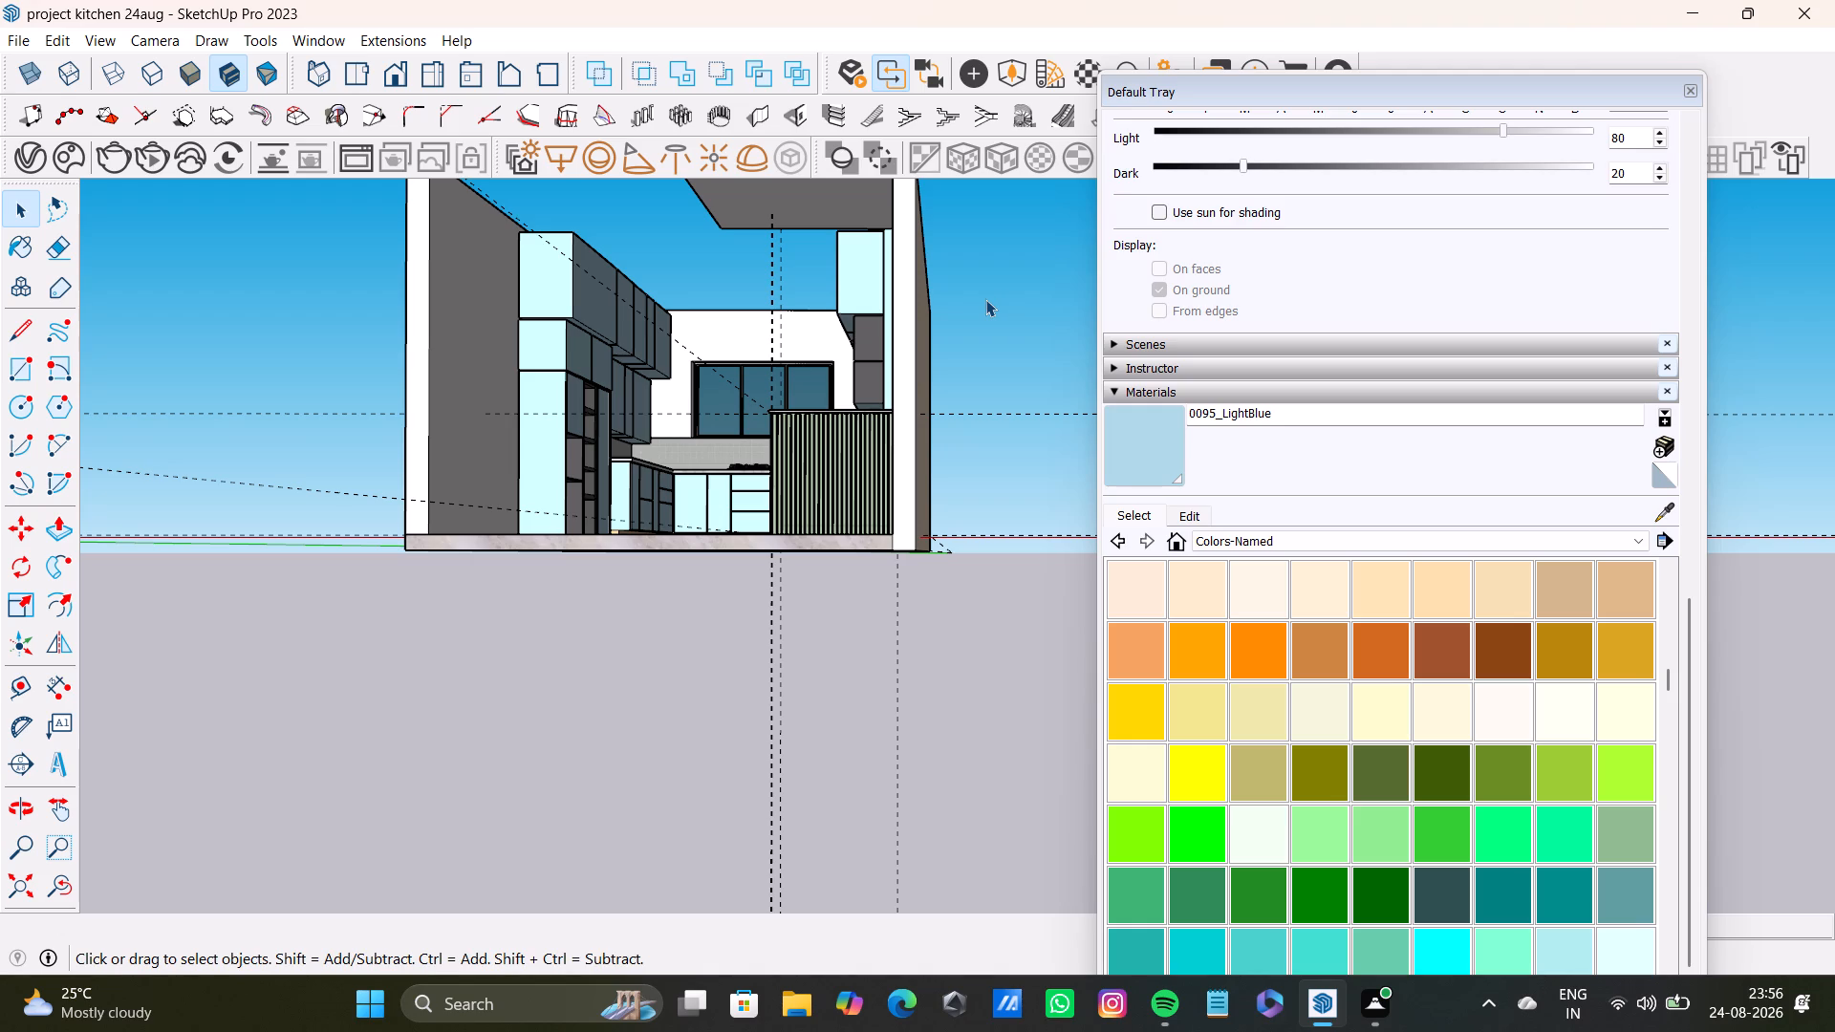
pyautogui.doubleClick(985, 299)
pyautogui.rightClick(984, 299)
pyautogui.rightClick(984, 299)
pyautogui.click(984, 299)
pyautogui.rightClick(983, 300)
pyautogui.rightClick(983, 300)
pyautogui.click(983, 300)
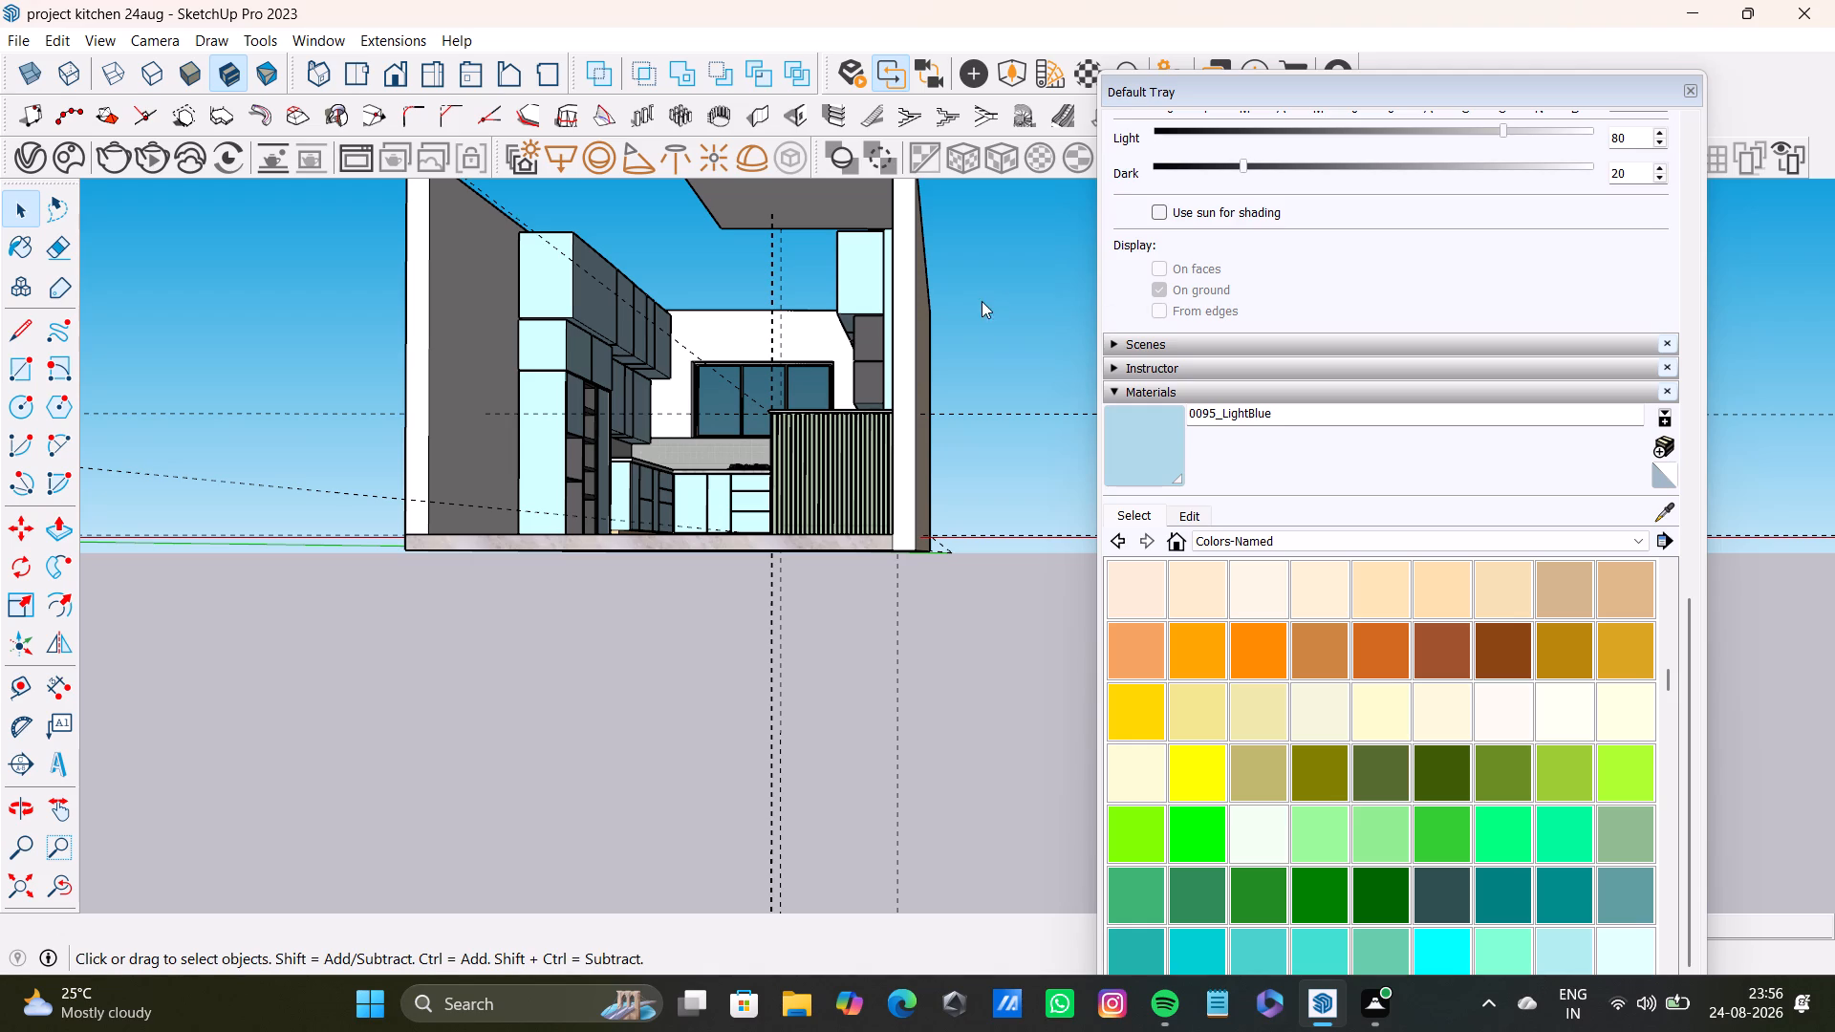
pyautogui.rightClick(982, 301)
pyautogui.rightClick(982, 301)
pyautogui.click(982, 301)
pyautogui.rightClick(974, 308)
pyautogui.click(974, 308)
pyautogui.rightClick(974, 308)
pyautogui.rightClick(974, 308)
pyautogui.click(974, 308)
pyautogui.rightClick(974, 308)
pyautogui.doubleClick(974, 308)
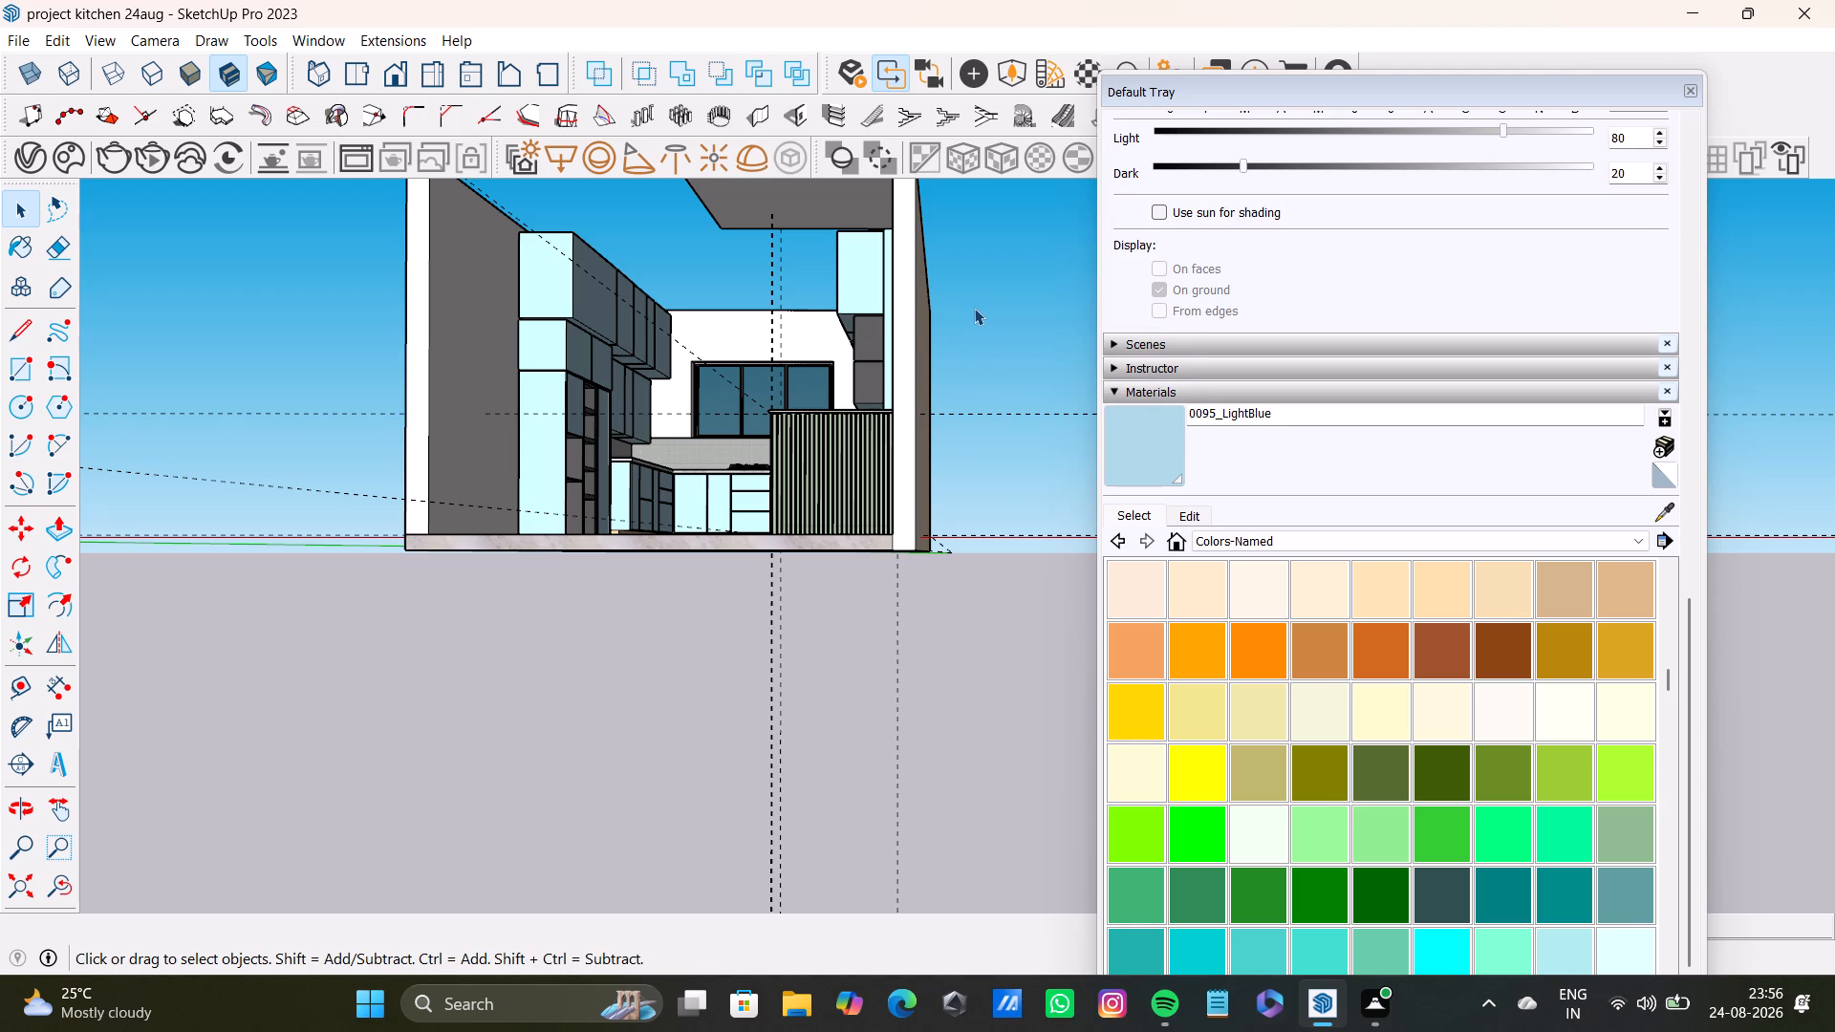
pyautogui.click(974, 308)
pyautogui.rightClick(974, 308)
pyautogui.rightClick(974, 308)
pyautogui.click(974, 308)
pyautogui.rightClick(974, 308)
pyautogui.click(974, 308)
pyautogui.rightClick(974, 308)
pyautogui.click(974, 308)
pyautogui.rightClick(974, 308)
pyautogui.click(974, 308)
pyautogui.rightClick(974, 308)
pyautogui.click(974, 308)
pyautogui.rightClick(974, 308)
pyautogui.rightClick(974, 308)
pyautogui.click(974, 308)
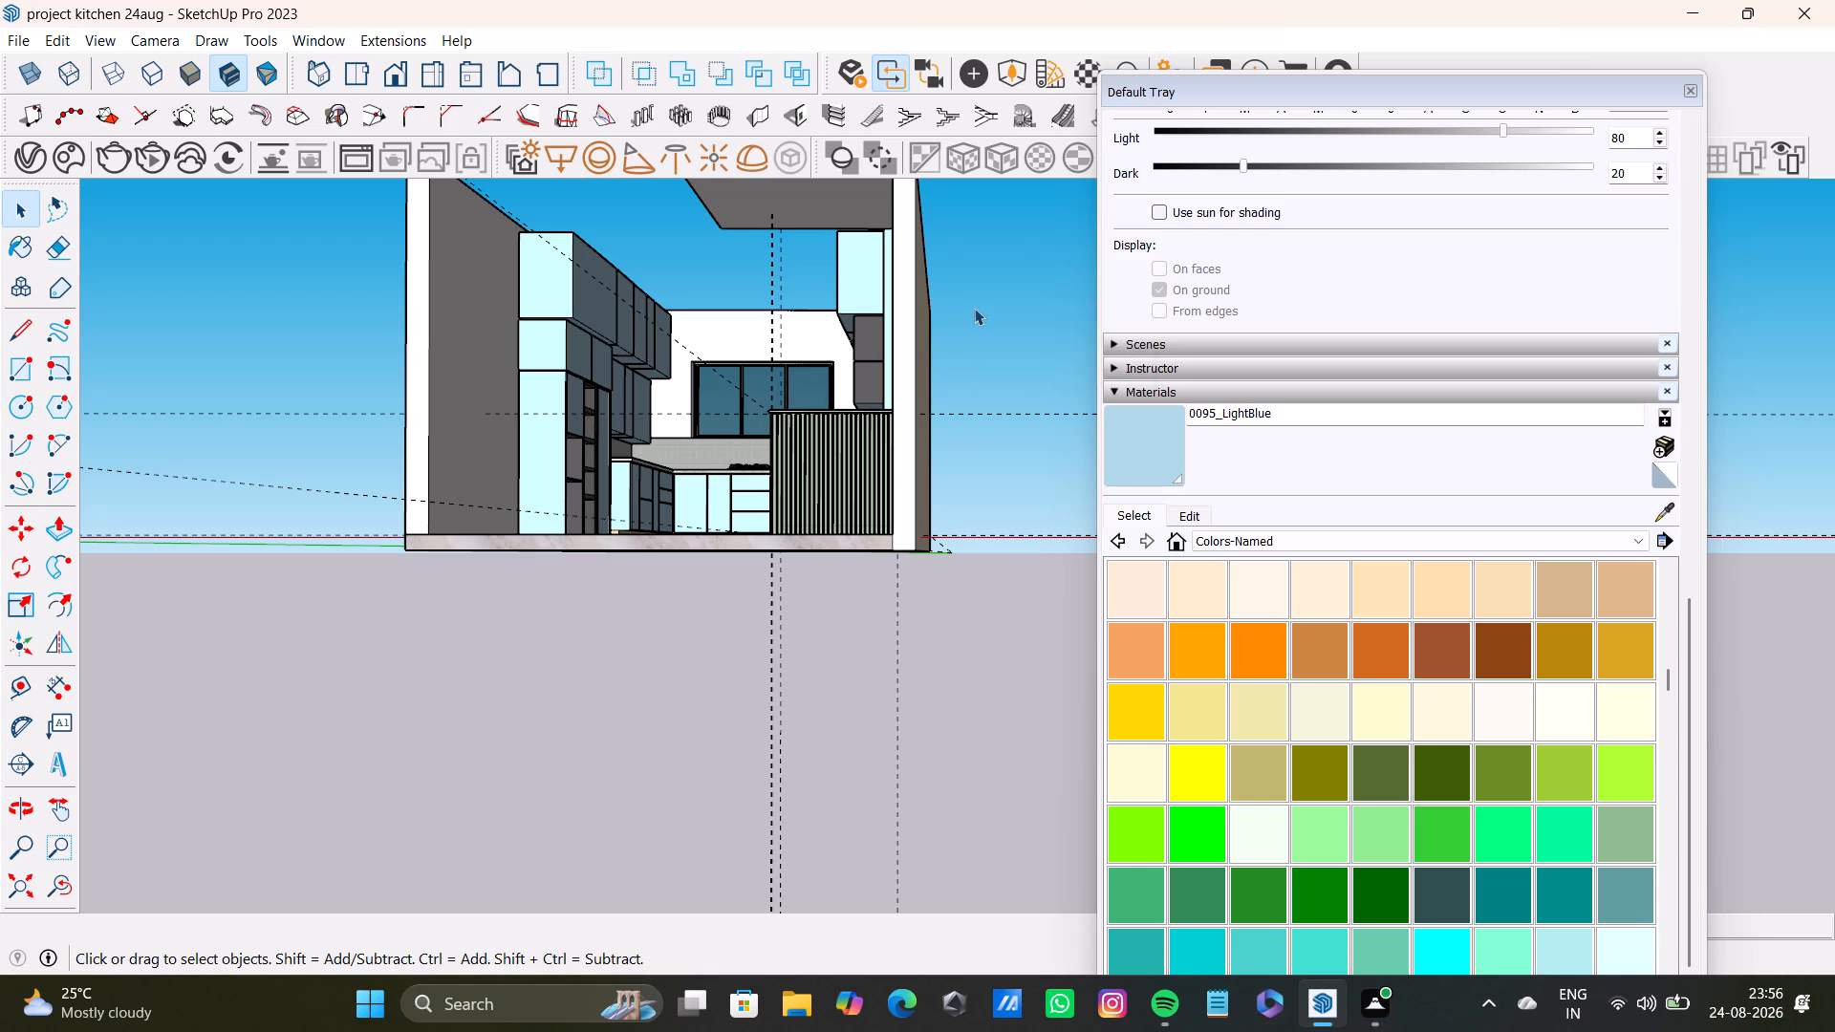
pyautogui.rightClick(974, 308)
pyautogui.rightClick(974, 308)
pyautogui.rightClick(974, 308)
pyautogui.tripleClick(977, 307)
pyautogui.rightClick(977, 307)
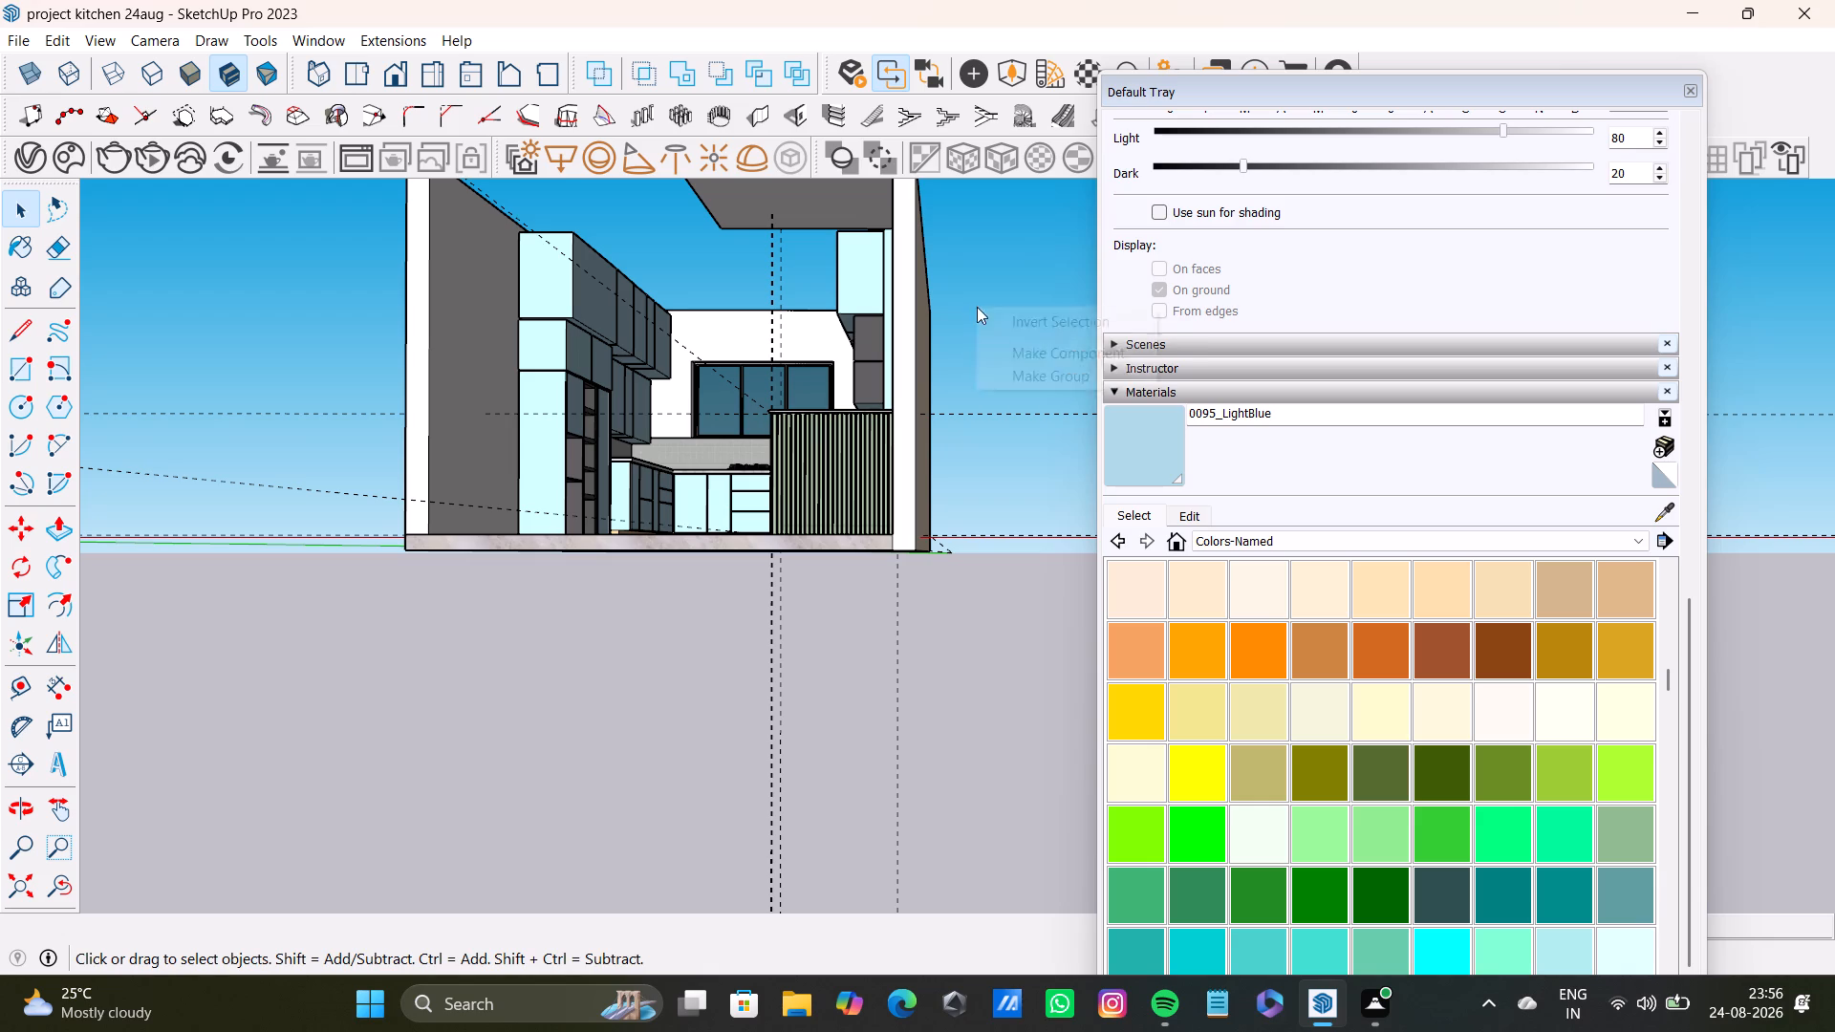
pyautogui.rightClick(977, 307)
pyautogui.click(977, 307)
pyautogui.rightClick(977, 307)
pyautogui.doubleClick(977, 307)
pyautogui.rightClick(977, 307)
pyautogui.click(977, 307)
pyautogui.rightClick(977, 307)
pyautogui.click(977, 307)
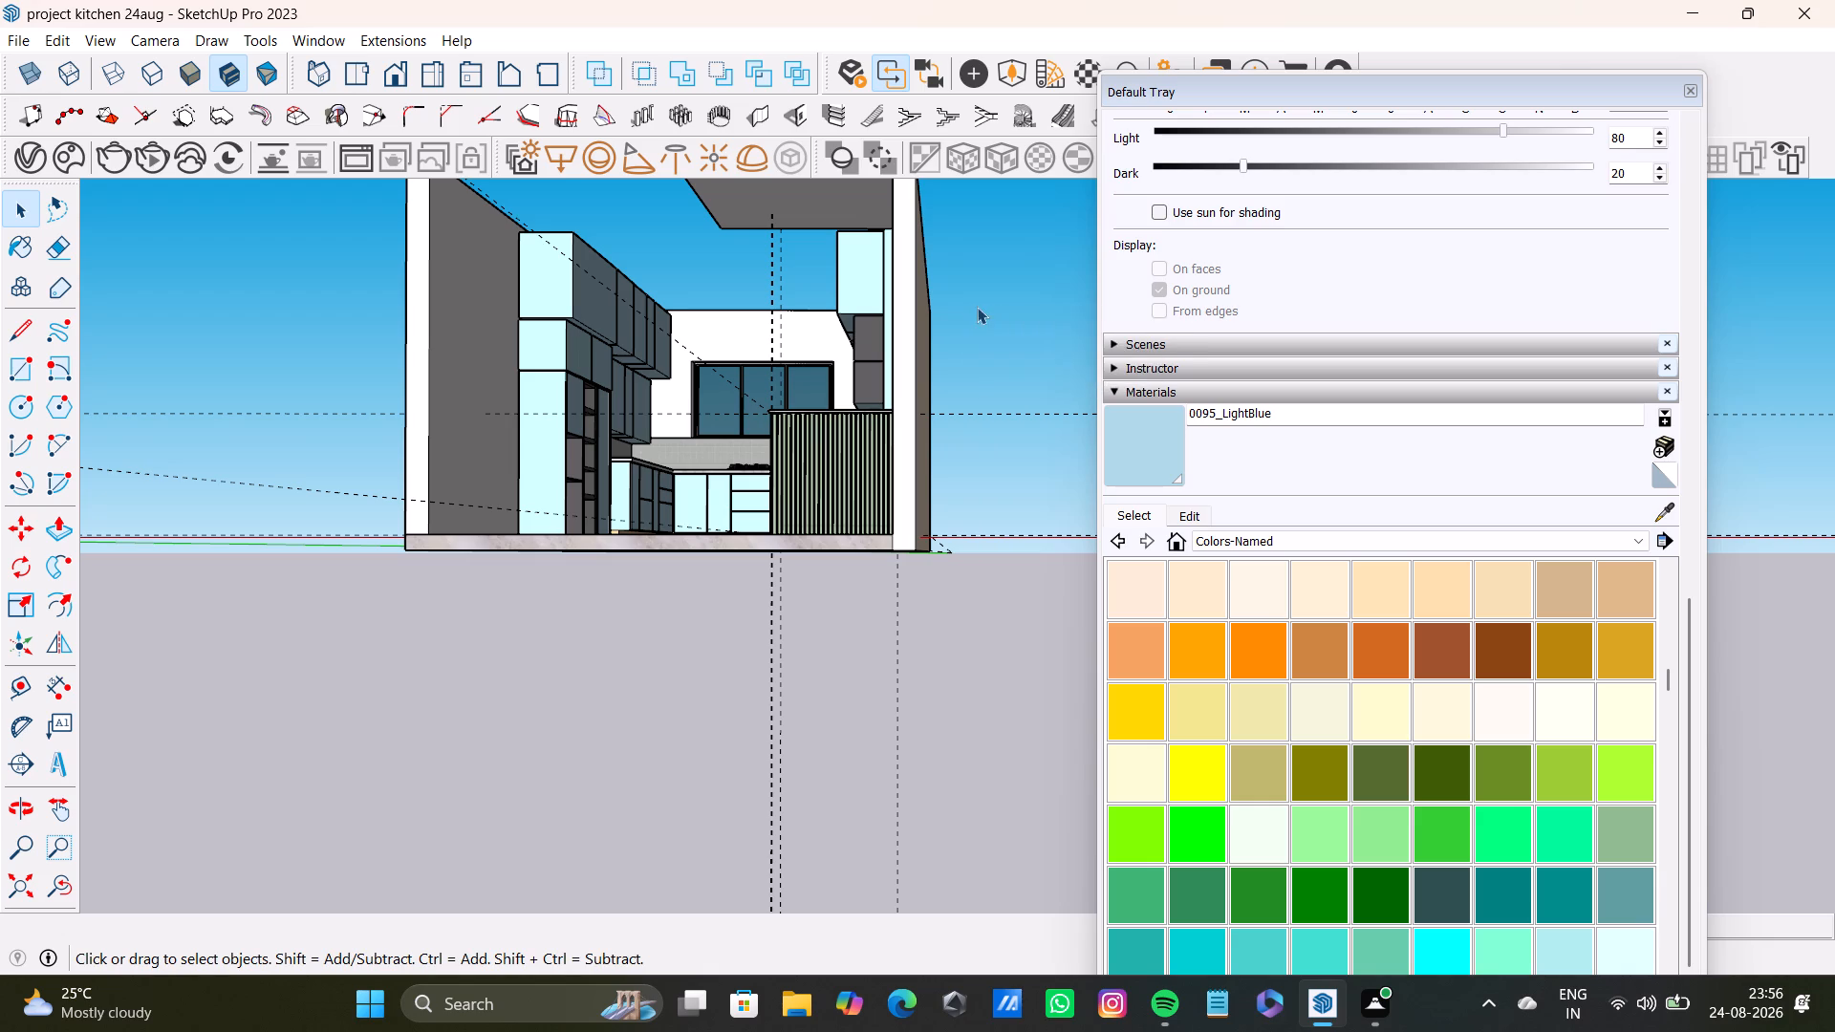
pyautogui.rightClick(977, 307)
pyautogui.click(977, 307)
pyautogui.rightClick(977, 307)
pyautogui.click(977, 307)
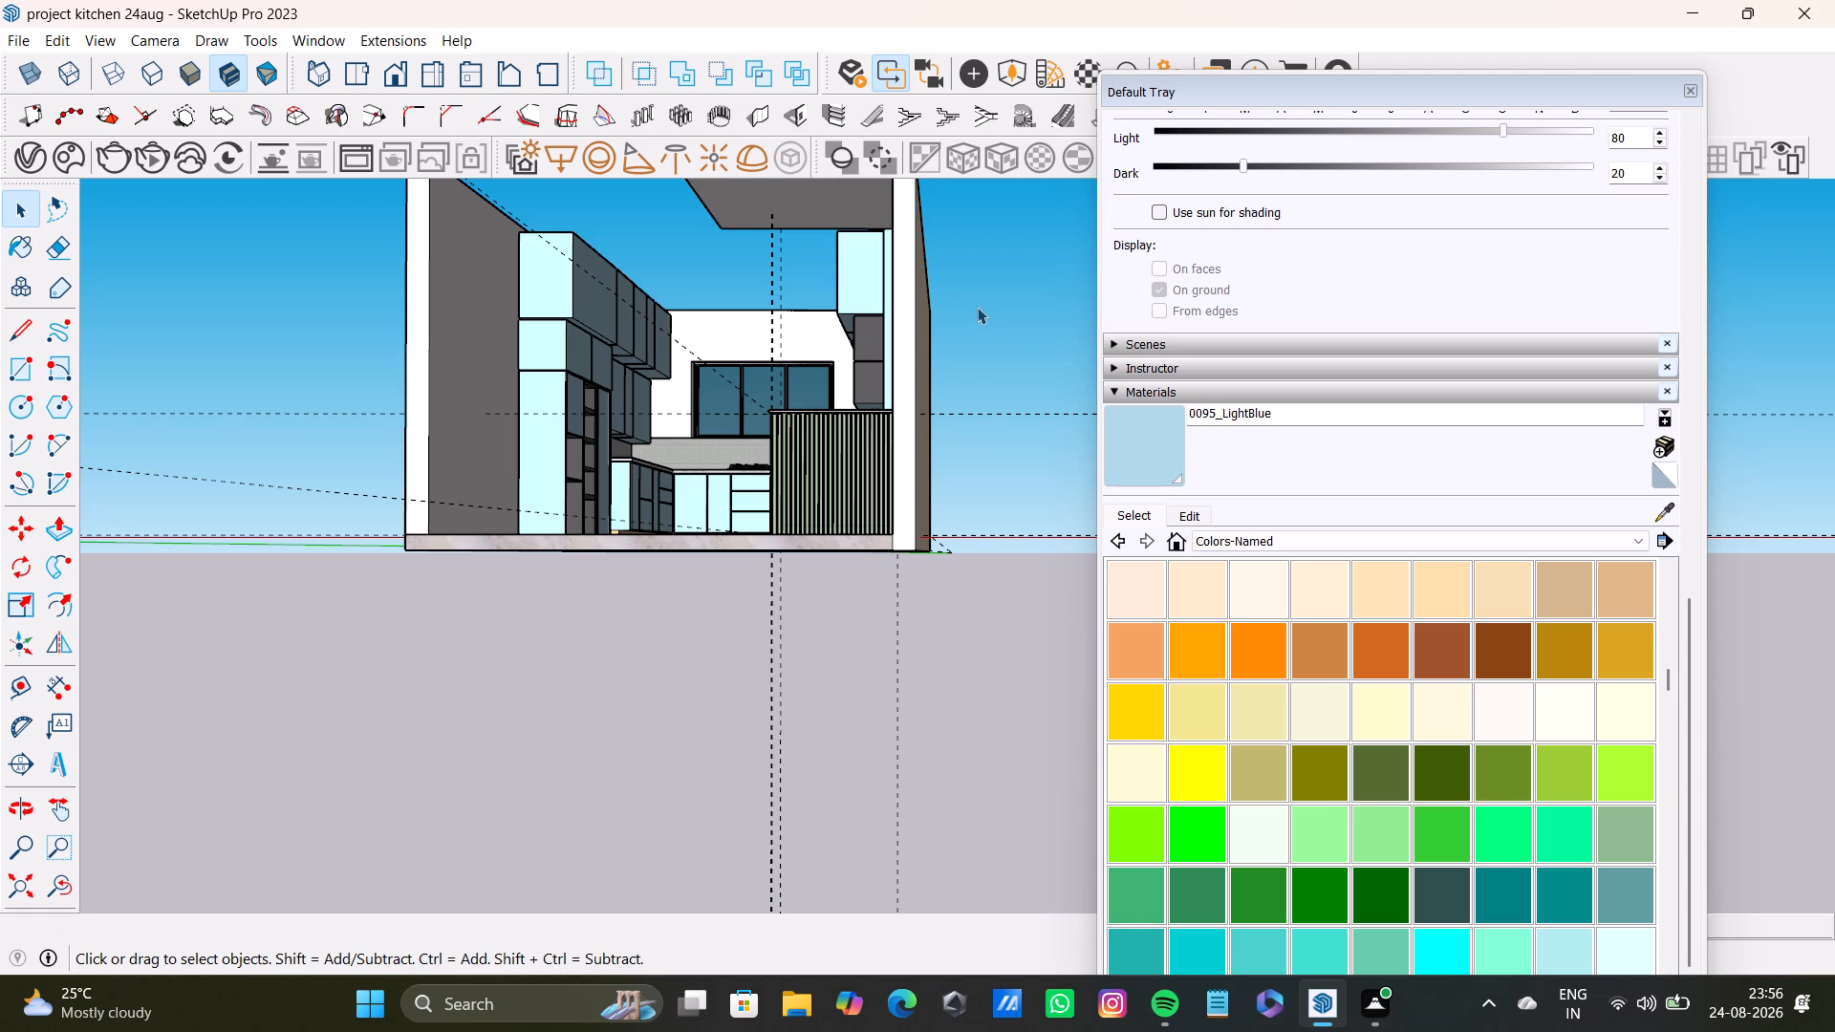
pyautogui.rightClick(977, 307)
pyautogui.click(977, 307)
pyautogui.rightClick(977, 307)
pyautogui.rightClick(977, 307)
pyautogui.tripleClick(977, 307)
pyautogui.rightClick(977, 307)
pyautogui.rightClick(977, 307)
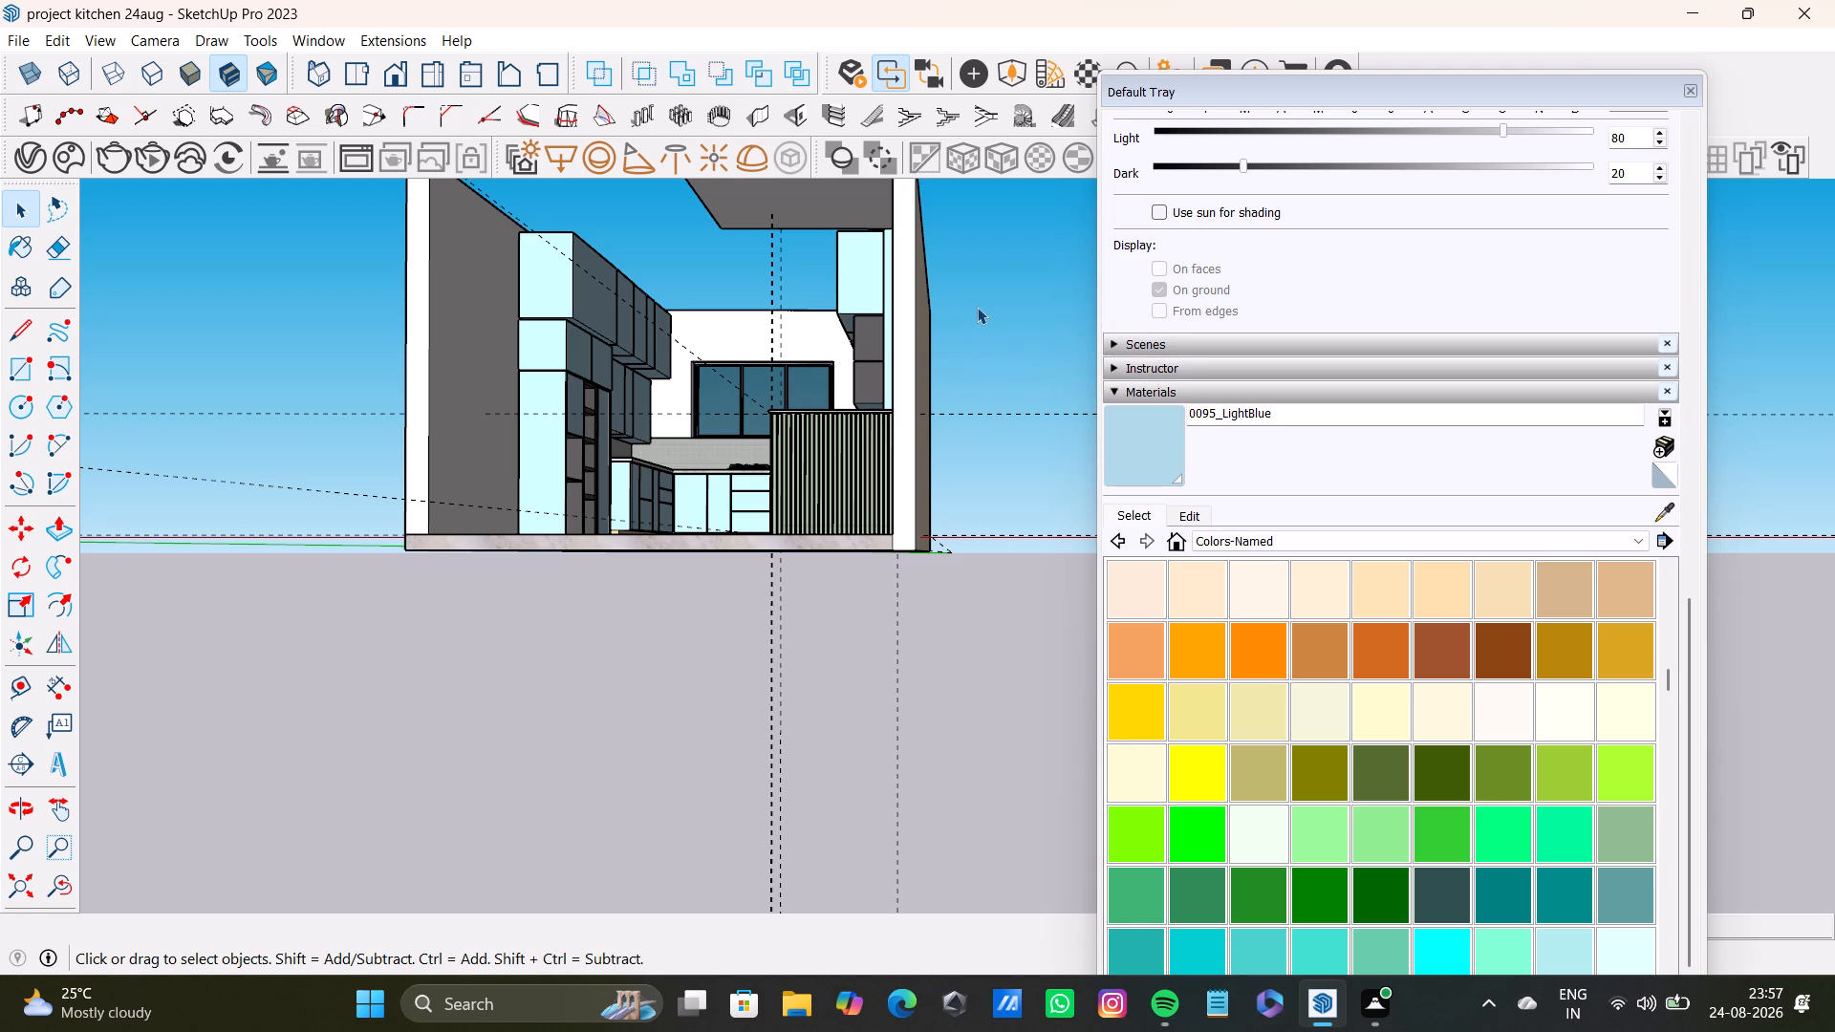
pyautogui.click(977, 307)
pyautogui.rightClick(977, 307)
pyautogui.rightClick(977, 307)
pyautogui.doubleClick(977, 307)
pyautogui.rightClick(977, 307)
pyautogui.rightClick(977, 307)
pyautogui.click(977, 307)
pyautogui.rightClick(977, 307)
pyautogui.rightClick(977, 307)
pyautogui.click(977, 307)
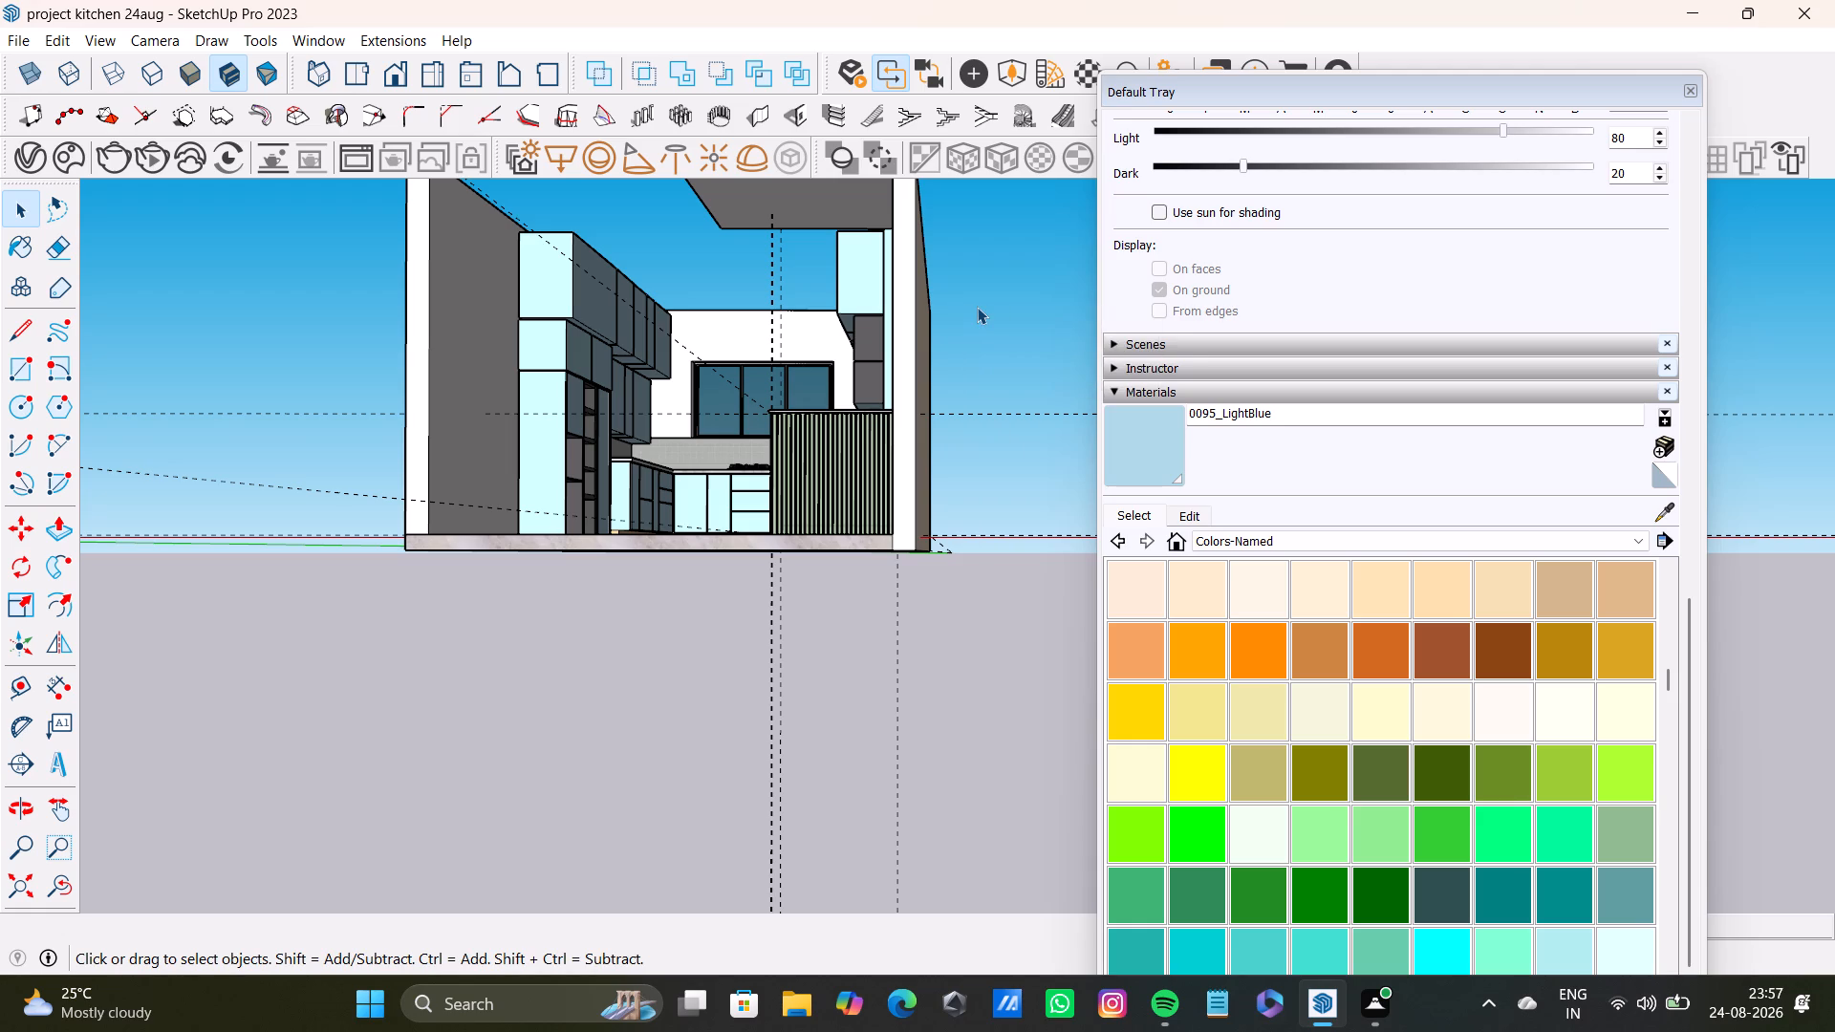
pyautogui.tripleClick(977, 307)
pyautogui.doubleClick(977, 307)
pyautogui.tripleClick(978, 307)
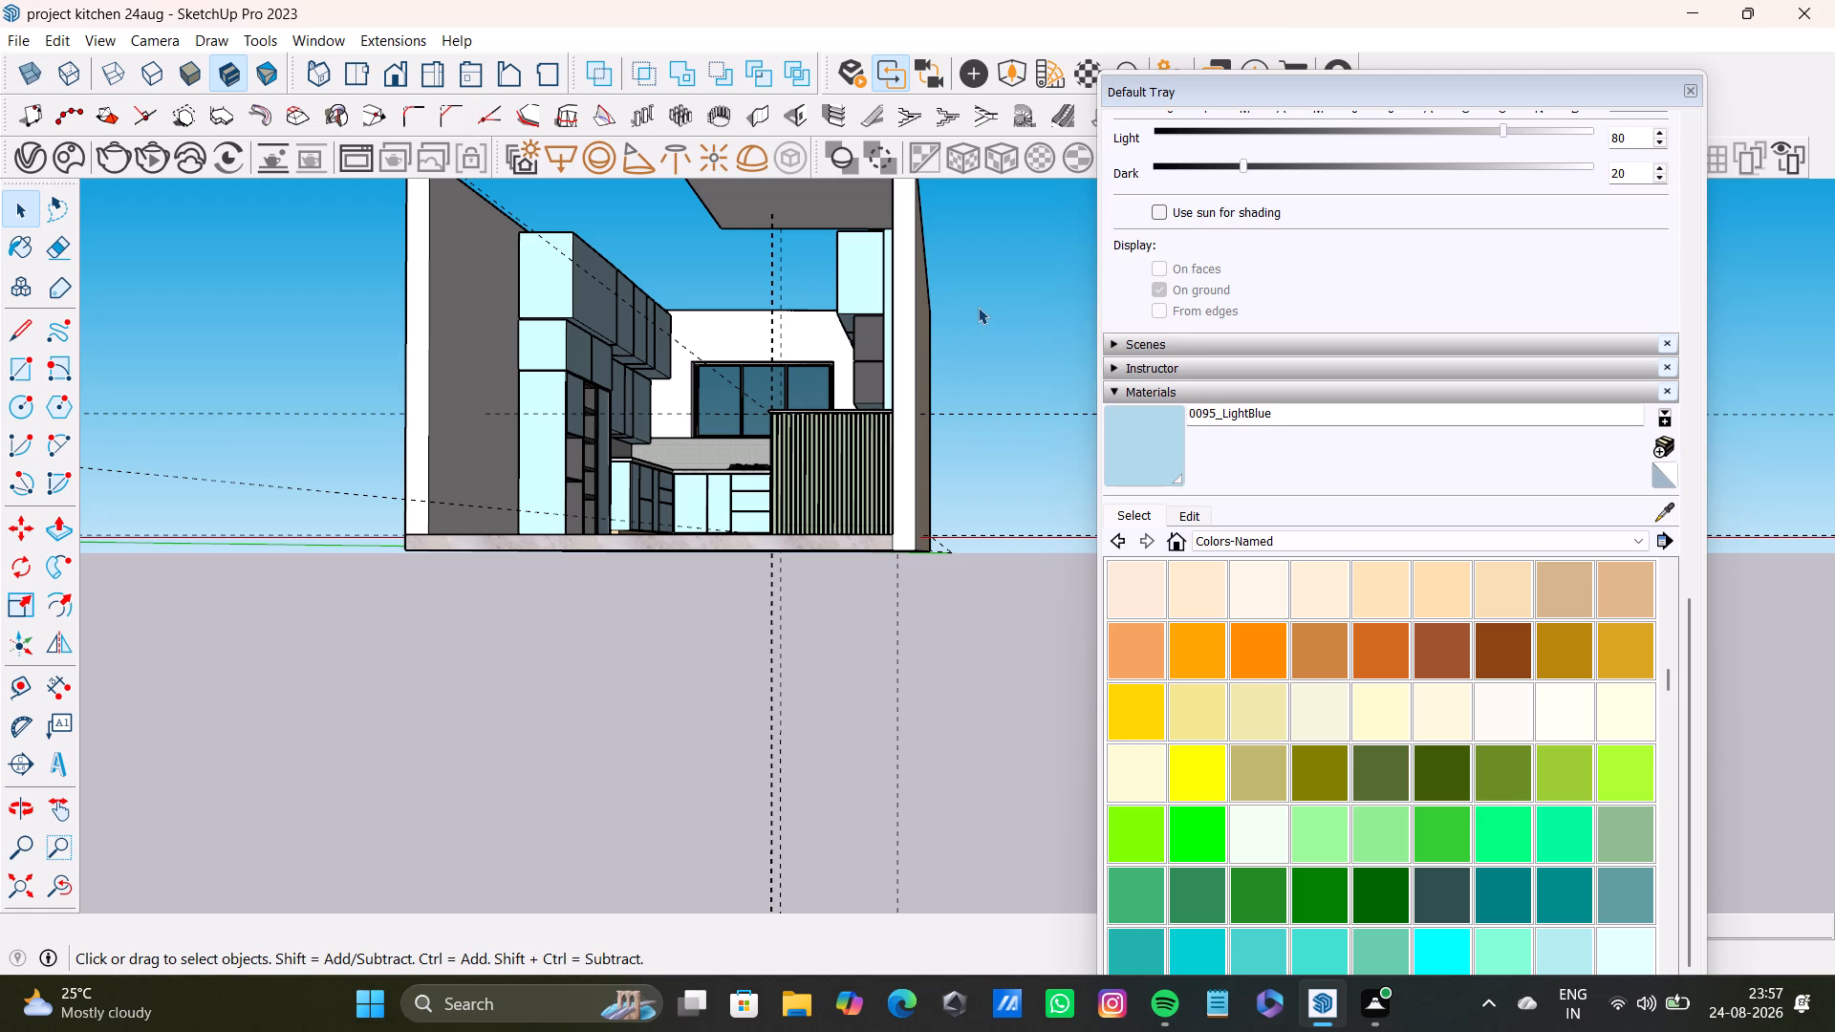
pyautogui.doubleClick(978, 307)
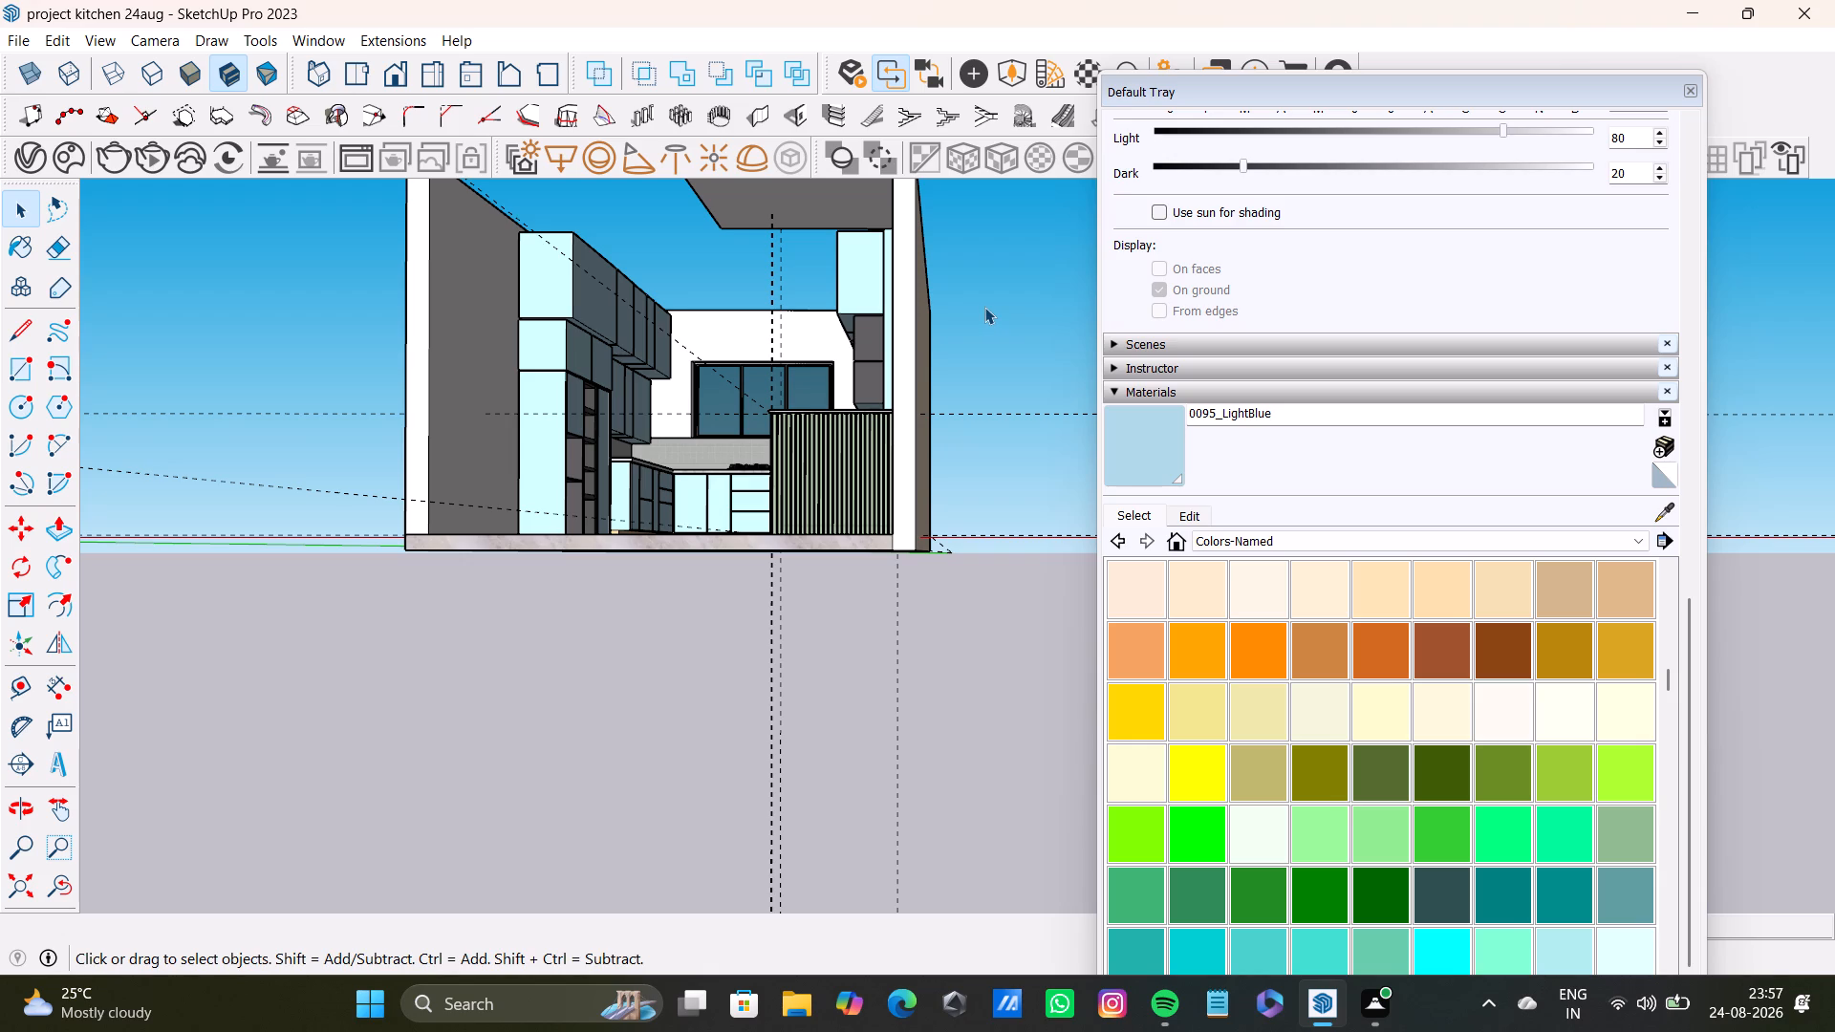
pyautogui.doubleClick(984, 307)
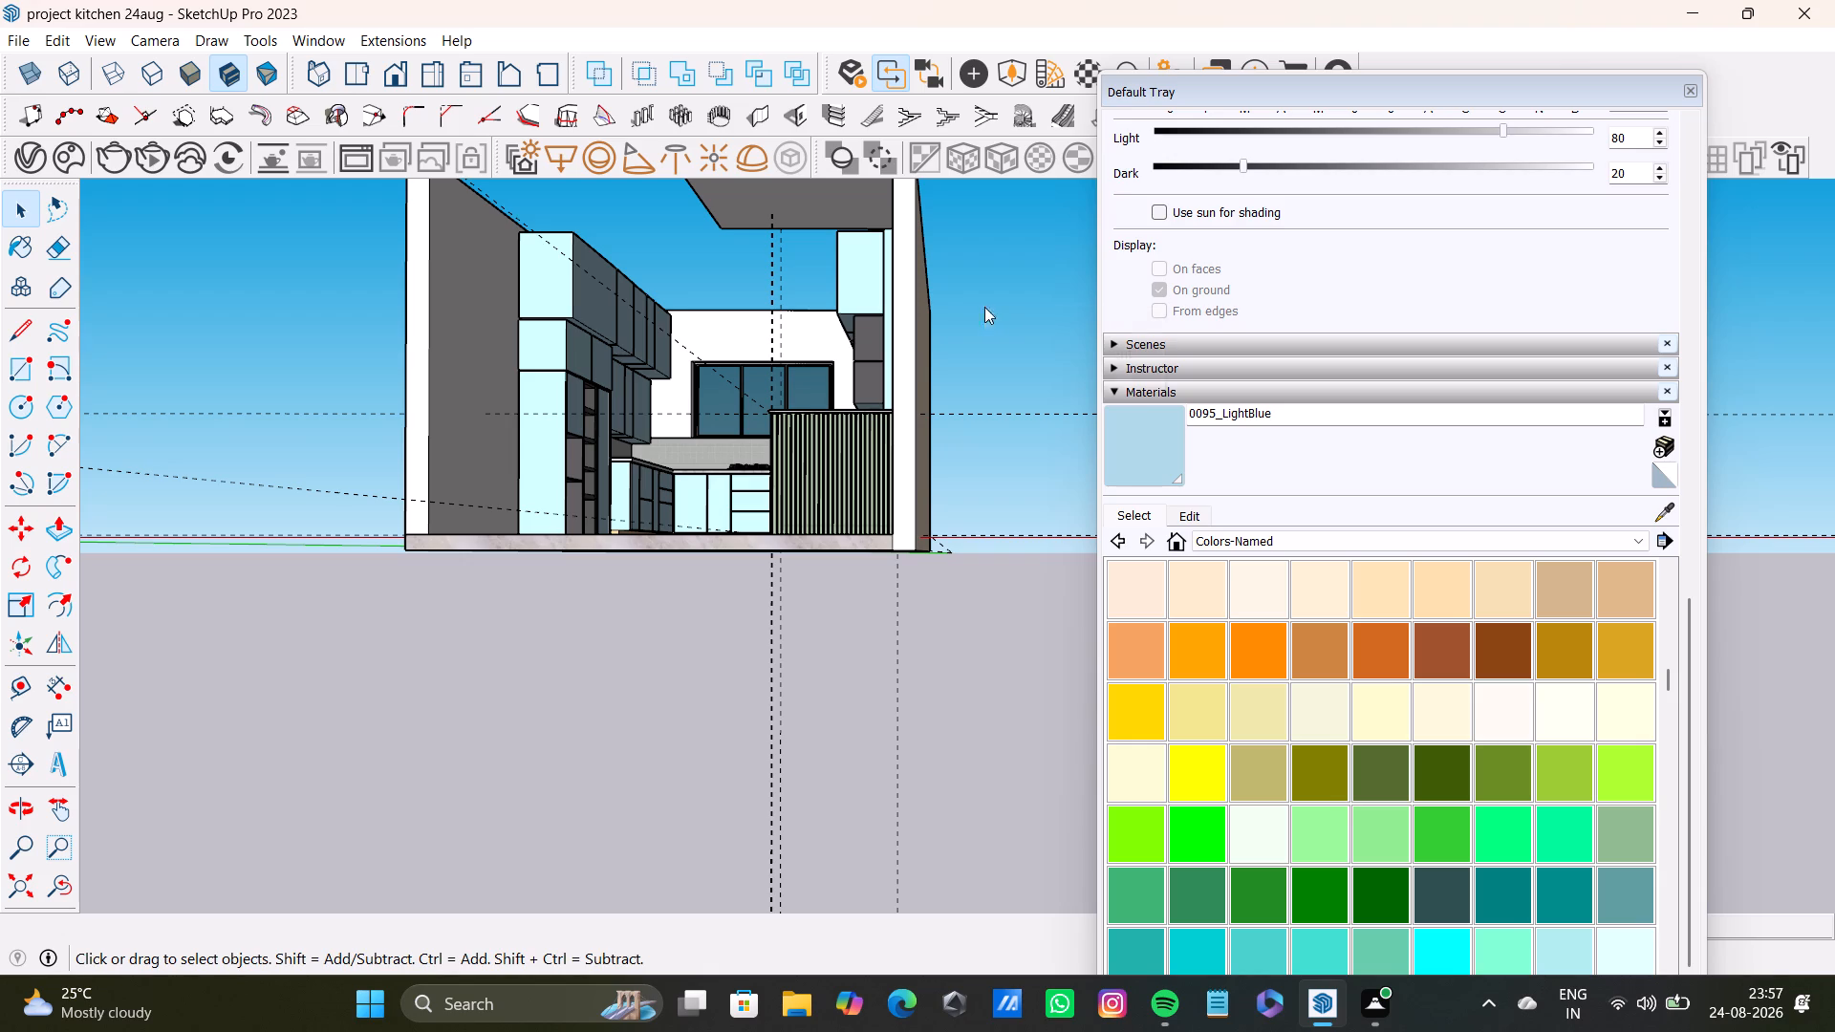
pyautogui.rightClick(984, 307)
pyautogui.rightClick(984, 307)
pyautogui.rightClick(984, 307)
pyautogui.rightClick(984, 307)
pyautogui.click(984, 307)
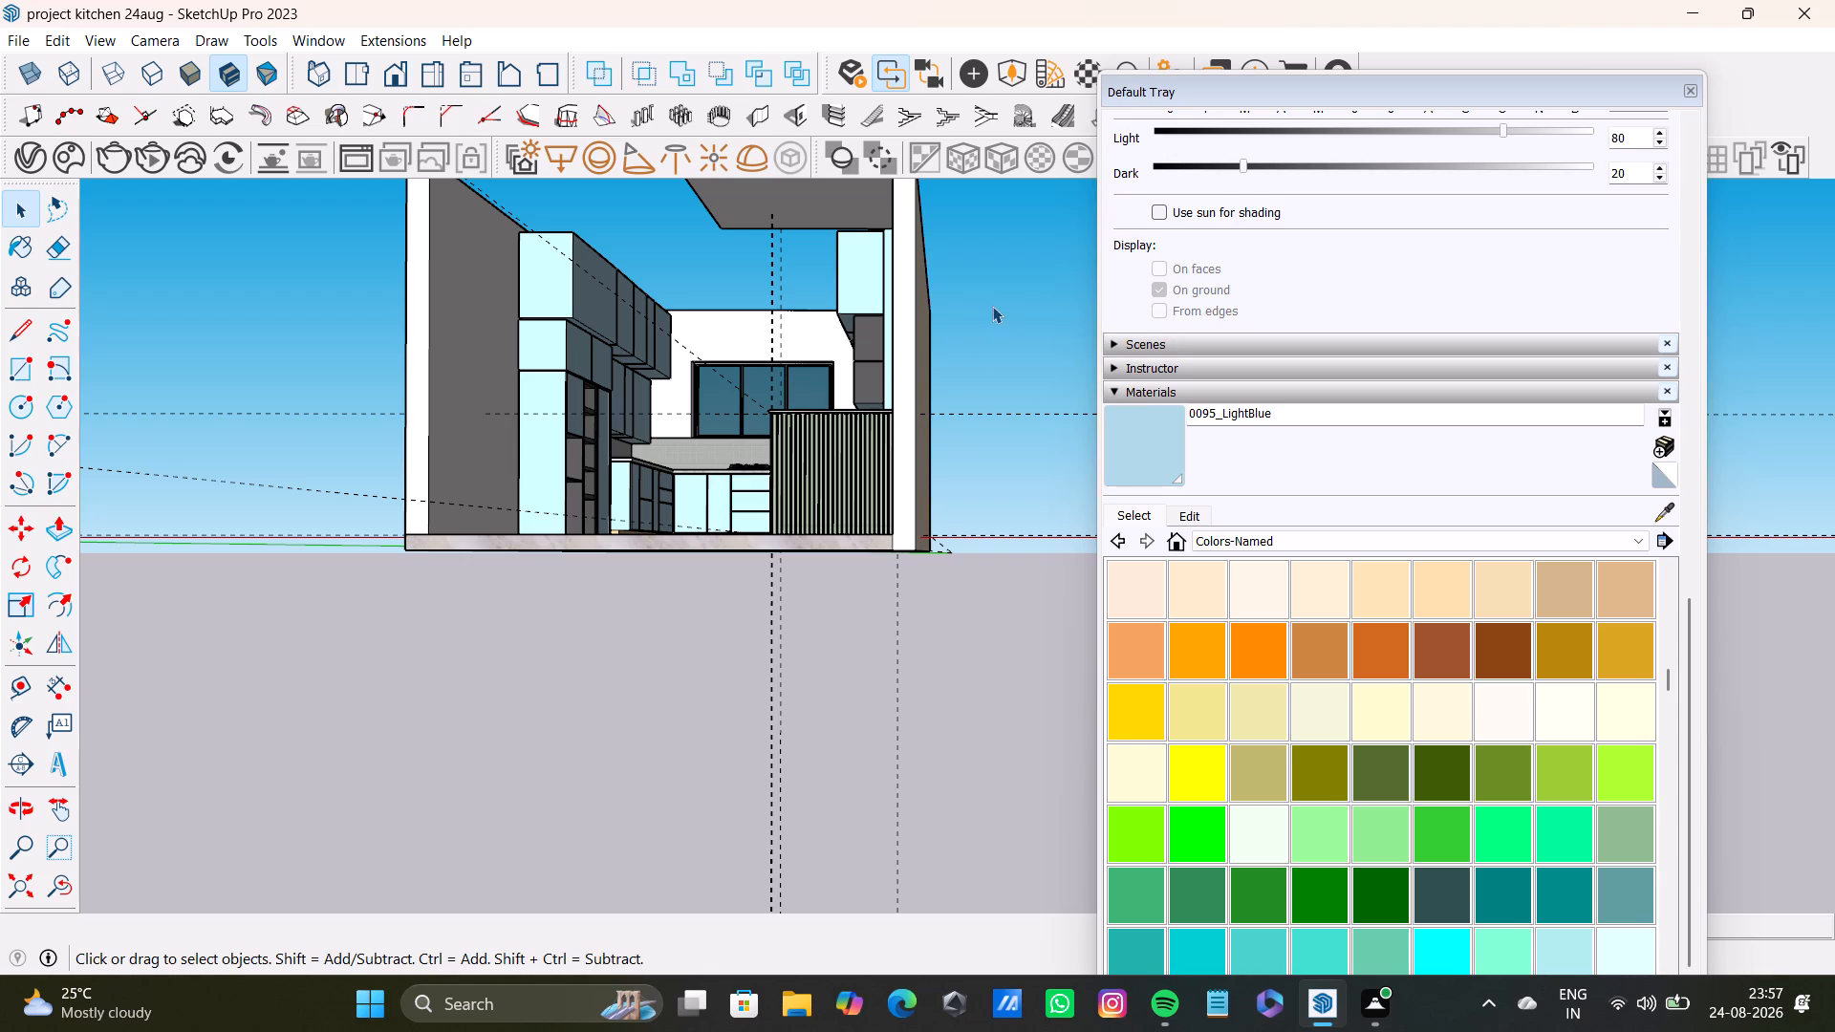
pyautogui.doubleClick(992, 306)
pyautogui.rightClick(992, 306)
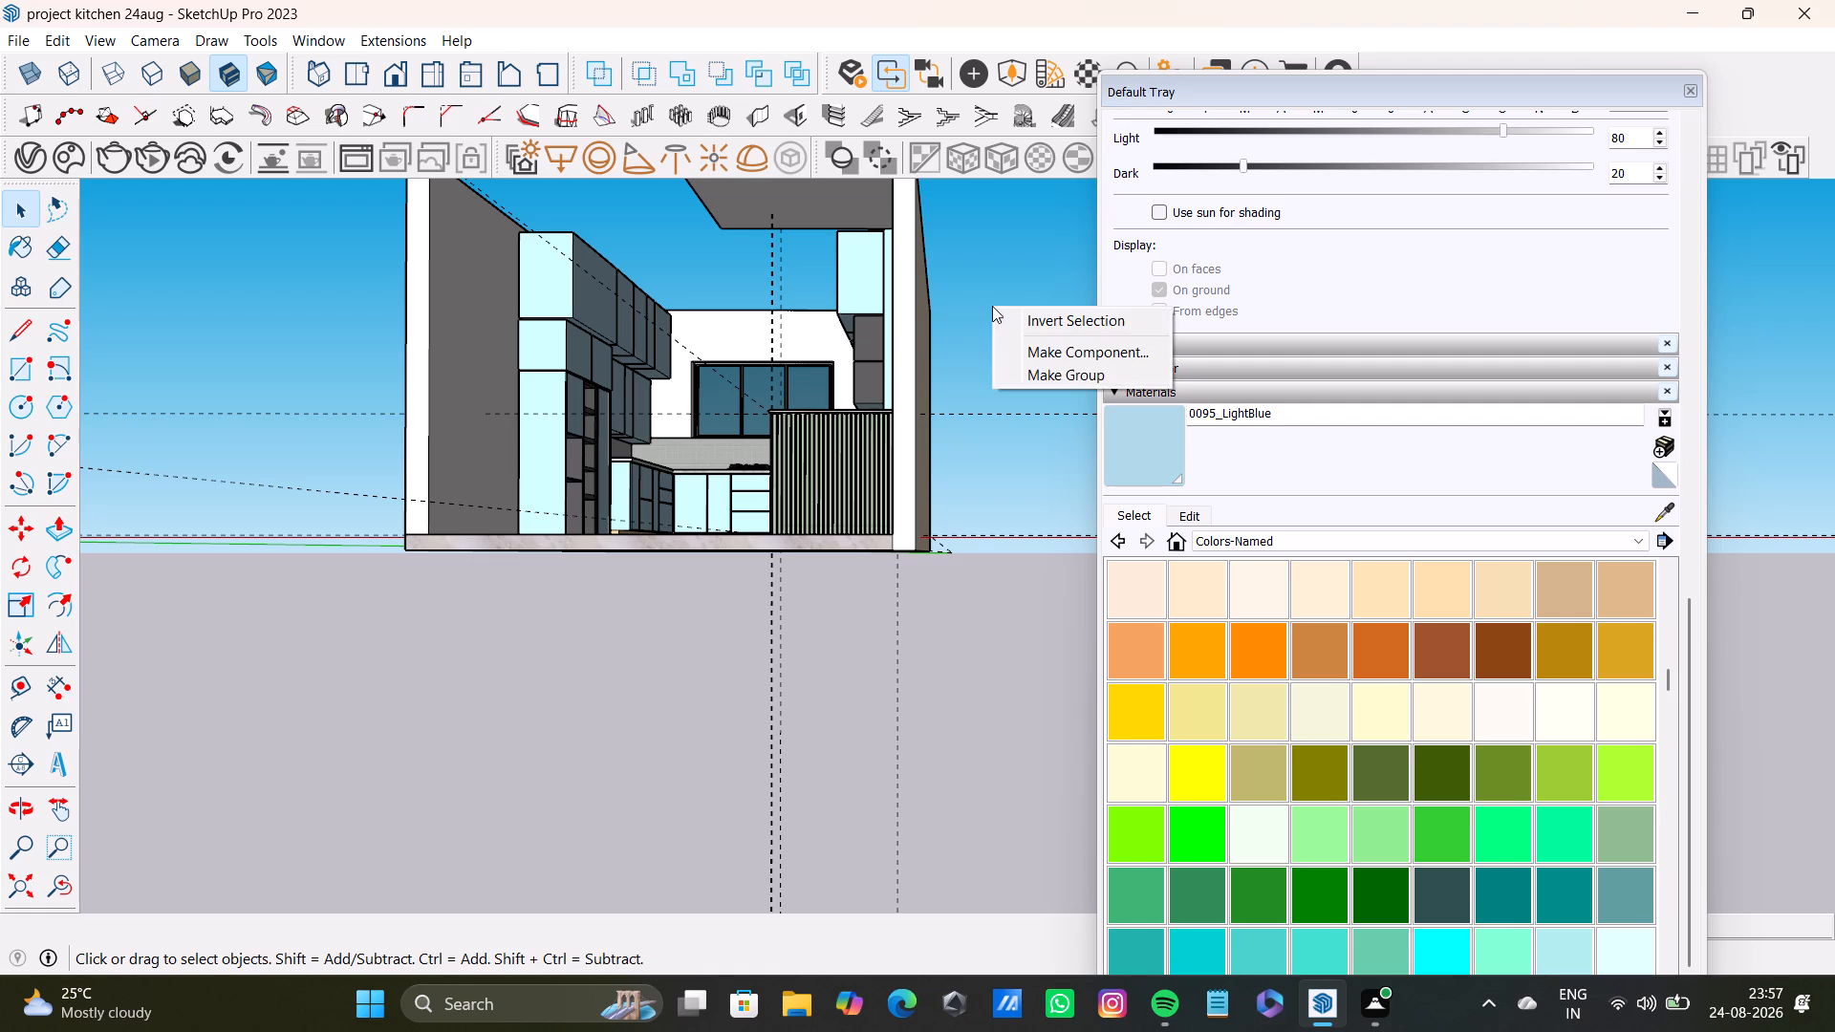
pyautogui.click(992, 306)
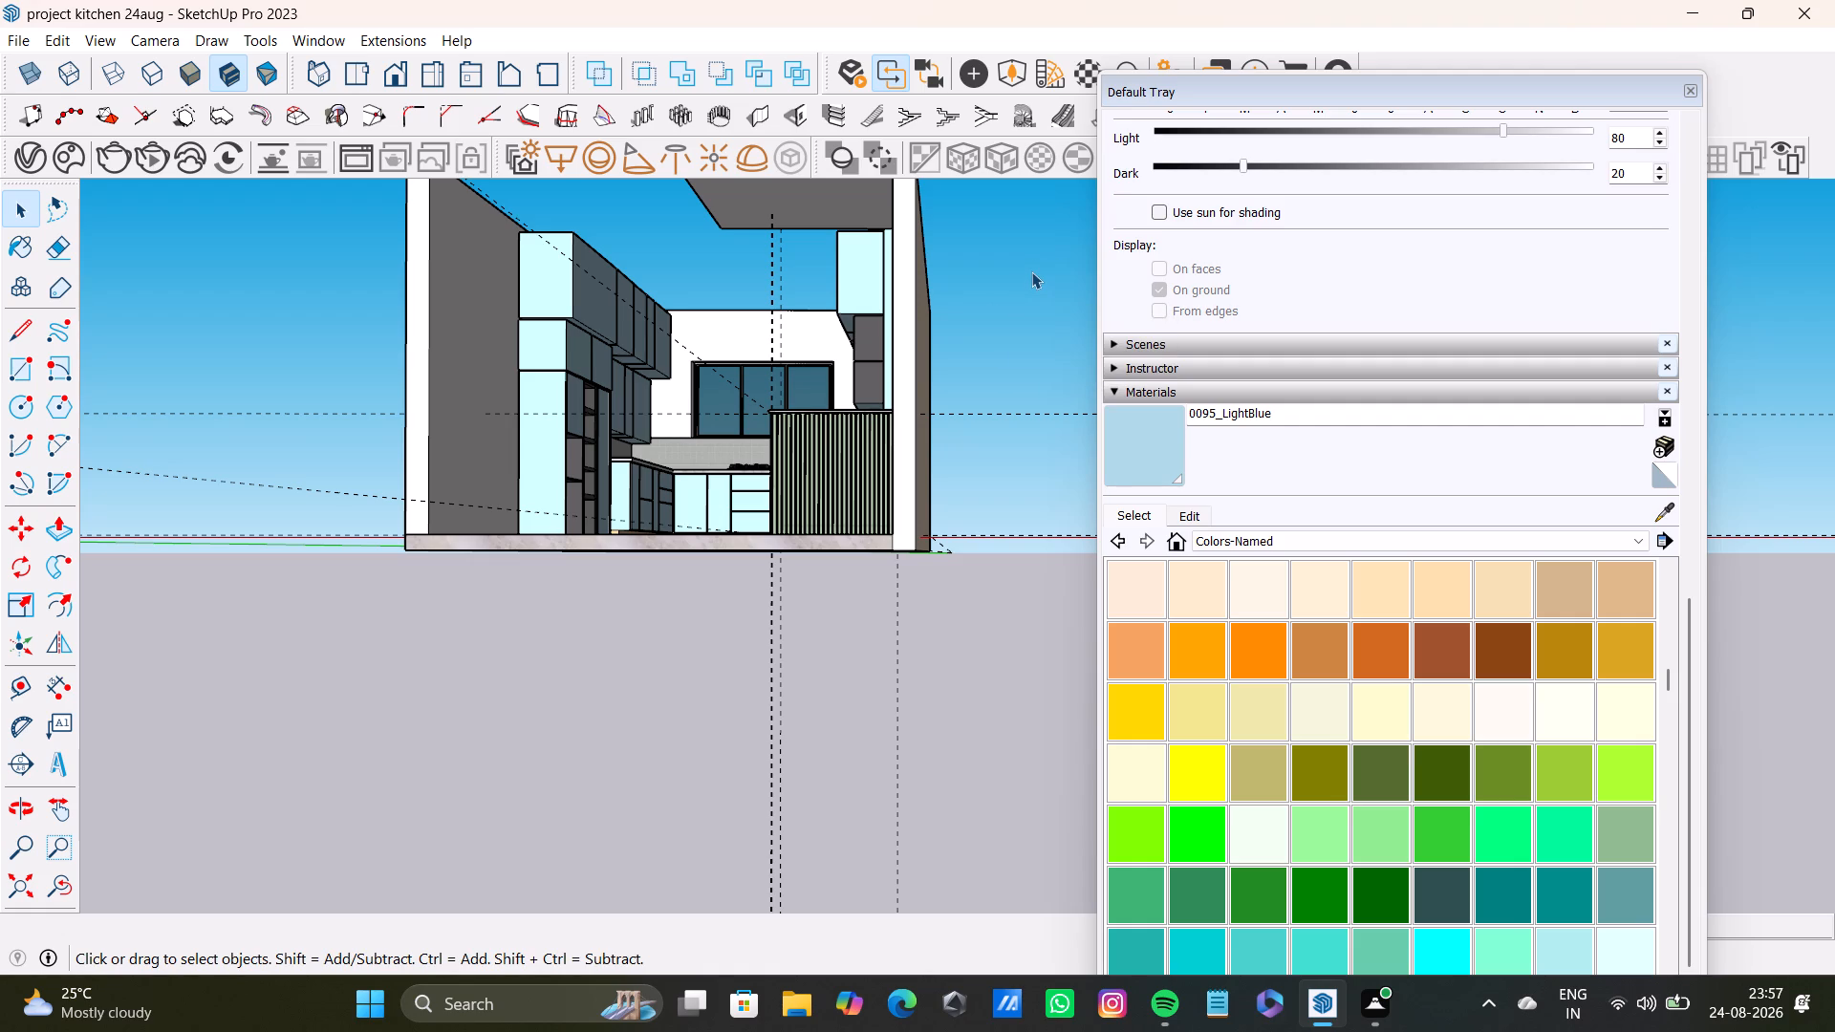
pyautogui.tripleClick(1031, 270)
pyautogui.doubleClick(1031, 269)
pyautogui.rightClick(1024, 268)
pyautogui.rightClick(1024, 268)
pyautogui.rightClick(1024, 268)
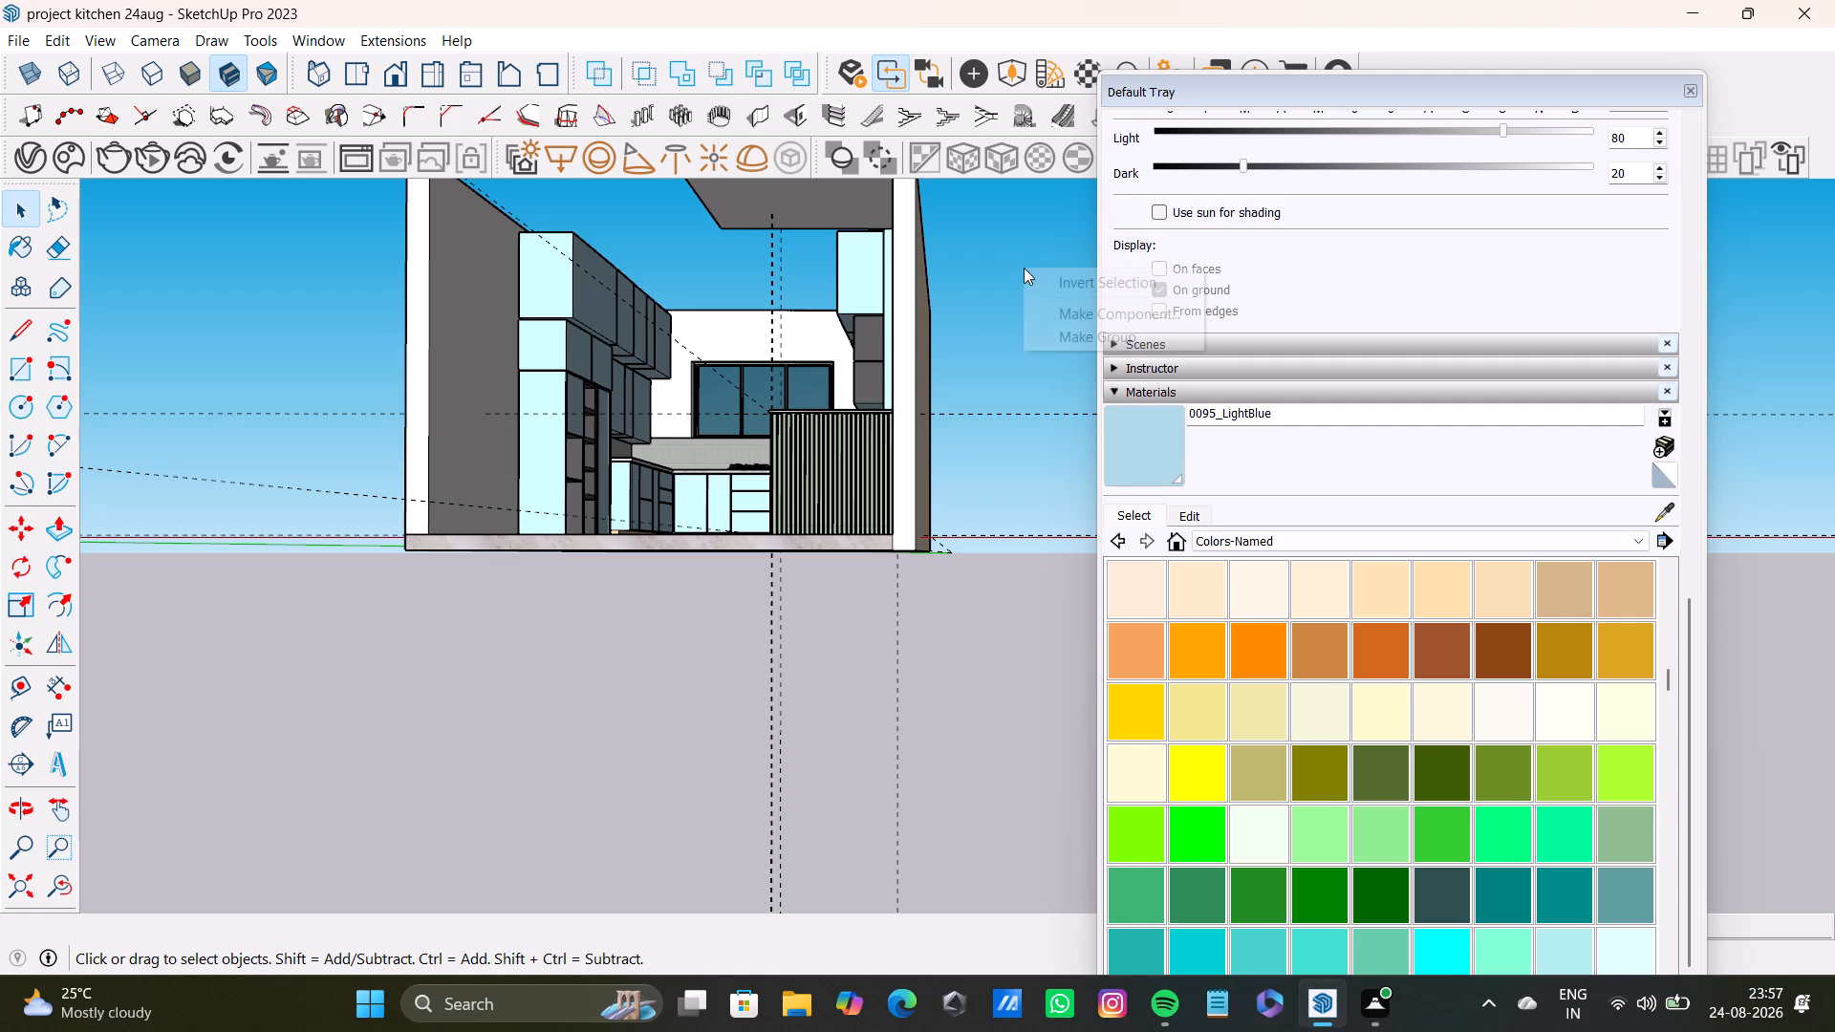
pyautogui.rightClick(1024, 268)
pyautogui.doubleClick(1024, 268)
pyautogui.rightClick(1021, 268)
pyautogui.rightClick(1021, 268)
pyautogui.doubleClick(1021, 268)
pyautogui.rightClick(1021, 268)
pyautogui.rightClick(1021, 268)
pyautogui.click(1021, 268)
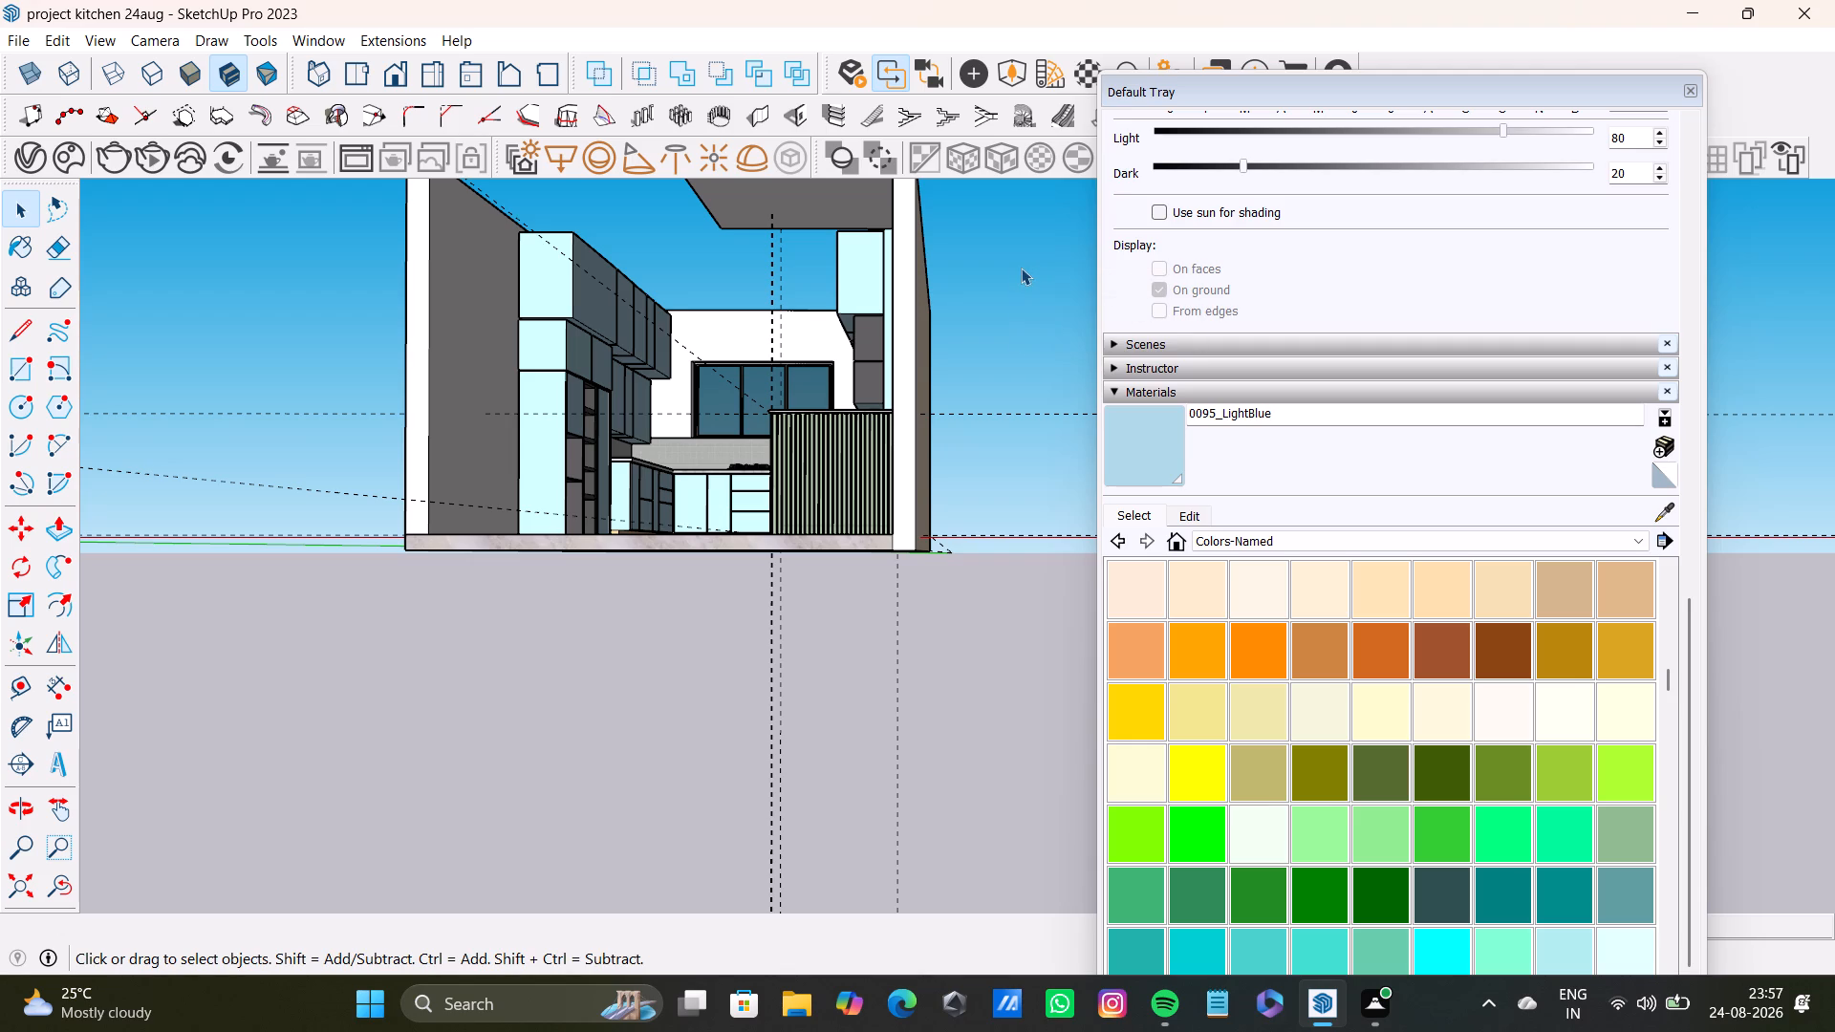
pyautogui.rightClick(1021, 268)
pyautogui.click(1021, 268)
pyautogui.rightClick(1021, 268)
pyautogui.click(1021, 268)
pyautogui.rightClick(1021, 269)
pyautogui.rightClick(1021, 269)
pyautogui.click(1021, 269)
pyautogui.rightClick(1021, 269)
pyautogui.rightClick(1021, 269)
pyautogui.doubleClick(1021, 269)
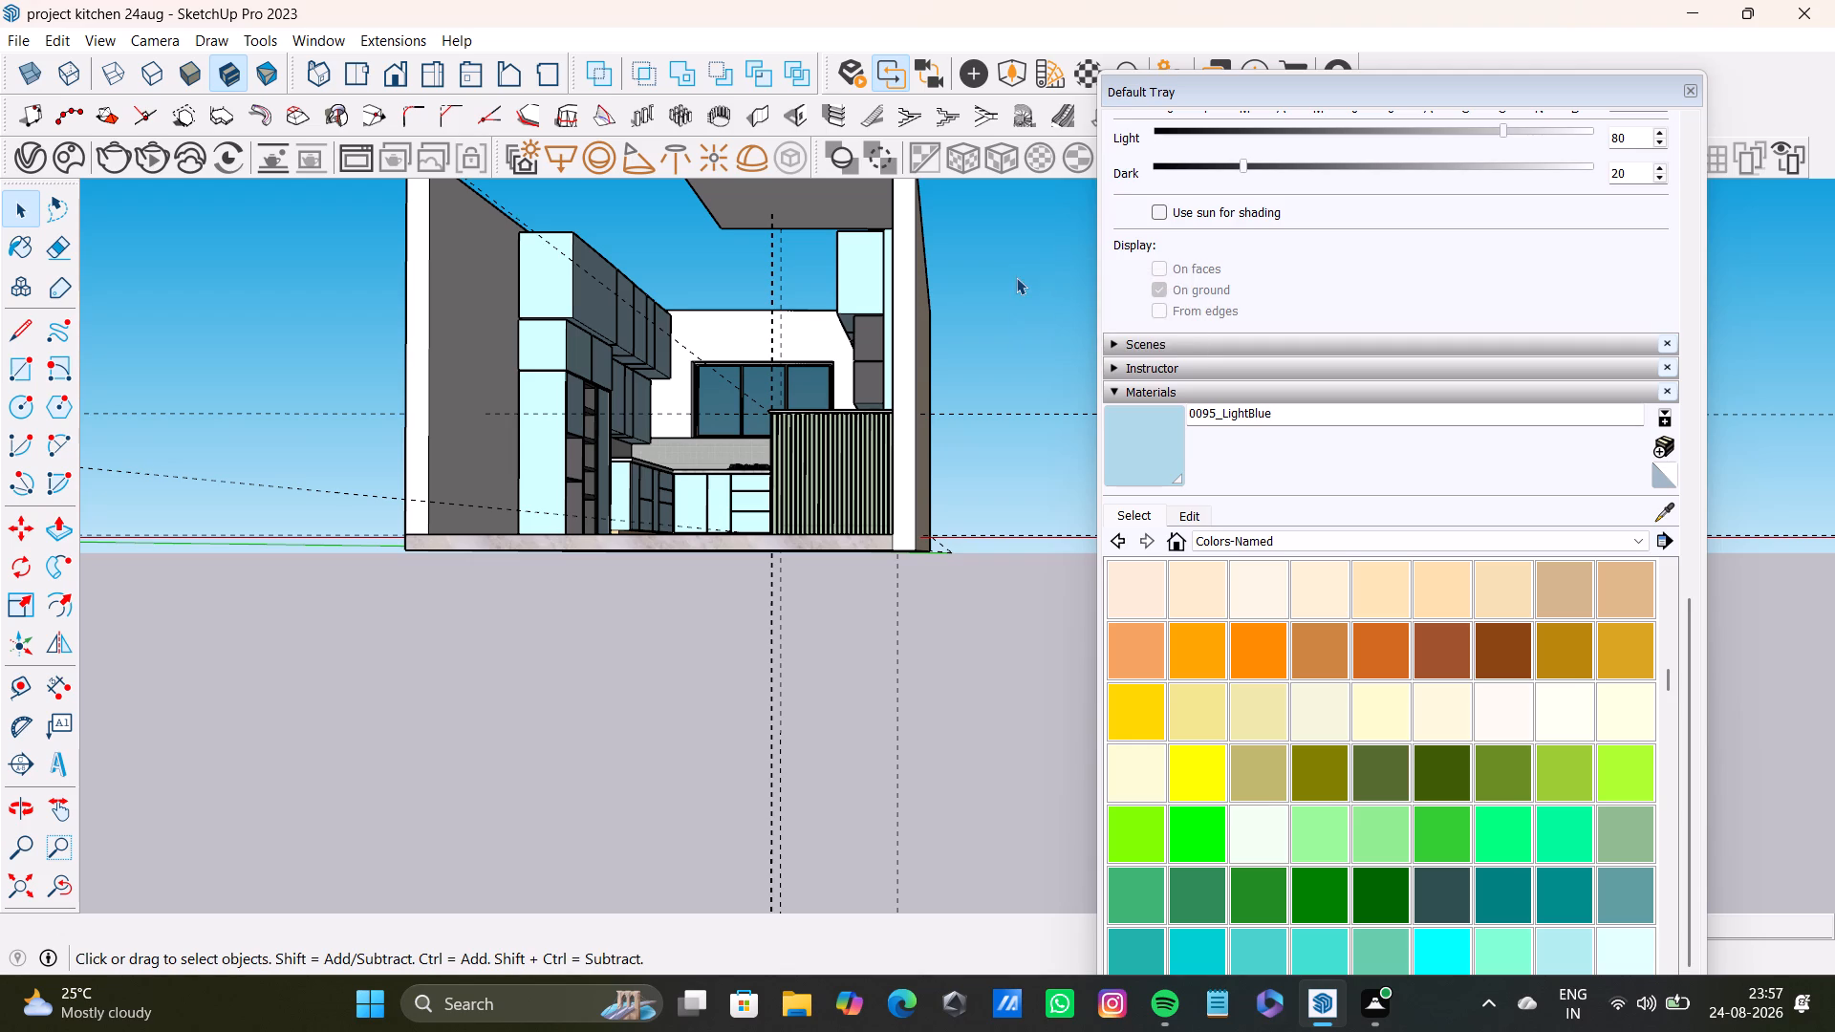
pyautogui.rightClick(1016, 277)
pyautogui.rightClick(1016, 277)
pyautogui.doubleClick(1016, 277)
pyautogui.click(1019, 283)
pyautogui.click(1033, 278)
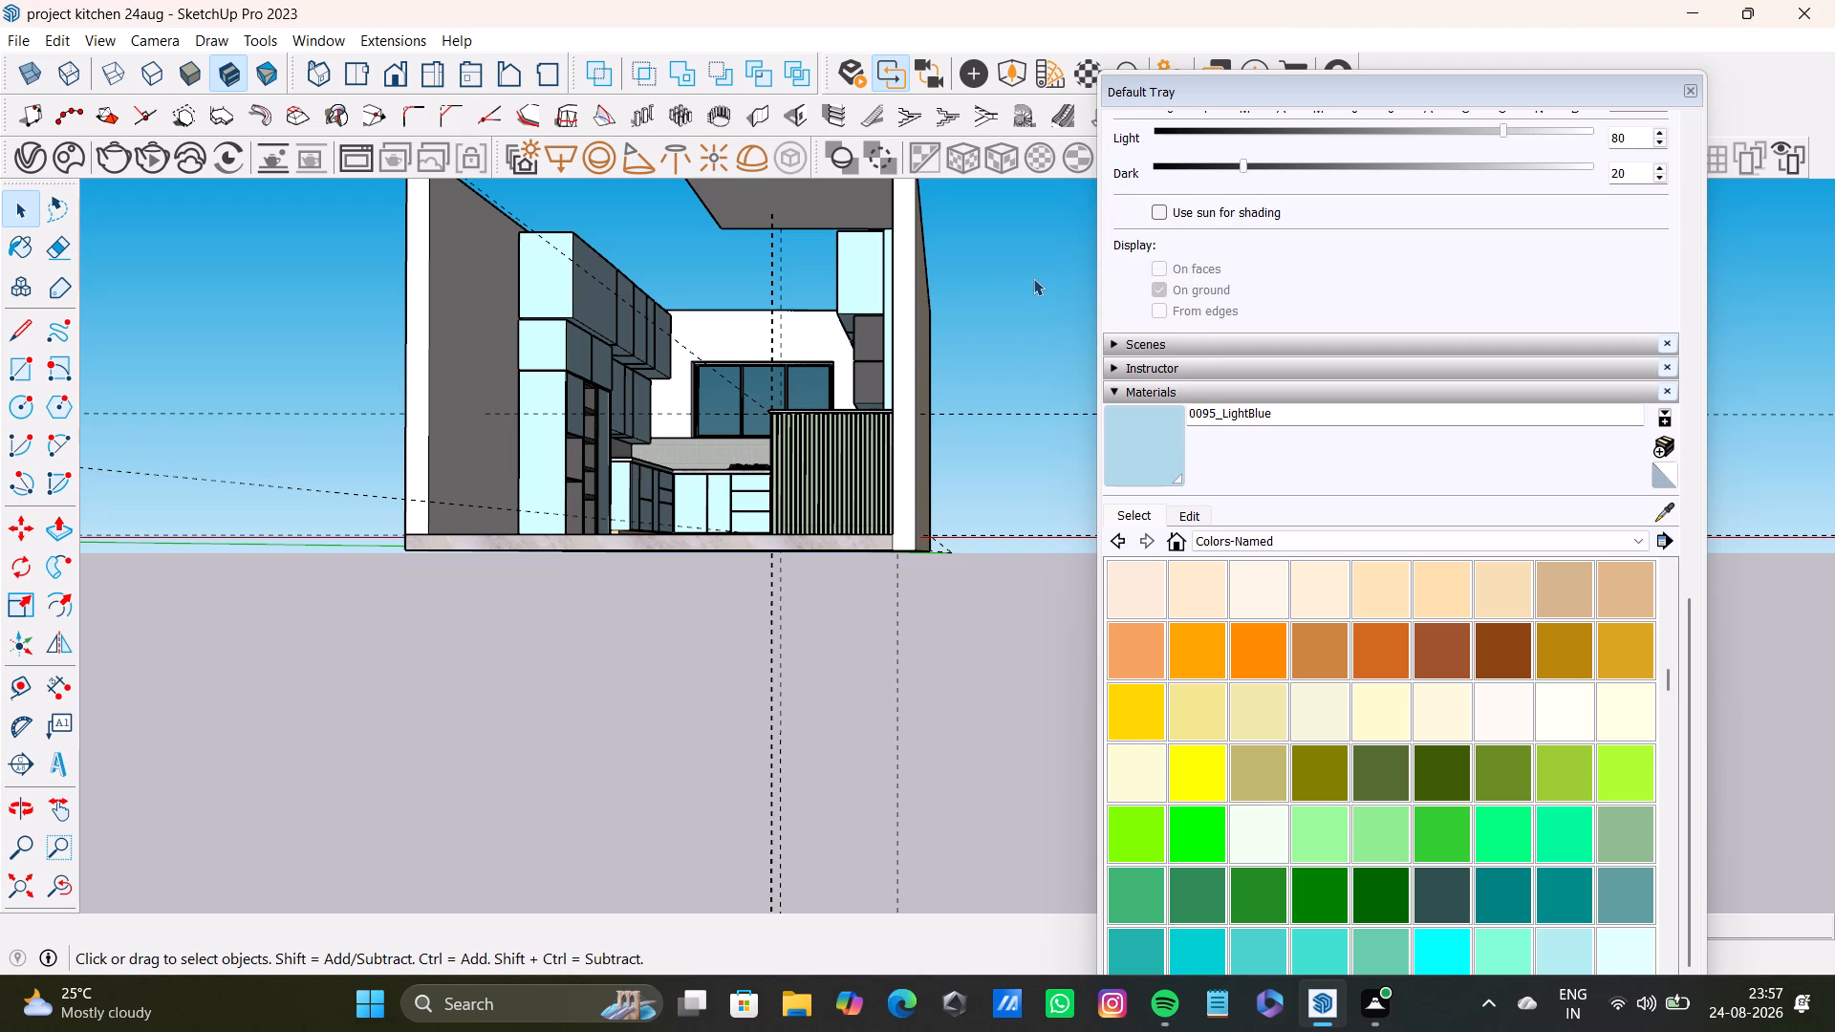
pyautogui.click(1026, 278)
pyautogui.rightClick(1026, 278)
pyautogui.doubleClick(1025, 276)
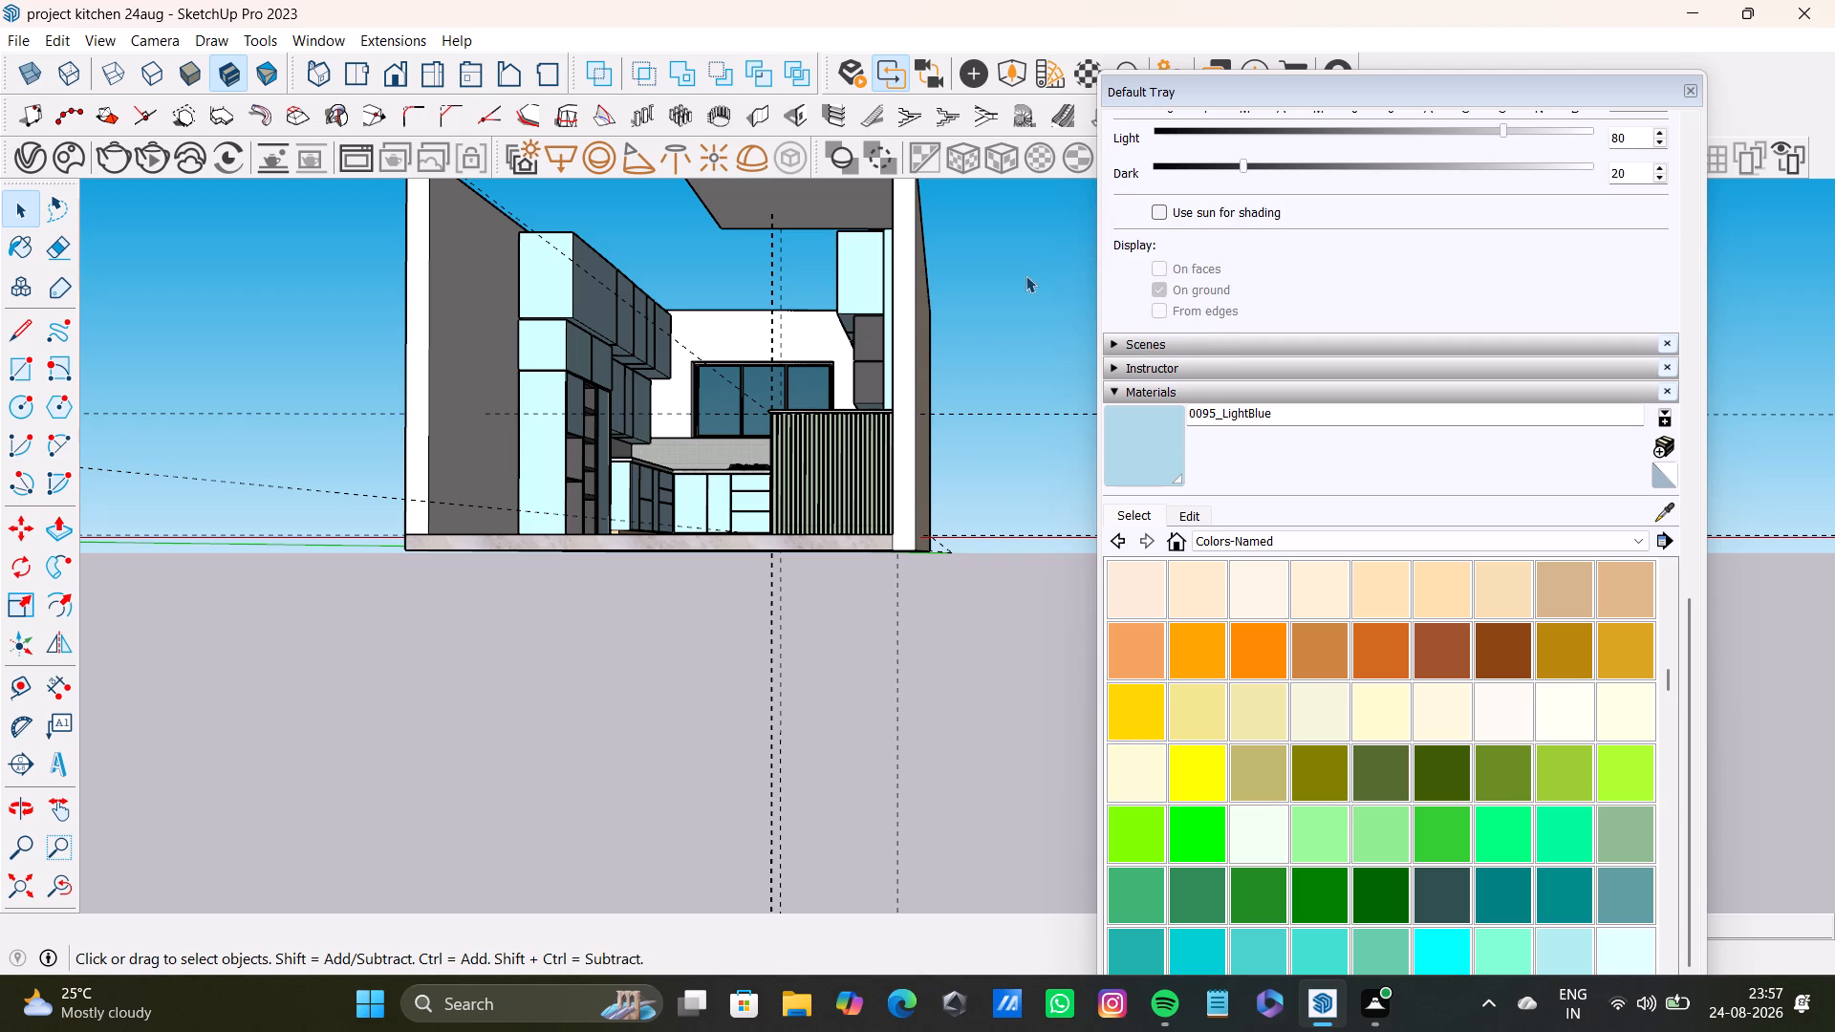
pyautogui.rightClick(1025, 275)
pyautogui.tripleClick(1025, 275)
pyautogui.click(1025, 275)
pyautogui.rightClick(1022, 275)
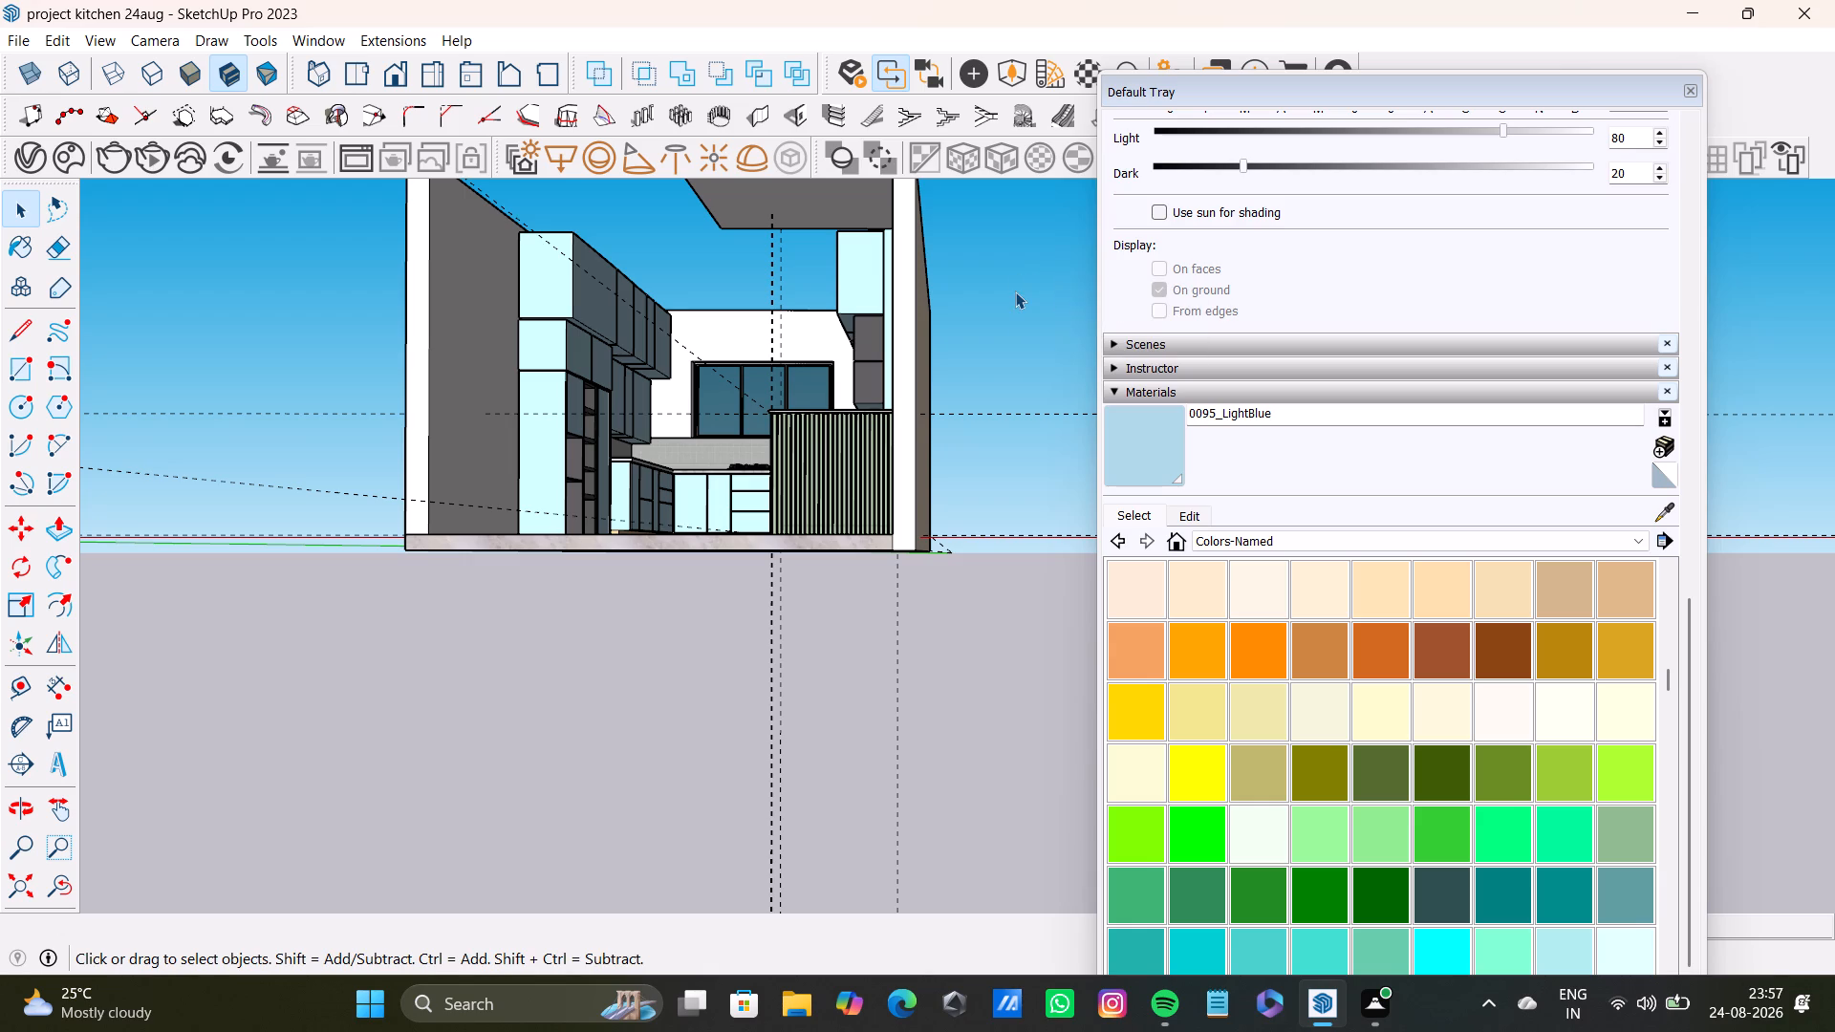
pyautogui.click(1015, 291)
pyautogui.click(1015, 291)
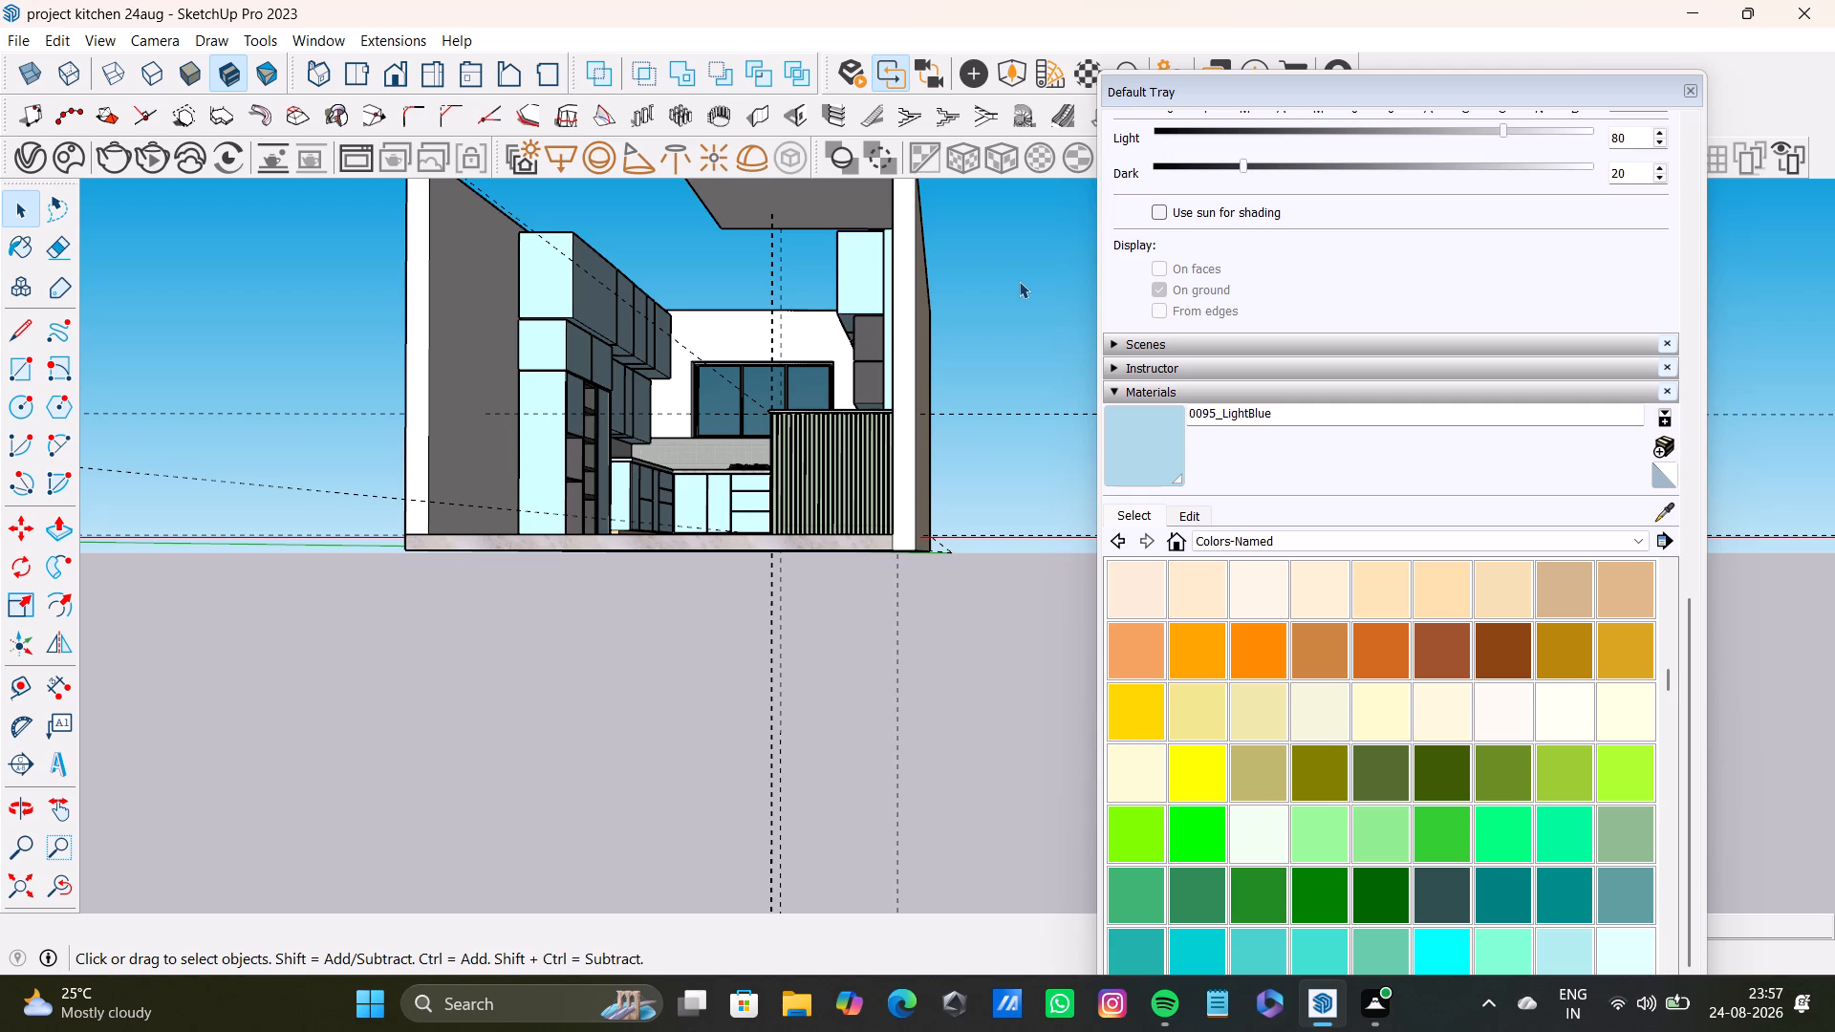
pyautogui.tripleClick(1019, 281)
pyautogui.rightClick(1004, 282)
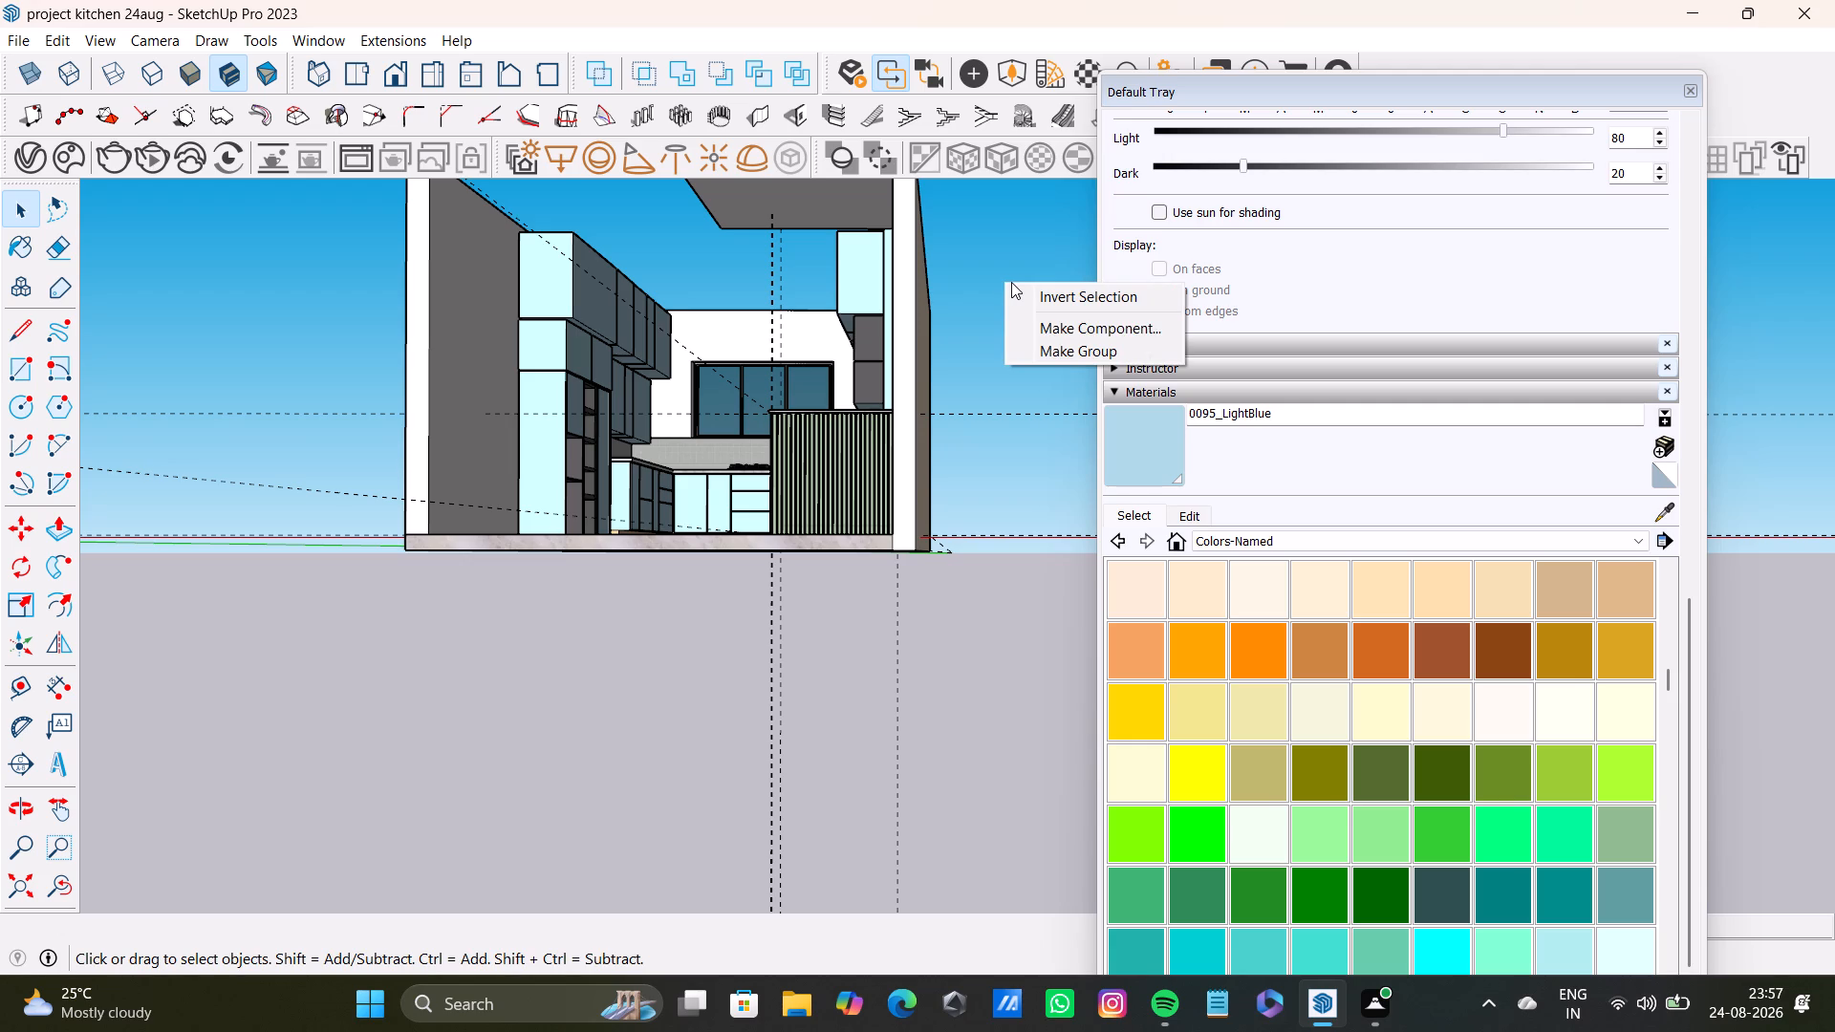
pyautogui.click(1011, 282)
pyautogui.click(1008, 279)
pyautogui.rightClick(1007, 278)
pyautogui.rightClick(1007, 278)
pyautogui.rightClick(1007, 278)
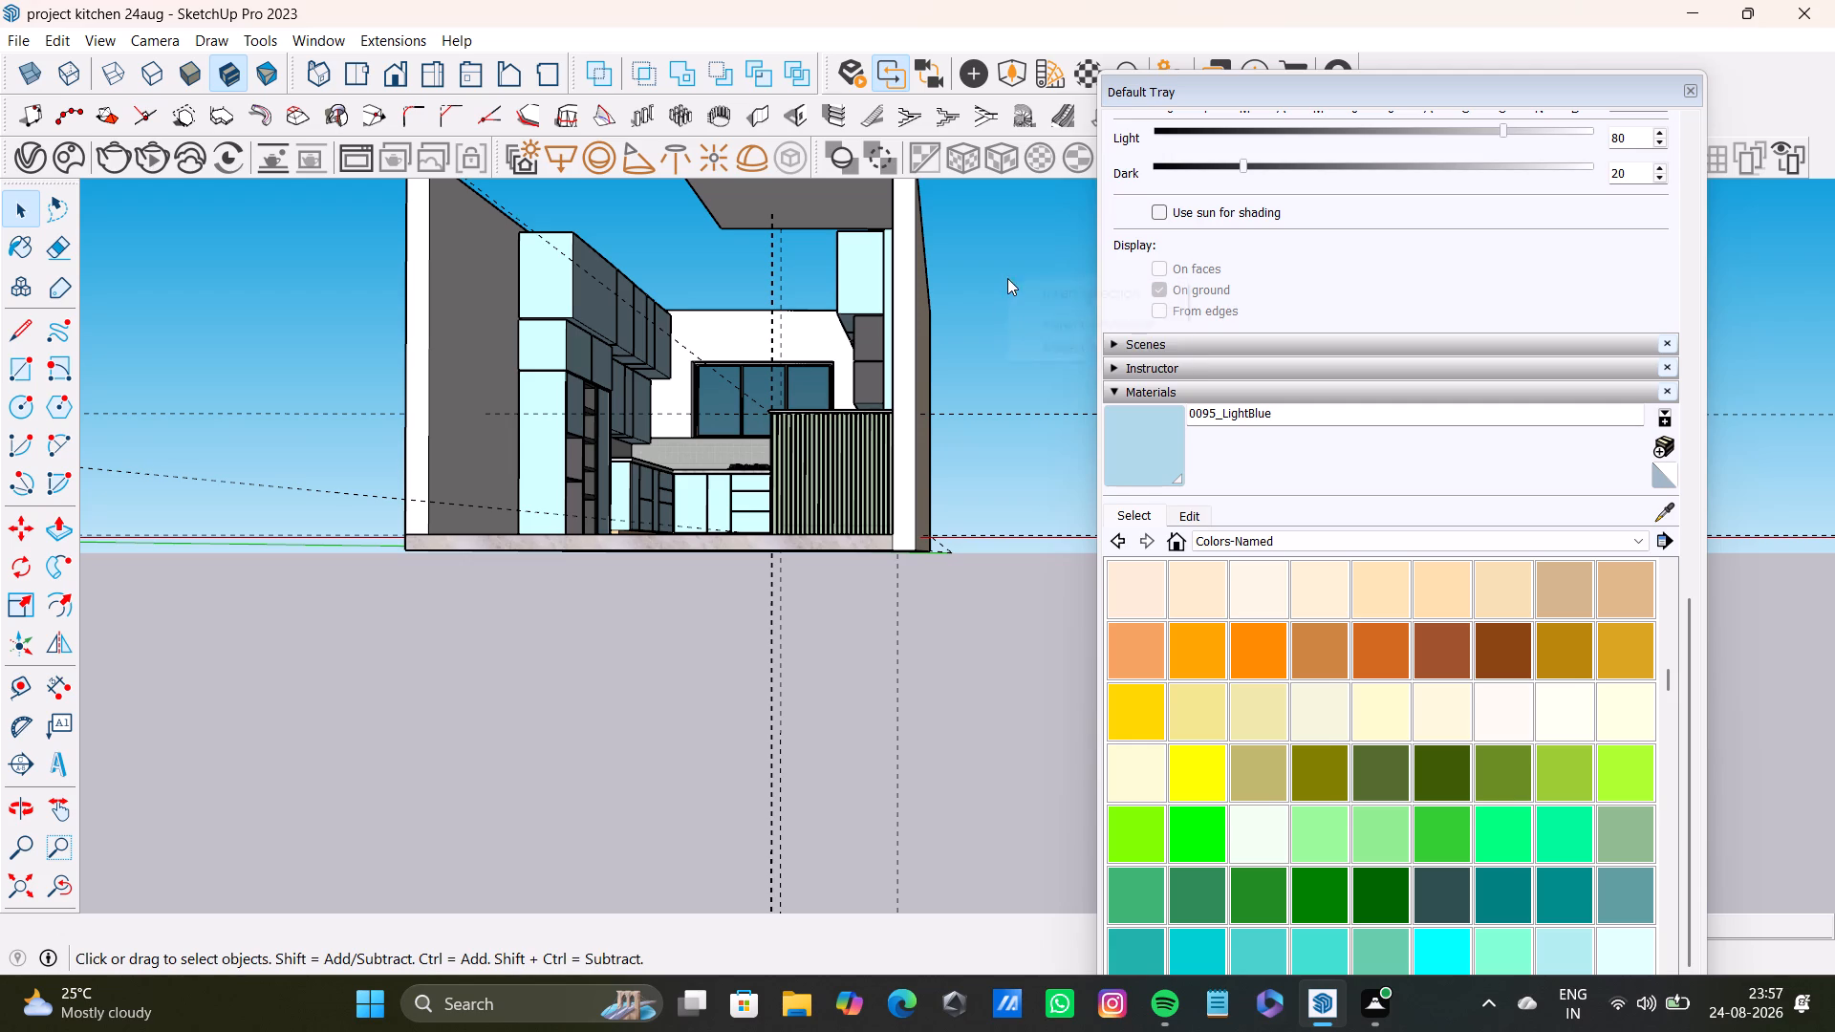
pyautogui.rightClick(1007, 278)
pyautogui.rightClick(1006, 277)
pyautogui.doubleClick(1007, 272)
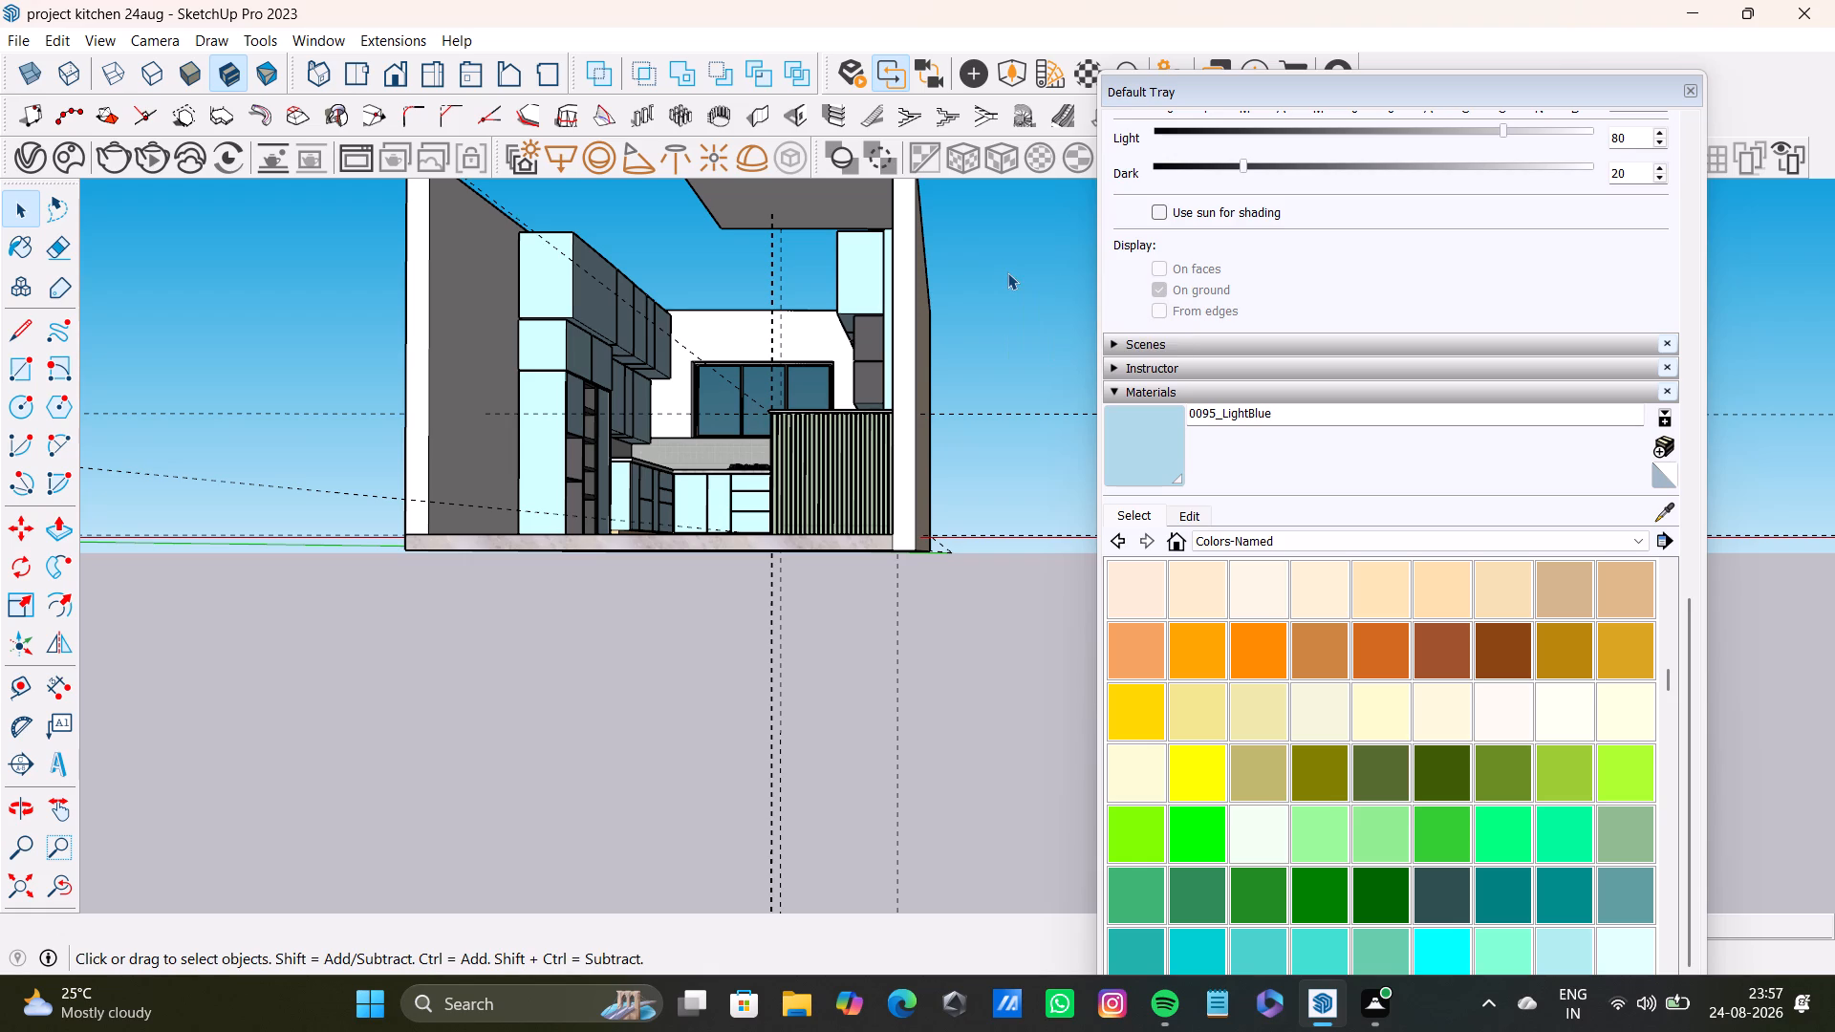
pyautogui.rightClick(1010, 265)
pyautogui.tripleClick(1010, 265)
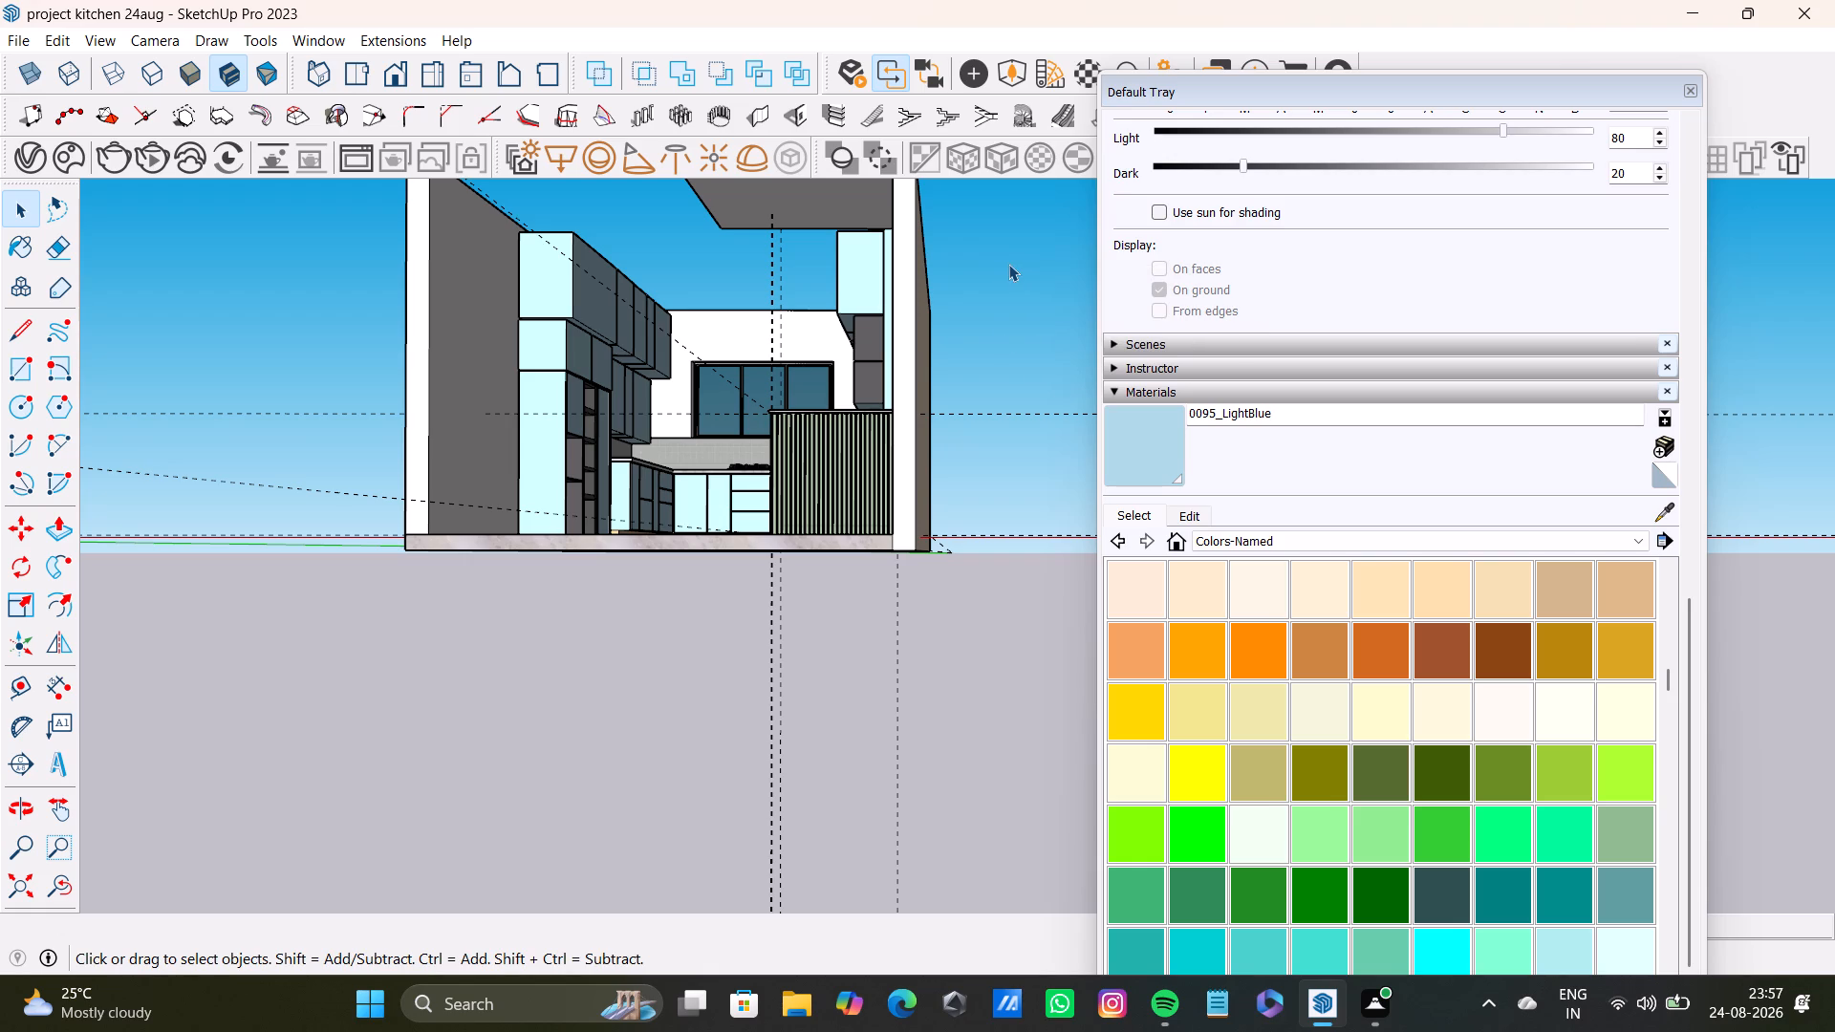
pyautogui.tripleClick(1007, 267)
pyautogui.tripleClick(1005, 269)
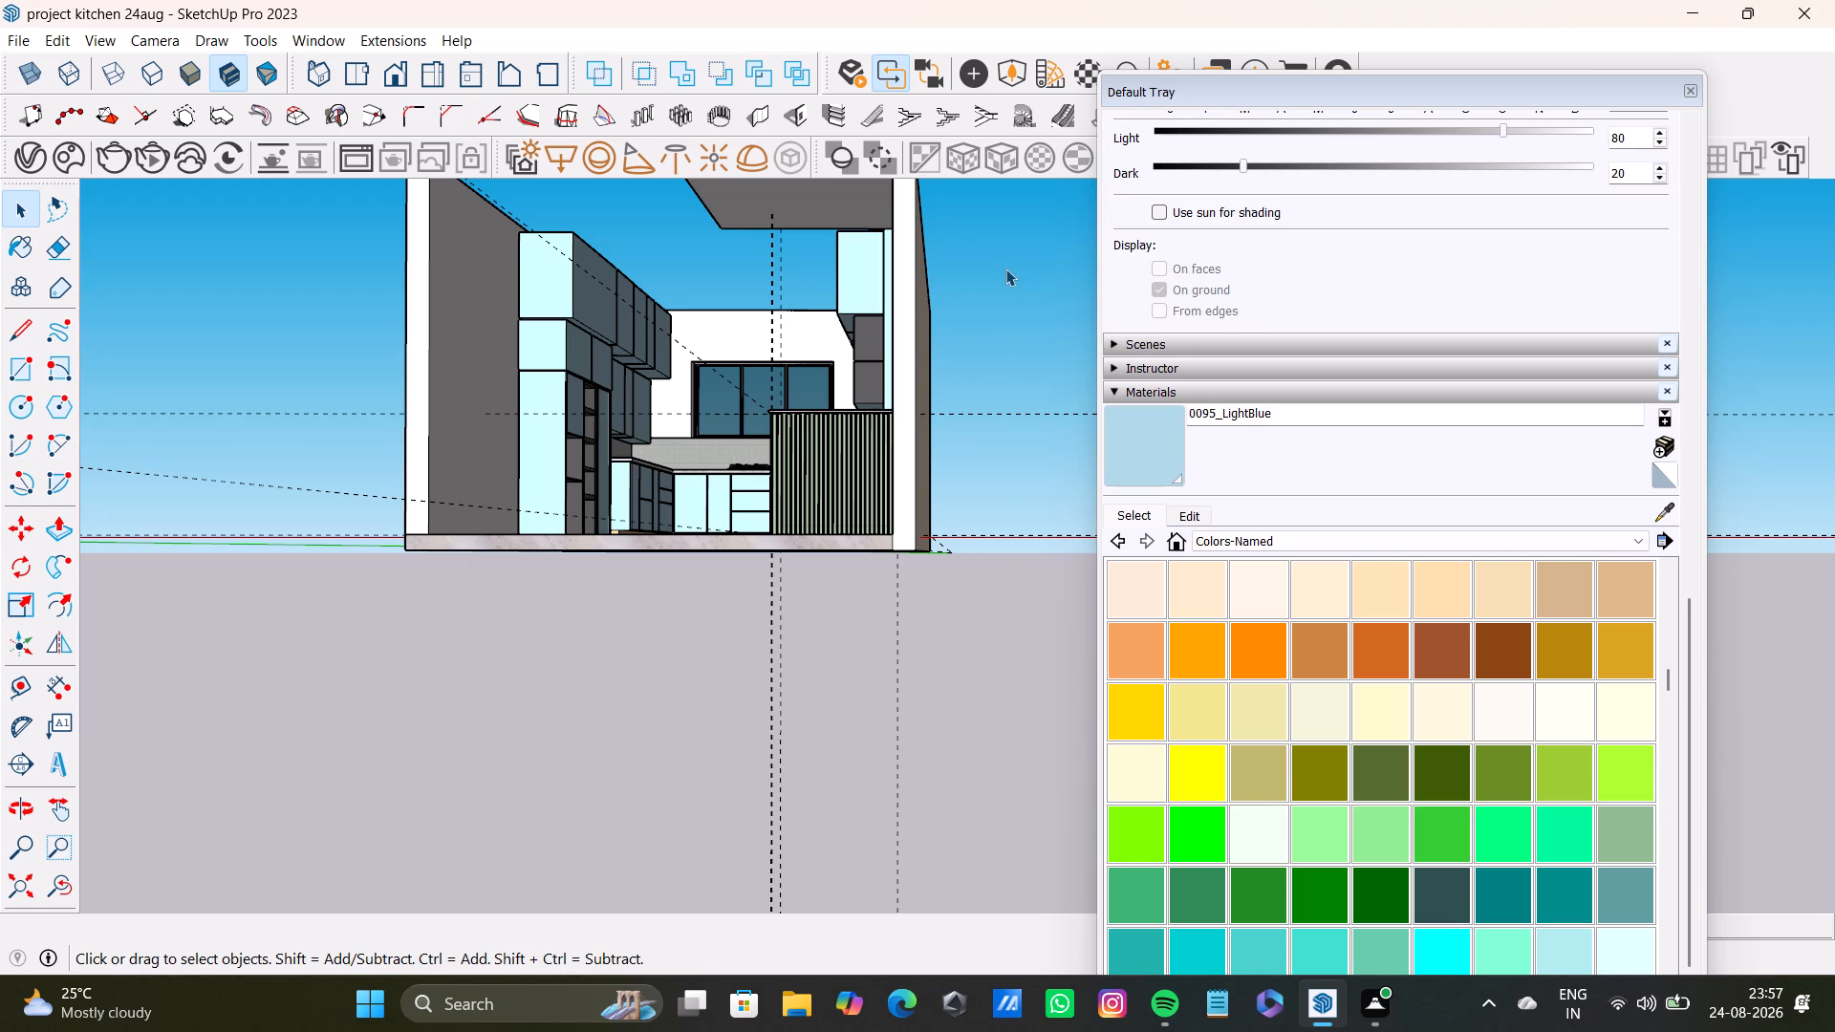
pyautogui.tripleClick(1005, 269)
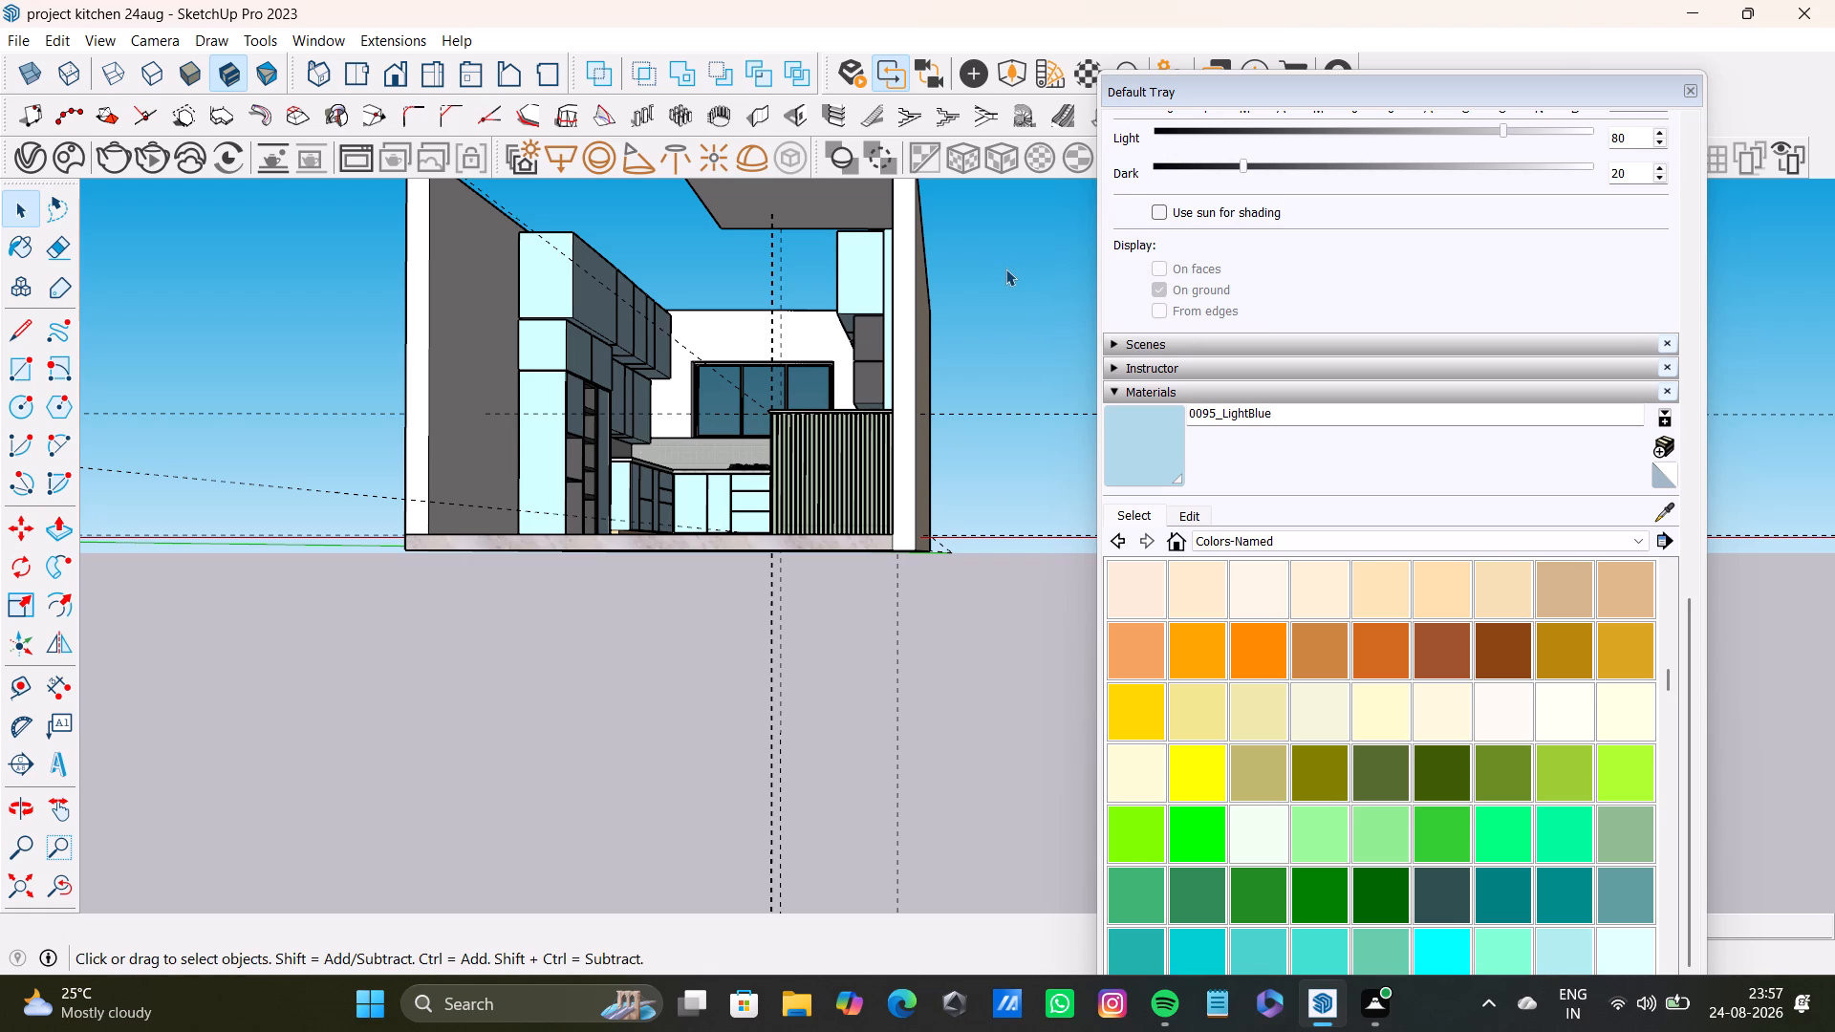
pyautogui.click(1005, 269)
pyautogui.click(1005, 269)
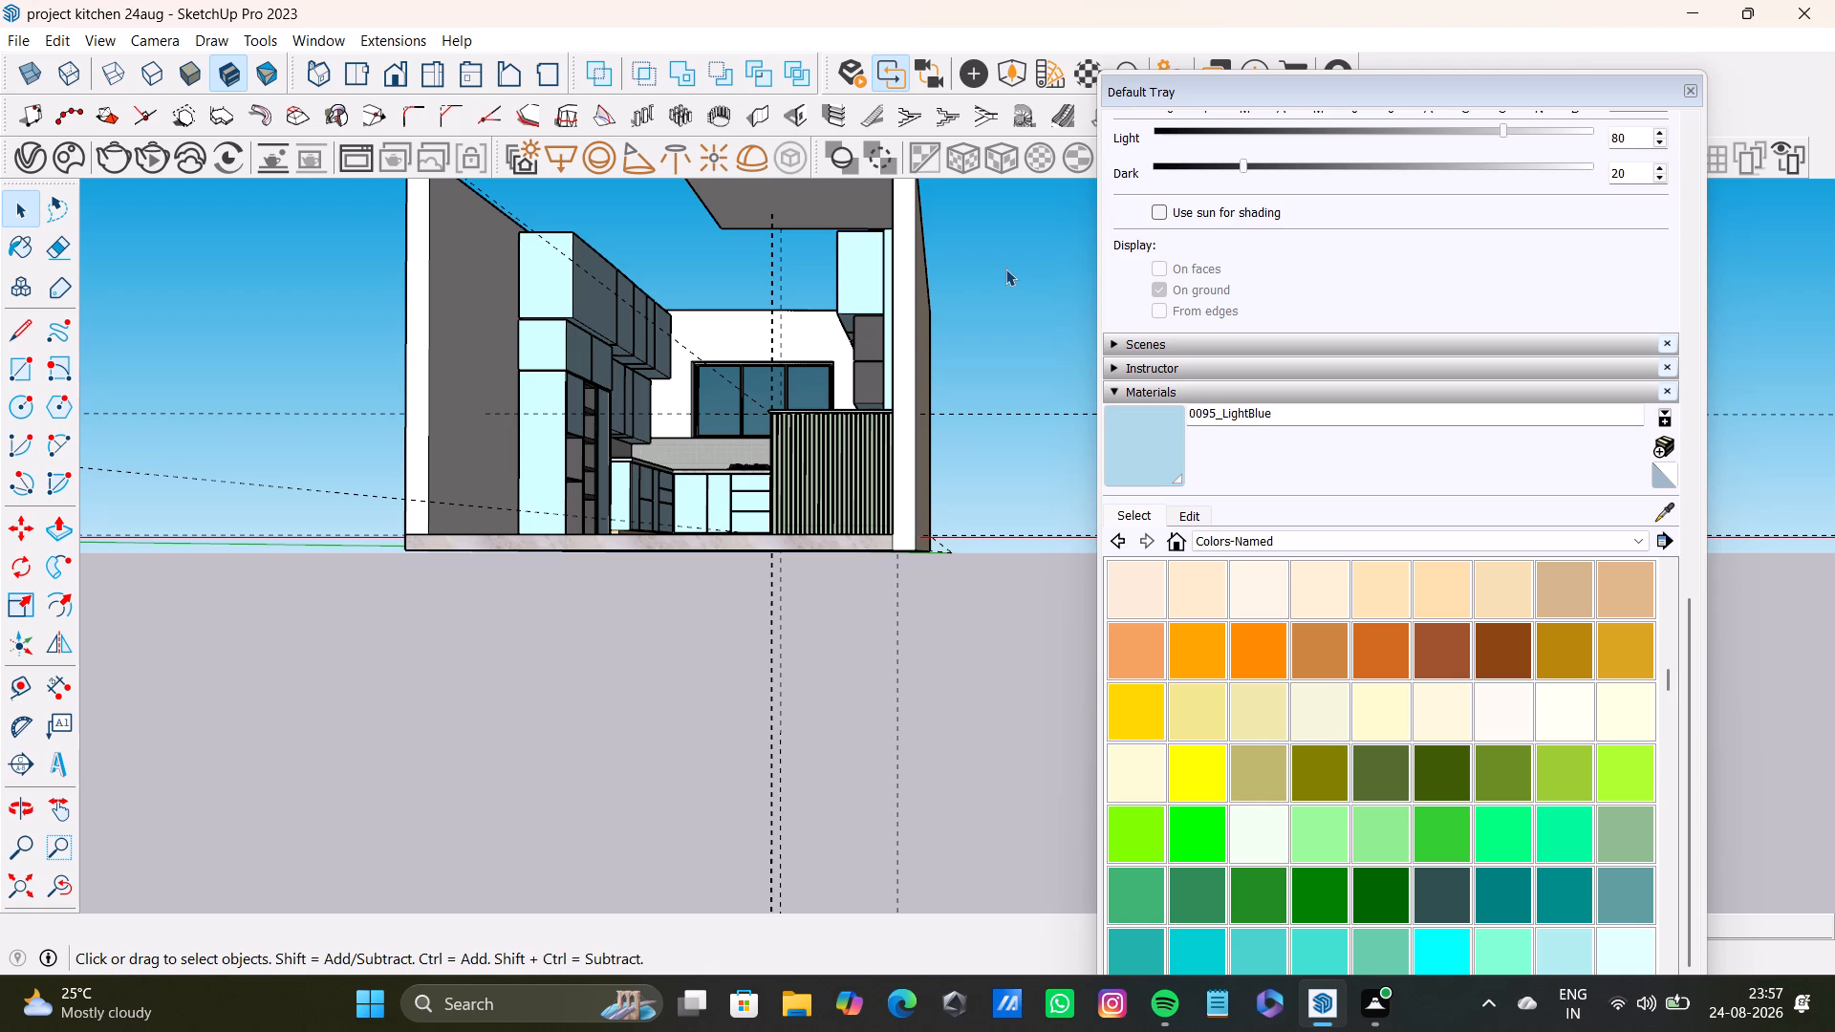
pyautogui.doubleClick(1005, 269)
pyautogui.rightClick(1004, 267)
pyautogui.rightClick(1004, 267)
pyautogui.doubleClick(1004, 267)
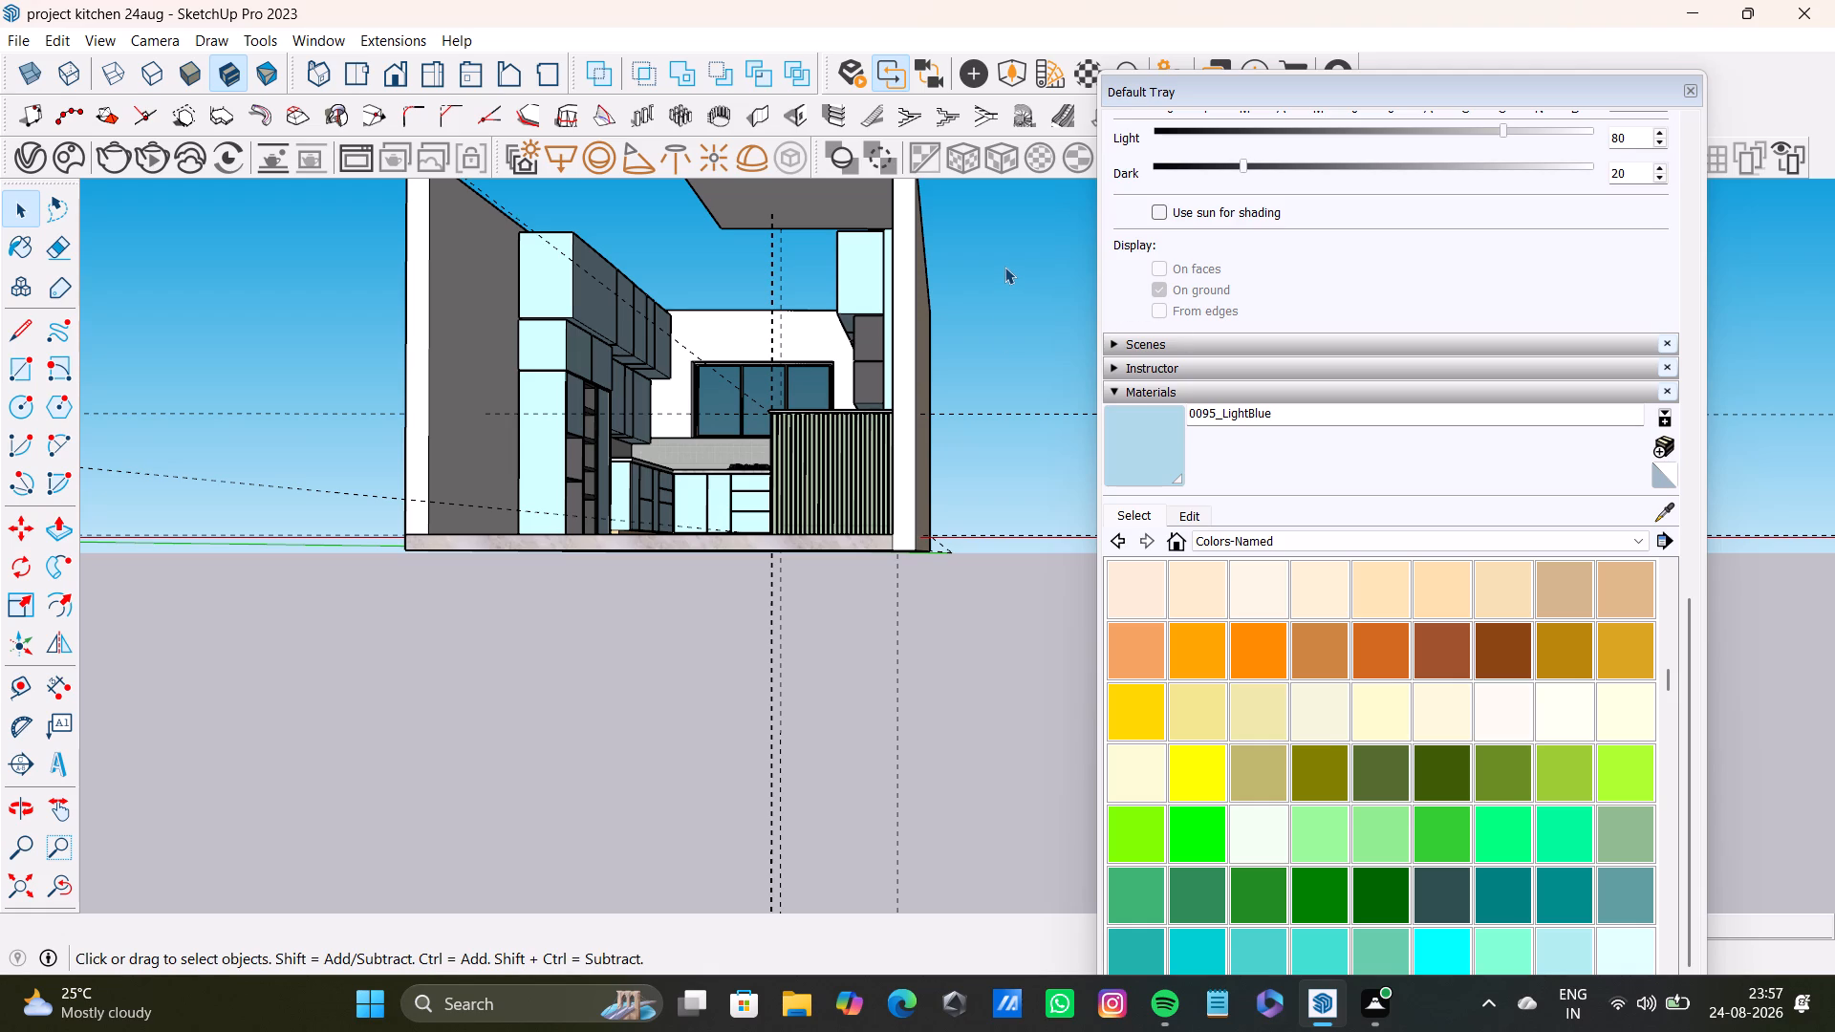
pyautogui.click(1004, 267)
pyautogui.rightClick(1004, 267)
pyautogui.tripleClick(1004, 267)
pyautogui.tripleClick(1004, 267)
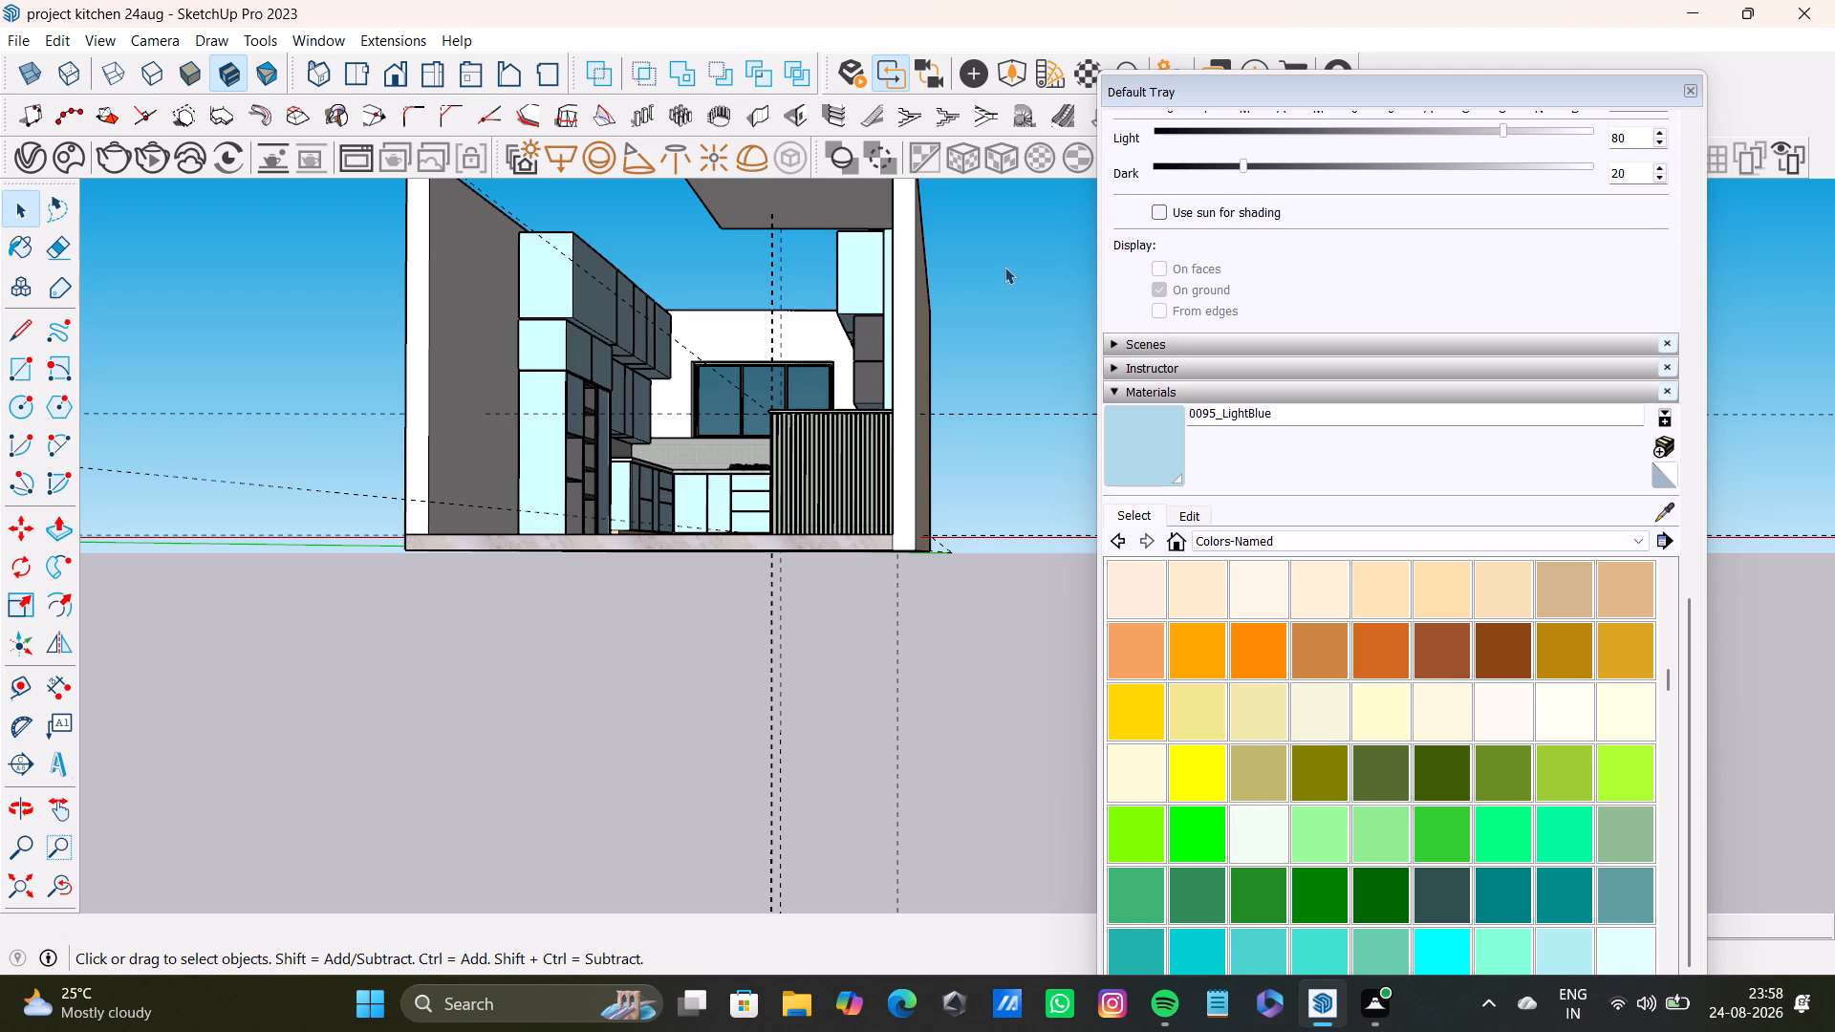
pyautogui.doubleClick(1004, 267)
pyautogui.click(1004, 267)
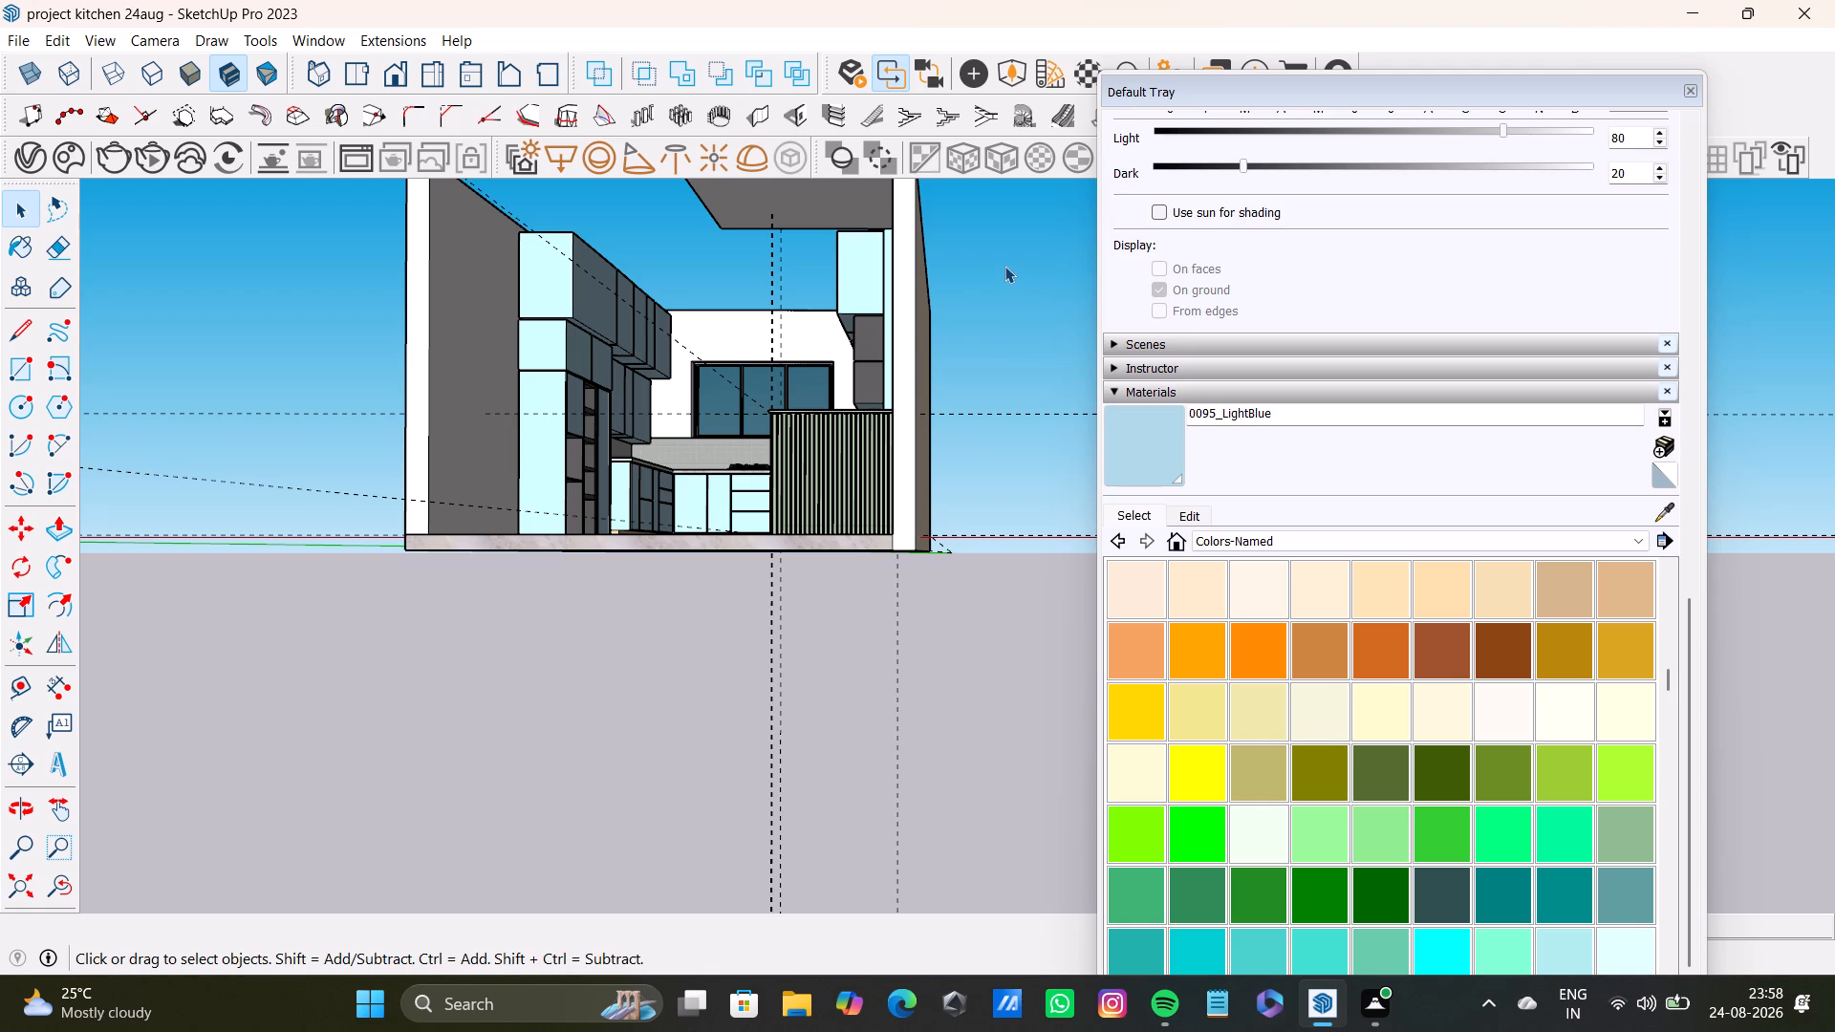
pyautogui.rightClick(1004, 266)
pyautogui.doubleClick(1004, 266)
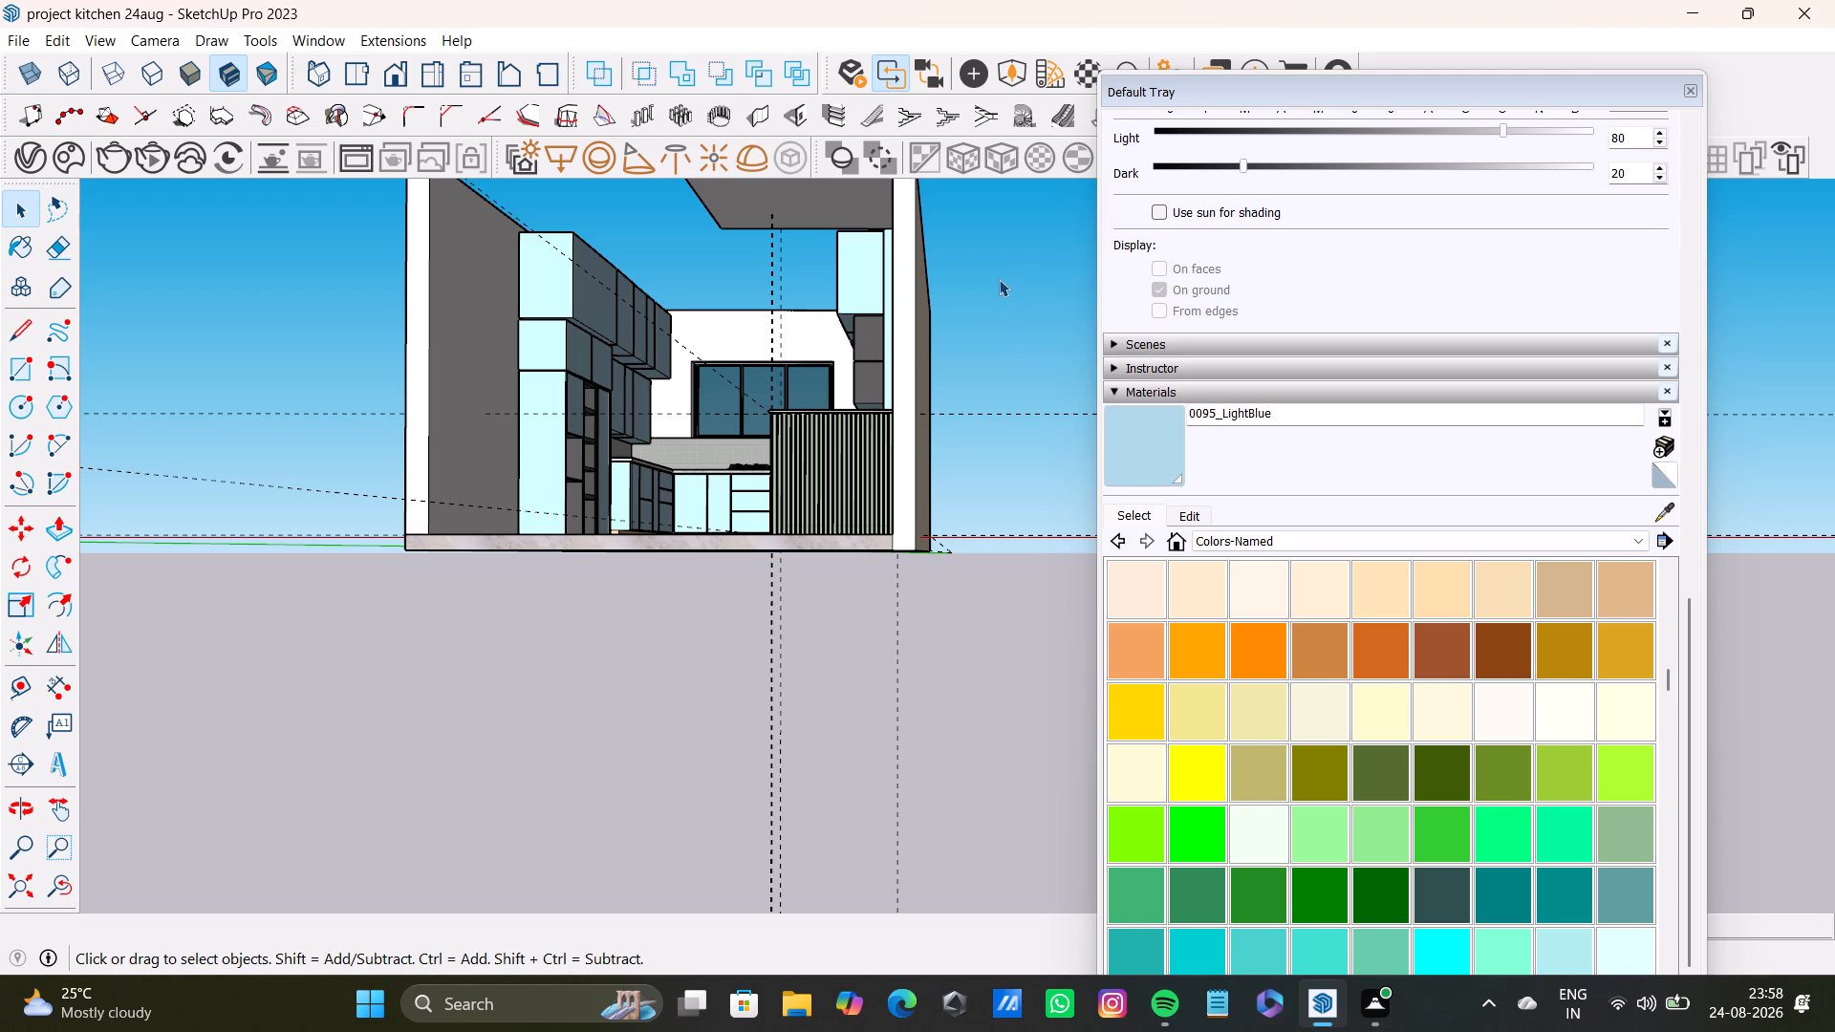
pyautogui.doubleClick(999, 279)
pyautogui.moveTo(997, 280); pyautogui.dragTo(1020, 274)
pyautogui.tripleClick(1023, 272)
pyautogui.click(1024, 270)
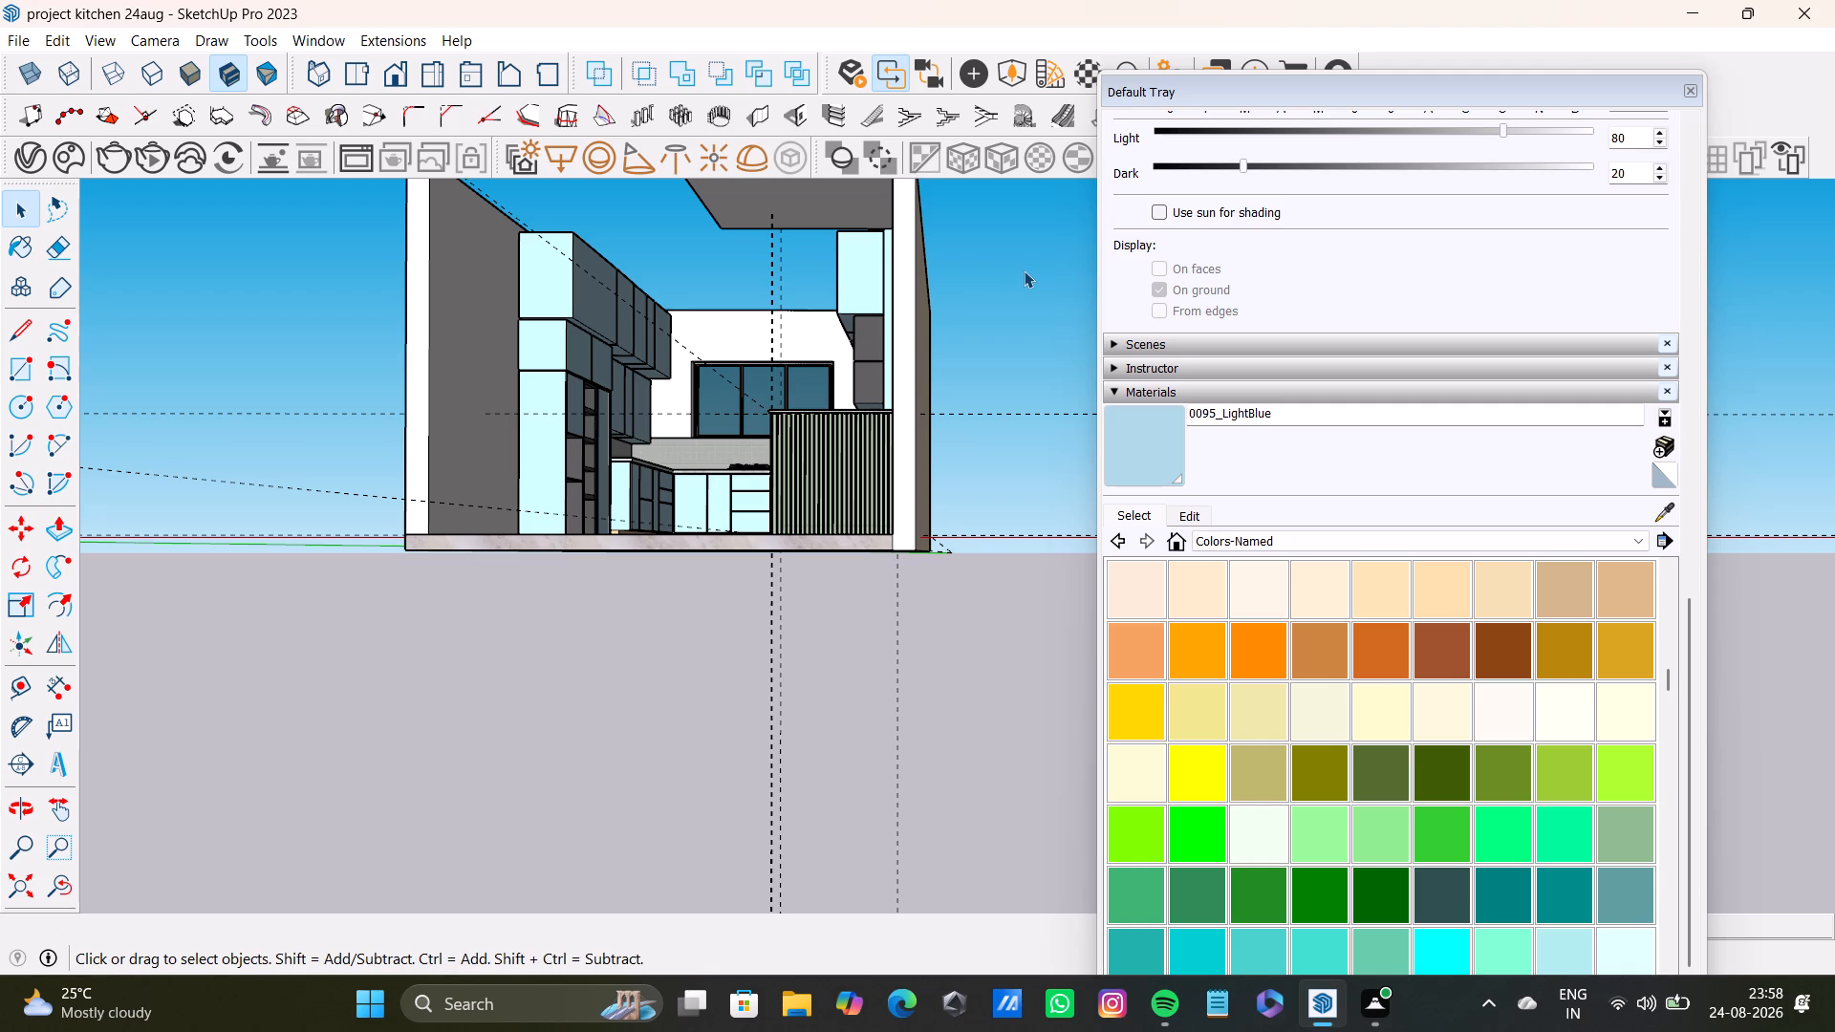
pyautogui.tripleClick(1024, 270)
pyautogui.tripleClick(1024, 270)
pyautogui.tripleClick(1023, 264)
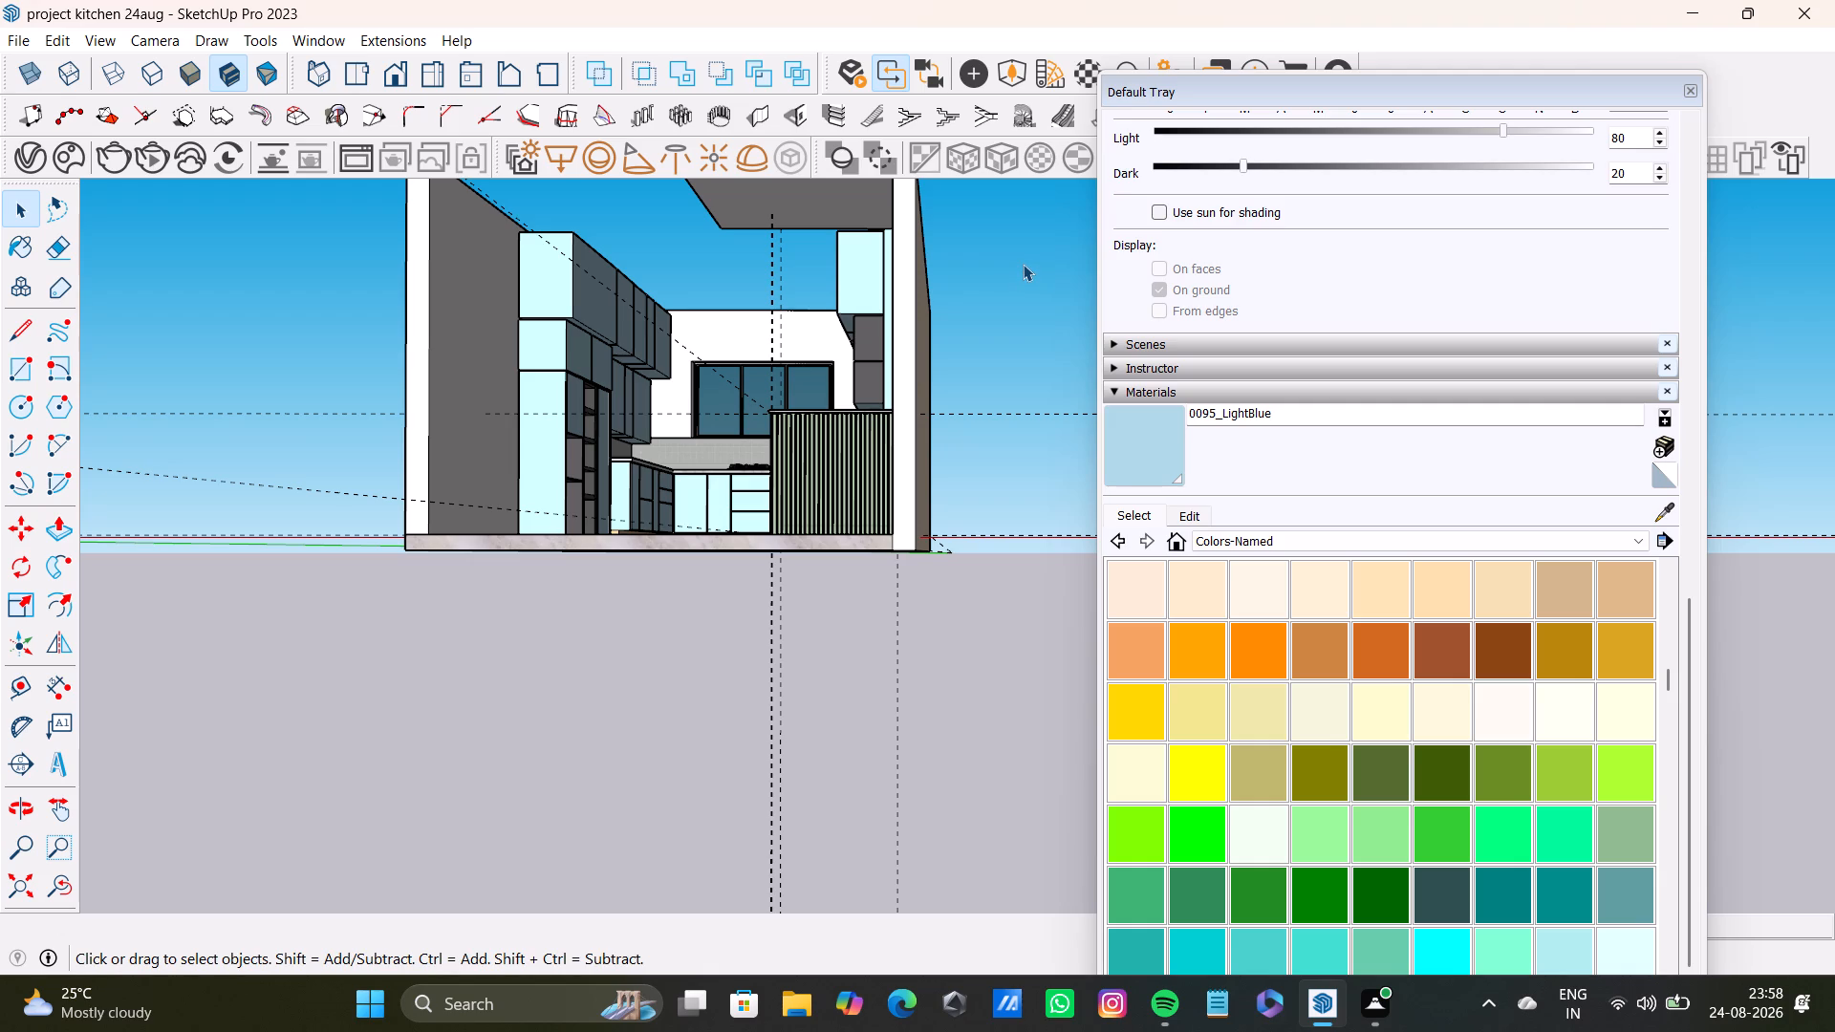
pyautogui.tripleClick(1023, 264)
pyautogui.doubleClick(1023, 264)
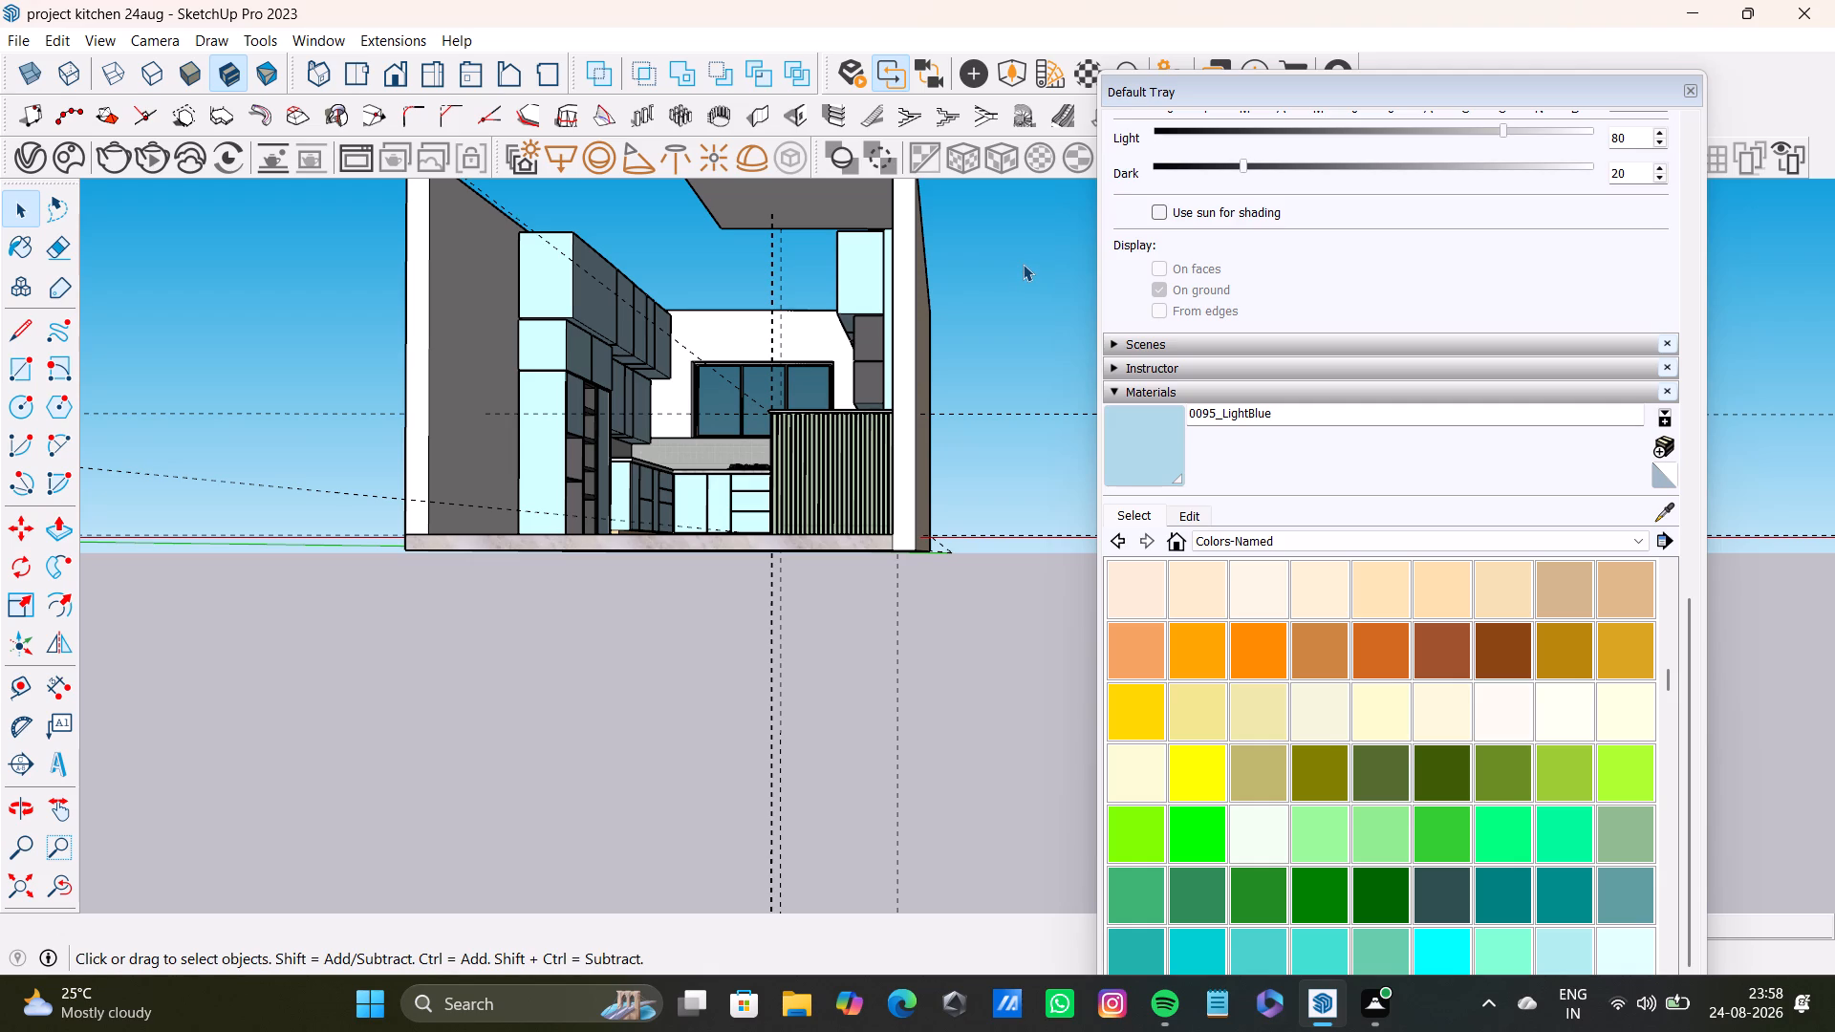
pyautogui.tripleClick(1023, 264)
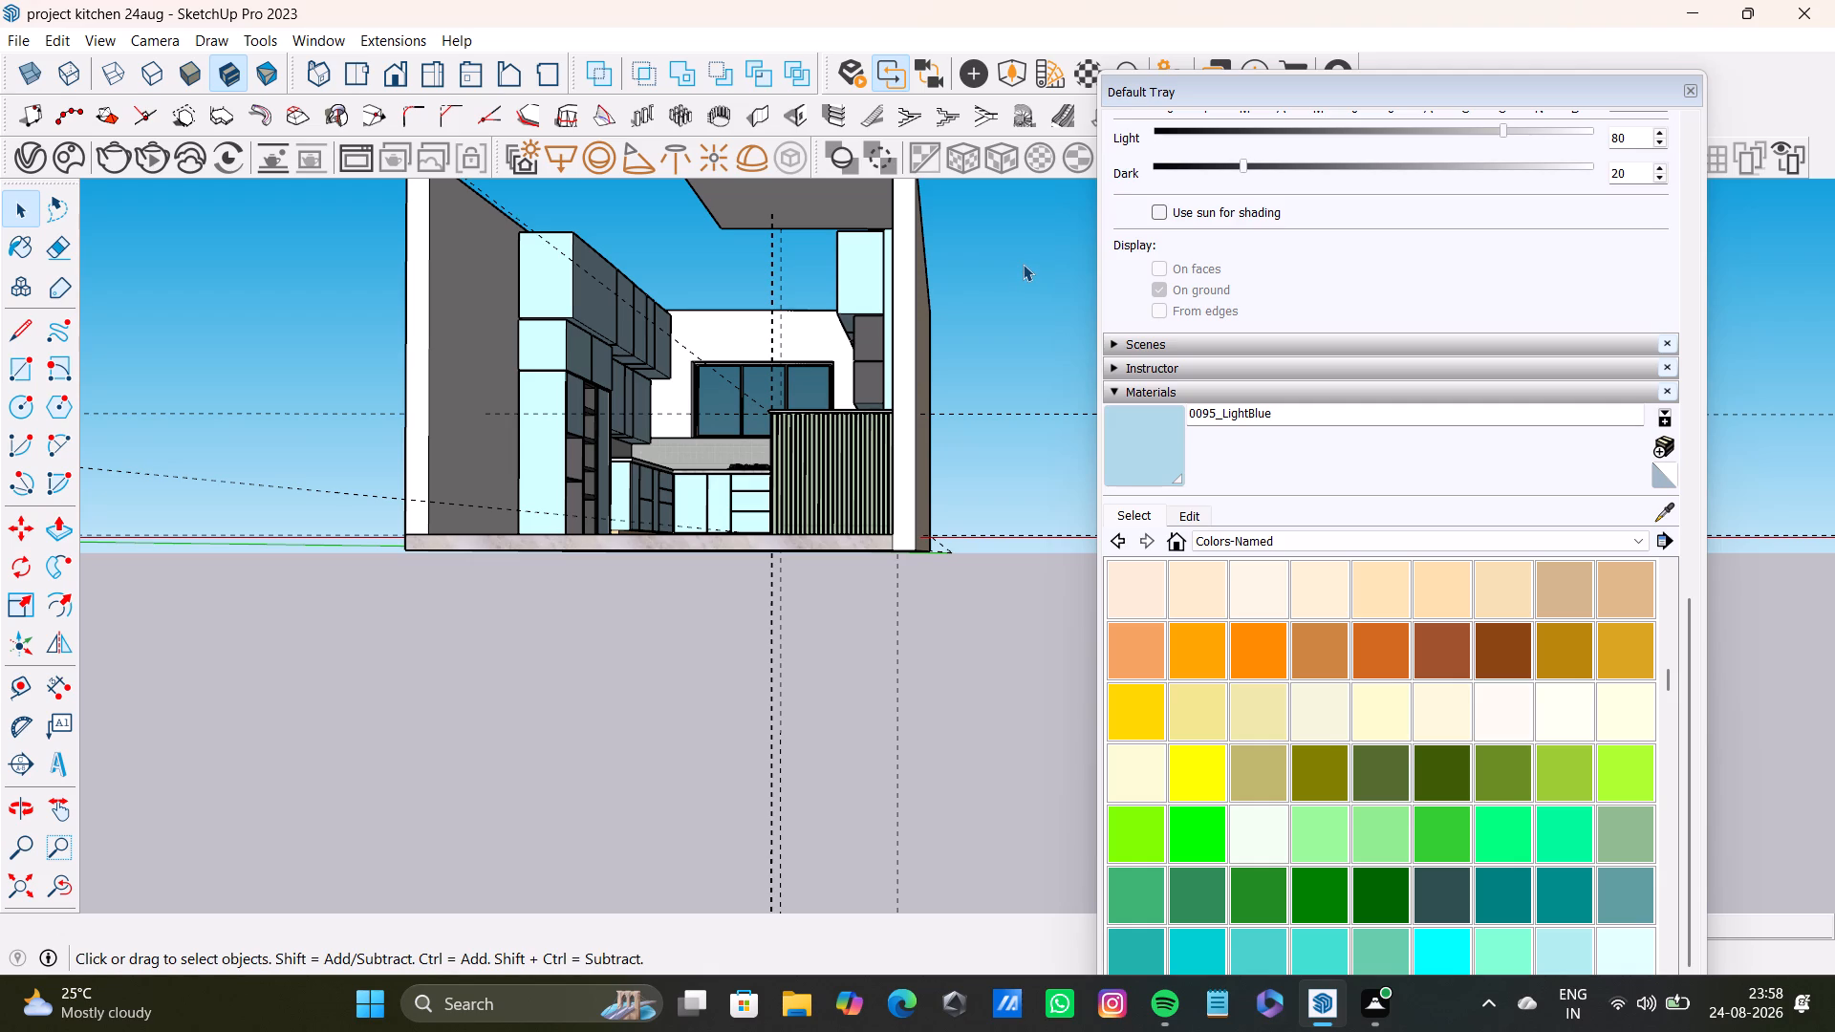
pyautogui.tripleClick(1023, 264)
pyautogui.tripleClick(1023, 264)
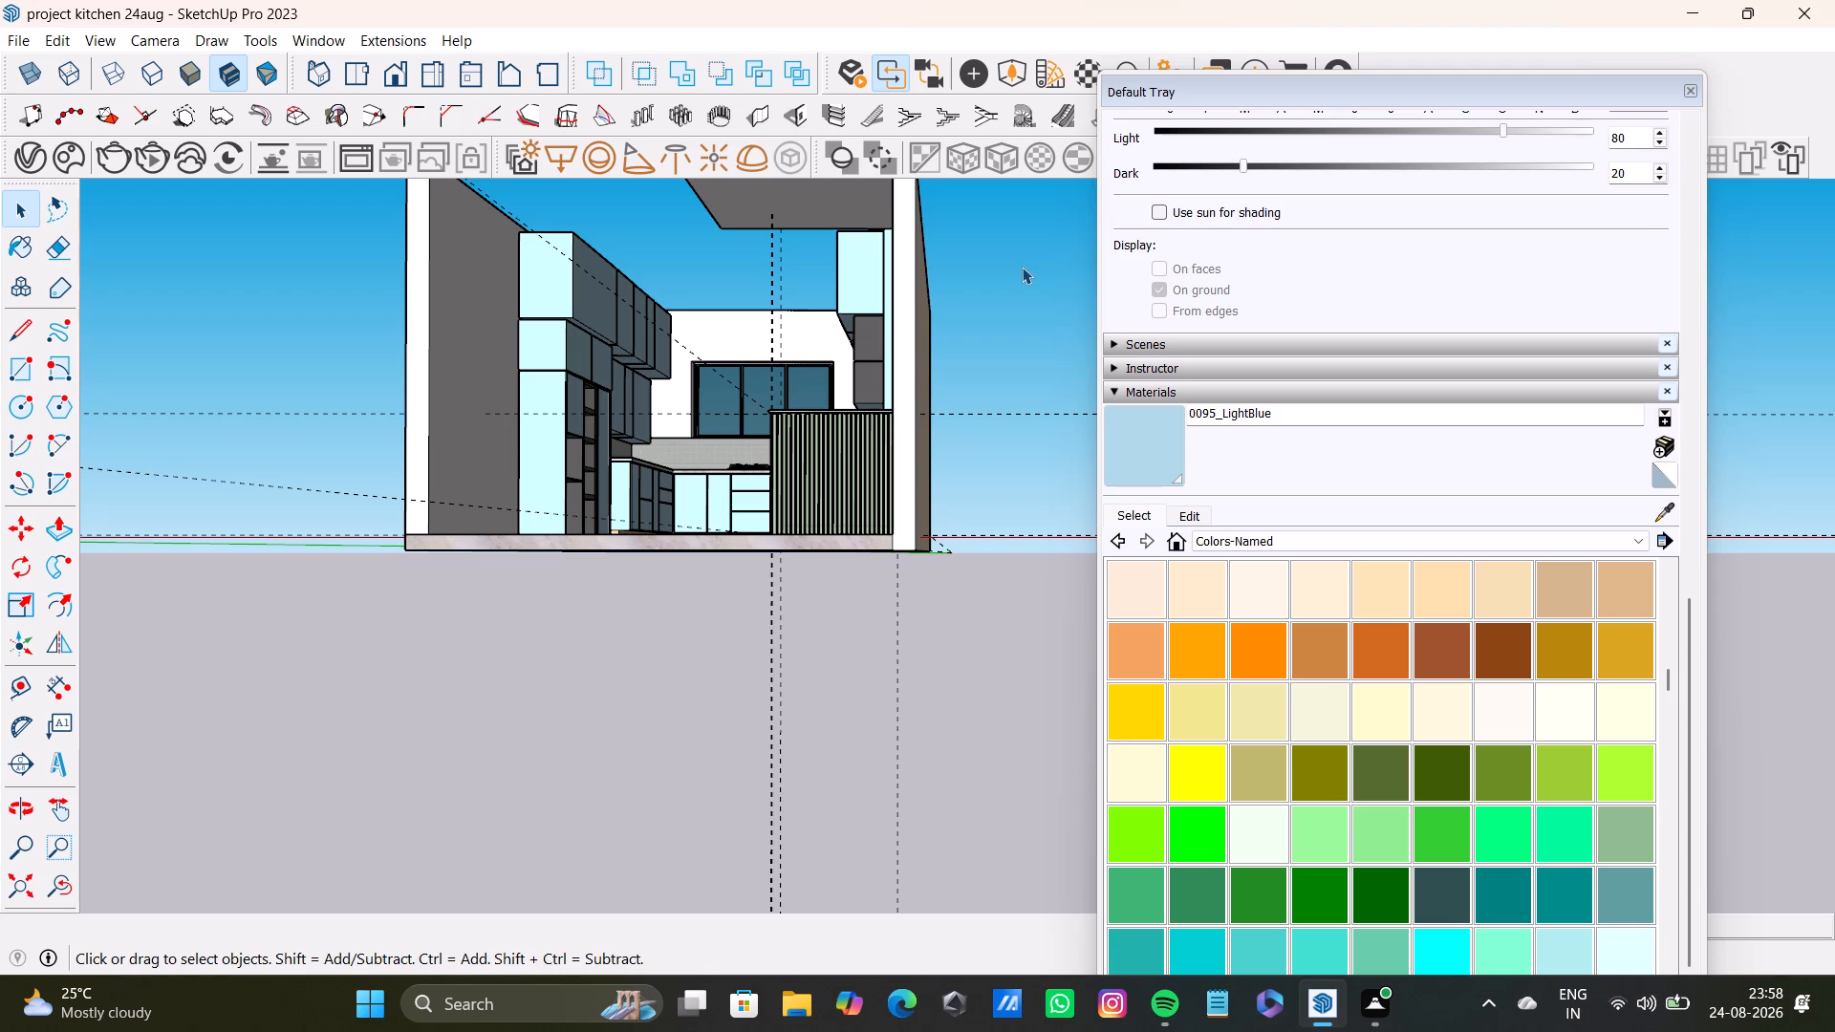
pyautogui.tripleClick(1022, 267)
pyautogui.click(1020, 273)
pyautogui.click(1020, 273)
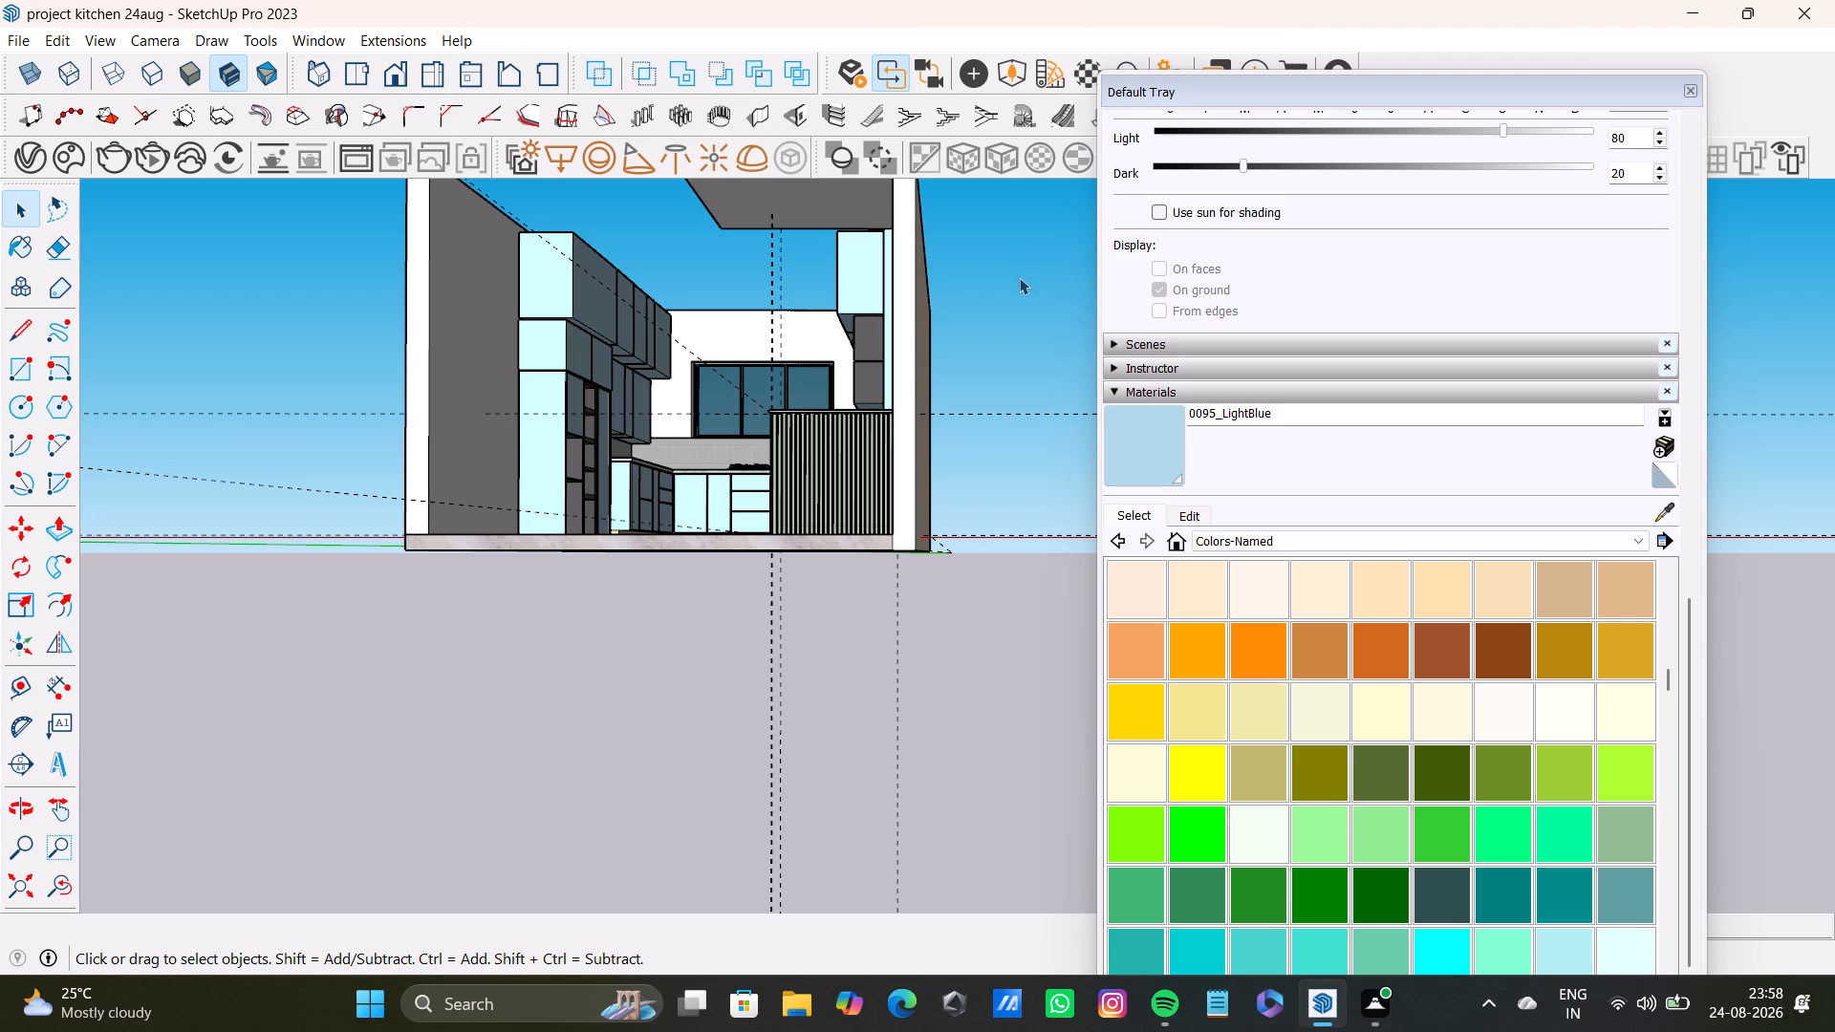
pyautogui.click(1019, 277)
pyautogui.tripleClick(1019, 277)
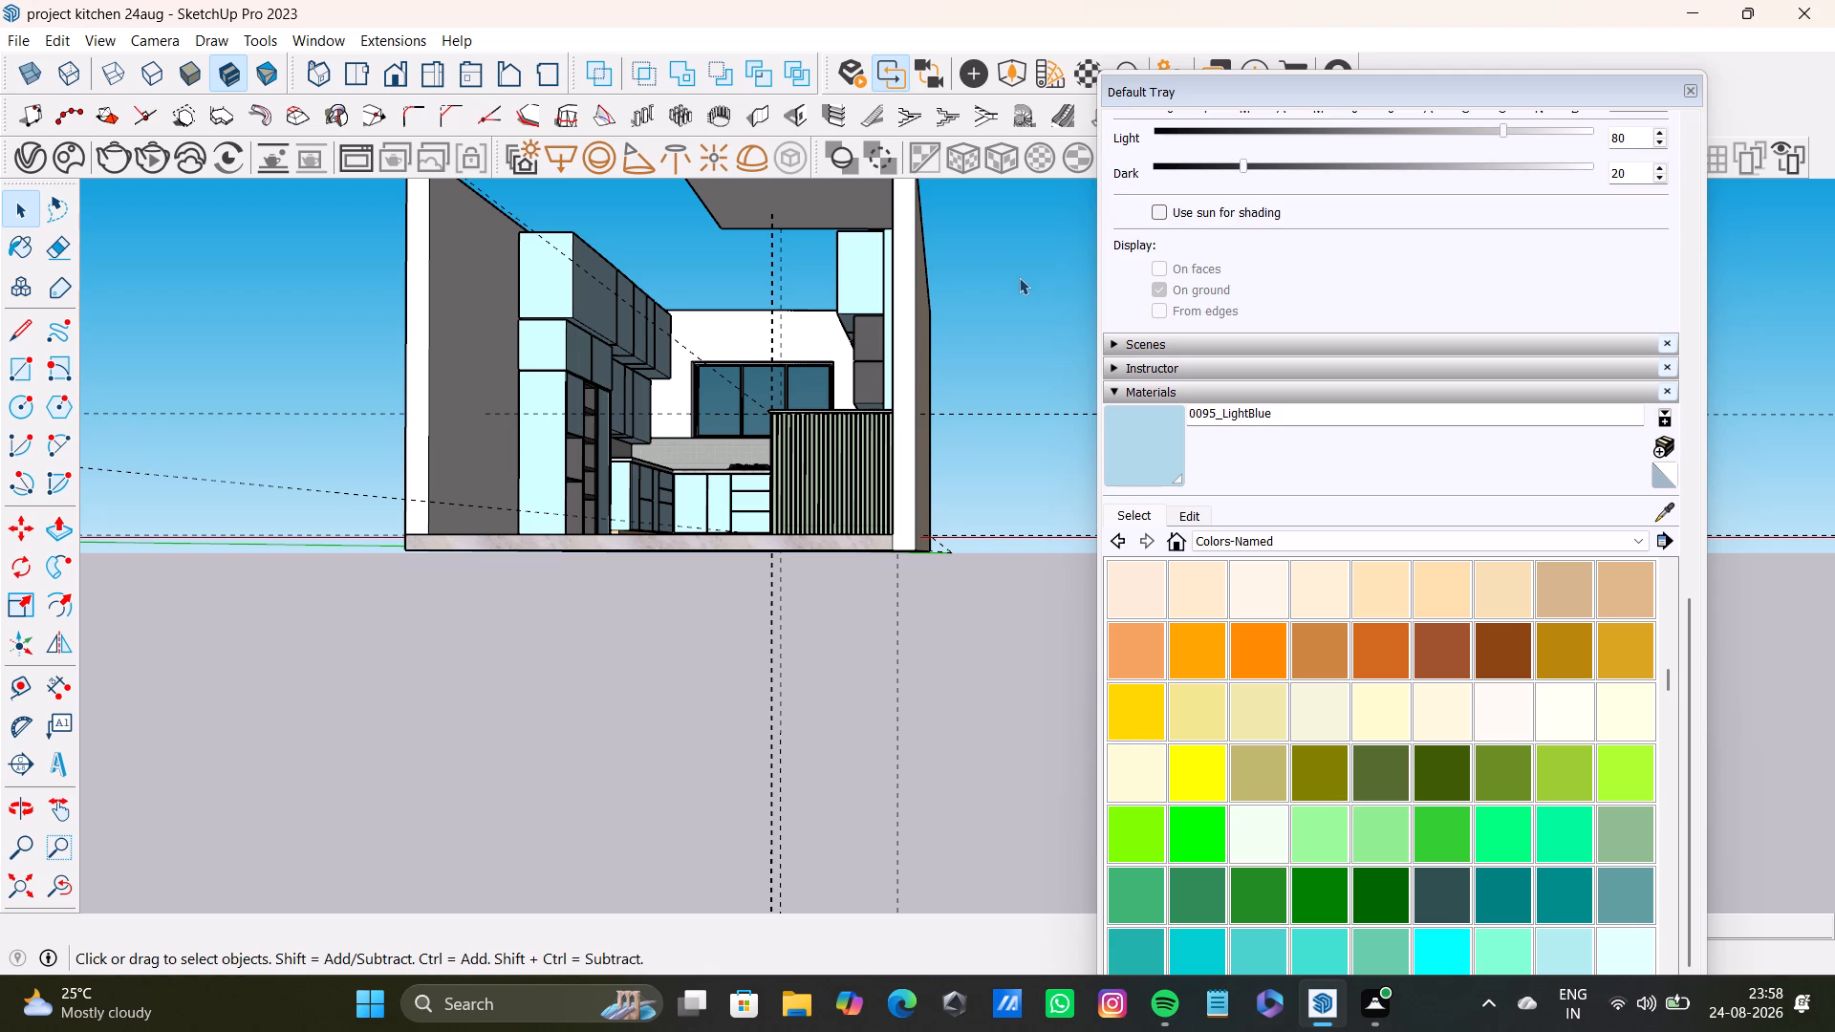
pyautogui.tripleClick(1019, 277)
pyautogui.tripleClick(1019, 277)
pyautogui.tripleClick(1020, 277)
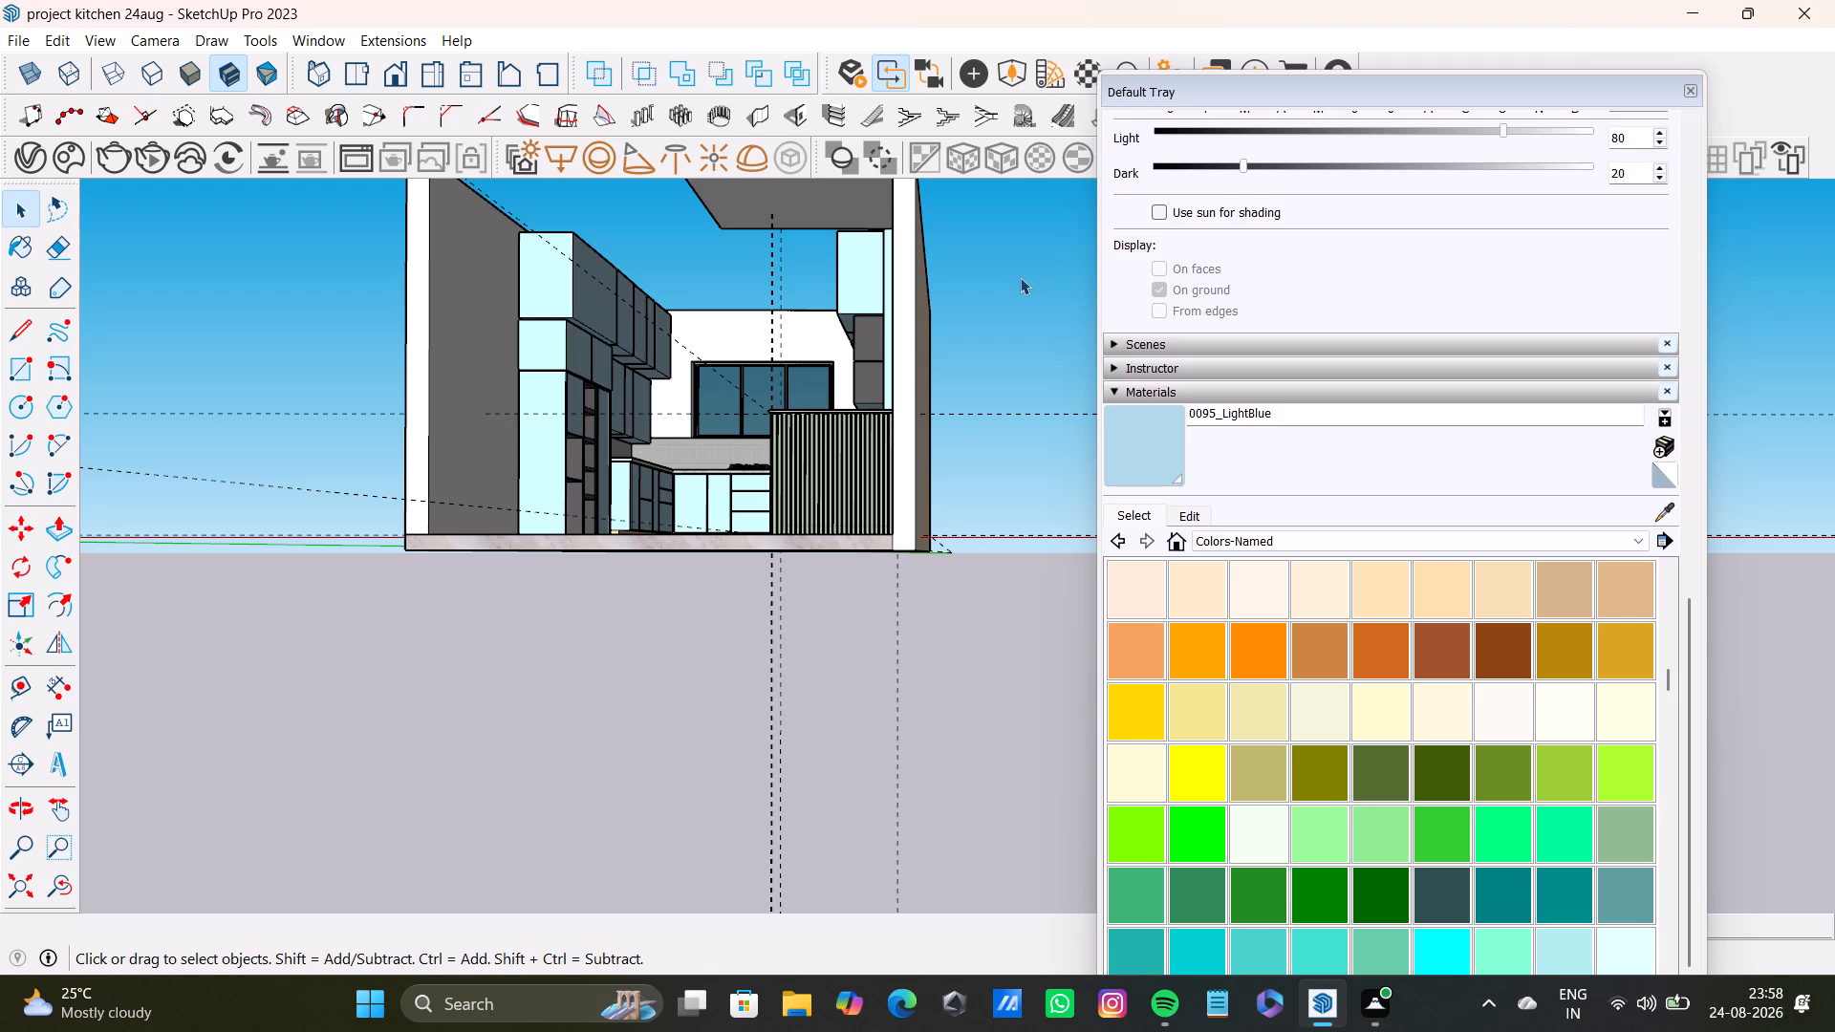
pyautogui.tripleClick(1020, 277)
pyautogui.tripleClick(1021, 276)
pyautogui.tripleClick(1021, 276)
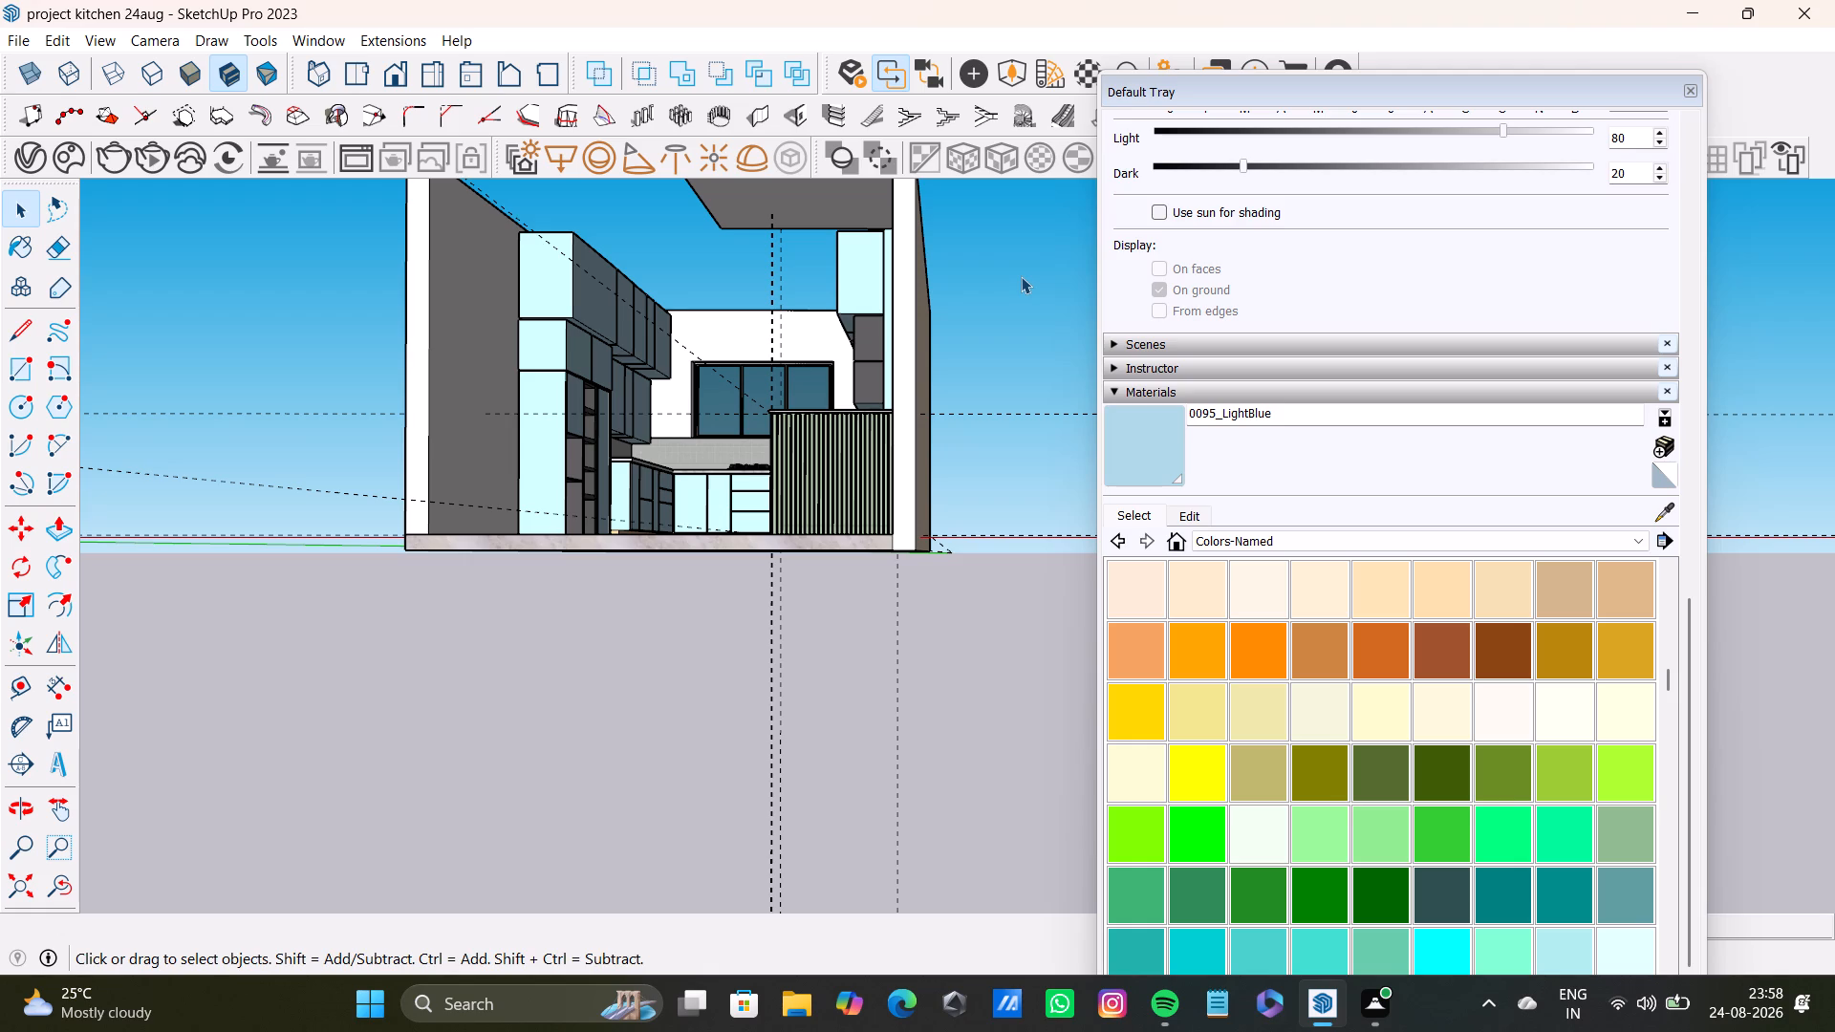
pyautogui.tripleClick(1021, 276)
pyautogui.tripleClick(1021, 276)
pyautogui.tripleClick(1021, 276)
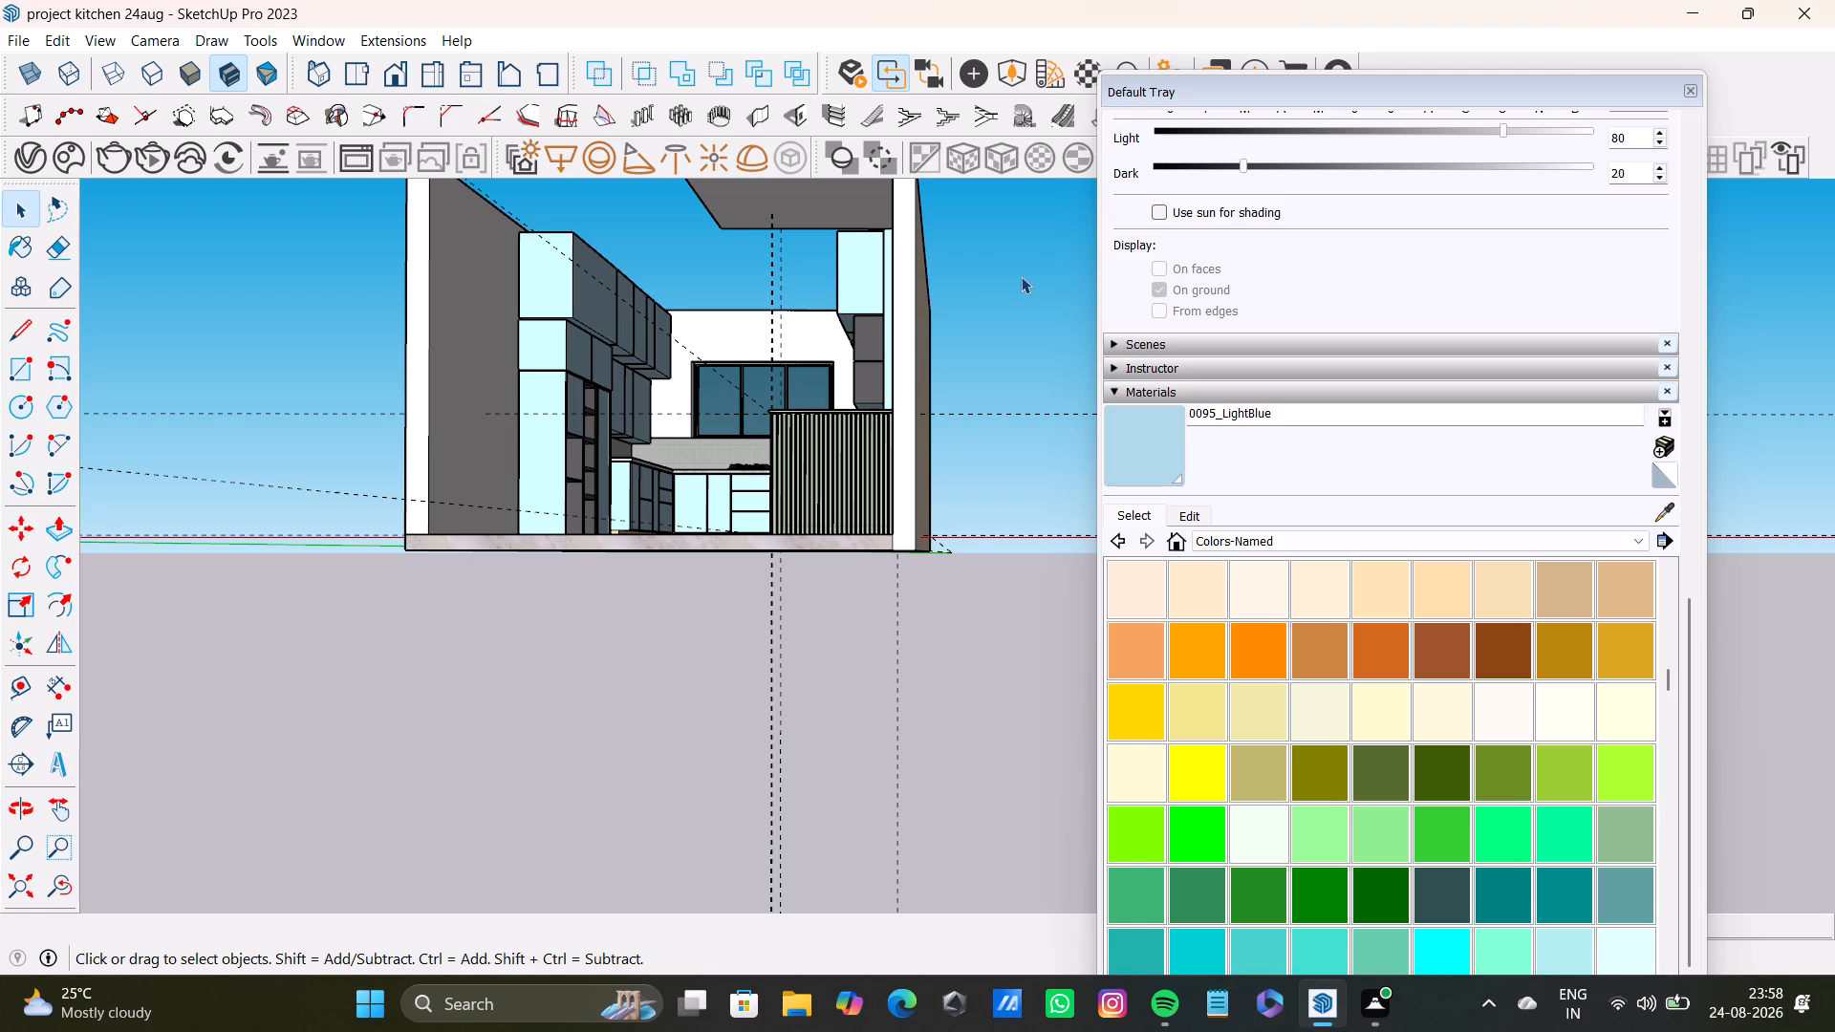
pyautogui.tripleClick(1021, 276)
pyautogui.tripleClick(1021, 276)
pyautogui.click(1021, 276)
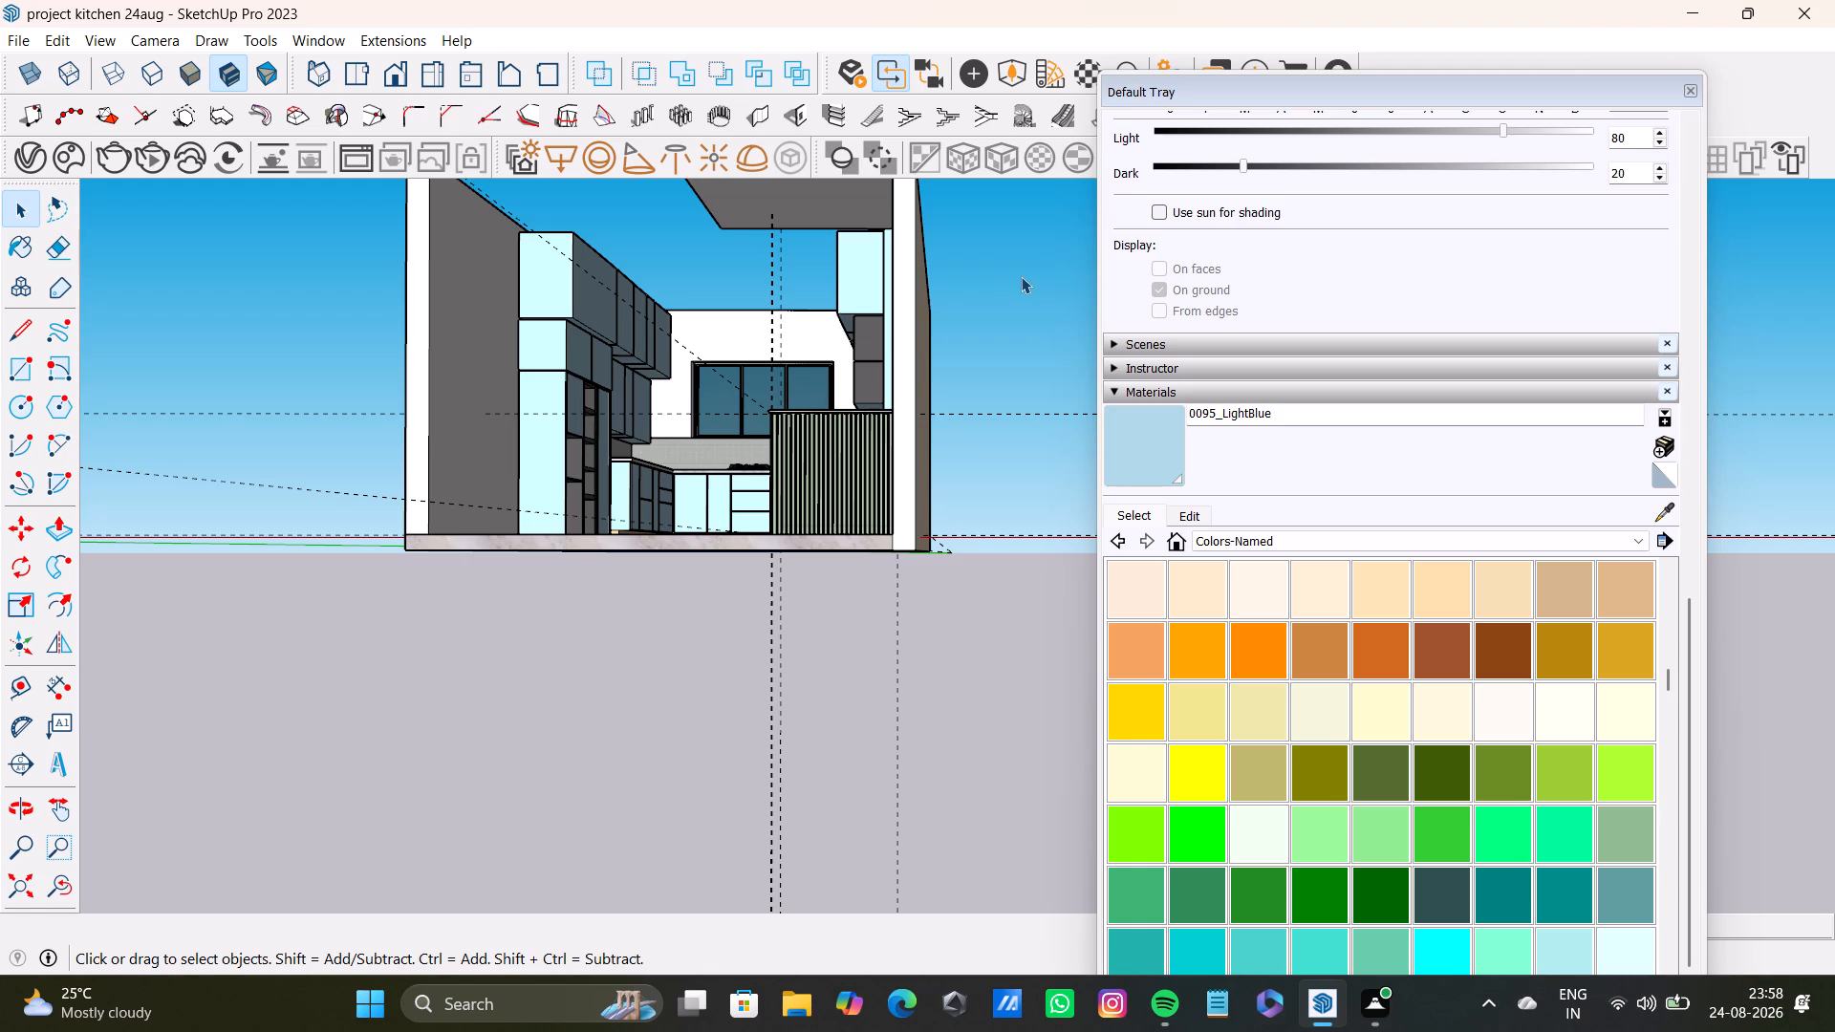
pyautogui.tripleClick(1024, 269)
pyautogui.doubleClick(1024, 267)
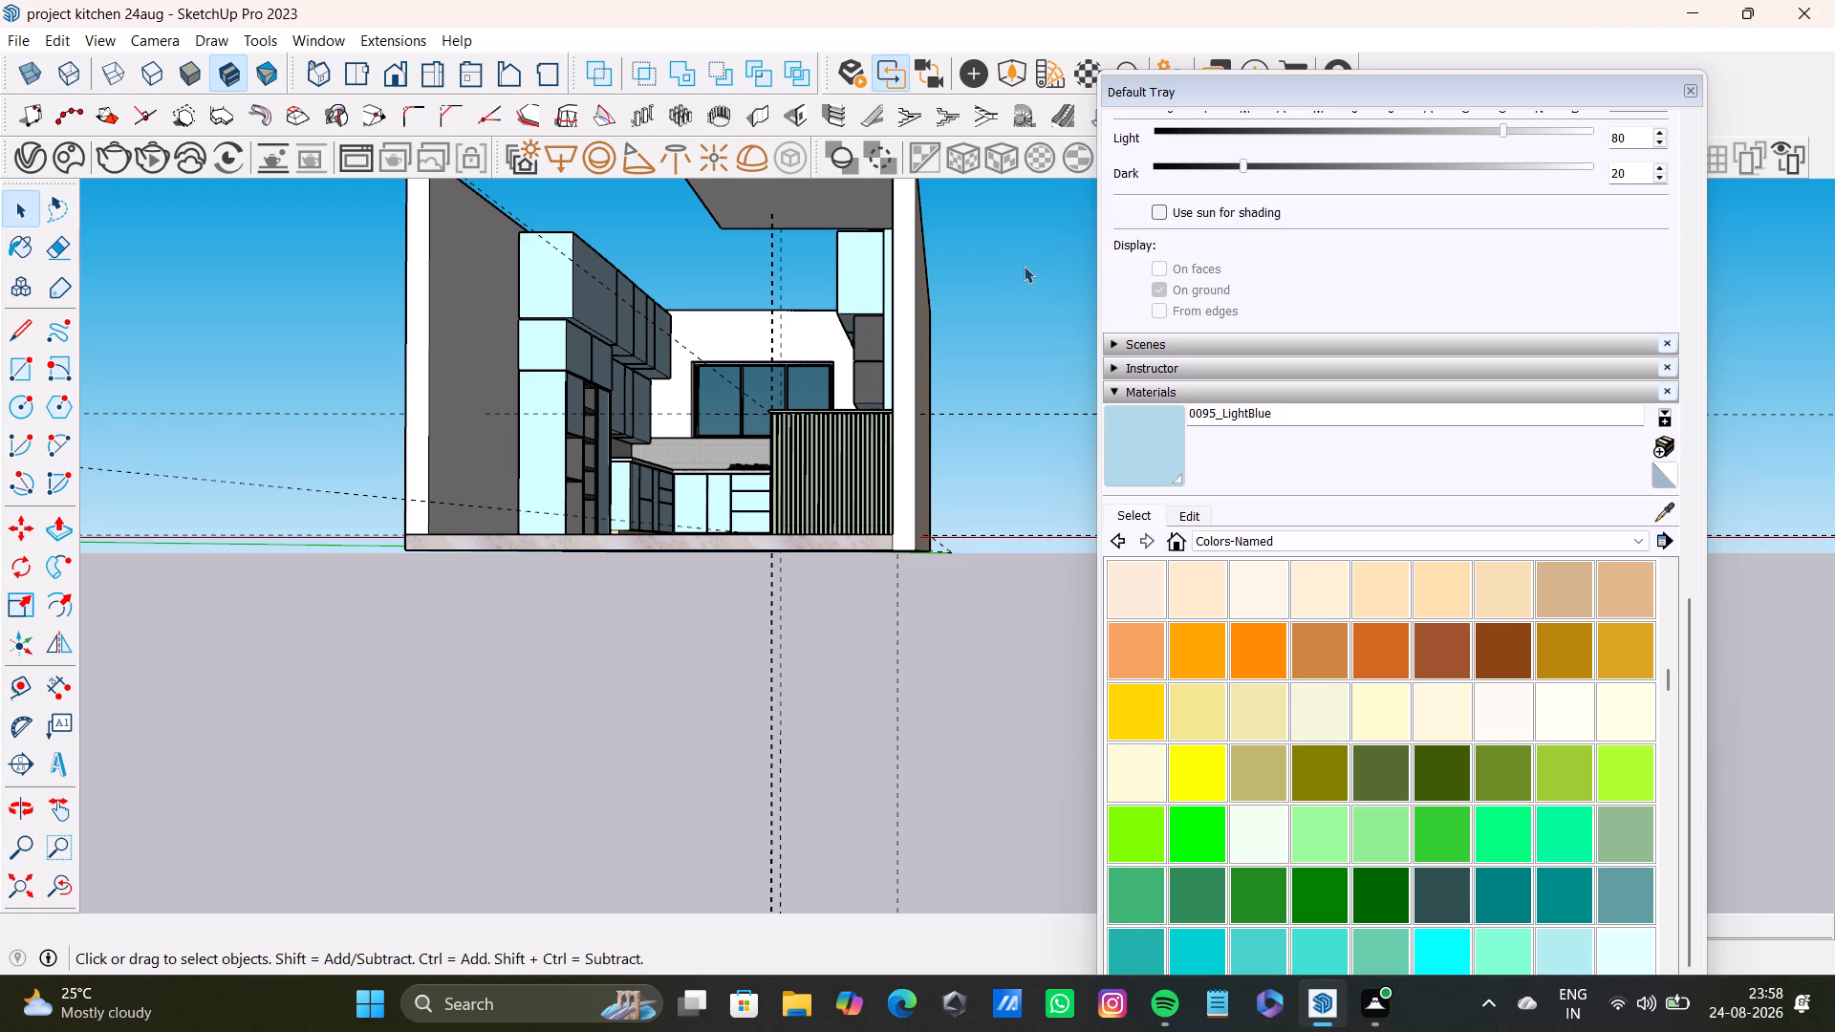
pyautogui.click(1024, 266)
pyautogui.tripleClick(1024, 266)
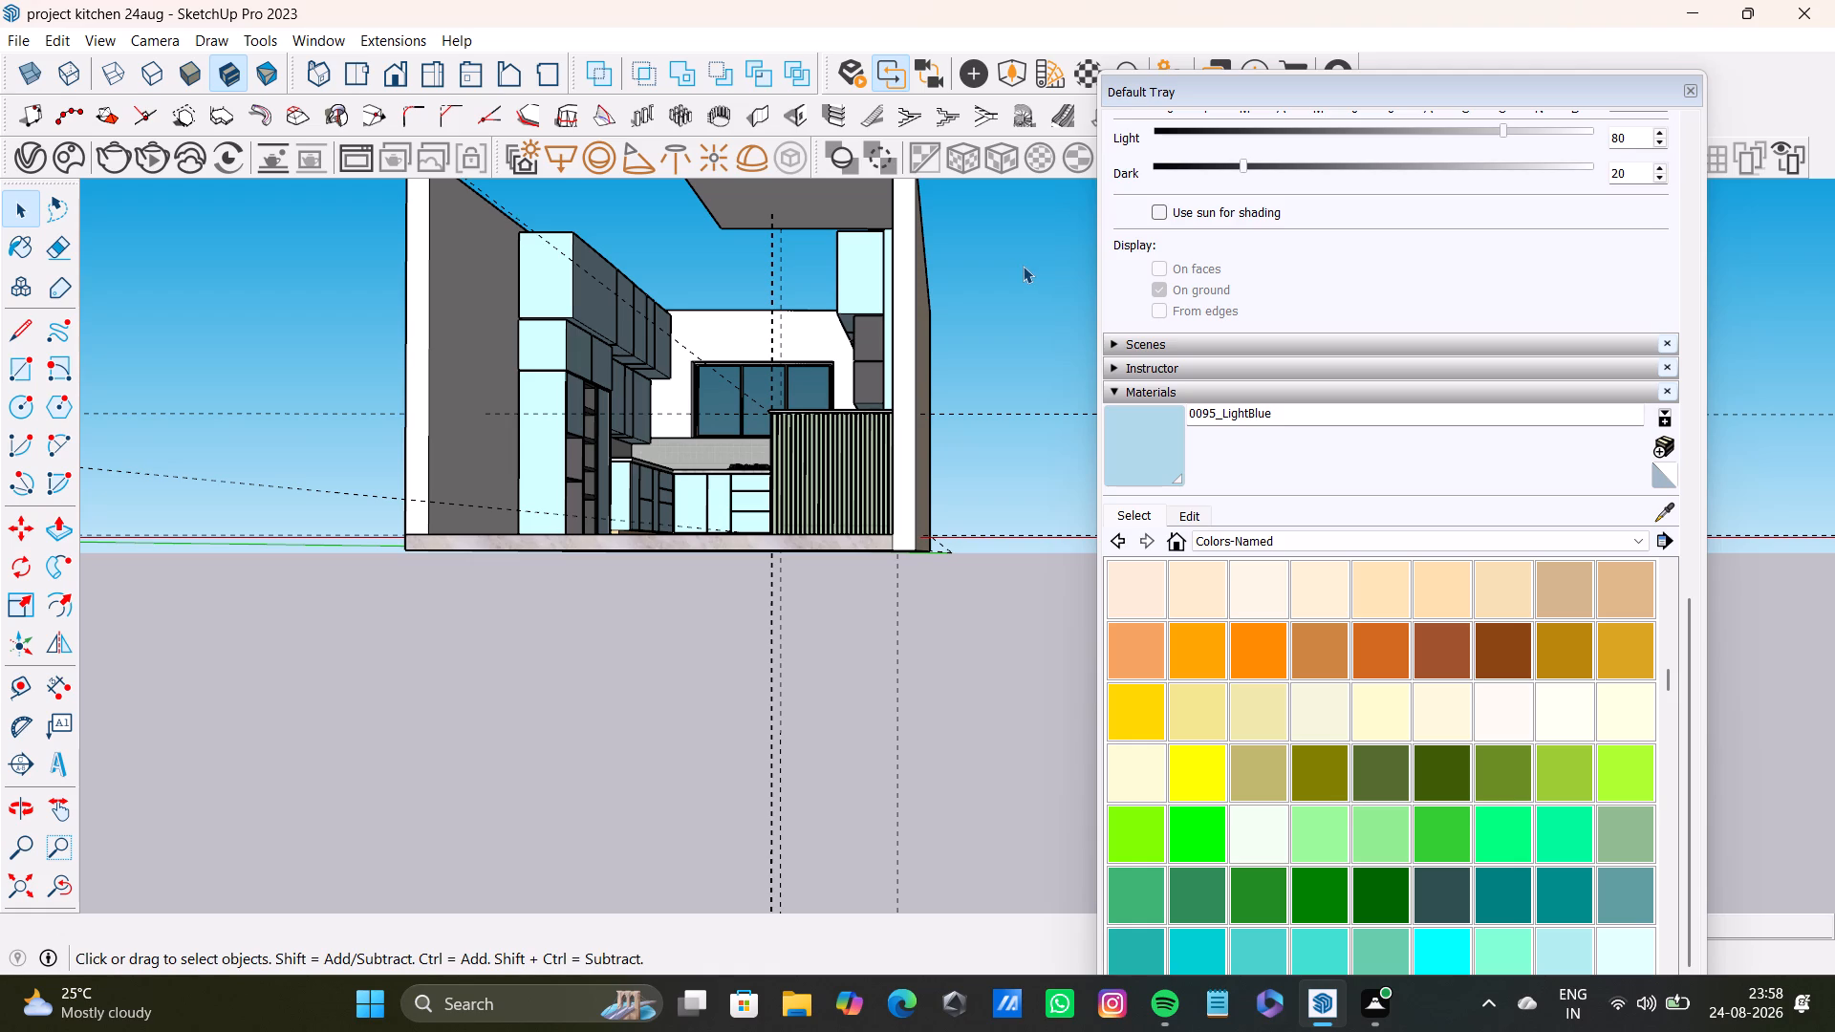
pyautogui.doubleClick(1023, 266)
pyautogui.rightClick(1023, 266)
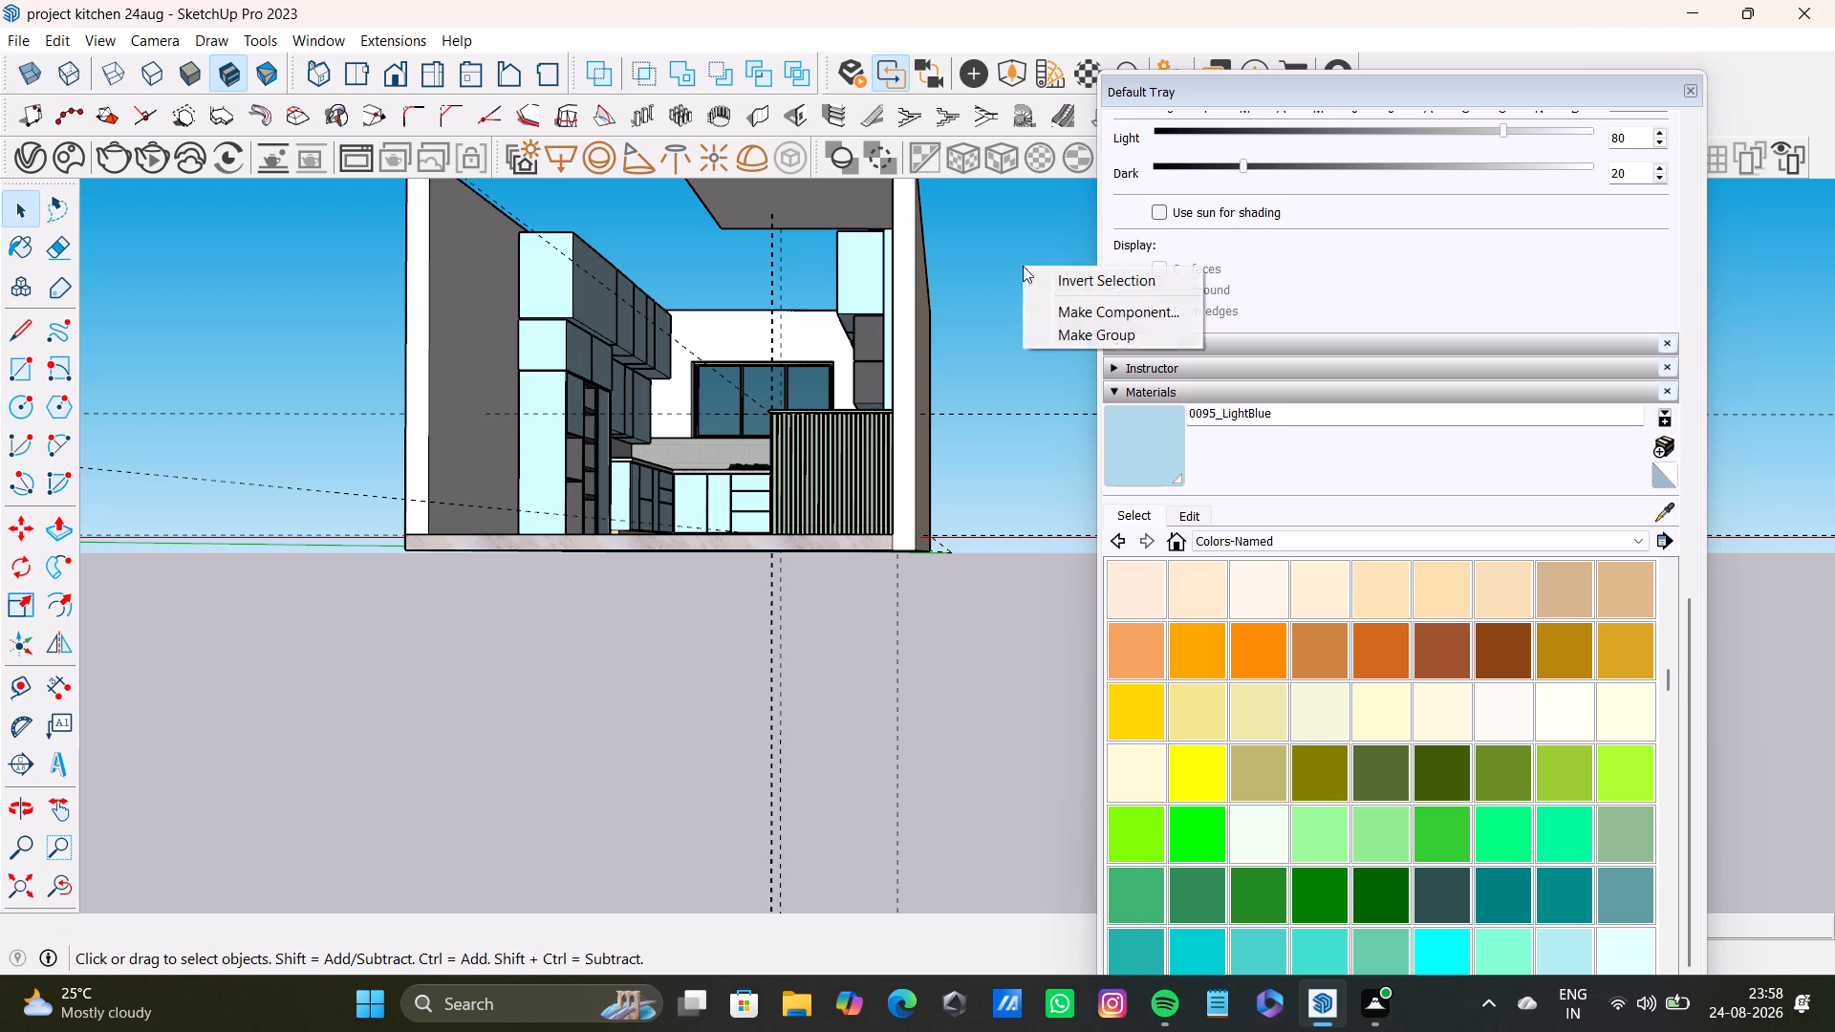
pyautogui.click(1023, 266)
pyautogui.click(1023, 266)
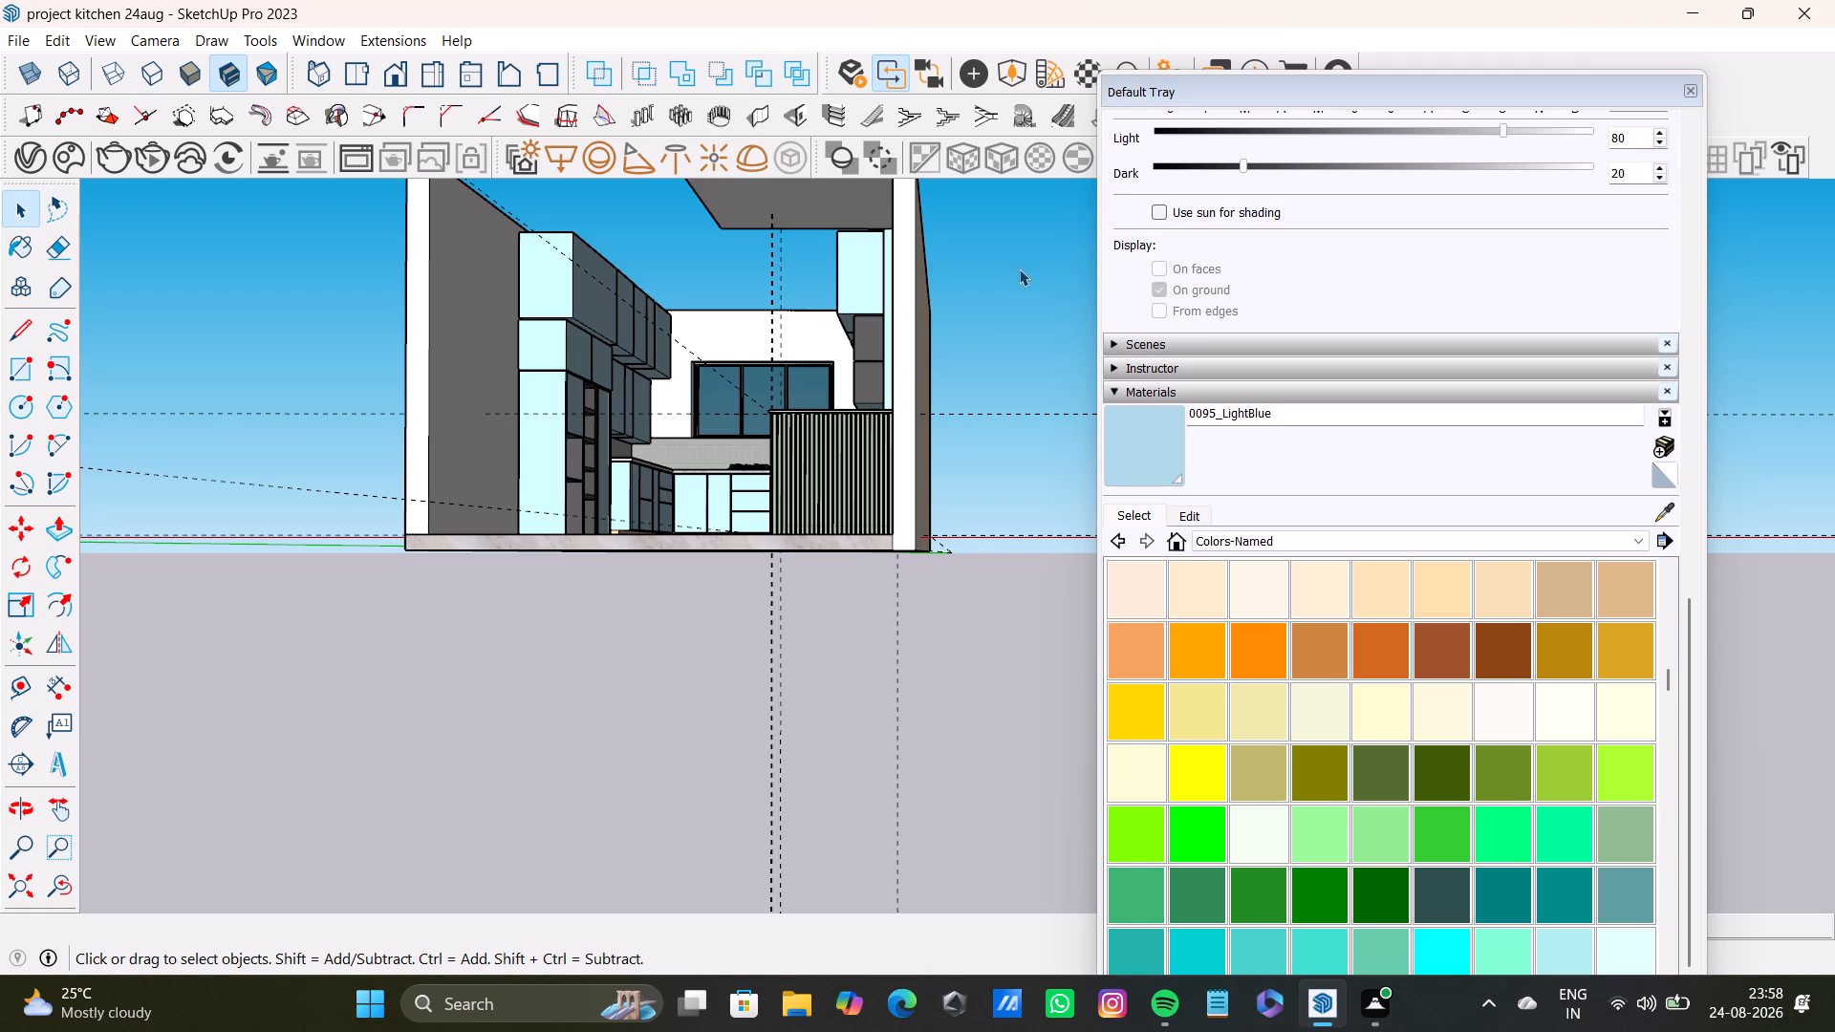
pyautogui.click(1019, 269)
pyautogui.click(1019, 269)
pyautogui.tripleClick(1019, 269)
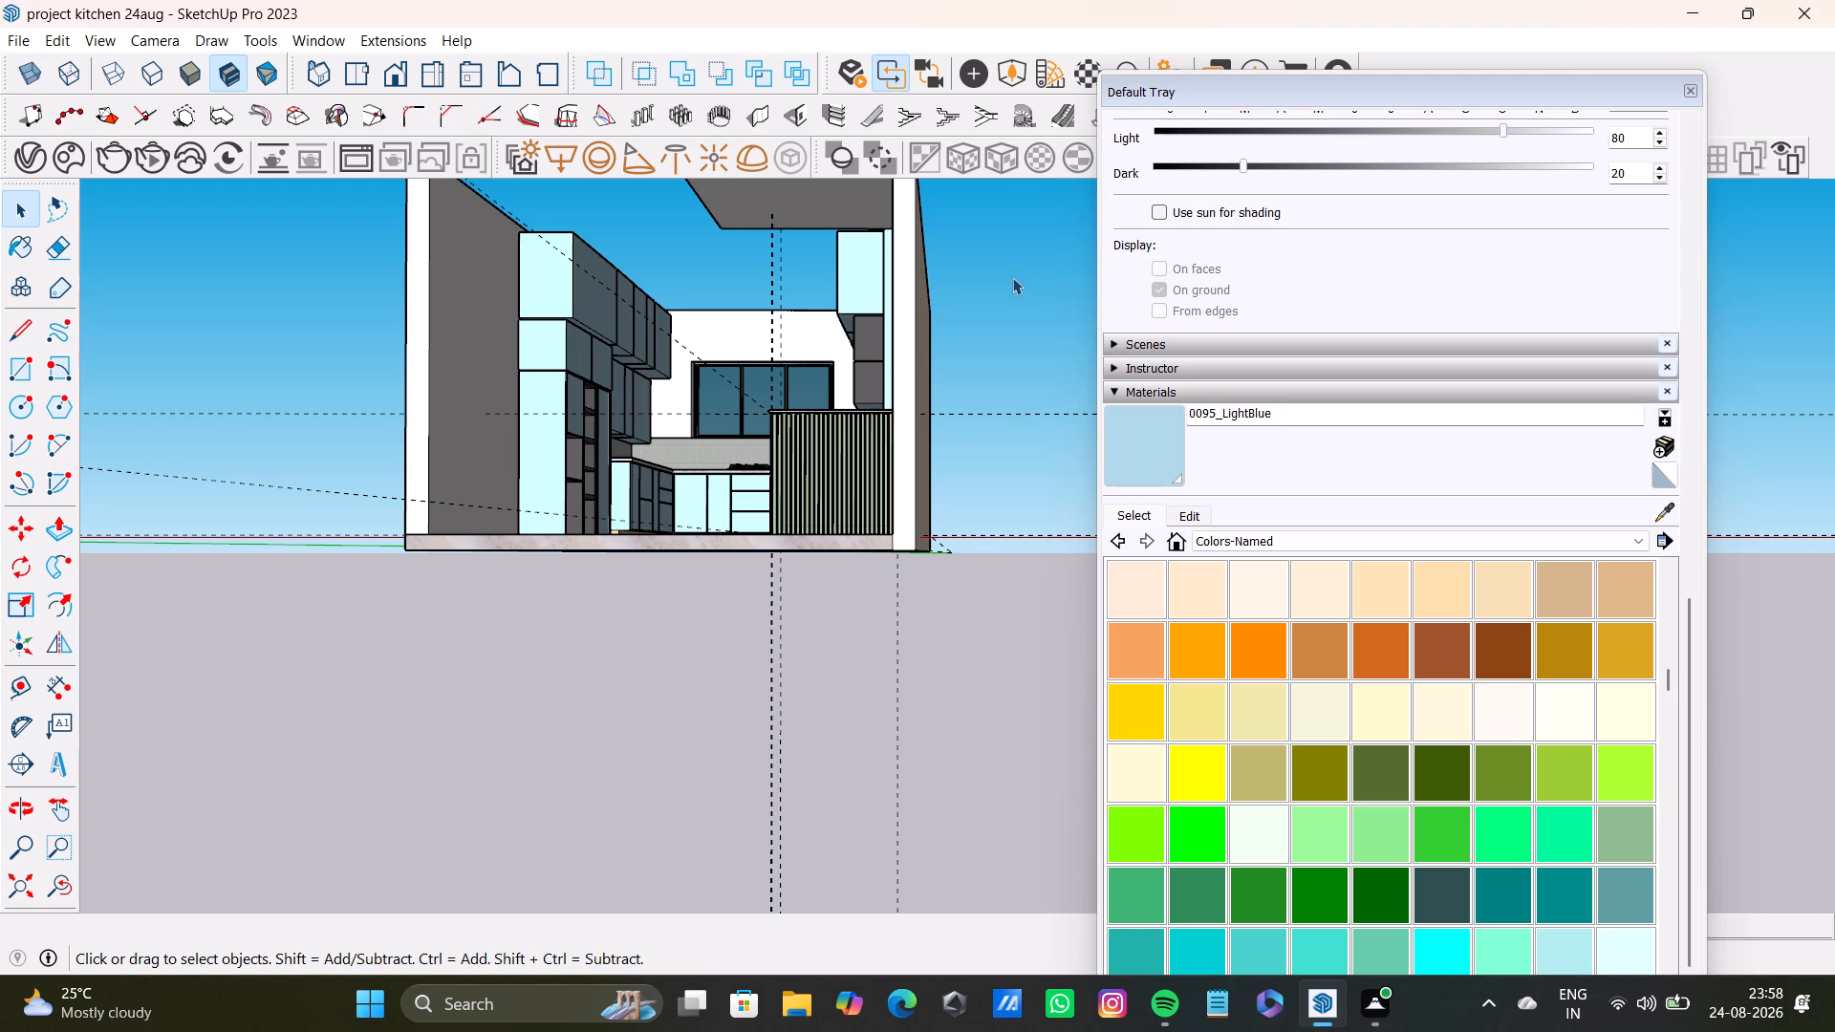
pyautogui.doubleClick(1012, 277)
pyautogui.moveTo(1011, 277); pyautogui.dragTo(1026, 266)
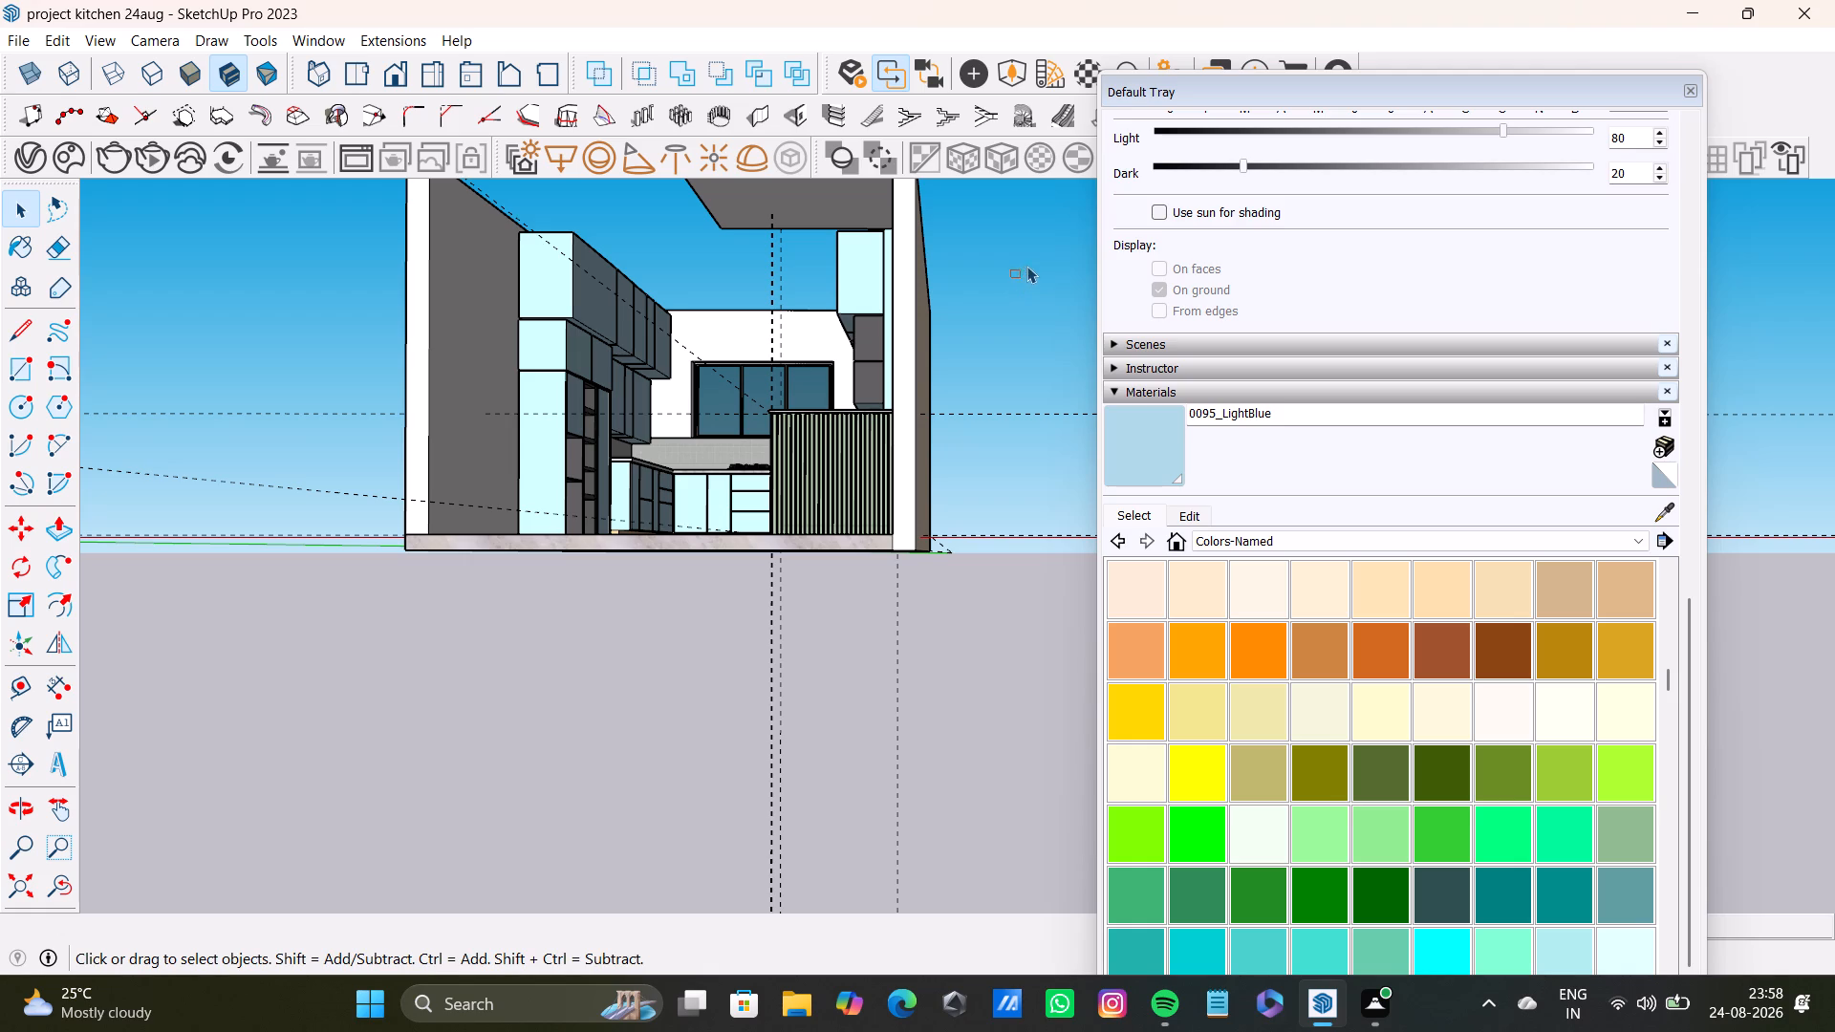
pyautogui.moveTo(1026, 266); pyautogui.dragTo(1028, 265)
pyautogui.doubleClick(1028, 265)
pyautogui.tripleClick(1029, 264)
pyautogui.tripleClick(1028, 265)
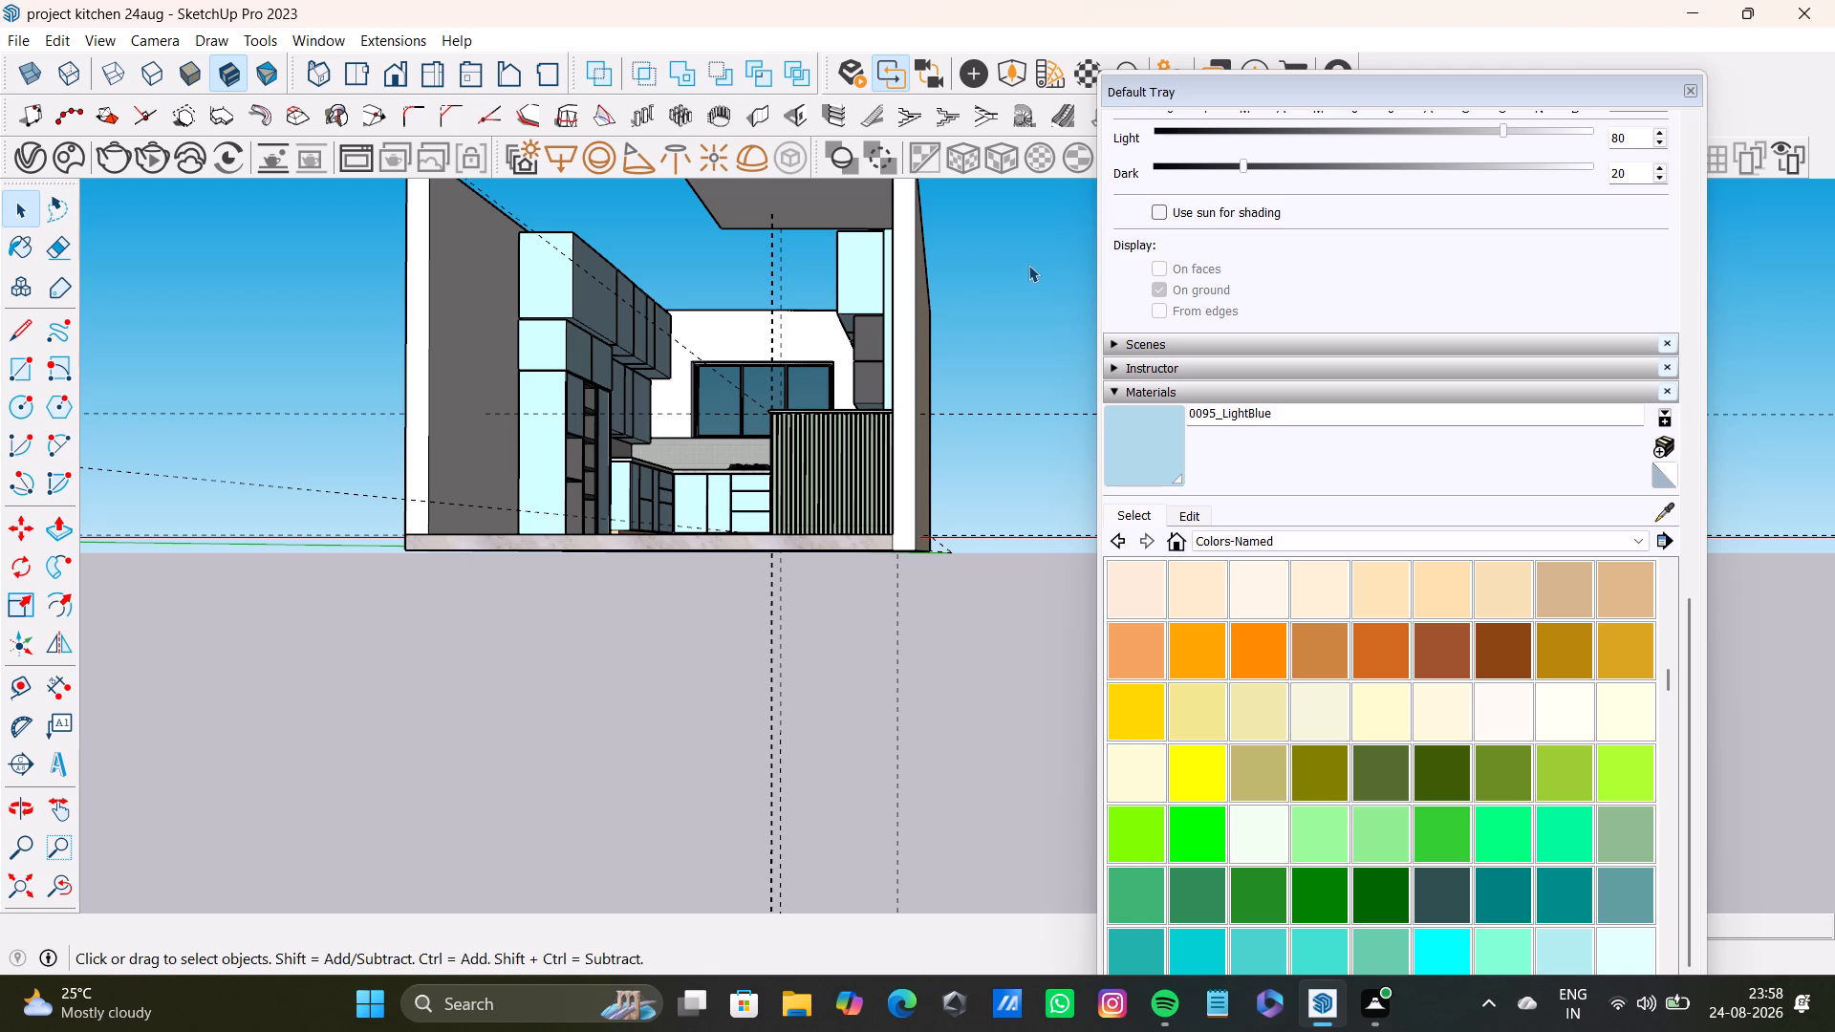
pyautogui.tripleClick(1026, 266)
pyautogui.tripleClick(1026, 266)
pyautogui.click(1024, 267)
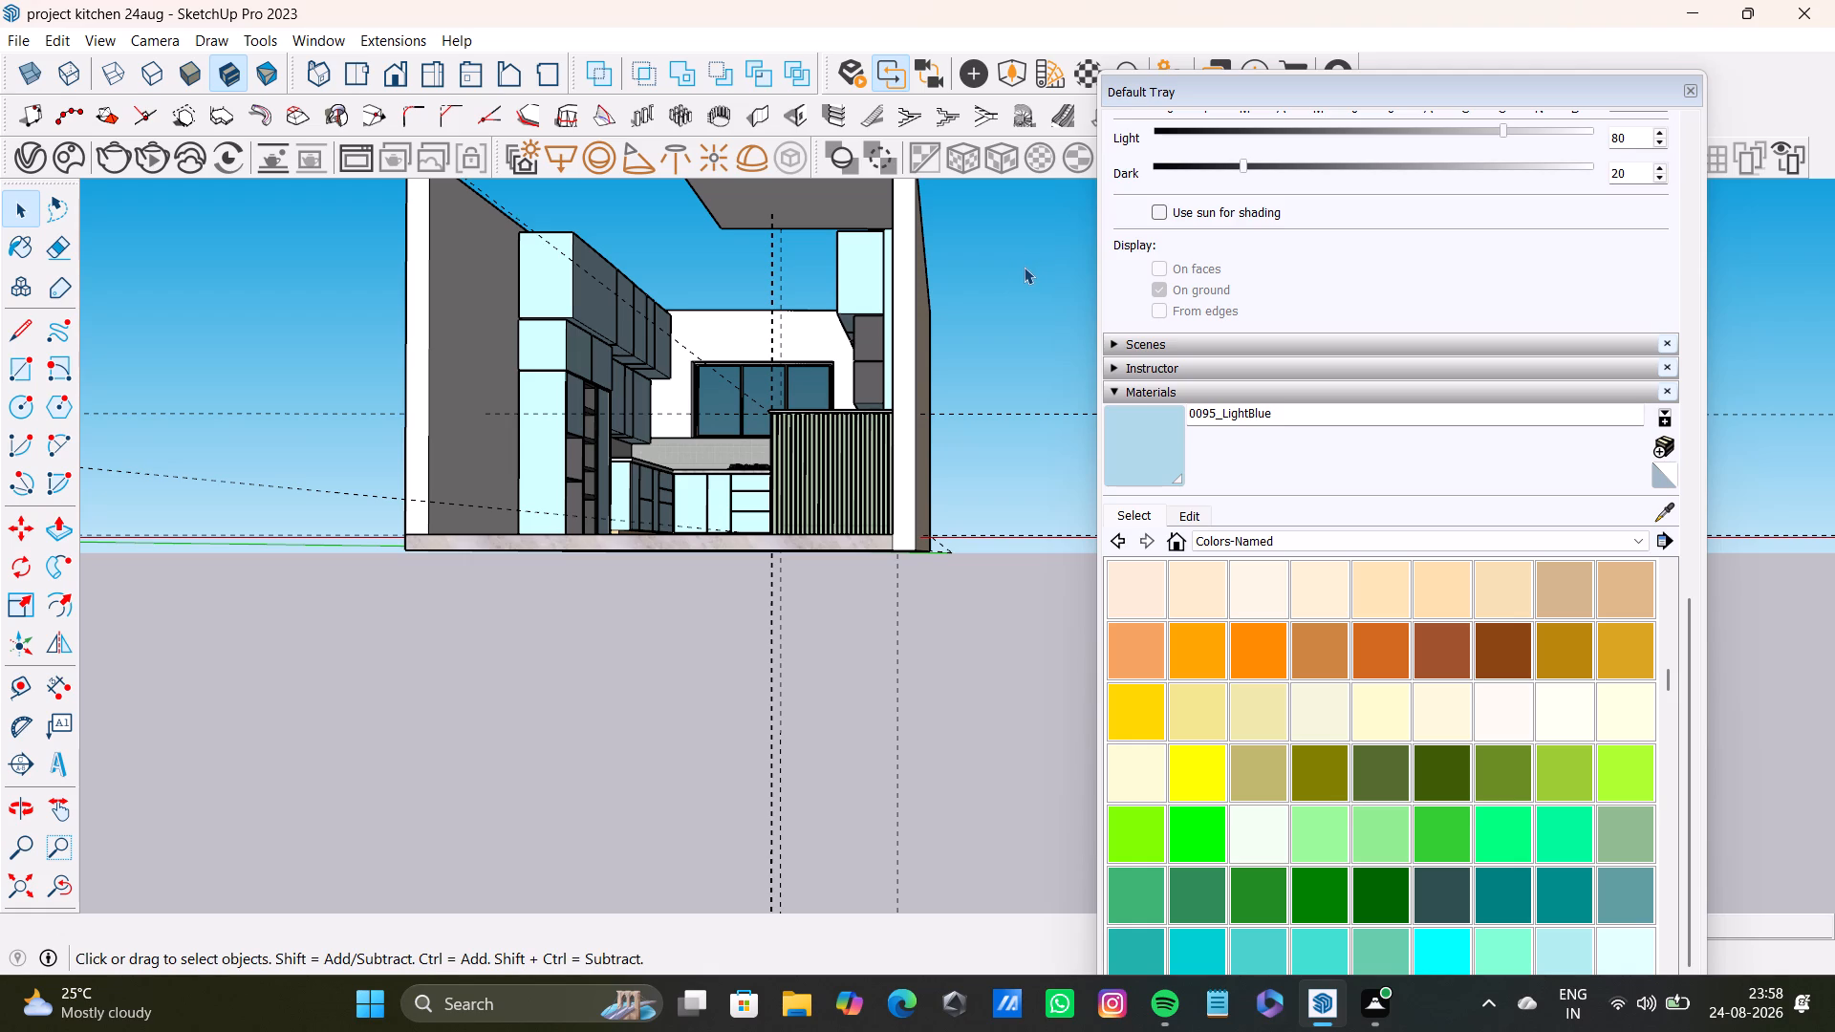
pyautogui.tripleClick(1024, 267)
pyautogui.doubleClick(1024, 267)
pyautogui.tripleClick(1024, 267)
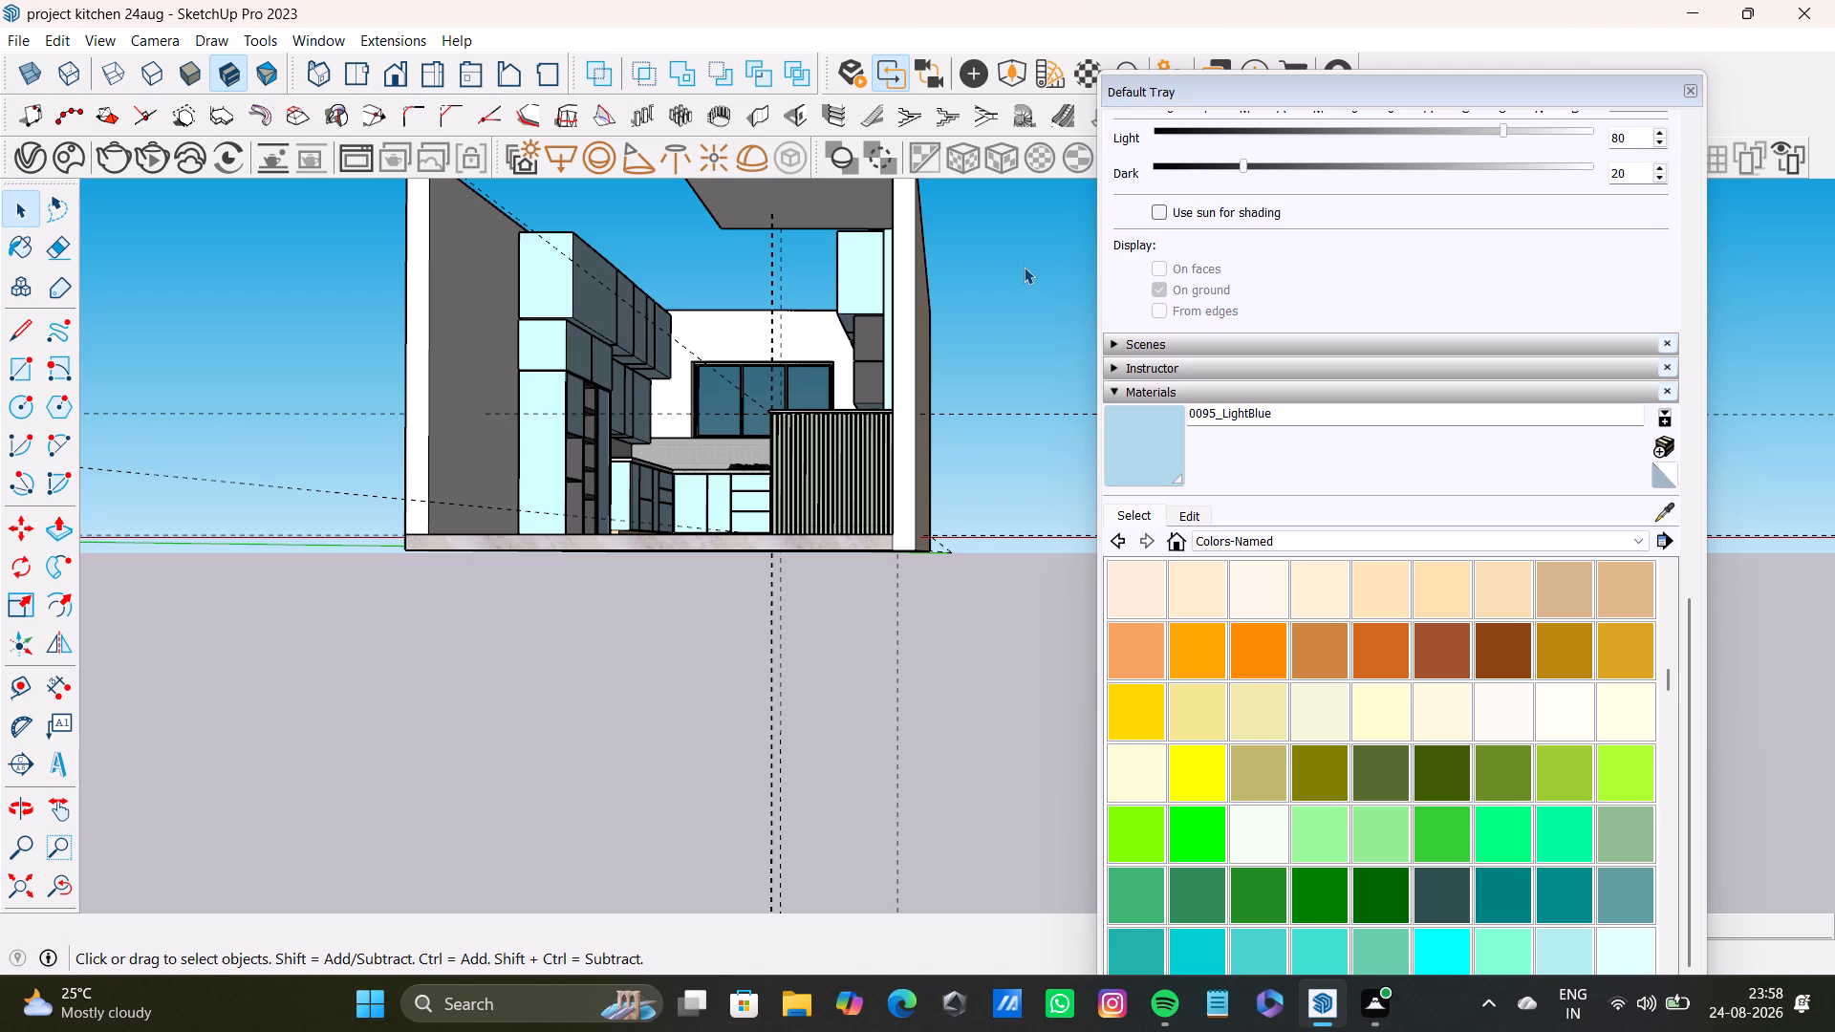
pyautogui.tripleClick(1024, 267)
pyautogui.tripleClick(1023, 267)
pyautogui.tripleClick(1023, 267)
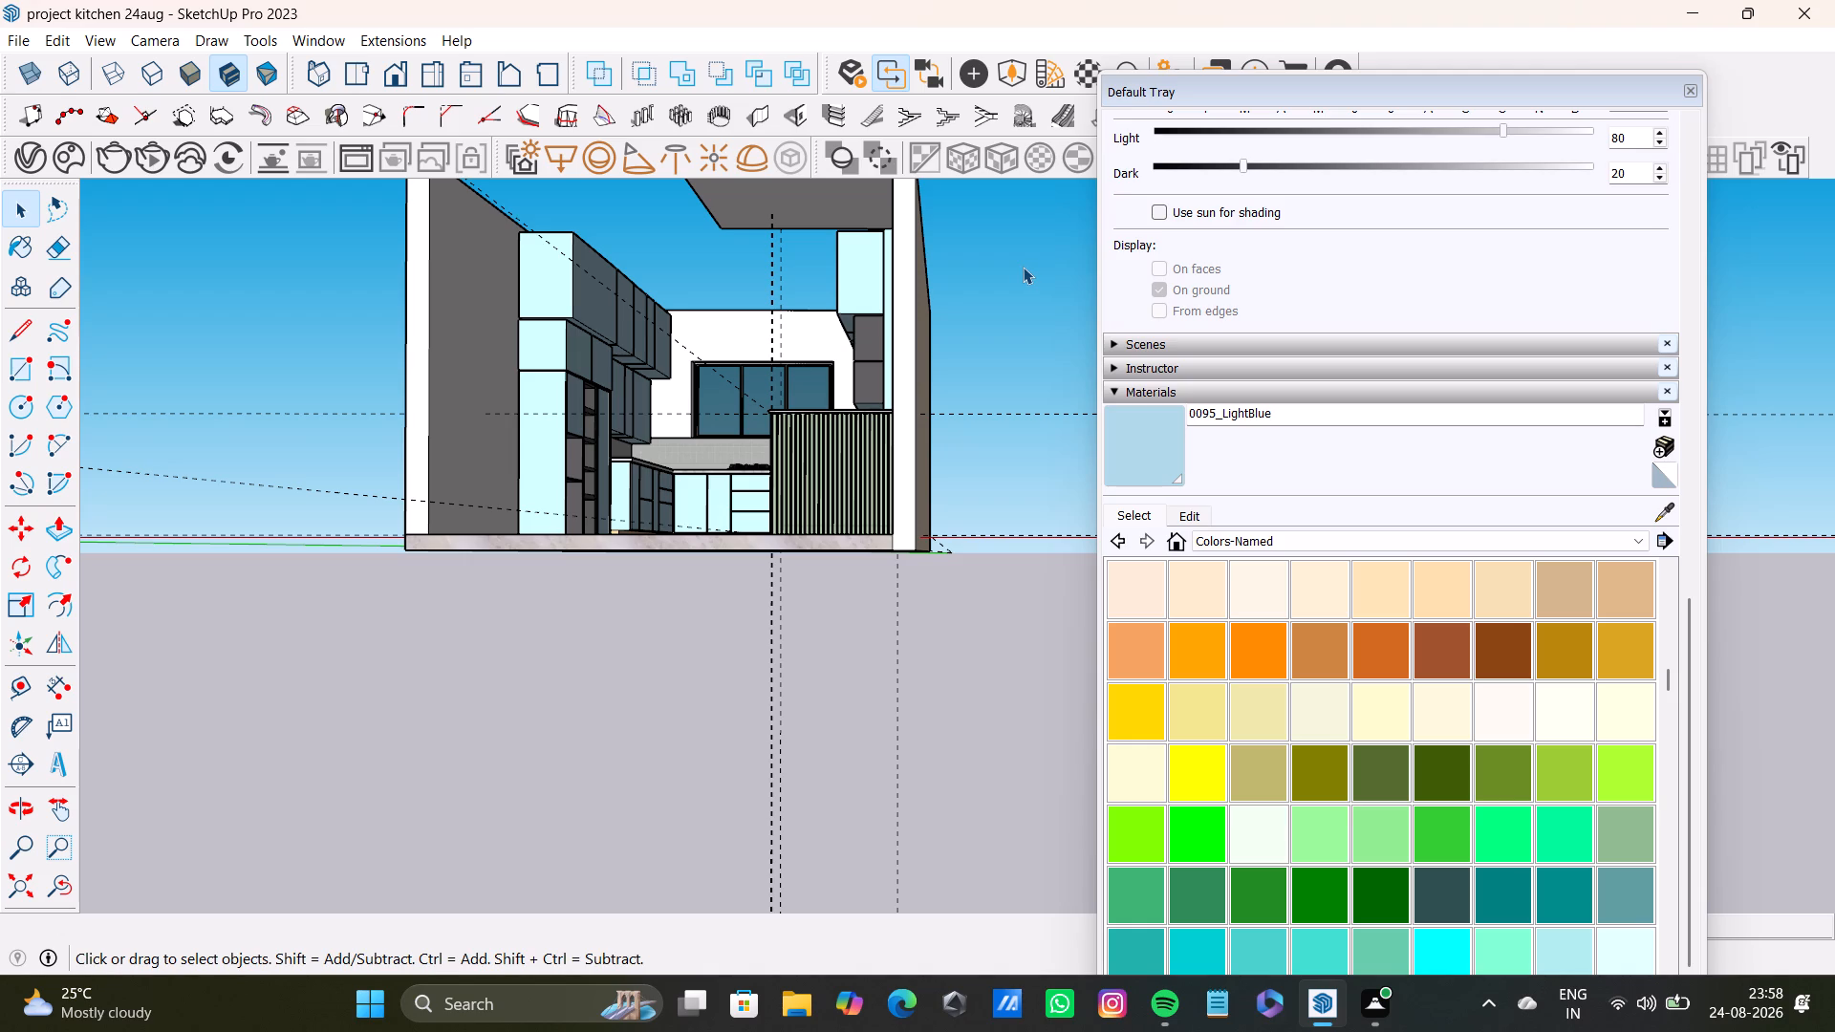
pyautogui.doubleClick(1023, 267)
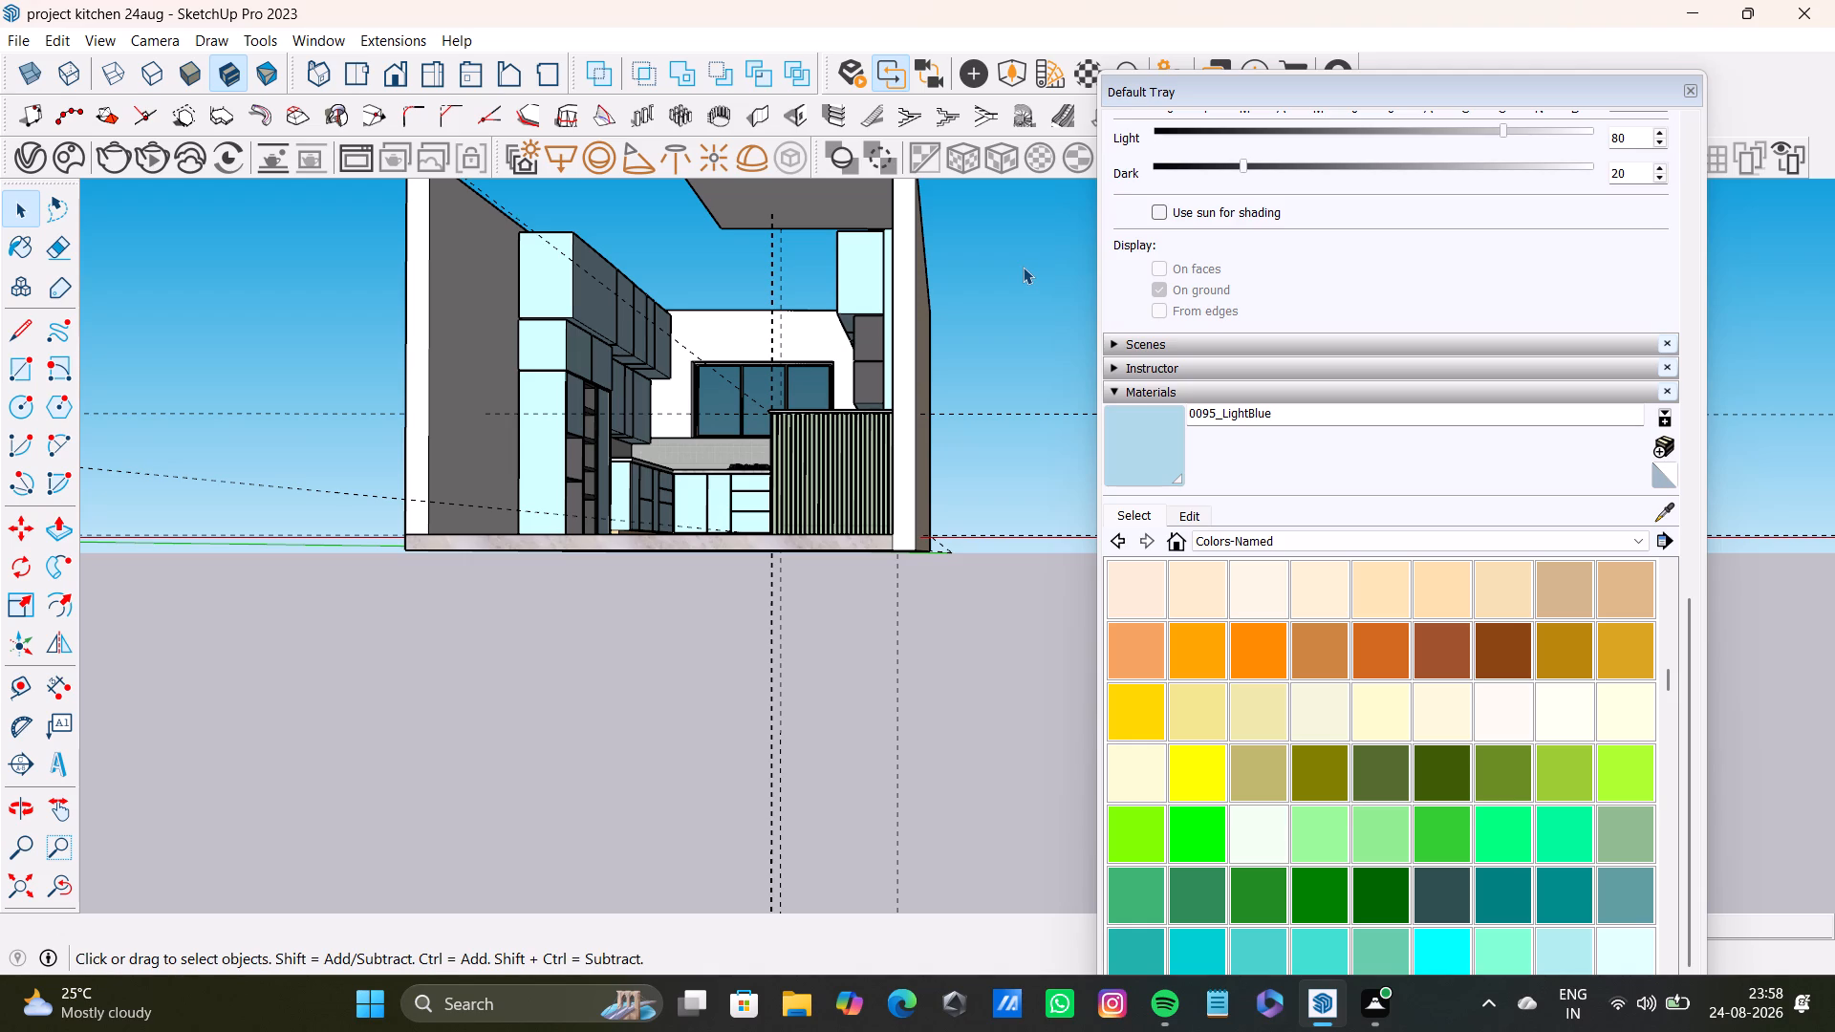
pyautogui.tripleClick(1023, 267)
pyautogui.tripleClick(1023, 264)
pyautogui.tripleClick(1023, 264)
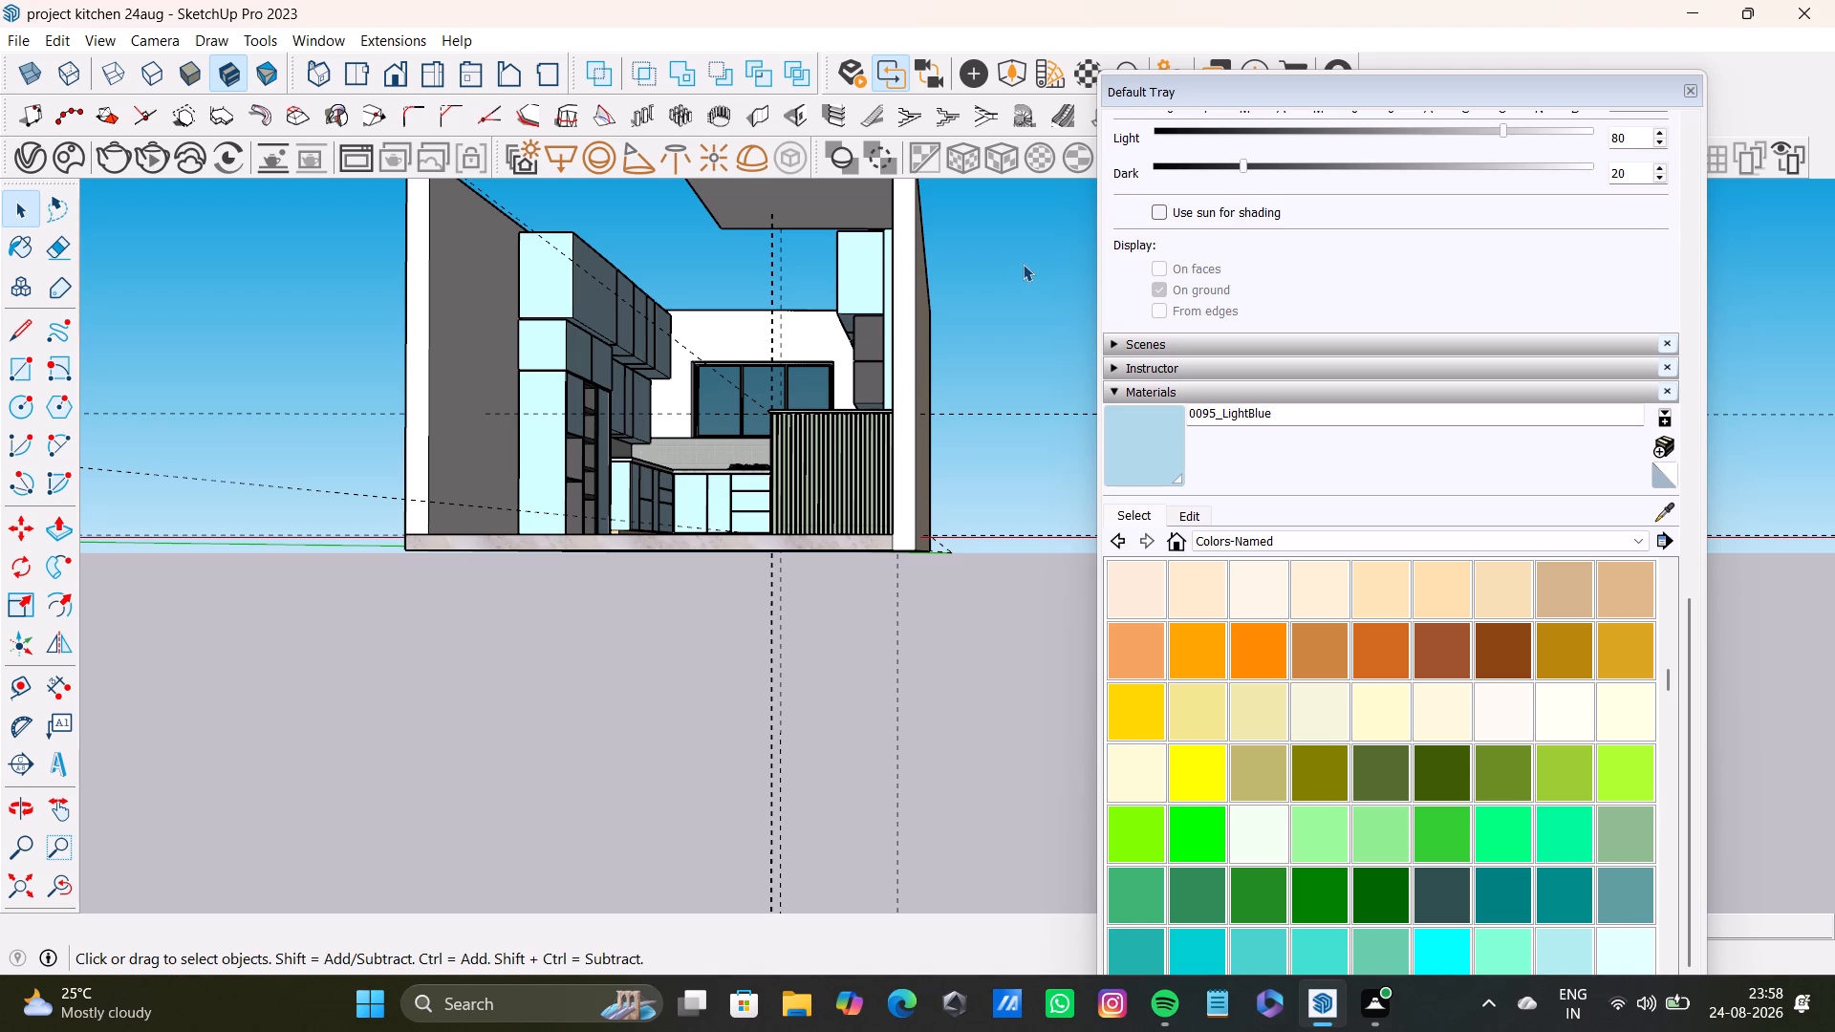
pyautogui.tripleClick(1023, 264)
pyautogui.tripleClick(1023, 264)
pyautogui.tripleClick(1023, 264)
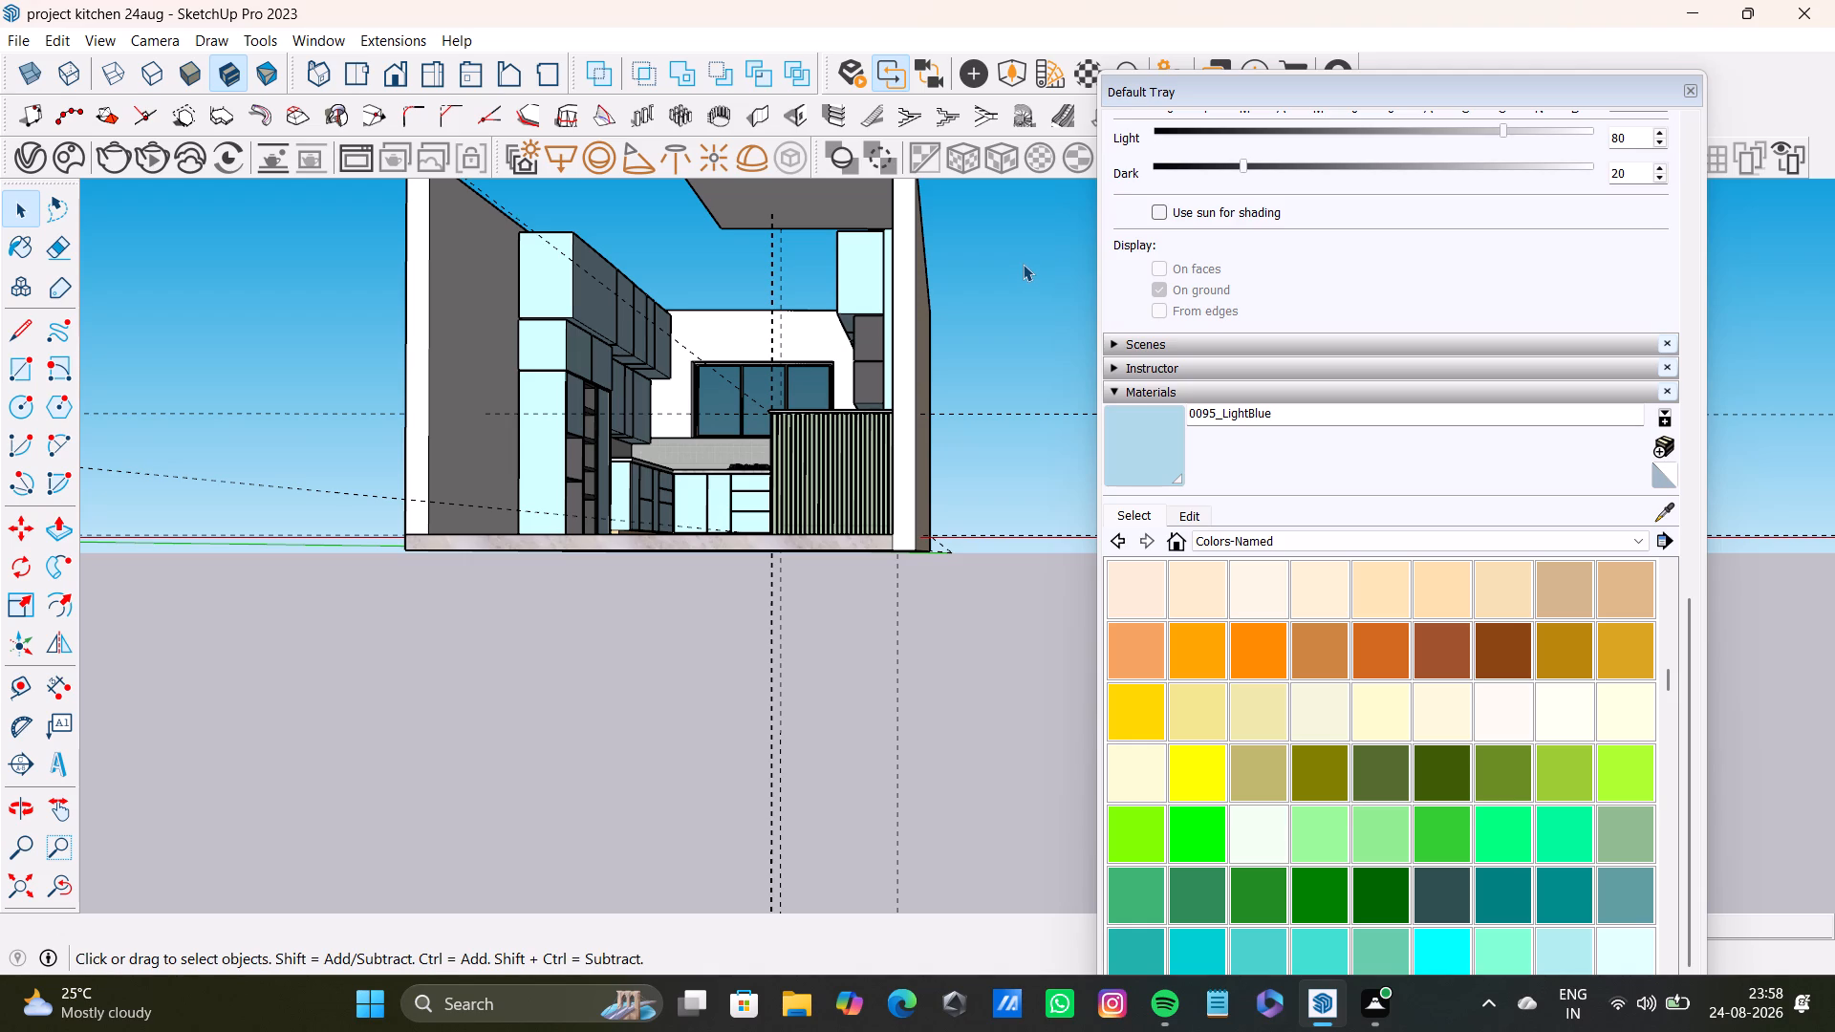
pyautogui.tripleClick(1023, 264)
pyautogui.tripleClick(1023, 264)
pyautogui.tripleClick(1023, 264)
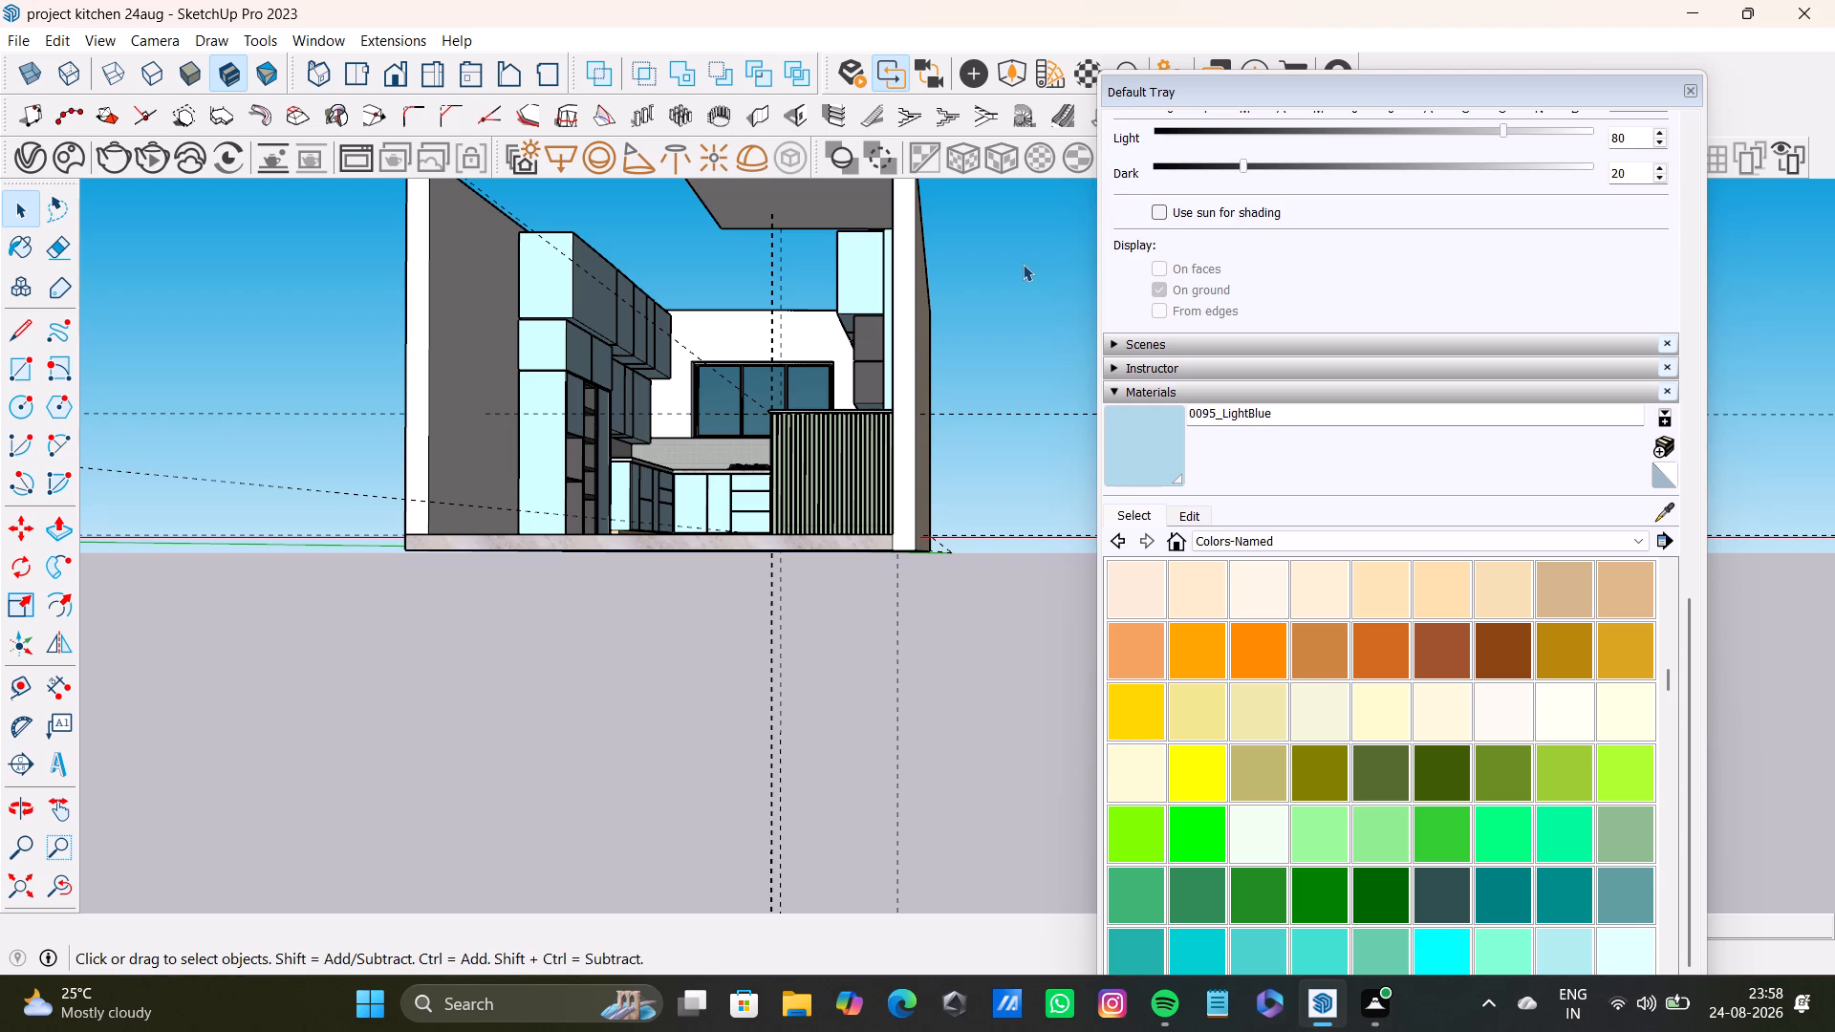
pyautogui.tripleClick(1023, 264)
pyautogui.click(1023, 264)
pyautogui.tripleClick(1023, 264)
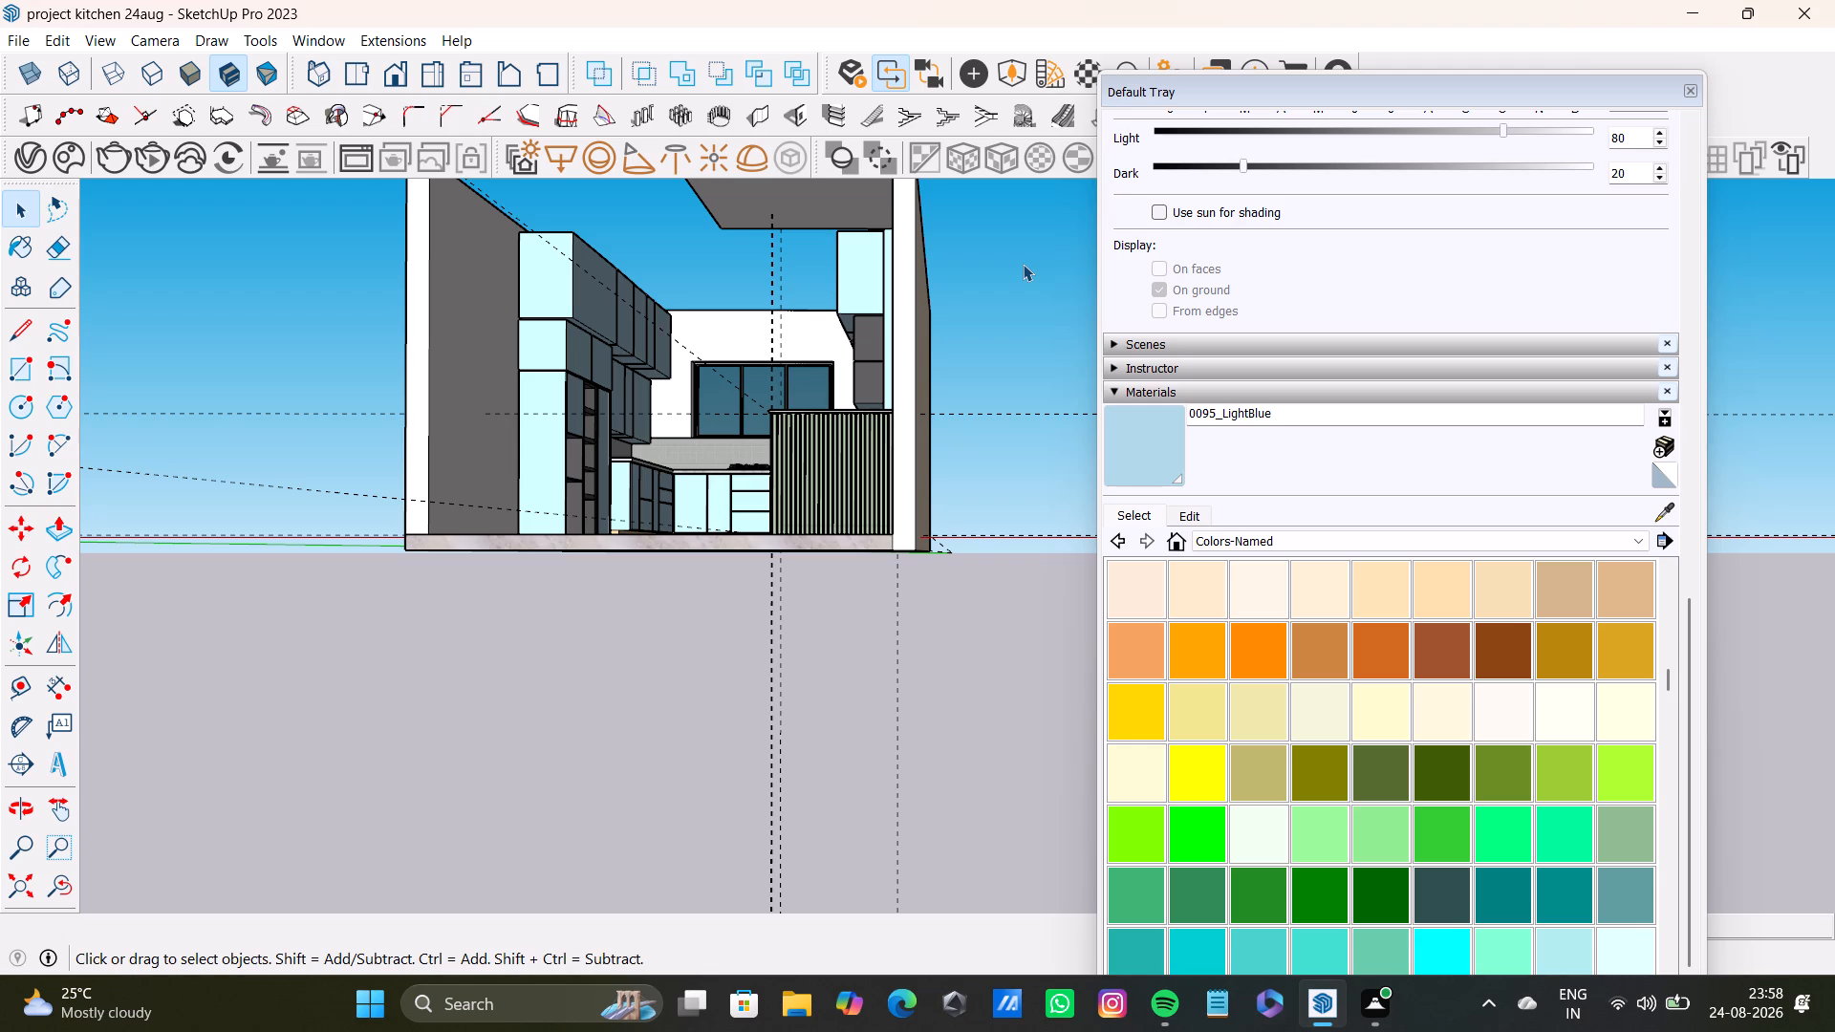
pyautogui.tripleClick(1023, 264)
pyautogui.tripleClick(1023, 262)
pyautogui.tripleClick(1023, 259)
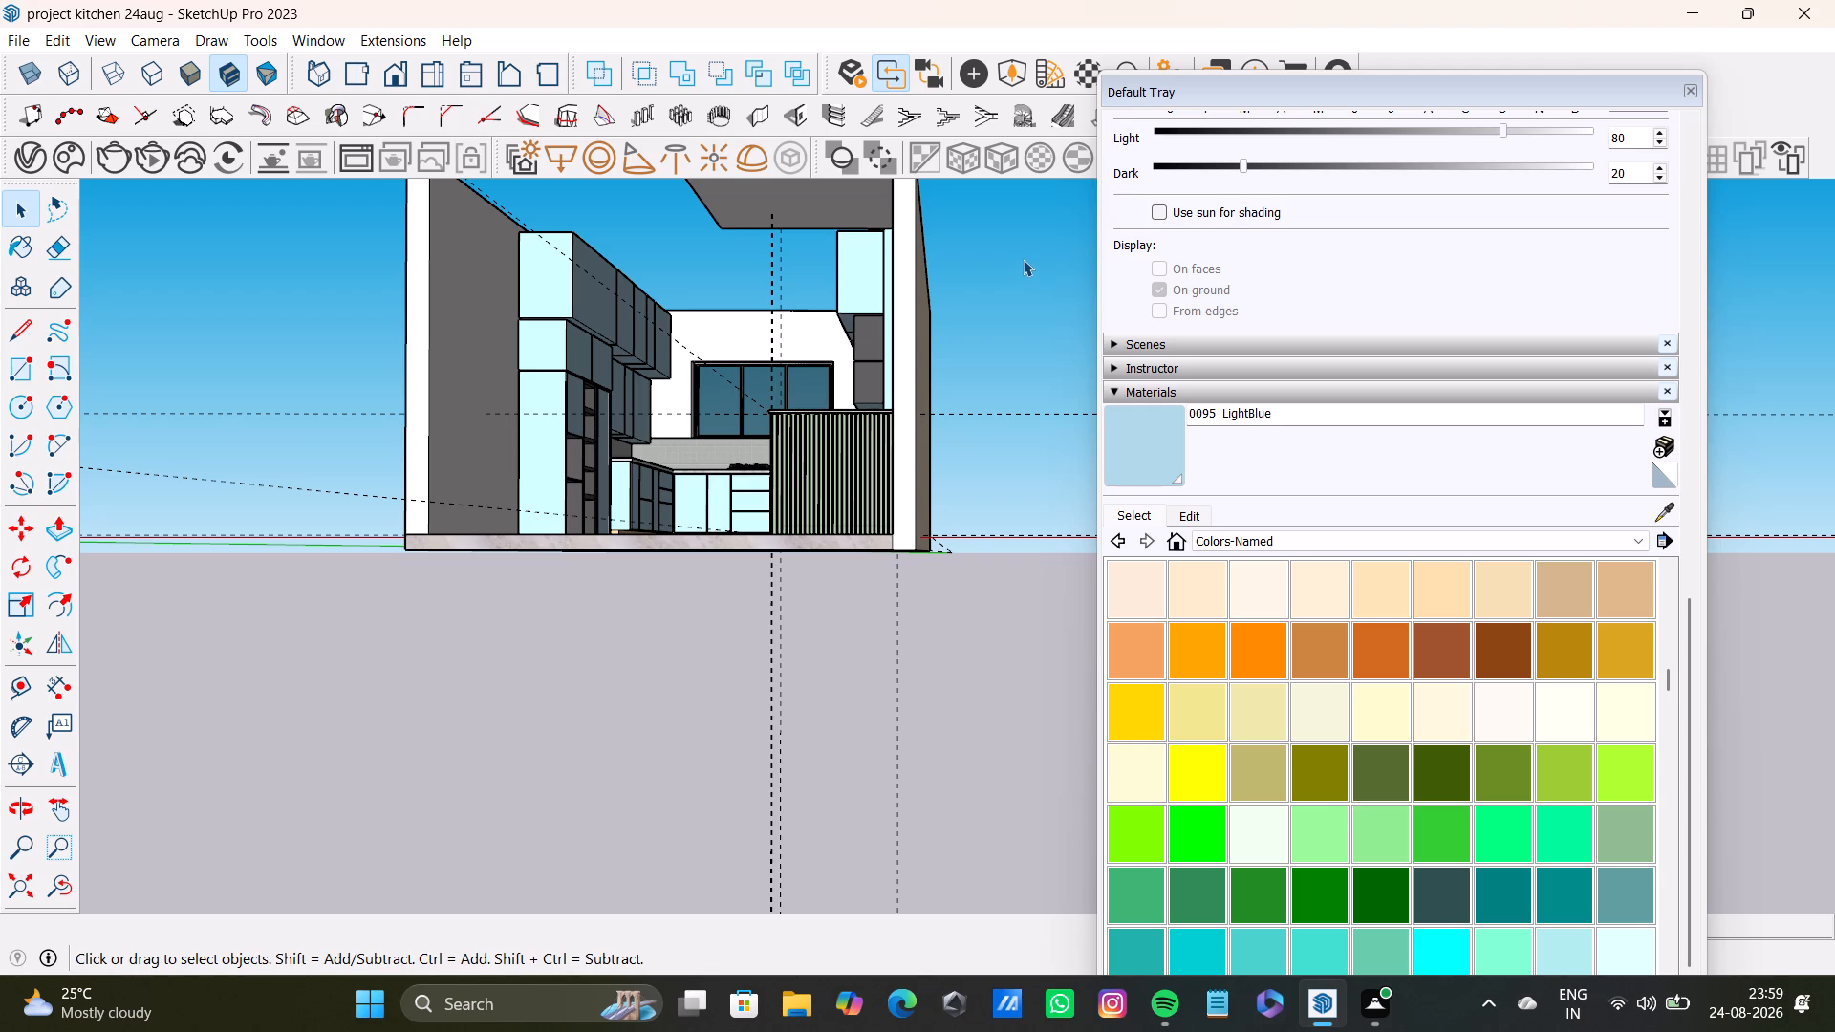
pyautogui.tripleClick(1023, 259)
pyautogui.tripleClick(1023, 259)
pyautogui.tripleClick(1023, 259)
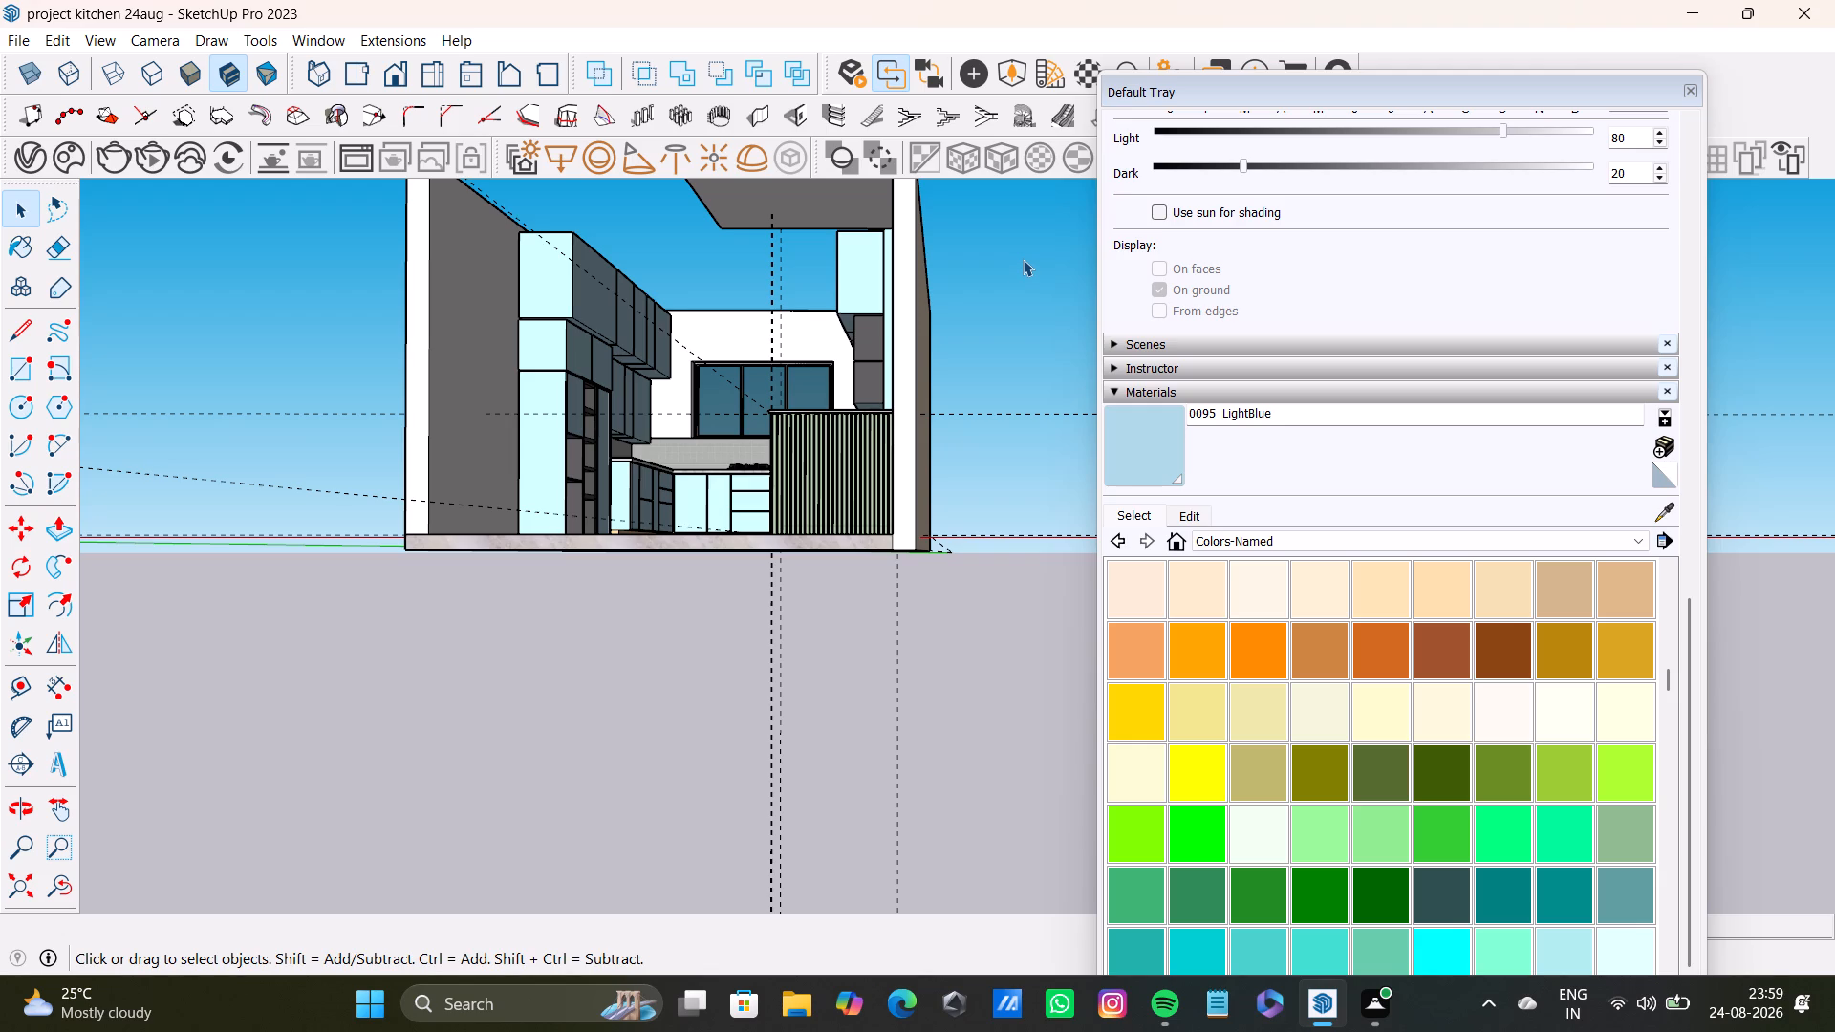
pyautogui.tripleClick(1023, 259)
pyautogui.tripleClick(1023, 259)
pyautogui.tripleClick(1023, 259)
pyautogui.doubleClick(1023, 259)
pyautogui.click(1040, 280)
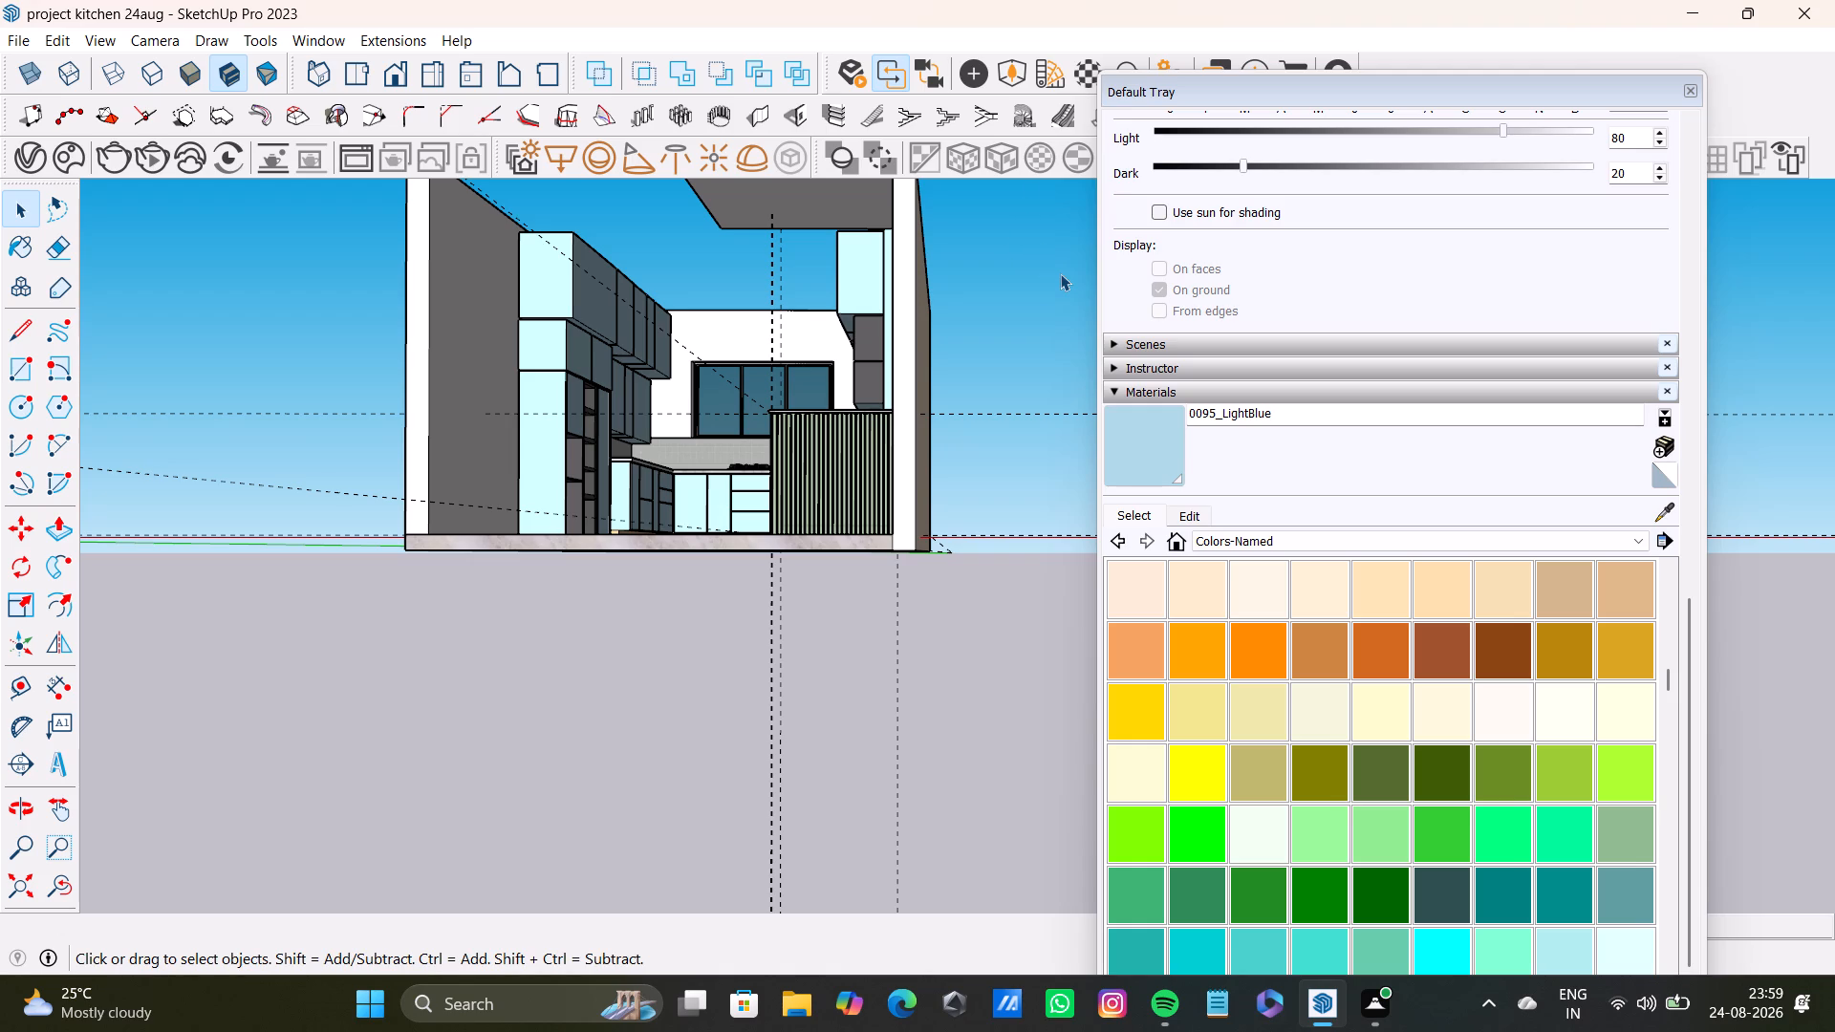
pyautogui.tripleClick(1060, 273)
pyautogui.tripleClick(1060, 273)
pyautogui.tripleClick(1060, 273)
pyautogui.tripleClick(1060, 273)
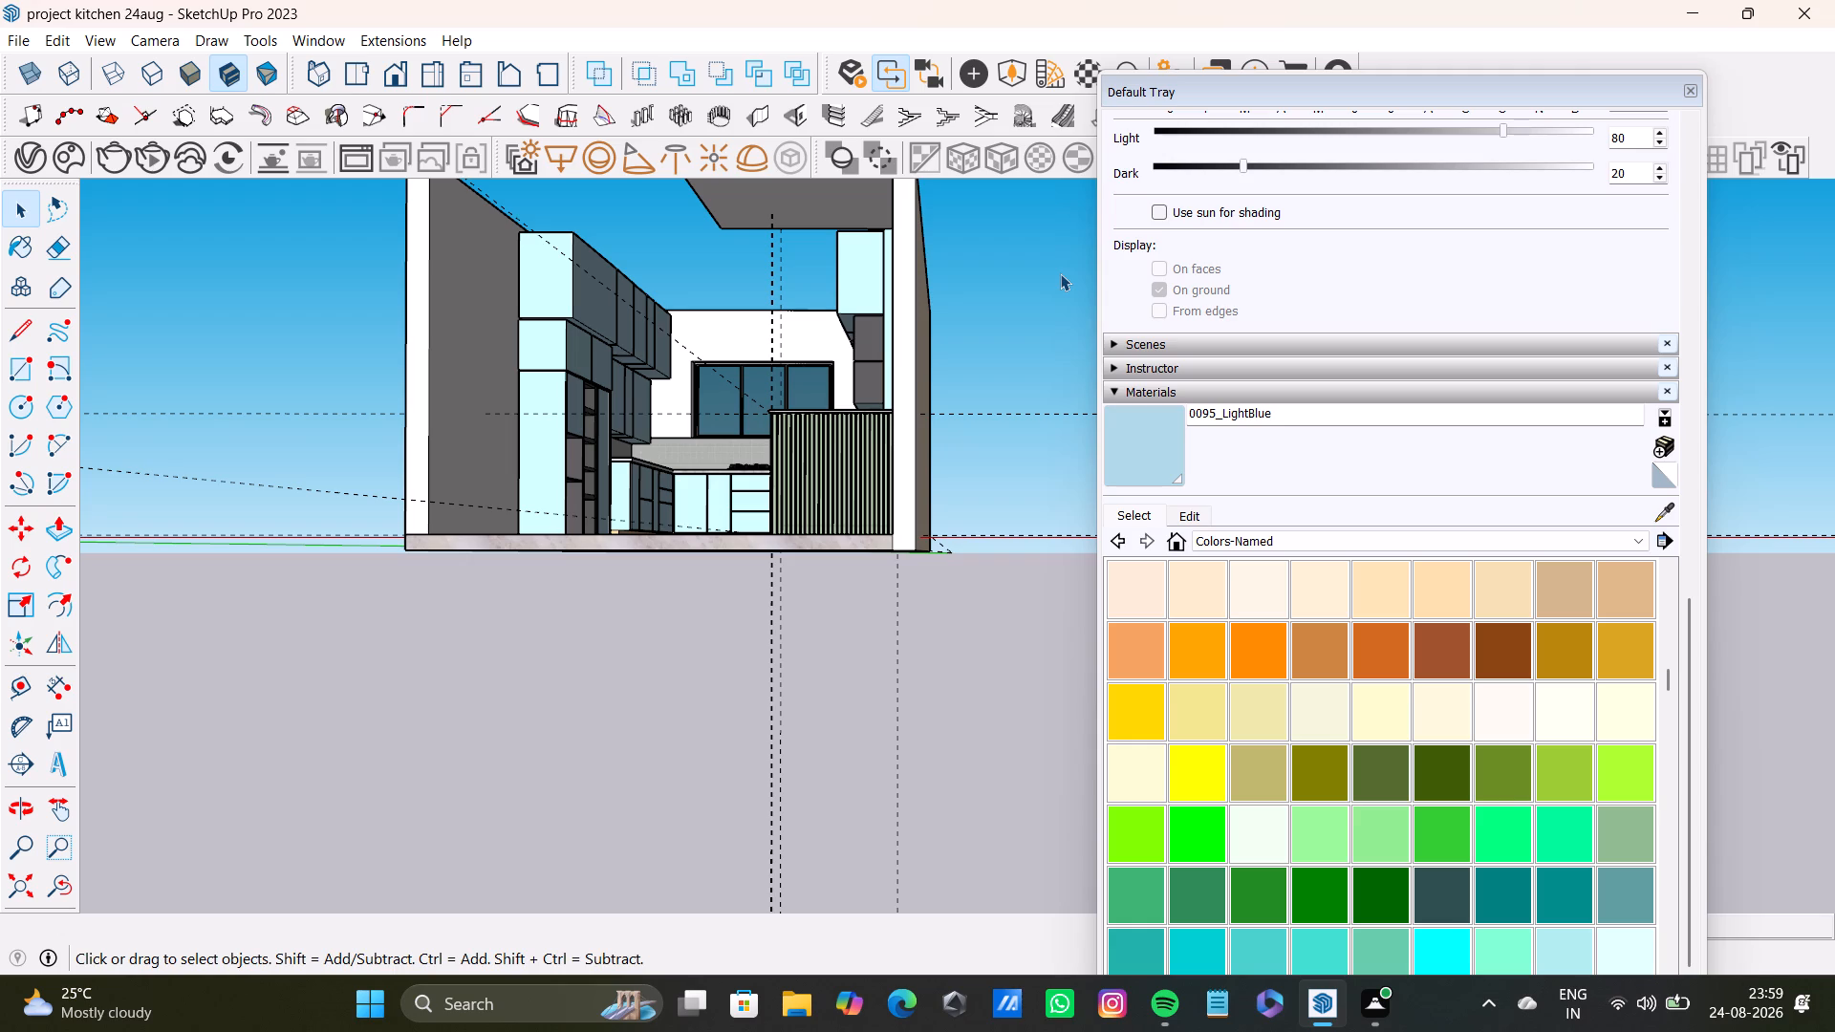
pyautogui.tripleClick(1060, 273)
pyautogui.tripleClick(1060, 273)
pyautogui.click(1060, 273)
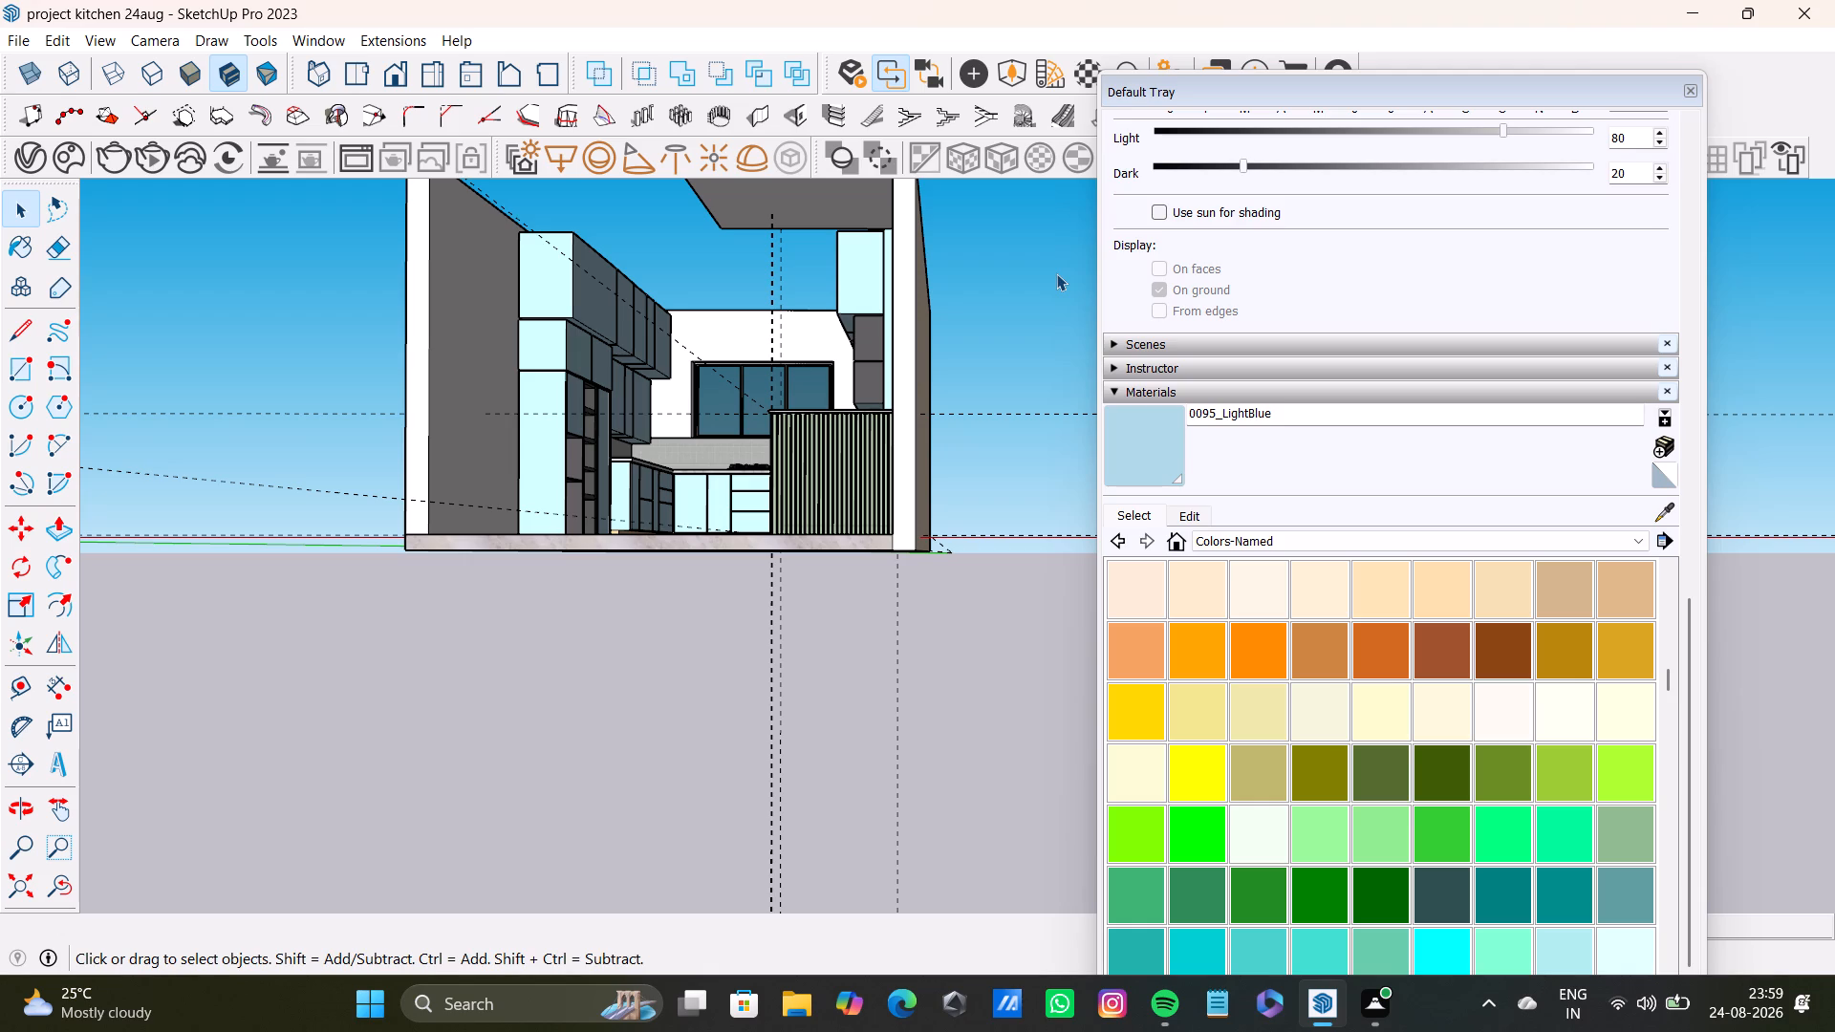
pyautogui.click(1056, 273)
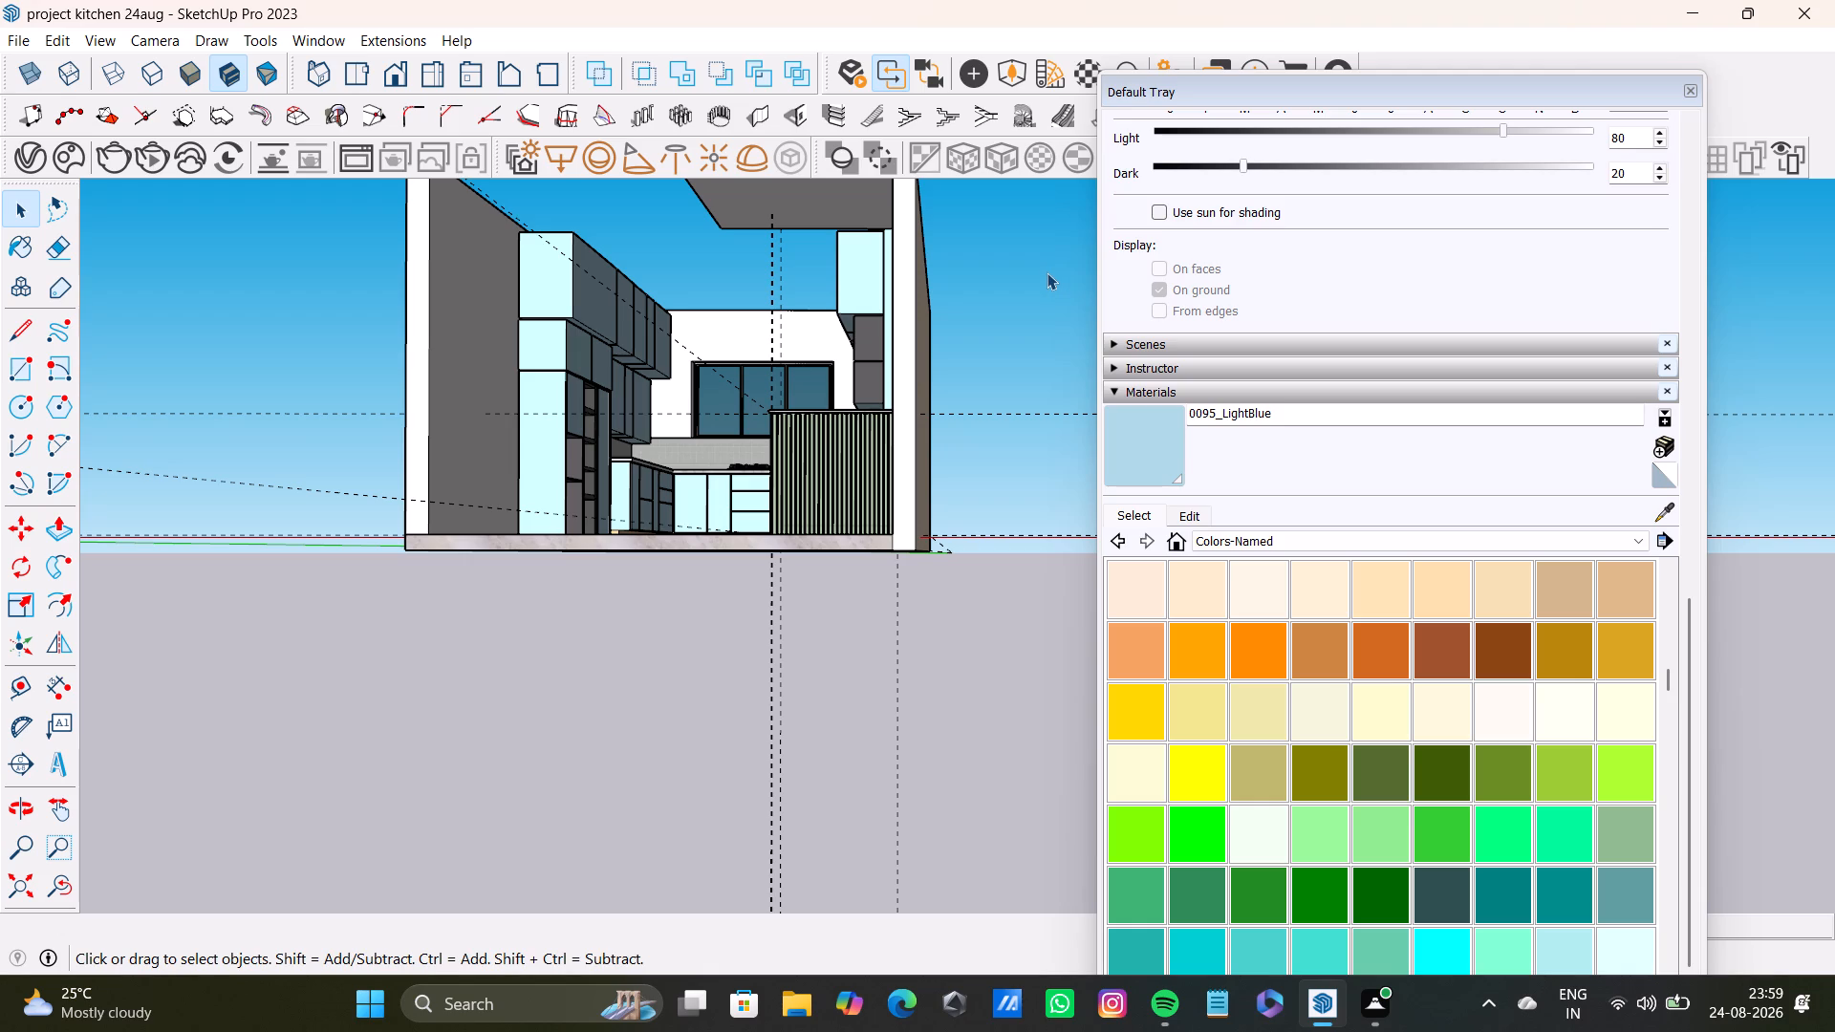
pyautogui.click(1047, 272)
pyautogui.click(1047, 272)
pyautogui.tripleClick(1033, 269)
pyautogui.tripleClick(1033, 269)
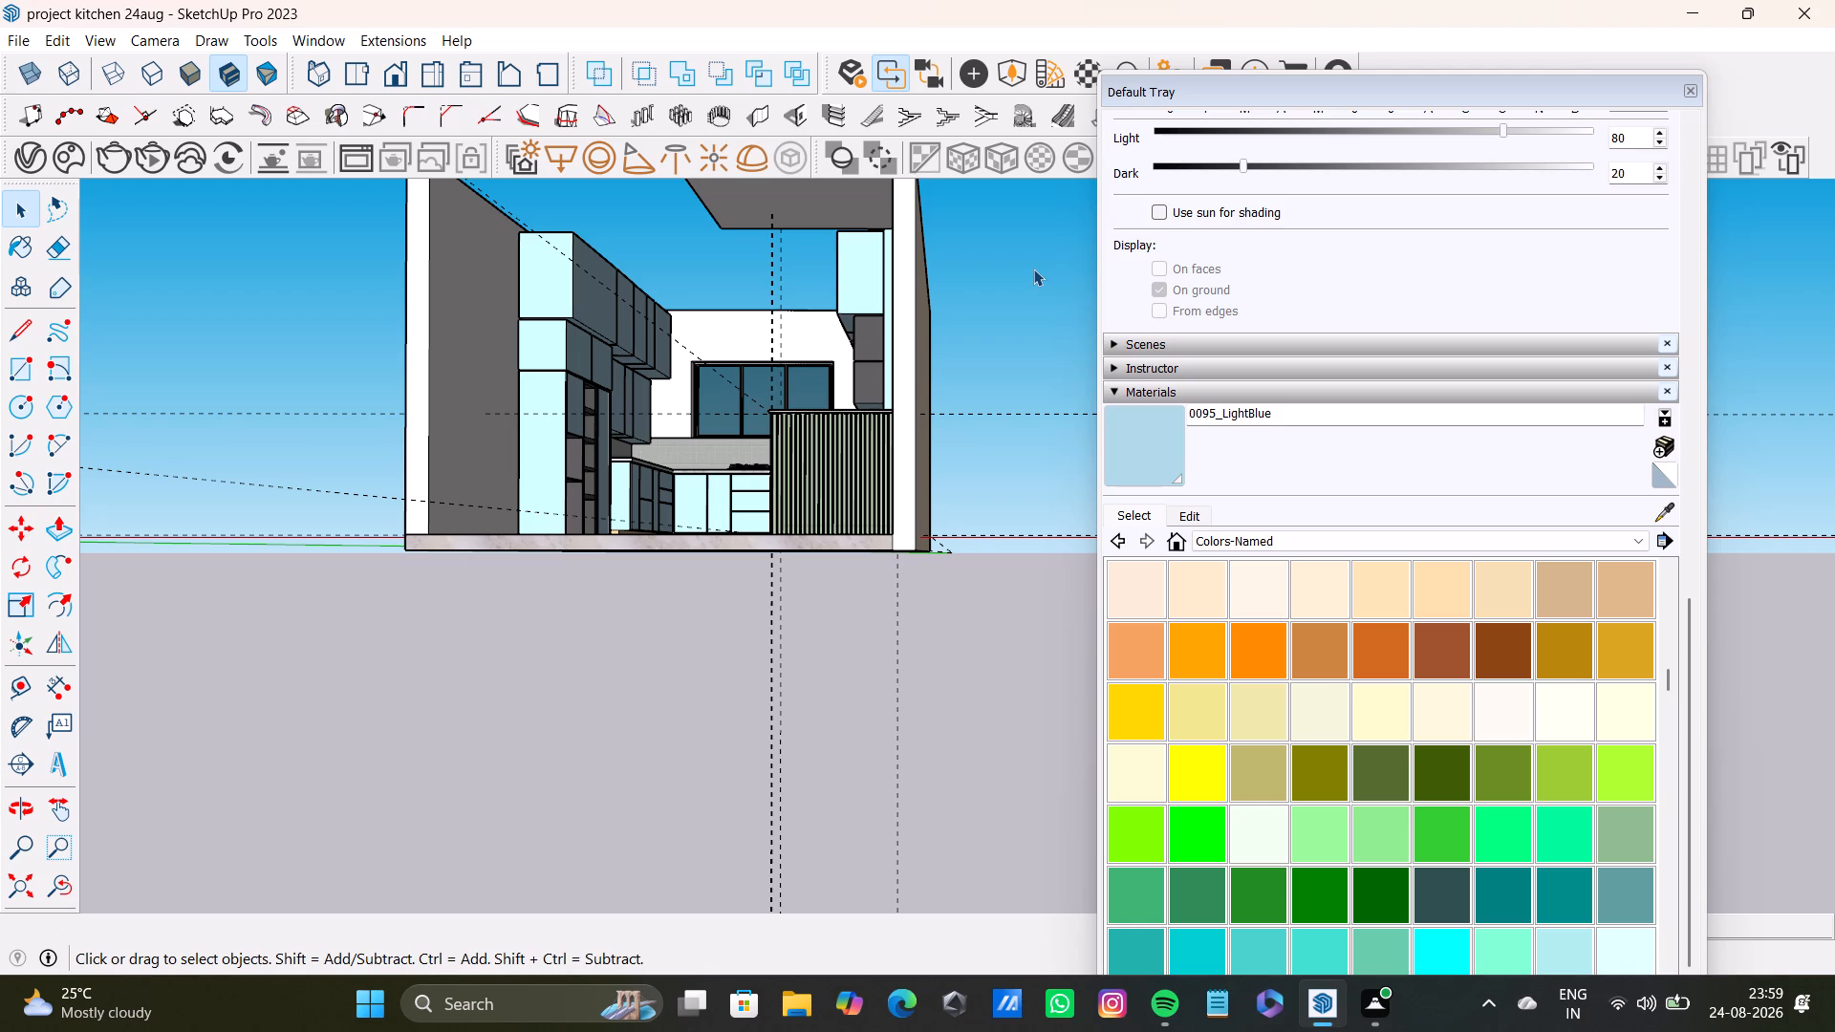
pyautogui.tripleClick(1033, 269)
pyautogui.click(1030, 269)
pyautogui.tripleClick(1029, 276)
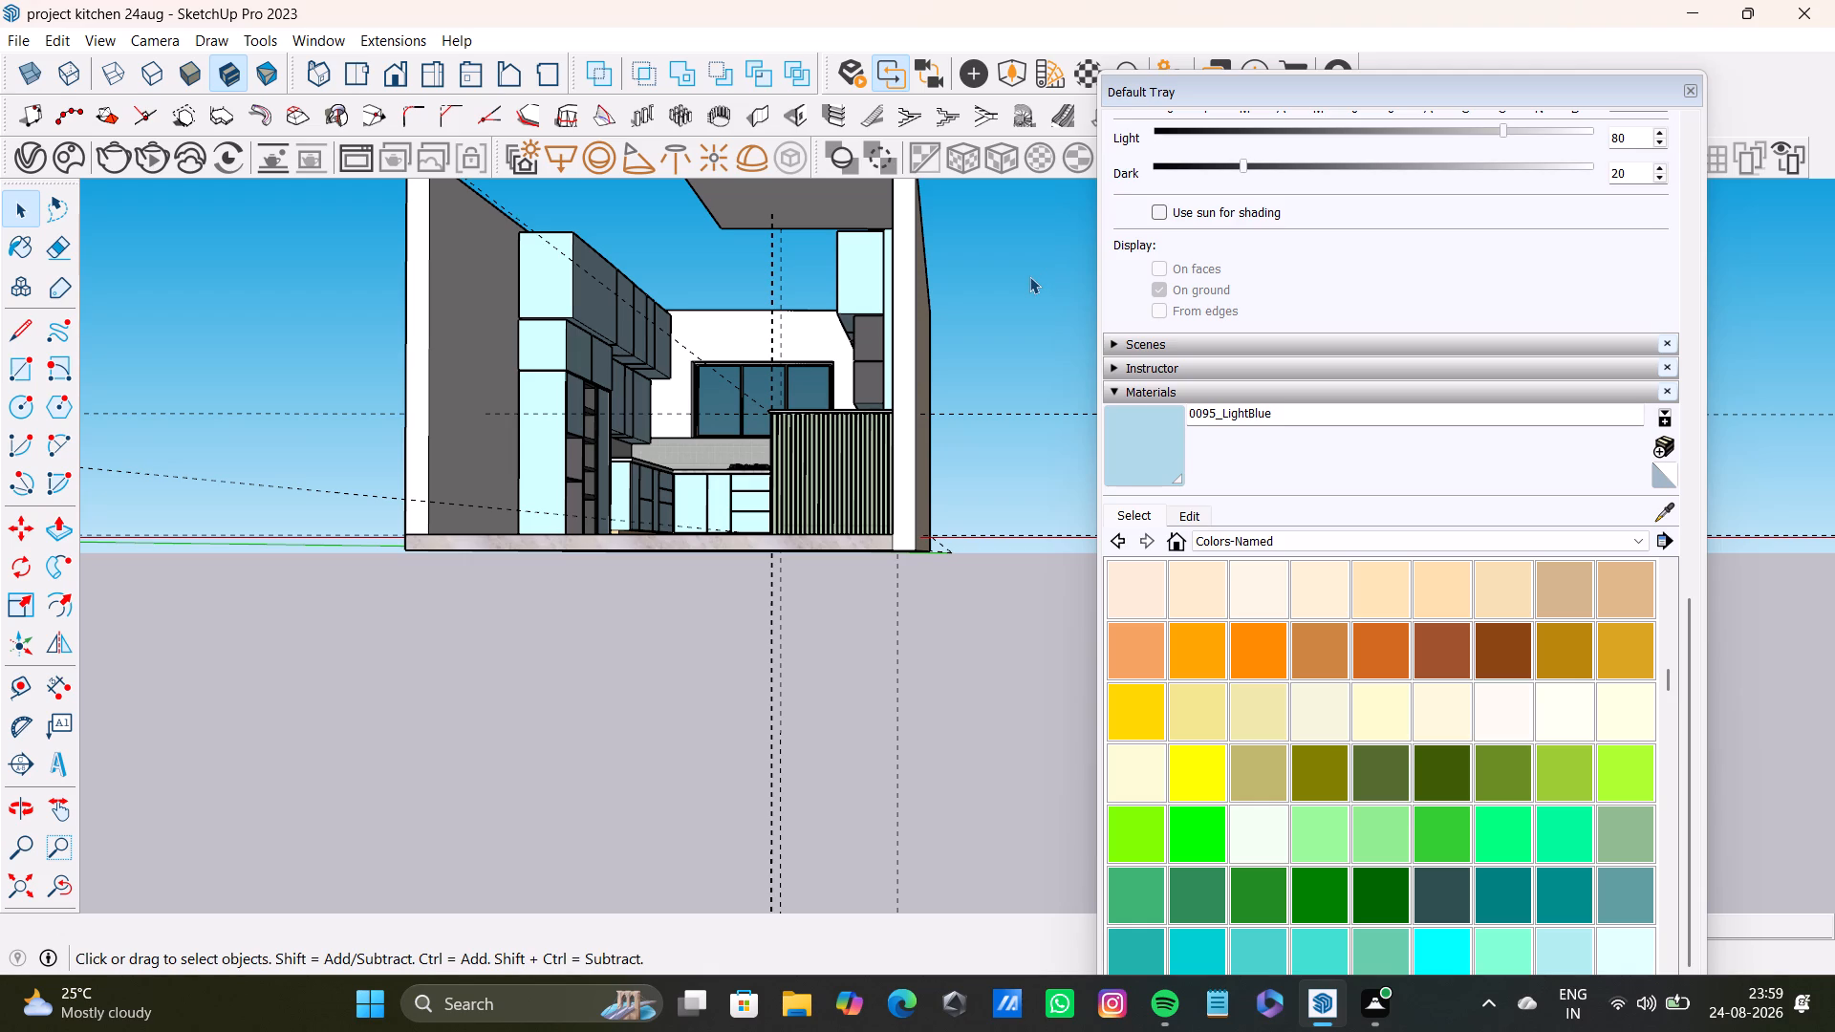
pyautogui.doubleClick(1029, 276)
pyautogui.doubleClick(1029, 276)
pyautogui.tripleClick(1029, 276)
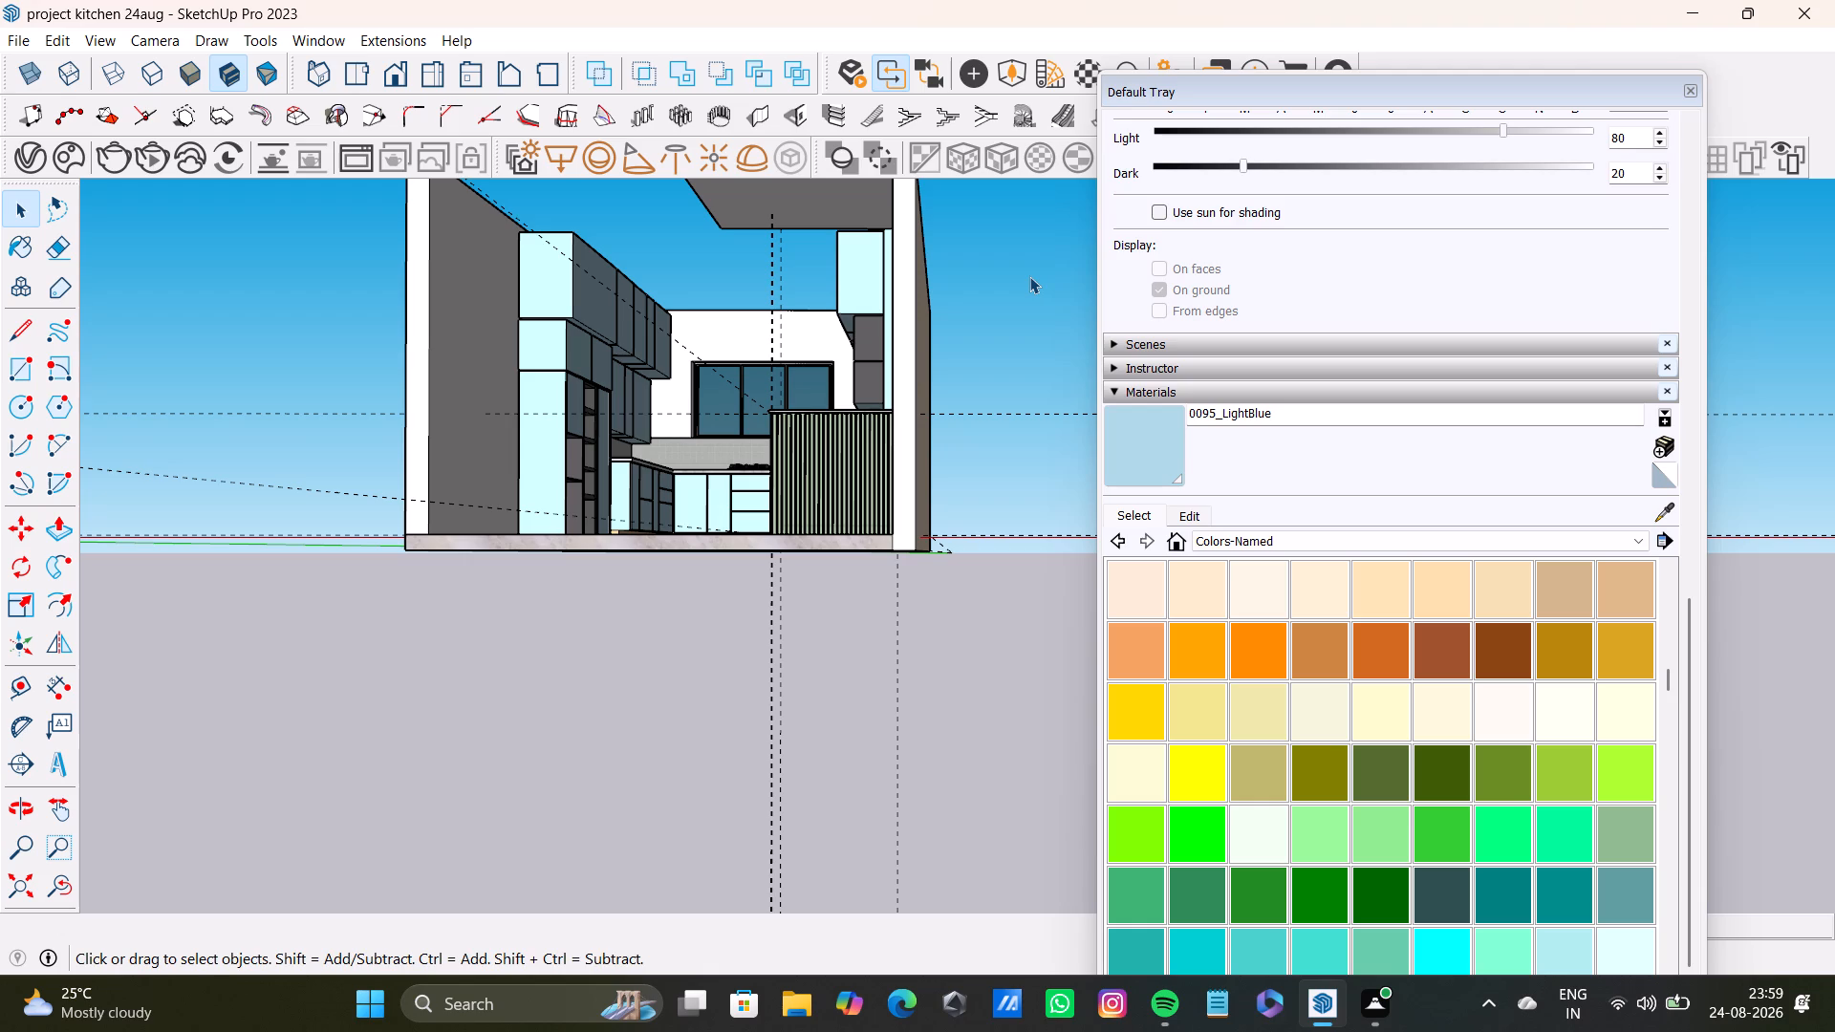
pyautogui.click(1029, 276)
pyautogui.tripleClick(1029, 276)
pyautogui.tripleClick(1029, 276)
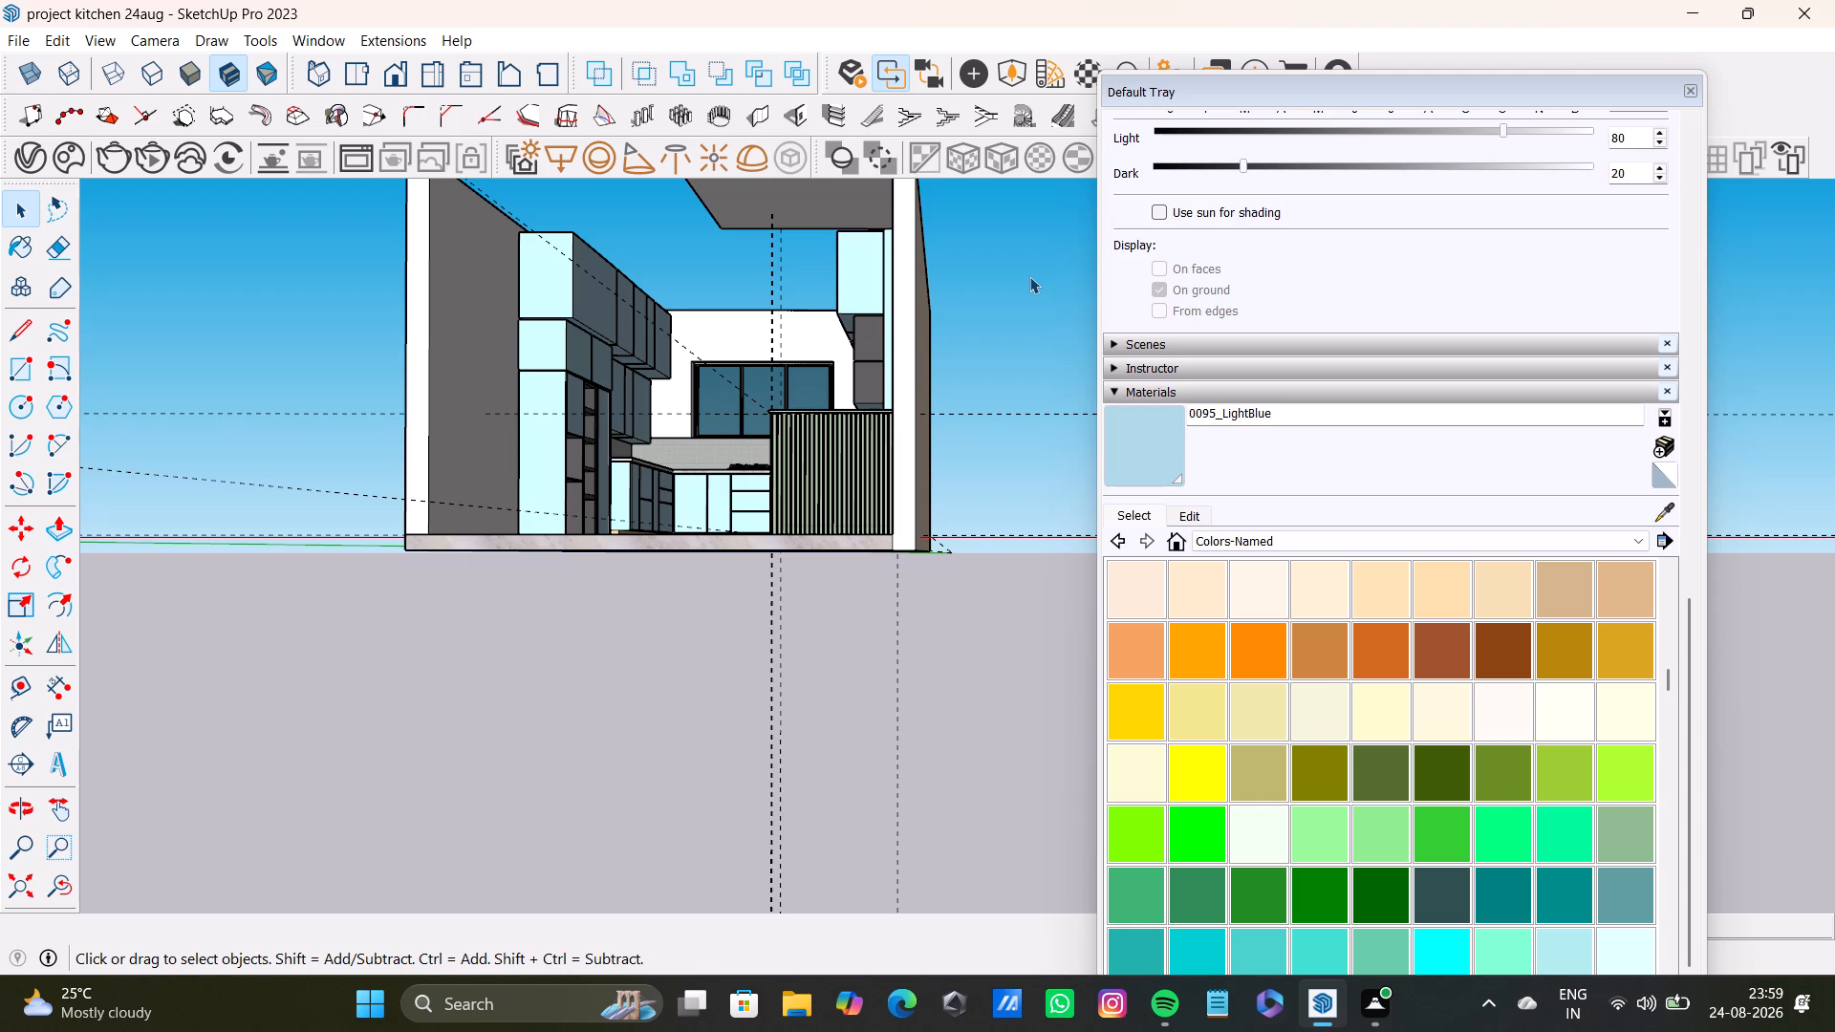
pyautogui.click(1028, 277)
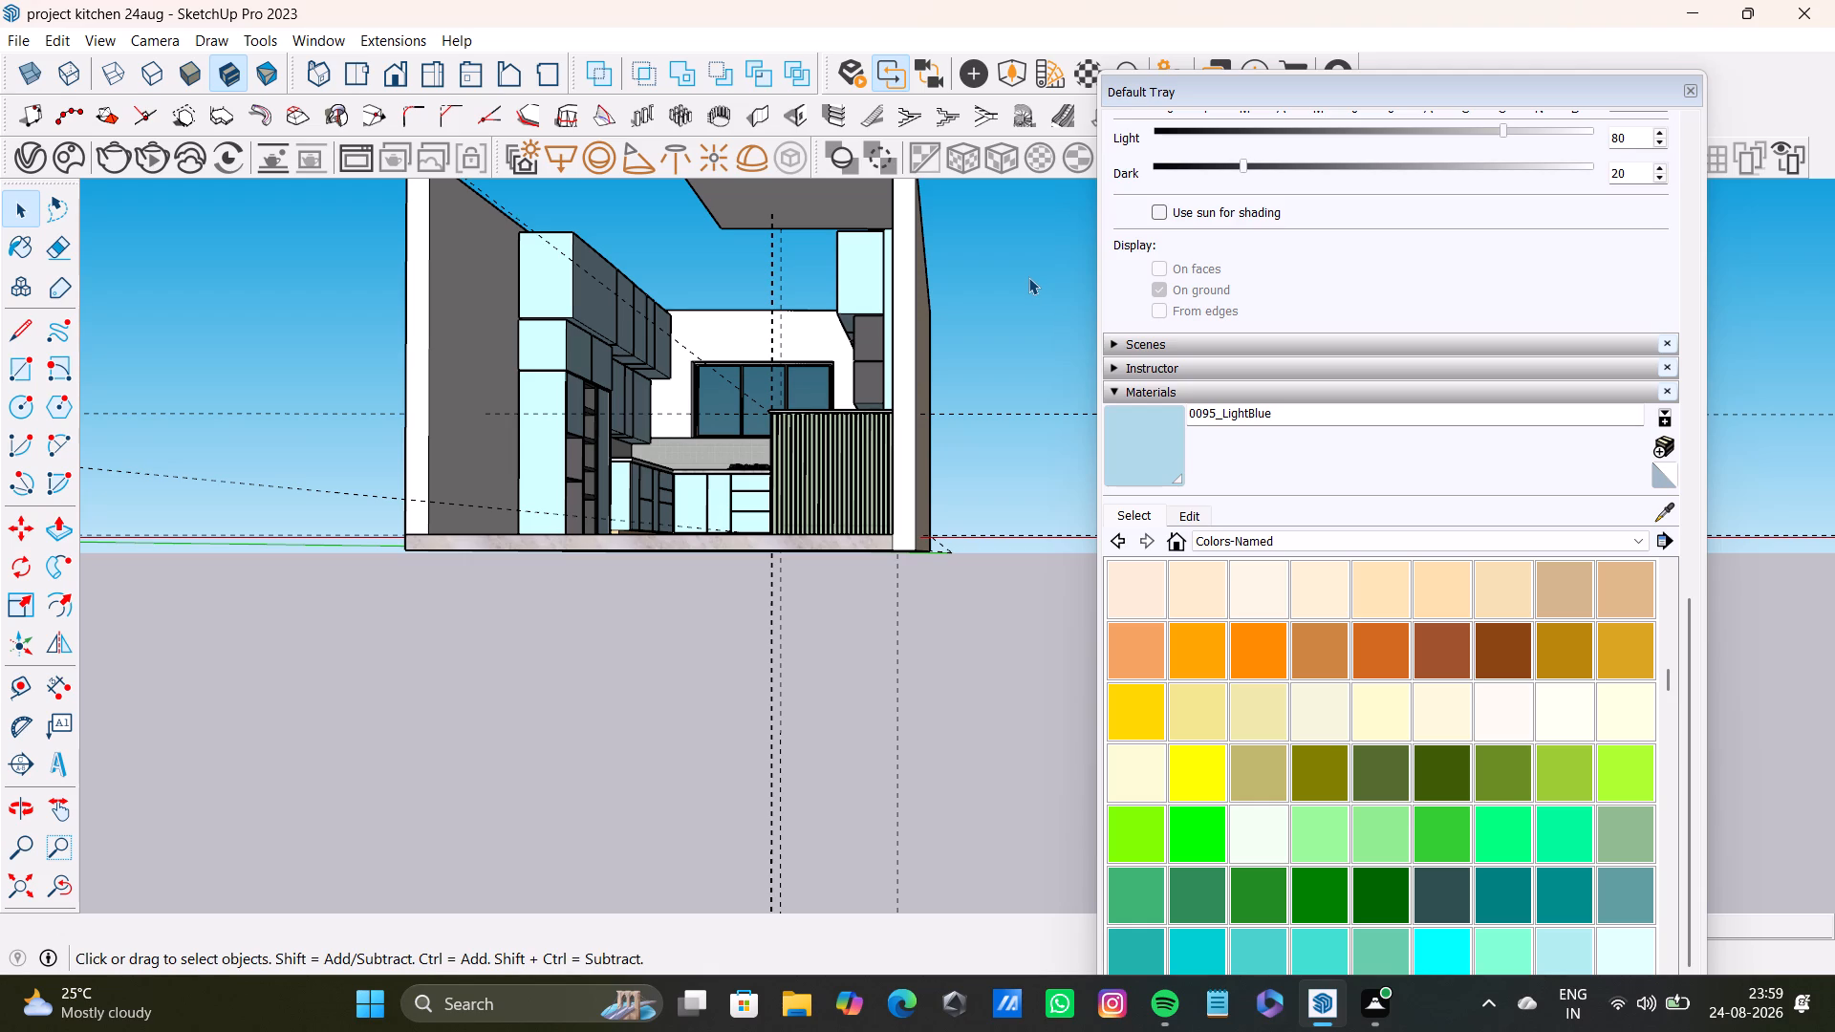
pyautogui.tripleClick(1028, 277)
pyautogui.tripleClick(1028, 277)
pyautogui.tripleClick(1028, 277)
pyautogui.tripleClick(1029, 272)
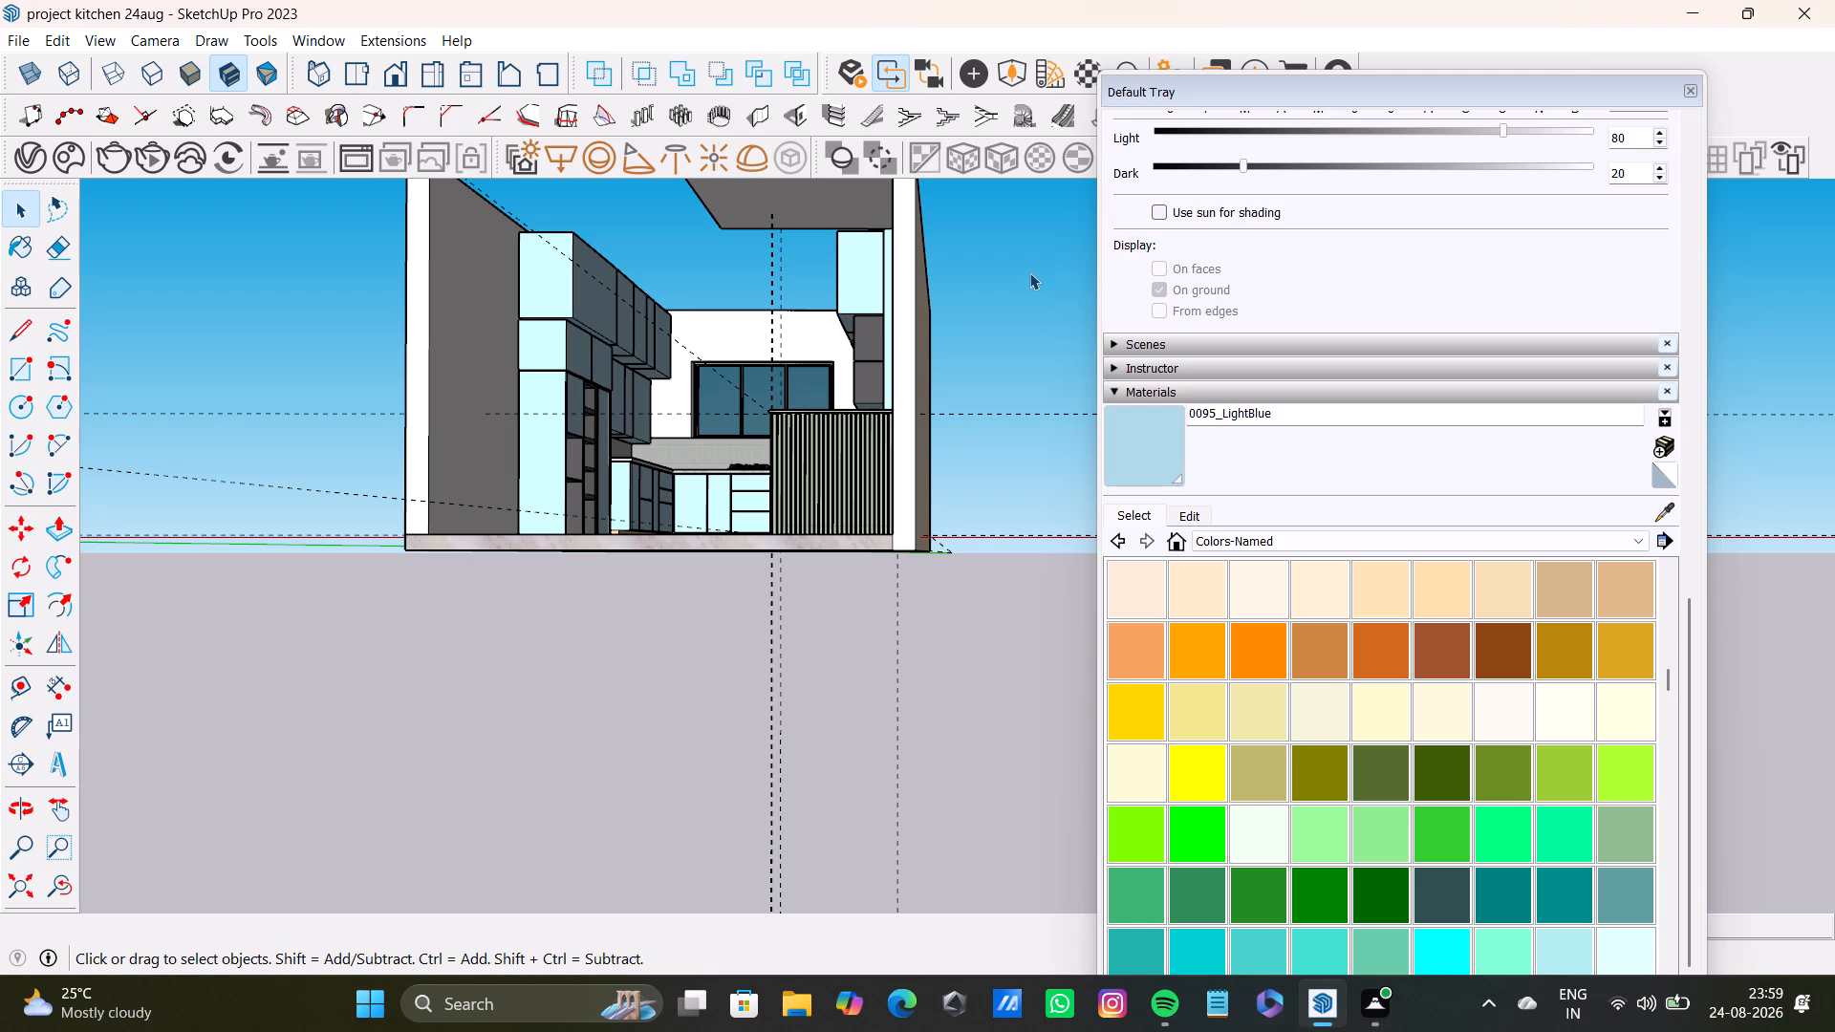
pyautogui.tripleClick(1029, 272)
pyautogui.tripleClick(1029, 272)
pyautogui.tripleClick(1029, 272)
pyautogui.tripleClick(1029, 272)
# Examine the kitchen's cabinets, worktops, hob and floor from the open side and from directly above.
pyautogui.moveTo(831, 485); pyautogui.dragTo(1034, 634, button='middle')
pyautogui.scroll(5, 830, 646)
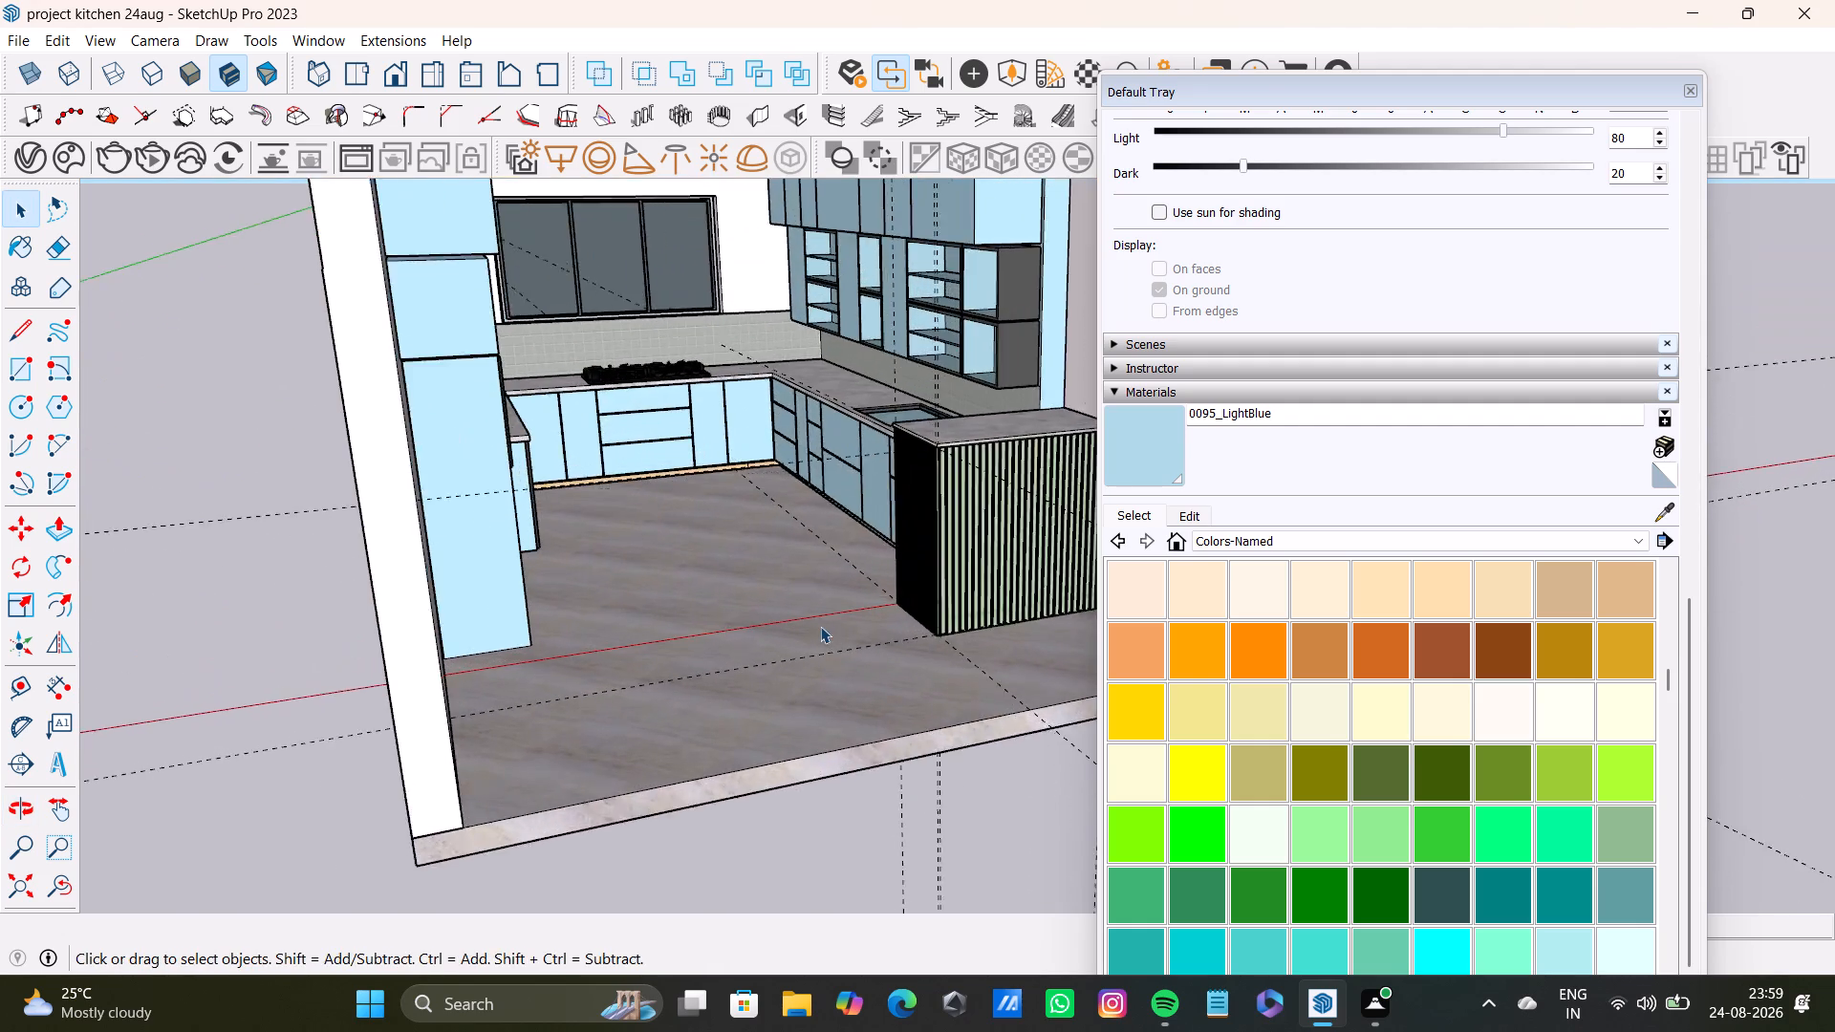
pyautogui.moveTo(820, 626); pyautogui.dragTo(771, 791, button='middle')
pyautogui.keyDown('shift'); pyautogui.moveTo(788, 733); pyautogui.dragTo(823, 891, button='middle'); pyautogui.keyUp('shift')
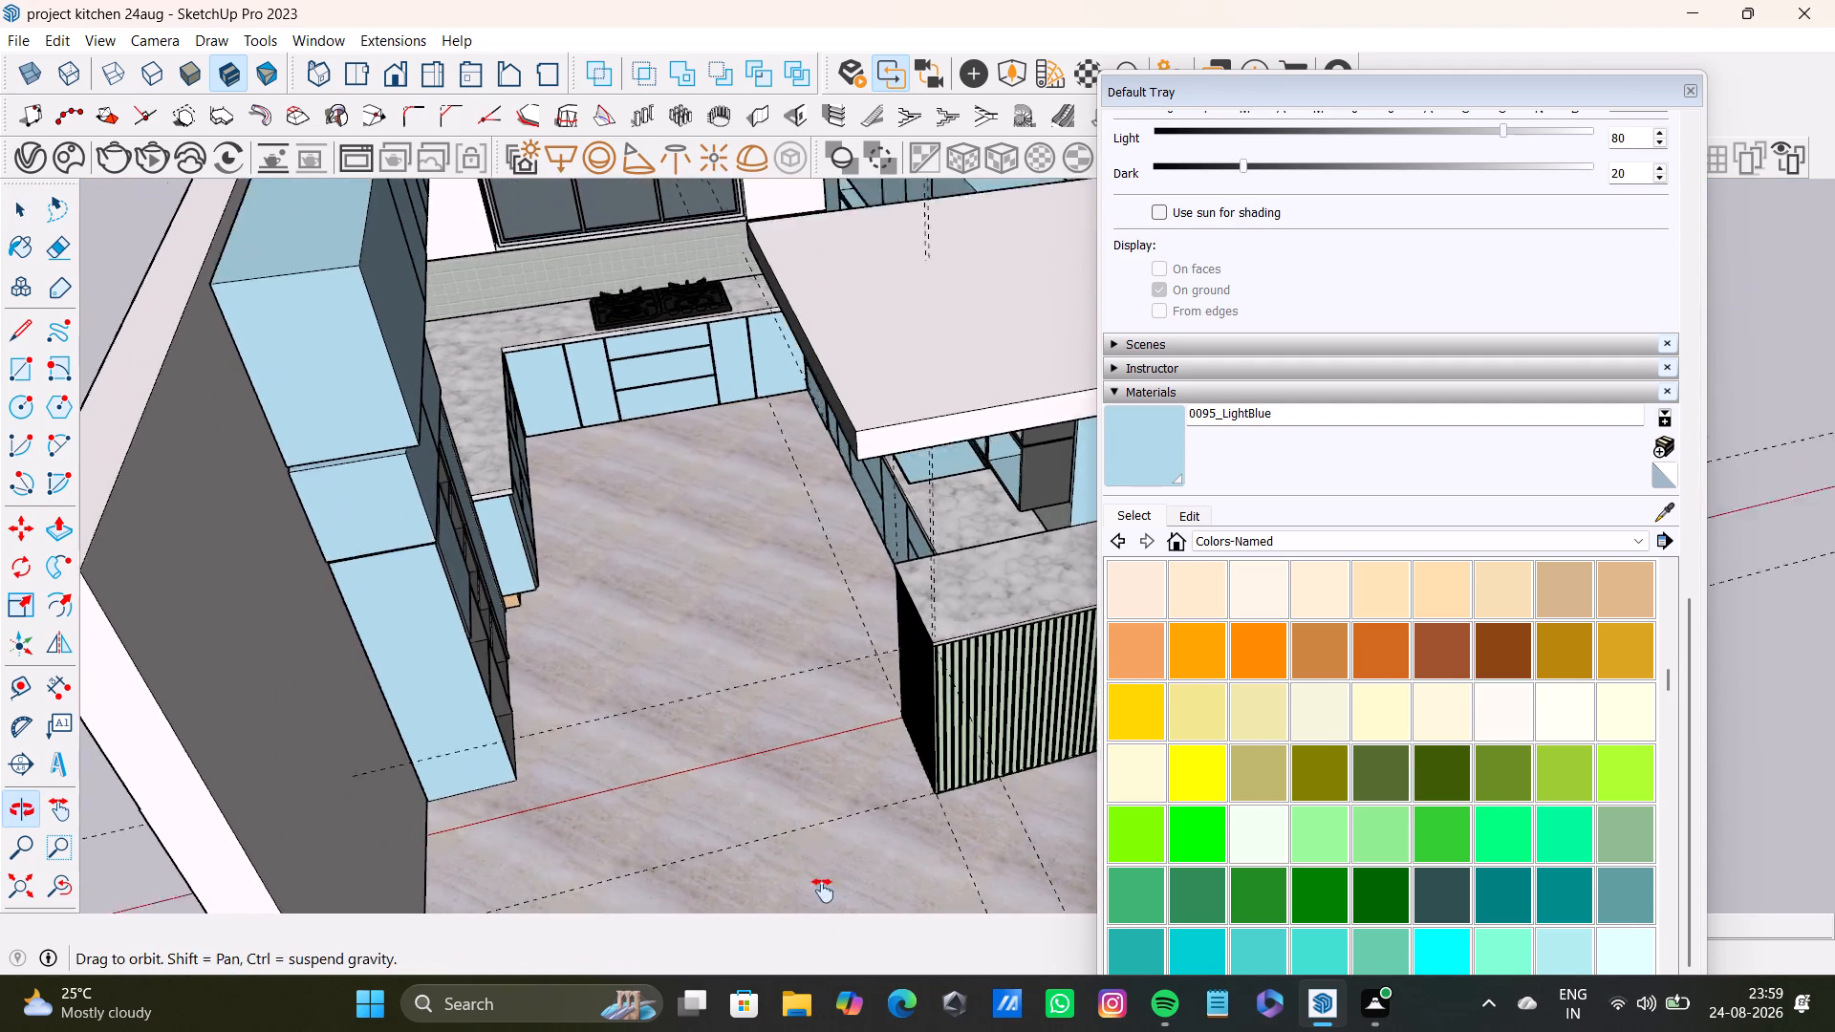
pyautogui.keyDown('shift'); pyautogui.moveTo(823, 891); pyautogui.dragTo(835, 975, button='middle'); pyautogui.keyUp('shift')
pyautogui.moveTo(774, 774); pyautogui.dragTo(792, 1006, button='middle')
pyautogui.scroll(-4, 775, 803)
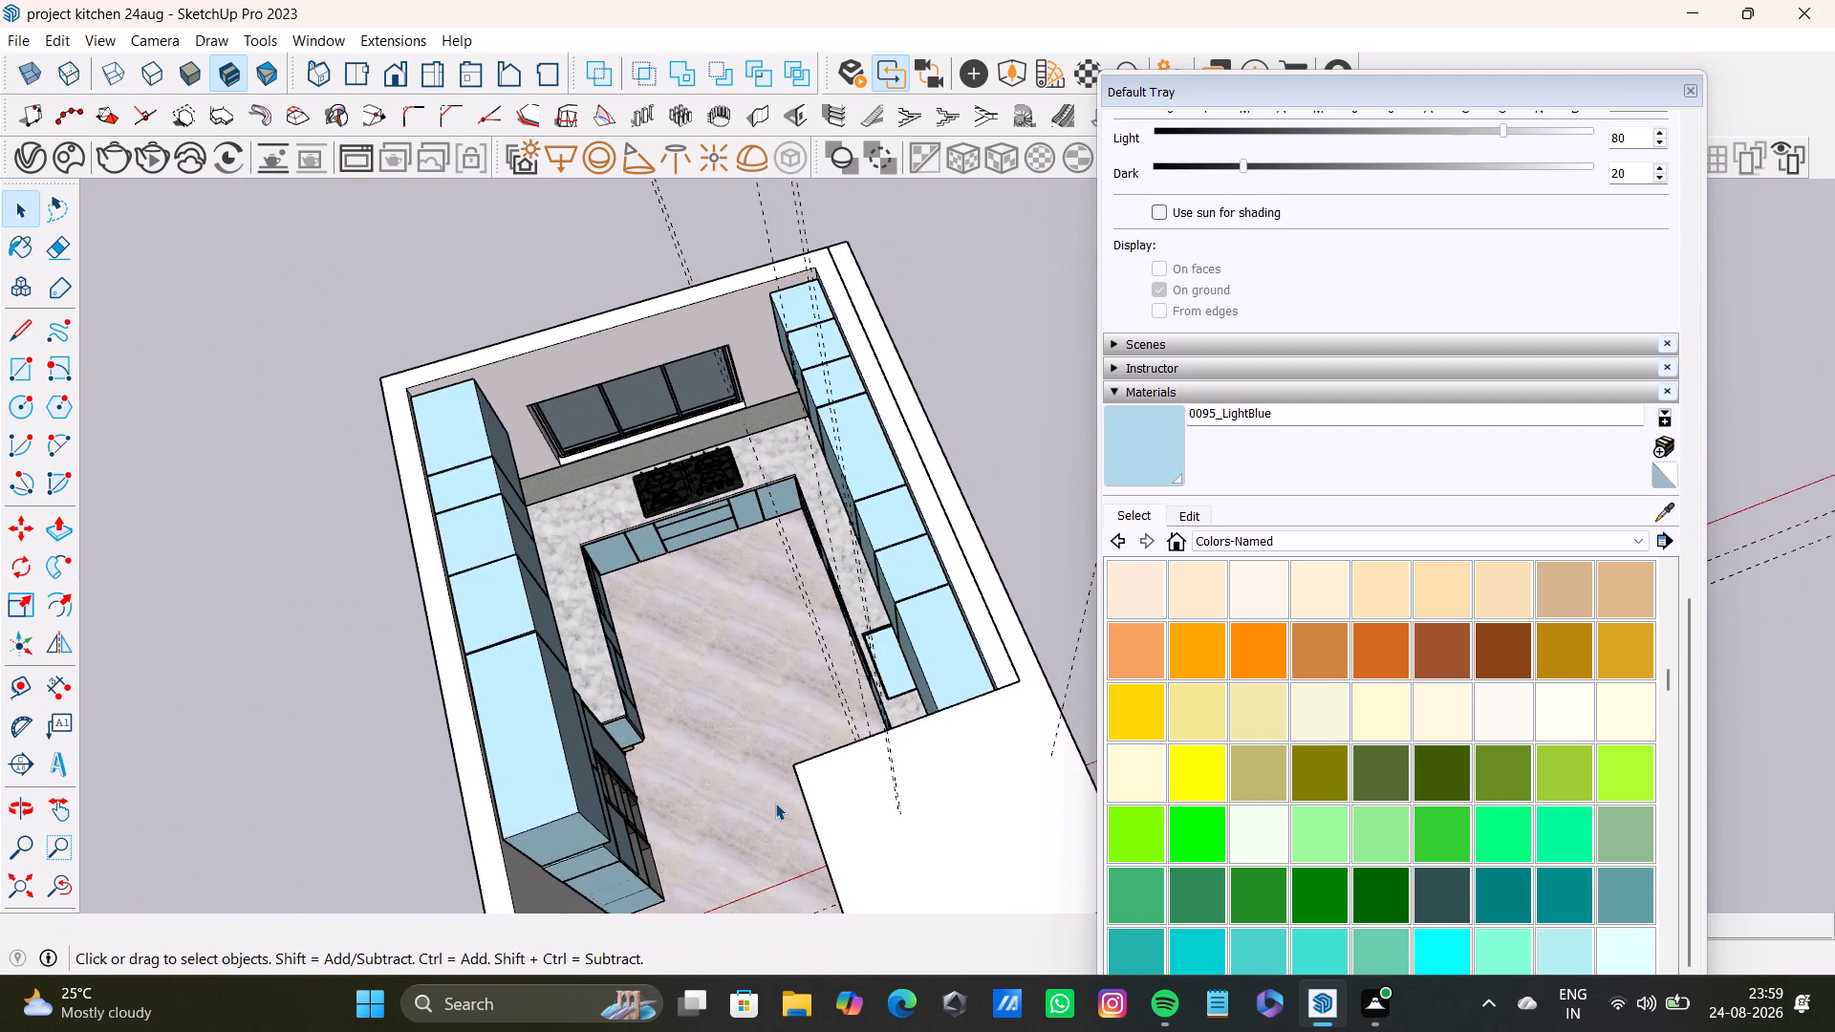
pyautogui.scroll(-1, 775, 803)
pyautogui.moveTo(777, 802); pyautogui.dragTo(845, 742, button='middle')
pyautogui.moveTo(918, 707); pyautogui.dragTo(790, 797, button='middle')
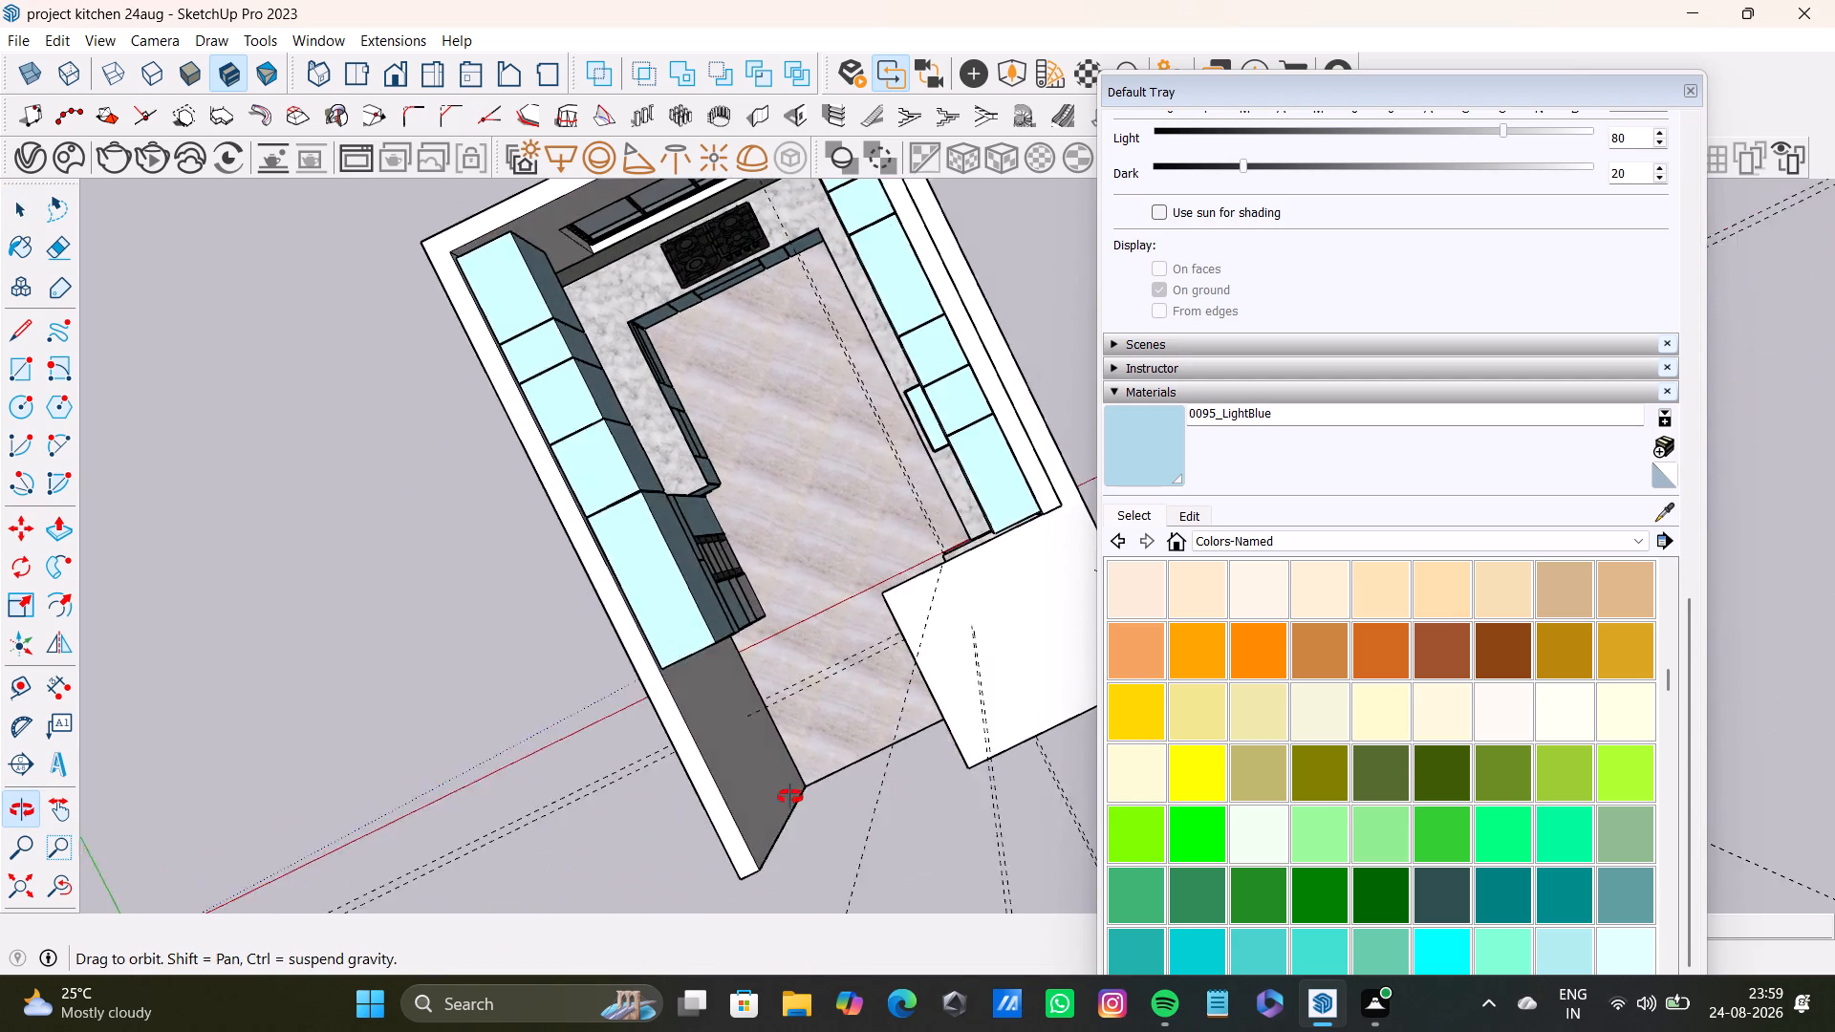
pyautogui.moveTo(790, 797); pyautogui.dragTo(755, 788, button='middle')
pyautogui.moveTo(785, 699); pyautogui.dragTo(818, 448, button='middle')
pyautogui.moveTo(982, 581); pyautogui.dragTo(621, 499, button='middle')
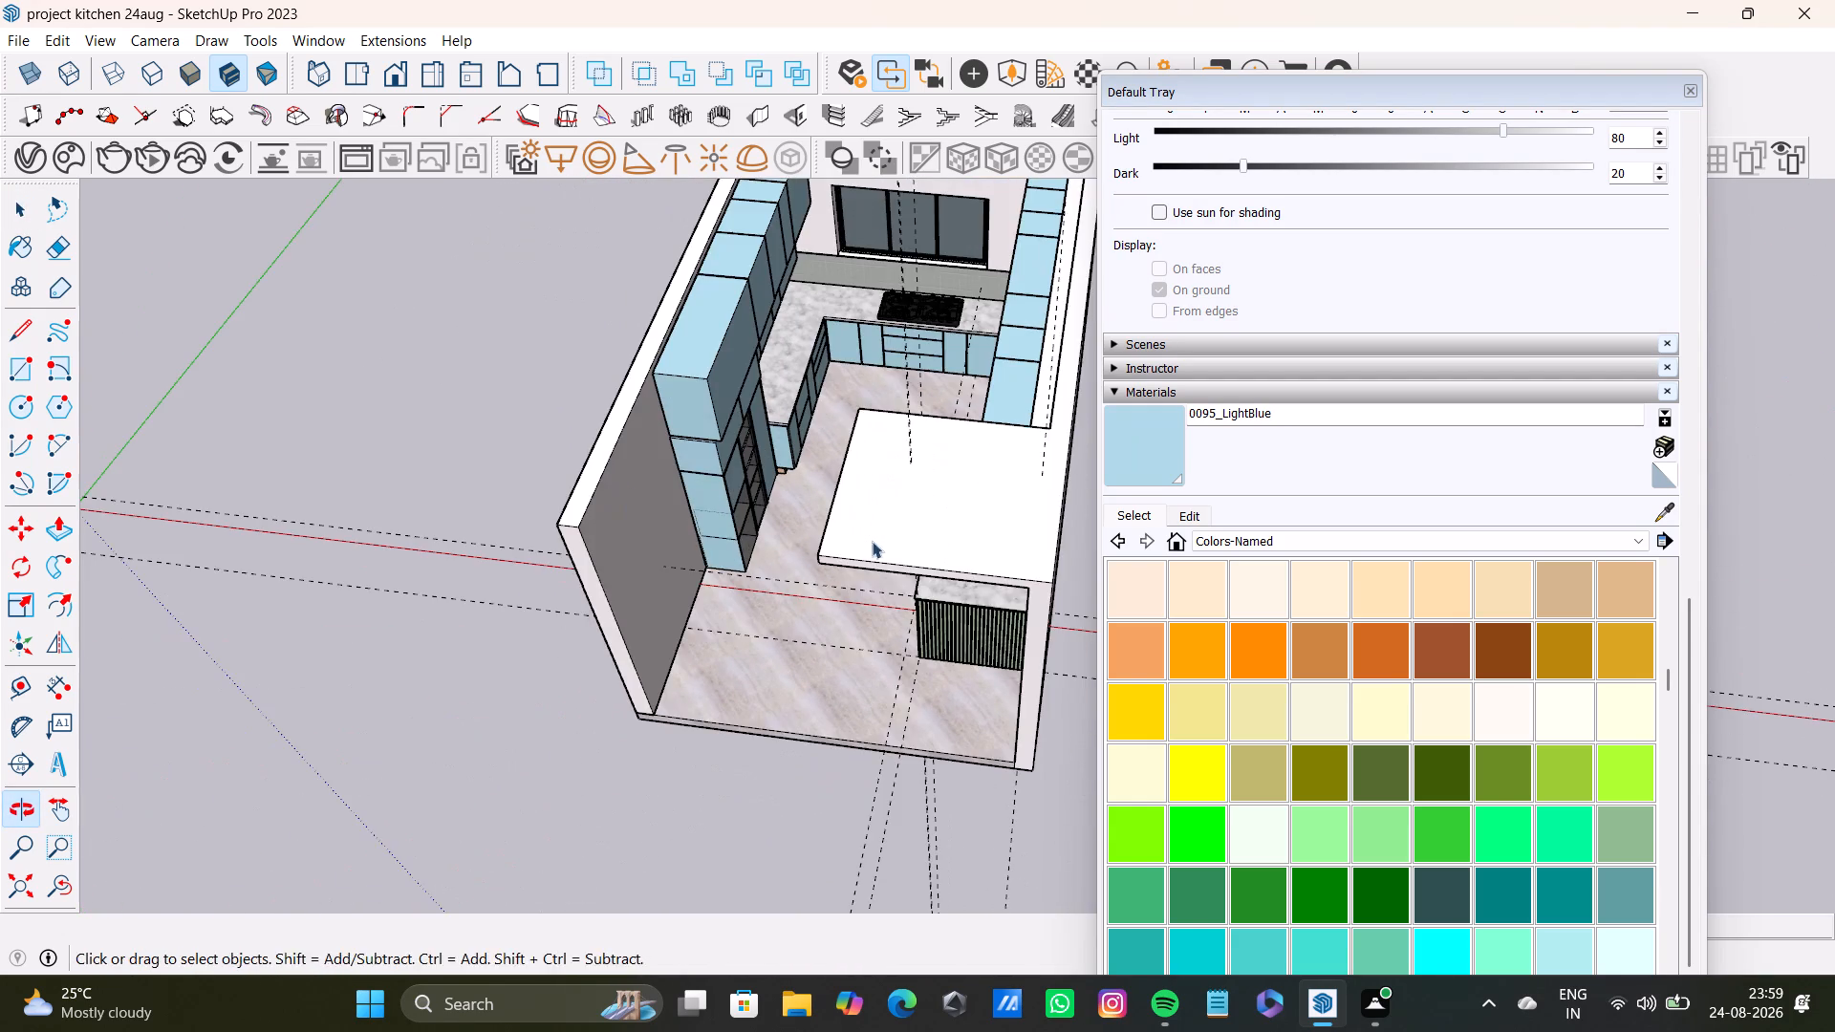
pyautogui.moveTo(875, 527); pyautogui.dragTo(892, 774, button='middle')
pyautogui.moveTo(926, 601); pyautogui.dragTo(869, 741, button='middle')
pyautogui.moveTo(866, 735); pyautogui.dragTo(916, 872, button='middle')
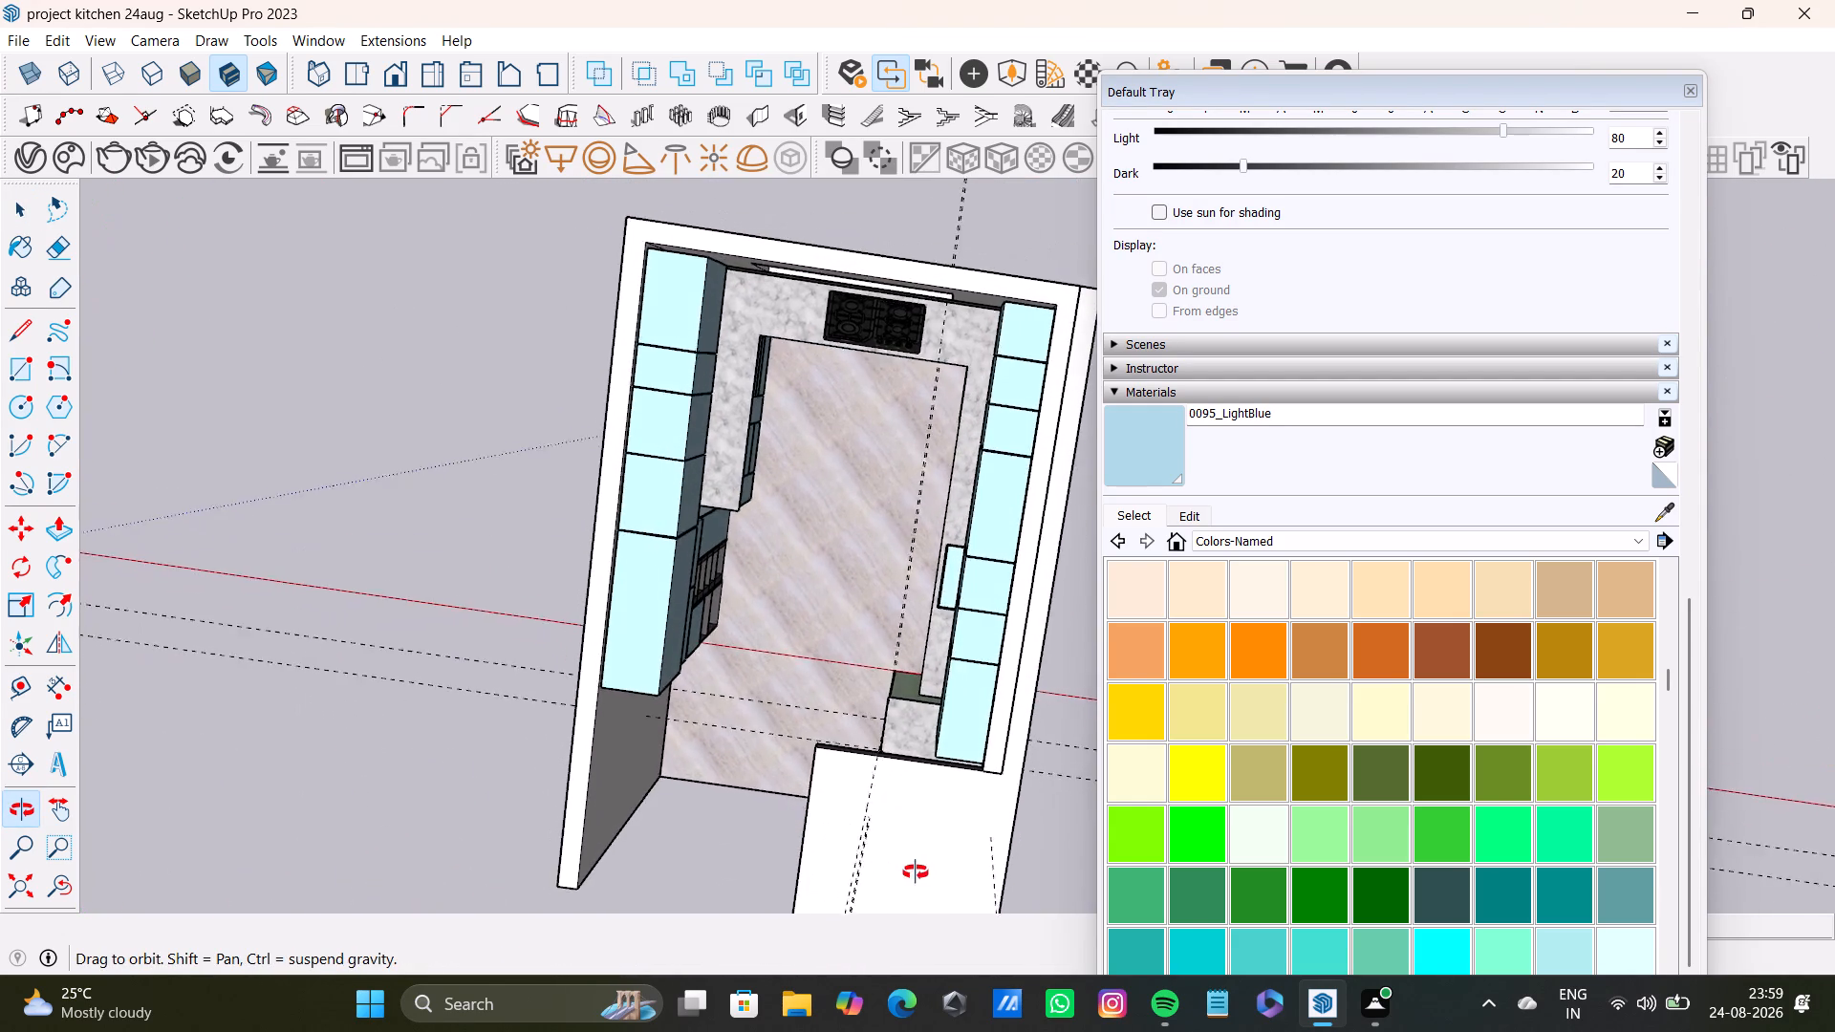
pyautogui.moveTo(916, 872); pyautogui.dragTo(1015, 813, button='middle')
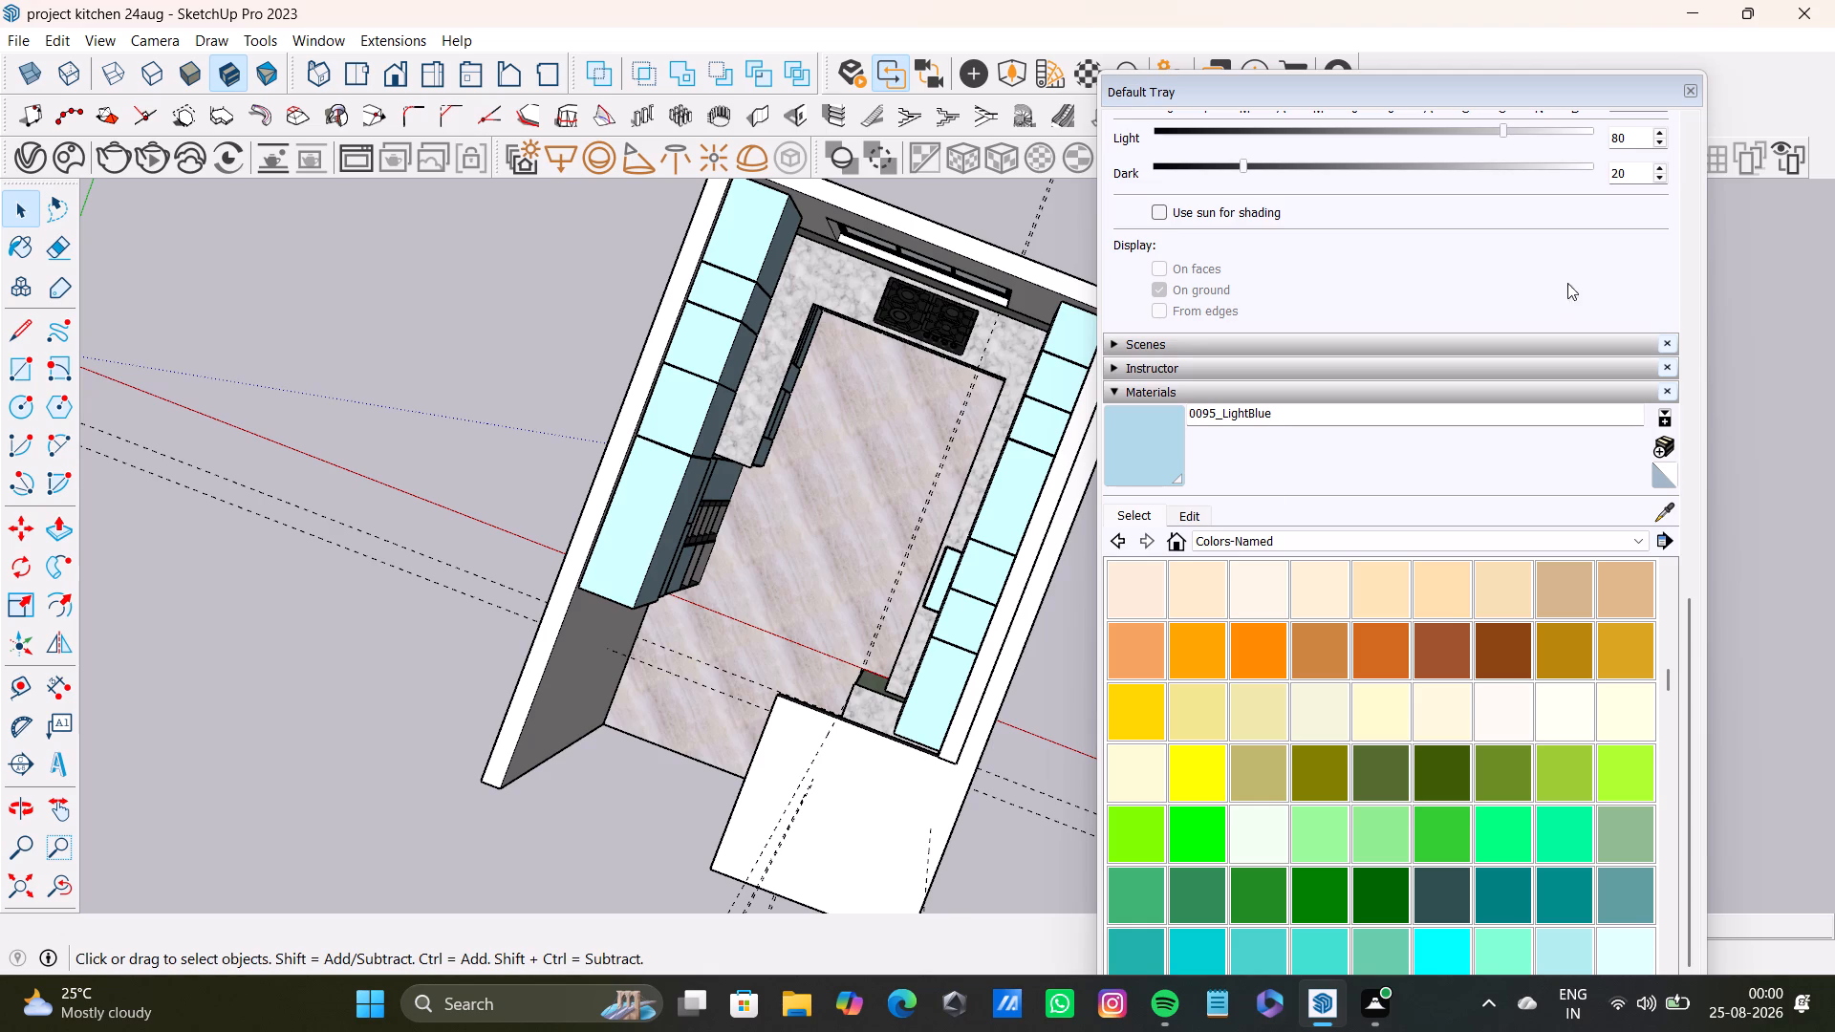
# Start a V-Ray interactive render of the kitchen from a high view over its open side, facing the window wall.
pyautogui.scroll(-3, 800, 693)
pyautogui.moveTo(810, 709); pyautogui.dragTo(952, 792, button='middle')
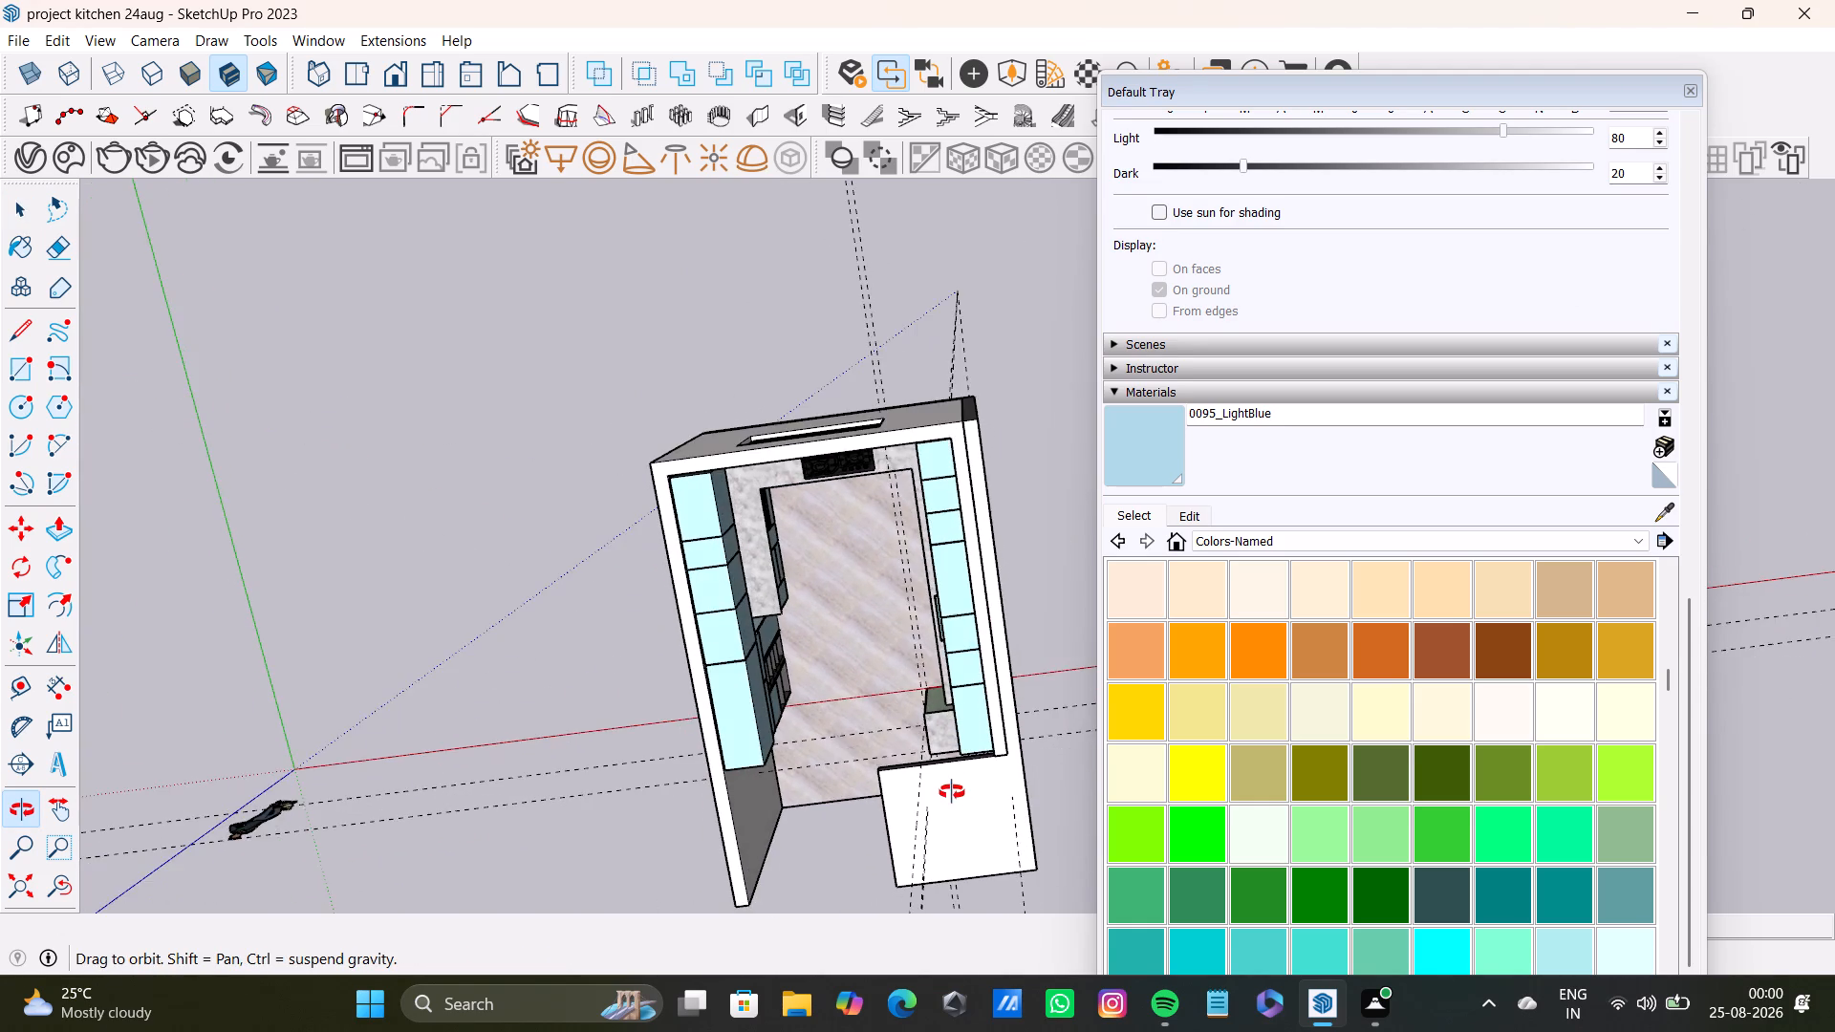
pyautogui.moveTo(952, 792); pyautogui.dragTo(869, 477, button='middle')
pyautogui.moveTo(888, 468); pyautogui.dragTo(820, 253, button='middle')
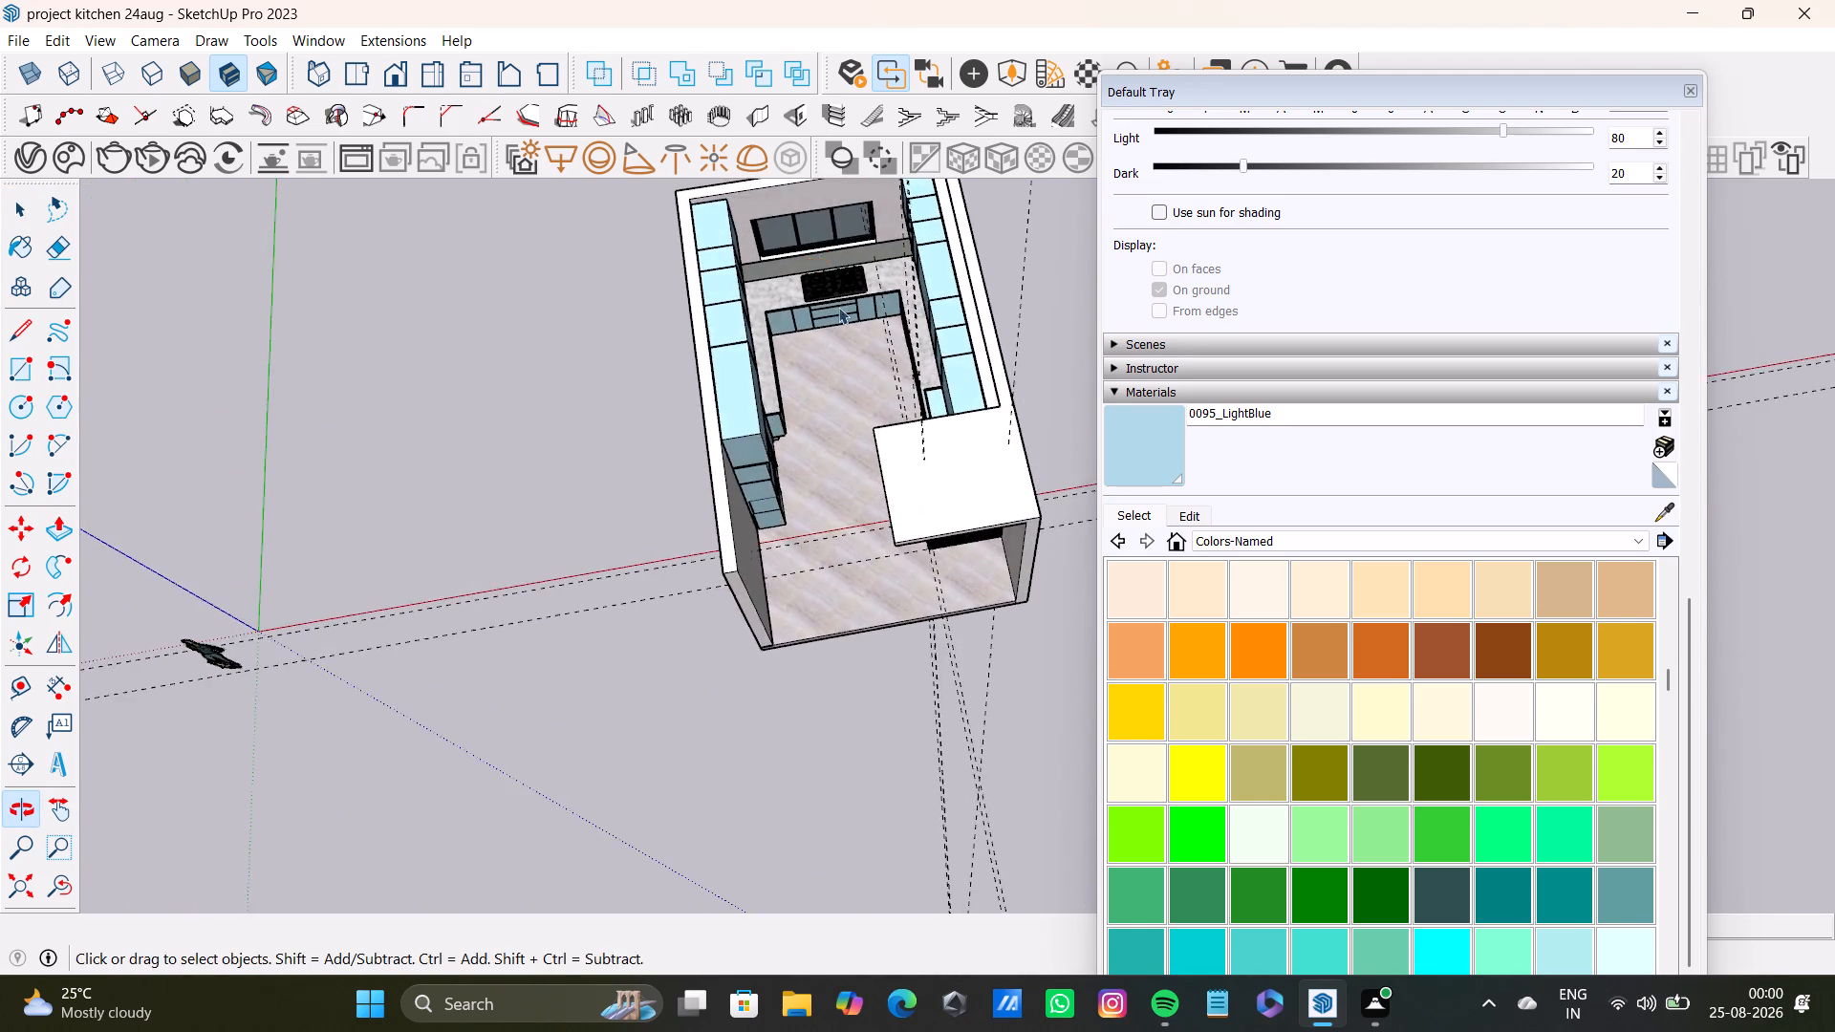
pyautogui.scroll(4, 870, 398)
pyautogui.moveTo(879, 383); pyautogui.dragTo(839, 658, button='middle')
pyautogui.moveTo(837, 637); pyautogui.dragTo(837, 413, button='middle')
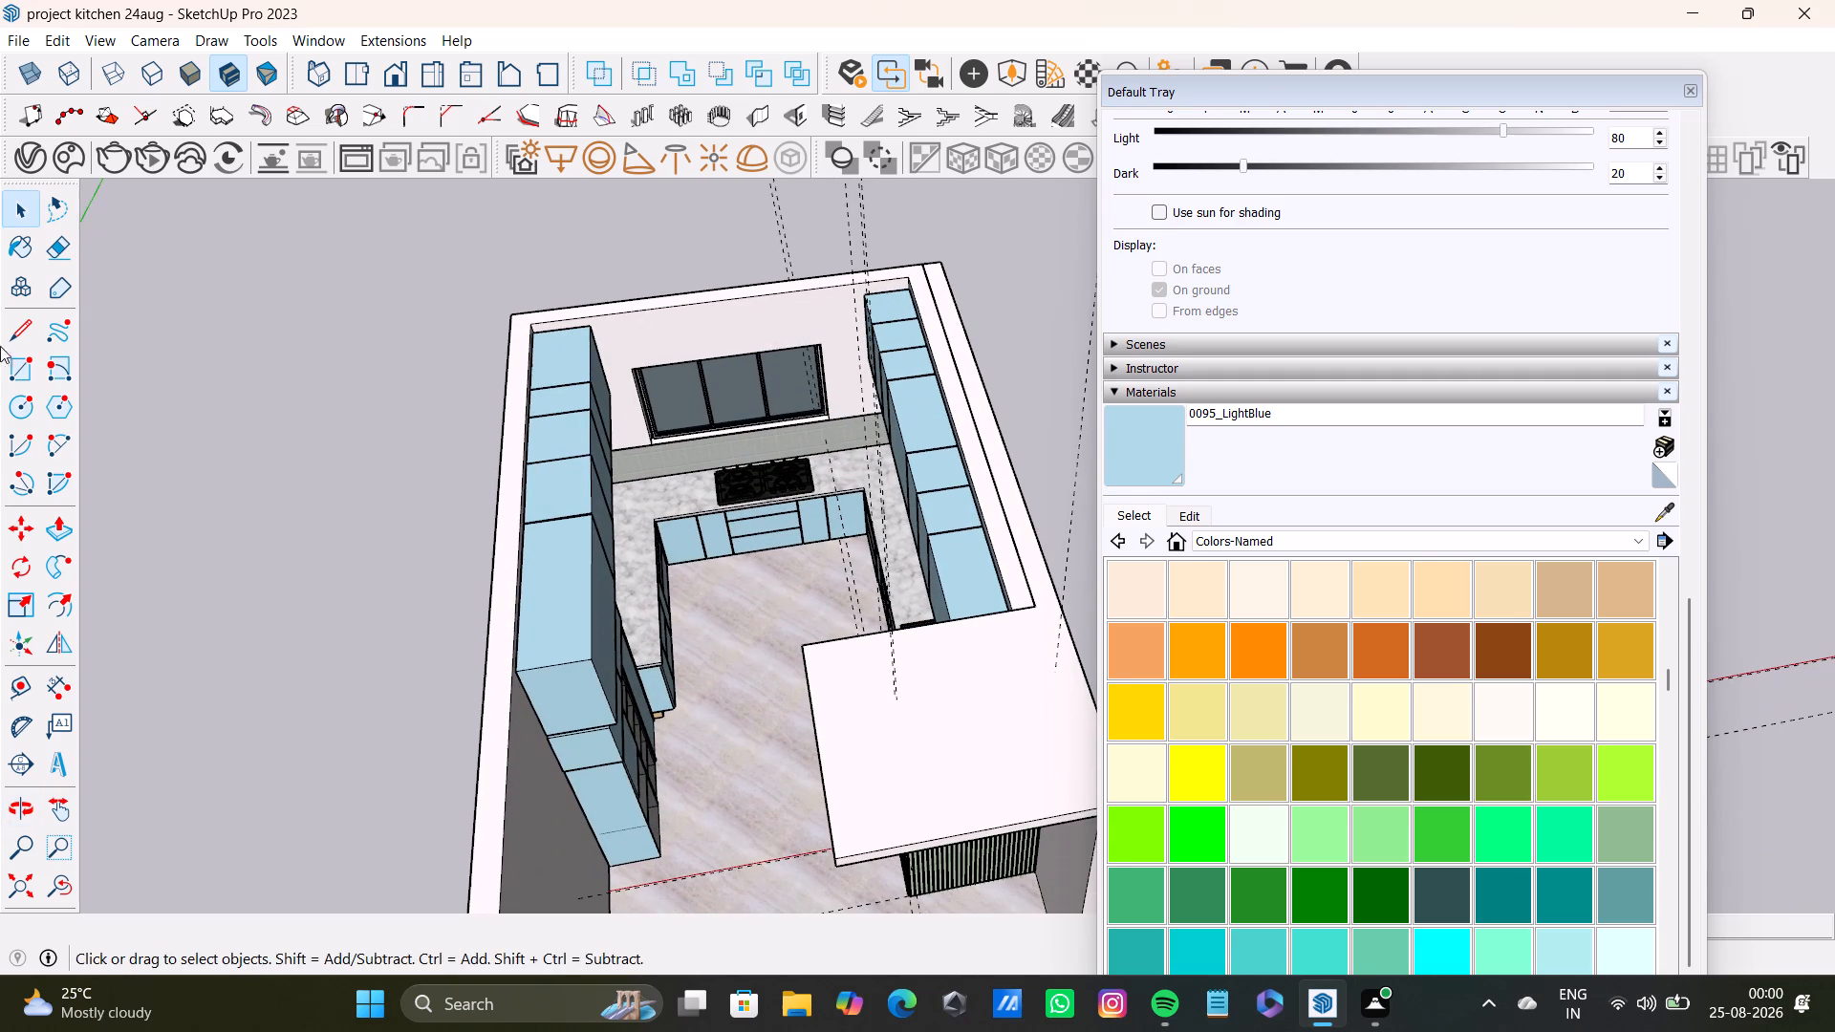
pyautogui.click(149, 158)
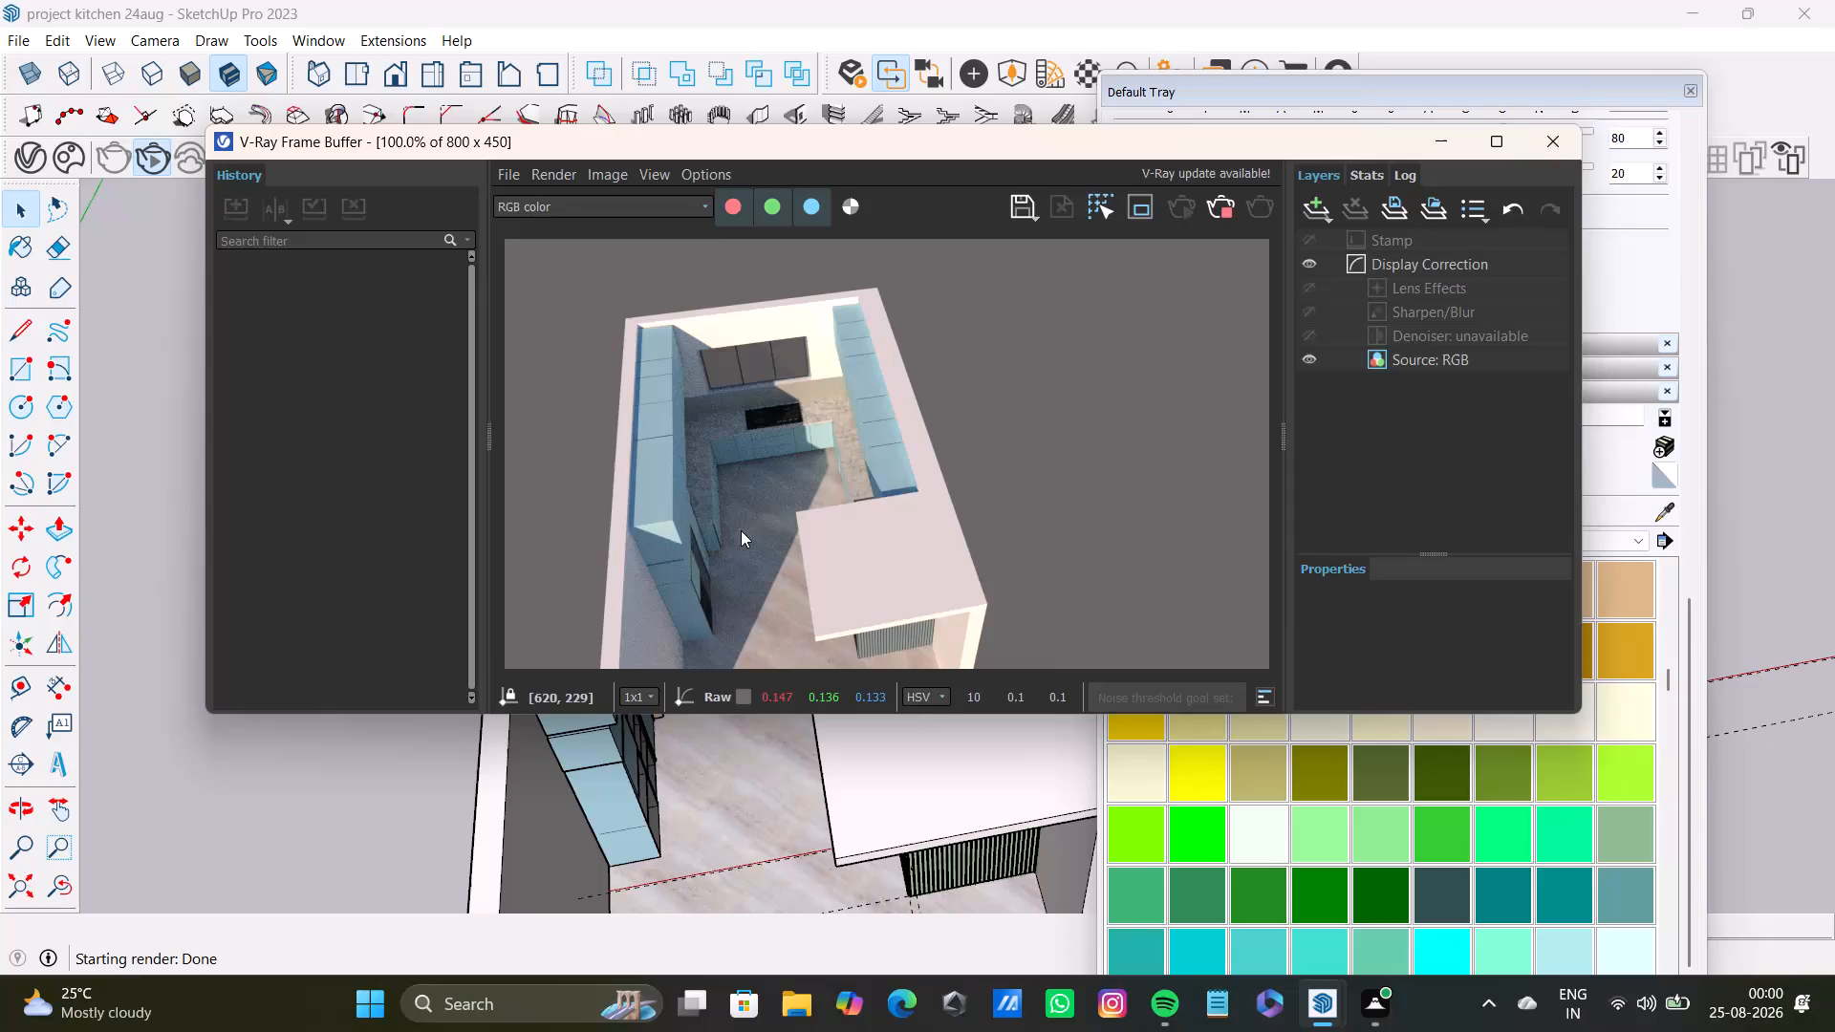
# Examine the rendered kitchen image, both whole and magnified around the worktop and wall cabinets.
pyautogui.scroll(5, 740, 451)
pyautogui.scroll(-7, 740, 458)
pyautogui.moveTo(763, 469); pyautogui.dragTo(760, 469, button='middle')
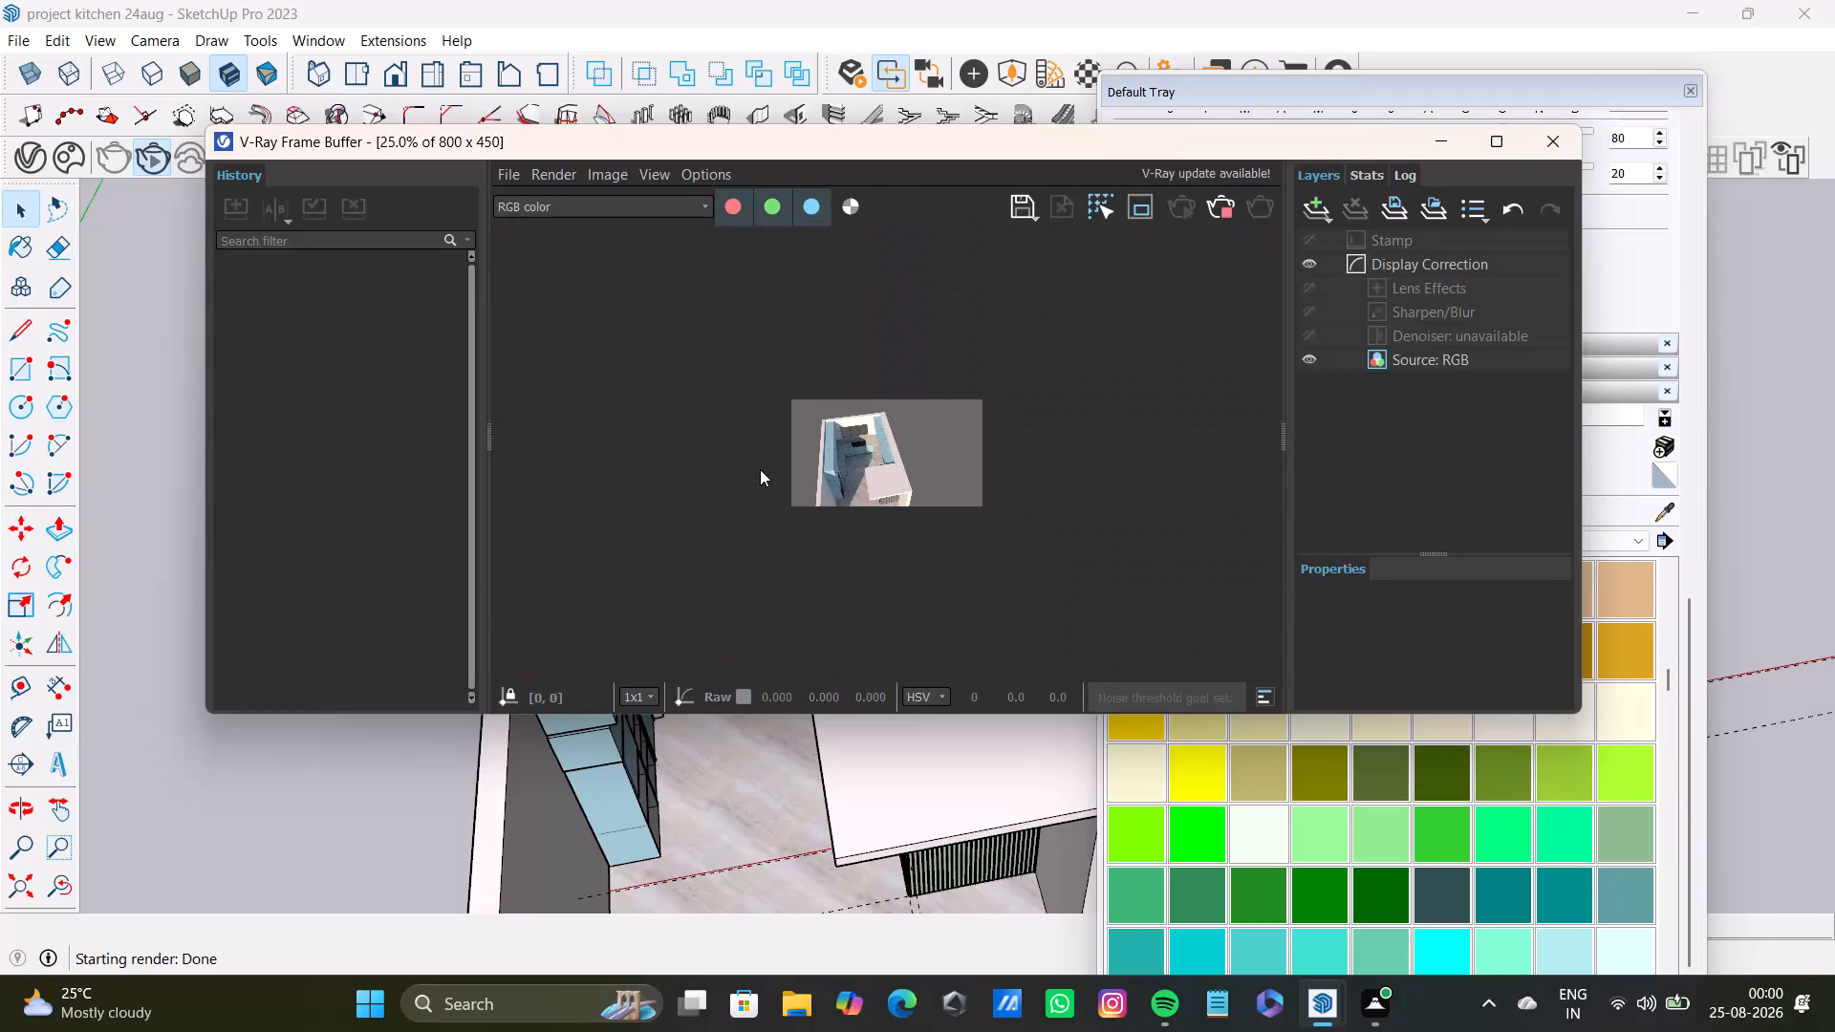
pyautogui.moveTo(760, 469); pyautogui.dragTo(915, 464, button='middle')
pyautogui.scroll(4, 862, 476)
pyautogui.scroll(-2, 860, 475)
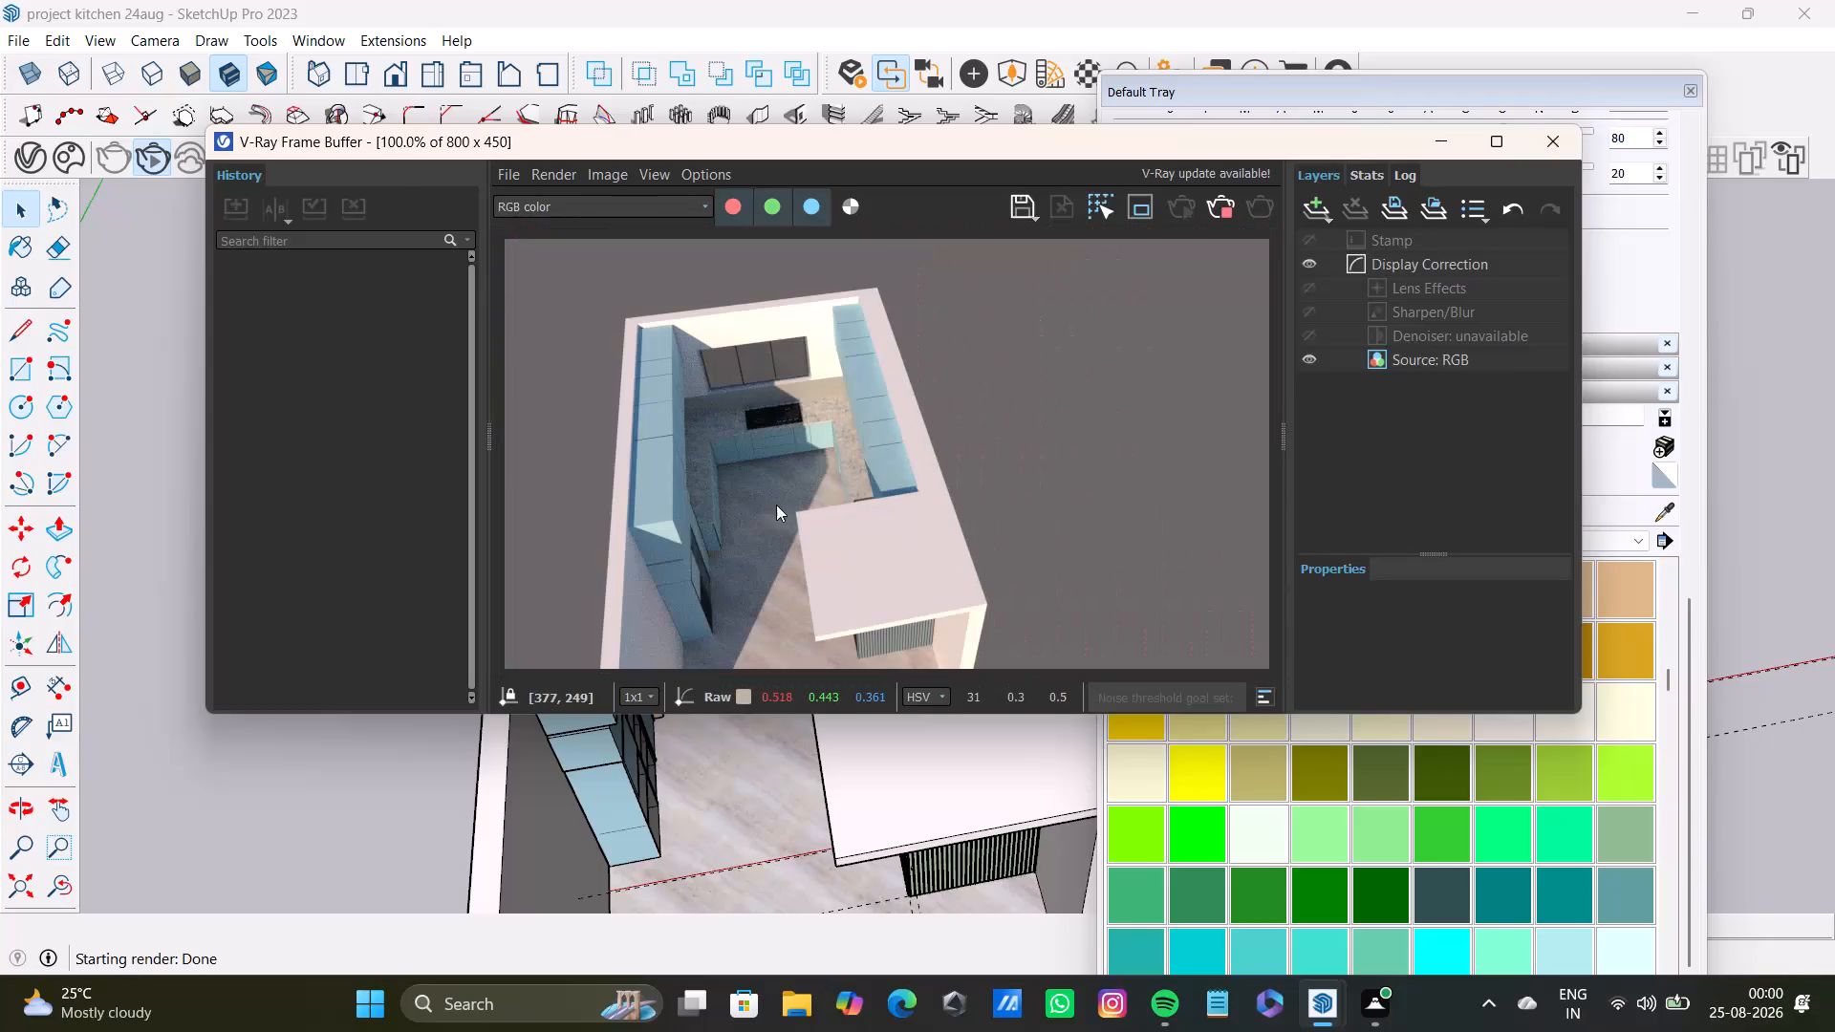
pyautogui.moveTo(776, 505); pyautogui.dragTo(776, 570, button='middle')
pyautogui.scroll(-1, 843, 577)
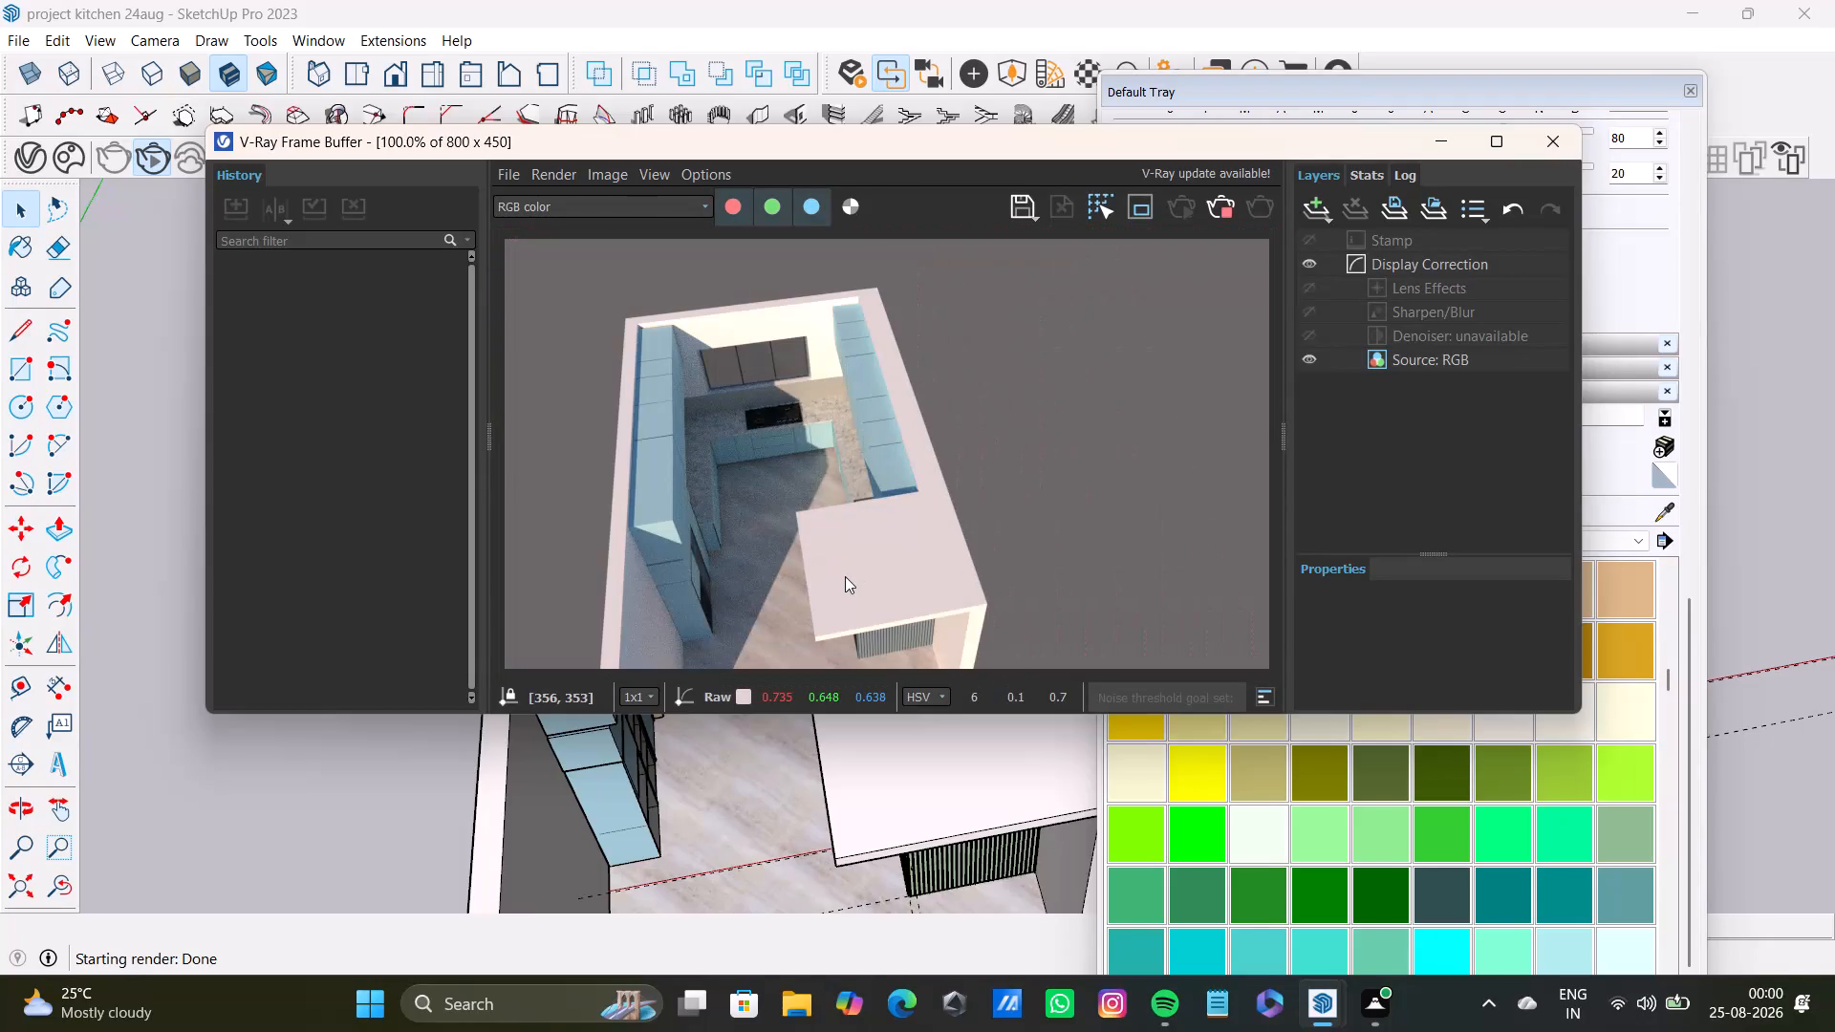
pyautogui.scroll(1, 843, 578)
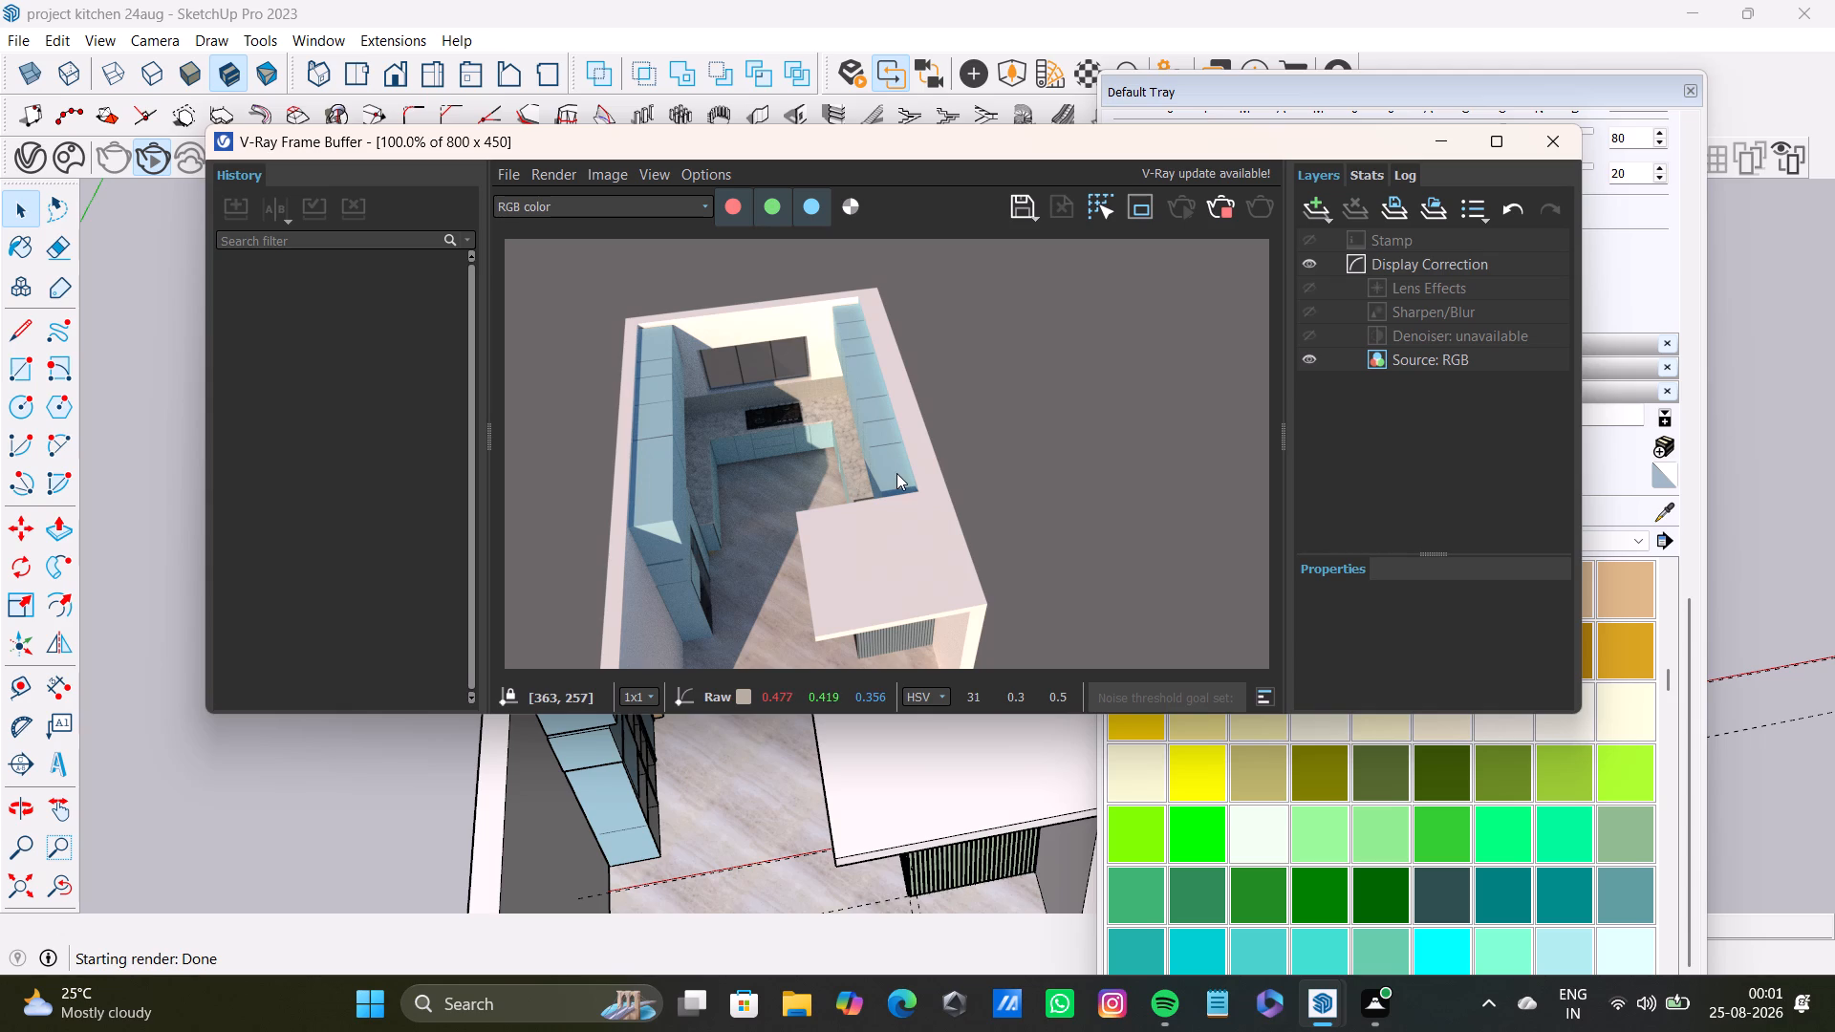
pyautogui.scroll(-1, 702, 144)
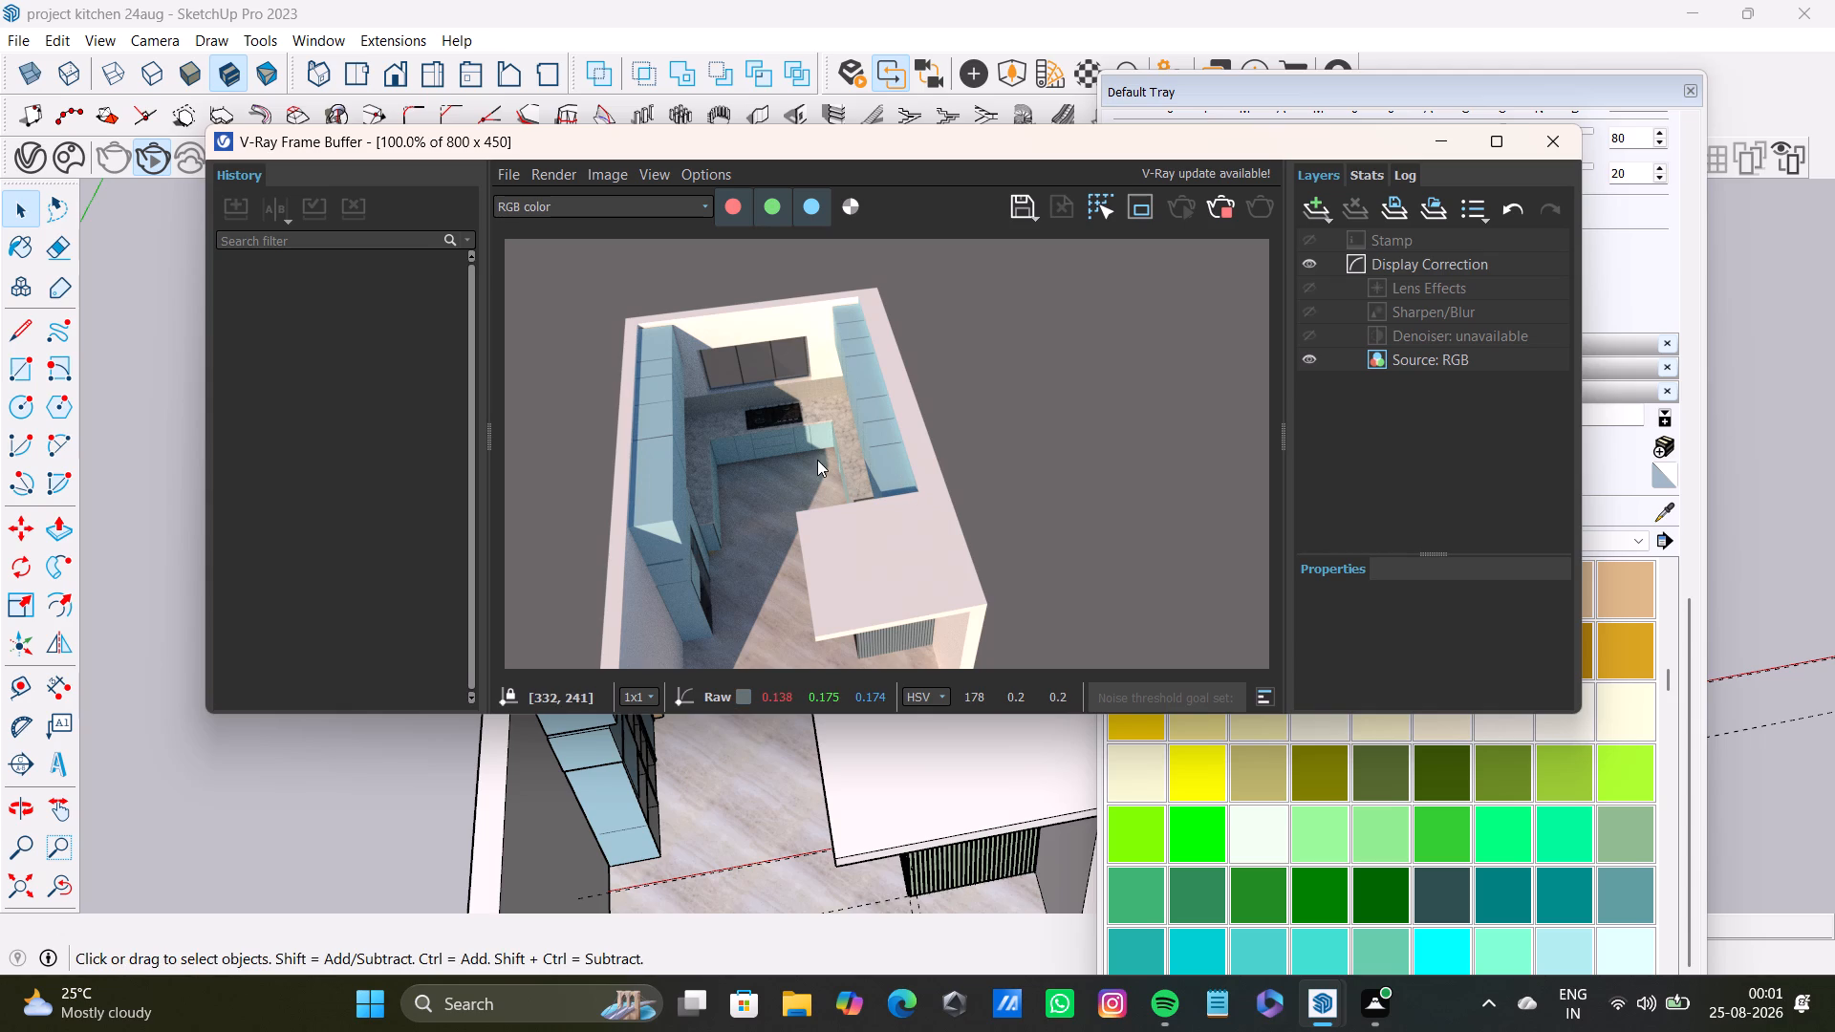
pyautogui.scroll(-3, 817, 460)
pyautogui.scroll(7, 862, 473)
pyautogui.moveTo(870, 478); pyautogui.dragTo(867, 489, button='middle')
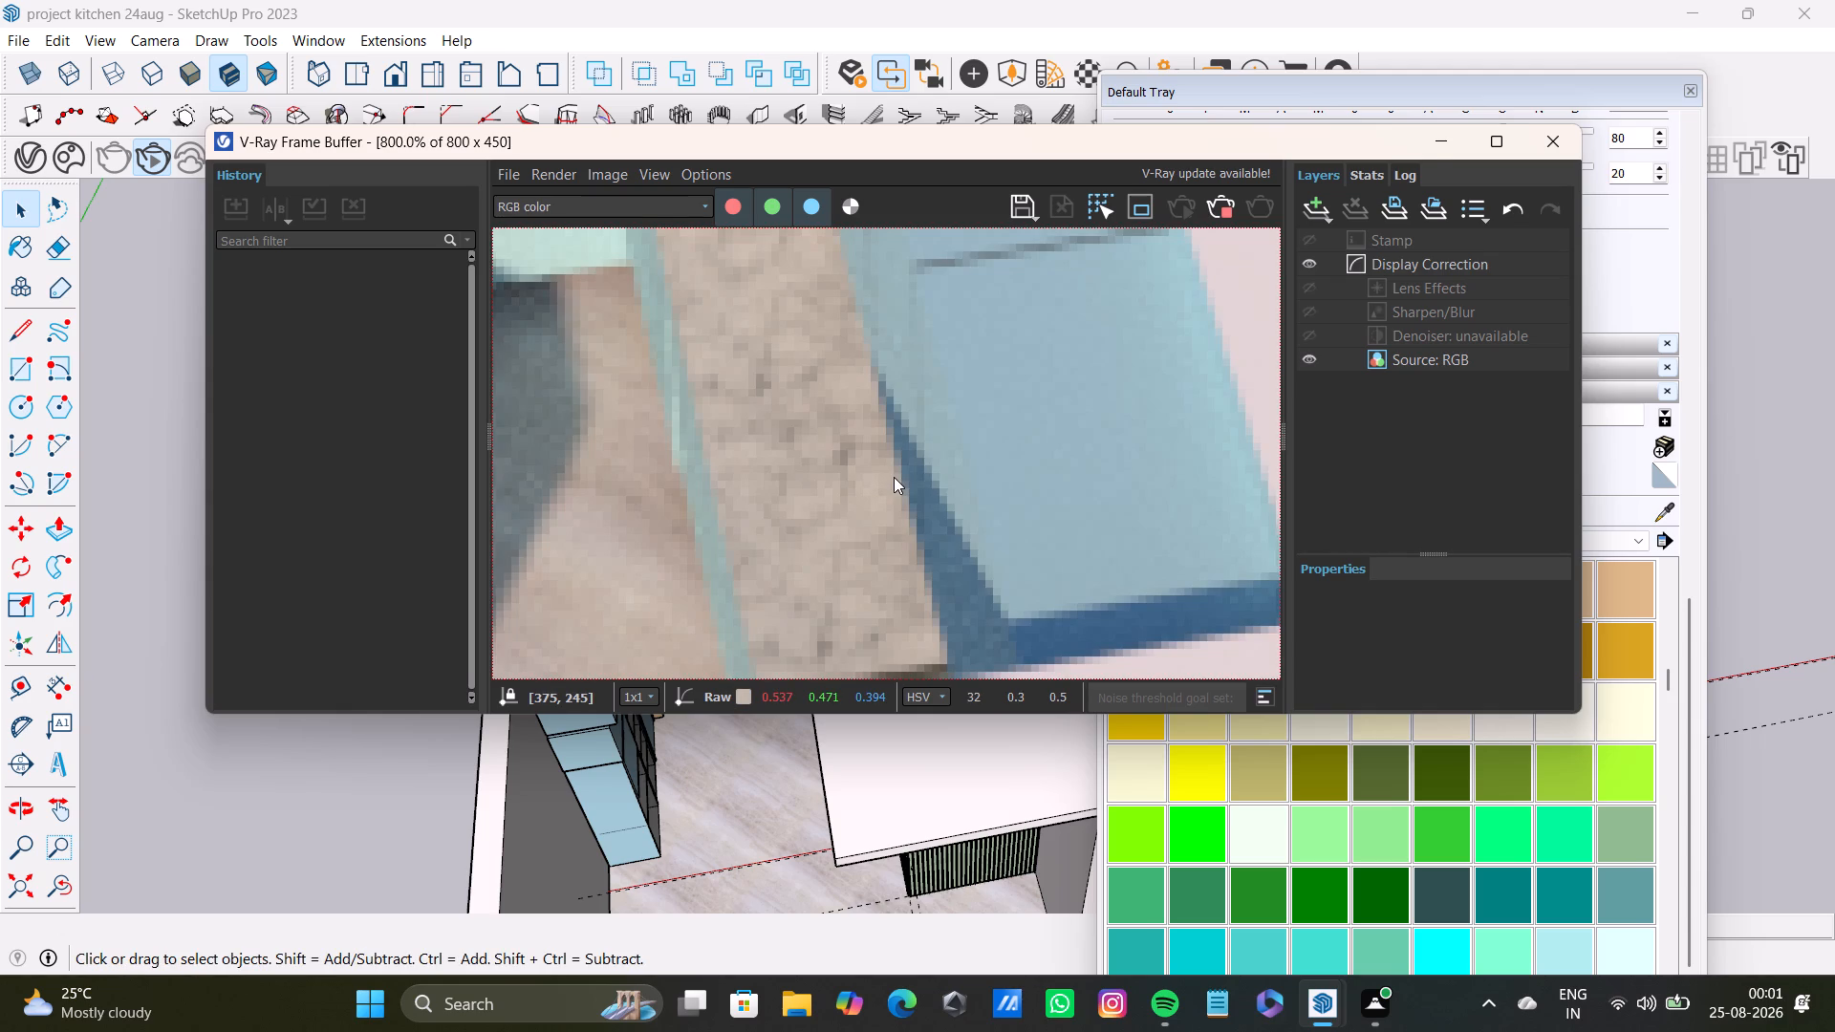
# Close the V-Ray frame buffer and examine the end of the base cabinets and their plinth beside the tall unit.
pyautogui.click(1548, 140)
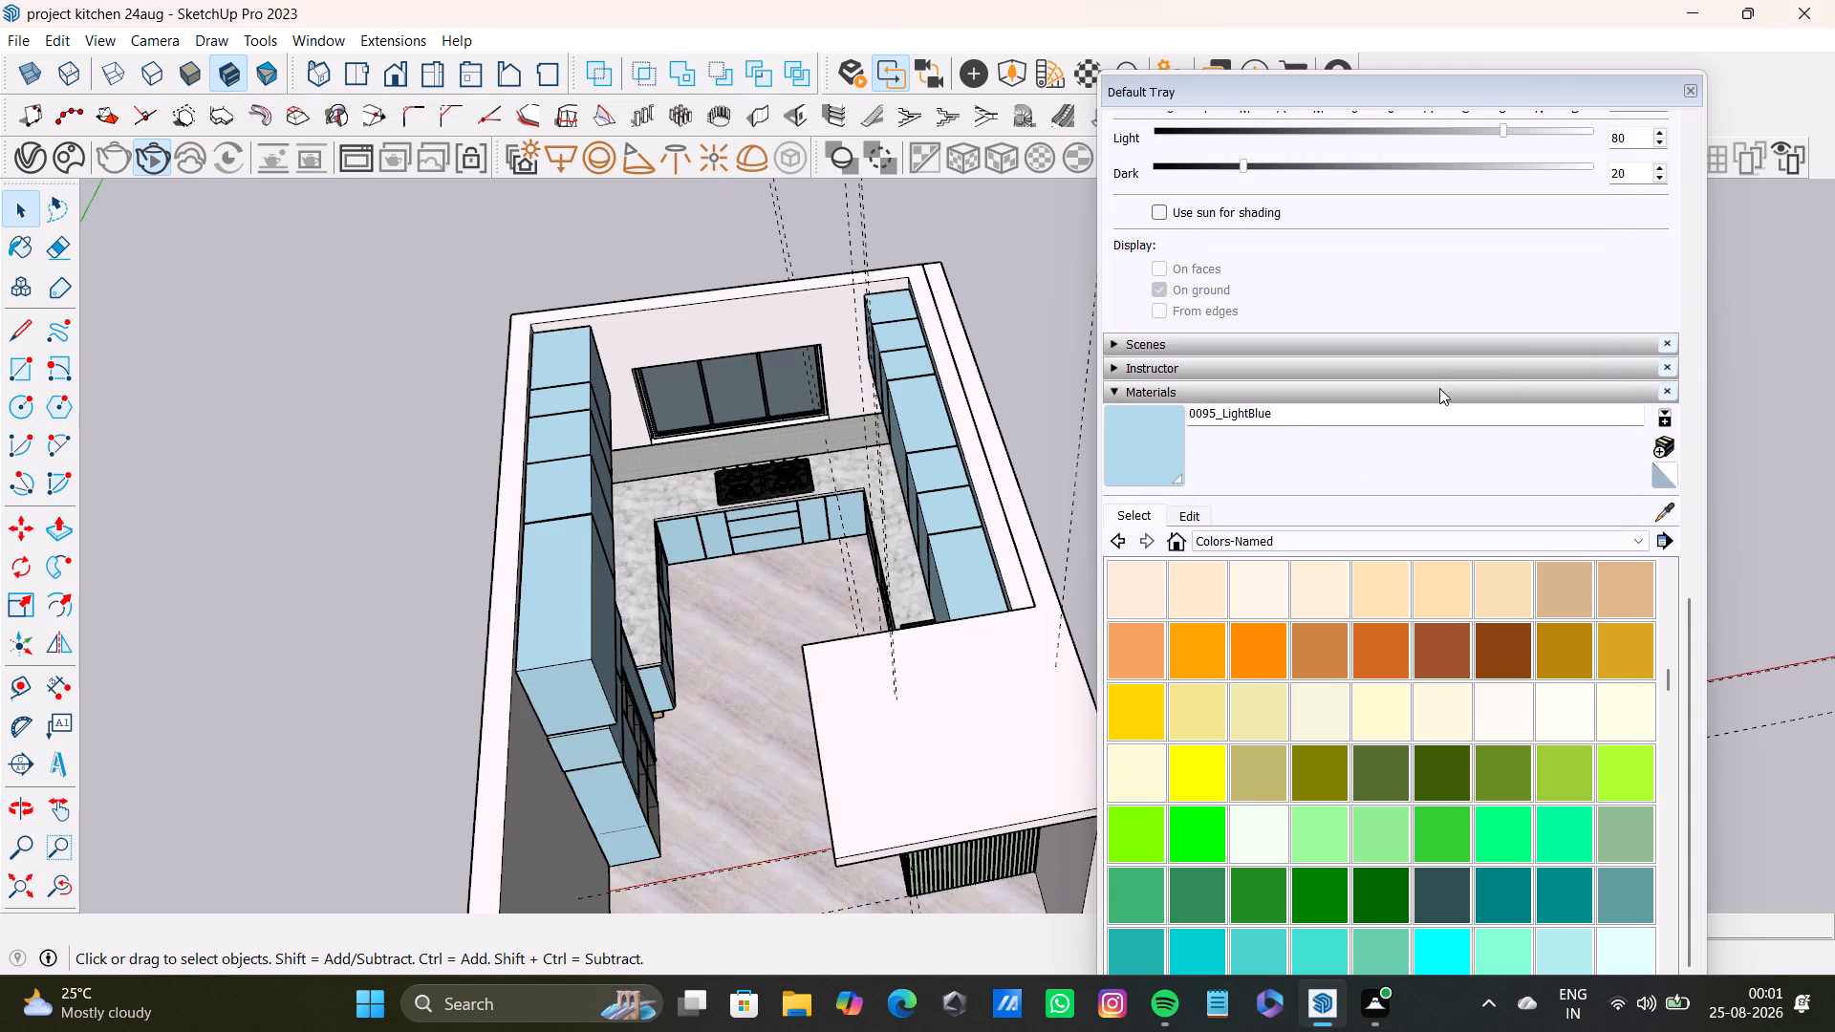
pyautogui.moveTo(793, 611); pyautogui.dragTo(626, 627, button='middle')
pyautogui.scroll(6, 683, 602)
pyautogui.moveTo(708, 586); pyautogui.dragTo(623, 609, button='middle')
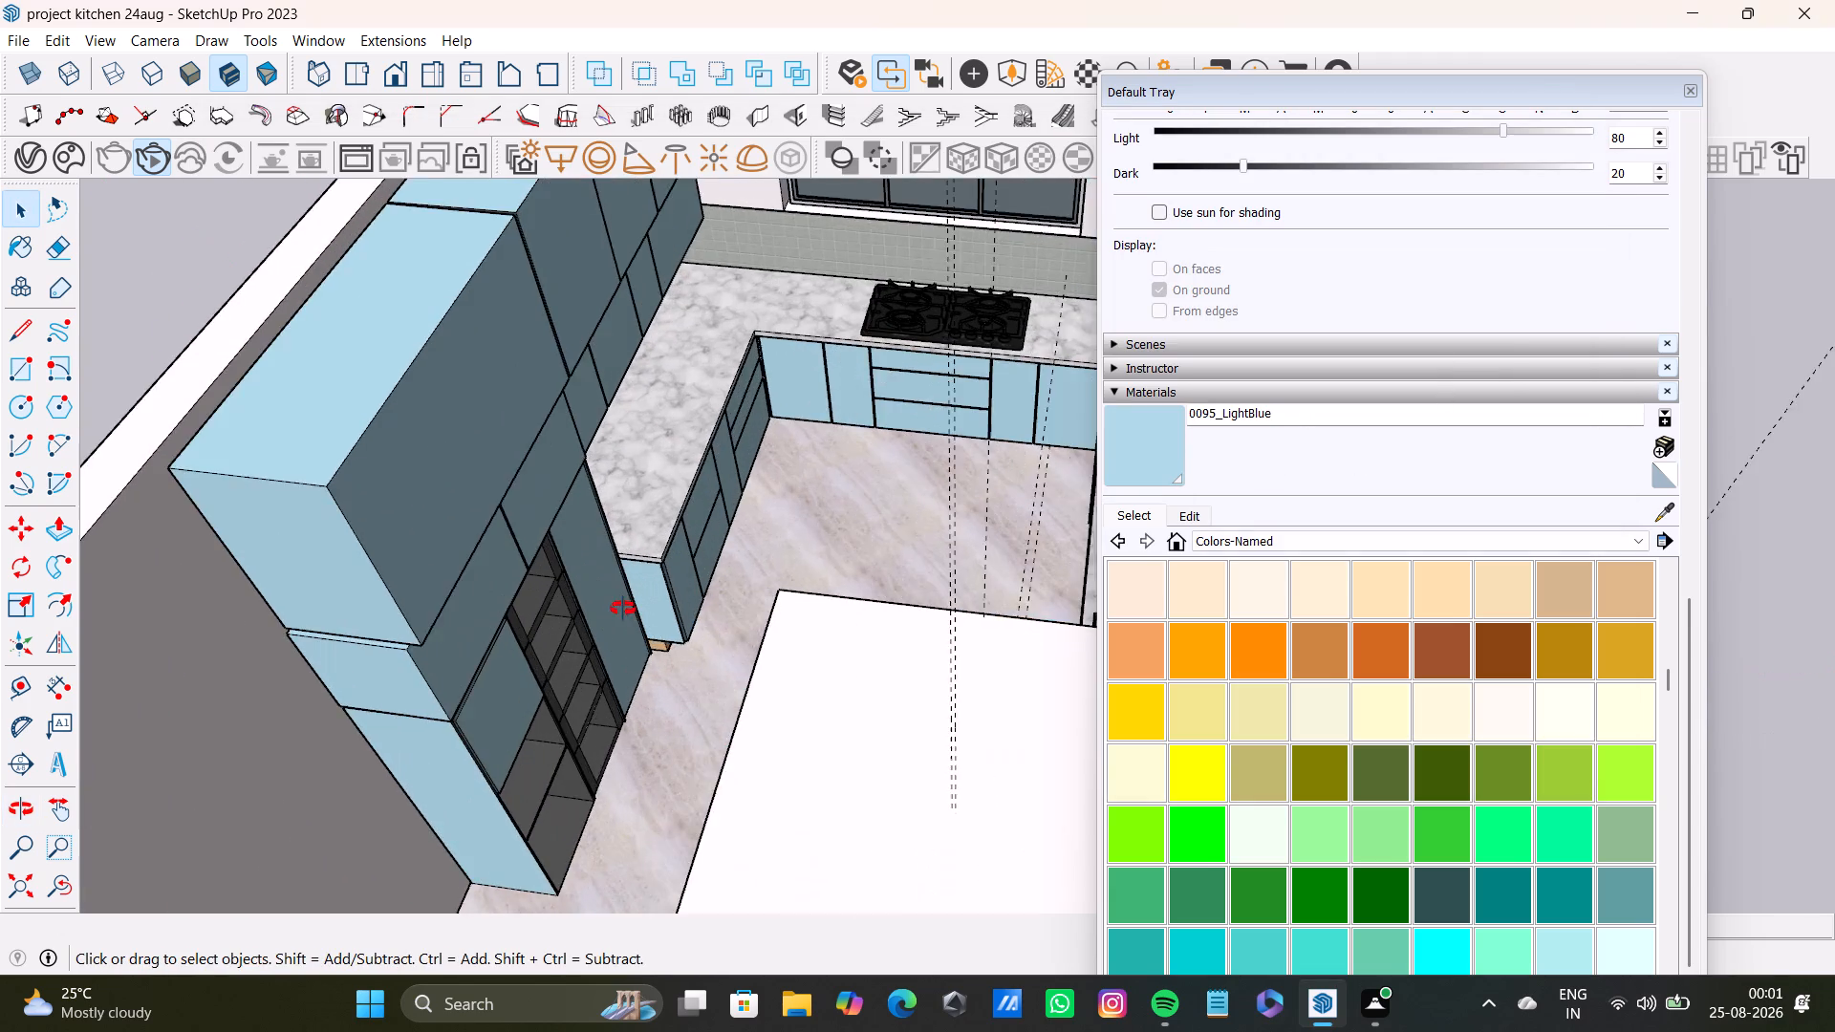
pyautogui.moveTo(623, 609); pyautogui.dragTo(616, 622, button='middle')
pyautogui.scroll(16, 682, 566)
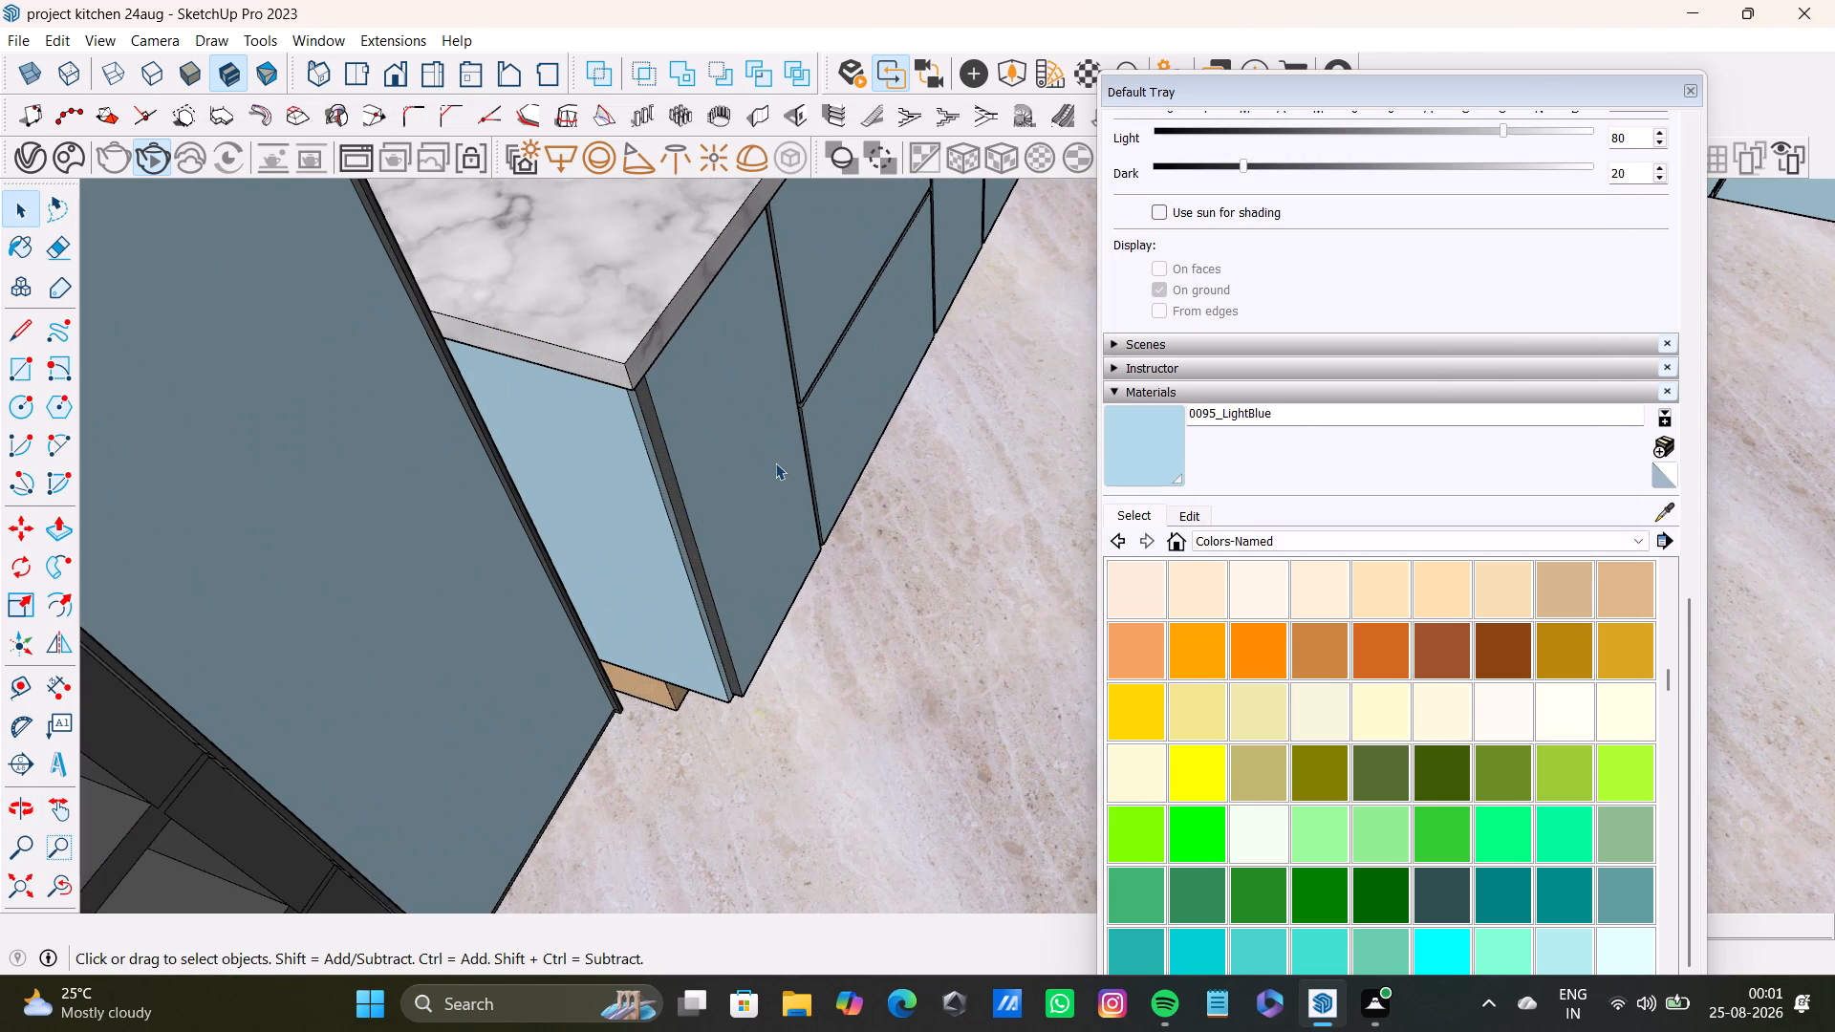
pyautogui.click(775, 462)
pyautogui.click(775, 462)
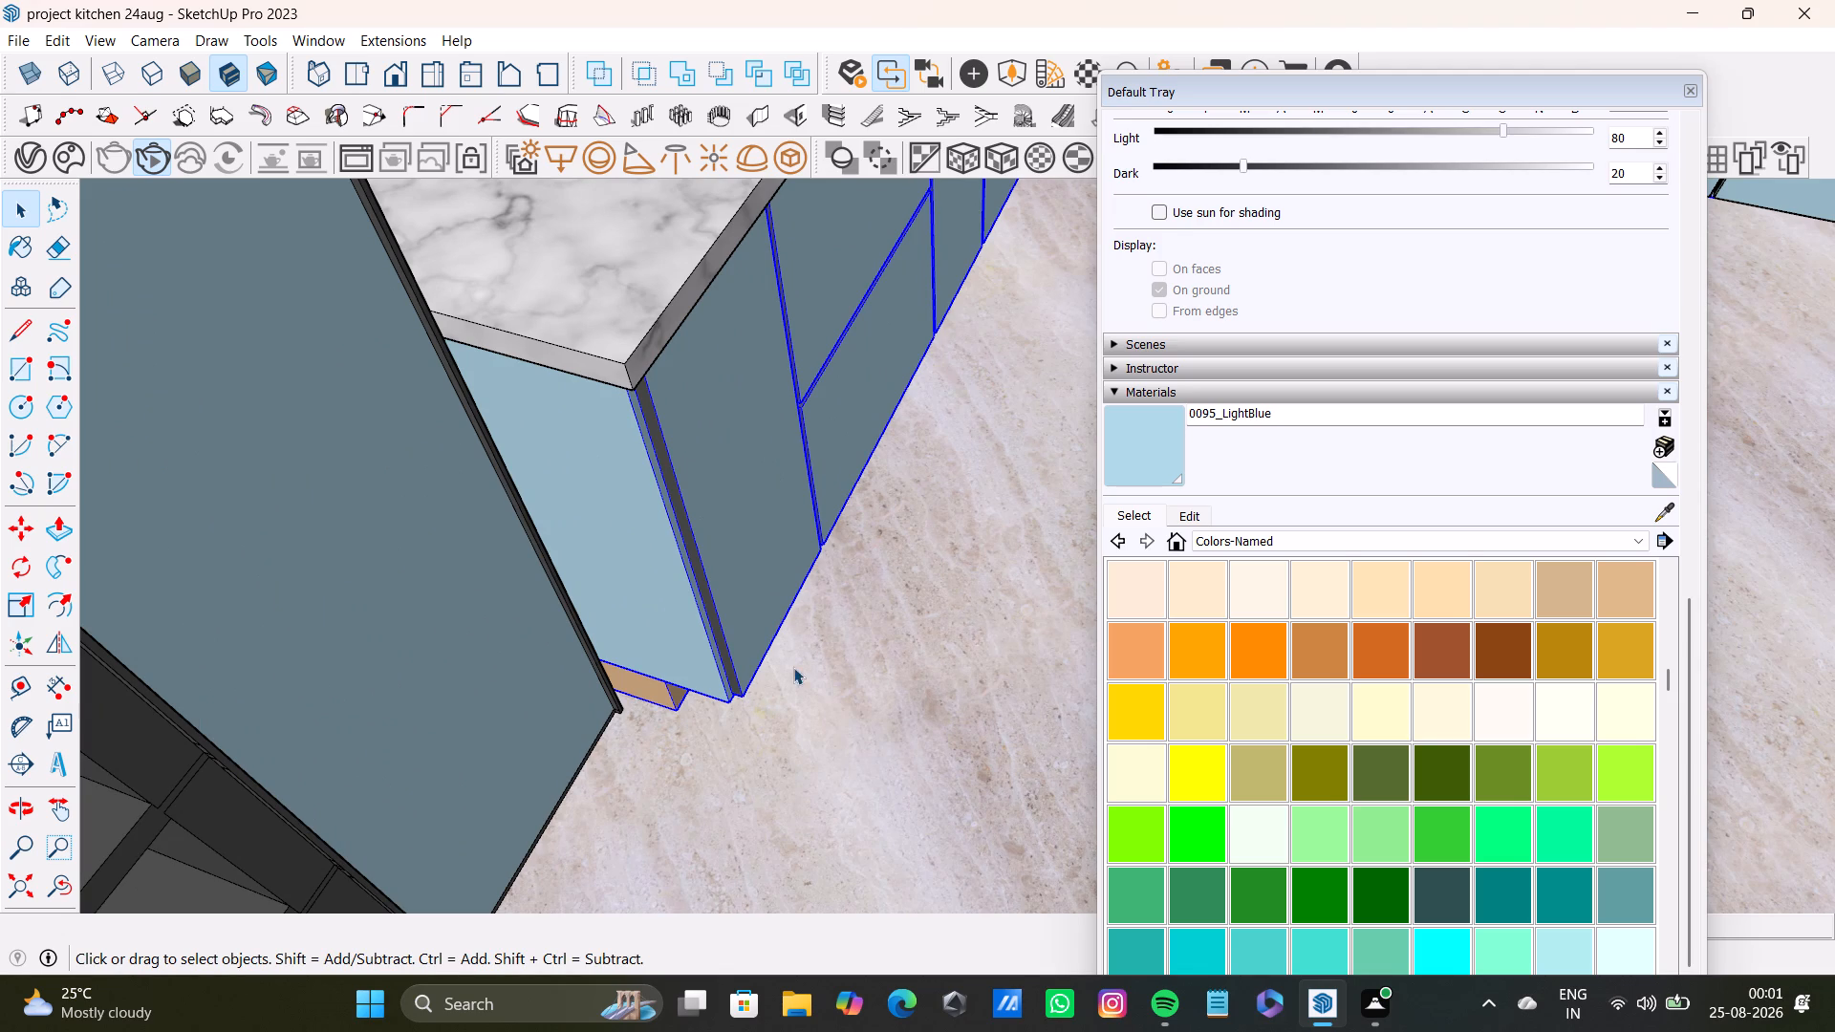
pyautogui.scroll(-20, 825, 720)
pyautogui.scroll(-2, 825, 720)
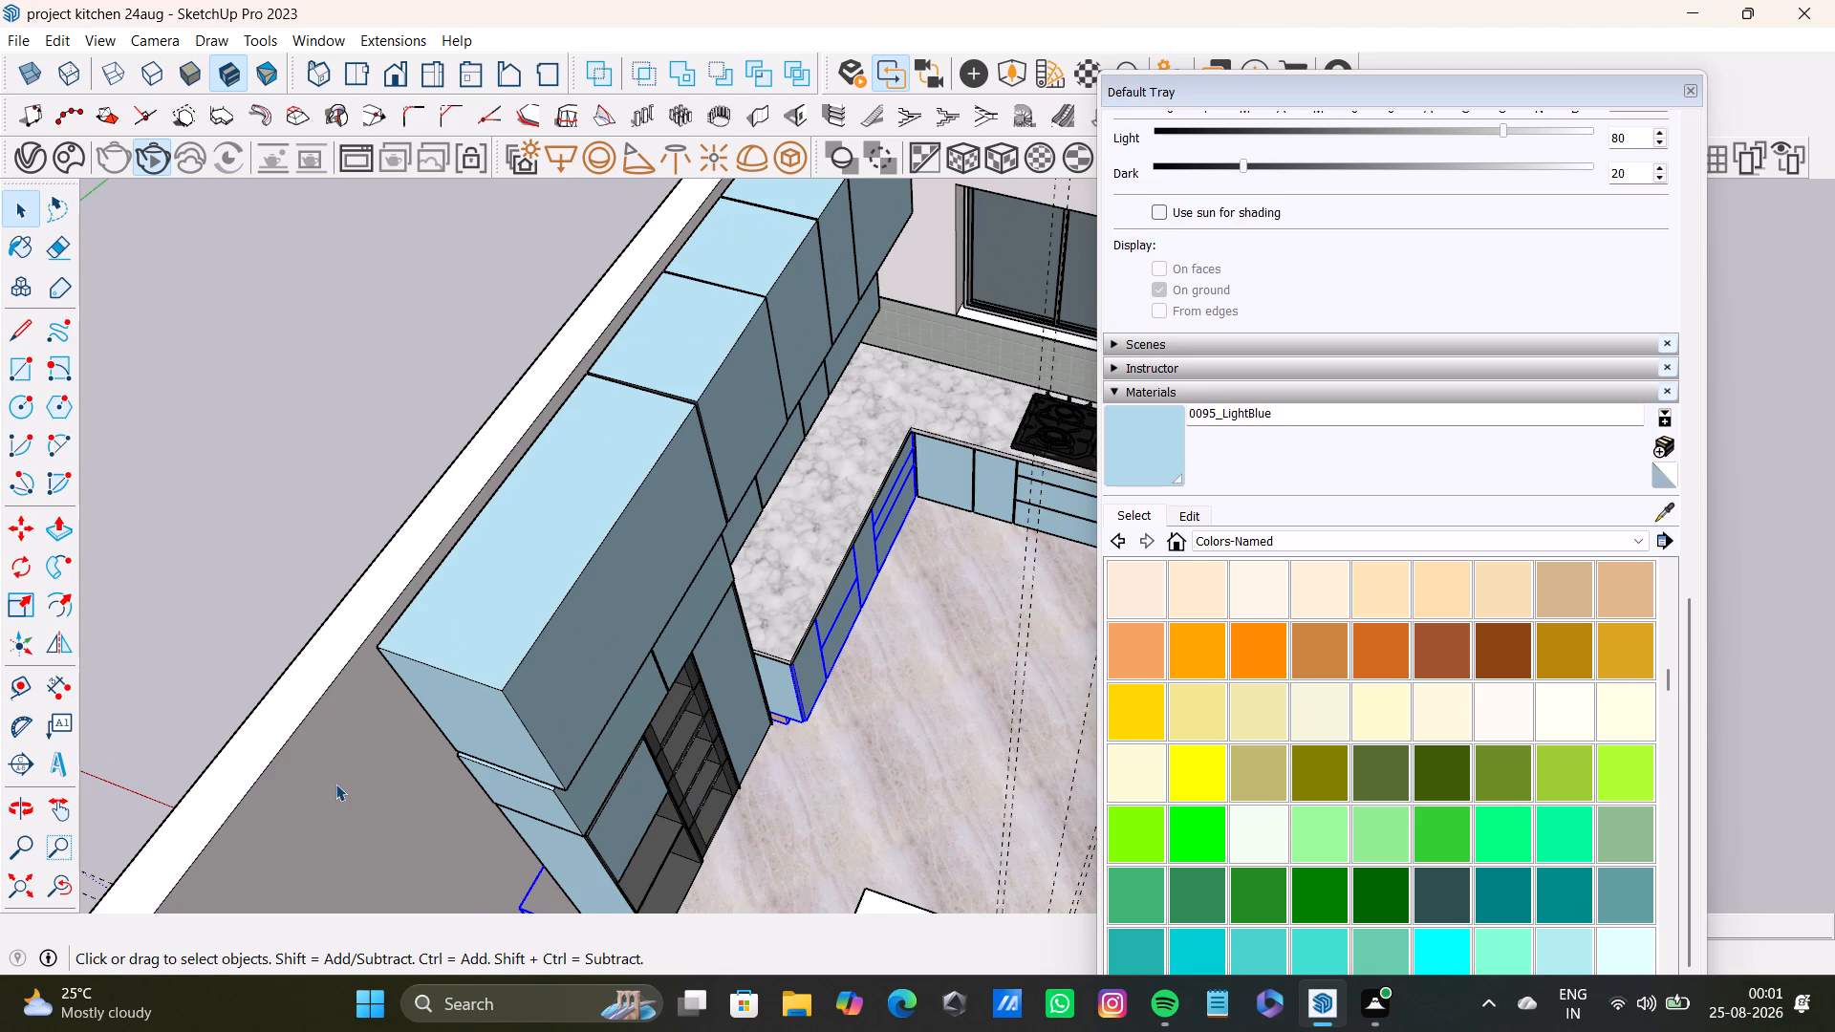
pyautogui.click(307, 447)
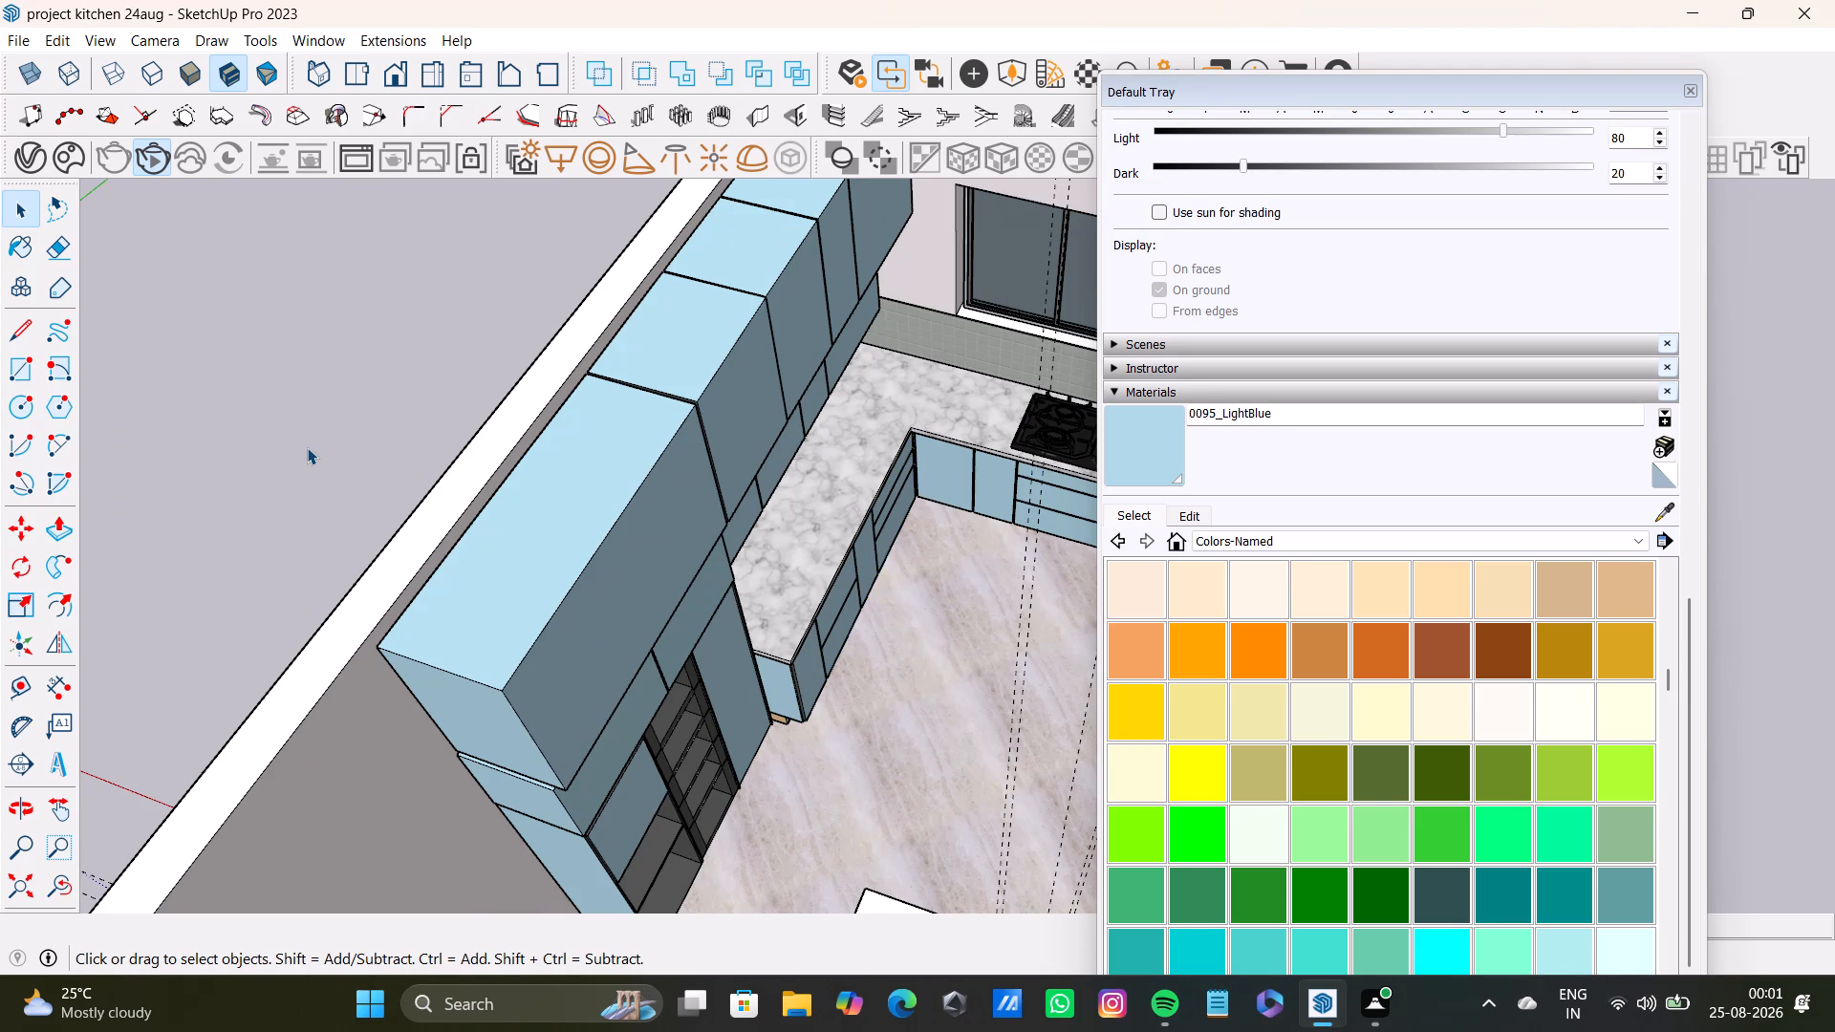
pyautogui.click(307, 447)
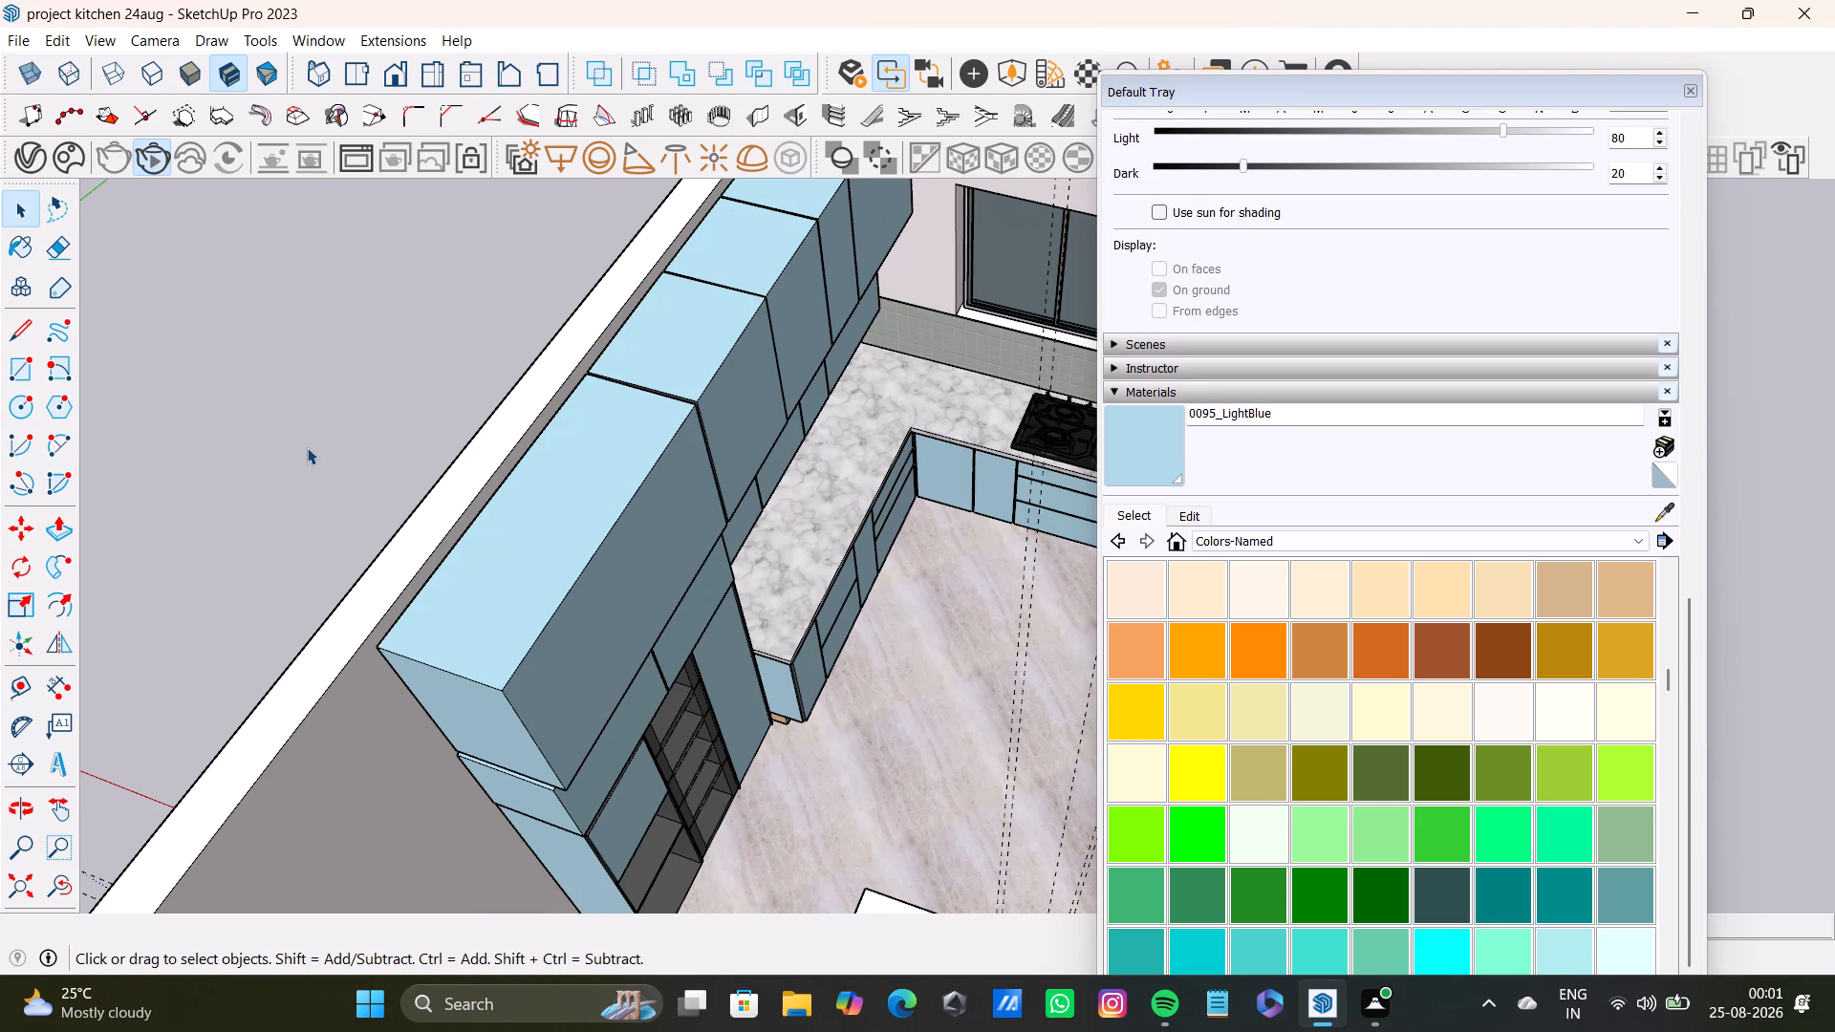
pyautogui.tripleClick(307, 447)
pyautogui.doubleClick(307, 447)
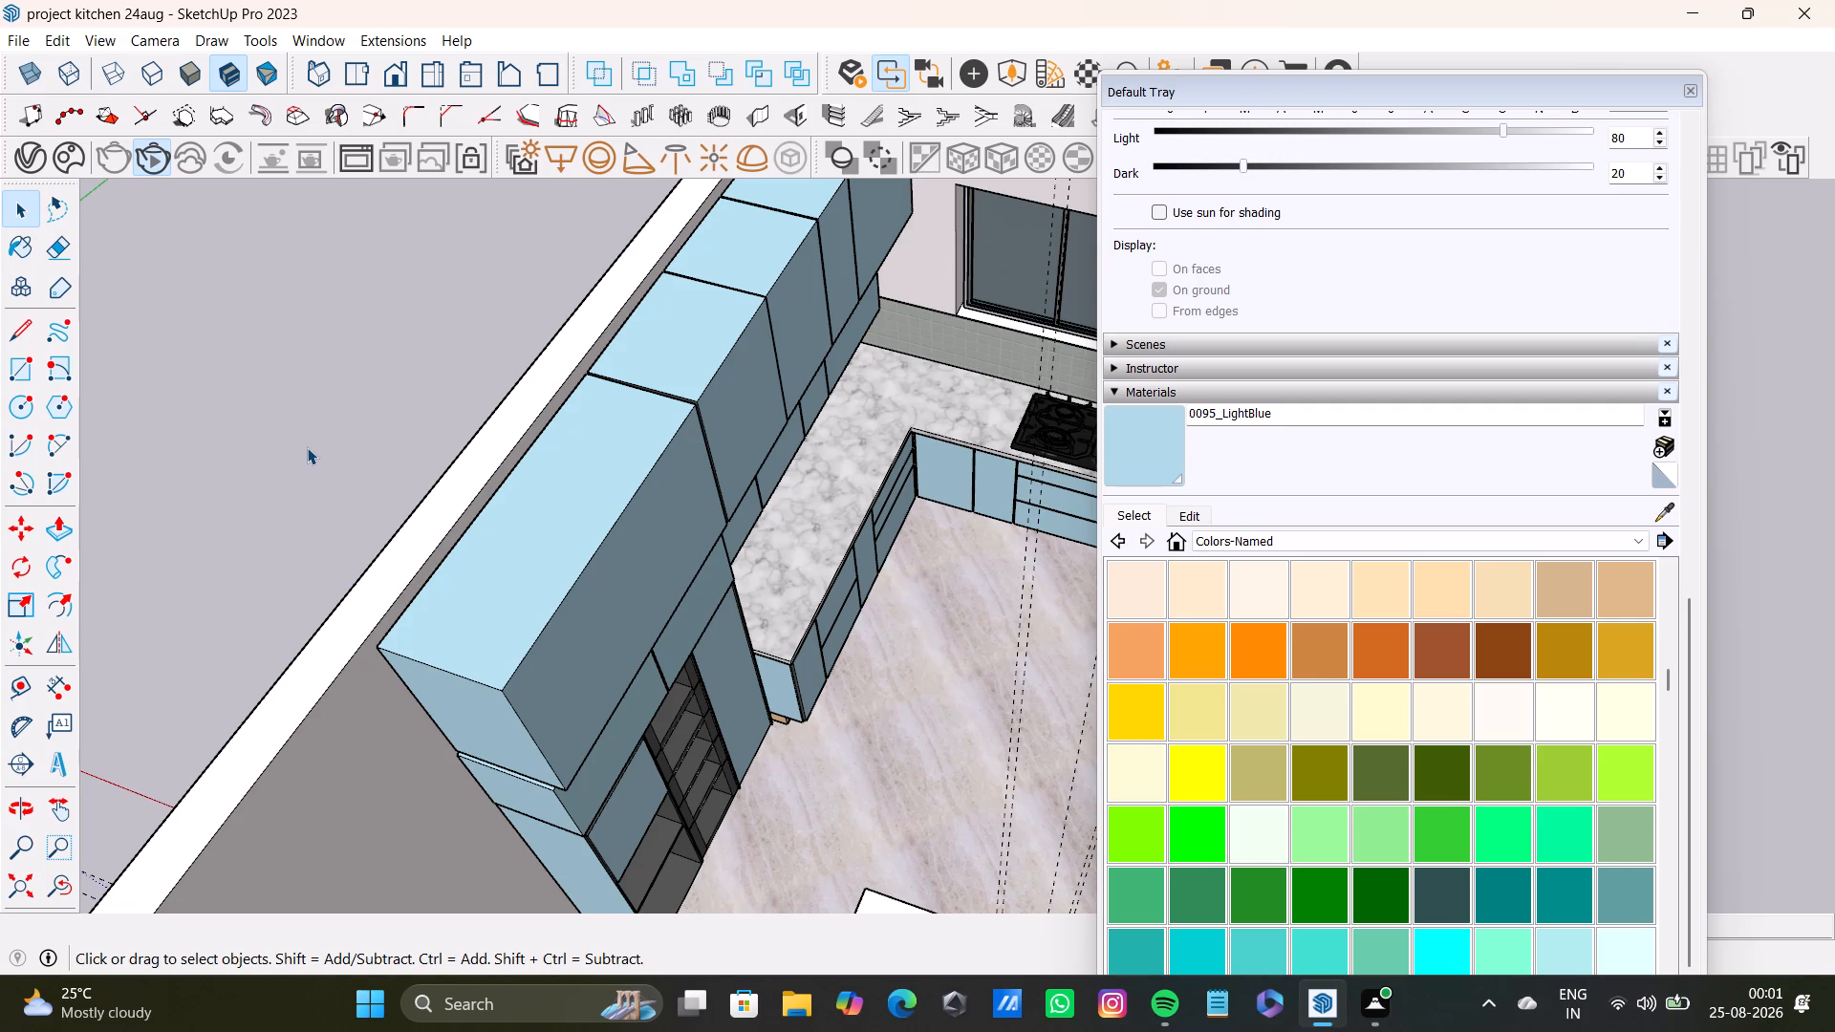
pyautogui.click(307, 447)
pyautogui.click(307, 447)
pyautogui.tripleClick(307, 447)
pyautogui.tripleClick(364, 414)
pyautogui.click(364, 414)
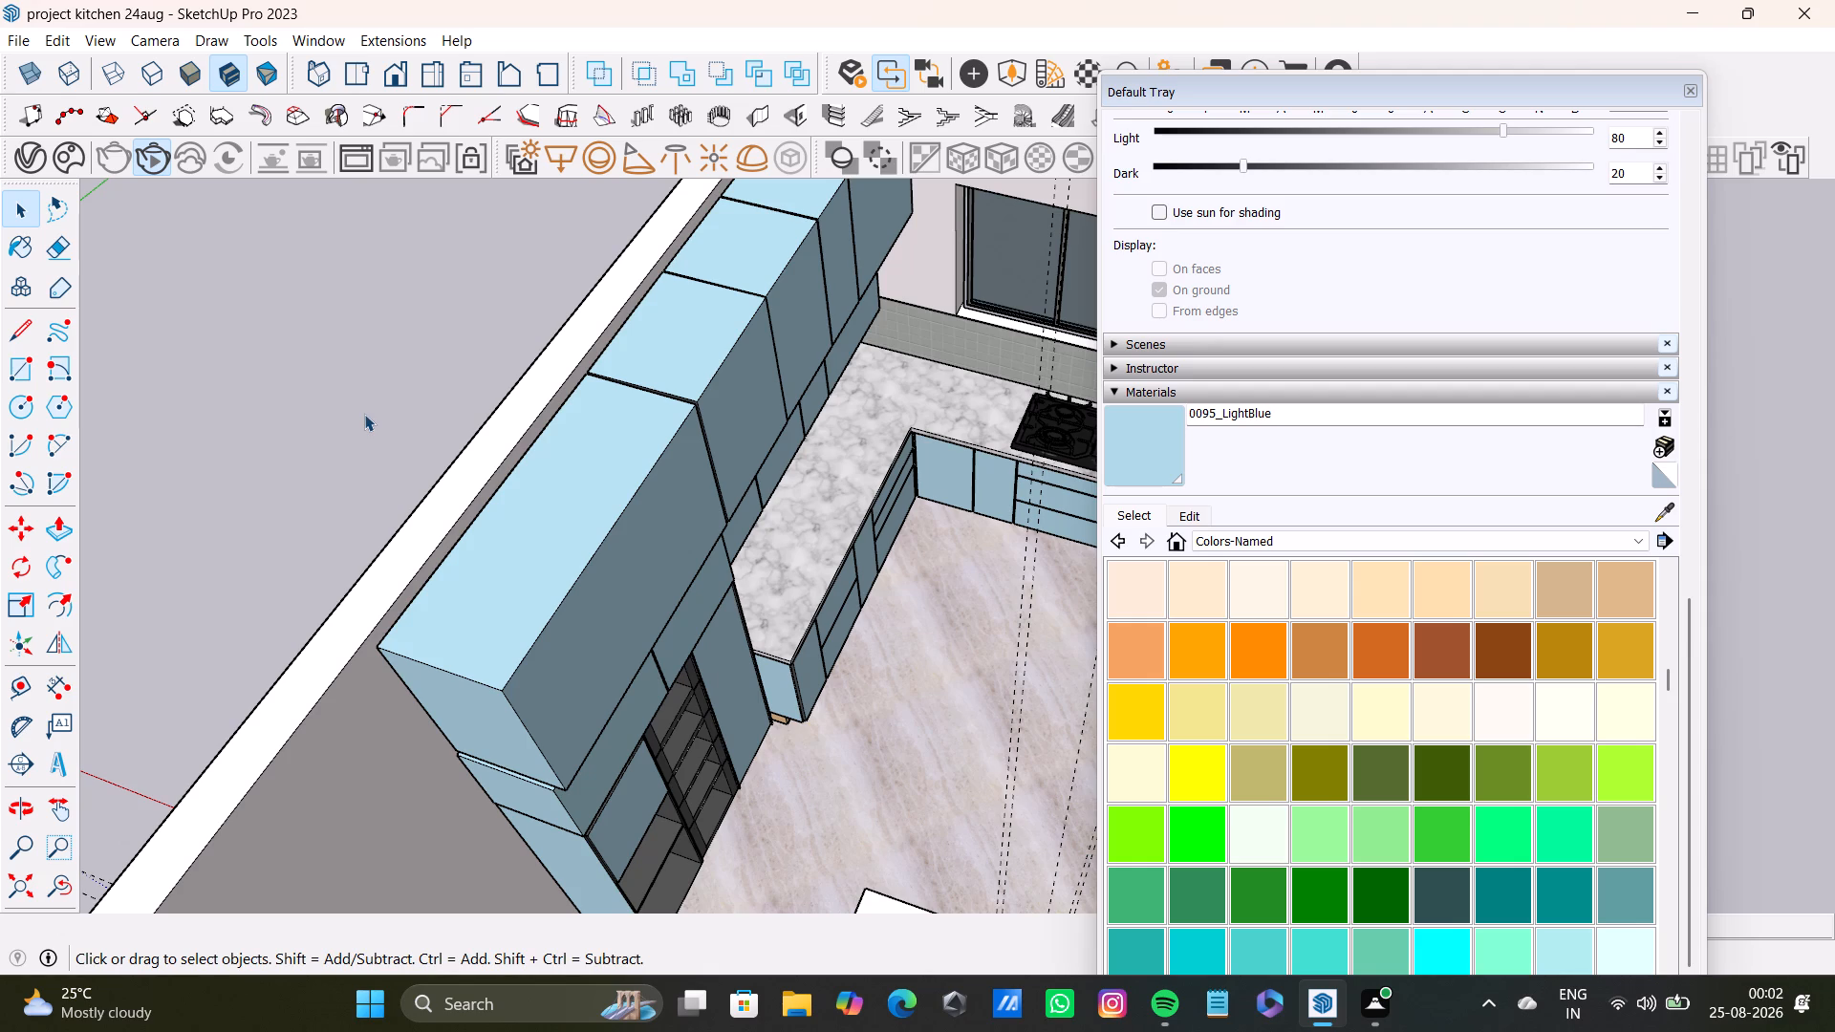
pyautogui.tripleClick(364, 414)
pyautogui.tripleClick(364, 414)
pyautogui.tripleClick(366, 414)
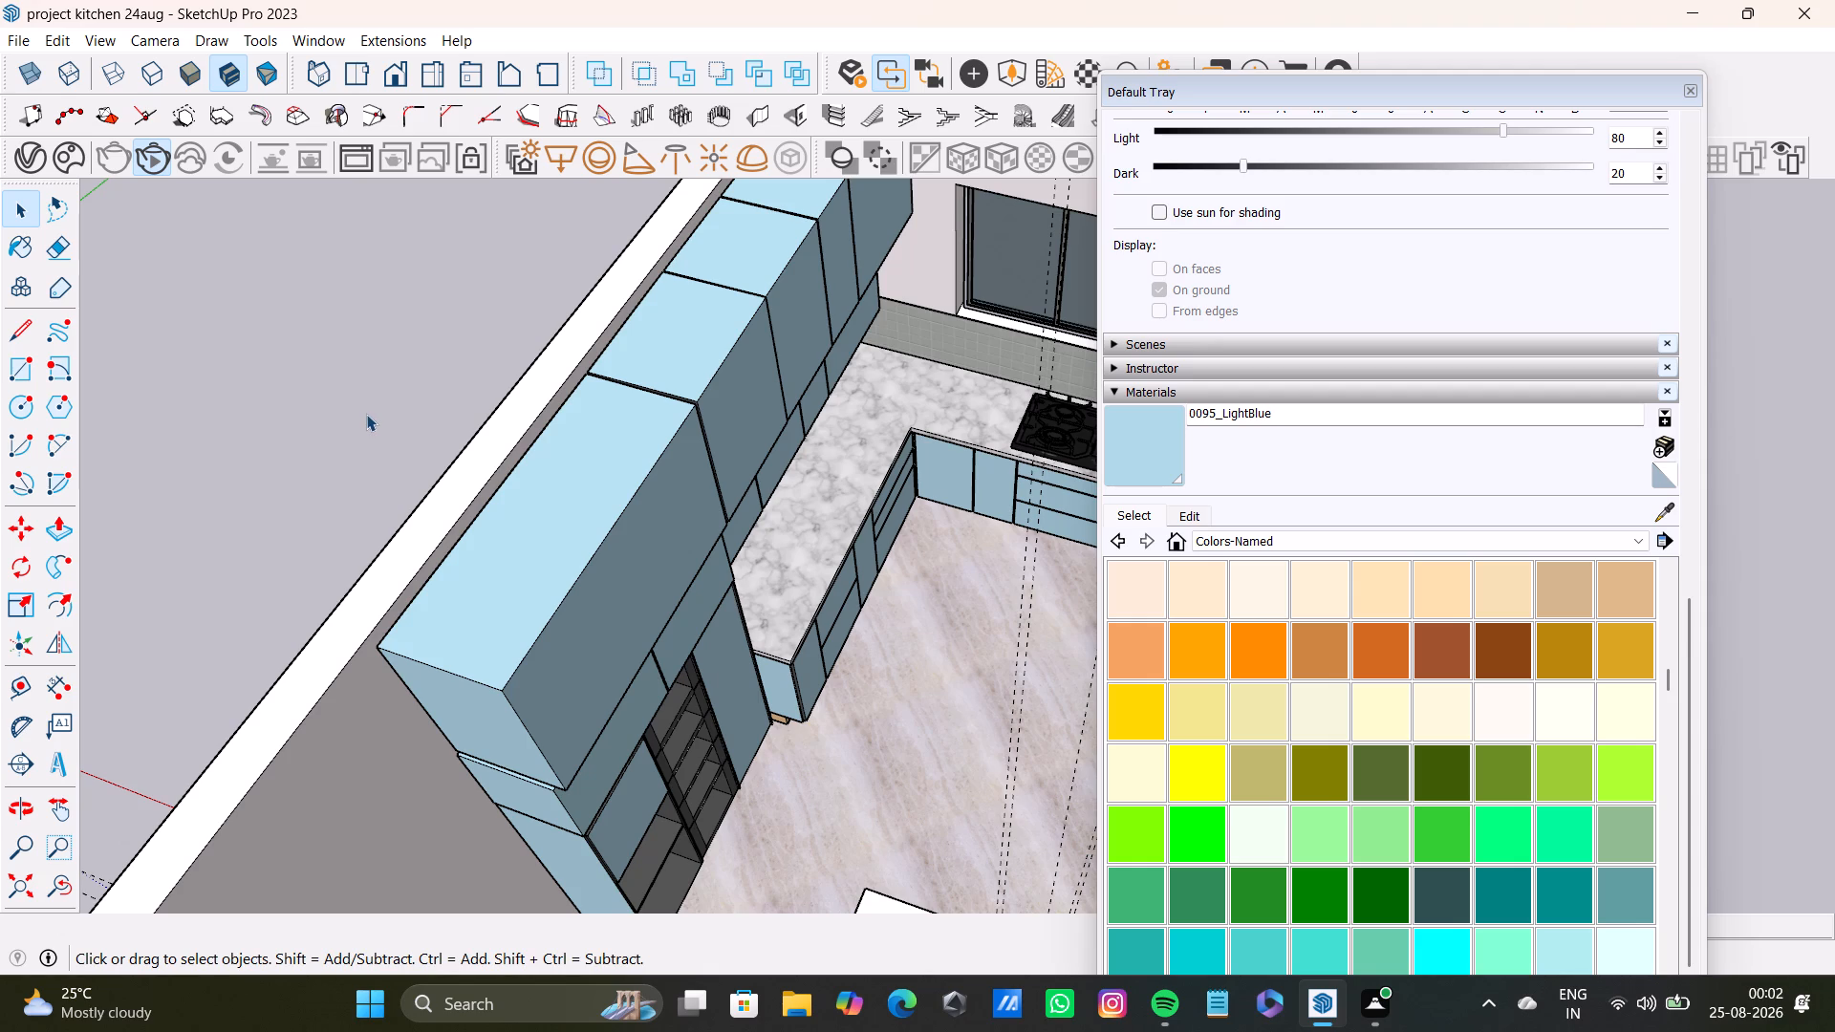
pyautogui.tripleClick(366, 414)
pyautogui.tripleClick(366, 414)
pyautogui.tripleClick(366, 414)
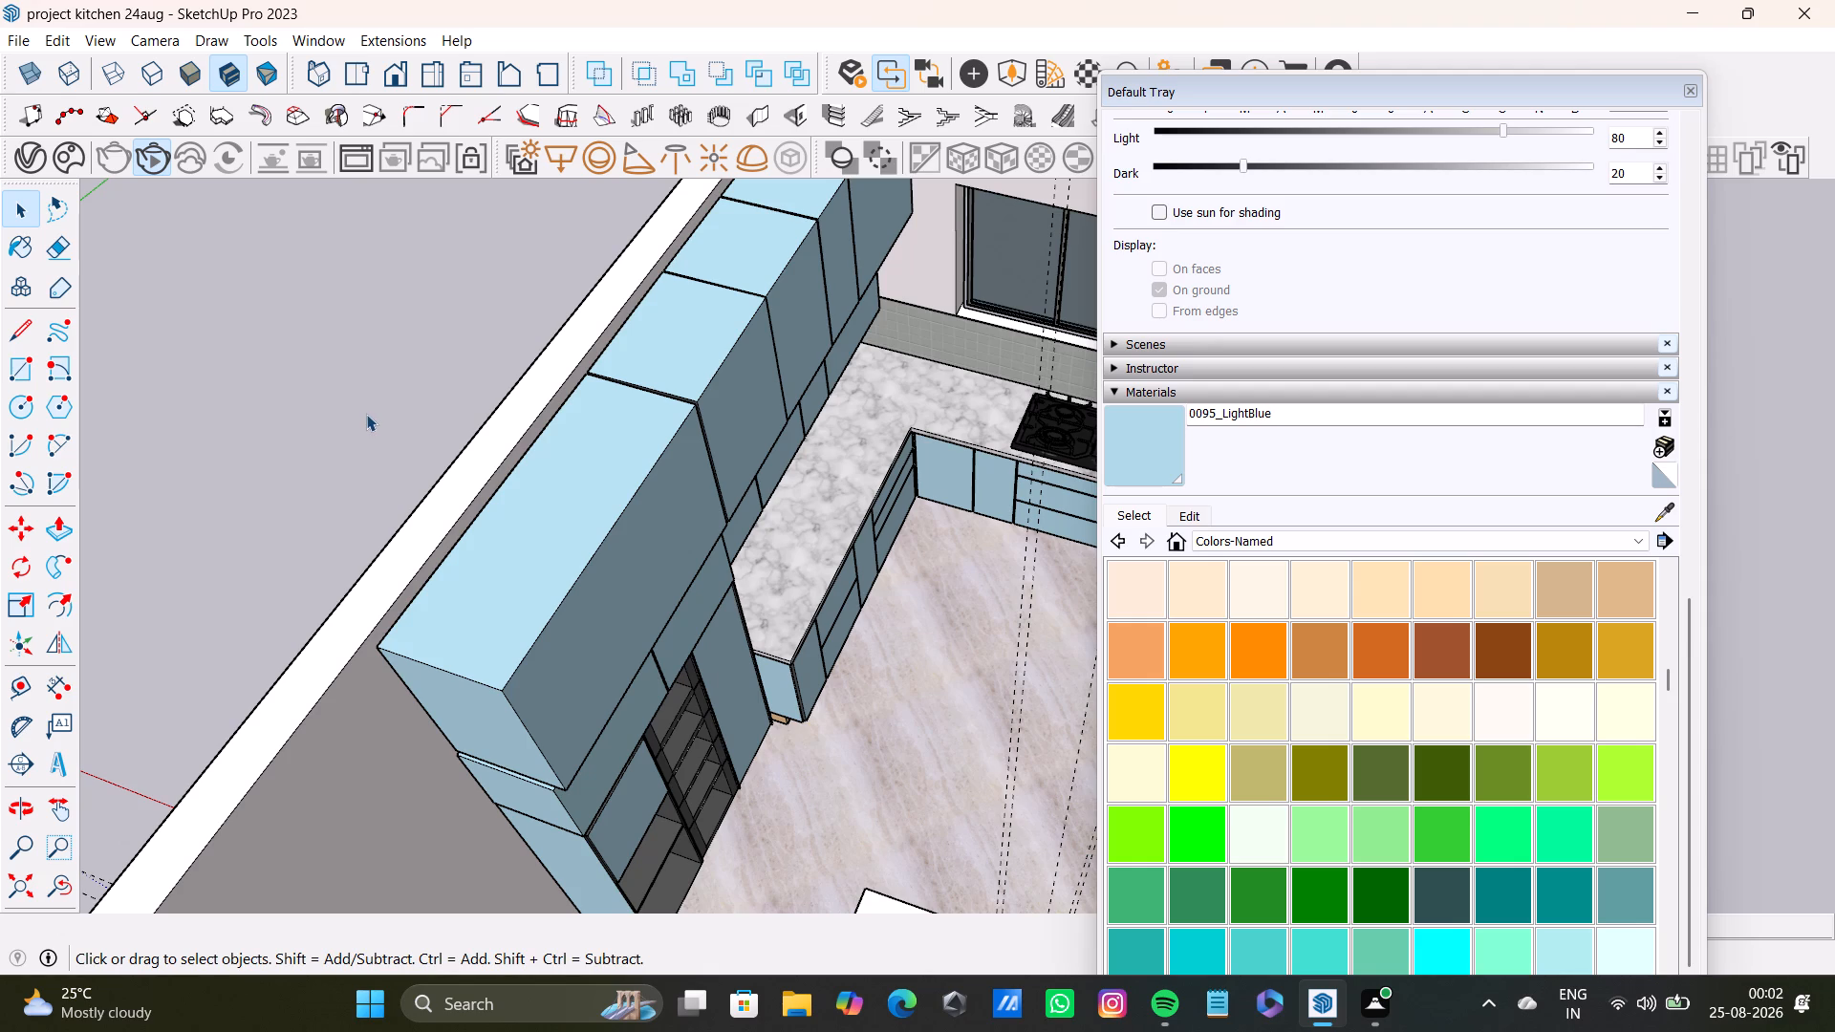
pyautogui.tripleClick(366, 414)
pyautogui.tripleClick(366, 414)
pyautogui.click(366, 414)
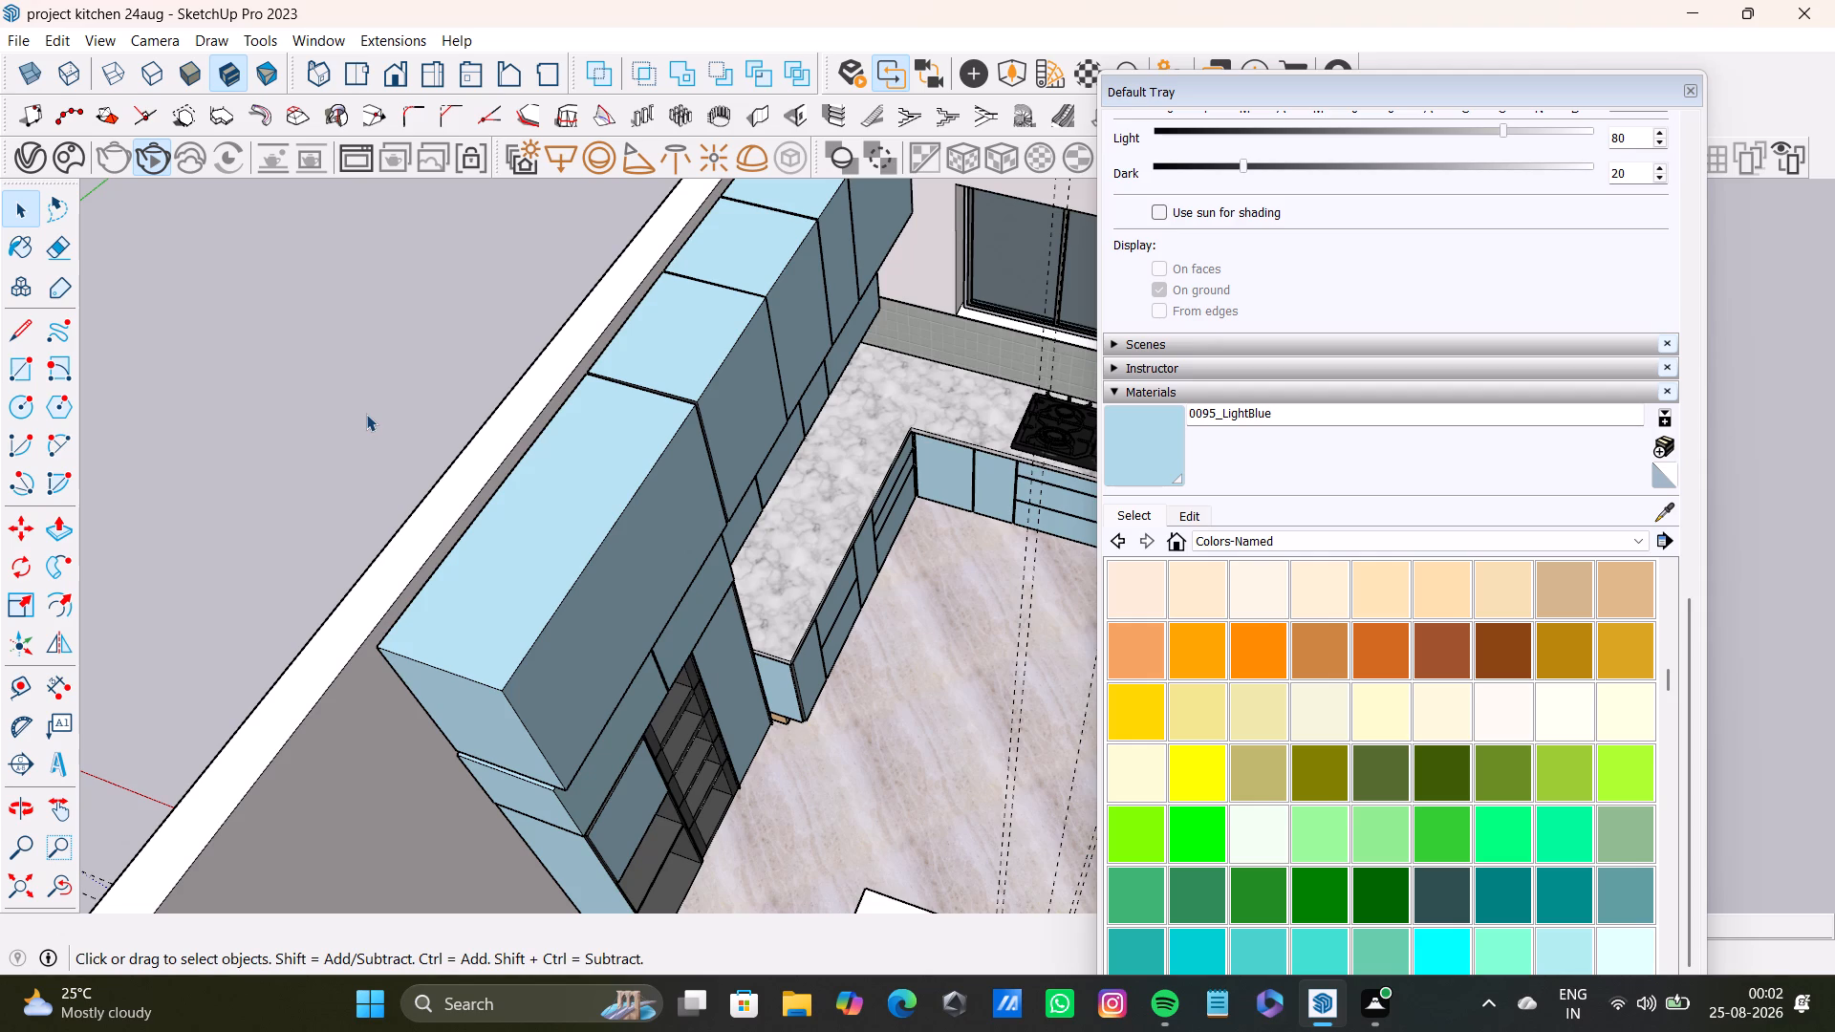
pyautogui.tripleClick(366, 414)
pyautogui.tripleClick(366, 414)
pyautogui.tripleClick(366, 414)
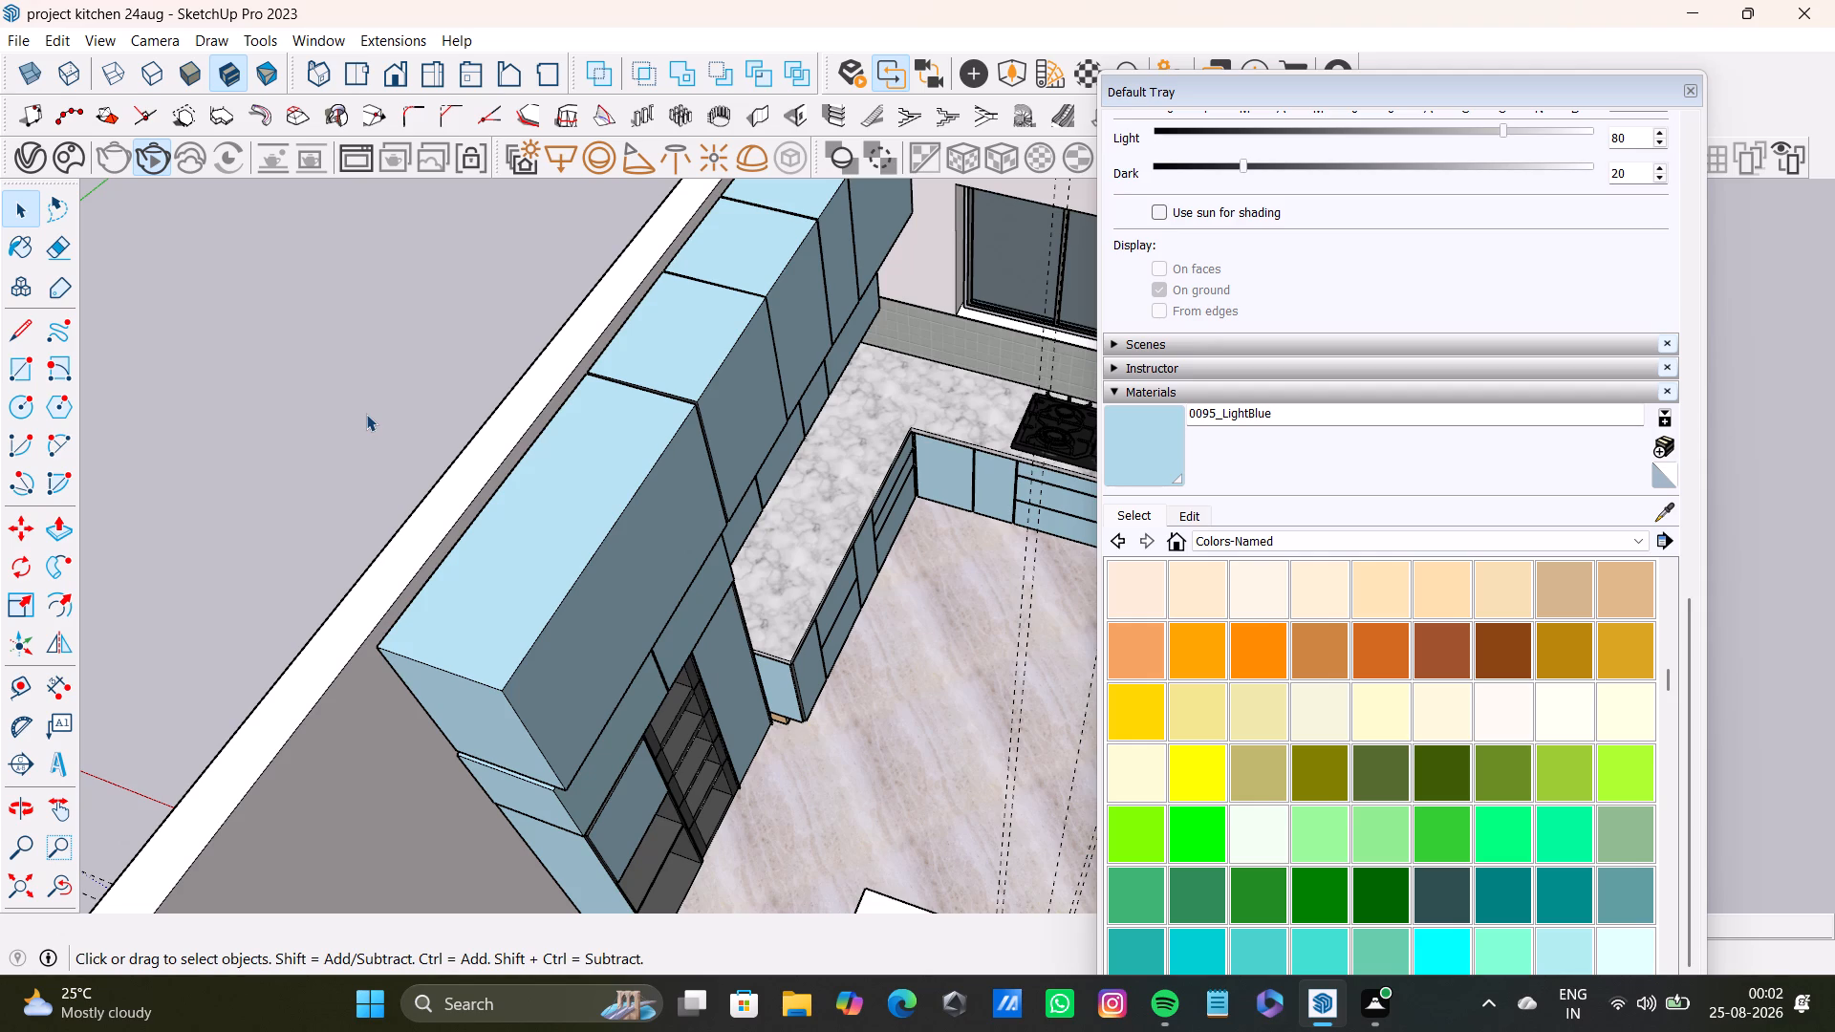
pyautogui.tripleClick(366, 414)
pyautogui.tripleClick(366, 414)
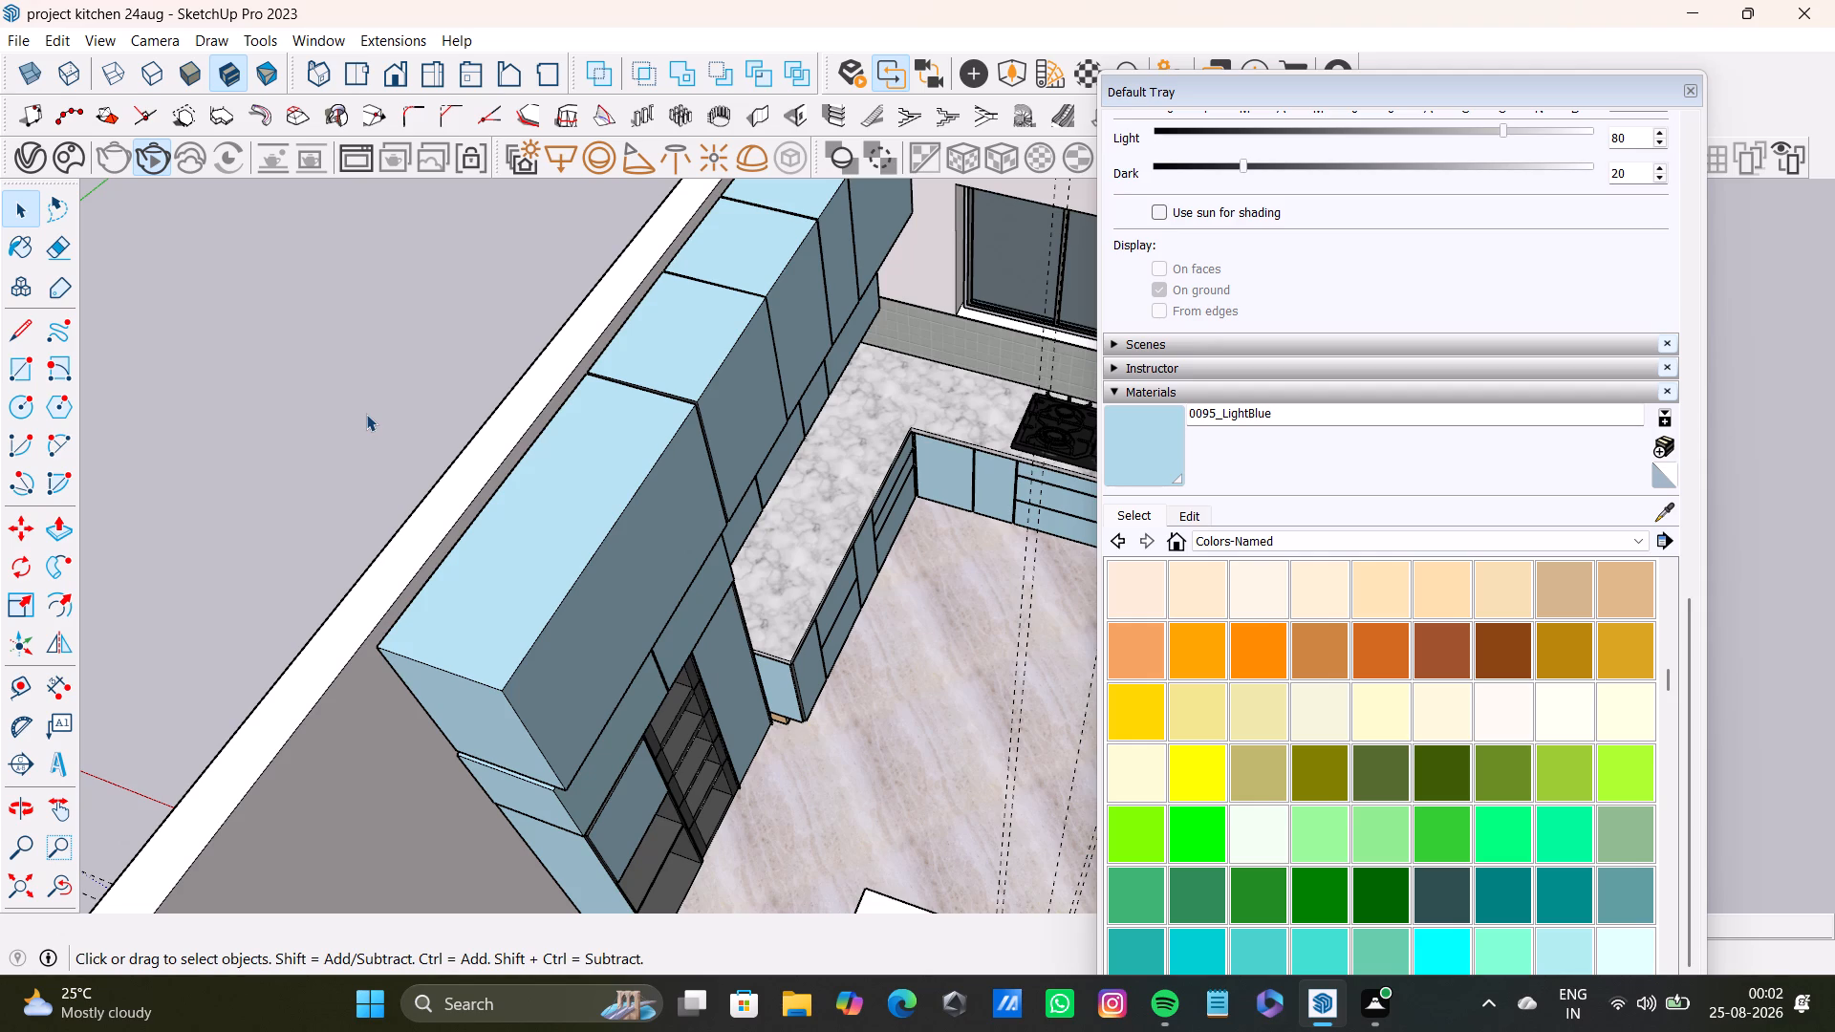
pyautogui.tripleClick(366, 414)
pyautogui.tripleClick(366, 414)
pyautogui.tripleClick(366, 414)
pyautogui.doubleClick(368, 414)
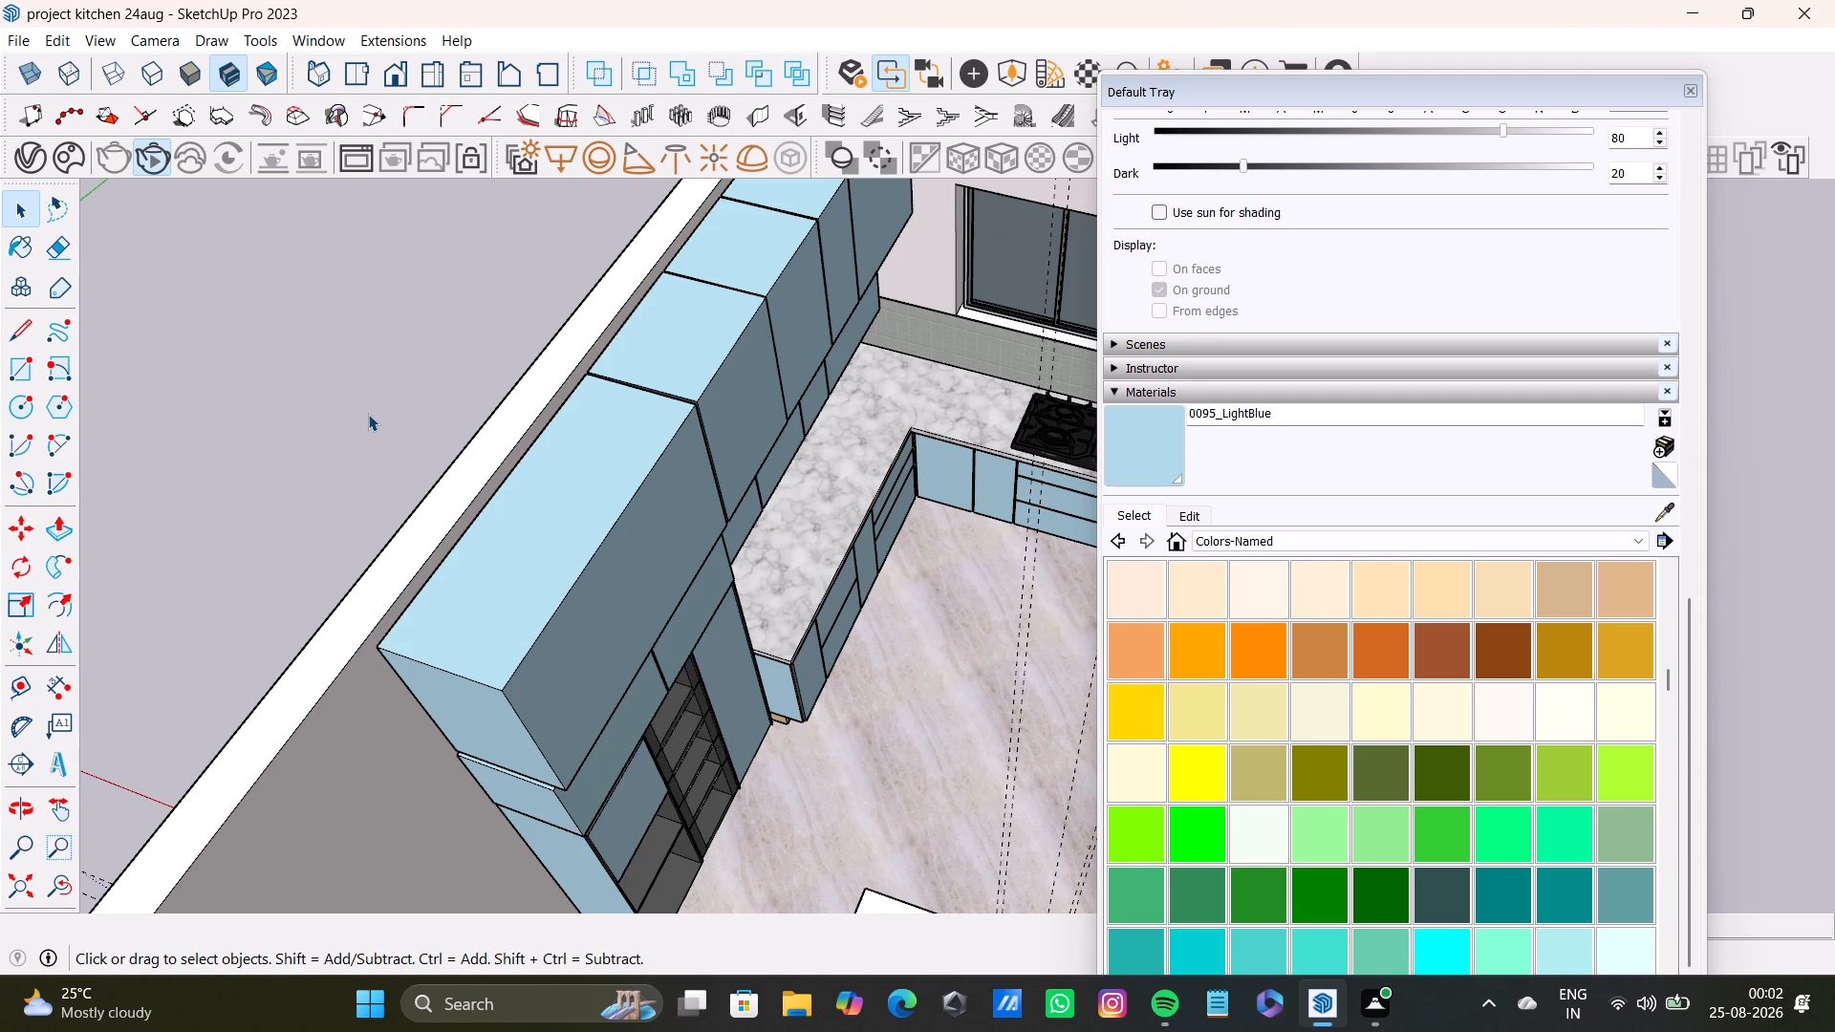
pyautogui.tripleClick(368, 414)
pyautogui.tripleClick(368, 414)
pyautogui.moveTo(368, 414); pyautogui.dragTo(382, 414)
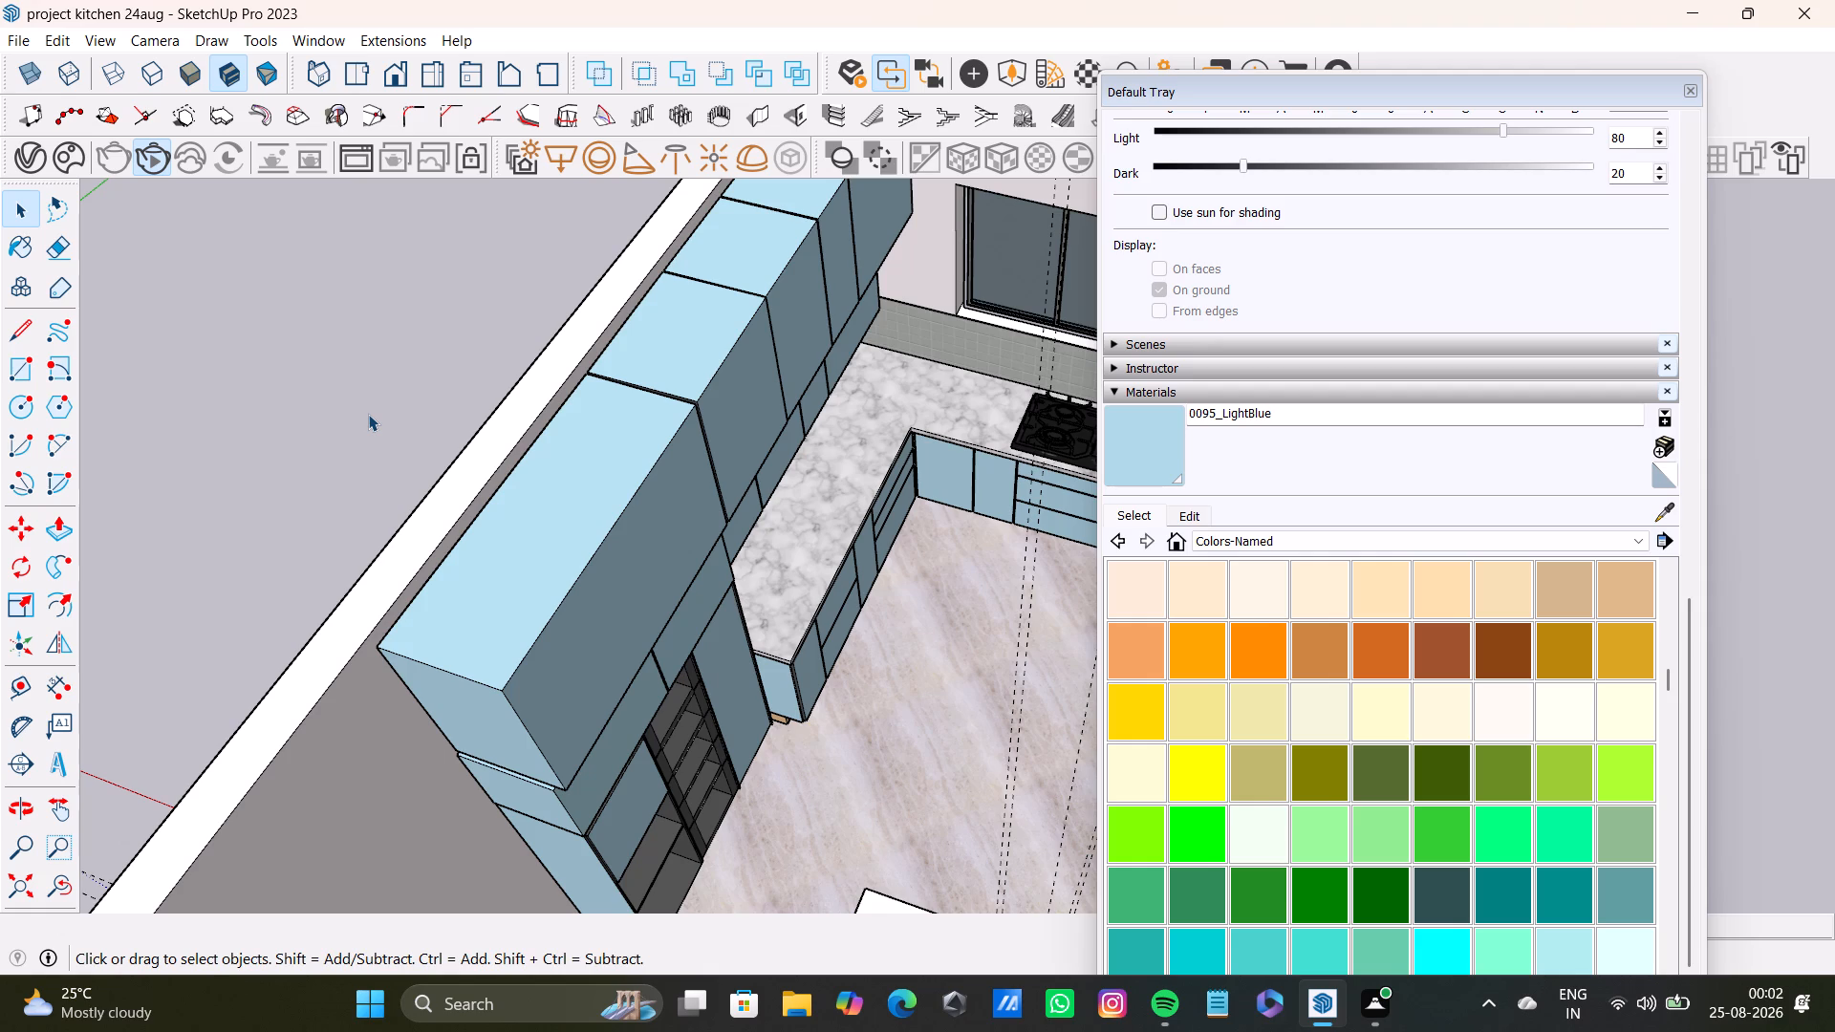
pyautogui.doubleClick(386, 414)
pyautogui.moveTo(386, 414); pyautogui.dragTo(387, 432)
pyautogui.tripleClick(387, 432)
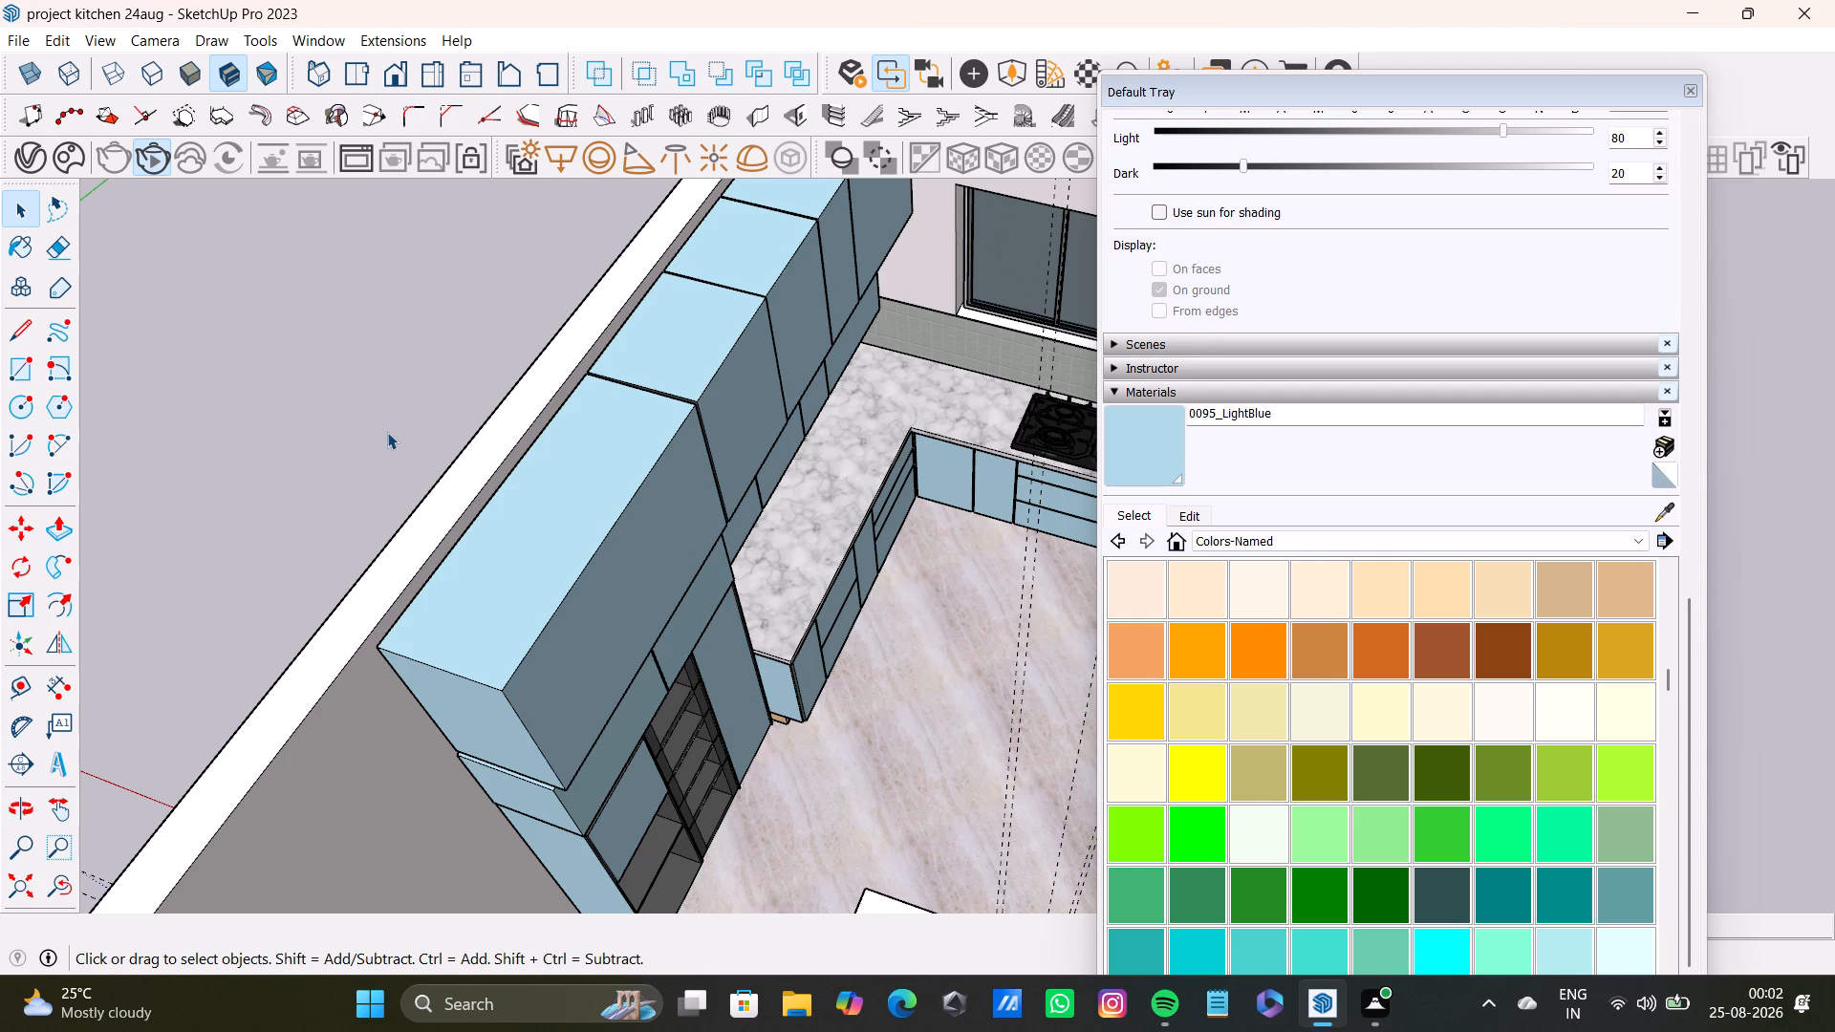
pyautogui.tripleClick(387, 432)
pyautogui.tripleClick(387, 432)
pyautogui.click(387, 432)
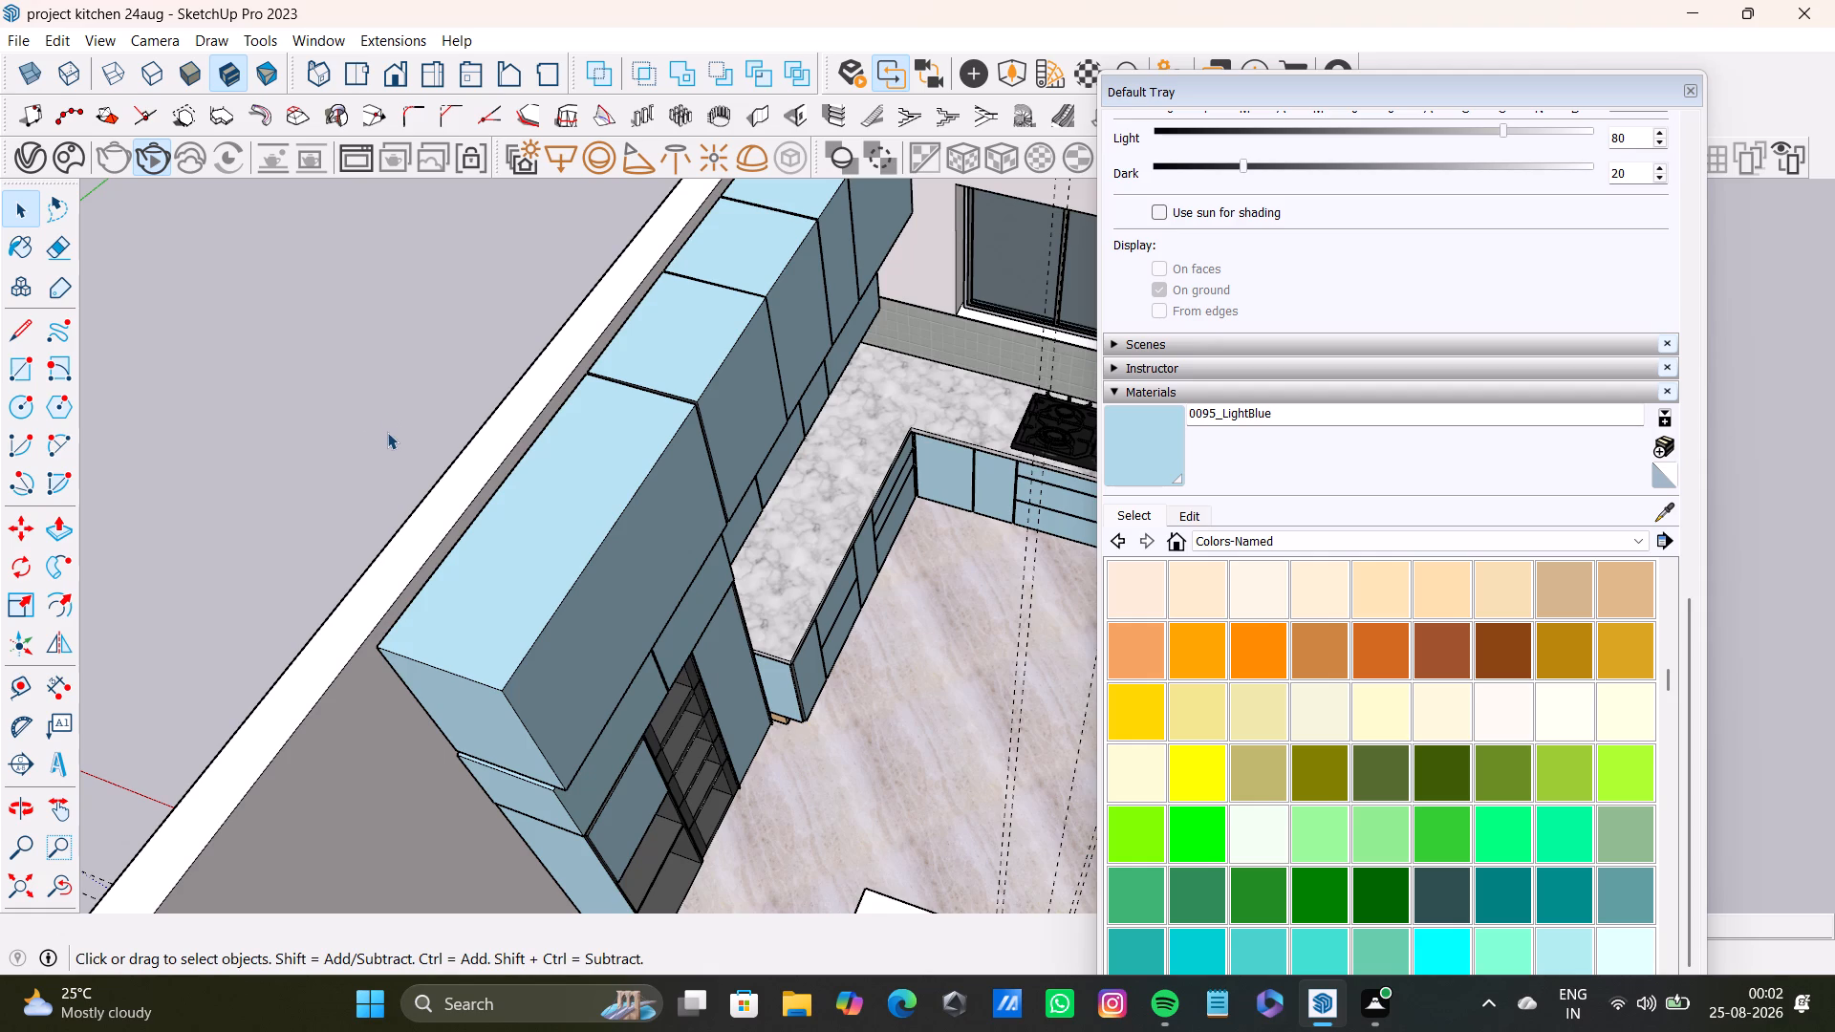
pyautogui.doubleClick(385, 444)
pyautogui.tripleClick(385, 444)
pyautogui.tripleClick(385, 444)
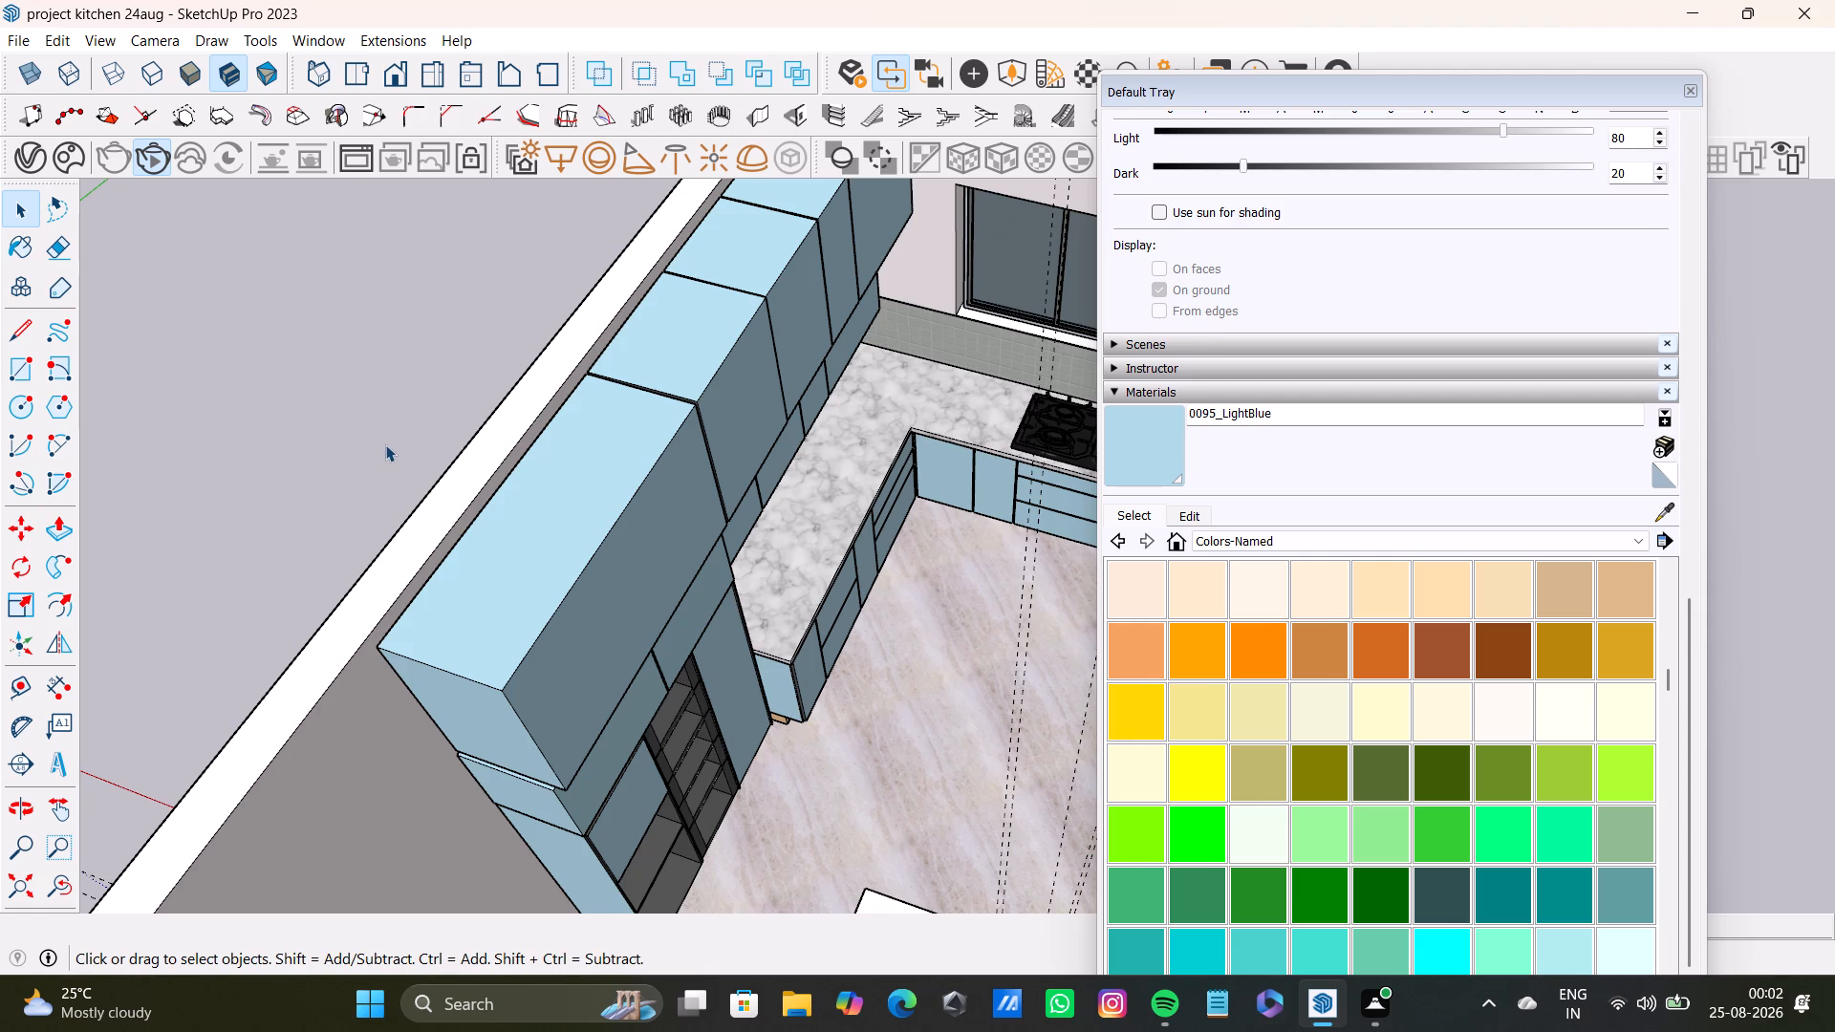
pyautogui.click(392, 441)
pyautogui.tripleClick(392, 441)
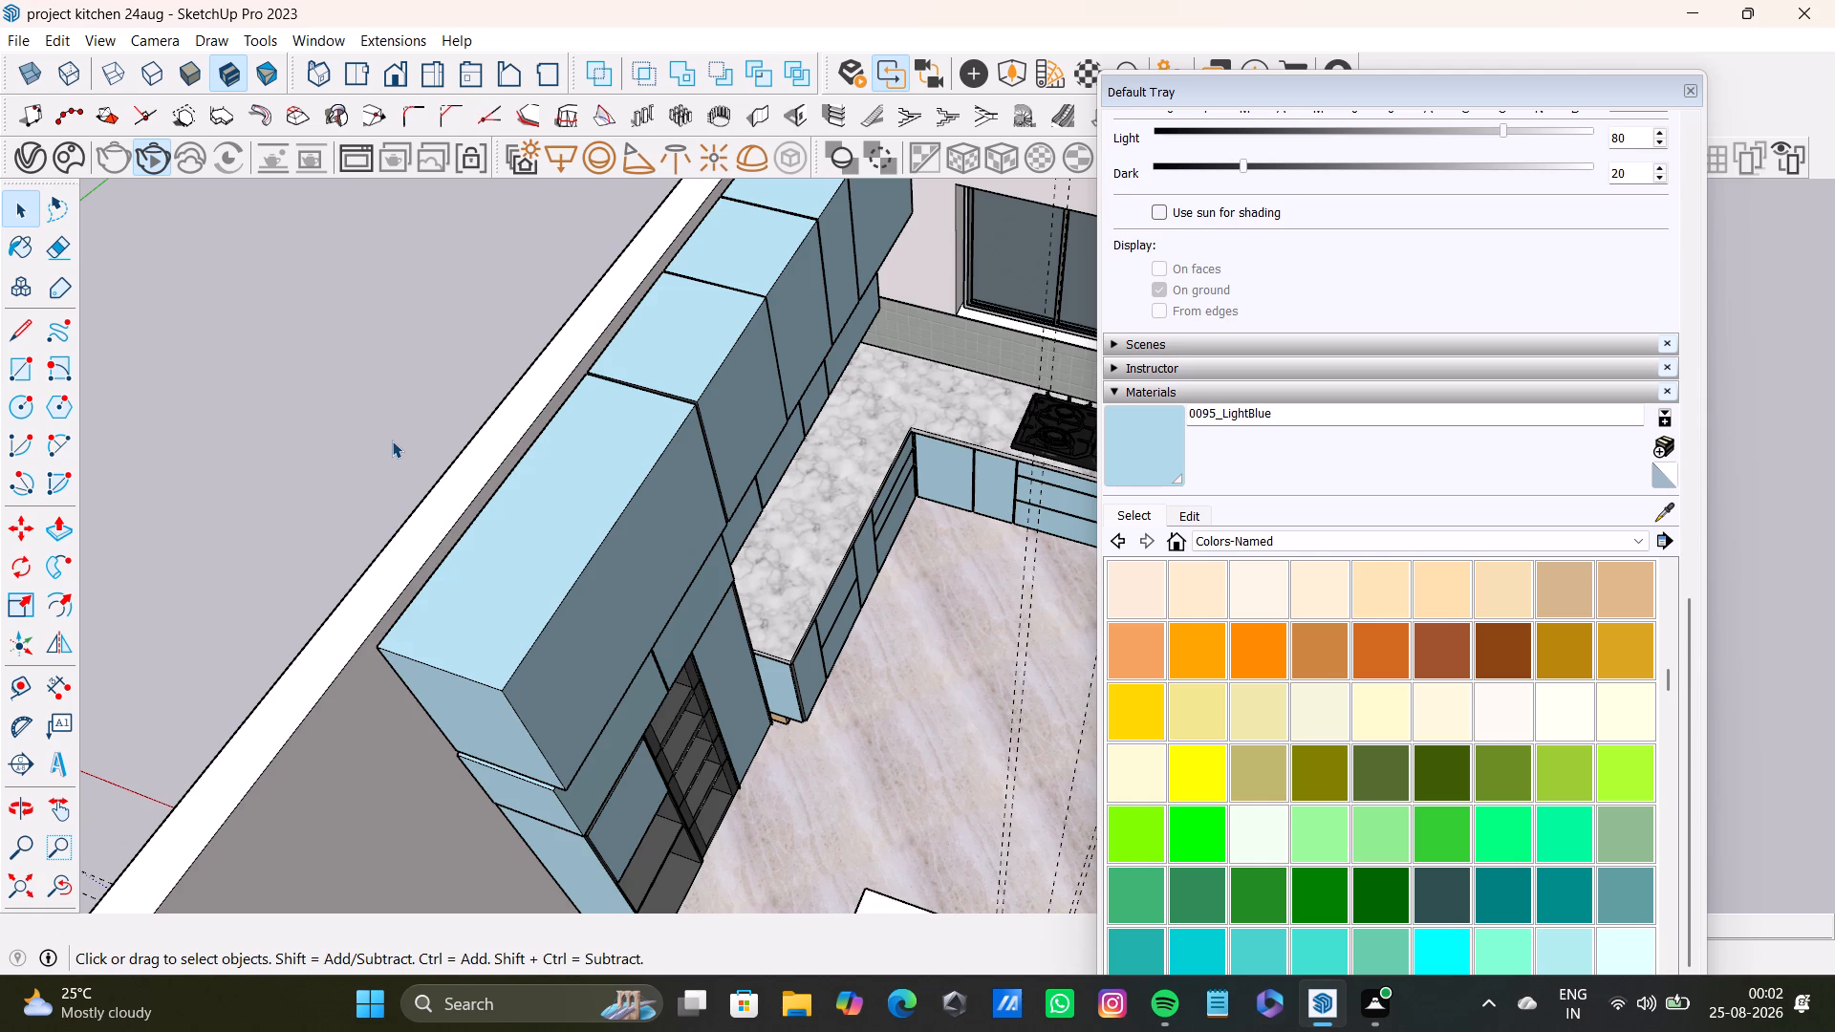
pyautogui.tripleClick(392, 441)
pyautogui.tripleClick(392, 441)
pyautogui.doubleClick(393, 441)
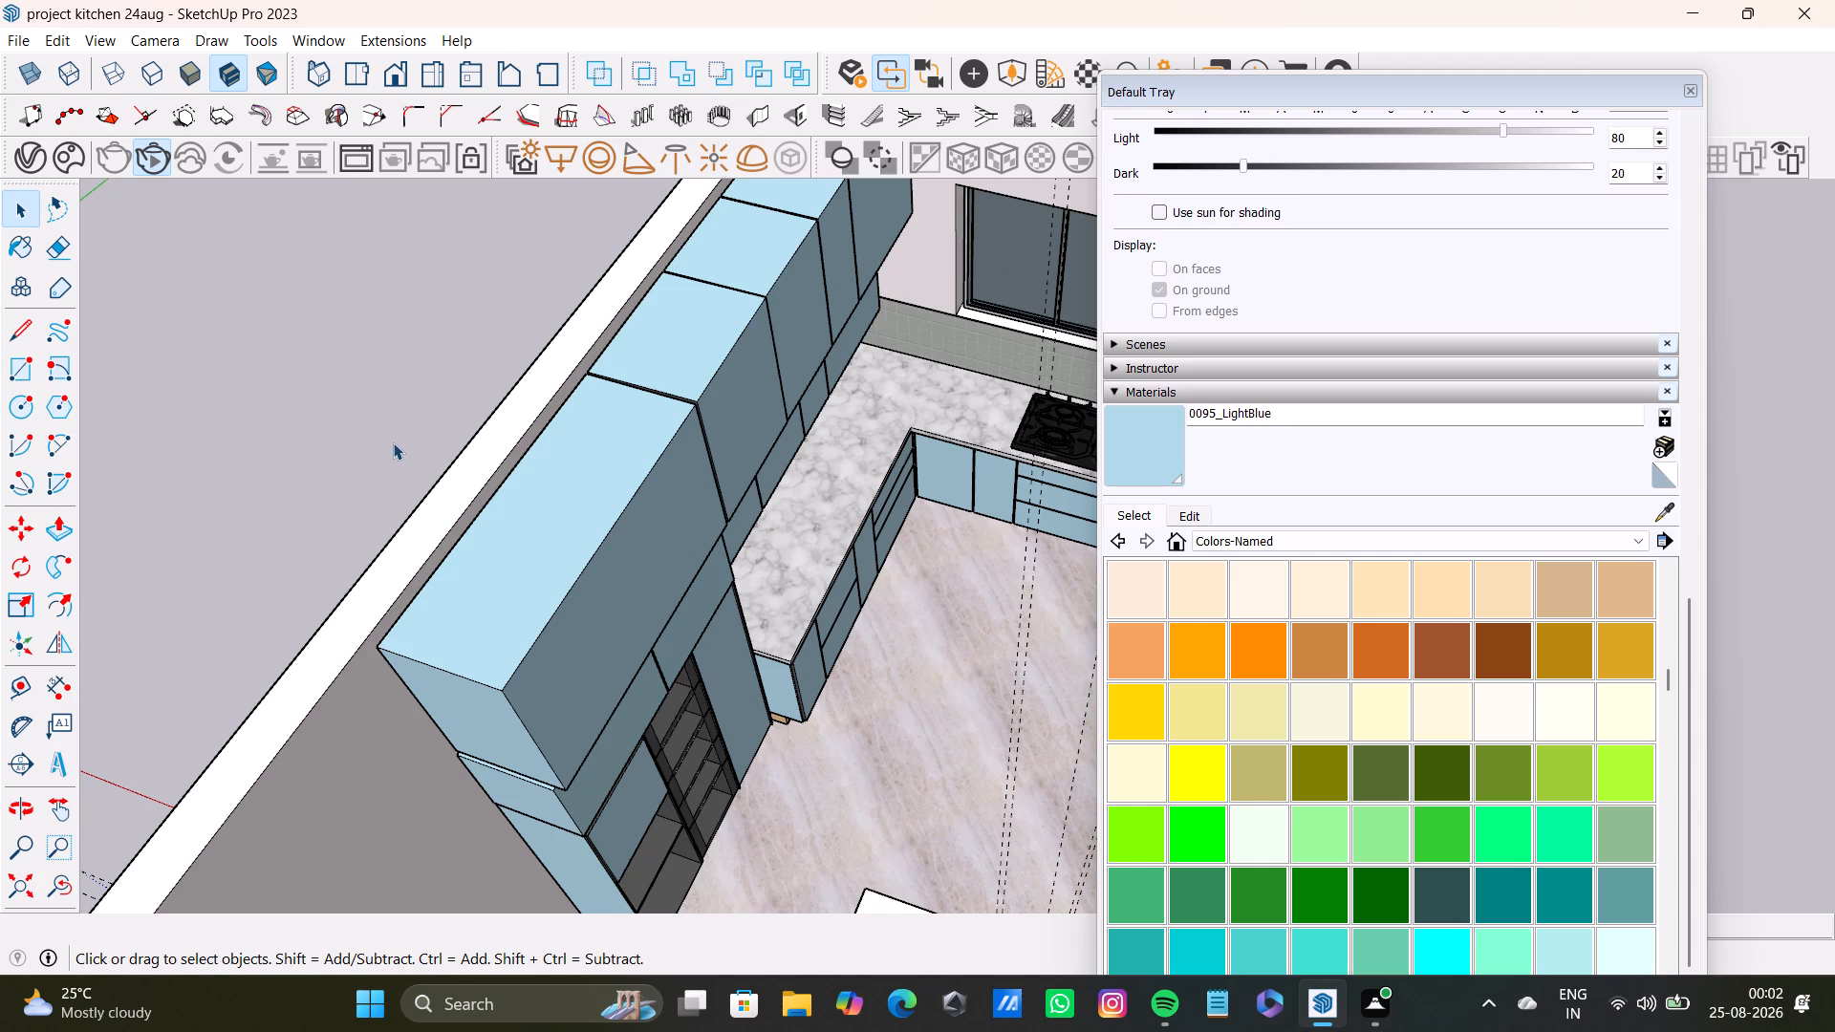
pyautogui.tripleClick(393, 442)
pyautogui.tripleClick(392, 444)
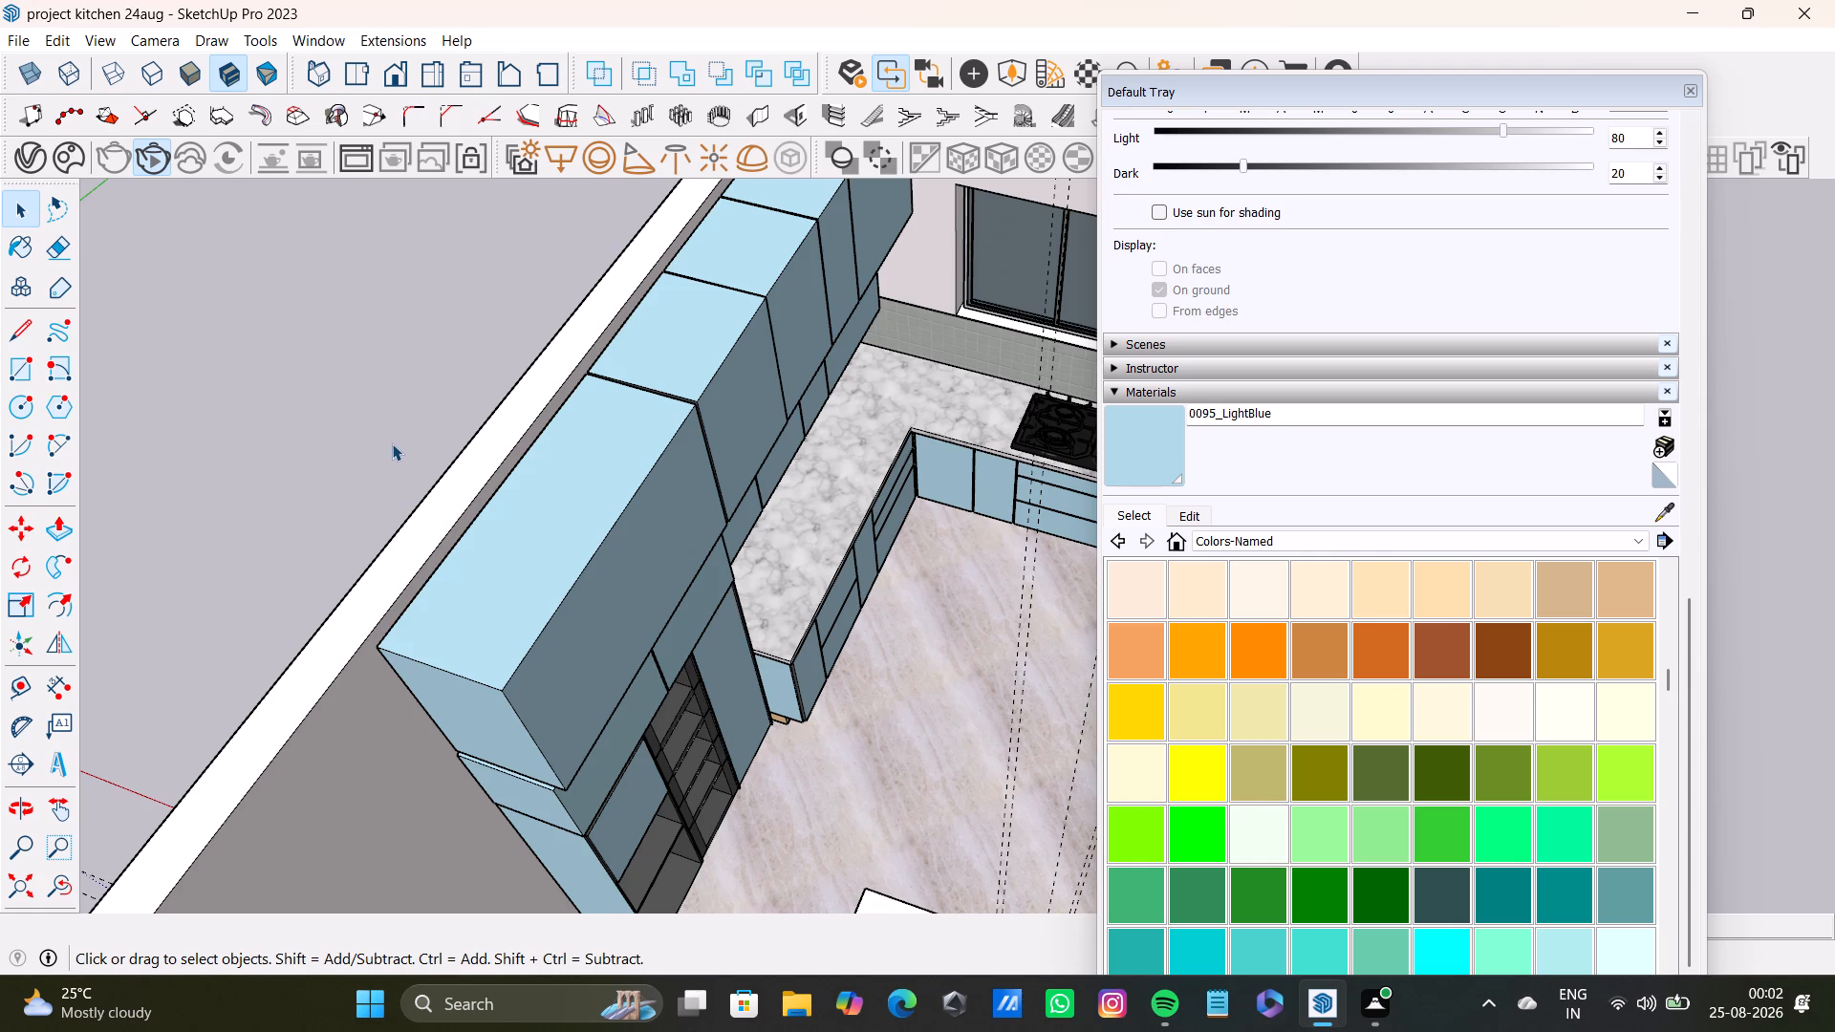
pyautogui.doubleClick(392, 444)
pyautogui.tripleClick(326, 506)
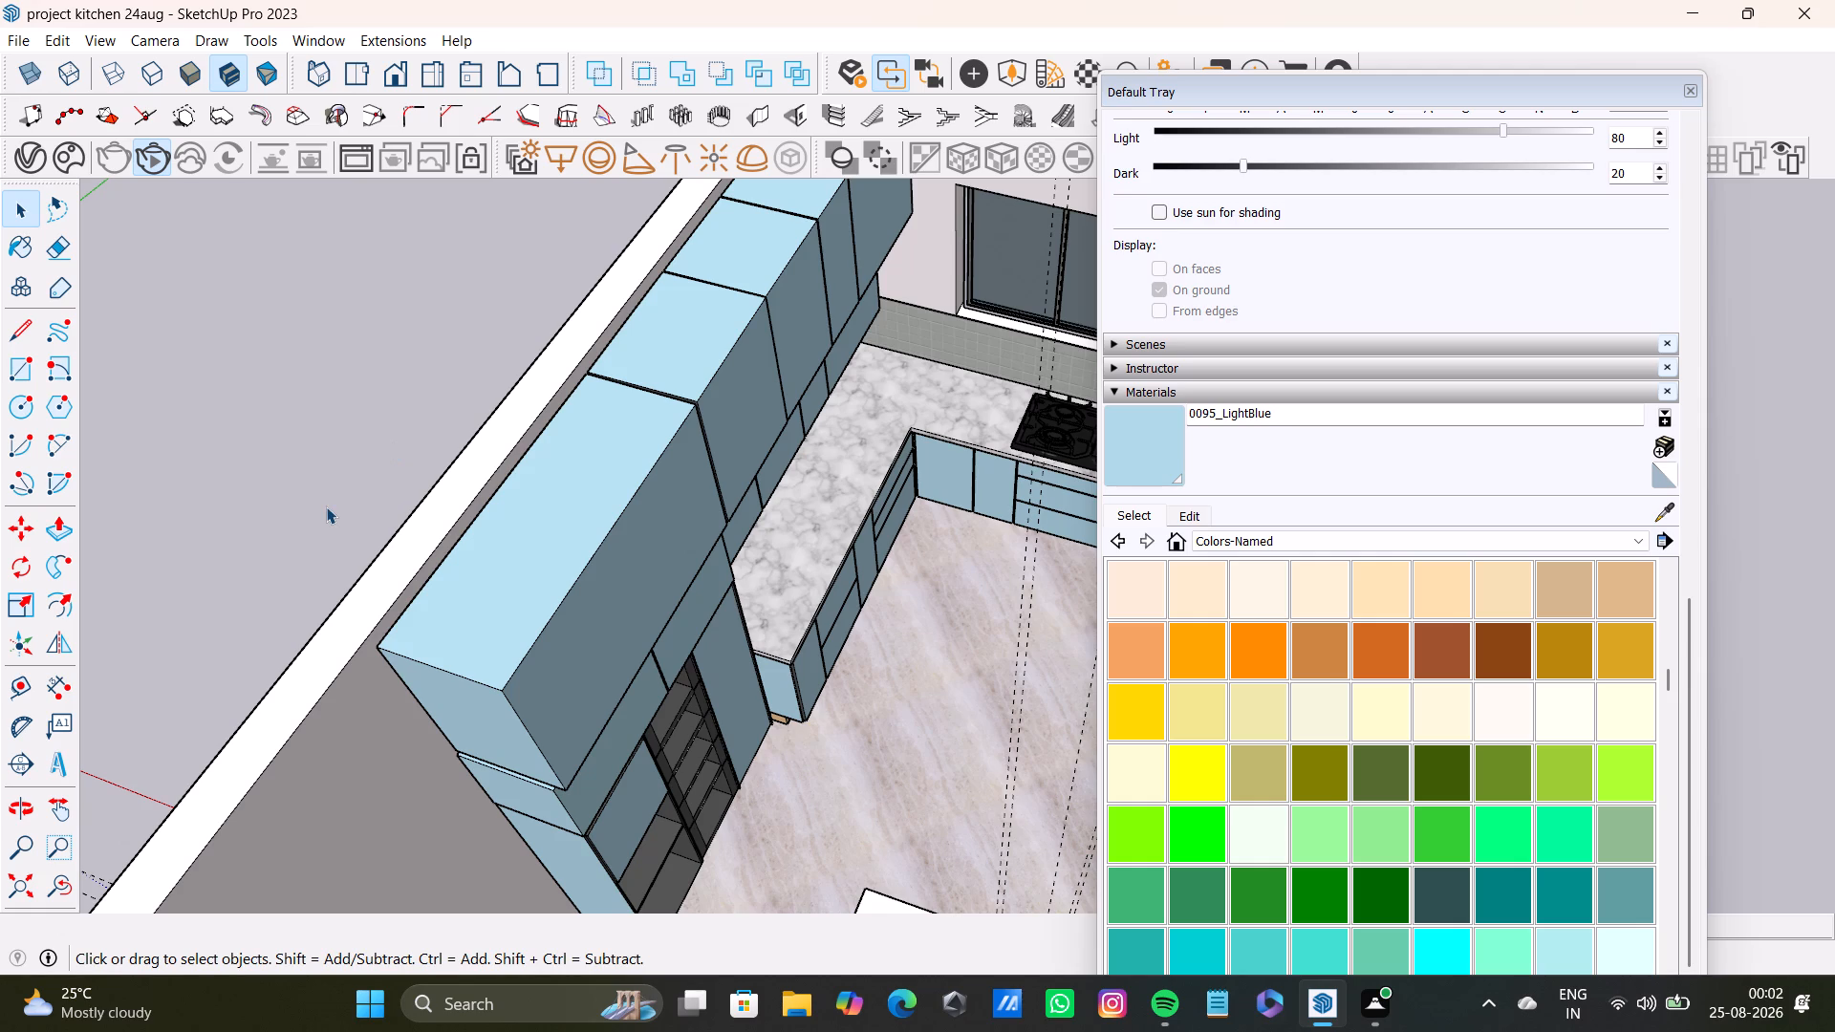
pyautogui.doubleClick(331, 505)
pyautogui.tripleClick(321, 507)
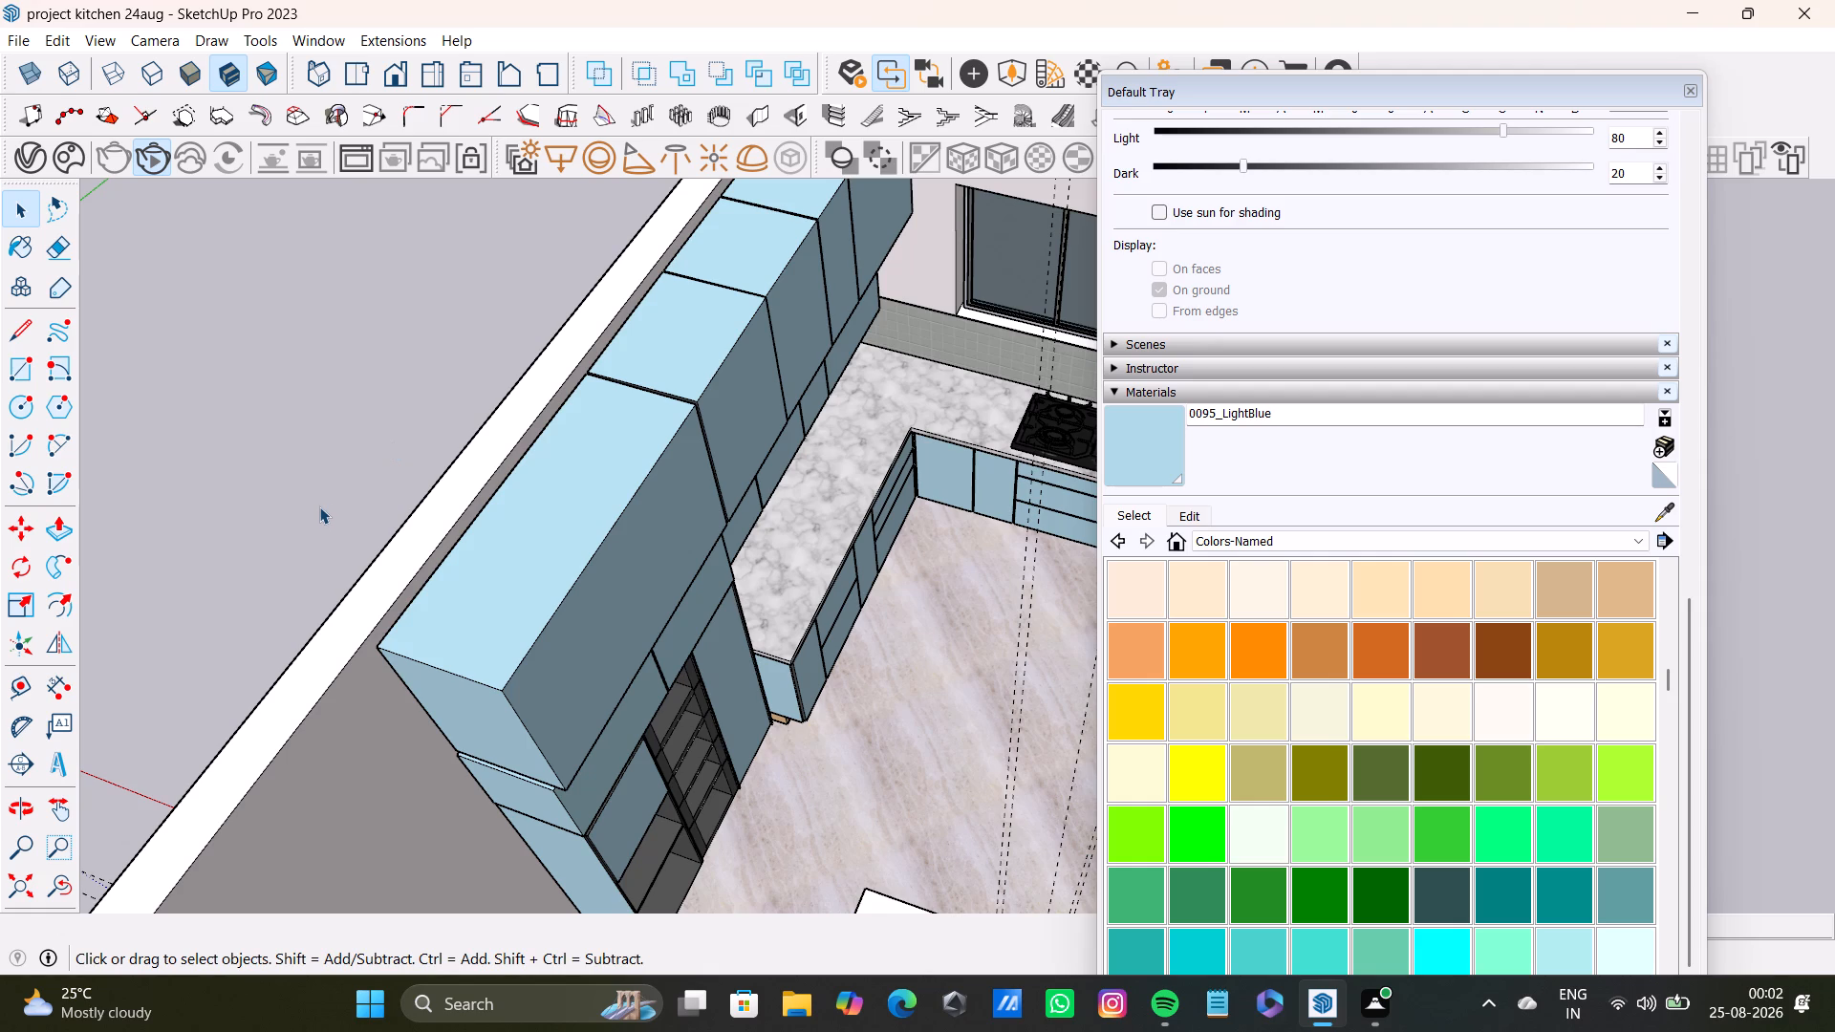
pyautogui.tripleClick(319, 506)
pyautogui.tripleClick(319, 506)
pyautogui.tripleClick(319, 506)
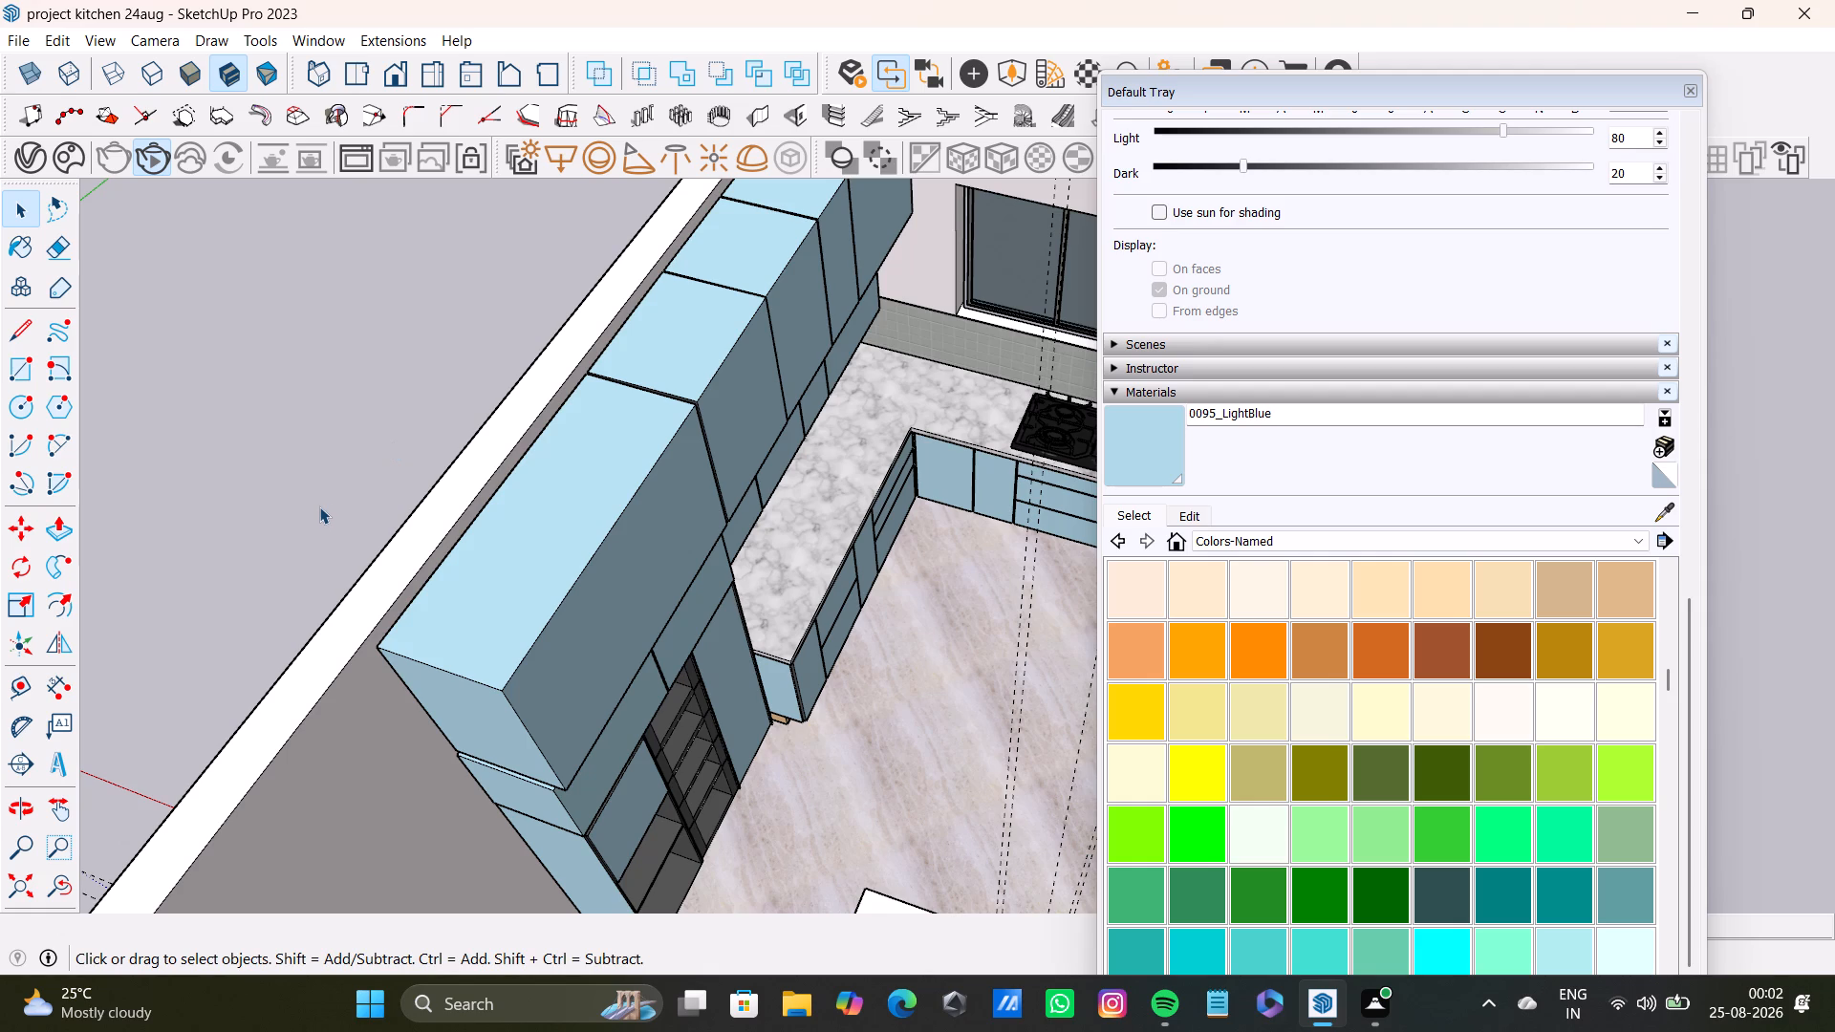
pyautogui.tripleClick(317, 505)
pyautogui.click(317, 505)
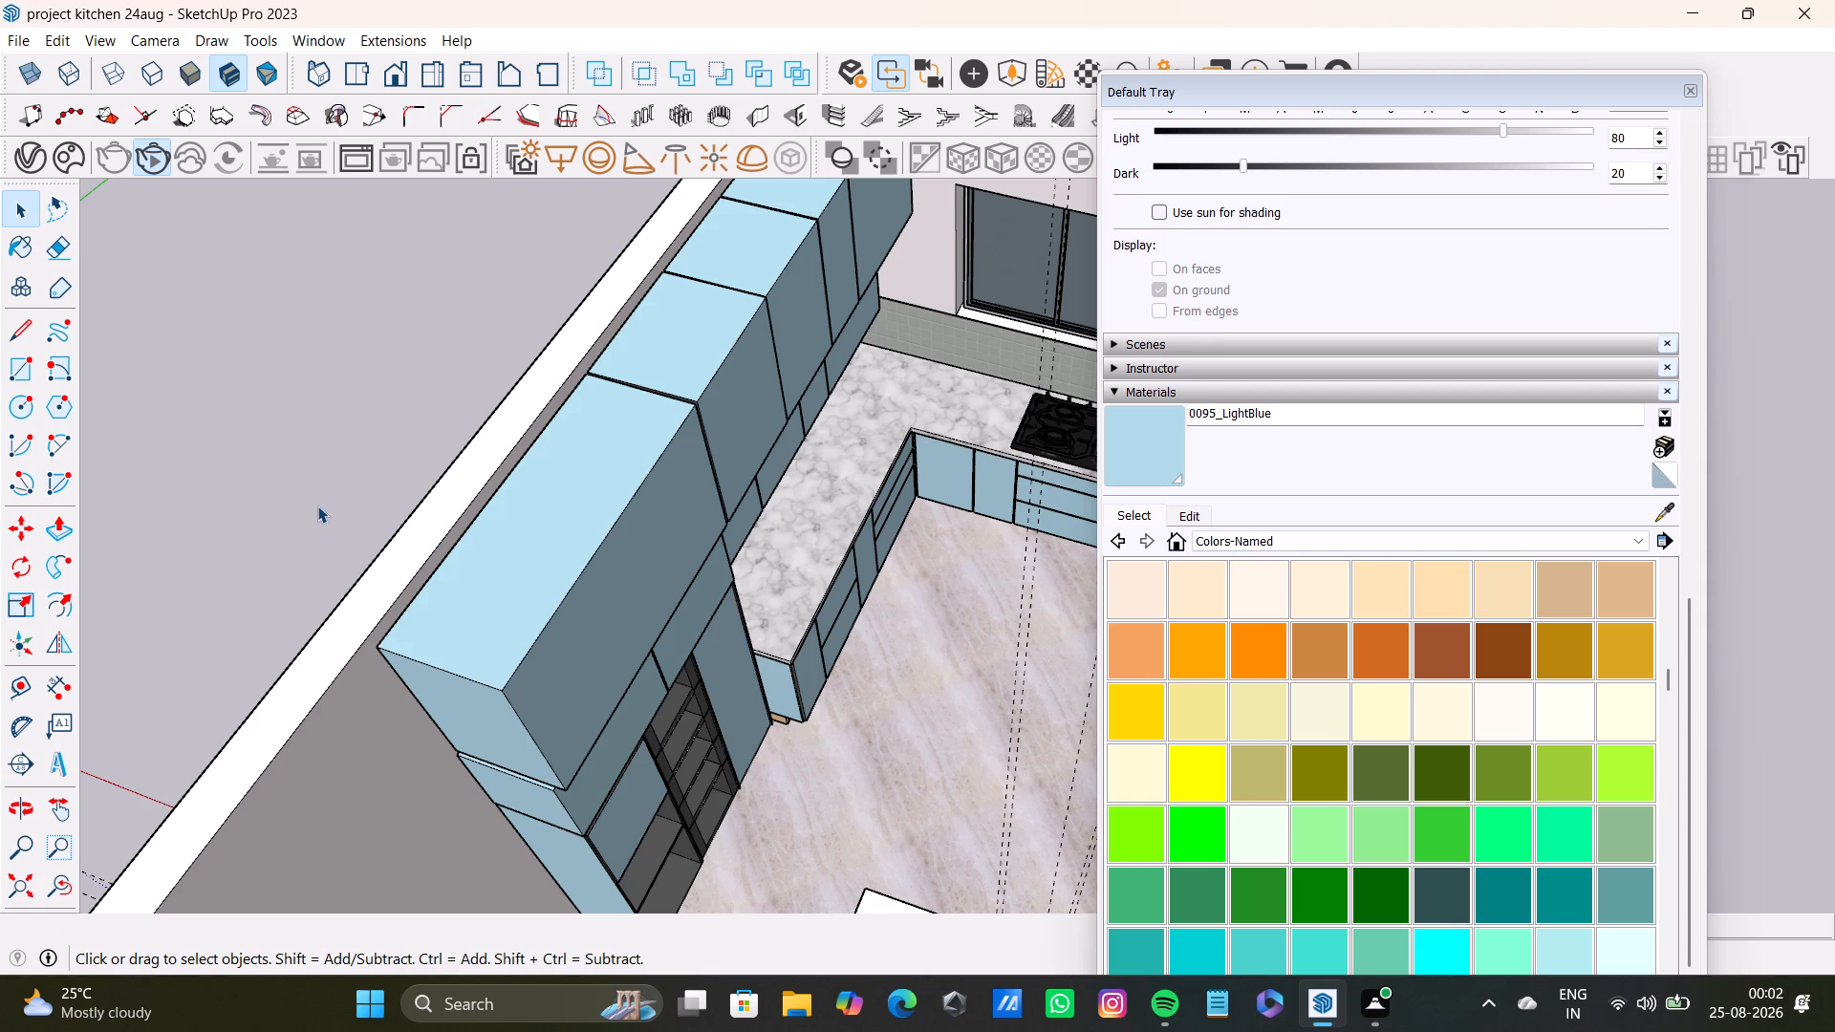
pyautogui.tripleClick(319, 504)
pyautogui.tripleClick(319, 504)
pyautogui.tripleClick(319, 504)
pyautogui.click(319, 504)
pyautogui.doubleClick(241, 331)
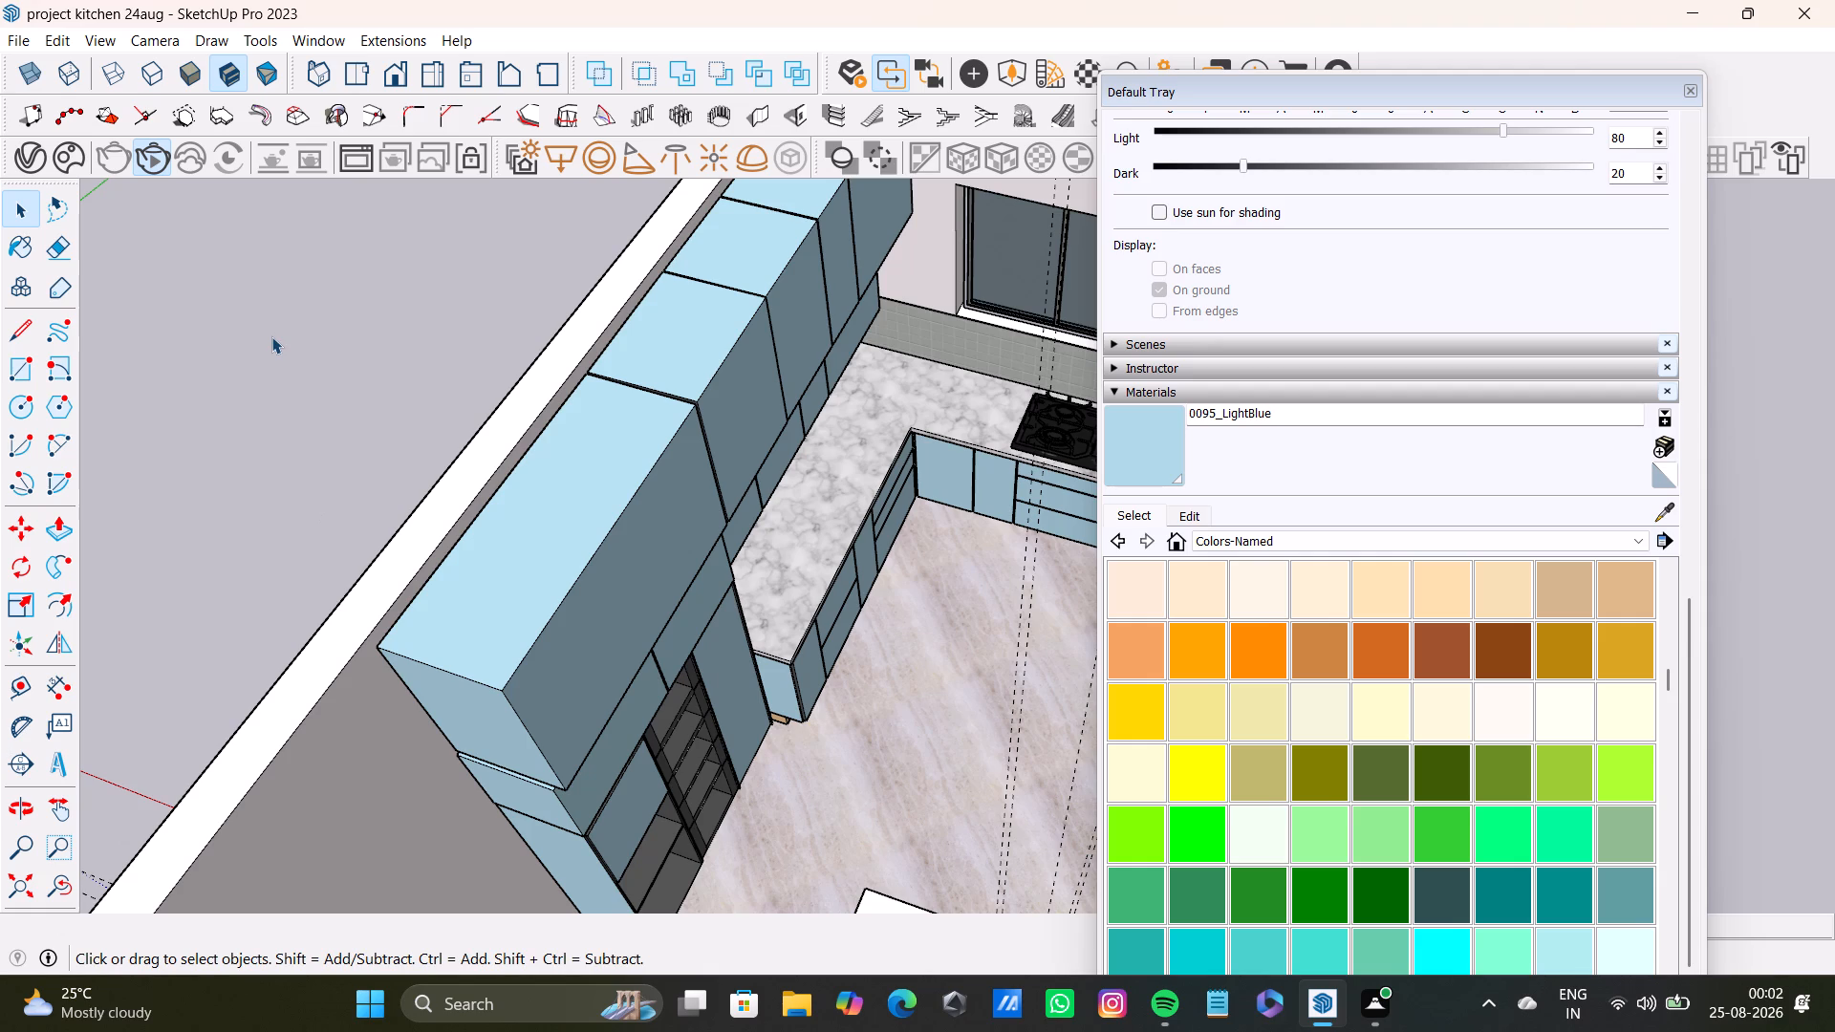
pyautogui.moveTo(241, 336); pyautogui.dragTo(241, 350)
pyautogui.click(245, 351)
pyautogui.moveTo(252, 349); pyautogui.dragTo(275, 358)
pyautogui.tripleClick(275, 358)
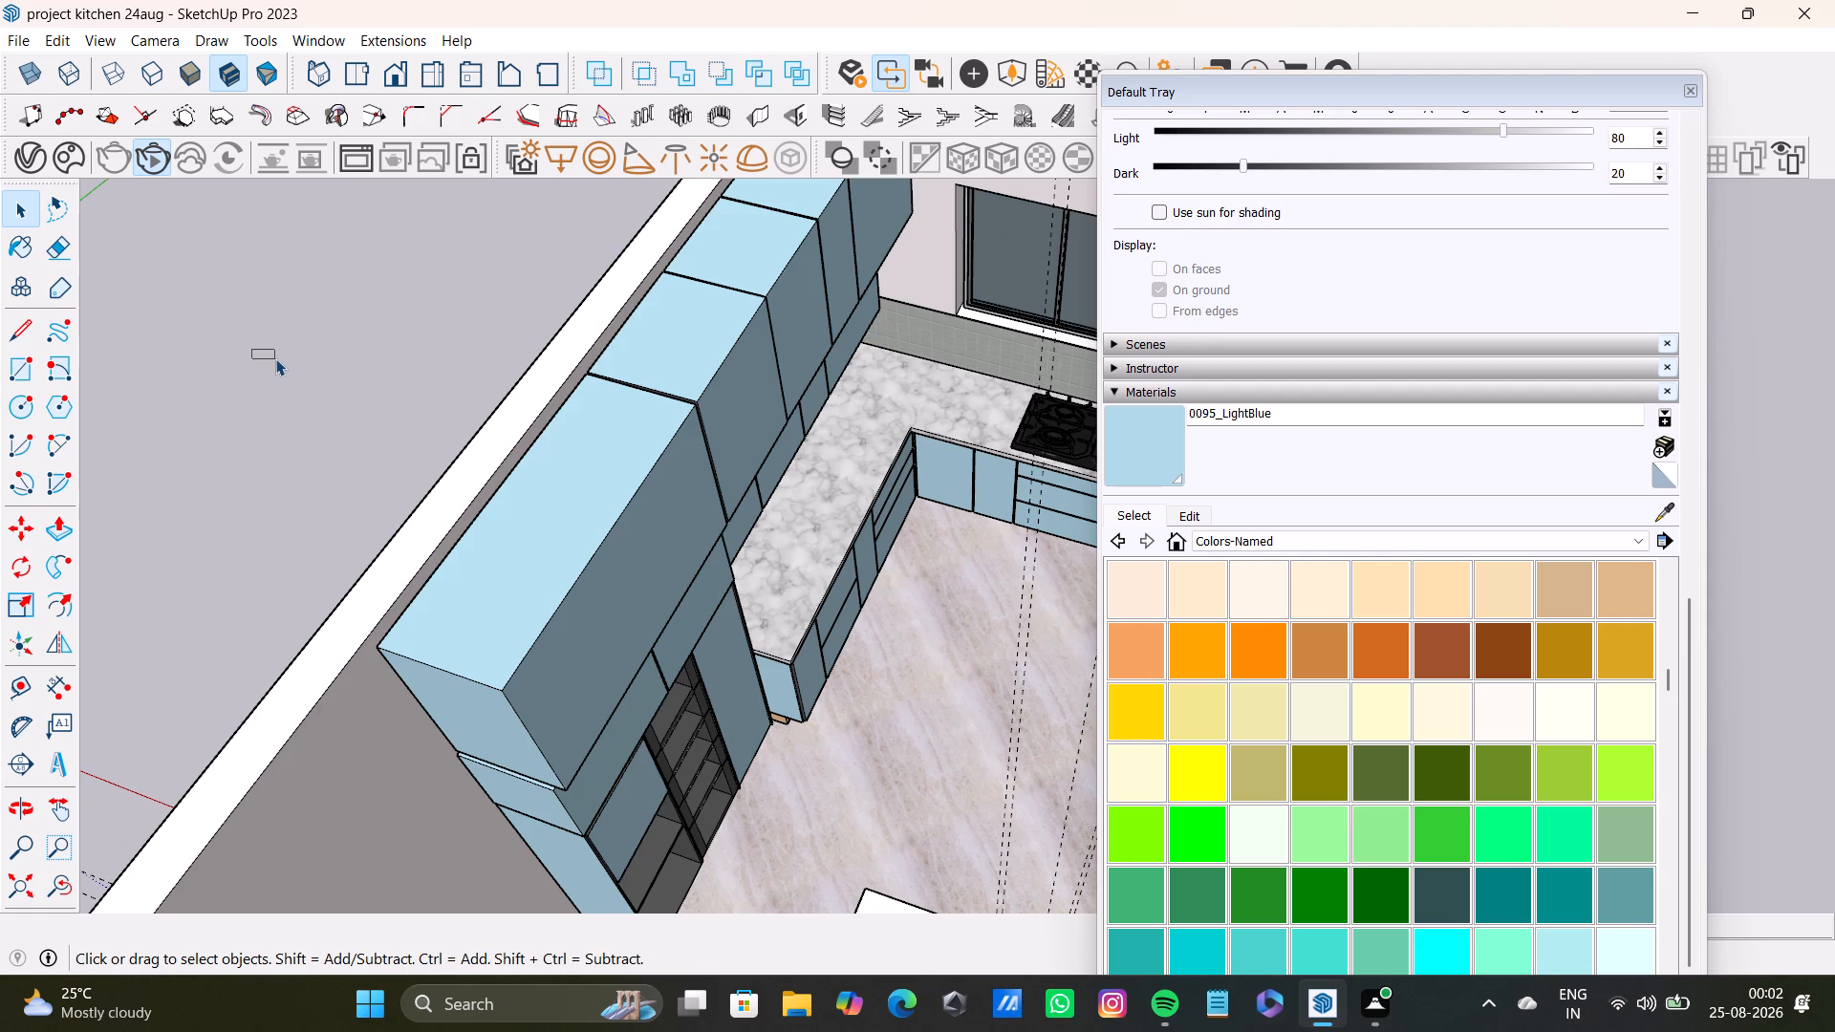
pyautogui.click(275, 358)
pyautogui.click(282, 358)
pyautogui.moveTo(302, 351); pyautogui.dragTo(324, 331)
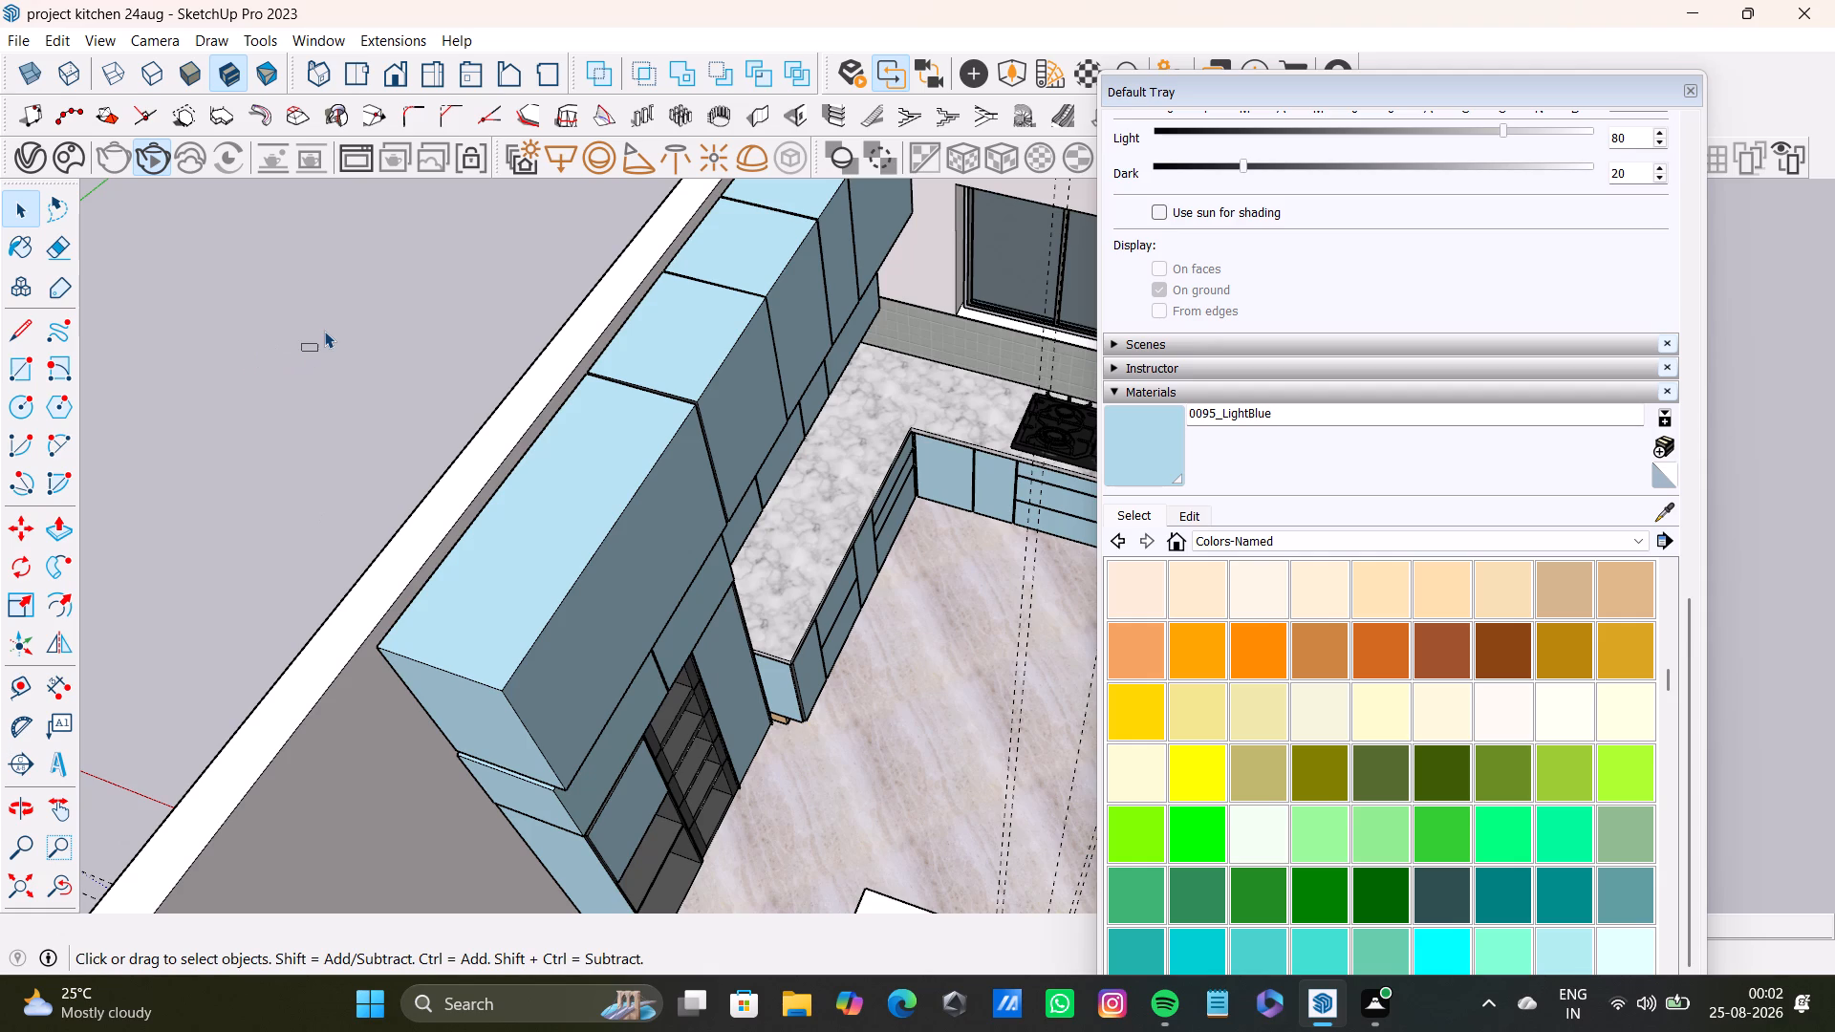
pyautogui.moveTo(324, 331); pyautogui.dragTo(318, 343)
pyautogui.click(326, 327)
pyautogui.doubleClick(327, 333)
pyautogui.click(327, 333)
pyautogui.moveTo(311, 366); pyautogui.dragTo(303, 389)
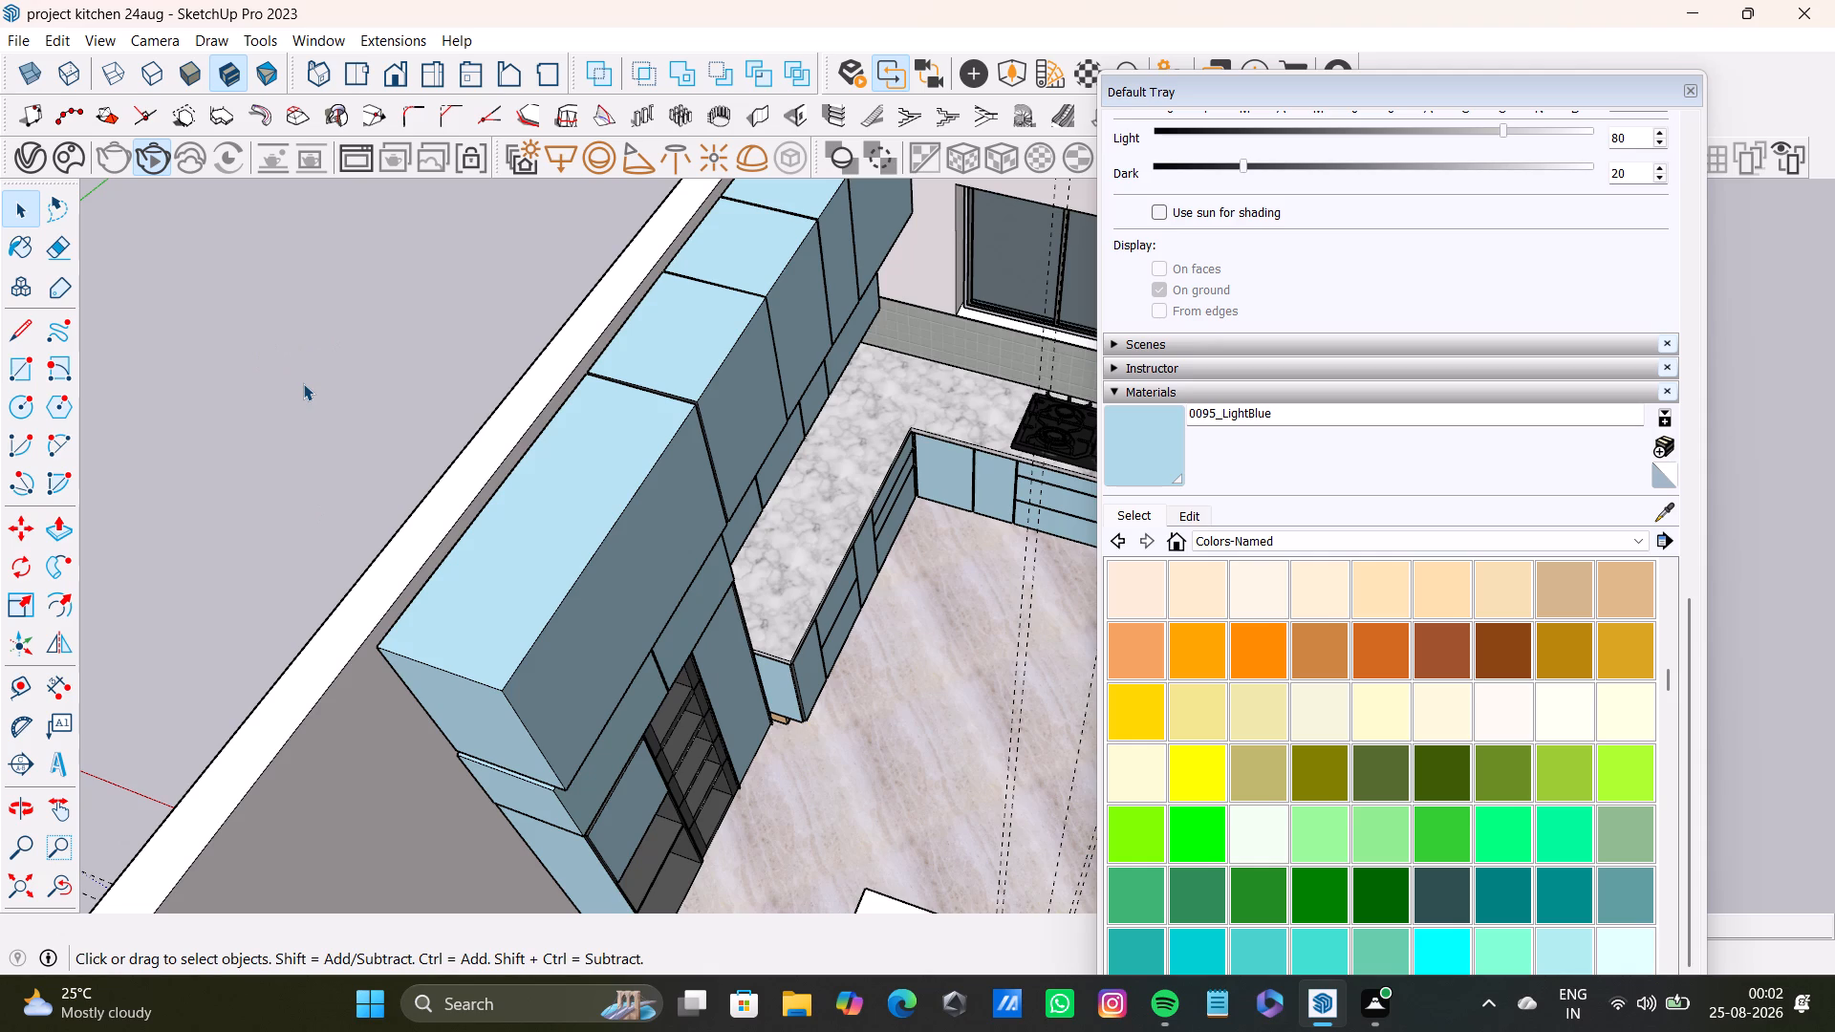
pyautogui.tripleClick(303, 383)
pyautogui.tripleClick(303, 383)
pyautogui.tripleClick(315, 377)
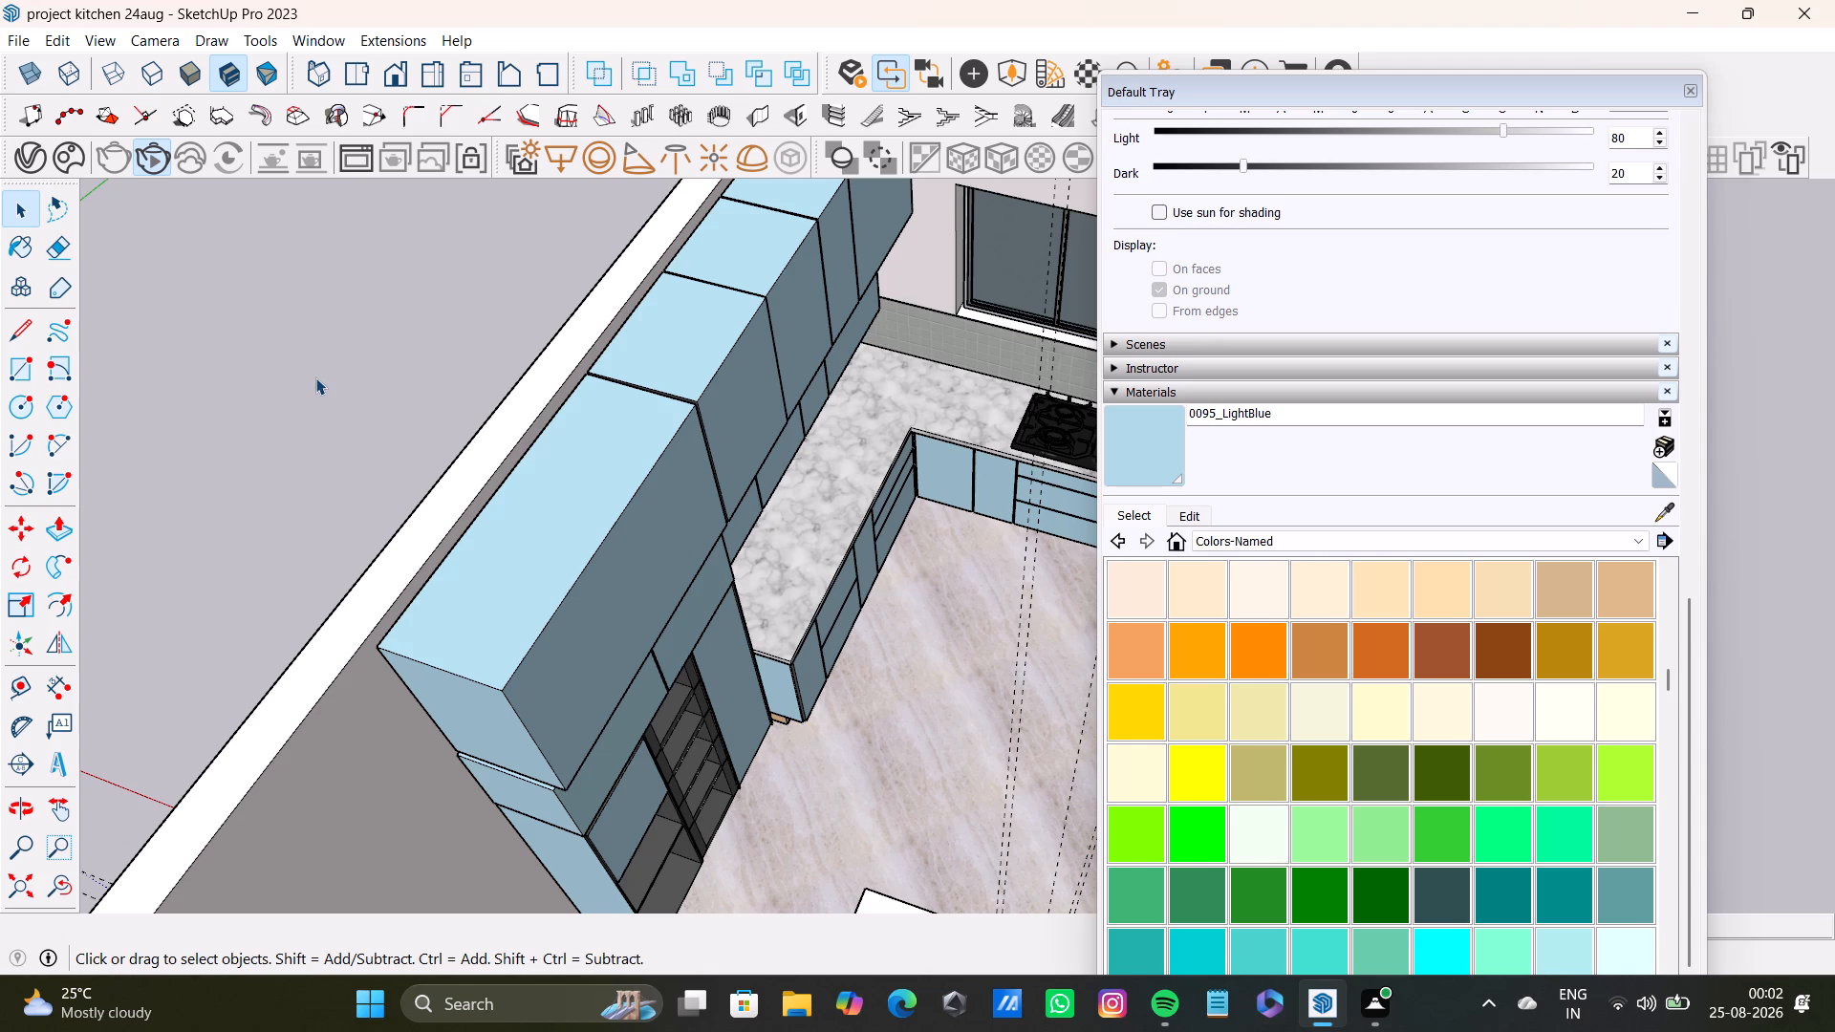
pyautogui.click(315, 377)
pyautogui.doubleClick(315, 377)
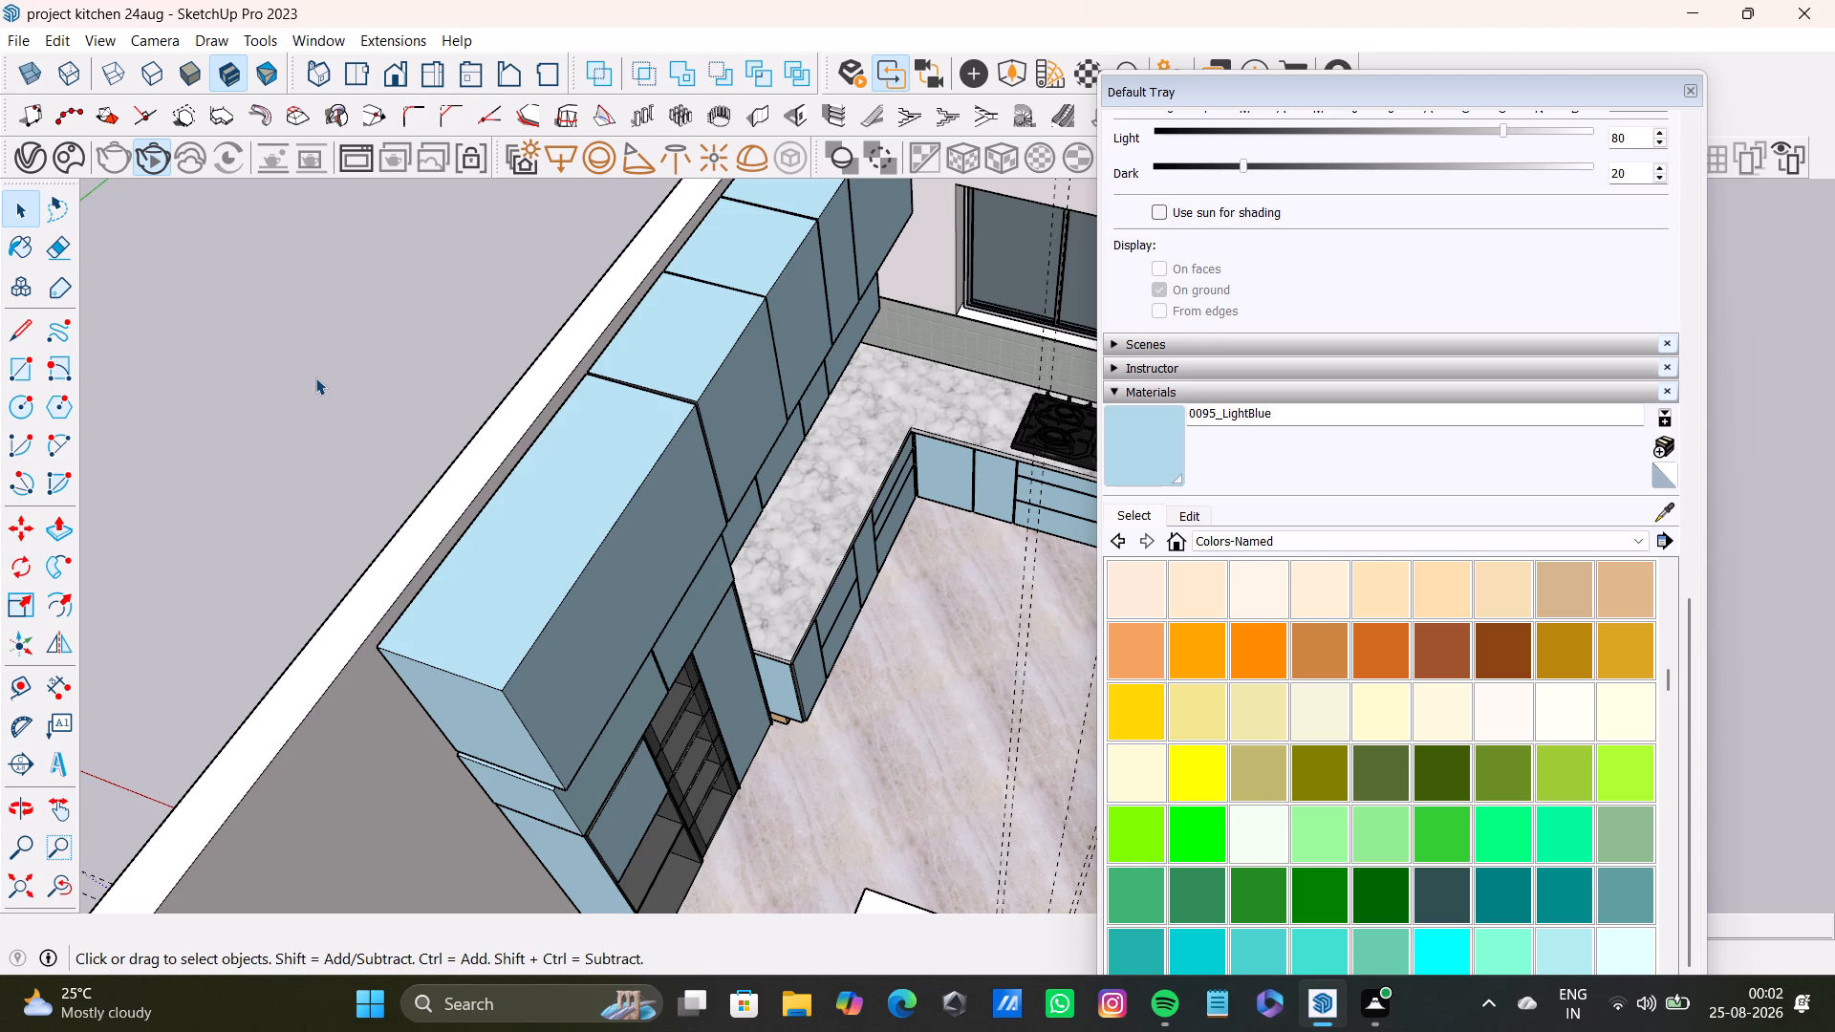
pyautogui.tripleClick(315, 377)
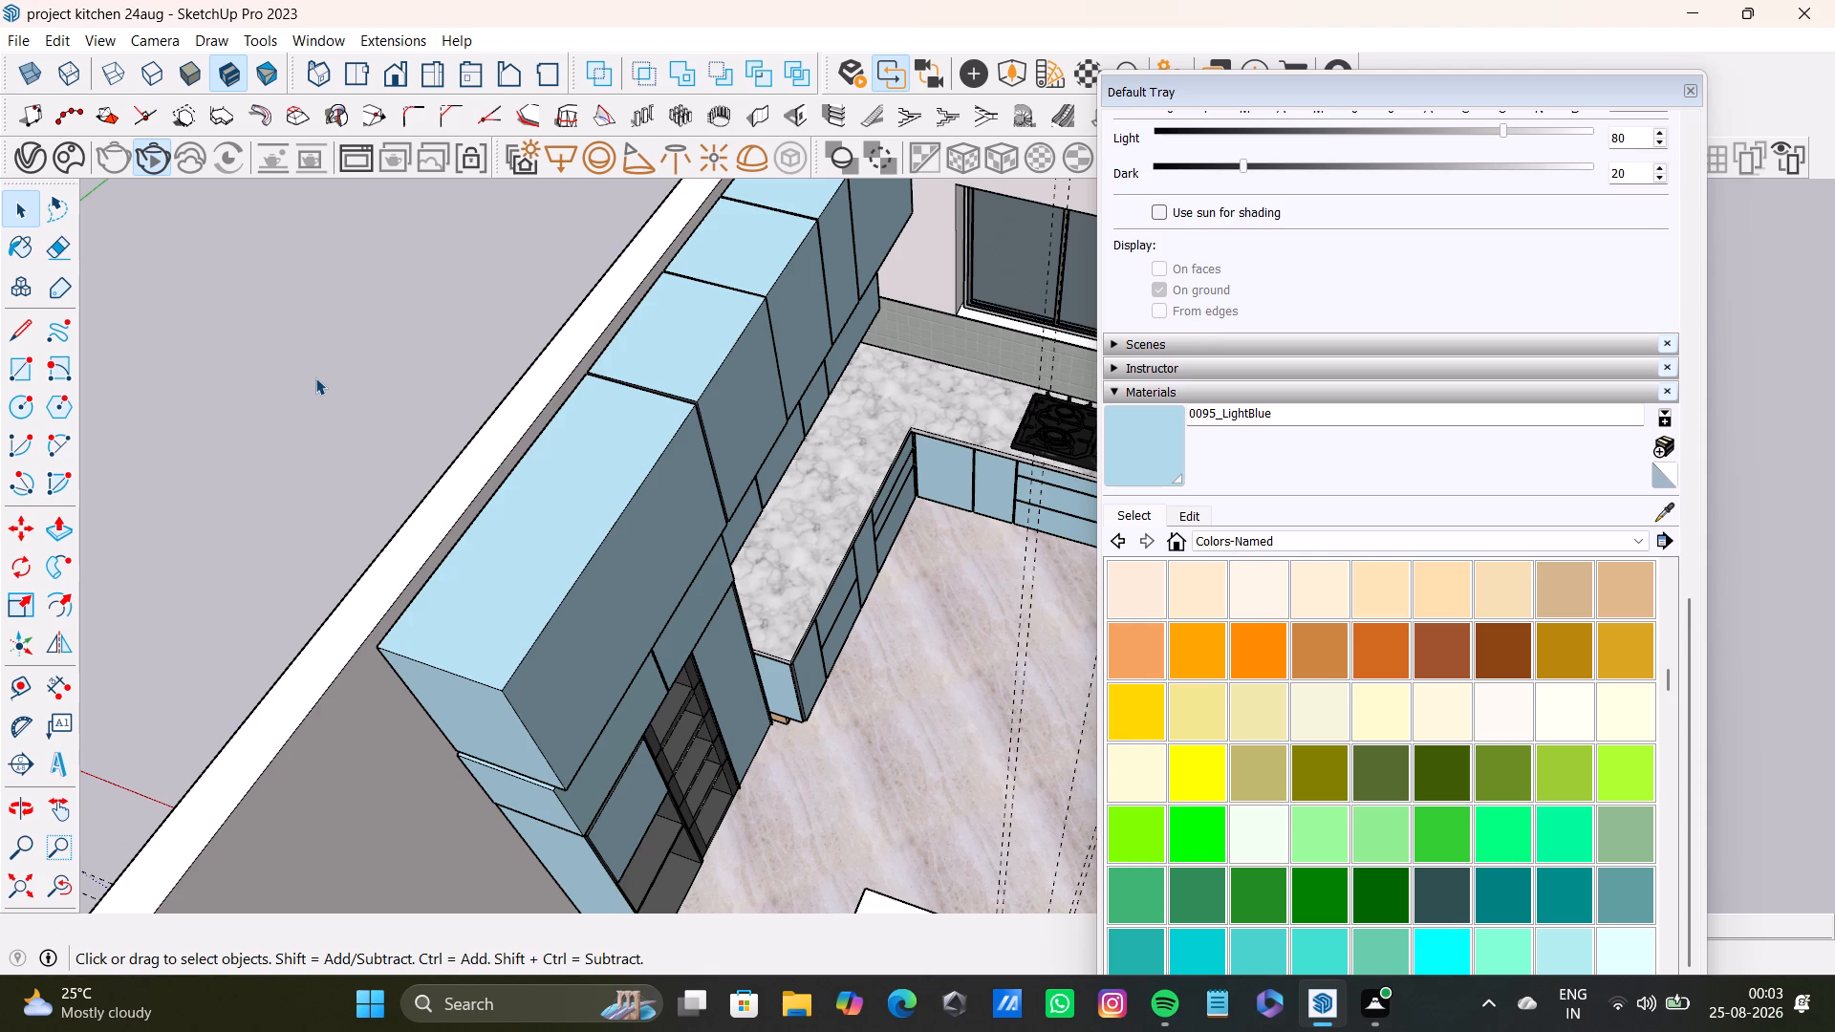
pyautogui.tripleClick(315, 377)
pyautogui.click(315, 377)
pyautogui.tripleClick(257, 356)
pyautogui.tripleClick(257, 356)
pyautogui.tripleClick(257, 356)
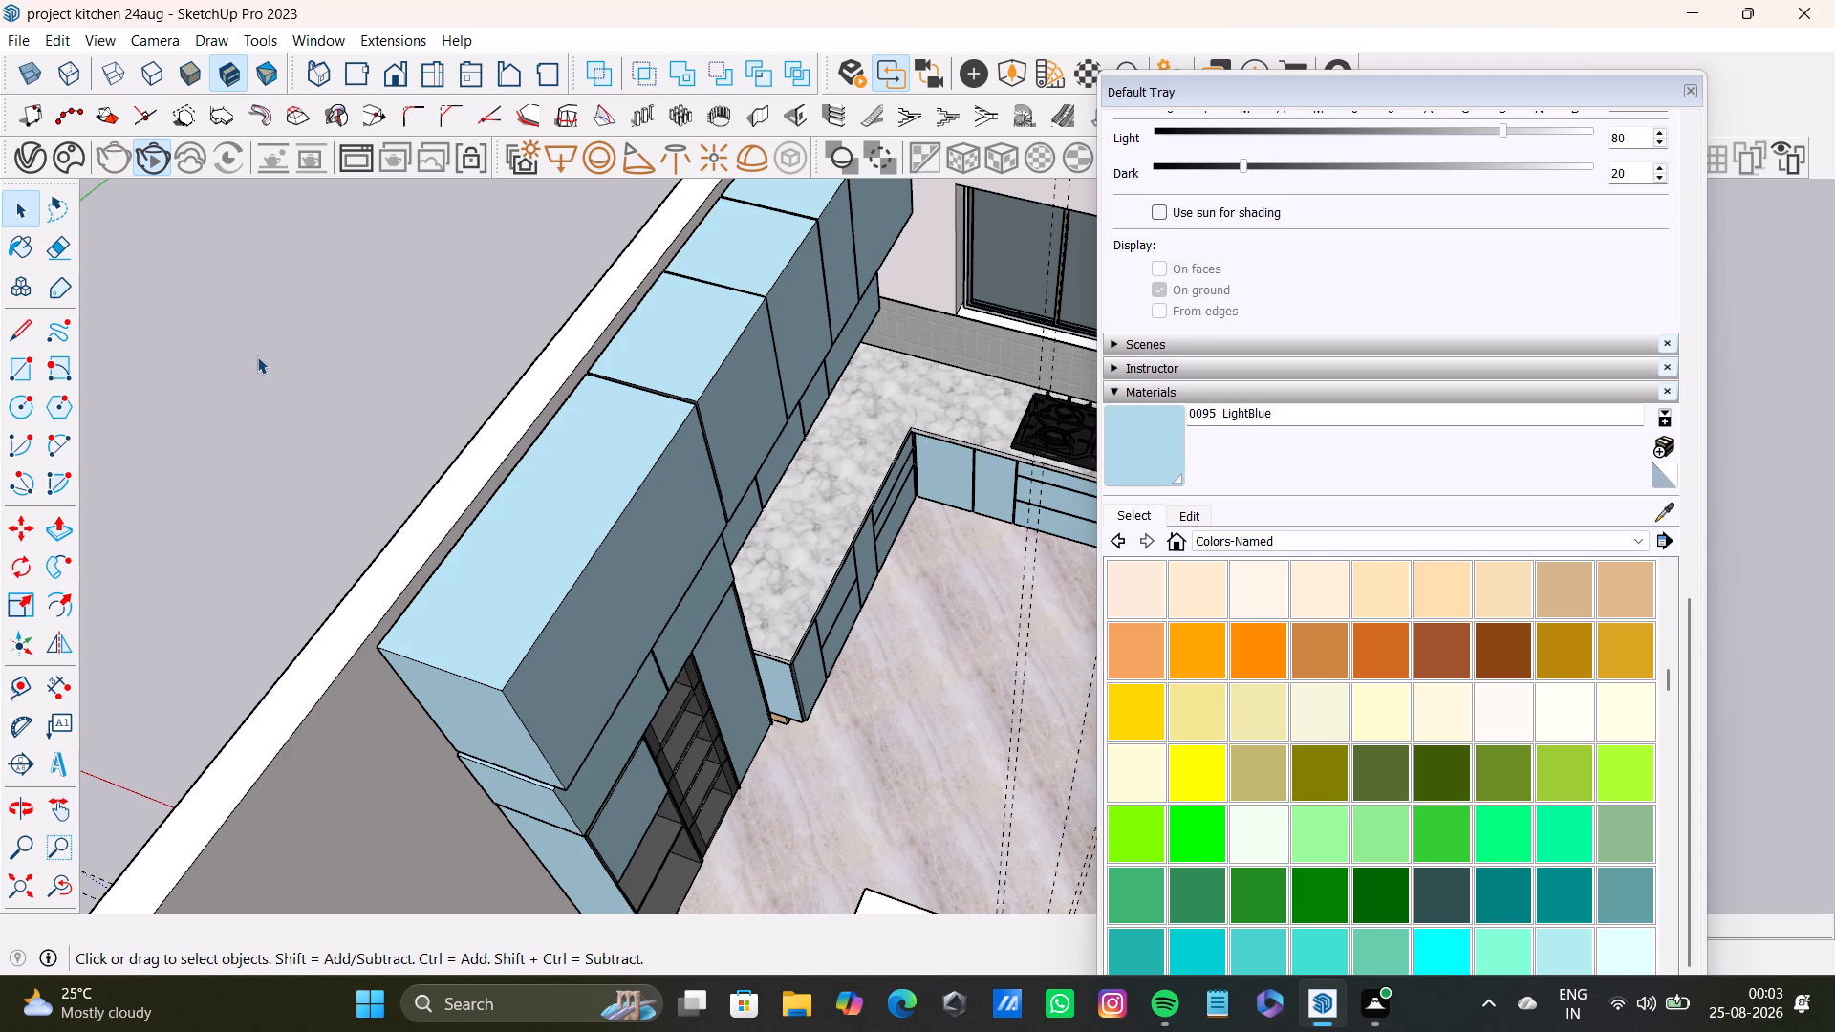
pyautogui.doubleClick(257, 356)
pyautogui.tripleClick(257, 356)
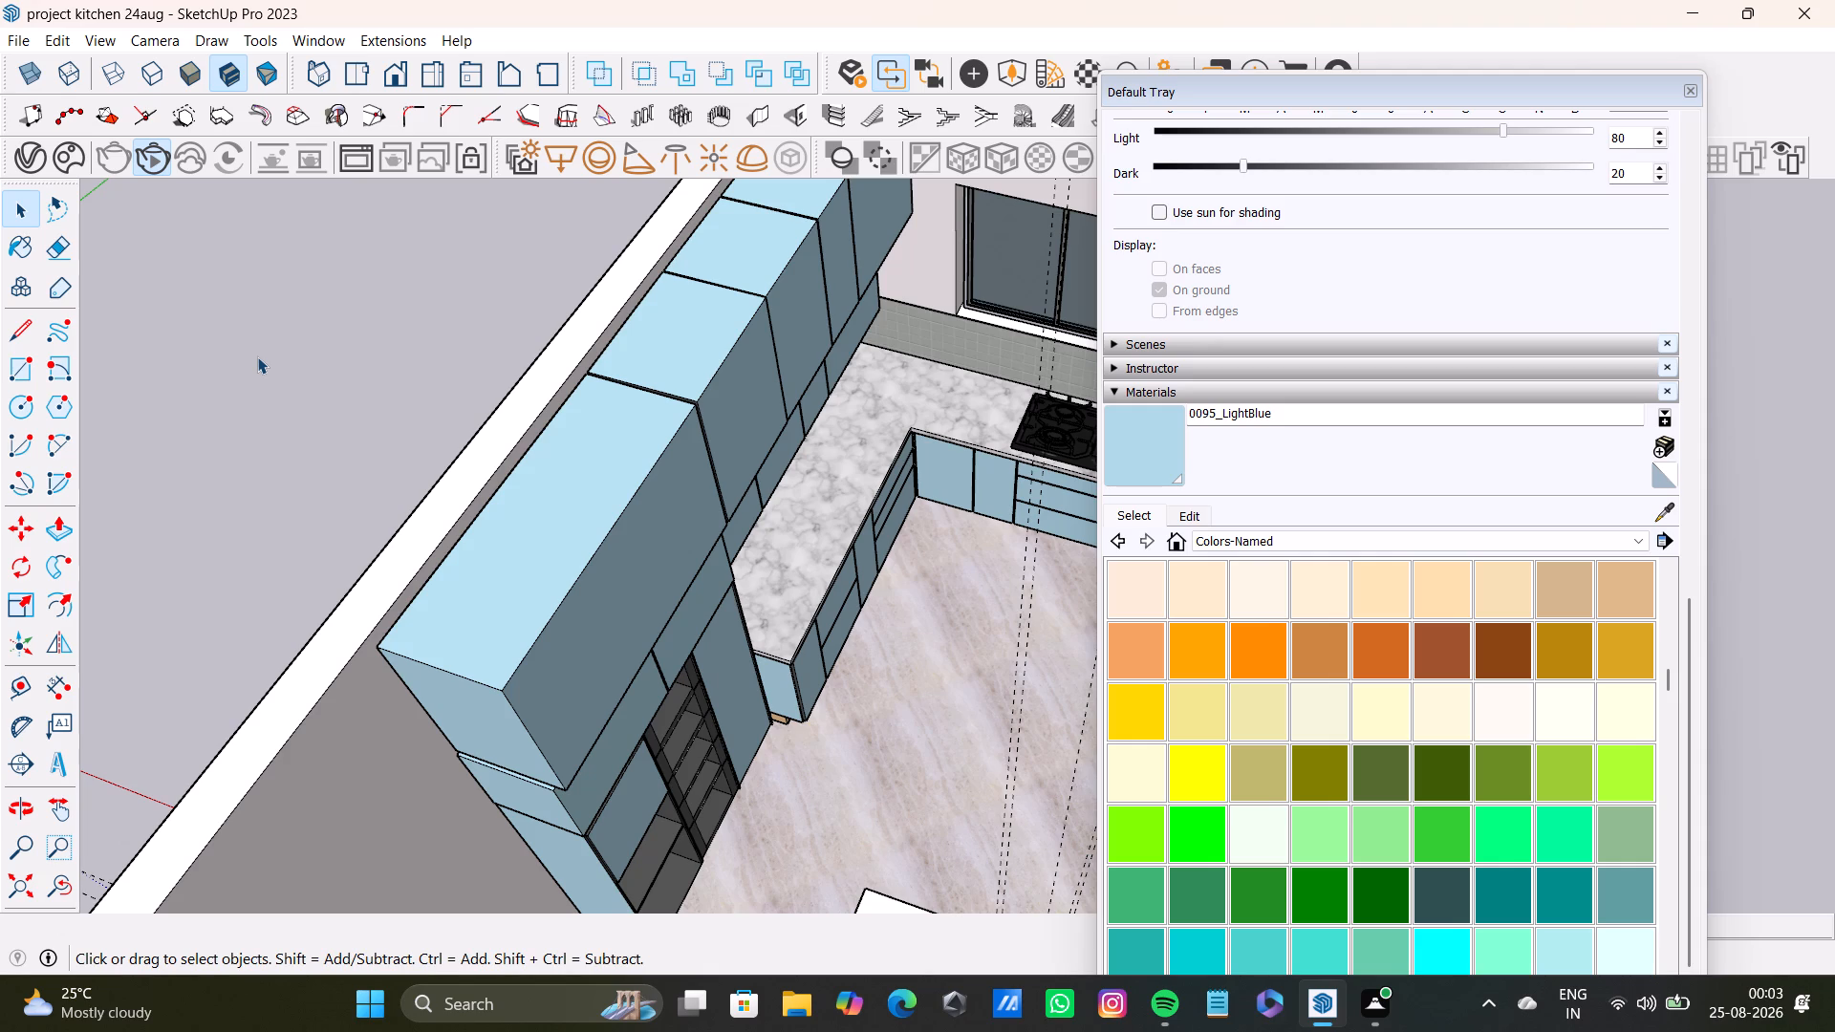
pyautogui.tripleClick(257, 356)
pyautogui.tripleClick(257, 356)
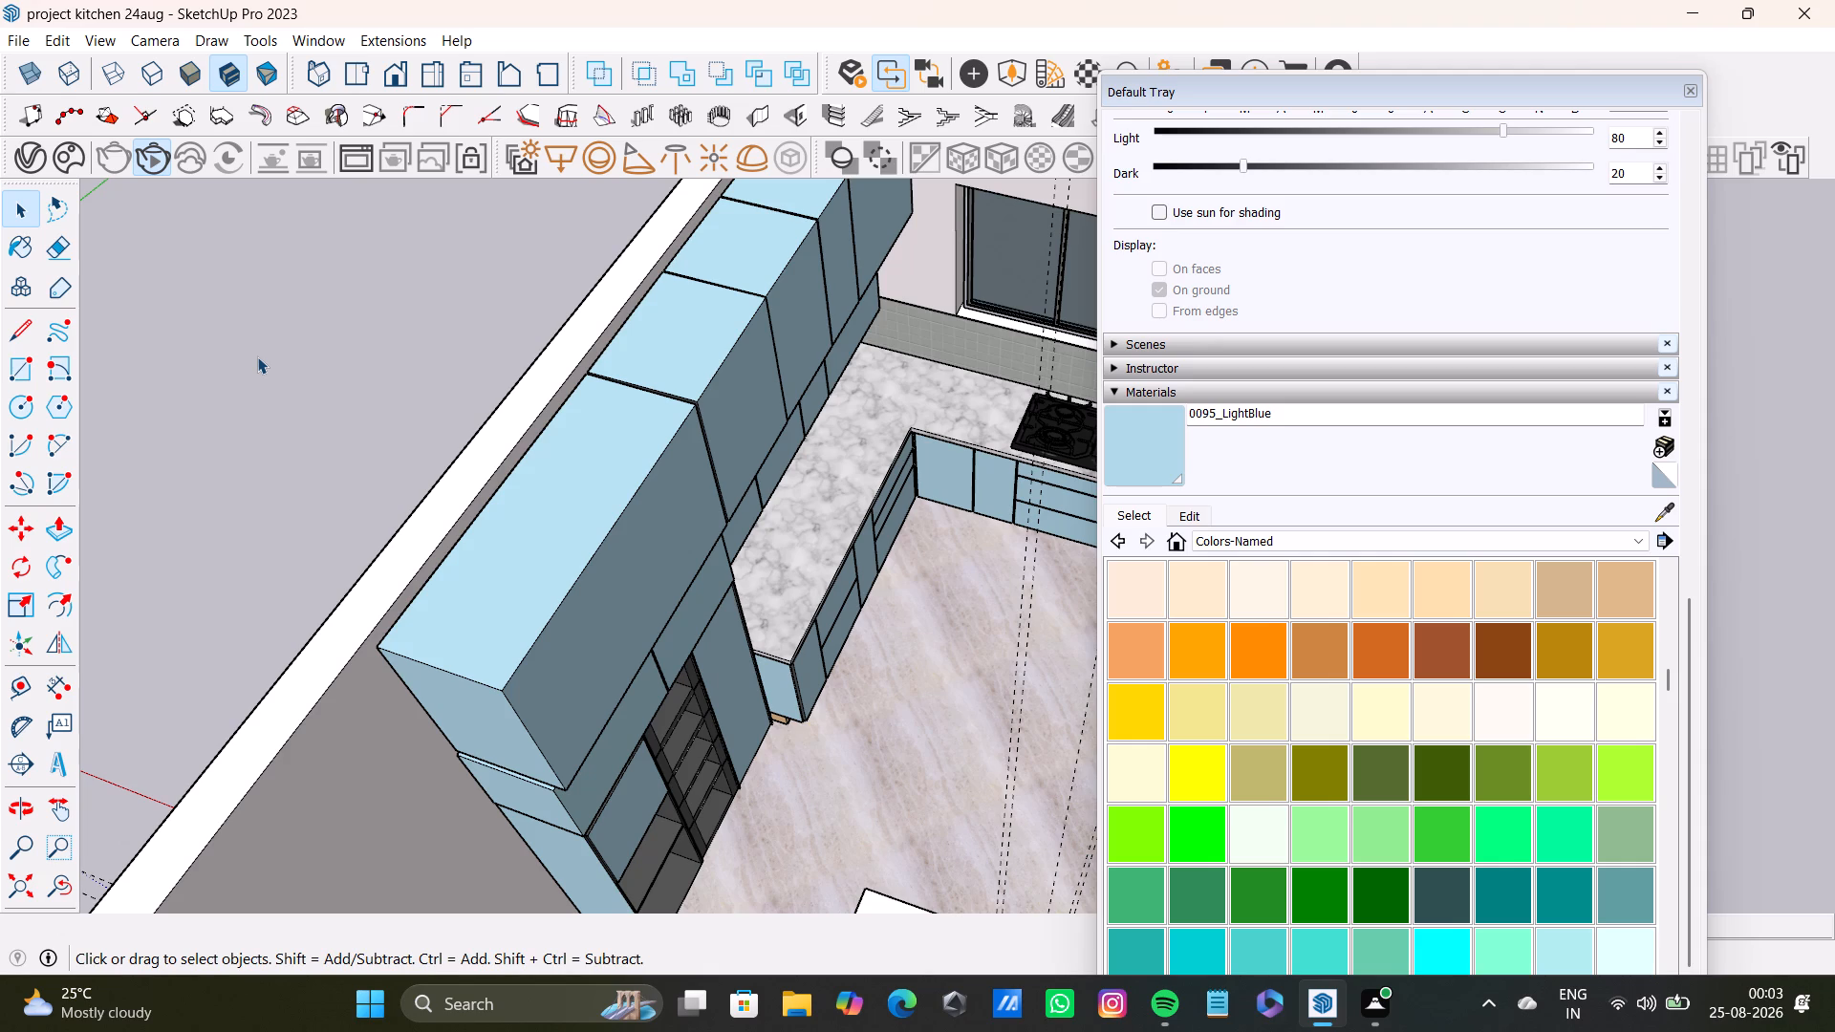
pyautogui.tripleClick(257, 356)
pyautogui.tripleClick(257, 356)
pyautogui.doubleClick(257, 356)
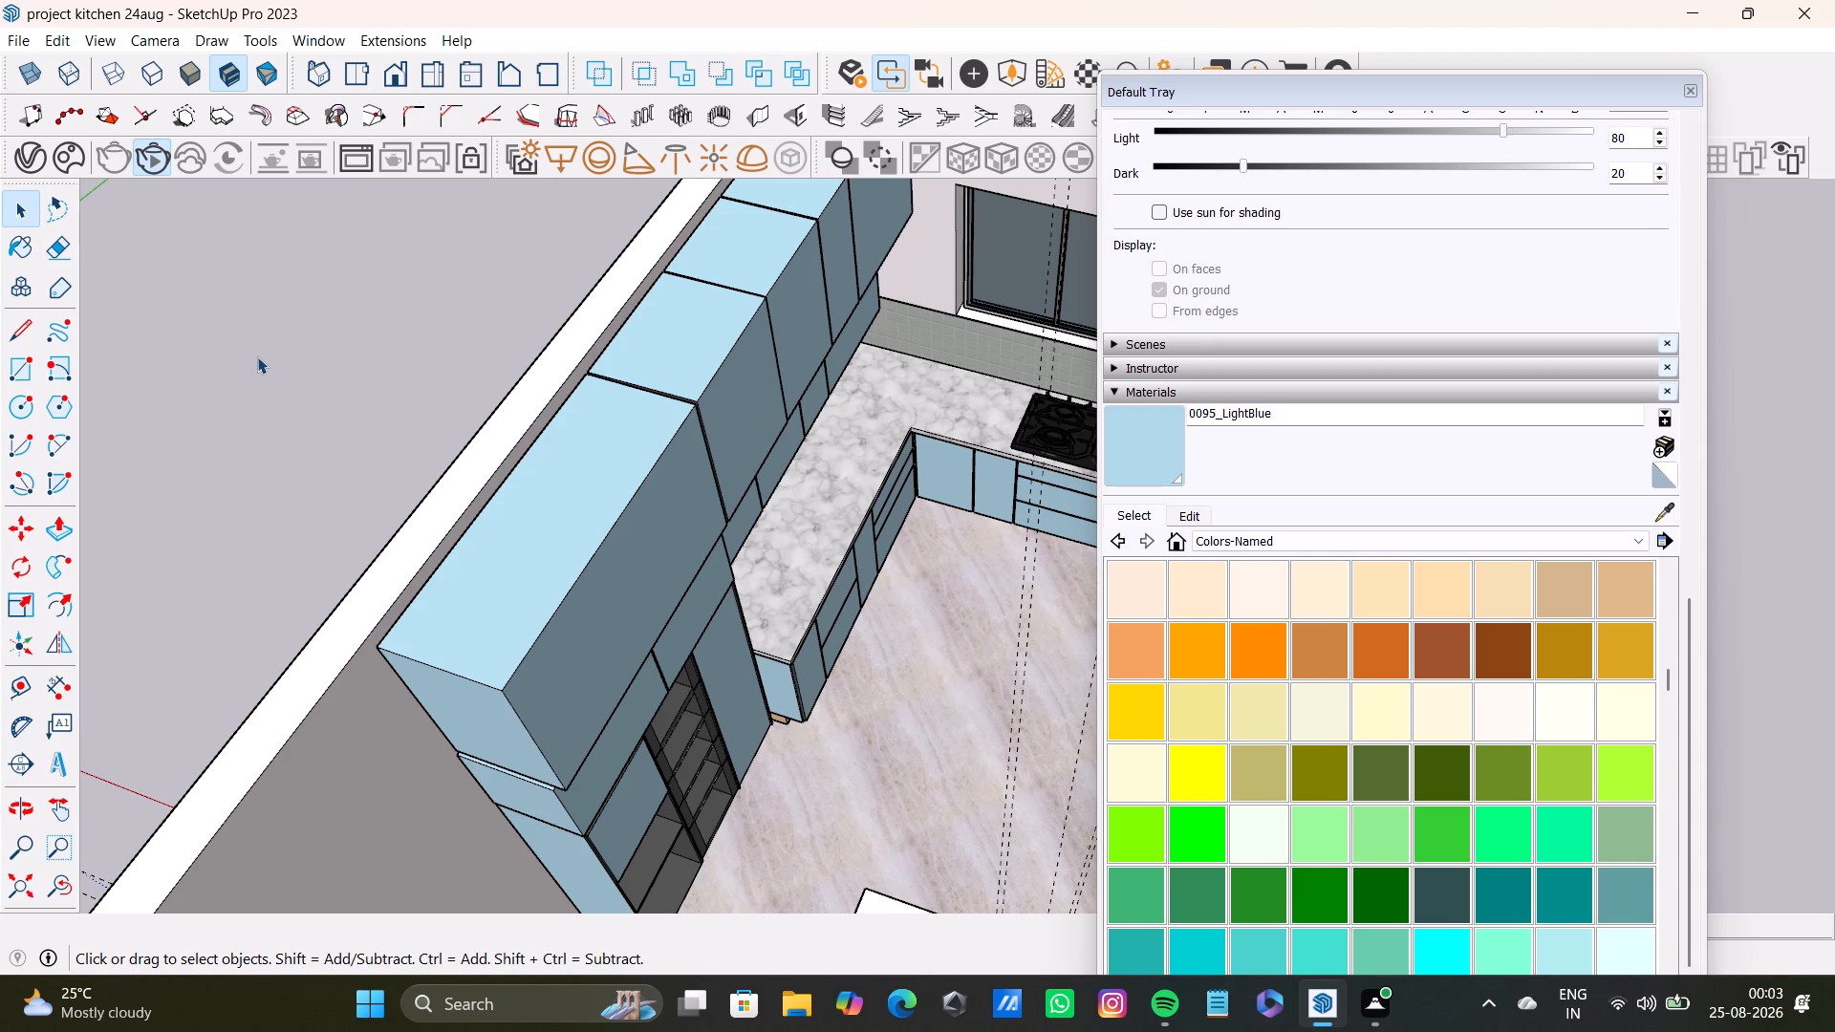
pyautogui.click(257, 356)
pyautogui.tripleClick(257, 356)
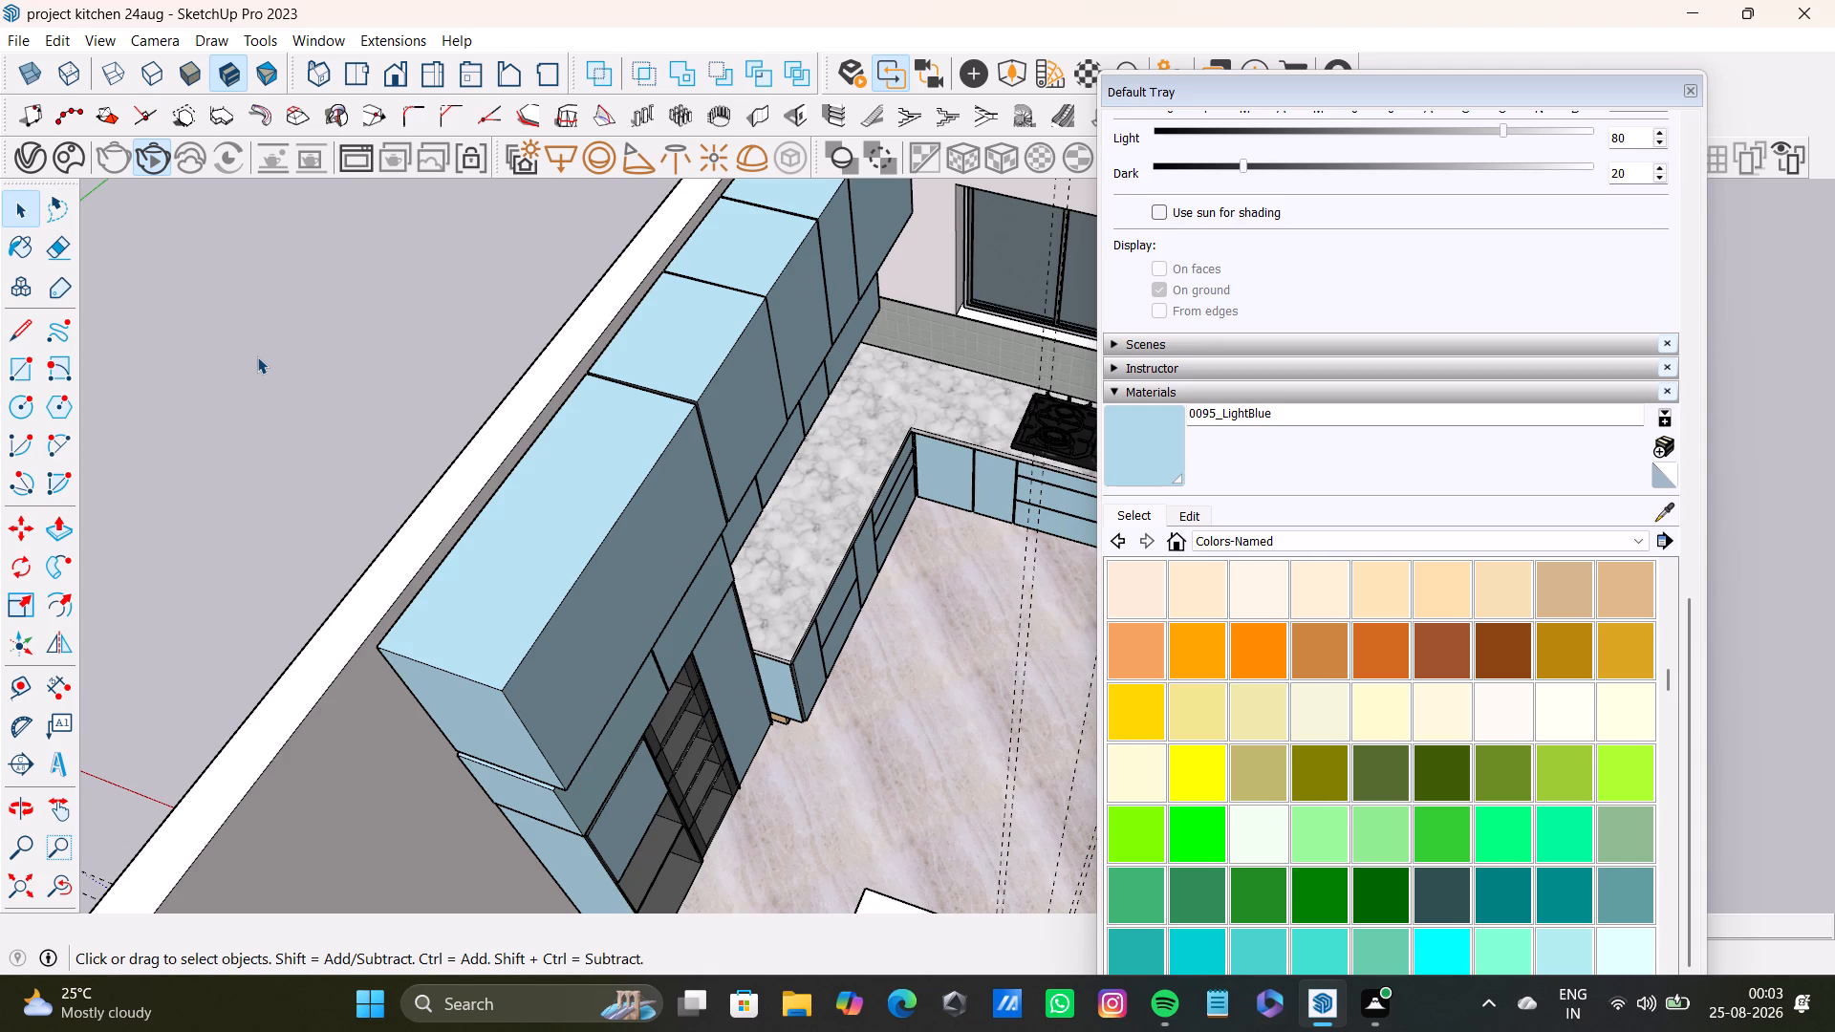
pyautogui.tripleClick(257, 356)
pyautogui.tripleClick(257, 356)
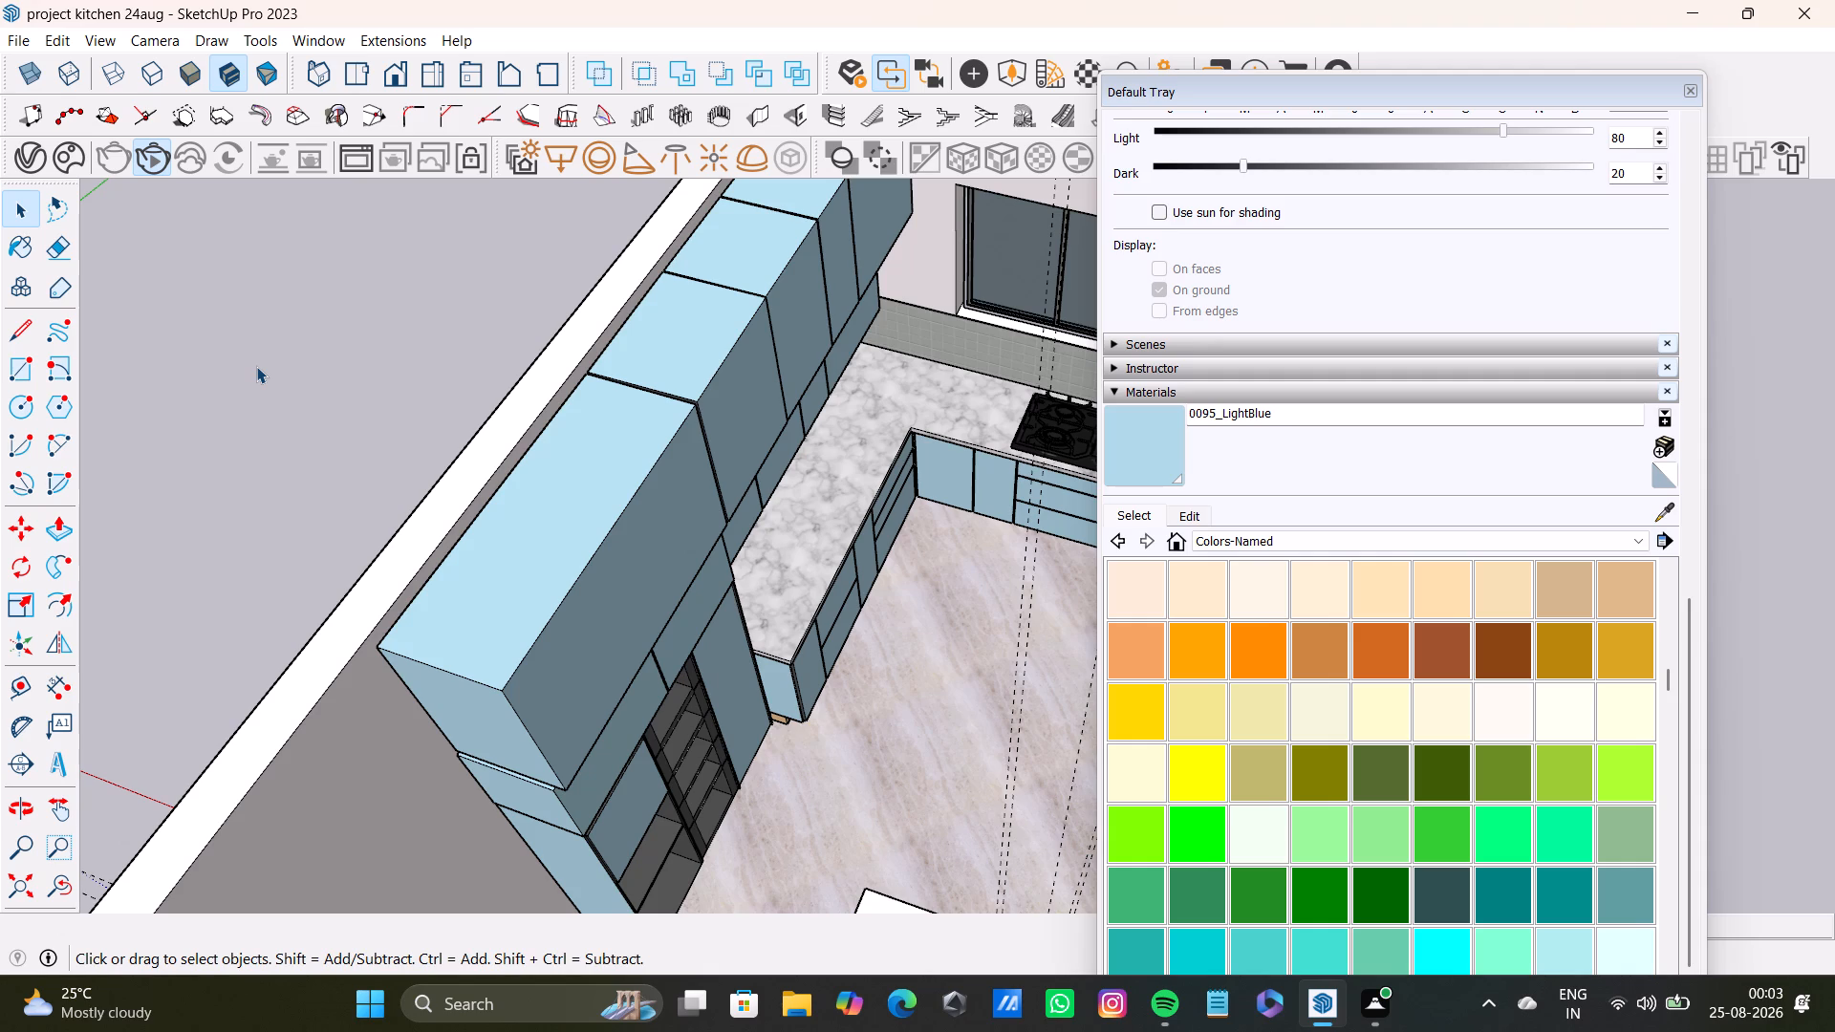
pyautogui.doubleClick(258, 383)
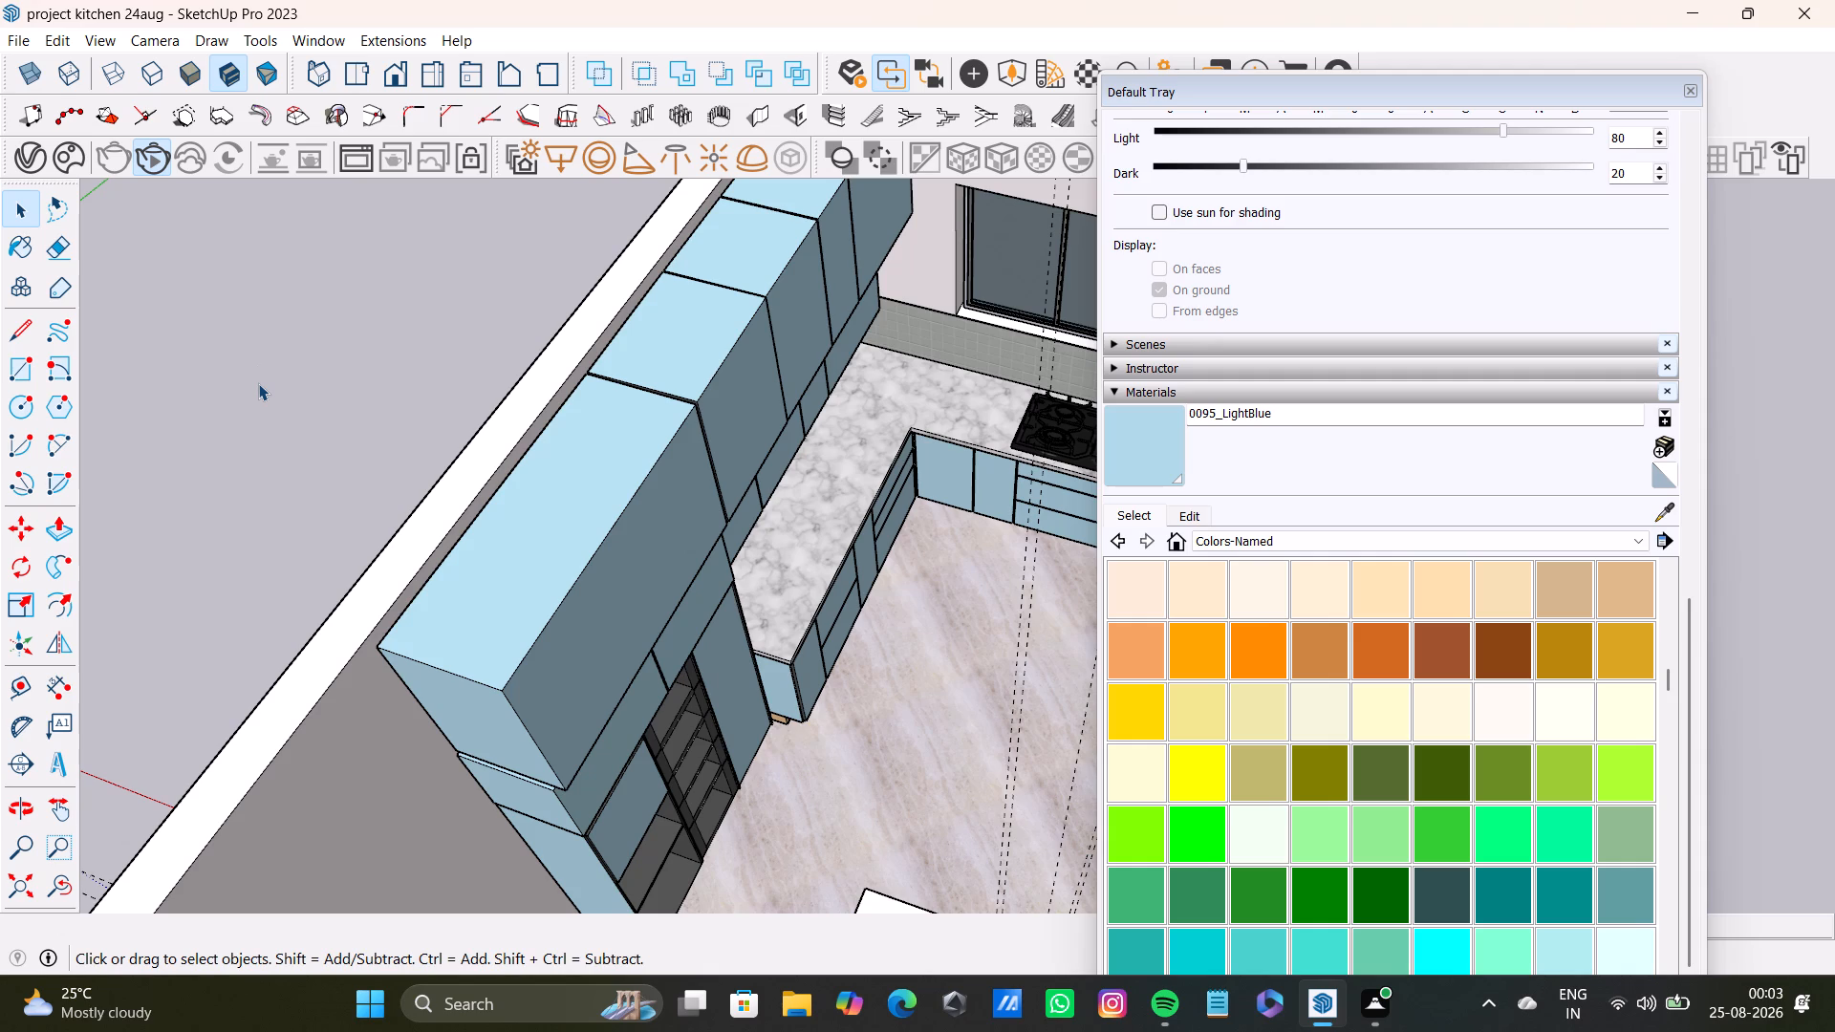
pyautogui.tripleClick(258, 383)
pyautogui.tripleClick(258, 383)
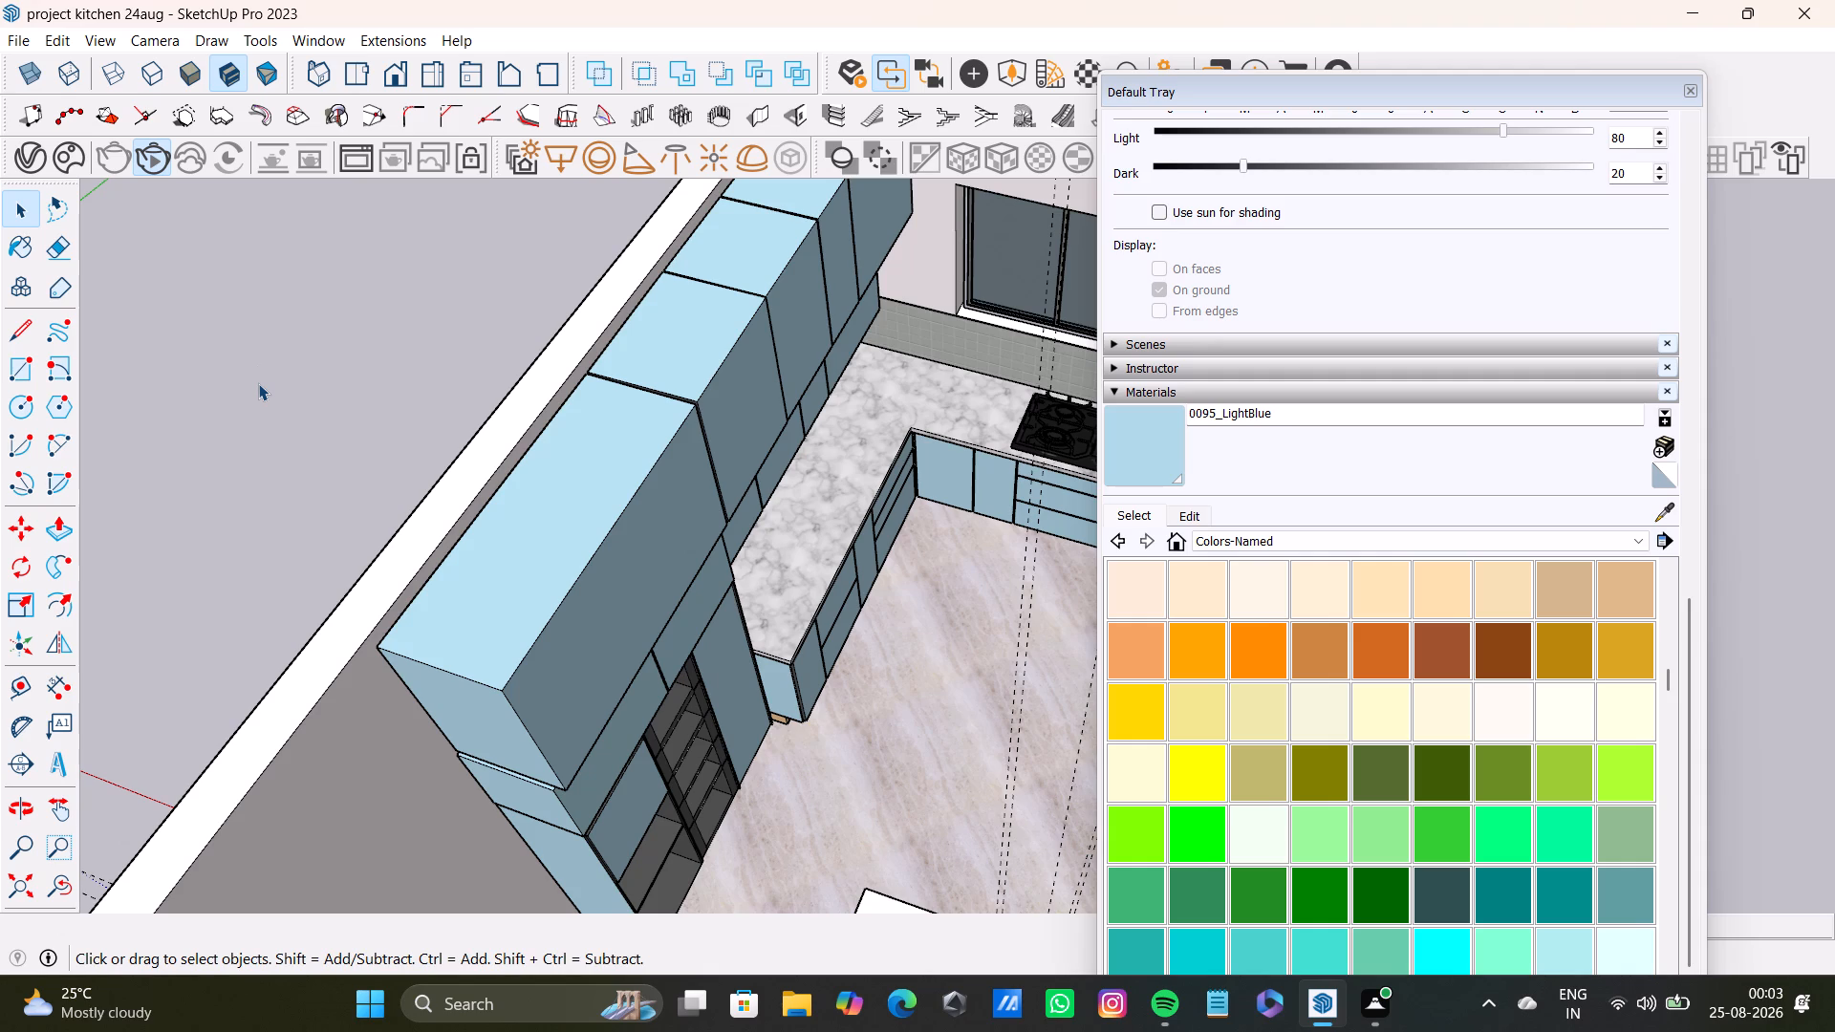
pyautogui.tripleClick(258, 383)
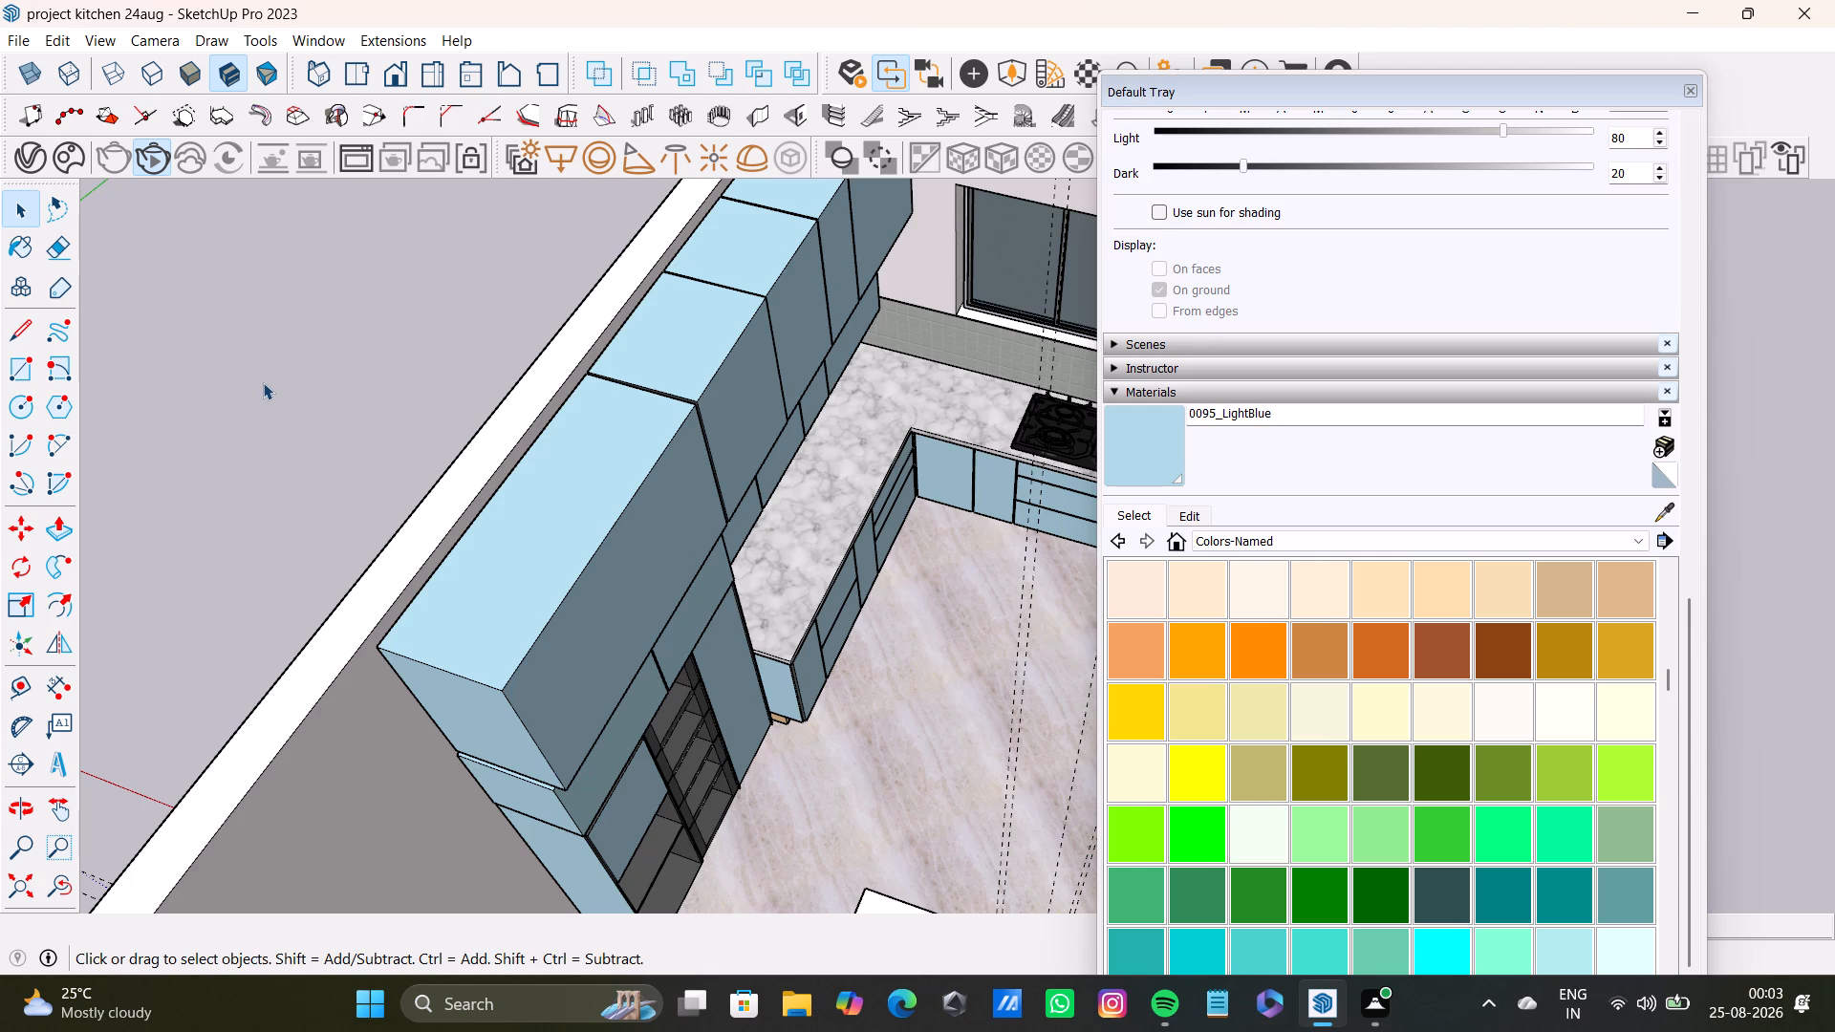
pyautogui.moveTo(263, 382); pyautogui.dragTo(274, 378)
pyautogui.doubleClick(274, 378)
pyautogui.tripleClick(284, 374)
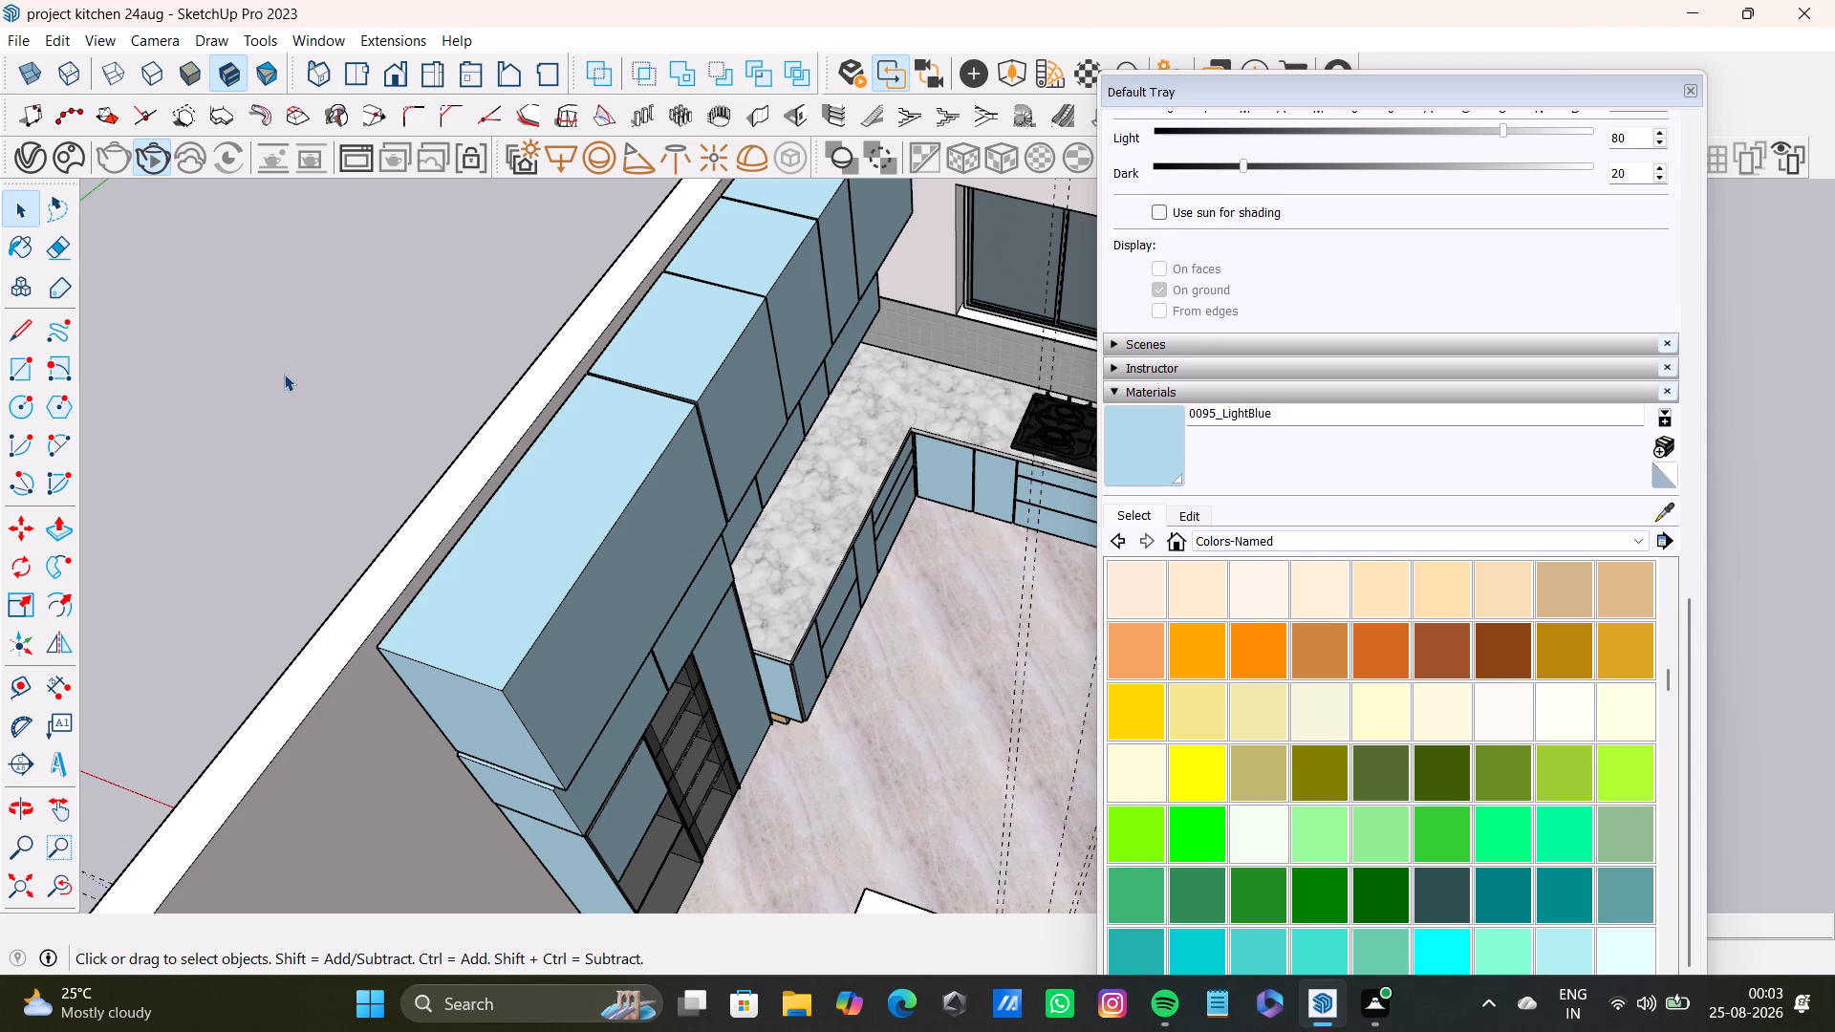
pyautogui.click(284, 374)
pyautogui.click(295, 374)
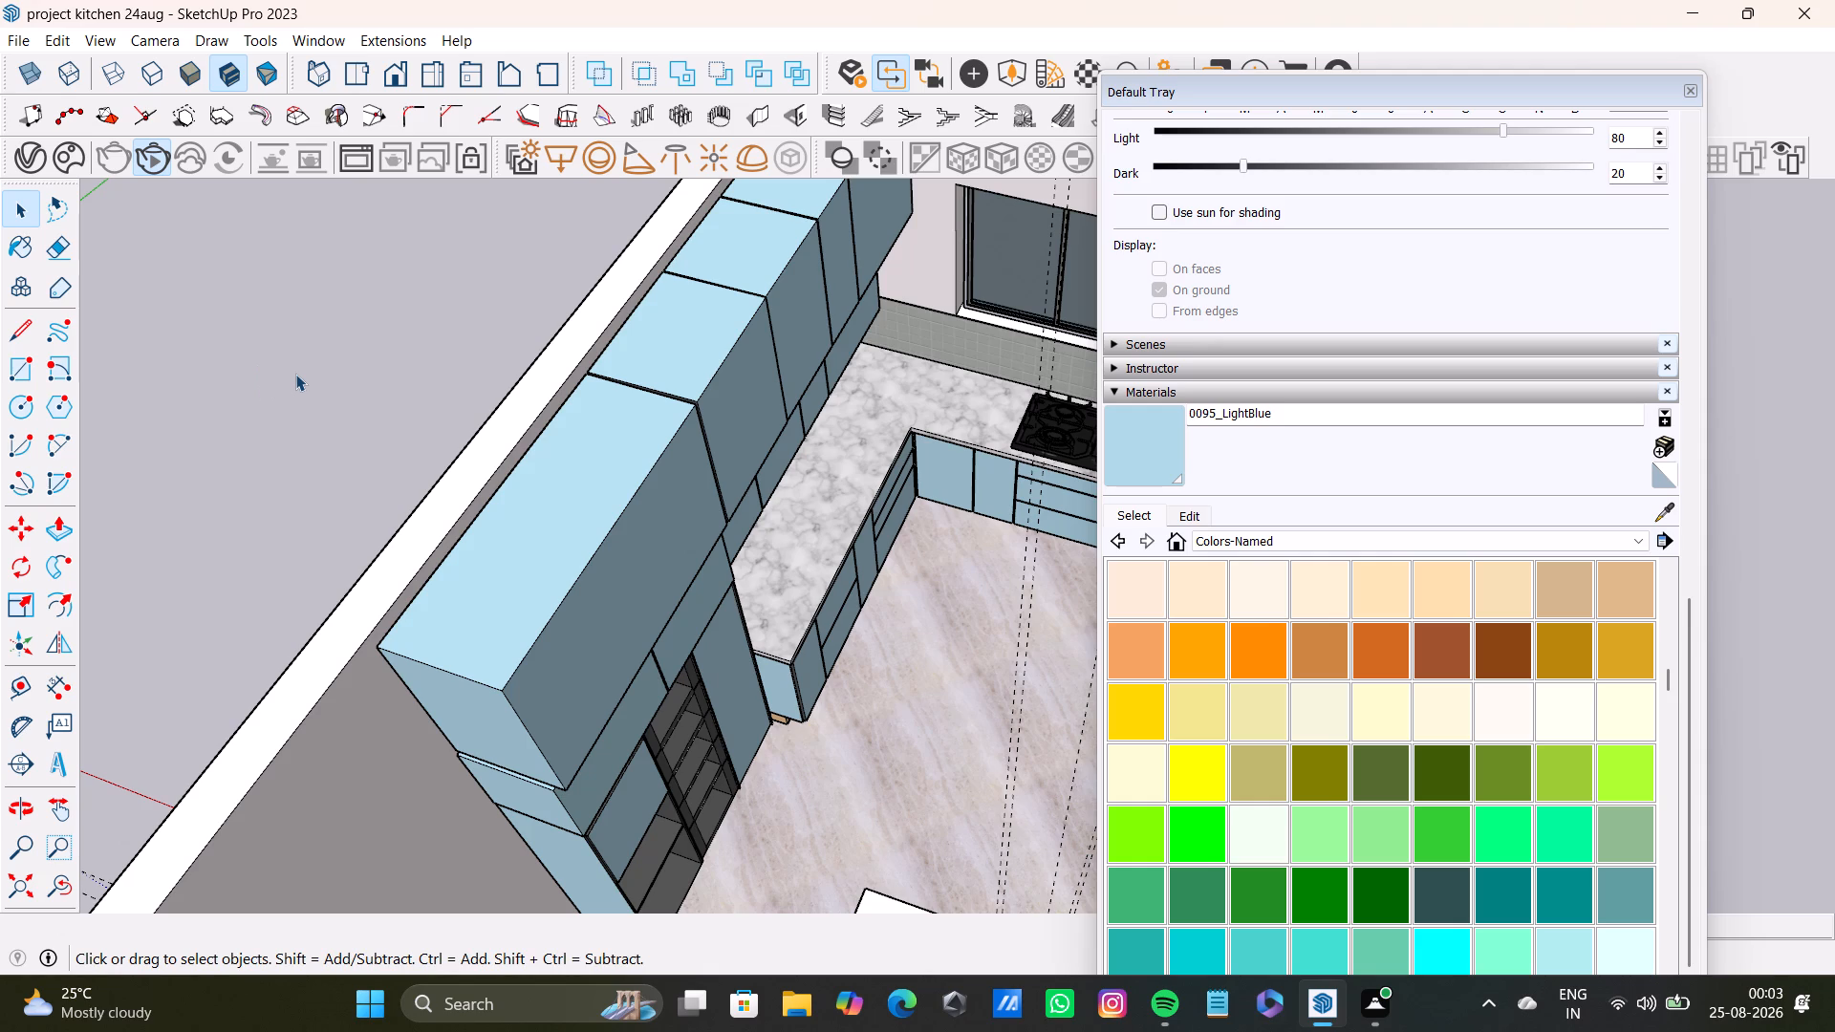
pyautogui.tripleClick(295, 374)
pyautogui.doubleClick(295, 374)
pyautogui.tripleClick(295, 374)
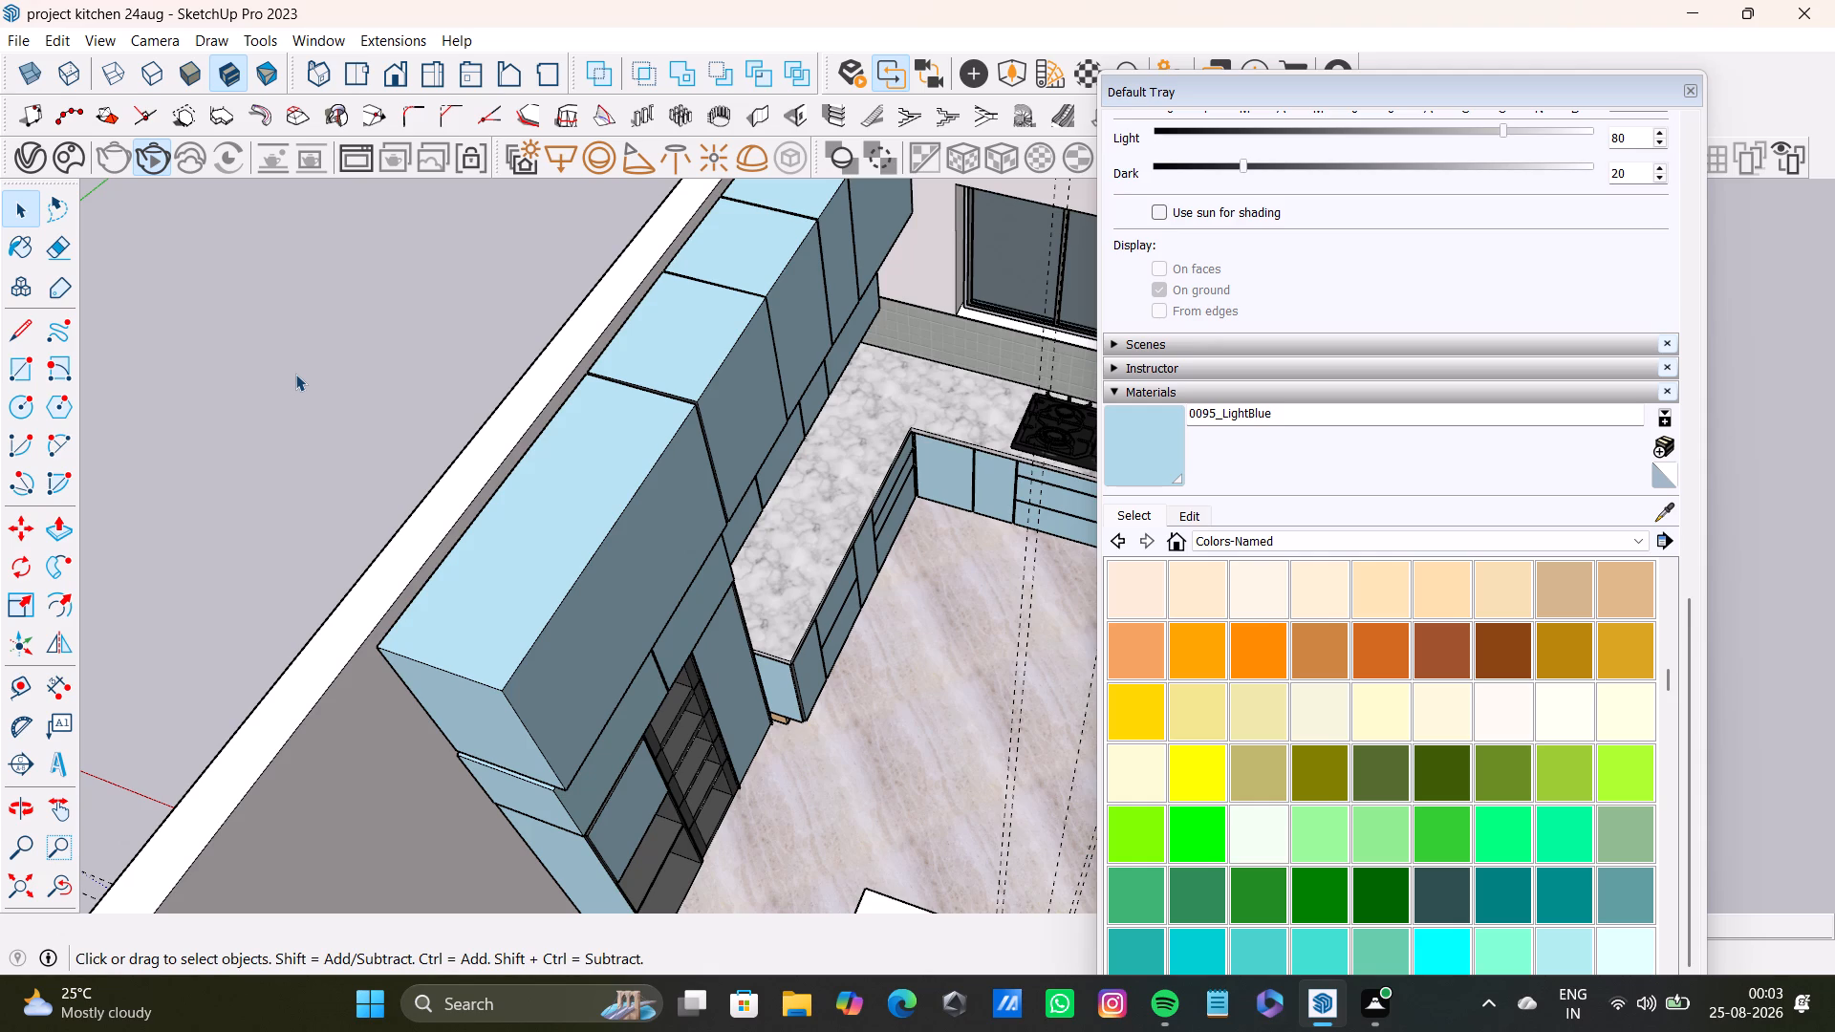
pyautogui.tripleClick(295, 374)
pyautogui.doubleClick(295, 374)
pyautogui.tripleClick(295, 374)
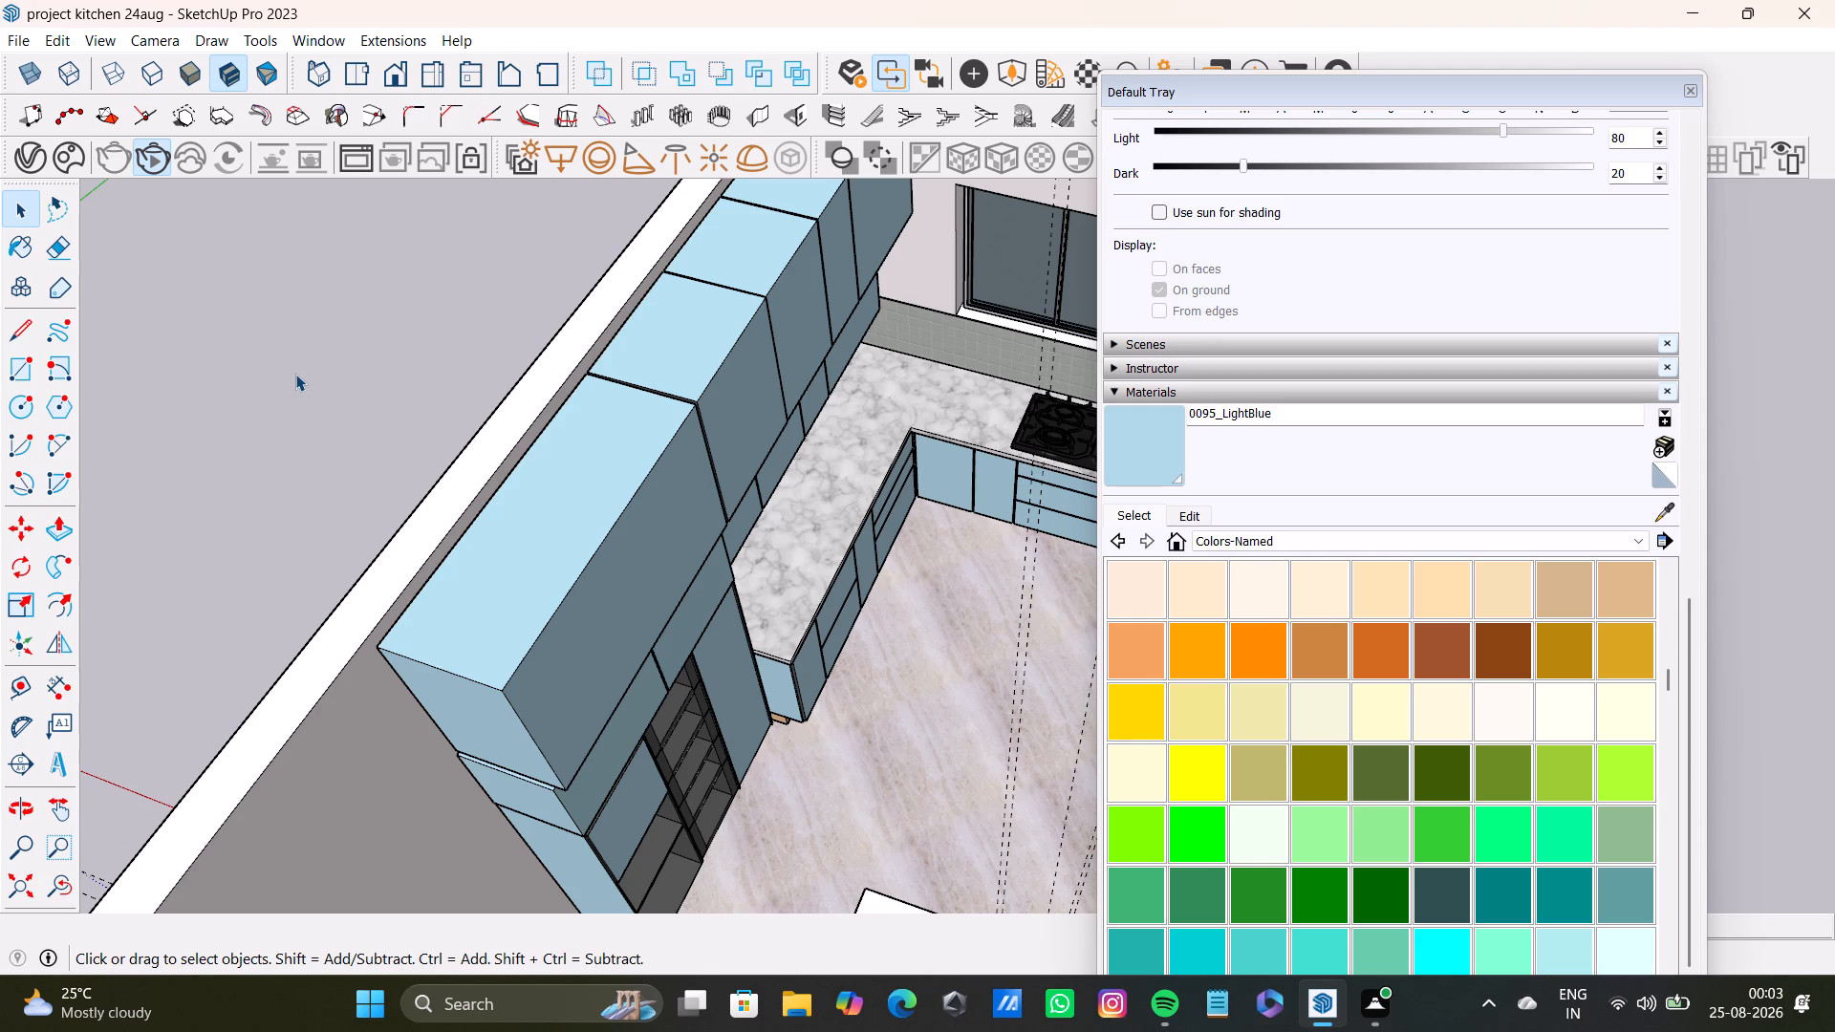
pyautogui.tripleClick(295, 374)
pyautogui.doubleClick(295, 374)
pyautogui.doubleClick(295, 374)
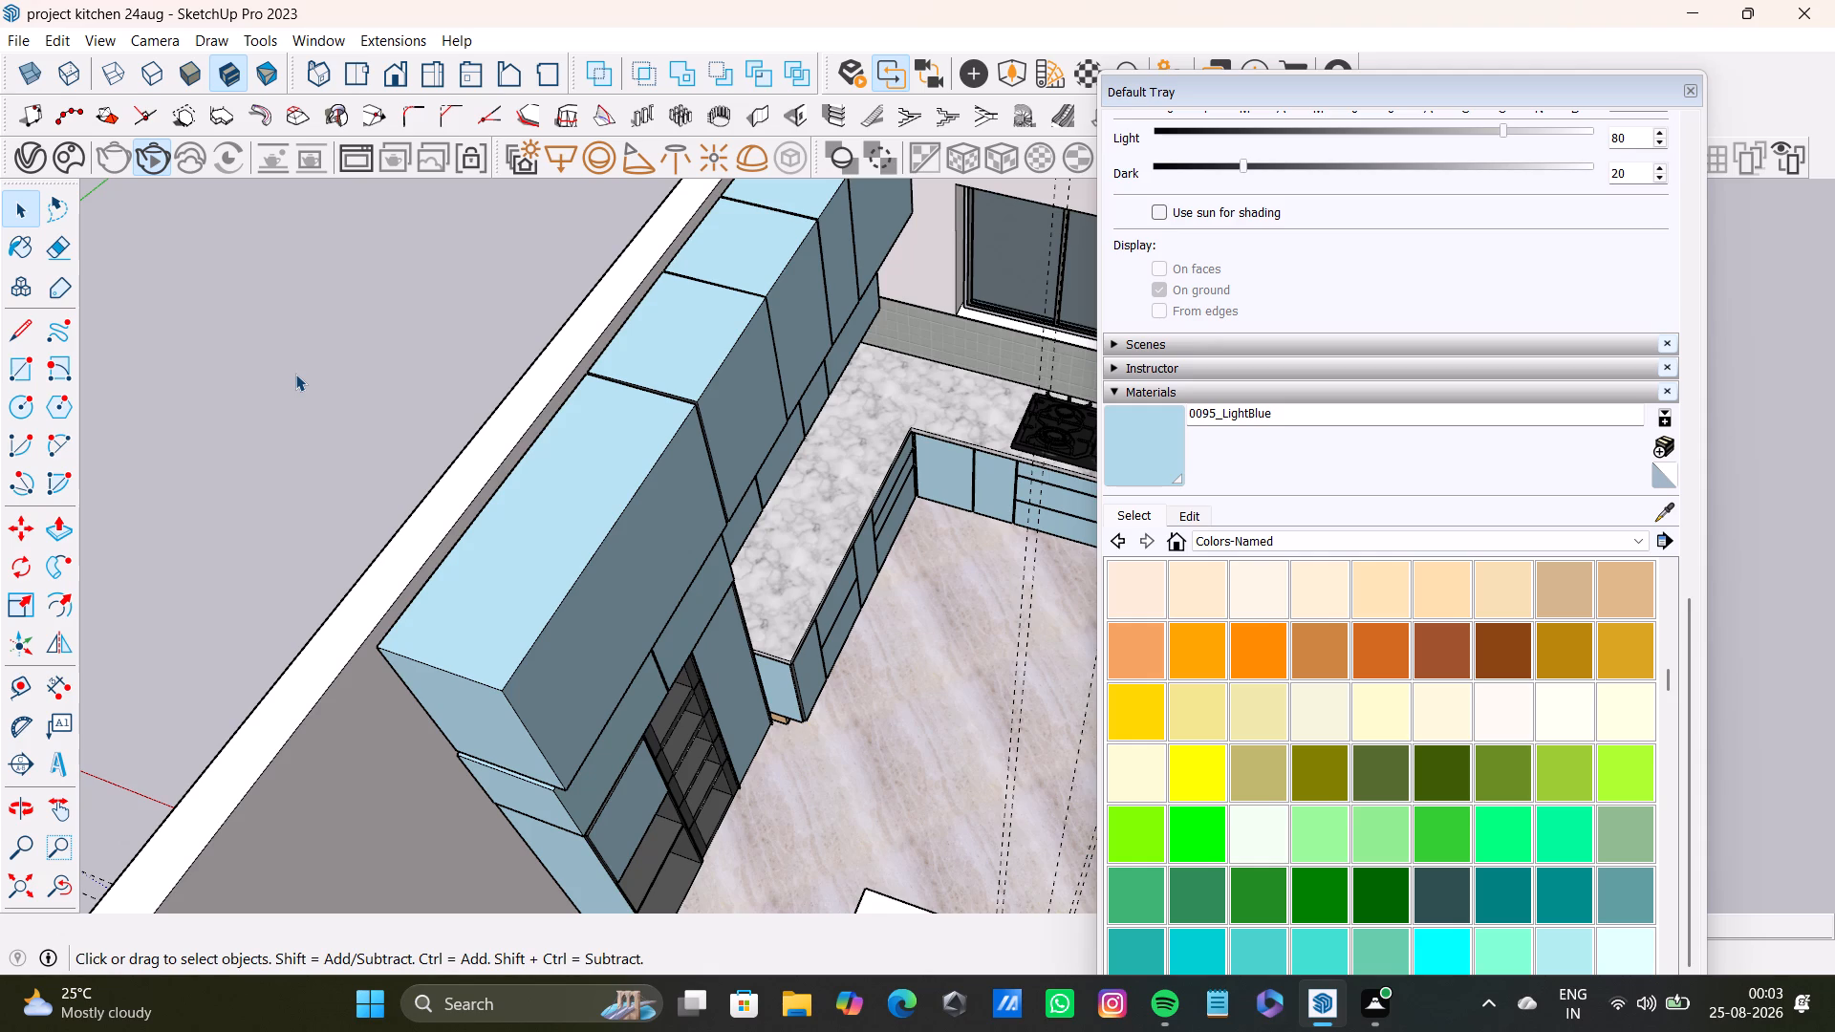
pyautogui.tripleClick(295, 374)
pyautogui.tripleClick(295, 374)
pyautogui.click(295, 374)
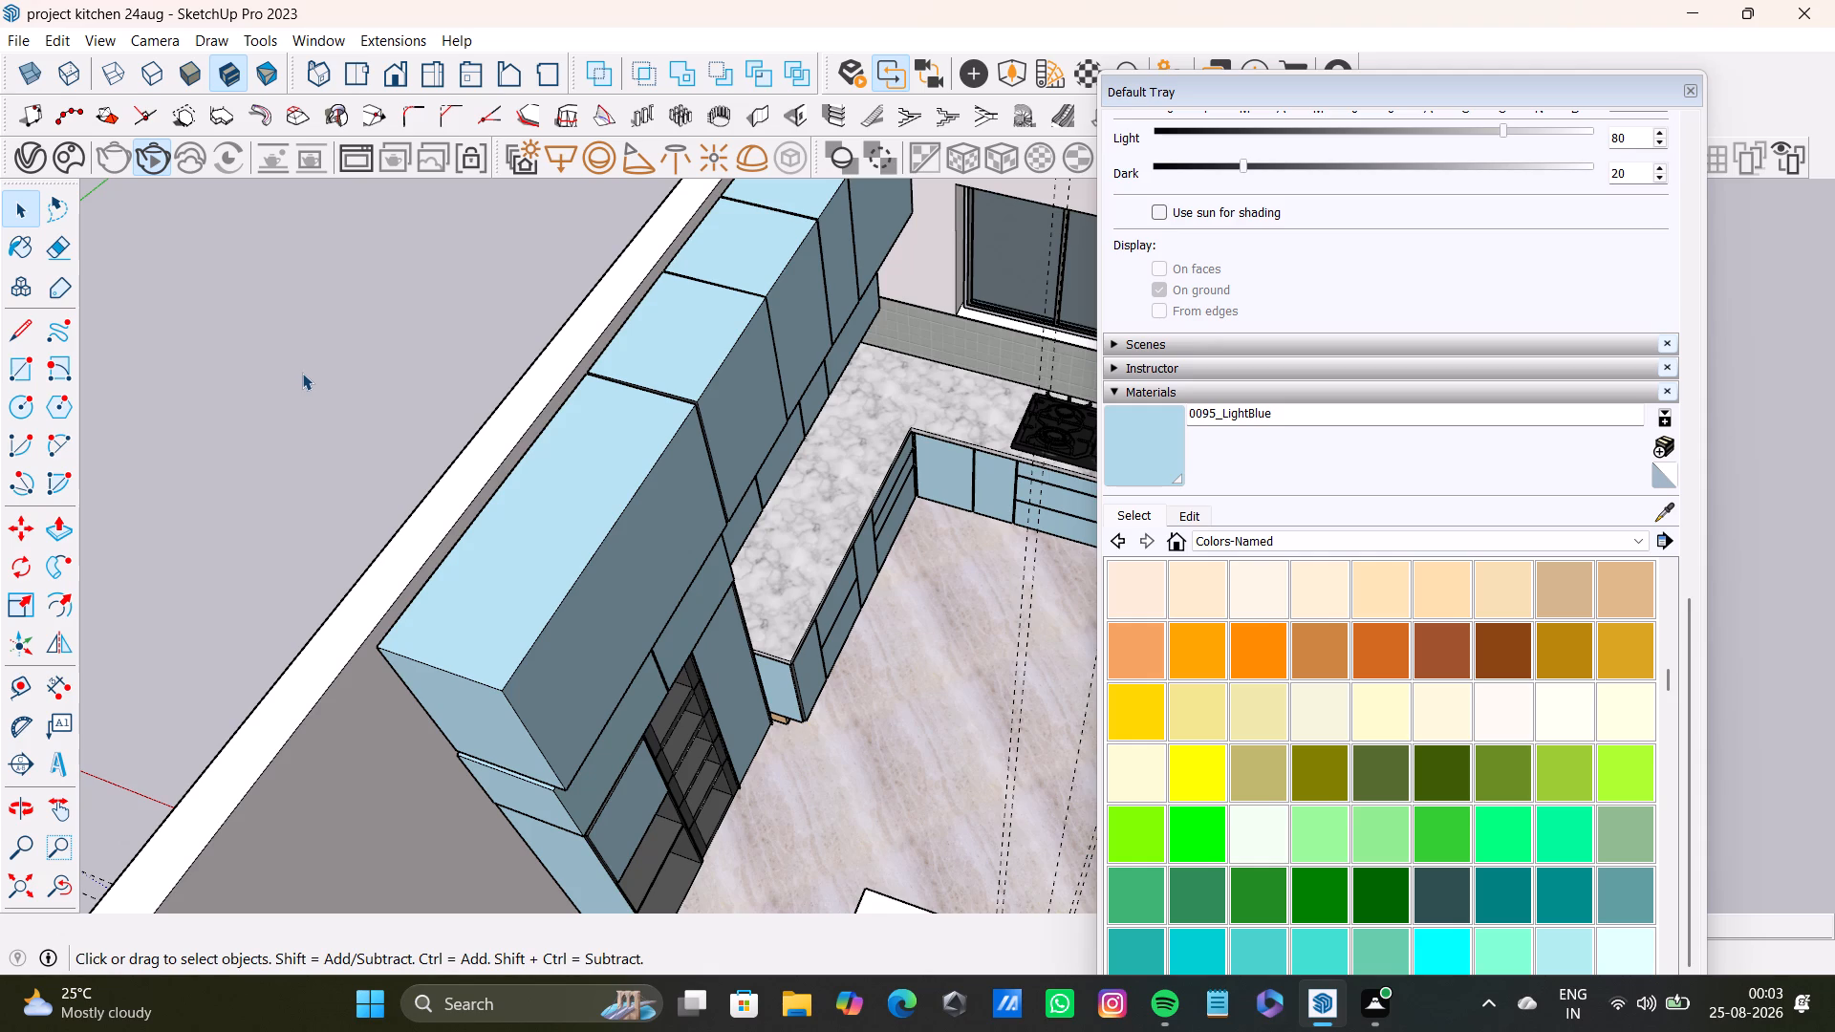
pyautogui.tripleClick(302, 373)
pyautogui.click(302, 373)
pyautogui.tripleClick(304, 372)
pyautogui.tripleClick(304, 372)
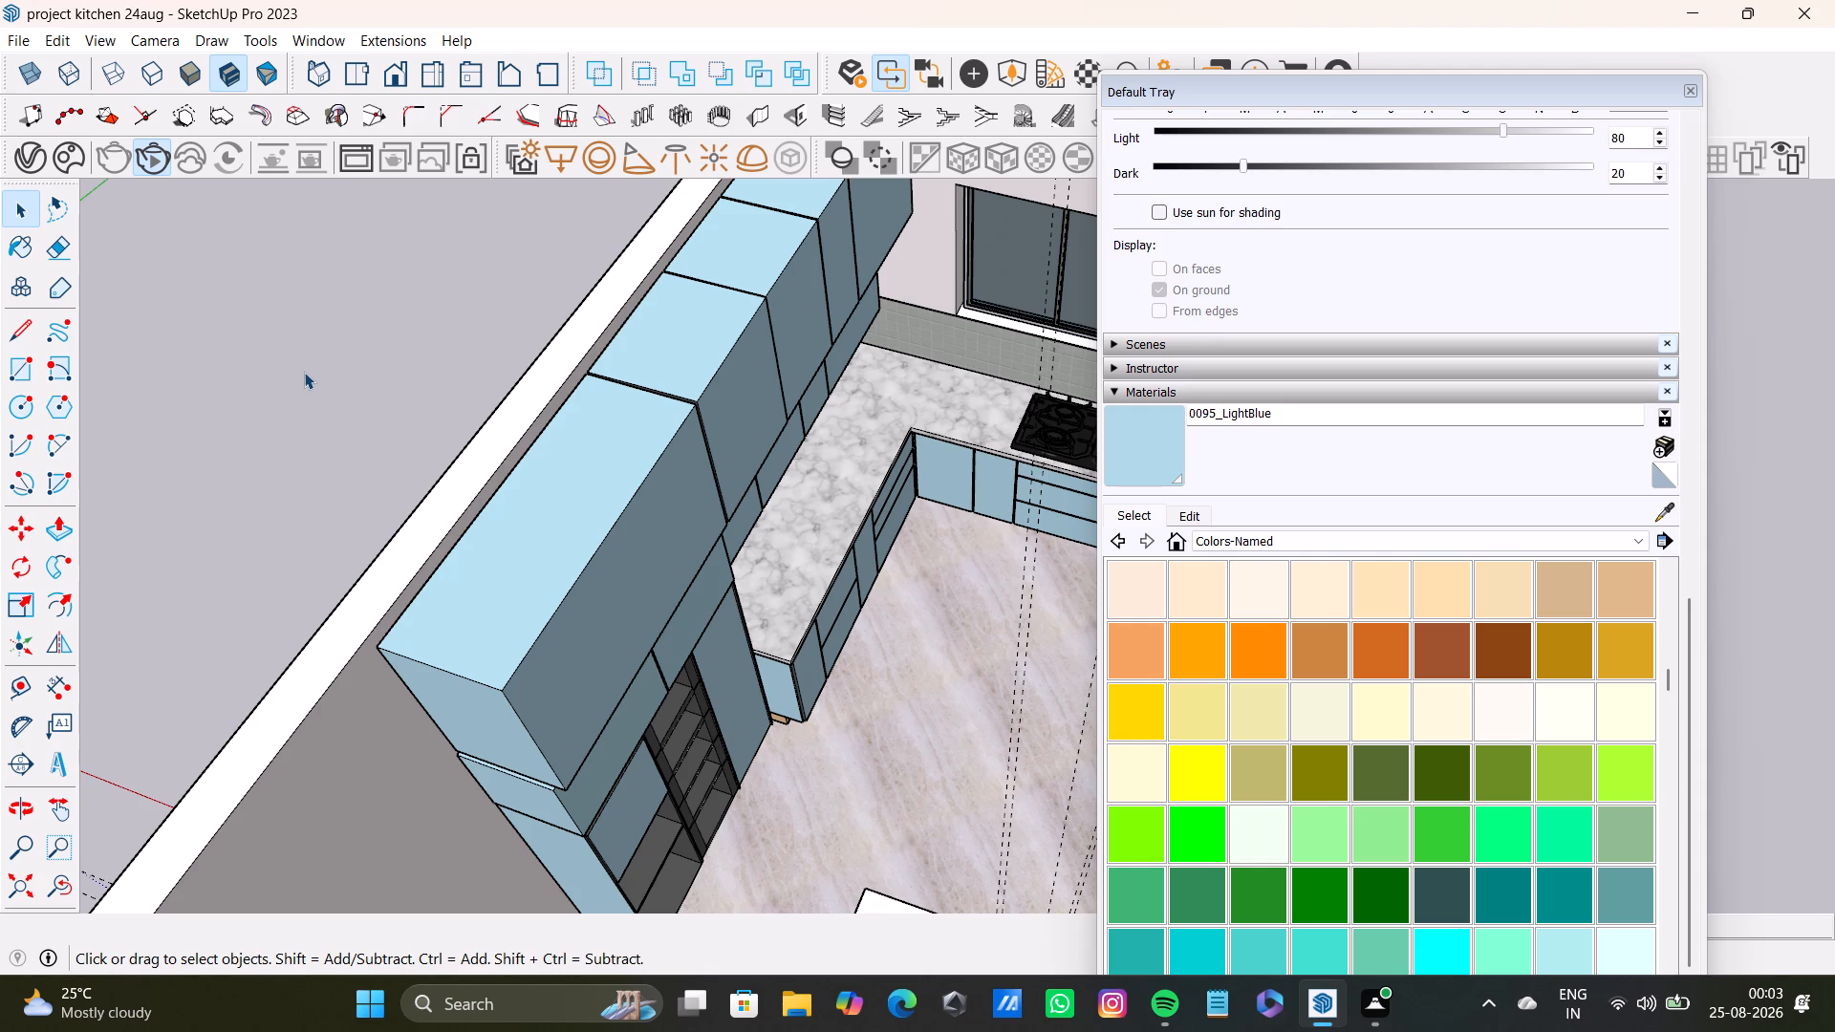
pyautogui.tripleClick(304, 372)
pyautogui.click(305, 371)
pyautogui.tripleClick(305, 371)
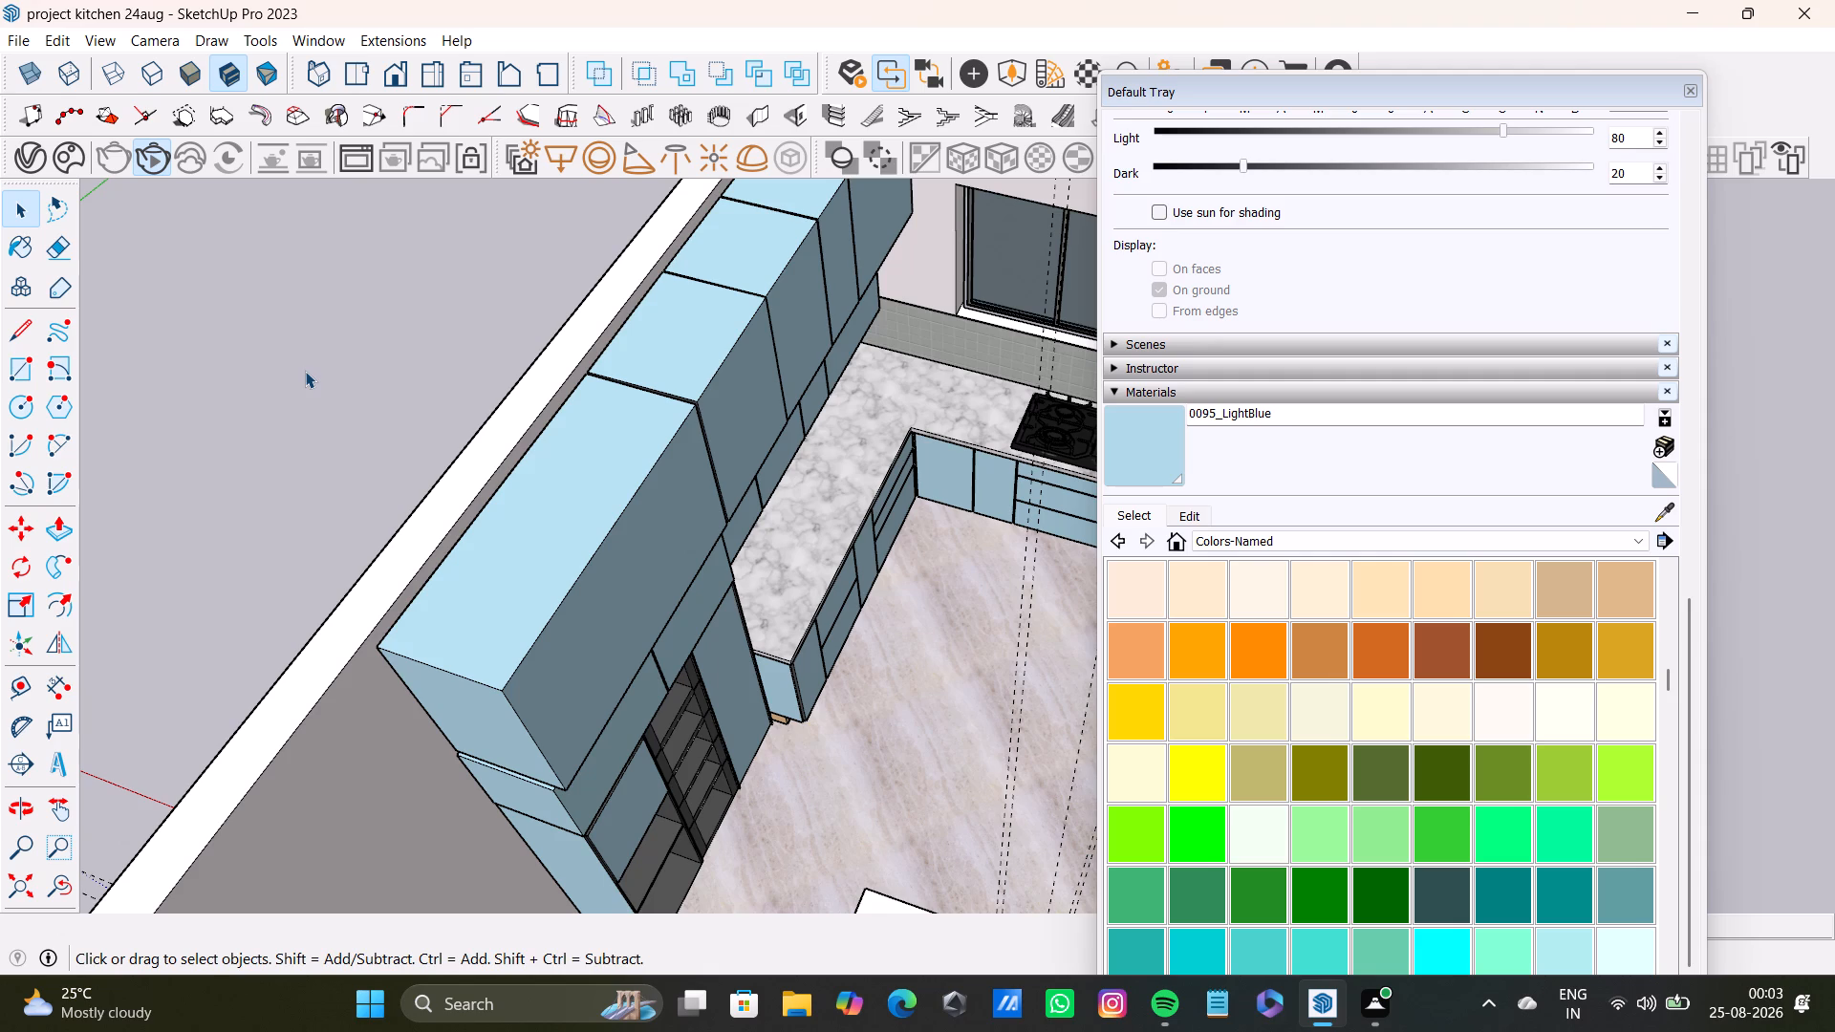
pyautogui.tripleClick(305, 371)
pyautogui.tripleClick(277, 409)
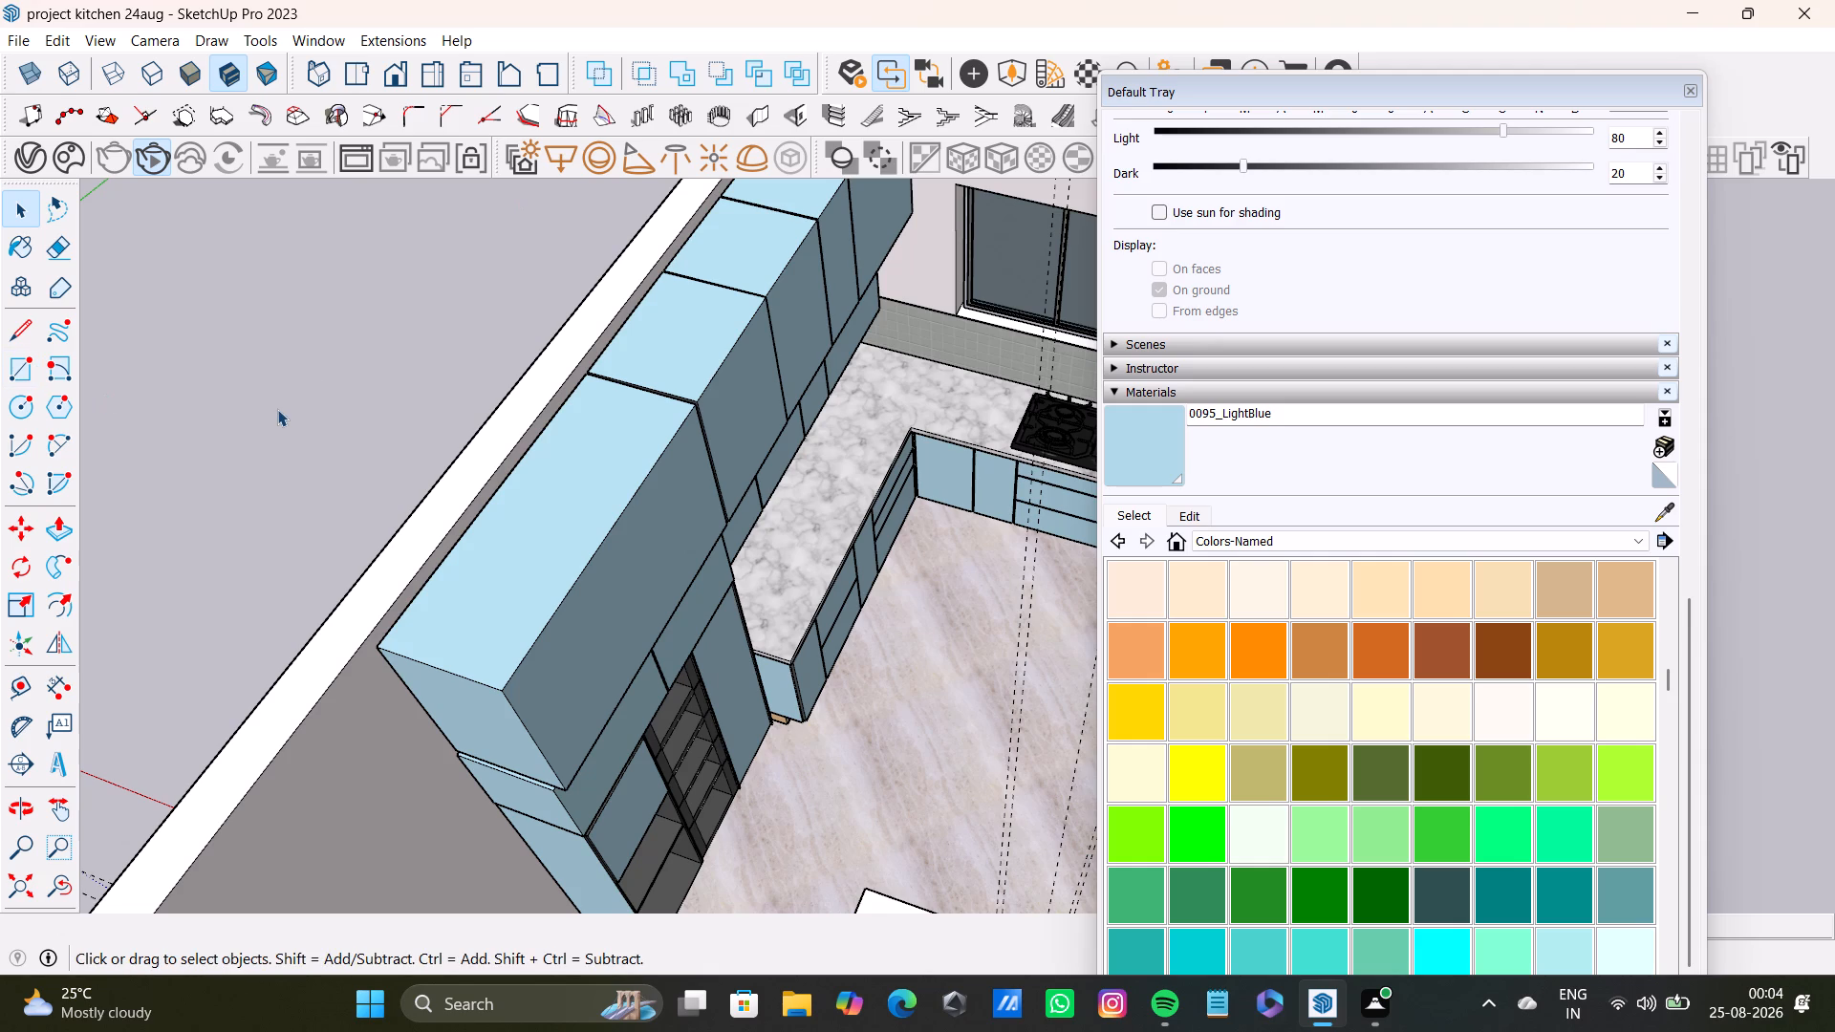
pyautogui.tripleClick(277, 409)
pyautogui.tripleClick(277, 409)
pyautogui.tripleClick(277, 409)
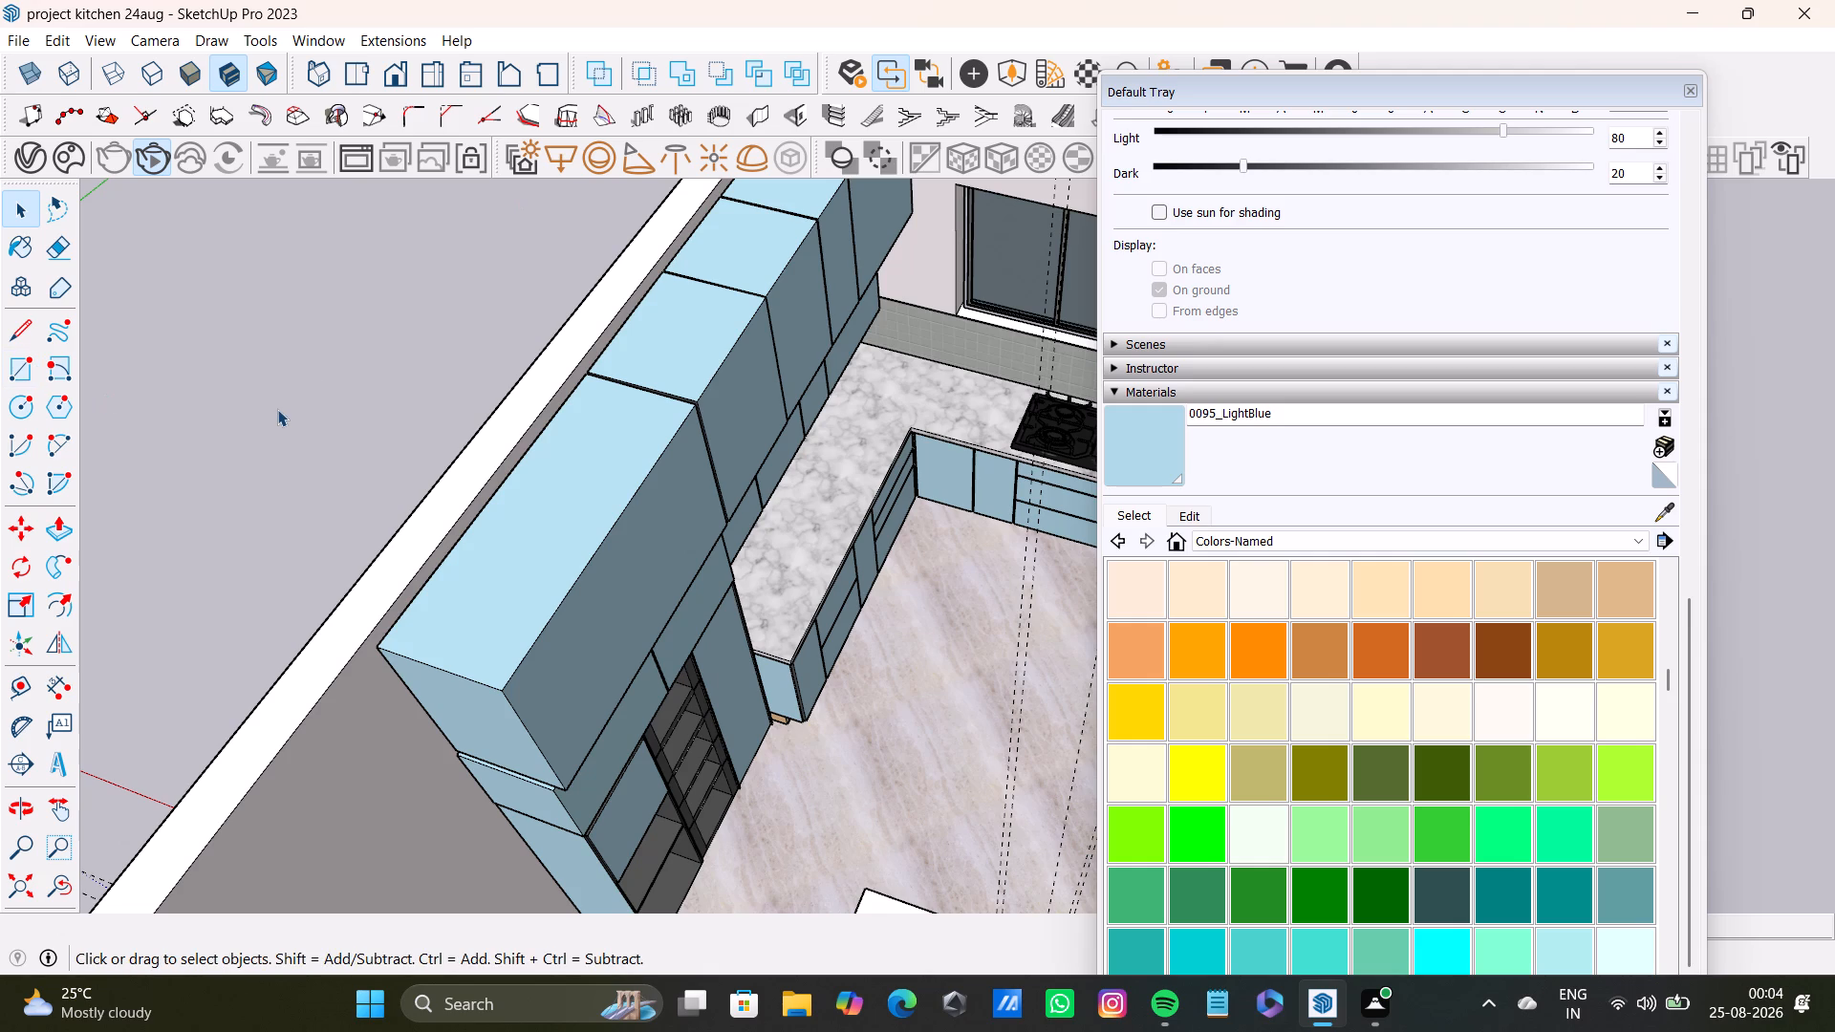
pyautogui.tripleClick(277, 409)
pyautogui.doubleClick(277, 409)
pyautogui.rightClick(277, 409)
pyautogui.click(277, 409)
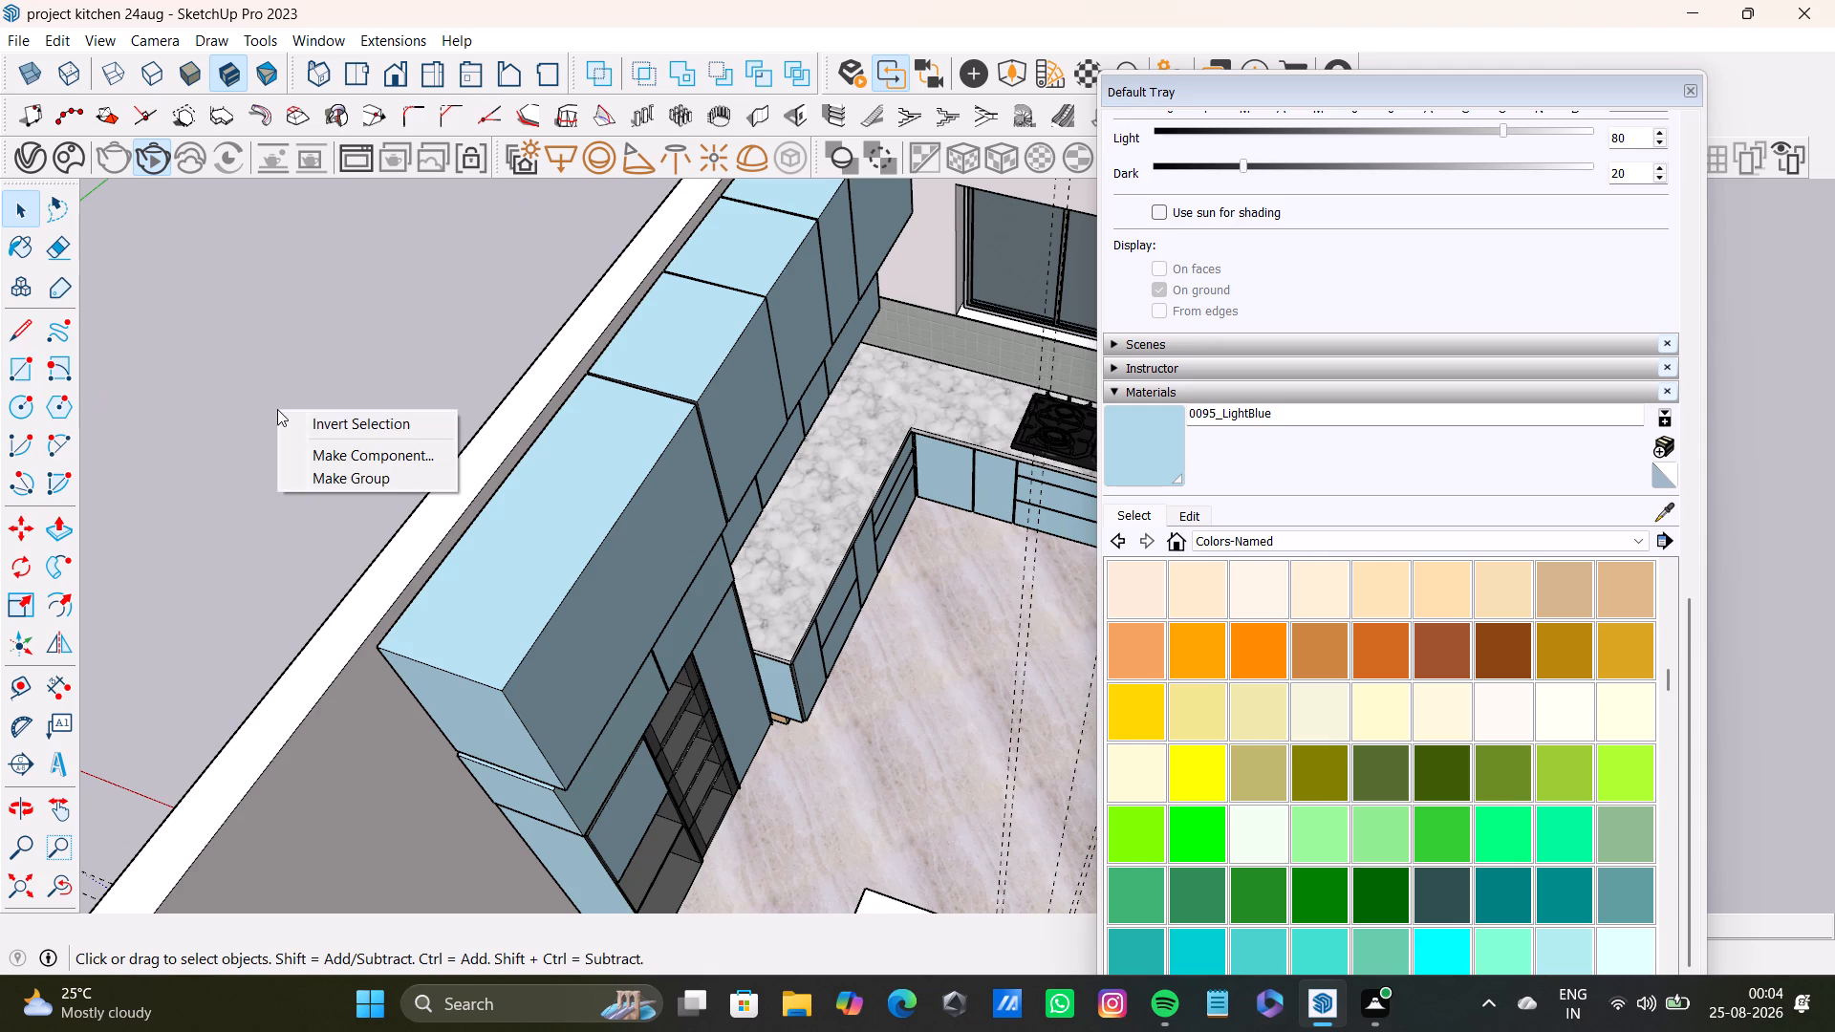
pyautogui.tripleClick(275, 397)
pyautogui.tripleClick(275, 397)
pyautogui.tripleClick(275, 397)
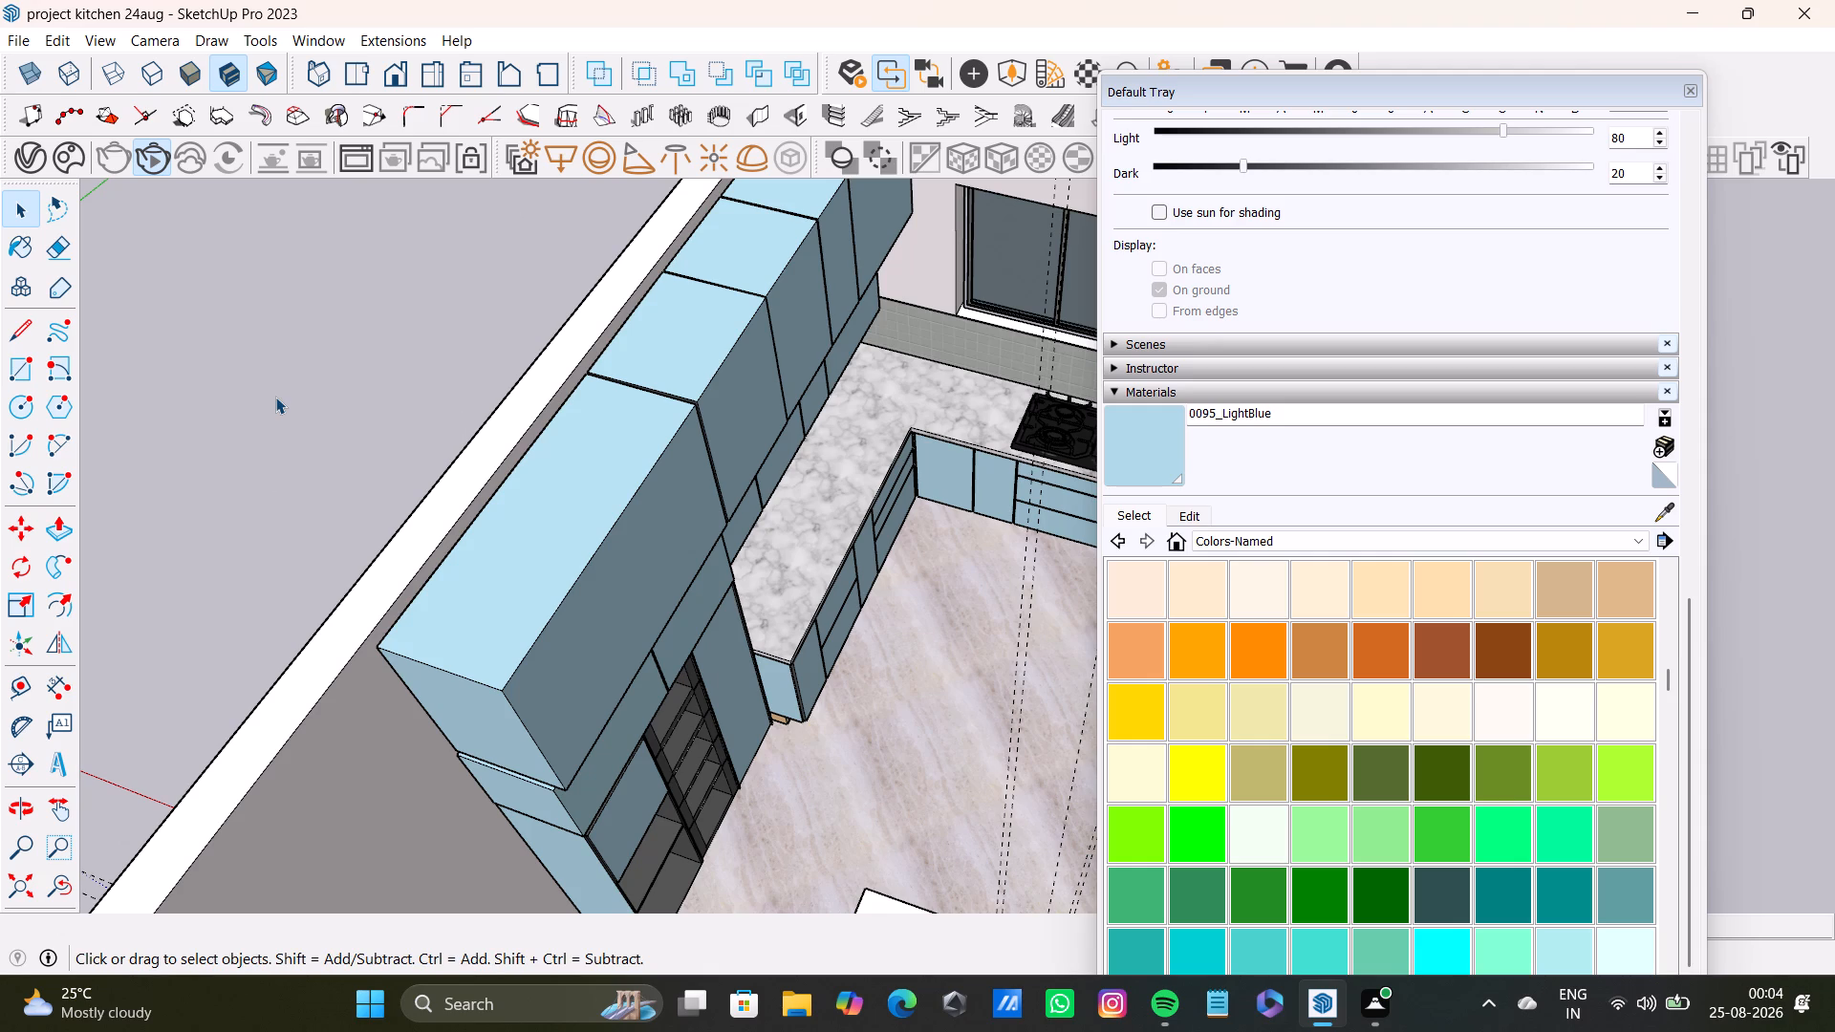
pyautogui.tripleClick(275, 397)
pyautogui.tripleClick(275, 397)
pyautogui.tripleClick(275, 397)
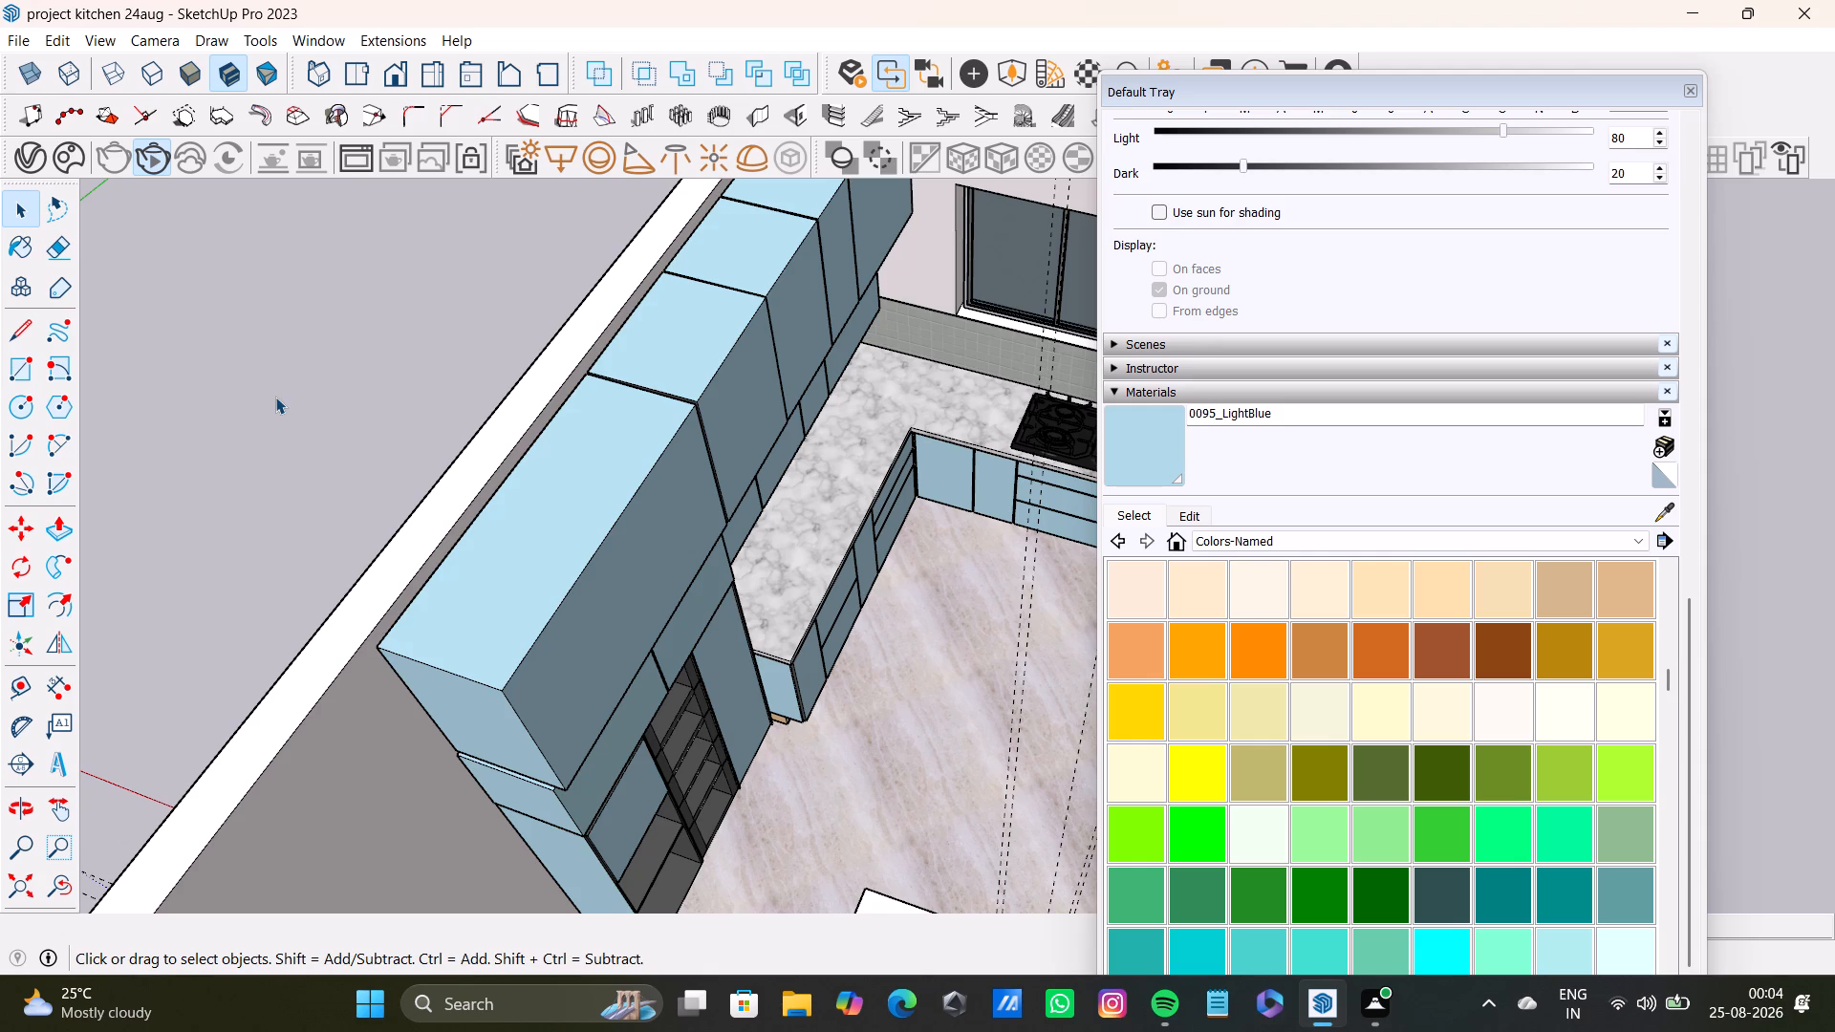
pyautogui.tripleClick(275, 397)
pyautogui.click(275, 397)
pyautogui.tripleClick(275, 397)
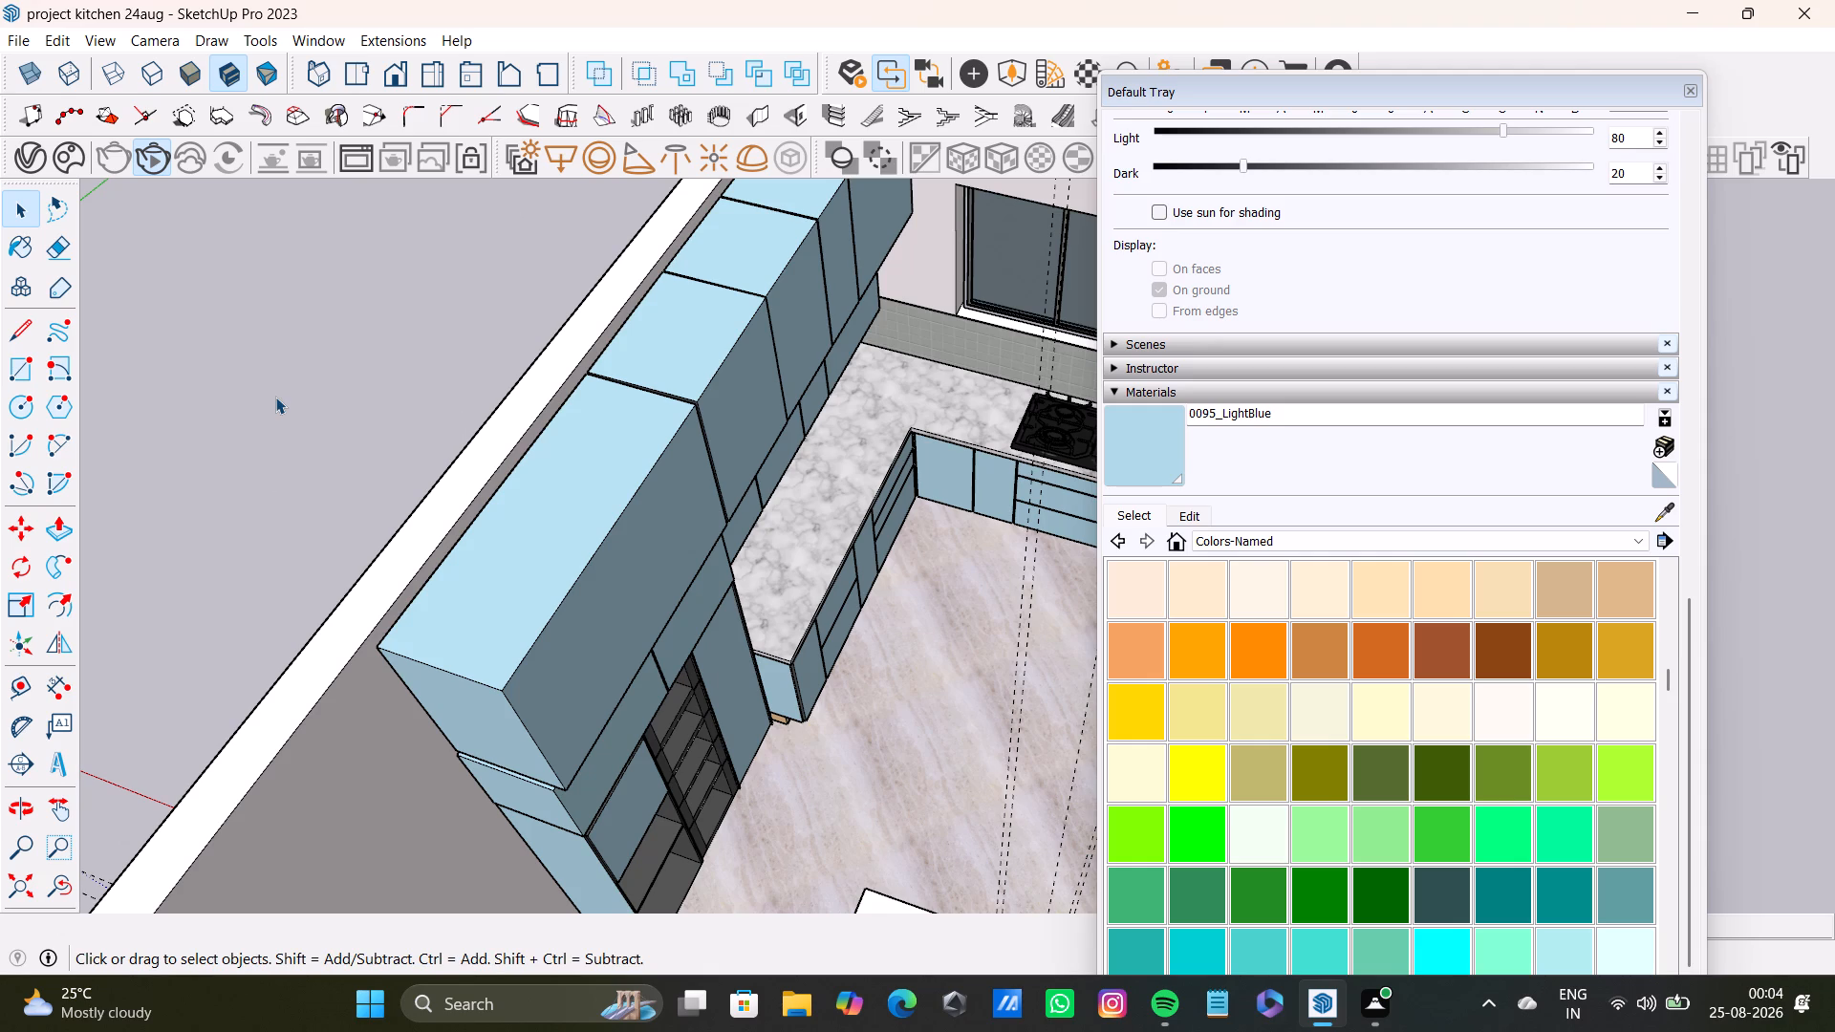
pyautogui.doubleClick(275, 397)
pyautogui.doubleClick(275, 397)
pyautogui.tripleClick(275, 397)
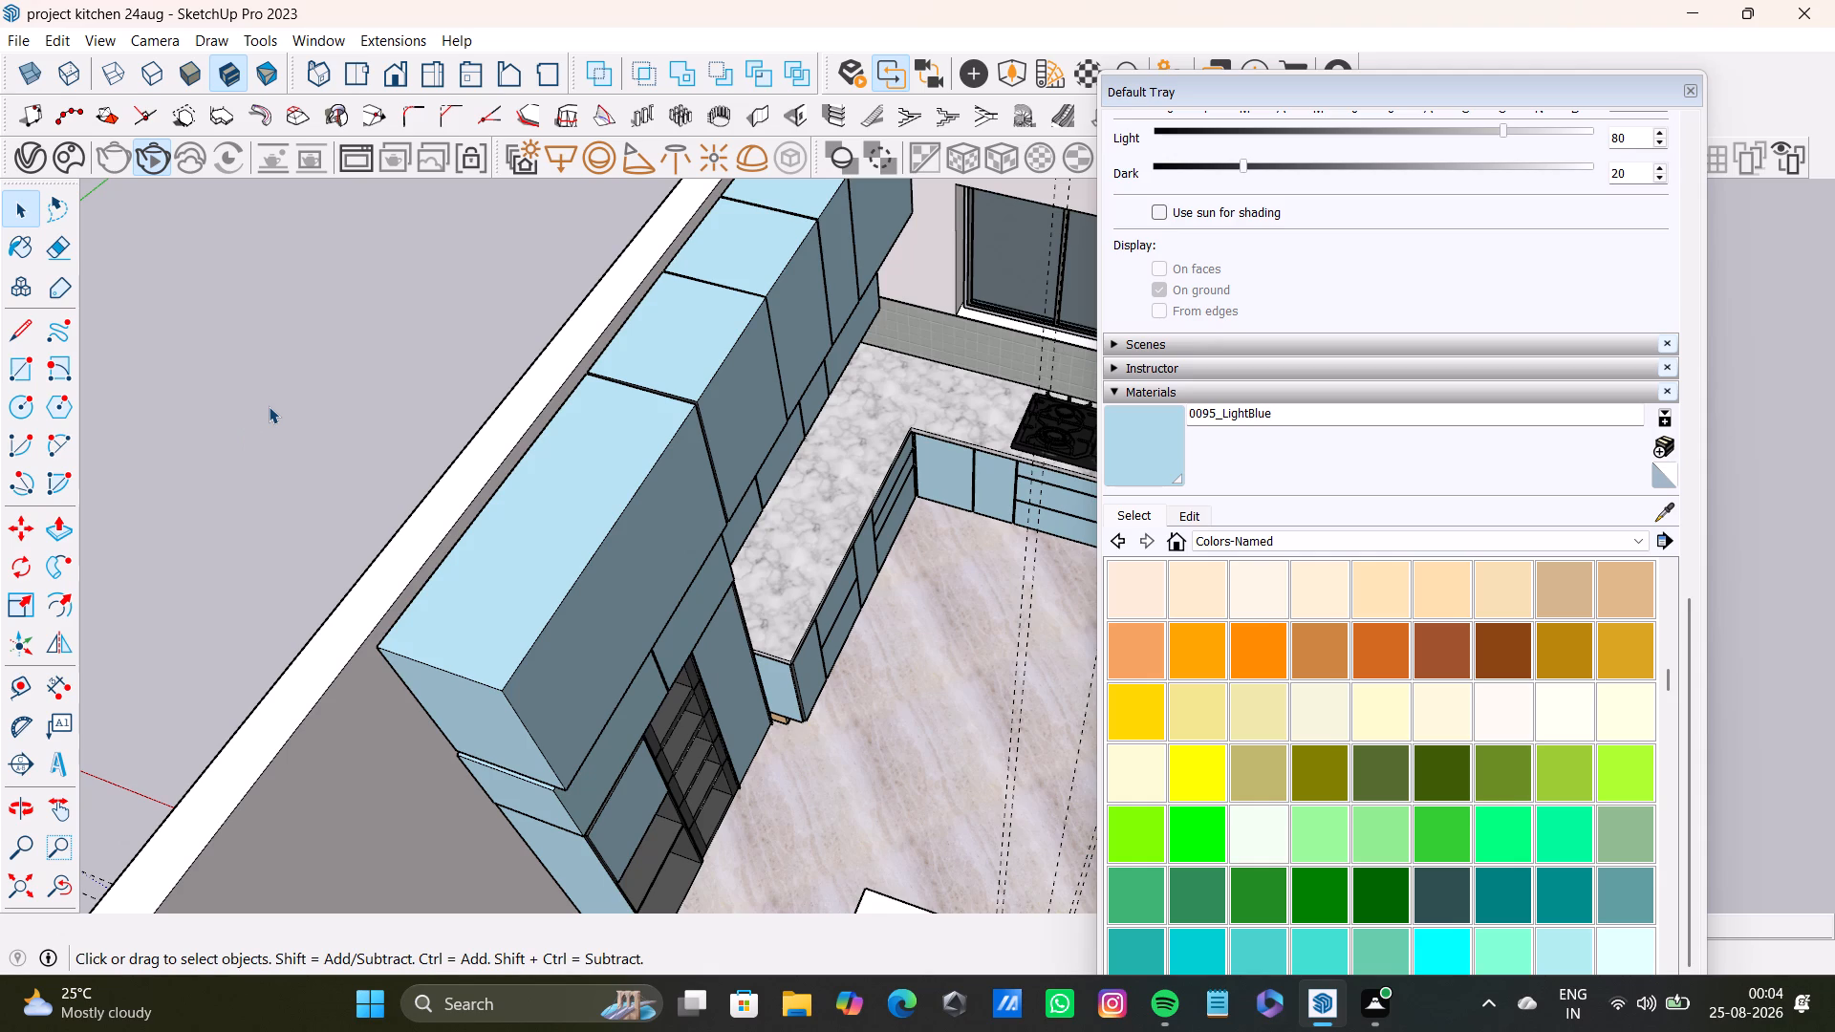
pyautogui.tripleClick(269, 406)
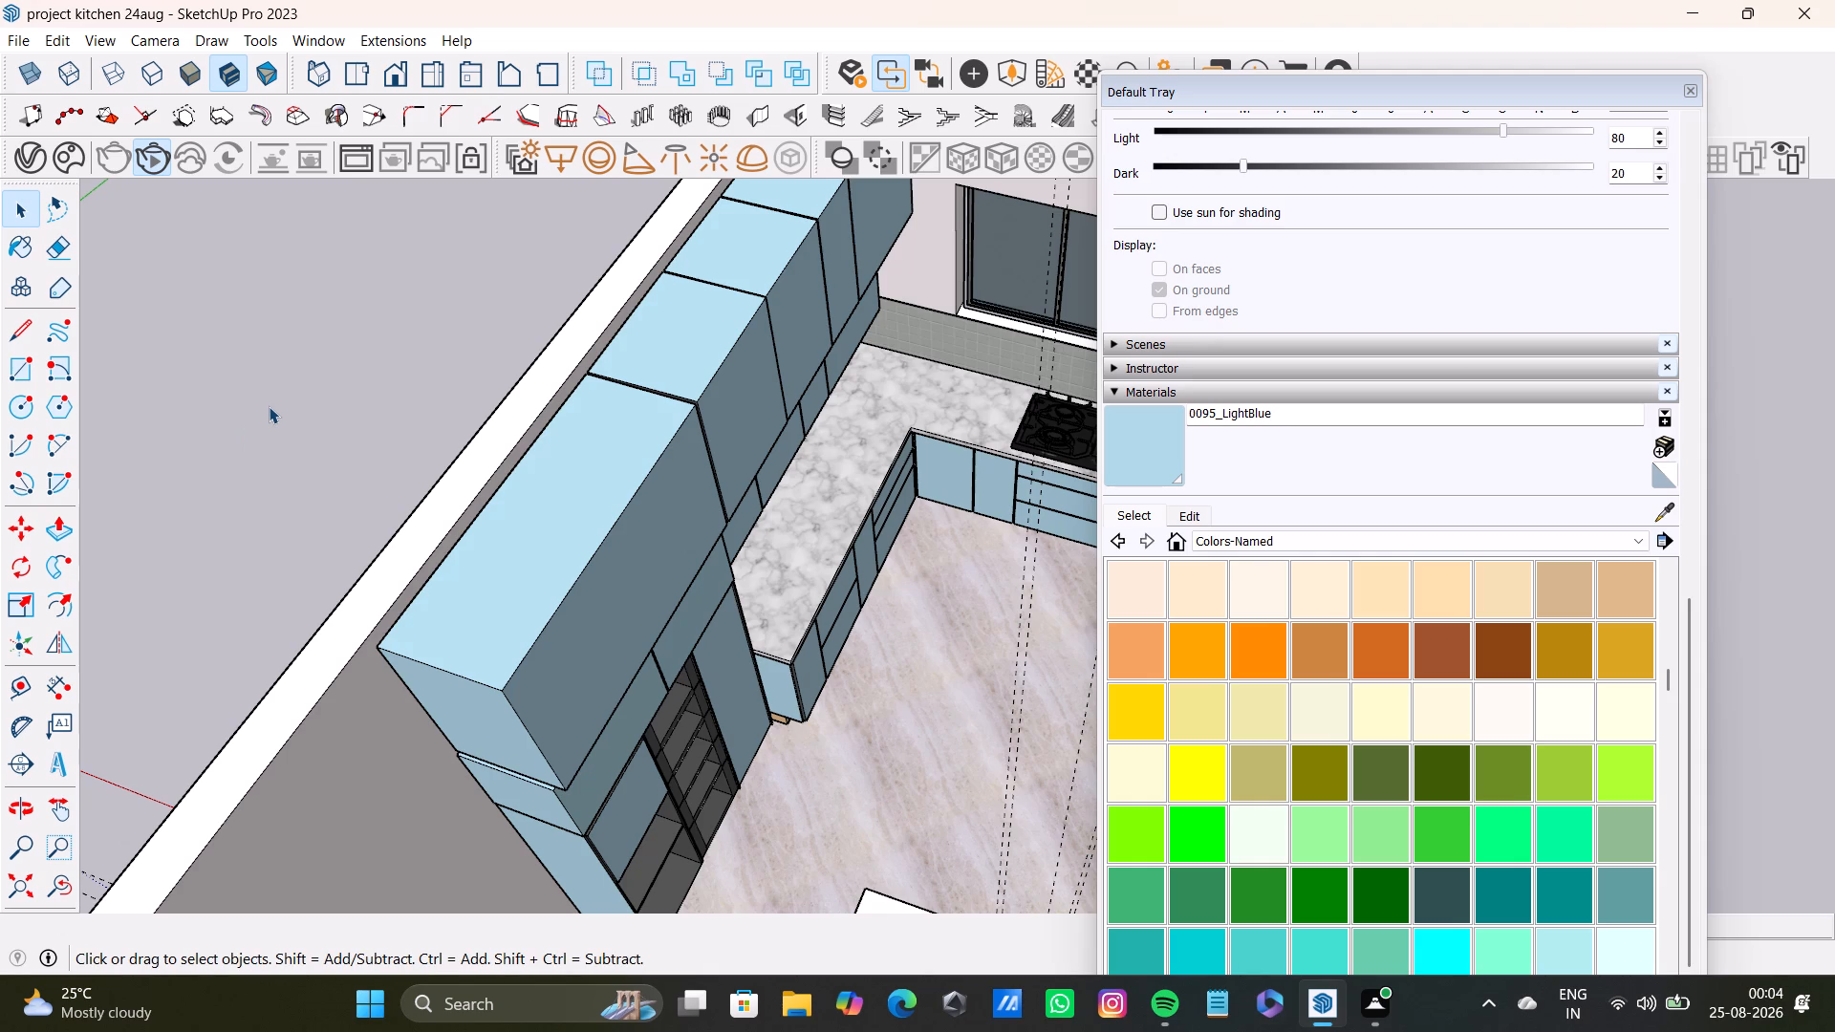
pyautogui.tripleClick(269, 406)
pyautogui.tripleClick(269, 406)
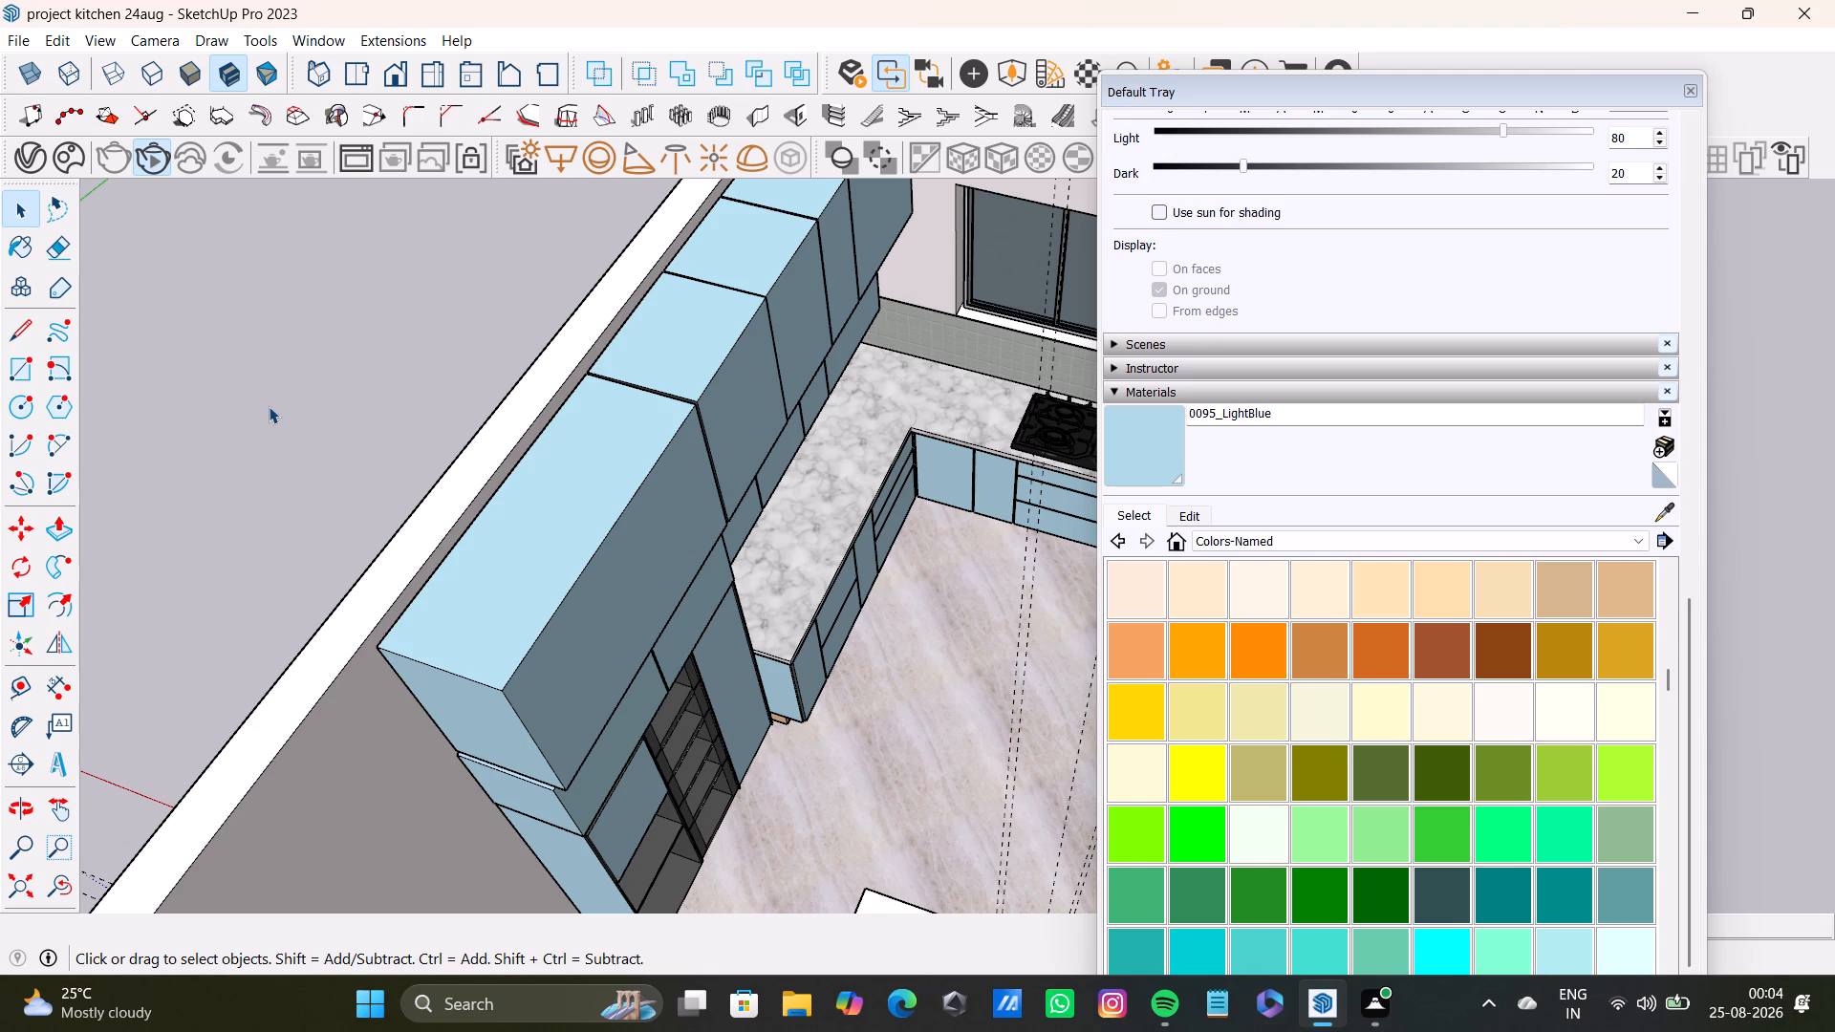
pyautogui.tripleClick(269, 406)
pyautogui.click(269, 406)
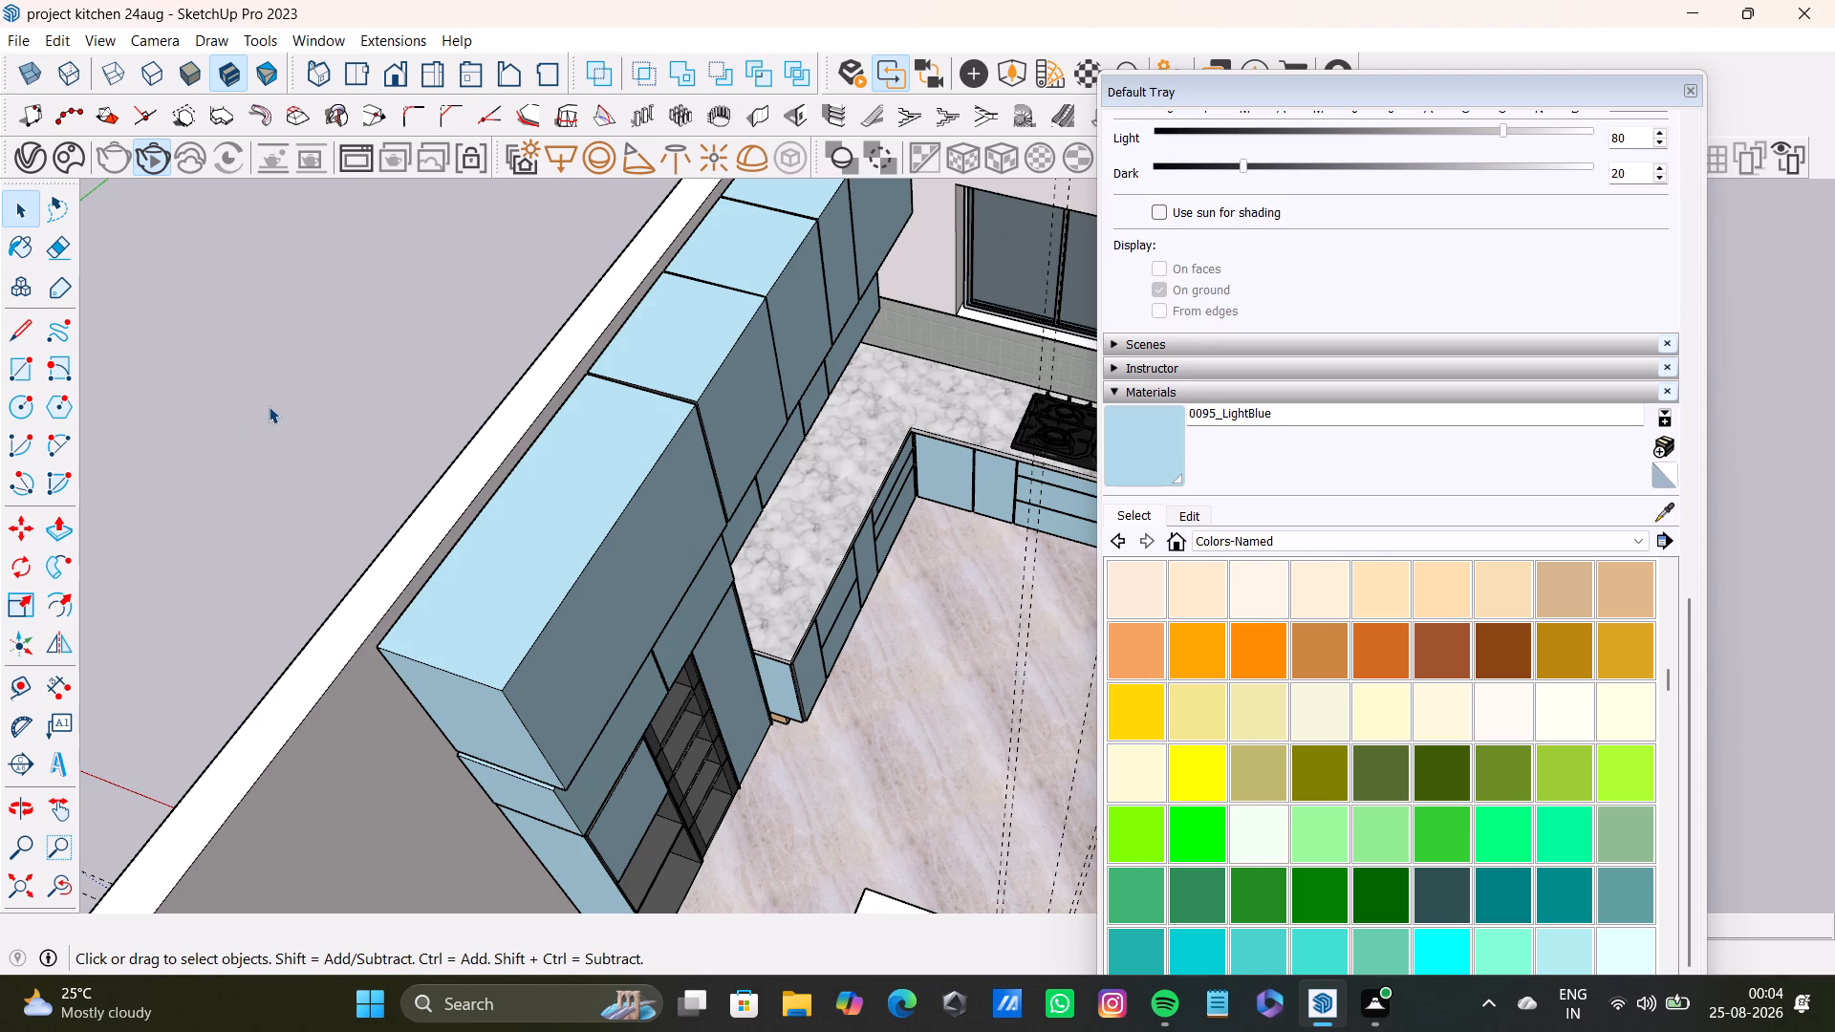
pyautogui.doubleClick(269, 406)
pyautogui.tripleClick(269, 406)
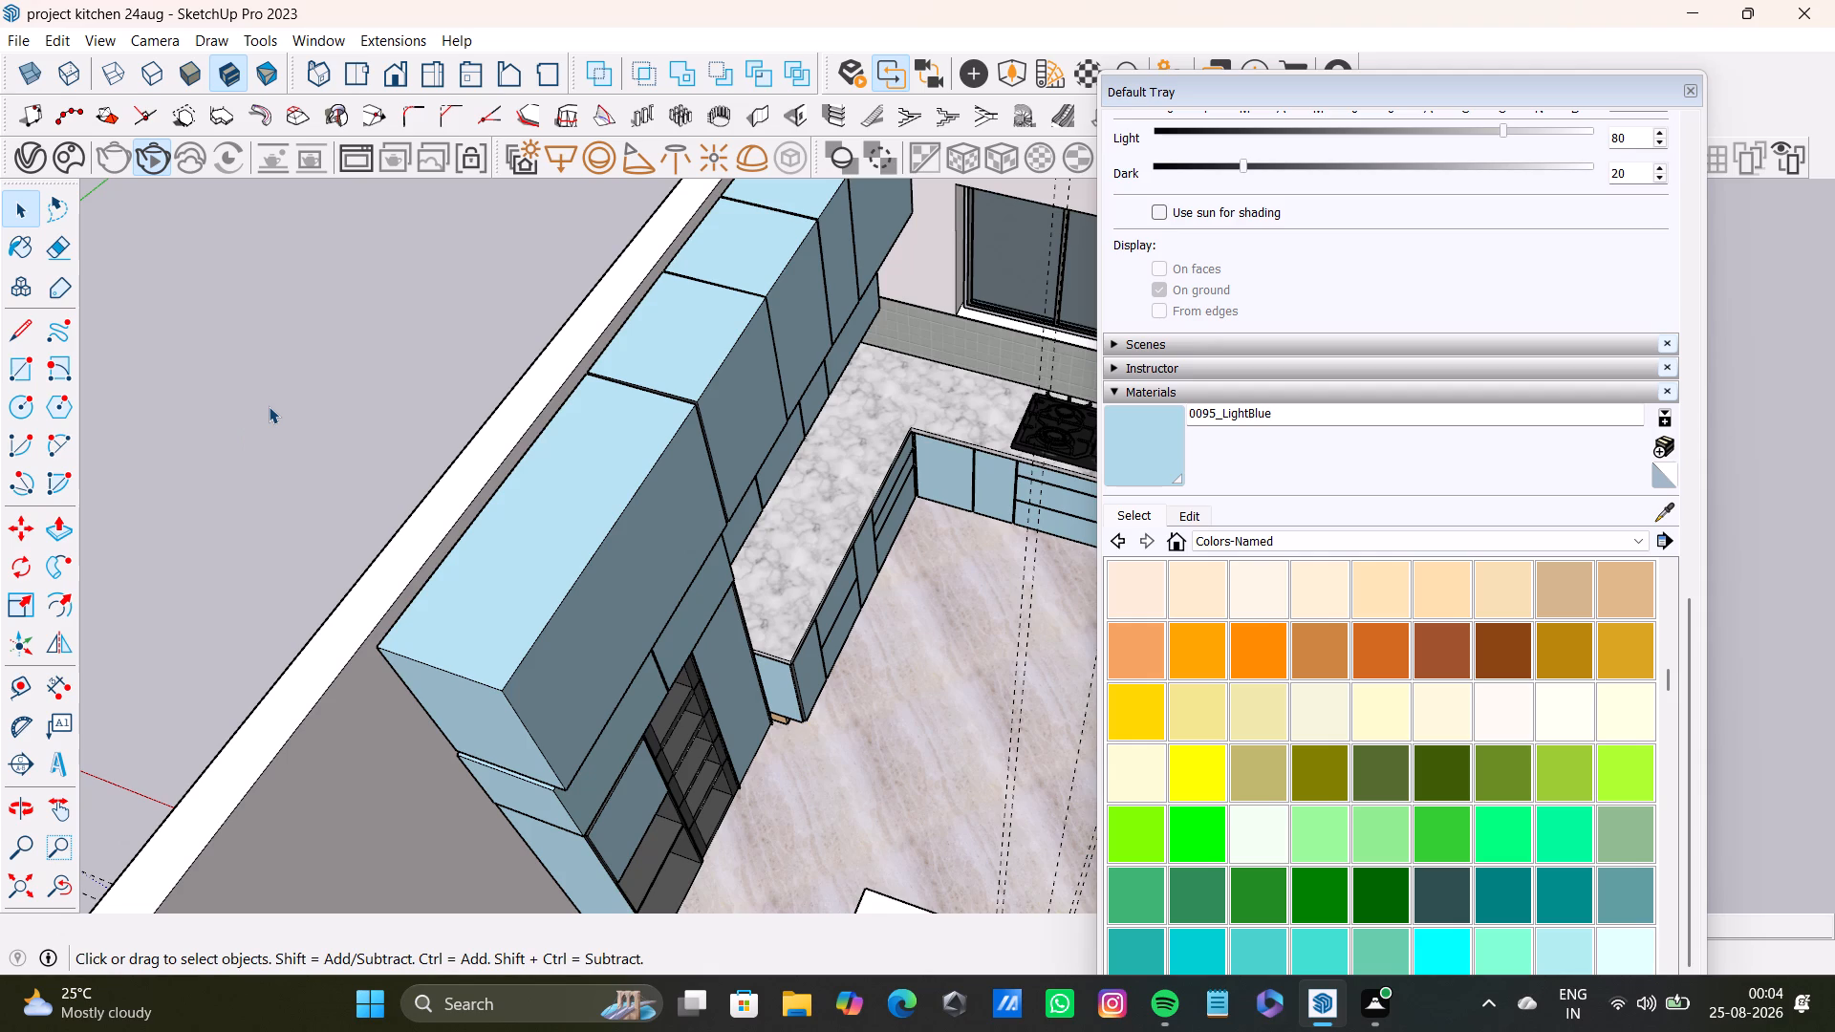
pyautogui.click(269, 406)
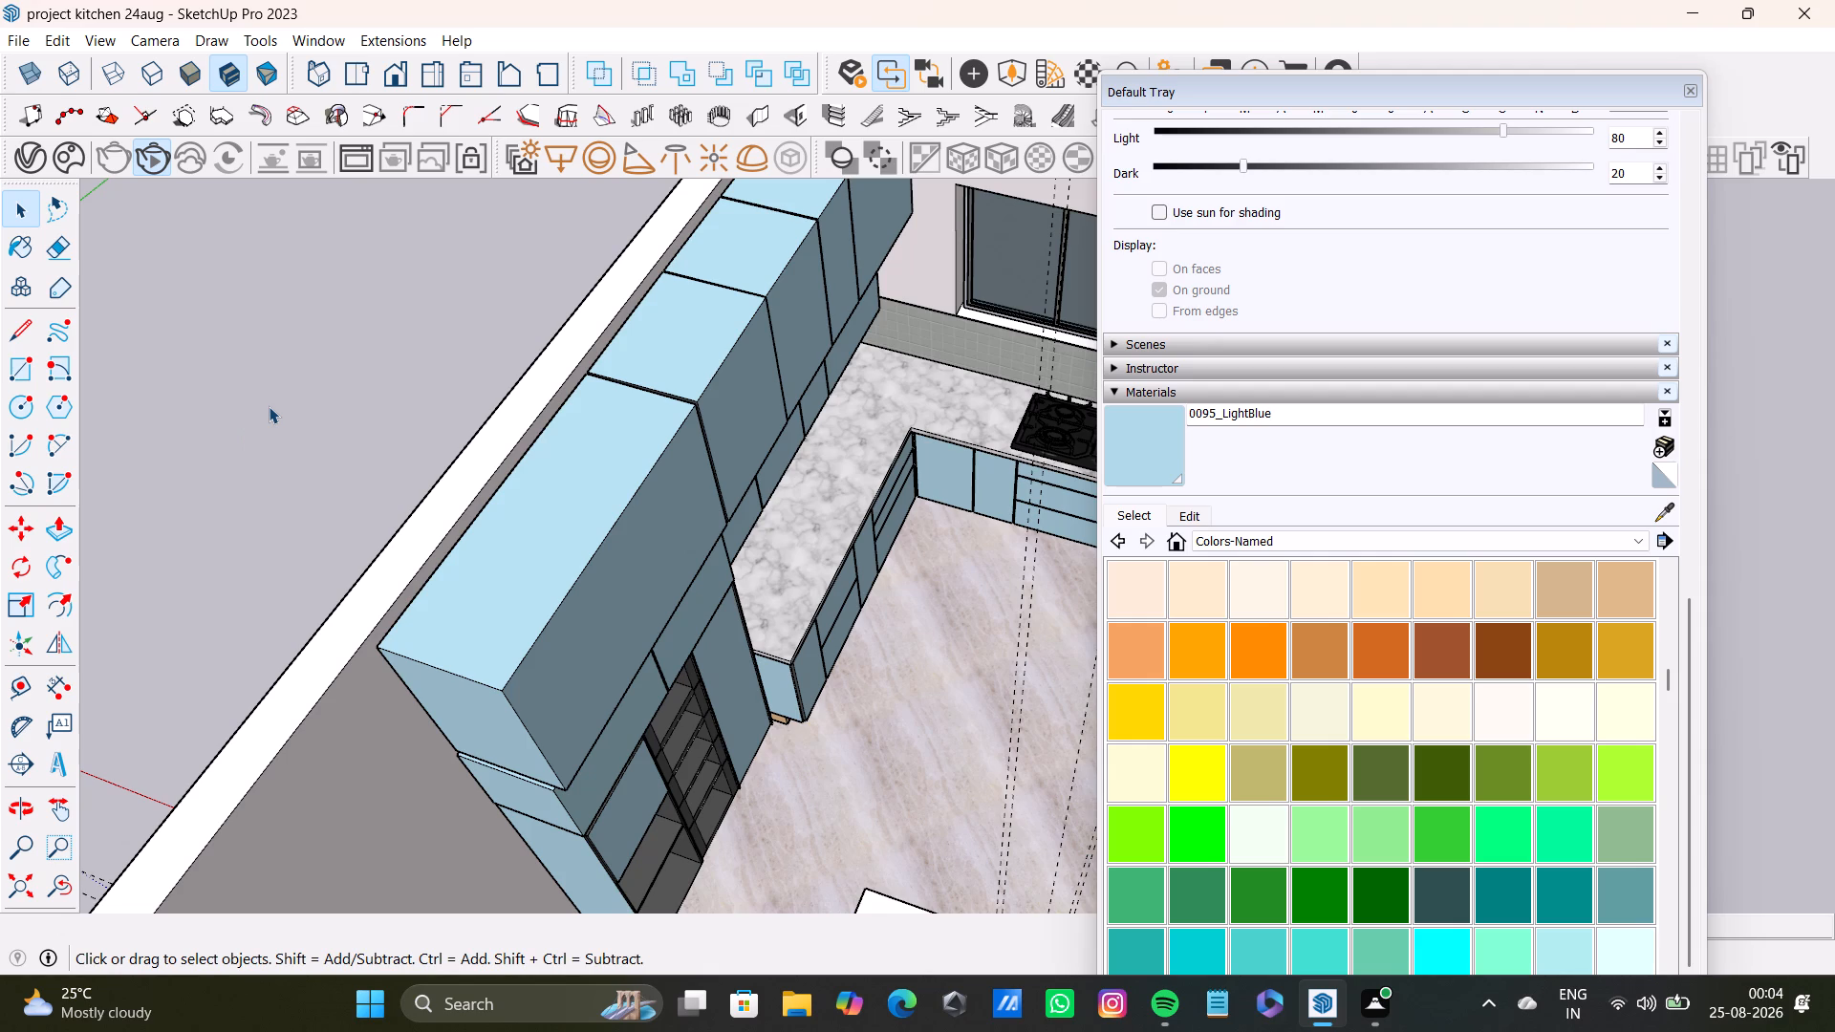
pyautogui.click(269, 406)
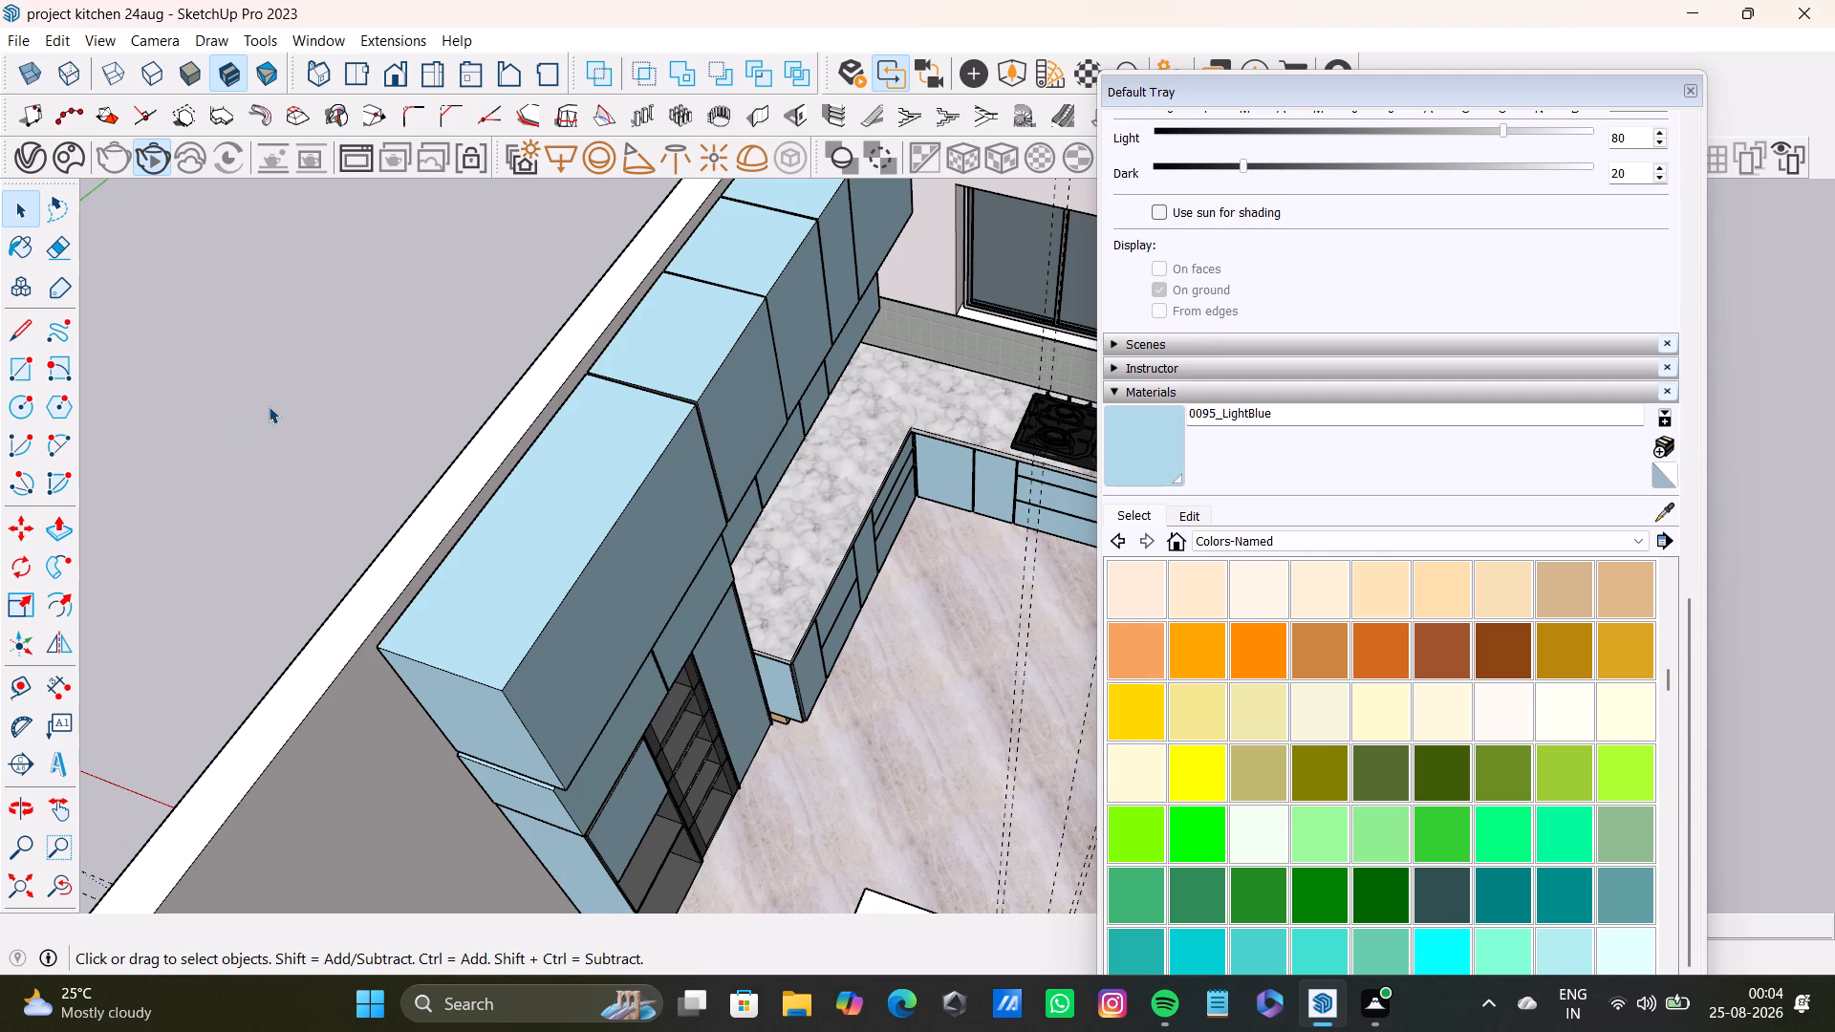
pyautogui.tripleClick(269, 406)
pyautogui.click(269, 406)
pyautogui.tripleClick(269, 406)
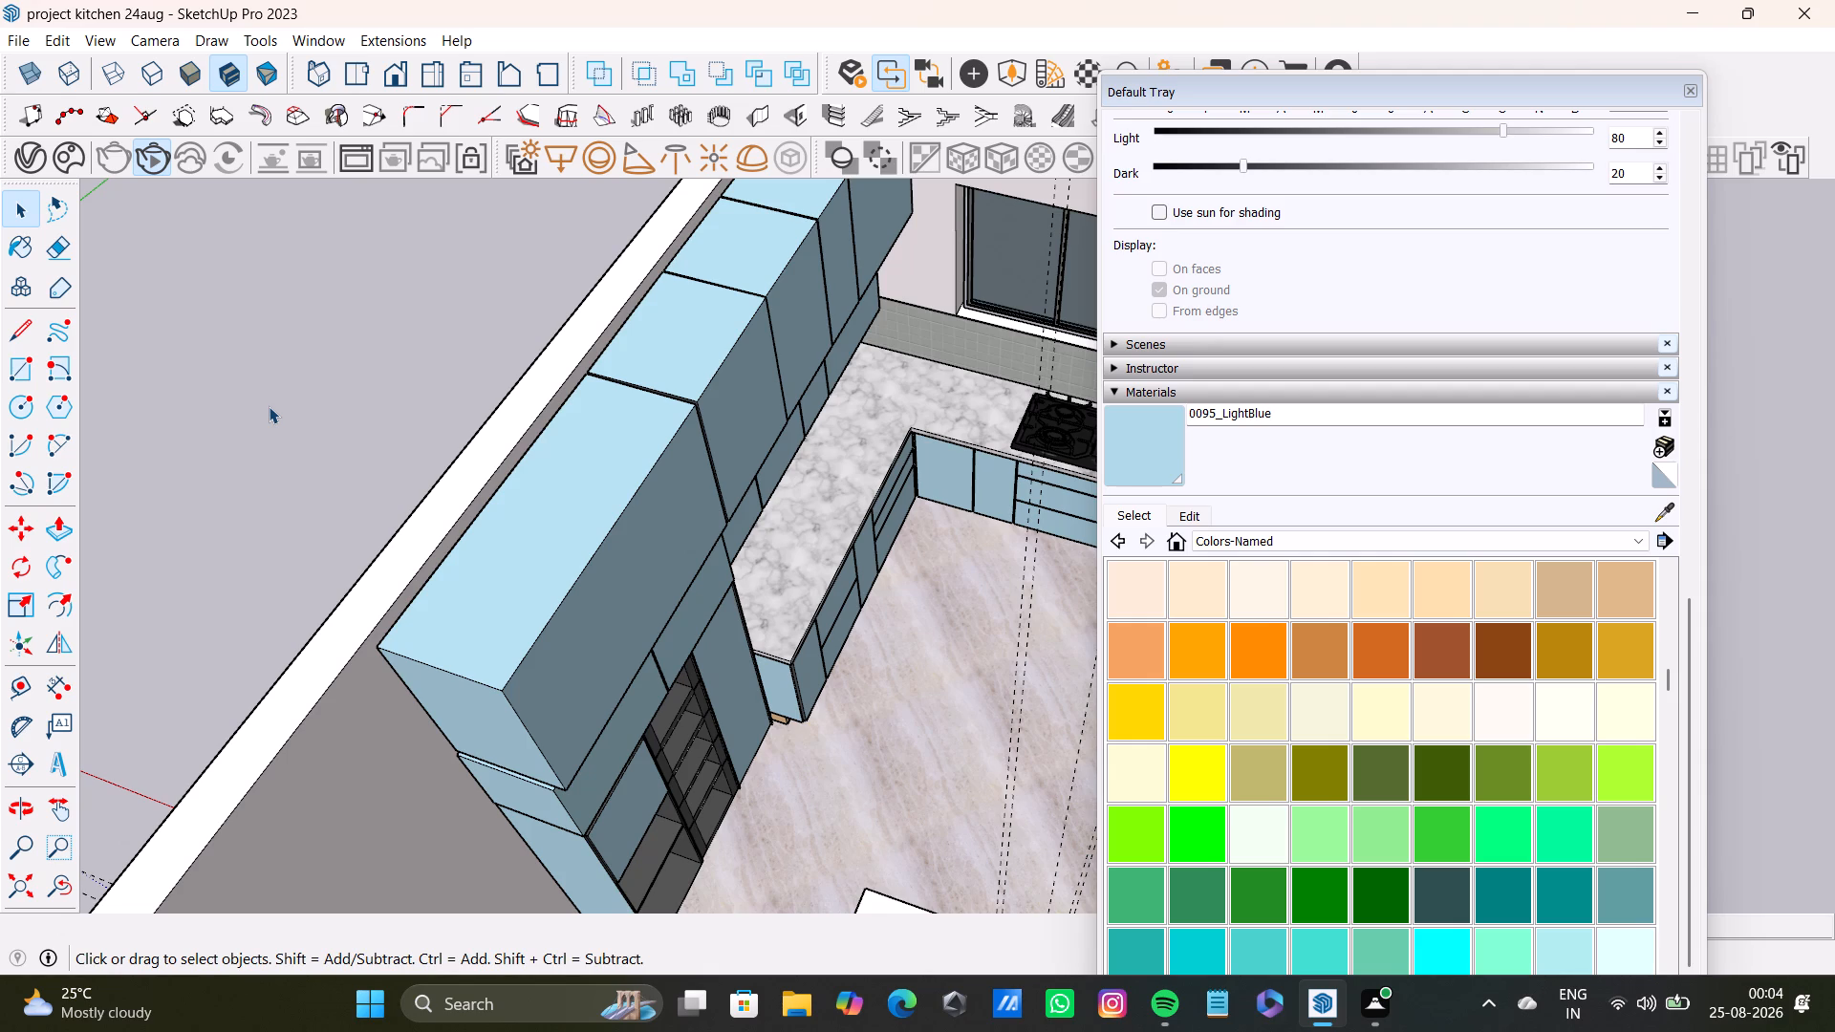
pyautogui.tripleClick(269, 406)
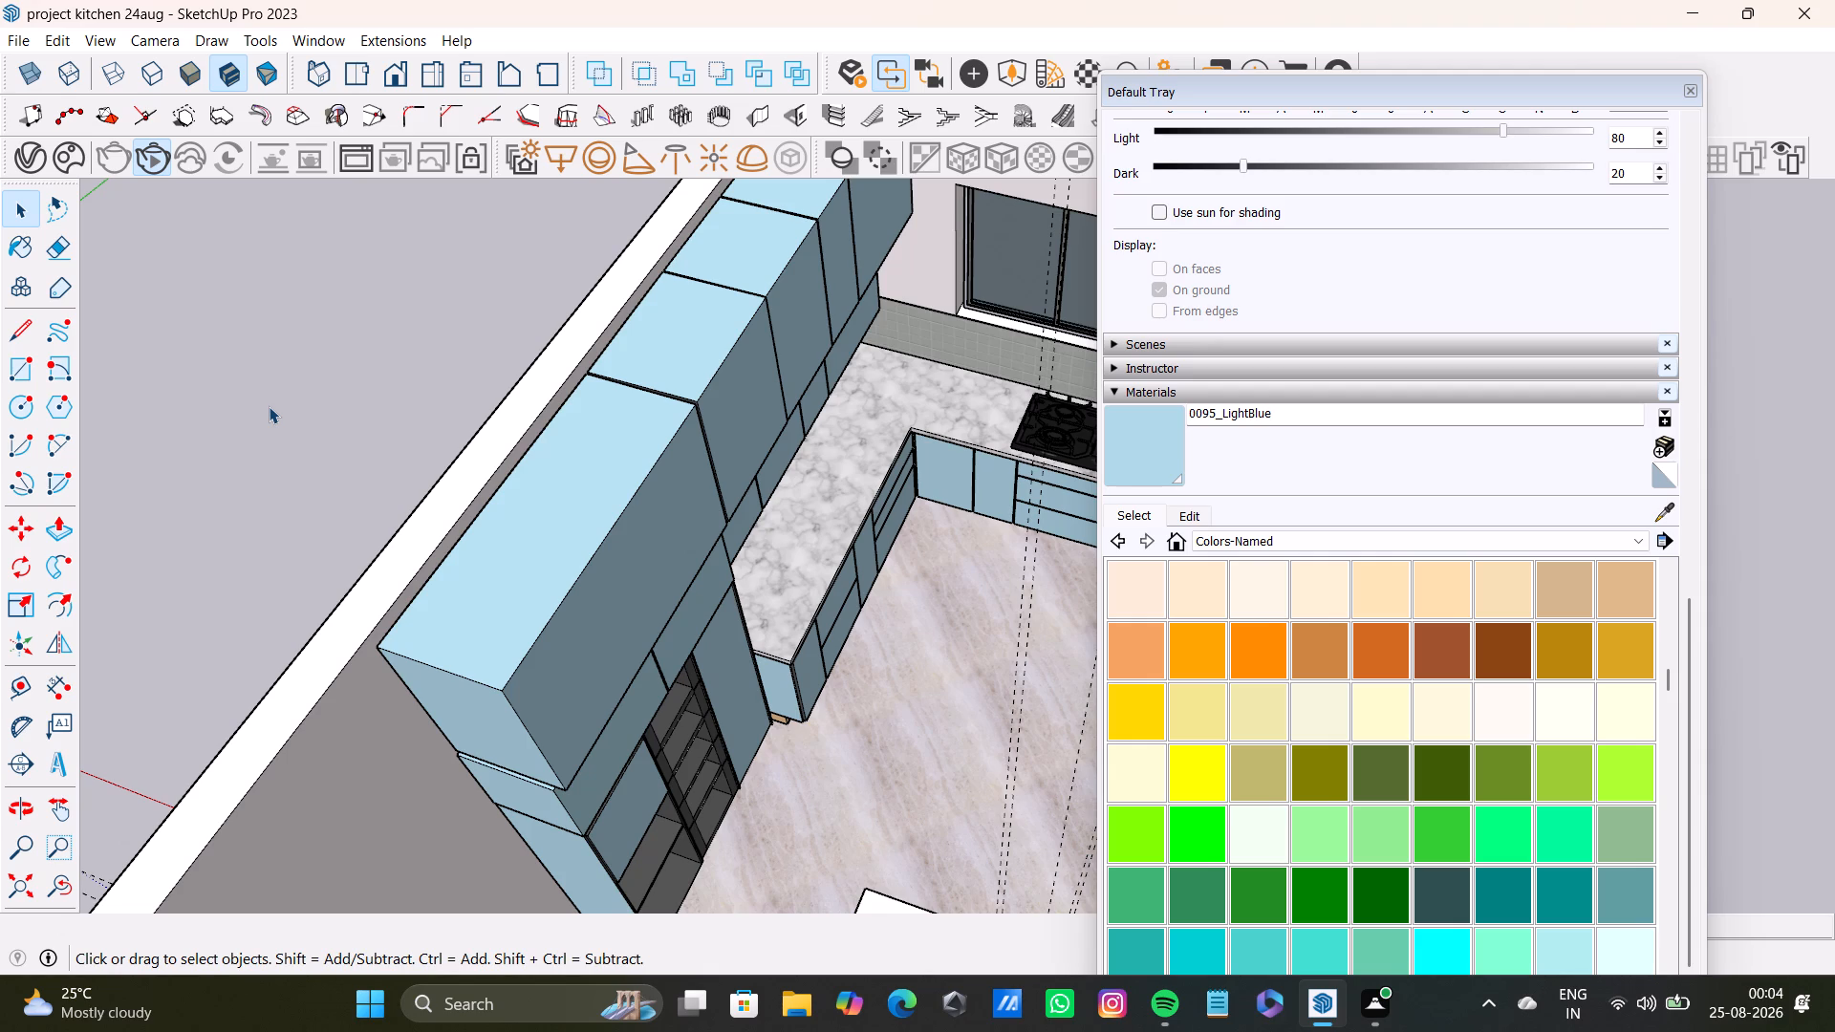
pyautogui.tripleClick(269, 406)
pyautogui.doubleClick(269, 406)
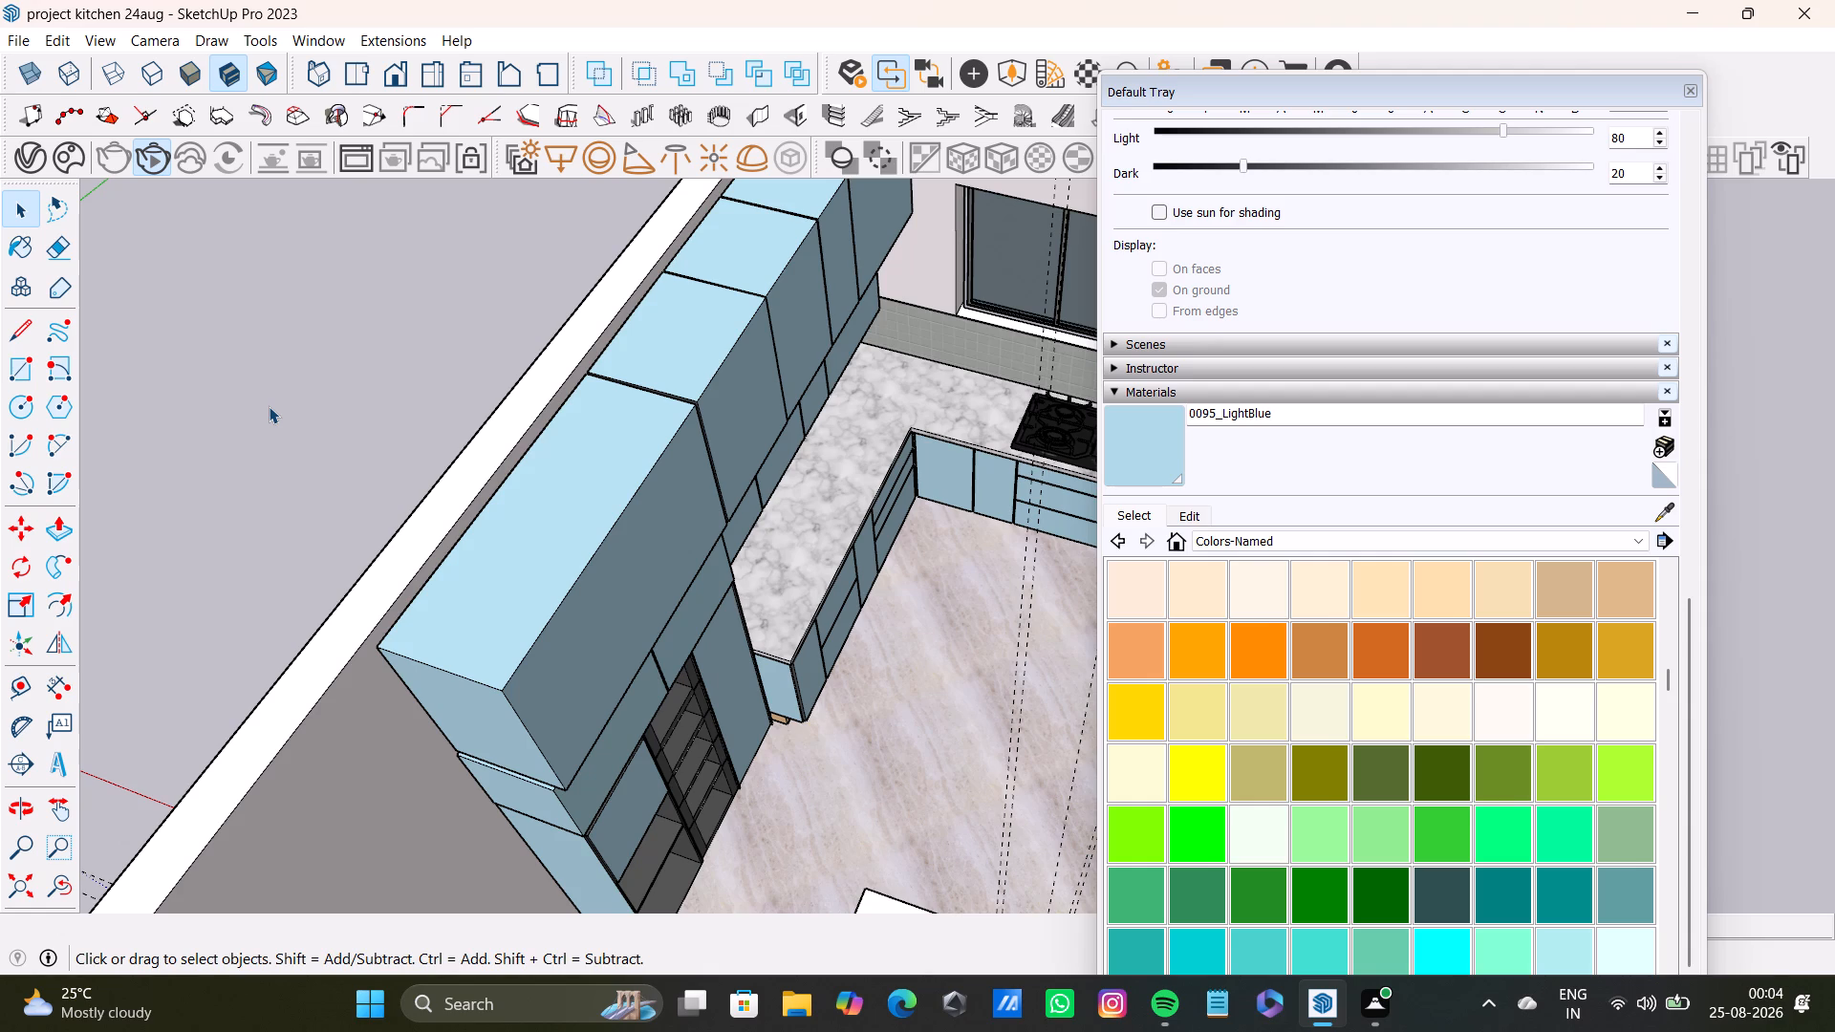
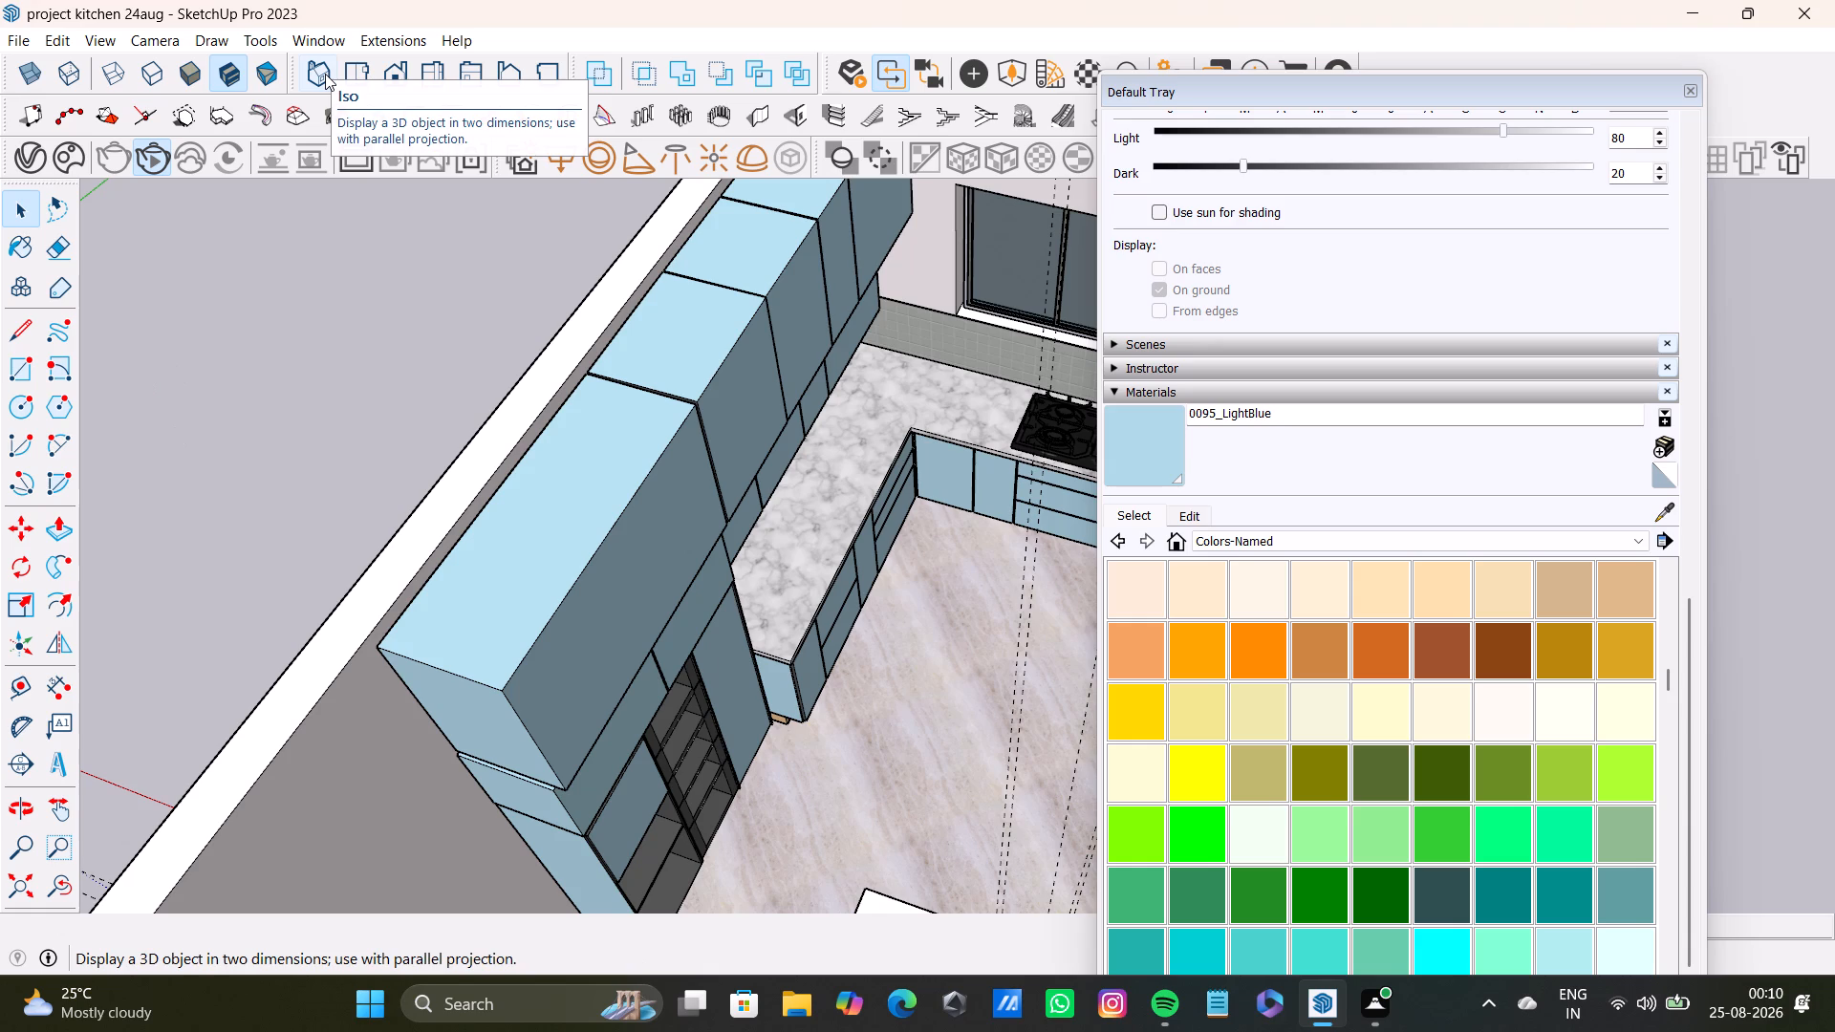
# Examine the kitchen from outside, from above and then from low down, towards the tall unit and the open entrance side.
pyautogui.scroll(-4, 557, 640)
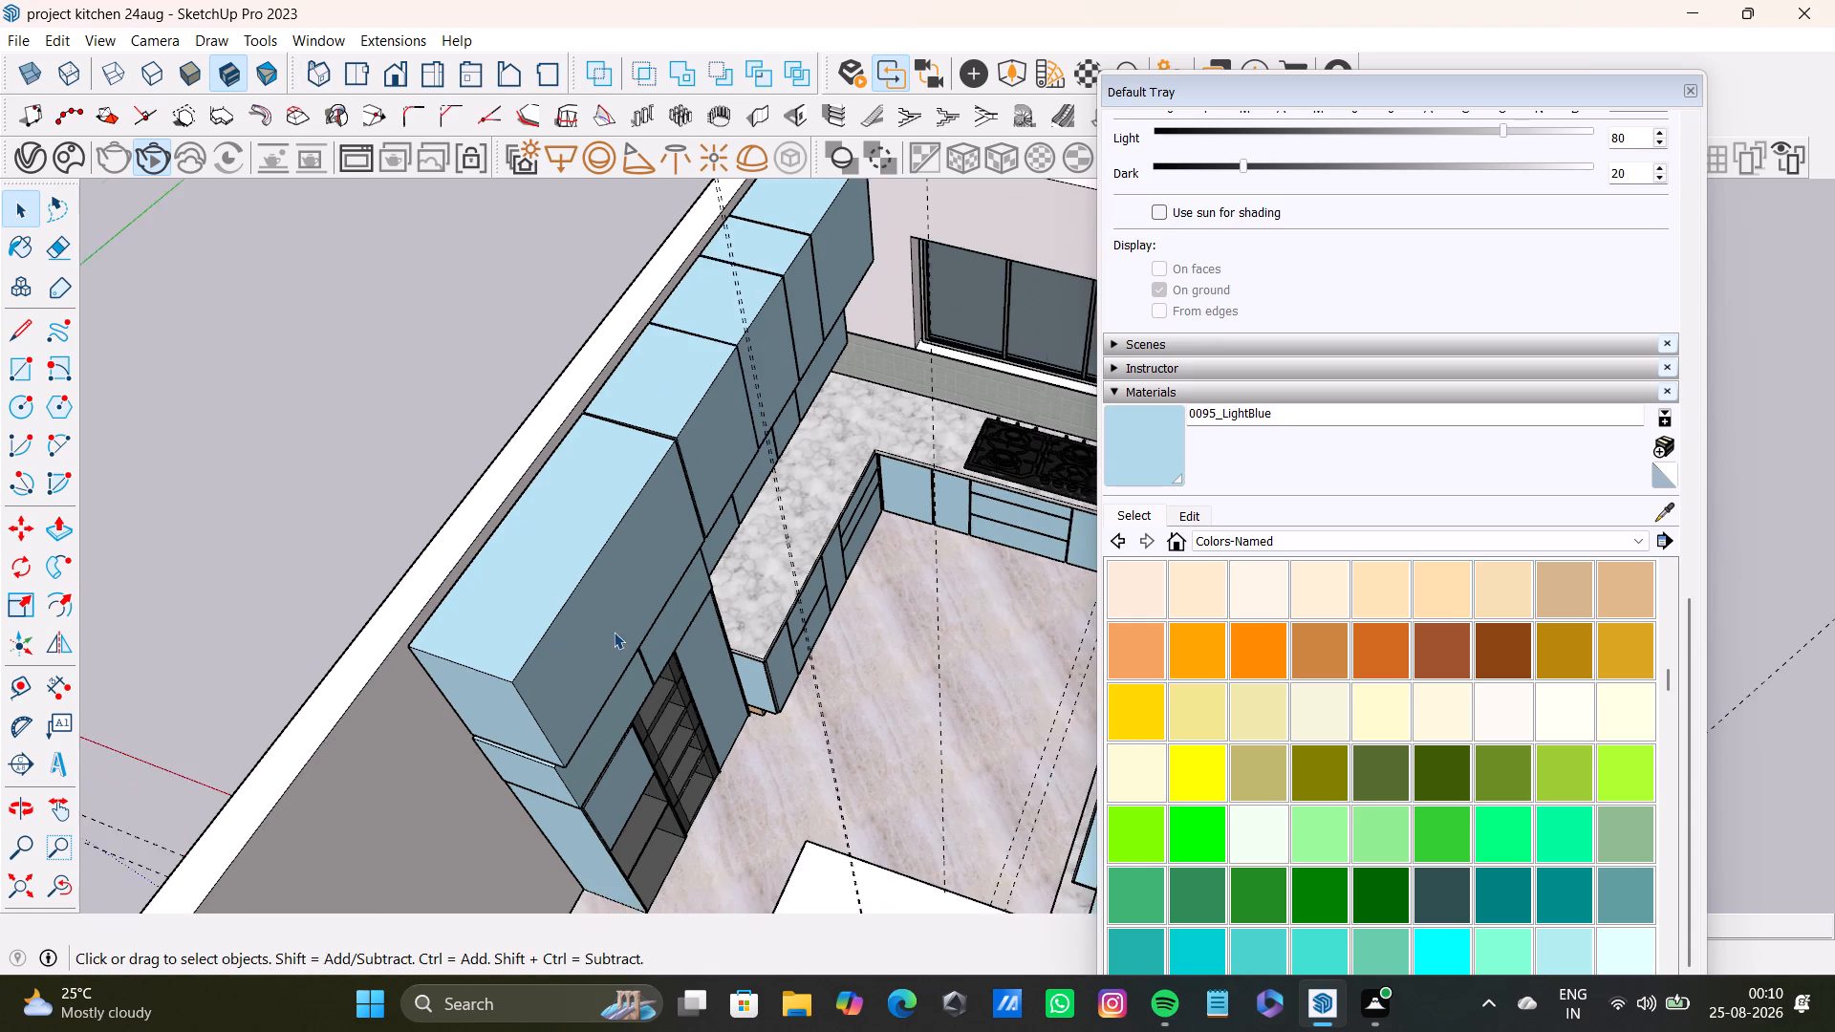
pyautogui.scroll(-9, 614, 632)
pyautogui.moveTo(848, 651); pyautogui.dragTo(697, 437, button='middle')
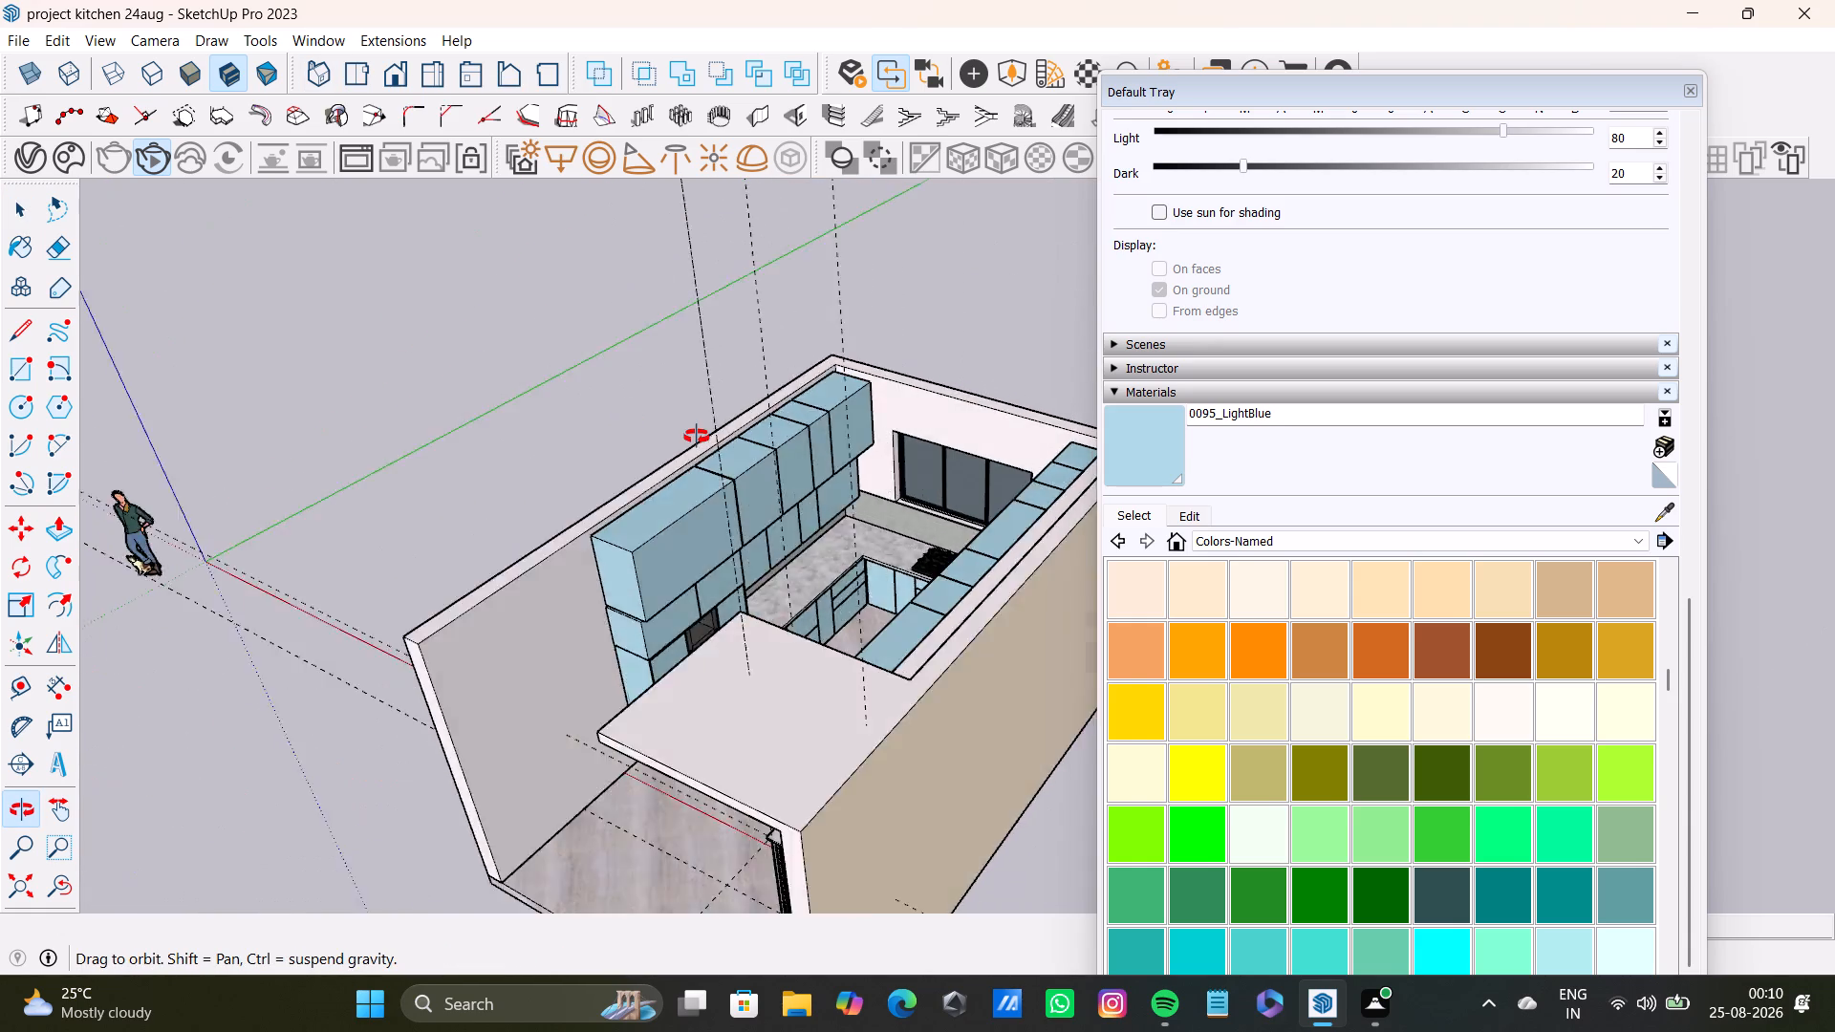
pyautogui.moveTo(697, 437); pyautogui.dragTo(615, 407, button='middle')
pyautogui.scroll(3, 723, 544)
pyautogui.moveTo(724, 547); pyautogui.dragTo(662, 438, button='middle')
pyautogui.moveTo(659, 490); pyautogui.dragTo(831, 446, button='middle')
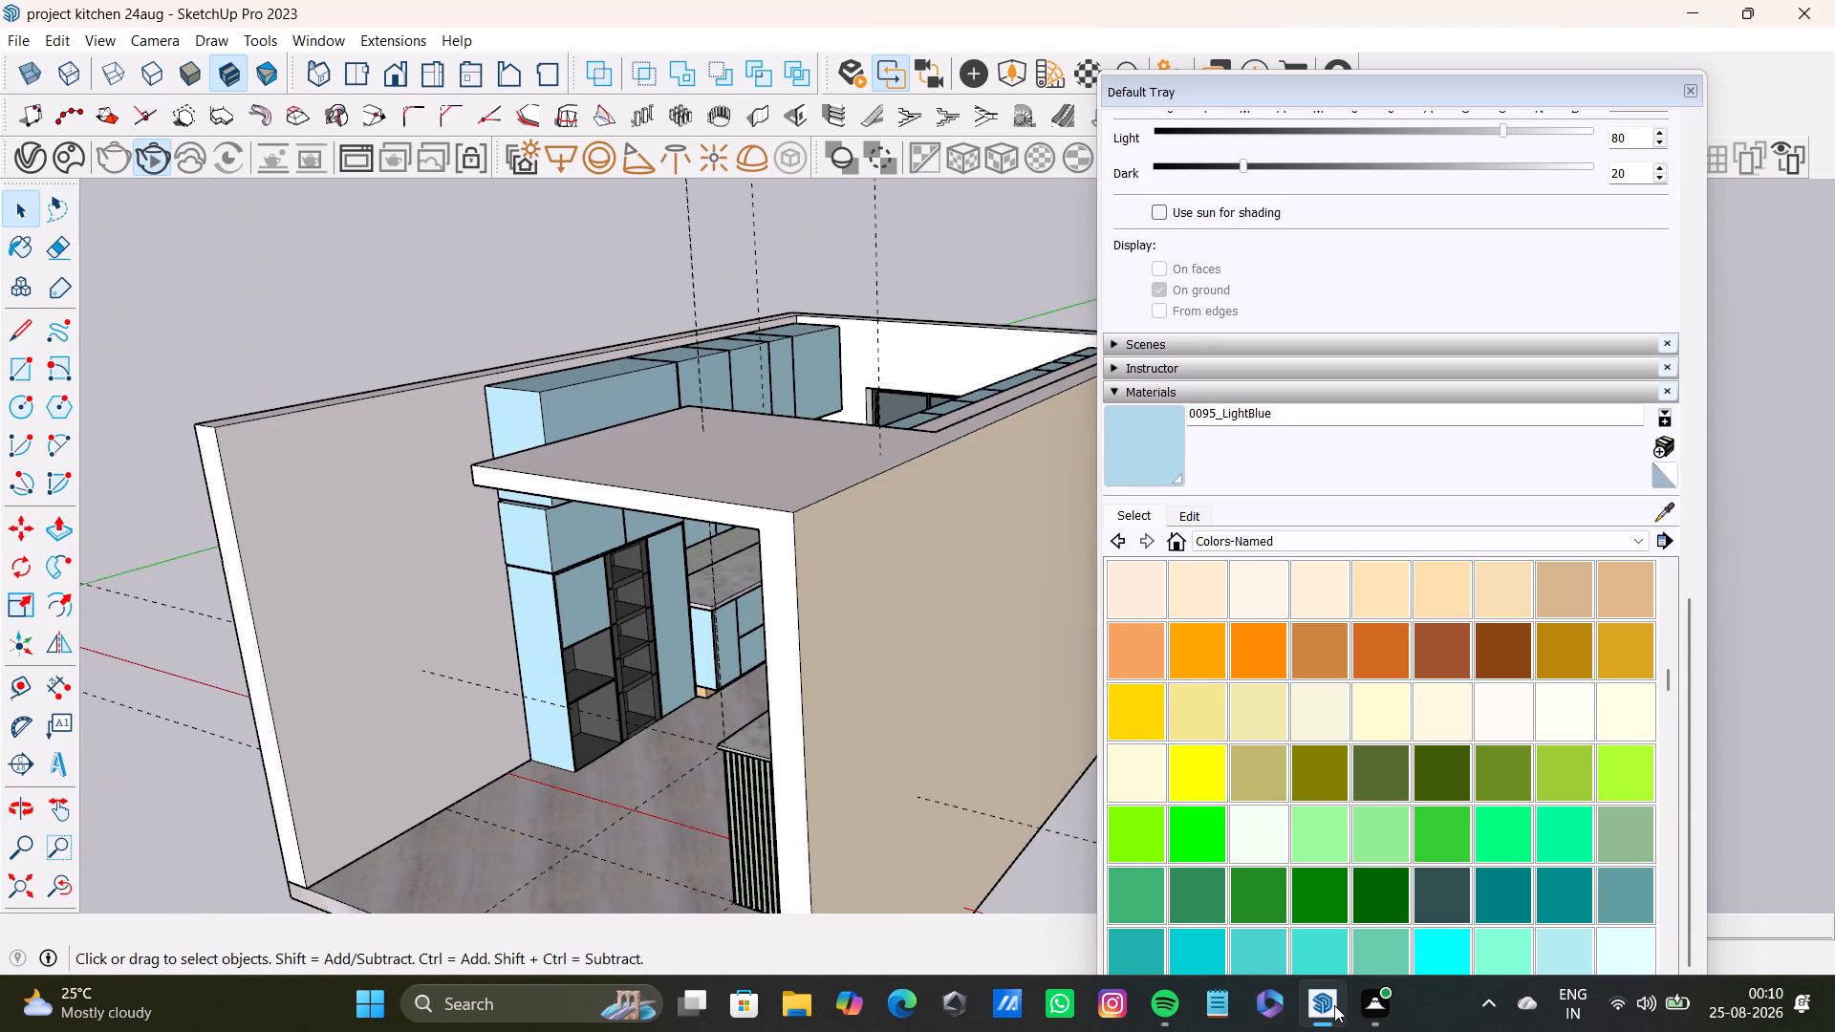
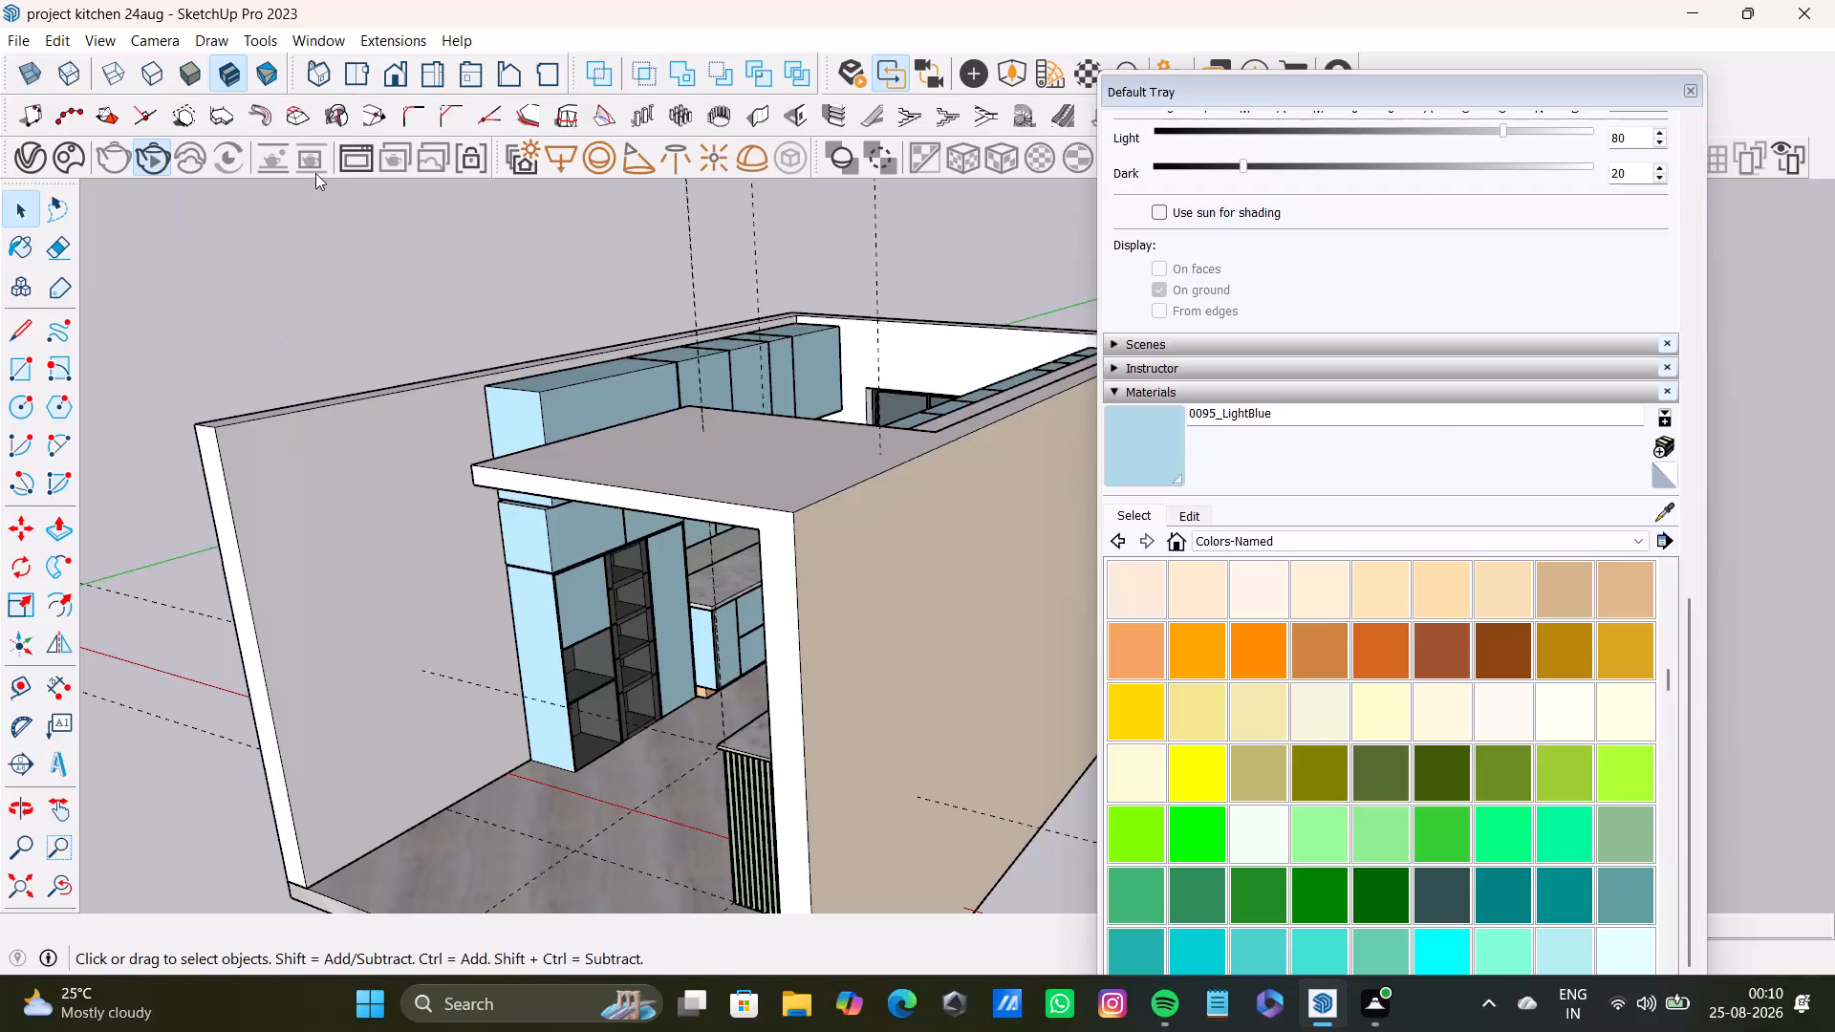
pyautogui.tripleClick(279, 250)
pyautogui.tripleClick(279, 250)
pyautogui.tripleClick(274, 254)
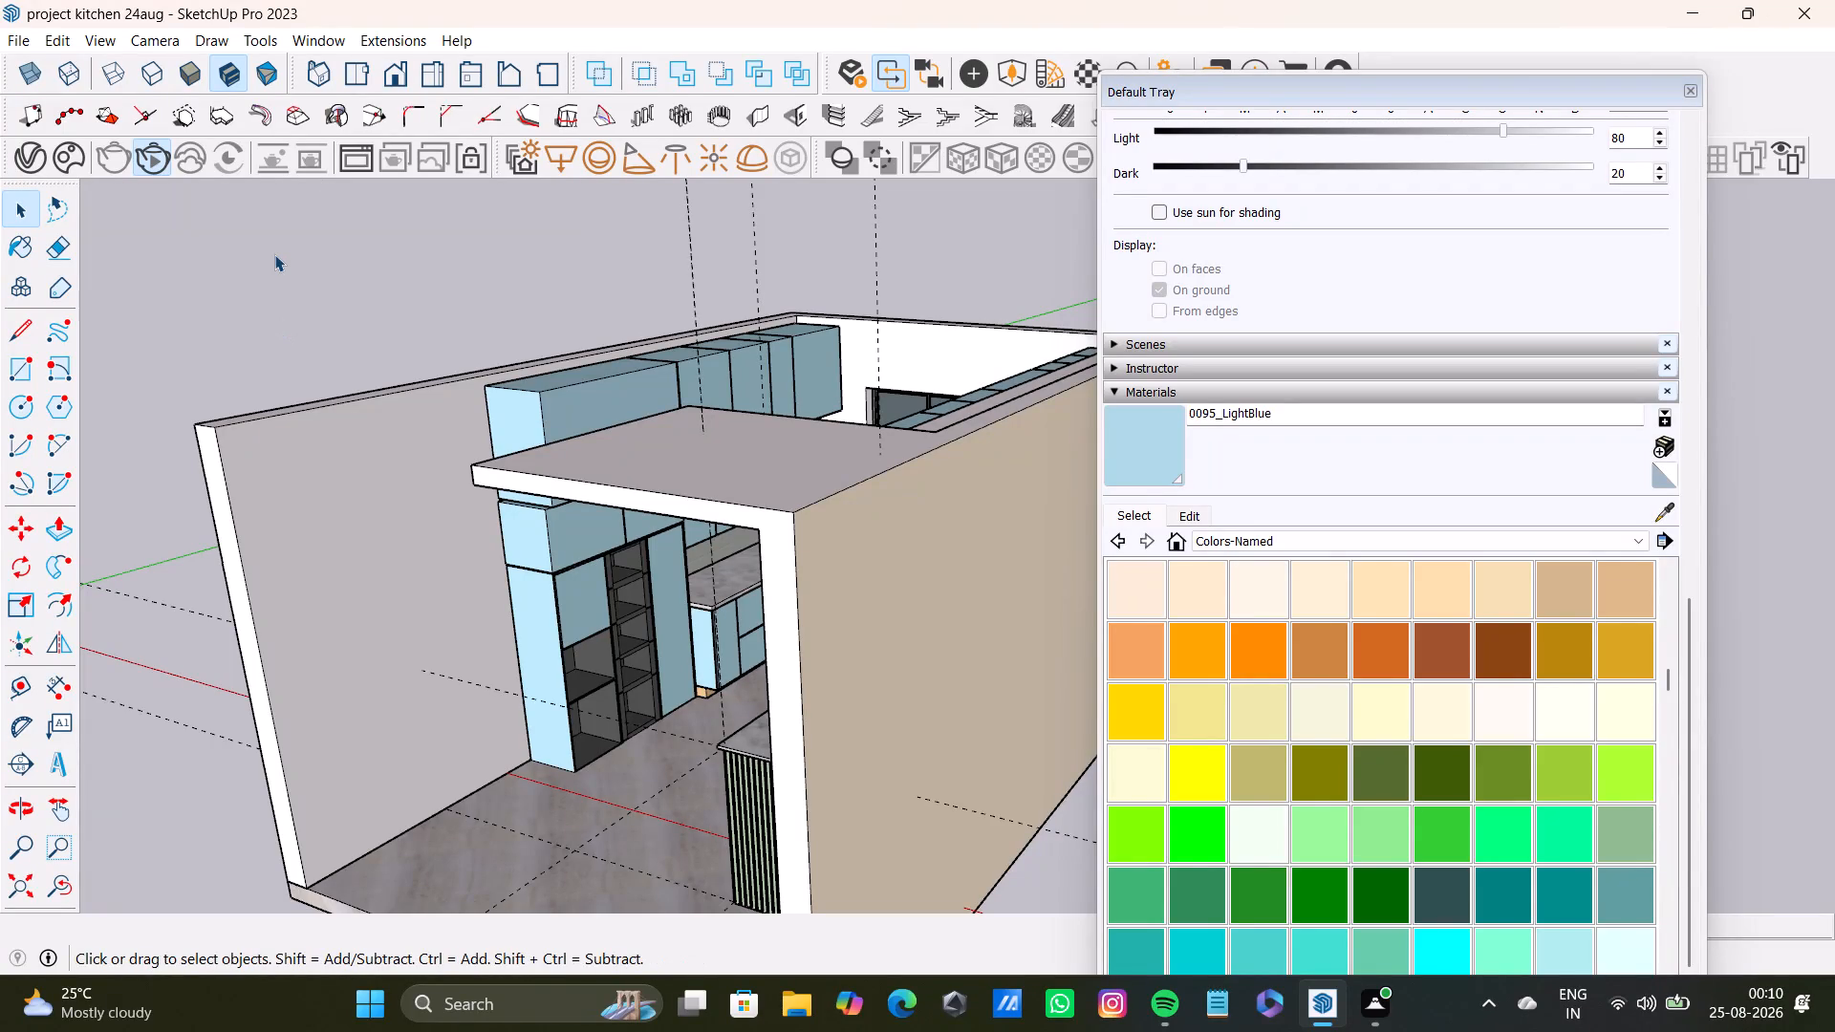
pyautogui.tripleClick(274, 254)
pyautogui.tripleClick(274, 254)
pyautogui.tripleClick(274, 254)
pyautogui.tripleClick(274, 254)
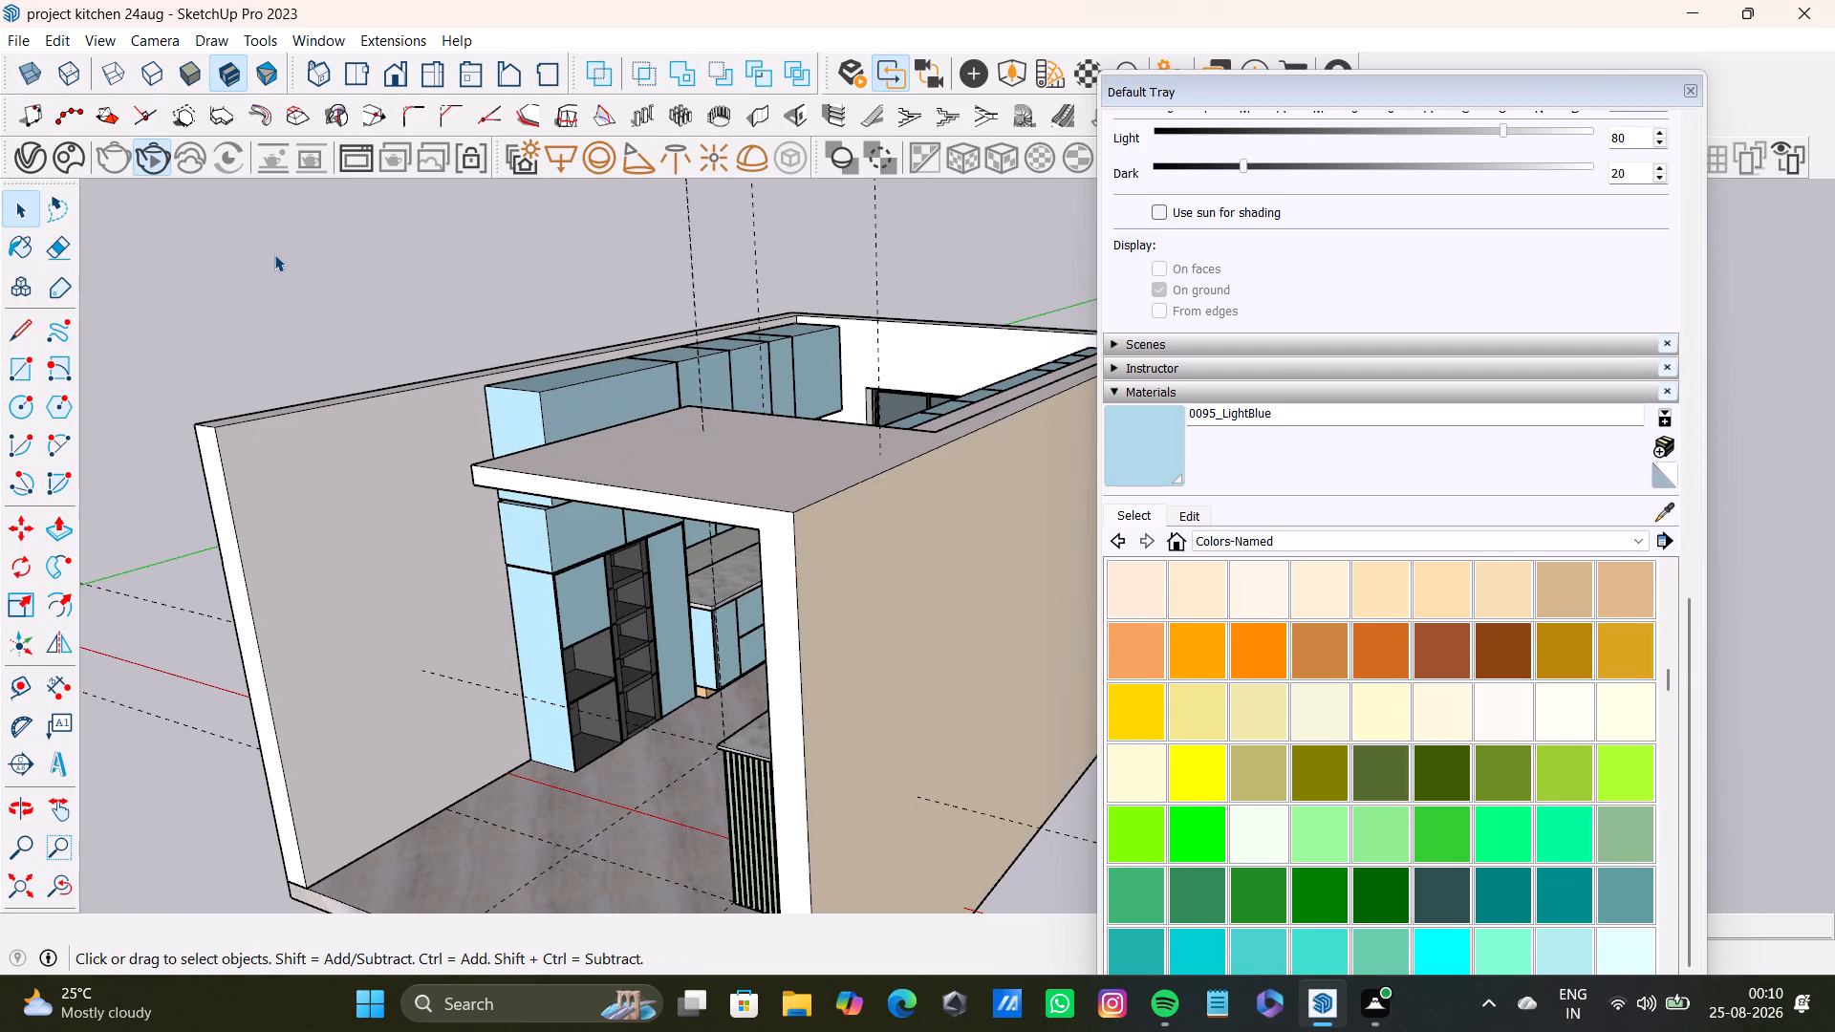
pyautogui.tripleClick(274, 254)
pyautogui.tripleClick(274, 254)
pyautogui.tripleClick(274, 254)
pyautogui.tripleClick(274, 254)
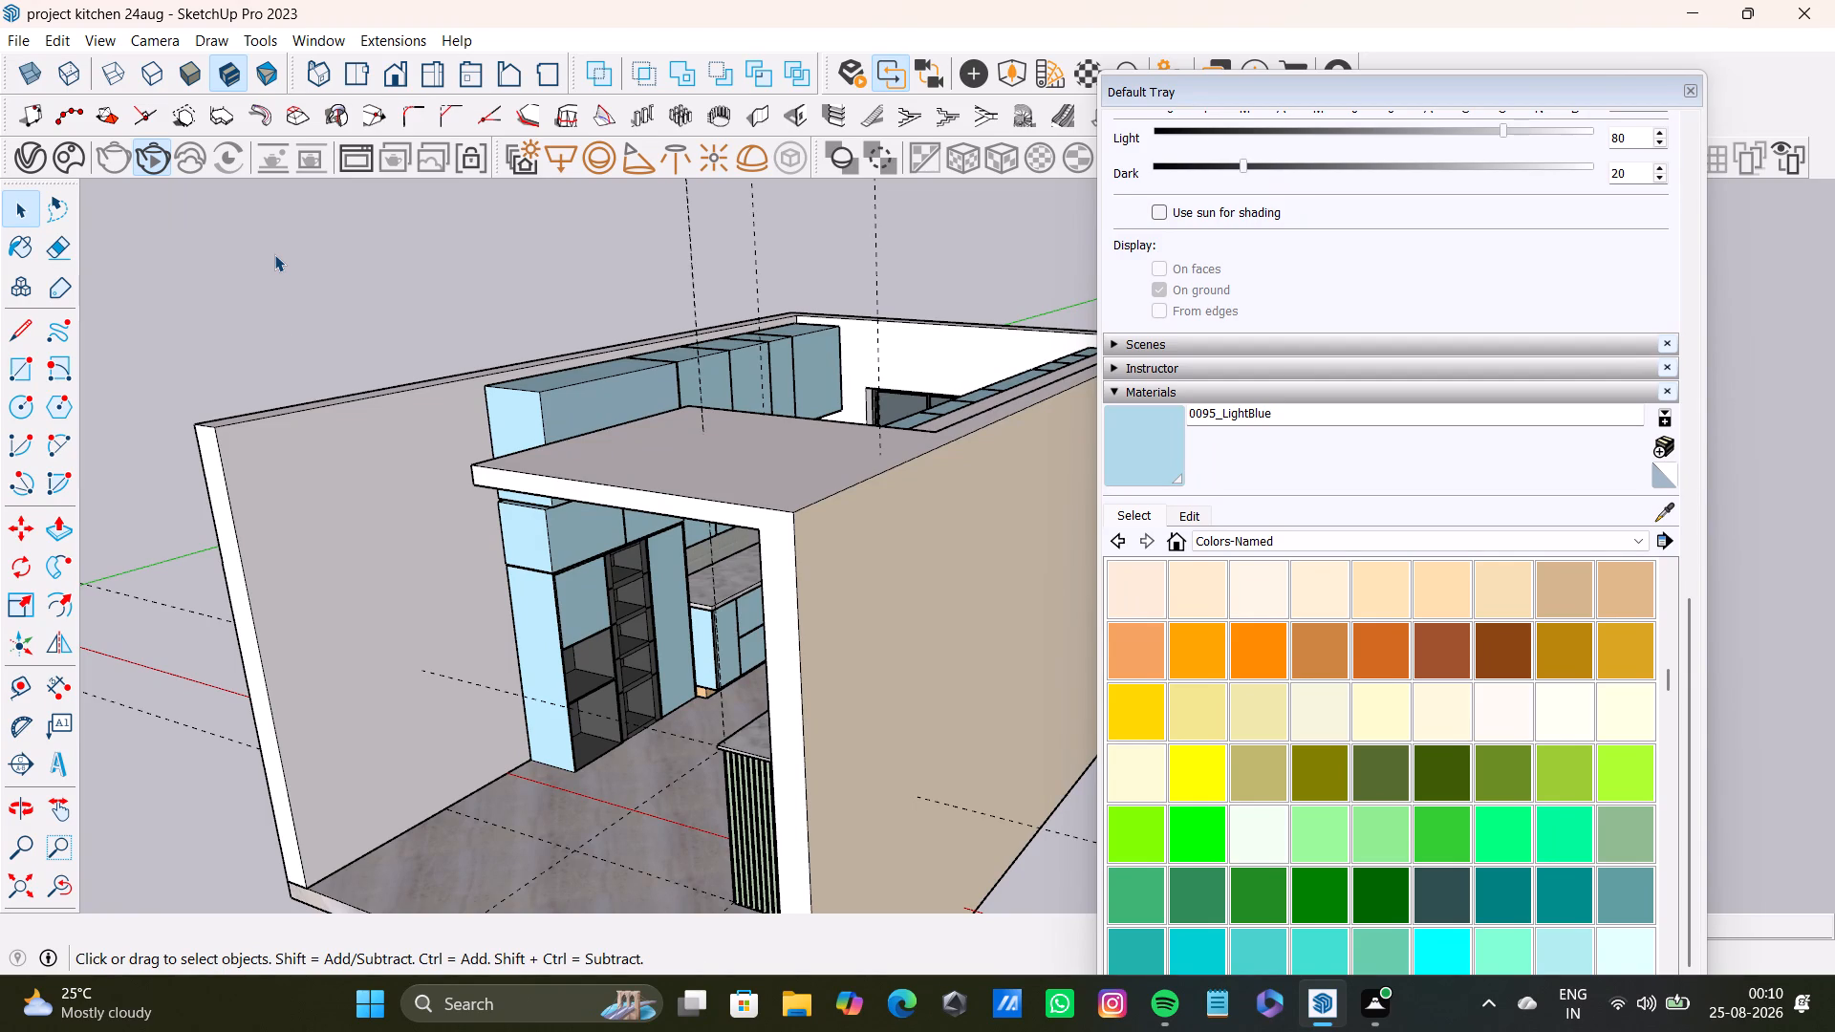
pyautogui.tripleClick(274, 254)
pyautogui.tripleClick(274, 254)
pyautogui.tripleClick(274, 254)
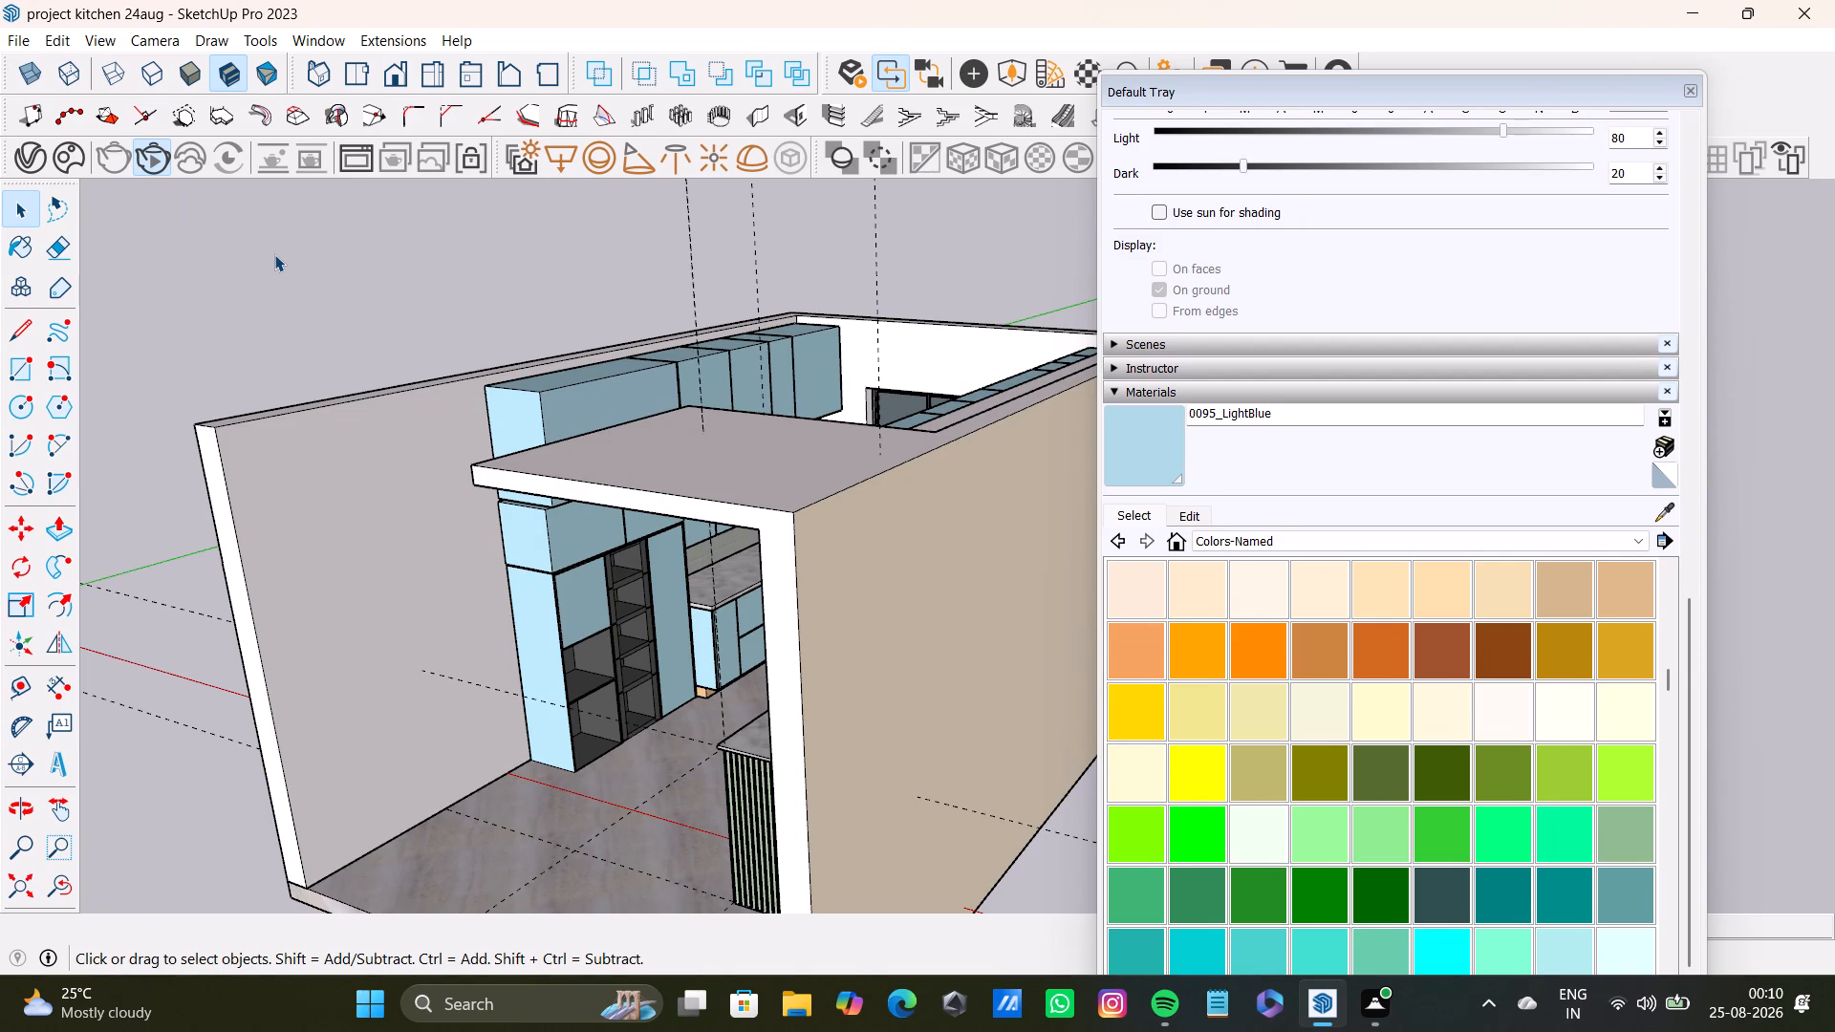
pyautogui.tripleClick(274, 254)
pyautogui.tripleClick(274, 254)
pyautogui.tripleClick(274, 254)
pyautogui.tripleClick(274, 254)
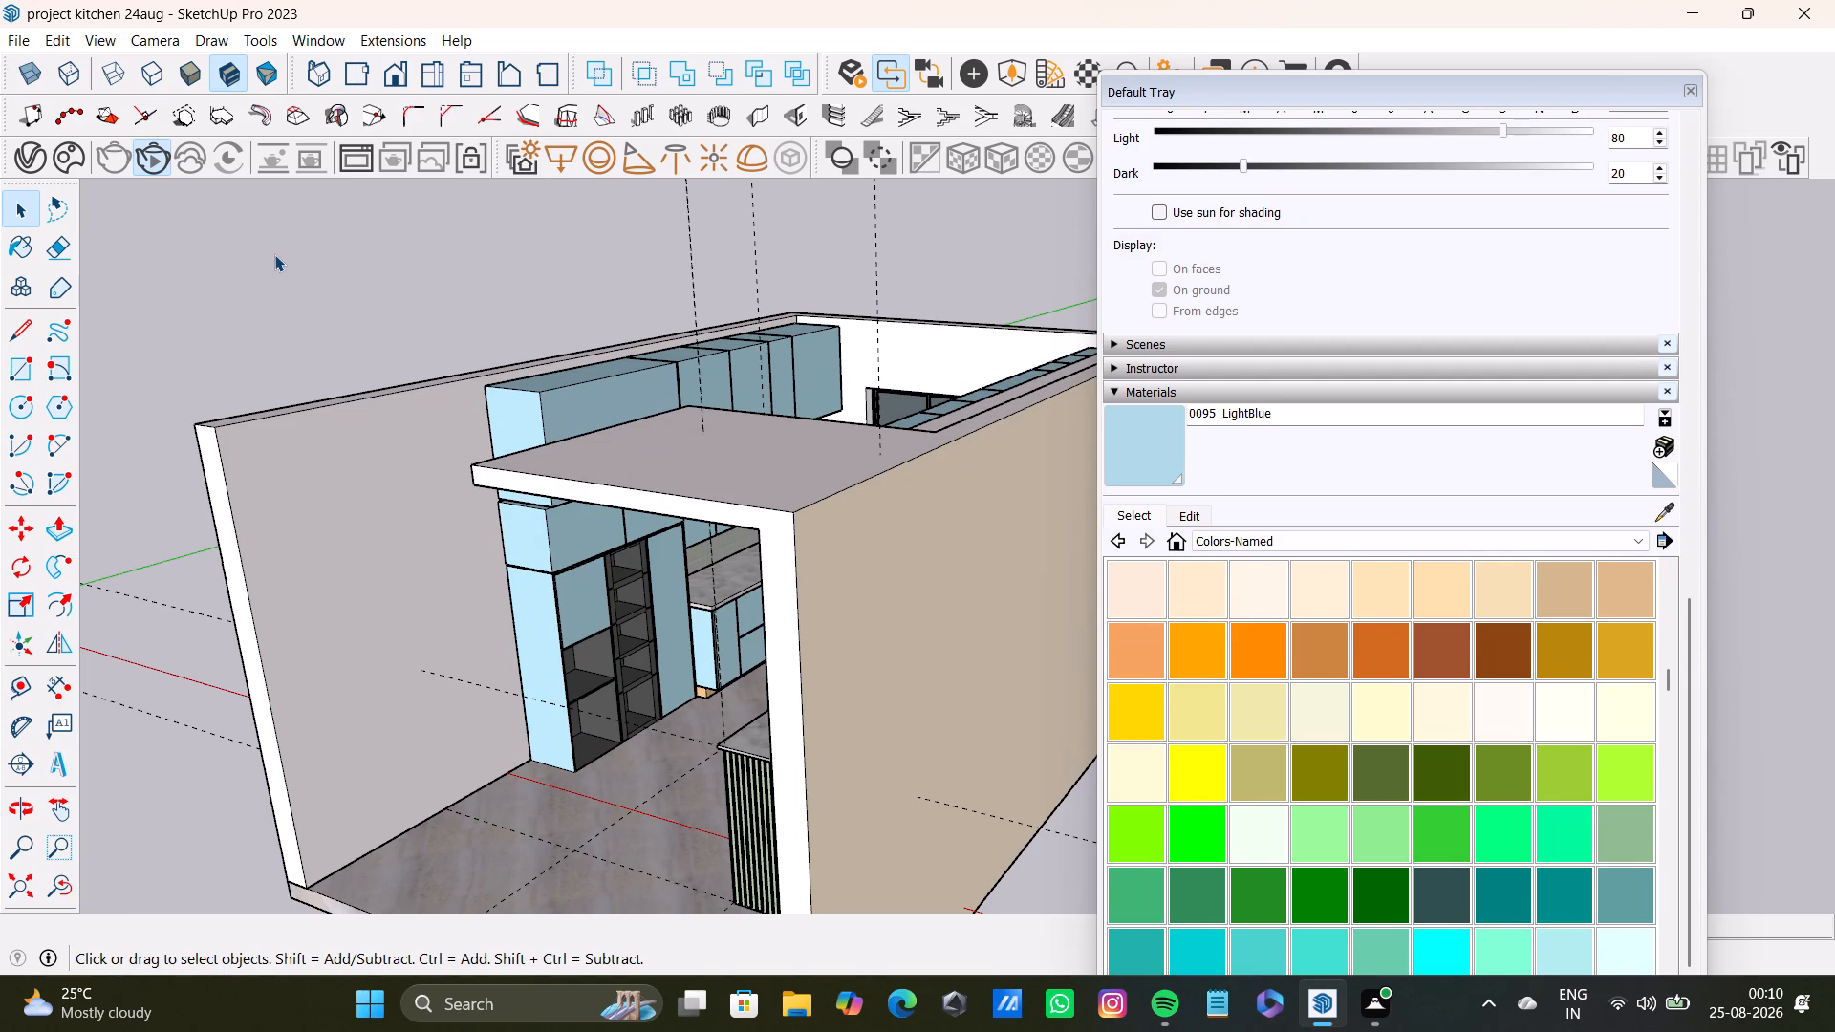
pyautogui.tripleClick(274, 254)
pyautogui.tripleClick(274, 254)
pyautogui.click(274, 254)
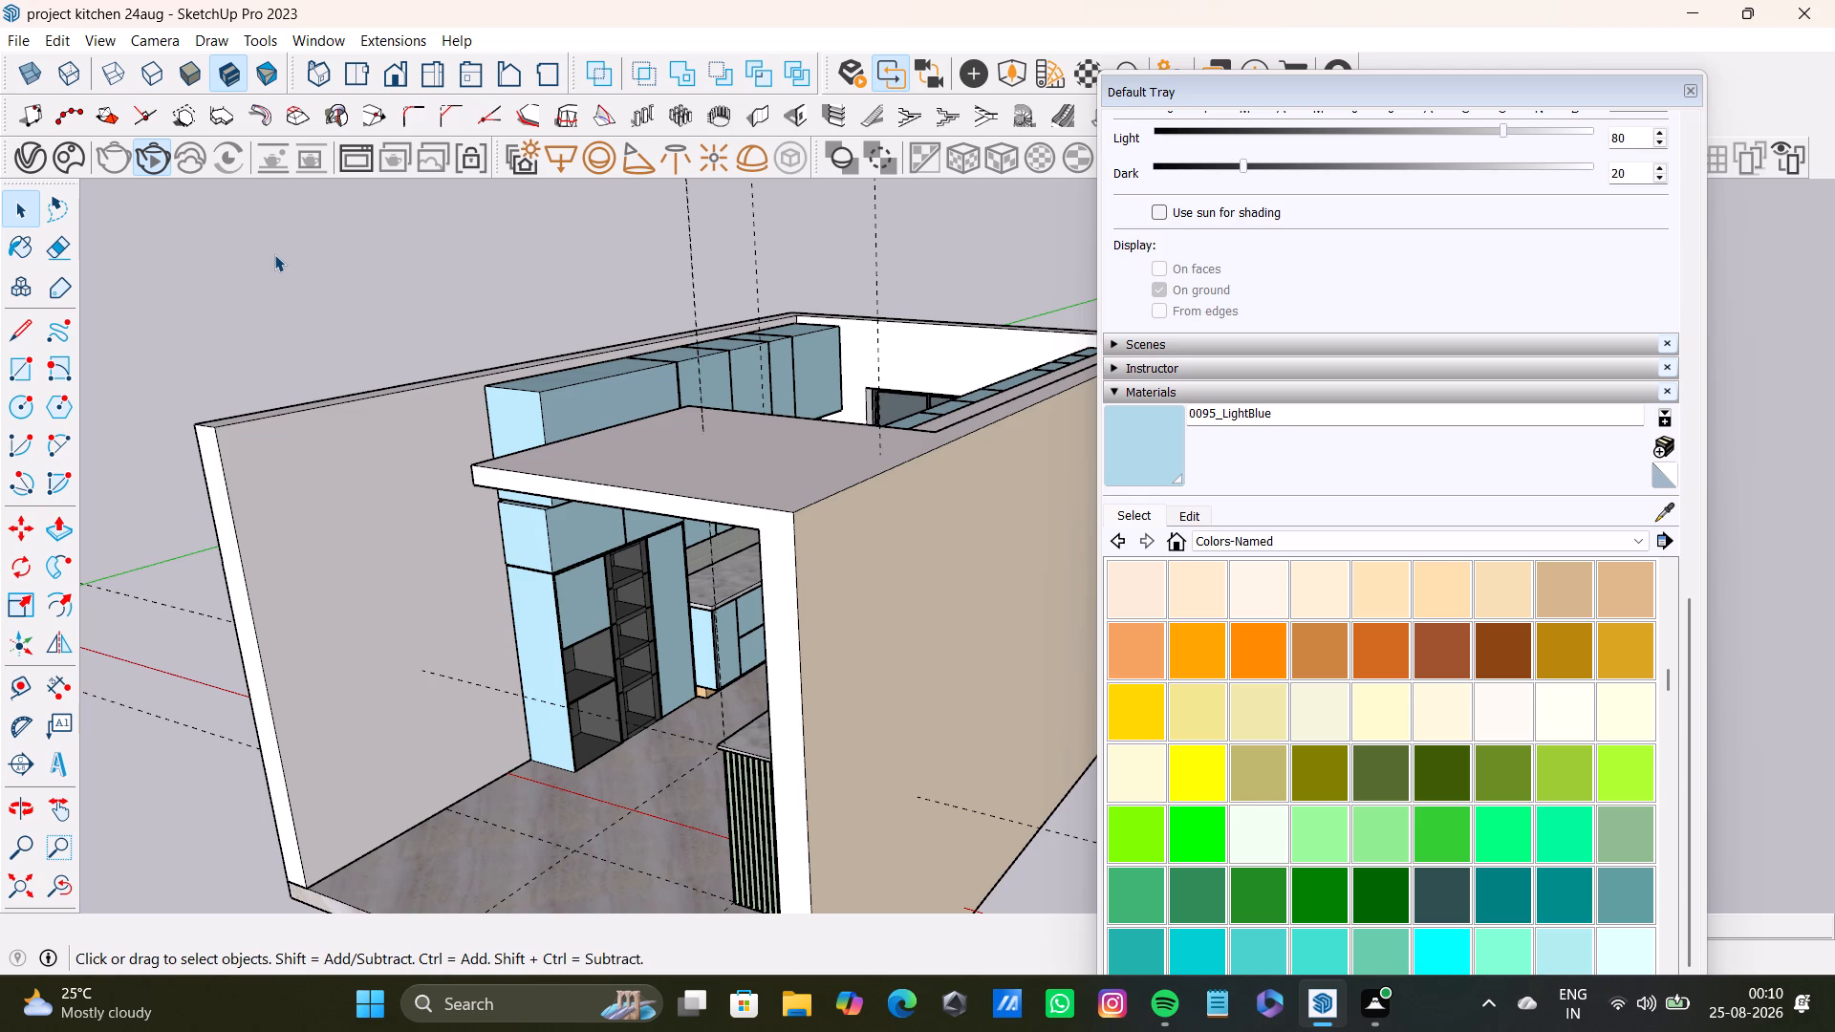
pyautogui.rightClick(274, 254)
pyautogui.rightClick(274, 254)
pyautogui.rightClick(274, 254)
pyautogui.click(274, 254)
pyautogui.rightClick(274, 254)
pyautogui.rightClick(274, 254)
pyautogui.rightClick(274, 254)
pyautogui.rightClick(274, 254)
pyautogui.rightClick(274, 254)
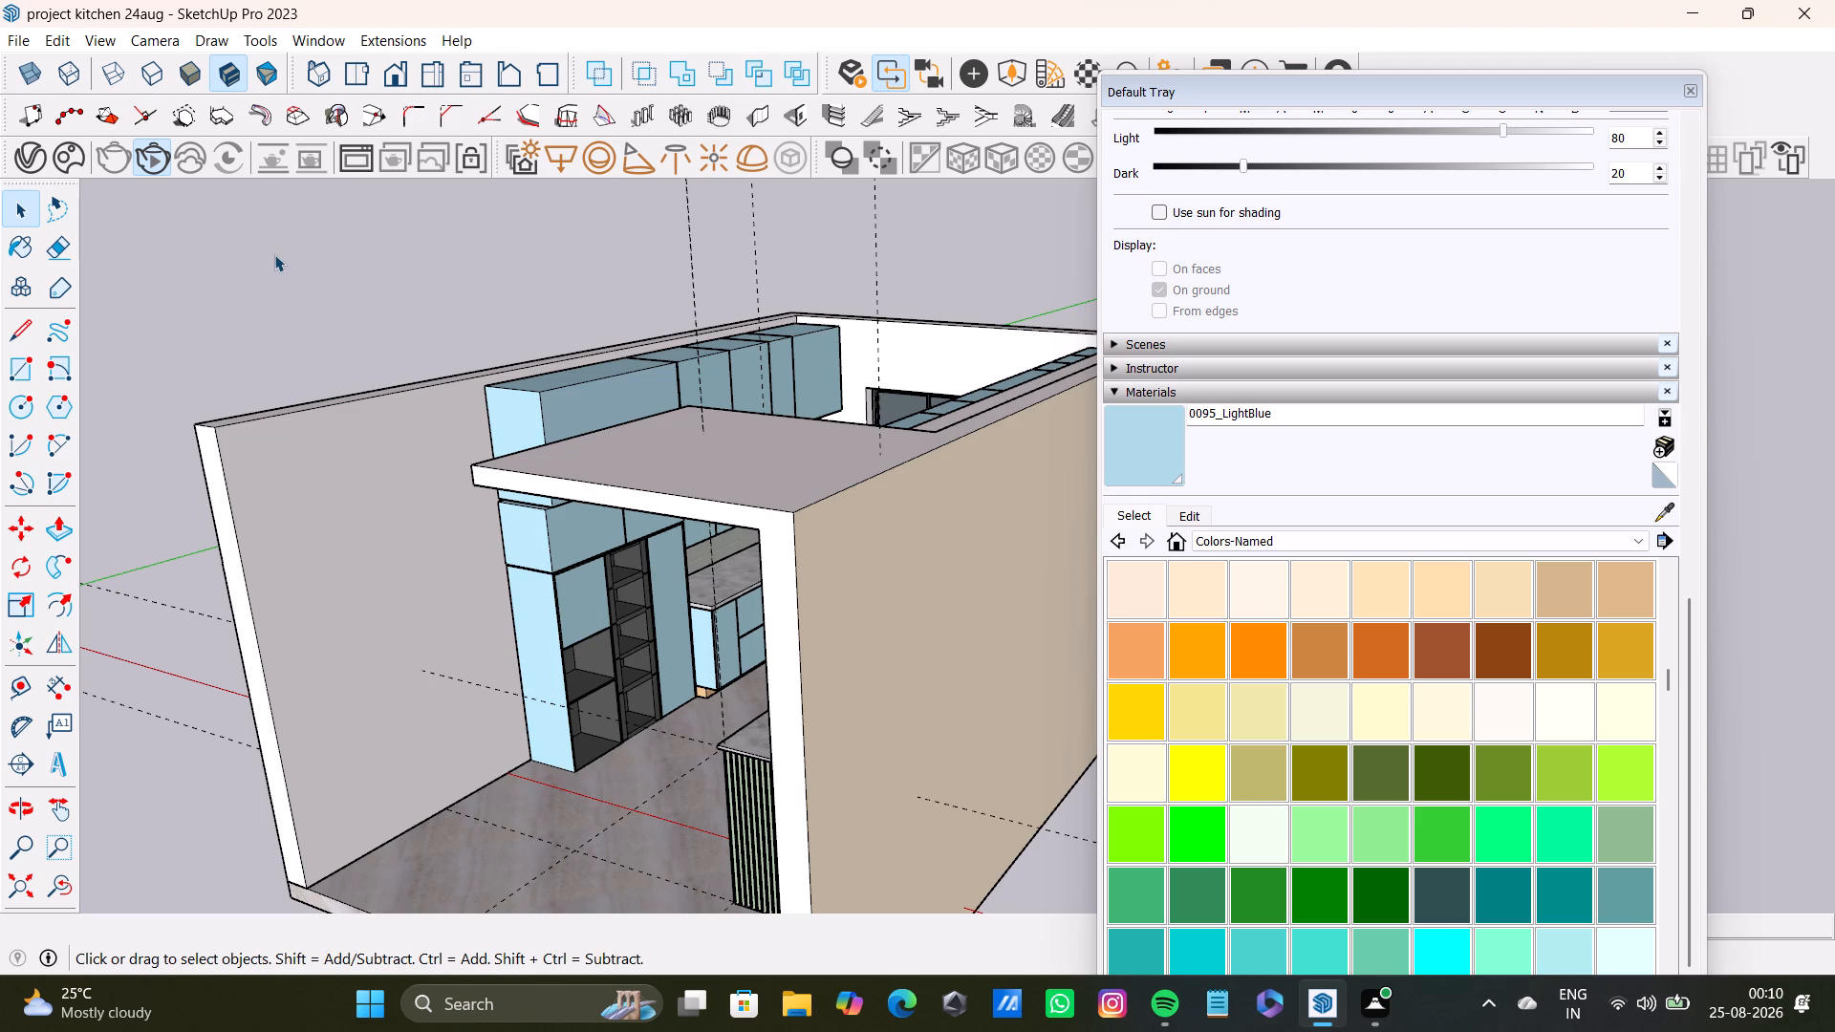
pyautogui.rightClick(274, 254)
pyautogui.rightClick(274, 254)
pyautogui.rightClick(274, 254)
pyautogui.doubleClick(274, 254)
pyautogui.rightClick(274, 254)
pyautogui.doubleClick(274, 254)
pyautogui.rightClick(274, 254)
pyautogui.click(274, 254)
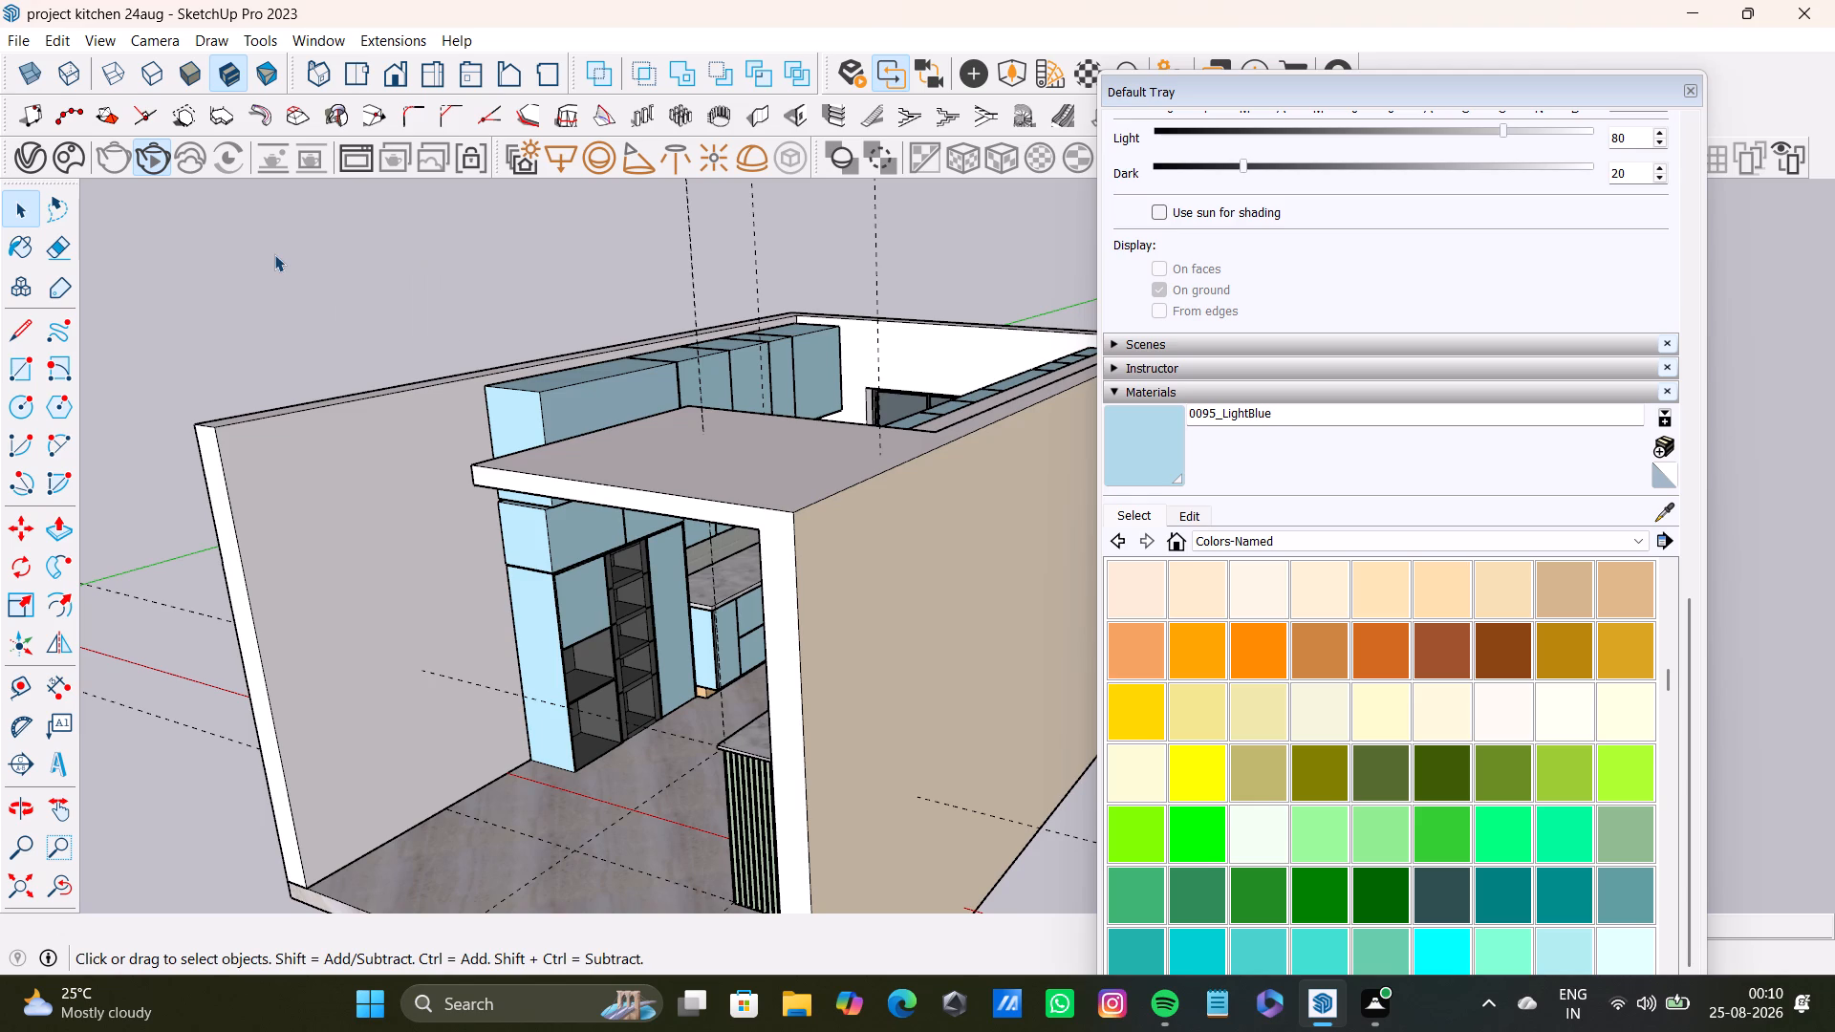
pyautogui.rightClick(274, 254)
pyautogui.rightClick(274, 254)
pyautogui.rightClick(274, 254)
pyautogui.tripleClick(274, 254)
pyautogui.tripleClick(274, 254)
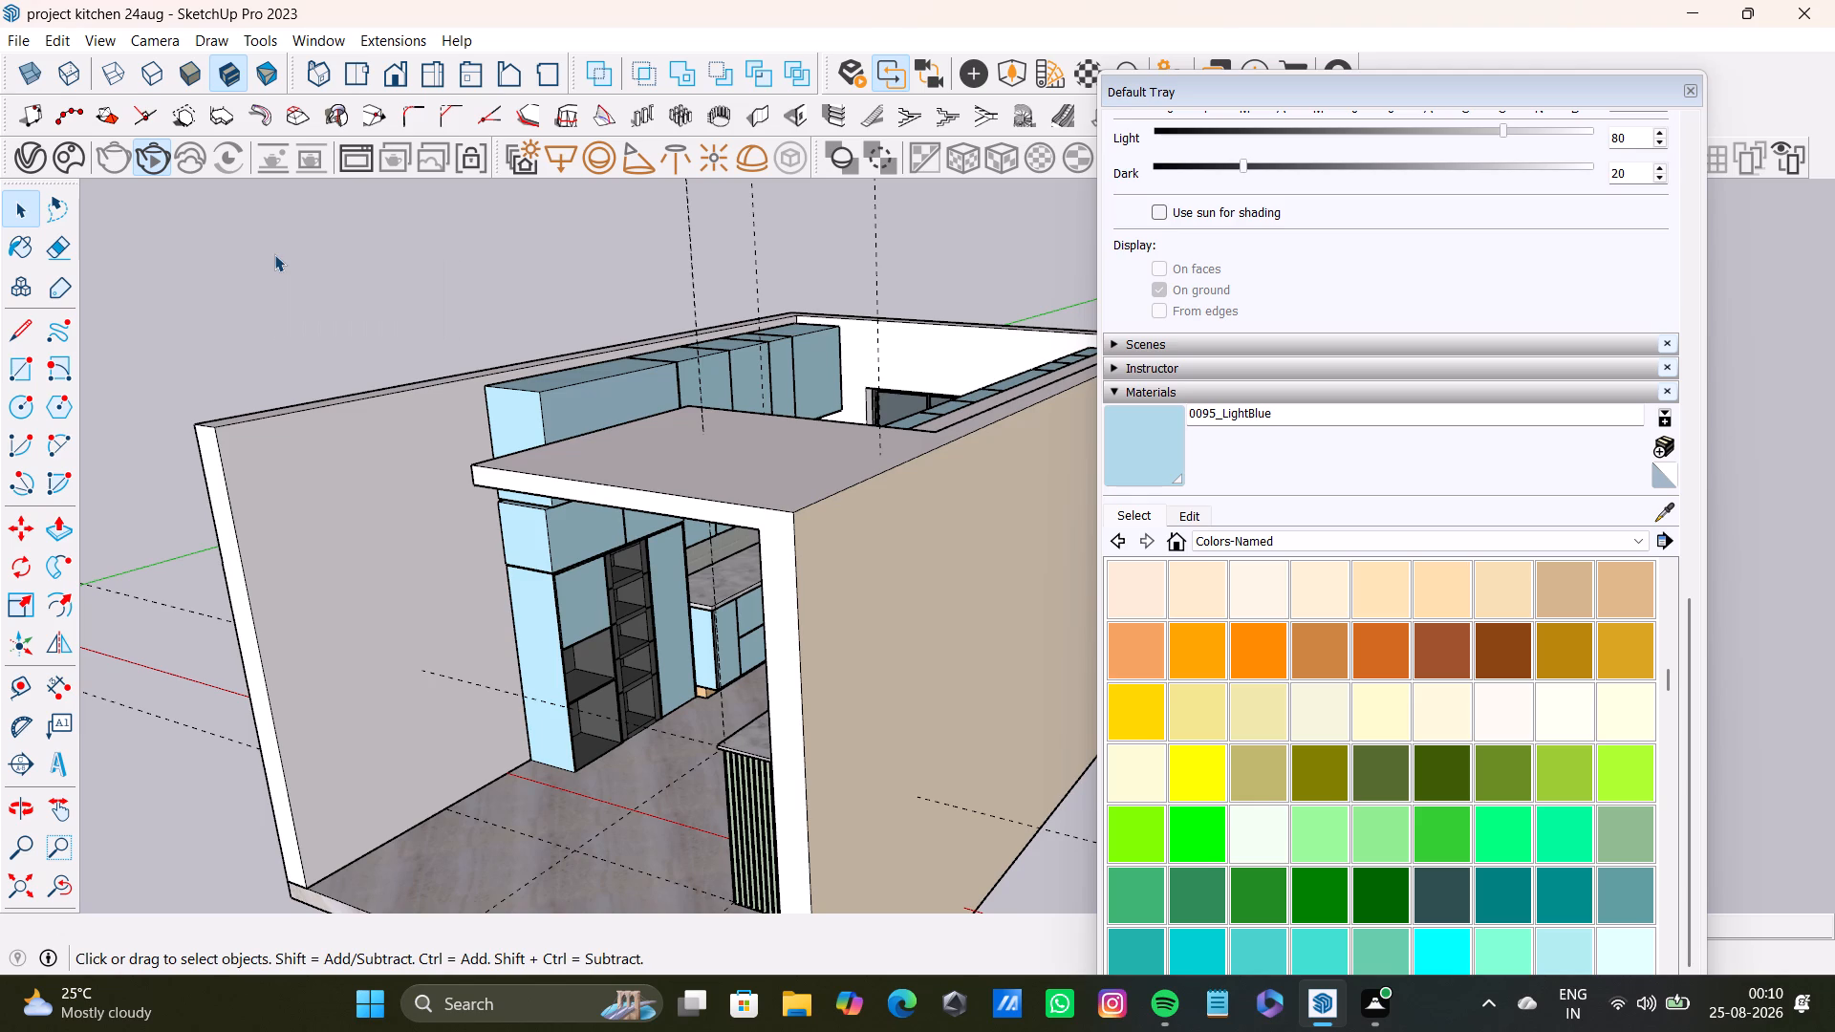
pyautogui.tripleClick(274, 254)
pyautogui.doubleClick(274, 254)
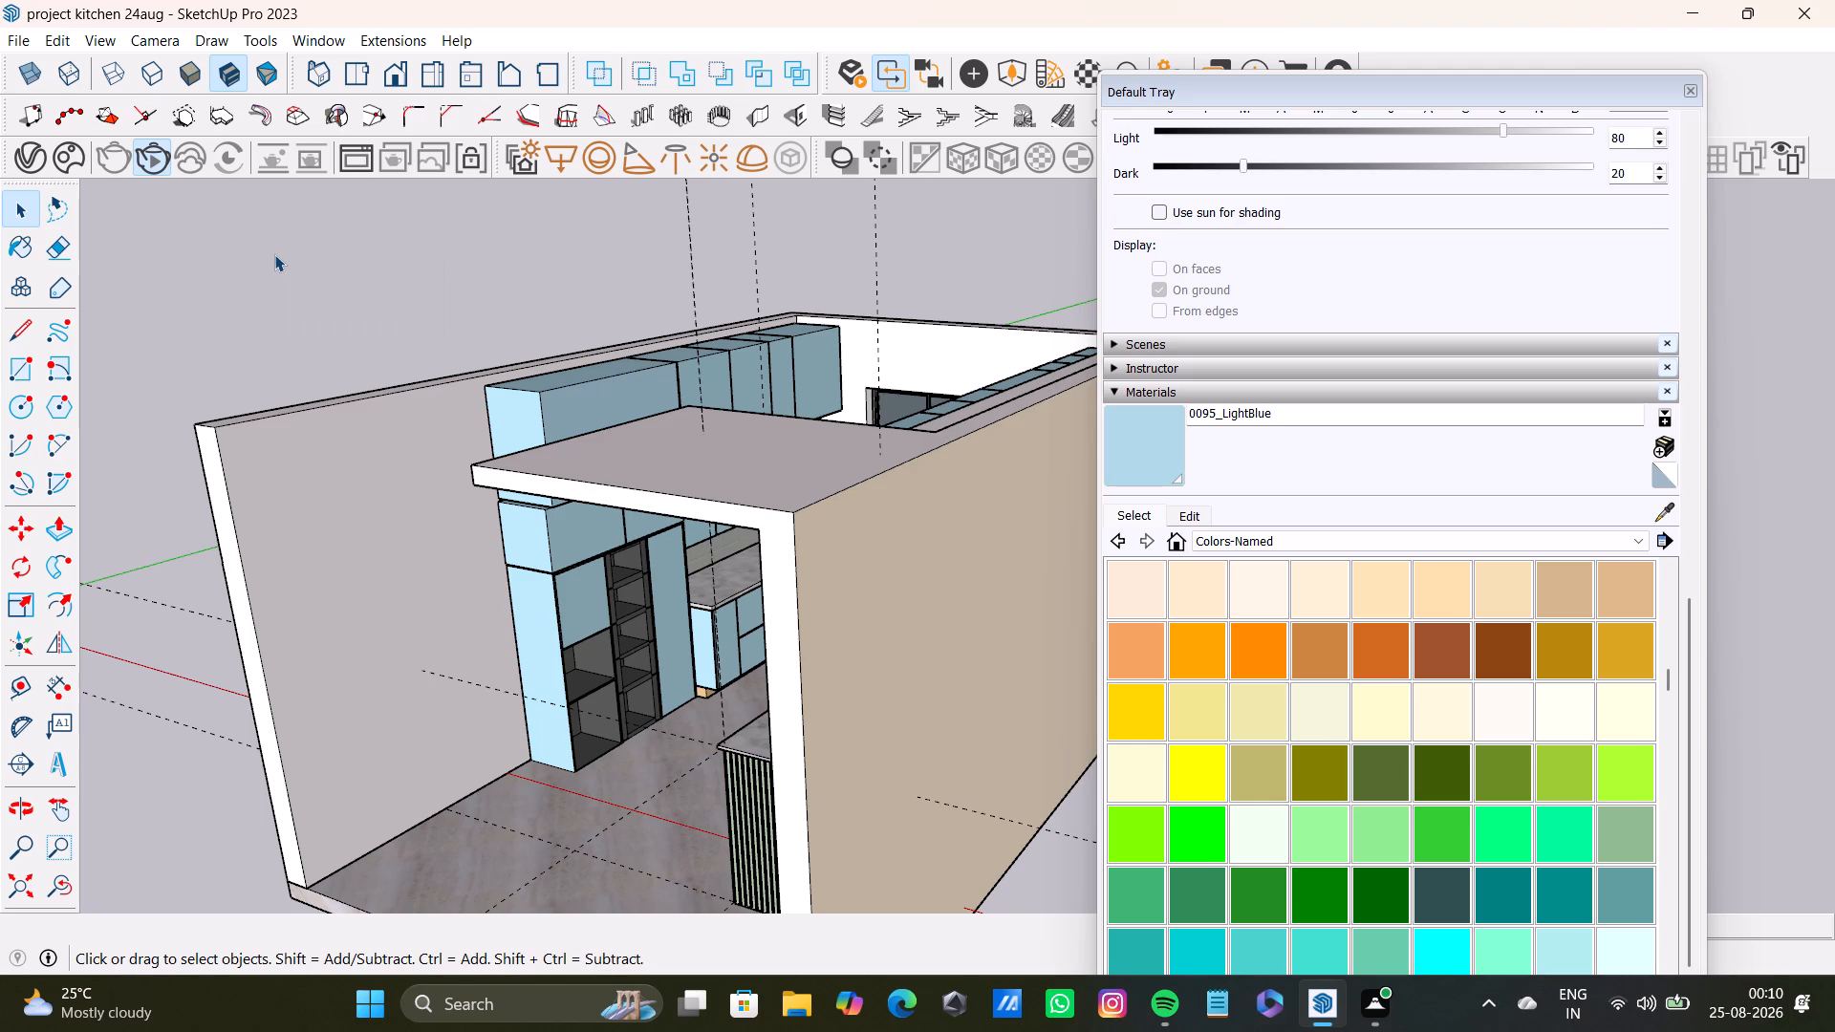
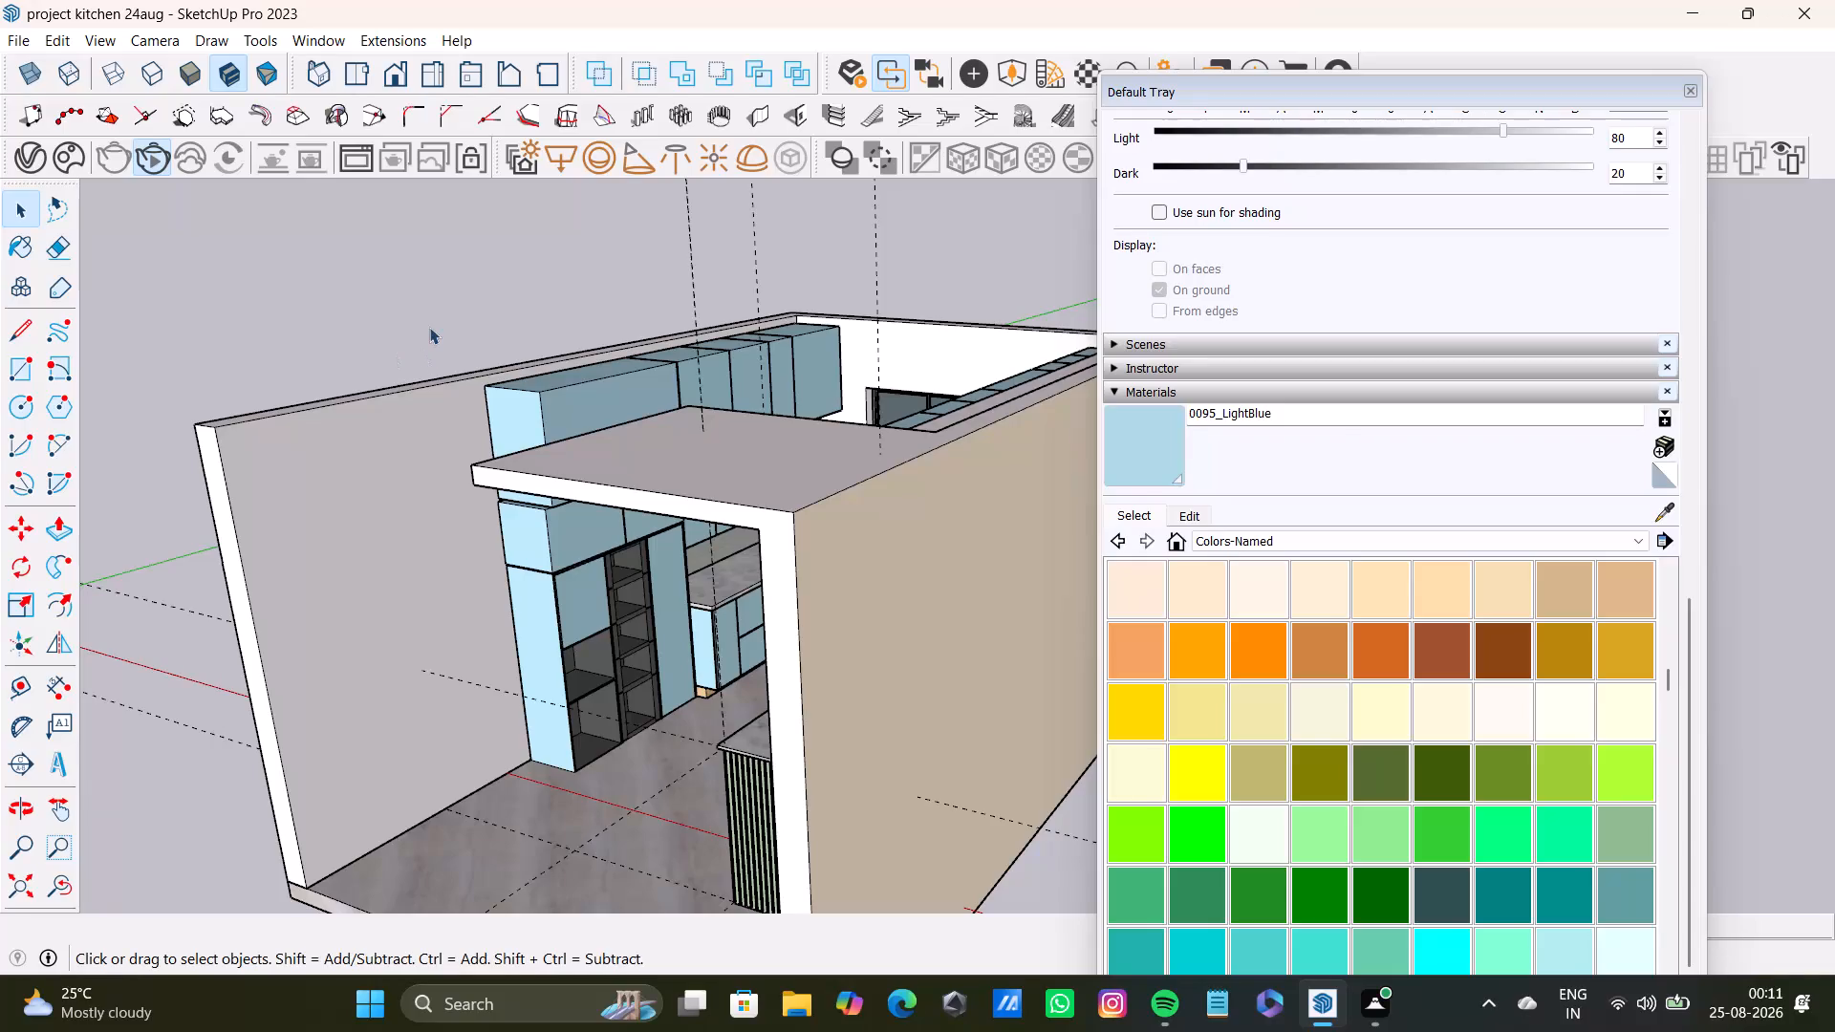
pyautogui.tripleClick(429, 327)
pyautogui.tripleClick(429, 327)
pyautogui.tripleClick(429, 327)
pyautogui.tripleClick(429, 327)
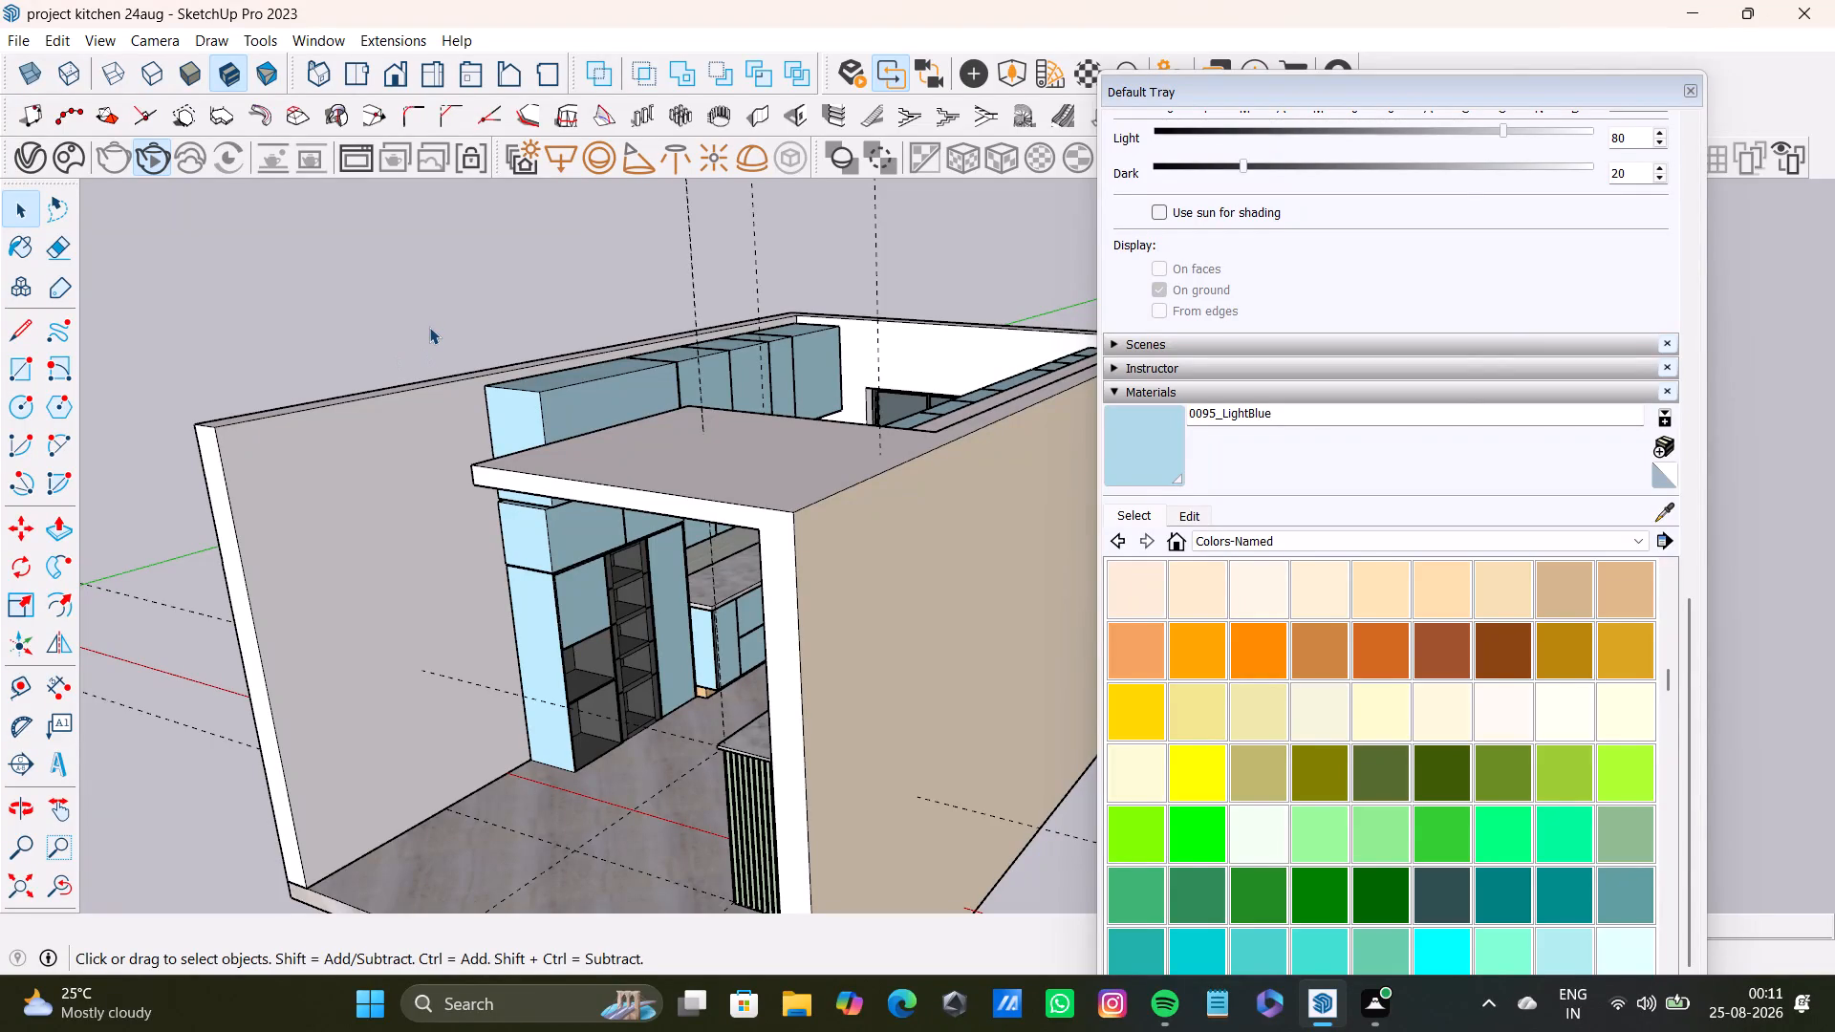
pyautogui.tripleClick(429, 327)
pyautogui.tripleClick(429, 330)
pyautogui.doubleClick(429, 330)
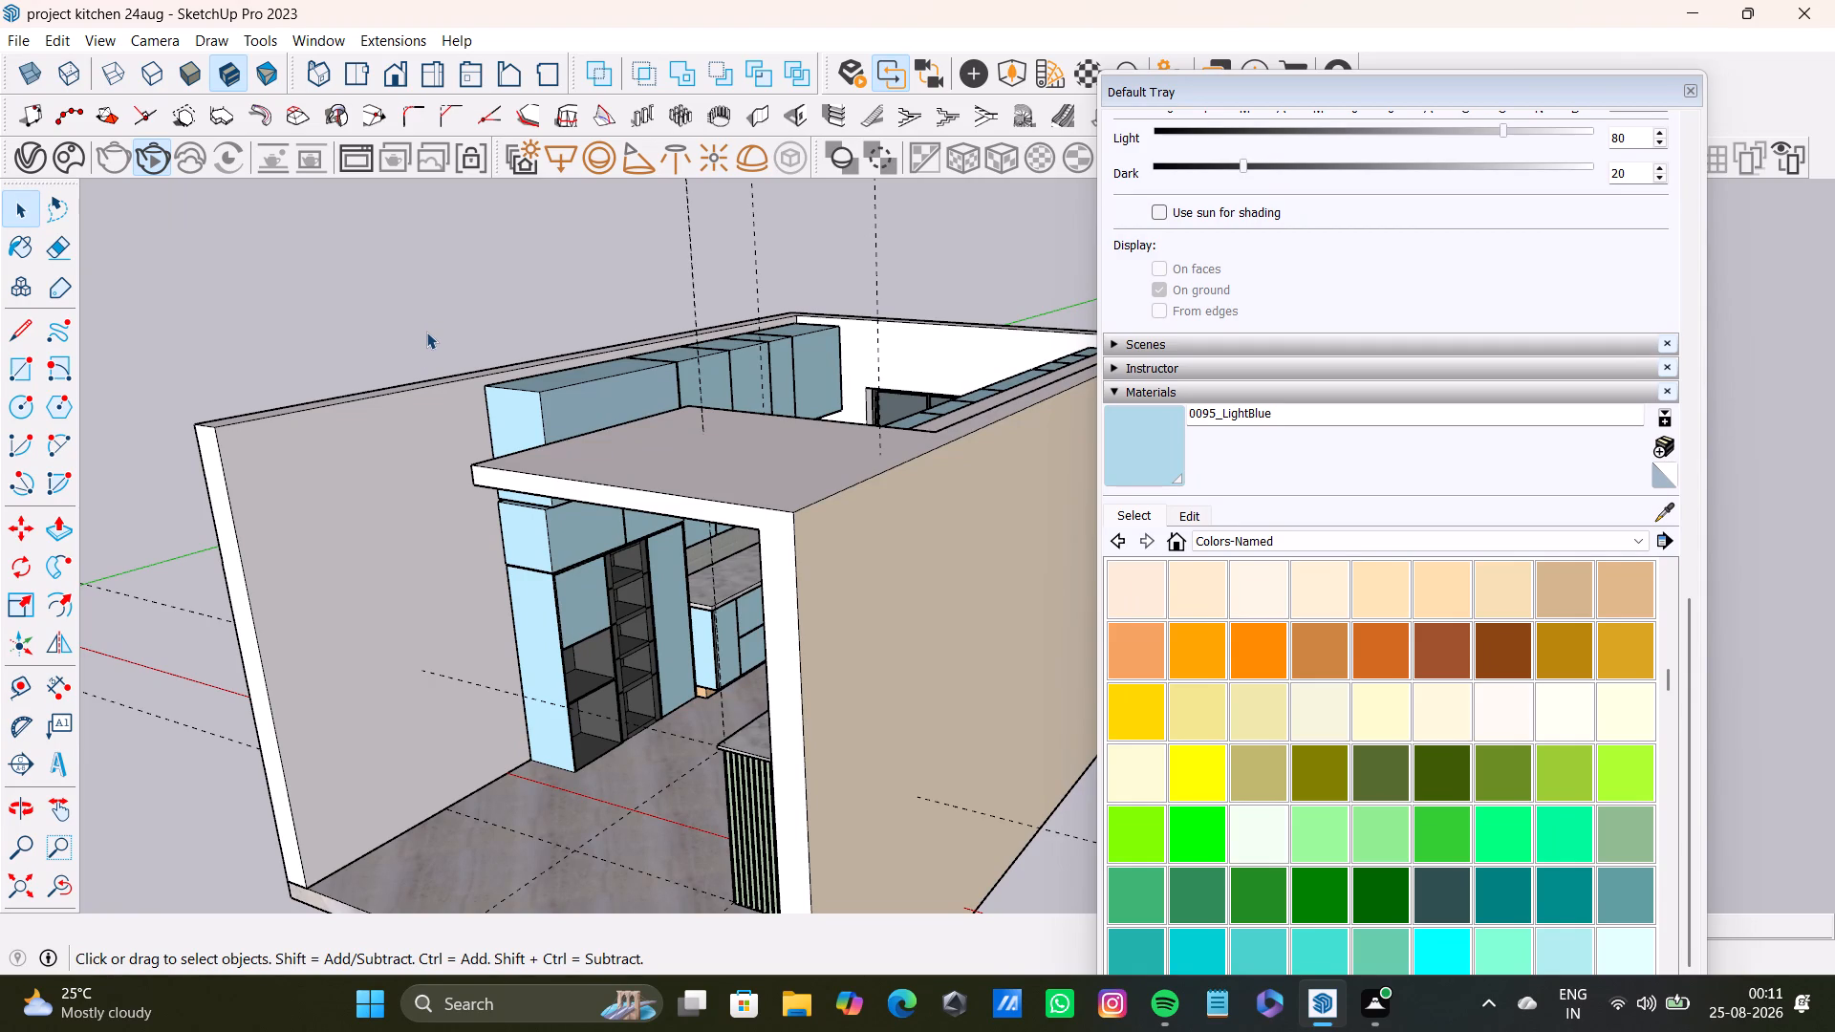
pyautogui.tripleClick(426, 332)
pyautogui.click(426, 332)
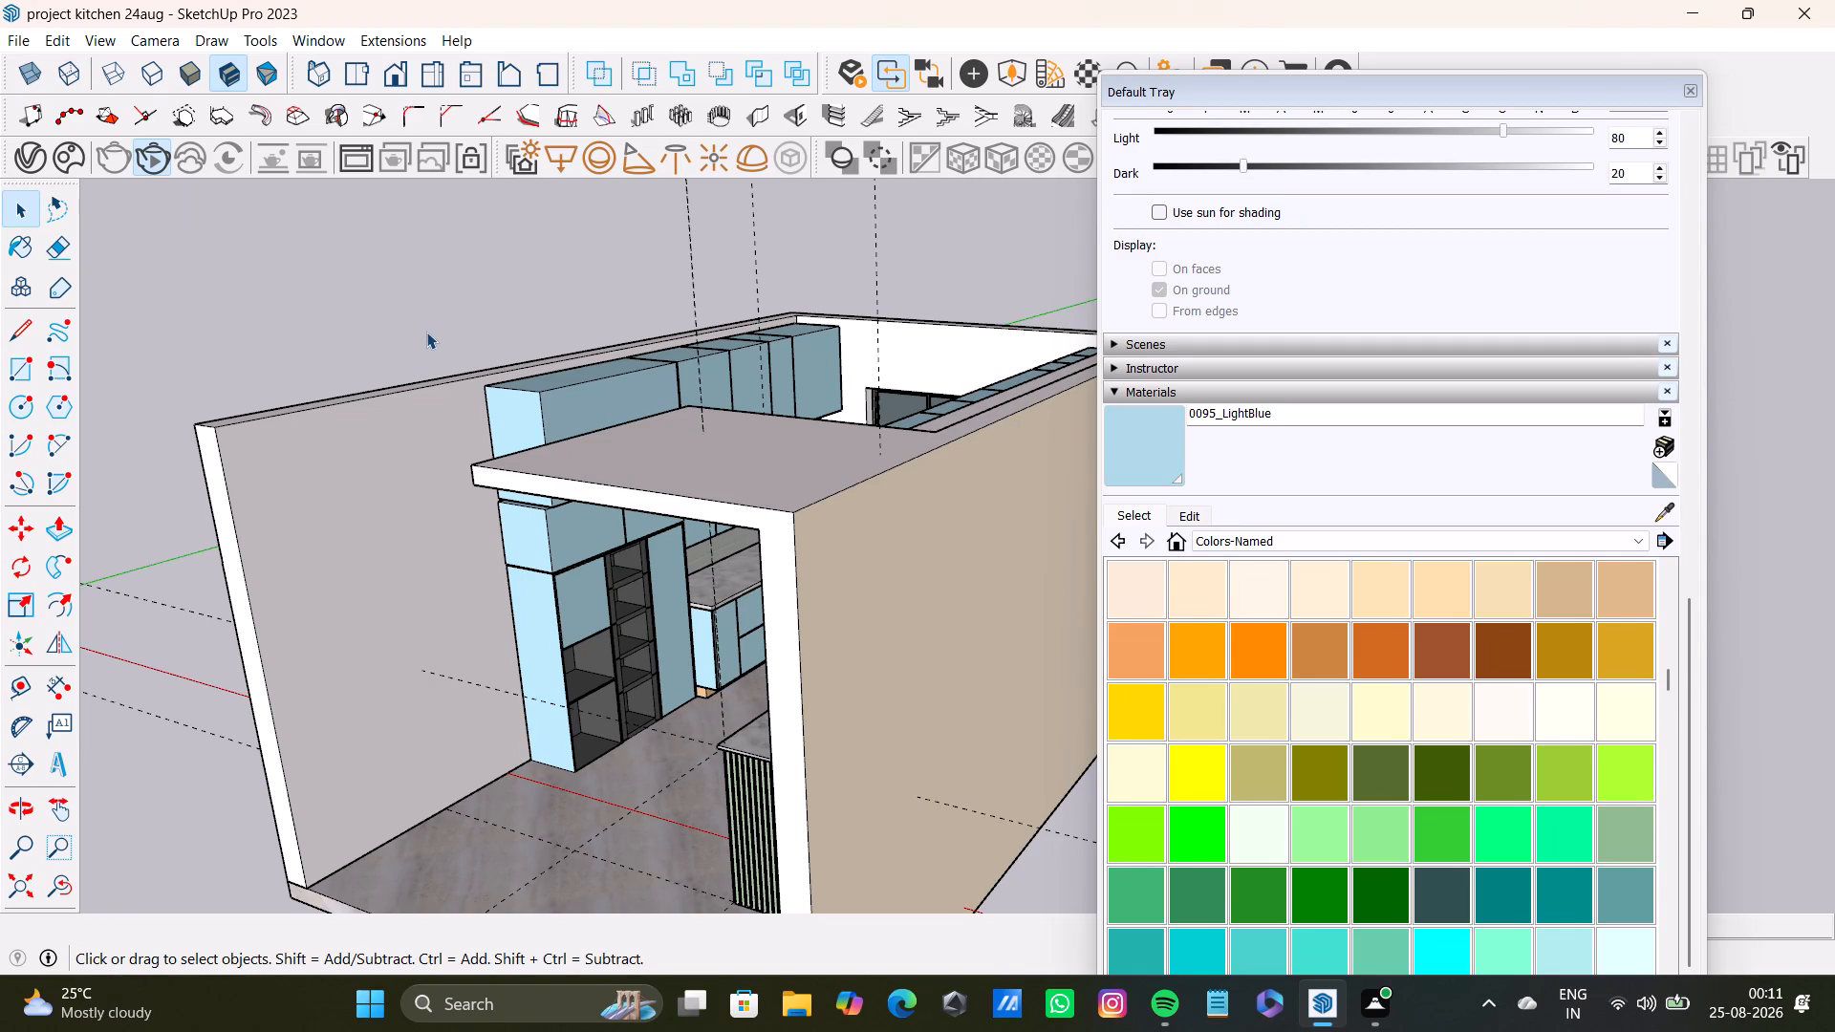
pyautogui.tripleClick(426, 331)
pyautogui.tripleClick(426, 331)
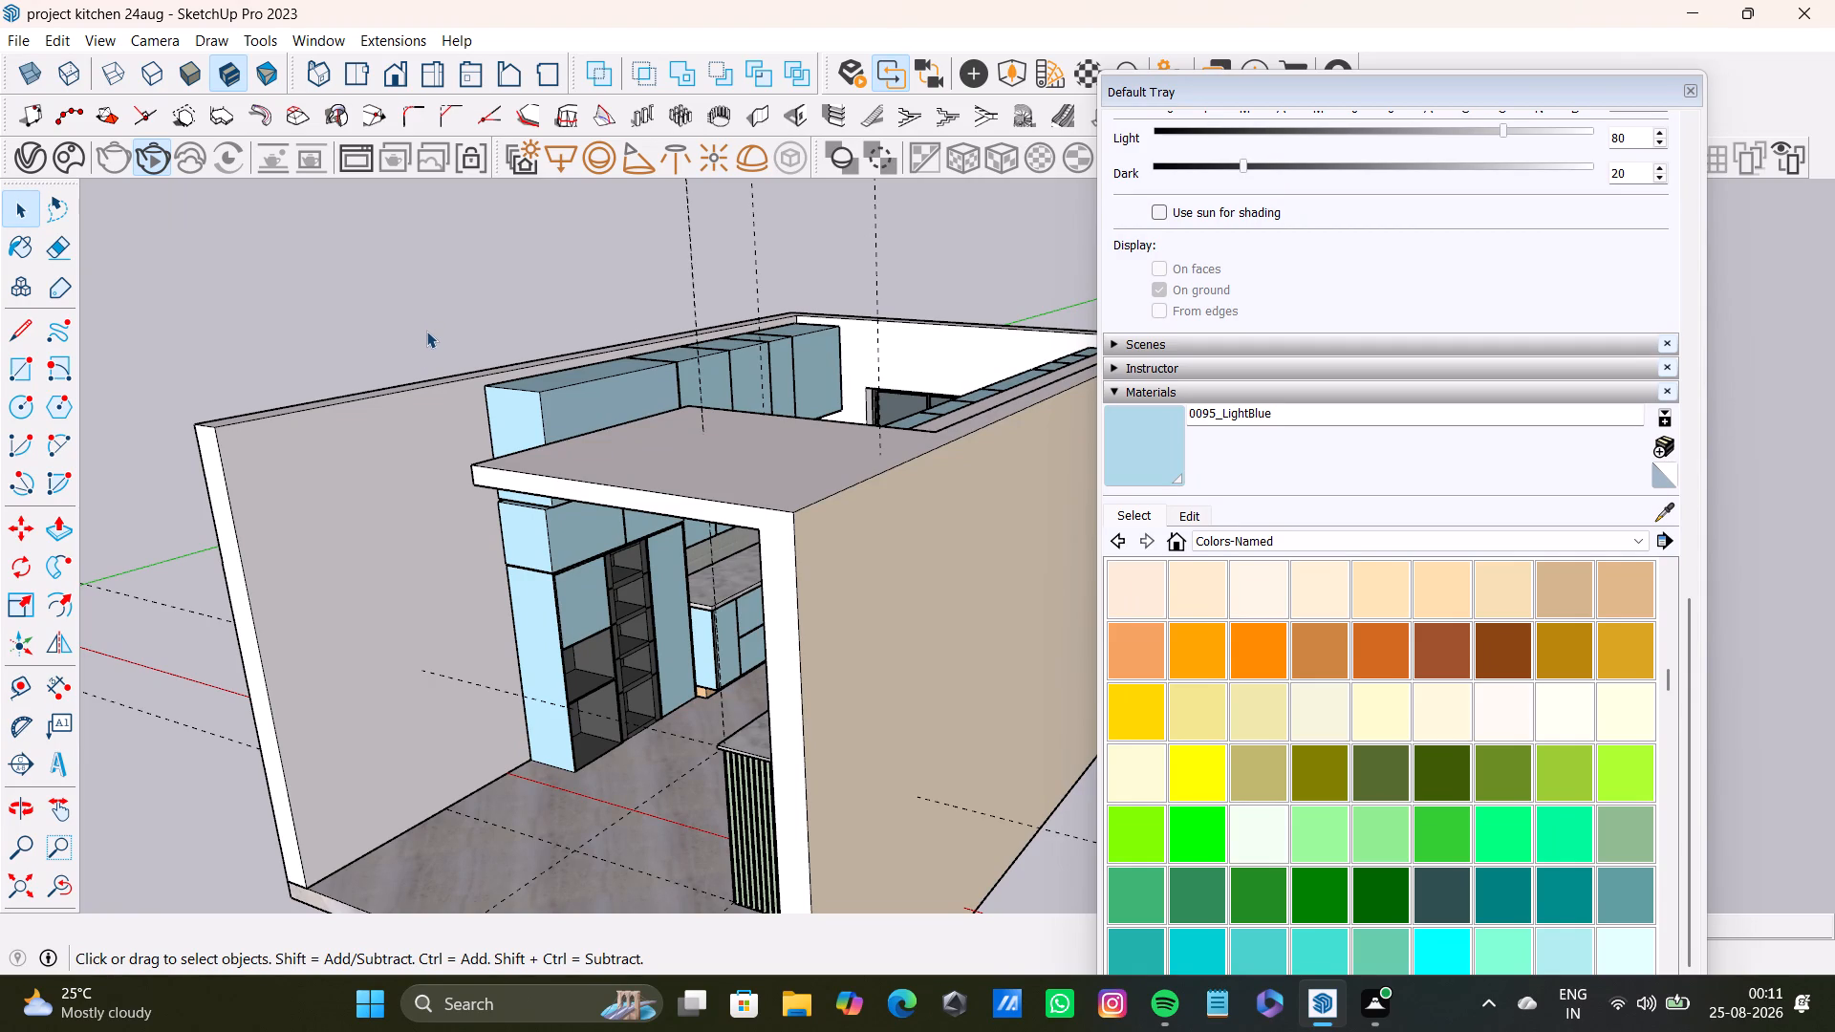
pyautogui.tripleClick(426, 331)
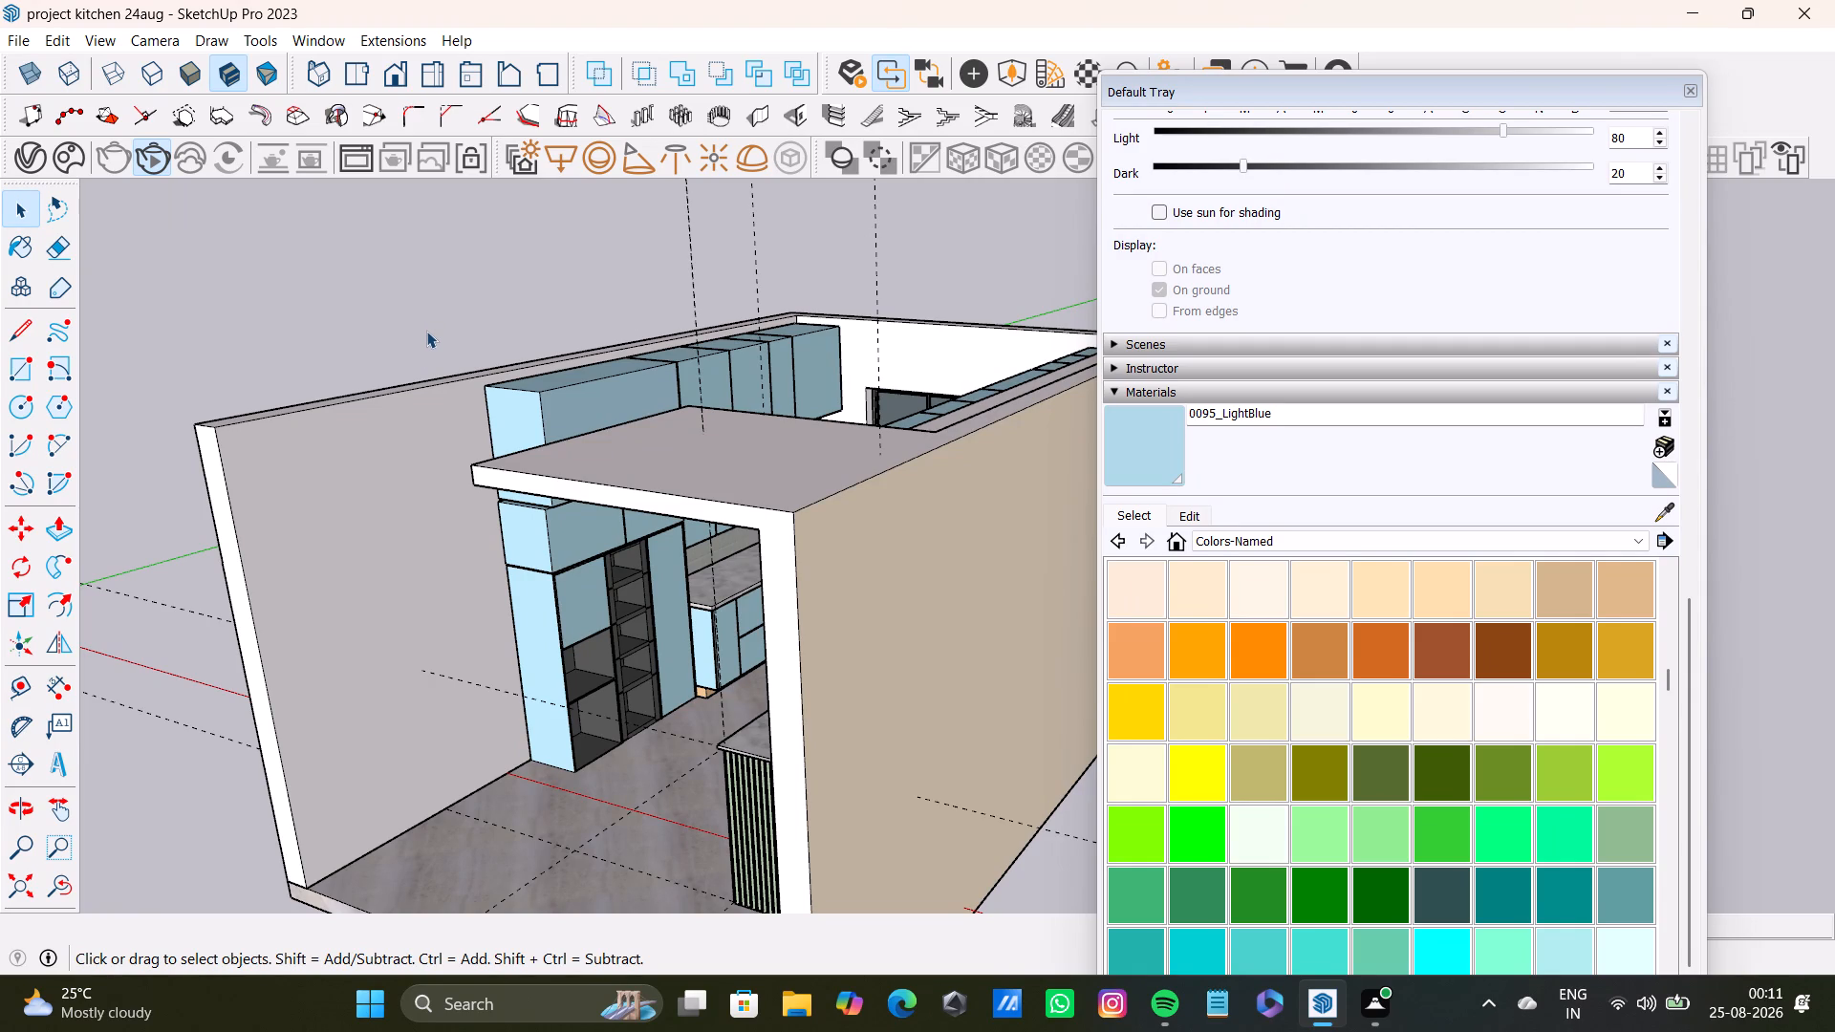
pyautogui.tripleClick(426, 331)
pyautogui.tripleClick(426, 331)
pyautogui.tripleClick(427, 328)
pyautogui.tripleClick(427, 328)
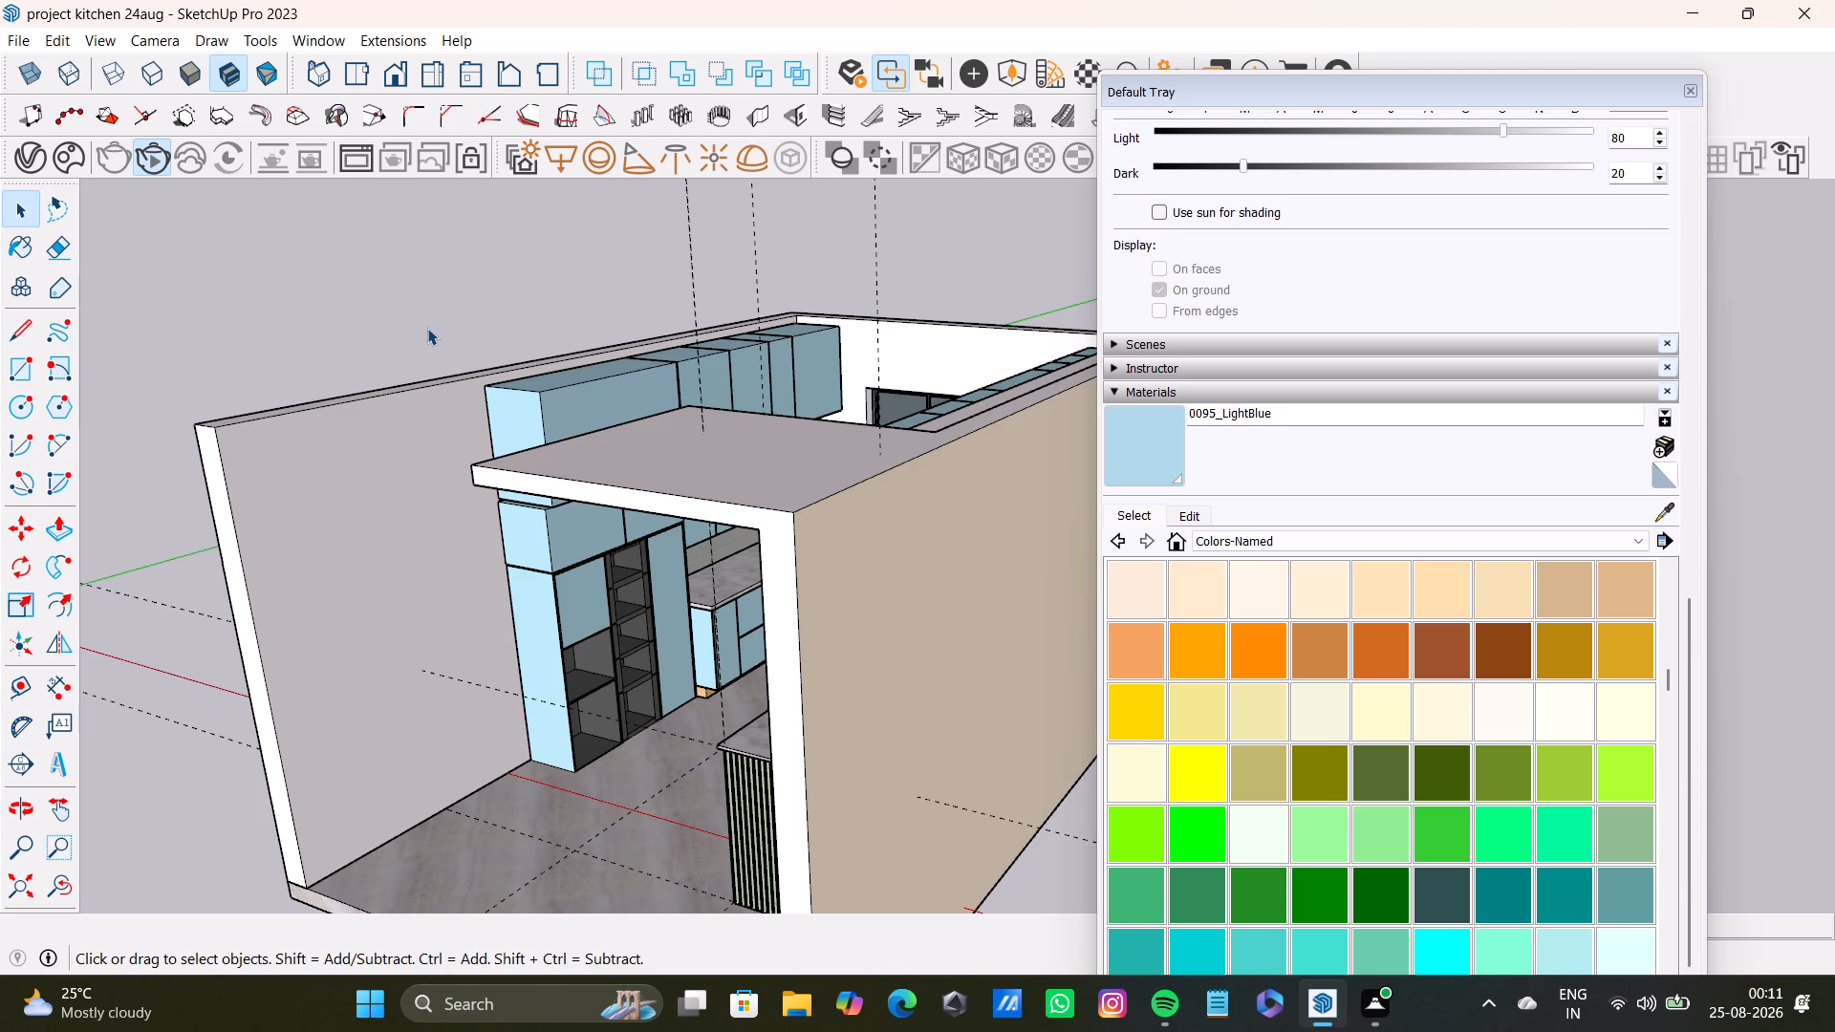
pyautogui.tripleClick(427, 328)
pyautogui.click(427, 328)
# Inspect the whole kitchen through its open front, at interior eye level and from above, checking cabinets, counters, hob and window.
pyautogui.moveTo(423, 555); pyautogui.dragTo(695, 606, button='middle')
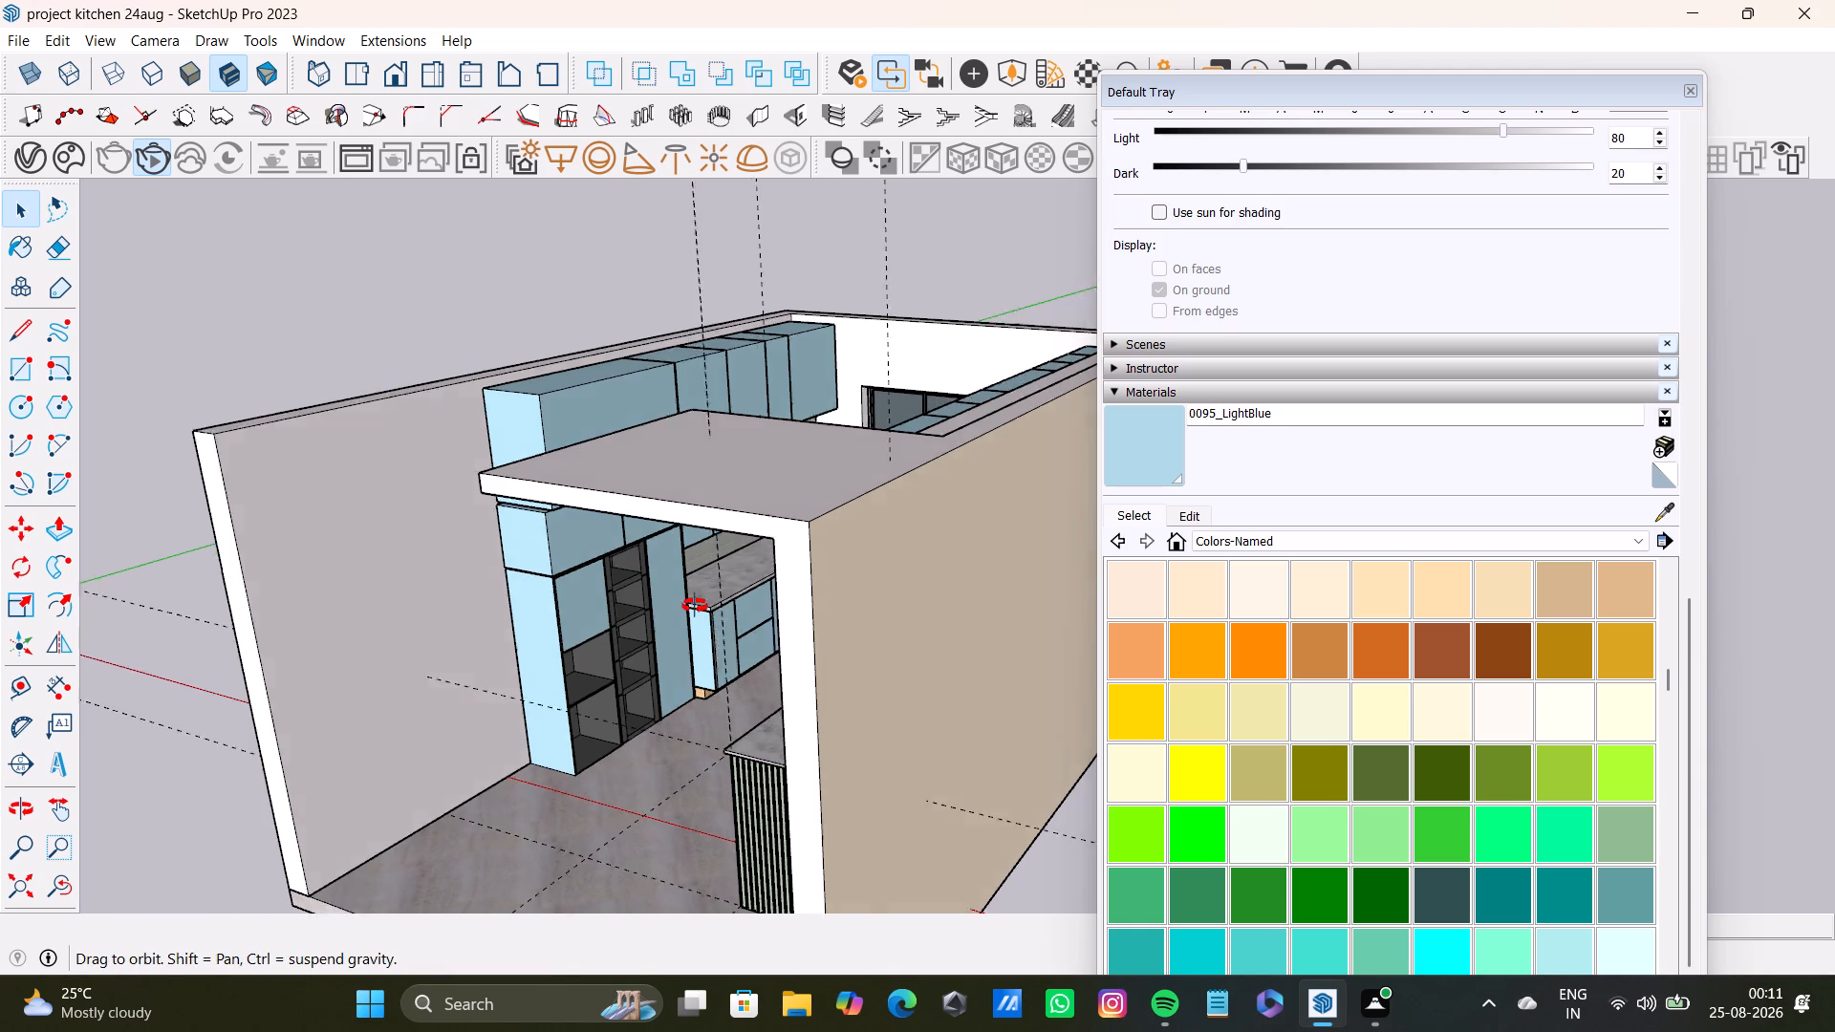
pyautogui.moveTo(695, 606); pyautogui.dragTo(775, 619, button='middle')
pyautogui.moveTo(485, 632); pyautogui.dragTo(363, 600, button='middle')
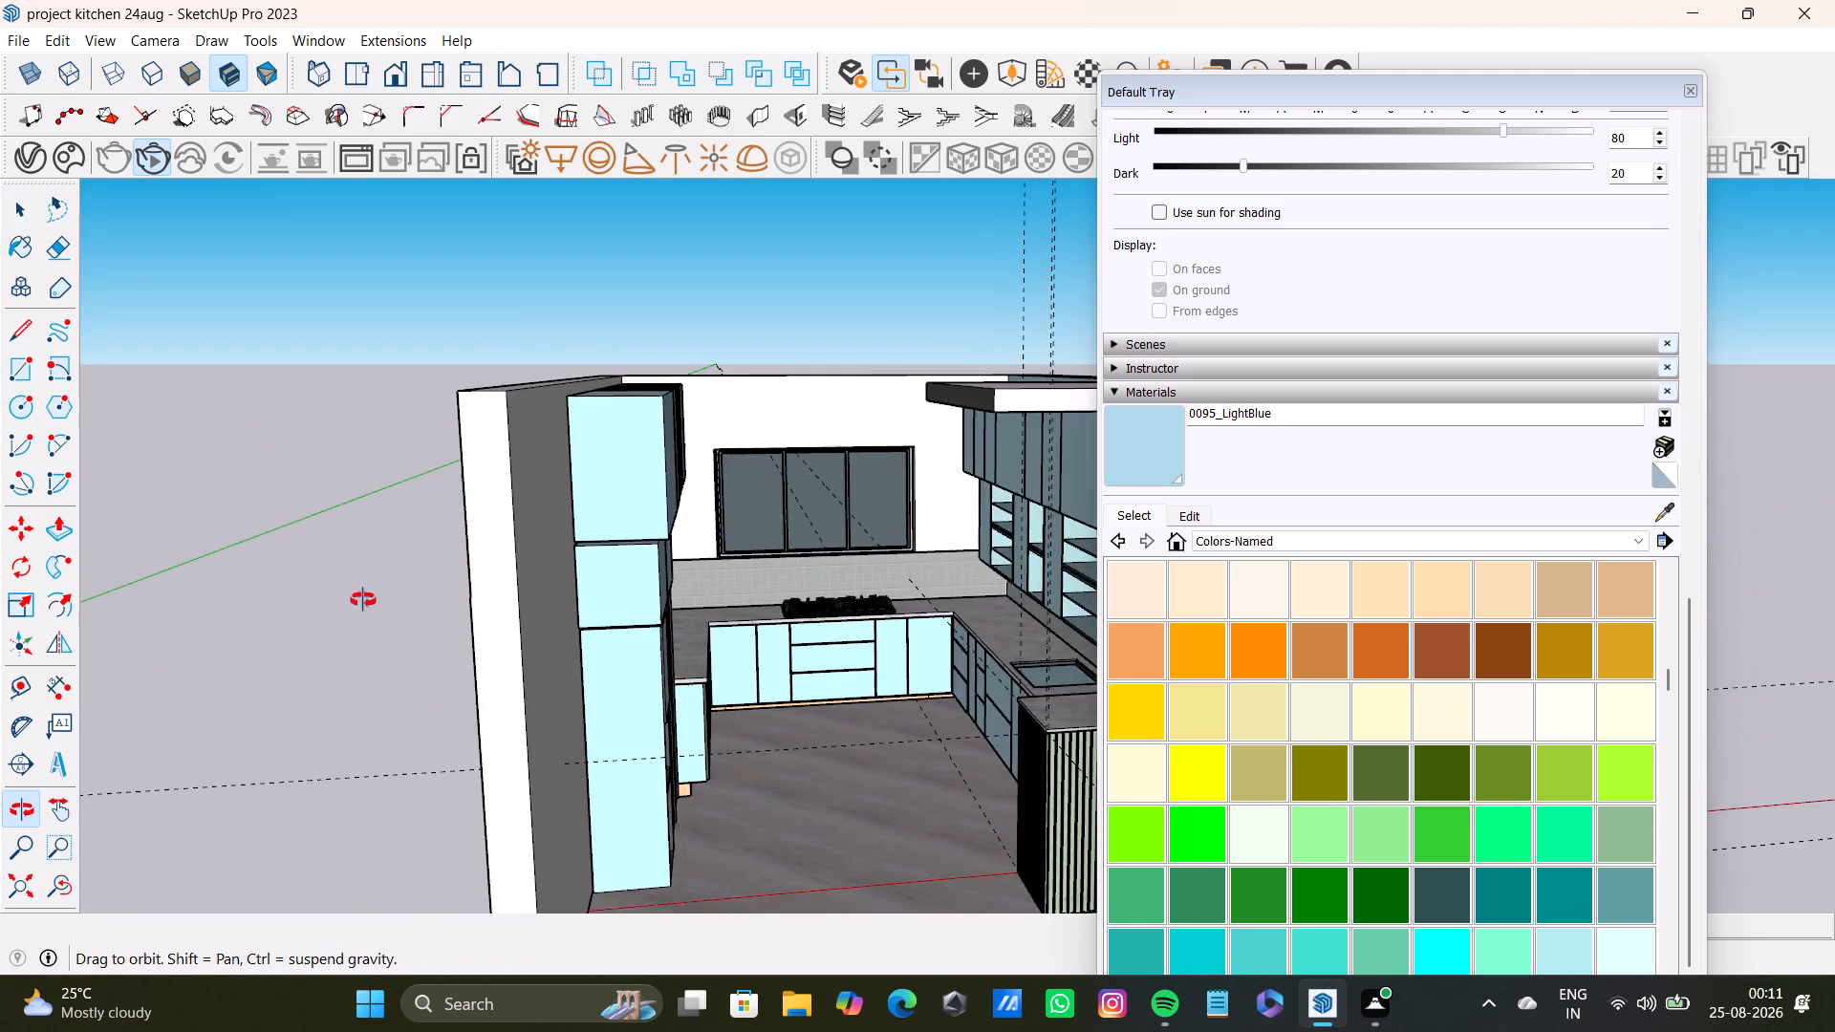
pyautogui.moveTo(363, 600); pyautogui.dragTo(361, 601, button='middle')
pyautogui.scroll(-8, 316, 635)
pyautogui.press('space')
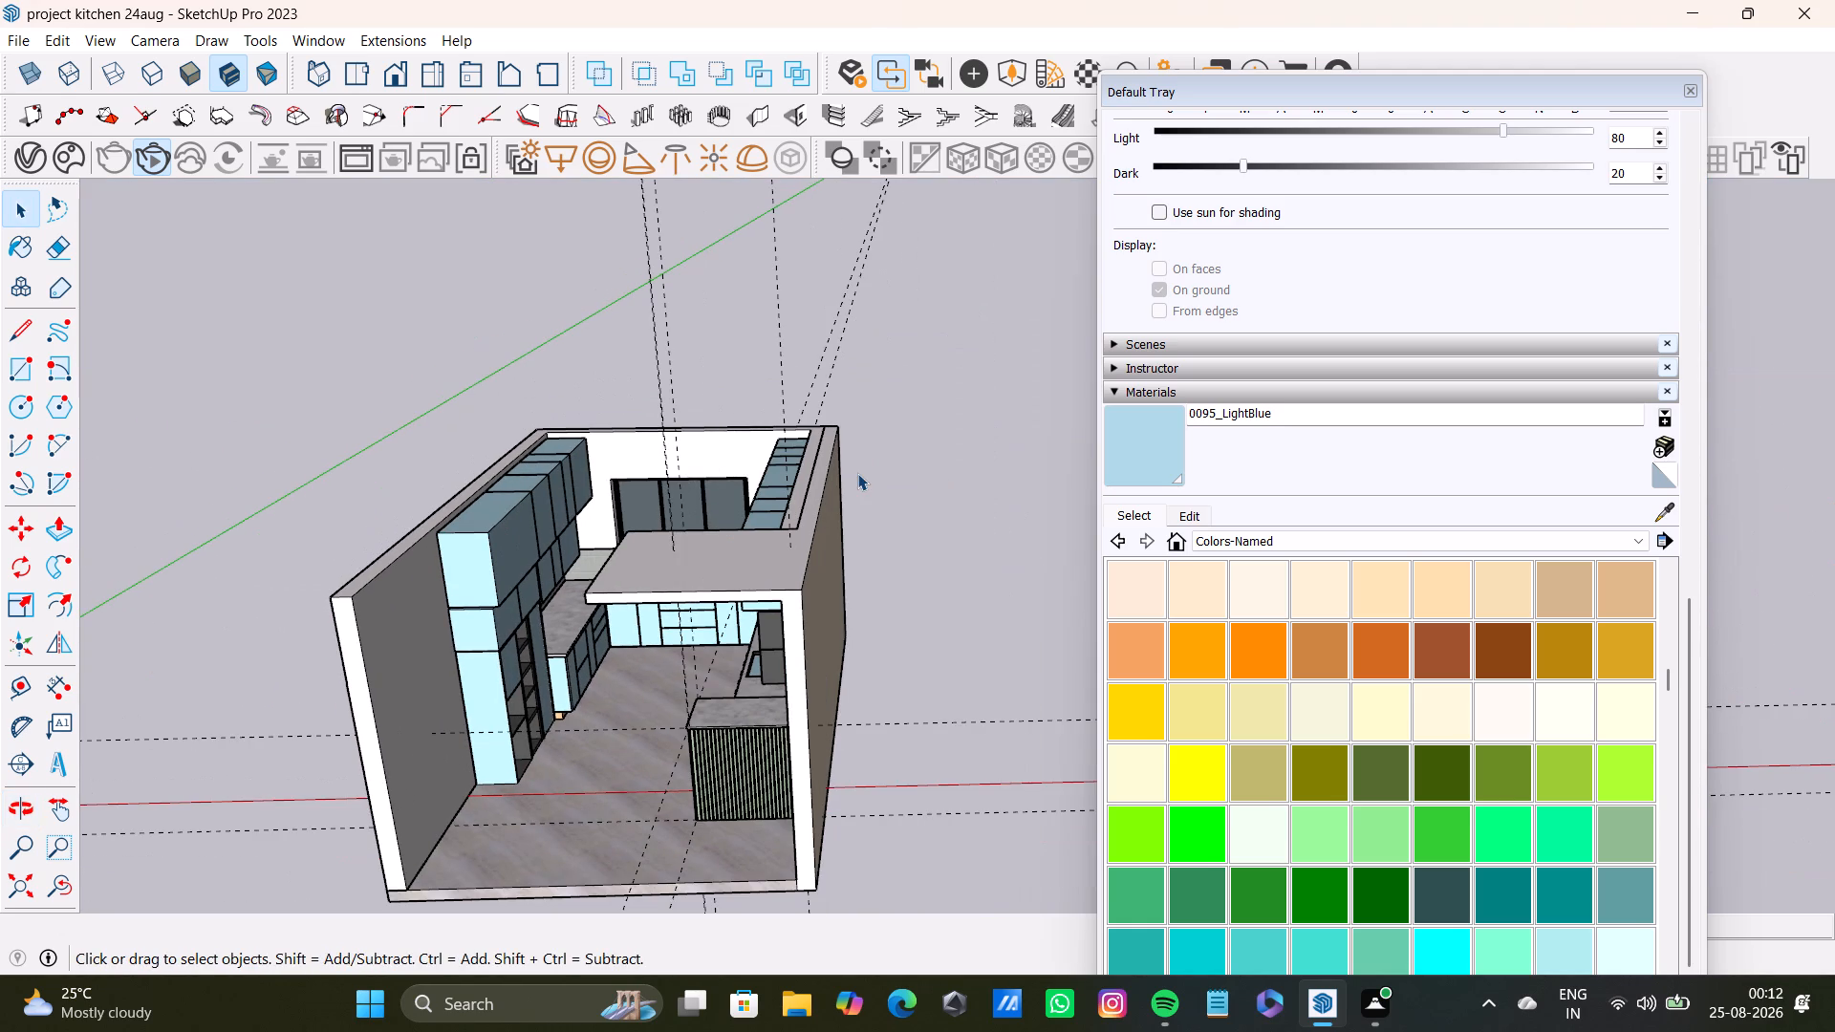
pyautogui.press('space')
pyautogui.press('space')
pyautogui.scroll(5, 1387, 731)
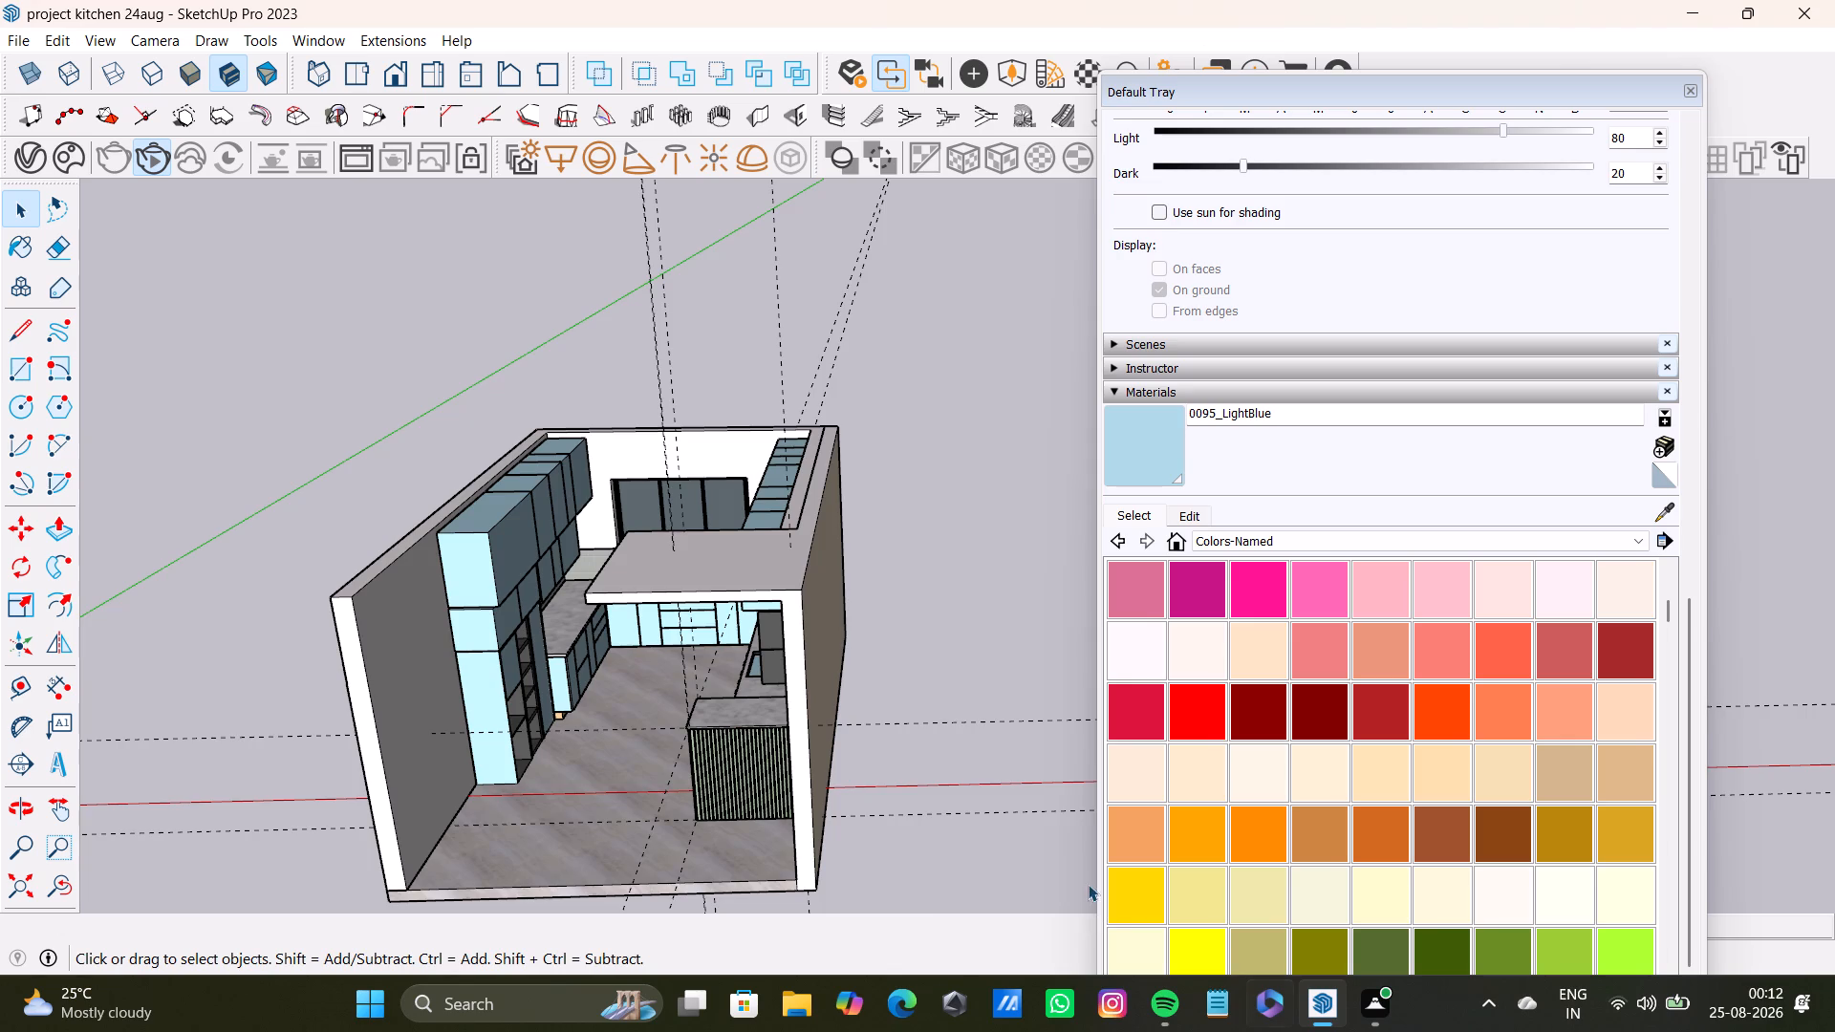
pyautogui.scroll(4, 642, 649)
pyautogui.moveTo(701, 656); pyautogui.dragTo(824, 441, button='middle')
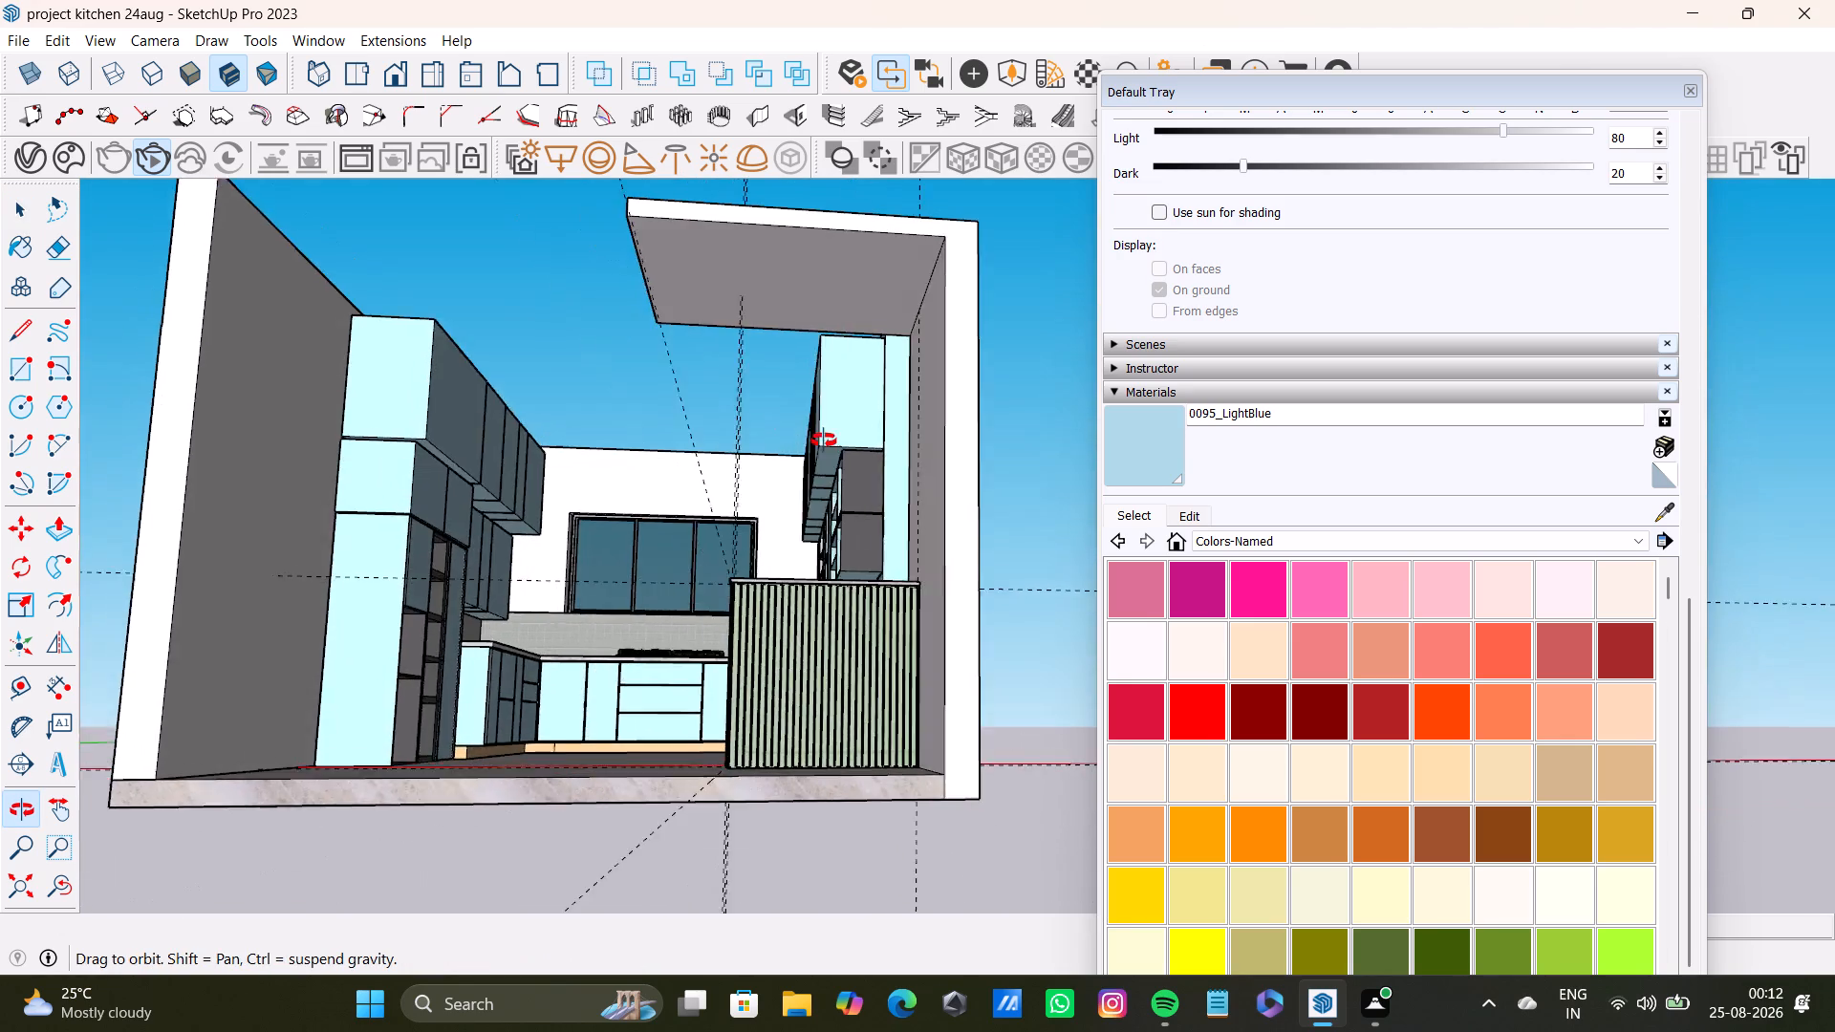
pyautogui.moveTo(824, 441); pyautogui.dragTo(842, 1031, button='middle')
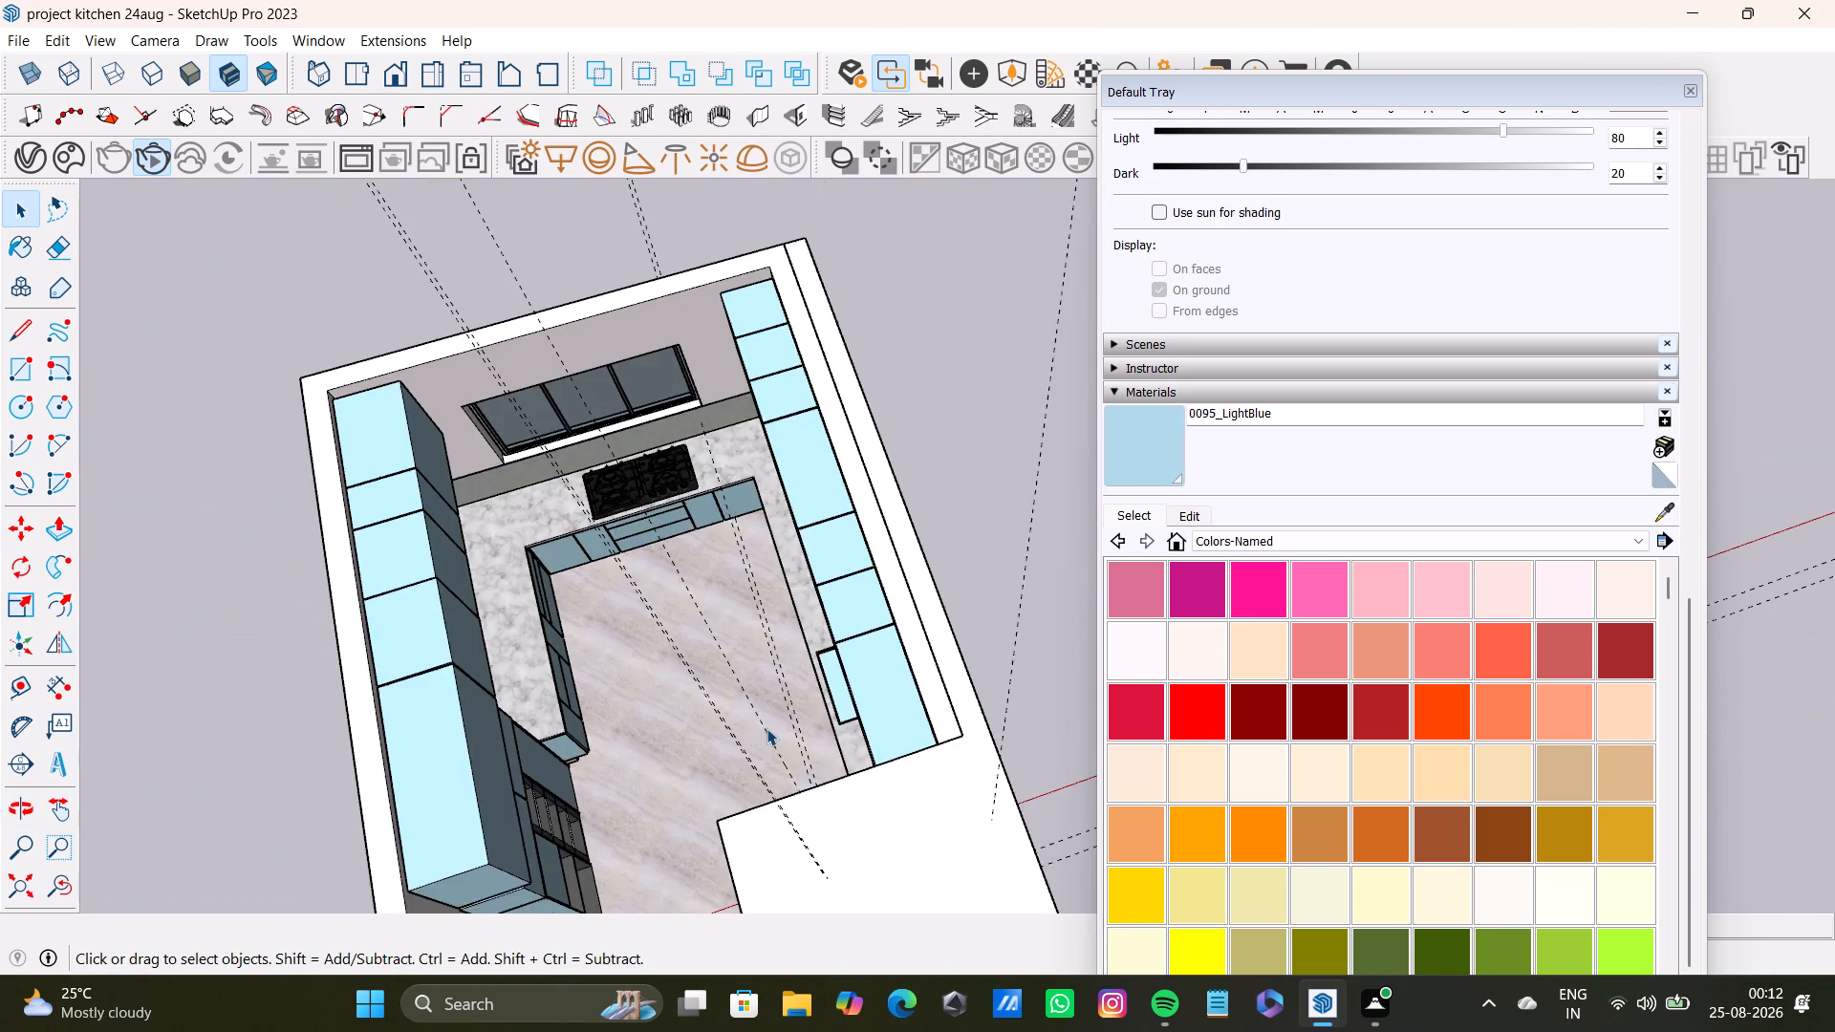
pyautogui.scroll(-3, 766, 728)
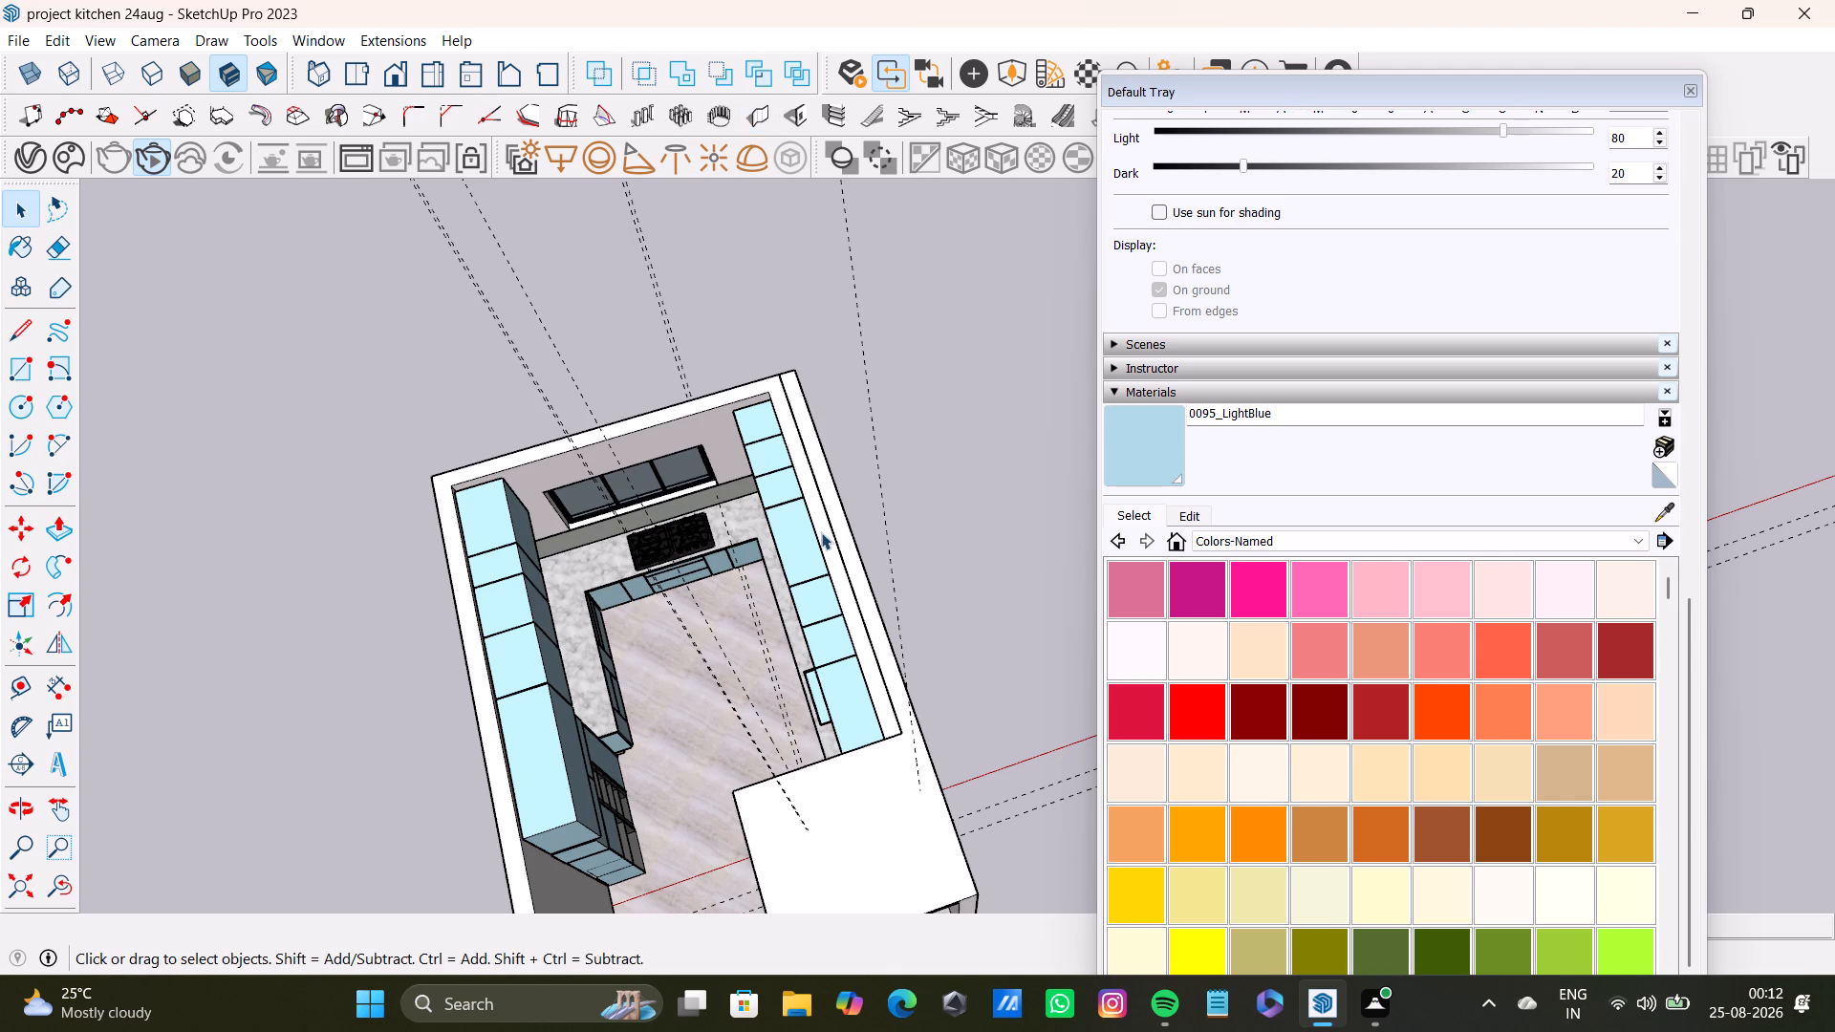
pyautogui.press('space')
pyautogui.moveTo(1001, 590); pyautogui.dragTo(911, 685, button='middle')
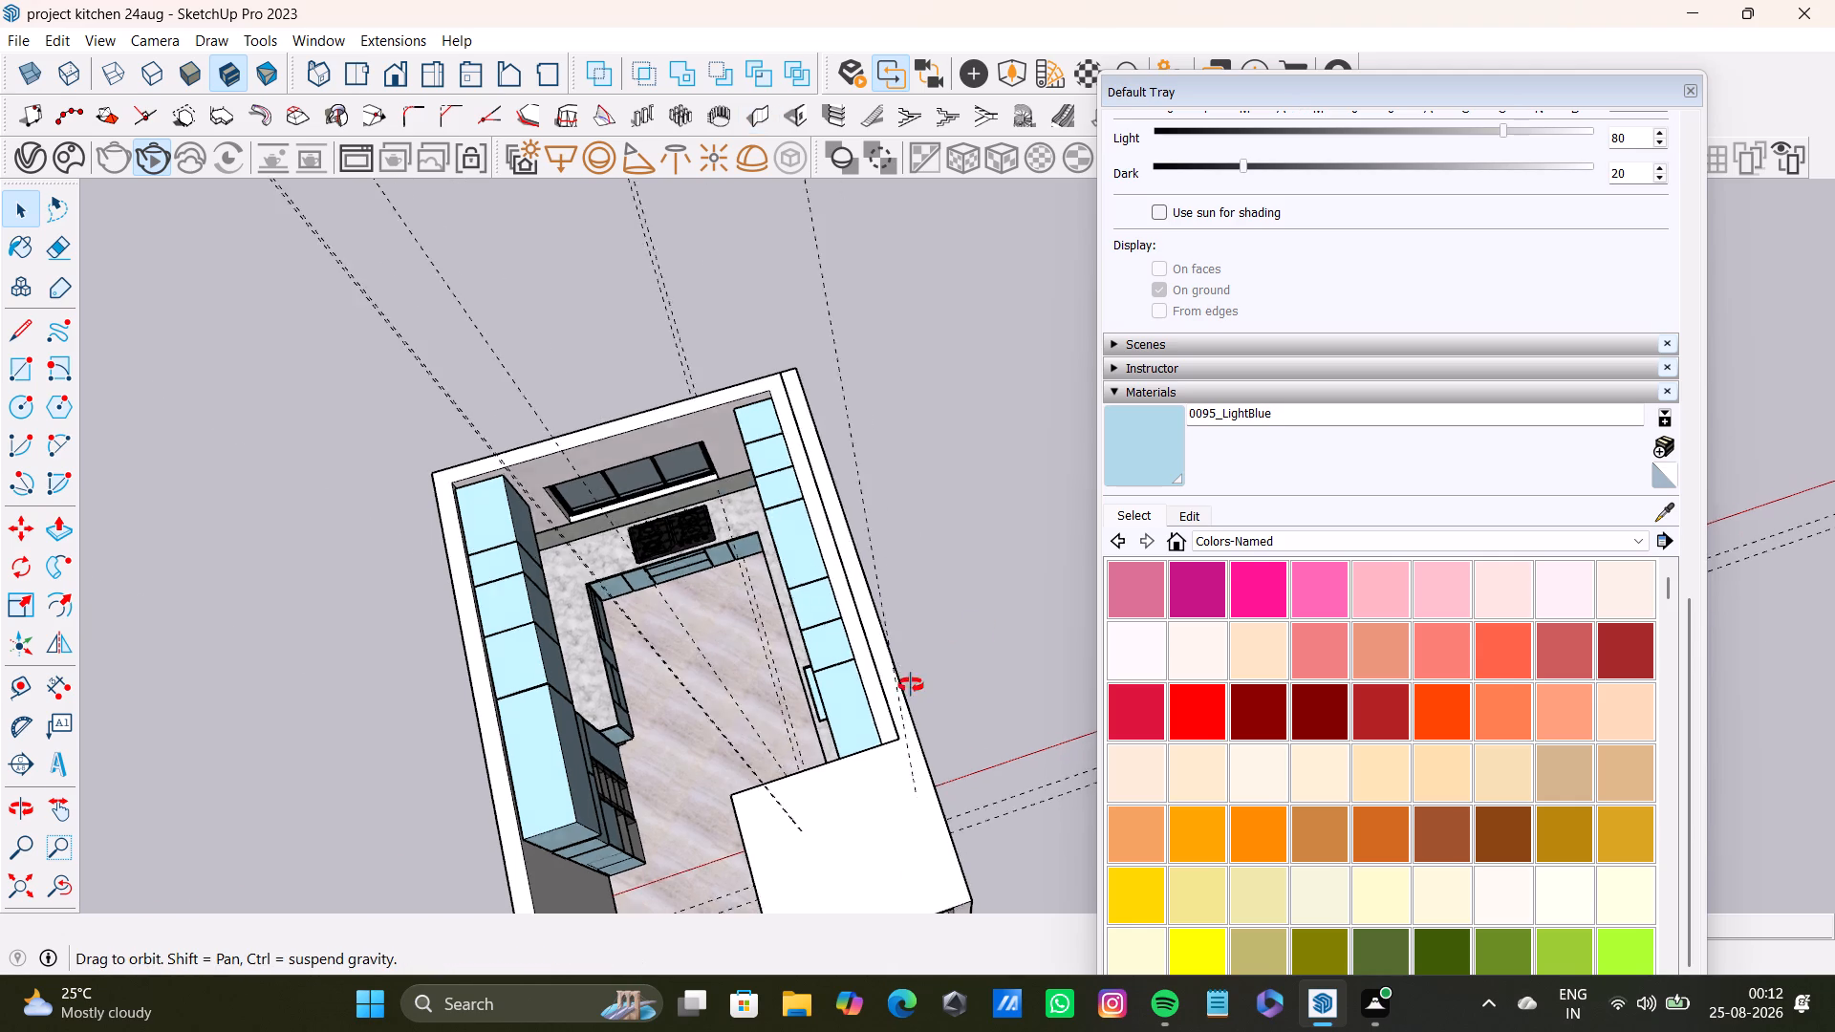
pyautogui.moveTo(911, 685); pyautogui.dragTo(932, 613, button='middle')
pyautogui.moveTo(922, 611); pyautogui.dragTo(942, 765, button='middle')
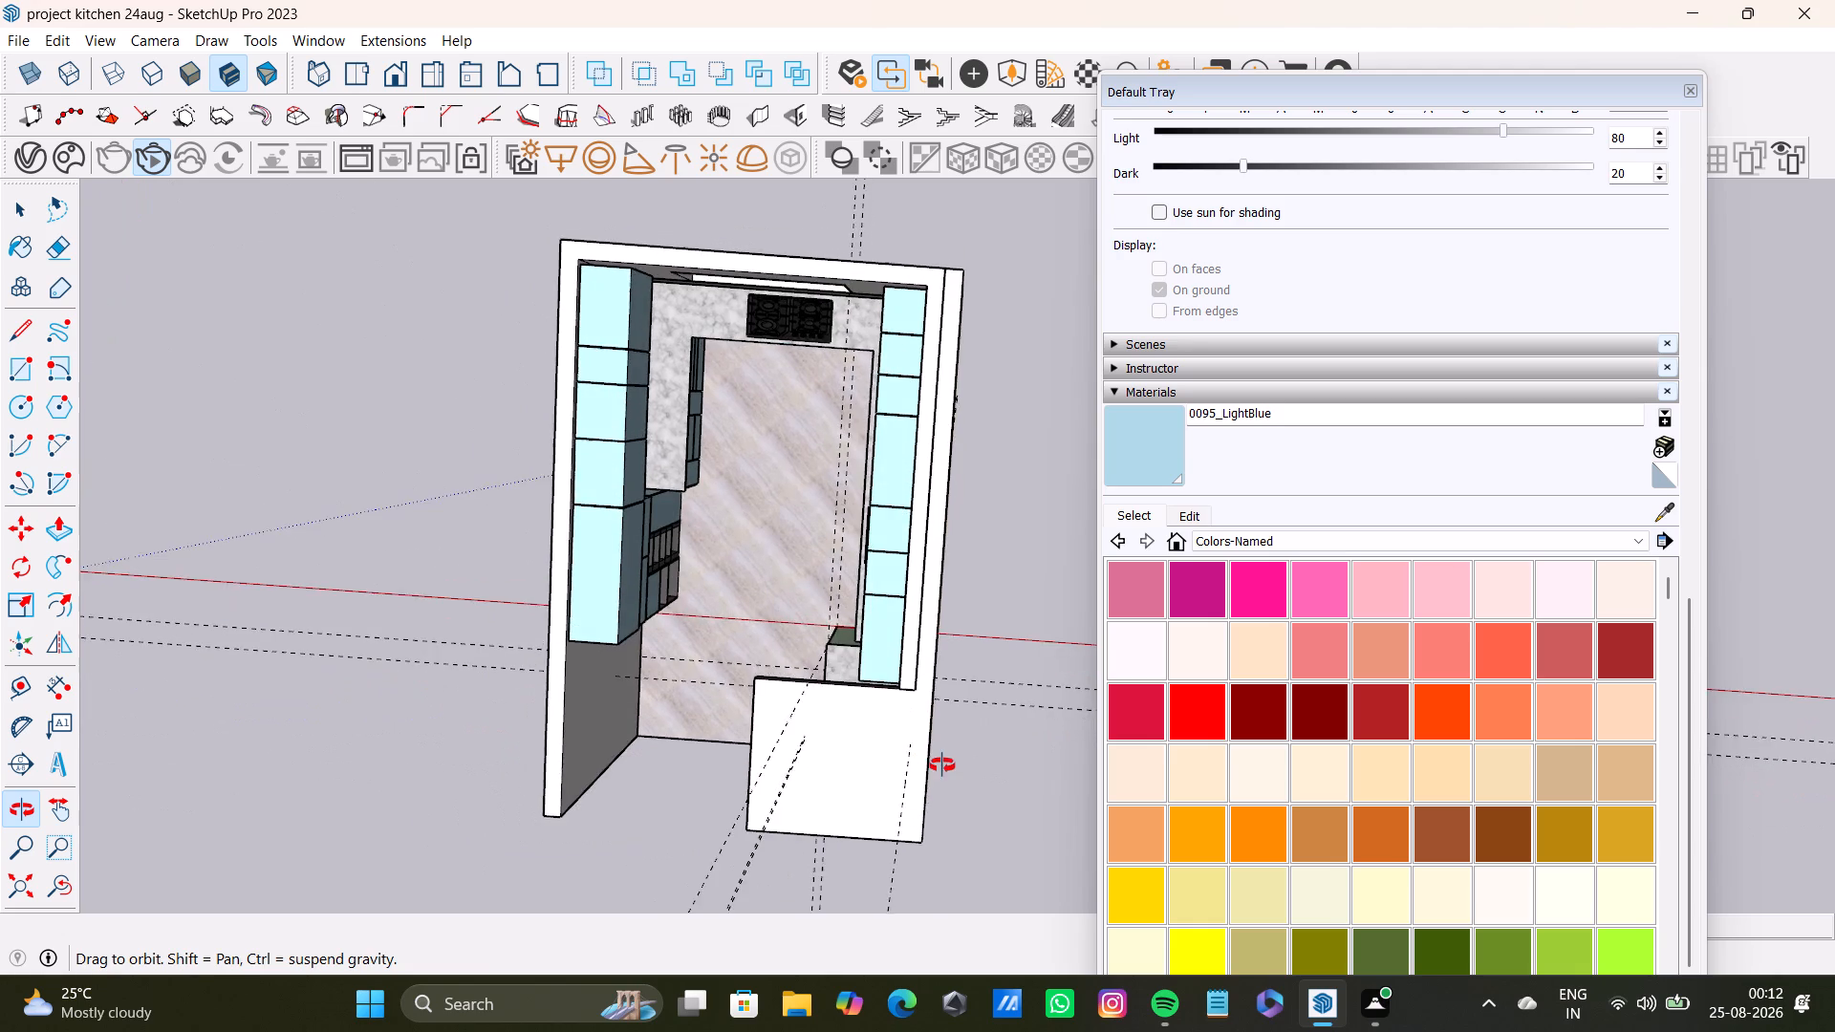
pyautogui.moveTo(942, 765); pyautogui.dragTo(1000, 693, button='middle')
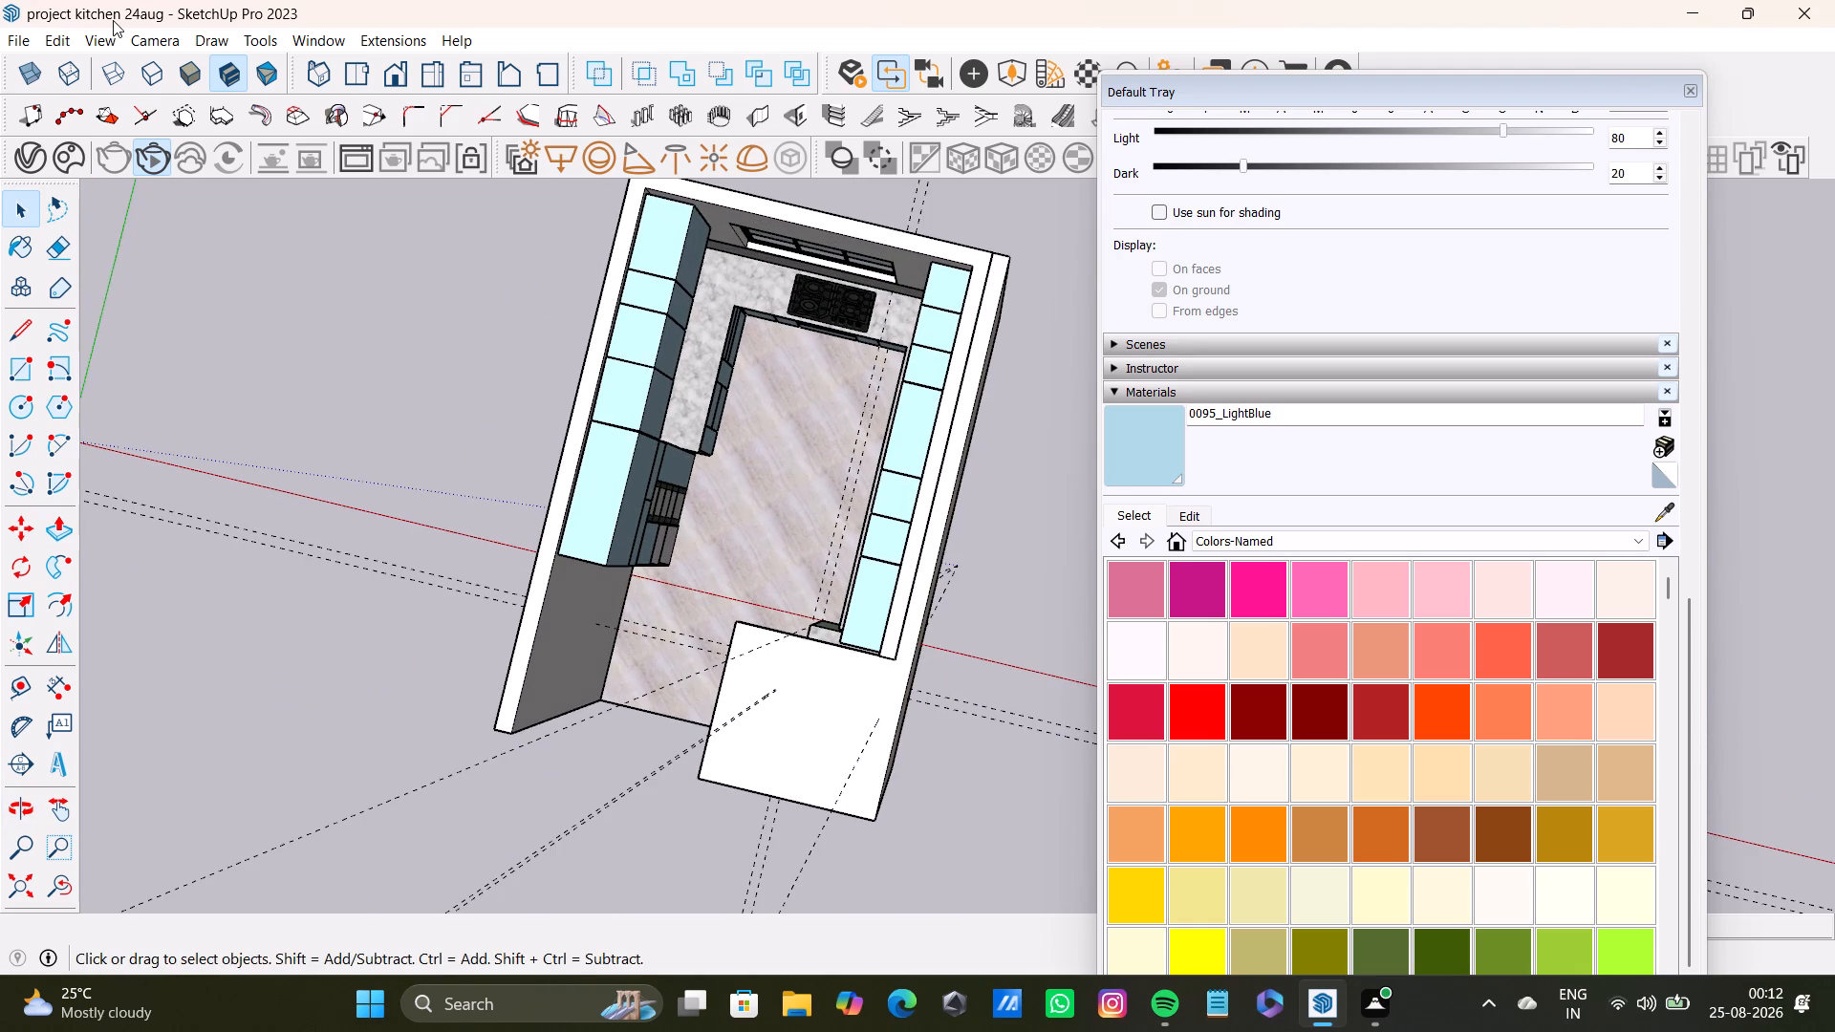
# Compare the model in the left, front, bottom, back and top standard views.
pyautogui.click(97, 40)
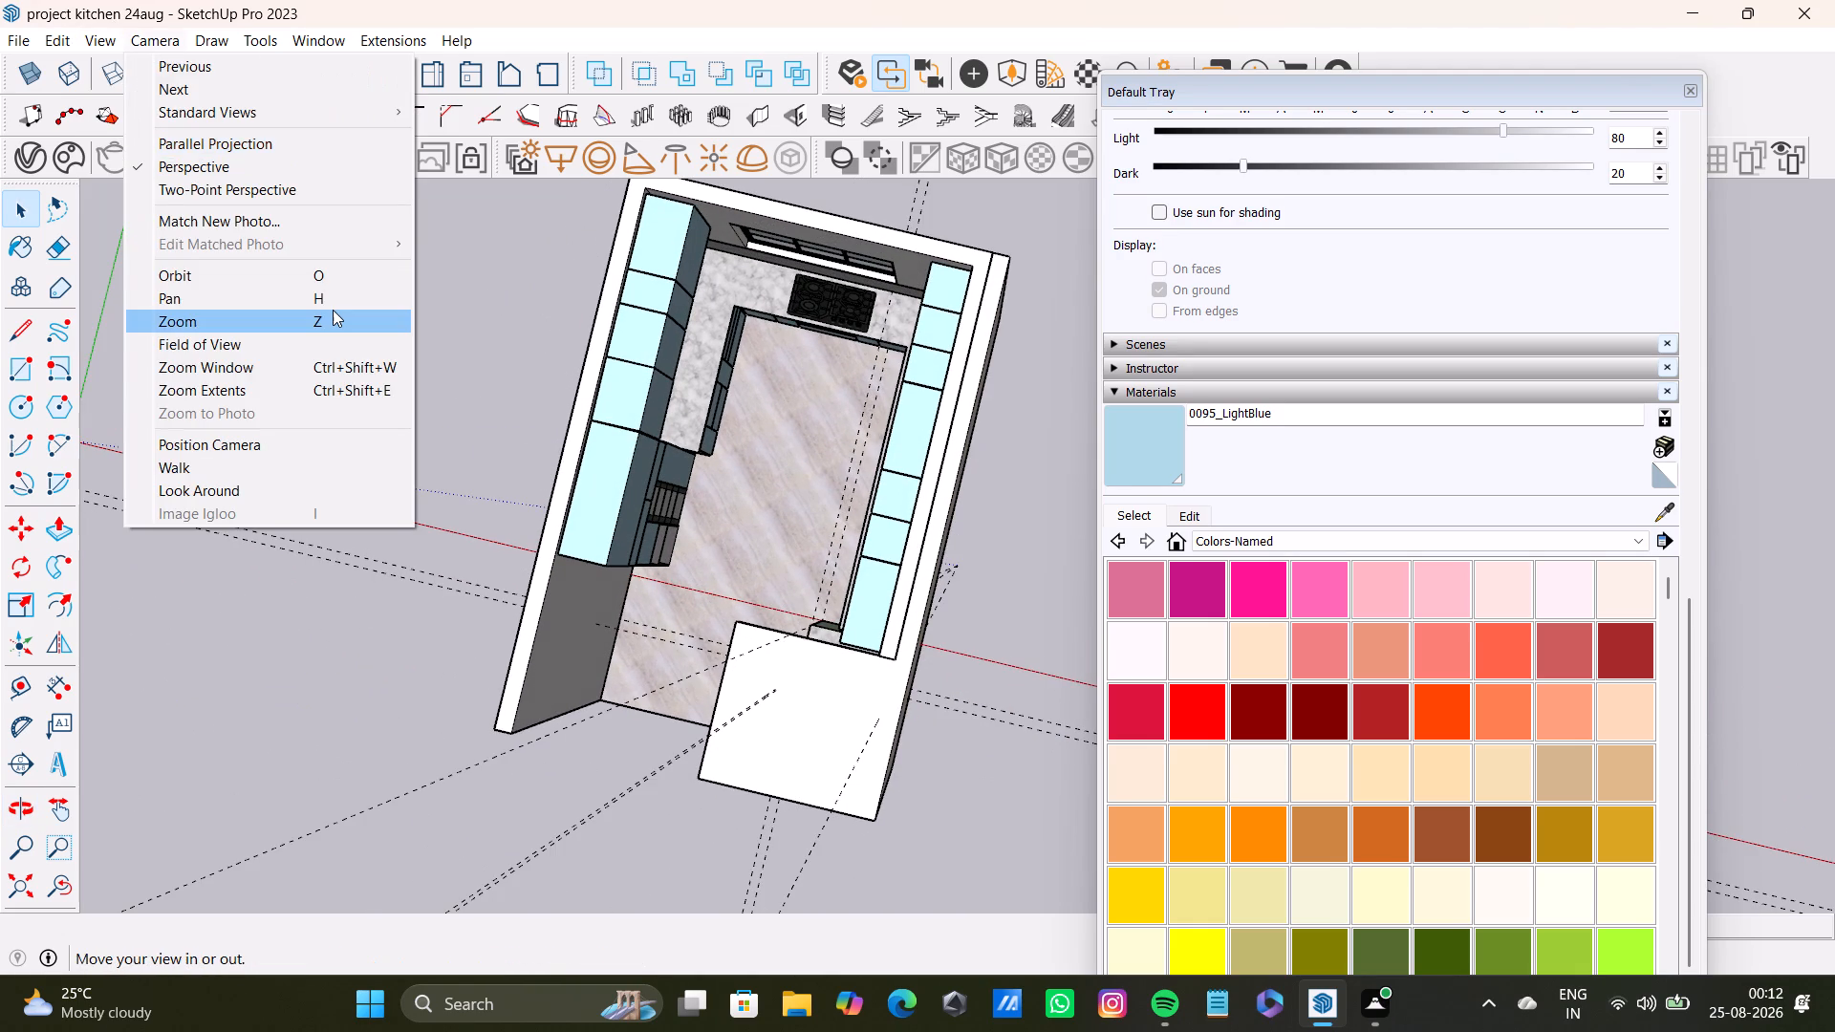
pyautogui.click(454, 269)
pyautogui.click(516, 81)
pyautogui.click(466, 71)
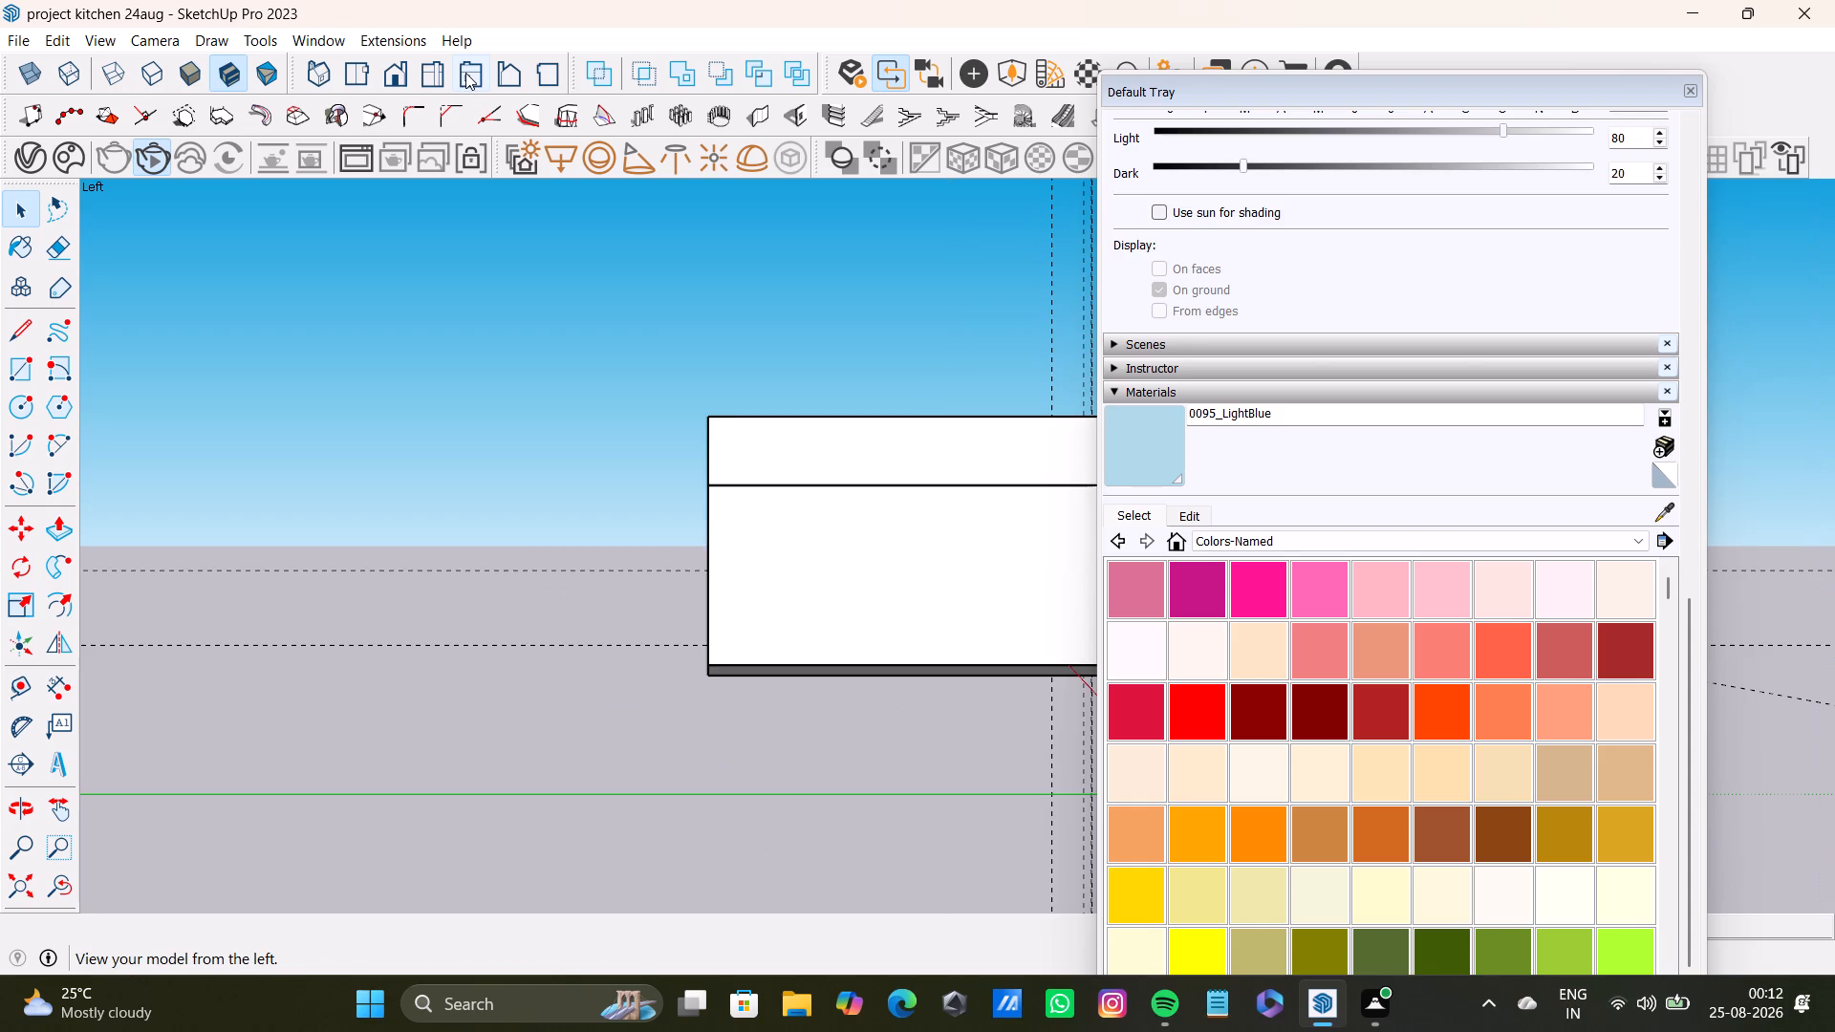
pyautogui.click(421, 75)
pyautogui.click(401, 76)
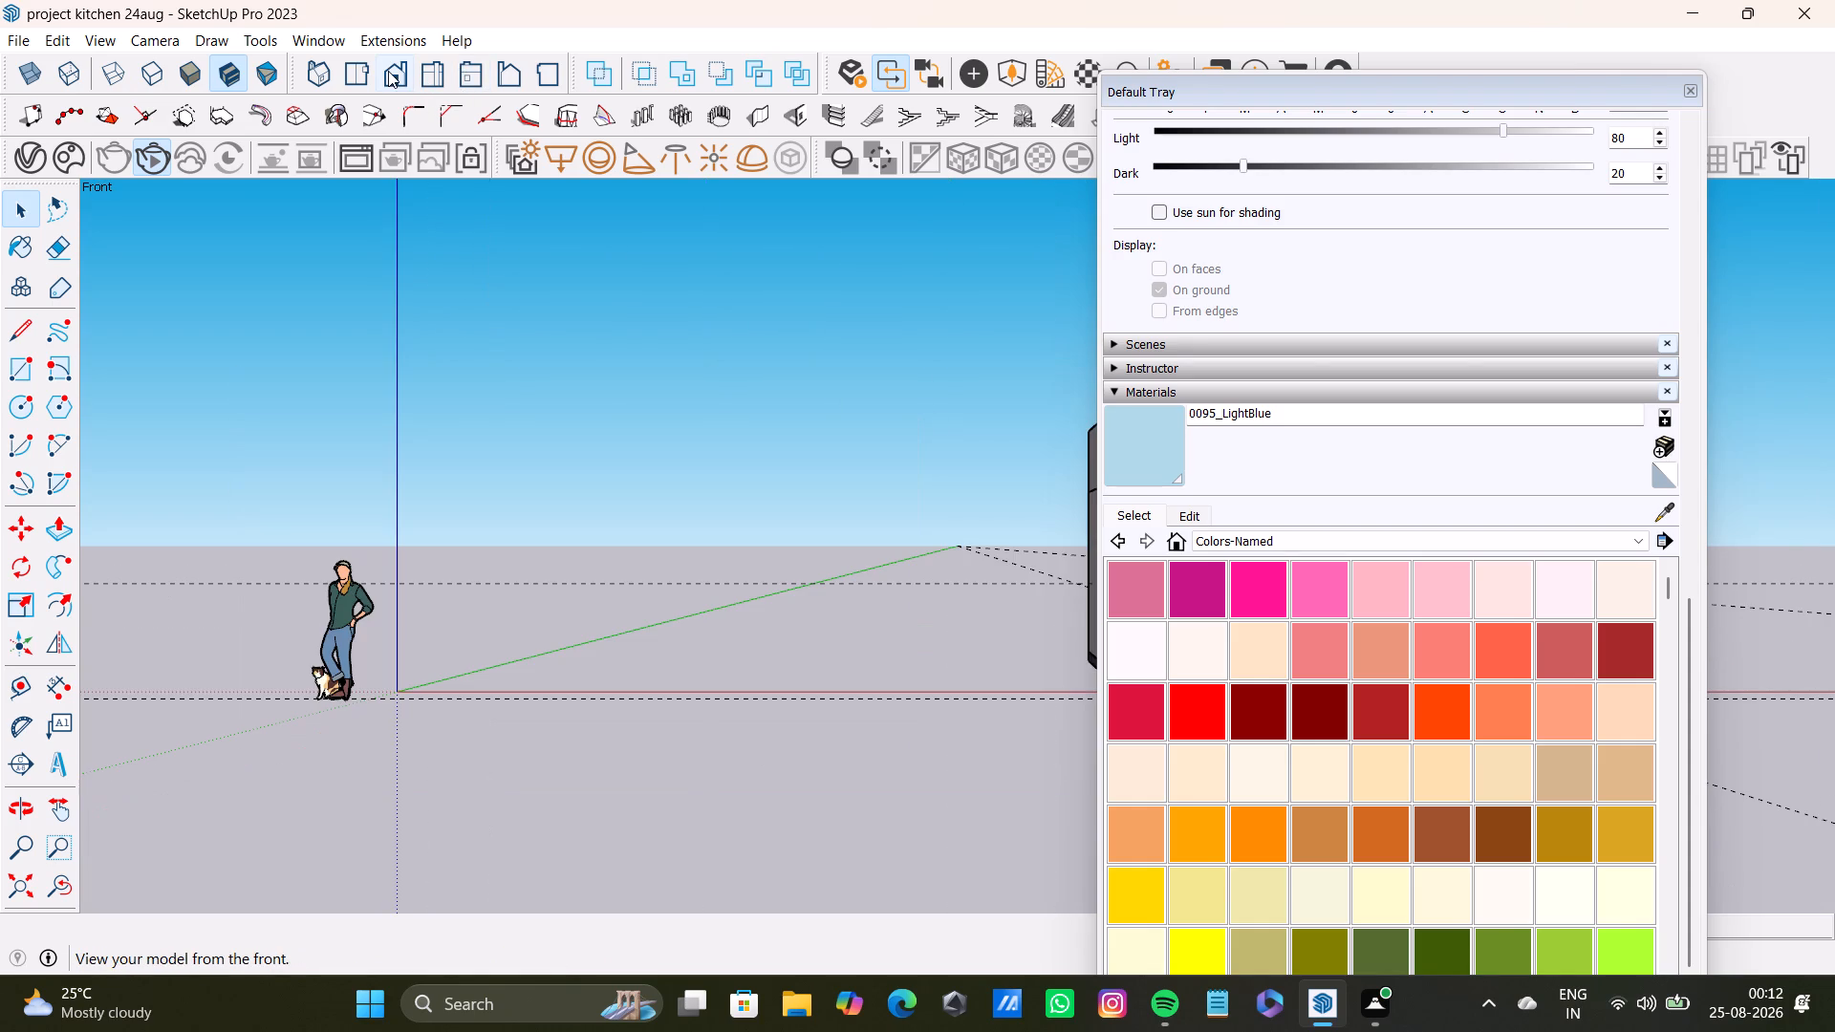
pyautogui.click(387, 71)
pyautogui.click(352, 73)
pyautogui.click(552, 73)
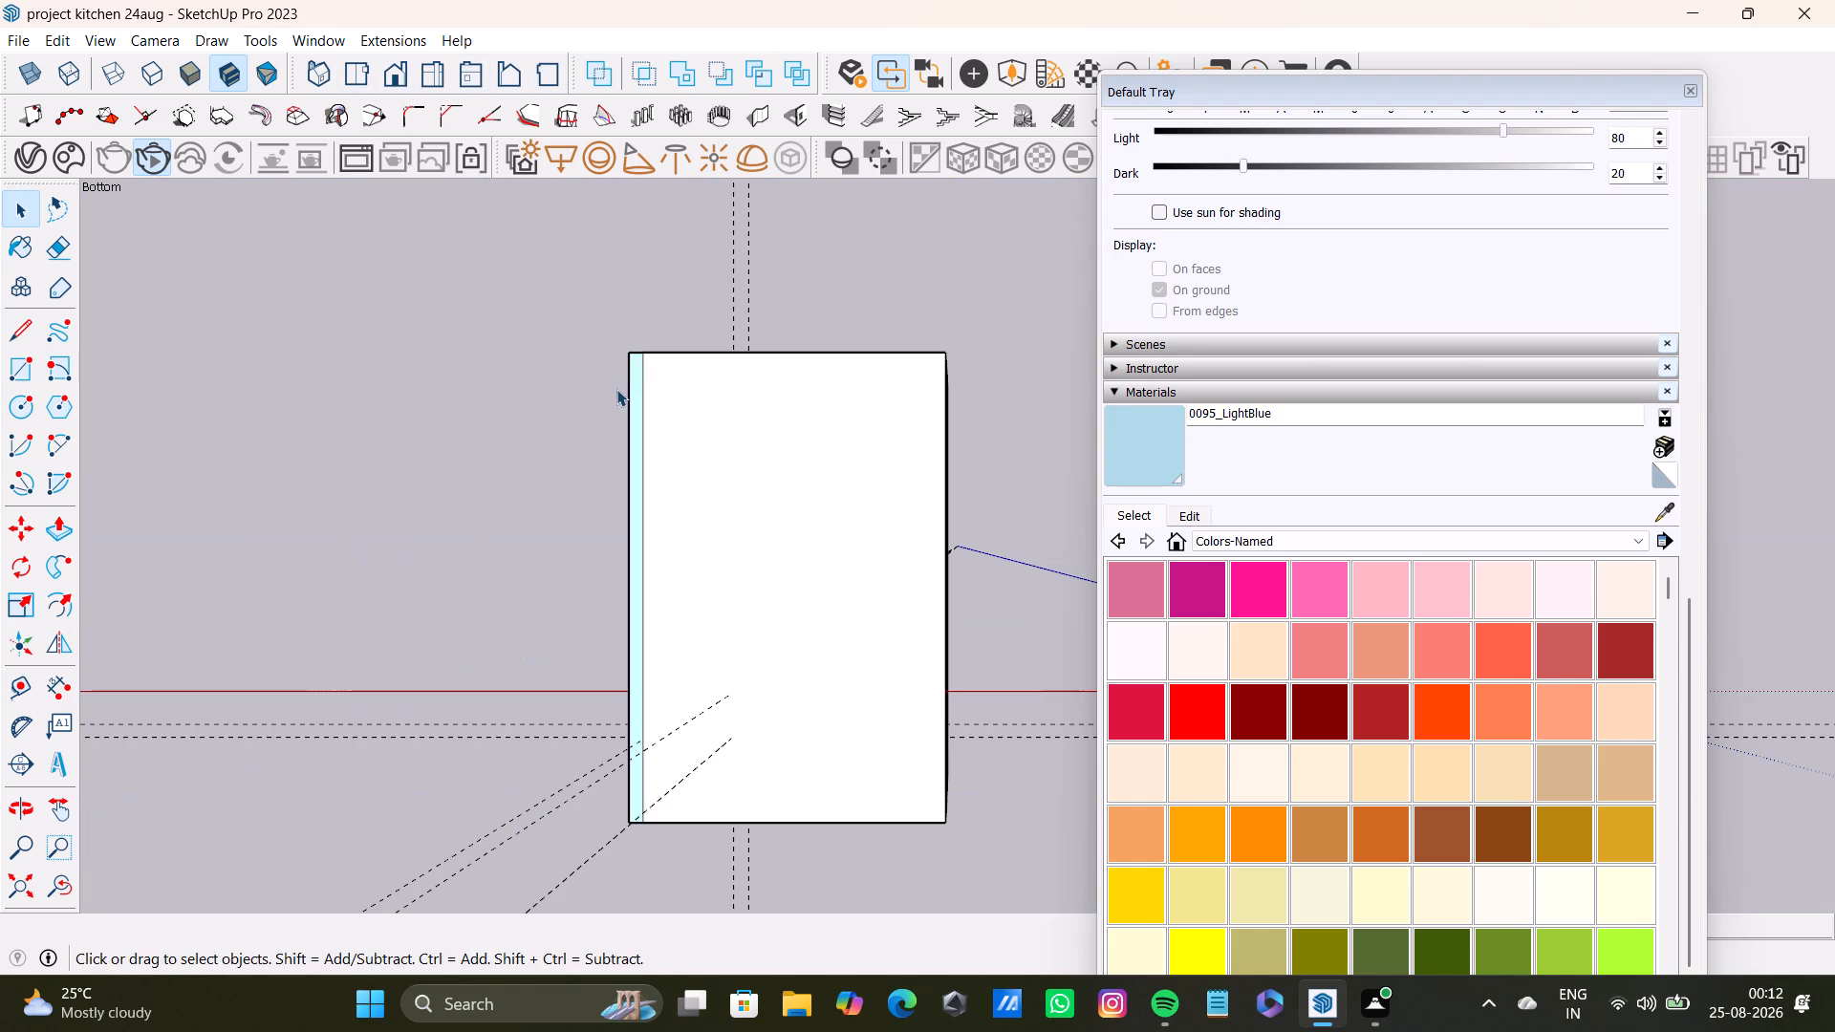
pyautogui.click(507, 75)
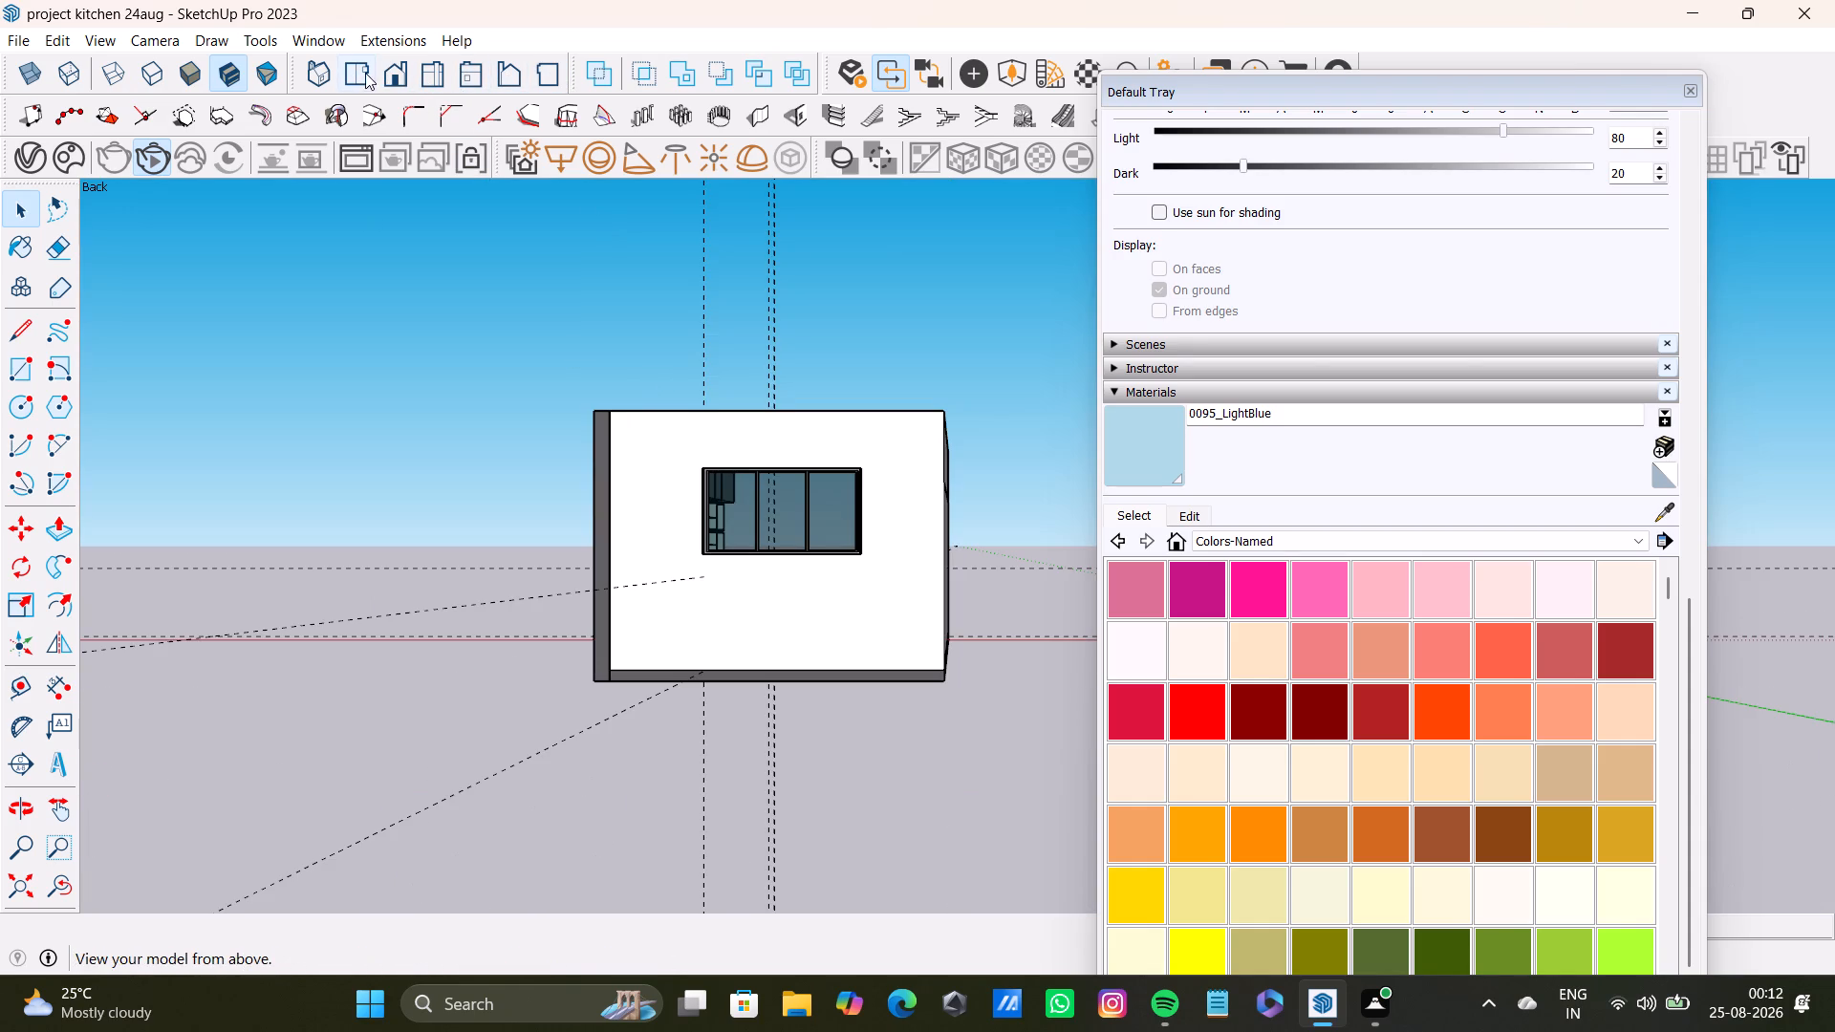
pyautogui.click(355, 74)
# Examine the kitchen layout from above at several angles, including both cabinet runs, the hob and the floor.
pyautogui.moveTo(746, 388); pyautogui.dragTo(326, 368, button='middle')
pyautogui.scroll(1, 783, 441)
pyautogui.moveTo(783, 439); pyautogui.dragTo(1000, 381, button='middle')
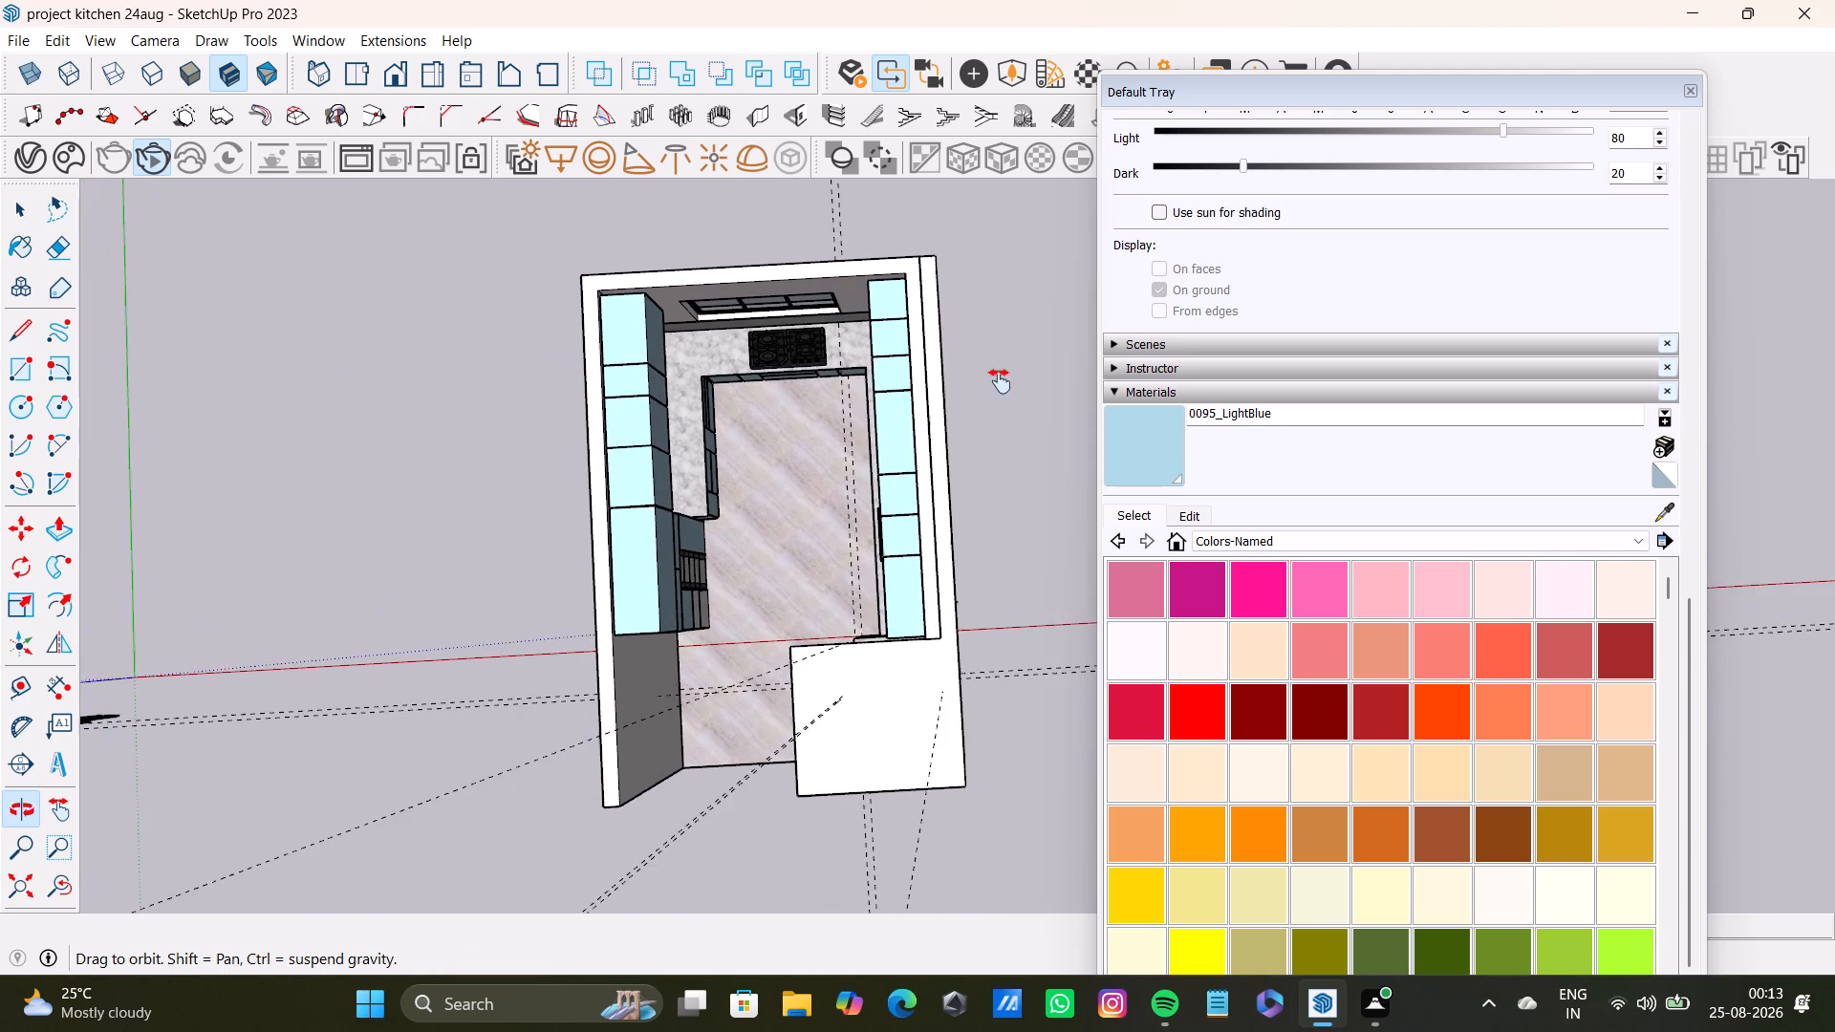
pyautogui.moveTo(1000, 381); pyautogui.dragTo(1018, 377, button='middle')
pyautogui.moveTo(1019, 444); pyautogui.dragTo(946, 503, button='middle')
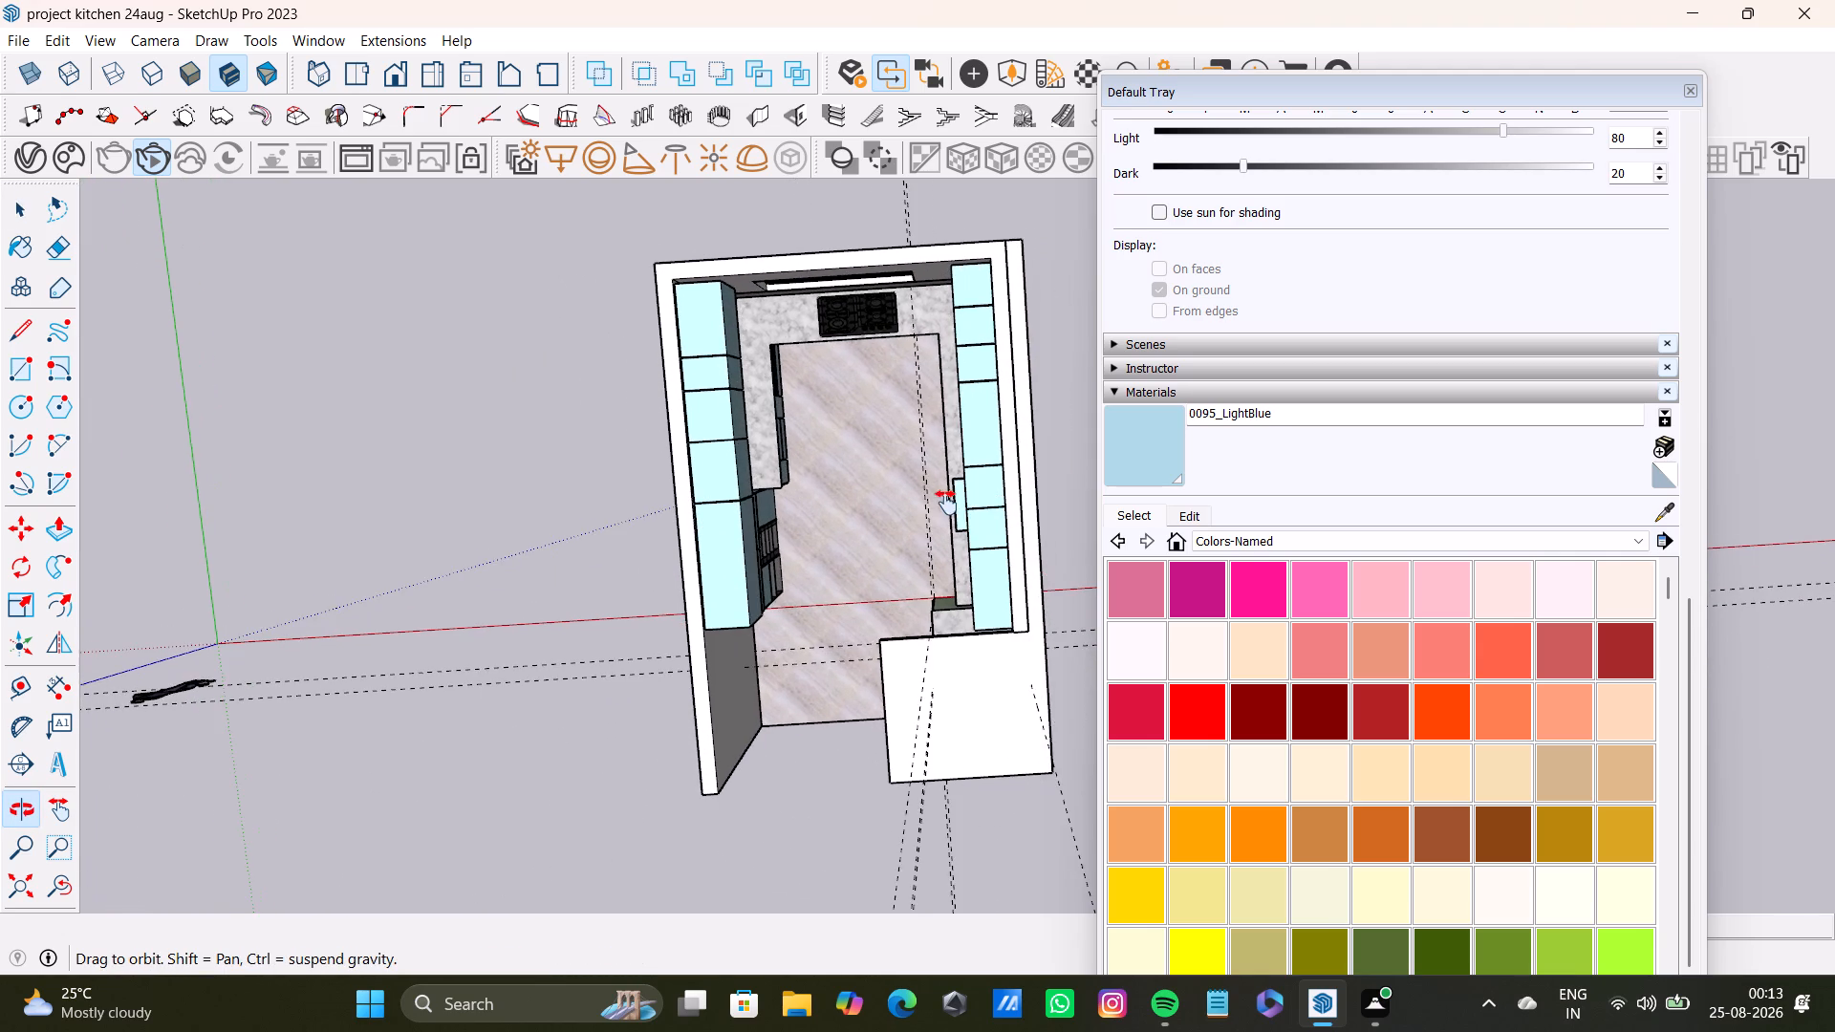
pyautogui.moveTo(956, 523); pyautogui.dragTo(872, 393, button='middle')
pyautogui.moveTo(1016, 687); pyautogui.dragTo(904, 641, button='middle')
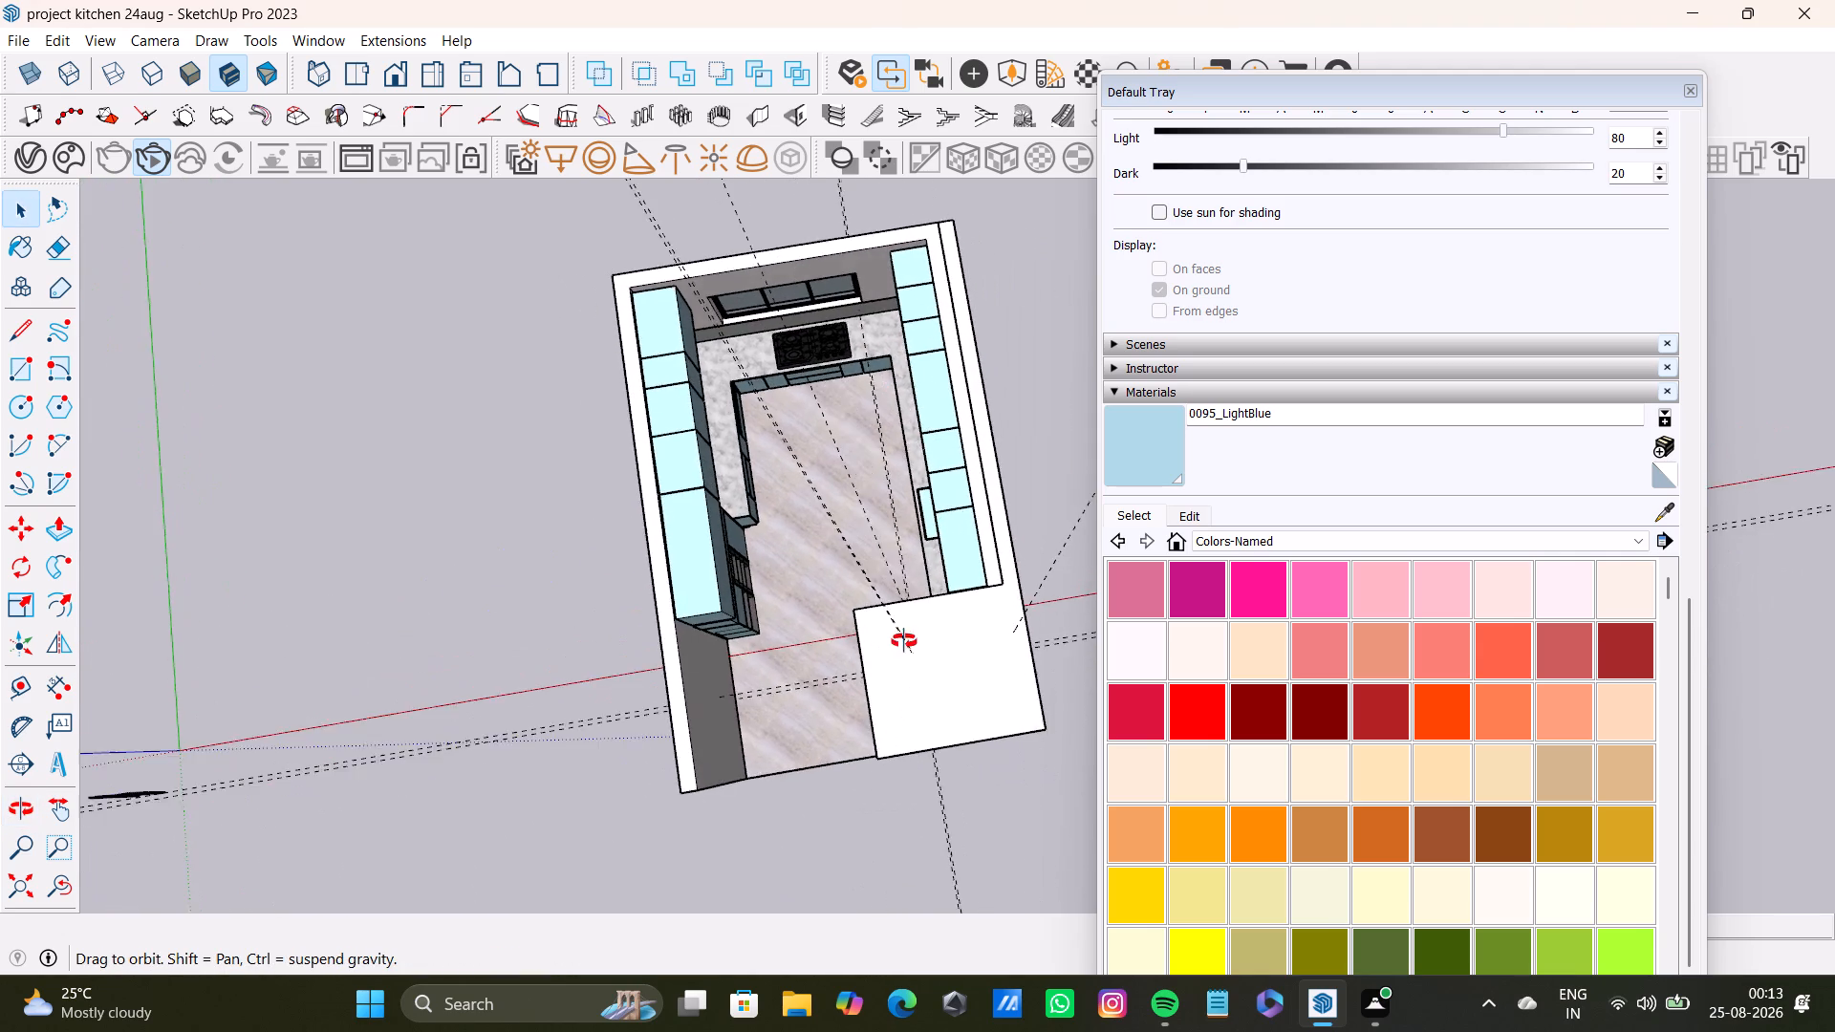
pyautogui.moveTo(904, 641); pyautogui.dragTo(883, 842, button='middle')
# Close the Default Tray to clear the modelling area.
pyautogui.click(1678, 93)
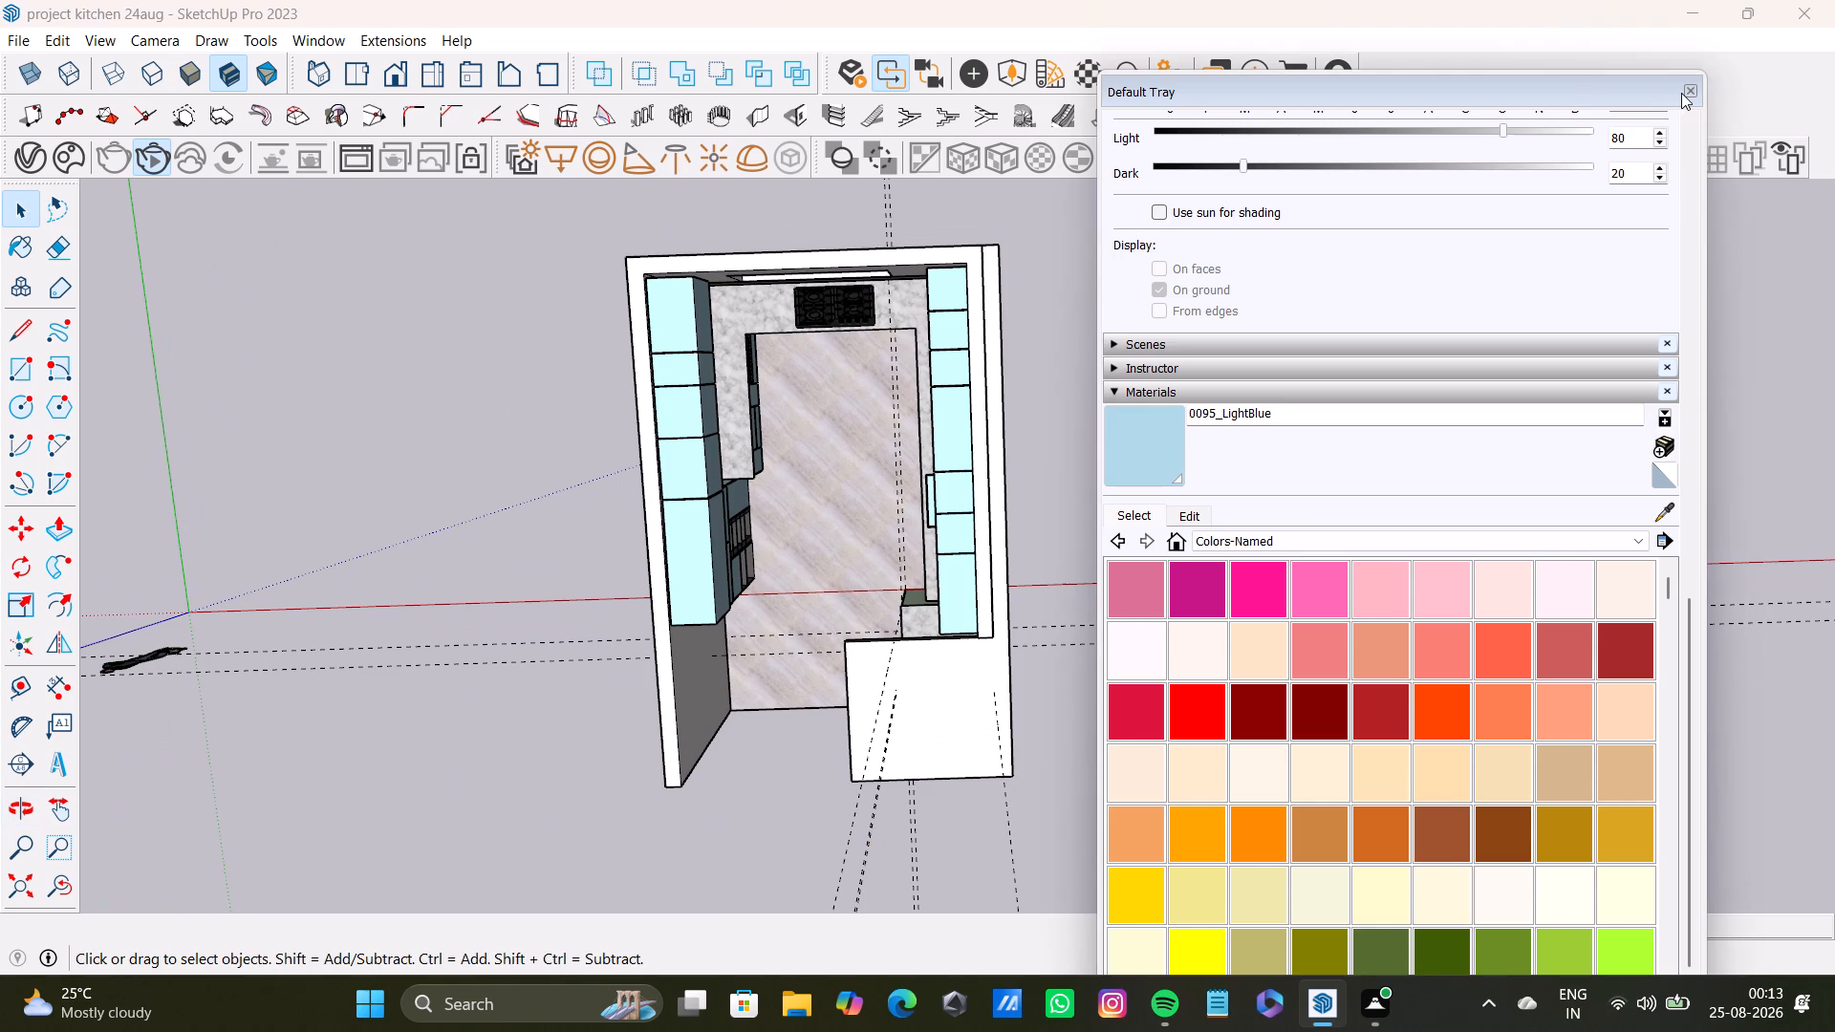
pyautogui.click(1688, 98)
# Delete all the dashed guide lines from the model.
pyautogui.click(96, 42)
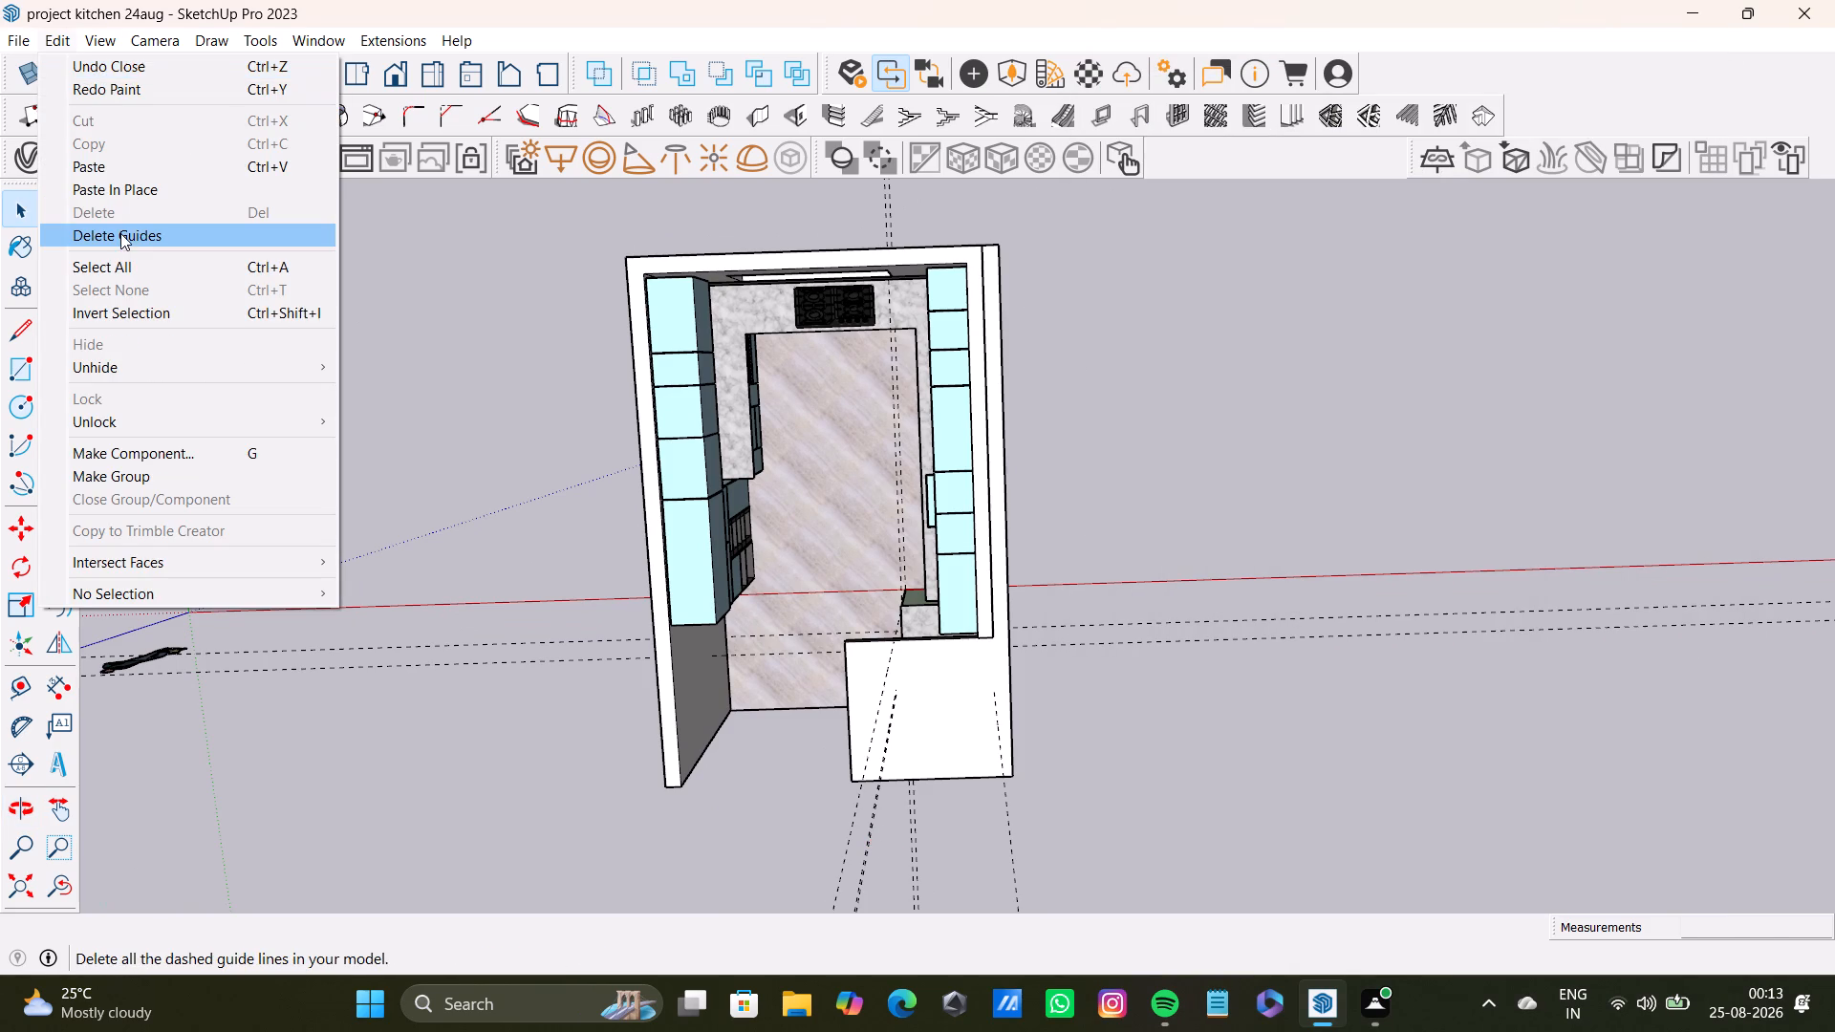
pyautogui.click(120, 233)
# Set the standard top view, frame the whole kitchen plan and capture a screenshot of it.
pyautogui.scroll(-2, 976, 499)
pyautogui.moveTo(973, 504); pyautogui.dragTo(984, 514, button='middle')
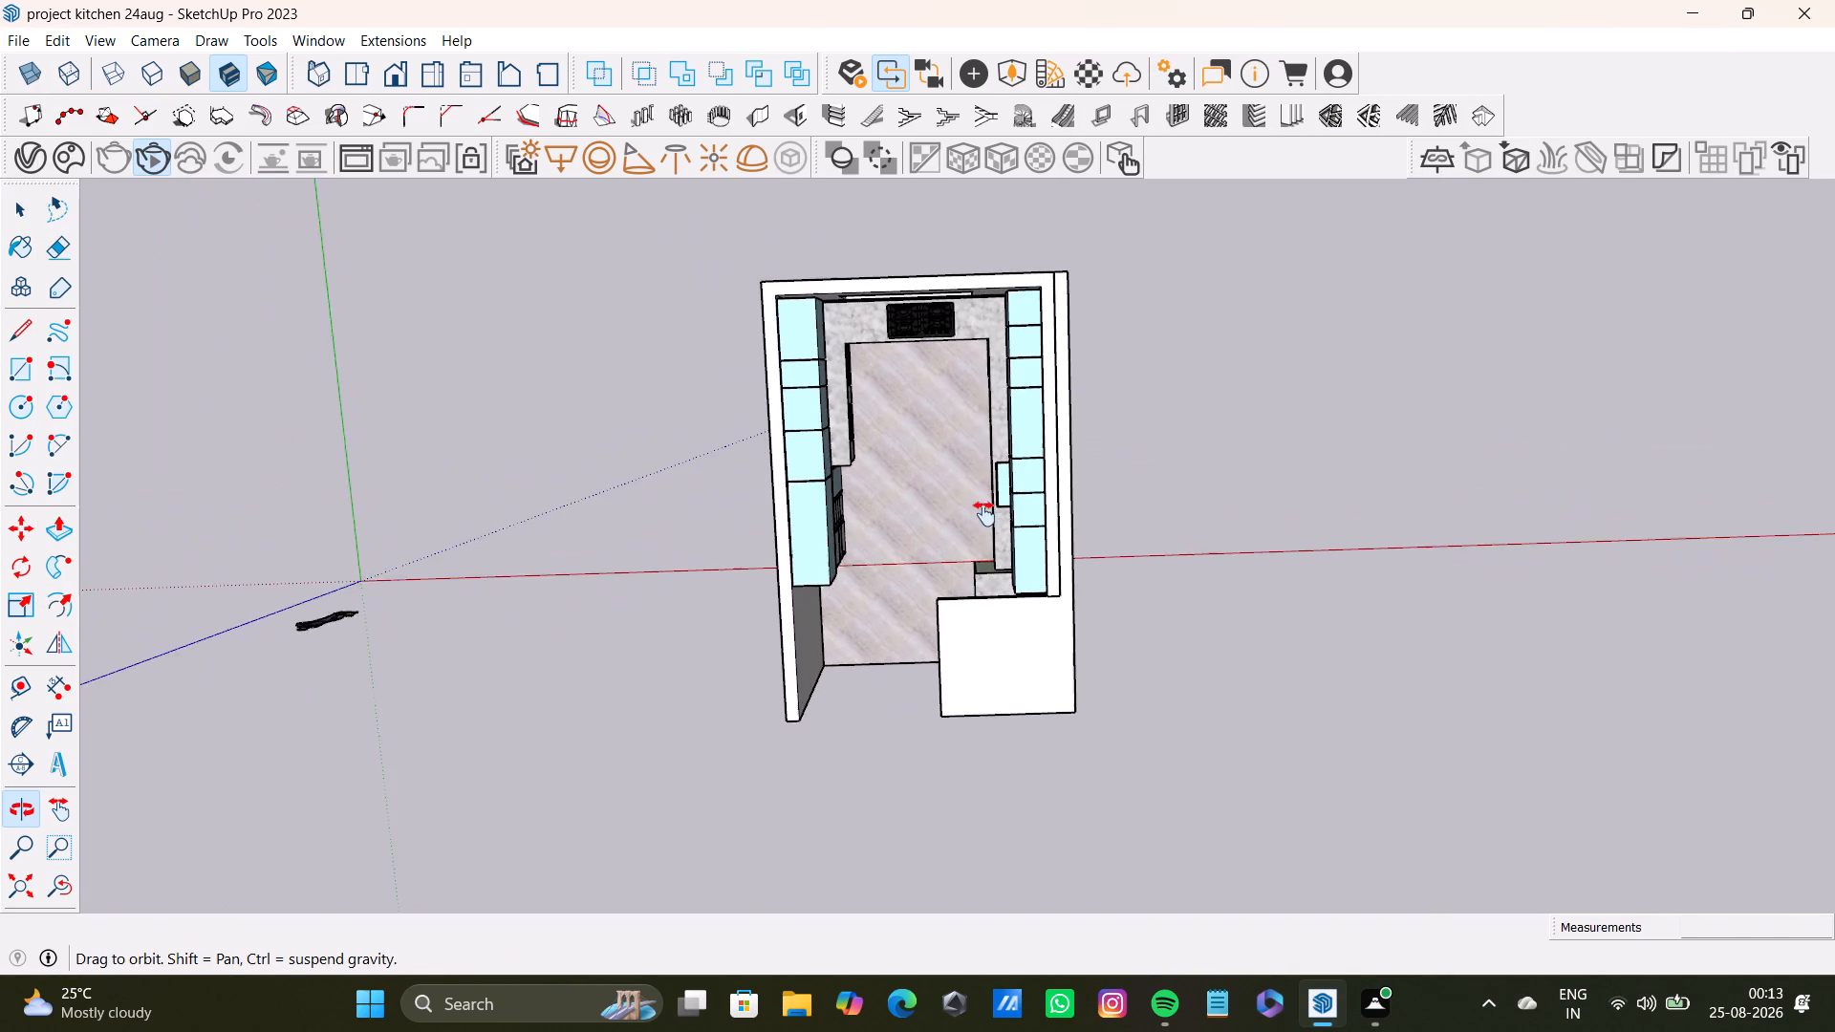
pyautogui.moveTo(984, 514); pyautogui.dragTo(980, 556, button='middle')
pyautogui.moveTo(944, 536); pyautogui.dragTo(928, 498, button='middle')
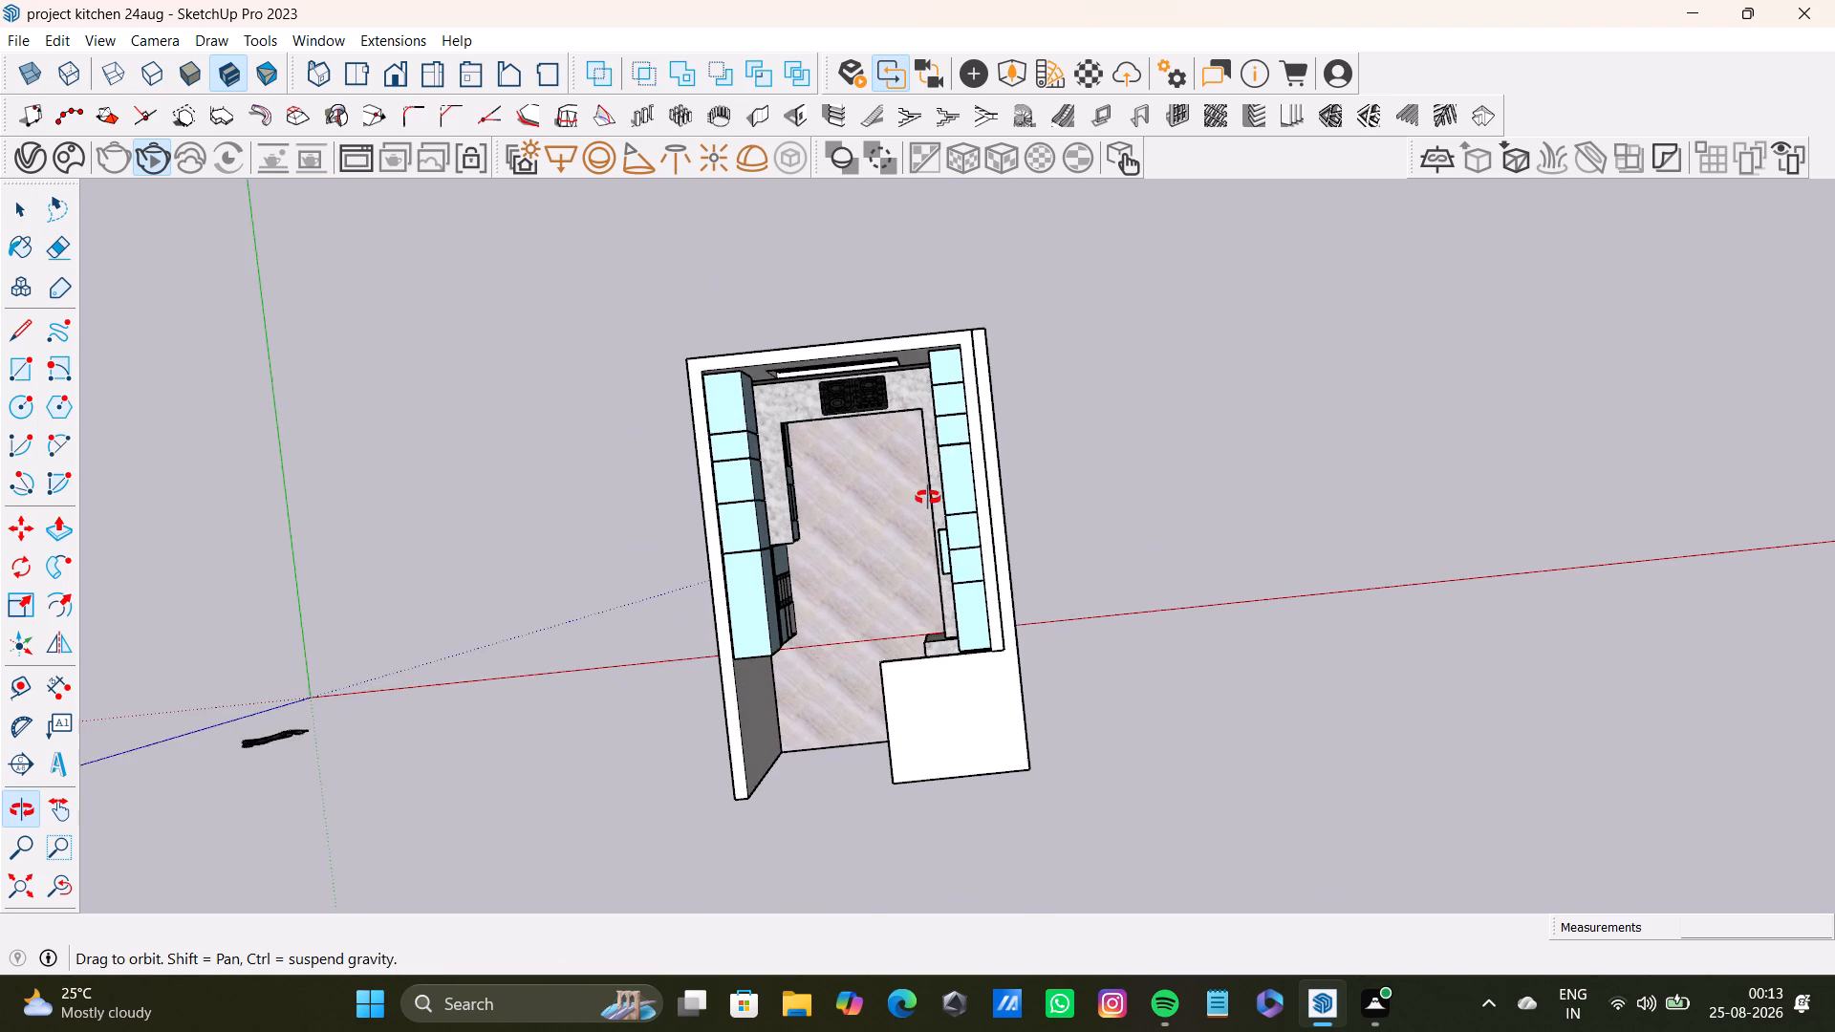
pyautogui.moveTo(928, 498); pyautogui.dragTo(945, 585, button='middle')
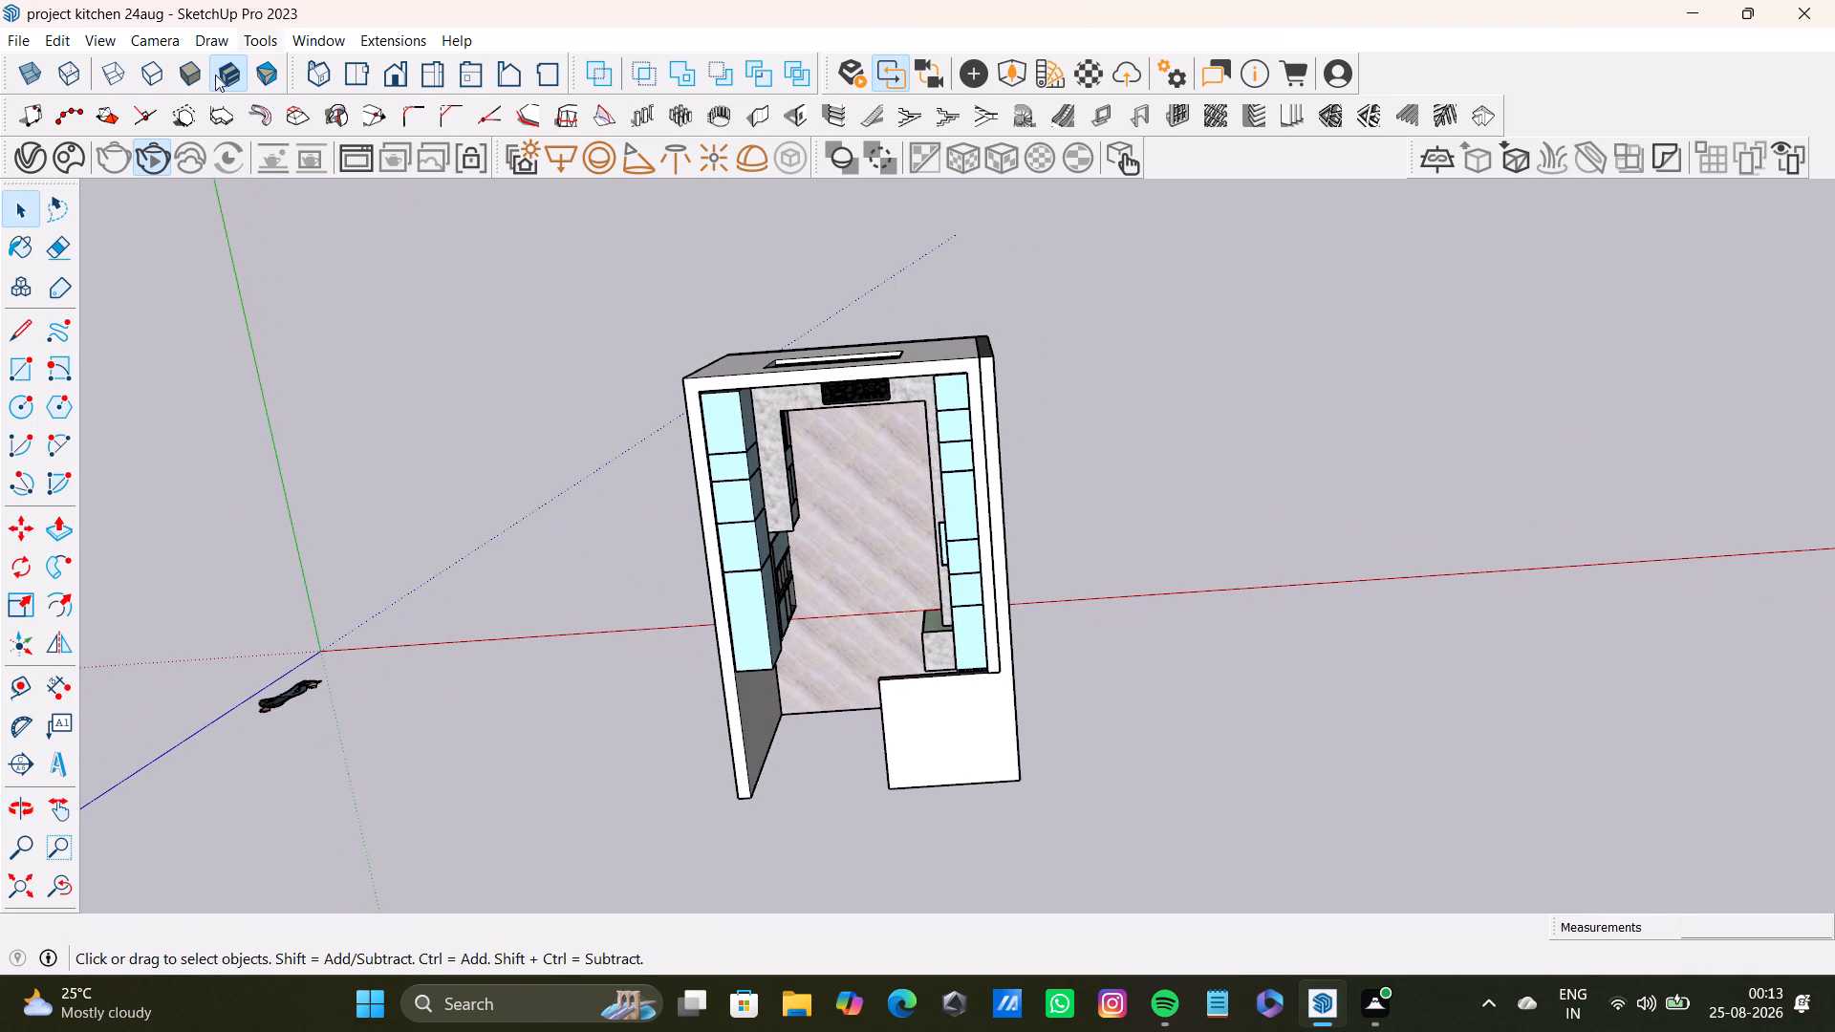
pyautogui.click(362, 74)
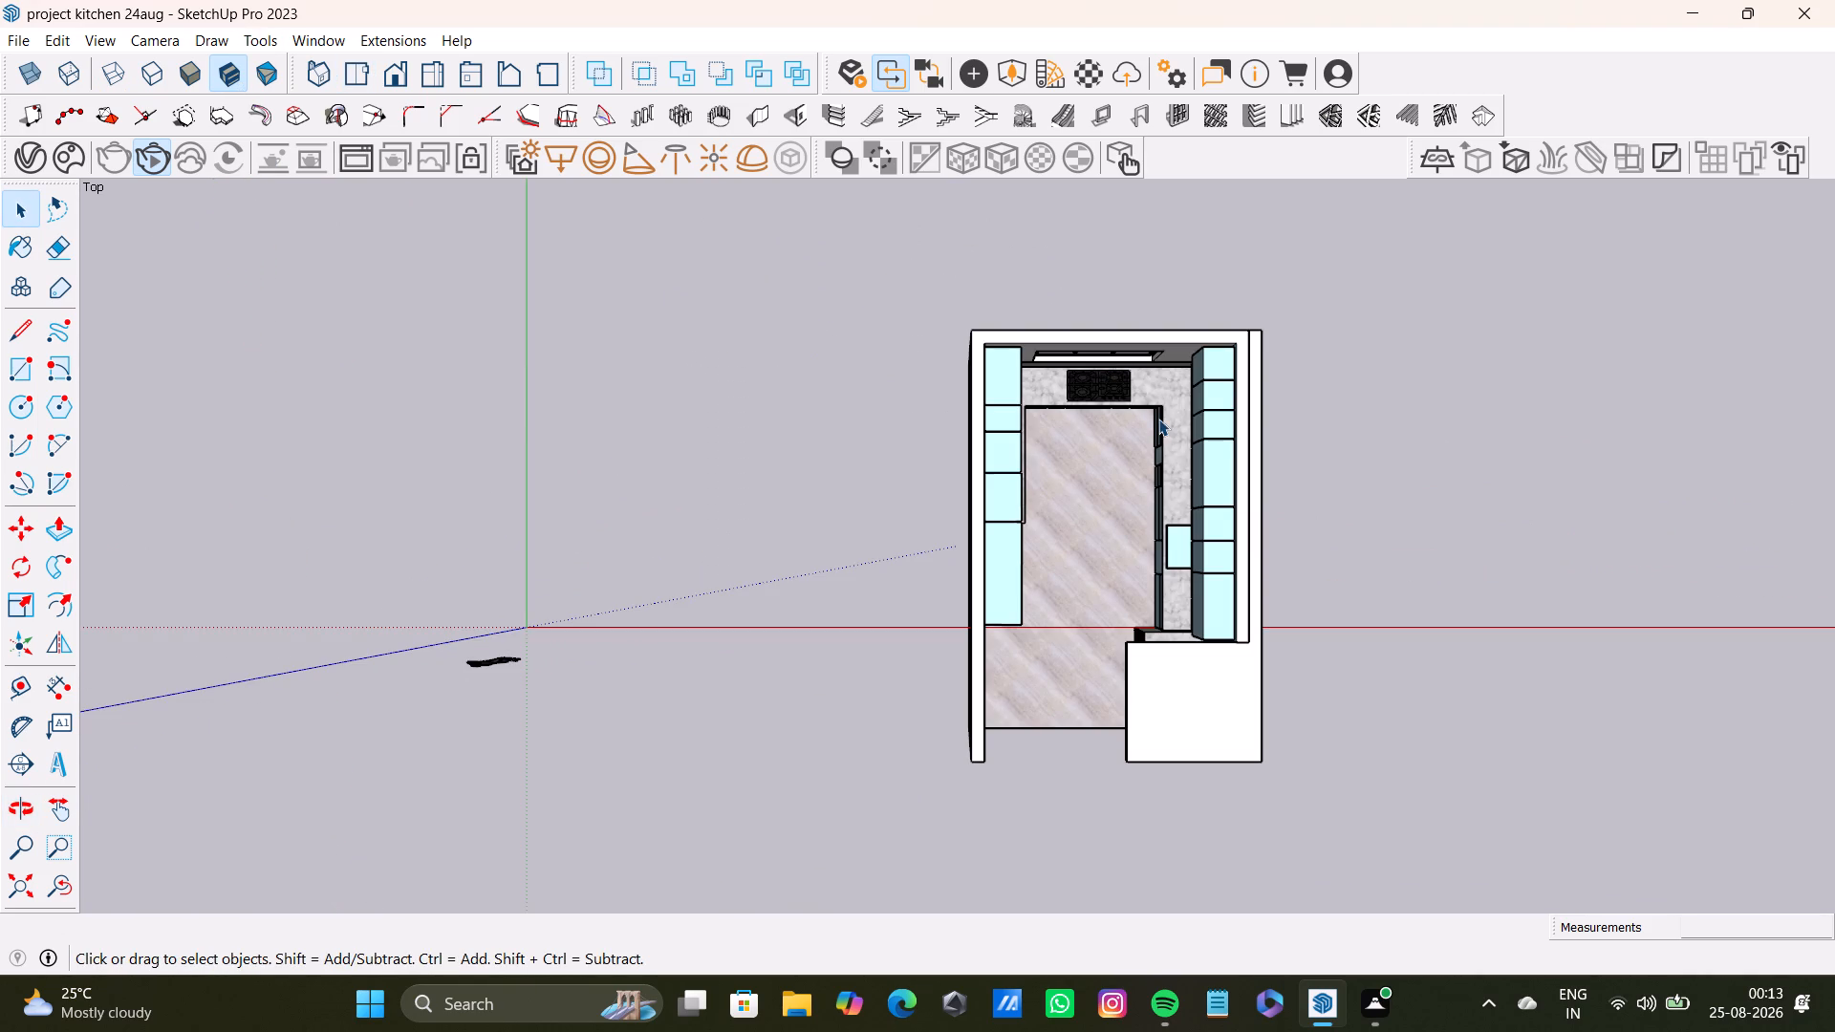
pyautogui.keyDown('shift'); pyautogui.moveTo(1347, 443); pyautogui.dragTo(1103, 496, button='middle'); pyautogui.keyUp('shift')
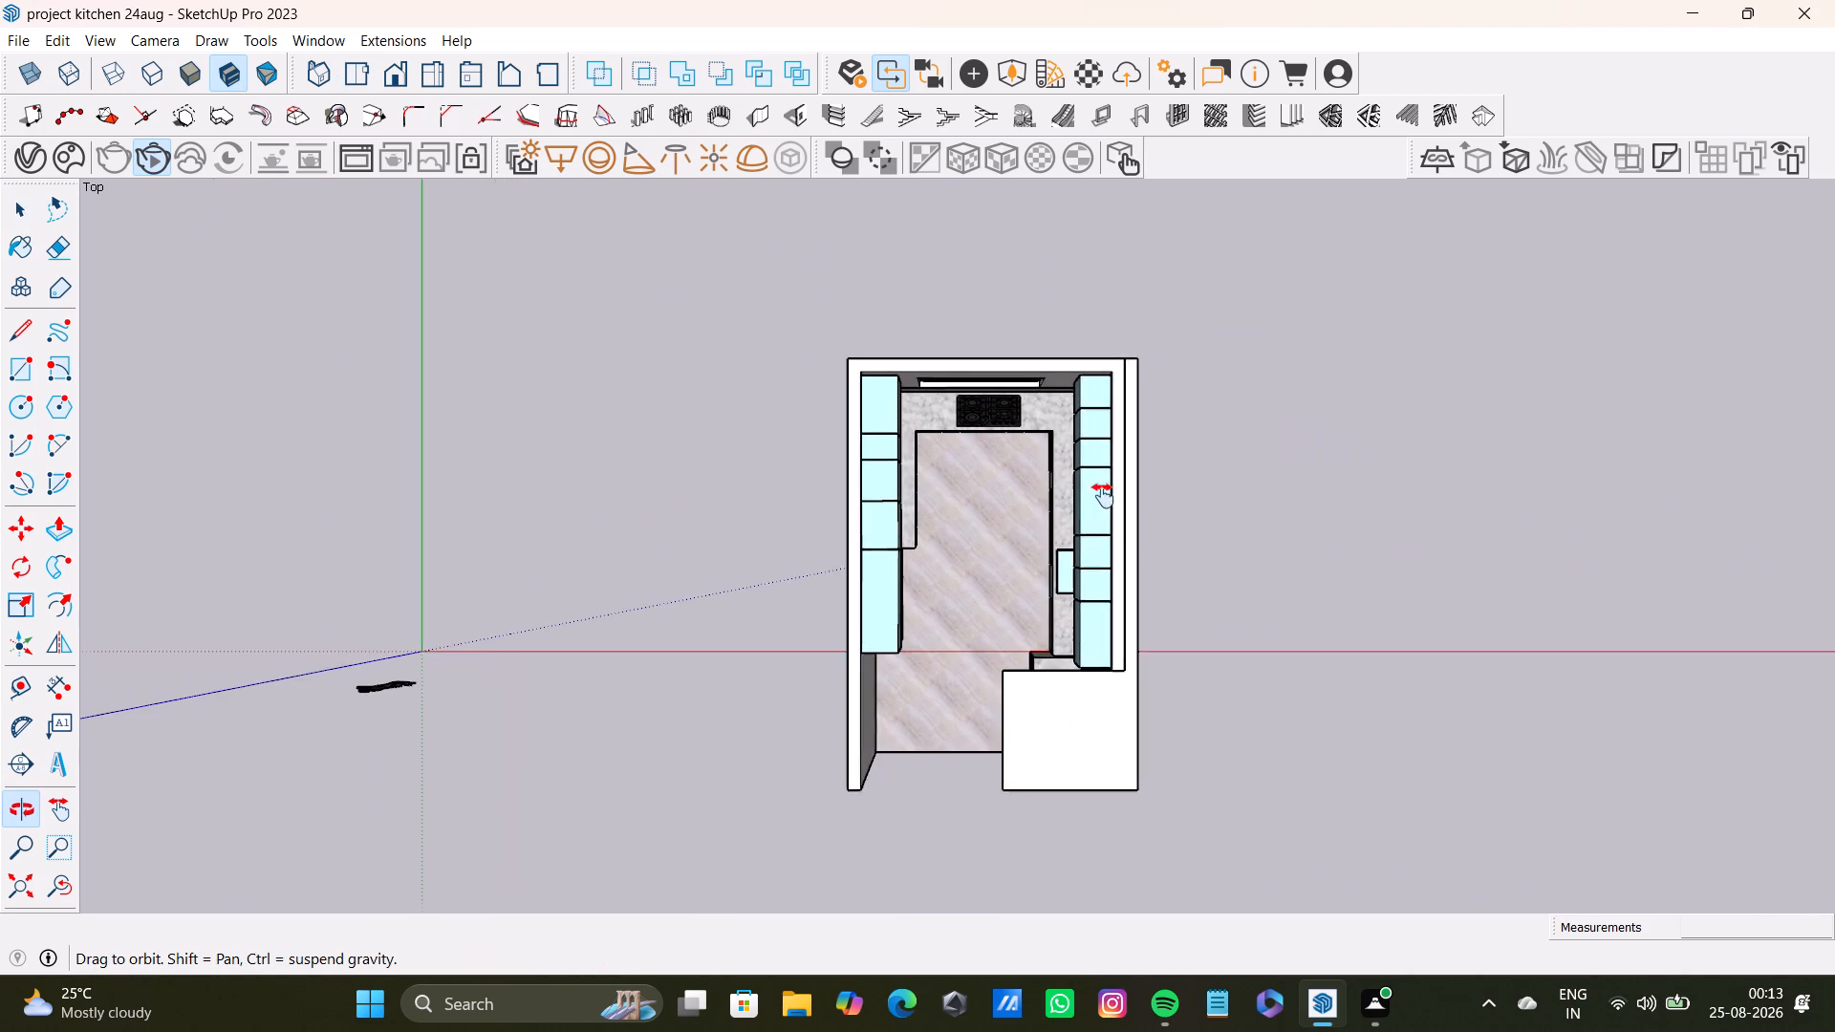
pyautogui.keyDown('shift'); pyautogui.moveTo(1103, 496); pyautogui.dragTo(1071, 491, button='middle'); pyautogui.keyUp('shift')
pyautogui.scroll(5, 1000, 556)
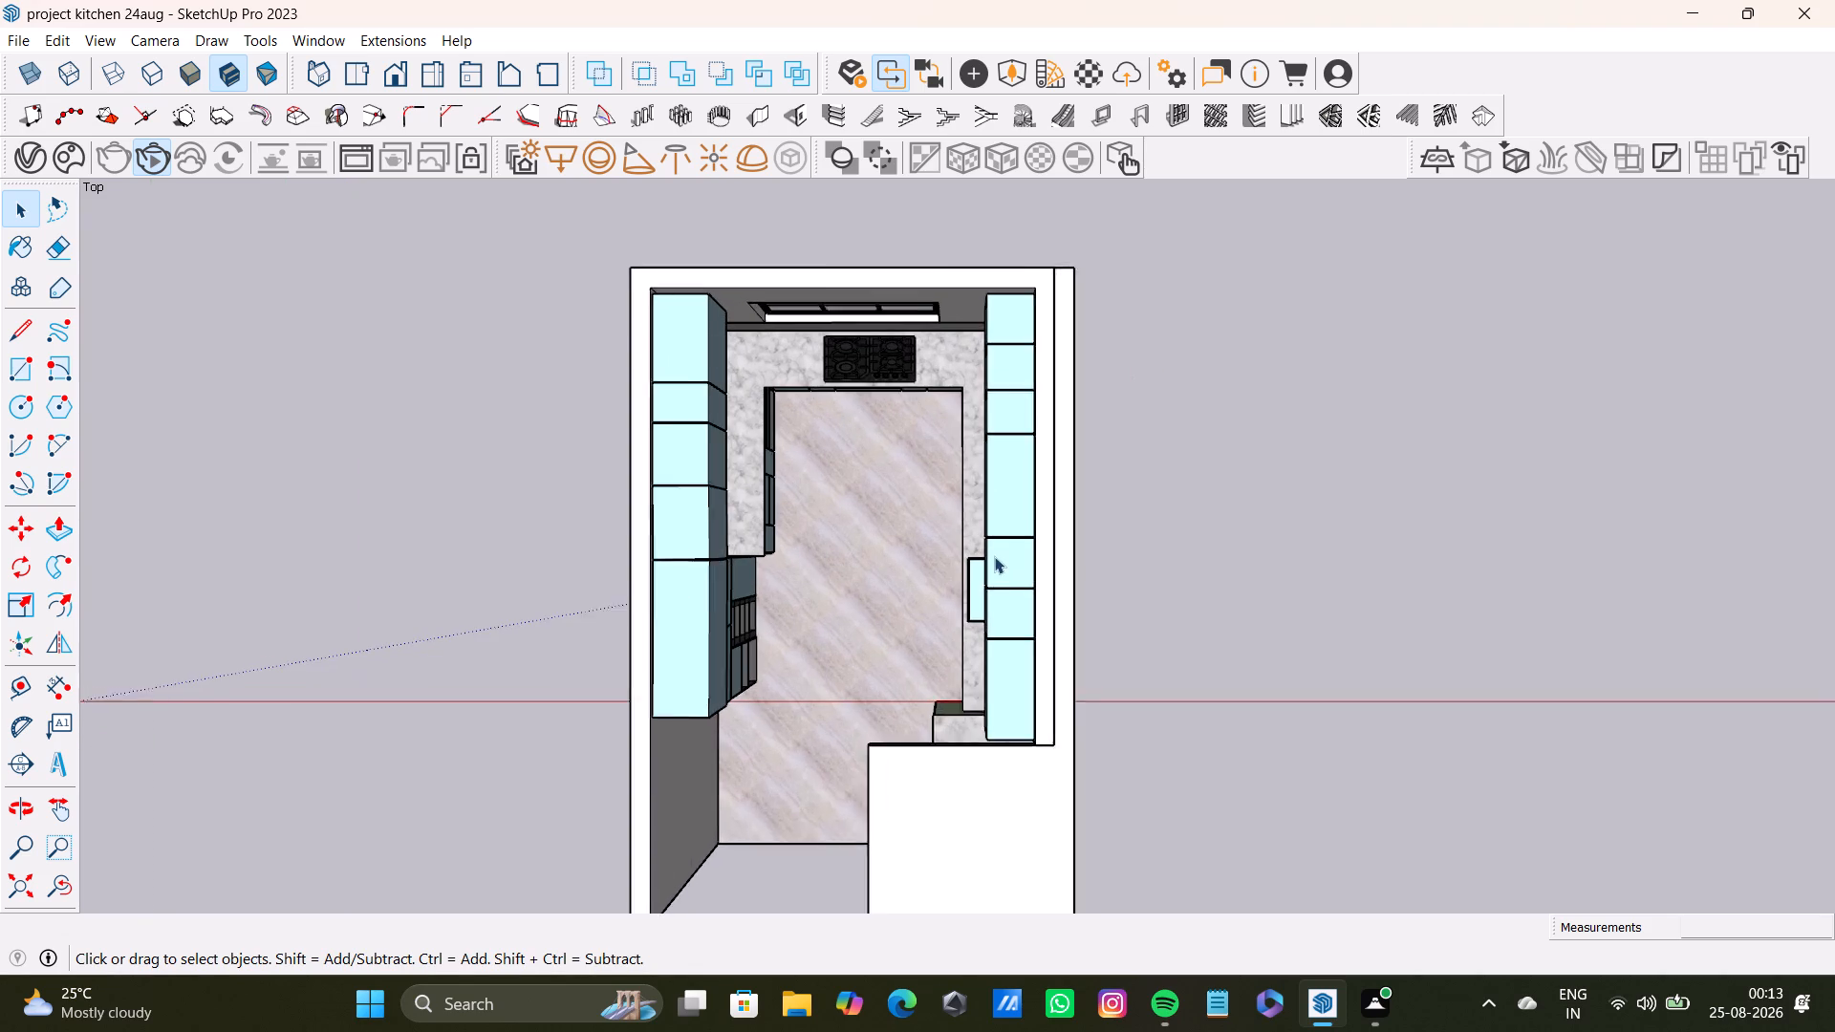
pyautogui.keyDown('shift'); pyautogui.moveTo(953, 536); pyautogui.dragTo(952, 499, button='middle'); pyautogui.keyUp('shift')
pyautogui.scroll(-1, 952, 499)
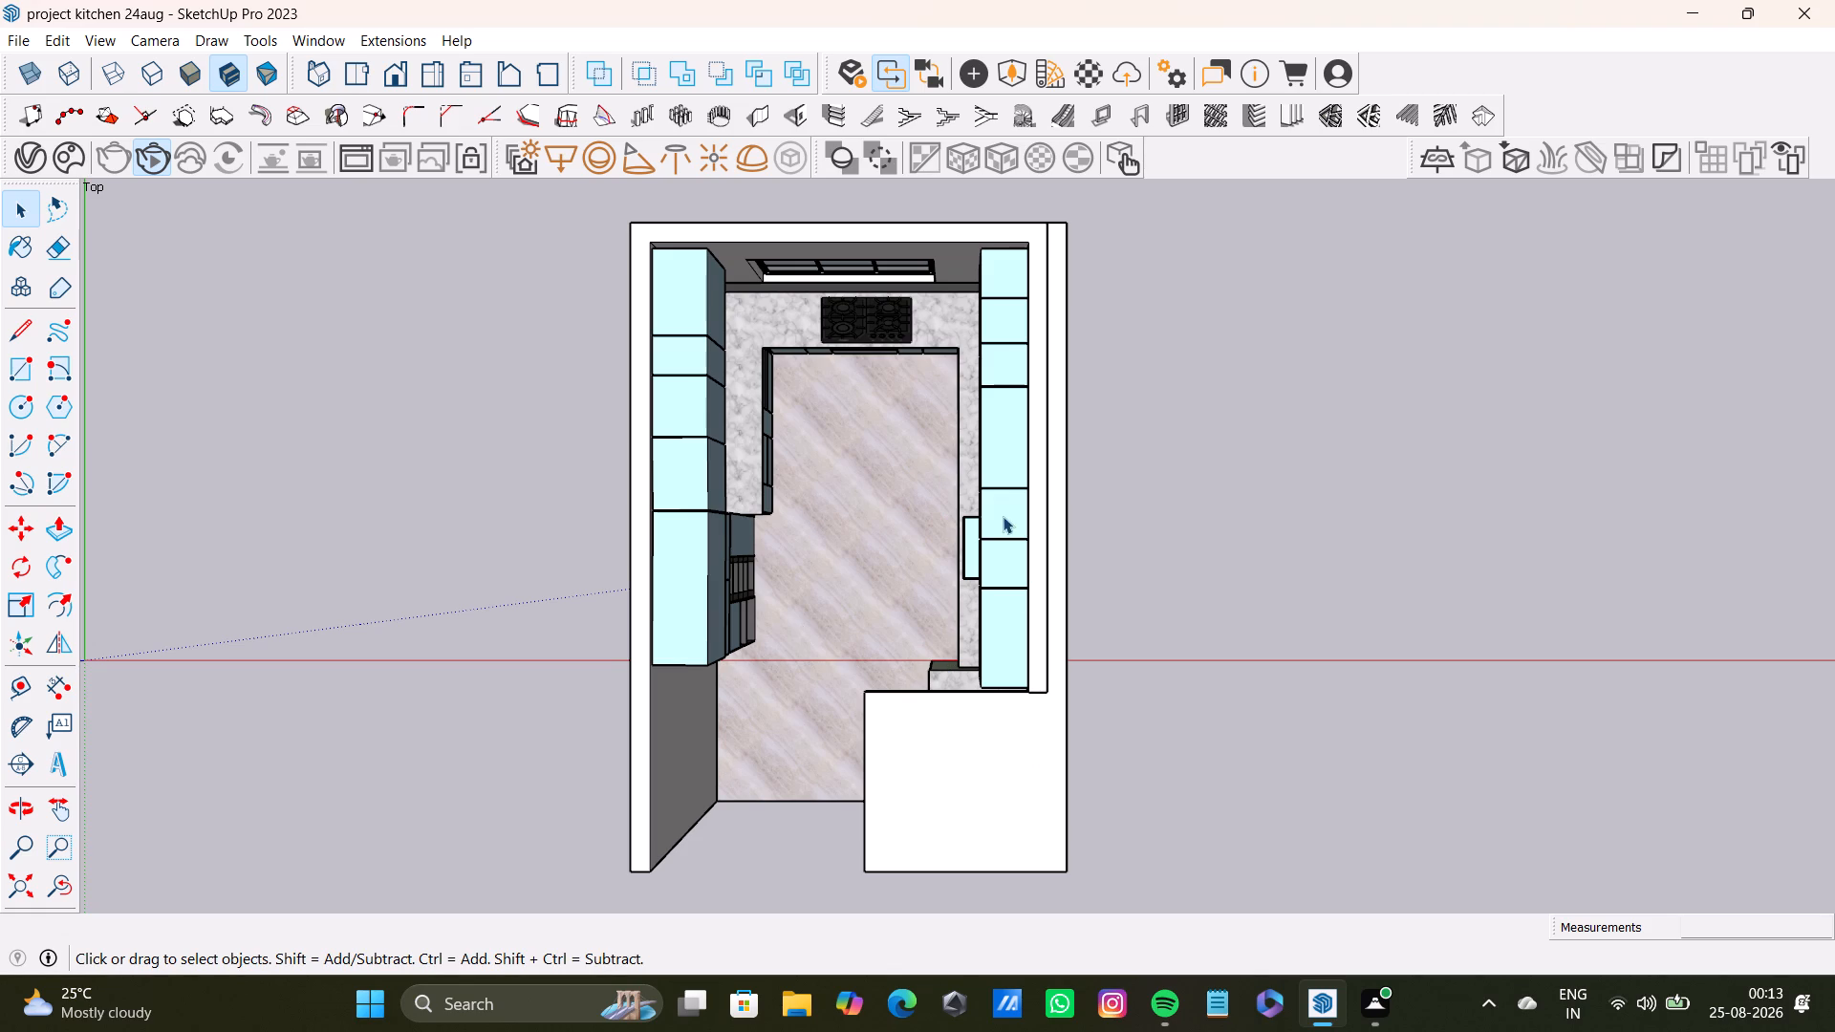
pyautogui.press('space')
pyautogui.press('super+Print')
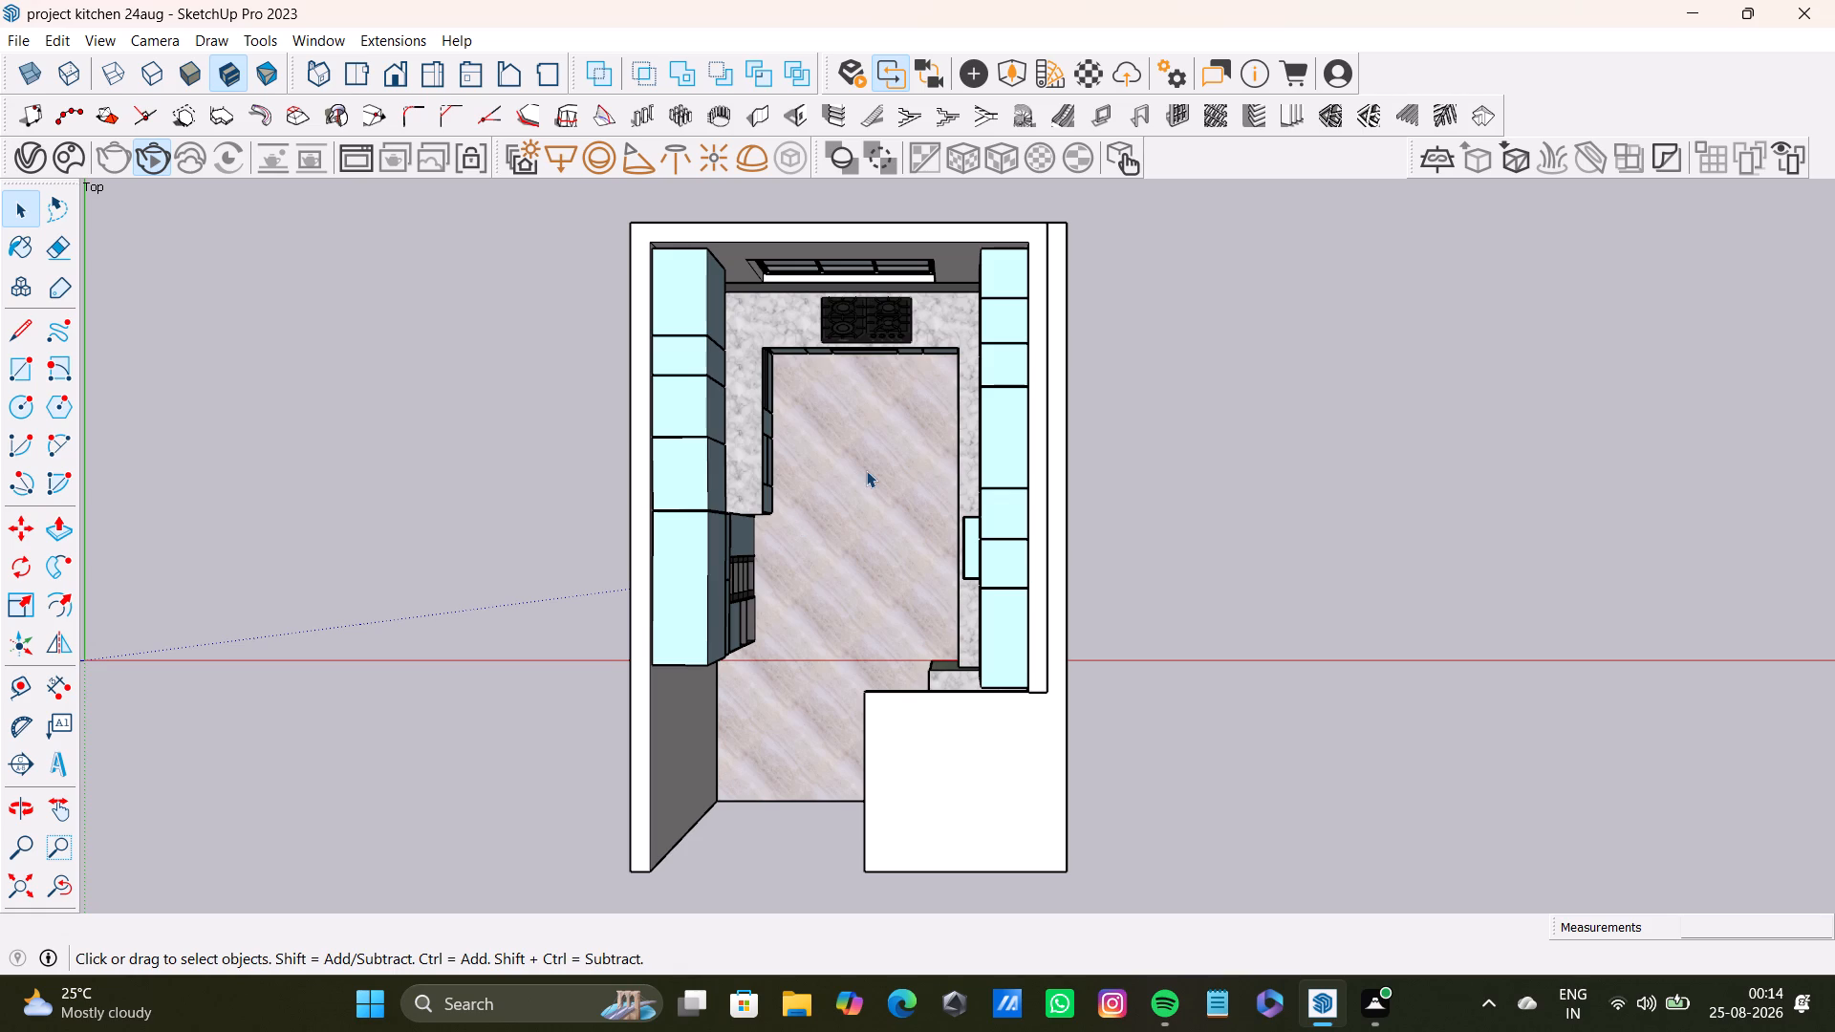
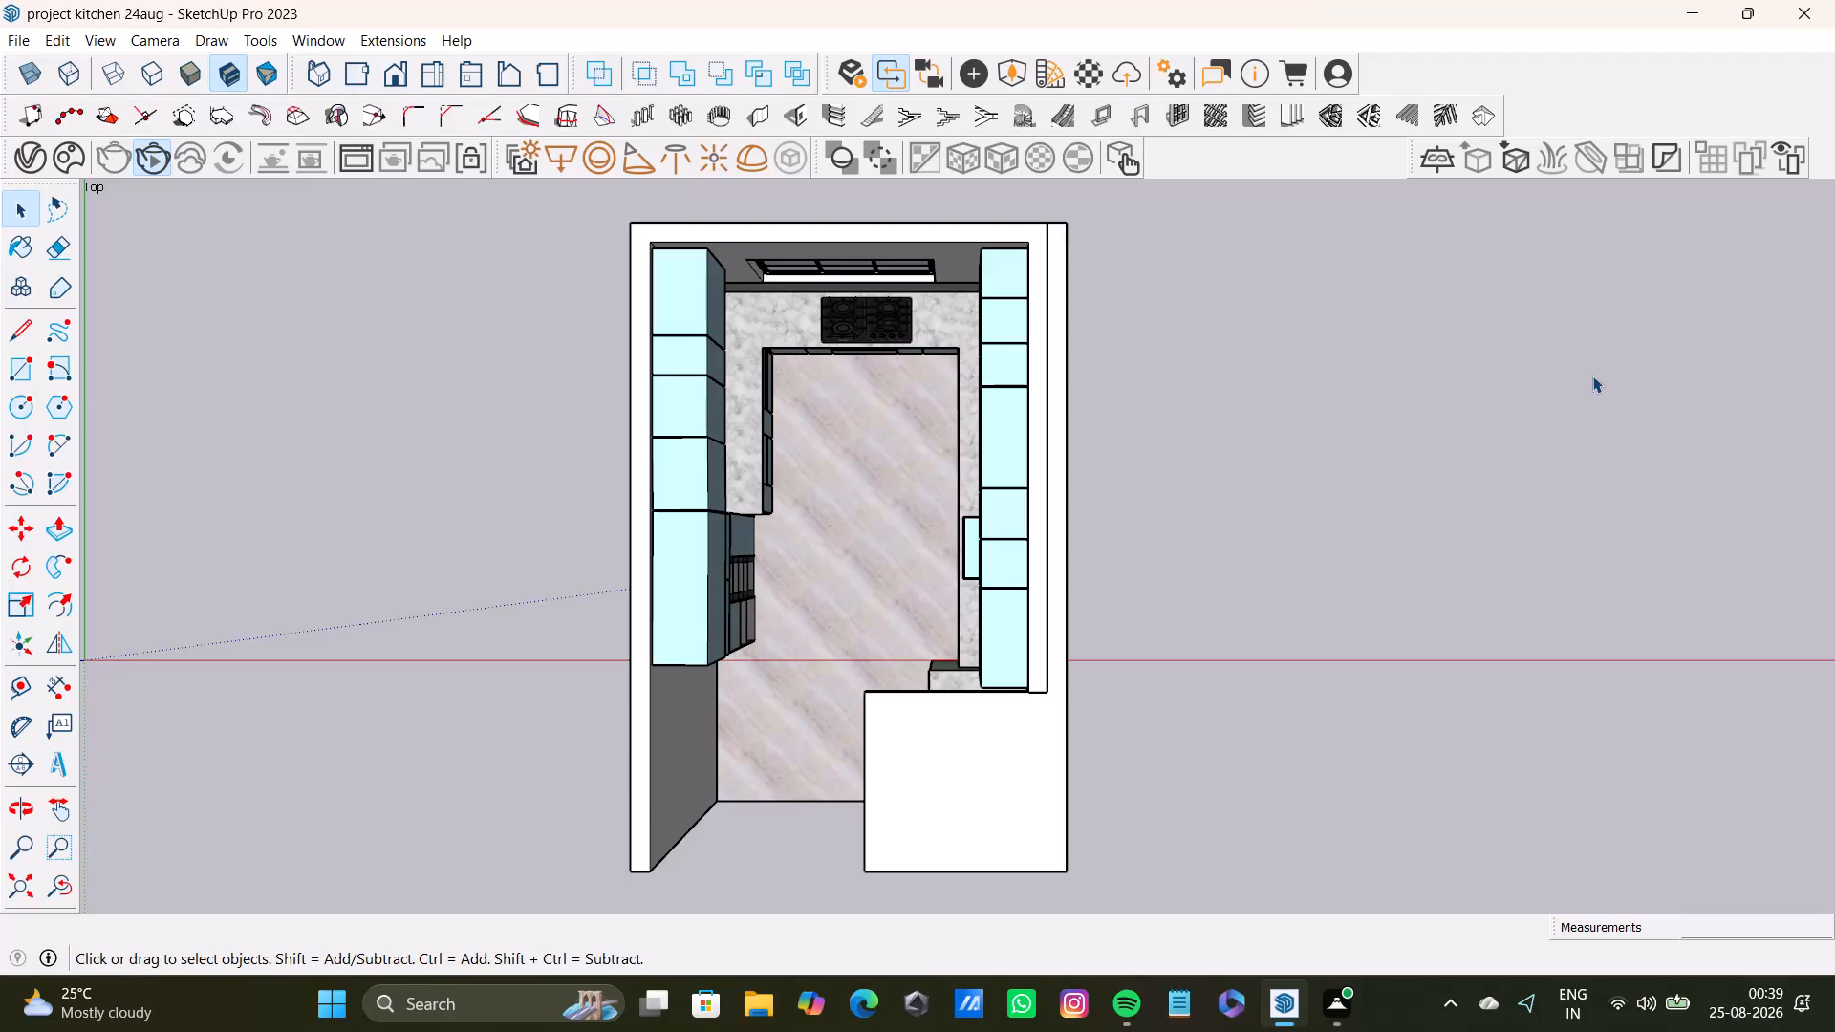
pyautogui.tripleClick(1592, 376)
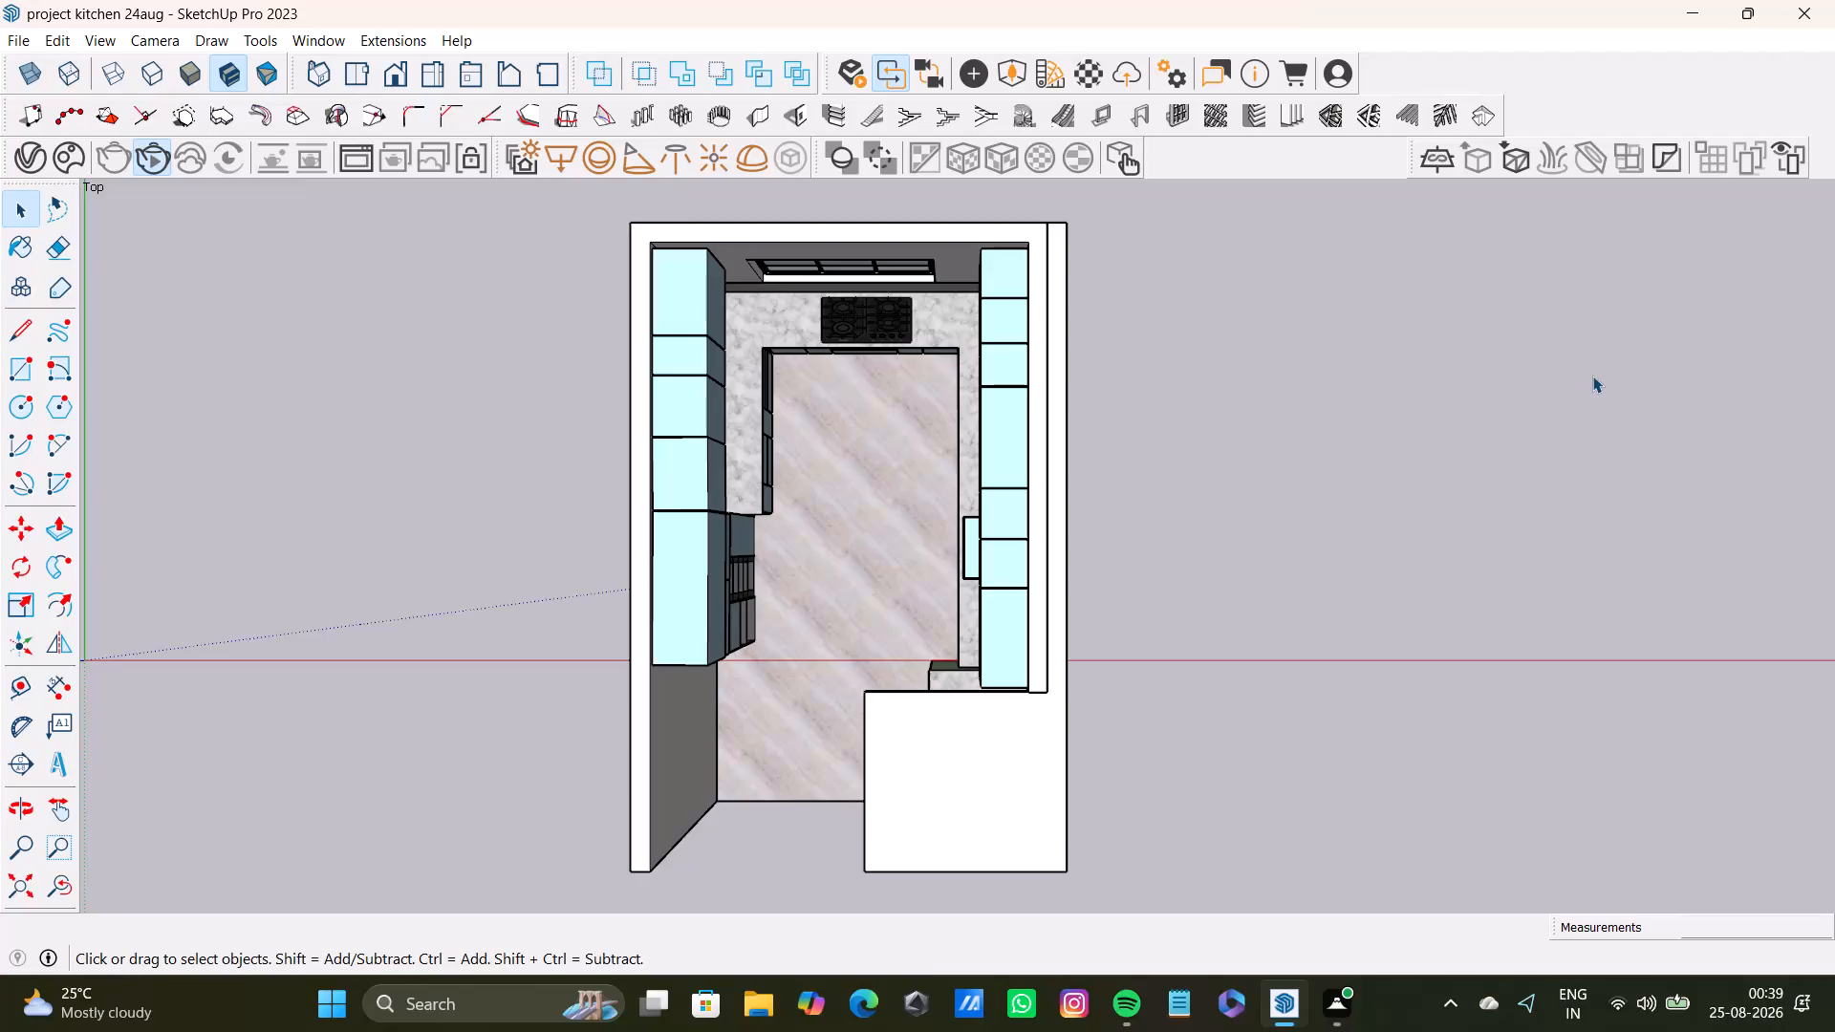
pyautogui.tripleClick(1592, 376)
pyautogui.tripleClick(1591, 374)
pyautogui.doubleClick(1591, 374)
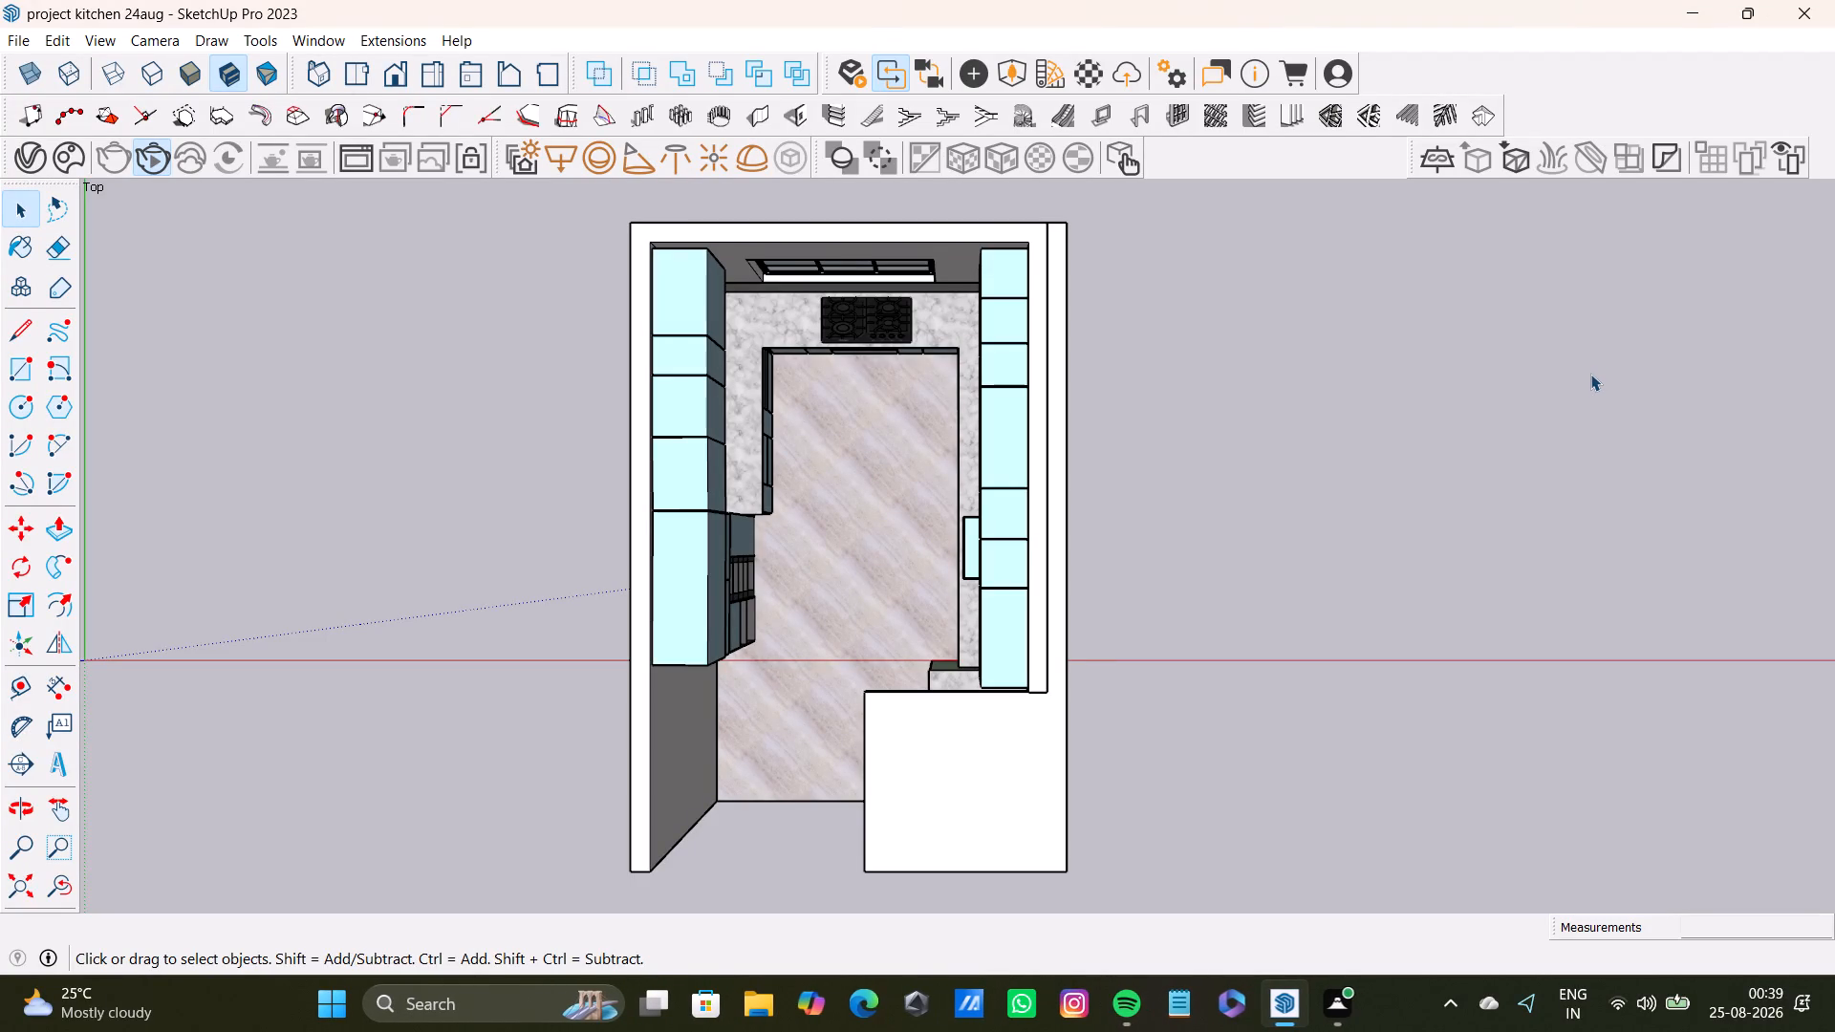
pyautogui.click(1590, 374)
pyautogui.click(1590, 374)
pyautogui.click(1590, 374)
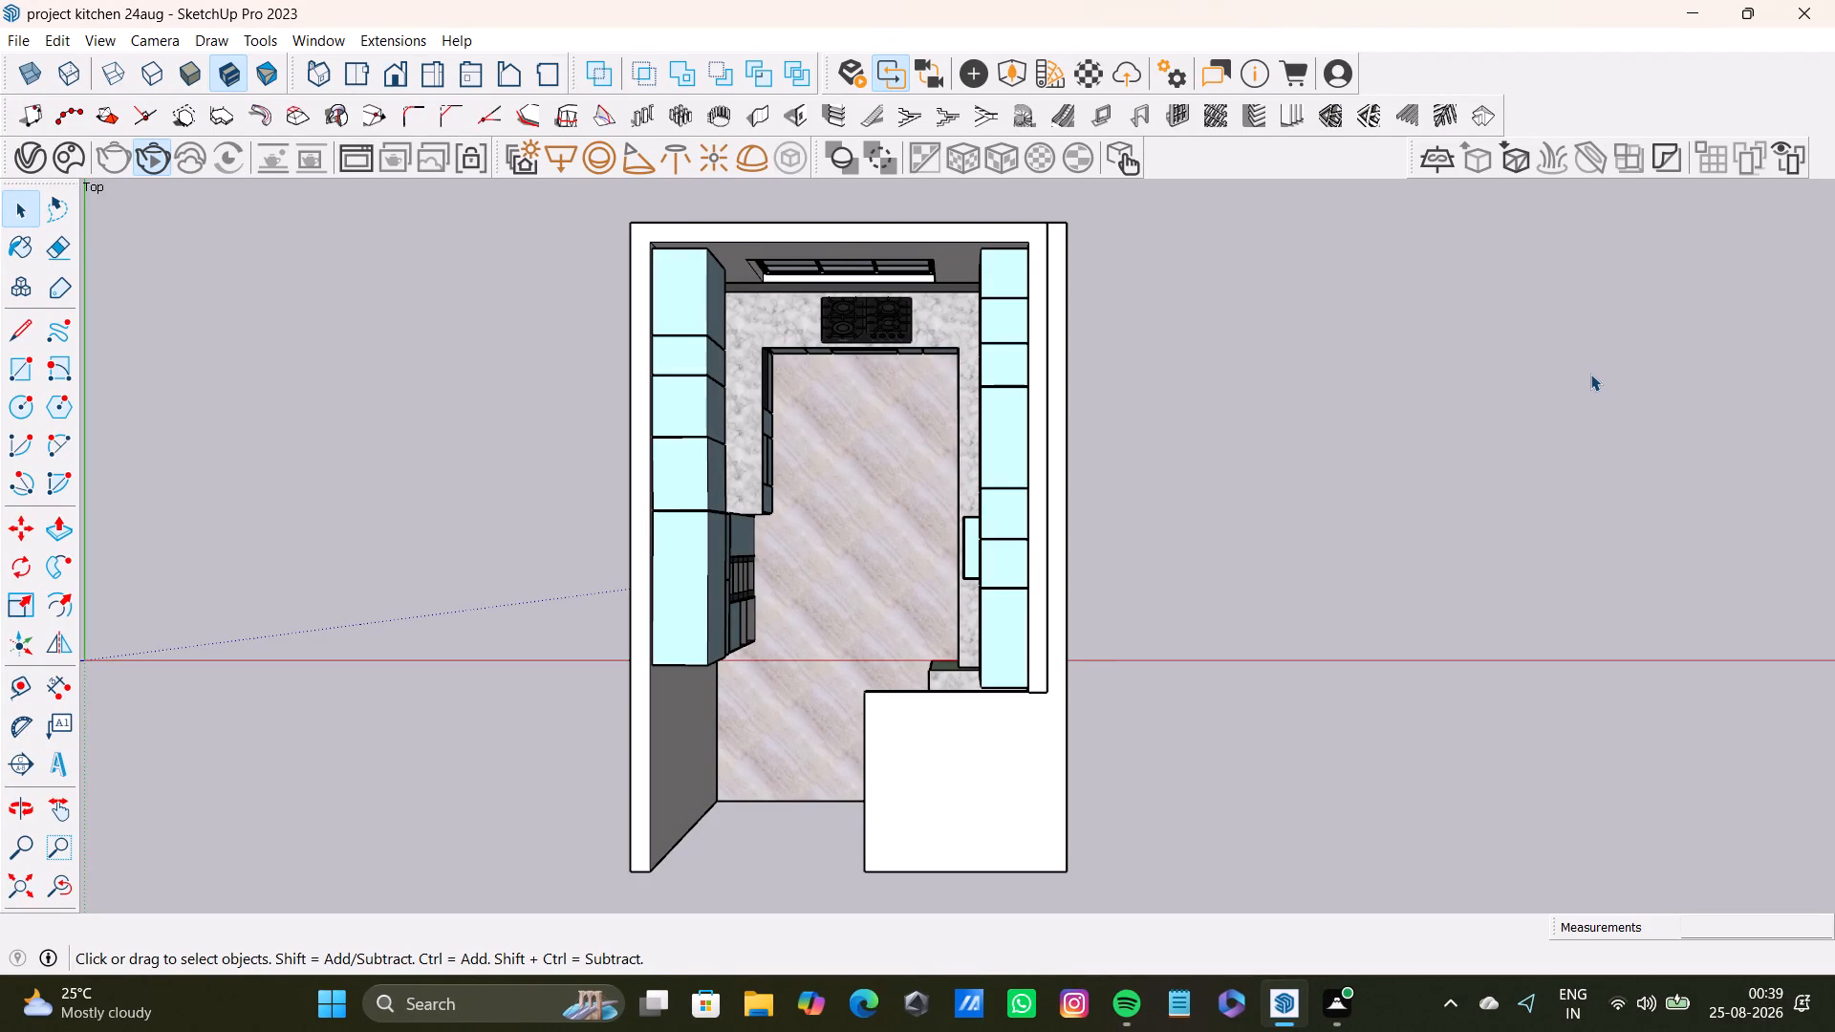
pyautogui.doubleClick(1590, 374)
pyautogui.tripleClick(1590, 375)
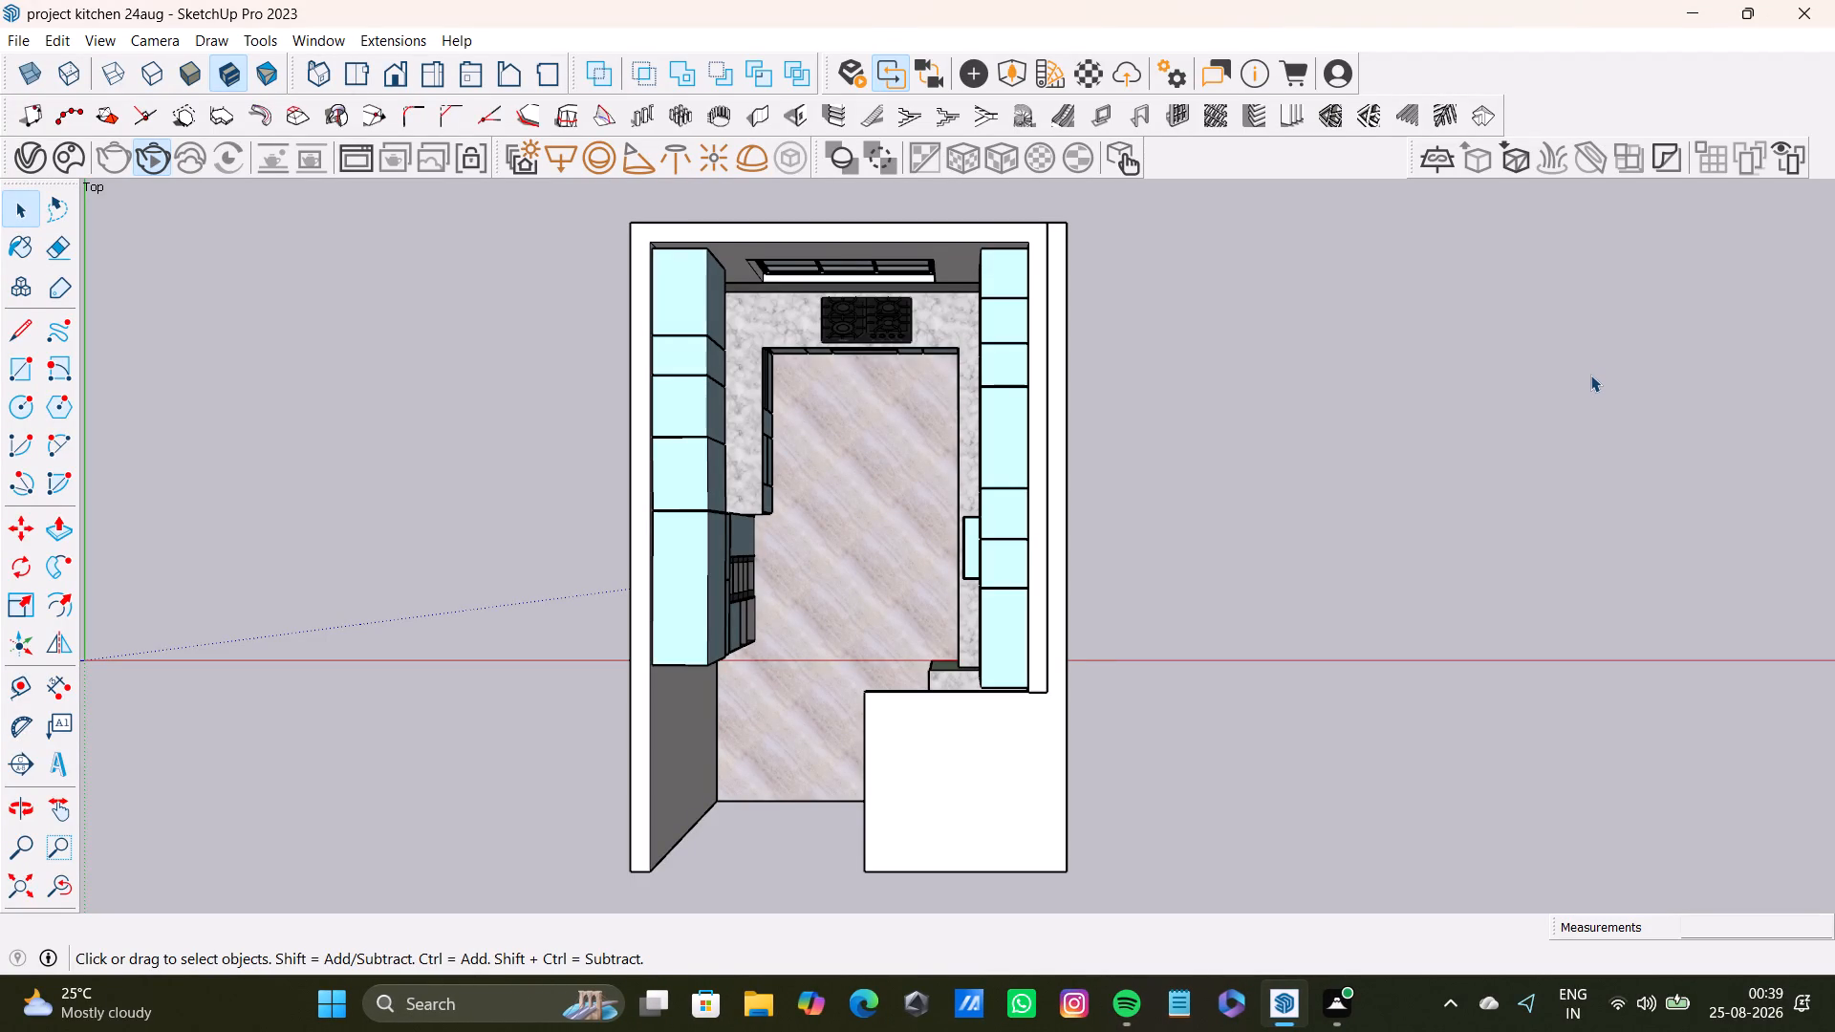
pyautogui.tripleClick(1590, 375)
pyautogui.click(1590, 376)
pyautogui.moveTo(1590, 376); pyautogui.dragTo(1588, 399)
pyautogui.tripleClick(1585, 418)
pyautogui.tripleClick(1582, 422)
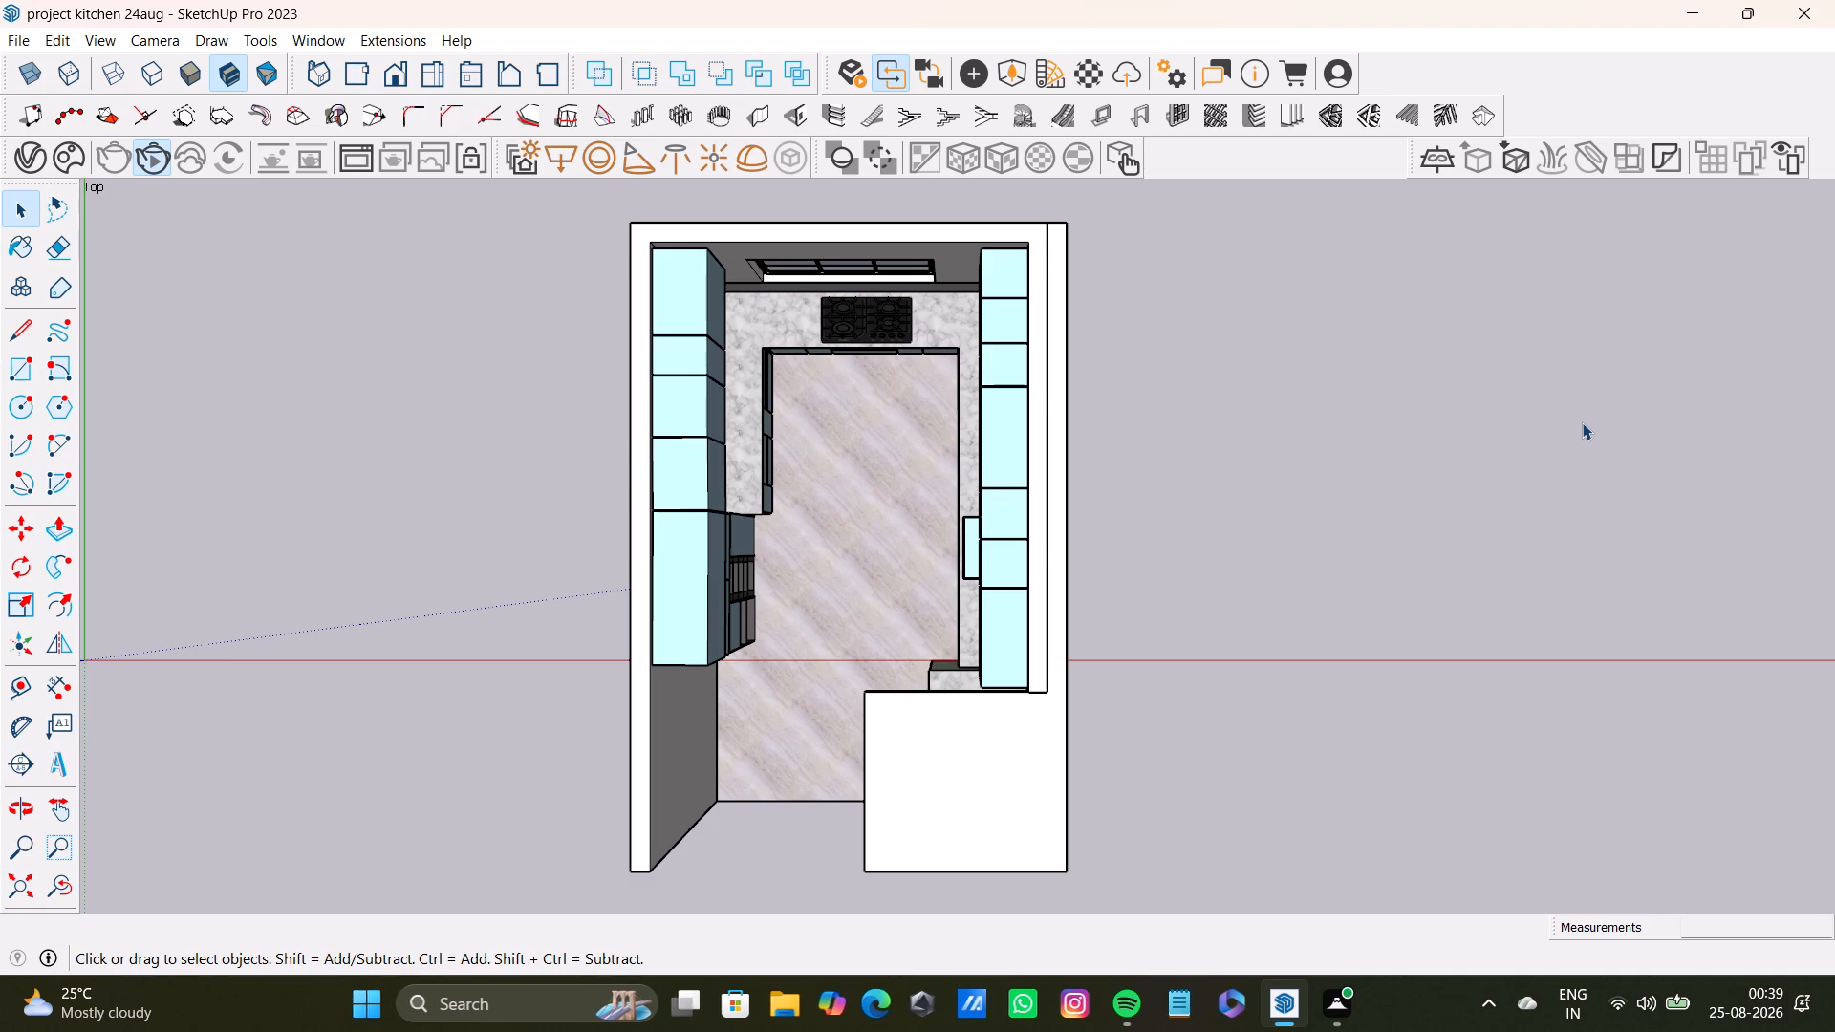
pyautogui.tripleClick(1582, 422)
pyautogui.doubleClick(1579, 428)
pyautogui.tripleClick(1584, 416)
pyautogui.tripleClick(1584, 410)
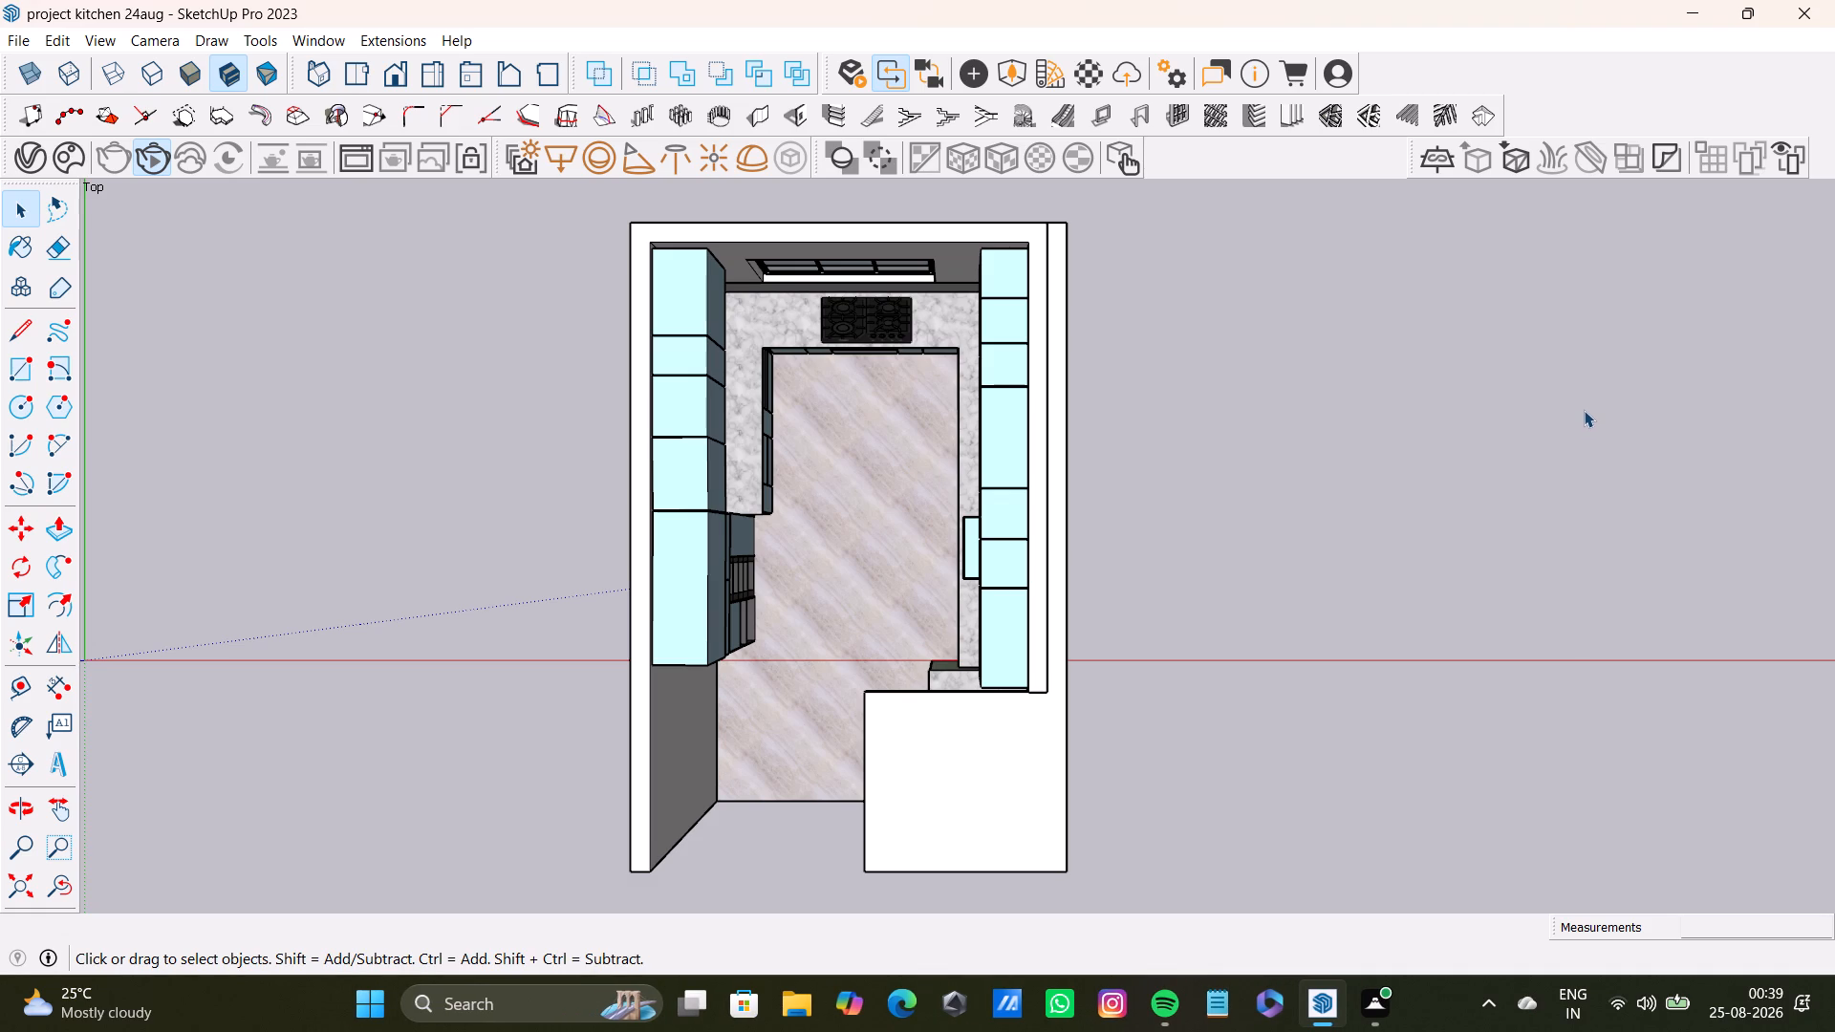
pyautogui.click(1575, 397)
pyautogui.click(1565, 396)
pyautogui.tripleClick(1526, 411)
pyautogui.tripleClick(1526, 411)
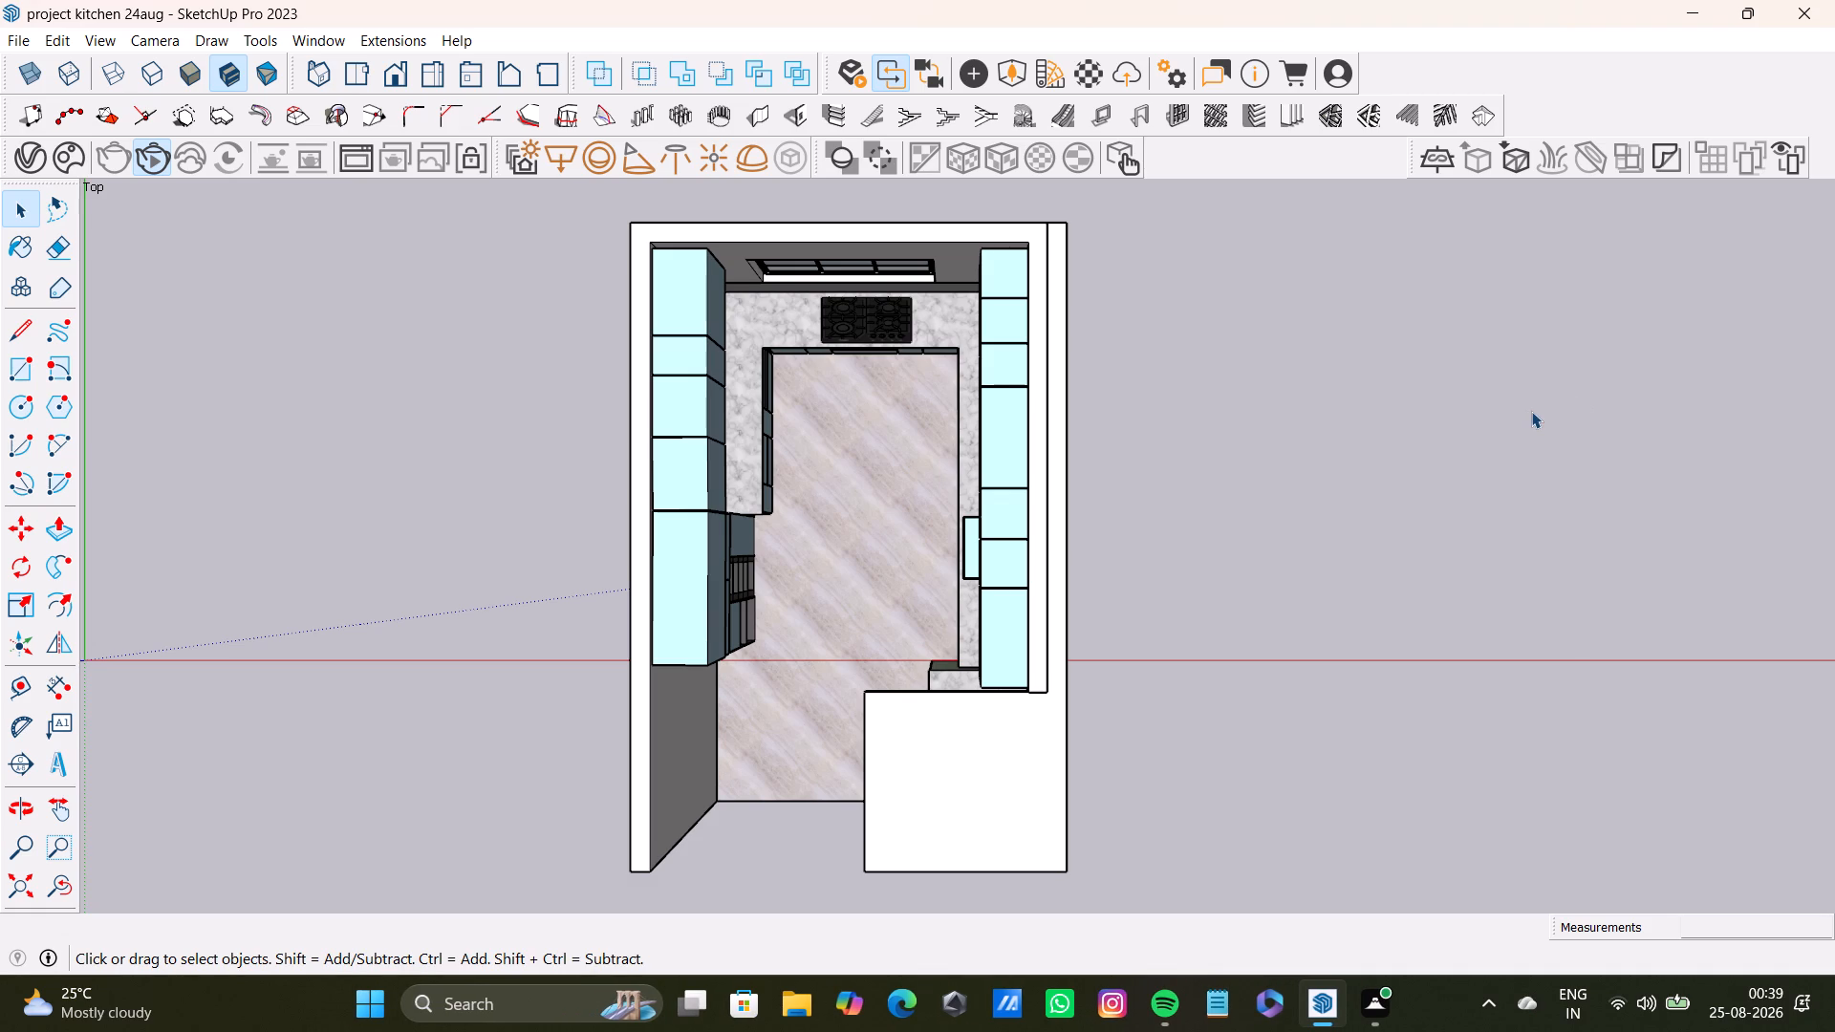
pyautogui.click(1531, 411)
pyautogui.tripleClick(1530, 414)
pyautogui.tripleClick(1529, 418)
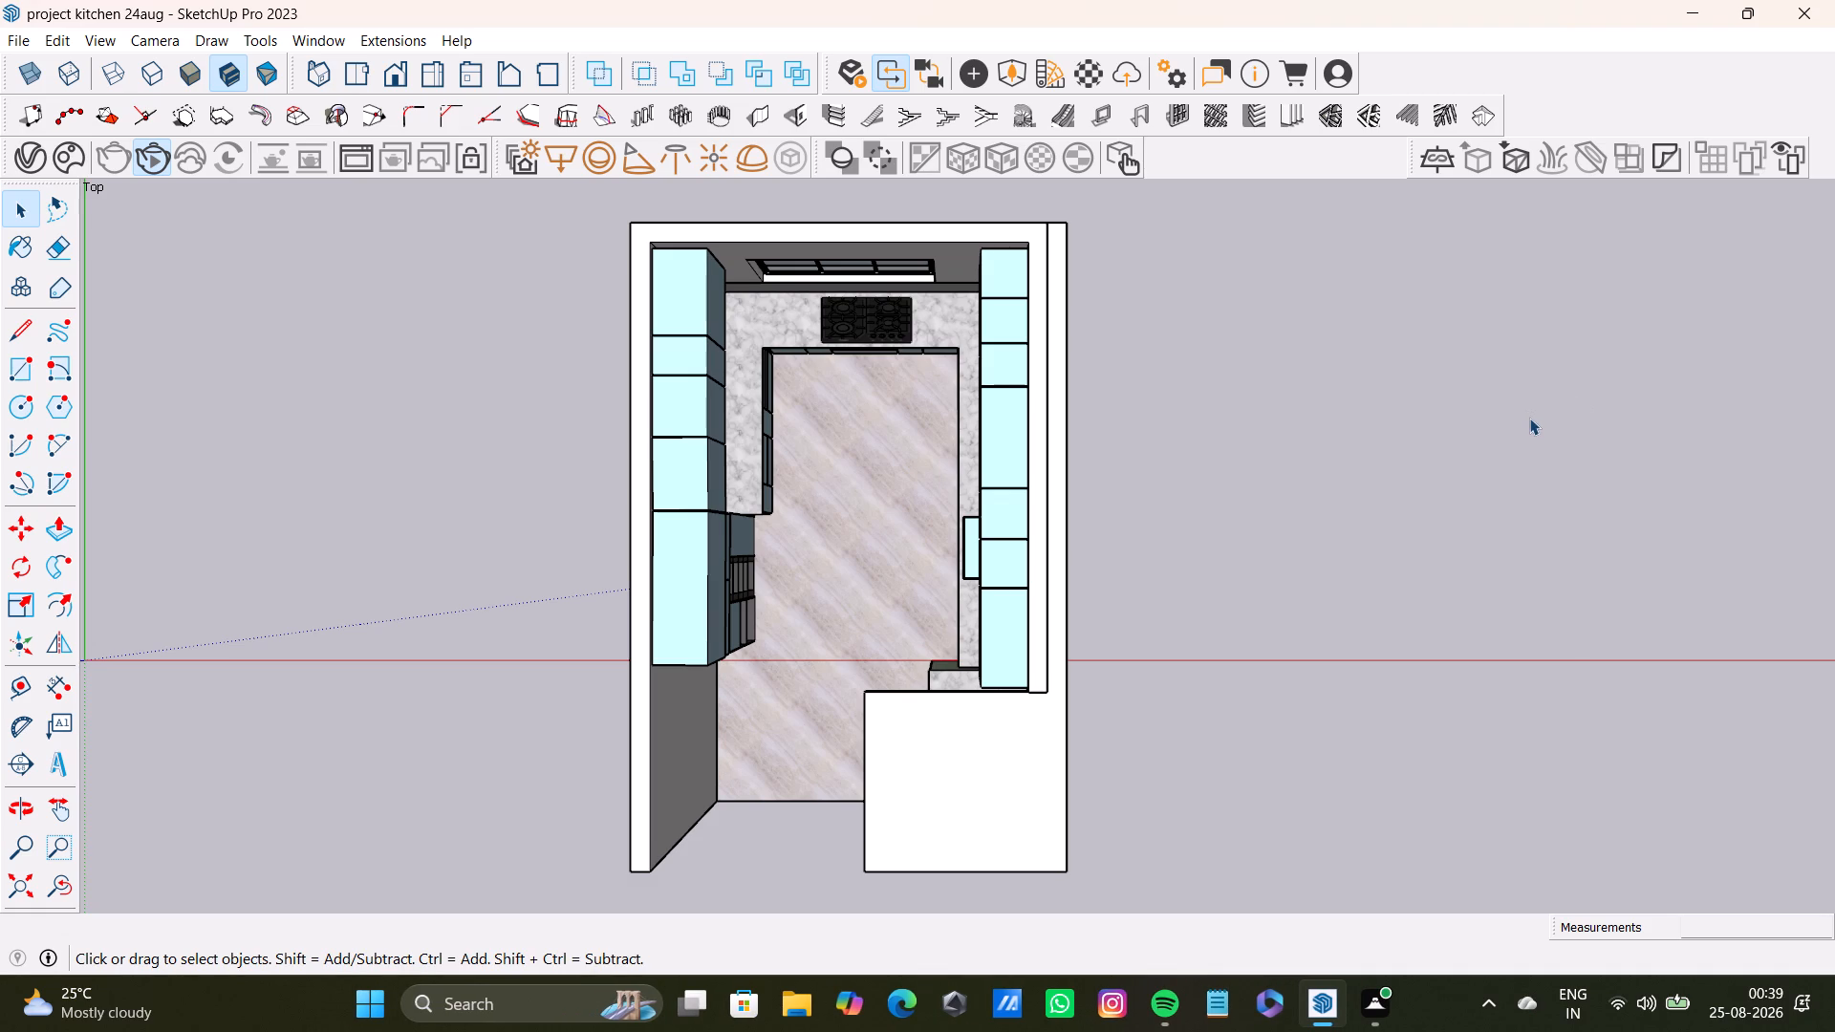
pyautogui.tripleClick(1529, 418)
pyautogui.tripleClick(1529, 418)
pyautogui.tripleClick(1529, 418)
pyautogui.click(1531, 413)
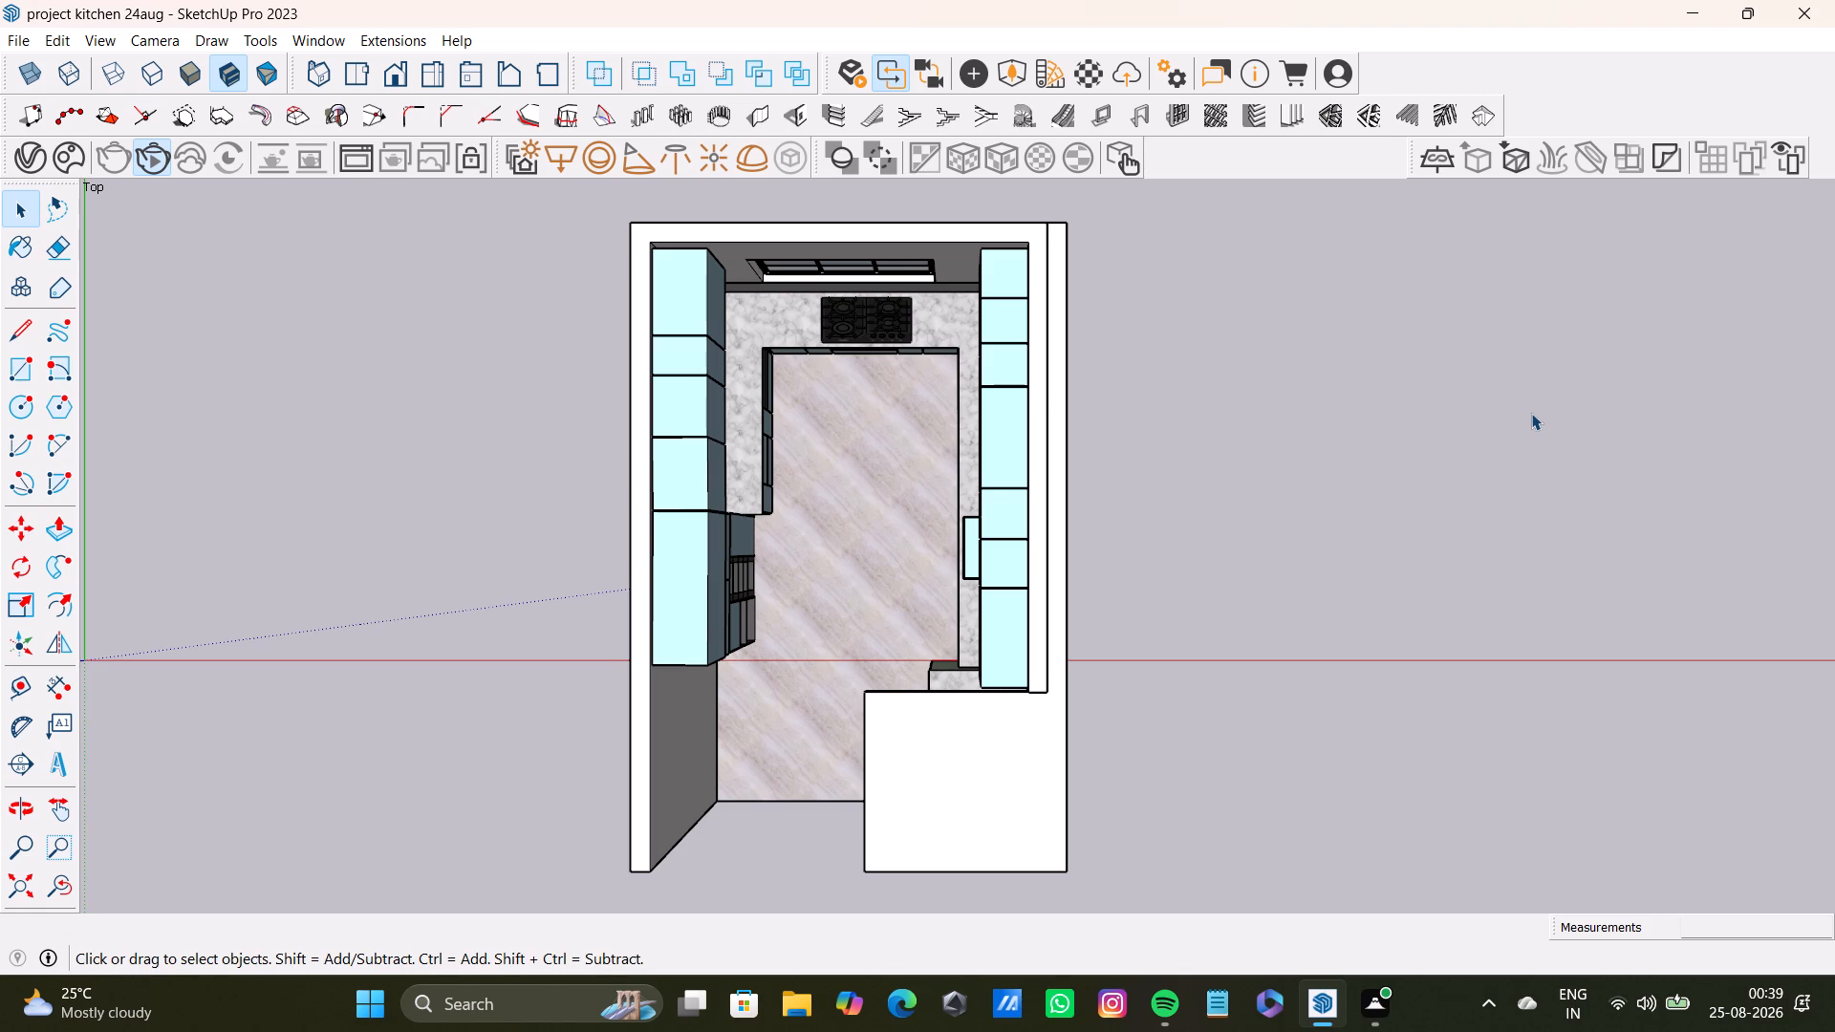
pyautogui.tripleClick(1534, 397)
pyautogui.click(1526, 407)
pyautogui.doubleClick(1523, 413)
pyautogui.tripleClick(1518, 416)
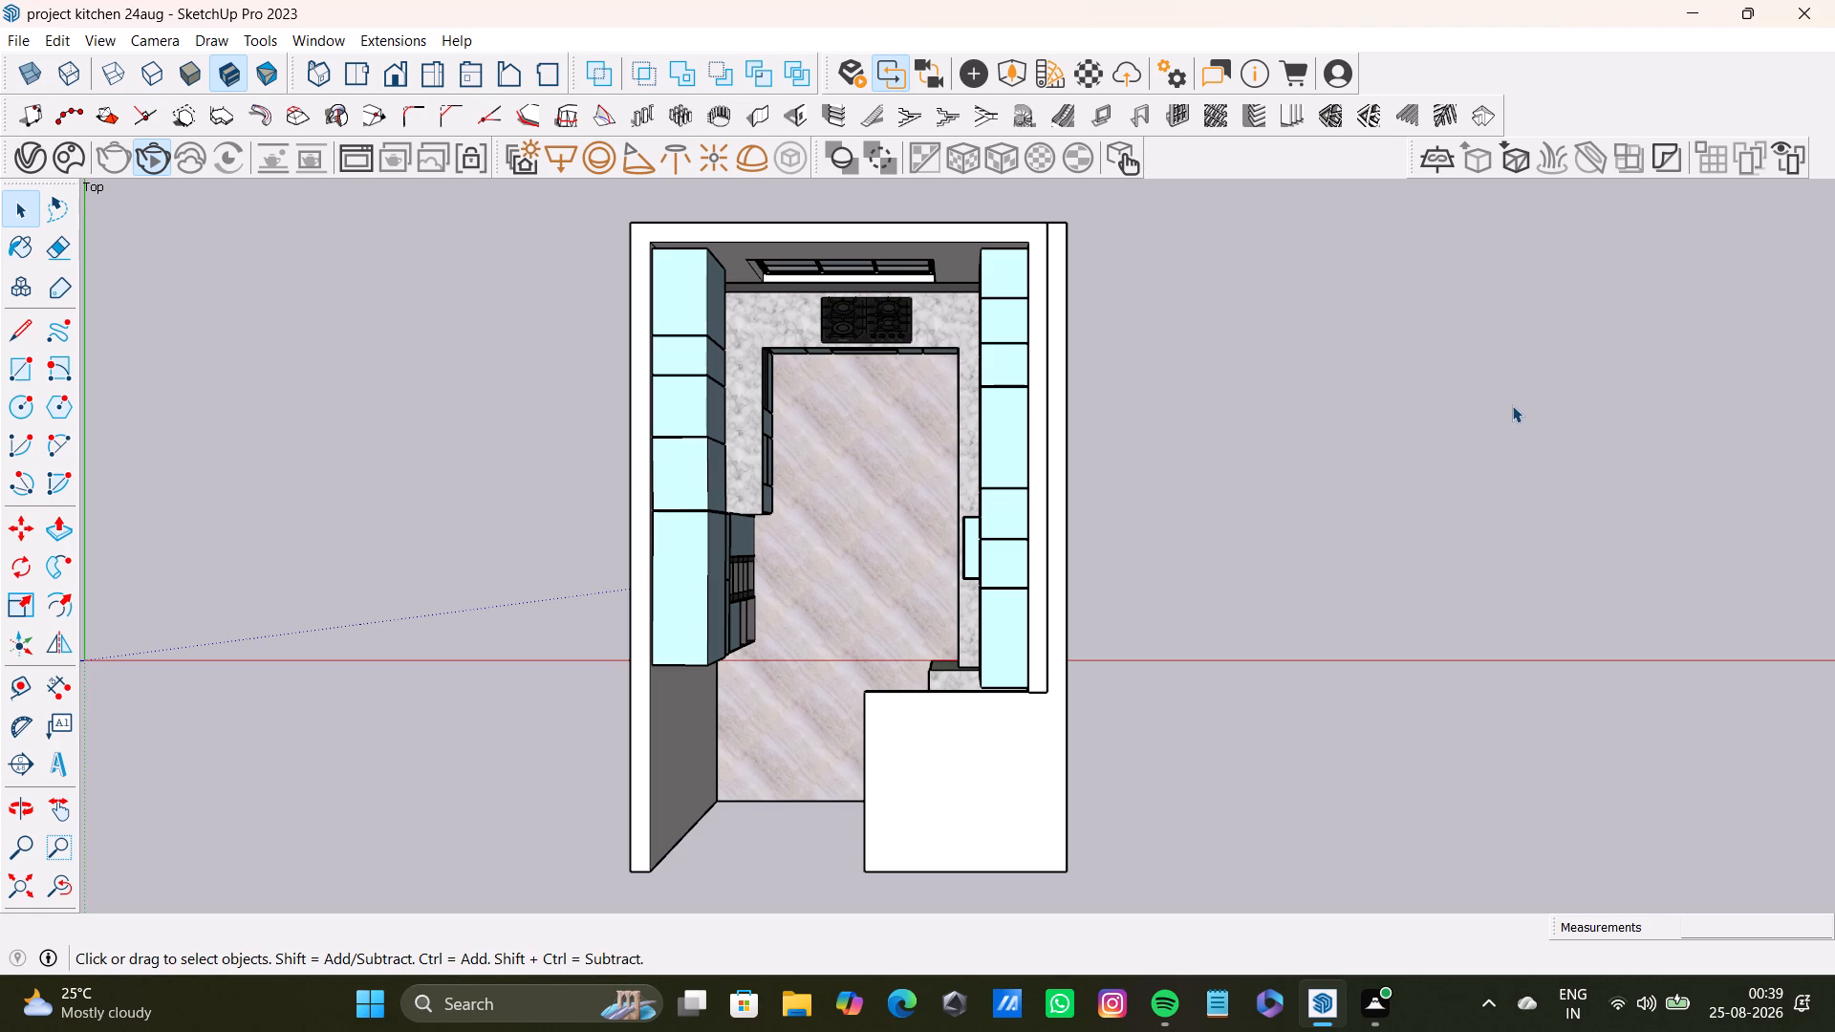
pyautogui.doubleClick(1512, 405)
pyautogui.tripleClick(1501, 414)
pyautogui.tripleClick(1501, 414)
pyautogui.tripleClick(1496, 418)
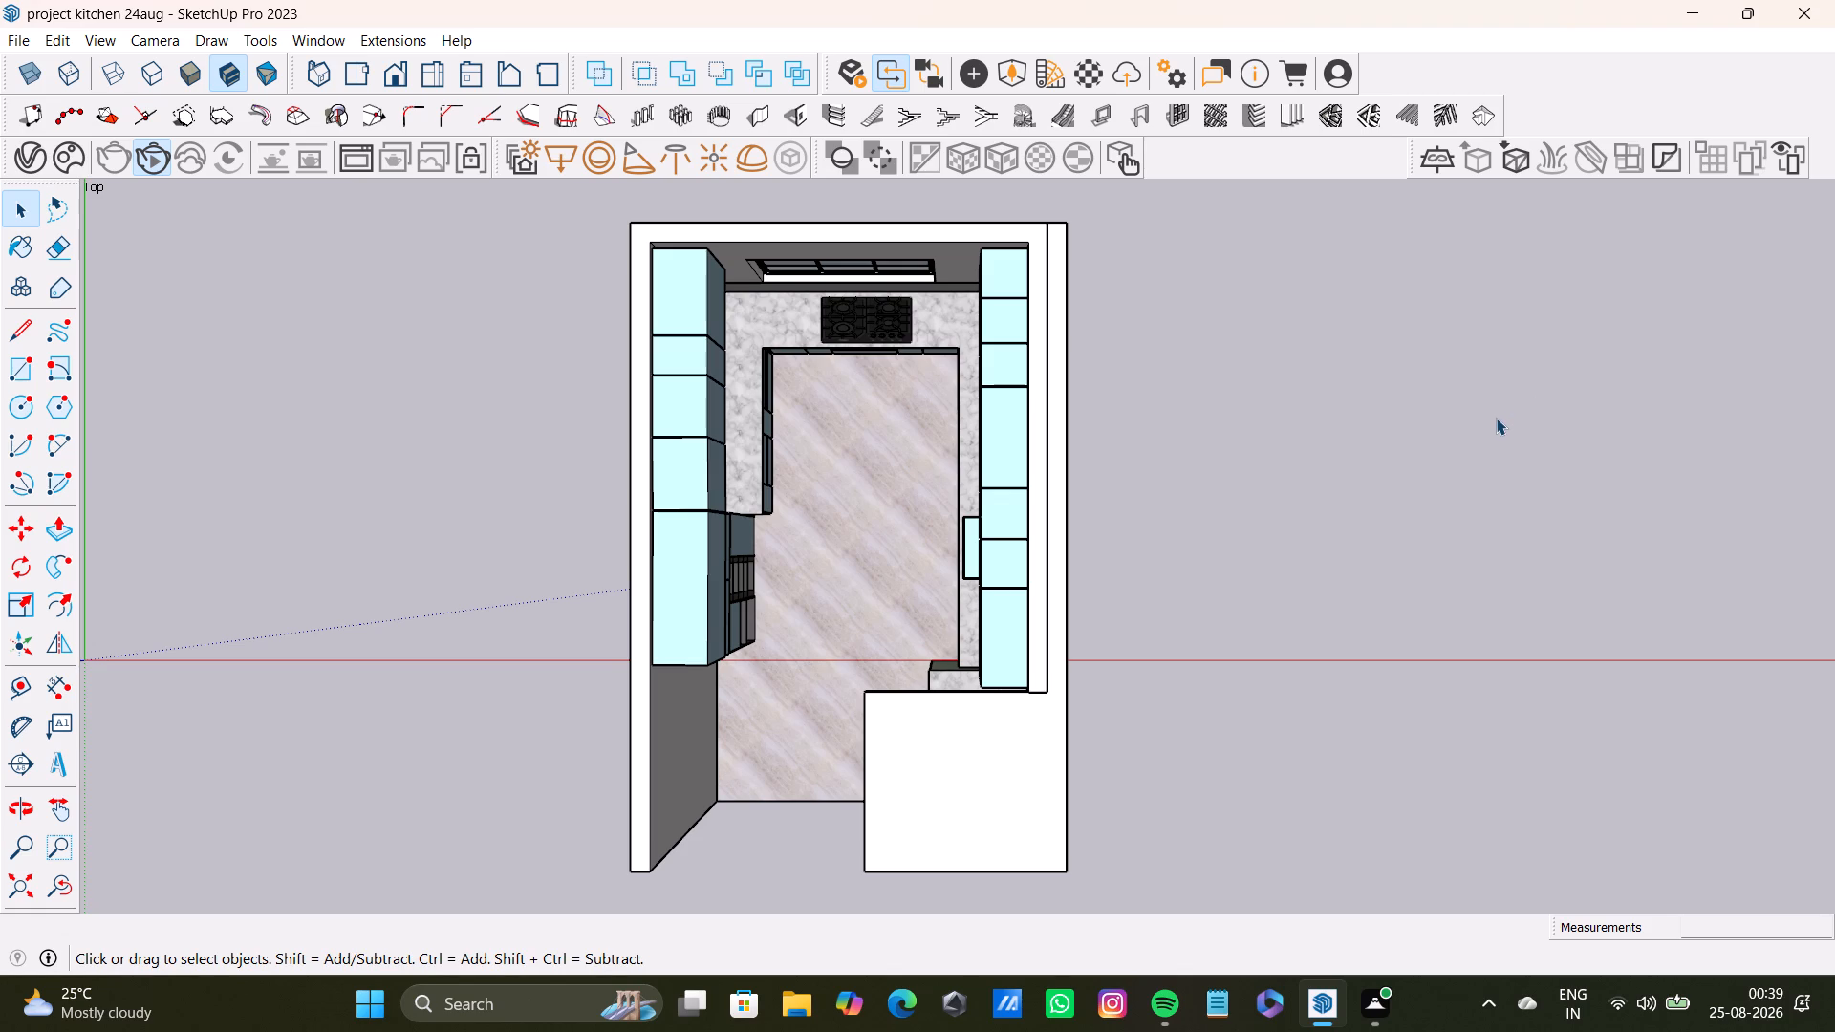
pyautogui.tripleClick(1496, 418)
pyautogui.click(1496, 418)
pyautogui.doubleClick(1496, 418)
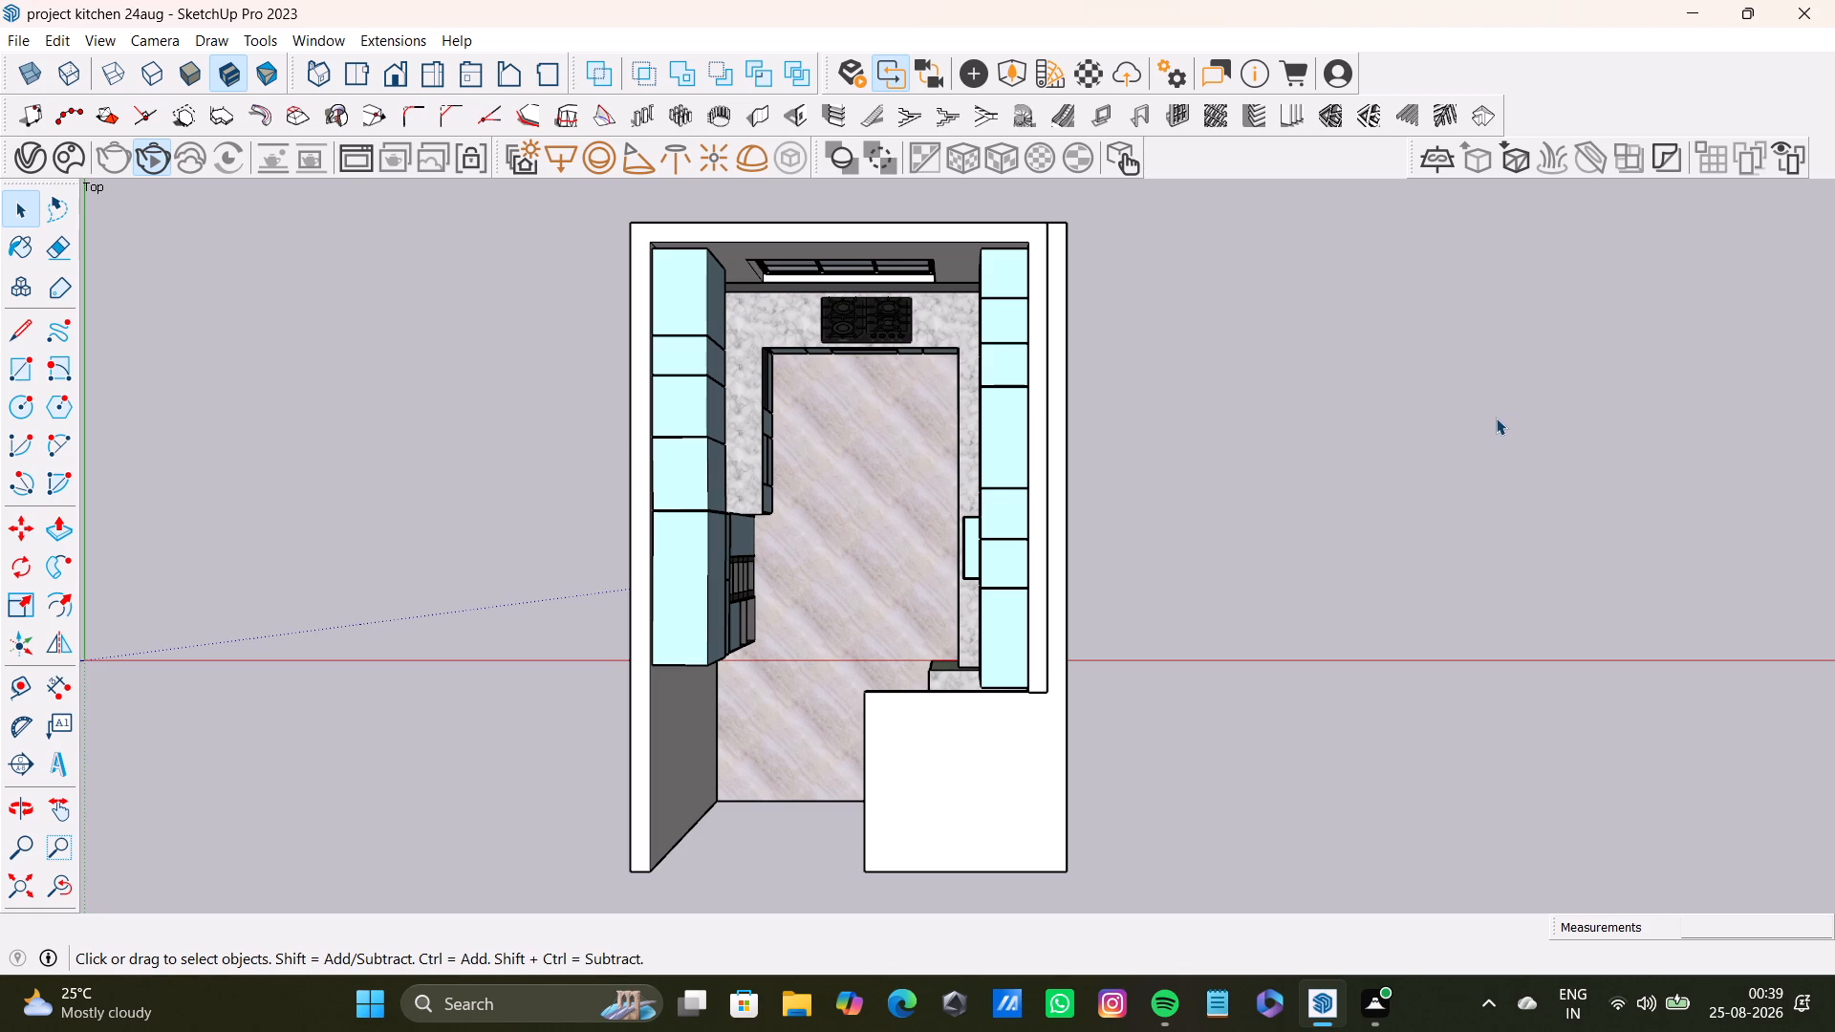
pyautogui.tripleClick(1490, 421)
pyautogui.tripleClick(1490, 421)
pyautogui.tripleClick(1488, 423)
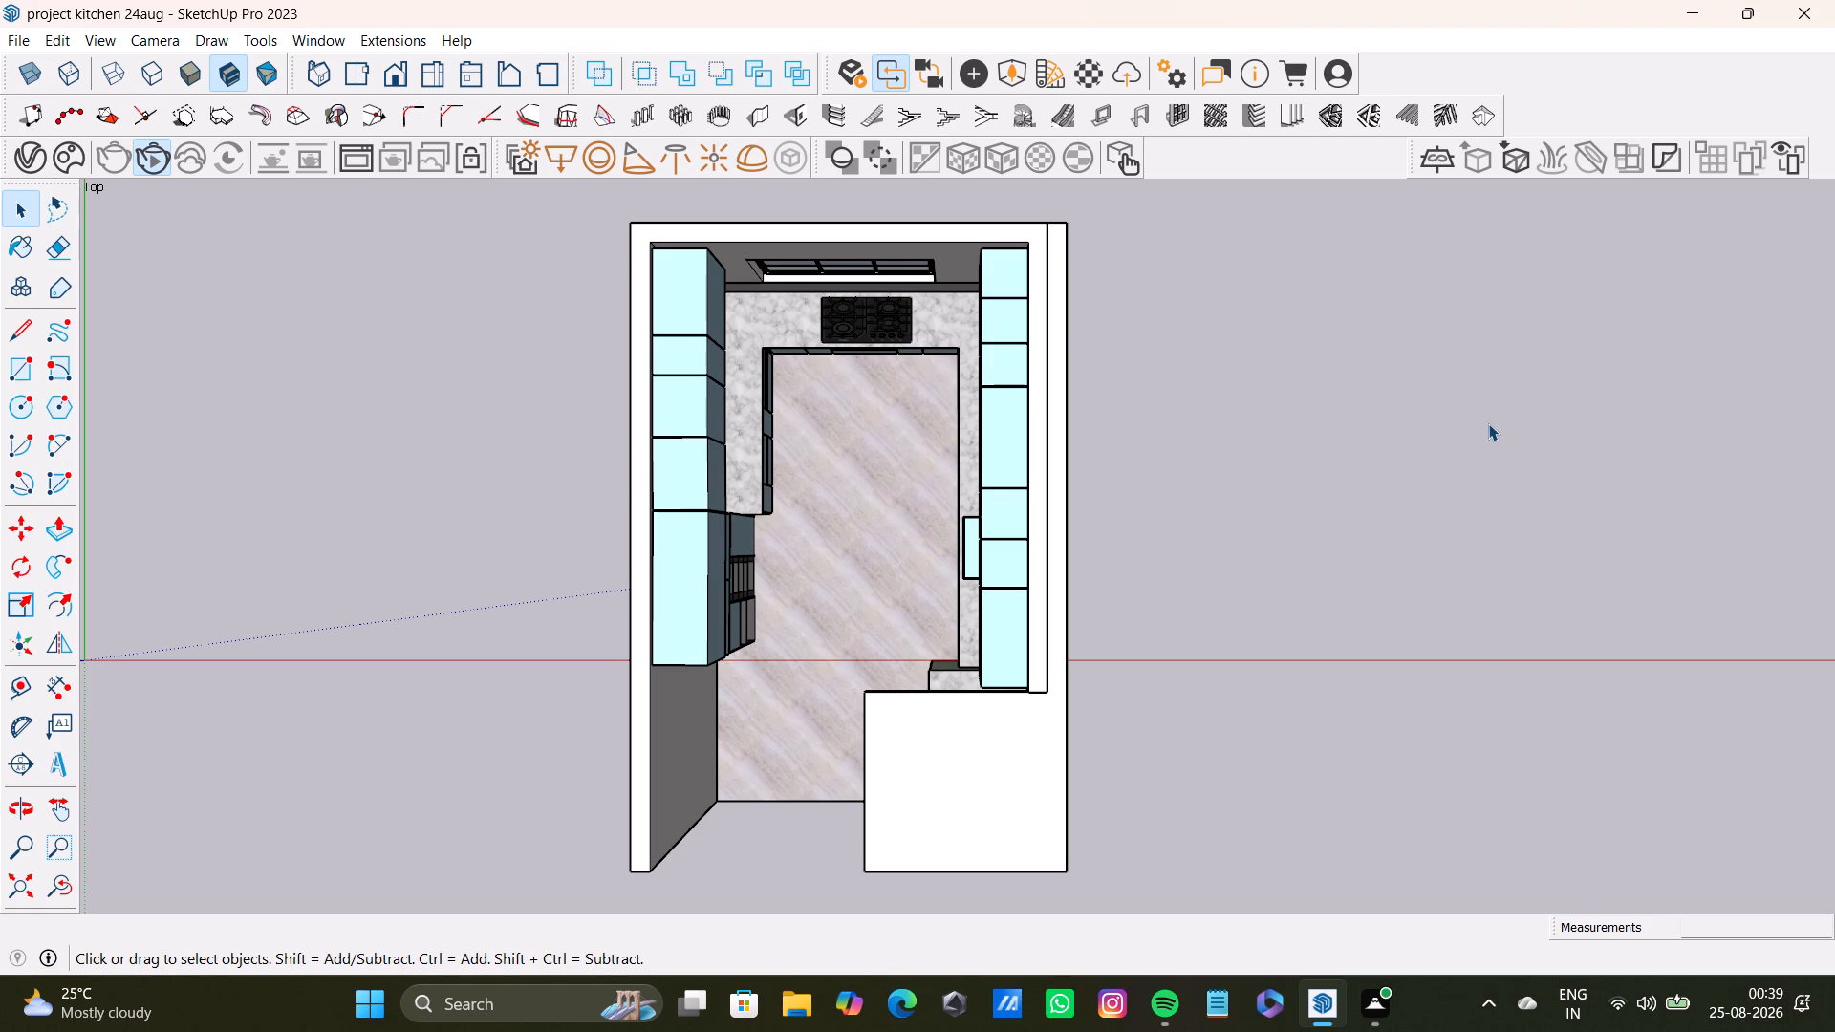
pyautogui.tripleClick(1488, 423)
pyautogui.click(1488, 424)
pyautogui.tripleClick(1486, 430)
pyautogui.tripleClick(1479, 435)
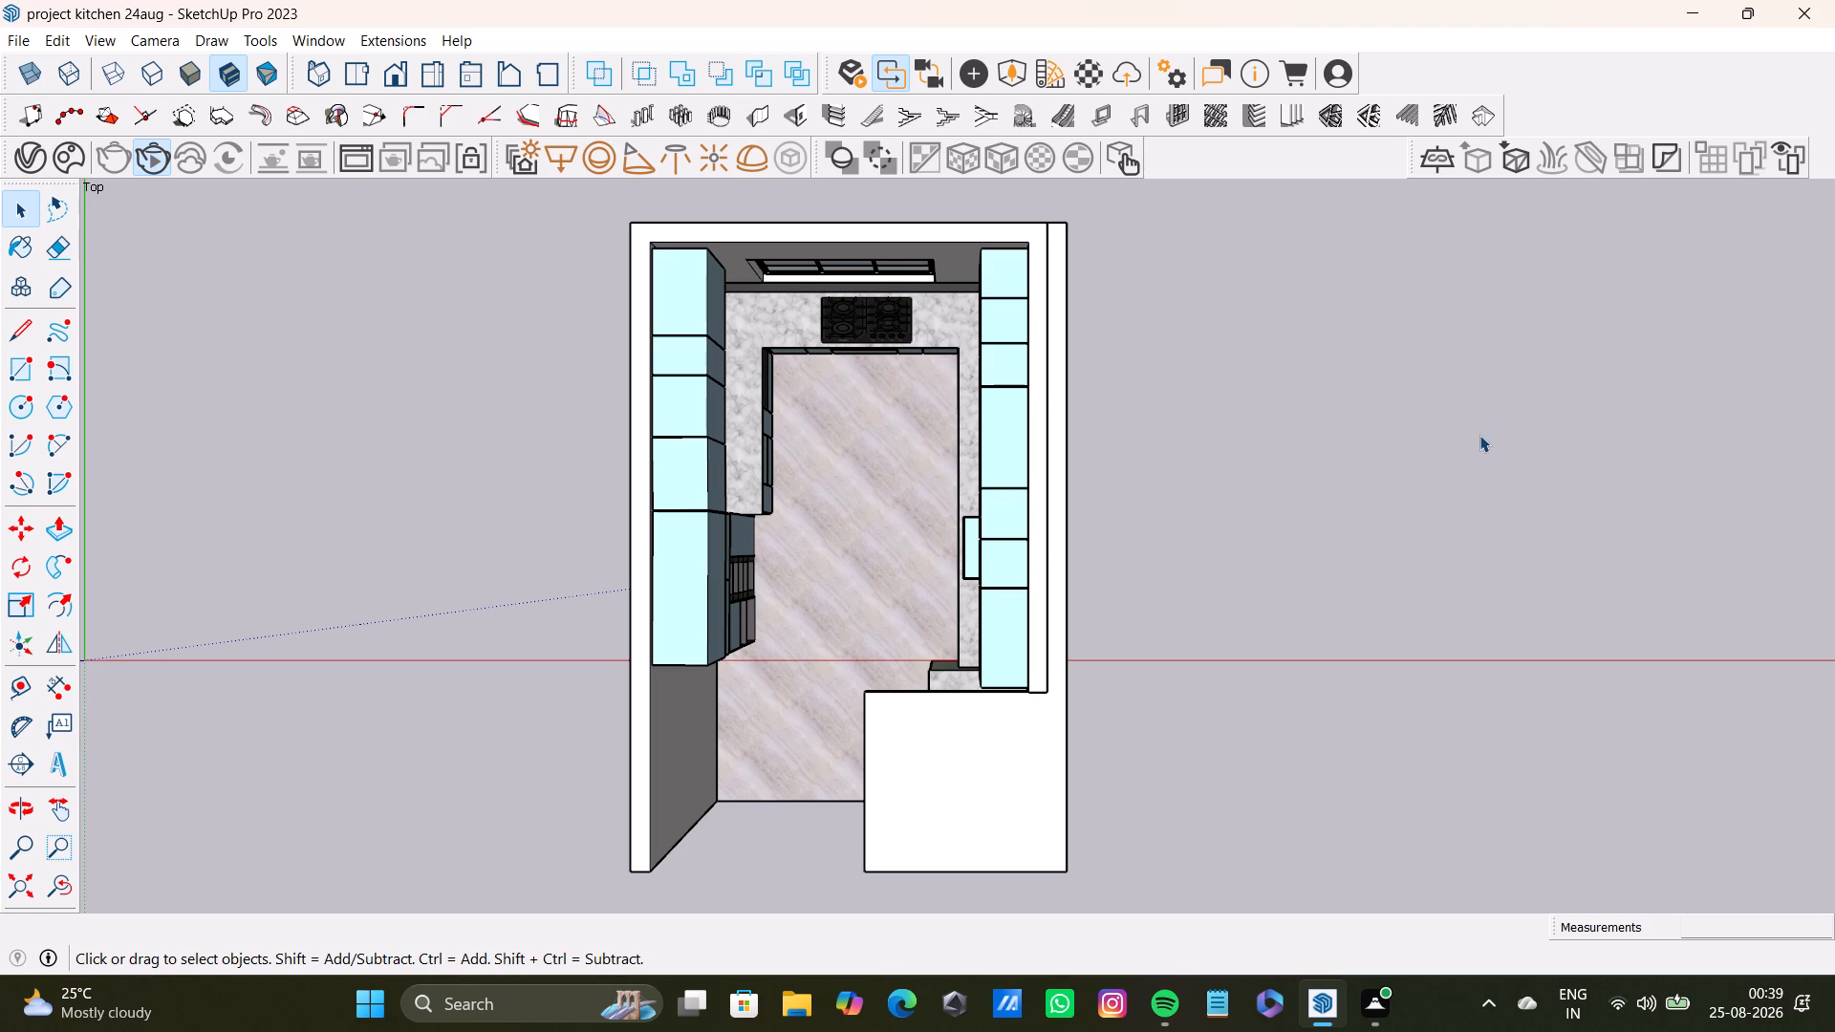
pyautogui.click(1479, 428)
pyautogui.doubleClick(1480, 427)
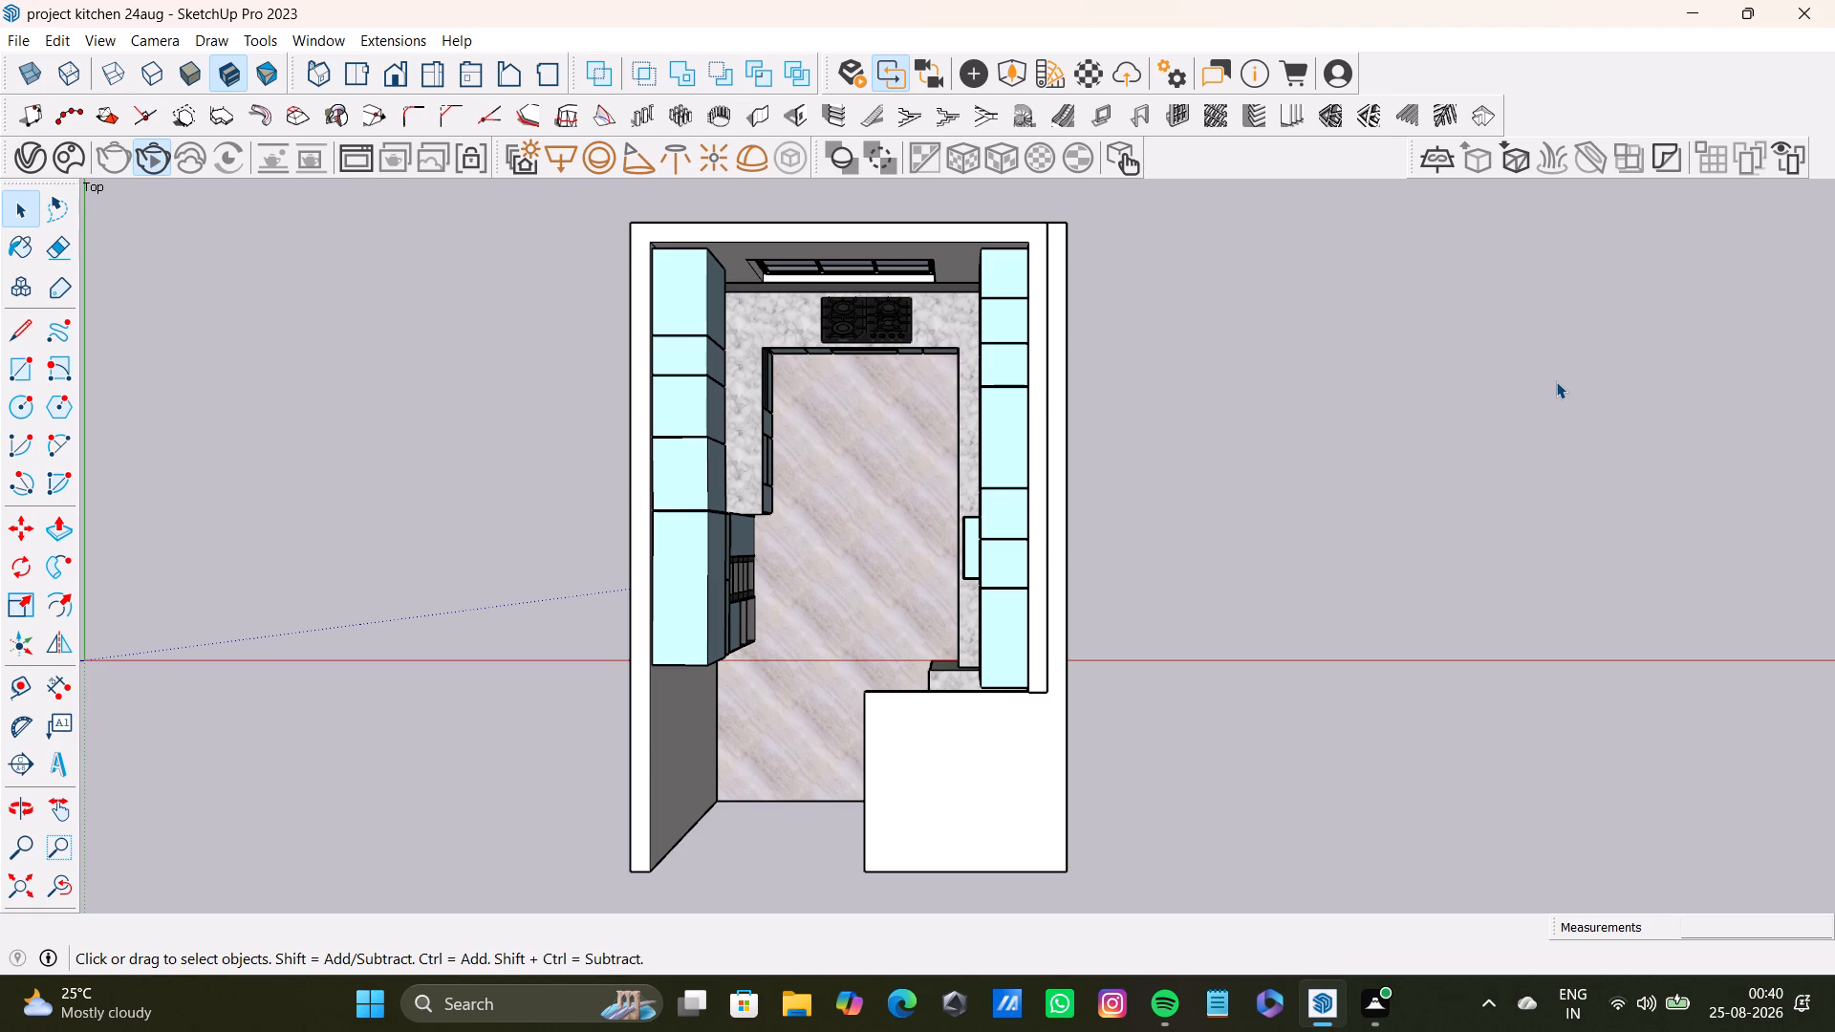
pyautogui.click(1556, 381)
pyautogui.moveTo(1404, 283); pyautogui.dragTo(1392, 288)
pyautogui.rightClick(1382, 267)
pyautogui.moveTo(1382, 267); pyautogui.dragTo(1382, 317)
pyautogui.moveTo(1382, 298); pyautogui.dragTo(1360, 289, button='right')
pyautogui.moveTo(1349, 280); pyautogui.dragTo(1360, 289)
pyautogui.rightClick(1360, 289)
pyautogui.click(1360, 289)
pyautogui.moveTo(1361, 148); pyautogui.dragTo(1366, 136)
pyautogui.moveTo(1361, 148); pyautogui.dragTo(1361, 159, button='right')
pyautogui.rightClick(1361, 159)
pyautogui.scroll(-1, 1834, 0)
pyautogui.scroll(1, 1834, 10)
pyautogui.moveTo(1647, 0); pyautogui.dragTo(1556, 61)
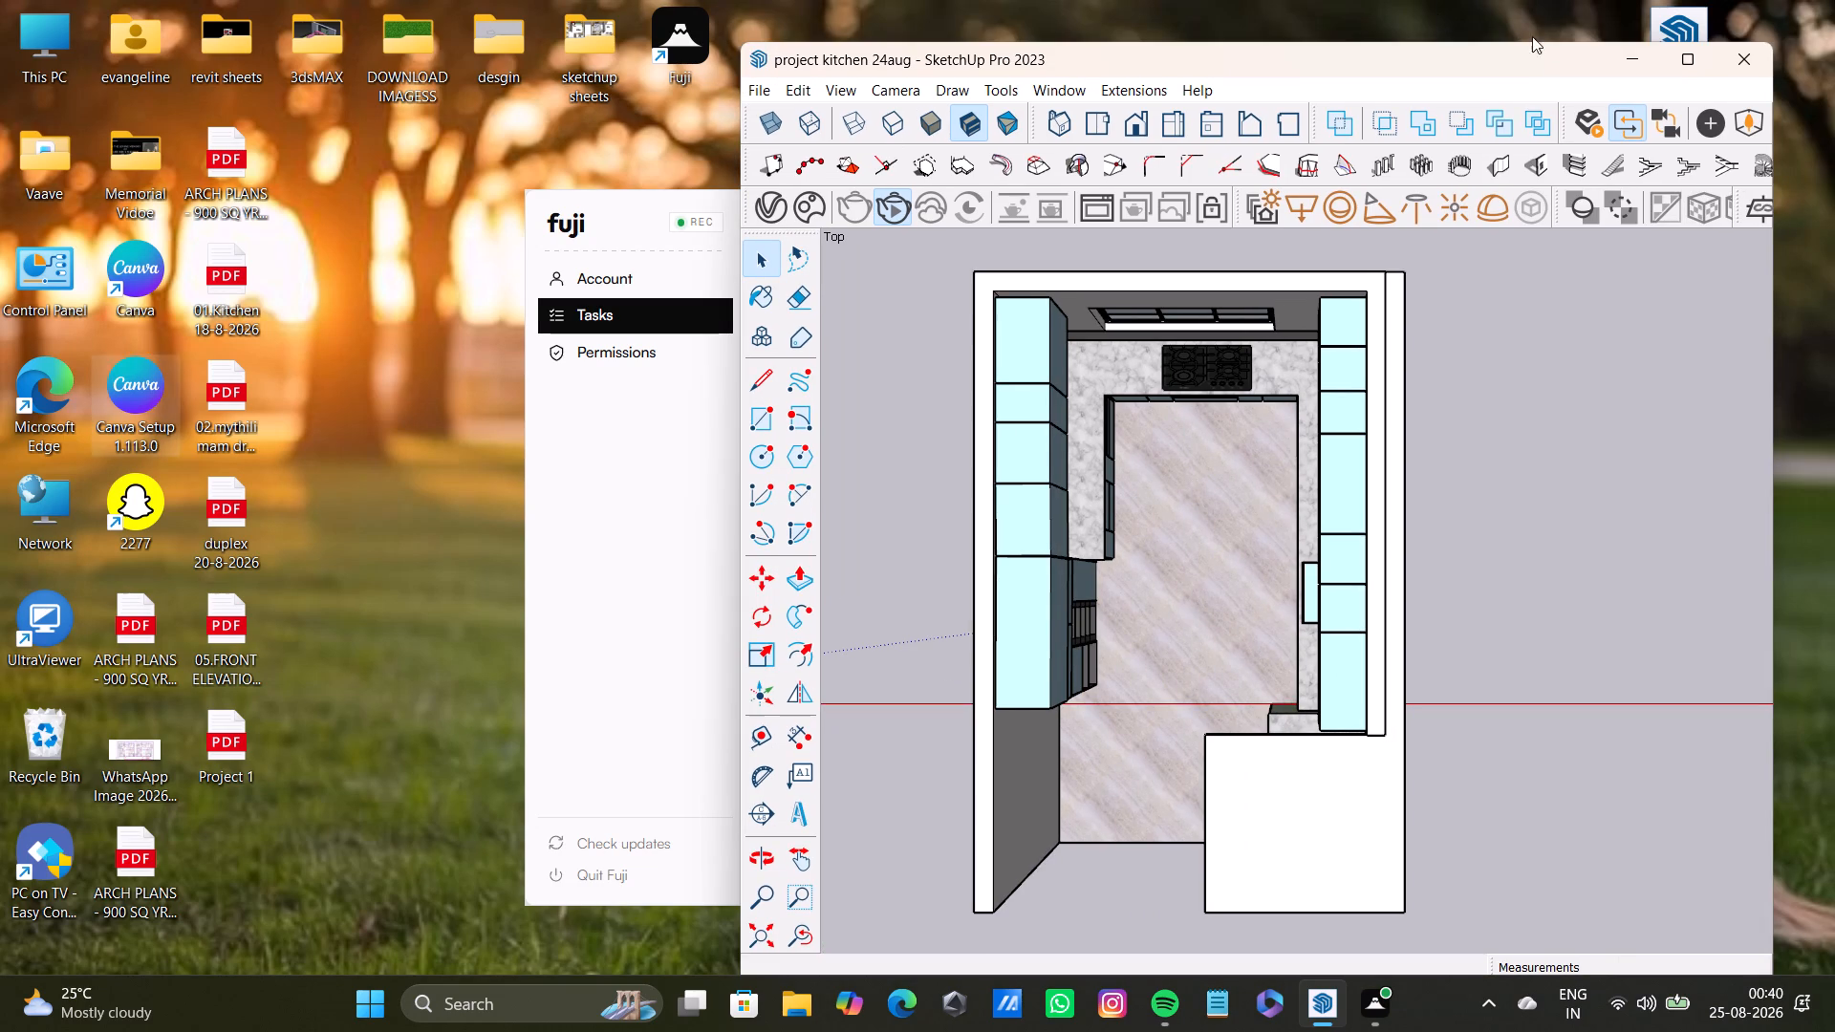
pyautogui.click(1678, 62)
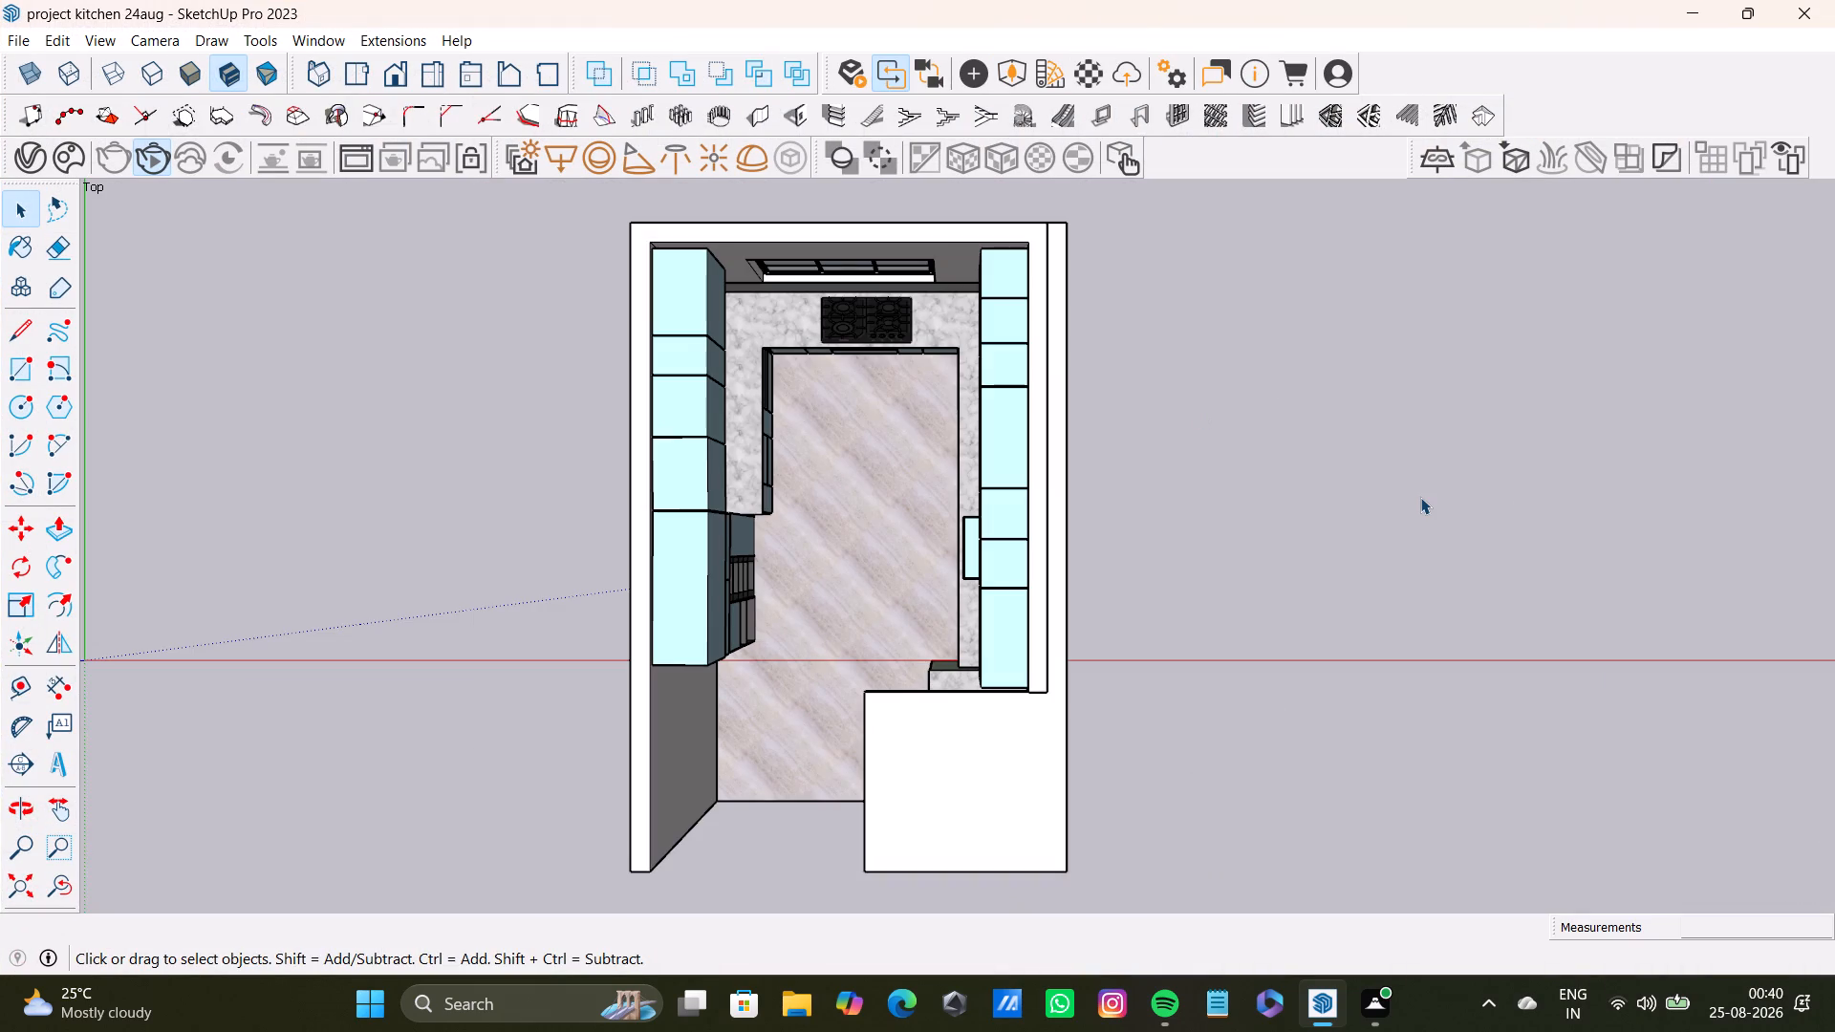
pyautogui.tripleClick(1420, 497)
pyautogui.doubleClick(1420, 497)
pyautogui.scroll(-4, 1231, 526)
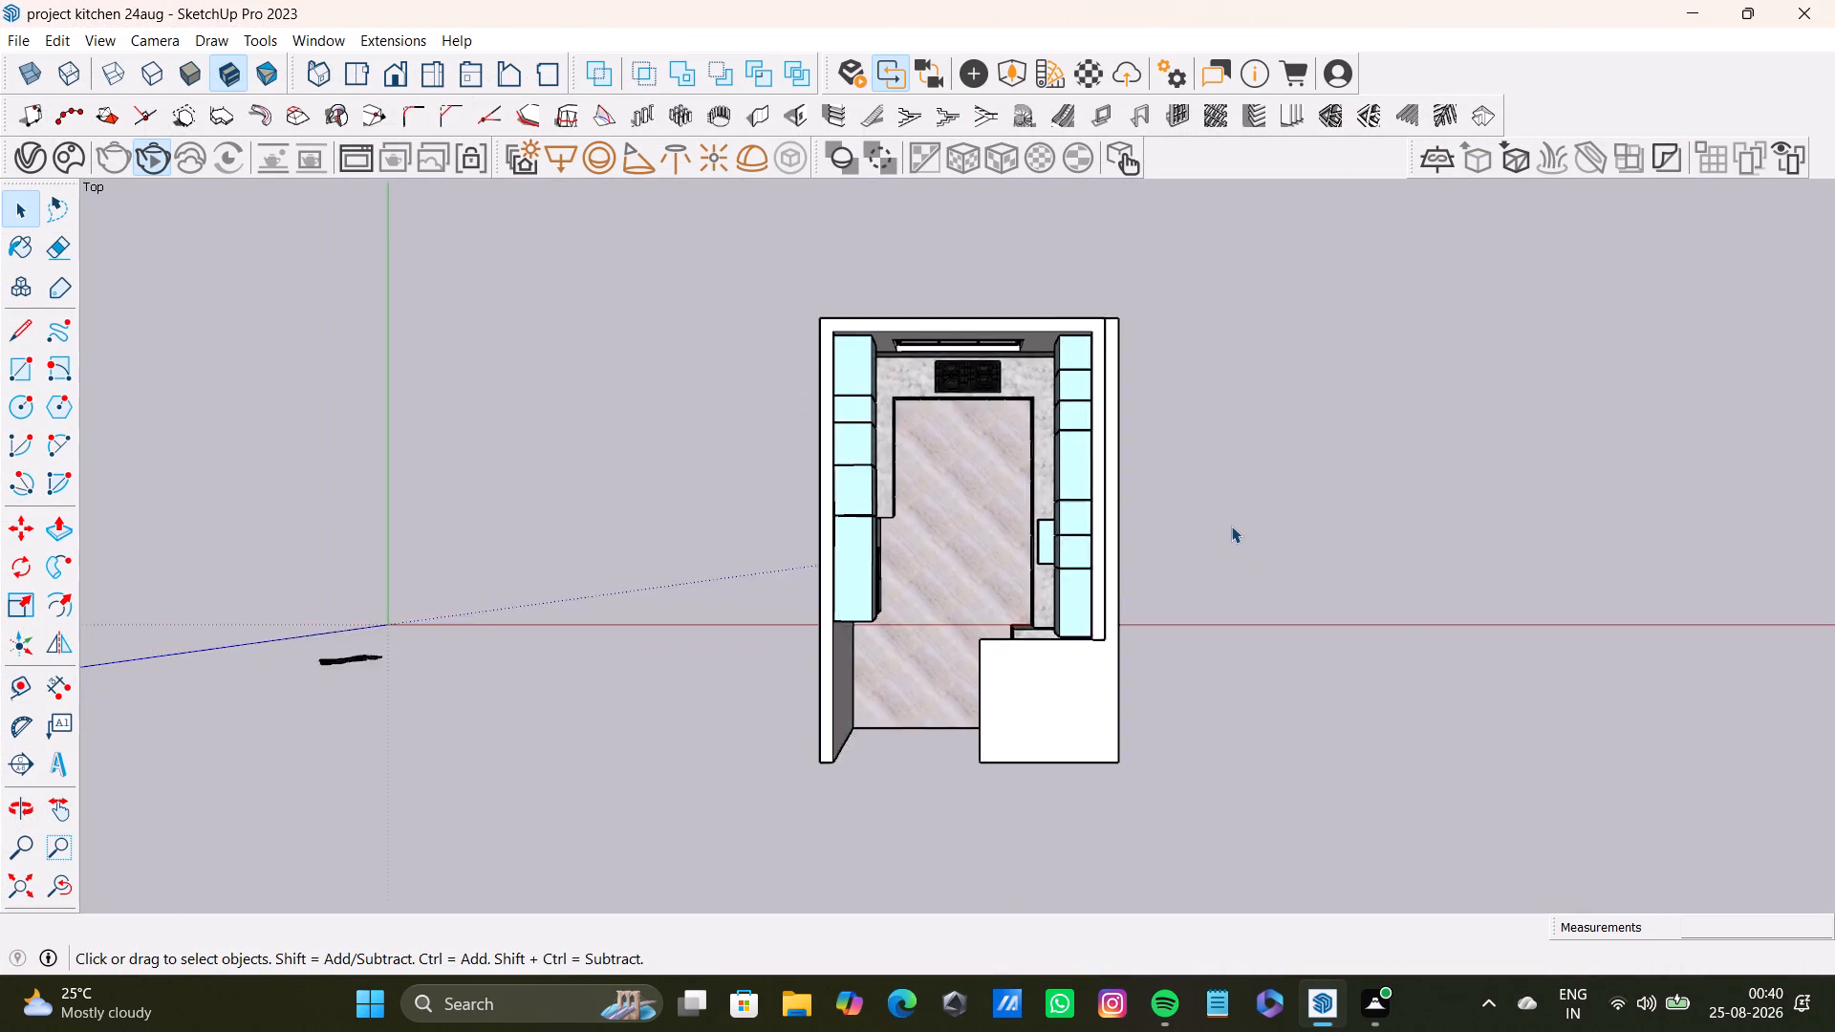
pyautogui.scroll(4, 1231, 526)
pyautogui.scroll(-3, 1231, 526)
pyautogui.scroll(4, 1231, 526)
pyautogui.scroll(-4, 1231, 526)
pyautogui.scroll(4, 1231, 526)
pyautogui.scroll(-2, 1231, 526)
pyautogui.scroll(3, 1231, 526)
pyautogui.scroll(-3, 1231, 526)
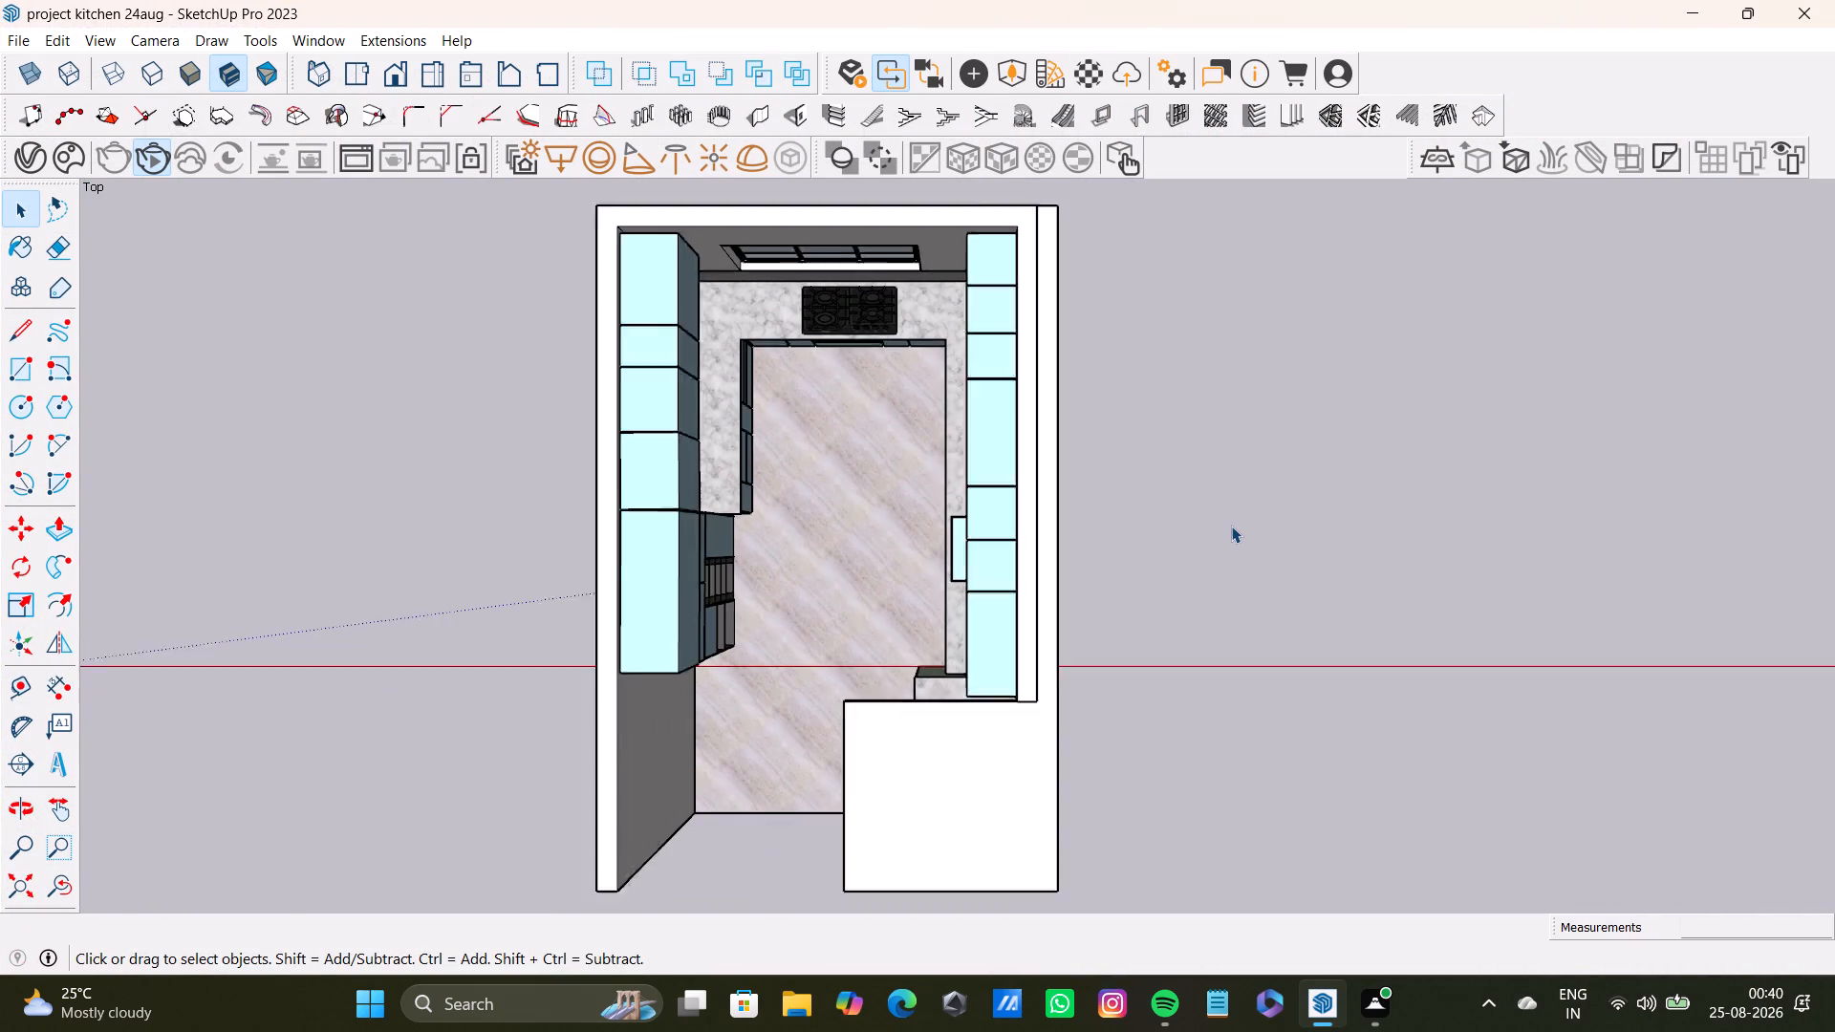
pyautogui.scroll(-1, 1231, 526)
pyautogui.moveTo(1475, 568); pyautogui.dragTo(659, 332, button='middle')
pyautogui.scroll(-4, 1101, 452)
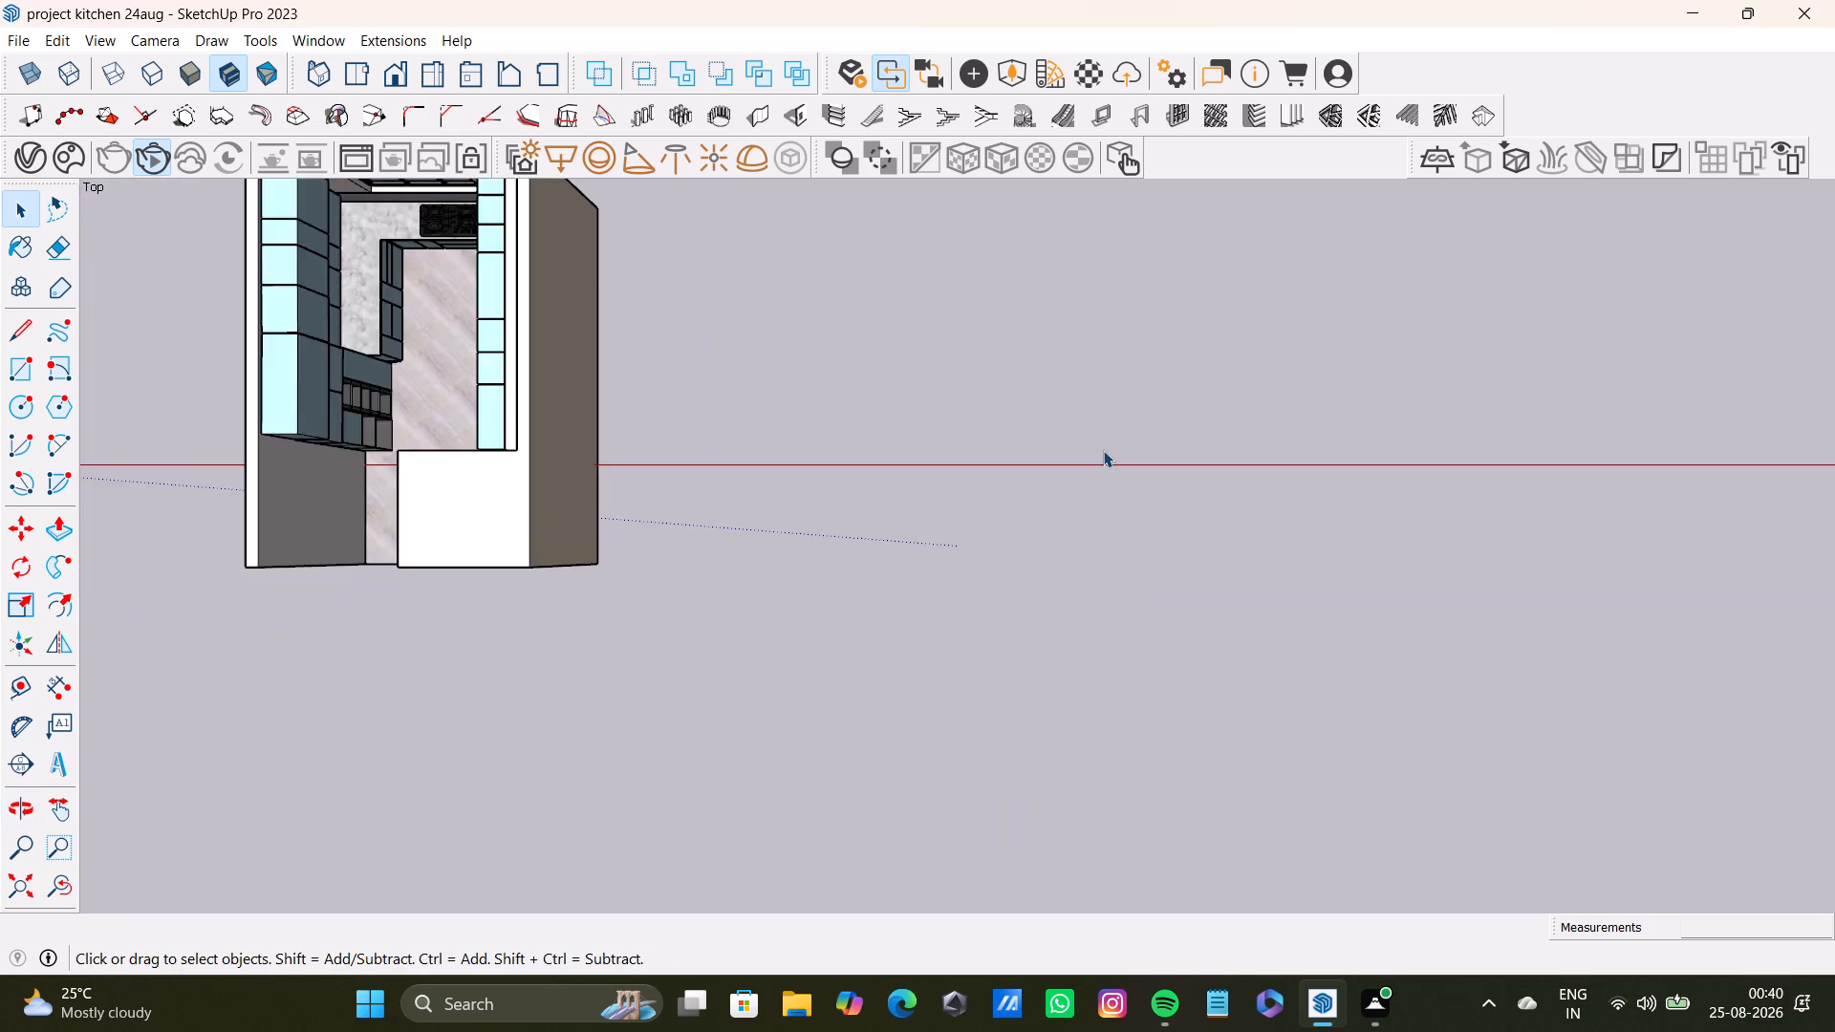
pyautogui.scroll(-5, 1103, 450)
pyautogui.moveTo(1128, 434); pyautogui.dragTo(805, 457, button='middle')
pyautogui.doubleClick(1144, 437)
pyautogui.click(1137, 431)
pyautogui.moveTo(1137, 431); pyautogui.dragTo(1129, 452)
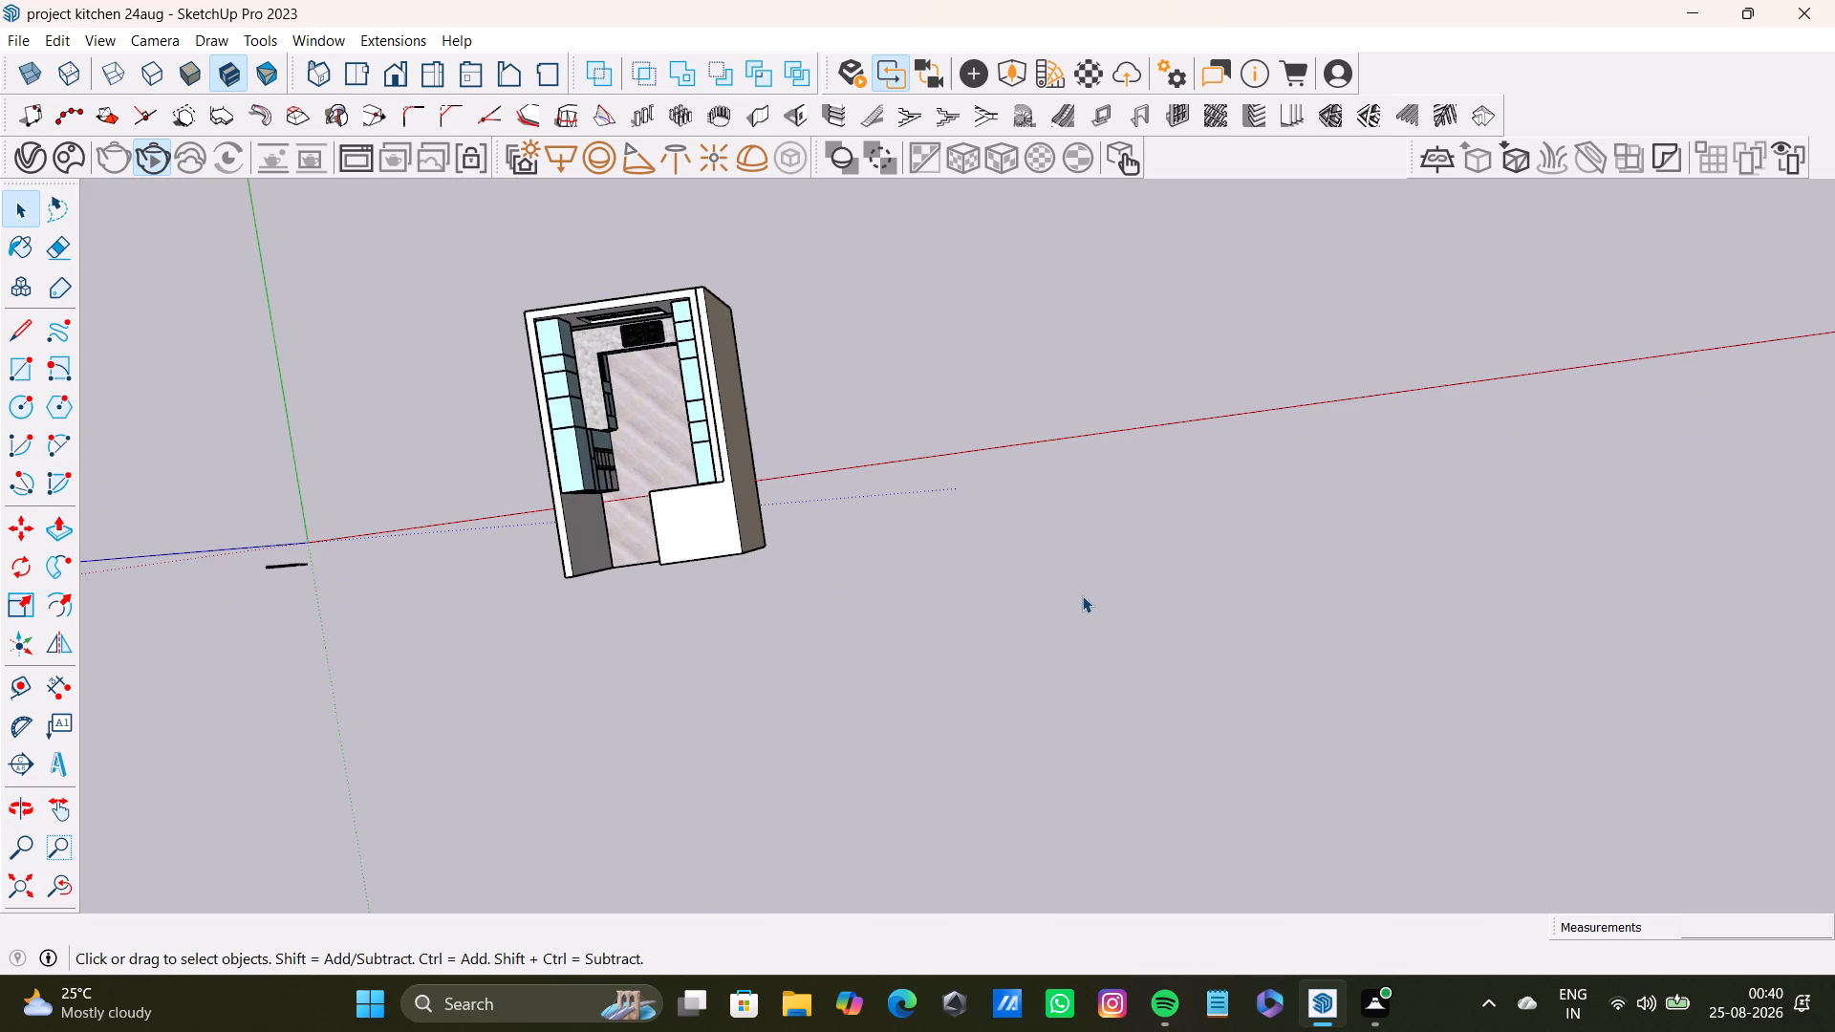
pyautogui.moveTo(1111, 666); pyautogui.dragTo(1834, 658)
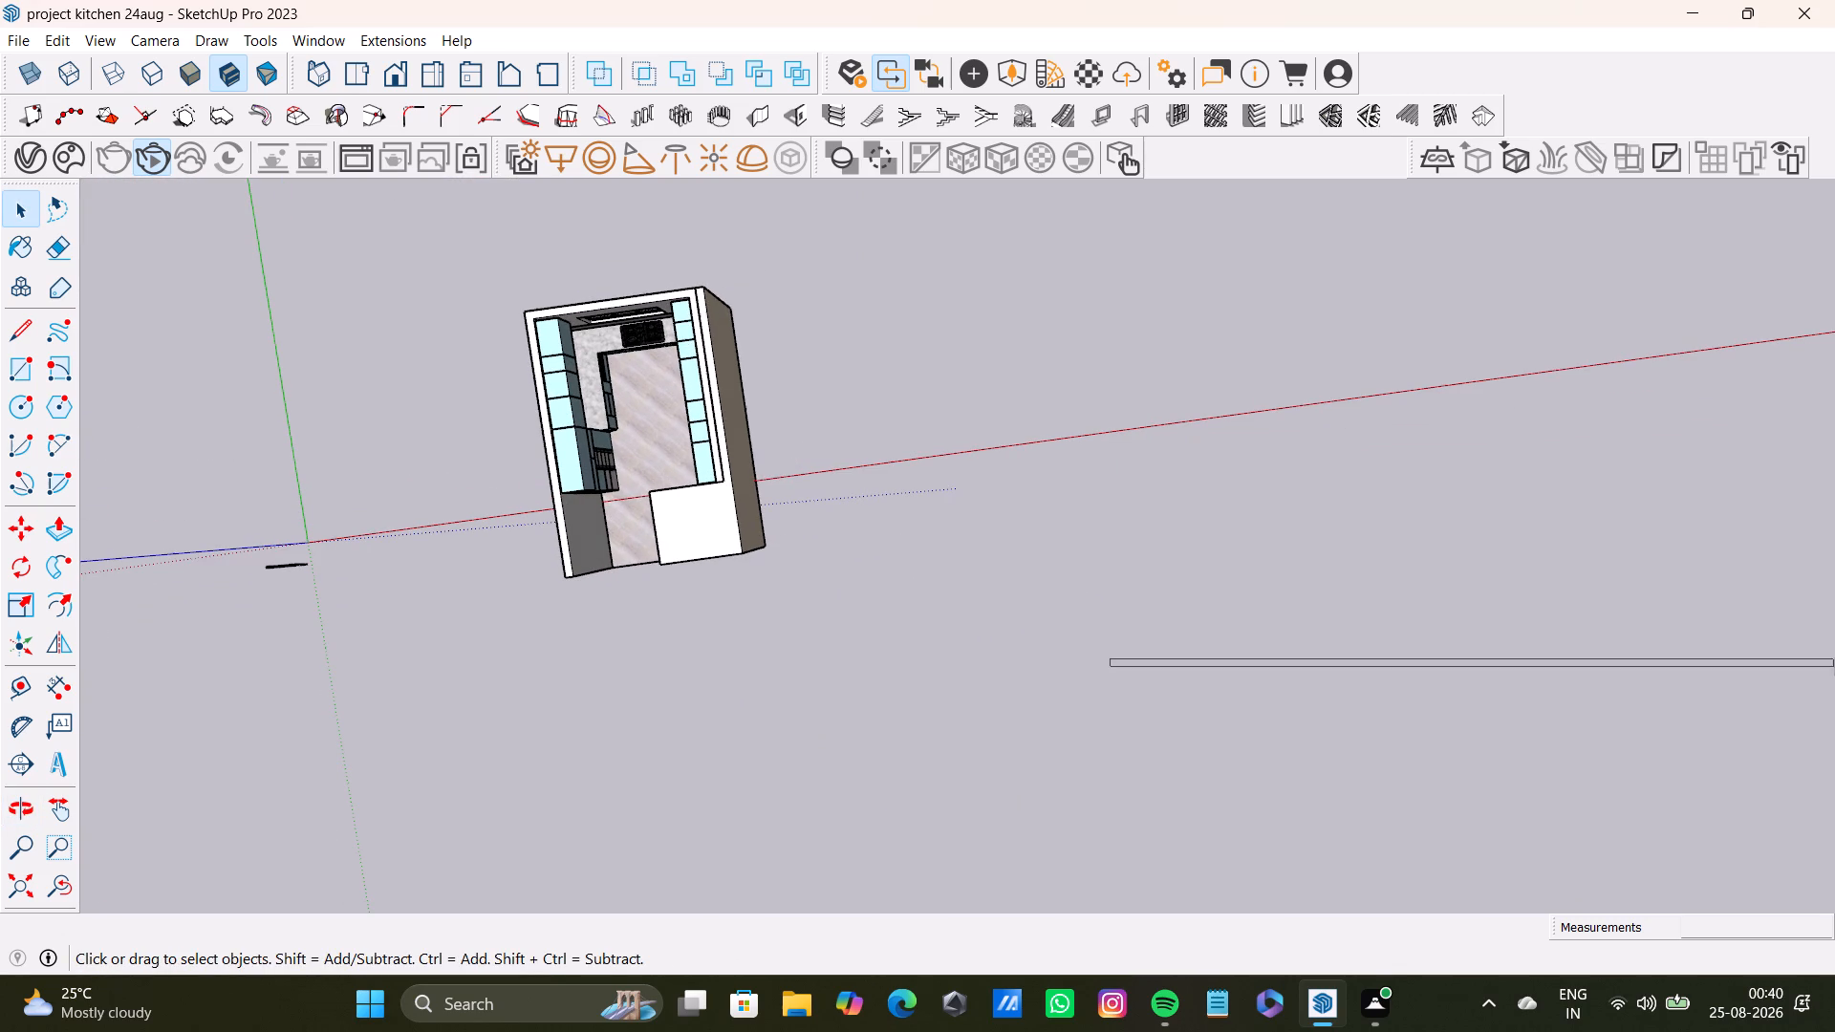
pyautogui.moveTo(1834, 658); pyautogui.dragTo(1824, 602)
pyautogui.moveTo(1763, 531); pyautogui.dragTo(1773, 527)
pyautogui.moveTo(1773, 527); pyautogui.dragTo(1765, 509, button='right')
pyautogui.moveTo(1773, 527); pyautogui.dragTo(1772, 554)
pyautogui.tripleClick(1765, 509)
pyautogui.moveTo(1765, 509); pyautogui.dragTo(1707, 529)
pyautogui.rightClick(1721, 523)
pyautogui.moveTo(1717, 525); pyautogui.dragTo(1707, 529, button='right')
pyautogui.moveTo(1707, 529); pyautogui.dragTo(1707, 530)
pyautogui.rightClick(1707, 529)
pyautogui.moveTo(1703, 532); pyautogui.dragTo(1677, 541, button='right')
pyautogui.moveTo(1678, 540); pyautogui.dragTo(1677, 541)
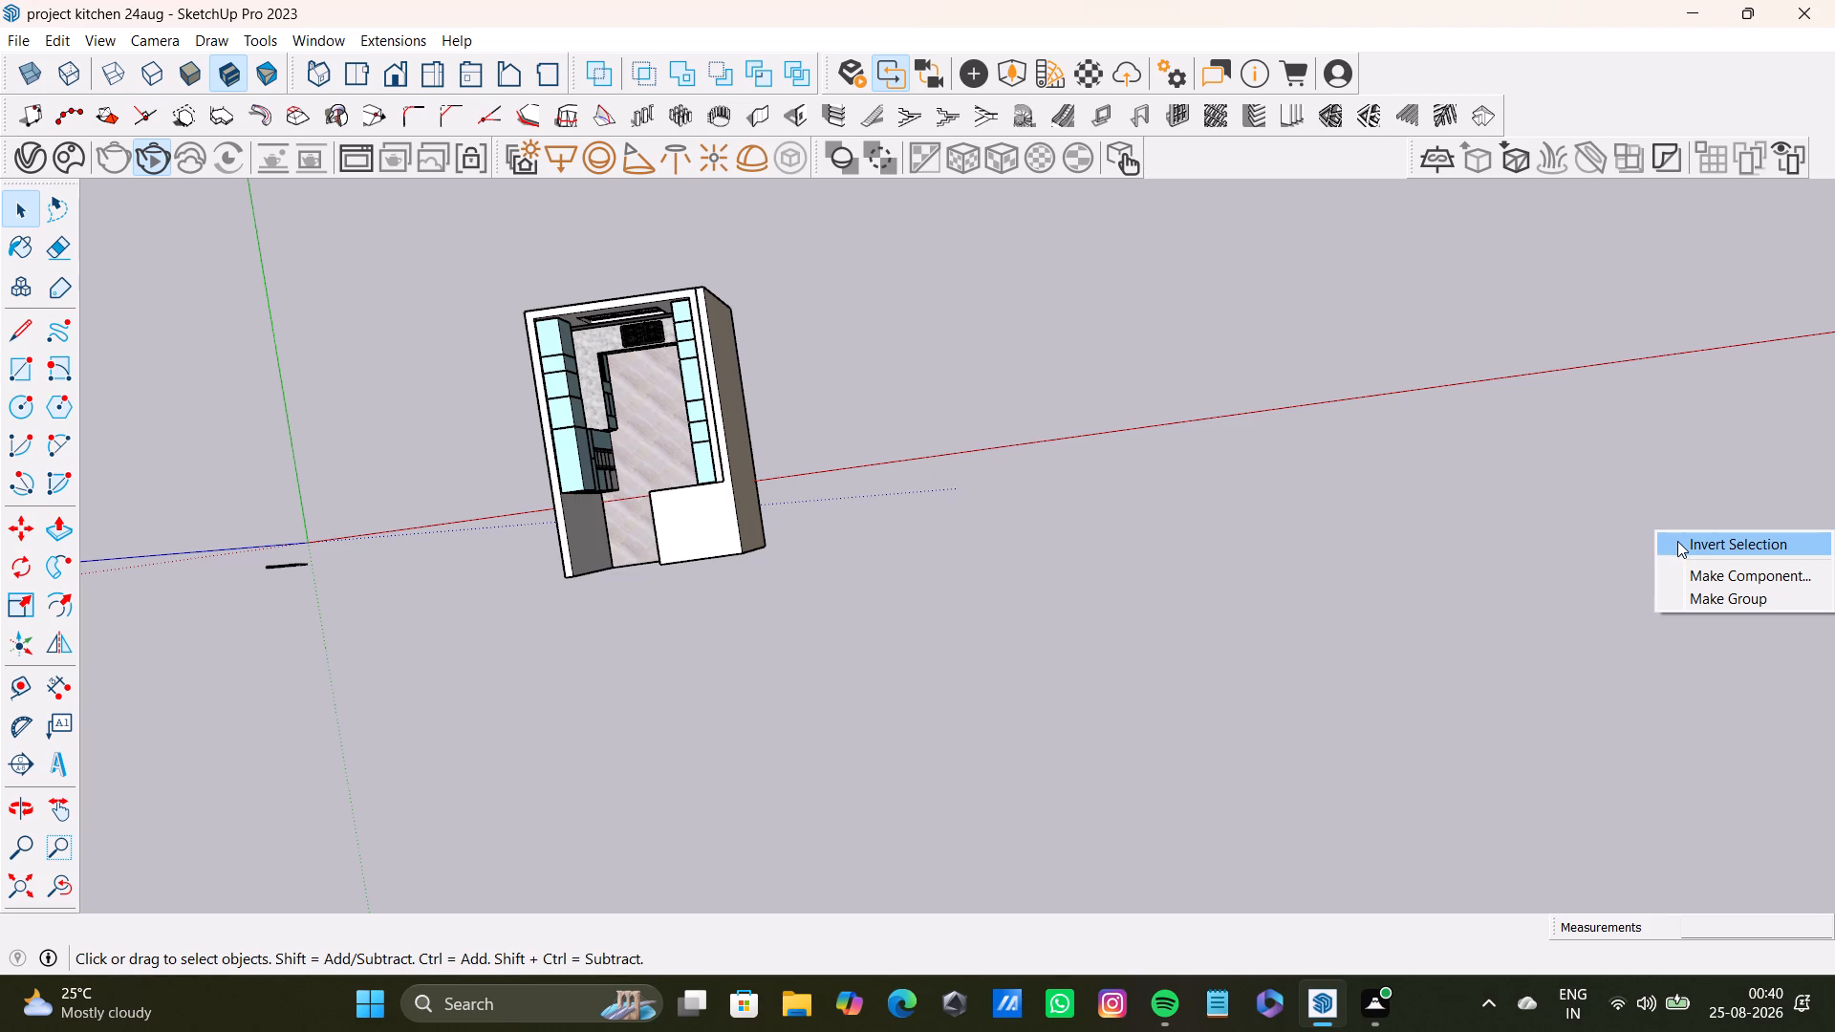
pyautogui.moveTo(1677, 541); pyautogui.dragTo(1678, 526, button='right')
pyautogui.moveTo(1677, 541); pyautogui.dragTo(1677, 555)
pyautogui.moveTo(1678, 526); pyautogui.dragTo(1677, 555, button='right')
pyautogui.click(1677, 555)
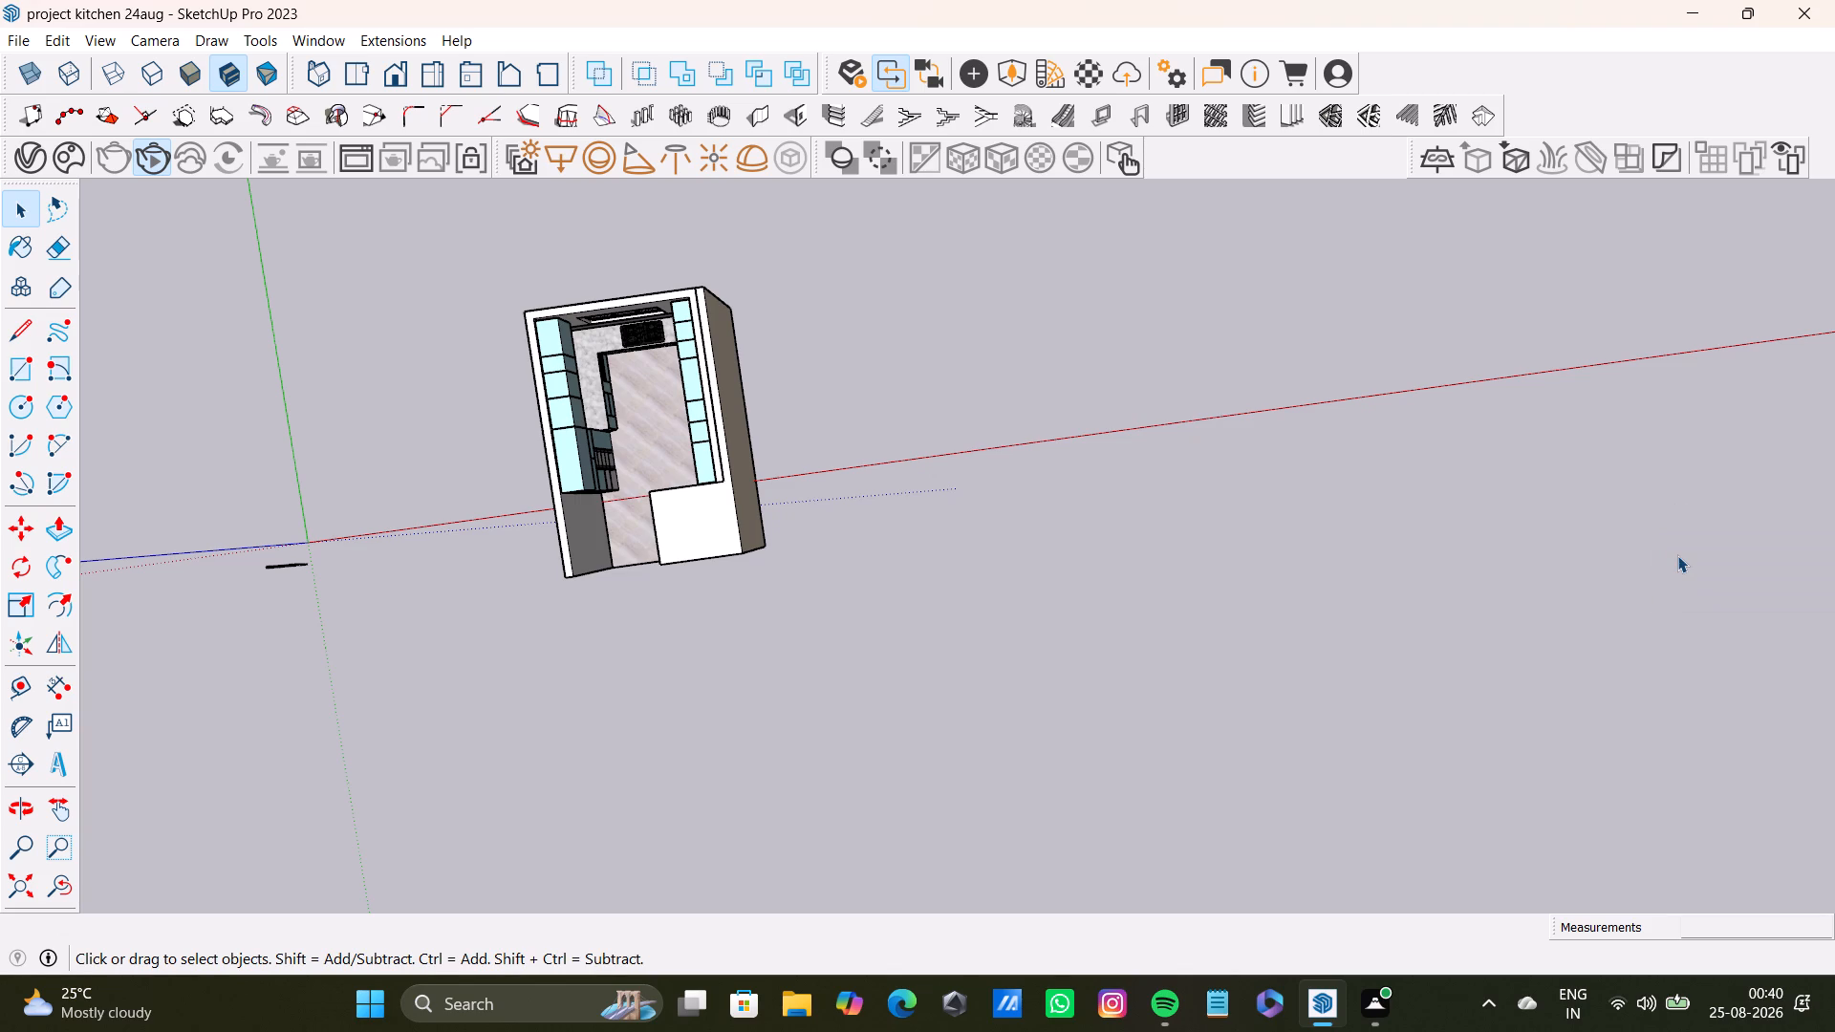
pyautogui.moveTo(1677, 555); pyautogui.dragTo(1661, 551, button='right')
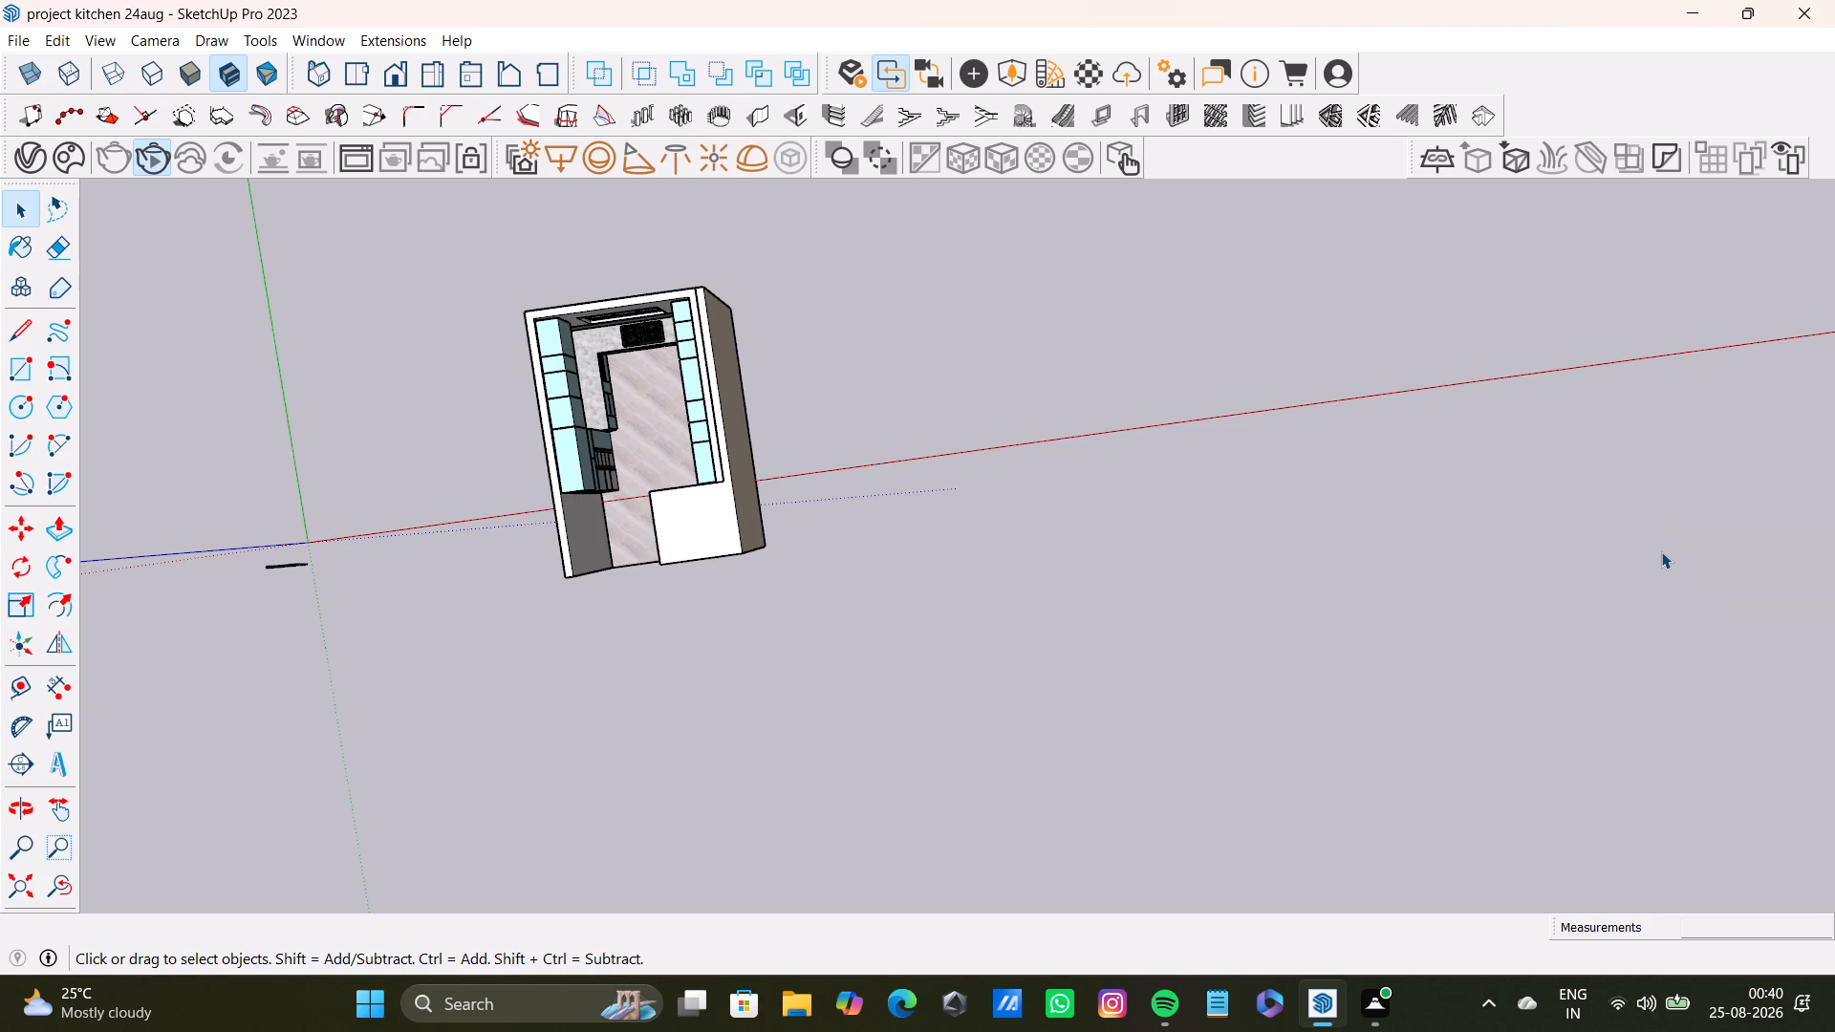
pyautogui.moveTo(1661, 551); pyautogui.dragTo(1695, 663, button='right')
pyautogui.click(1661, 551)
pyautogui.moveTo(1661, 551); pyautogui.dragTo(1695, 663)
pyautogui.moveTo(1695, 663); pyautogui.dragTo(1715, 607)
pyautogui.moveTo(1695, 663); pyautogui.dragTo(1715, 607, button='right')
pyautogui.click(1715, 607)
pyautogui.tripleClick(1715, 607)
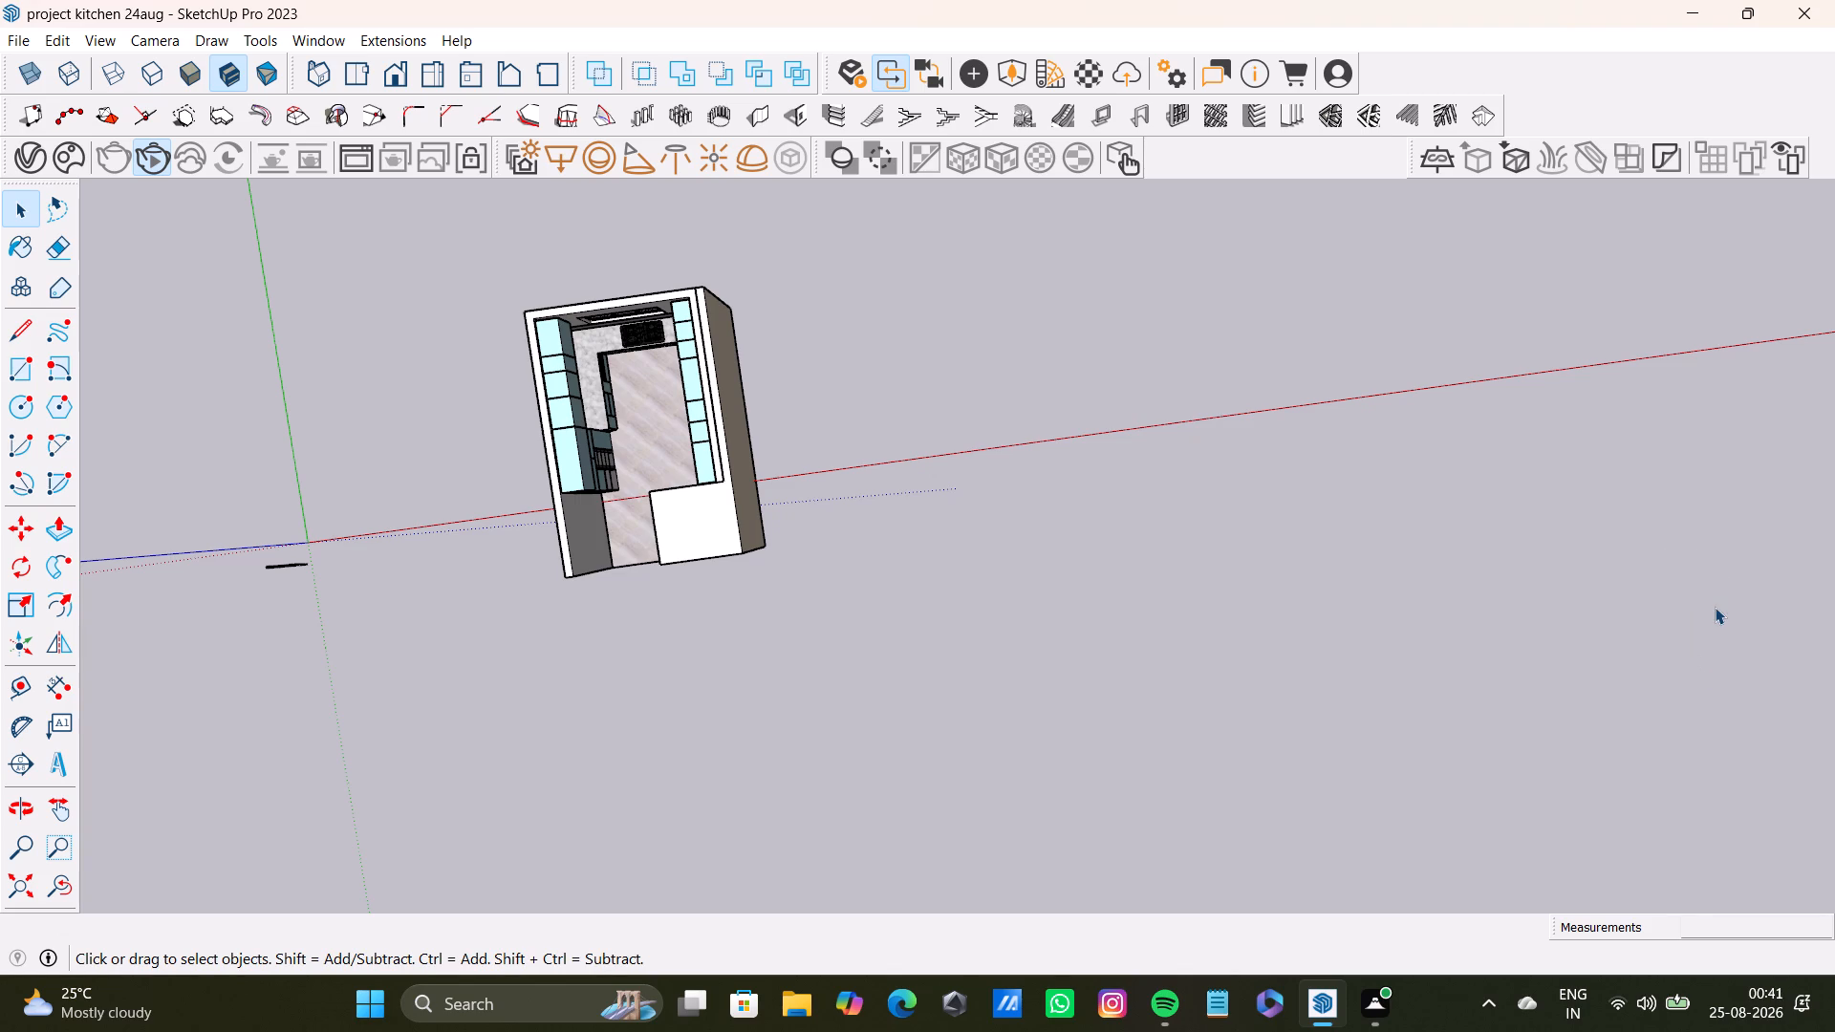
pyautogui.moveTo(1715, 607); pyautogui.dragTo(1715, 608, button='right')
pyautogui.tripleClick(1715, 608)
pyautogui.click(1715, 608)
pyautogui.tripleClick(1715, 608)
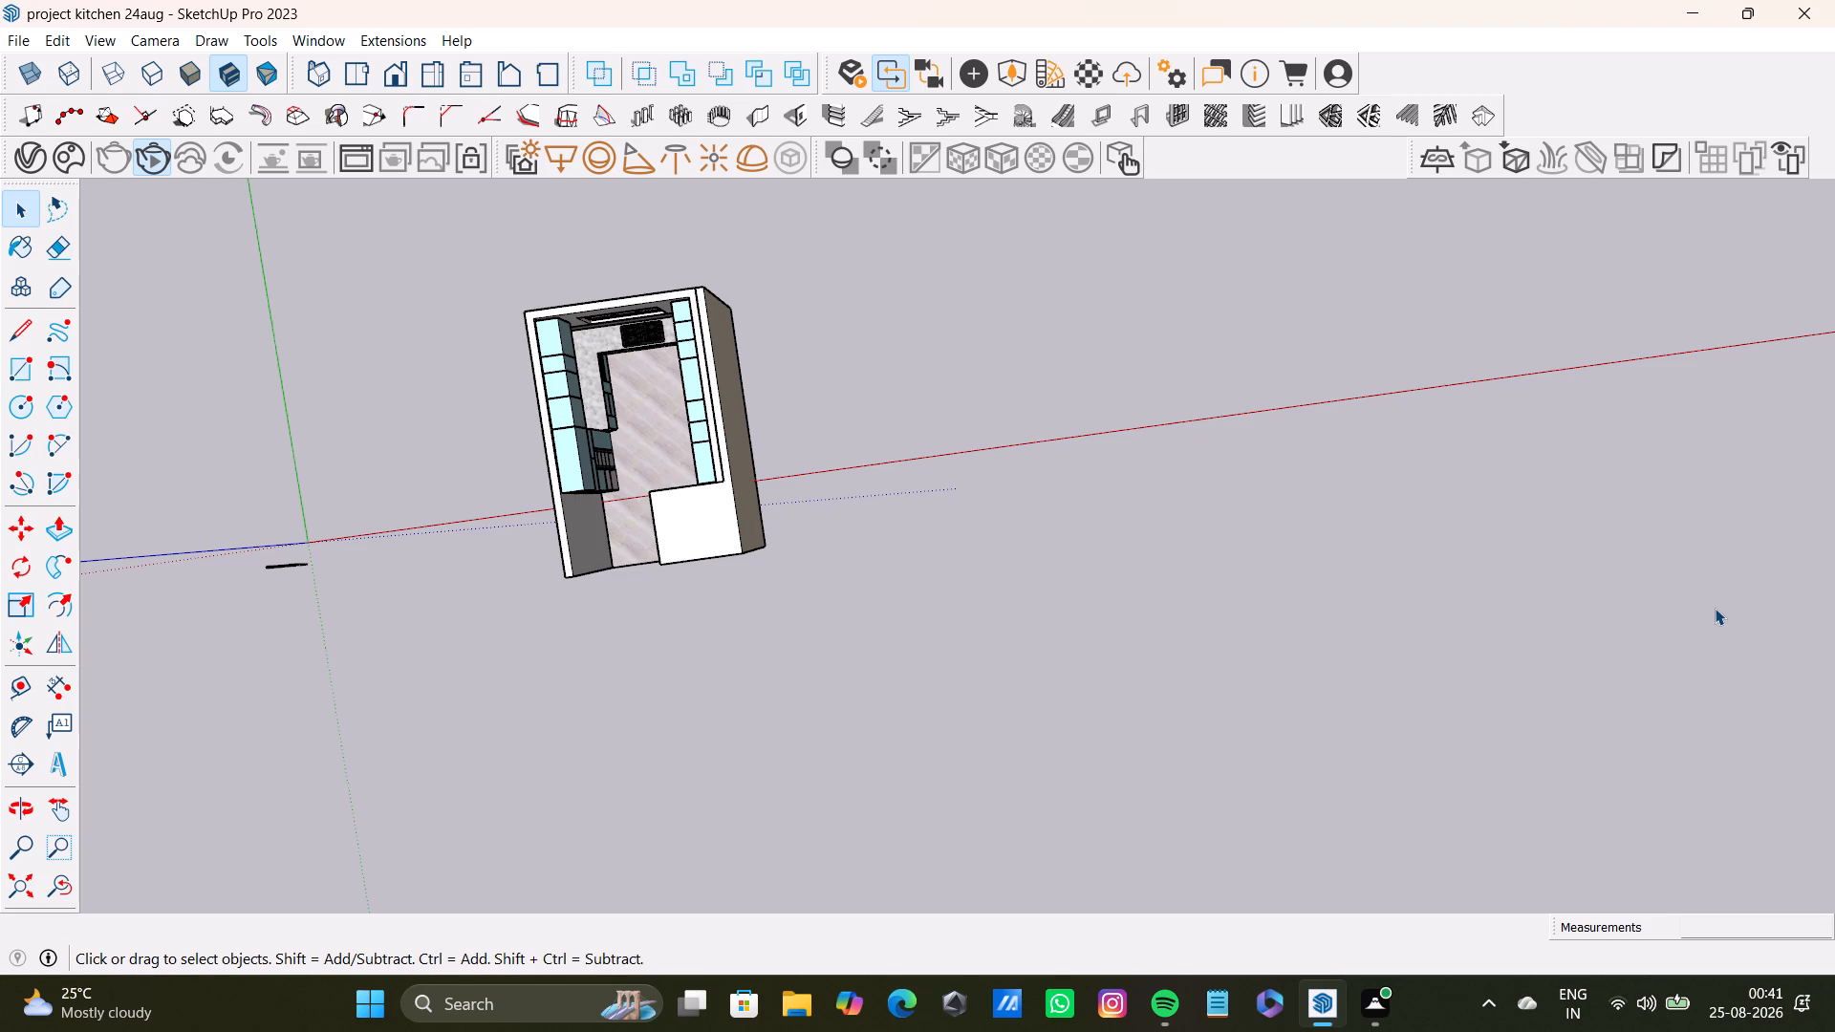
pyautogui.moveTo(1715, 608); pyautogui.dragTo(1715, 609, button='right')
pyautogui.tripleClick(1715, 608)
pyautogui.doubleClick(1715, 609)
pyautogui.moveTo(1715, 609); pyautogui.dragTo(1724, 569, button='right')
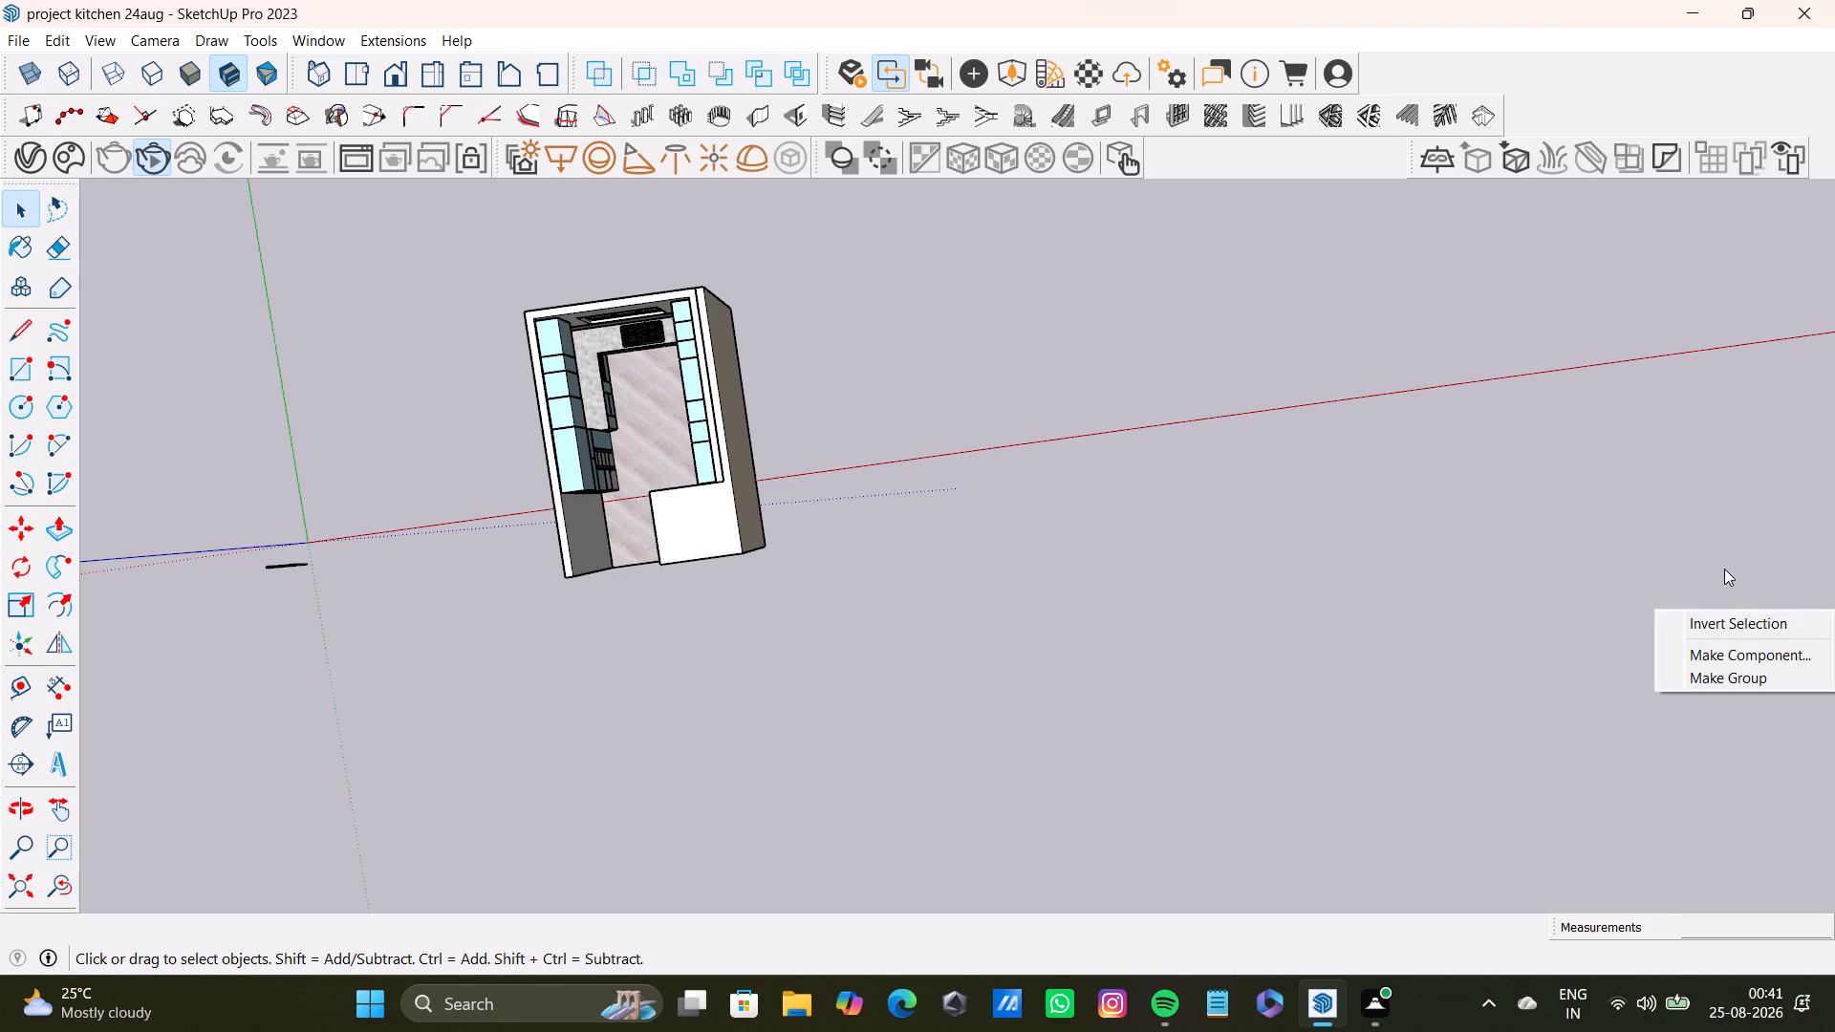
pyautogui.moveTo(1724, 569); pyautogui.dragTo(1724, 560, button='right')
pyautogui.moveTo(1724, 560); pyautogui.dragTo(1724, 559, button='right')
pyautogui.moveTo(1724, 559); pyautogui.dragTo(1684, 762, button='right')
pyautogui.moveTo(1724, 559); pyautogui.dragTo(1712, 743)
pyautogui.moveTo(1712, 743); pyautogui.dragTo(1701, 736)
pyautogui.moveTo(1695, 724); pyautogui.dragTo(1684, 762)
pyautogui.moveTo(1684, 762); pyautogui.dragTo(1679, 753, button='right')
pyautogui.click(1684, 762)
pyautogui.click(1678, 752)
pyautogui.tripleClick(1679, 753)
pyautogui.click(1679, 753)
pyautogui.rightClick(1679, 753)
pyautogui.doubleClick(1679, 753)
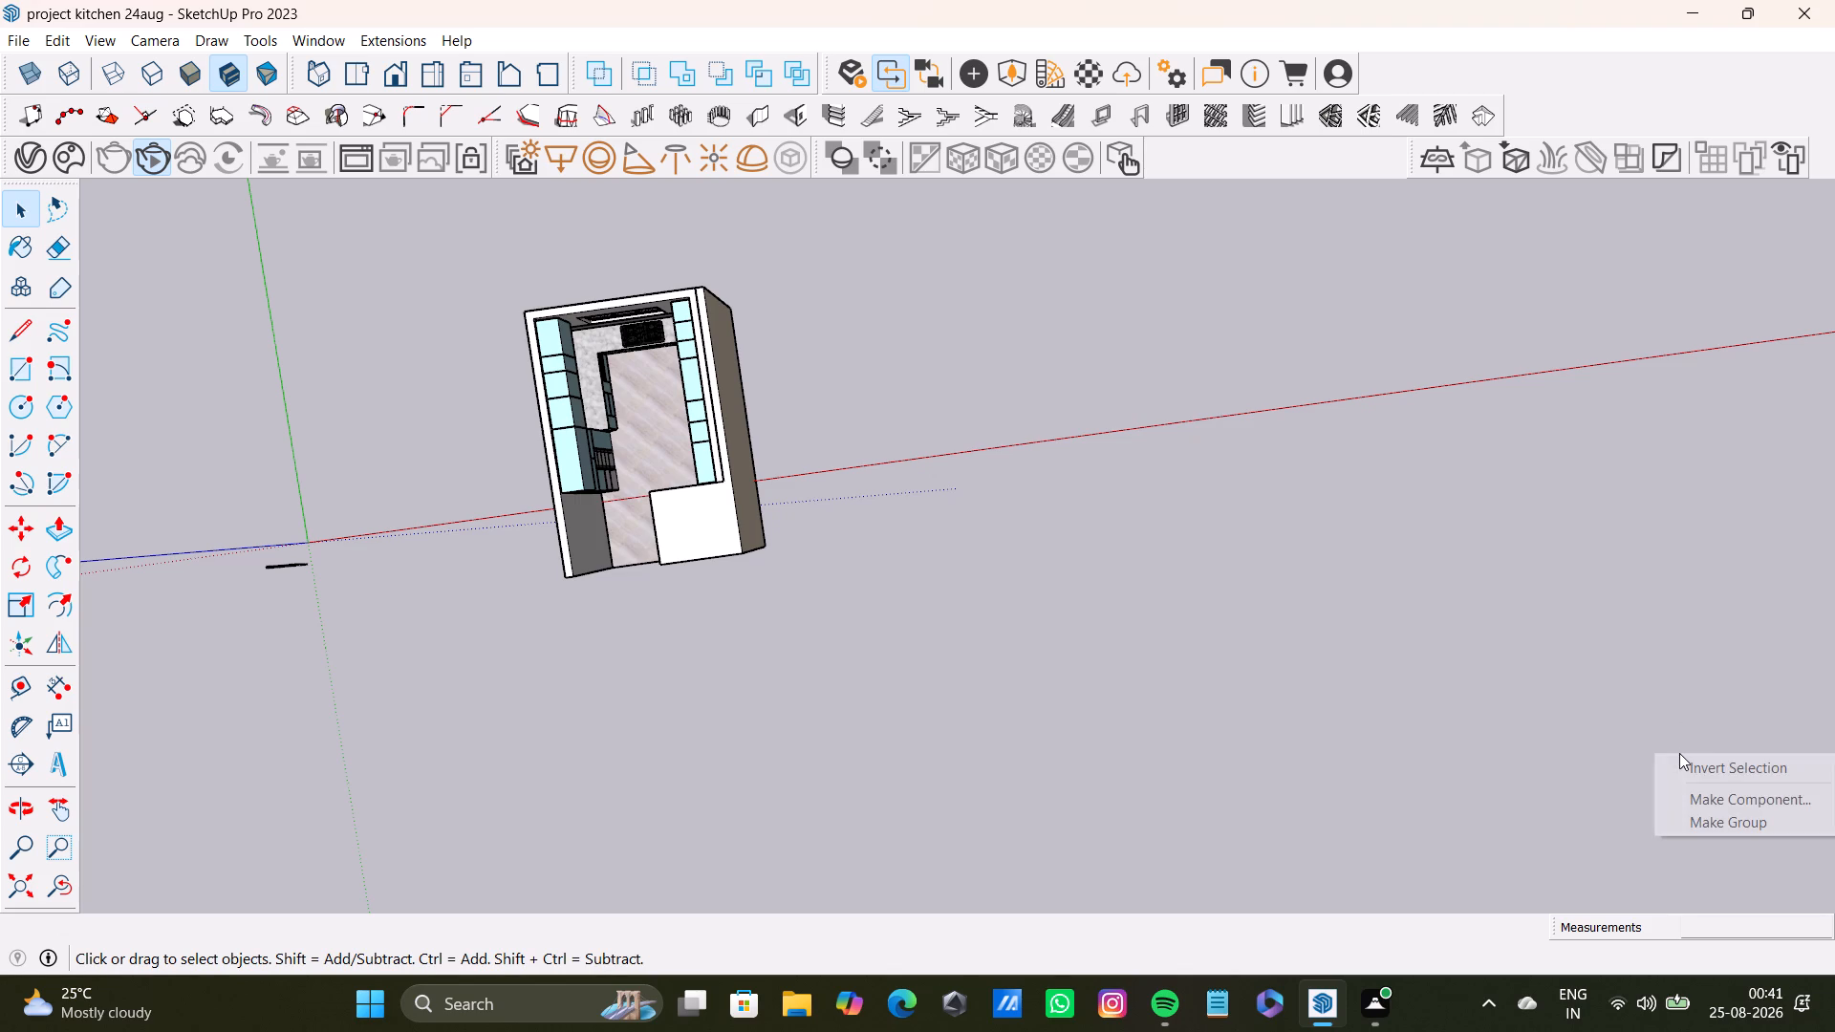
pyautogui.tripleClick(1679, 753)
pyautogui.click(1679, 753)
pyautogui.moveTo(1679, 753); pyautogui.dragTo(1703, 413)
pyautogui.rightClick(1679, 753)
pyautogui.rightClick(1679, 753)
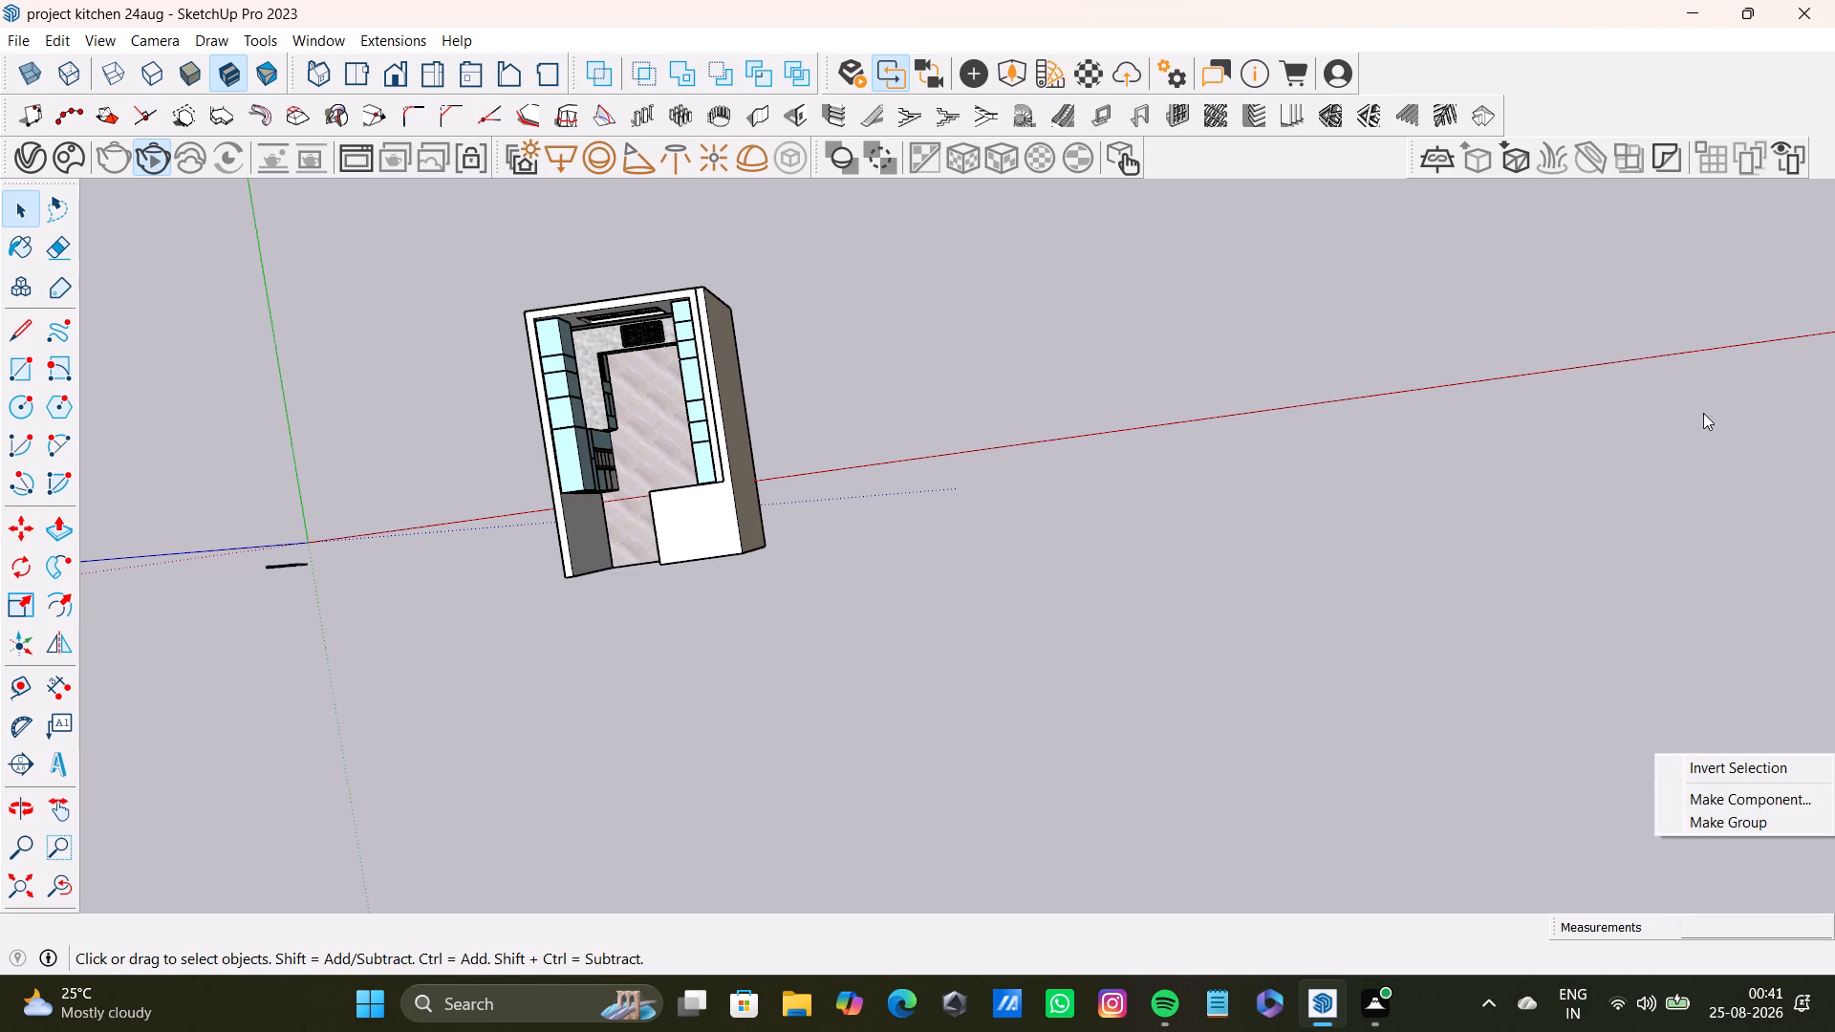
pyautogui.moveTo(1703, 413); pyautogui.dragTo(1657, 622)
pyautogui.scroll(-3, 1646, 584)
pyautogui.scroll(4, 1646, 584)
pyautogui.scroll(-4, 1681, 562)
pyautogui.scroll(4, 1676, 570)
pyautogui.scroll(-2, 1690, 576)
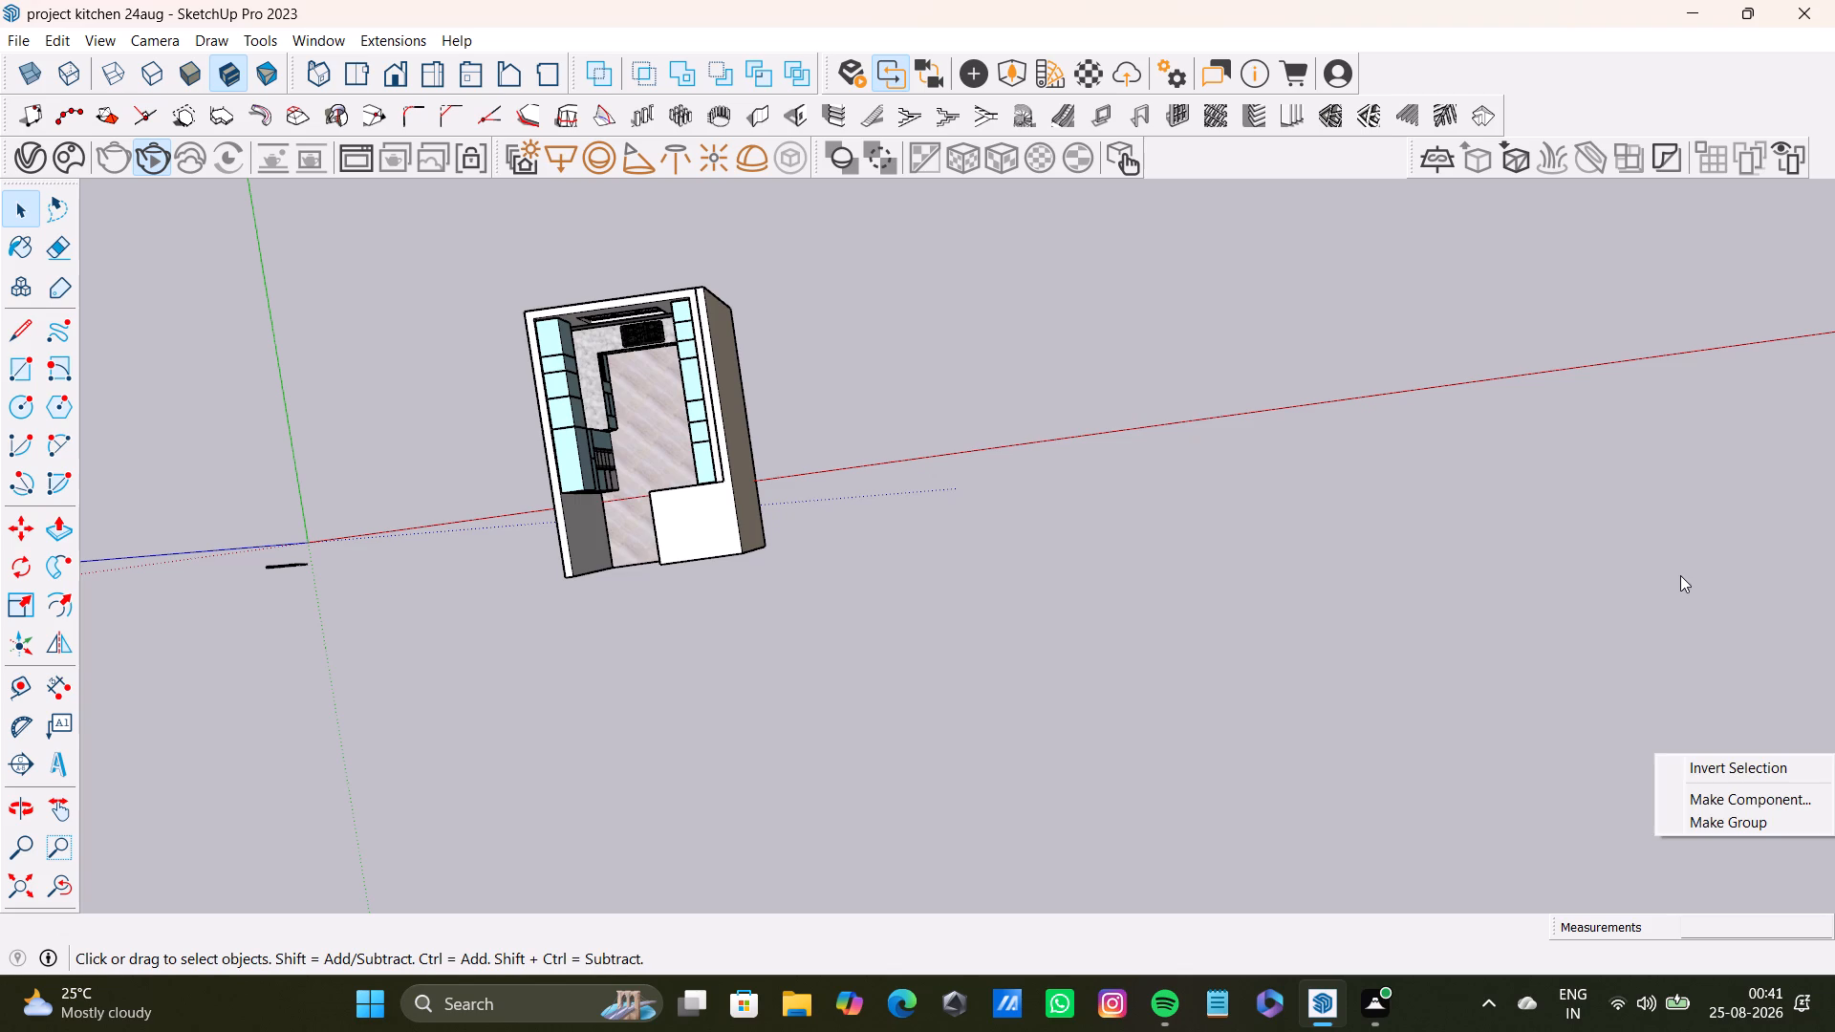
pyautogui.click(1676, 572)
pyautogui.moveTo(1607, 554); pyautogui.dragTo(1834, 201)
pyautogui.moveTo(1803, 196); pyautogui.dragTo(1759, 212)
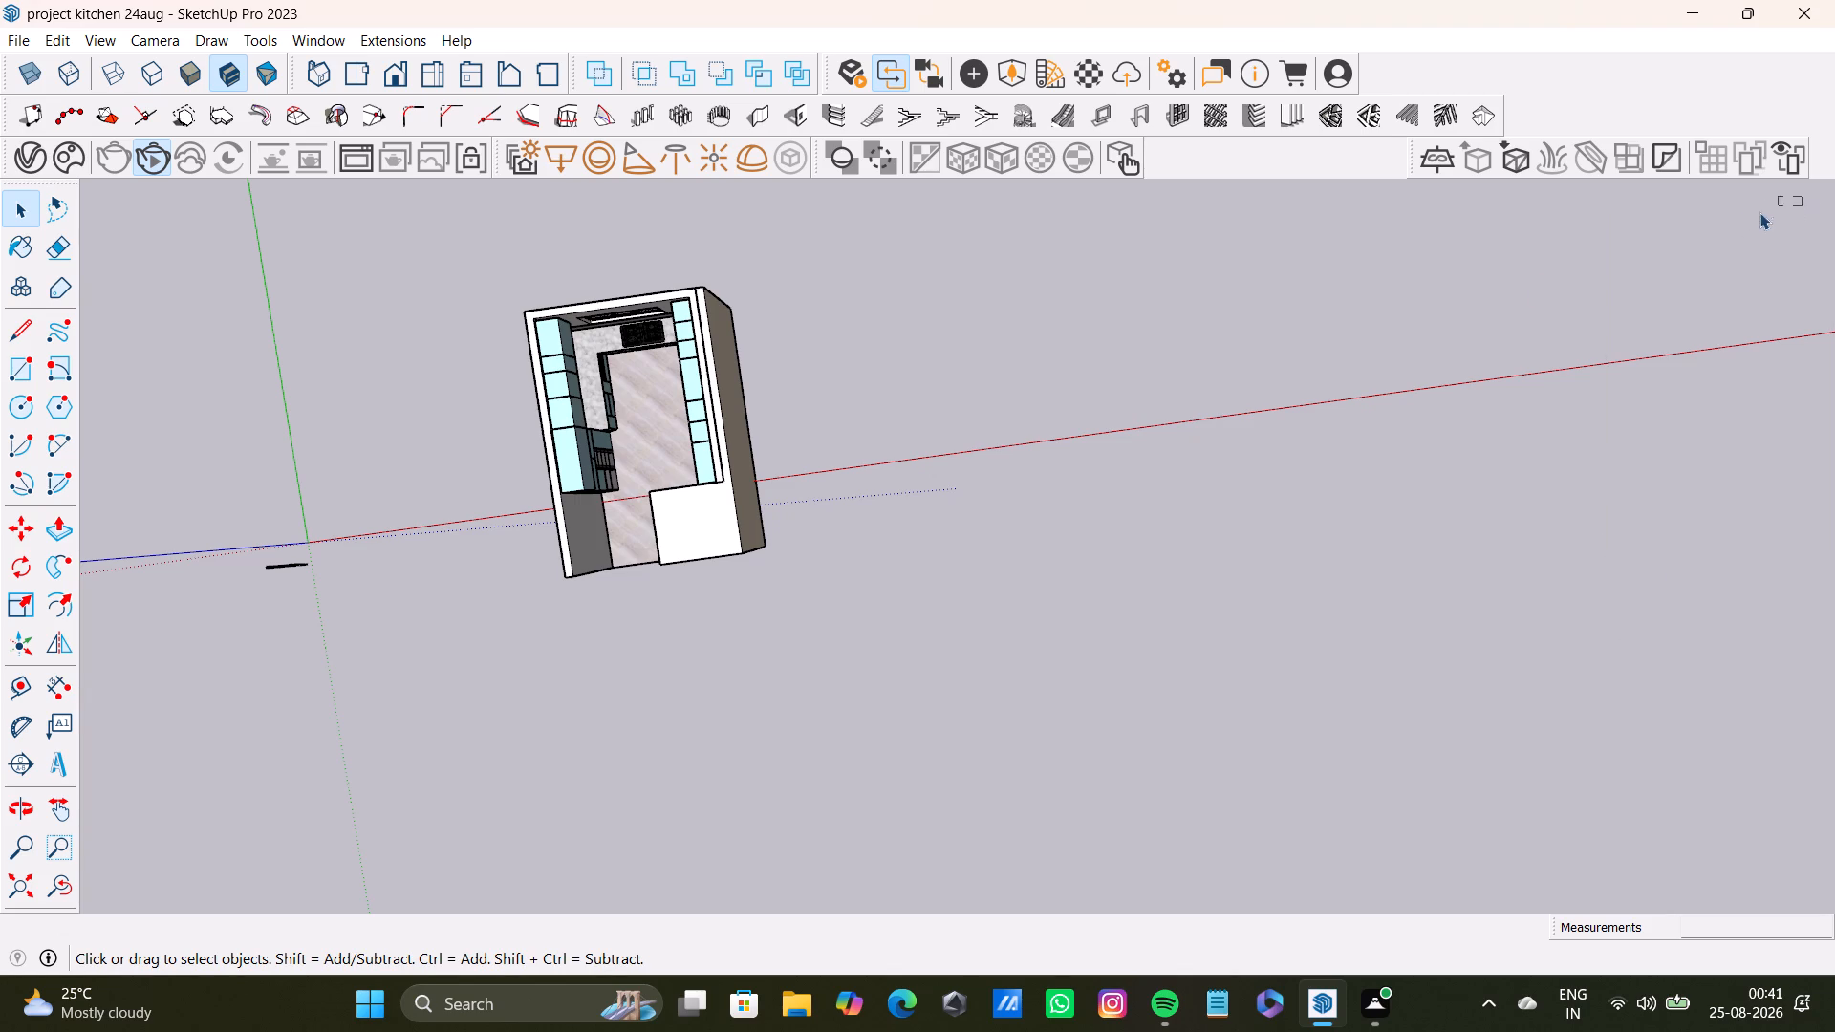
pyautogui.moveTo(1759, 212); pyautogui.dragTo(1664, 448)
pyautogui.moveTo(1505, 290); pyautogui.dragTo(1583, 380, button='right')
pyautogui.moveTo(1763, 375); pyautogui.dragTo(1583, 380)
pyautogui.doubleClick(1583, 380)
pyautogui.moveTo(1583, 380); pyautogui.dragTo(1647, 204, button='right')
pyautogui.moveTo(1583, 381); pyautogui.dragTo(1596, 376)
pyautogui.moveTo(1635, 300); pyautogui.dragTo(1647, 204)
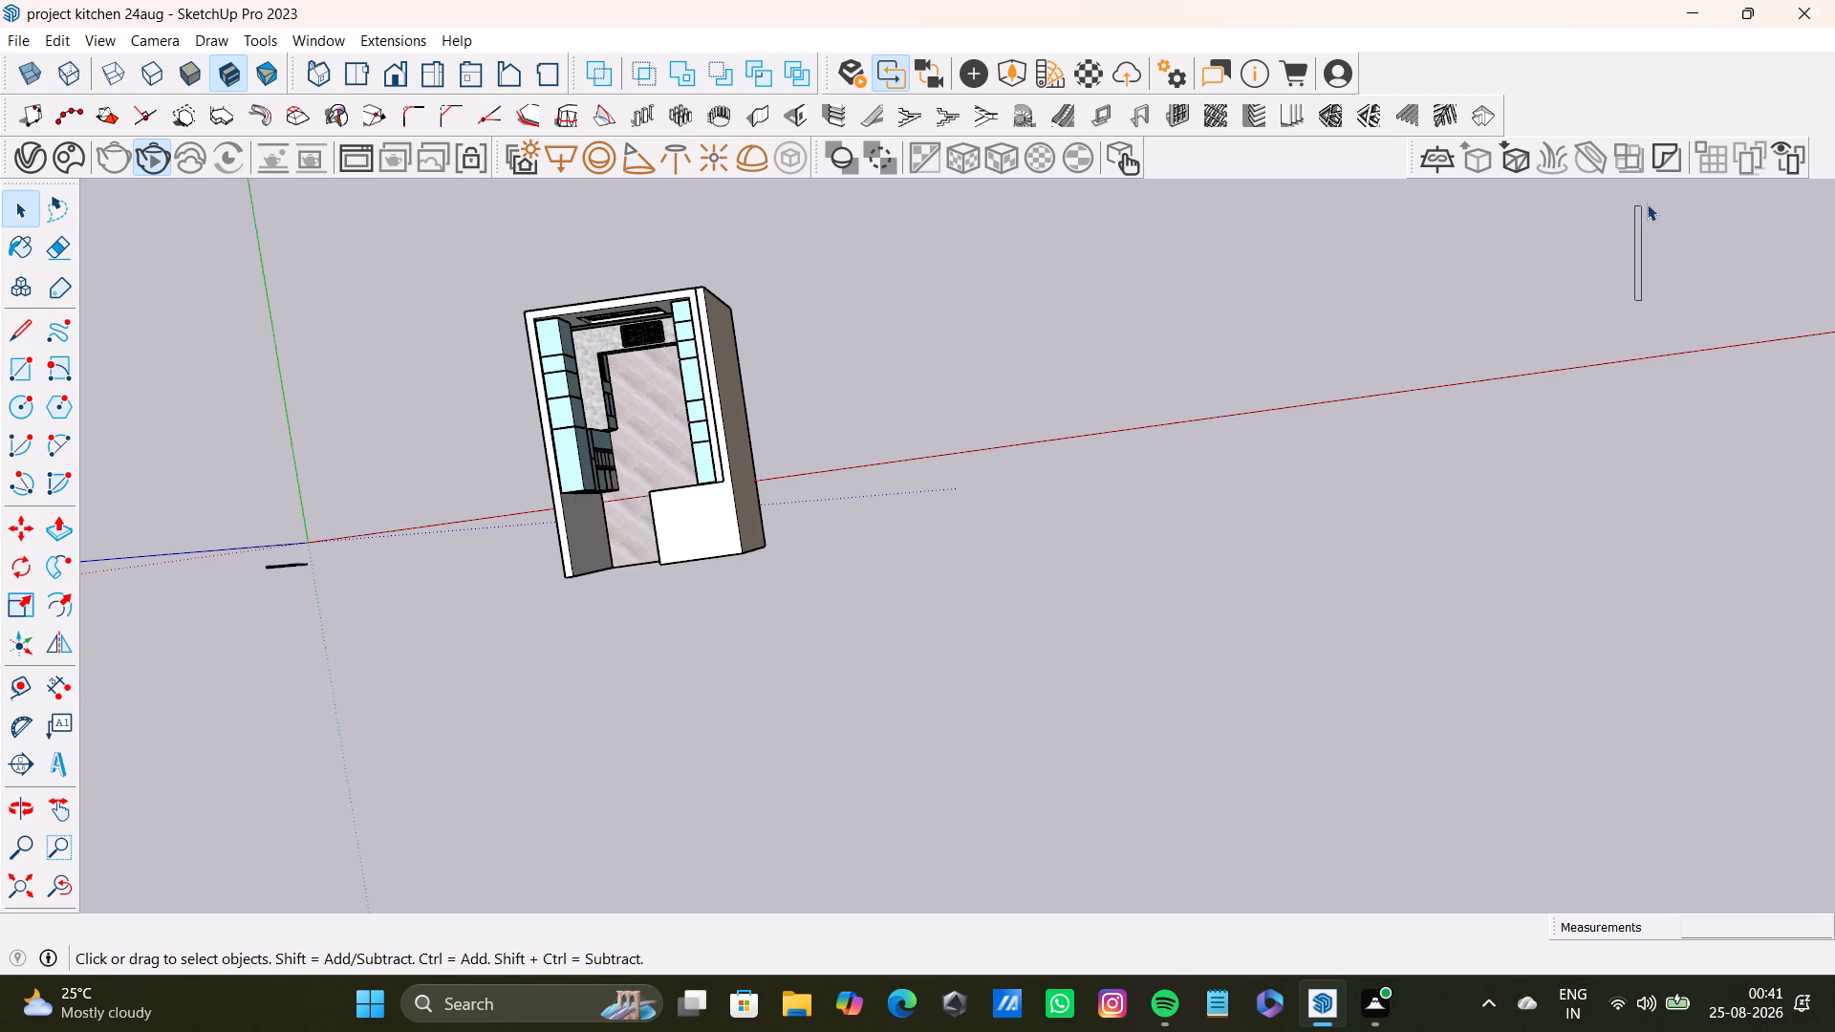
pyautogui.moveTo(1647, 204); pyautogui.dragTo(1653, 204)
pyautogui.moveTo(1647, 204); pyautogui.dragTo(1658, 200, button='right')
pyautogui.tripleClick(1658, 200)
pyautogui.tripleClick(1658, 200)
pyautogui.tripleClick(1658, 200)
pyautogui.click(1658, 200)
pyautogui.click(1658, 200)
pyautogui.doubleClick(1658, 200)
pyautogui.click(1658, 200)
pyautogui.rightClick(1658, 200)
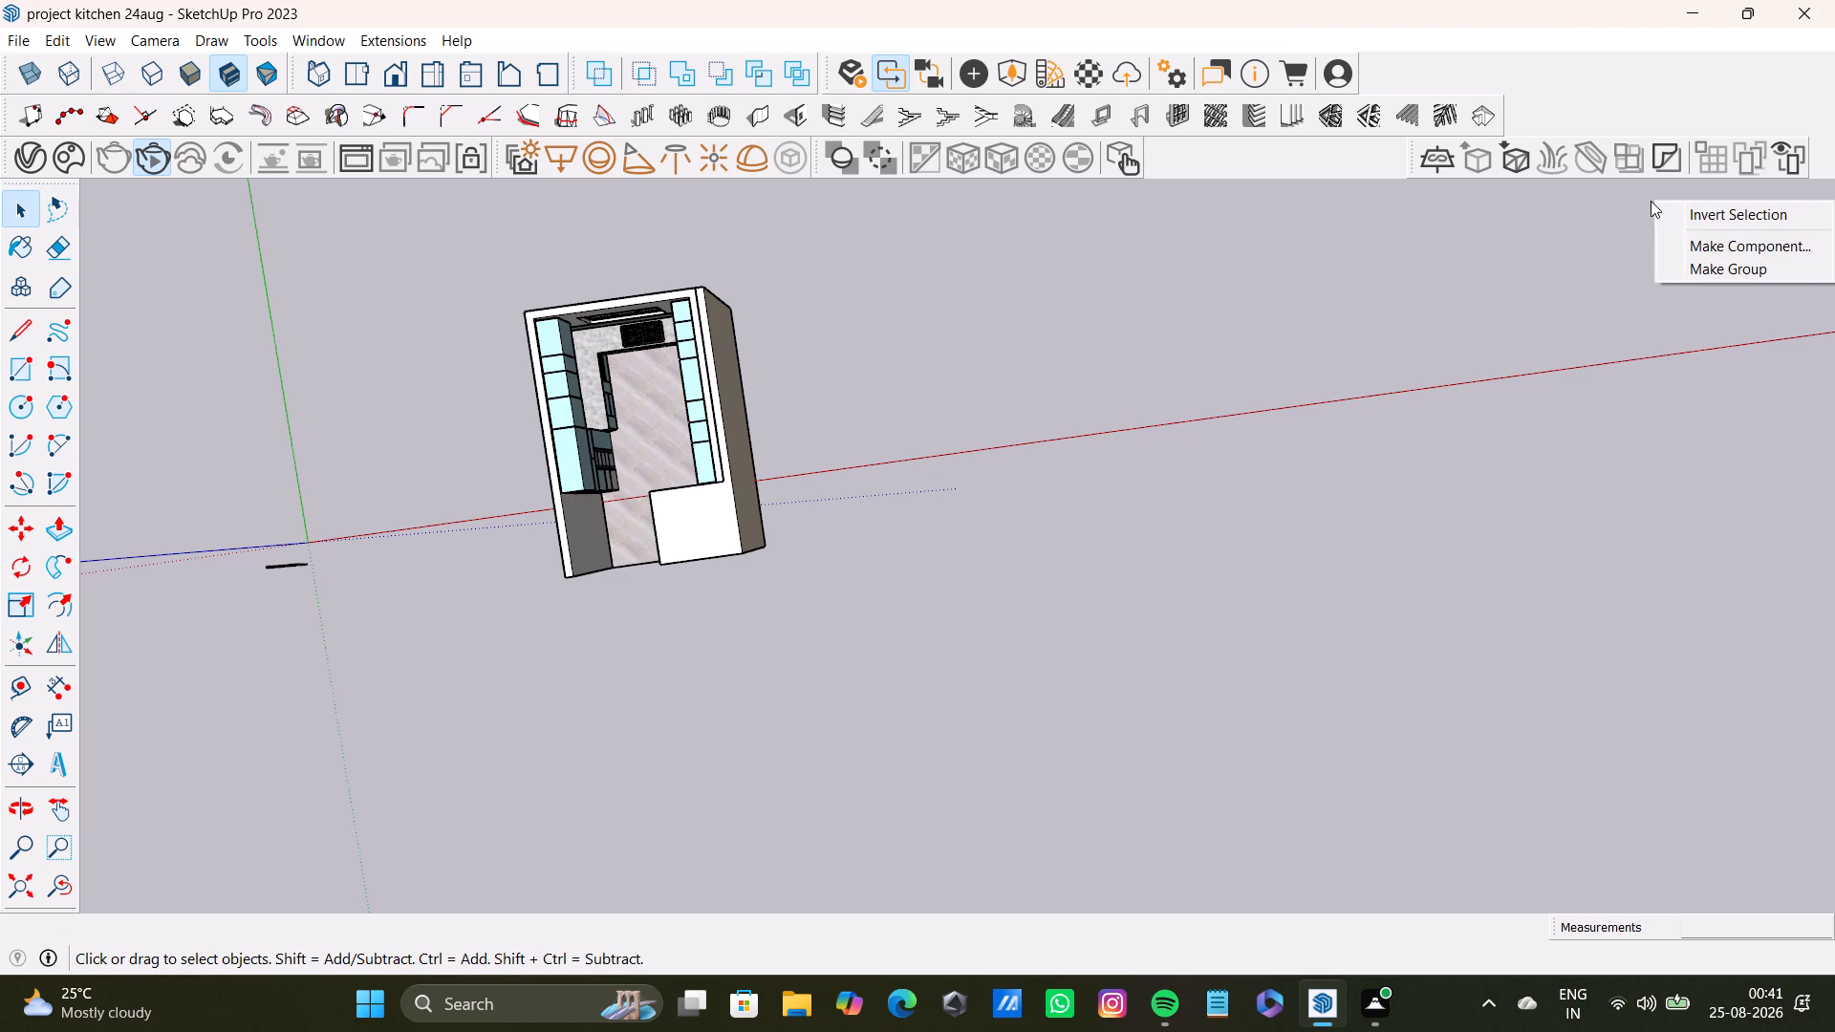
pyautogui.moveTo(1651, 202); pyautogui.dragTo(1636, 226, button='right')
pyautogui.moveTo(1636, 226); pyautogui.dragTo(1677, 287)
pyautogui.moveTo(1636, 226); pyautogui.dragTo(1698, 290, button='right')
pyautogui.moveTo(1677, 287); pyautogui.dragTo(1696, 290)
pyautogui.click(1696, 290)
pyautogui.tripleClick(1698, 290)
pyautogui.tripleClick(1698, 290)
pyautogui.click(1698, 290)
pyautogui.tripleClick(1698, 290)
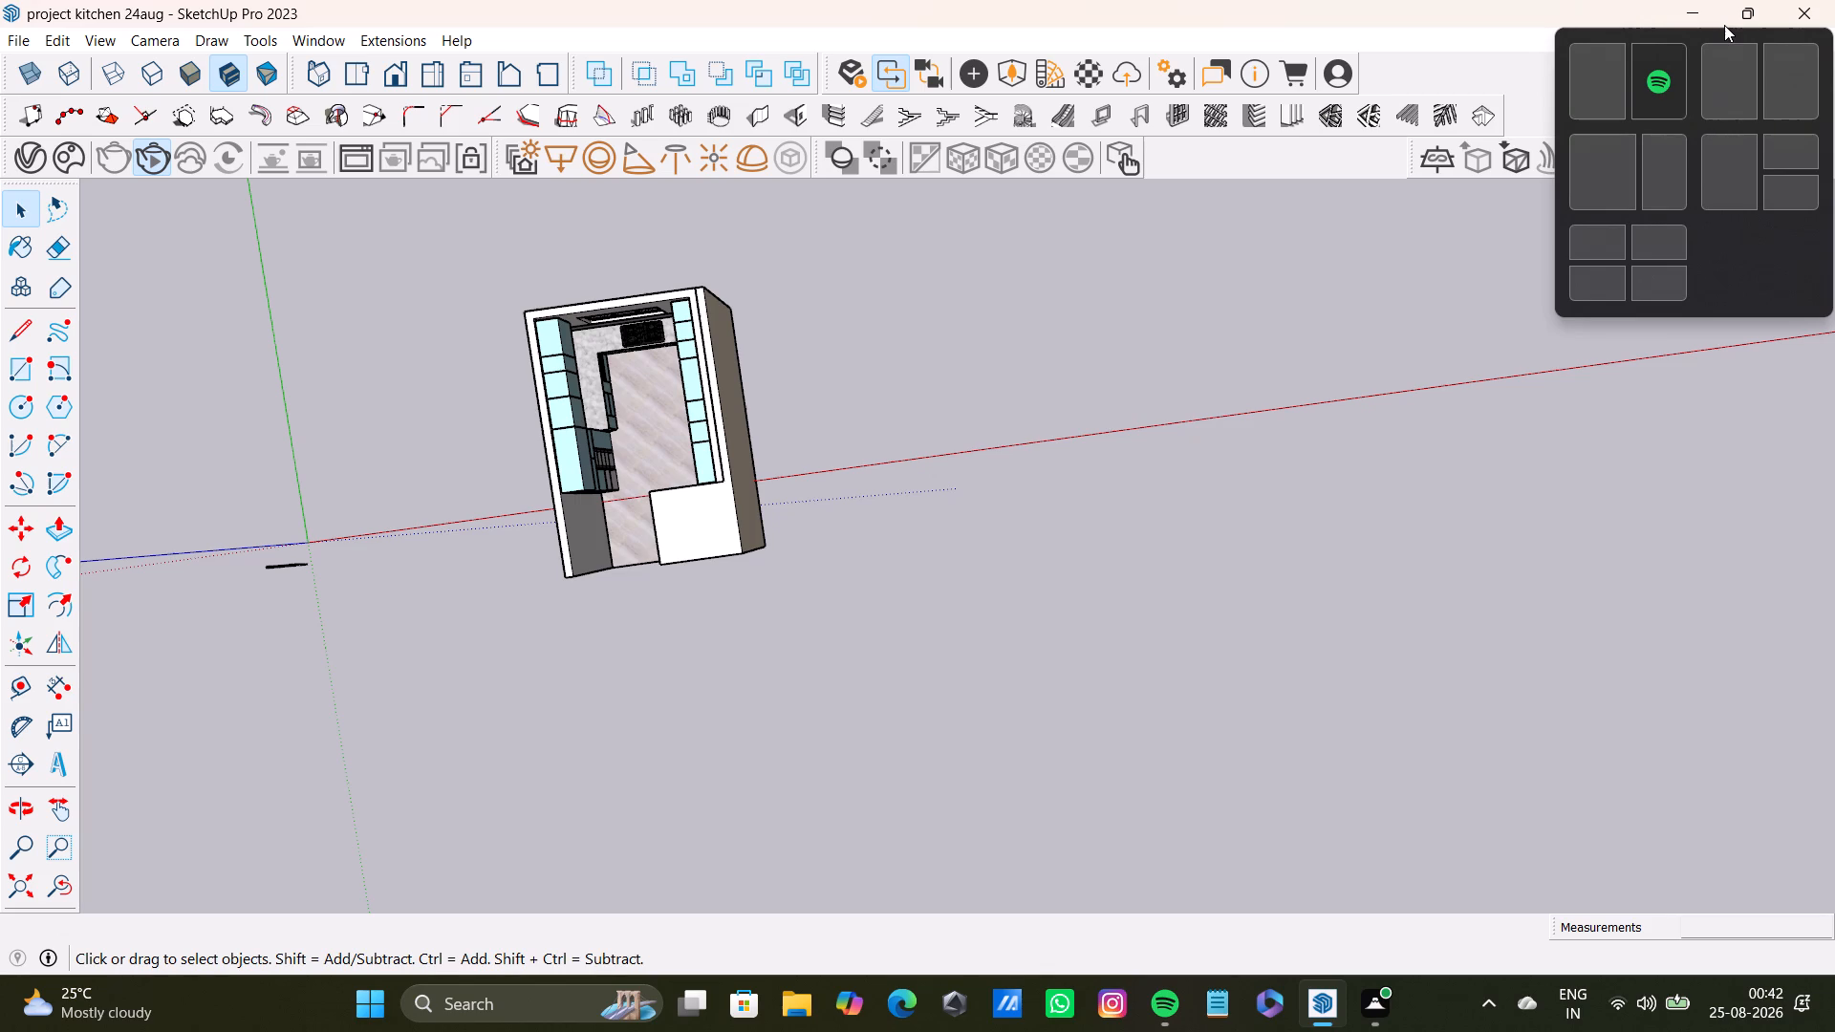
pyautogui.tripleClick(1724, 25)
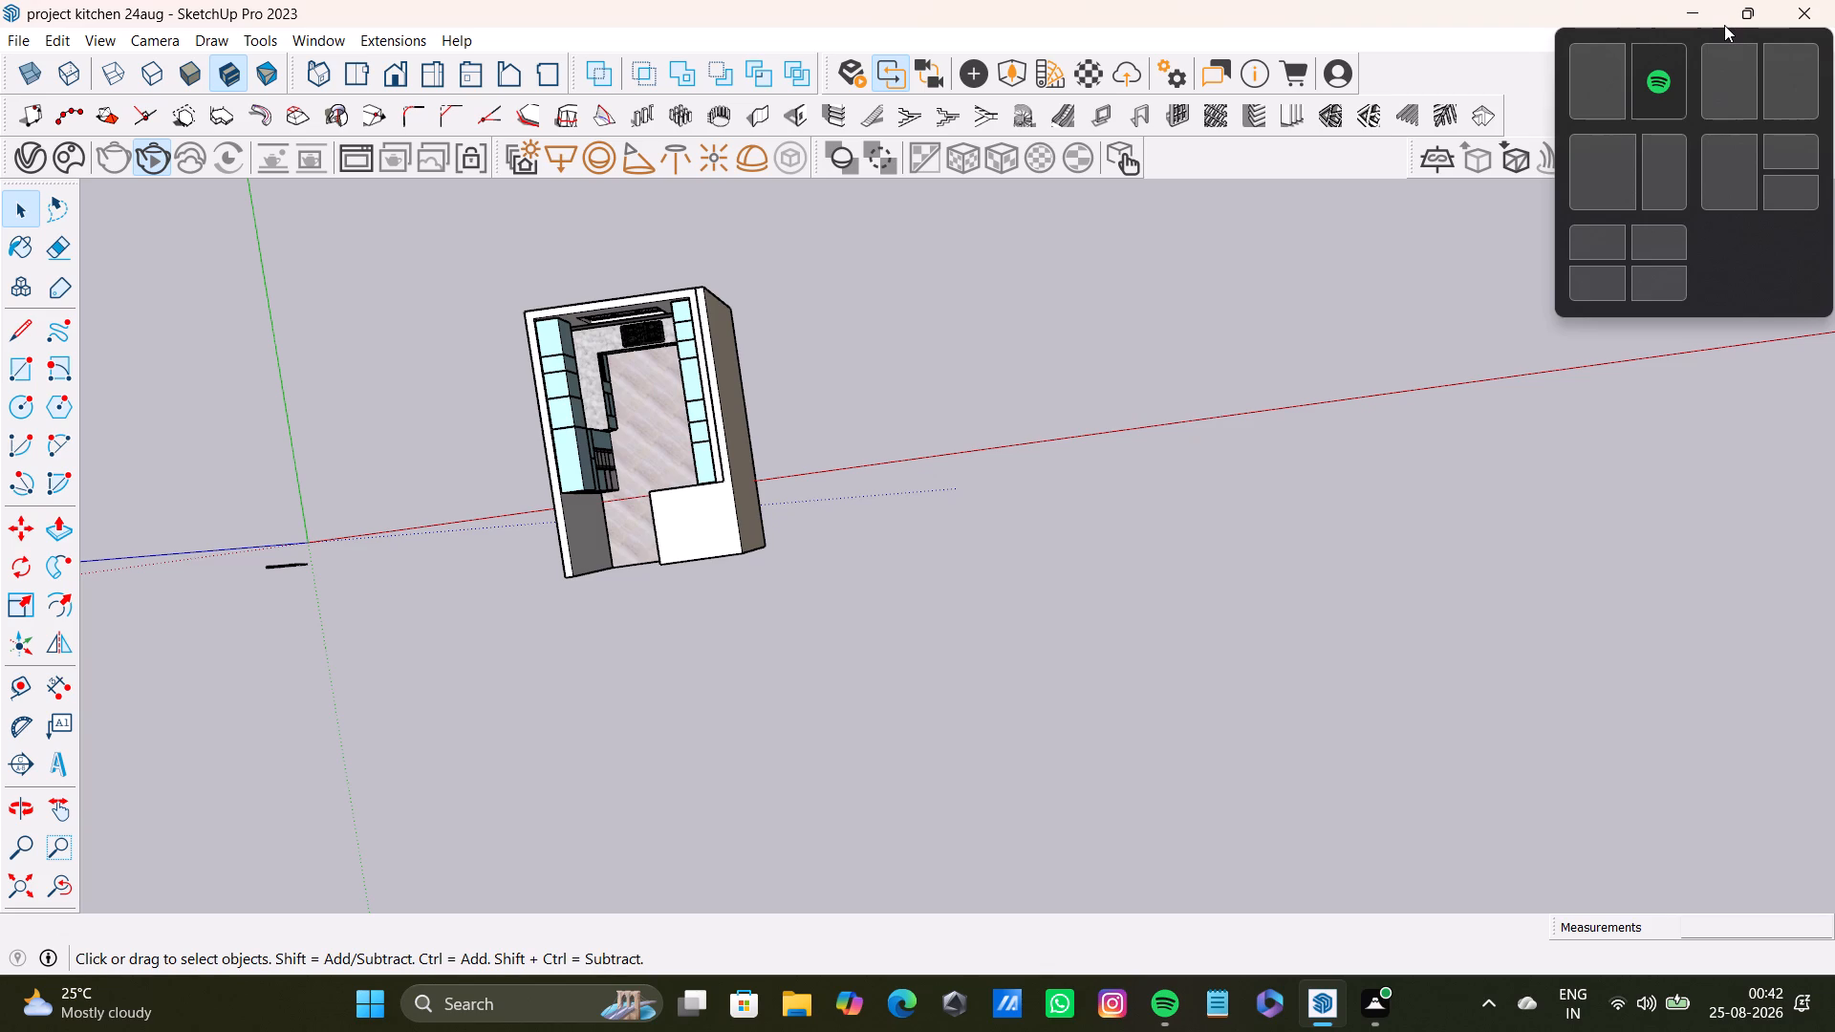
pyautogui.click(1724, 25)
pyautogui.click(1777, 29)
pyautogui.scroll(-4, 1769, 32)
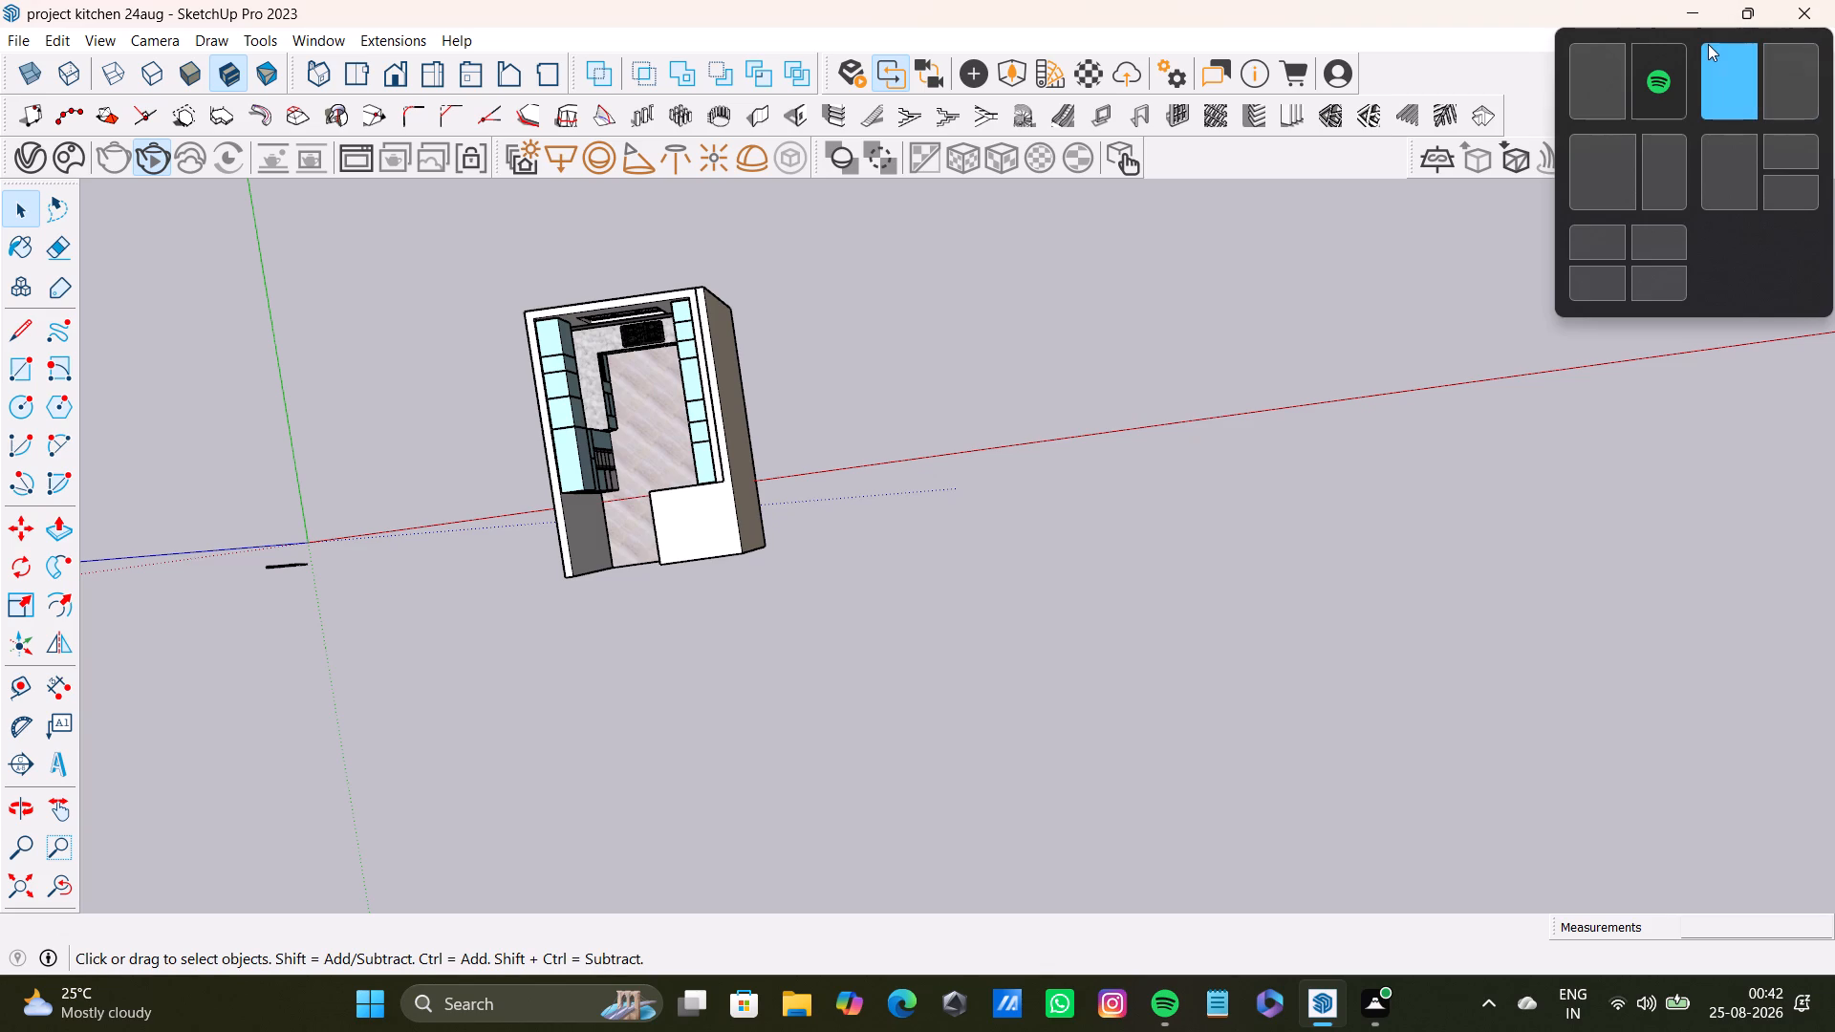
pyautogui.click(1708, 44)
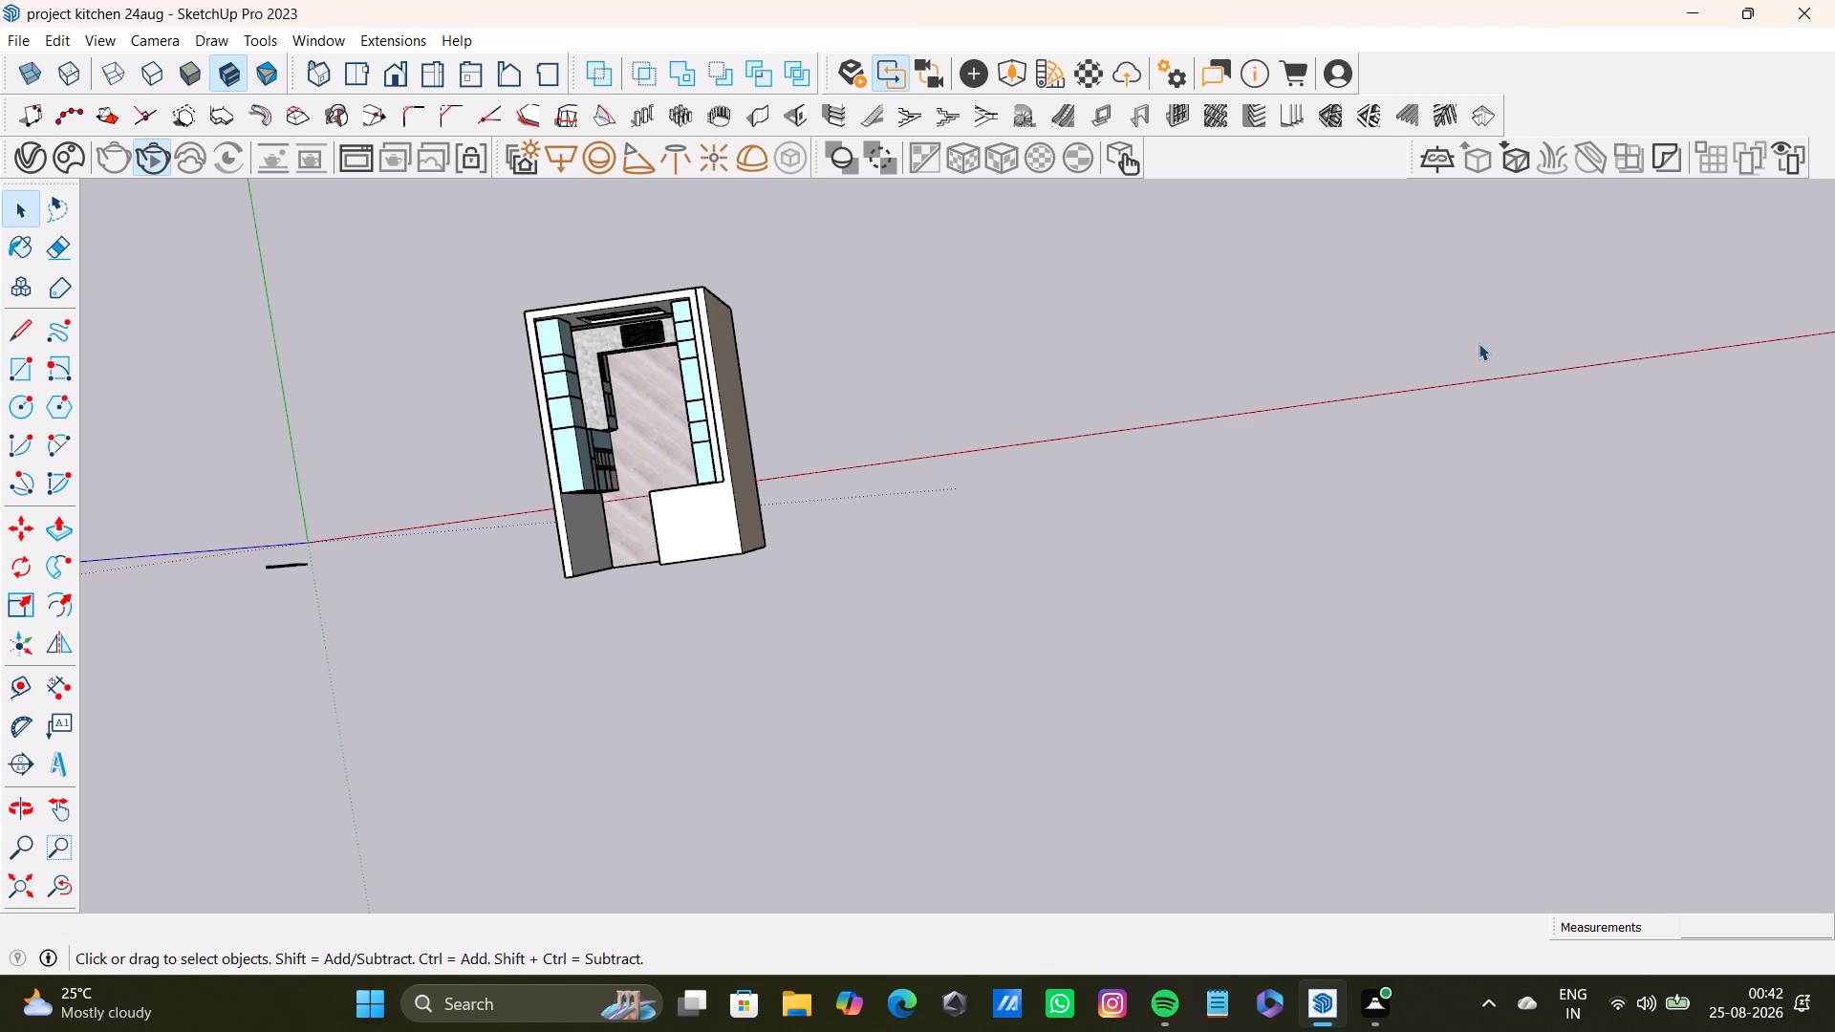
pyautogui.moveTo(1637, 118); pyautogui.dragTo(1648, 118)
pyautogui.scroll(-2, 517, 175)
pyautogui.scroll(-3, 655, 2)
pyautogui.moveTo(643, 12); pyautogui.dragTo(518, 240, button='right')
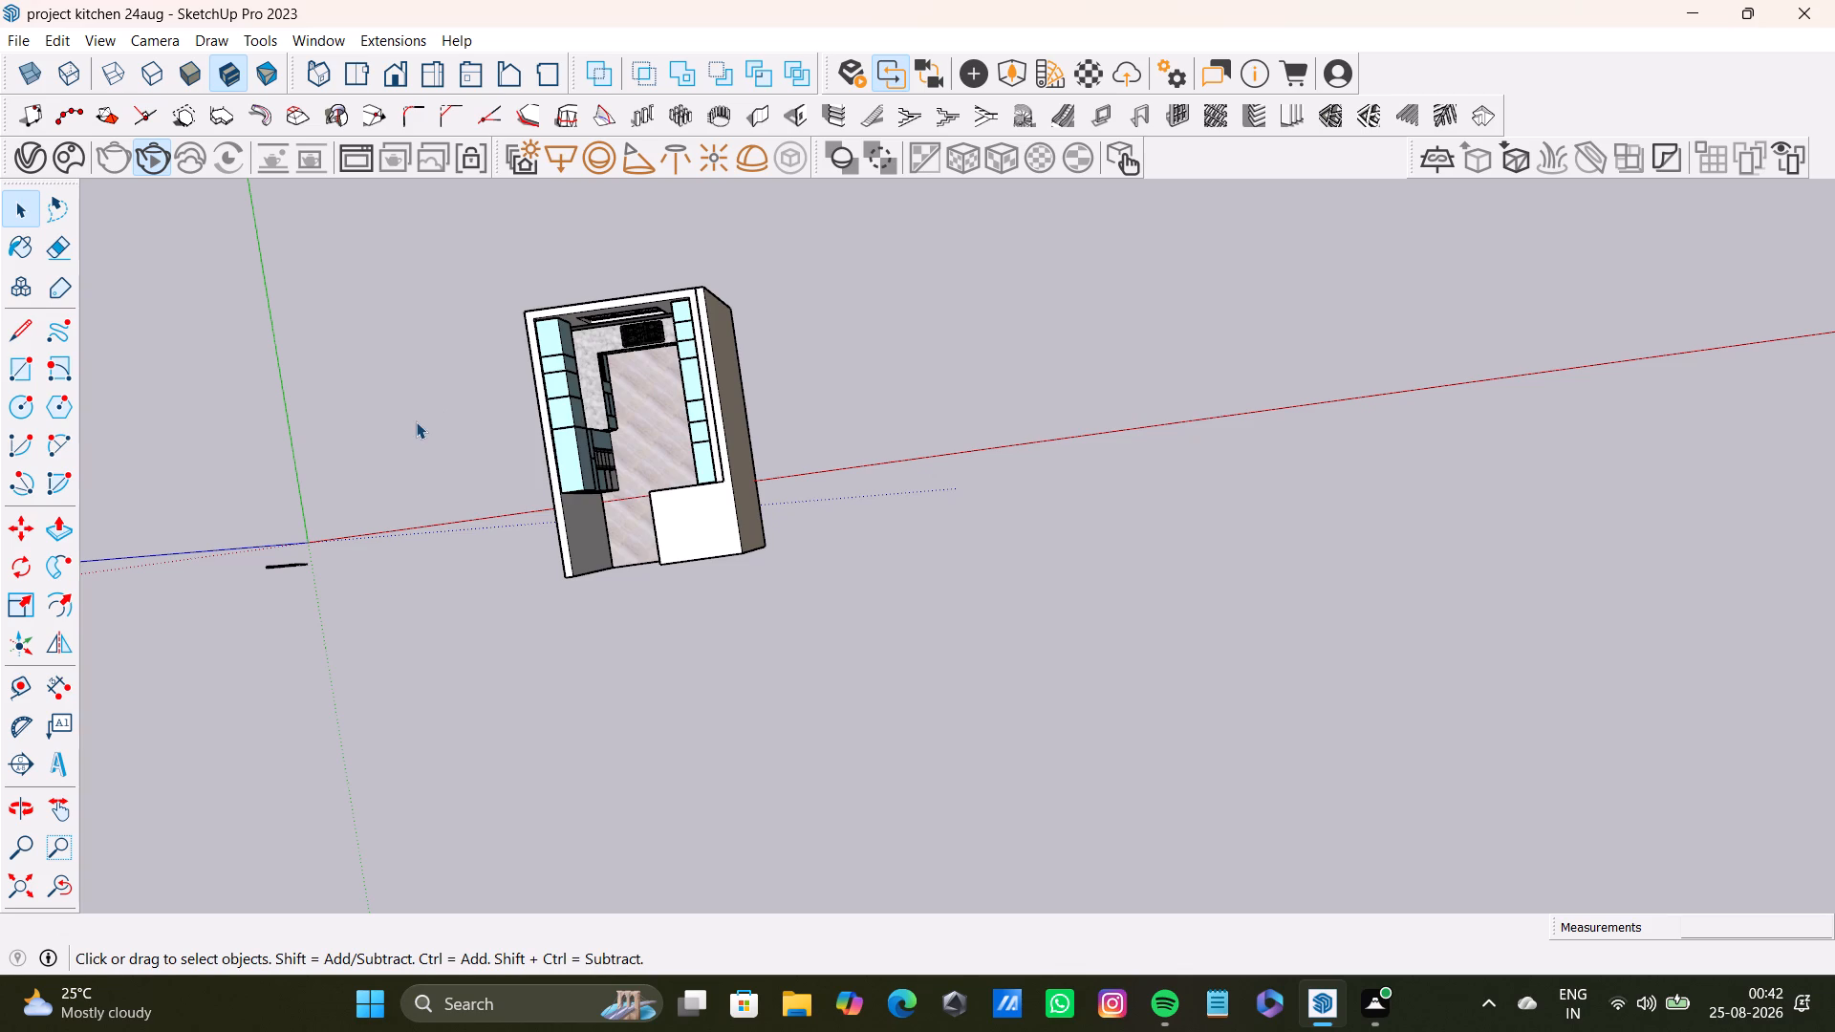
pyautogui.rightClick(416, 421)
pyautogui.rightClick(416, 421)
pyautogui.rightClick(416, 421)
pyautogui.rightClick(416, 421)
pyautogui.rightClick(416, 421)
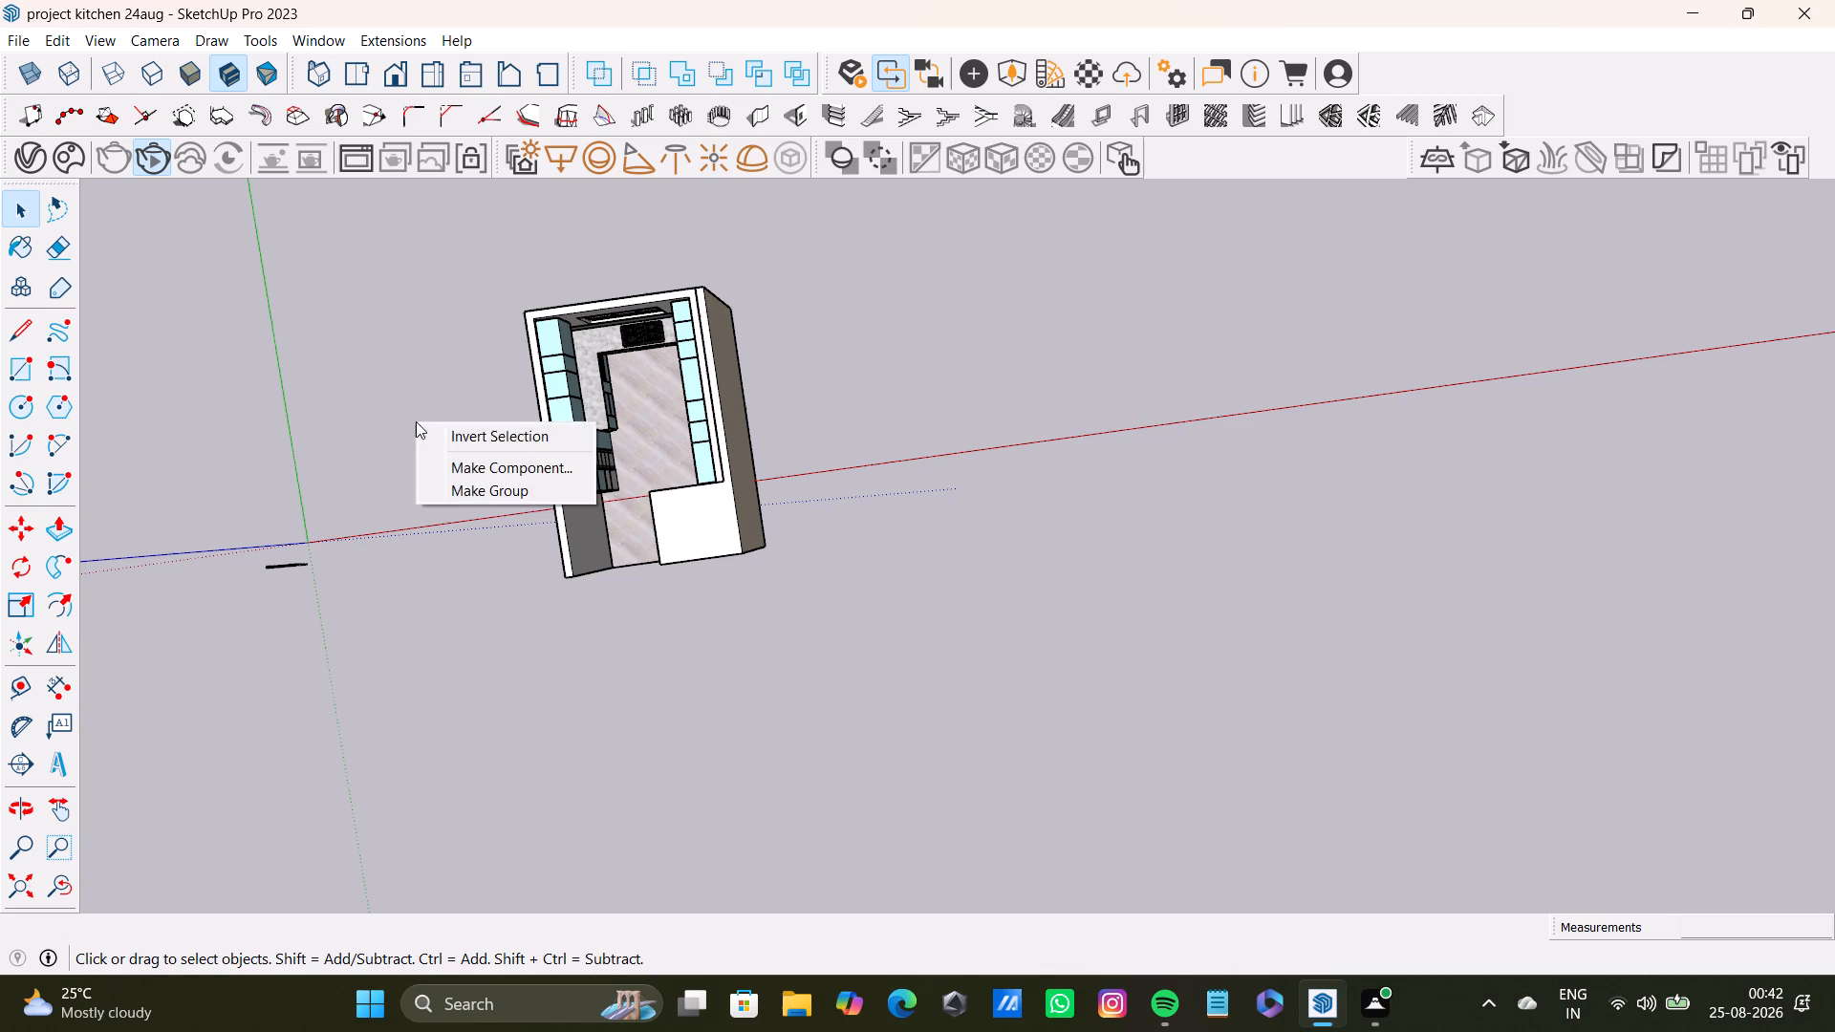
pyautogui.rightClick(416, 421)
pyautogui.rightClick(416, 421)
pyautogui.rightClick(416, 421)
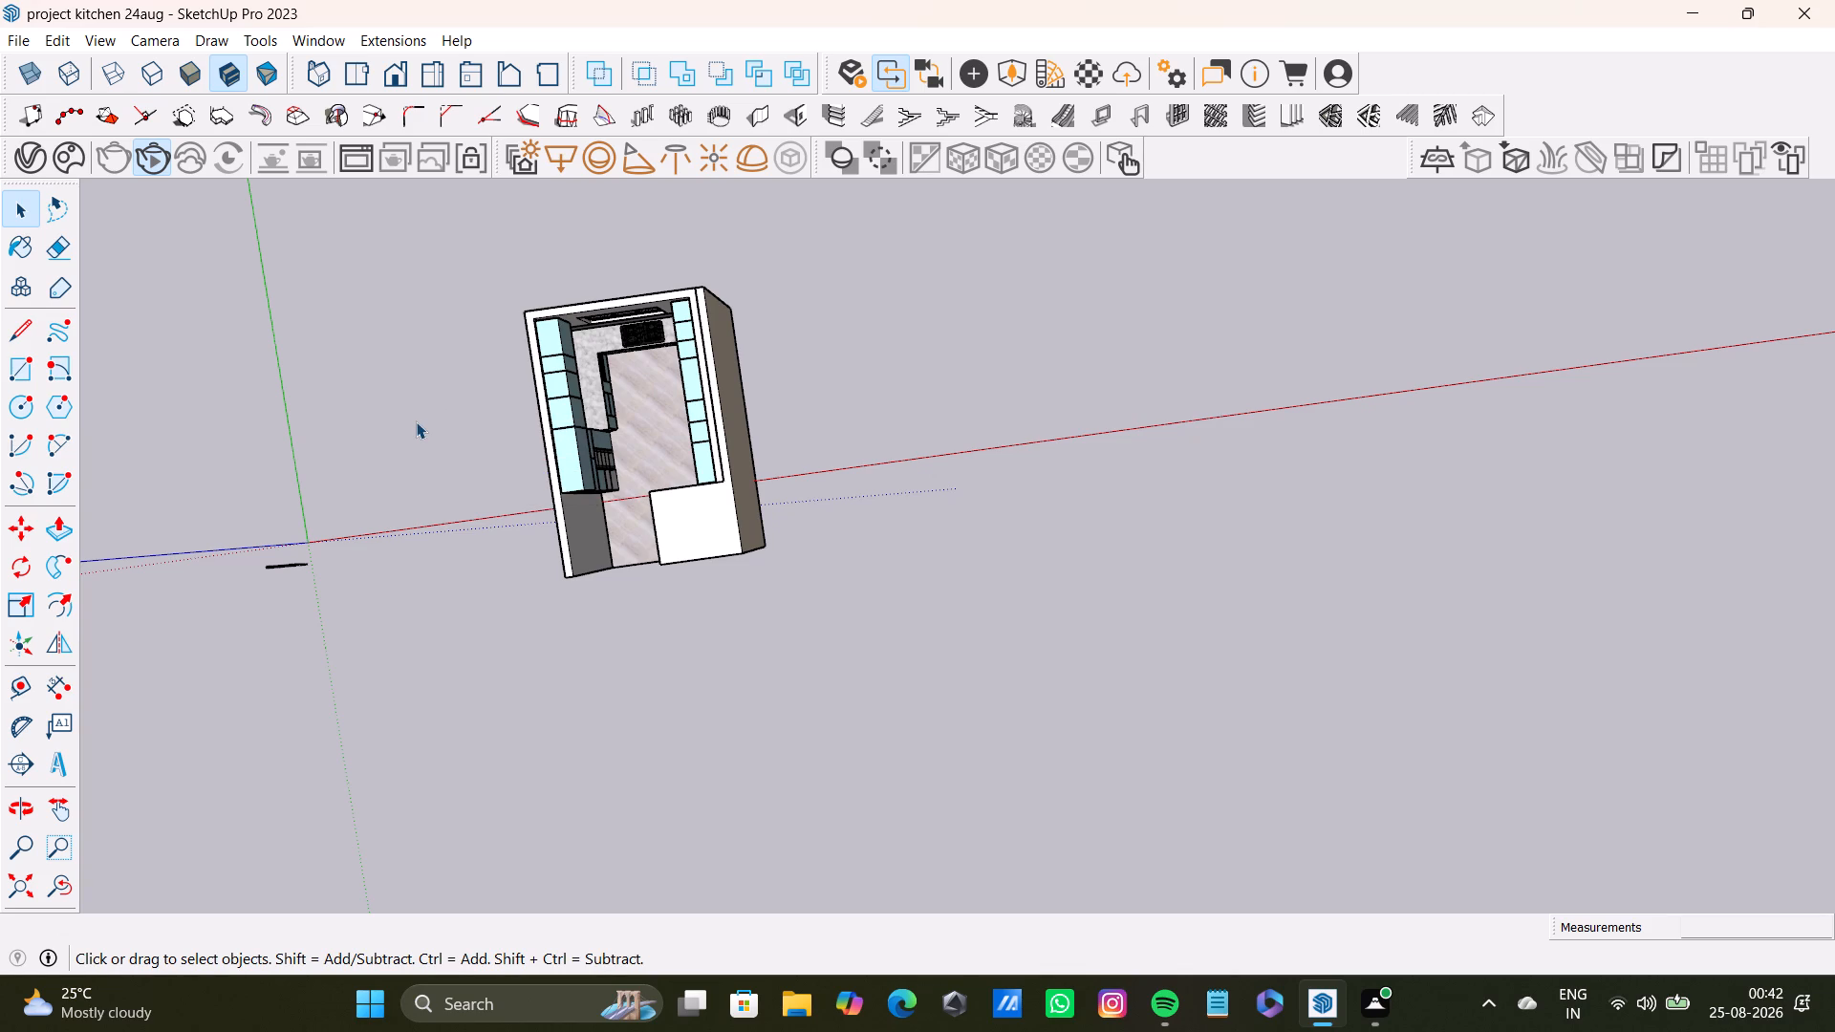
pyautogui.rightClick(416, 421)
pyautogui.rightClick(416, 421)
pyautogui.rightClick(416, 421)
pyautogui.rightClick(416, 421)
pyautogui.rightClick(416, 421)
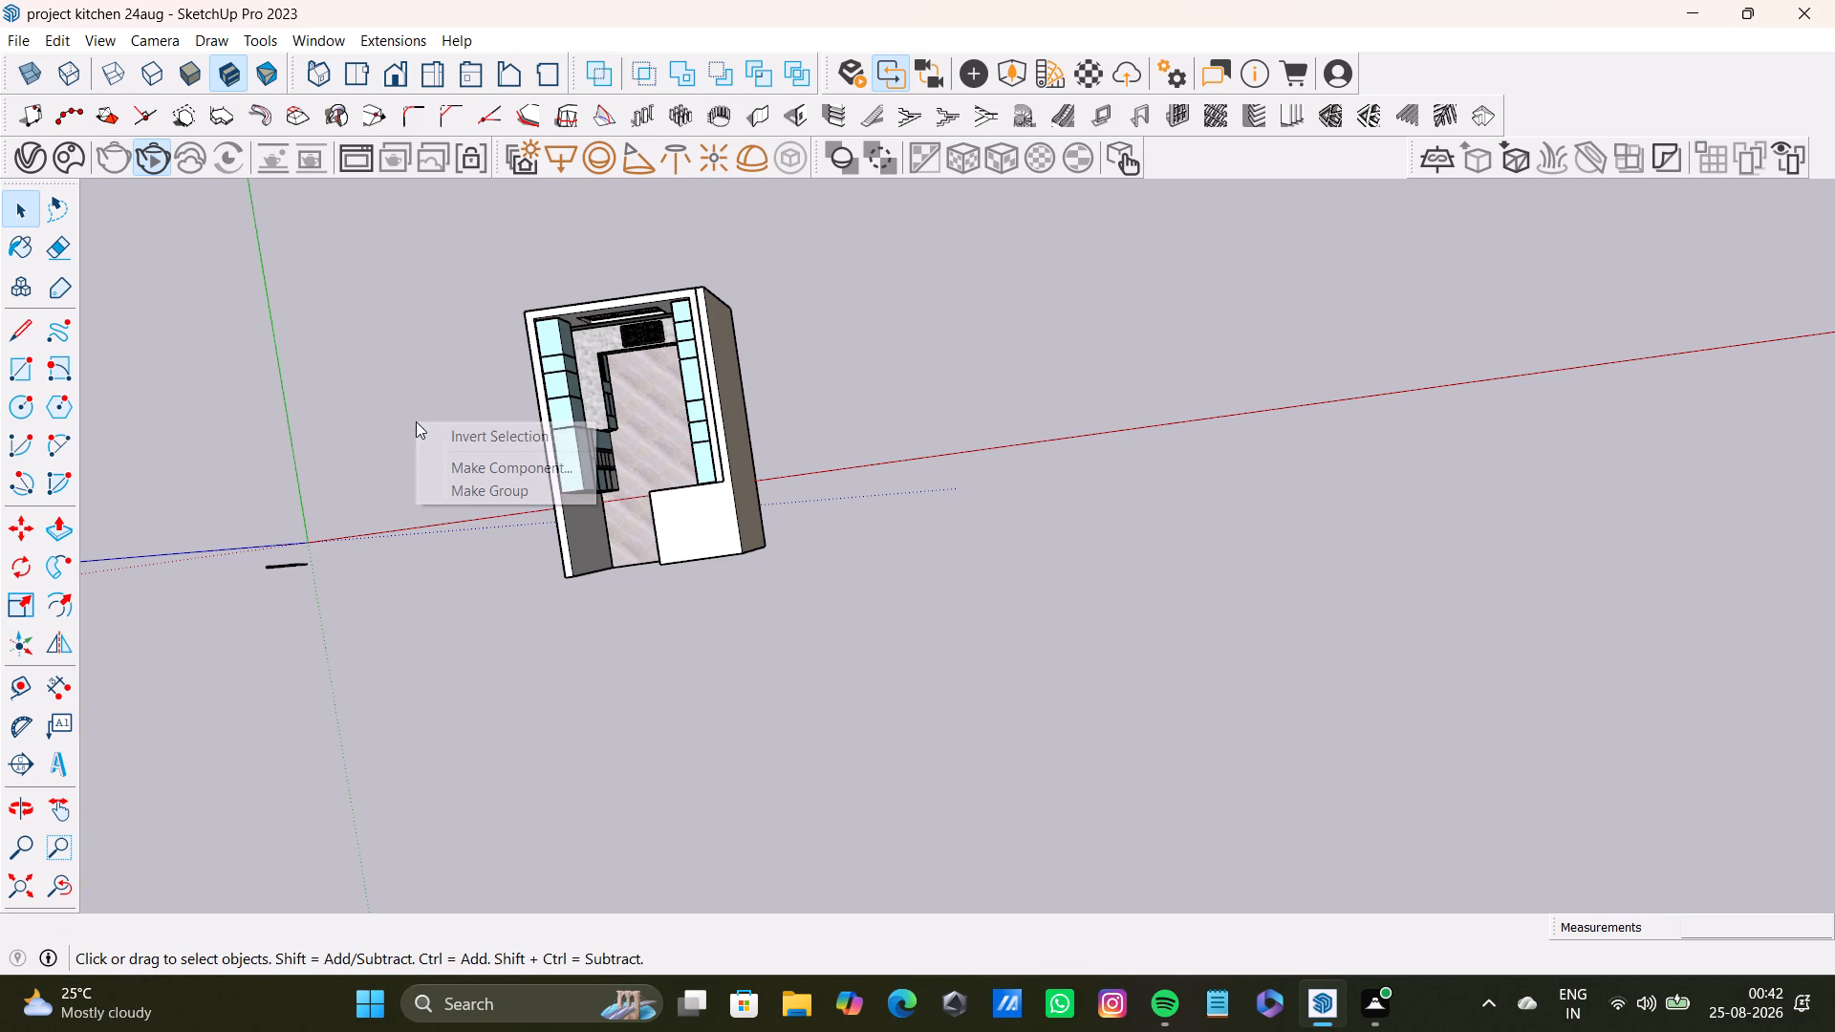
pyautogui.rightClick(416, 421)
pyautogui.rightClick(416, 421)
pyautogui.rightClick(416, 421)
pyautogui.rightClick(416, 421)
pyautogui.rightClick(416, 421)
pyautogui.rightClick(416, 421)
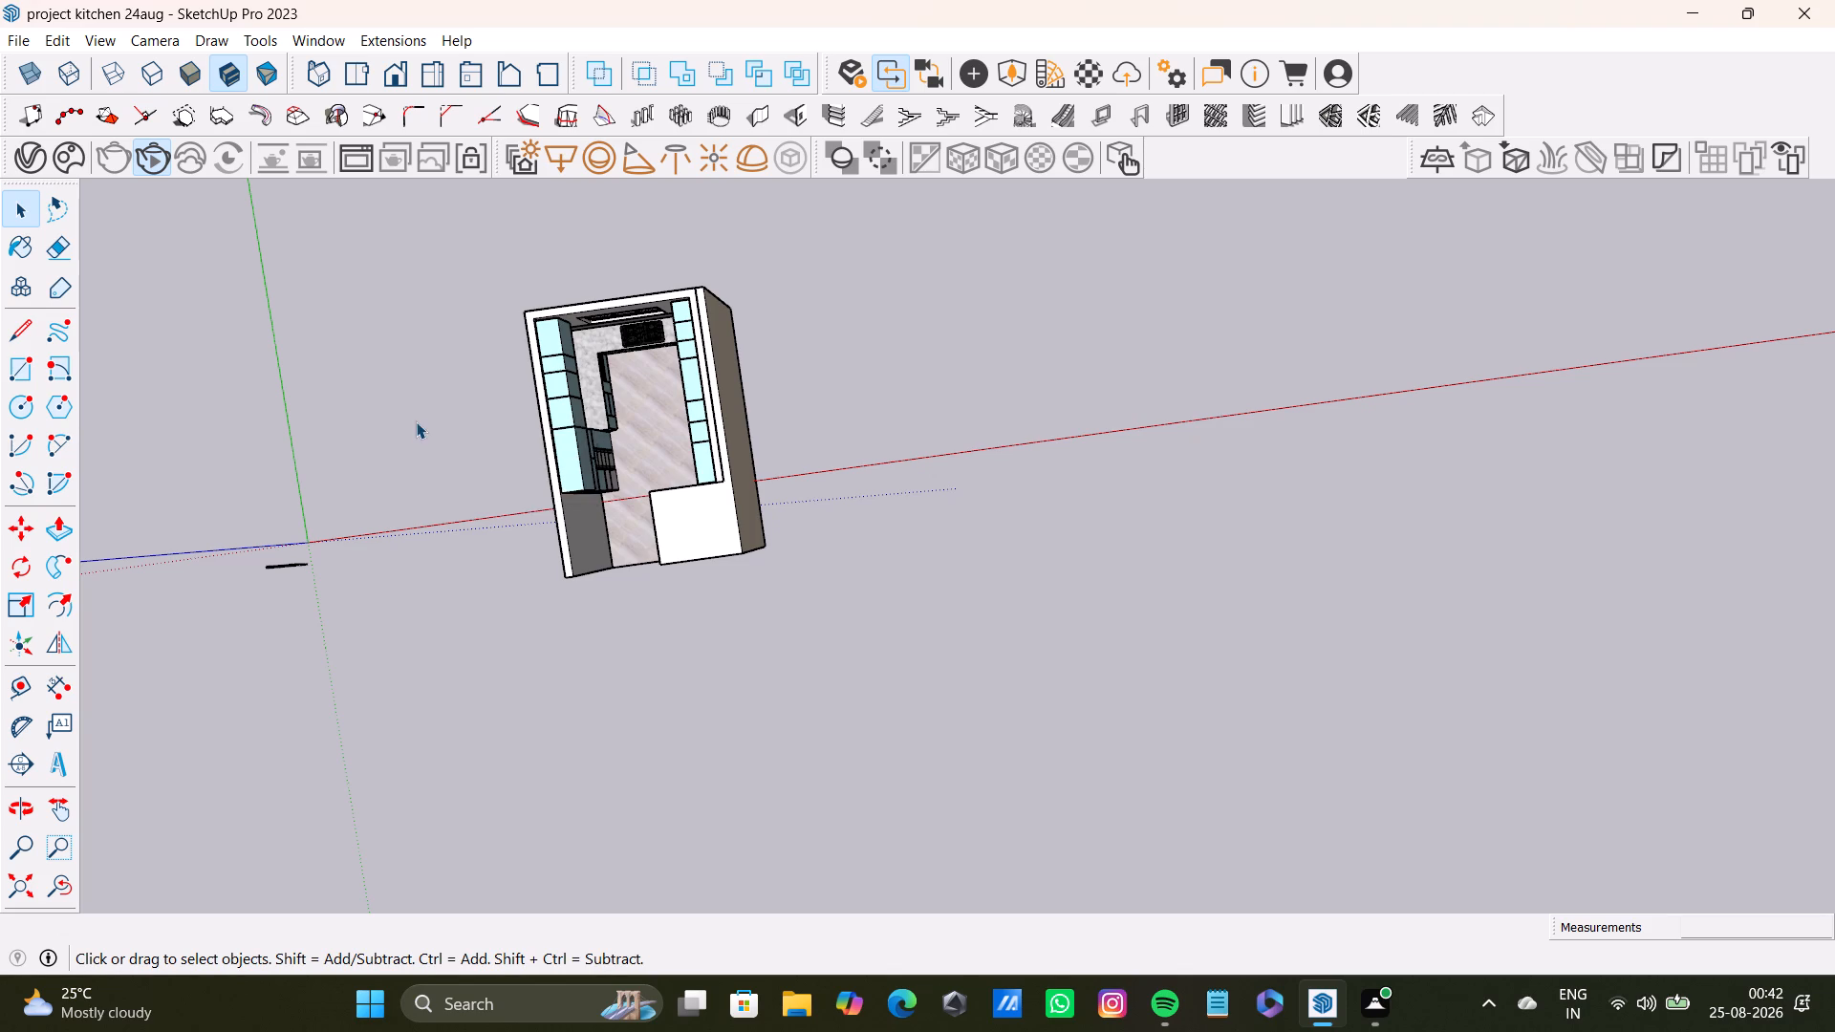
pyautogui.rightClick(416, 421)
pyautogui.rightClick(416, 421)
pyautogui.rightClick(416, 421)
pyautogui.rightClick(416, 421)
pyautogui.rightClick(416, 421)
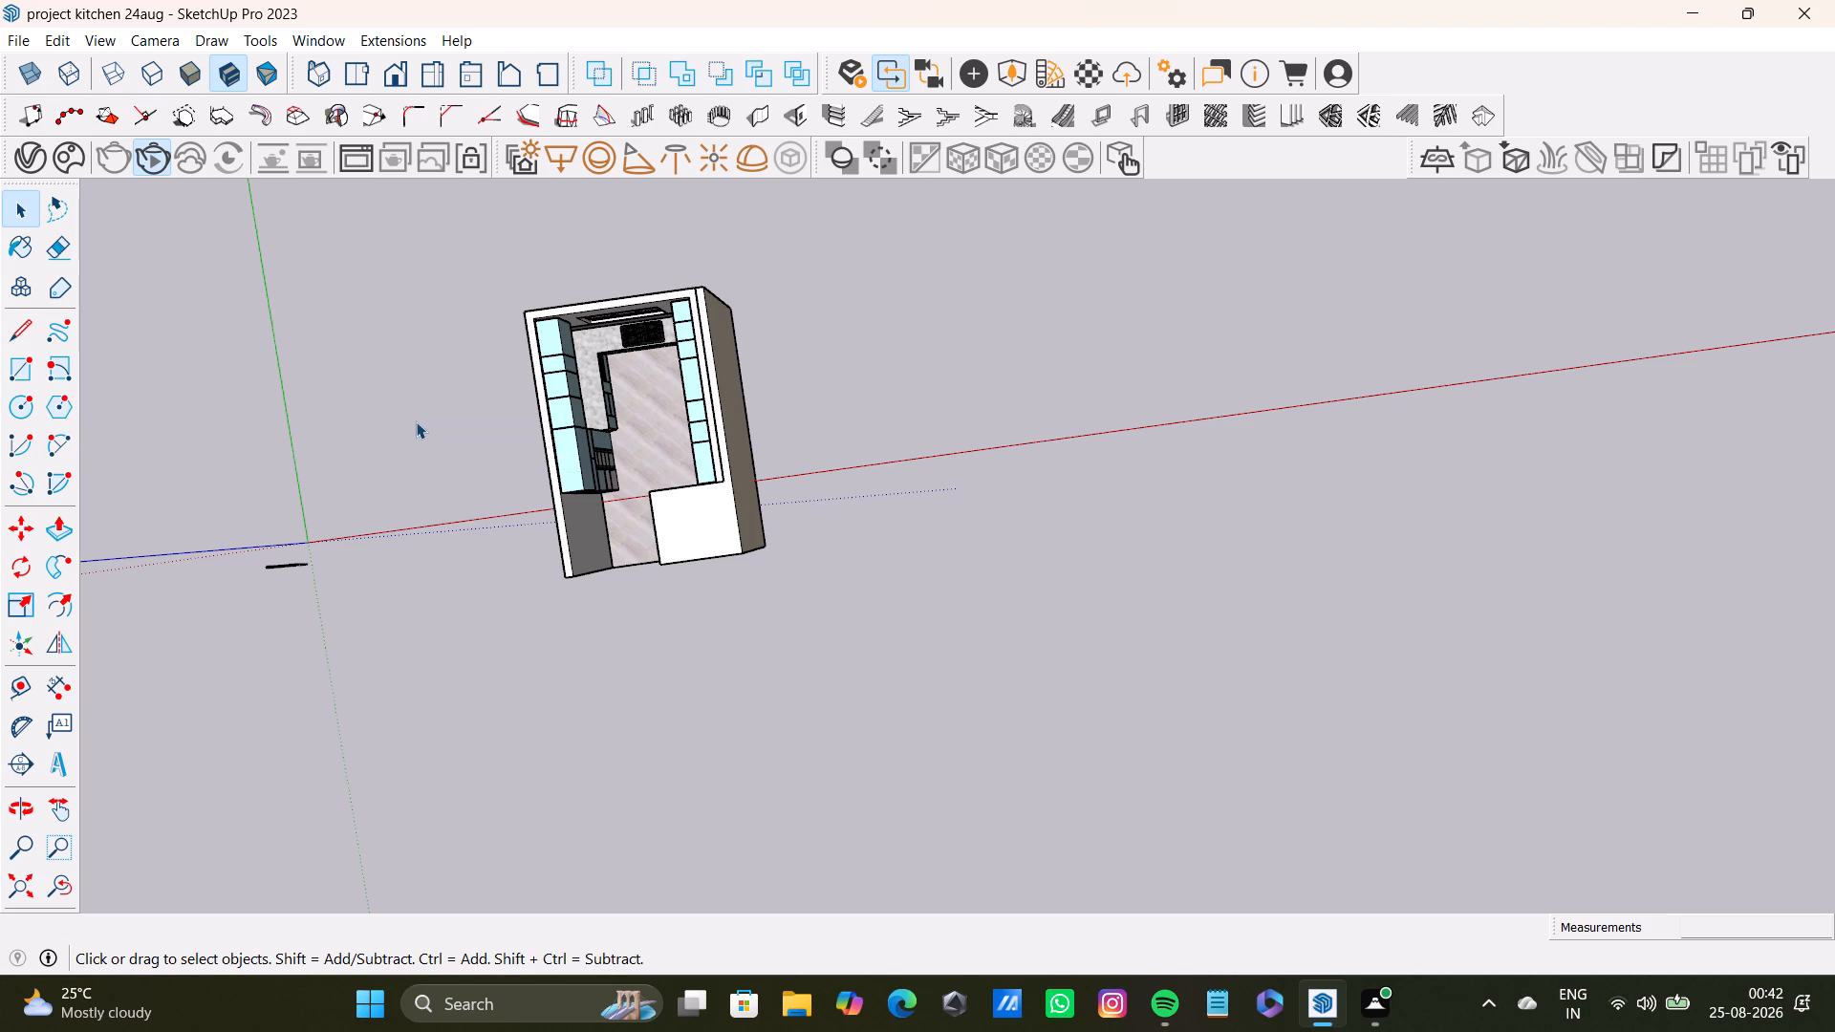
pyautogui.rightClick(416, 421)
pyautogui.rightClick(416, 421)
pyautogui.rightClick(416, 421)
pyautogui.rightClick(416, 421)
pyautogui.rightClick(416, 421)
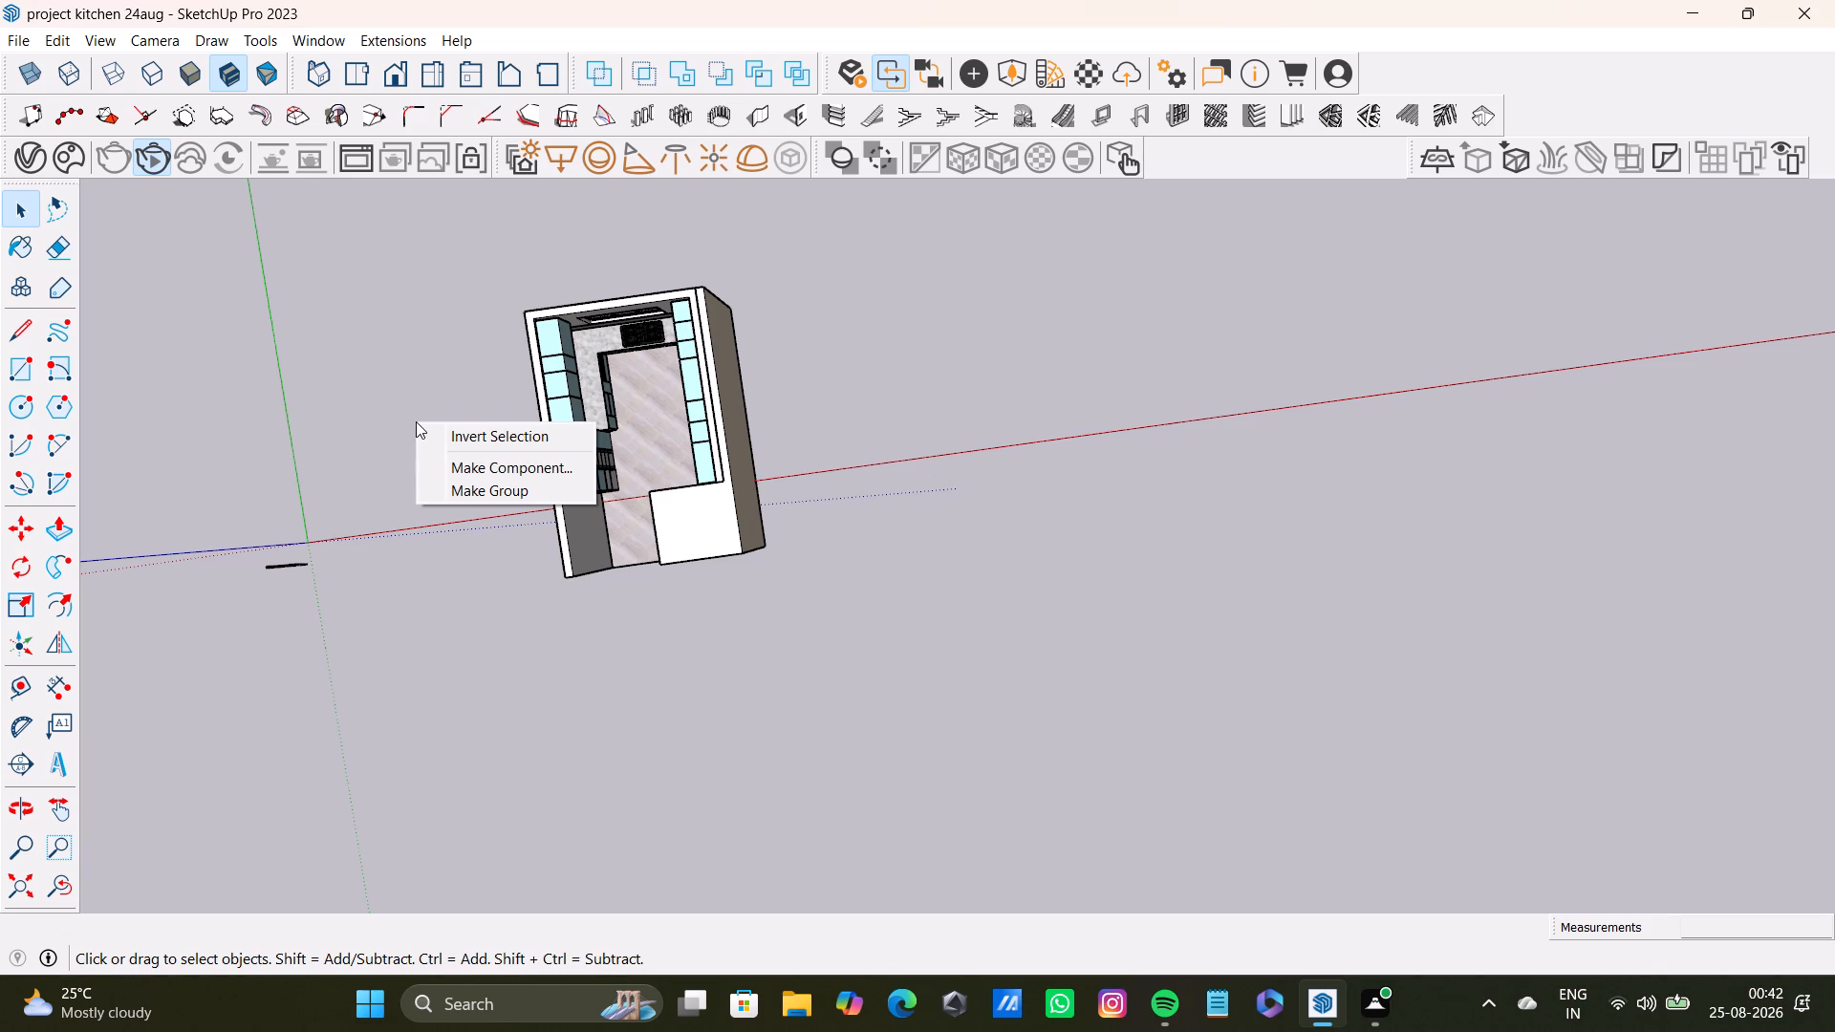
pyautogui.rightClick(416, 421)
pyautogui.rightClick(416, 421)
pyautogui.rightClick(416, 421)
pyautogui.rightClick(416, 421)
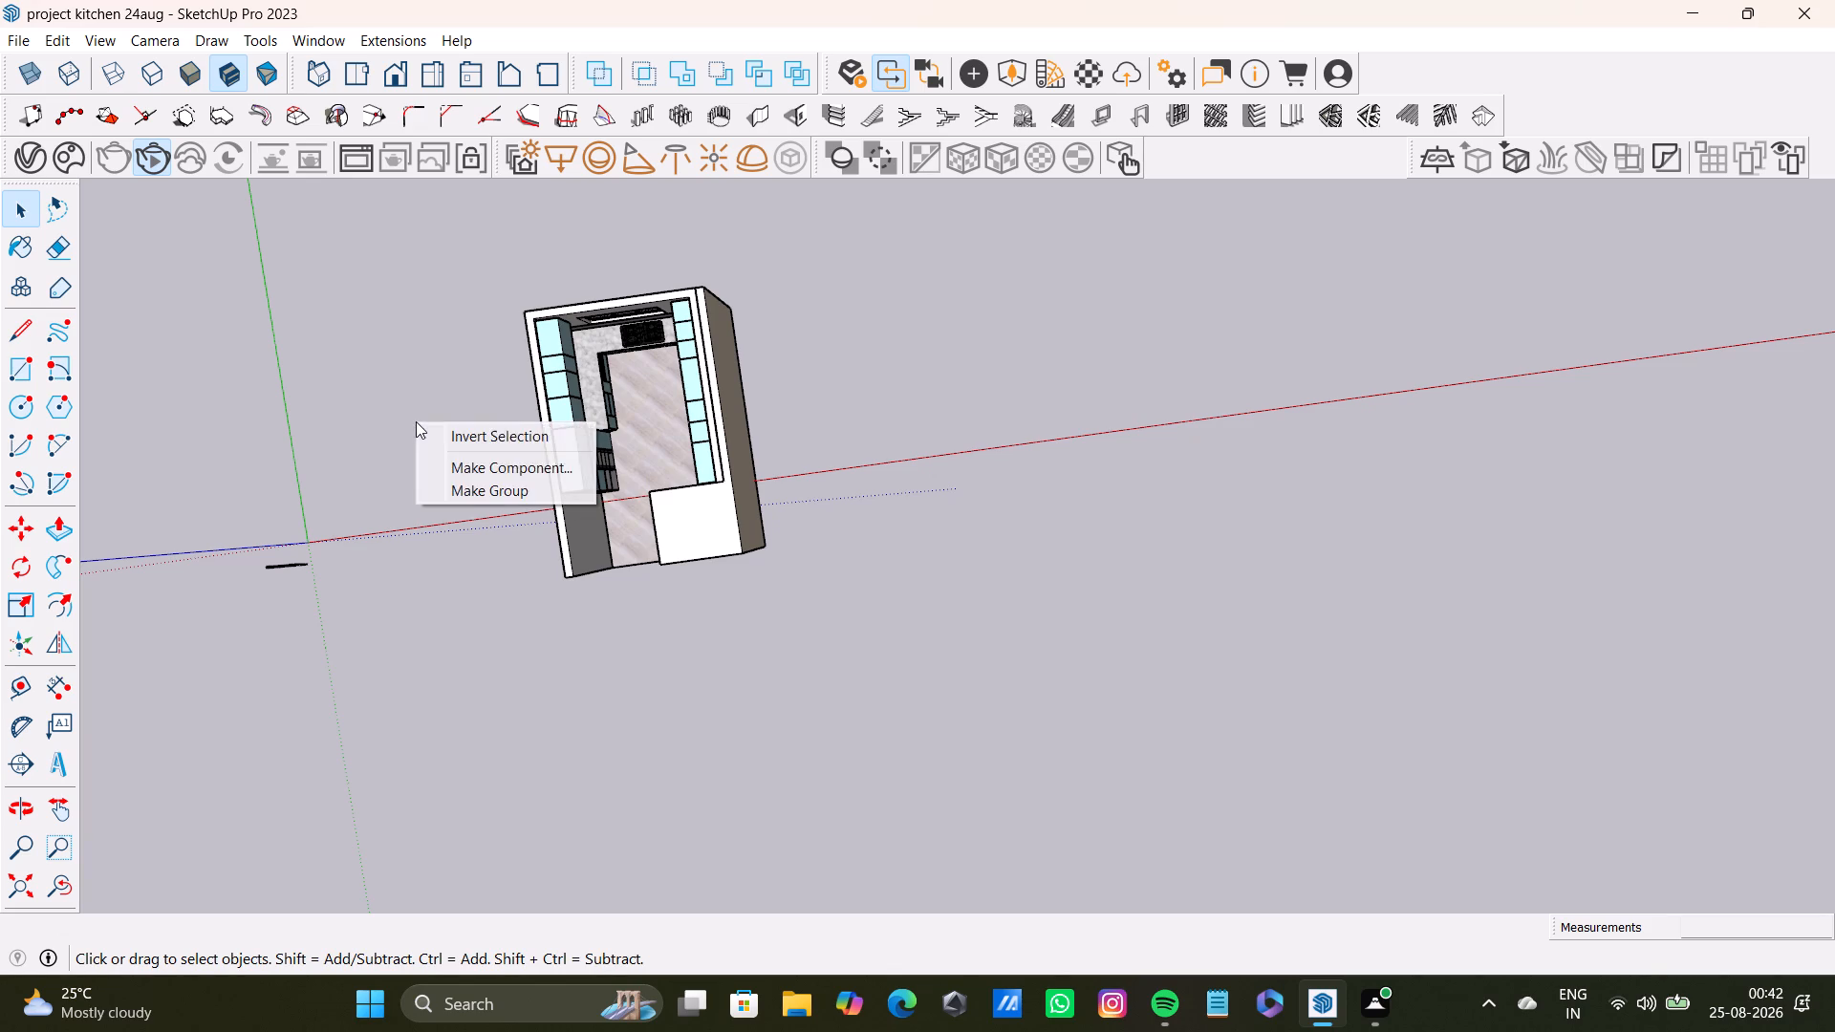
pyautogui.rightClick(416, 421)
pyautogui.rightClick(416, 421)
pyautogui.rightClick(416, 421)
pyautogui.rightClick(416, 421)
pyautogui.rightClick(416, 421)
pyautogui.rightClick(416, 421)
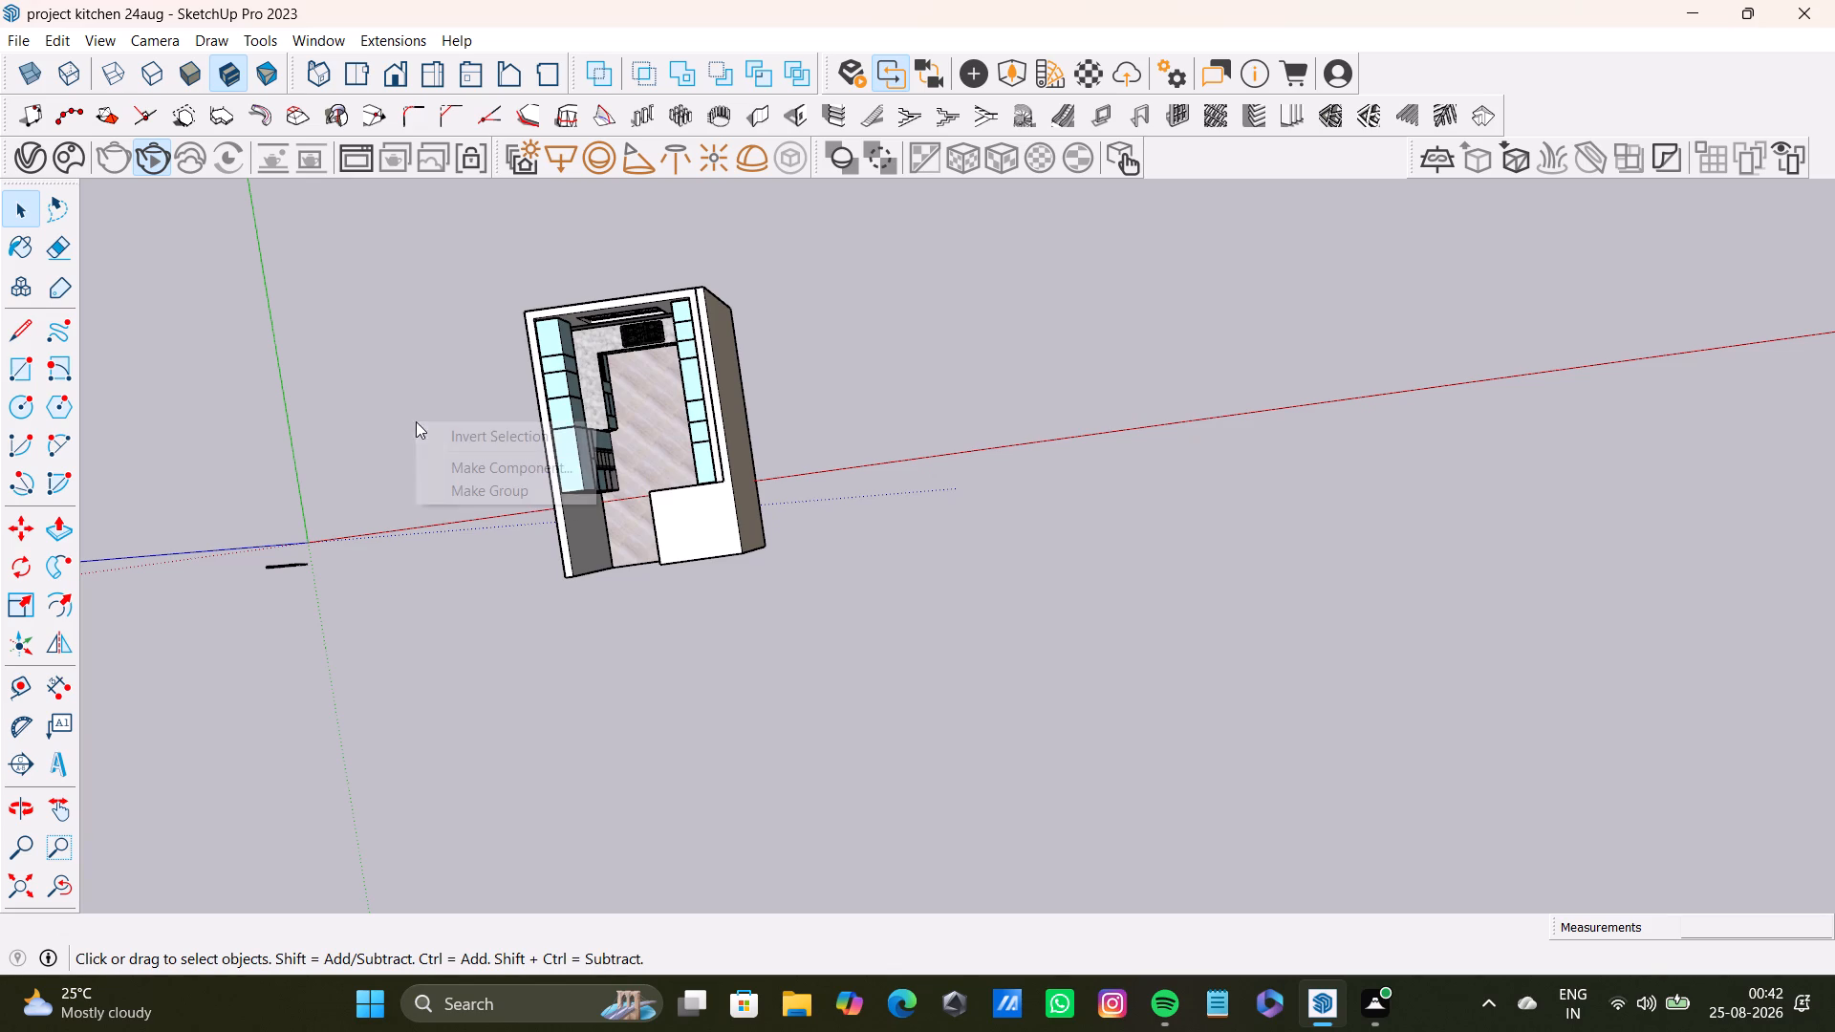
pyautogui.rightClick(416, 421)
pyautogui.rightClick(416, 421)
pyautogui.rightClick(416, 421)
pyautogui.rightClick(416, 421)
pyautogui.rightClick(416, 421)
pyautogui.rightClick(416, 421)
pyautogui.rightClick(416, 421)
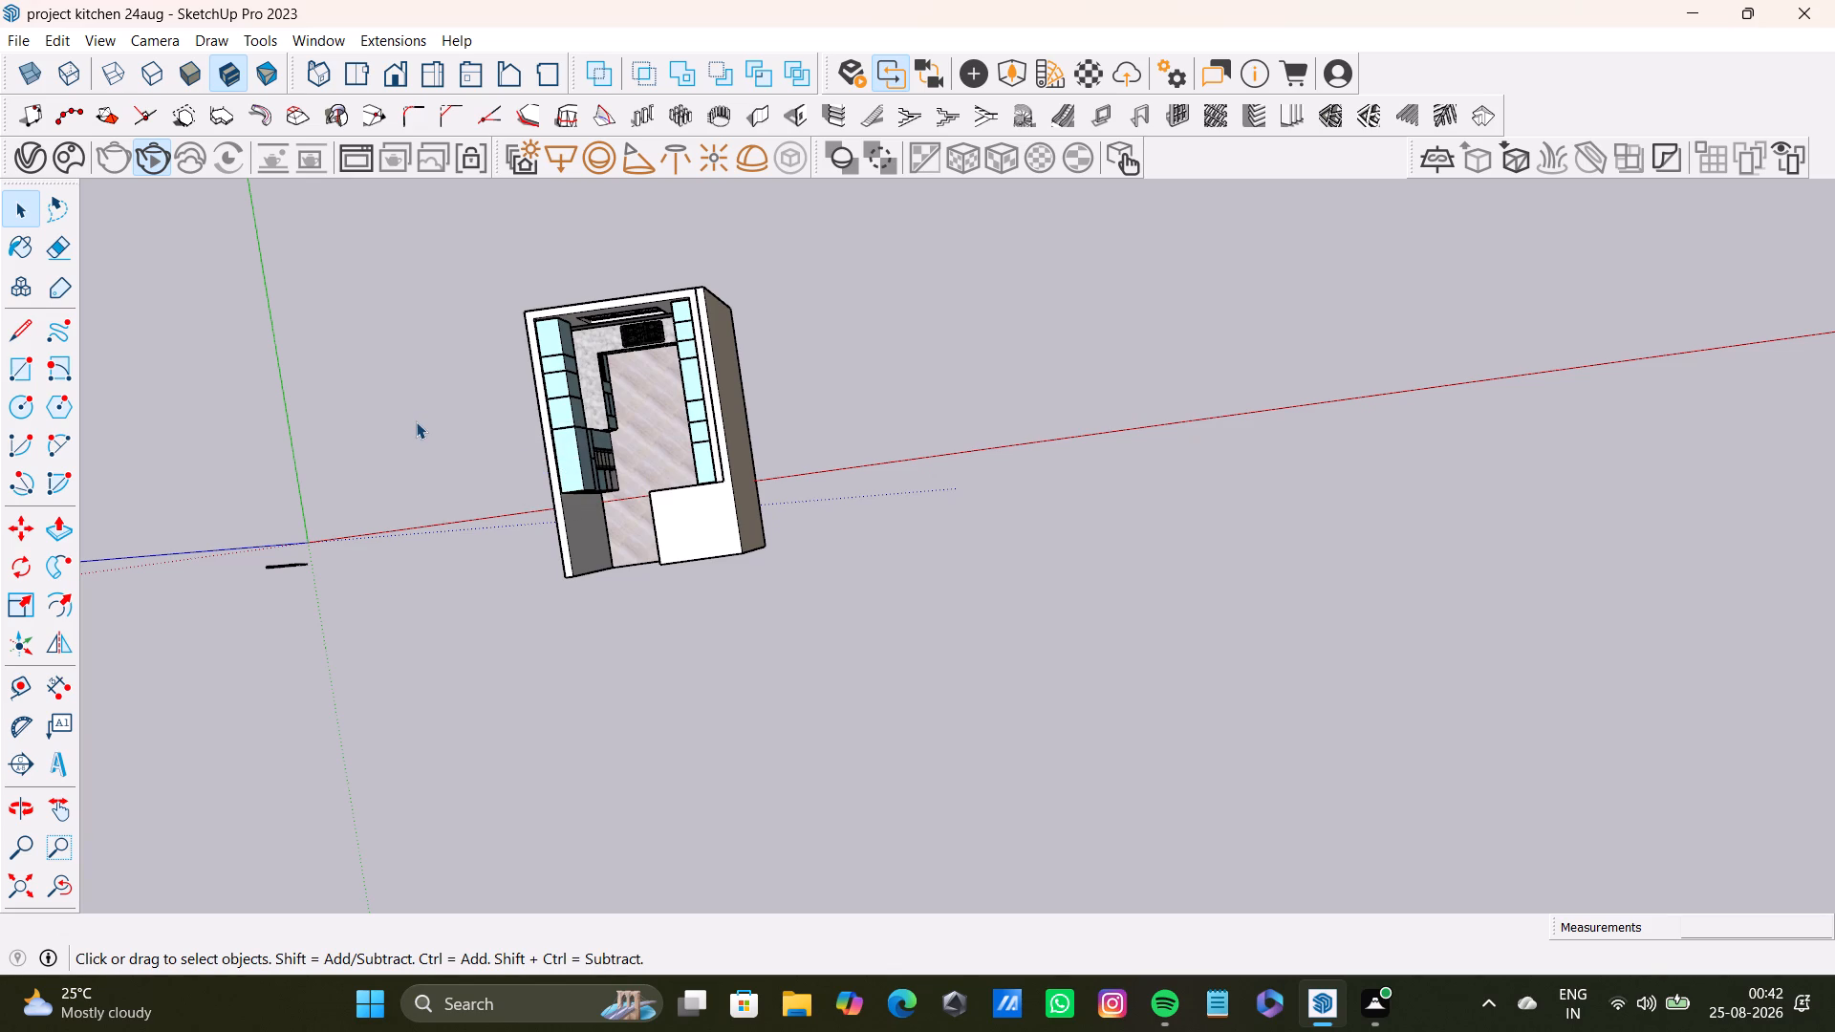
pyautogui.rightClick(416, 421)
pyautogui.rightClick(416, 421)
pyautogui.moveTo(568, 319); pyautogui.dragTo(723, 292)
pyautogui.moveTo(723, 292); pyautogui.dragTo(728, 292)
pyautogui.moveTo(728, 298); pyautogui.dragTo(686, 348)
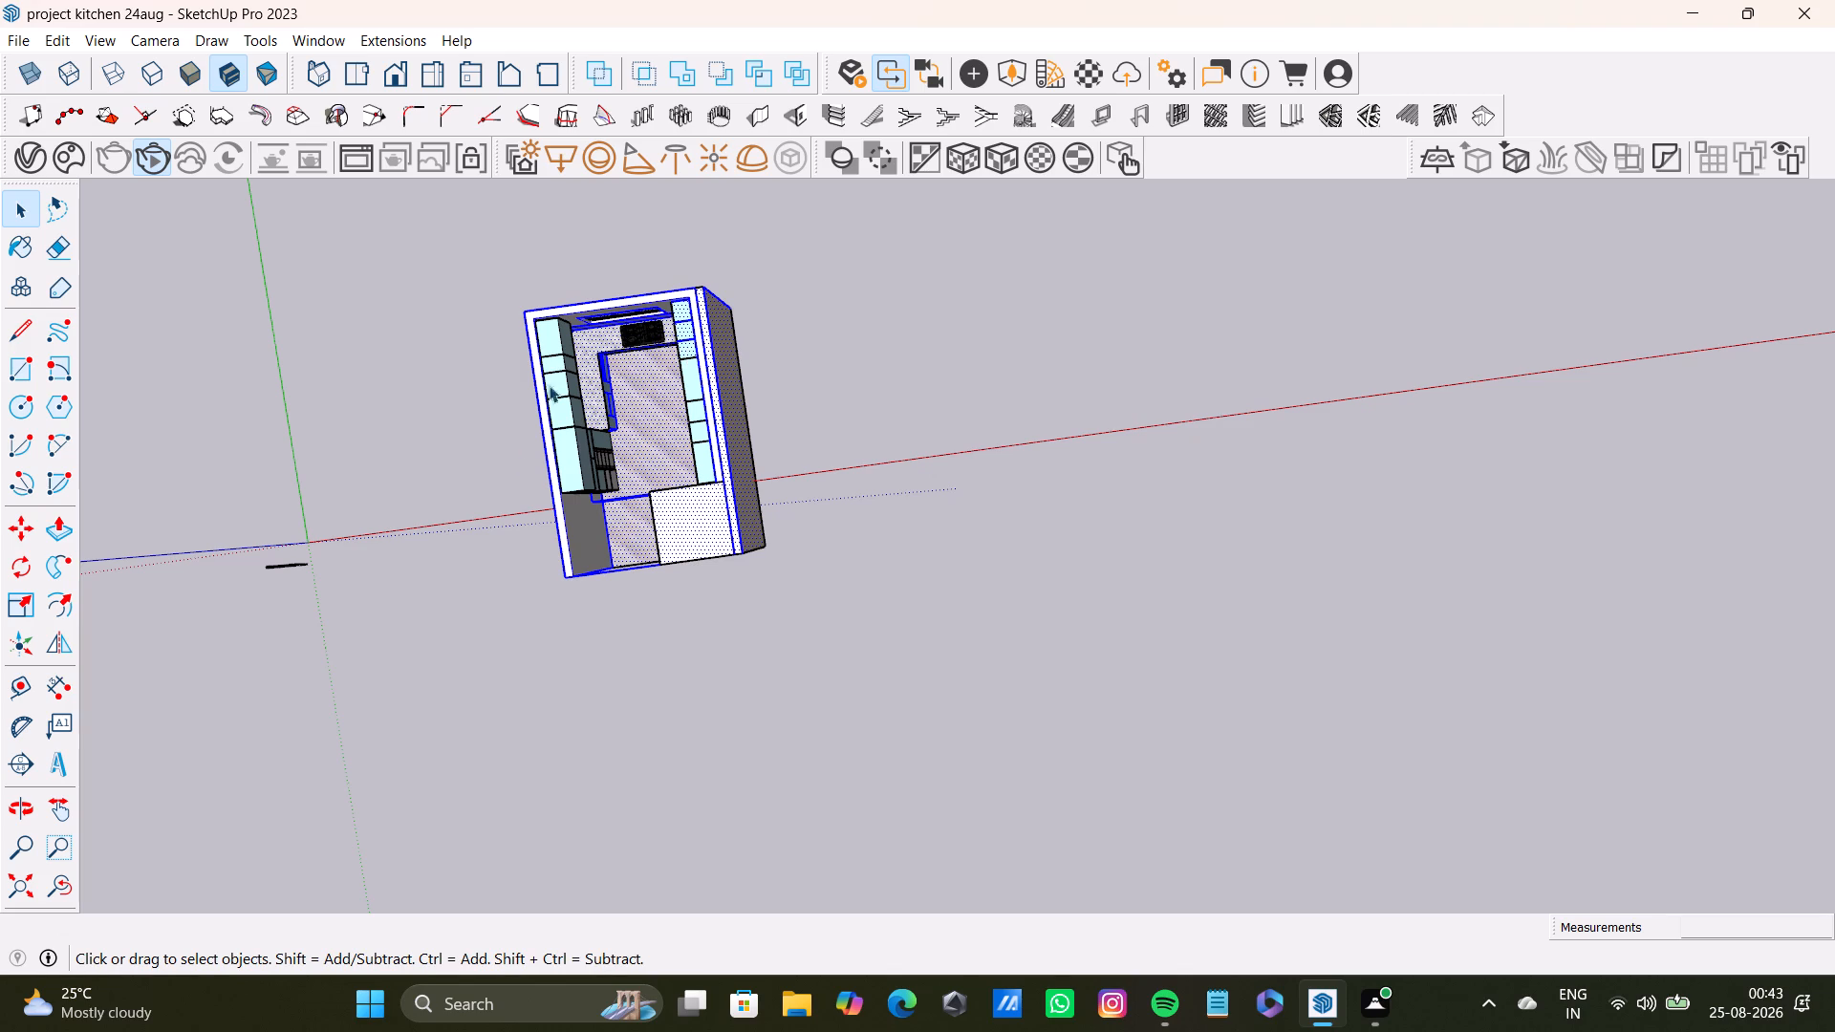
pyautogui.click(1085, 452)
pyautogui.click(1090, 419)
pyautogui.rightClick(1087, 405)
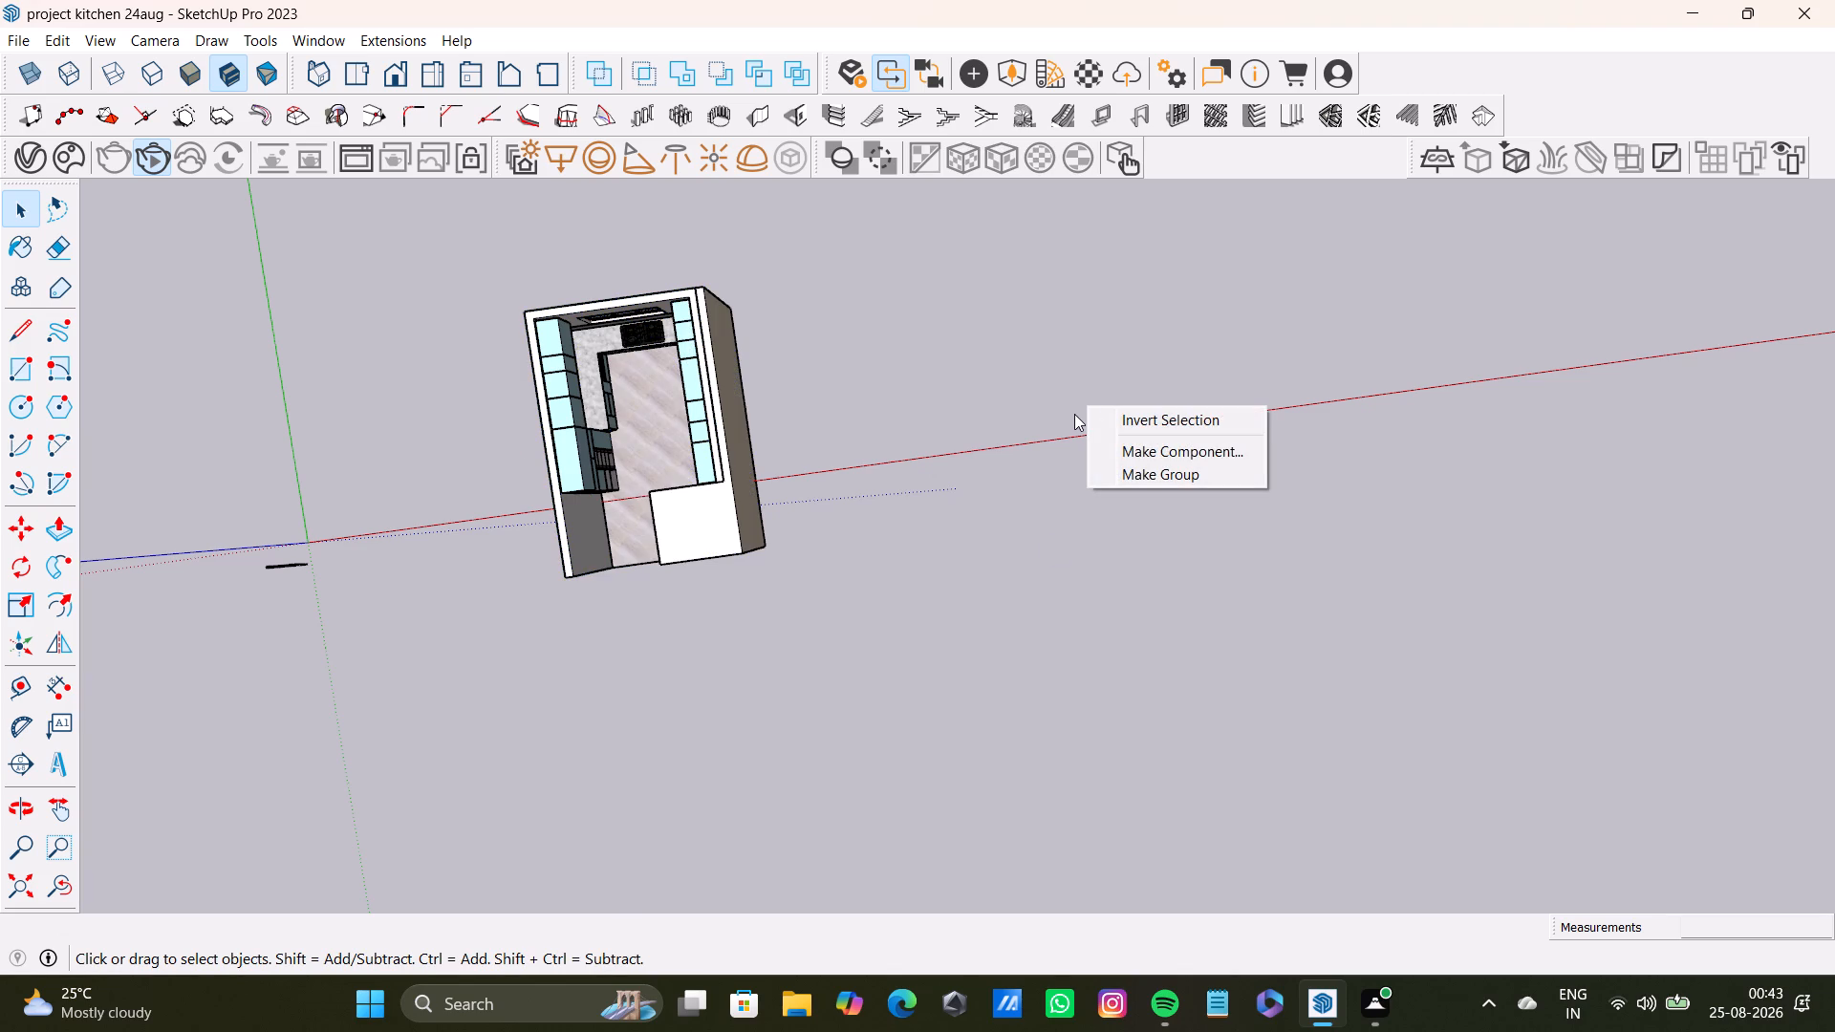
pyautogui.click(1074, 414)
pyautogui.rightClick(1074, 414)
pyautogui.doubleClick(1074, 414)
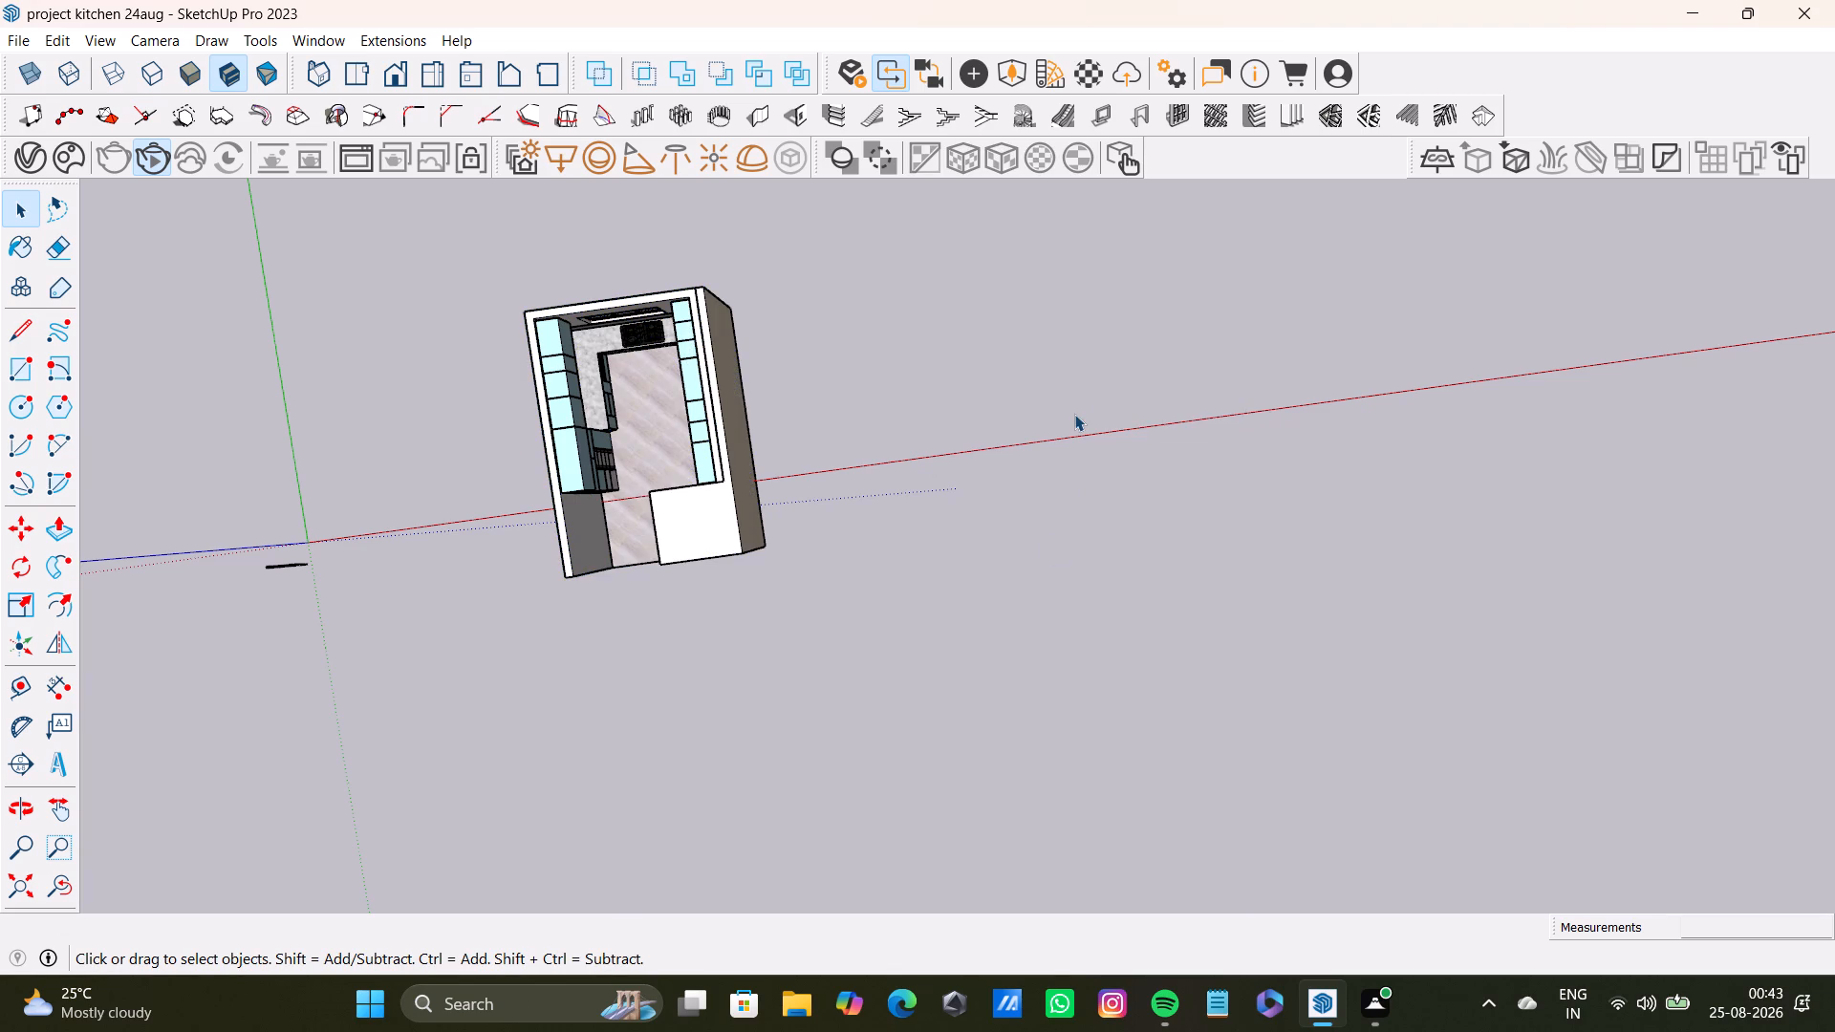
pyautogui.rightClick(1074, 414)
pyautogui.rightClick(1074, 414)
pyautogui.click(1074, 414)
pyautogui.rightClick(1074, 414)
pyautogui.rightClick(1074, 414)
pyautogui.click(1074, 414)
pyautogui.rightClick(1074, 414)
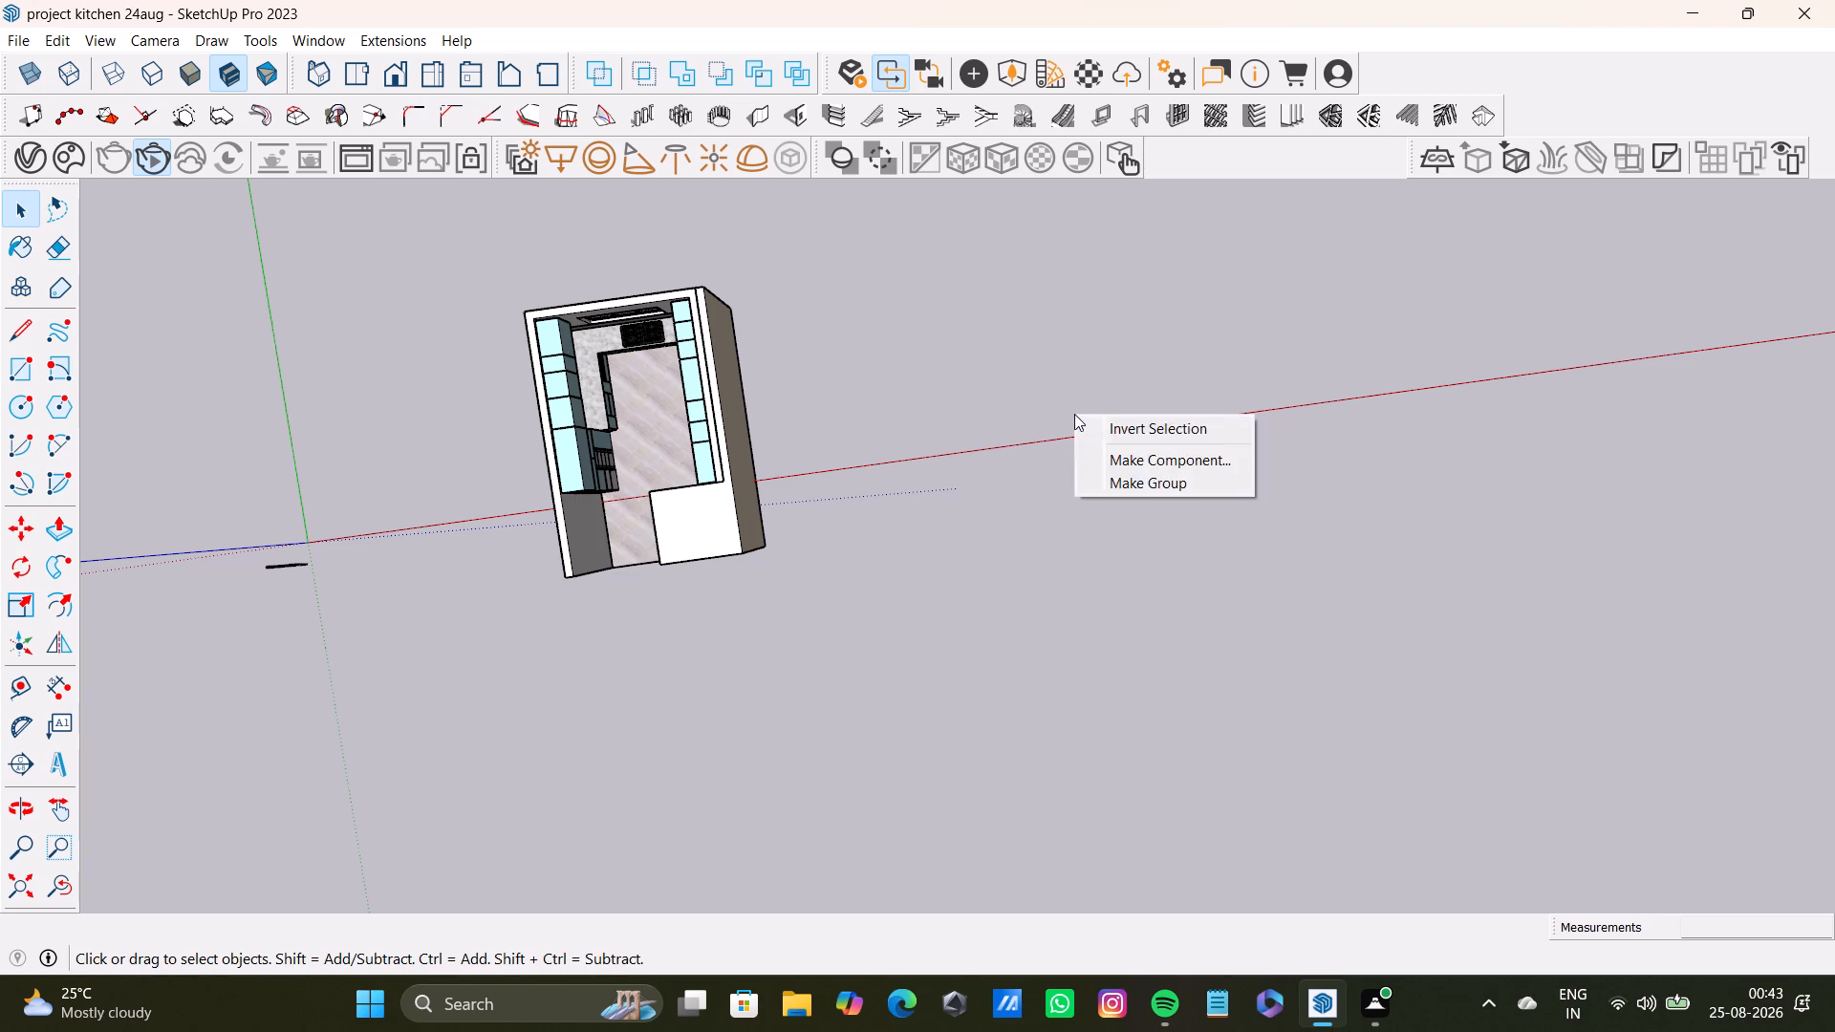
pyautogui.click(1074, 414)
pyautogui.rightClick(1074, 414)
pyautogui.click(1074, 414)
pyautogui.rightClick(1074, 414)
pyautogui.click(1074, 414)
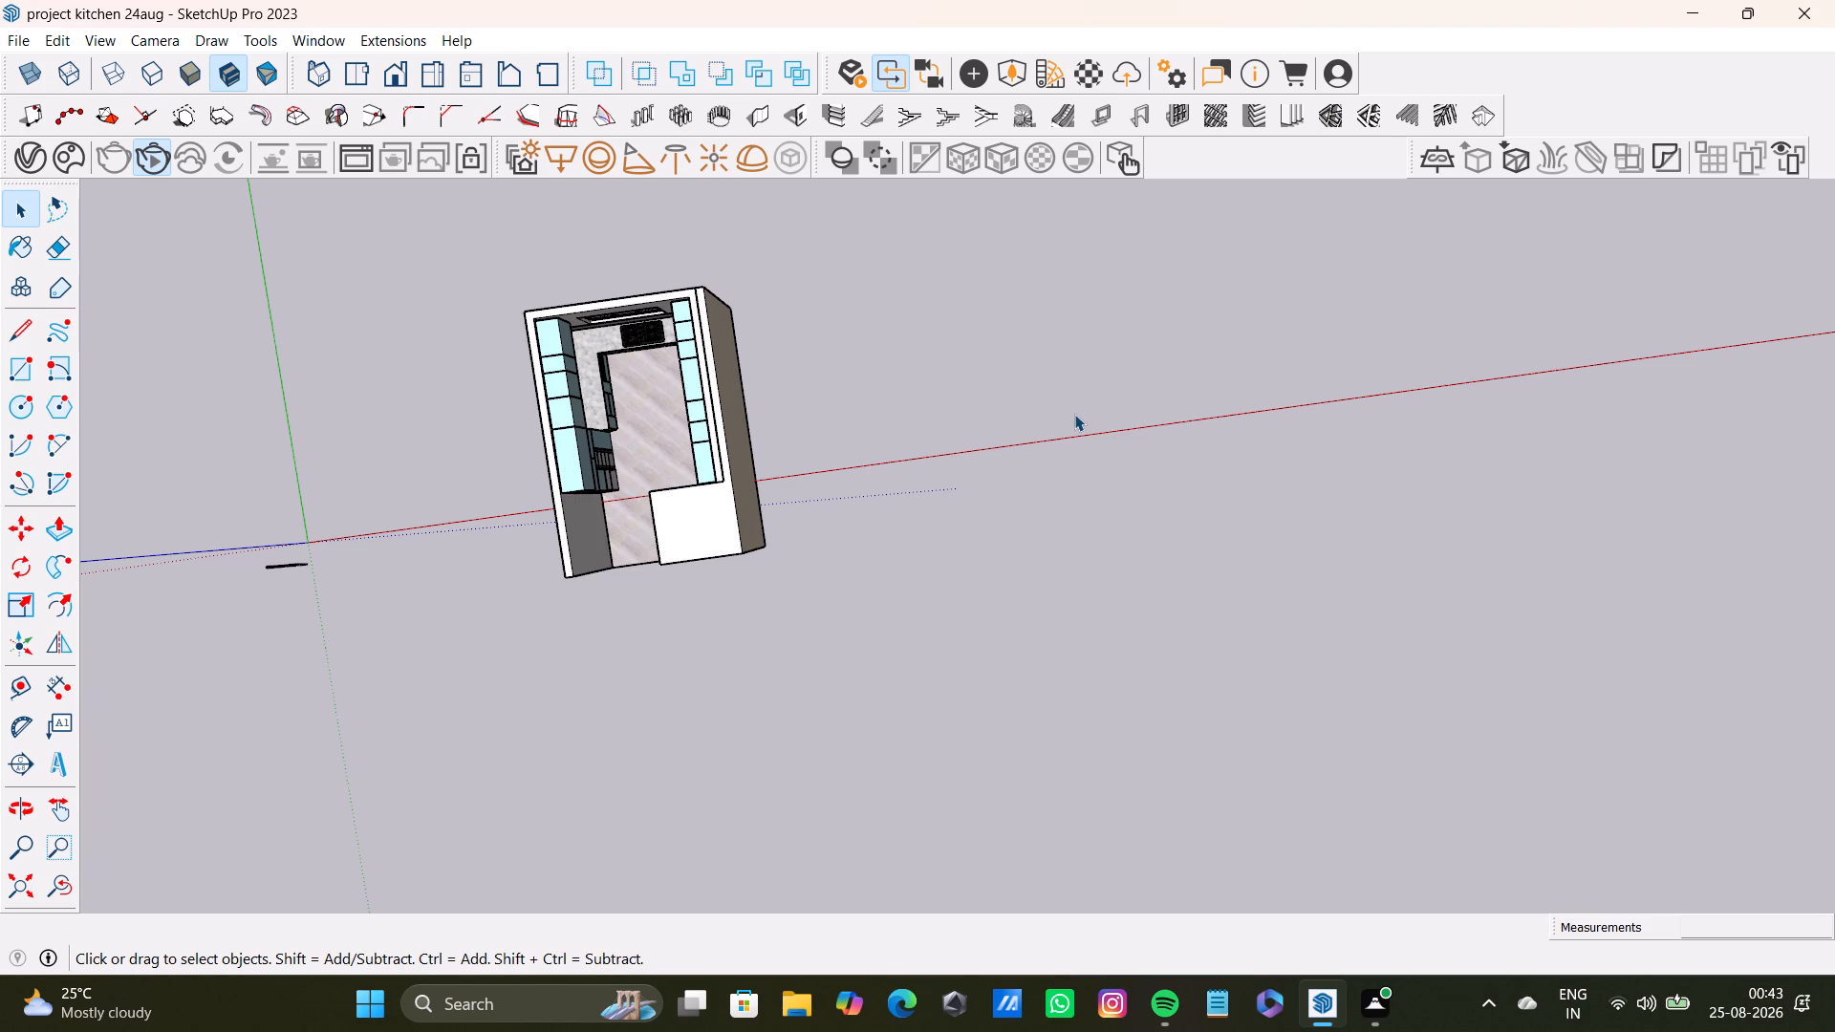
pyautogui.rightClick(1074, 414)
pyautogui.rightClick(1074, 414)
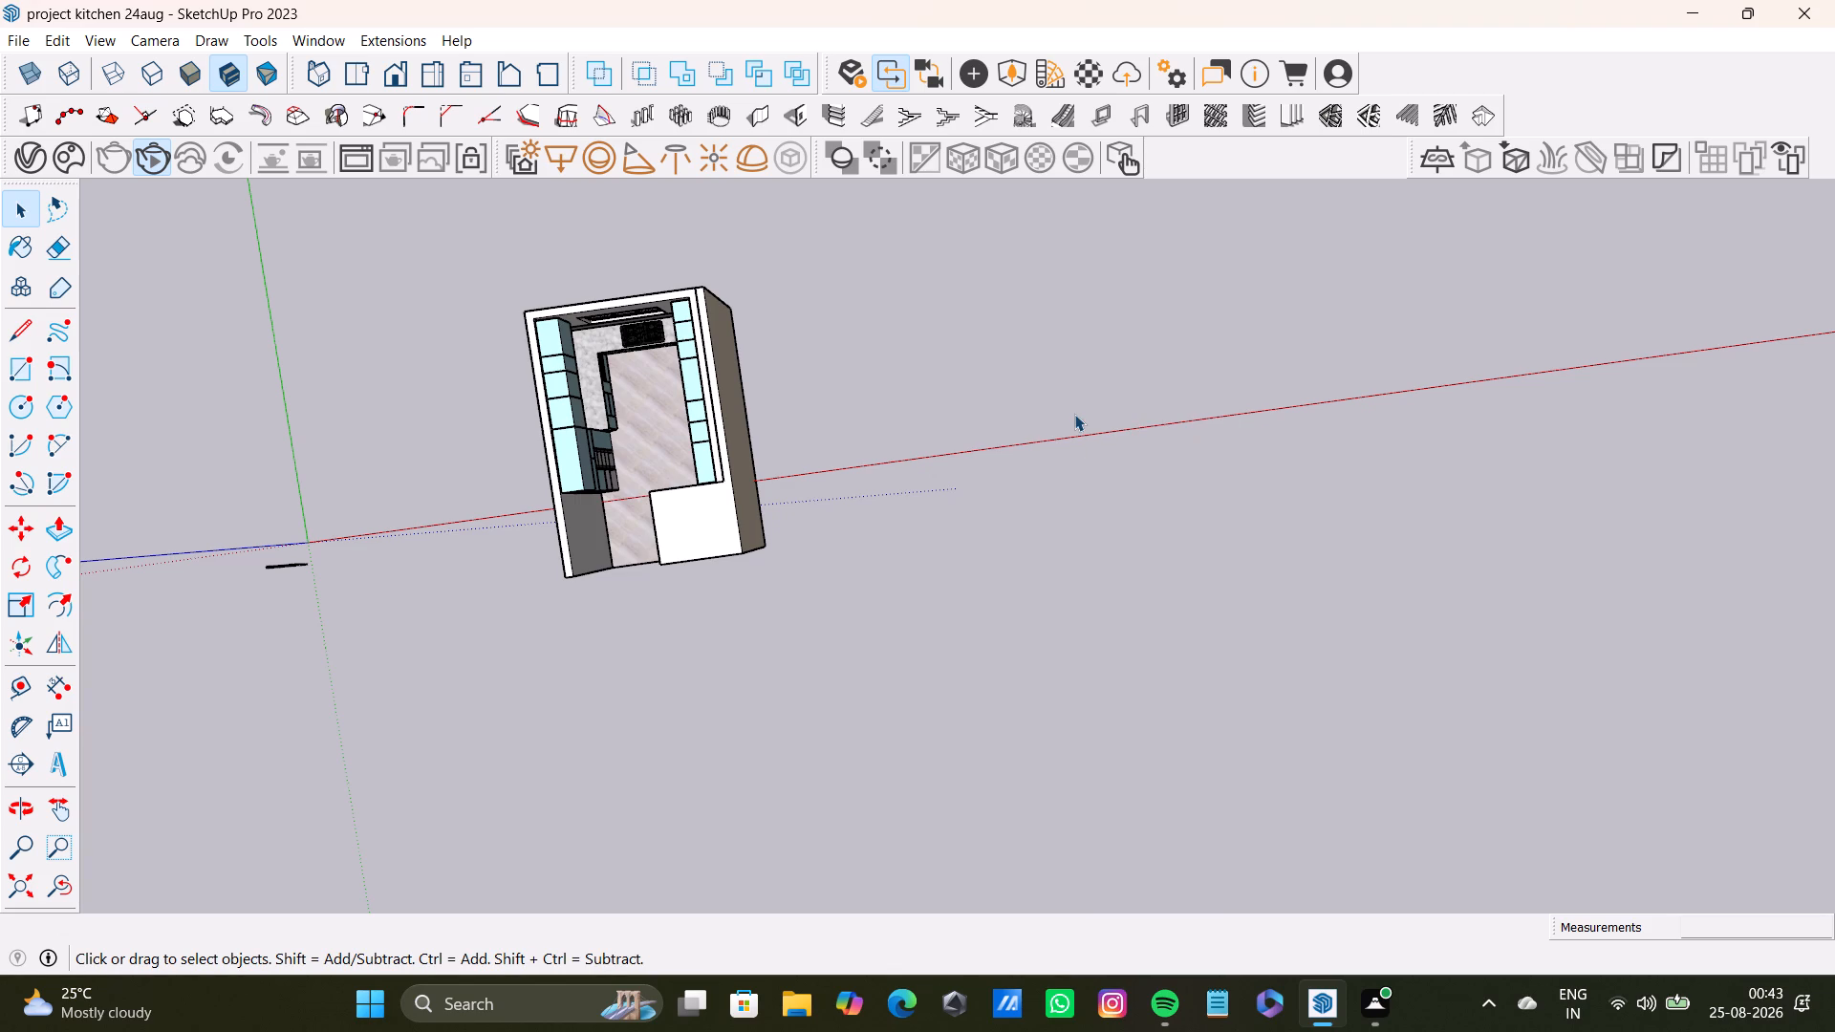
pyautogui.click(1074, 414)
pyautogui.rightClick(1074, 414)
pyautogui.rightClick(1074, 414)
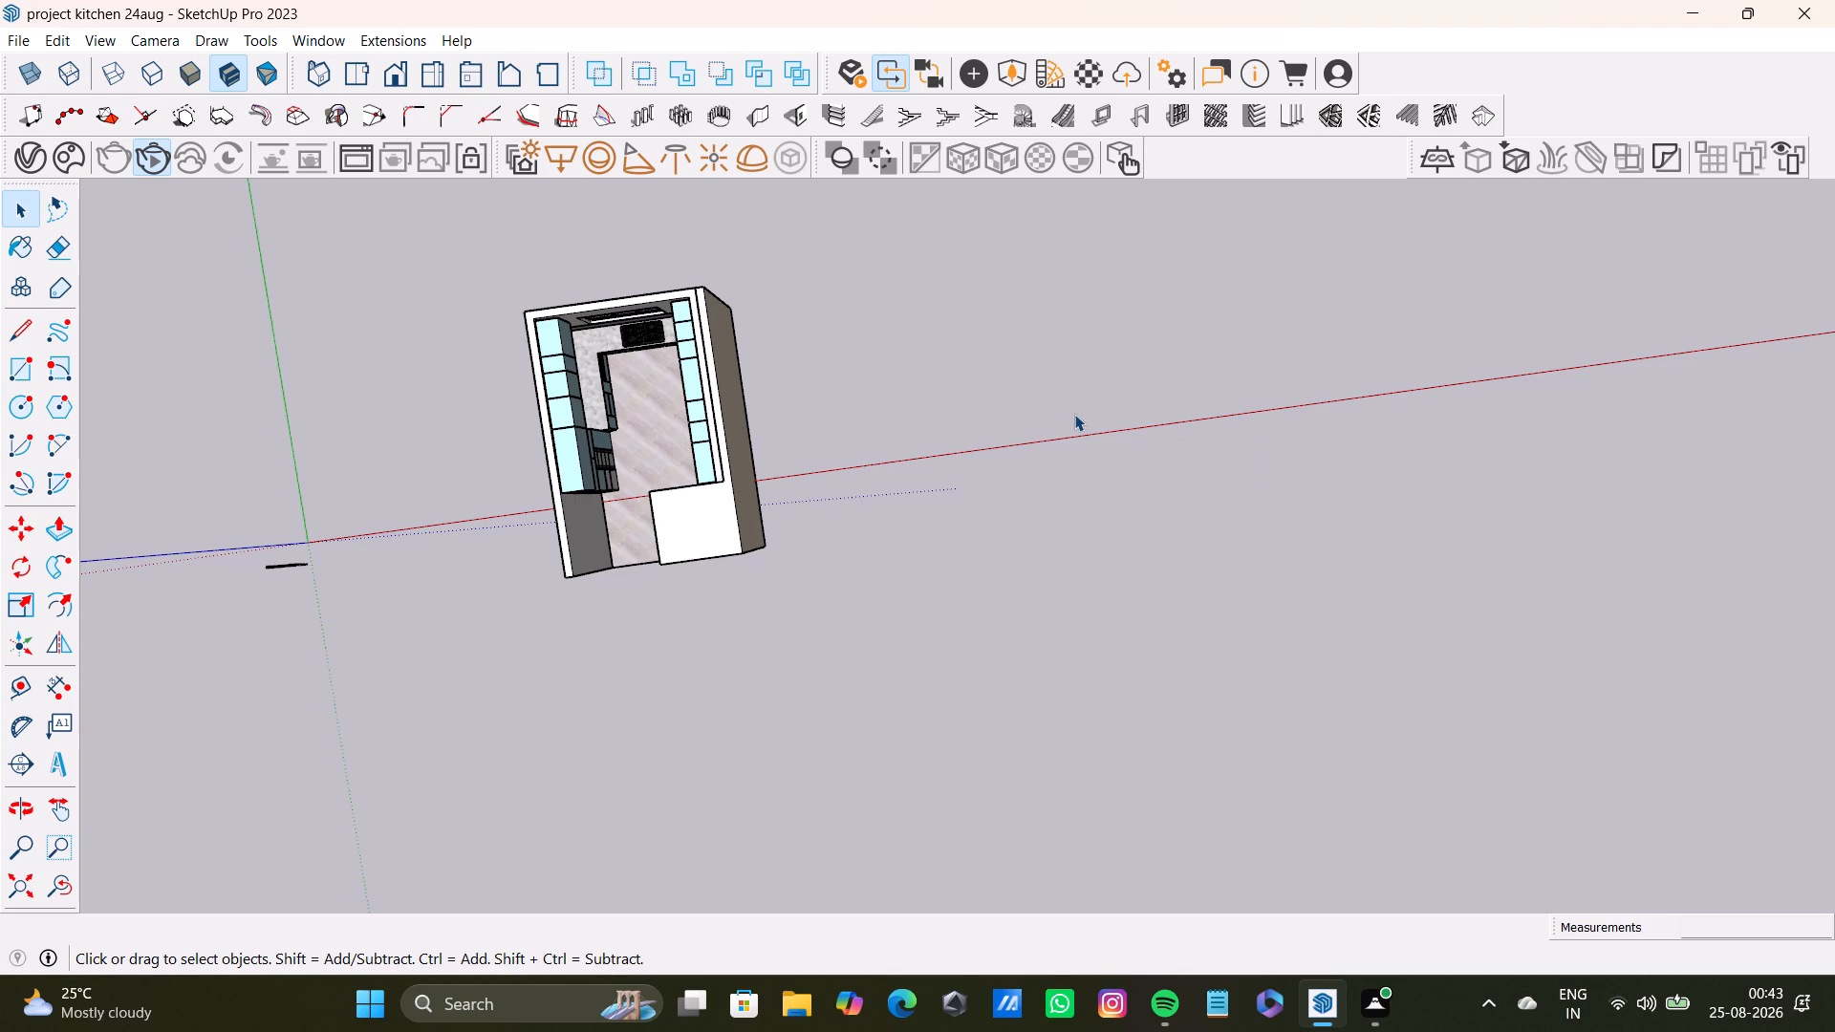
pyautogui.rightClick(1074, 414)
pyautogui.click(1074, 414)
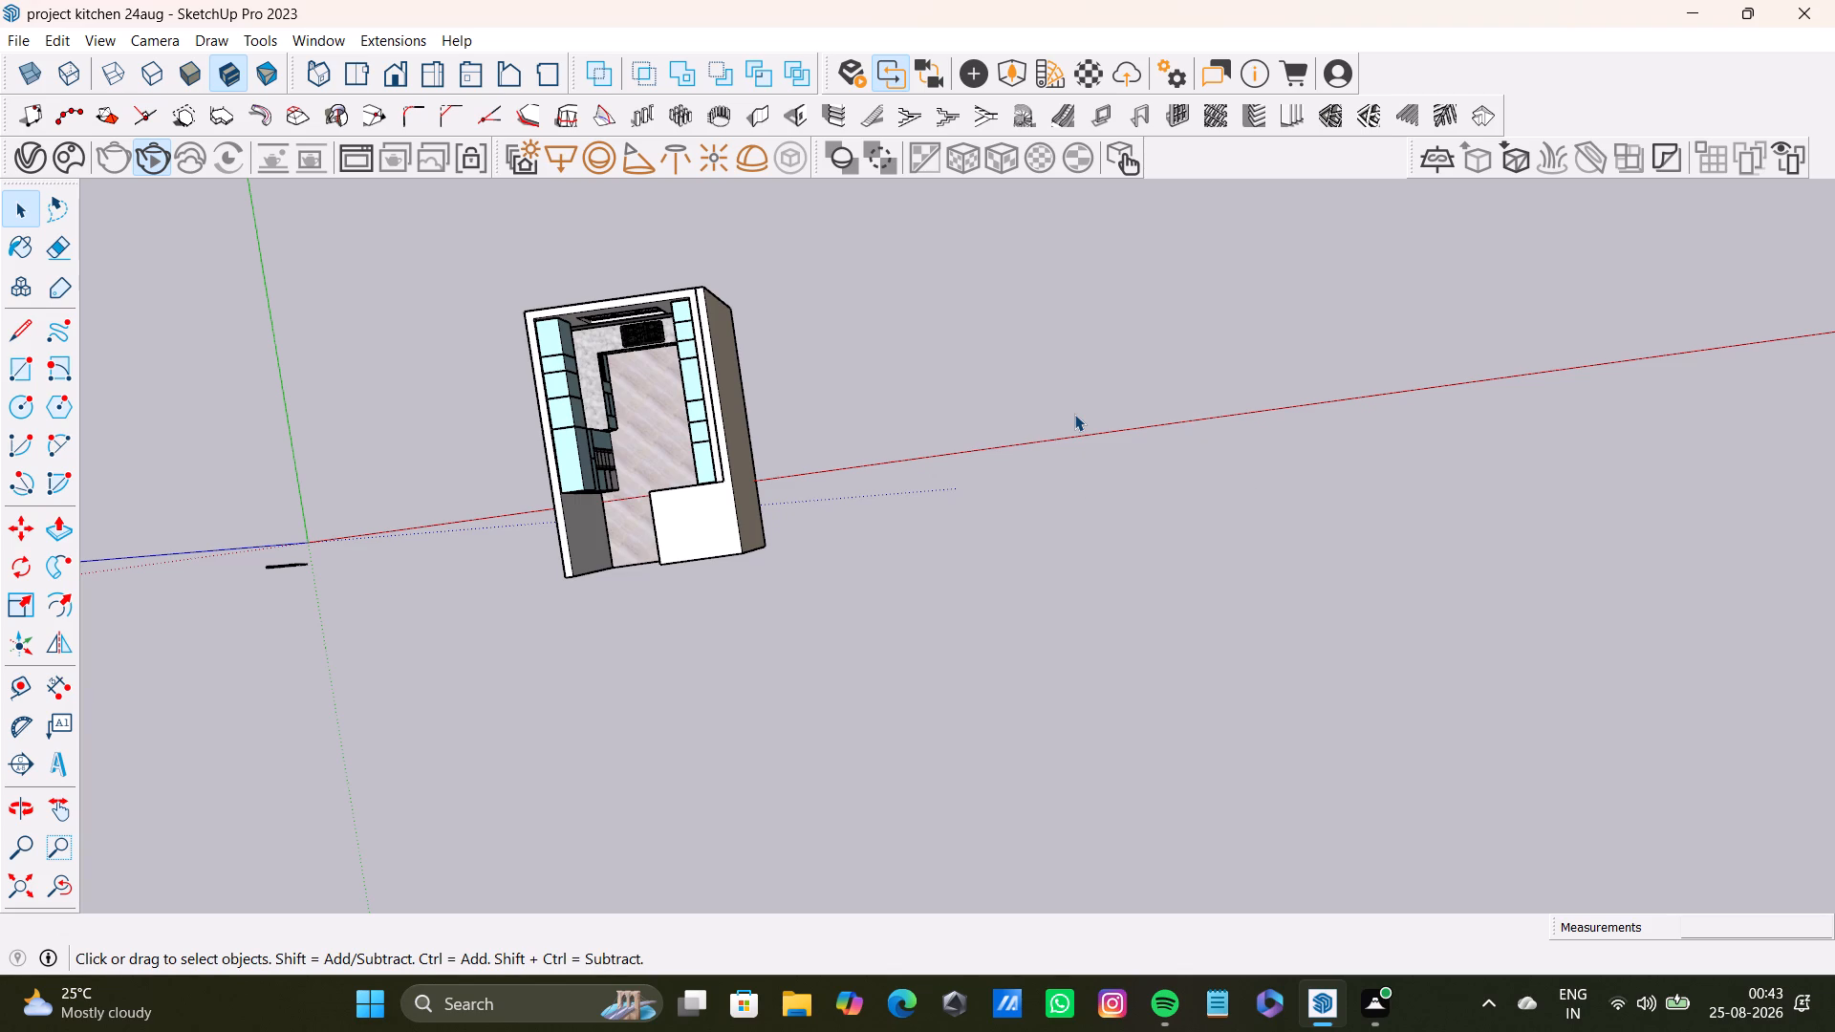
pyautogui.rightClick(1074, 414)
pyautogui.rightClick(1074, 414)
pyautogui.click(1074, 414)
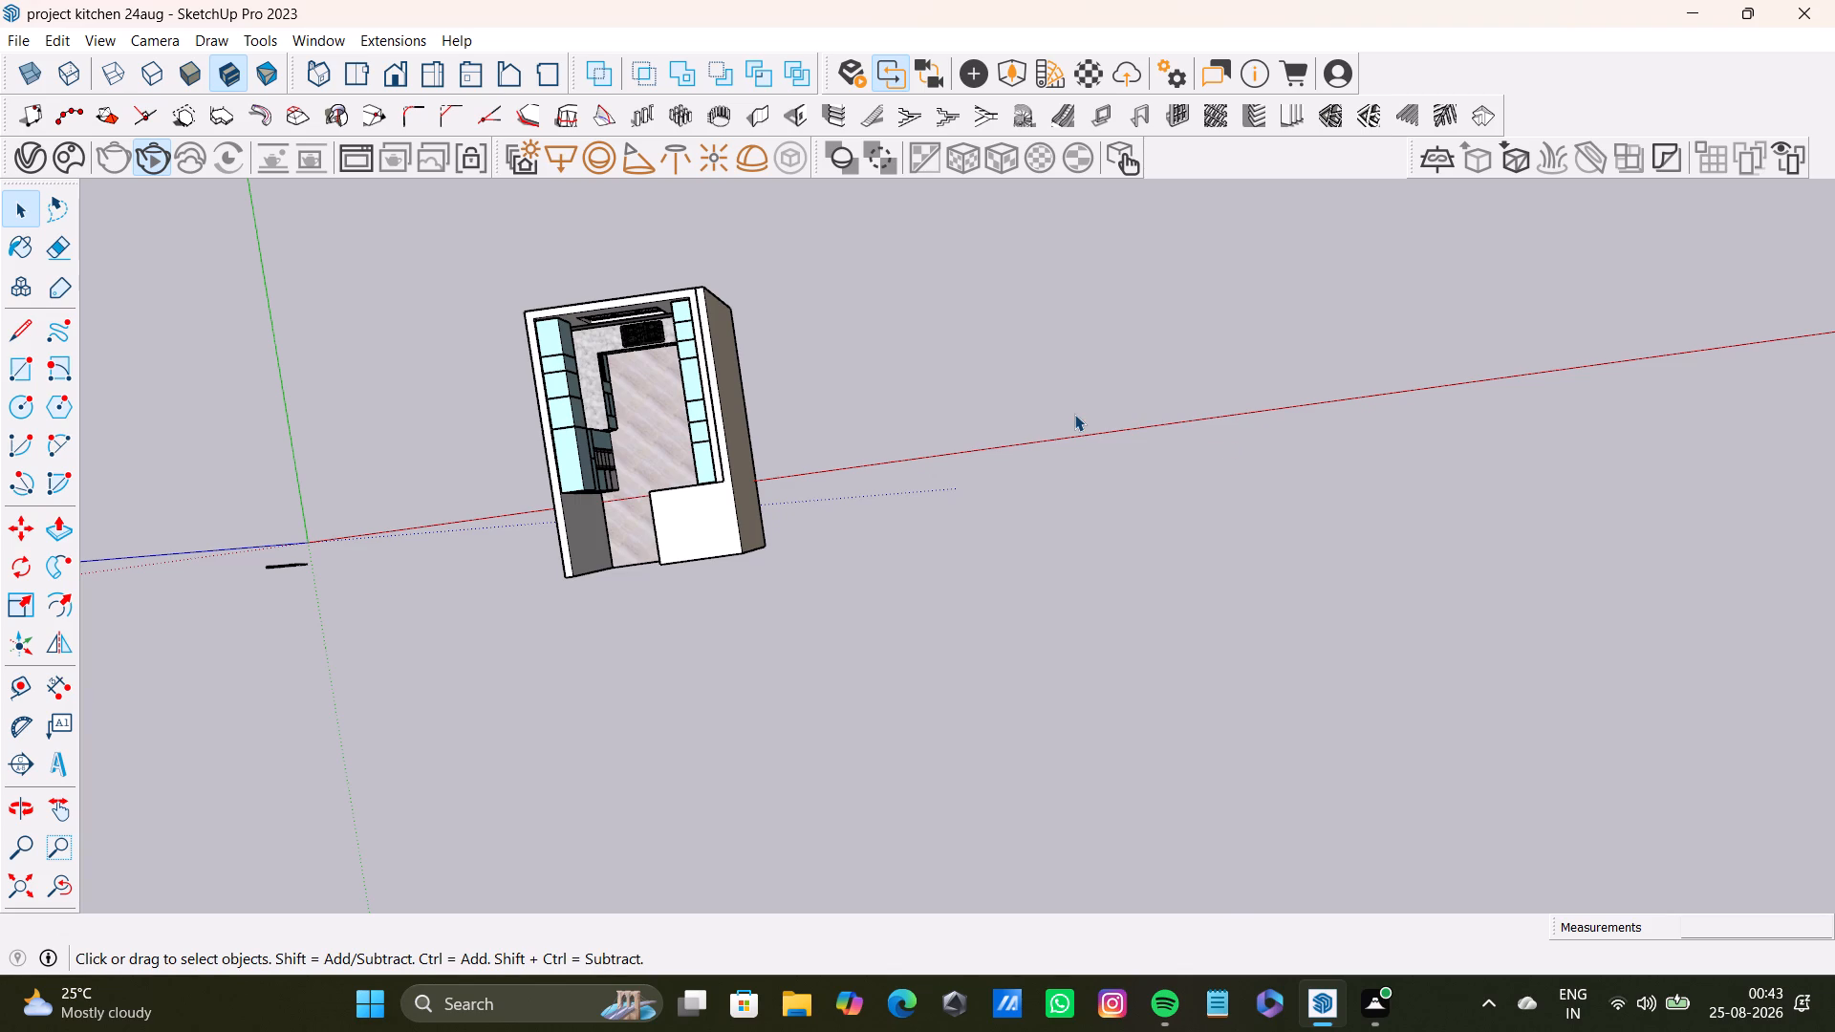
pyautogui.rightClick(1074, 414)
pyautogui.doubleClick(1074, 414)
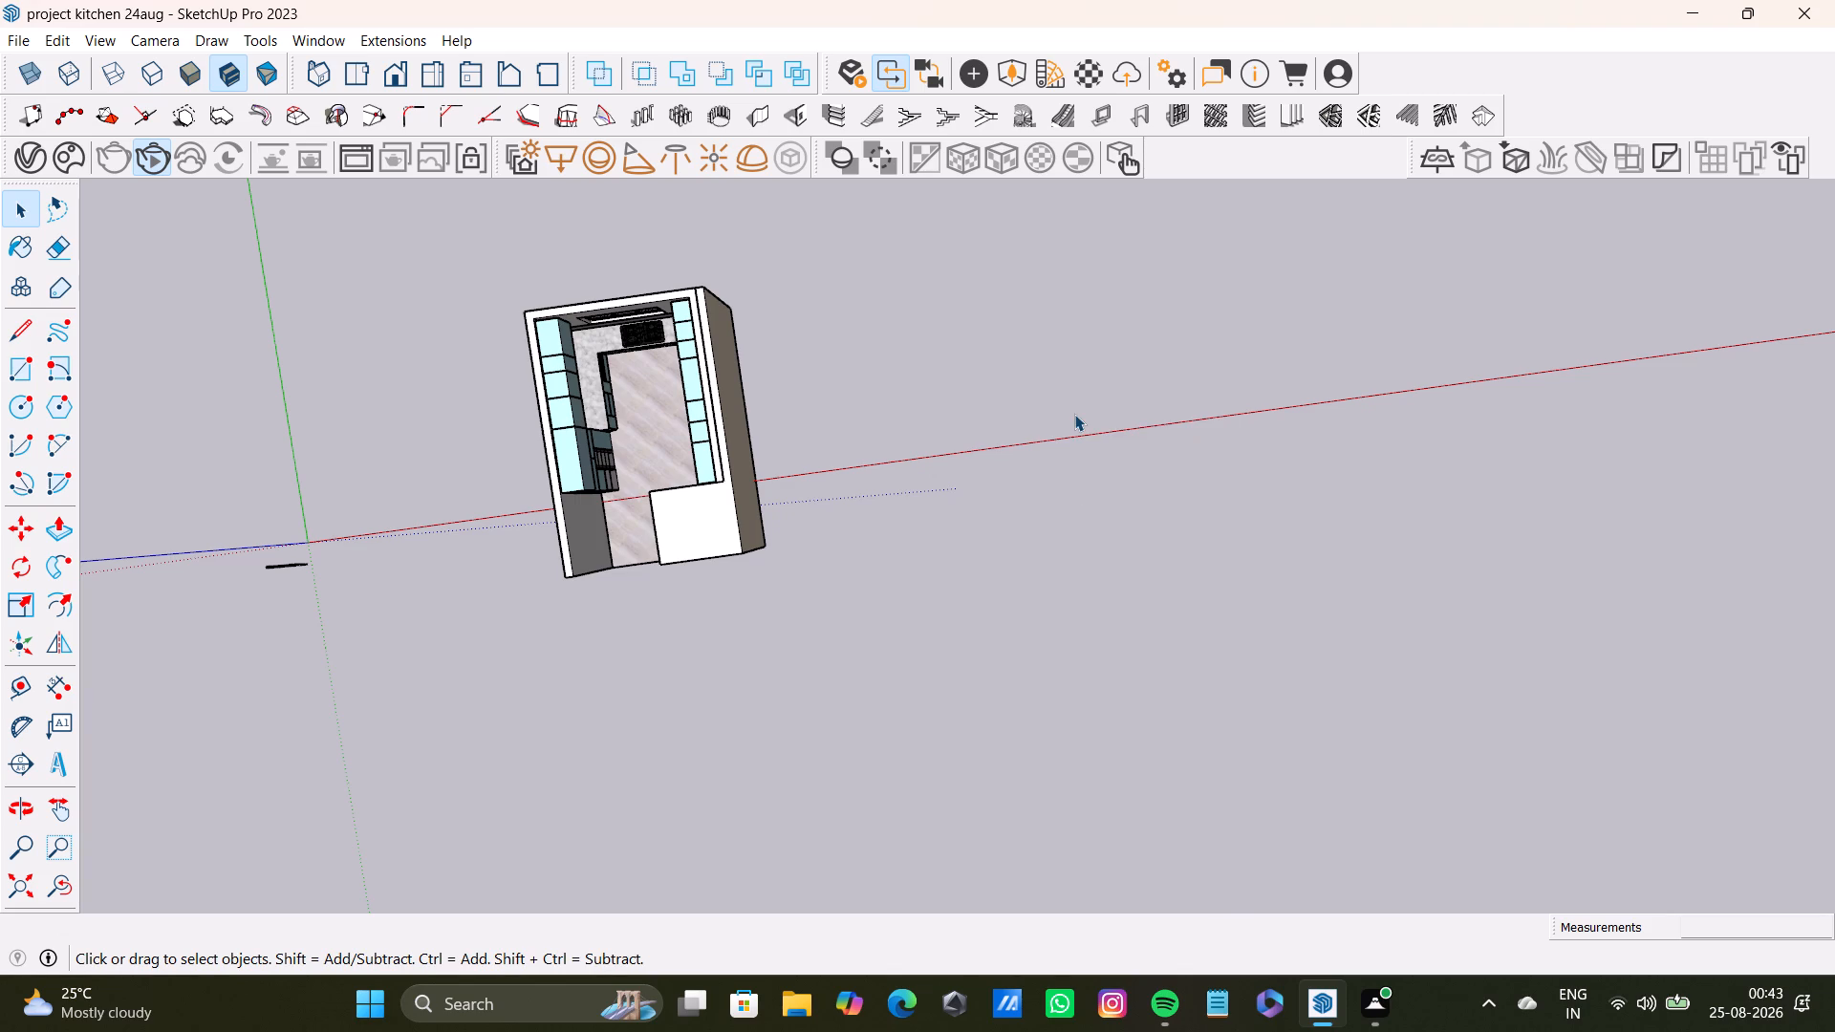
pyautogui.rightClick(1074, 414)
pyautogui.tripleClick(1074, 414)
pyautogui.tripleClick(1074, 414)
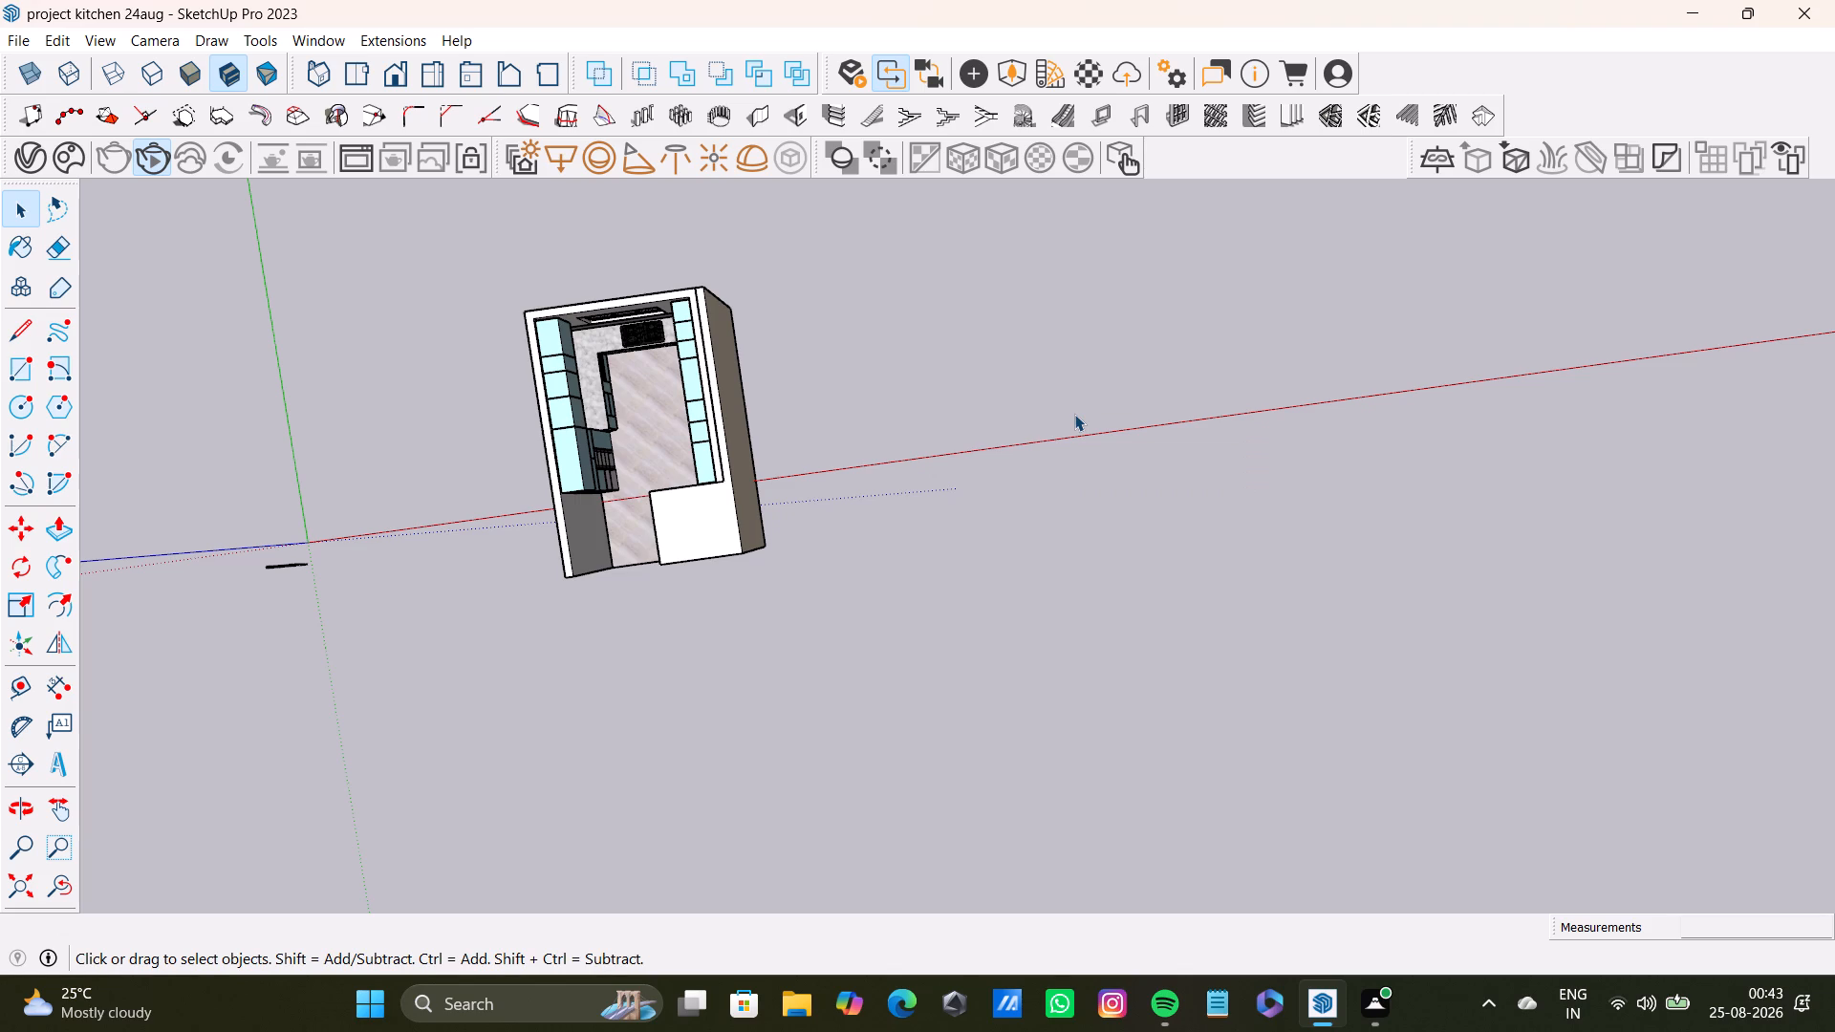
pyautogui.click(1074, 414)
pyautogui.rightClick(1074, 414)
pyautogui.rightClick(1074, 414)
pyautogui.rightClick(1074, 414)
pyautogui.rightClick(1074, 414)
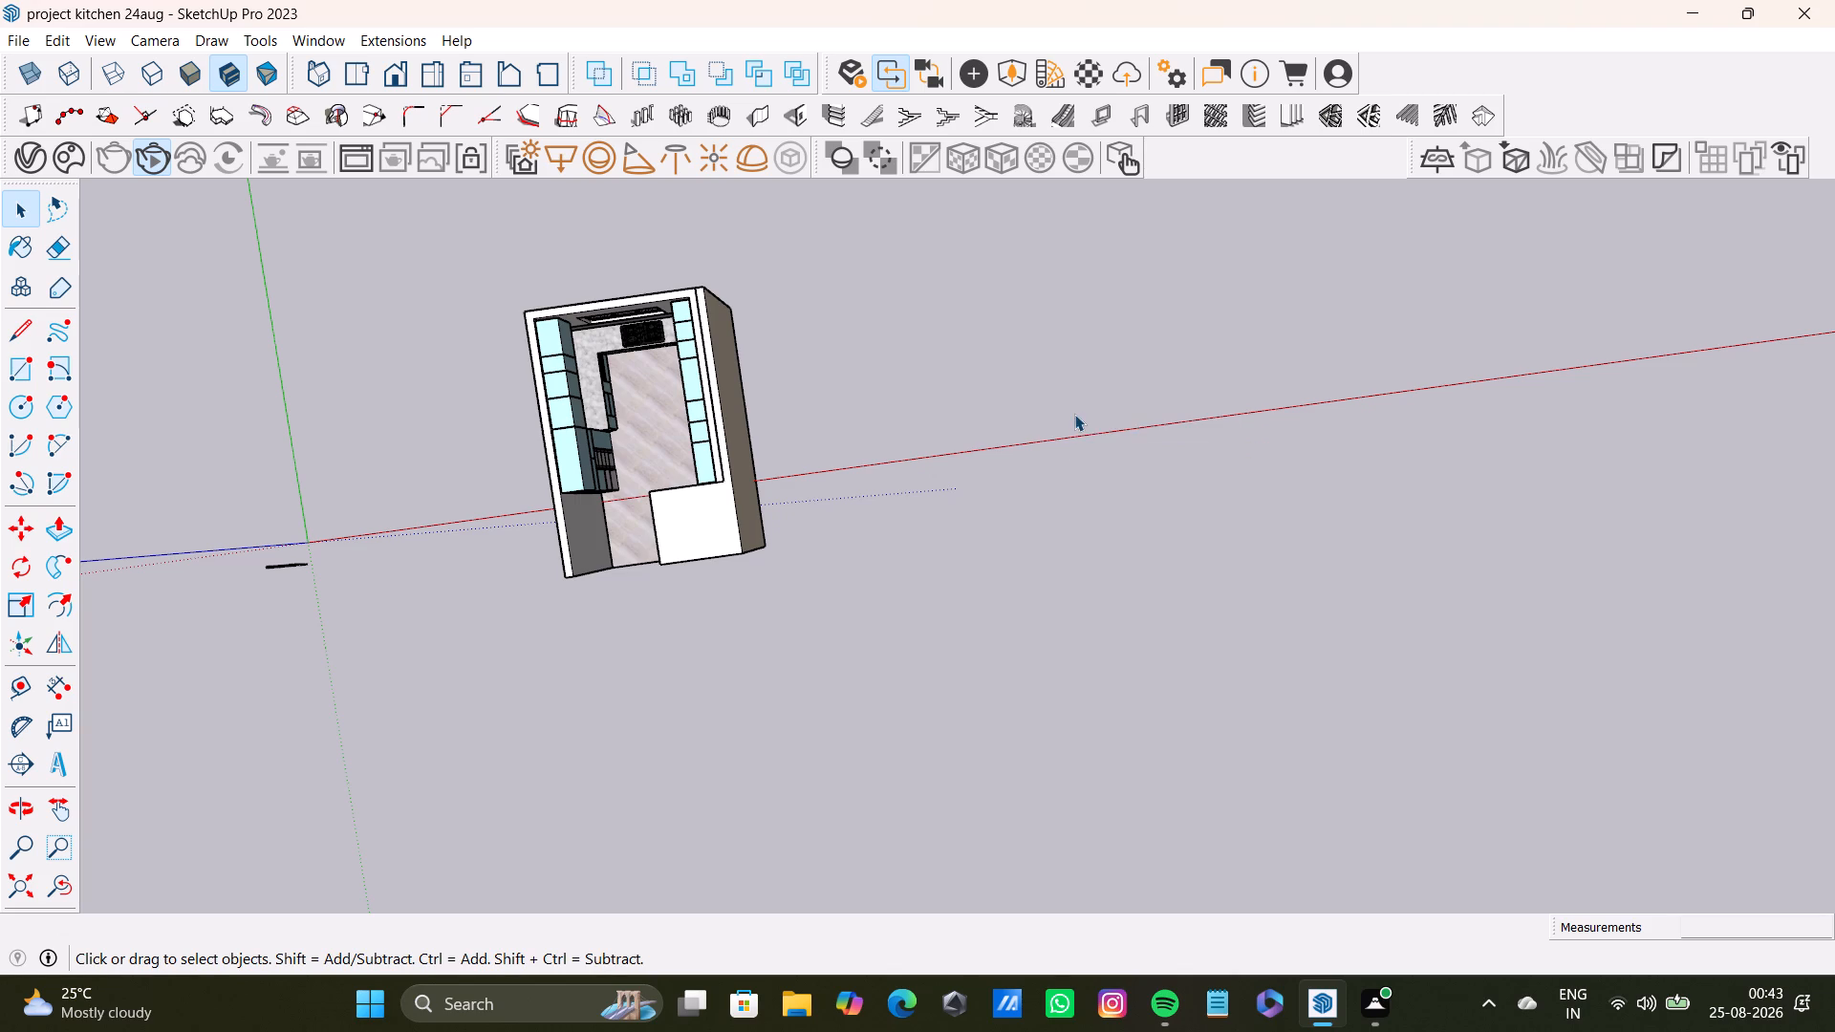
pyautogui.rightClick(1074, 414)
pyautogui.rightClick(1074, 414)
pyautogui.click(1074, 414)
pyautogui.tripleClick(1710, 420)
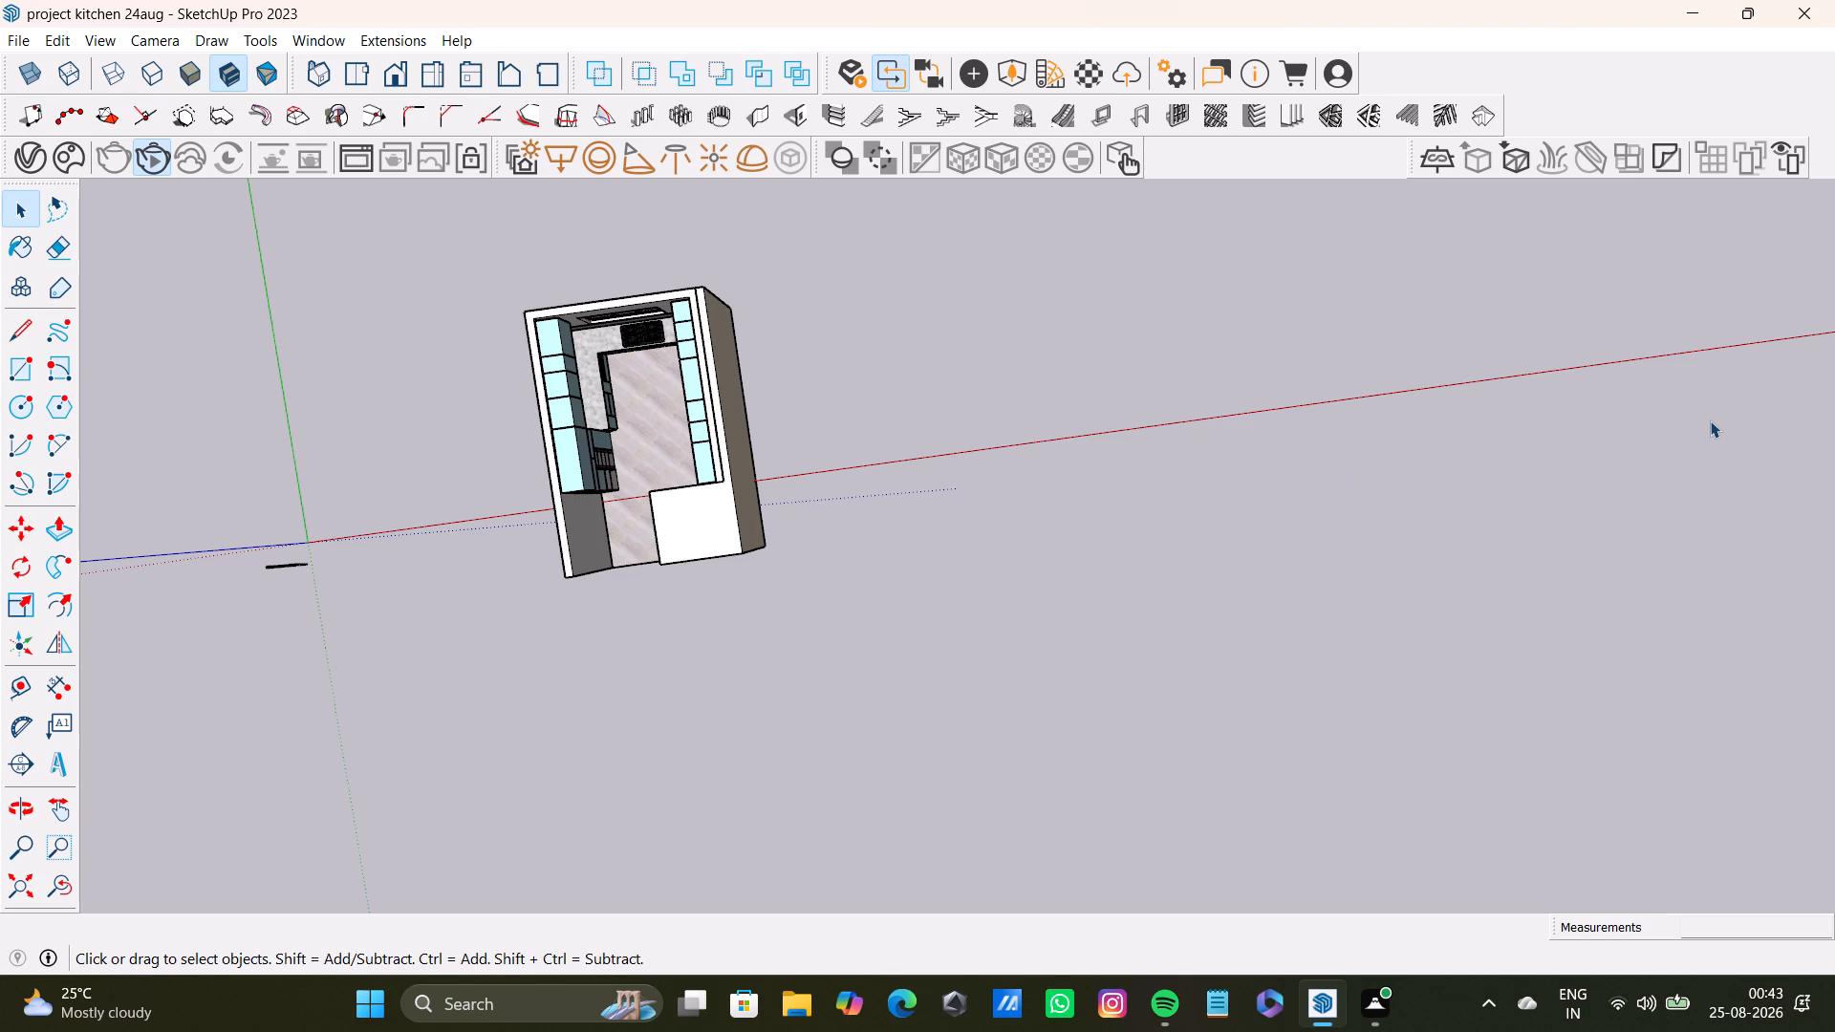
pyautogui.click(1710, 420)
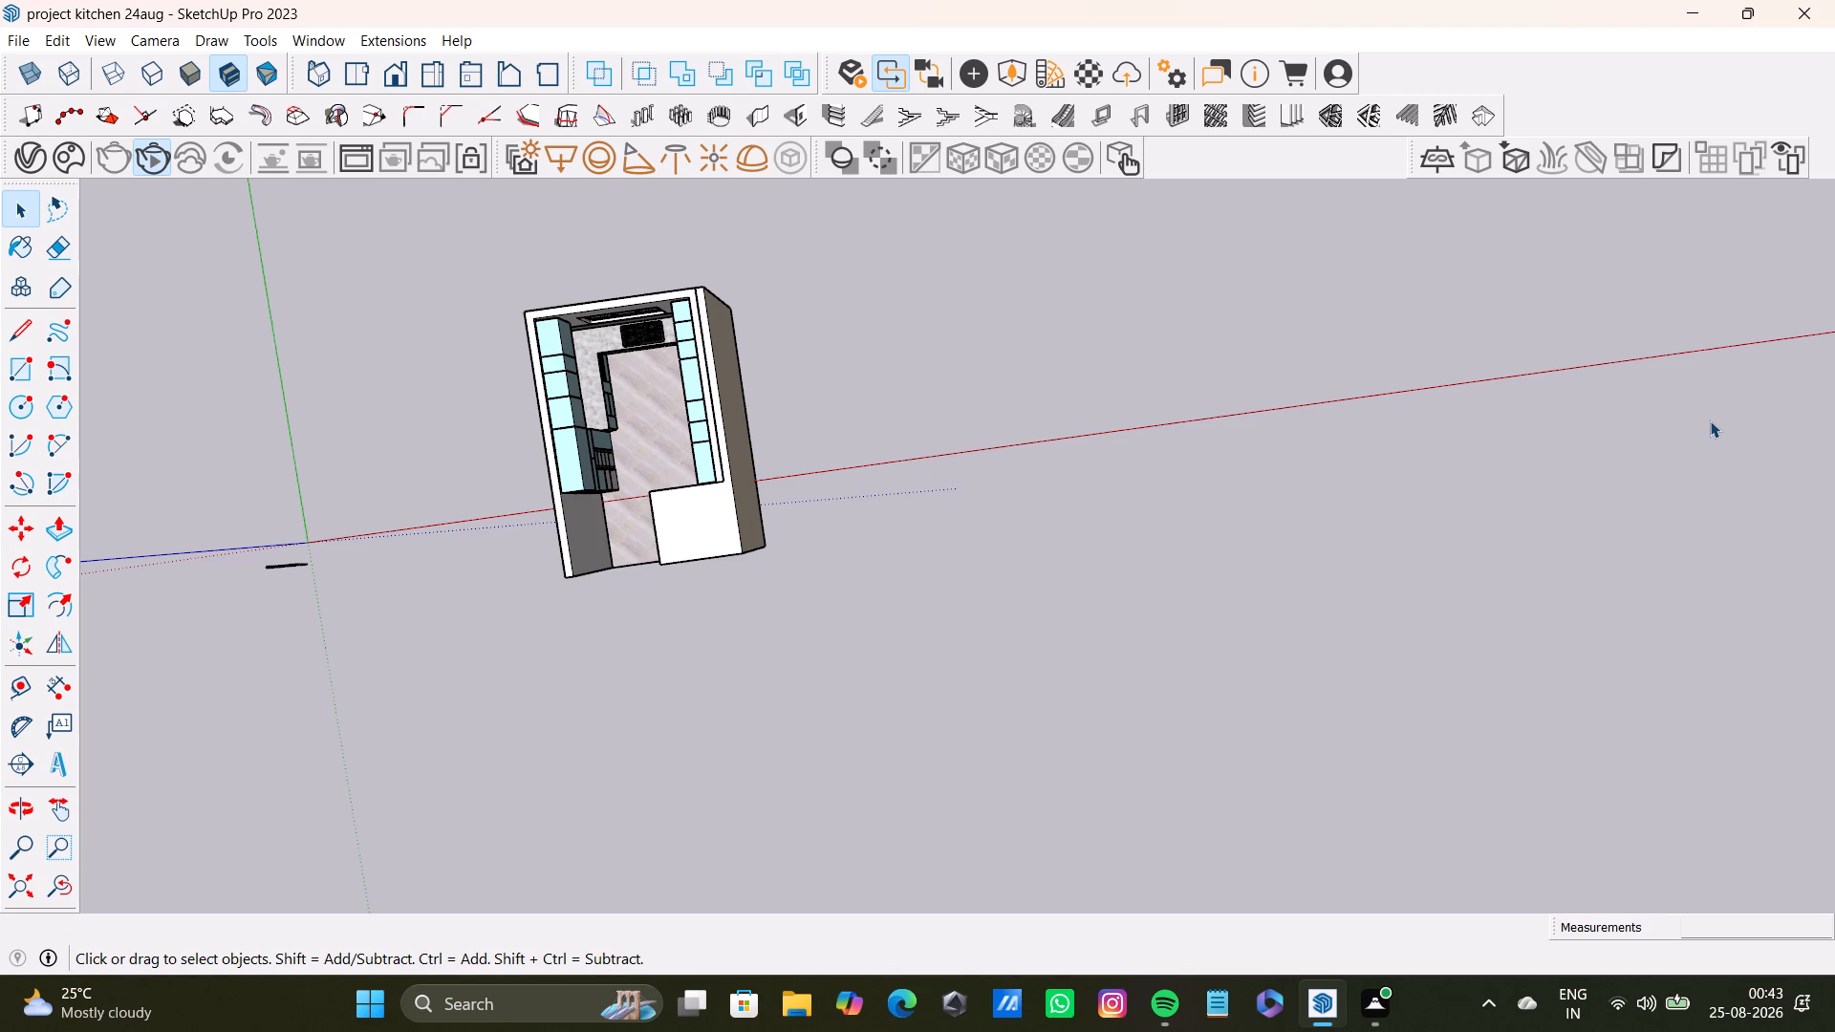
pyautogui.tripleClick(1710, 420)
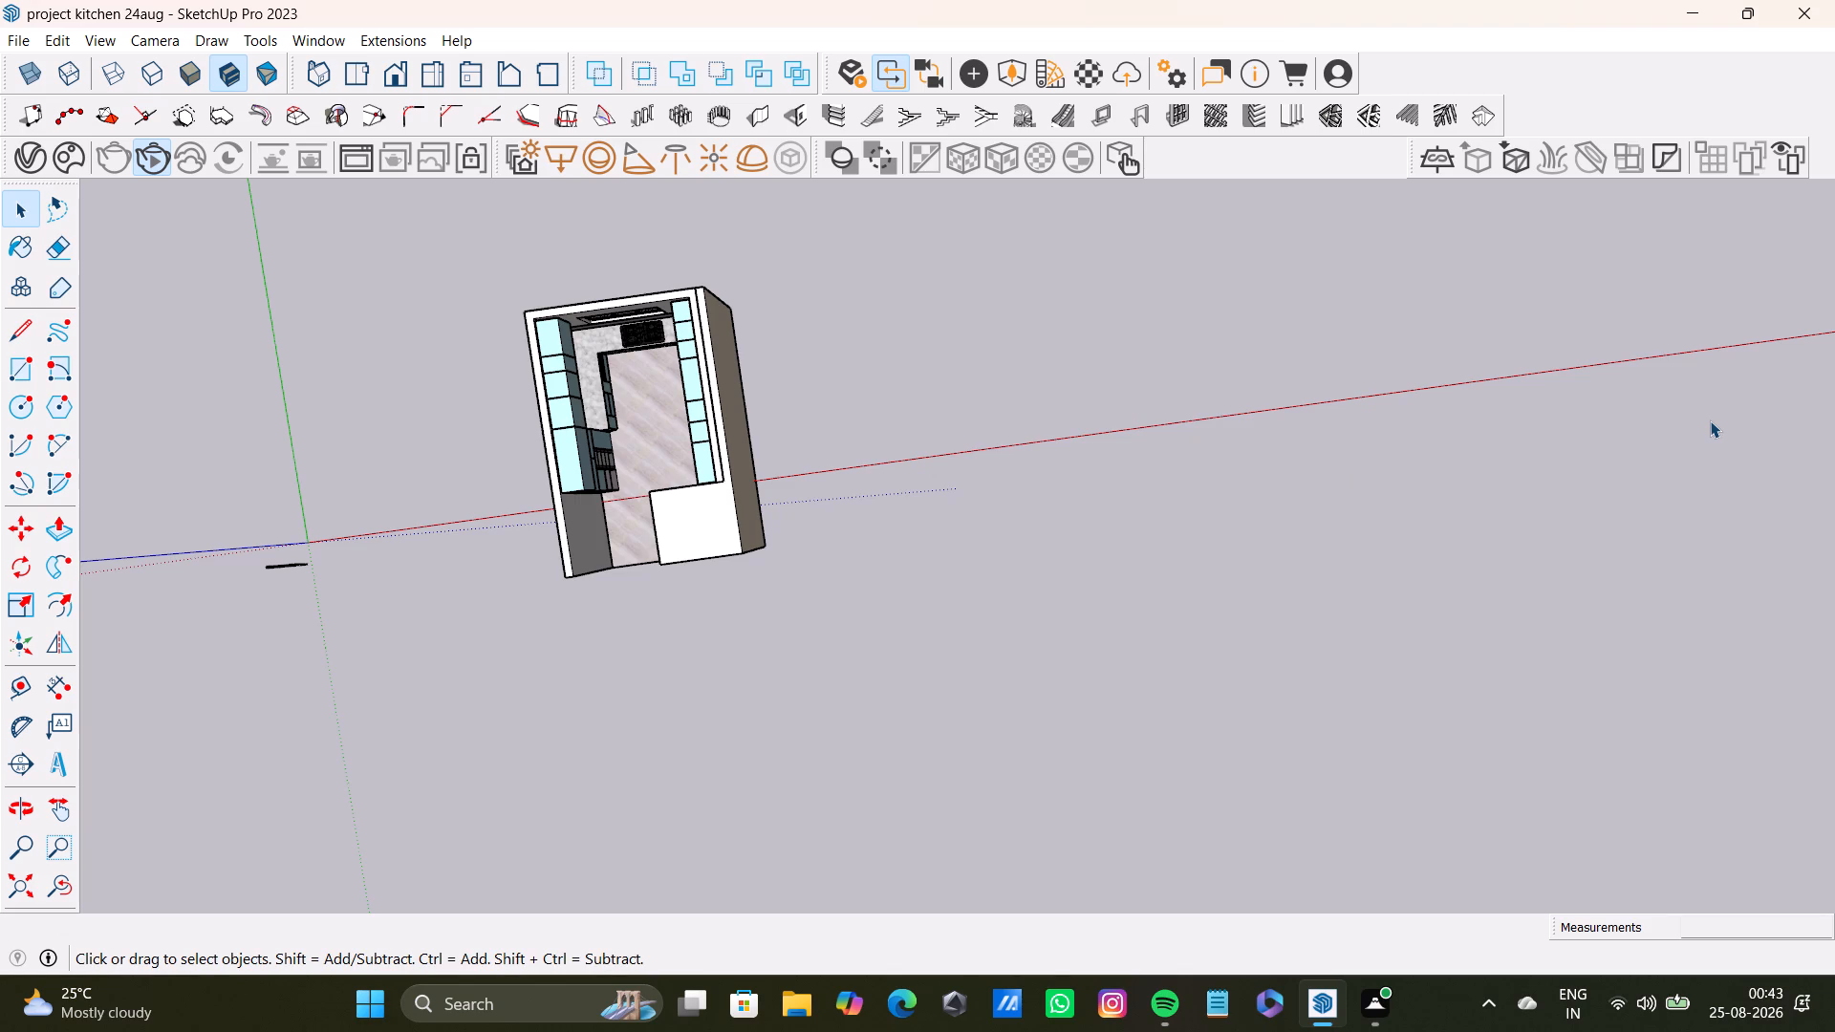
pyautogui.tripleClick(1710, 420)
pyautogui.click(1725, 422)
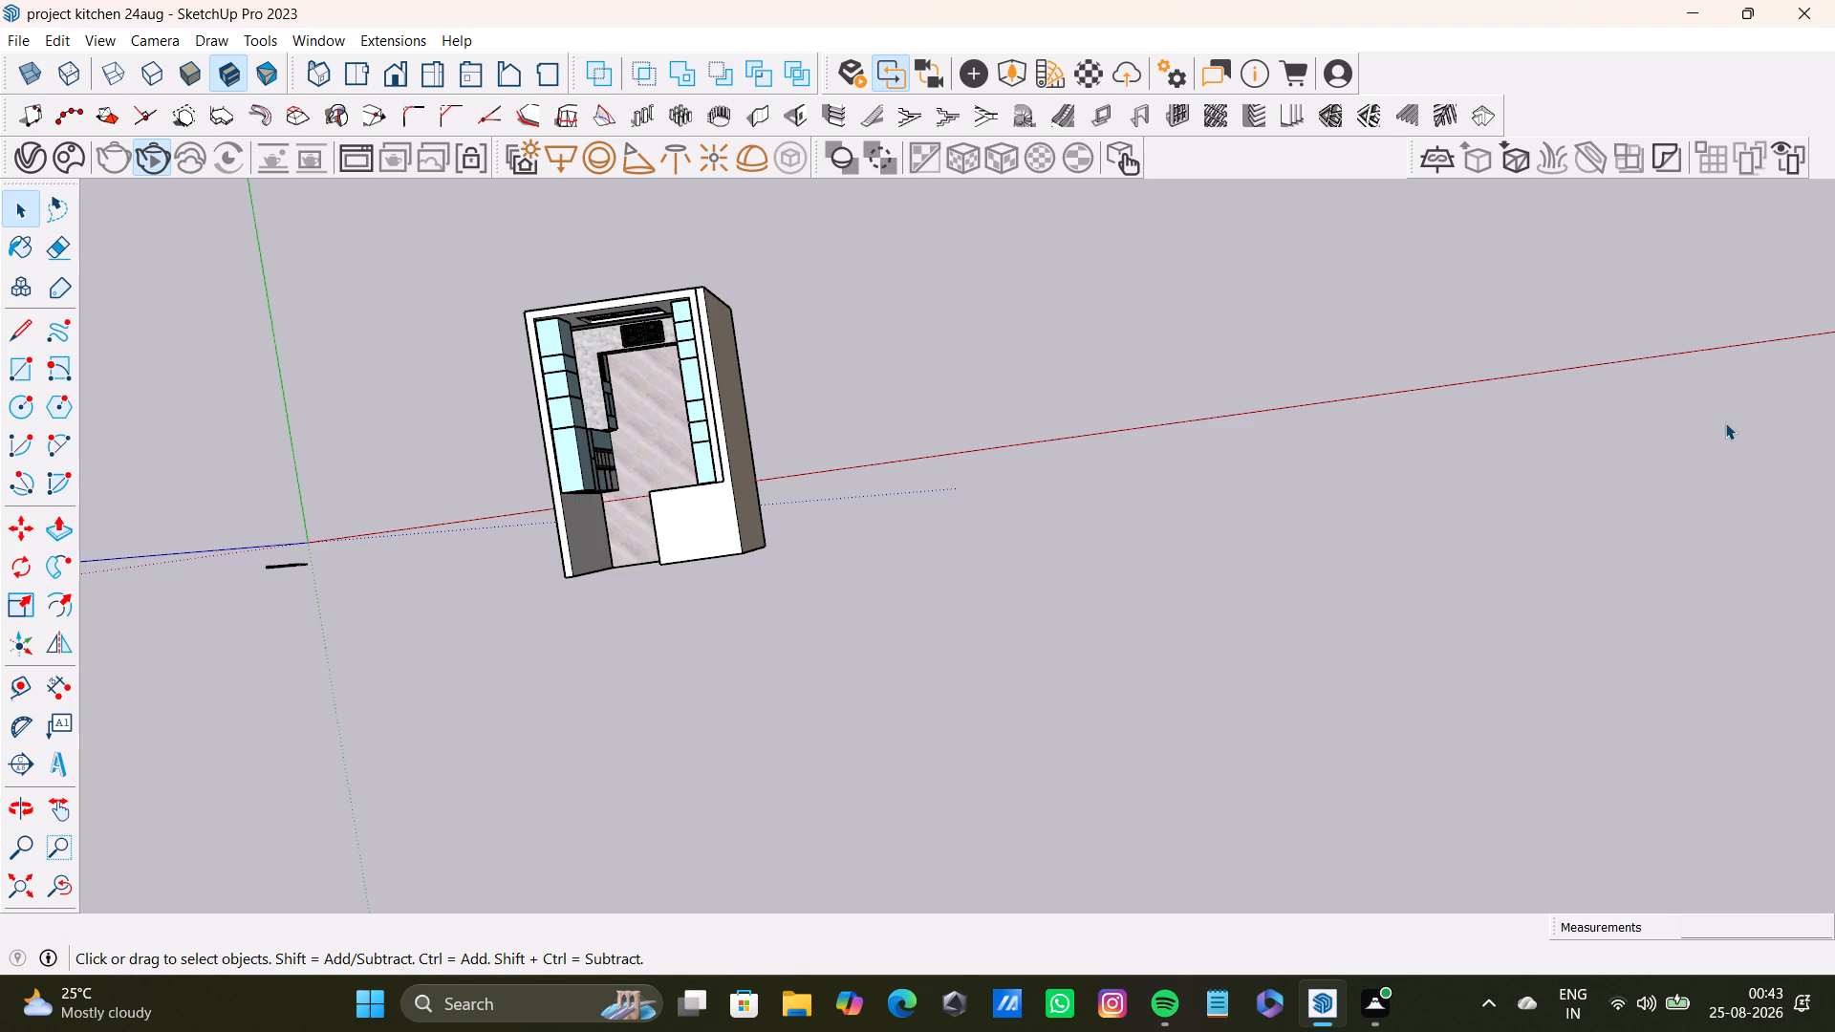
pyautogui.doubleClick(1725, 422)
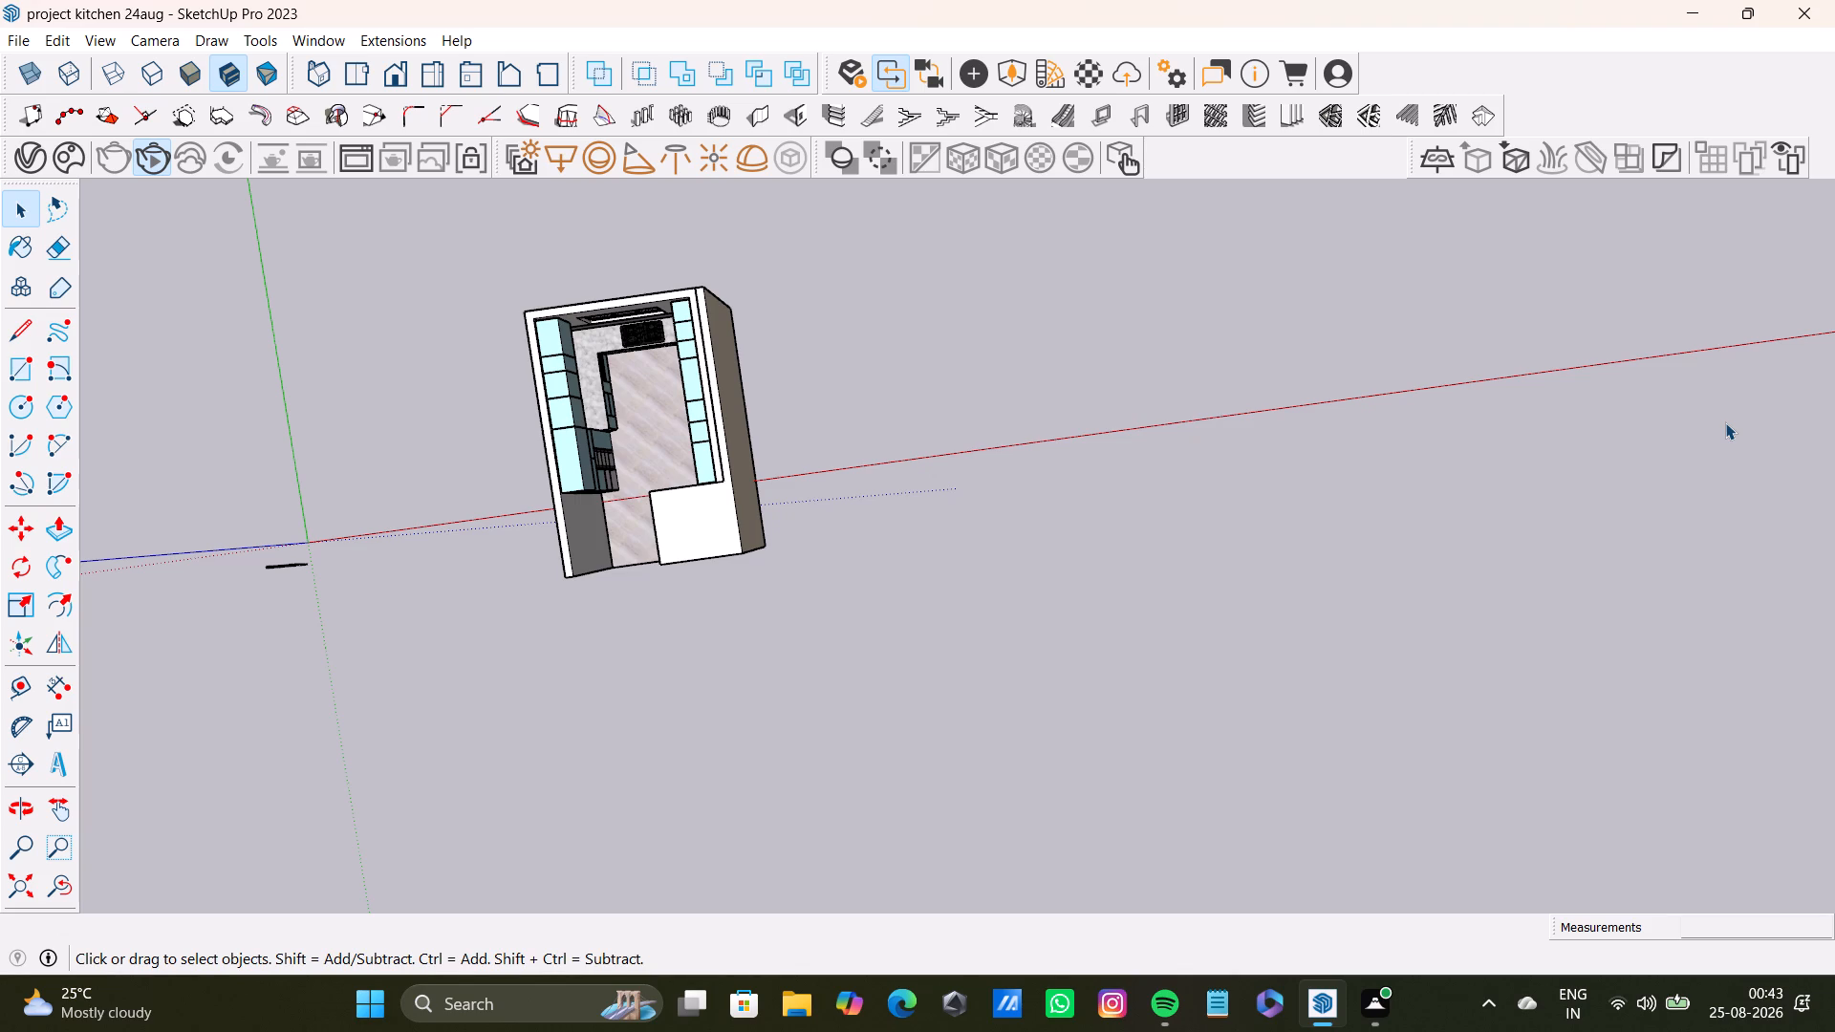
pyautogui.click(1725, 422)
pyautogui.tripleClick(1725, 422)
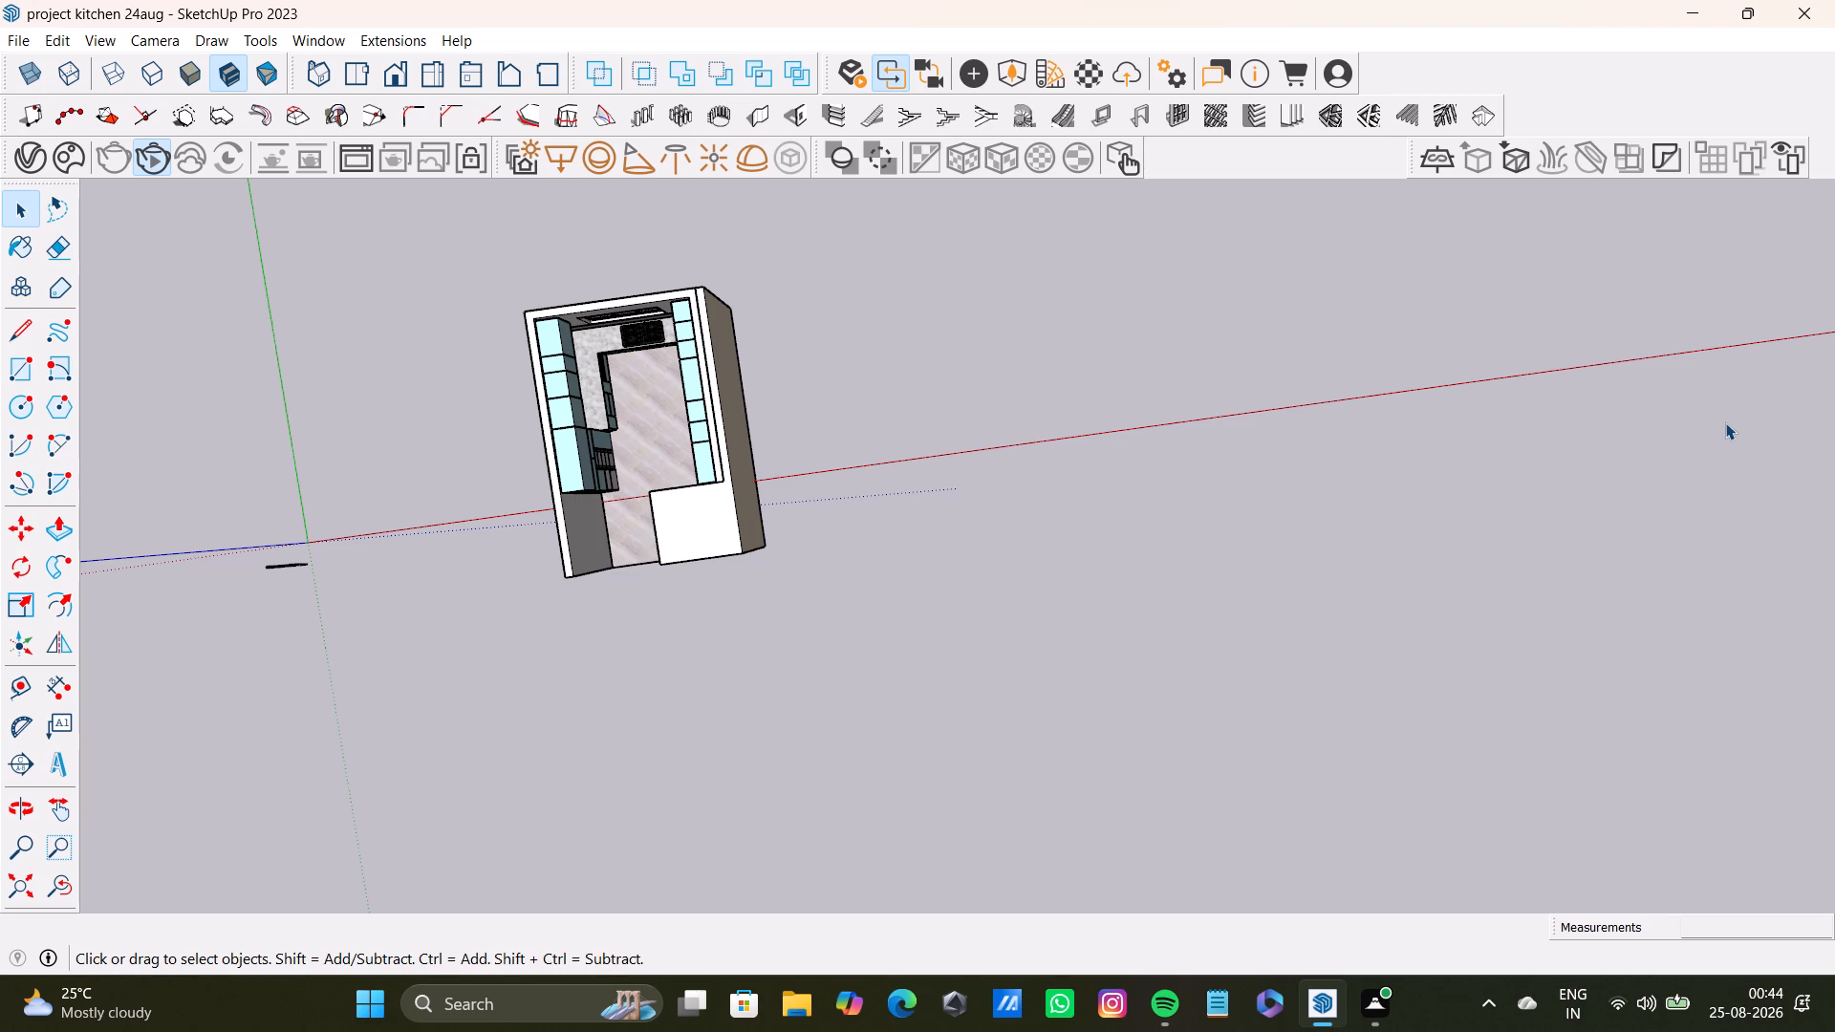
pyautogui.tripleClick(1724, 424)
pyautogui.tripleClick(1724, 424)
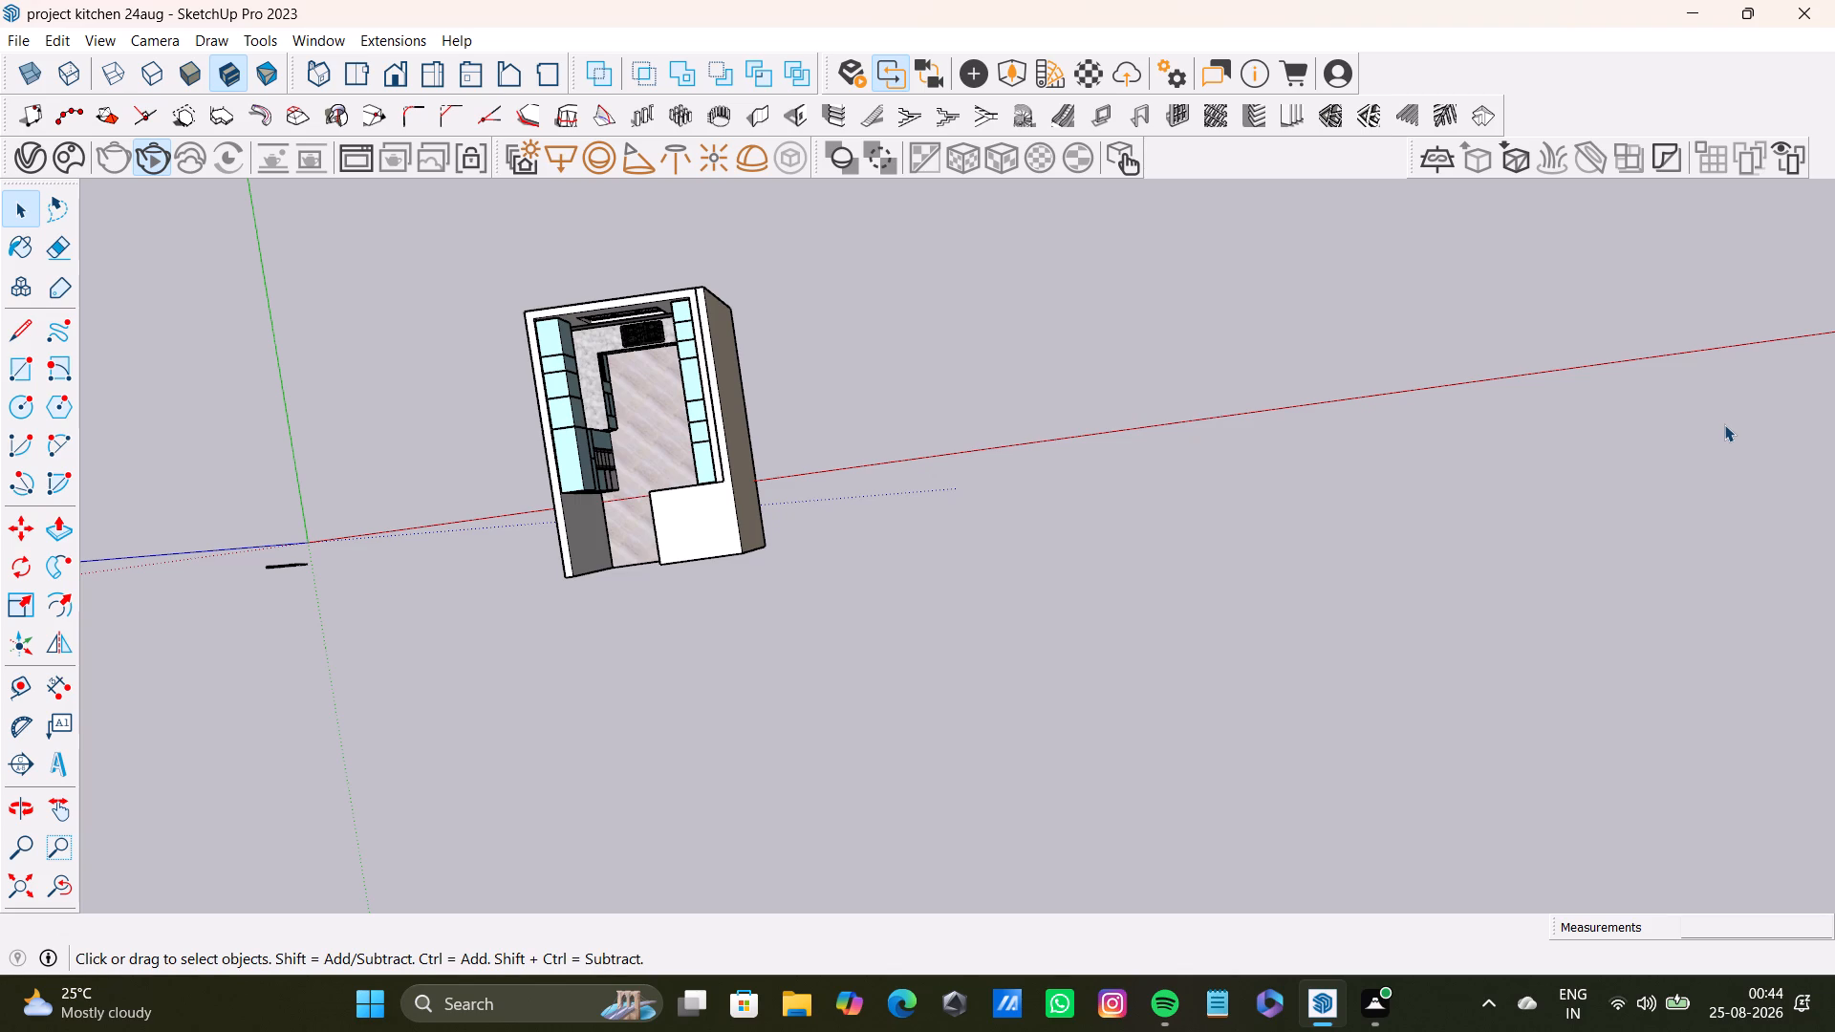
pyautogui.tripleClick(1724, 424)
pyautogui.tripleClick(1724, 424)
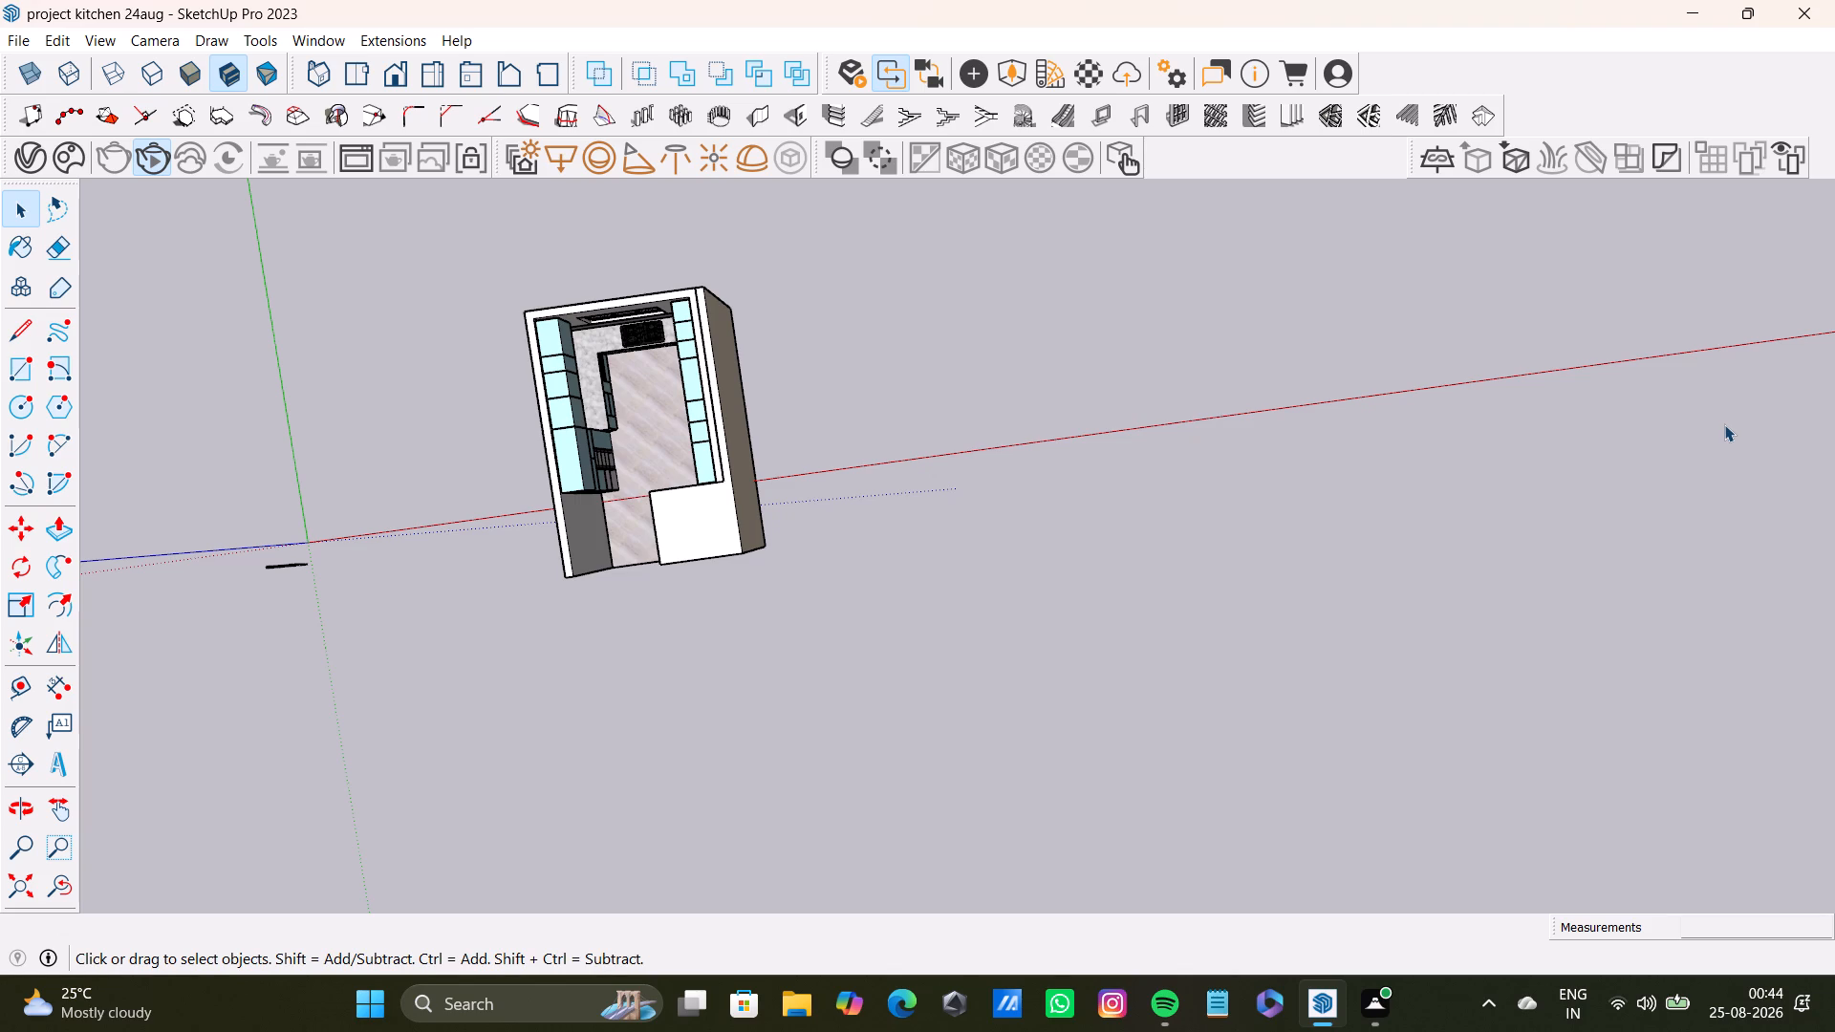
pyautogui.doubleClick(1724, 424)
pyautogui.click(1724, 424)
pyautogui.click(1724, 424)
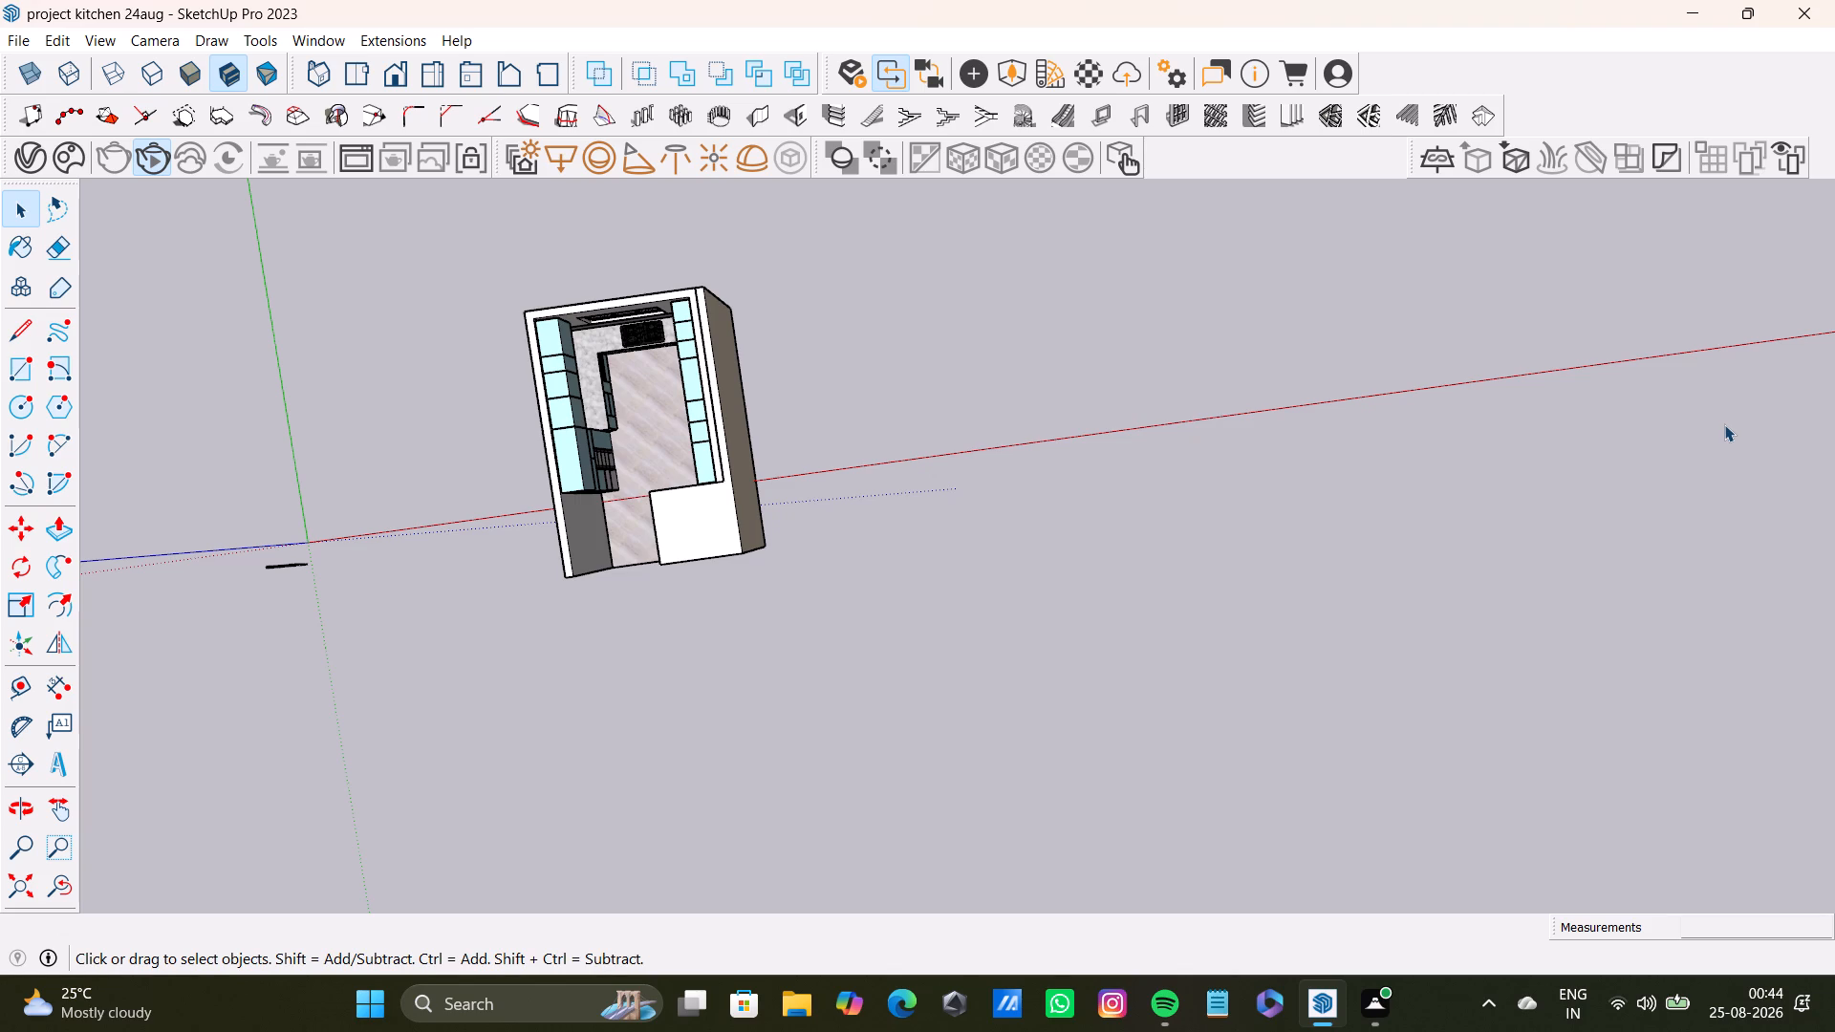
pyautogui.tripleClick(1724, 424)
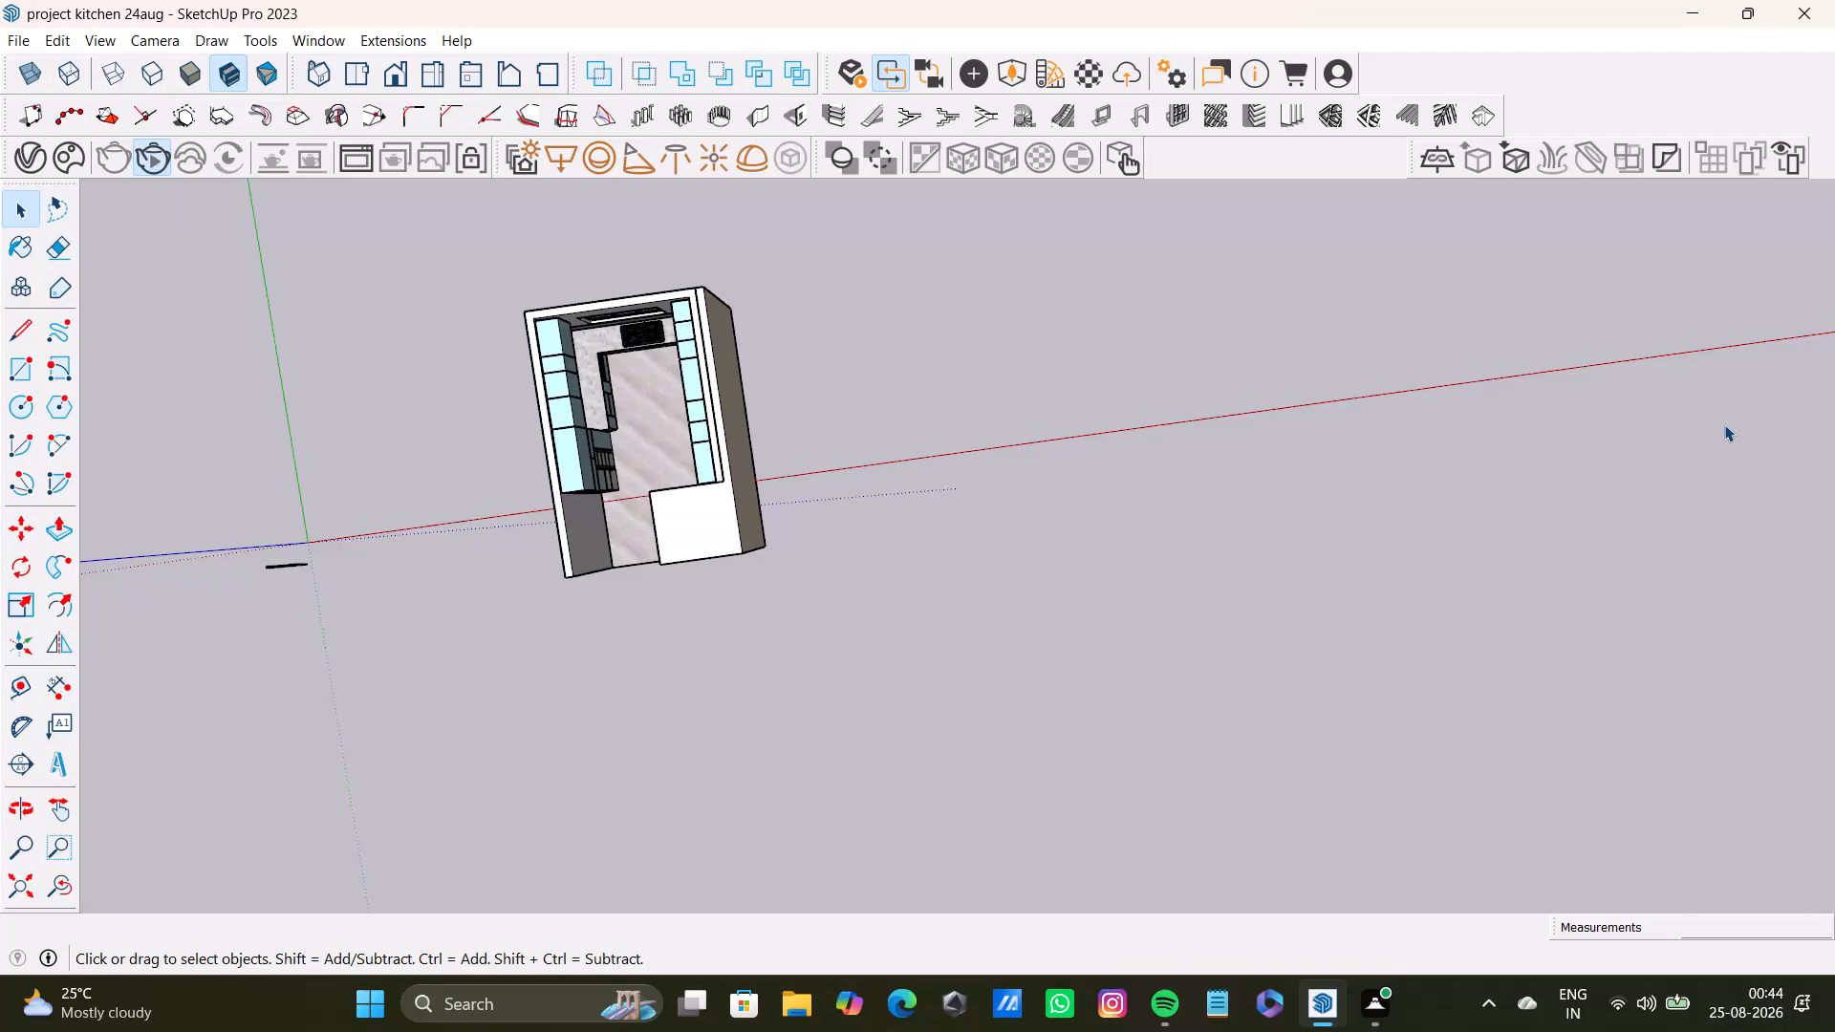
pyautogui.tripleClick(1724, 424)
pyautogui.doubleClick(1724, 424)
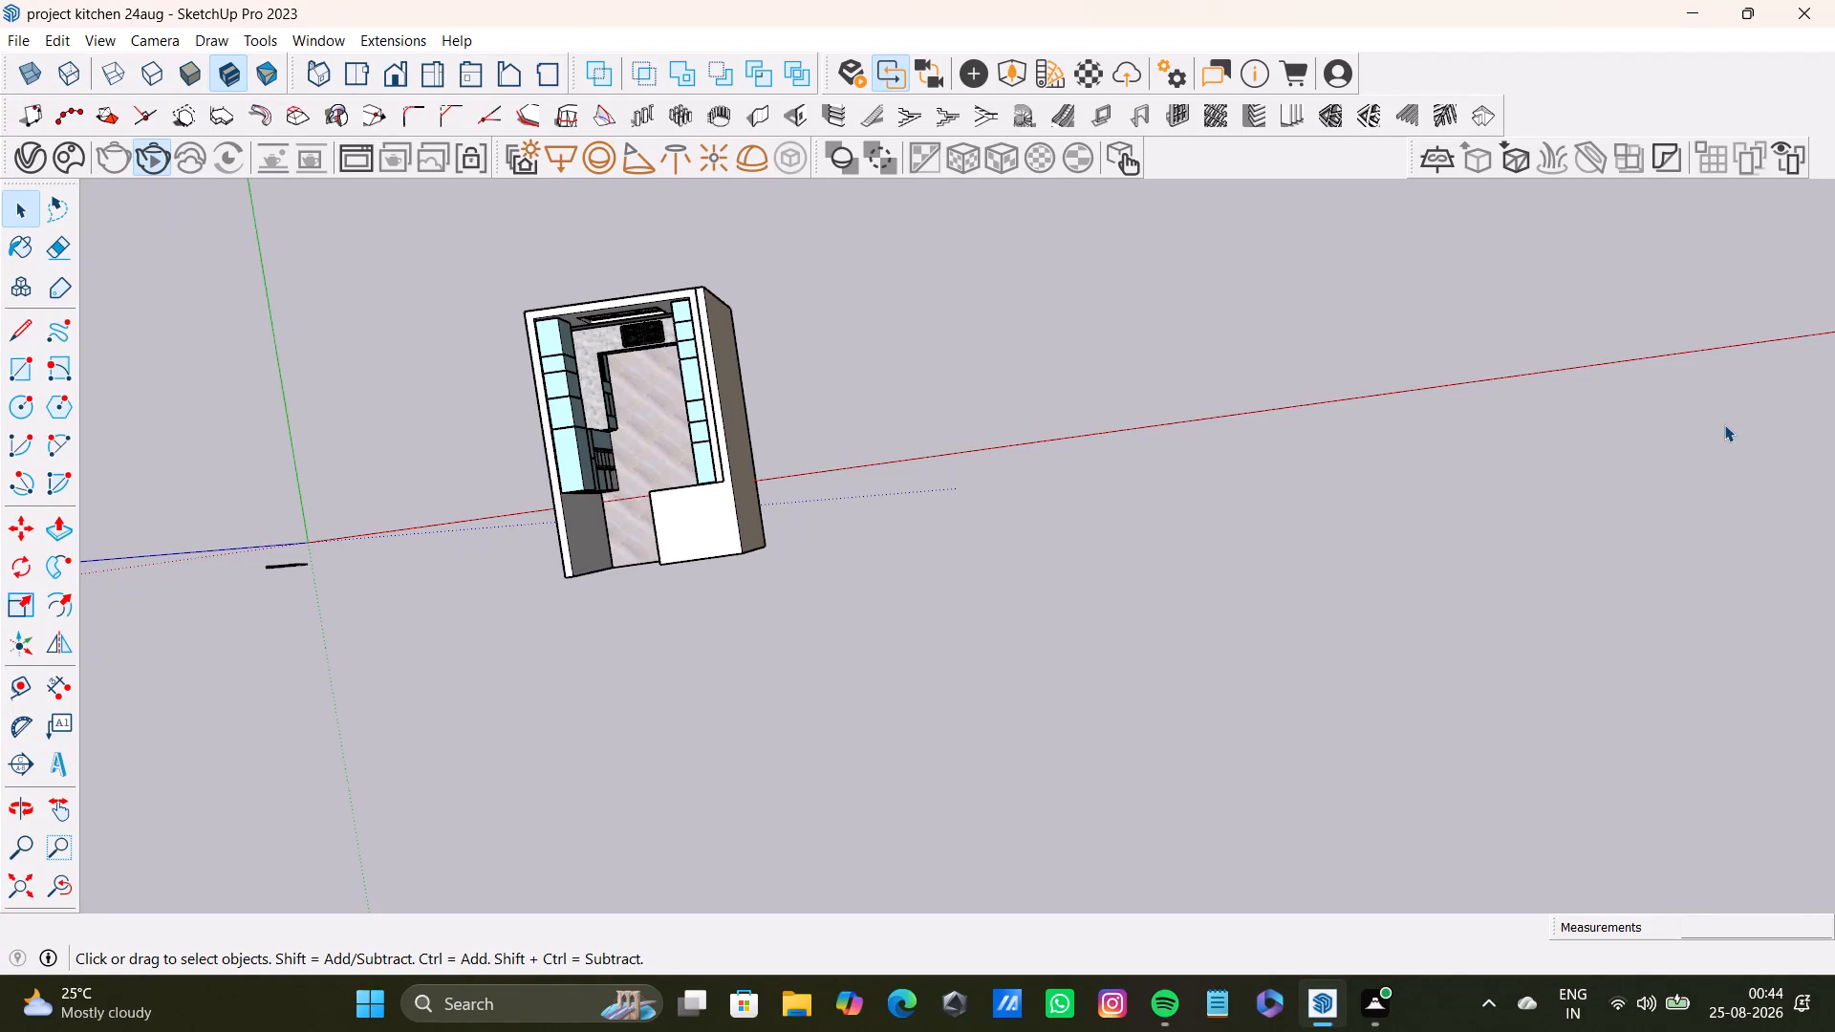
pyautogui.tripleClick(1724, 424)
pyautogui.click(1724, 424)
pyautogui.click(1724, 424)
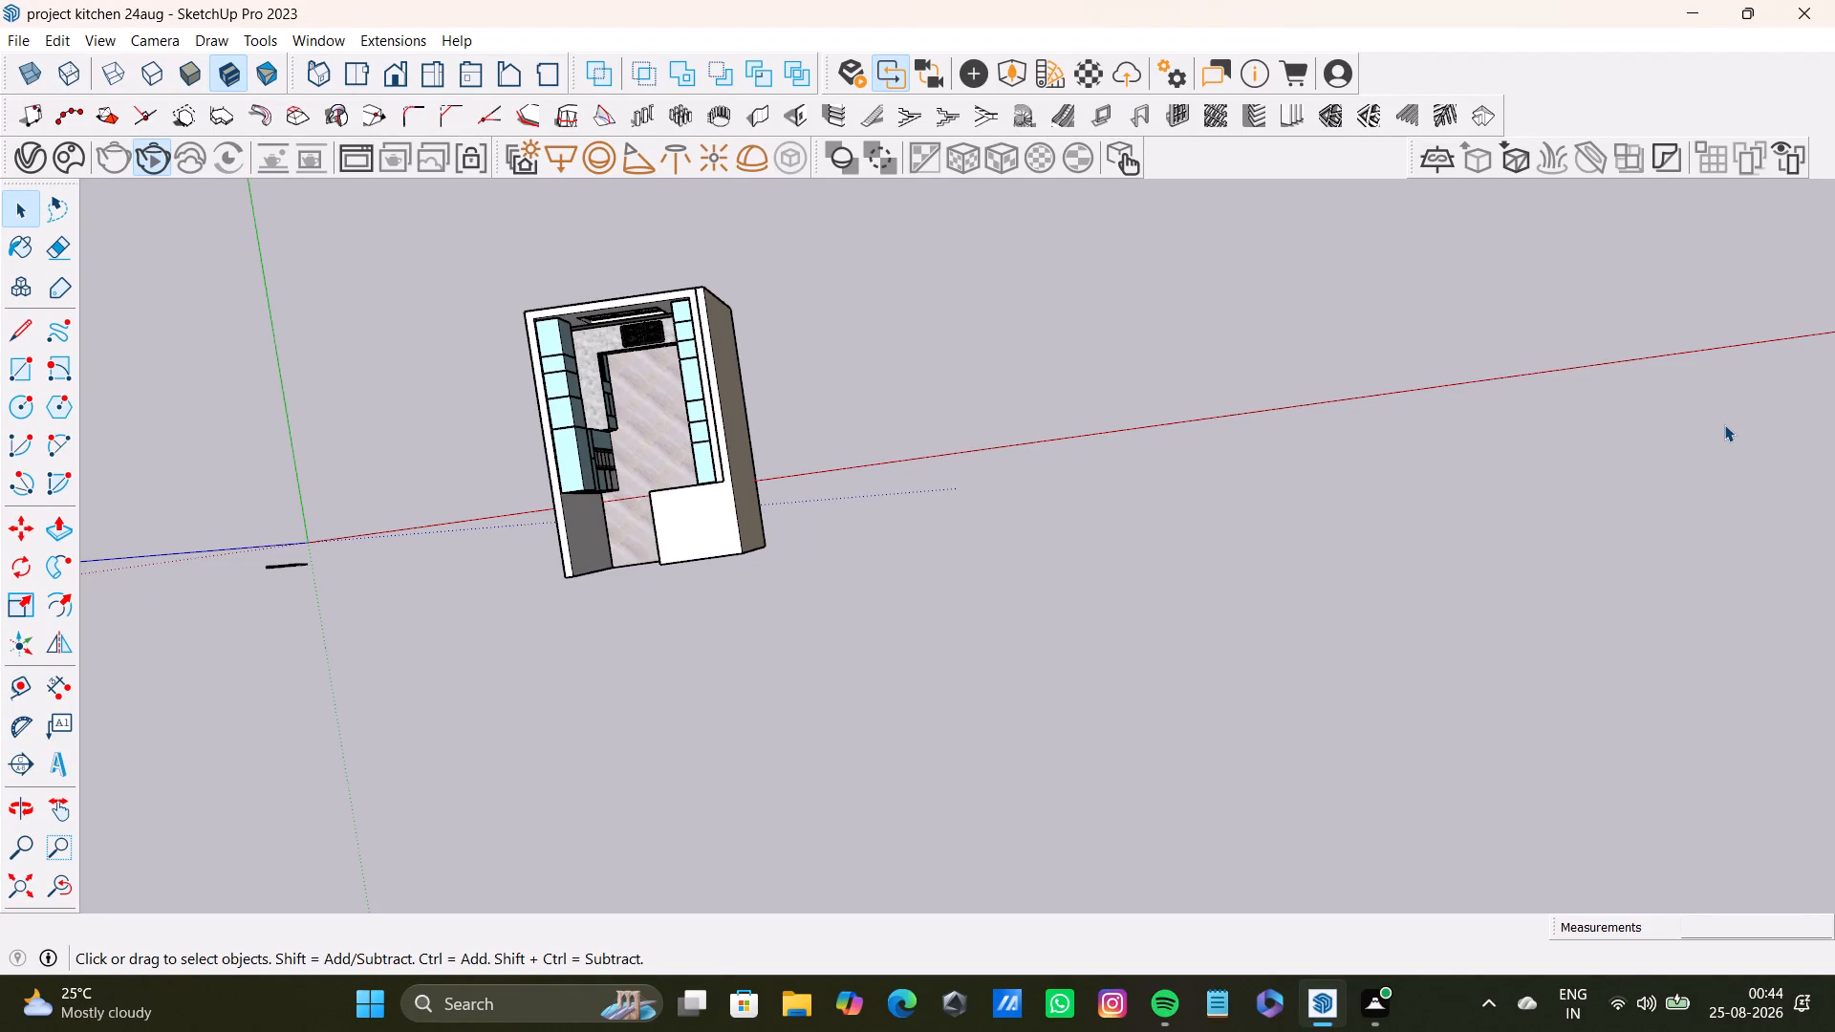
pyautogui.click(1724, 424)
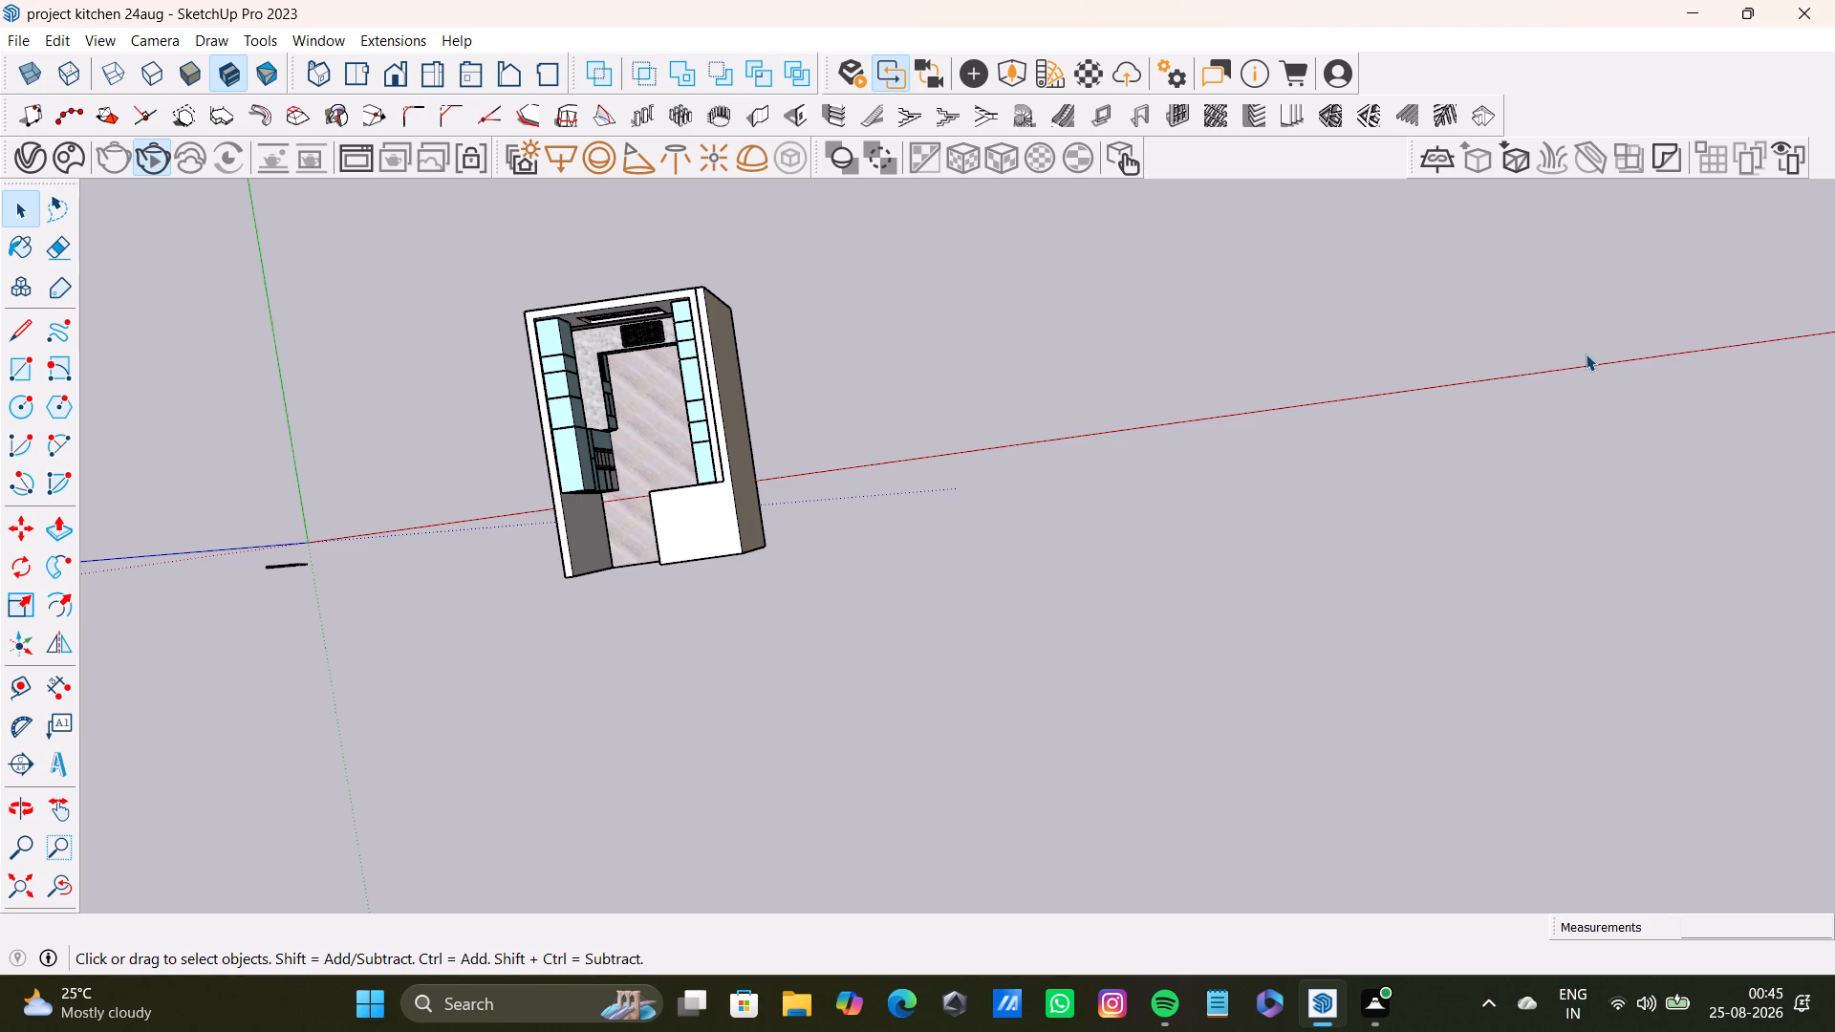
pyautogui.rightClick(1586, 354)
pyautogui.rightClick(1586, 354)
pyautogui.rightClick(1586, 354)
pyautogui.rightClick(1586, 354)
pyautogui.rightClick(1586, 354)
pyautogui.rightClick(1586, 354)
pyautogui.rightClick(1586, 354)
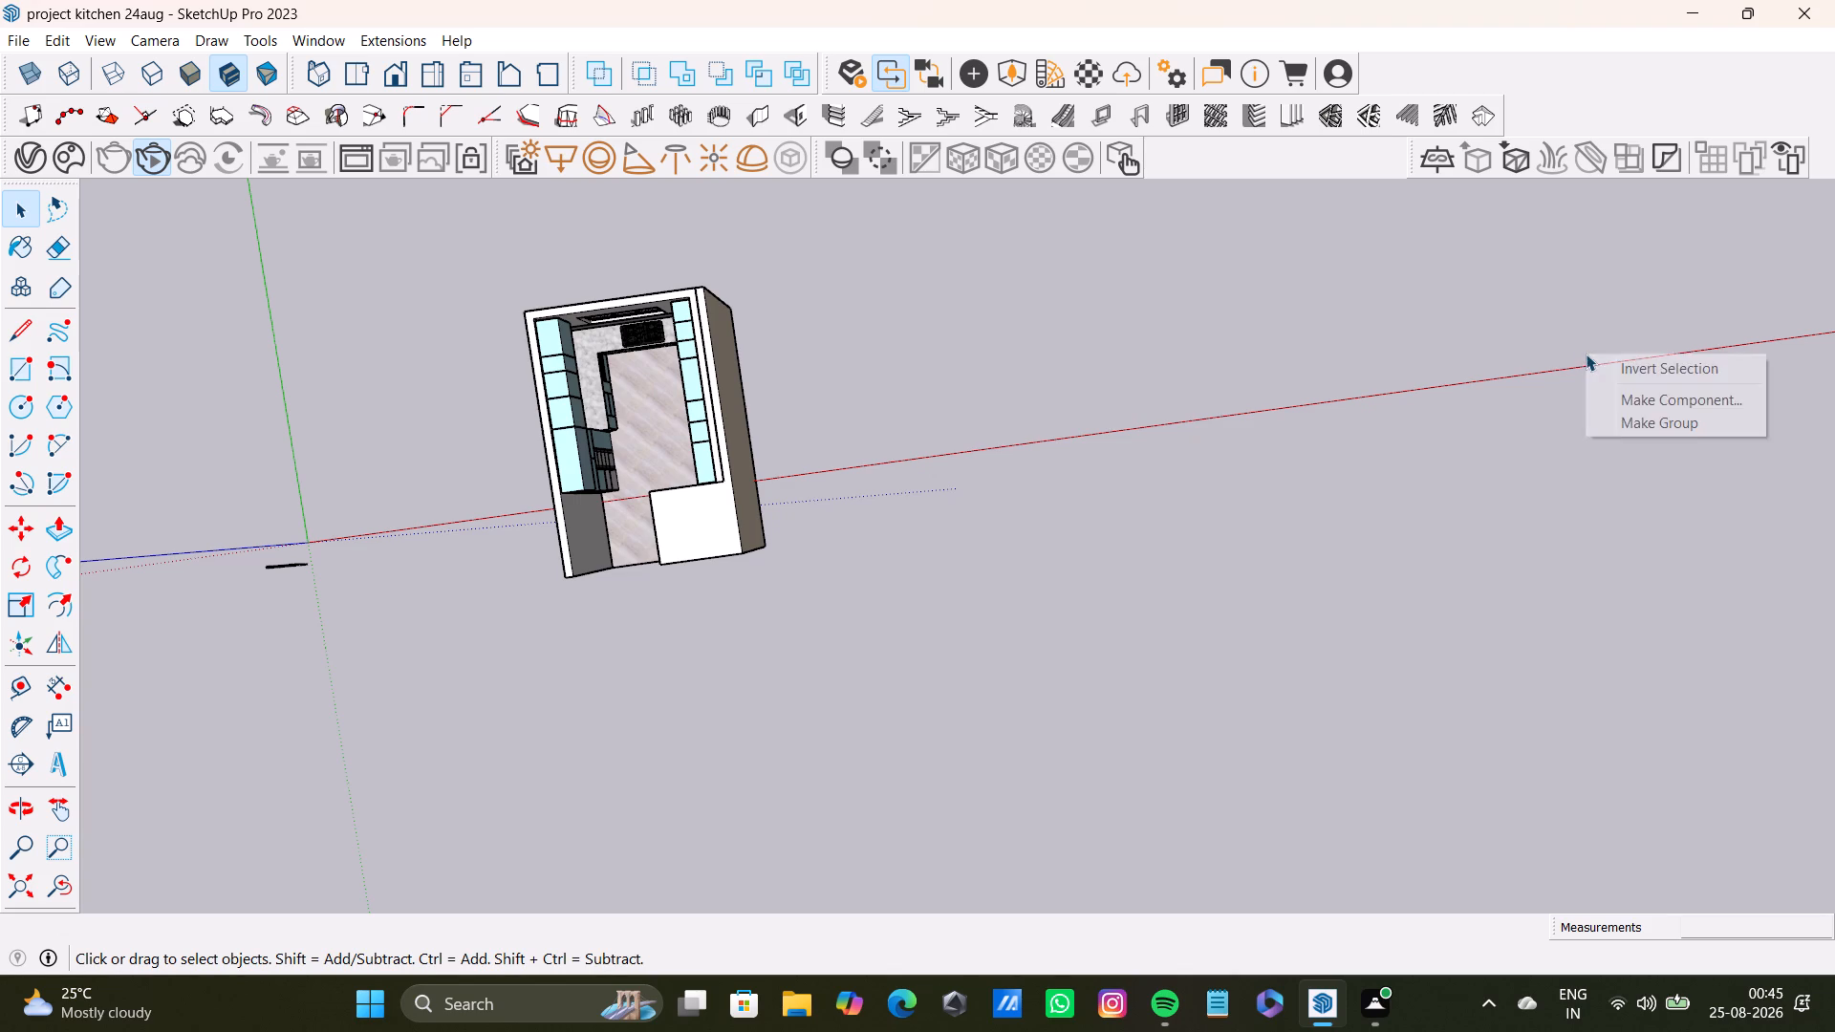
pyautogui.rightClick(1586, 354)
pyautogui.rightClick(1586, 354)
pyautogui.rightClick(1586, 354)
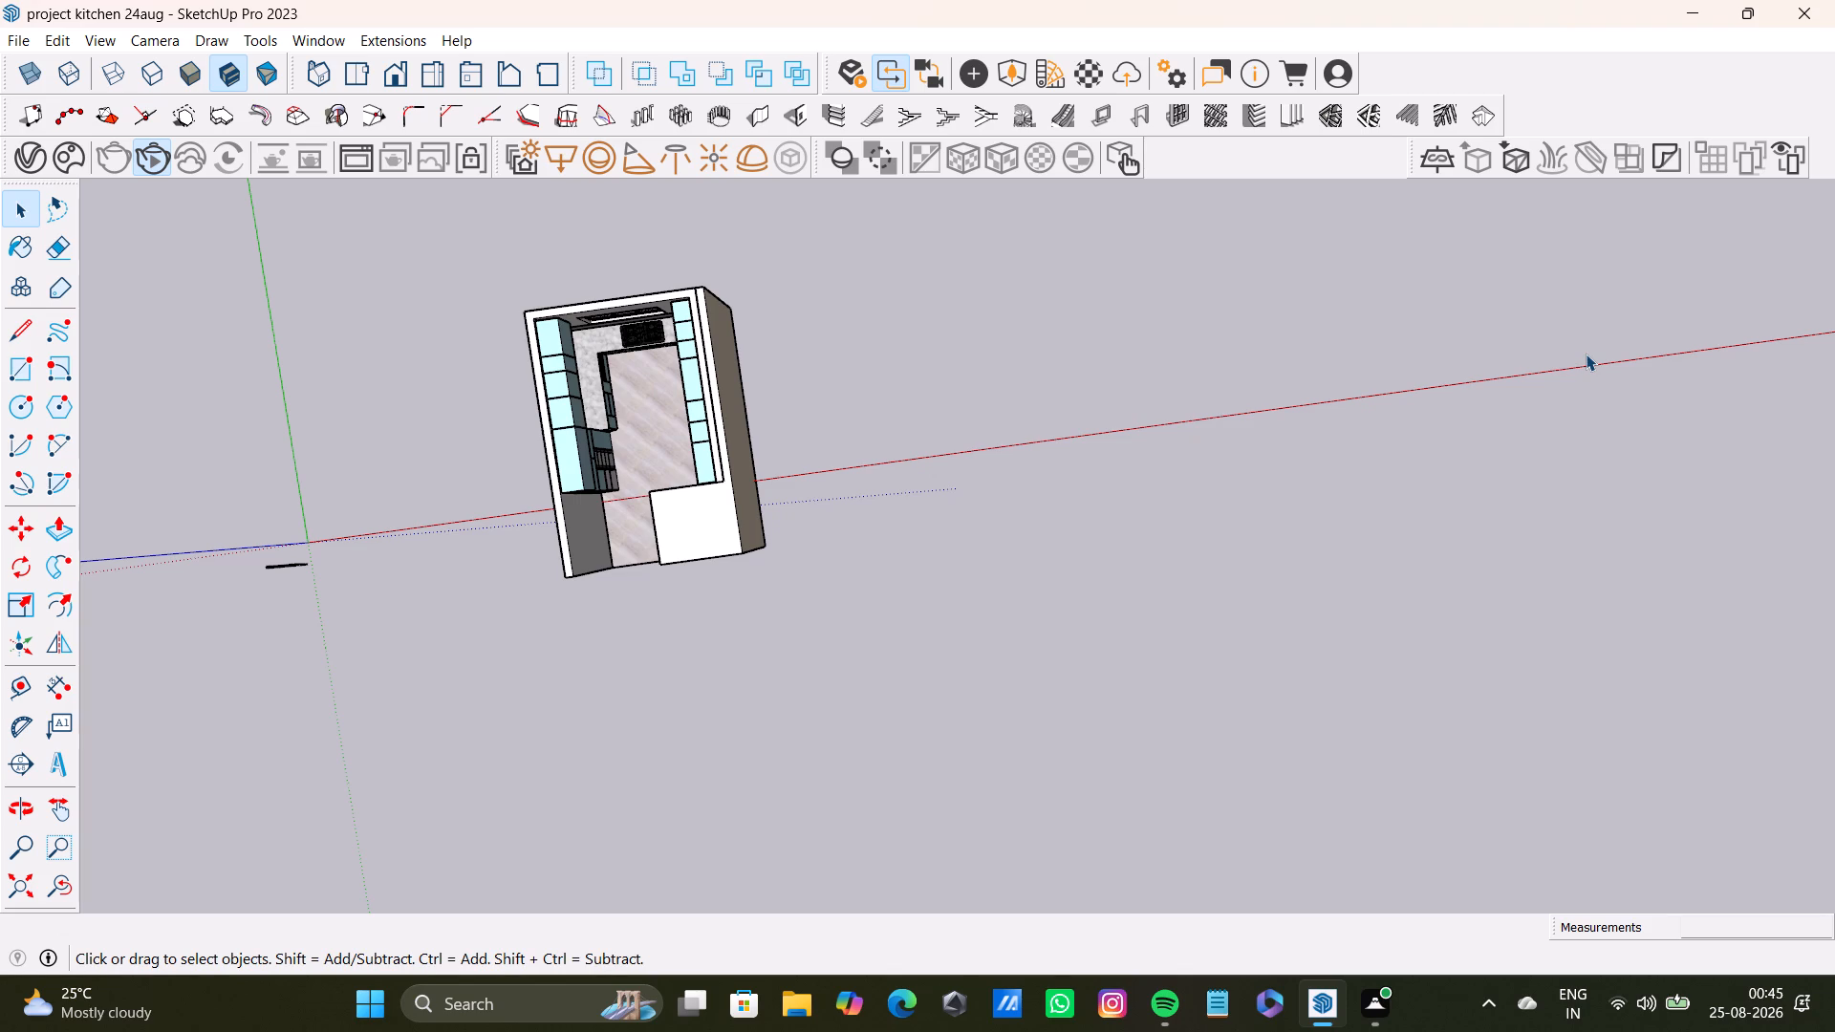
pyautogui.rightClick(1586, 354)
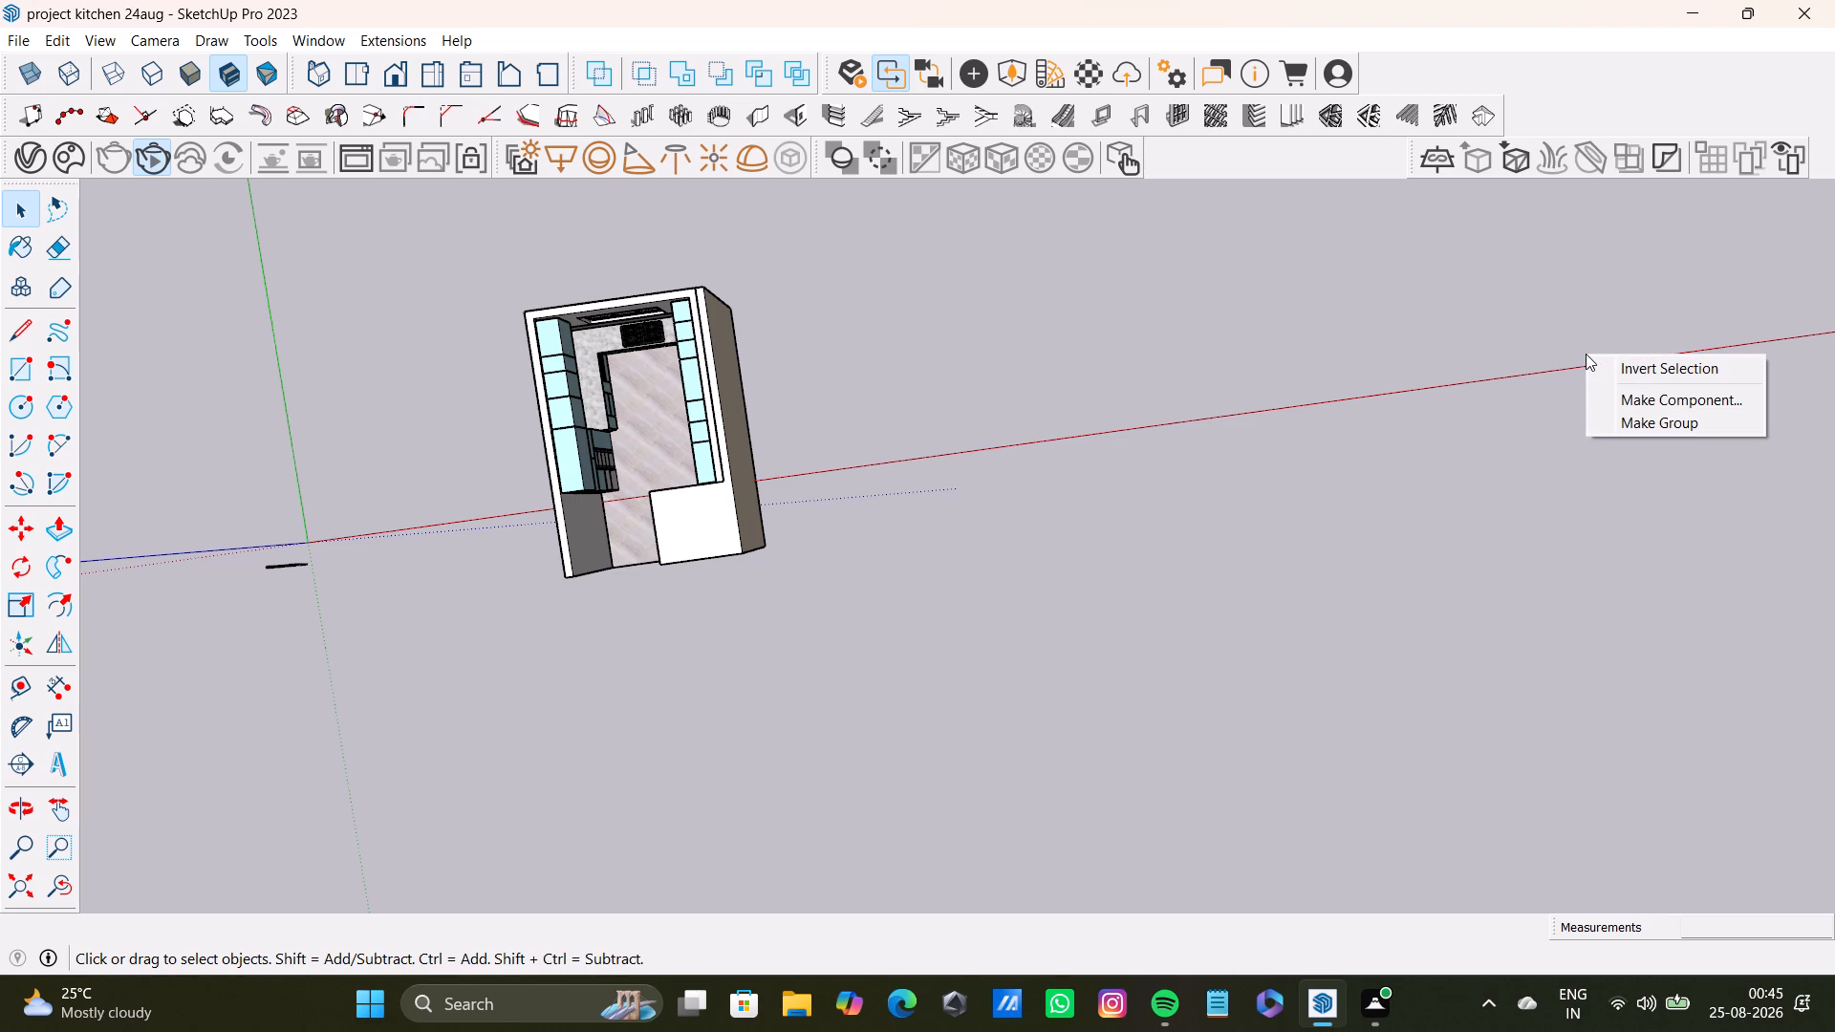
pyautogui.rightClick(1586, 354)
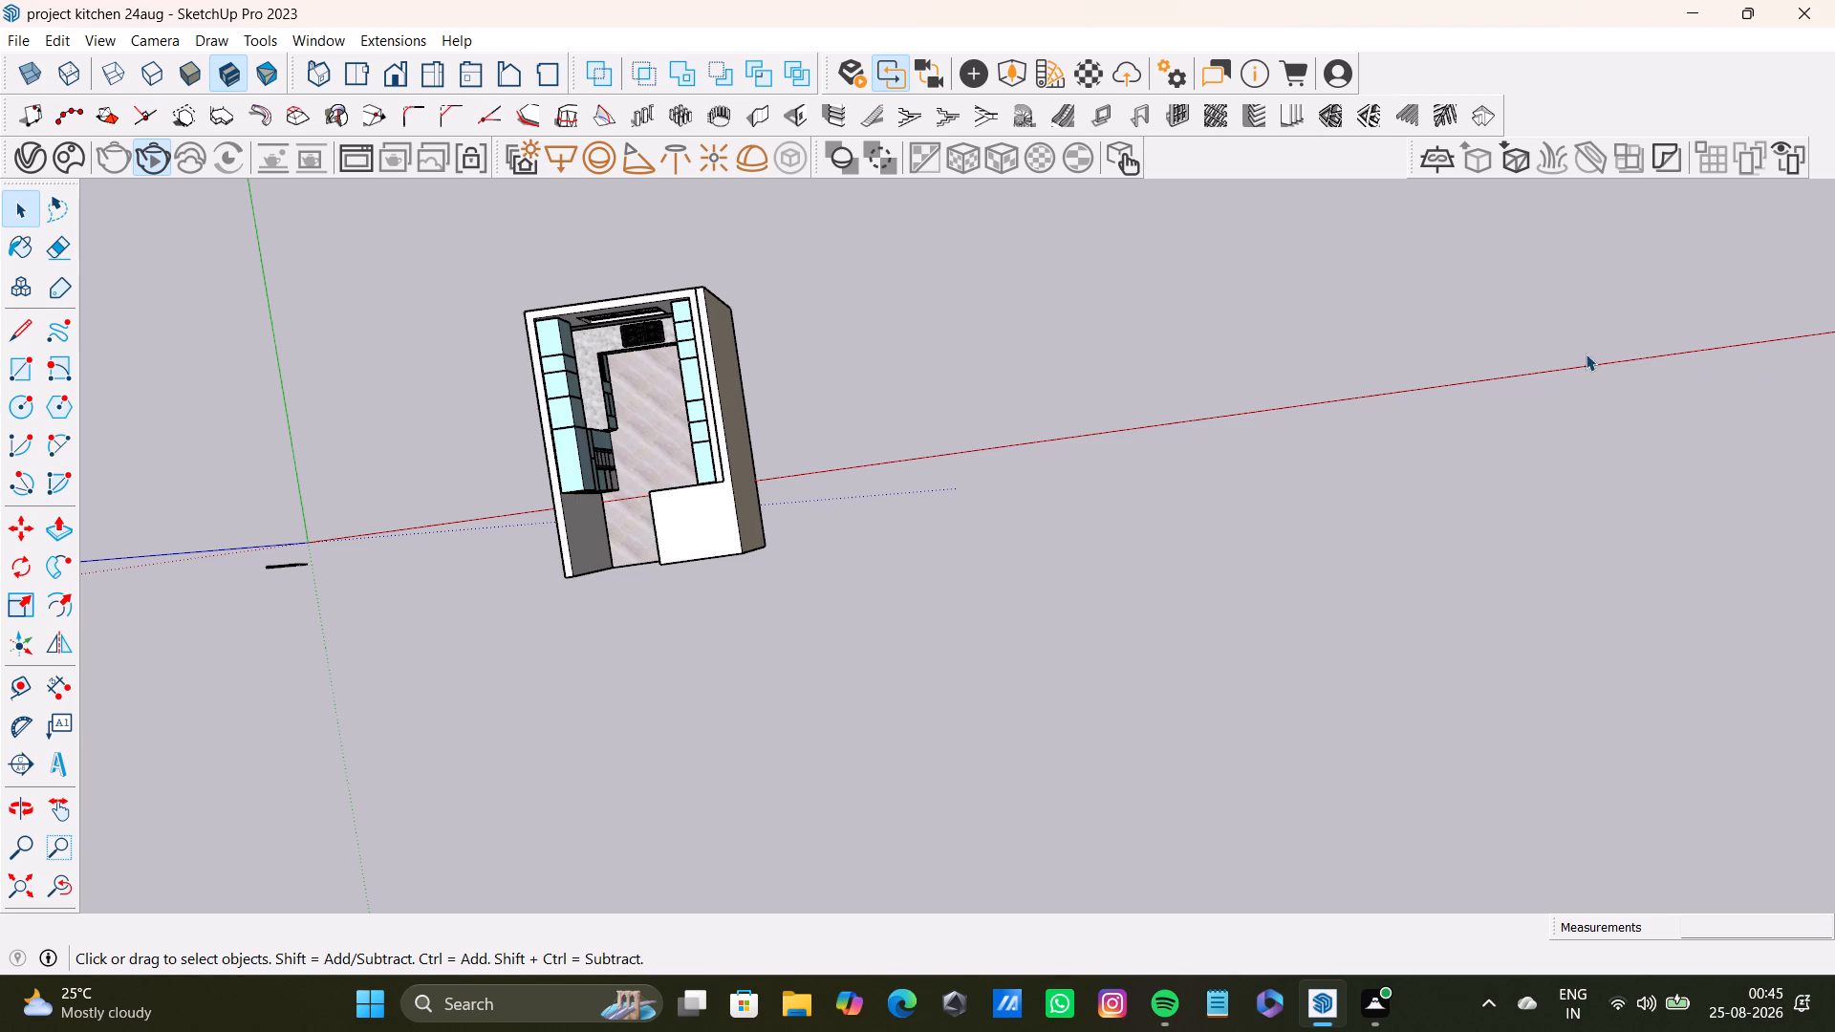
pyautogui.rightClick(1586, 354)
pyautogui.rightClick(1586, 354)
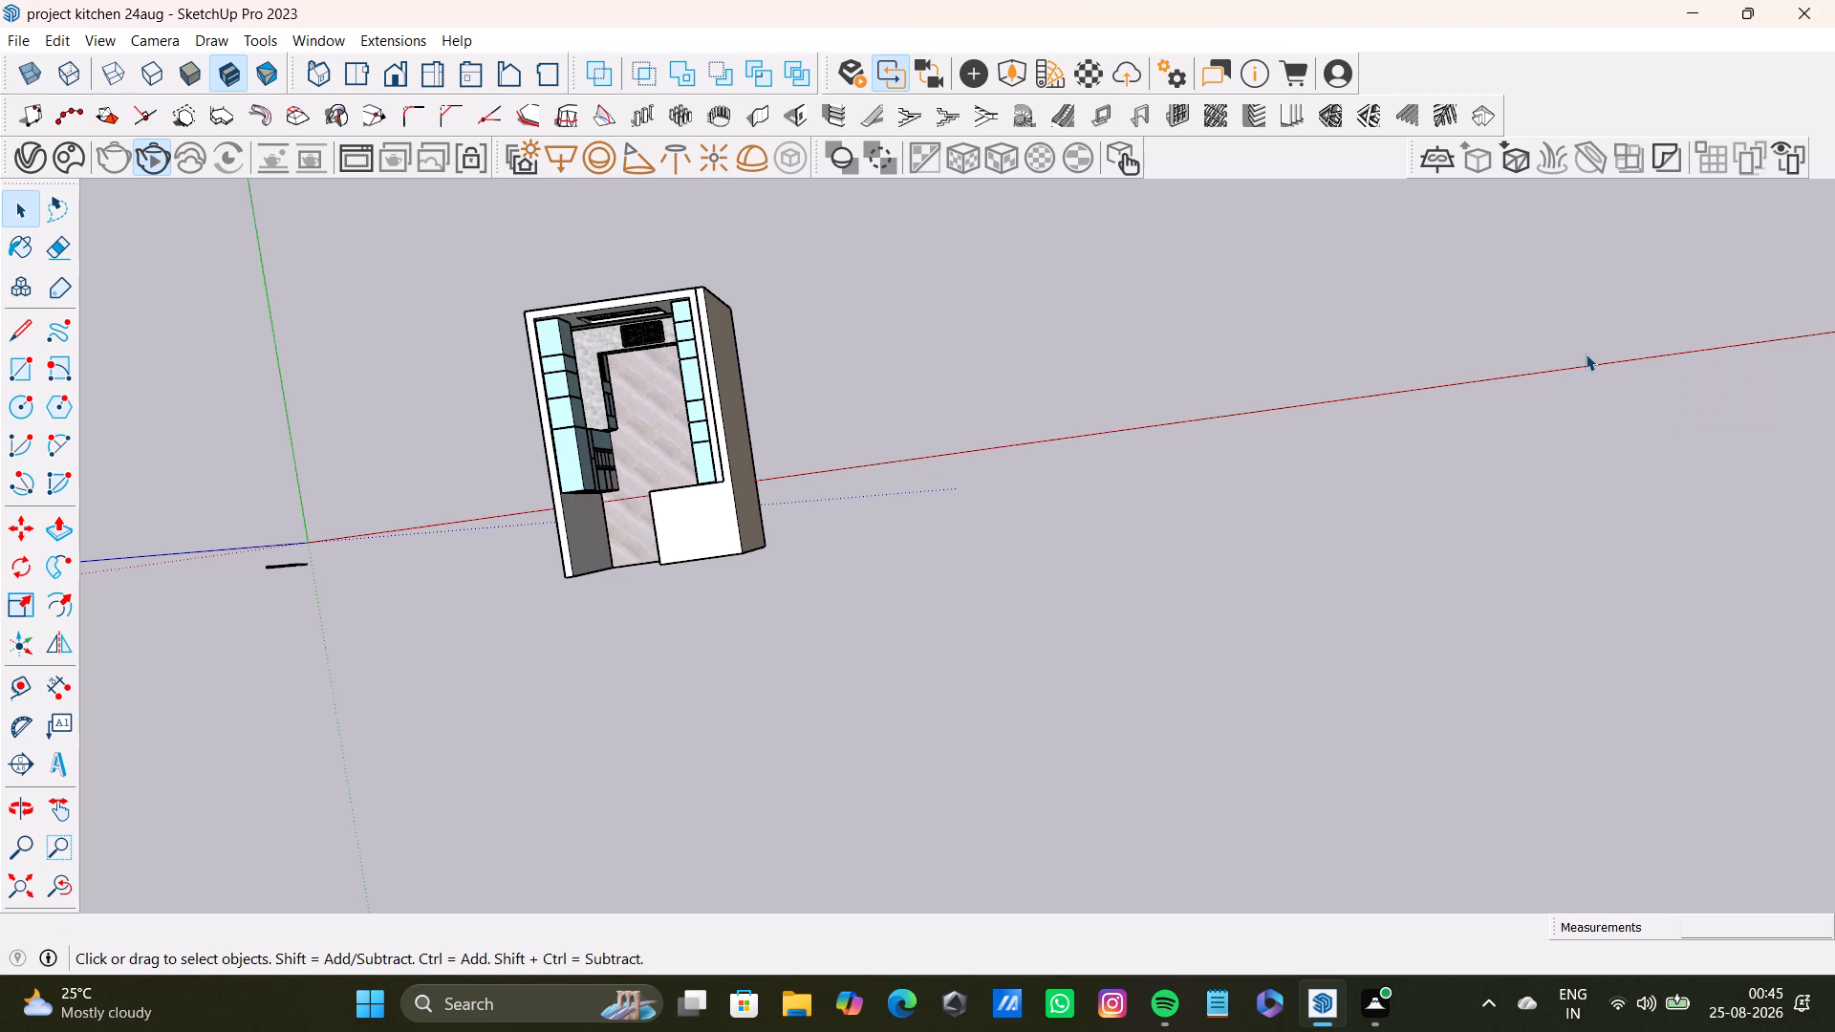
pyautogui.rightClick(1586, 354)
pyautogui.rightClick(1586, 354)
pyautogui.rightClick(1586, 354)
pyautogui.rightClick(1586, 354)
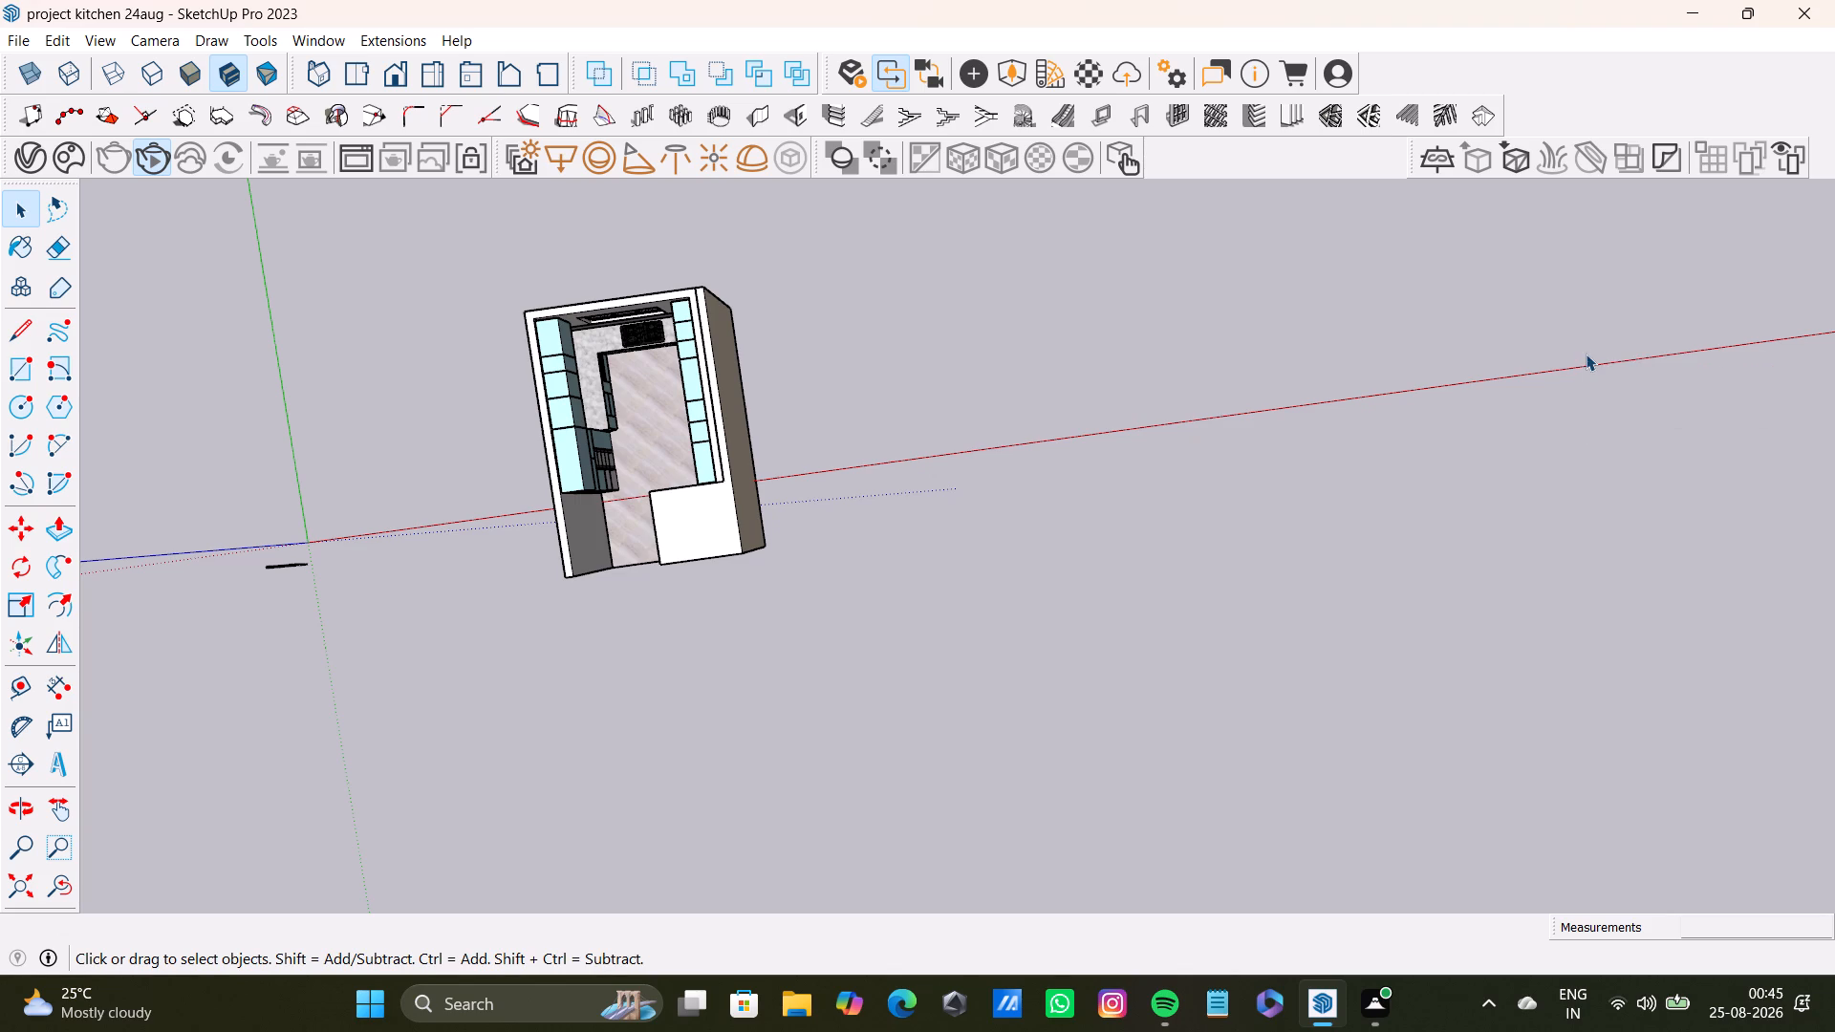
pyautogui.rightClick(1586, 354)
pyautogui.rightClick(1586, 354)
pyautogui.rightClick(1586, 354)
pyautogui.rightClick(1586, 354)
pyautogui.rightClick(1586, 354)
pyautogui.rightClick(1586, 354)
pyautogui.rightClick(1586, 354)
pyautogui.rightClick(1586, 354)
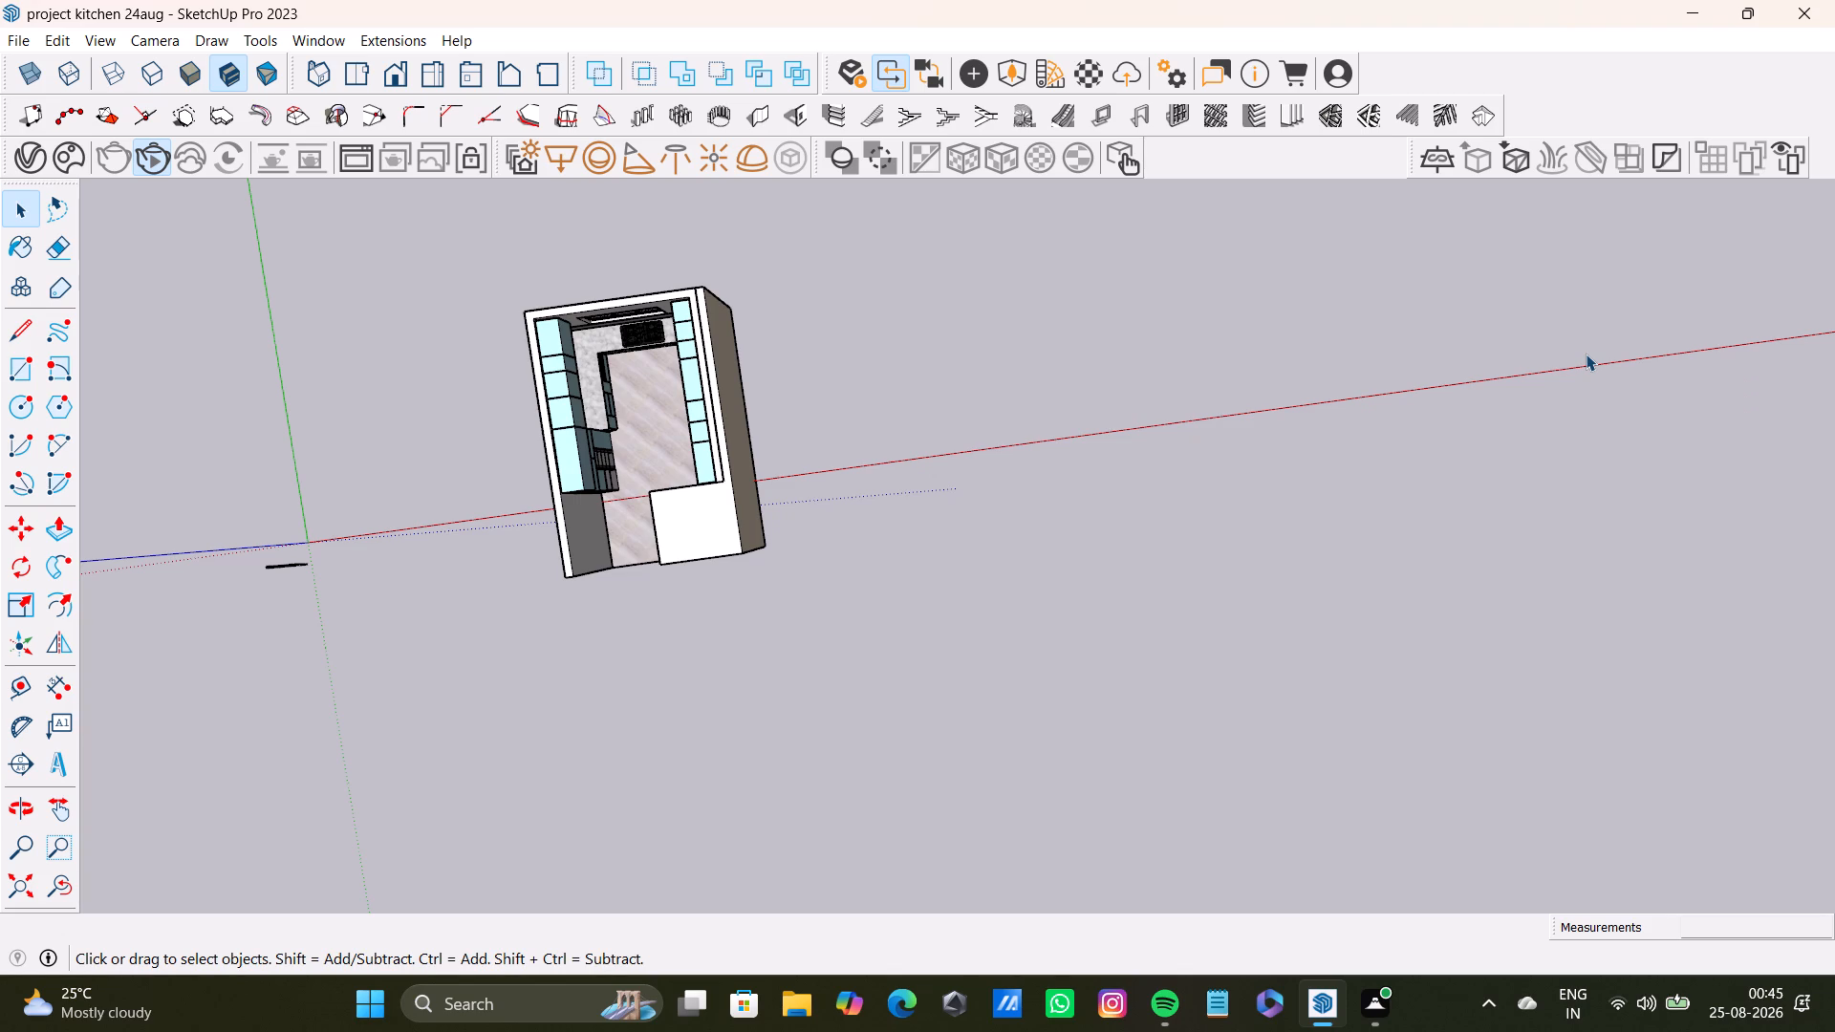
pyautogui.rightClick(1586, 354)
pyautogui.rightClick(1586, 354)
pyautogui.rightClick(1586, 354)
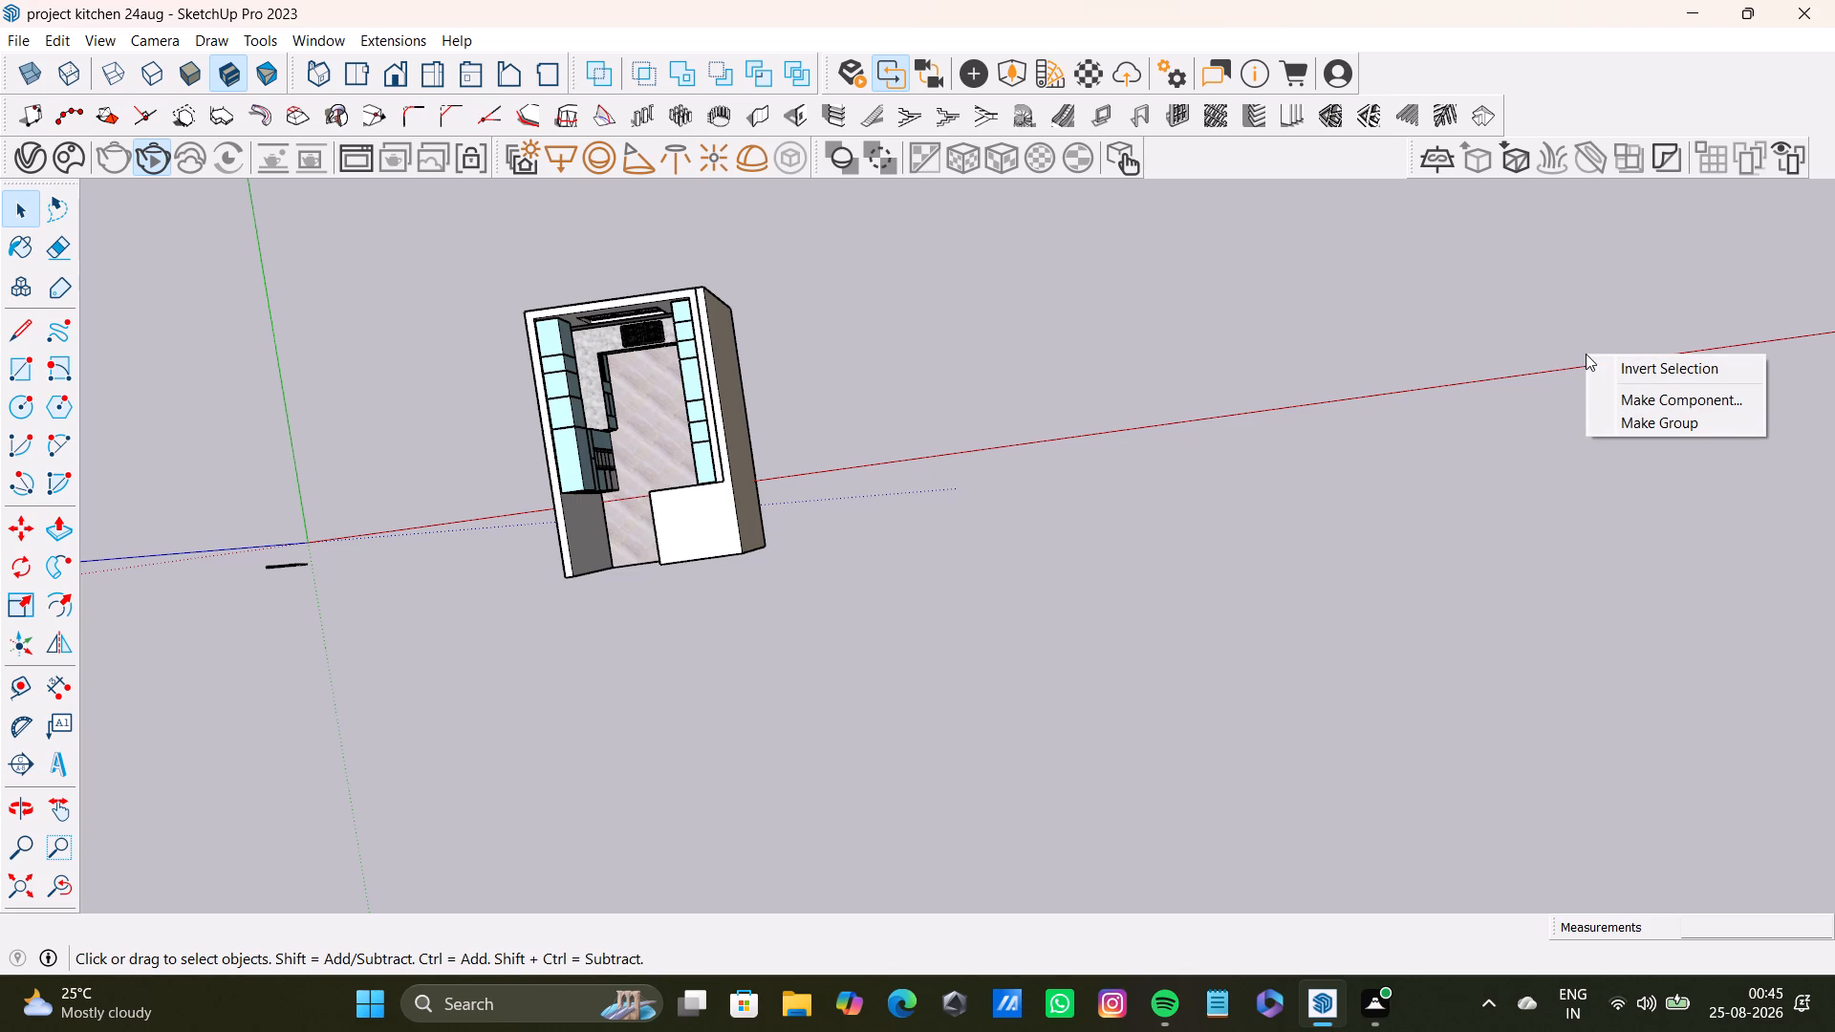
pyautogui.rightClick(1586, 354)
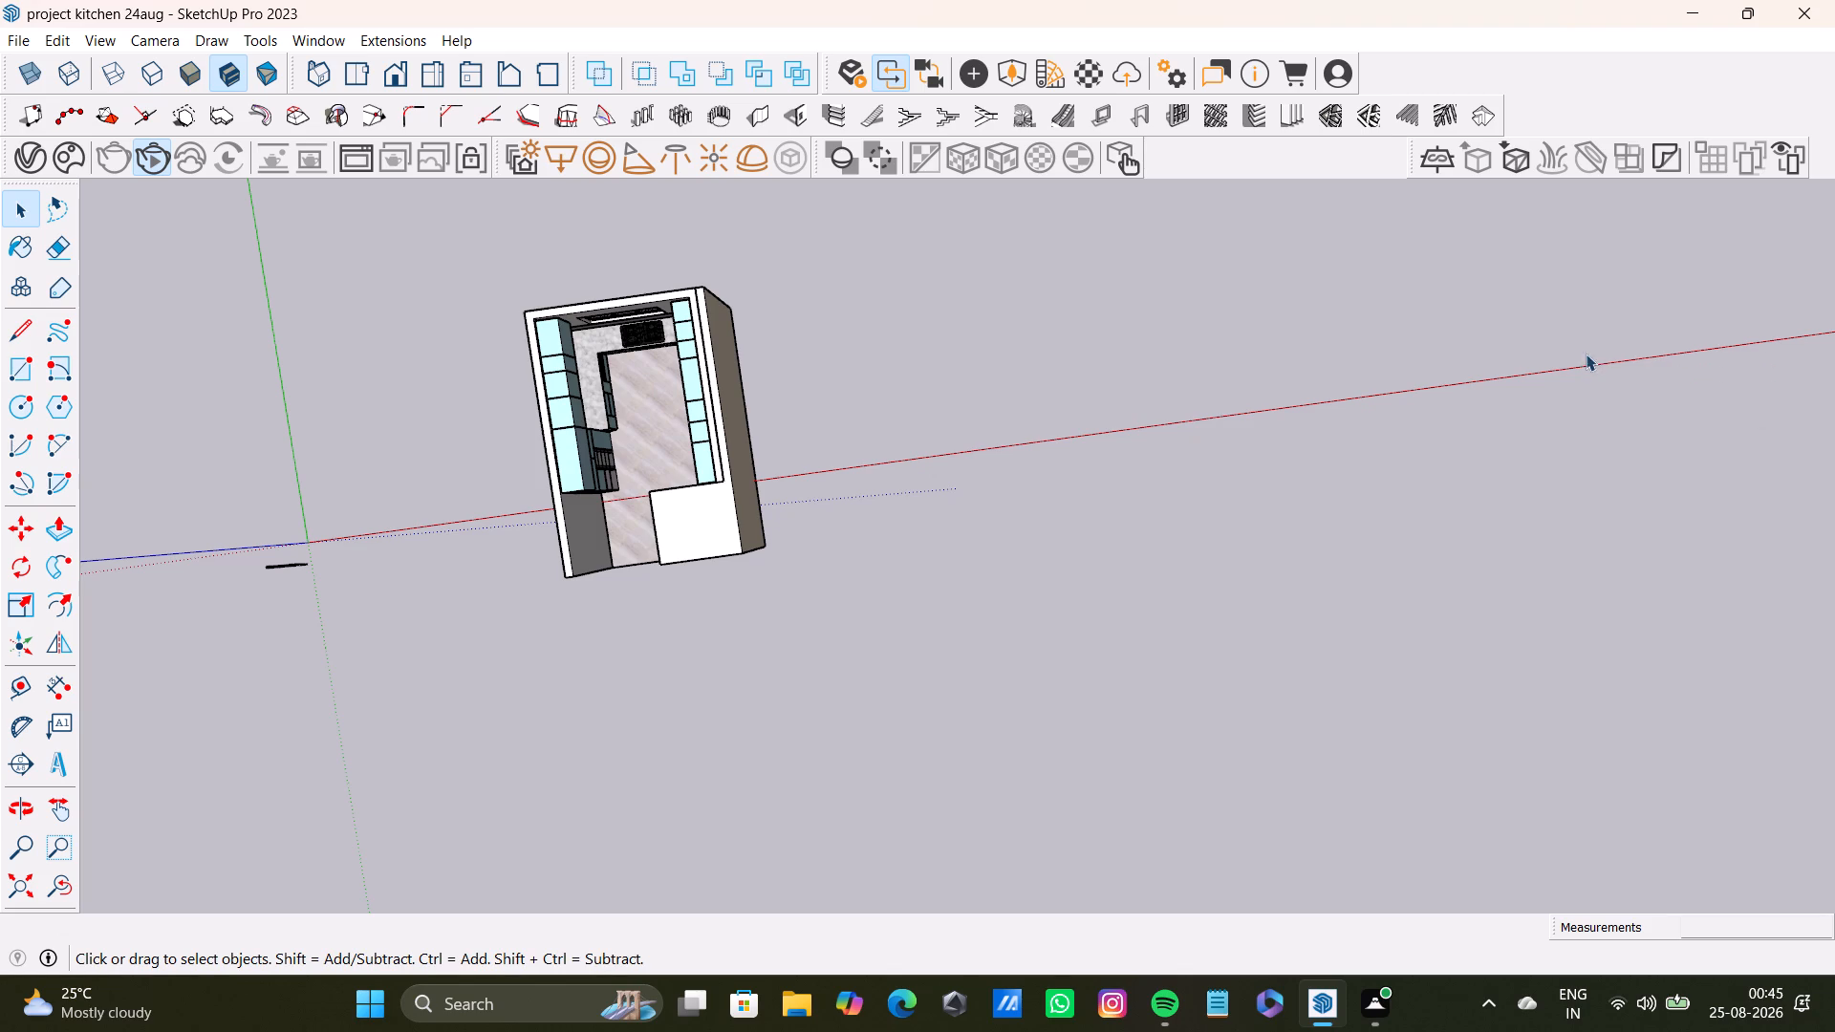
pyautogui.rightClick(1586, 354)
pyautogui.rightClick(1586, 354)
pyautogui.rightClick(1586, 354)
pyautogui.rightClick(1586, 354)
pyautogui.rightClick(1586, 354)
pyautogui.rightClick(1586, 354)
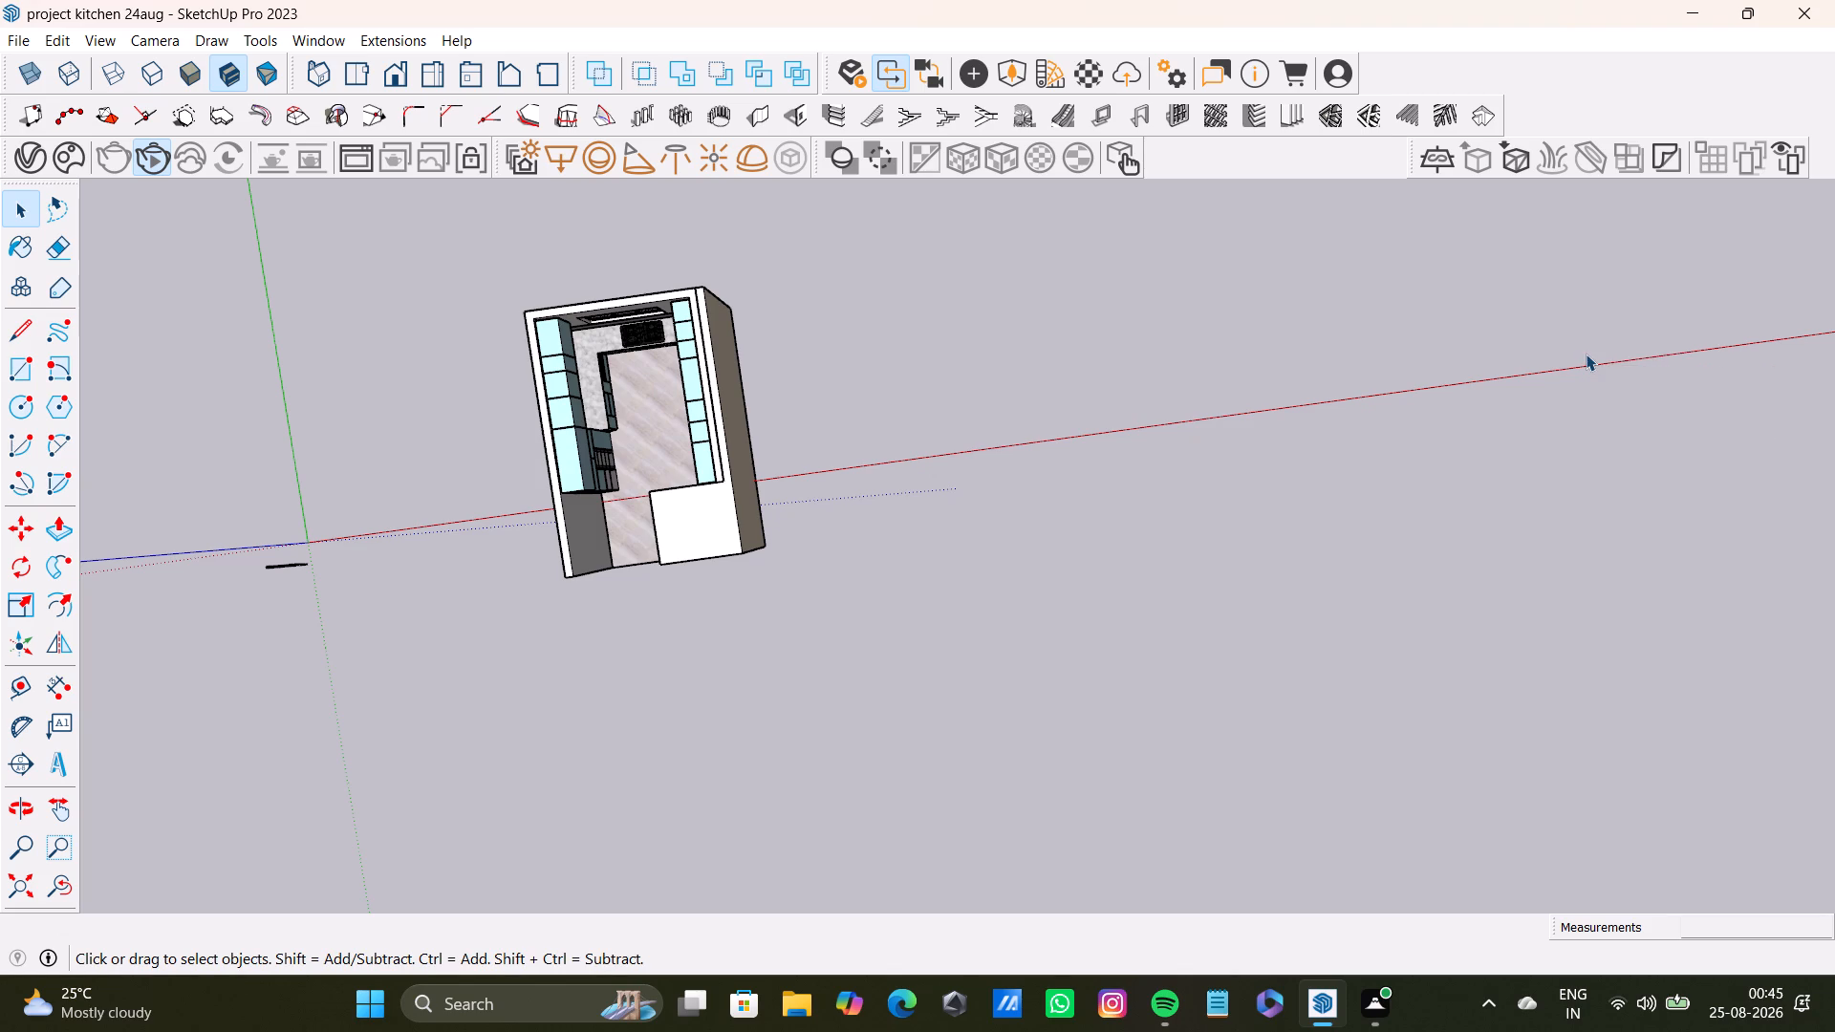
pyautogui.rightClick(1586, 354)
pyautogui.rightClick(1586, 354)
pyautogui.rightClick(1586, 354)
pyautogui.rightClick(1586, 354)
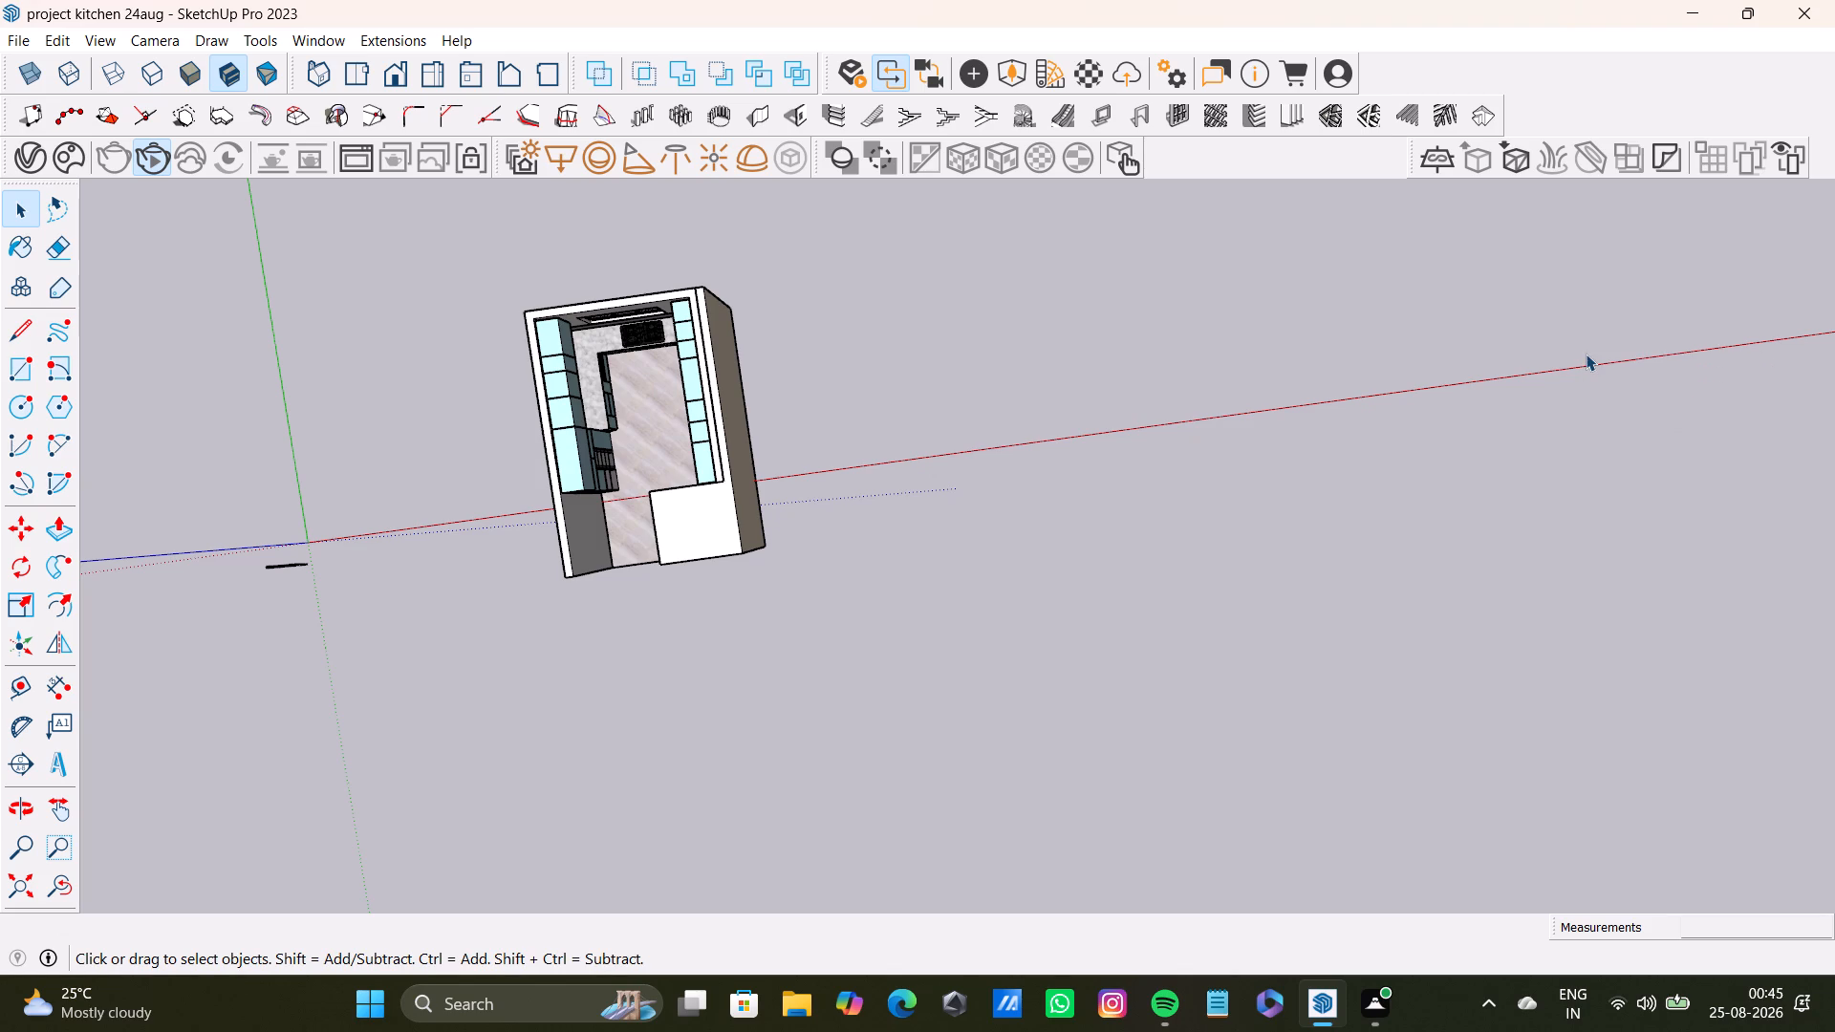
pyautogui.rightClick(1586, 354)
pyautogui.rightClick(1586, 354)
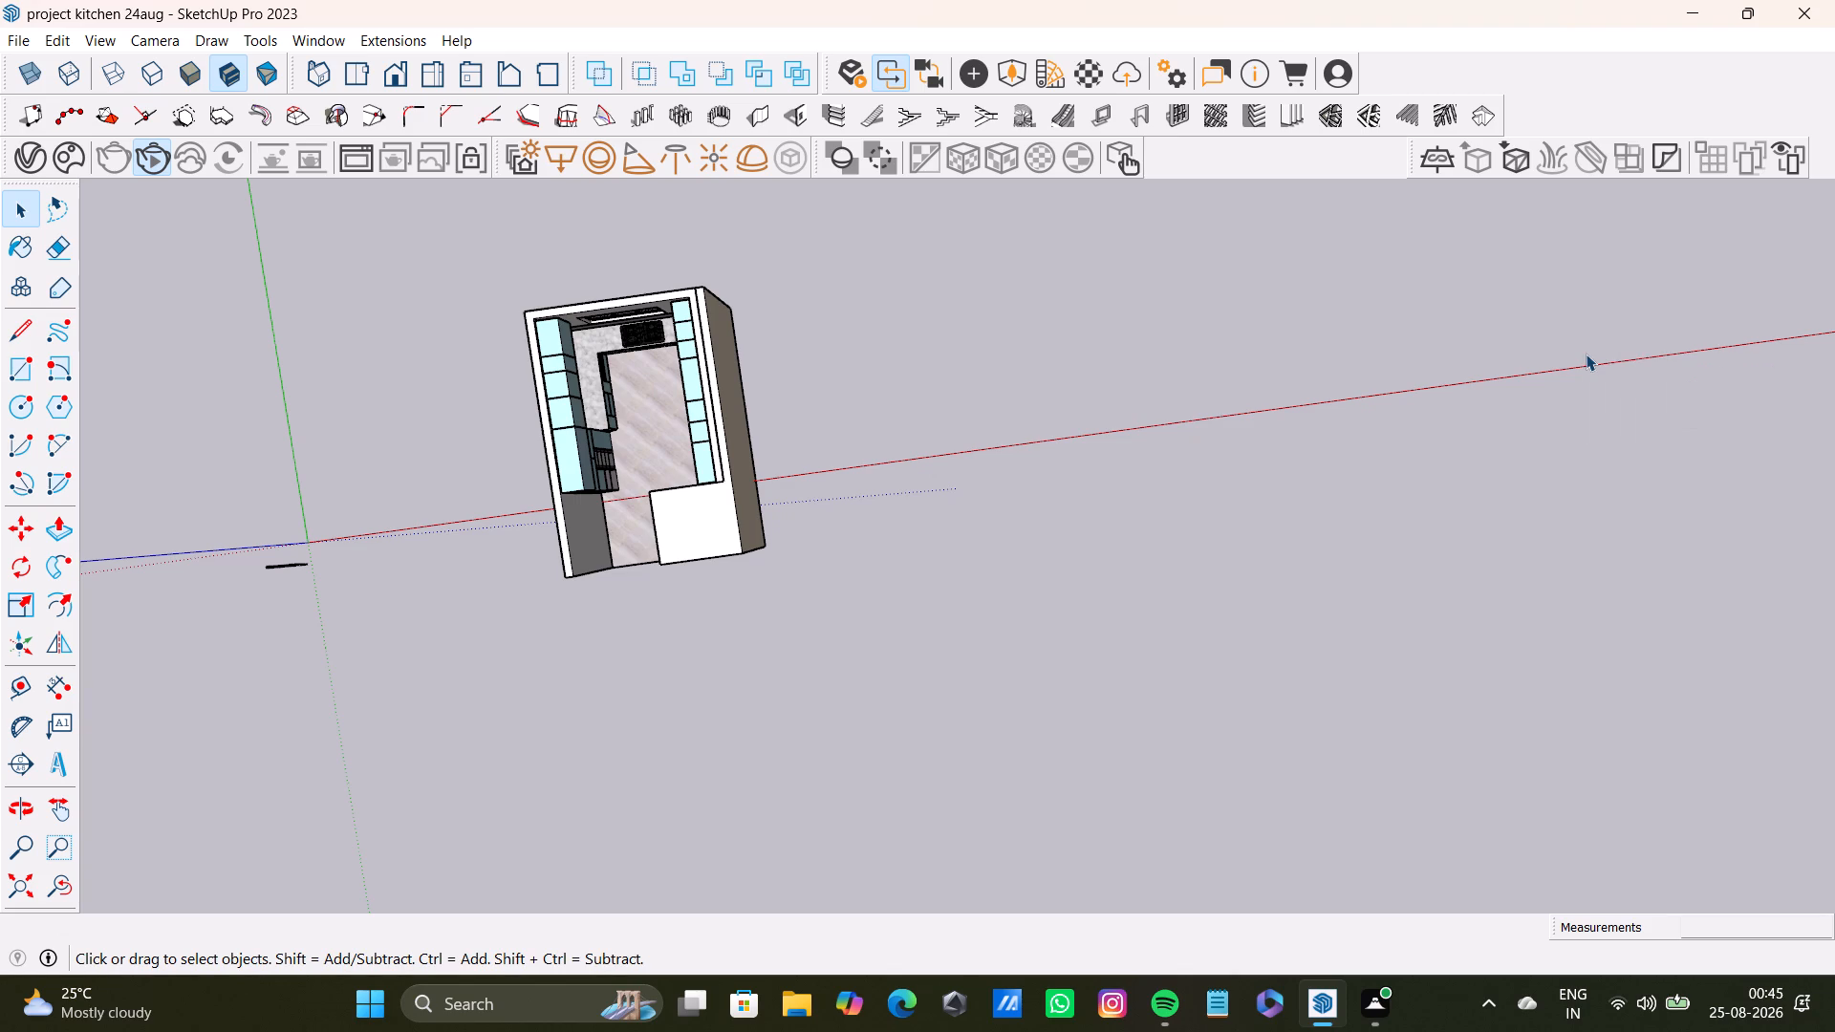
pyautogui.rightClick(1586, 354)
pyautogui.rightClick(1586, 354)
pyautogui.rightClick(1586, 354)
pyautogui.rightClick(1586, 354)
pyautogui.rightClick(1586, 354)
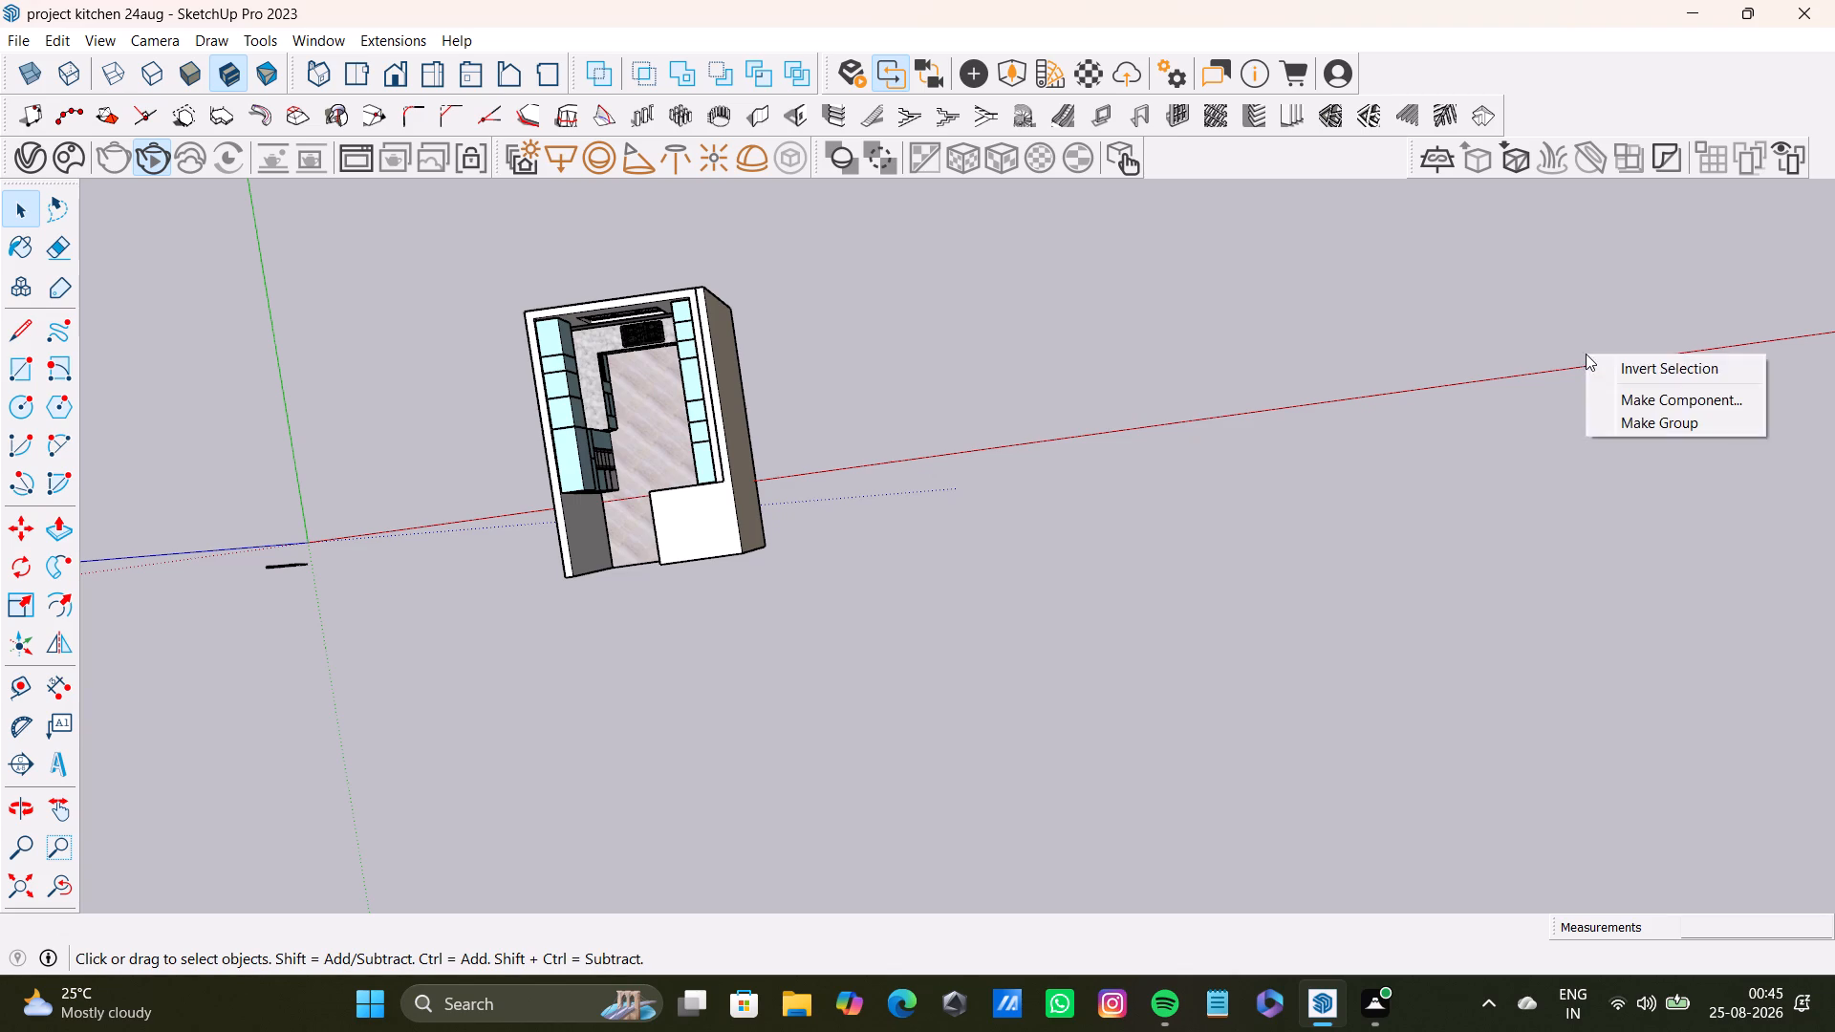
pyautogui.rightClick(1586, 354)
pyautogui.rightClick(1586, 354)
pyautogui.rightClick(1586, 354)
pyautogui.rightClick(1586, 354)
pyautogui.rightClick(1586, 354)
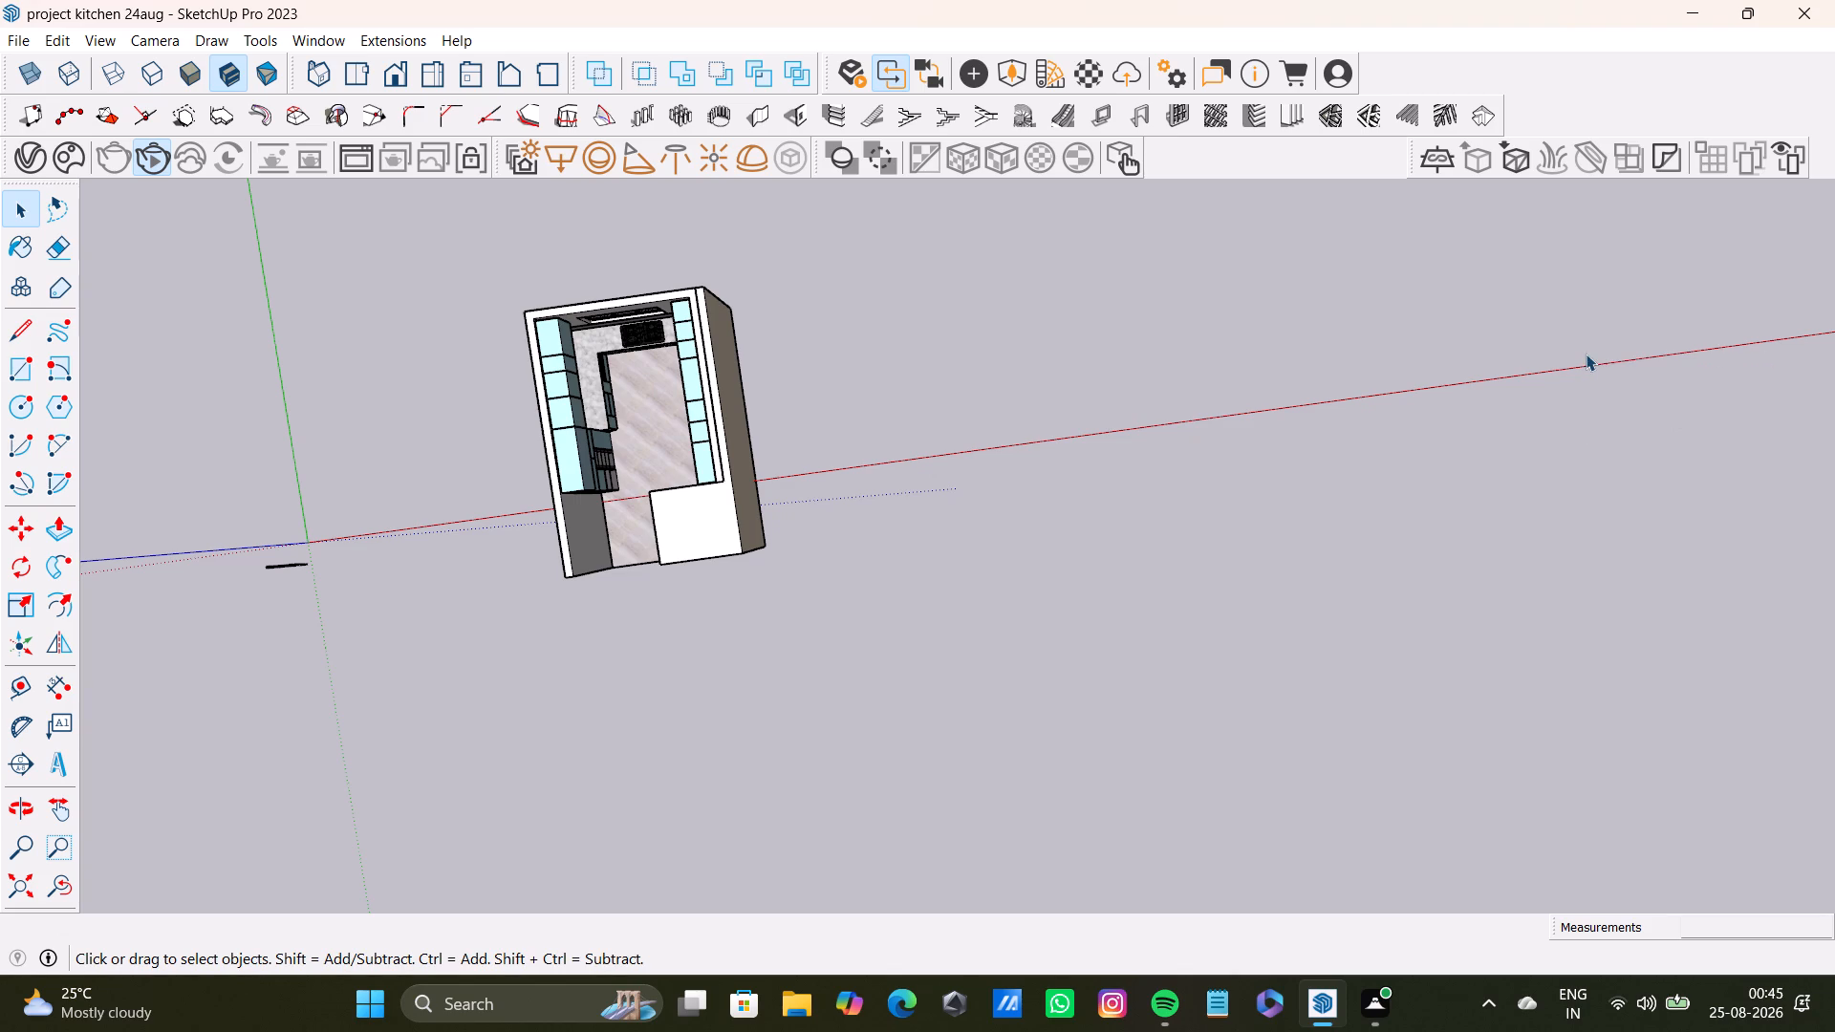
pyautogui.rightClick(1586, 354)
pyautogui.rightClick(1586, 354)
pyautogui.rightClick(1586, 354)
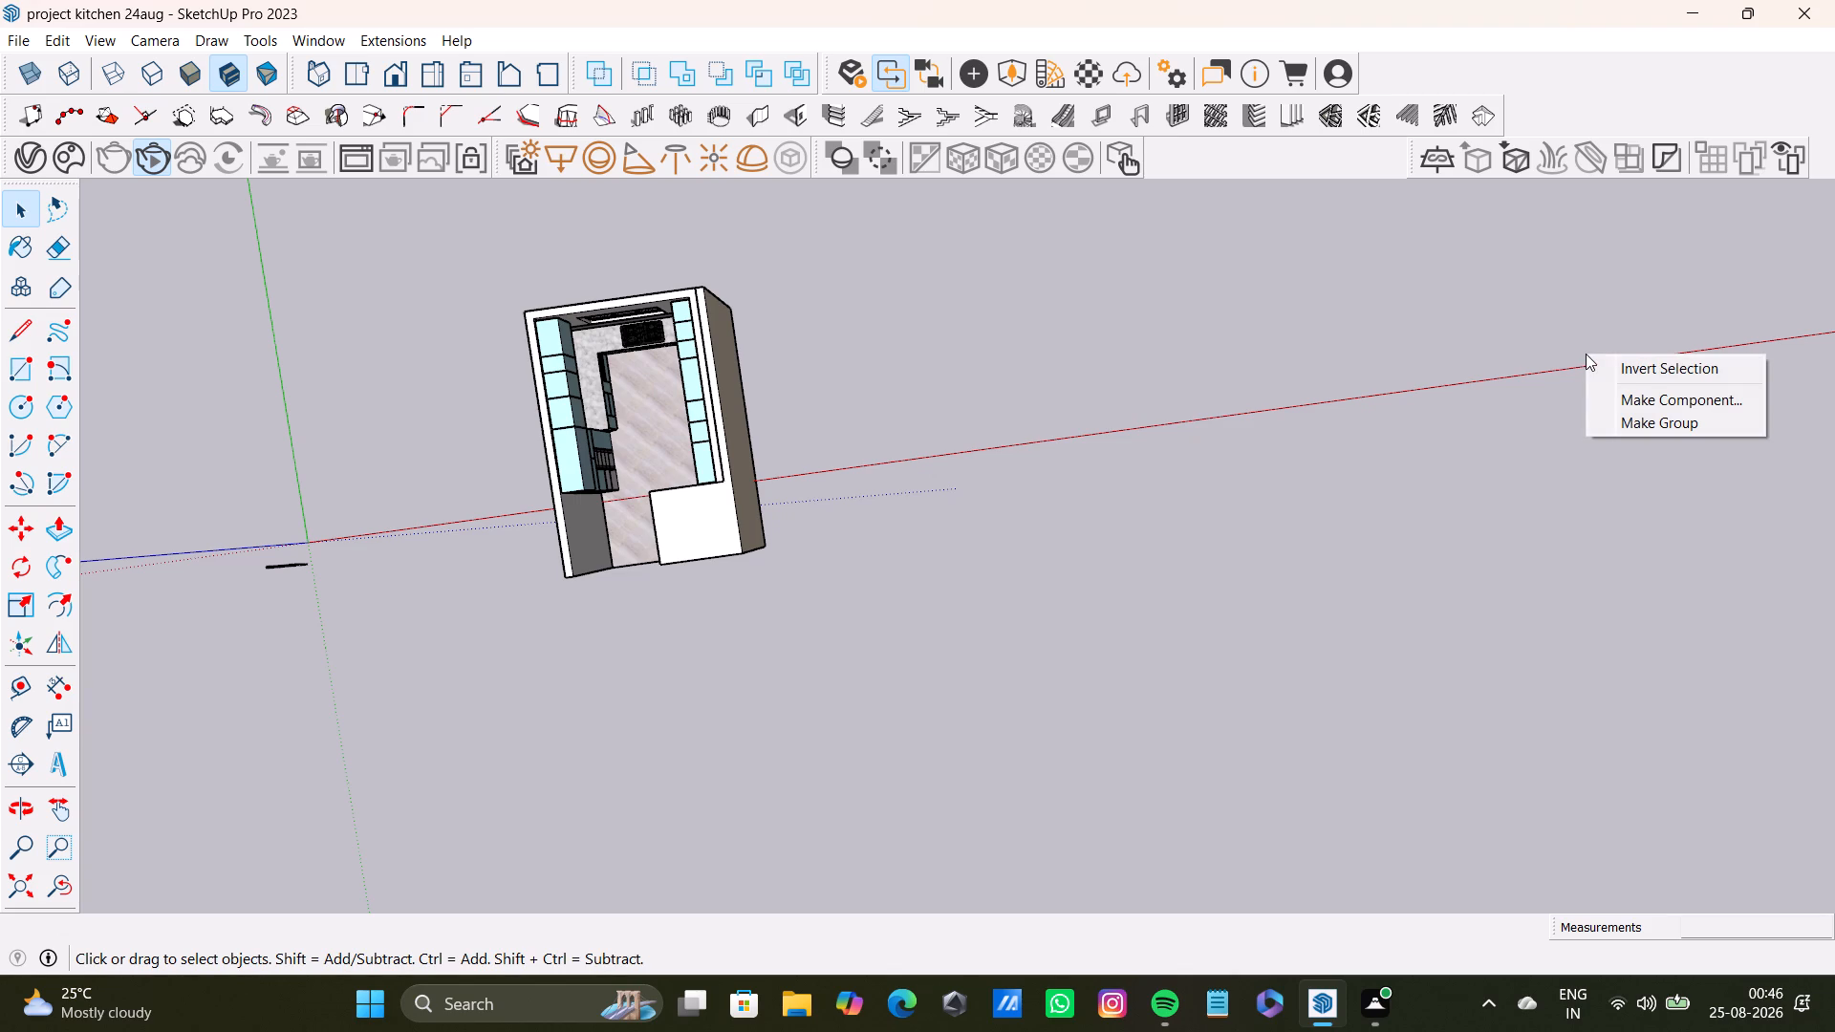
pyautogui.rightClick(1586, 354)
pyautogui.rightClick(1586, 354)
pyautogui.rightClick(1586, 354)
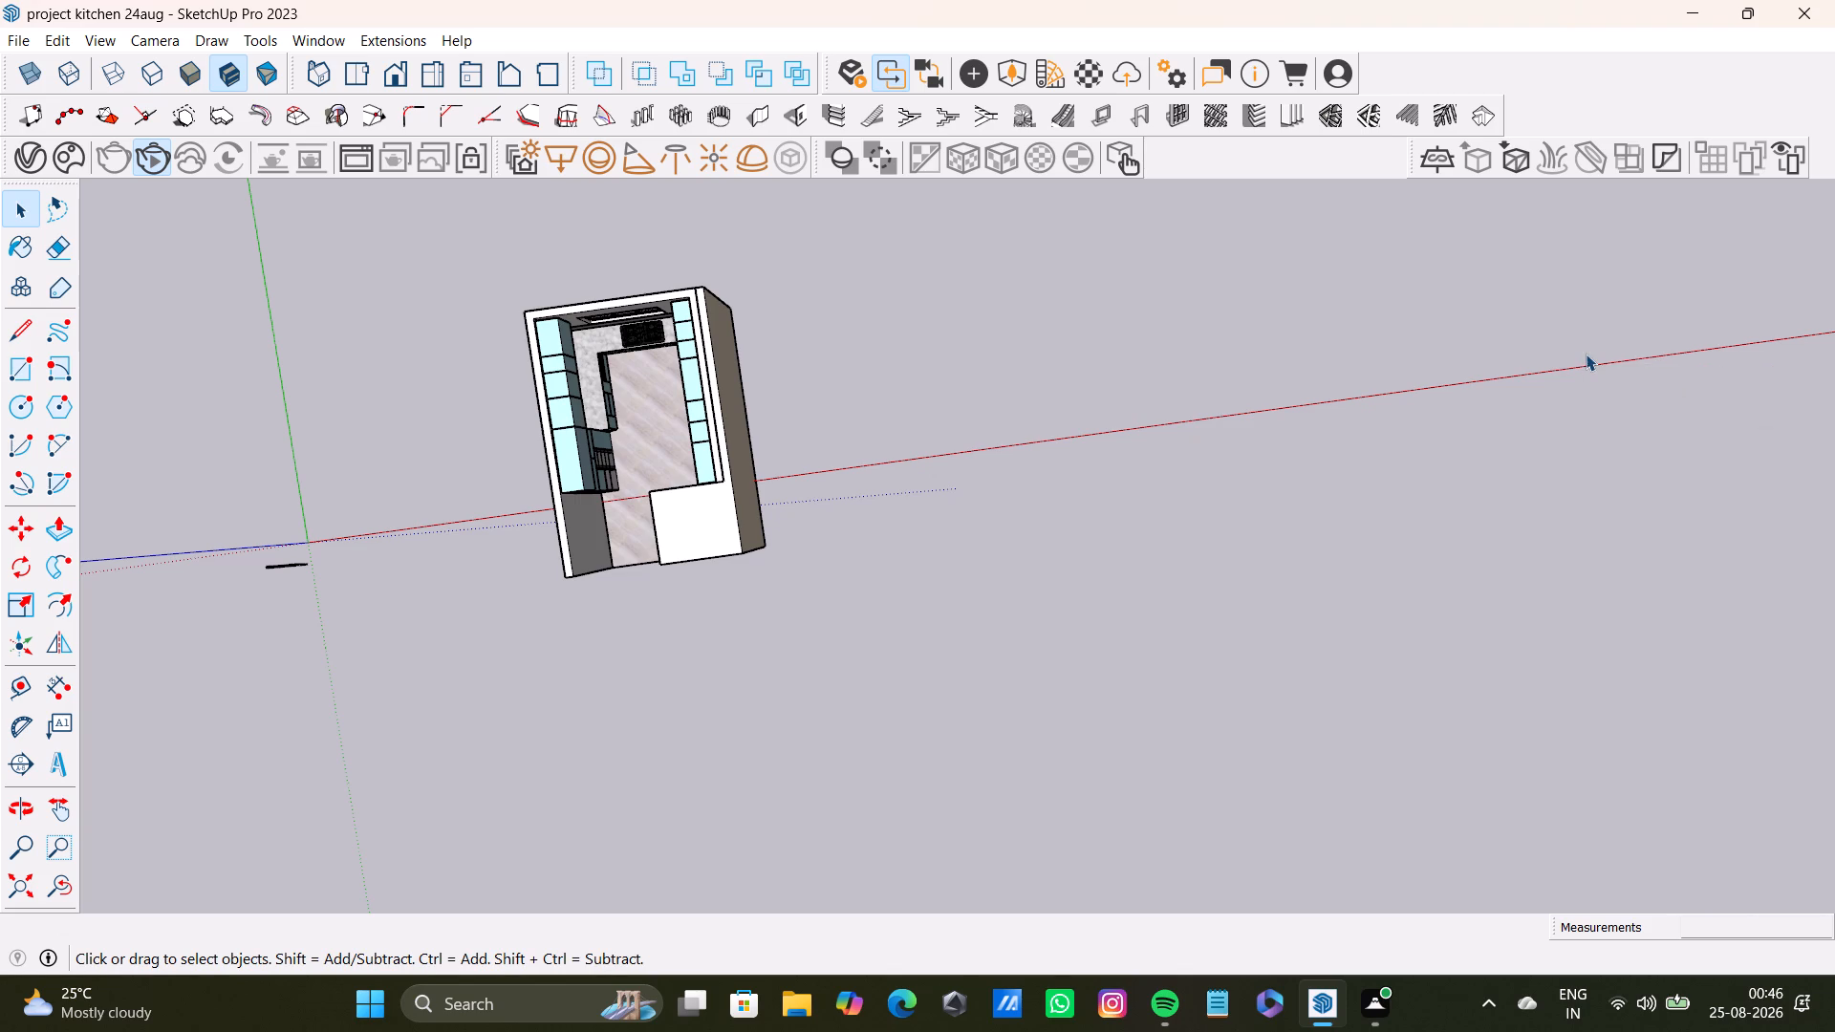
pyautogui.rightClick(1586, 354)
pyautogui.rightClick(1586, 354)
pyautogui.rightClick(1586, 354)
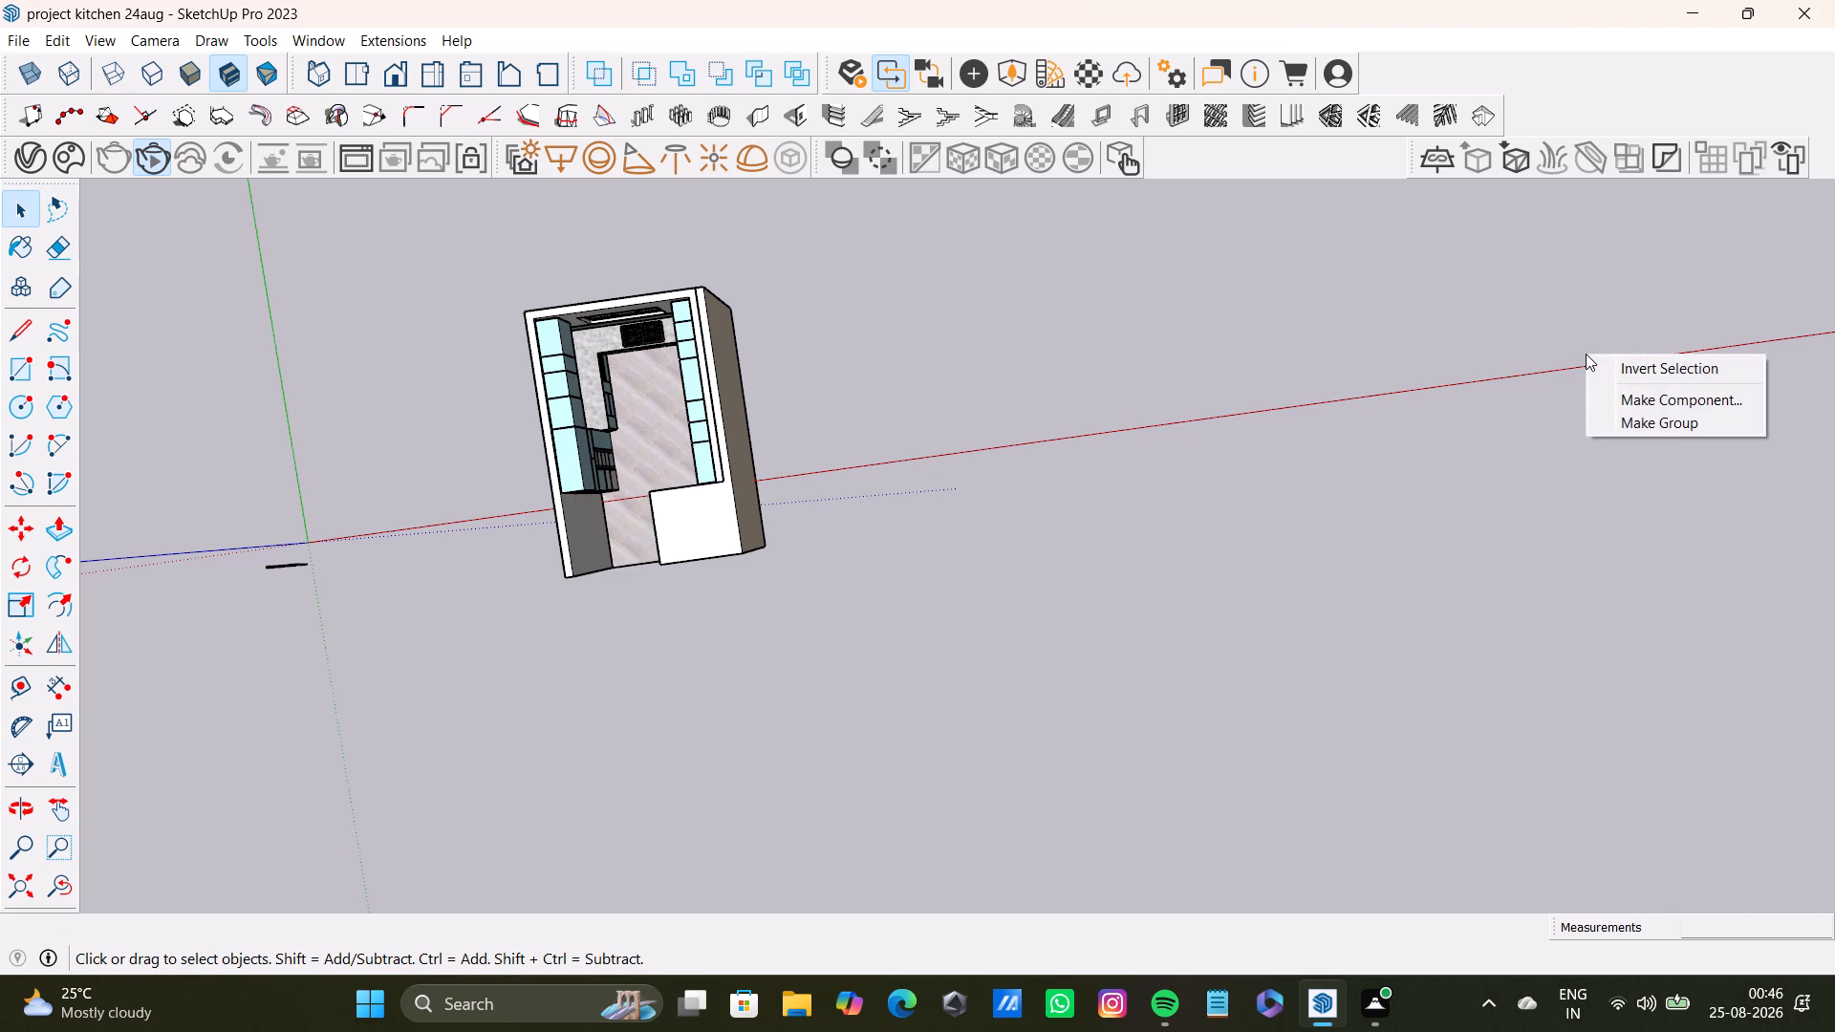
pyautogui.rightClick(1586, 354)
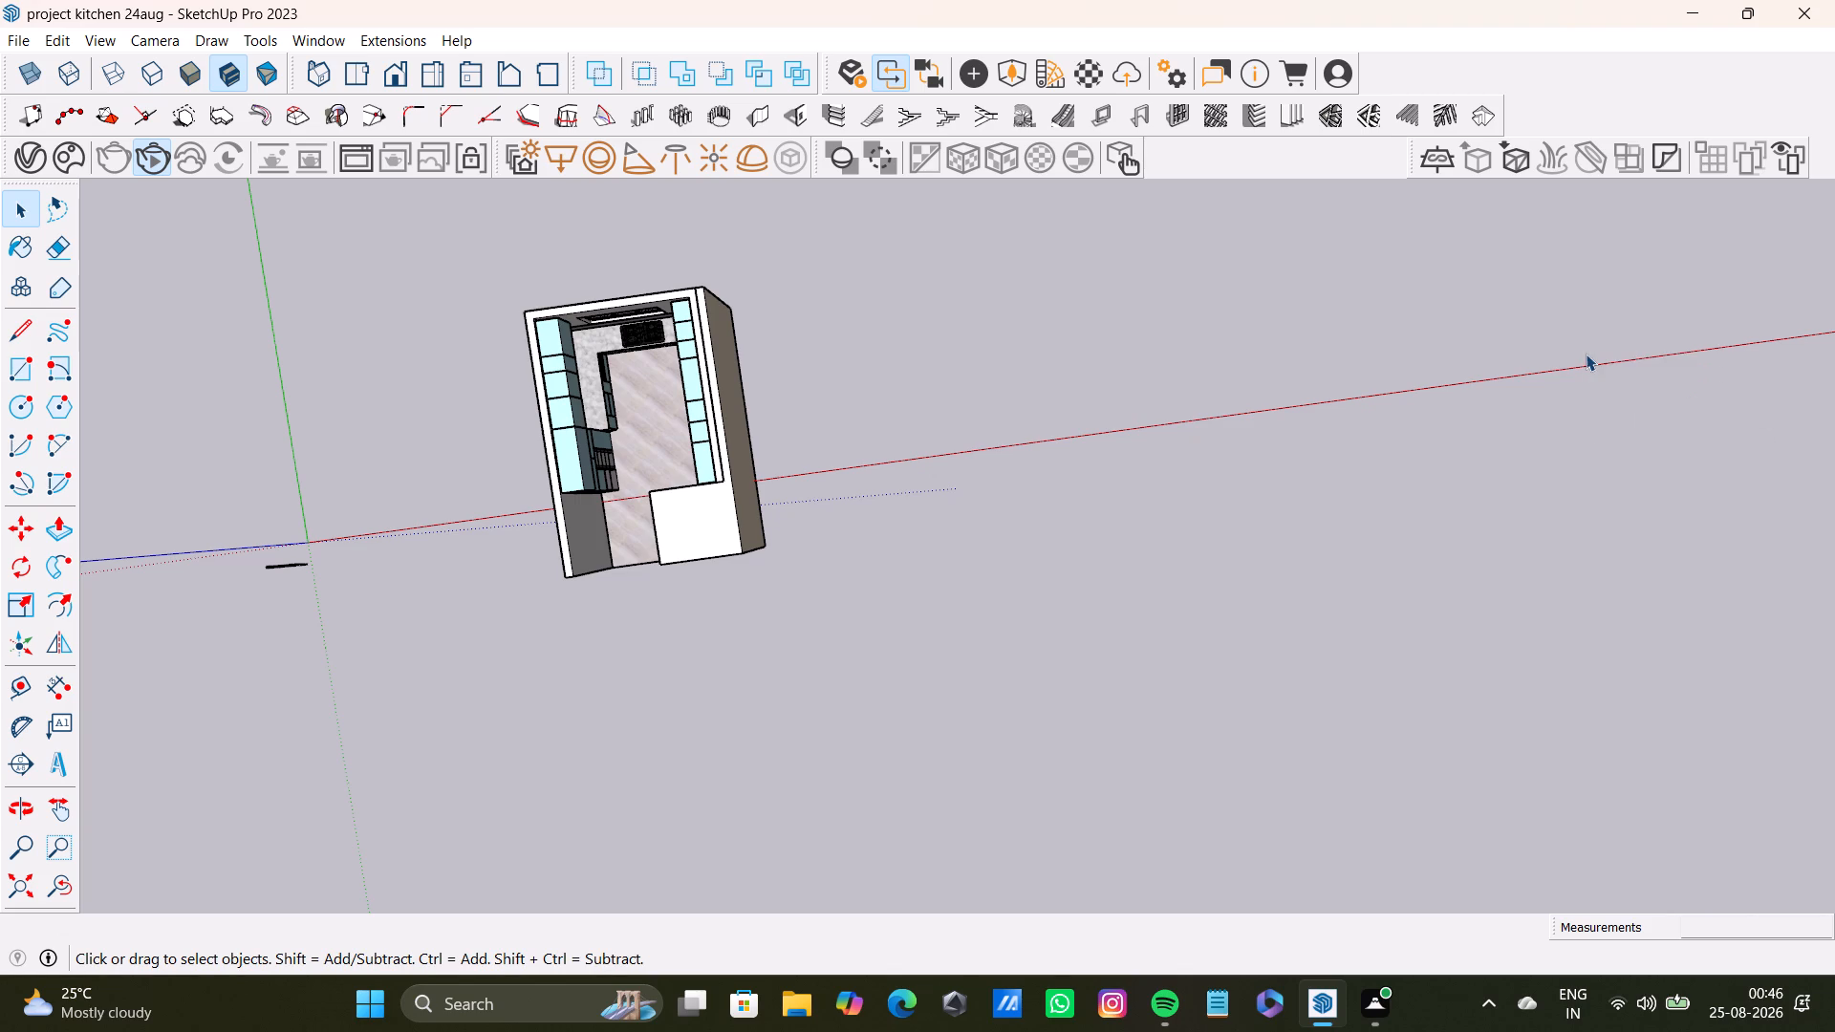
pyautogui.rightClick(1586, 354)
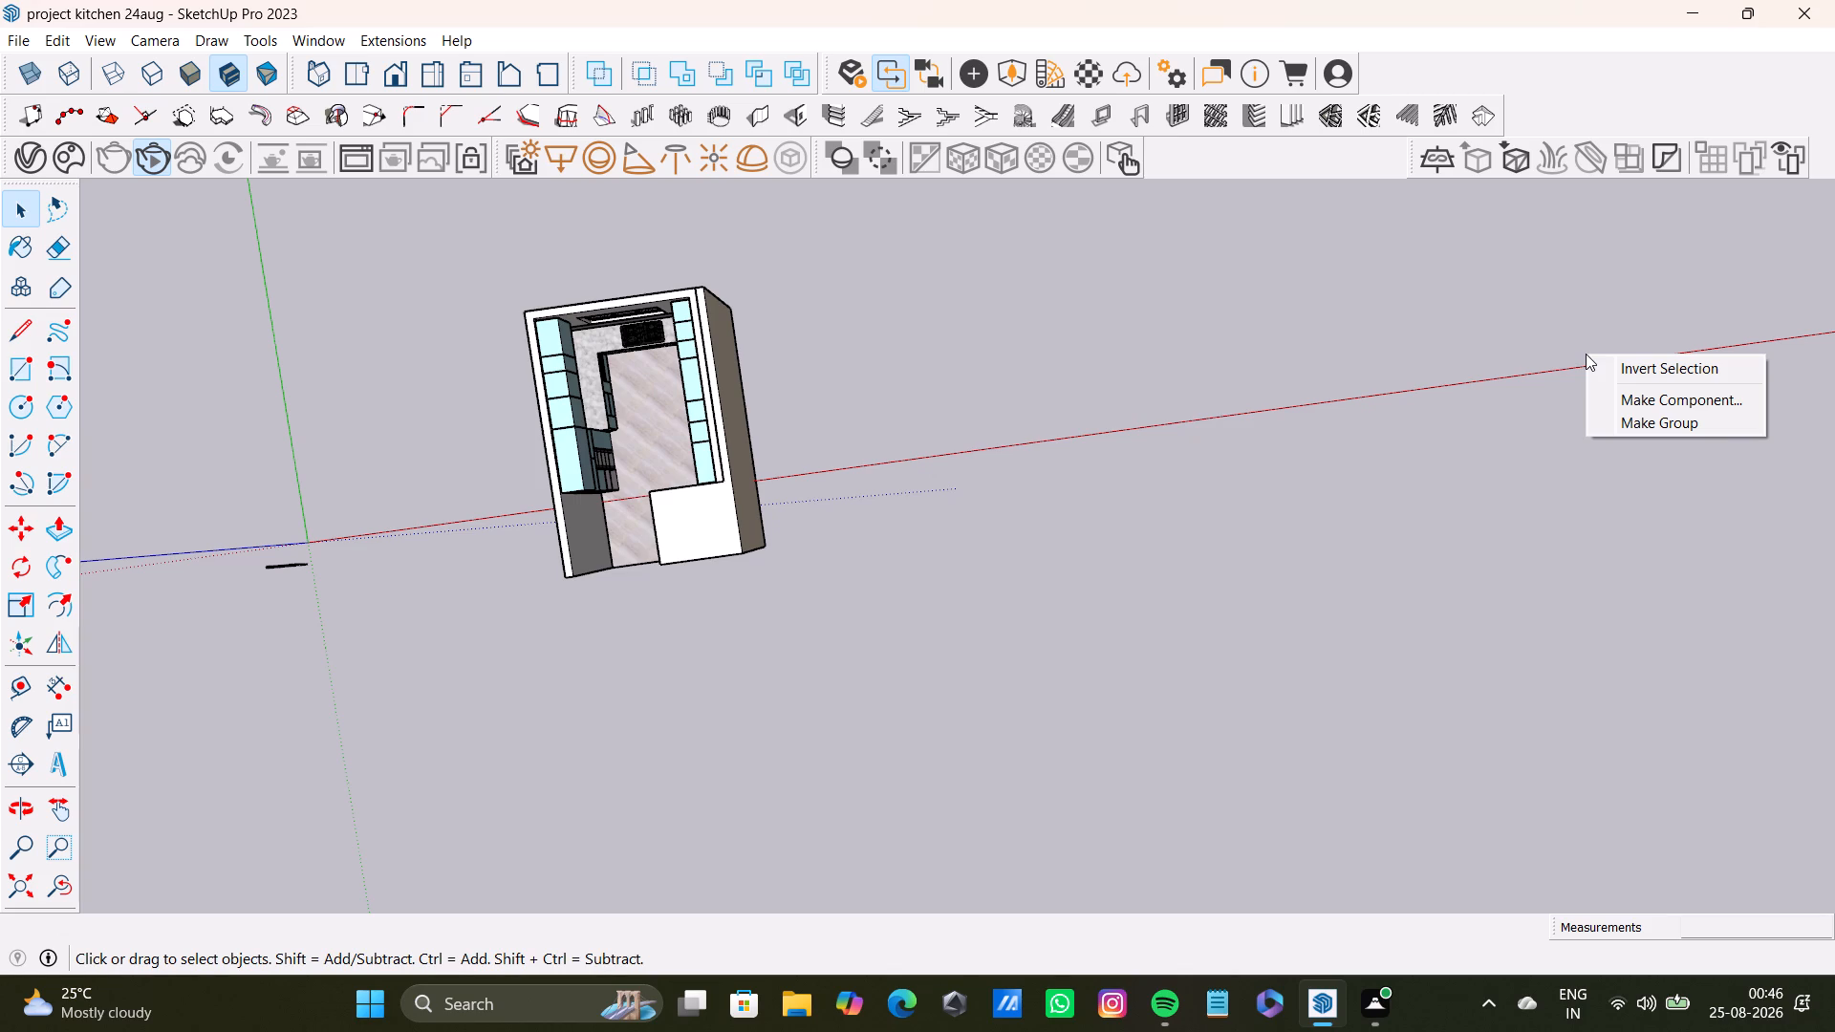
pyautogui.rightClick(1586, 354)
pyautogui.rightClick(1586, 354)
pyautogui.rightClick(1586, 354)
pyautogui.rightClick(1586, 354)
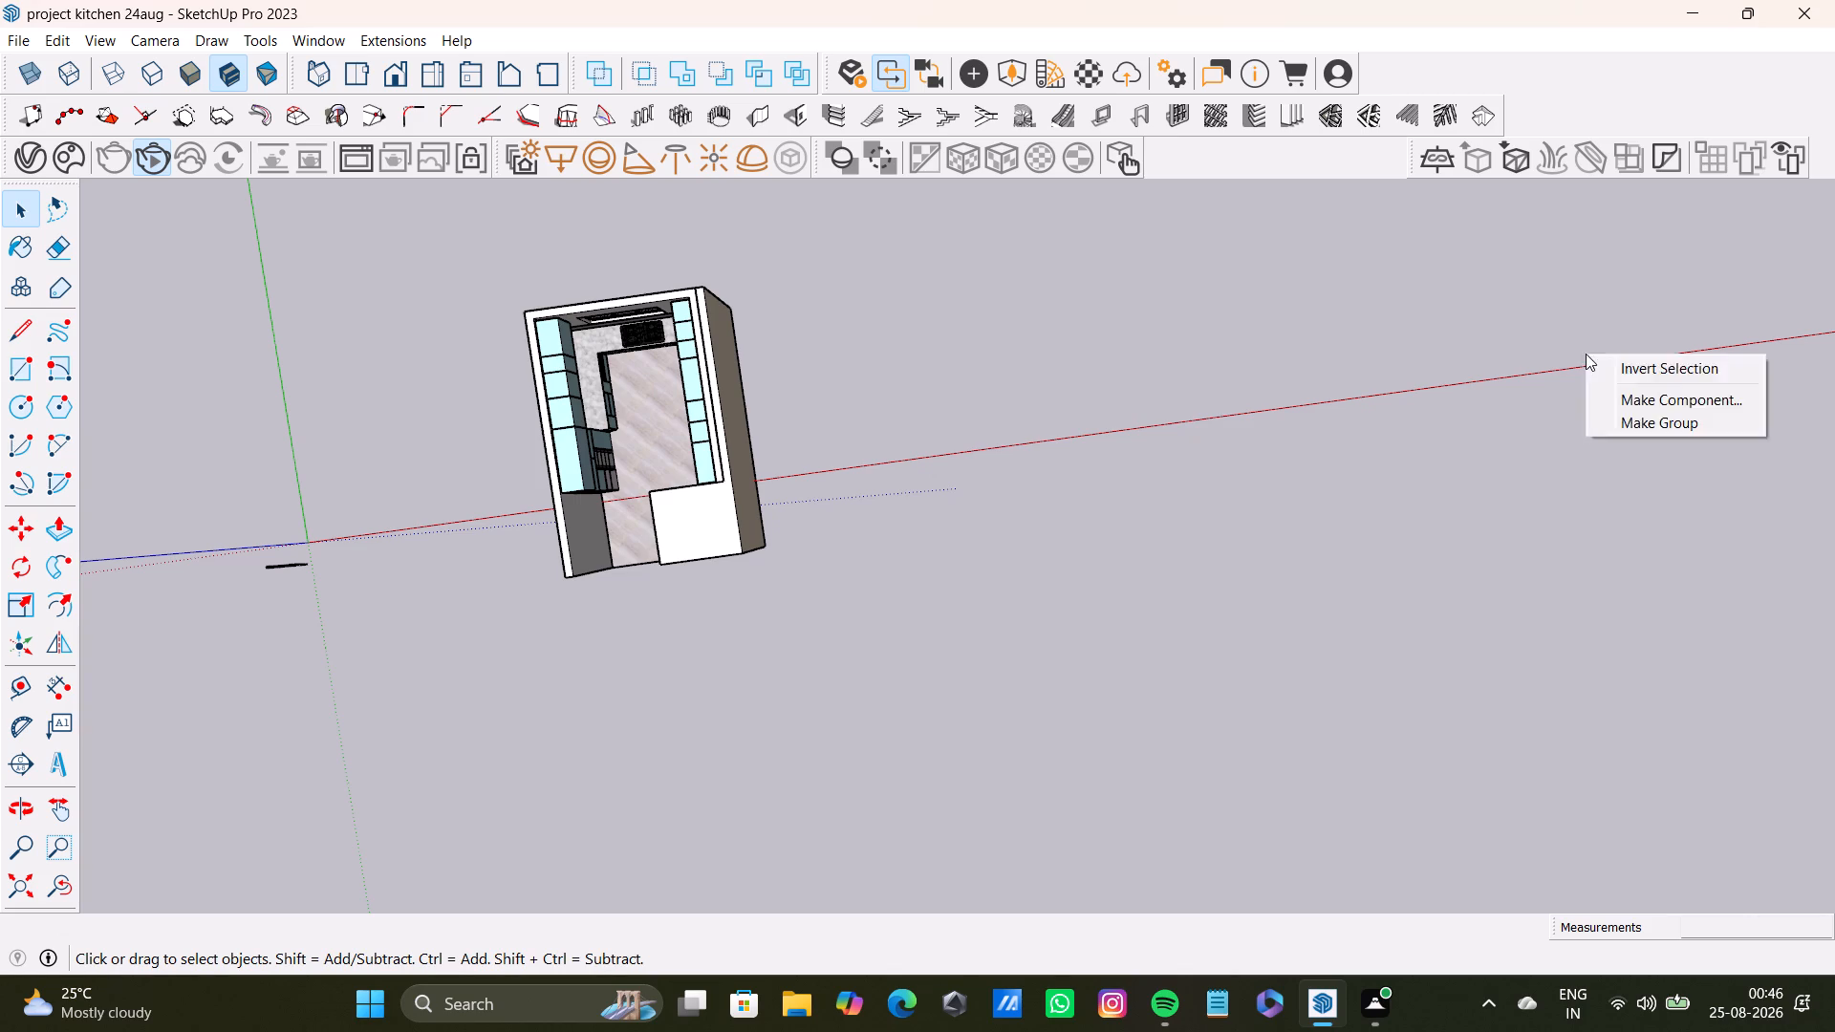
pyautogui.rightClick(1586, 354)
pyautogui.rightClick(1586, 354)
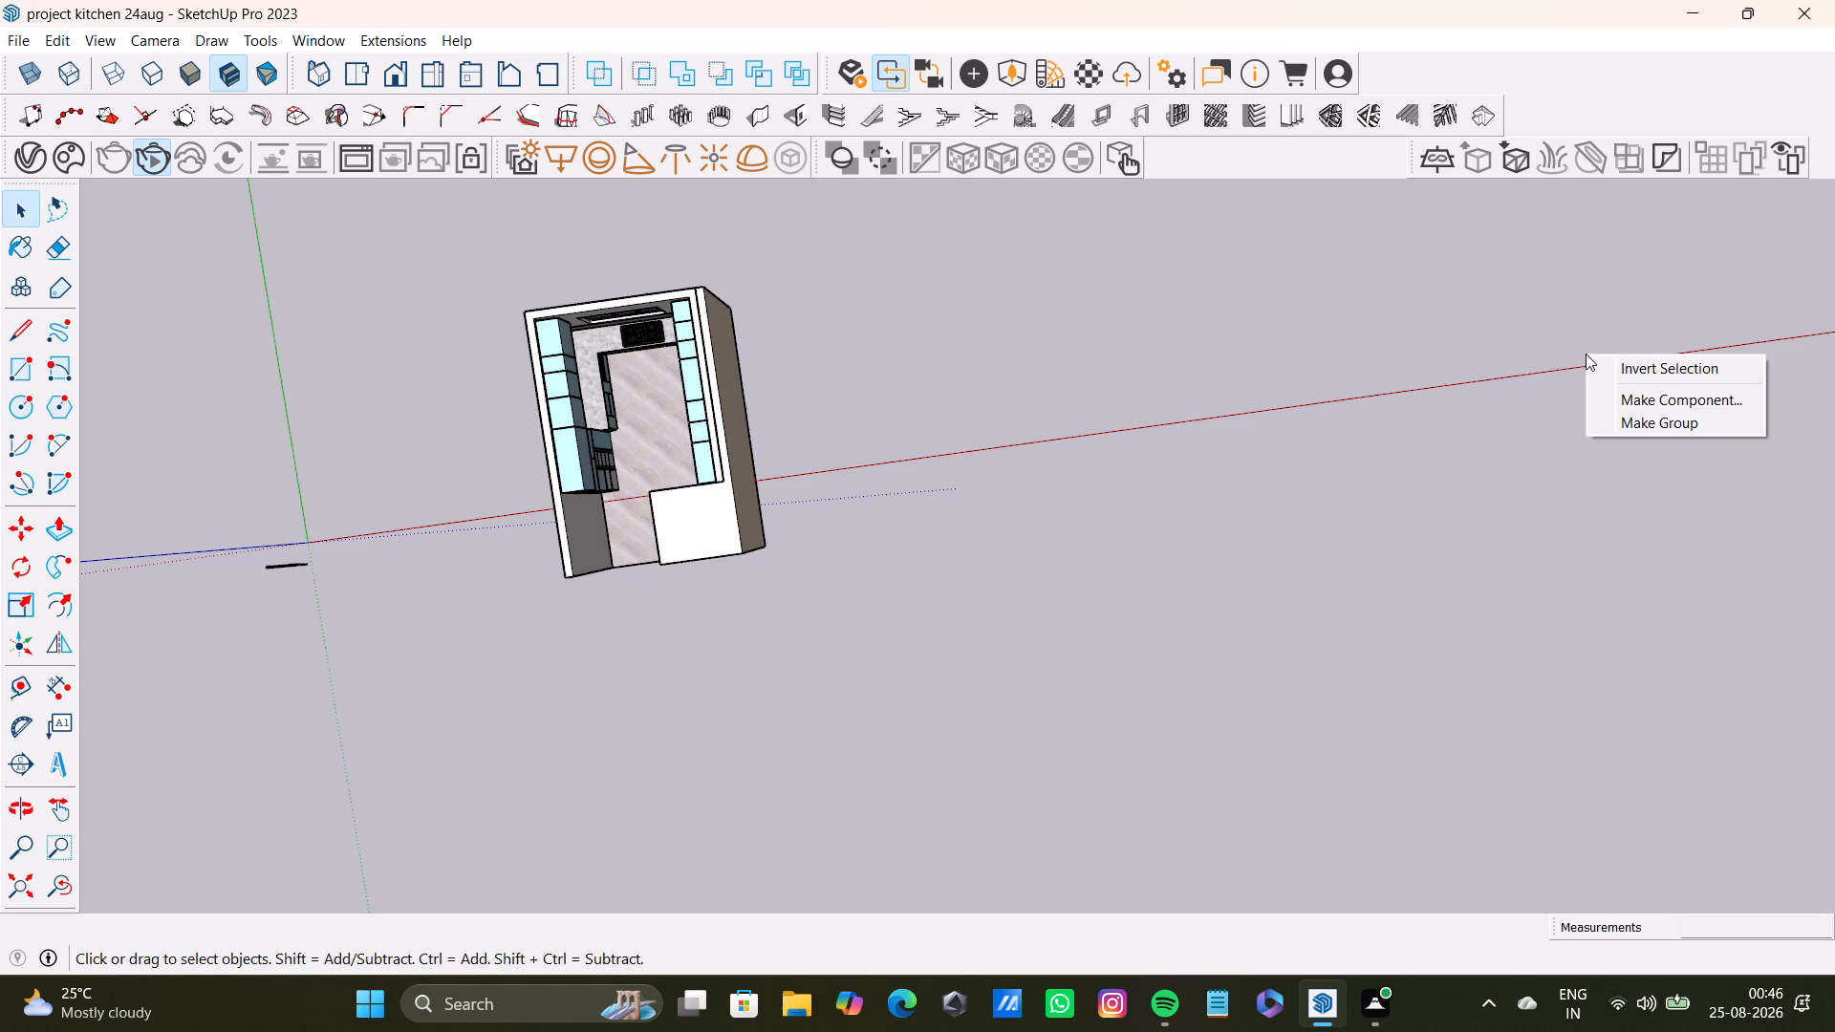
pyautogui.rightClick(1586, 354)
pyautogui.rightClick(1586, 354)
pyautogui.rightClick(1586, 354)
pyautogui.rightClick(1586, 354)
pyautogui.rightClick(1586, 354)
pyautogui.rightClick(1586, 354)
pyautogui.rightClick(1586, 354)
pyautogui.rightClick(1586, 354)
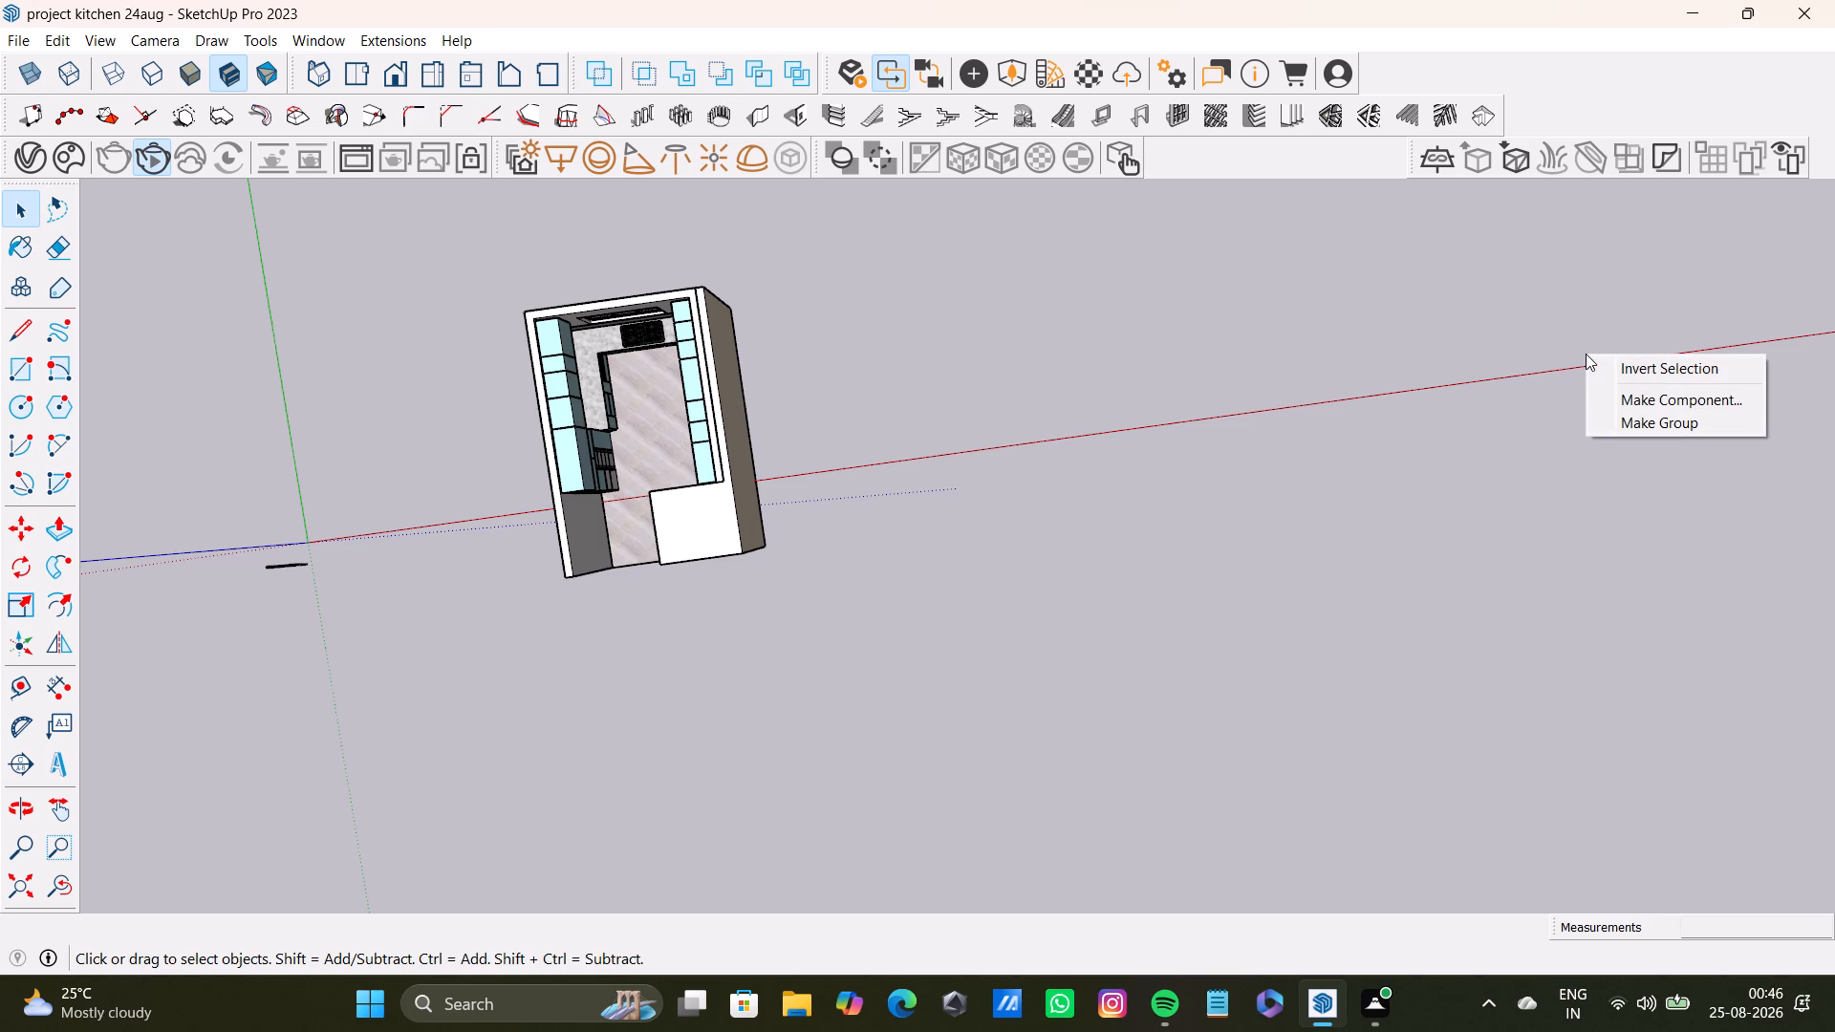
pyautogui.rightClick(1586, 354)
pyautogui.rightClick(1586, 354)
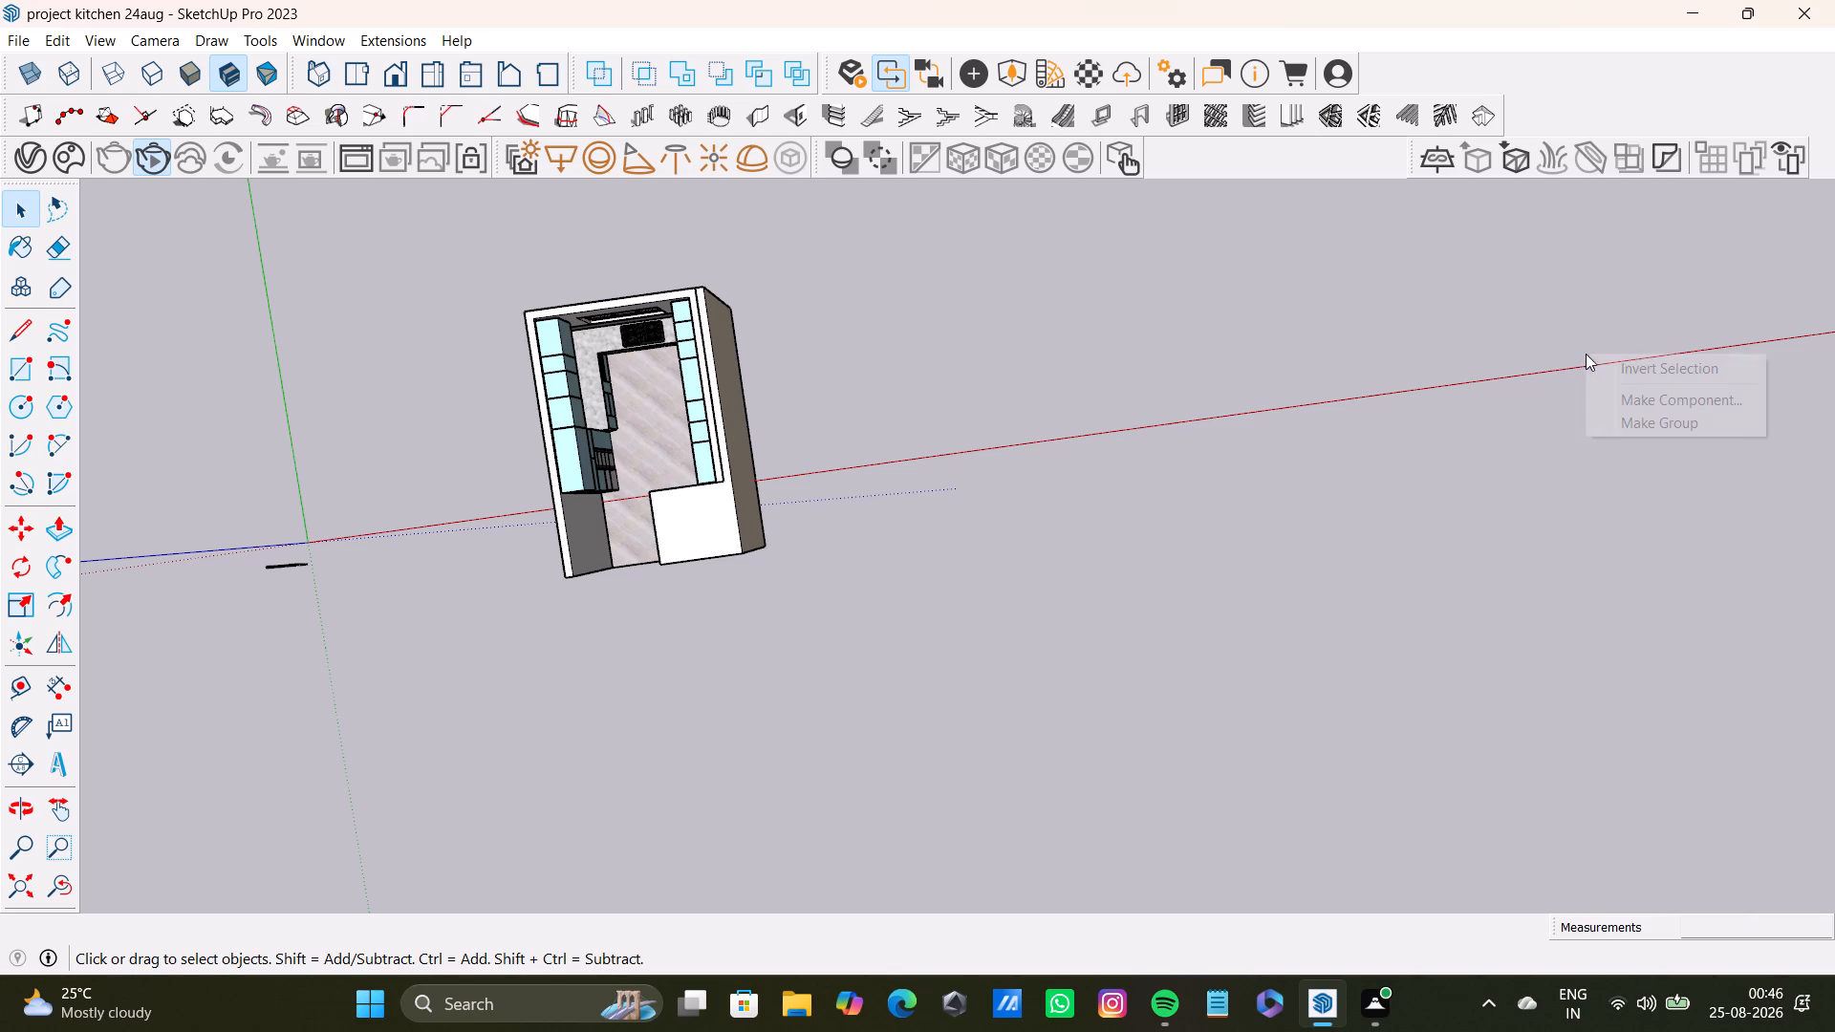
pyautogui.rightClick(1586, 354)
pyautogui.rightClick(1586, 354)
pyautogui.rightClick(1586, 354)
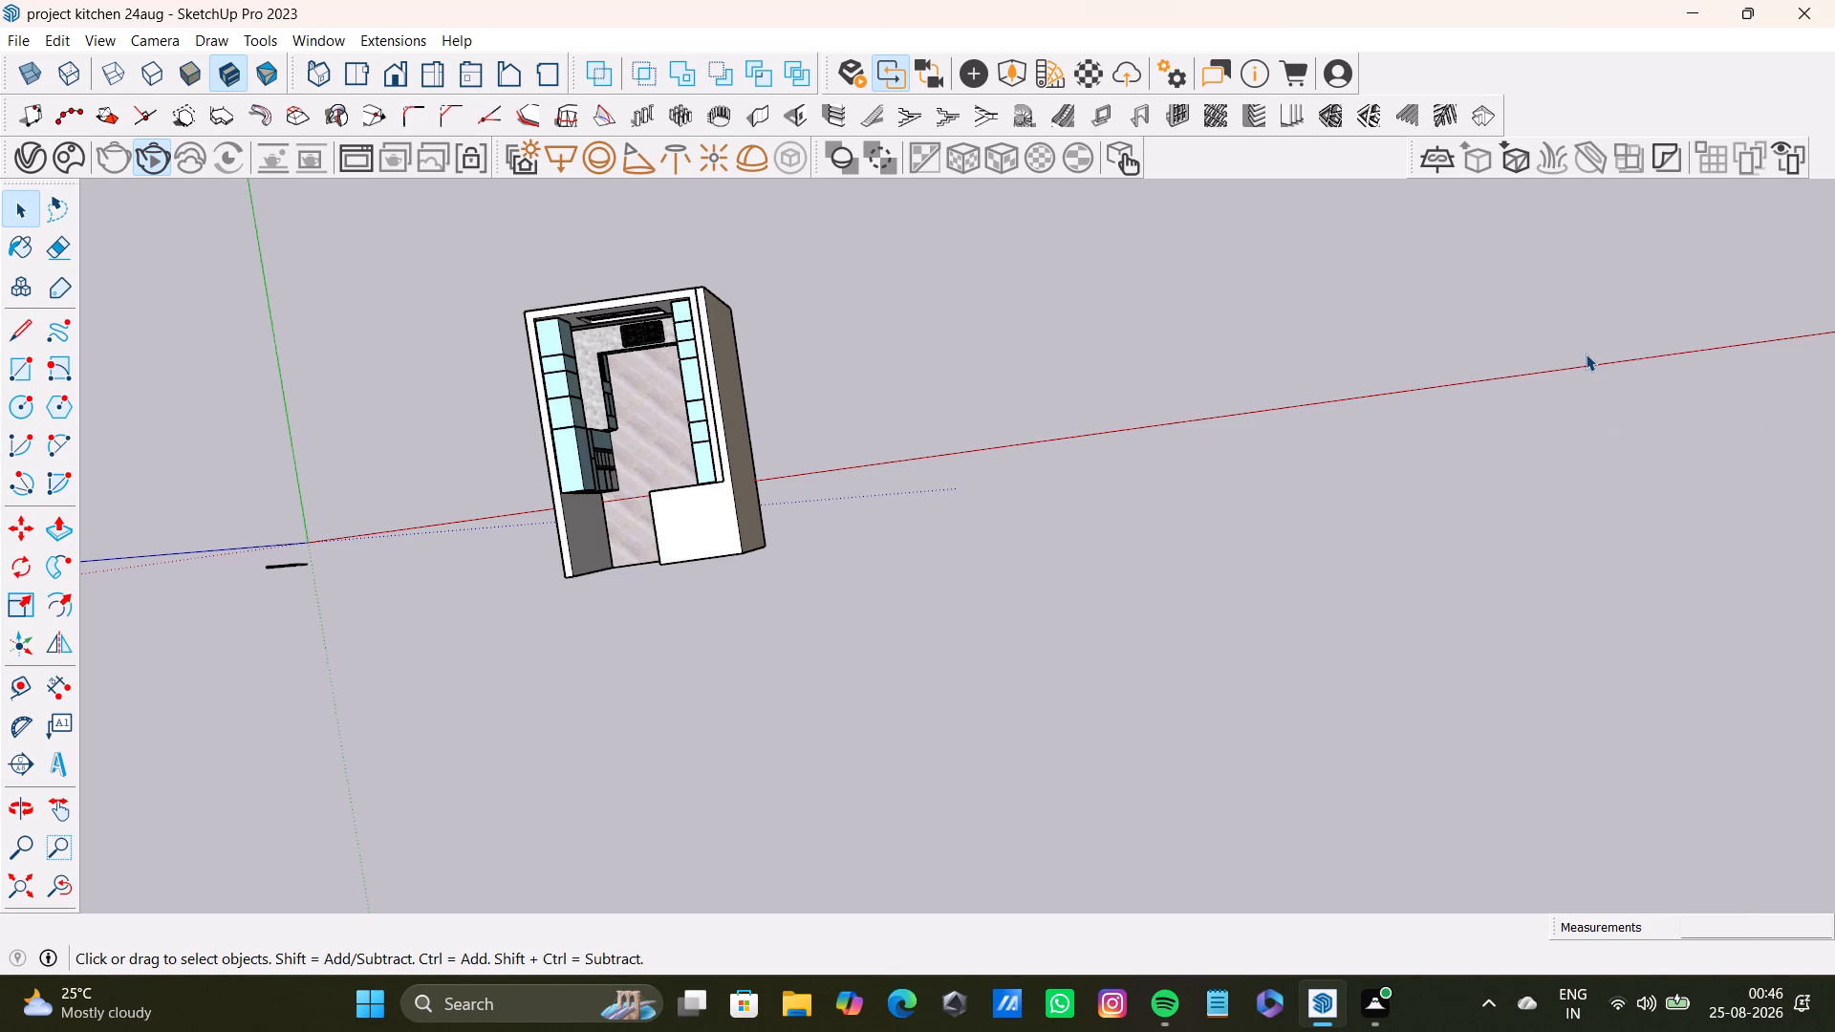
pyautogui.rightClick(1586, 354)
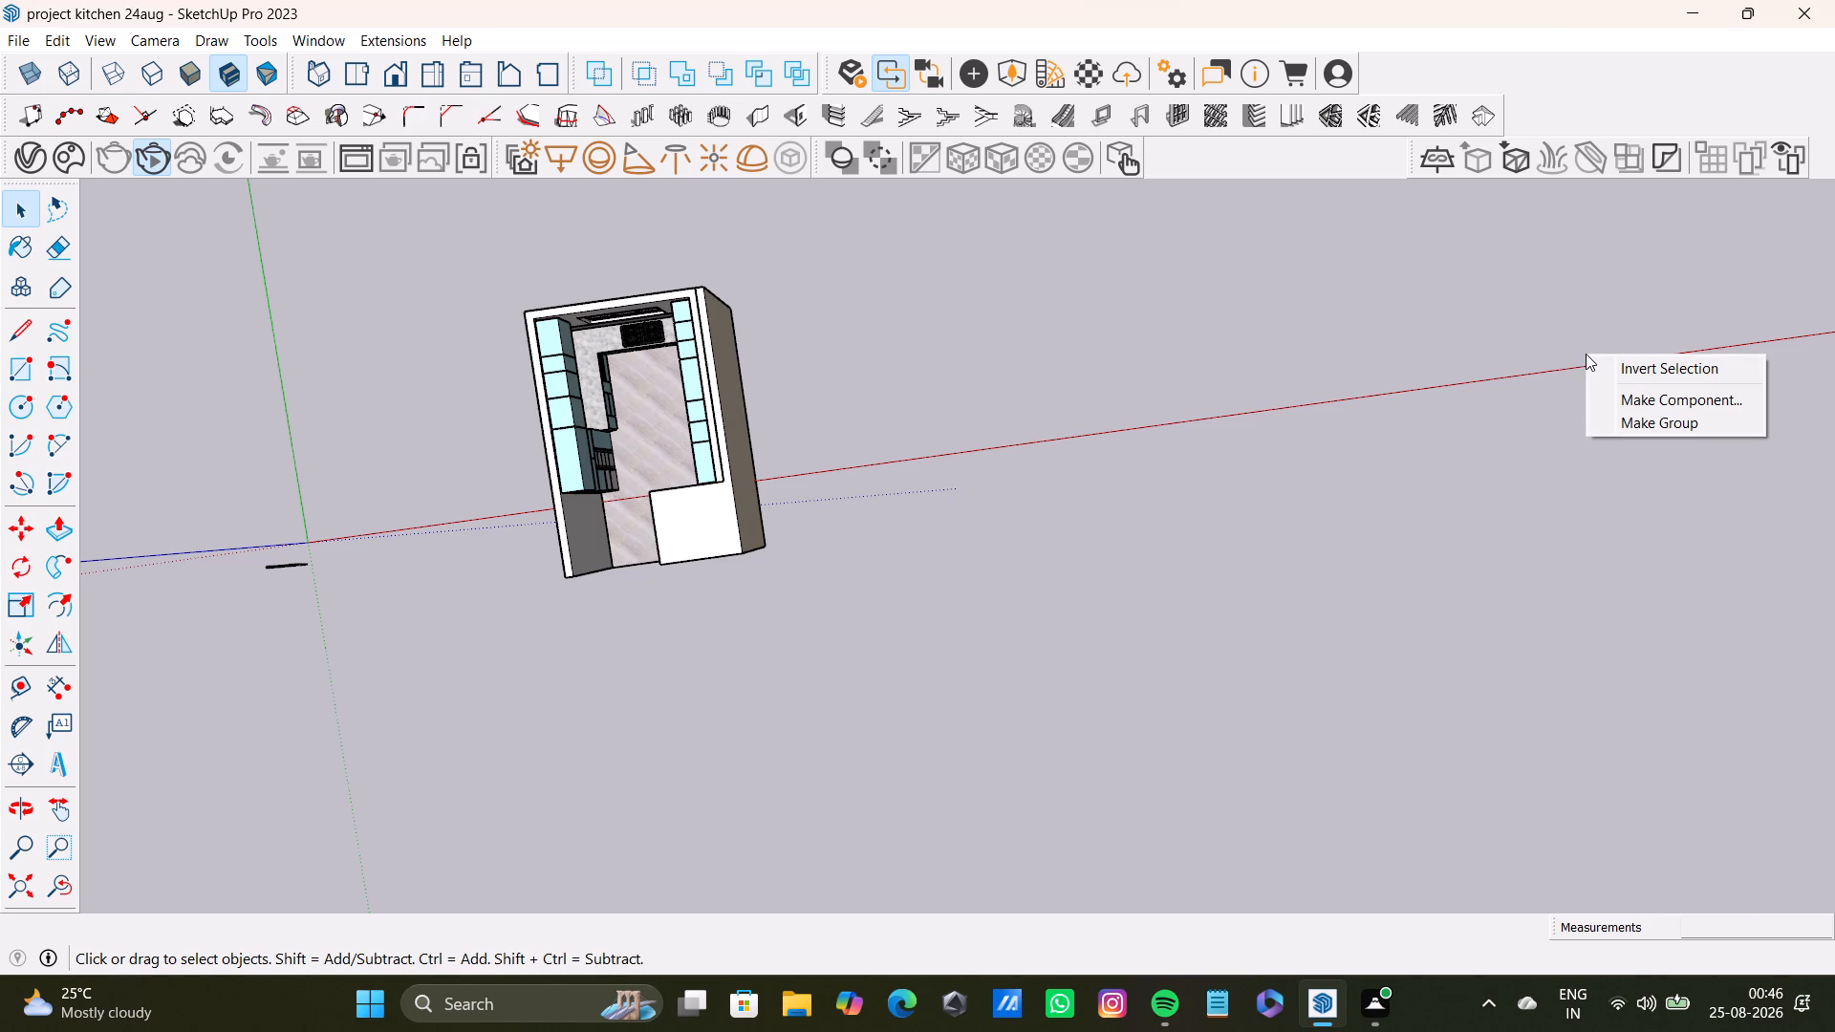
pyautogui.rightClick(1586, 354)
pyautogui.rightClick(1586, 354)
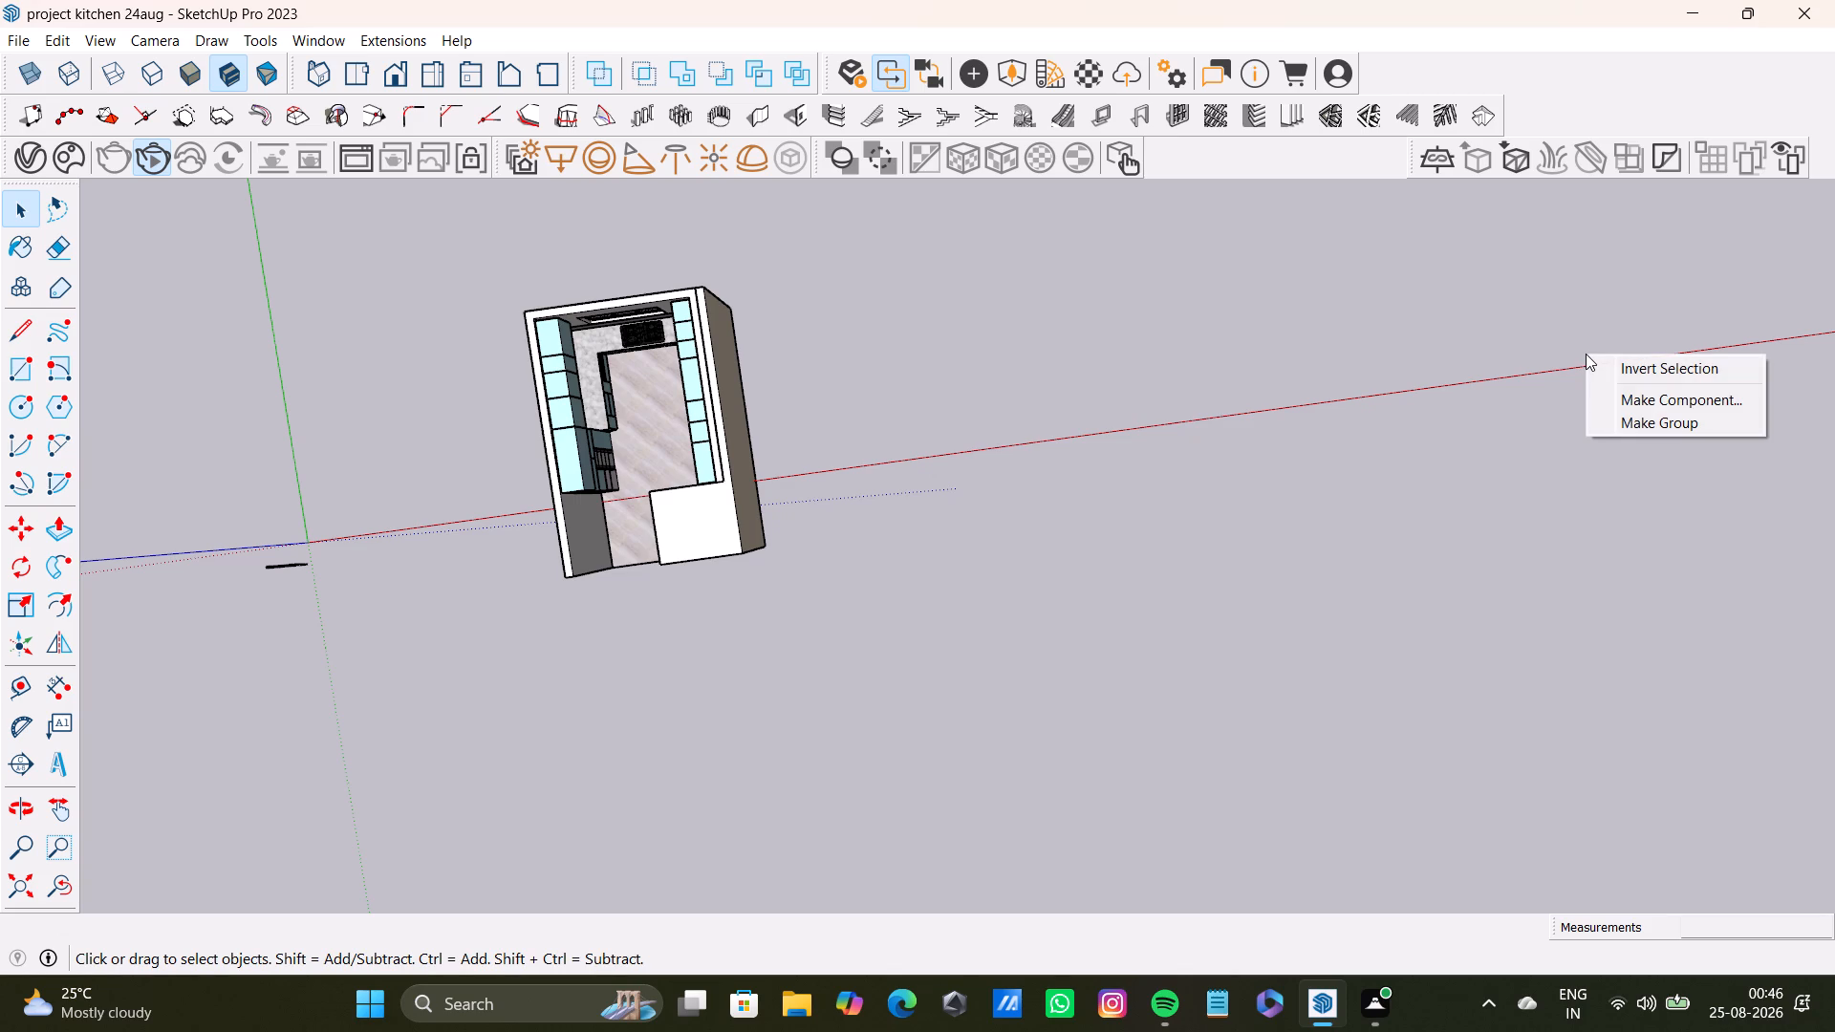
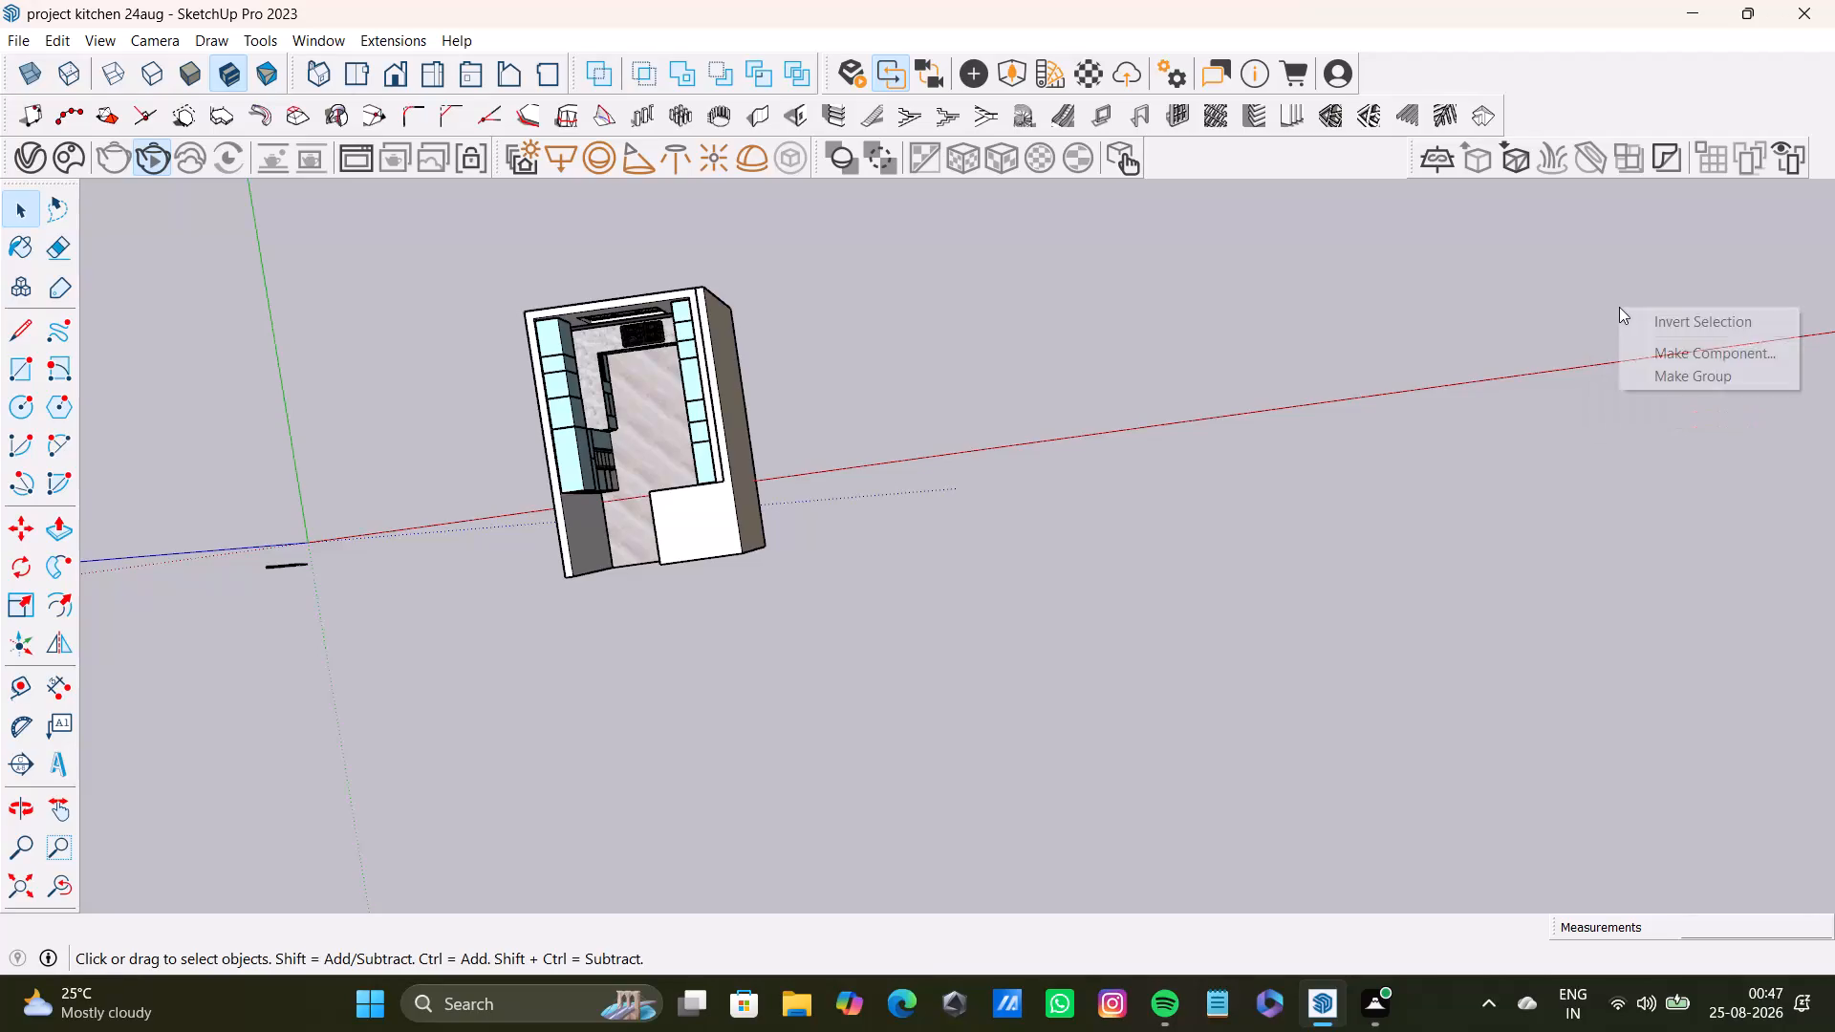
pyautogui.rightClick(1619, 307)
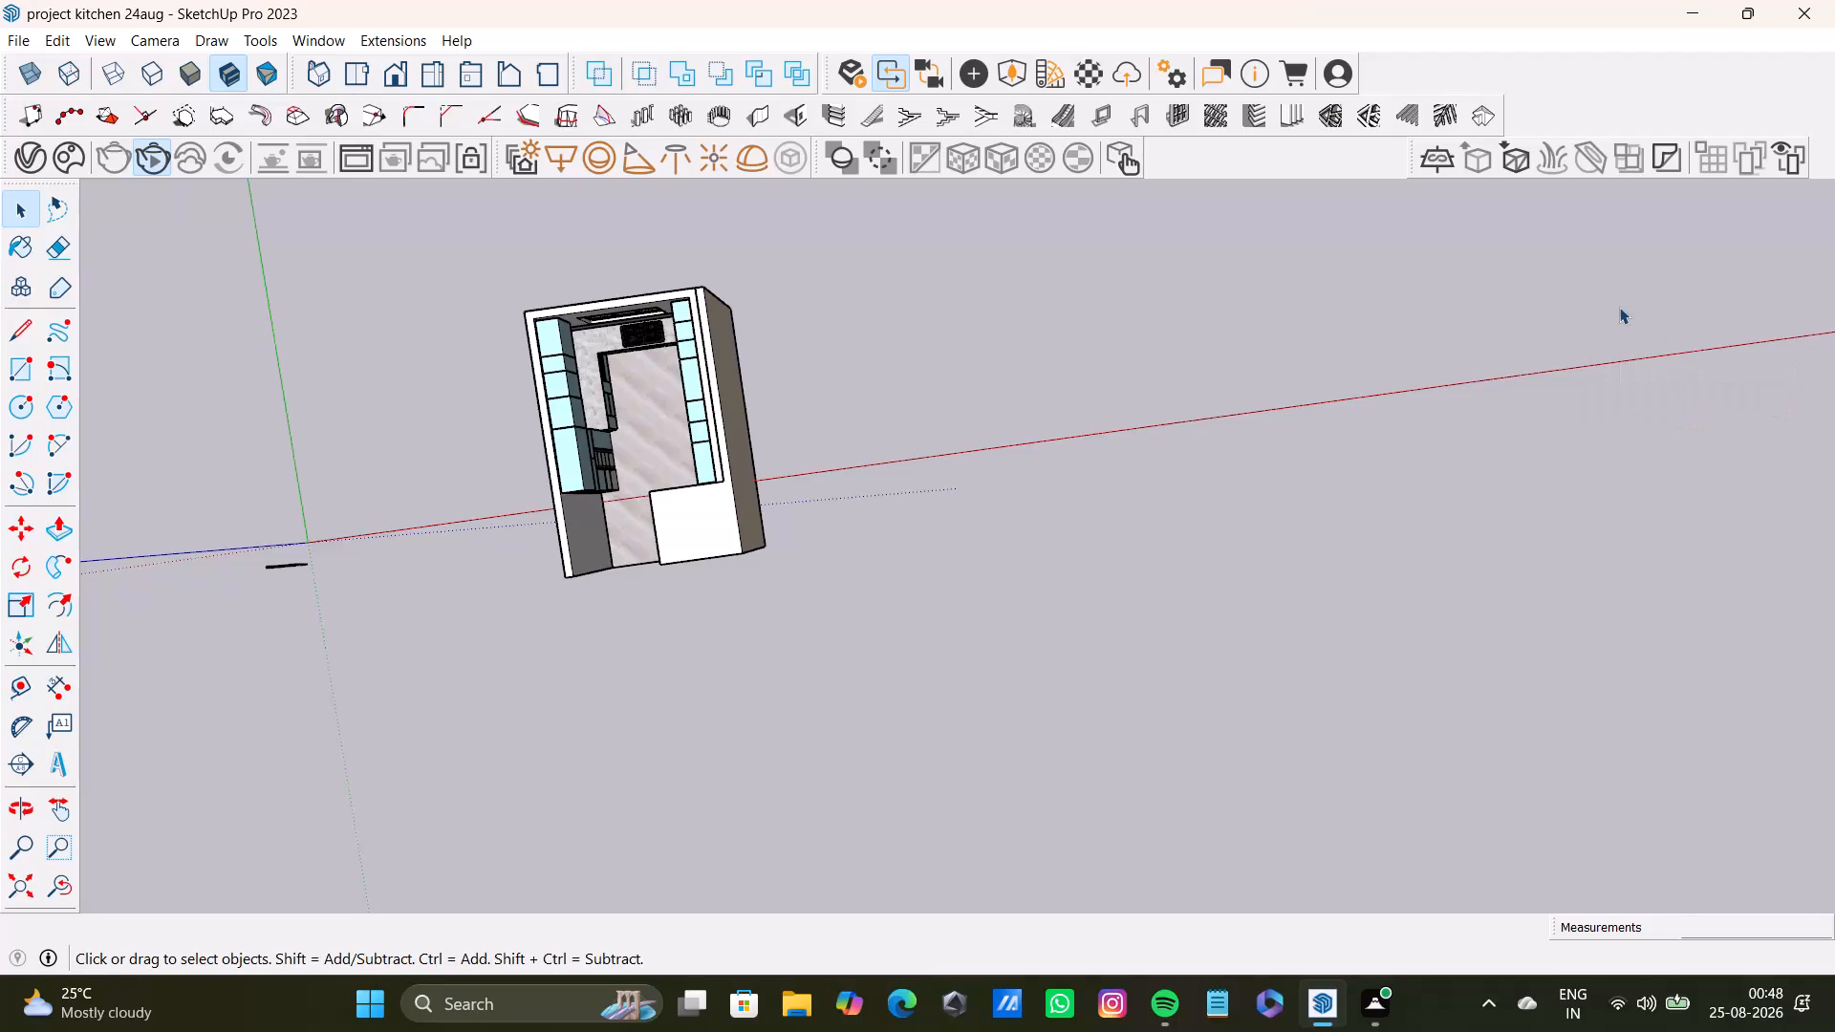
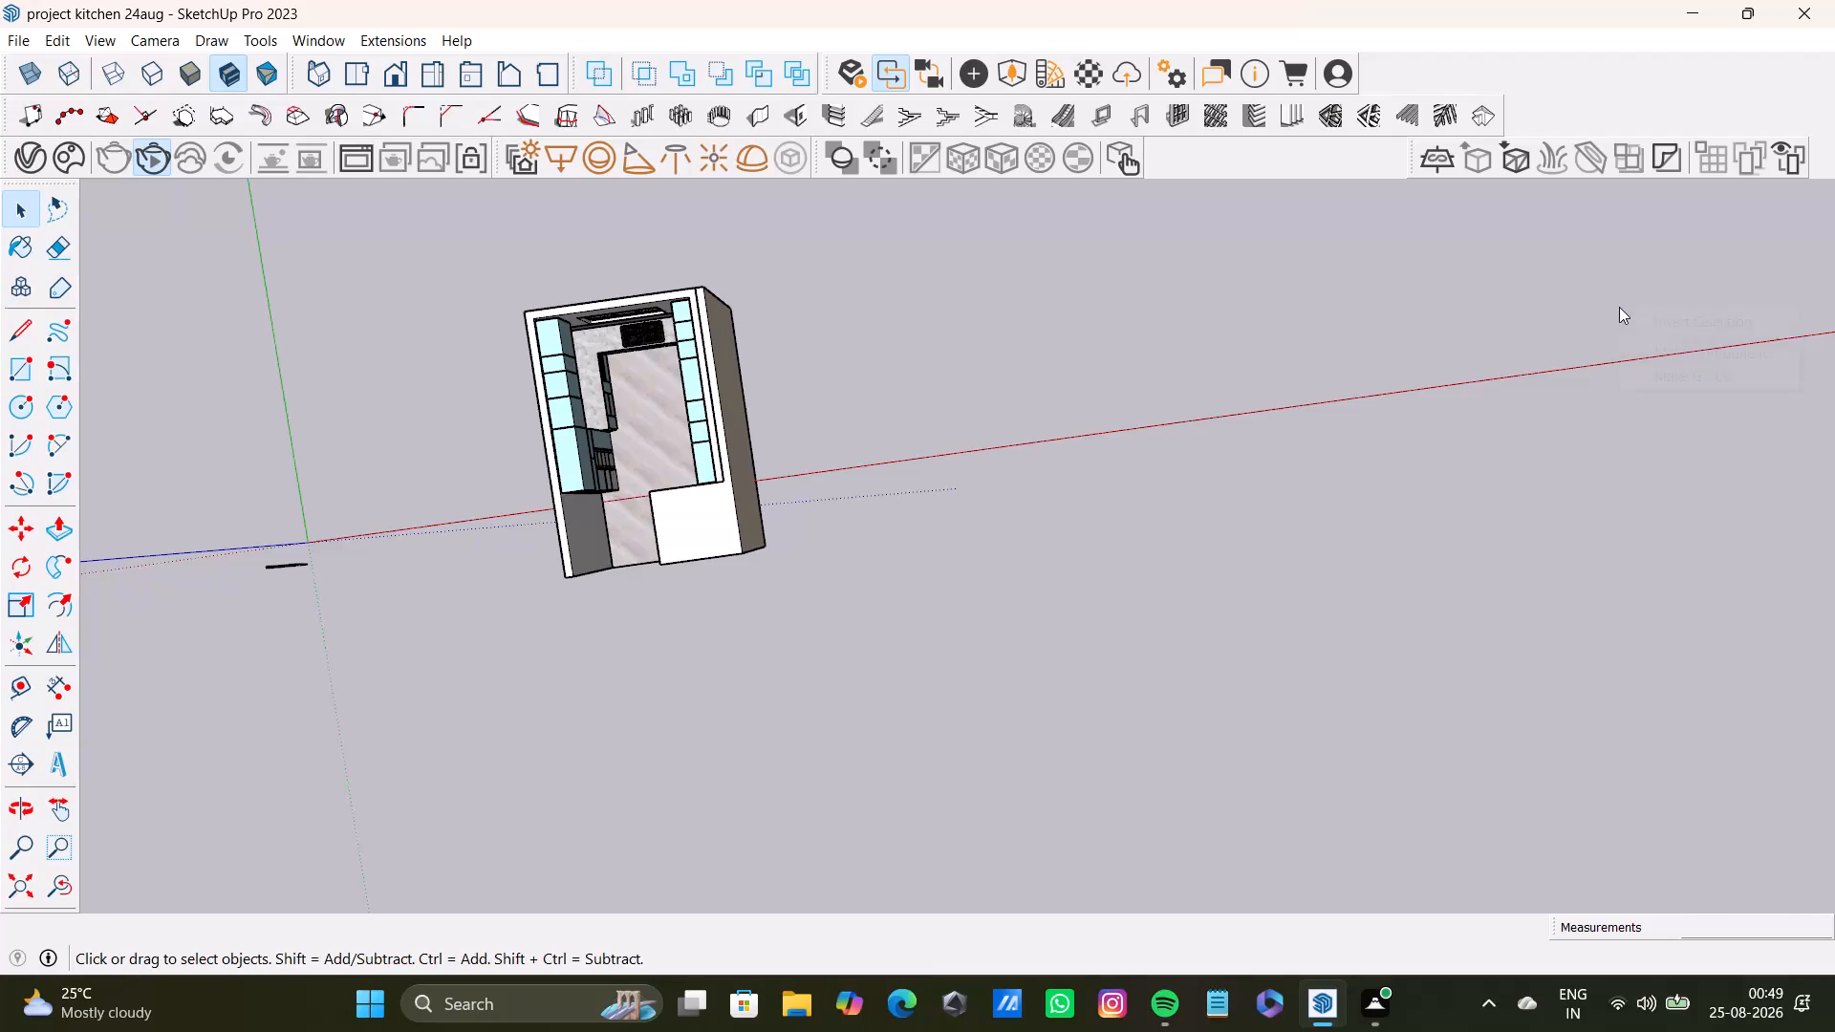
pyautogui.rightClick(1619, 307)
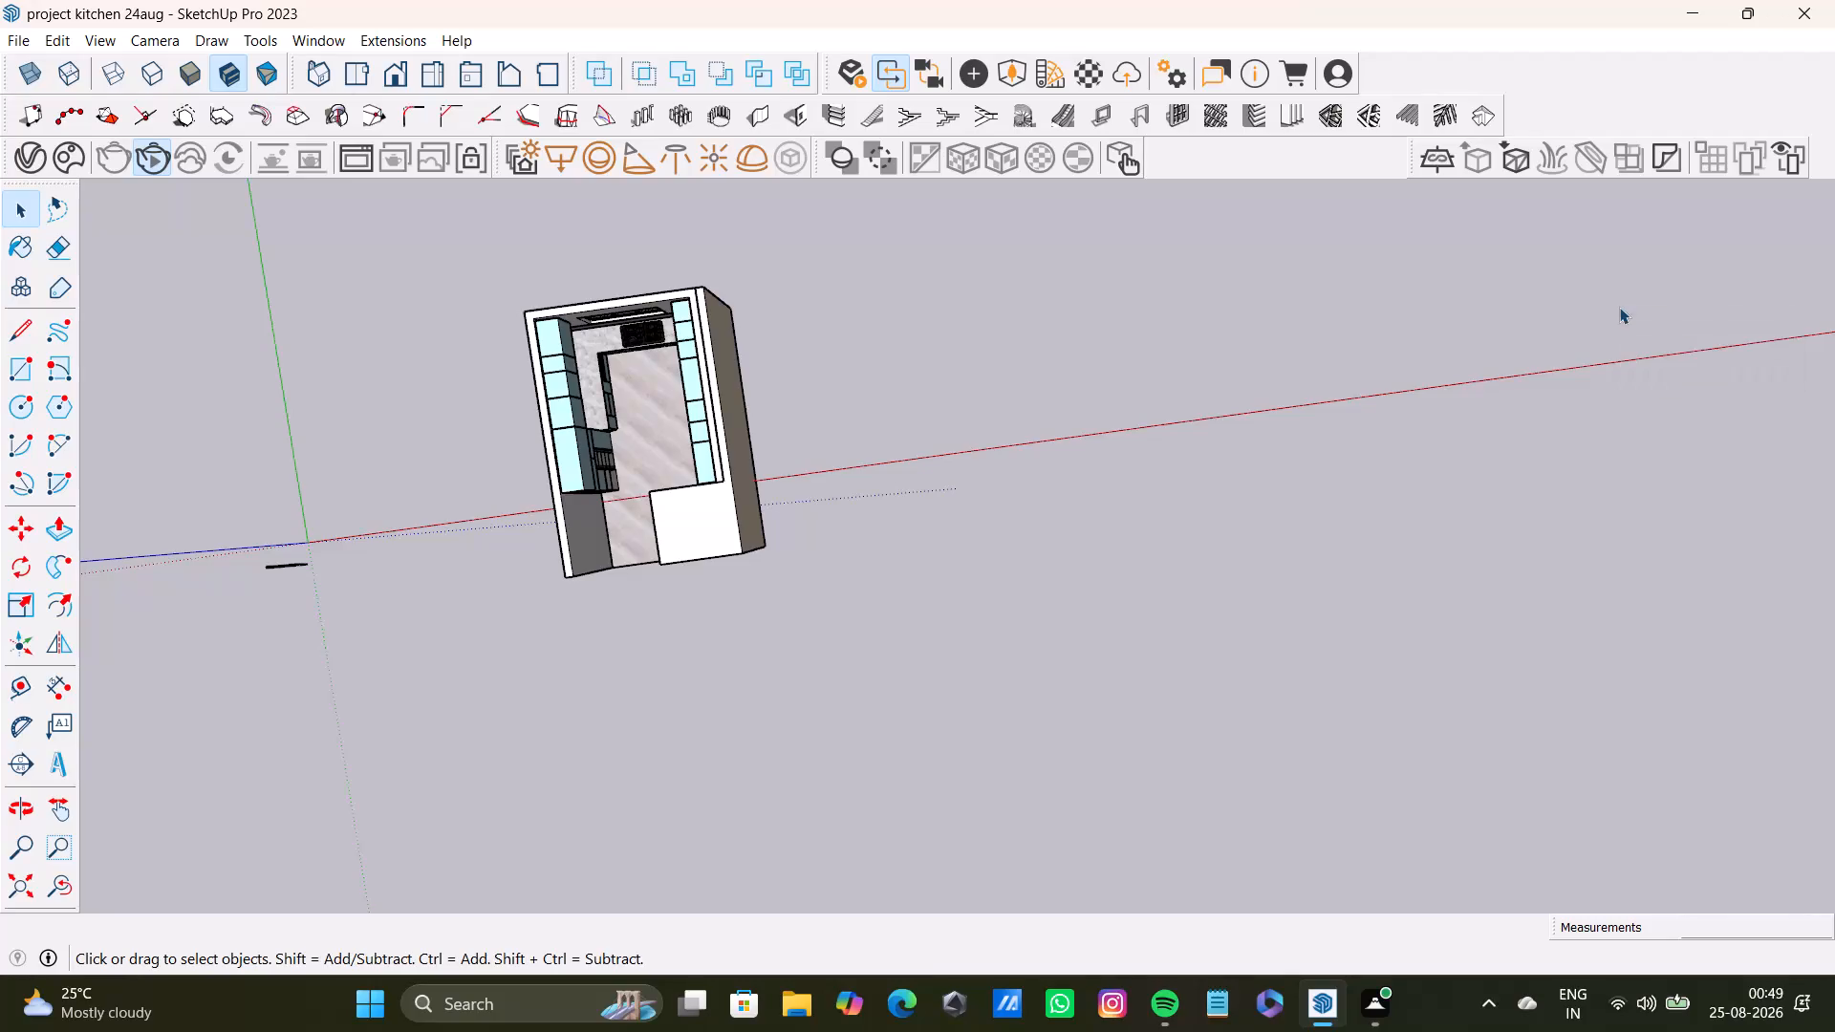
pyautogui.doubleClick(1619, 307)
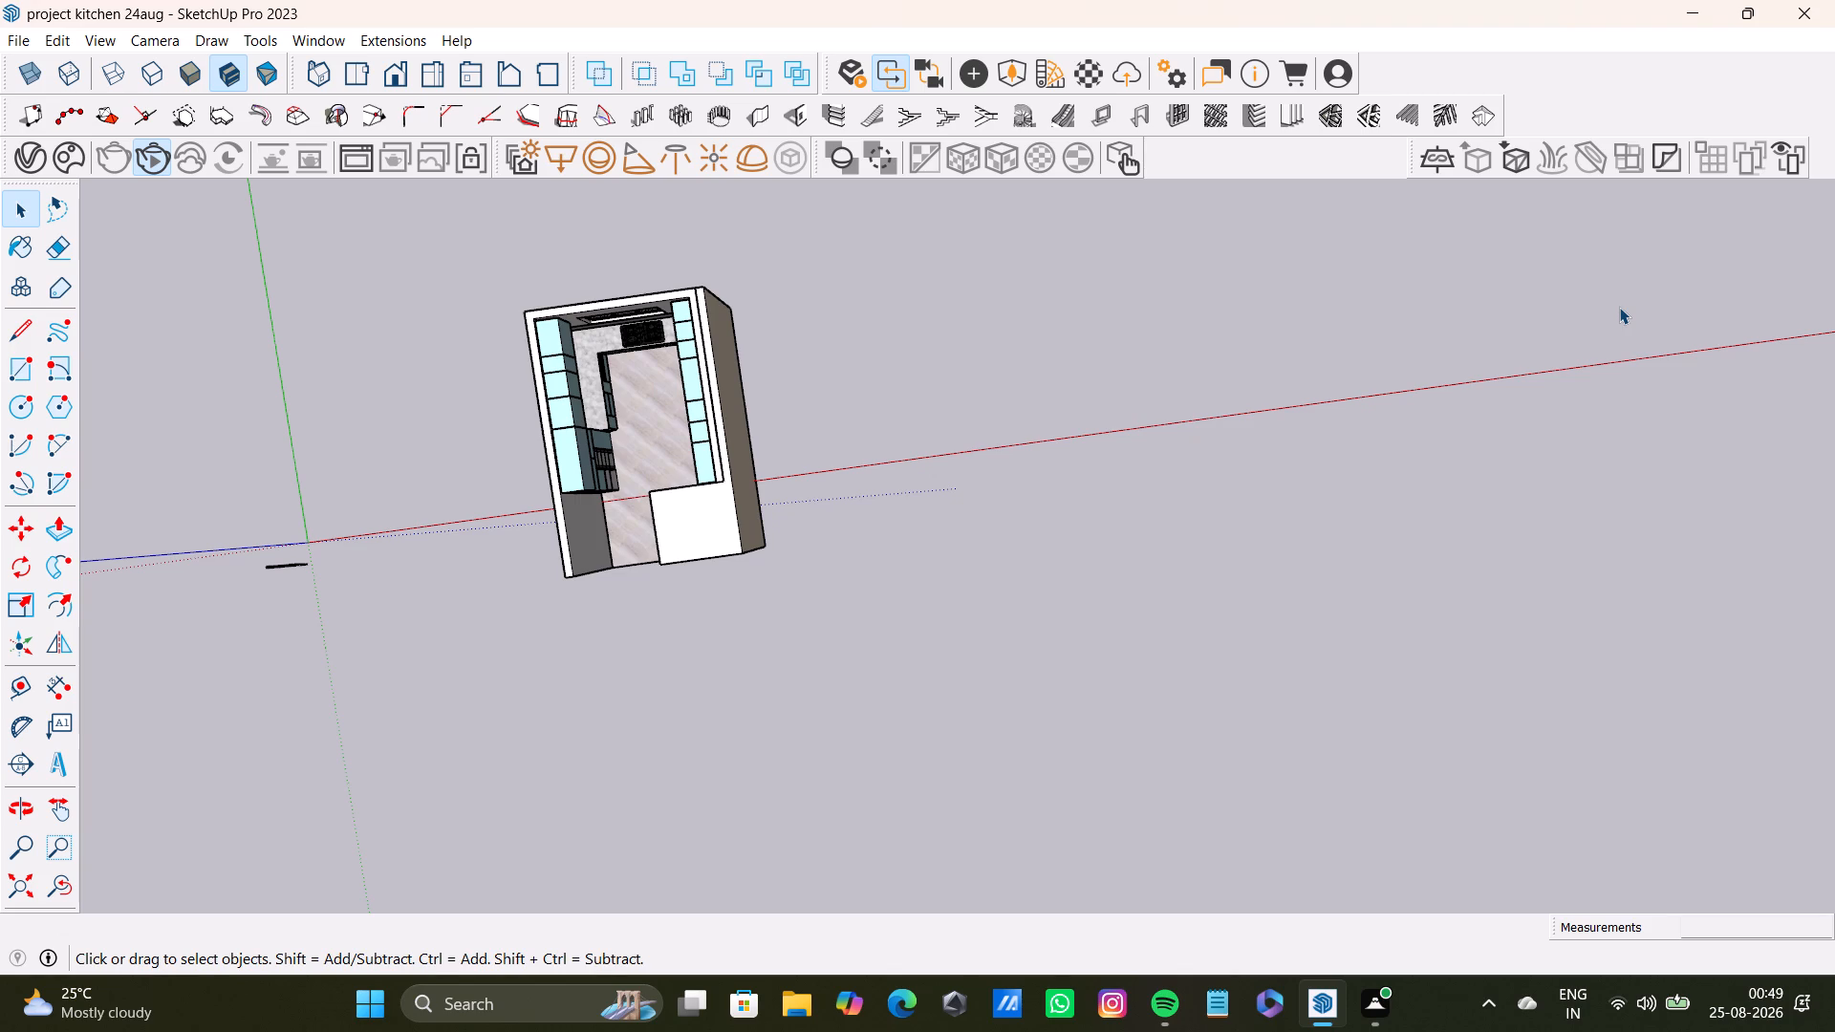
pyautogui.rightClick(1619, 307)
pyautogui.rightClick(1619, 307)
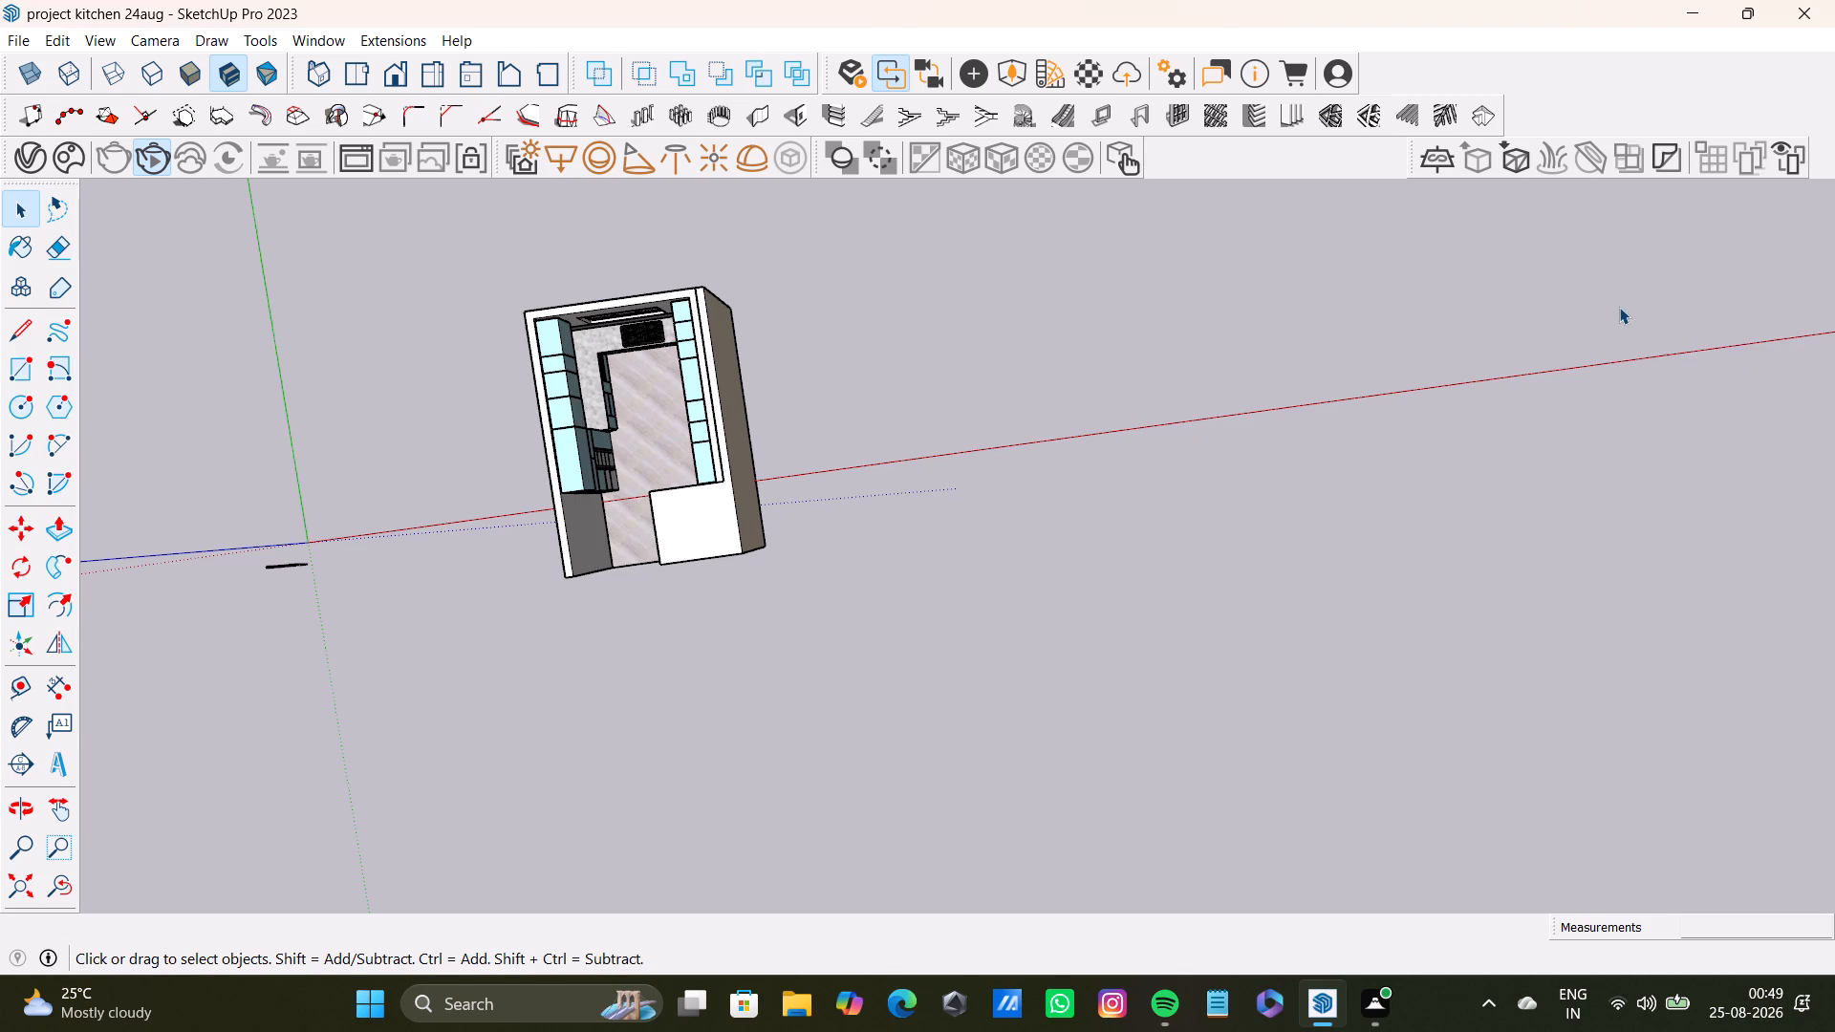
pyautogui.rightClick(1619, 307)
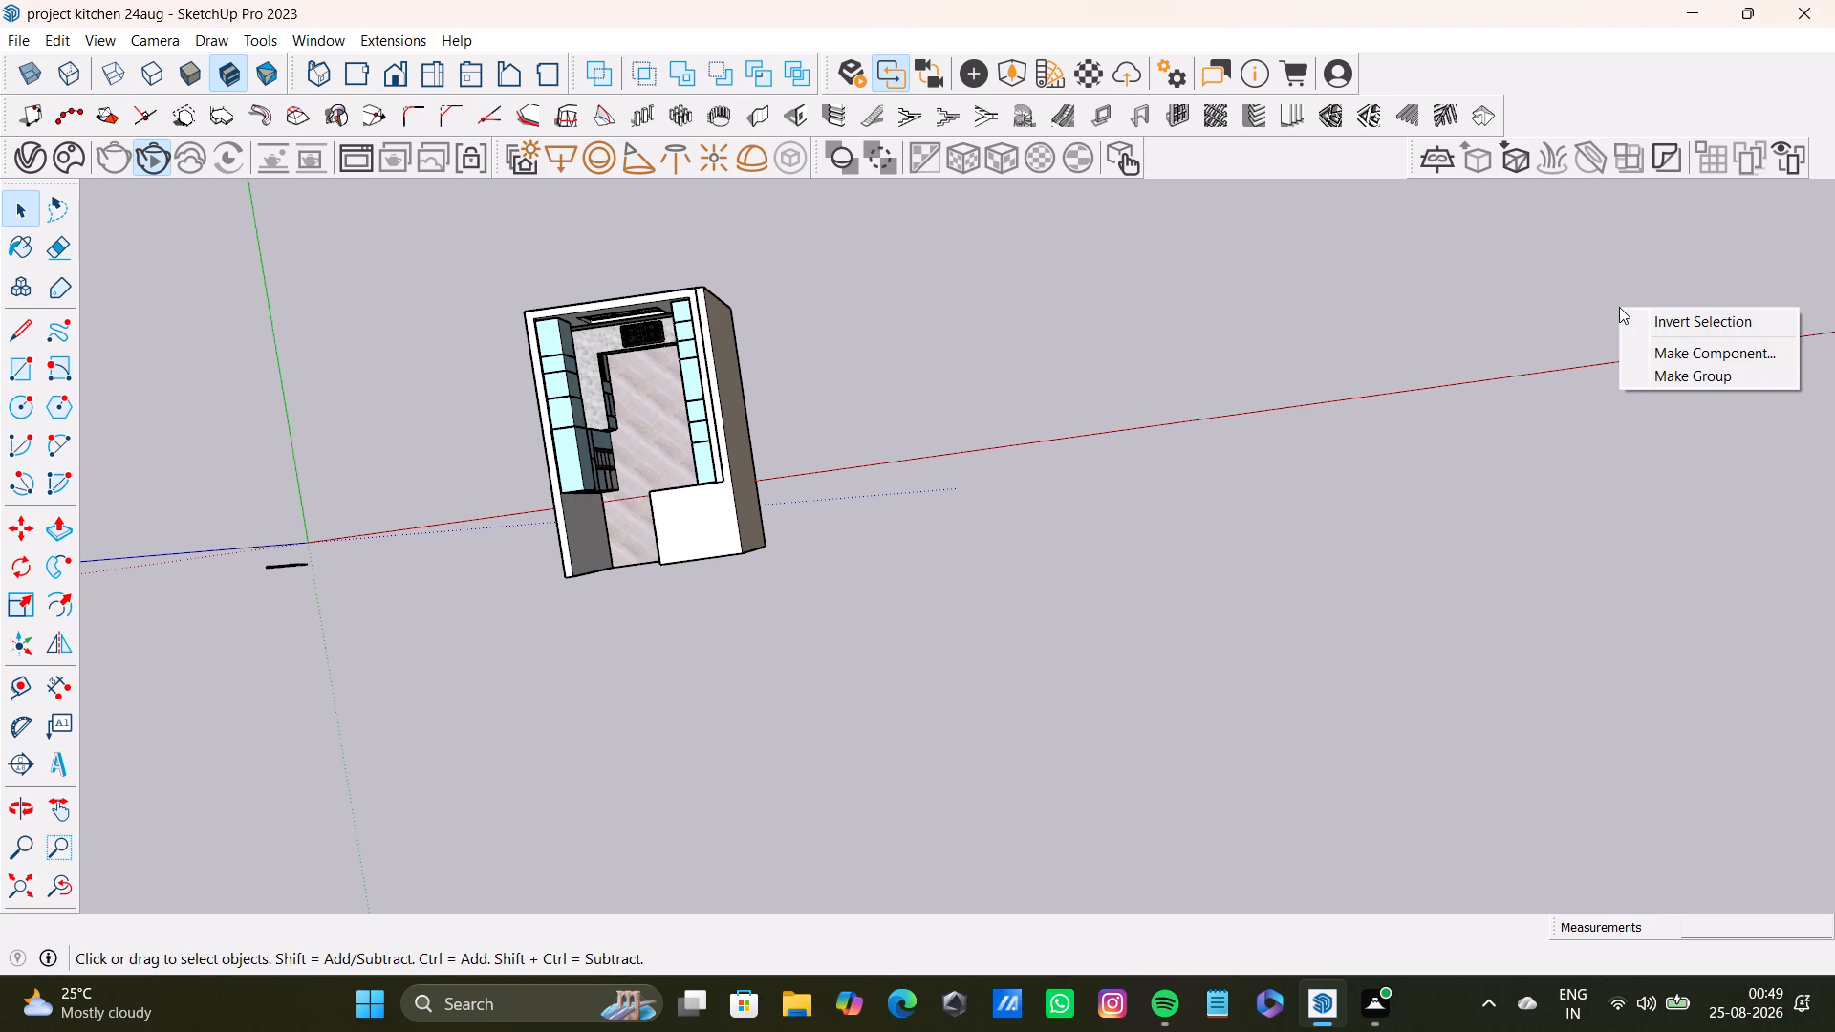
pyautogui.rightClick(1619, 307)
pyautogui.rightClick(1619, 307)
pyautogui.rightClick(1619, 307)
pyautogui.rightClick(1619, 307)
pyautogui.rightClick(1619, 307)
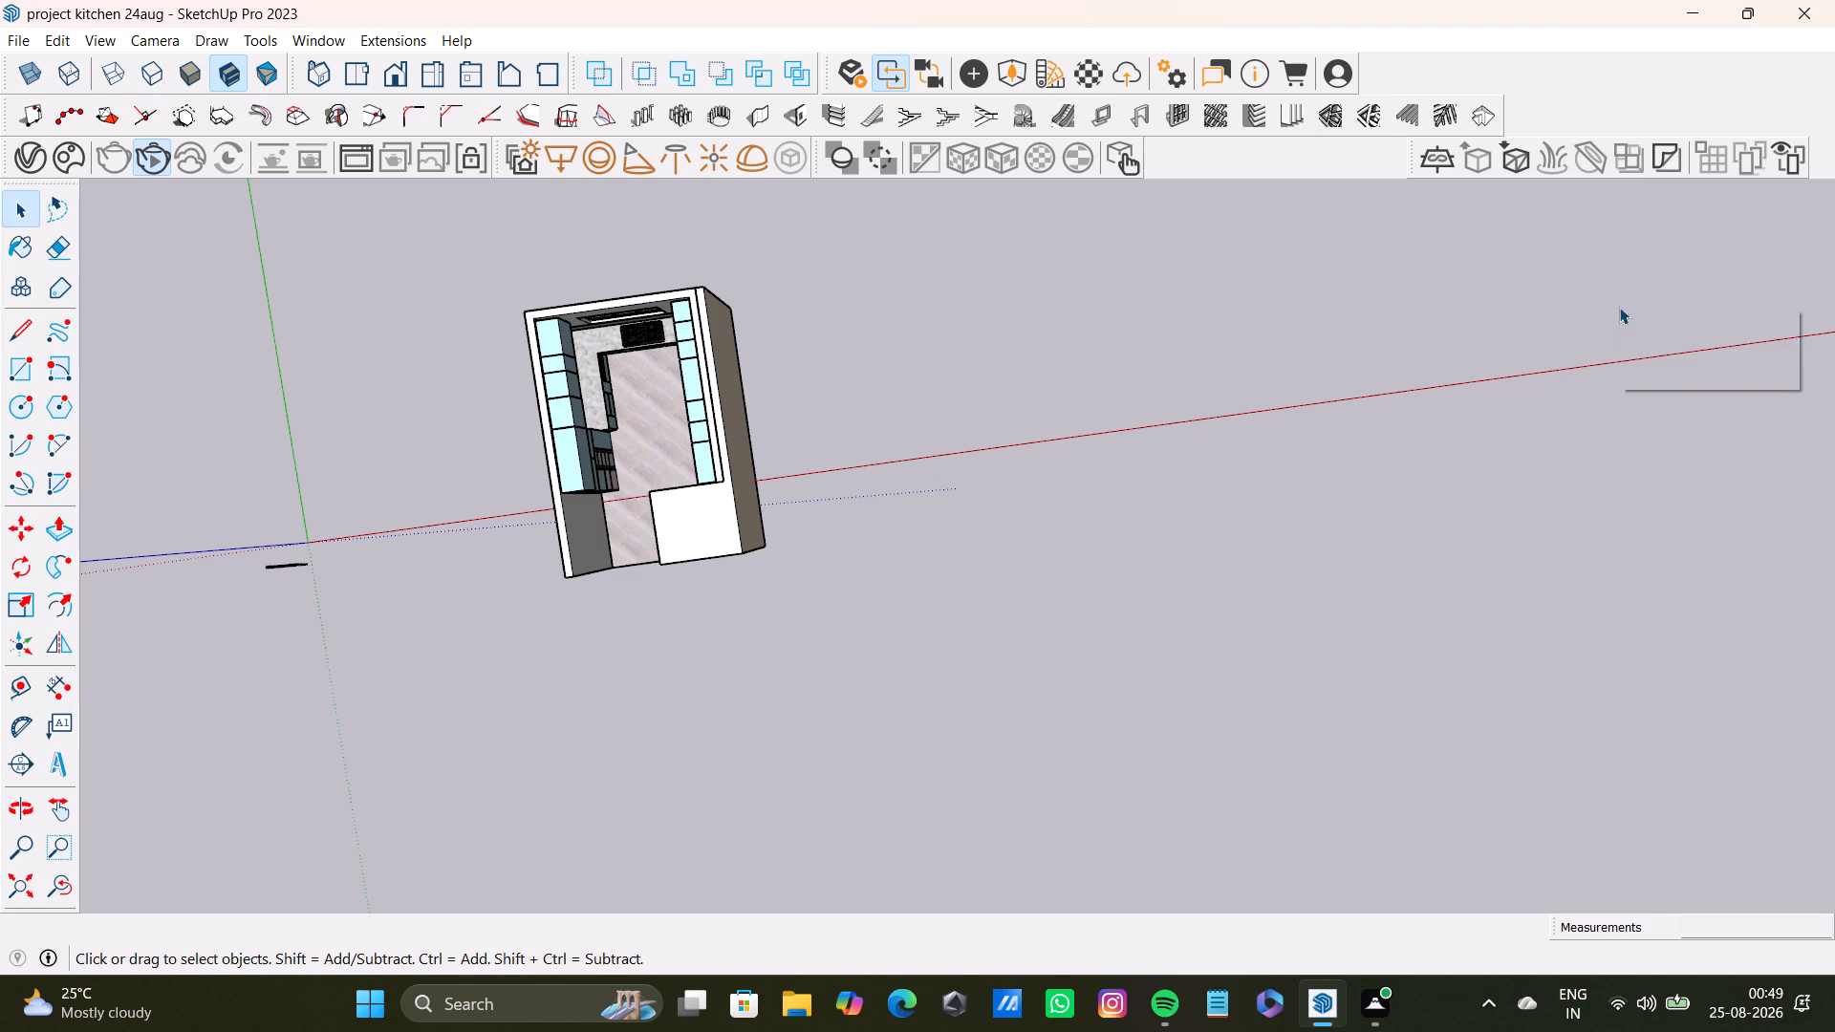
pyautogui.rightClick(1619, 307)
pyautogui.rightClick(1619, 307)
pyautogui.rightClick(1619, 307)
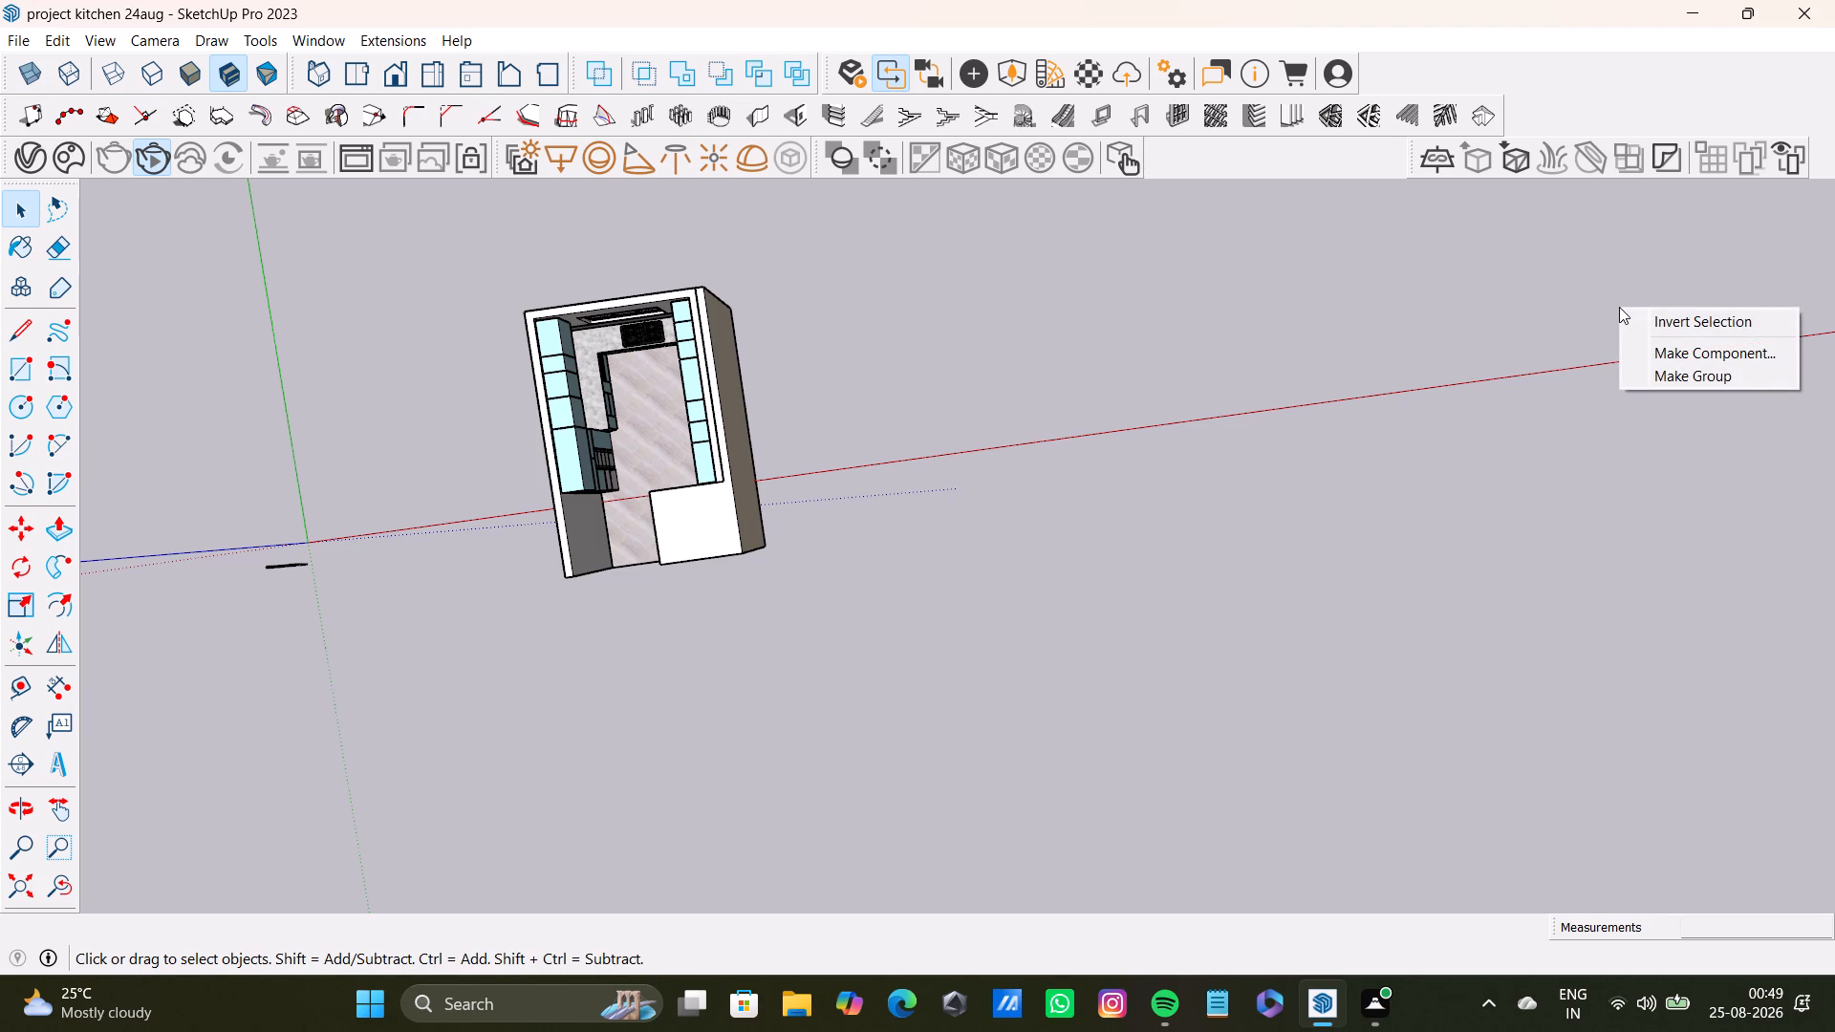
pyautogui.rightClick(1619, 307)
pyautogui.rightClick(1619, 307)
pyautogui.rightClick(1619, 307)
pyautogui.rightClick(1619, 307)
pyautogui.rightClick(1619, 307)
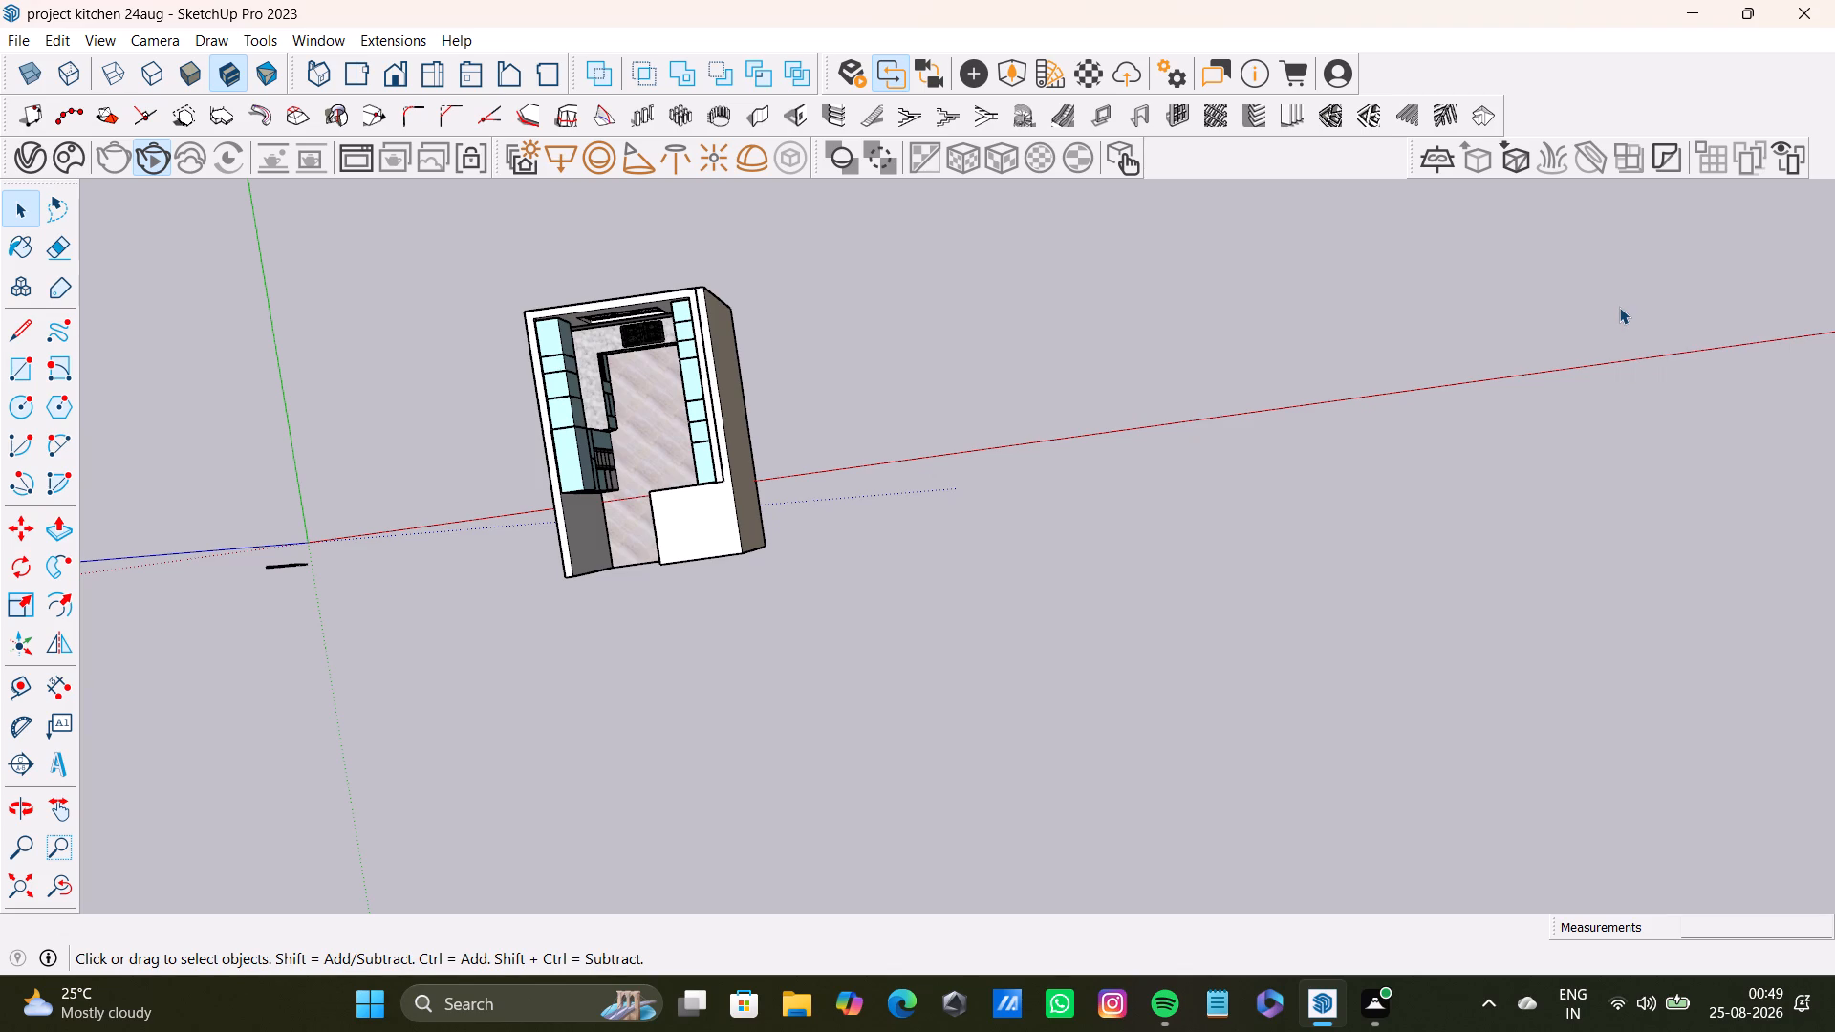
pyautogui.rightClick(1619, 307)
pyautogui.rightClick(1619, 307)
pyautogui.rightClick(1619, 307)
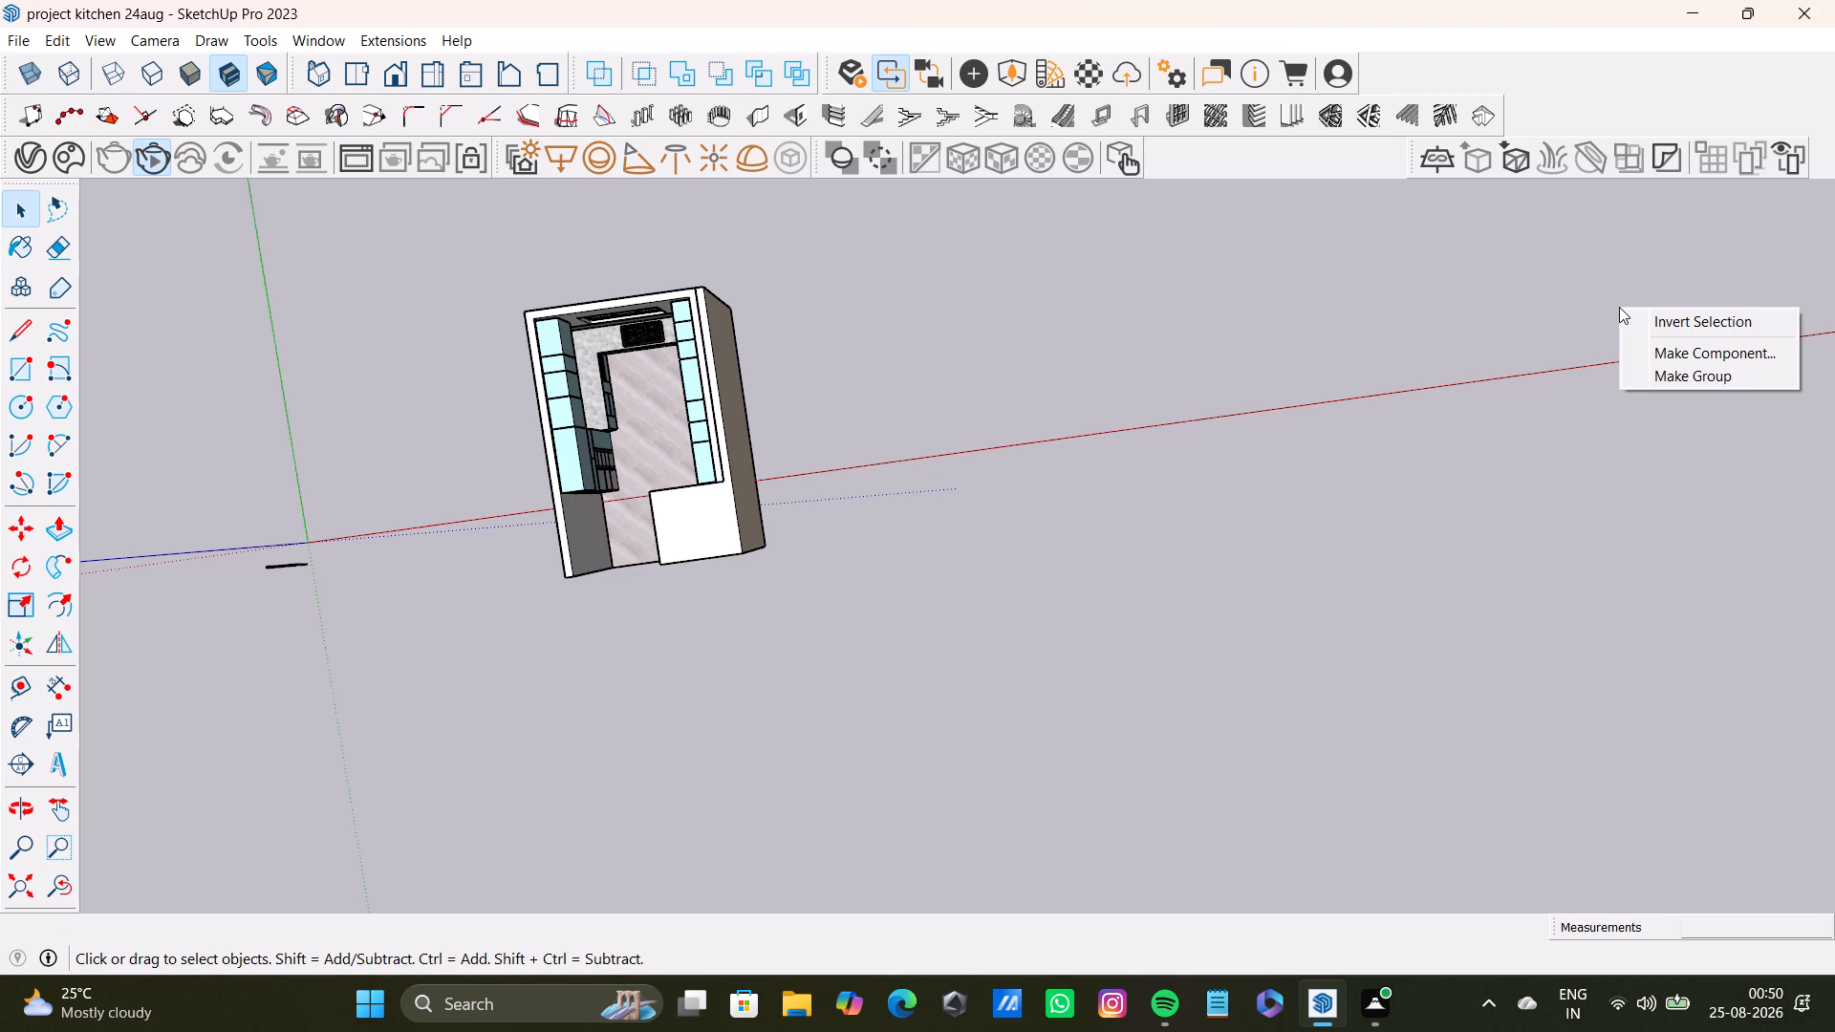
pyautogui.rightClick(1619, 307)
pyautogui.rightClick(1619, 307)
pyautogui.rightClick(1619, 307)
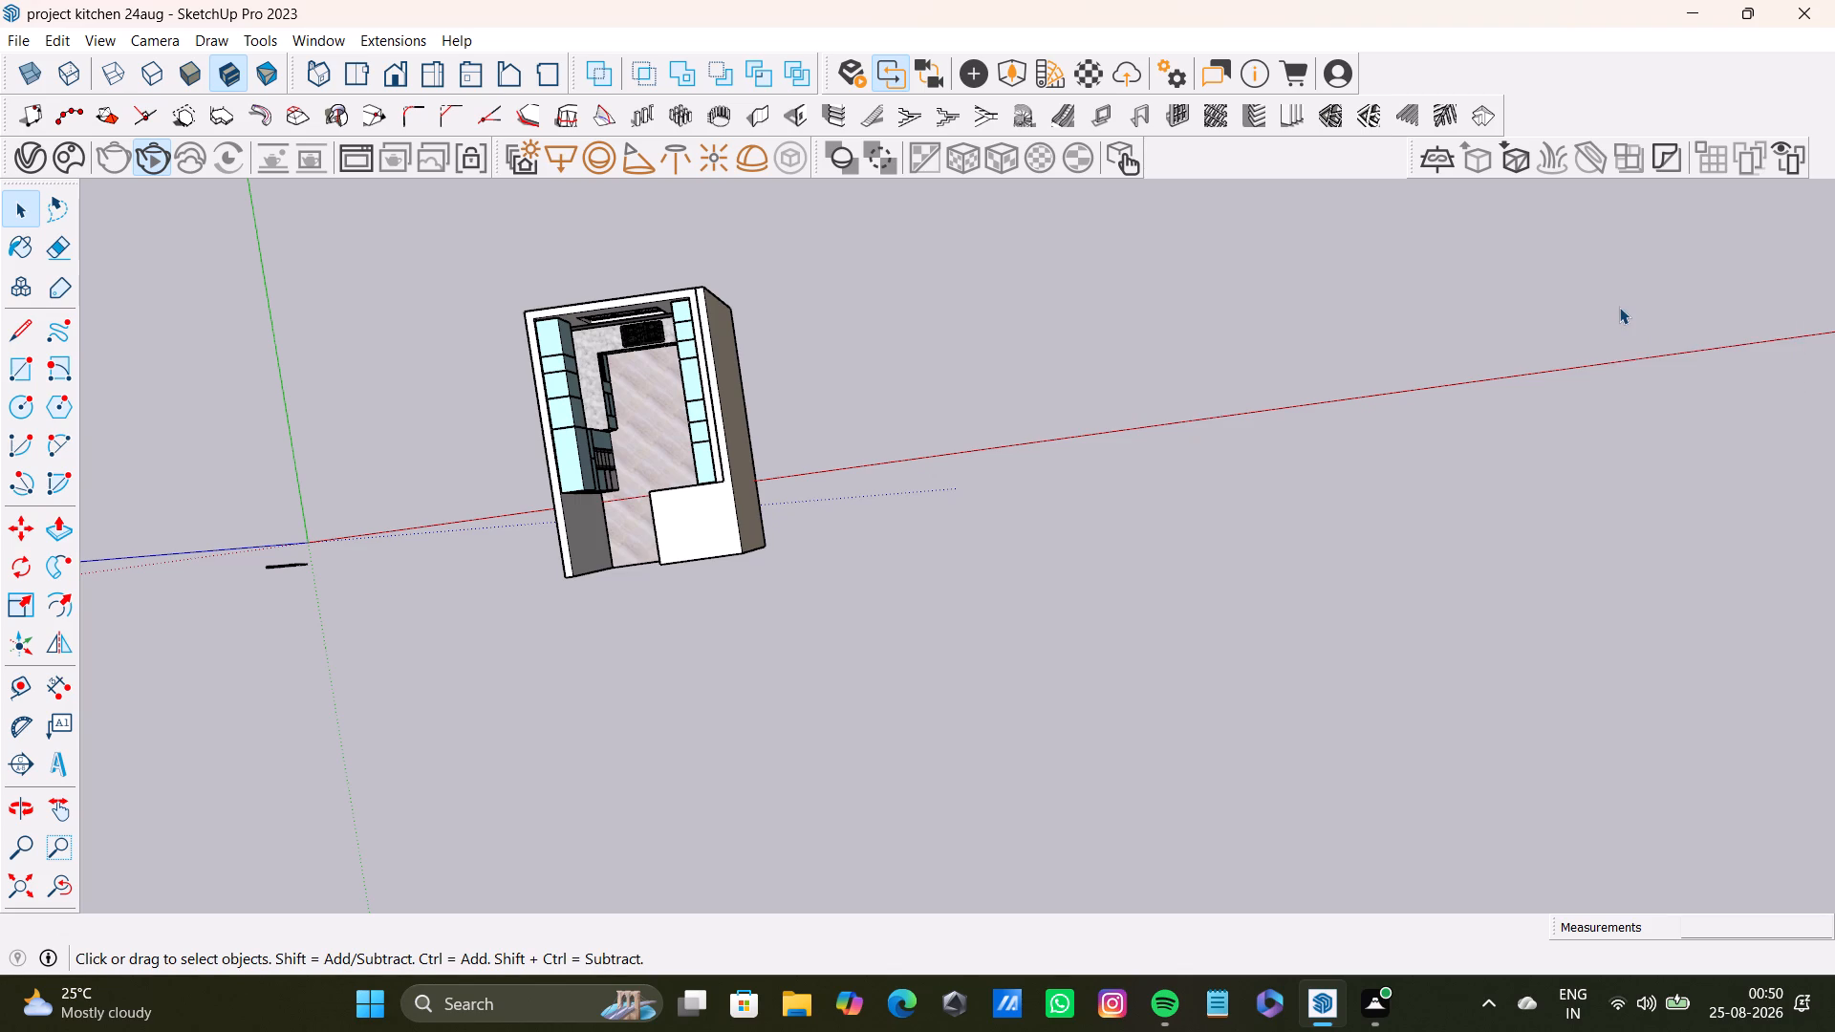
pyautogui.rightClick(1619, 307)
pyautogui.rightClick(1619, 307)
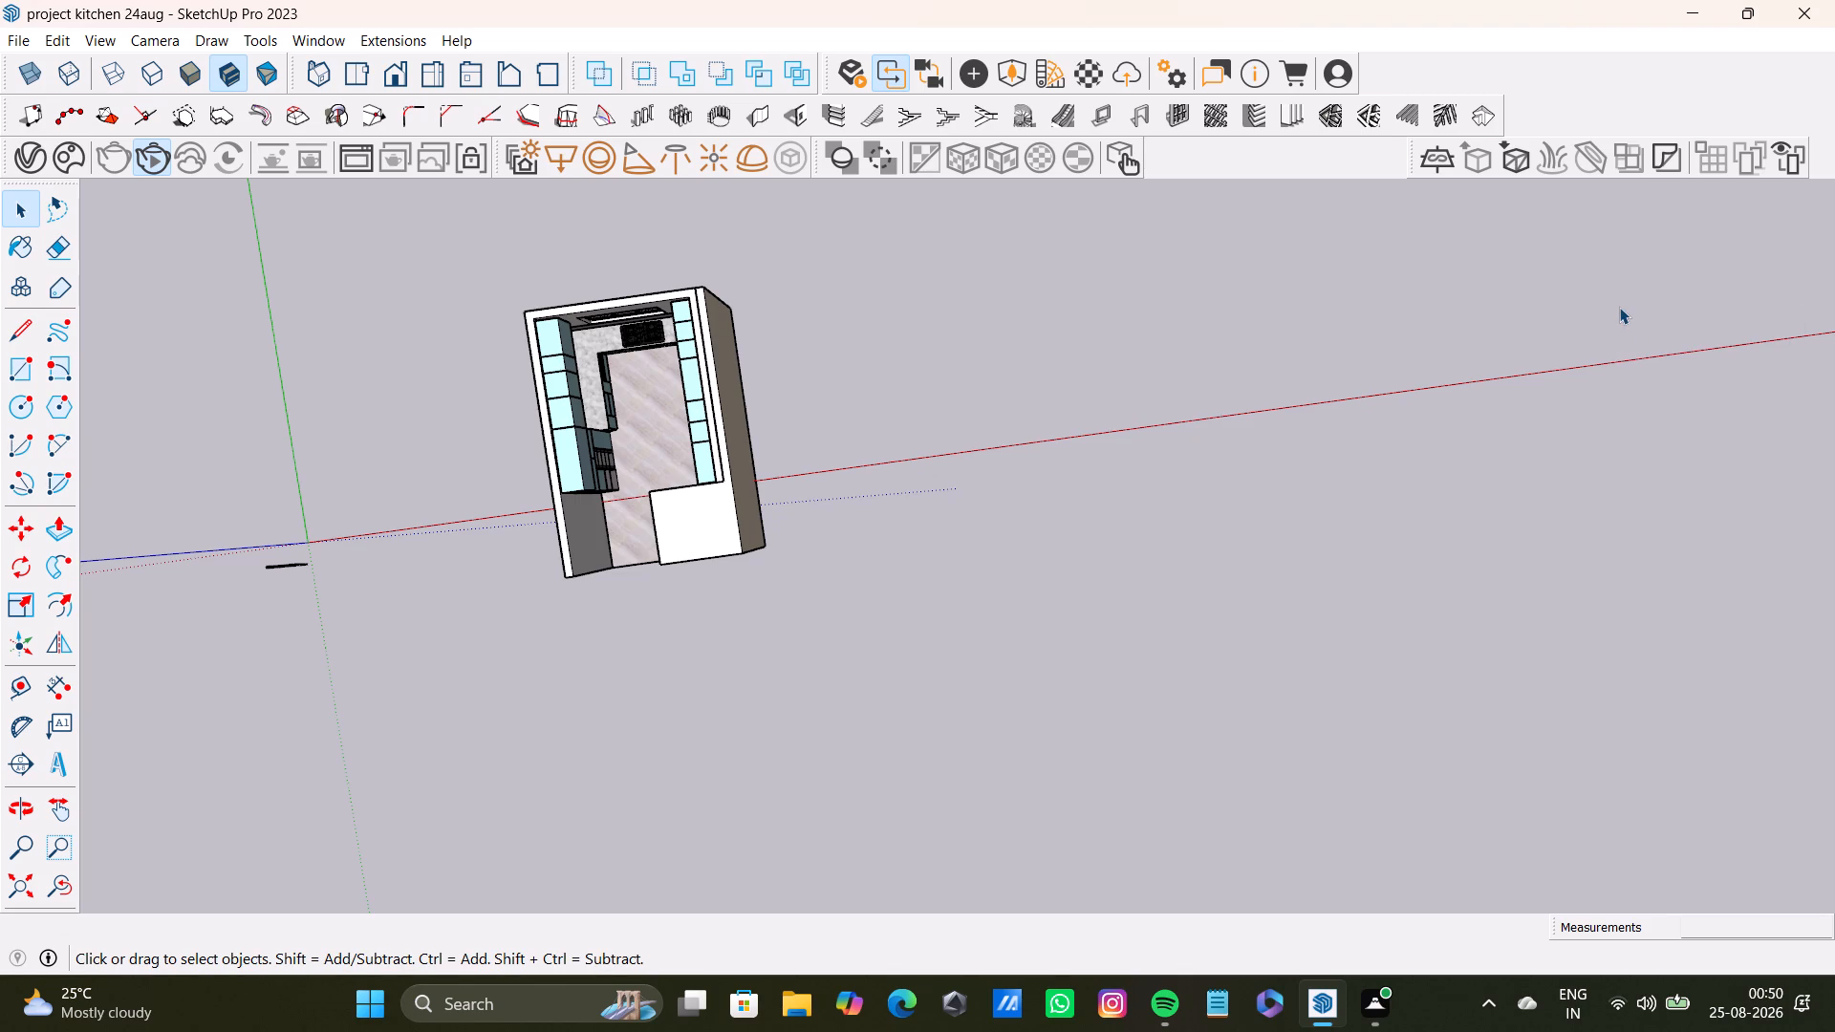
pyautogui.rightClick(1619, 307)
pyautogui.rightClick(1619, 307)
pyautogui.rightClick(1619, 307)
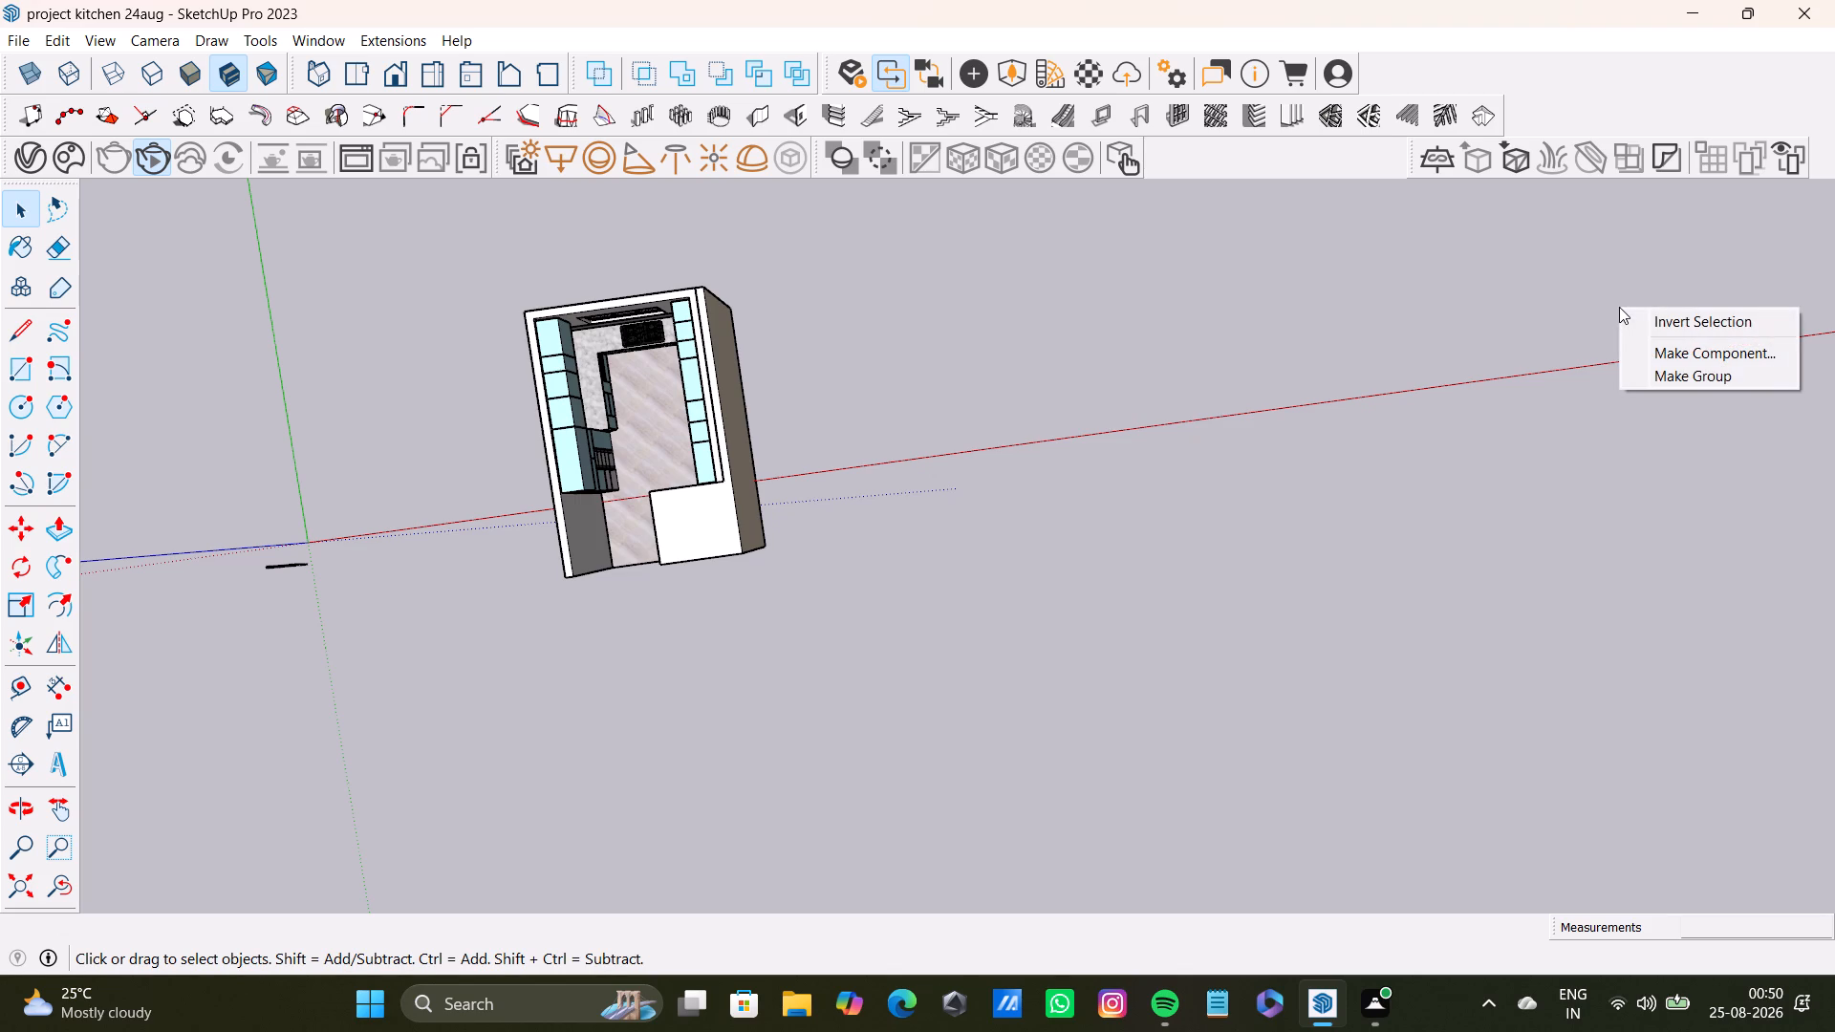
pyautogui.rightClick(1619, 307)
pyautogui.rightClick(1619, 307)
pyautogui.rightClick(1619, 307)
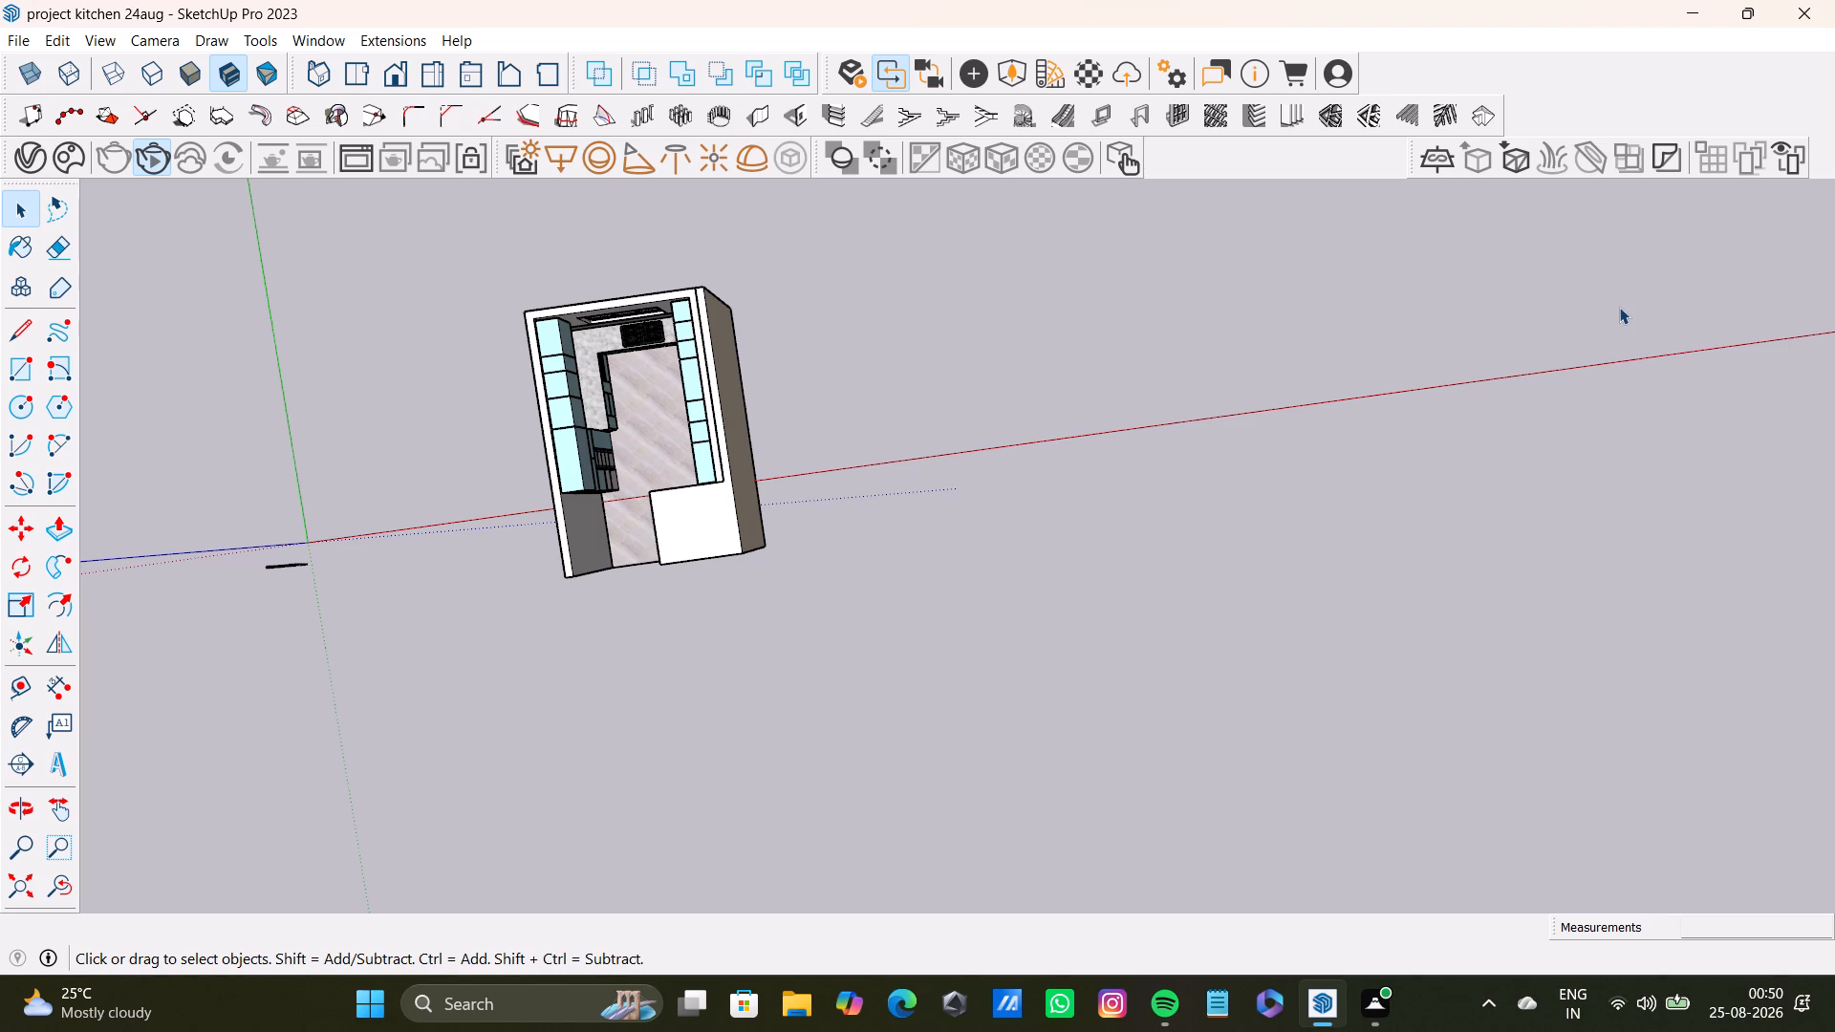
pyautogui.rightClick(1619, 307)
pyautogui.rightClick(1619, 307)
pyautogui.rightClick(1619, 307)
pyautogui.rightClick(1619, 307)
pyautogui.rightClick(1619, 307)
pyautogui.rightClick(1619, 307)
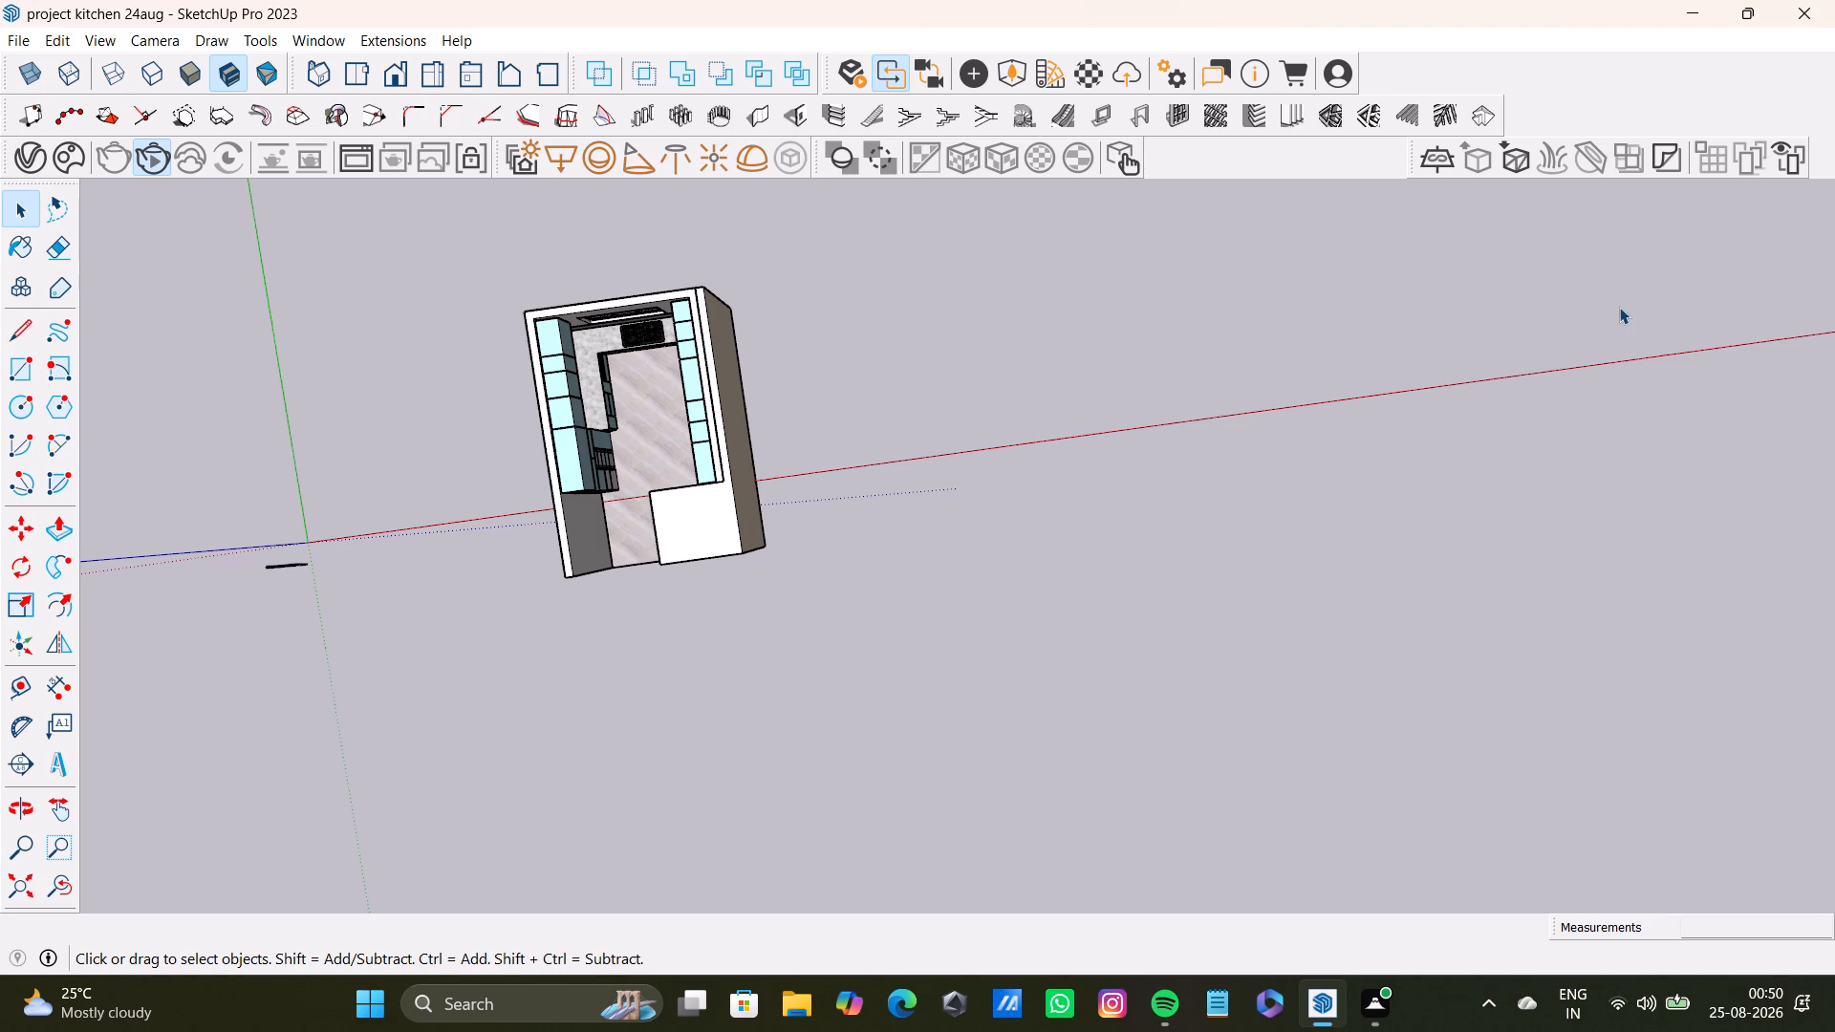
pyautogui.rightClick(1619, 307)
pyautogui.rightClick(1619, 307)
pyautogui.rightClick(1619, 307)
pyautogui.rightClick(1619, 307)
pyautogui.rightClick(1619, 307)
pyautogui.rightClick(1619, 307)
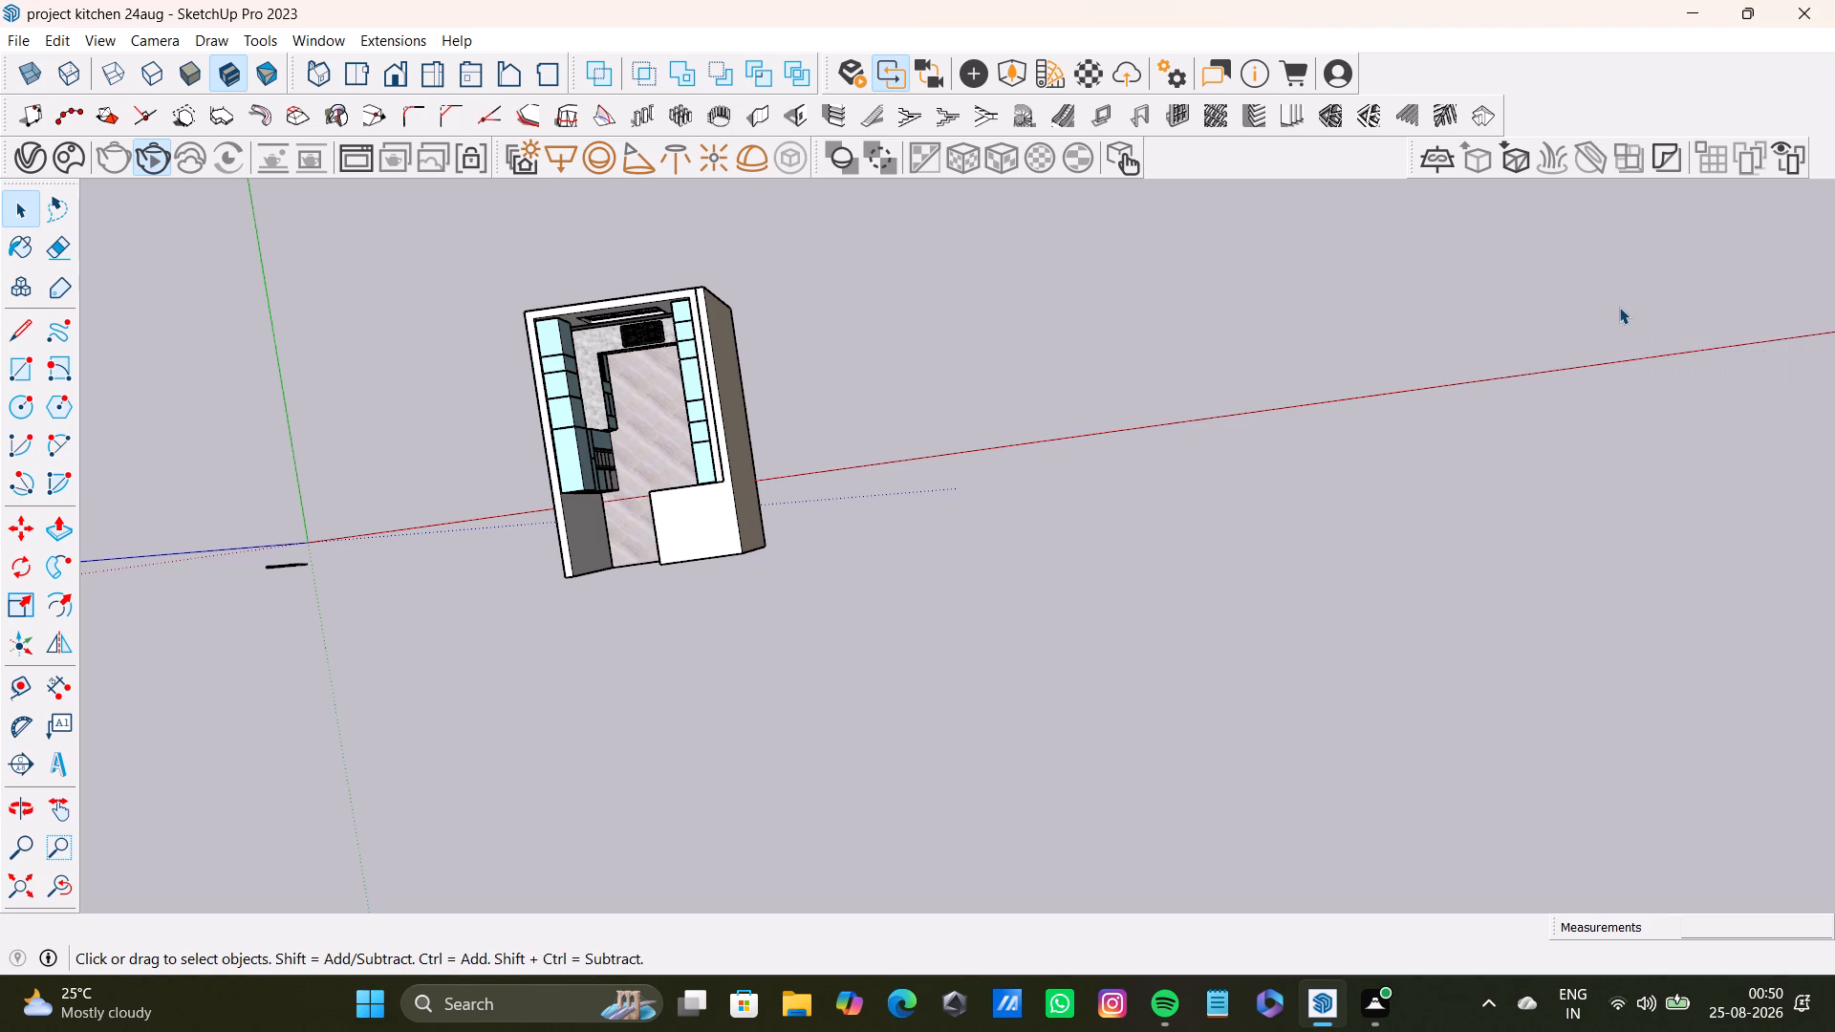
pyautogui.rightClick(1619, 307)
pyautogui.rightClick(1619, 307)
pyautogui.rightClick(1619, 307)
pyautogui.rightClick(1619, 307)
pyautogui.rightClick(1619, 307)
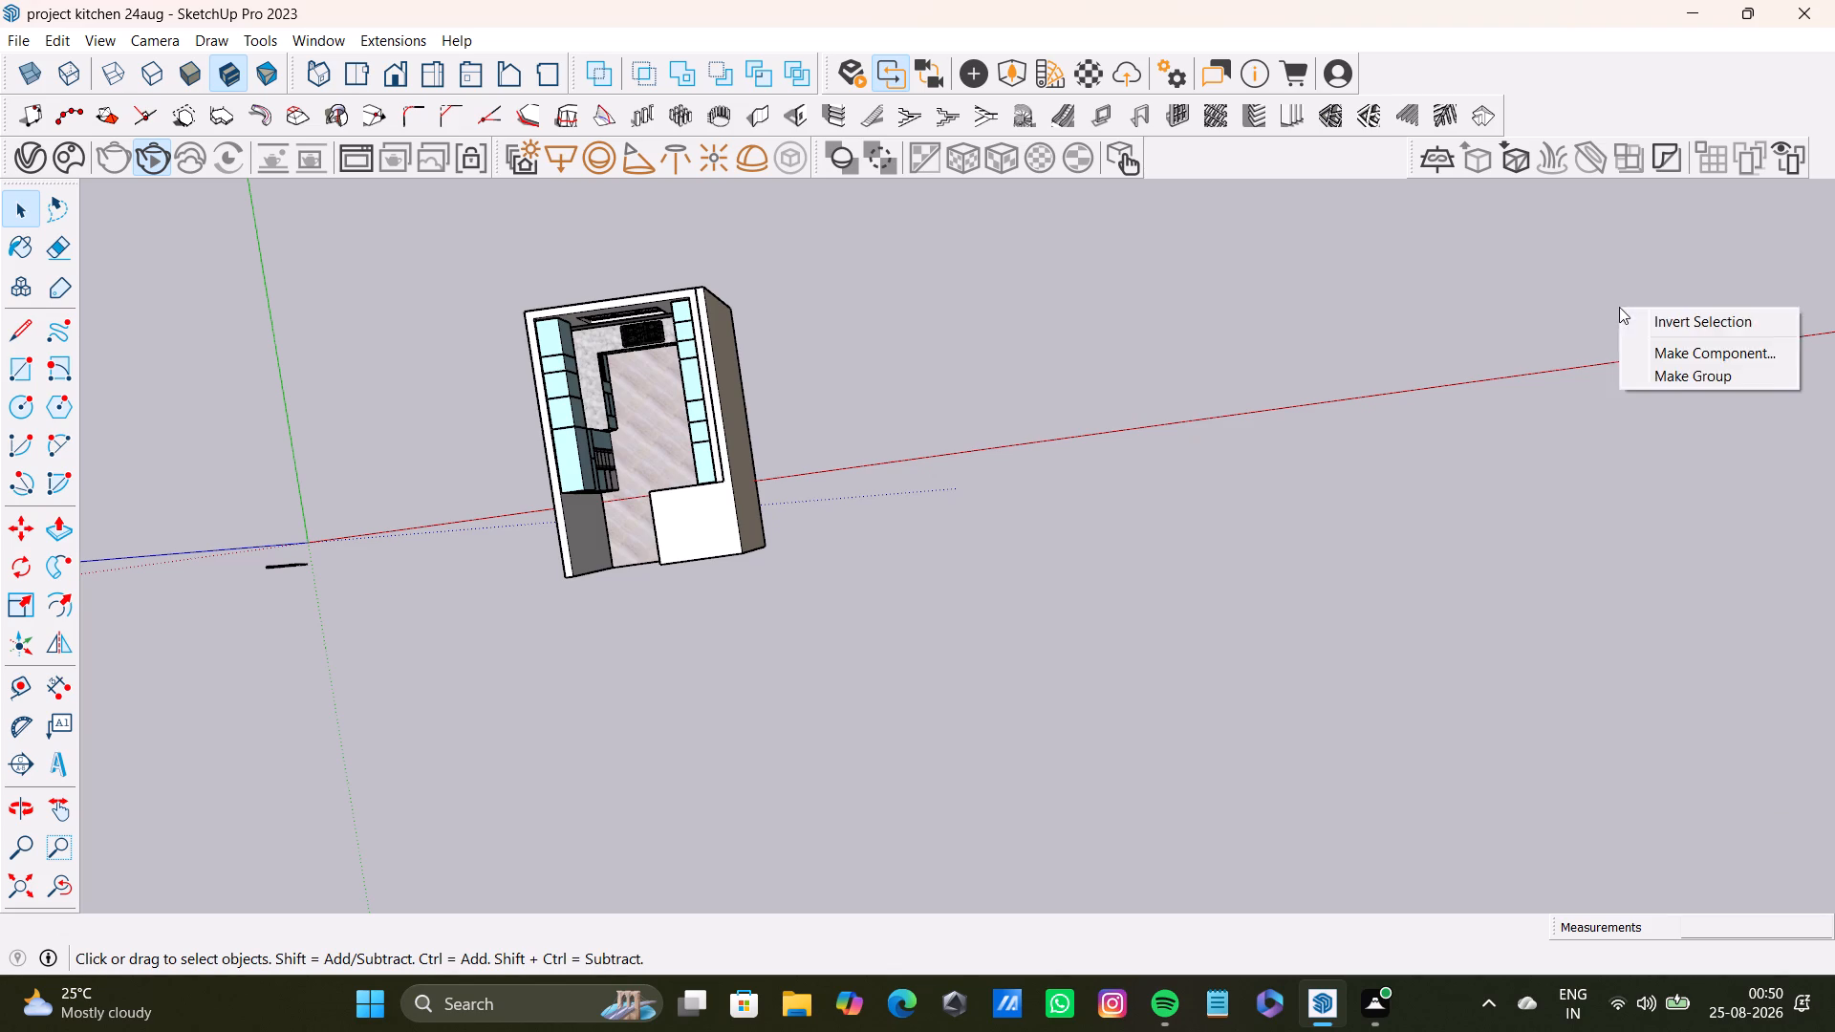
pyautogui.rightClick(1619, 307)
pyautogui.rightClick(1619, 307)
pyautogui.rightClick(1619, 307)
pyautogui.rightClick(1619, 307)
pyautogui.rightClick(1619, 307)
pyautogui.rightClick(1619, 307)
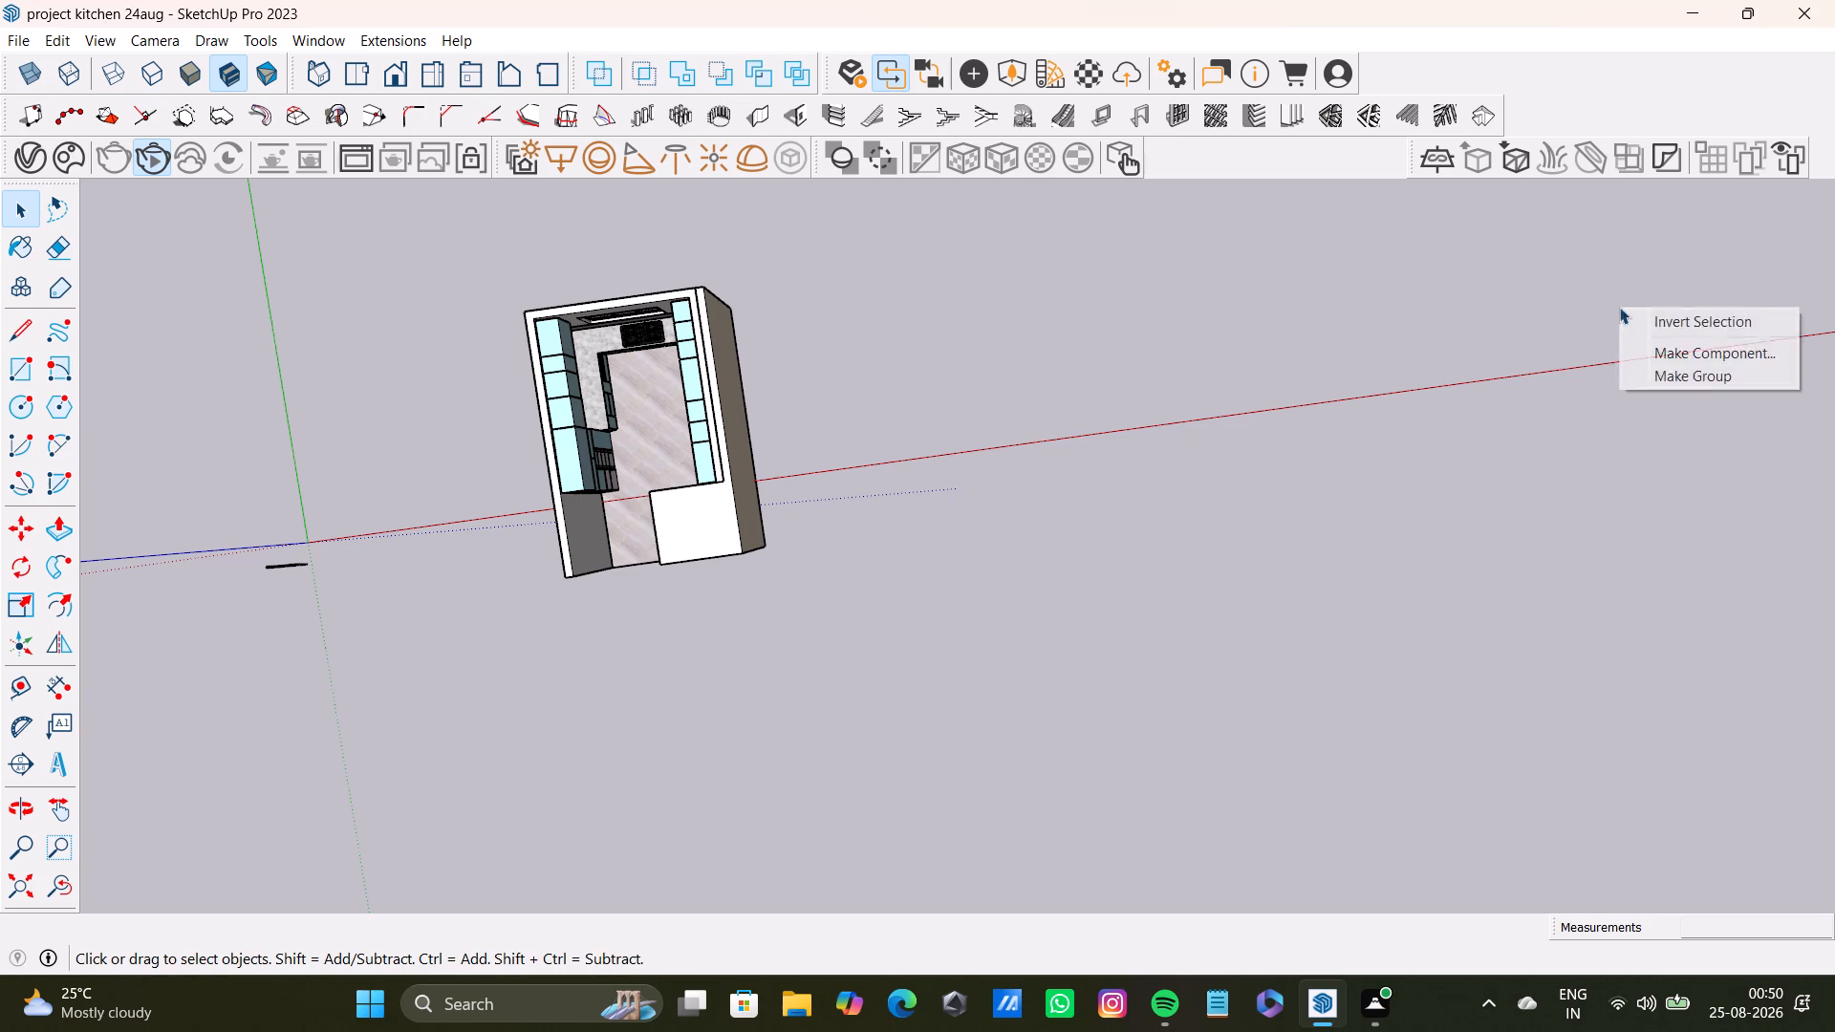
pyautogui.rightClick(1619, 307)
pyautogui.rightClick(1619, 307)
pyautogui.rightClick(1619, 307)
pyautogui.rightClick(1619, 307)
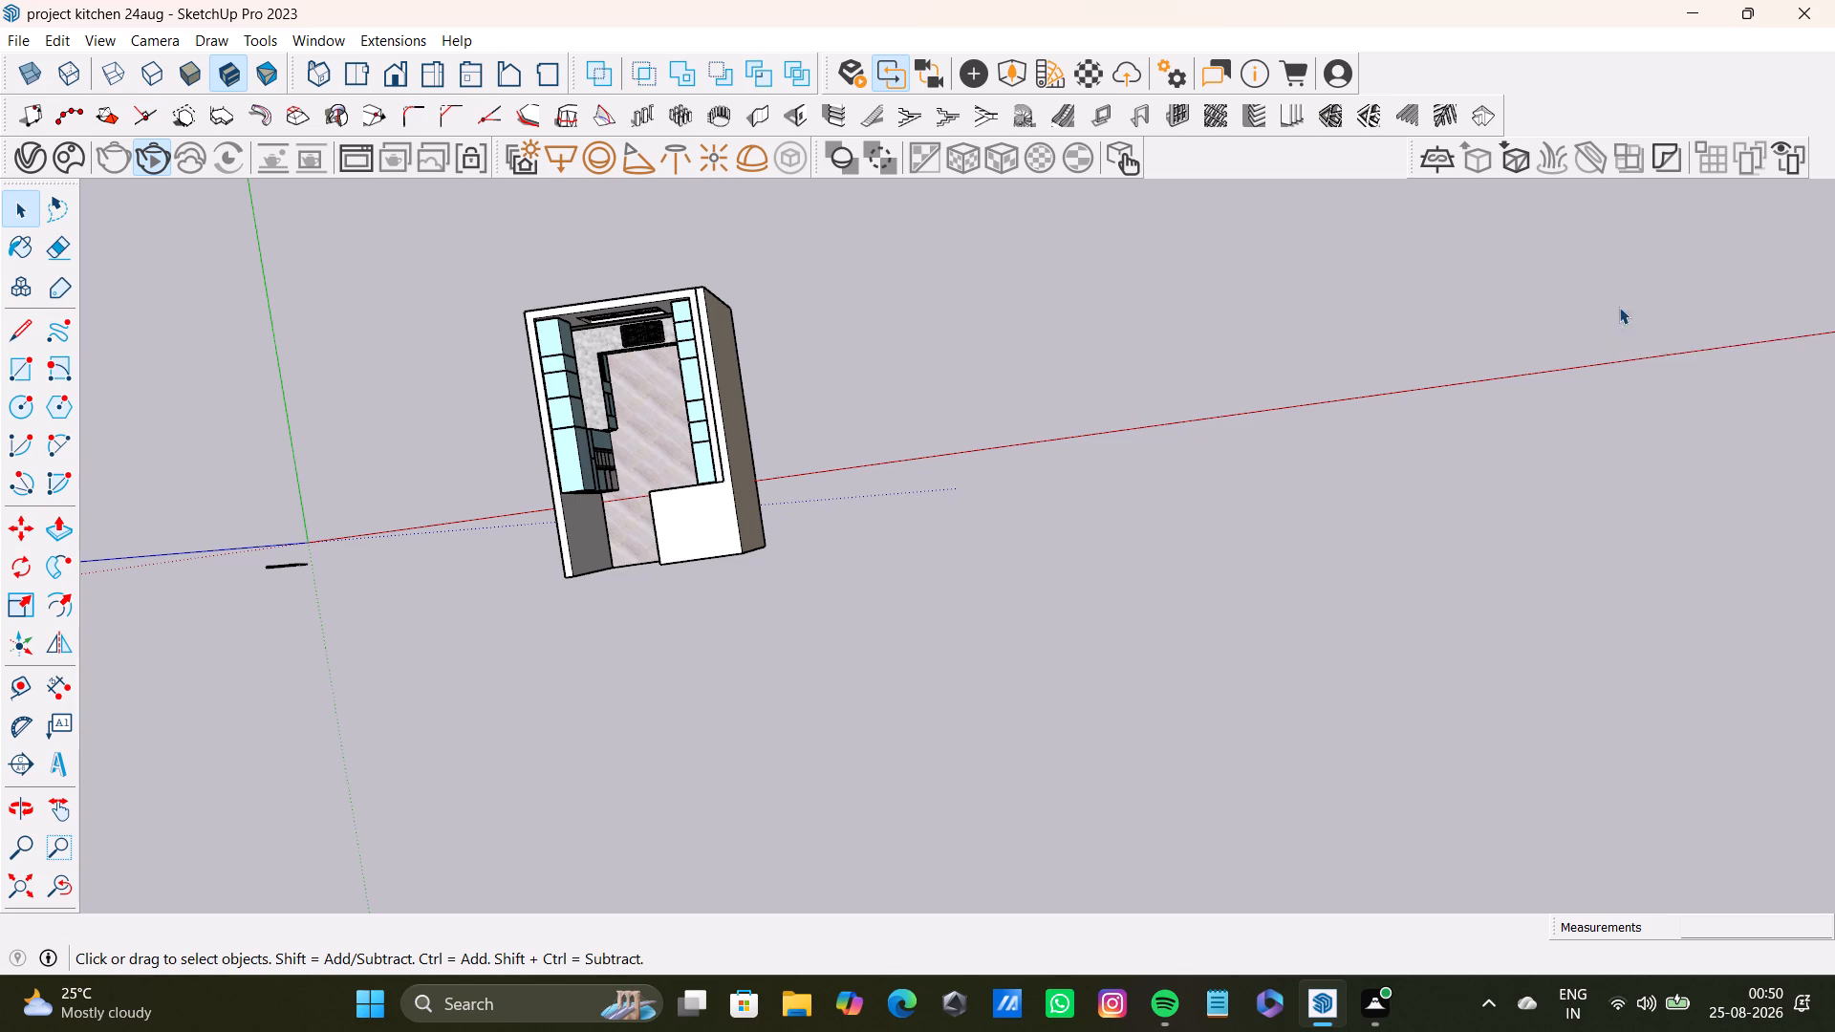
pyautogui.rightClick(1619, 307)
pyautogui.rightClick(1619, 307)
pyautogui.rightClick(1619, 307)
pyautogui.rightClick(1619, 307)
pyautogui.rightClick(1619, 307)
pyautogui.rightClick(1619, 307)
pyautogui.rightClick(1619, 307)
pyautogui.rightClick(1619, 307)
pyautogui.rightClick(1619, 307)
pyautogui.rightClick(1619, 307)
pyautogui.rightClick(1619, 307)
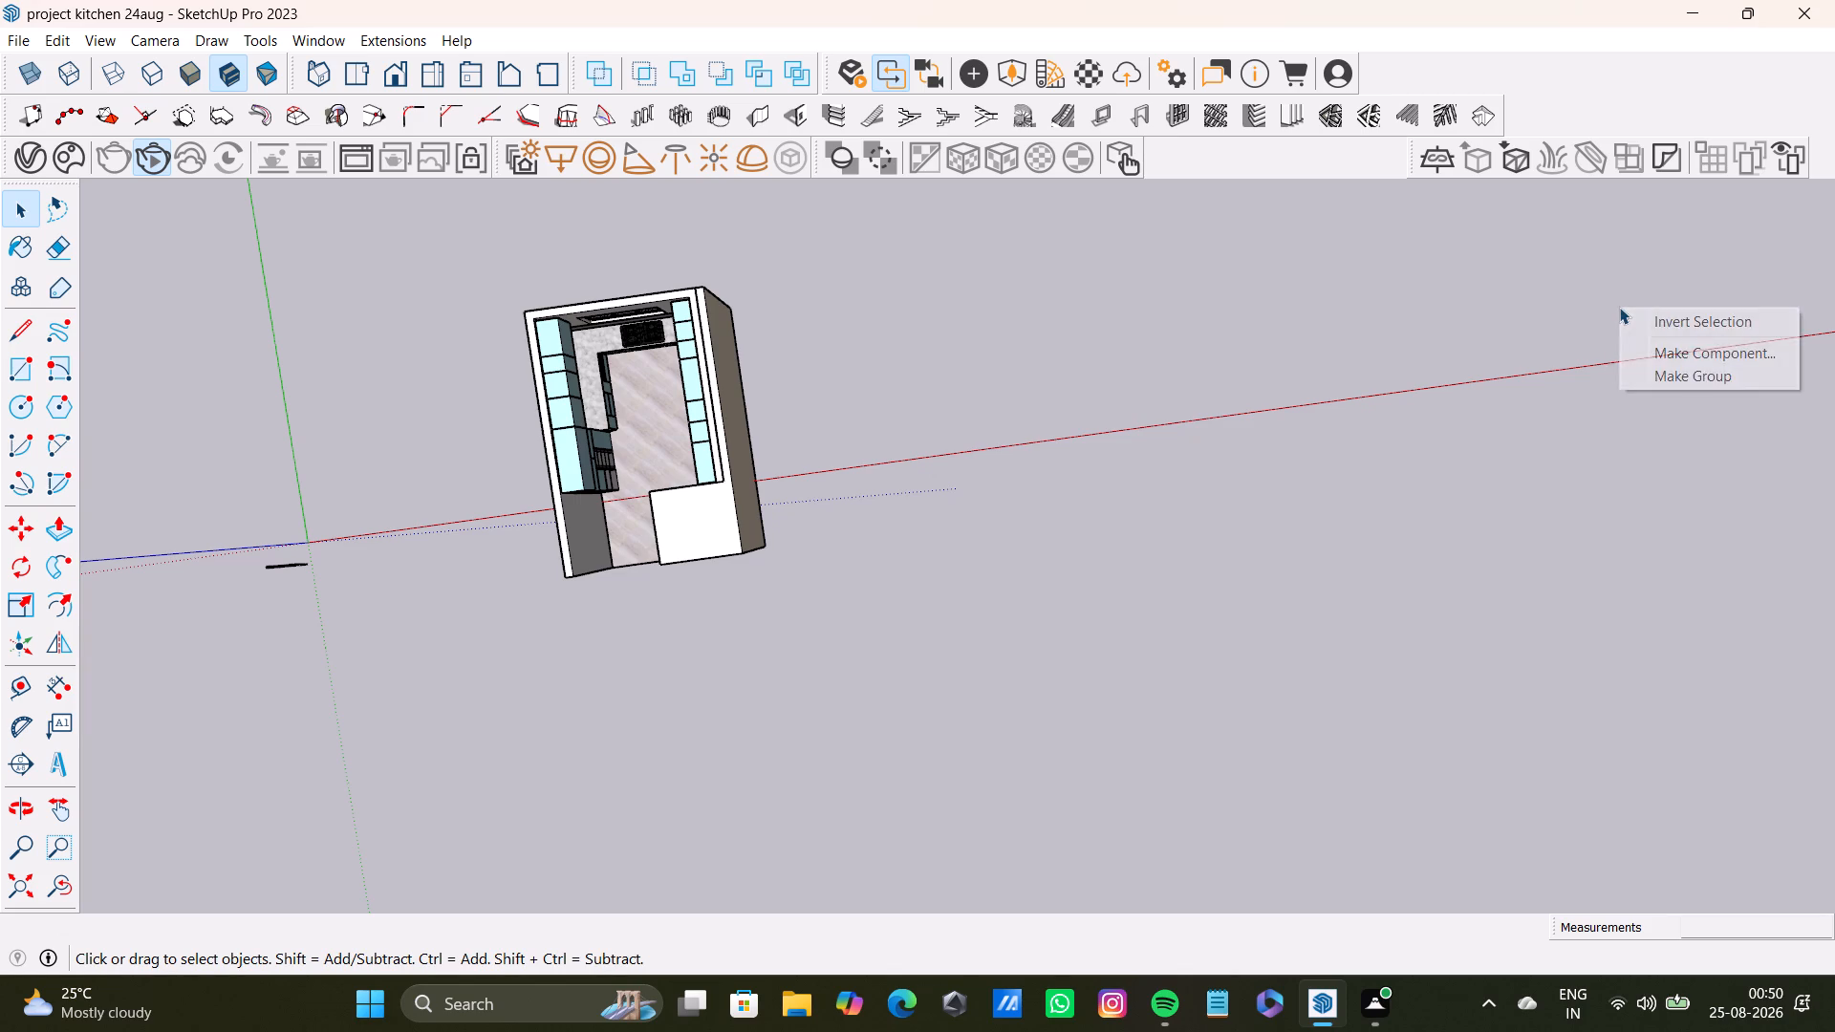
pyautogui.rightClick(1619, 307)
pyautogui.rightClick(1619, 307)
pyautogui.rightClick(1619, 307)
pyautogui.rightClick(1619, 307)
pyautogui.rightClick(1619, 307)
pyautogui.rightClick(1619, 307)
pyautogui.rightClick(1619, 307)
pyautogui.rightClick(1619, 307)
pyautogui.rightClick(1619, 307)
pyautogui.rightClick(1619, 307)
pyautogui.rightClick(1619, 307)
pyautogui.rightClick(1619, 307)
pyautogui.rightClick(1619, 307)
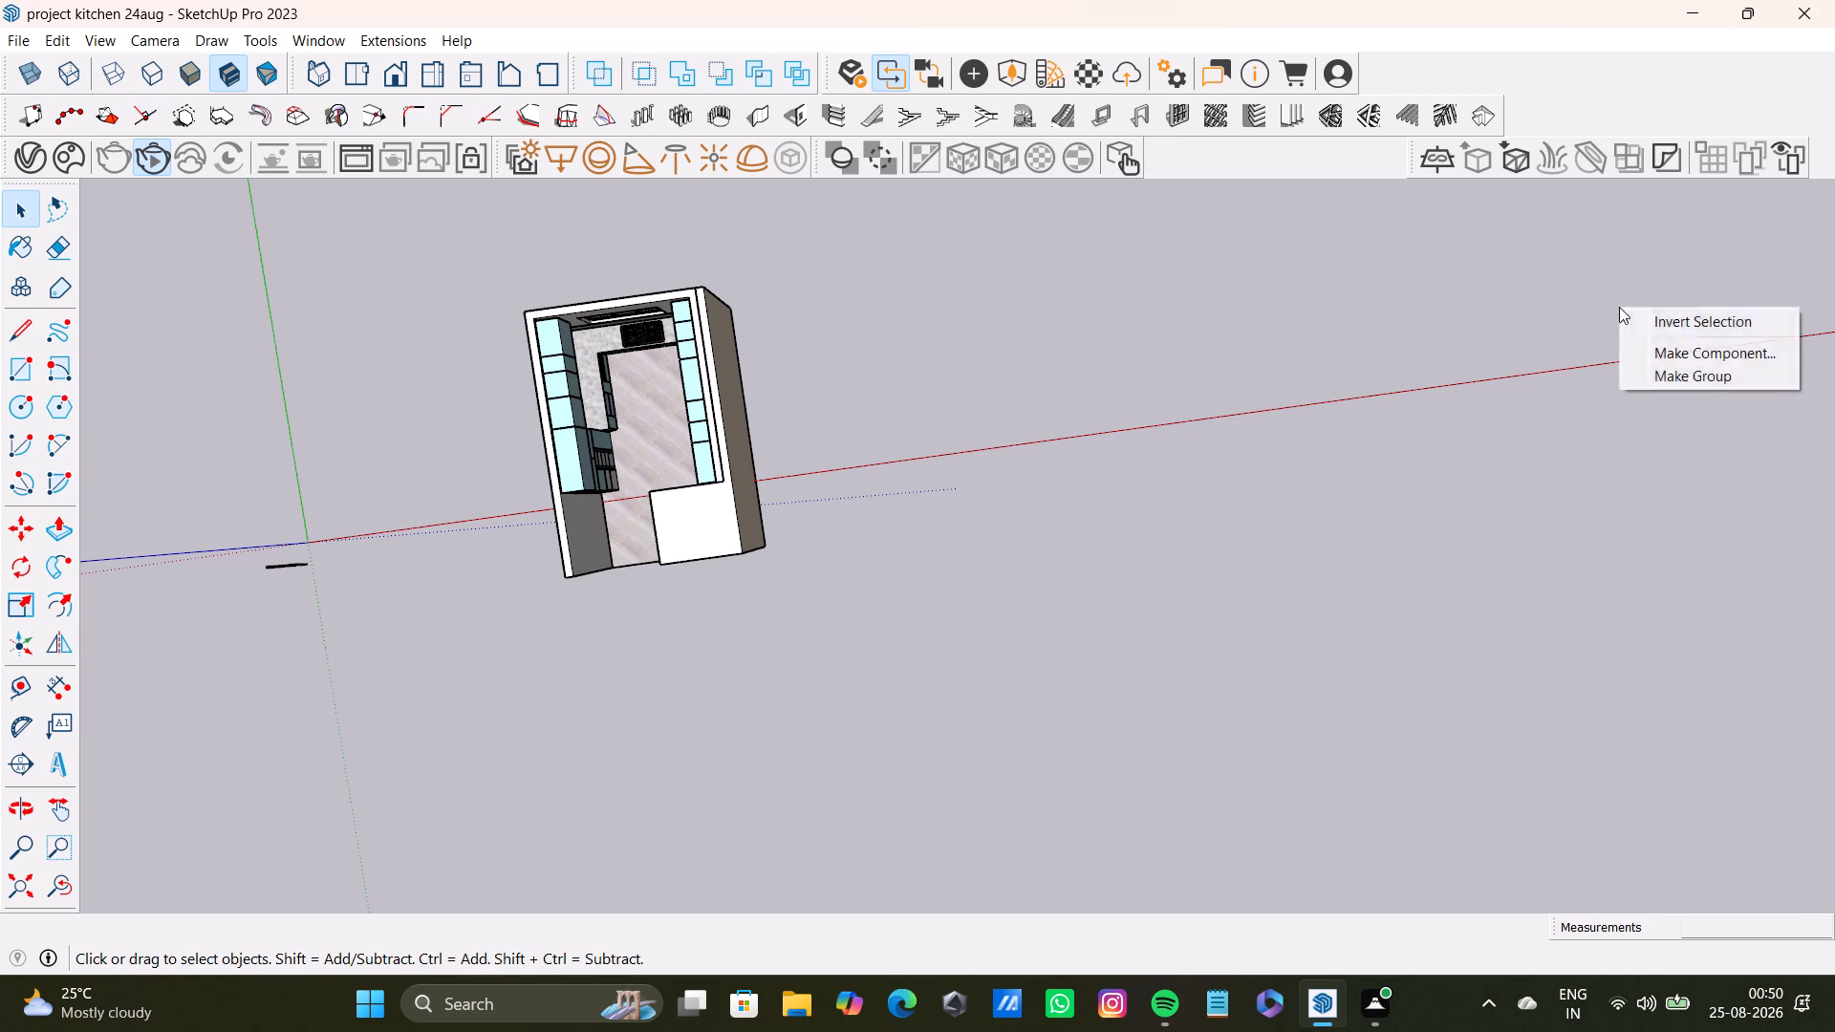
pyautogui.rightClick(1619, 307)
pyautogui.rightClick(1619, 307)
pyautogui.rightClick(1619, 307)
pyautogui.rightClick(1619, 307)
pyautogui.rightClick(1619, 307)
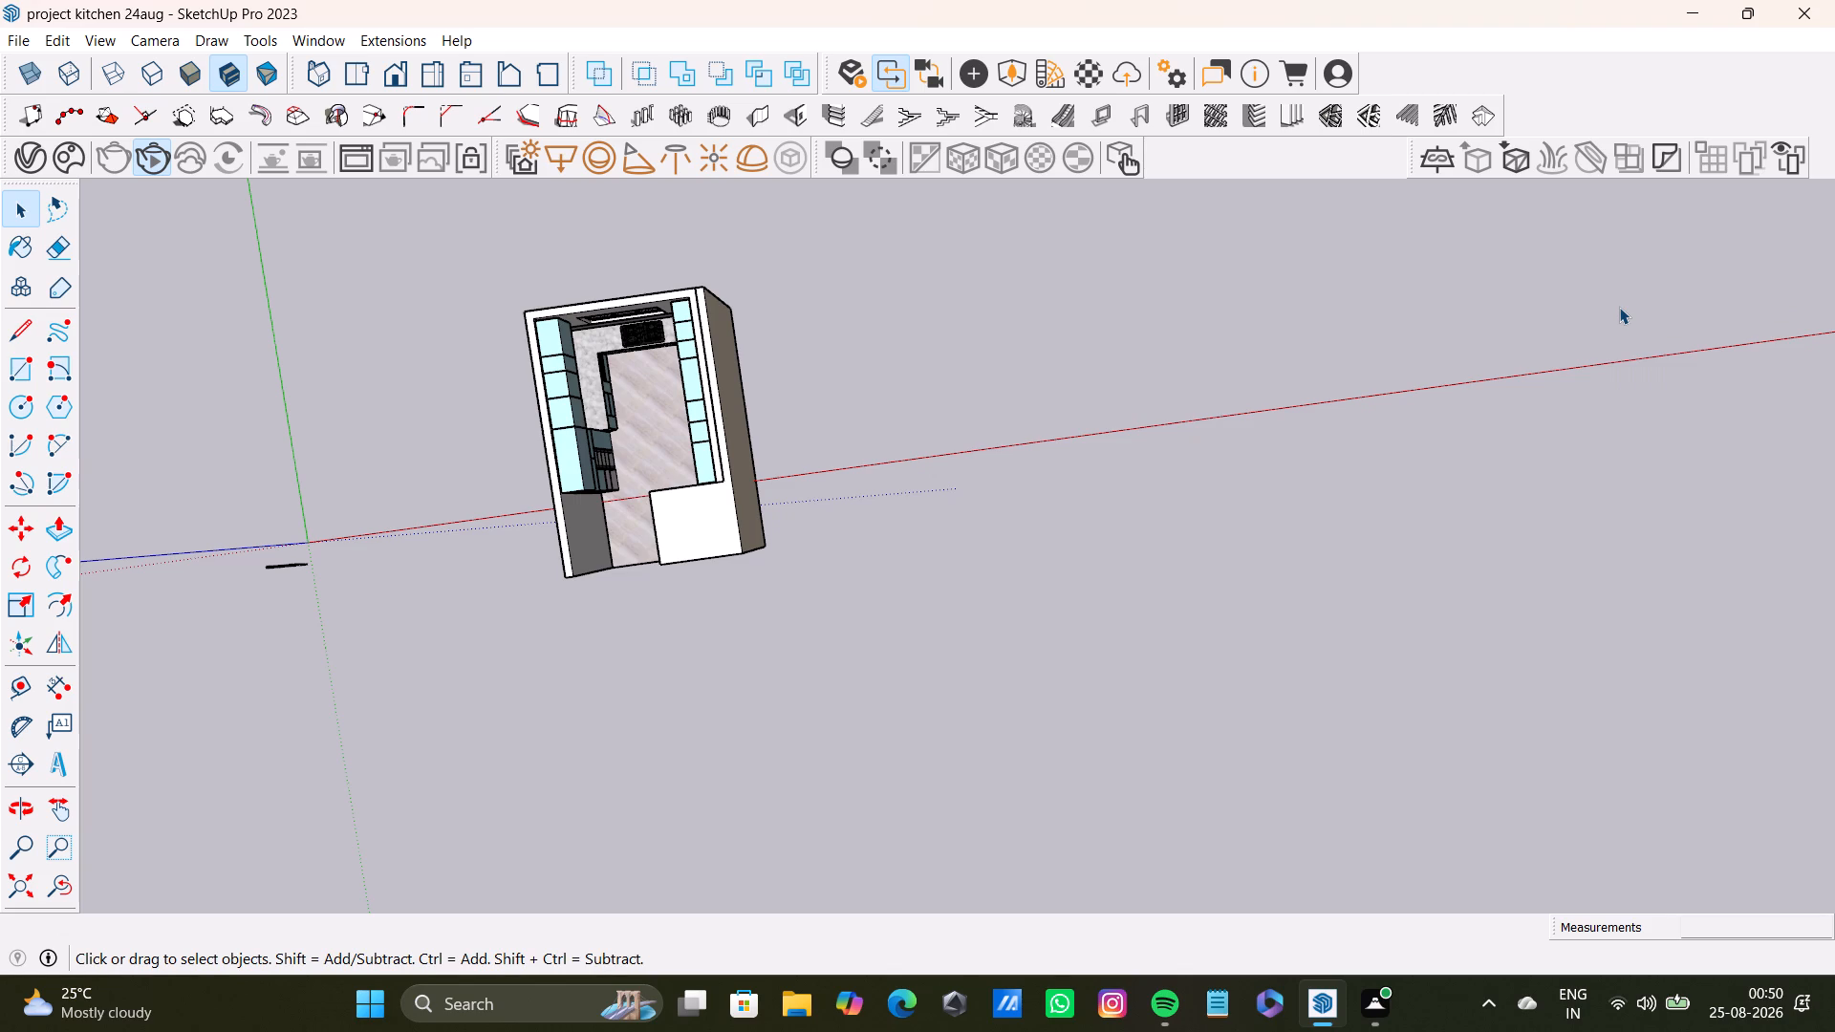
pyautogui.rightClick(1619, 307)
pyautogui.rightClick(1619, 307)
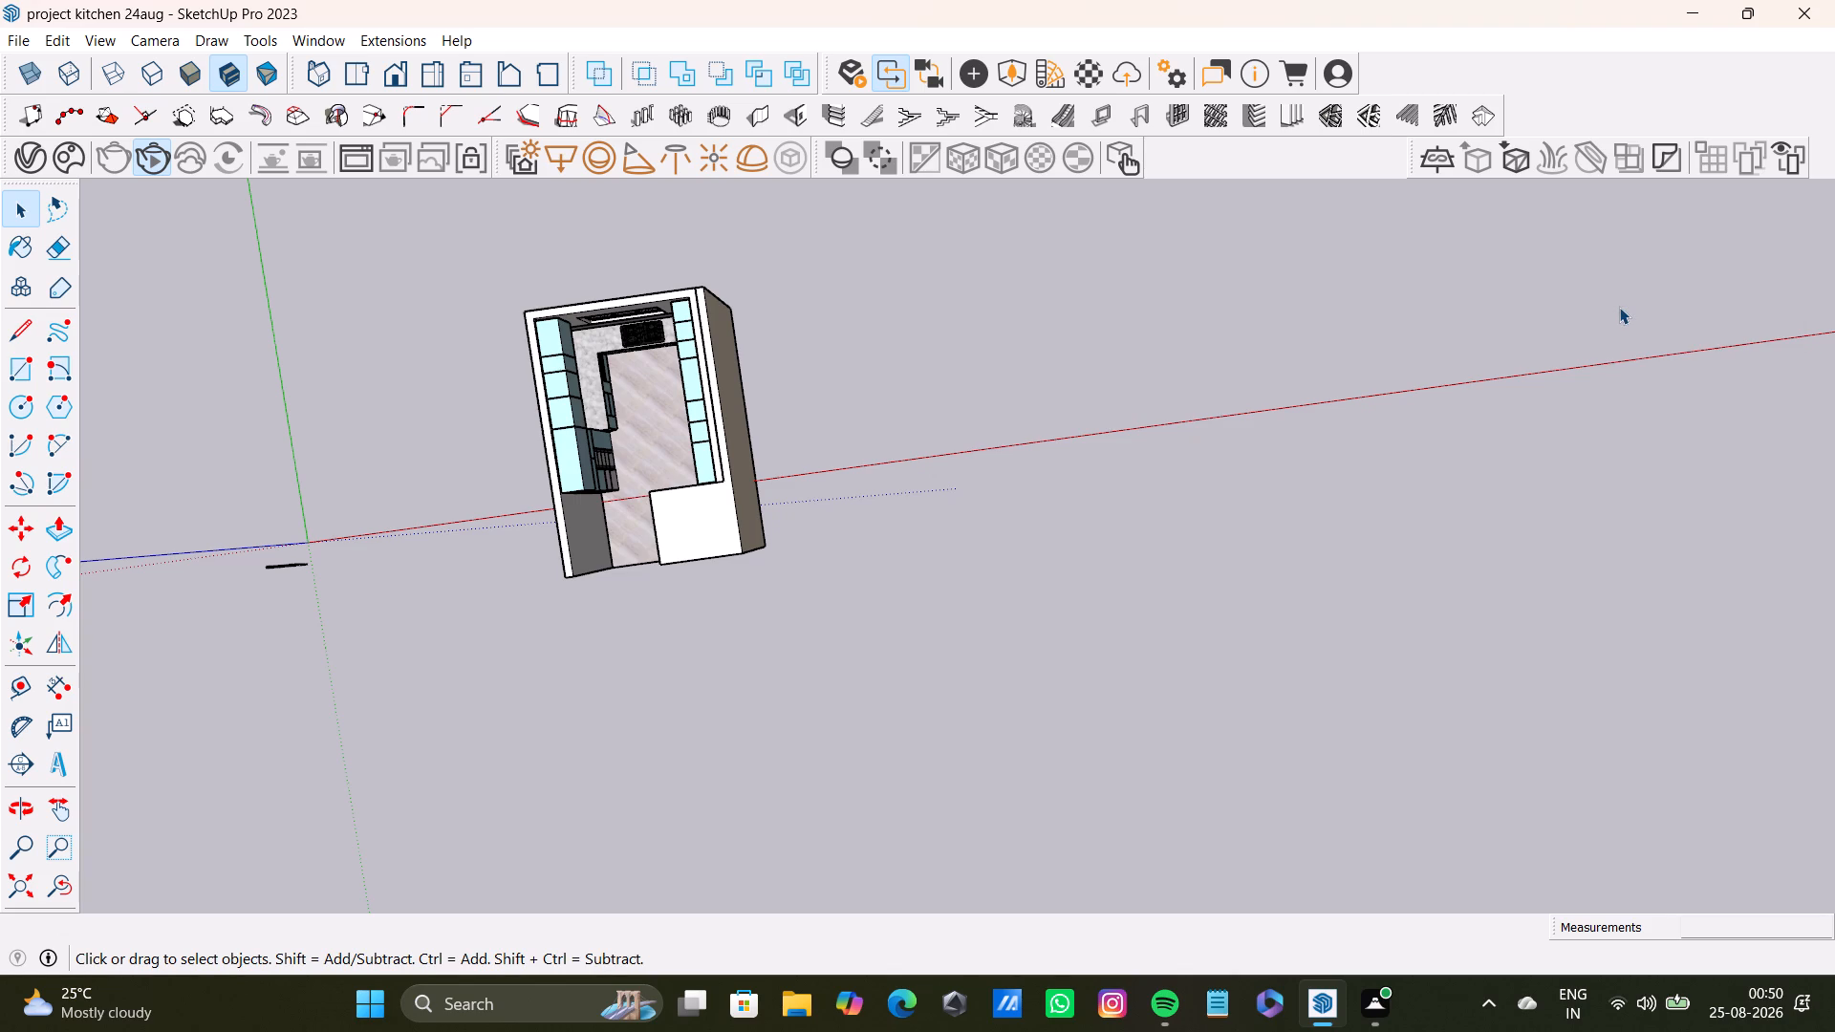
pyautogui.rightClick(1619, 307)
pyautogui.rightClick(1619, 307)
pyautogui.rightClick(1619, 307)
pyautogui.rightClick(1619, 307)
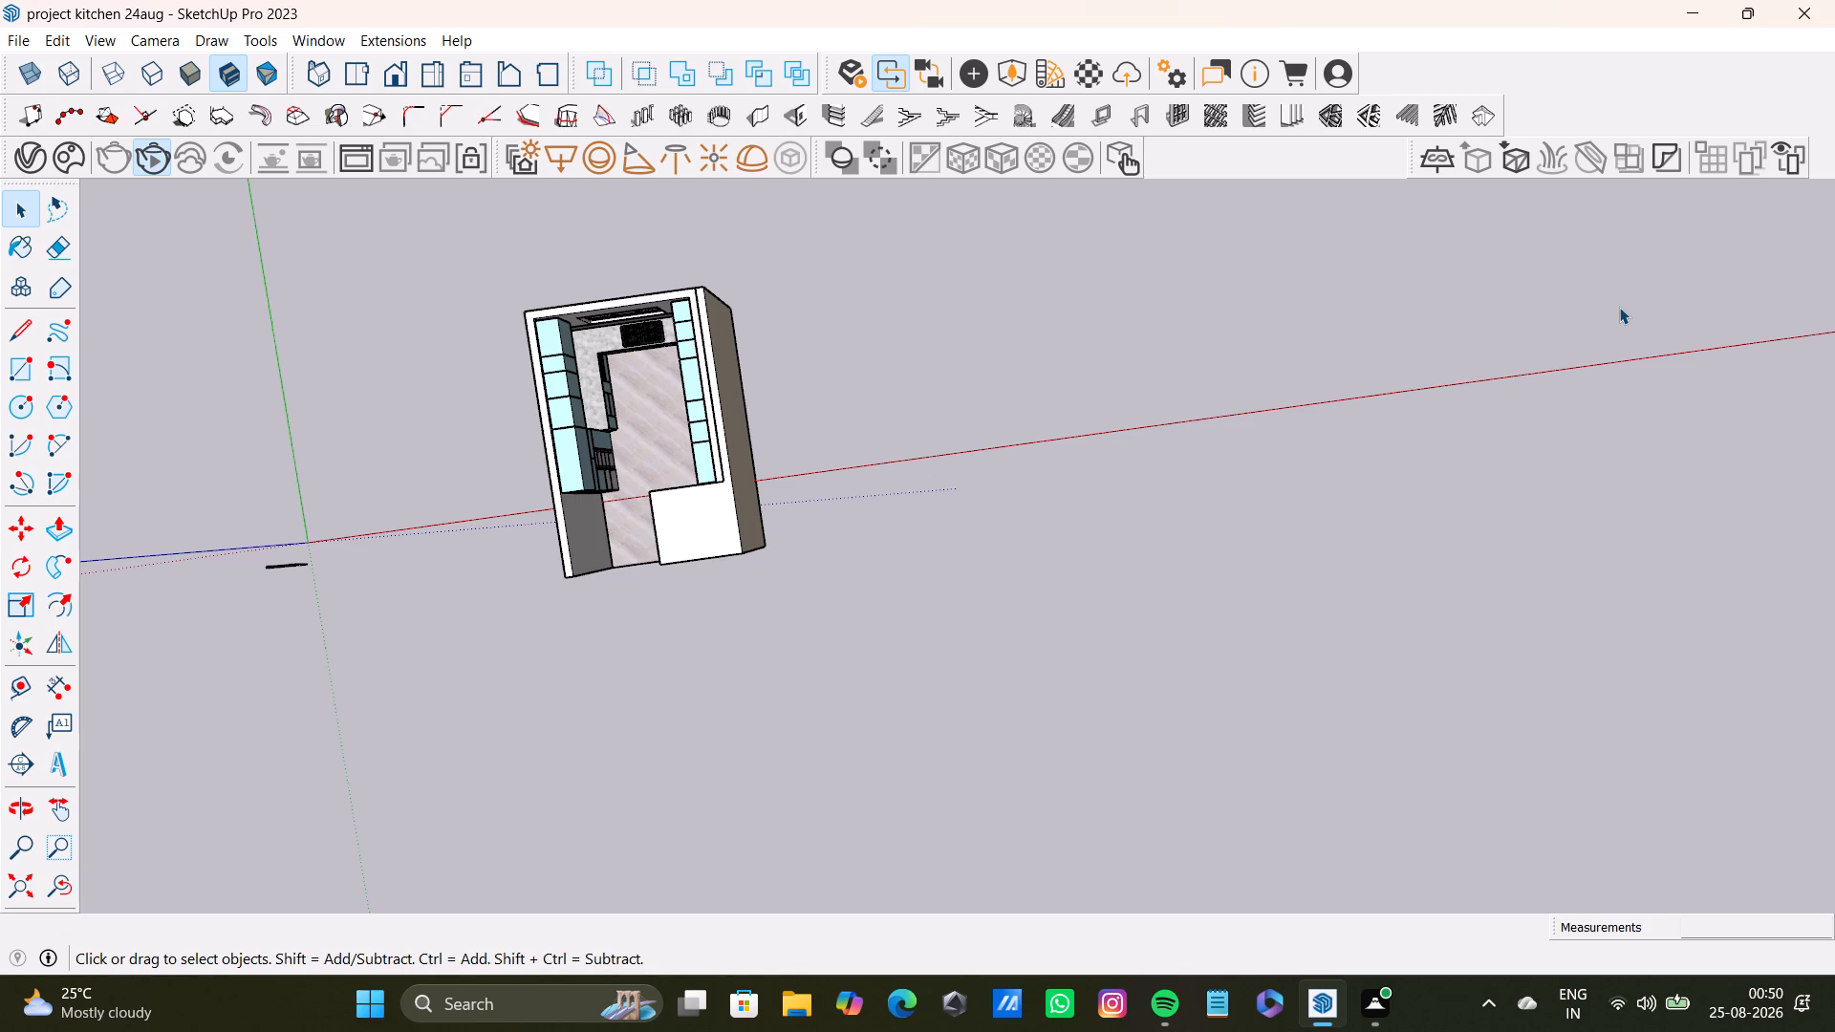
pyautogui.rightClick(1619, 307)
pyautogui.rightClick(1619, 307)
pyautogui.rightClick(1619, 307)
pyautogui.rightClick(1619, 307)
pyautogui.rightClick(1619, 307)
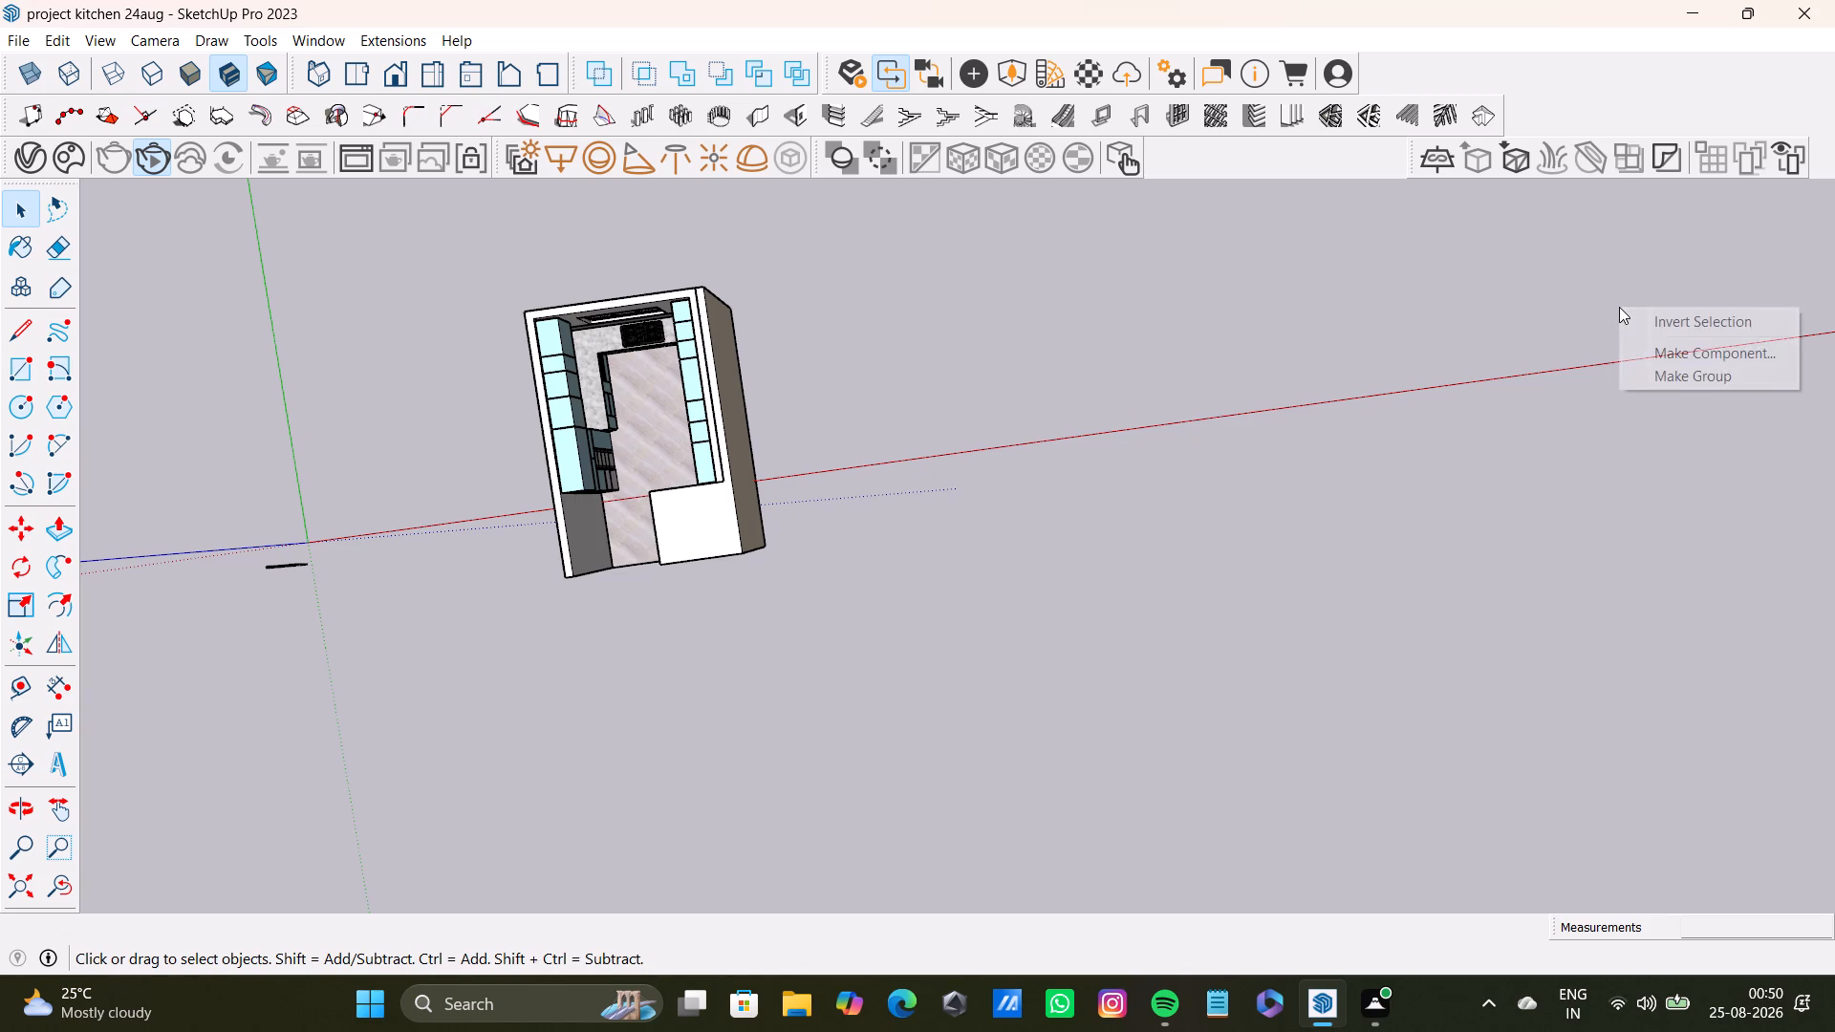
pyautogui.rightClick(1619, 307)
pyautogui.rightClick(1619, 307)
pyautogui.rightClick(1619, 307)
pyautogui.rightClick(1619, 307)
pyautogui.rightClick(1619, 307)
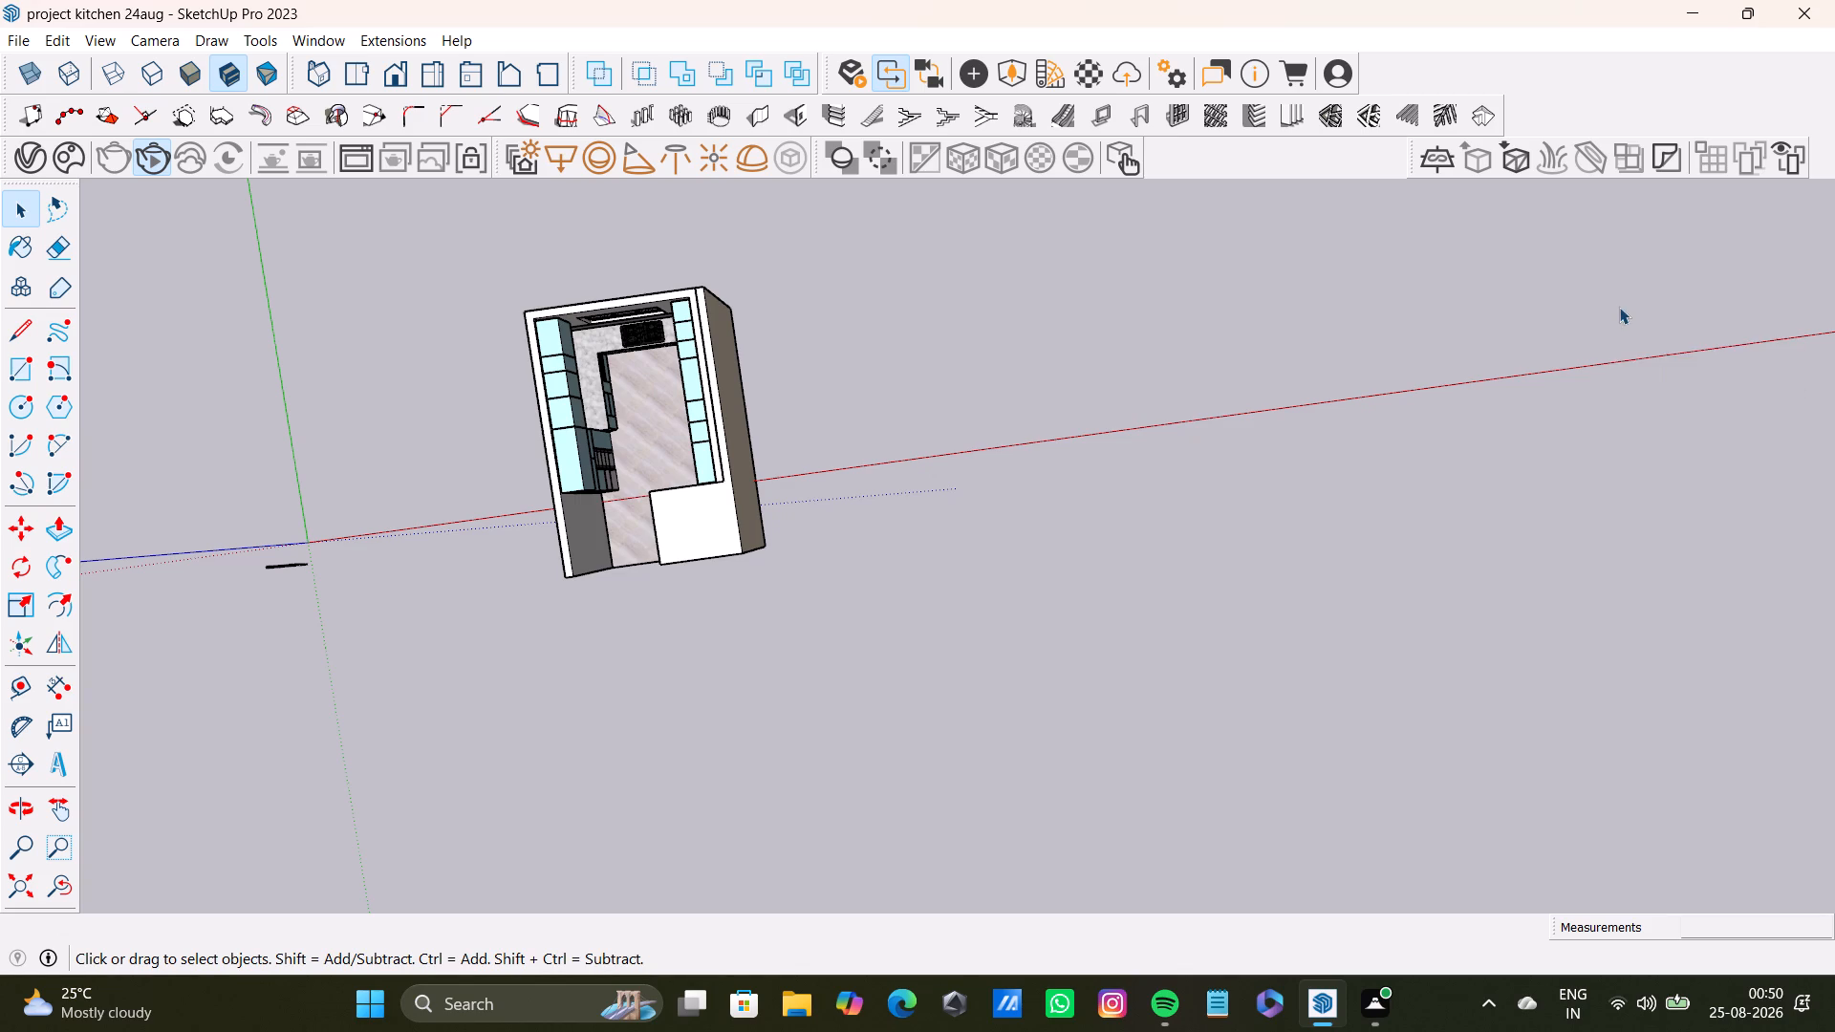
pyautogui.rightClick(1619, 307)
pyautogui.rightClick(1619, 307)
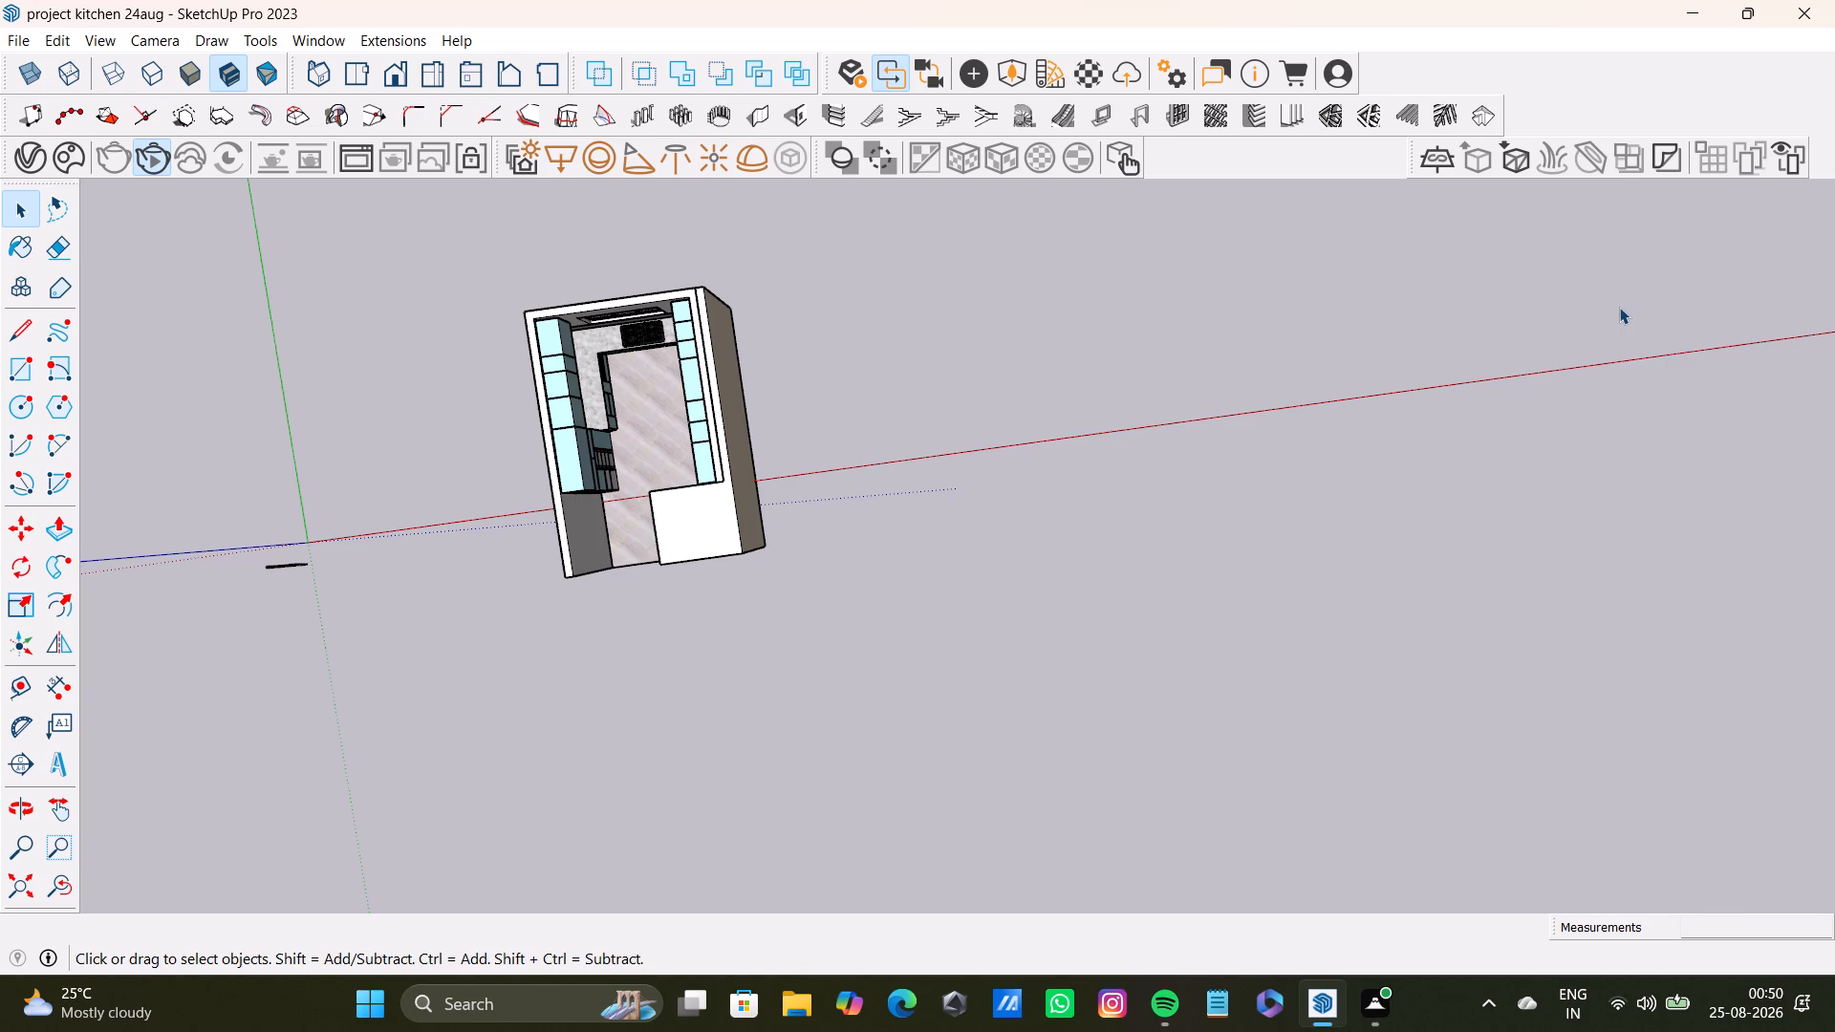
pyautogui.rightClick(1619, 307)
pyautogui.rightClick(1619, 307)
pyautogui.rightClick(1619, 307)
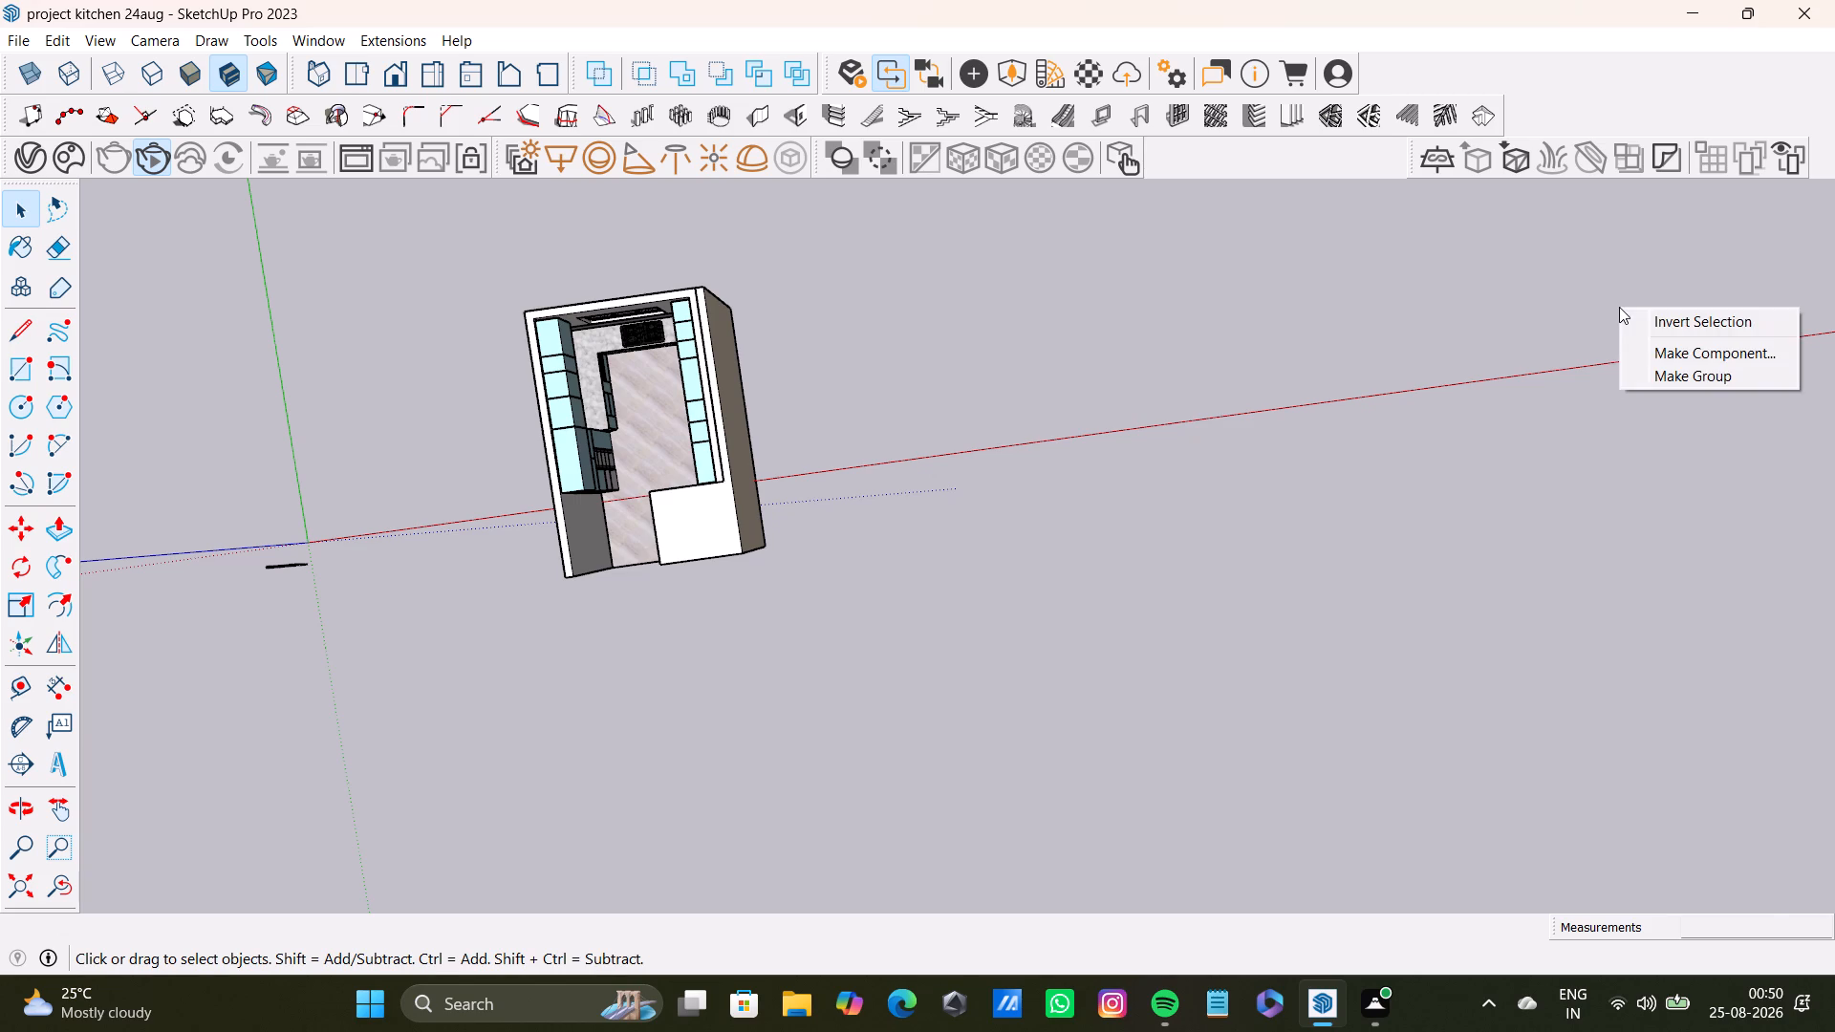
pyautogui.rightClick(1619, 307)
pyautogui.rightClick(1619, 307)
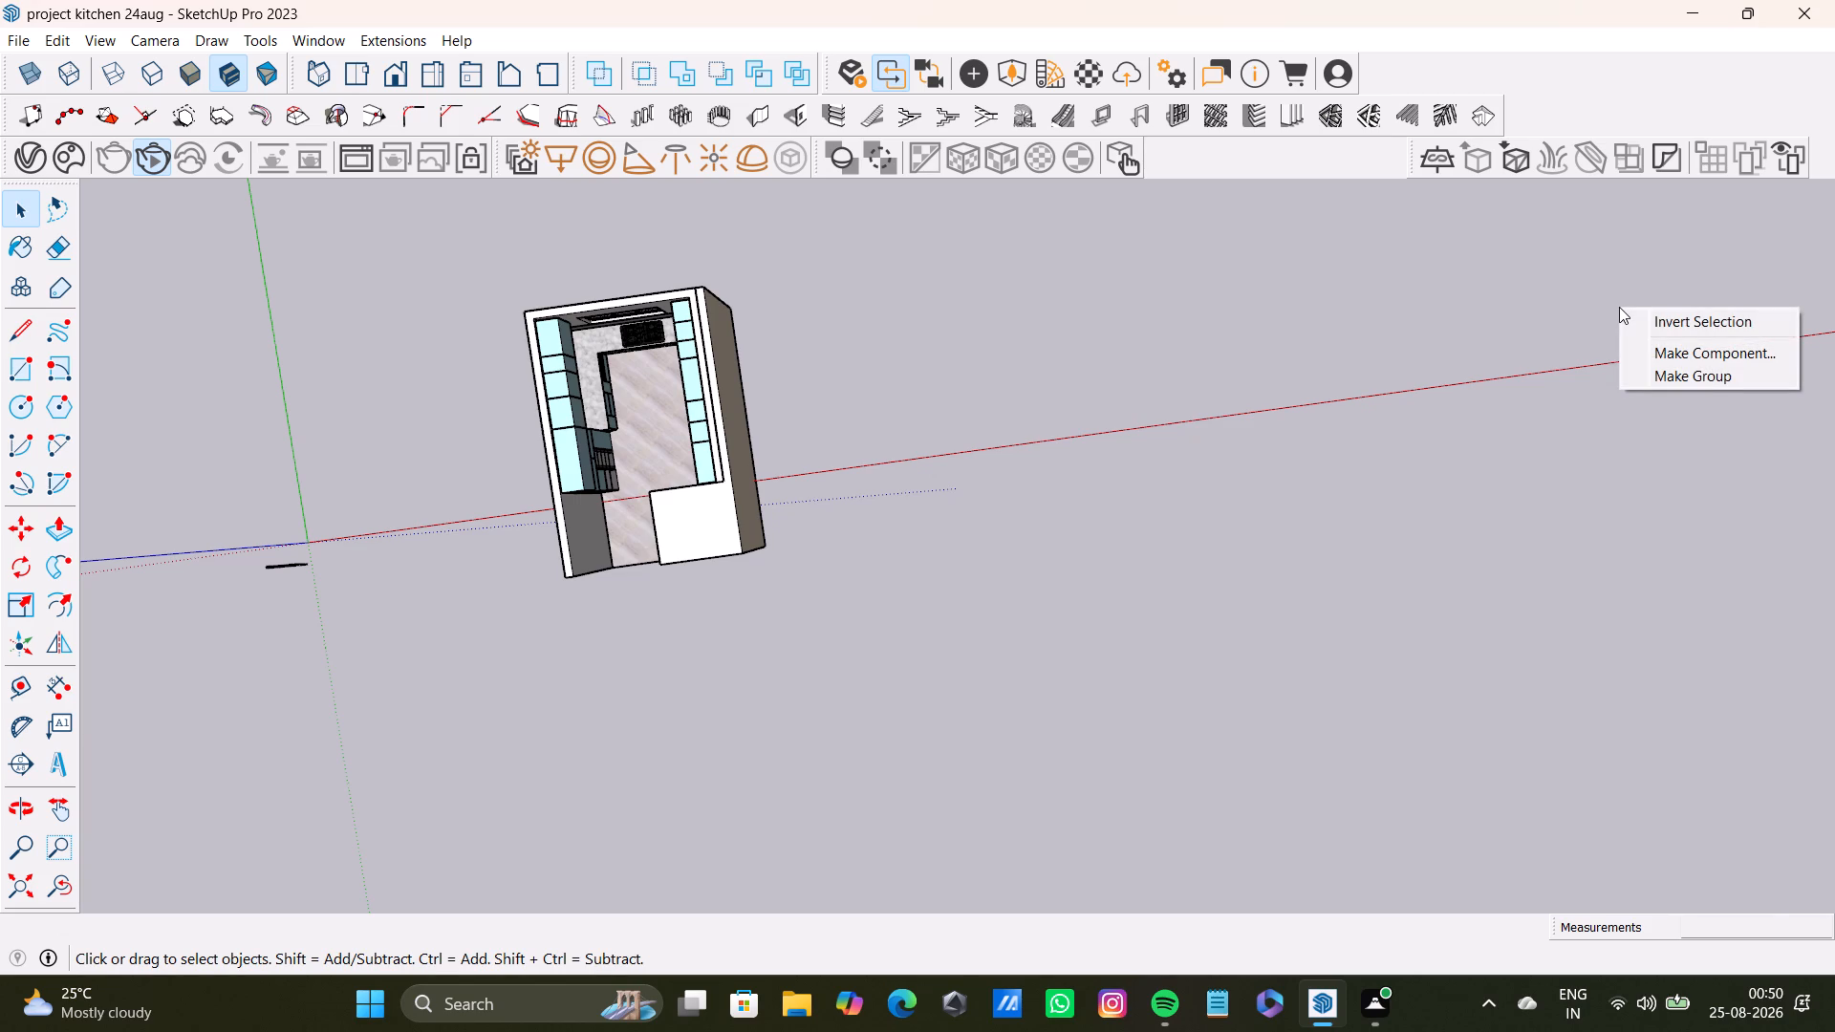
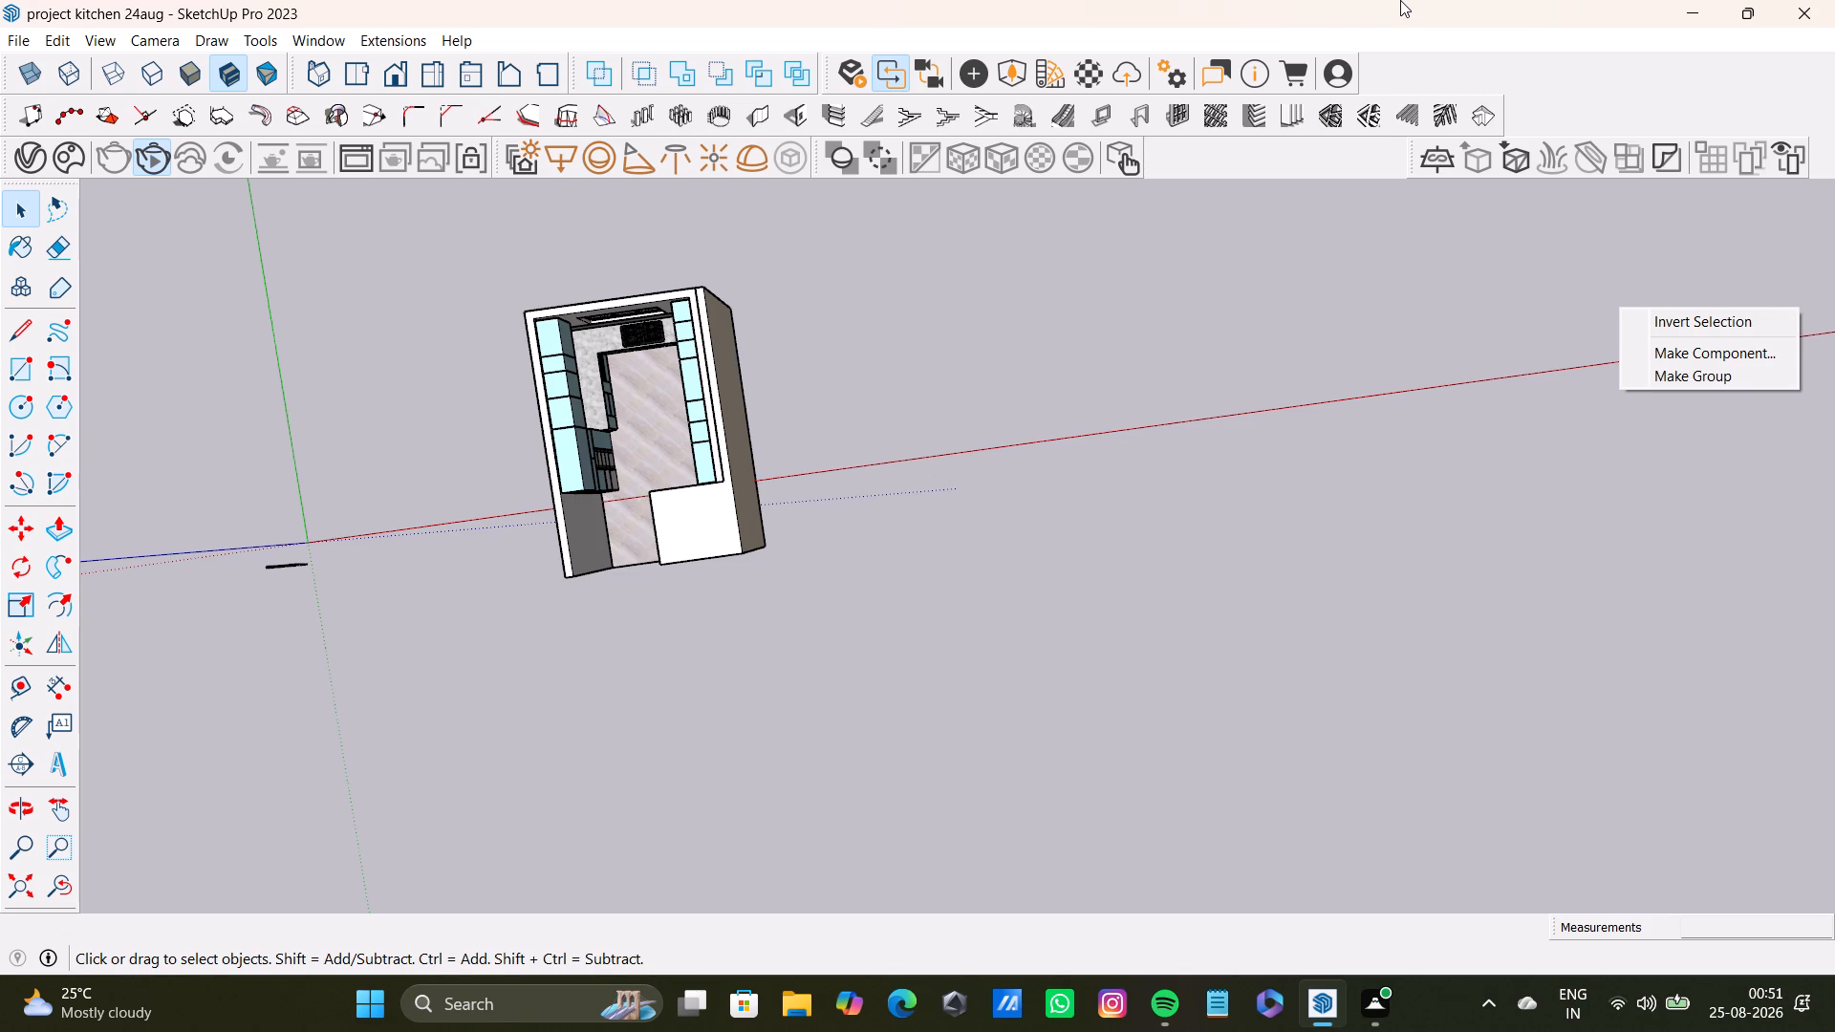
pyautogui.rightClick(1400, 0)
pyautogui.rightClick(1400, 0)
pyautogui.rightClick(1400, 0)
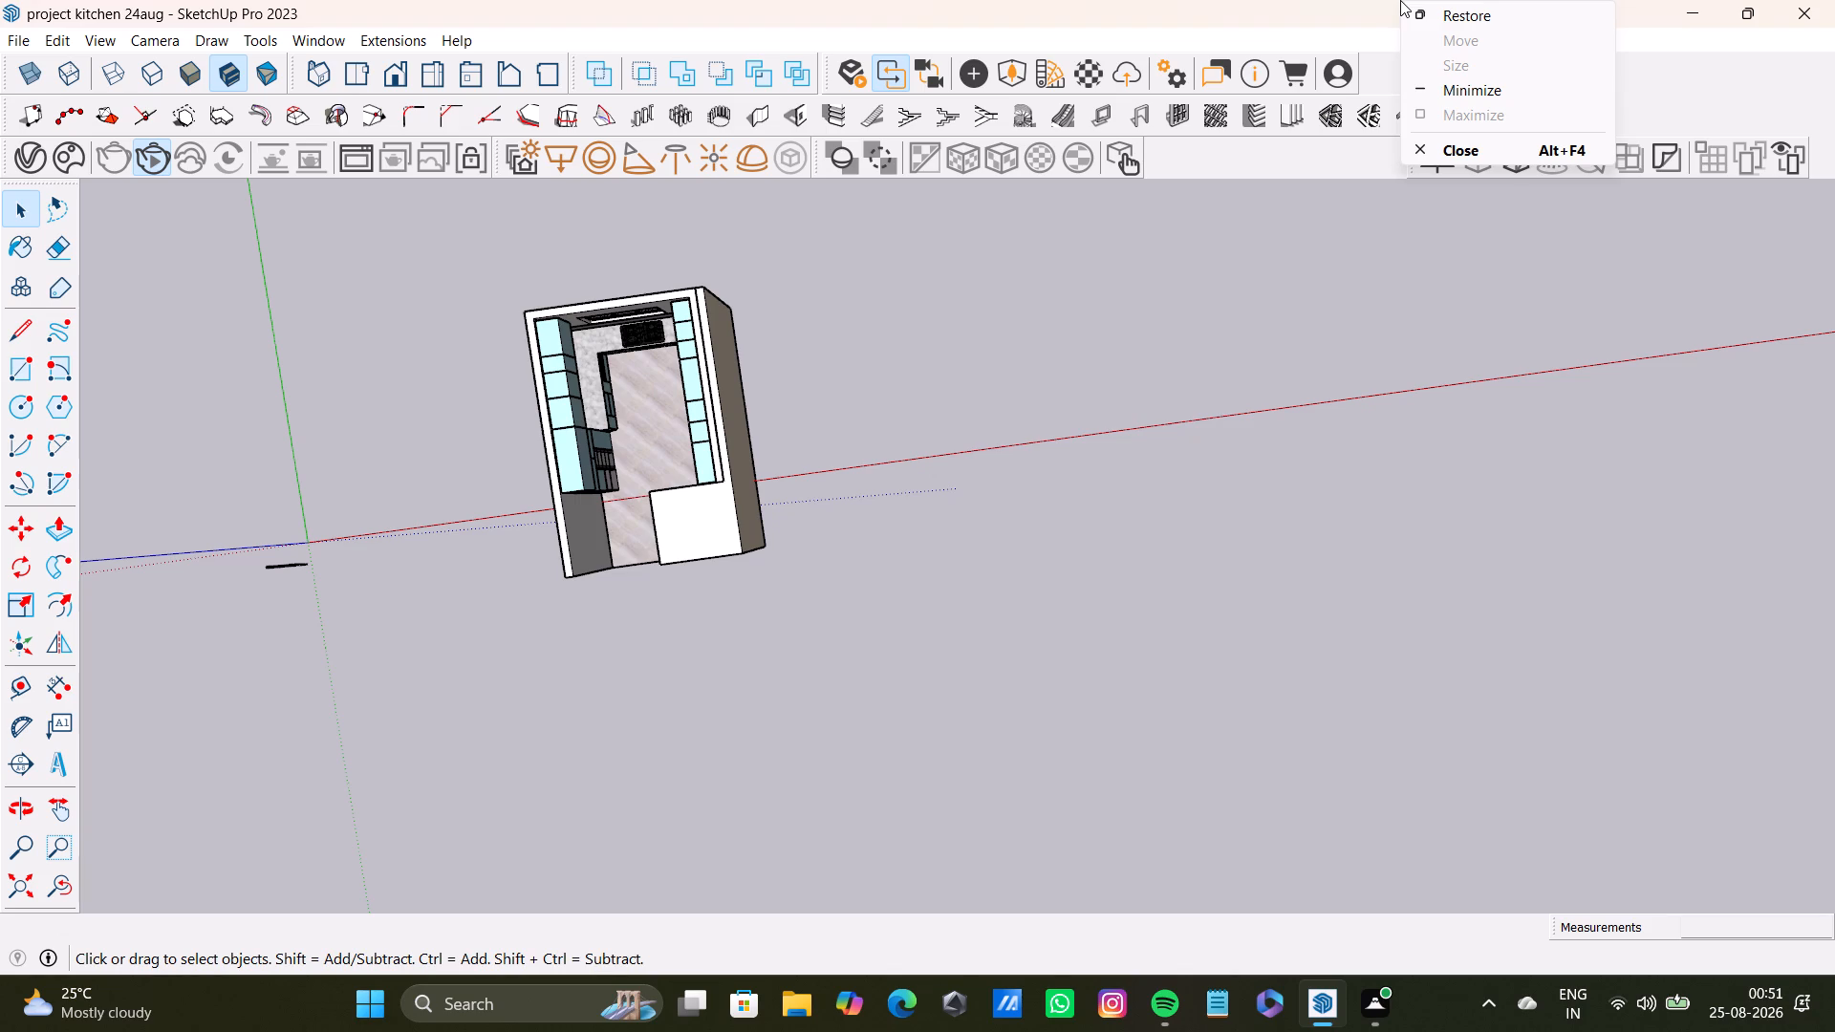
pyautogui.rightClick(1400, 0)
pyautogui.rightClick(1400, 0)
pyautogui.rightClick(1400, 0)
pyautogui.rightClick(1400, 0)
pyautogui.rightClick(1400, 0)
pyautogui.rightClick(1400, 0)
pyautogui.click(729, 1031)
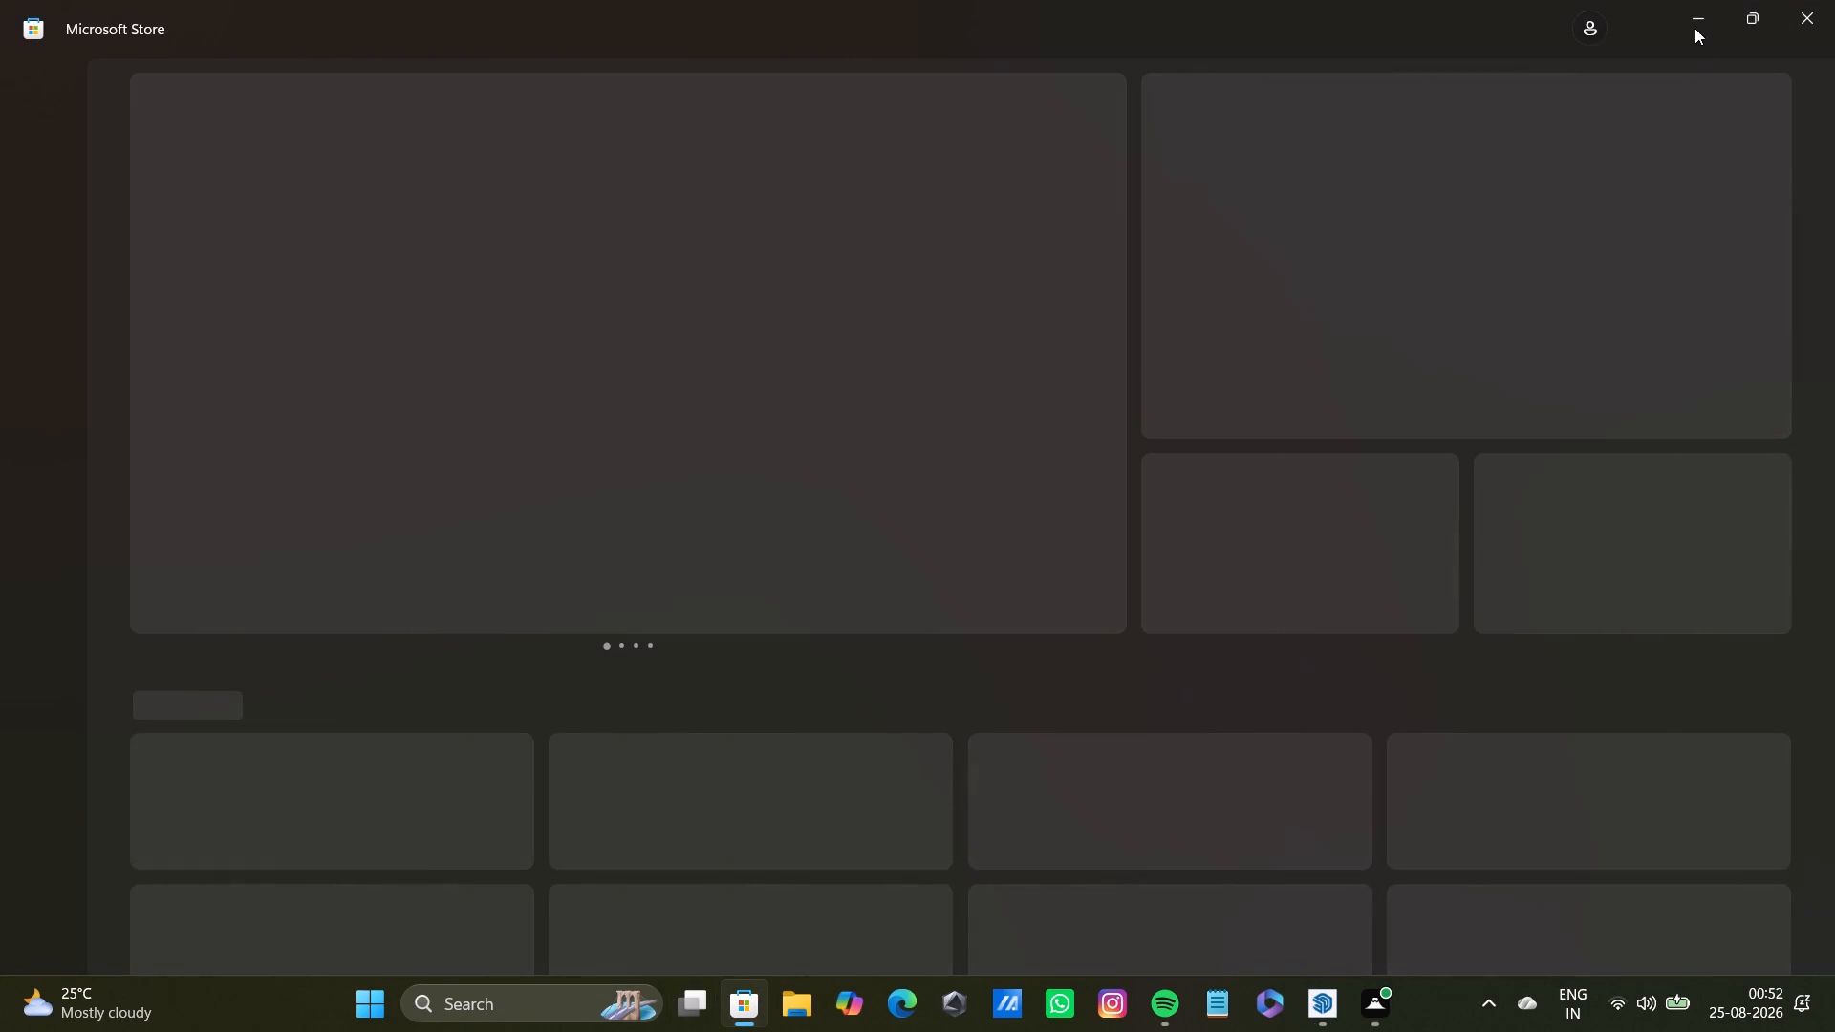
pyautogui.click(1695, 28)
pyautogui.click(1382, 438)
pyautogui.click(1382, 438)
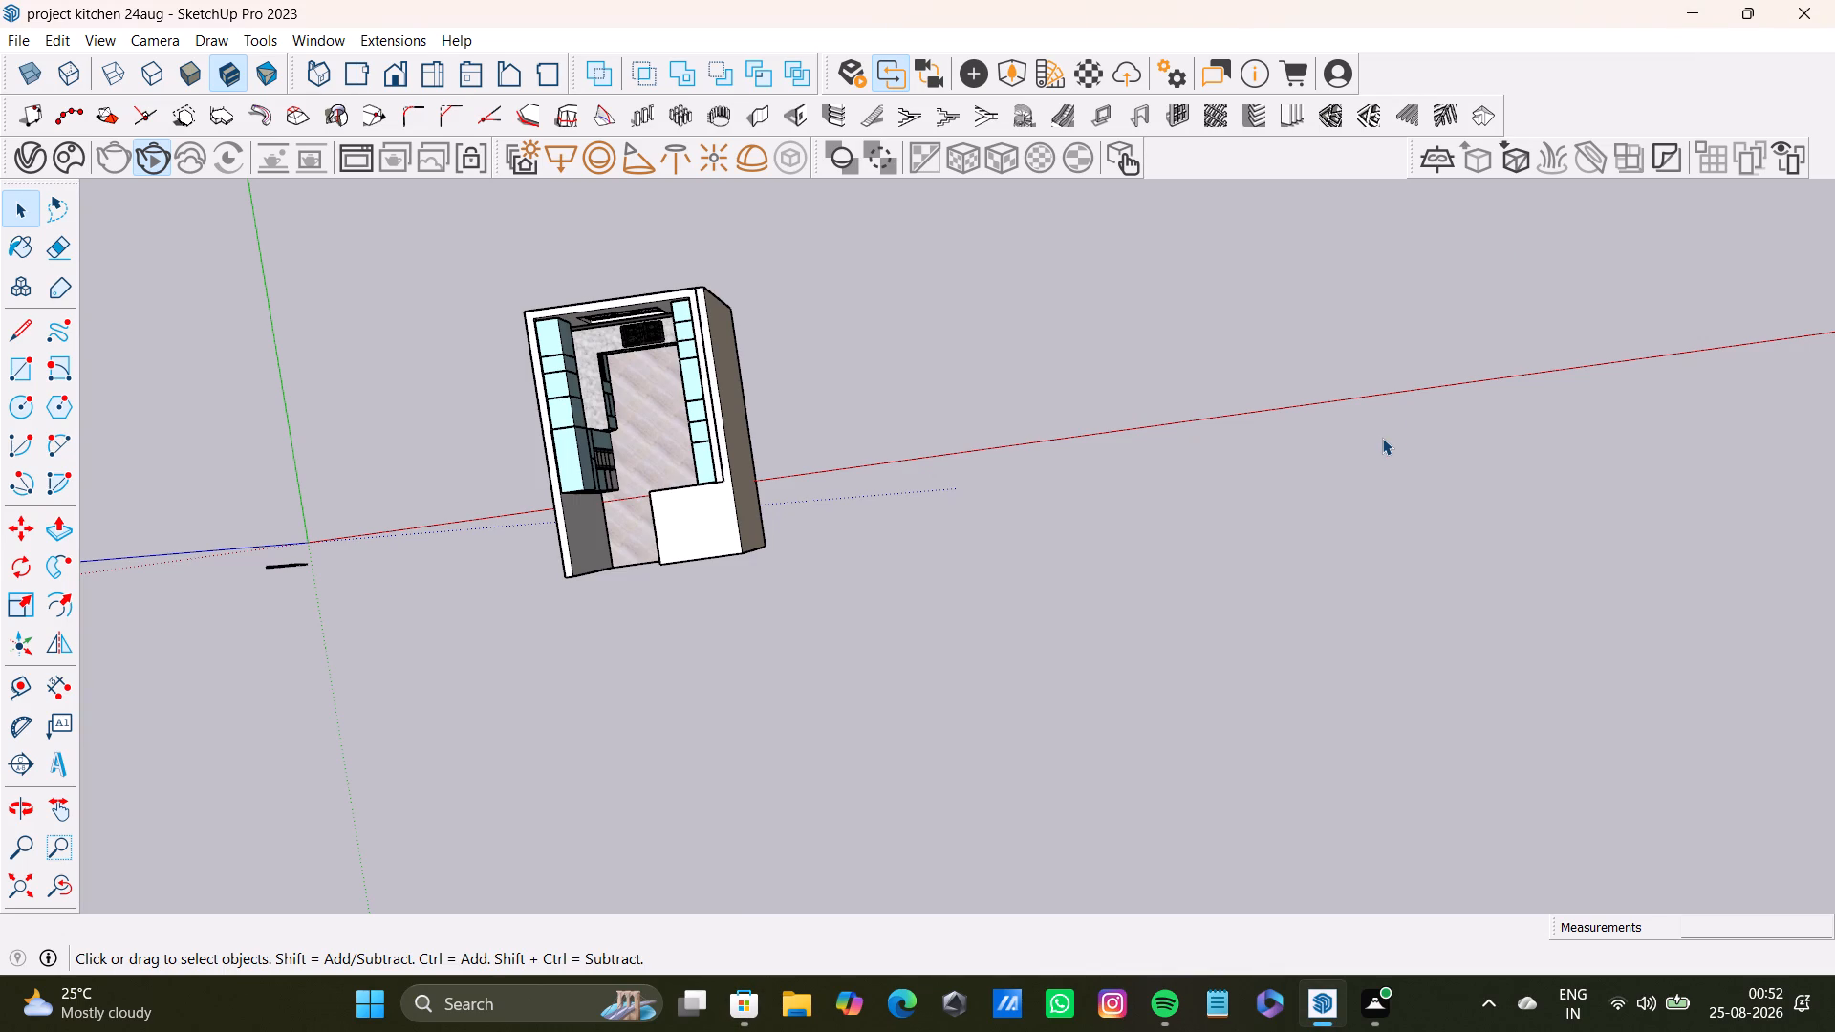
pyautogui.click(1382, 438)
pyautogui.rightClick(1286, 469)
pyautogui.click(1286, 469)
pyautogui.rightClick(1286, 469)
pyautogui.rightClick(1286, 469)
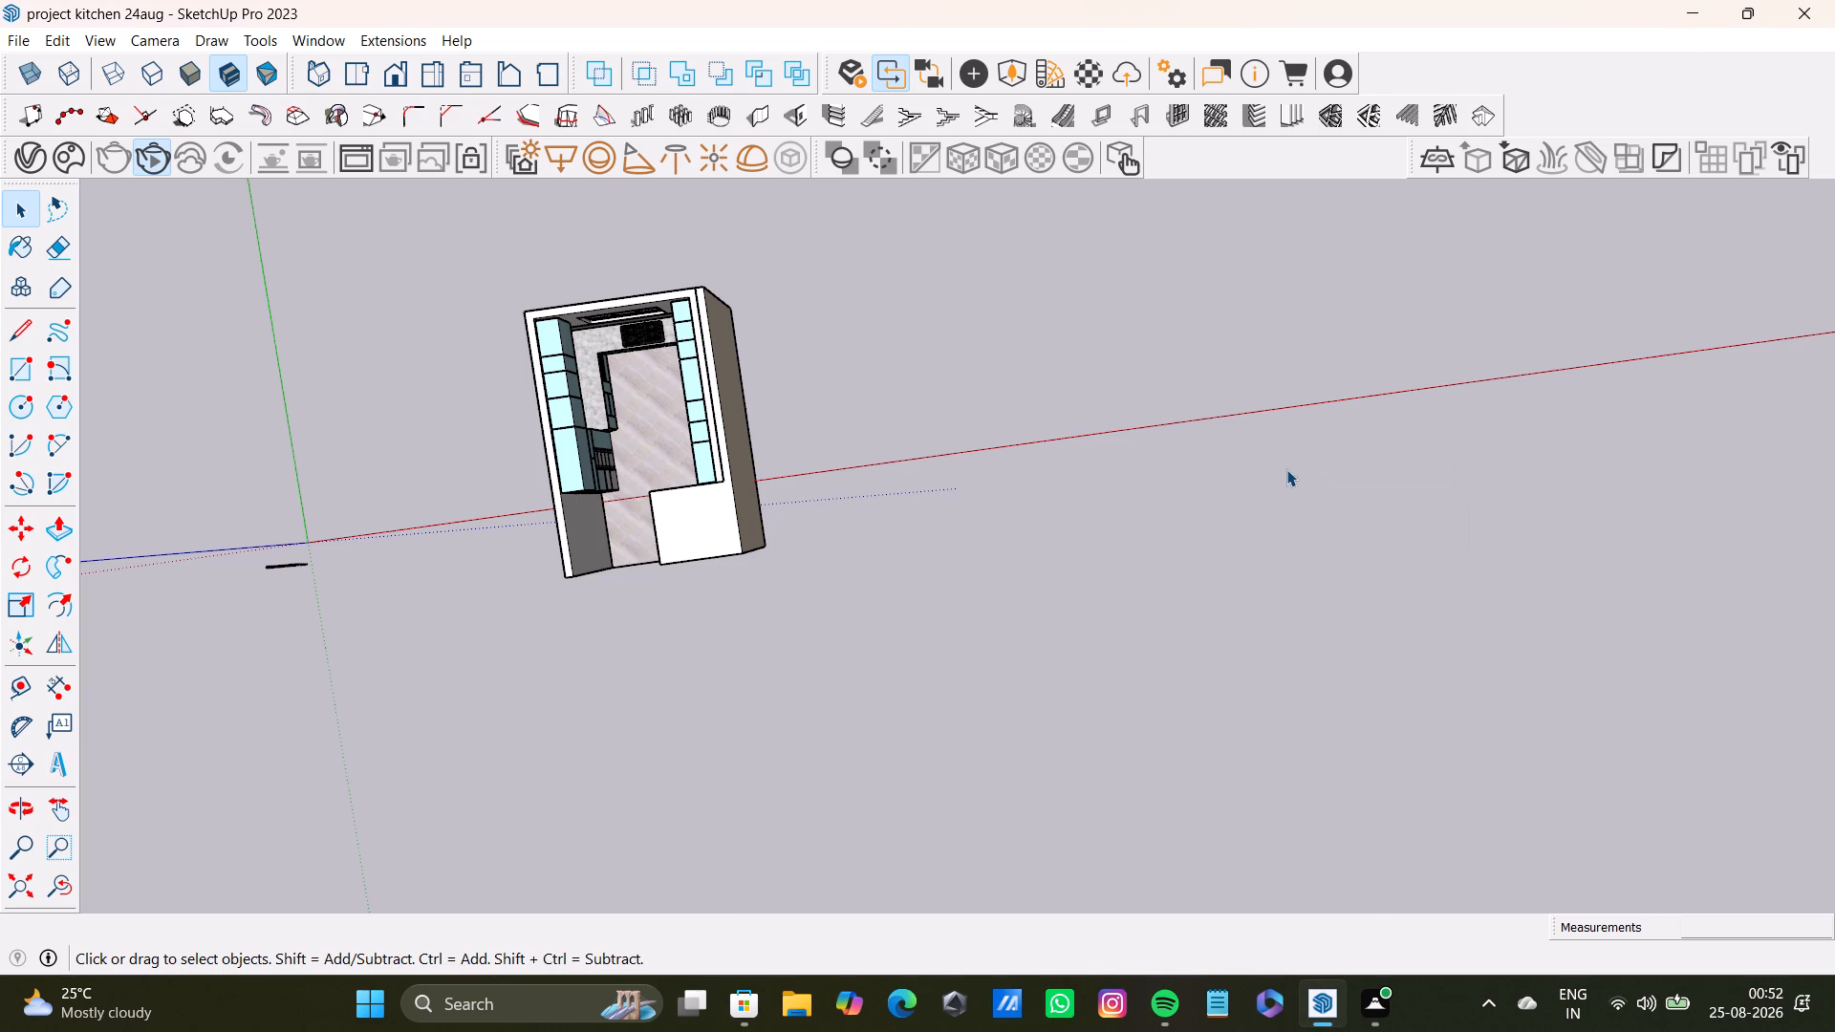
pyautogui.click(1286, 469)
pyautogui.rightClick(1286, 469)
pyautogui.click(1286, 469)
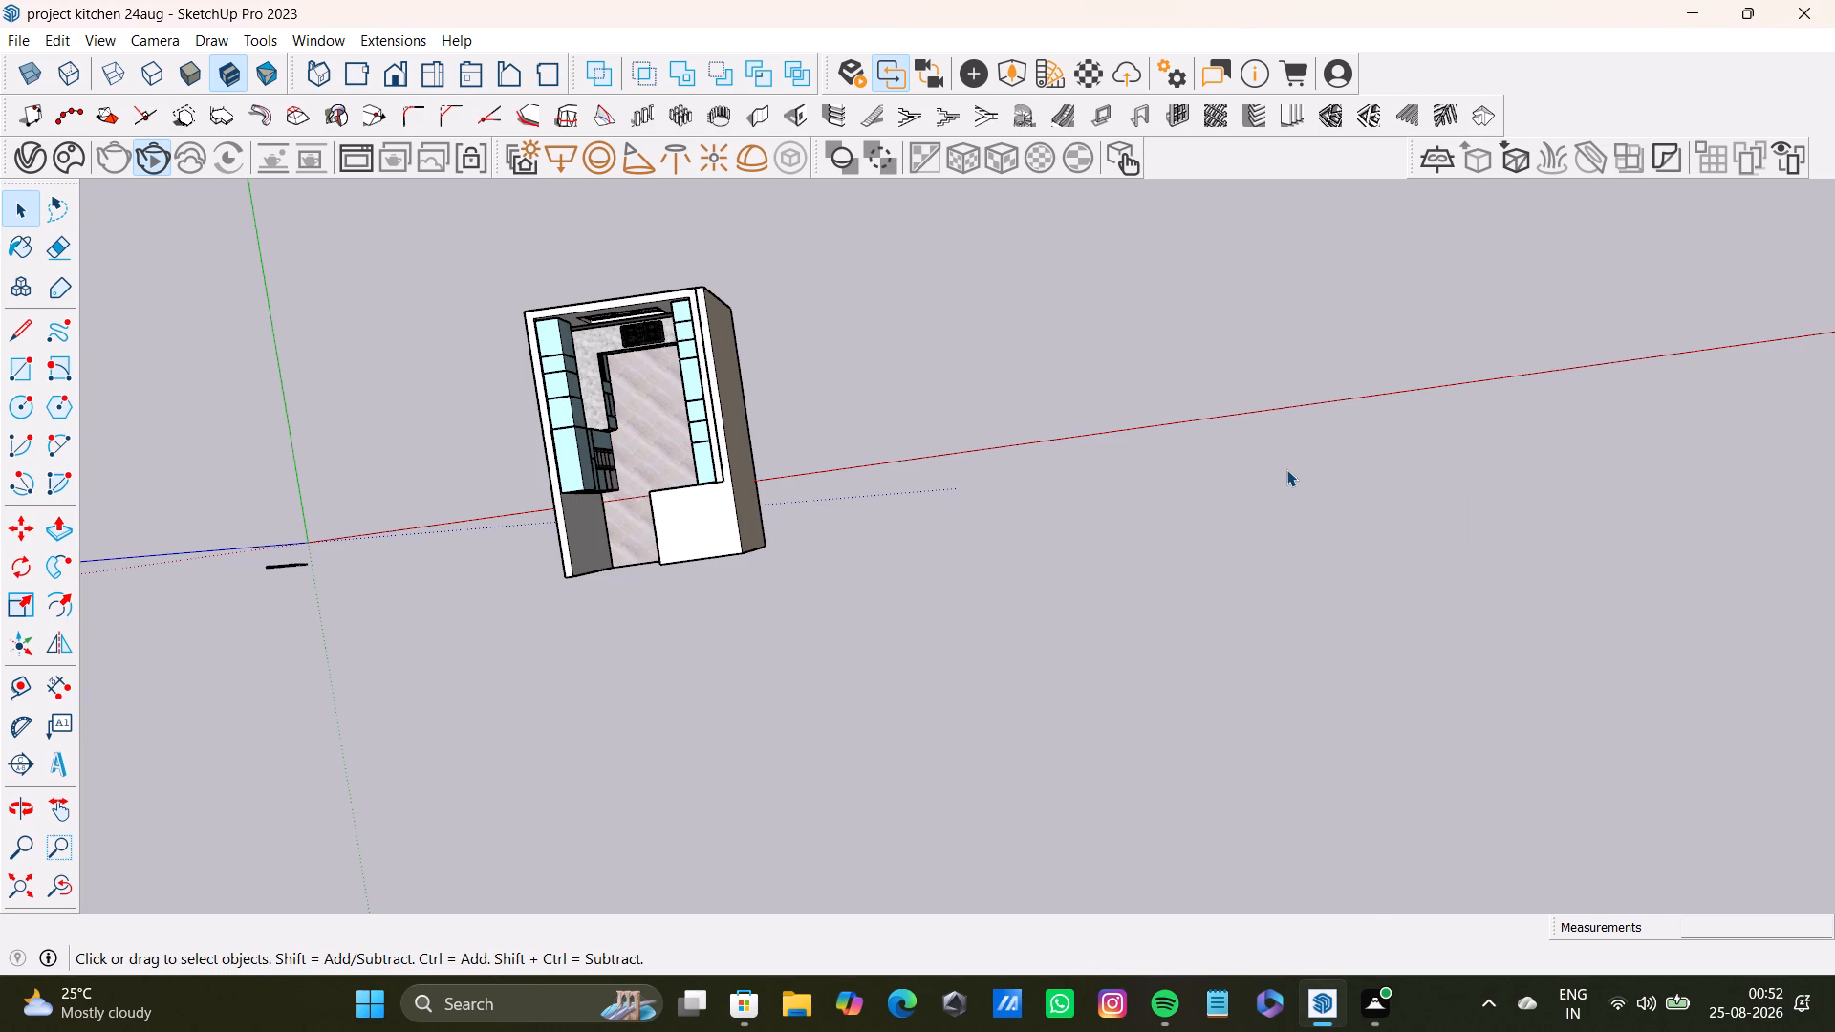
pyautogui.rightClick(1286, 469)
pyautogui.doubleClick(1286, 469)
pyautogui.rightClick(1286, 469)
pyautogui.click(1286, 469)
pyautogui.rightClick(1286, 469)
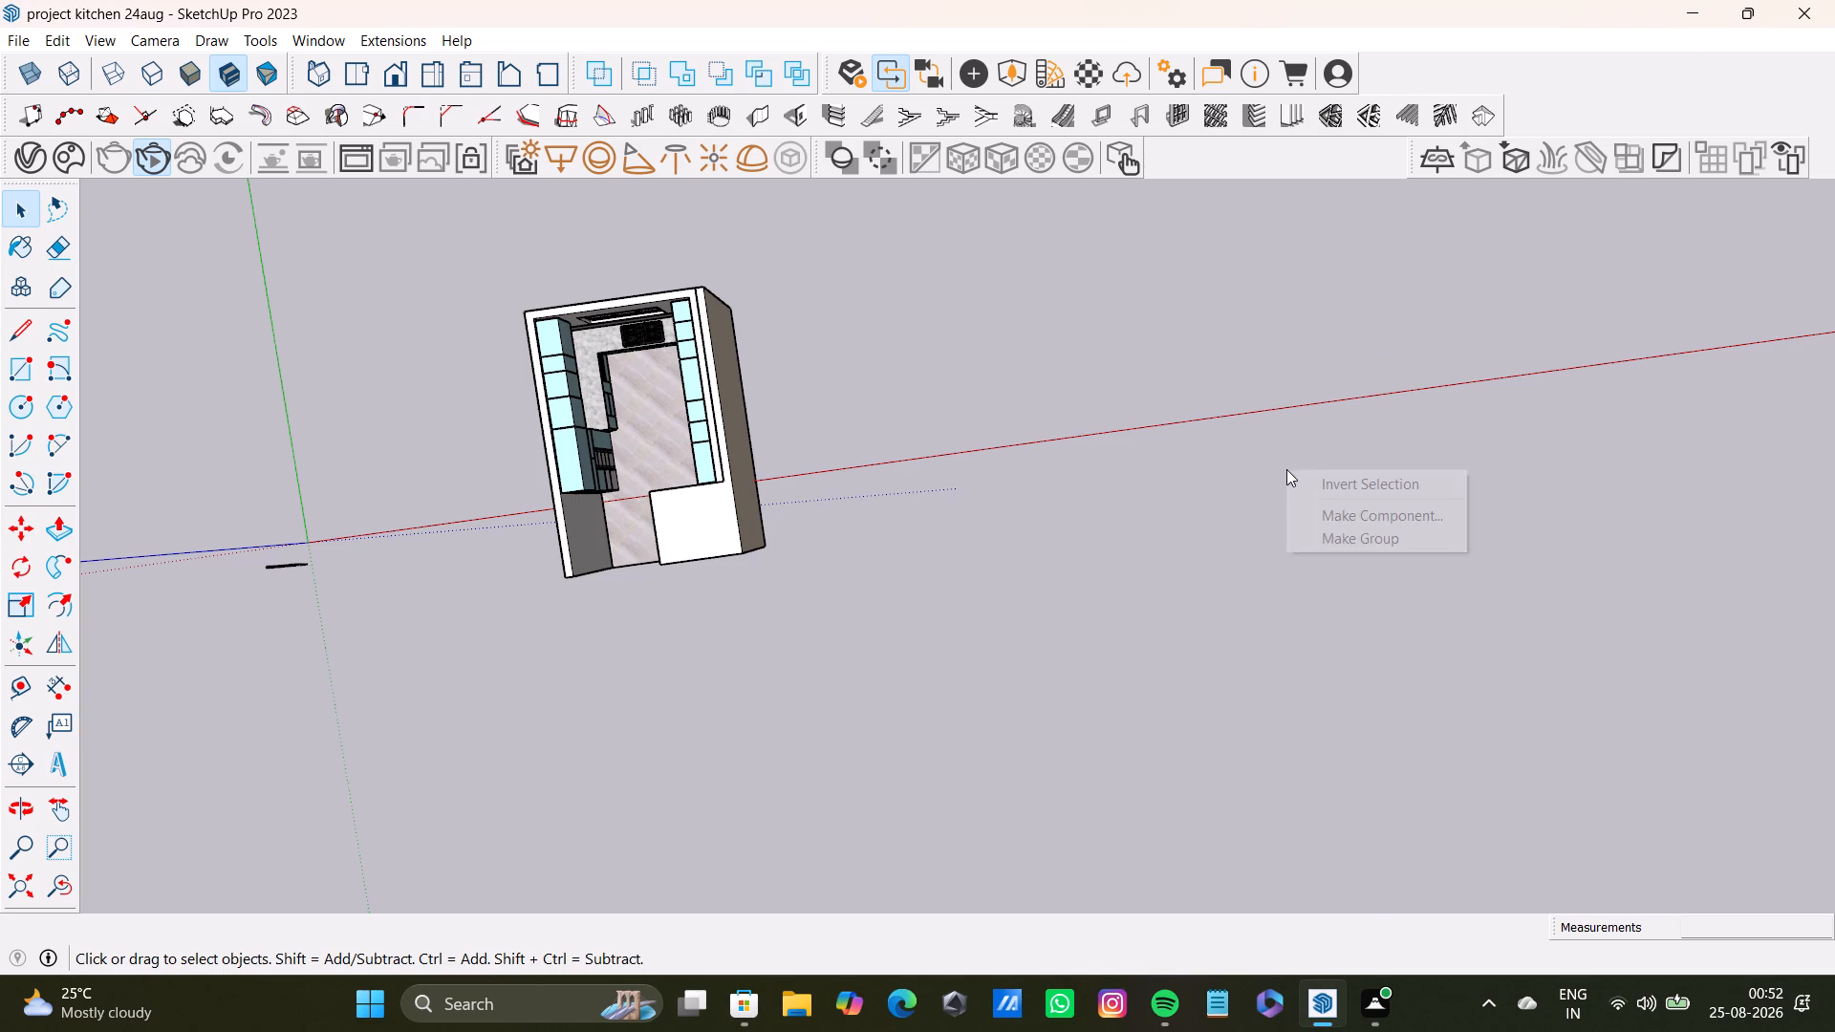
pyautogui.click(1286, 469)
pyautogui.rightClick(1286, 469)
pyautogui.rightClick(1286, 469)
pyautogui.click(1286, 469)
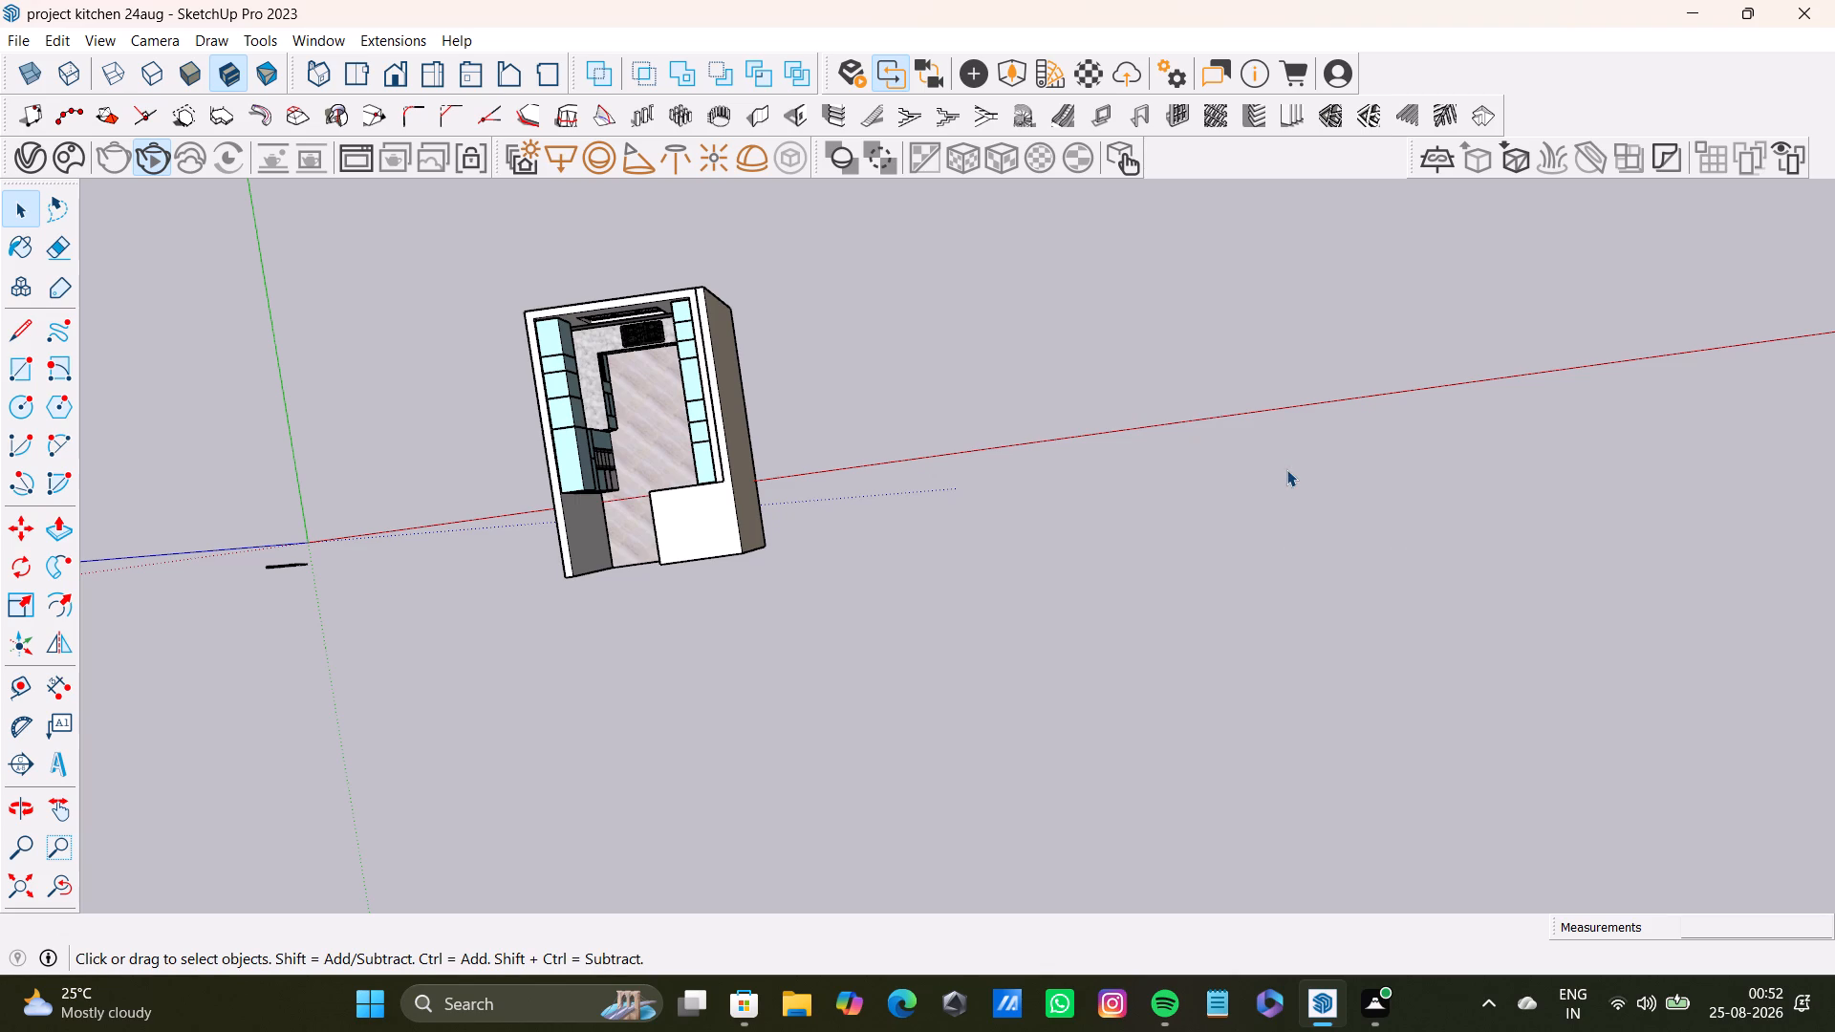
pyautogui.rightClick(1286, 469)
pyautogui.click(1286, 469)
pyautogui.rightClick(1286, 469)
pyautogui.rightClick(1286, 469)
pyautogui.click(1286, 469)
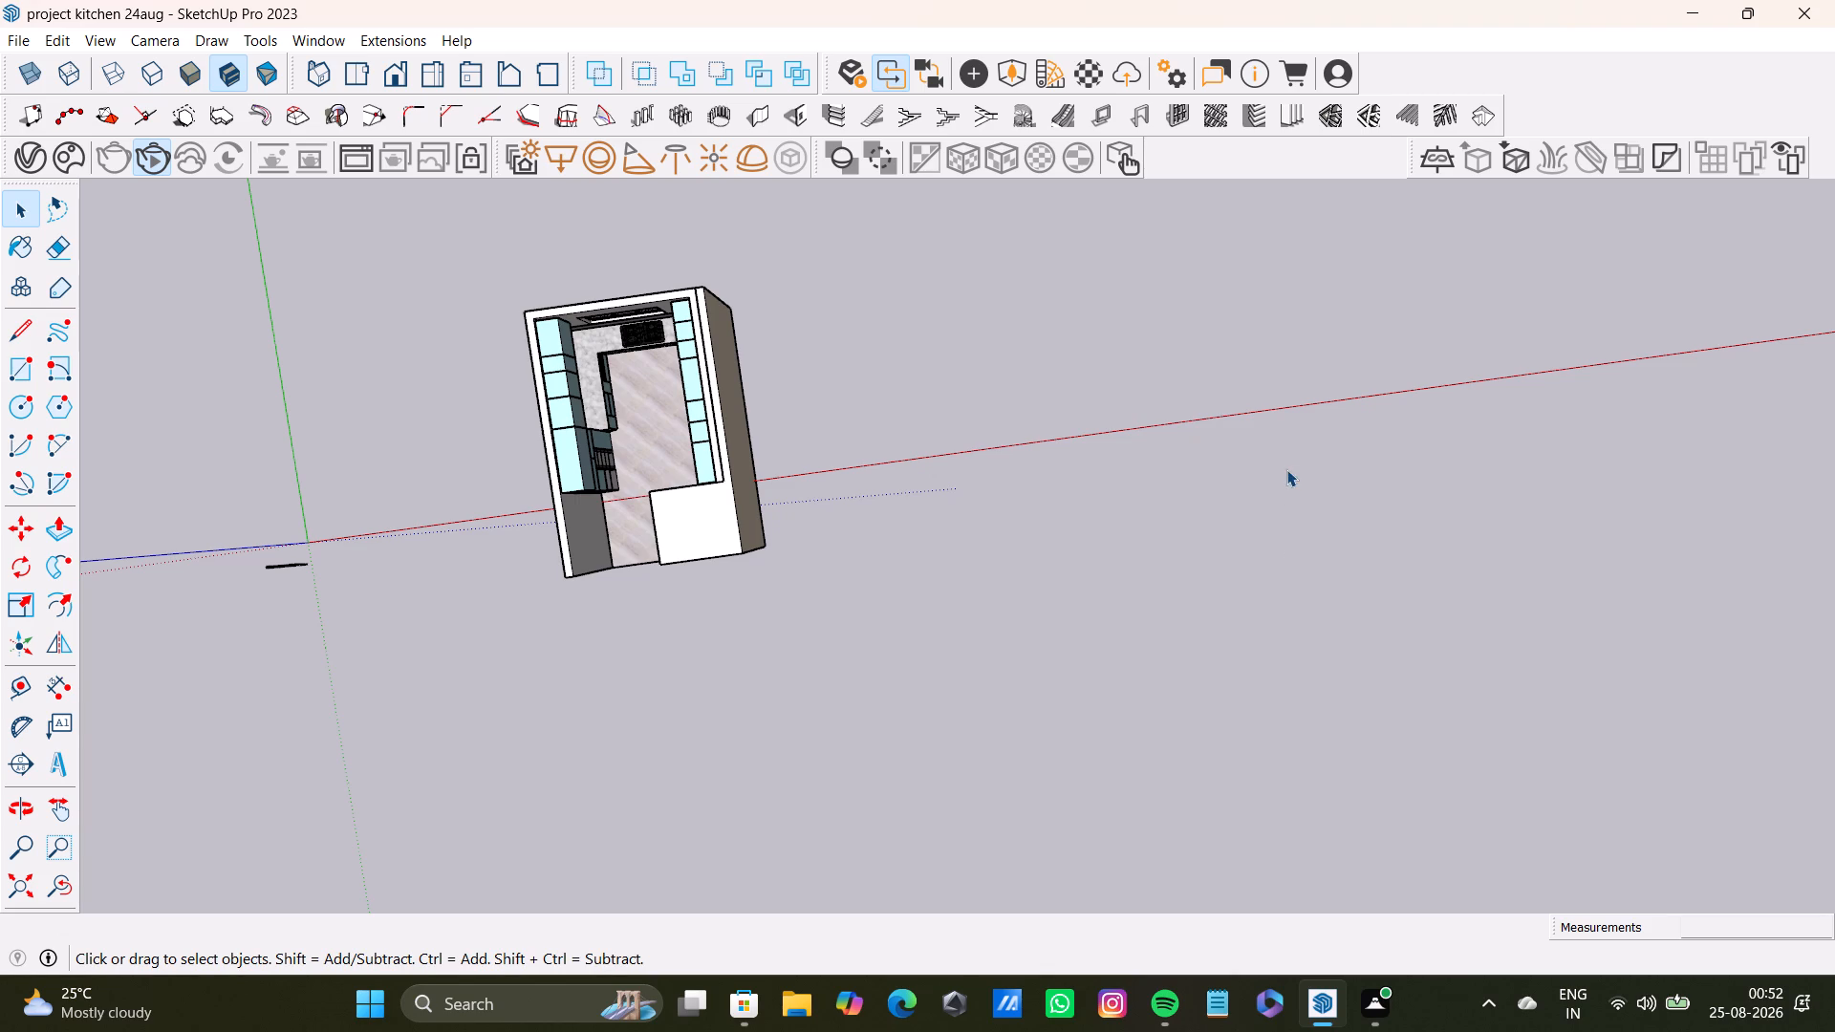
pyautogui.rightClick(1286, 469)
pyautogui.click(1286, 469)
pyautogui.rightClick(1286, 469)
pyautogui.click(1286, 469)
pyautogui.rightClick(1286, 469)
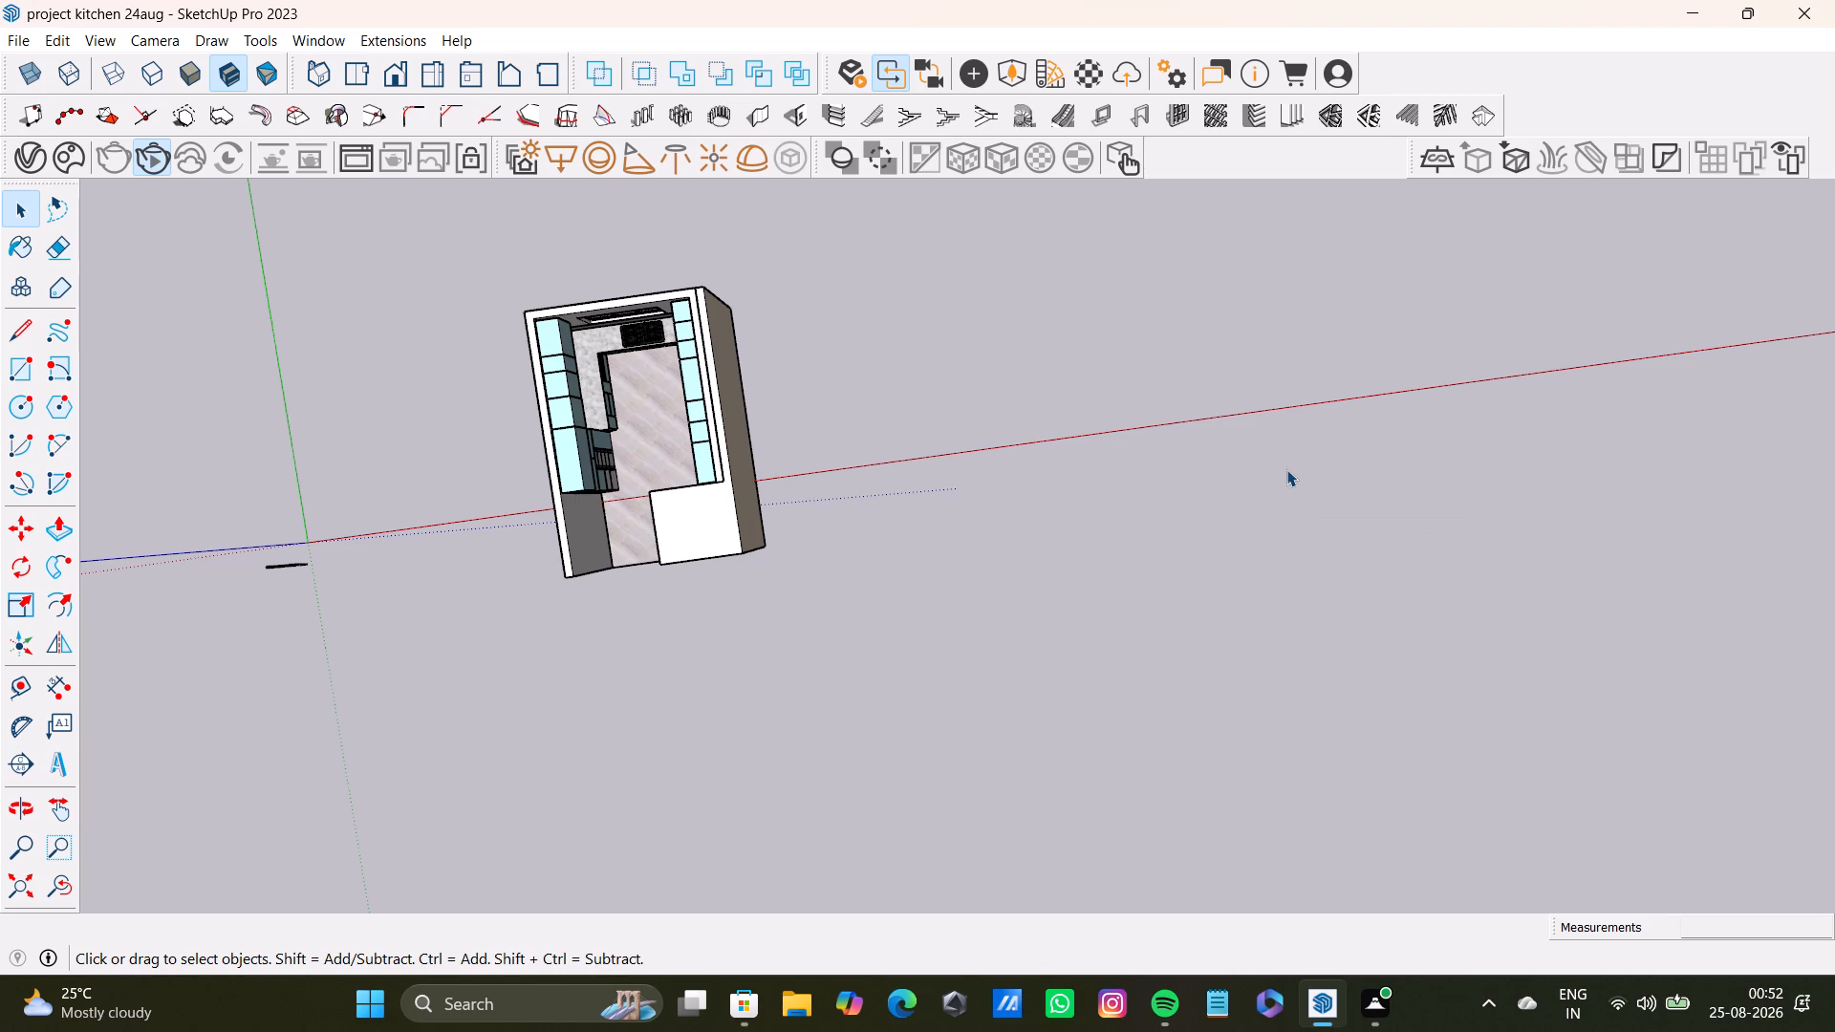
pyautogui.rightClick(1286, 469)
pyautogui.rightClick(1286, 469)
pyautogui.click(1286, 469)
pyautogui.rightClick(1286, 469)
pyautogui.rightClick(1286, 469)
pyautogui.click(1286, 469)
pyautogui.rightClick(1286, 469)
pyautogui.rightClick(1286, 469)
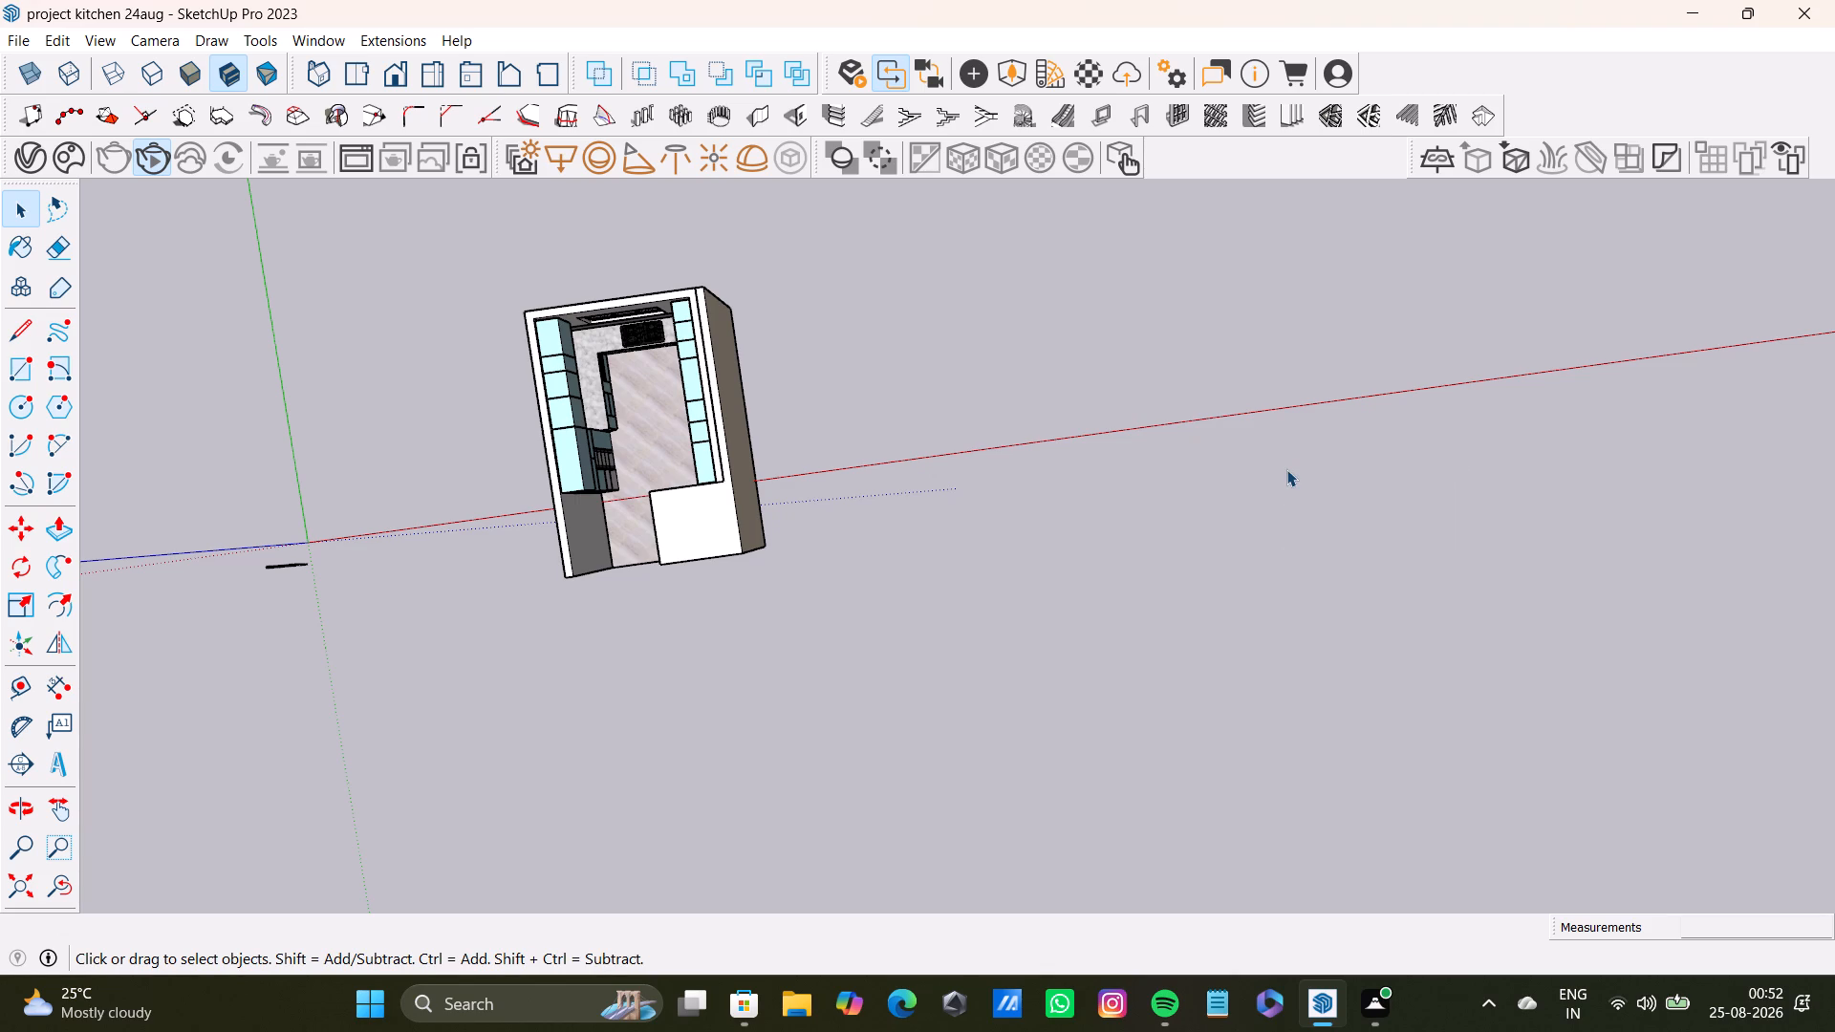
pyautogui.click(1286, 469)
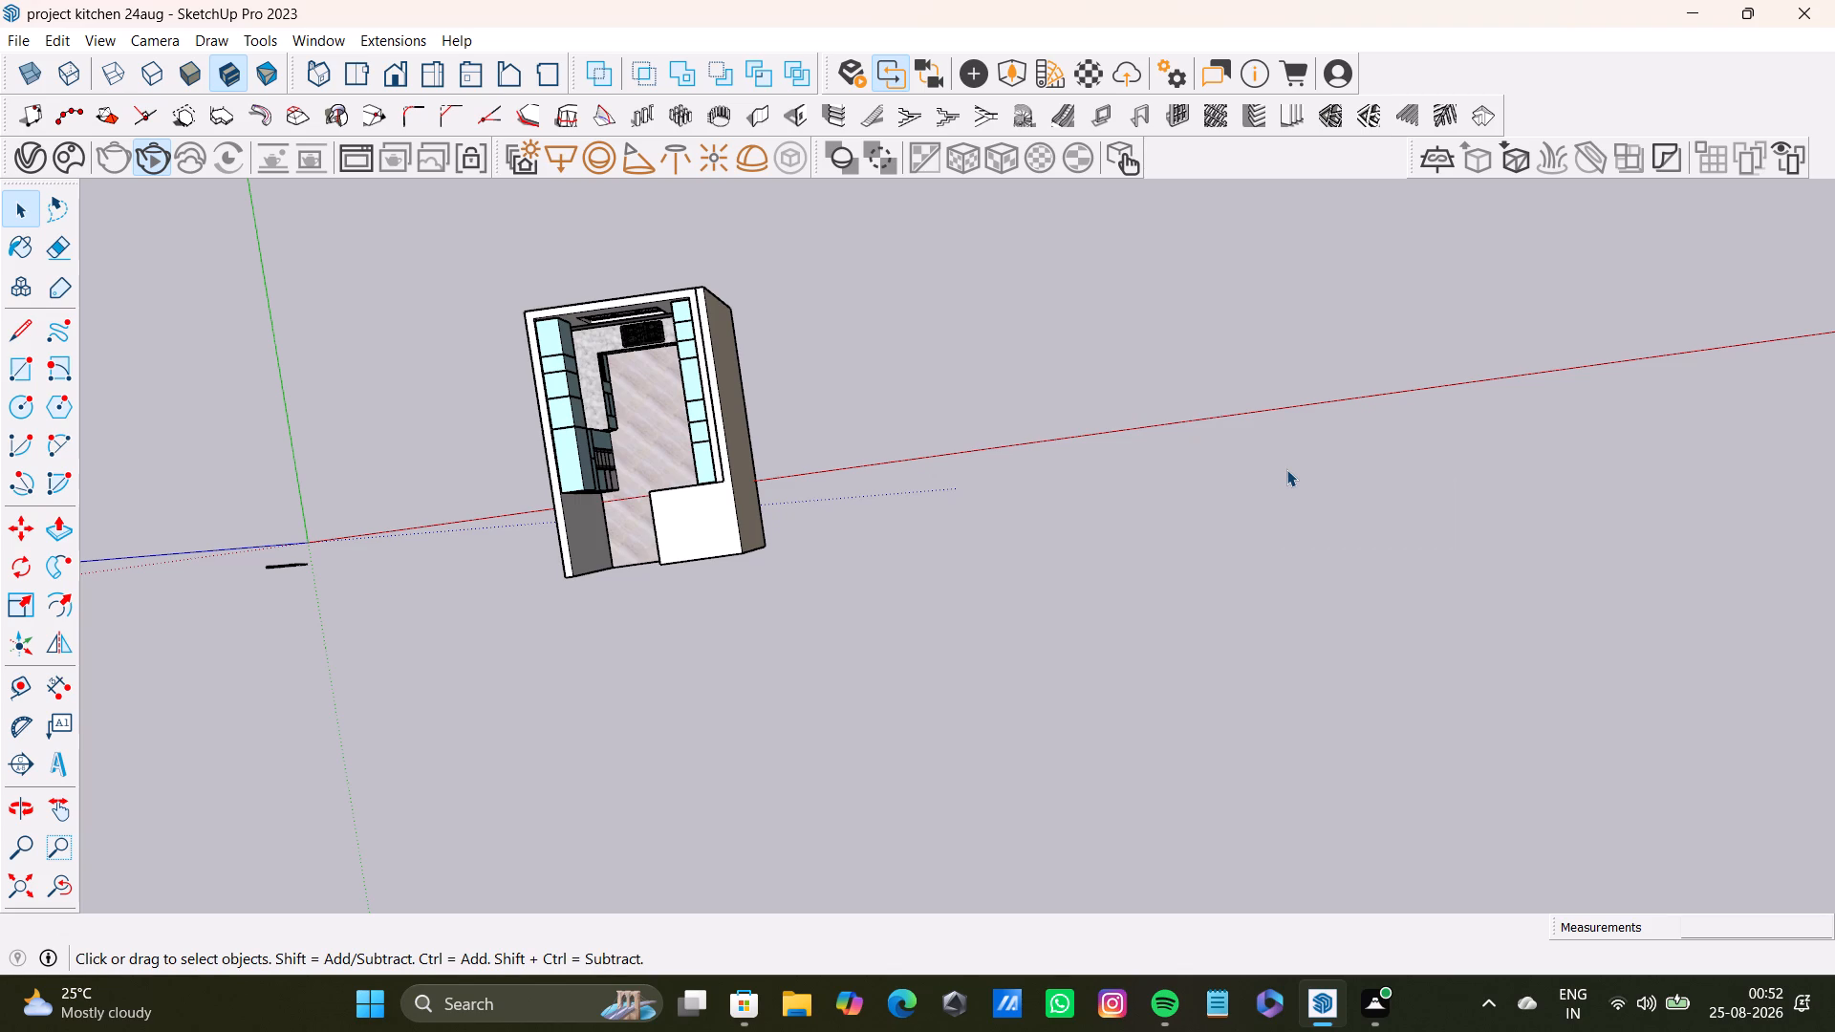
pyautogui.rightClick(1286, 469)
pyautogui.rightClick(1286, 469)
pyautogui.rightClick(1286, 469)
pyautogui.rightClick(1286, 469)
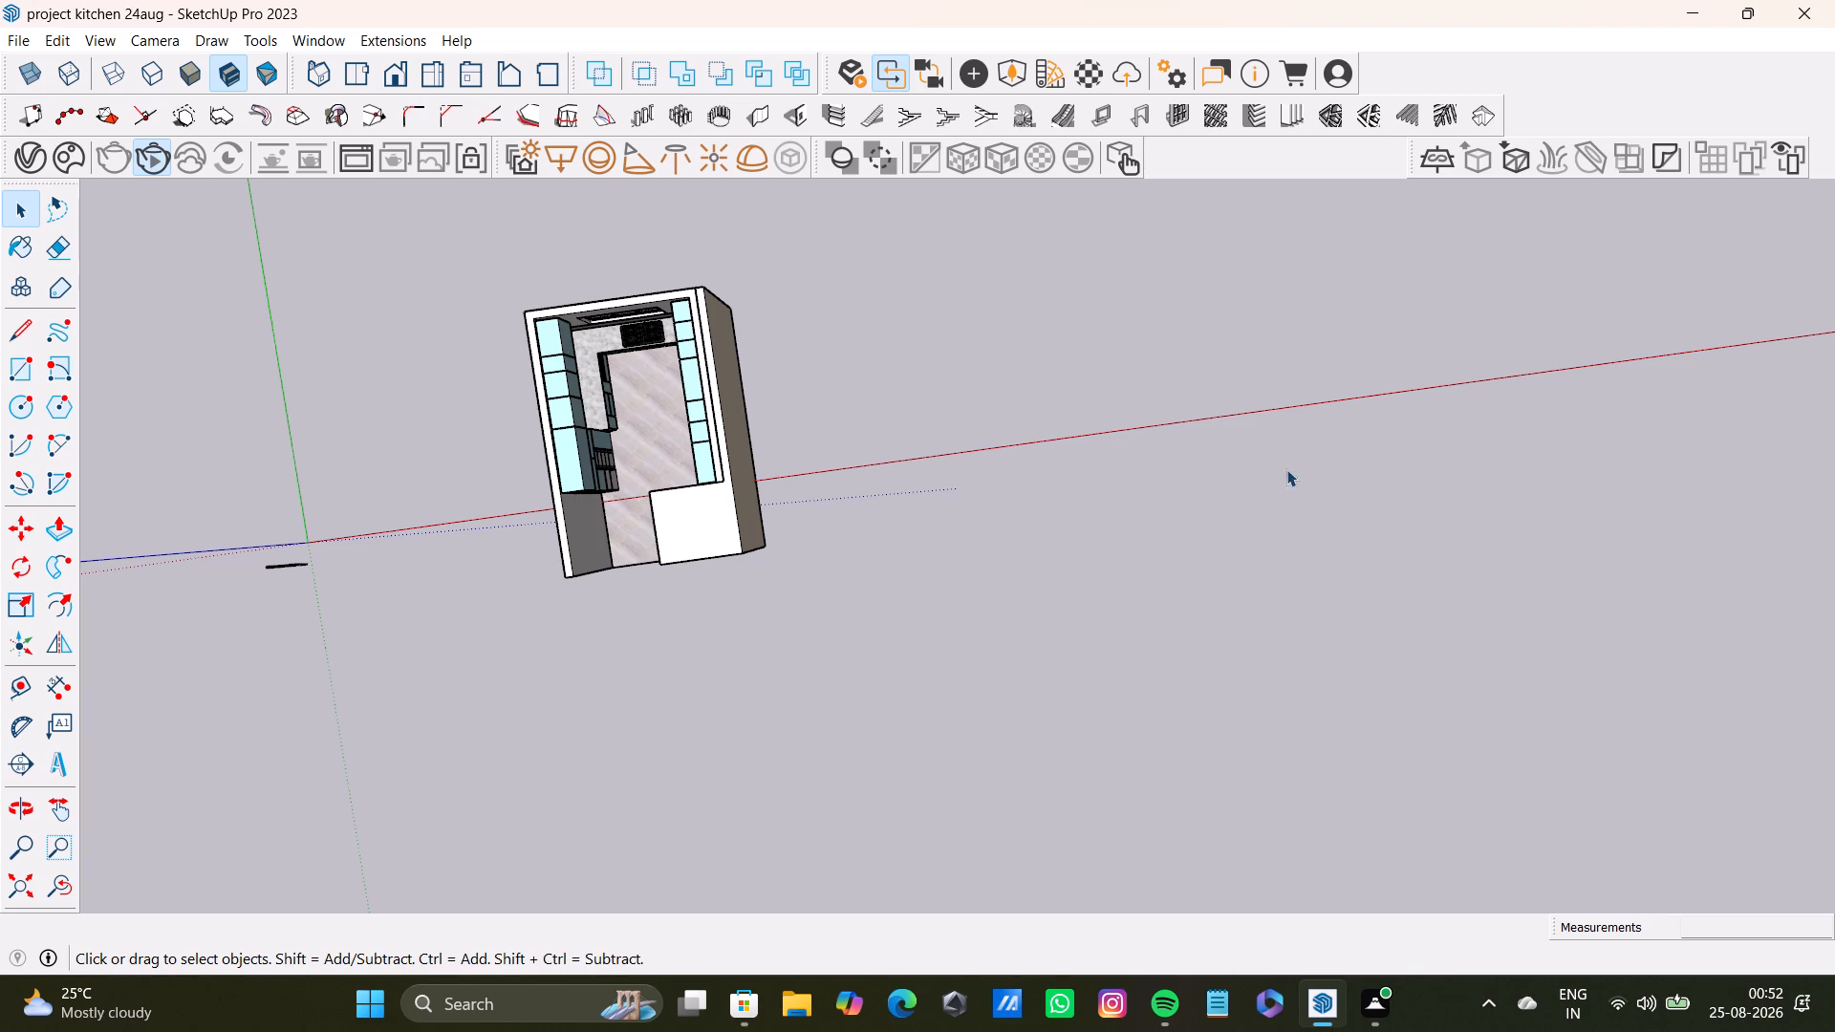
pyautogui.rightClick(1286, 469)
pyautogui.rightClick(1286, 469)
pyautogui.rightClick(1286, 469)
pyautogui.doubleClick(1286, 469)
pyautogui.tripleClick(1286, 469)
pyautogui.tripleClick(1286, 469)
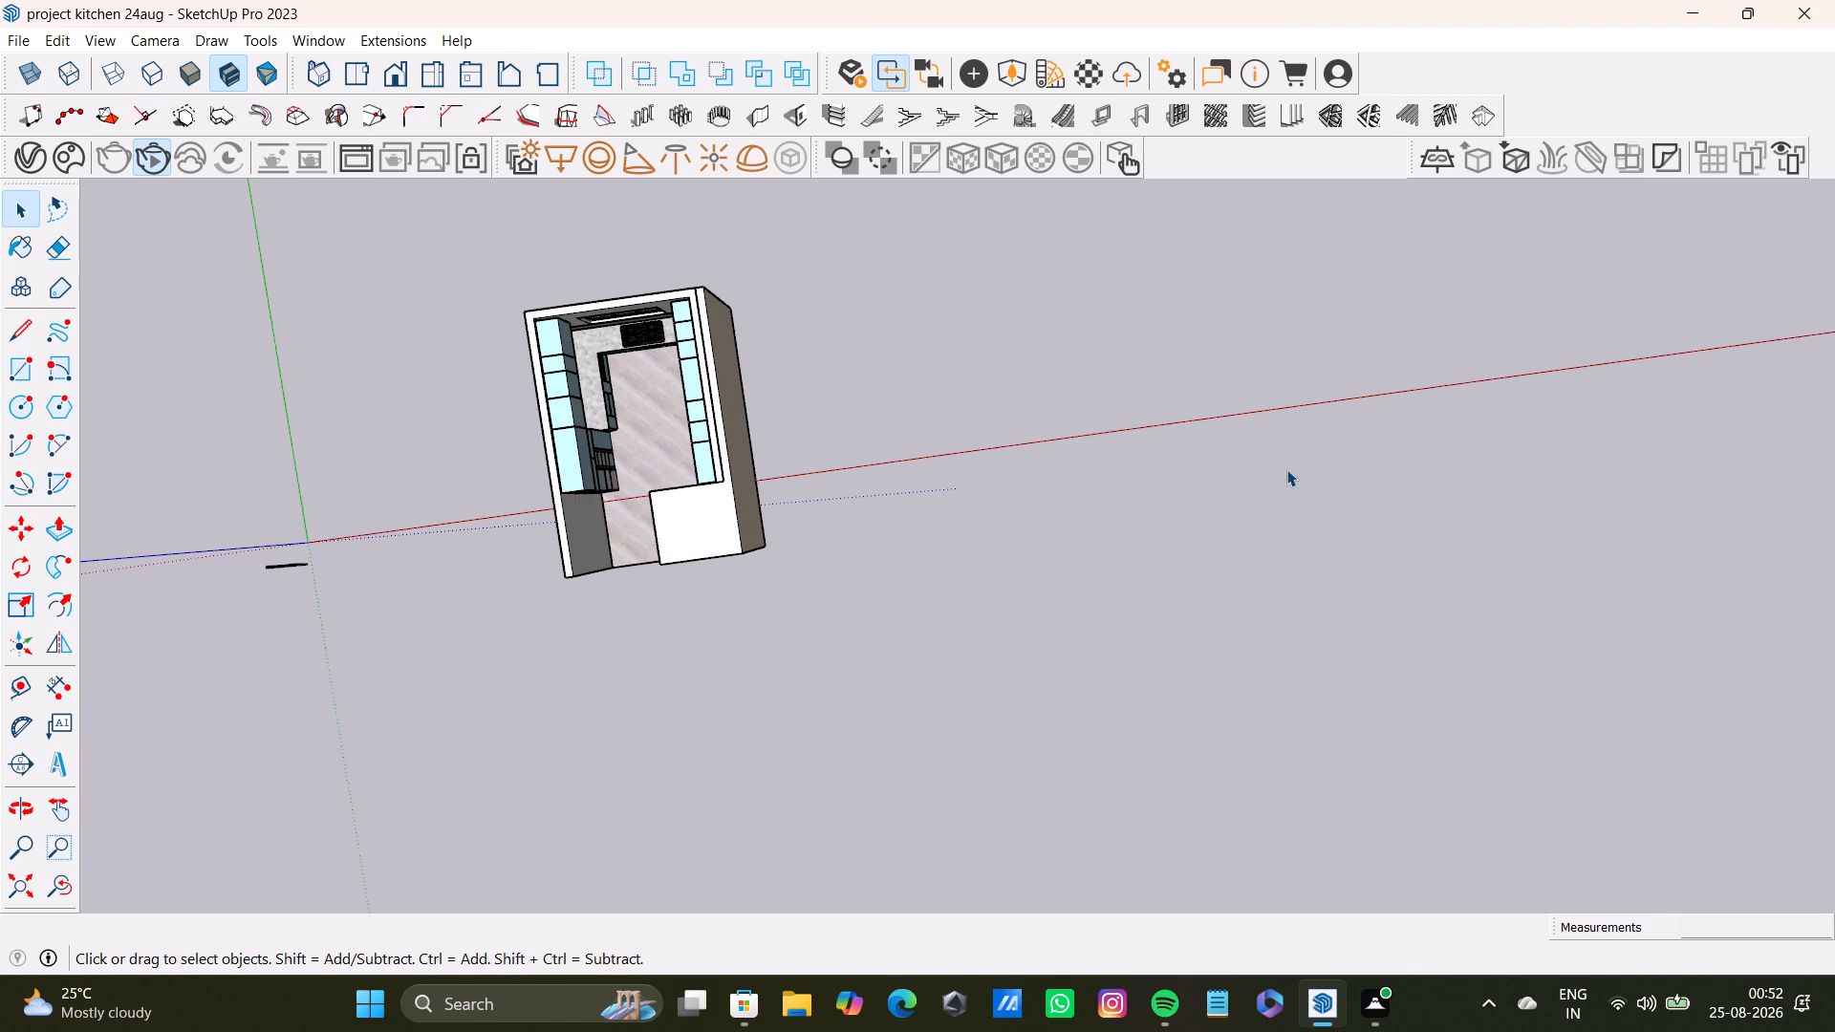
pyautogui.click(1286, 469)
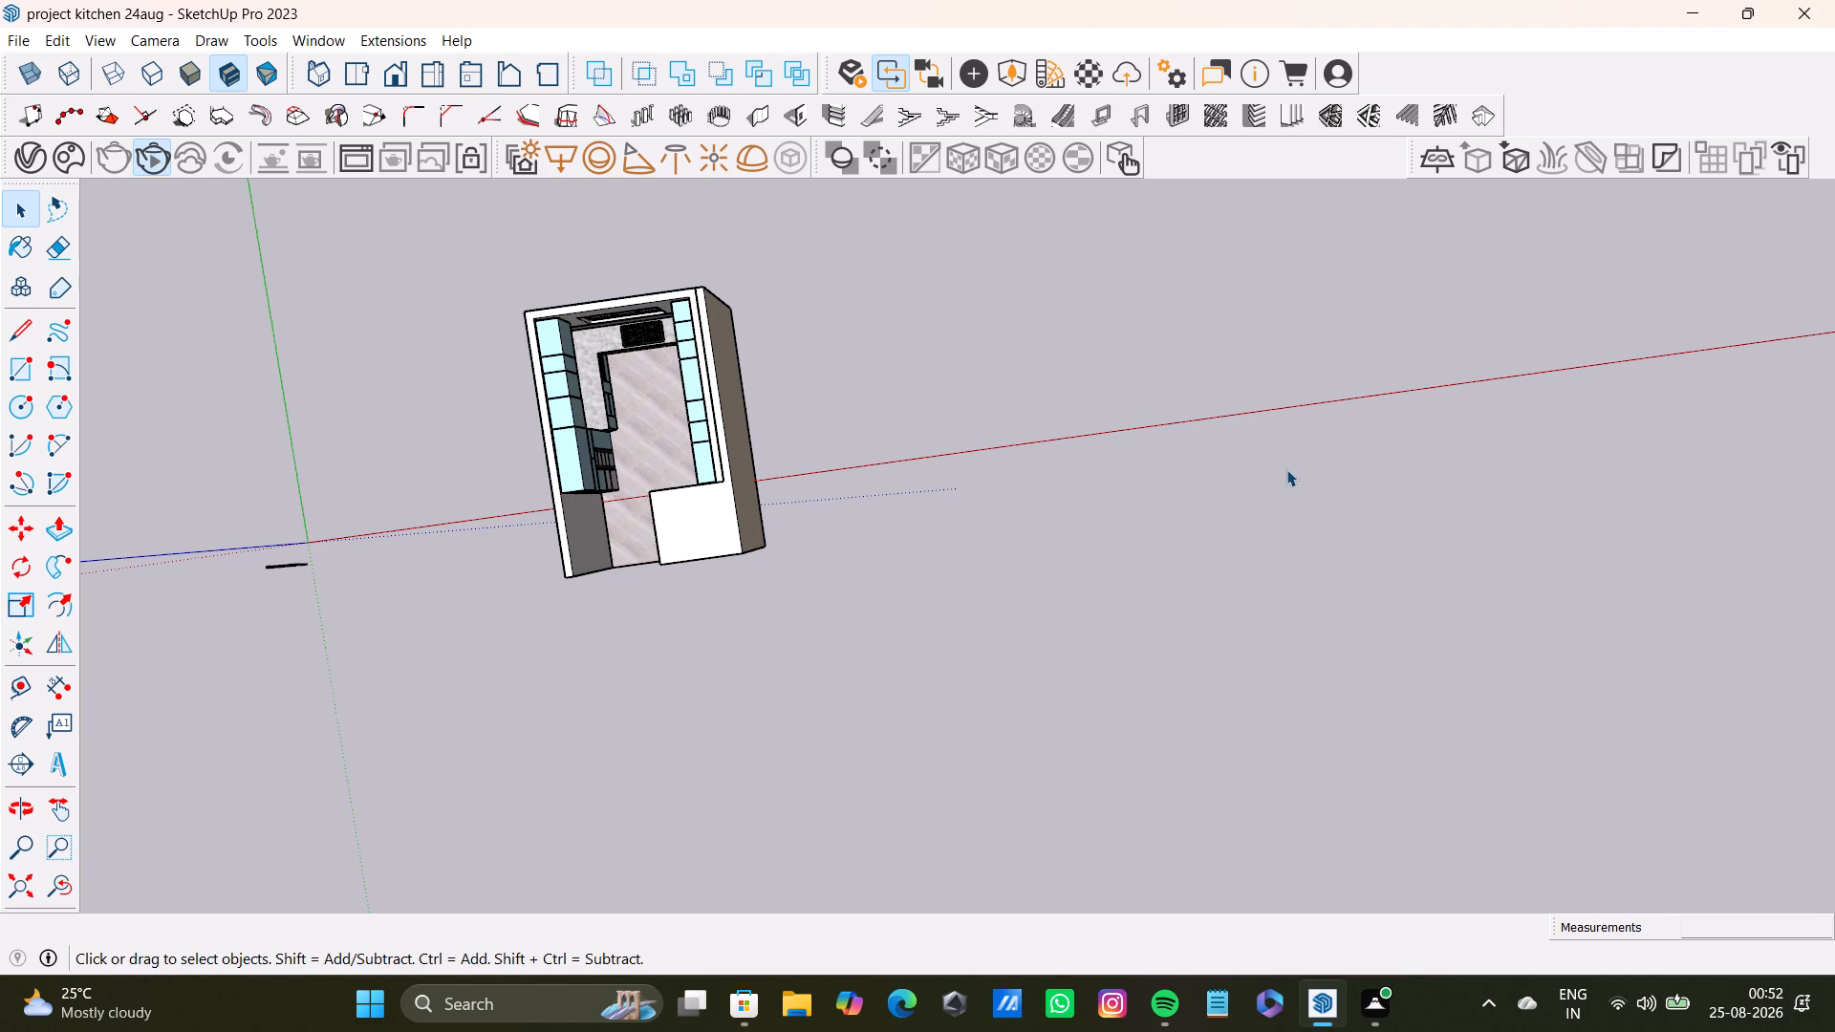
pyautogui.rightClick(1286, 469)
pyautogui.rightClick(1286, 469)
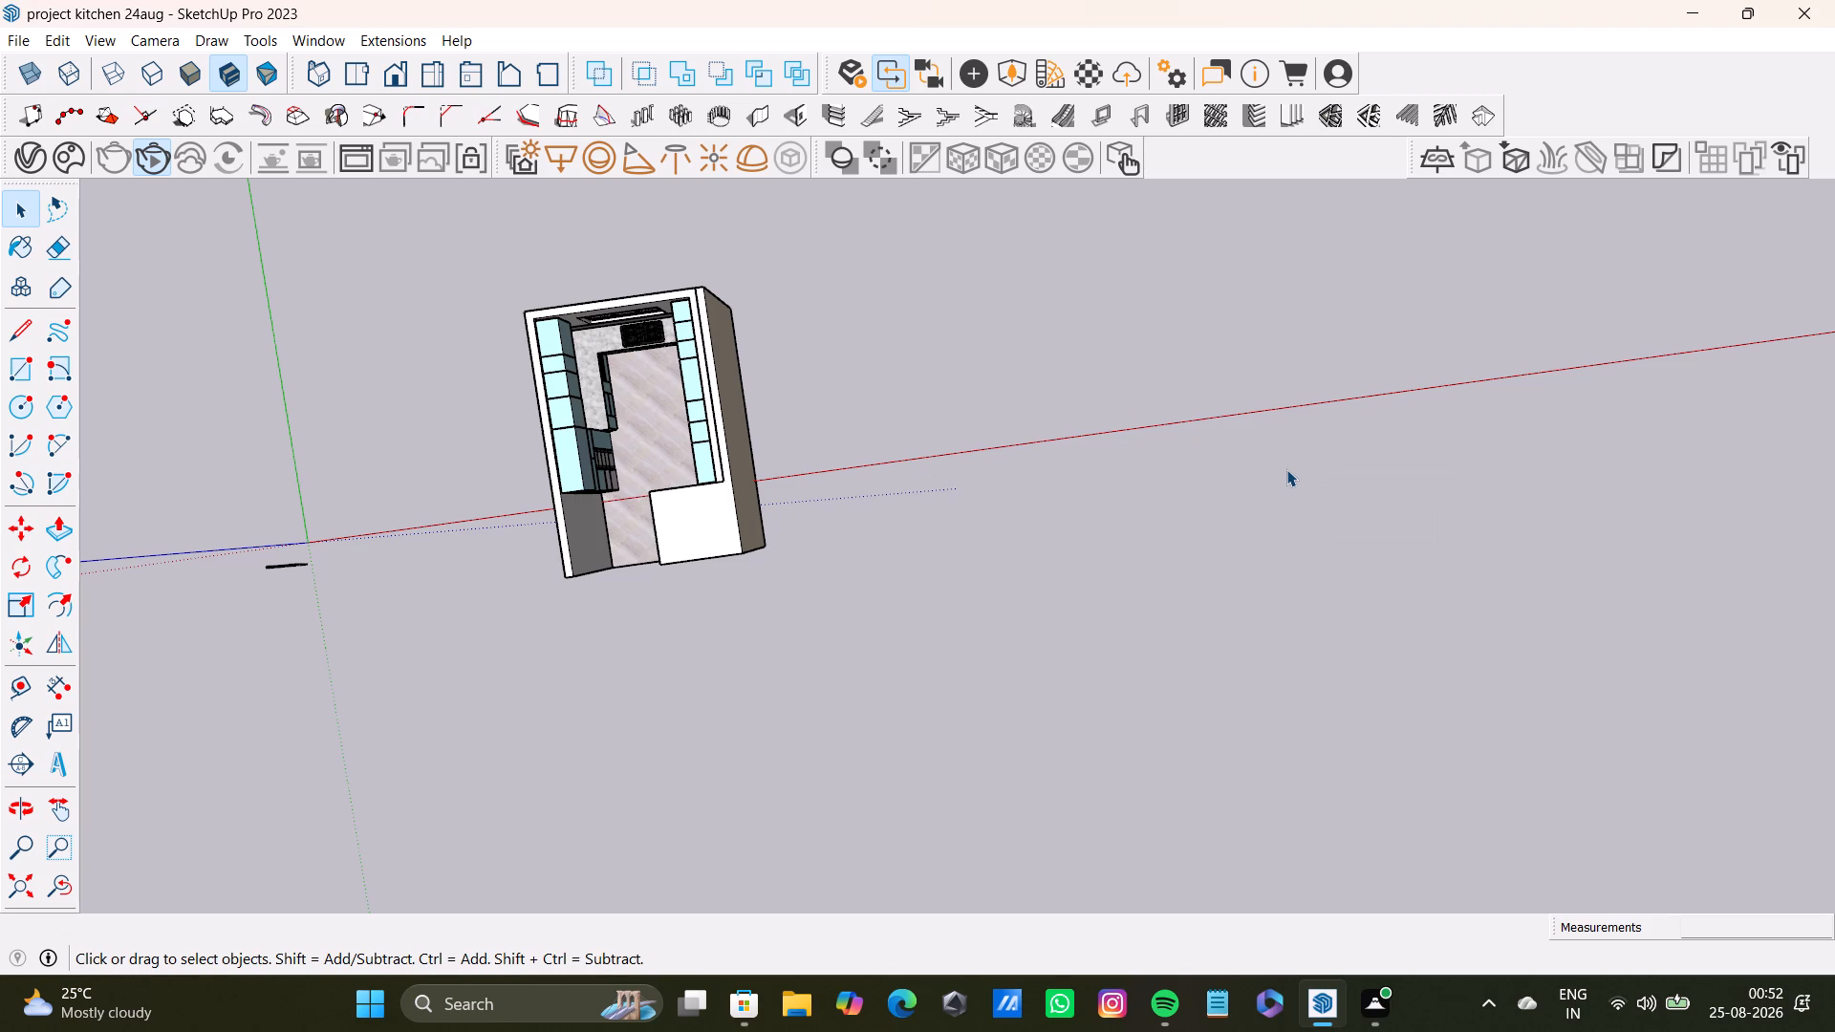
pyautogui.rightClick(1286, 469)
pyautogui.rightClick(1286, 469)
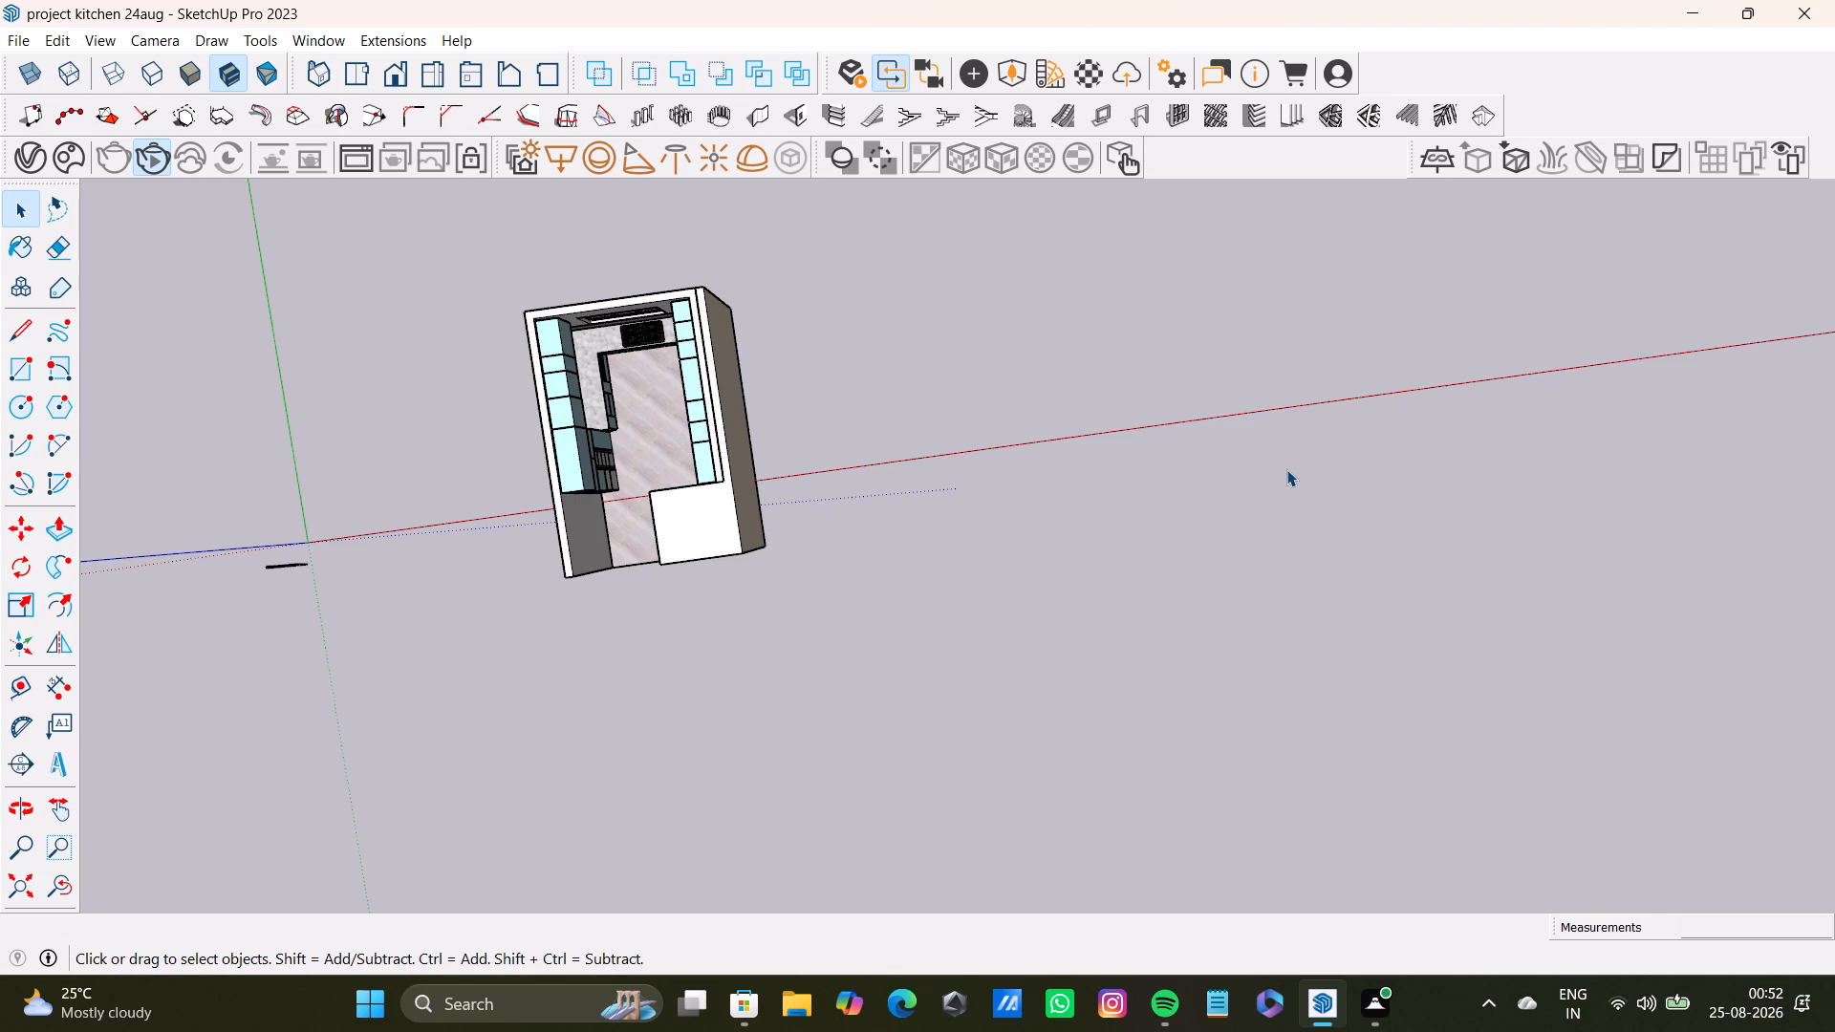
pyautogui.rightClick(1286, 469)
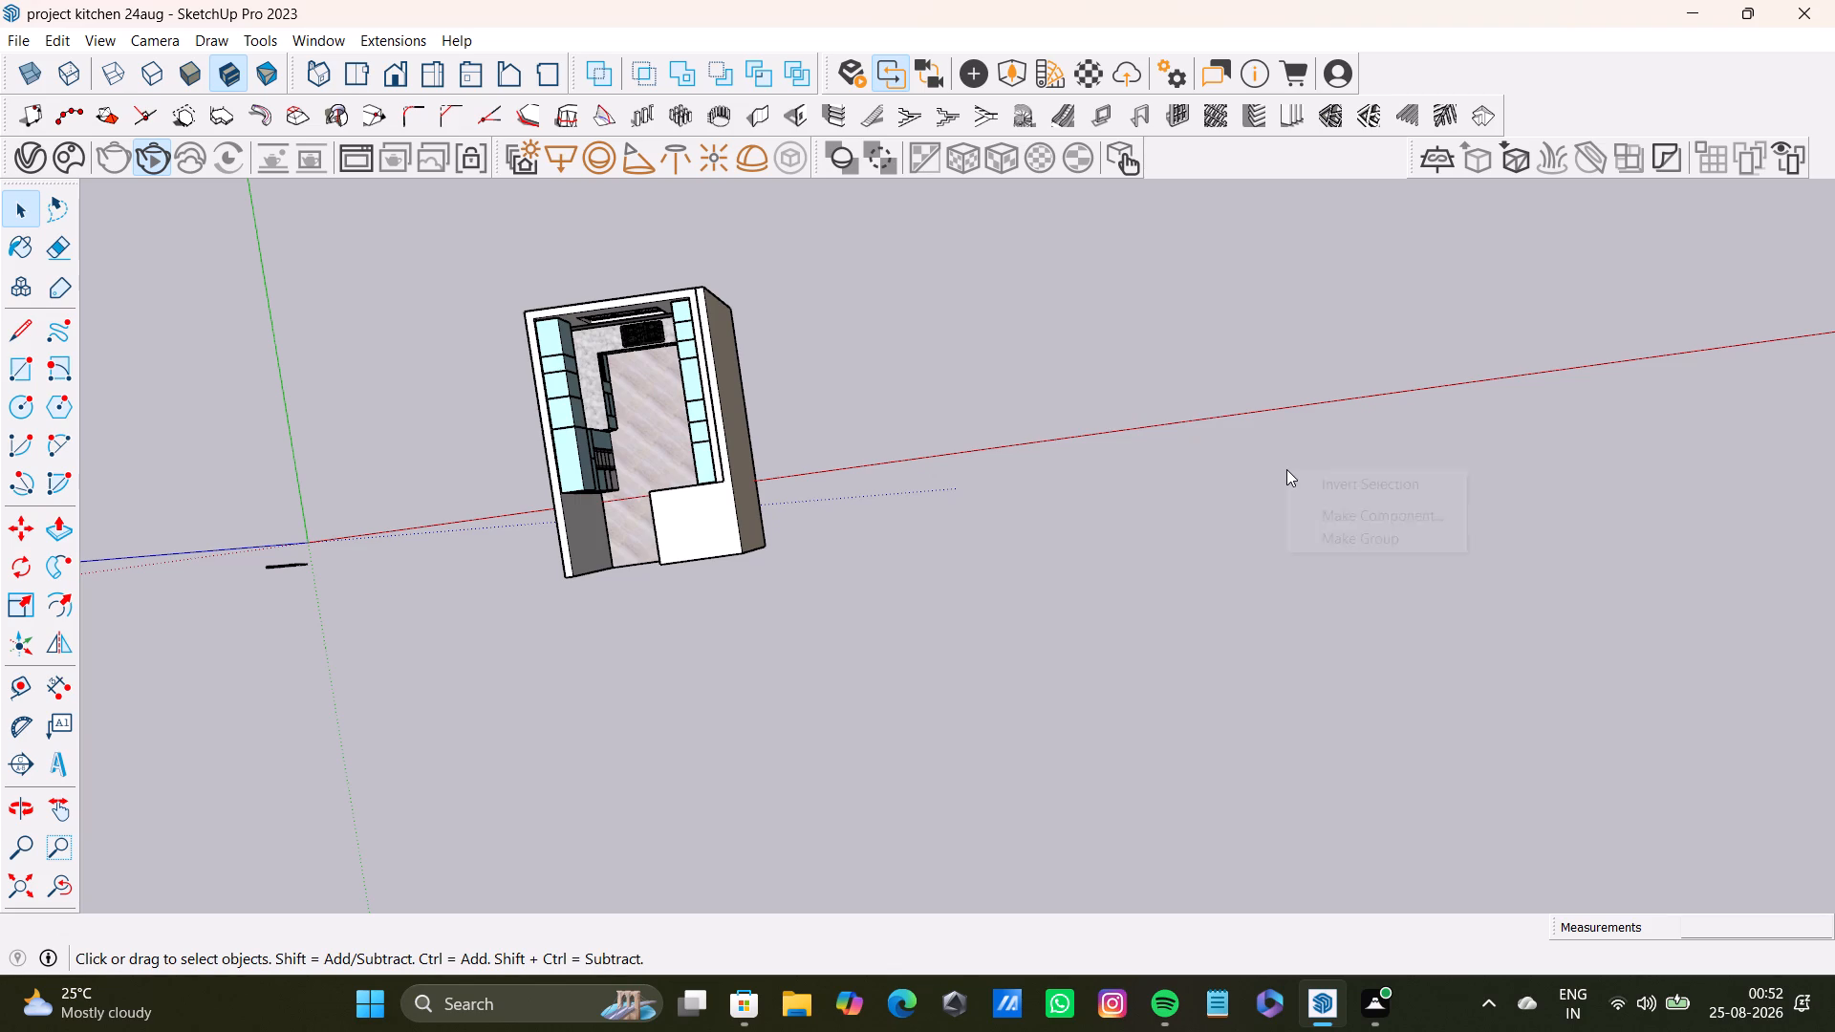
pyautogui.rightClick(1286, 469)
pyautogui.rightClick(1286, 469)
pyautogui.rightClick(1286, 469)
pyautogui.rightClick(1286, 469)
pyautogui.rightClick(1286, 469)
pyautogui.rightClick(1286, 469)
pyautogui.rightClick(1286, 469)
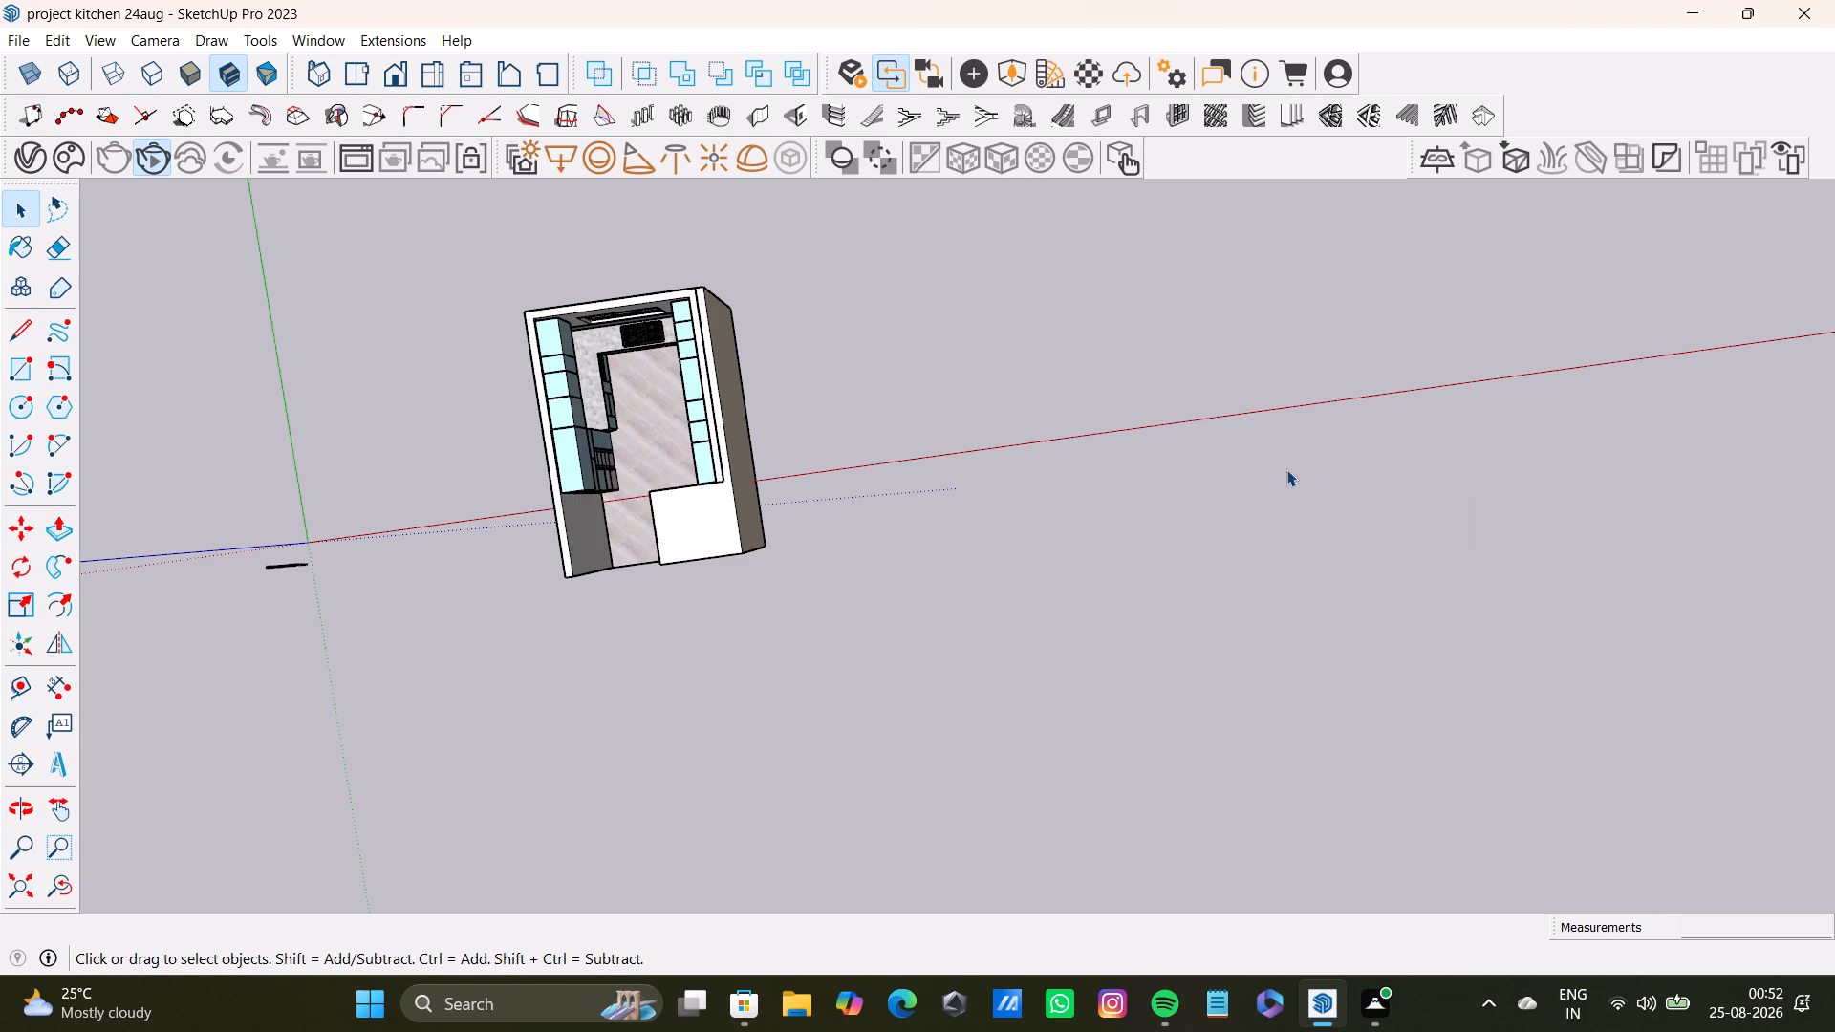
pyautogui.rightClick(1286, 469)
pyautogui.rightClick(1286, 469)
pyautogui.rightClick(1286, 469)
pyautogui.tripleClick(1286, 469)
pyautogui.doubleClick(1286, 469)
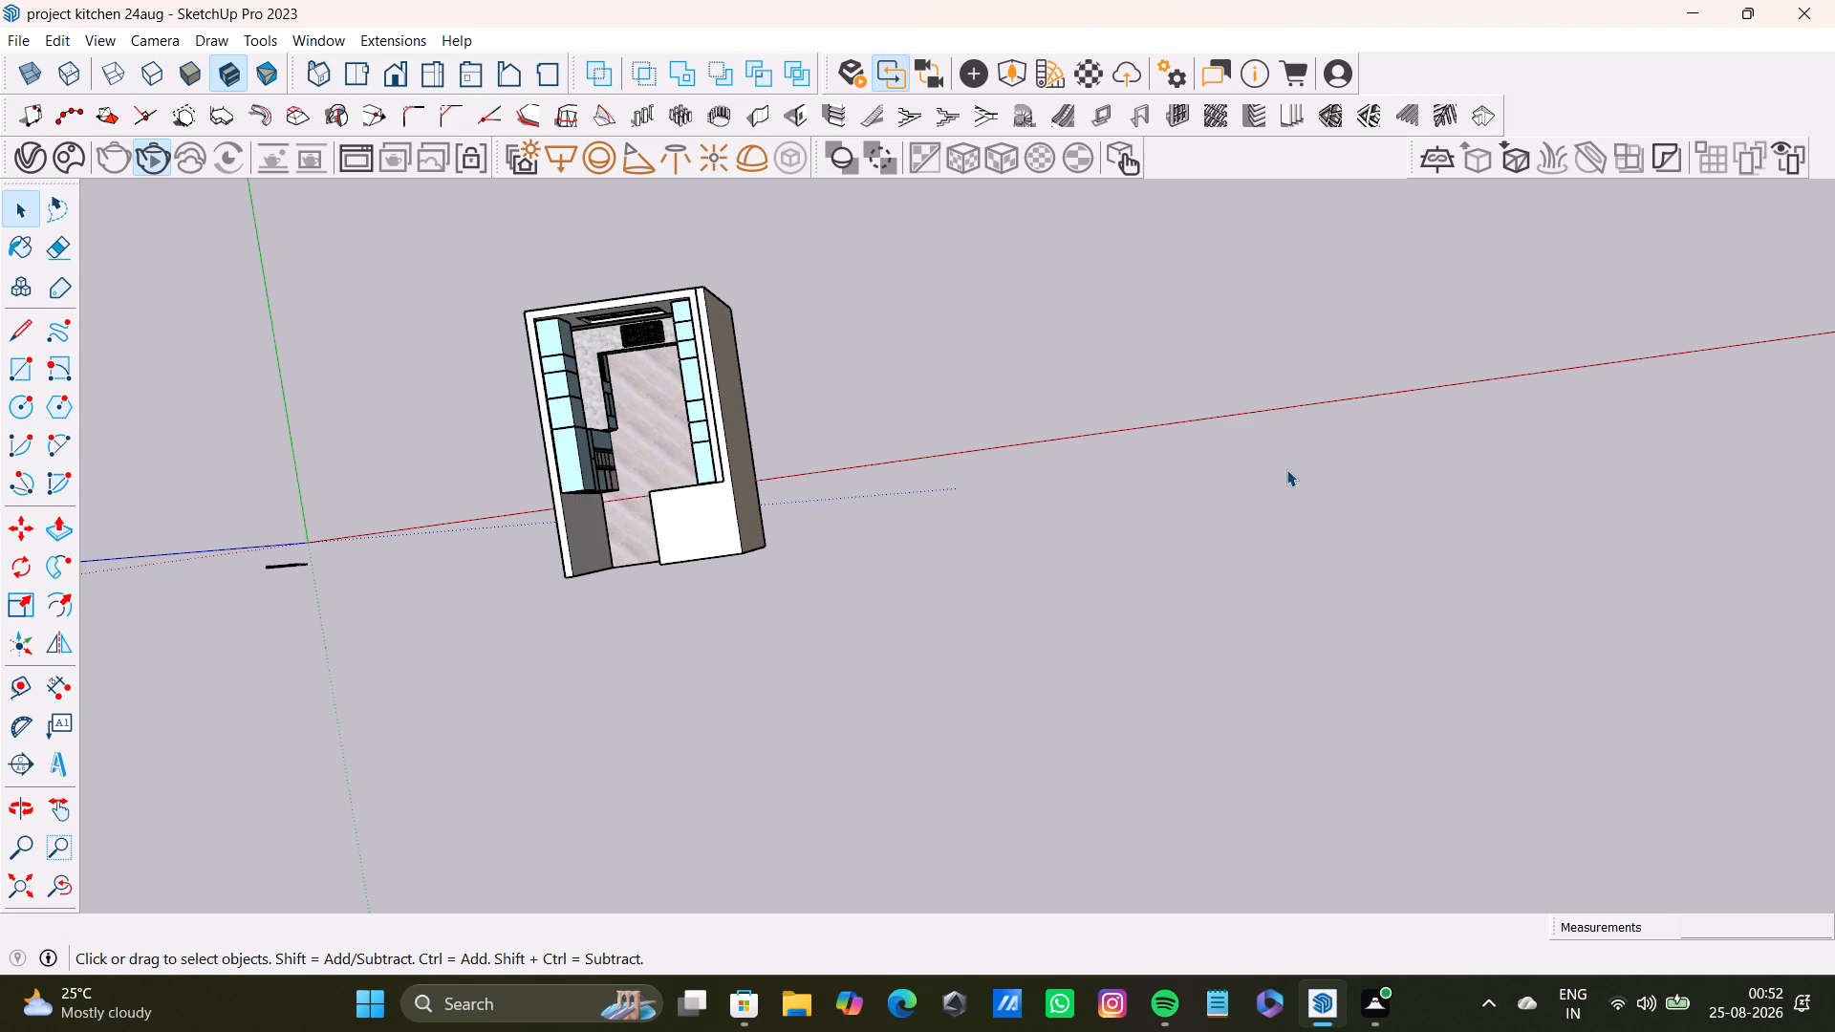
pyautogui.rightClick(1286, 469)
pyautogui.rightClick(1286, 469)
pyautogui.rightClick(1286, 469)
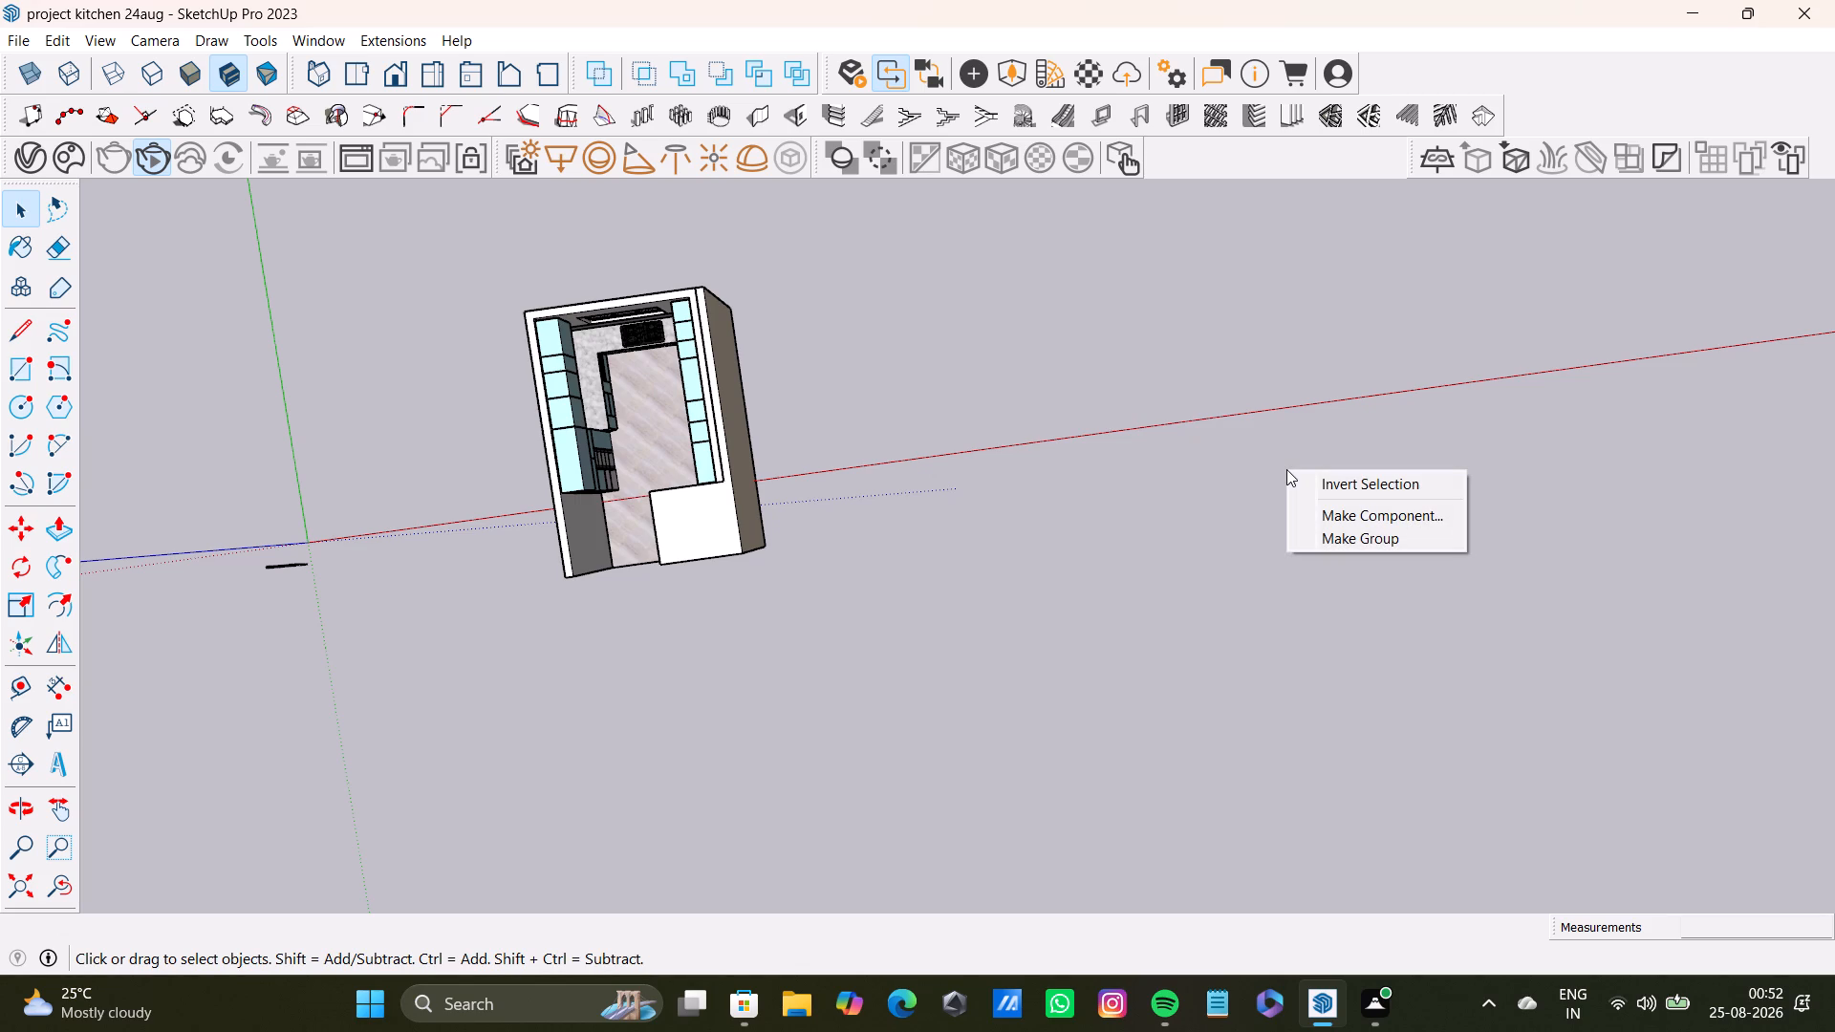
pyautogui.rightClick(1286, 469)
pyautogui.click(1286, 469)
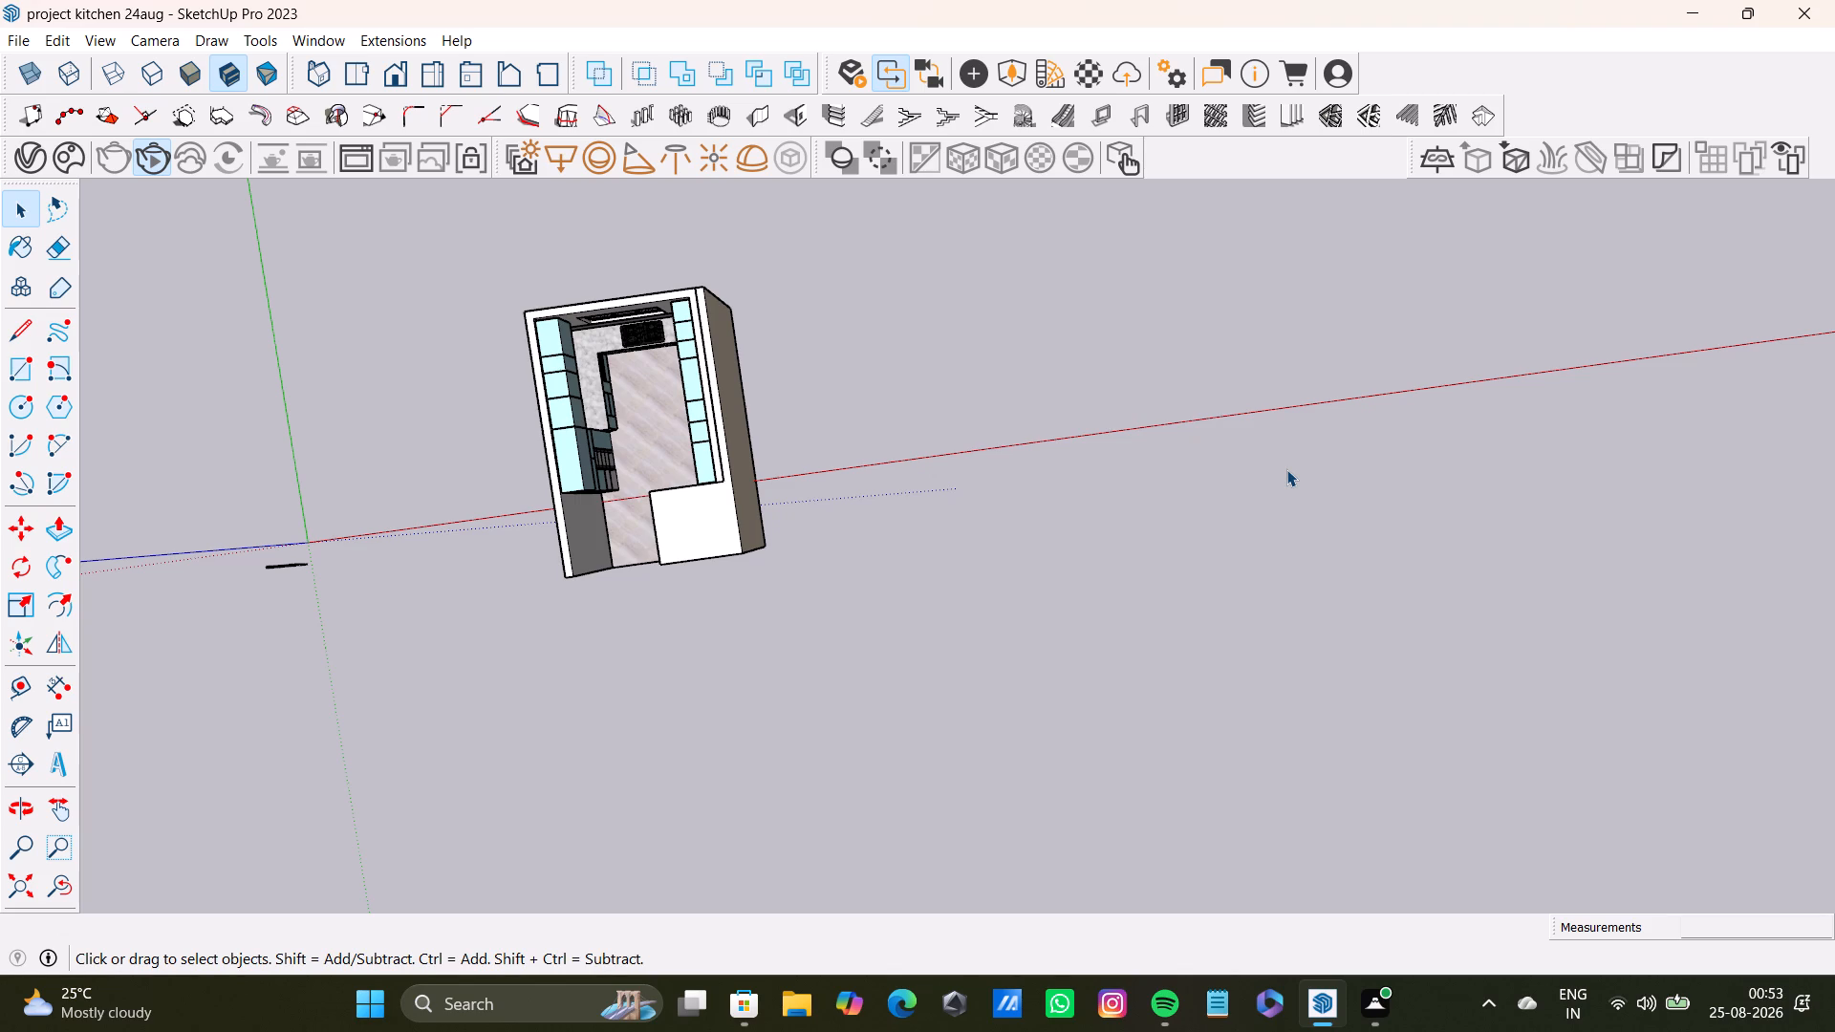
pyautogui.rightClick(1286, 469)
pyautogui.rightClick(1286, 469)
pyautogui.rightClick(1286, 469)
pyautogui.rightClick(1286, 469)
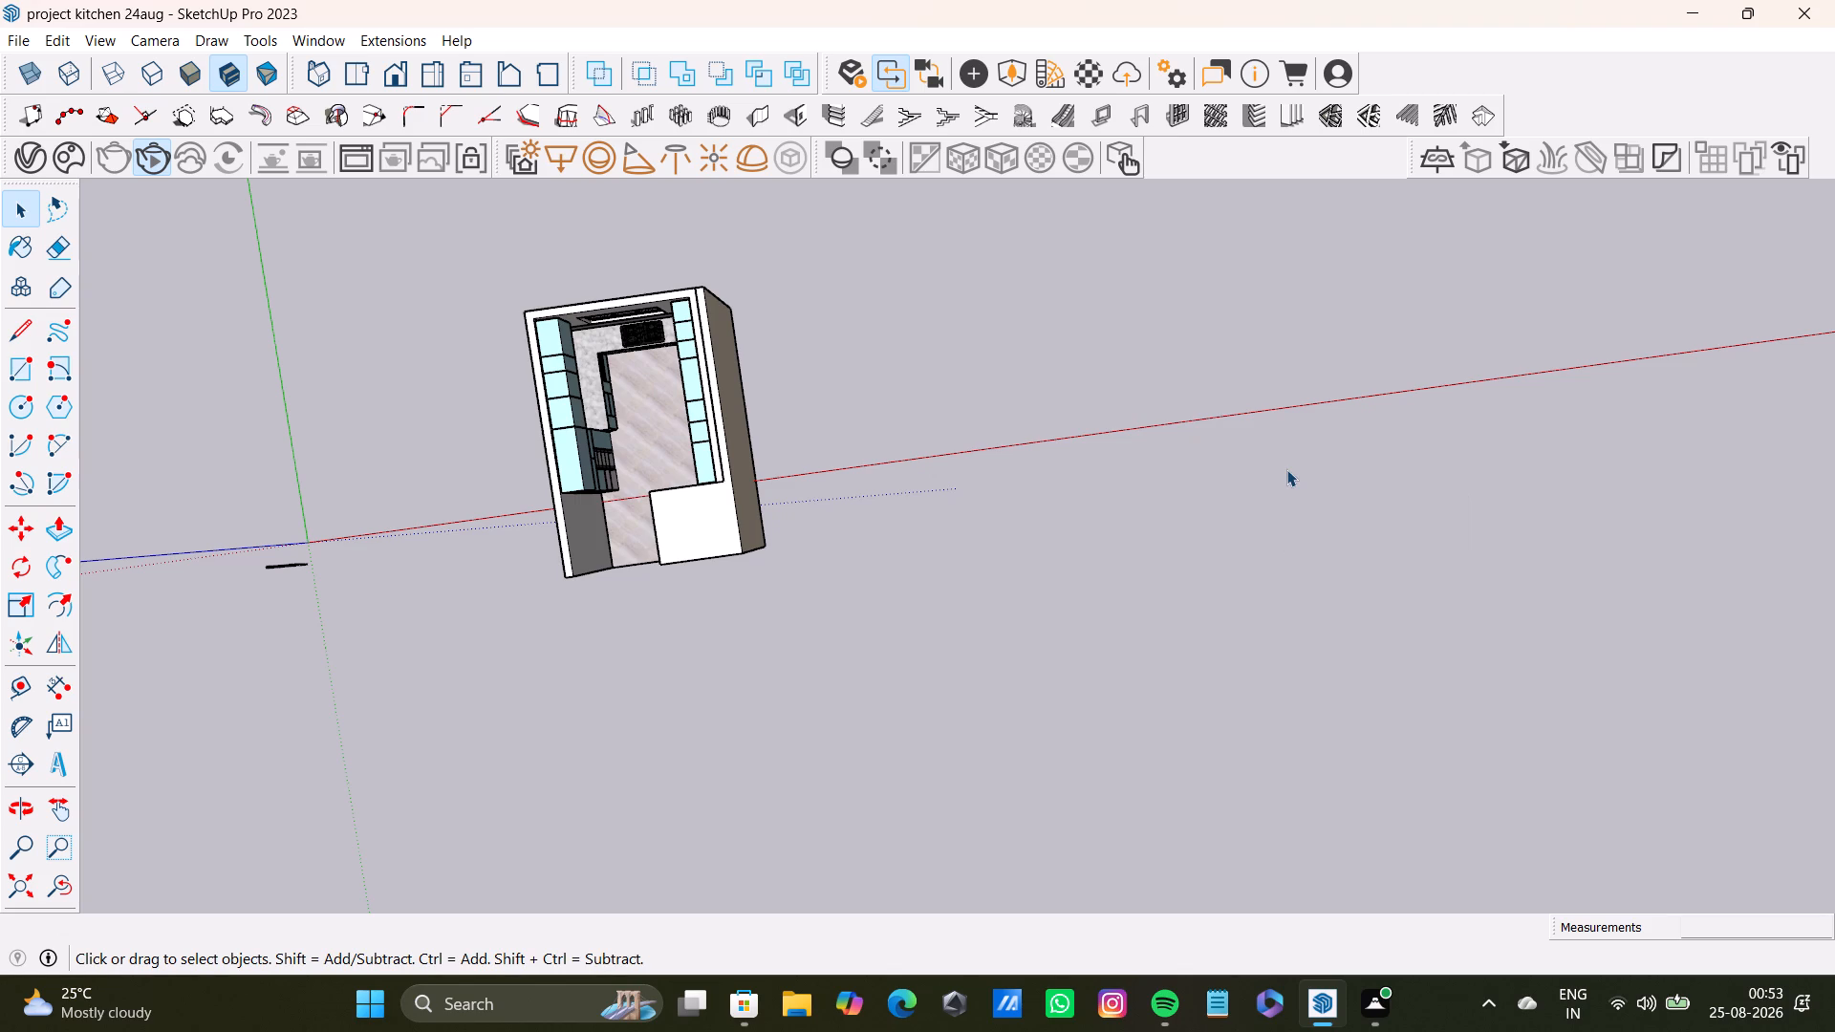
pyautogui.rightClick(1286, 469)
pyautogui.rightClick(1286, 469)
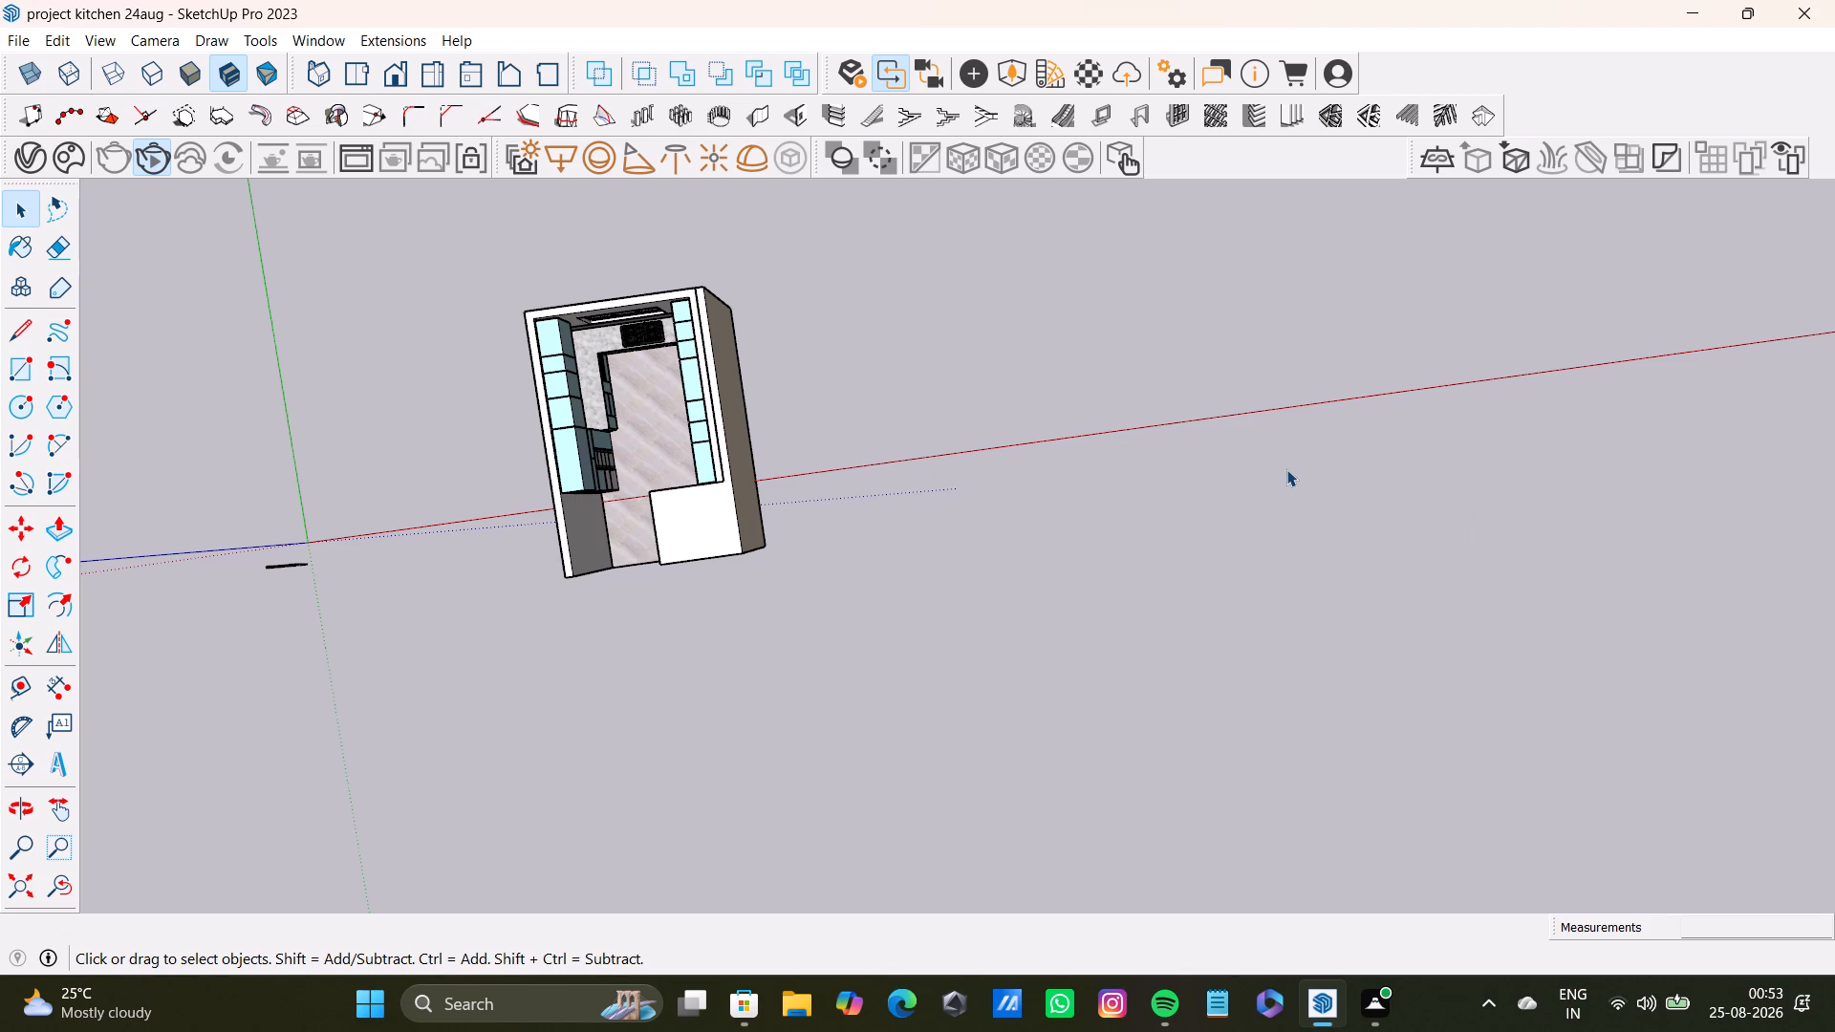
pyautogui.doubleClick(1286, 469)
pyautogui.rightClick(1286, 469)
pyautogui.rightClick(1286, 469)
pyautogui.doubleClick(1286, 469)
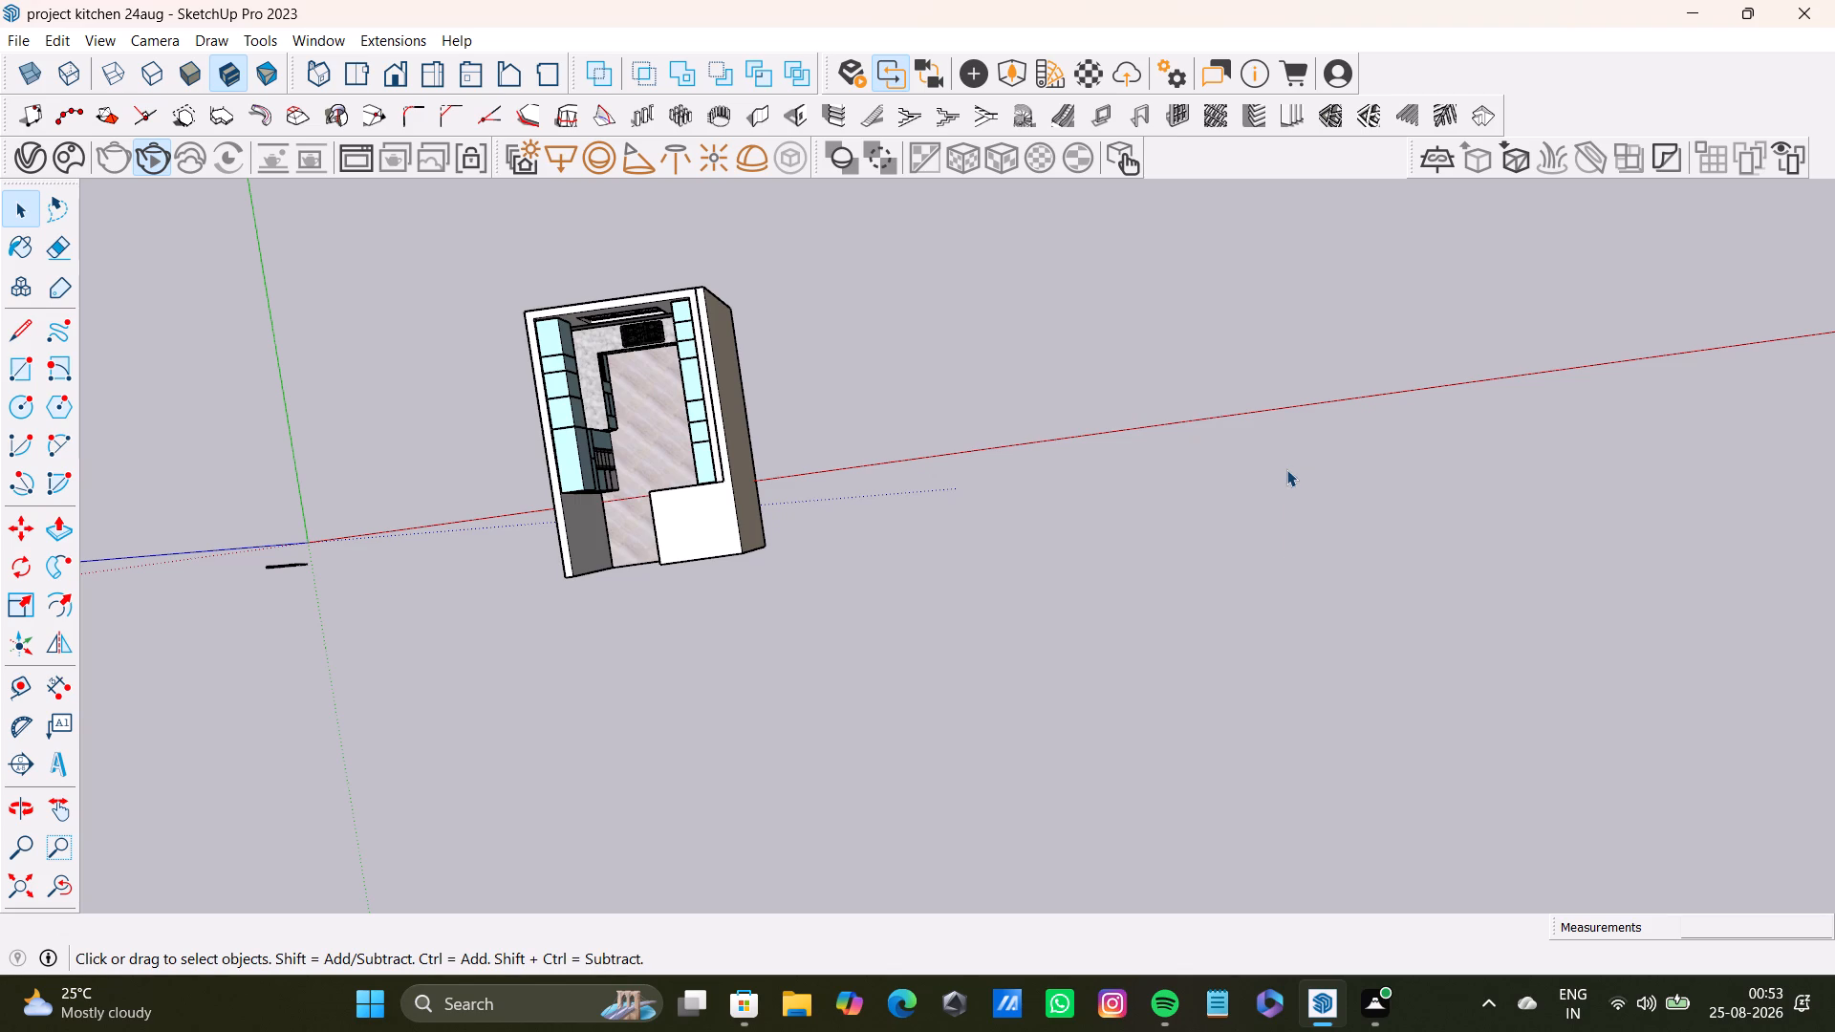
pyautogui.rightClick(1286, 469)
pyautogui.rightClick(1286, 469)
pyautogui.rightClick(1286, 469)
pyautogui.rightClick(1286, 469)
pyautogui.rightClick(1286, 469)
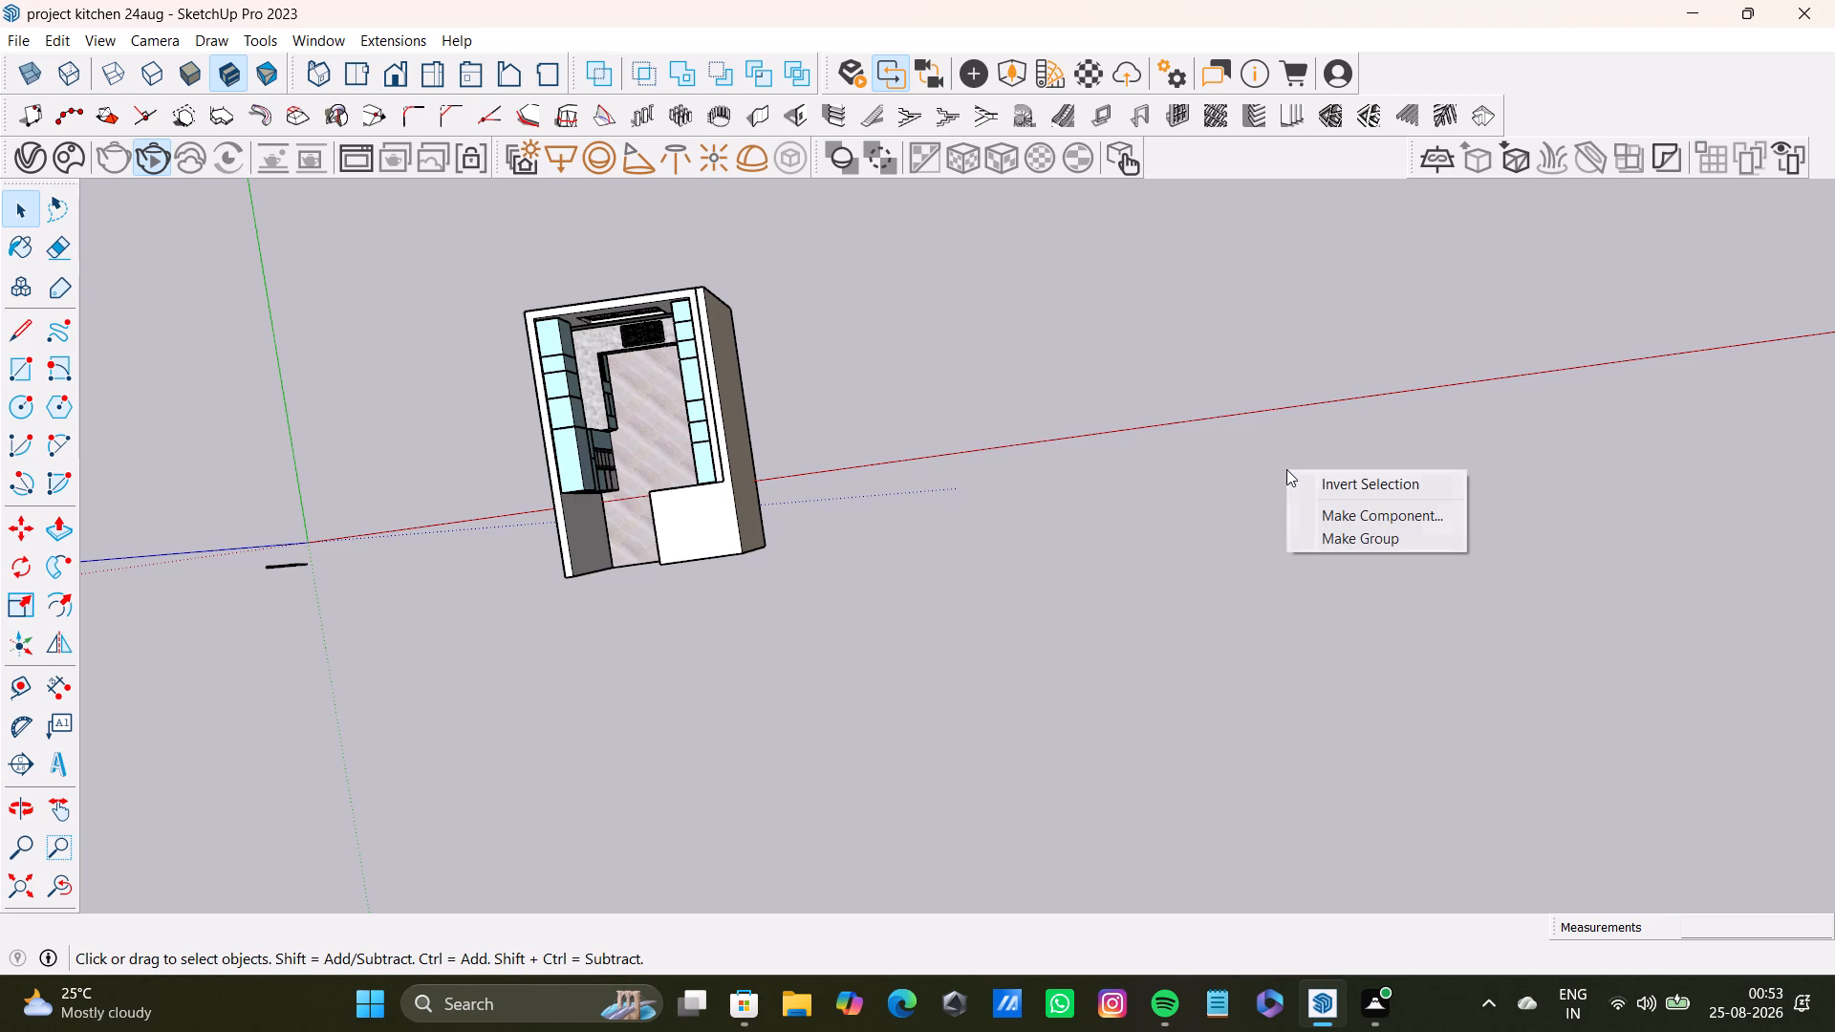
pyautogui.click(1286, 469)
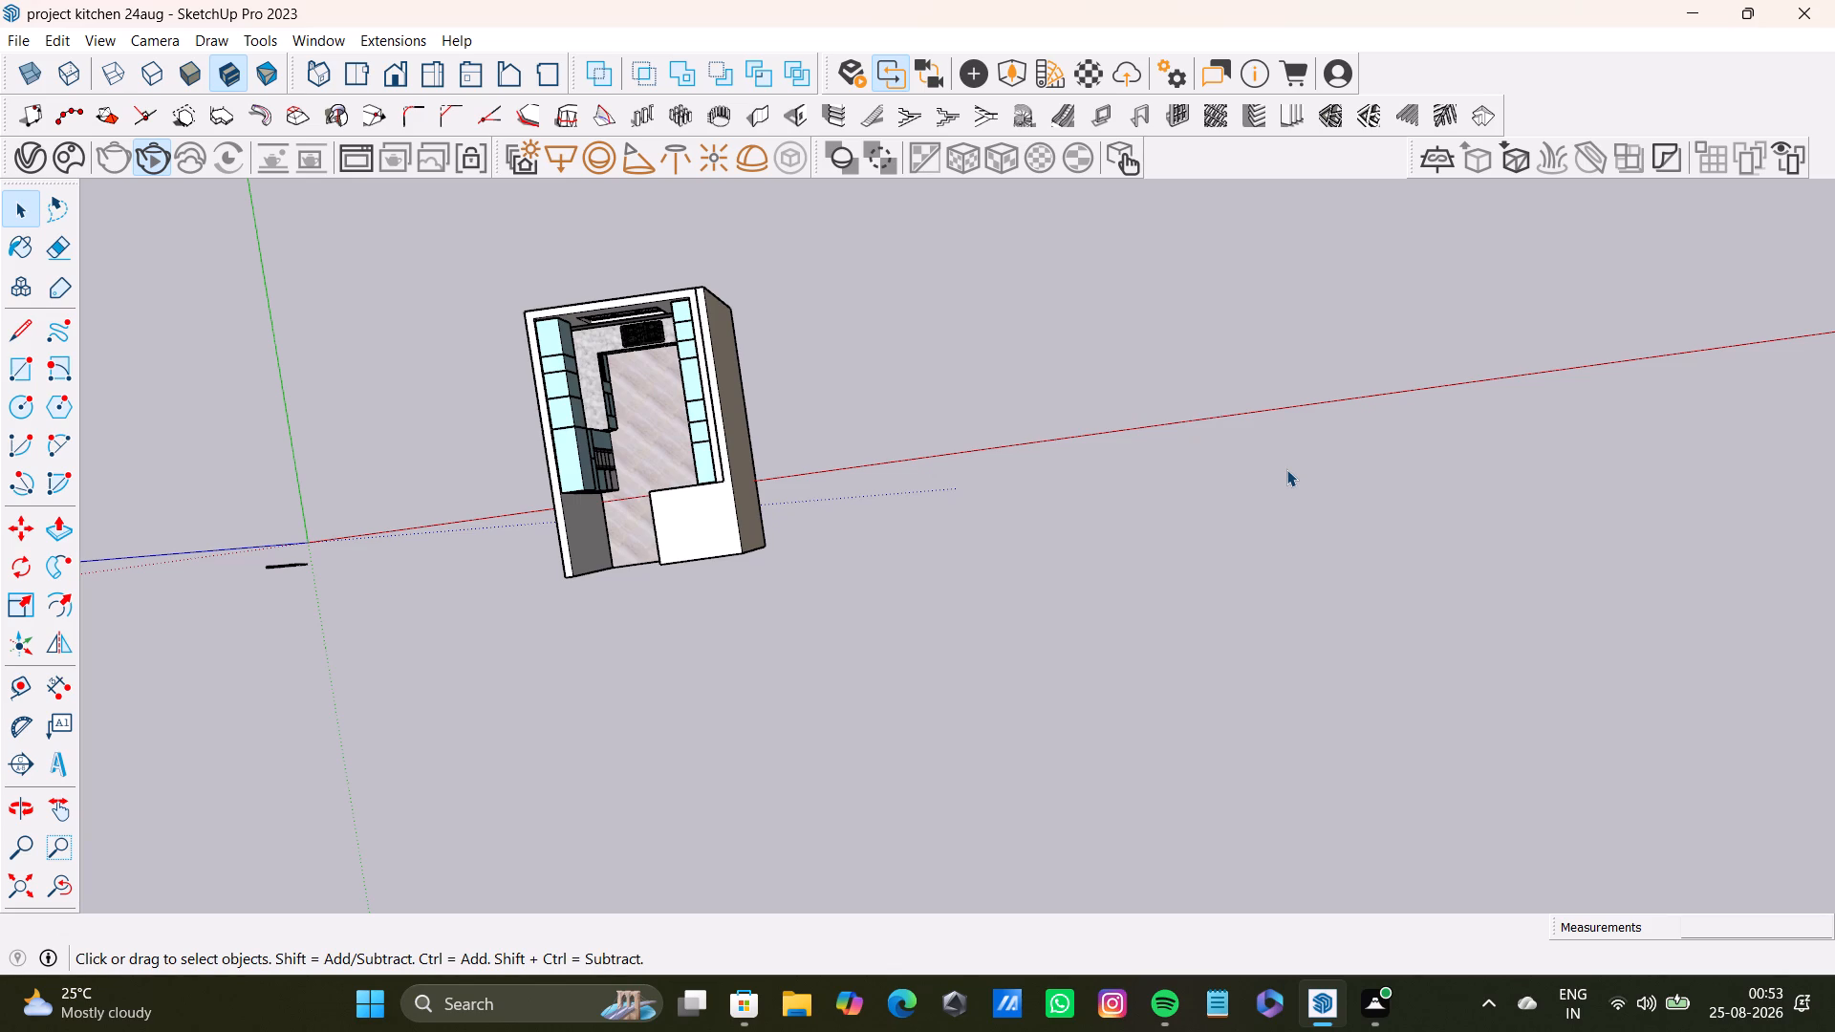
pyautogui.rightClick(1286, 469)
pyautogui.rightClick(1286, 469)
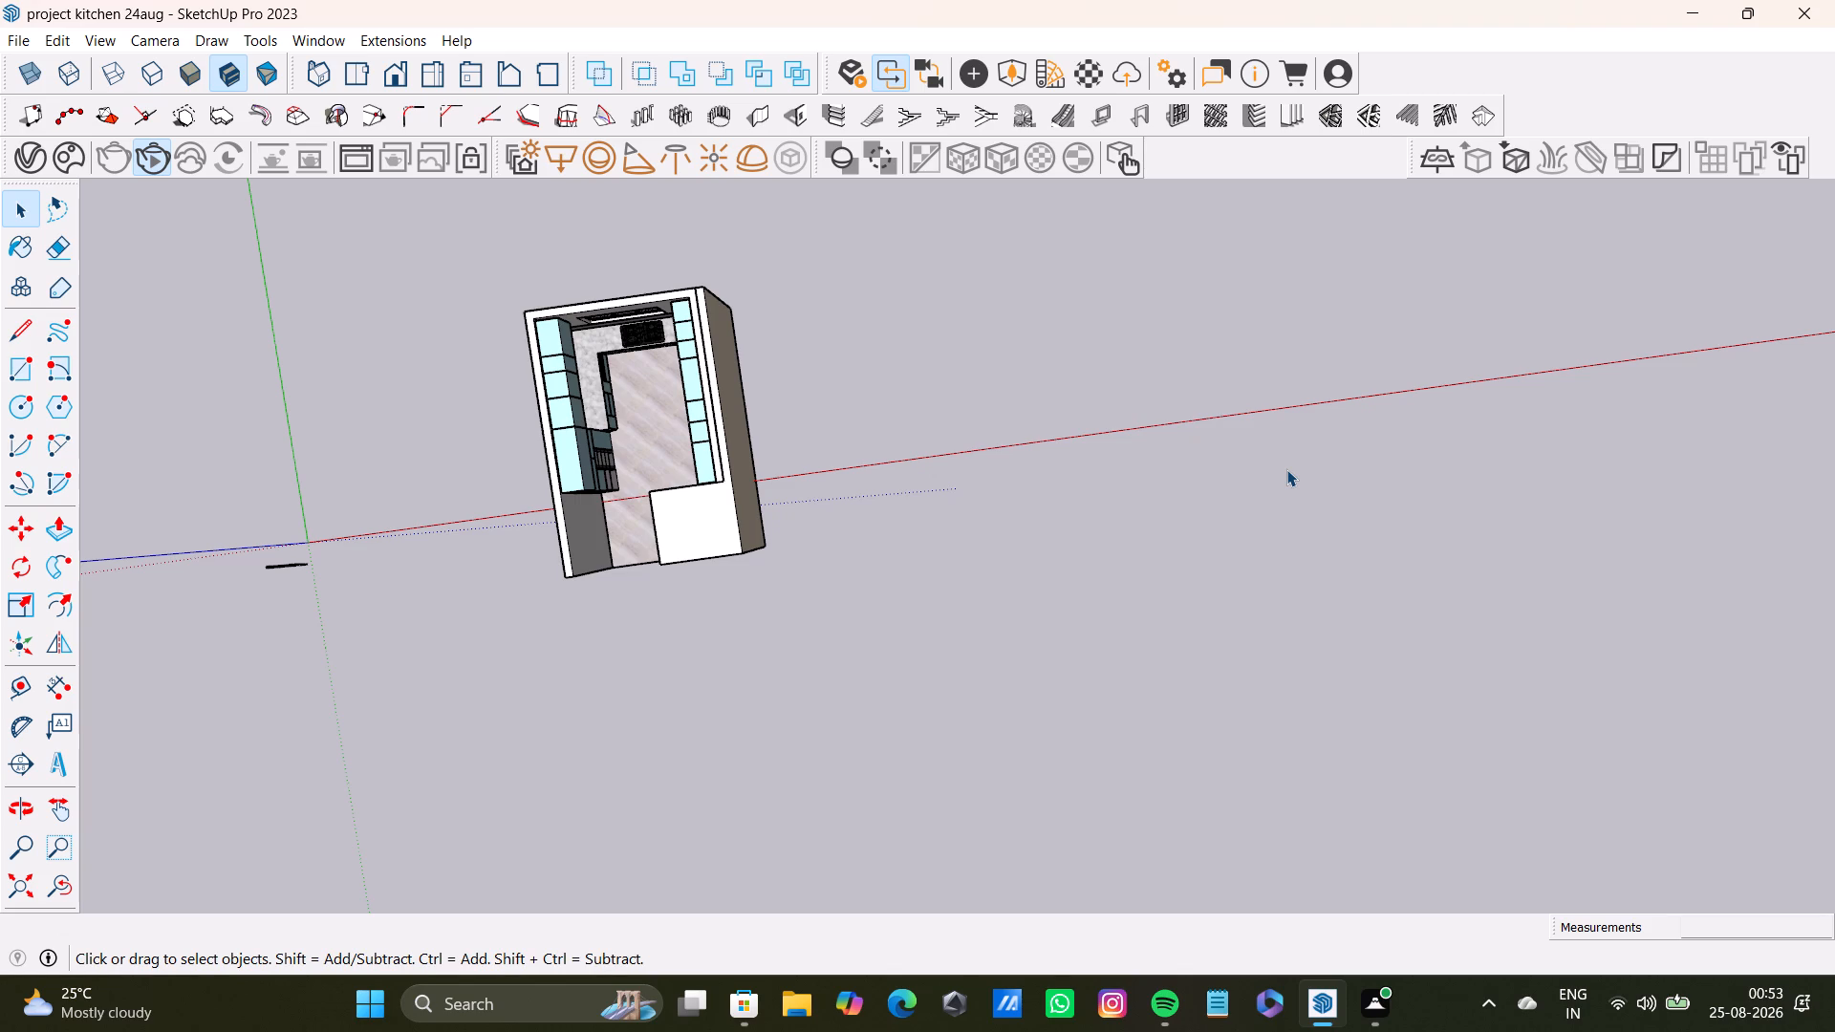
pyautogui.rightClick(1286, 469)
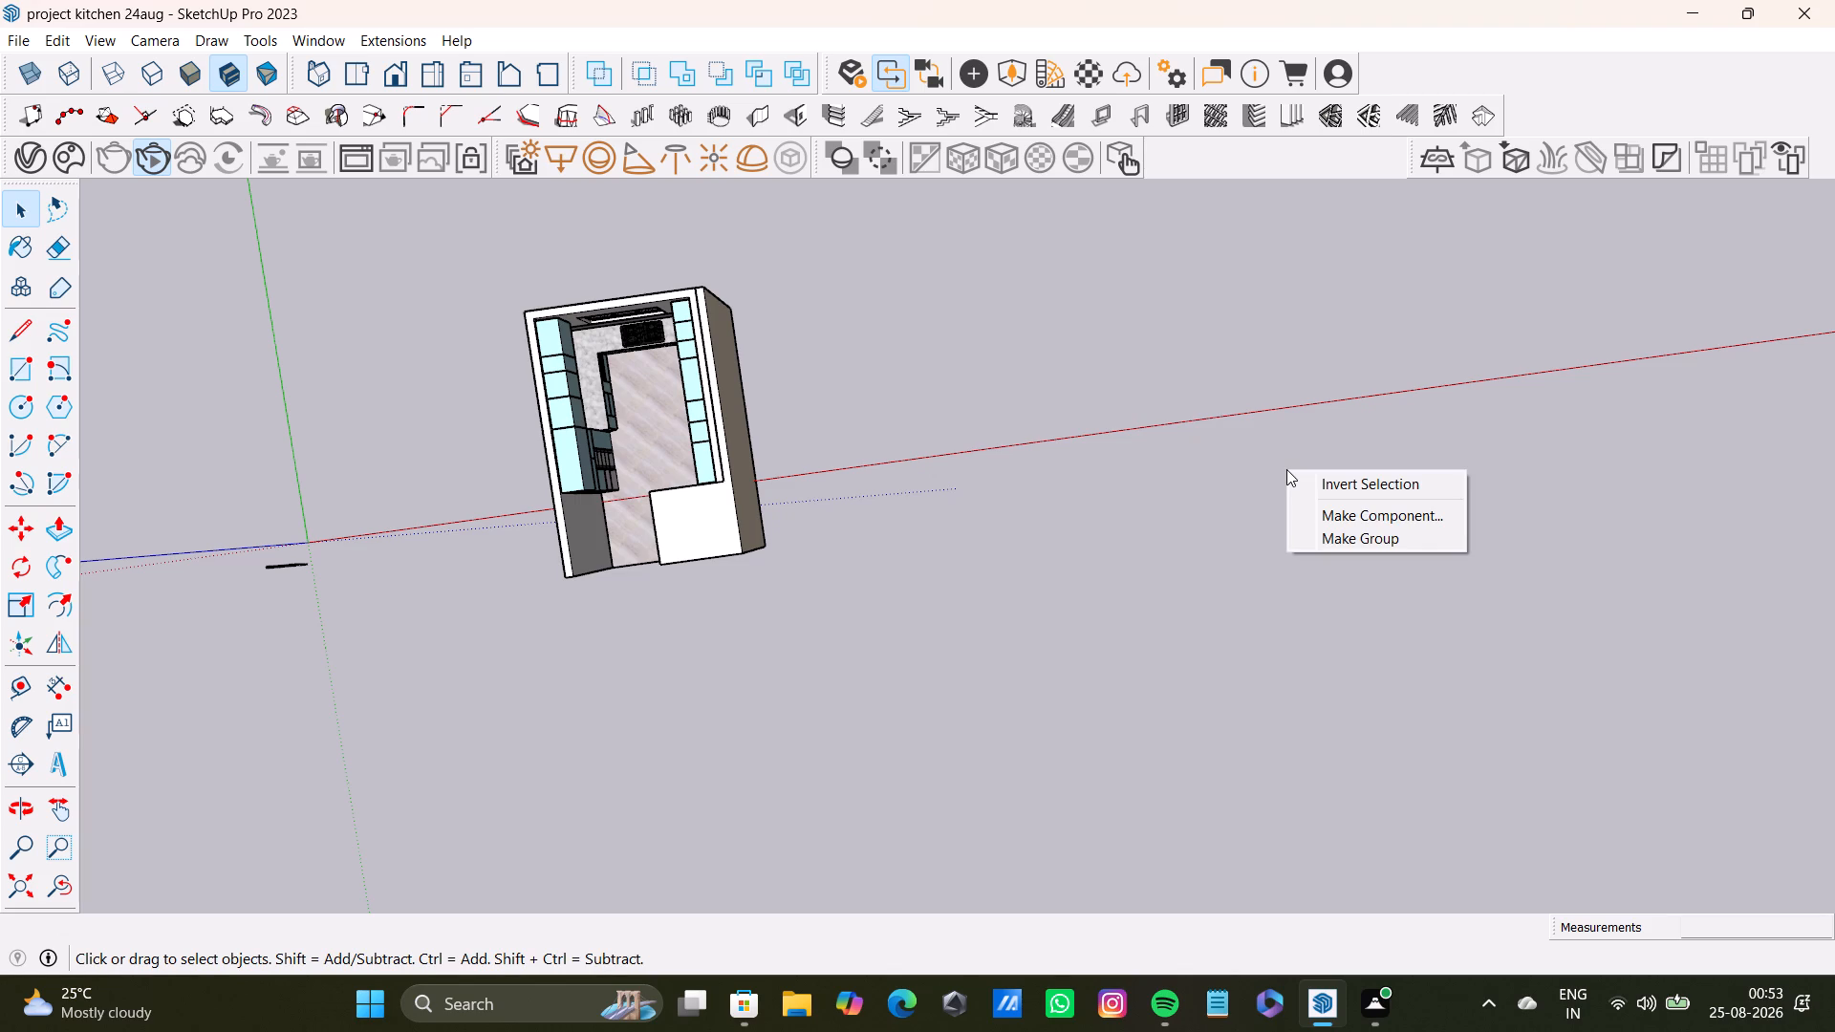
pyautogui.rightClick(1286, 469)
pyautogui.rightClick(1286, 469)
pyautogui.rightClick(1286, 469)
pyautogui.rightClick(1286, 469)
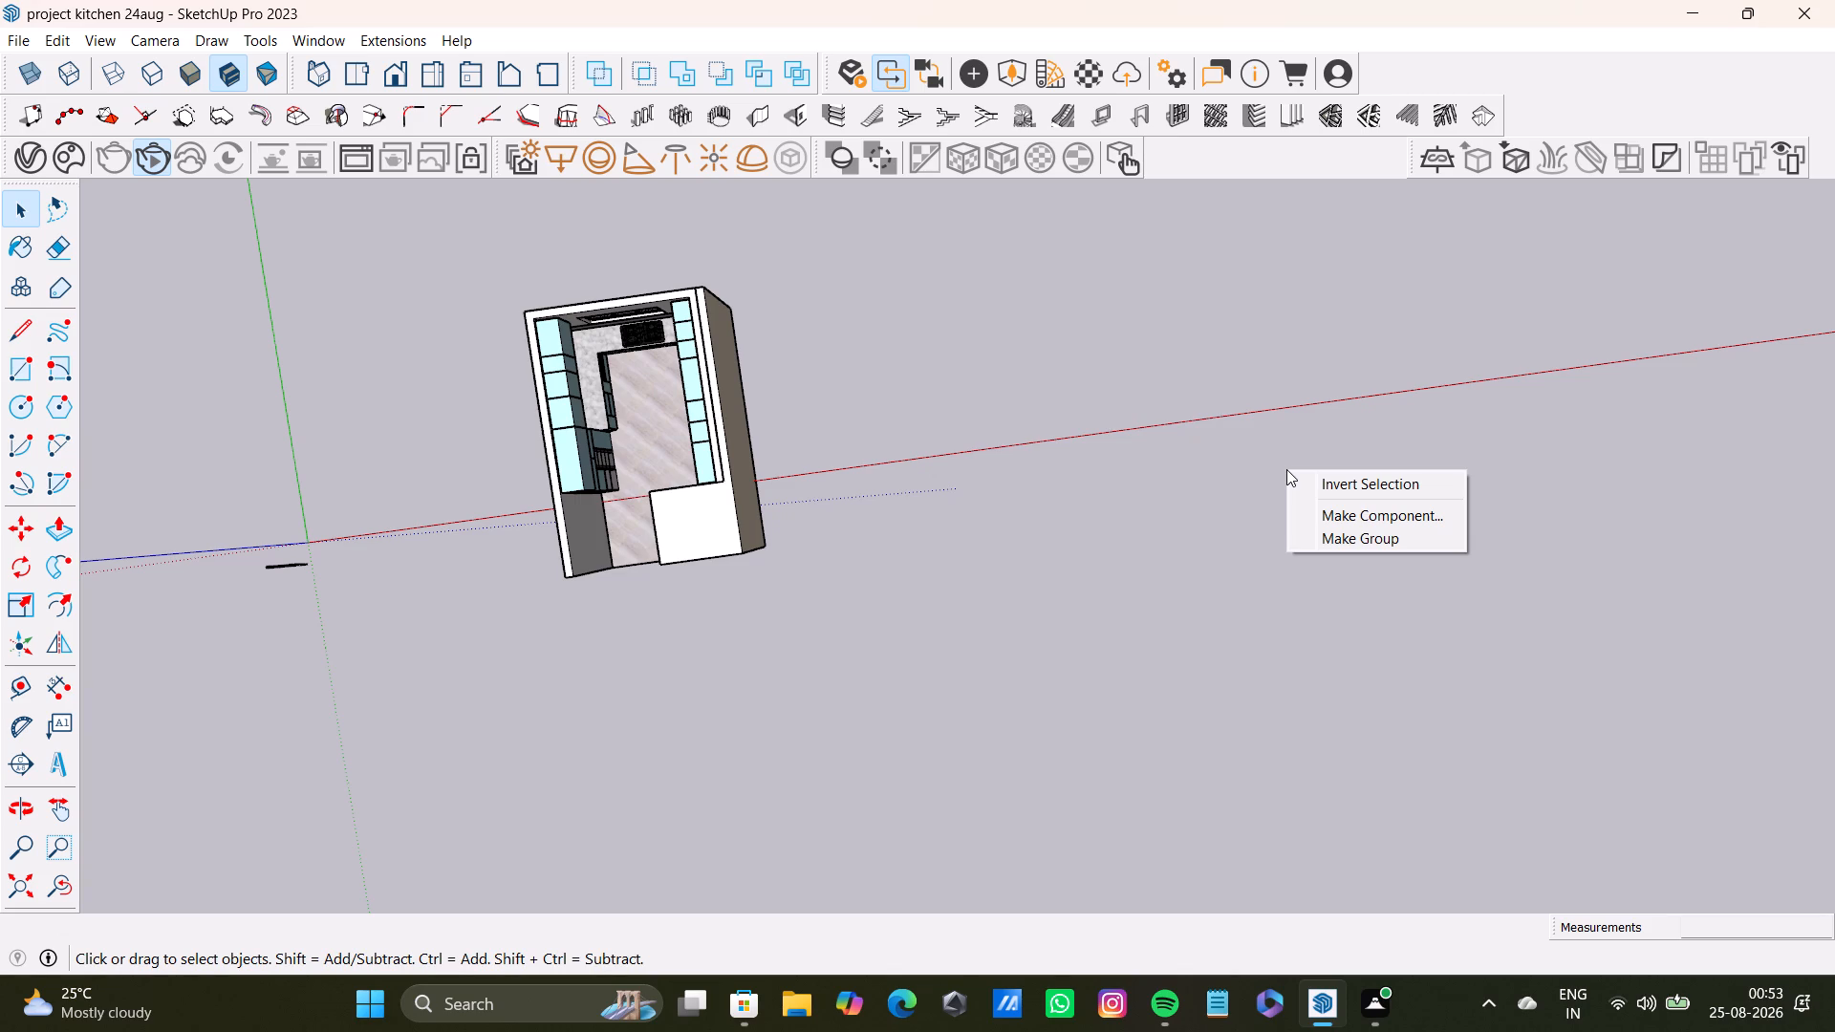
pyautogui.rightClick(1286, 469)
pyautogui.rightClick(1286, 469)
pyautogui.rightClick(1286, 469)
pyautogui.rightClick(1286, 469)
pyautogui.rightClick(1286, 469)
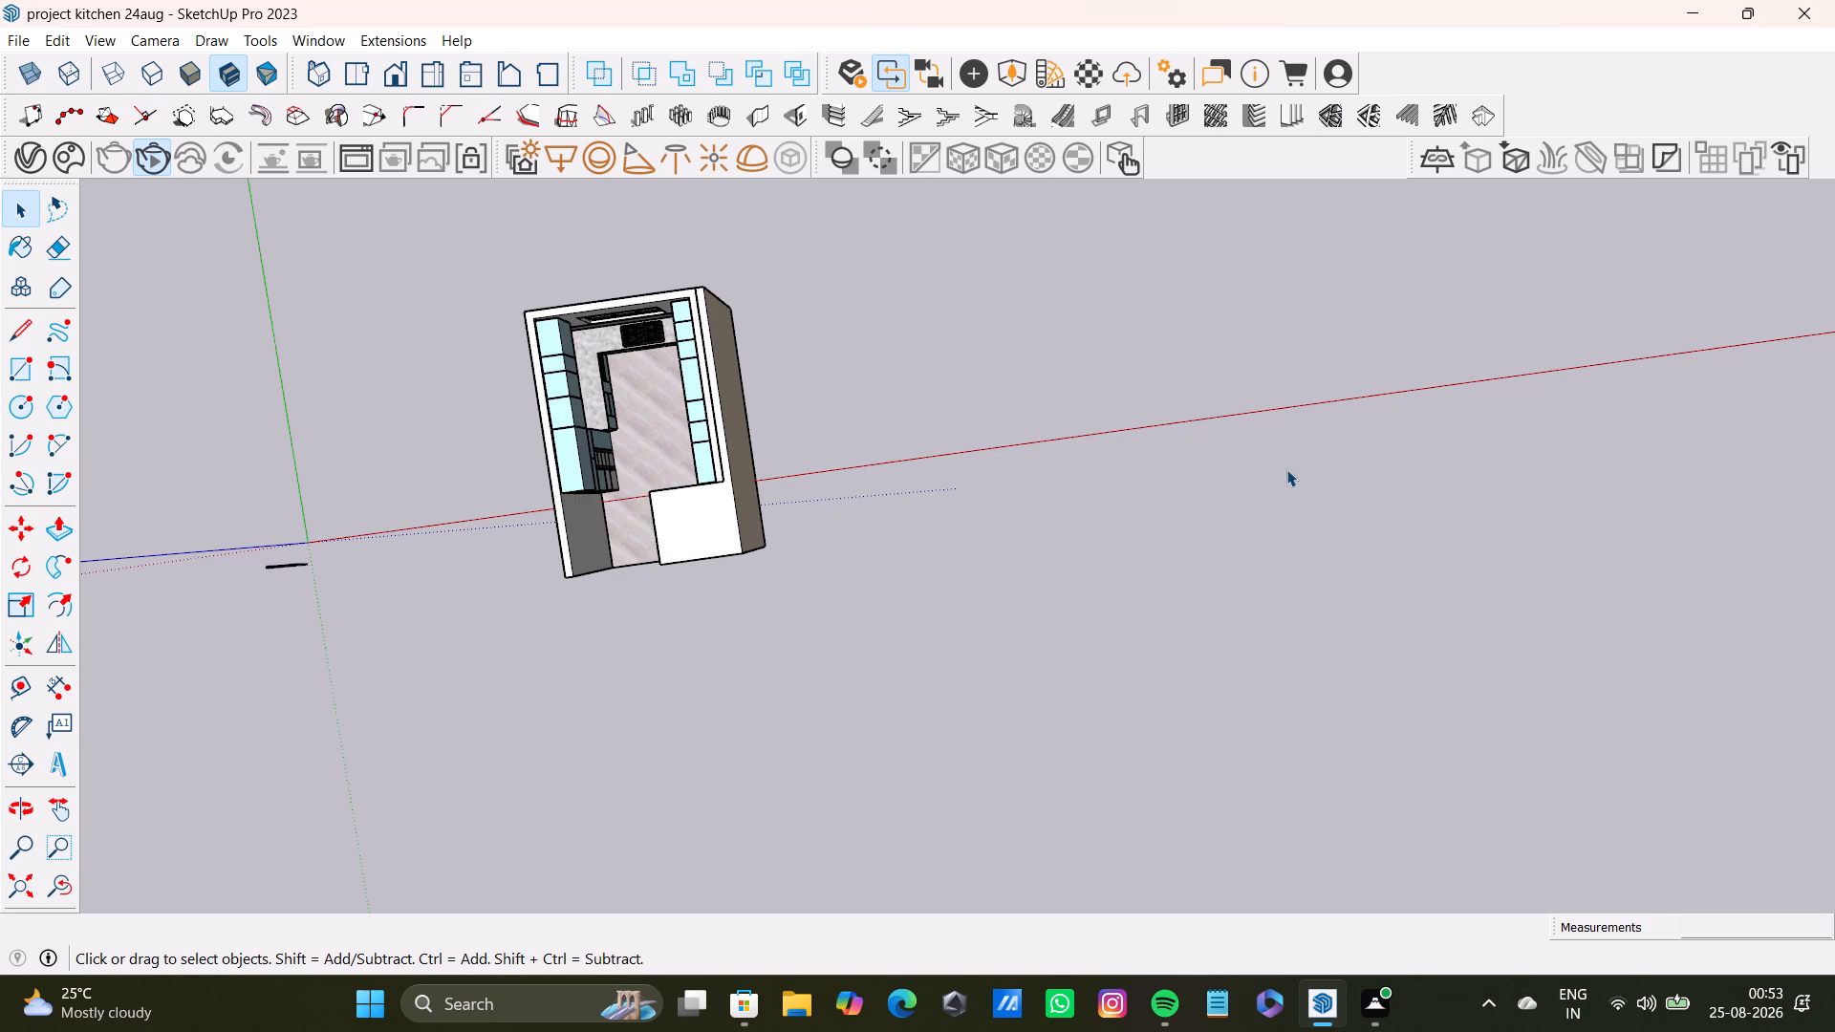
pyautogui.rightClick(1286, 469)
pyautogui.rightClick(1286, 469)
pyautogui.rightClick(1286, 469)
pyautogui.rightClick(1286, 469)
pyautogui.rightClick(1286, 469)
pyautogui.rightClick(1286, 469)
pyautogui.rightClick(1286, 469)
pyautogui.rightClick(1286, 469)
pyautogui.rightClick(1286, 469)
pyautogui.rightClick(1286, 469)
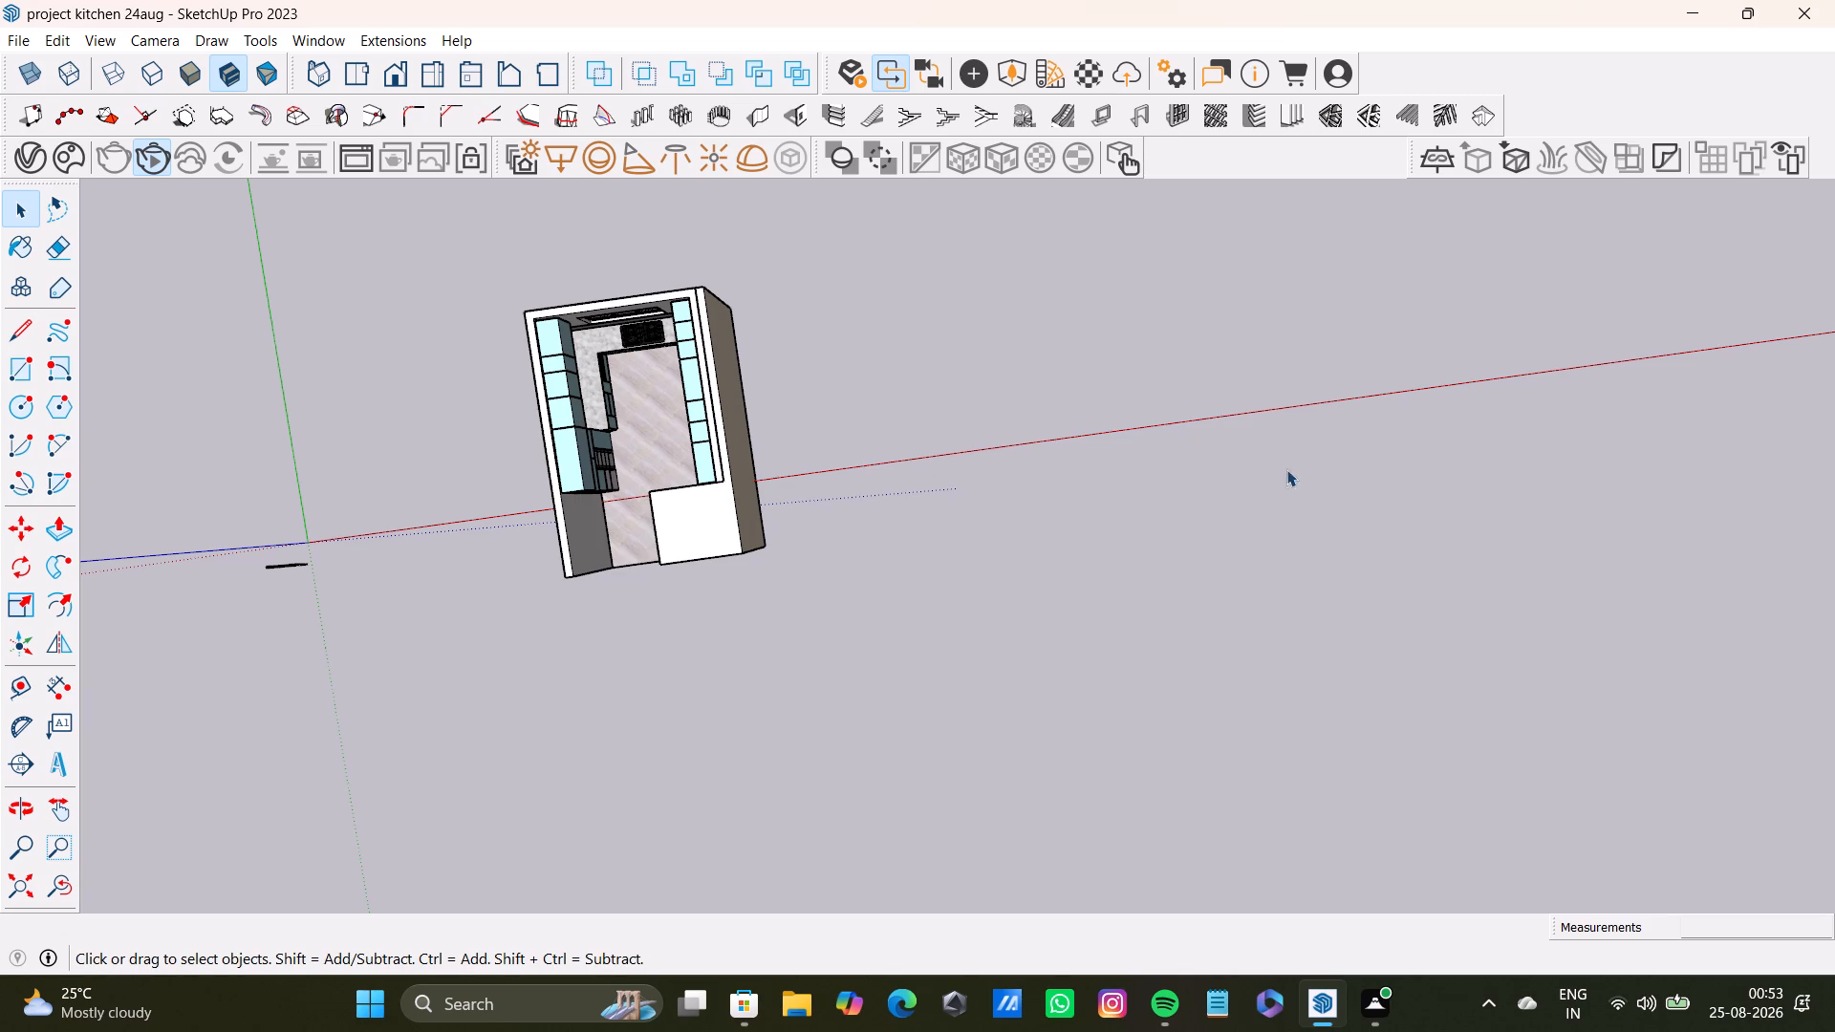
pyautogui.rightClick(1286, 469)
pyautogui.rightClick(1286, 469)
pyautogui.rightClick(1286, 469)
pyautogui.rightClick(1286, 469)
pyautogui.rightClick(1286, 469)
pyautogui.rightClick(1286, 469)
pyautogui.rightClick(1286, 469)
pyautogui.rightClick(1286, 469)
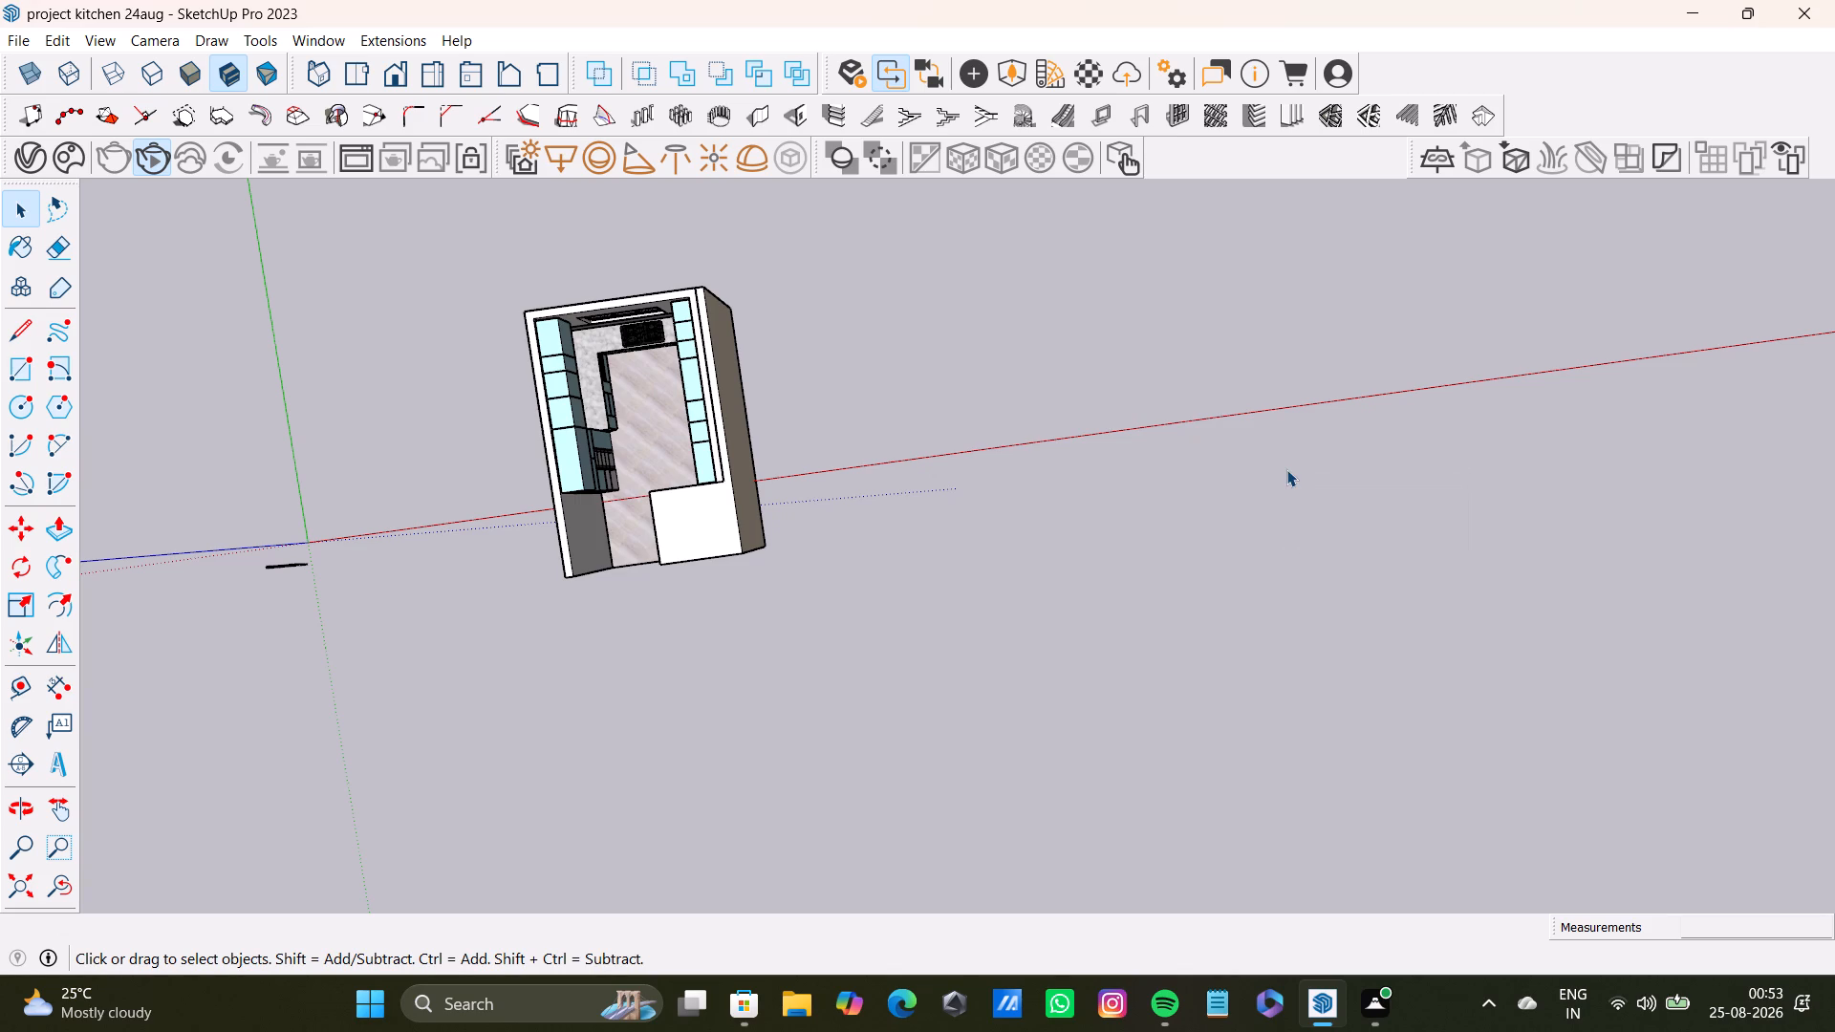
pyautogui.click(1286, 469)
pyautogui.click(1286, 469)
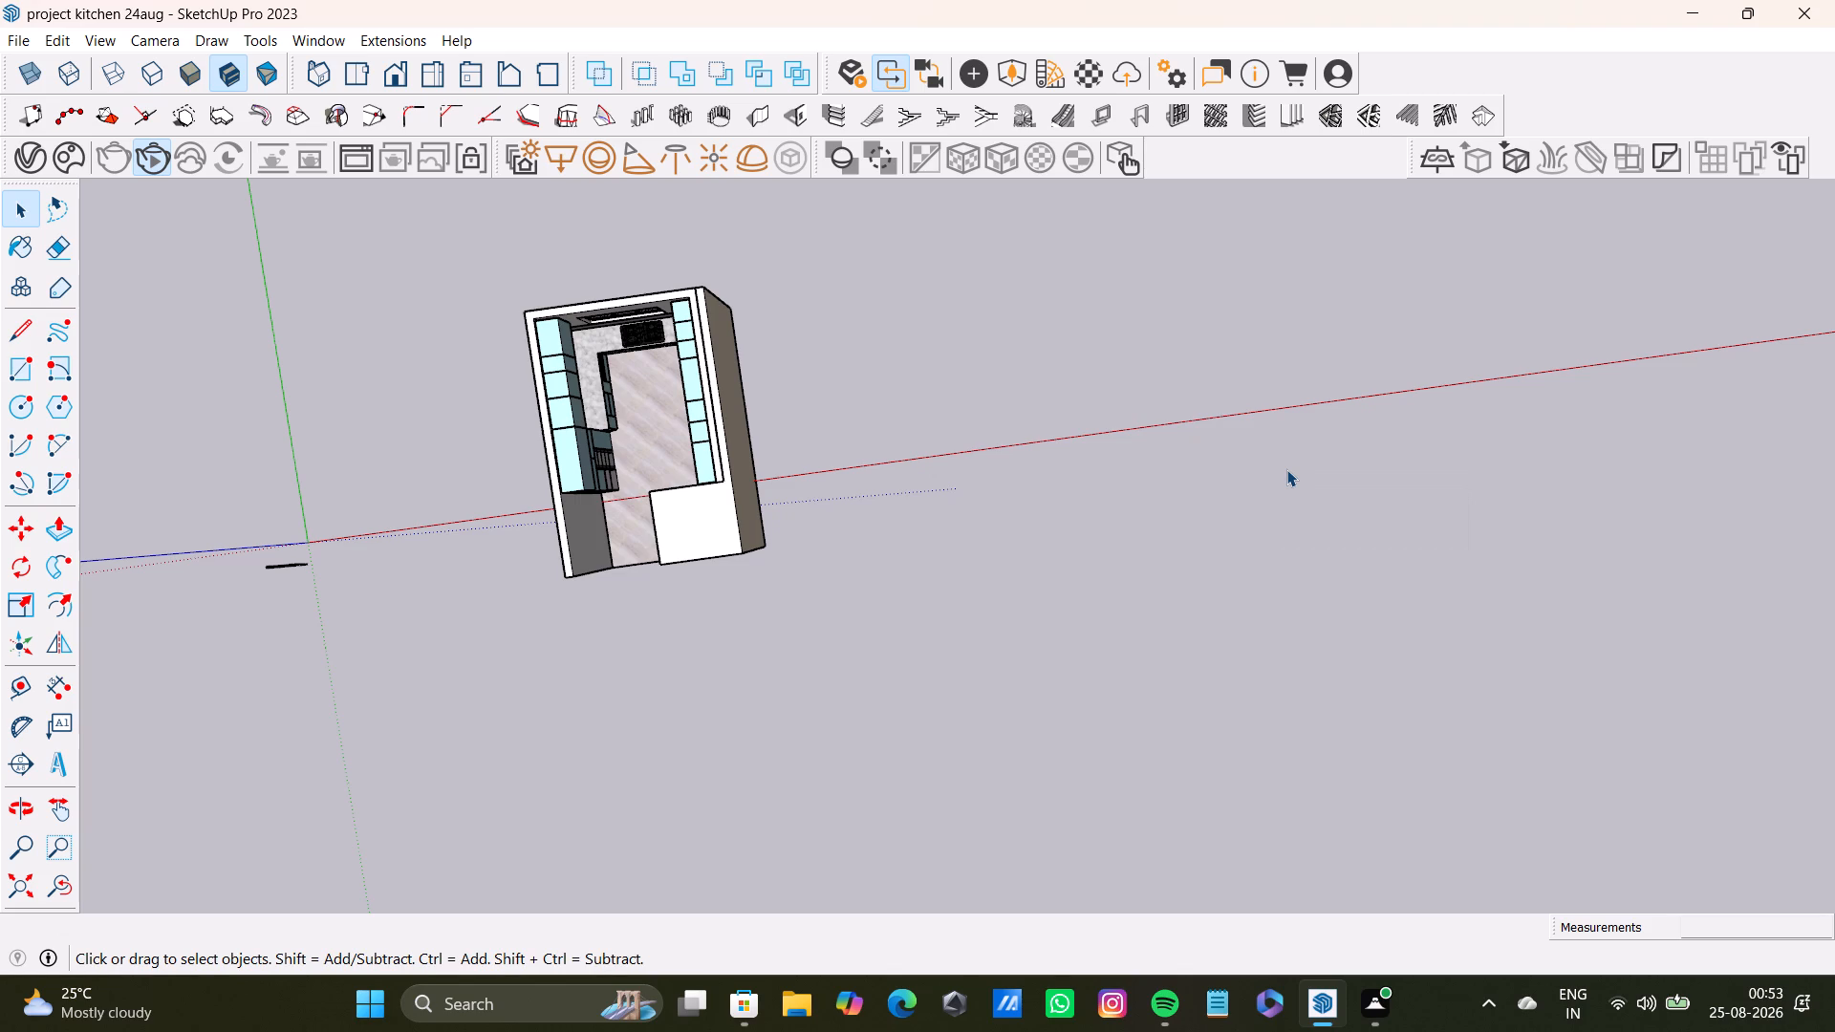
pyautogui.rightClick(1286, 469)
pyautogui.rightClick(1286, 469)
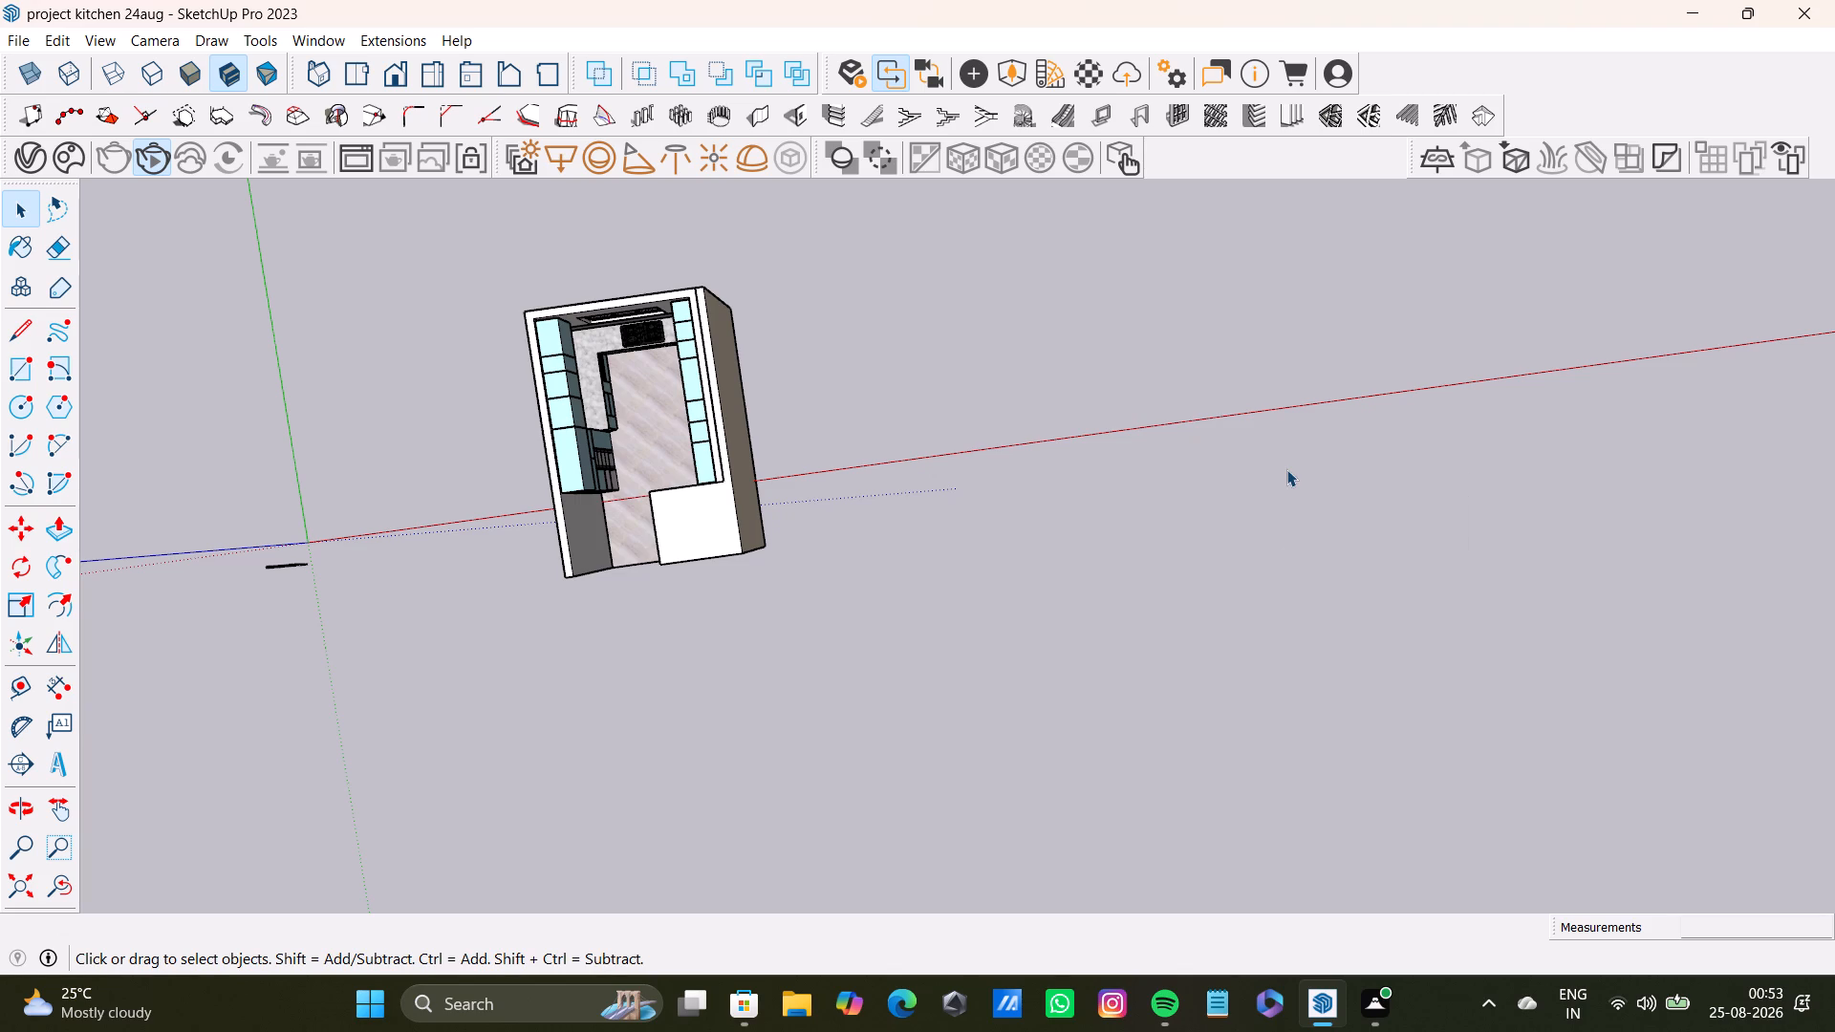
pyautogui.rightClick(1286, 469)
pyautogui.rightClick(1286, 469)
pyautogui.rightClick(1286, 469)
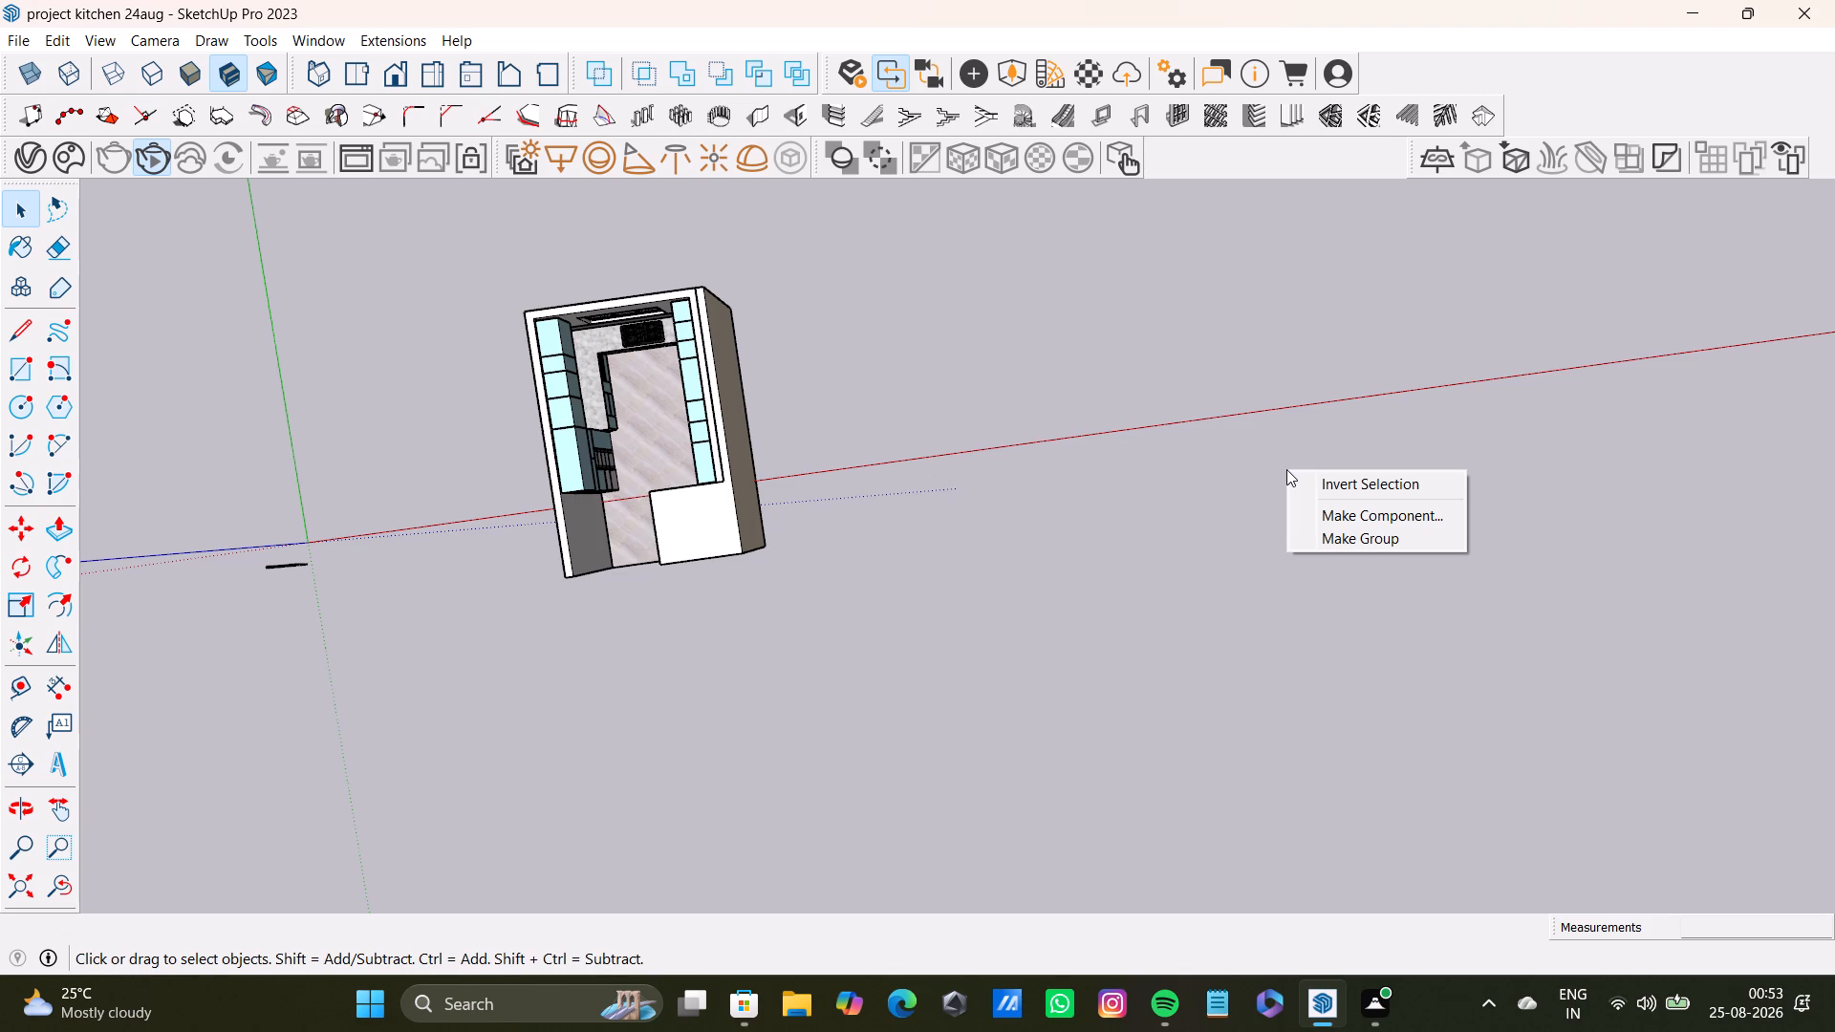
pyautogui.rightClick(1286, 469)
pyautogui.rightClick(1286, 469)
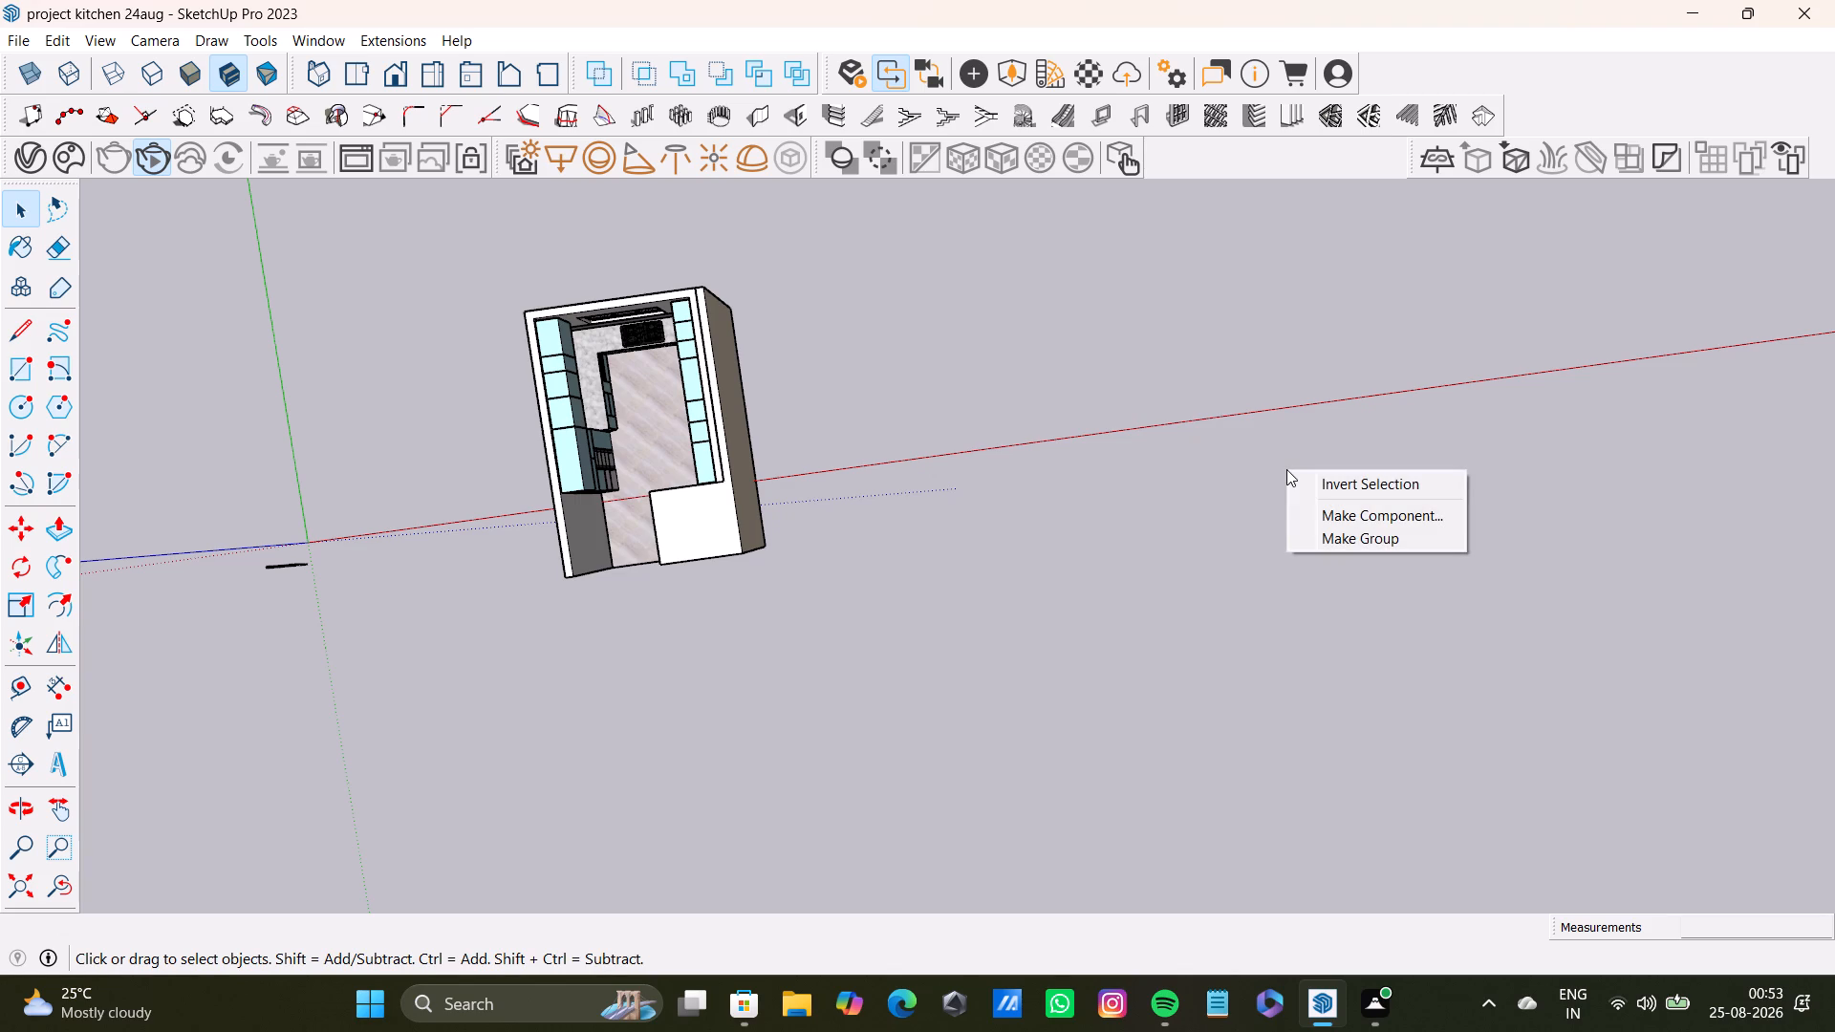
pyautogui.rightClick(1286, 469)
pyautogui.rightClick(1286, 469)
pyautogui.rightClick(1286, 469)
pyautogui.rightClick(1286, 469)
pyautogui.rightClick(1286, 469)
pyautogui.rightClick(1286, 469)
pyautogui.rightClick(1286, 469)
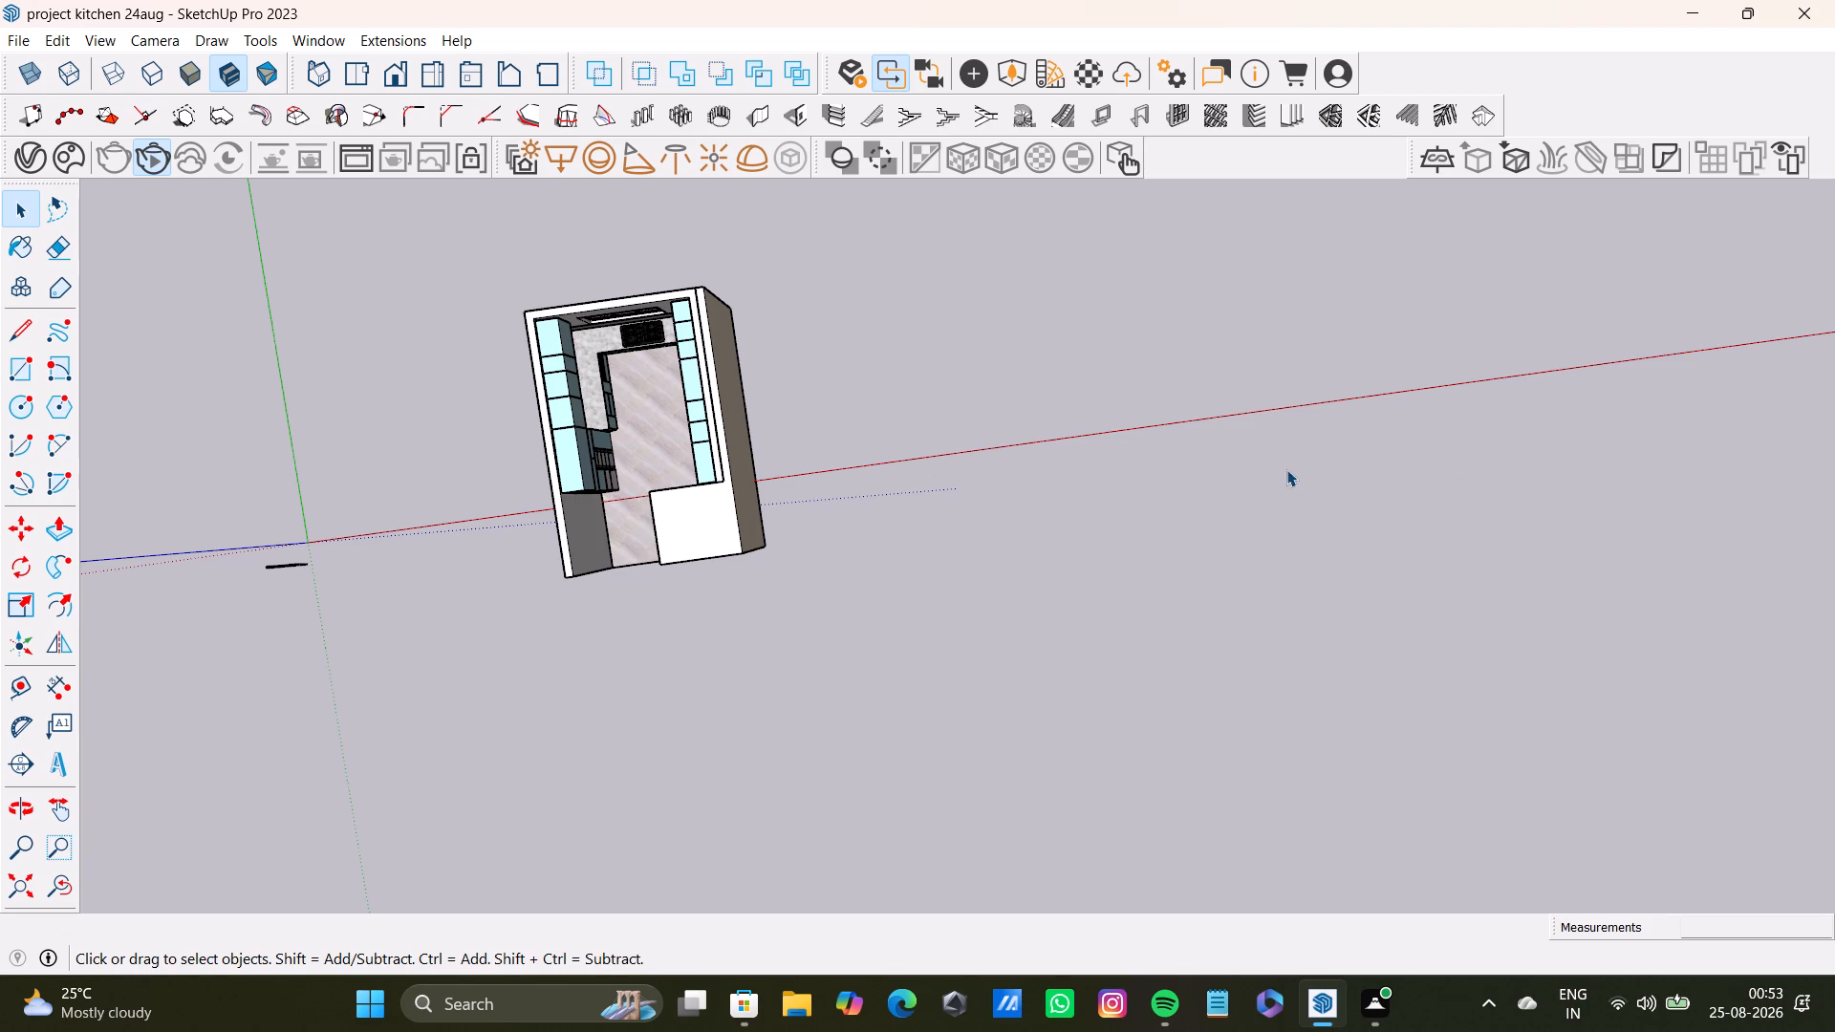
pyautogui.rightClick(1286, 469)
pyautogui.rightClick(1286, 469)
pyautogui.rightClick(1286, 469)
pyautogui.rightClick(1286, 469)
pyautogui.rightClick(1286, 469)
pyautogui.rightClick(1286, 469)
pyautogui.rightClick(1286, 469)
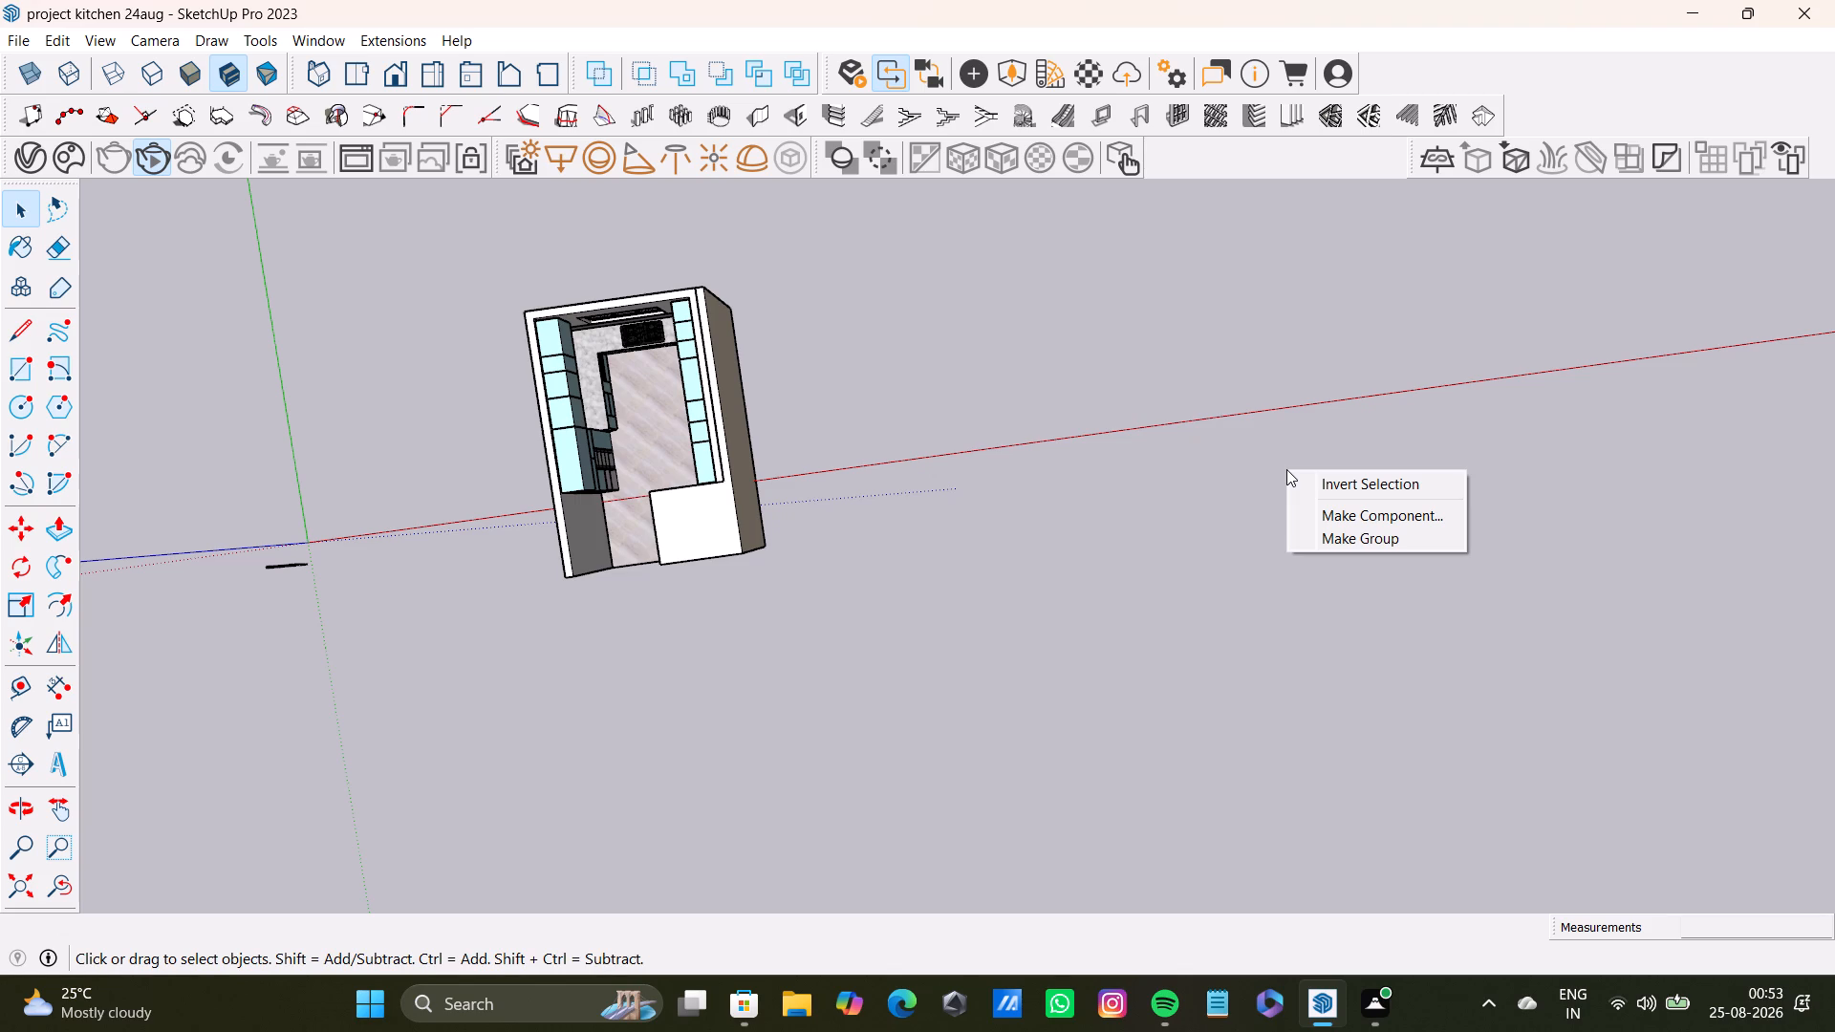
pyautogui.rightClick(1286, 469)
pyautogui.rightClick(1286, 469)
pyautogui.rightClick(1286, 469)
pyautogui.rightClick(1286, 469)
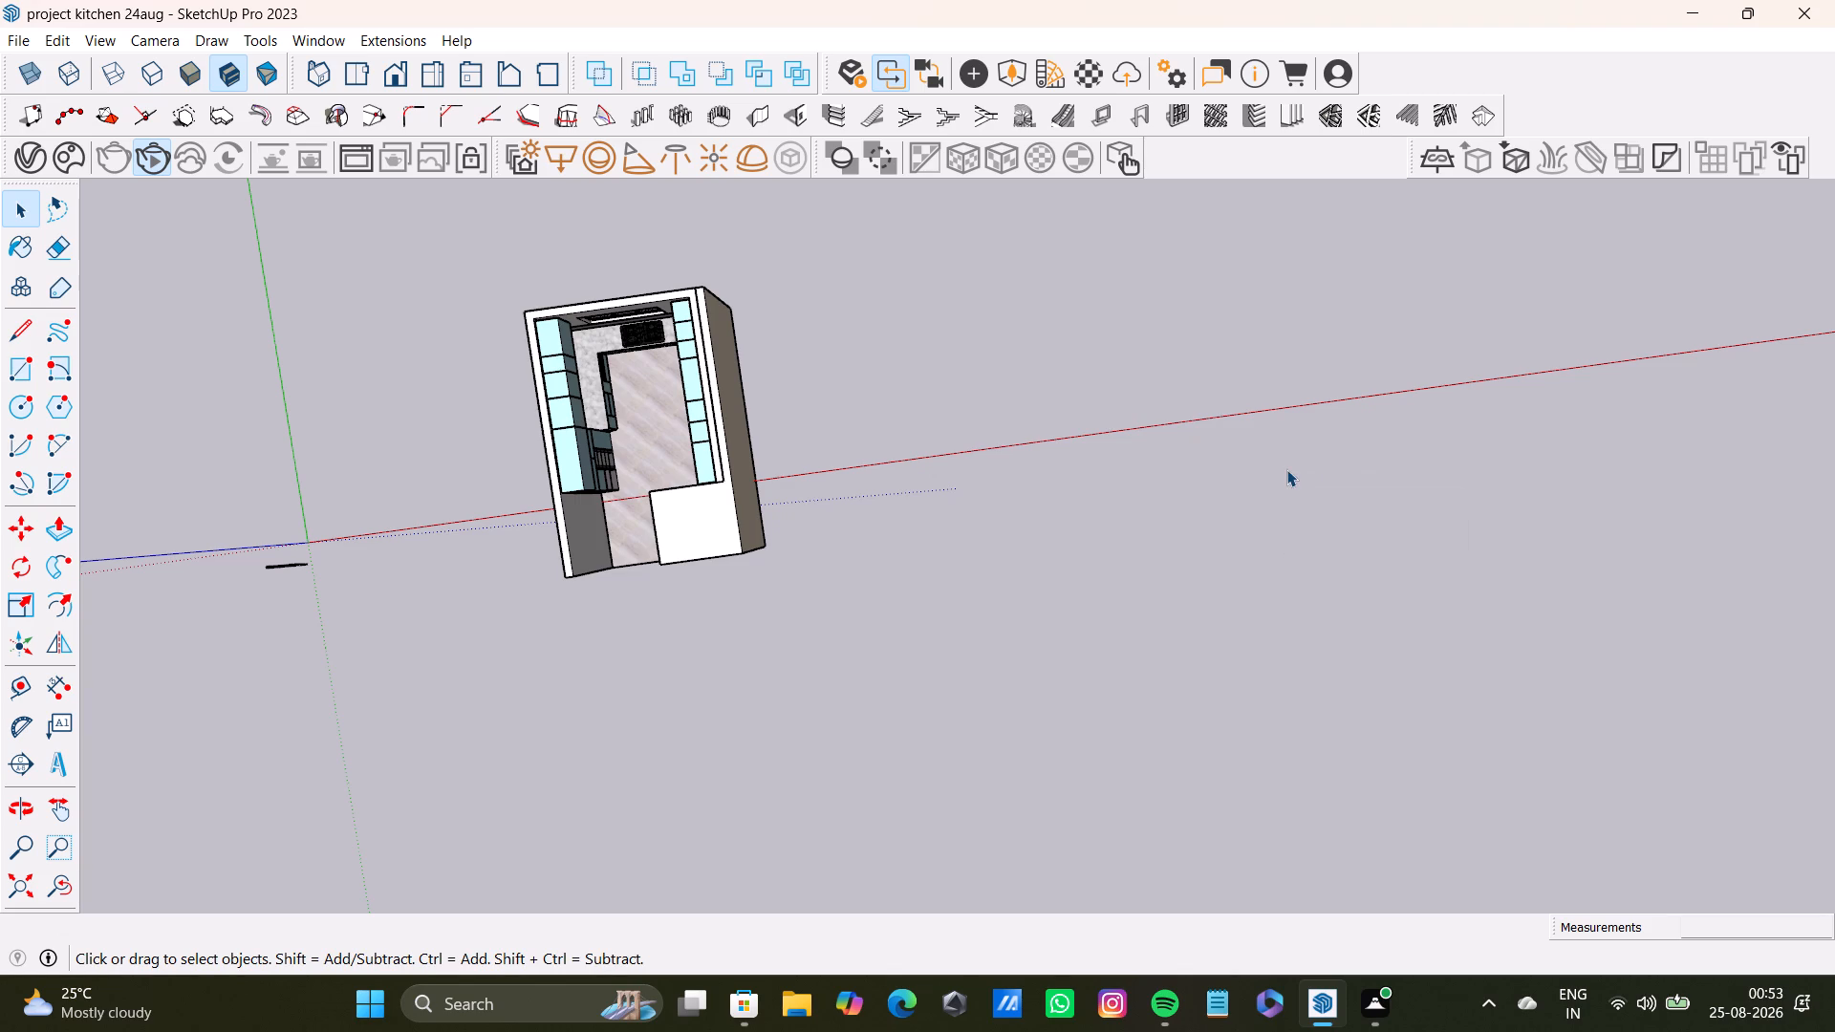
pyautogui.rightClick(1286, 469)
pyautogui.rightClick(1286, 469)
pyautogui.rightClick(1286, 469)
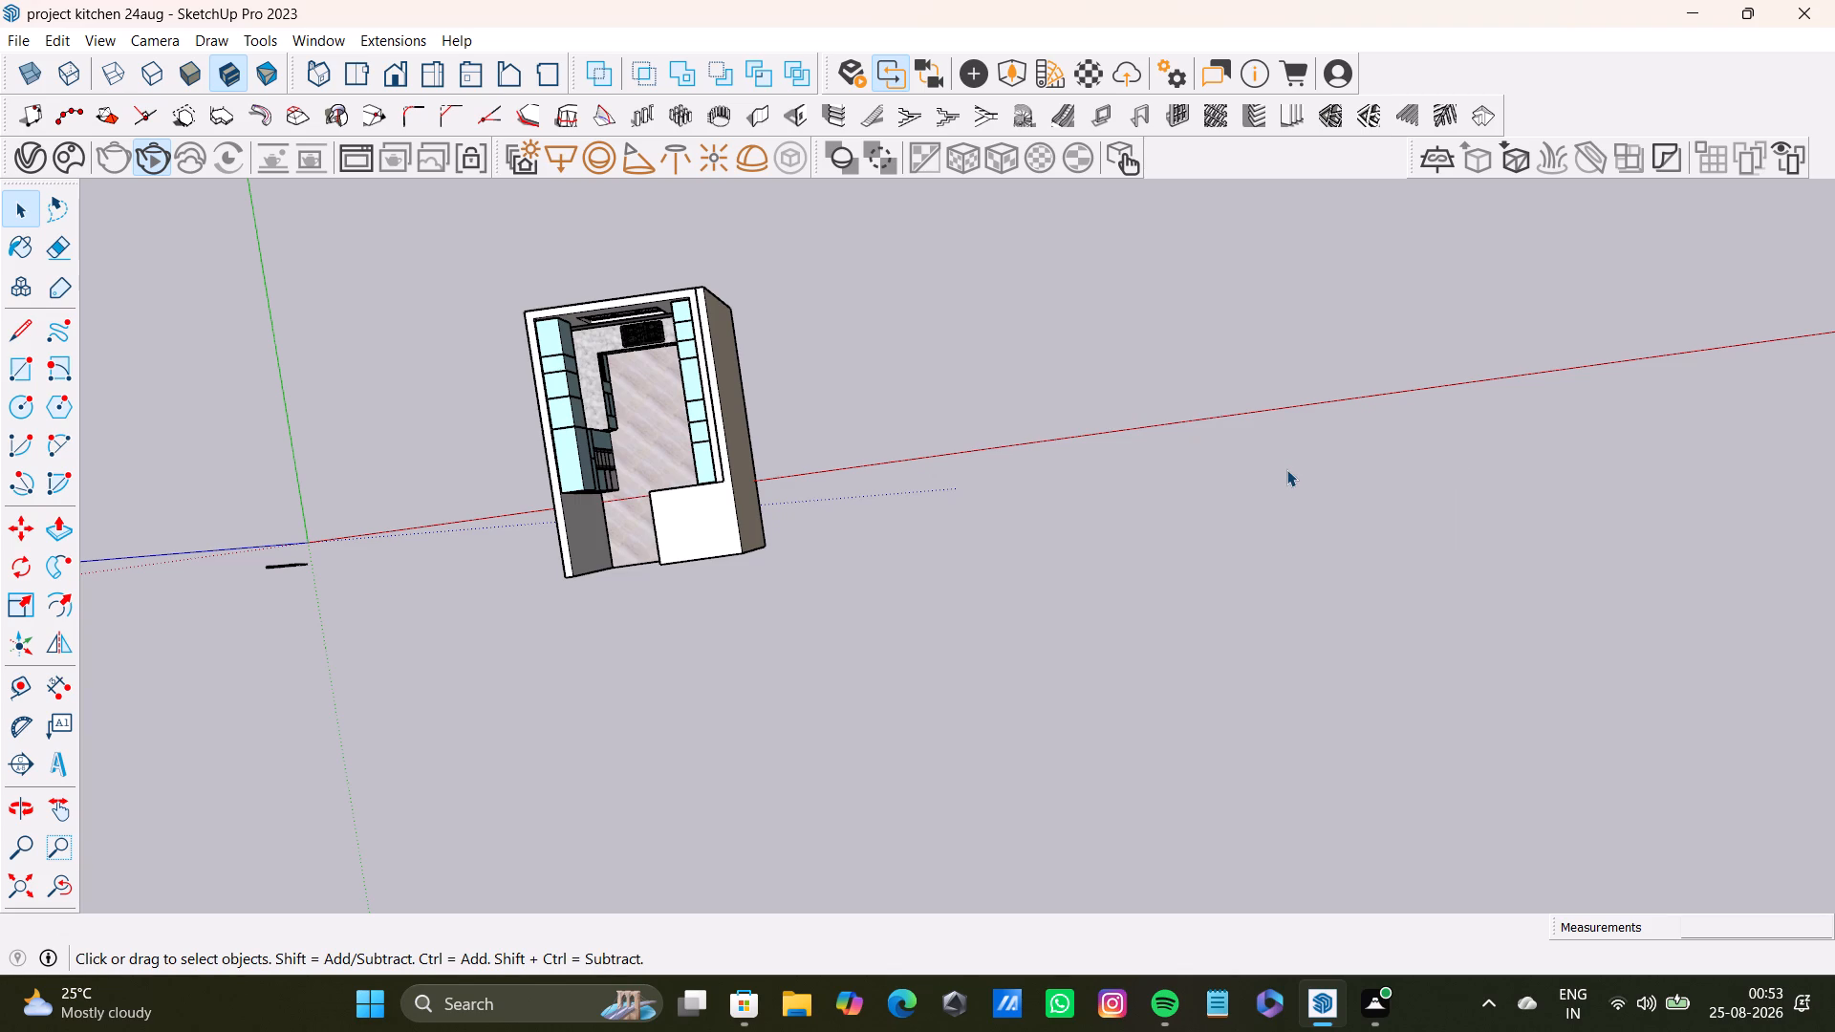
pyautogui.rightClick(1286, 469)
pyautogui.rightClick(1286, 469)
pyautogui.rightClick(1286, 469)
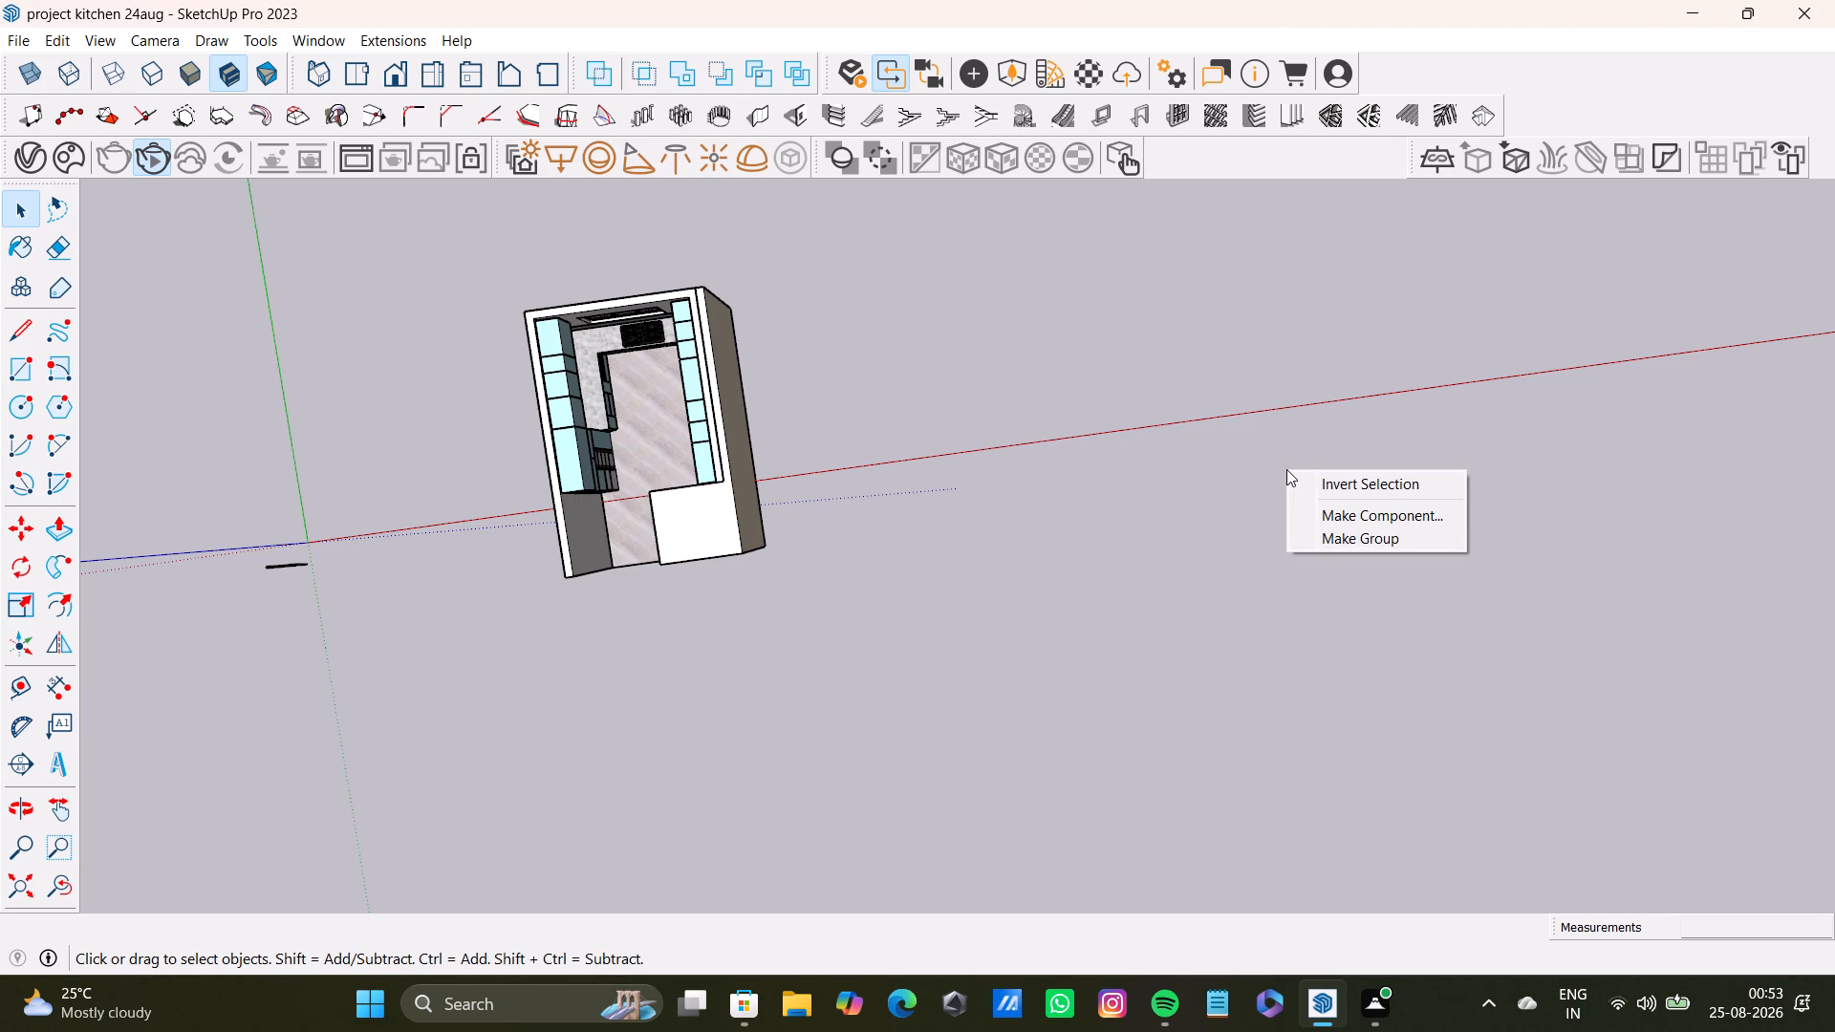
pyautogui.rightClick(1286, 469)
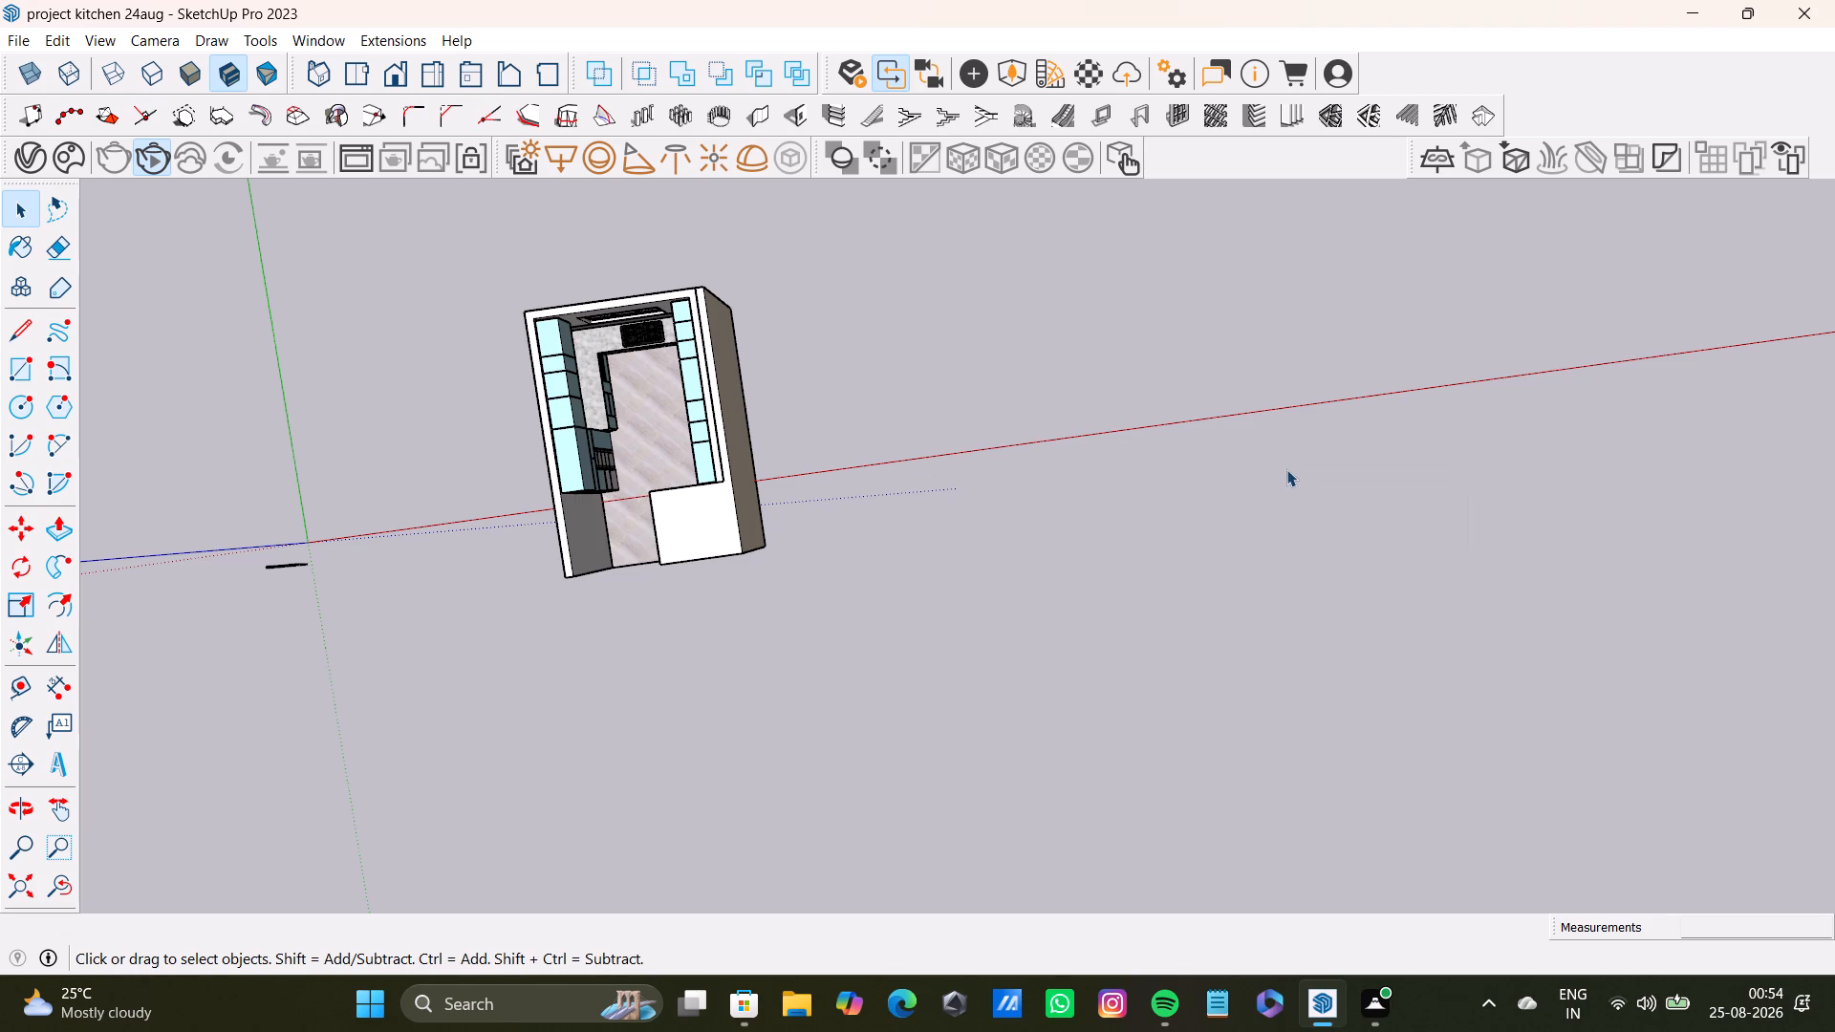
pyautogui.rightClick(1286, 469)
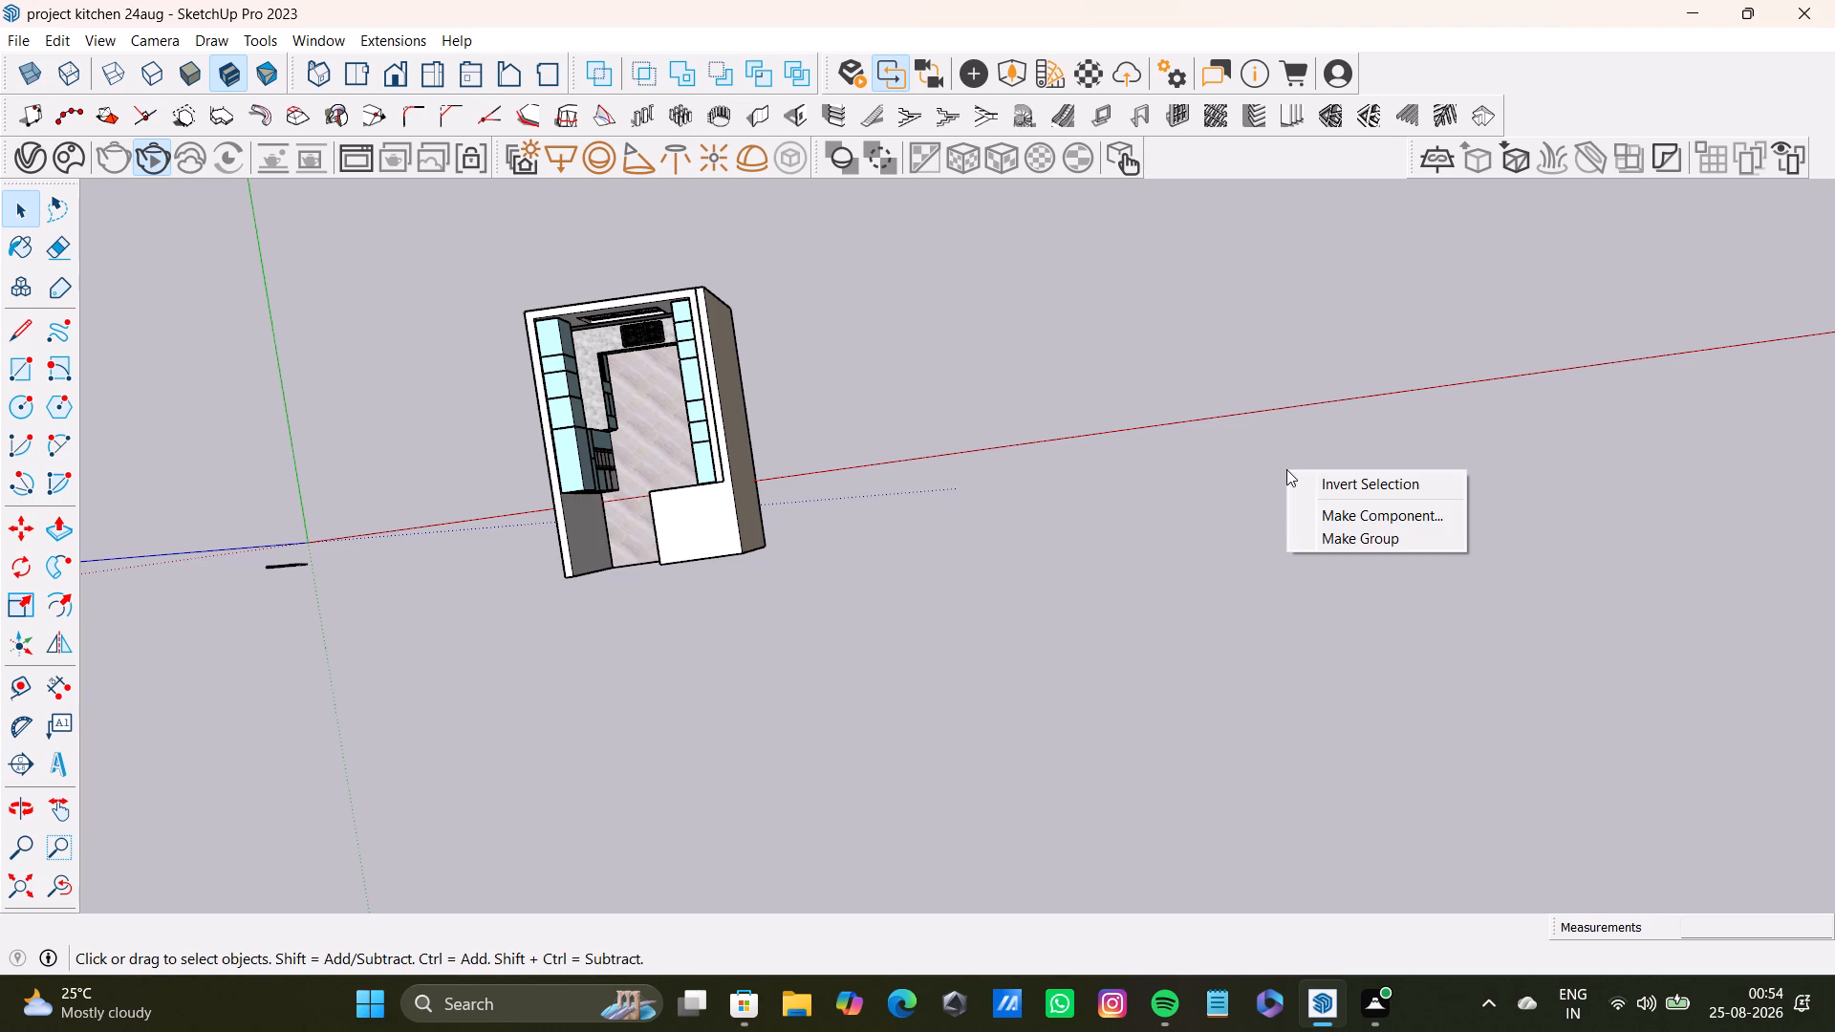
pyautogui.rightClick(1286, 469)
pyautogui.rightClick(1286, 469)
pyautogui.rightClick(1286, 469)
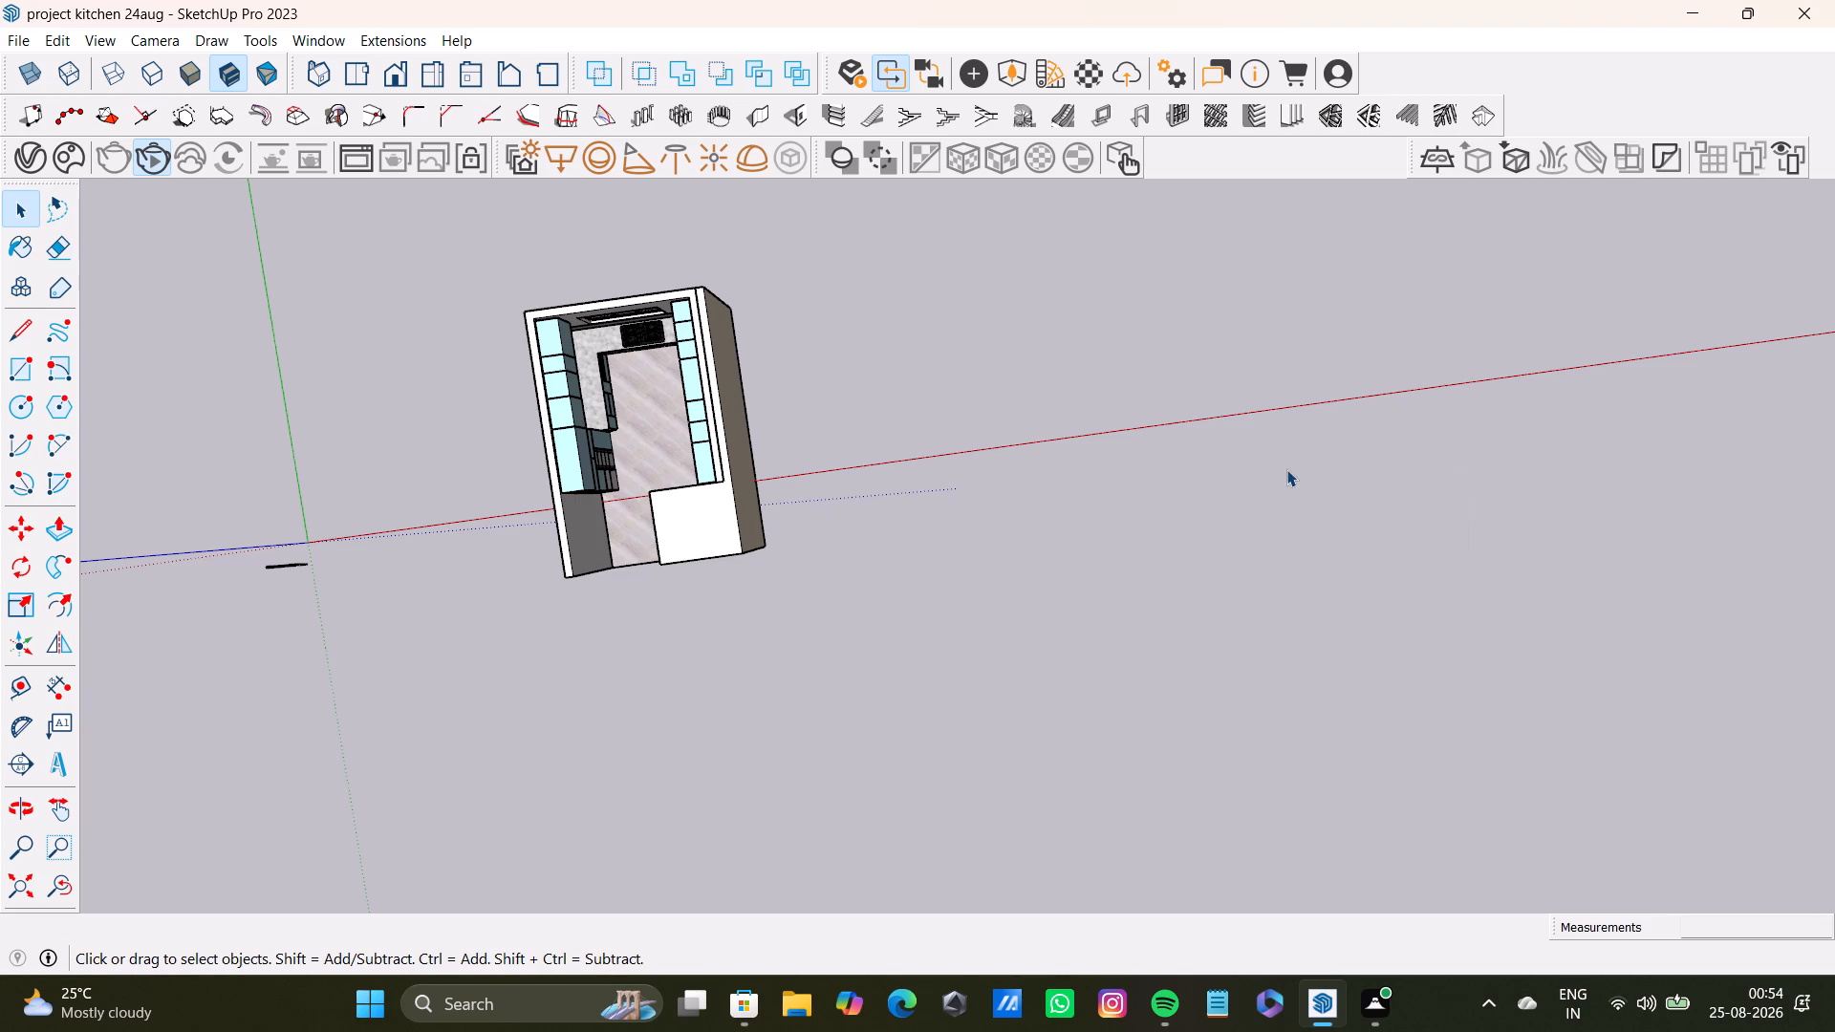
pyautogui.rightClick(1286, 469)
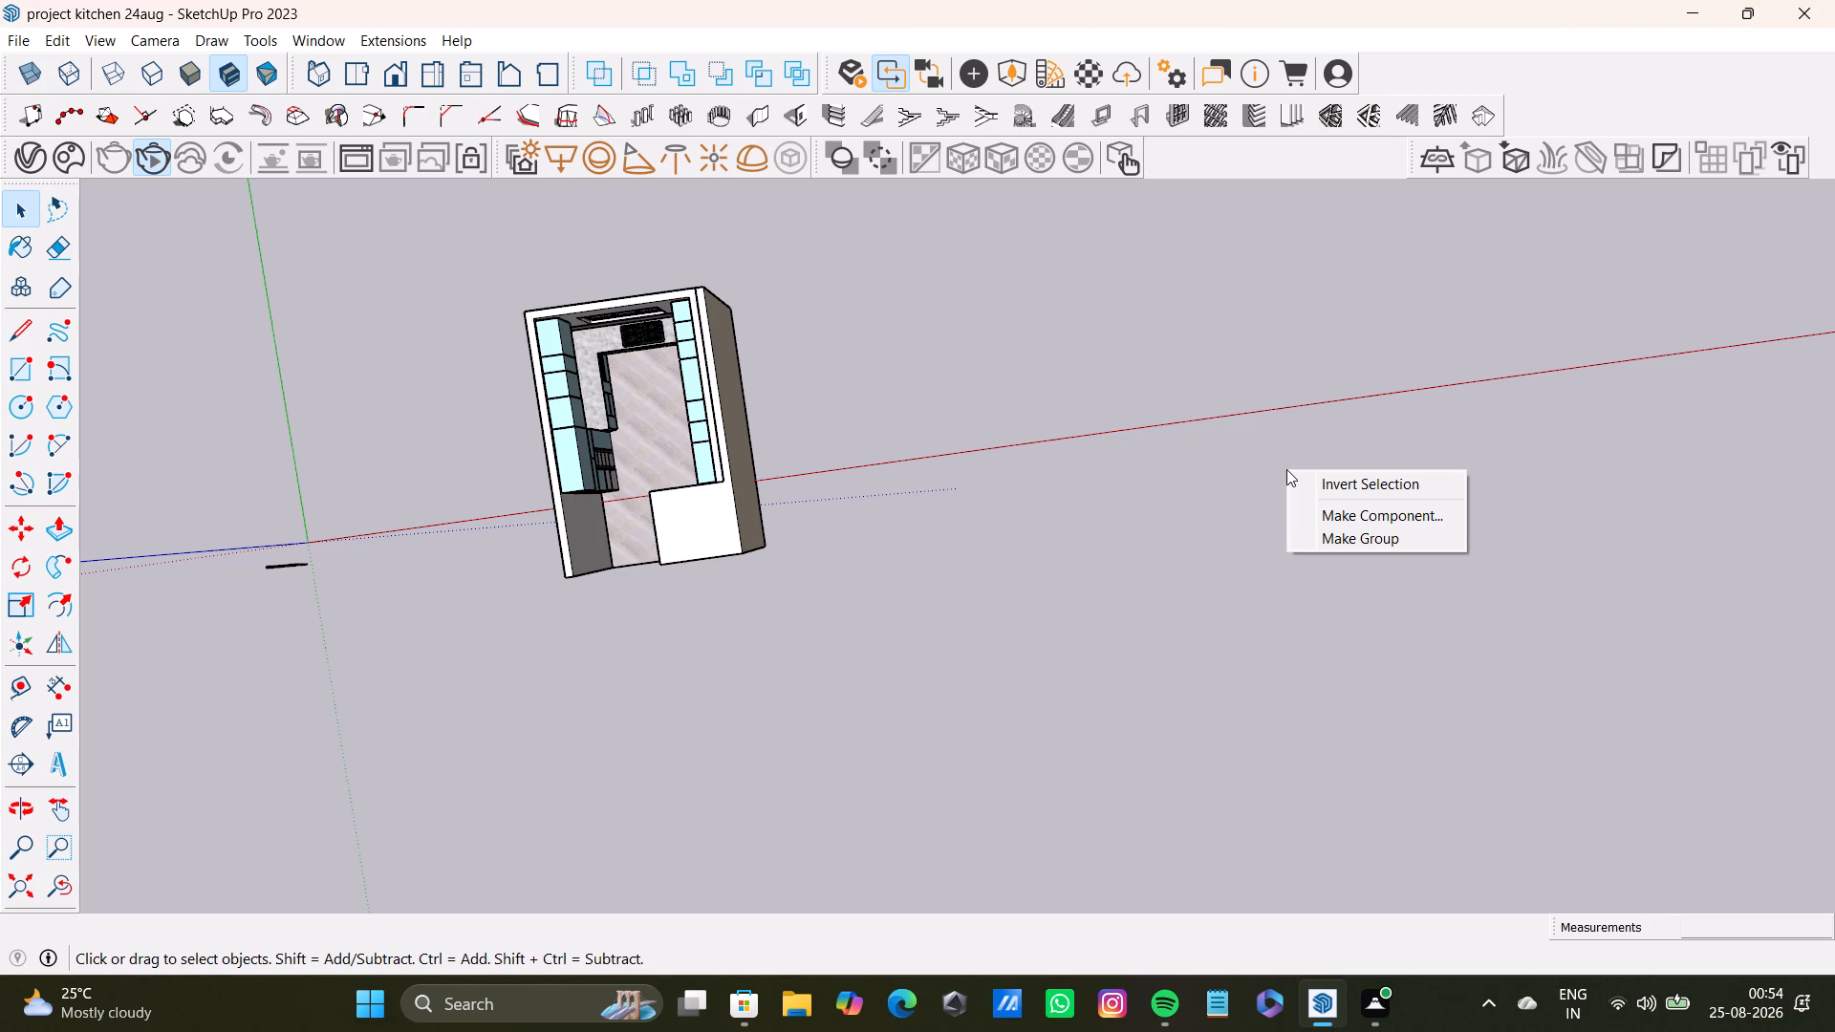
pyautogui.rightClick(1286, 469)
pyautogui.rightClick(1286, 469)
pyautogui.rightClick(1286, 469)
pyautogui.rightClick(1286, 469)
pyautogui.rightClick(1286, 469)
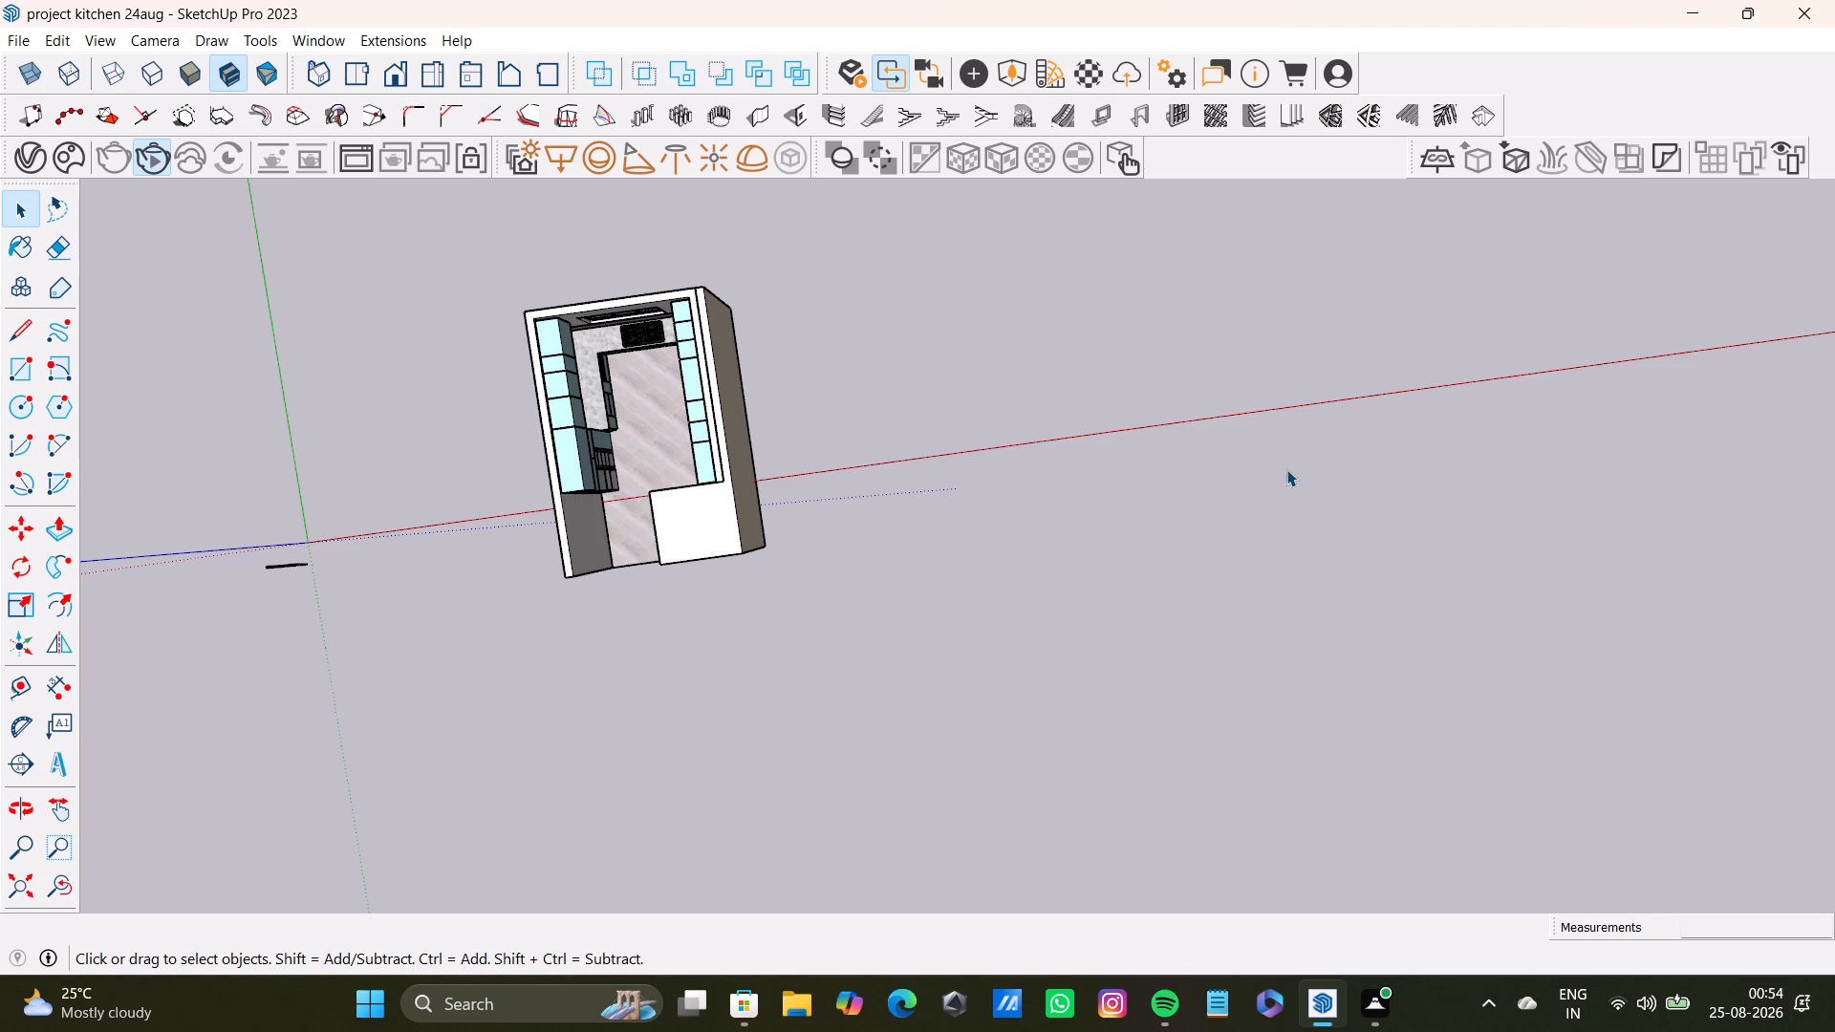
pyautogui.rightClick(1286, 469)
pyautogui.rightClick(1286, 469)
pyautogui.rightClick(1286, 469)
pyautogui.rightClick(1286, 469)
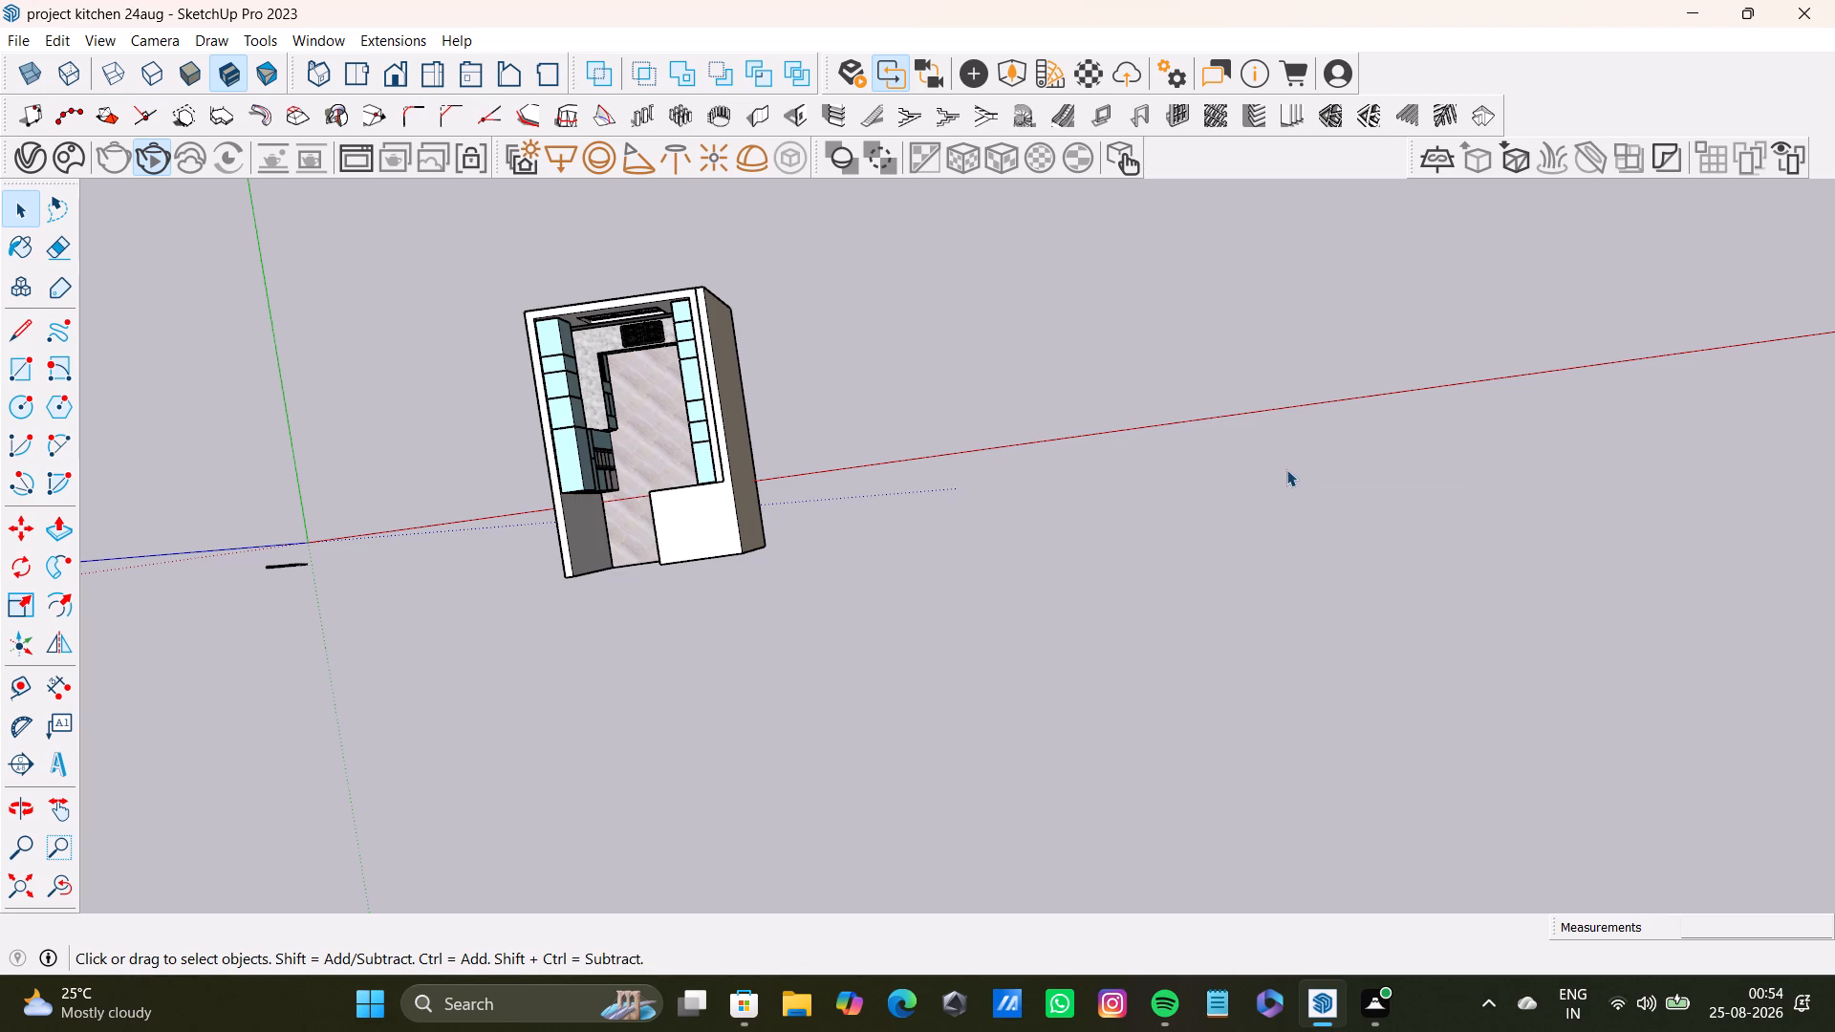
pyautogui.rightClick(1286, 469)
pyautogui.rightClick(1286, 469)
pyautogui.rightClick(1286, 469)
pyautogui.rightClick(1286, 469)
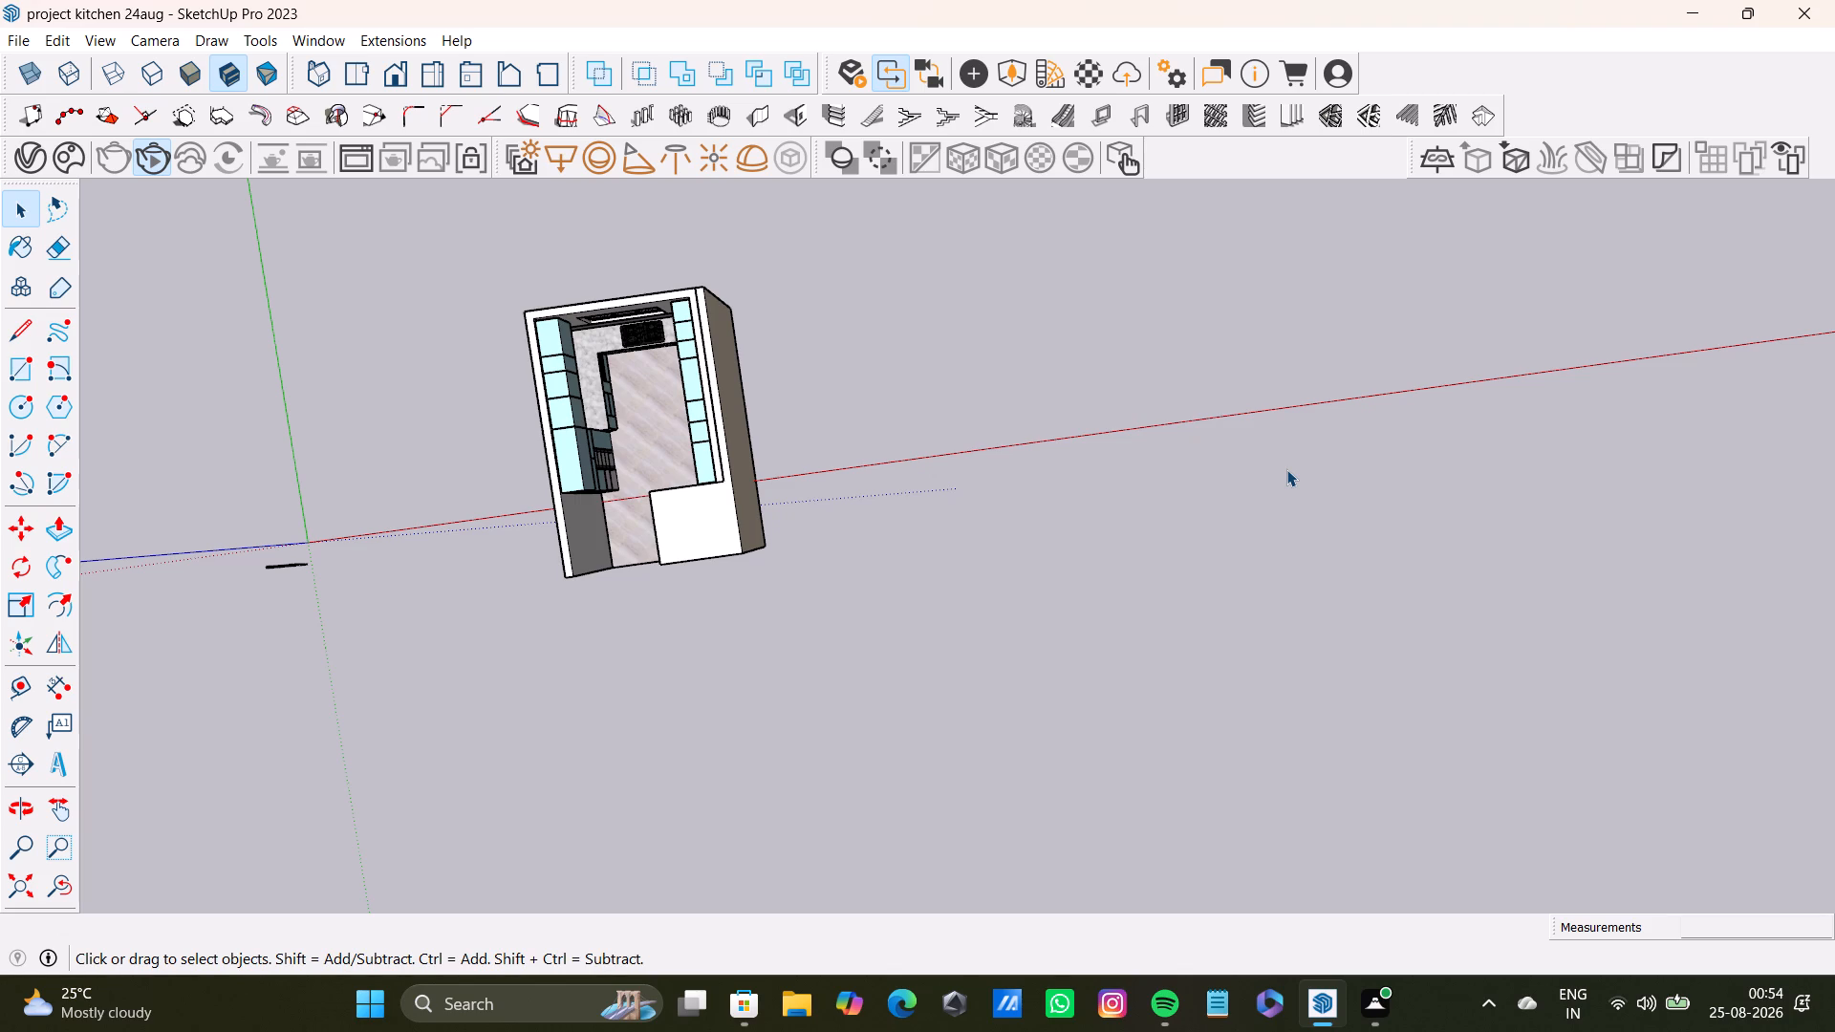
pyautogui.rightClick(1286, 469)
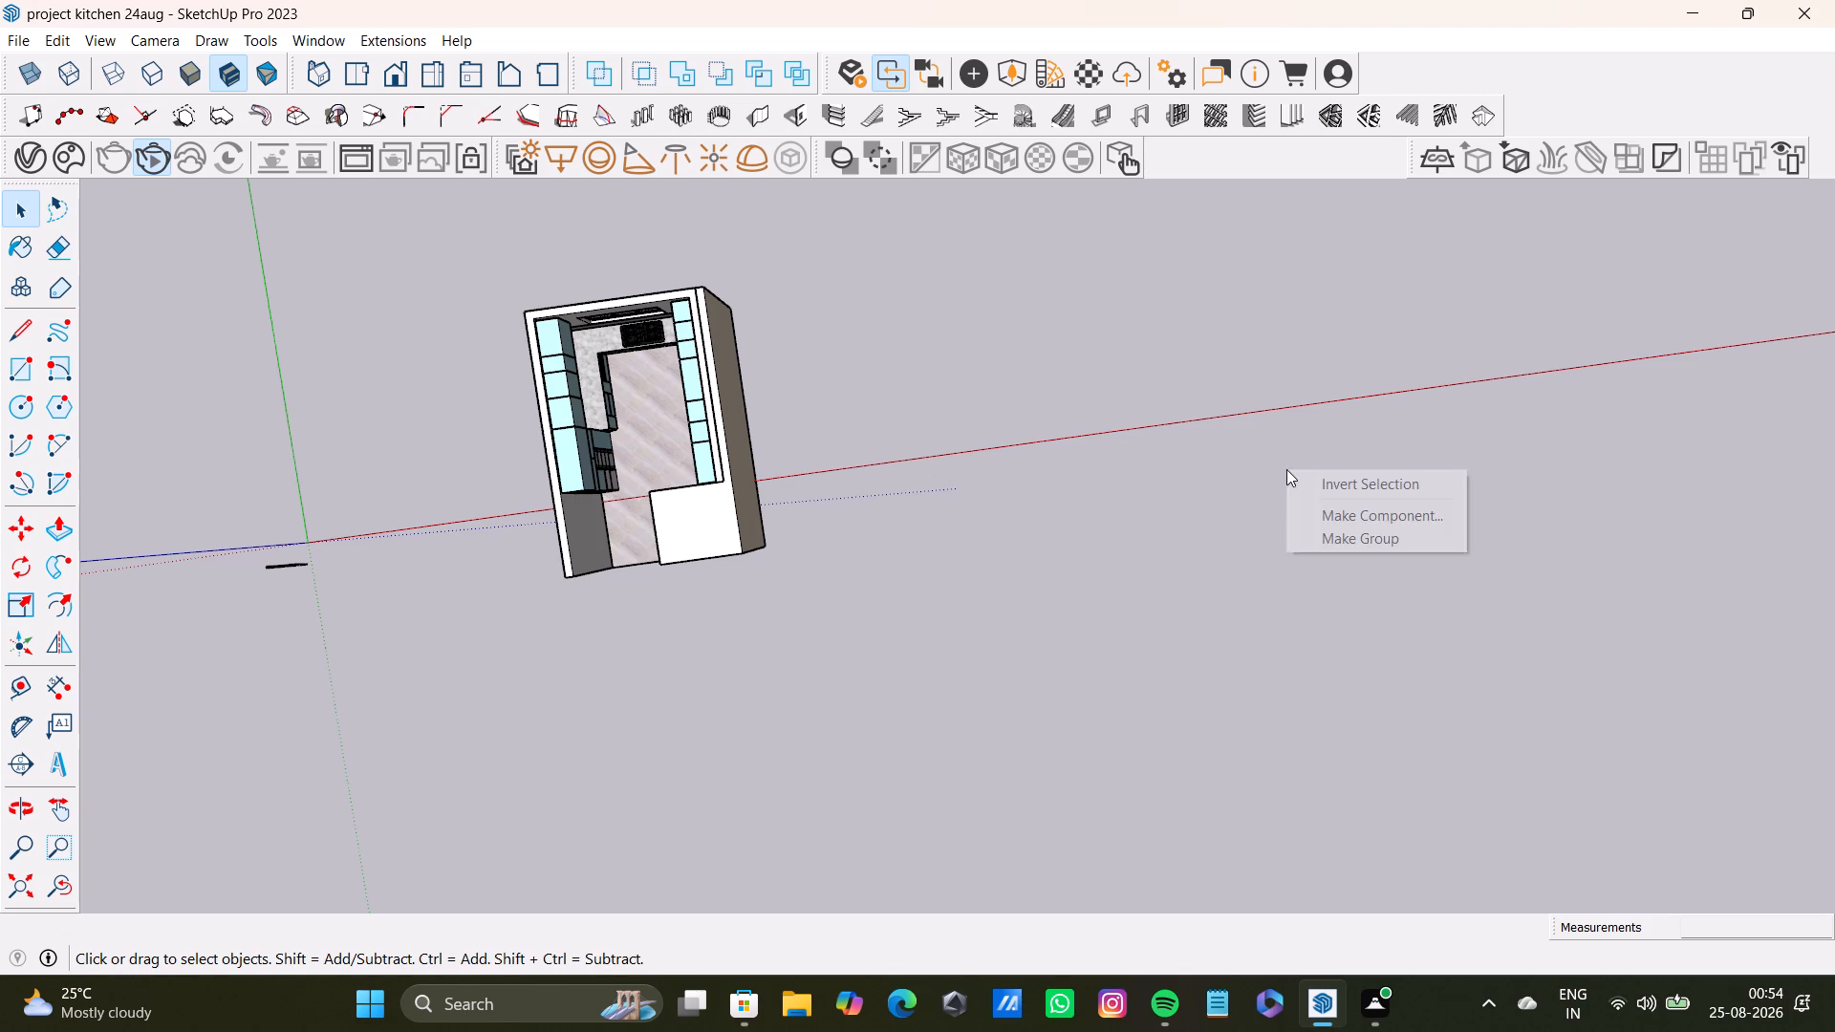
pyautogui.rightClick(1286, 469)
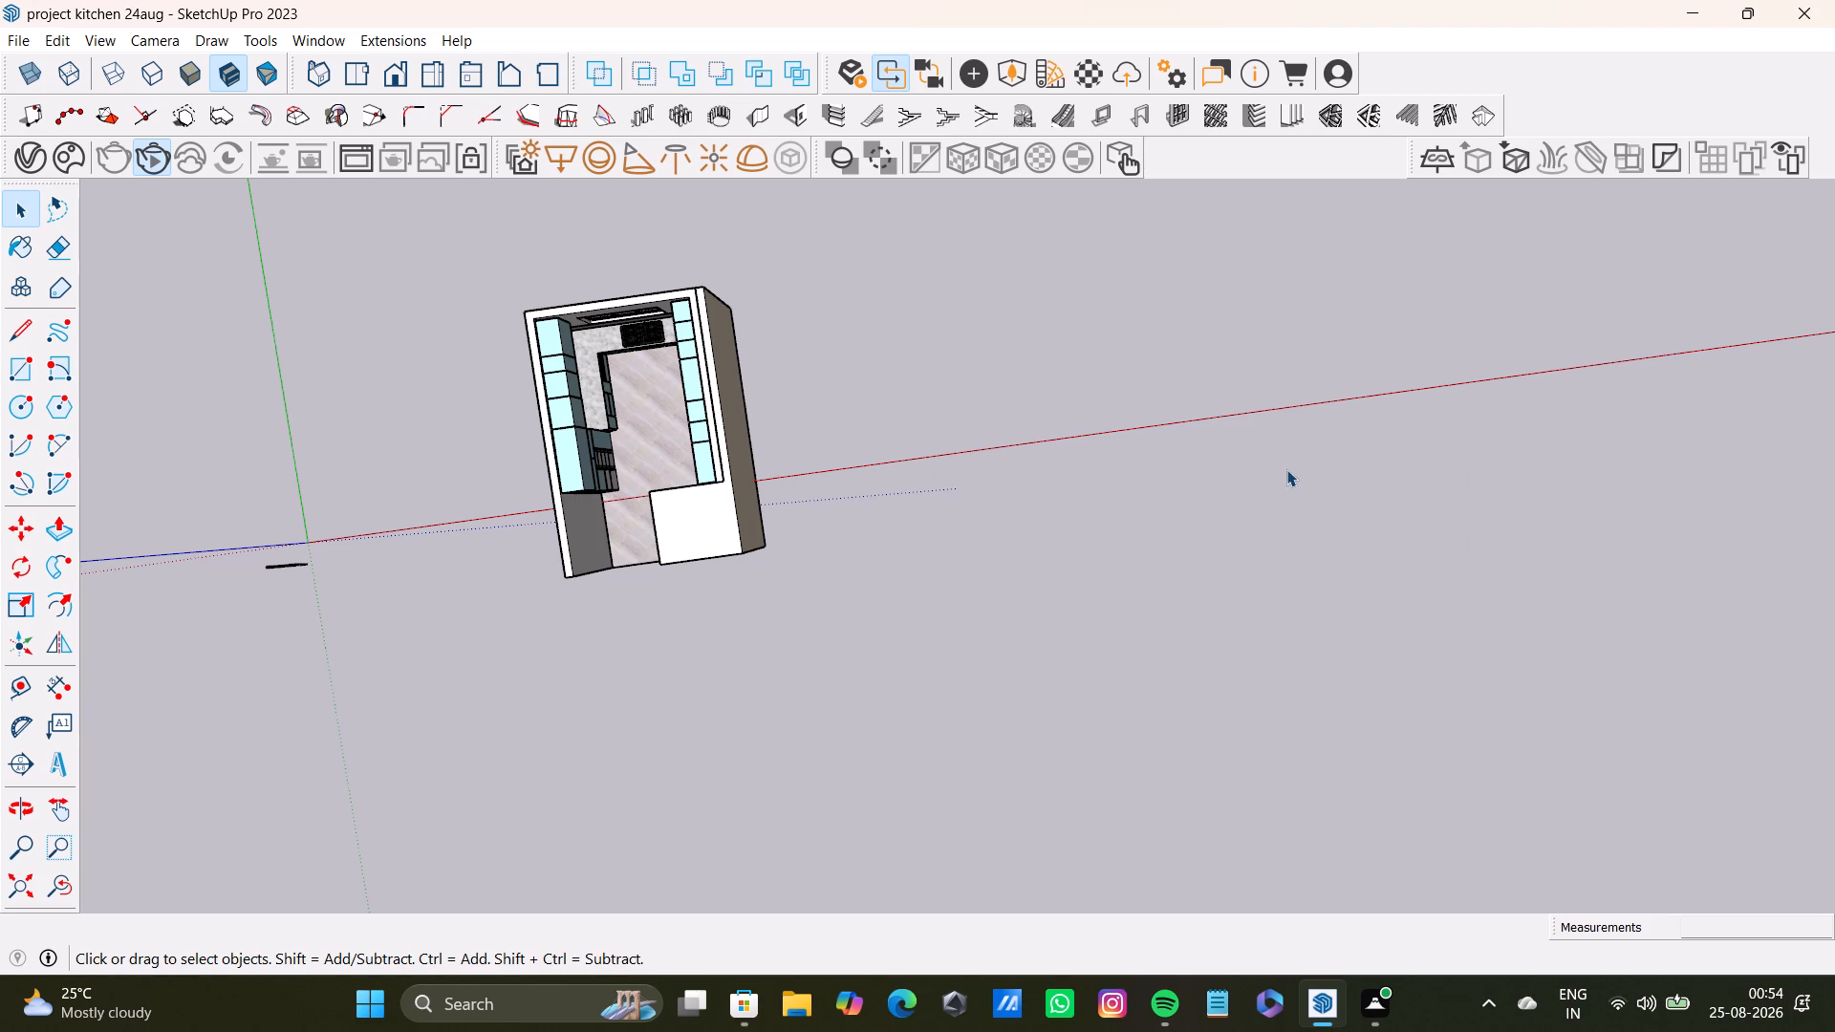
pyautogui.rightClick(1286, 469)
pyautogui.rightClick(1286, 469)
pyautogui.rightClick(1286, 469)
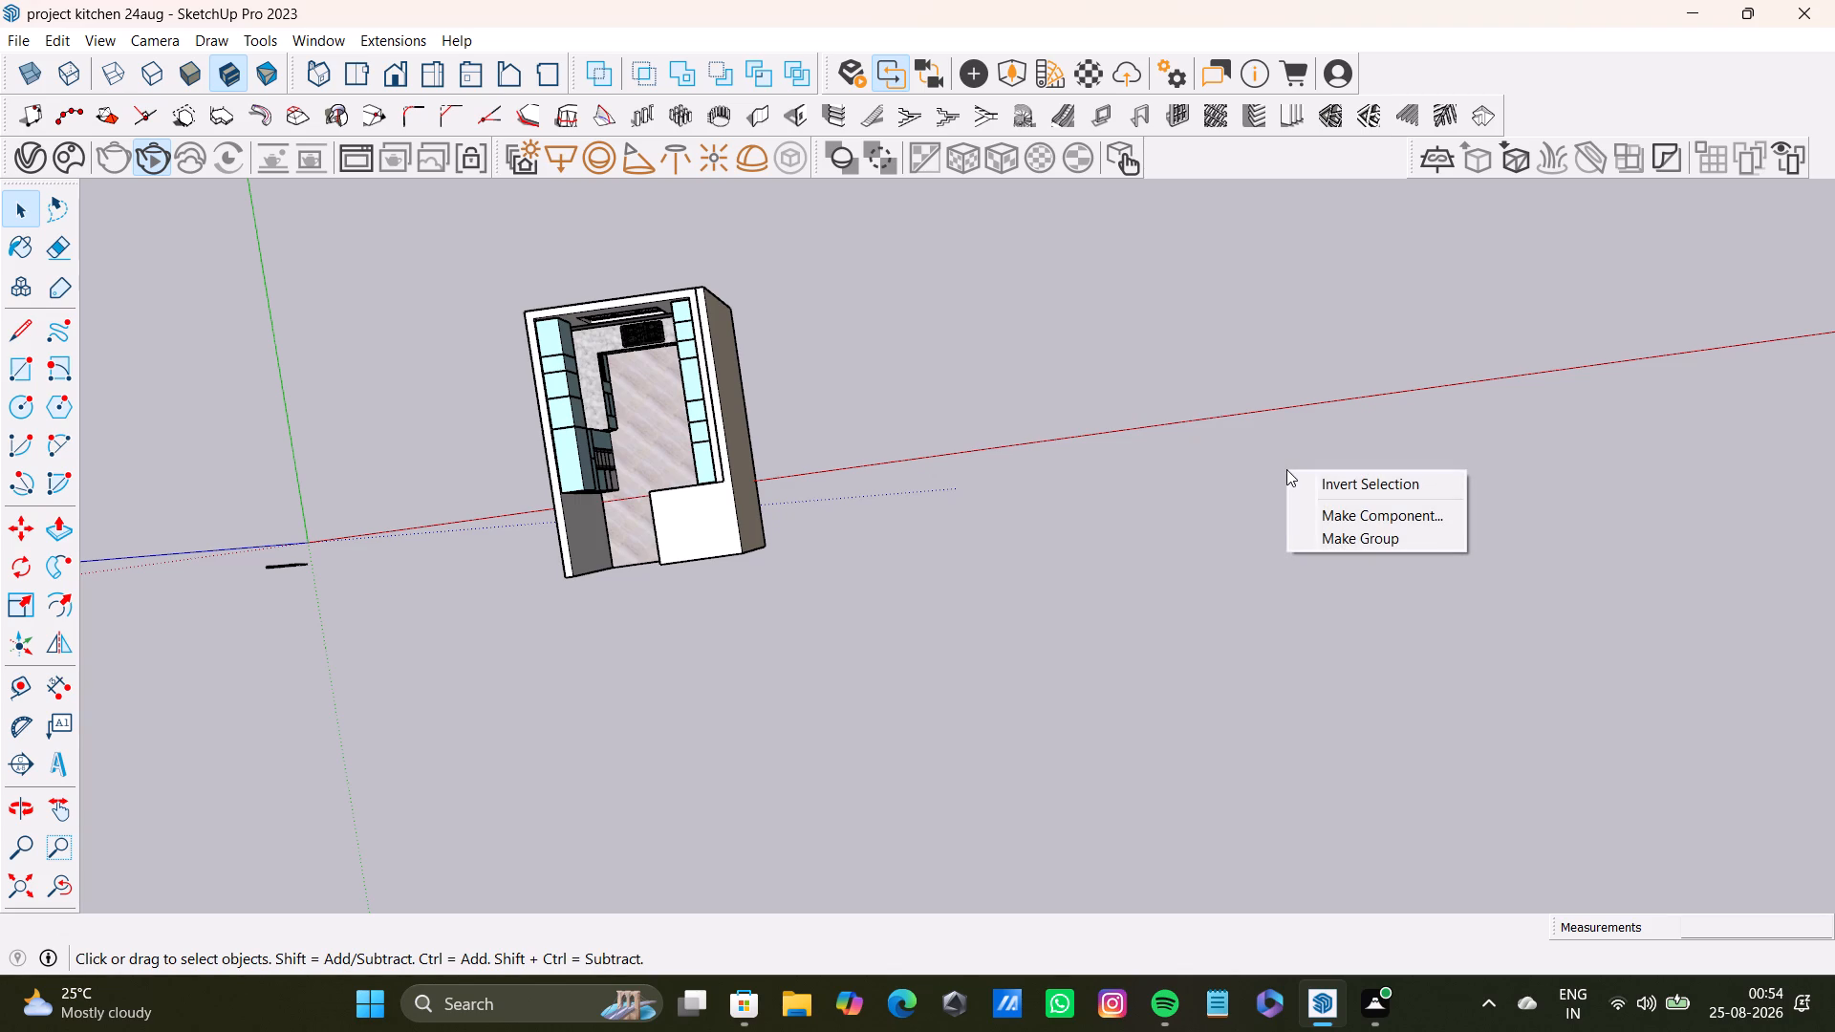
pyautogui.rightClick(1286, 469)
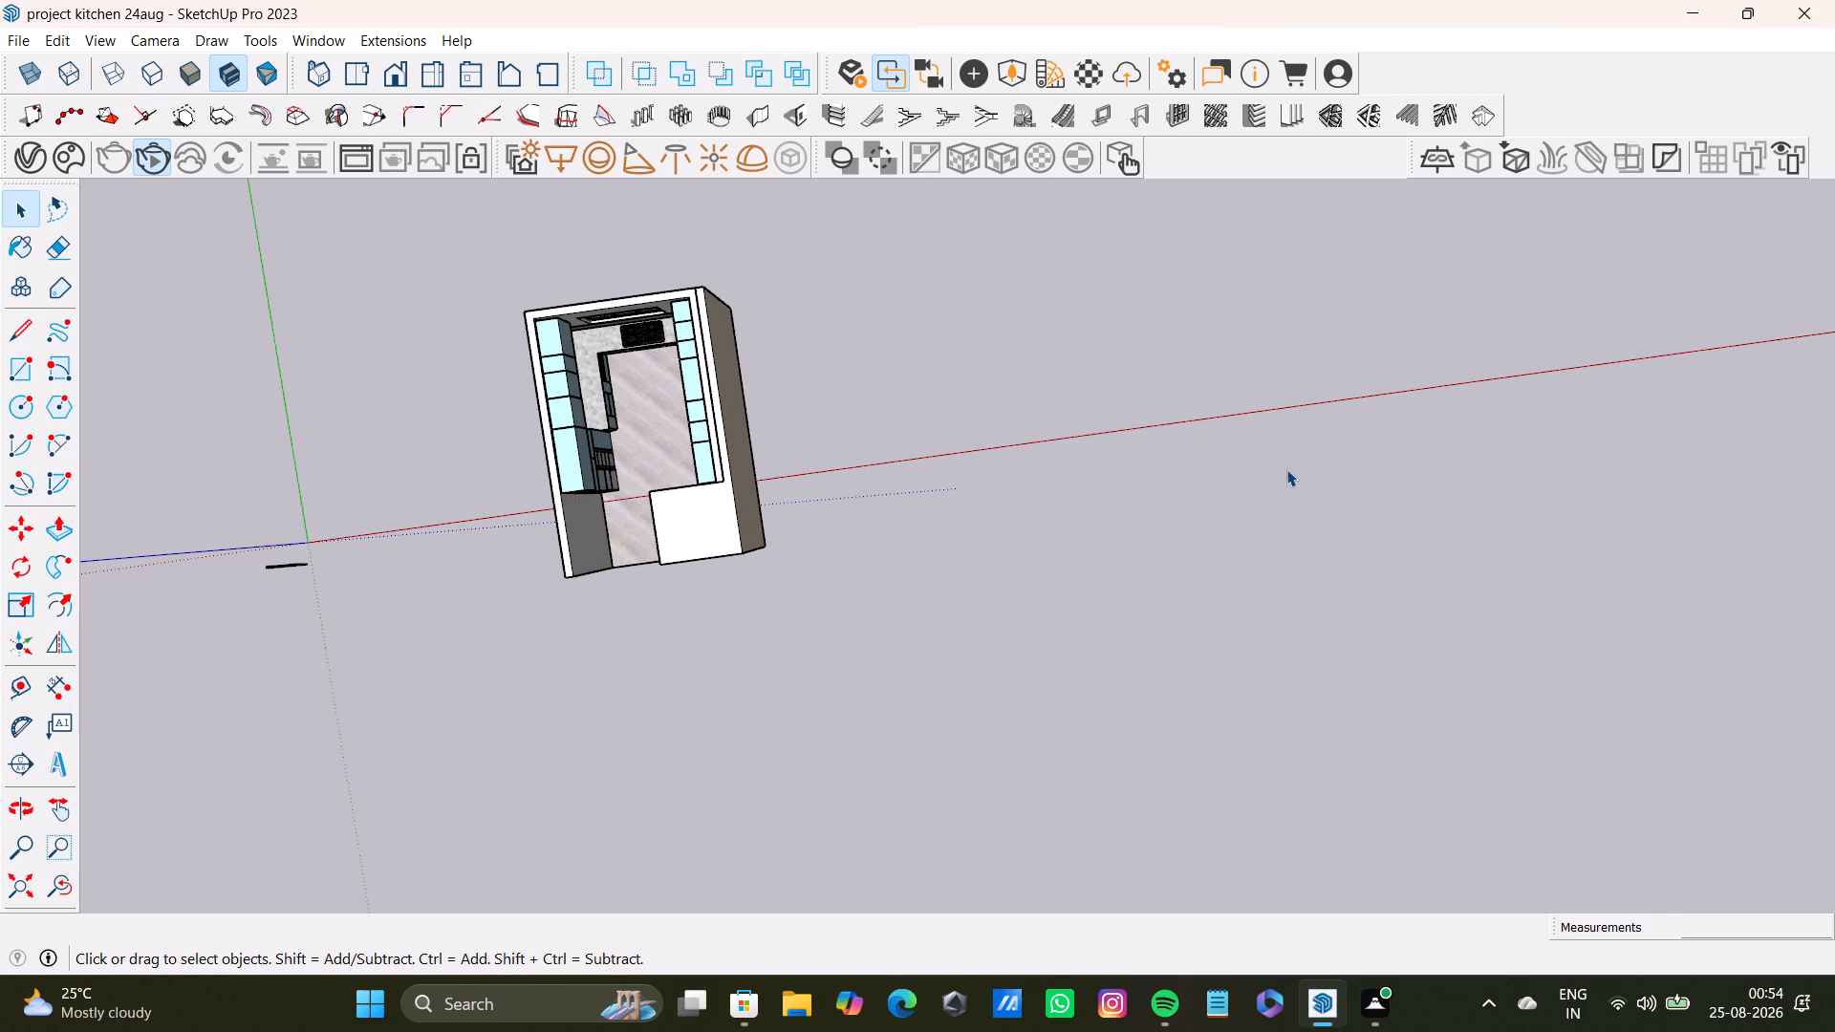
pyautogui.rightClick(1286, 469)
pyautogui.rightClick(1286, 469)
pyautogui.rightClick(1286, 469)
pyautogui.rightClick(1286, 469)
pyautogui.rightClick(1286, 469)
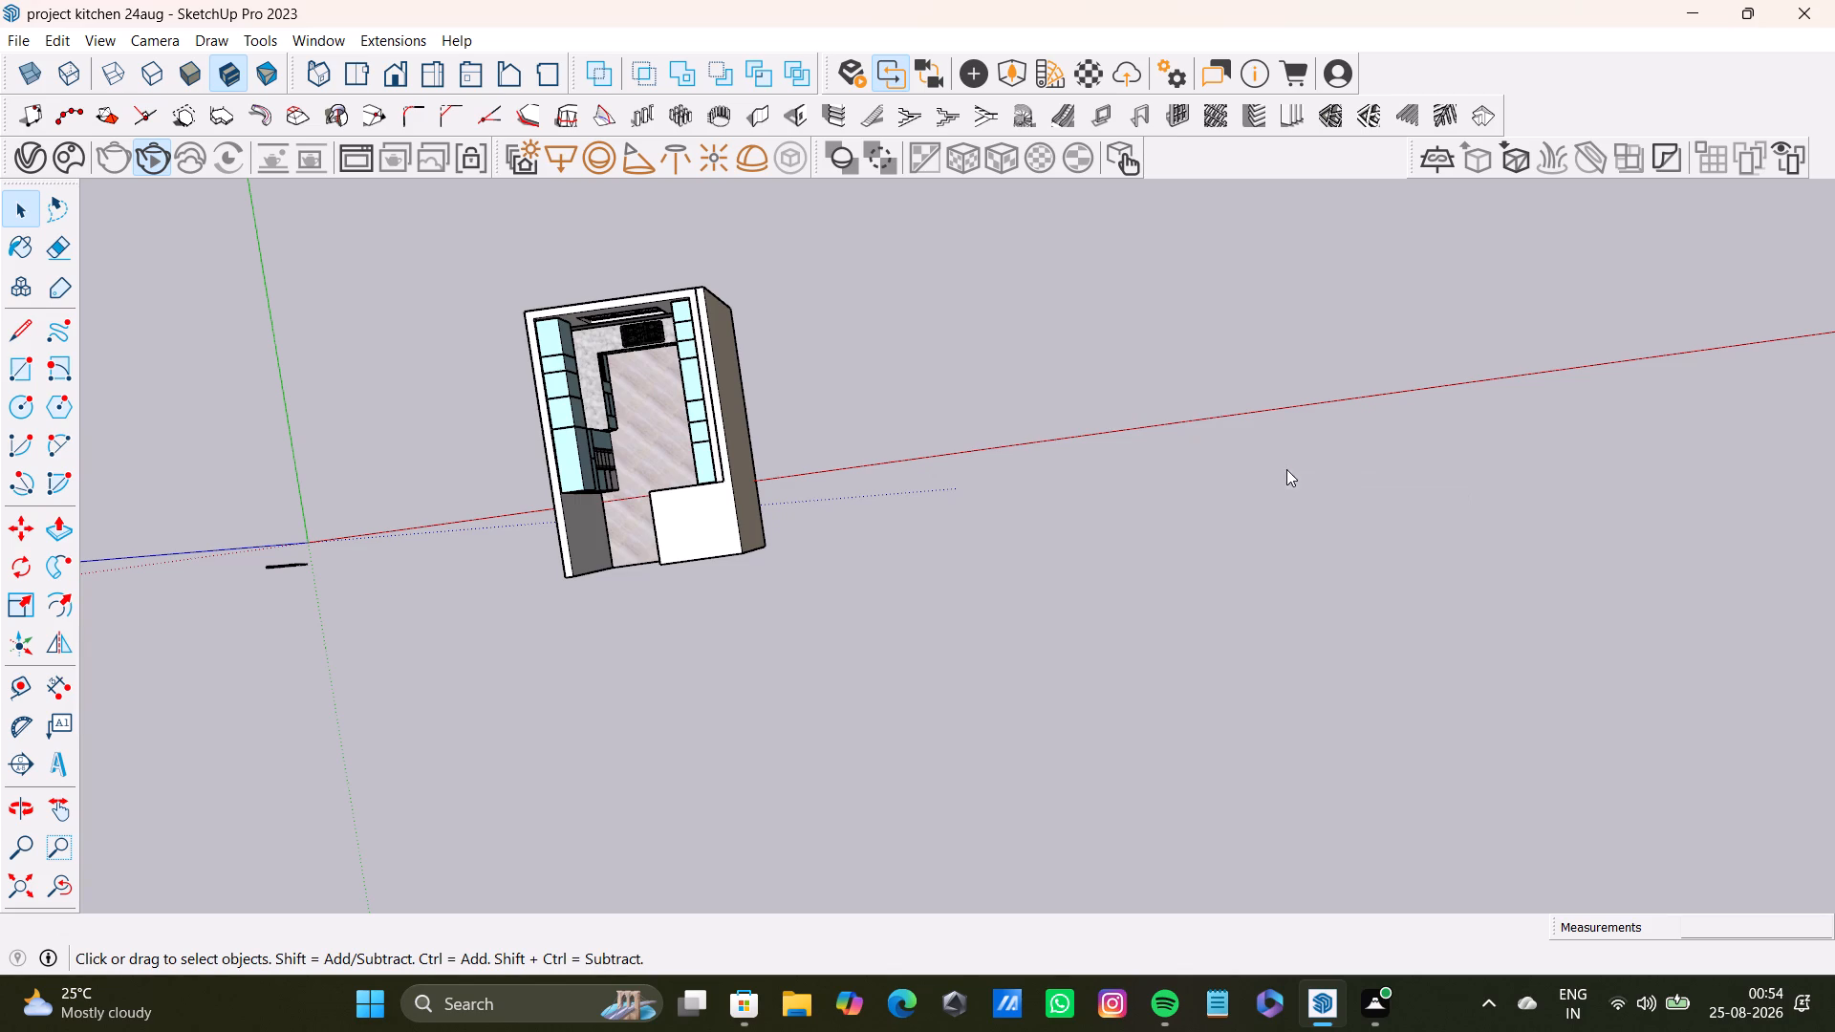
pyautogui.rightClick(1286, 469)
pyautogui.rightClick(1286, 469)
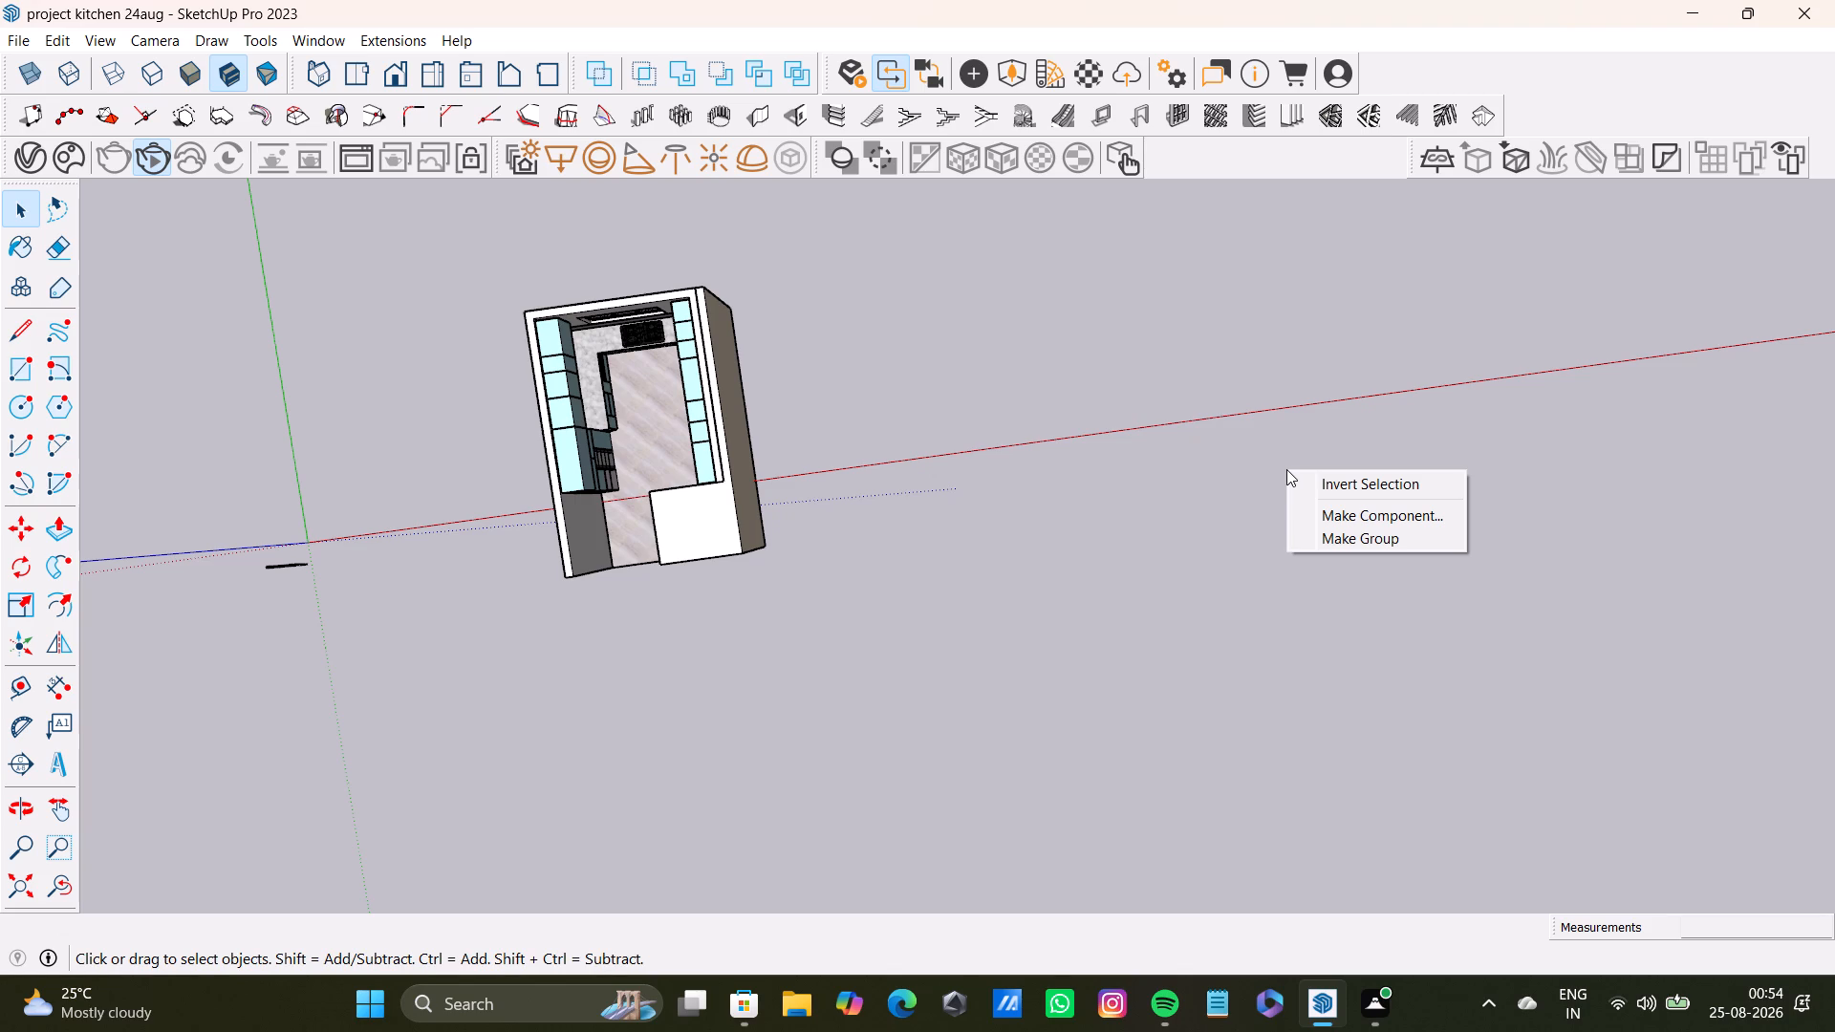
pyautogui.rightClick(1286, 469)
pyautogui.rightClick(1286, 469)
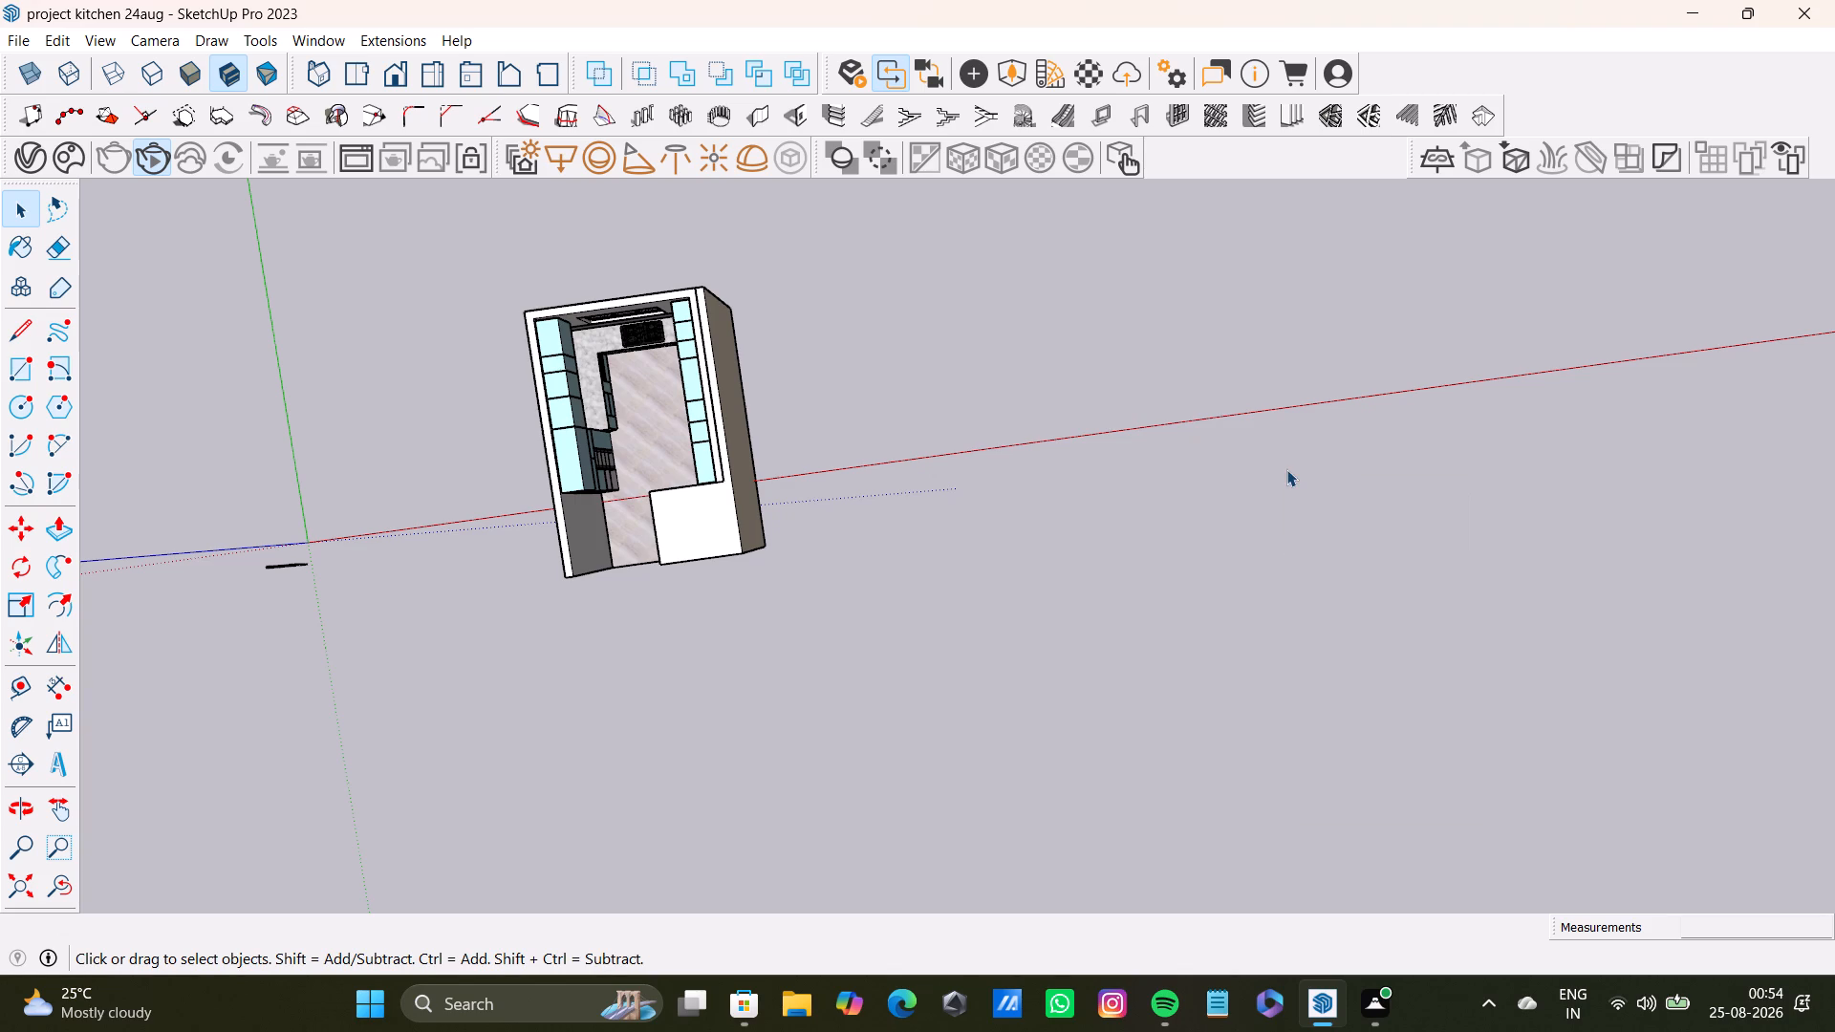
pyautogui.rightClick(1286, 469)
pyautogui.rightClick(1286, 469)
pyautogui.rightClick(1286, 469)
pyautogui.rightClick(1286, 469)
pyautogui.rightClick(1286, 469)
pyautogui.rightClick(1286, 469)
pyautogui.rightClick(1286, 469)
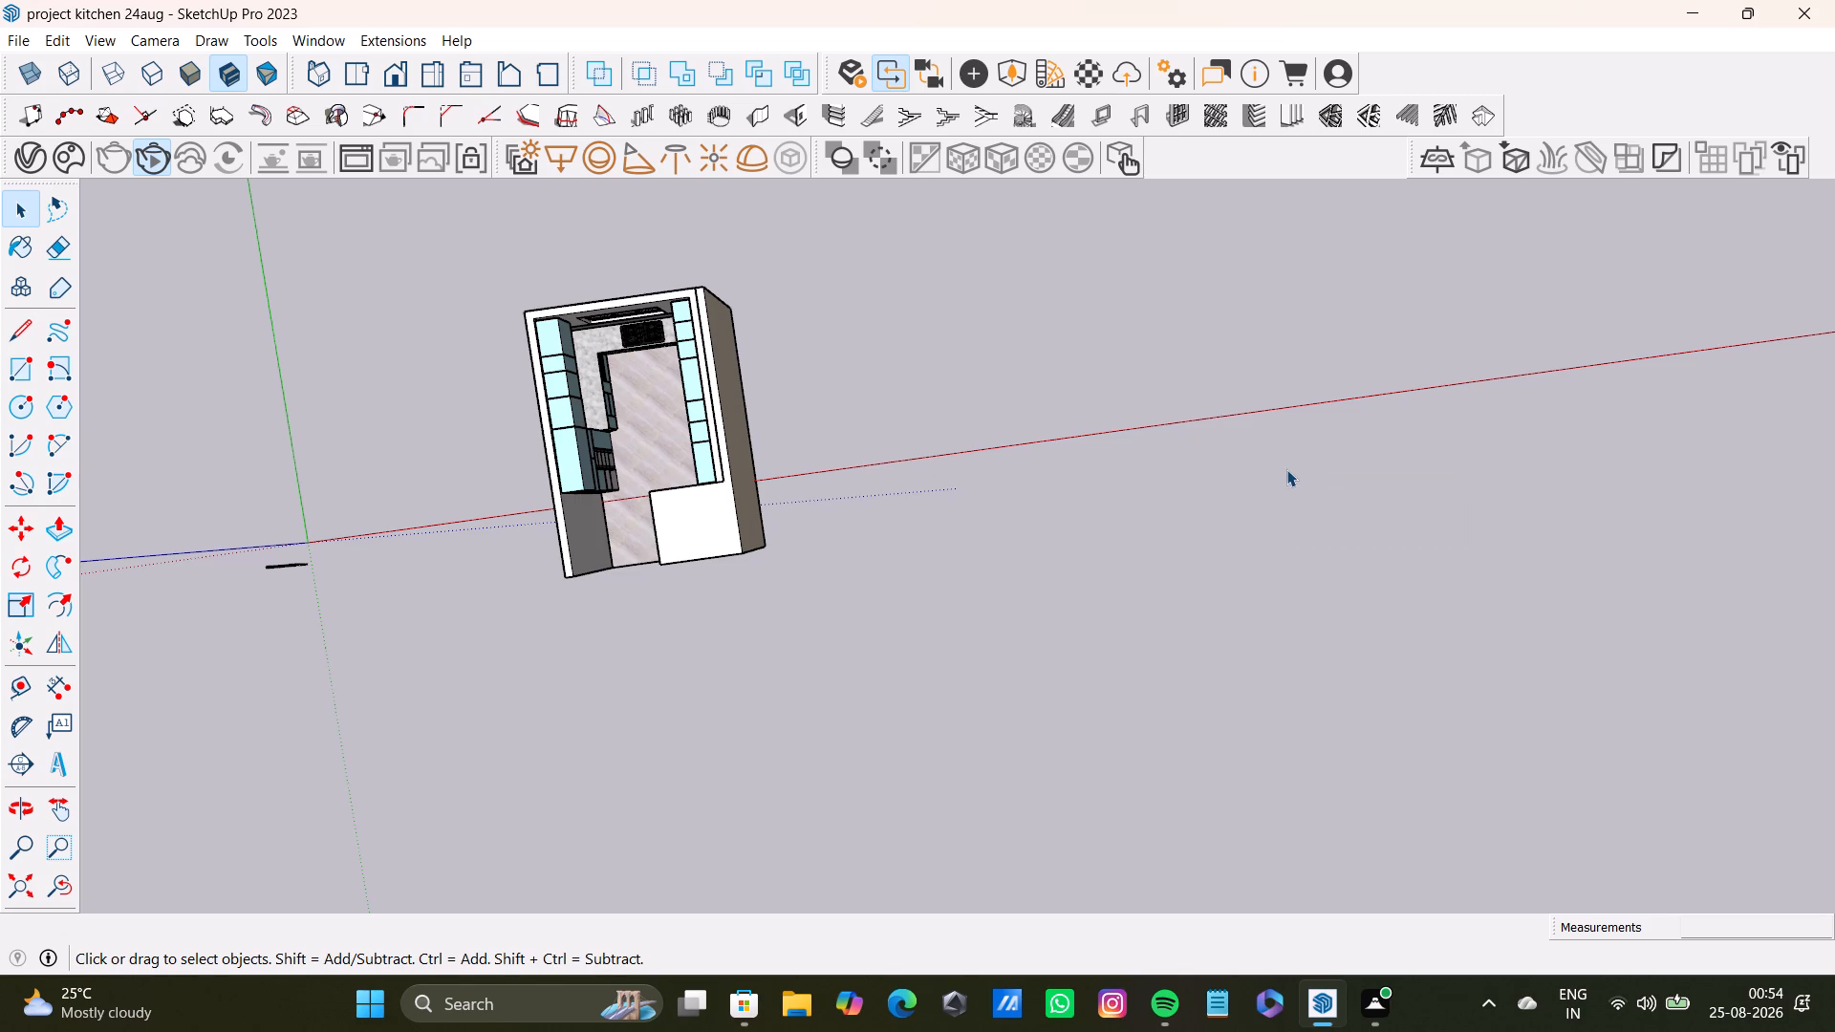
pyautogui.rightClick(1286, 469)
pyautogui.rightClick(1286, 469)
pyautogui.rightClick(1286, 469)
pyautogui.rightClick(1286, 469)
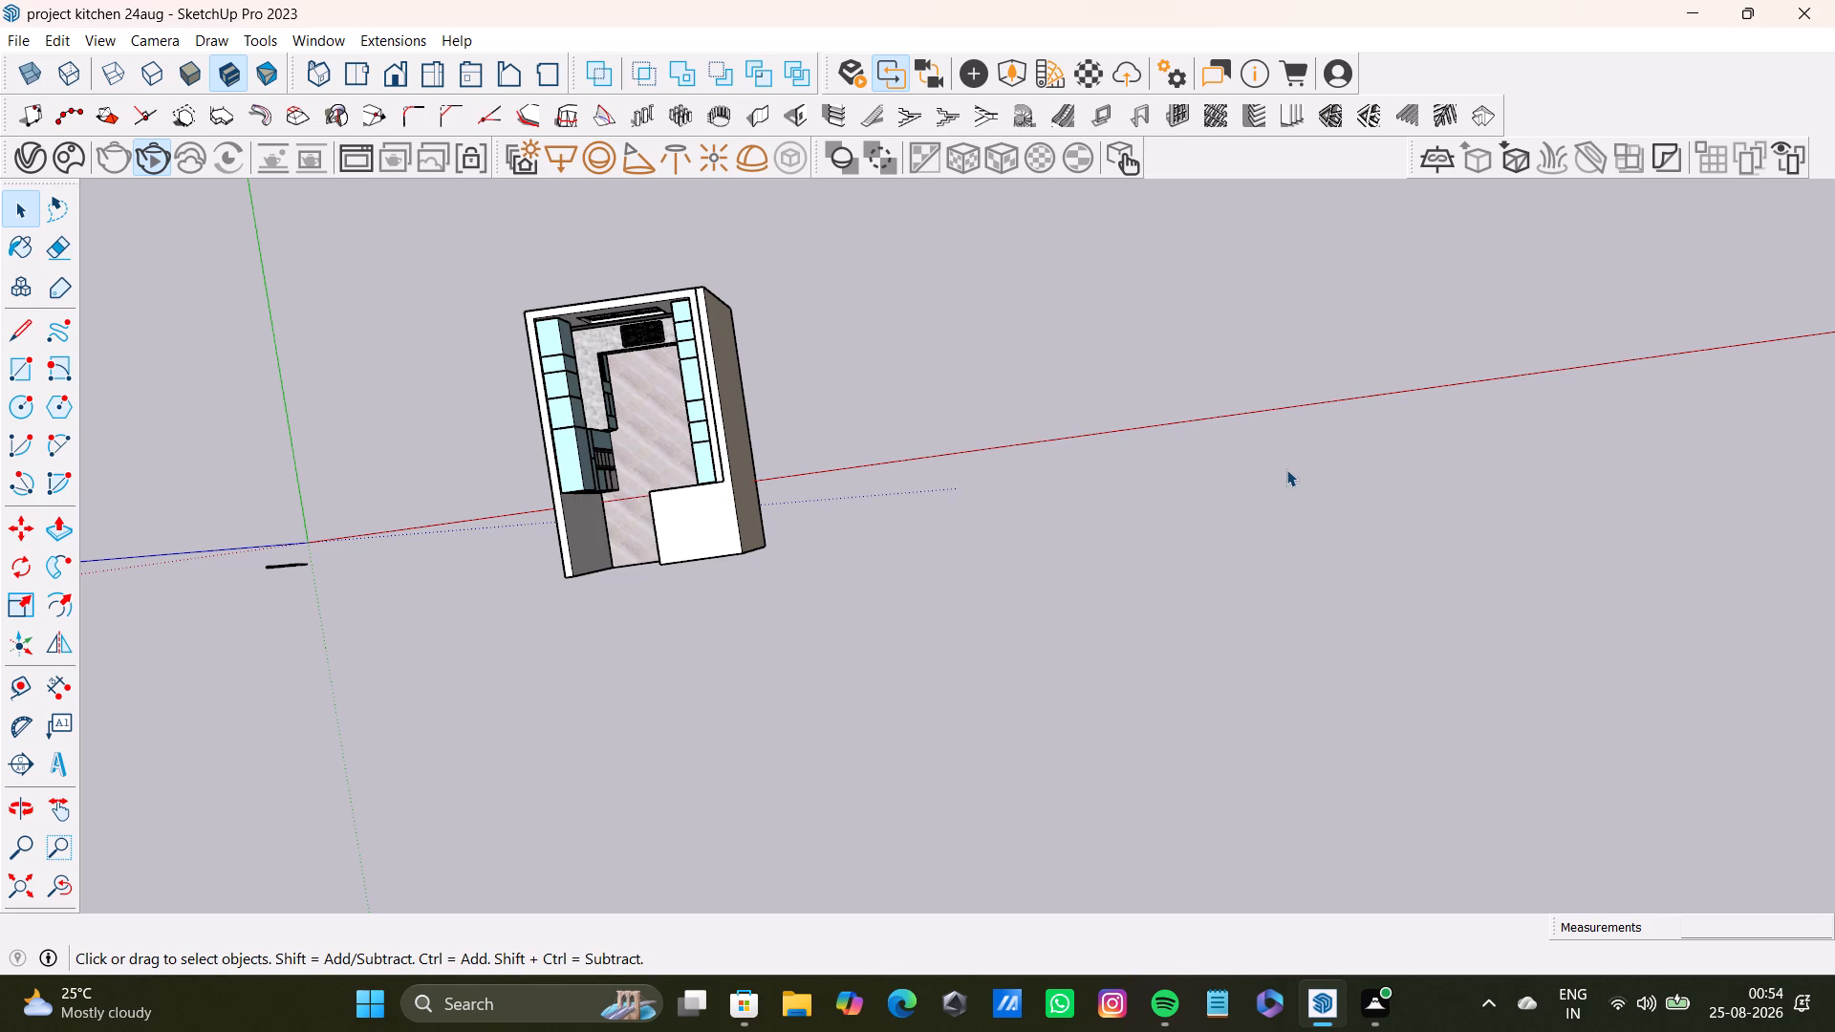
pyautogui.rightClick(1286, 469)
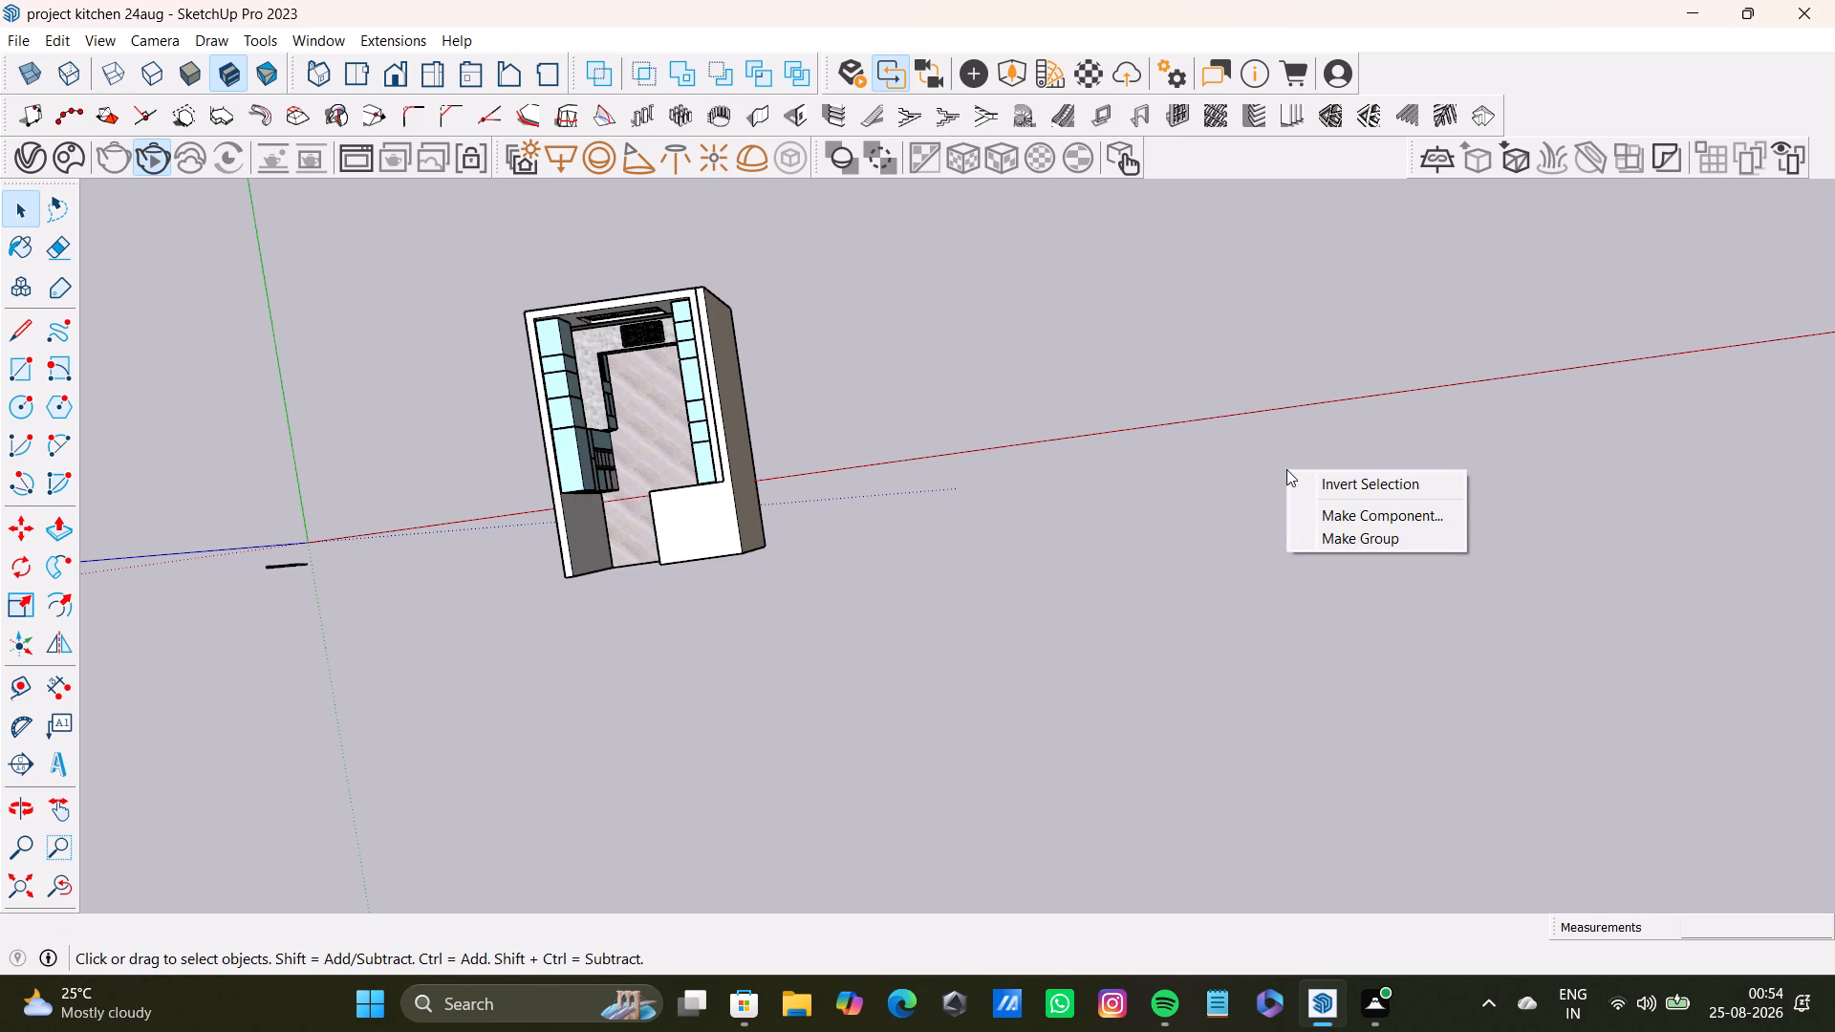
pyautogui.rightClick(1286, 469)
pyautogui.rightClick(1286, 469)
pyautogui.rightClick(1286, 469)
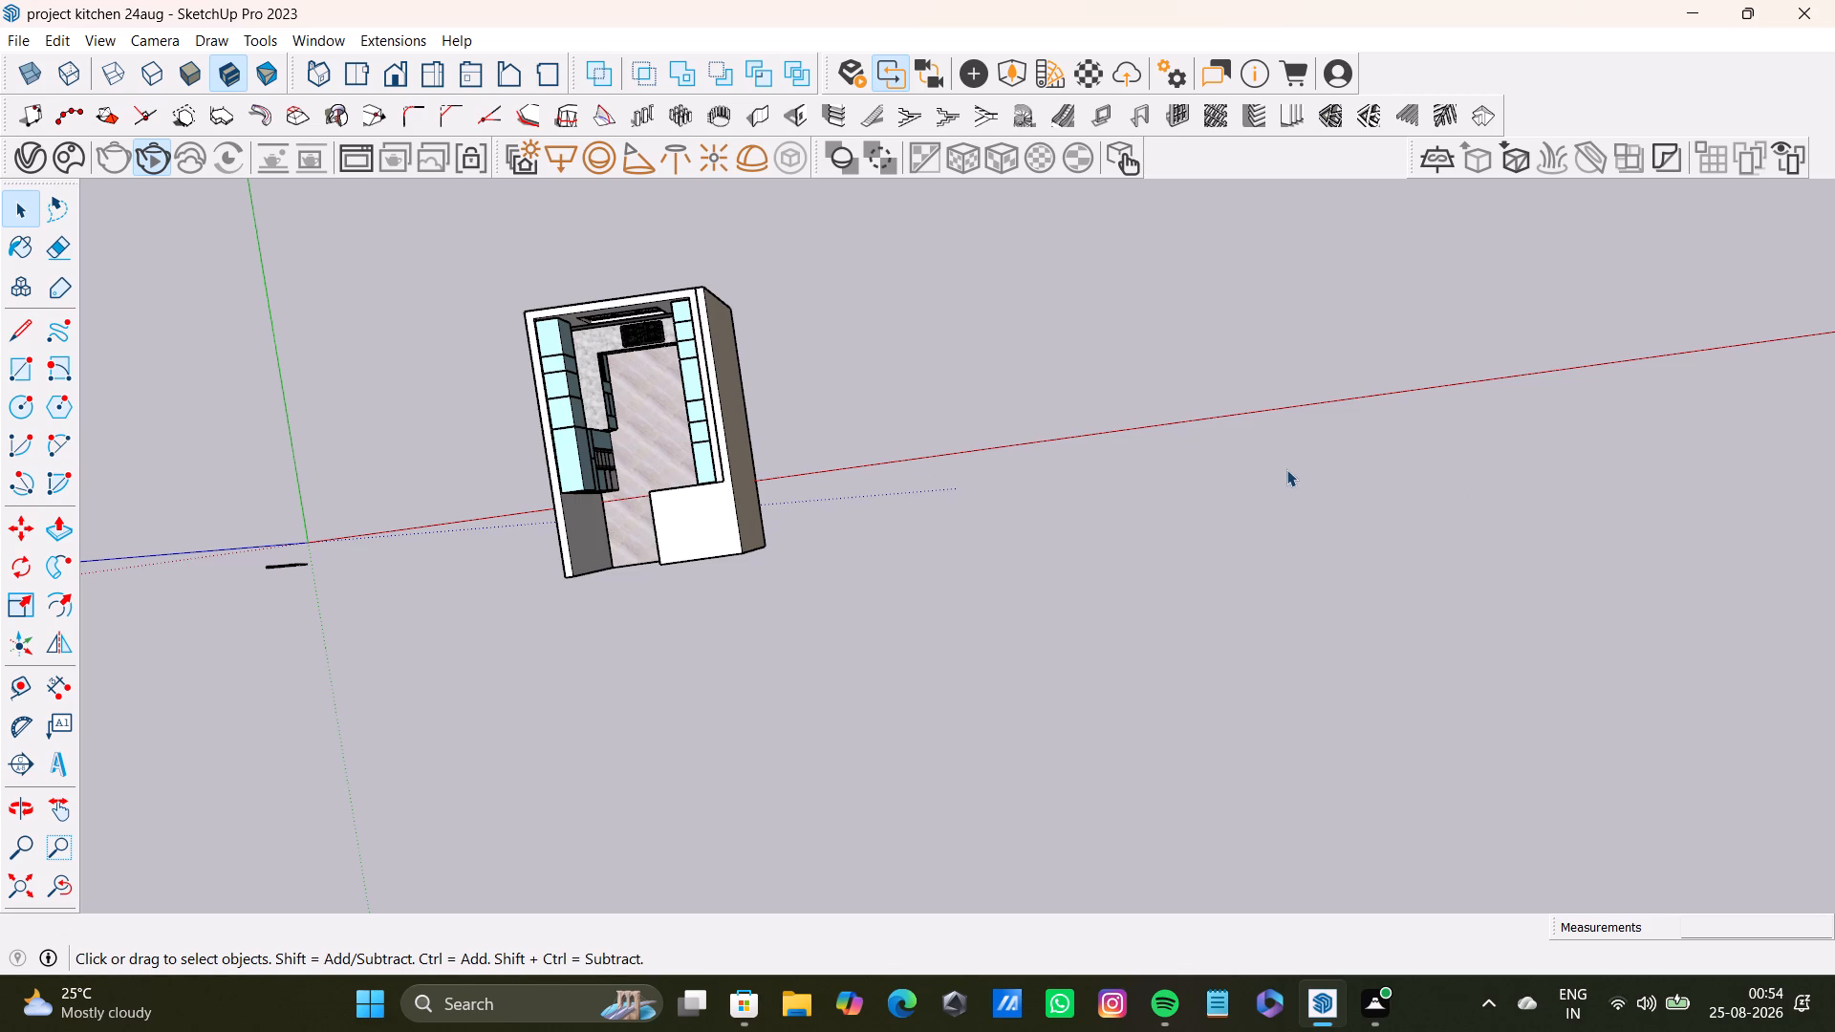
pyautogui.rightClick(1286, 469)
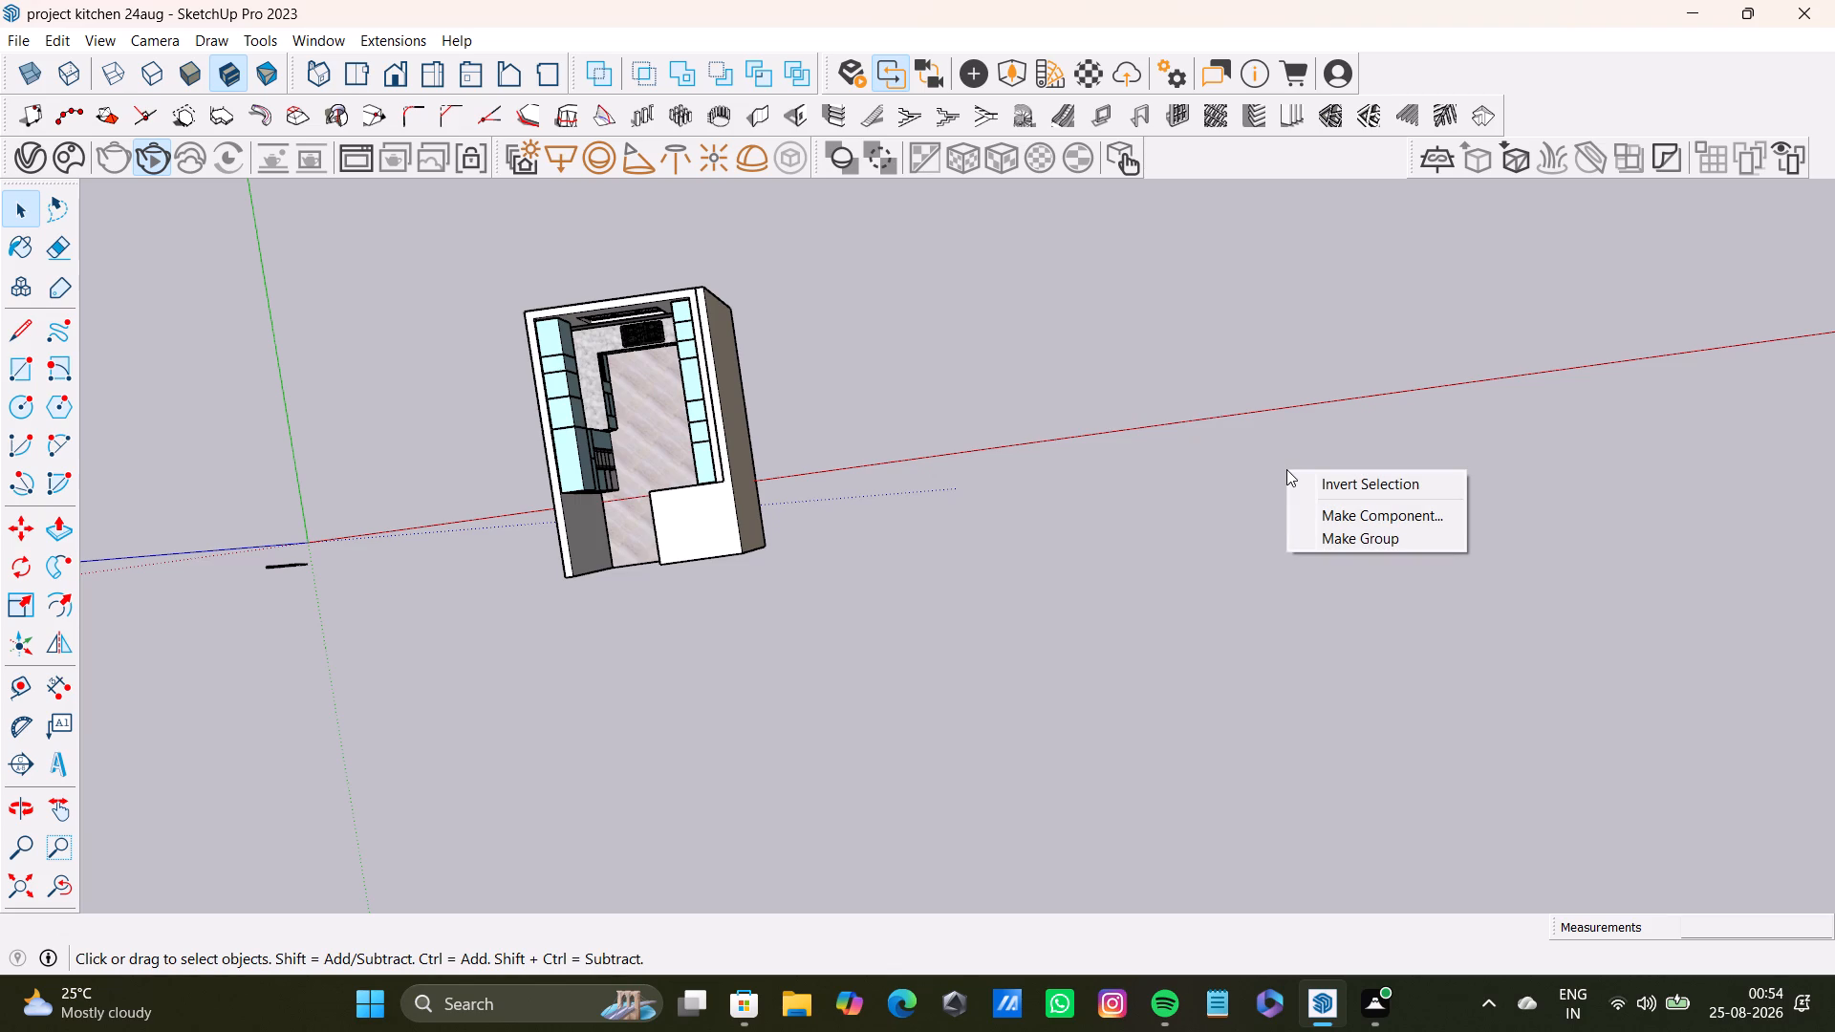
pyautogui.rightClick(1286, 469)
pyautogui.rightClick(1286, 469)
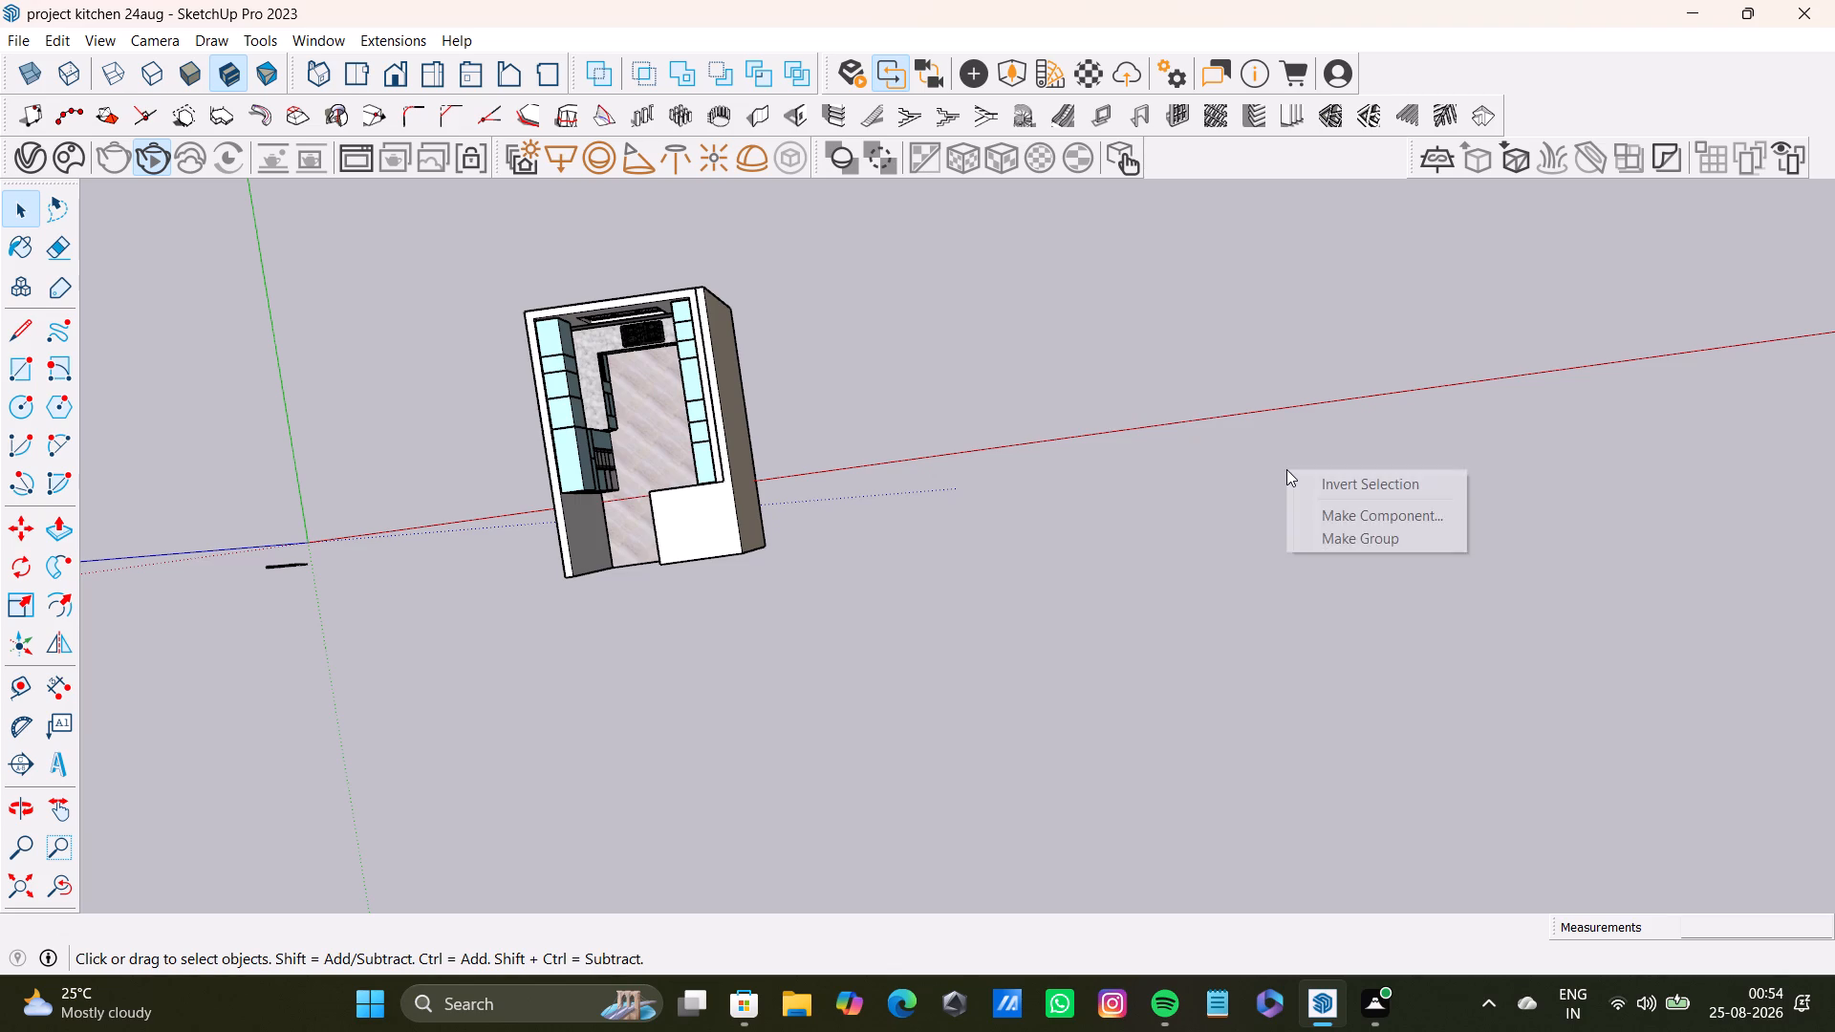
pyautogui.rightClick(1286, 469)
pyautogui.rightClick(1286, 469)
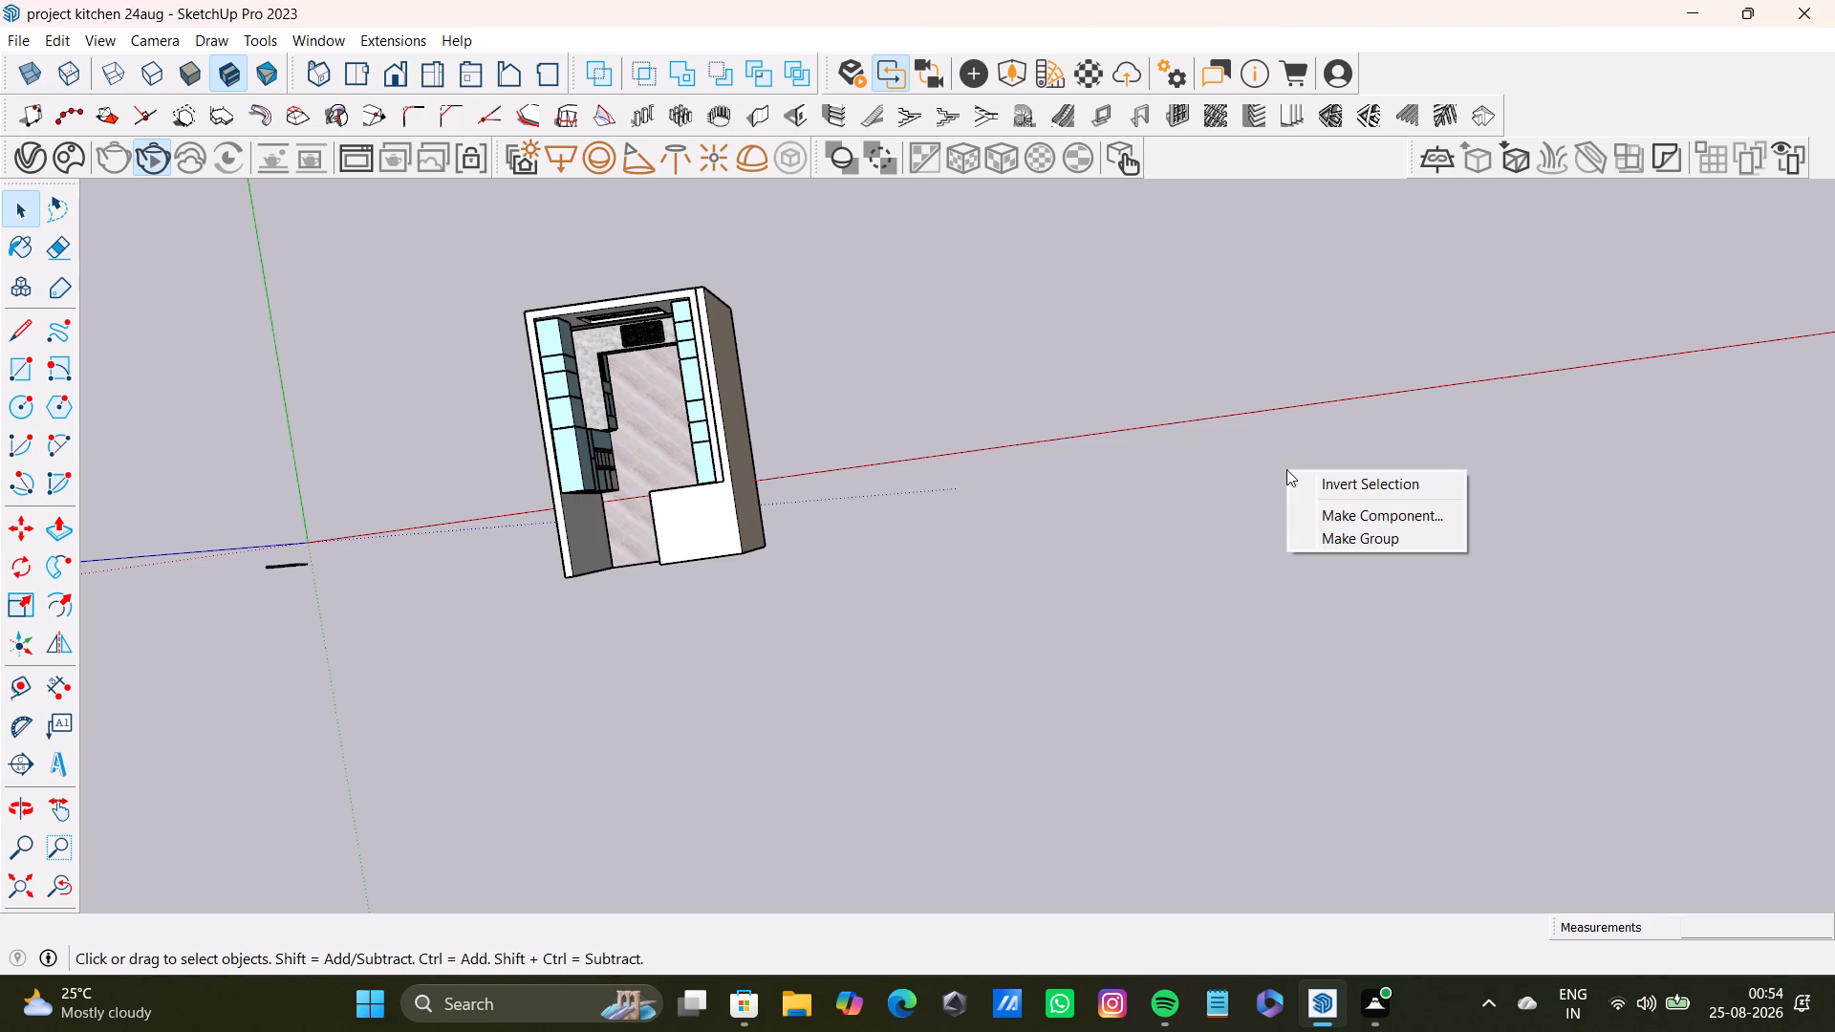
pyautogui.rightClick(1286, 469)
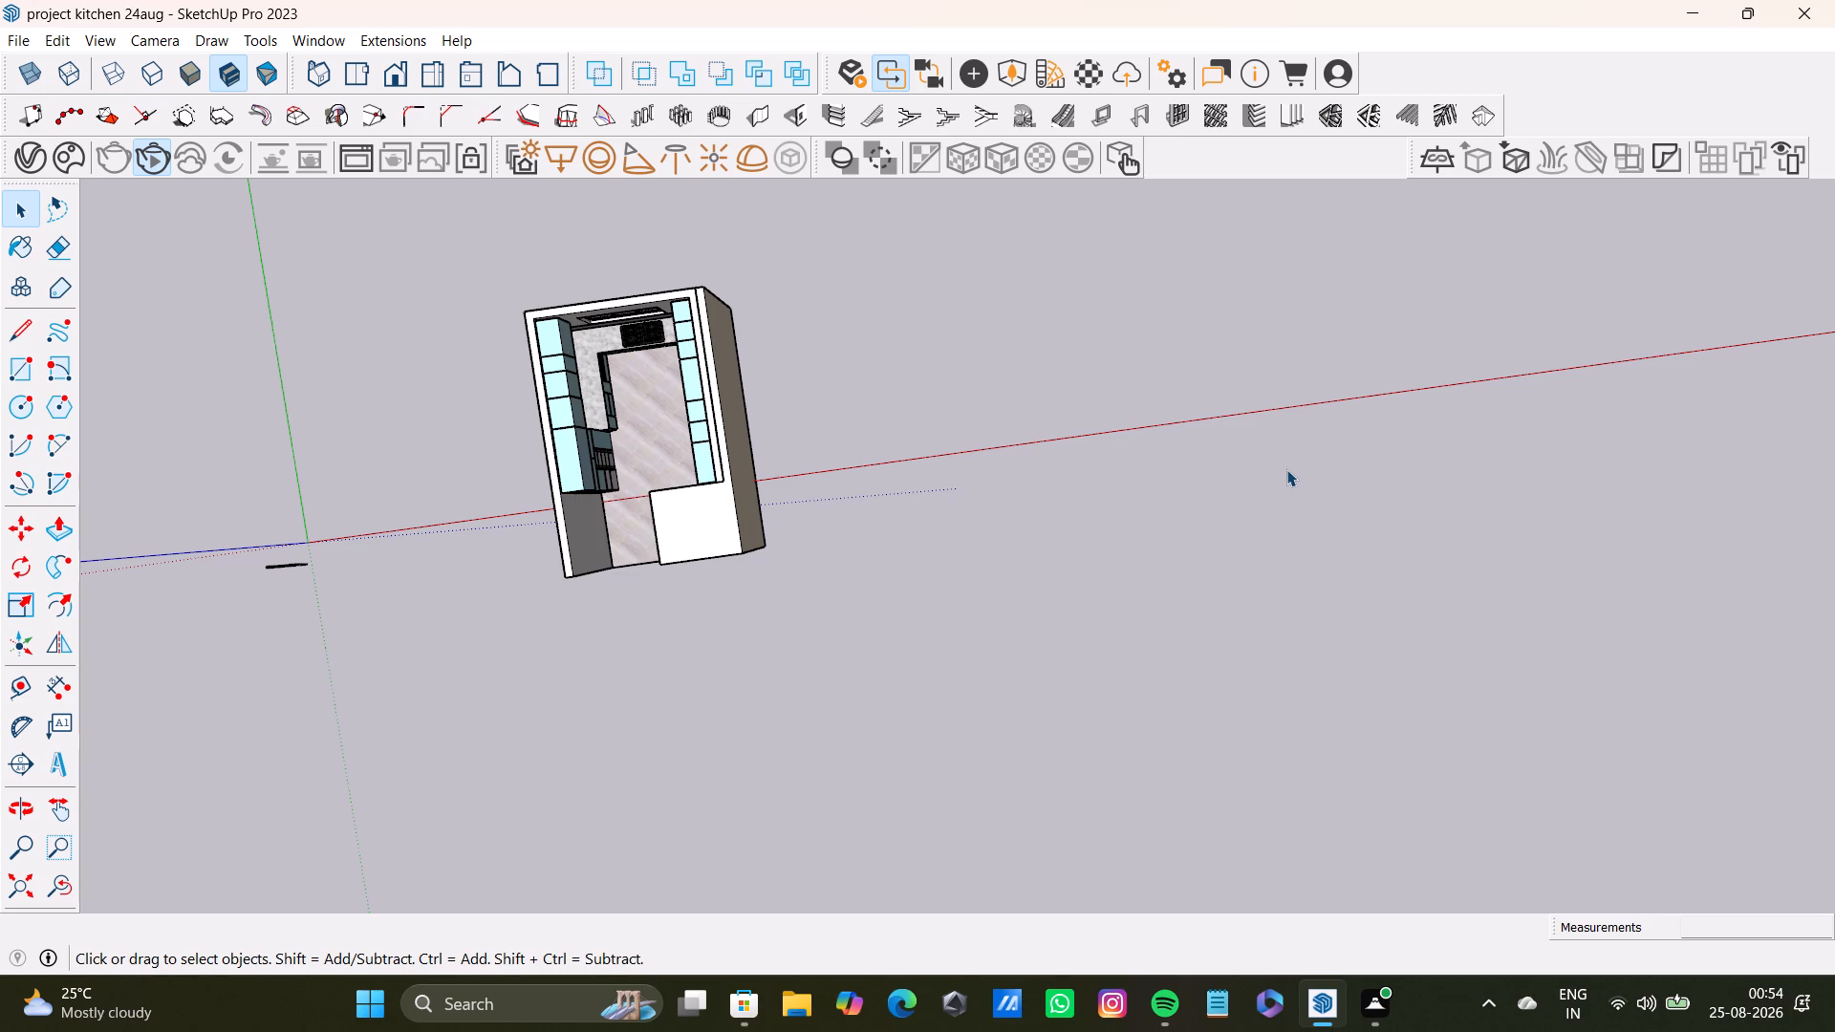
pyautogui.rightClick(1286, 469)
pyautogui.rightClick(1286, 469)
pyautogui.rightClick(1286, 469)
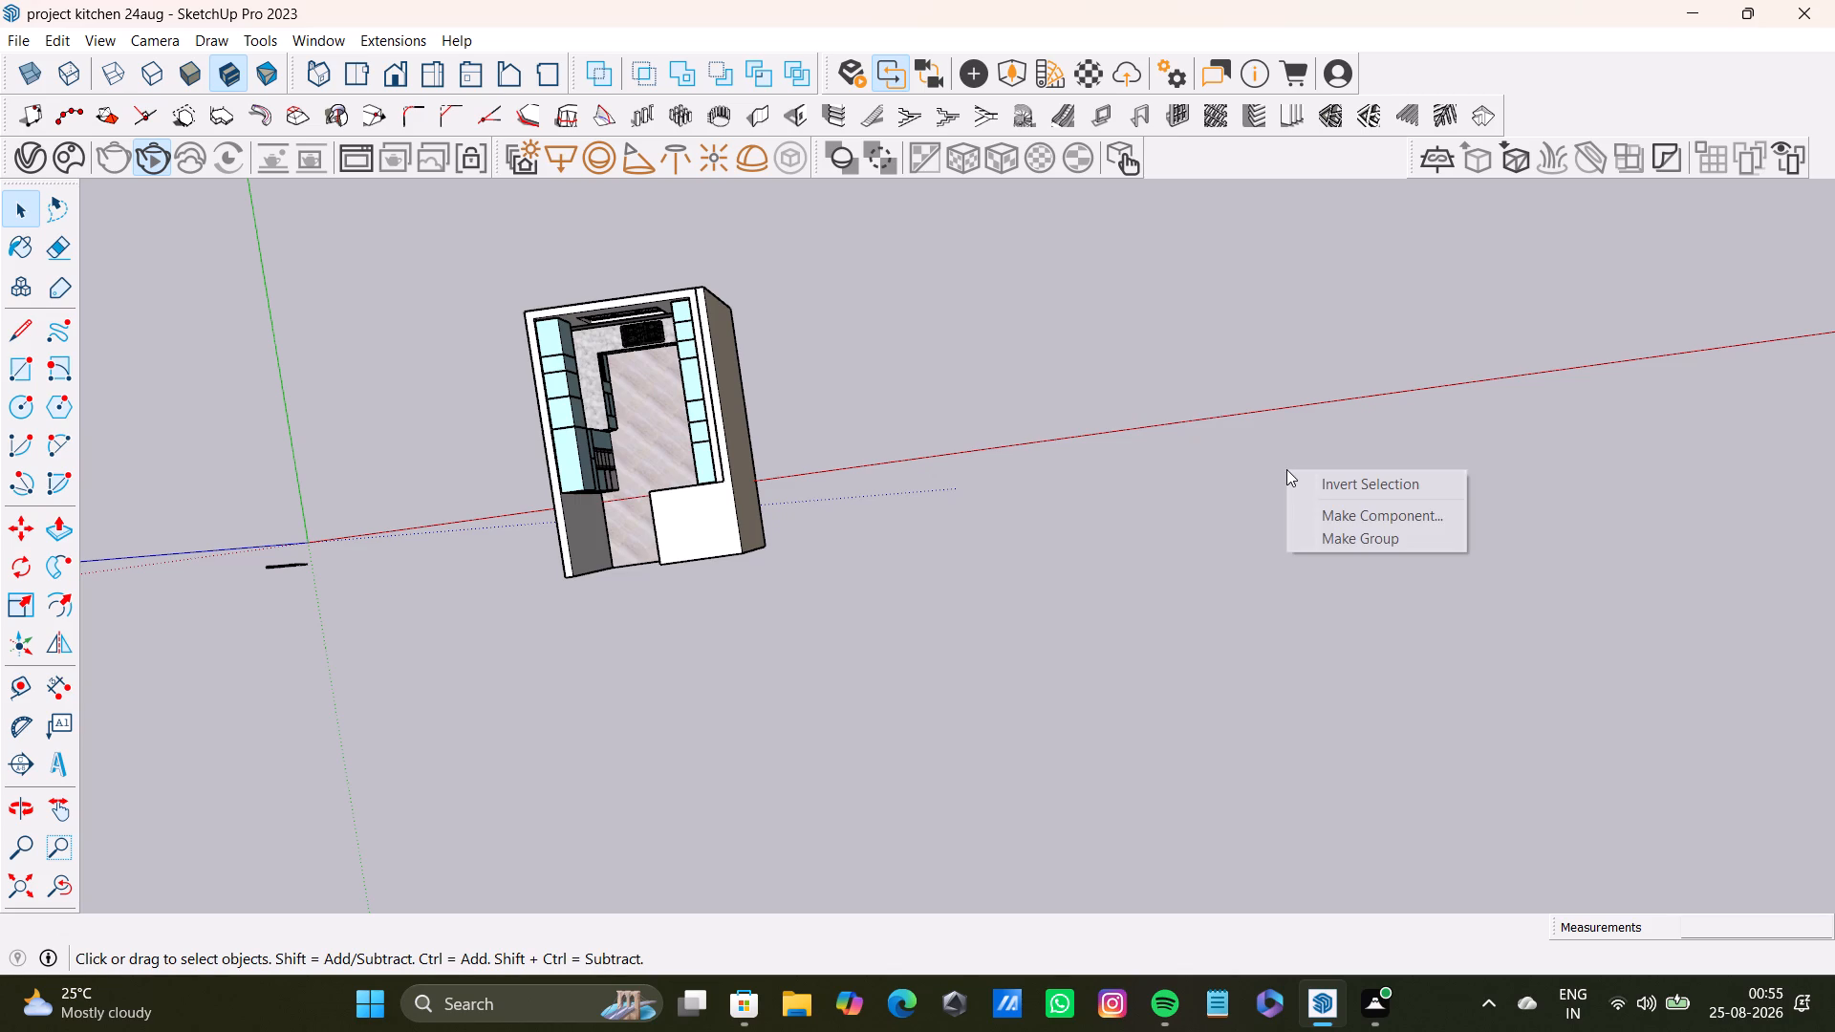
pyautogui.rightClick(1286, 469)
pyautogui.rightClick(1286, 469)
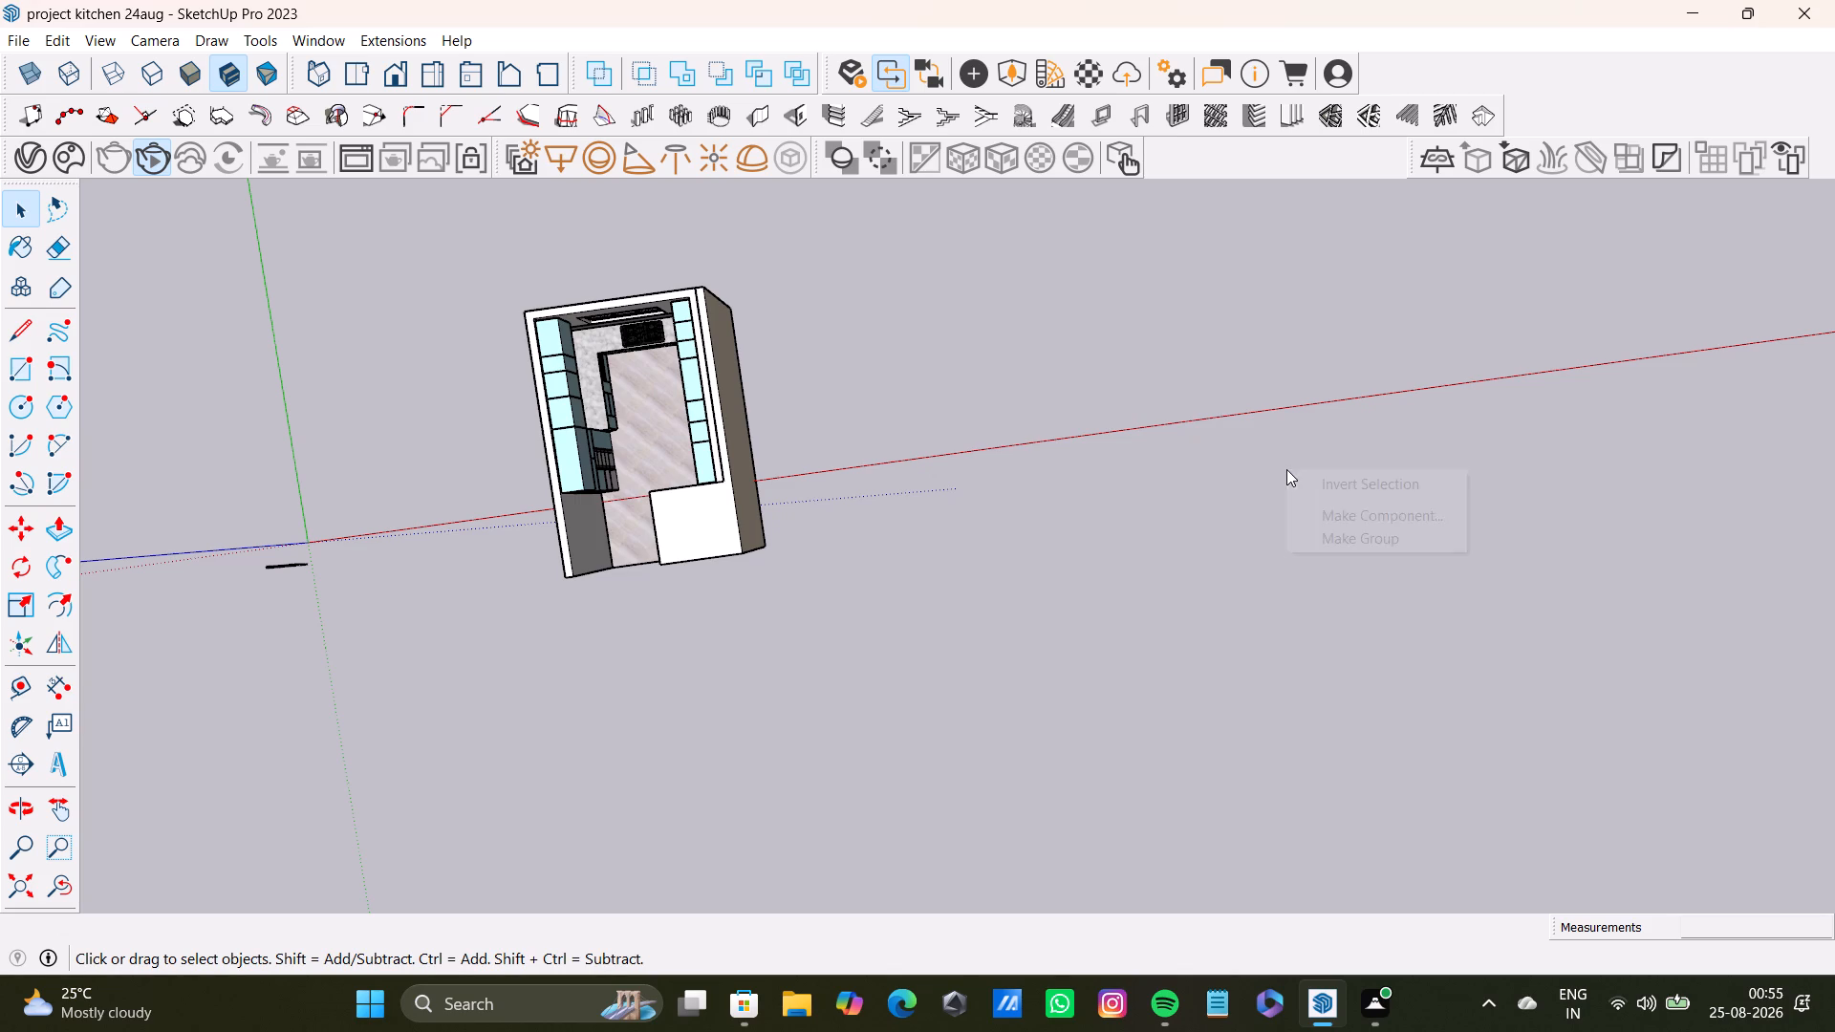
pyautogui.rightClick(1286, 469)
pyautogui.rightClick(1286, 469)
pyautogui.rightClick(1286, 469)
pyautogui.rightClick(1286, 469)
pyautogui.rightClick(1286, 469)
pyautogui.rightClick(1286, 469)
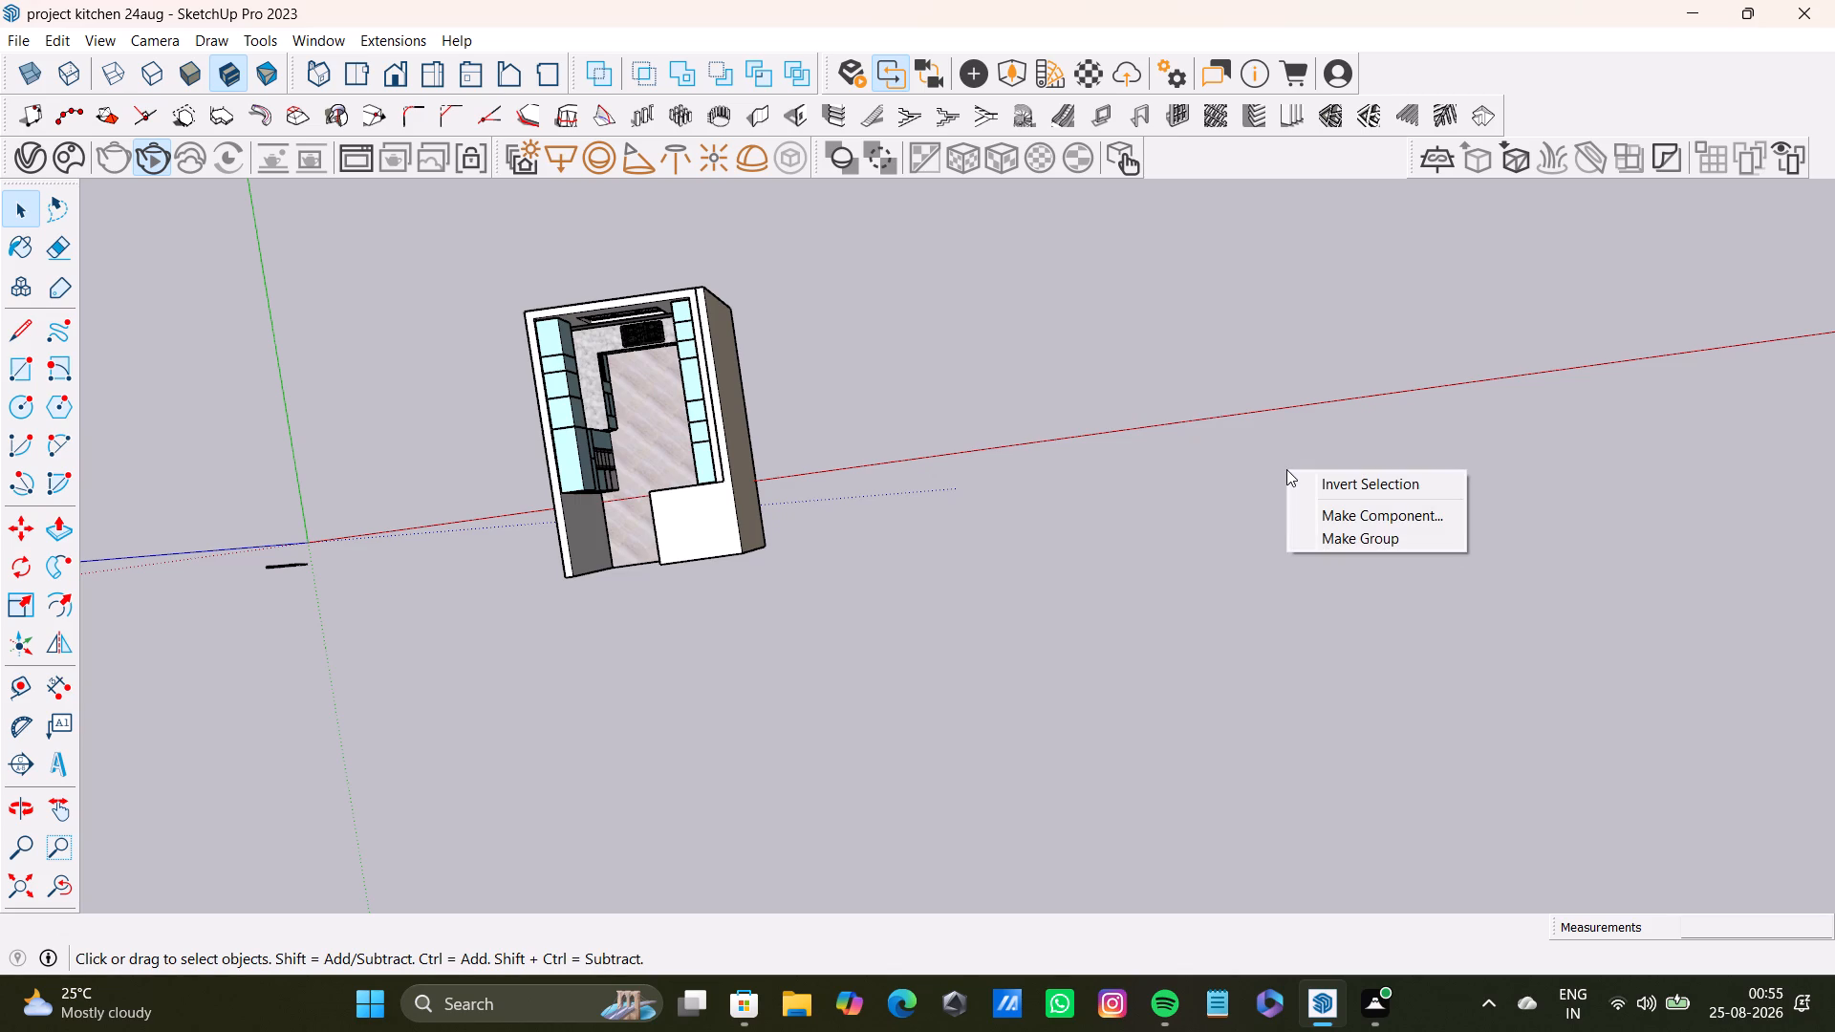
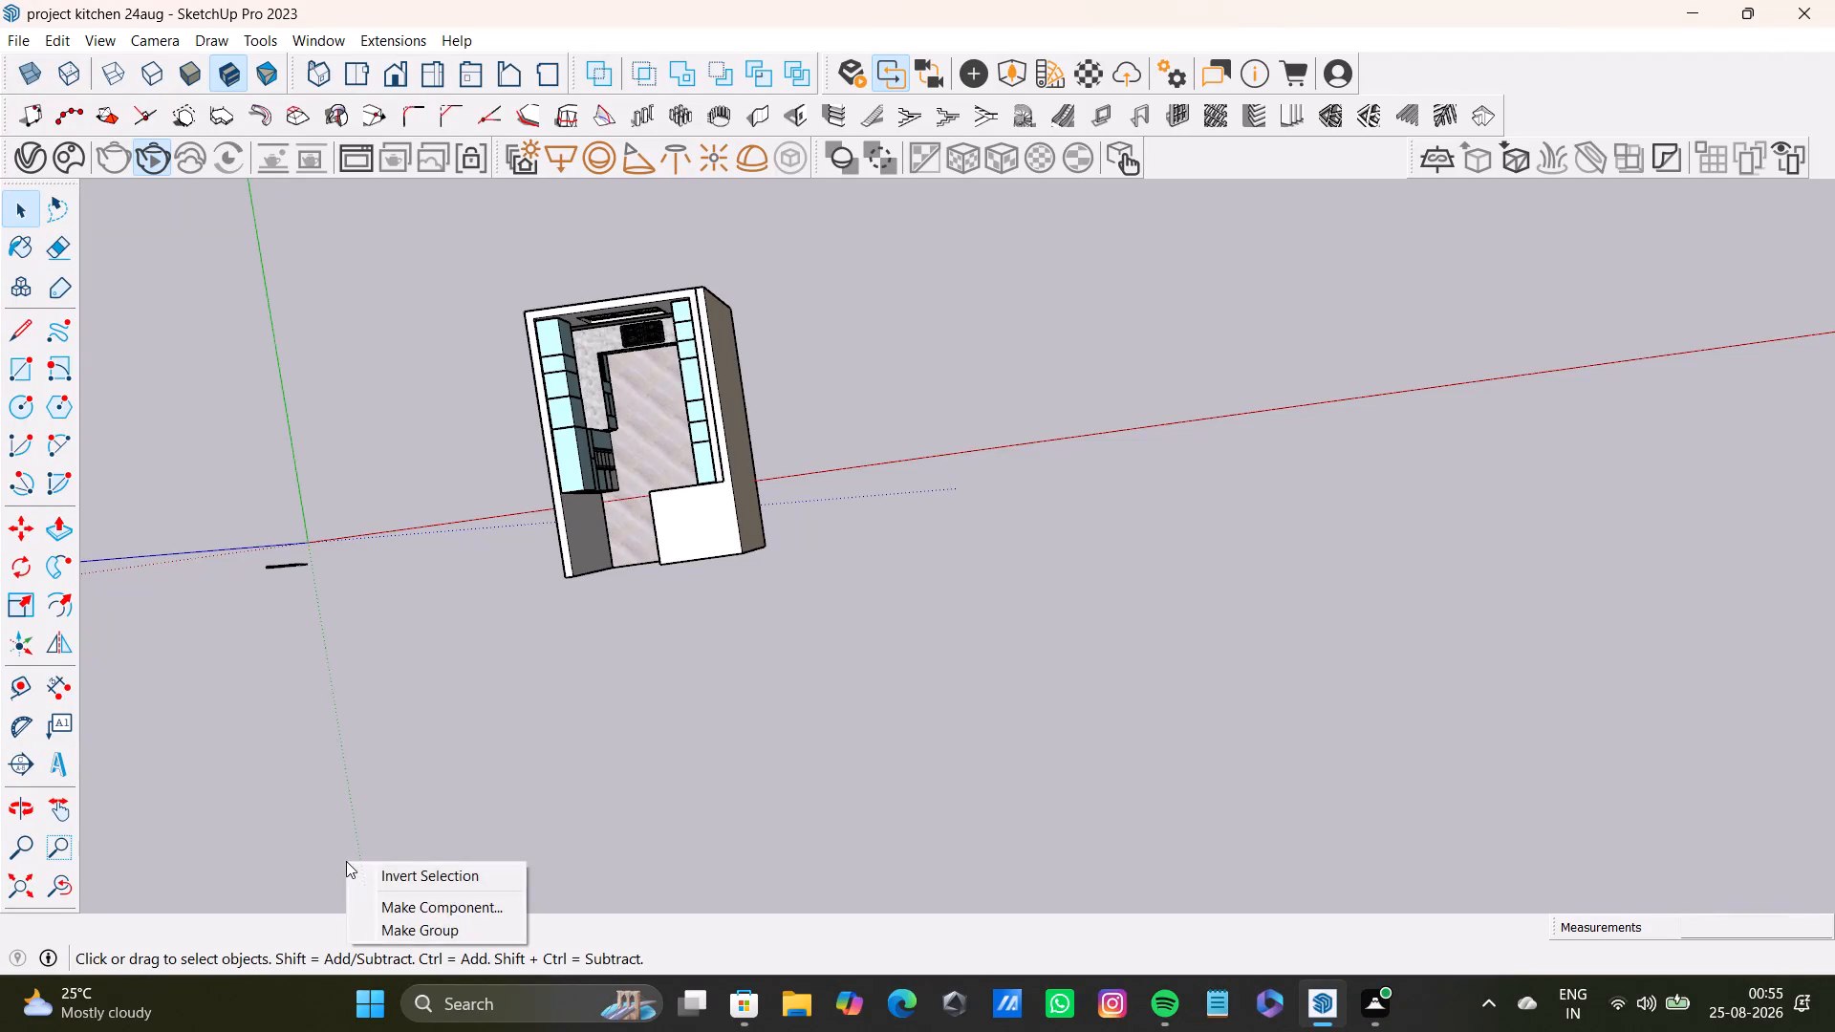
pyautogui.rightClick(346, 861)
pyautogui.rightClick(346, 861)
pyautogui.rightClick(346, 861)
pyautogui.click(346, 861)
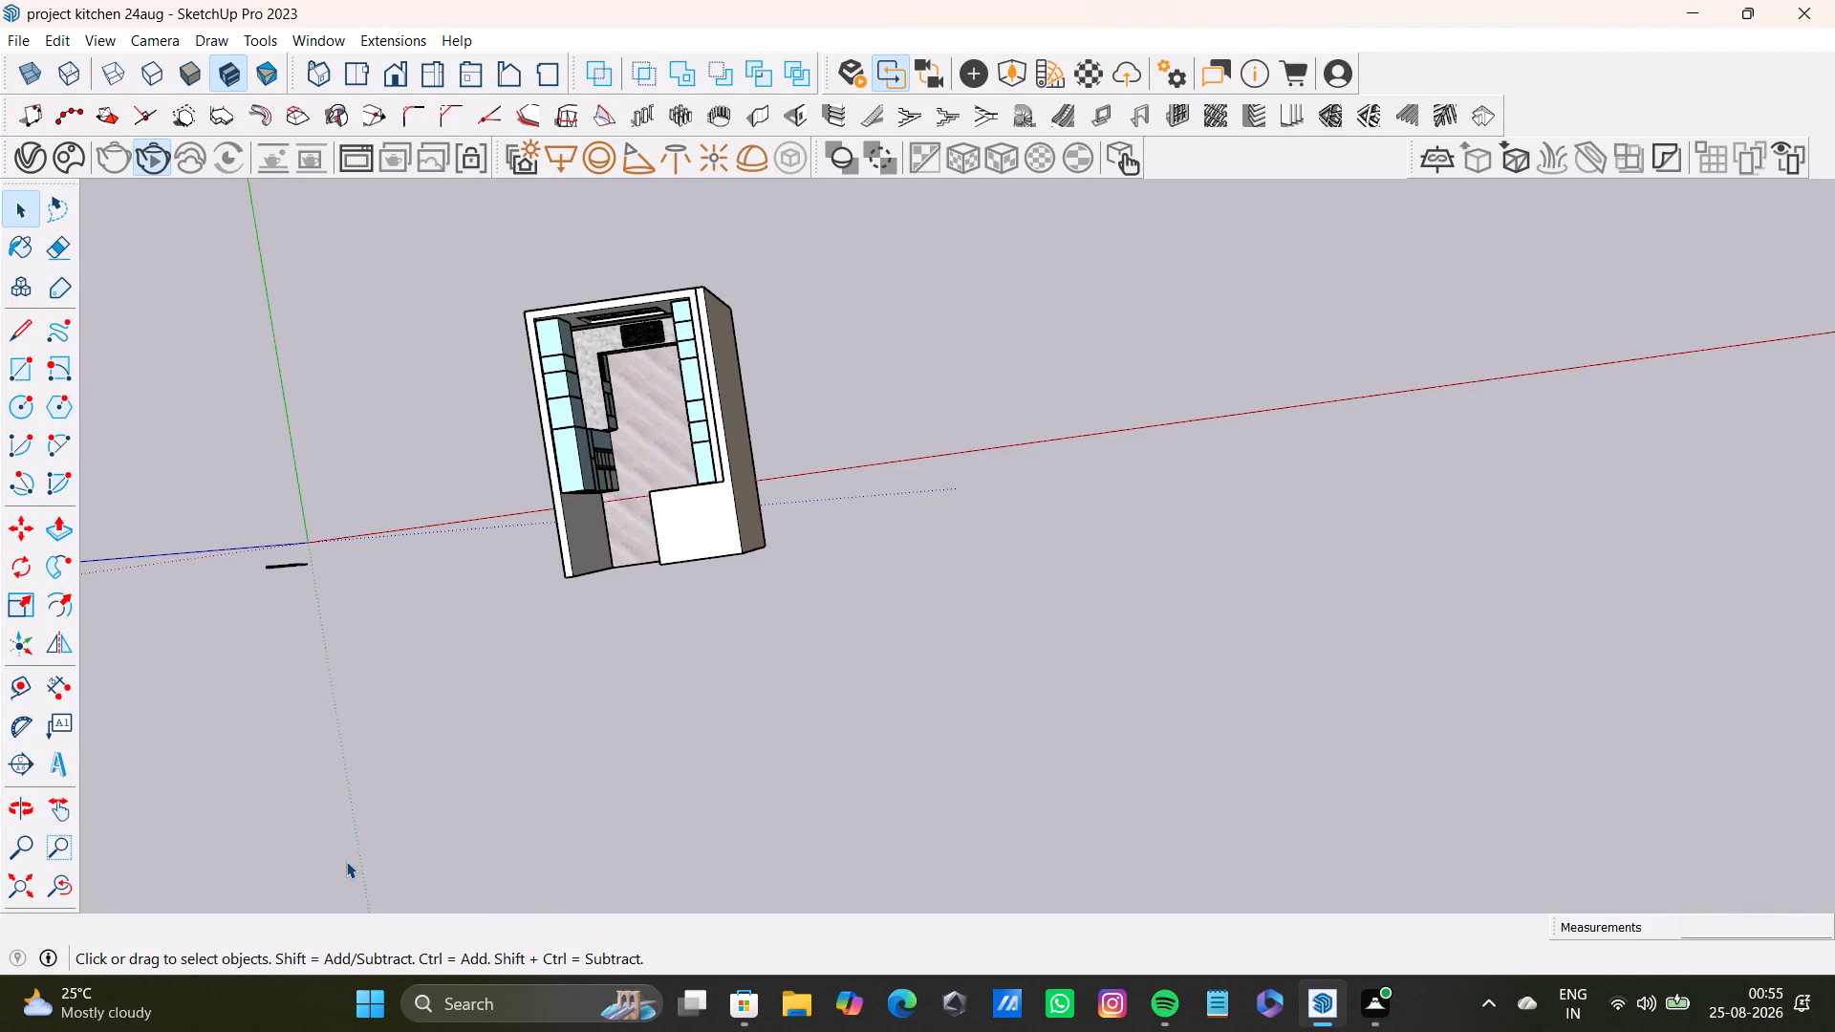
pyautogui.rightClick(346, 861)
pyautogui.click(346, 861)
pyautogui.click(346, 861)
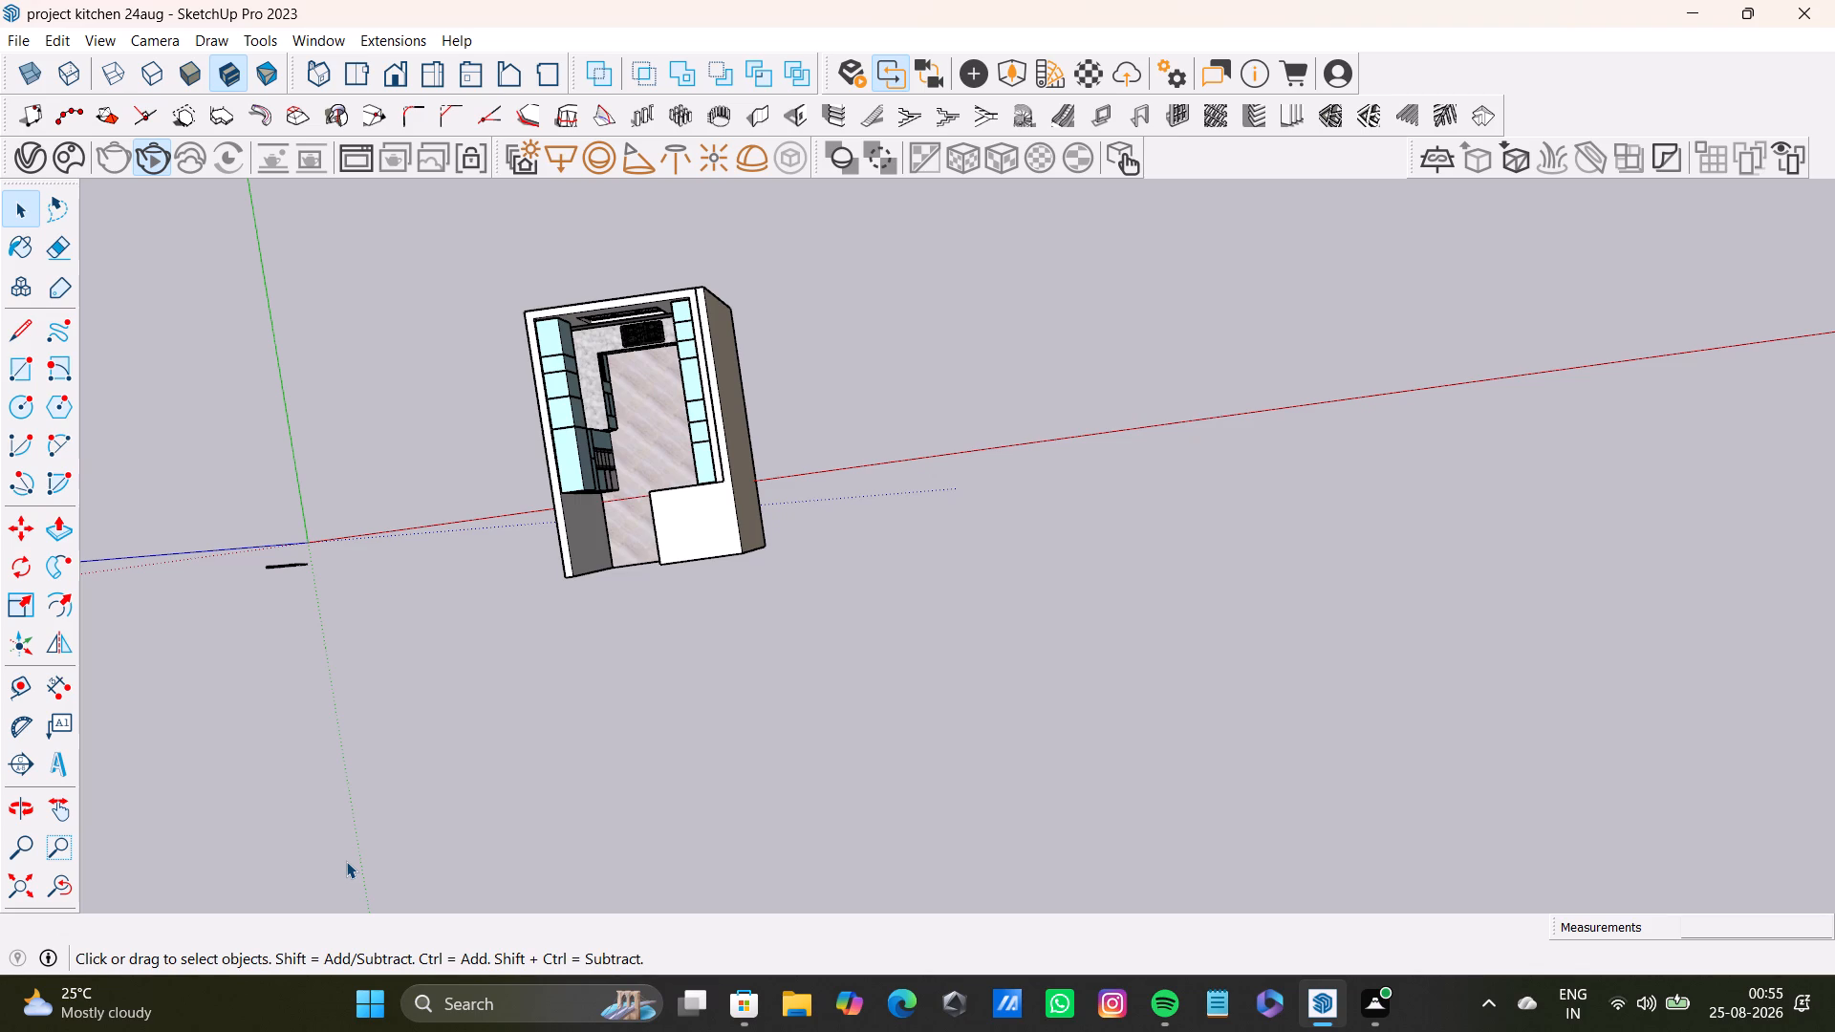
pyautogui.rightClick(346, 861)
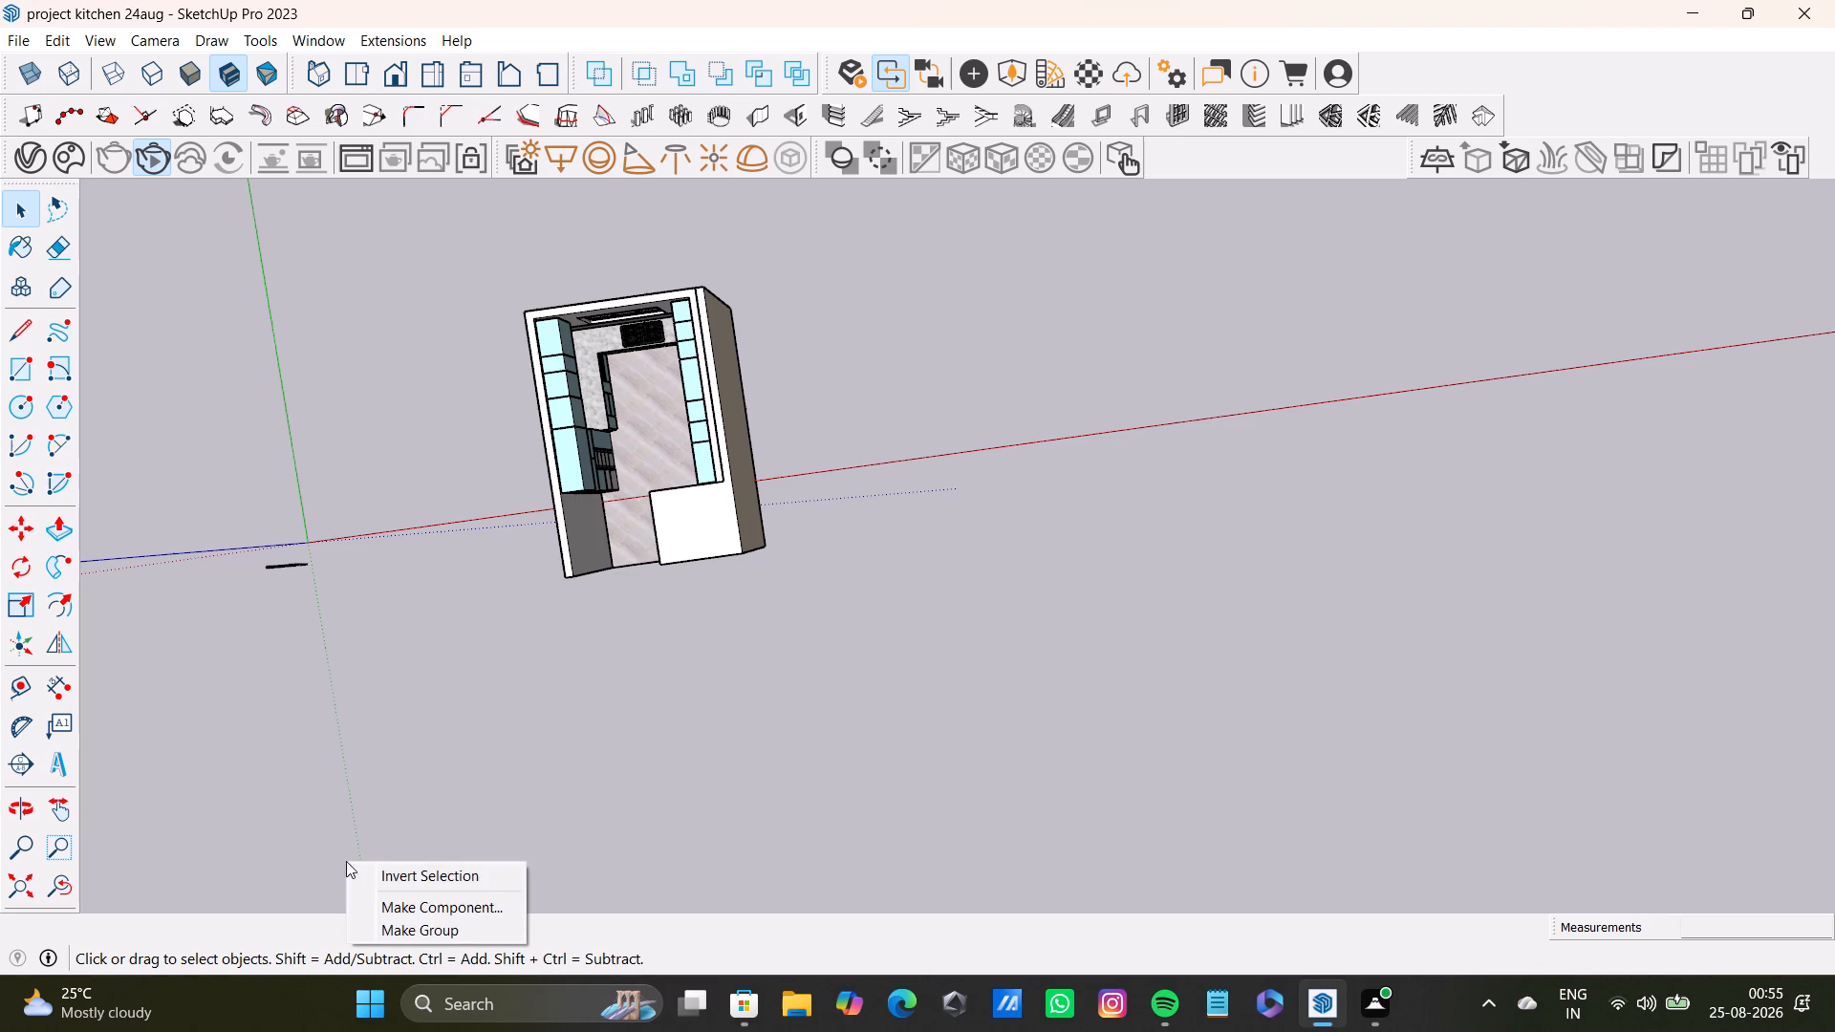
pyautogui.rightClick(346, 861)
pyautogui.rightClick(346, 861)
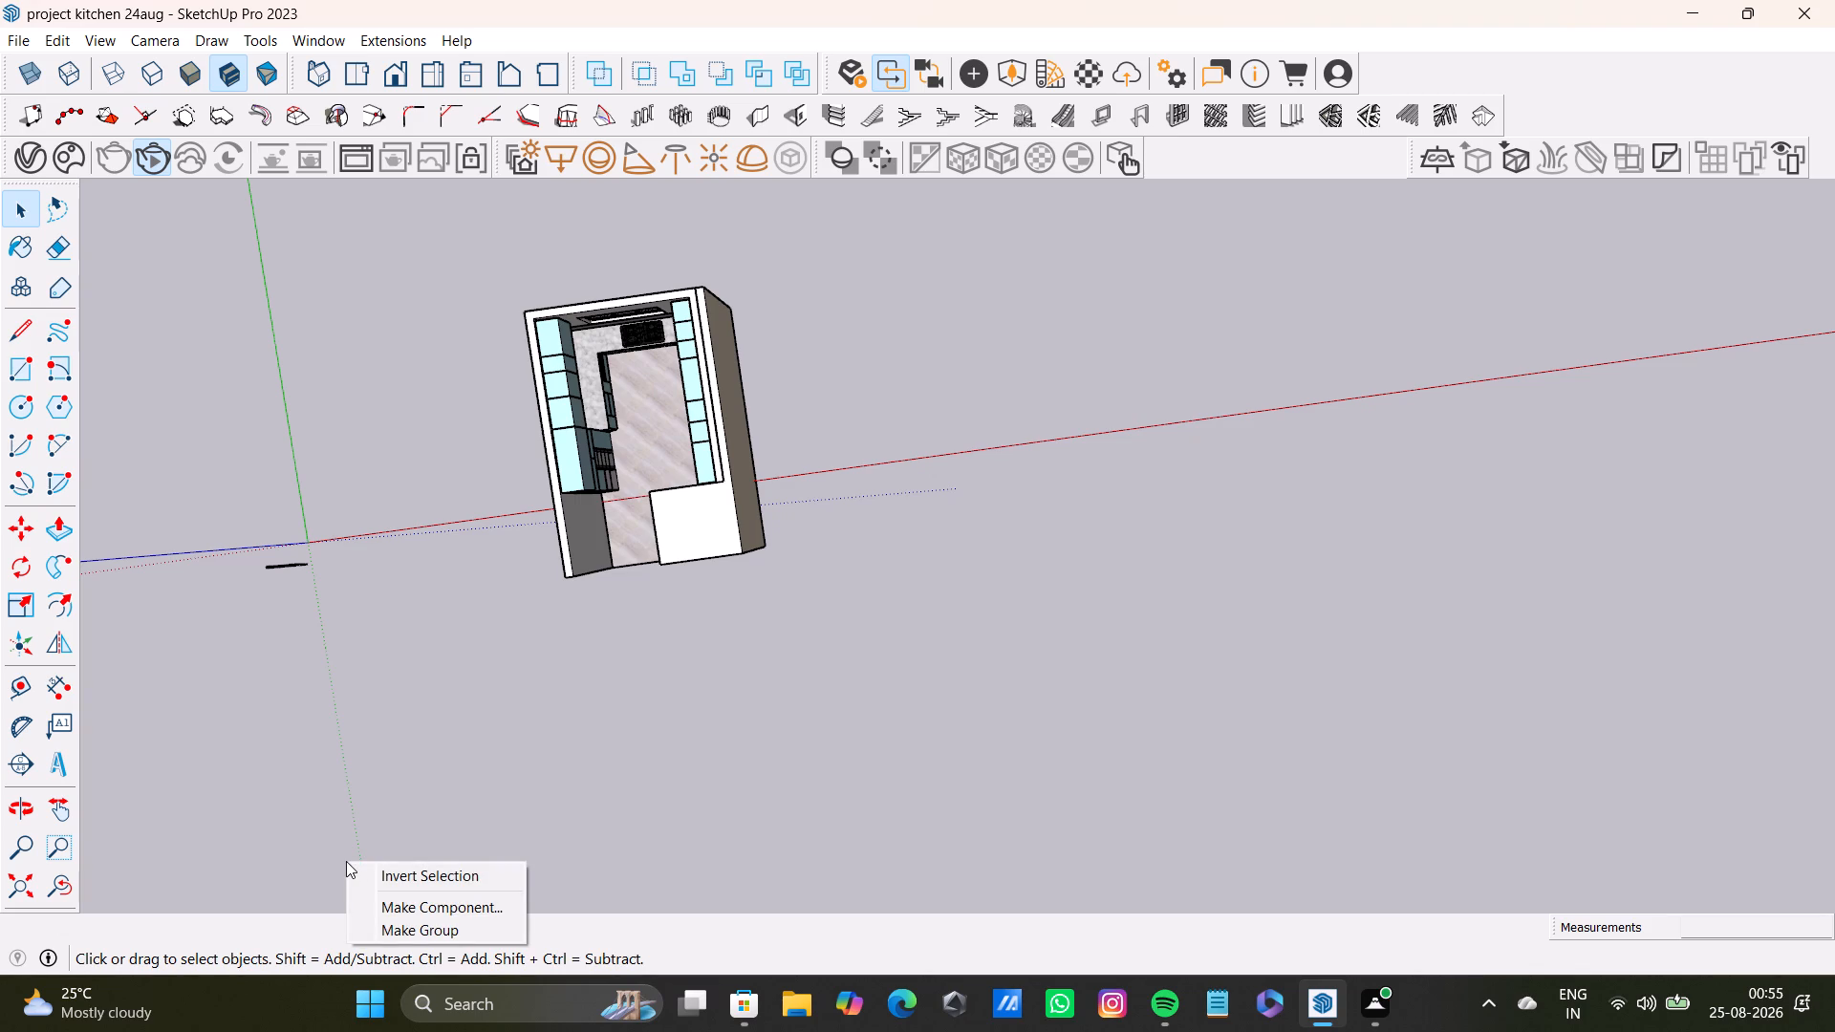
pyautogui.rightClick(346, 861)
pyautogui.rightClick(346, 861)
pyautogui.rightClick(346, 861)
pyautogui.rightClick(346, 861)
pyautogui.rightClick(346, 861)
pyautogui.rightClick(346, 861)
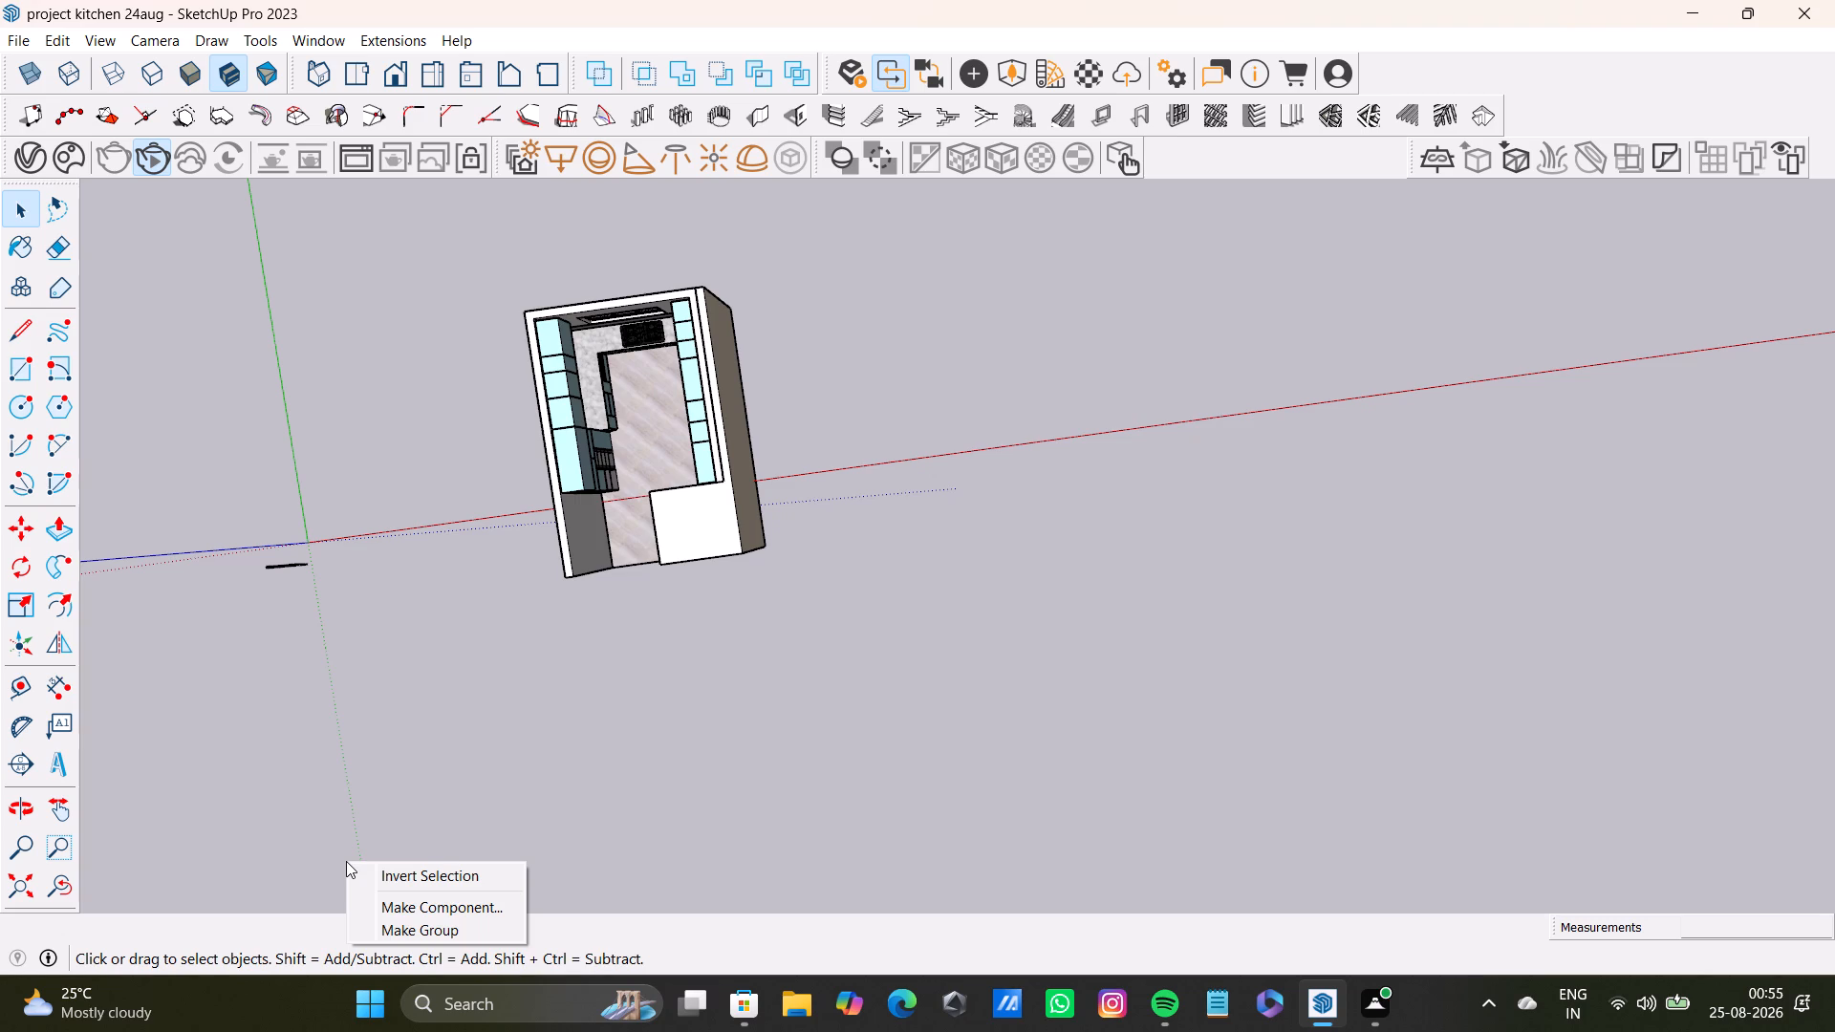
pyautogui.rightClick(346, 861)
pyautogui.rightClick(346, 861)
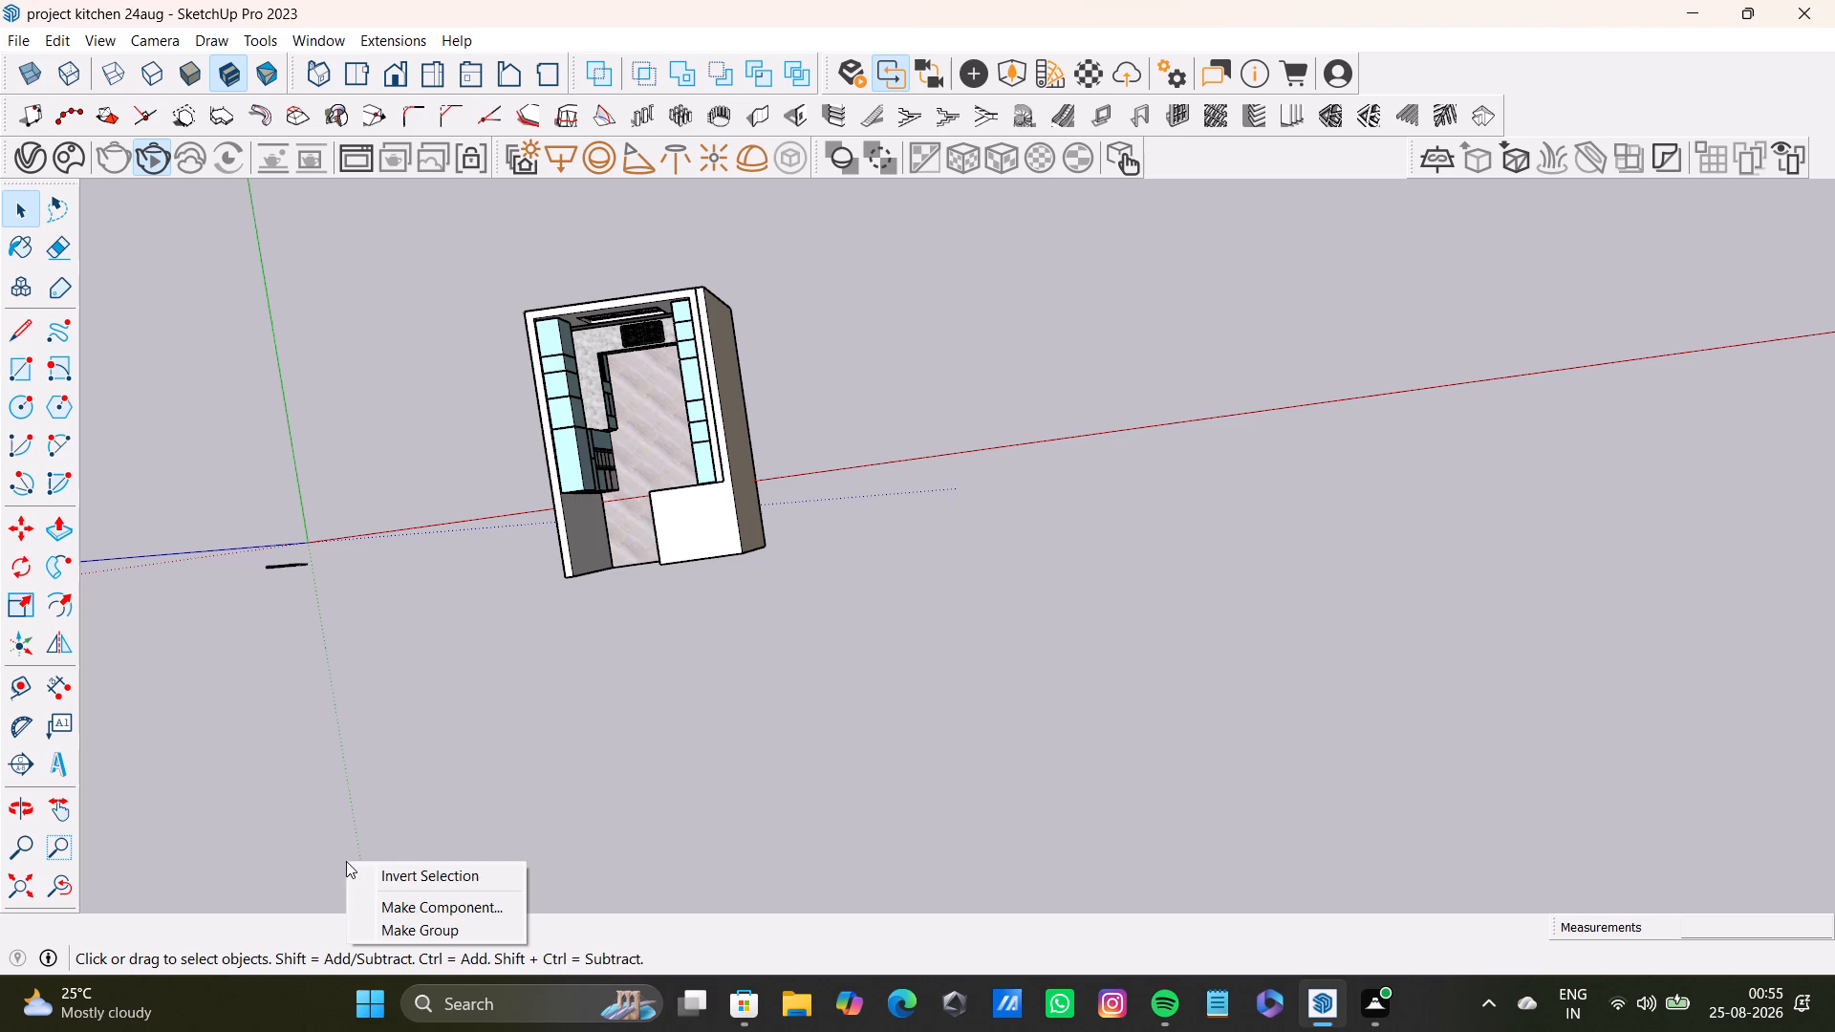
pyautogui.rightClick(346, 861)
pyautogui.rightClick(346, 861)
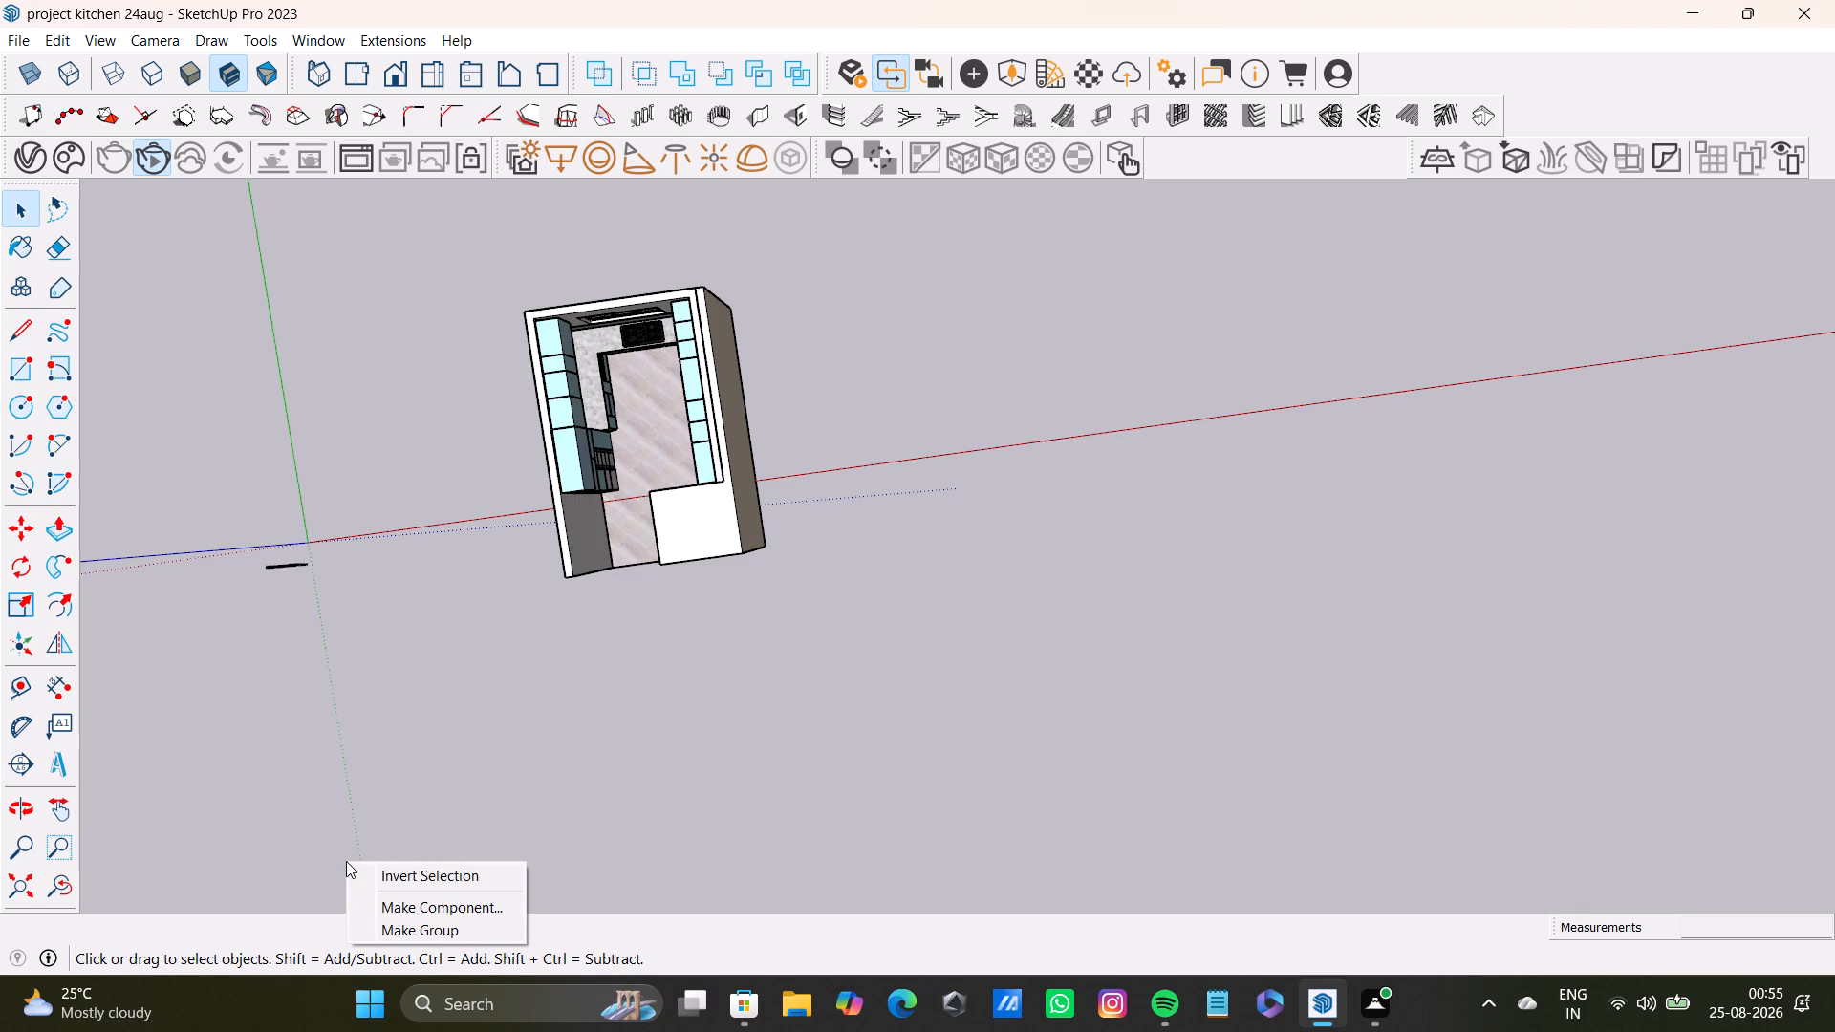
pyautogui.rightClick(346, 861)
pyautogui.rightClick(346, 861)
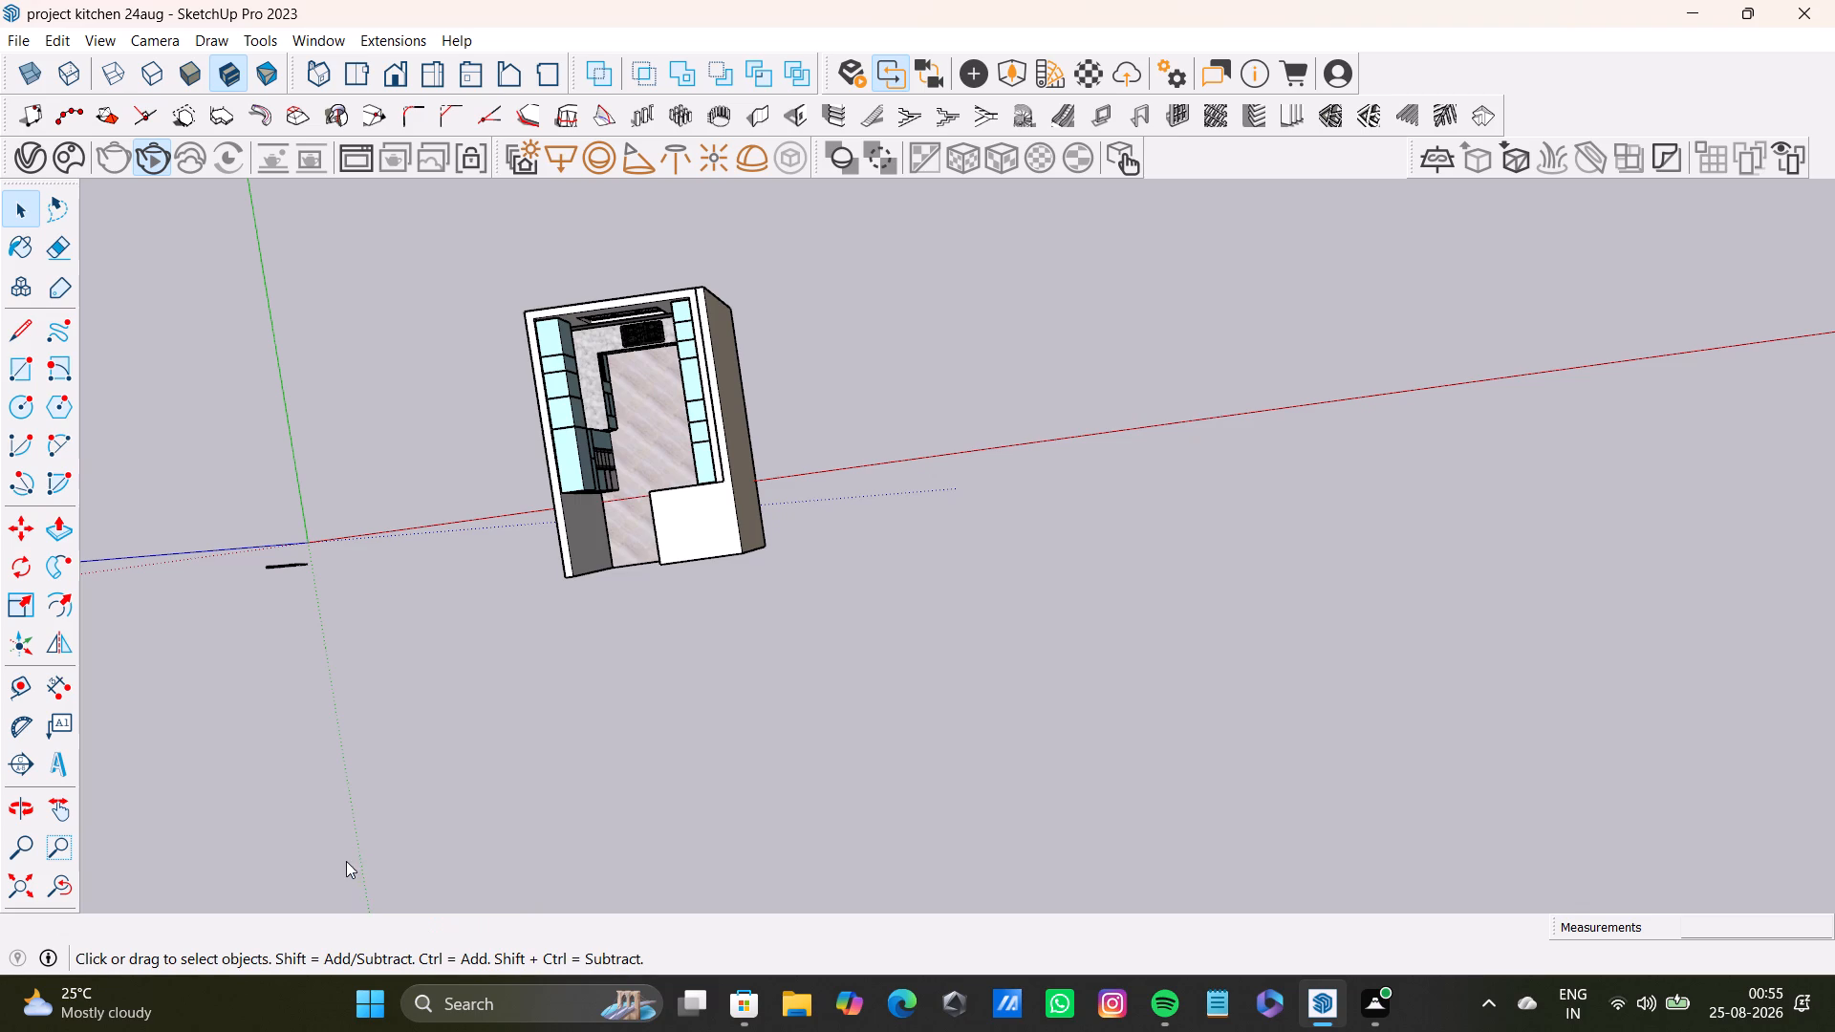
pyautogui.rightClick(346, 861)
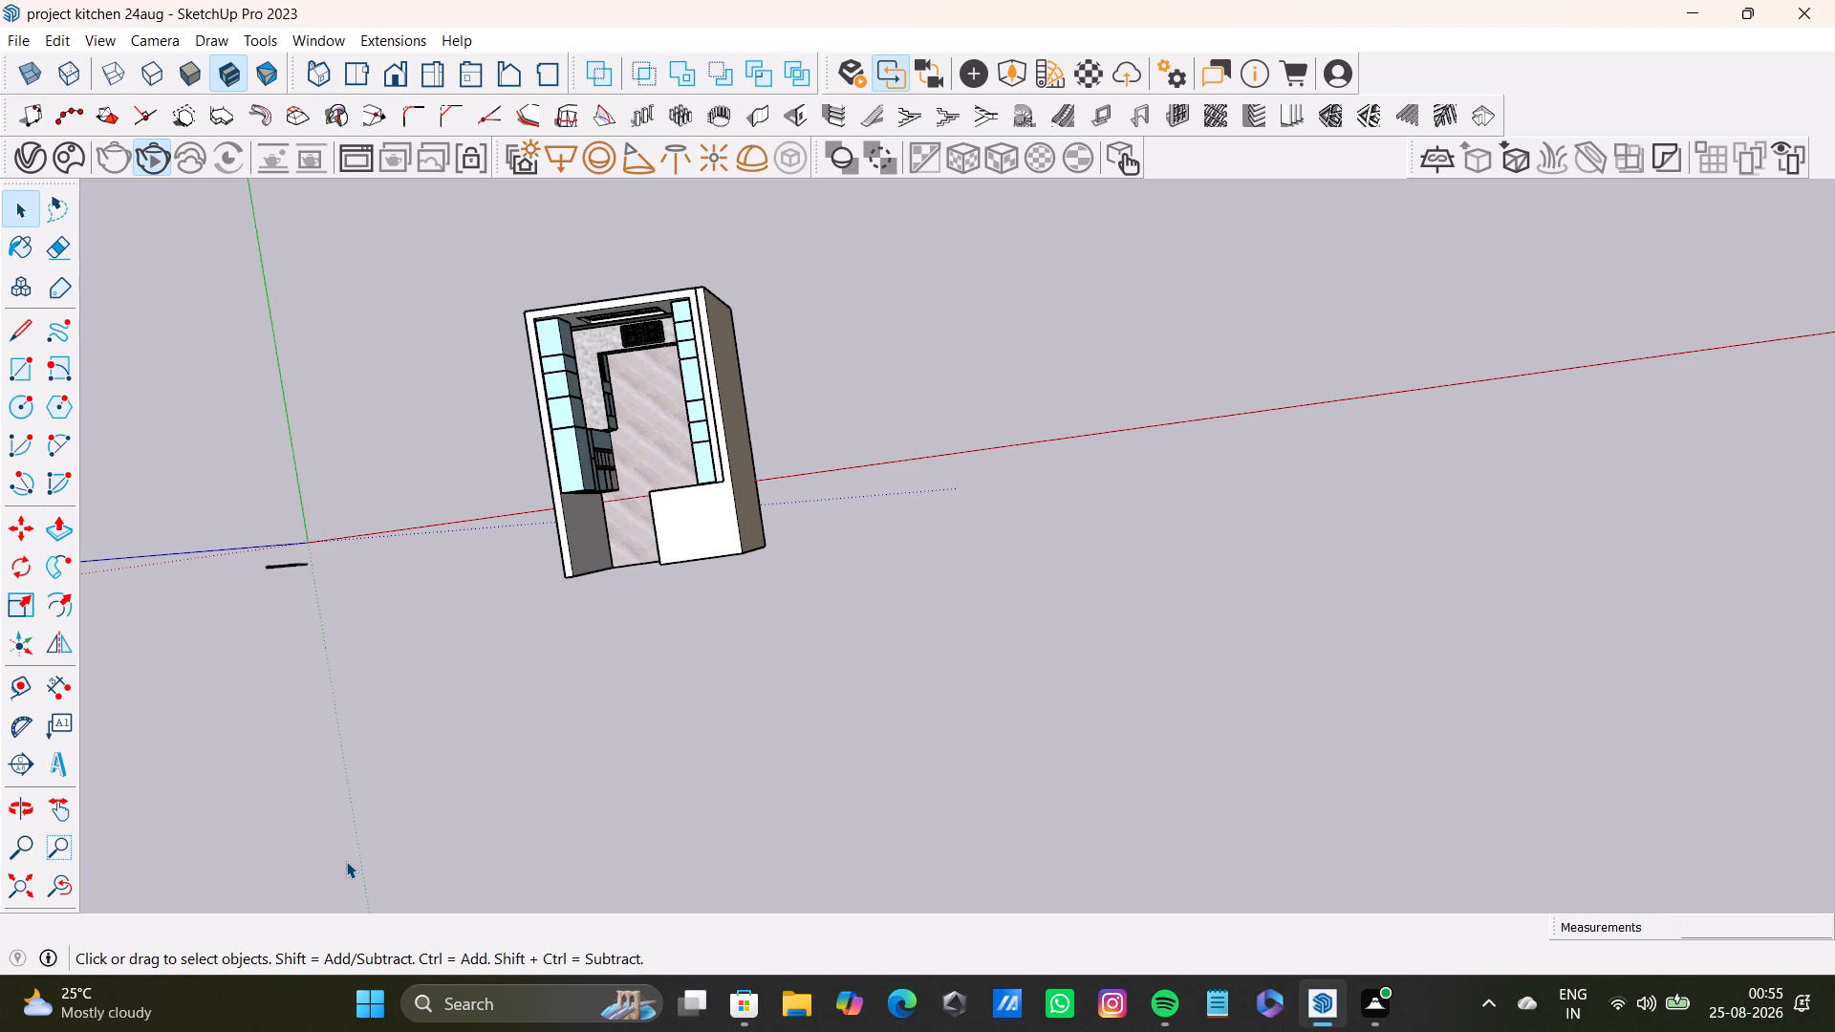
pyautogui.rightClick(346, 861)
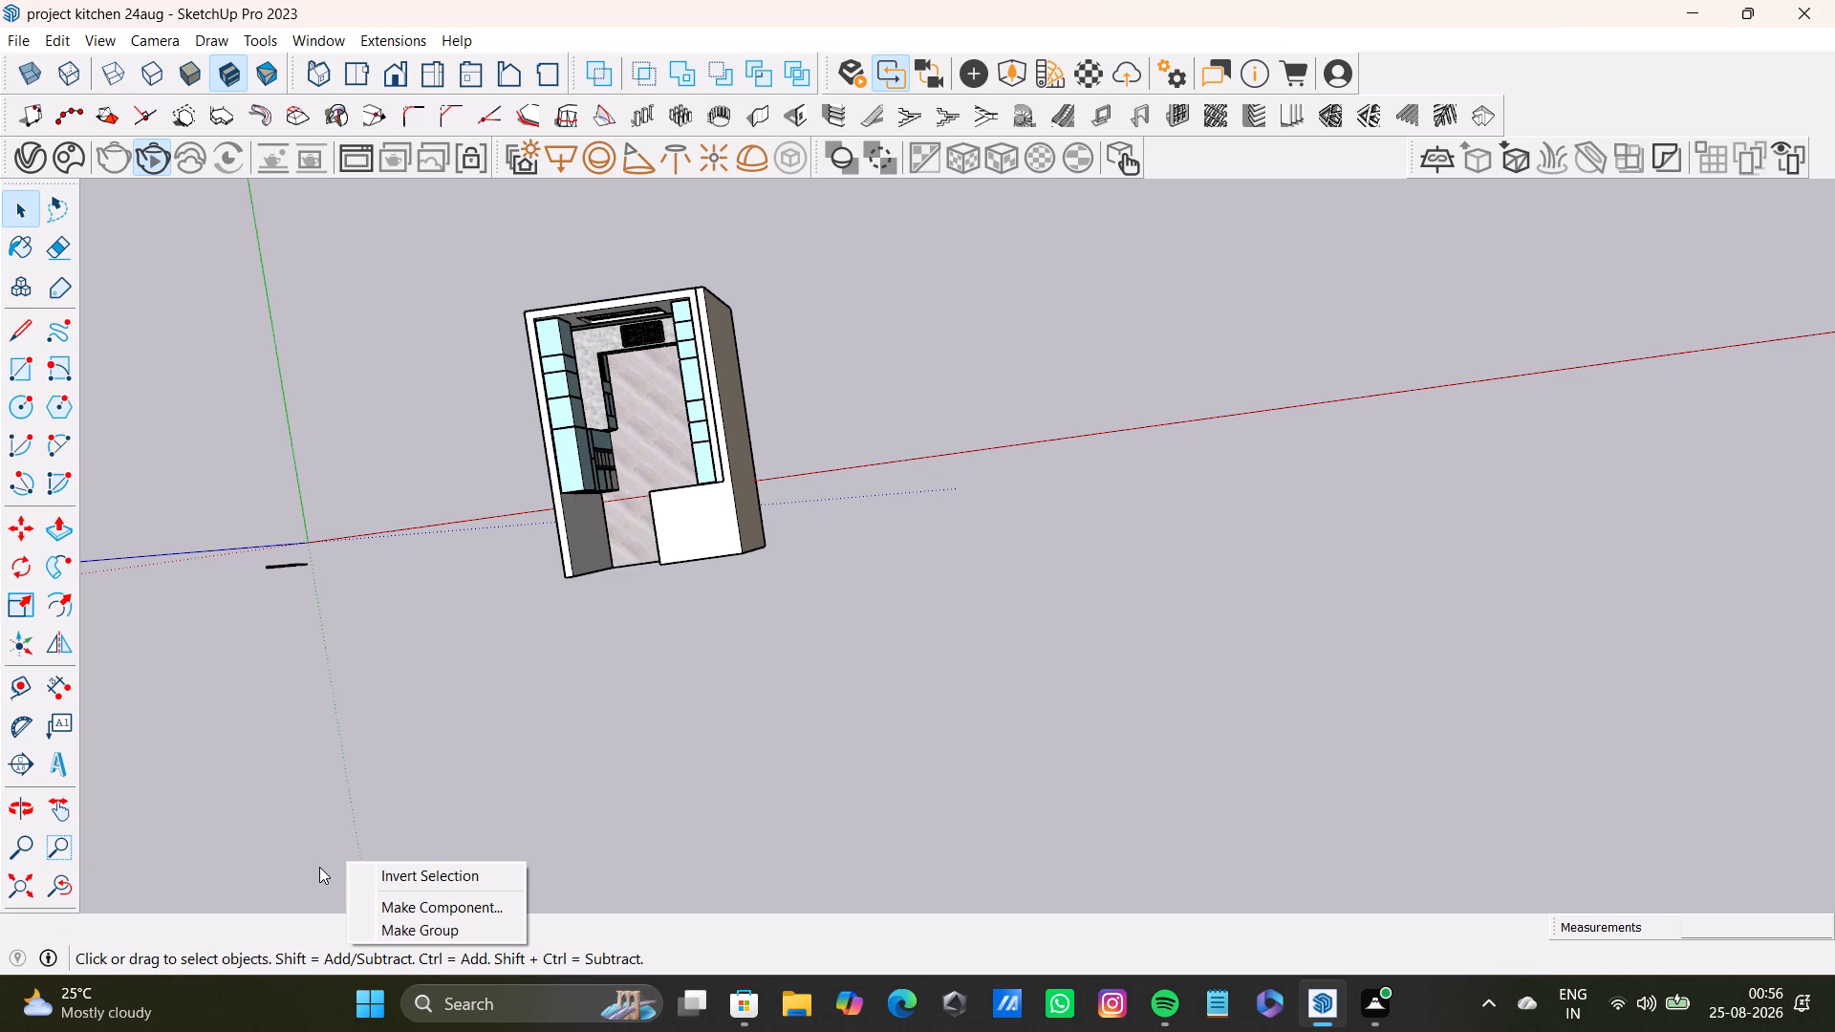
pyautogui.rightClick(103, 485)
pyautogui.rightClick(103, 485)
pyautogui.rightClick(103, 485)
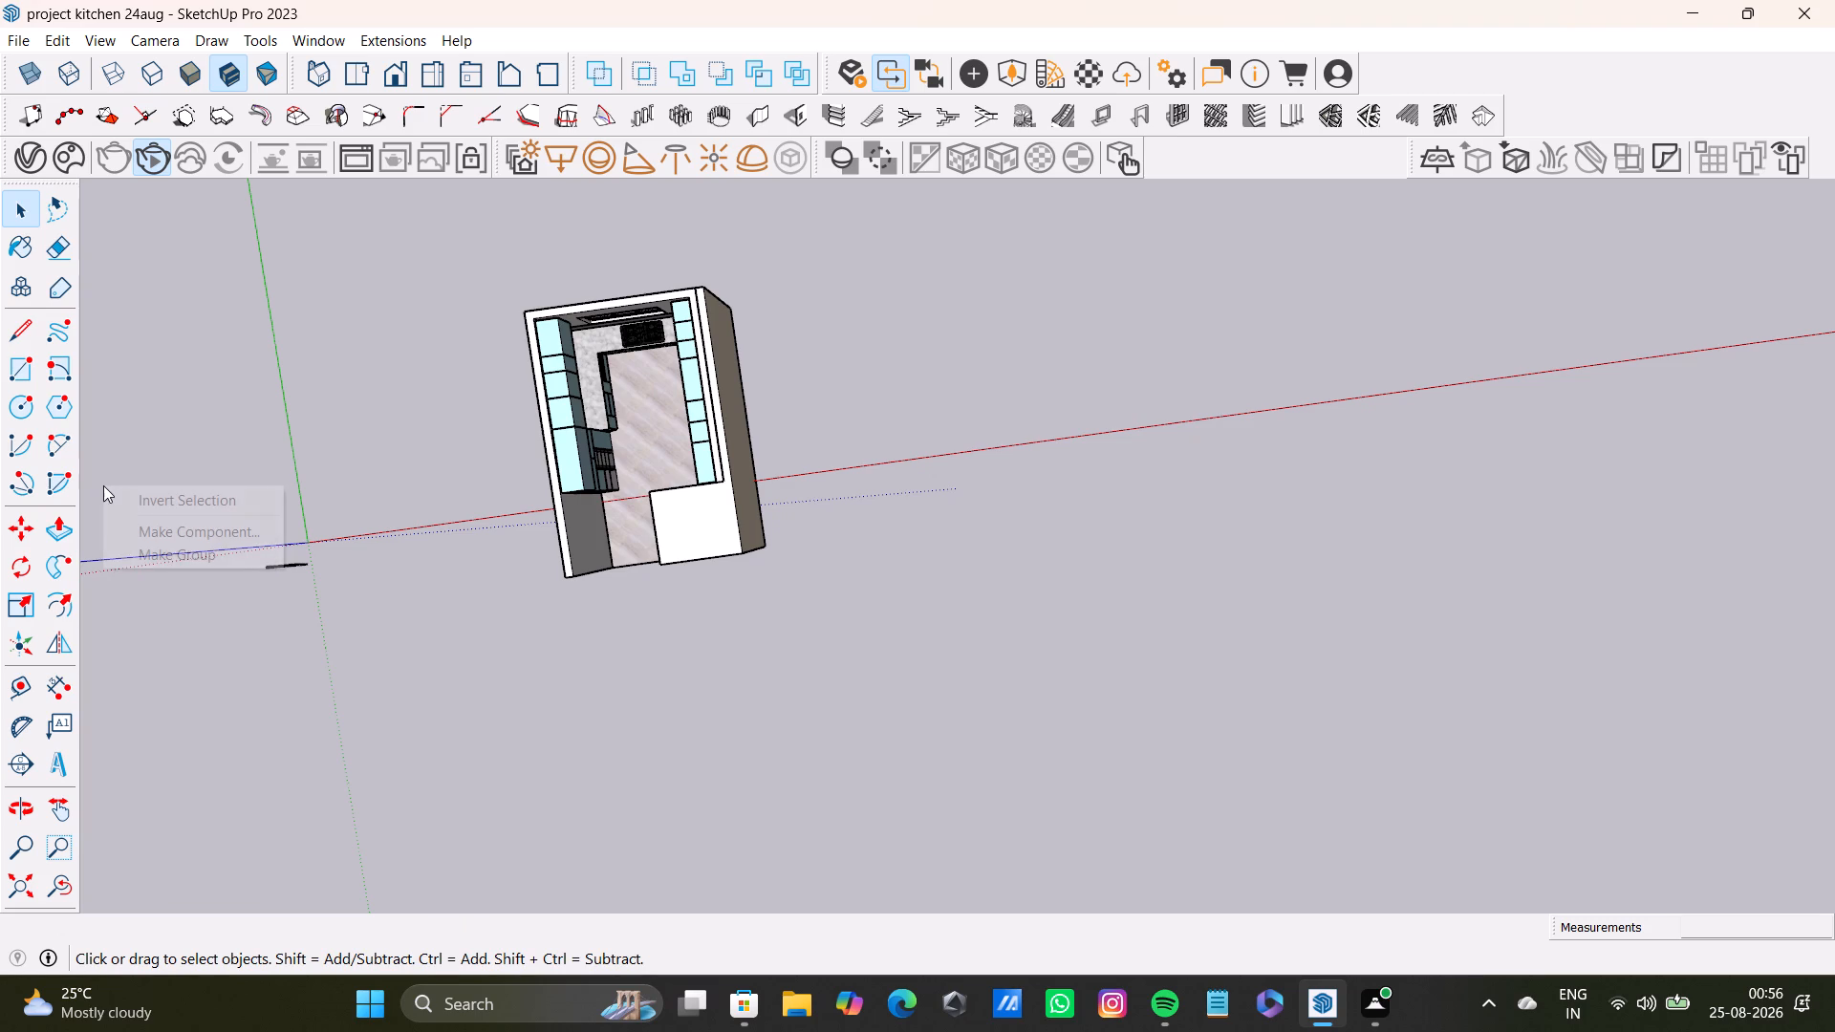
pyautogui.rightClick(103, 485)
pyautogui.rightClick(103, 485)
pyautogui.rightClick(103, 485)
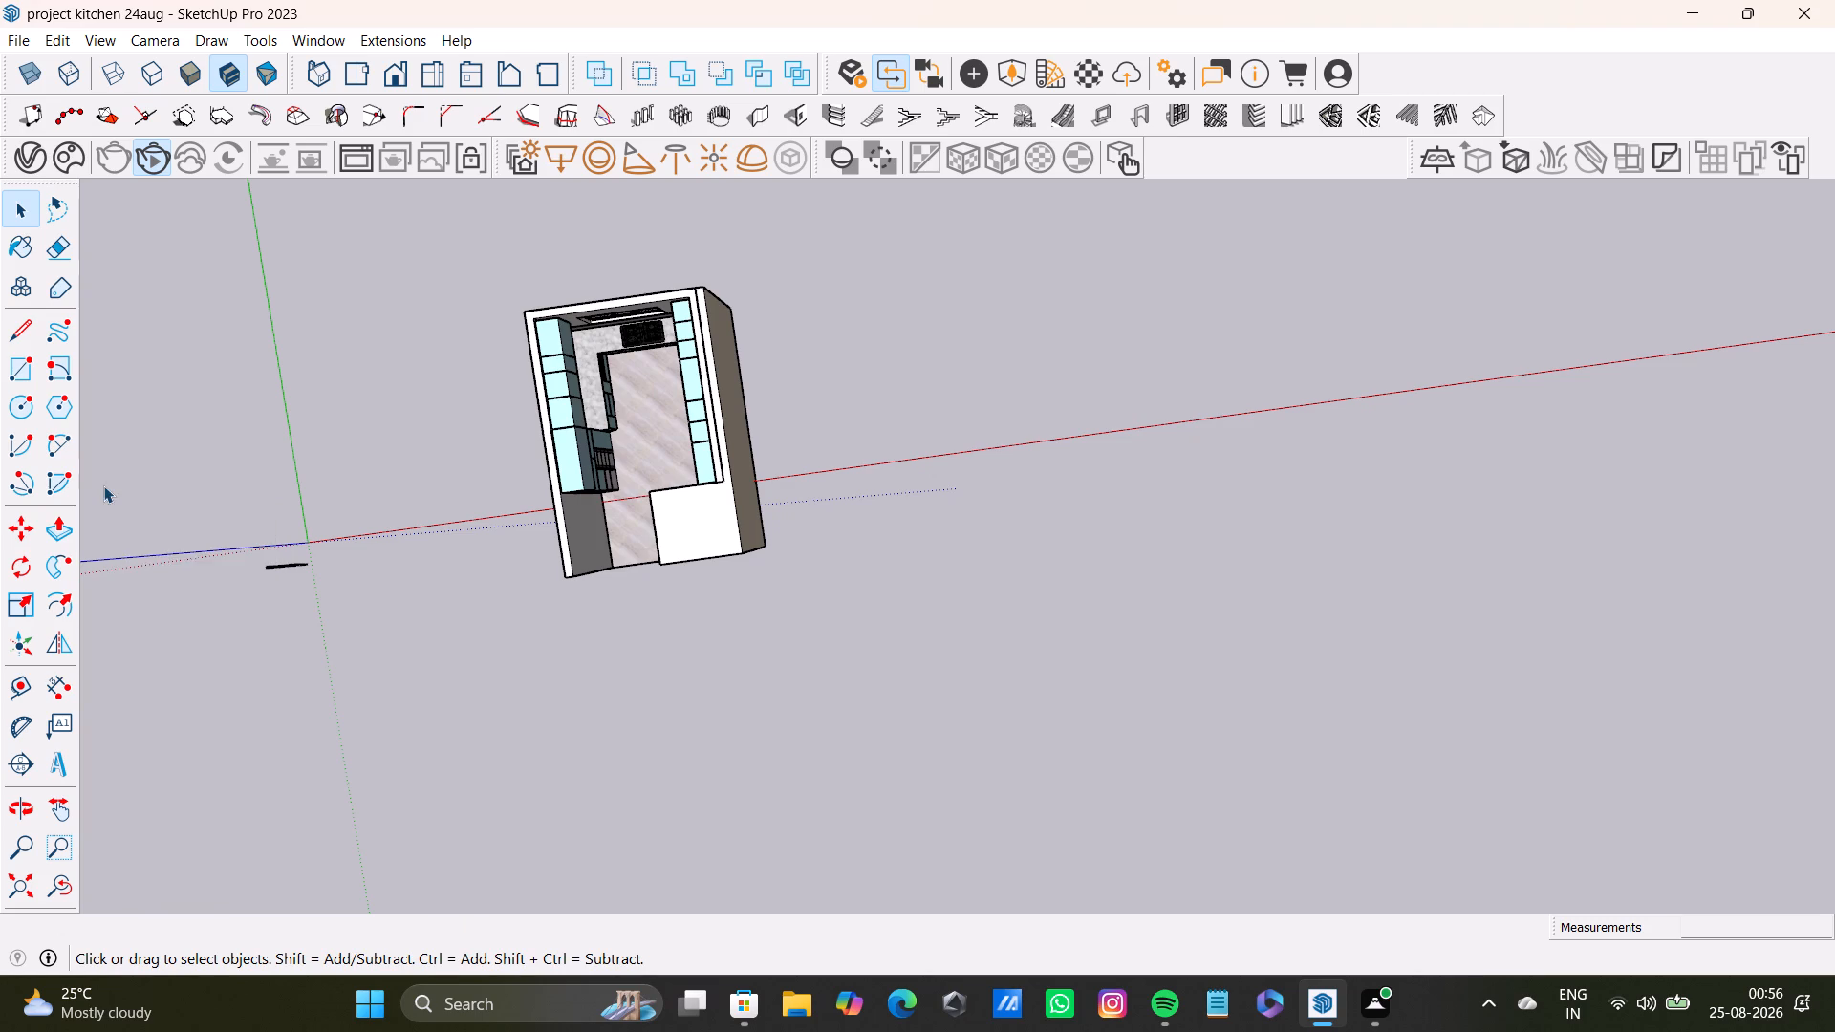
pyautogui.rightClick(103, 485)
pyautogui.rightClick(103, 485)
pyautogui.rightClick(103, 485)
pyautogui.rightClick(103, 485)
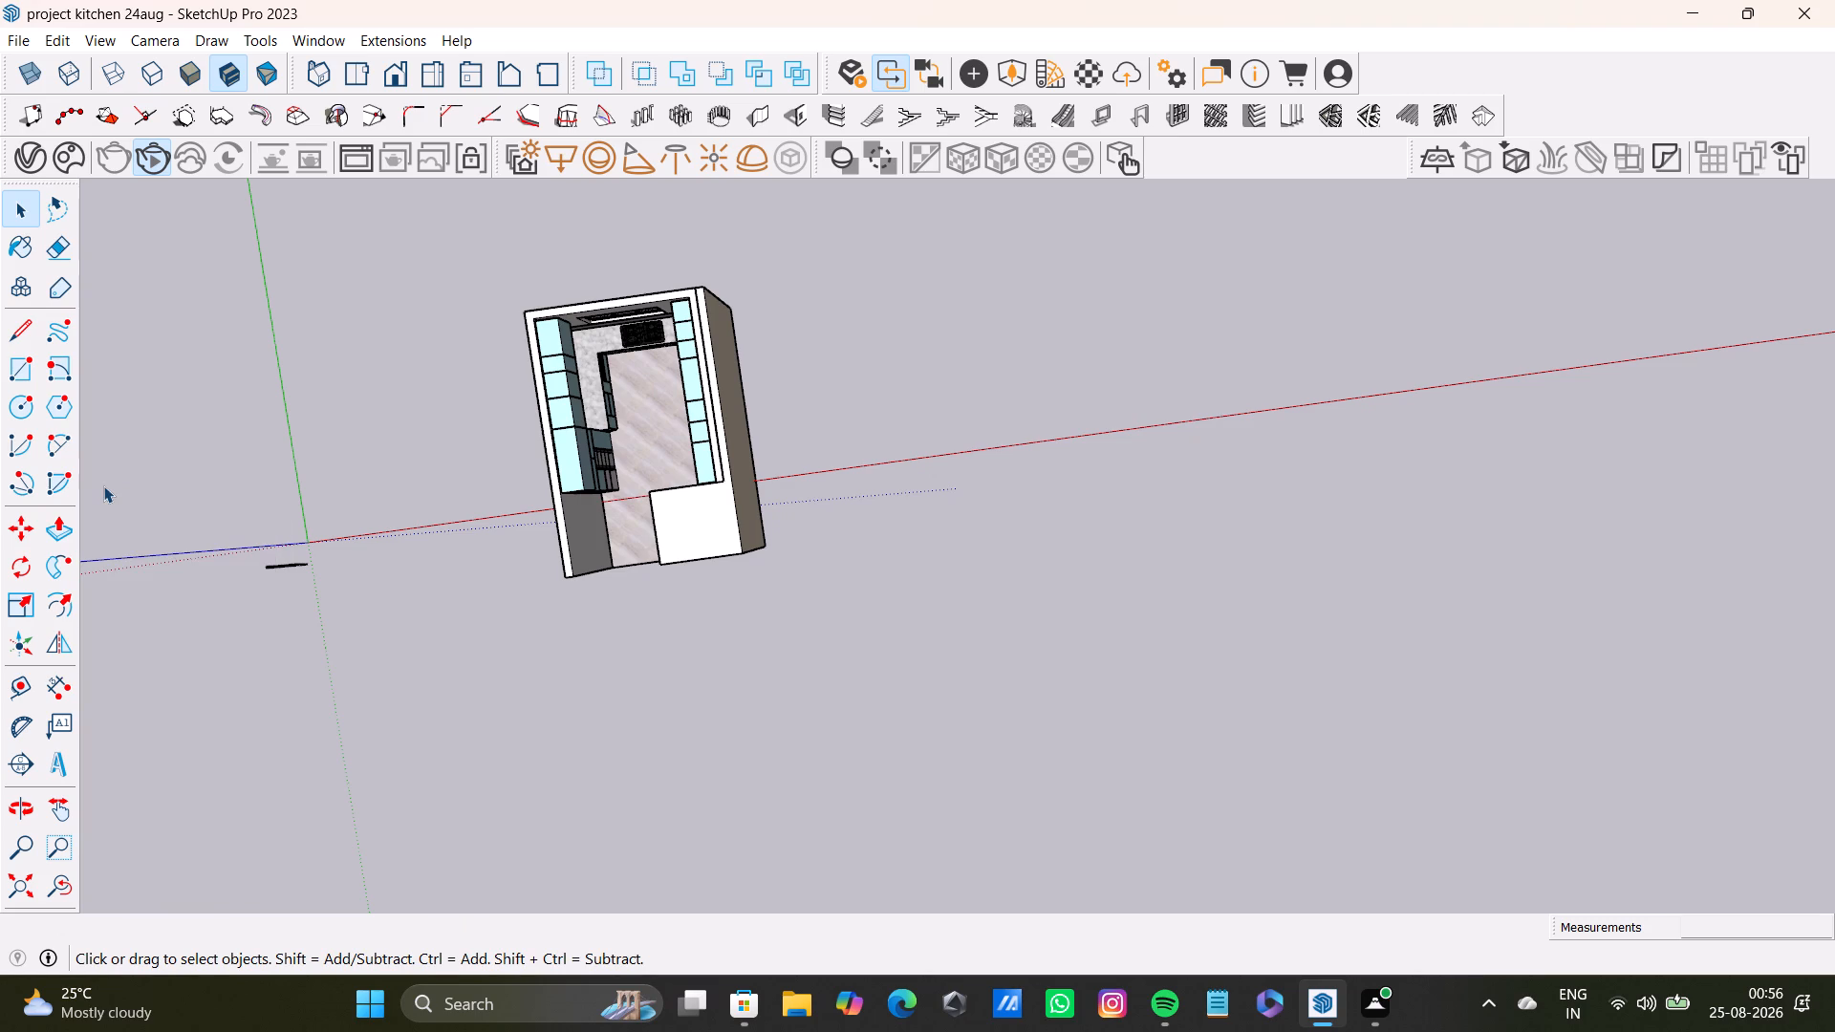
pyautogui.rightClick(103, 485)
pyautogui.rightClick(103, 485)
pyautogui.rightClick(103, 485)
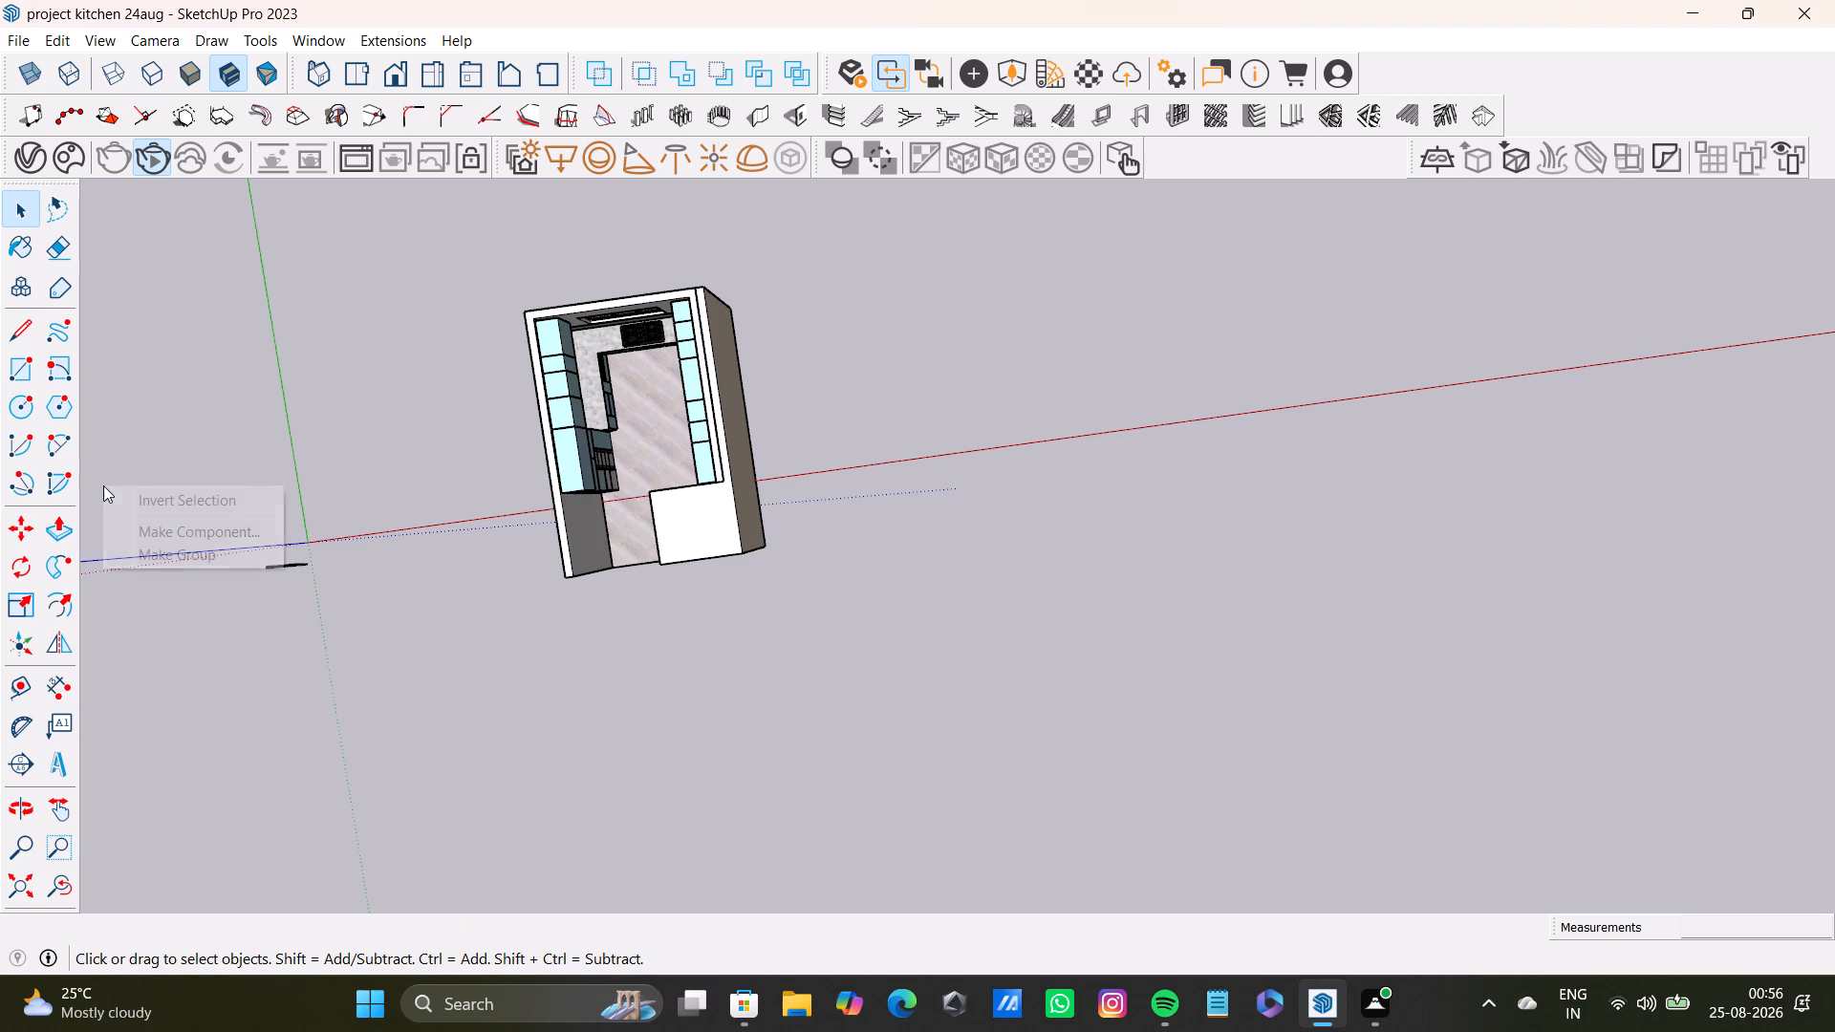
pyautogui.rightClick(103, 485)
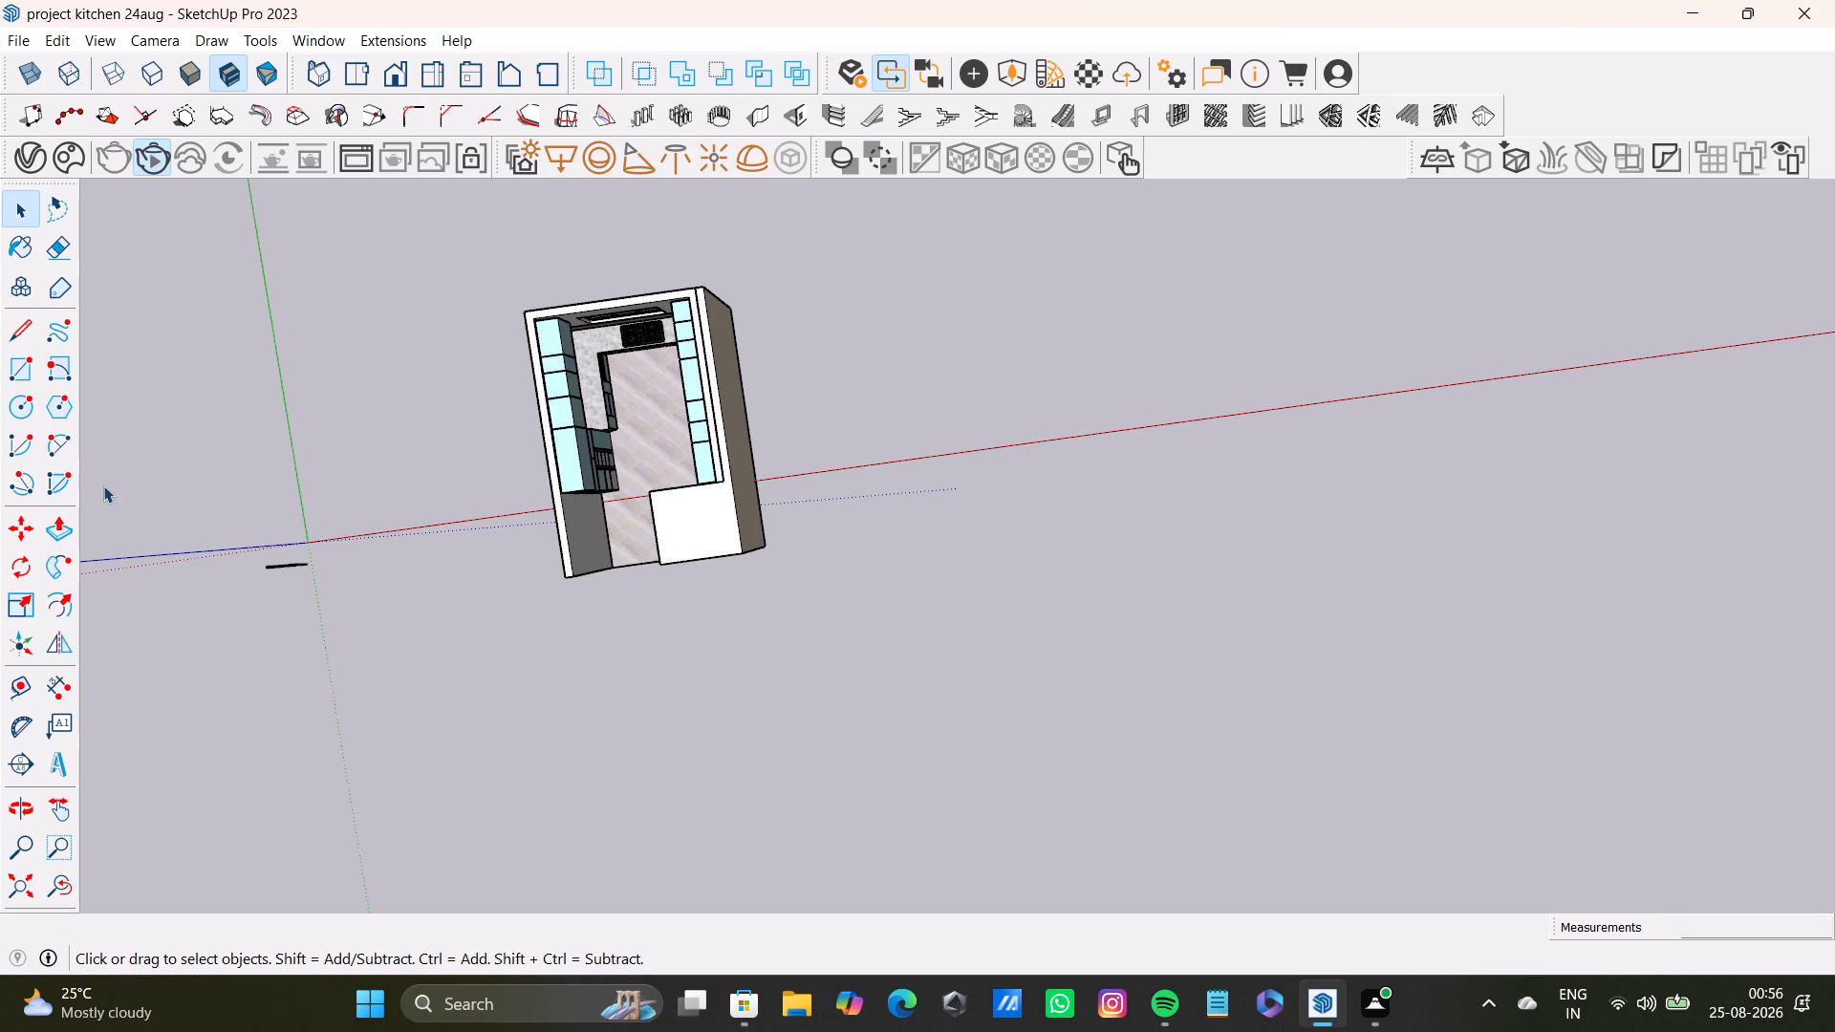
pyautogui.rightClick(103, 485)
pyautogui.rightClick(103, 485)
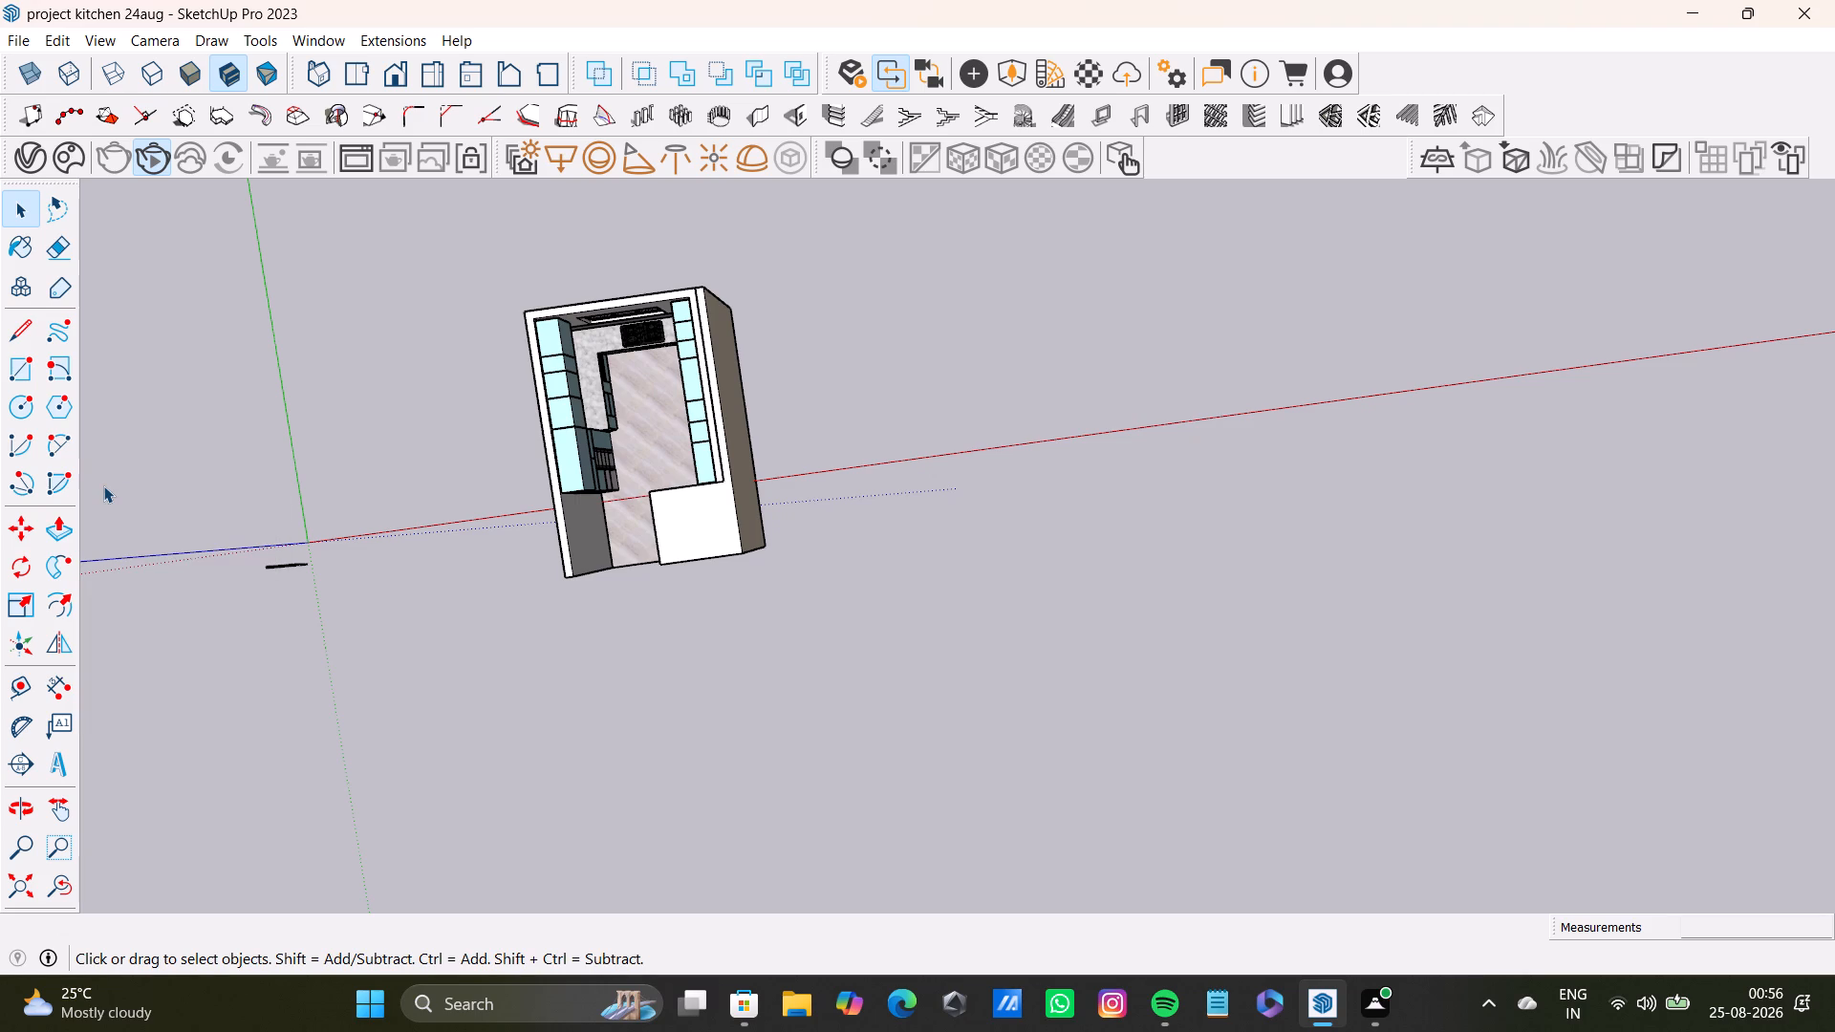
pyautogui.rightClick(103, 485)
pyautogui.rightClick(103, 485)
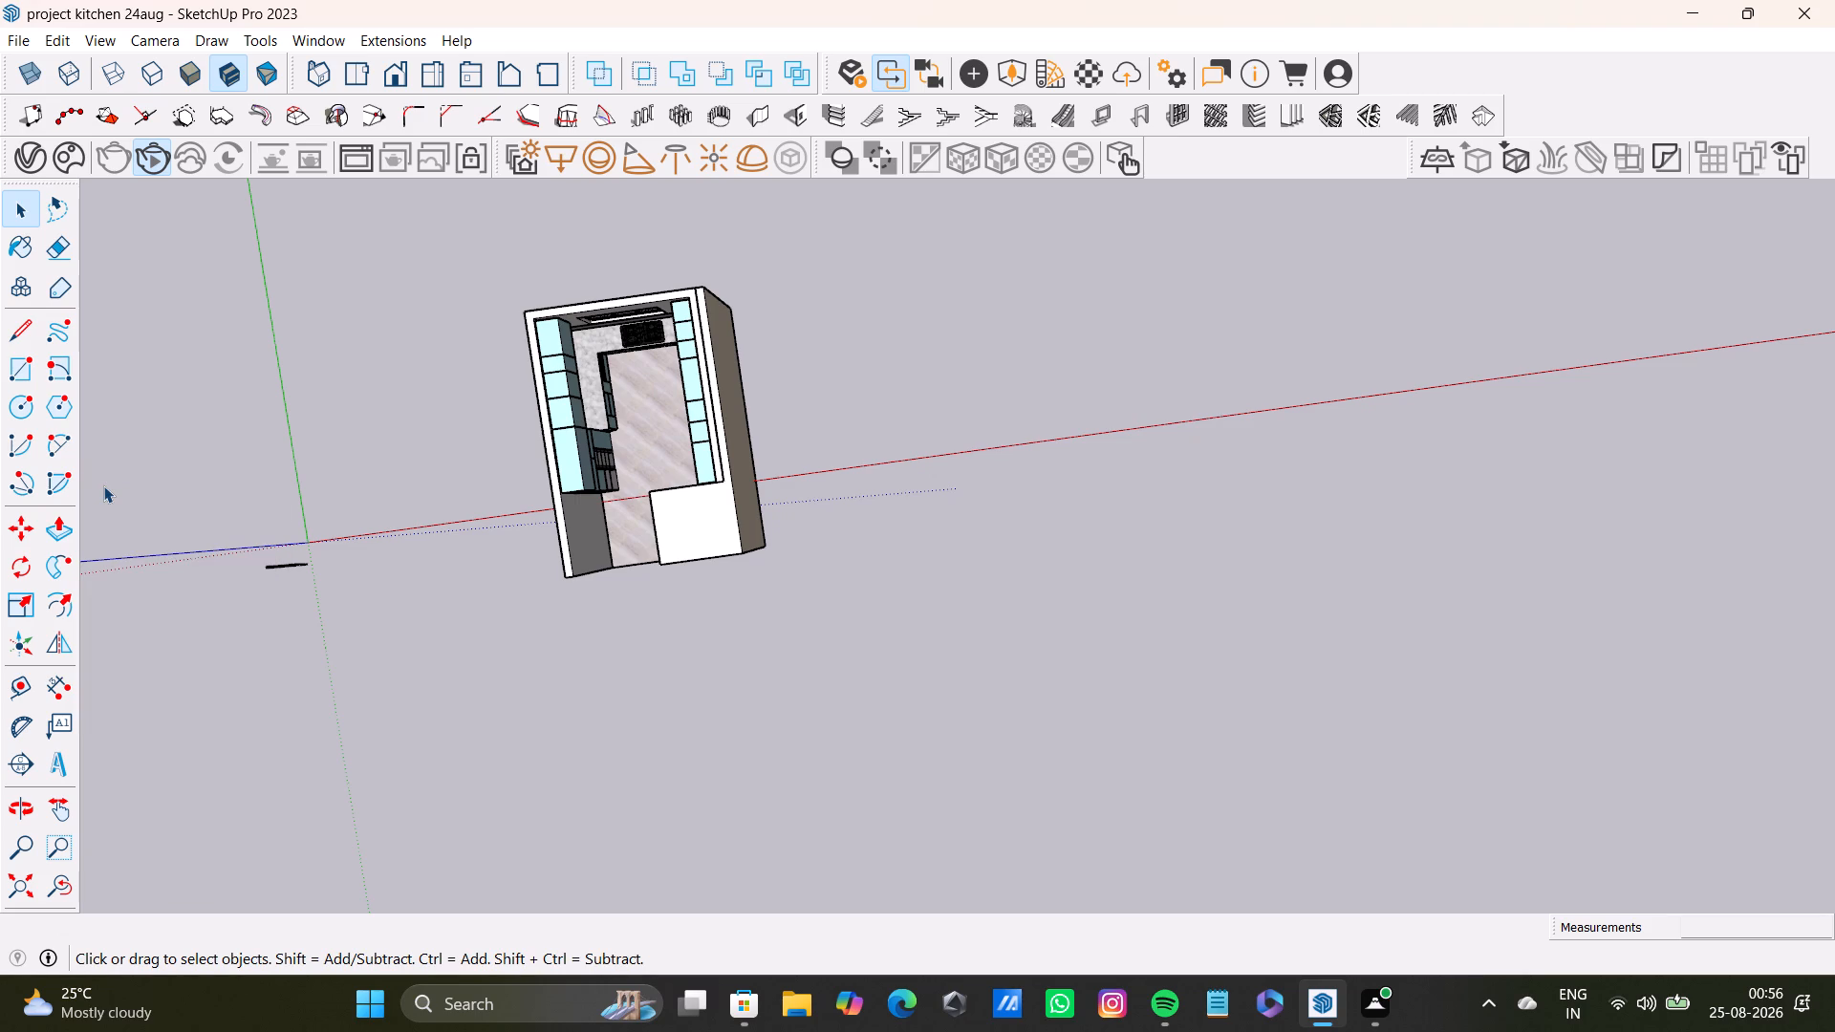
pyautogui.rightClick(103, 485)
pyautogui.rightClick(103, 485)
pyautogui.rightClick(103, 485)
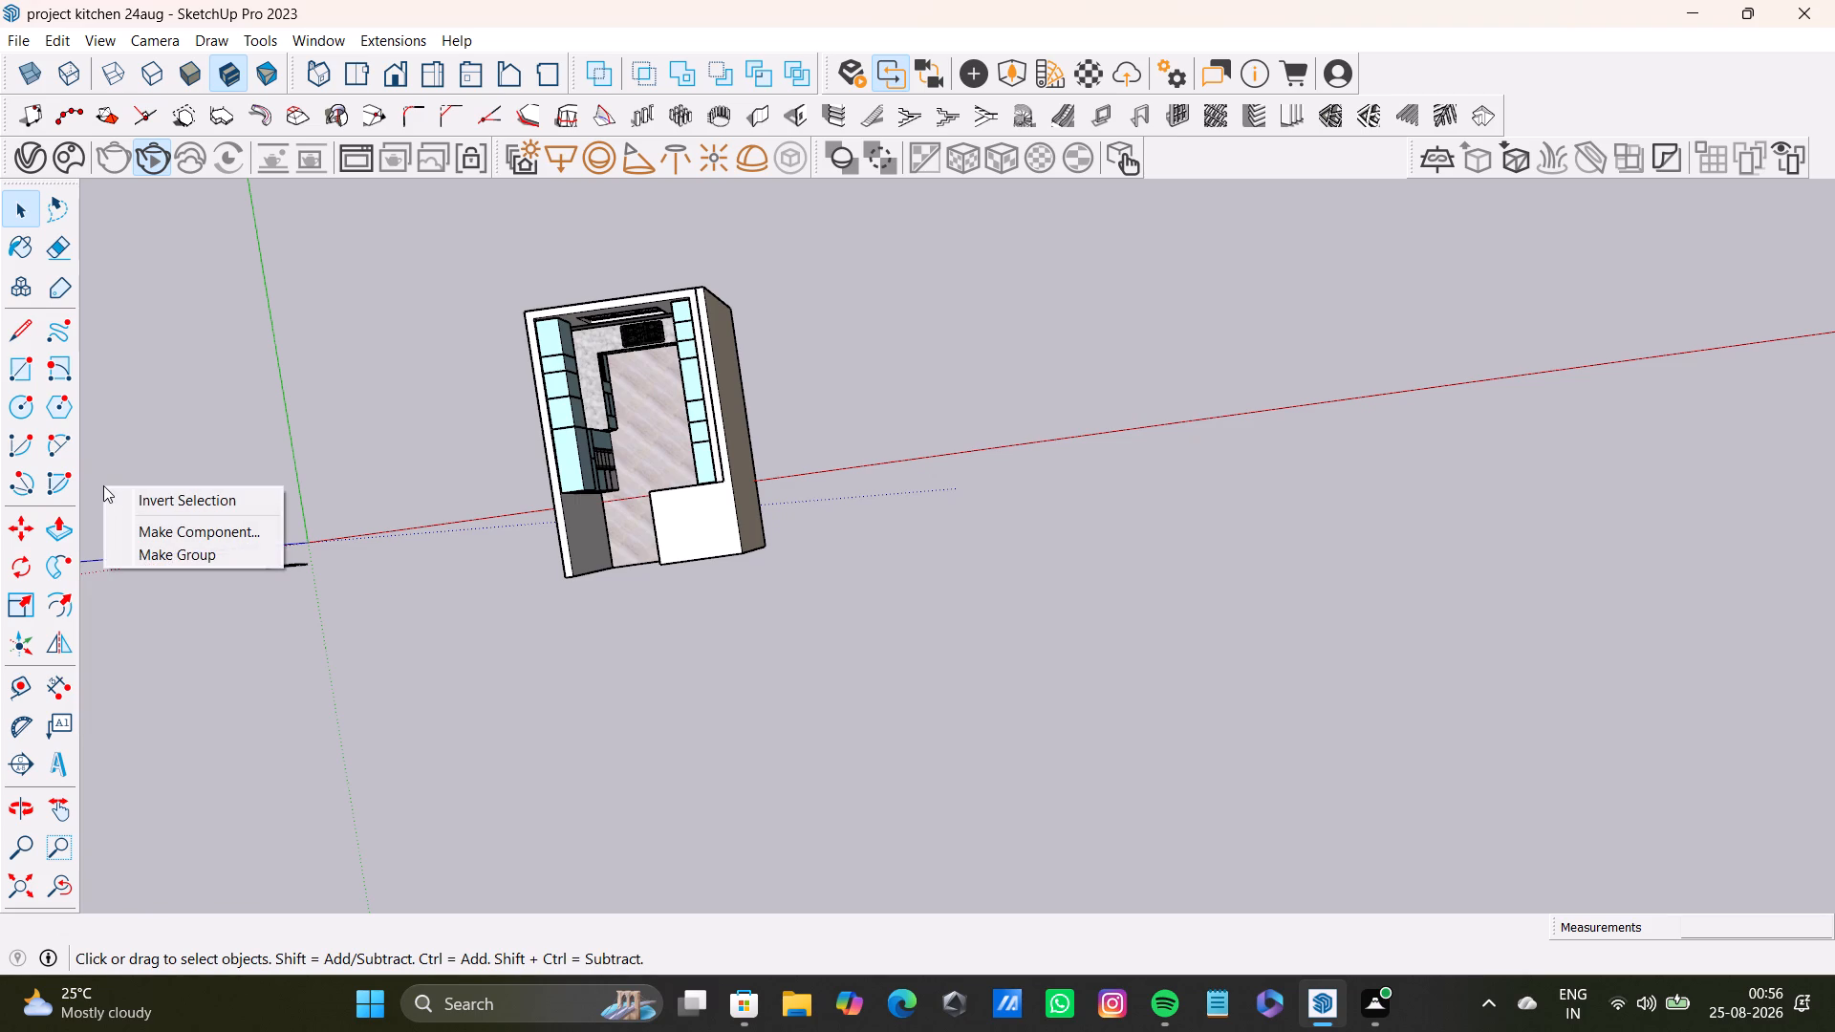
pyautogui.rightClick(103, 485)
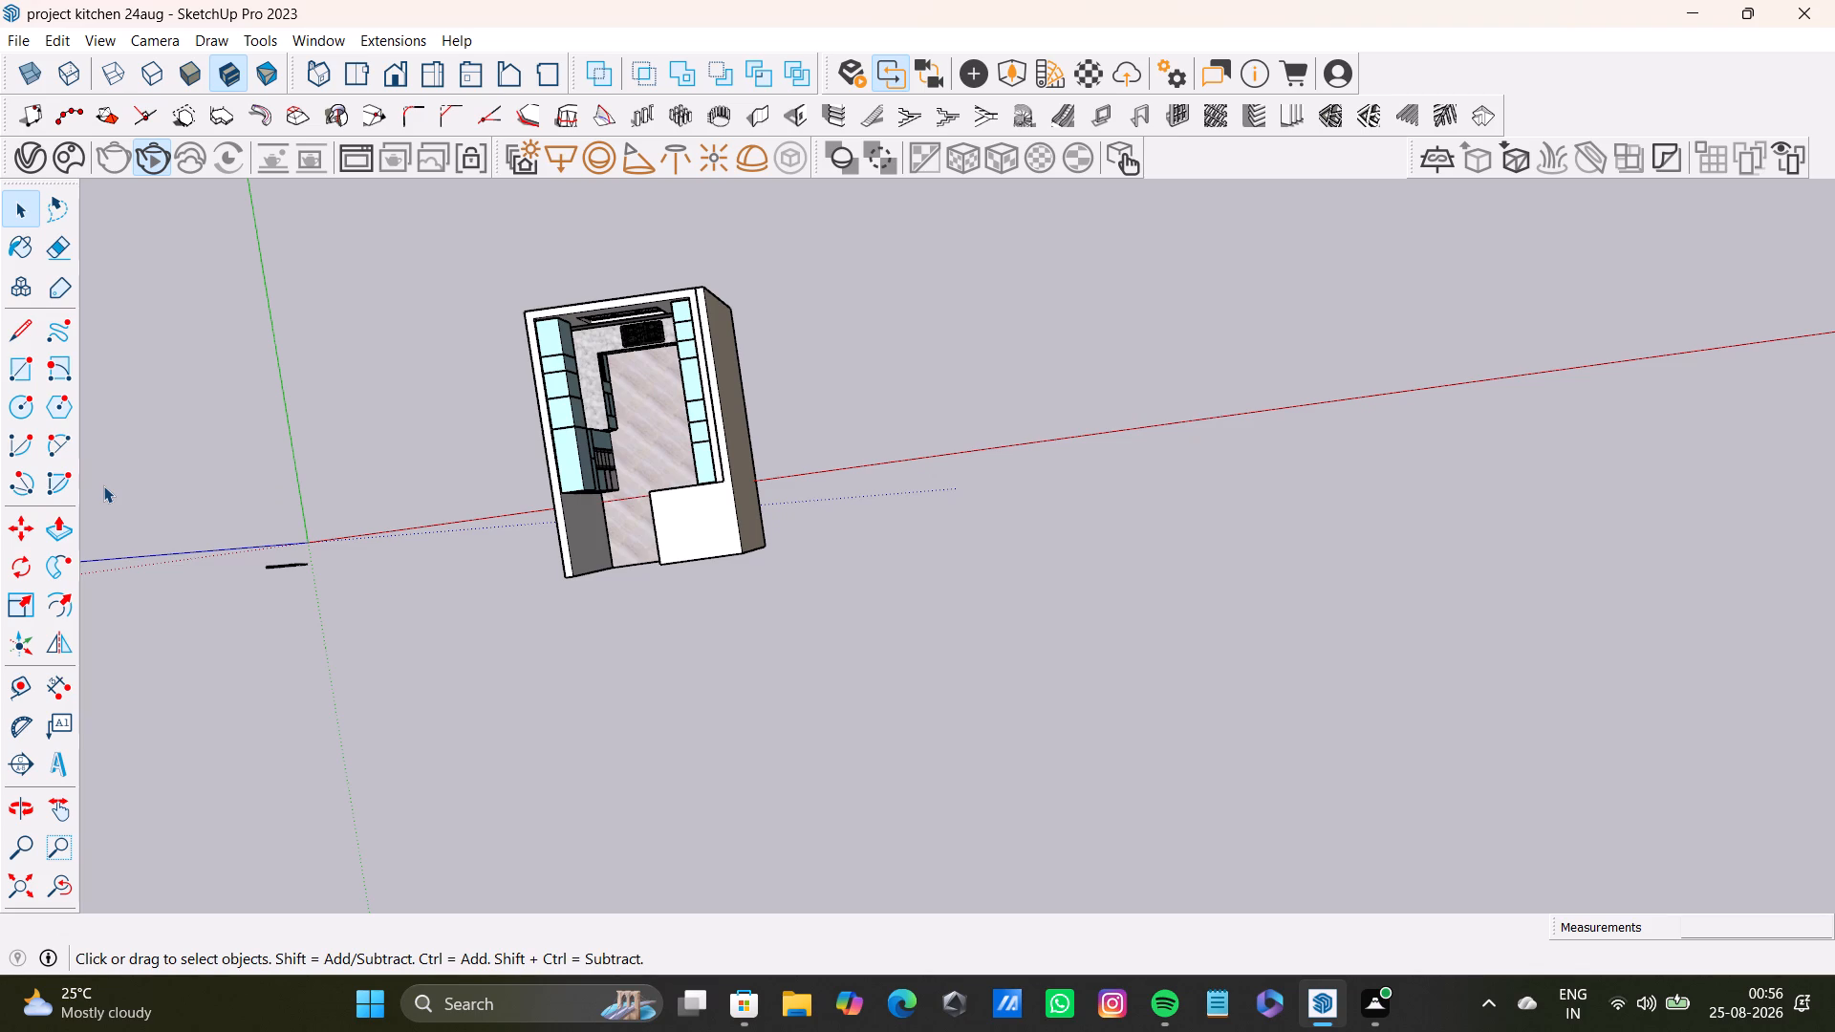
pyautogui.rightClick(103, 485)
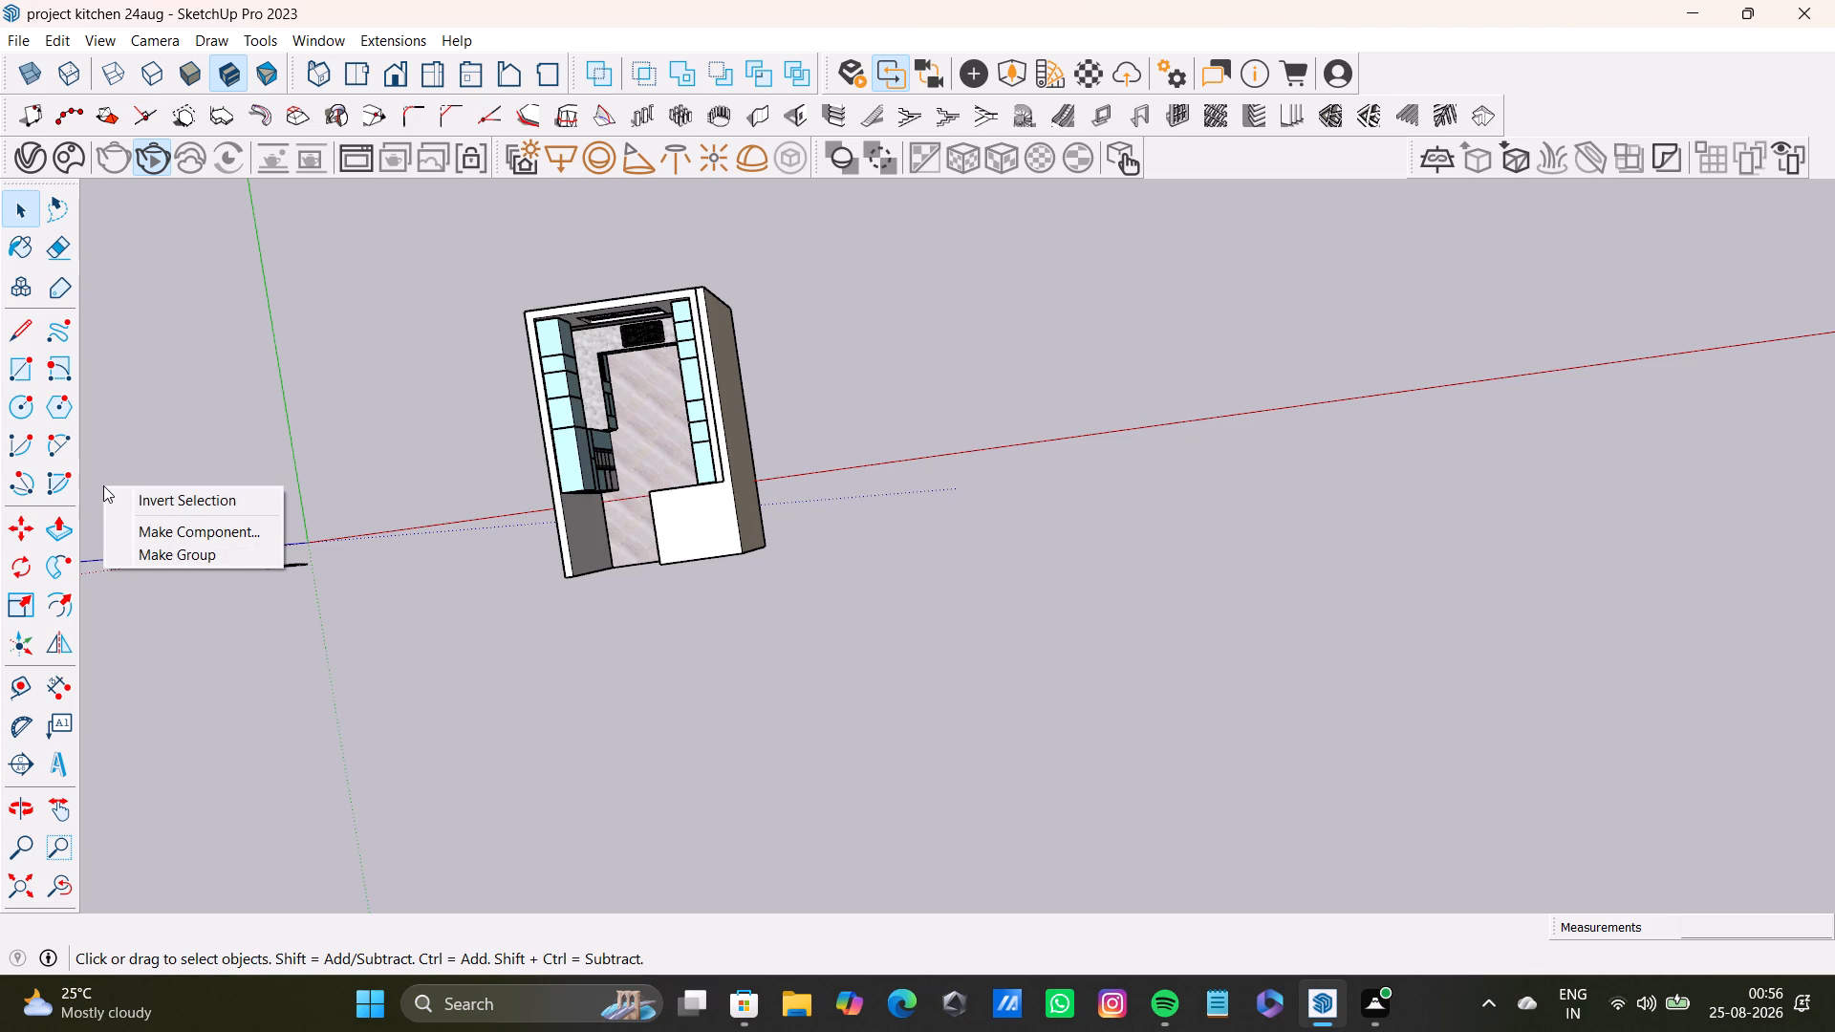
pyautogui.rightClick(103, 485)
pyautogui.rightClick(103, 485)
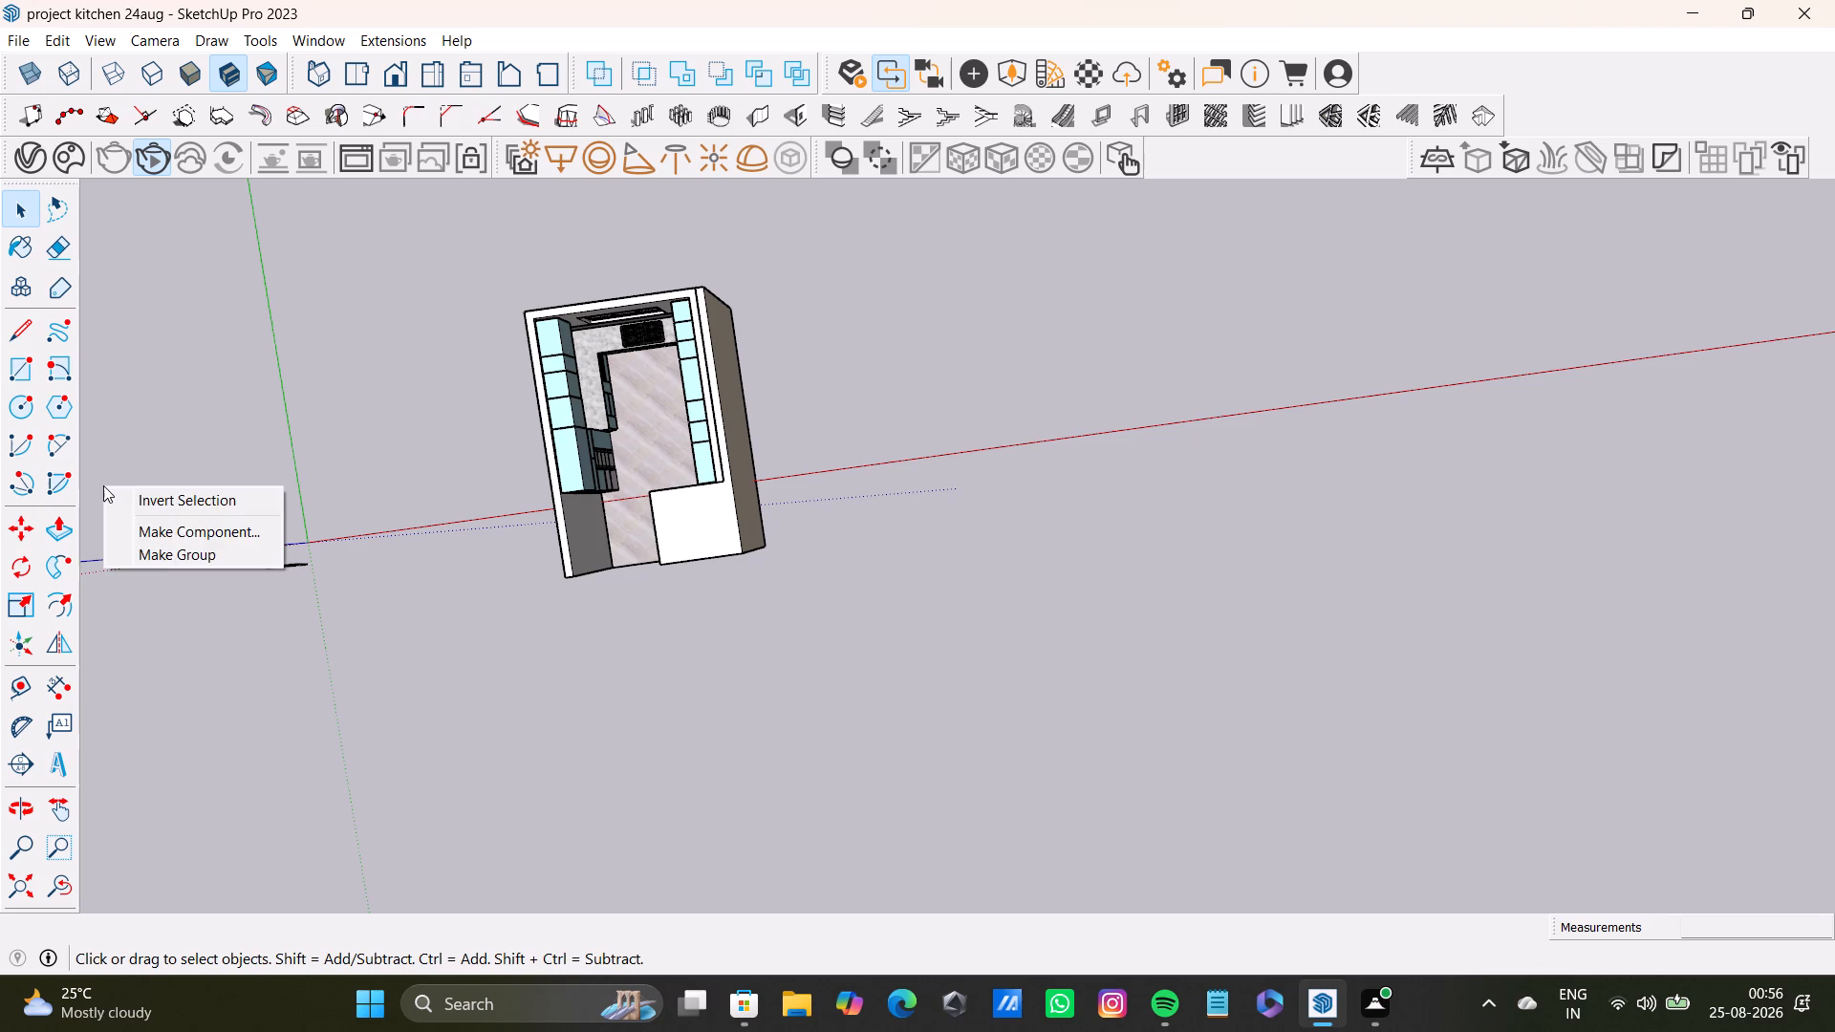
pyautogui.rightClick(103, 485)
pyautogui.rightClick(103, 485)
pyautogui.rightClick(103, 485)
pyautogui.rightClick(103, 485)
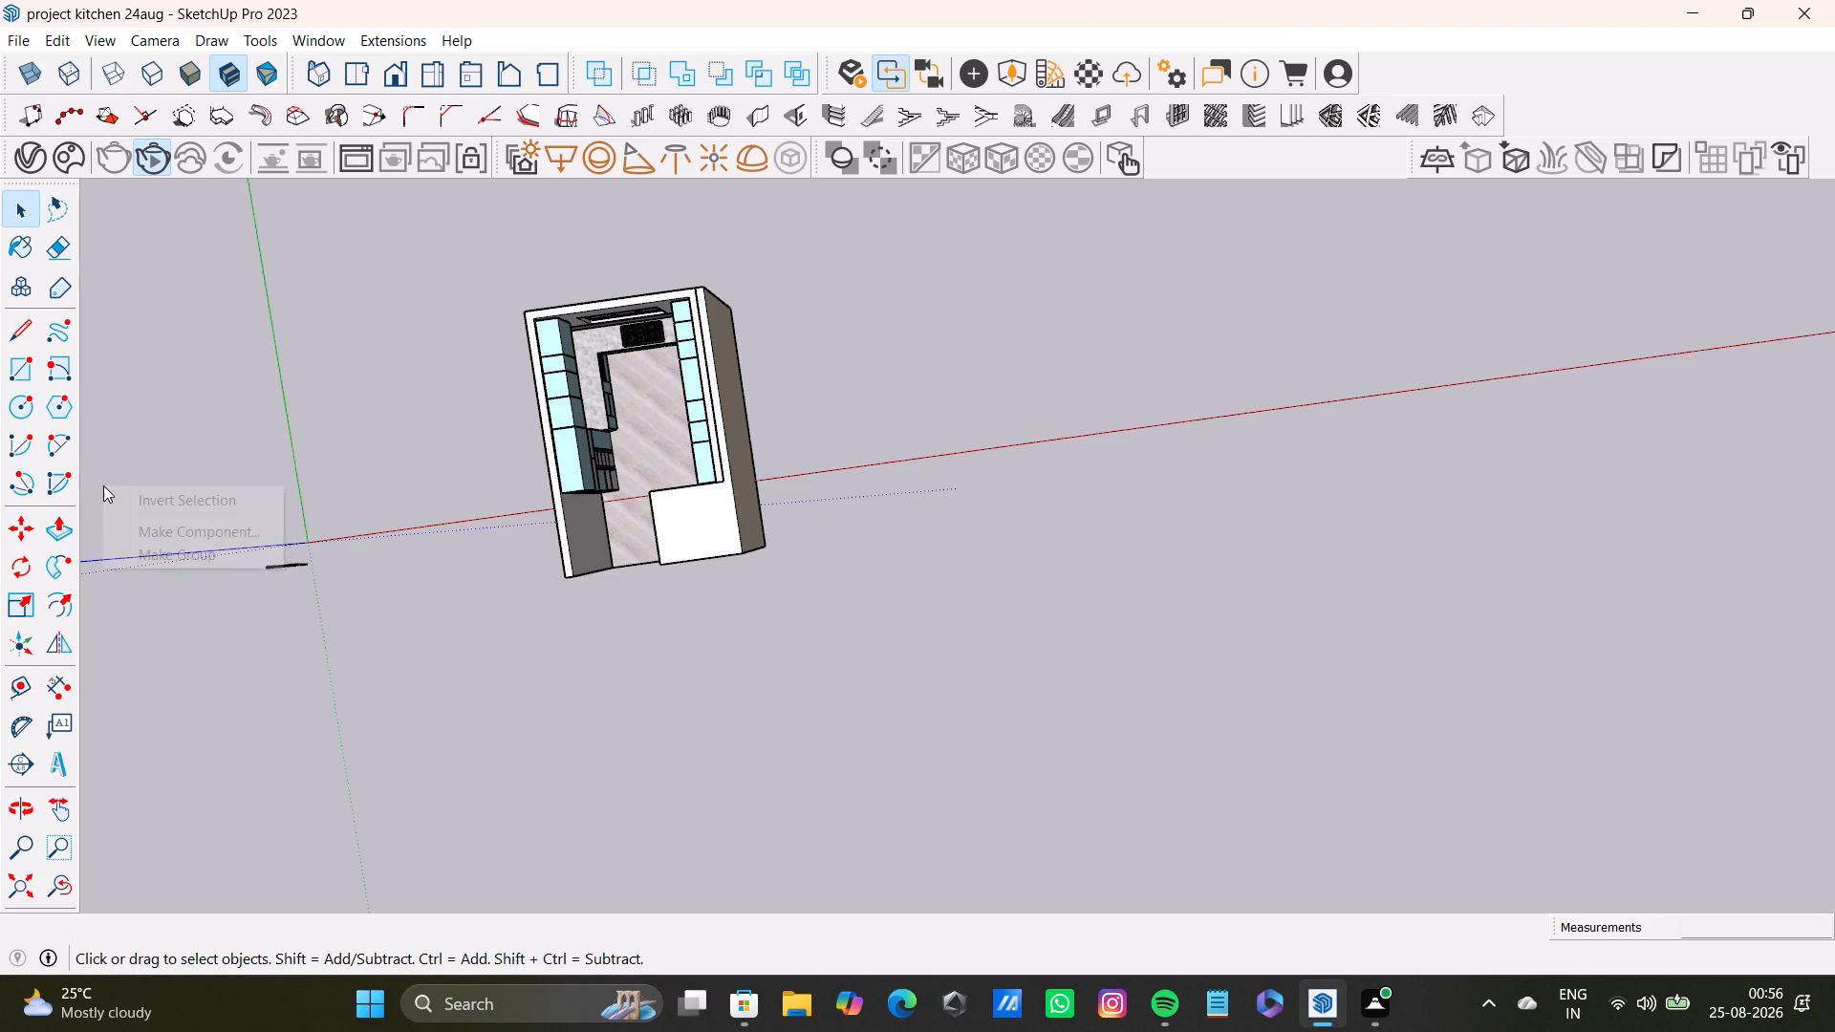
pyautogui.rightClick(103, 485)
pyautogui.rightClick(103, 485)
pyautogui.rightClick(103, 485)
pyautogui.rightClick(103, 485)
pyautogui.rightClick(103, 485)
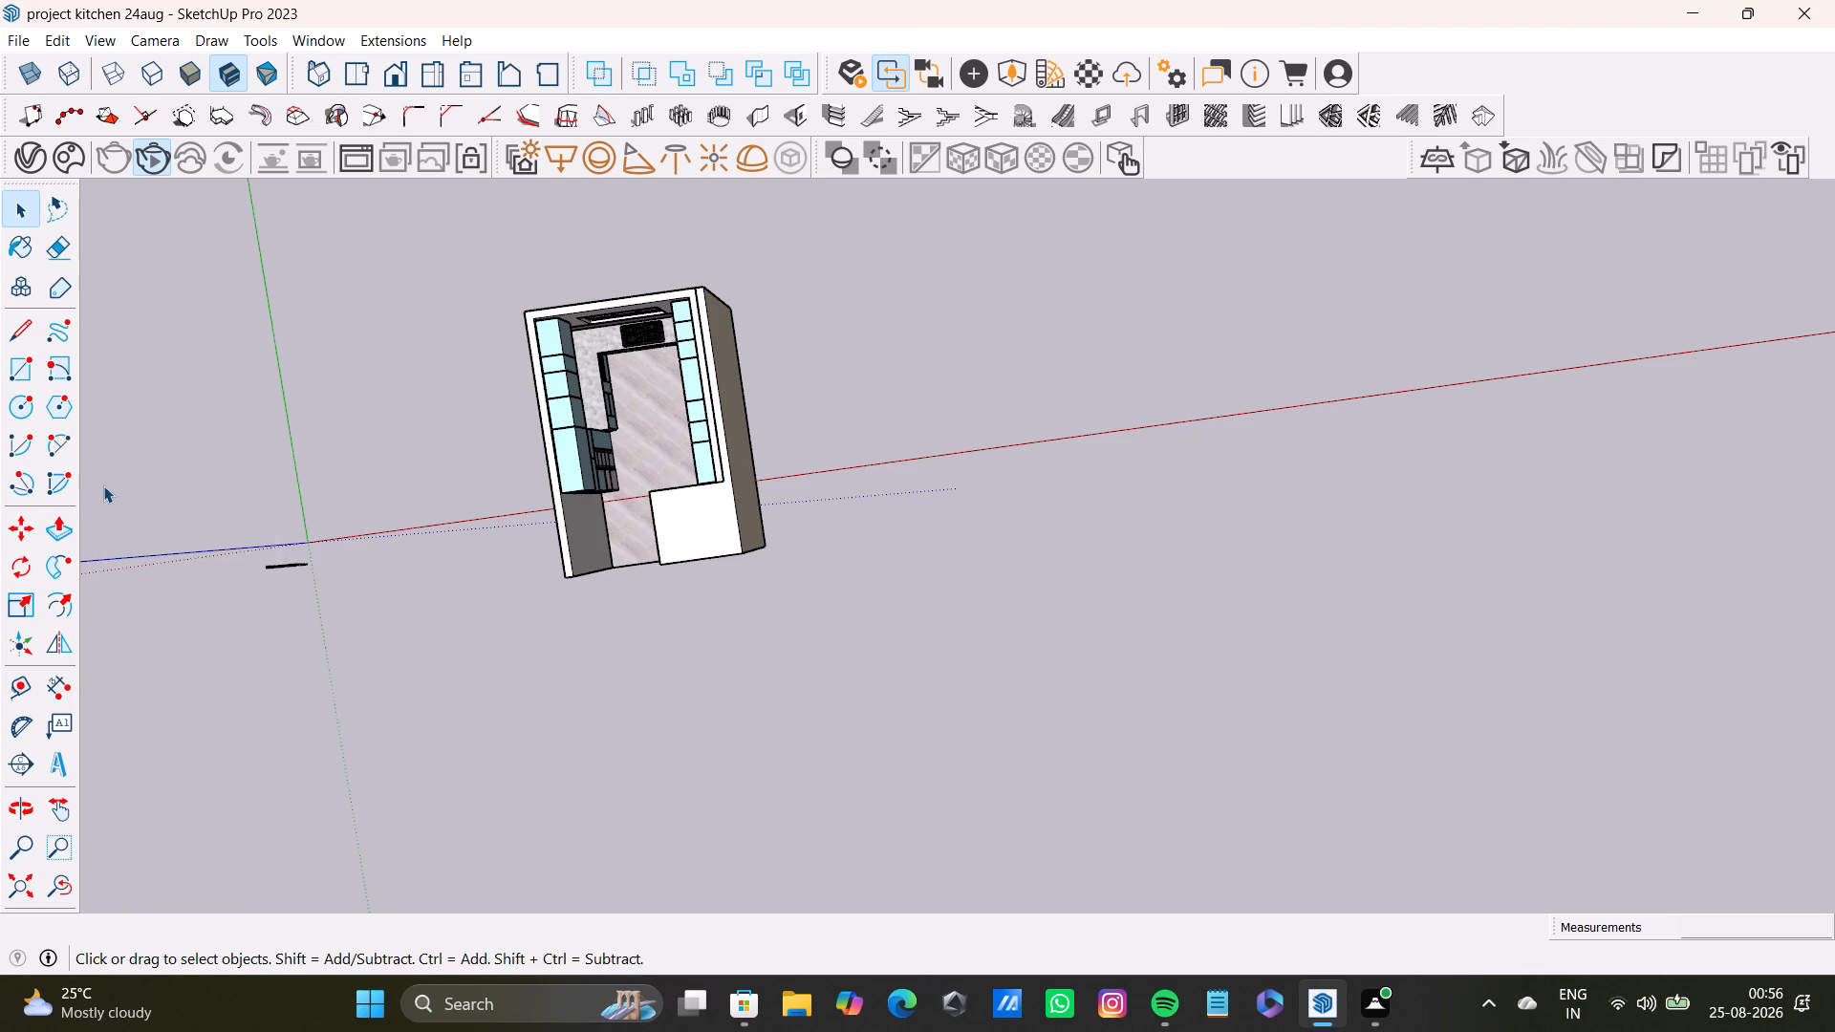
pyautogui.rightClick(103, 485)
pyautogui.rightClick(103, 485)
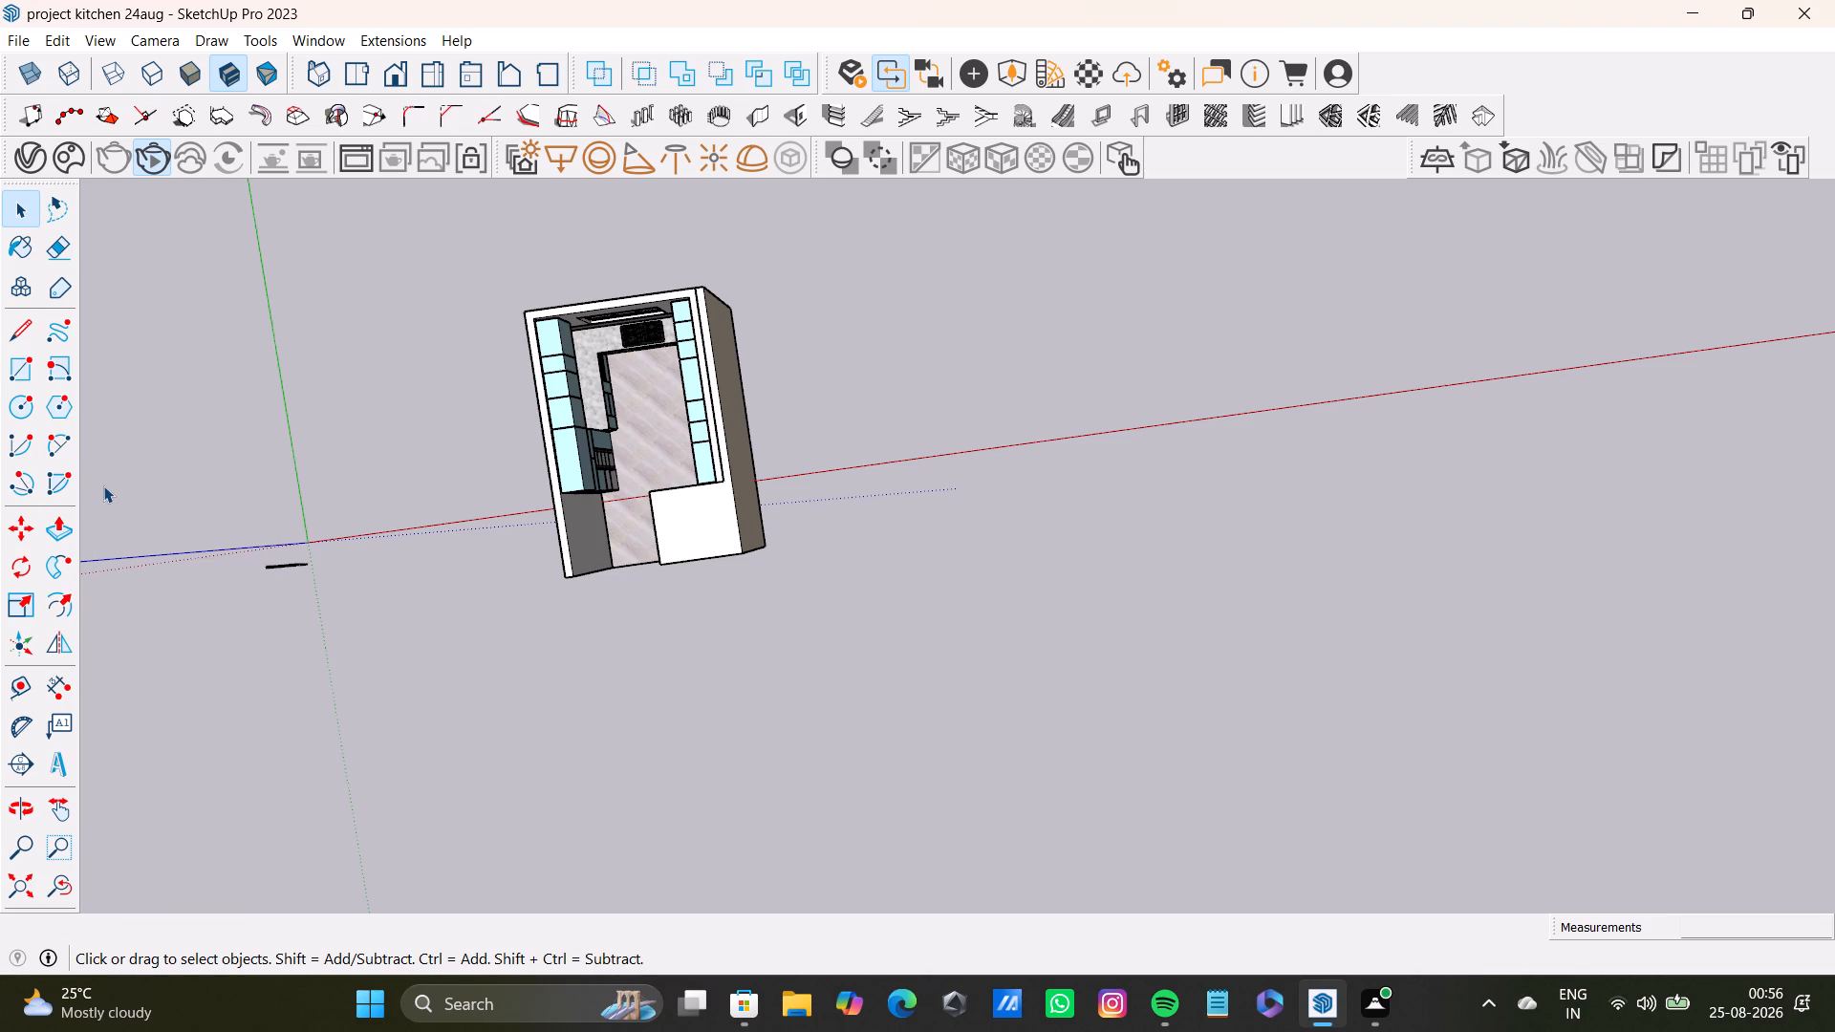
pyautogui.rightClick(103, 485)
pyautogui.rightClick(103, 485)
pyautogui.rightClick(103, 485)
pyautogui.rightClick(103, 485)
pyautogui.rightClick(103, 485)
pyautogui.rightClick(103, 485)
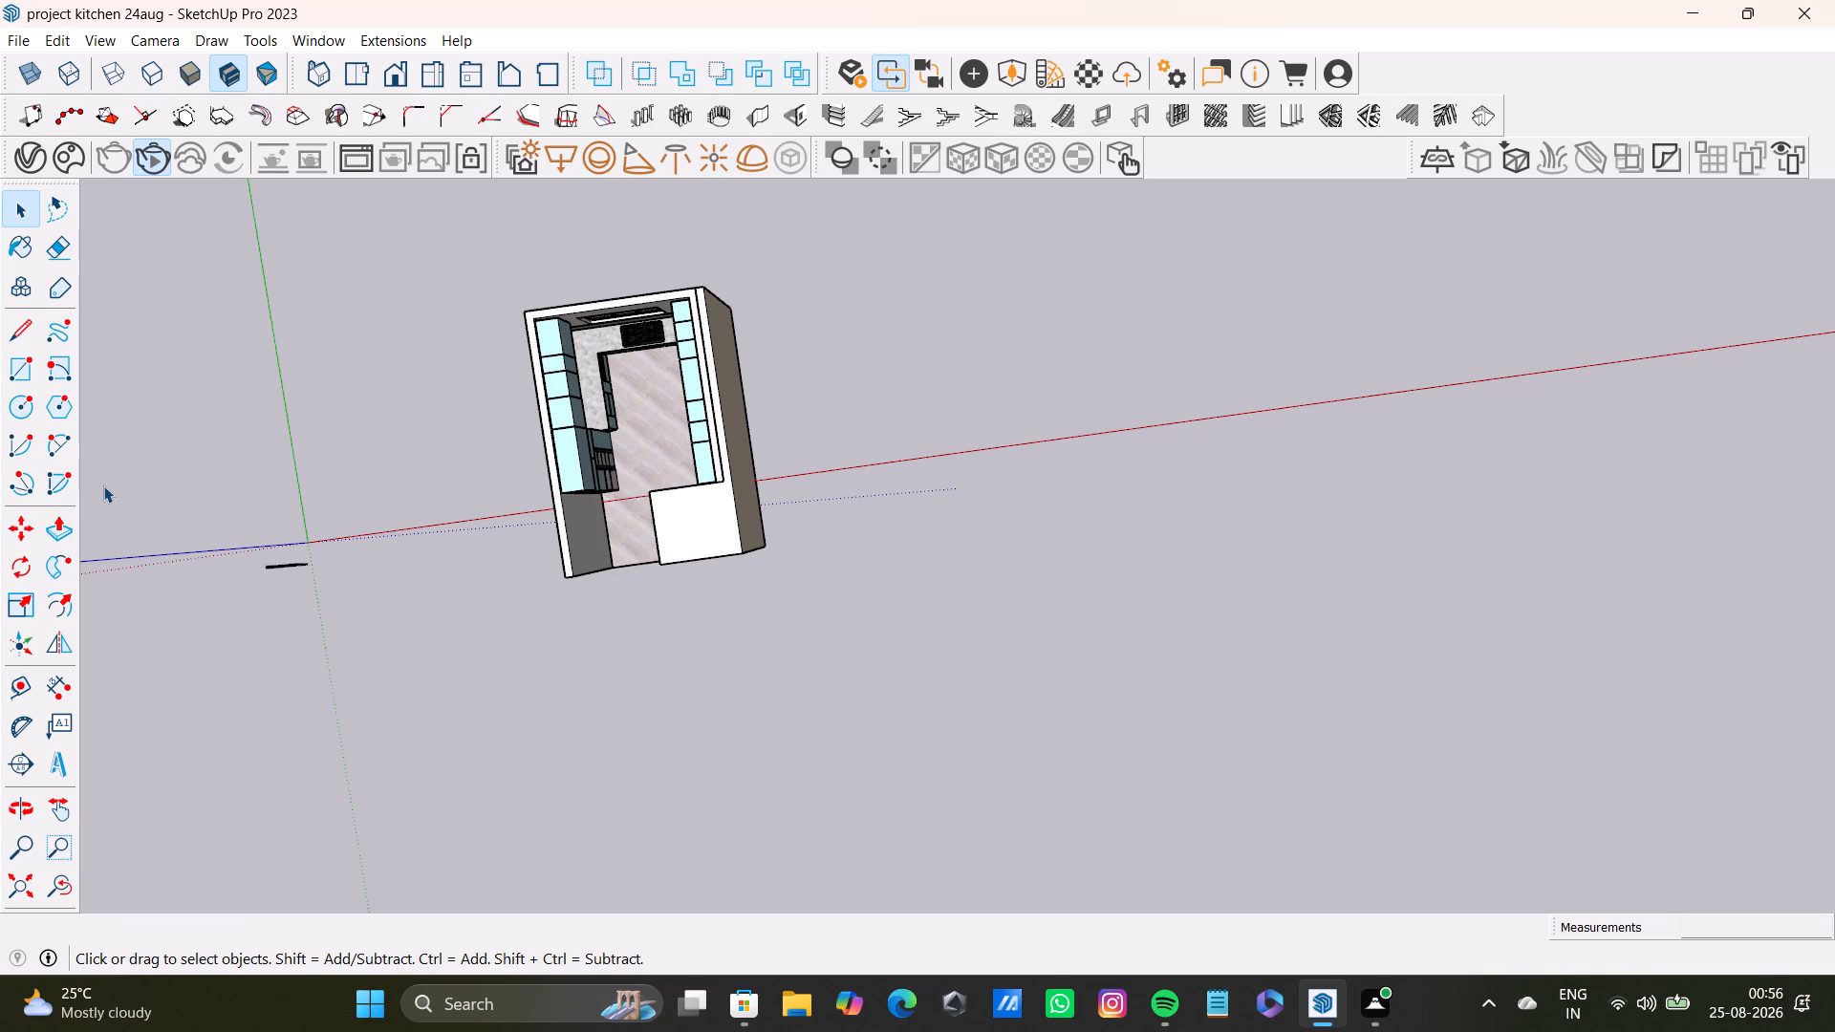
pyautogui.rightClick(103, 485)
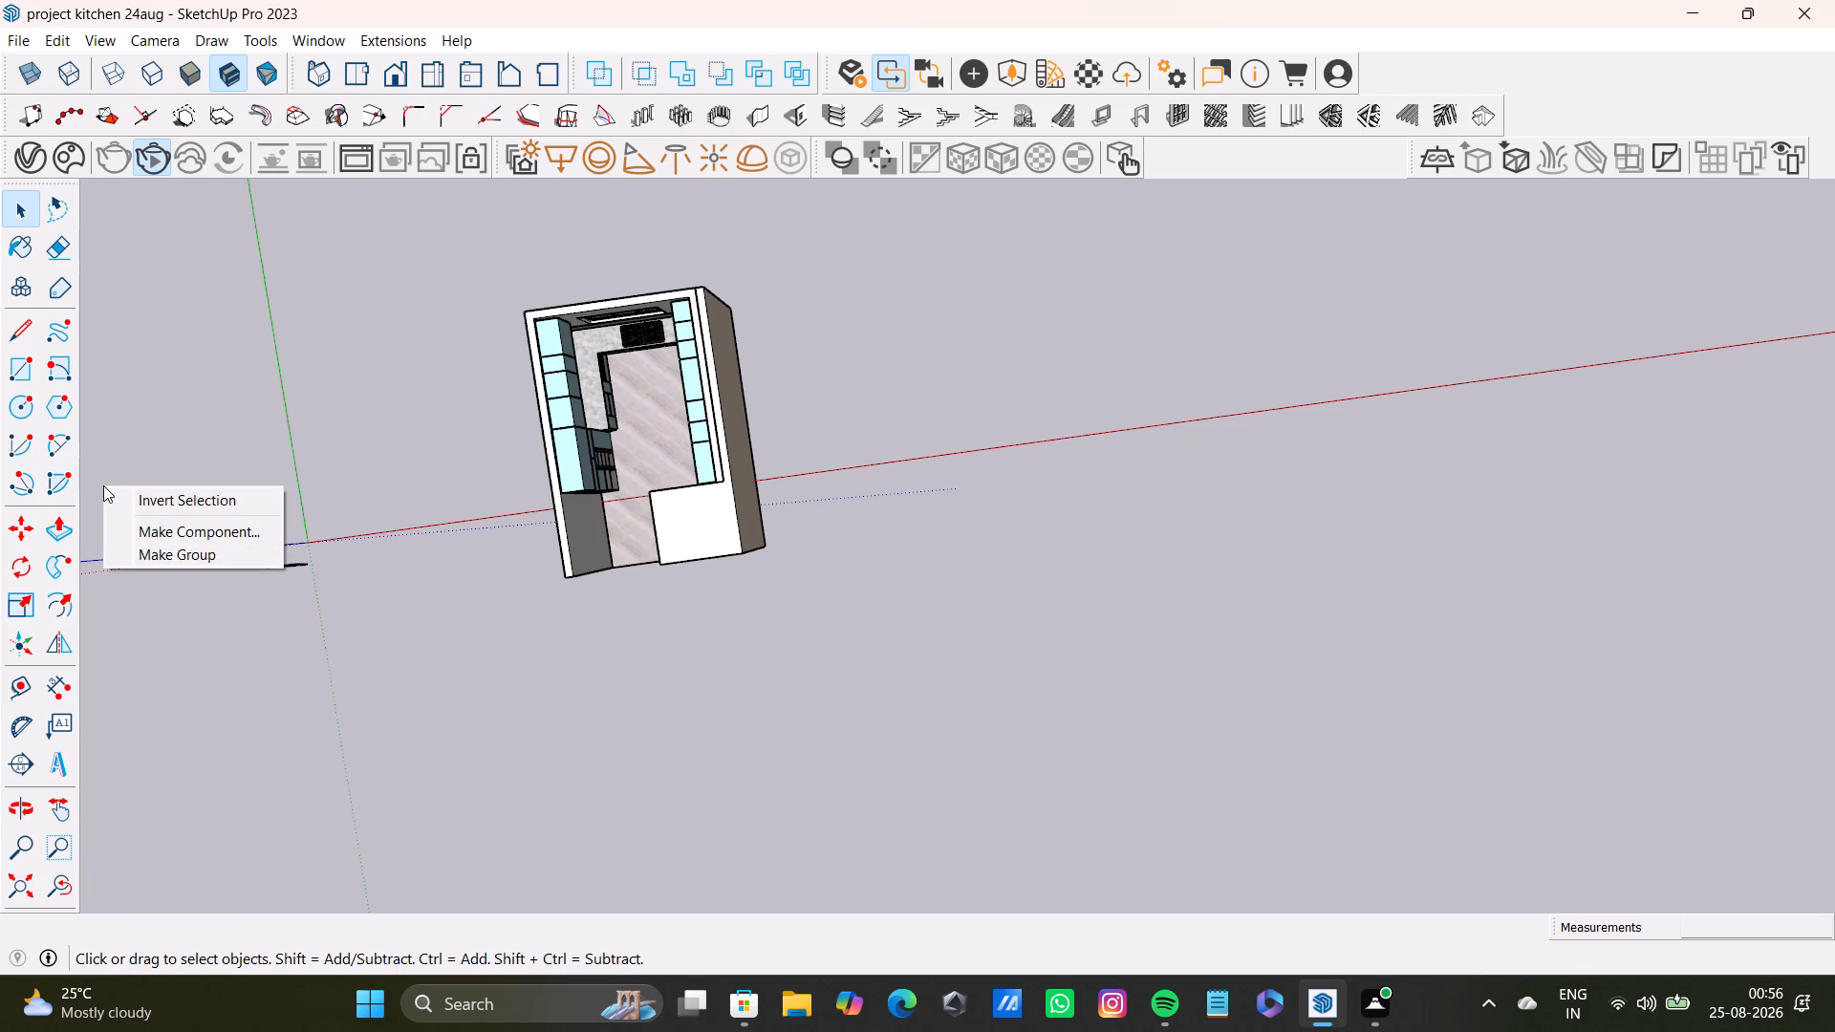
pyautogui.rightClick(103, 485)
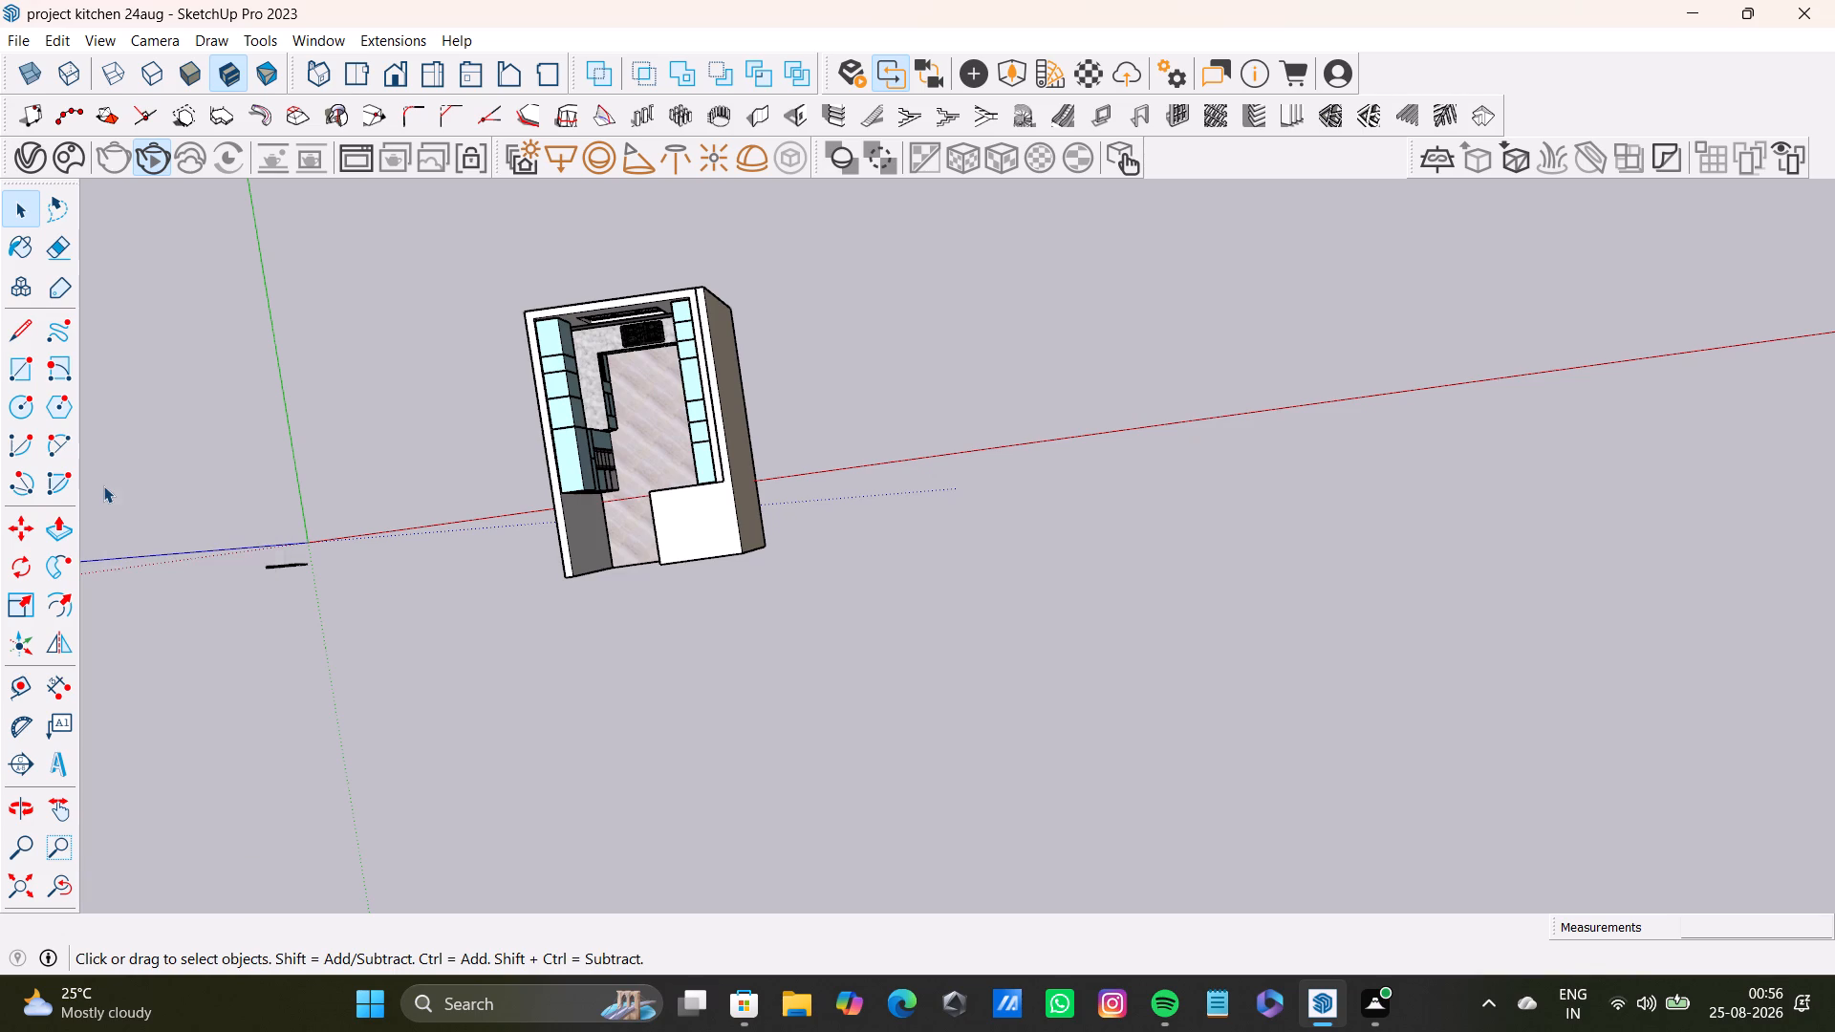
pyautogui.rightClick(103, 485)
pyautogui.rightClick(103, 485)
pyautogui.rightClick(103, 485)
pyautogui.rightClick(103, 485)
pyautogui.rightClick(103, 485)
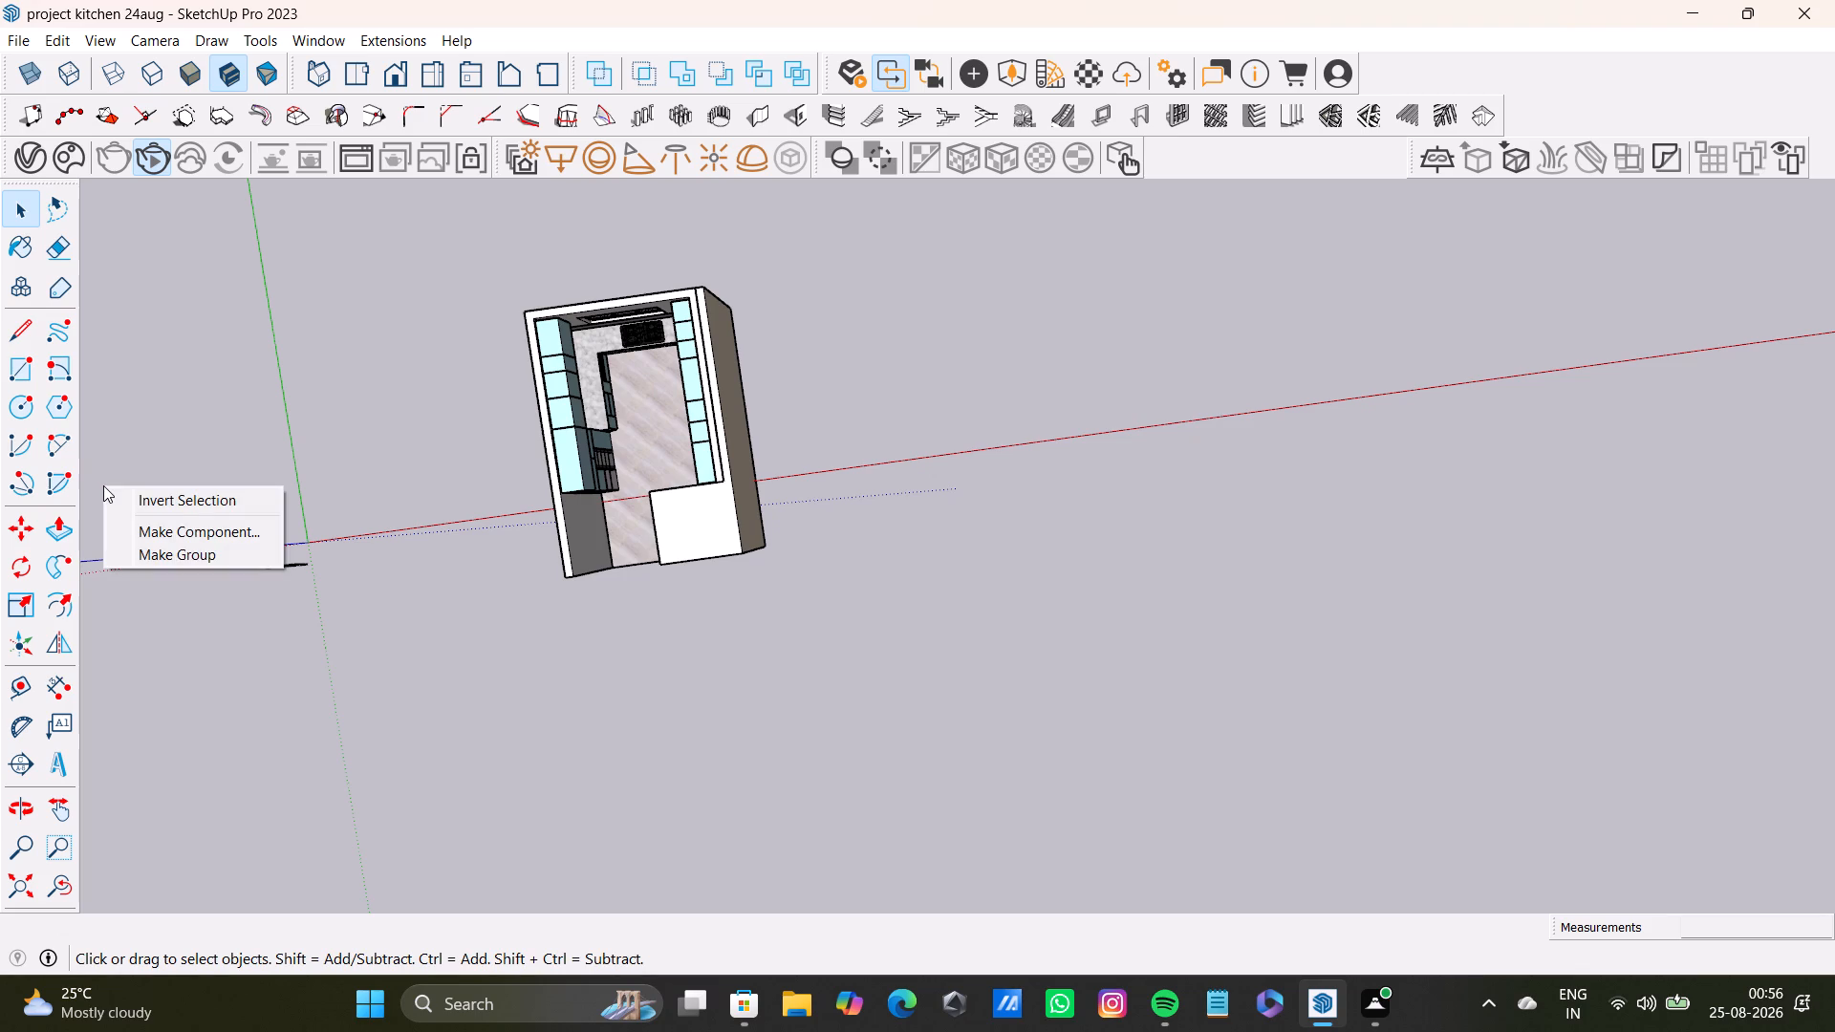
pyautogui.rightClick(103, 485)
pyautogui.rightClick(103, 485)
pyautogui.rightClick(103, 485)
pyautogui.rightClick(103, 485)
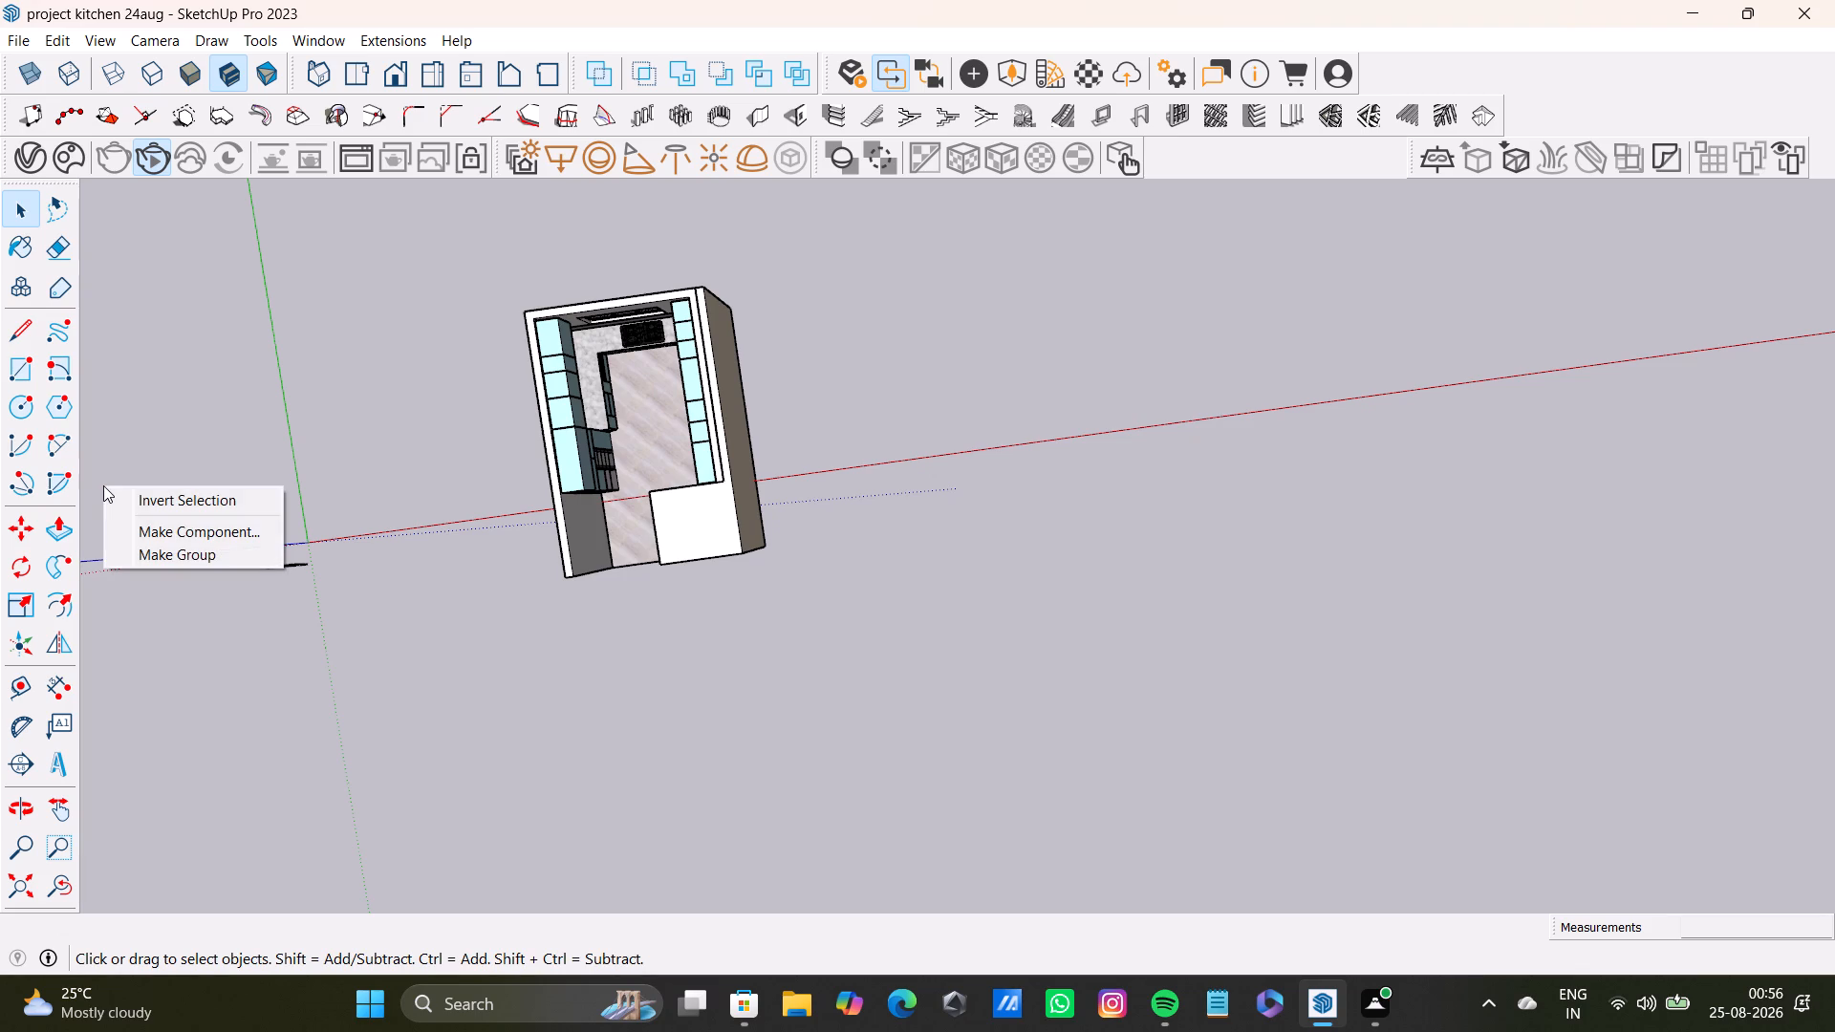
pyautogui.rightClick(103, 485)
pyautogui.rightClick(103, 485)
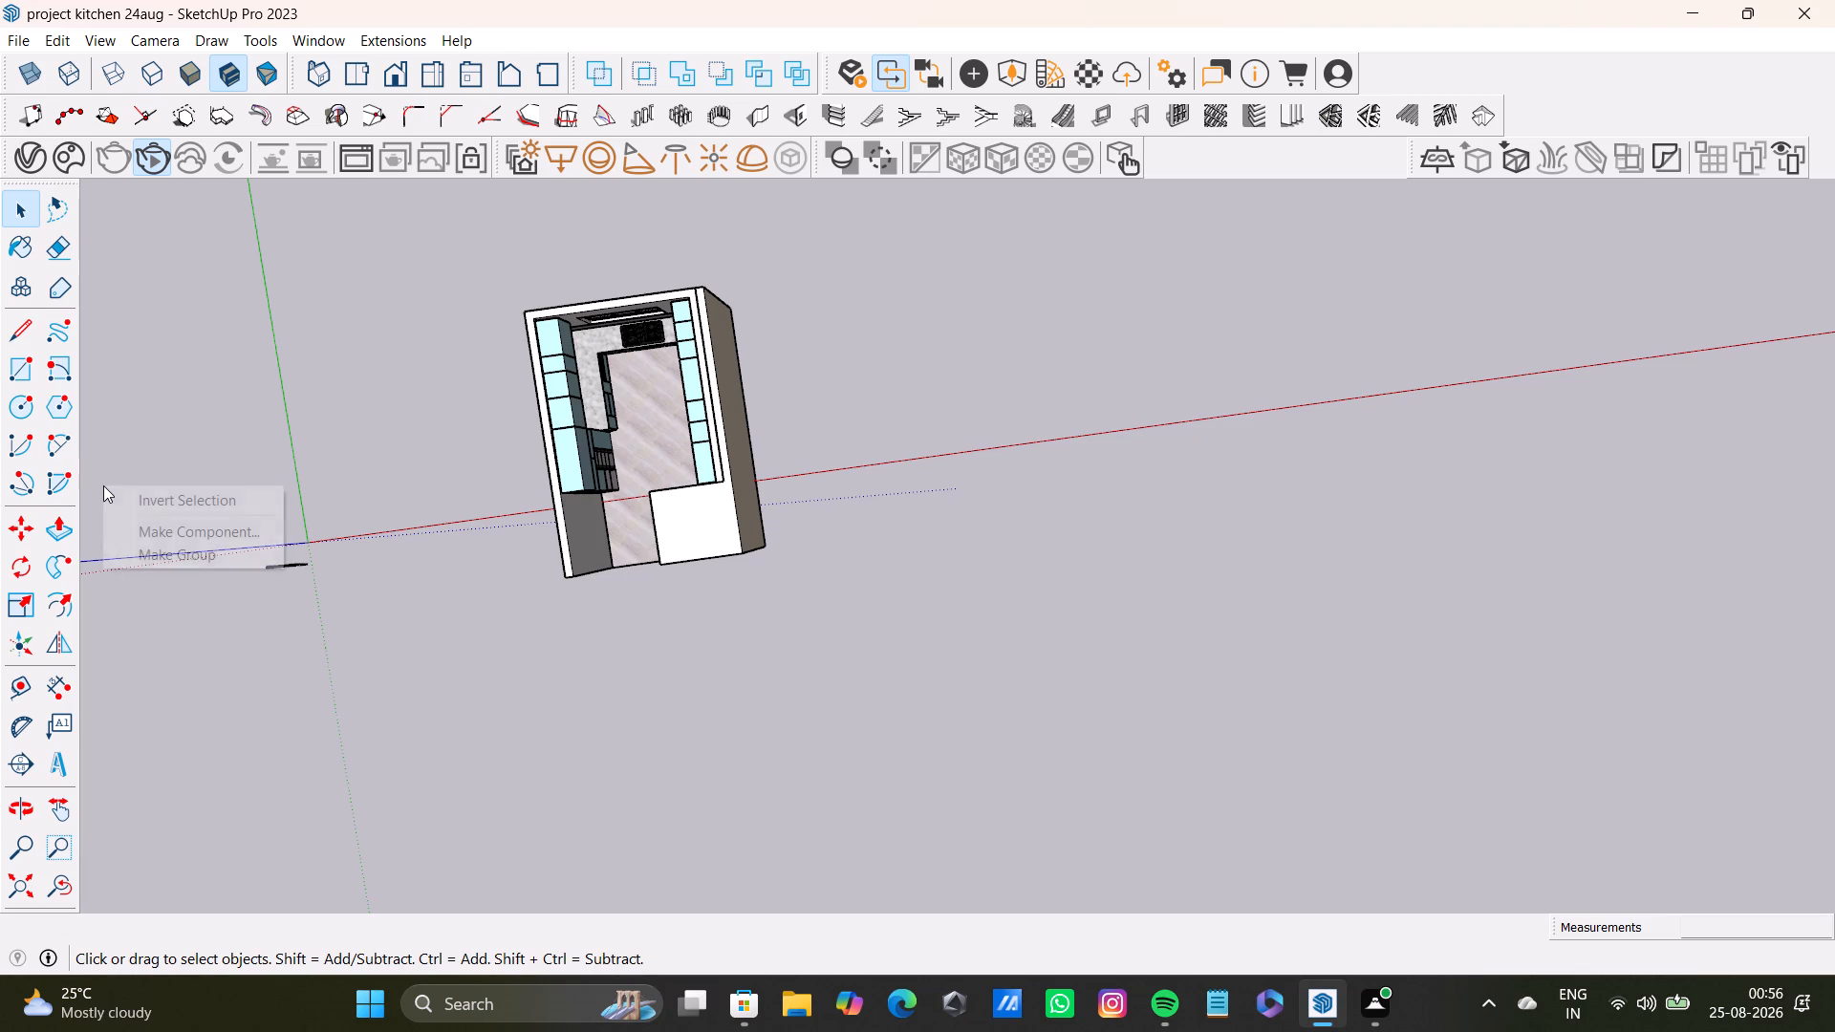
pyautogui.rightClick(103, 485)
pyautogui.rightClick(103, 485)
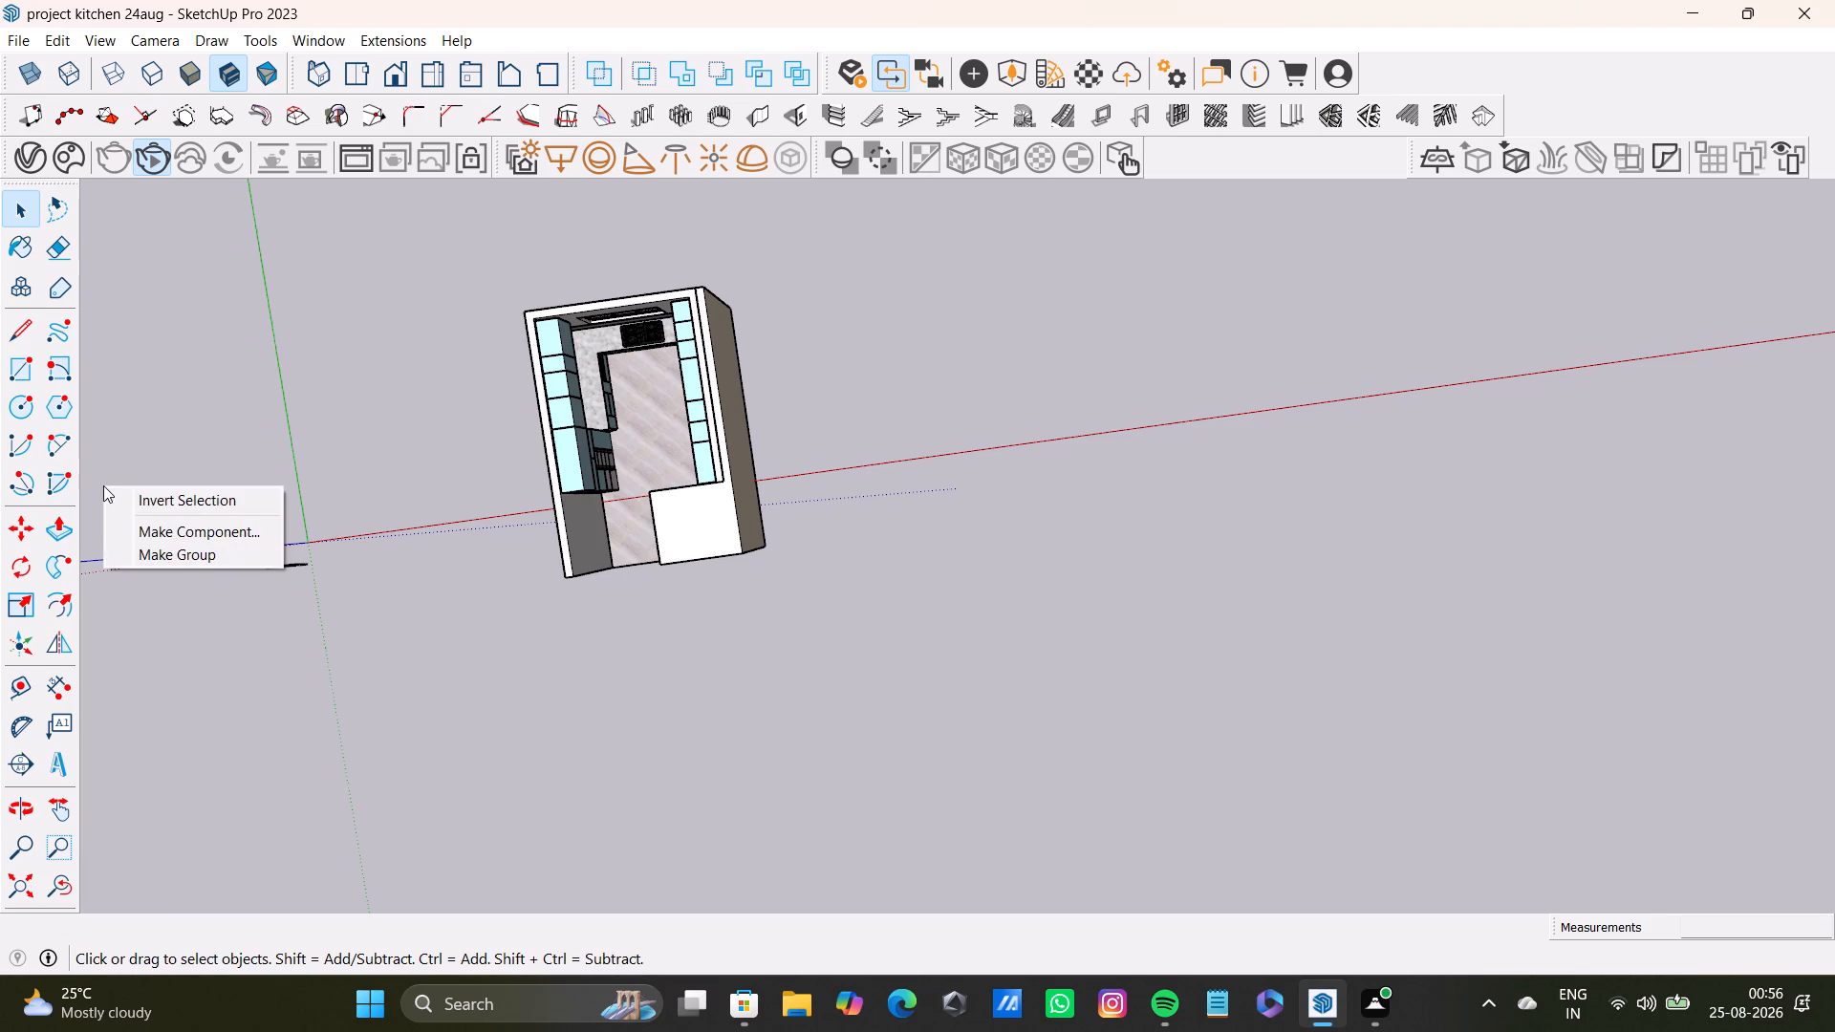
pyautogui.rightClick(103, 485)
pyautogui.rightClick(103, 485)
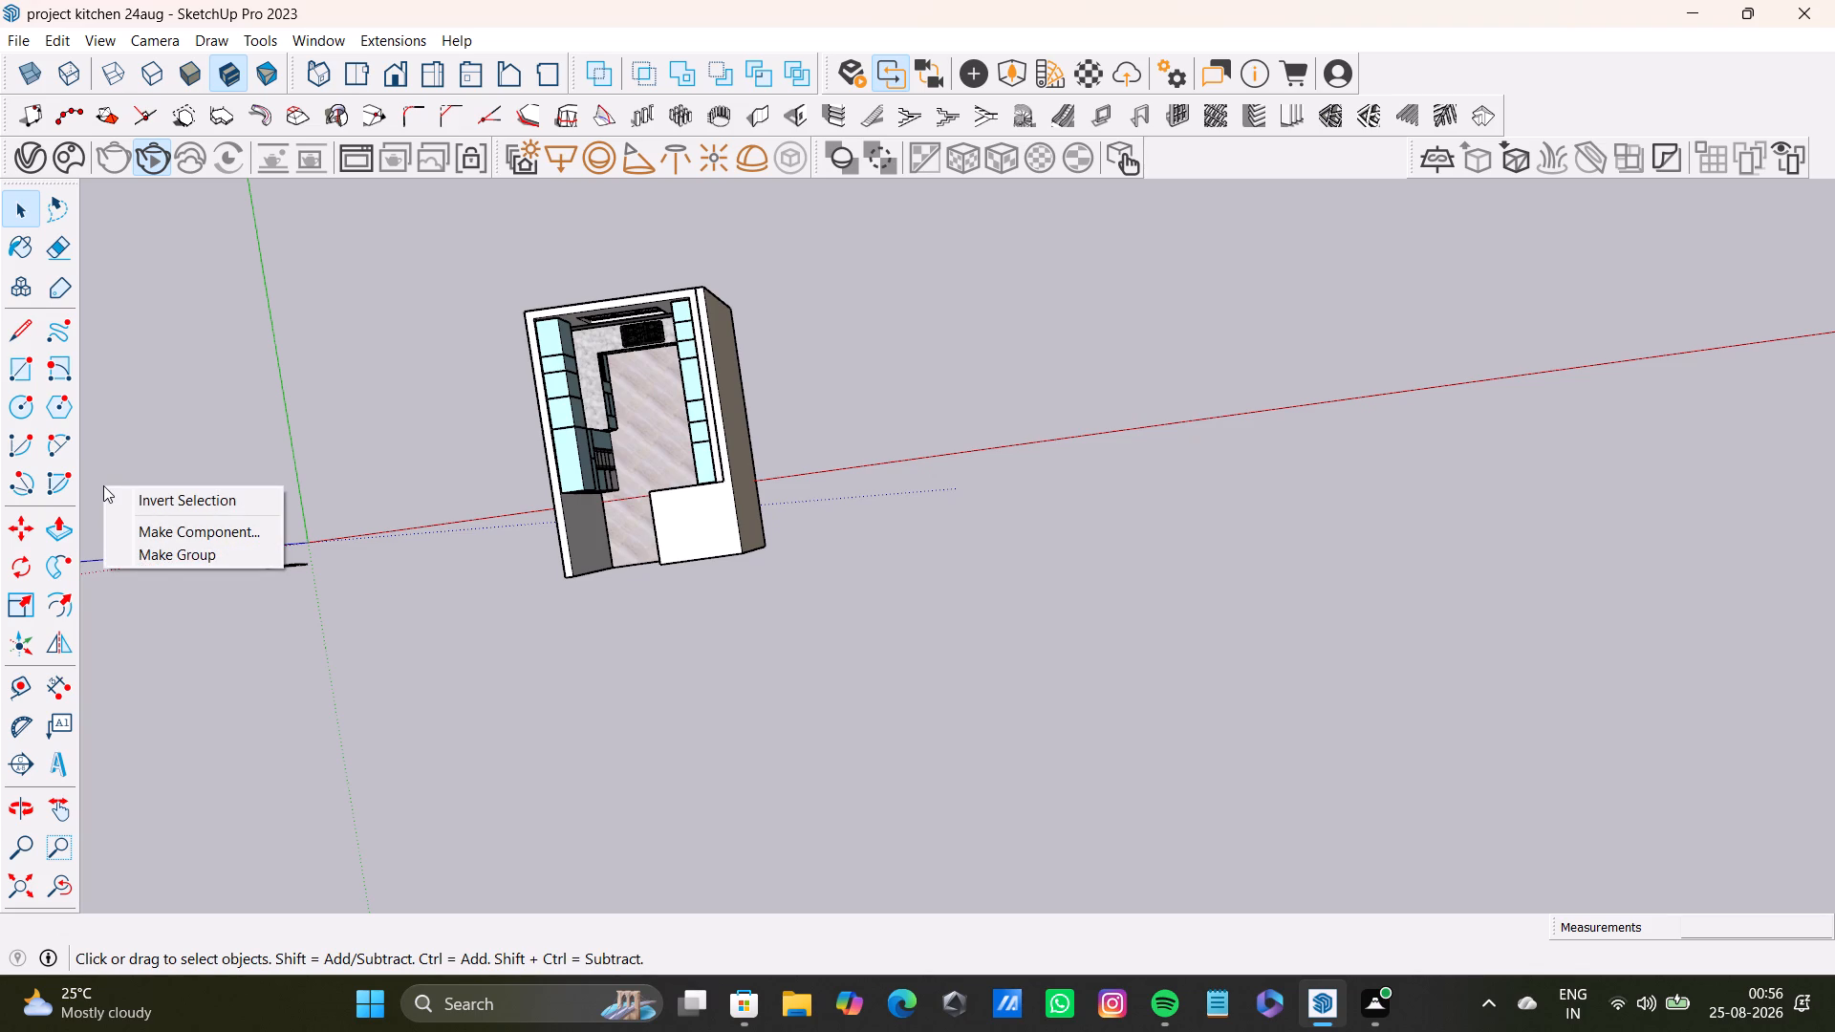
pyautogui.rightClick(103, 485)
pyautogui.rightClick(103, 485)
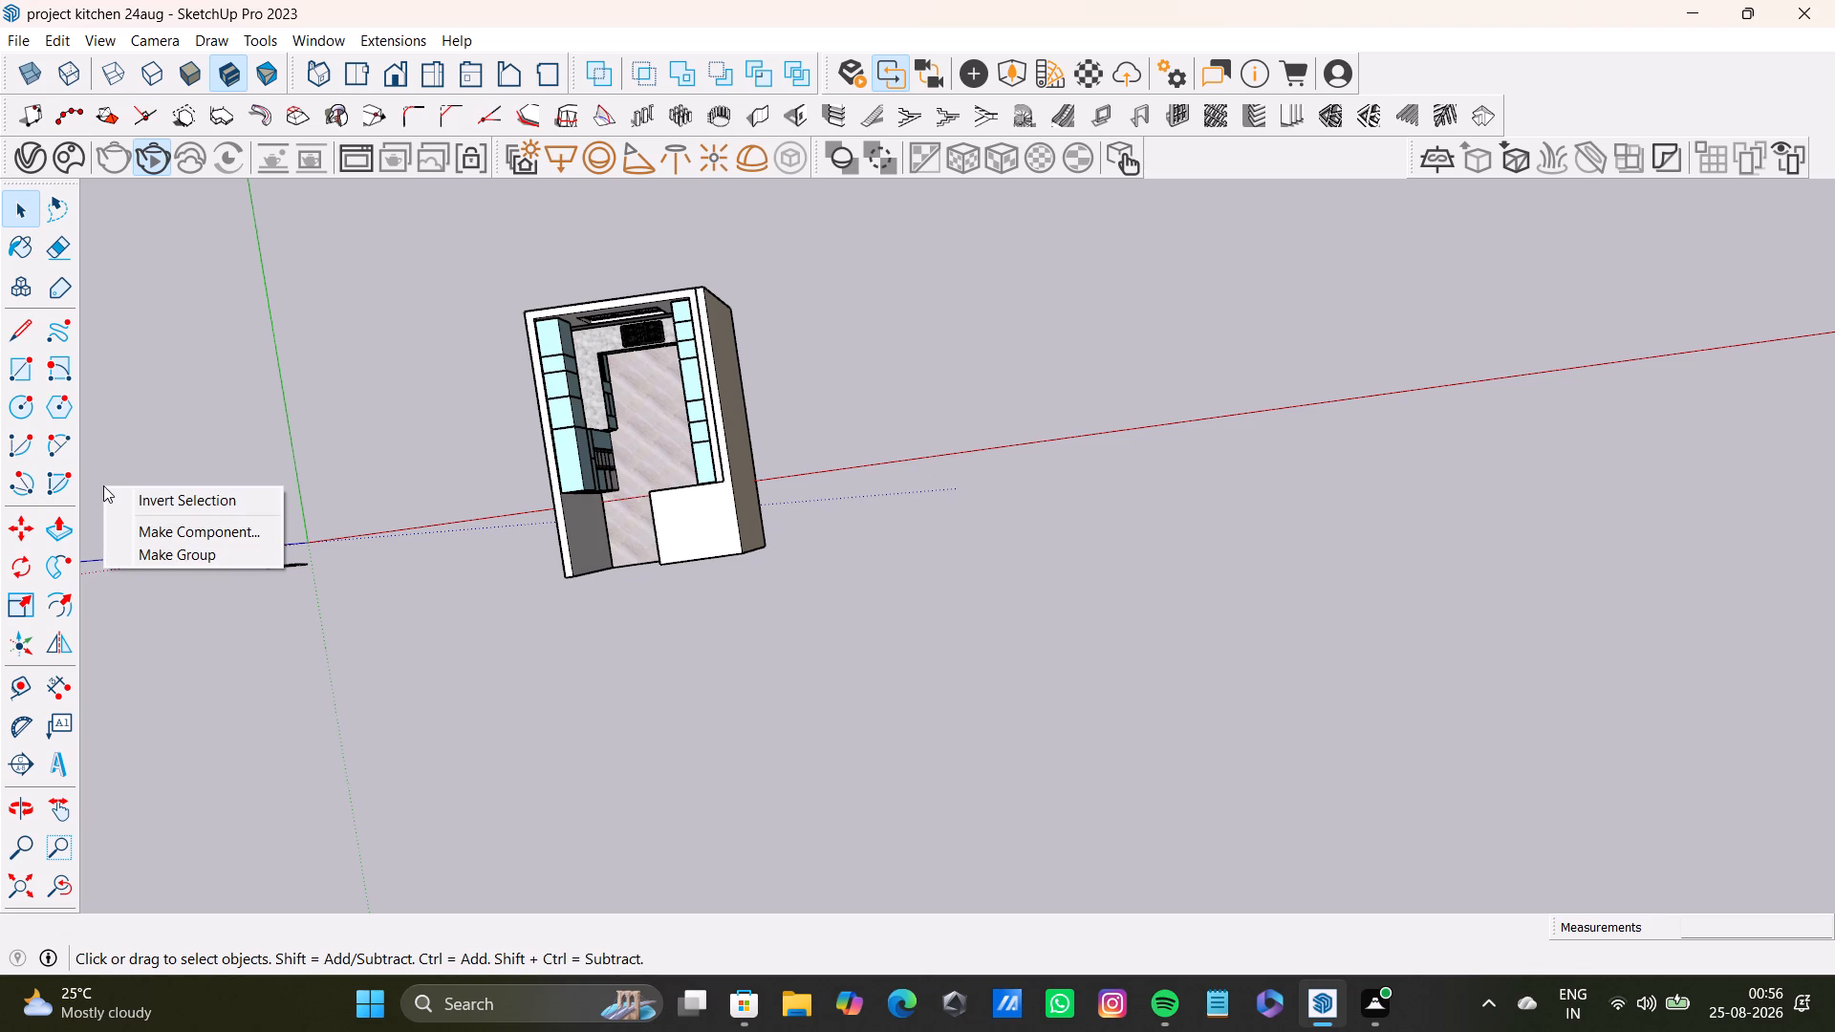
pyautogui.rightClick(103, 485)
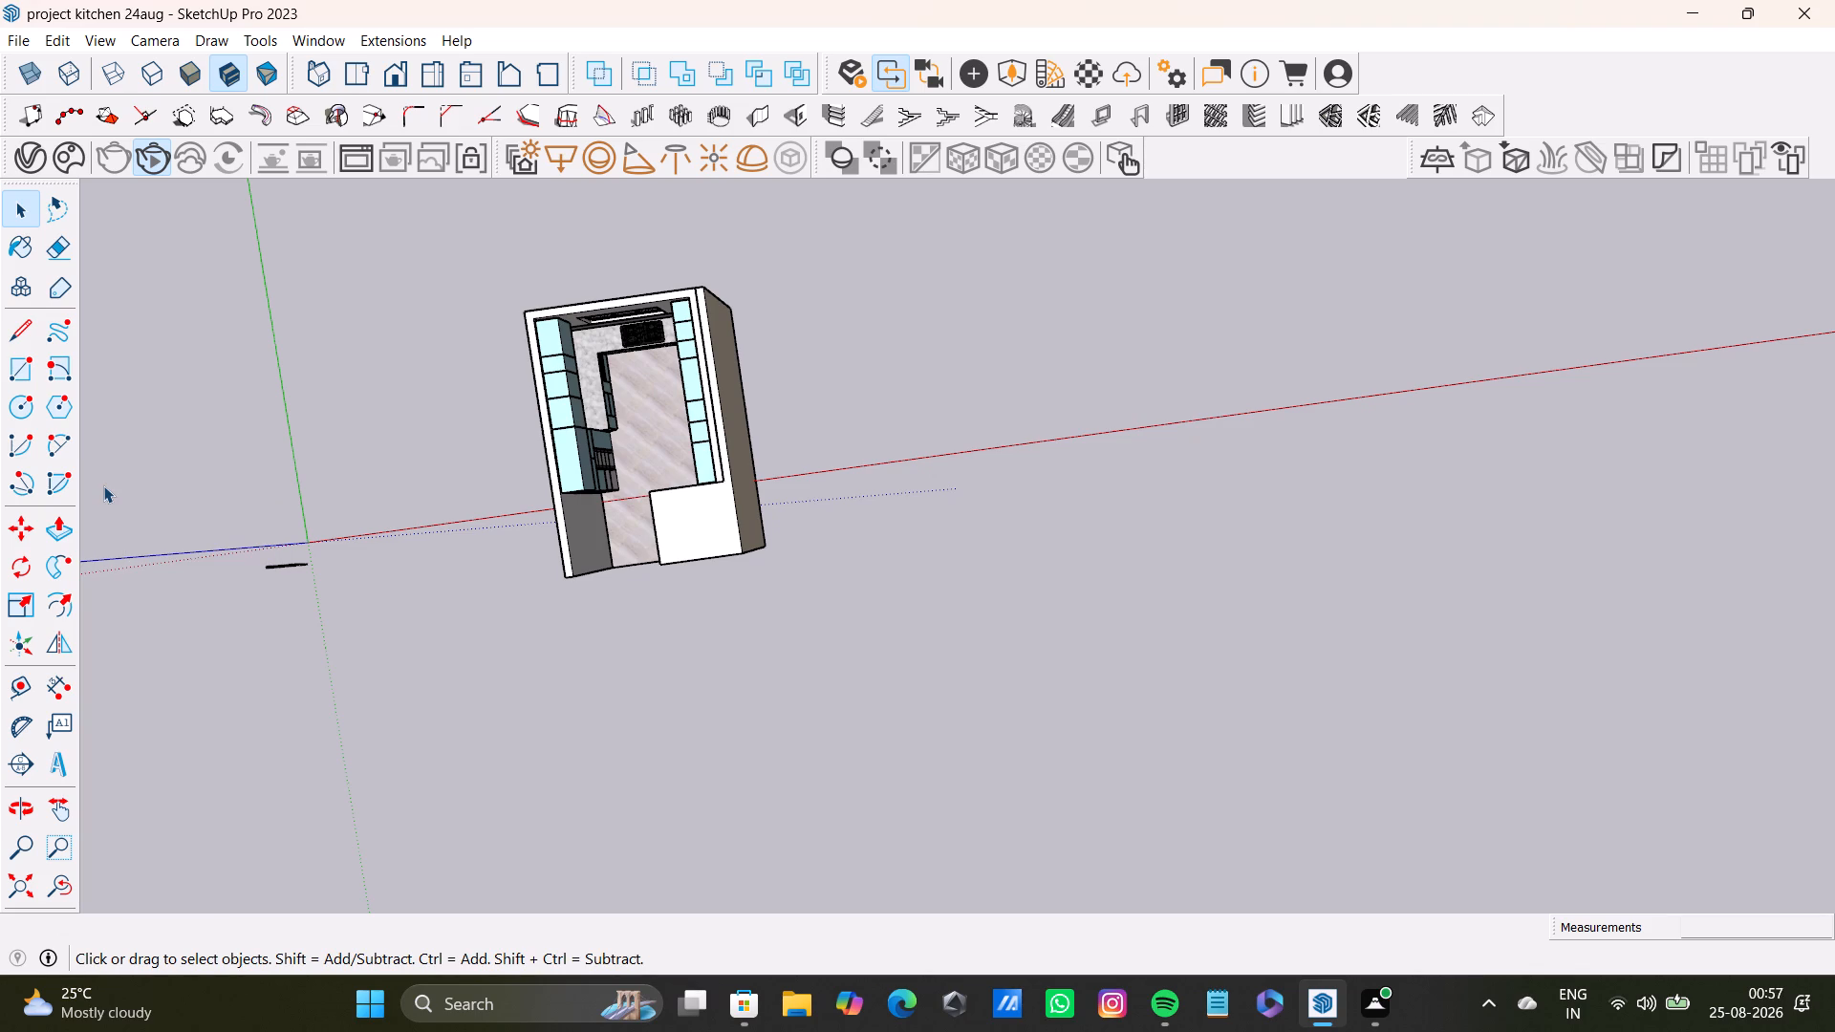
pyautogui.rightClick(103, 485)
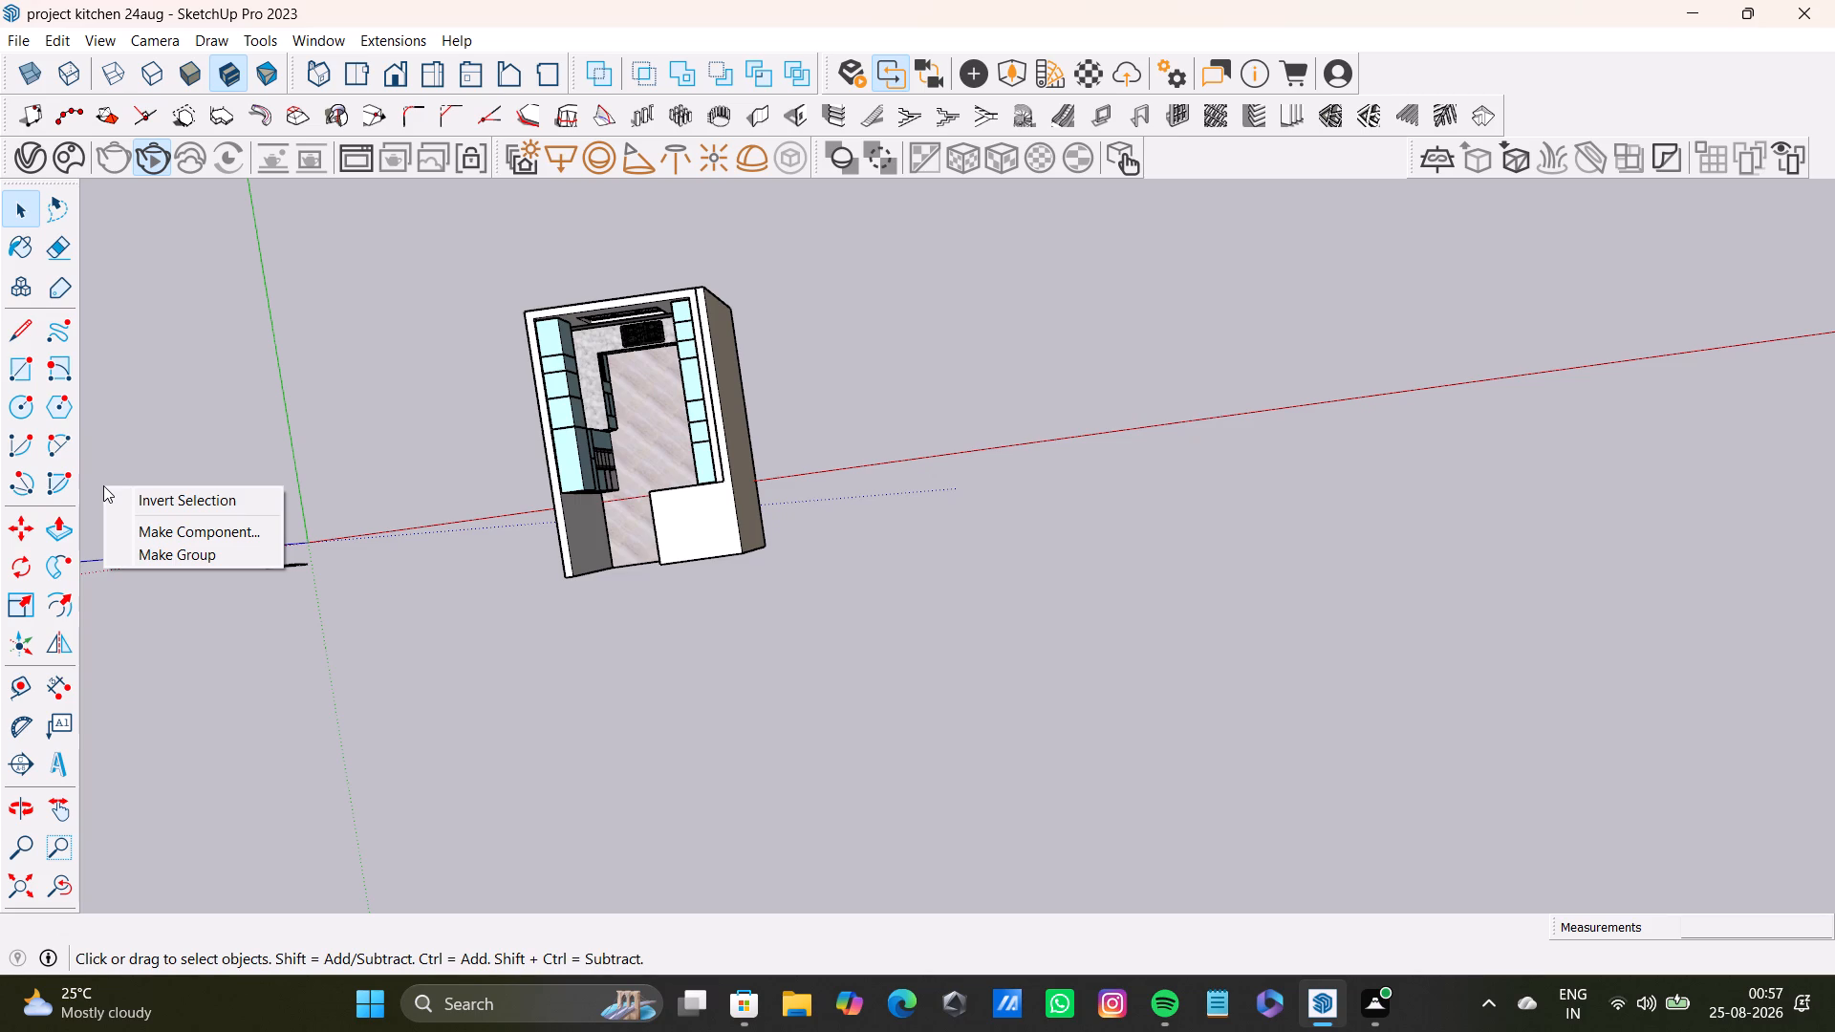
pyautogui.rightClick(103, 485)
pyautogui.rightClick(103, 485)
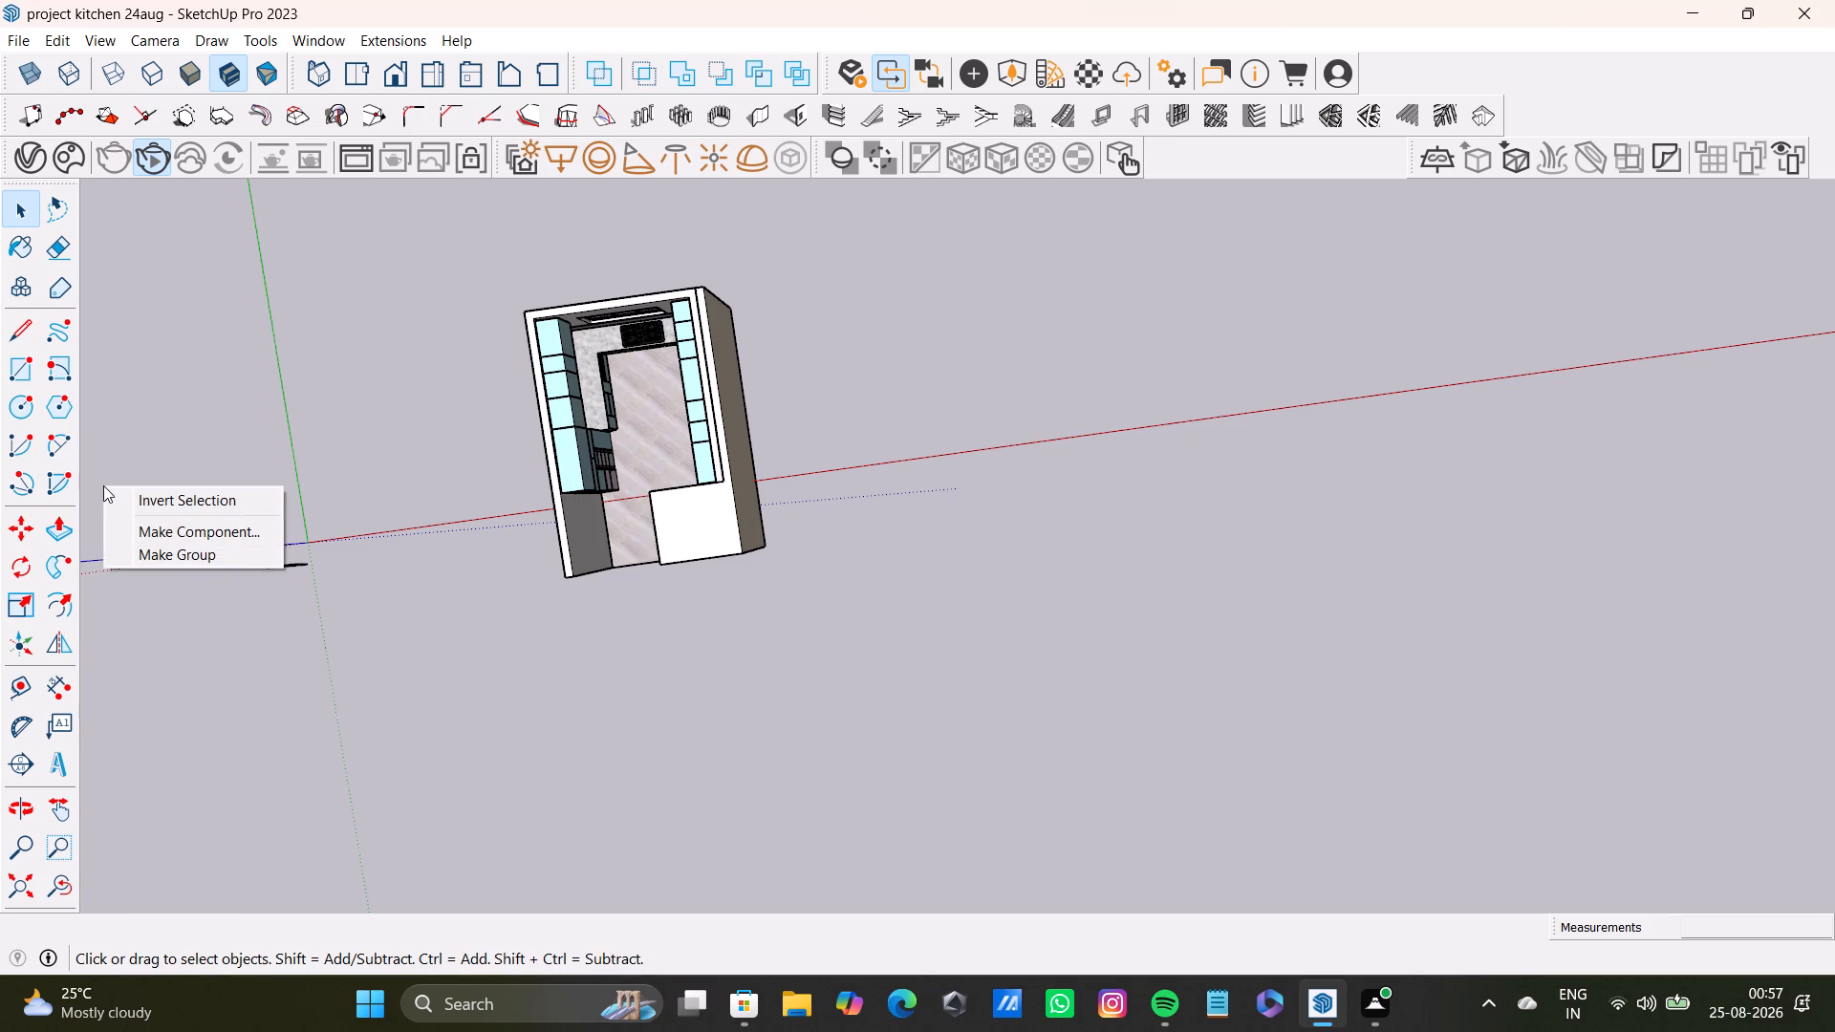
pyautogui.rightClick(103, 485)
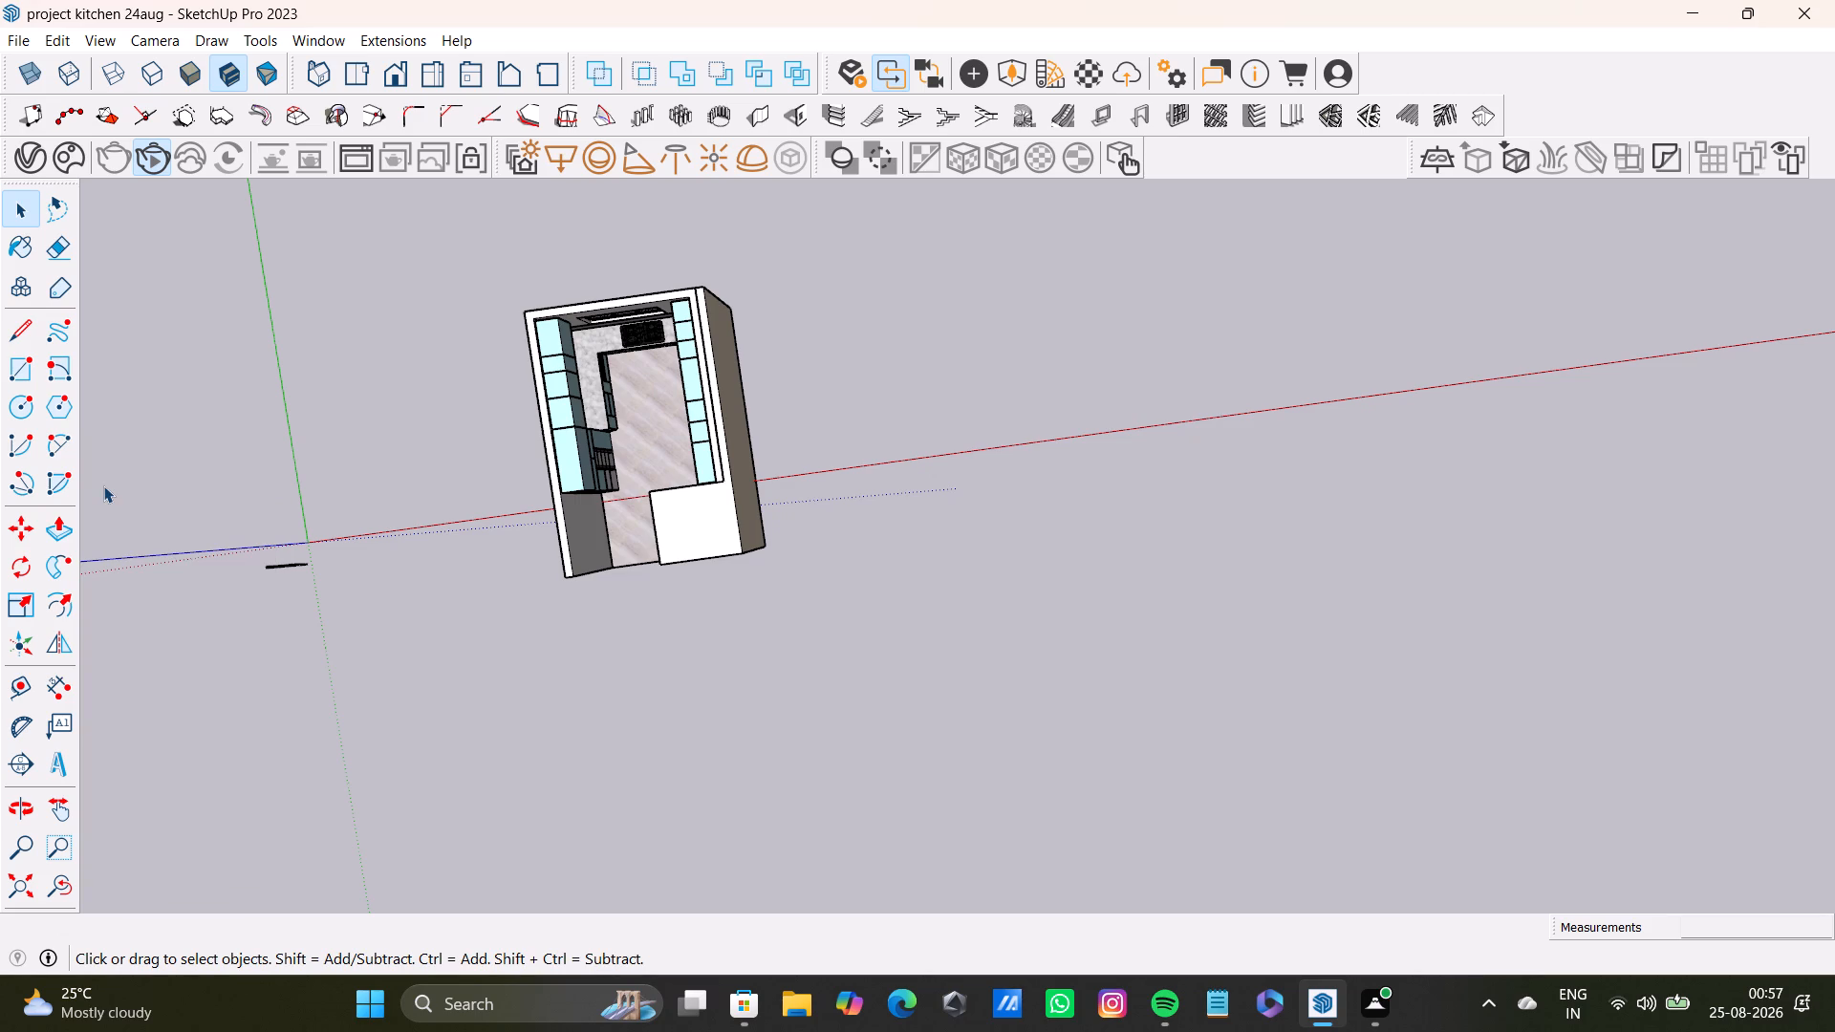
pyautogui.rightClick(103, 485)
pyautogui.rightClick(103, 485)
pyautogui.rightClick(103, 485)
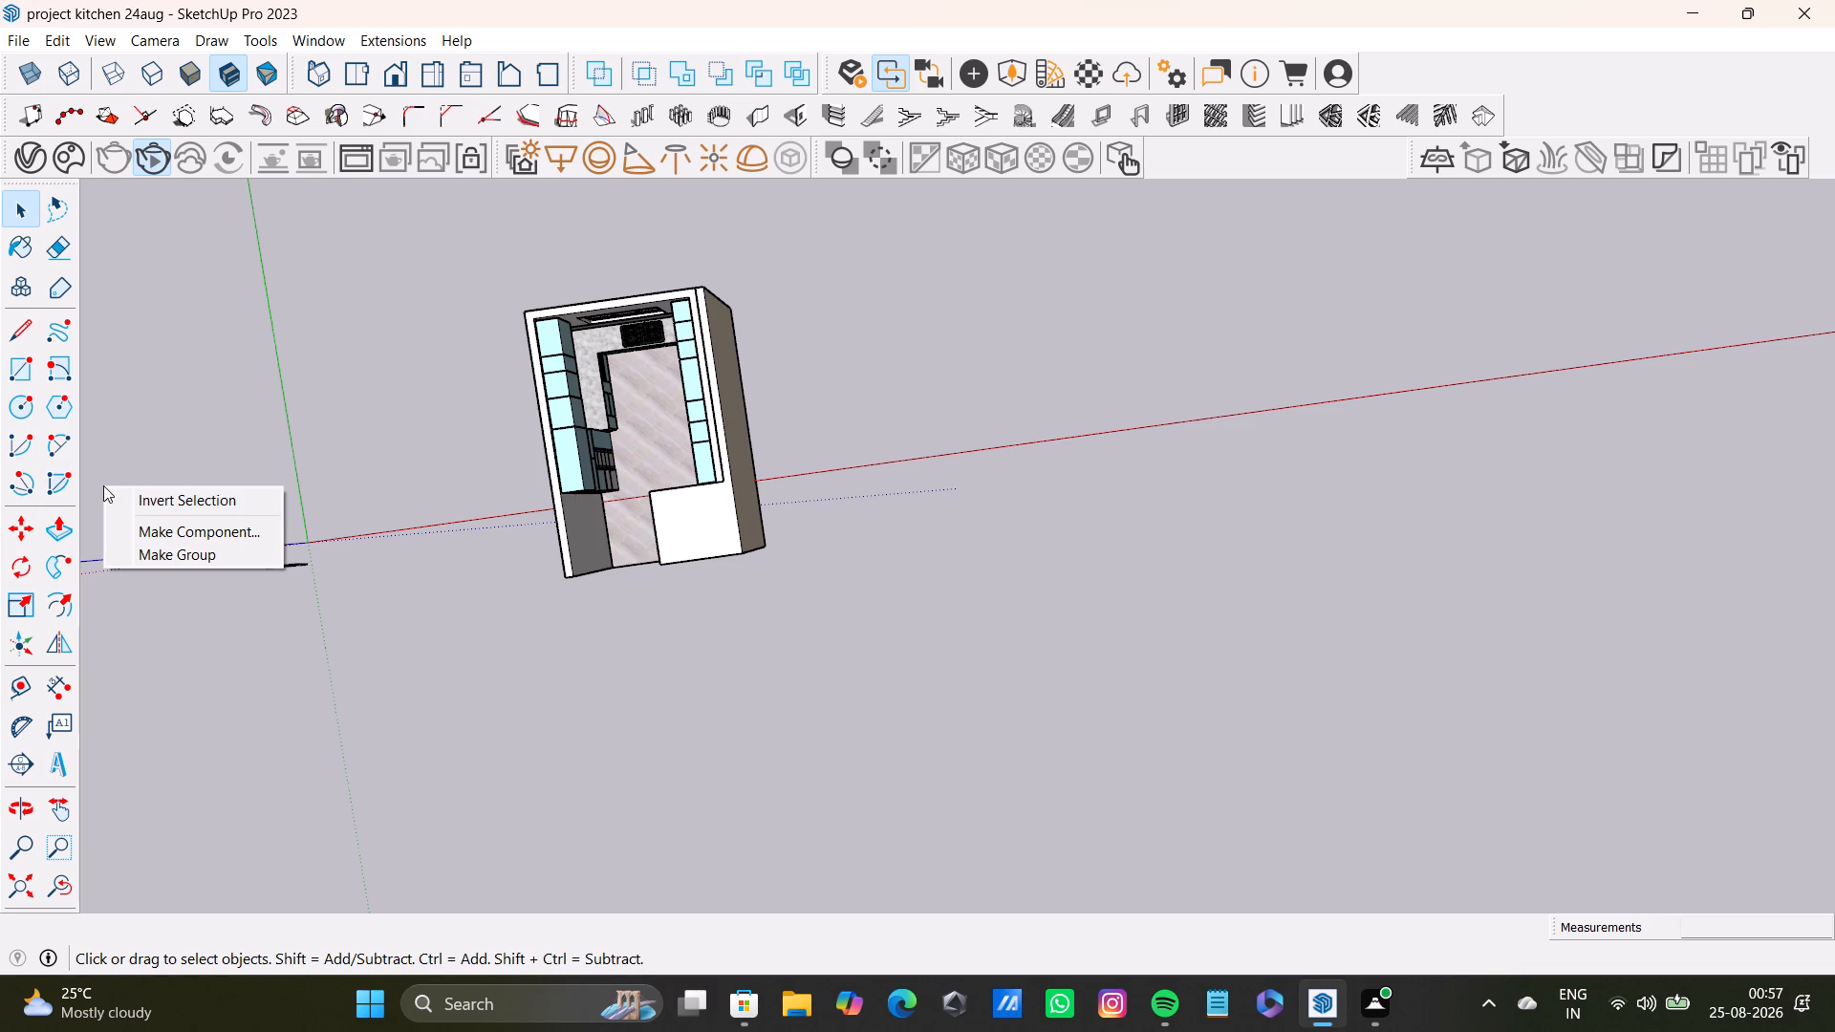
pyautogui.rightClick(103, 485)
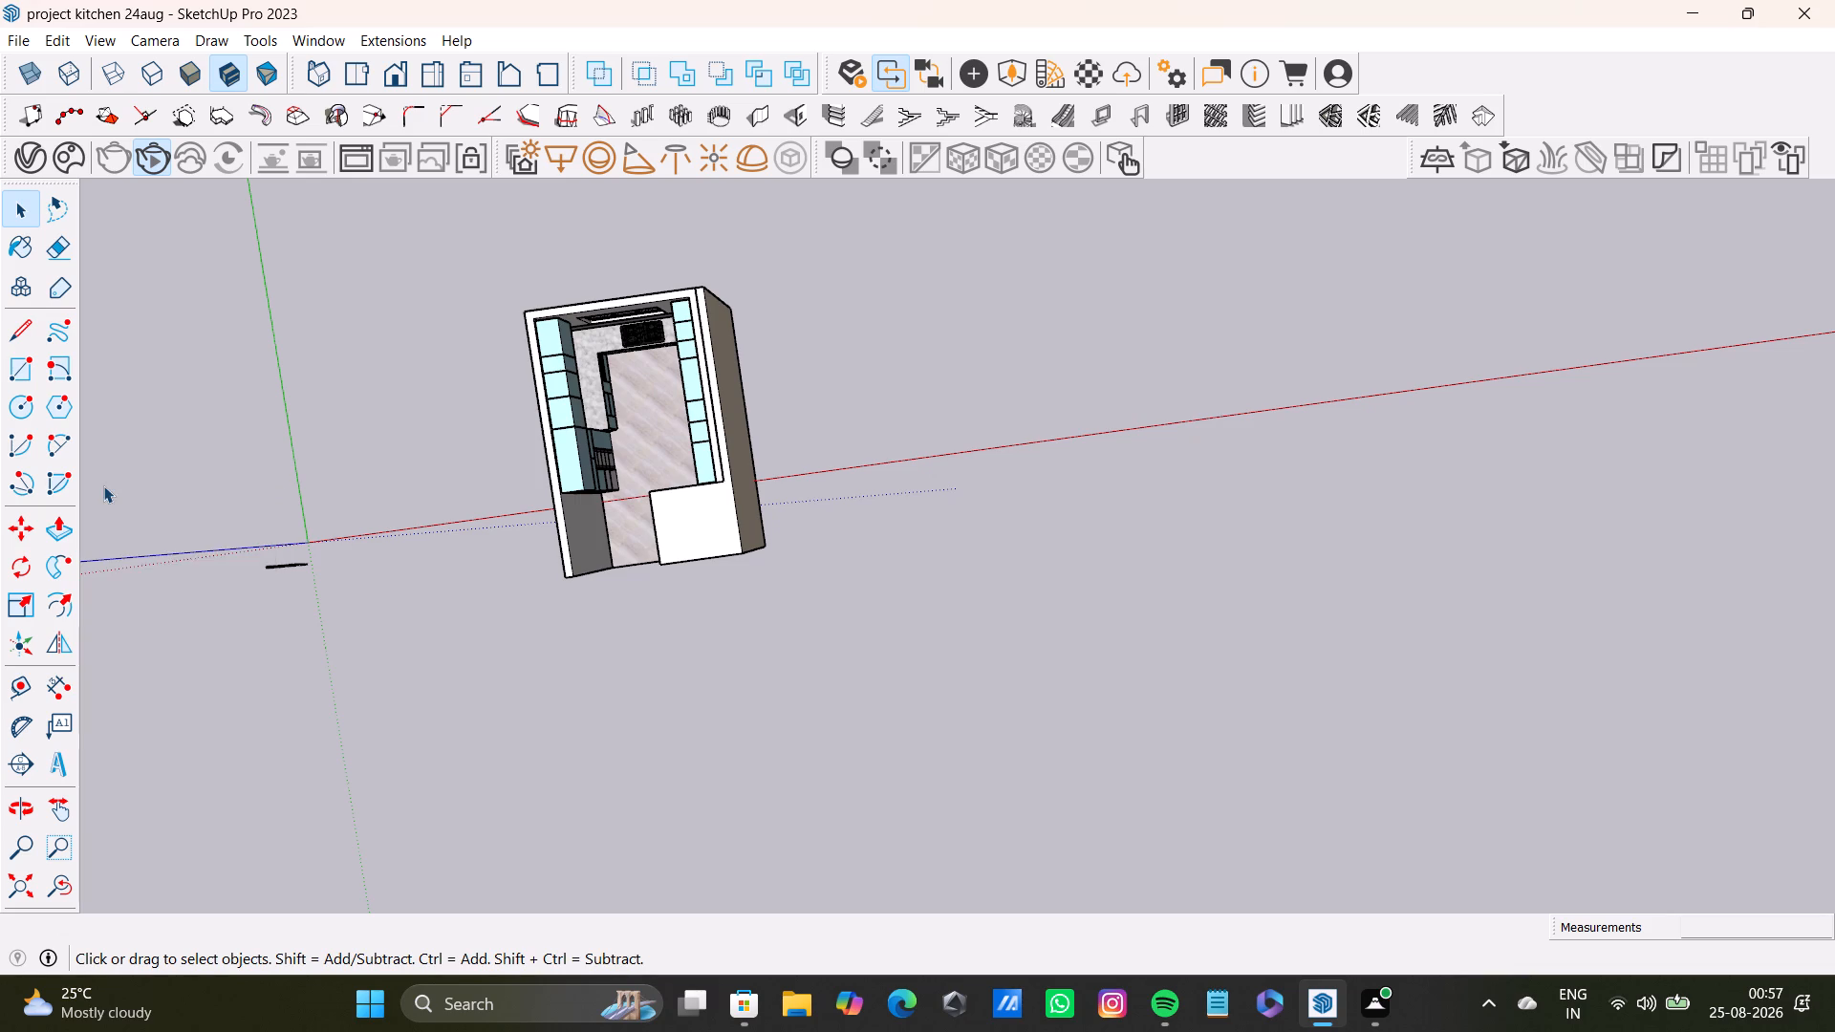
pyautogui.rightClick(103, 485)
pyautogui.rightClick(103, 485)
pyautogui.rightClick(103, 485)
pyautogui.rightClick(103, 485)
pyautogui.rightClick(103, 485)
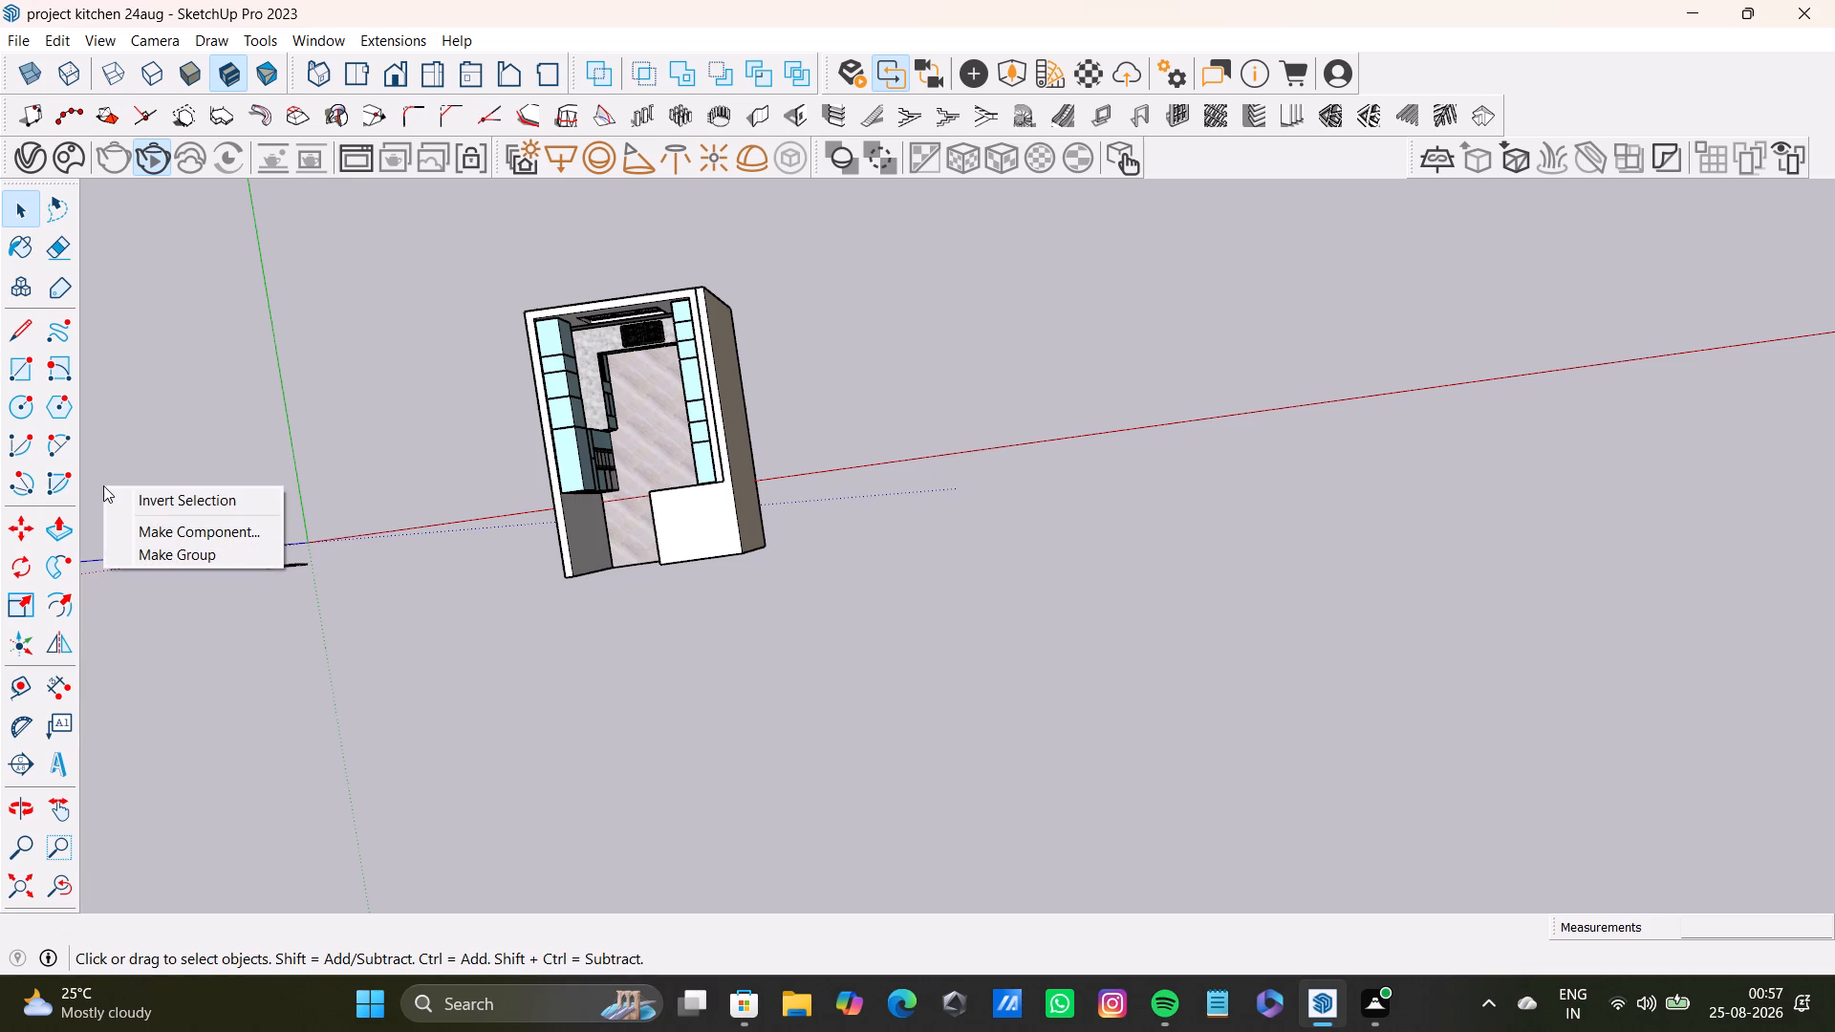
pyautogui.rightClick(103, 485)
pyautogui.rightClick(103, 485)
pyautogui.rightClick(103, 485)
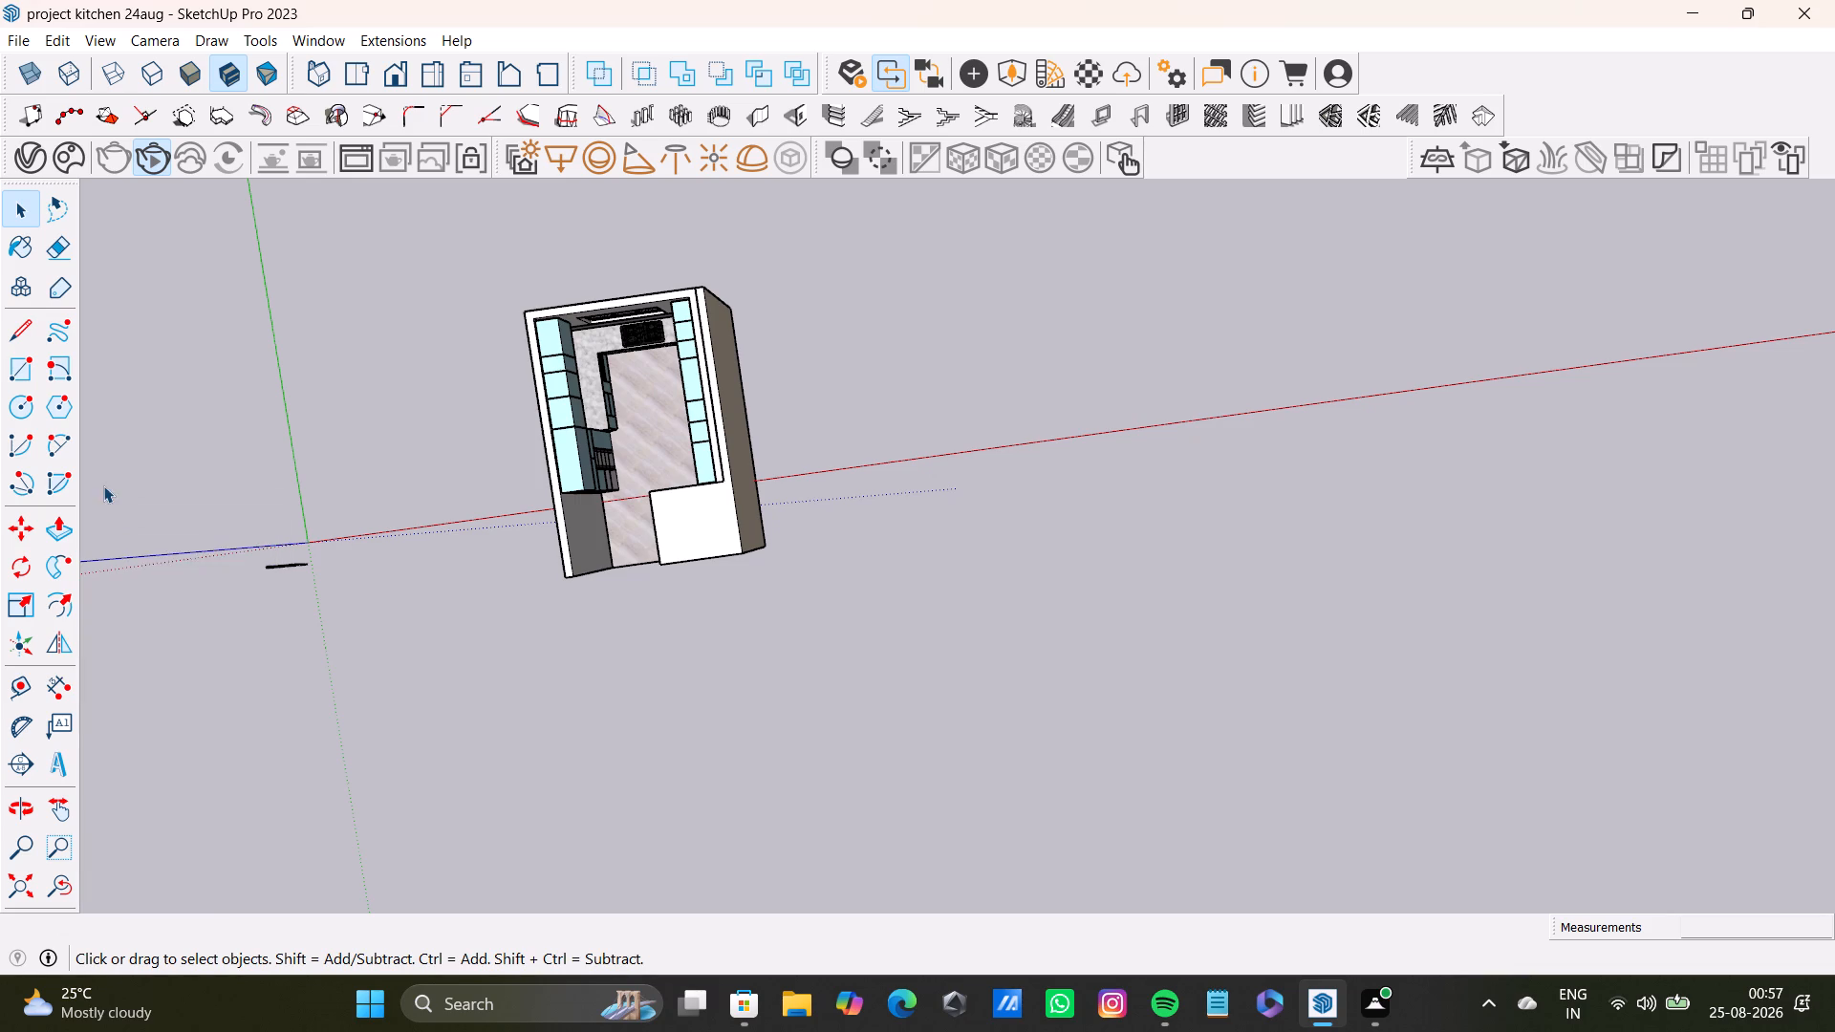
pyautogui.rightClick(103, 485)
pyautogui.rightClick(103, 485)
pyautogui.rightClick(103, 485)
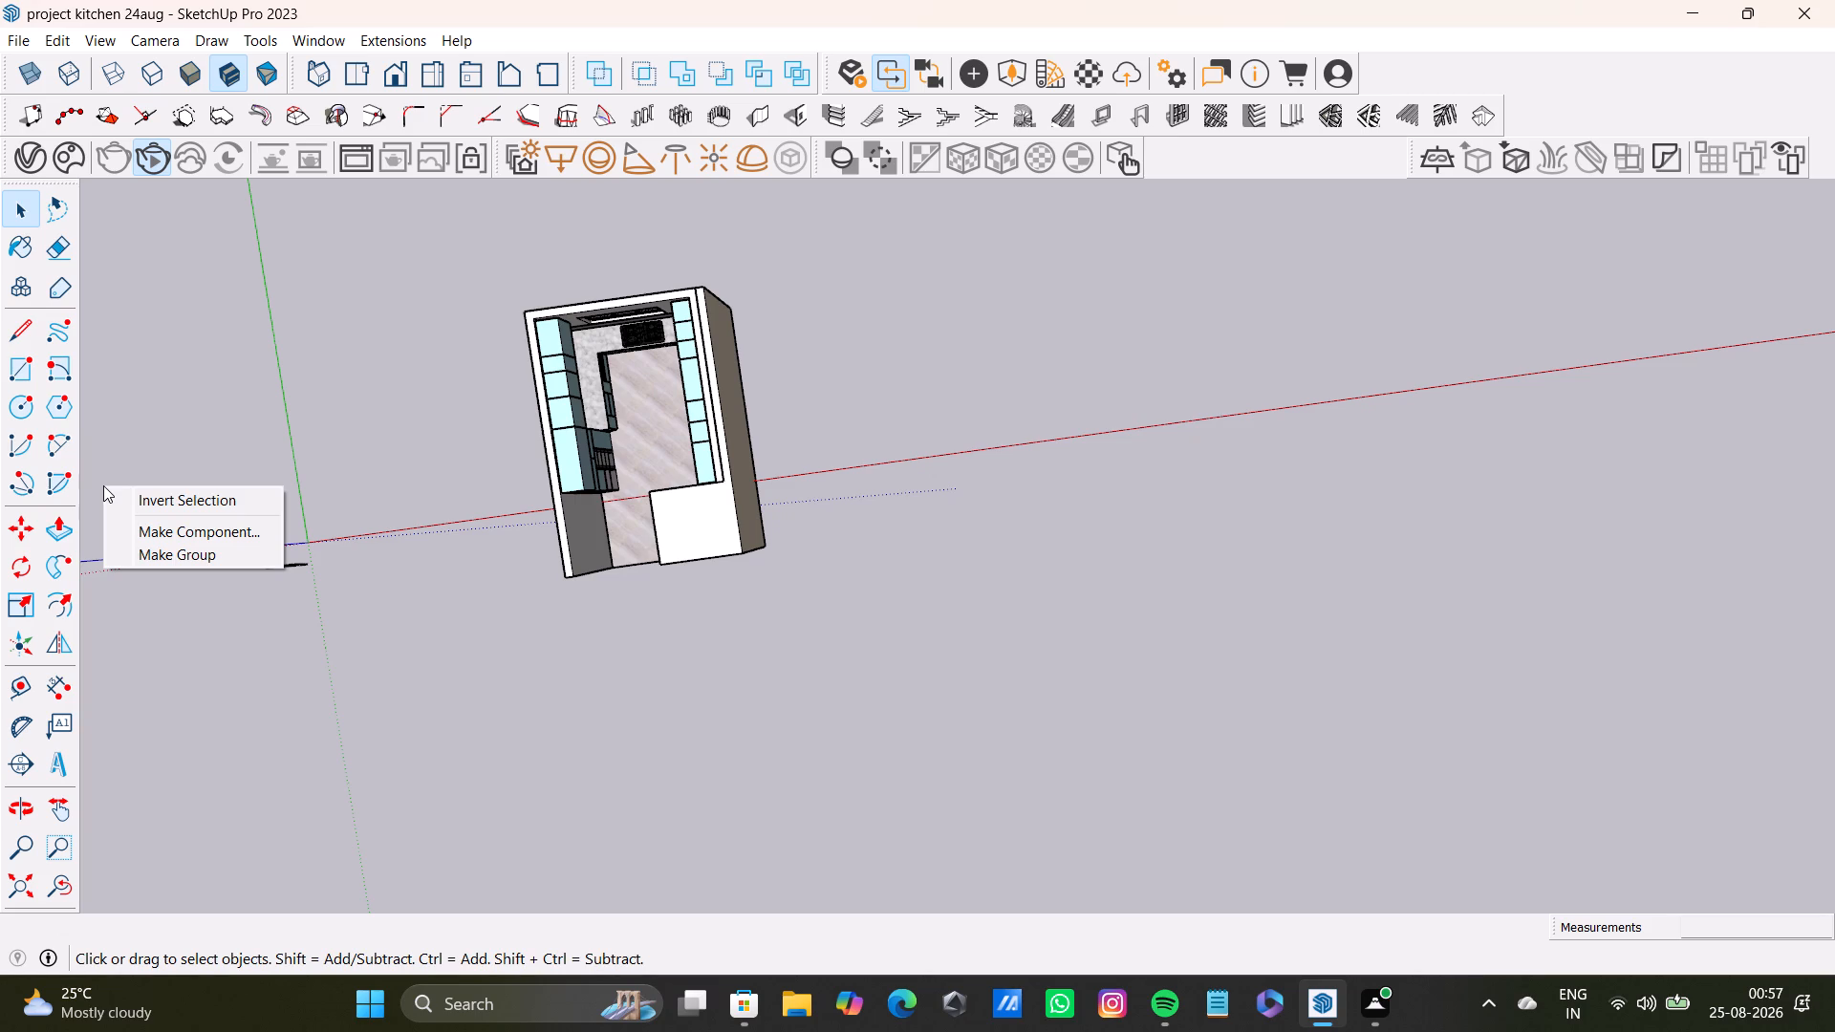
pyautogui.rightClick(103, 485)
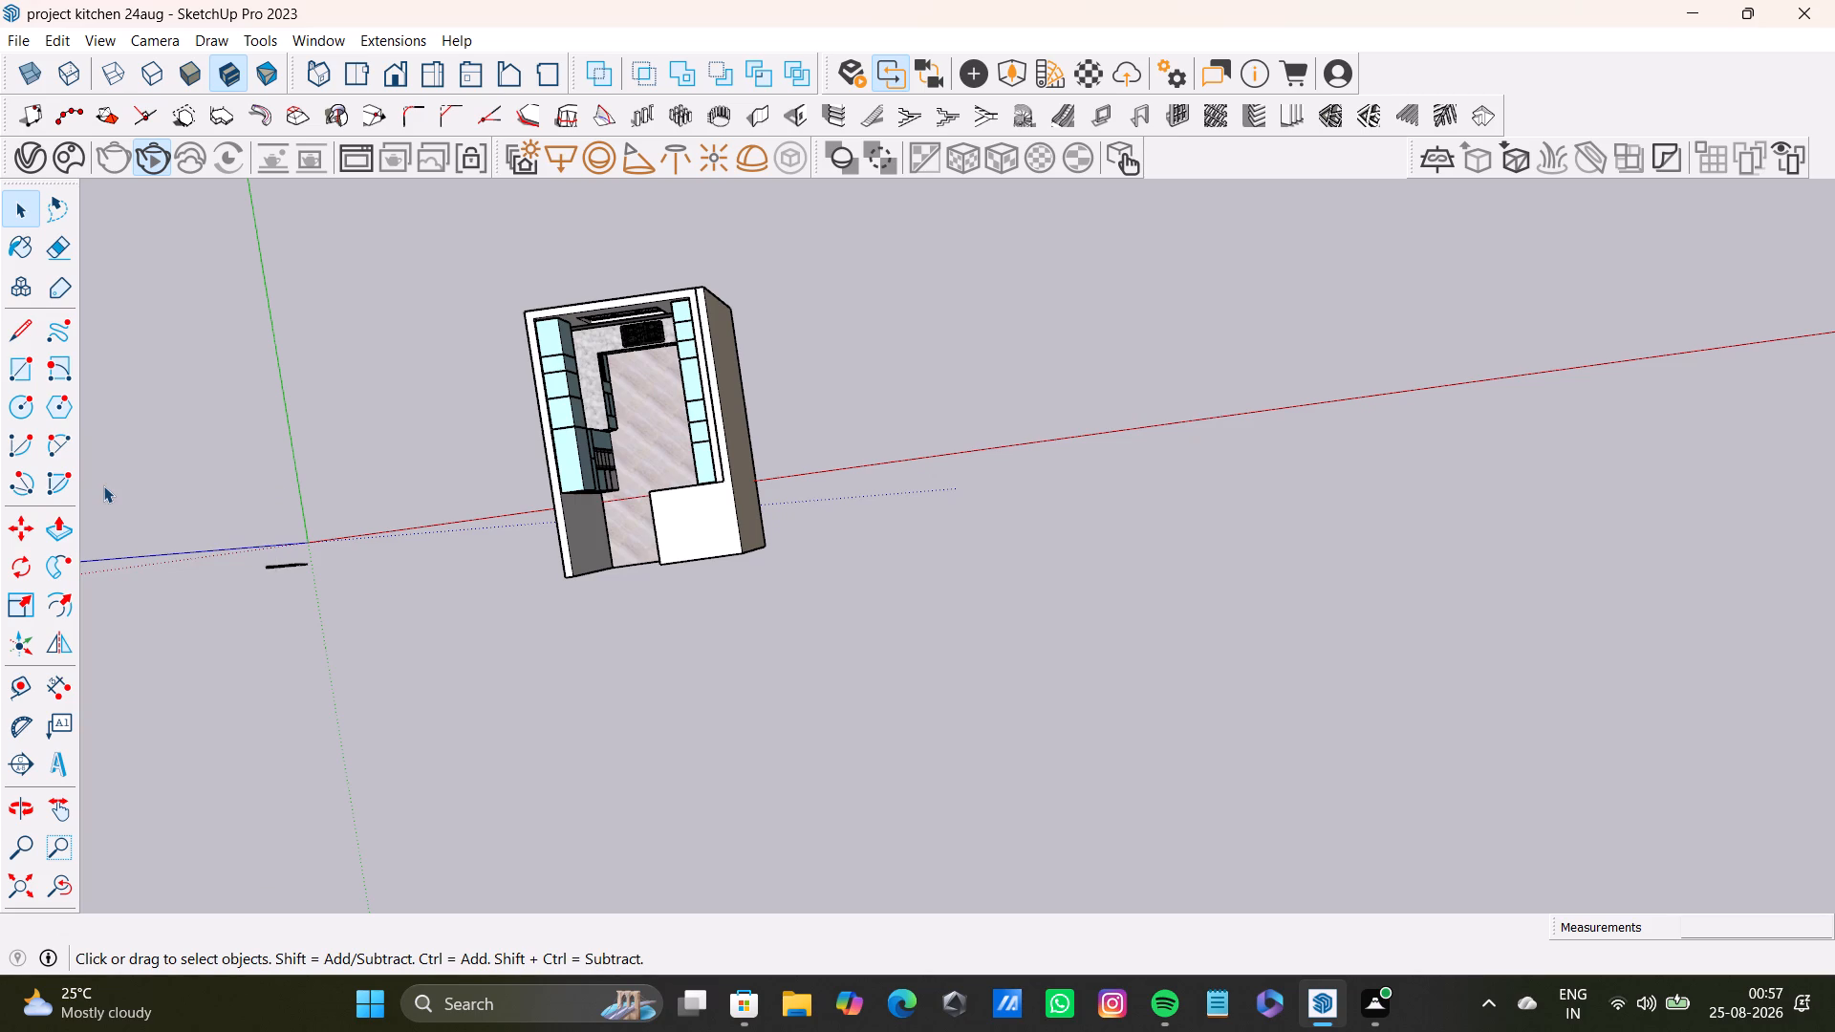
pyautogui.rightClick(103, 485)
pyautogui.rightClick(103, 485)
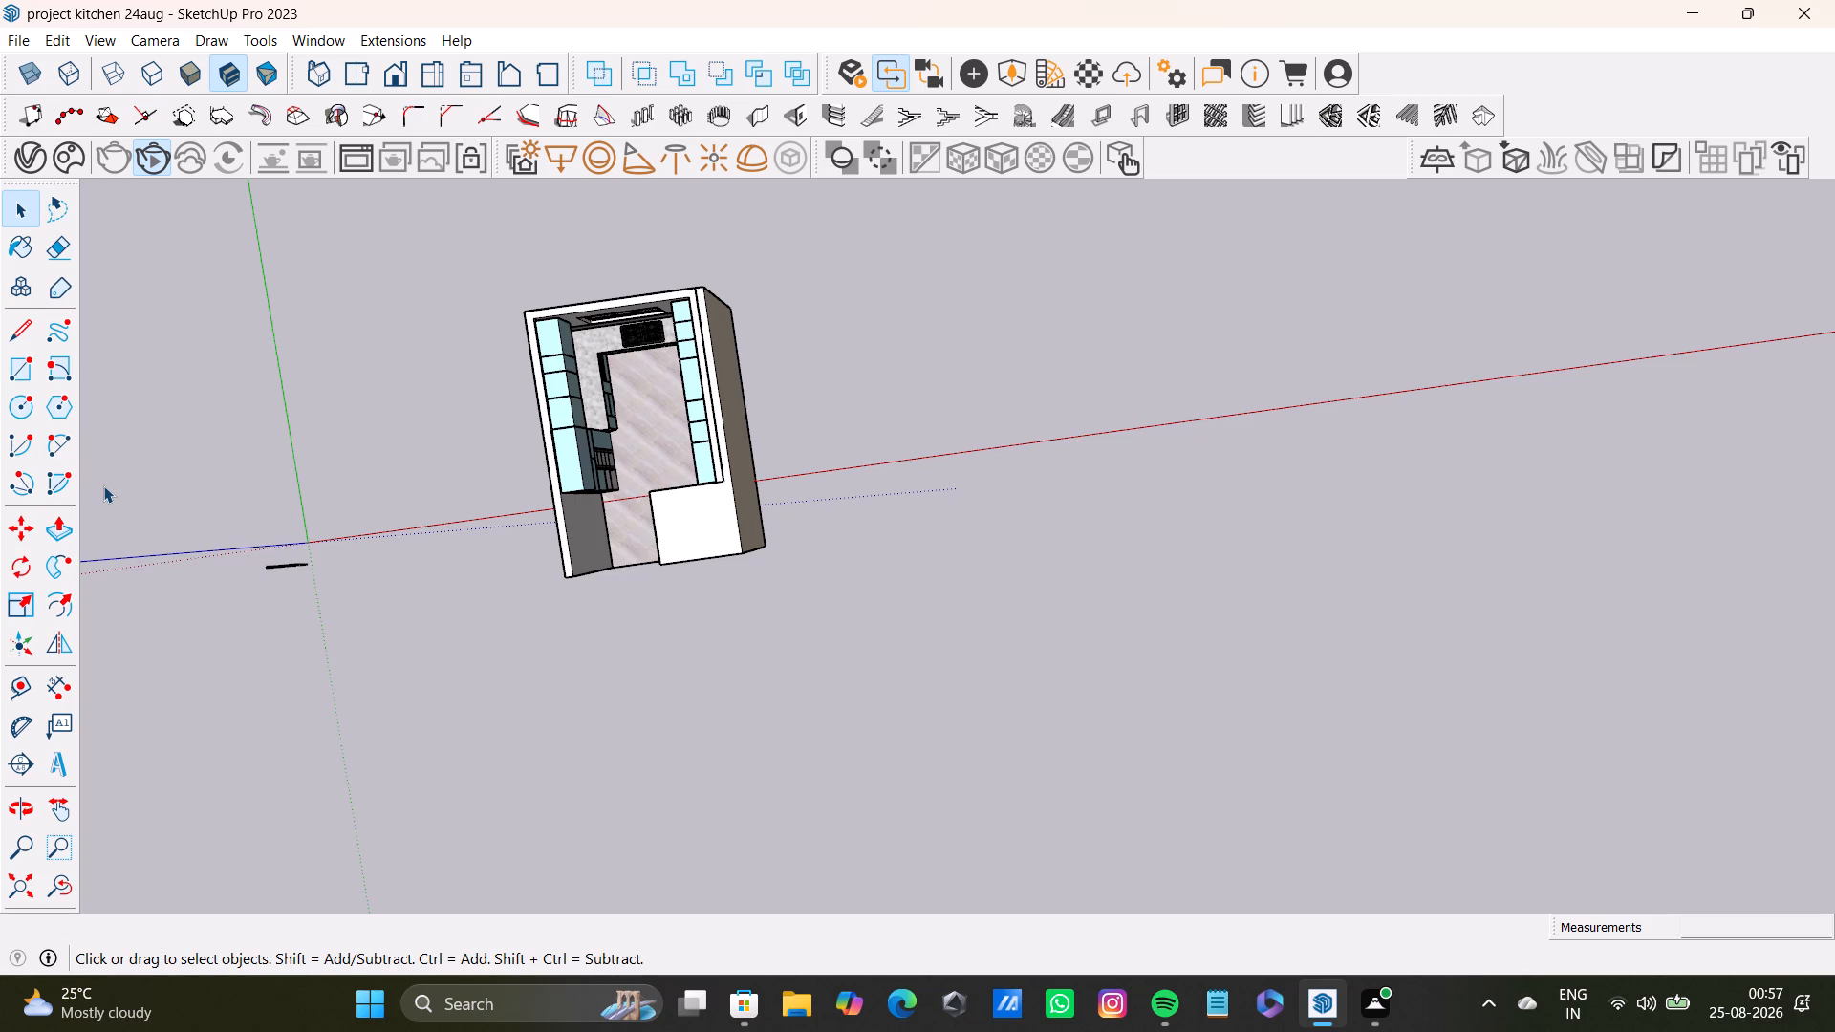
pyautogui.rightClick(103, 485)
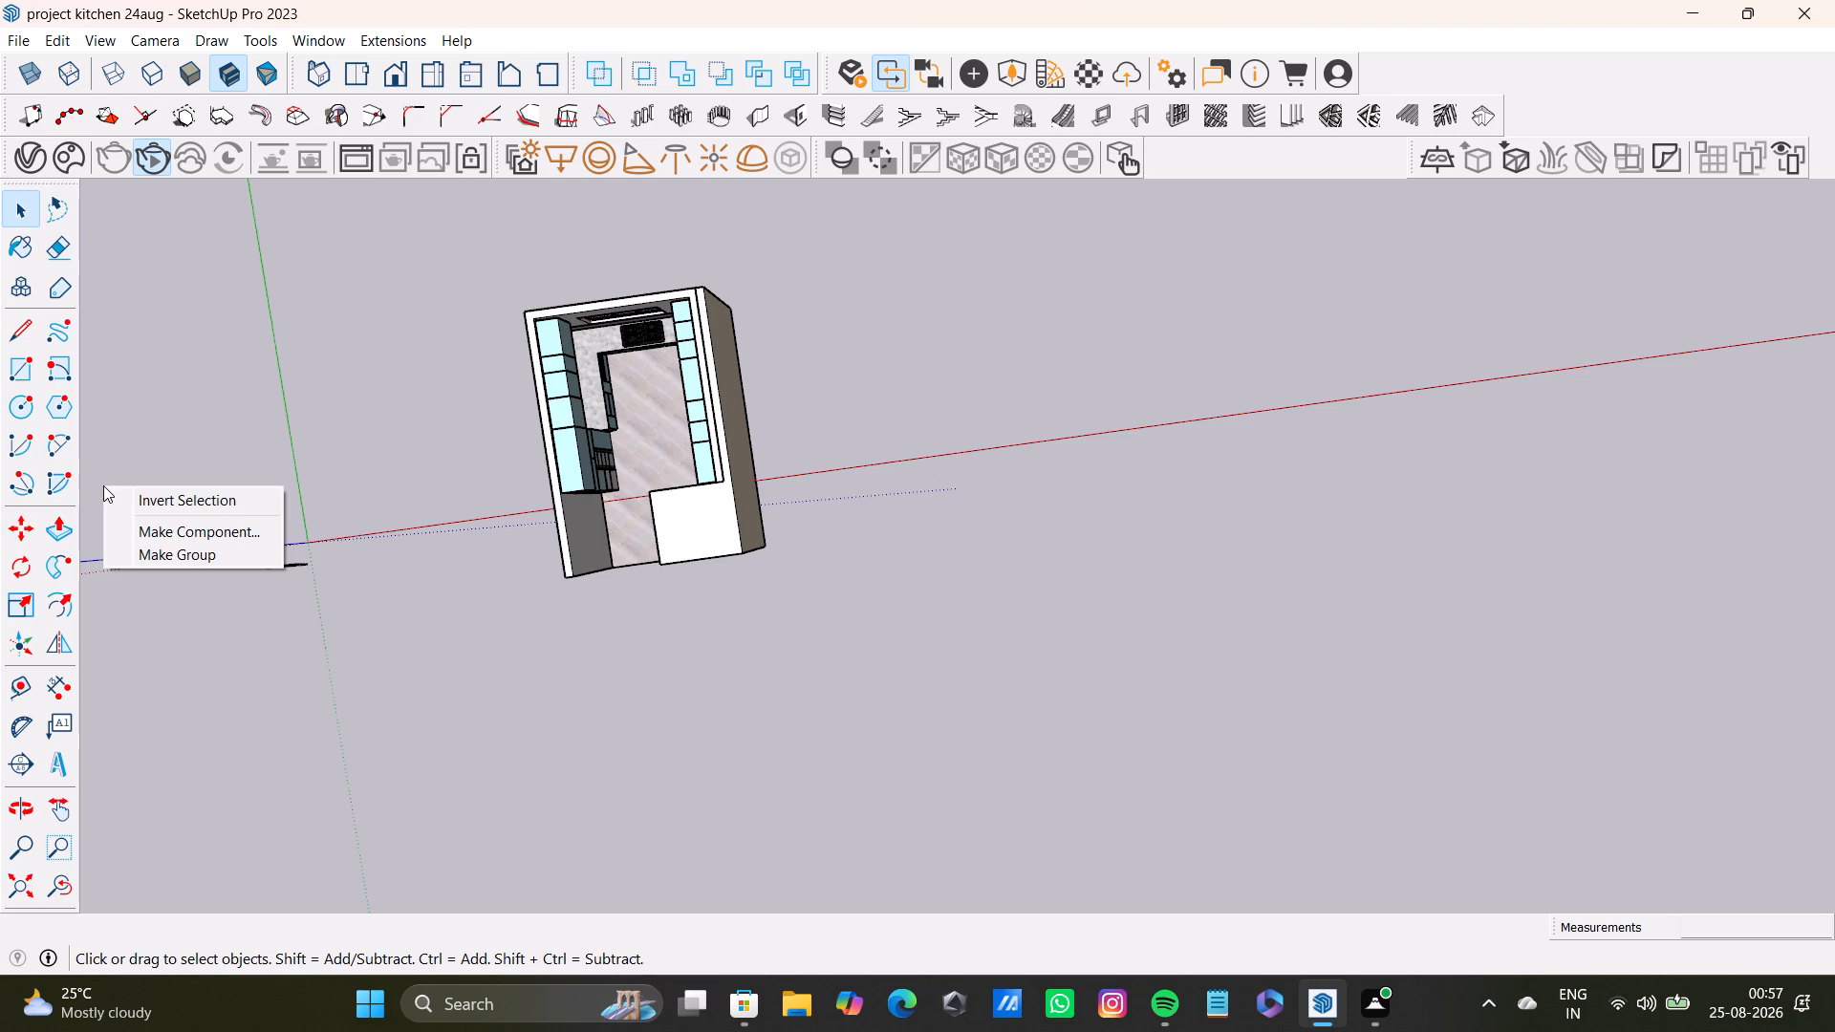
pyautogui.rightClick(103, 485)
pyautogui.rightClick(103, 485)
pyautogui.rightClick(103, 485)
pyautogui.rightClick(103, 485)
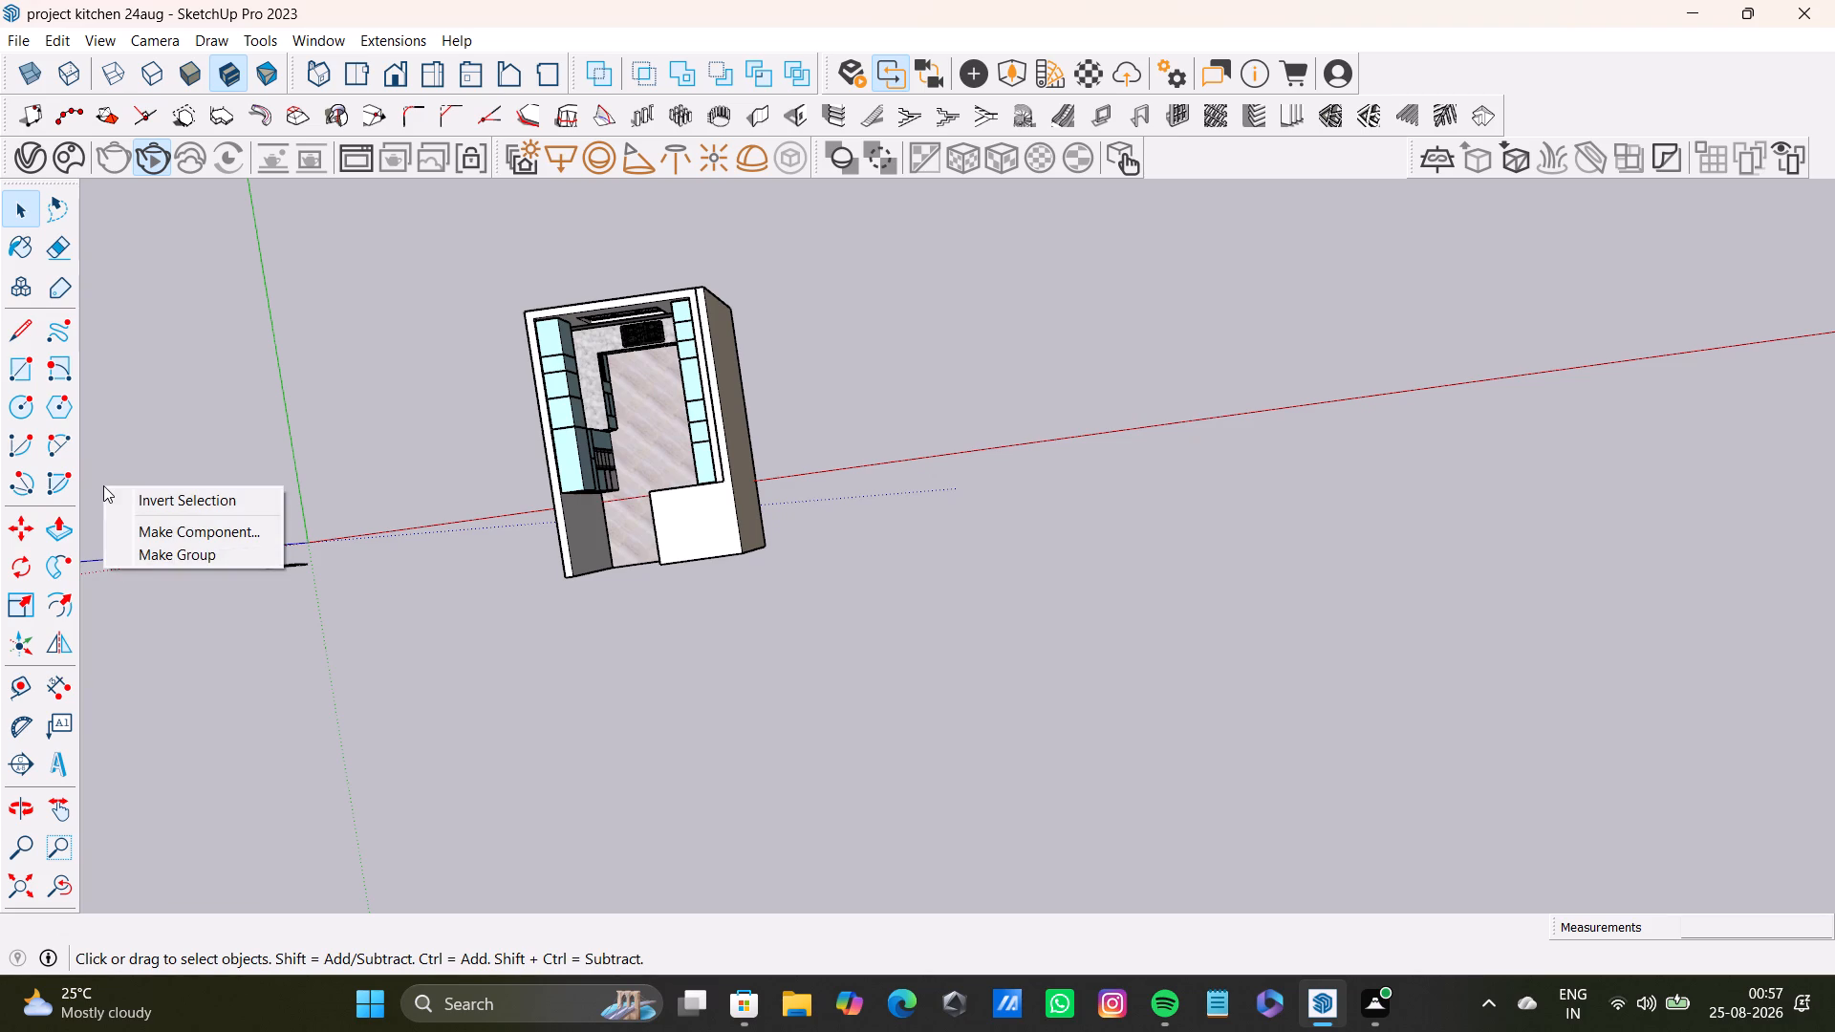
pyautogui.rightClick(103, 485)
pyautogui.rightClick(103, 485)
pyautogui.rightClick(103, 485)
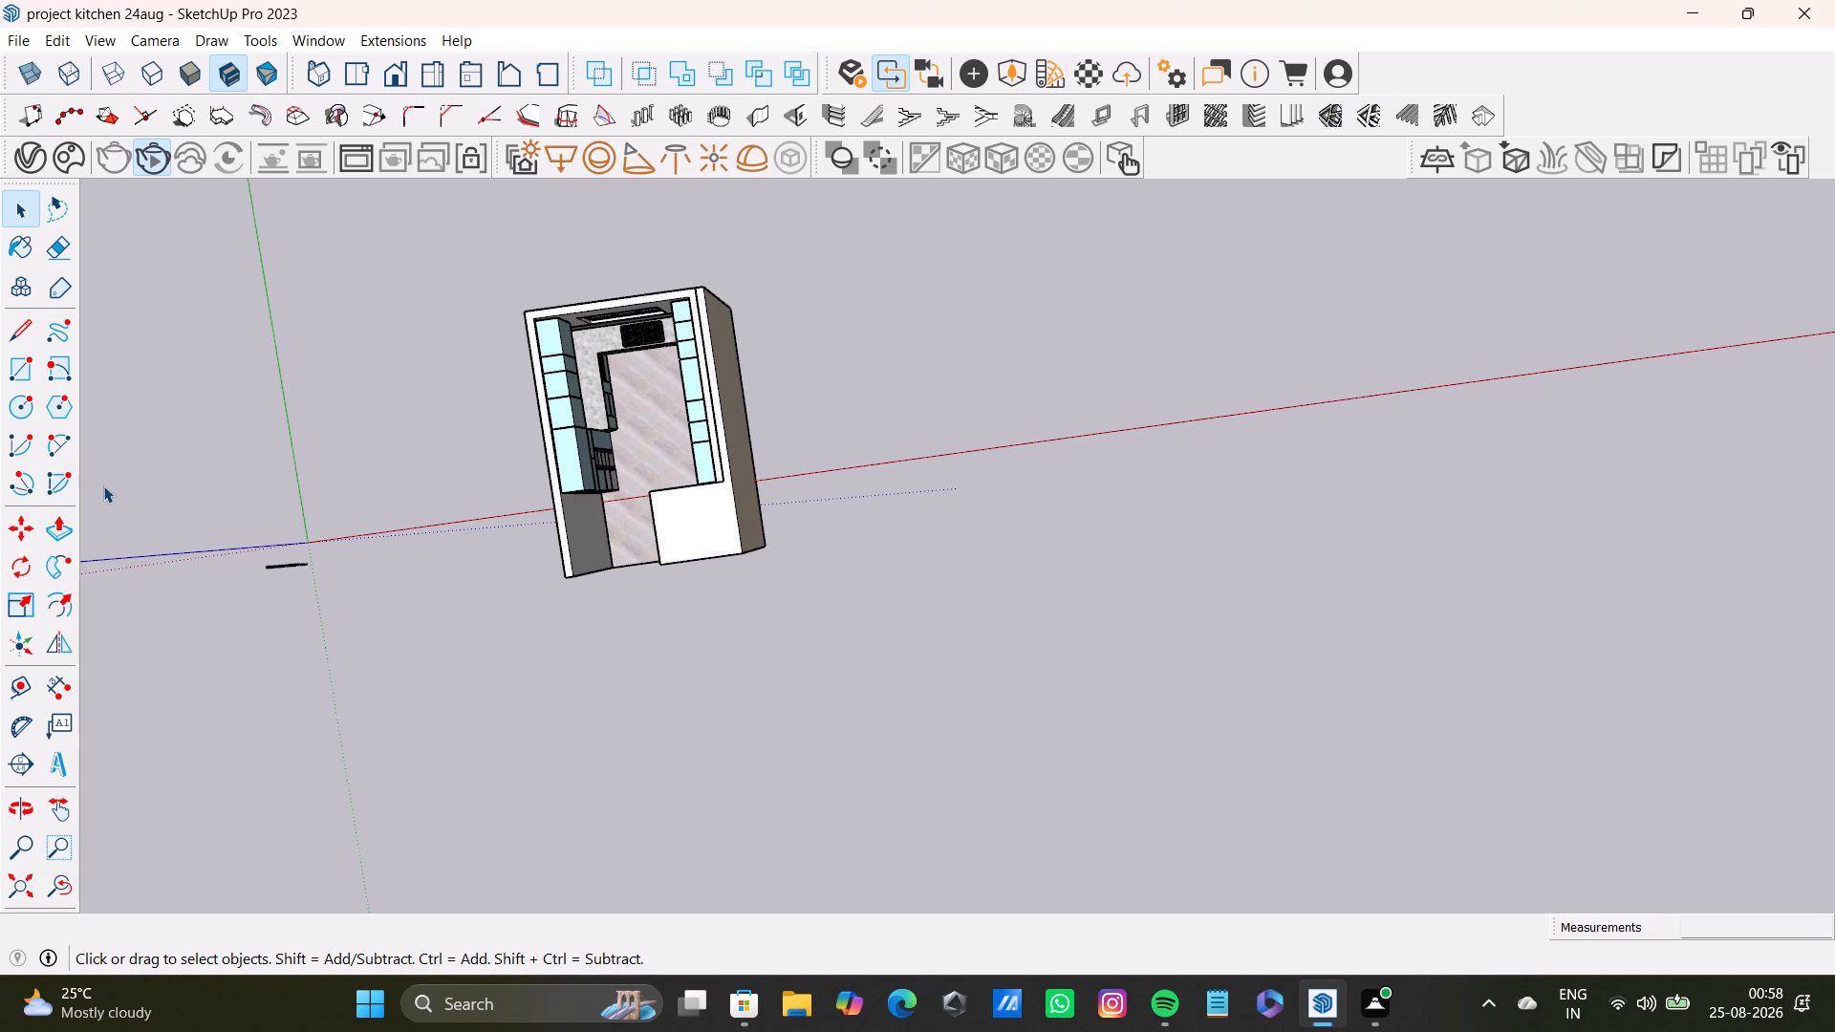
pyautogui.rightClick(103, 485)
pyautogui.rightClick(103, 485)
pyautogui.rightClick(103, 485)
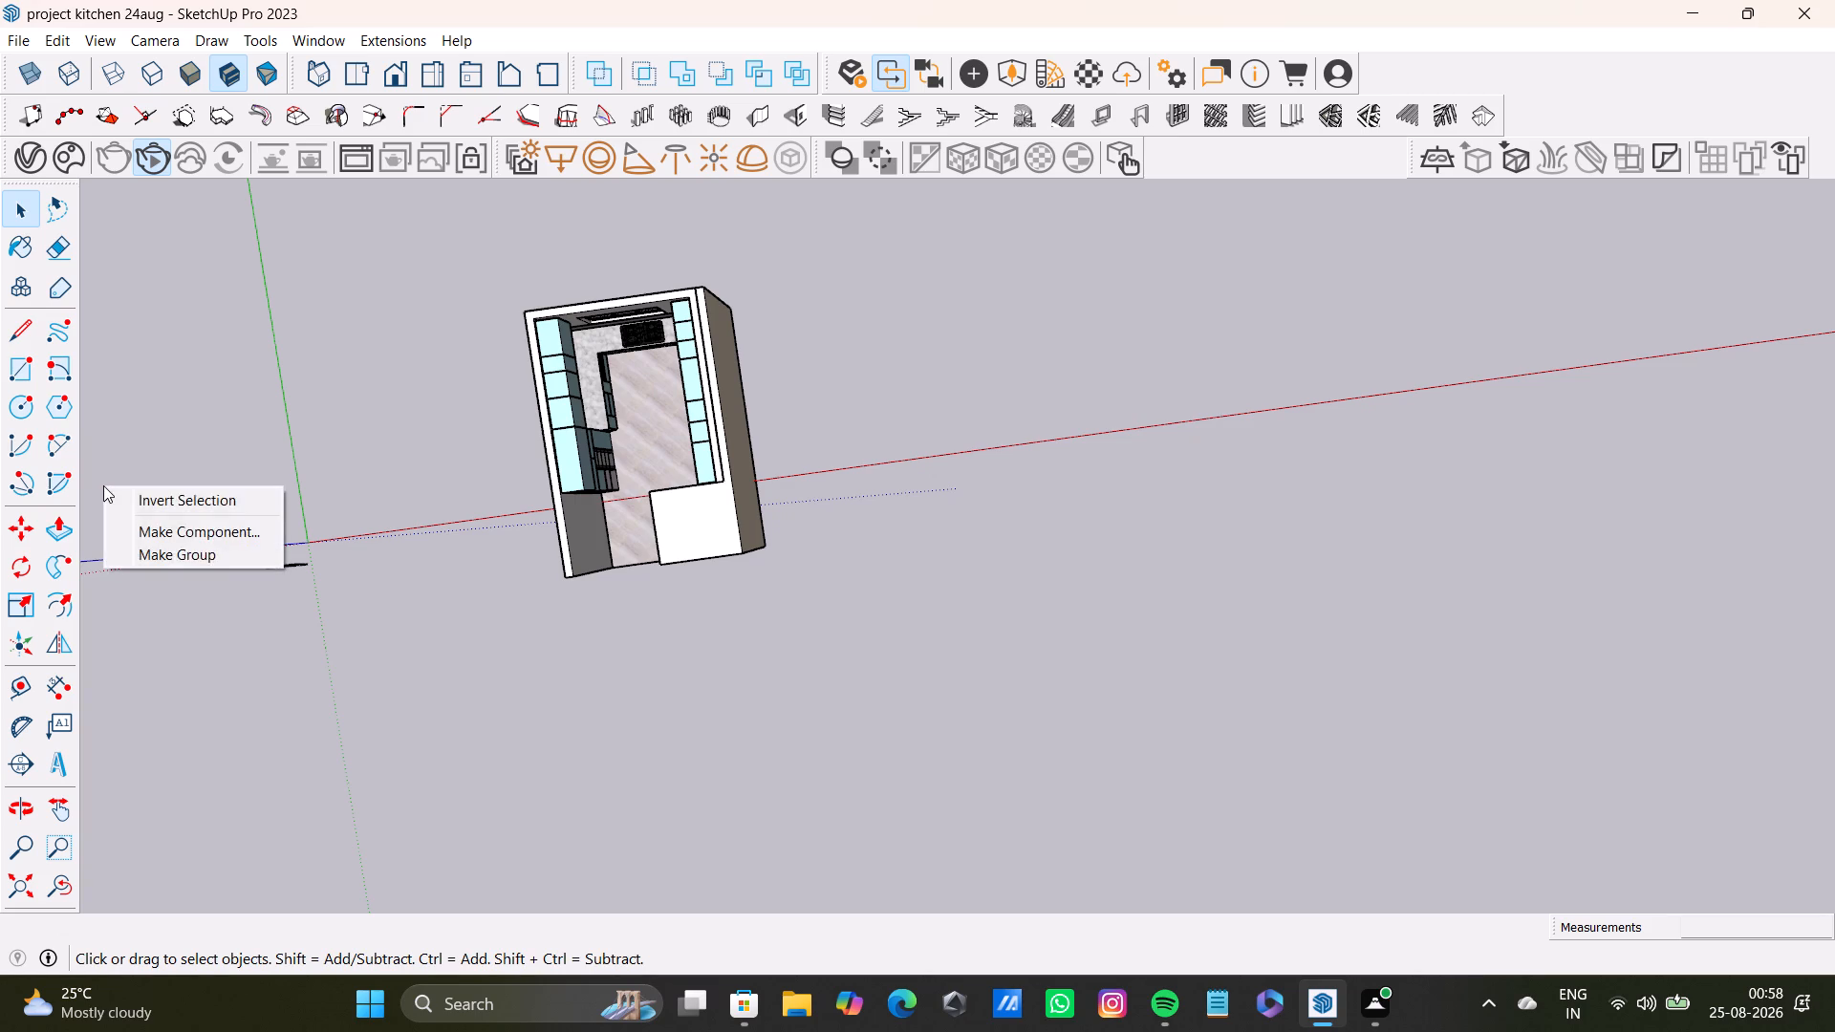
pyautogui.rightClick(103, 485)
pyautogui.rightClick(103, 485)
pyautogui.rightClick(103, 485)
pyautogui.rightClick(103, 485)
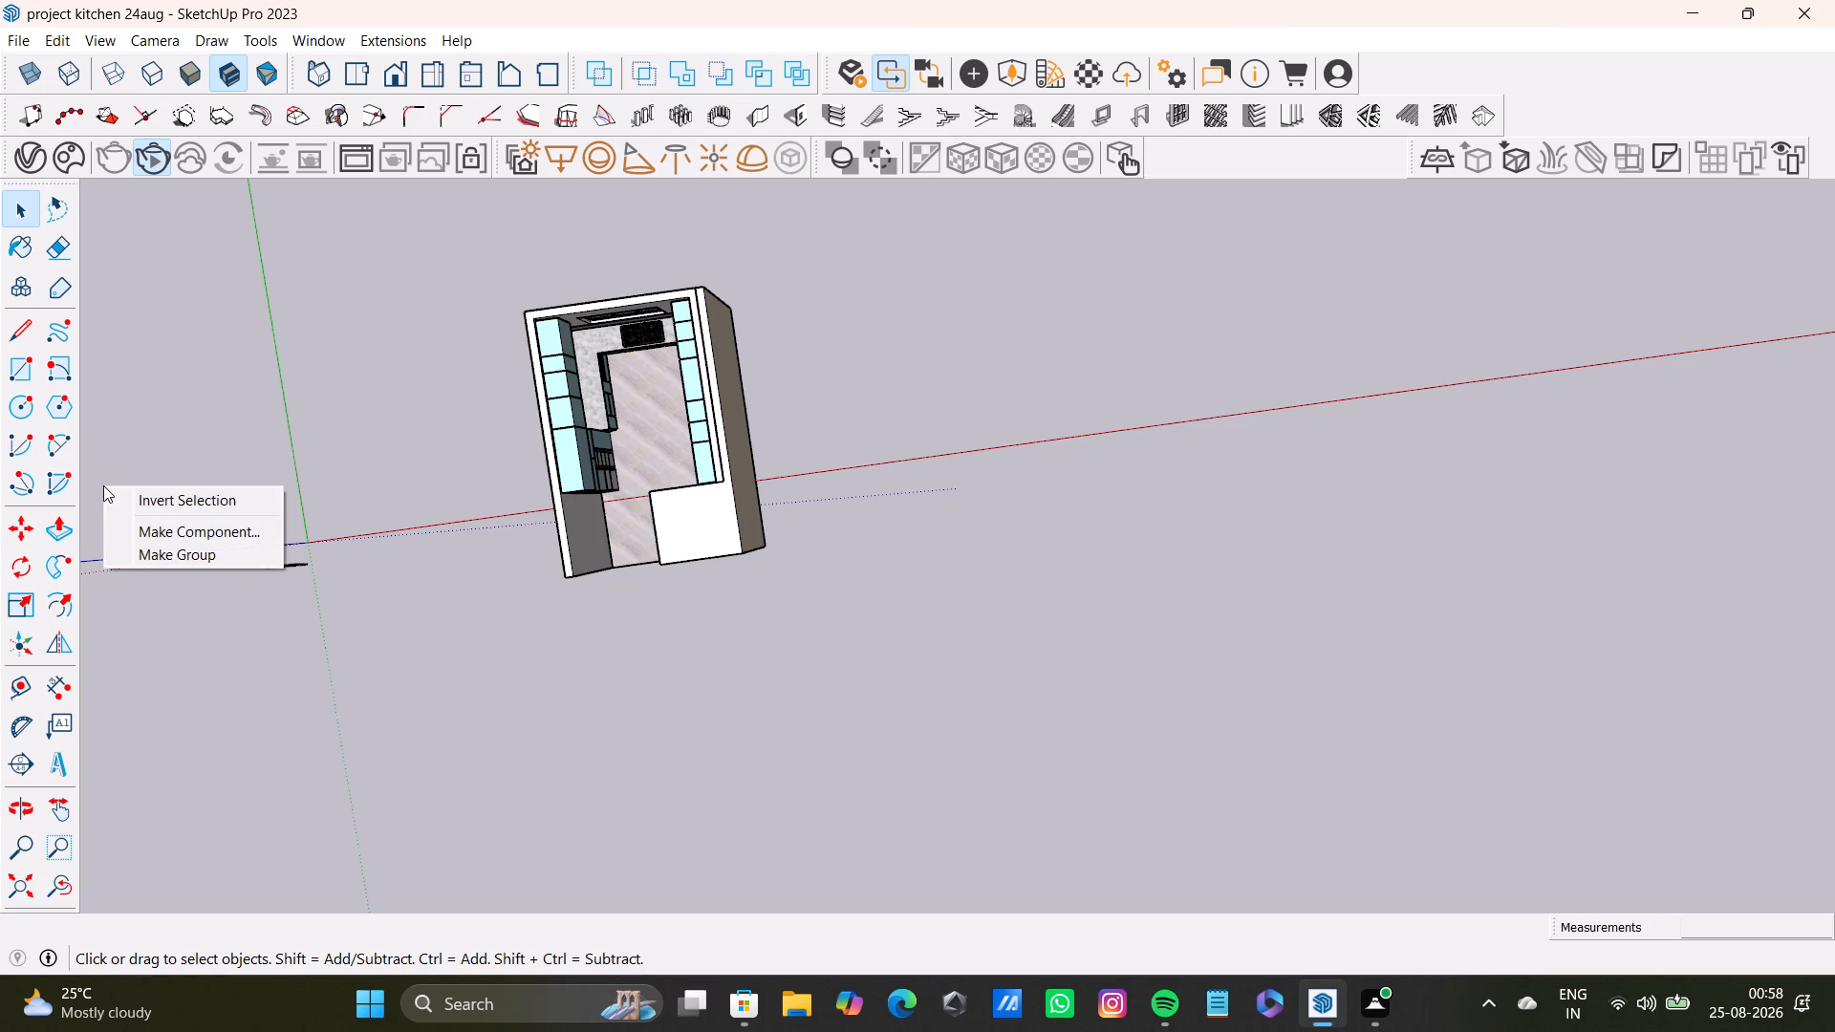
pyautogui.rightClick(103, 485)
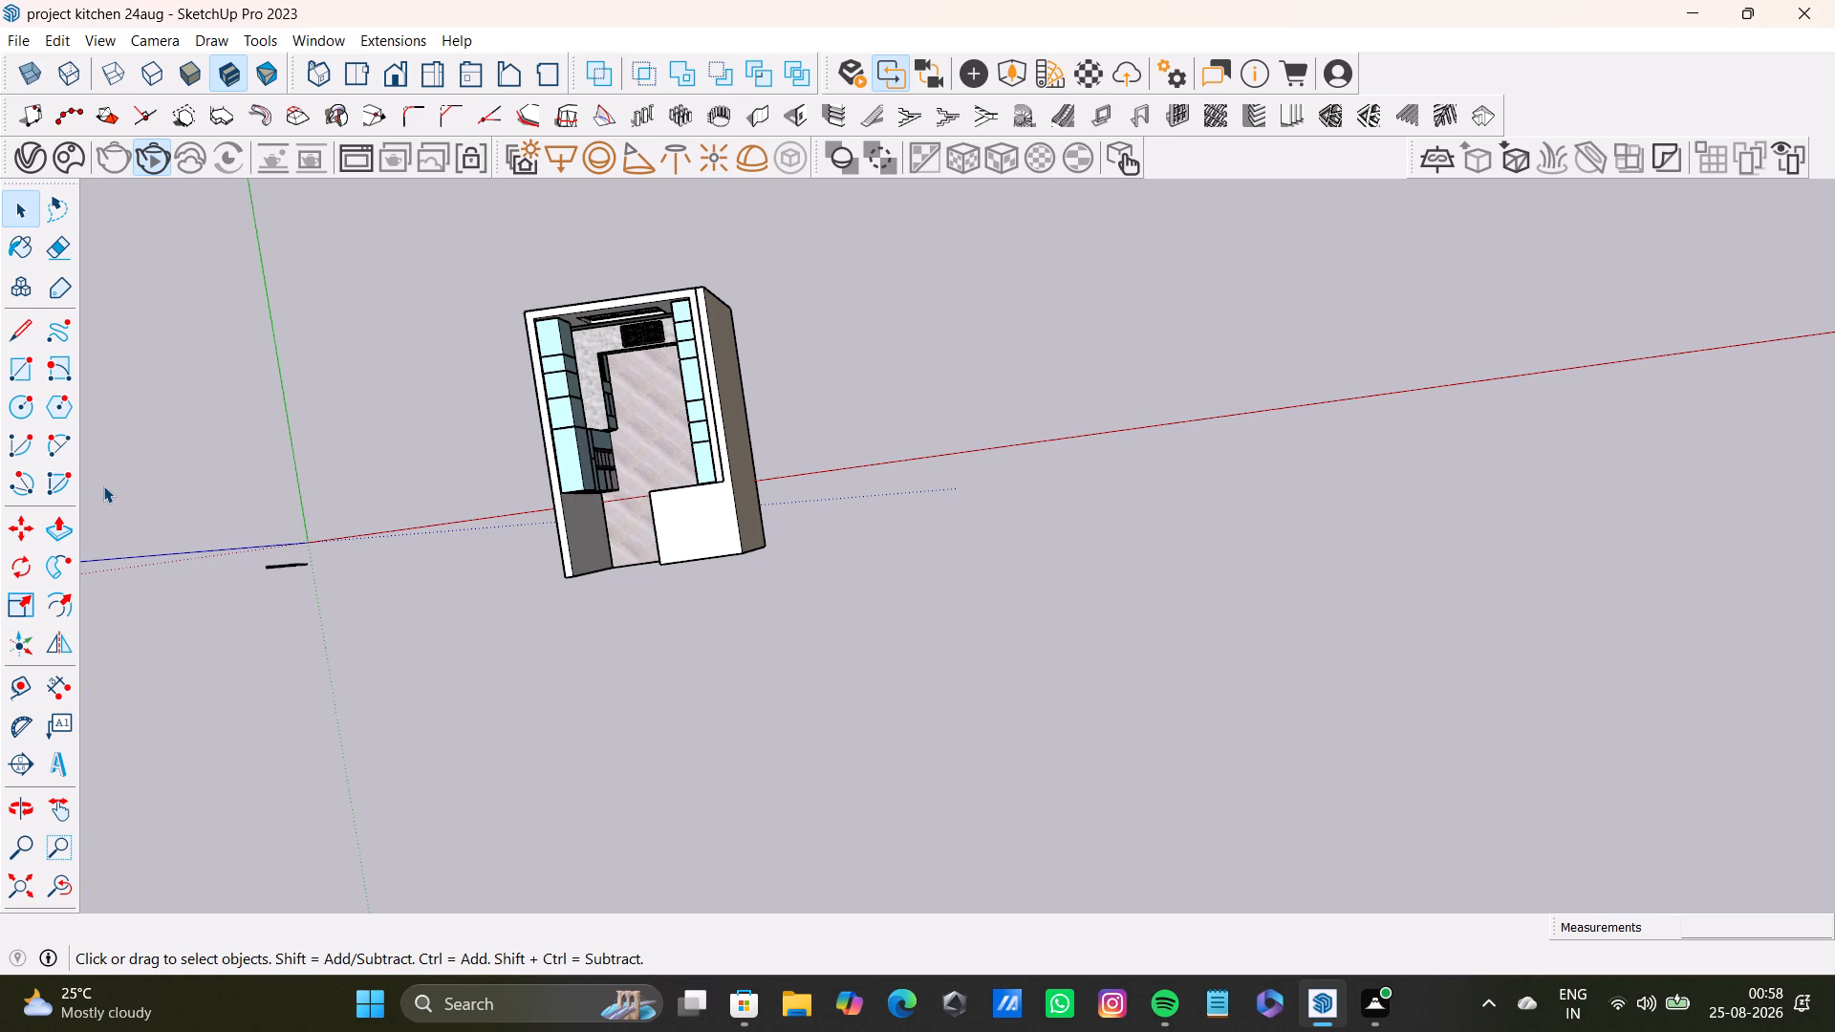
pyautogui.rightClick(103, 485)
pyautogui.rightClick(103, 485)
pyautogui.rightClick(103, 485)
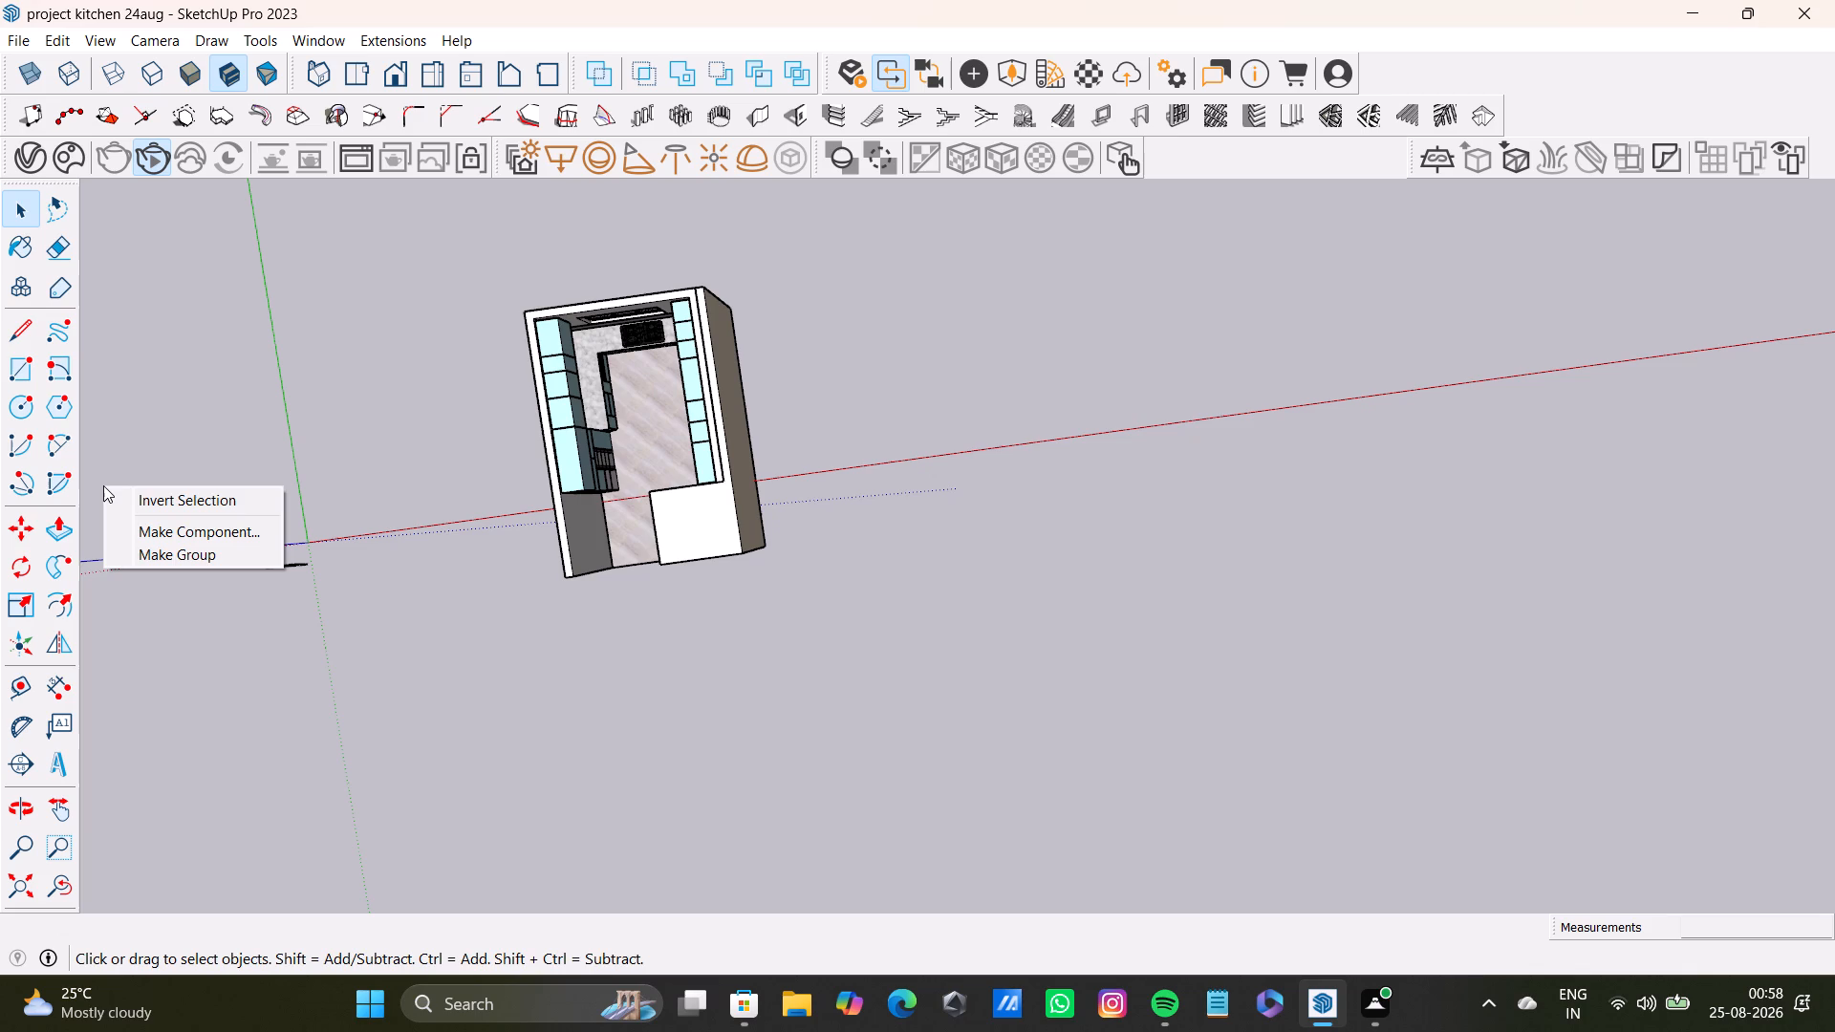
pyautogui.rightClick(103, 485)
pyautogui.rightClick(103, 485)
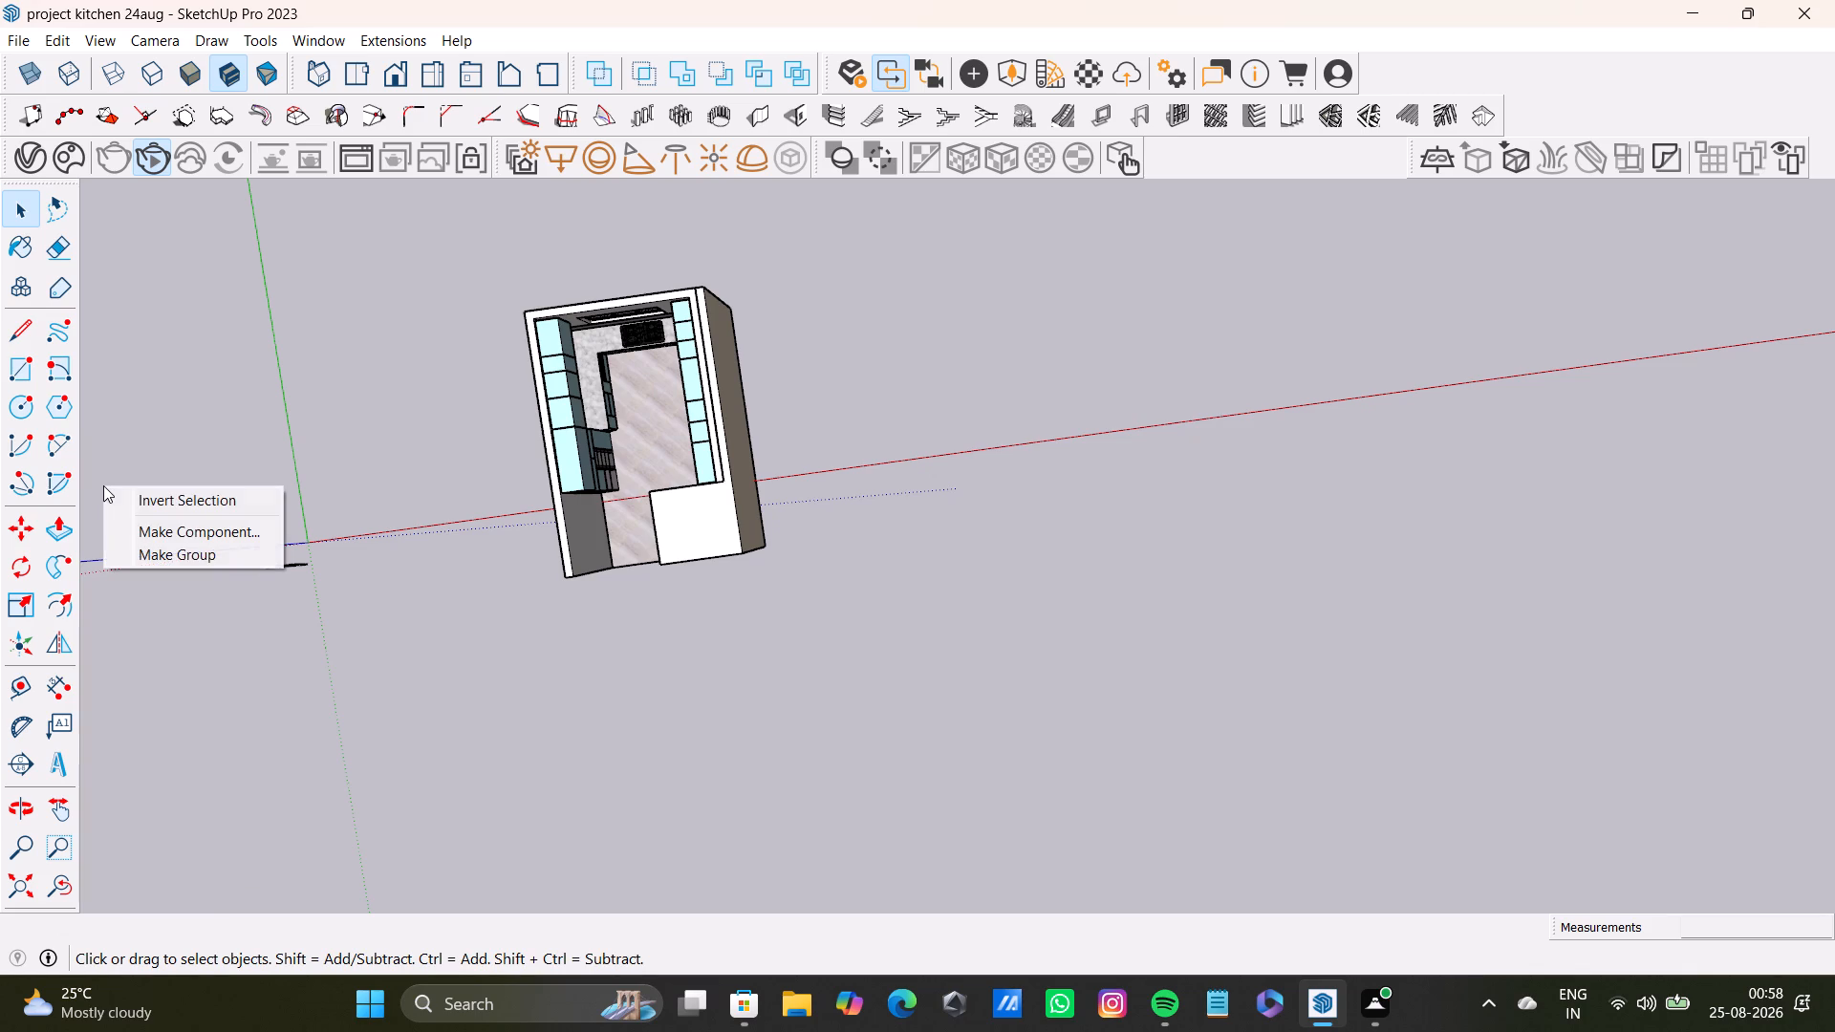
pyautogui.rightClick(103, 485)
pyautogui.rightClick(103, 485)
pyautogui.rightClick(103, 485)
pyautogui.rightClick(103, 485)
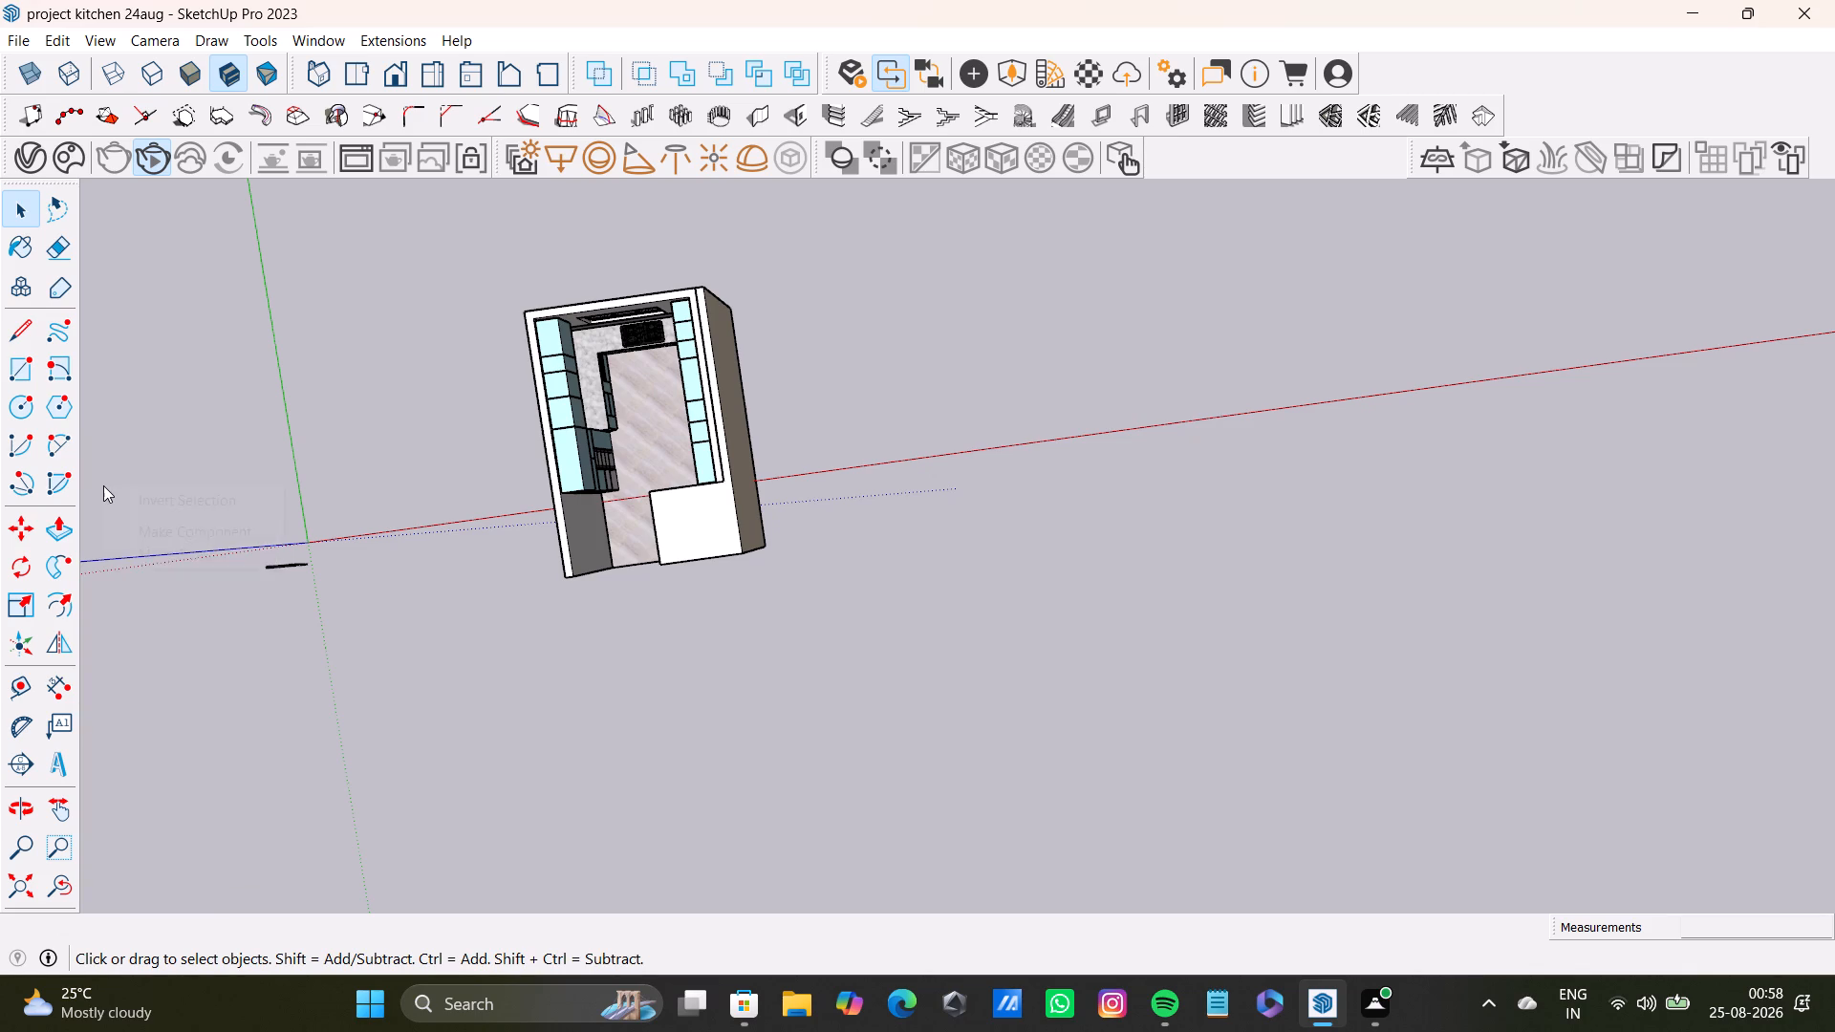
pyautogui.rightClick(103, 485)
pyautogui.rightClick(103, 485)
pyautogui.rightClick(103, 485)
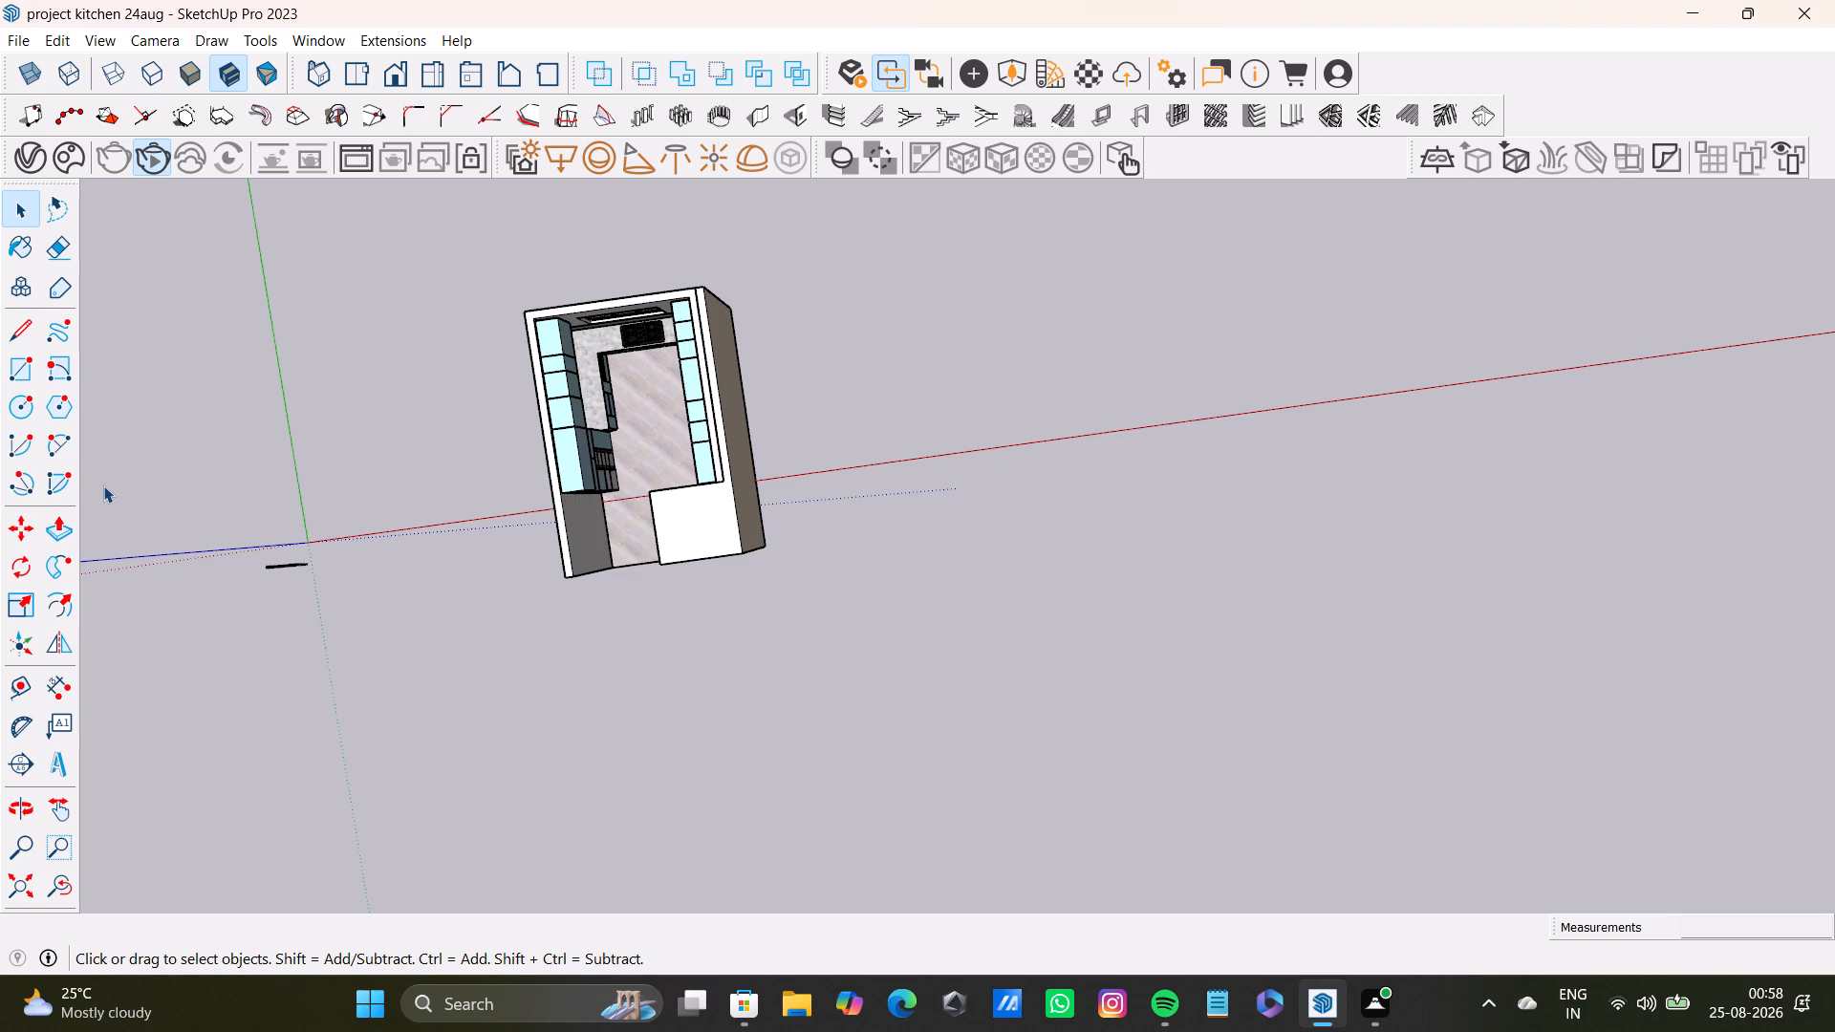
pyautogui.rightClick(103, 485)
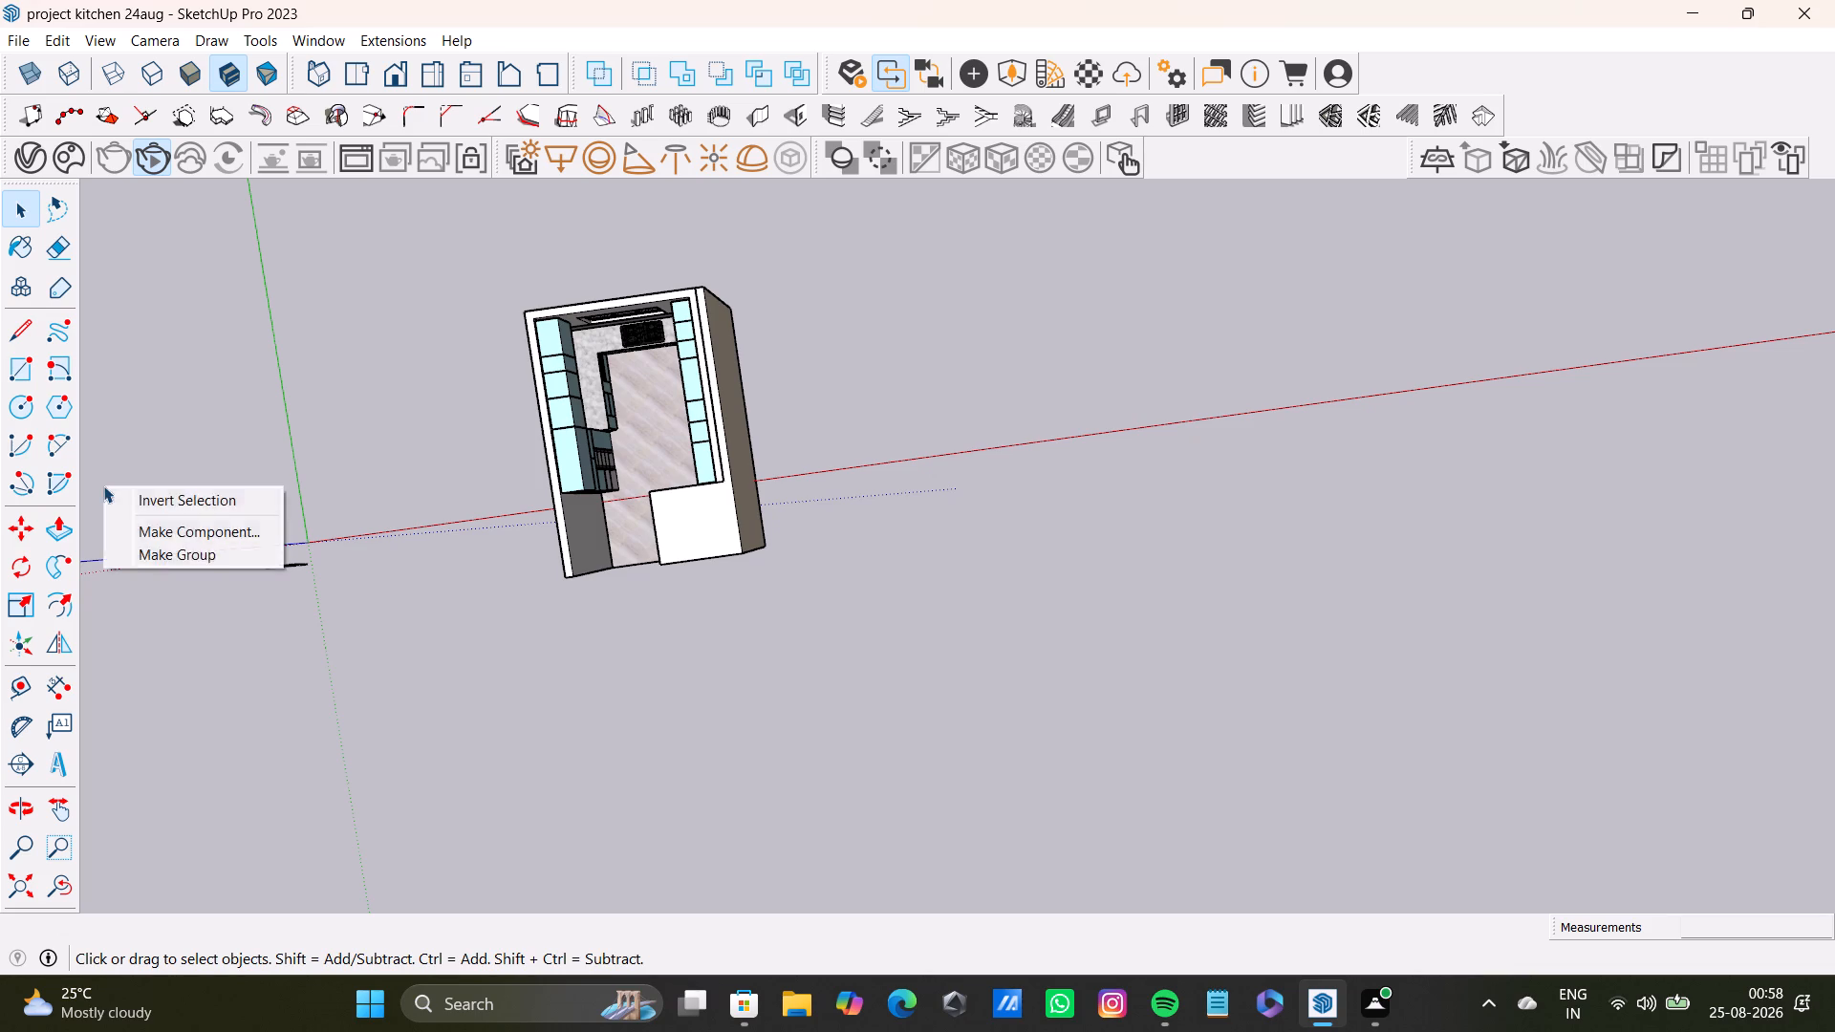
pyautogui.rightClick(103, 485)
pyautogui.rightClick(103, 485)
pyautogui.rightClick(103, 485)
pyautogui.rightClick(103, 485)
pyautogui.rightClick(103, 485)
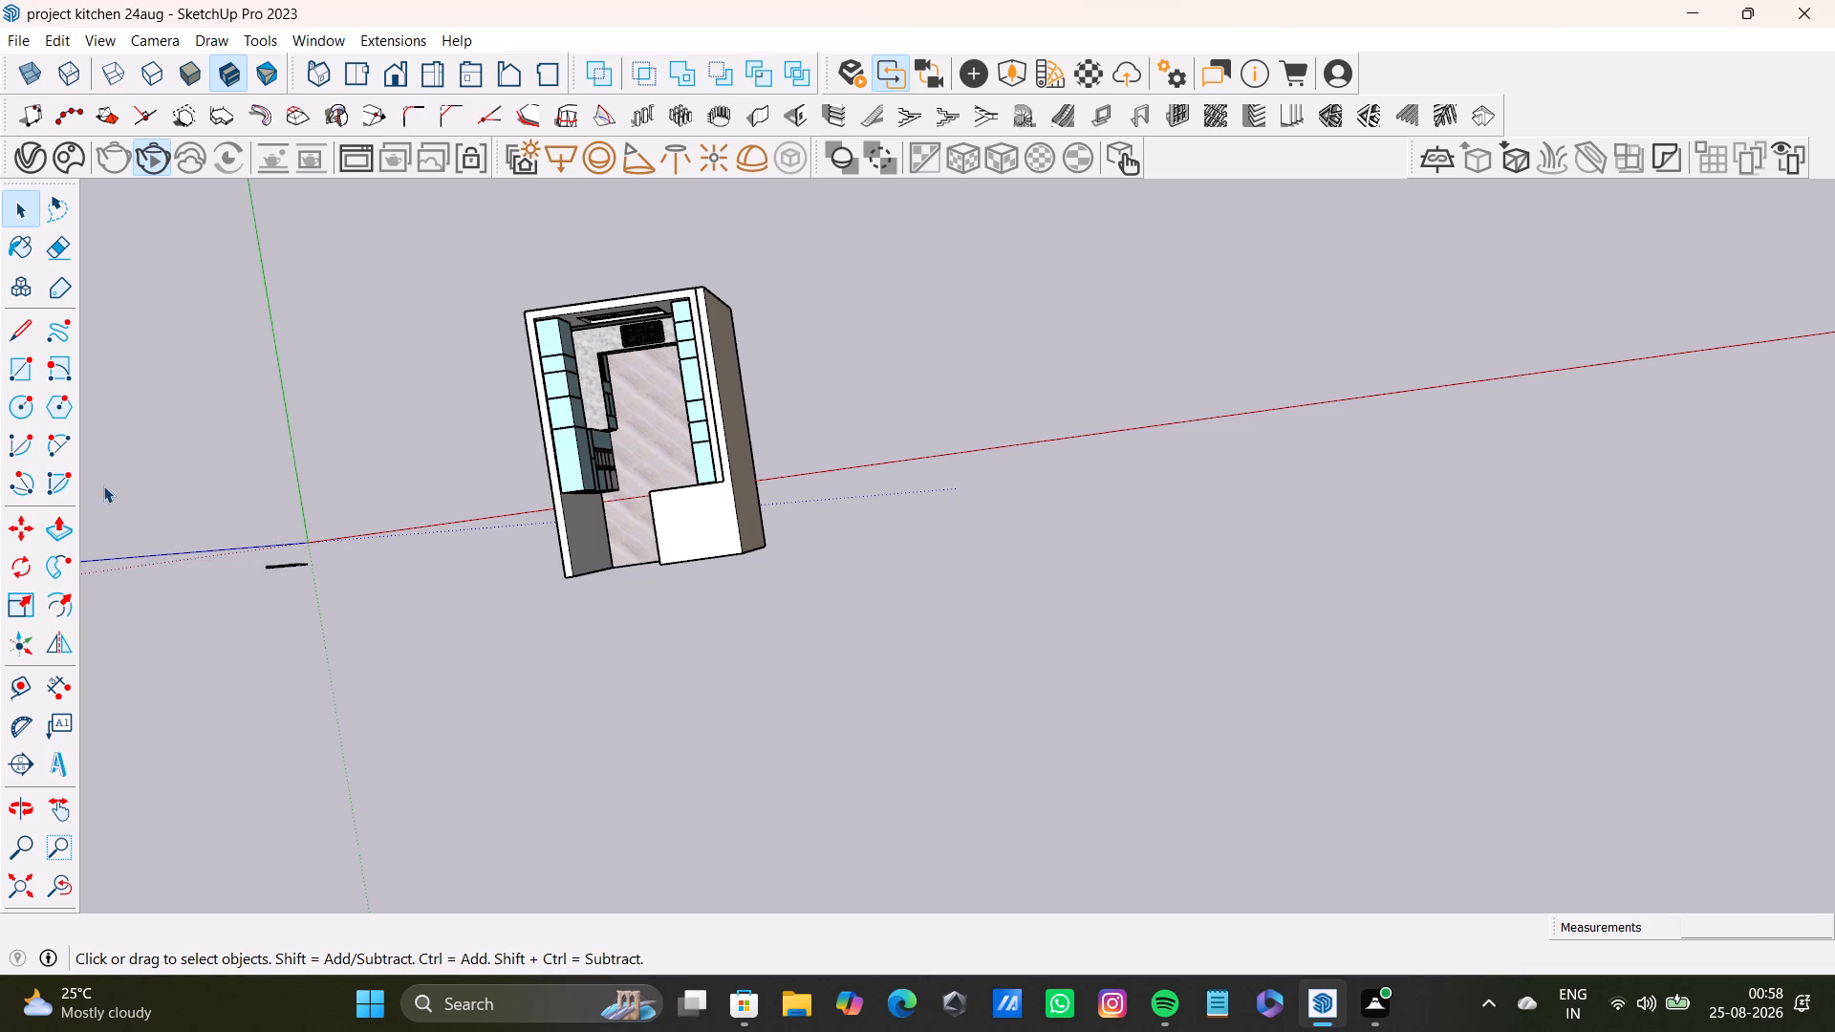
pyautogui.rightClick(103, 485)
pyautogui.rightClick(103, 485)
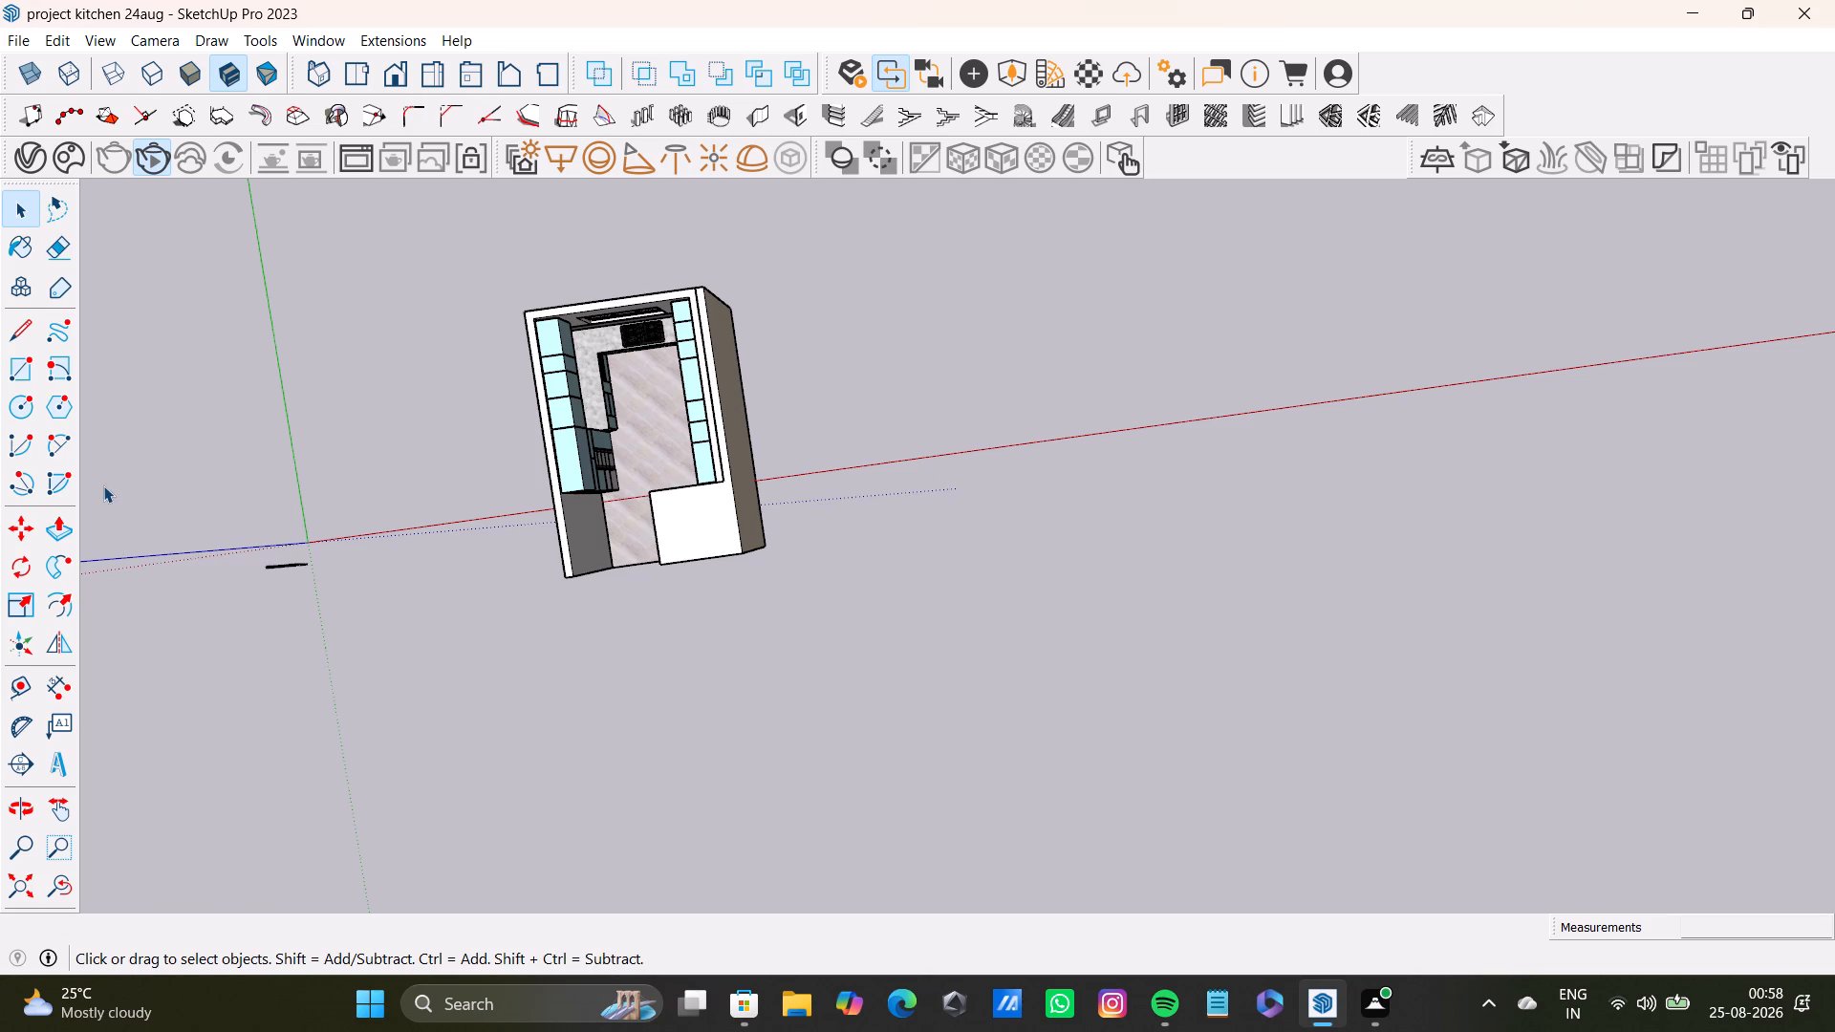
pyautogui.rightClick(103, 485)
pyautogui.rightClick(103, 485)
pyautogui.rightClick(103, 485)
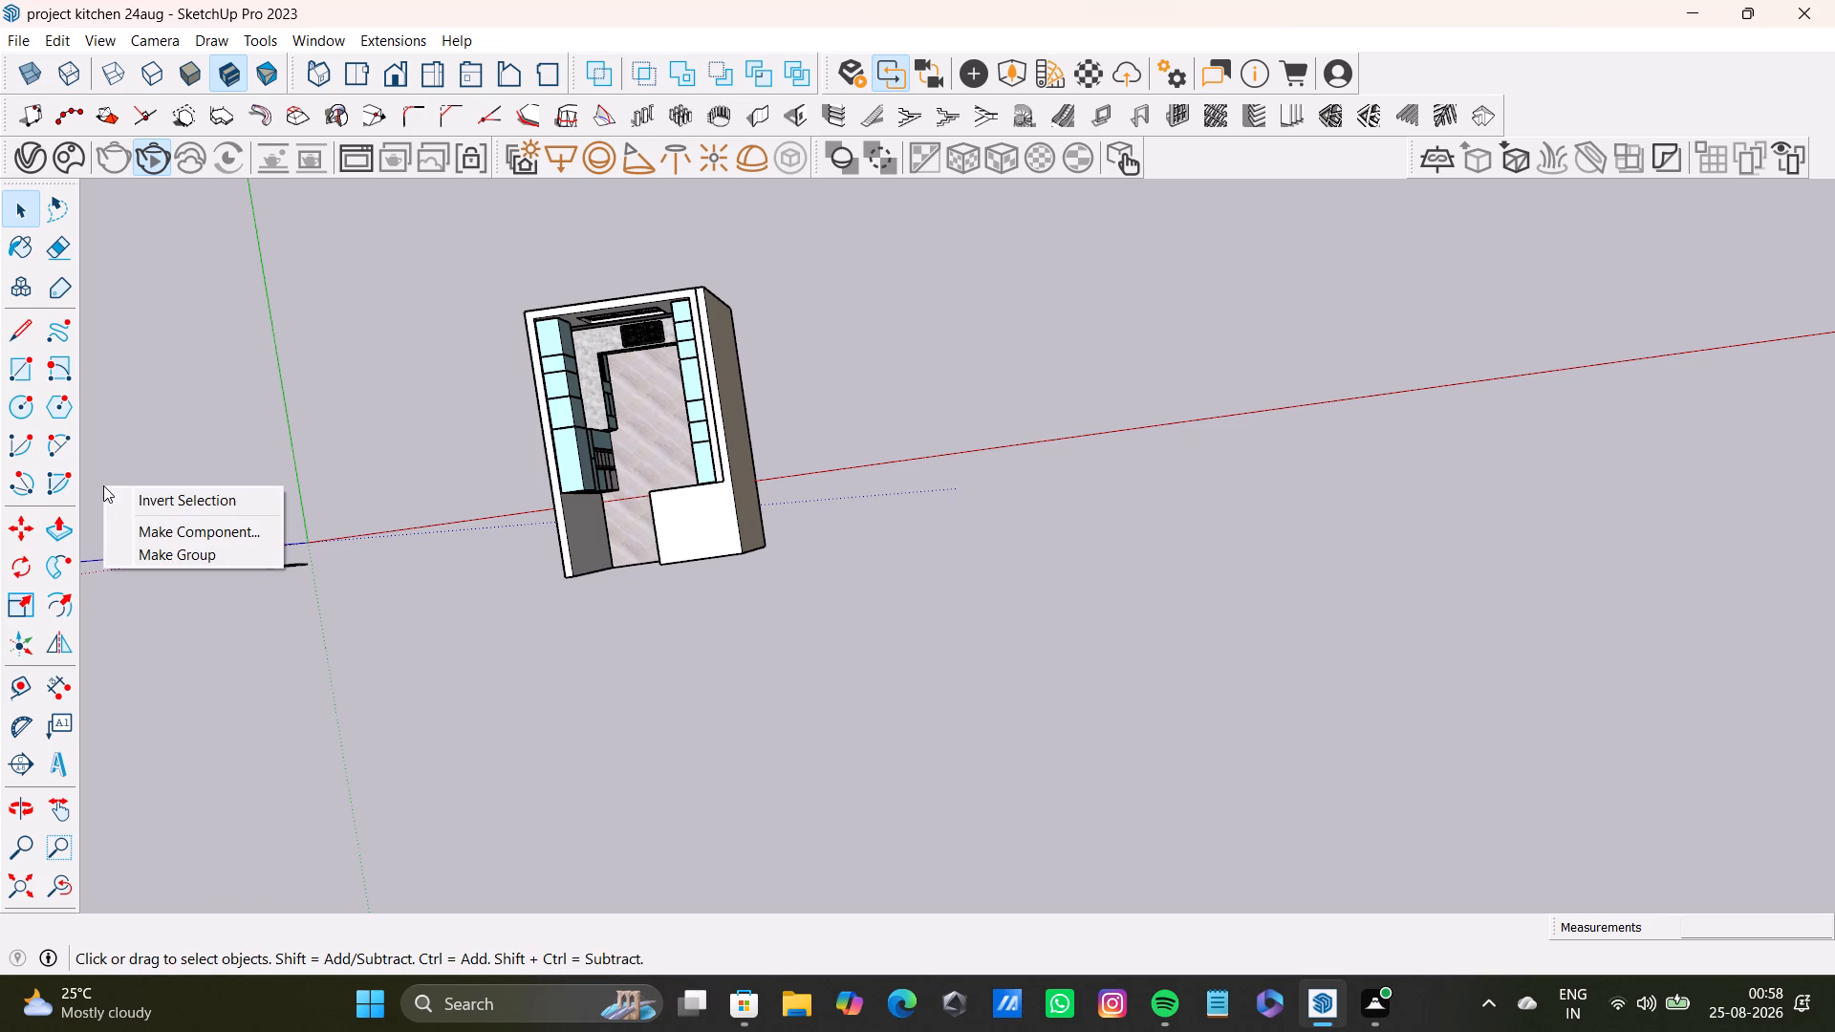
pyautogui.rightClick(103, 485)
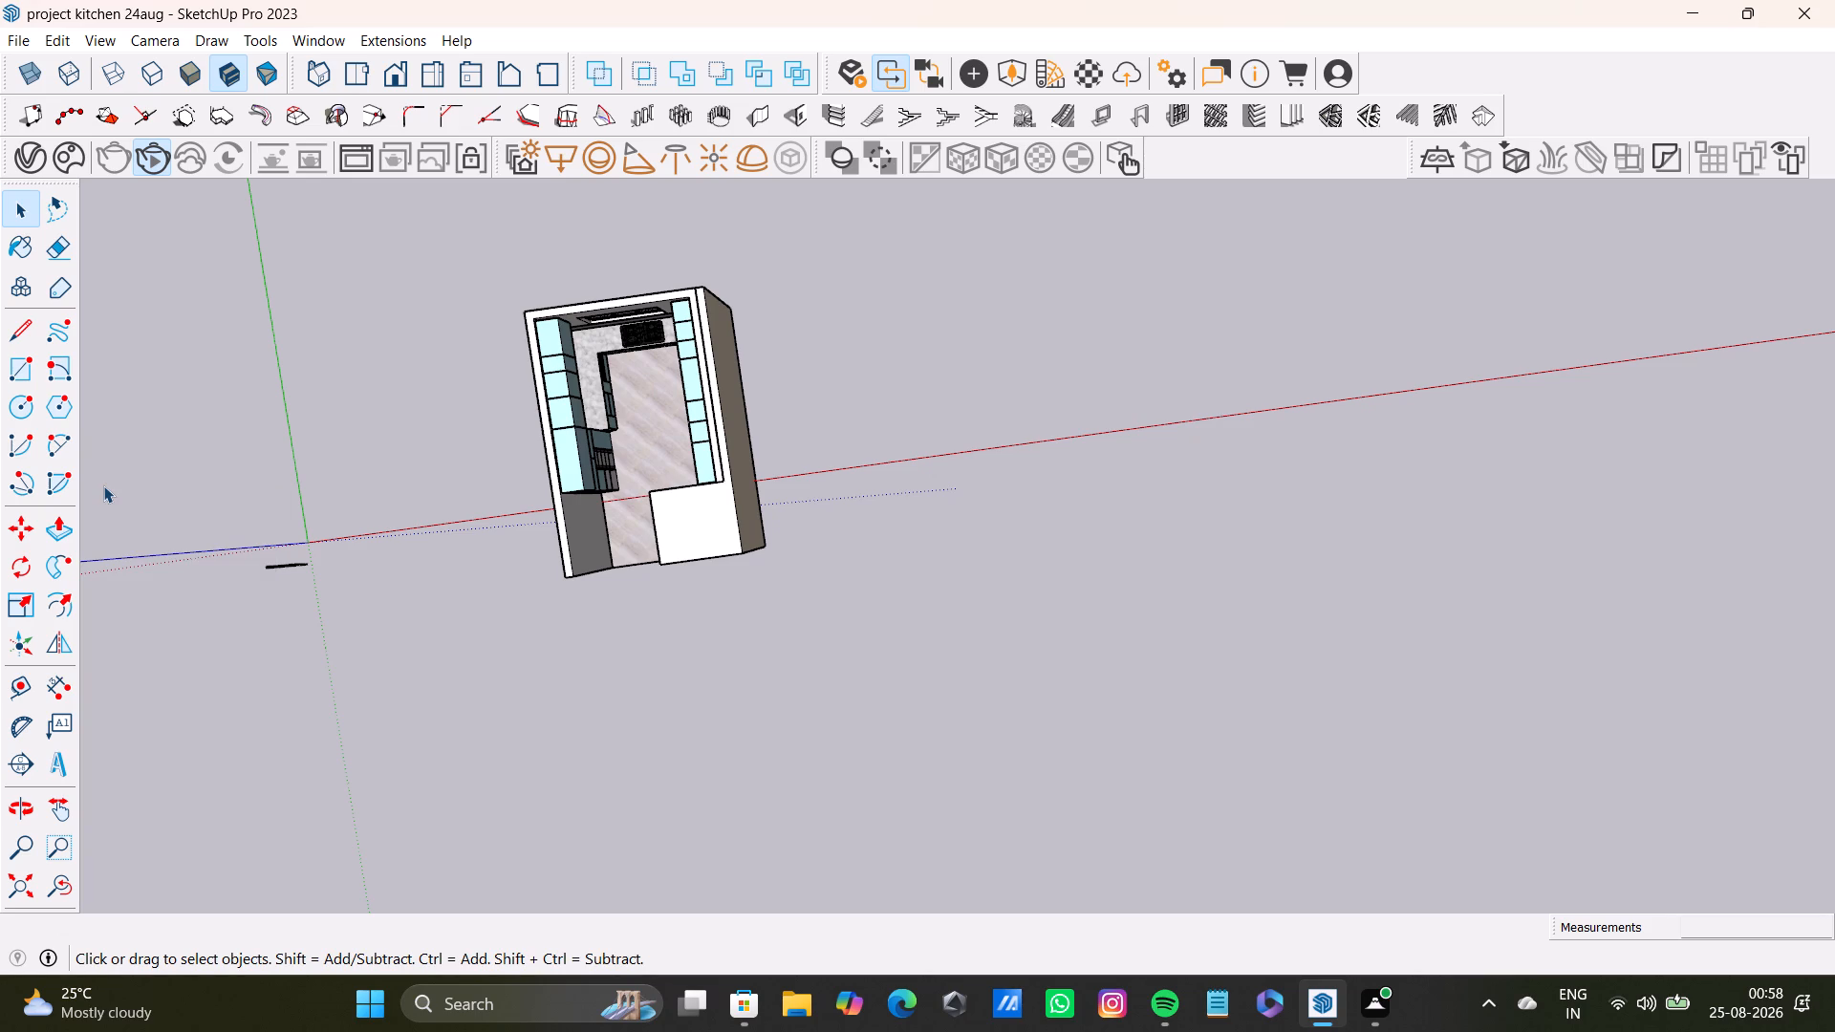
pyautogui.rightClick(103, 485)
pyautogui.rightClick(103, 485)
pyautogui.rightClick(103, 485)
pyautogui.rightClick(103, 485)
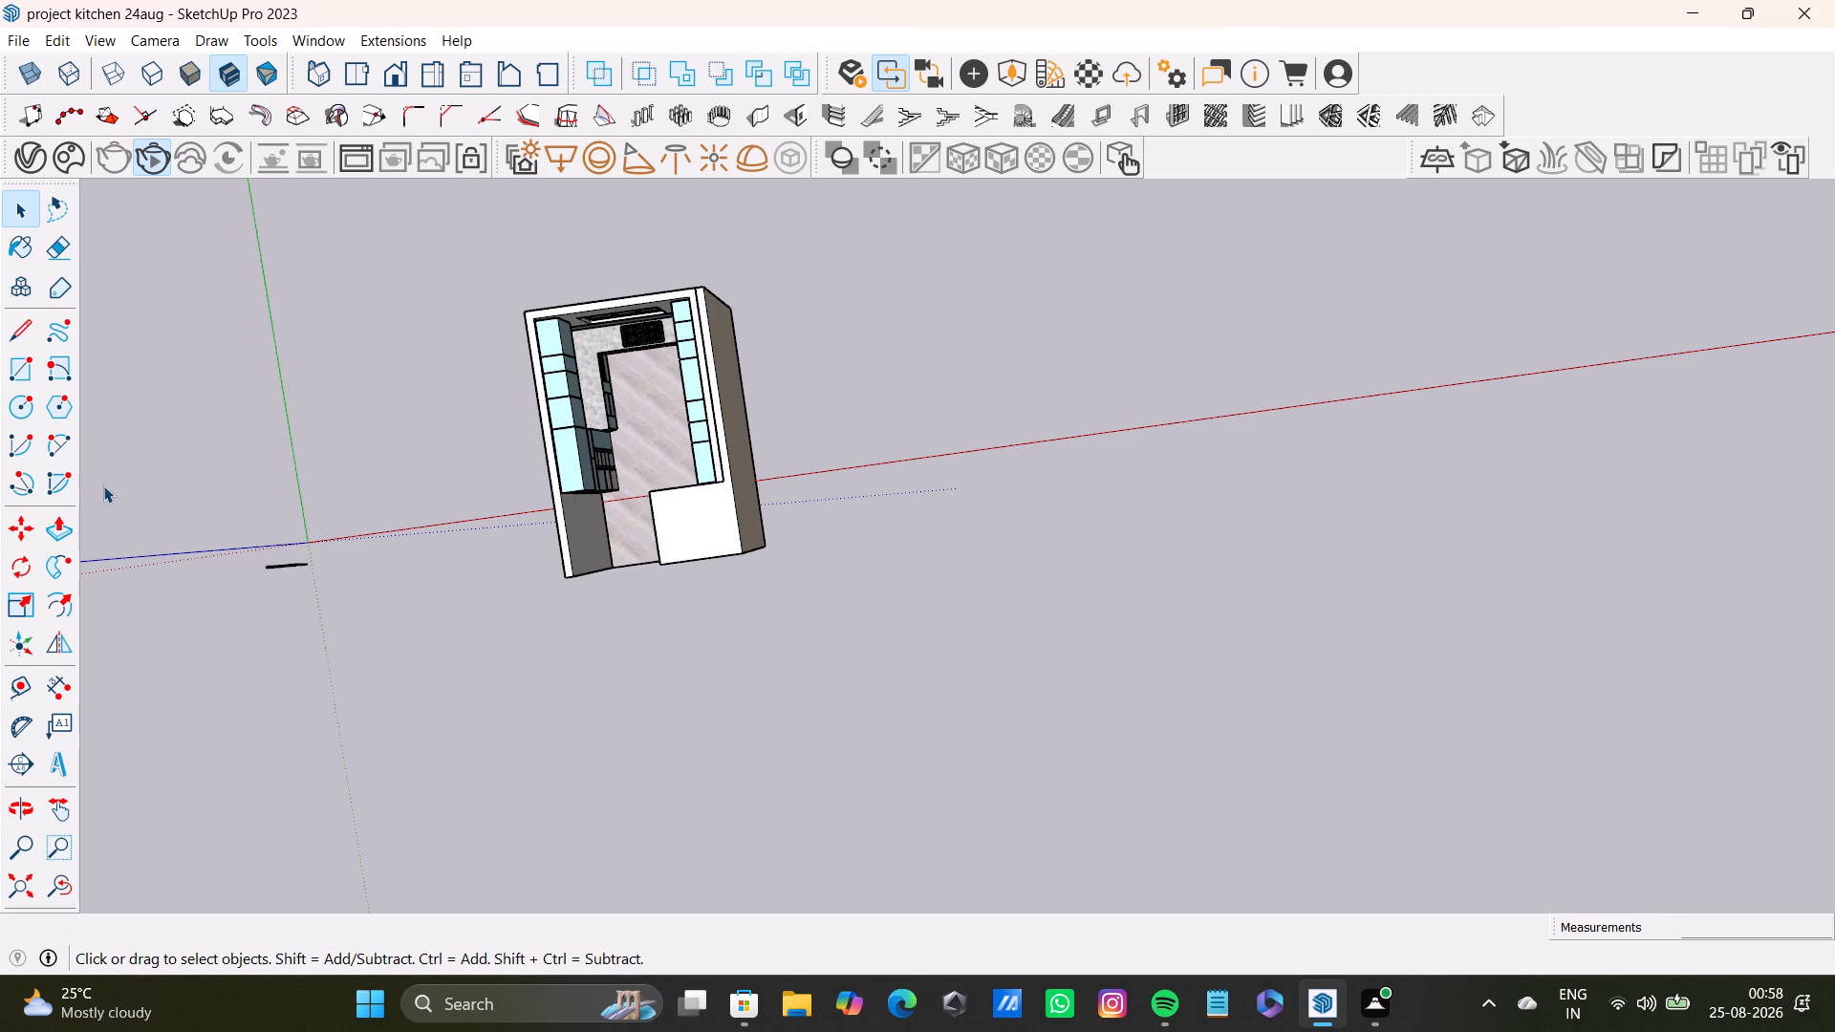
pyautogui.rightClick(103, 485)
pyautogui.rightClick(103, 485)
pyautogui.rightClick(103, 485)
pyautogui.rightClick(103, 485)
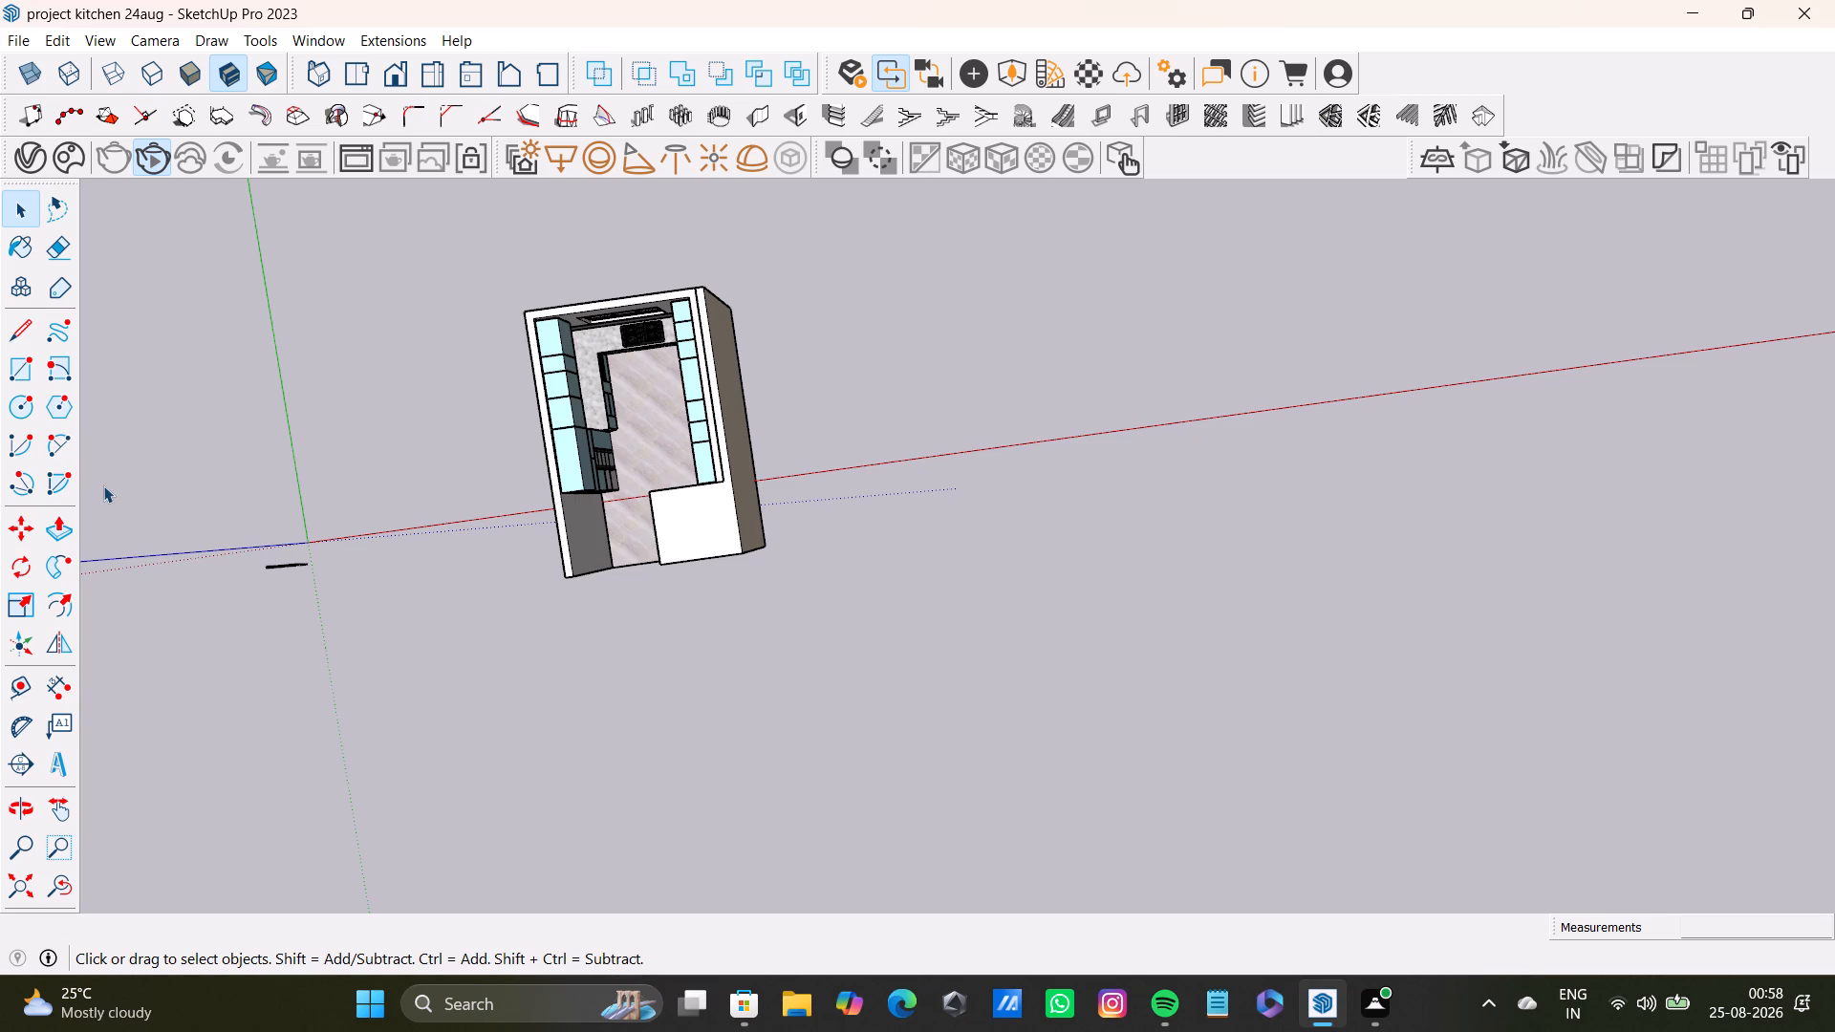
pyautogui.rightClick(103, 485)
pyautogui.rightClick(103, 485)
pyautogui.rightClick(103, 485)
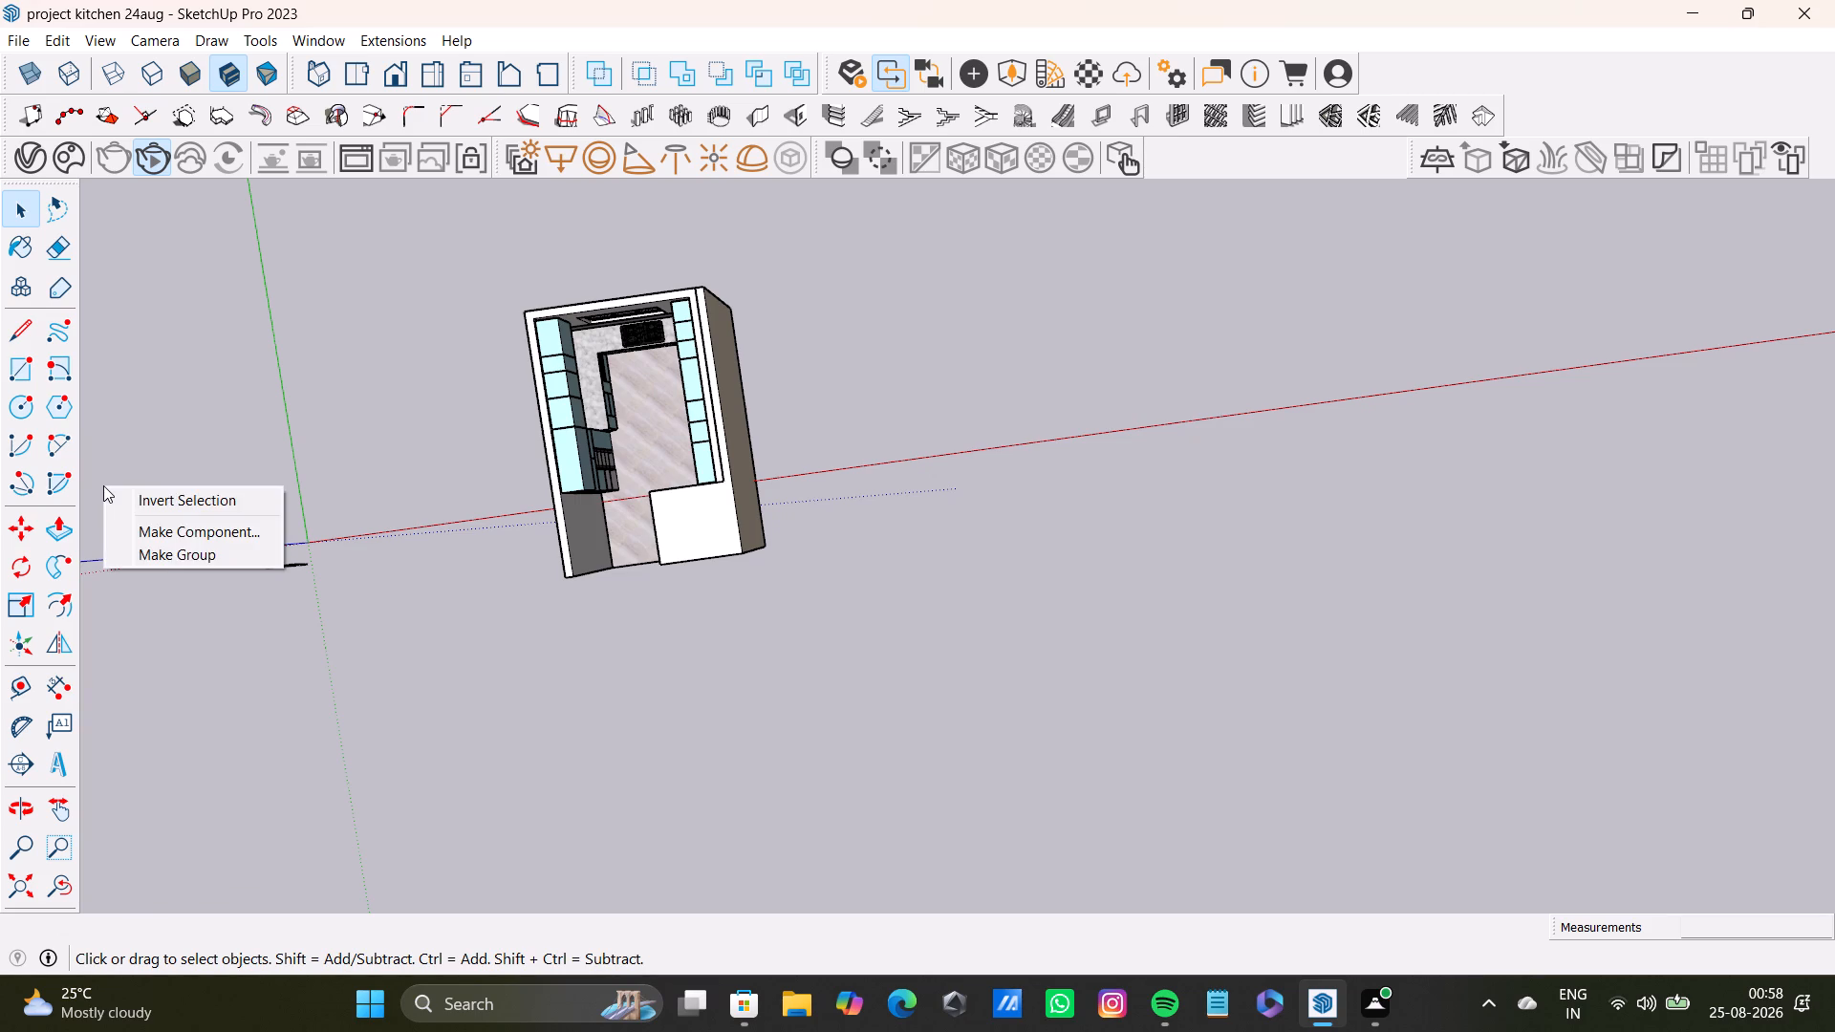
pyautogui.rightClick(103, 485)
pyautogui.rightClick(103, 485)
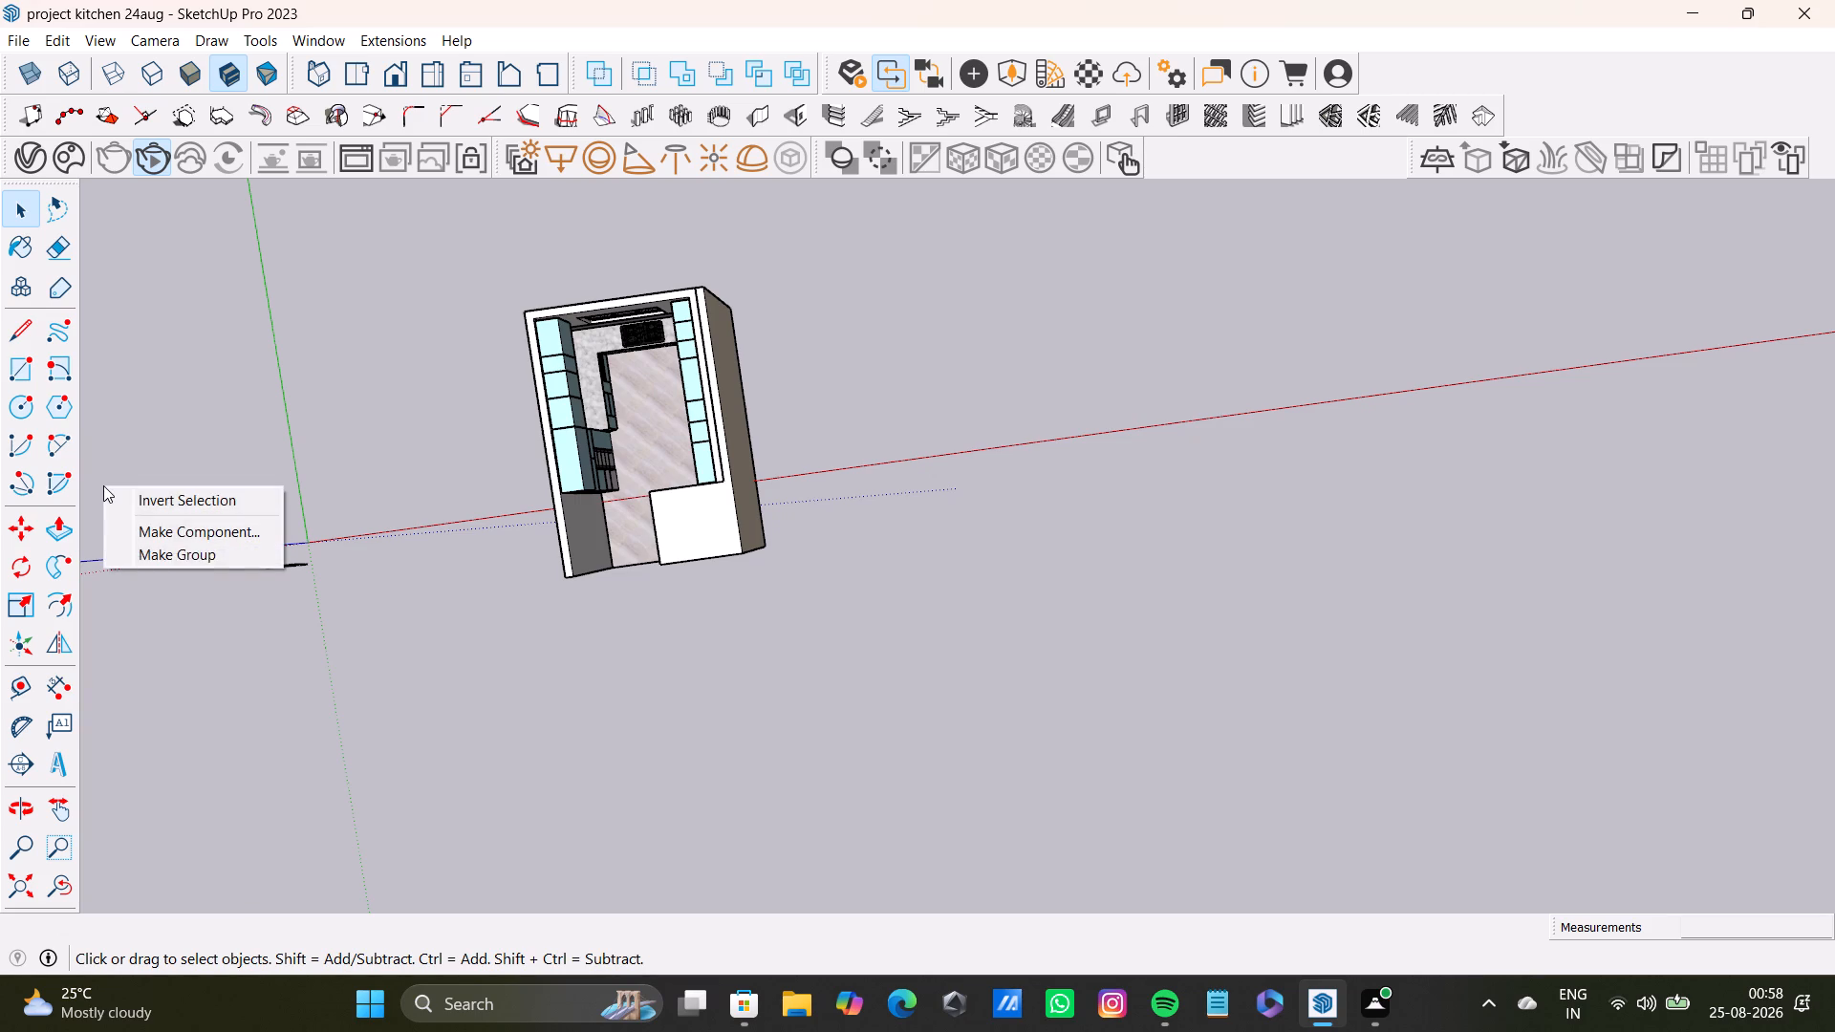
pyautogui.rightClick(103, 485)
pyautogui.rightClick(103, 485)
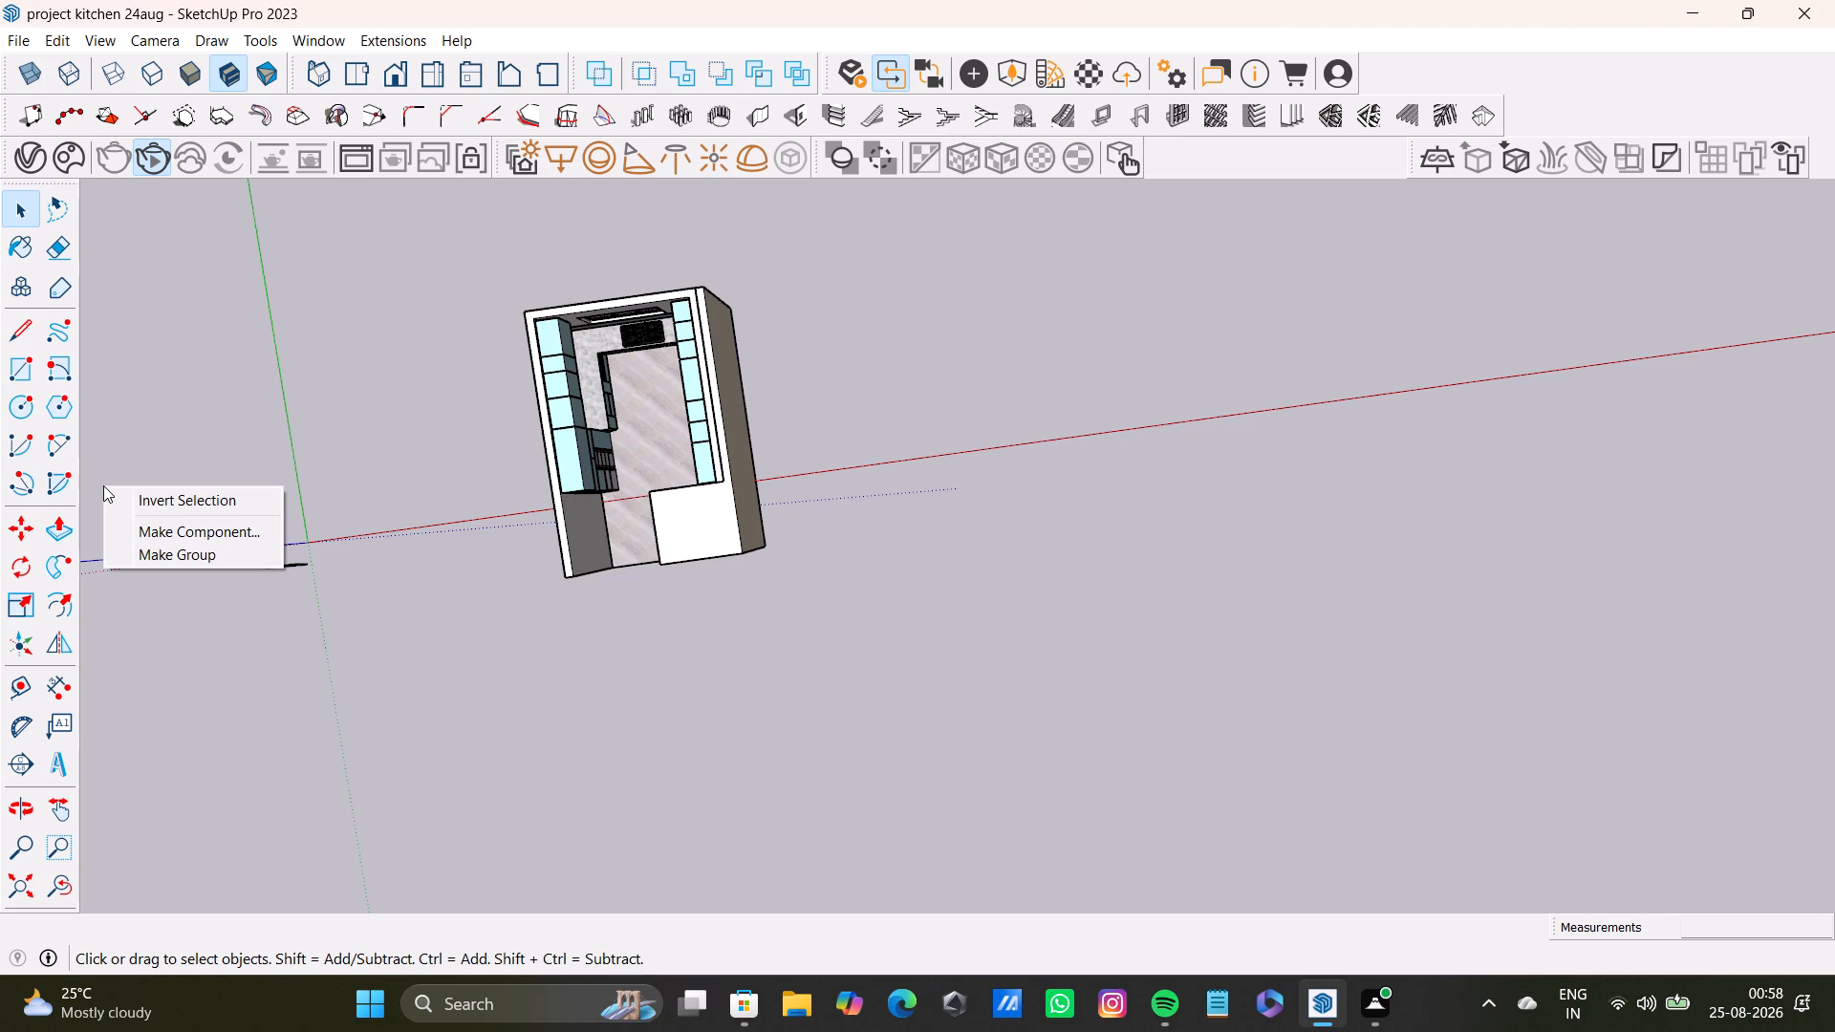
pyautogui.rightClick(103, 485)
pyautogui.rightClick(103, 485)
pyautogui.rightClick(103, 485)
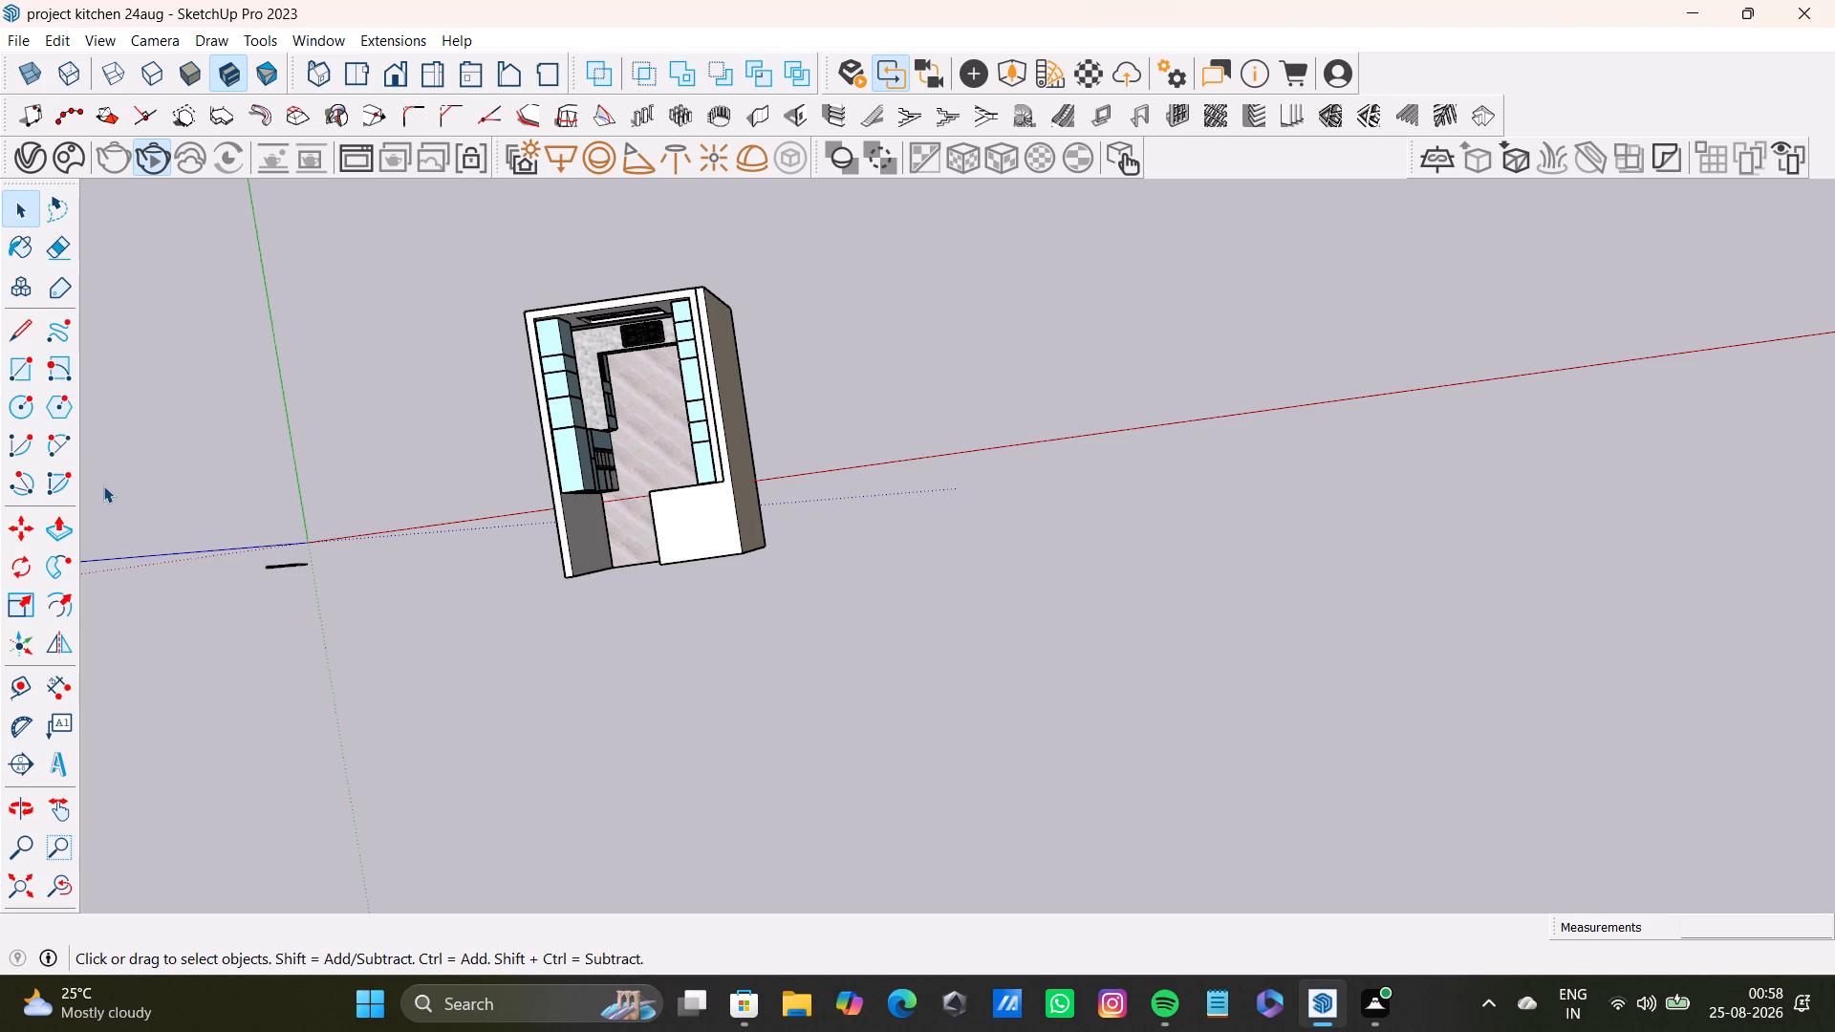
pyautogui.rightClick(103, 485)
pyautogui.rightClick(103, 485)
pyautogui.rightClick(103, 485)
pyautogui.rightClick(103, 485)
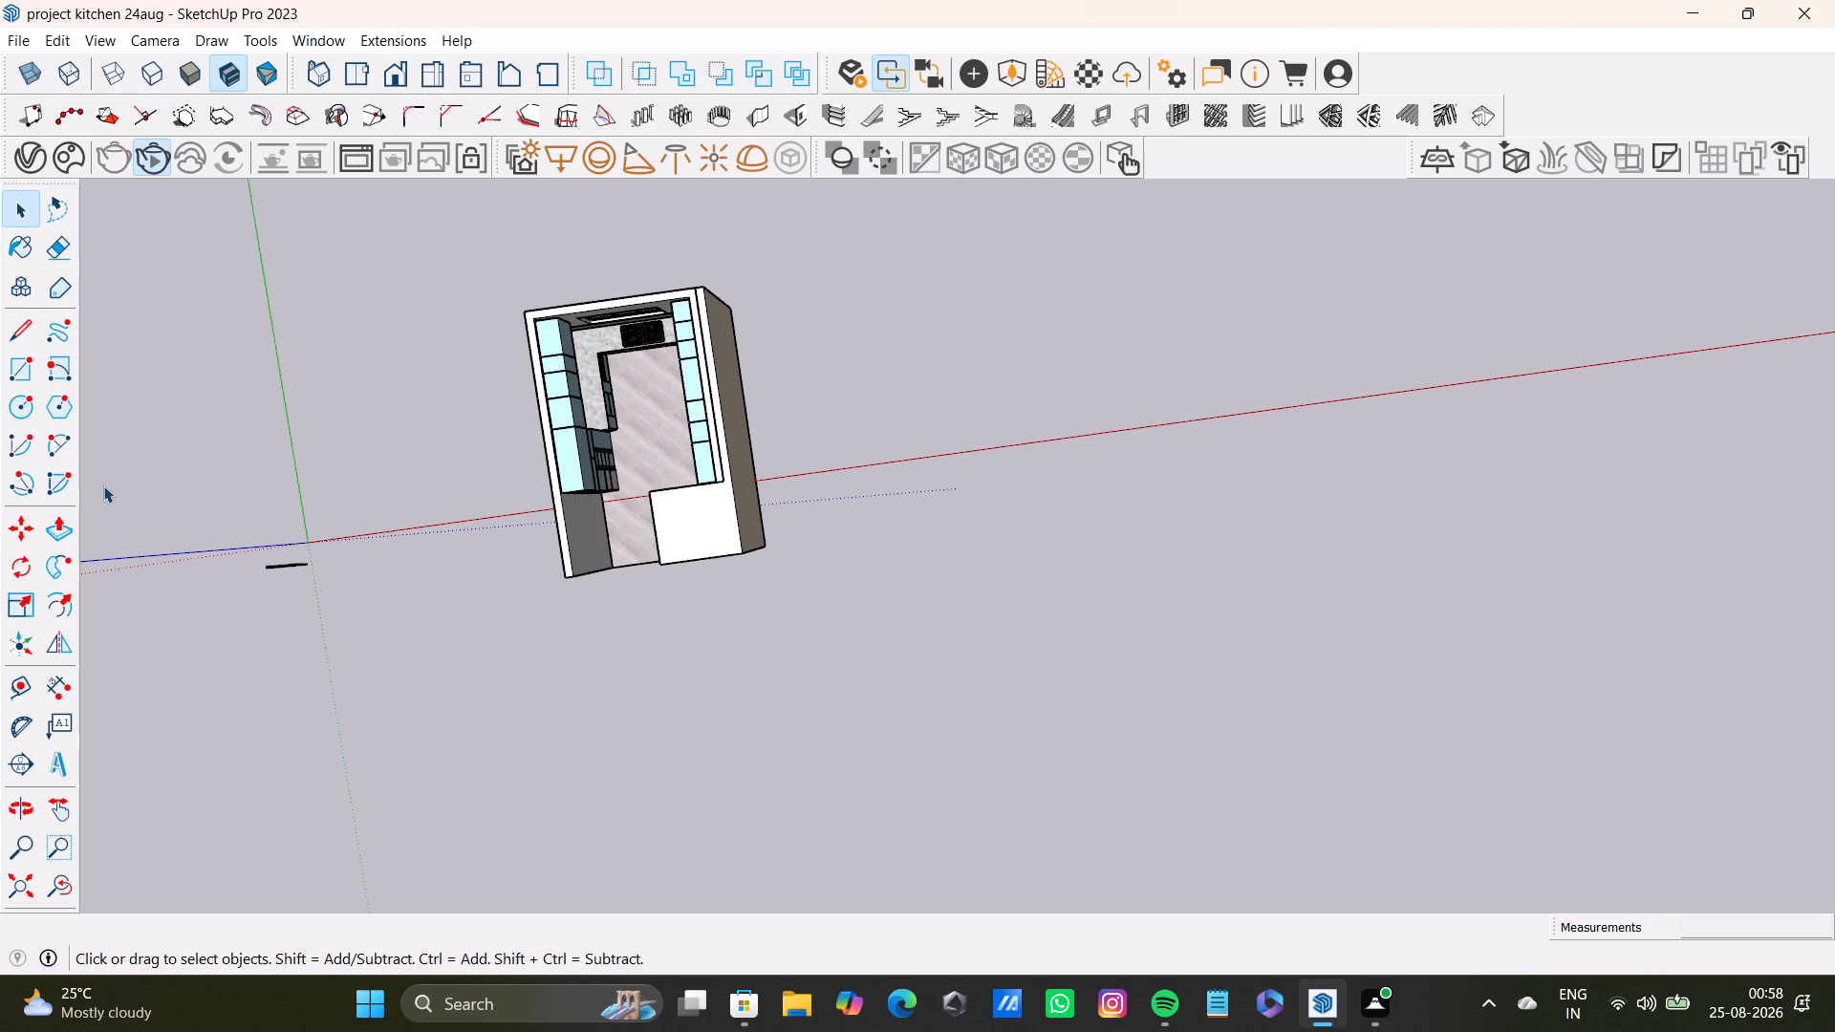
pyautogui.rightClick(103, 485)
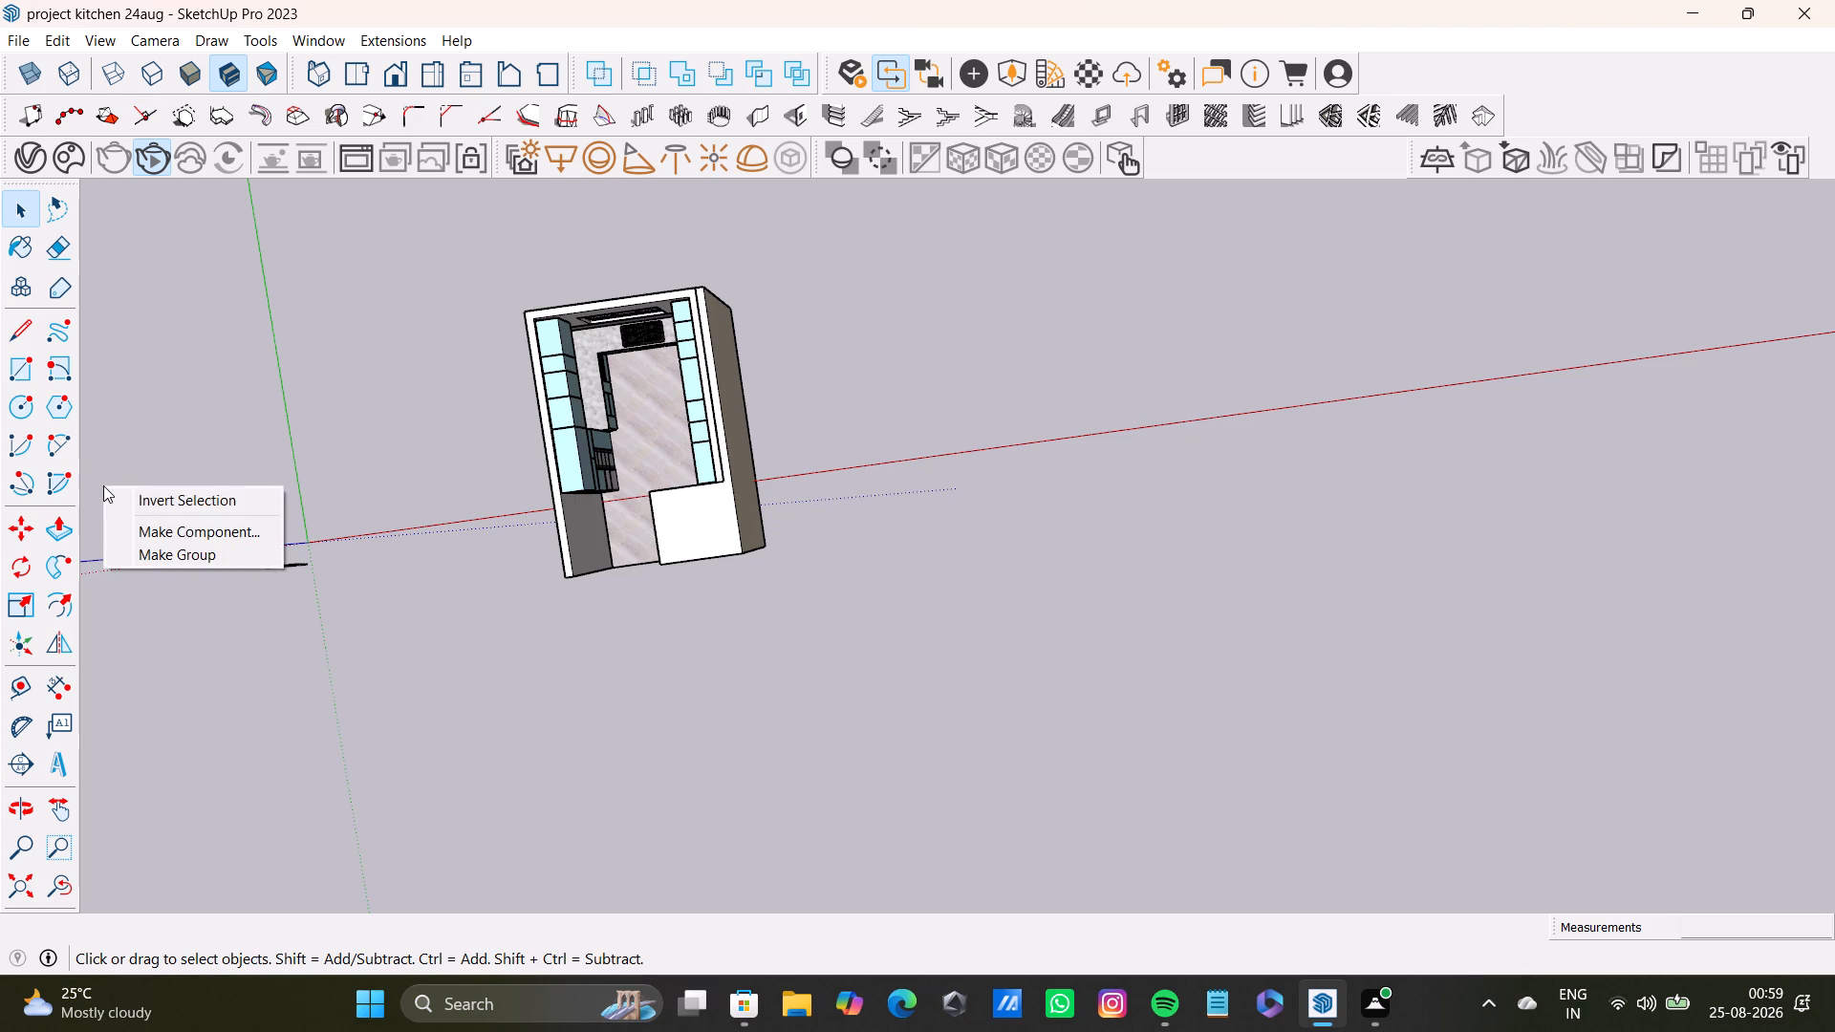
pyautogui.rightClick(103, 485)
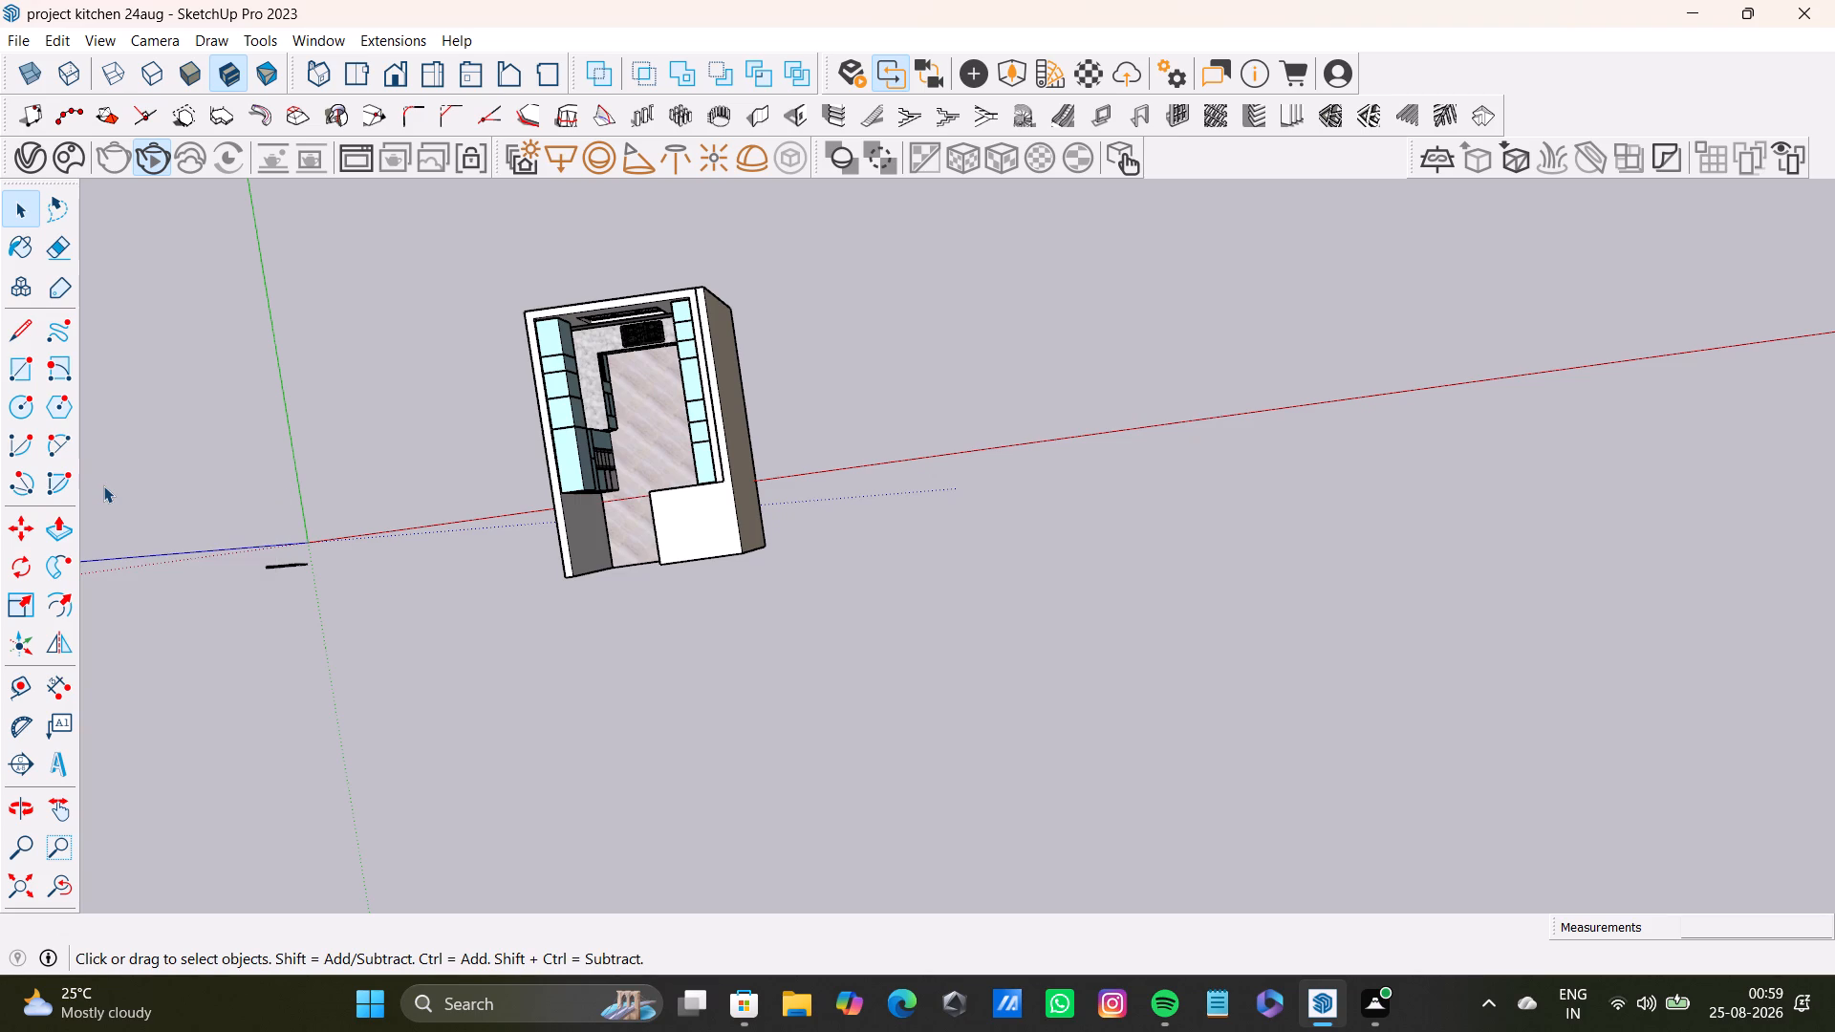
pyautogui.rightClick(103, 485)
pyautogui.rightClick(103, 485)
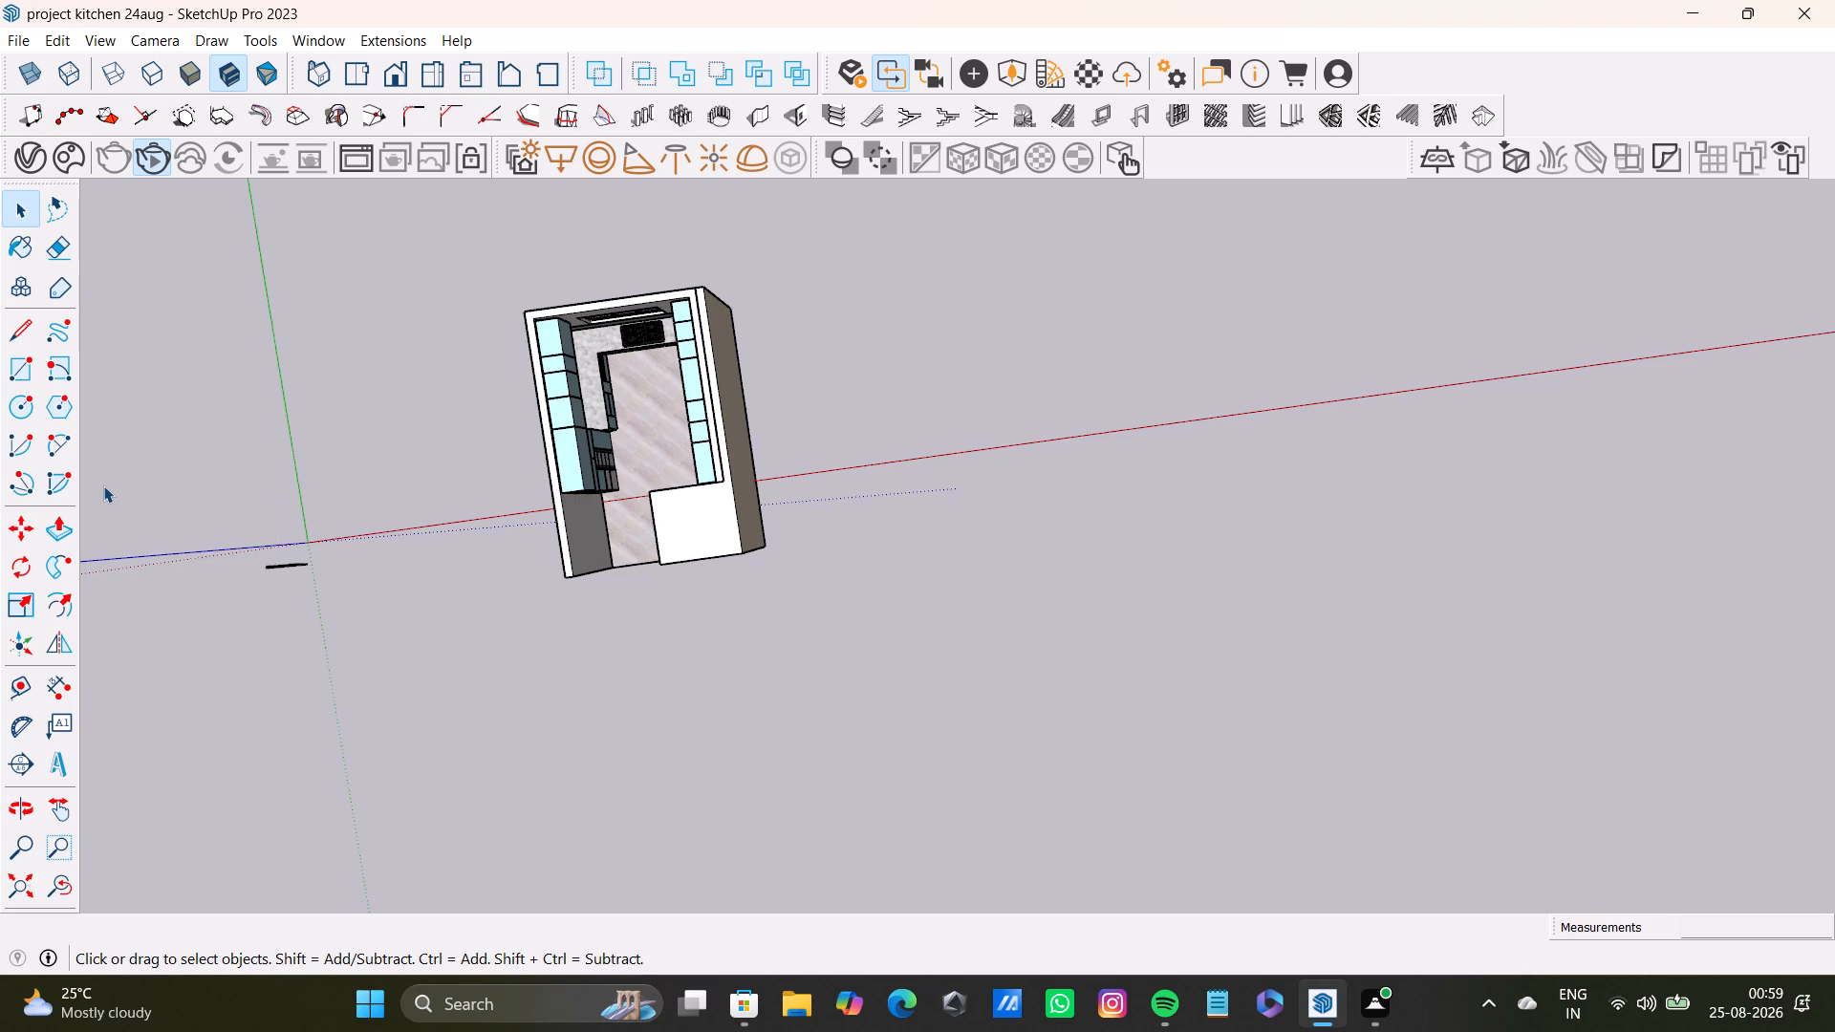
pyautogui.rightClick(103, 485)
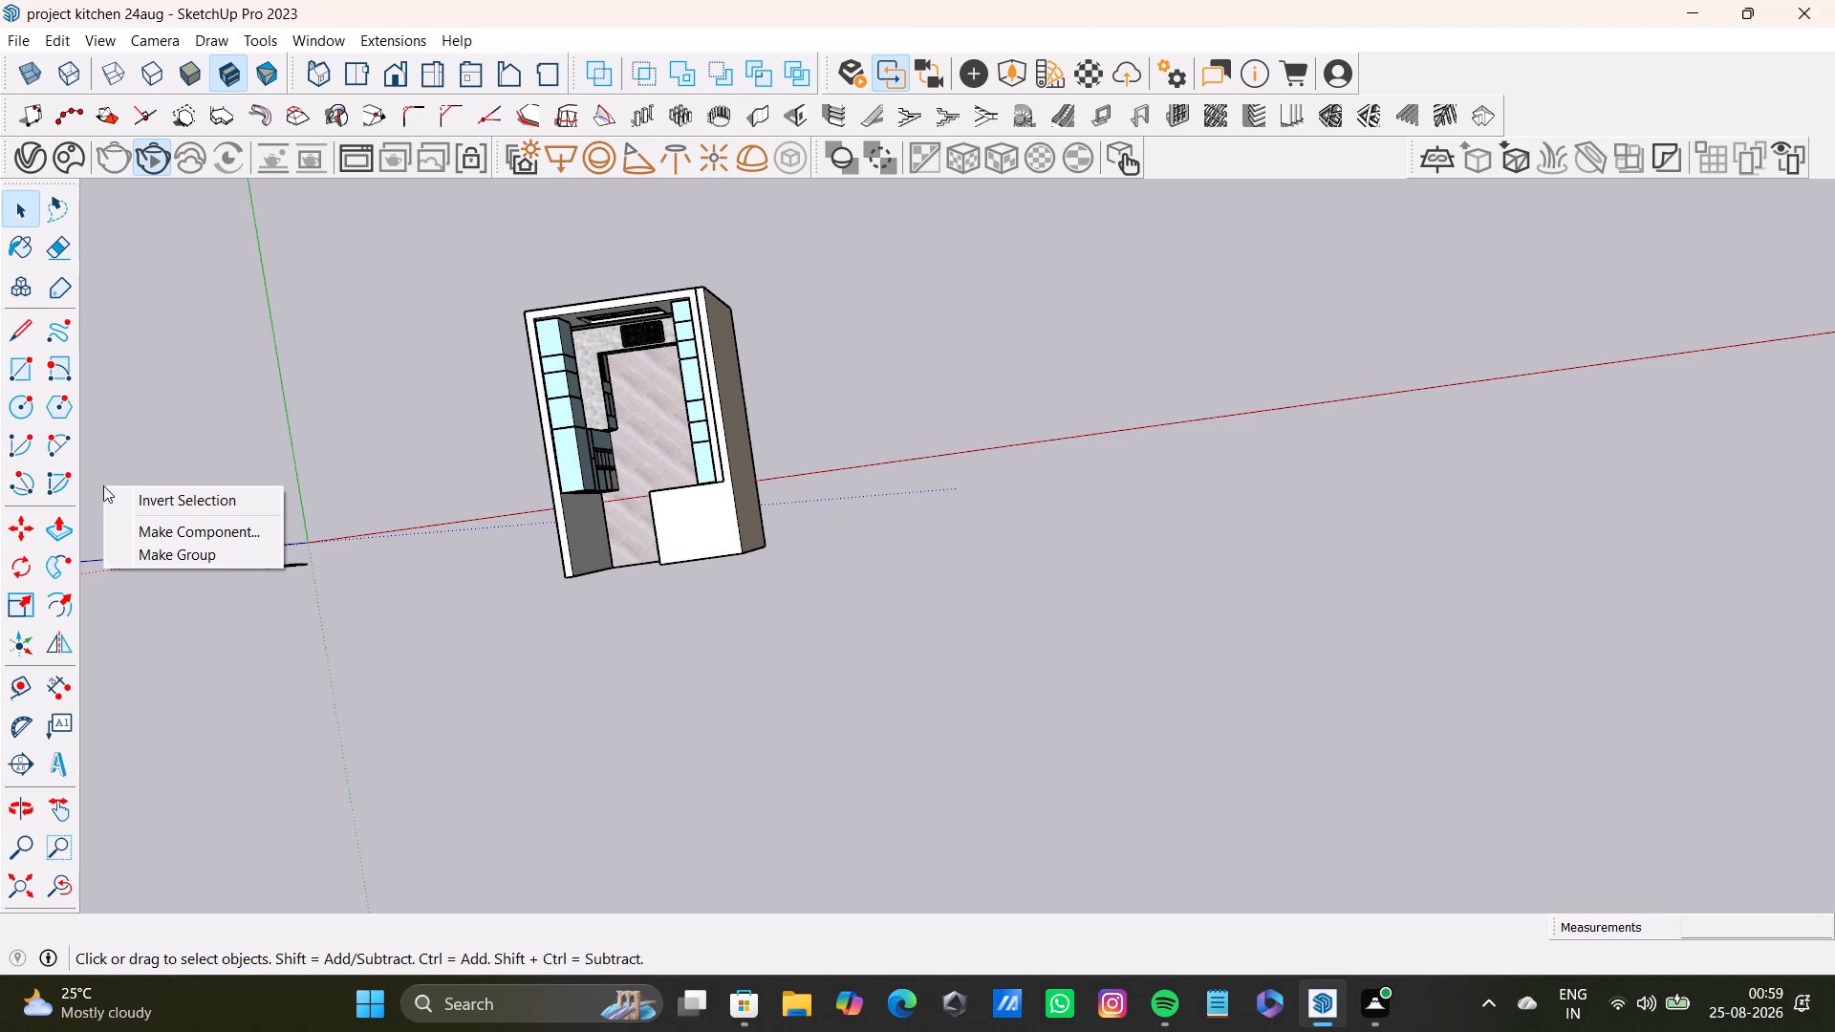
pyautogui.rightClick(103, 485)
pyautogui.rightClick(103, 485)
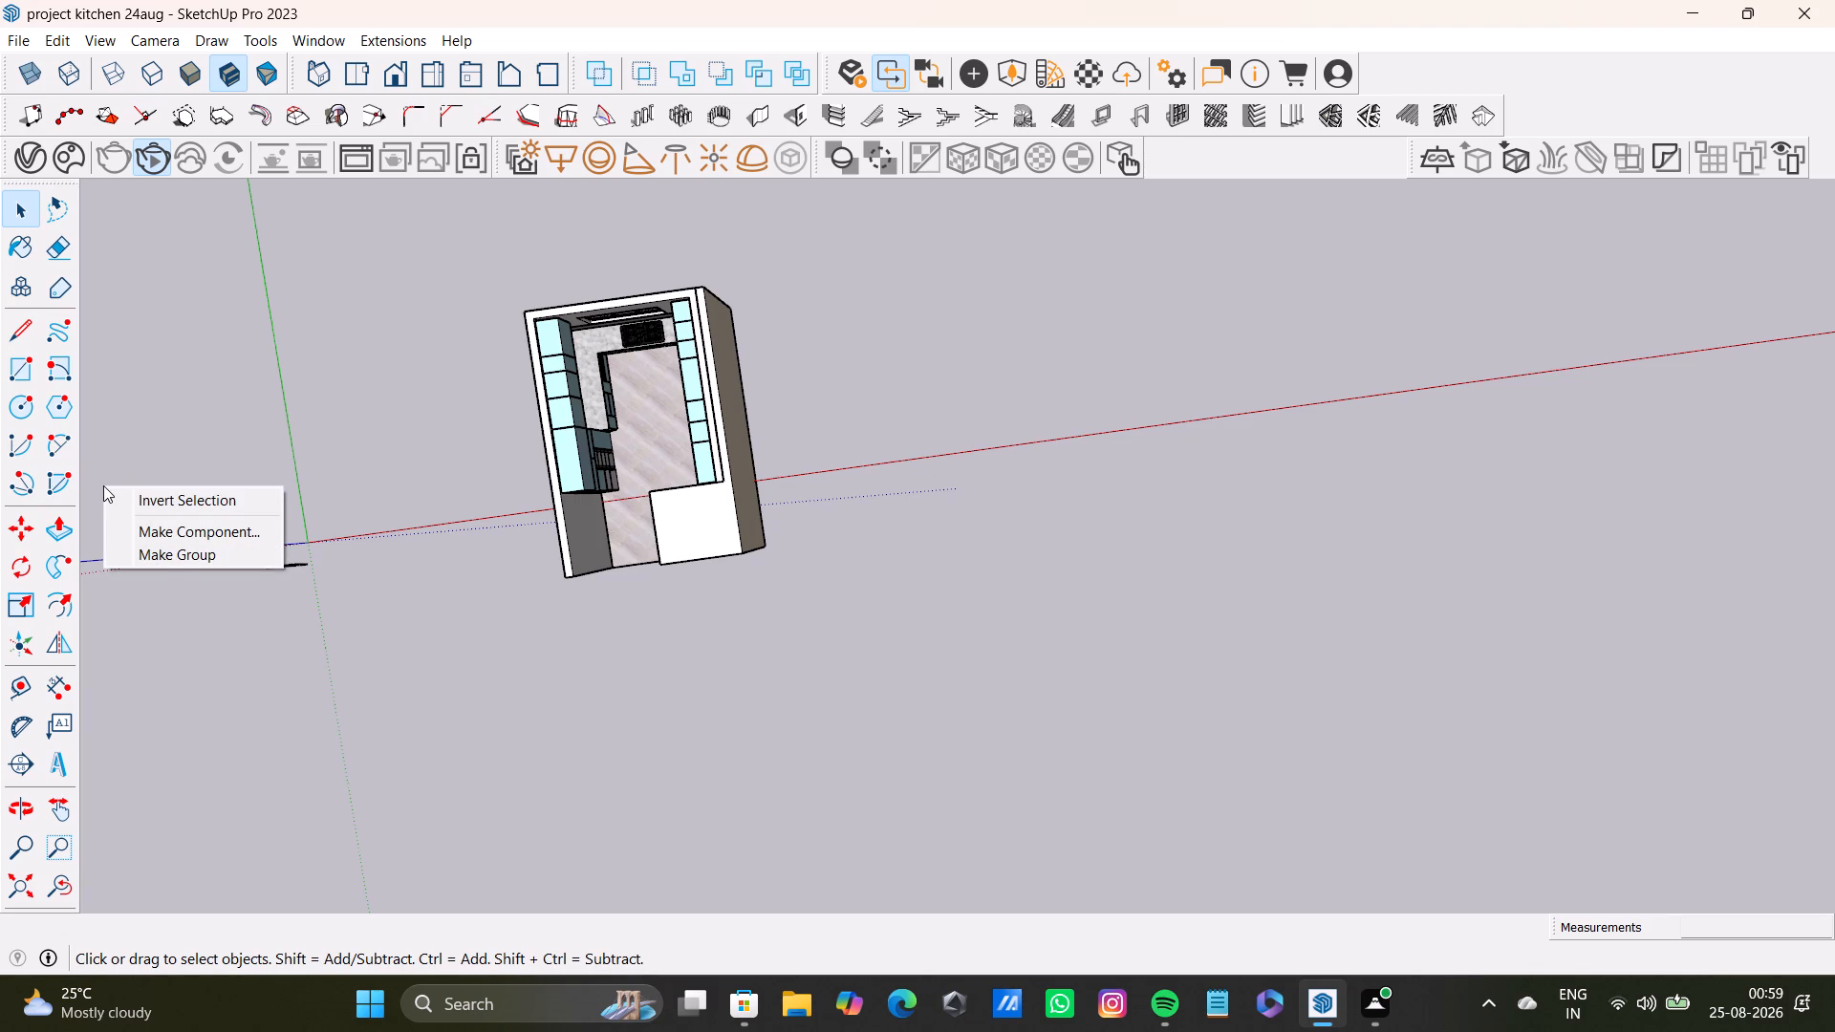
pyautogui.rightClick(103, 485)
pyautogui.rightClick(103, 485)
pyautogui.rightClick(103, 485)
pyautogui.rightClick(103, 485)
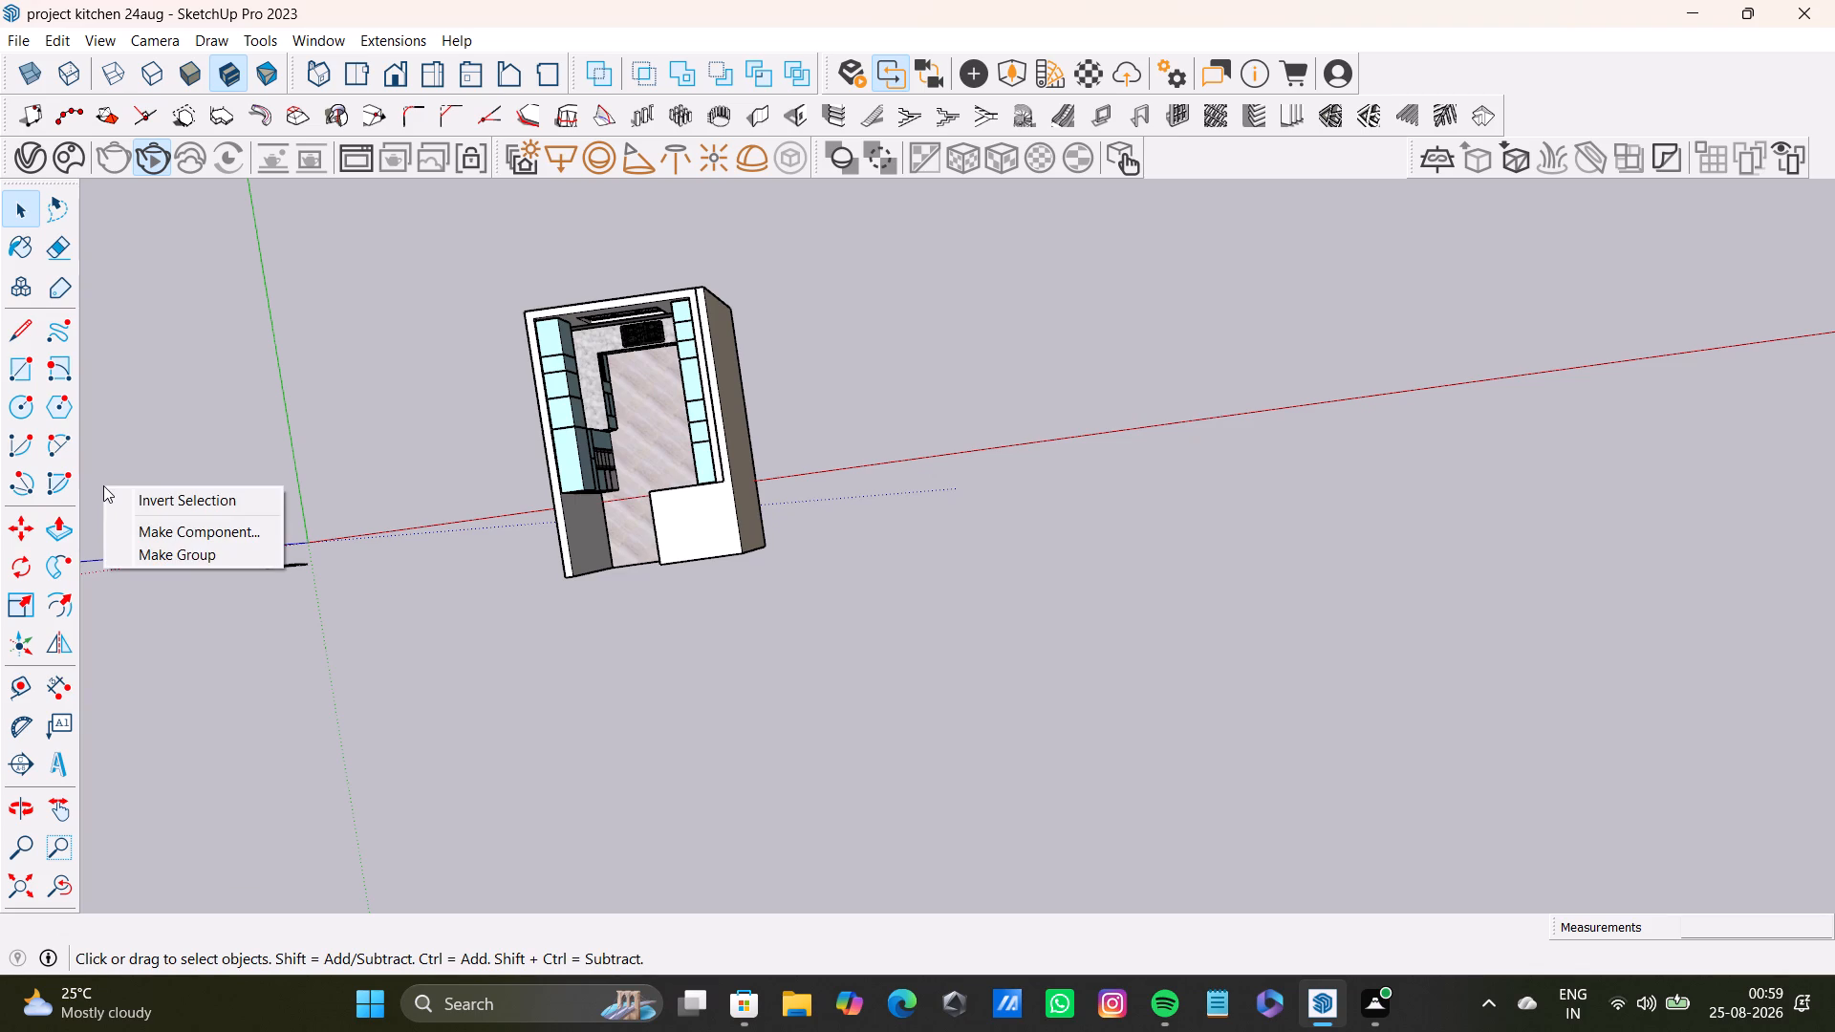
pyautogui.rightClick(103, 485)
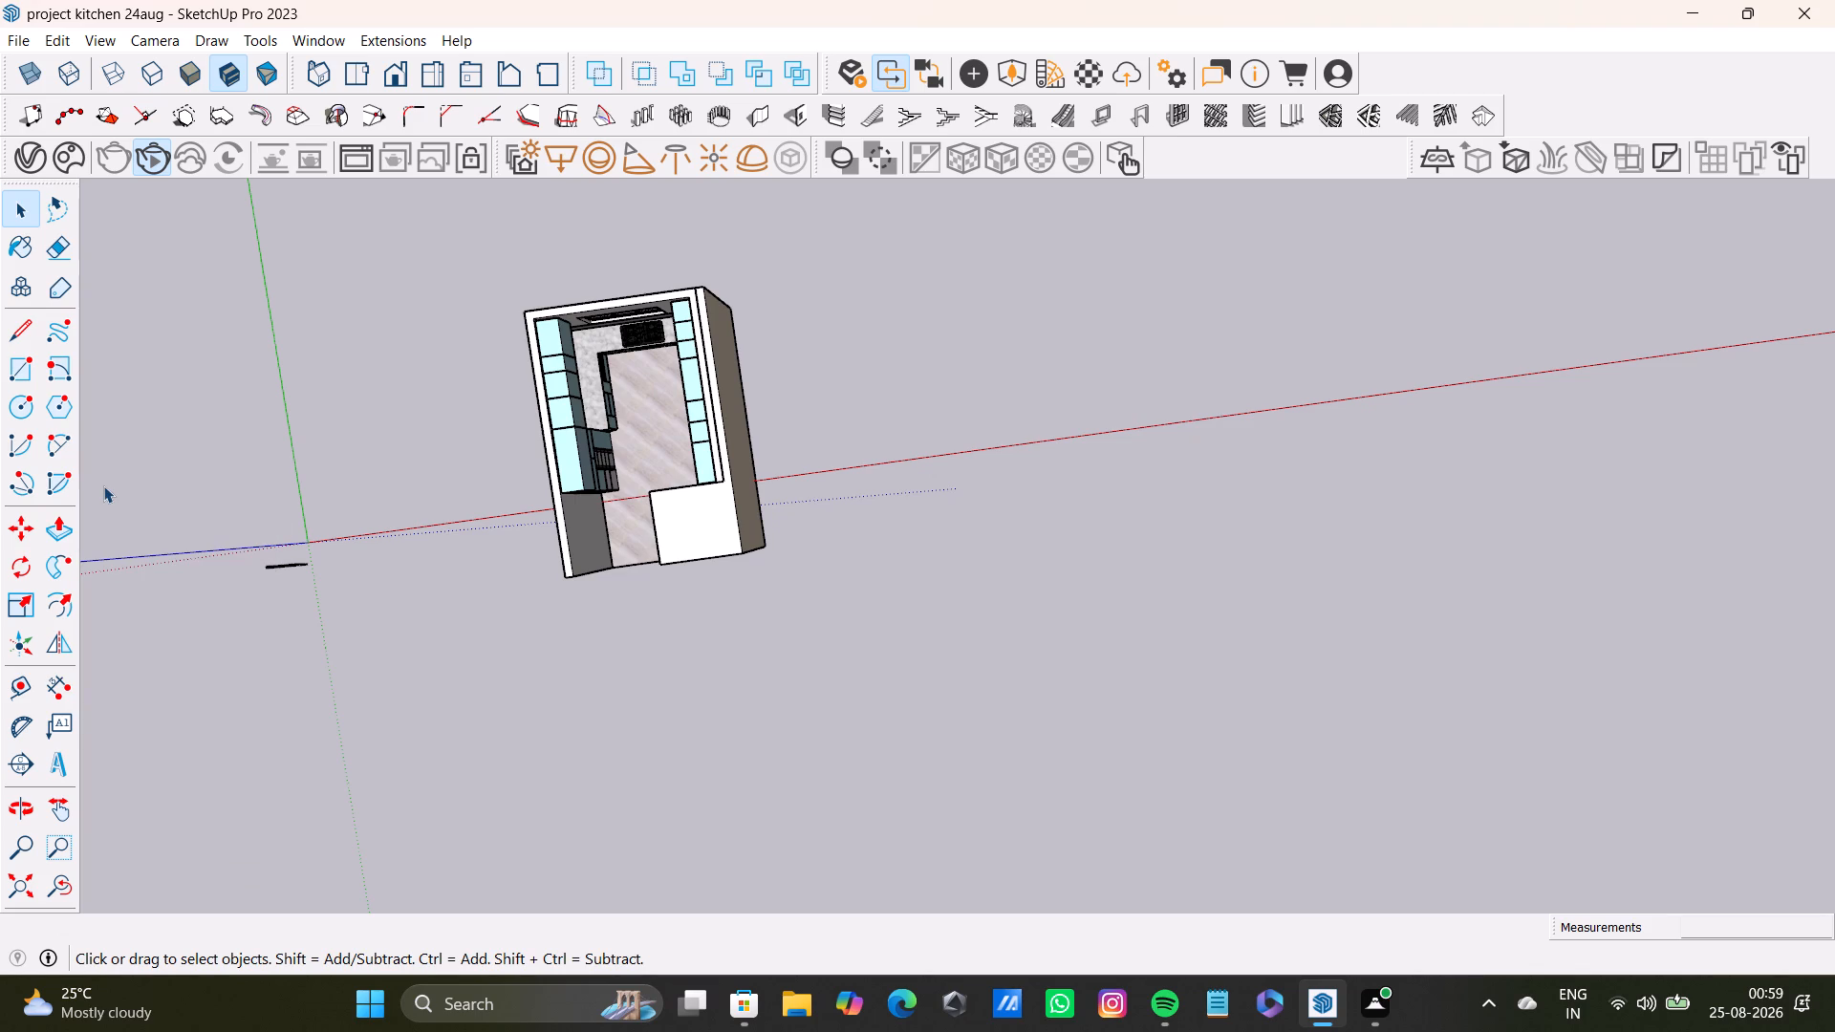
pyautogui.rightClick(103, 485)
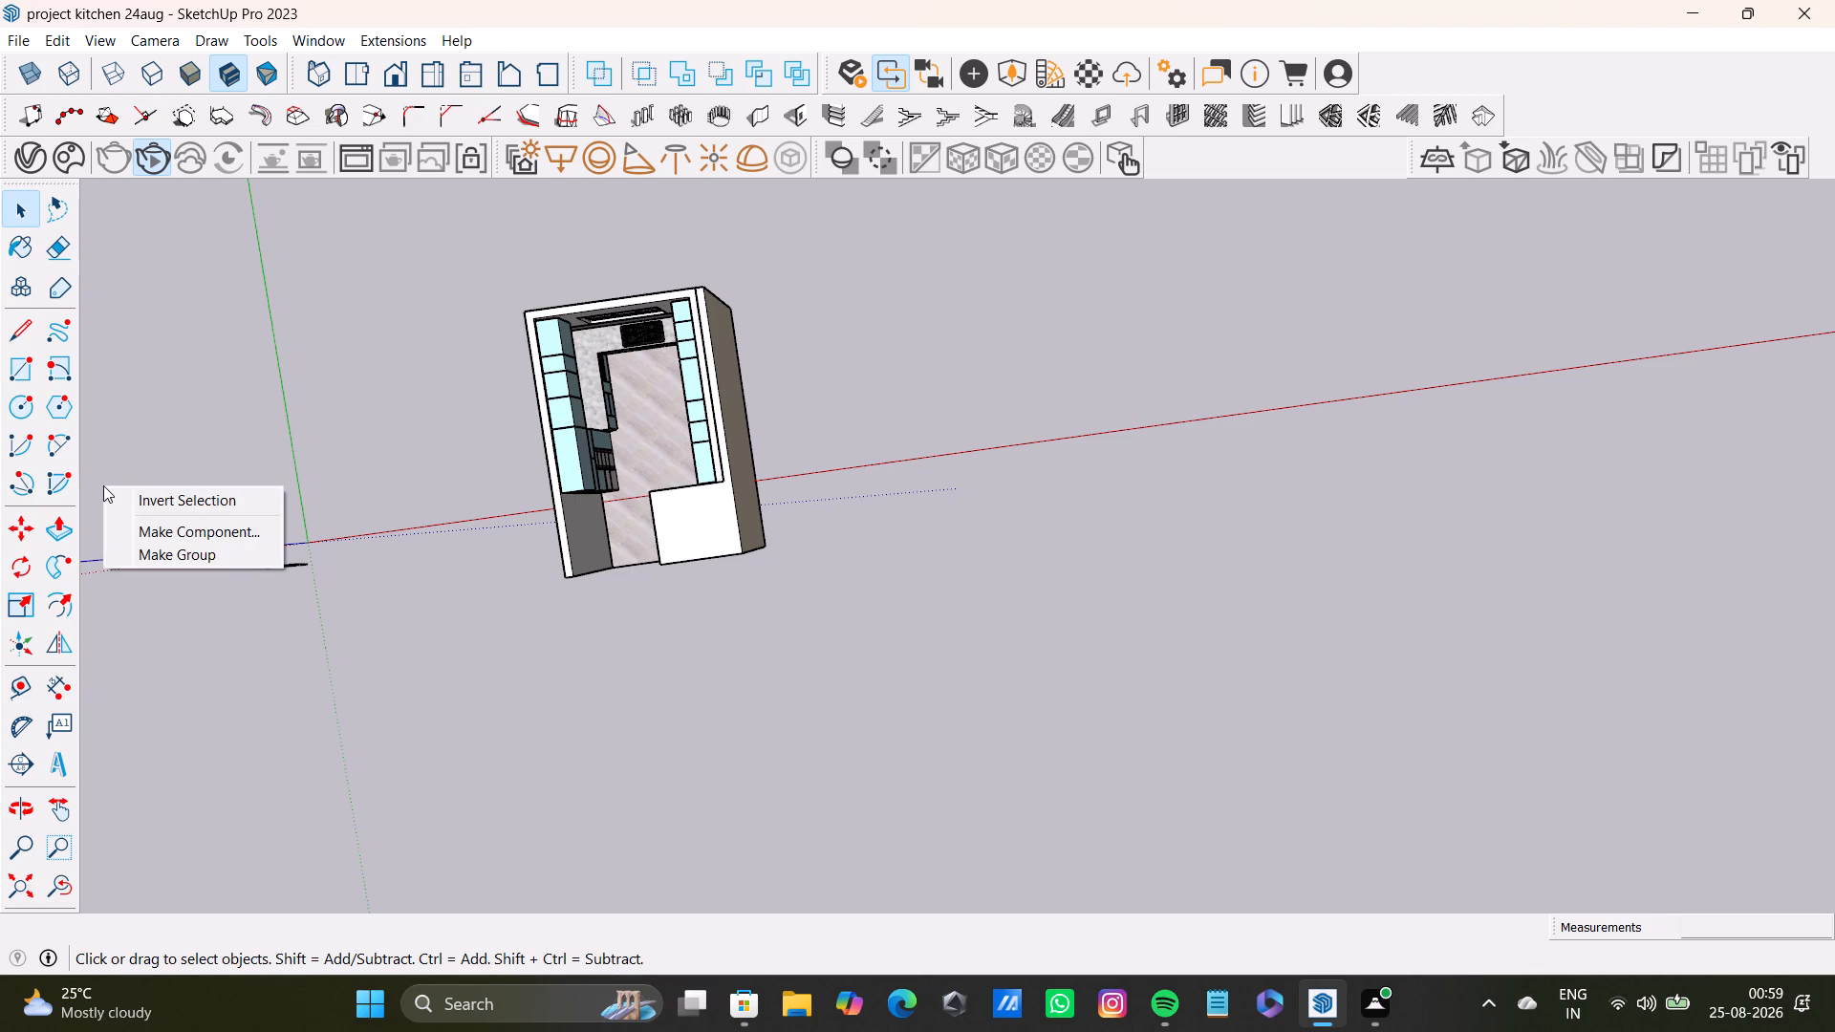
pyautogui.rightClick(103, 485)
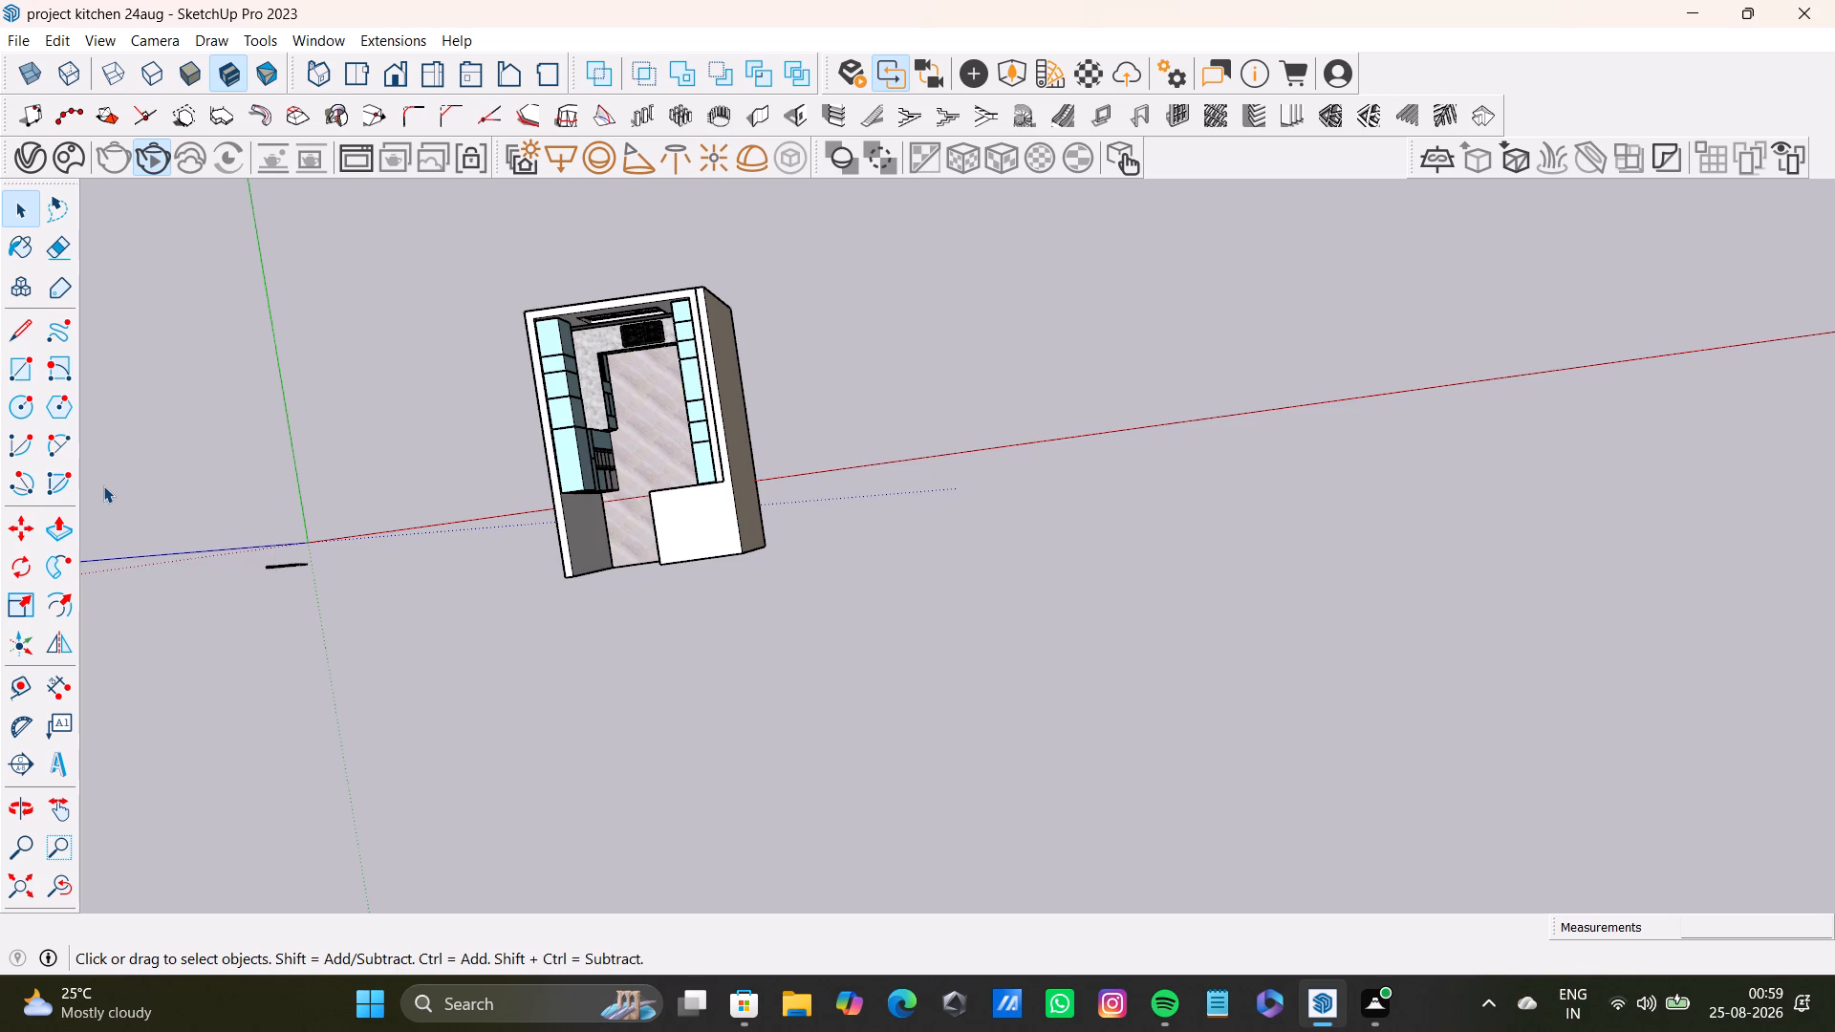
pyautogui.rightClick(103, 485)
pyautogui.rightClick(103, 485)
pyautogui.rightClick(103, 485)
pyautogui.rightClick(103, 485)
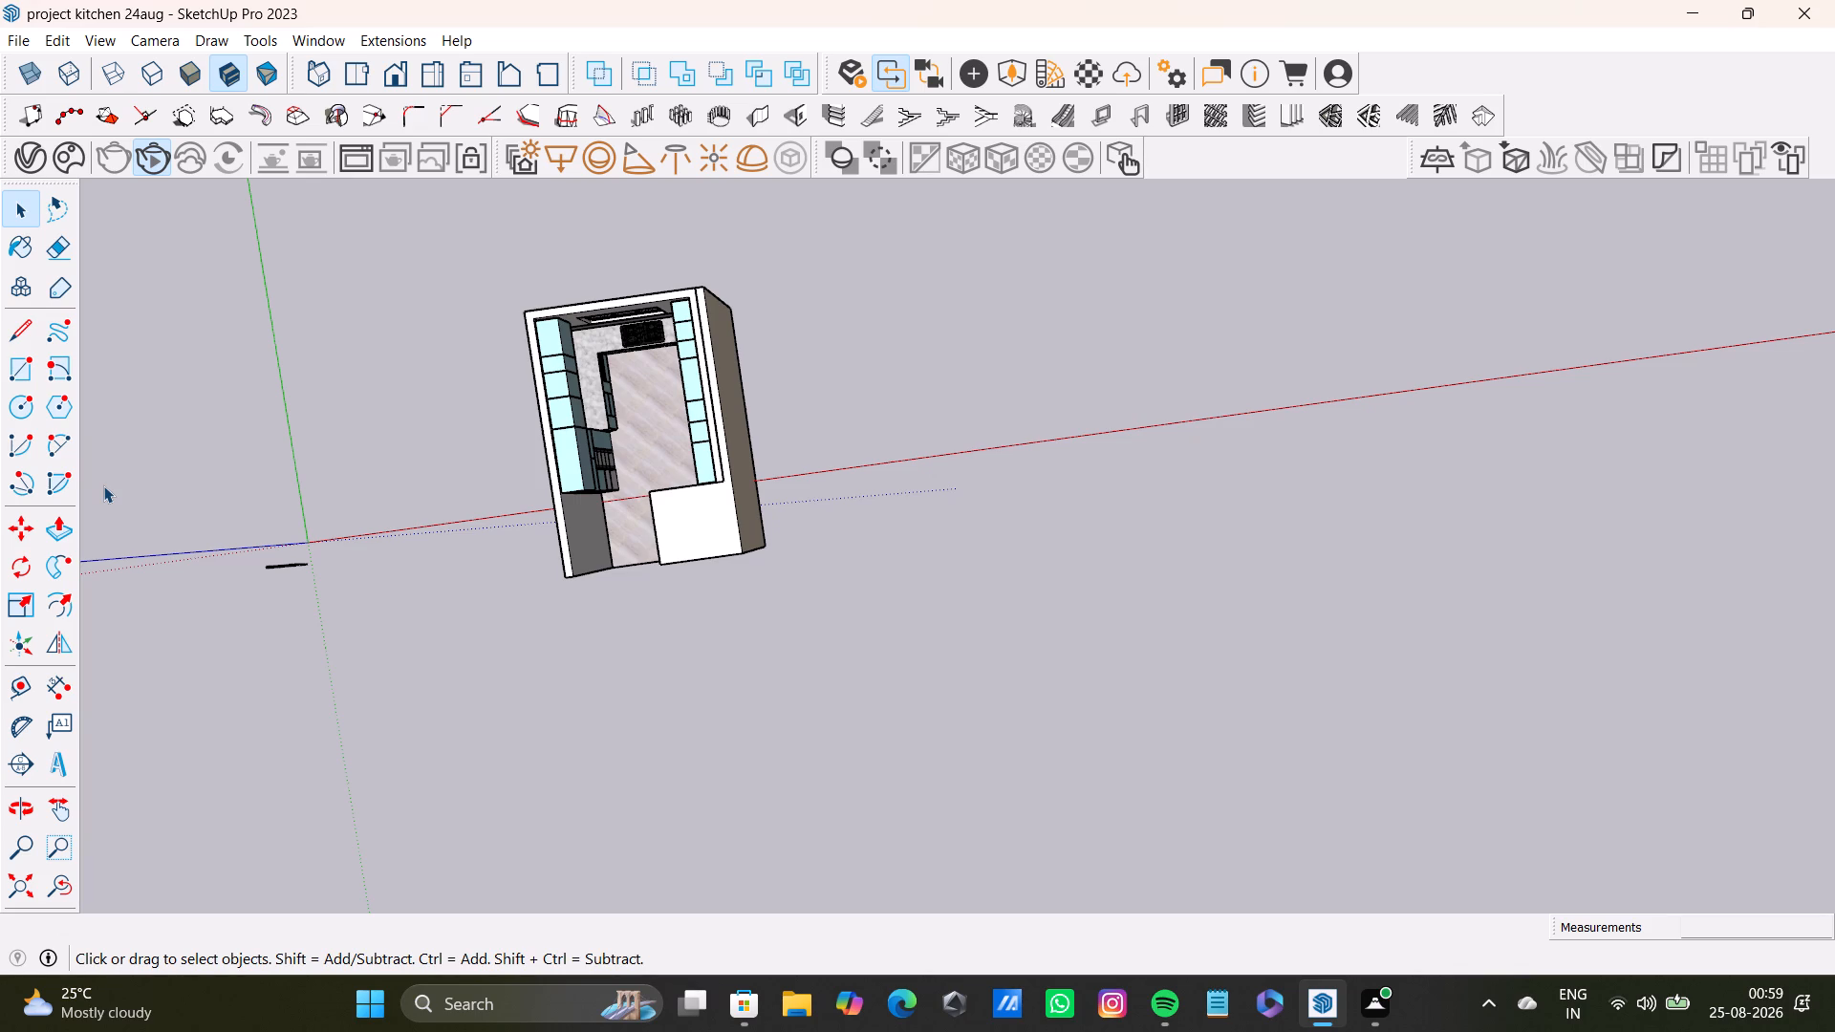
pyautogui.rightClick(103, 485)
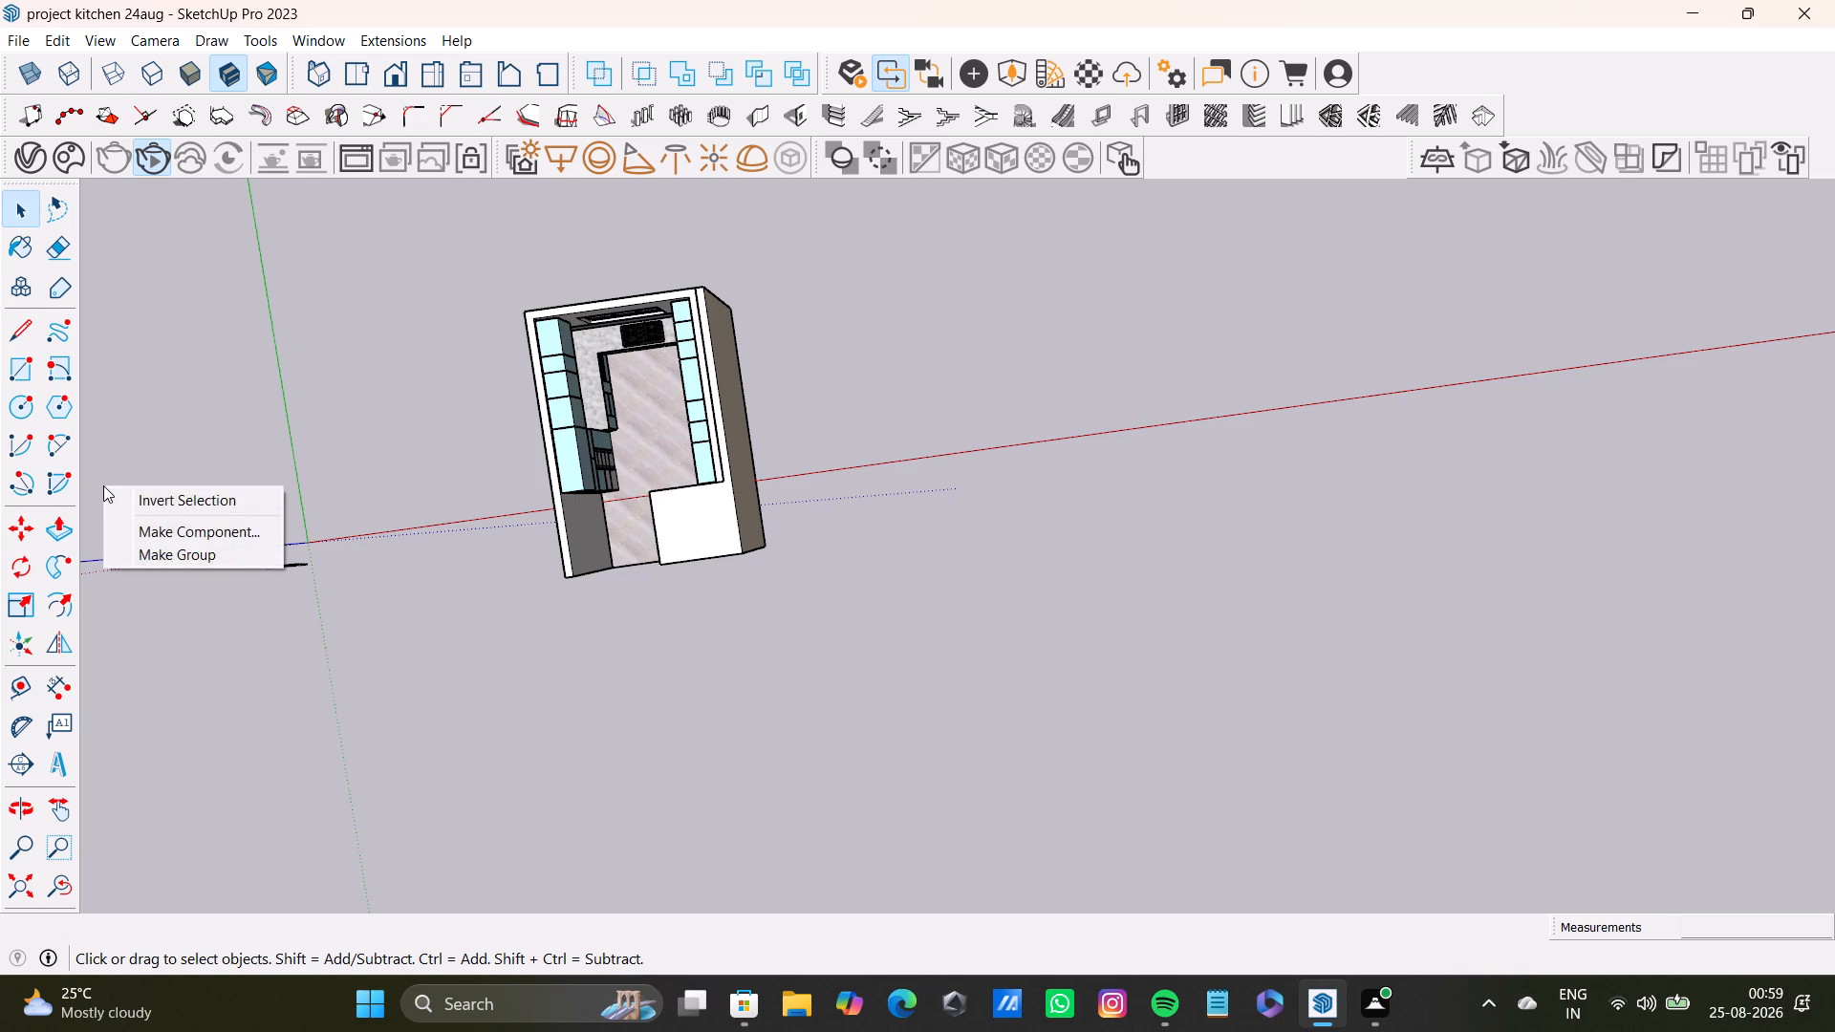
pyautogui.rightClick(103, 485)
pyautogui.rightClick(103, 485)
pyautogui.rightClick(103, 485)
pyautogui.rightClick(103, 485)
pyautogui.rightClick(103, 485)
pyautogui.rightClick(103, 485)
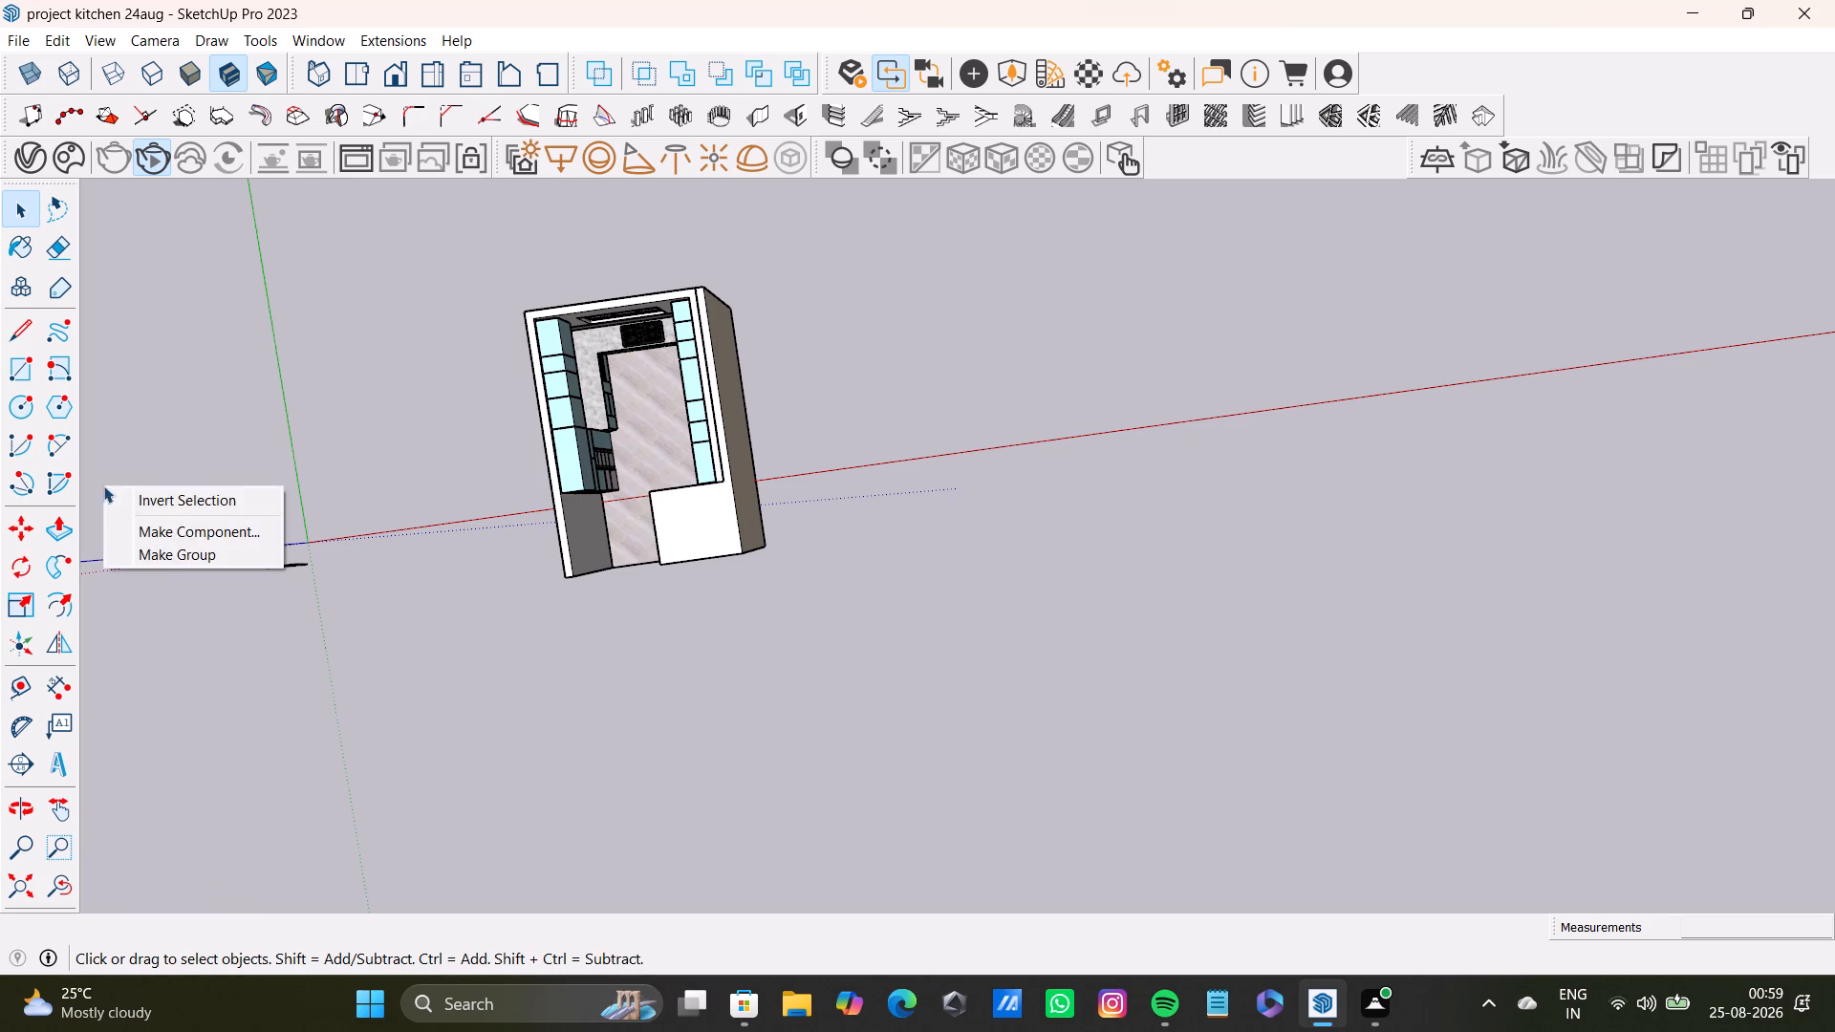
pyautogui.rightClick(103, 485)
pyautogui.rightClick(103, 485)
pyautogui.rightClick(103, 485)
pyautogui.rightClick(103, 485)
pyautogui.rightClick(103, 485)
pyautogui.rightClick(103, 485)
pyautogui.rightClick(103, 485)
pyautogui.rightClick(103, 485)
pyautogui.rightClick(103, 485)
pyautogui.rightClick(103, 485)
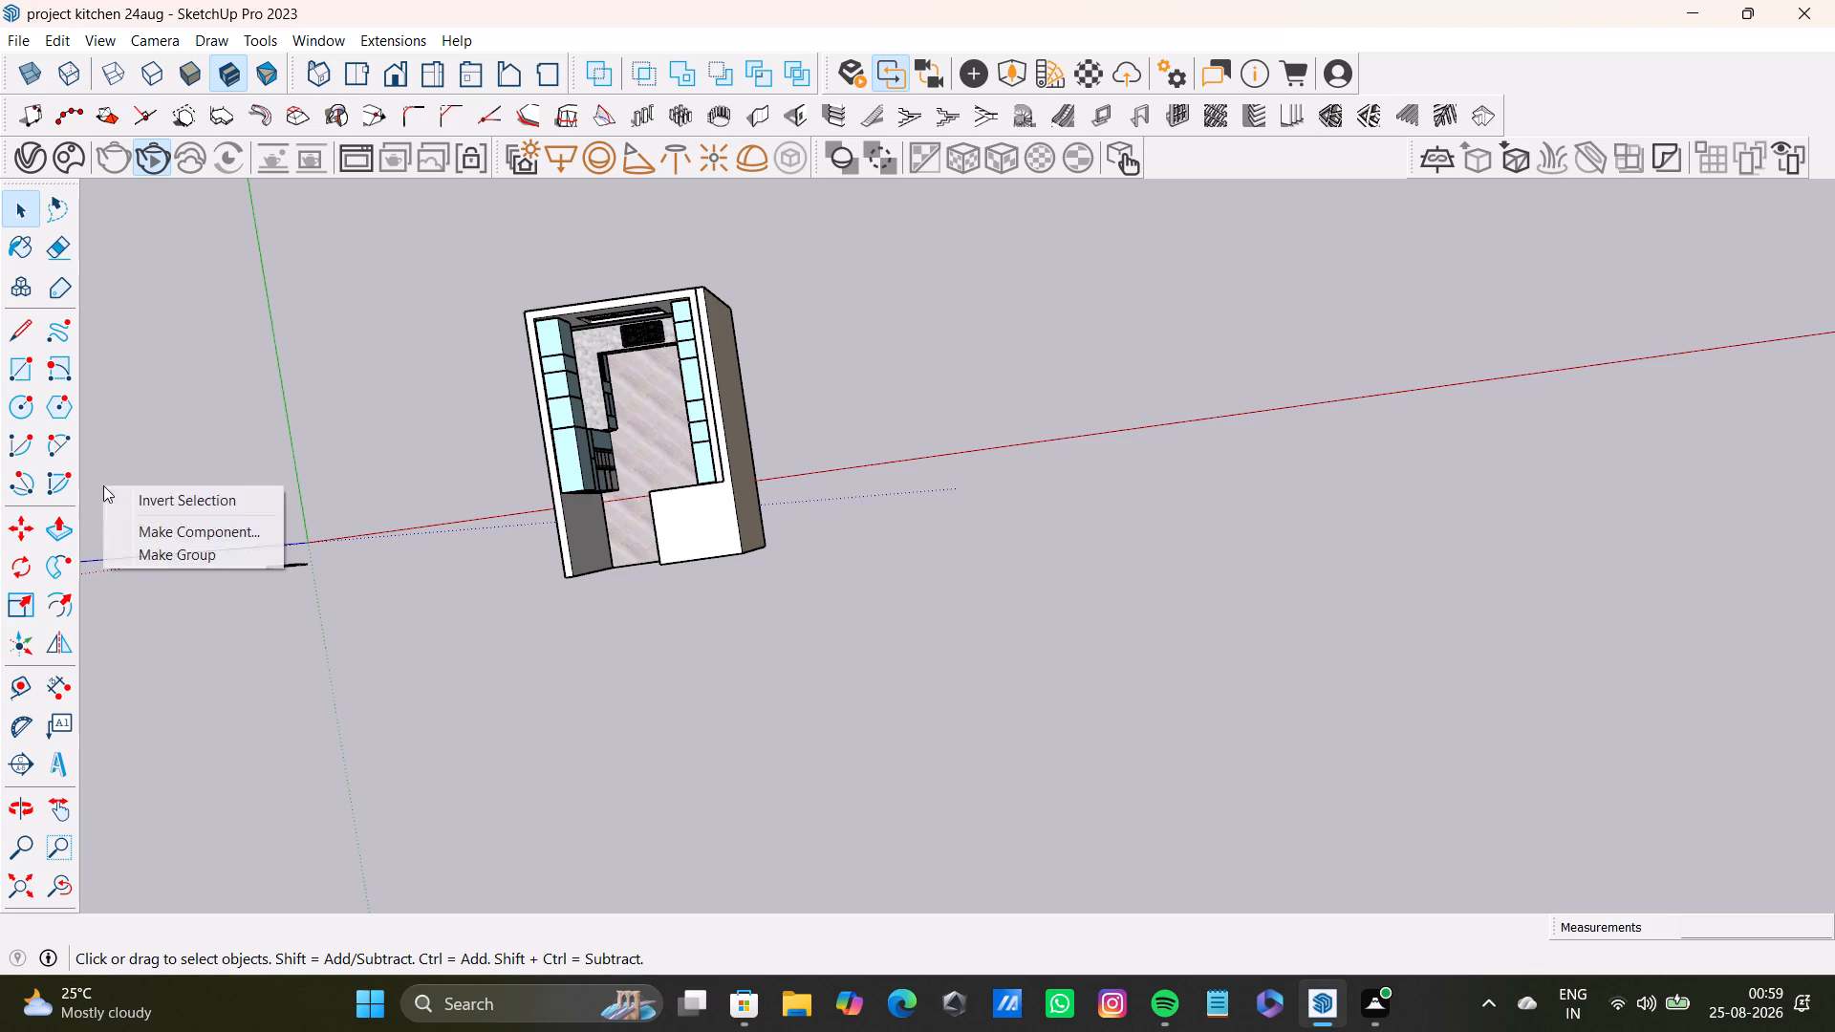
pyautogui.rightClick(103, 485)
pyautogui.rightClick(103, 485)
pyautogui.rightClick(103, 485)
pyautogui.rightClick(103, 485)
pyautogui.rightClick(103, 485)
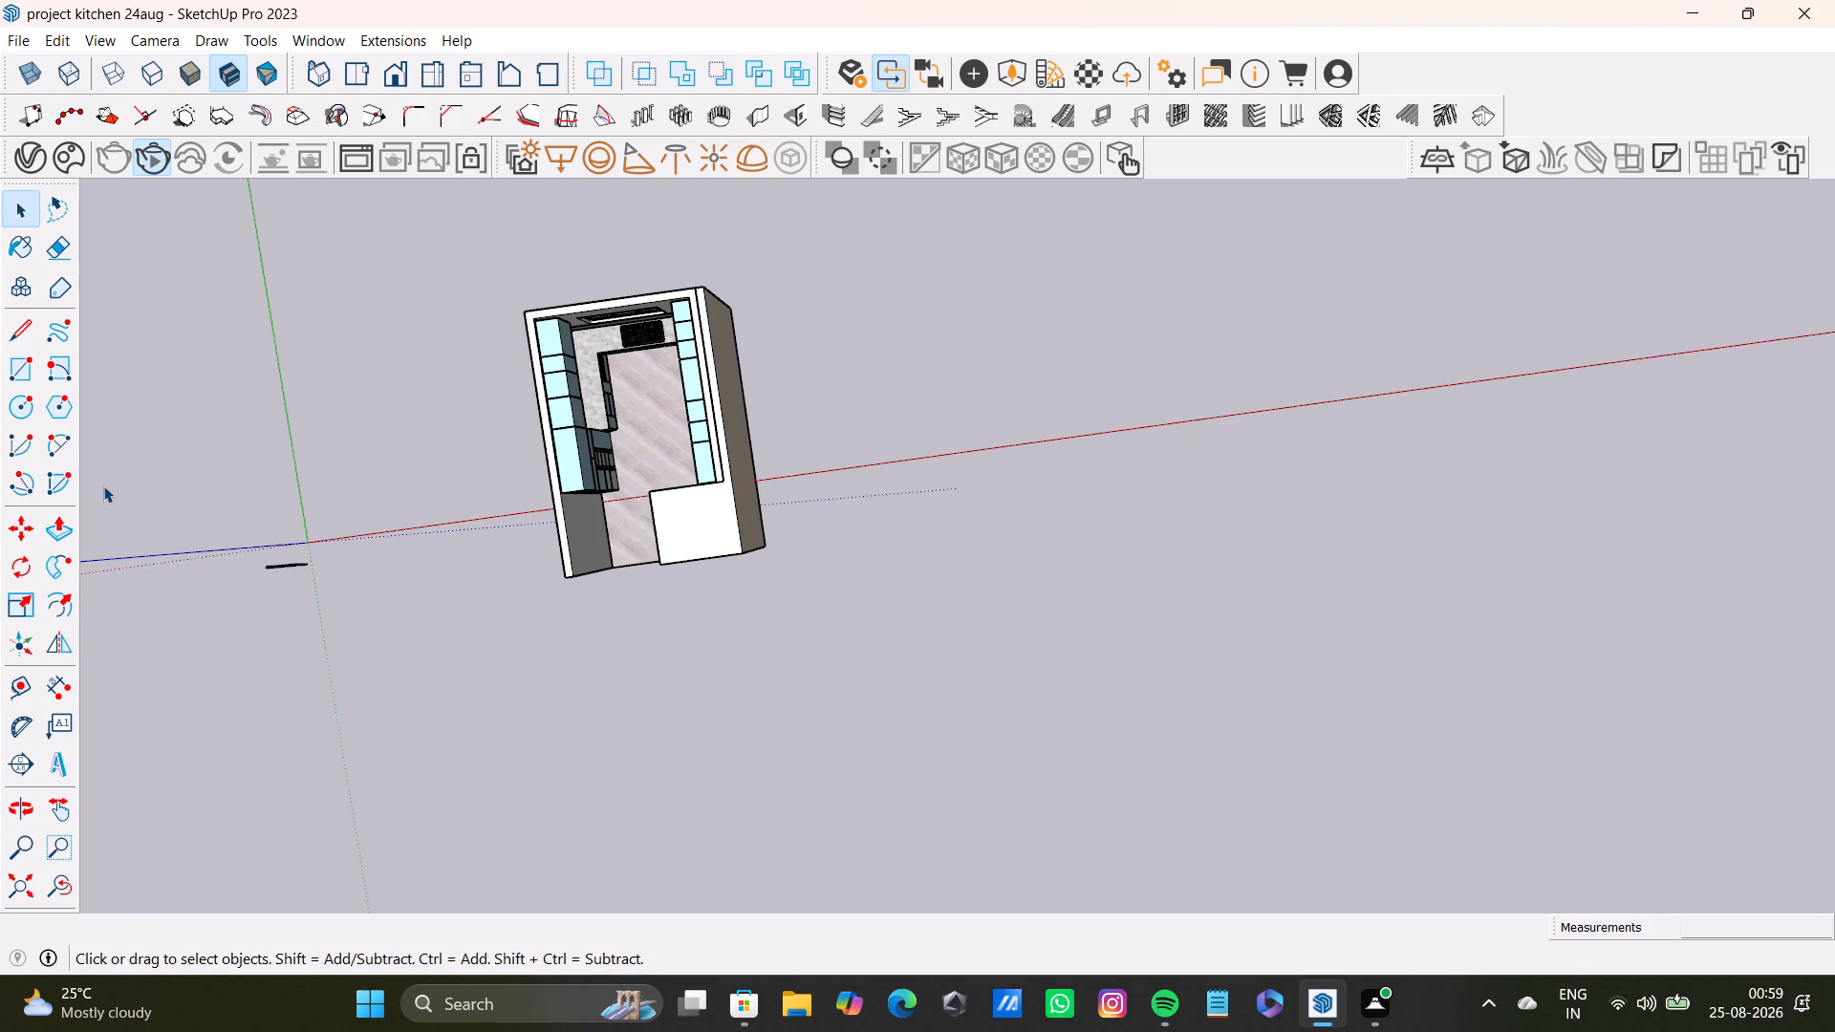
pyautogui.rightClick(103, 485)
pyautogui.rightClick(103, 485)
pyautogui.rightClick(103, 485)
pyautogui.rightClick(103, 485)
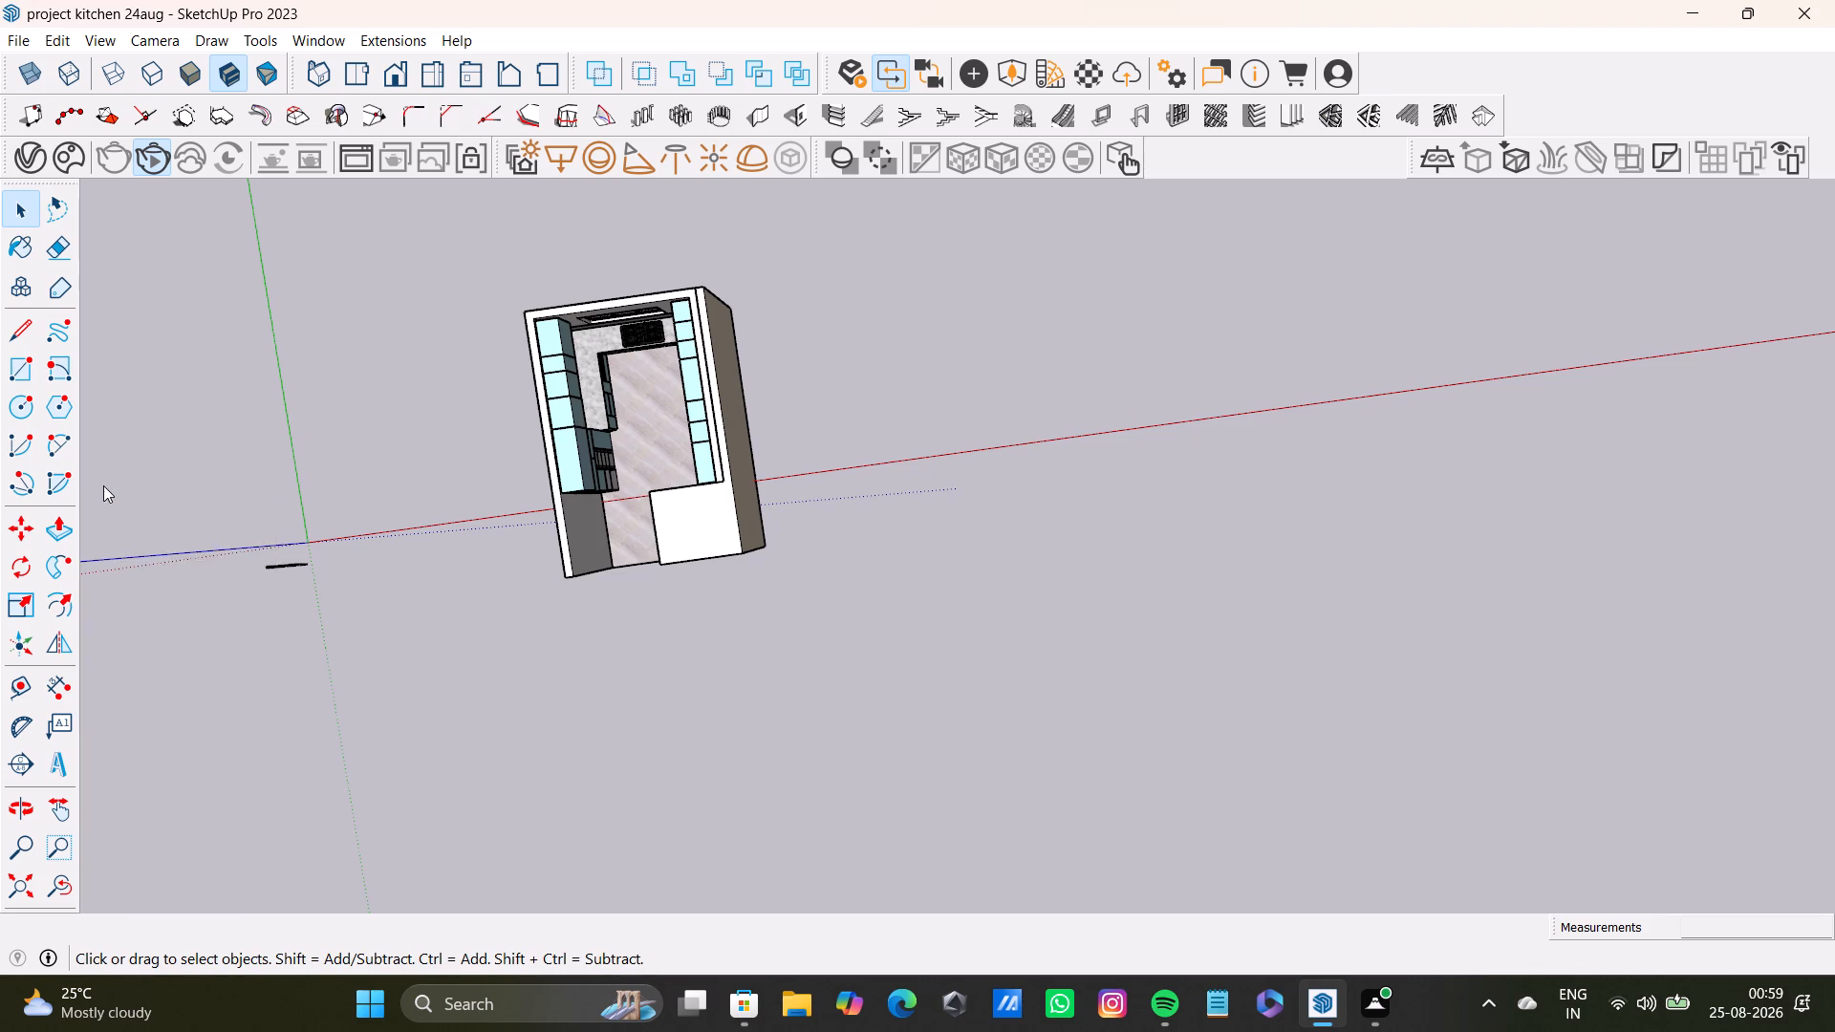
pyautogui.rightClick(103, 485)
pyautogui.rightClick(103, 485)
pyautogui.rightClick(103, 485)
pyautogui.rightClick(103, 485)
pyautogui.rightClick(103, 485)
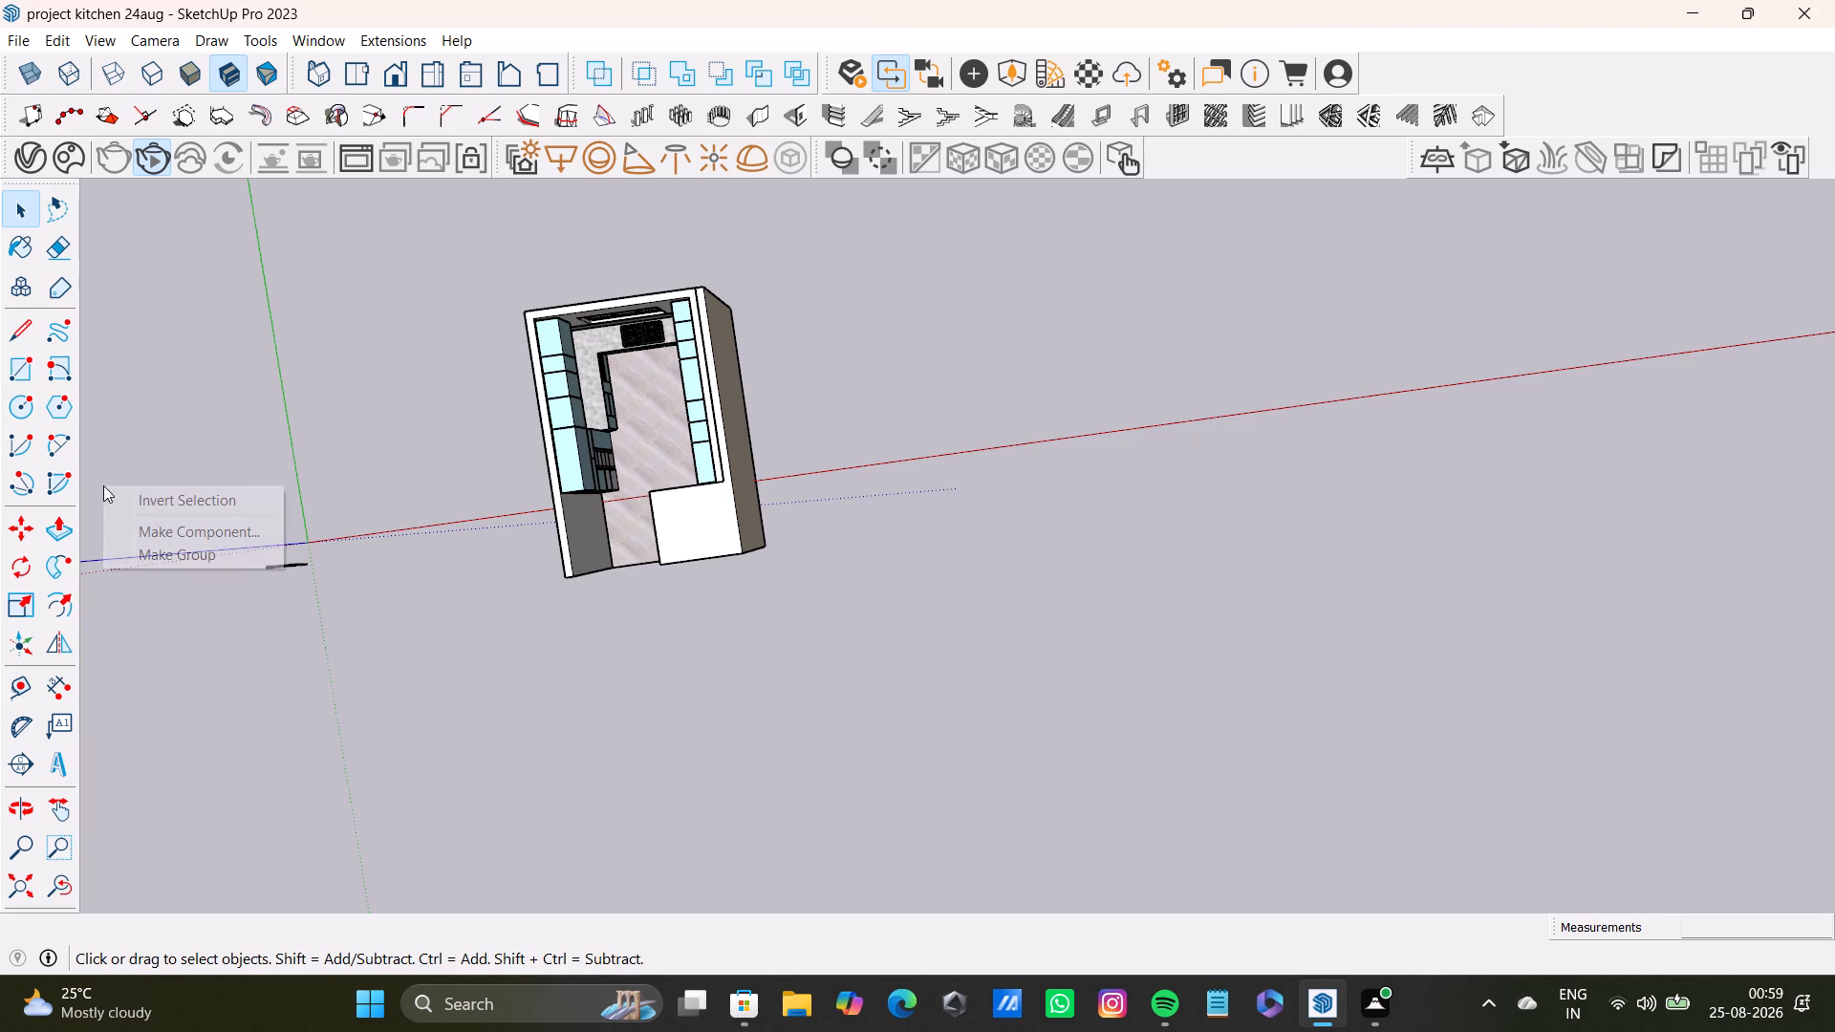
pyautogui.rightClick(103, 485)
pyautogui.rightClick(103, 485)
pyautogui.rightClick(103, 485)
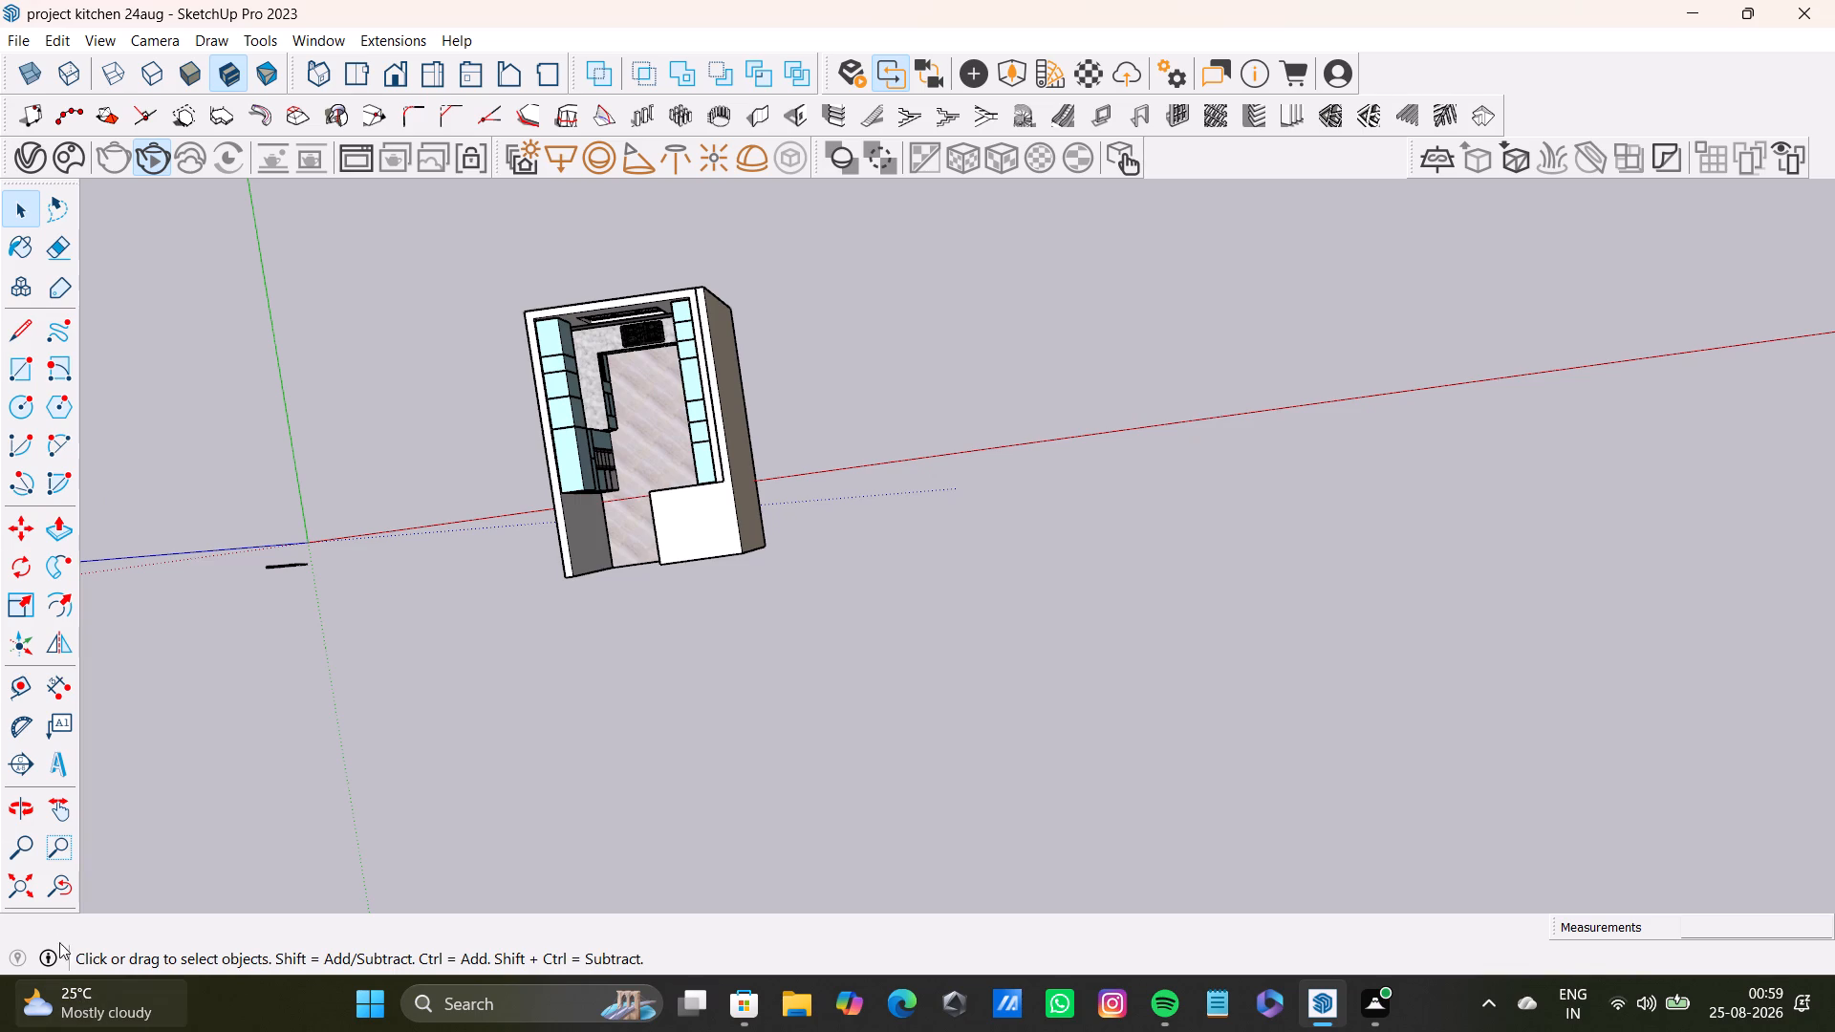
# Place six text labels with the default "Enter text" wording in the empty space below the kitchen model.
pyautogui.click(54, 734)
pyautogui.click(583, 840)
pyautogui.click(588, 776)
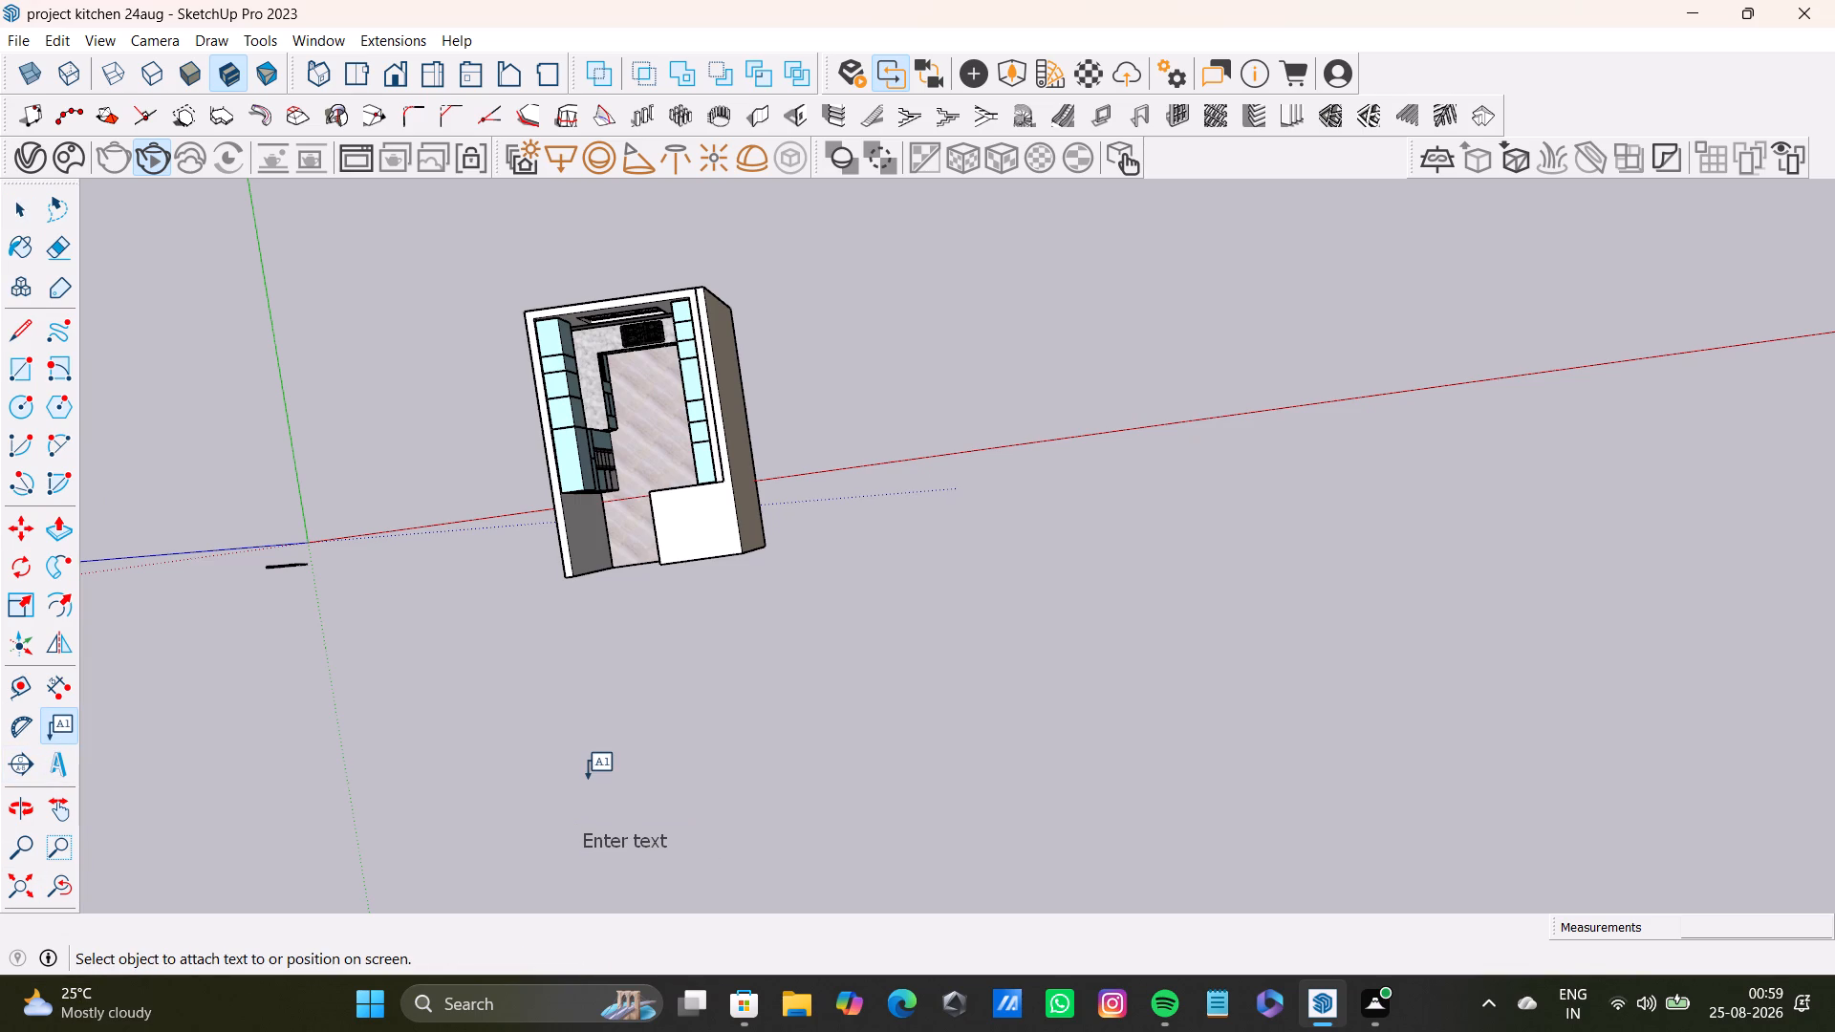
pyautogui.doubleClick(588, 779)
pyautogui.click(572, 796)
pyautogui.click(556, 875)
pyautogui.click(538, 892)
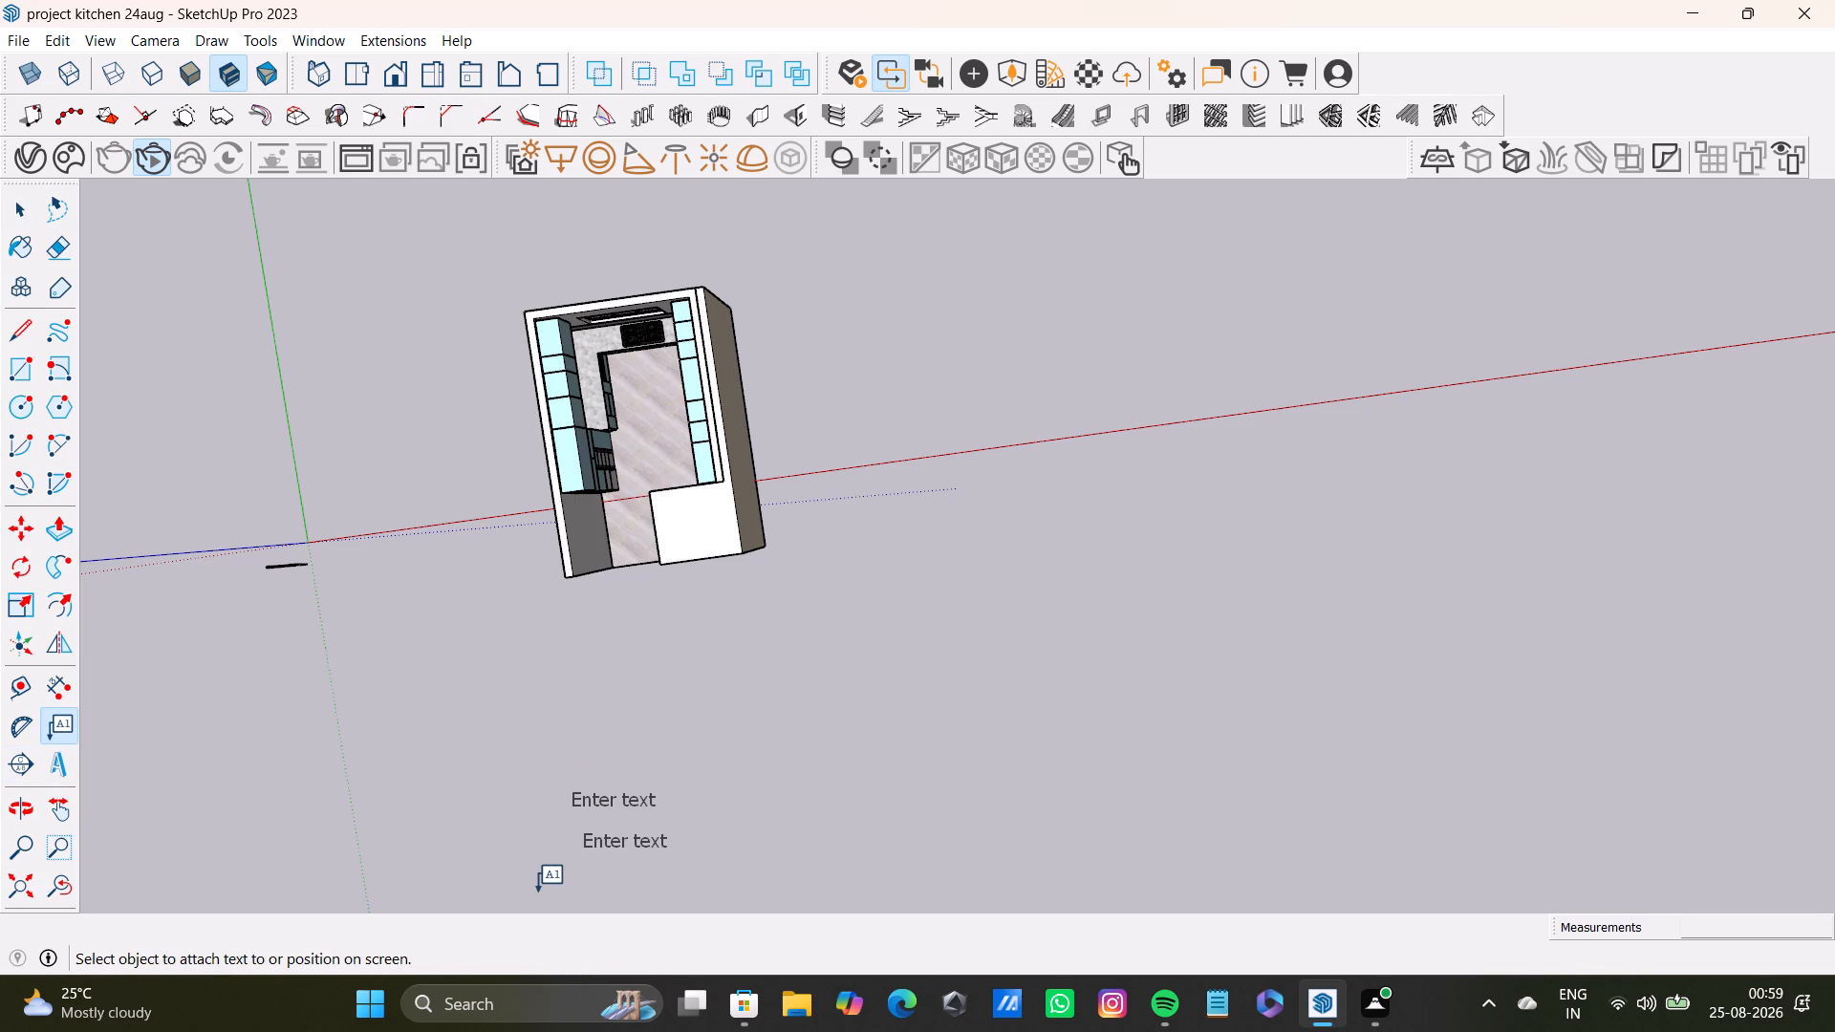
pyautogui.moveTo(587, 792); pyautogui.dragTo(572, 740)
pyautogui.click(561, 725)
pyautogui.click(557, 714)
pyautogui.doubleClick(551, 702)
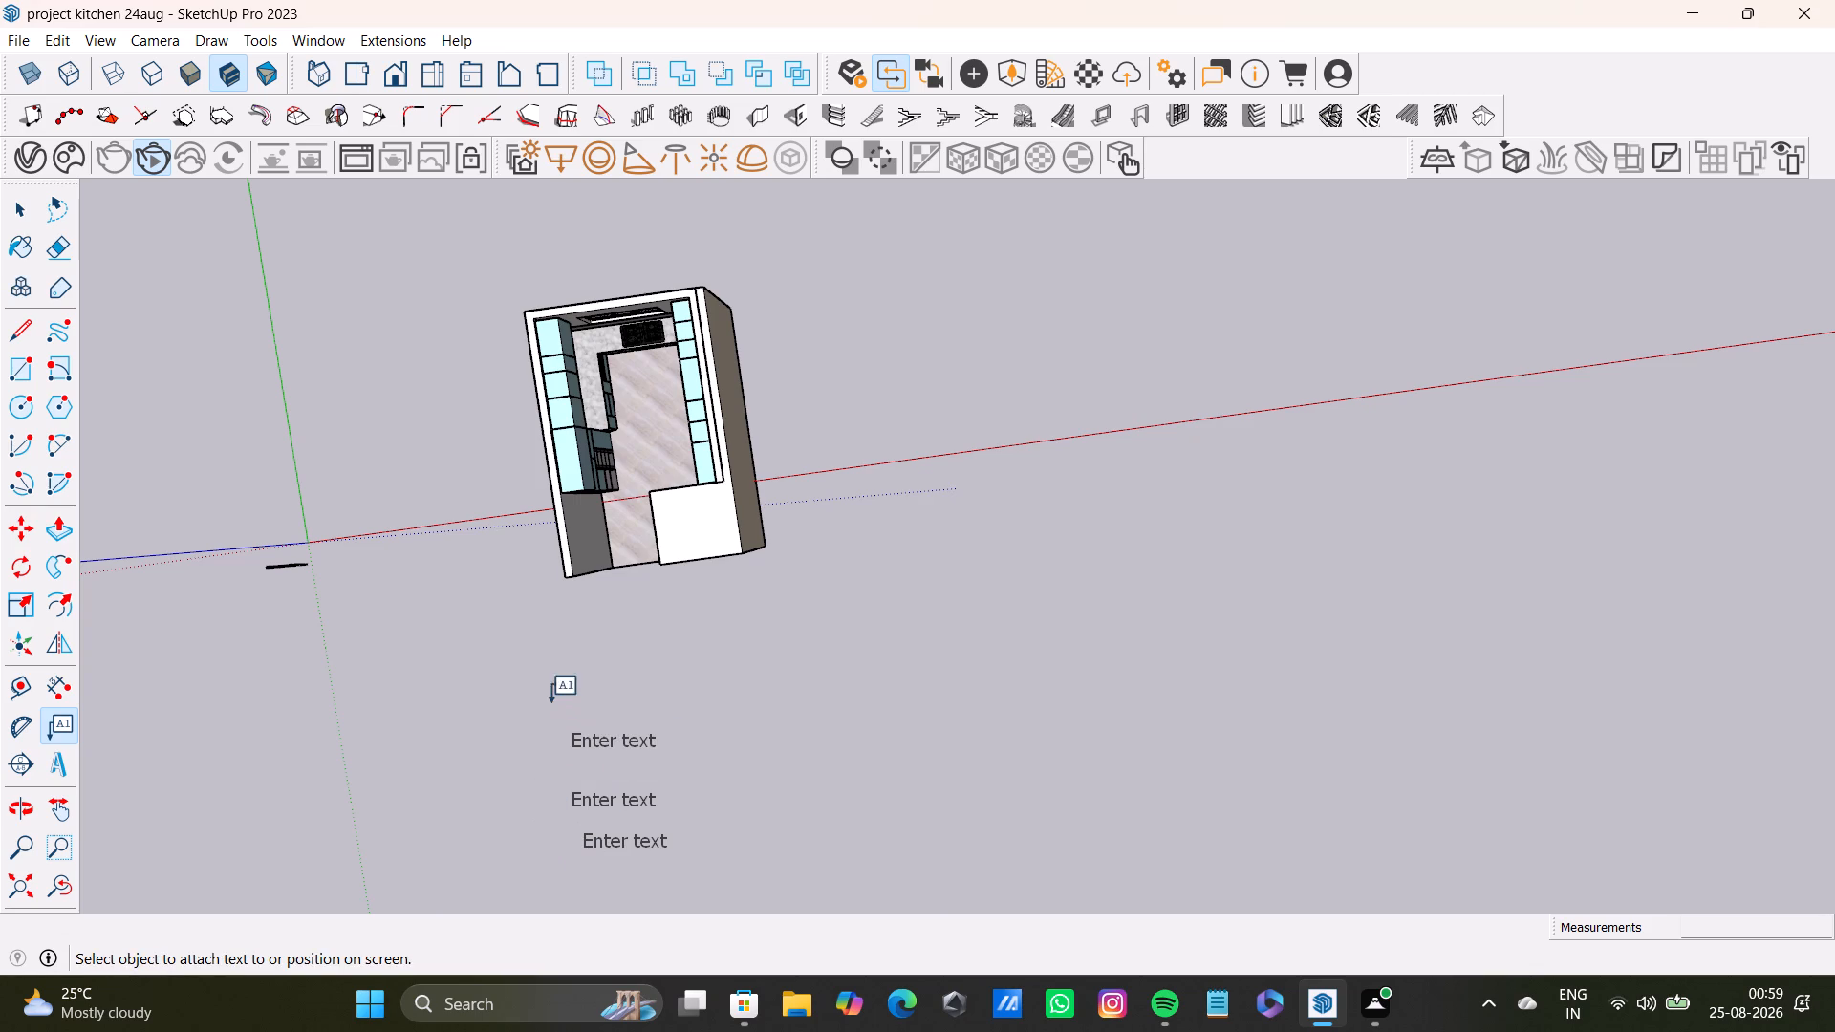
pyautogui.tripleClick(507, 712)
pyautogui.doubleClick(497, 699)
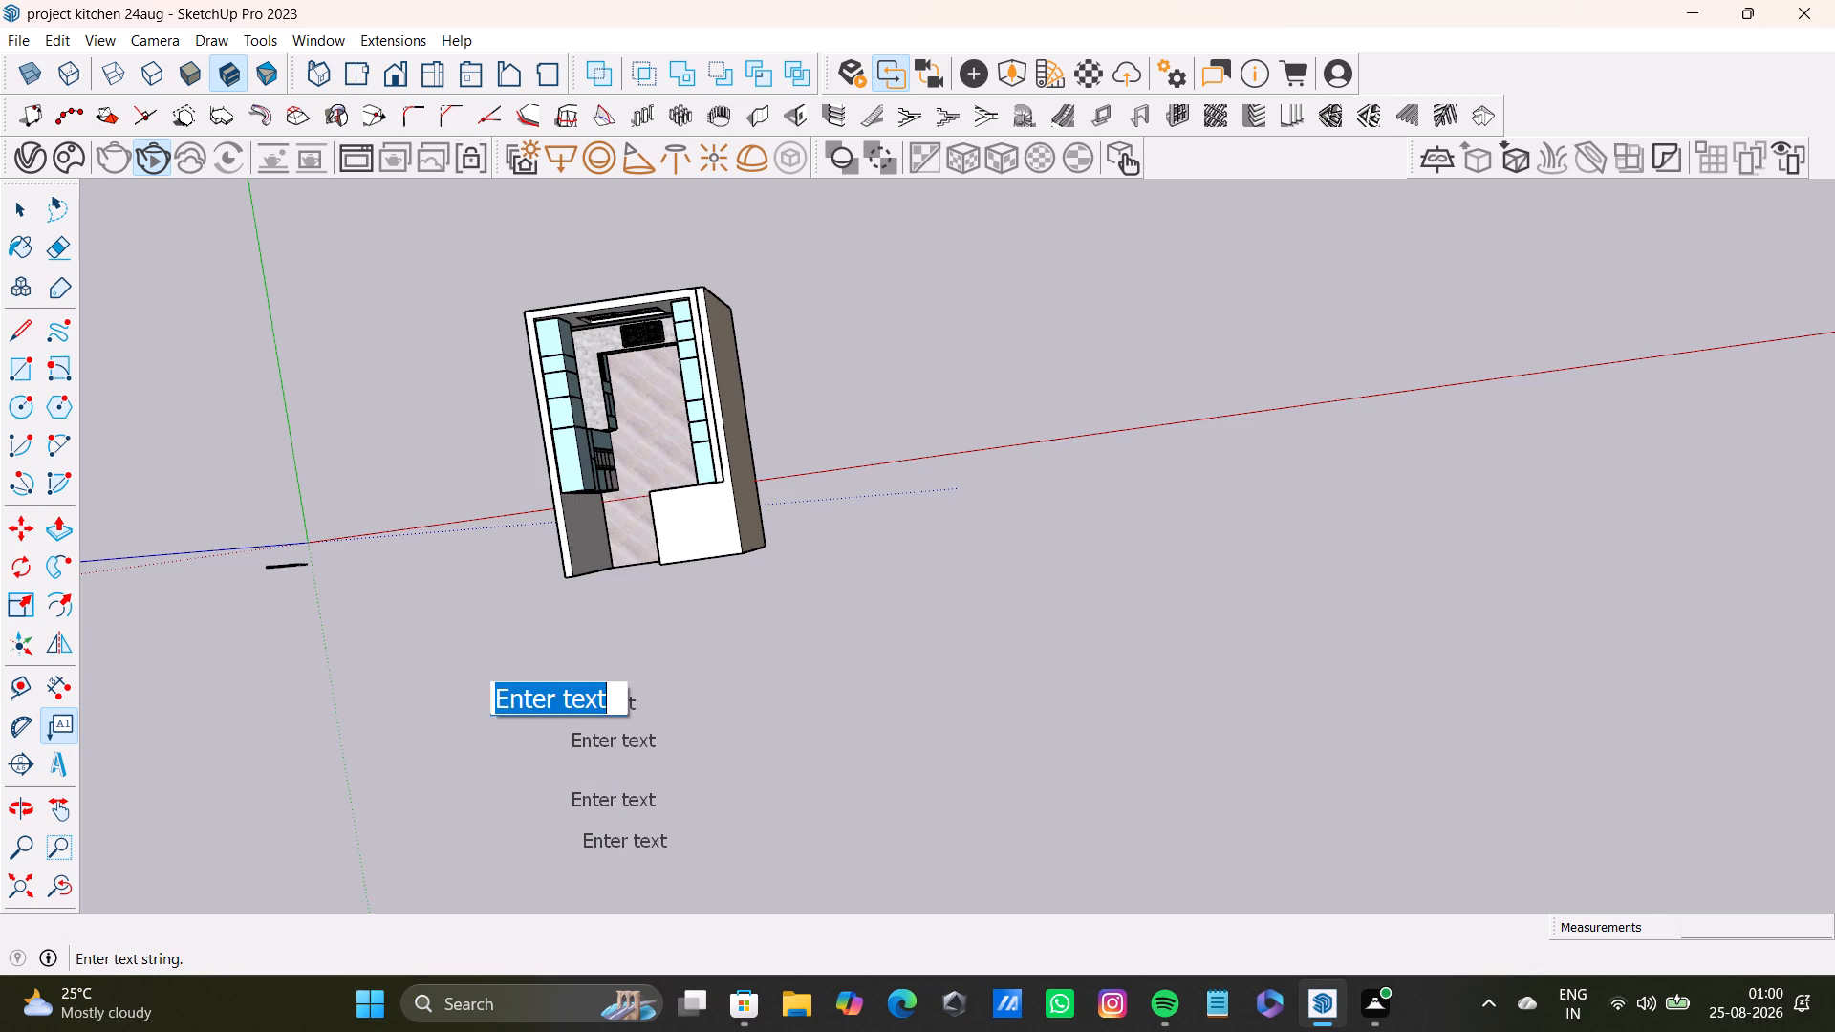
pyautogui.click(494, 699)
pyautogui.click(492, 699)
pyautogui.click(491, 699)
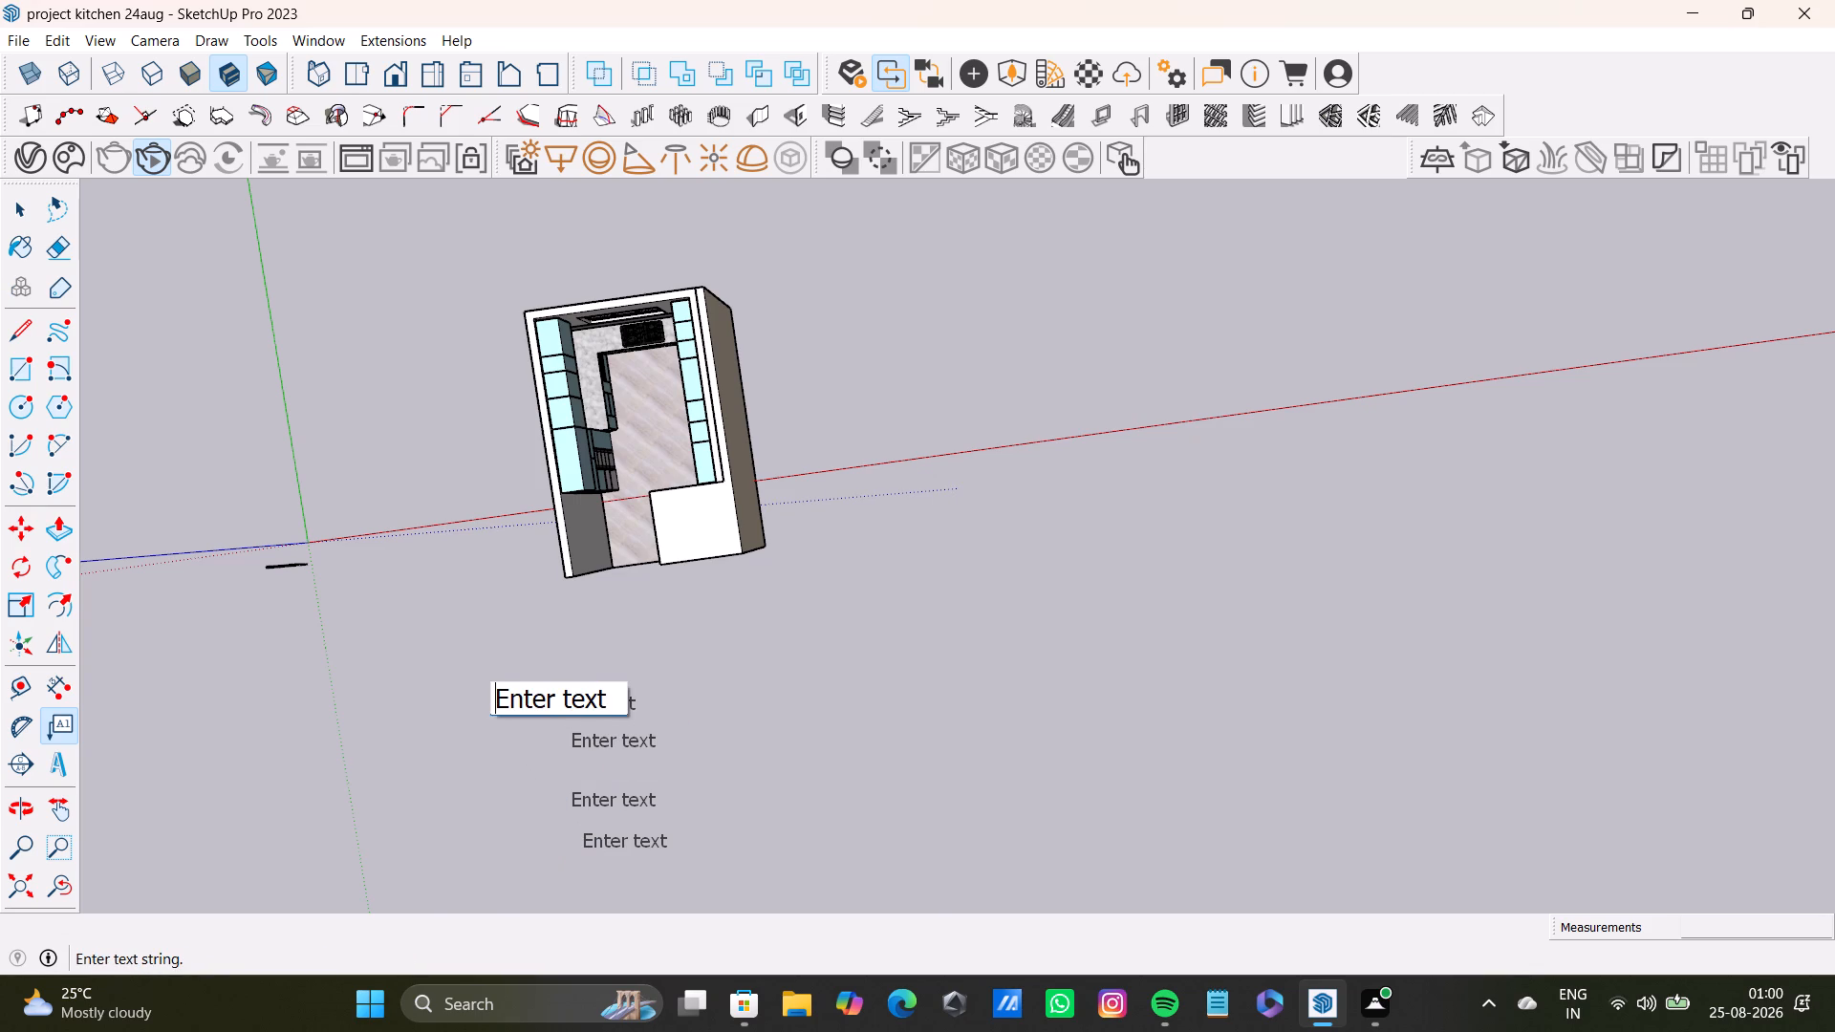
pyautogui.click(491, 699)
pyautogui.click(489, 694)
pyautogui.click(489, 694)
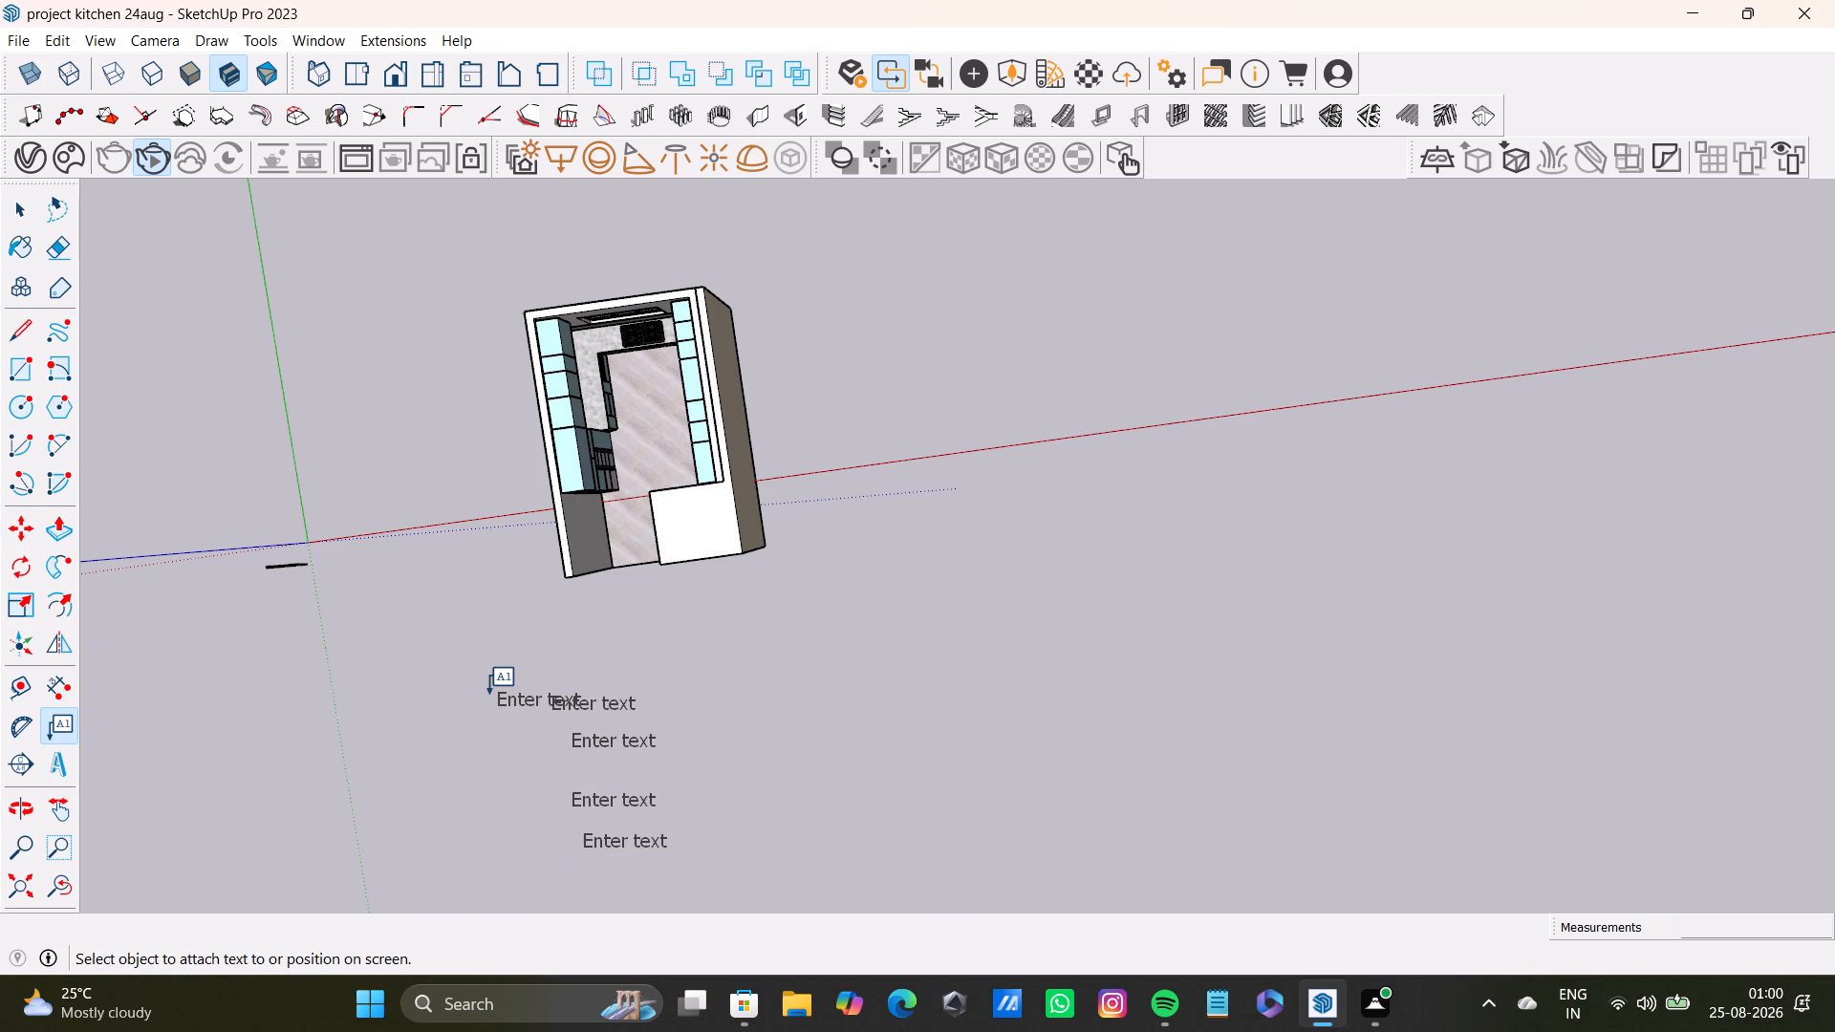
pyautogui.tripleClick(489, 694)
pyautogui.click(489, 694)
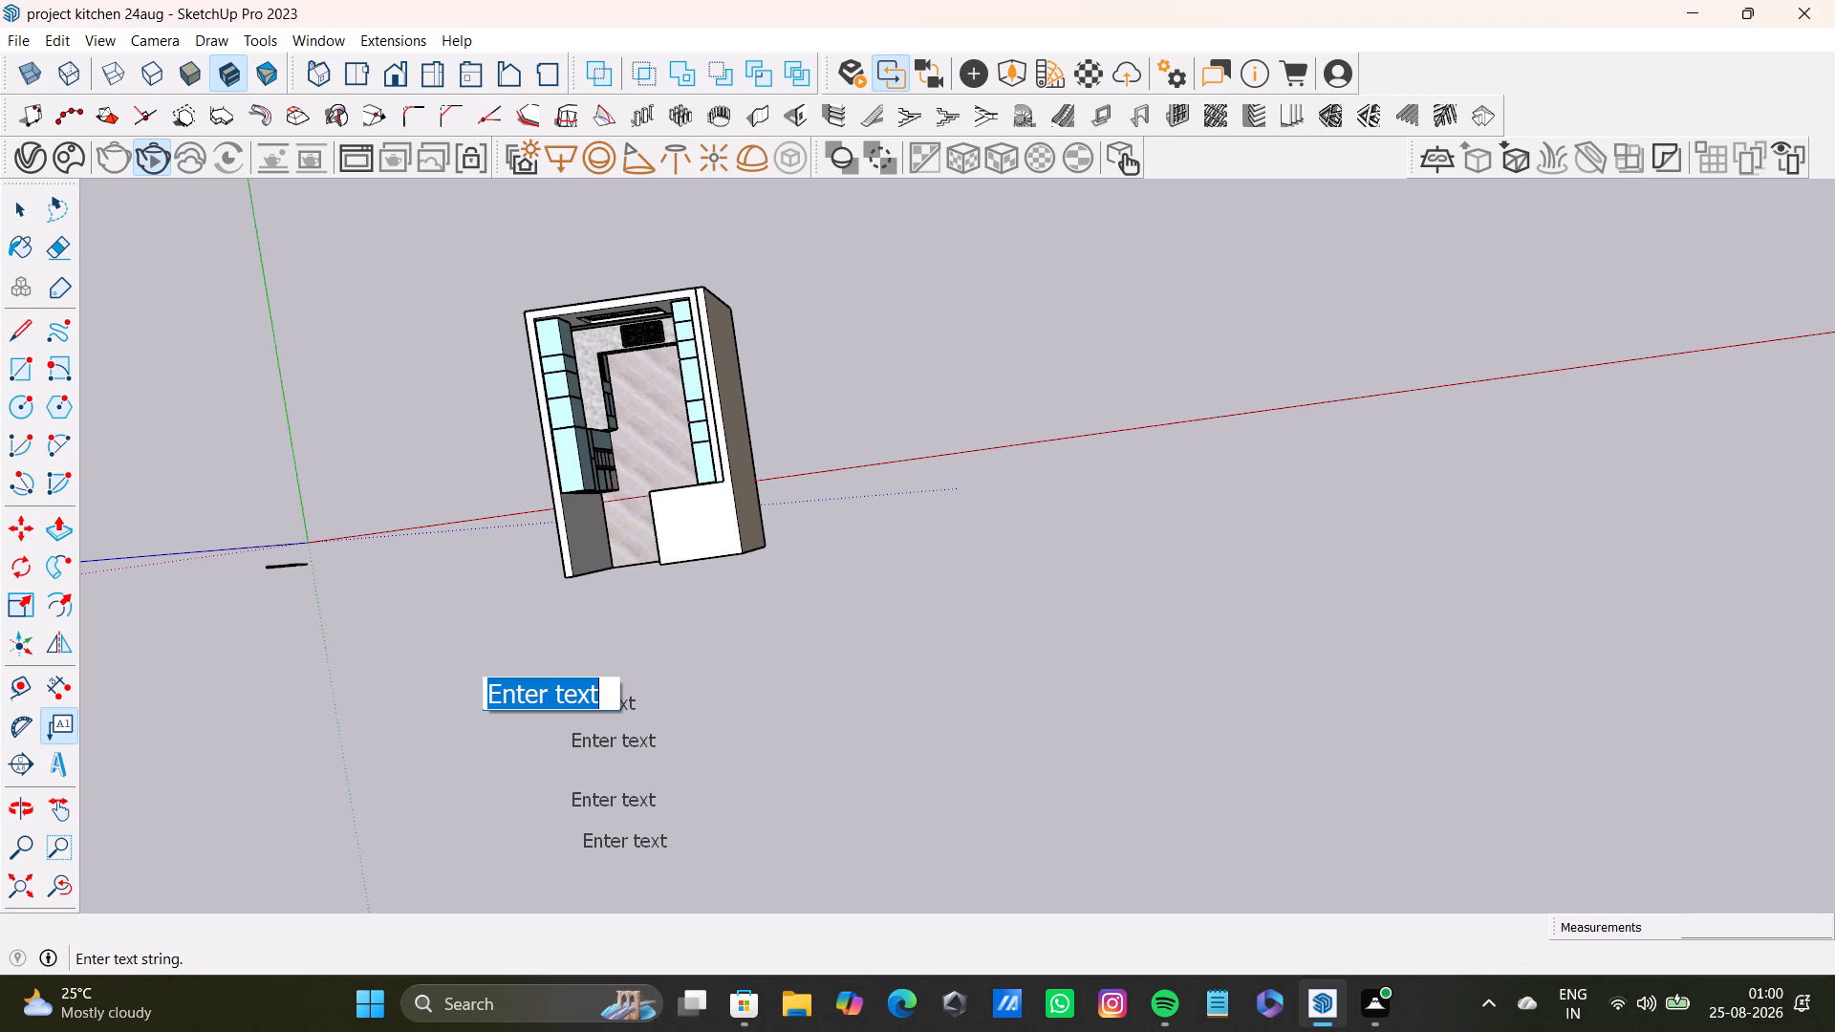
# Add three more default "Enter text" labels in the empty space, farther from the kitchen along its lower-right side.
pyautogui.click(782, 763)
pyautogui.moveTo(779, 757); pyautogui.dragTo(758, 768)
pyautogui.click(752, 768)
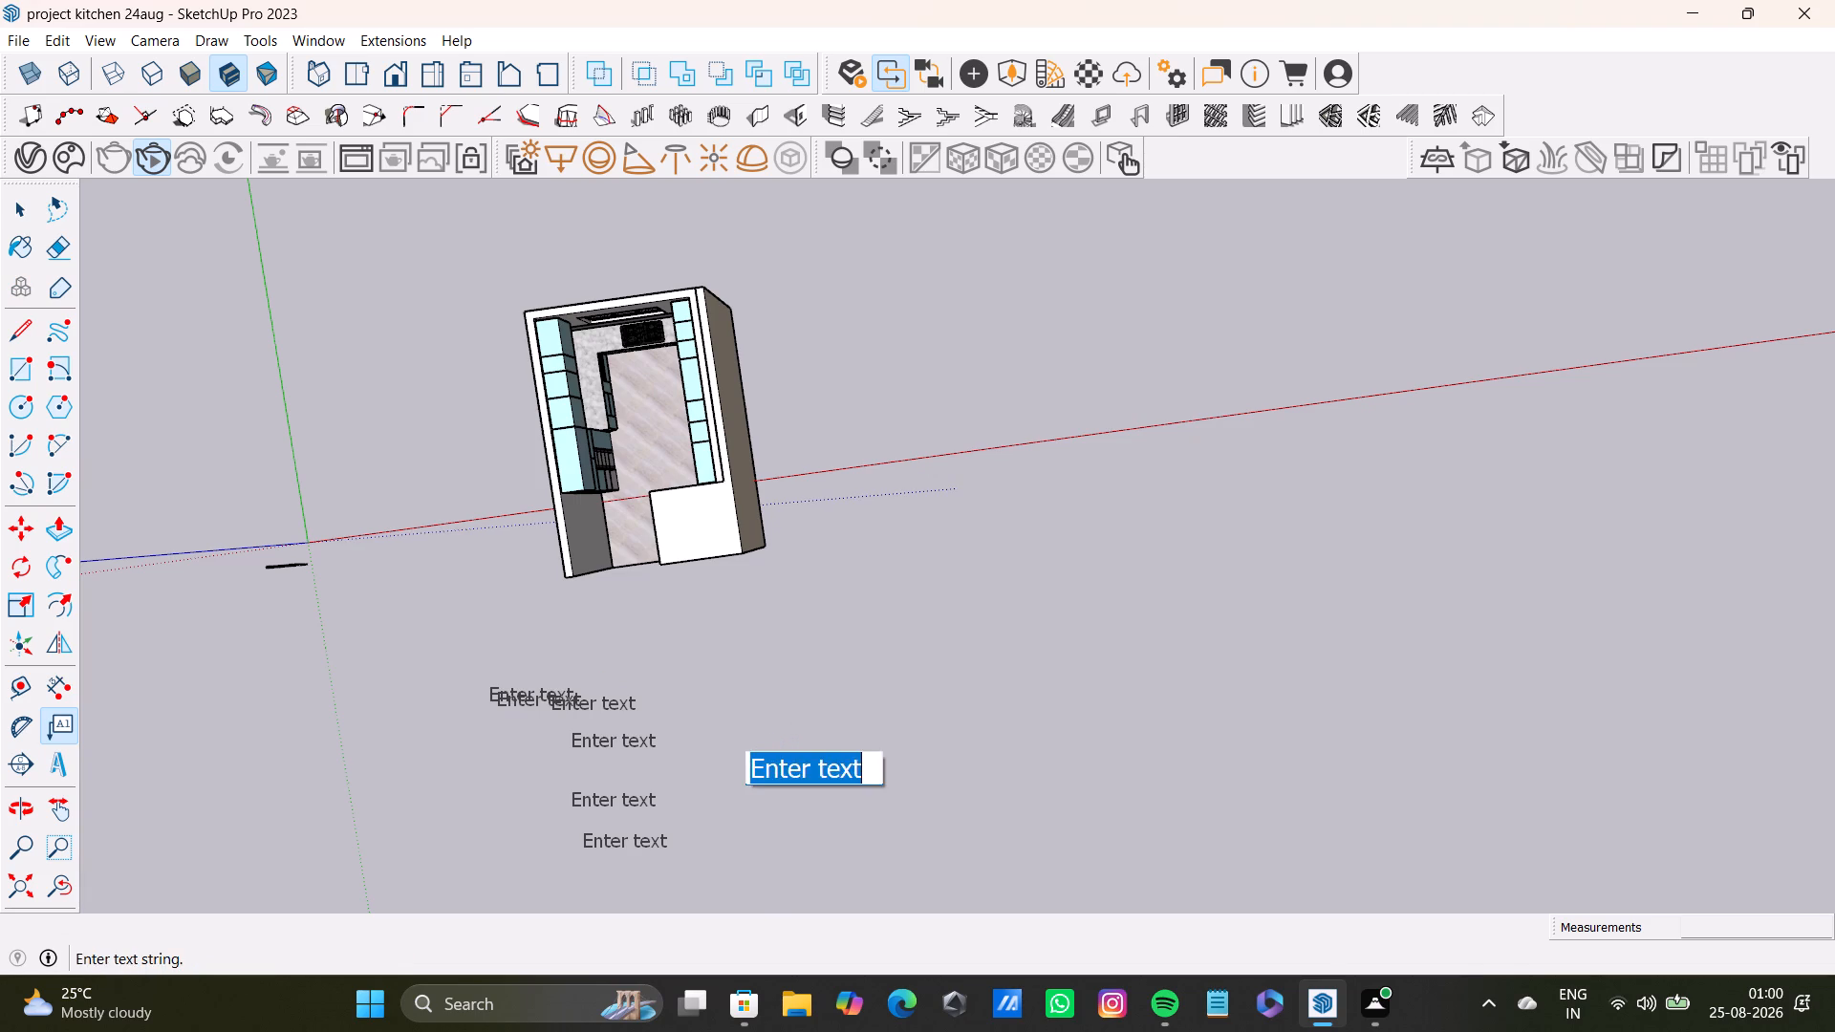
pyautogui.click(744, 775)
pyautogui.click(738, 785)
pyautogui.doubleClick(901, 911)
pyautogui.click(905, 903)
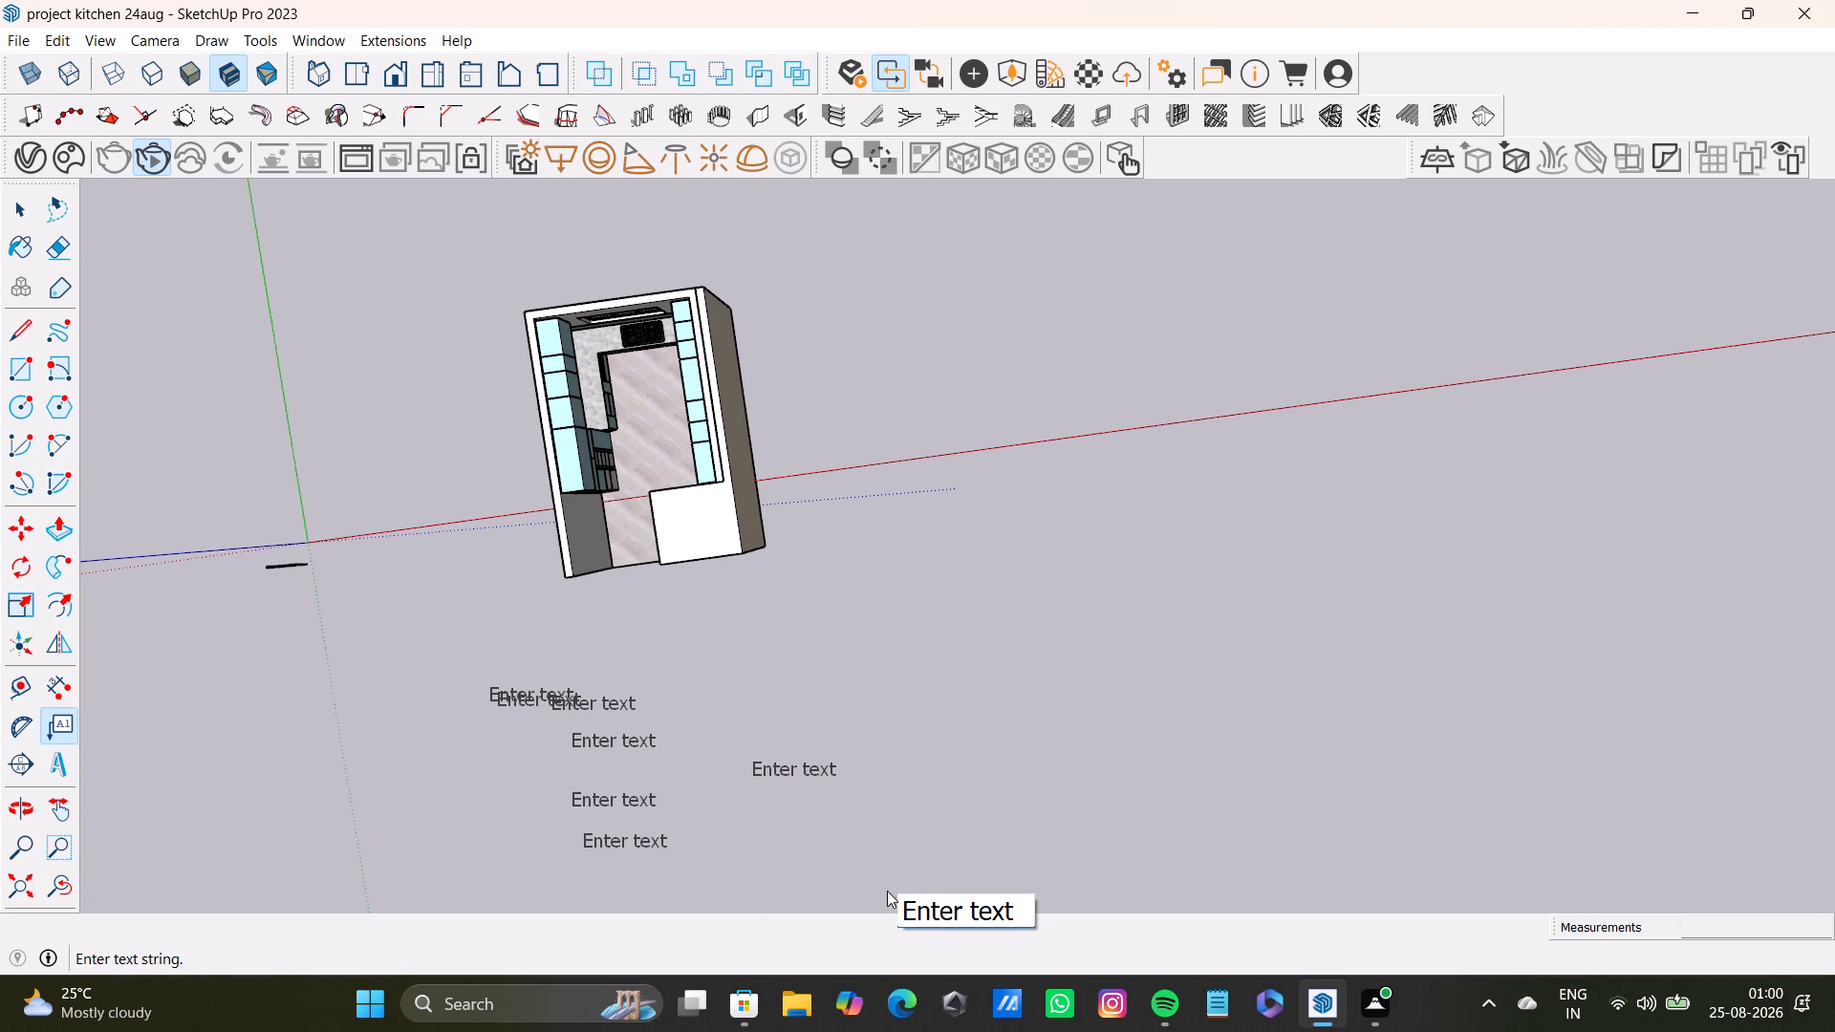
pyautogui.click(887, 891)
pyautogui.click(880, 882)
pyautogui.click(874, 874)
pyautogui.doubleClick(873, 869)
pyautogui.click(870, 875)
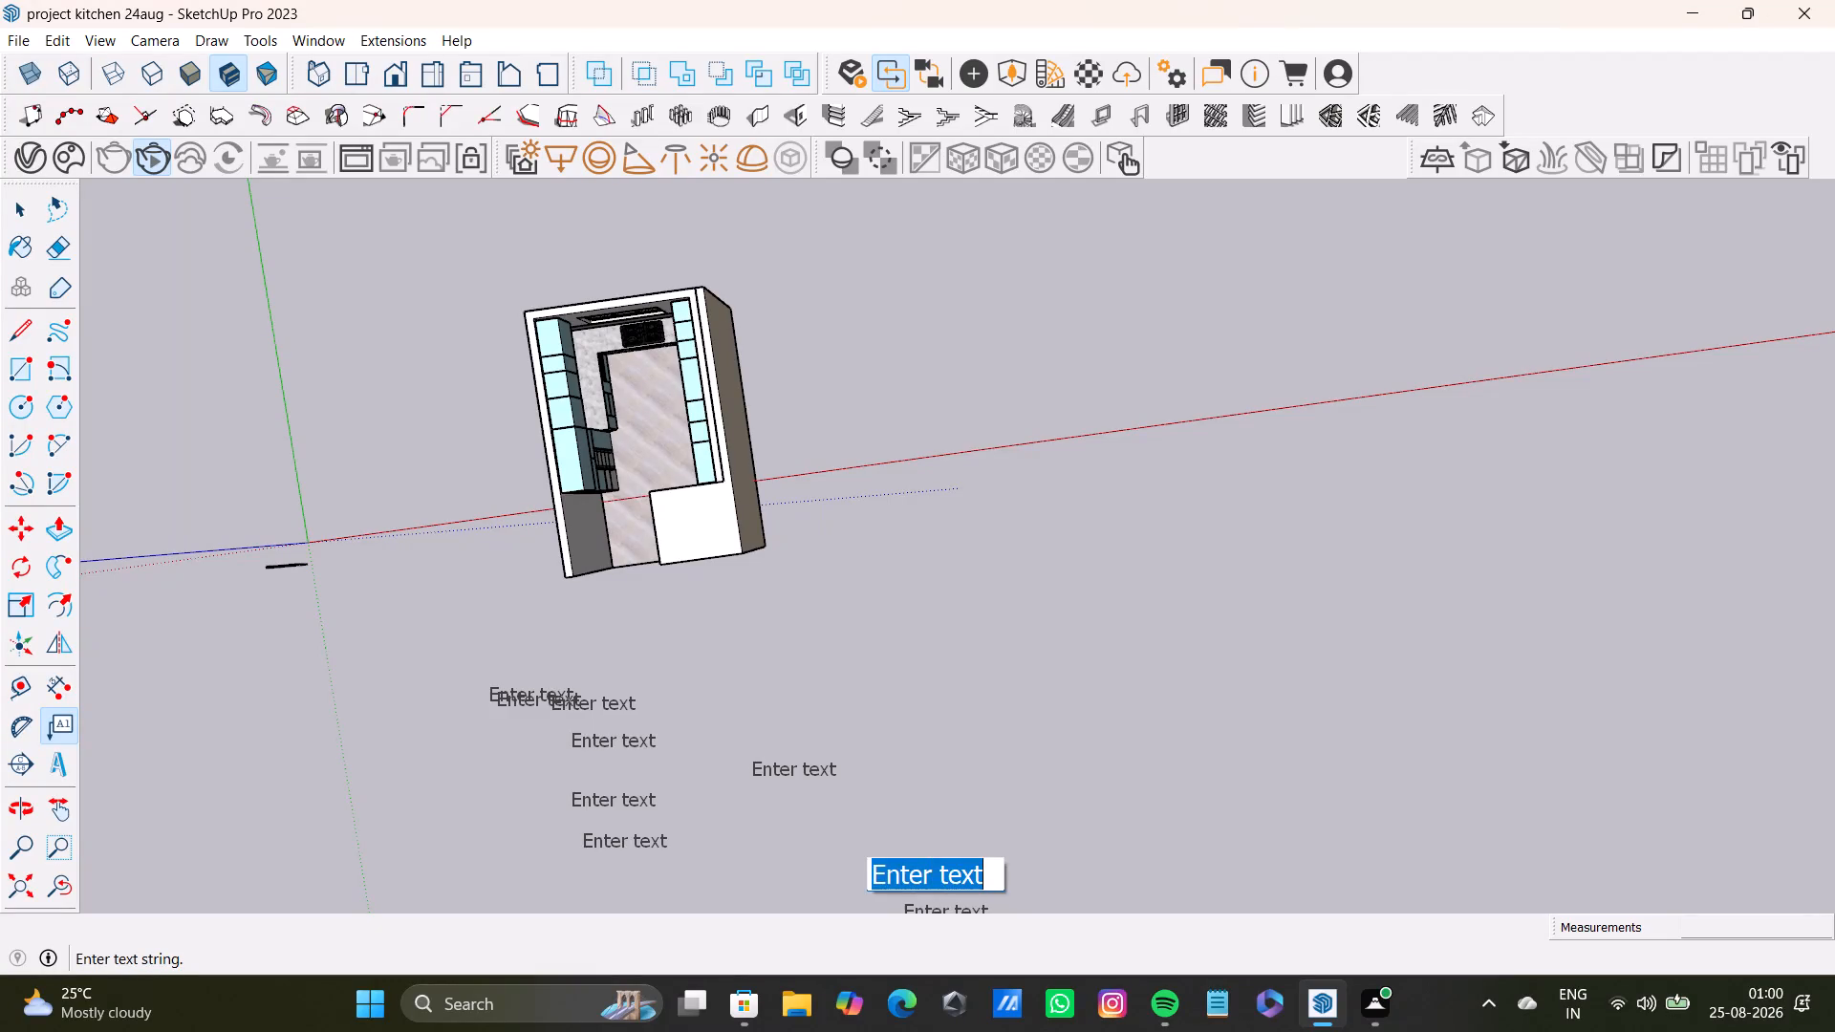
pyautogui.tripleClick(870, 875)
pyautogui.doubleClick(867, 898)
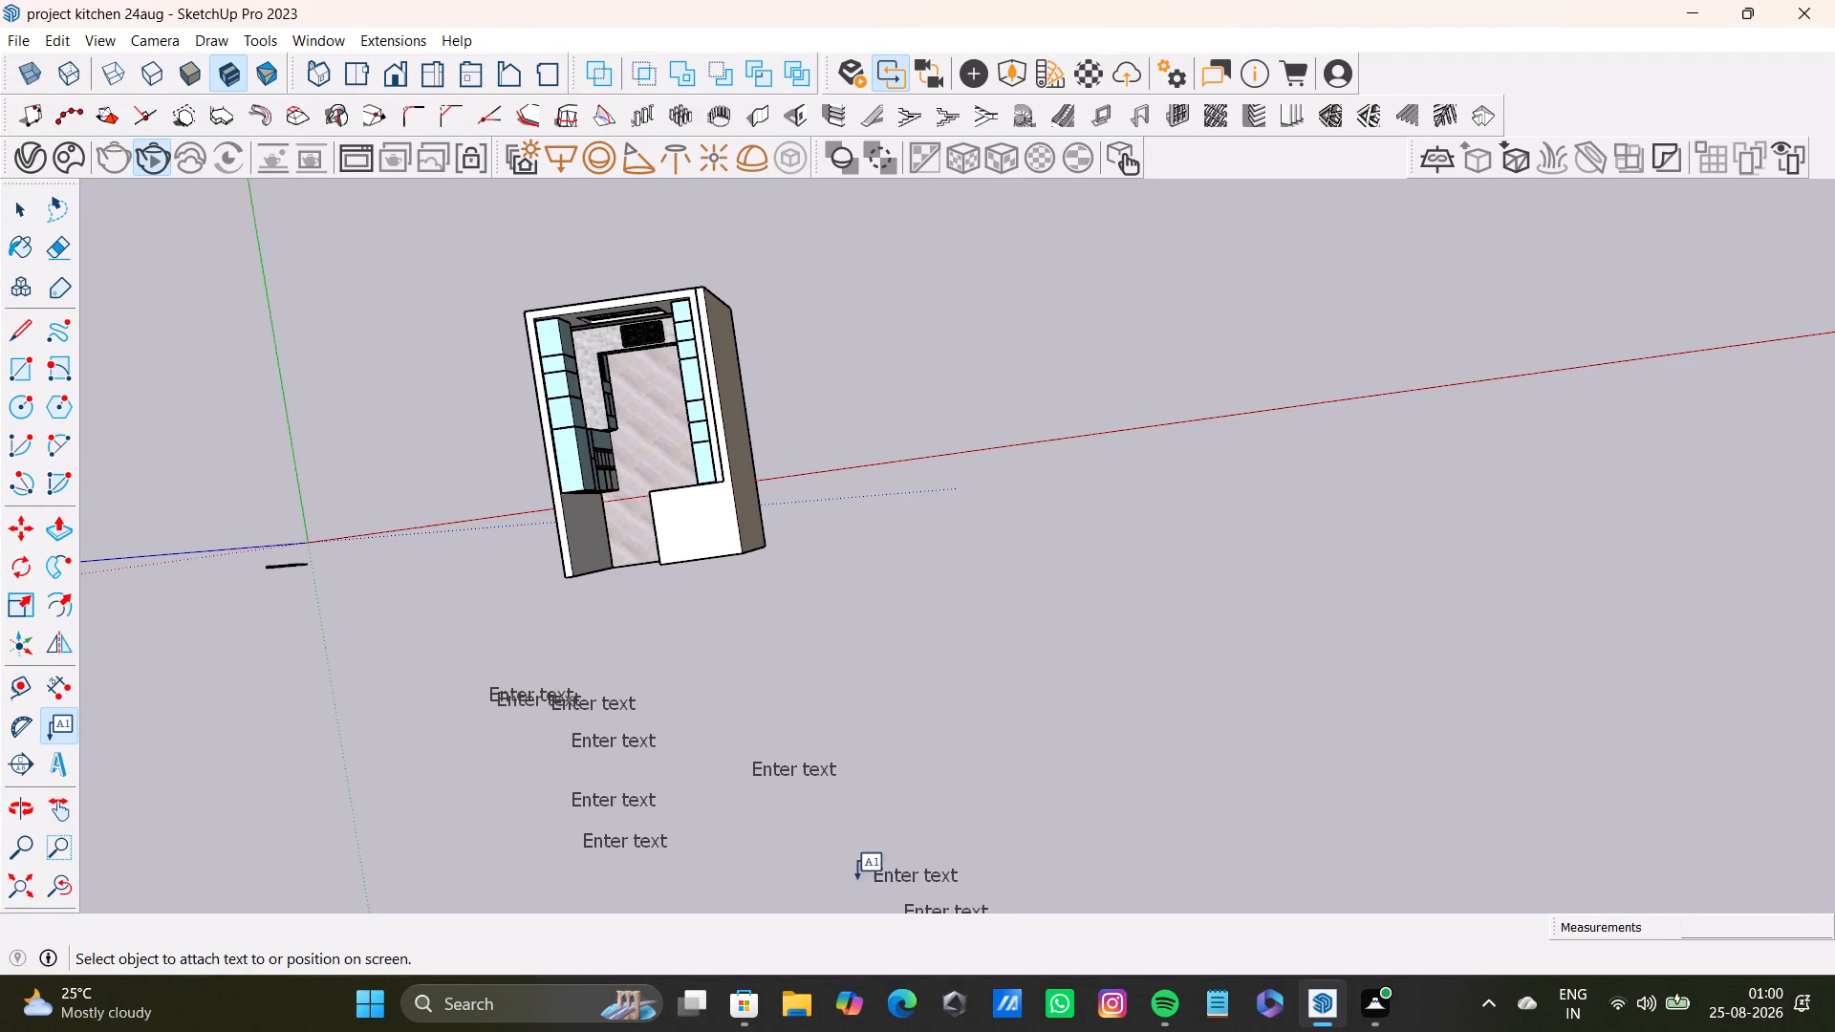
# Scatter four more default "Enter text" labels among the last three placed below the kitchen.
pyautogui.click(847, 856)
pyautogui.click(830, 831)
pyautogui.click(806, 791)
pyautogui.doubleClick(759, 826)
pyautogui.click(893, 825)
pyautogui.doubleClick(901, 806)
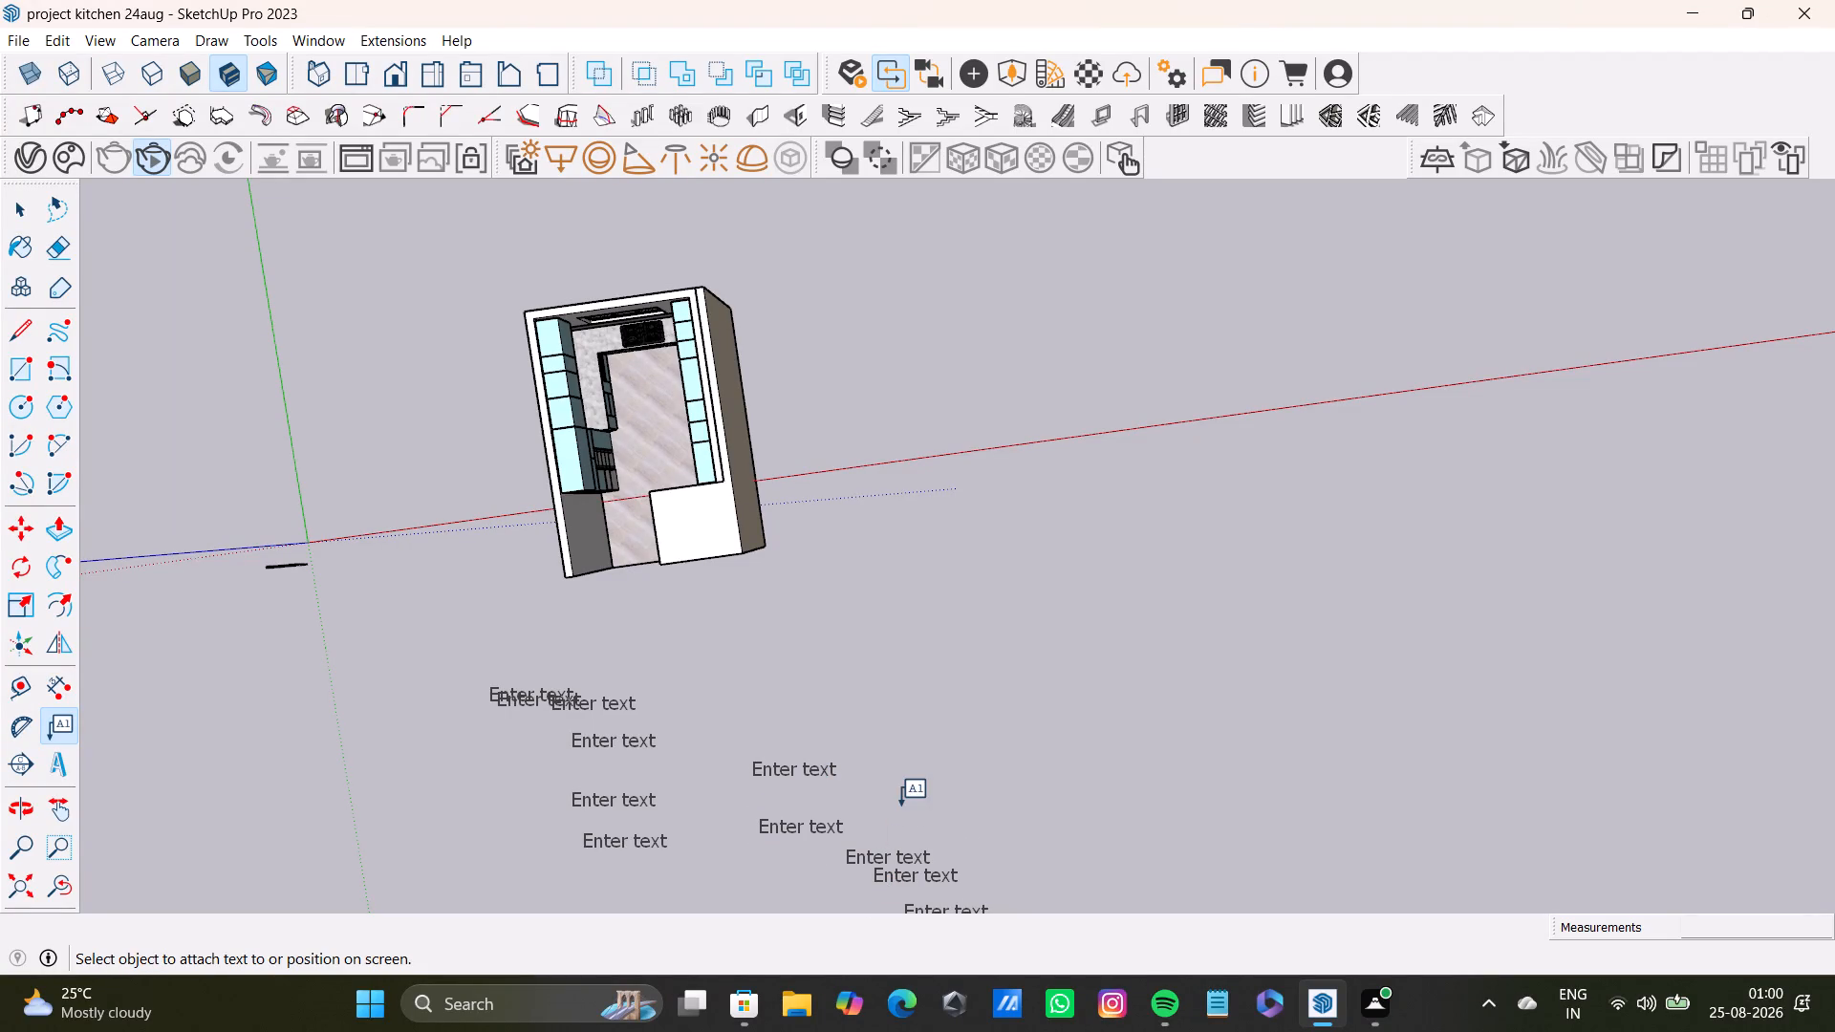
pyautogui.doubleClick(886, 803)
pyautogui.click(876, 771)
pyautogui.tripleClick(874, 763)
pyautogui.click(873, 763)
pyautogui.moveTo(872, 763); pyautogui.dragTo(857, 768)
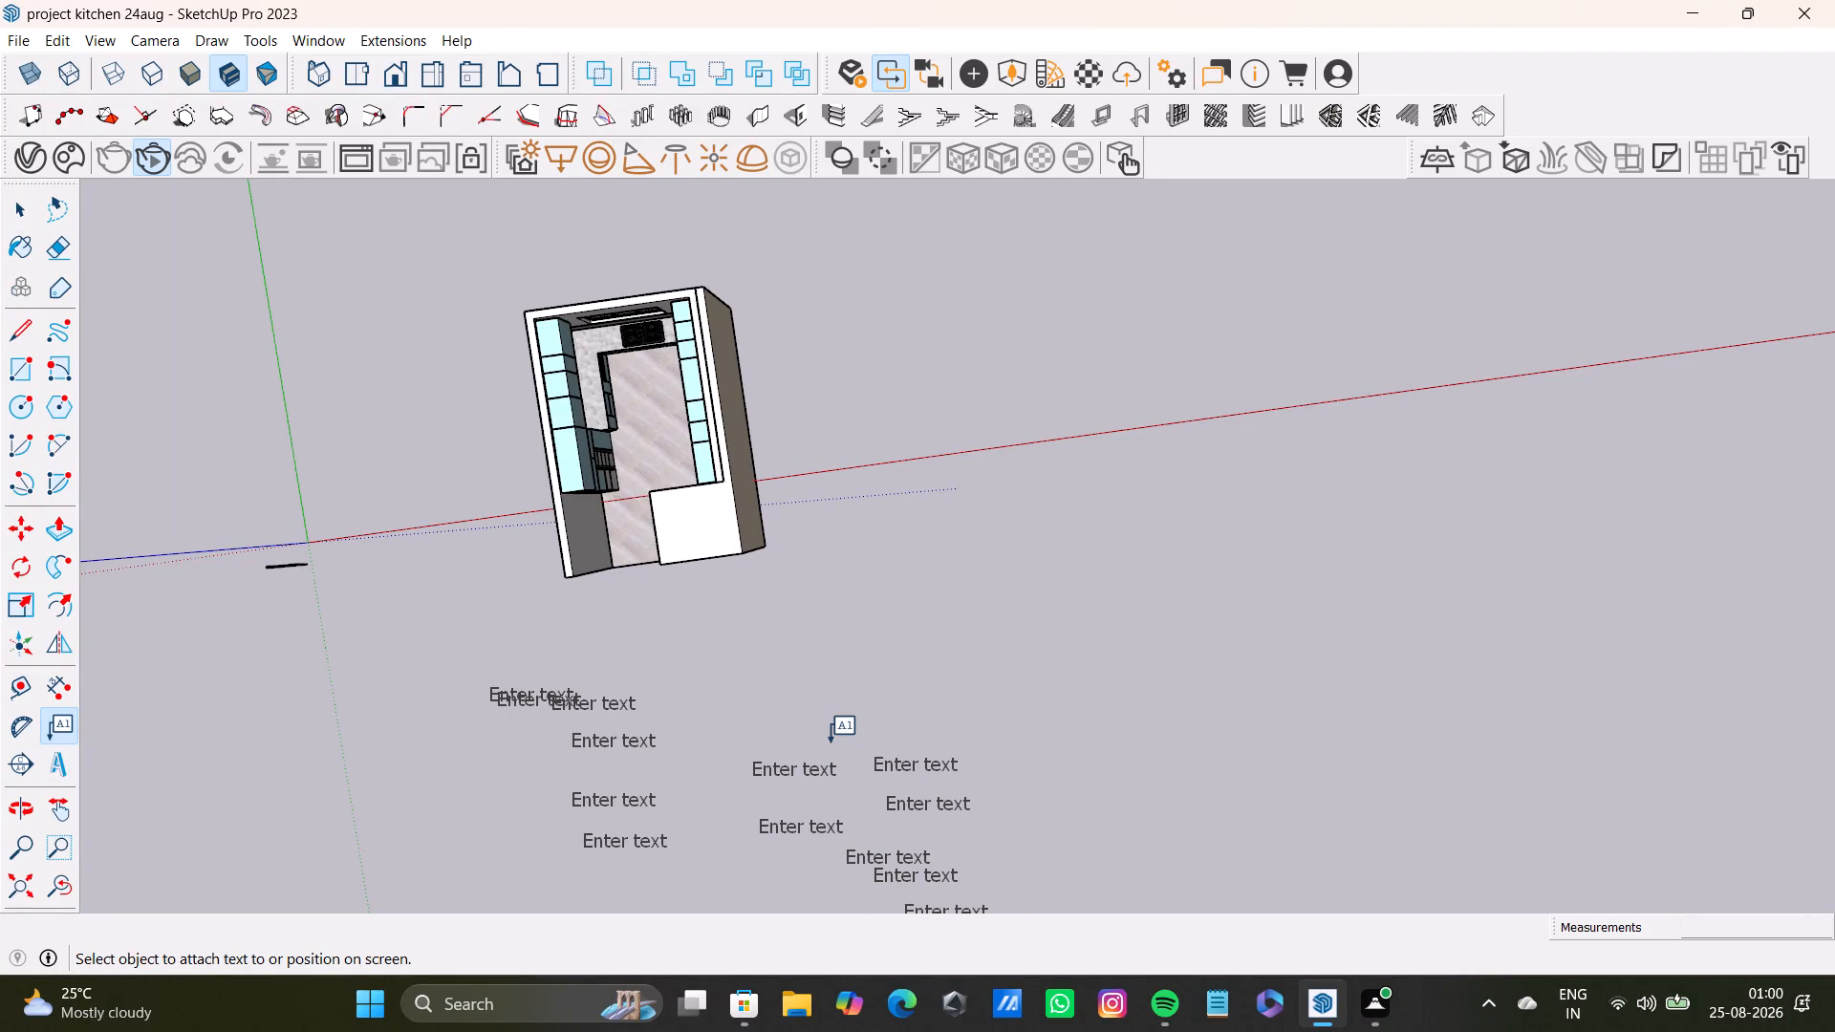
# Place four default "Enter text" labels in the gap between the two existing label clusters and the kitchen.
pyautogui.doubleClick(830, 738)
pyautogui.doubleClick(830, 738)
pyautogui.tripleClick(789, 708)
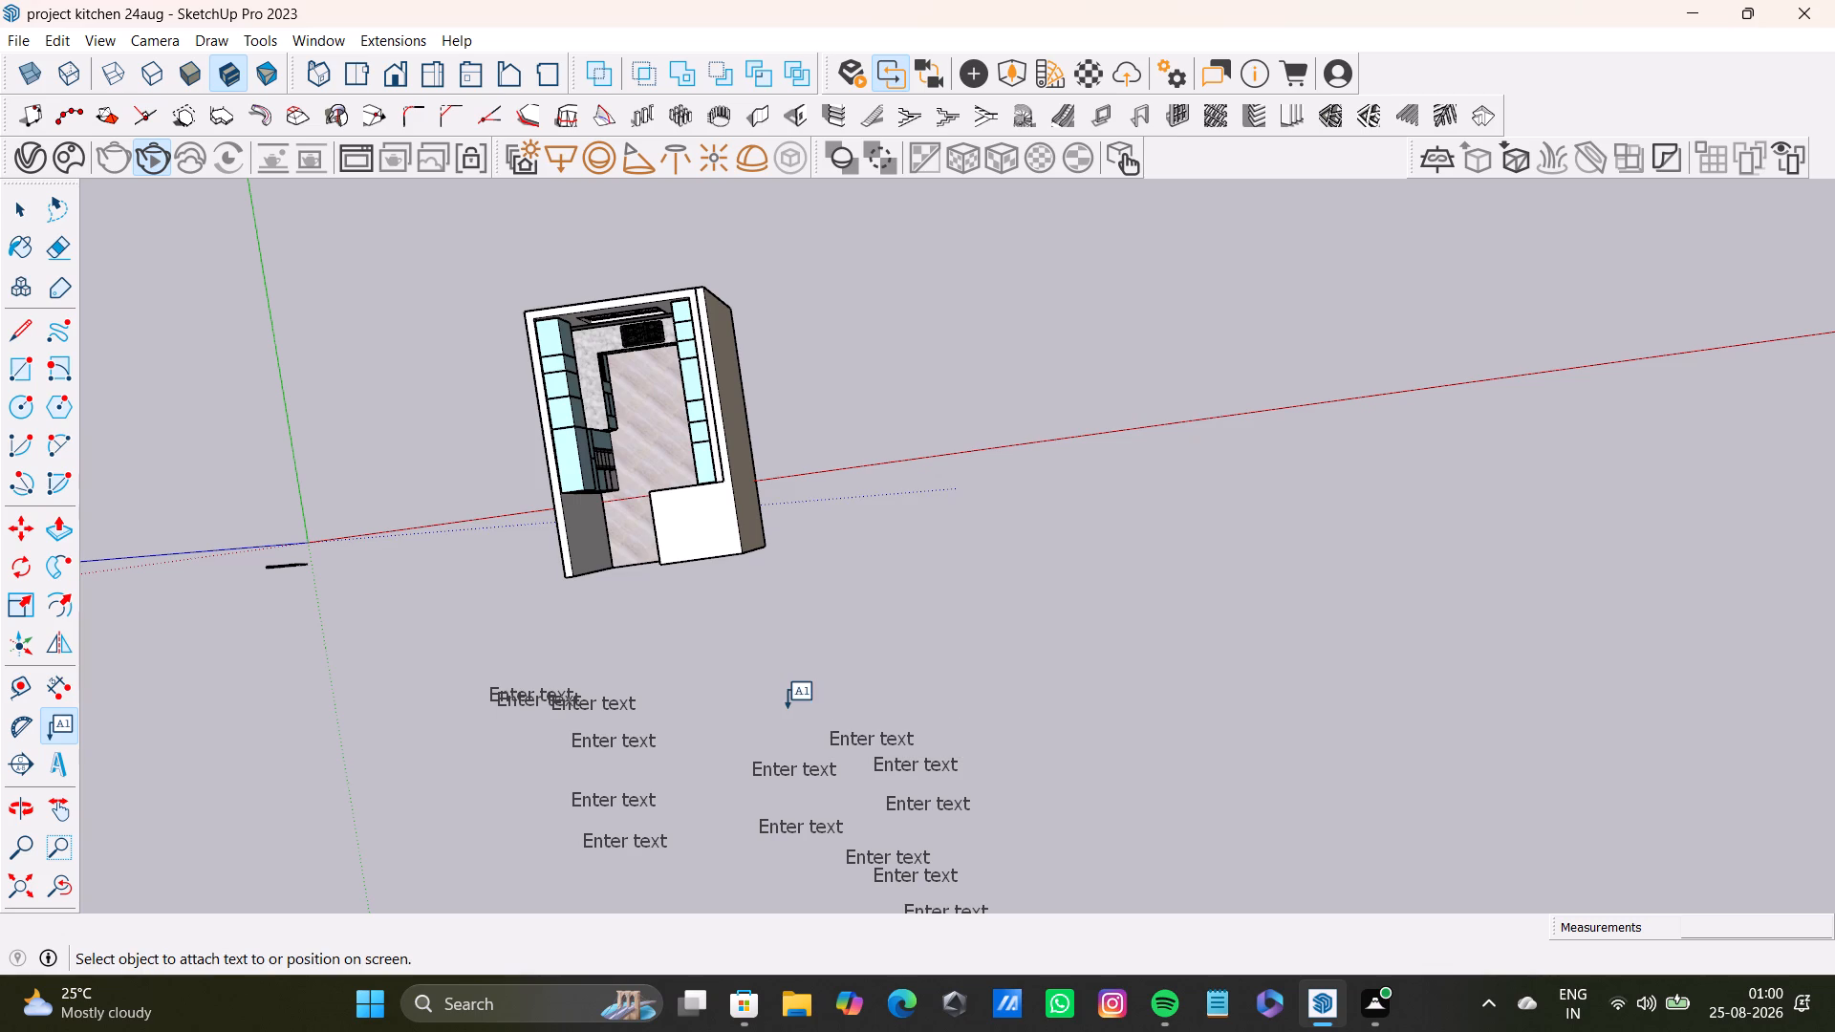
pyautogui.click(788, 708)
pyautogui.click(790, 730)
pyautogui.doubleClick(723, 701)
pyautogui.moveTo(725, 703); pyautogui.dragTo(729, 732)
pyautogui.click(730, 736)
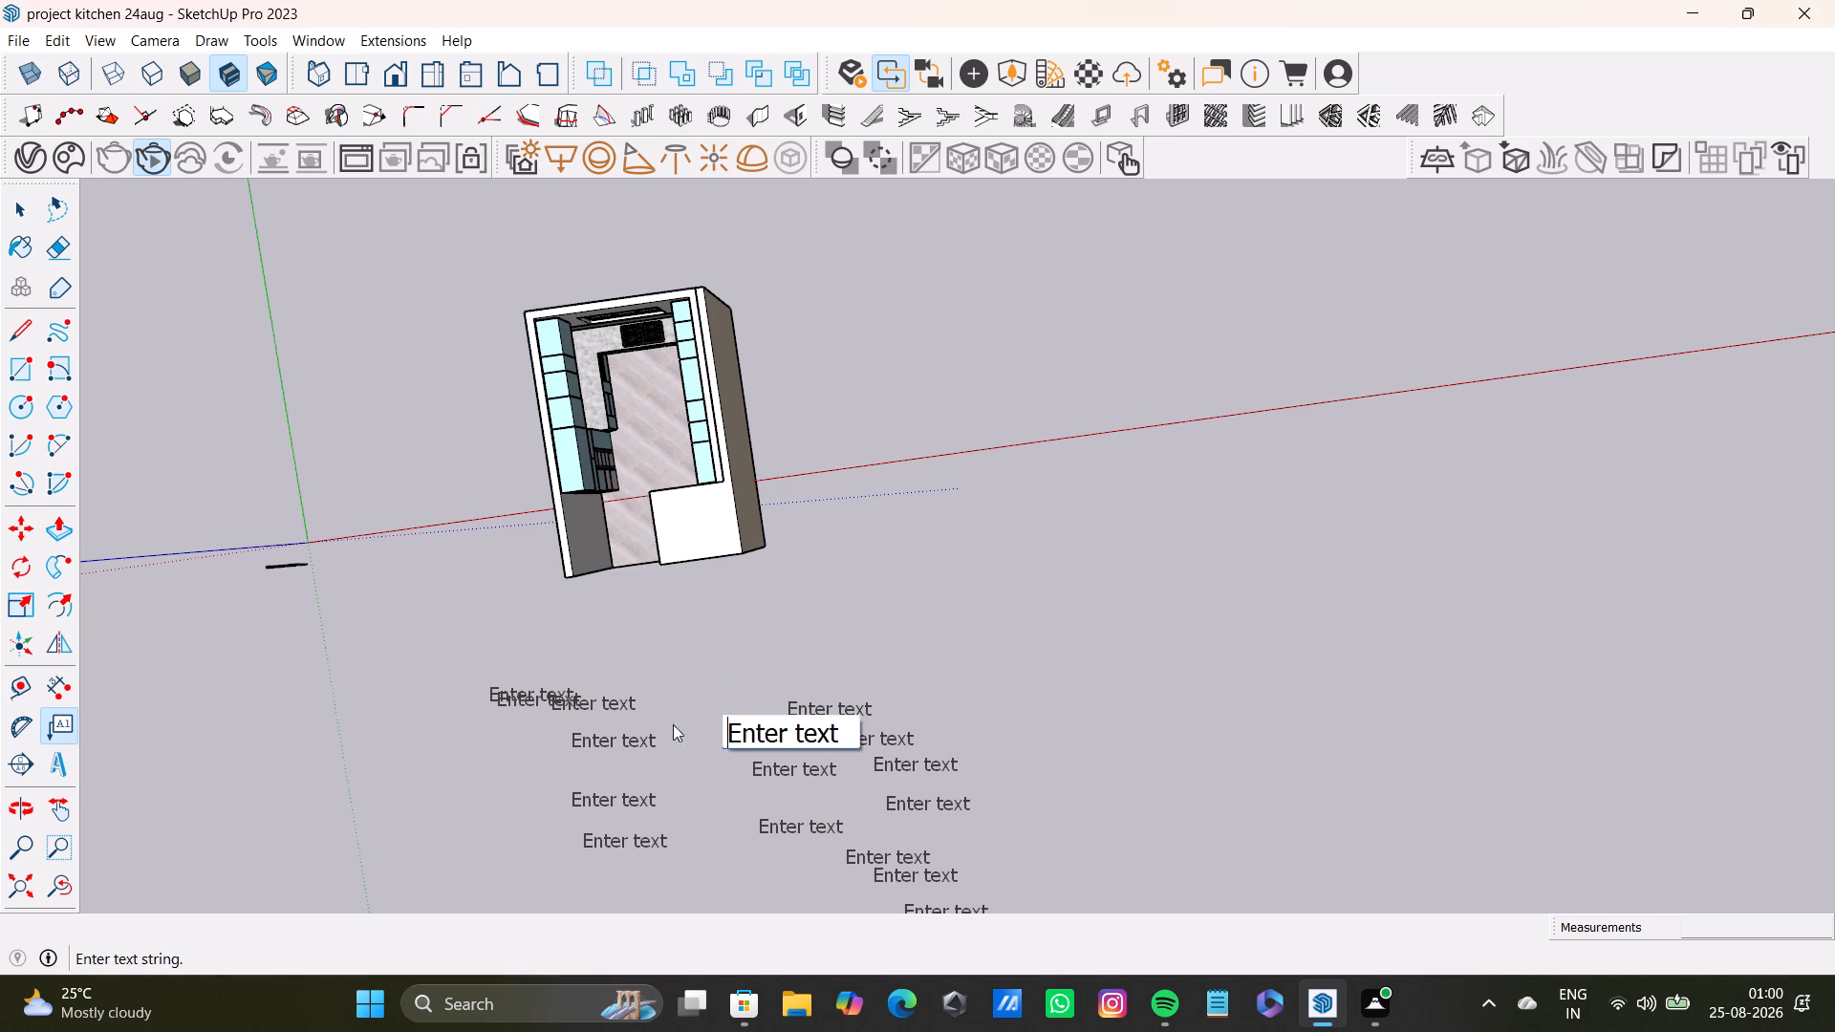
pyautogui.doubleClick(663, 708)
pyautogui.moveTo(681, 728); pyautogui.dragTo(681, 737)
pyautogui.moveTo(681, 749); pyautogui.dragTo(683, 762)
pyautogui.click(703, 817)
pyautogui.click(711, 827)
pyautogui.doubleClick(716, 797)
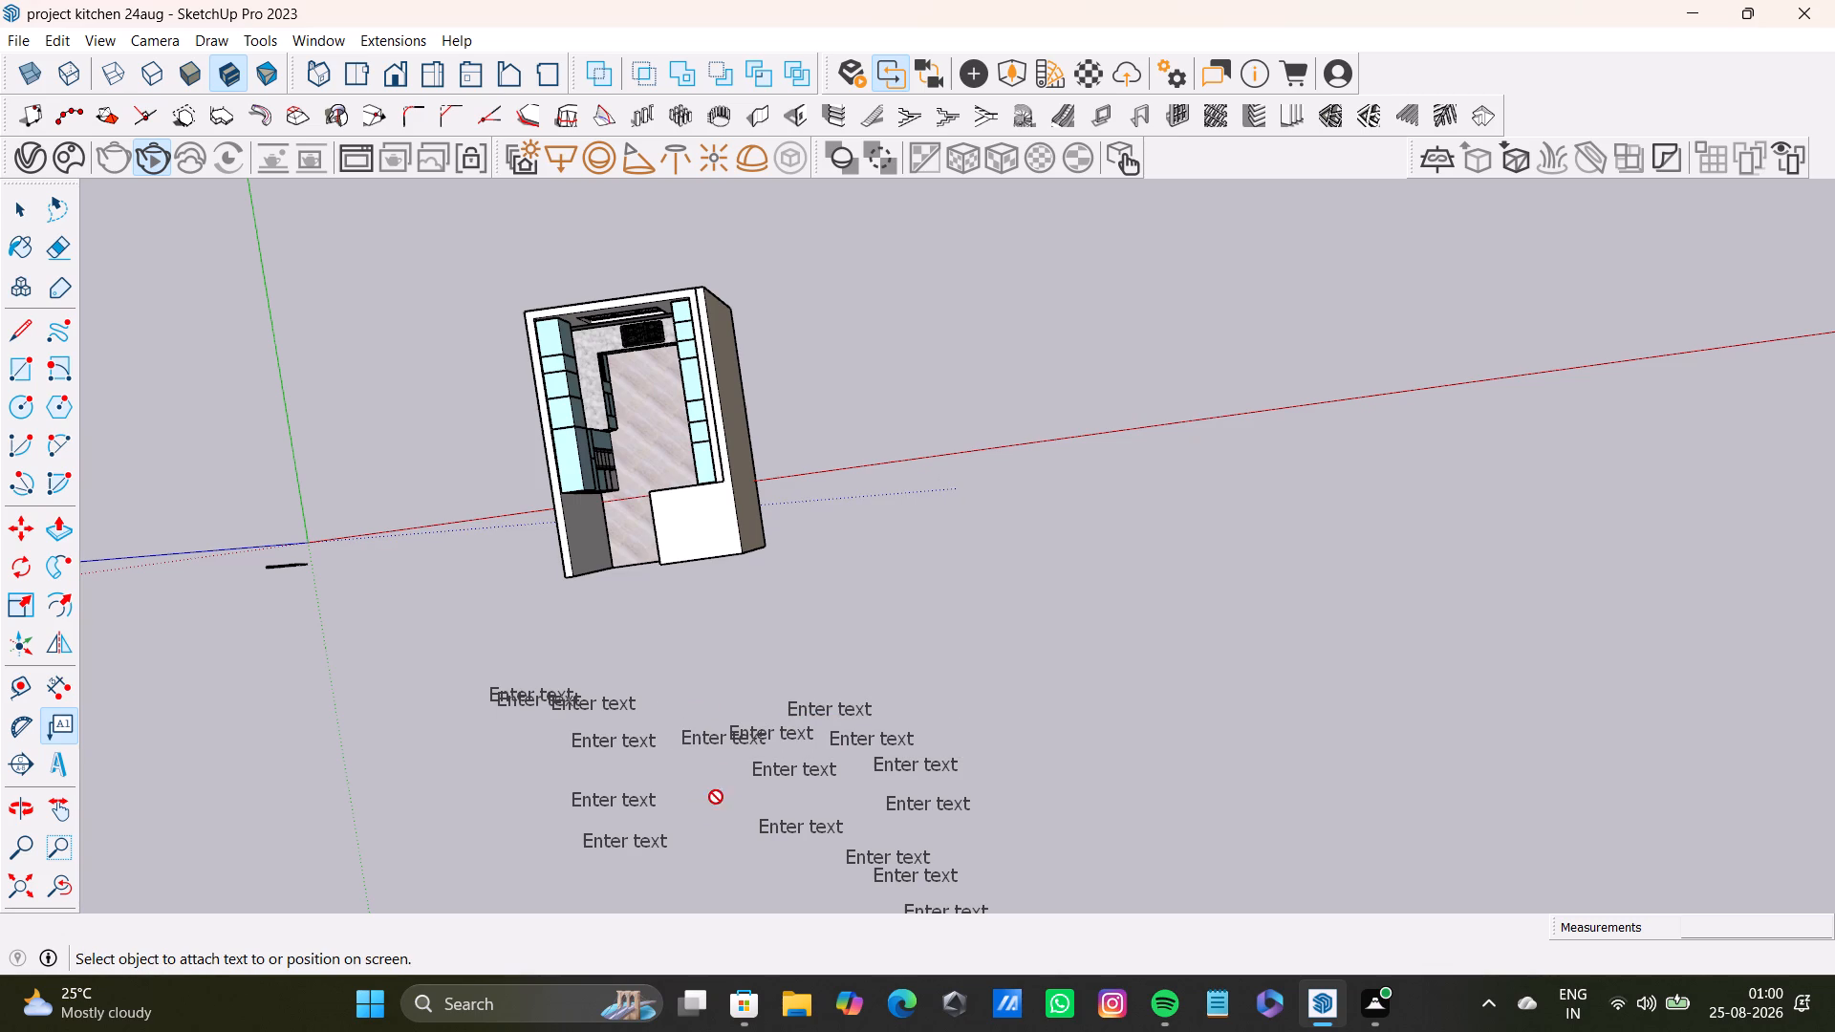
pyautogui.click(731, 840)
pyautogui.click(725, 812)
pyautogui.click(745, 818)
pyautogui.click(1030, 801)
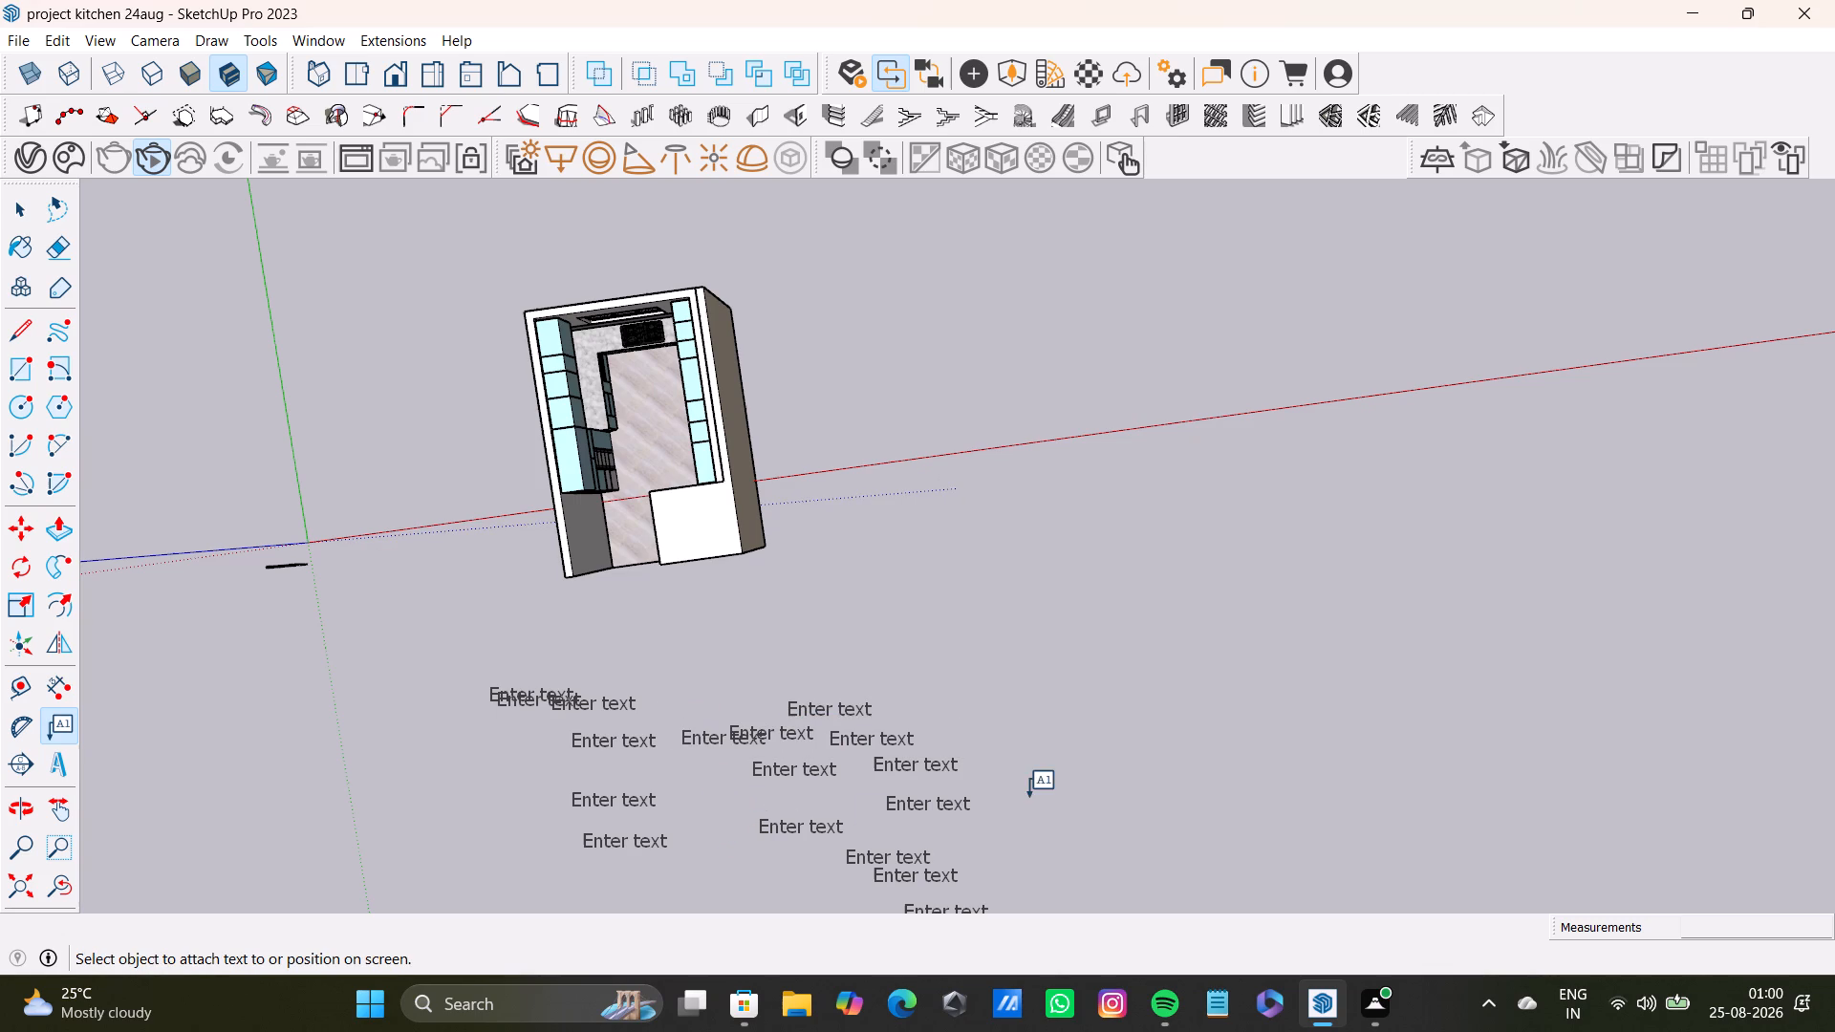
pyautogui.click(1029, 797)
# Place a text label at the kitchen's lower-right outer wall and shorten its wording to "nter text".
pyautogui.click(889, 415)
pyautogui.click(858, 473)
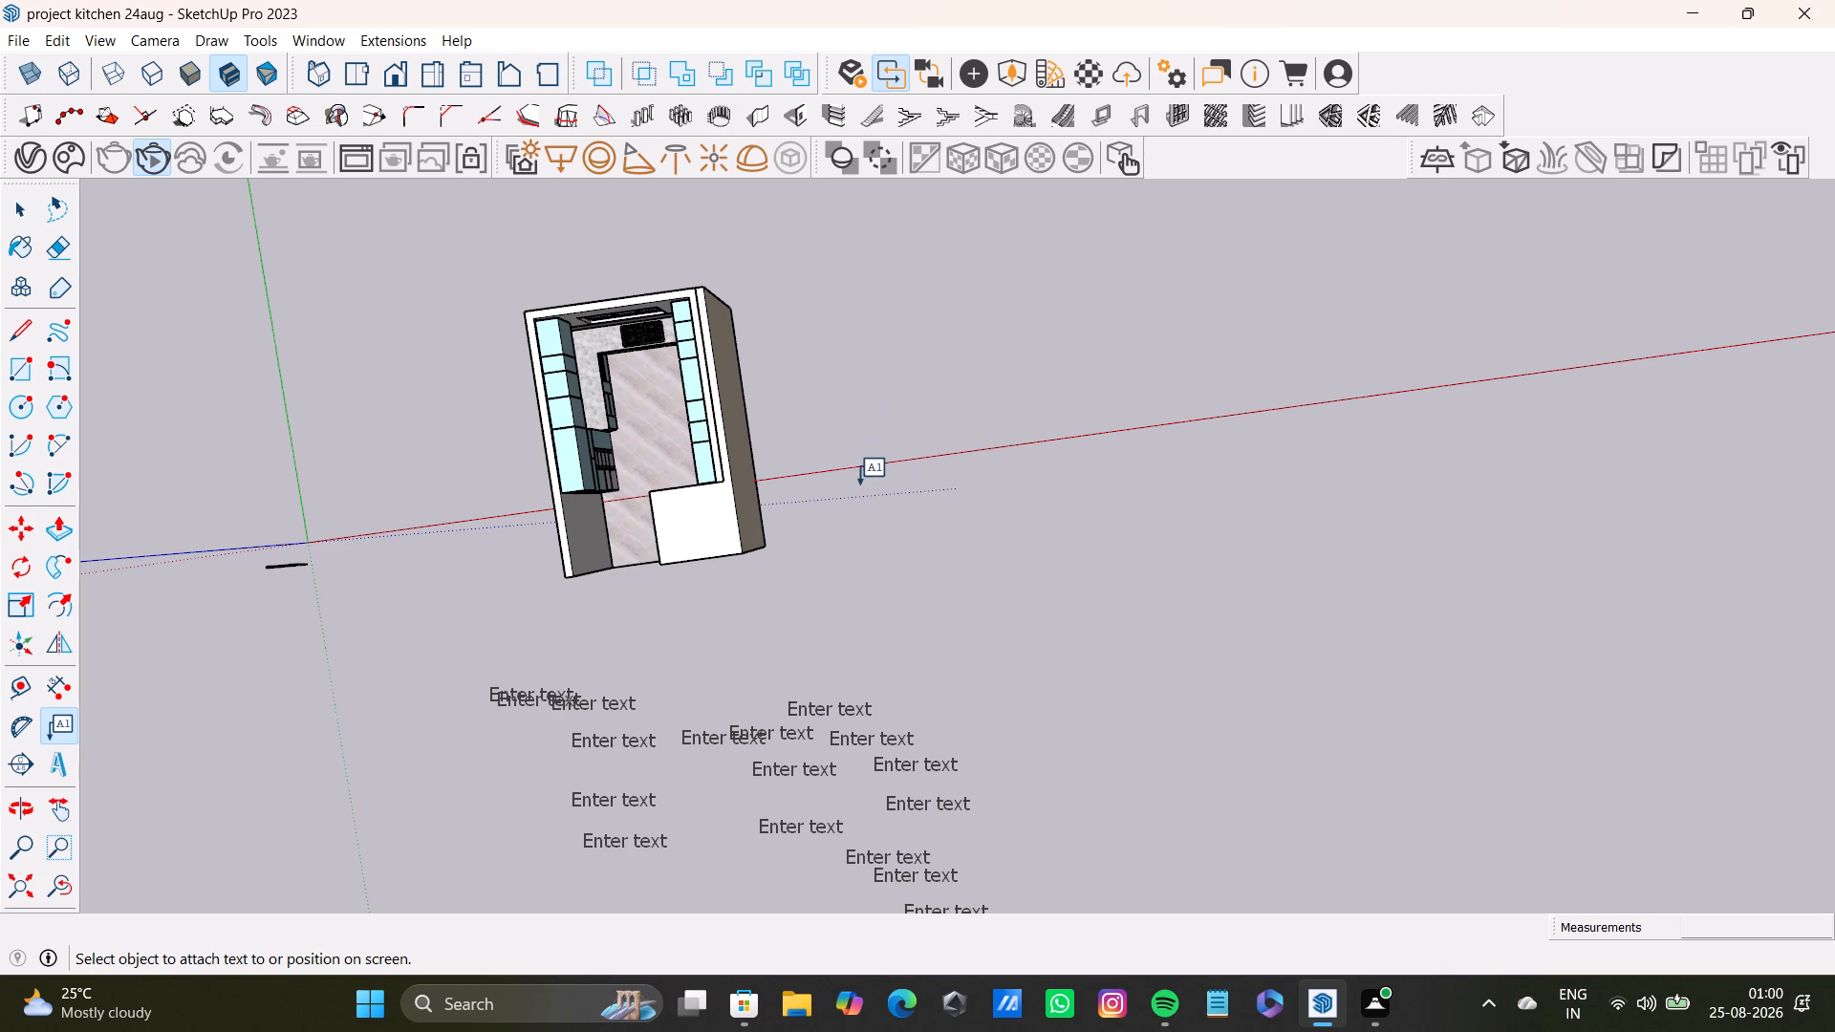
pyautogui.click(856, 482)
pyautogui.scroll(3, 754, 596)
pyautogui.click(734, 500)
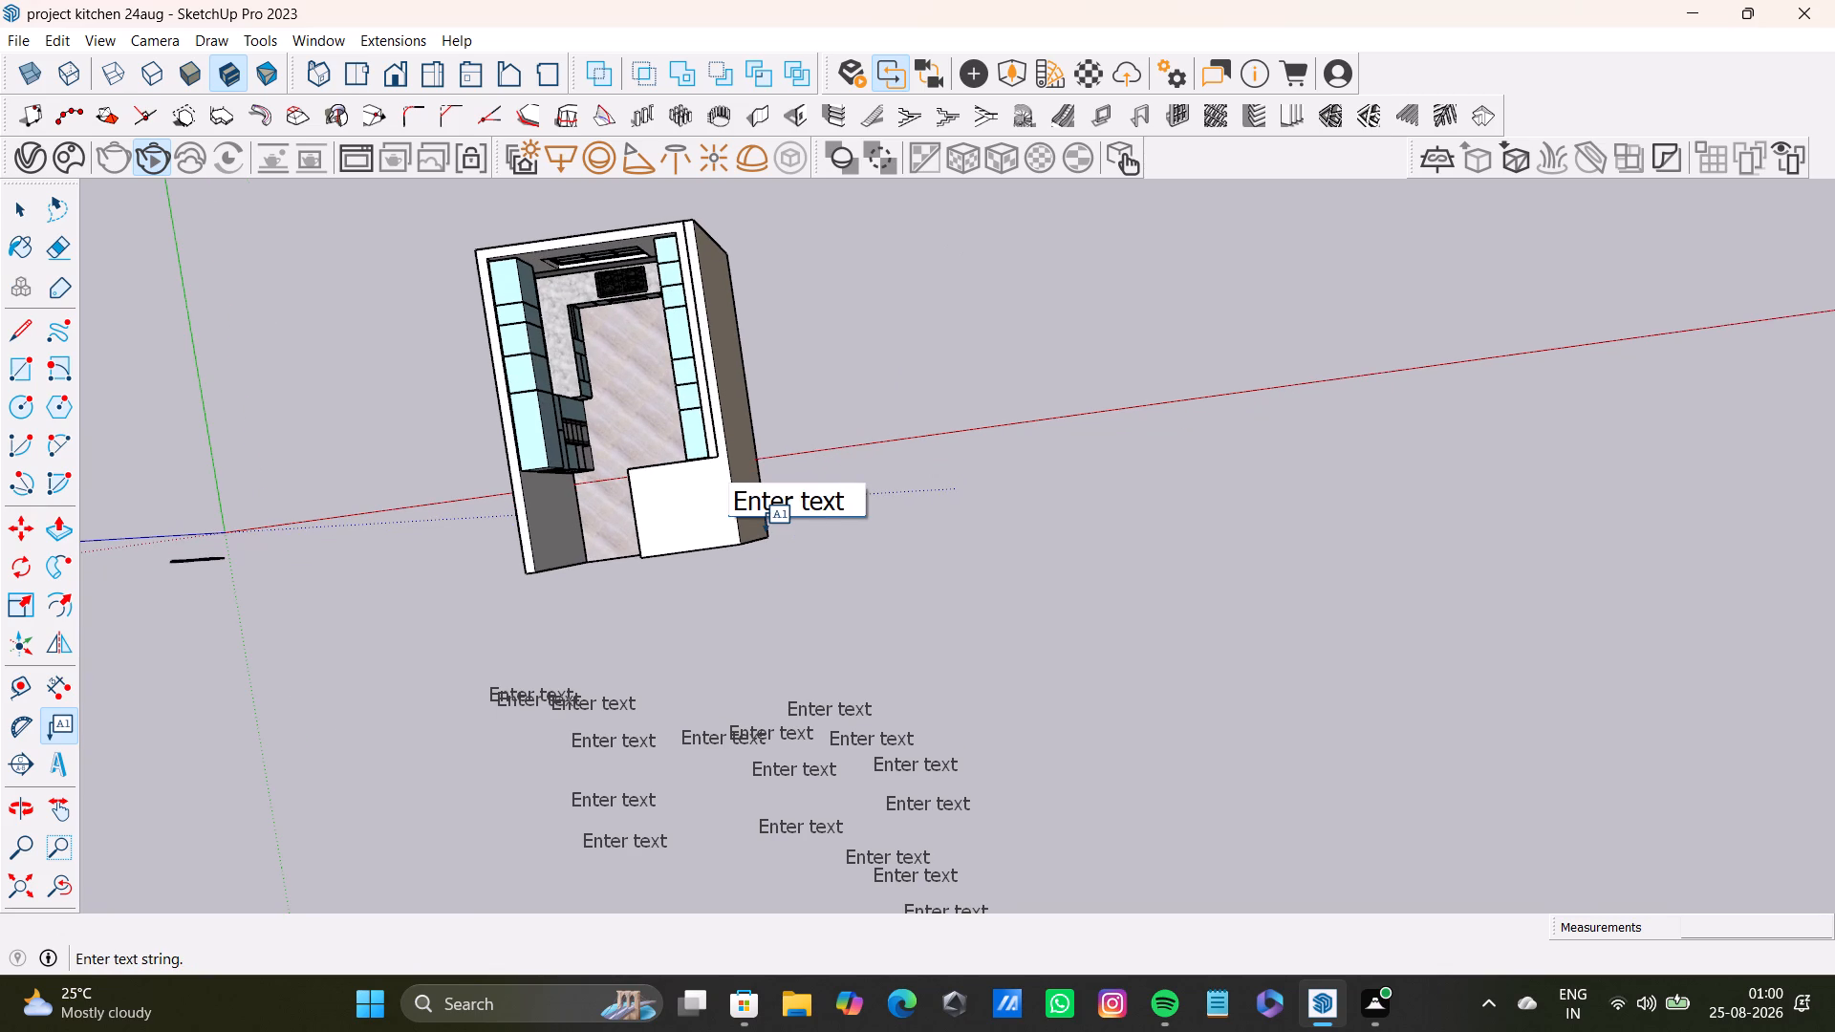
pyautogui.hotkey('ctrl', 'z')
pyautogui.hotkey('ctrl', 'z')
pyautogui.press('BackSpace')
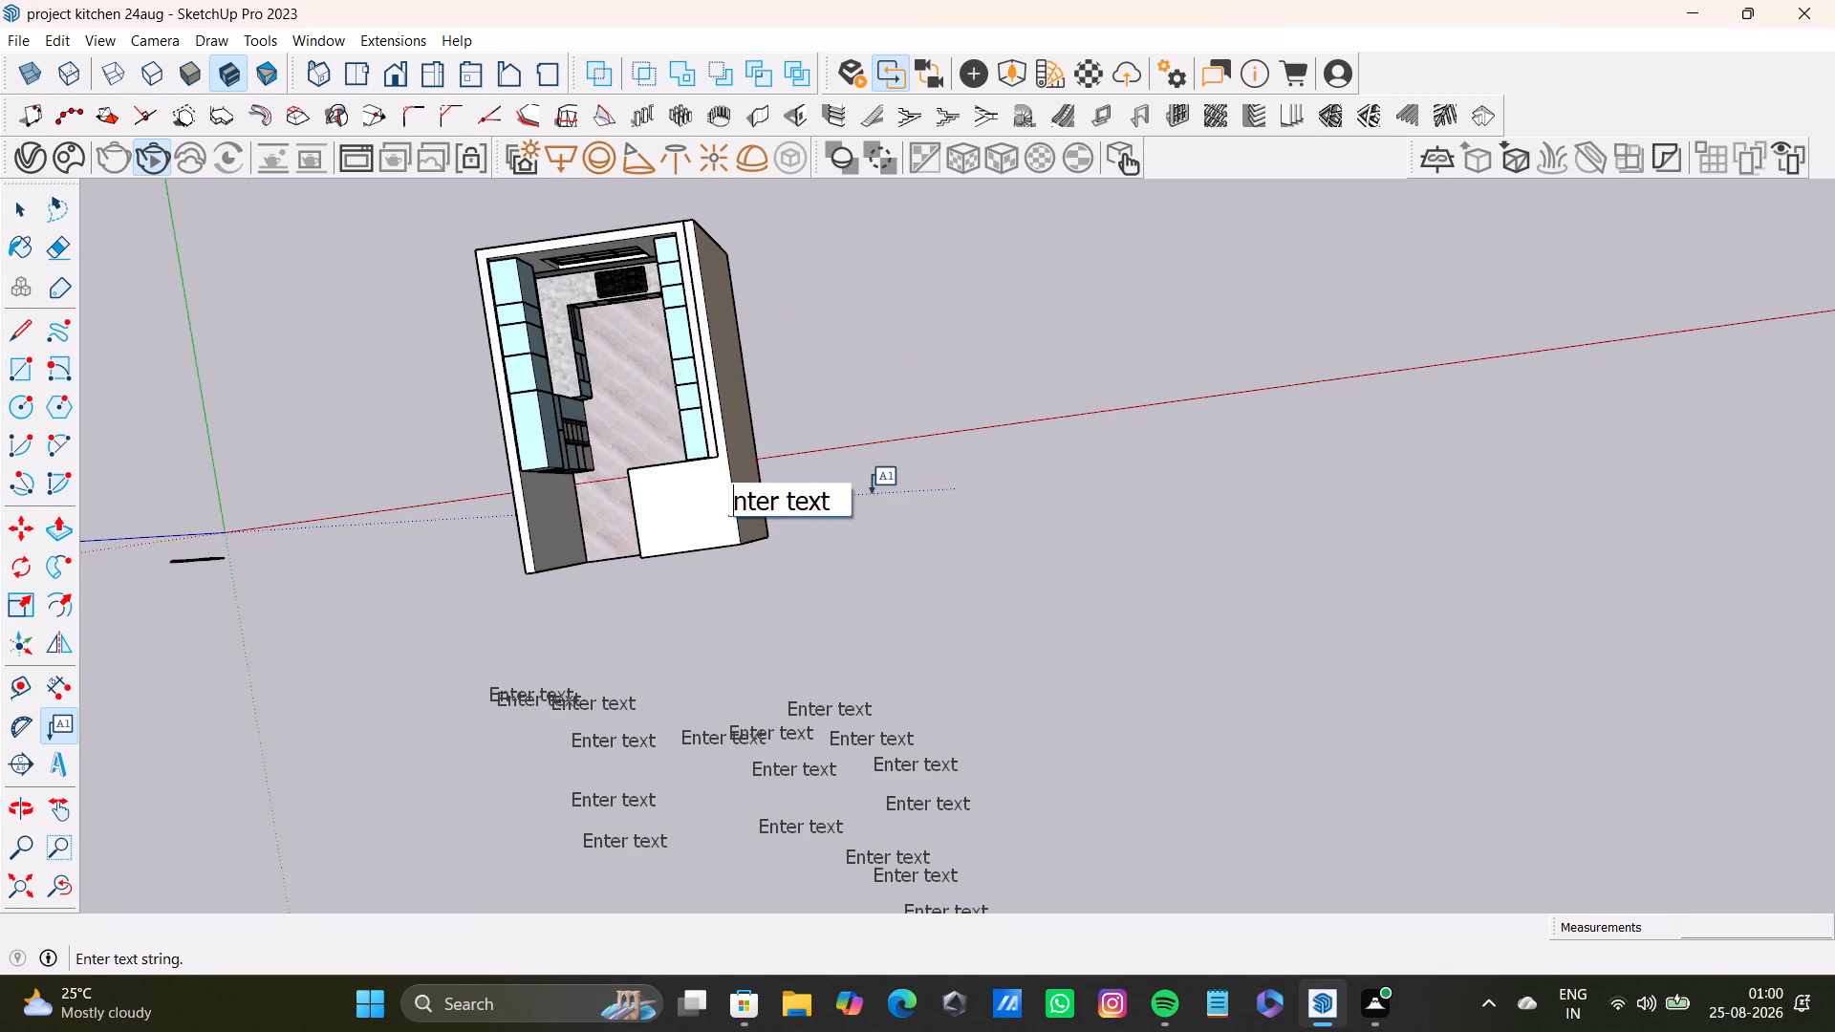
pyautogui.press('space')
pyautogui.click(941, 488)
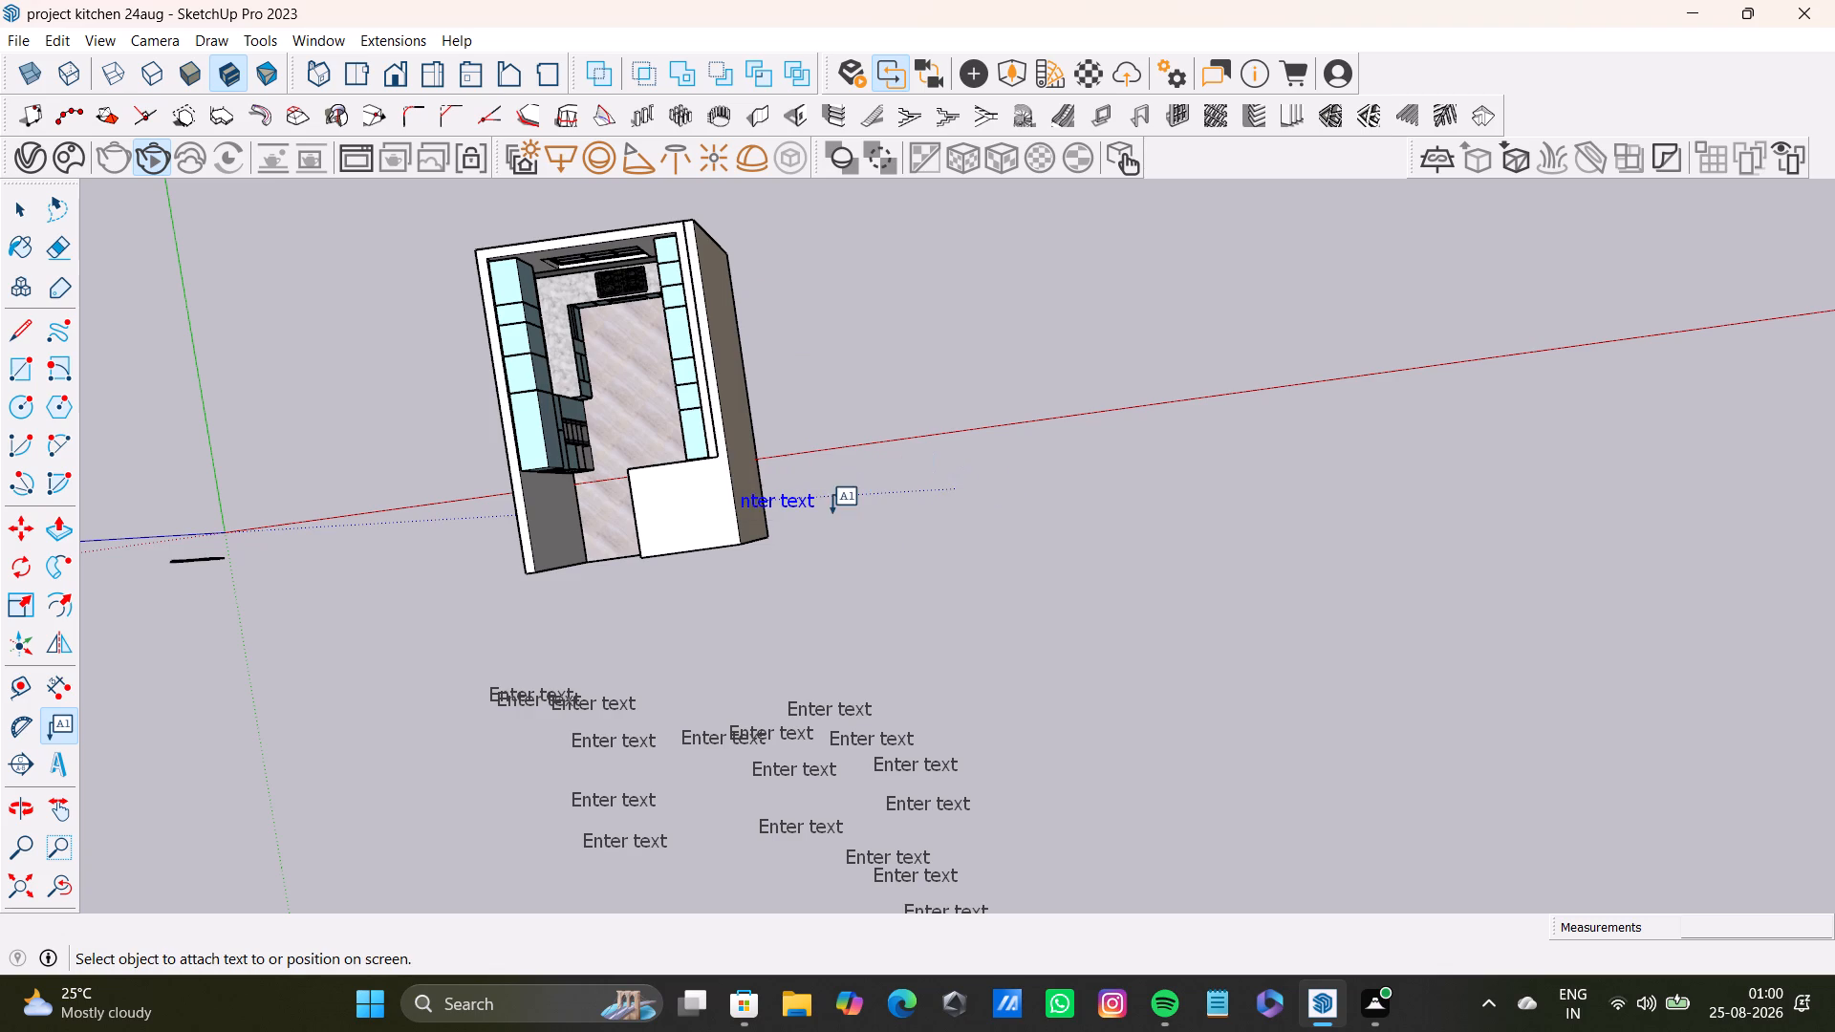
# Place two default "Enter text" labels side by side in the empty space right of the kitchen's front corner.
pyautogui.scroll(4, 870, 538)
pyautogui.moveTo(874, 553); pyautogui.dragTo(900, 359, button='middle')
pyautogui.click(971, 589)
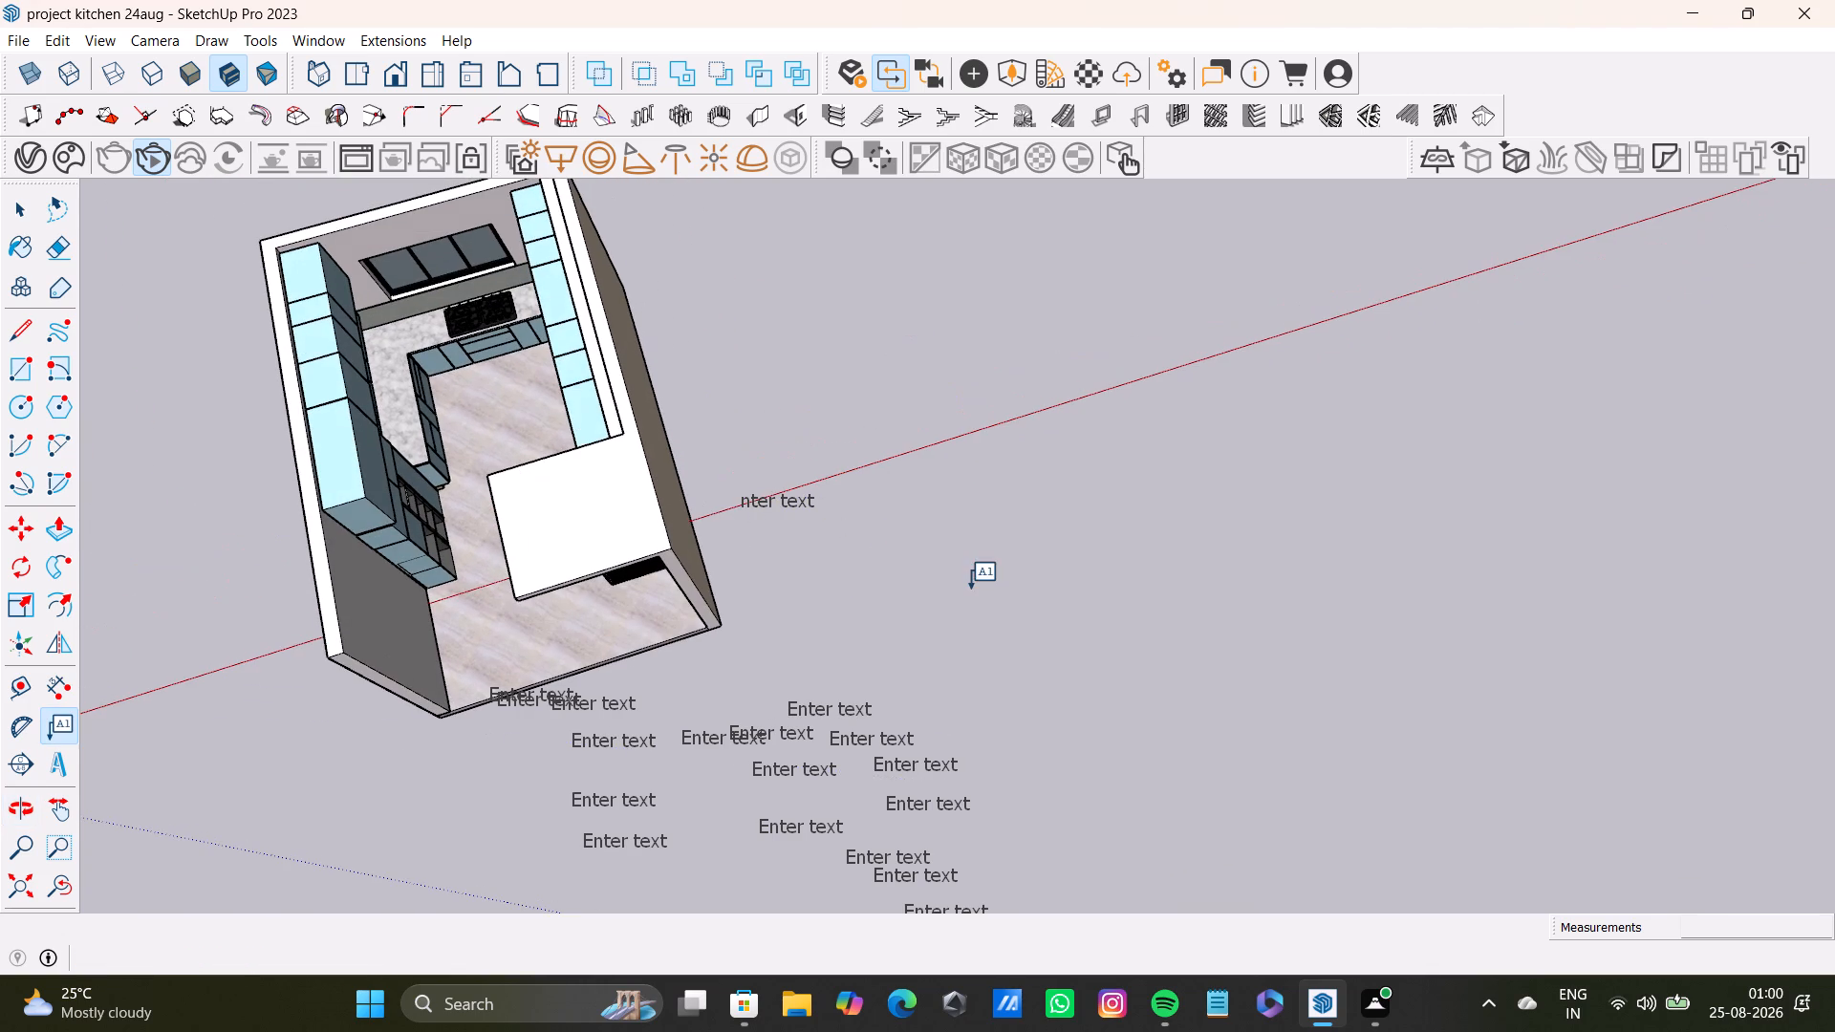
pyautogui.doubleClick(903, 570)
pyautogui.doubleClick(892, 590)
pyautogui.click(765, 591)
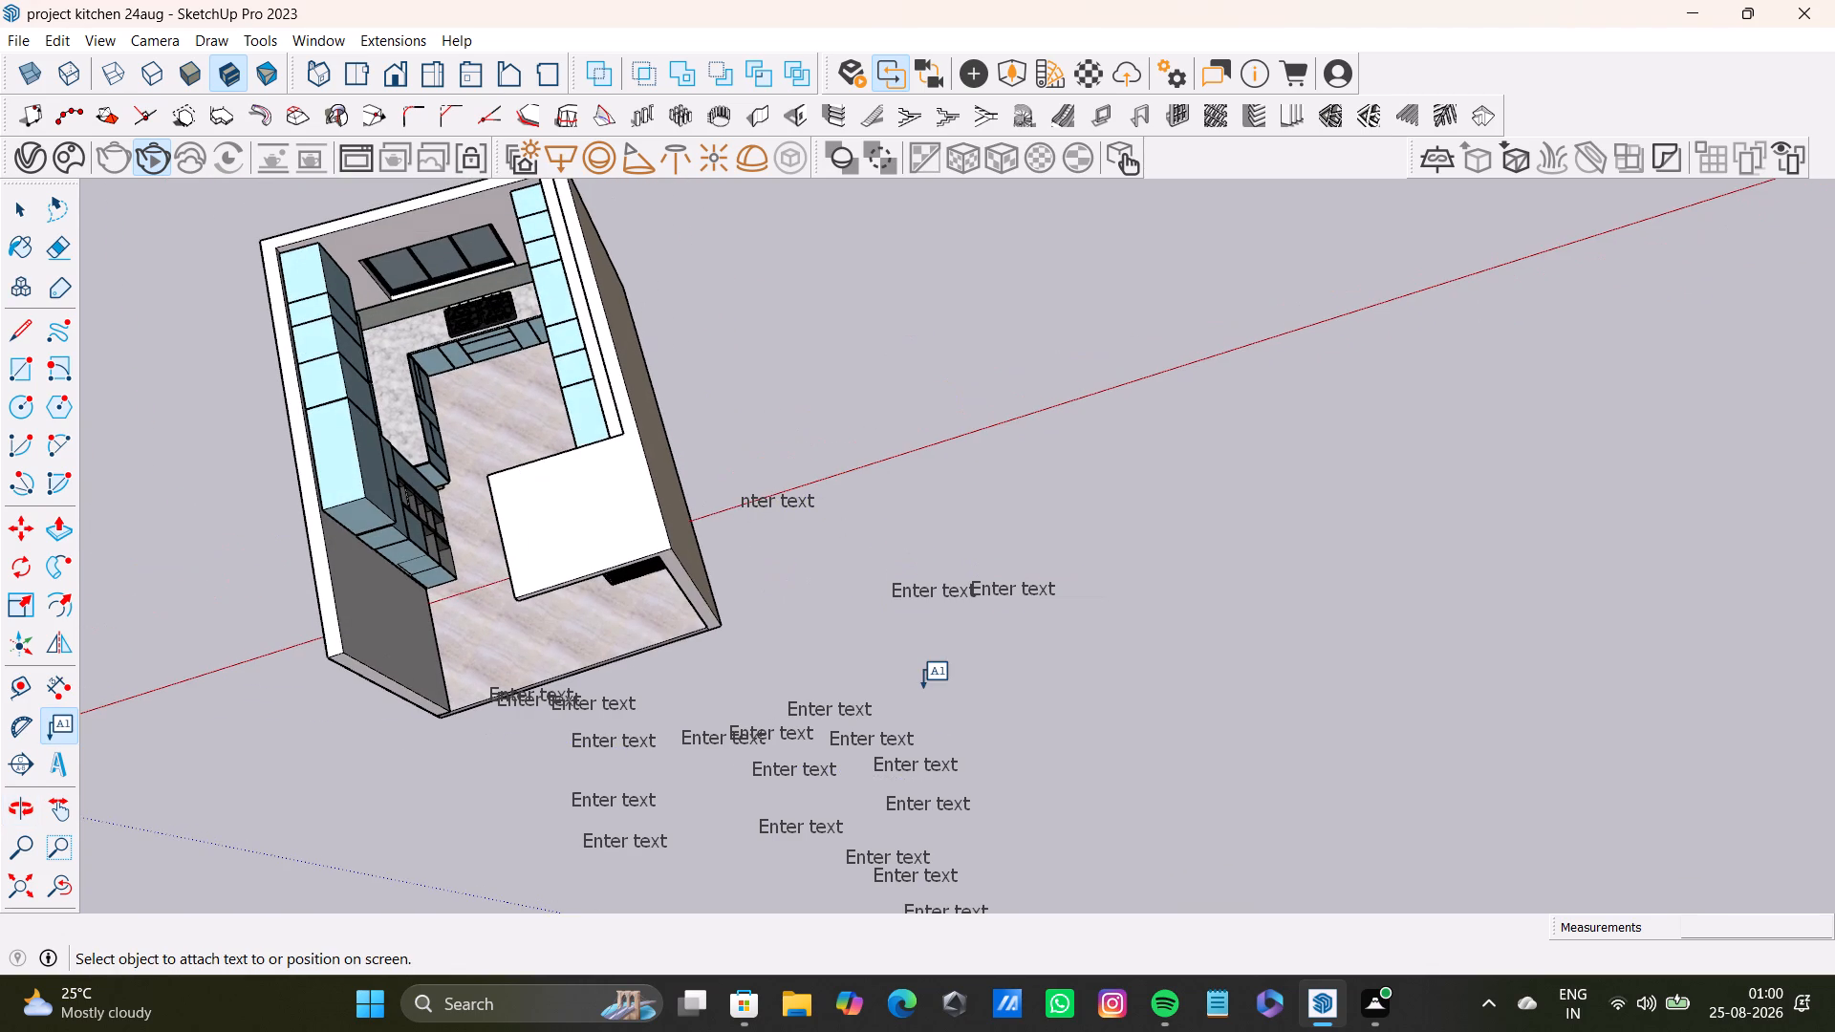
# Place three default "Enter text" labels between that new pair and the label cluster below it.
pyautogui.click(986, 782)
pyautogui.click(965, 755)
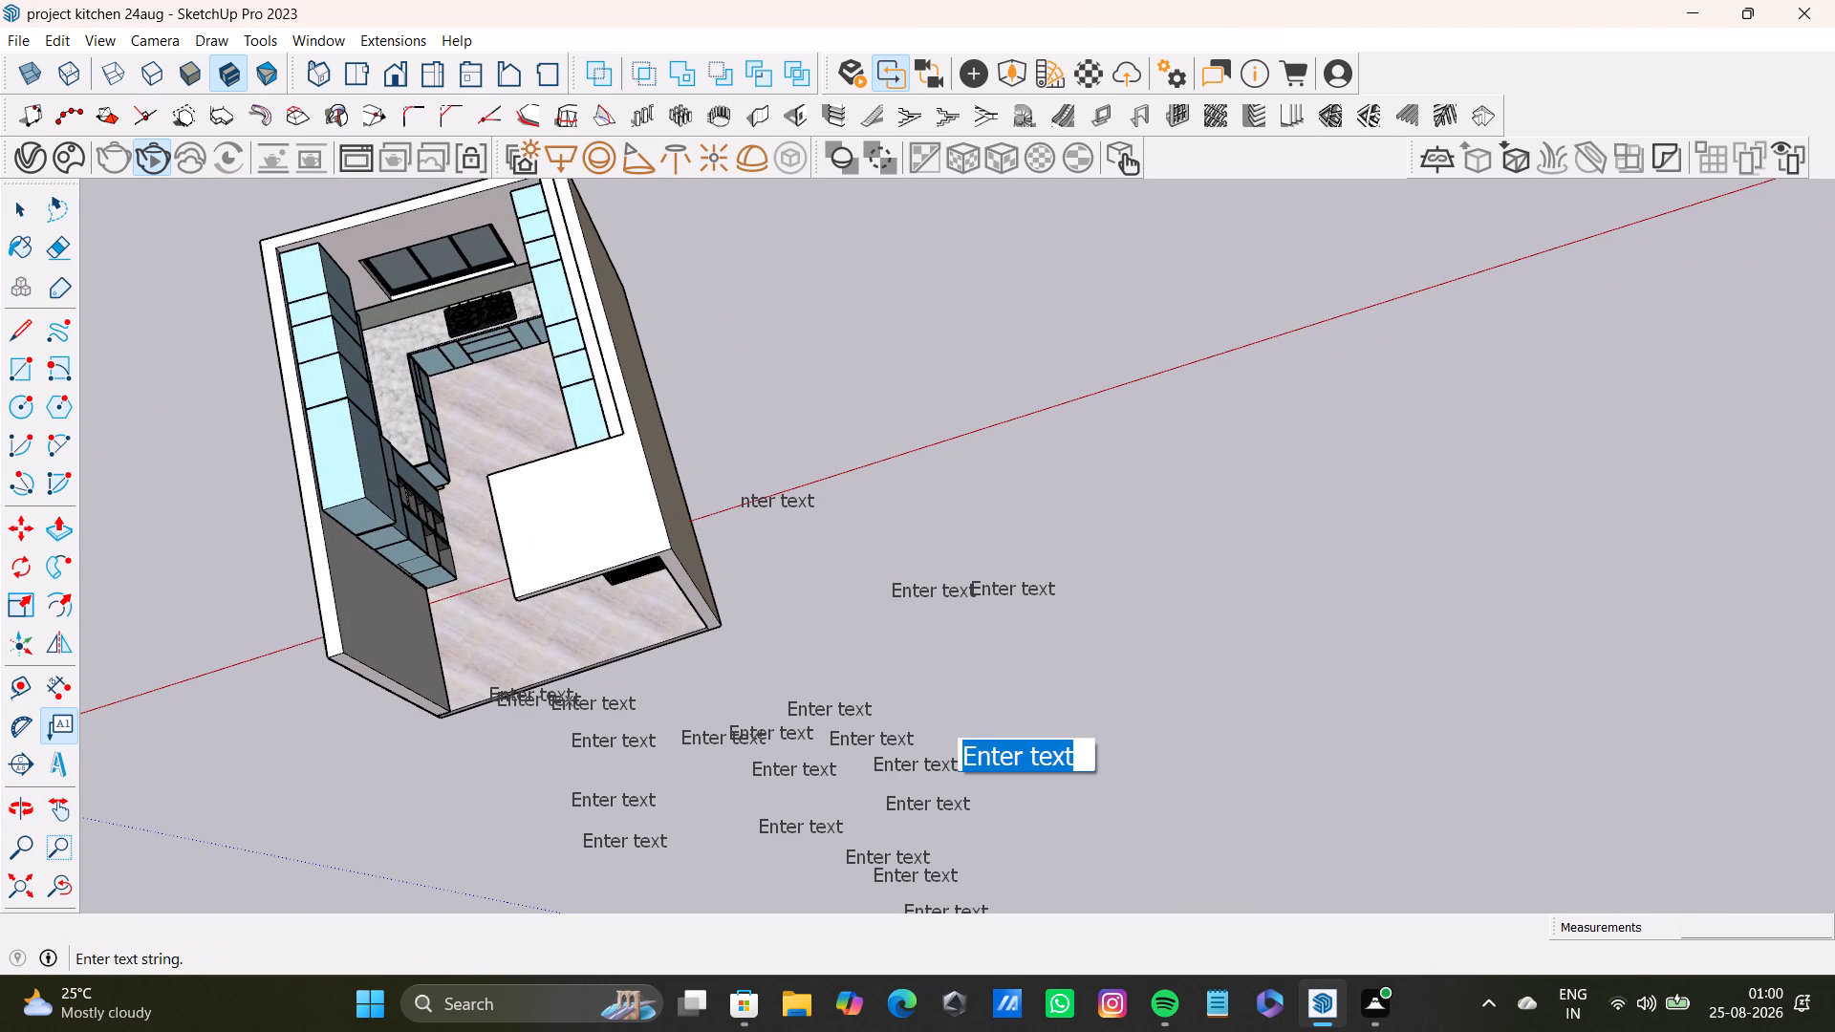
pyautogui.doubleClick(942, 735)
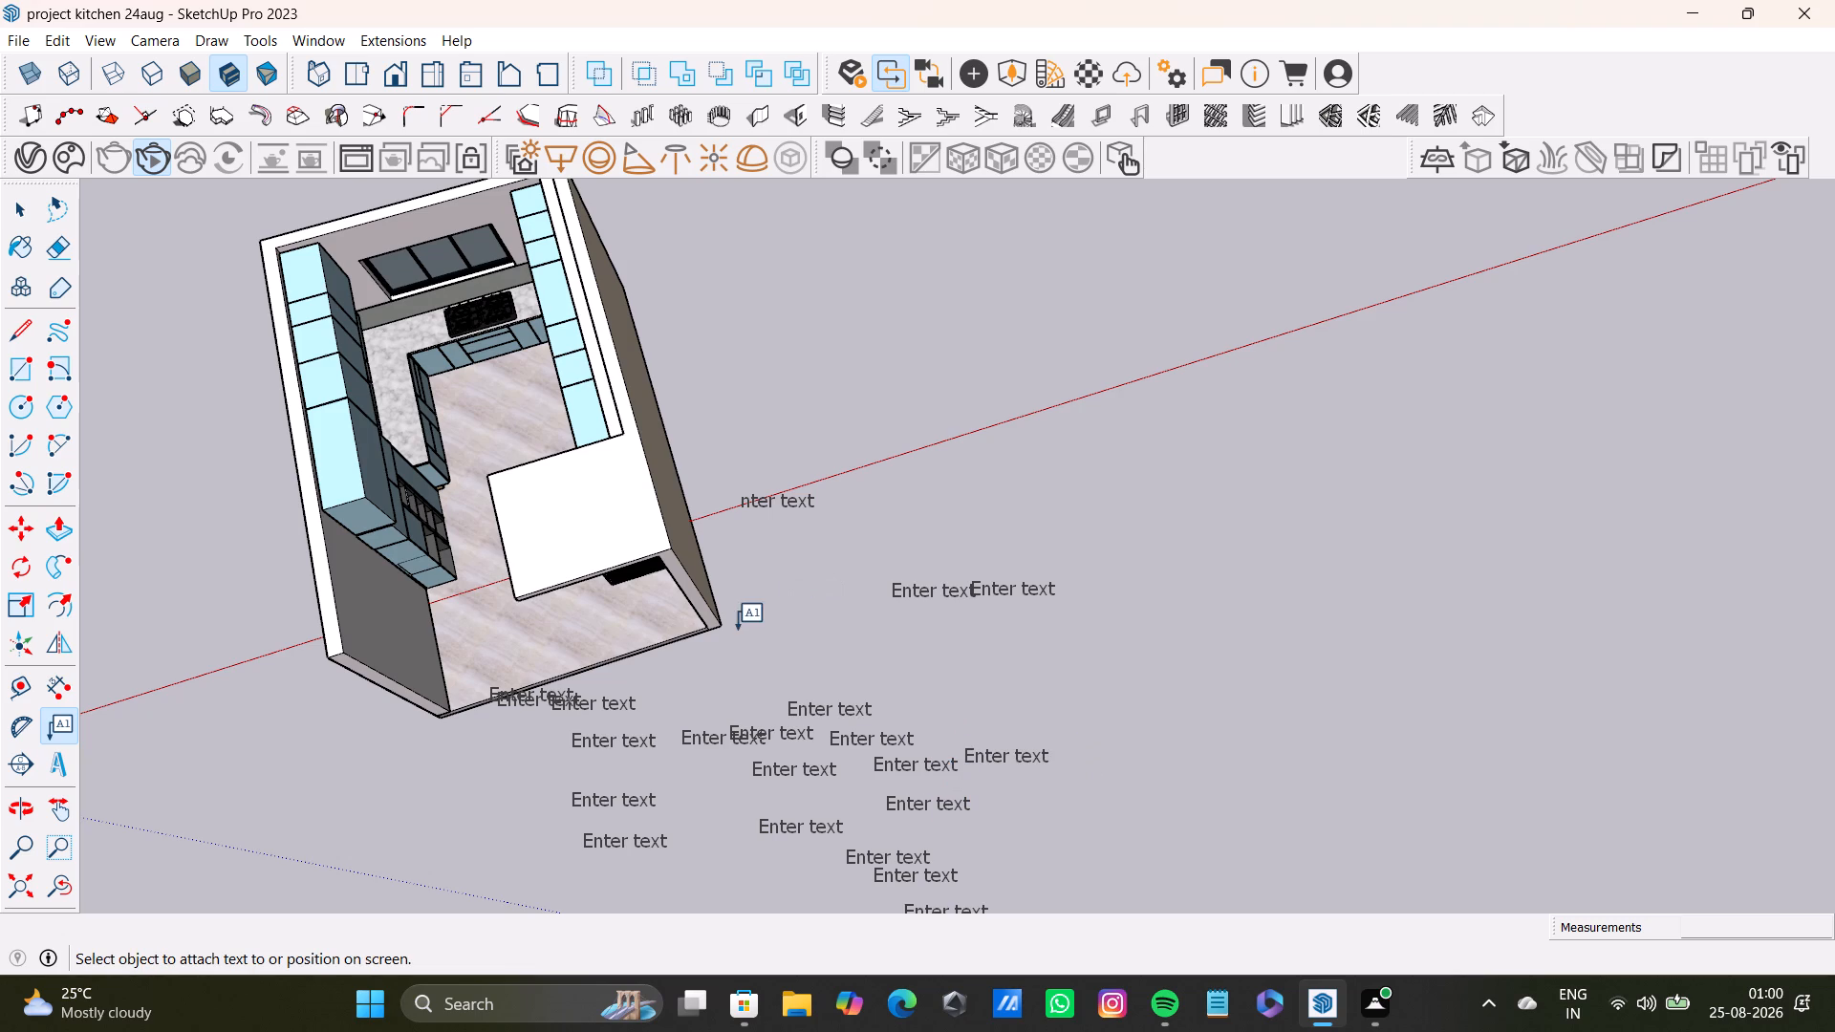
pyautogui.doubleClick(1064, 676)
pyautogui.moveTo(988, 662); pyautogui.dragTo(990, 622)
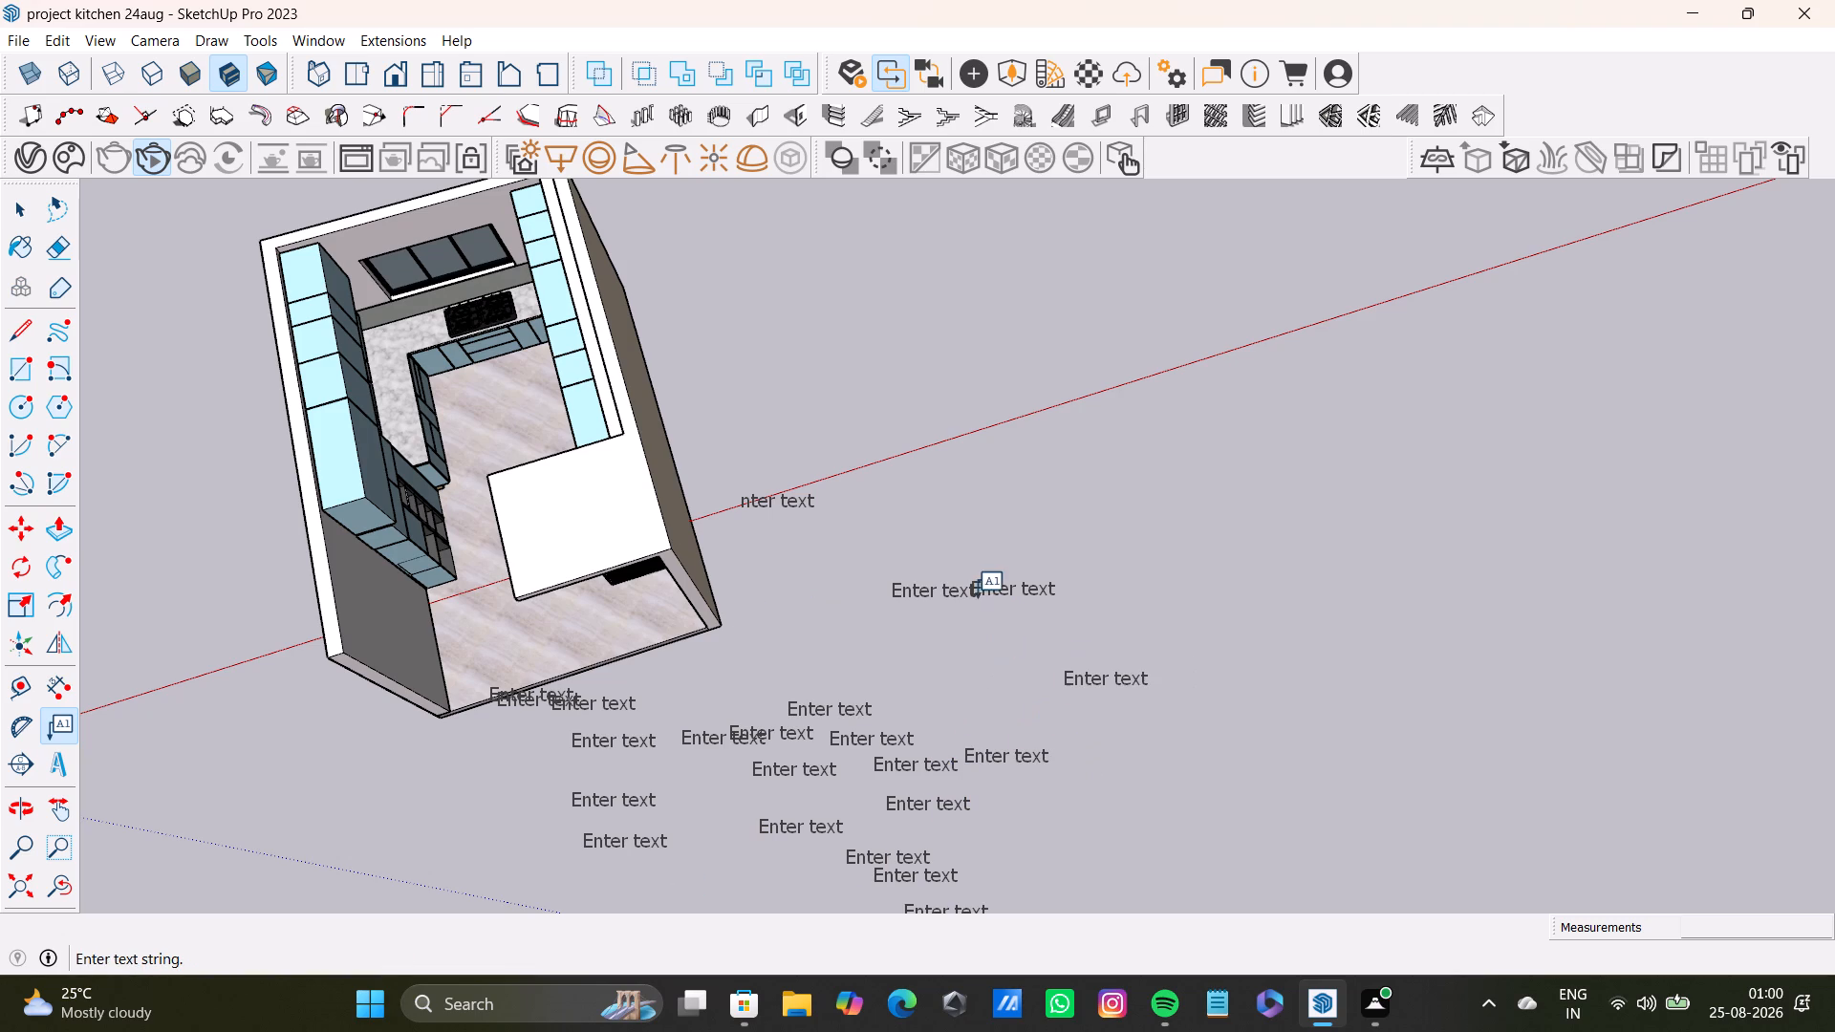
pyautogui.click(983, 629)
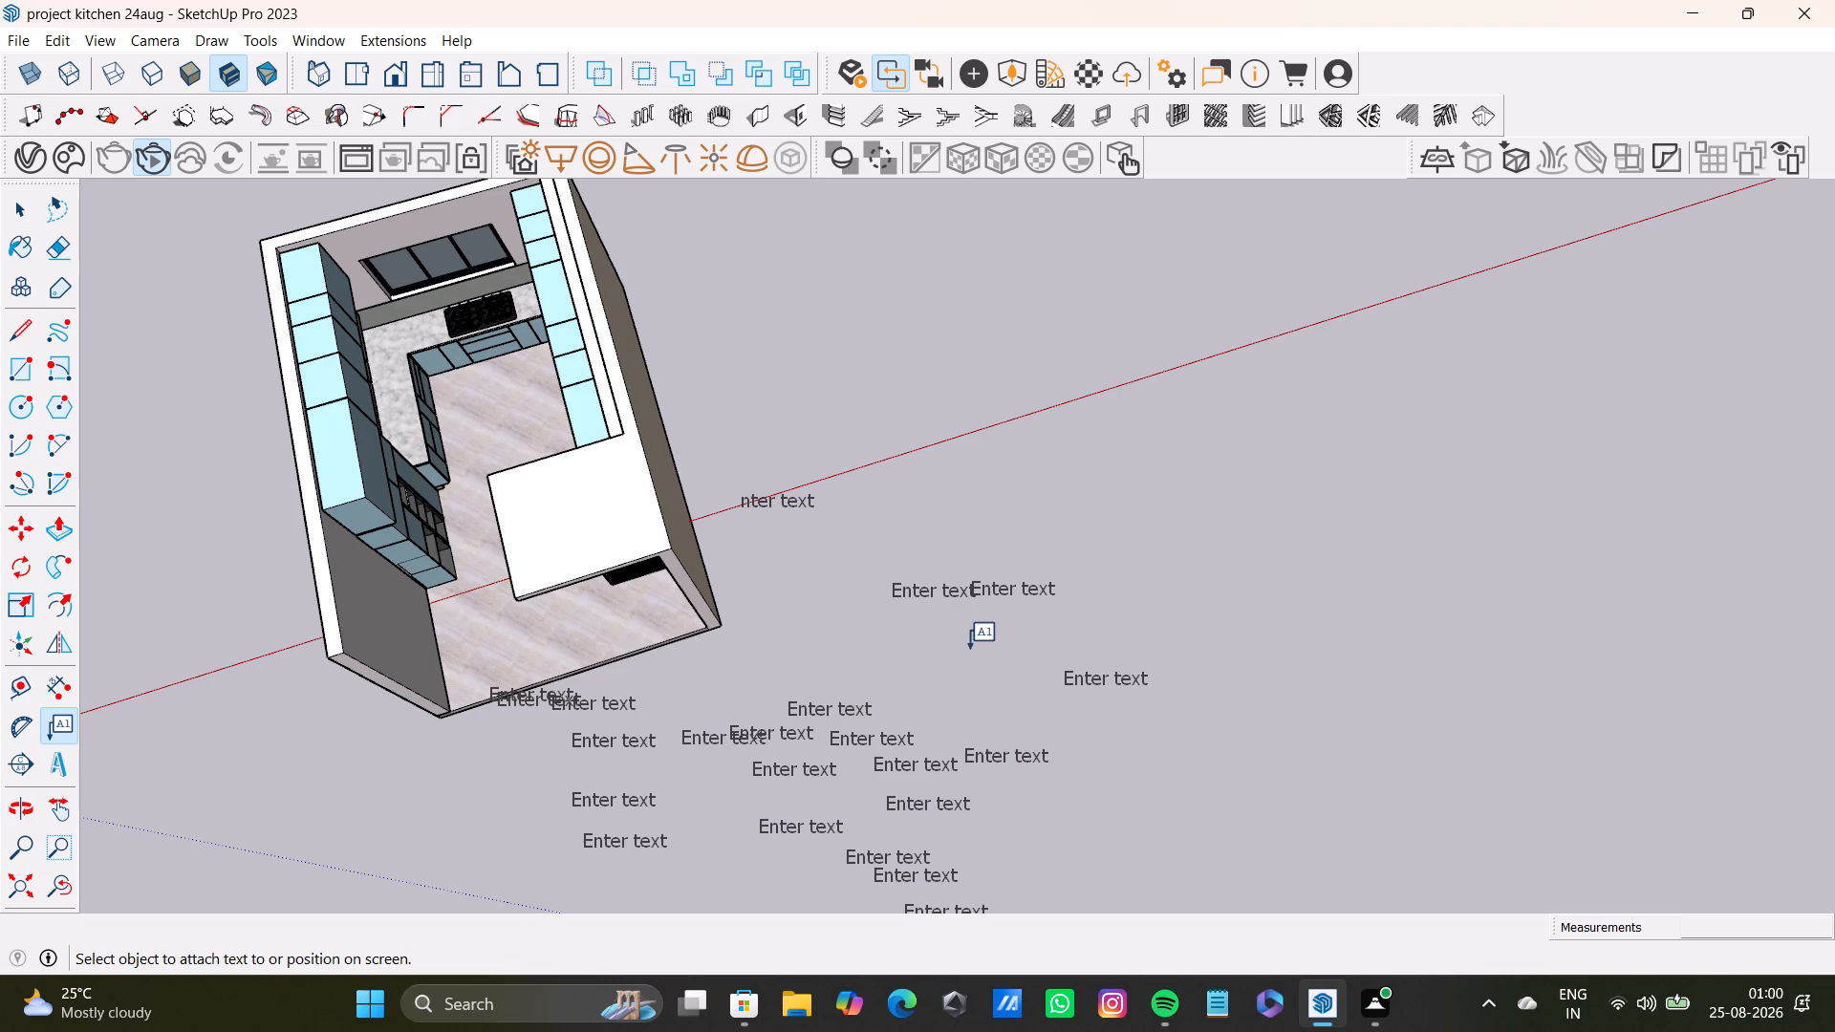
pyautogui.click(967, 668)
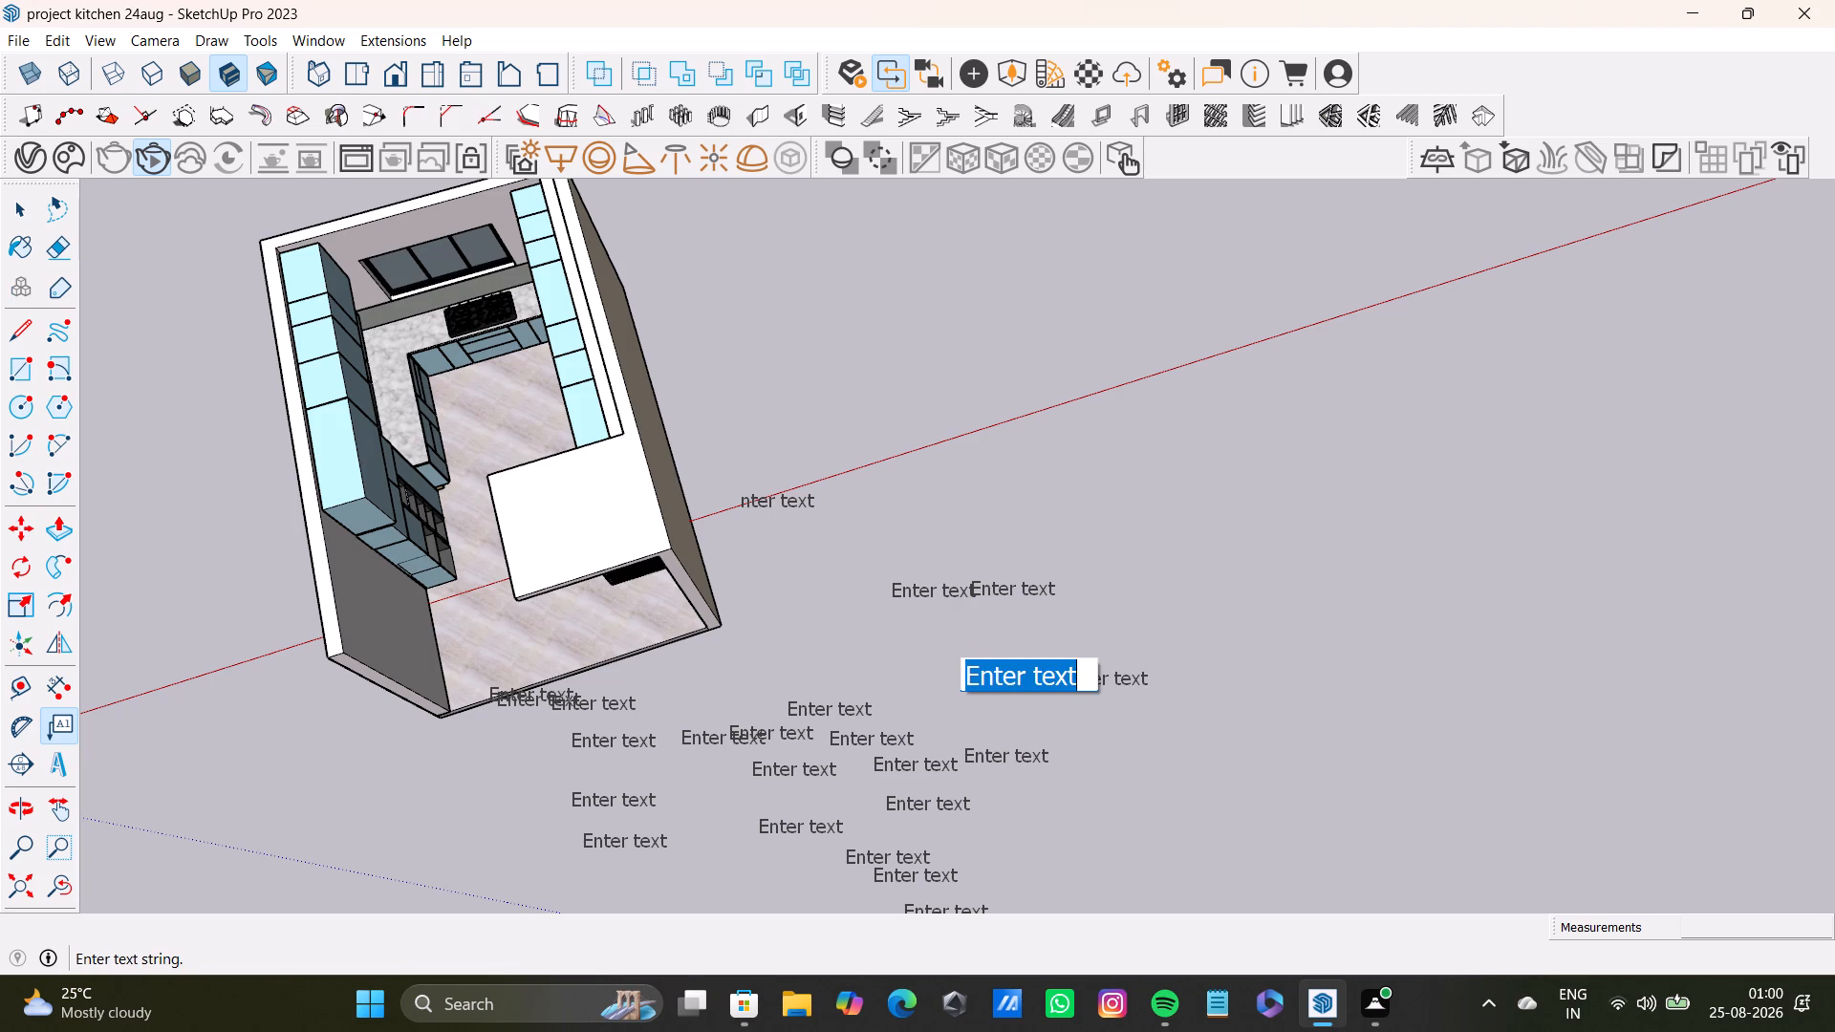
pyautogui.click(886, 626)
pyautogui.click(849, 610)
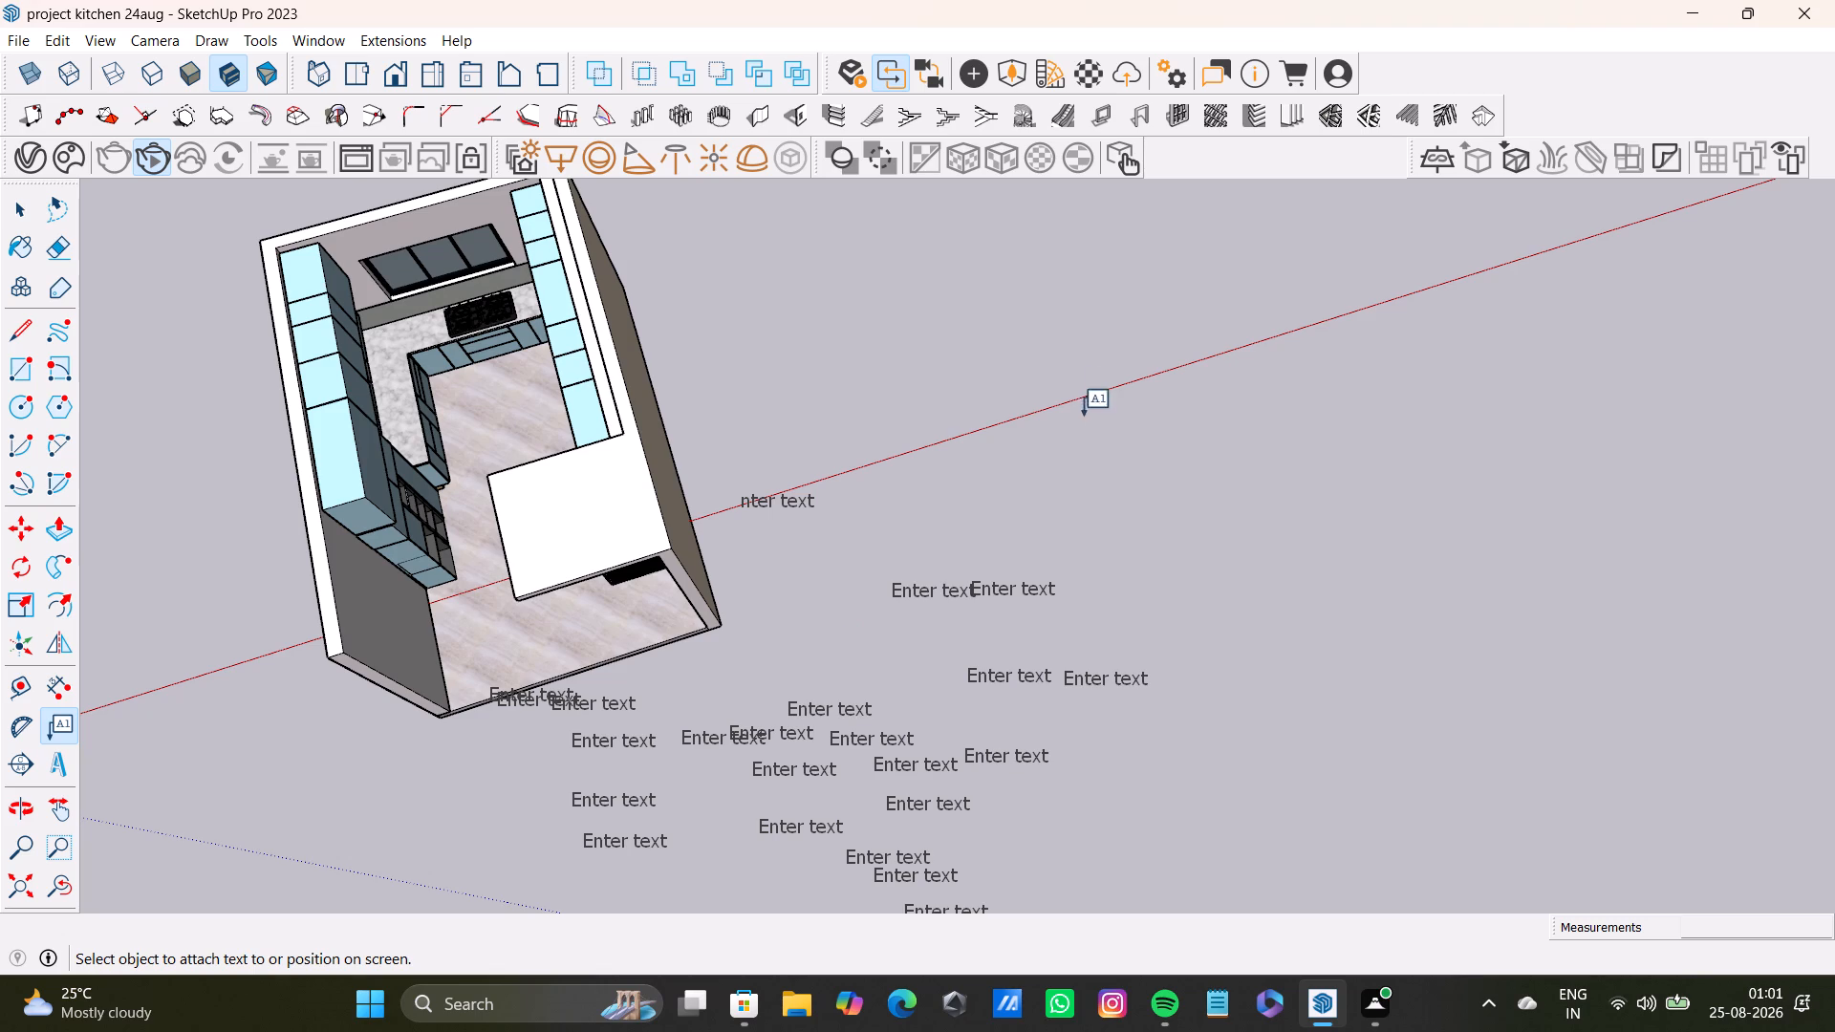
# Place four default "Enter text" labels above the side-by-side pair, between it and the red axis.
pyautogui.click(1111, 537)
pyautogui.click(1104, 530)
pyautogui.doubleClick(1104, 506)
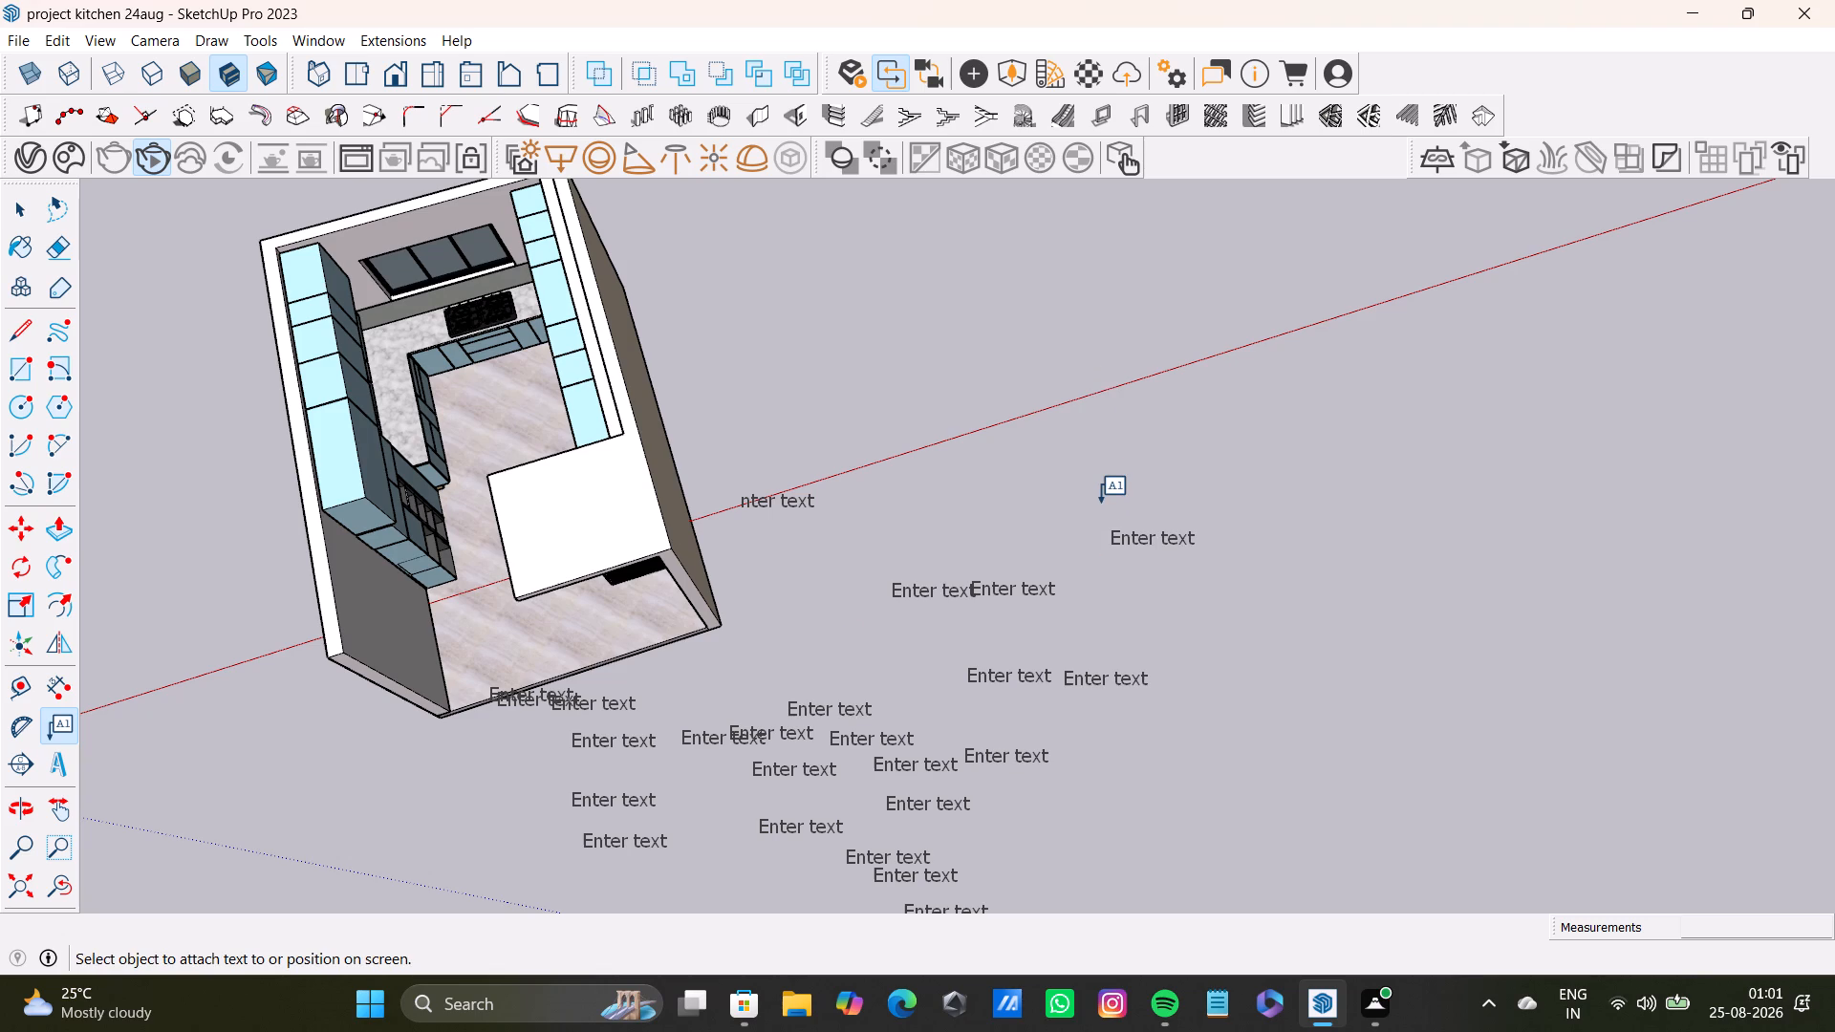
pyautogui.tripleClick(1046, 493)
pyautogui.click(1047, 490)
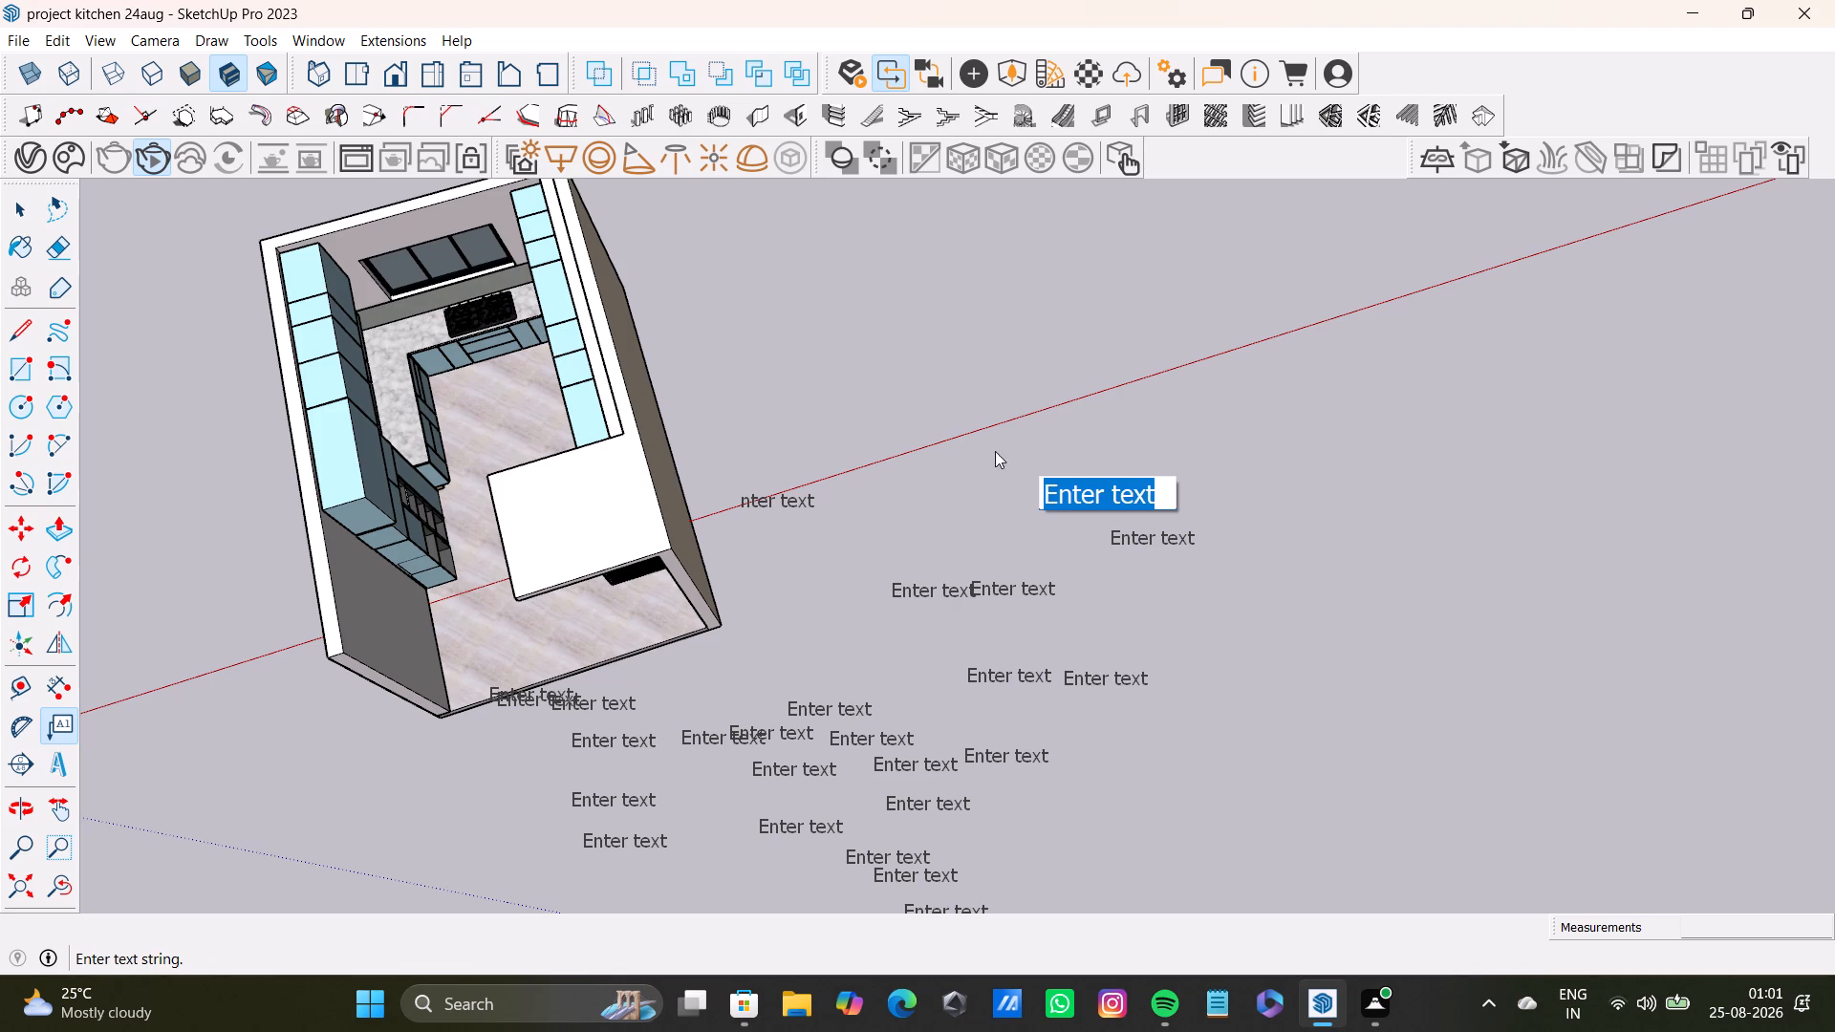
pyautogui.click(991, 443)
pyautogui.click(1000, 452)
pyautogui.doubleClick(987, 479)
pyautogui.click(987, 514)
pyautogui.click(966, 536)
pyautogui.click(957, 494)
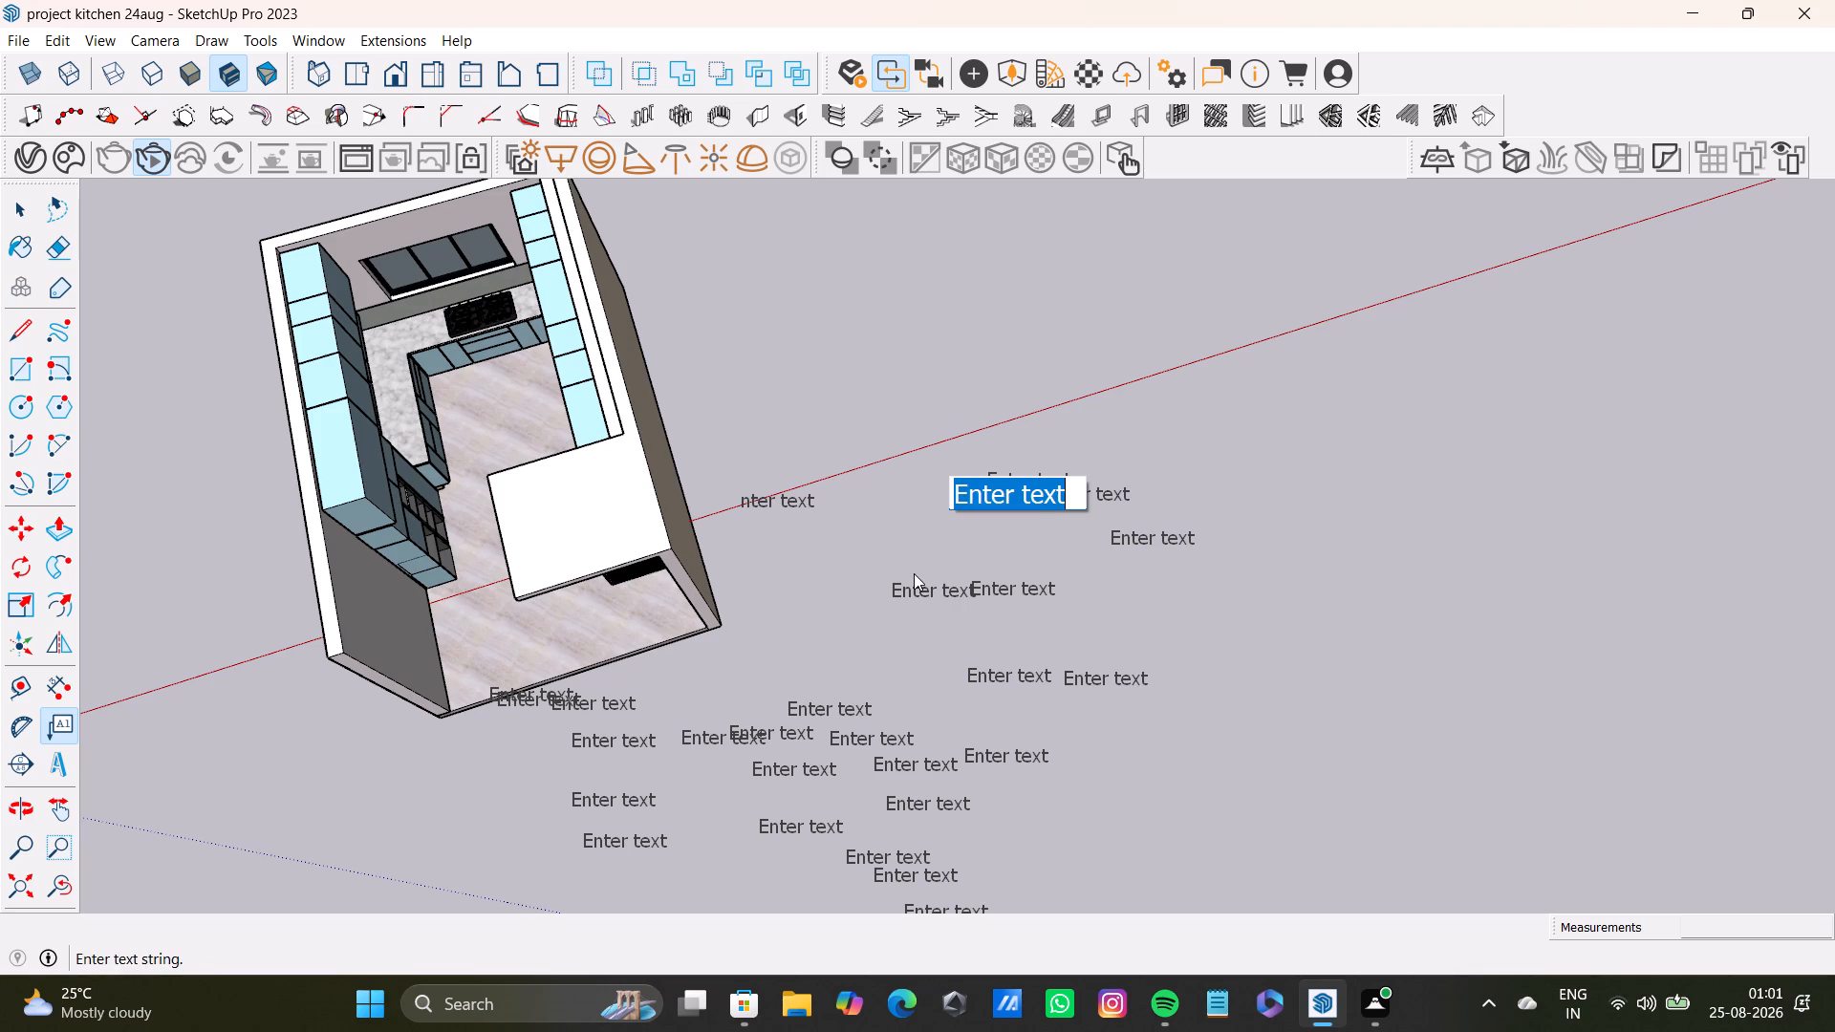
pyautogui.tripleClick(967, 446)
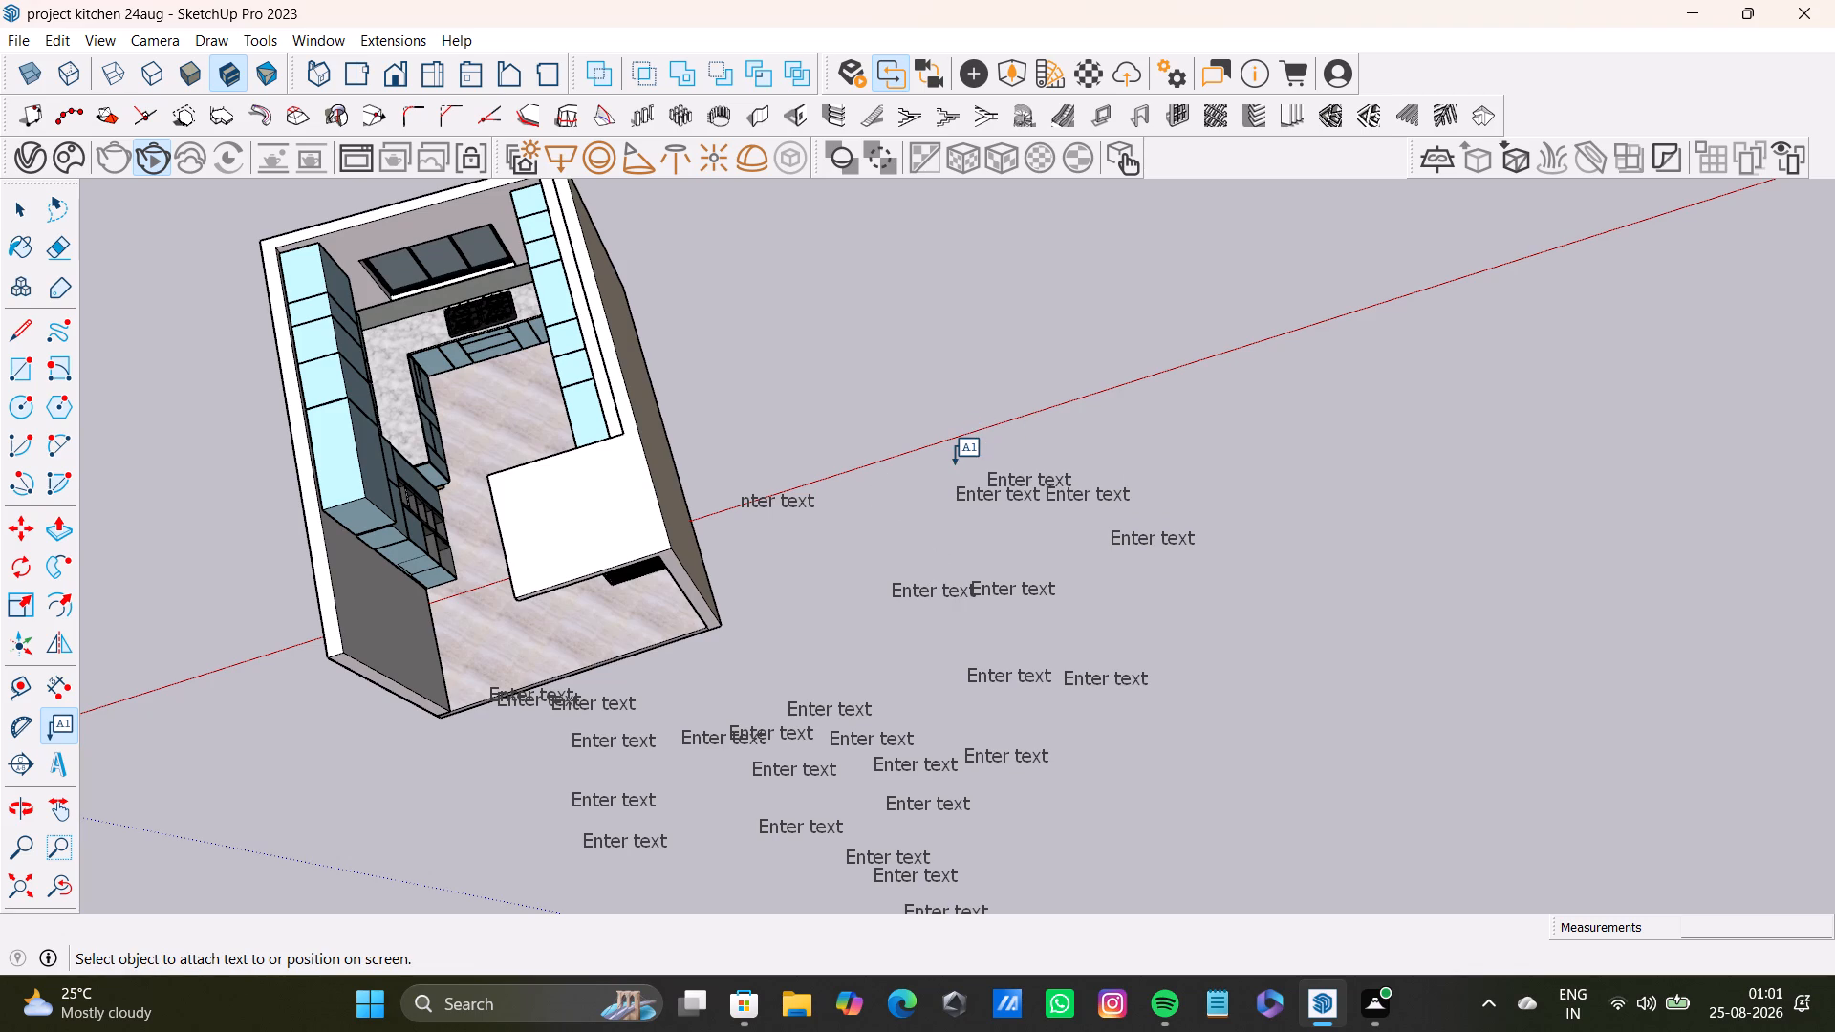
# Add two more default "Enter text" labels overlapping the closely packed group just below the red axis.
pyautogui.tripleClick(955, 464)
pyautogui.click(933, 462)
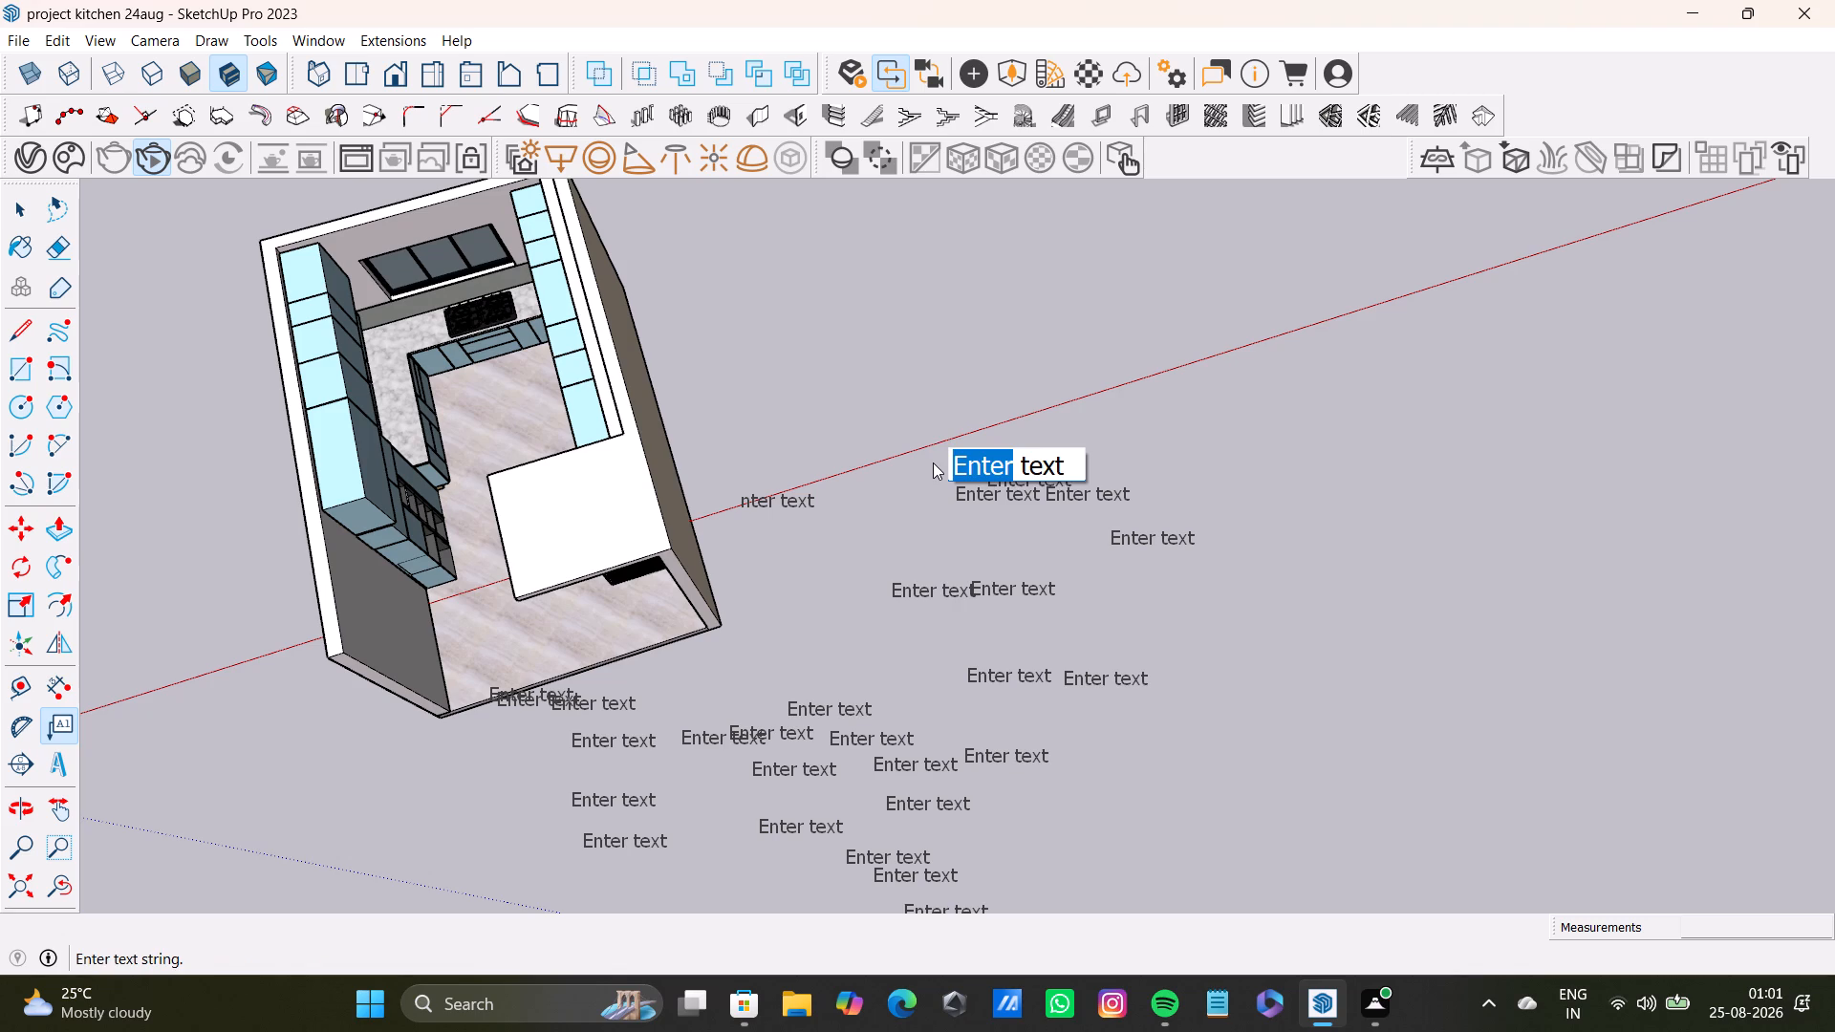
pyautogui.moveTo(932, 466); pyautogui.dragTo(938, 498)
pyautogui.tripleClick(938, 498)
pyautogui.click(935, 484)
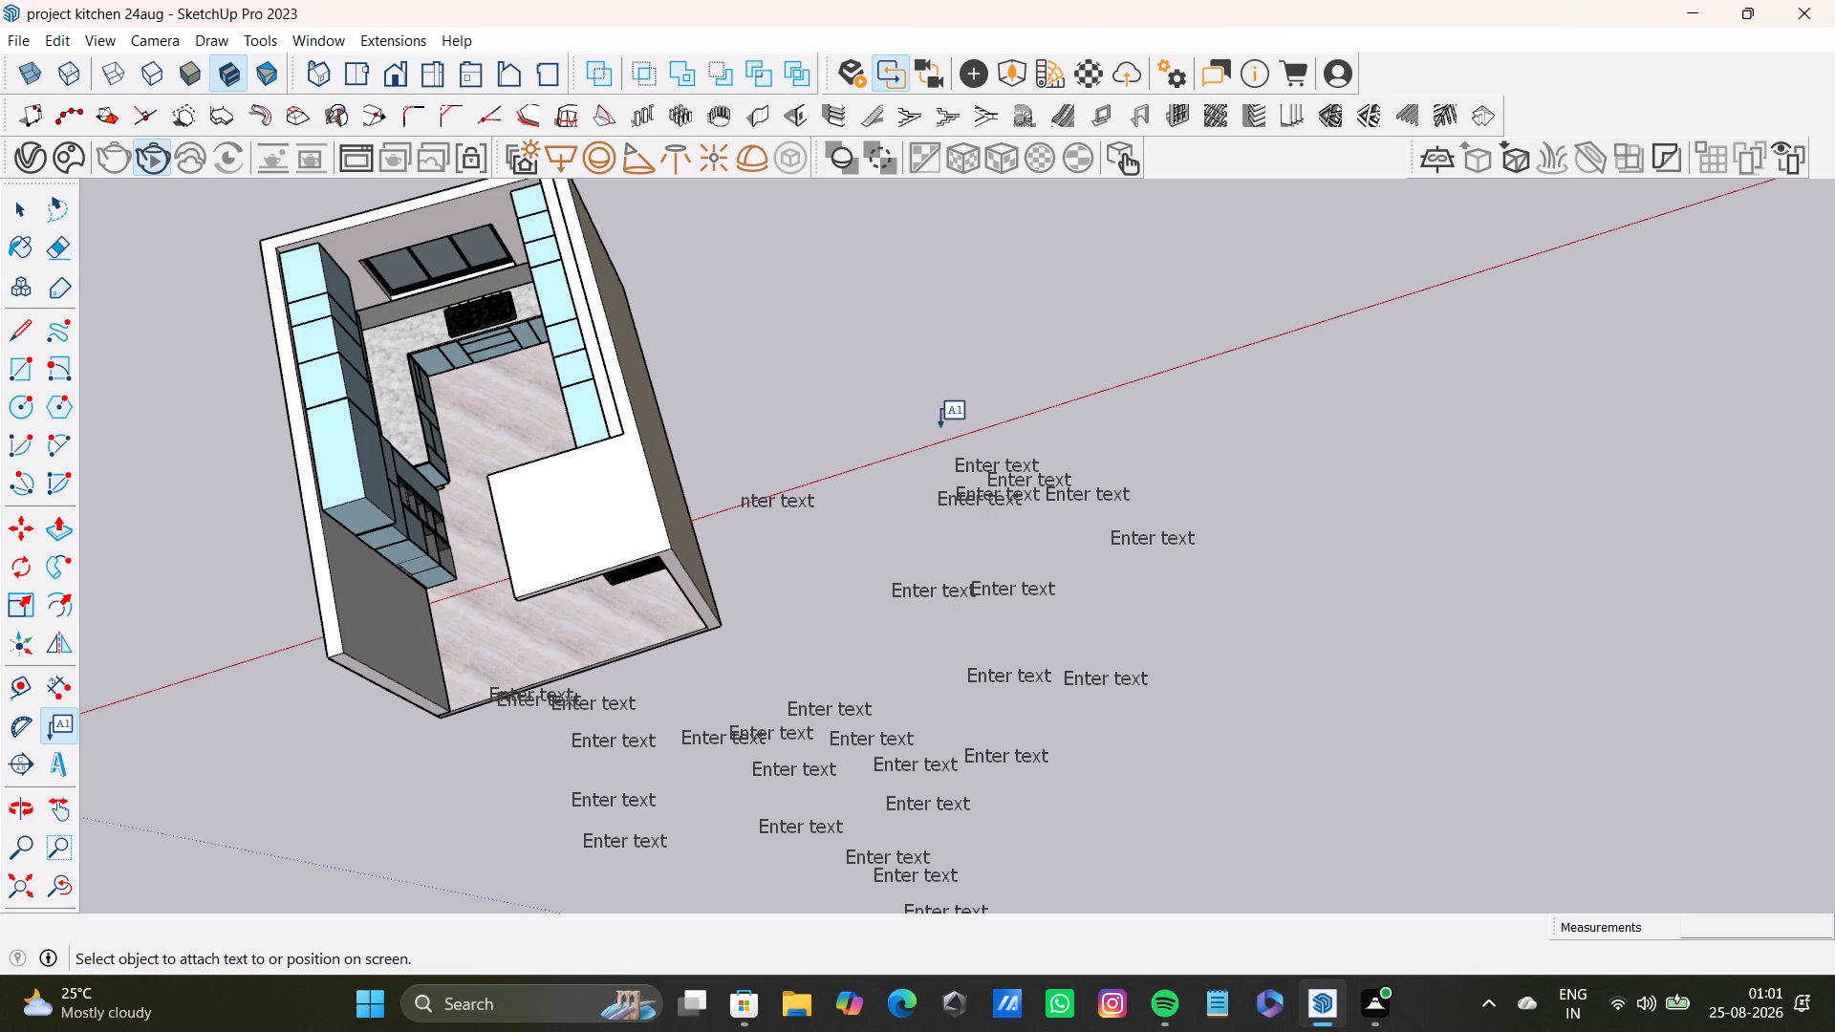
pyautogui.doubleClick(965, 405)
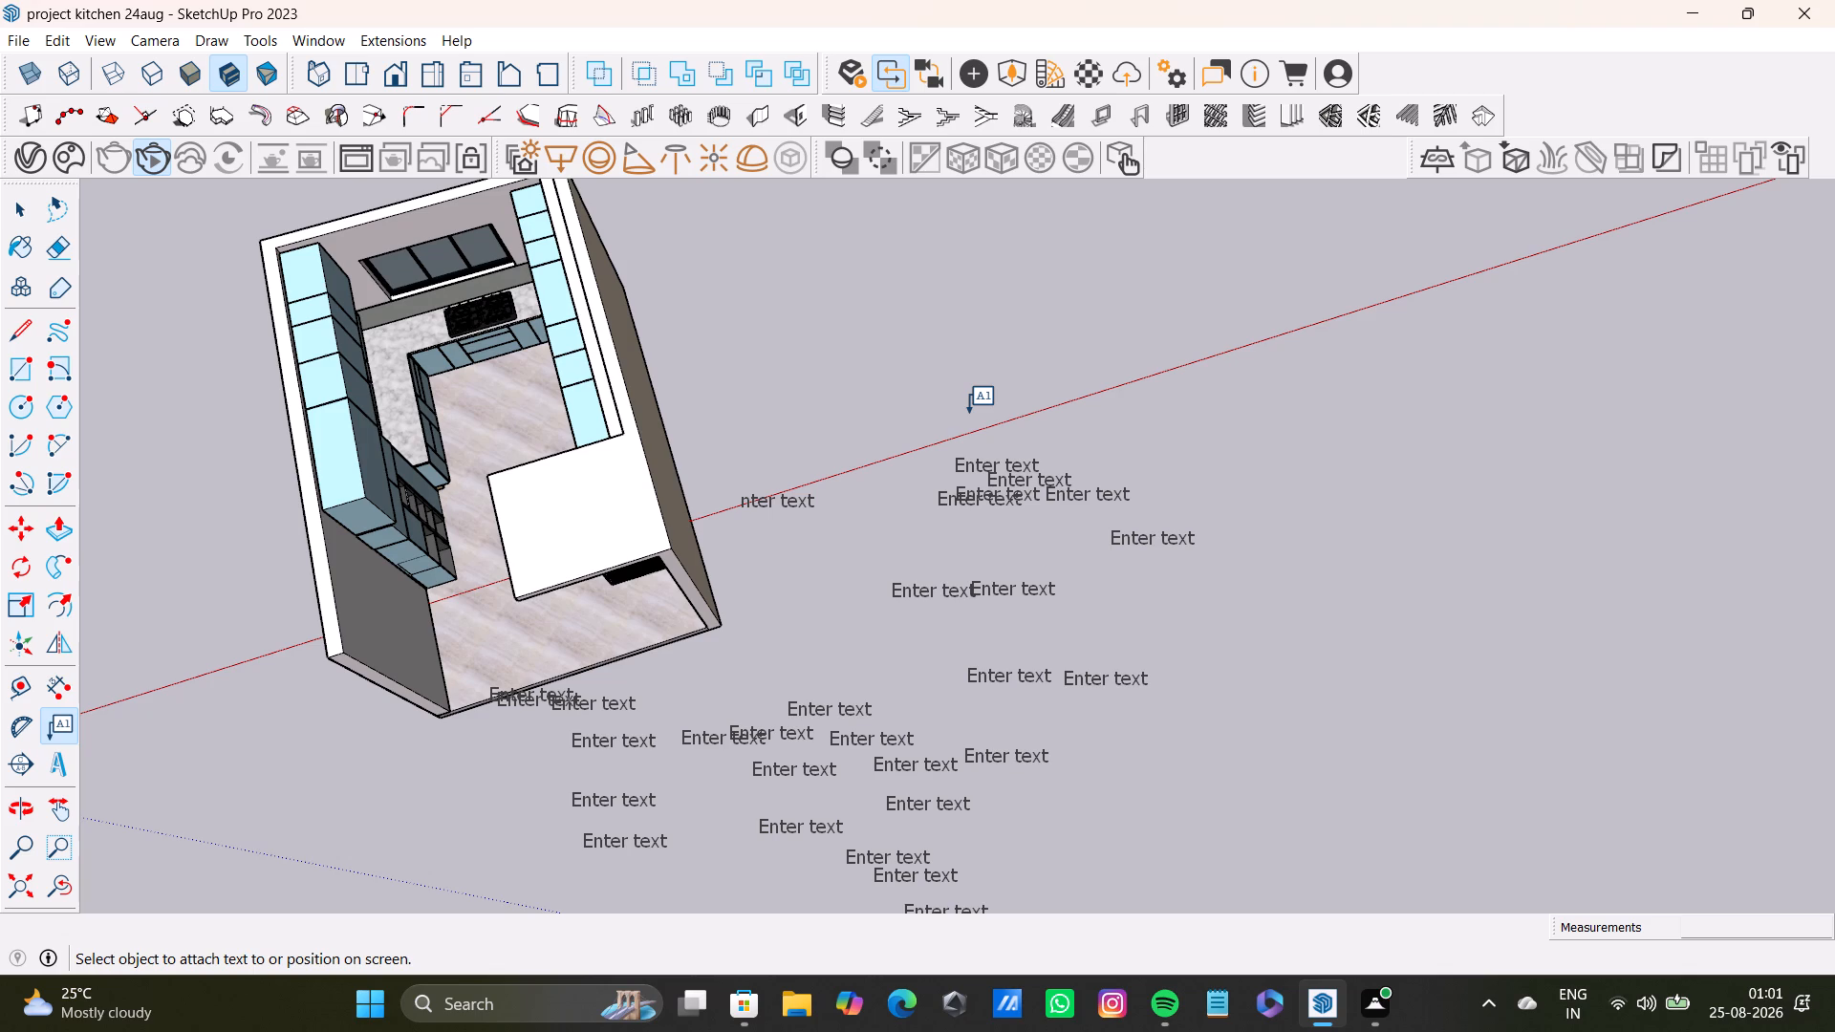
# Scatter five default "Enter text" labels in the empty space farther from the kitchen, right of the side-by-side pair.
pyautogui.doubleClick(1151, 645)
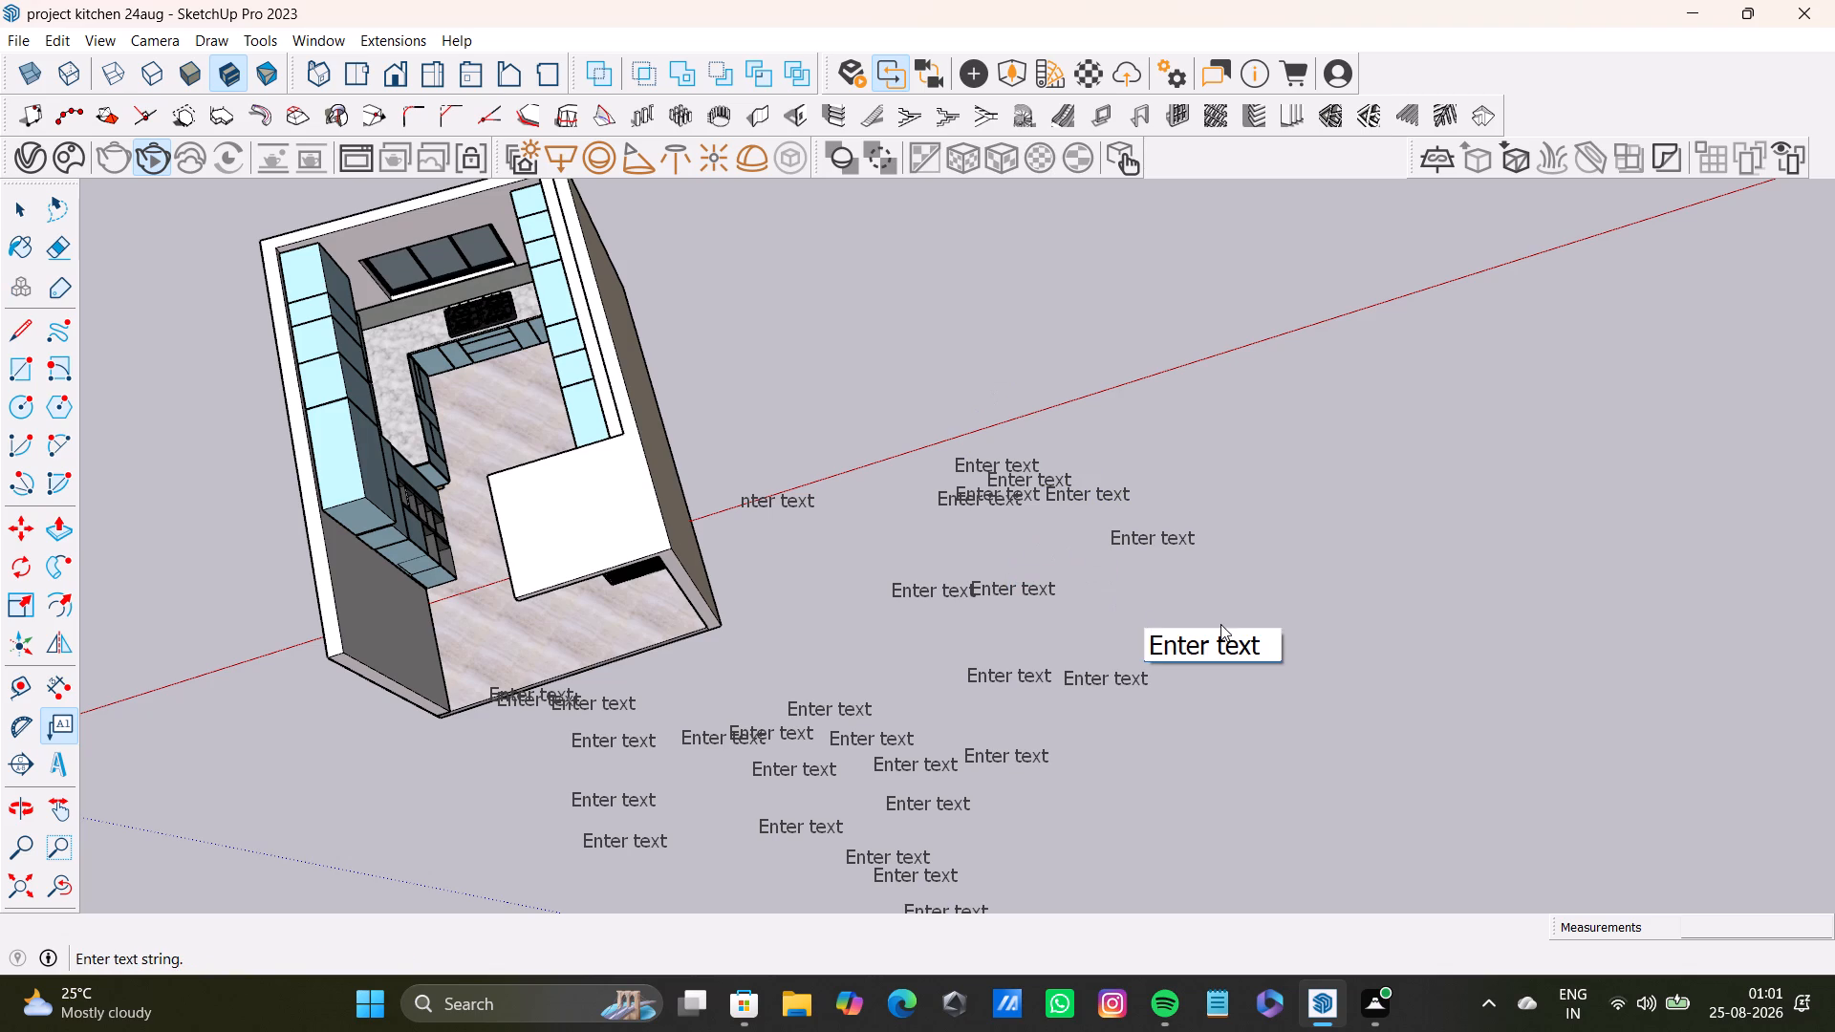
pyautogui.doubleClick(1218, 586)
pyautogui.doubleClick(1150, 585)
pyautogui.doubleClick(1086, 599)
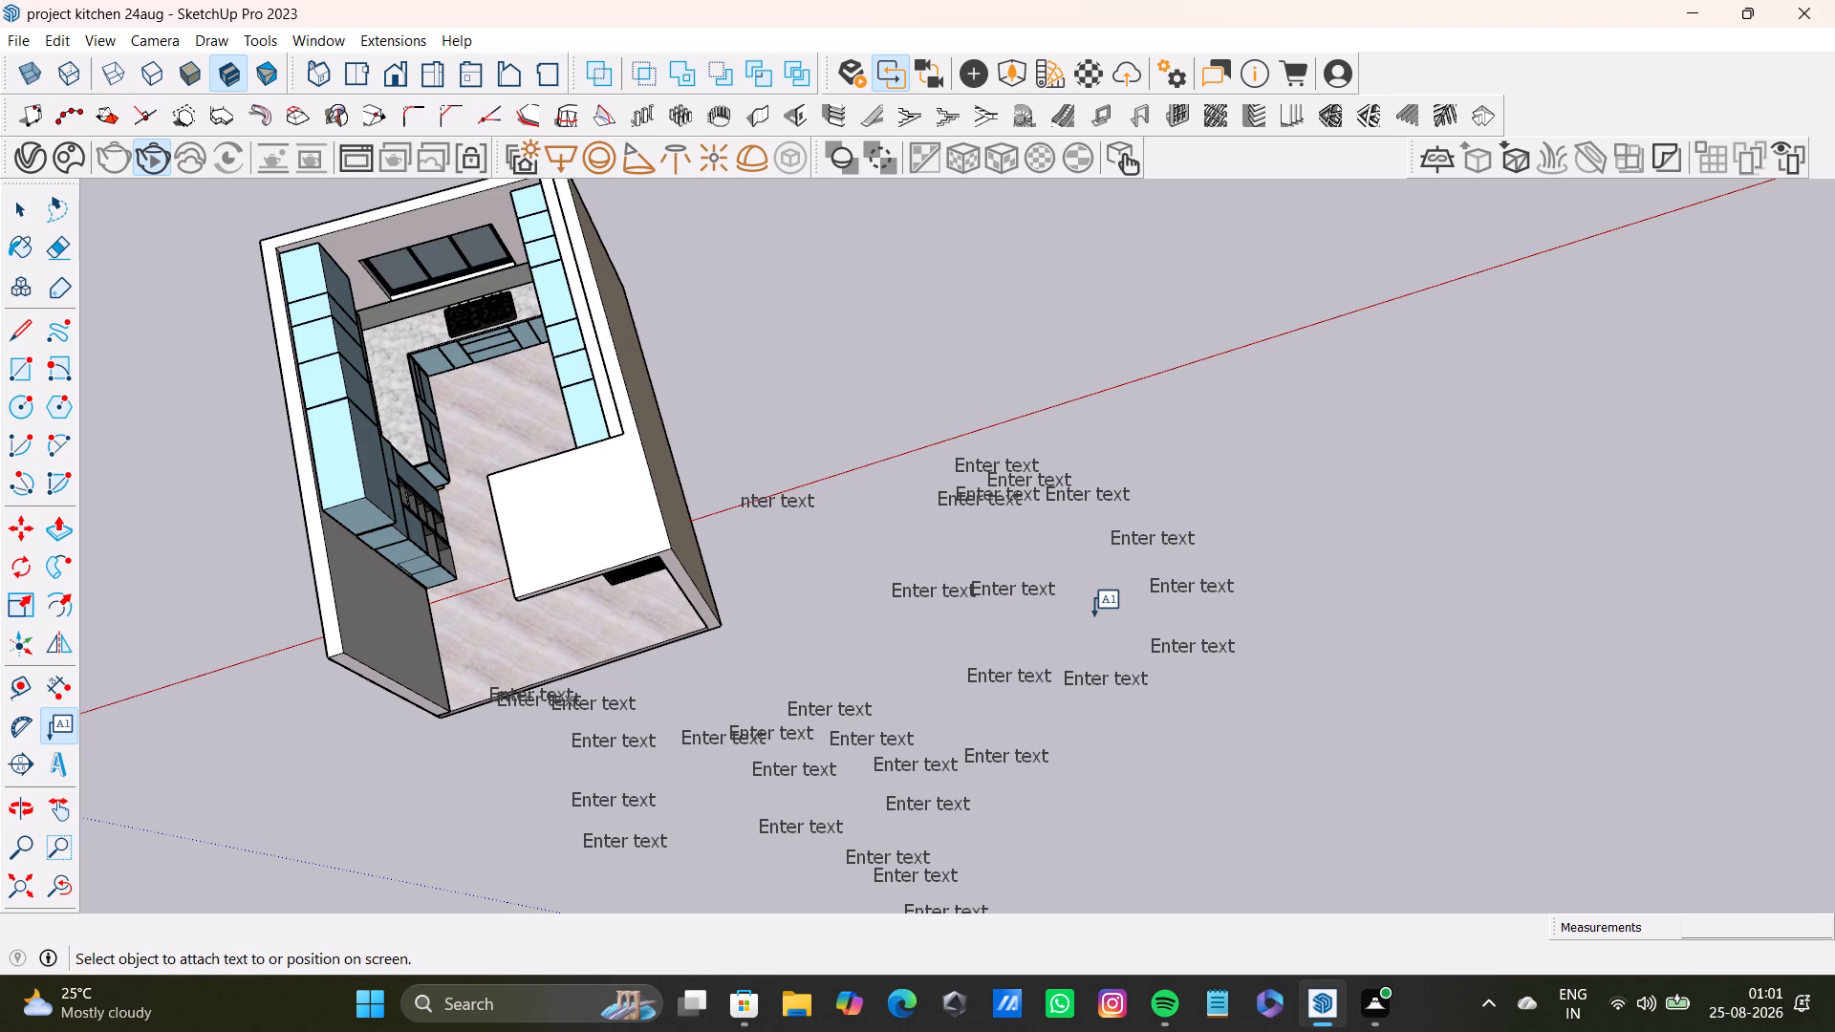
pyautogui.tripleClick(1094, 617)
pyautogui.click(1093, 617)
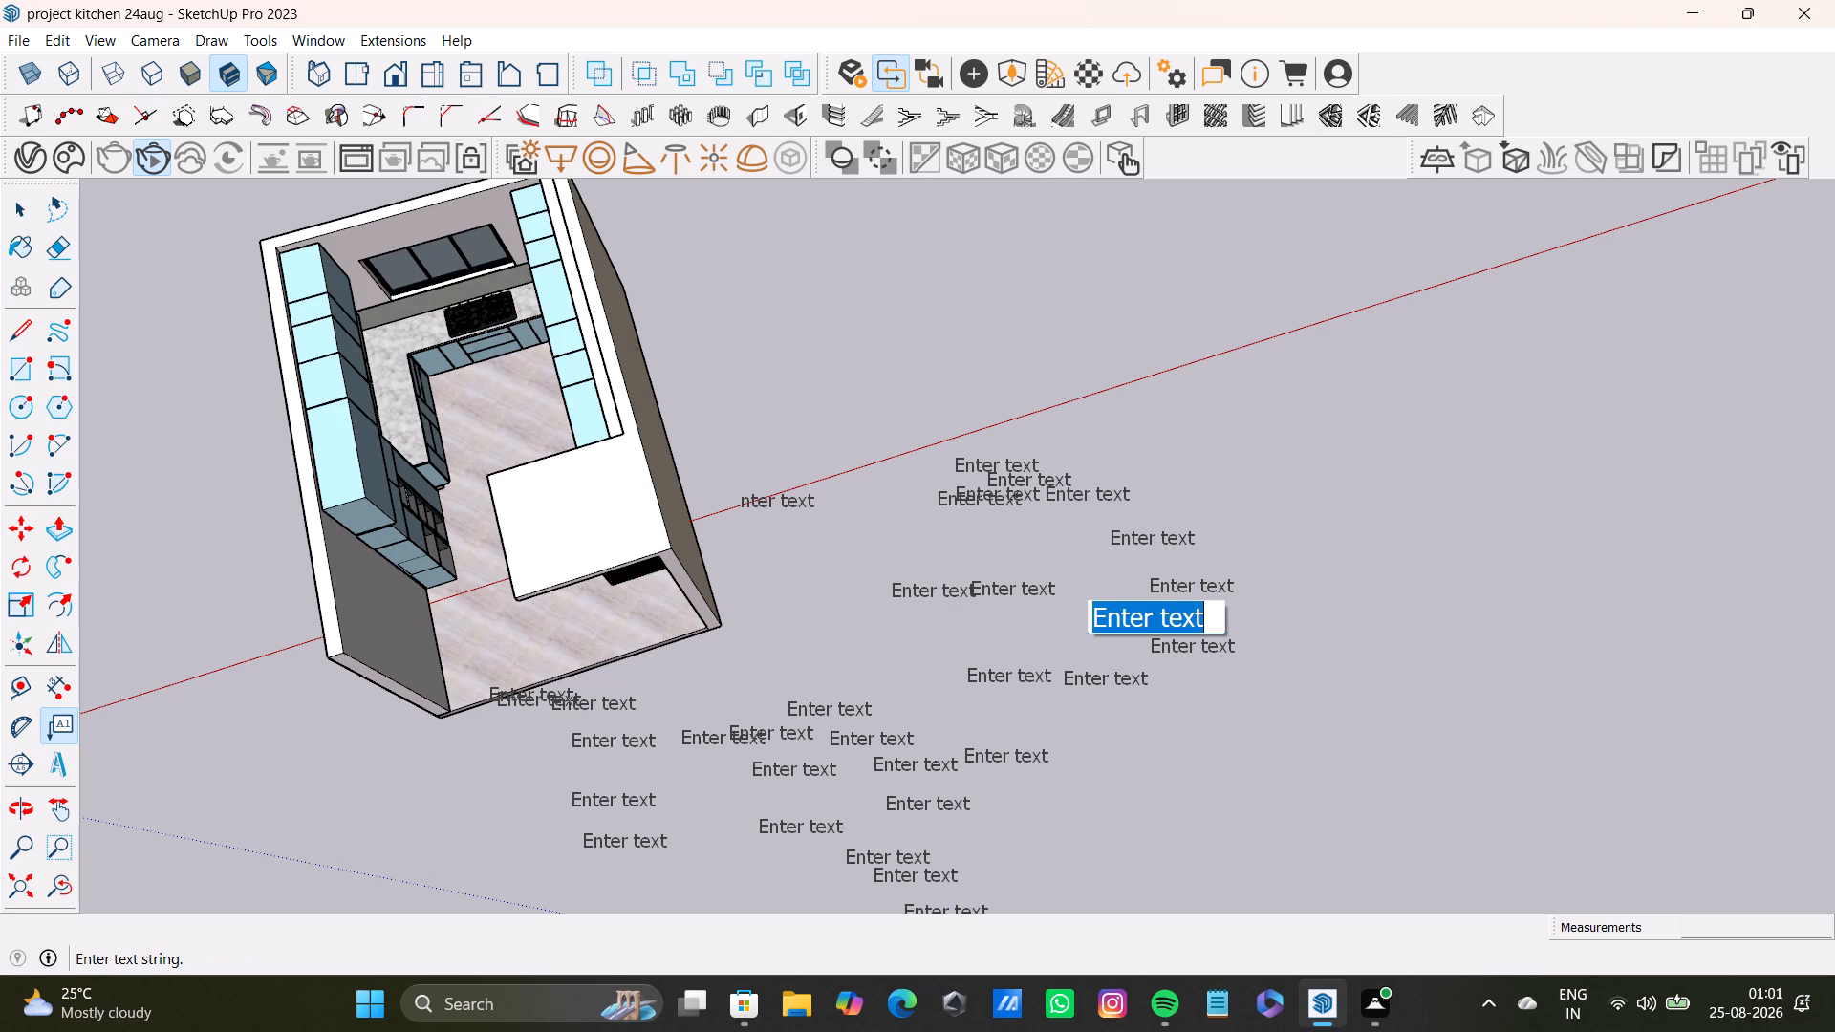
pyautogui.doubleClick(1310, 565)
pyautogui.doubleClick(1293, 591)
pyautogui.click(1258, 642)
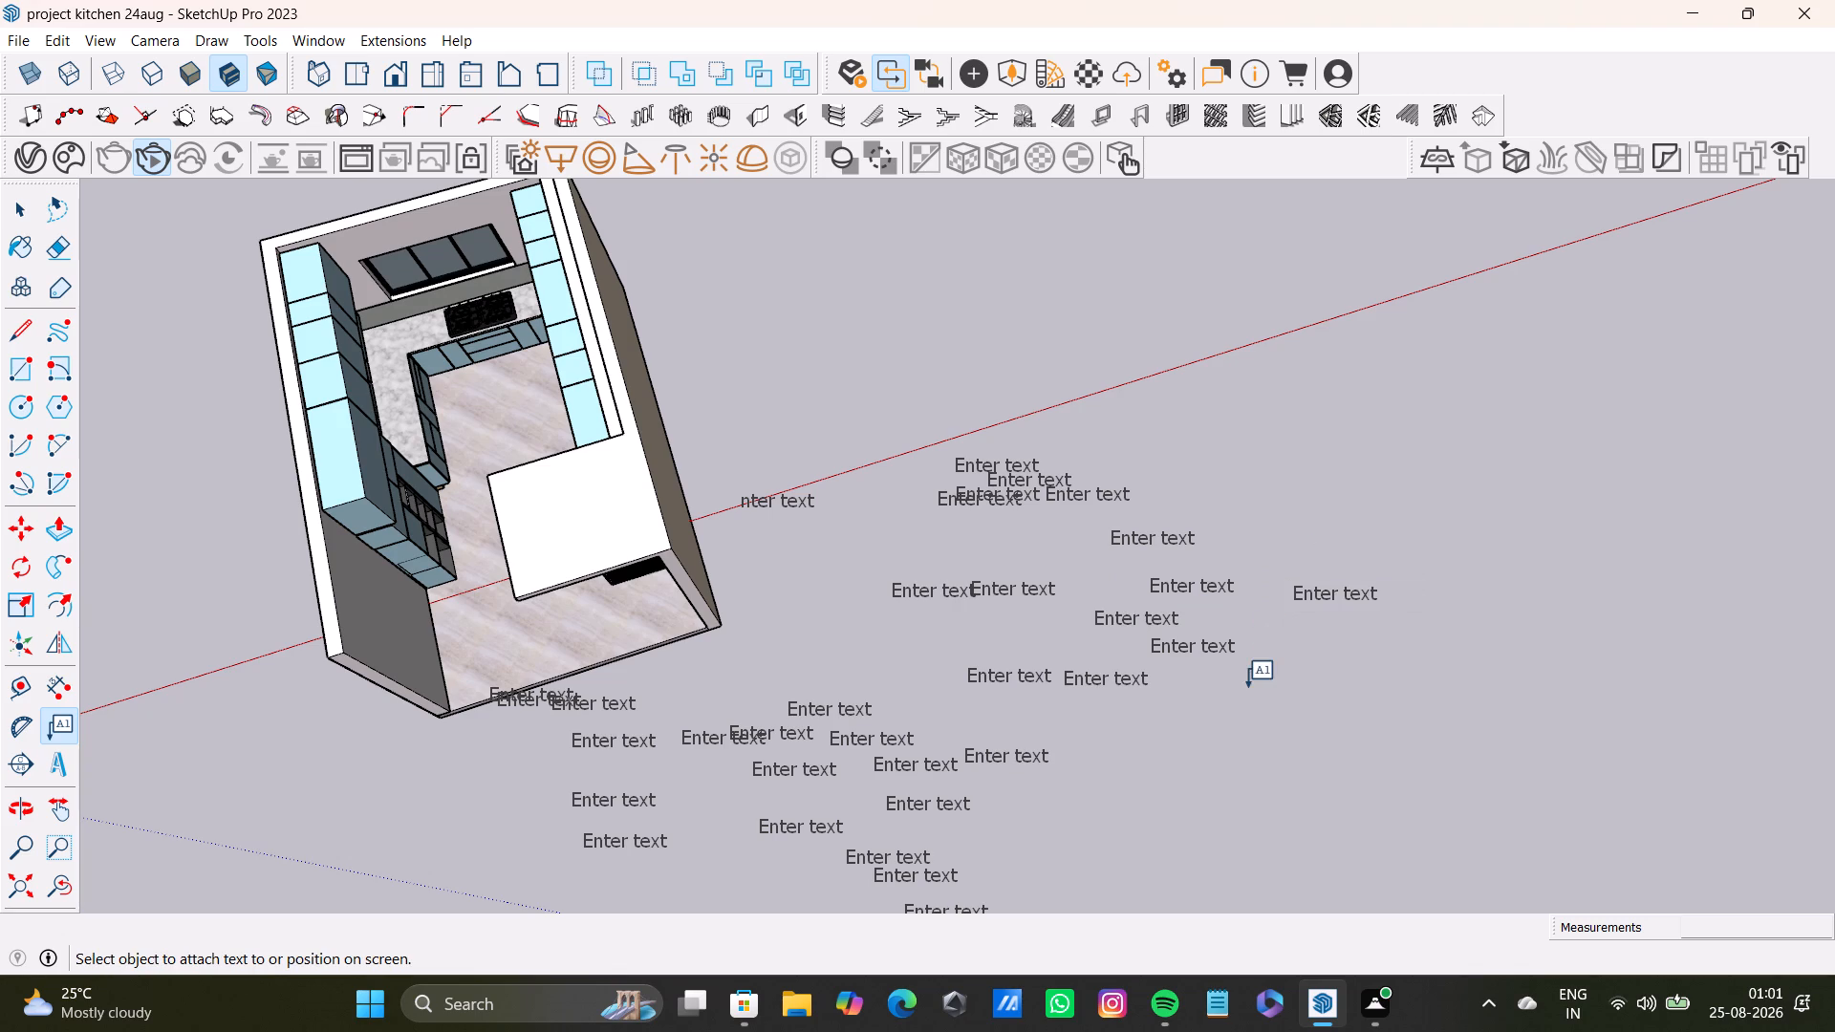
pyautogui.moveTo(1248, 689); pyautogui.dragTo(1244, 711)
pyautogui.doubleClick(1201, 736)
pyautogui.click(1148, 736)
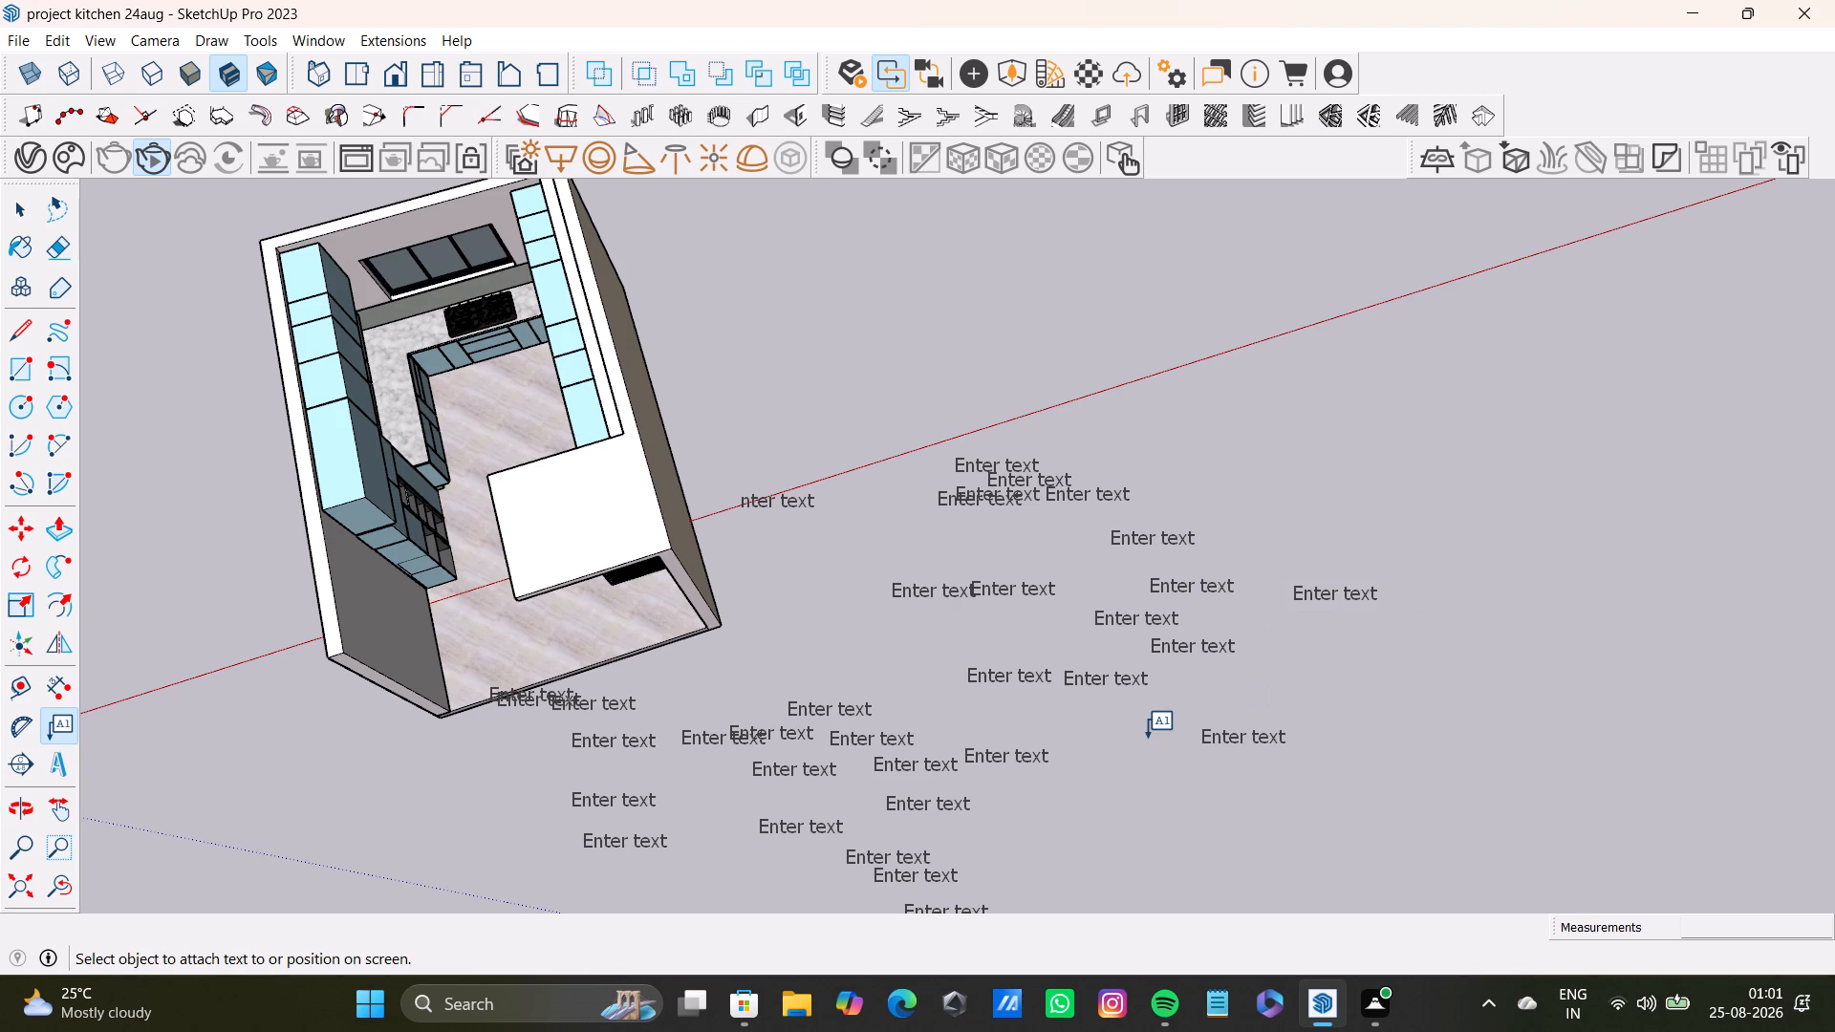
pyautogui.click(1148, 738)
# Crowd four default "Enter text" labels around the label farthest right of the kitchen.
pyautogui.click(1320, 580)
pyautogui.click(1314, 562)
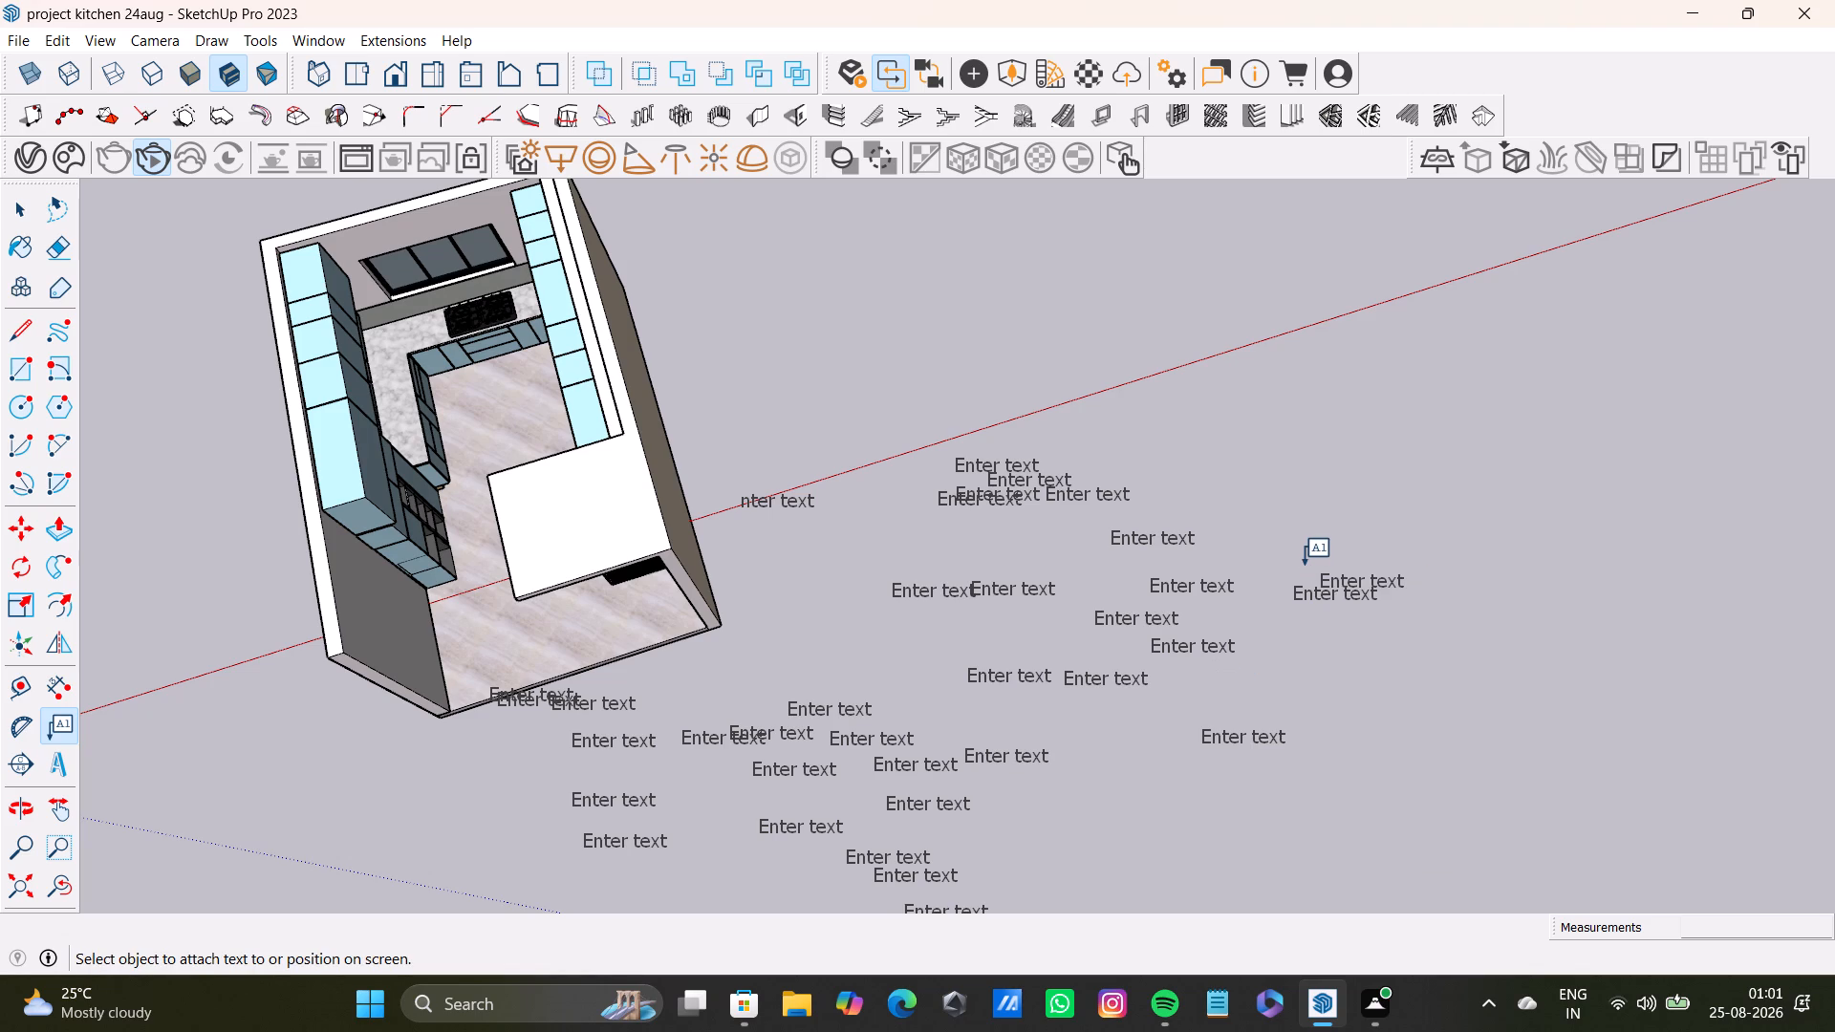
pyautogui.doubleClick(1305, 565)
pyautogui.doubleClick(1286, 566)
pyautogui.doubleClick(1273, 547)
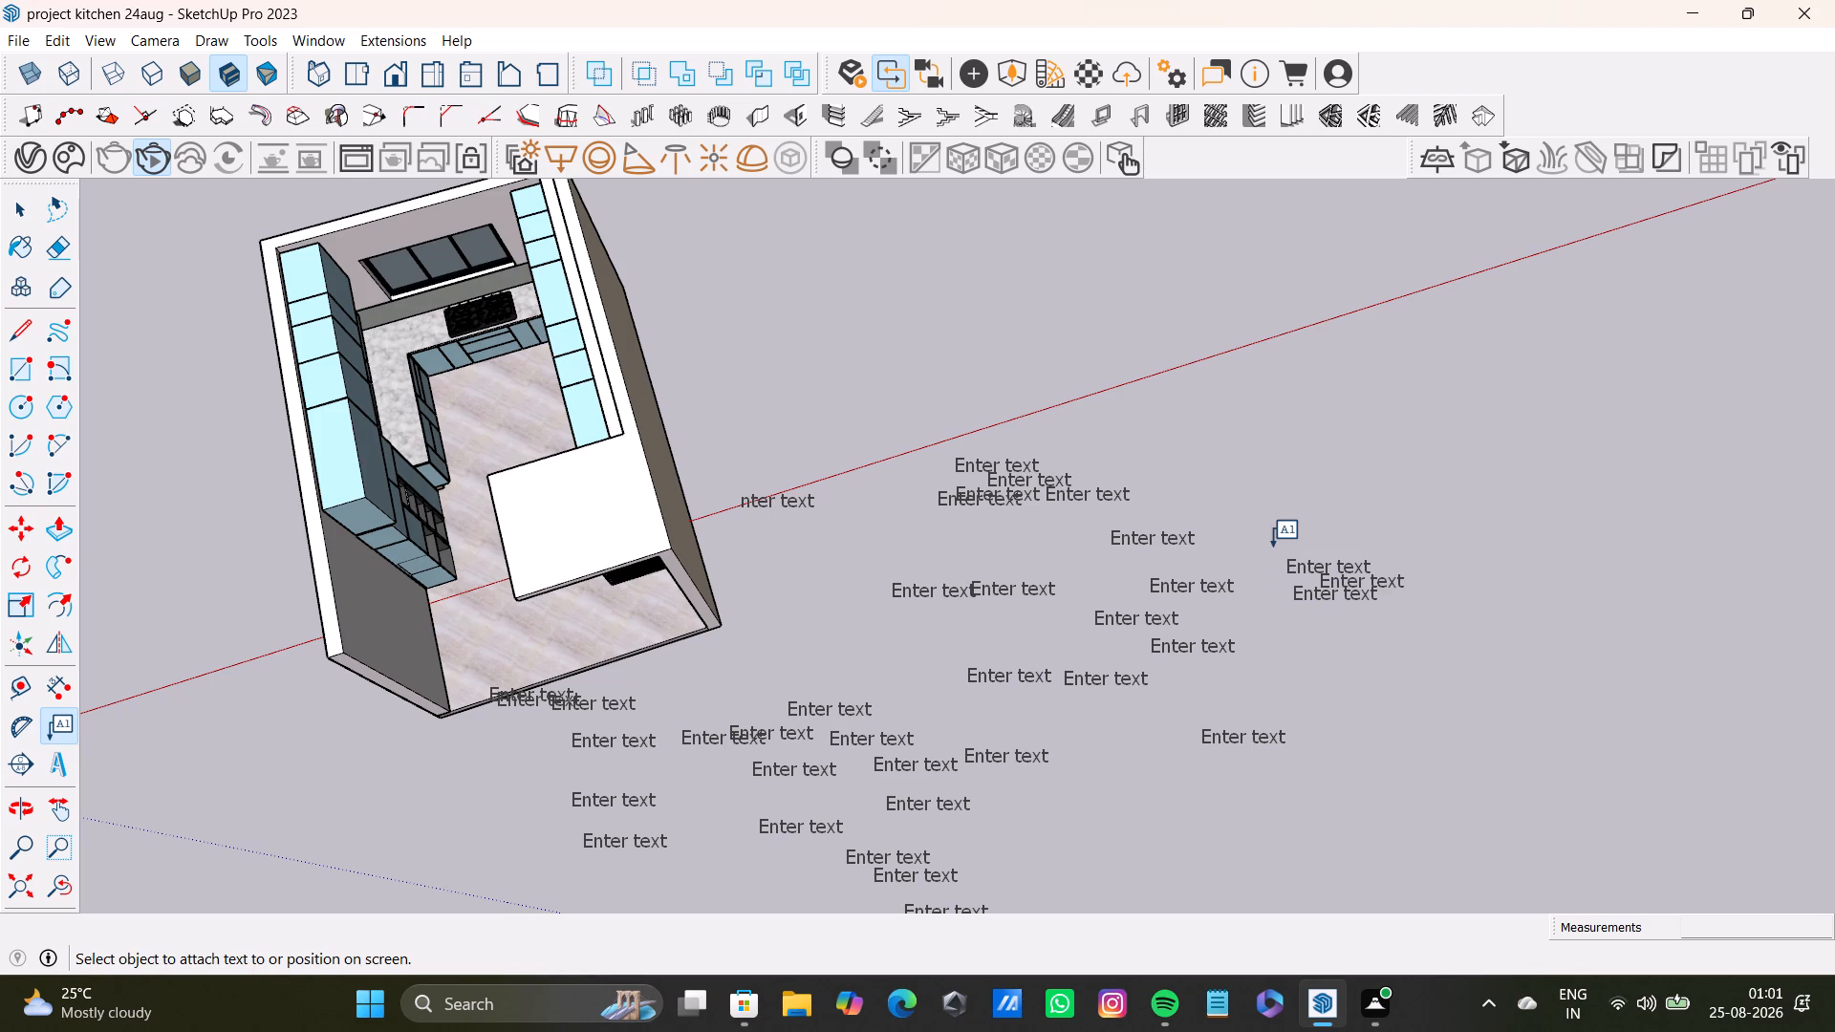
pyautogui.click(1277, 560)
pyautogui.moveTo(1270, 559); pyautogui.dragTo(1275, 579)
pyautogui.click(1260, 551)
pyautogui.moveTo(1235, 605); pyautogui.dragTo(1268, 613)
pyautogui.click(1277, 683)
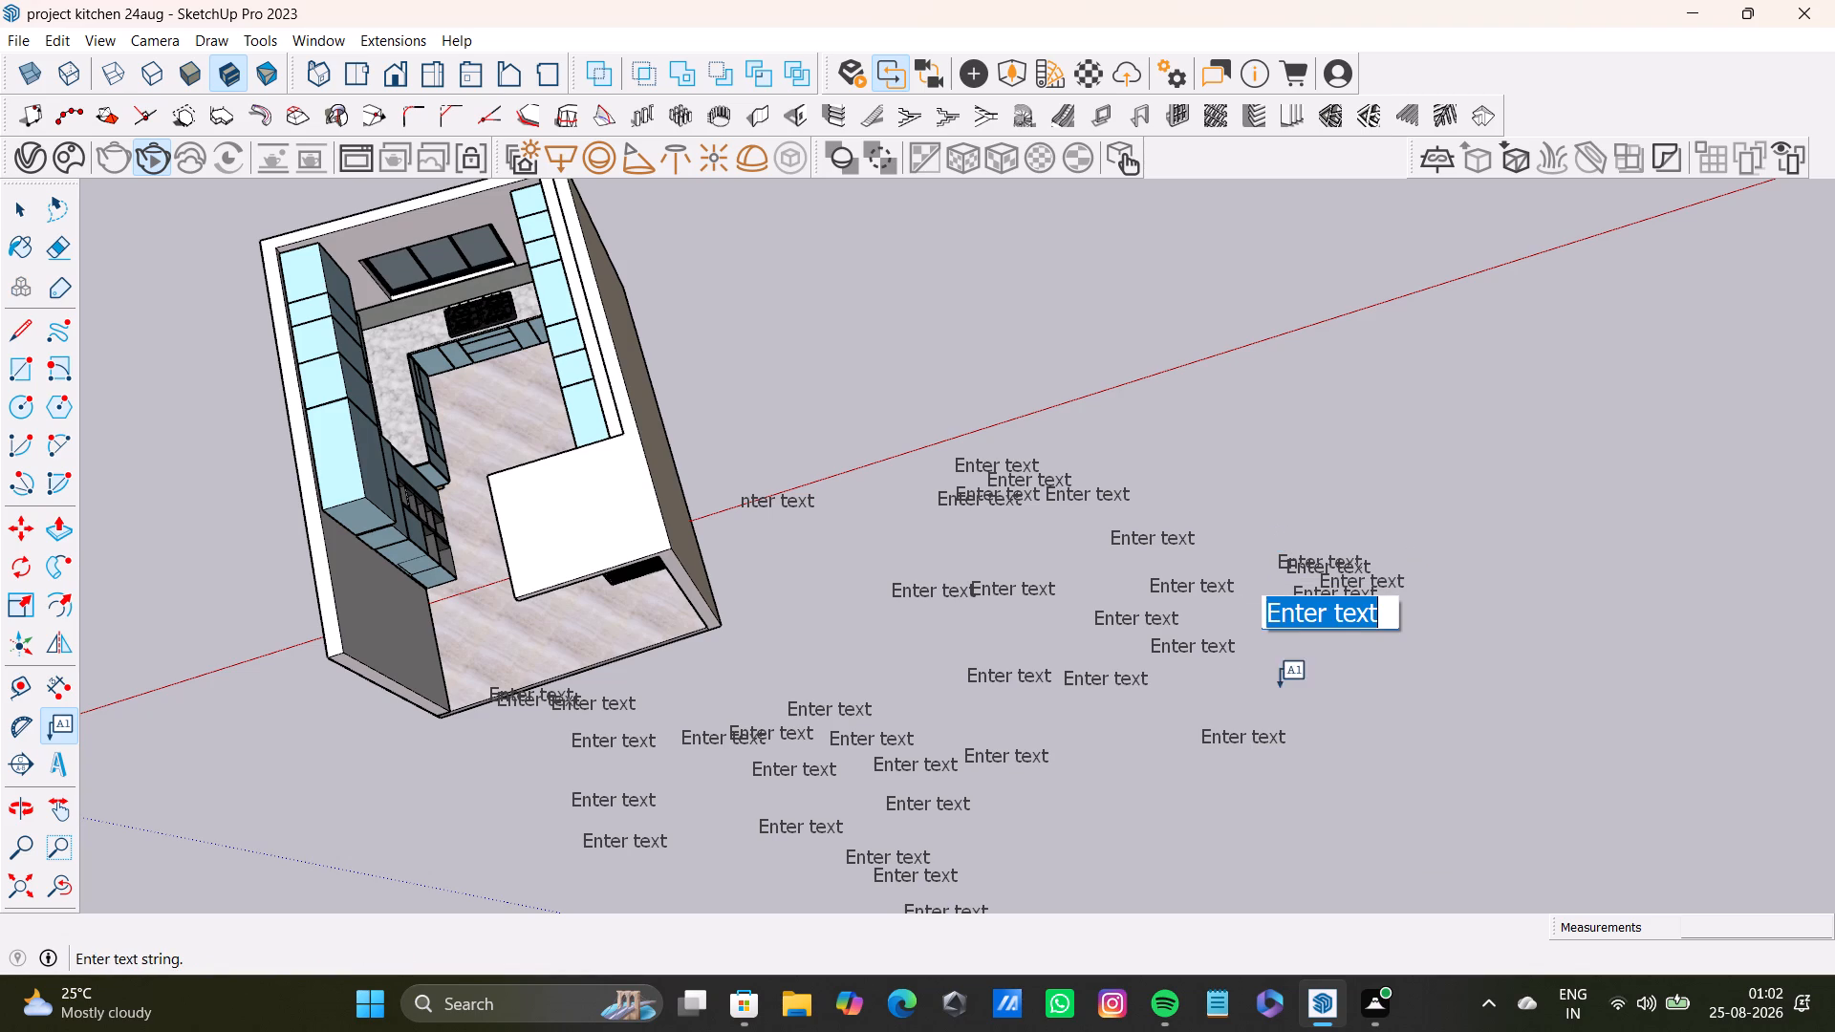
pyautogui.click(1295, 653)
# Place four default "Enter text" labels above and beside the crowded far-right label group, toward the red axis.
pyautogui.click(1252, 481)
pyautogui.moveTo(1248, 478); pyautogui.dragTo(1248, 488)
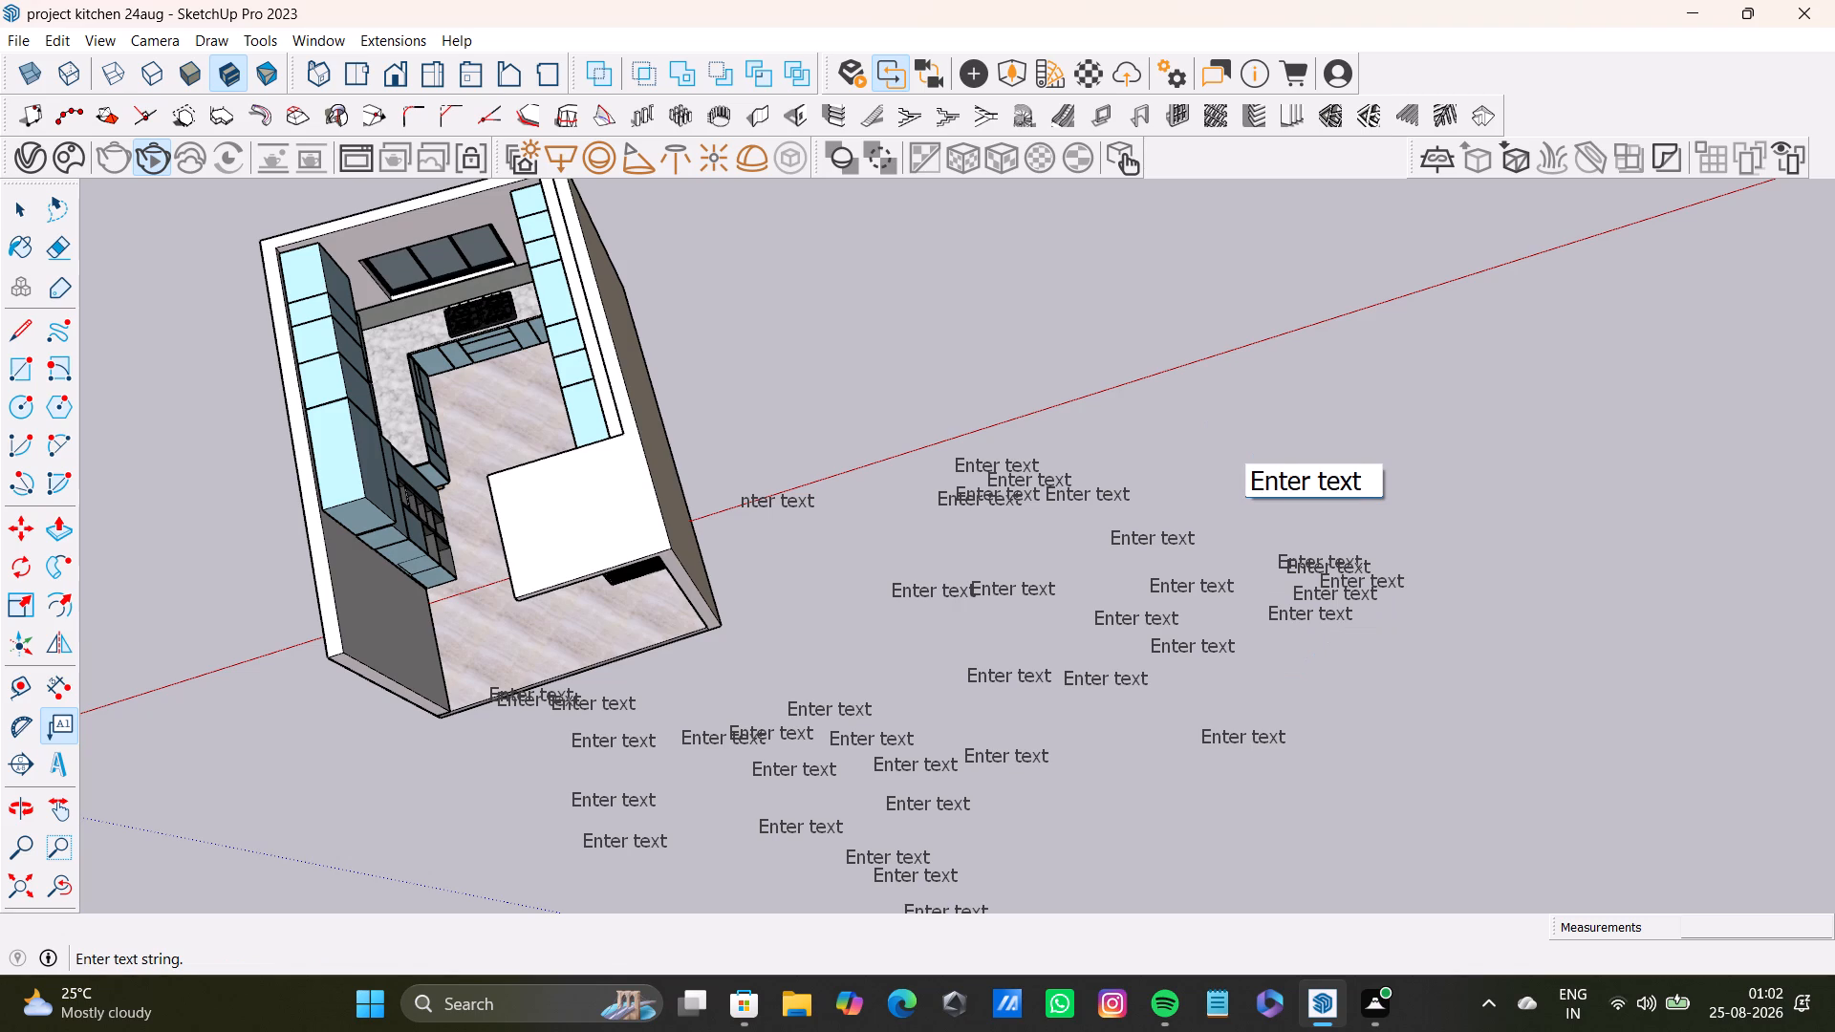
pyautogui.click(1248, 495)
pyautogui.moveTo(1238, 476); pyautogui.dragTo(1240, 491)
pyautogui.click(1240, 500)
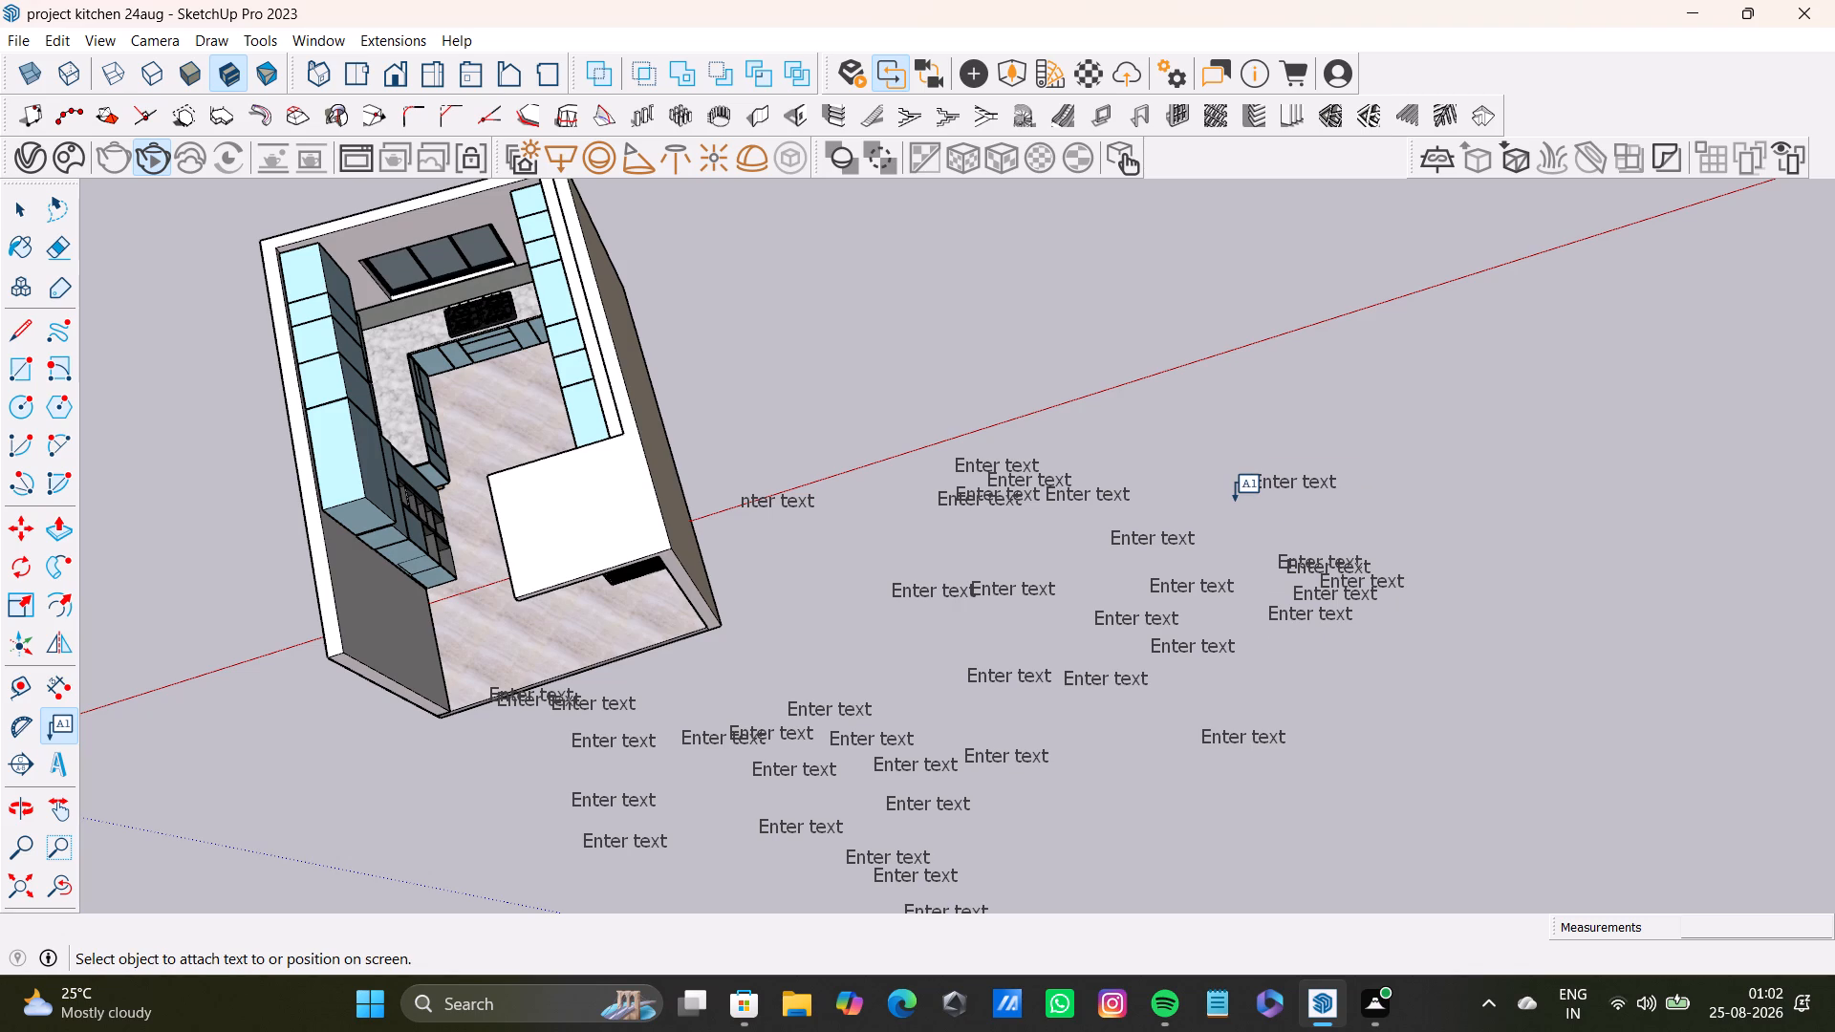
pyautogui.click(1228, 475)
pyautogui.moveTo(1228, 475); pyautogui.dragTo(1226, 484)
pyautogui.click(1214, 527)
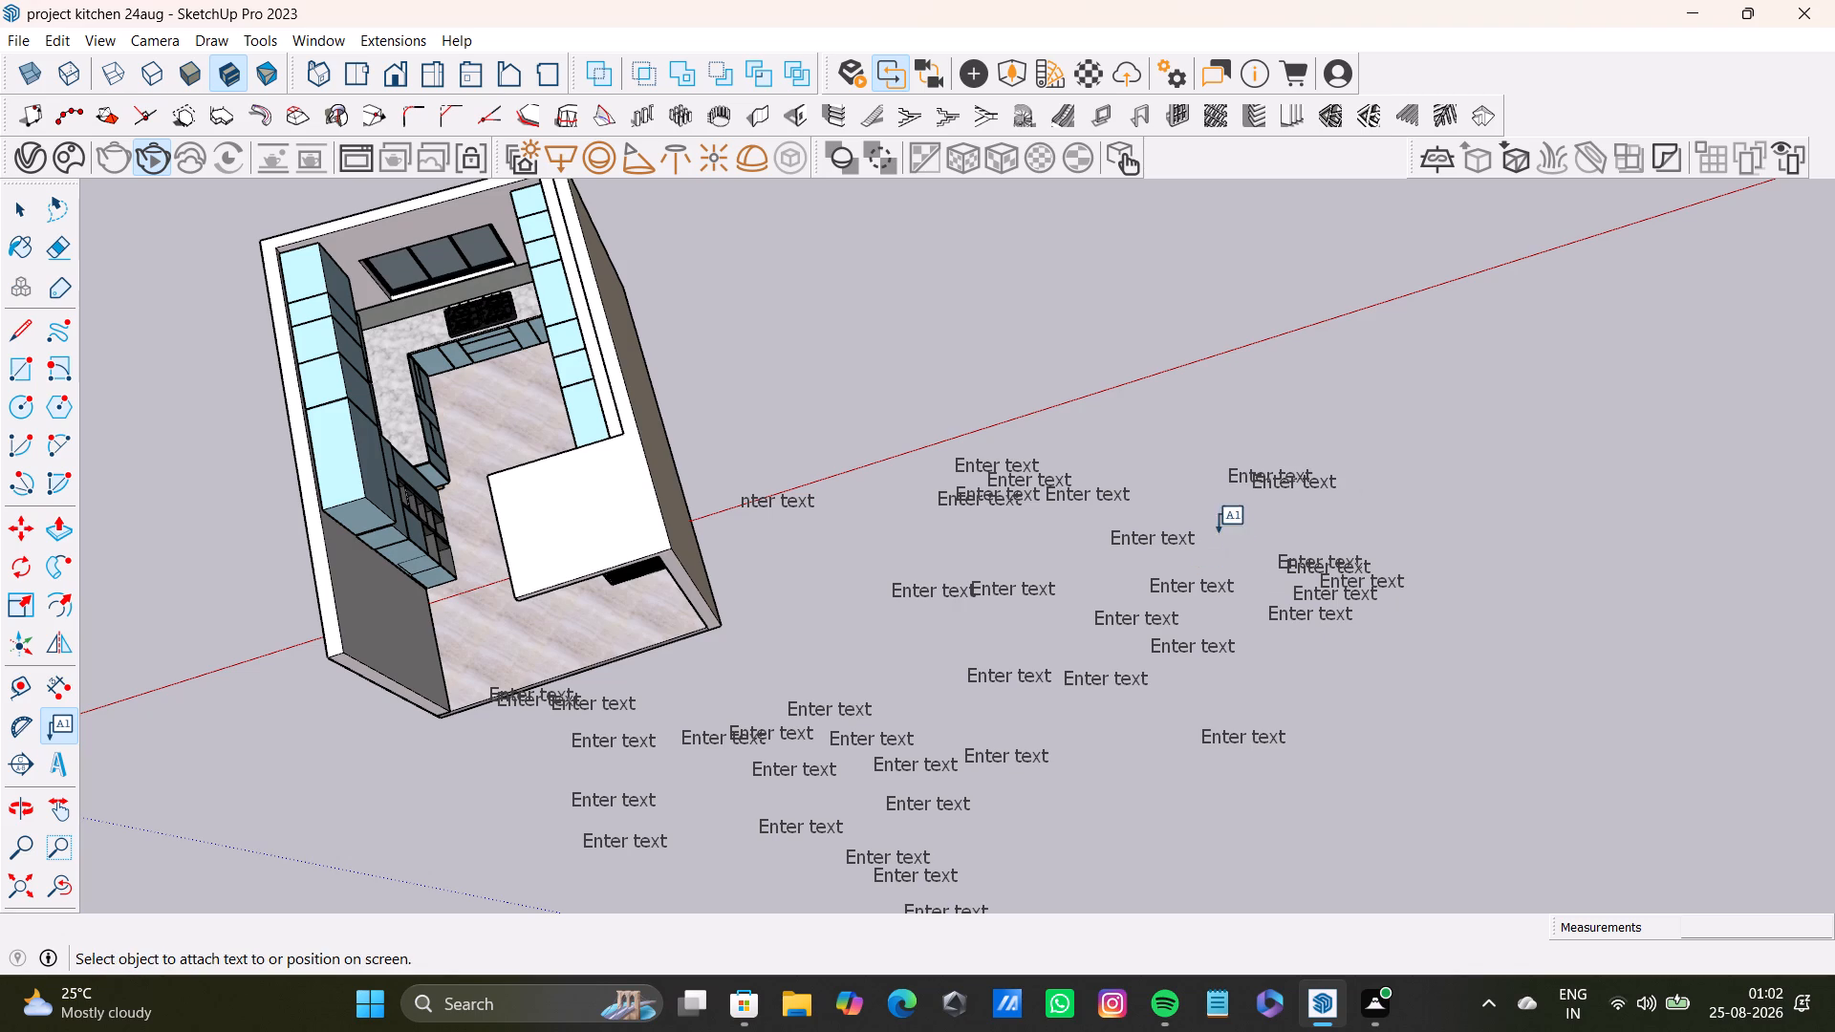
pyautogui.doubleClick(1237, 545)
pyautogui.doubleClick(1218, 515)
pyautogui.doubleClick(1193, 513)
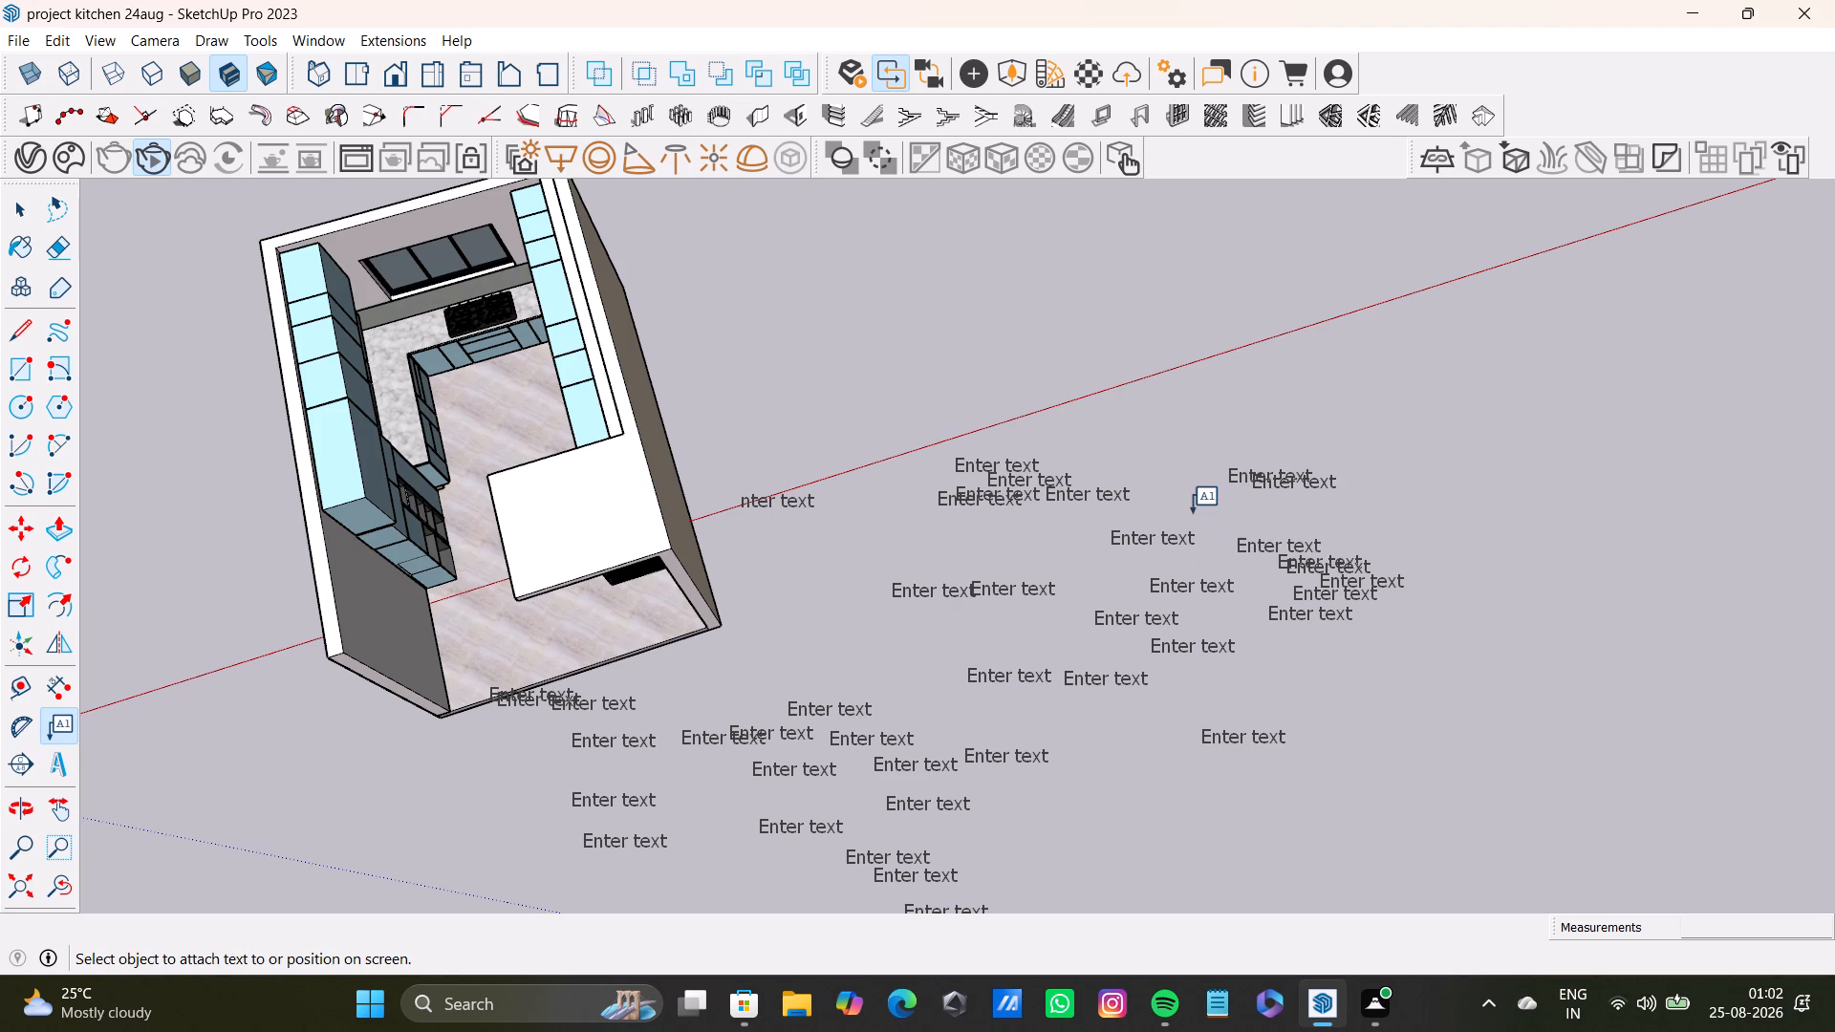
pyautogui.doubleClick(1198, 456)
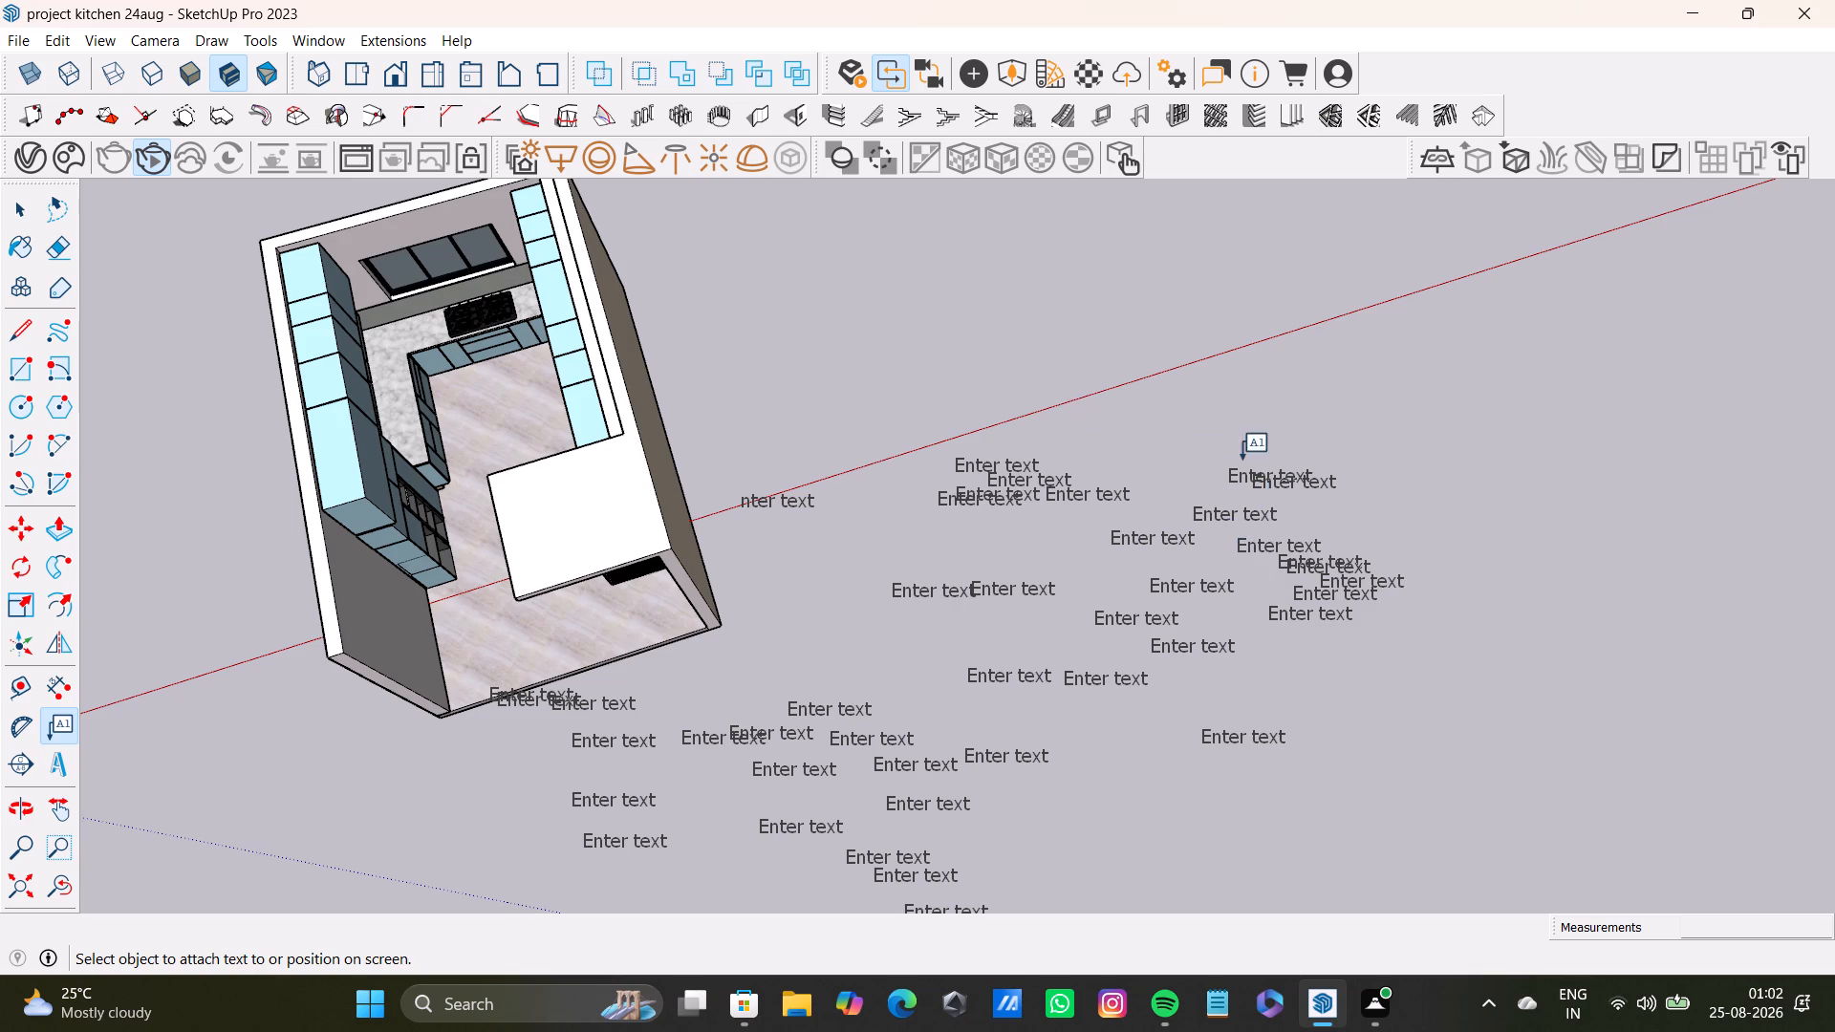
# Place three default "Enter text" labels in a line rising from the far-right group toward the red axis.
pyautogui.tripleClick(1191, 448)
pyautogui.click(1184, 437)
pyautogui.click(1166, 426)
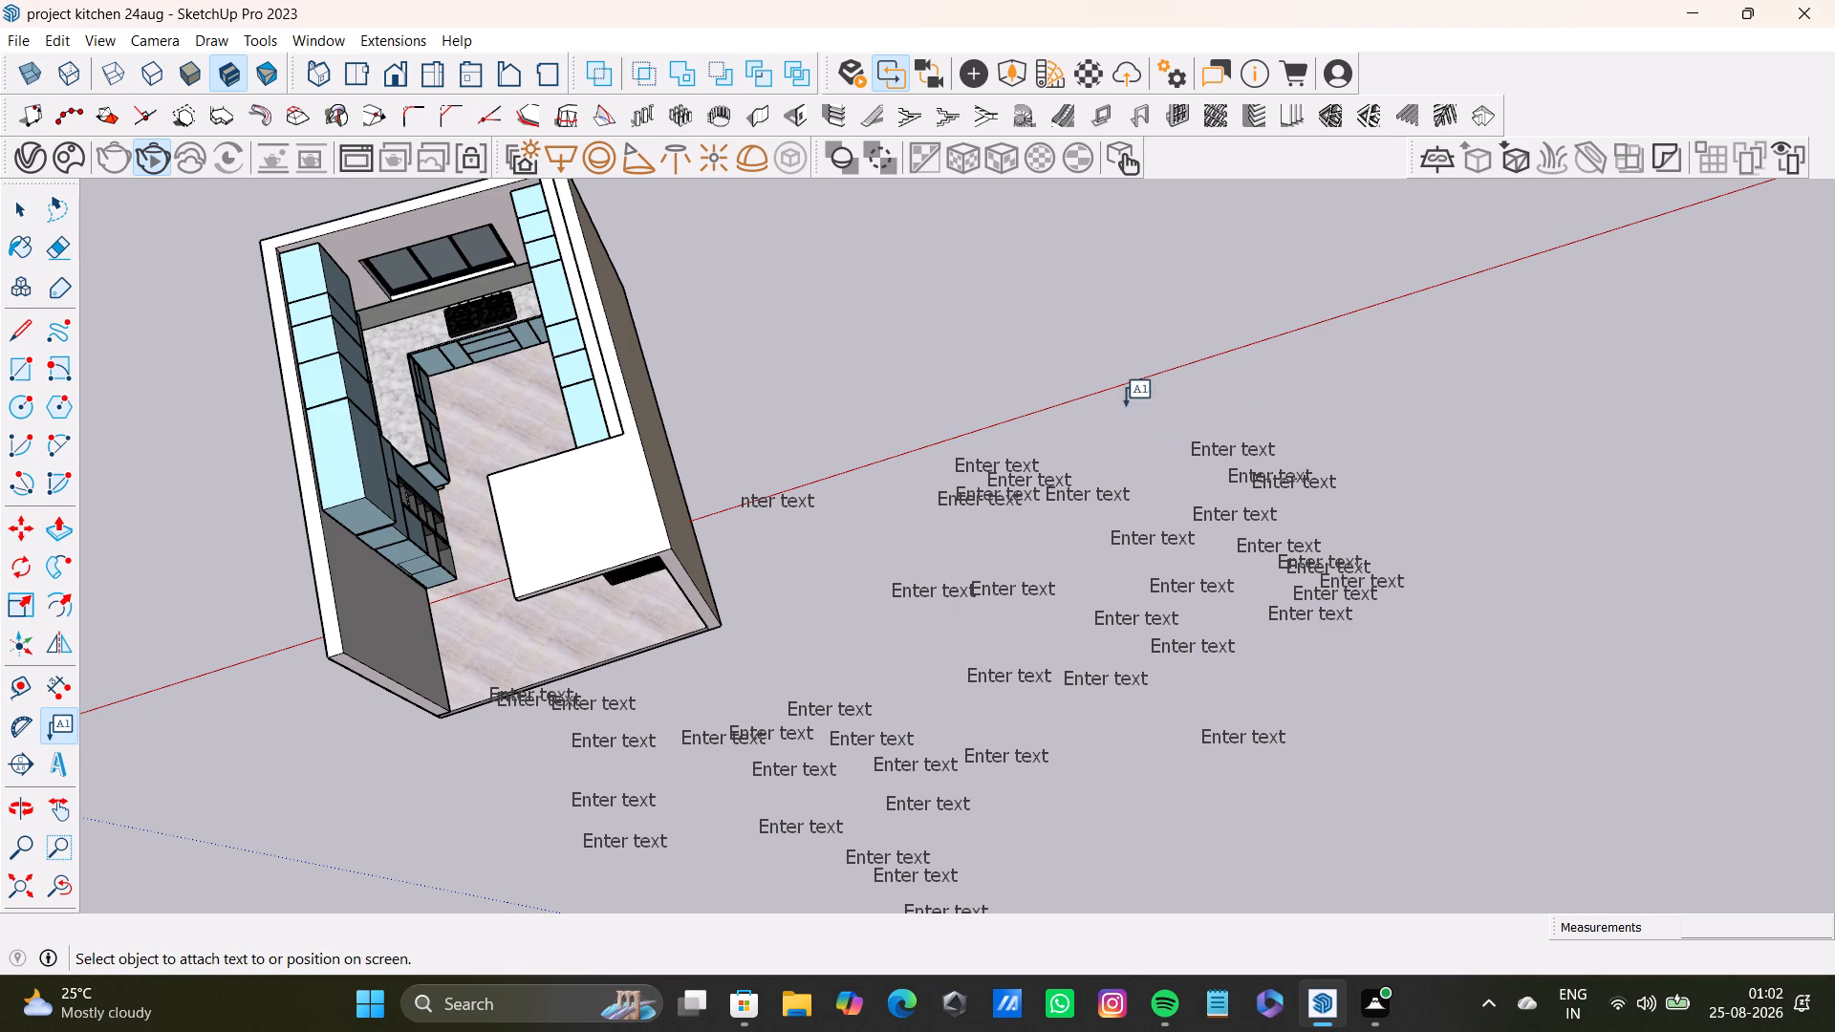
pyautogui.tripleClick(1136, 438)
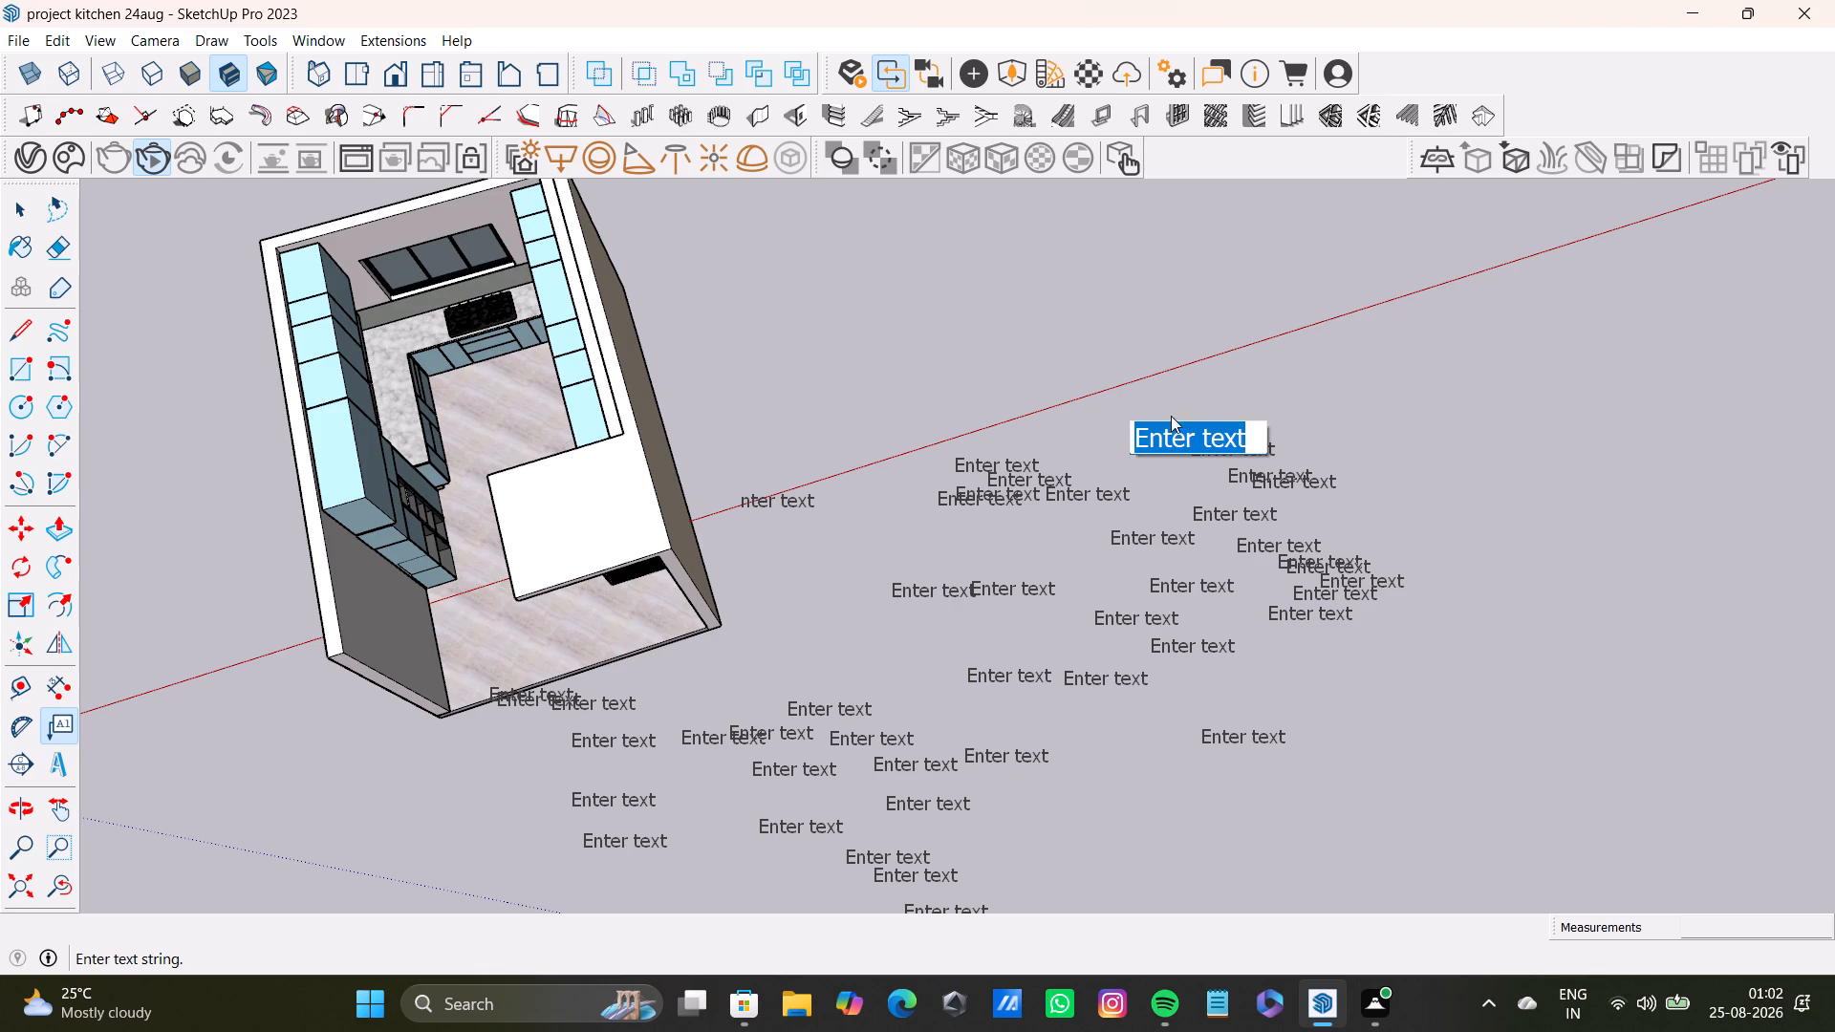
pyautogui.doubleClick(1105, 407)
pyautogui.doubleClick(1104, 407)
pyautogui.click(1062, 455)
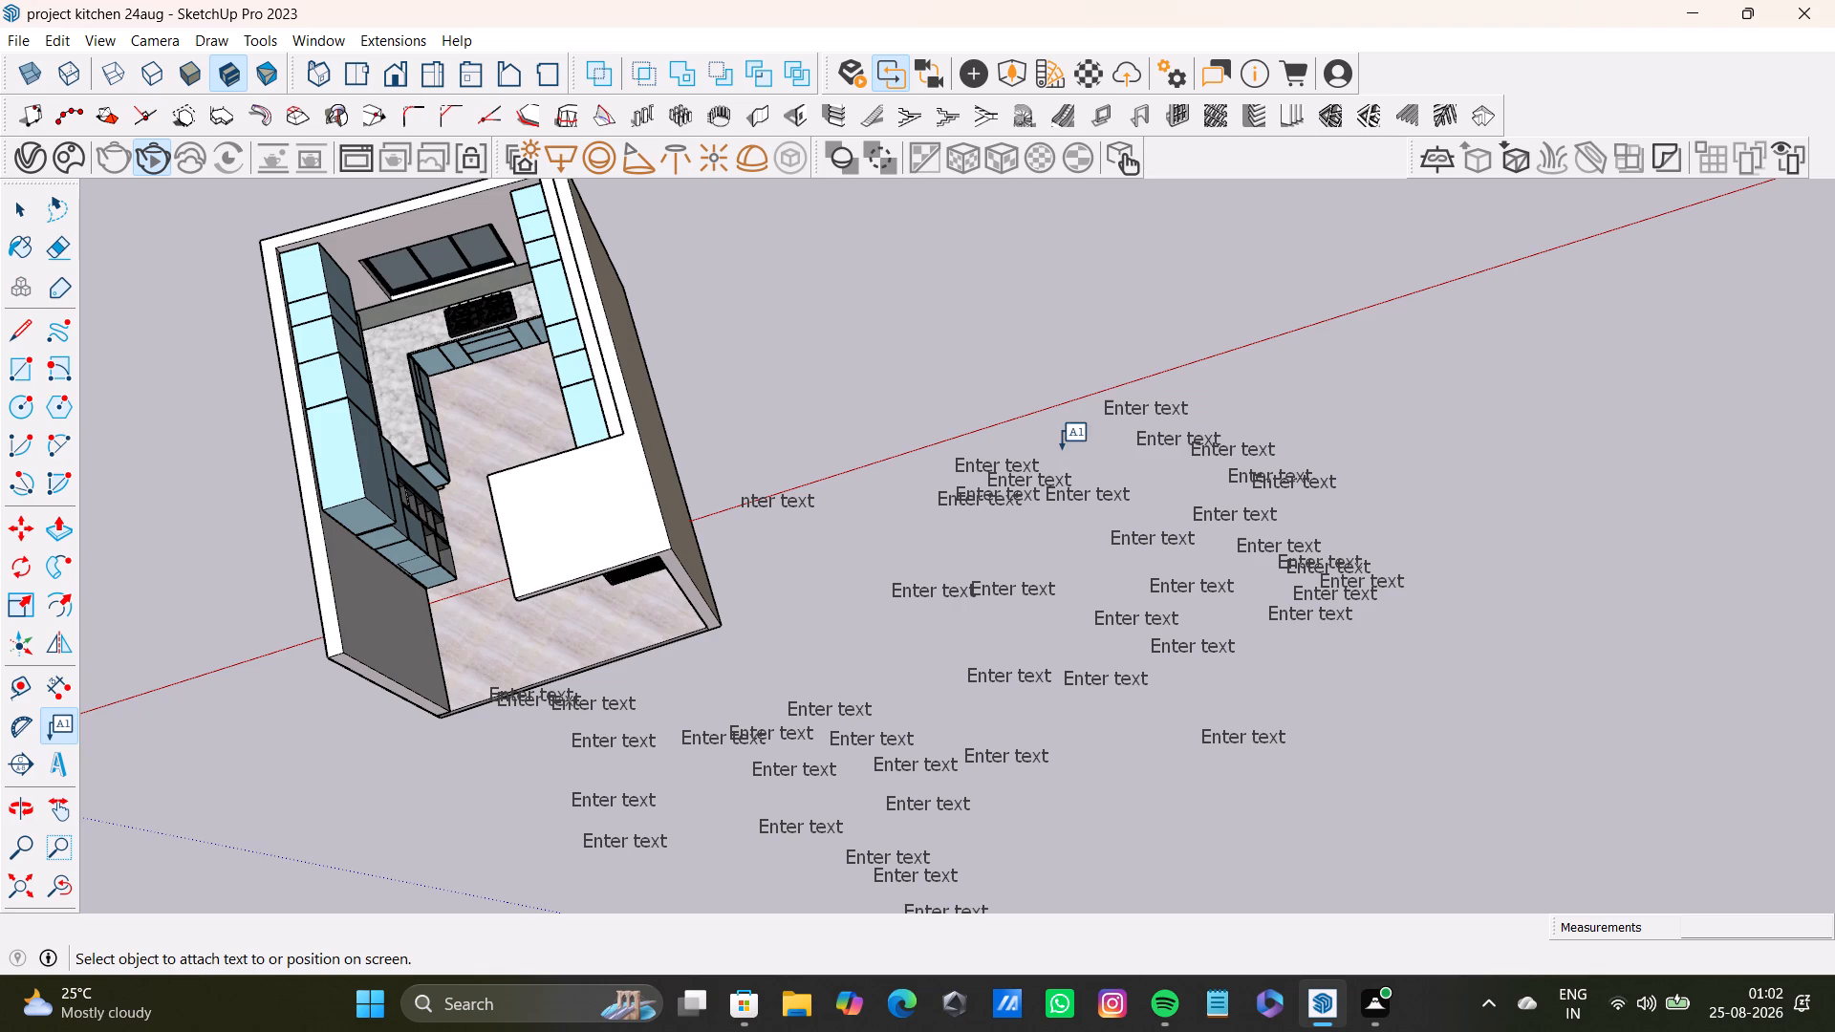
pyautogui.click(1062, 442)
# Place three default "Enter text" labels around the red axis, just beyond the upper end of the label line.
pyautogui.click(1022, 418)
pyautogui.click(1037, 409)
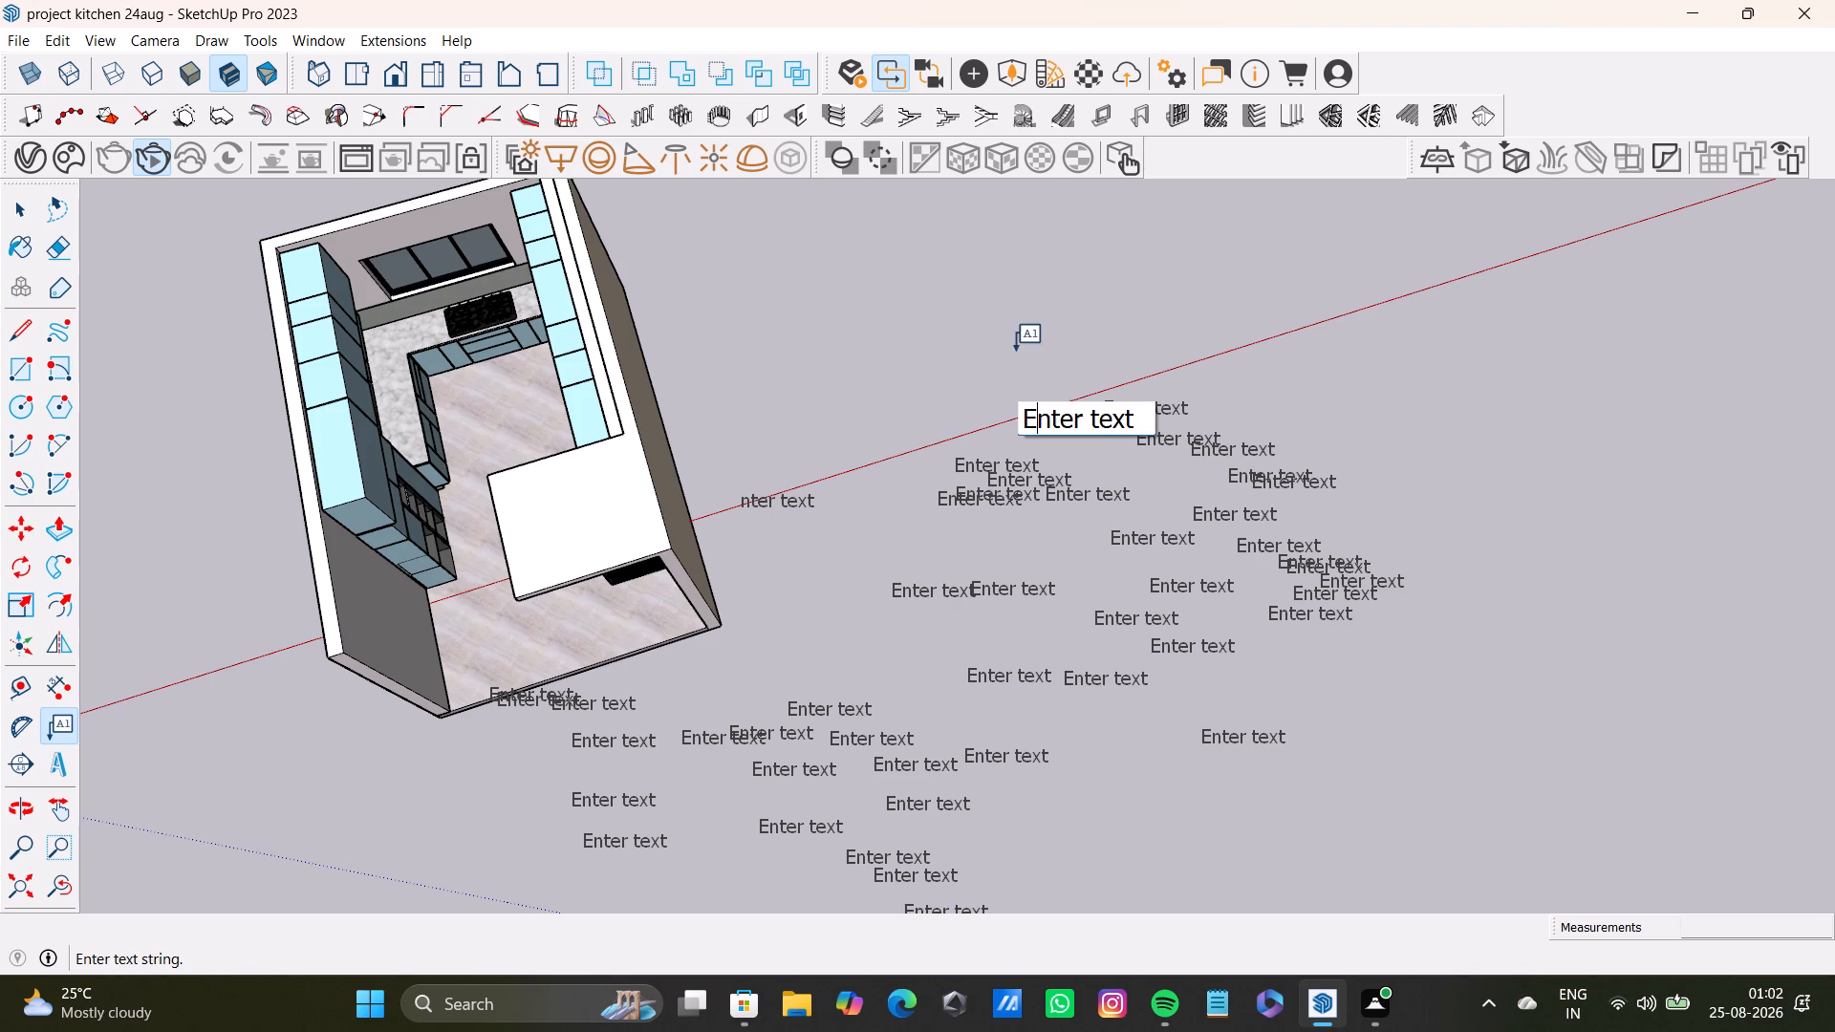
pyautogui.click(1016, 335)
pyautogui.tripleClick(1038, 384)
pyautogui.click(1038, 383)
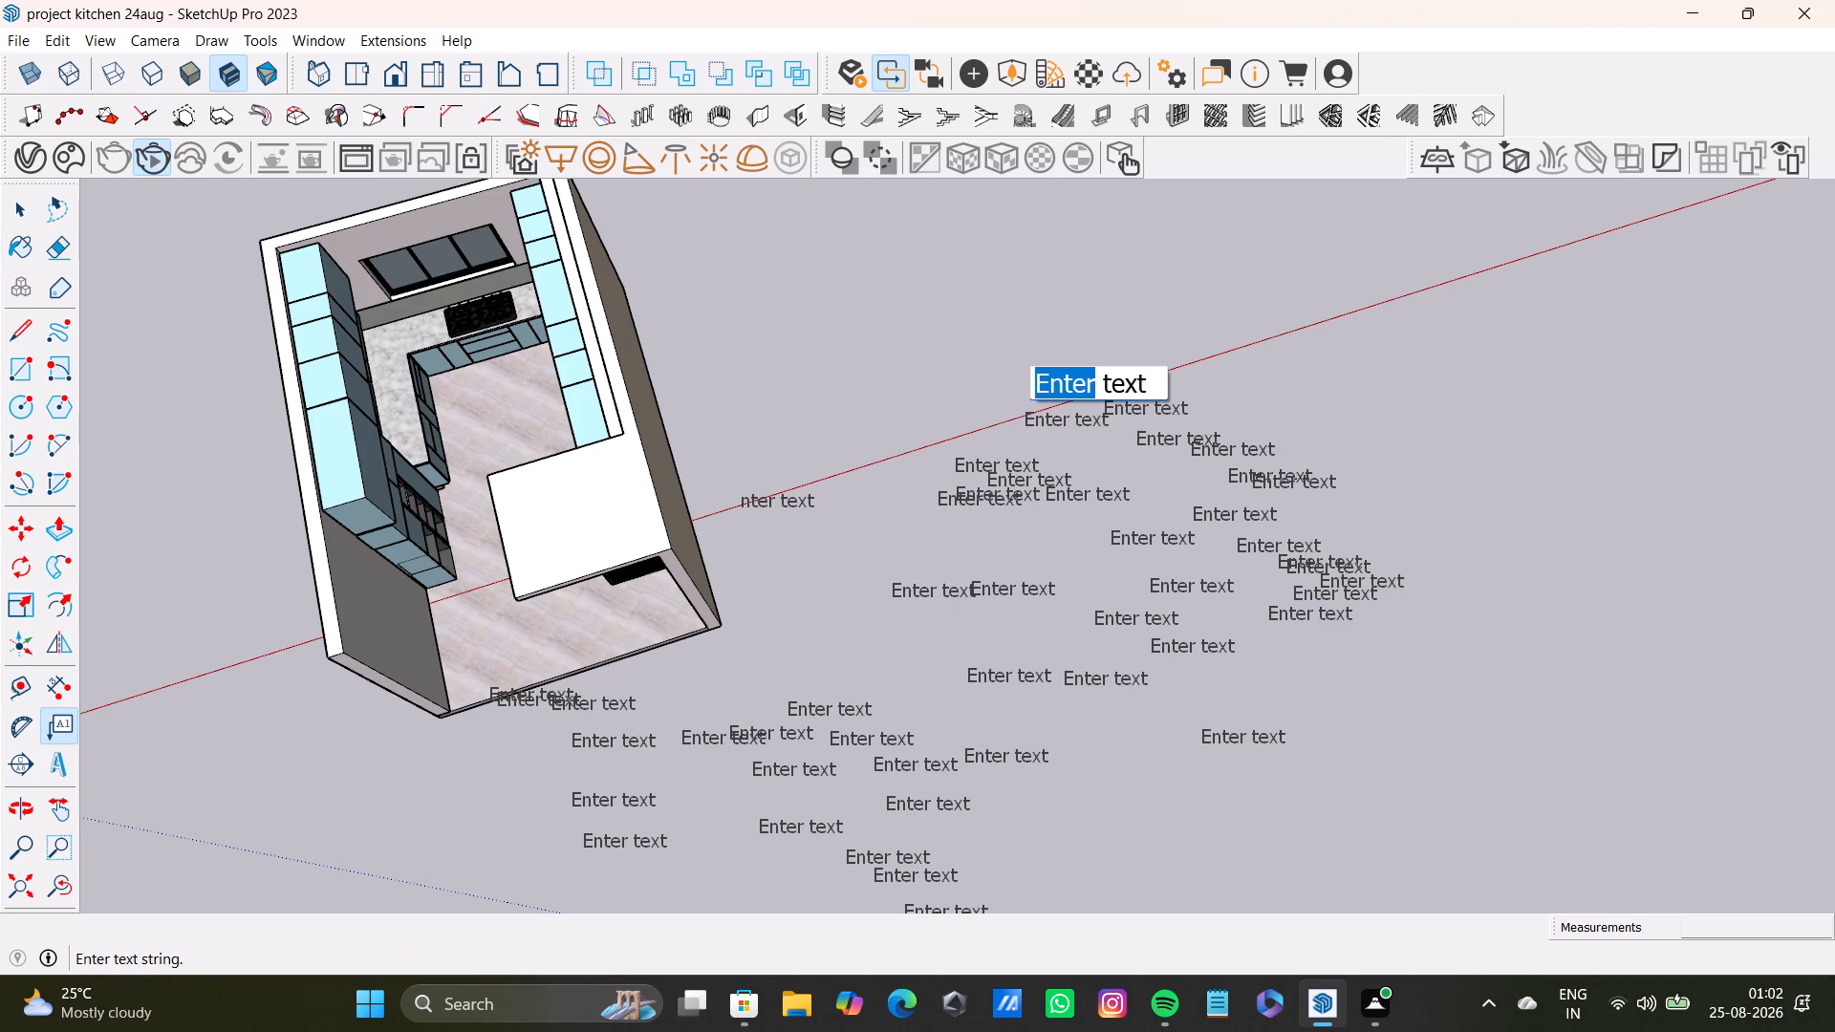
pyautogui.click(1038, 383)
pyautogui.tripleClick(1010, 371)
pyautogui.click(1010, 371)
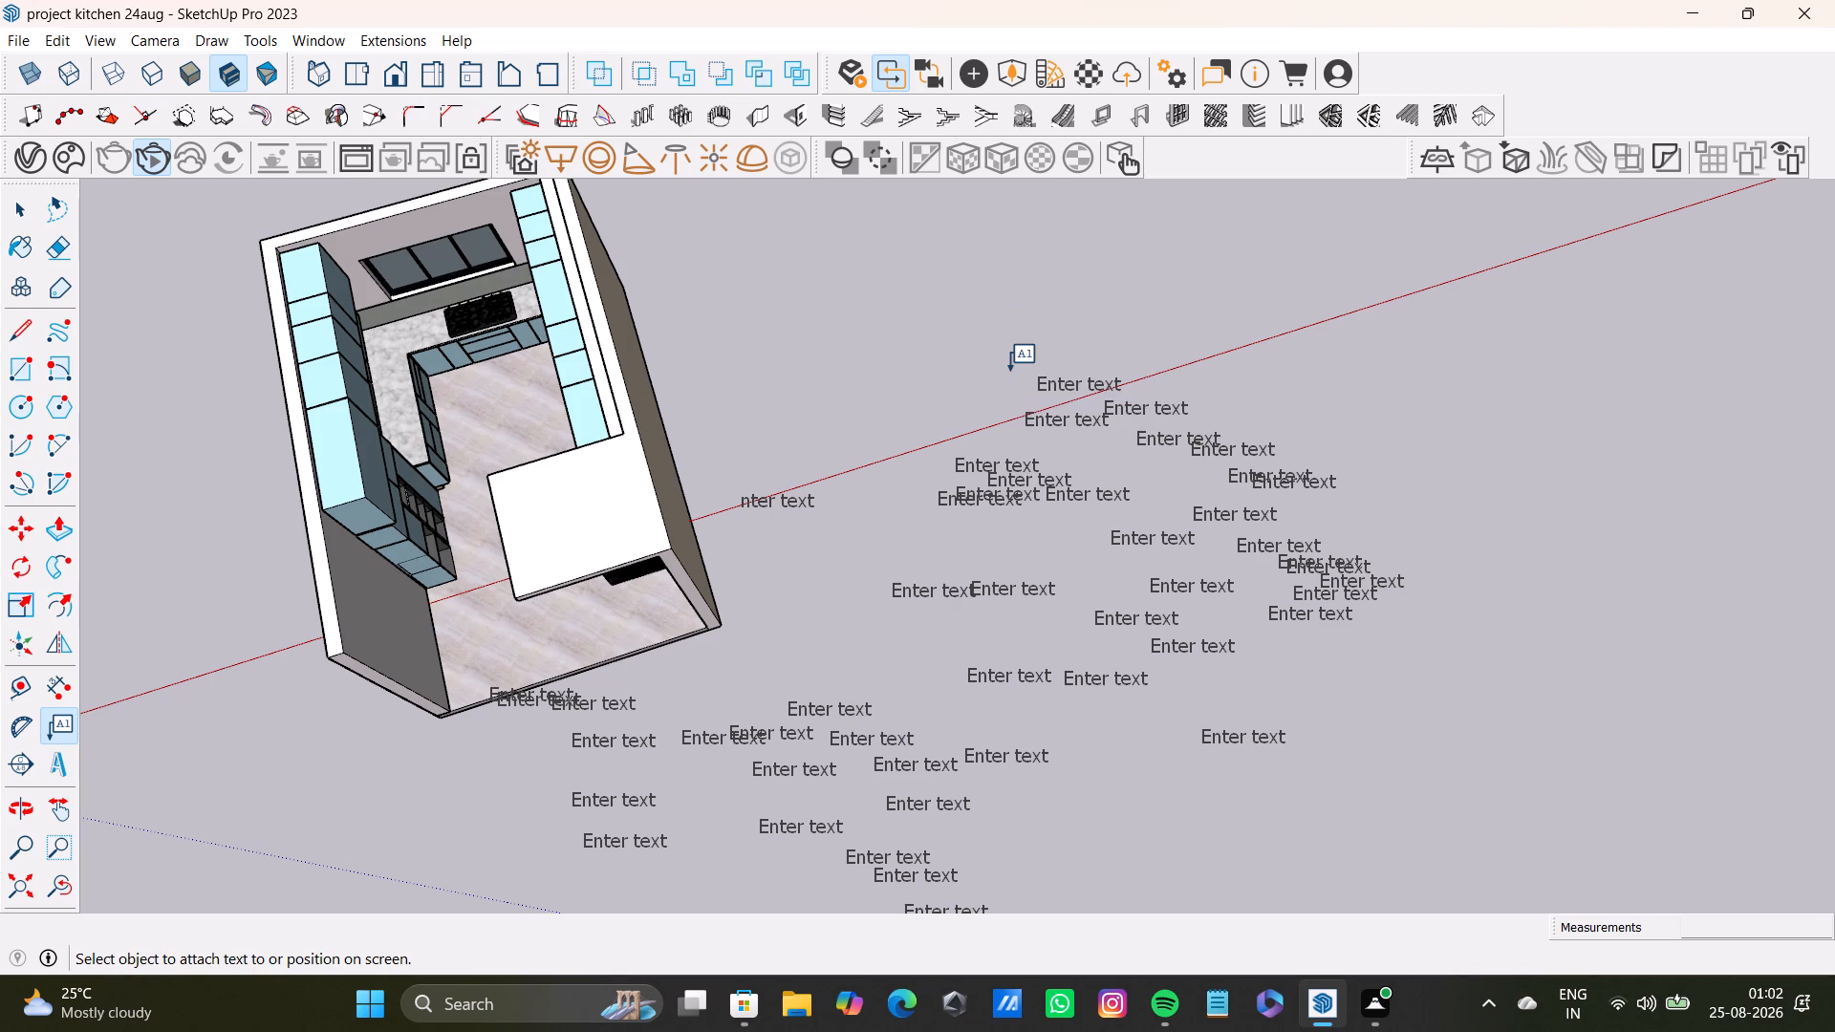
pyautogui.click(1010, 371)
pyautogui.click(1010, 371)
pyautogui.click(984, 376)
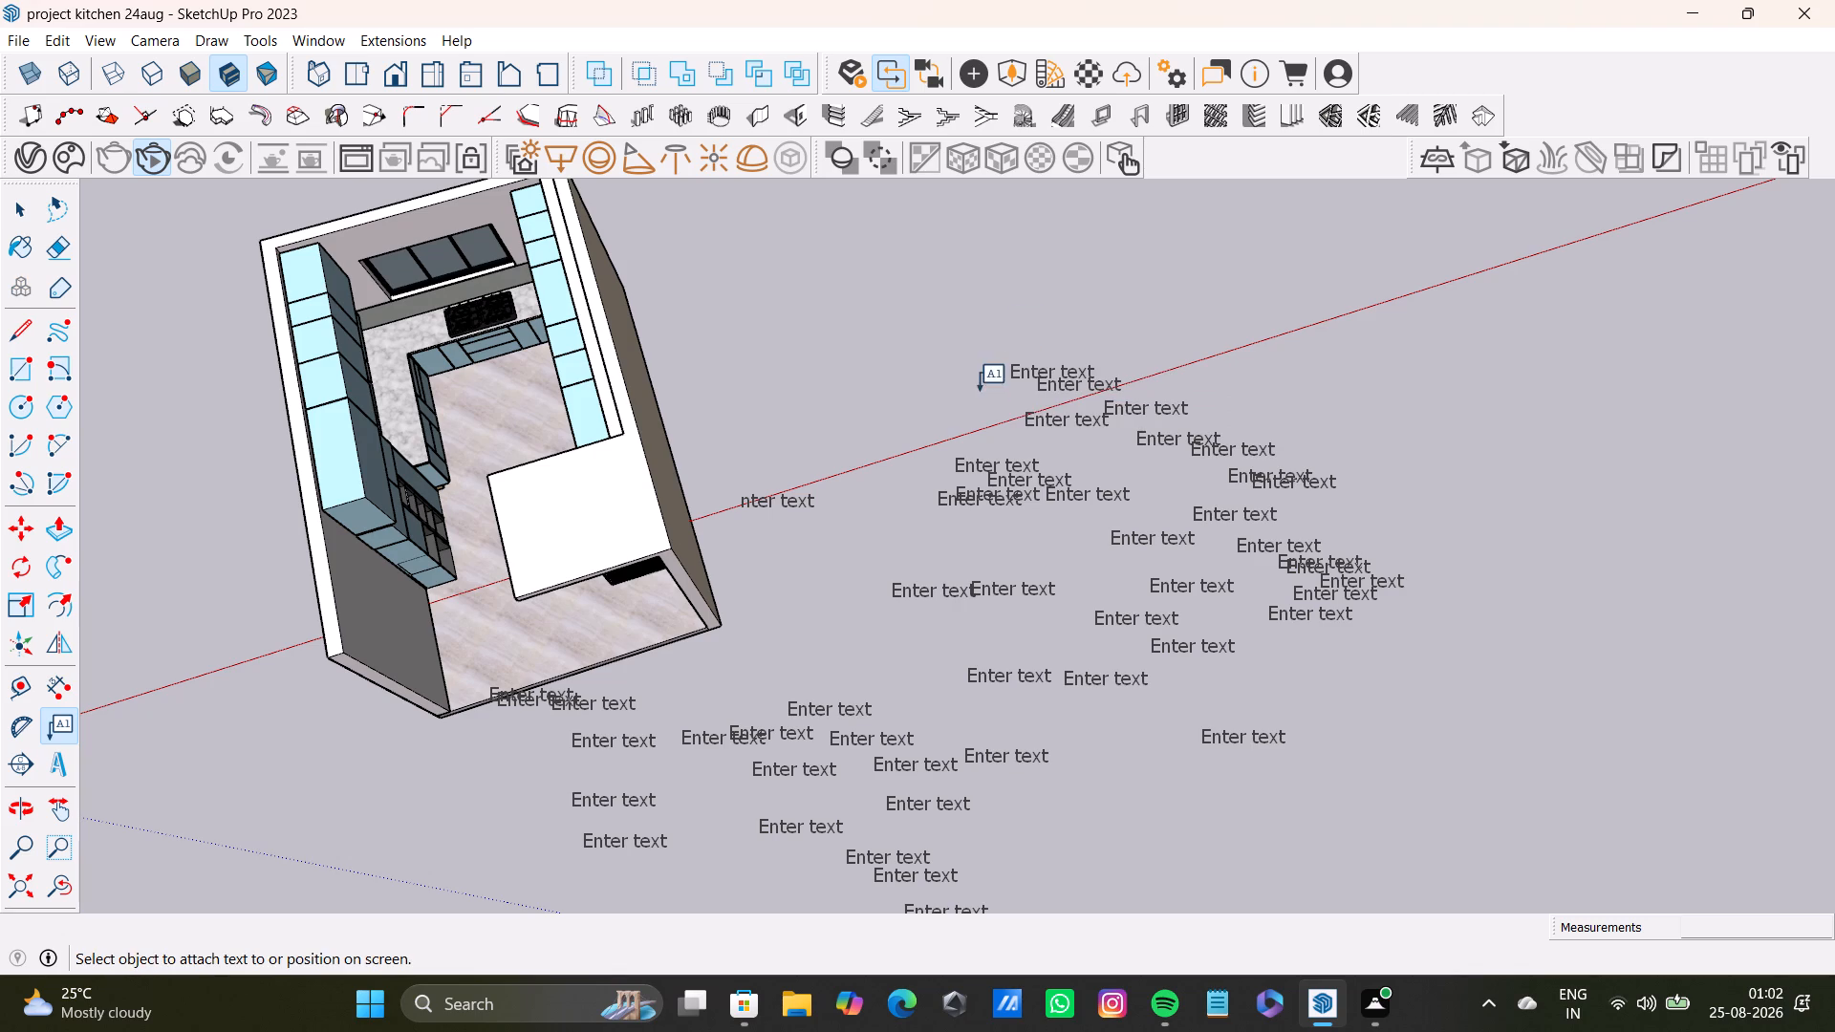
# Place two default "Enter text" labels, one at the red axis and one in the open middle of the label cluster.
pyautogui.click(980, 391)
pyautogui.click(985, 421)
pyautogui.click(1015, 528)
pyautogui.click(1023, 529)
pyautogui.click(1046, 551)
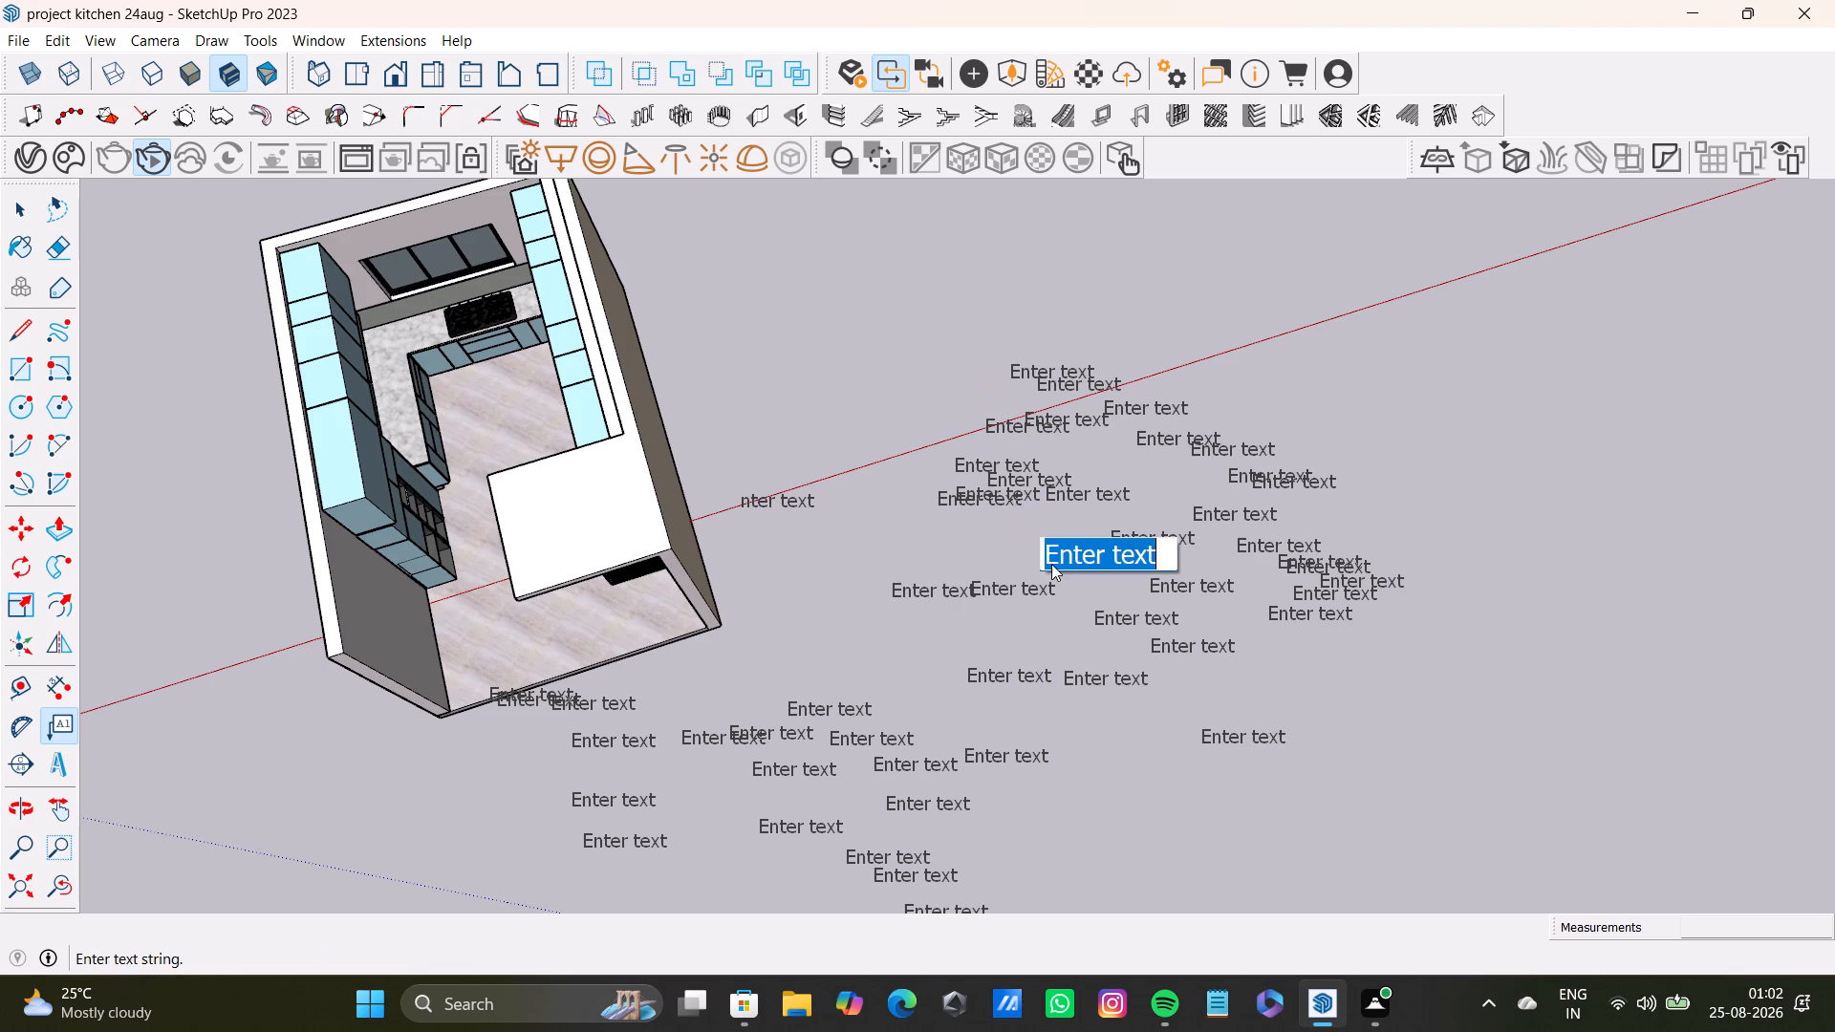
pyautogui.click(1043, 597)
# Place two default "Enter text" labels in the gap between the middle cluster and the lower label group.
pyautogui.moveTo(1035, 605); pyautogui.dragTo(1025, 605)
pyautogui.rightClick(1034, 605)
pyautogui.click(975, 611)
pyautogui.click(866, 613)
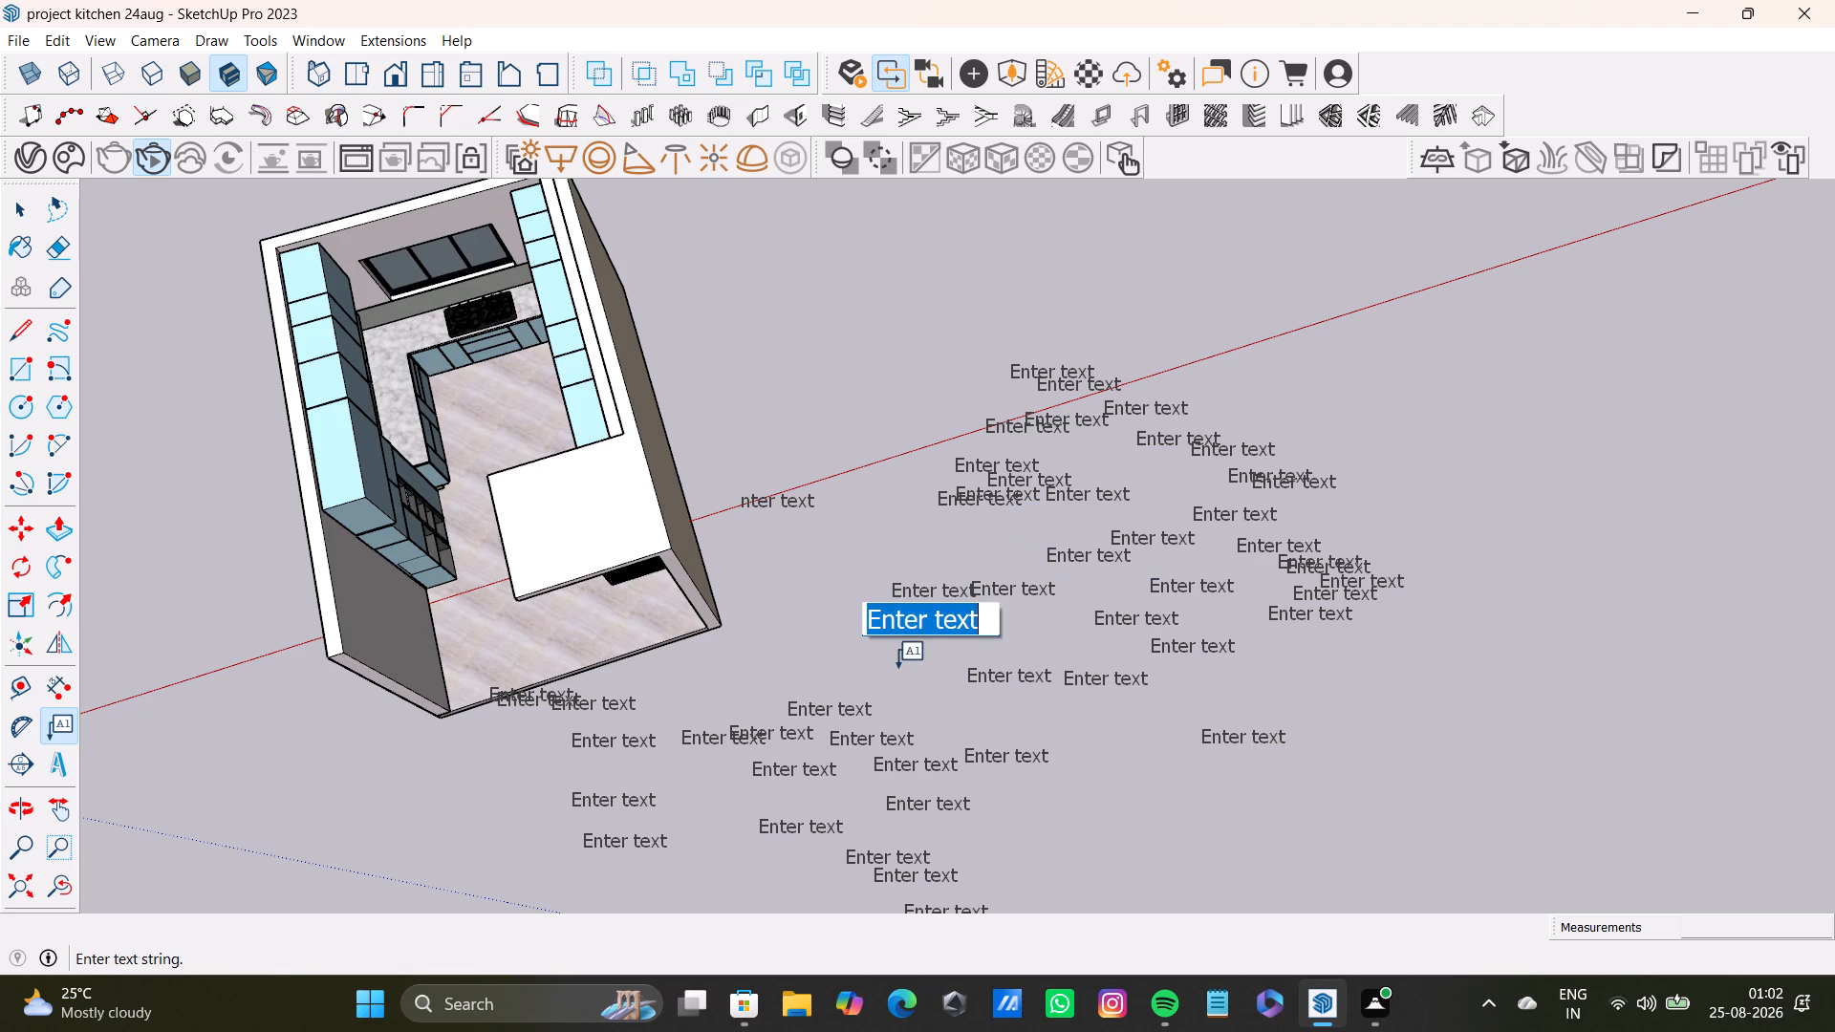
pyautogui.click(898, 668)
pyautogui.click(898, 674)
pyautogui.click(906, 688)
pyautogui.click(988, 653)
pyautogui.click(1005, 649)
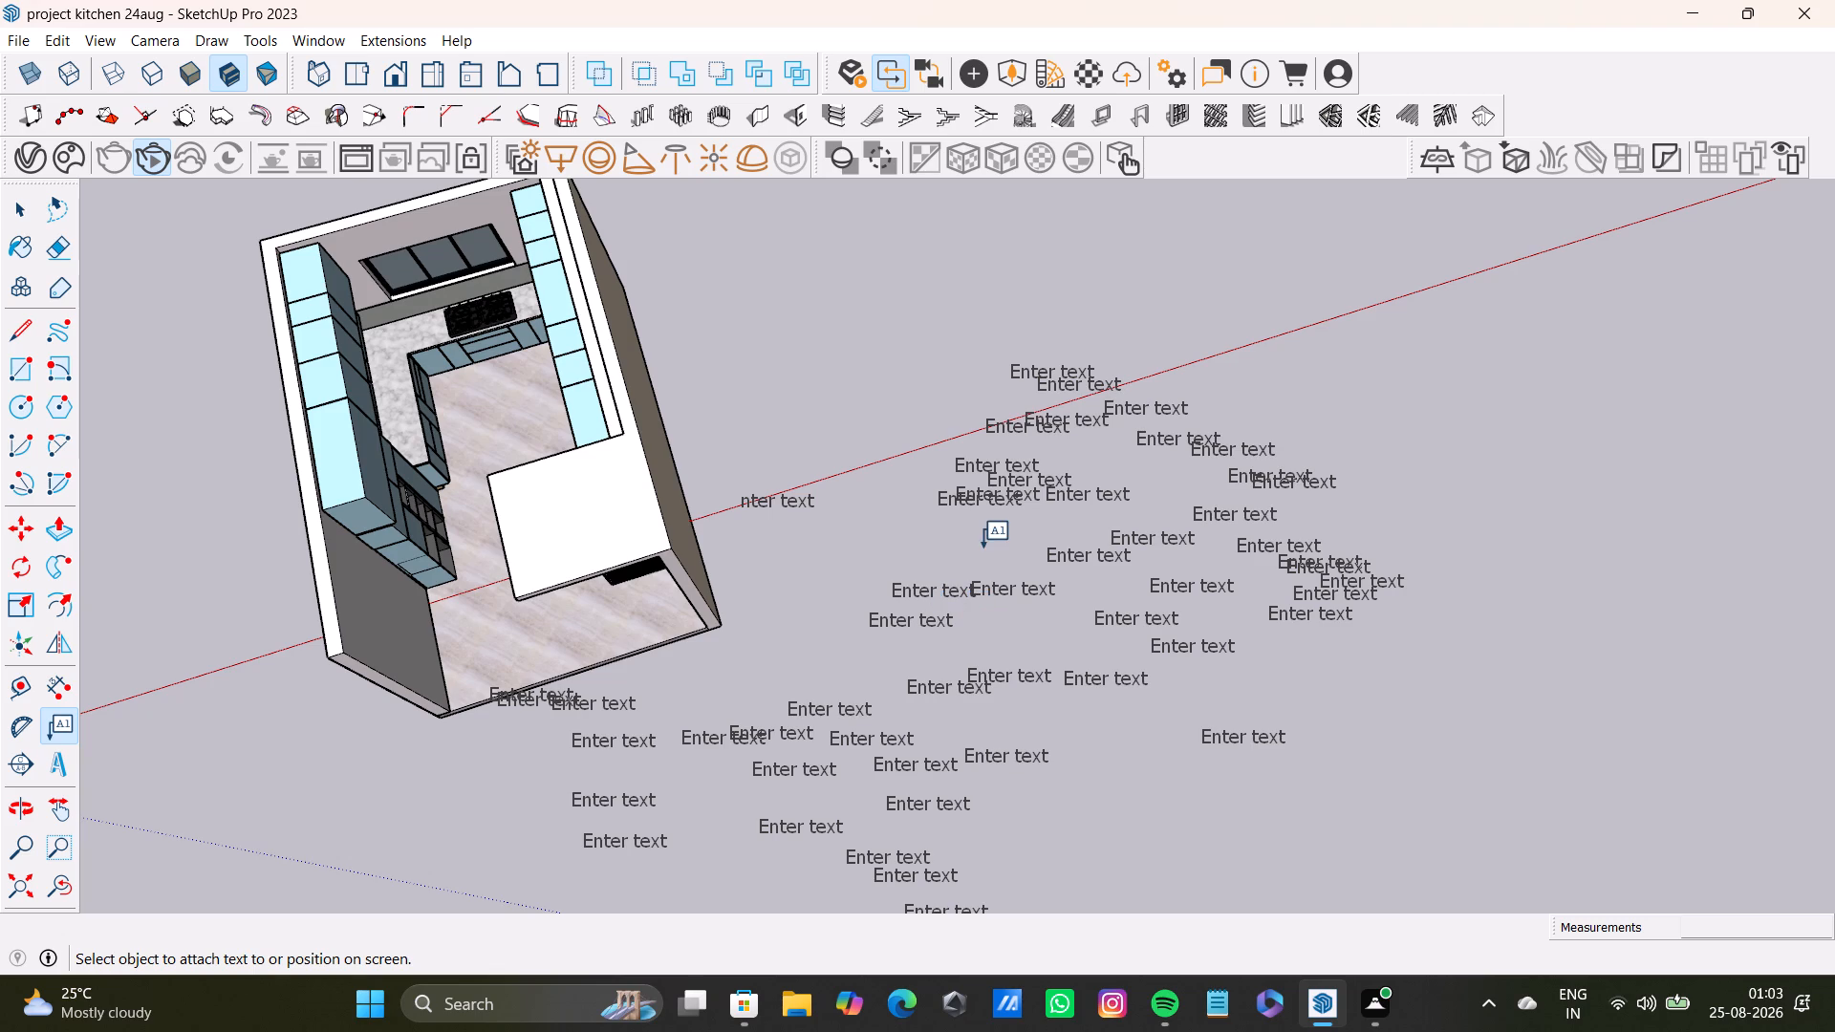
# Place three default "Enter text" labels below the red axis, two on the cluster's kitchen-facing edge and one in its middle.
pyautogui.click(857, 558)
pyautogui.click(849, 536)
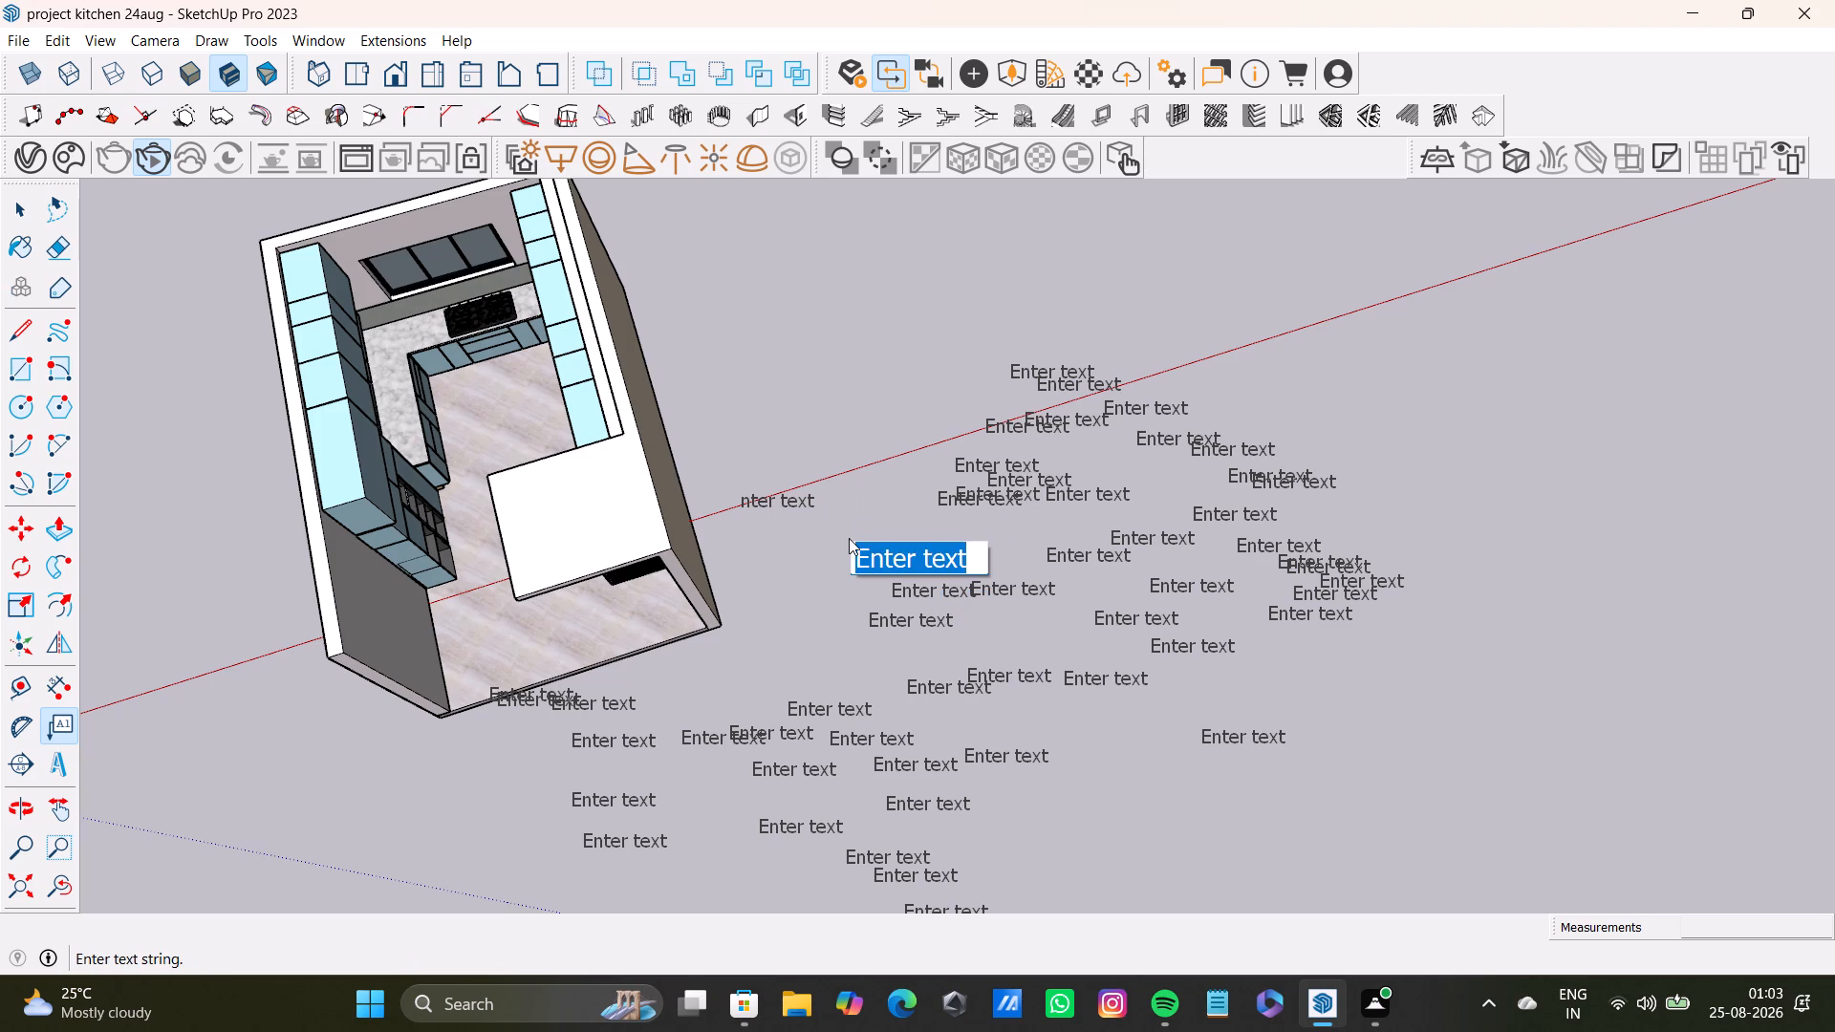
pyautogui.click(875, 528)
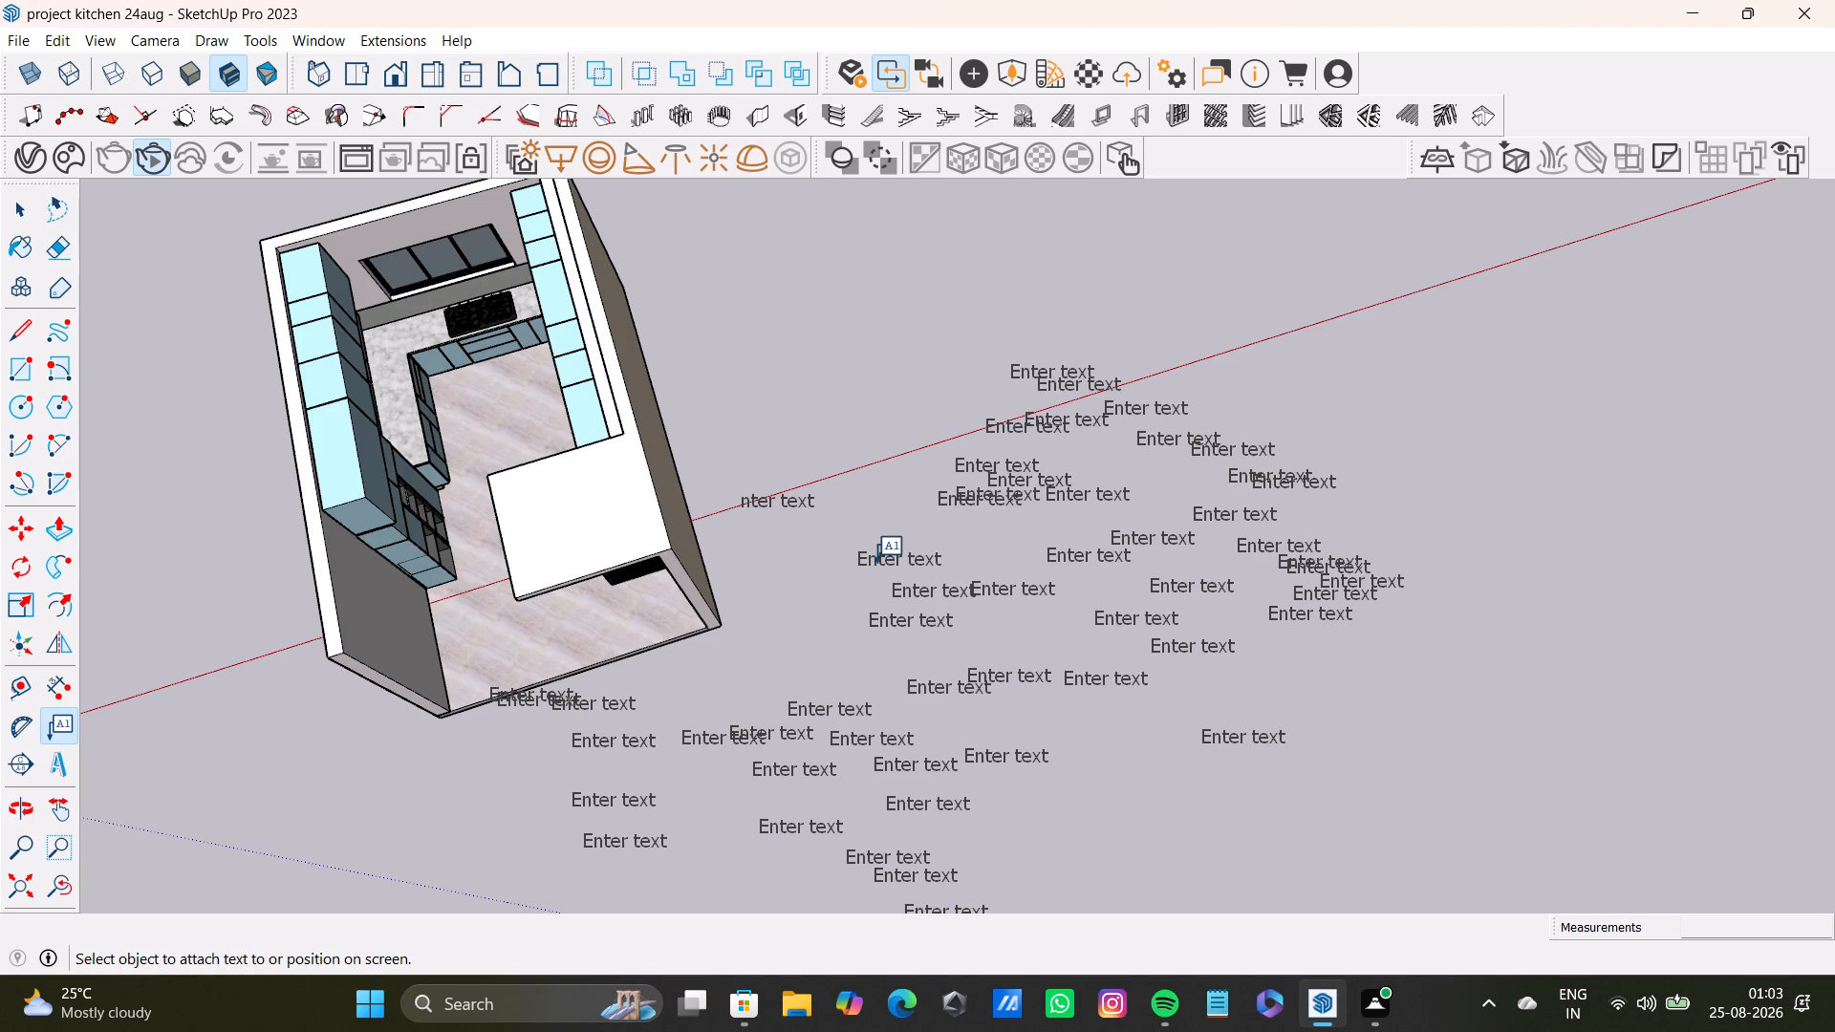
pyautogui.doubleClick(874, 535)
pyautogui.click(895, 515)
pyautogui.click(982, 543)
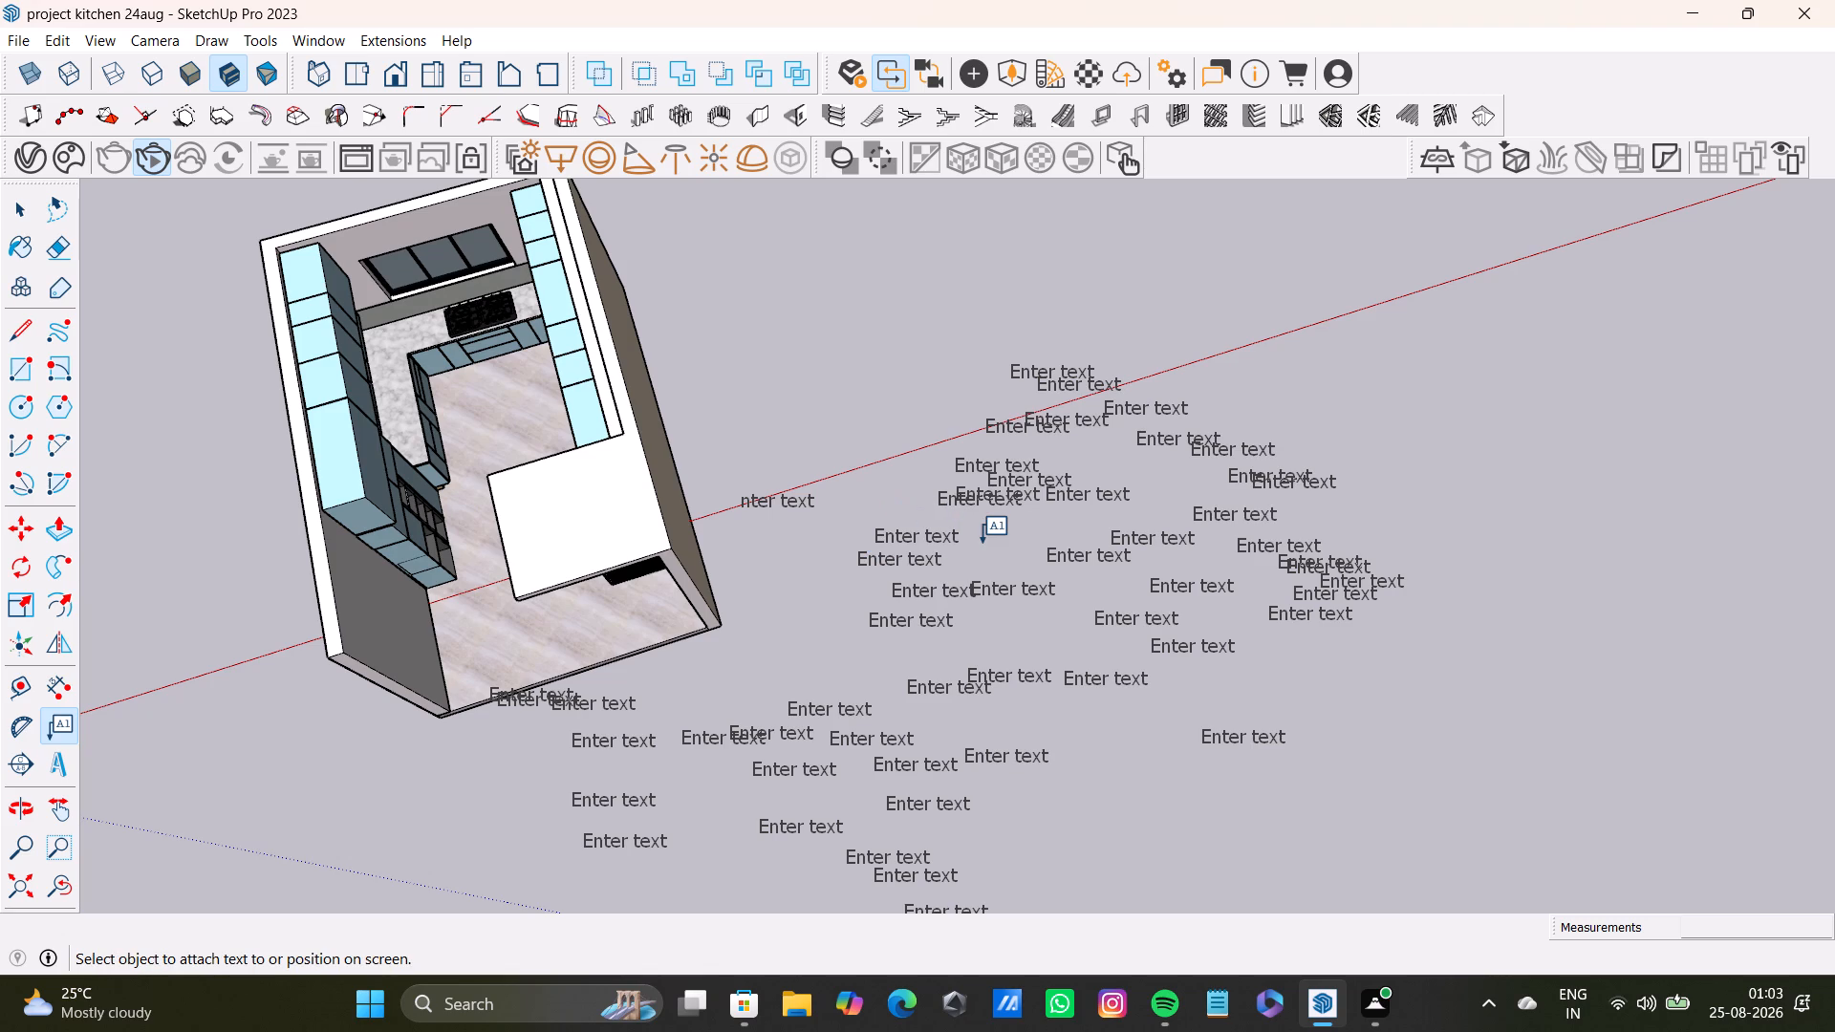
pyautogui.click(990, 544)
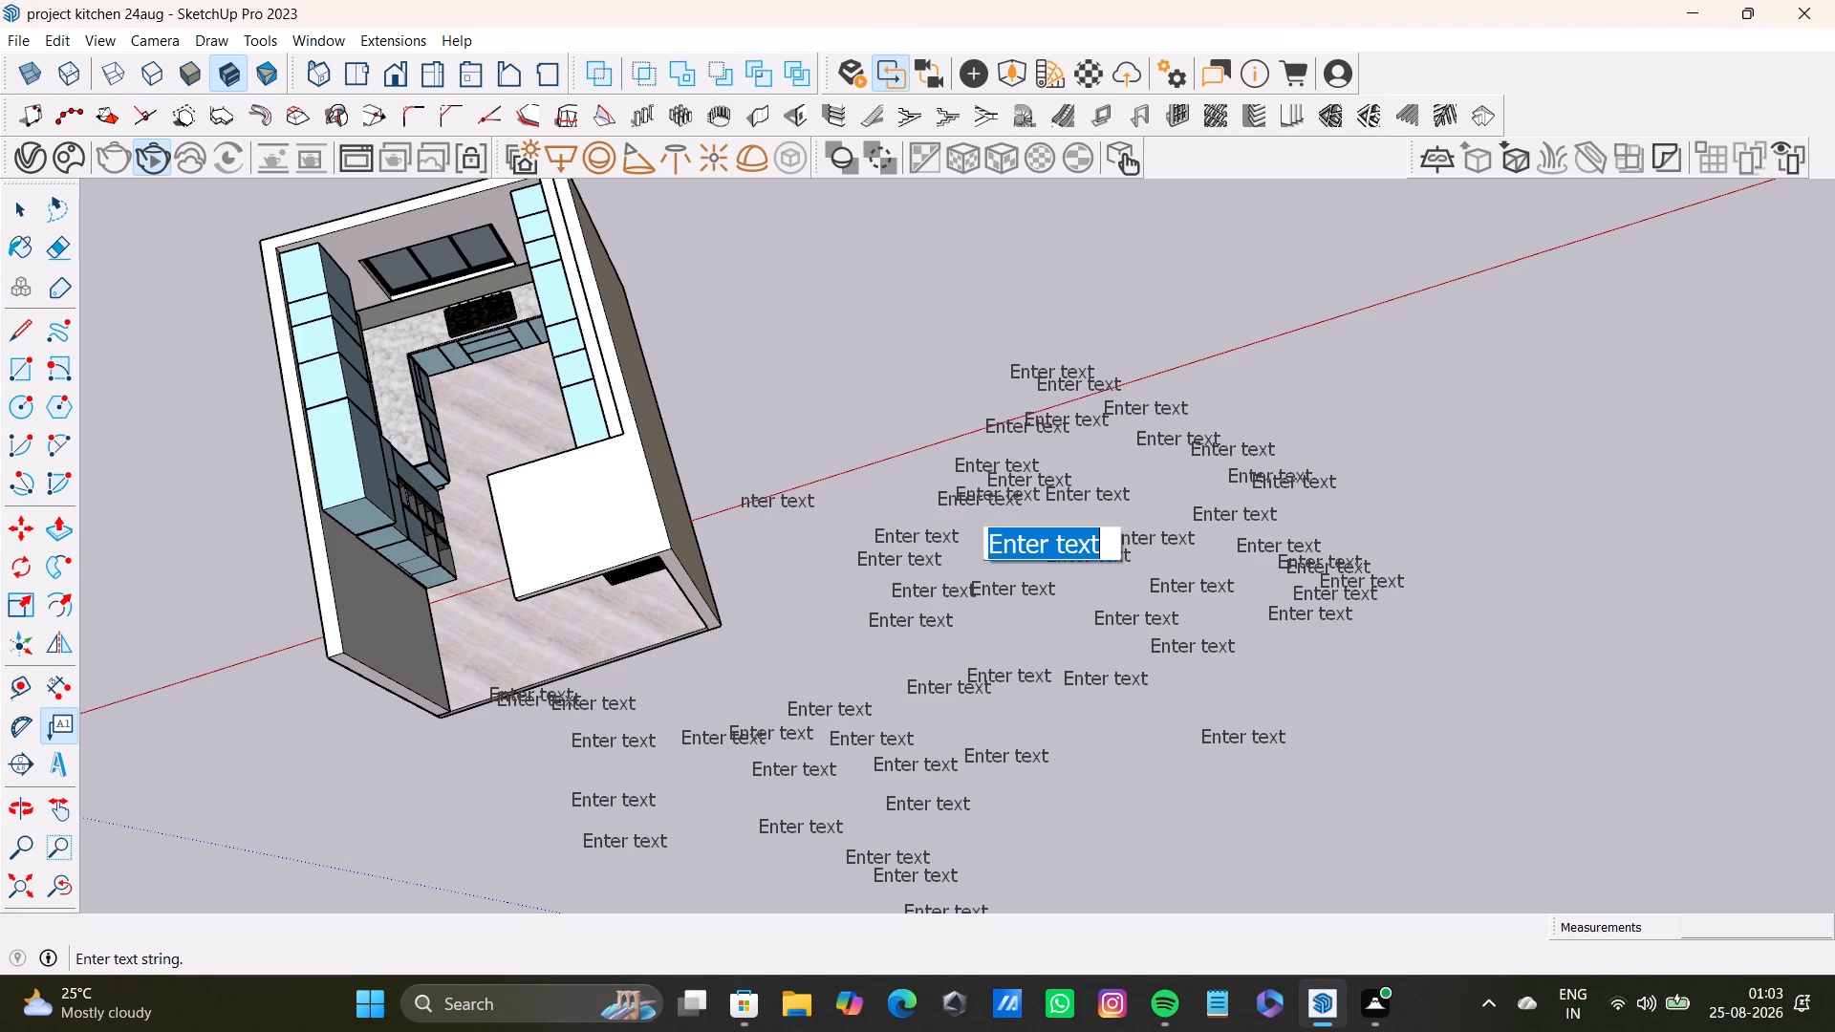
pyautogui.click(987, 544)
# Place three default "Enter text" labels stacked between the kitchen's near corner and the label cluster.
pyautogui.click(760, 567)
pyautogui.click(783, 574)
pyautogui.doubleClick(810, 612)
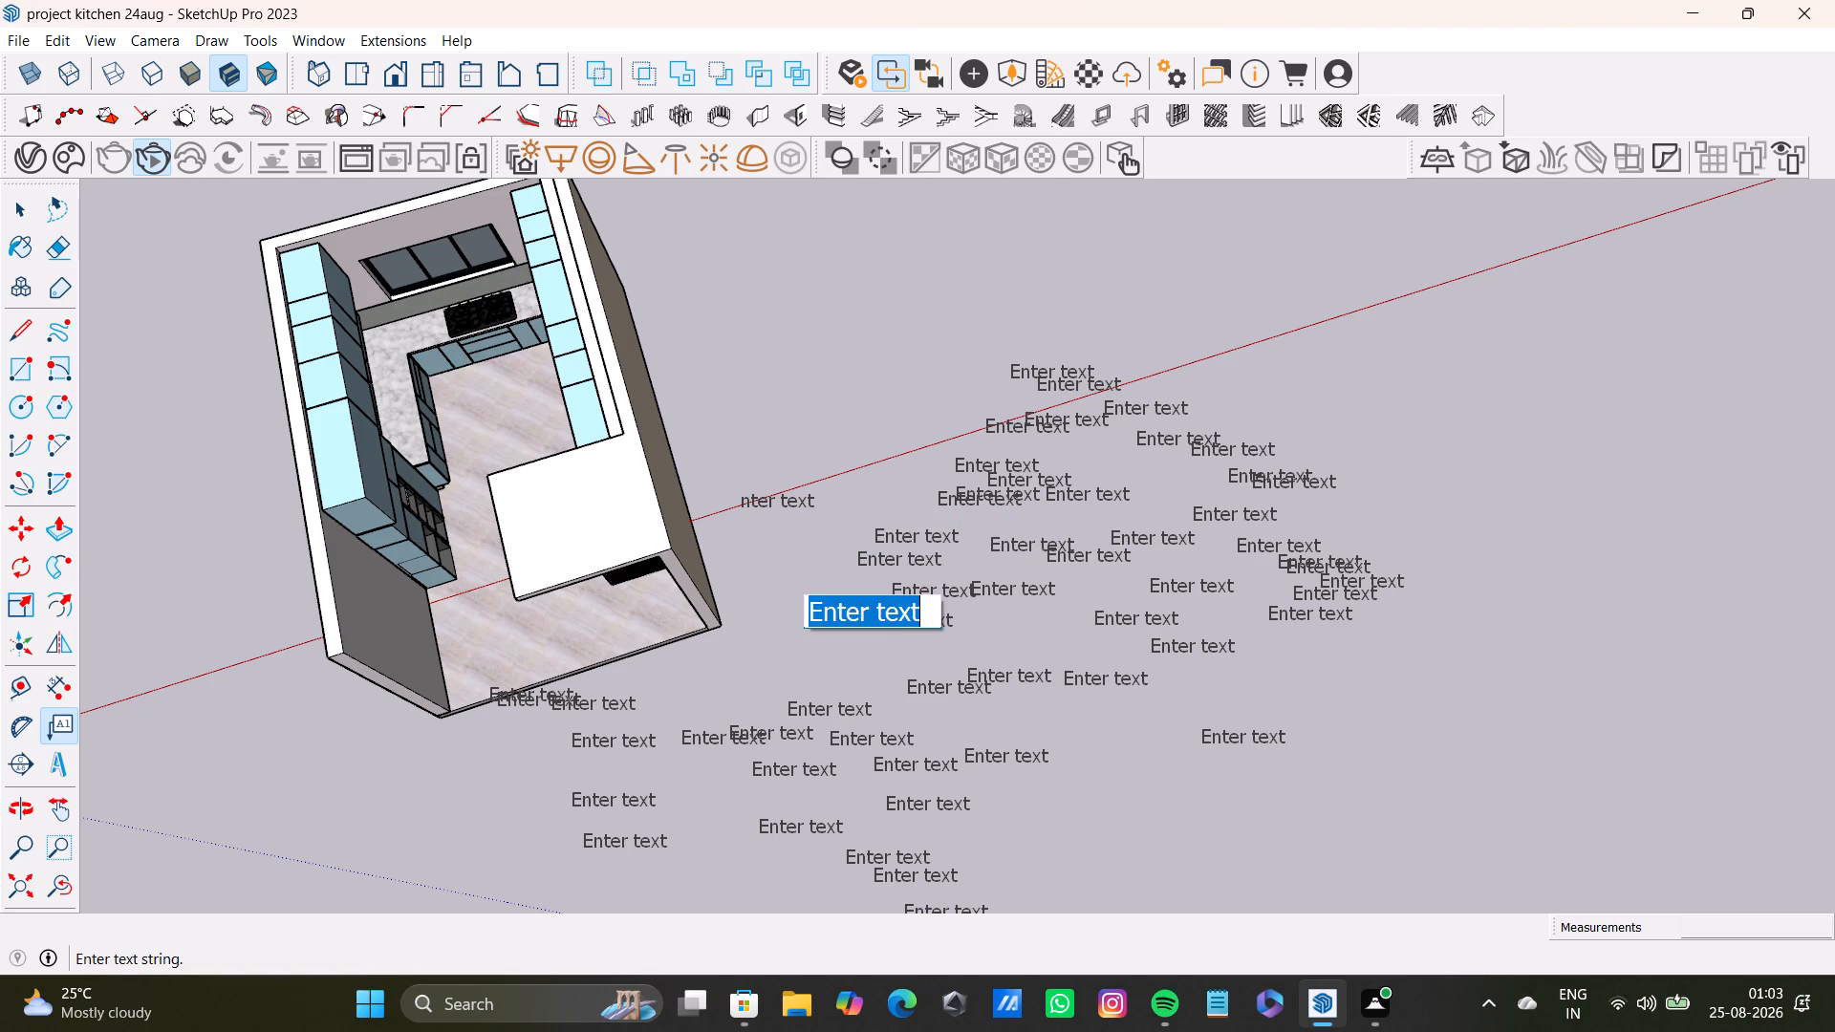
pyautogui.click(788, 581)
pyautogui.doubleClick(788, 581)
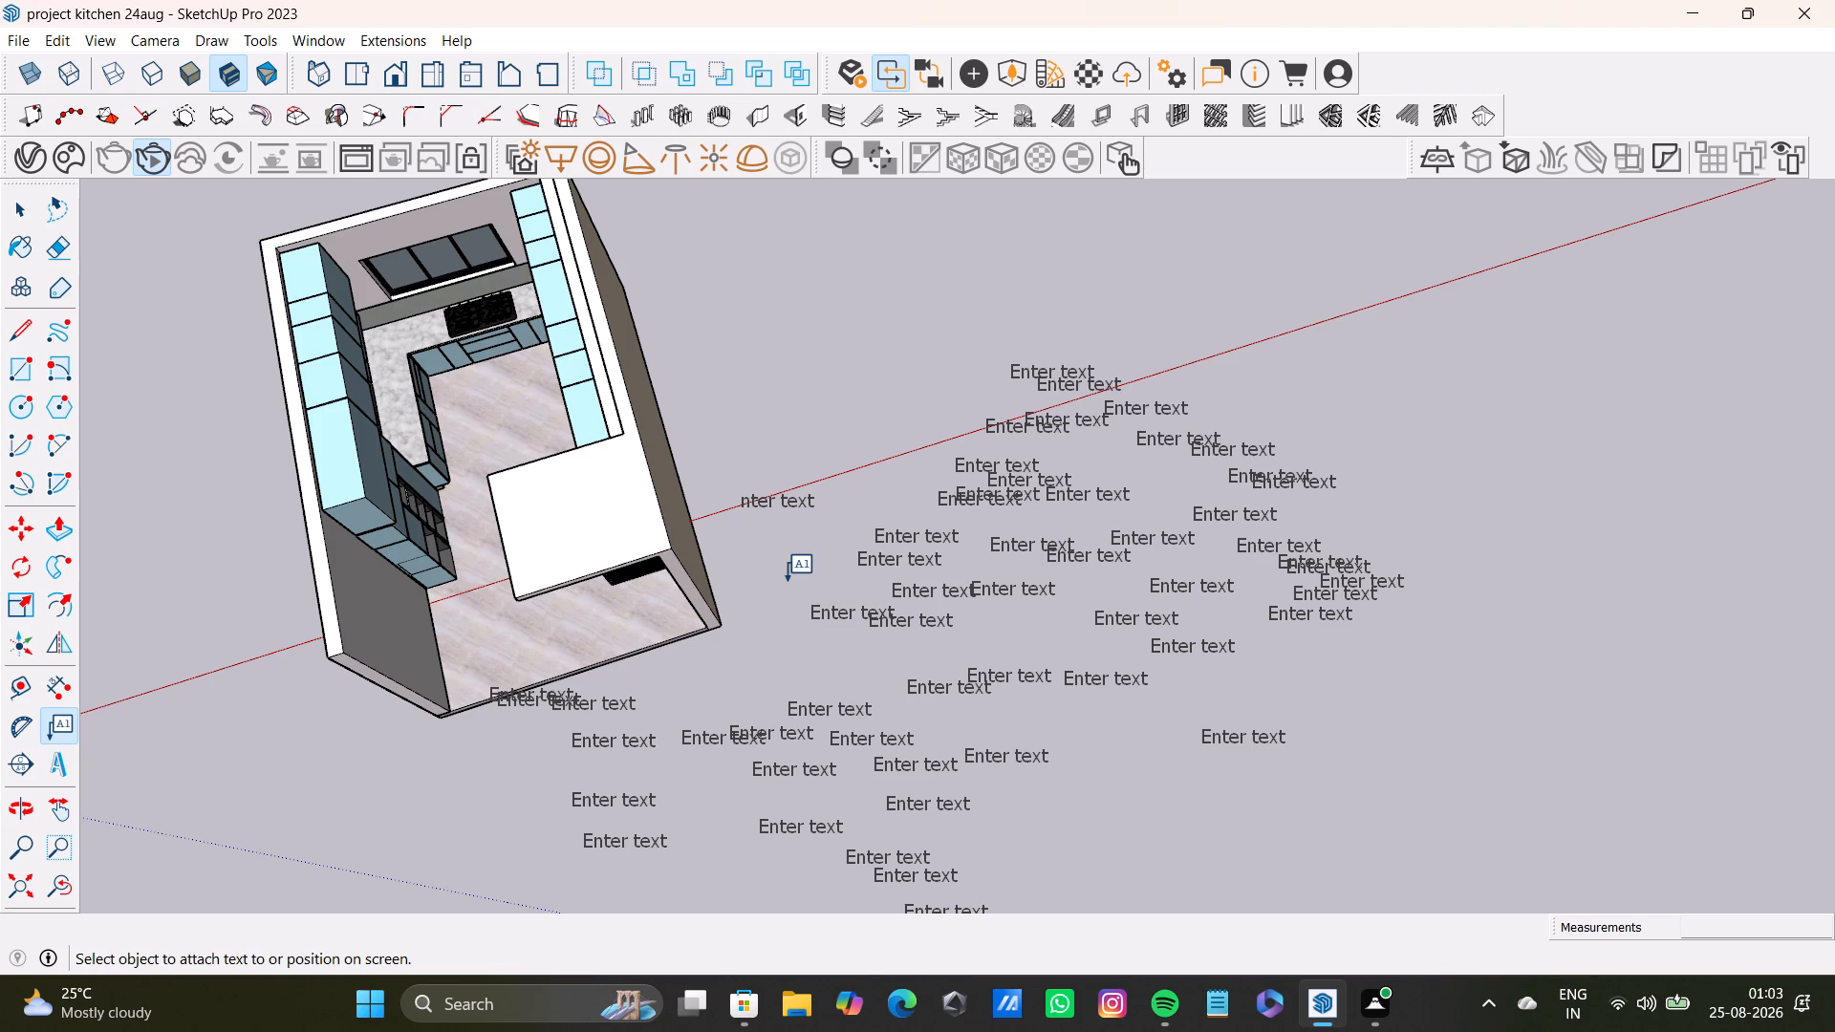
pyautogui.doubleClick(788, 581)
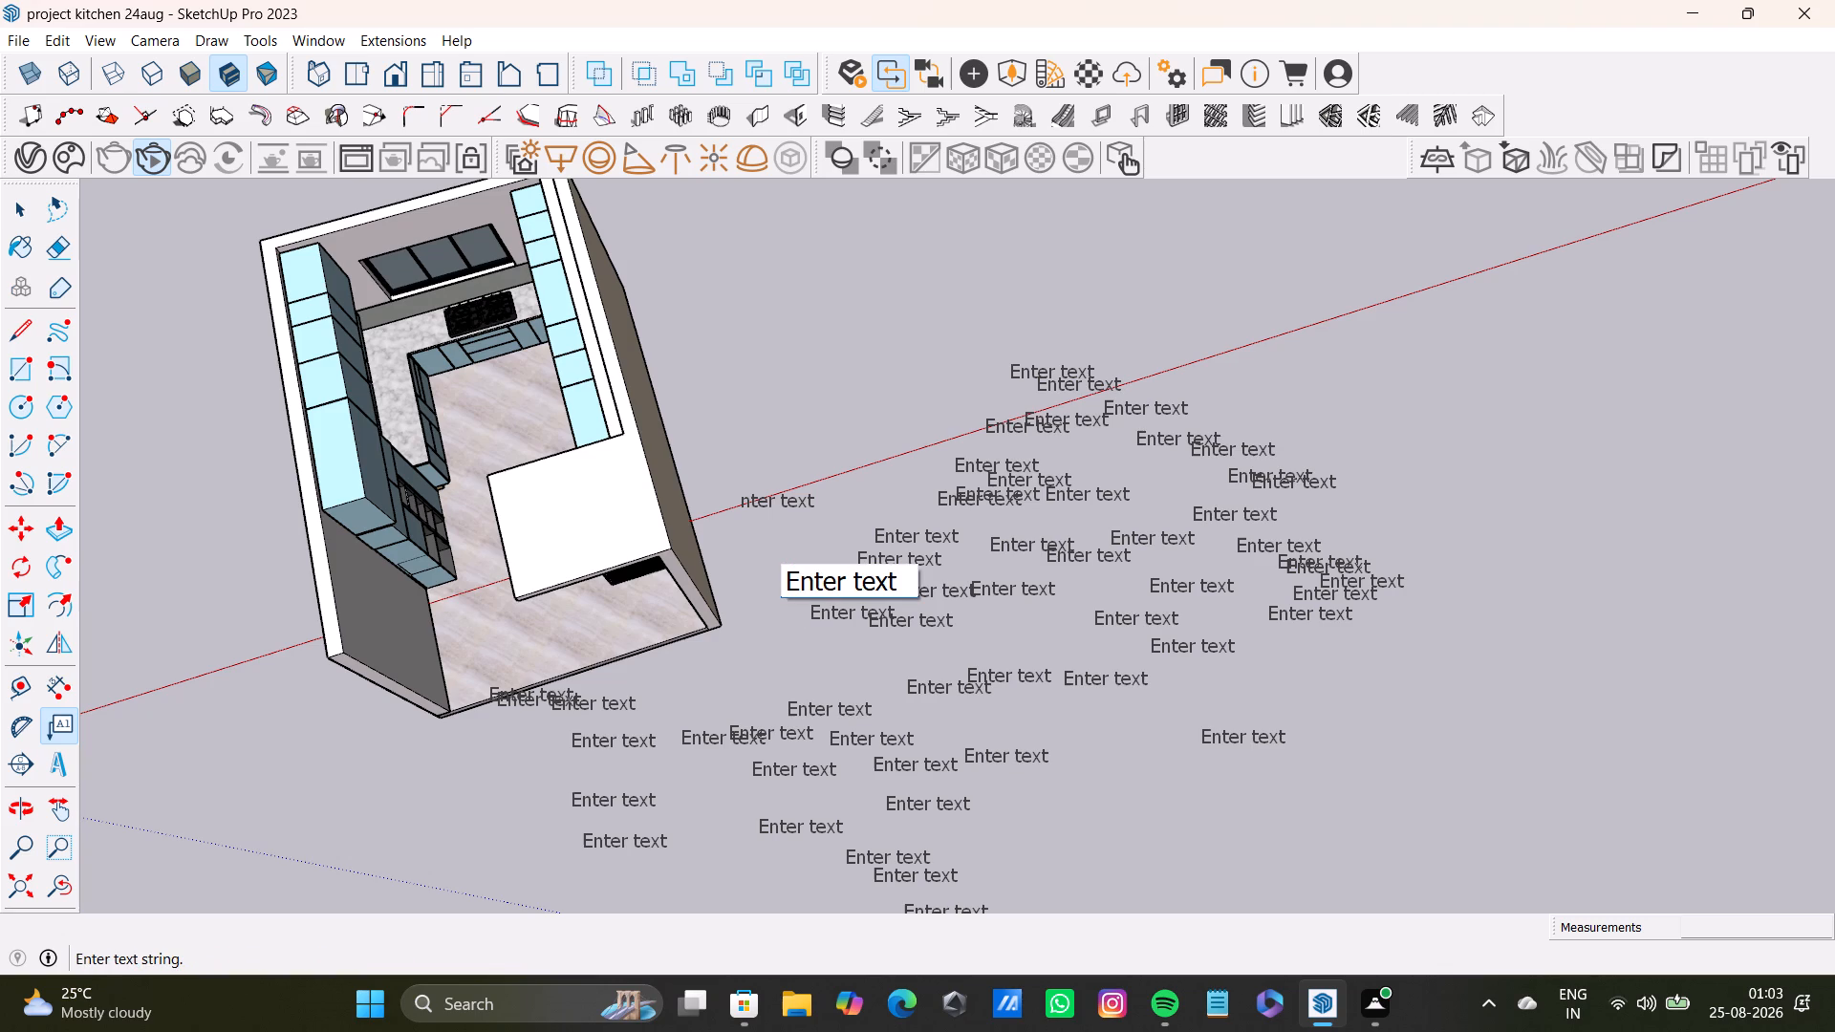
pyautogui.doubleClick(832, 510)
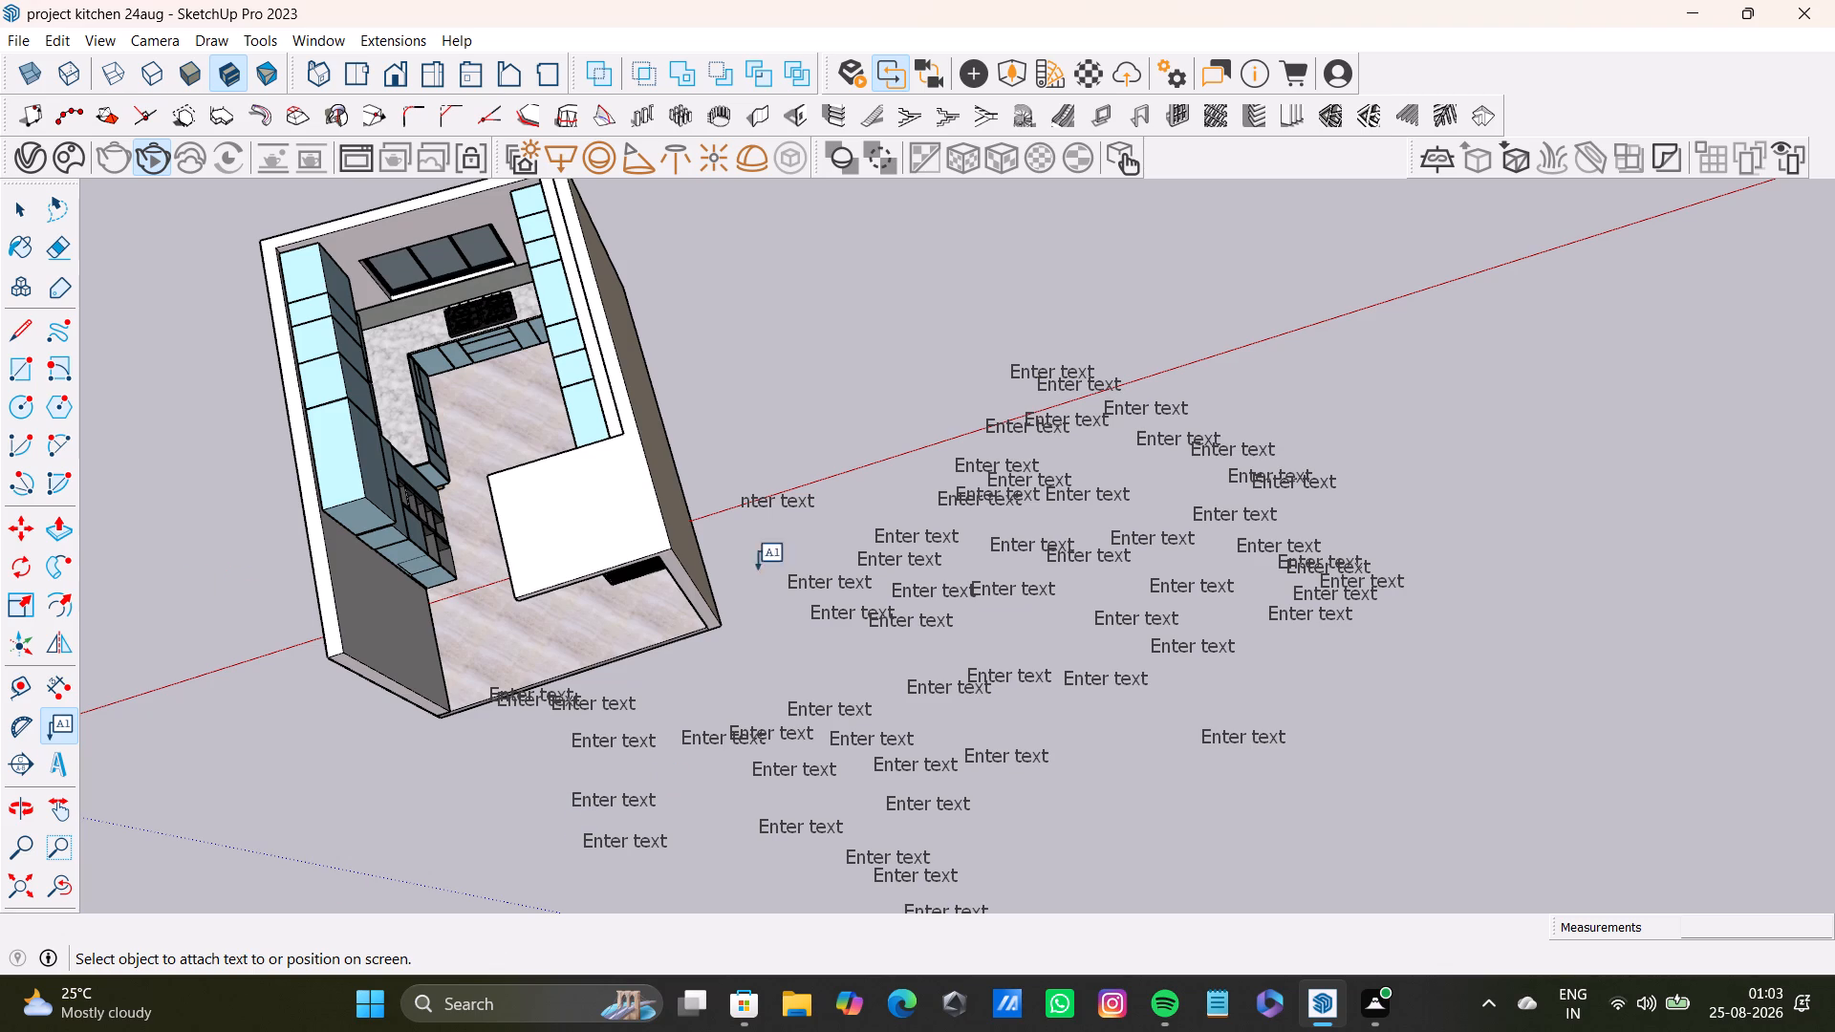
pyautogui.click(788, 560)
pyautogui.click(839, 496)
# Place a default "Enter text" label just below the red axis, beside the "nter text" label.
pyautogui.click(845, 506)
pyautogui.click(841, 500)
pyautogui.click(842, 476)
pyautogui.click(854, 467)
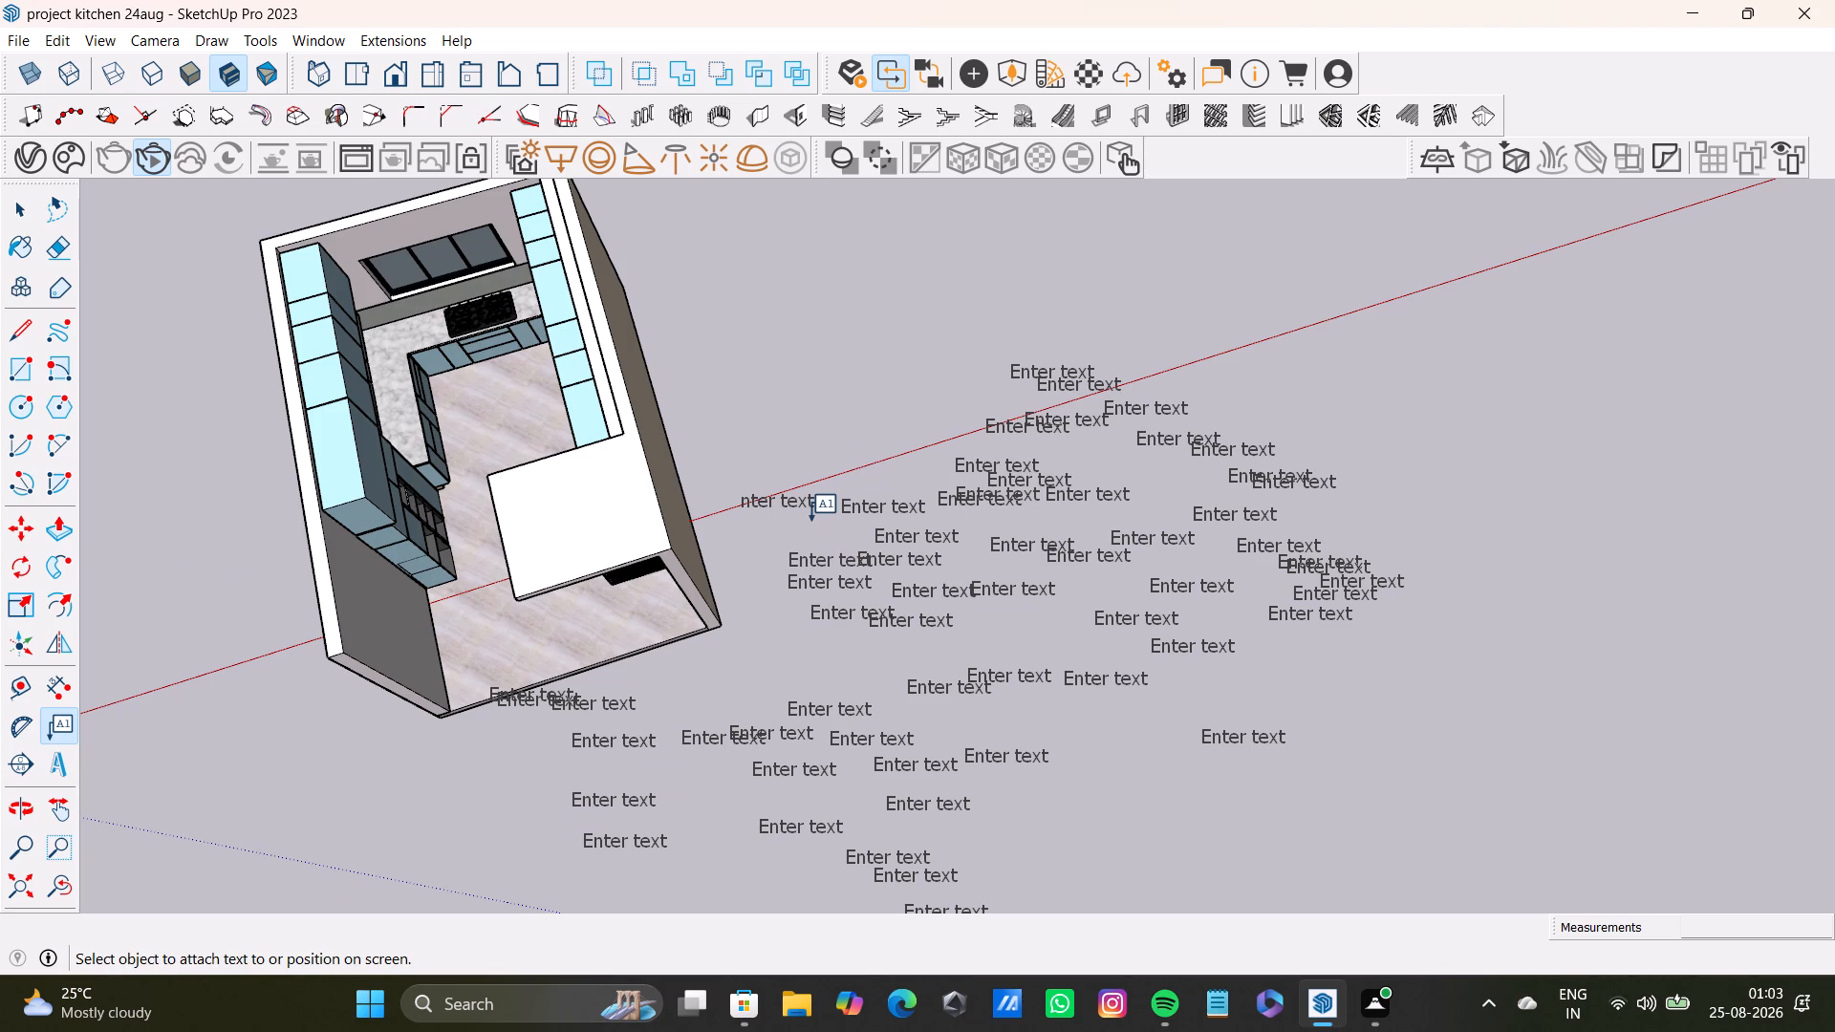
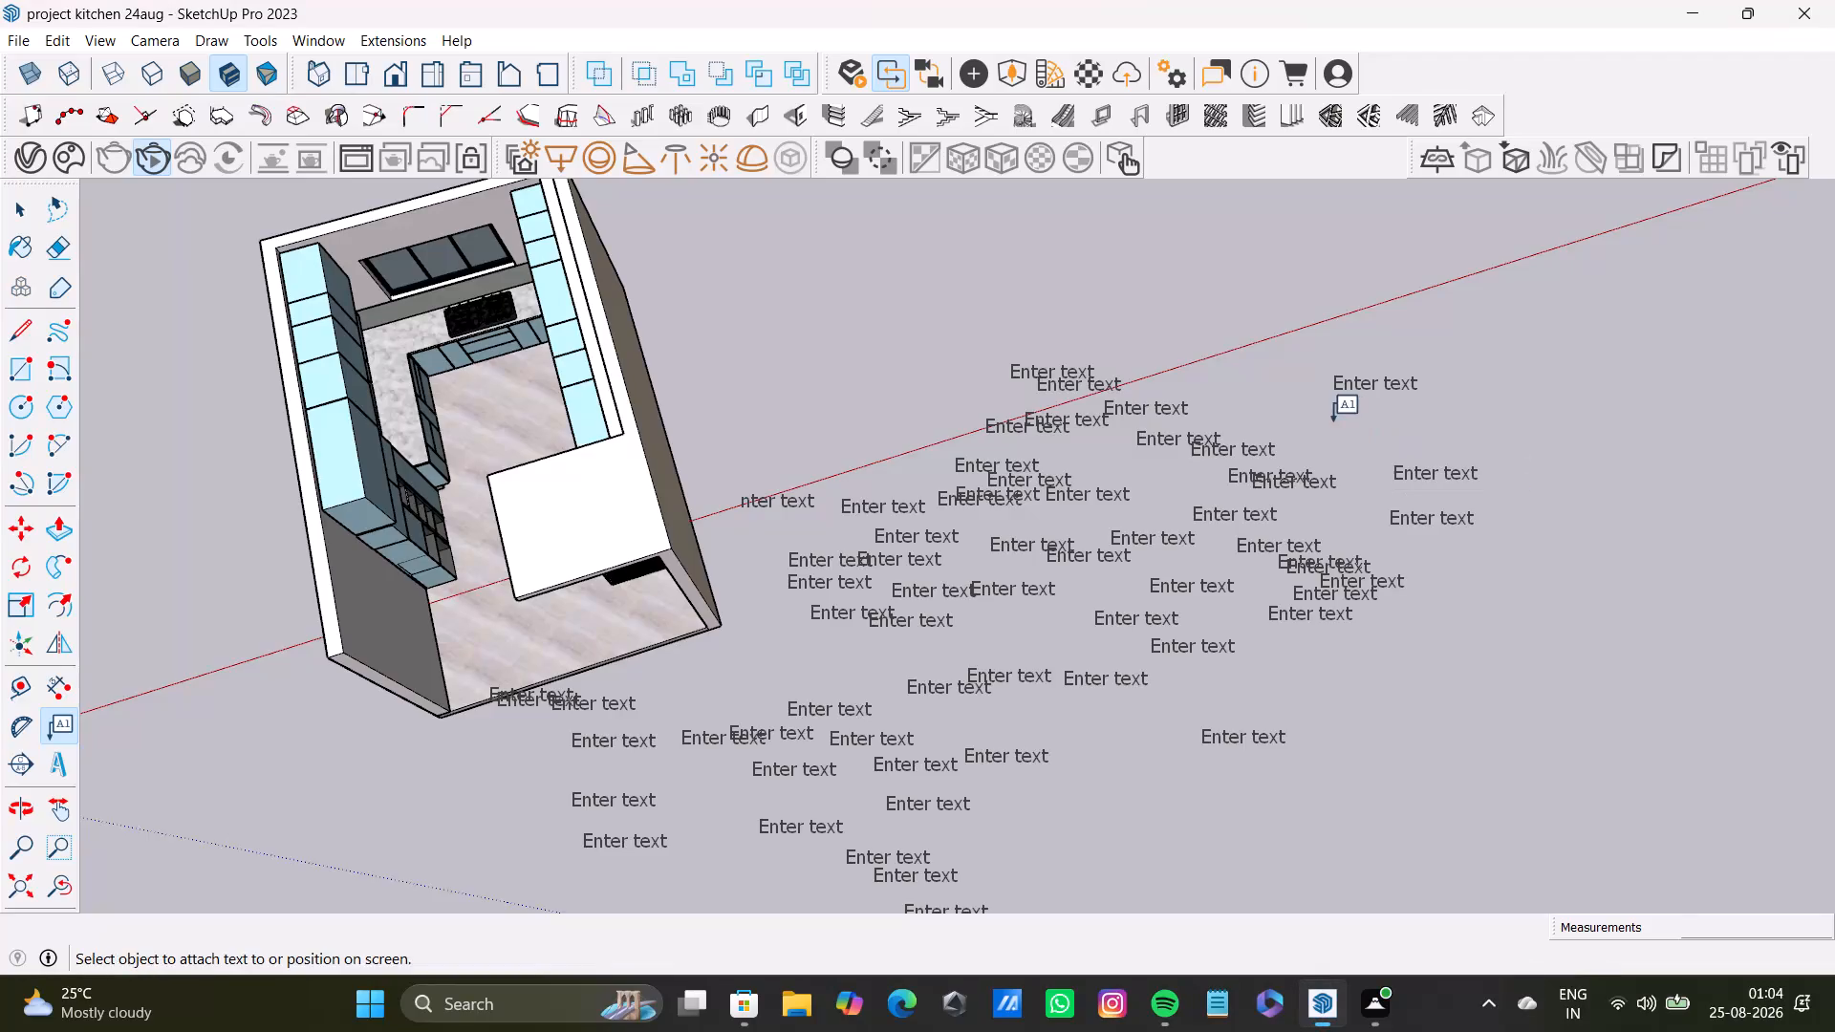
# Place three screen text labels with the default "Enter text" wording around the outer edge of the existing labels, away from the kitchen.
pyautogui.click(1221, 390)
pyautogui.moveTo(1262, 380); pyautogui.dragTo(1286, 407)
pyautogui.click(1471, 473)
pyautogui.moveTo(1499, 469); pyautogui.dragTo(1514, 520)
pyautogui.moveTo(1496, 584); pyautogui.dragTo(1486, 598)
pyautogui.click(1454, 619)
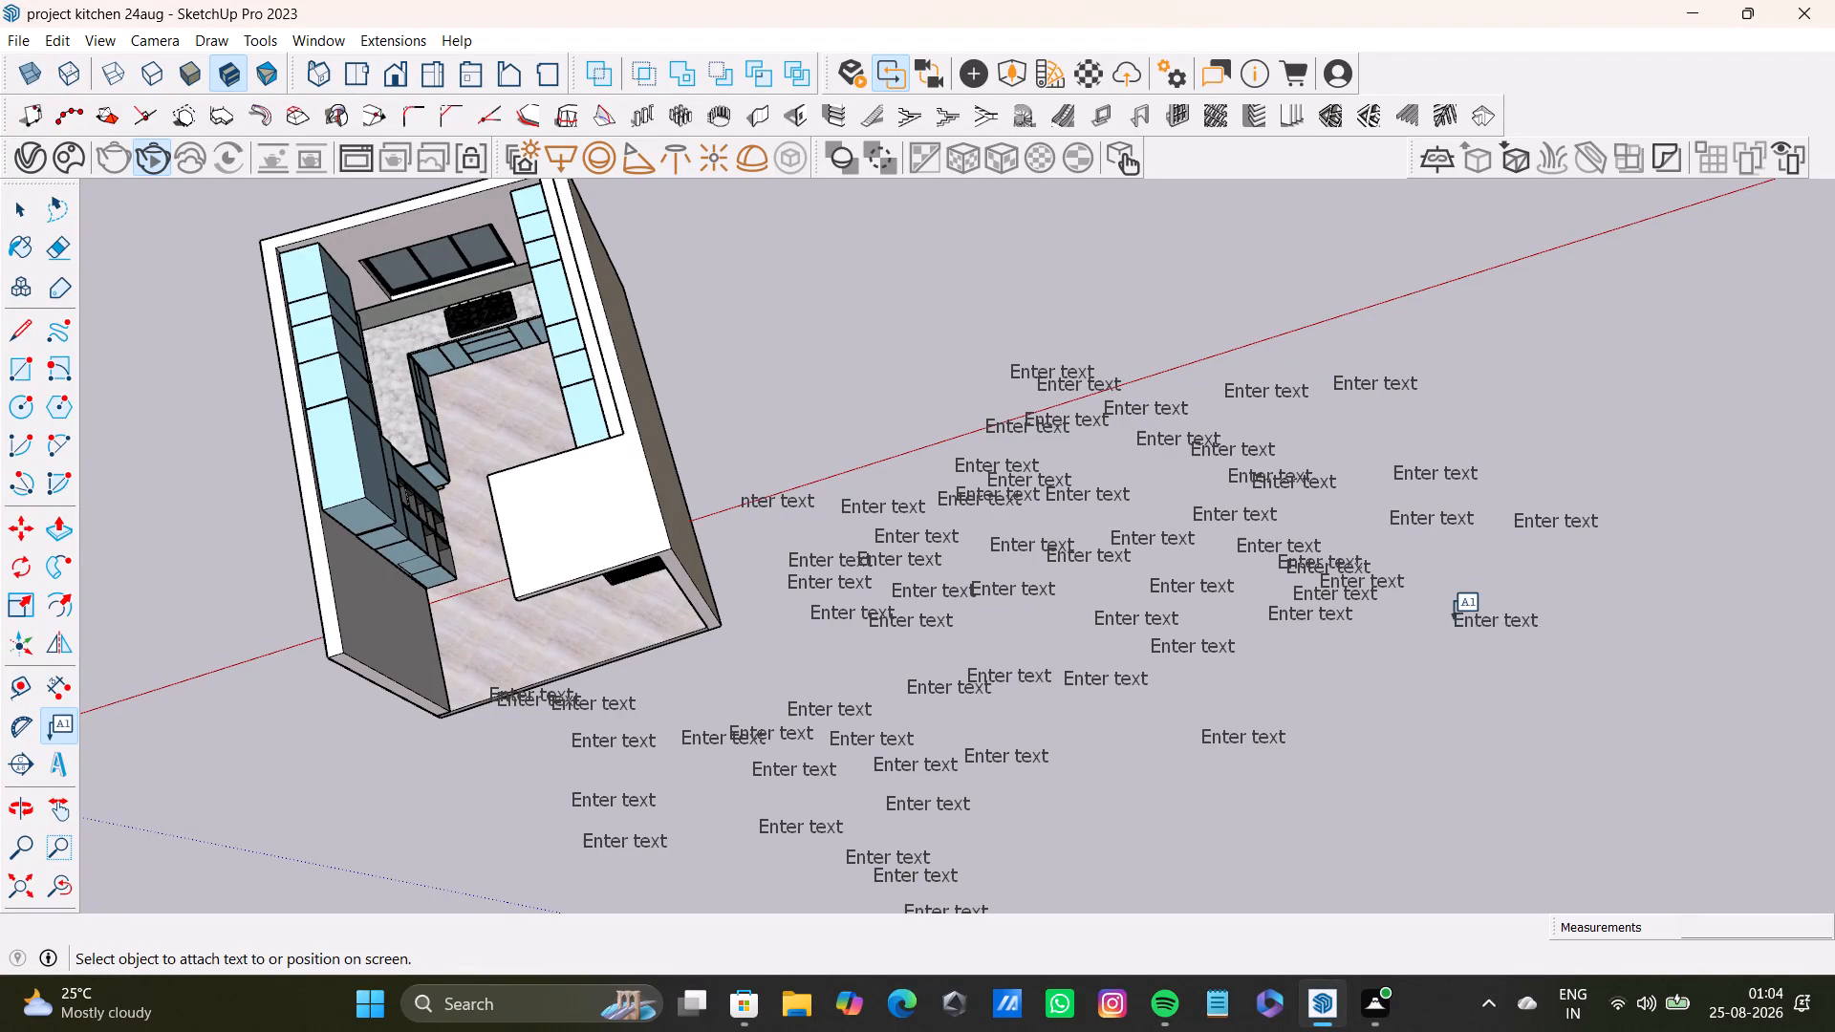
pyautogui.click(1443, 624)
# Add four more default "Enter text" labels in the empty gaps below and beside the outermost labels of the cluster.
pyautogui.doubleClick(1431, 663)
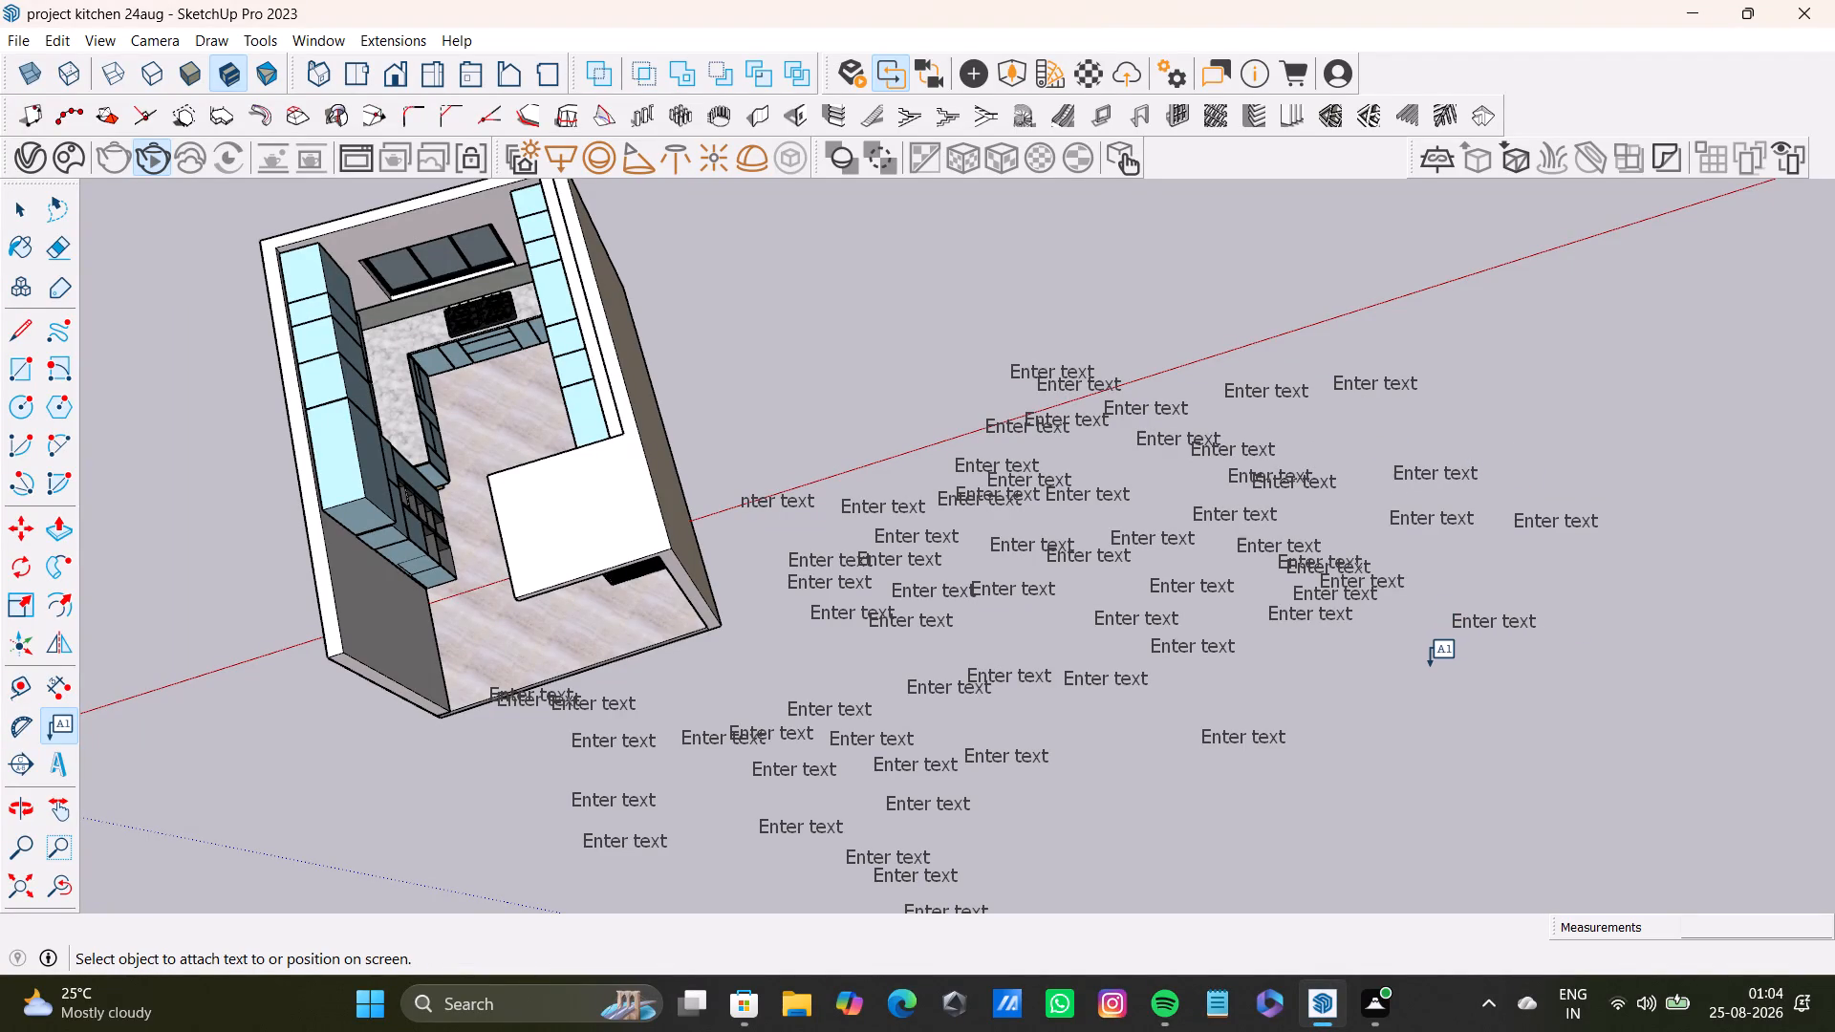
pyautogui.click(1427, 664)
pyautogui.doubleClick(1353, 670)
pyautogui.click(1324, 669)
pyautogui.moveTo(1304, 699); pyautogui.dragTo(1304, 690)
pyautogui.moveTo(1253, 666); pyautogui.dragTo(1252, 676)
pyautogui.click(1252, 690)
pyautogui.click(1376, 775)
pyautogui.click(1491, 692)
pyautogui.click(1470, 604)
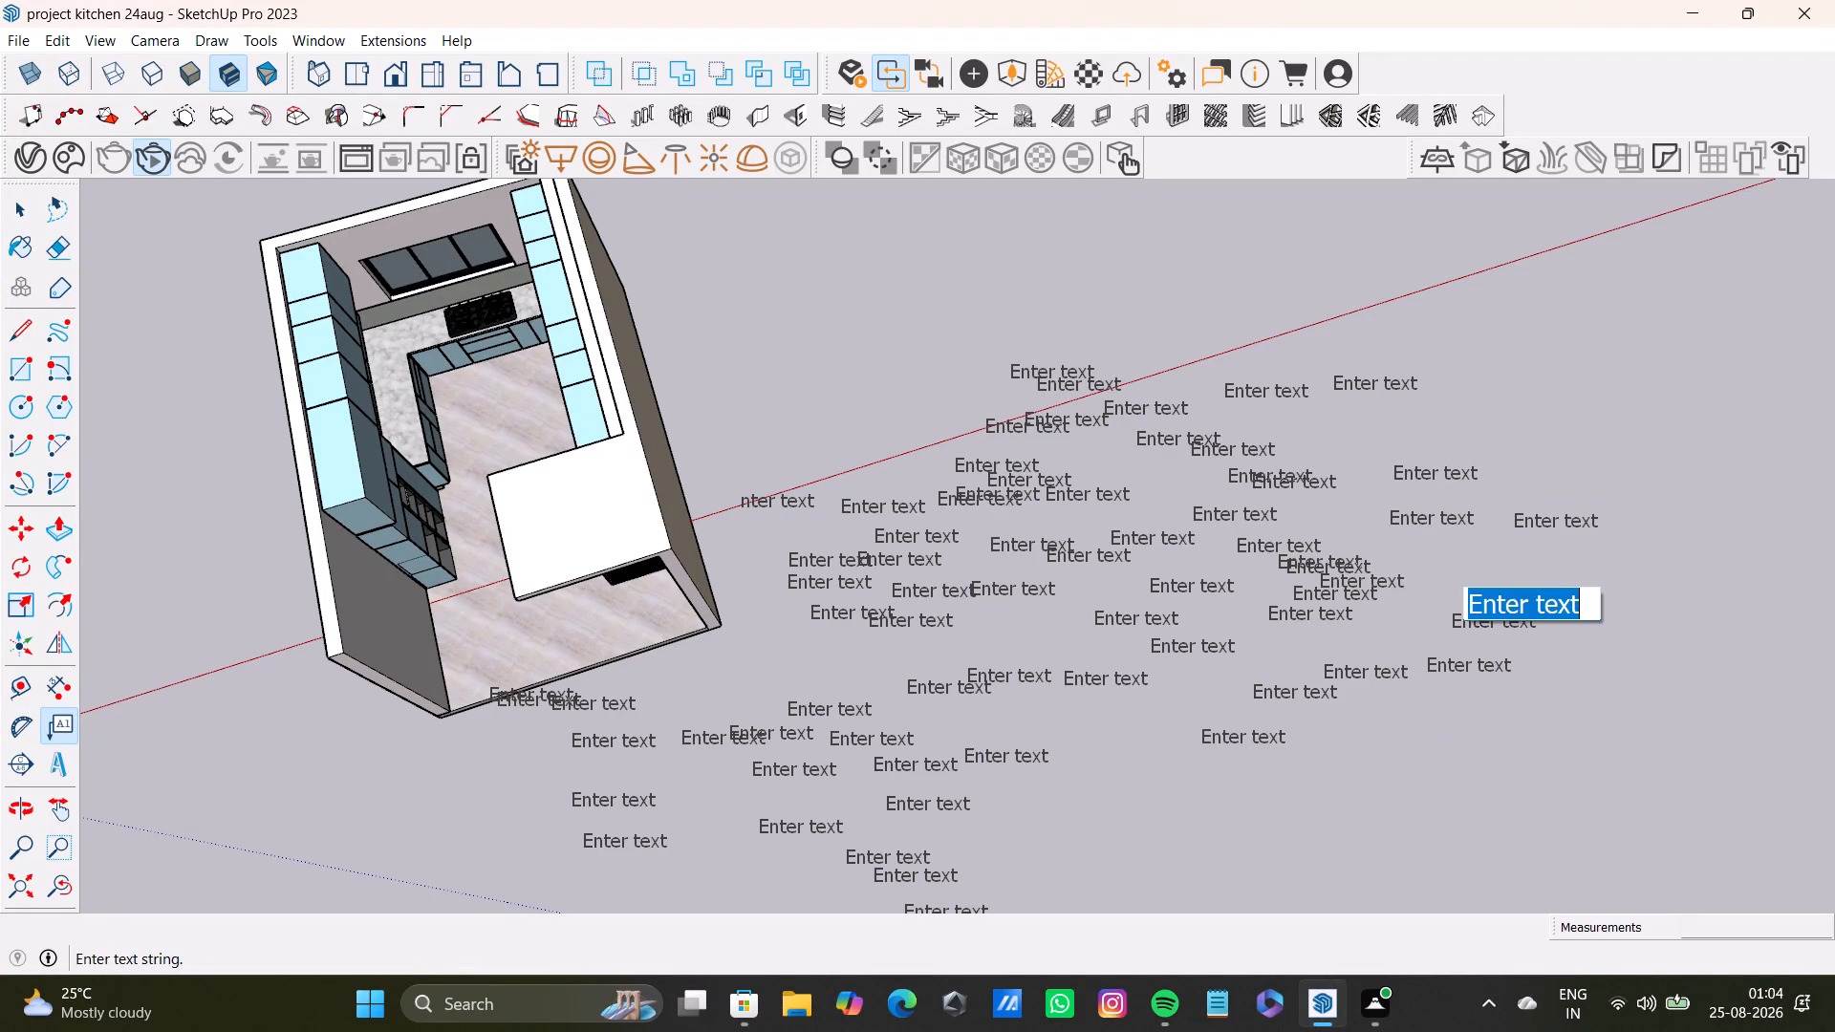
pyautogui.click(1560, 566)
# Add four default "Enter text" labels at the far end of the cluster, on the side nearest the red axis.
pyautogui.click(1463, 577)
pyautogui.doubleClick(1531, 448)
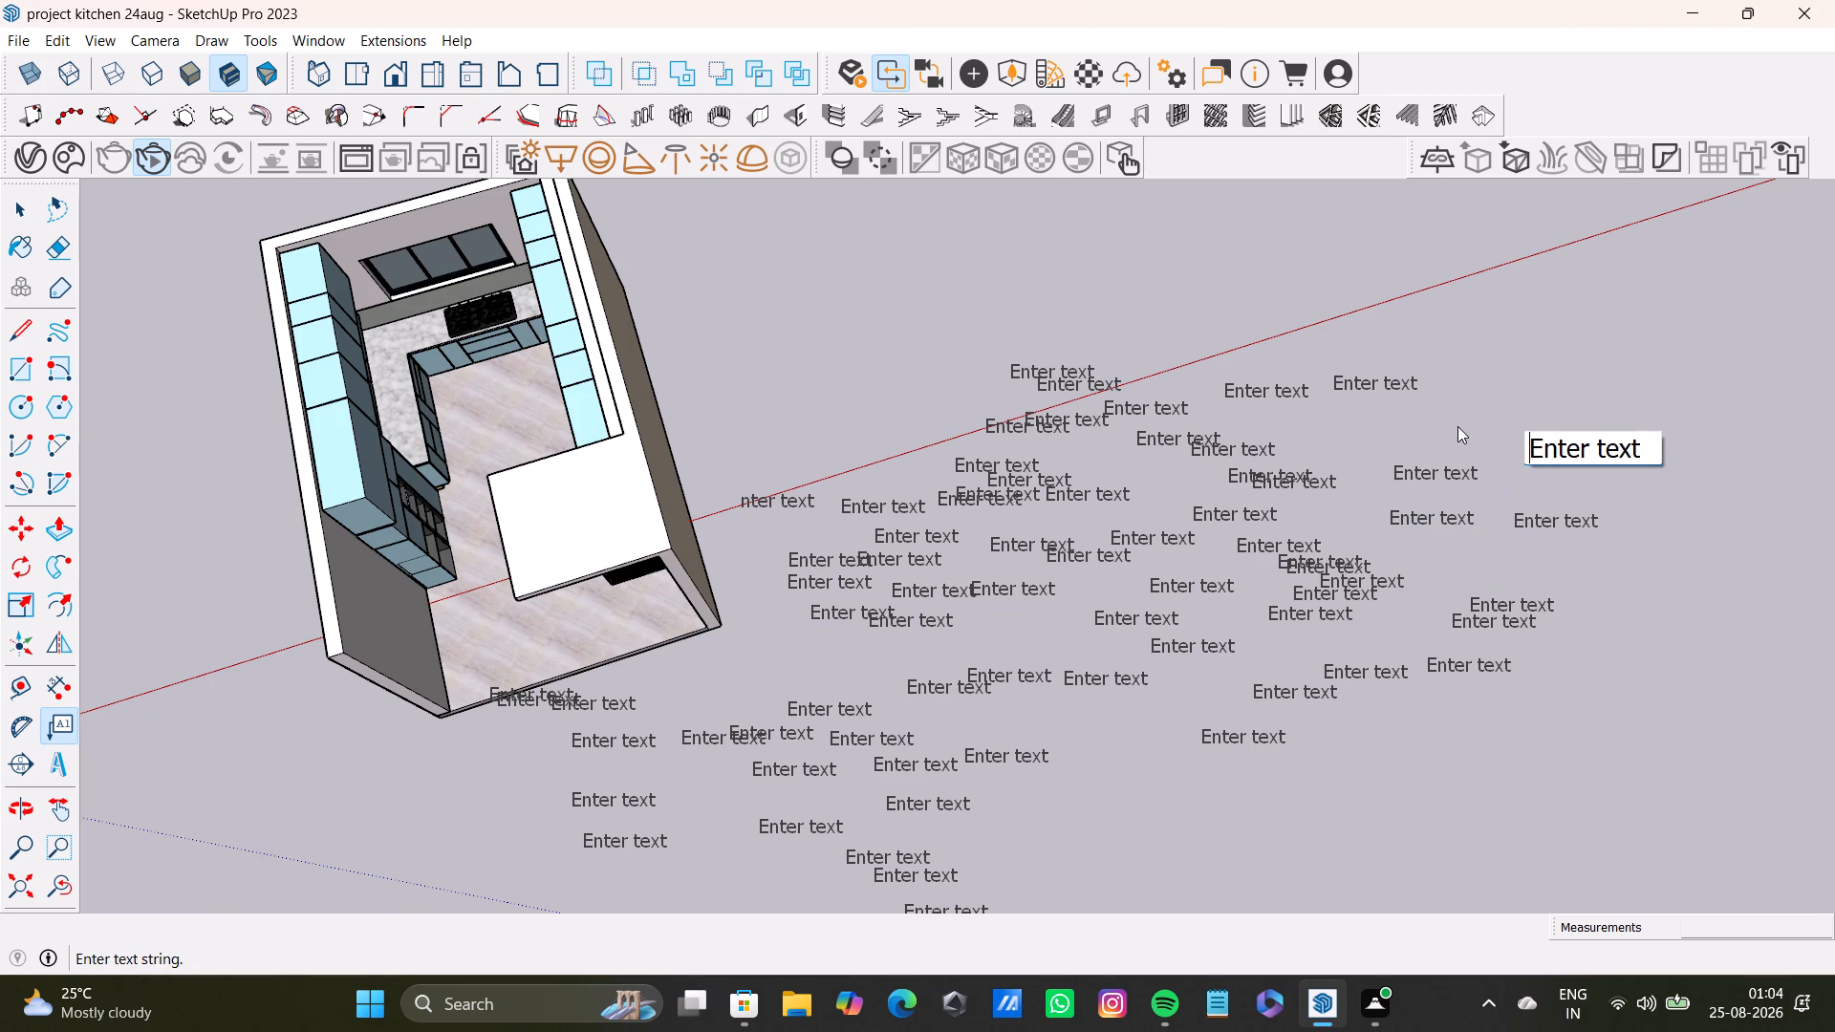
pyautogui.click(1457, 426)
pyautogui.moveTo(1392, 407); pyautogui.dragTo(1379, 413)
pyautogui.click(1335, 426)
pyautogui.click(1477, 432)
pyautogui.click(1495, 366)
pyautogui.click(1480, 421)
pyautogui.click(1489, 399)
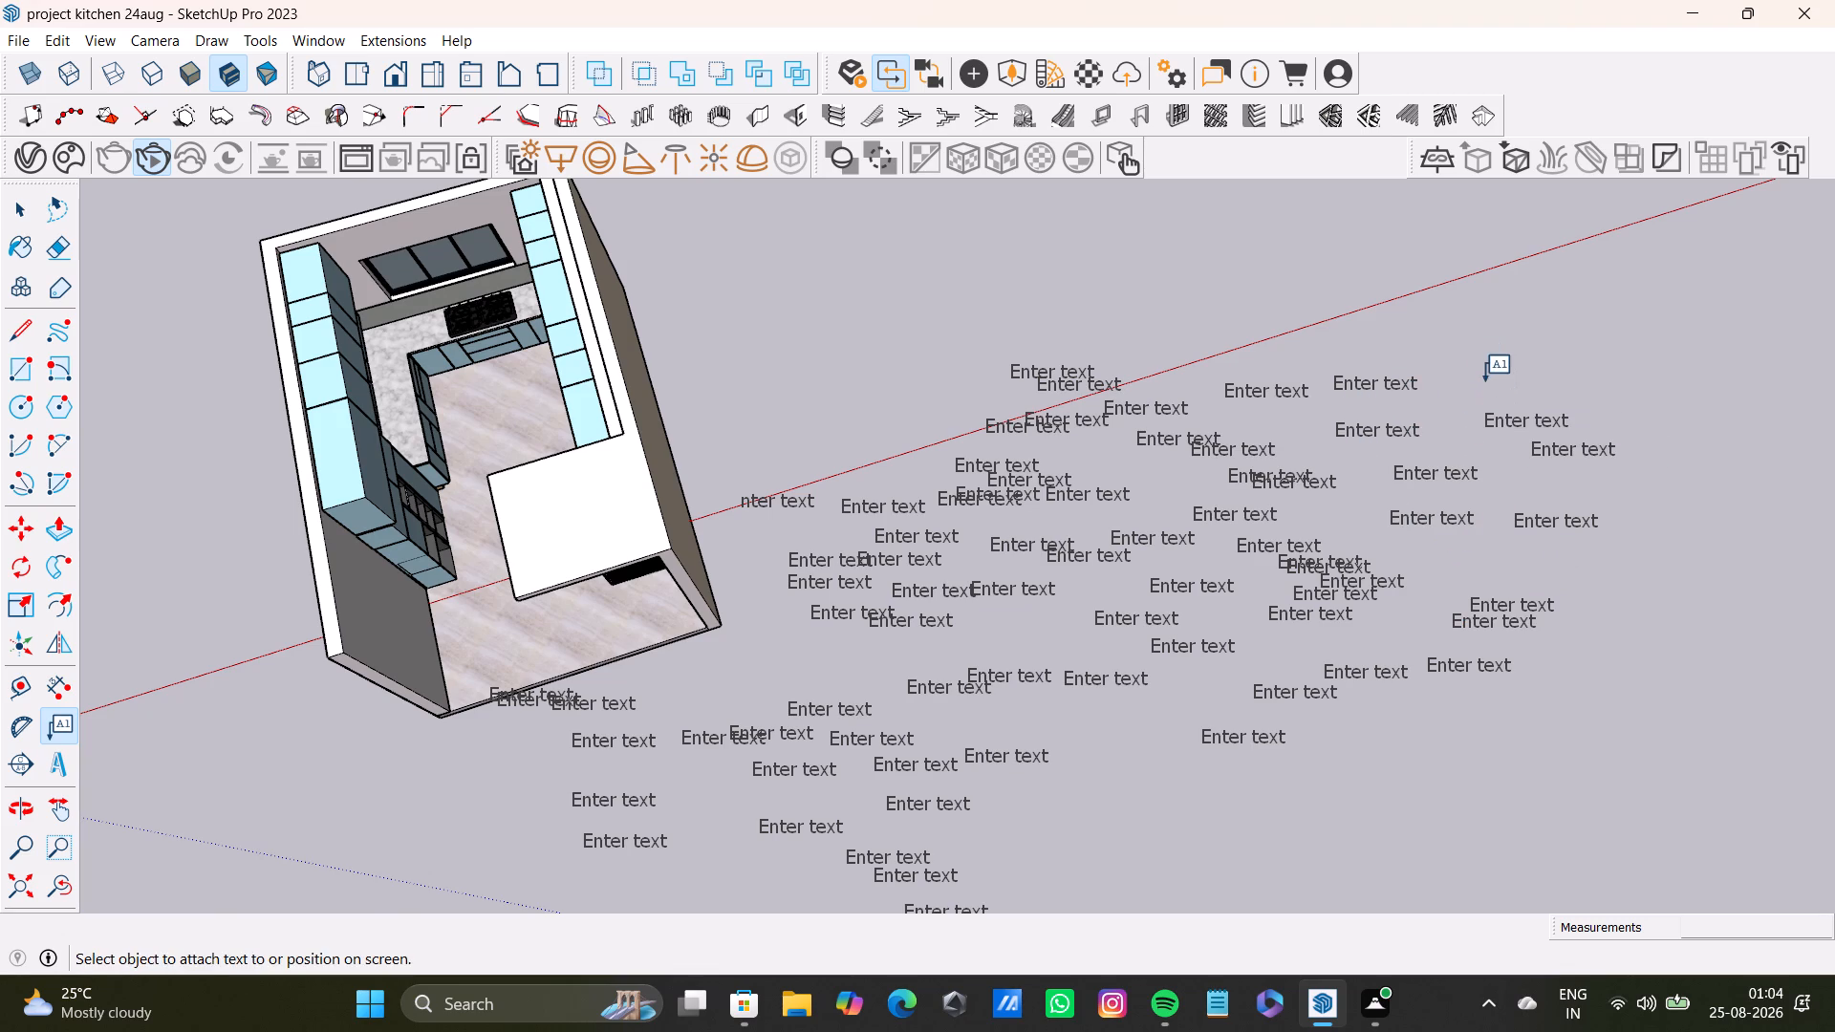
pyautogui.click(1480, 374)
pyautogui.click(1467, 376)
pyautogui.click(1546, 653)
# Add four default "Enter text" labels in the empty area below the far end of the cluster, away from the red axis.
pyautogui.moveTo(1537, 652); pyautogui.dragTo(1540, 664)
pyautogui.click(1544, 700)
pyautogui.click(1532, 702)
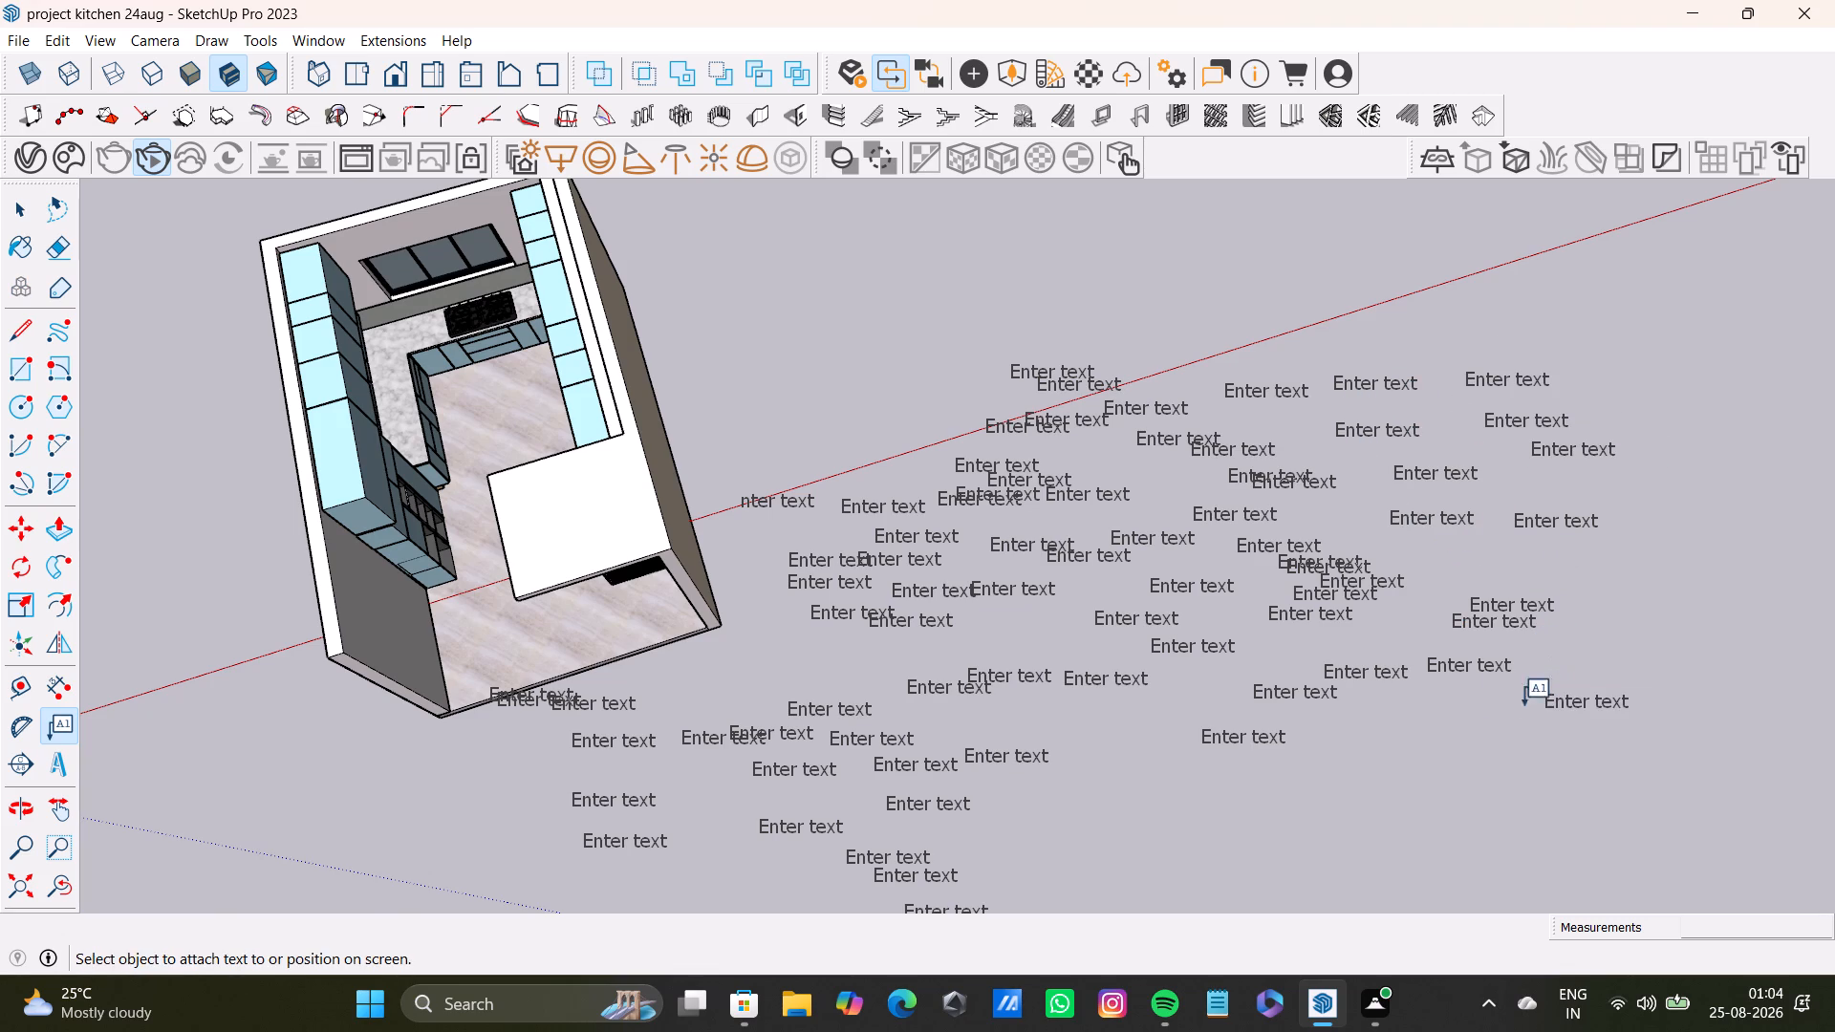
pyautogui.click(1456, 716)
pyautogui.click(1436, 720)
pyautogui.click(1403, 731)
pyautogui.click(1314, 748)
pyautogui.click(1306, 788)
pyautogui.click(1336, 760)
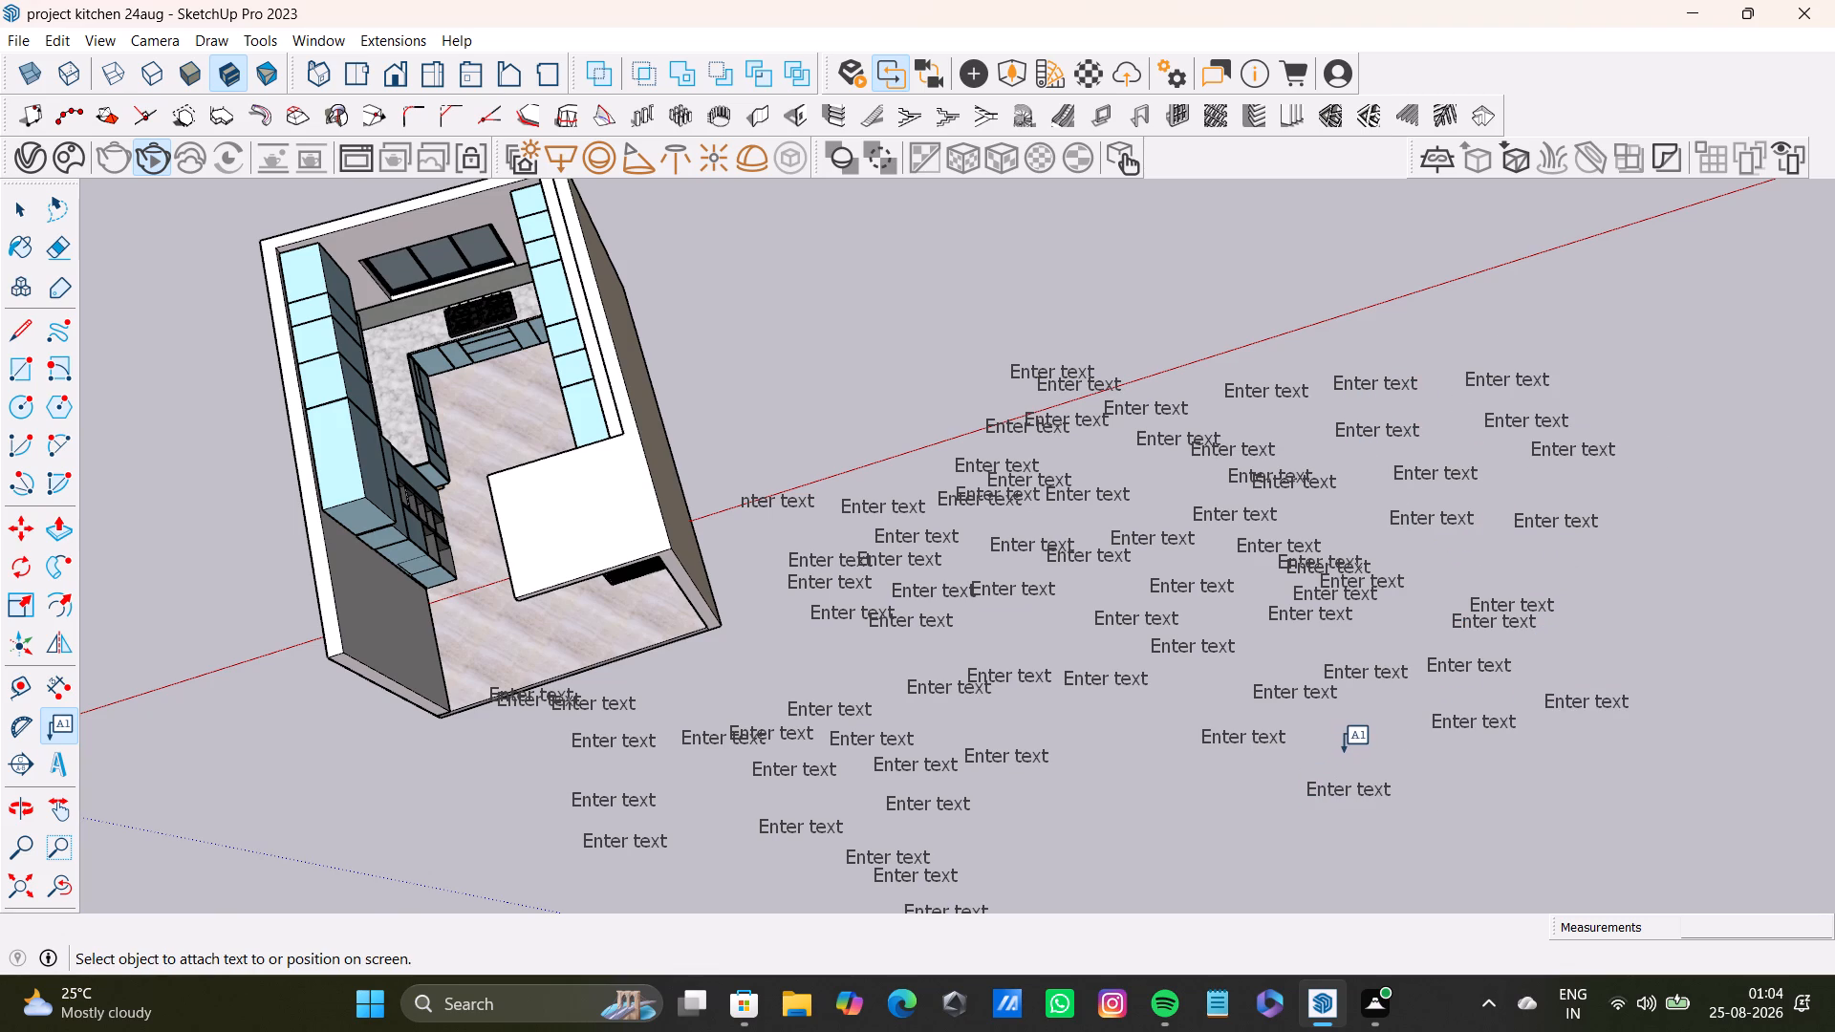
pyautogui.click(1347, 746)
pyautogui.click(1347, 745)
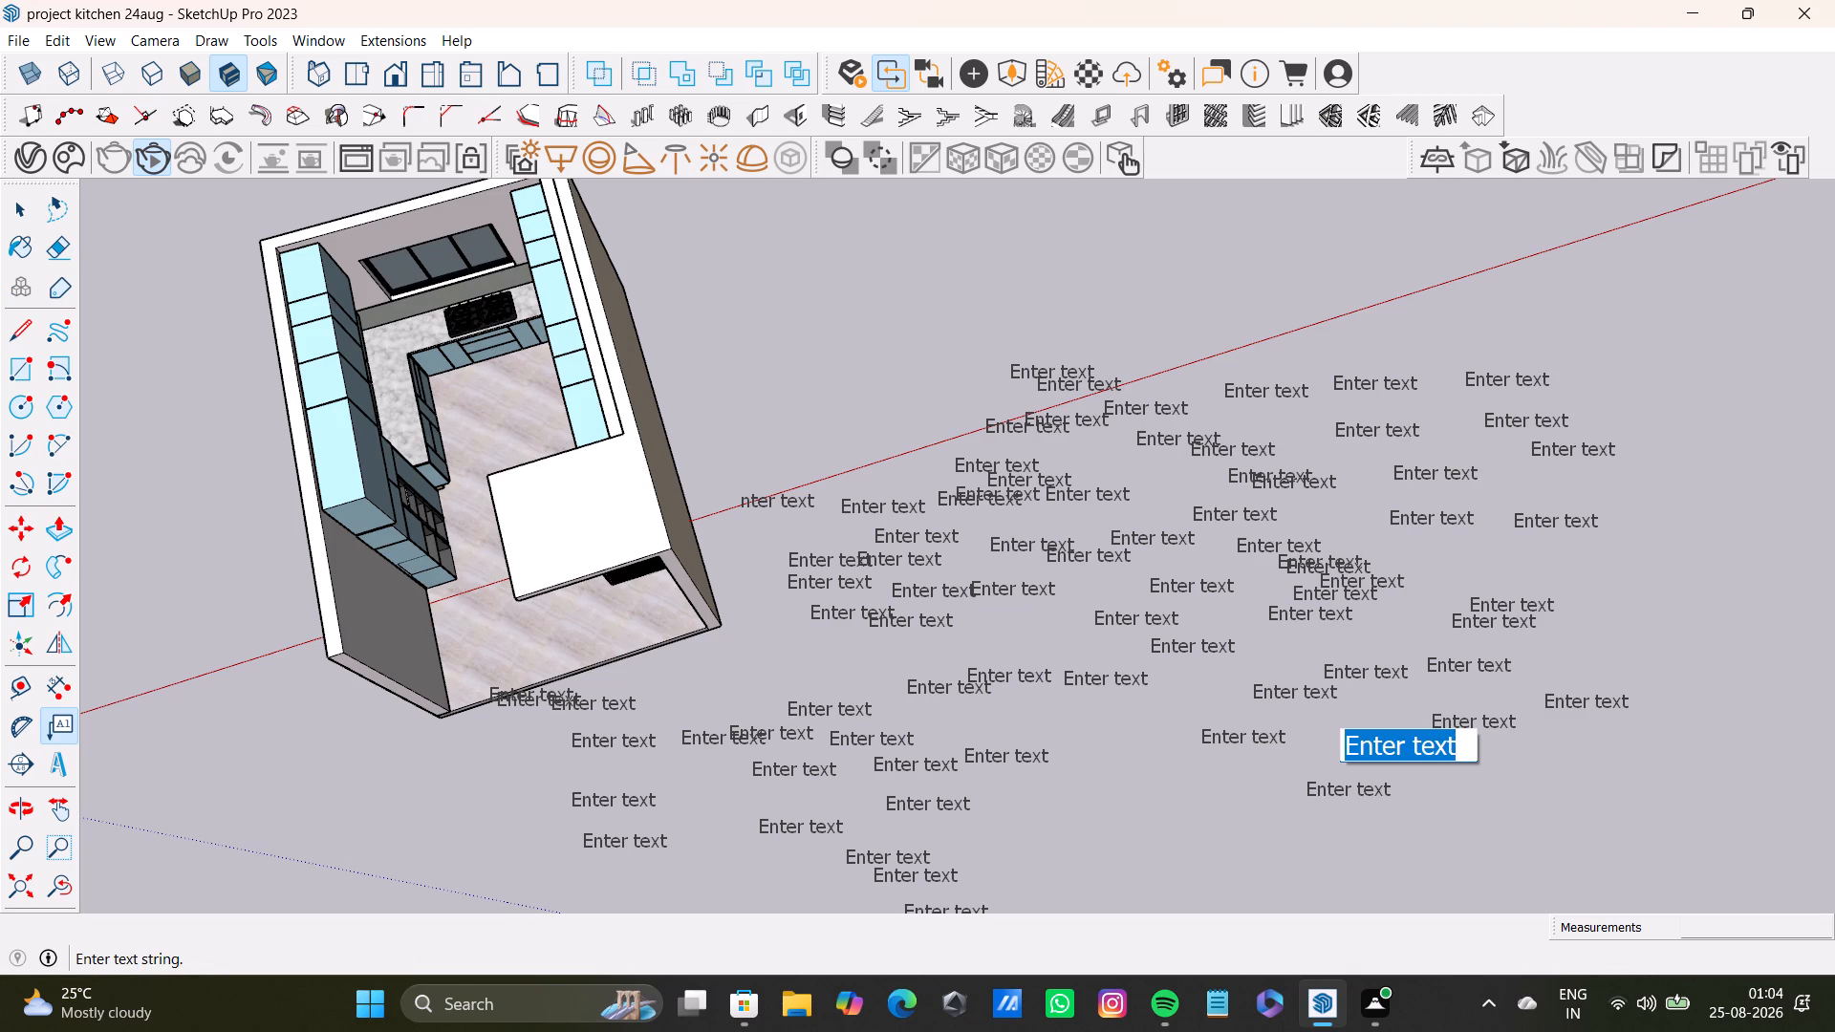
pyautogui.click(1231, 250)
pyautogui.click(1148, 348)
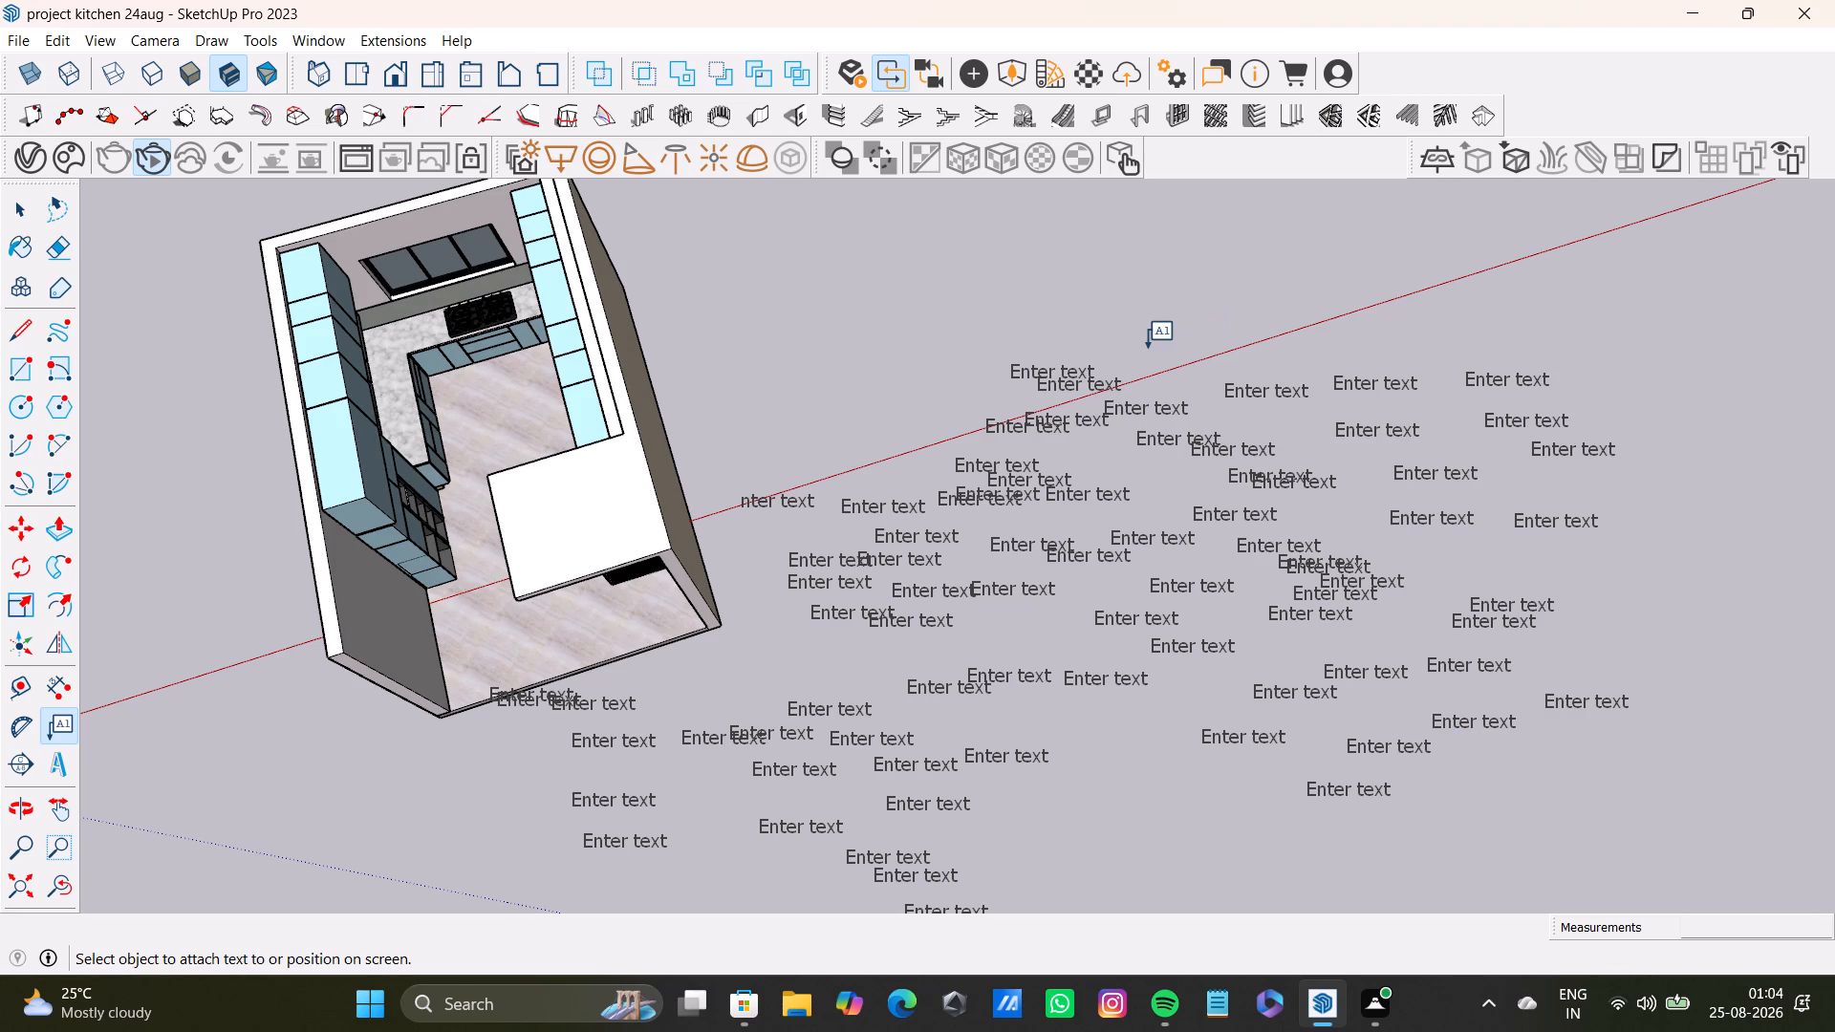
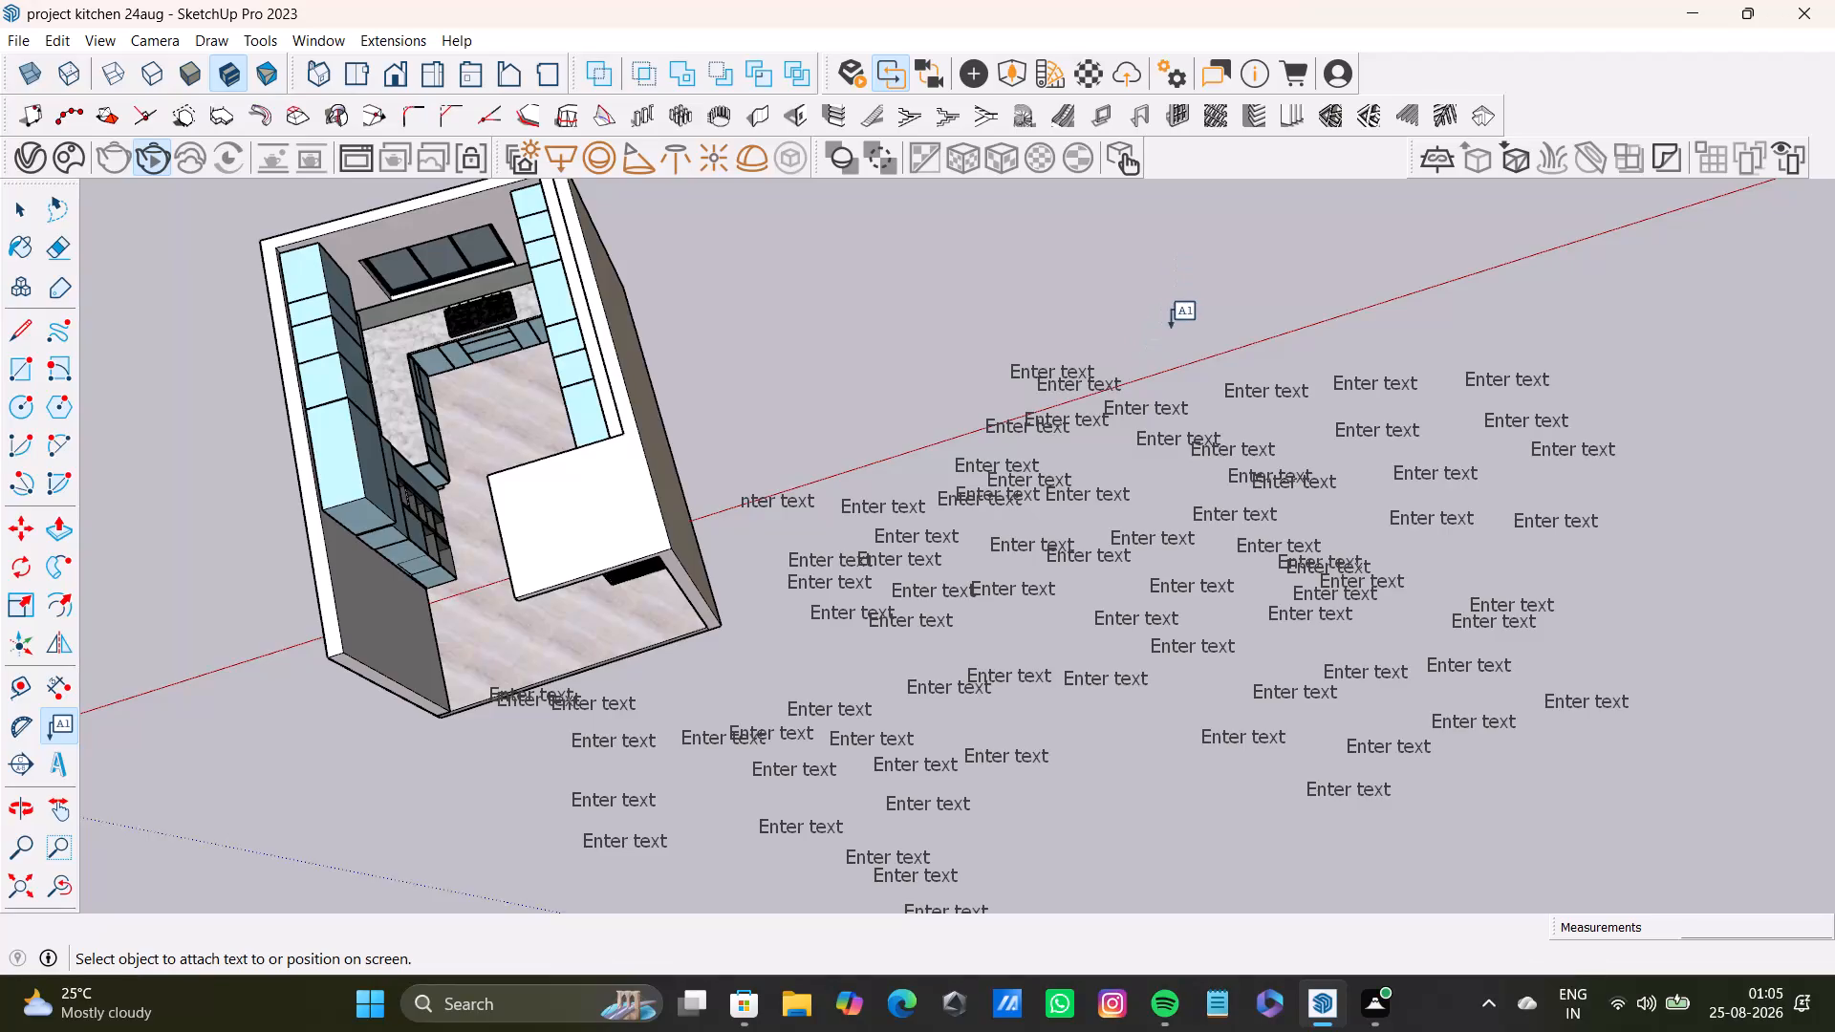
# Place five default "Enter text" labels along the red axis, at the edge of the cluster farthest from the kitchen.
pyautogui.doubleClick(1174, 331)
pyautogui.moveTo(1133, 309); pyautogui.dragTo(1154, 309)
pyautogui.click(1322, 320)
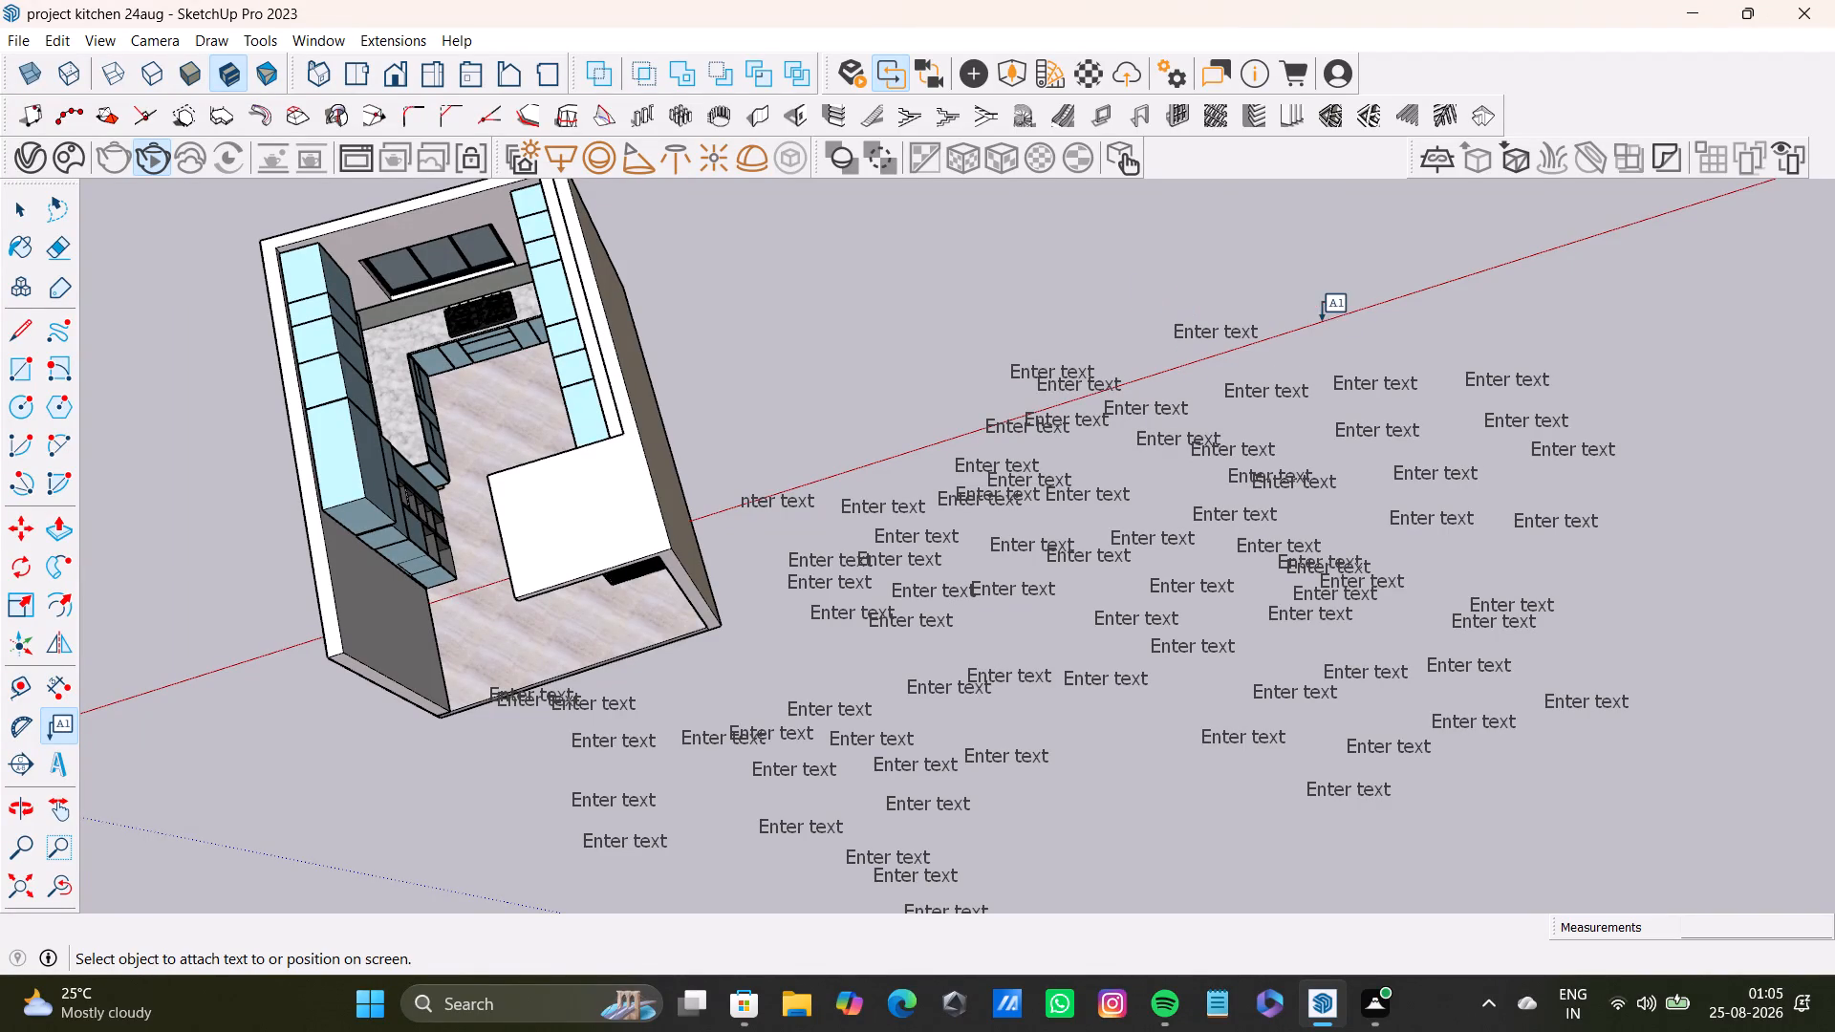
pyautogui.click(1457, 363)
pyautogui.click(1415, 314)
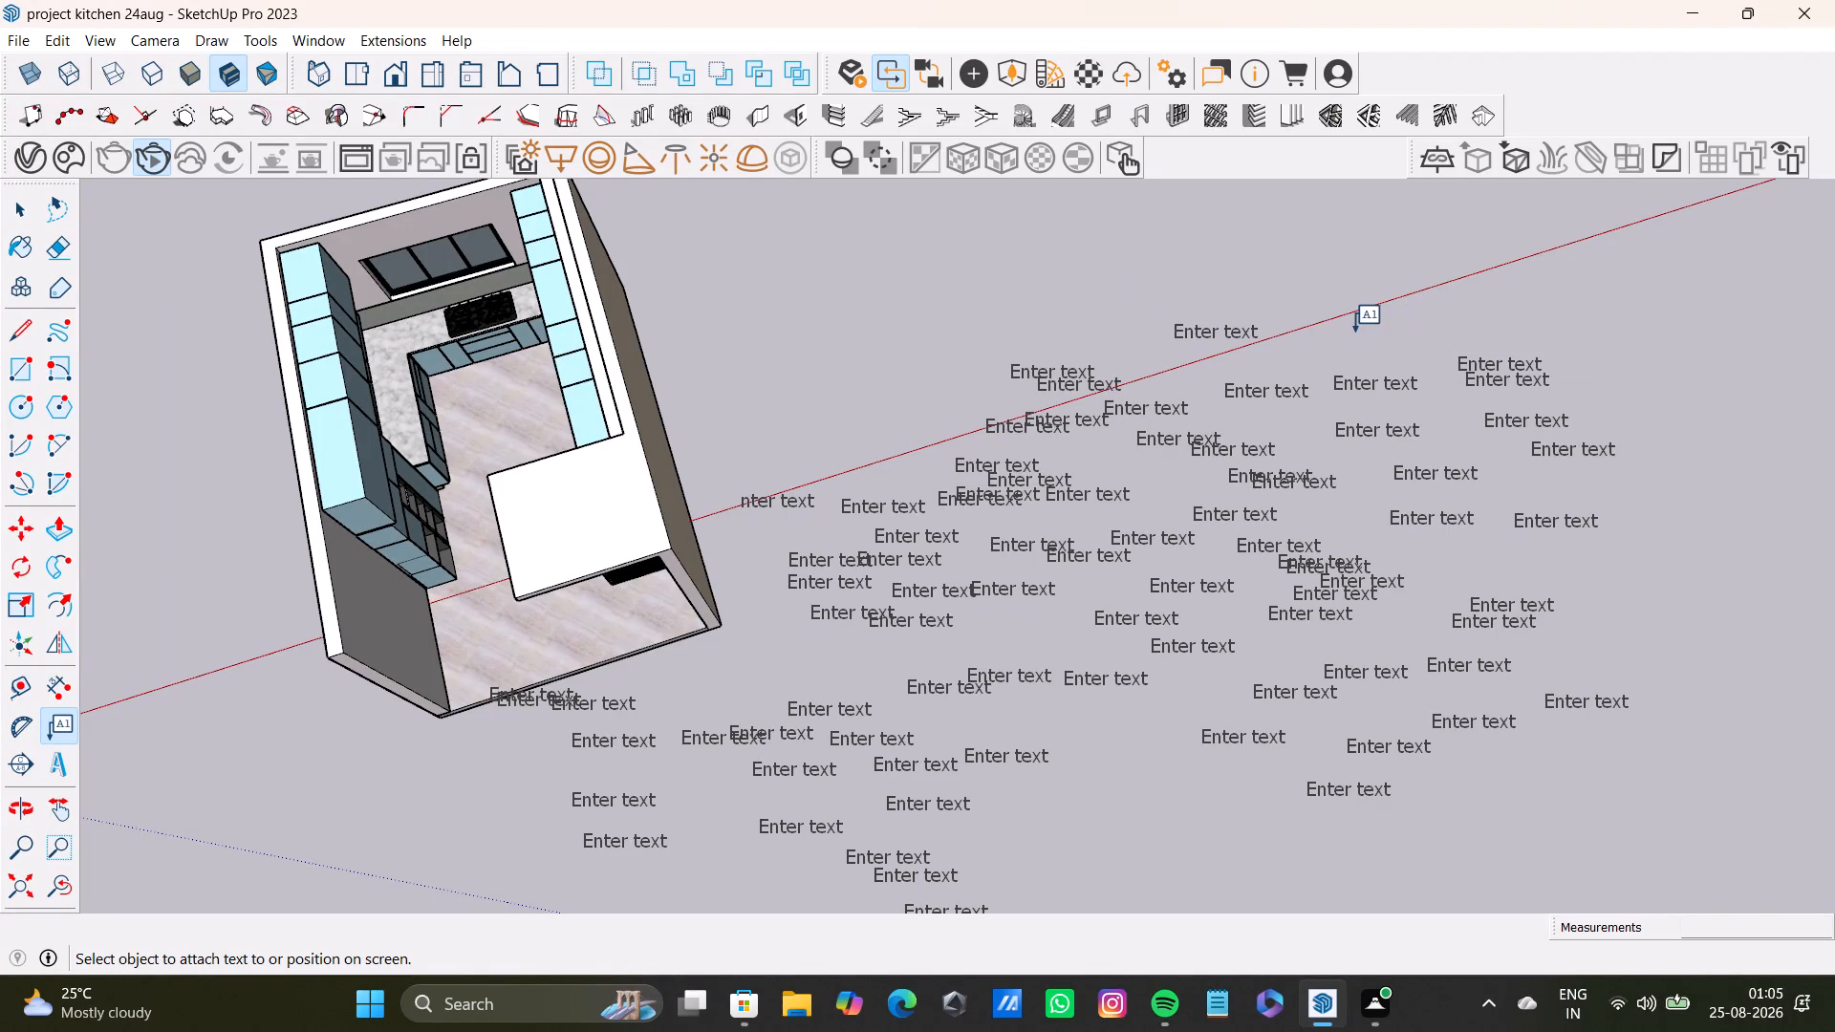
pyautogui.click(1353, 315)
pyautogui.click(1424, 335)
pyautogui.click(1379, 311)
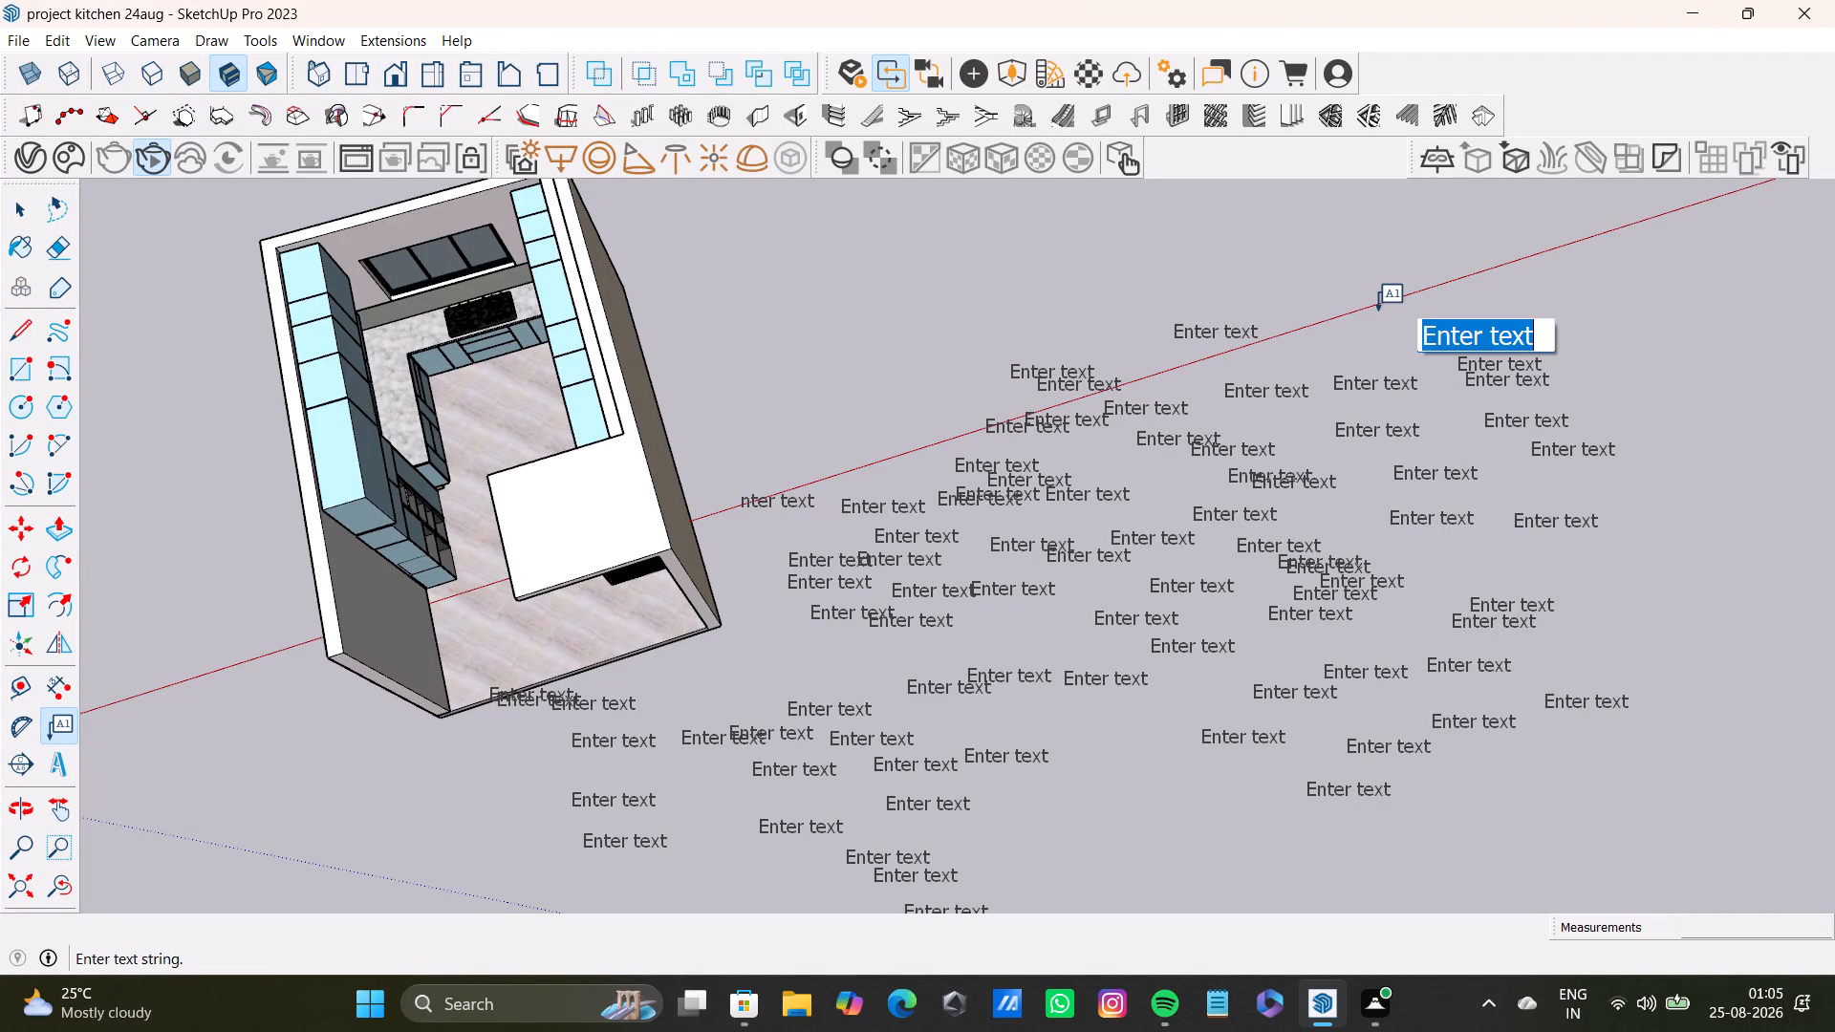
pyautogui.click(1374, 341)
pyautogui.click(1338, 320)
pyautogui.click(1313, 306)
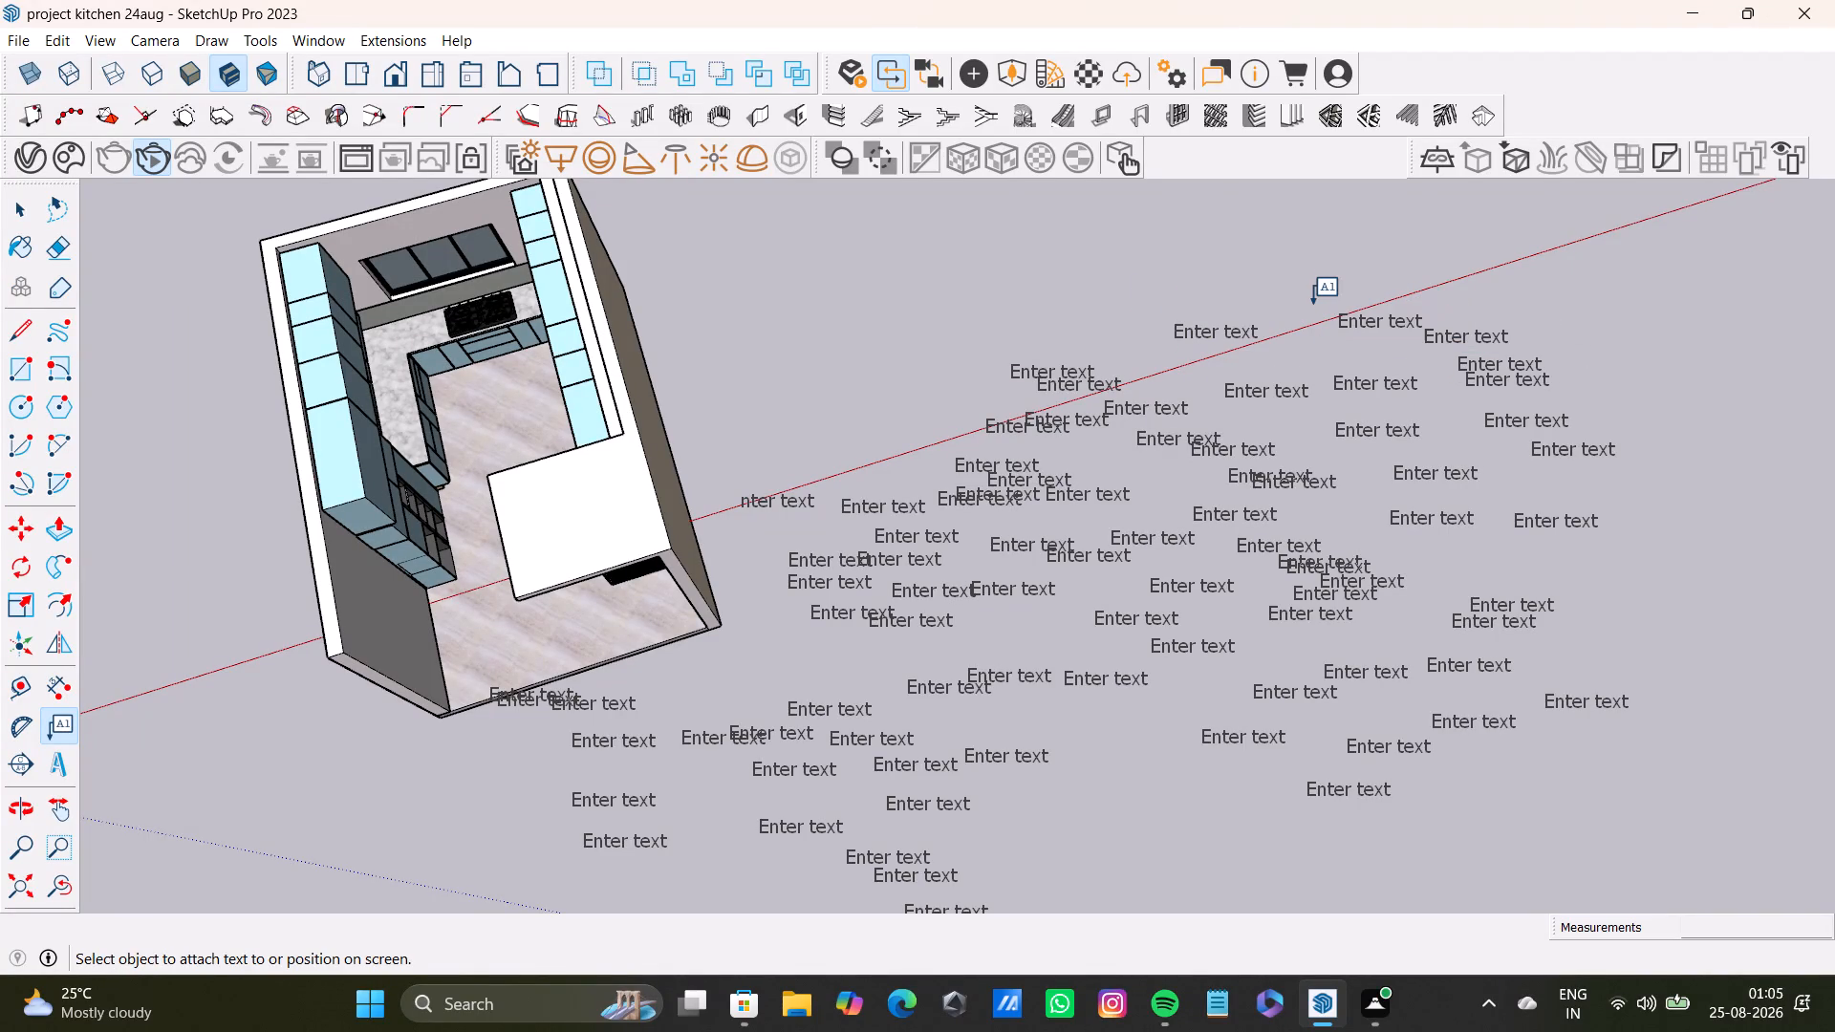
pyautogui.doubleClick(1312, 300)
pyautogui.doubleClick(1308, 345)
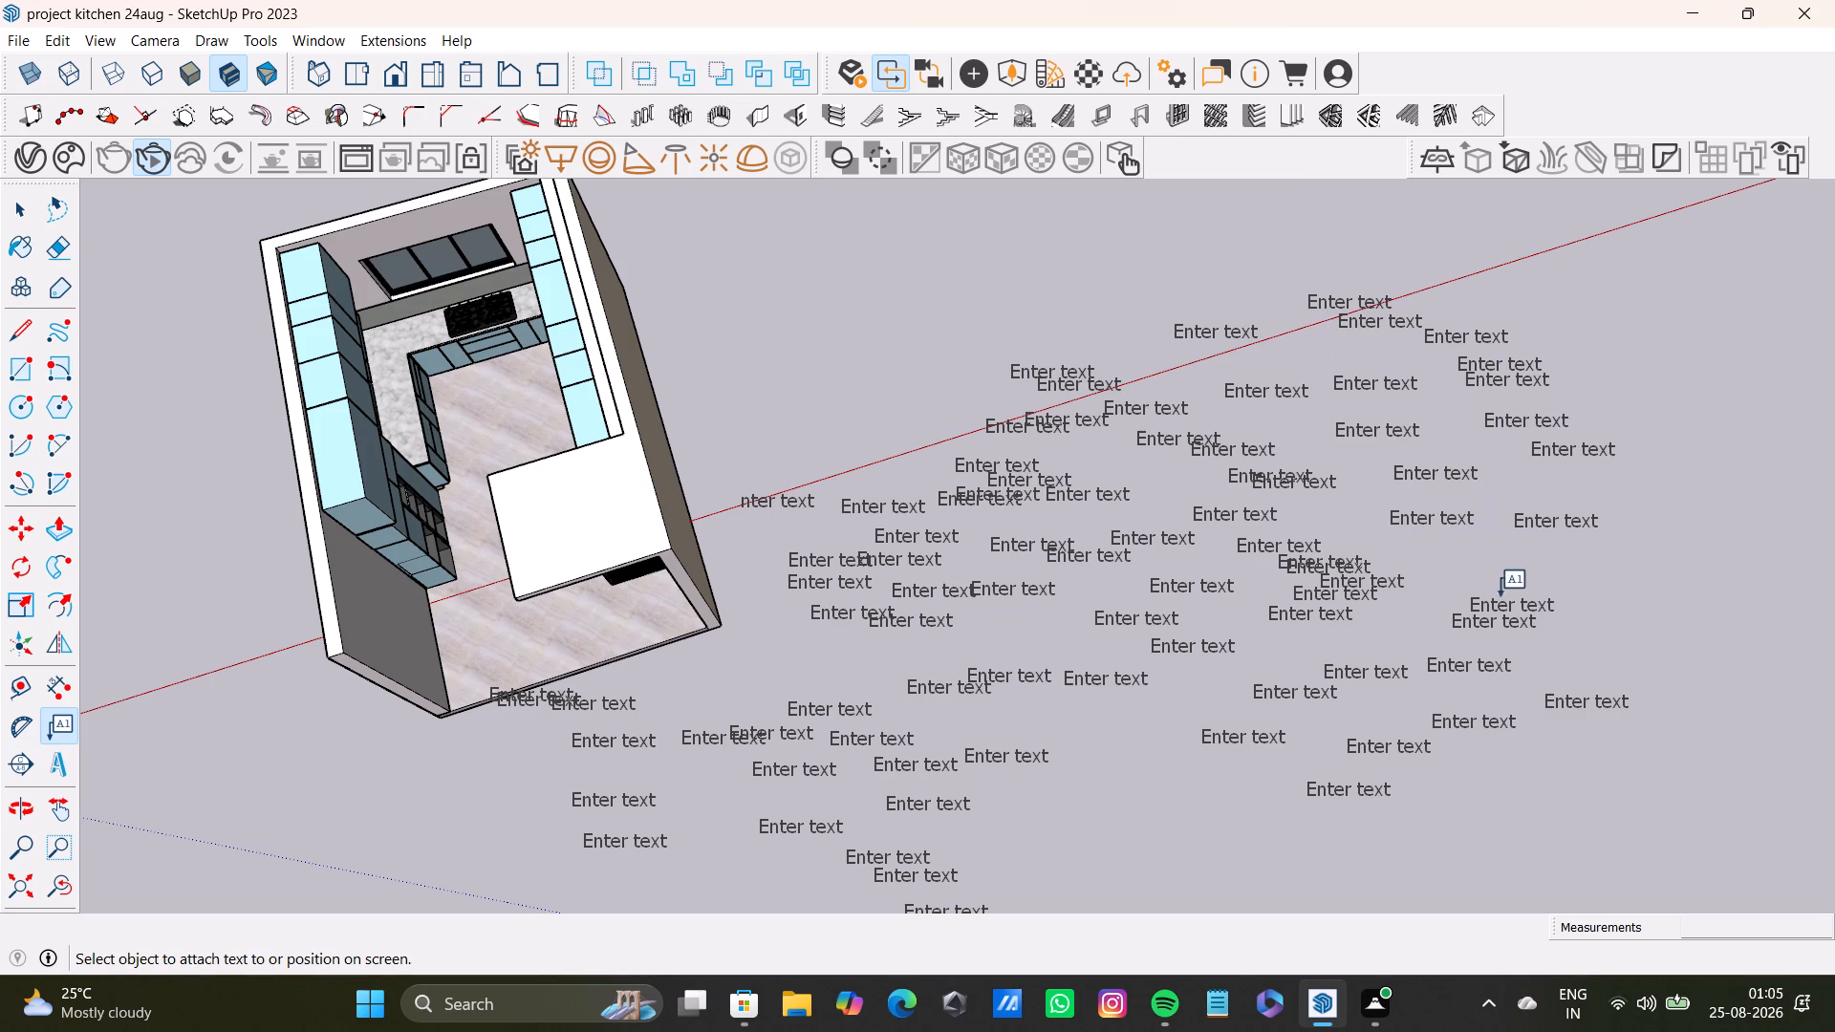
# Add one default "Enter text" label at the cluster's outer edge, on the side farthest from the kitchen.
pyautogui.click(1582, 629)
pyautogui.click(1582, 623)
pyautogui.click(1615, 596)
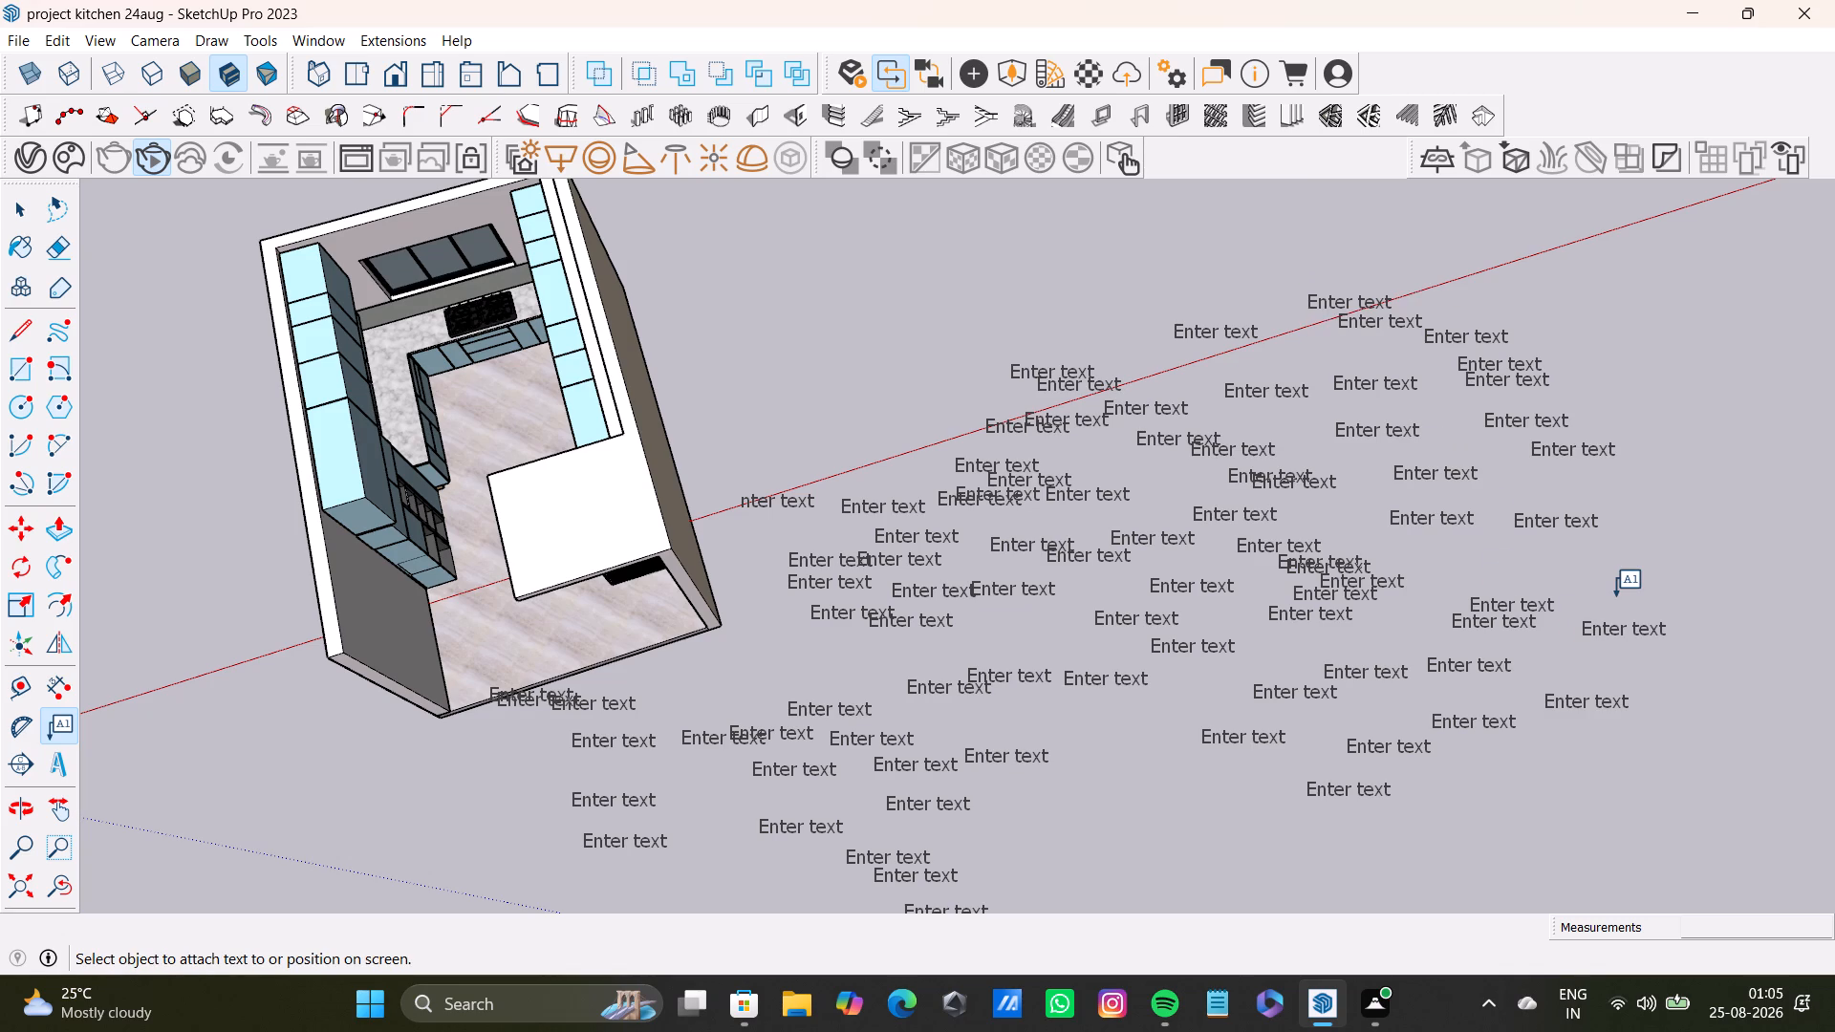
pyautogui.doubleClick(1296, 342)
pyautogui.moveTo(0, 0); pyautogui.dragTo(387, 129)
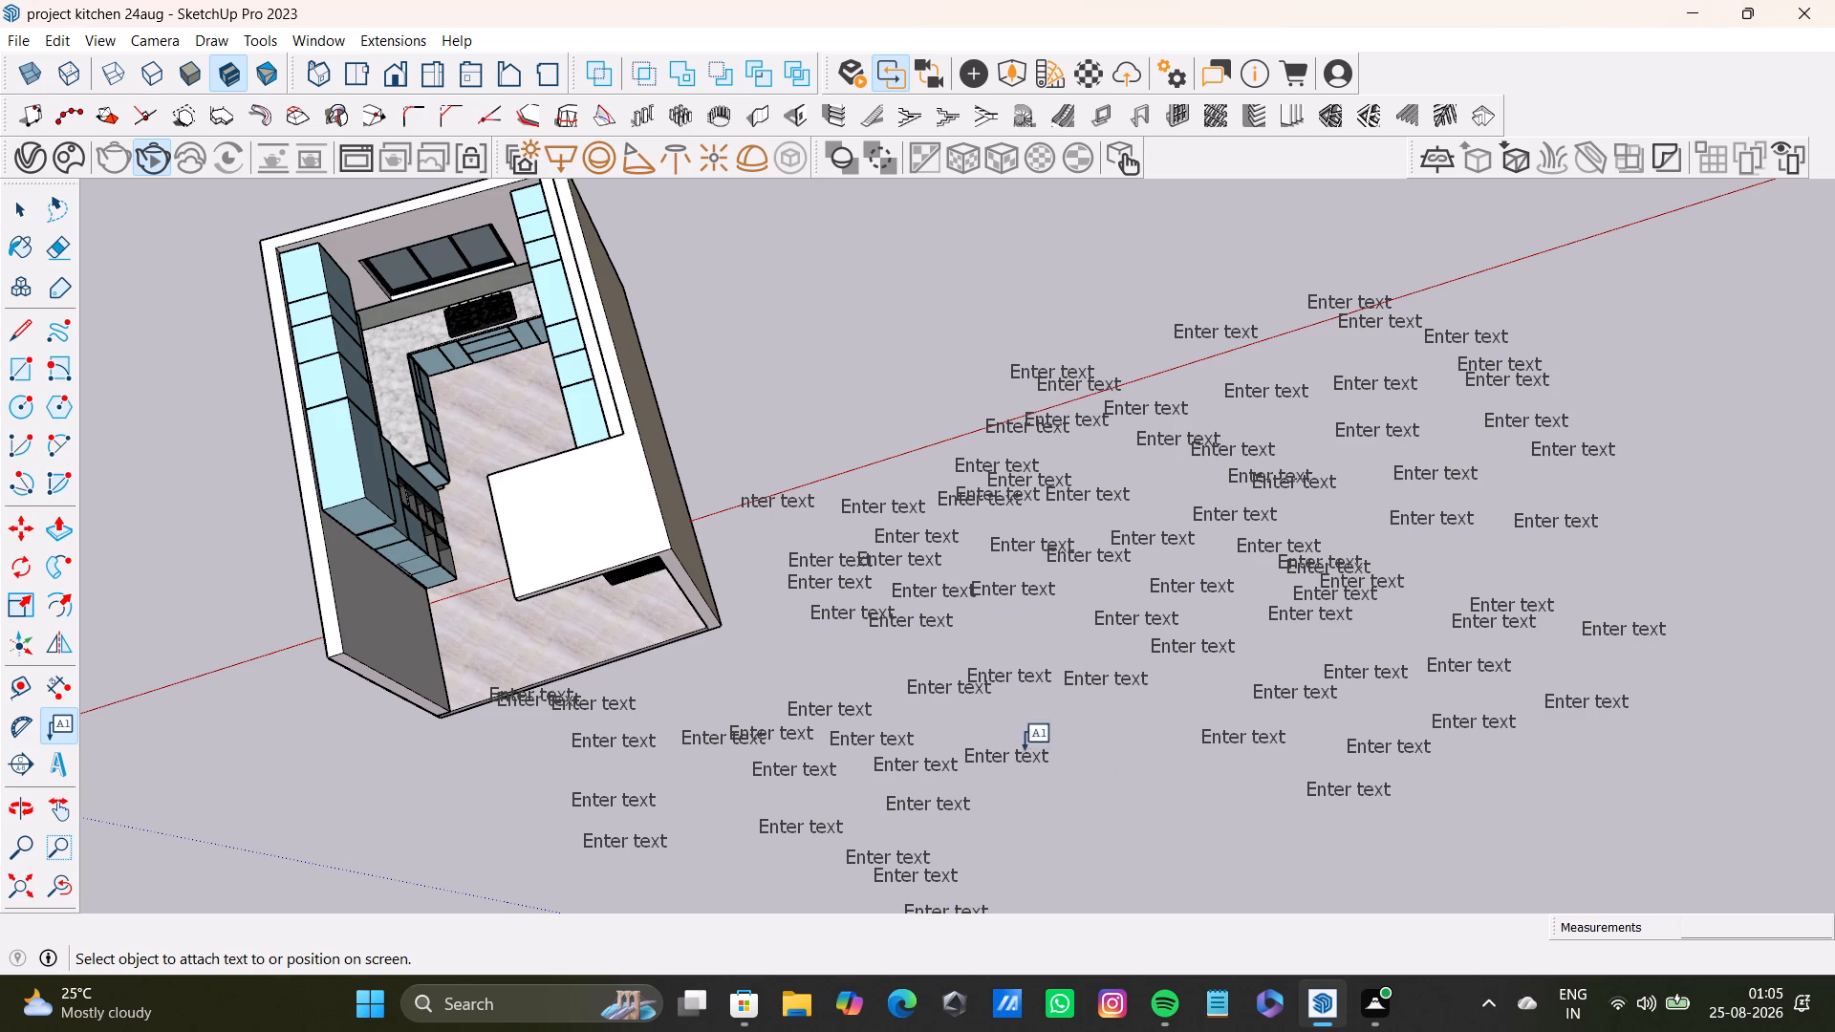
# Add two default "Enter text" labels in the empty gap in the lower middle of the cluster.
pyautogui.click(1092, 781)
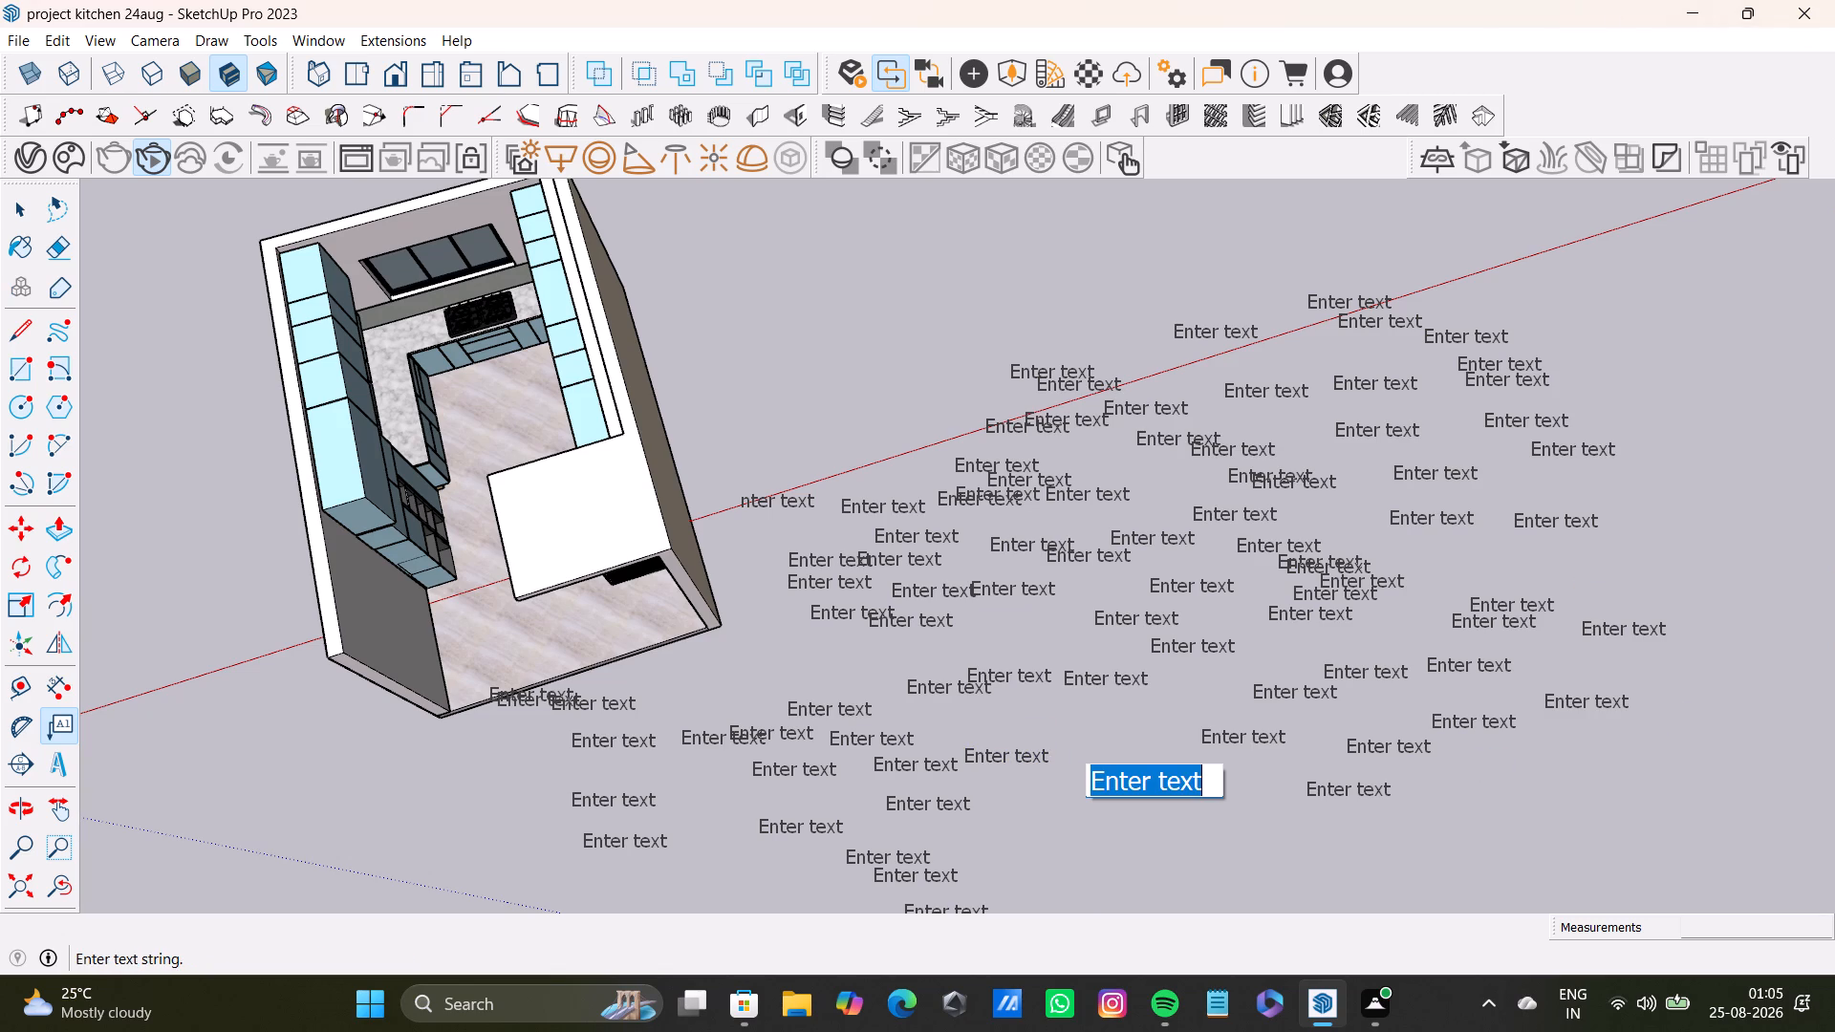
pyautogui.click(1112, 717)
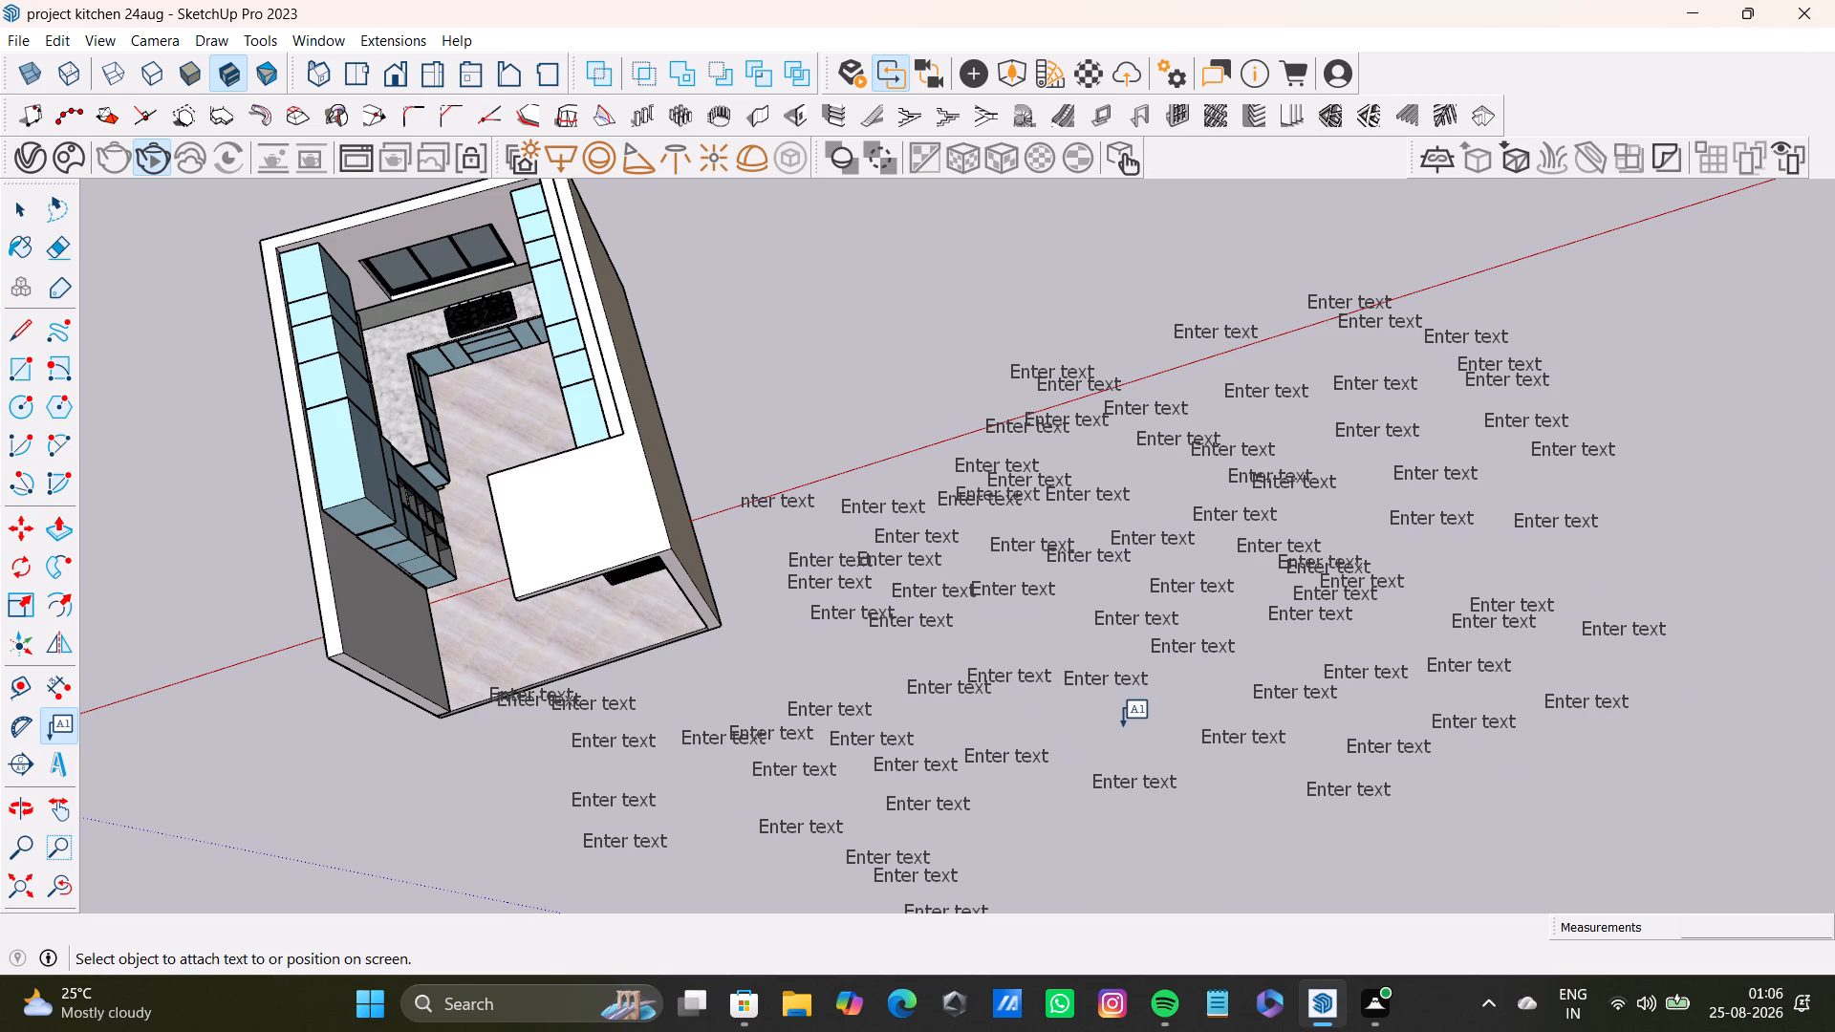
pyautogui.click(1131, 726)
pyautogui.click(1131, 724)
pyautogui.click(1072, 725)
pyautogui.click(1138, 726)
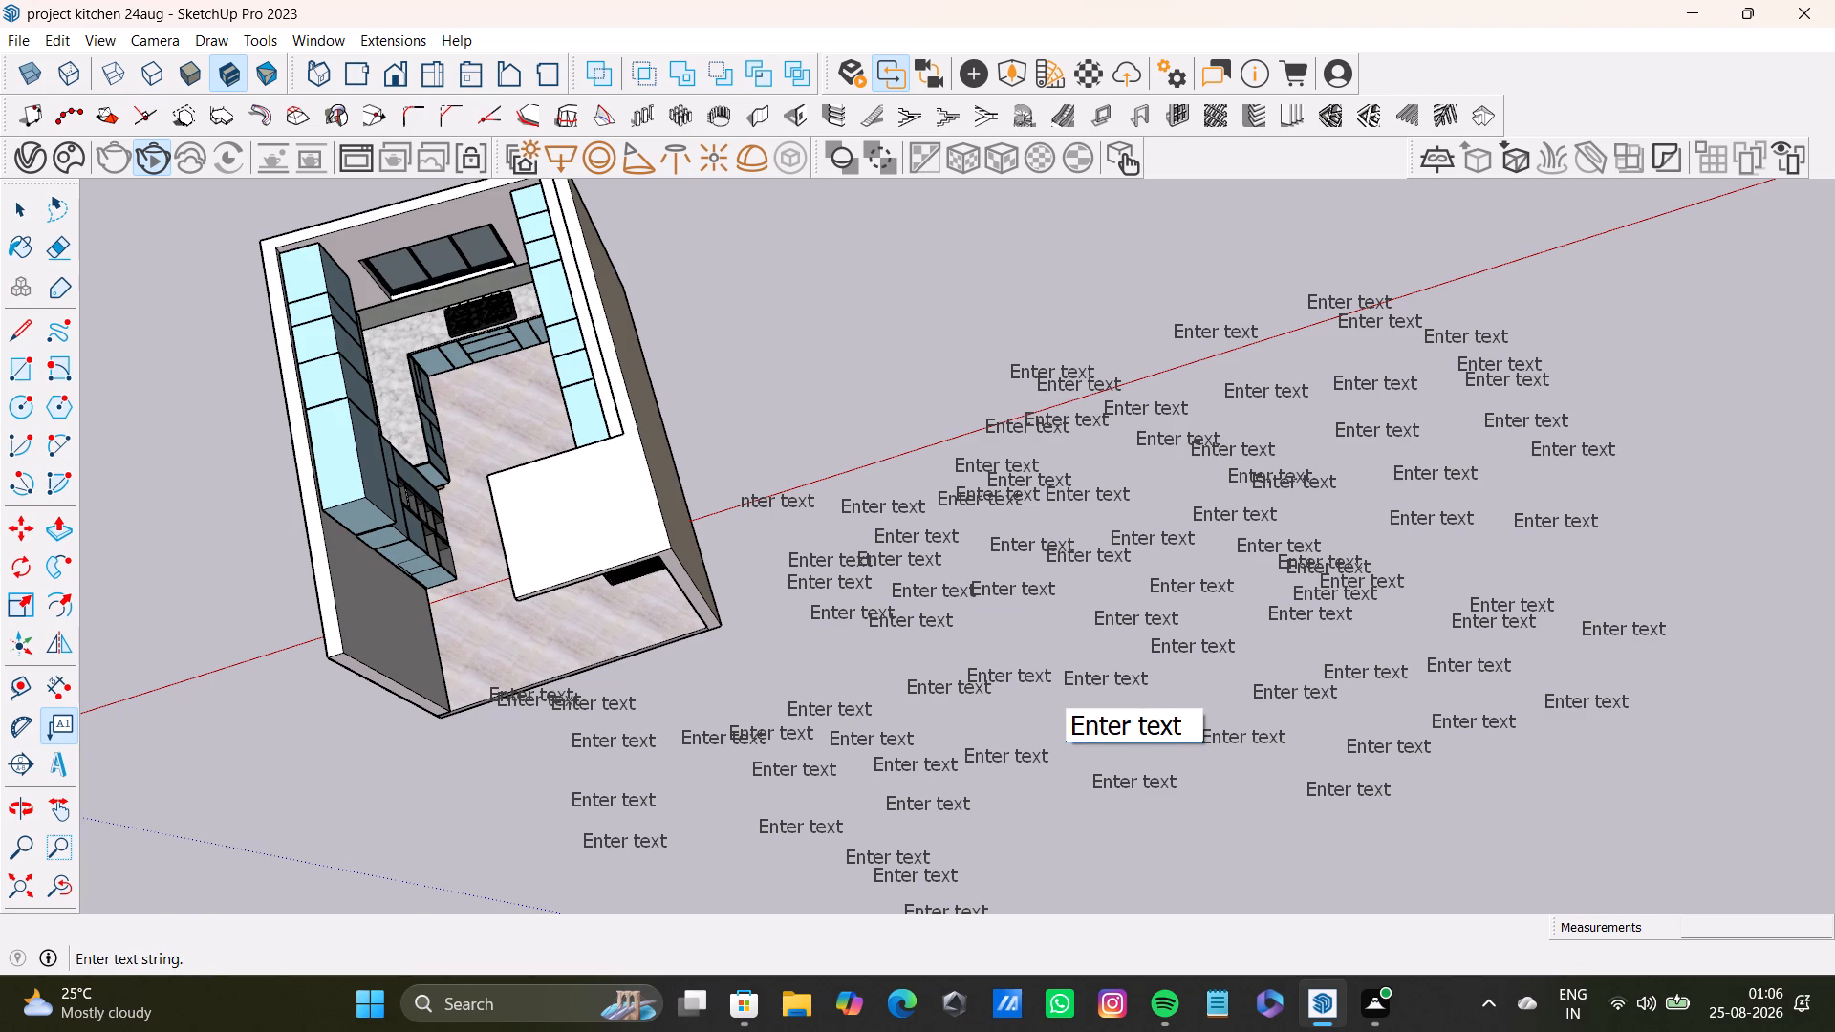
pyautogui.click(882, 390)
# Add three default "Enter text" labels on either side of the red axis, between the kitchen and the upper labels.
pyautogui.doubleClick(919, 394)
pyautogui.doubleClick(920, 394)
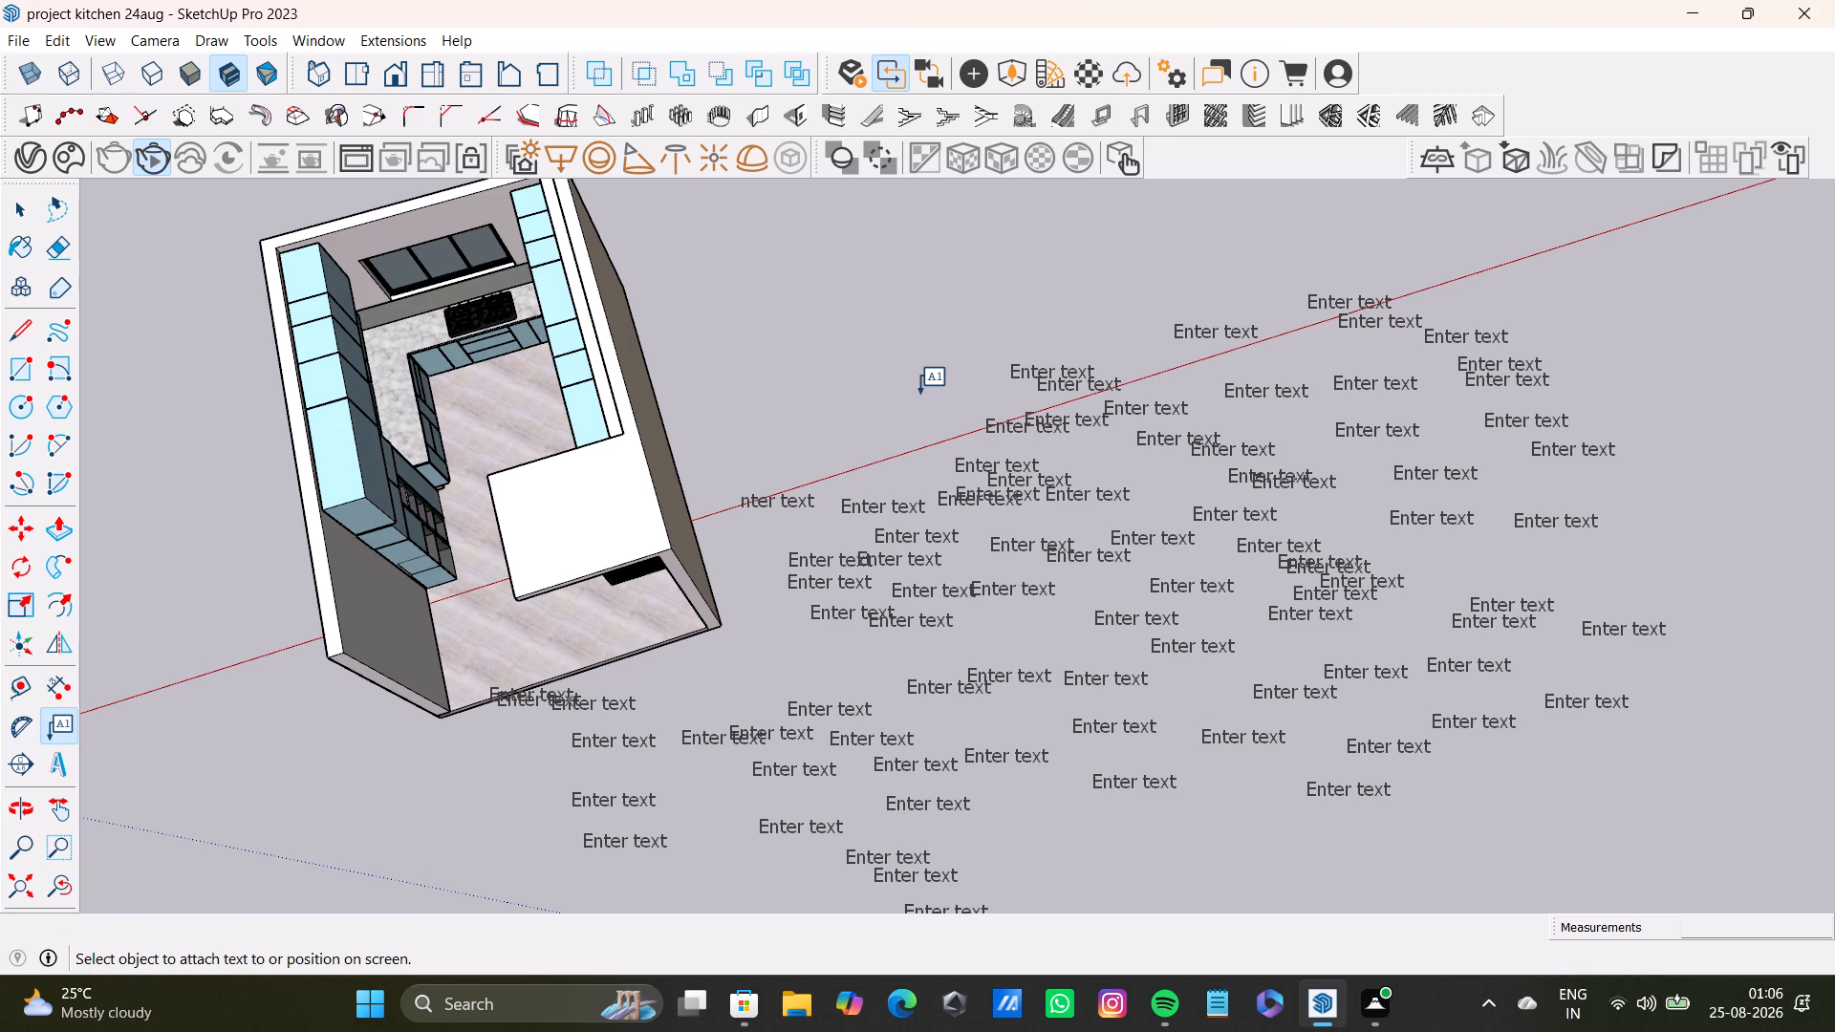
pyautogui.doubleClick(921, 394)
pyautogui.click(910, 395)
pyautogui.tripleClick(870, 389)
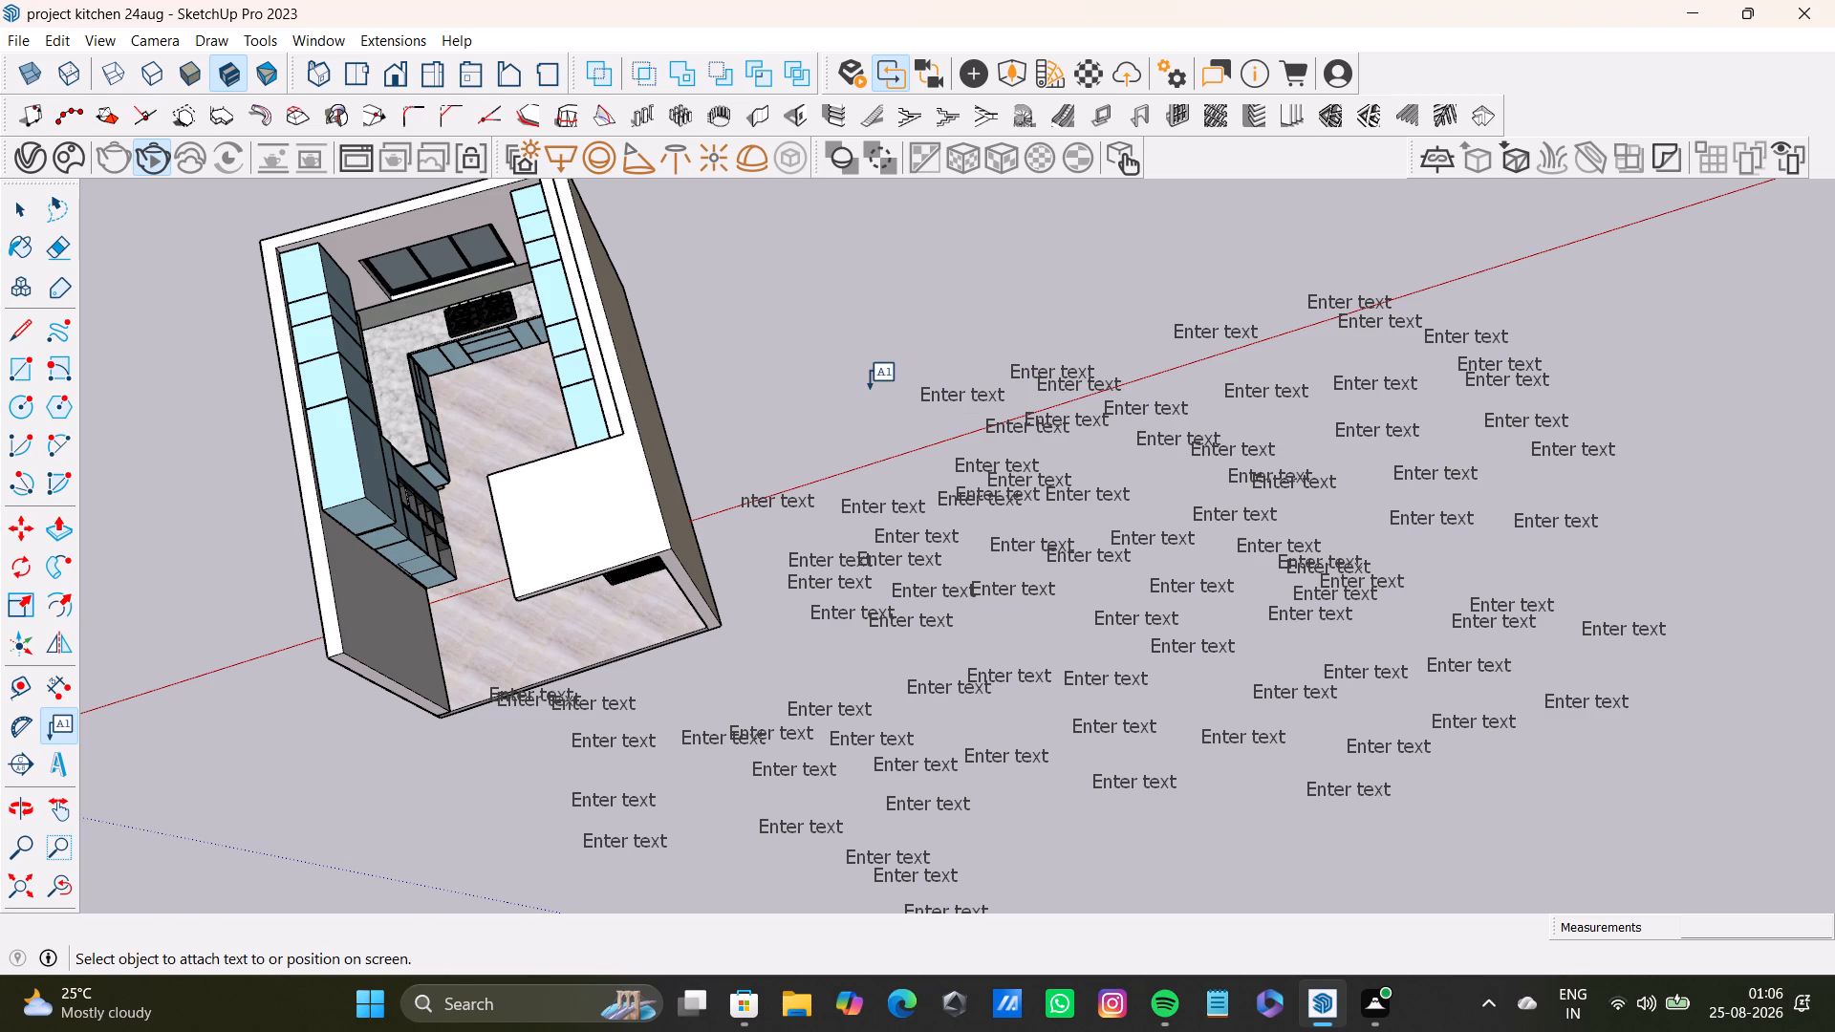
pyautogui.doubleClick(870, 389)
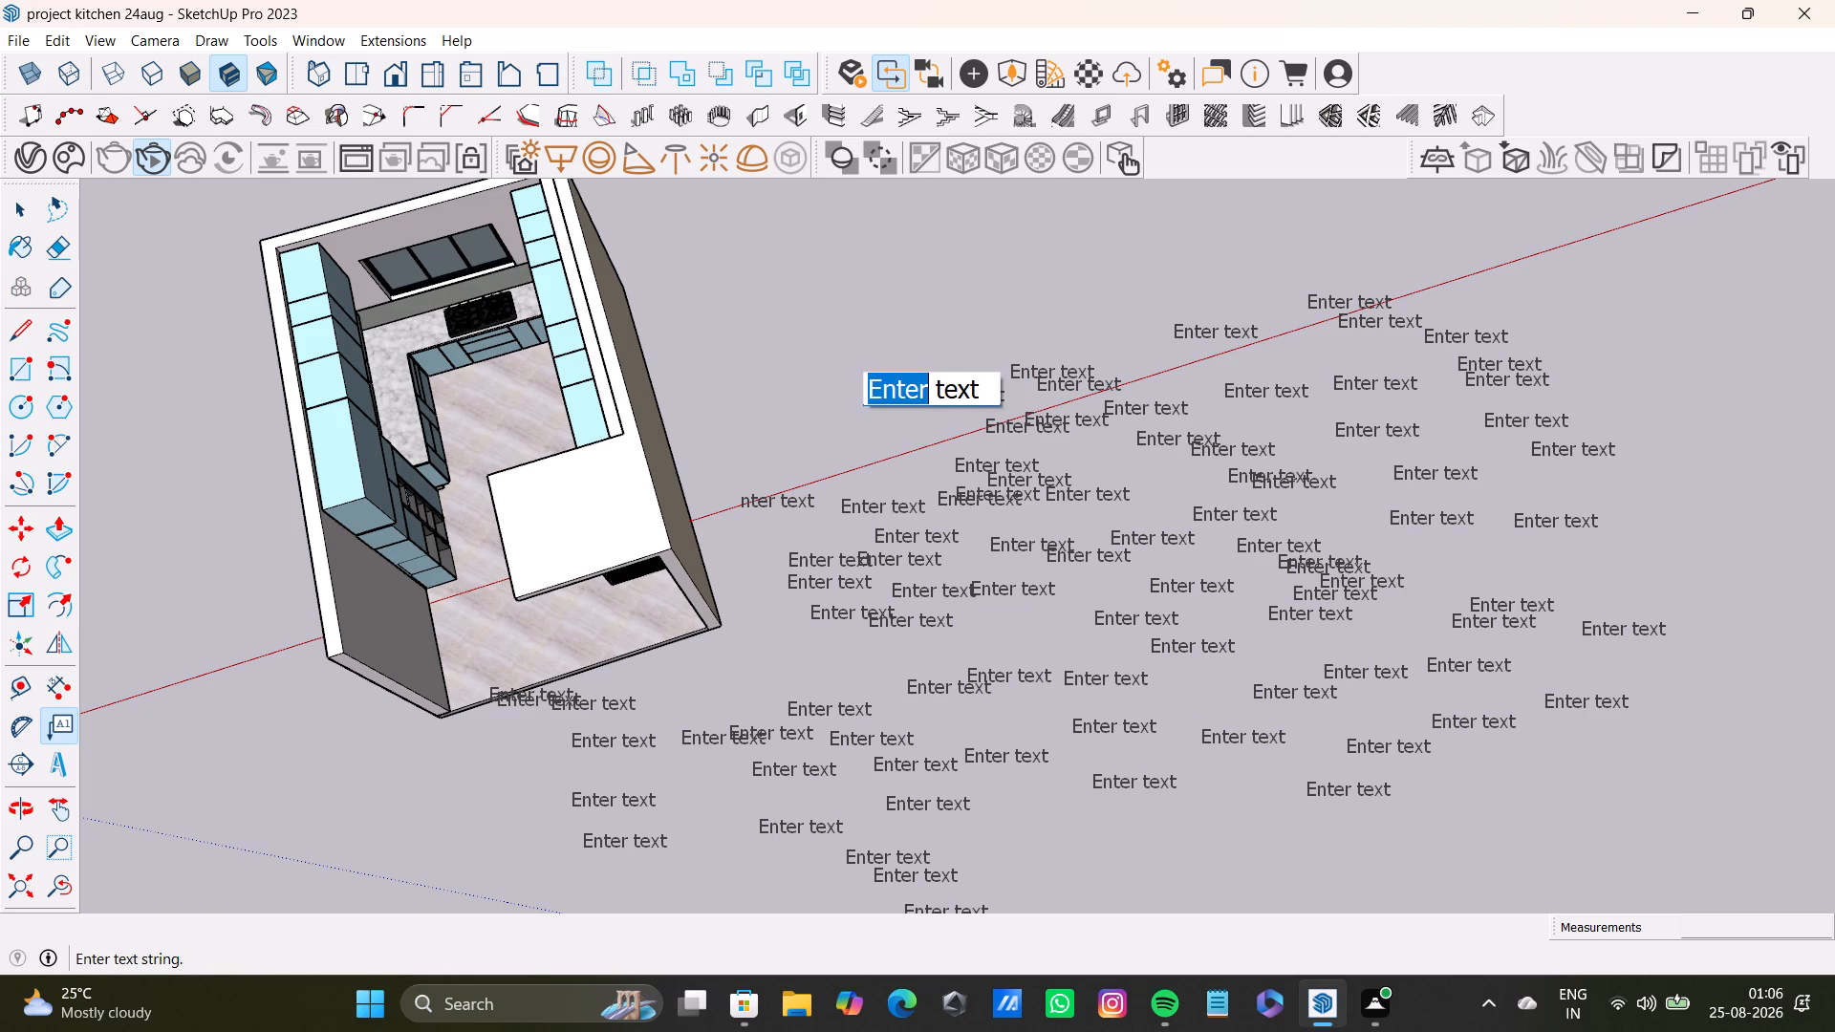
pyautogui.doubleClick(863, 446)
pyautogui.click(896, 459)
pyautogui.click(827, 402)
pyautogui.click(809, 384)
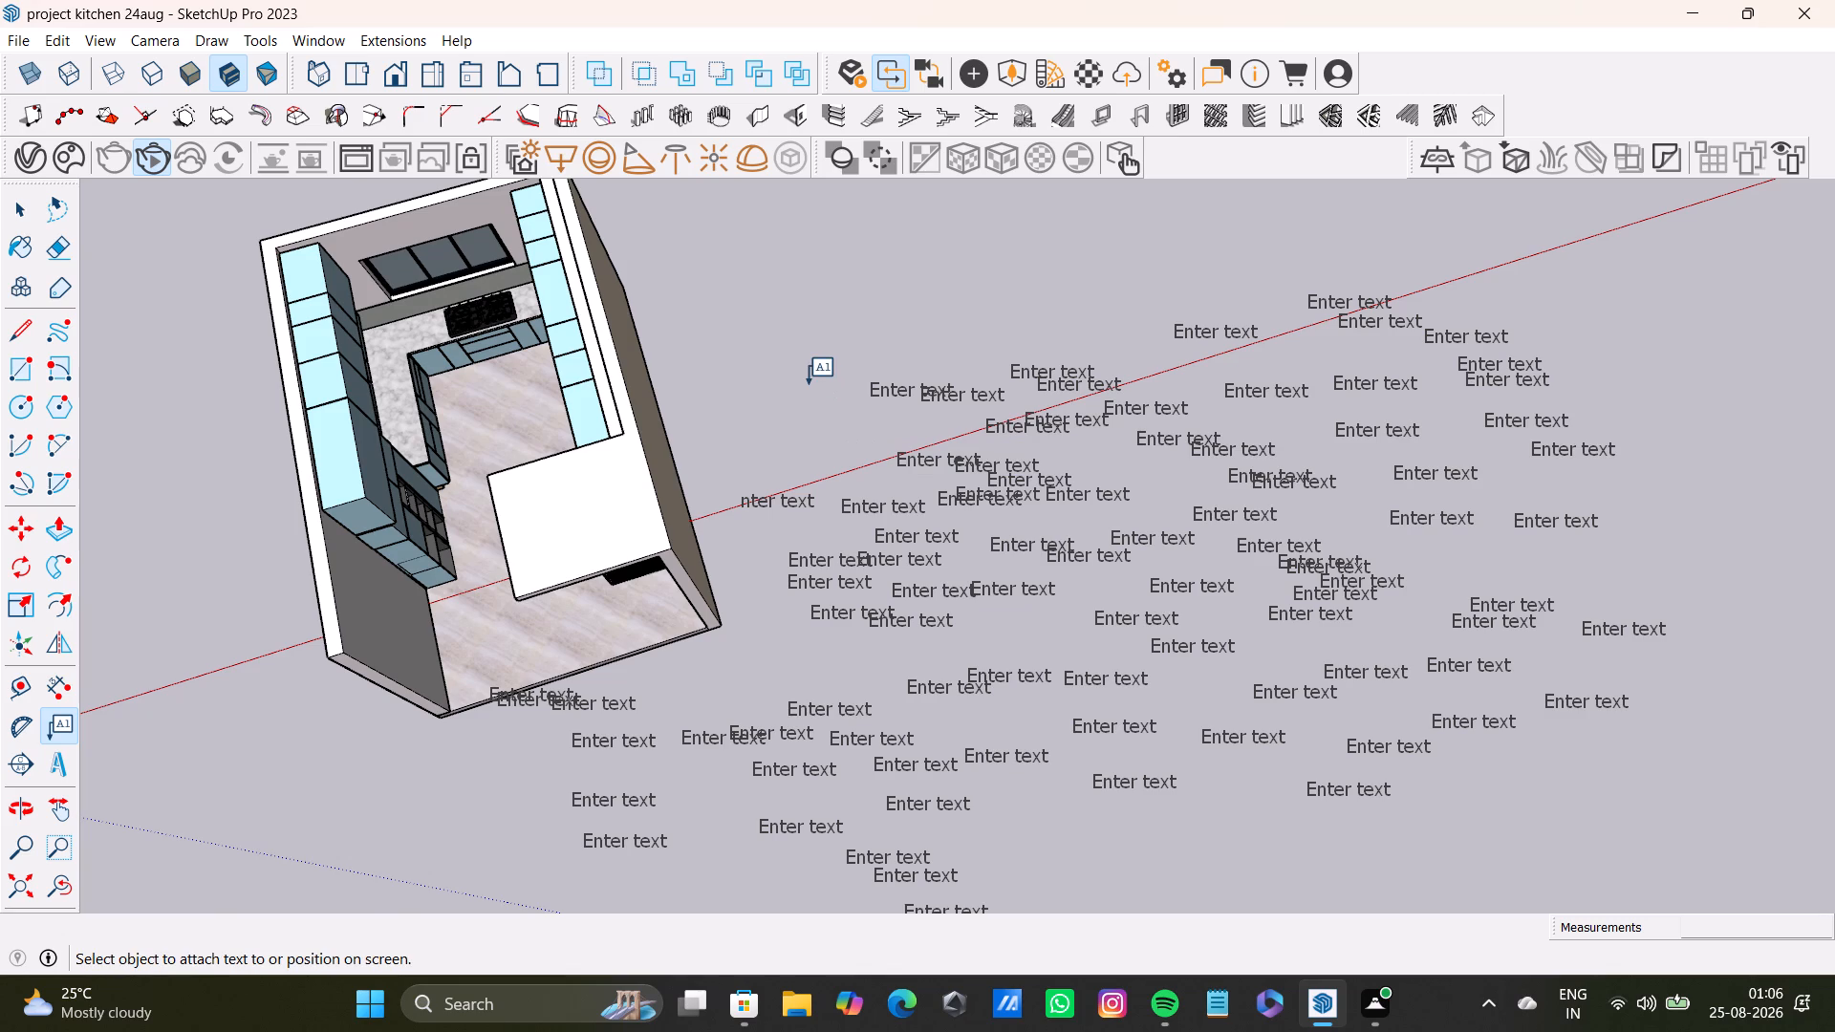
# Add four default "Enter text" labels beyond the red axis, spreading outward from the labels nearest the kitchen's upper end.
pyautogui.doubleClick(815, 380)
pyautogui.click(833, 356)
pyautogui.click(873, 334)
pyautogui.click(899, 328)
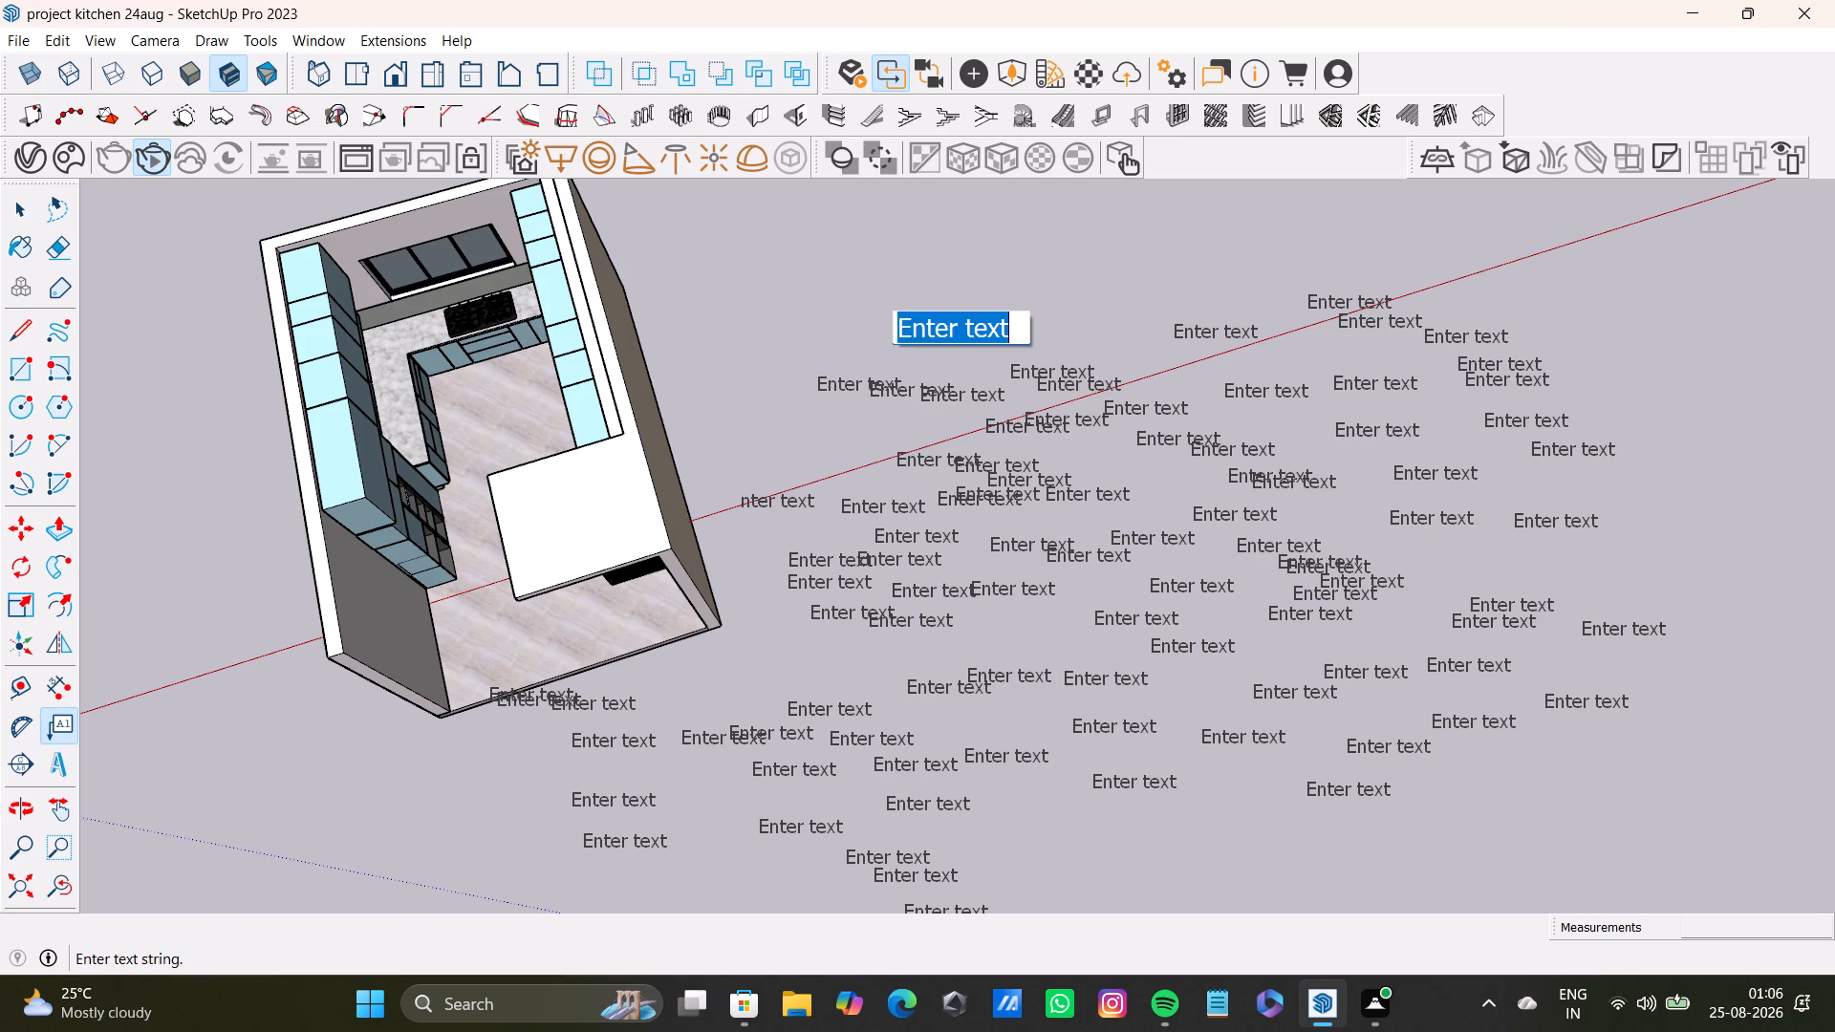
pyautogui.click(914, 357)
pyautogui.click(914, 365)
pyautogui.doubleClick(1004, 345)
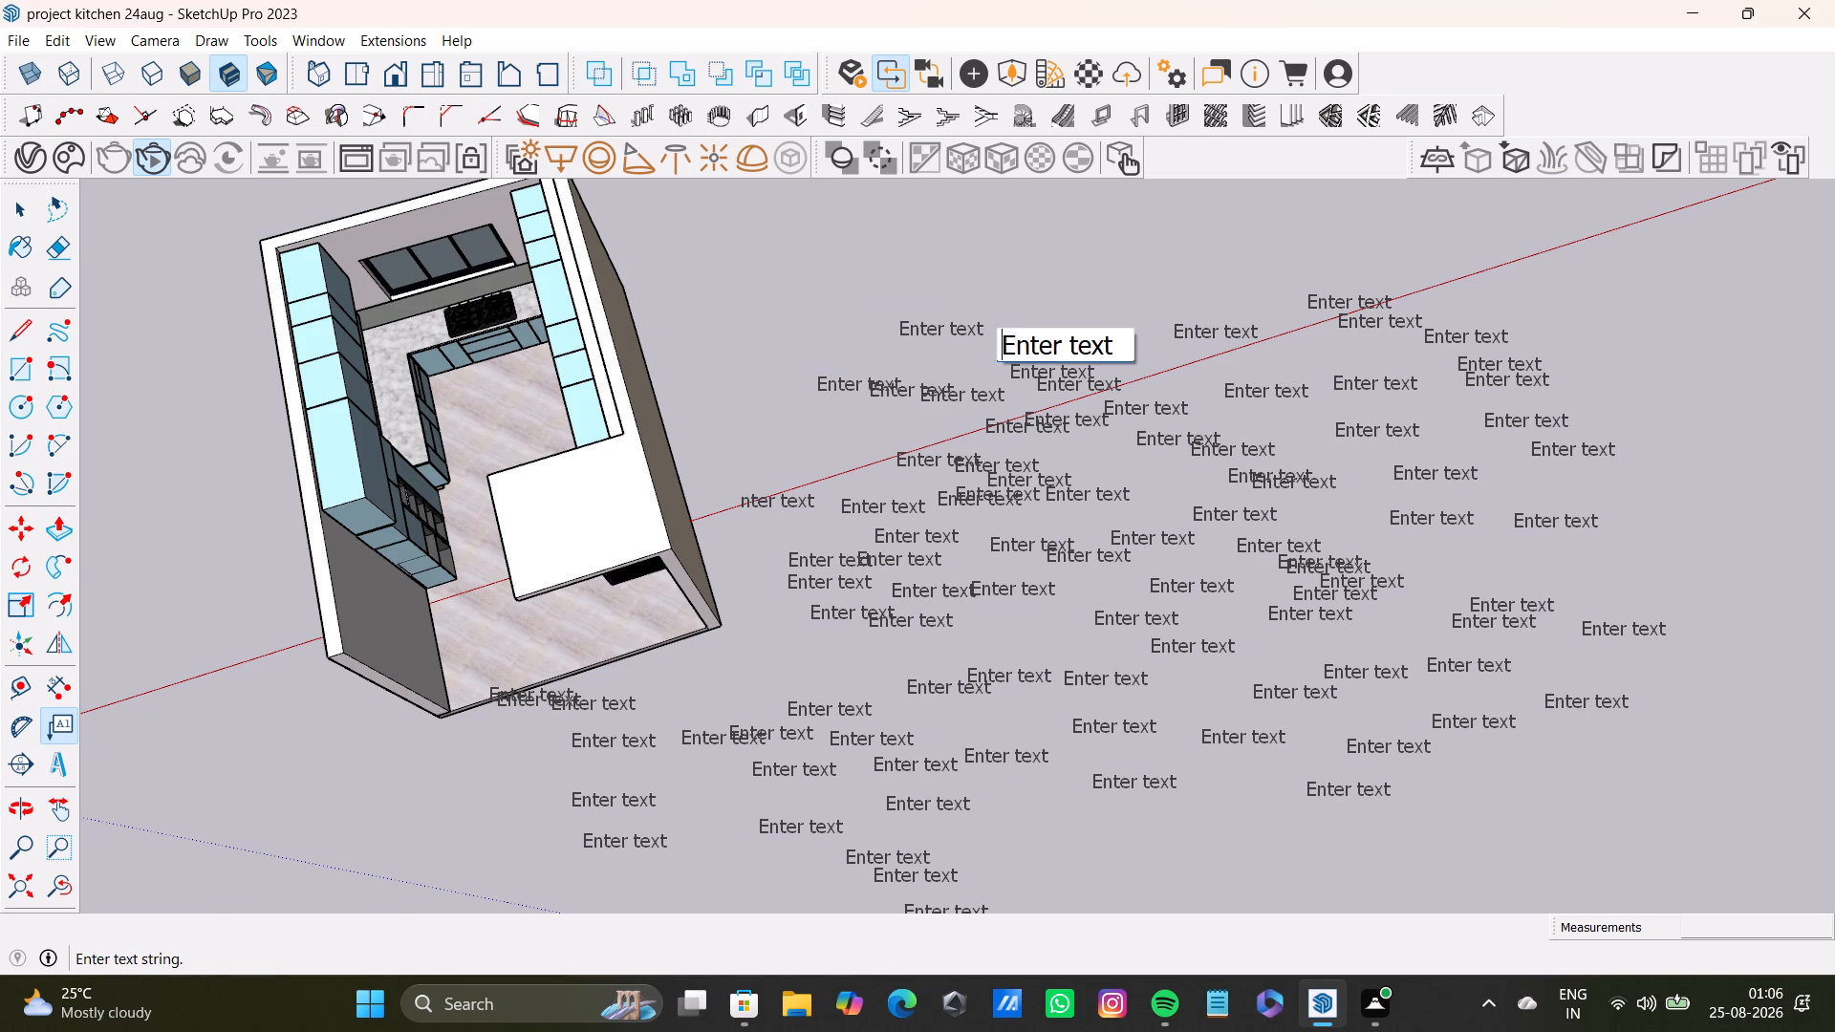
pyautogui.tripleClick(1006, 312)
pyautogui.click(1004, 311)
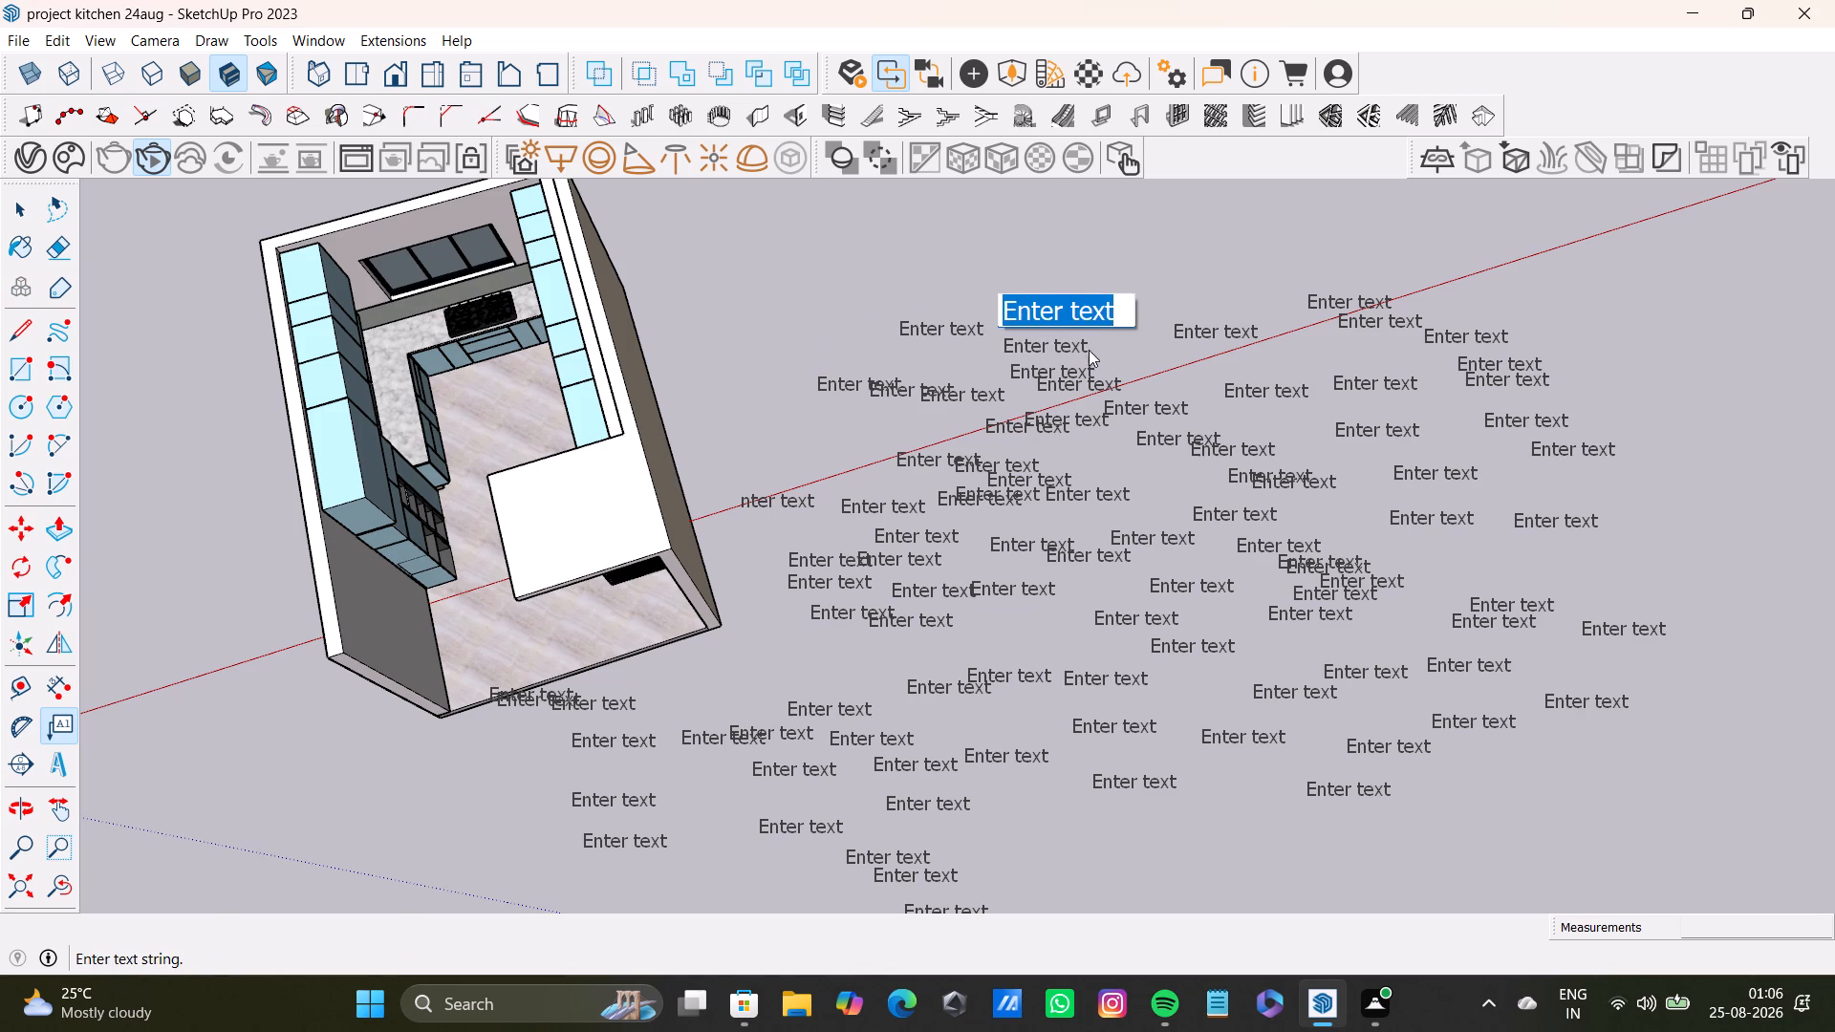
pyautogui.tripleClick(1135, 350)
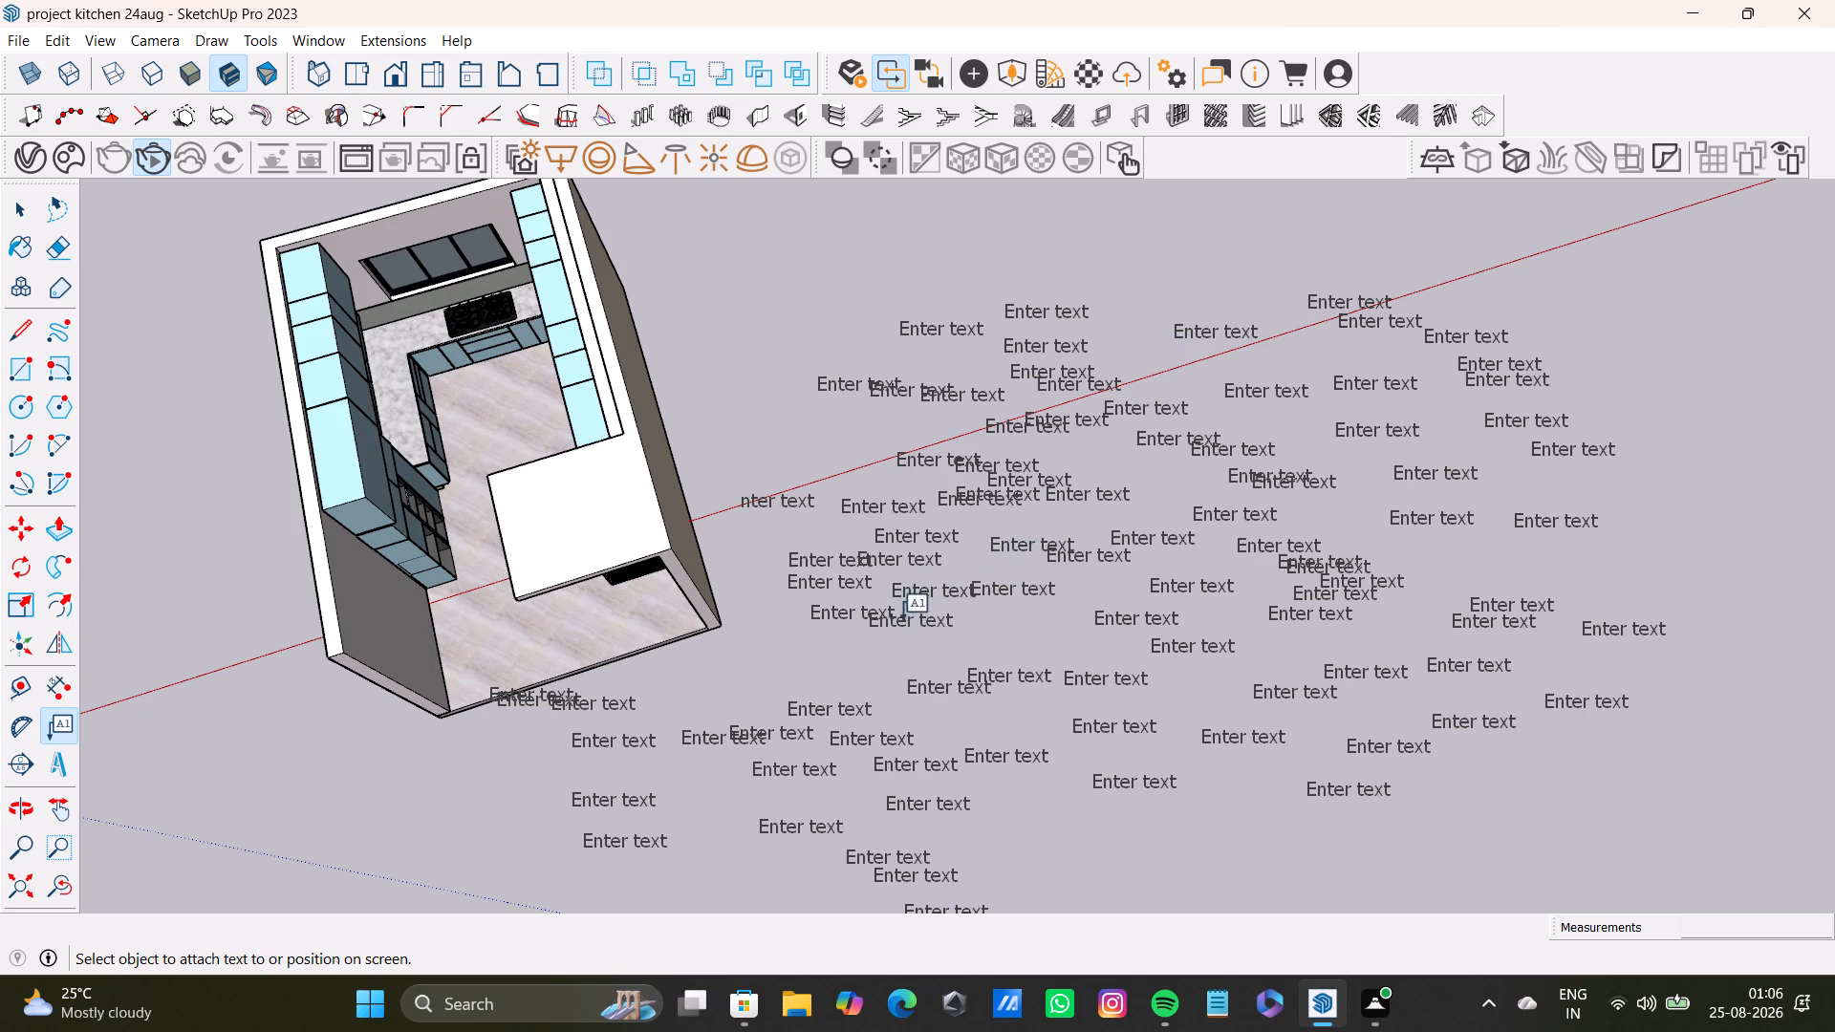
# Add three default "Enter text" labels in the gaps beside the kitchen's front corner and in the middle of the cluster.
pyautogui.click(1021, 618)
pyautogui.click(1029, 629)
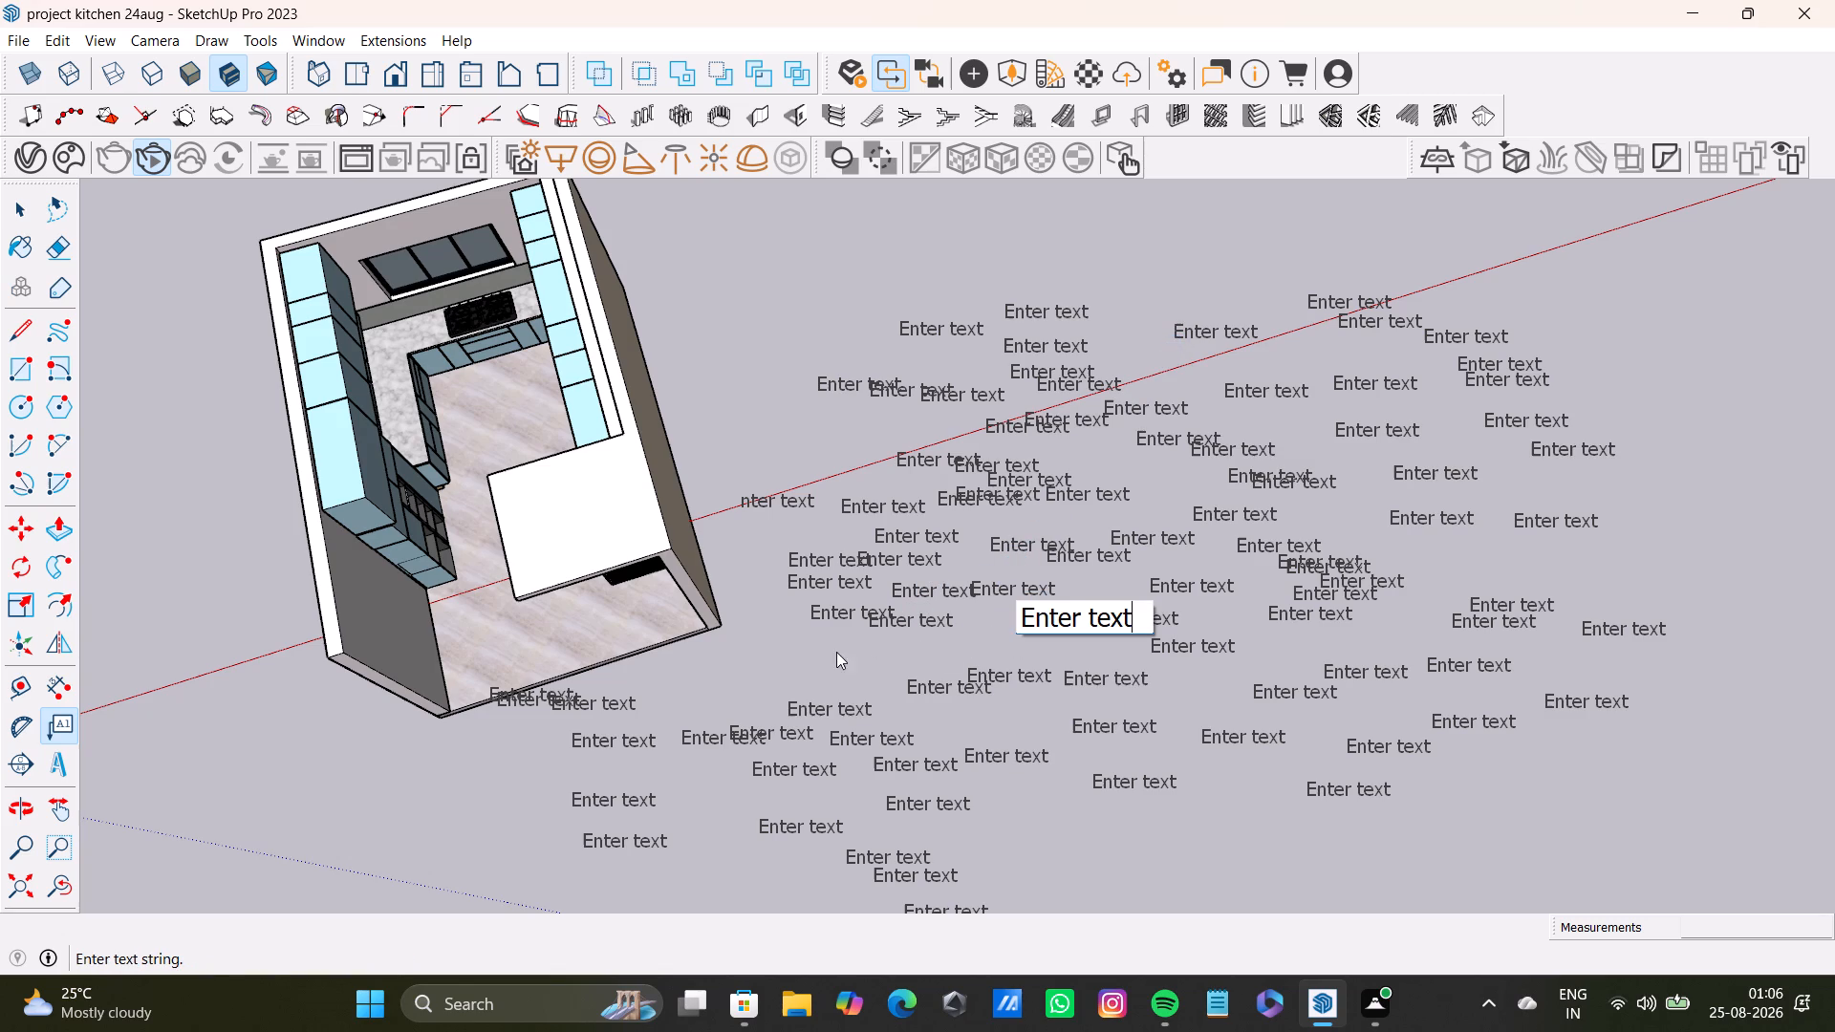
pyautogui.click(836, 653)
pyautogui.click(836, 658)
pyautogui.click(814, 667)
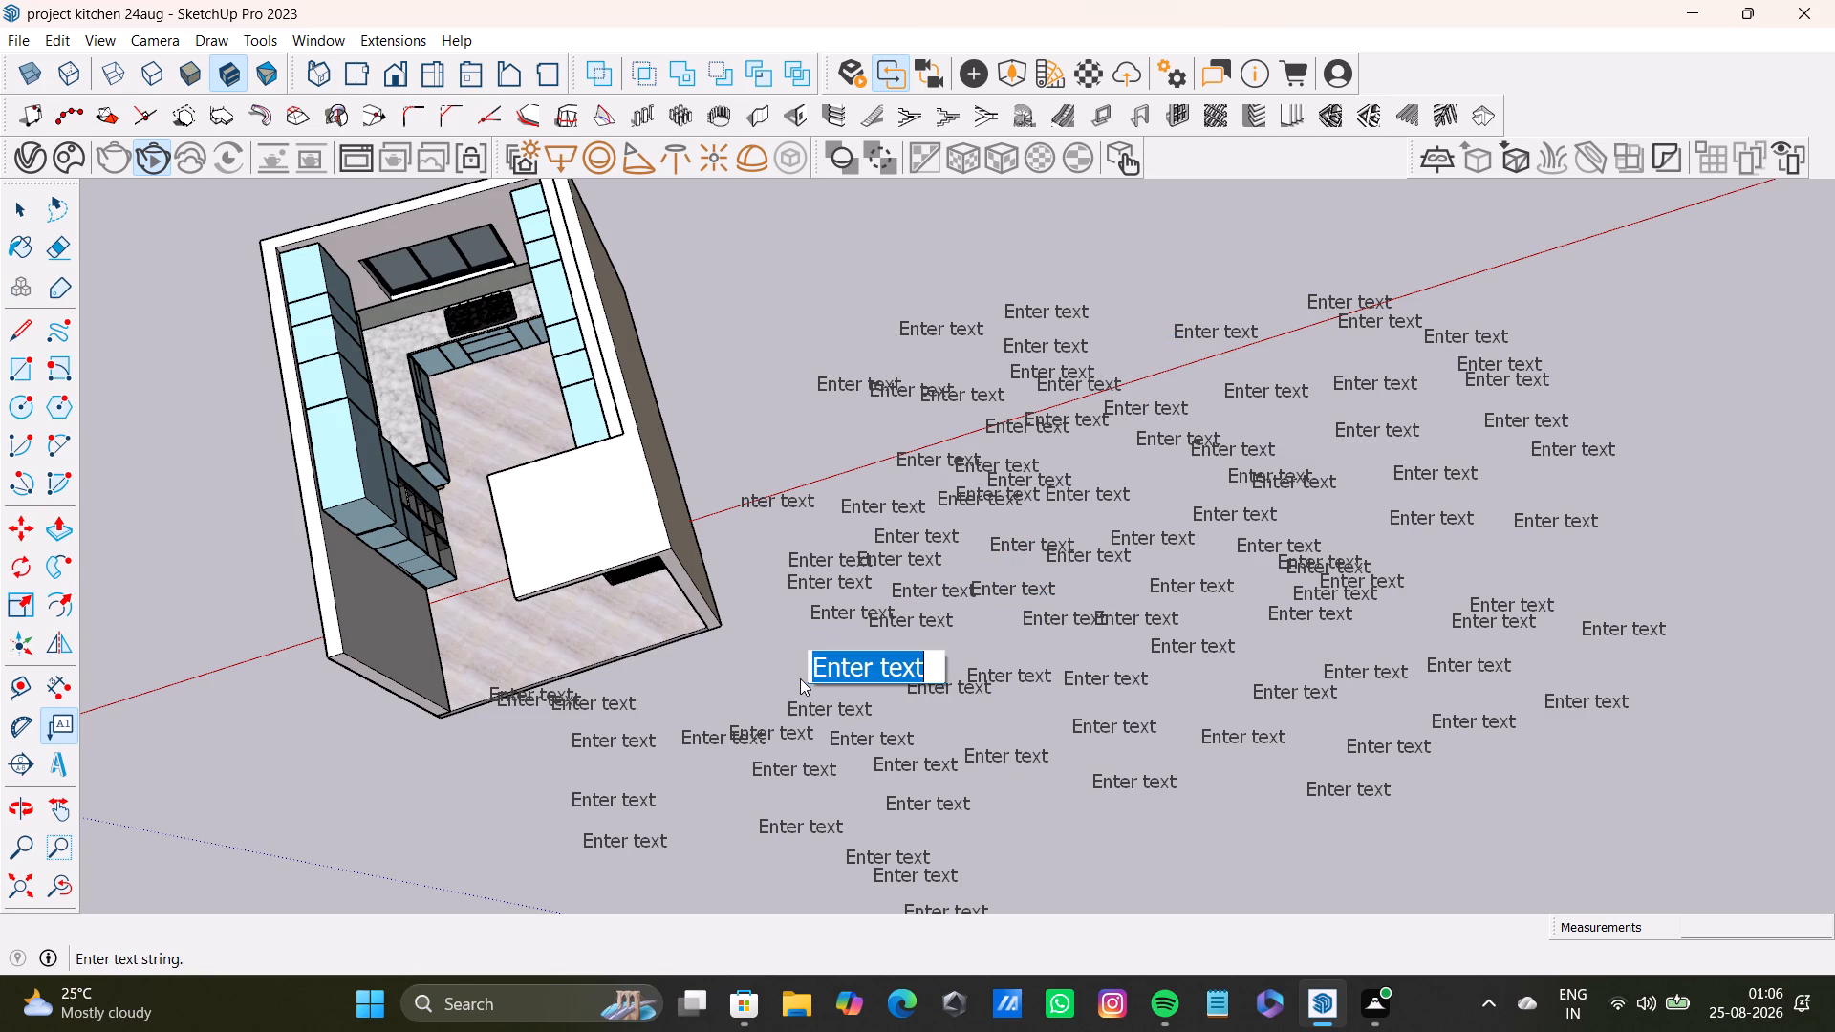
pyautogui.click(800, 678)
pyautogui.click(776, 642)
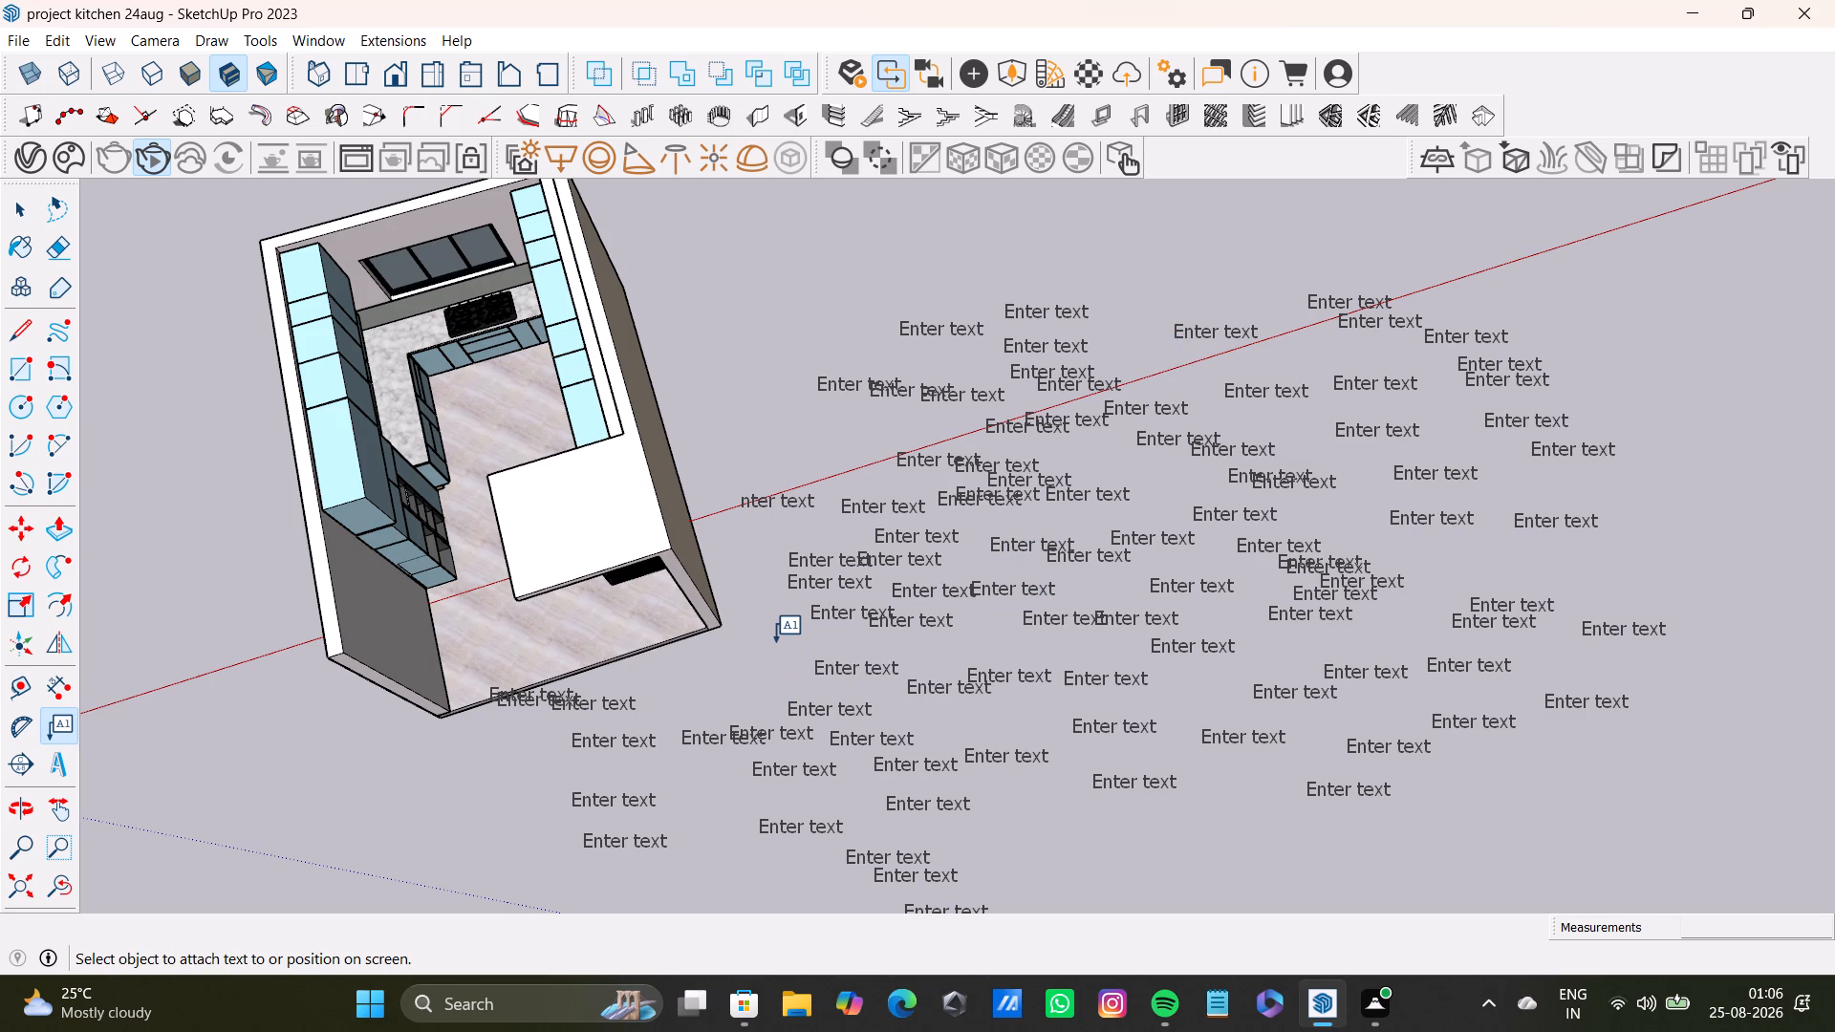
pyautogui.click(776, 642)
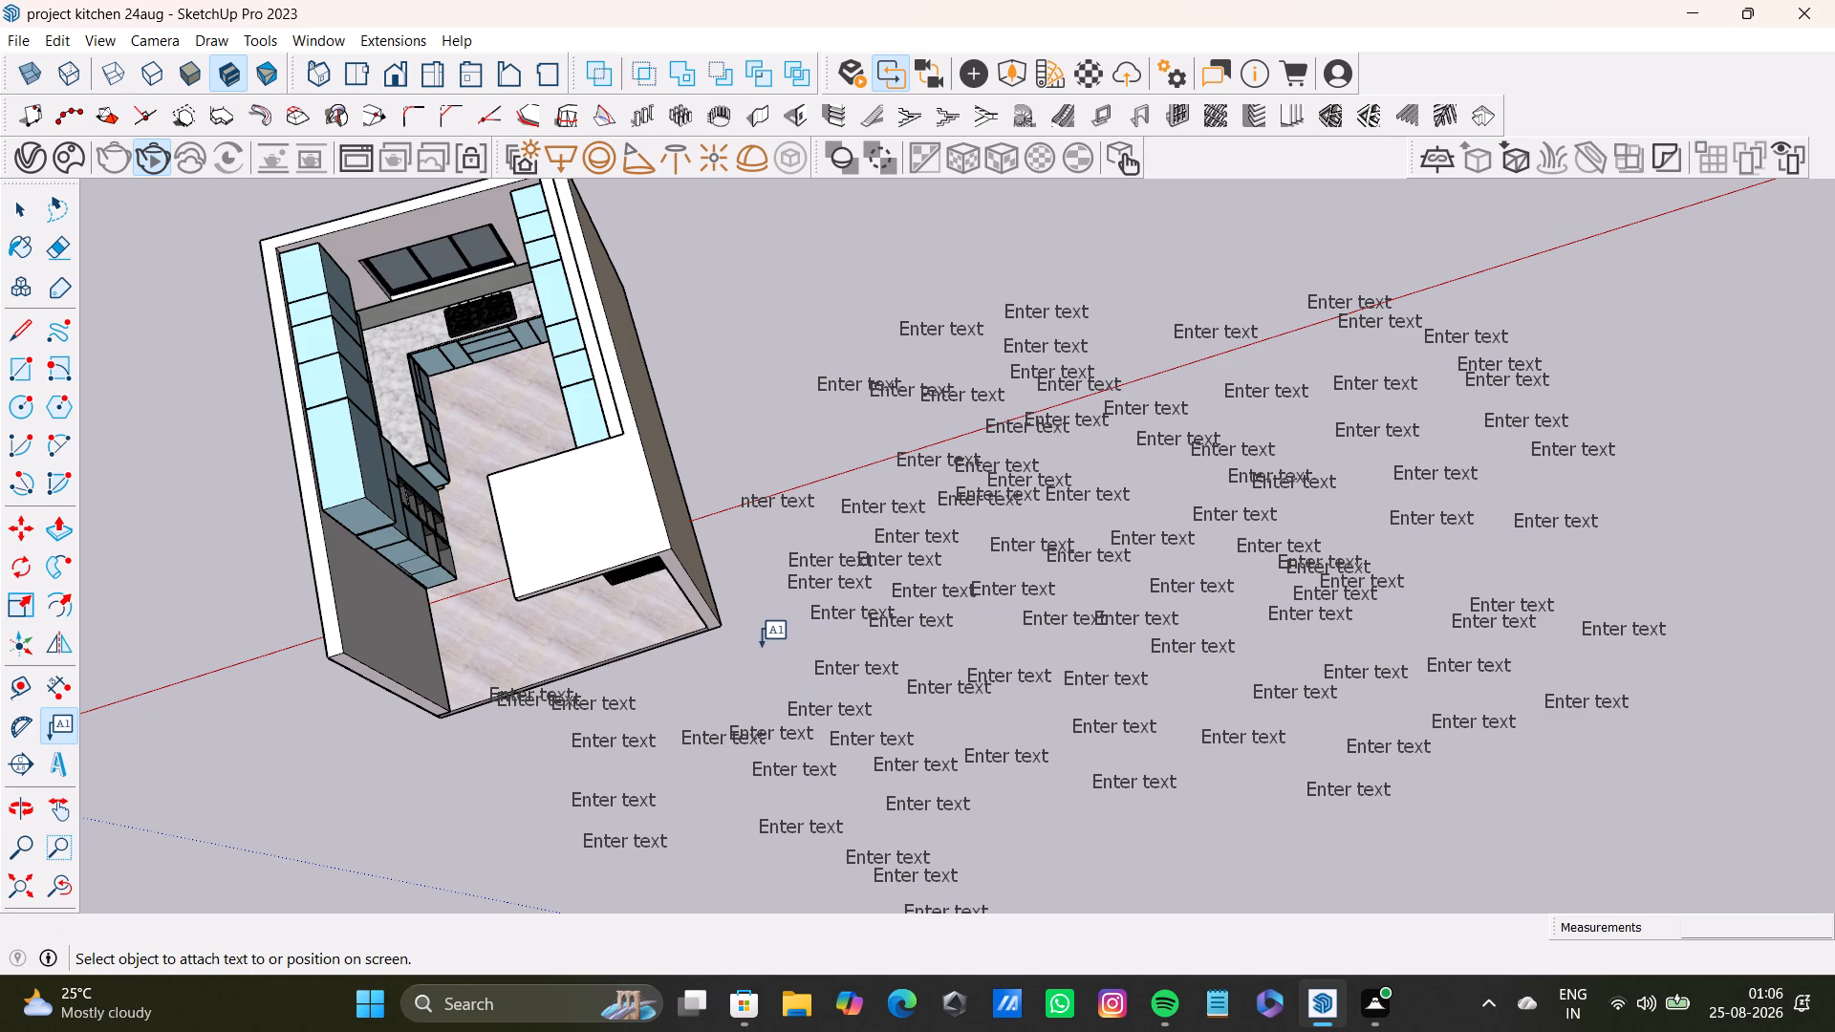
pyautogui.doubleClick(761, 647)
pyautogui.click(1047, 841)
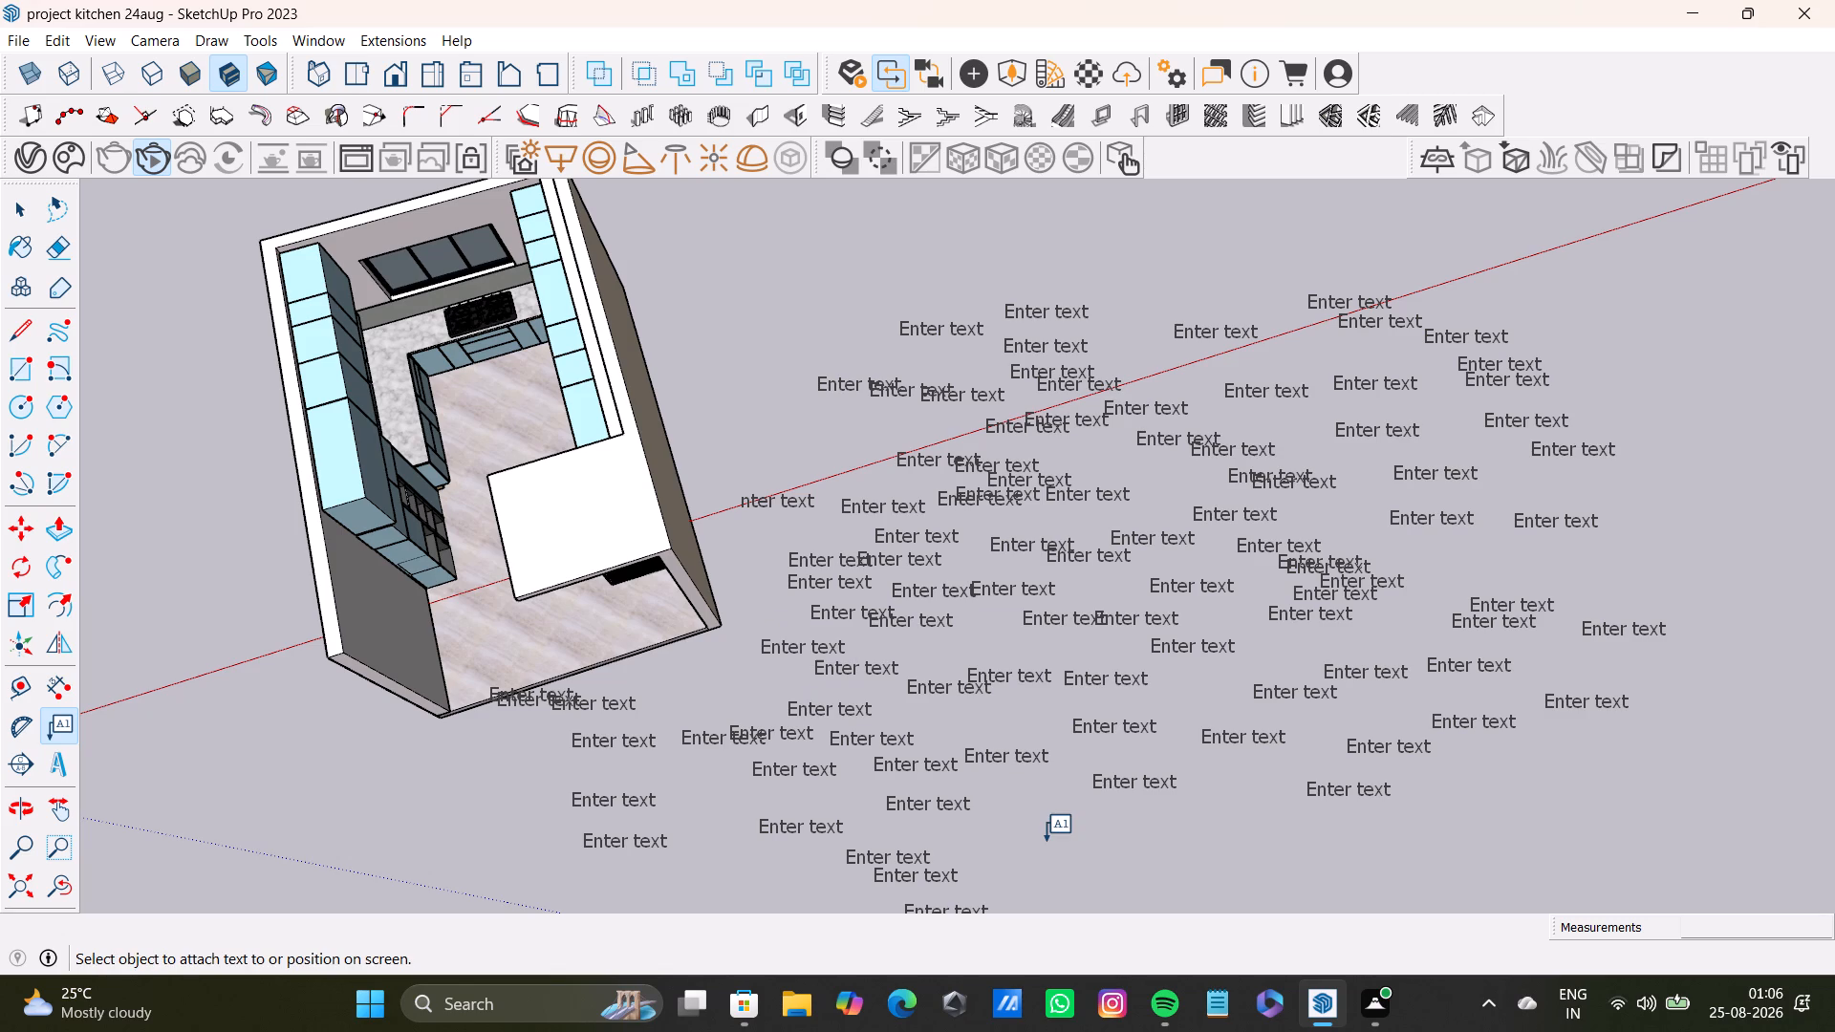
# Add two nearly overlapping default "Enter text" labels in the empty area below the middle of the cluster.
pyautogui.click(1047, 841)
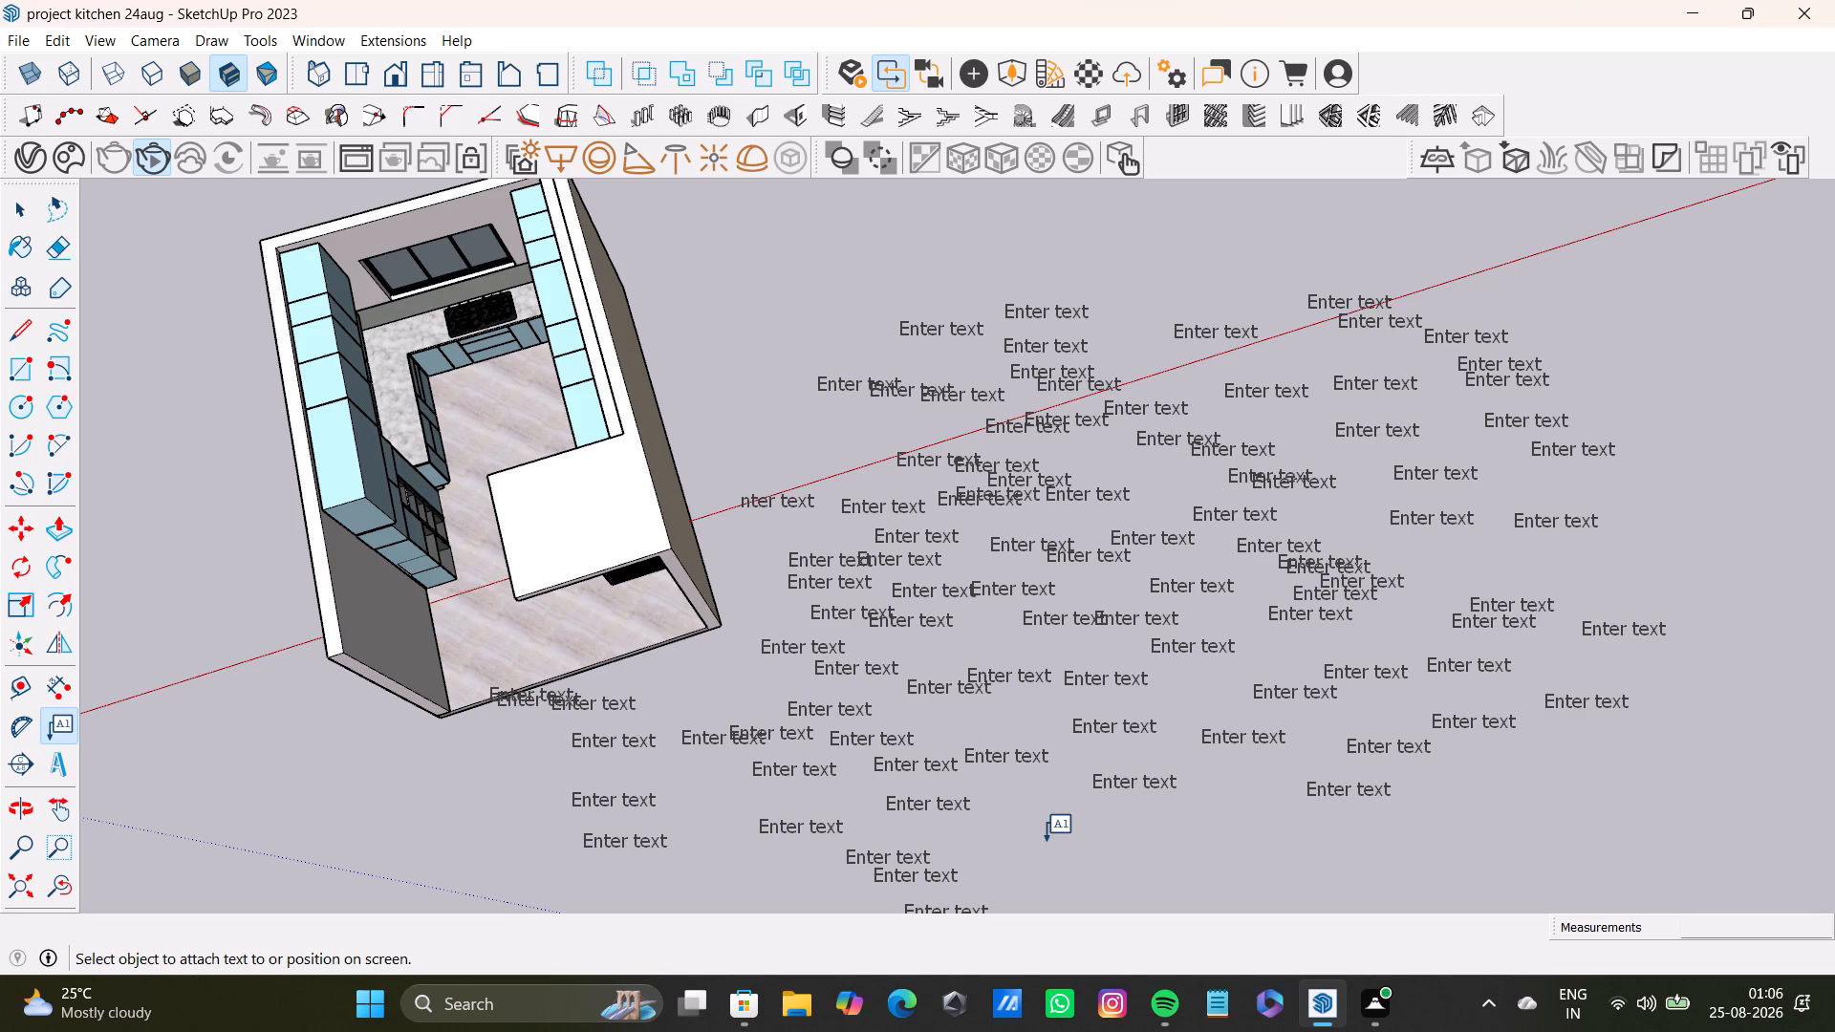
pyautogui.click(1056, 835)
pyautogui.click(1056, 835)
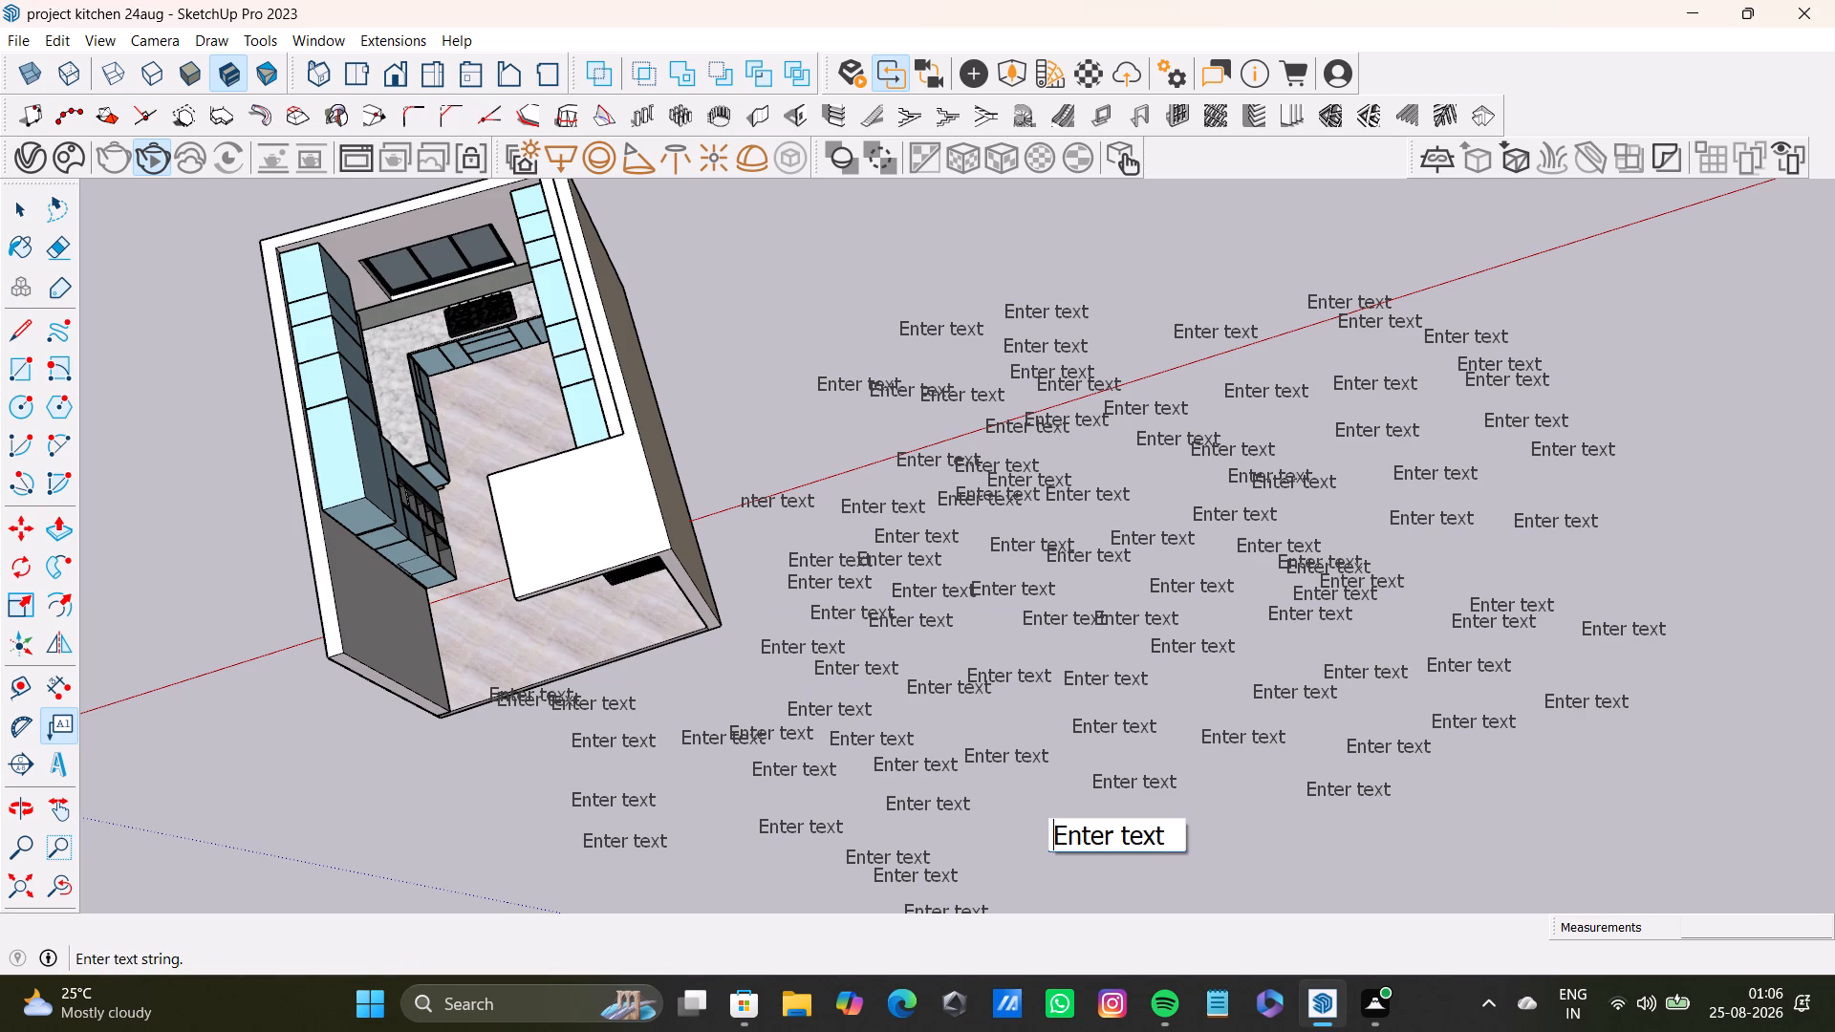
pyautogui.click(1057, 835)
pyautogui.click(1021, 828)
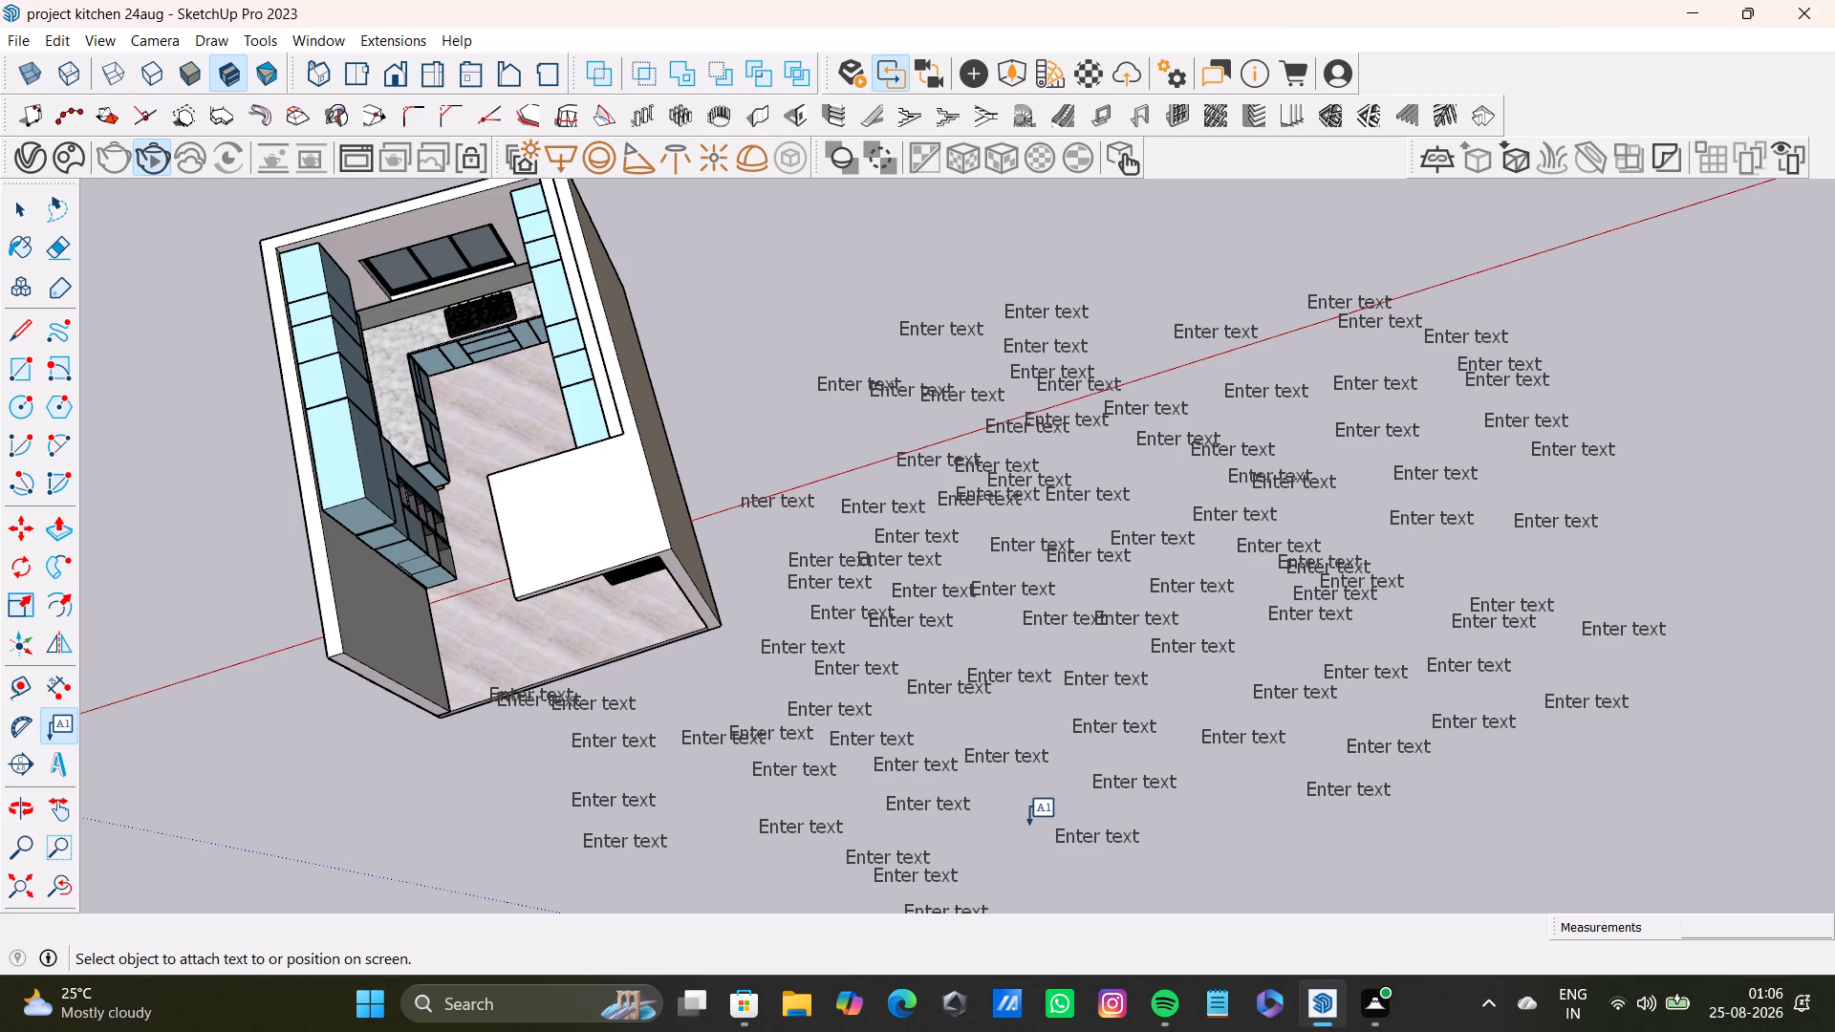
pyautogui.click(1039, 837)
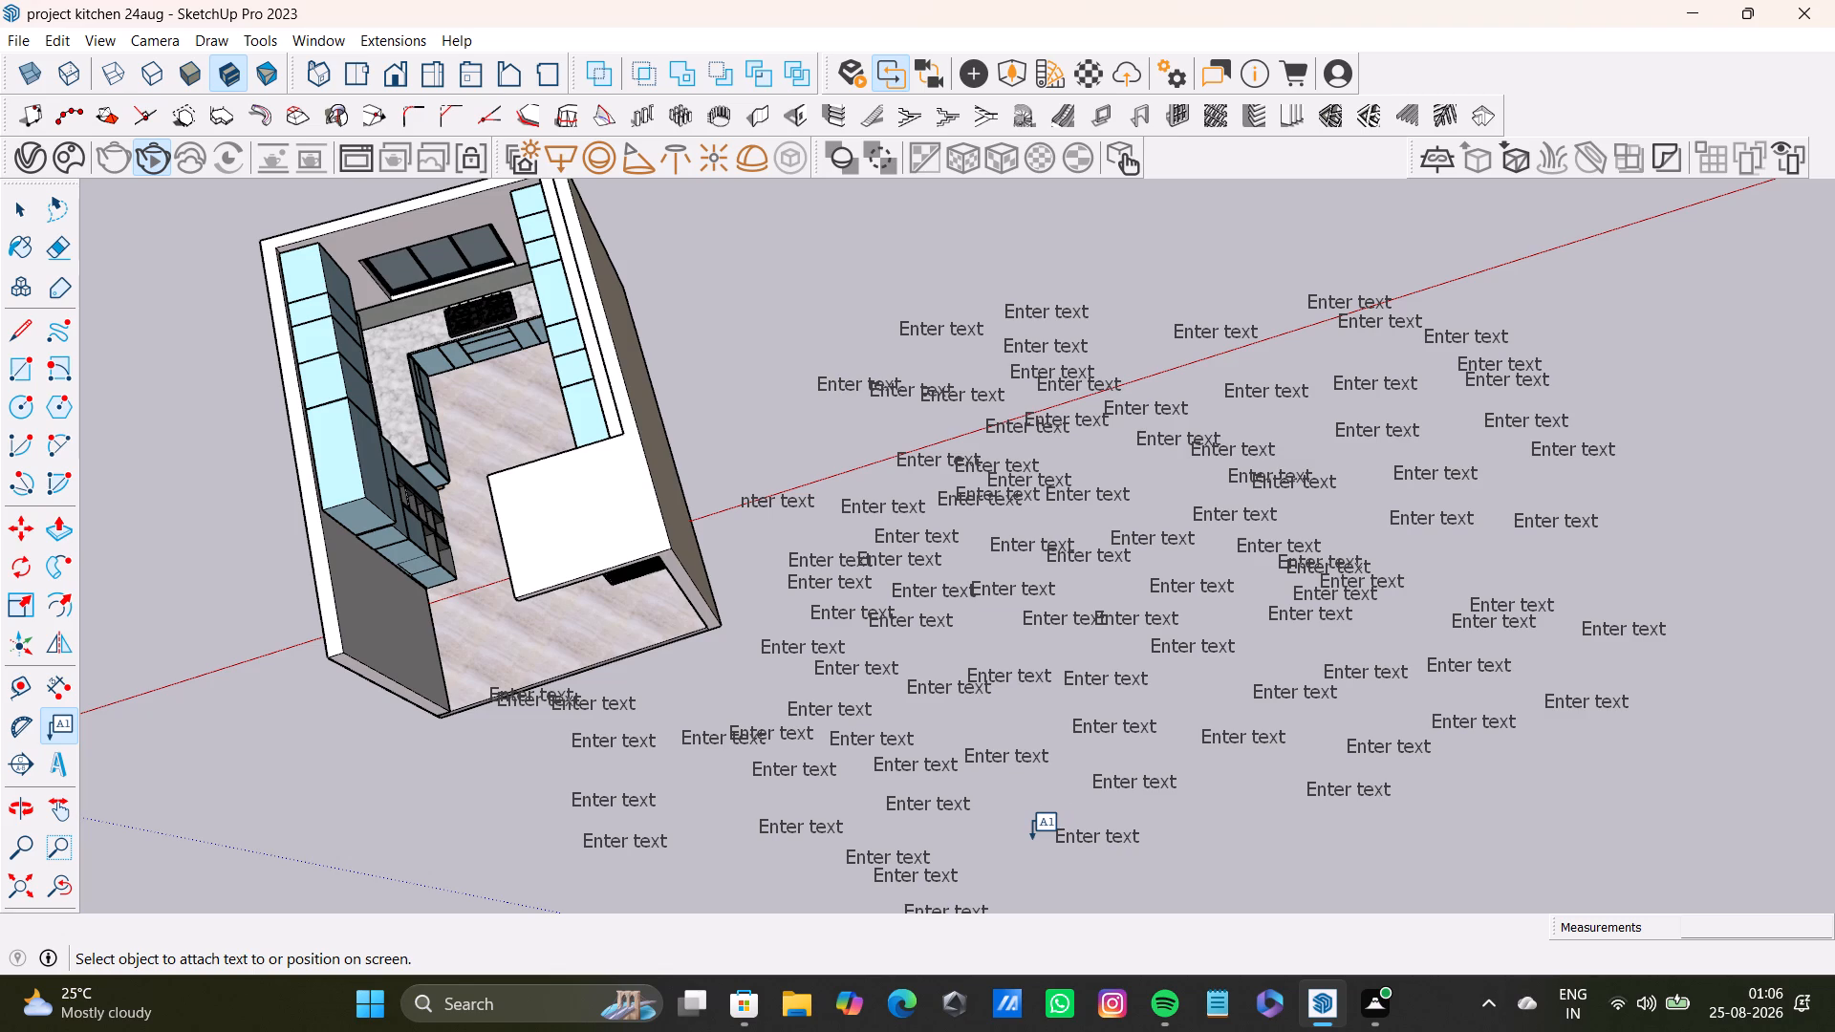
pyautogui.doubleClick(1032, 839)
pyautogui.click(972, 837)
pyautogui.click(985, 836)
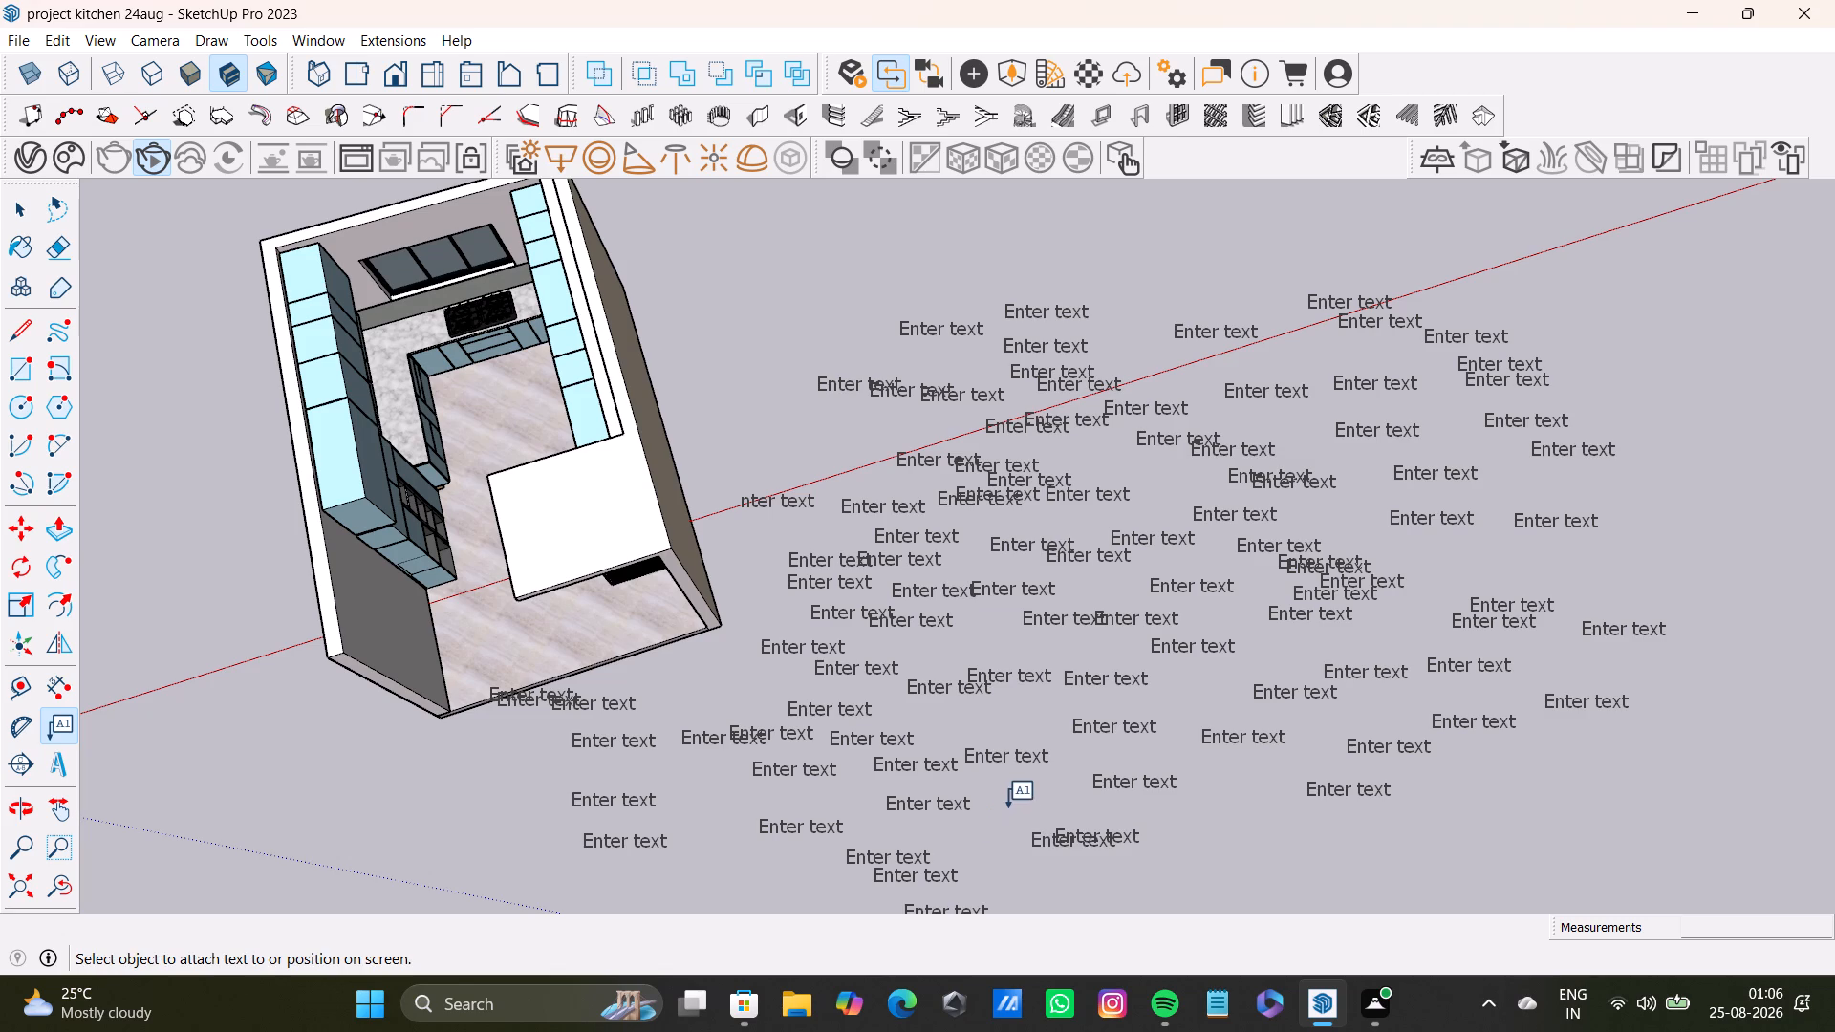
# Add three more default "Enter text" labels around the overlapping pair at the lower edge of the cluster.
pyautogui.click(1008, 807)
pyautogui.doubleClick(982, 854)
pyautogui.click(1005, 860)
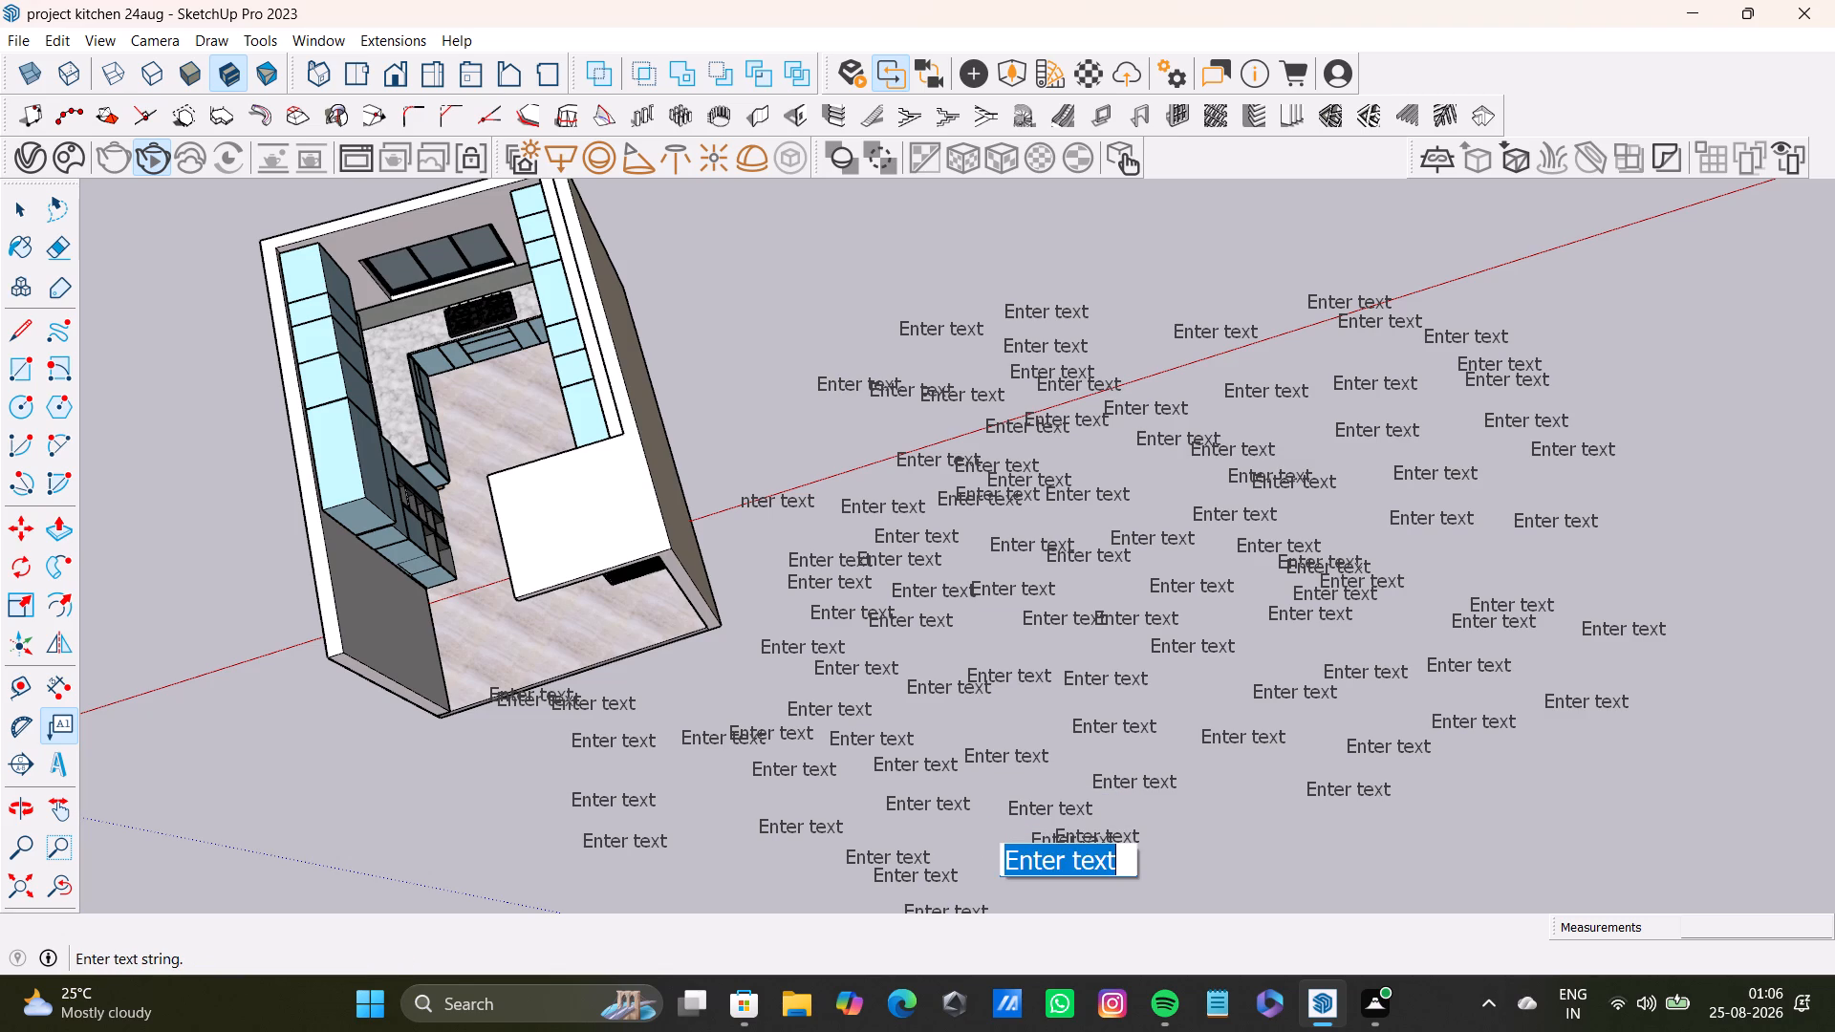
pyautogui.doubleClick(949, 841)
pyautogui.click(961, 841)
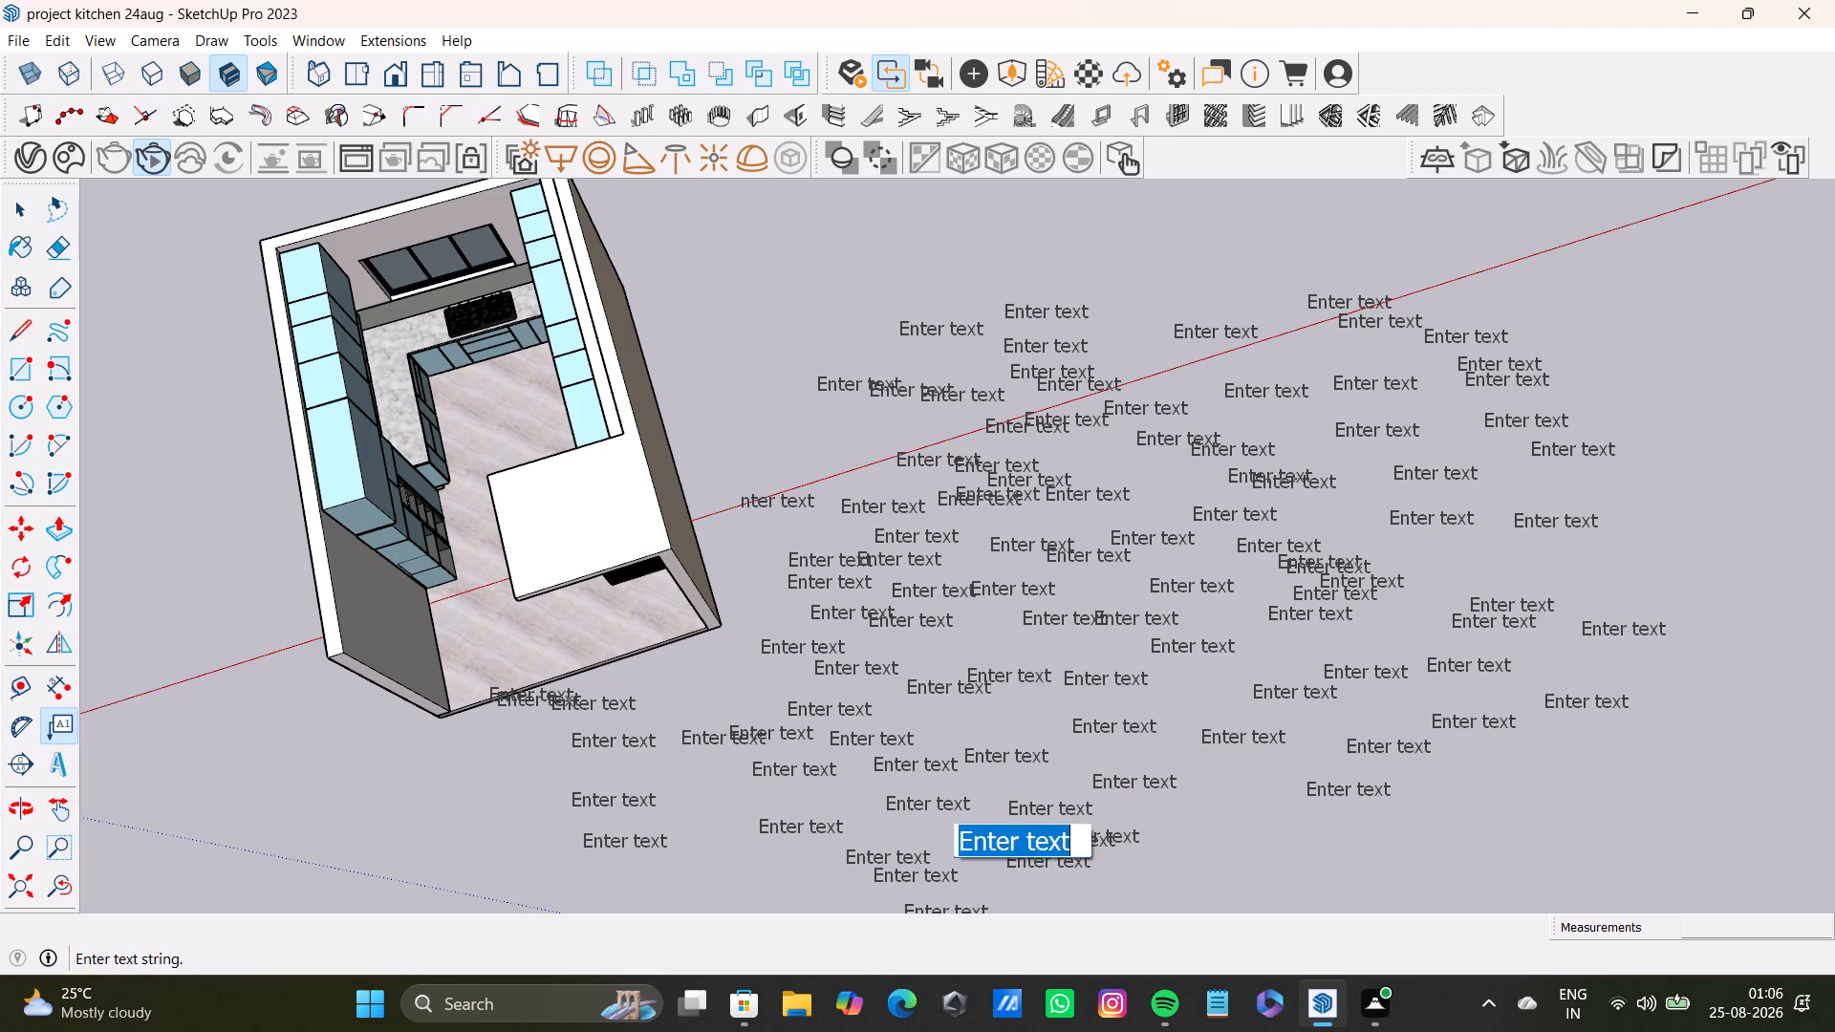
pyautogui.doubleClick(961, 841)
pyautogui.click(961, 841)
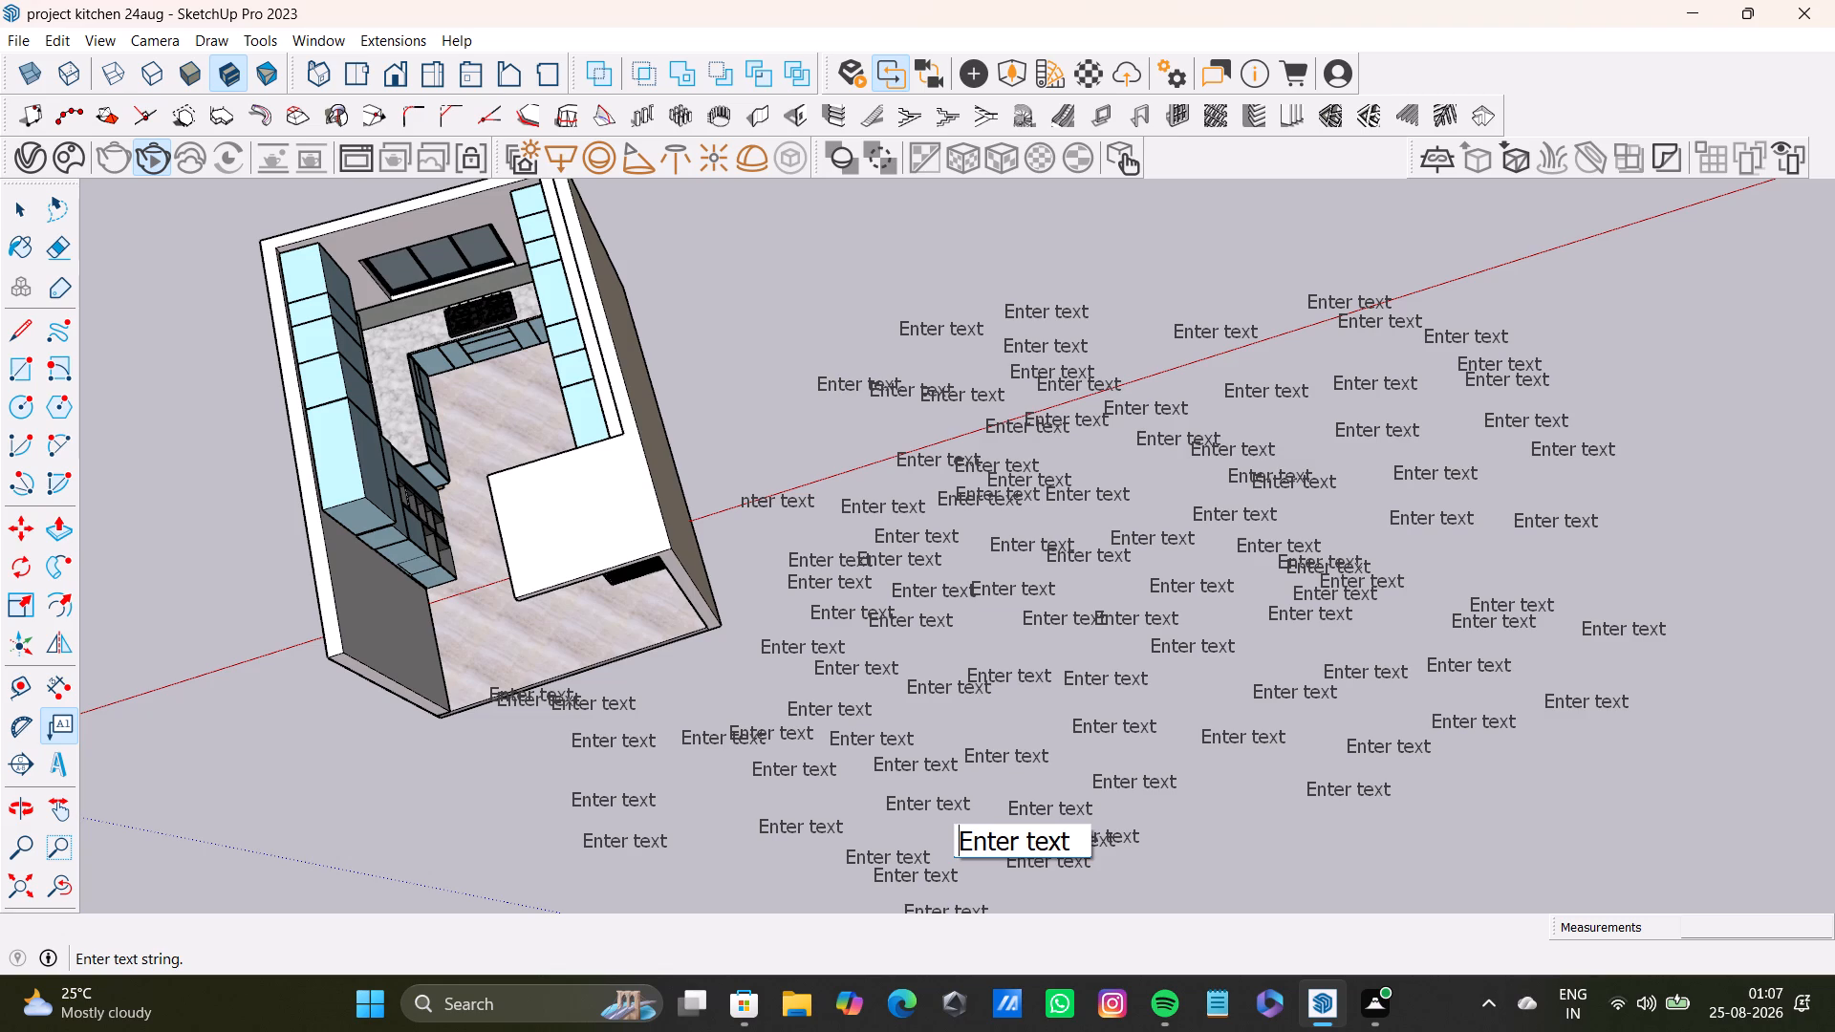
pyautogui.click(1156, 810)
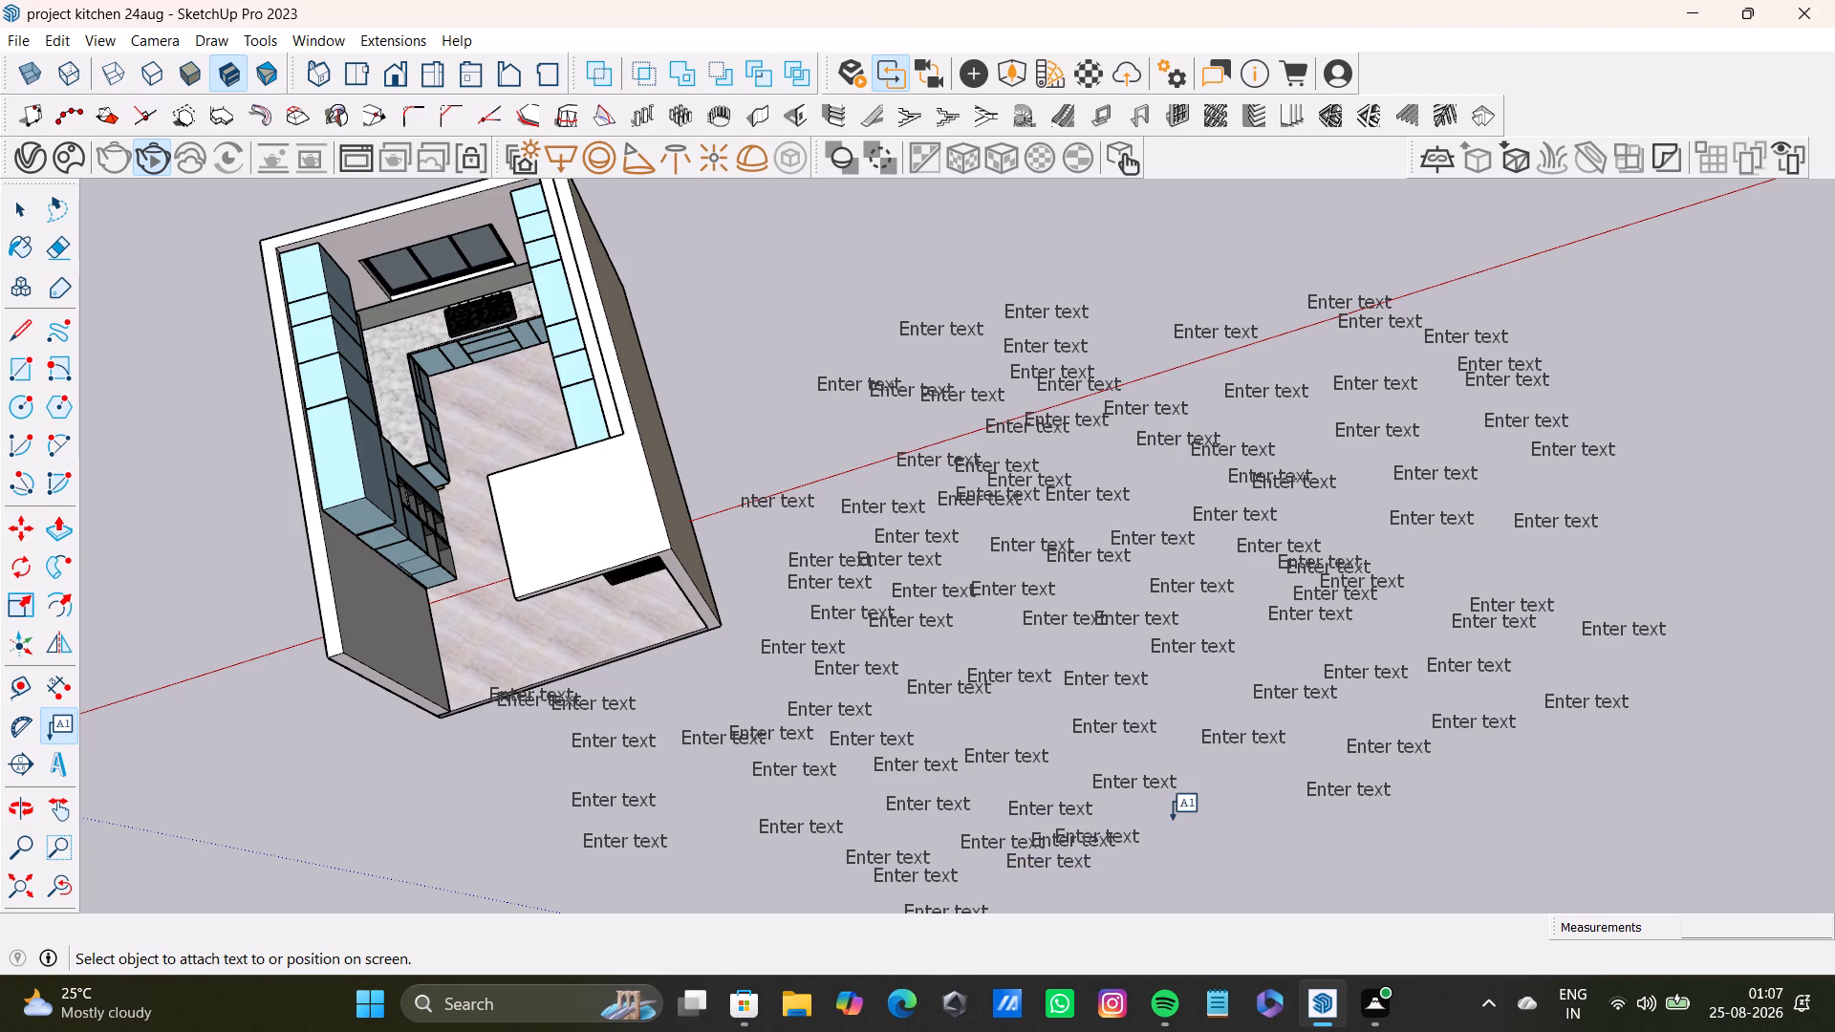
# Add five default "Enter text" labels in the empty area along the lower edge of the label cluster.
pyautogui.click(1203, 834)
pyautogui.click(1198, 837)
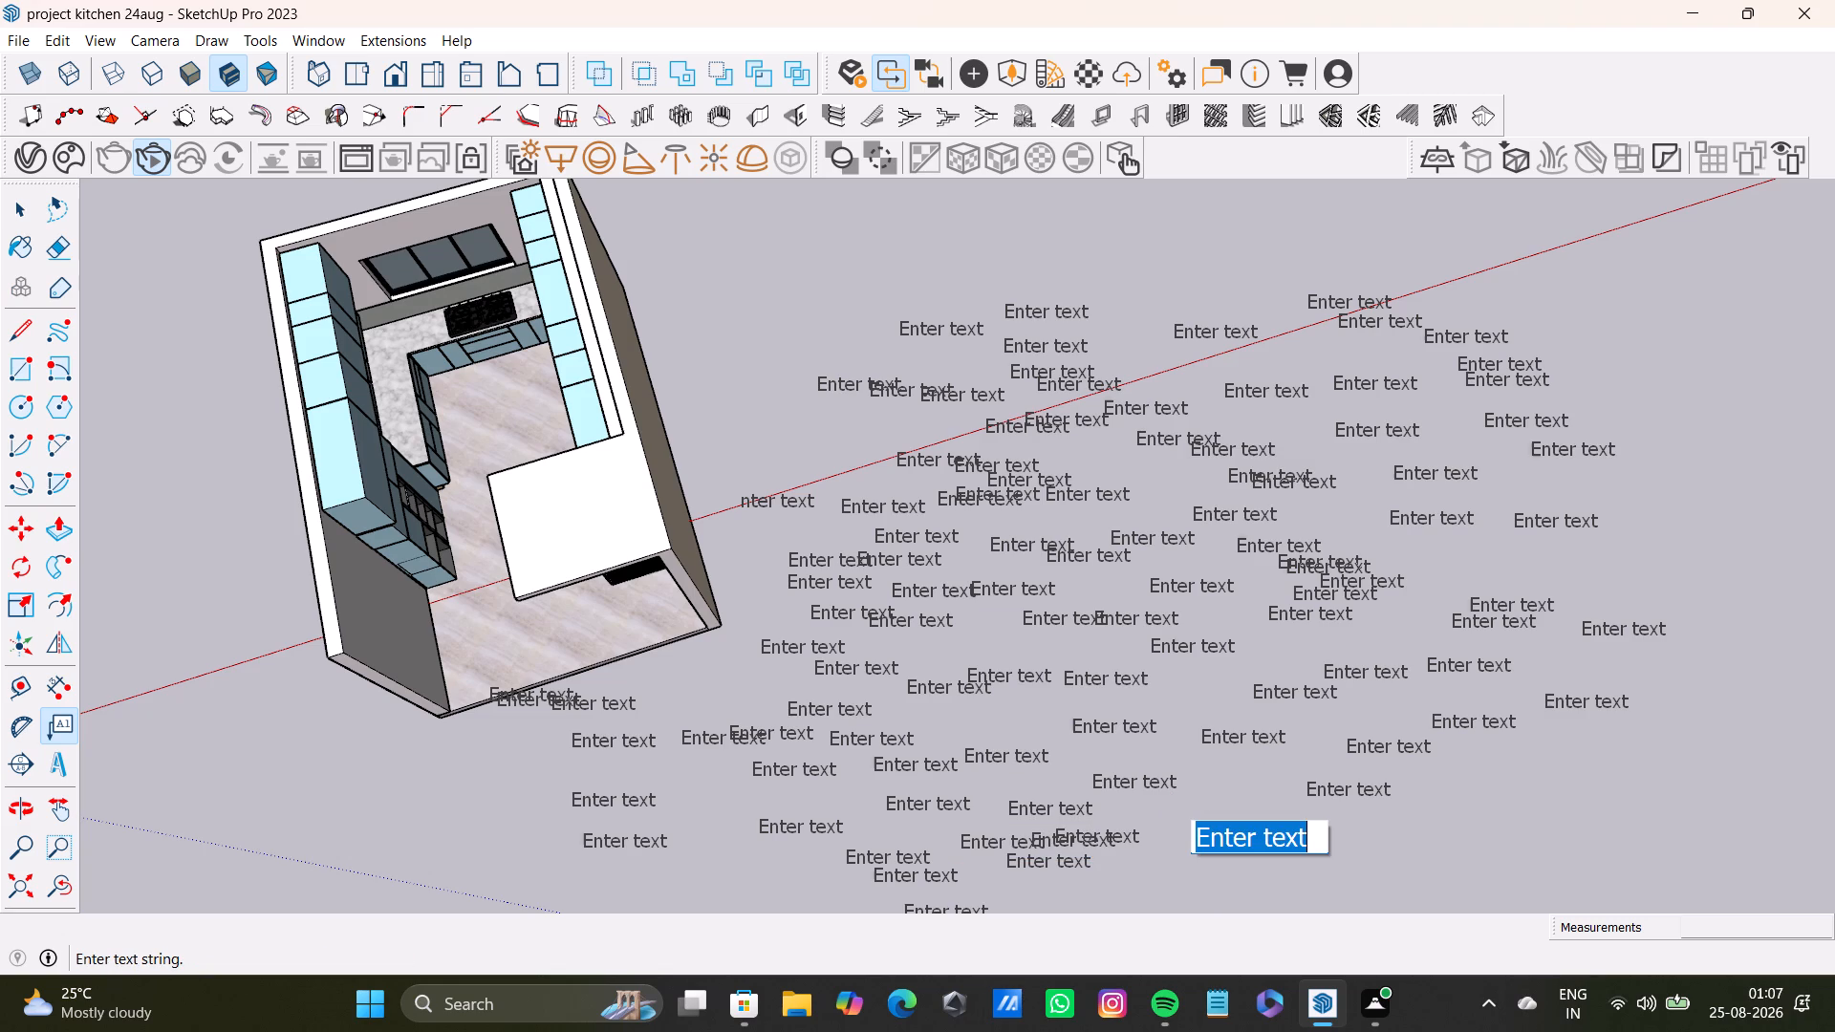
pyautogui.click(1198, 837)
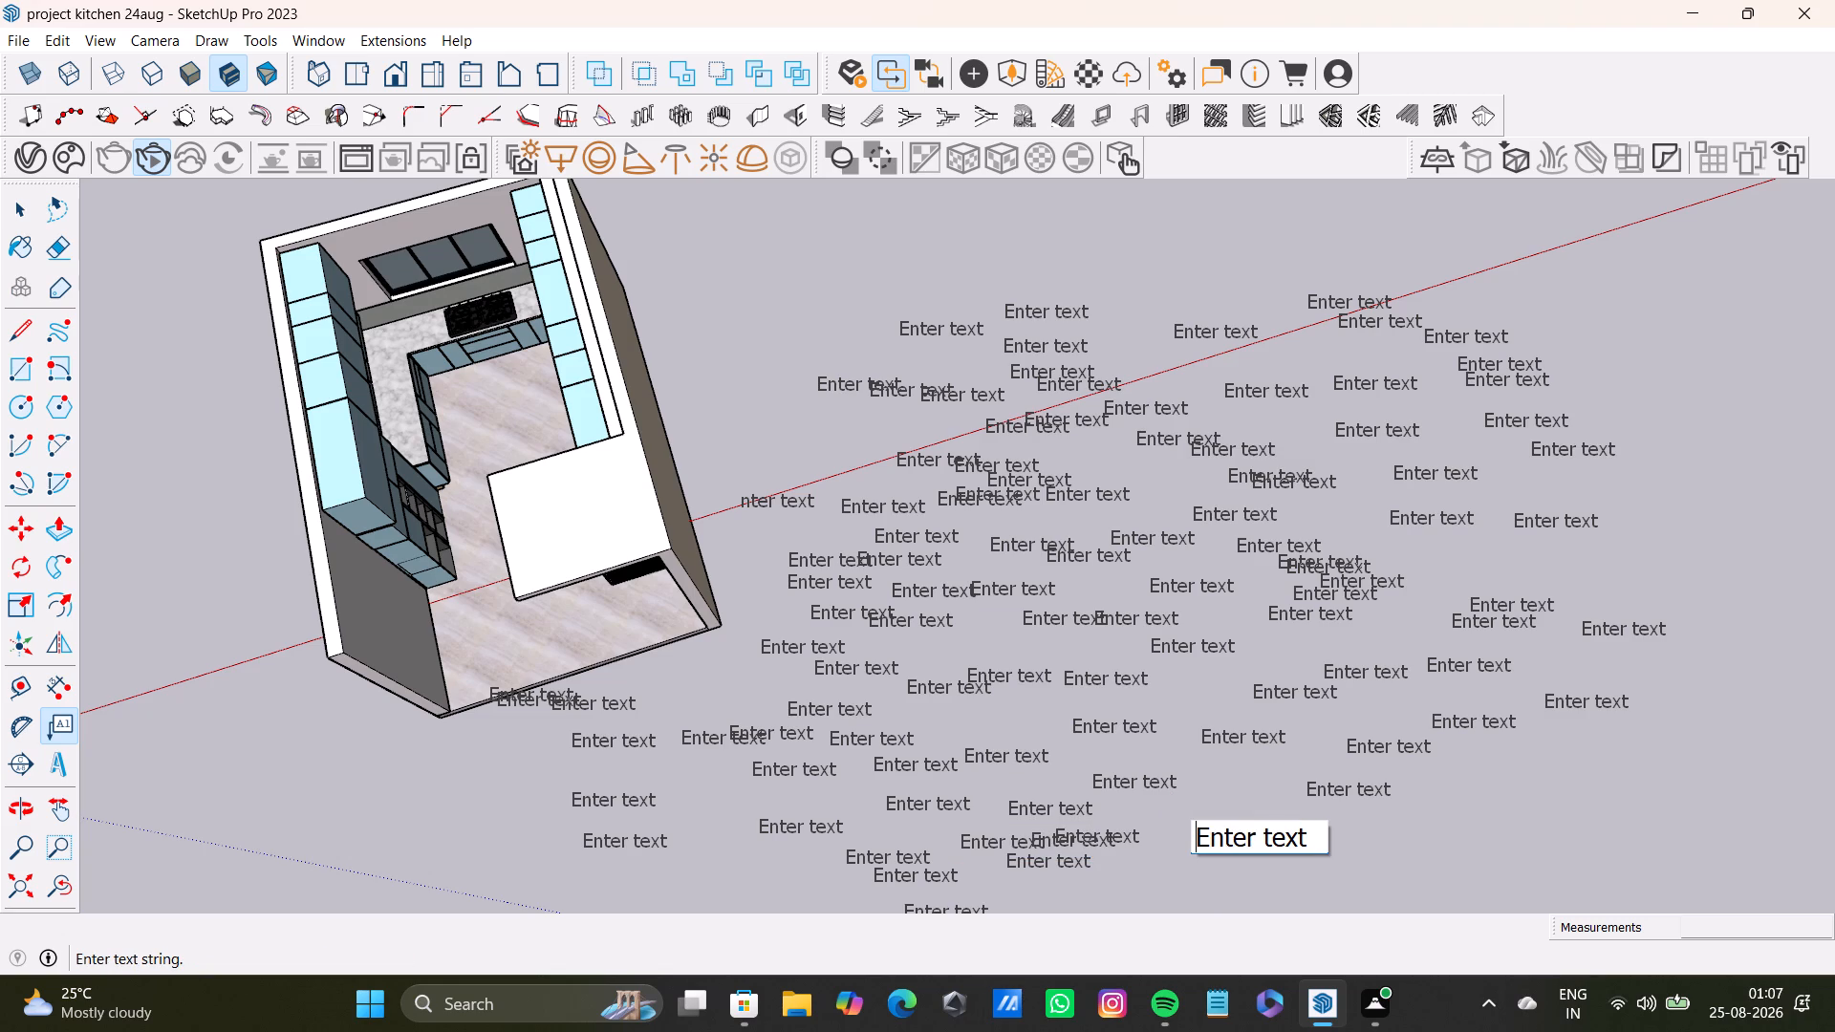
pyautogui.tripleClick(1232, 790)
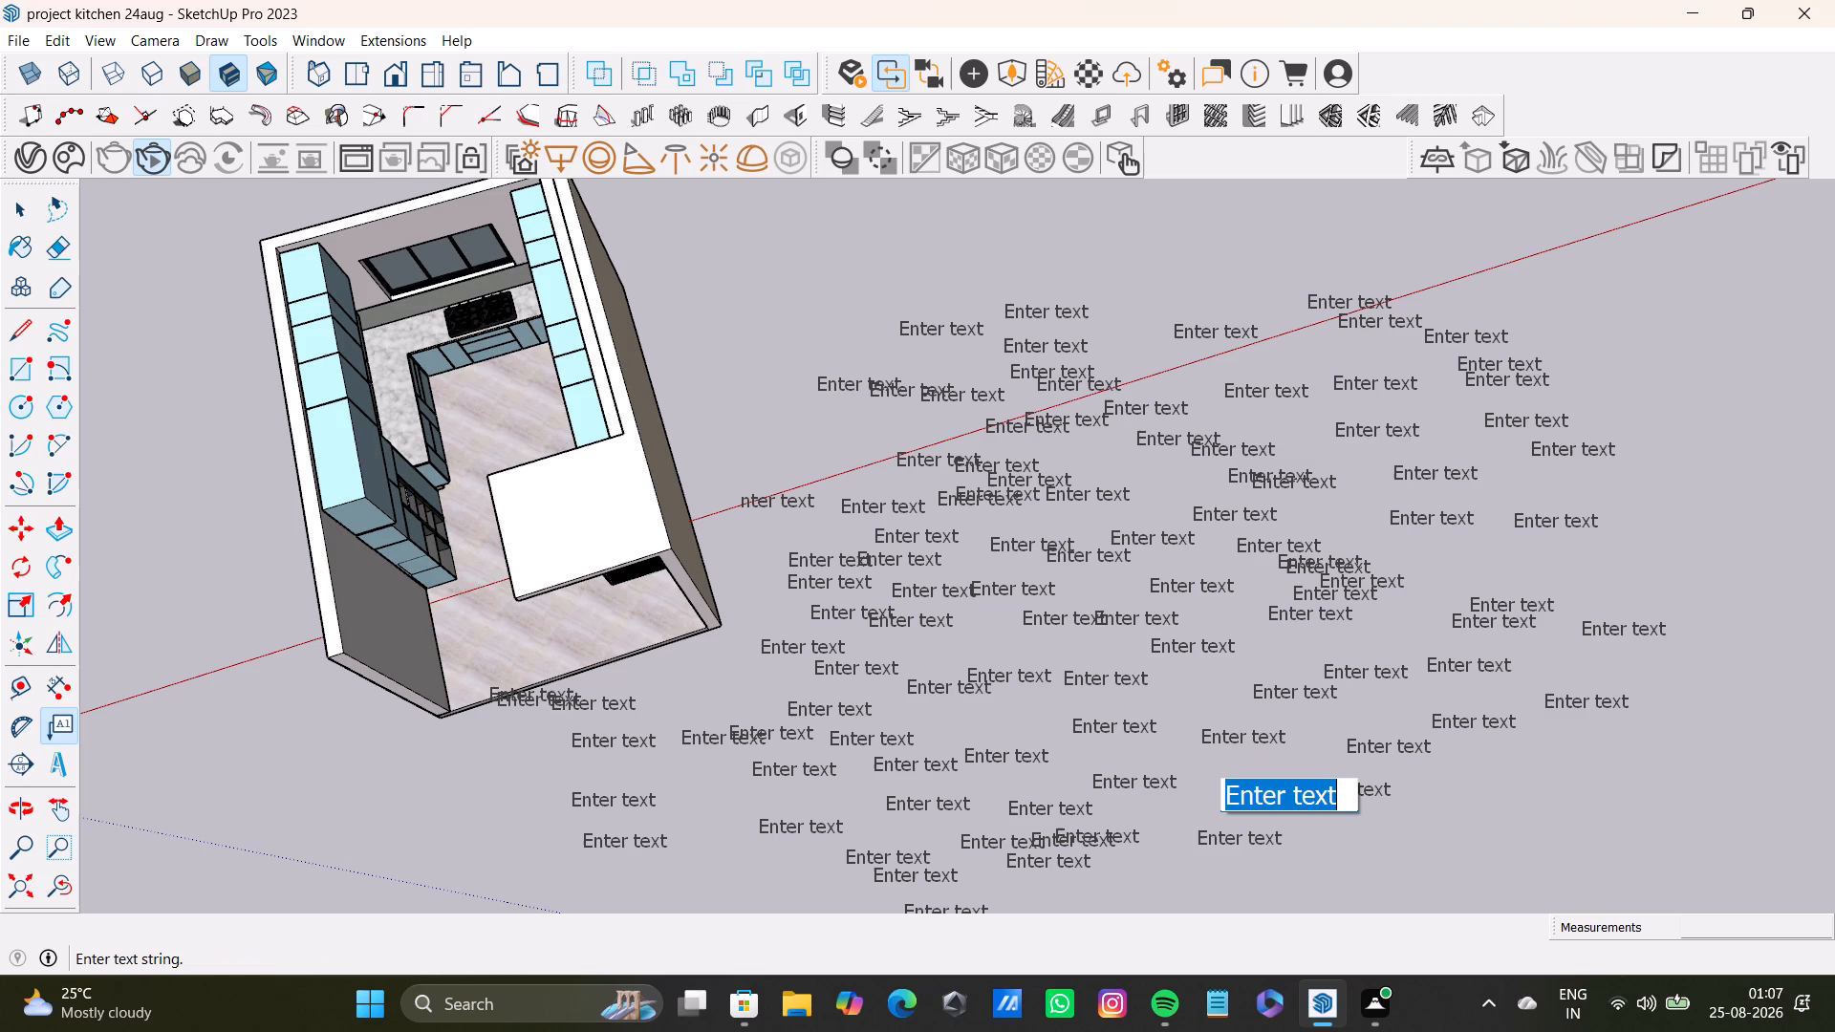
pyautogui.doubleClick(1226, 795)
pyautogui.click(1184, 802)
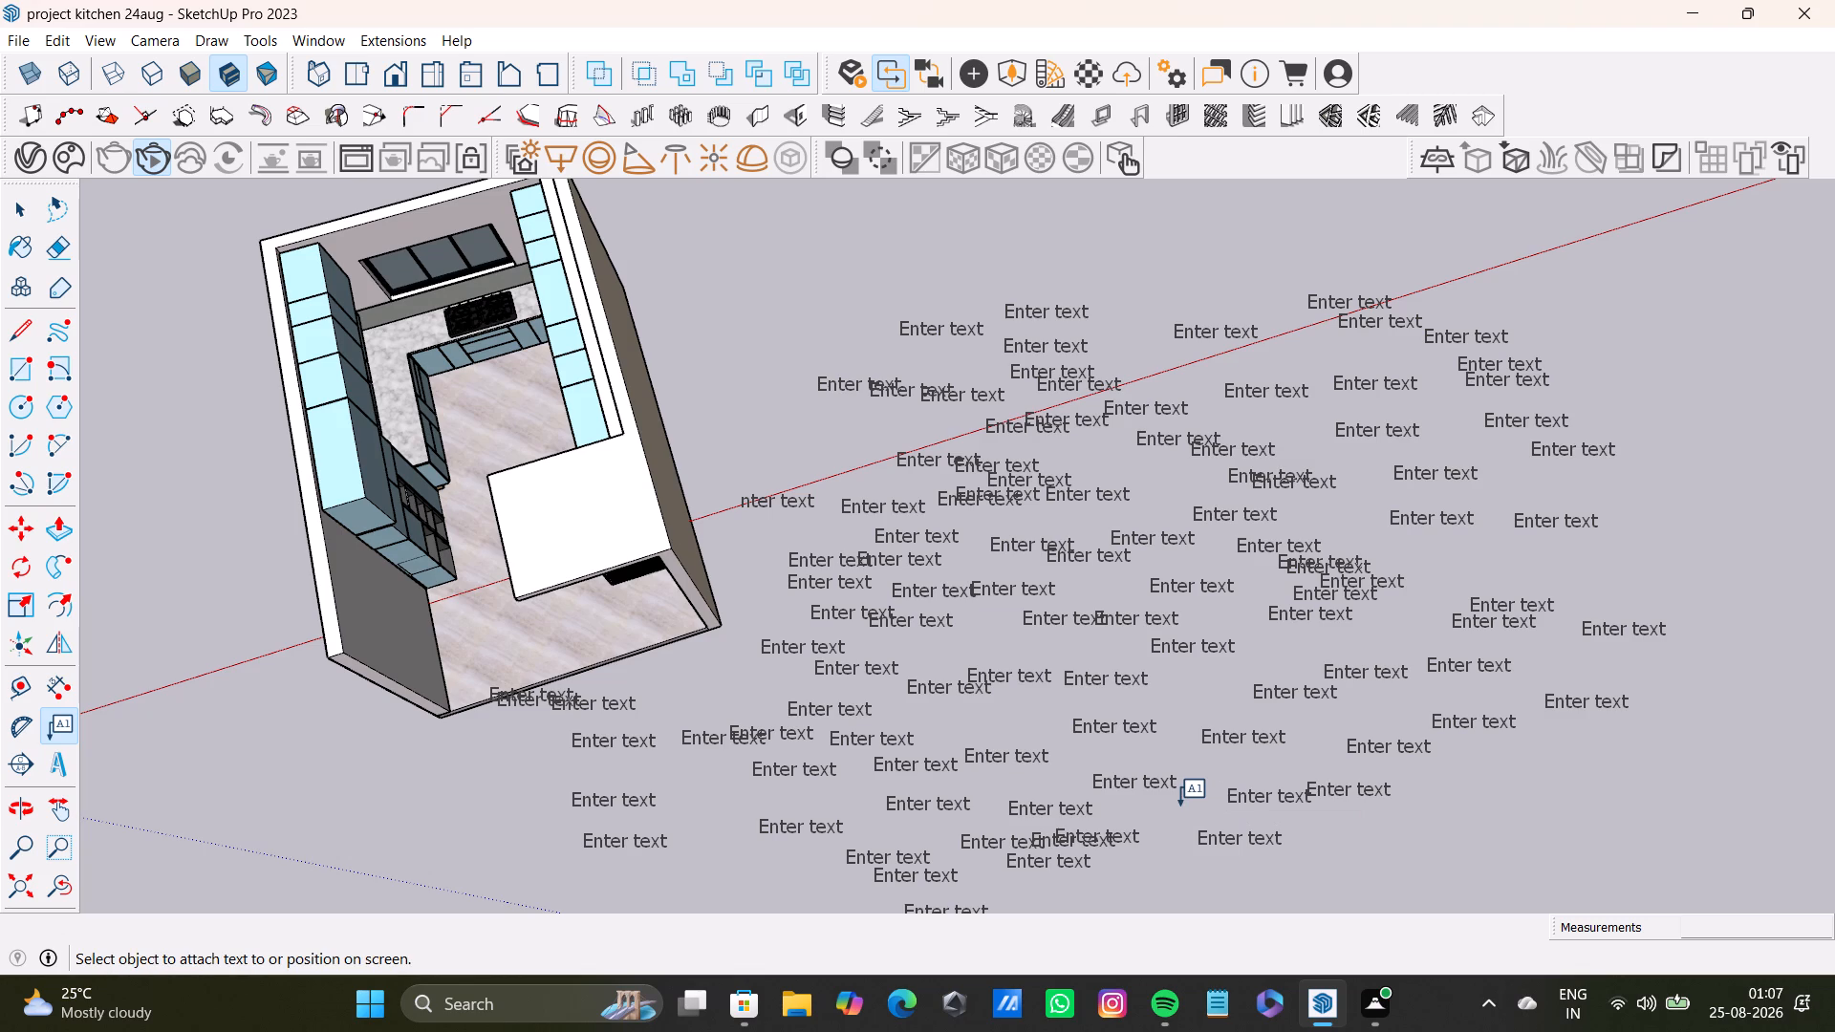
pyautogui.doubleClick(1345, 832)
pyautogui.doubleClick(1347, 847)
pyautogui.doubleClick(1294, 877)
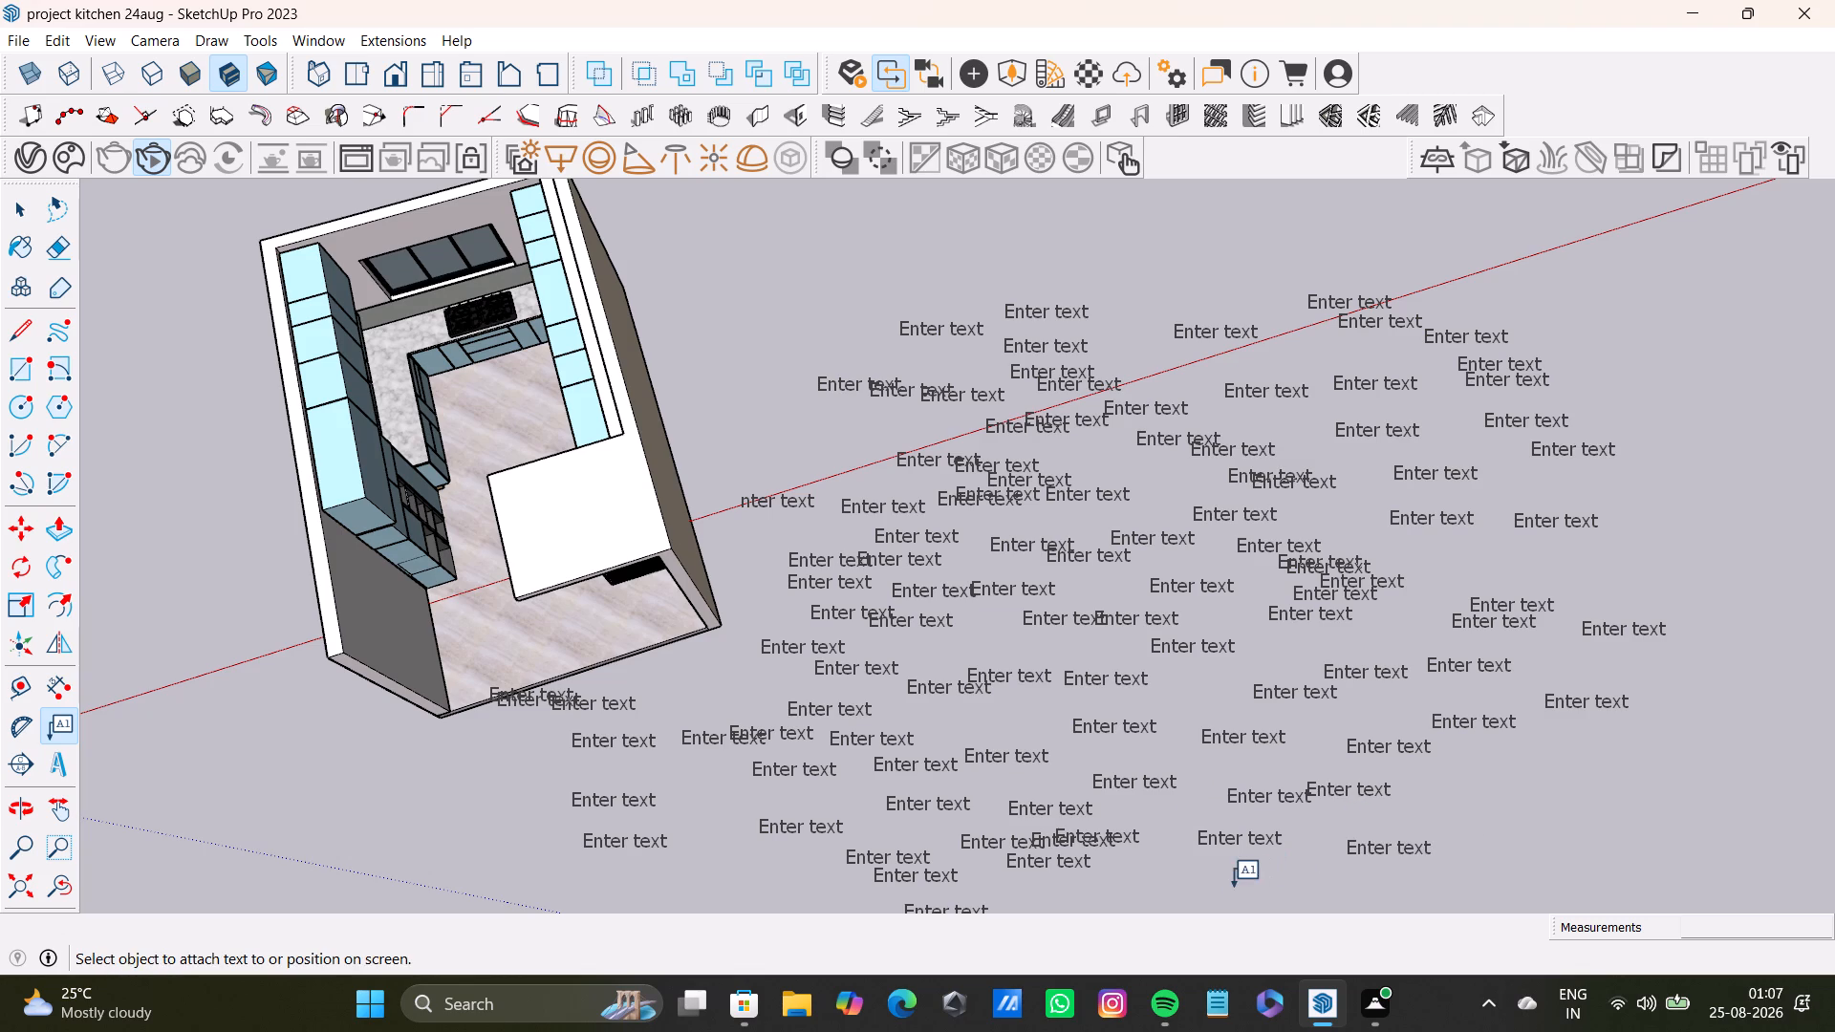
pyautogui.click(1225, 891)
pyautogui.click(1217, 888)
pyautogui.doubleClick(1157, 882)
pyautogui.click(1136, 887)
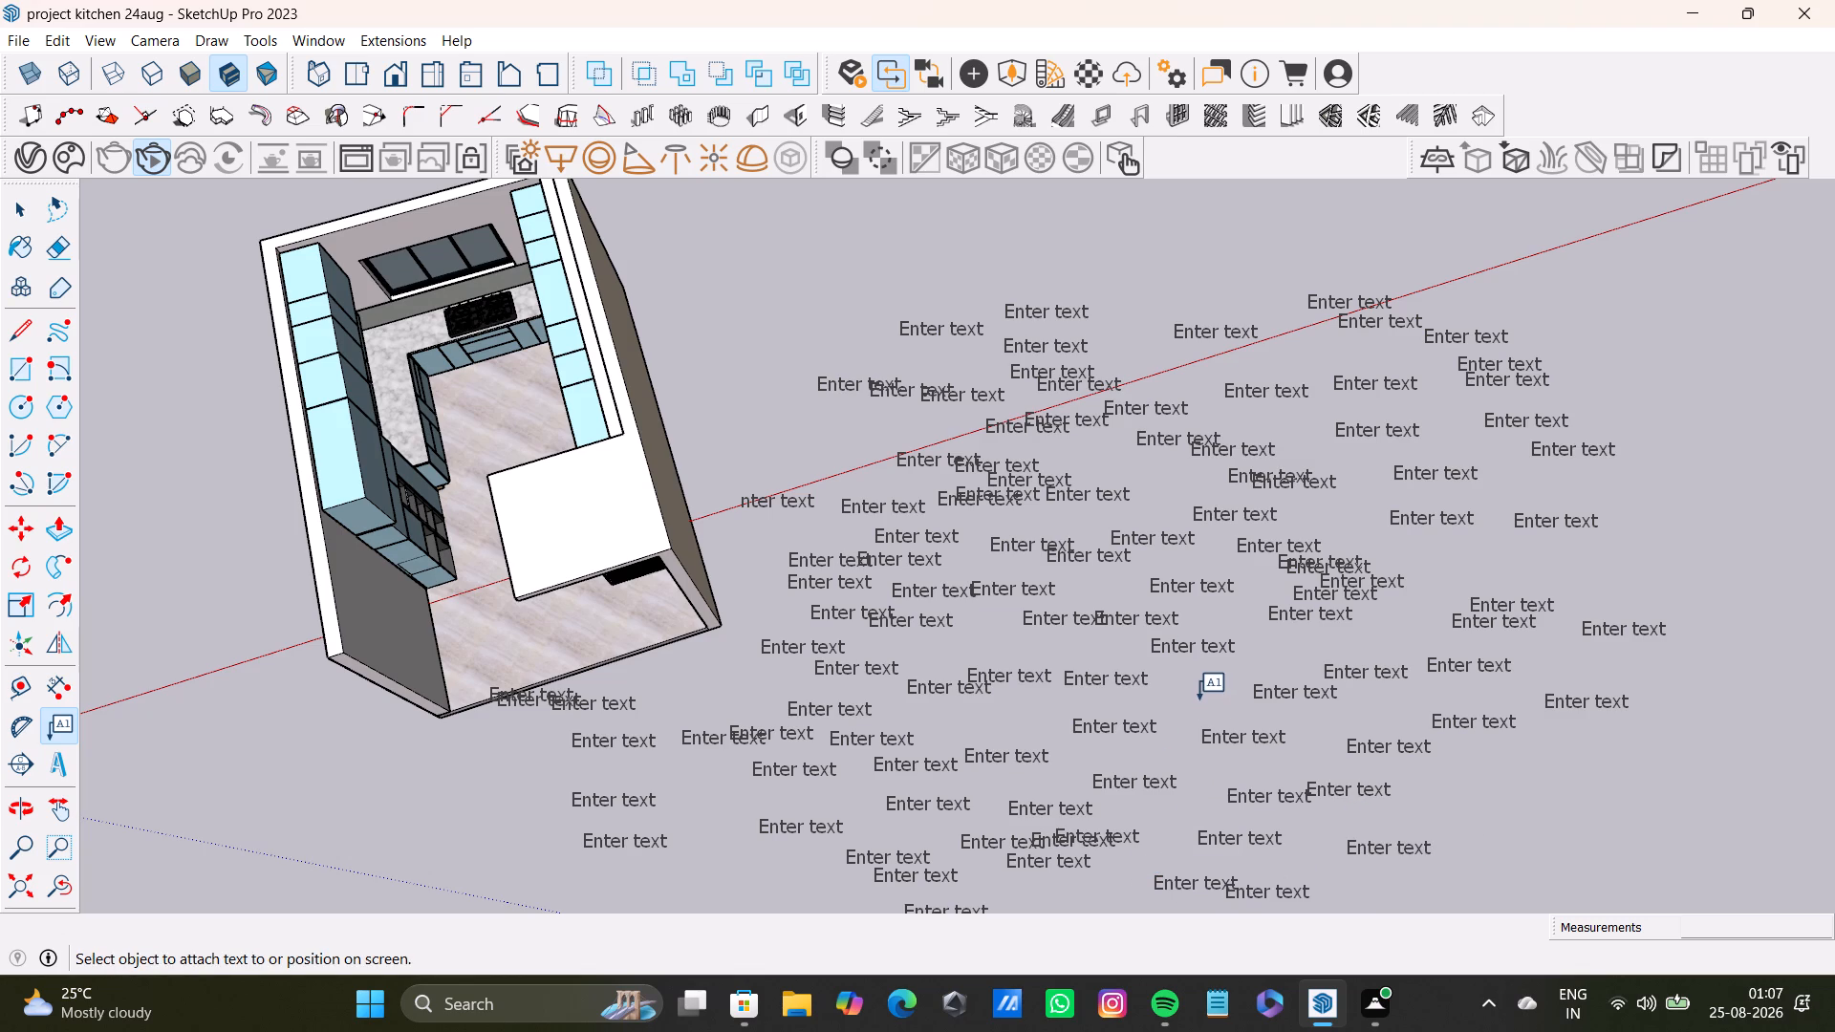
# Add two nearly overlapping default "Enter text" labels in the gap below the middle of the cluster.
pyautogui.tripleClick(1199, 699)
pyautogui.click(1199, 699)
pyautogui.click(1140, 683)
pyautogui.tripleClick(1185, 699)
pyautogui.tripleClick(1182, 695)
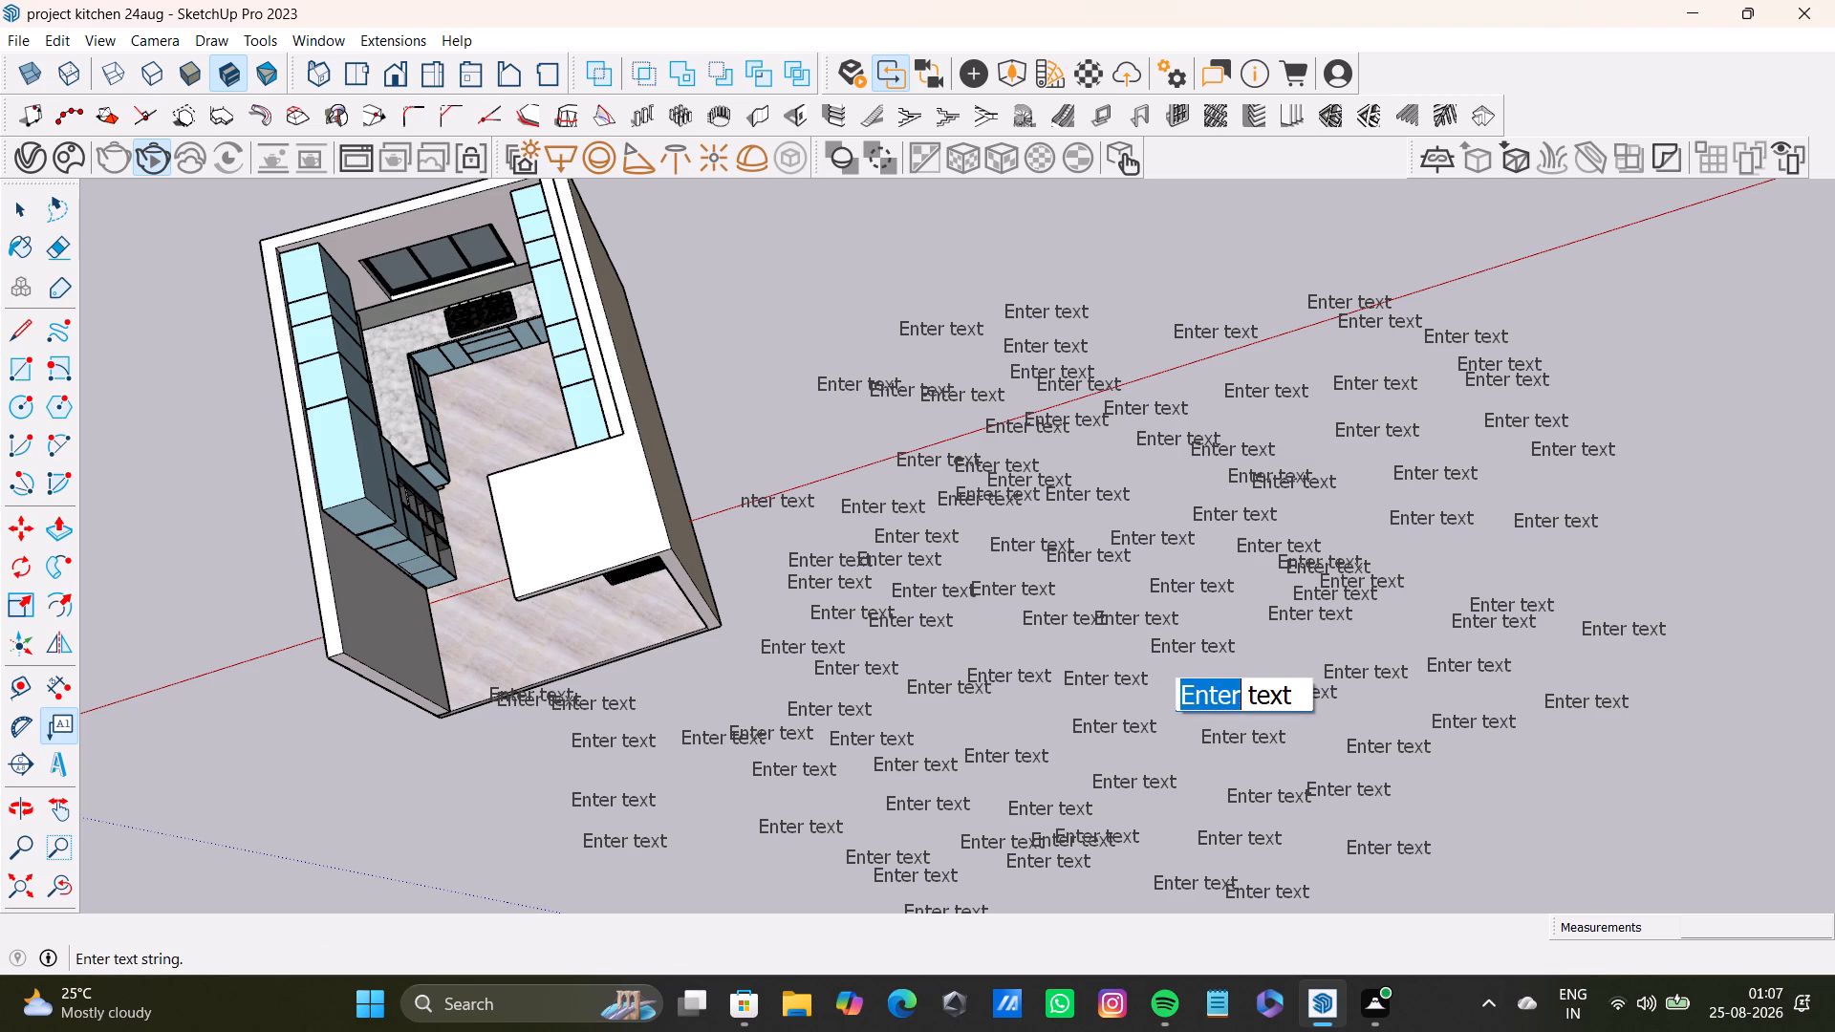
pyautogui.click(1173, 675)
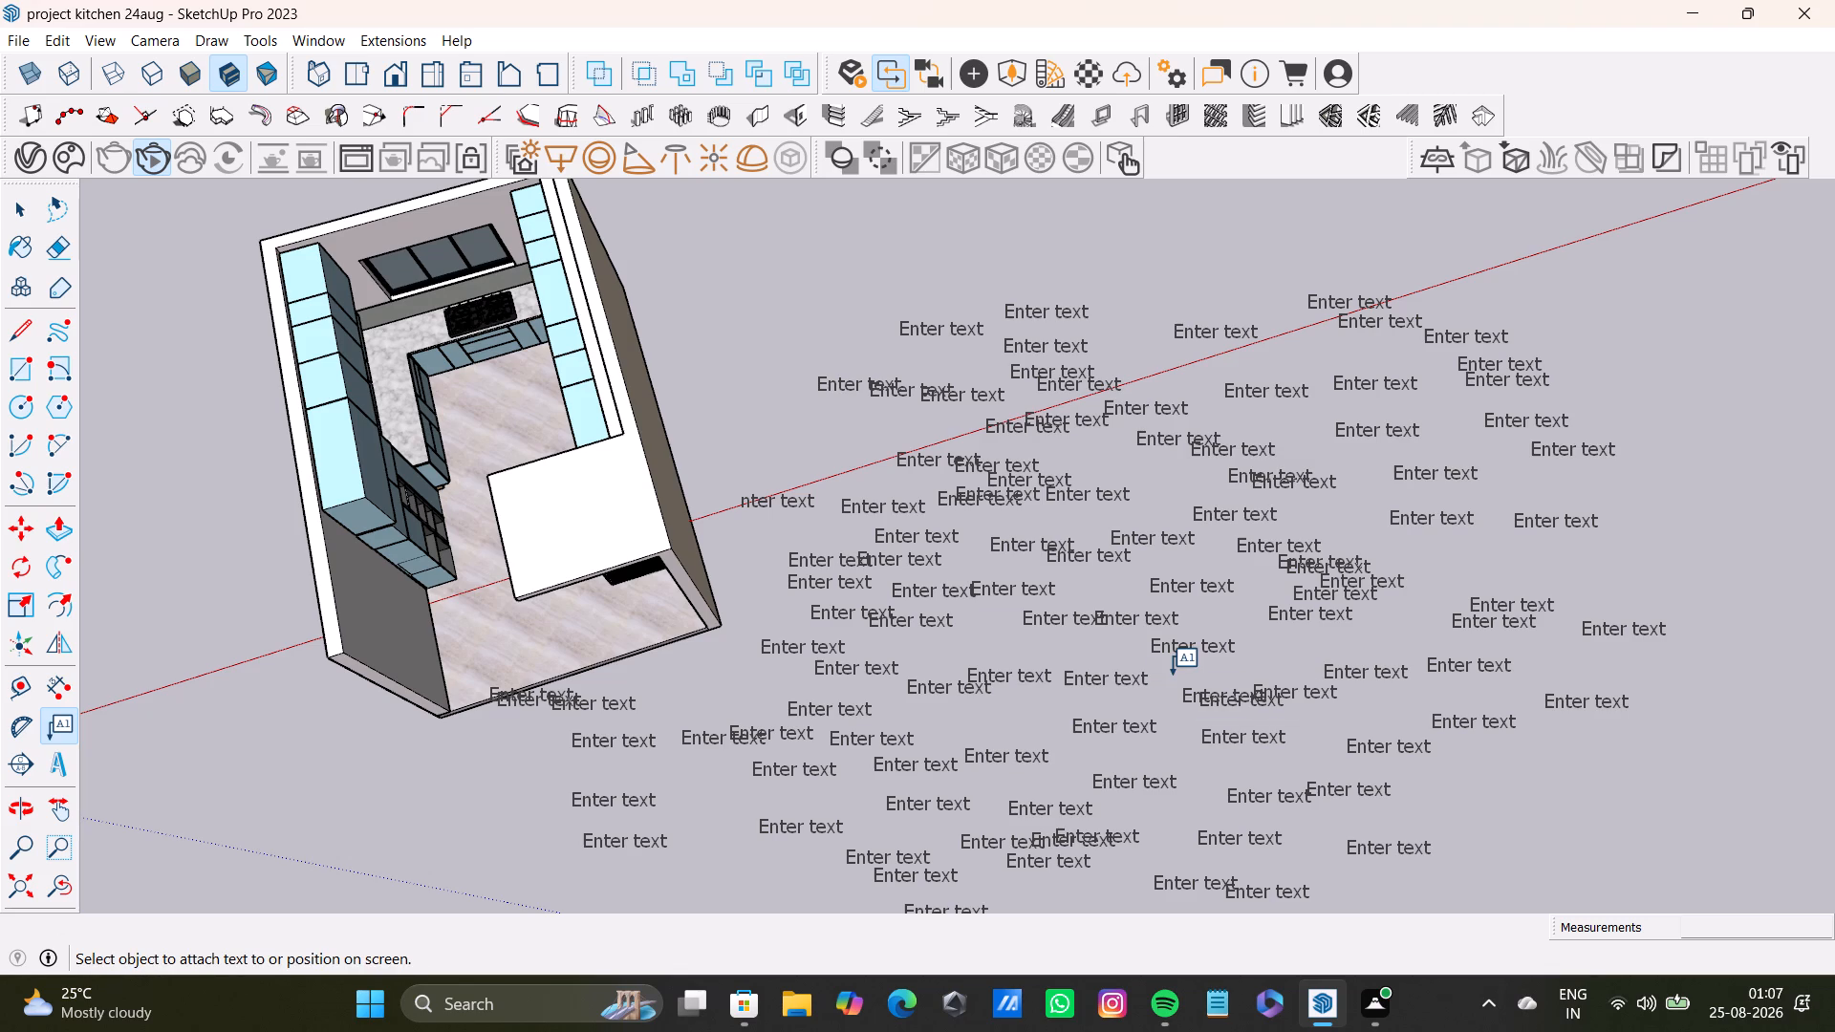
# Add two default "Enter text" labels in the gaps close to the red axis, in the upper part of the cluster.
pyautogui.tripleClick(1148, 382)
pyautogui.doubleClick(1148, 382)
pyautogui.tripleClick(1130, 342)
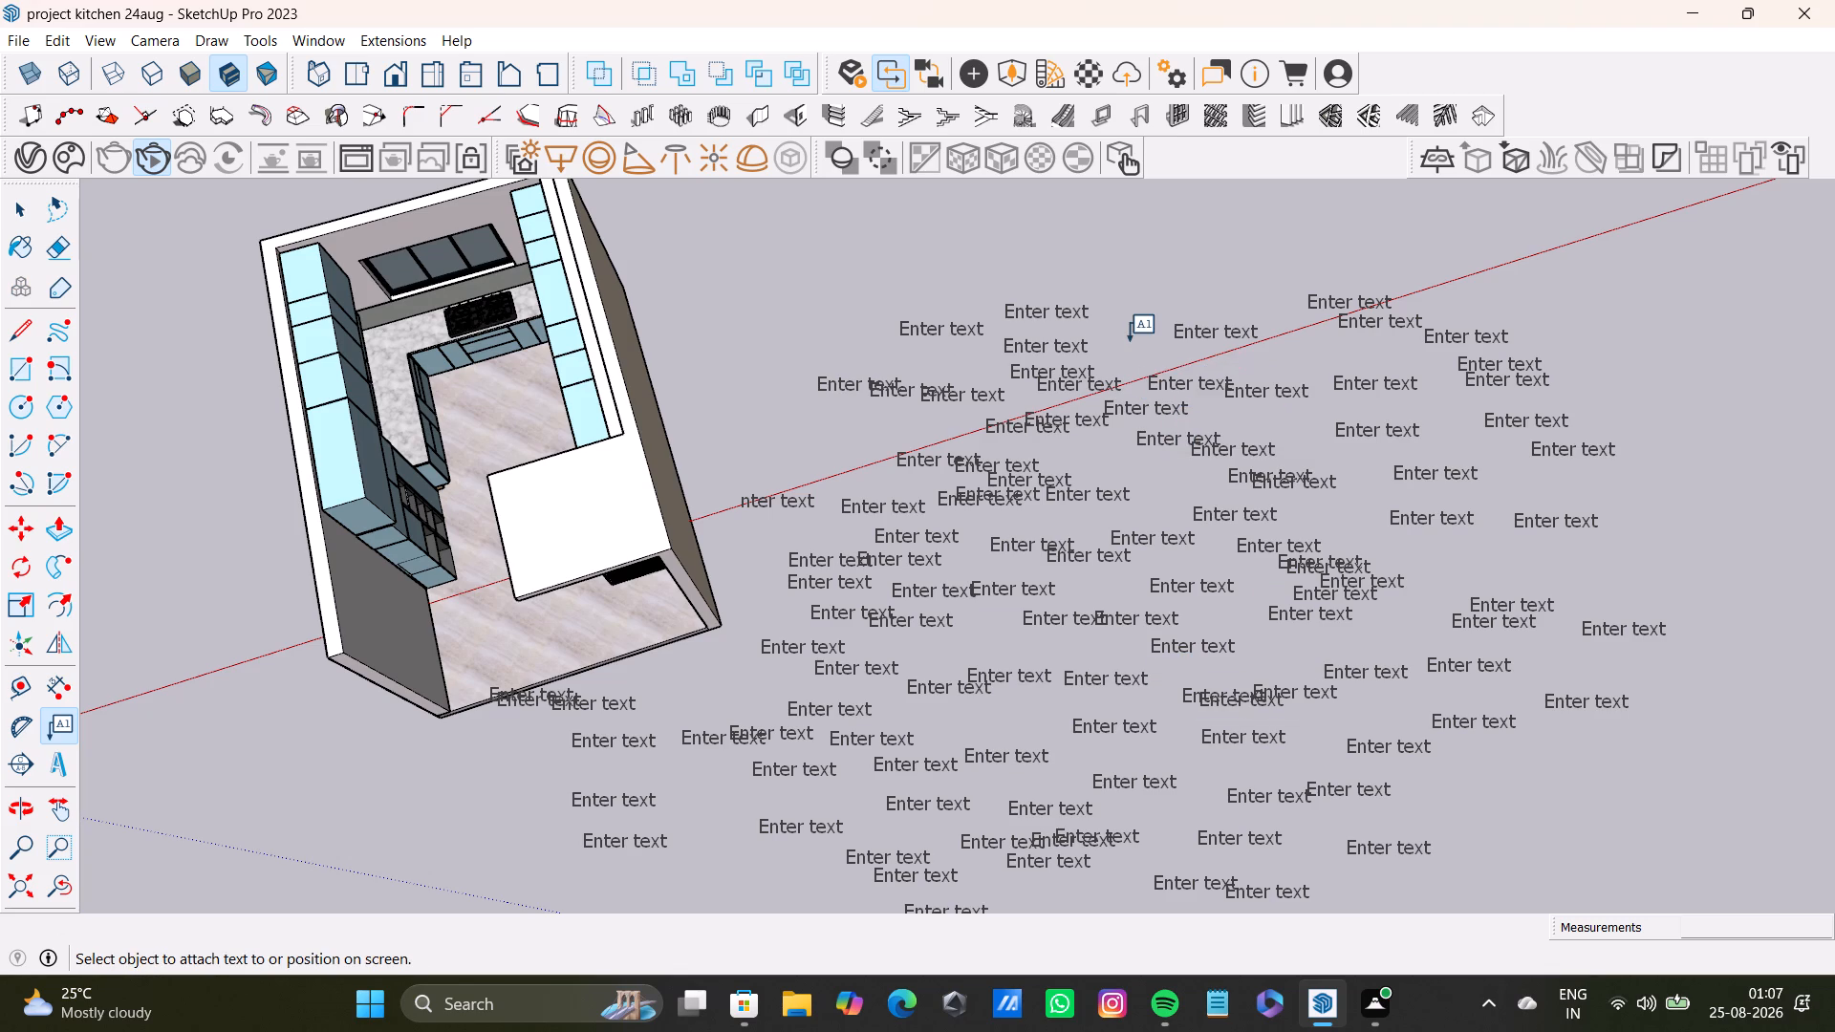
pyautogui.tripleClick(1130, 341)
pyautogui.tripleClick(1126, 341)
pyautogui.tripleClick(1126, 341)
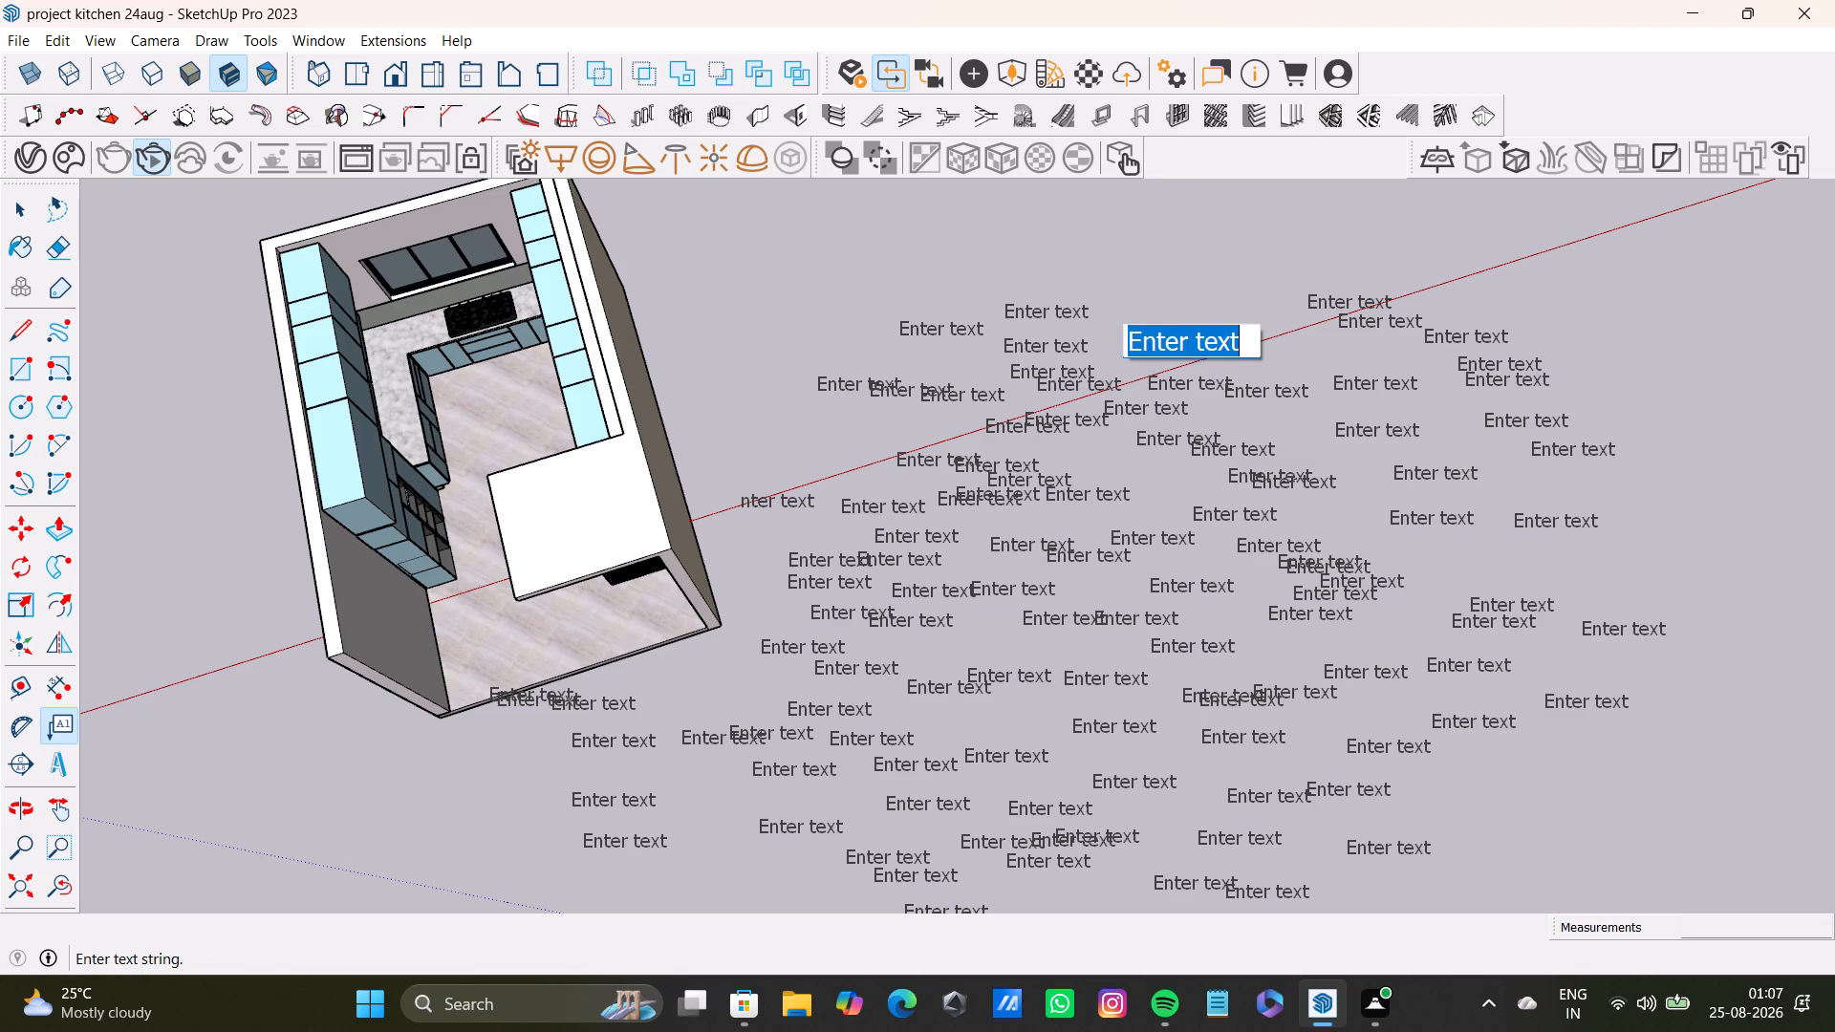
pyautogui.doubleClick(1126, 341)
pyautogui.doubleClick(1118, 341)
# Add three default "Enter text" labels beyond the red axis along the cluster's upper edge, two of them overlapping.
pyautogui.doubleClick(1164, 278)
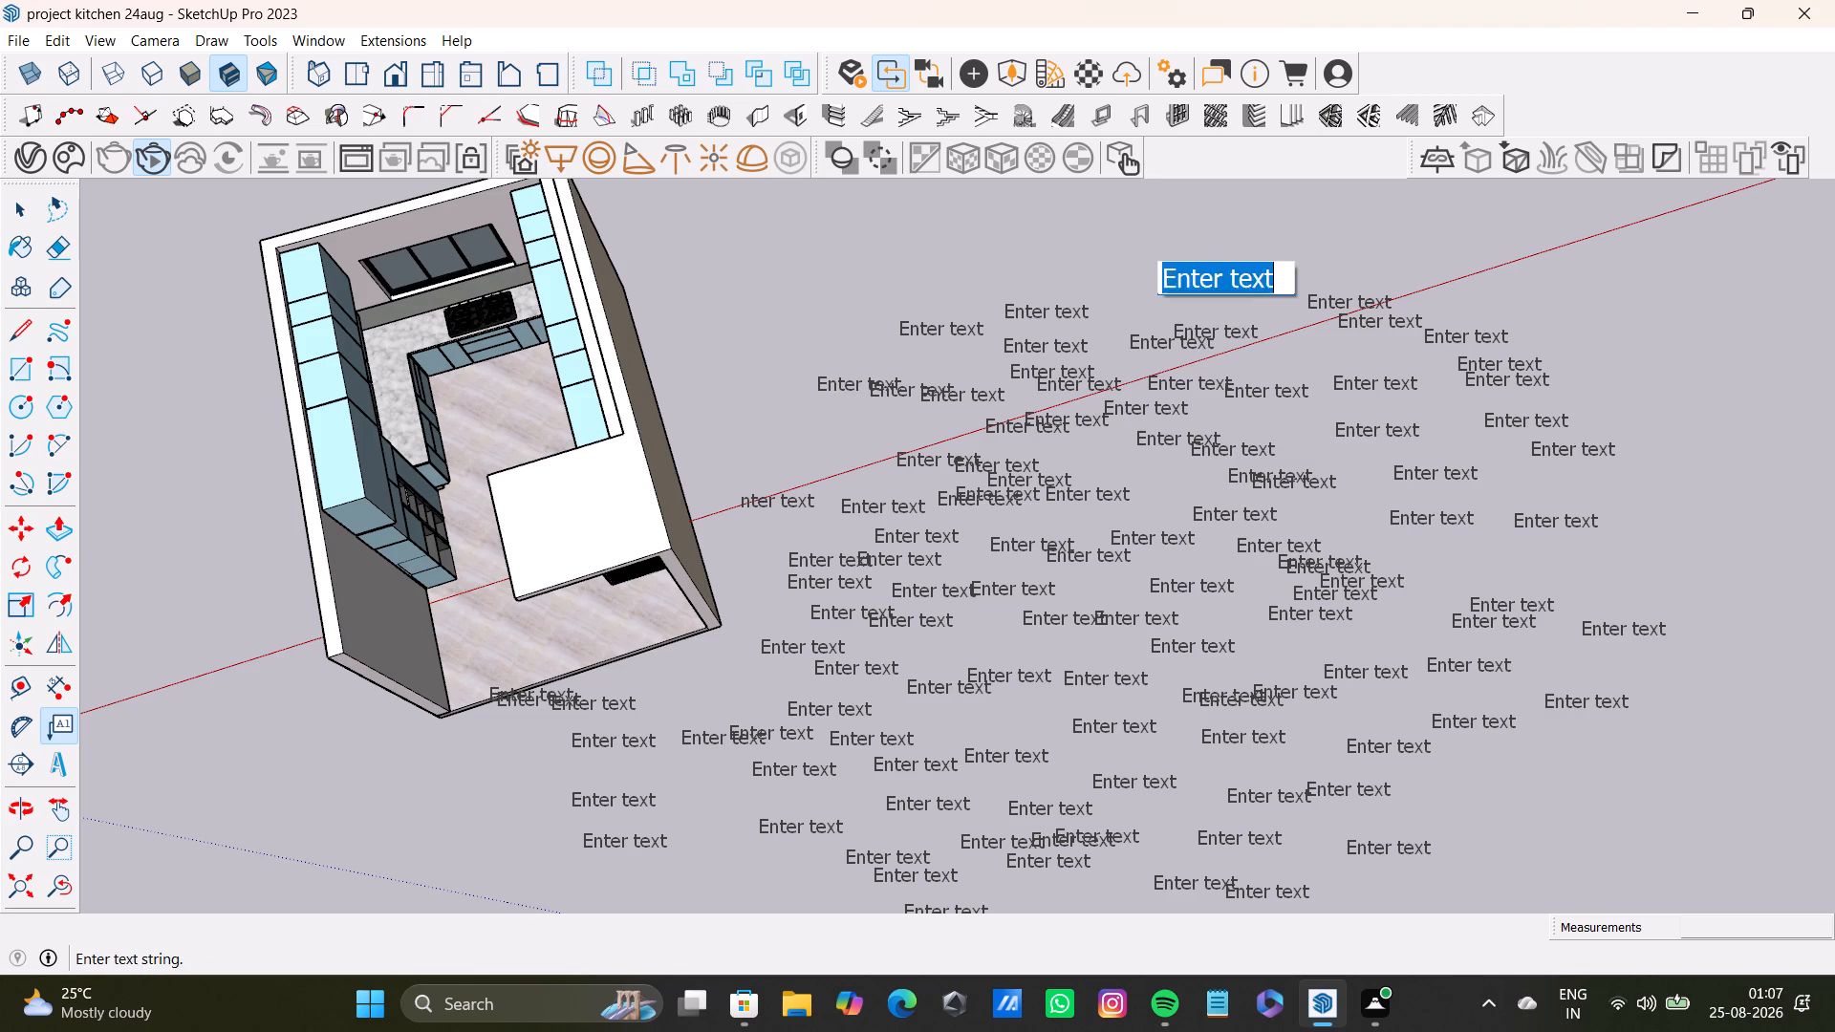
pyautogui.click(1177, 285)
pyautogui.click(1155, 295)
pyautogui.click(1105, 295)
pyautogui.doubleClick(1113, 277)
pyautogui.click(1145, 310)
pyautogui.doubleClick(1332, 245)
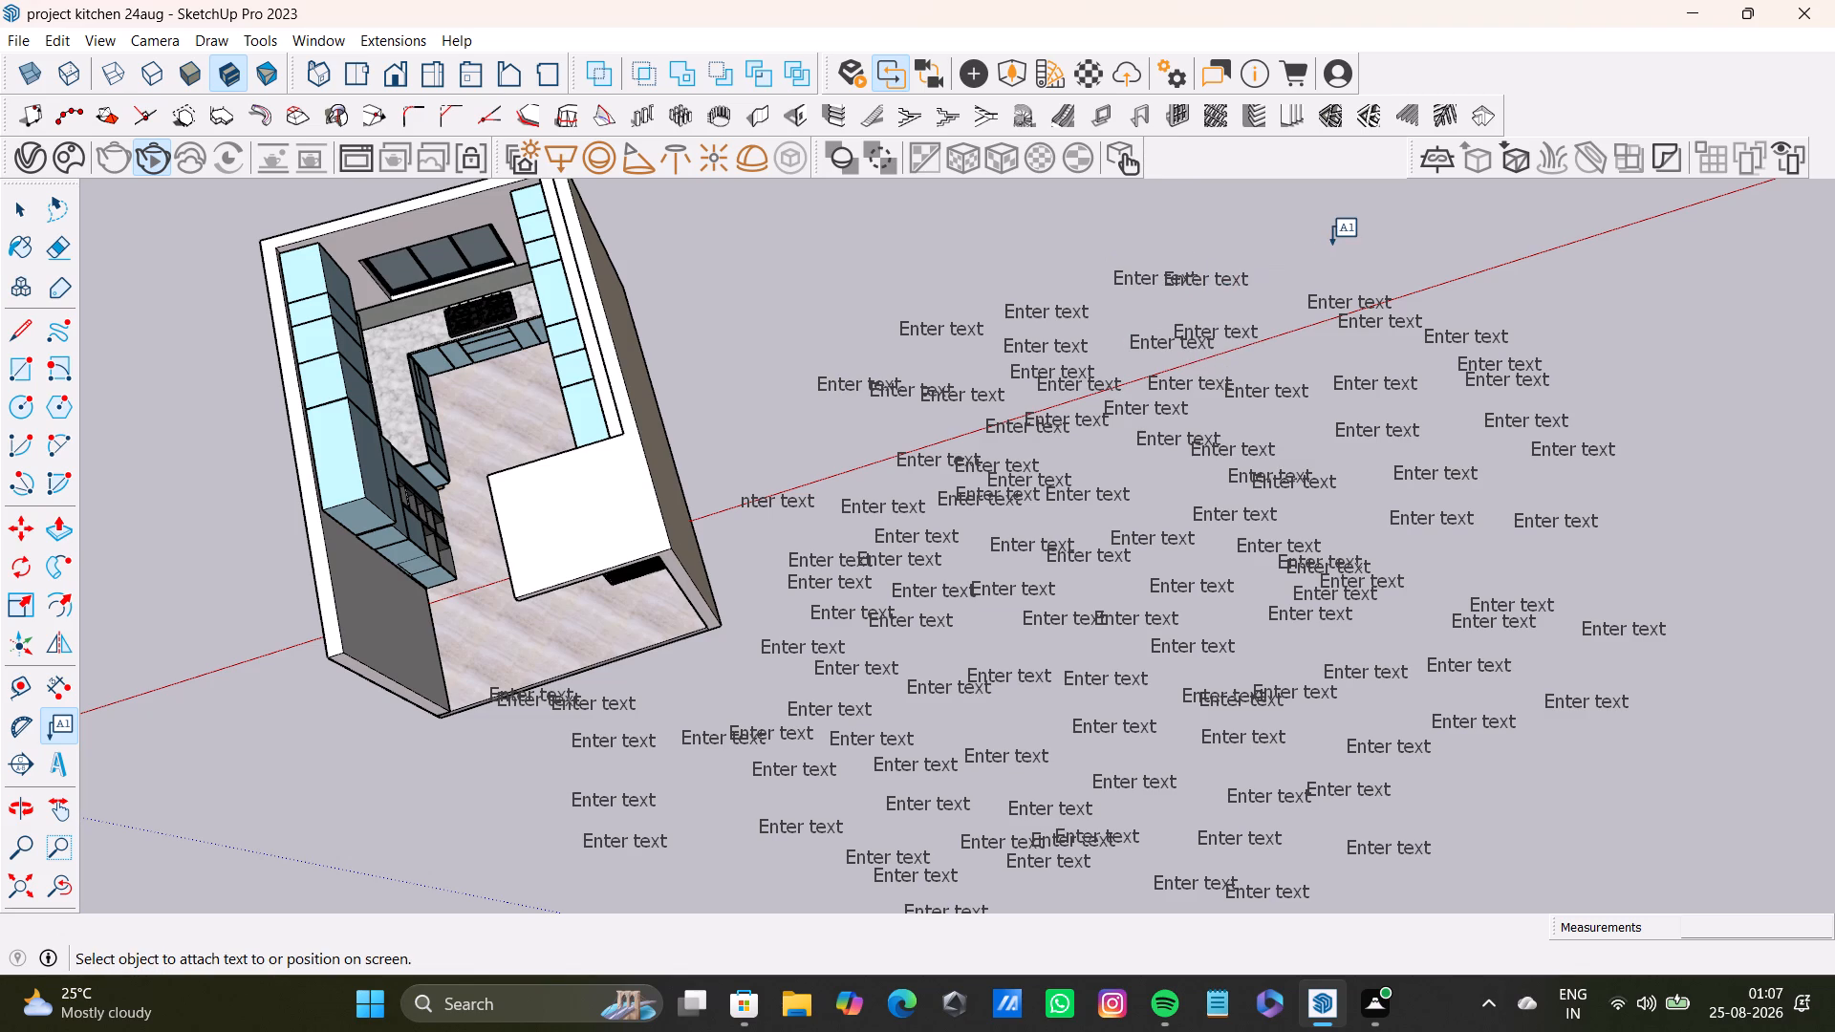
pyautogui.click(1300, 276)
pyautogui.click(1263, 260)
# Add four default "Enter text" labels on the side farthest from the kitchen: one mid-cluster and three grouped near the lower outer corner.
pyautogui.tripleClick(1431, 568)
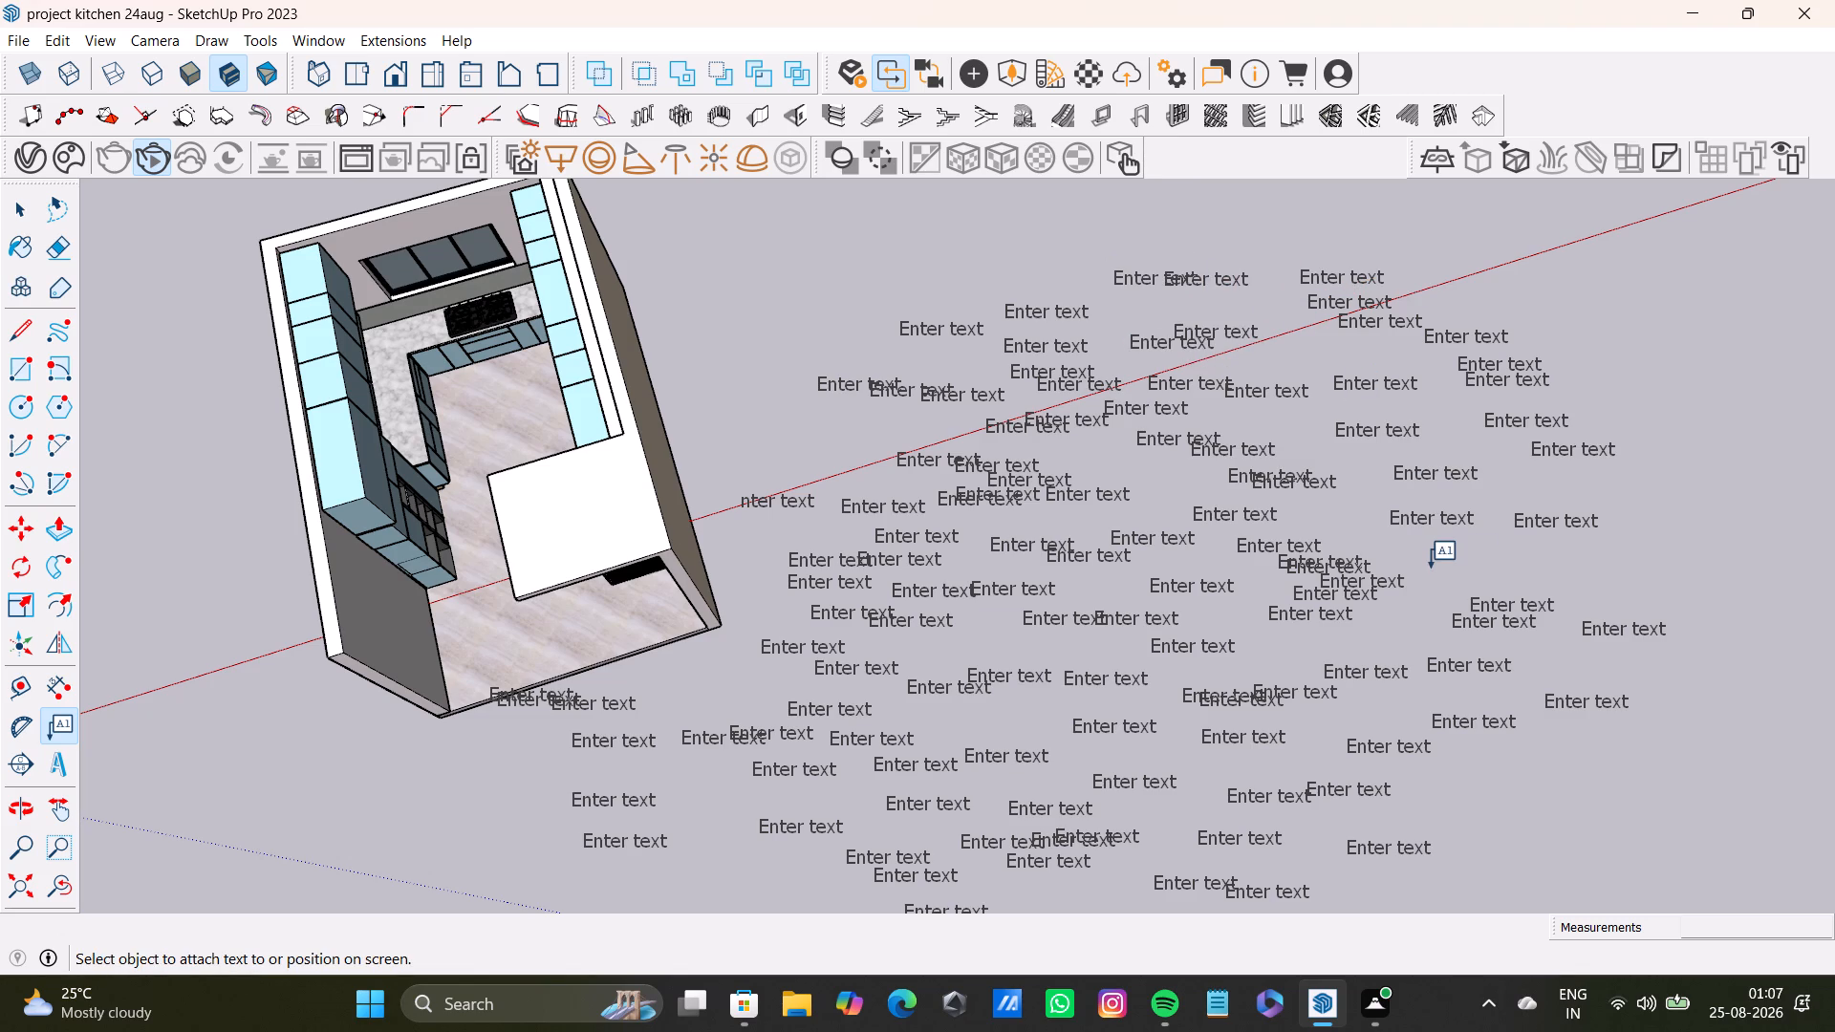
pyautogui.click(1431, 568)
pyautogui.tripleClick(1608, 787)
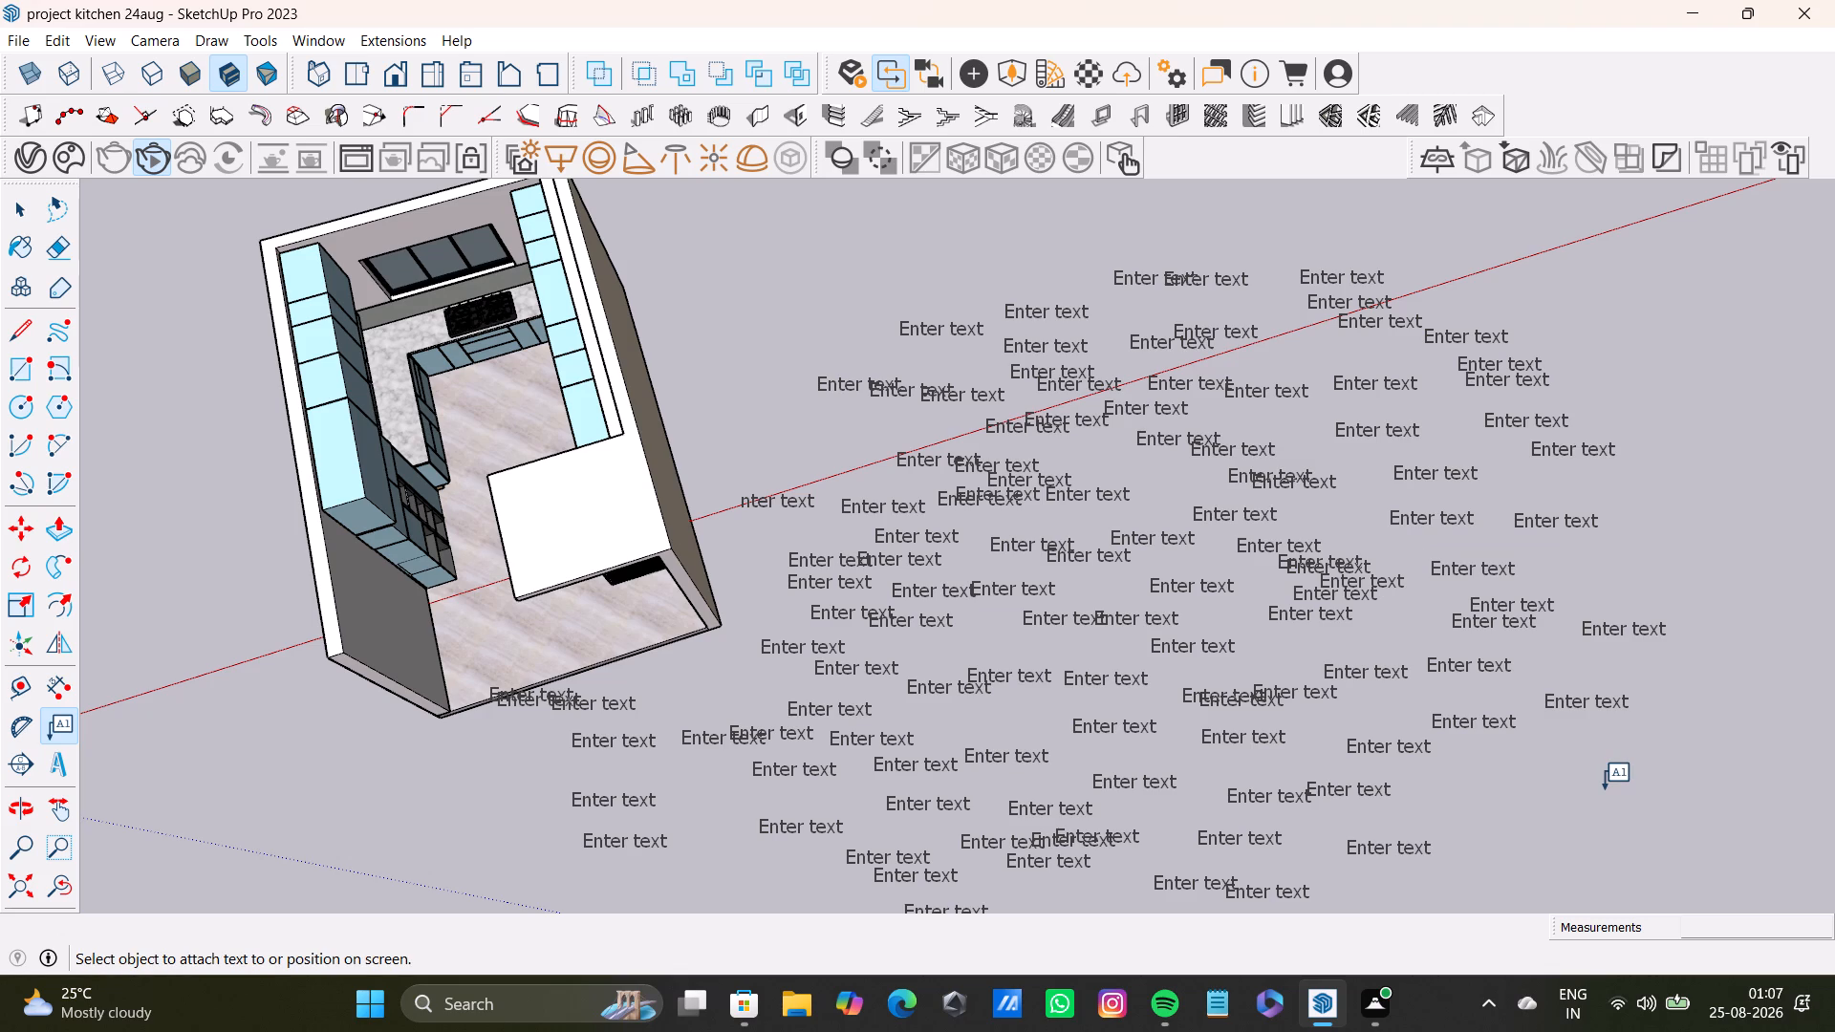
pyautogui.doubleClick(1520, 812)
pyautogui.doubleClick(1487, 807)
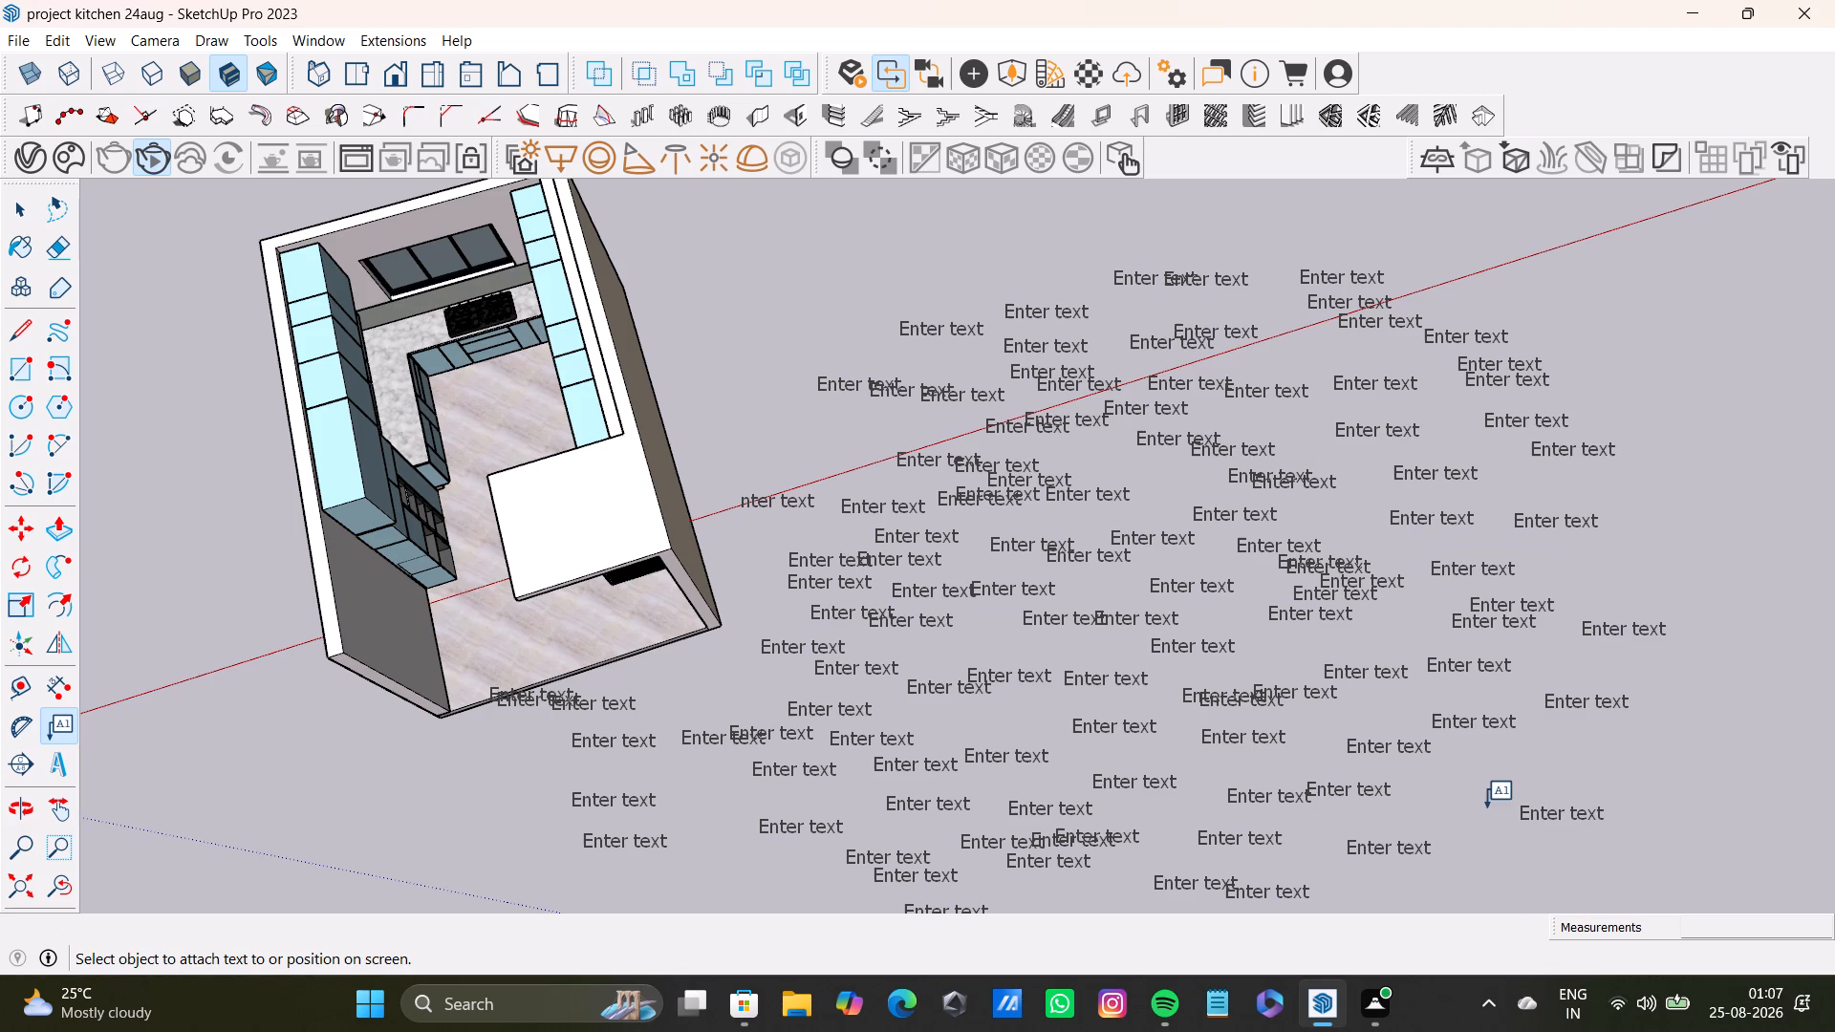
pyautogui.tripleClick(1456, 810)
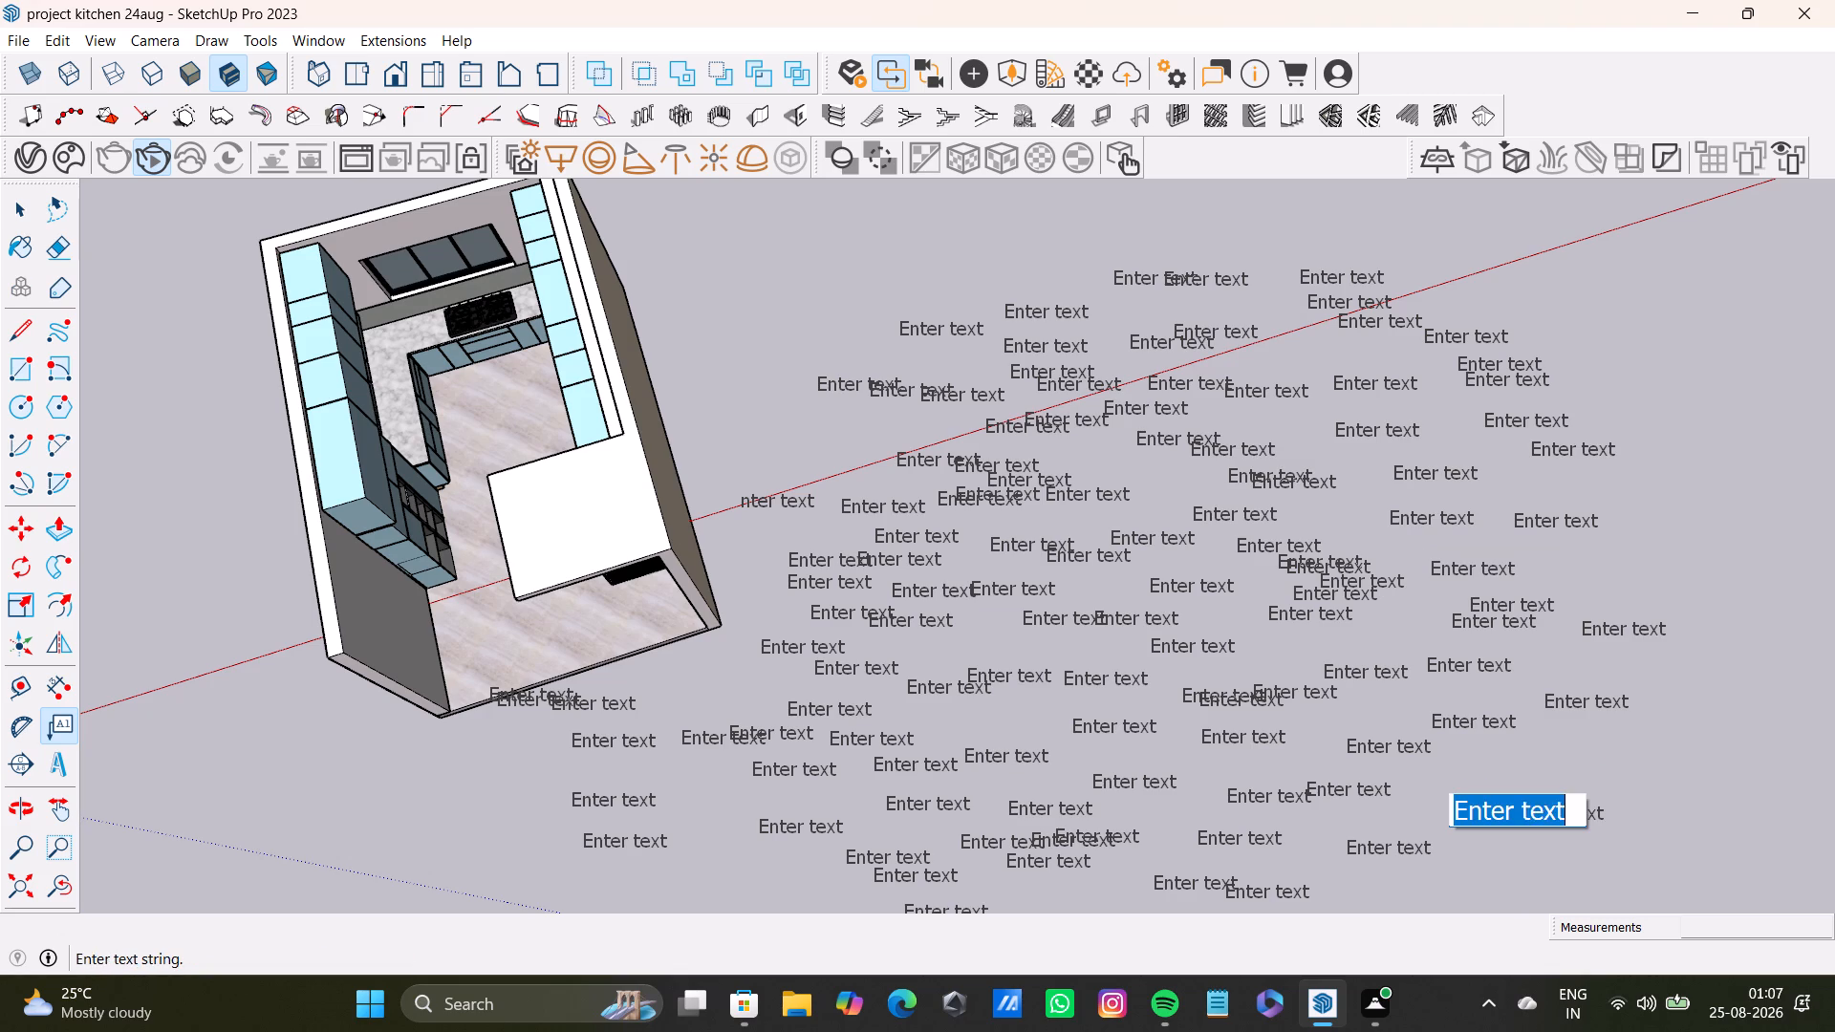
pyautogui.doubleClick(1488, 775)
pyautogui.doubleClick(1490, 774)
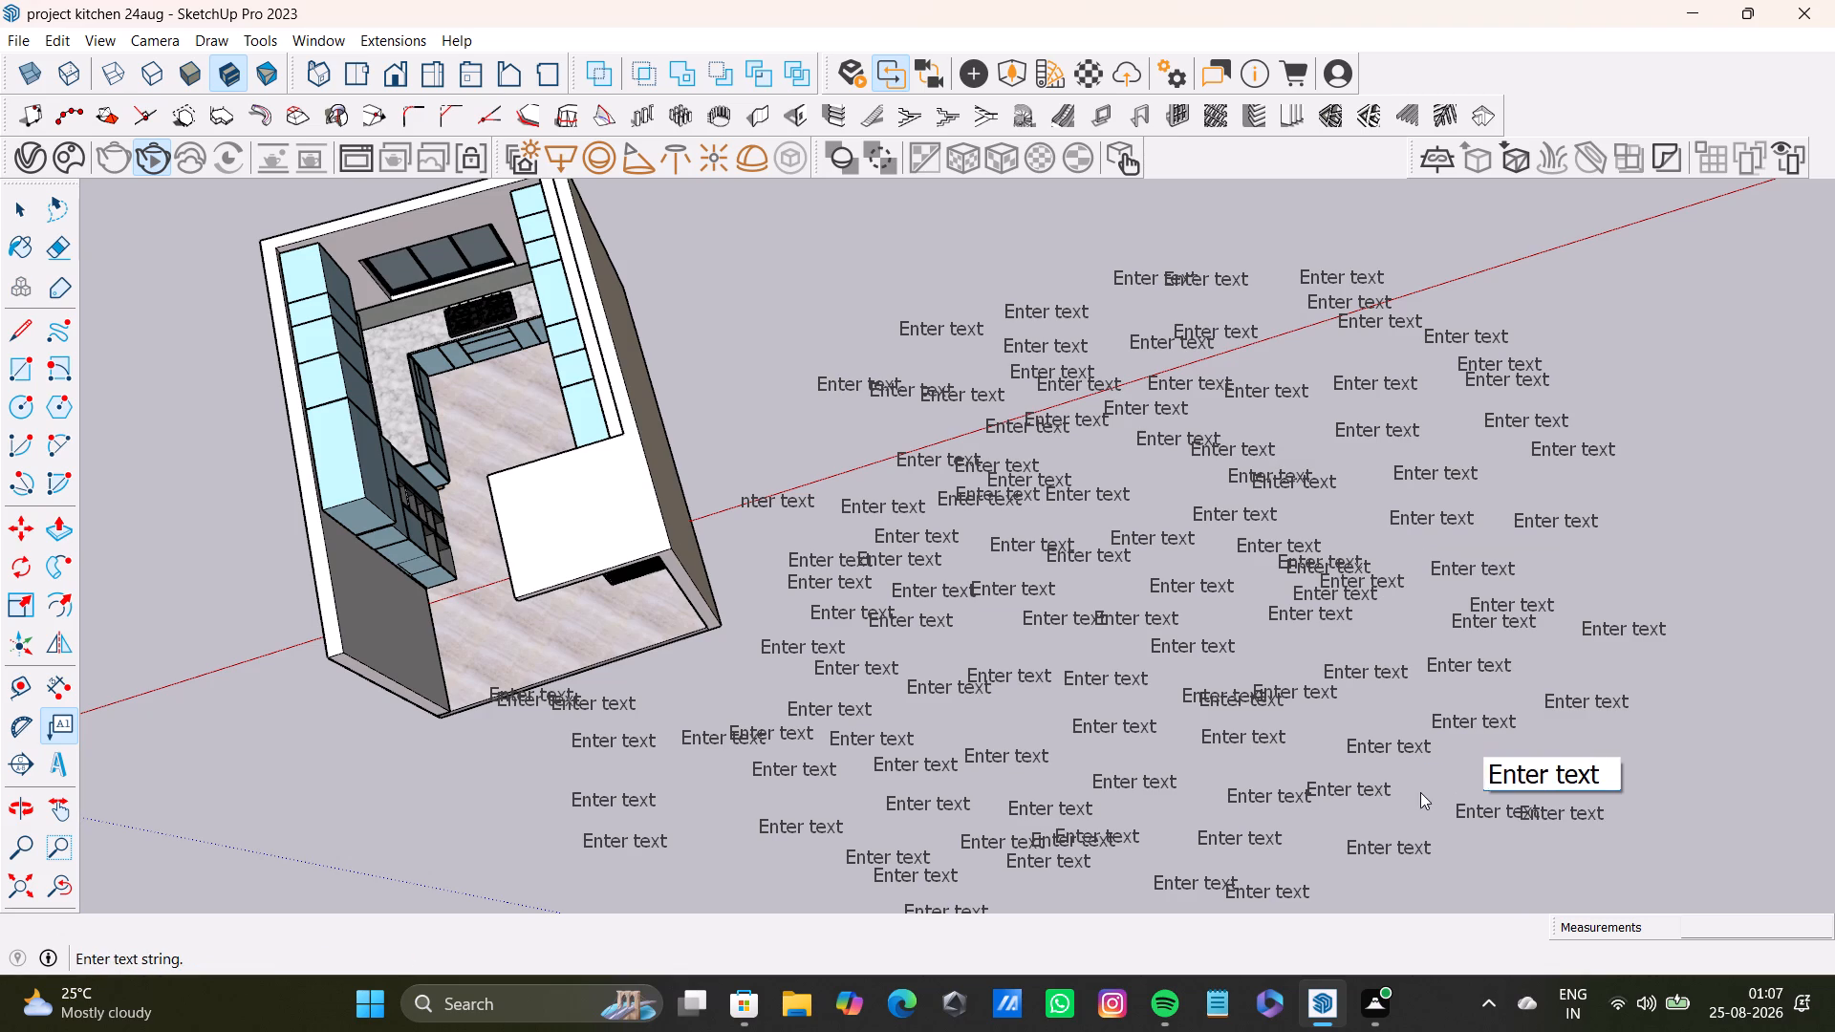
pyautogui.doubleClick(1420, 792)
# Add three default "Enter text" labels: two at the outer edge farthest from the kitchen and one in a mid-cluster gap.
pyautogui.click(1630, 716)
pyautogui.doubleClick(1627, 736)
pyautogui.doubleClick(1562, 745)
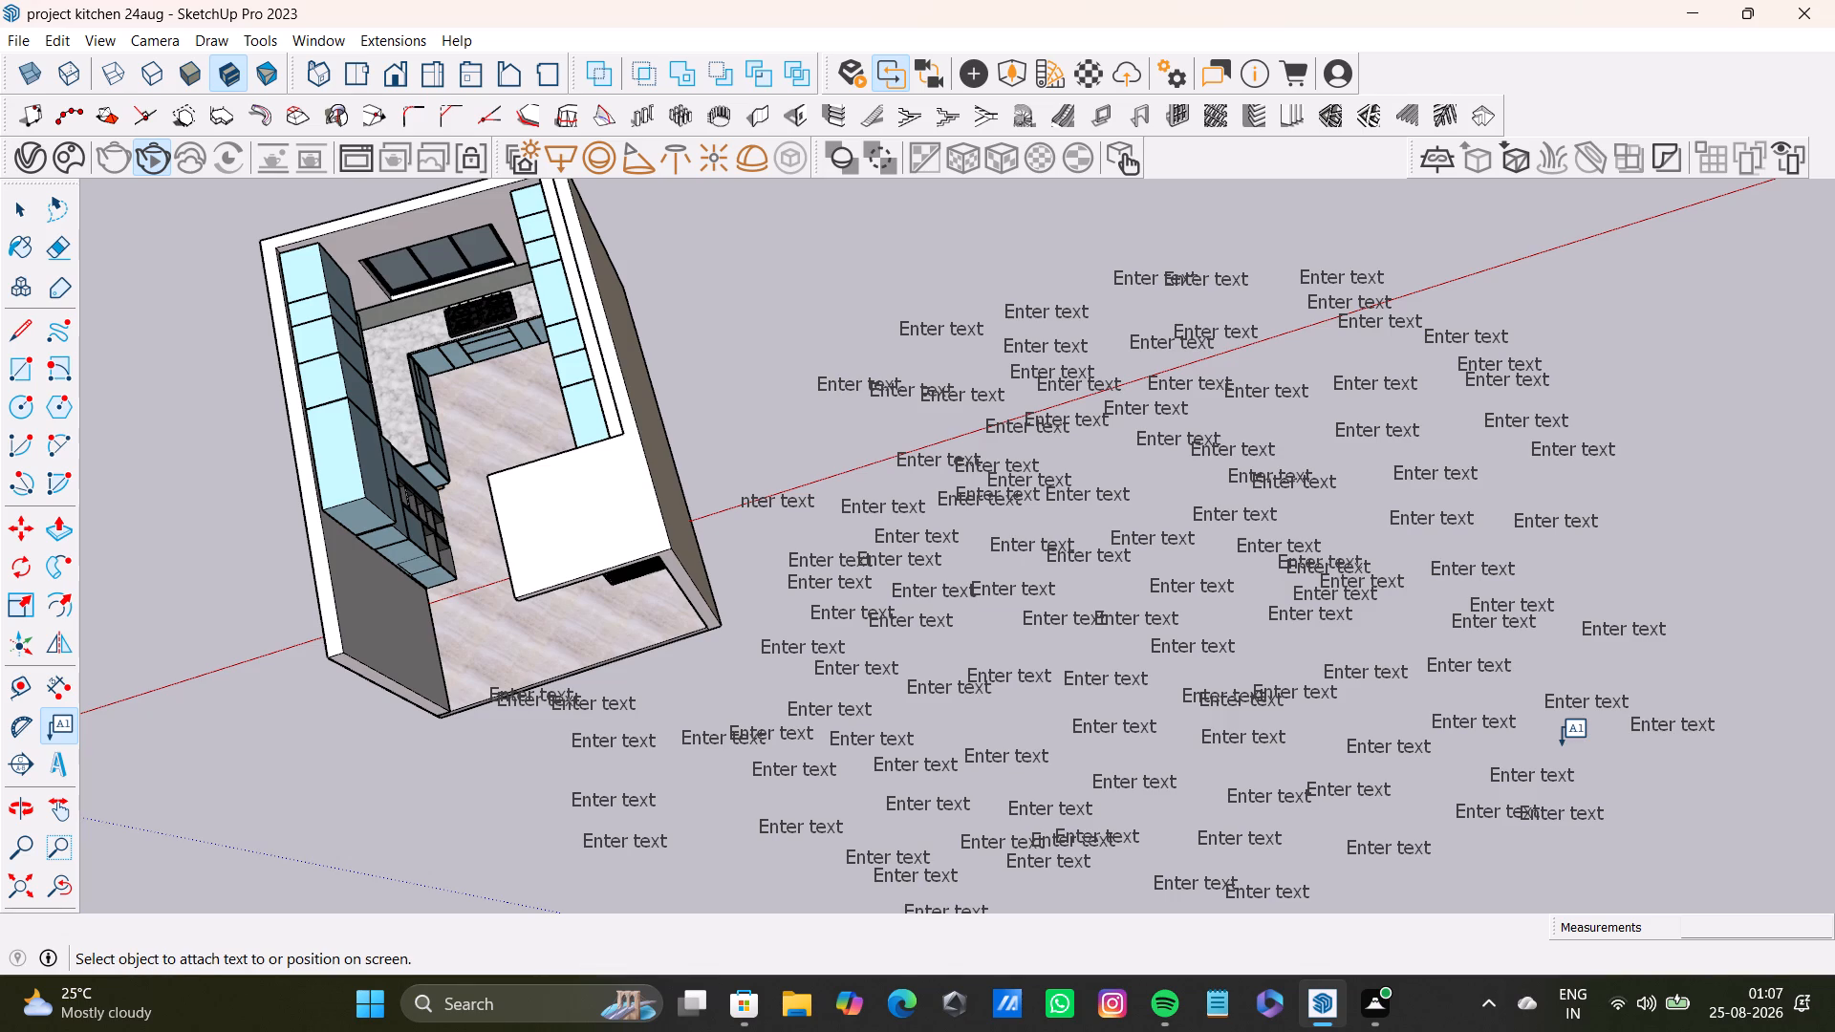
pyautogui.doubleClick(1562, 745)
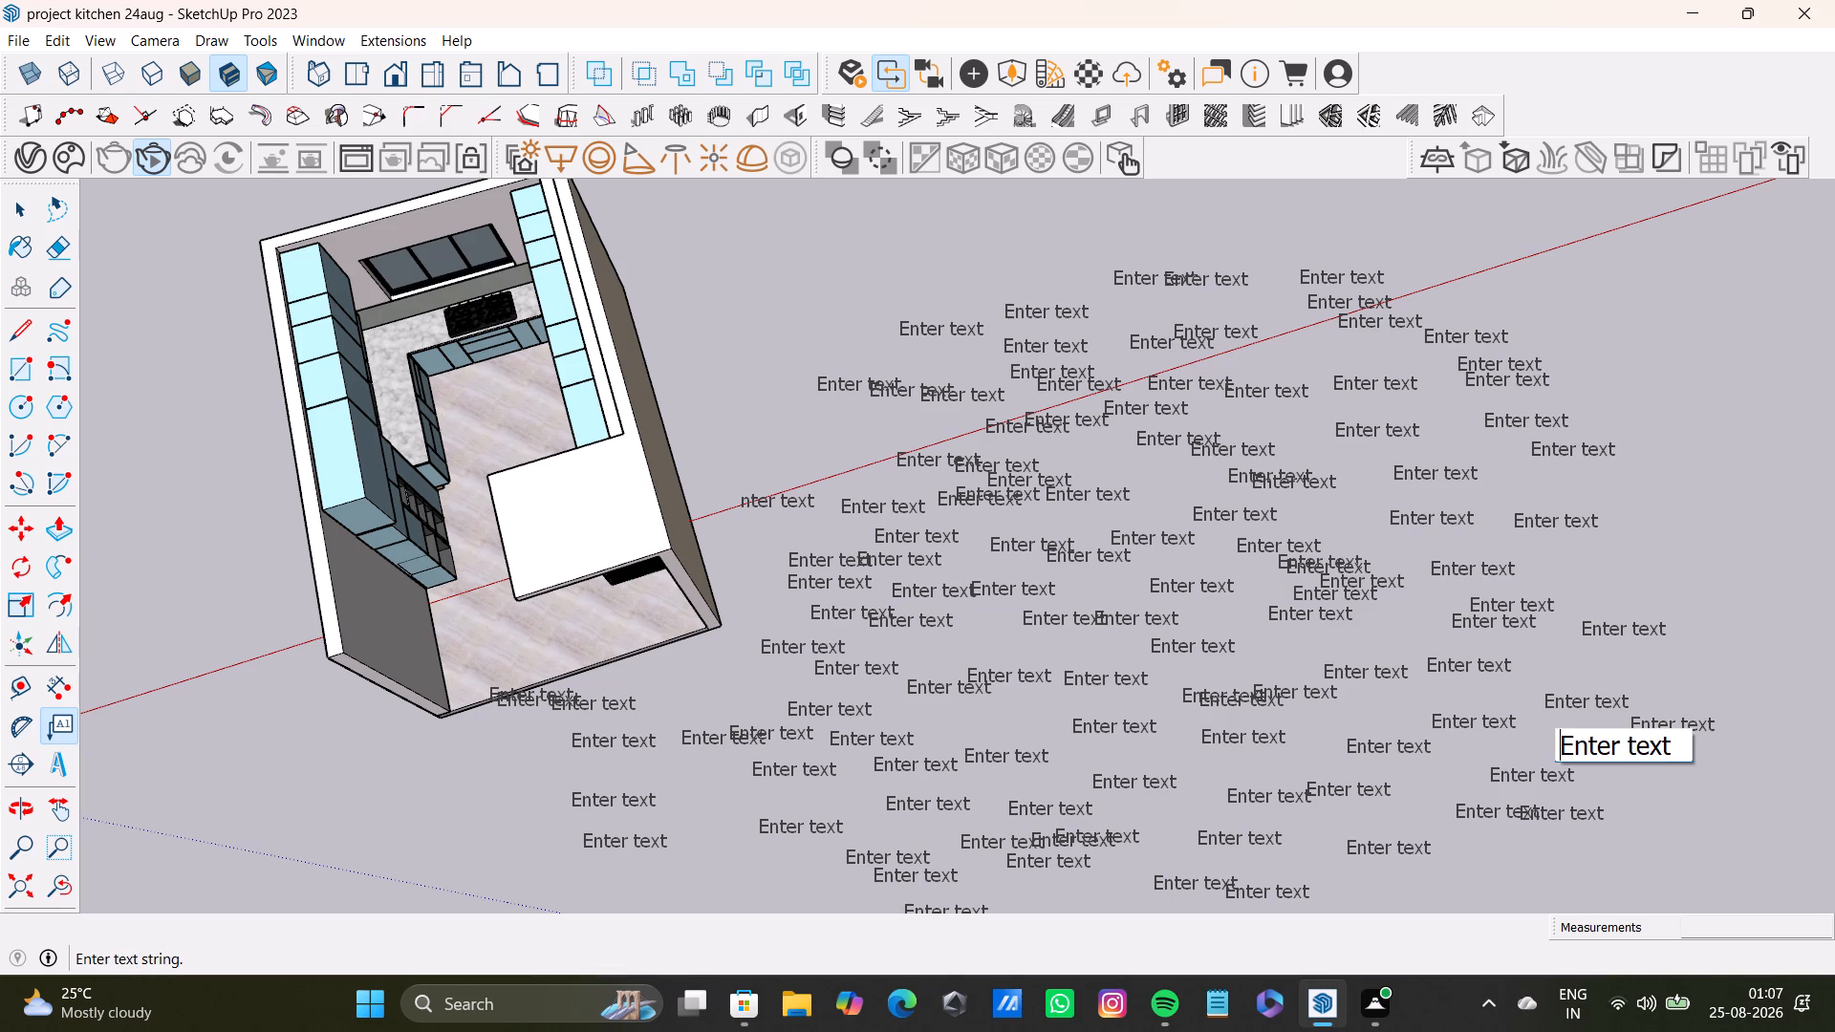
pyautogui.tripleClick(1284, 649)
pyautogui.doubleClick(1284, 650)
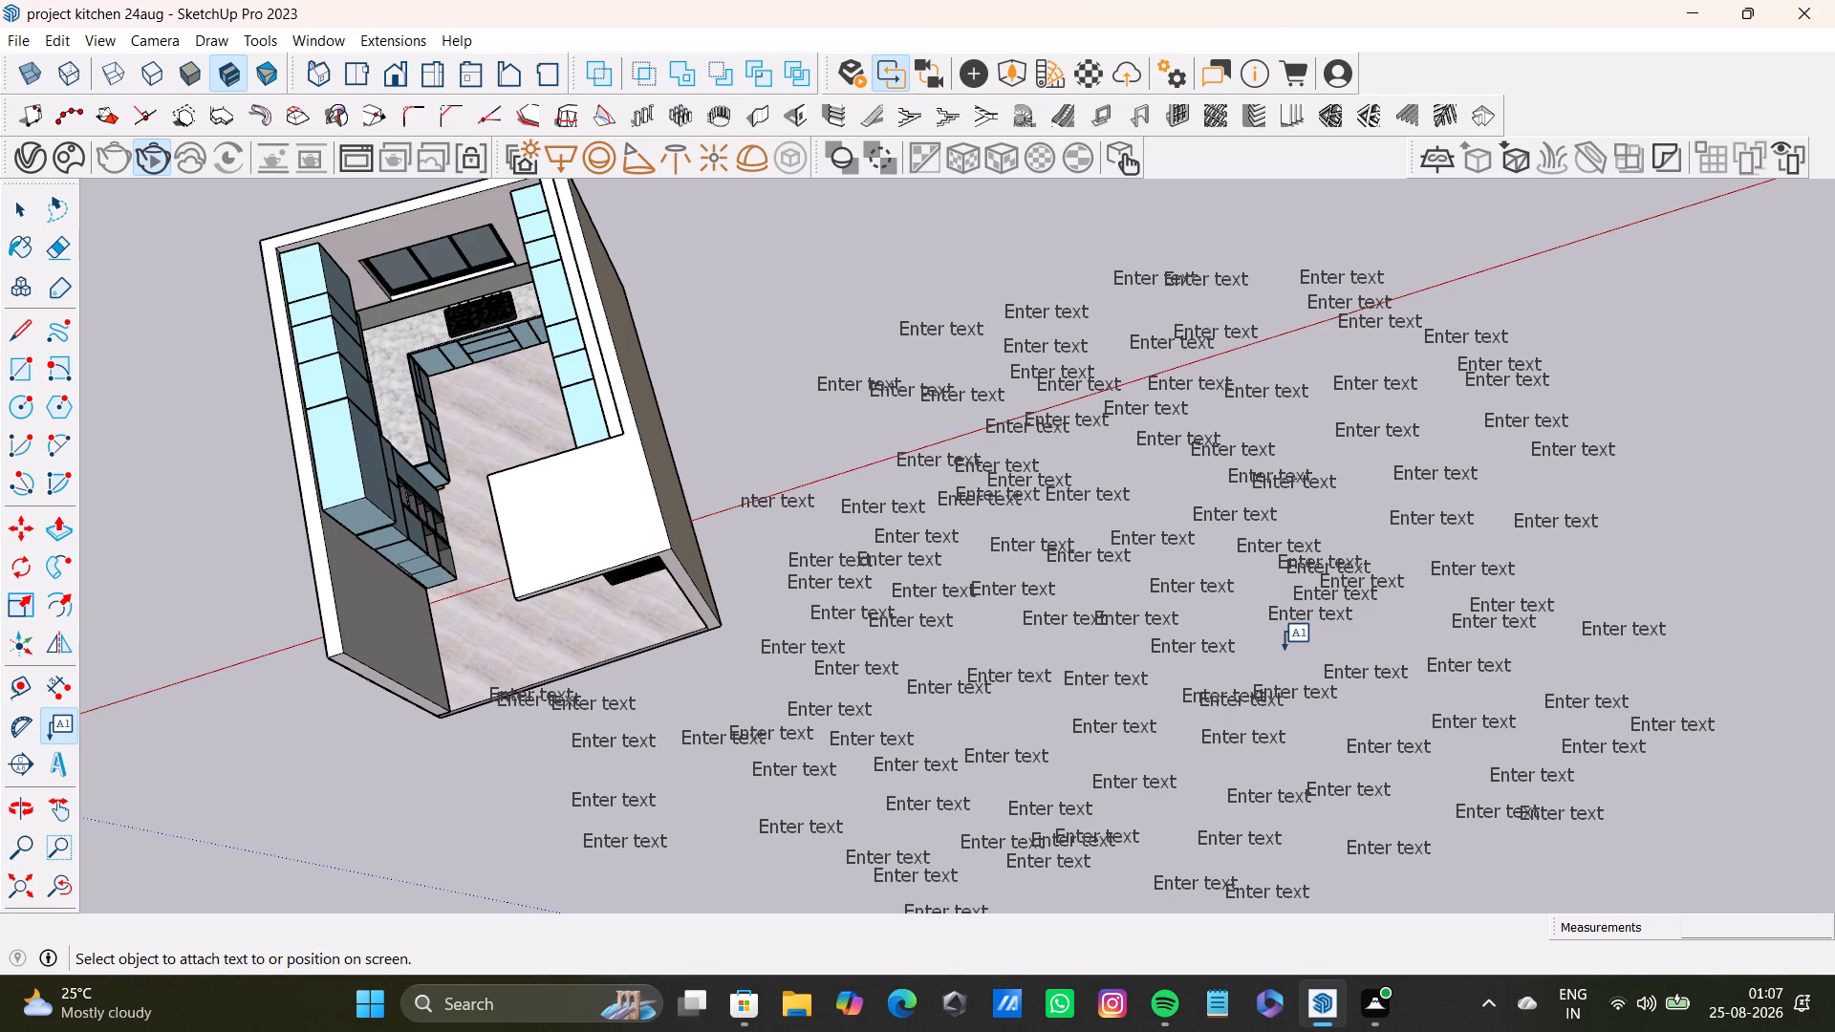
# Add three default "Enter text" labels beyond the red axis, on the side of the cluster nearest the kitchen.
pyautogui.doubleClick(781, 327)
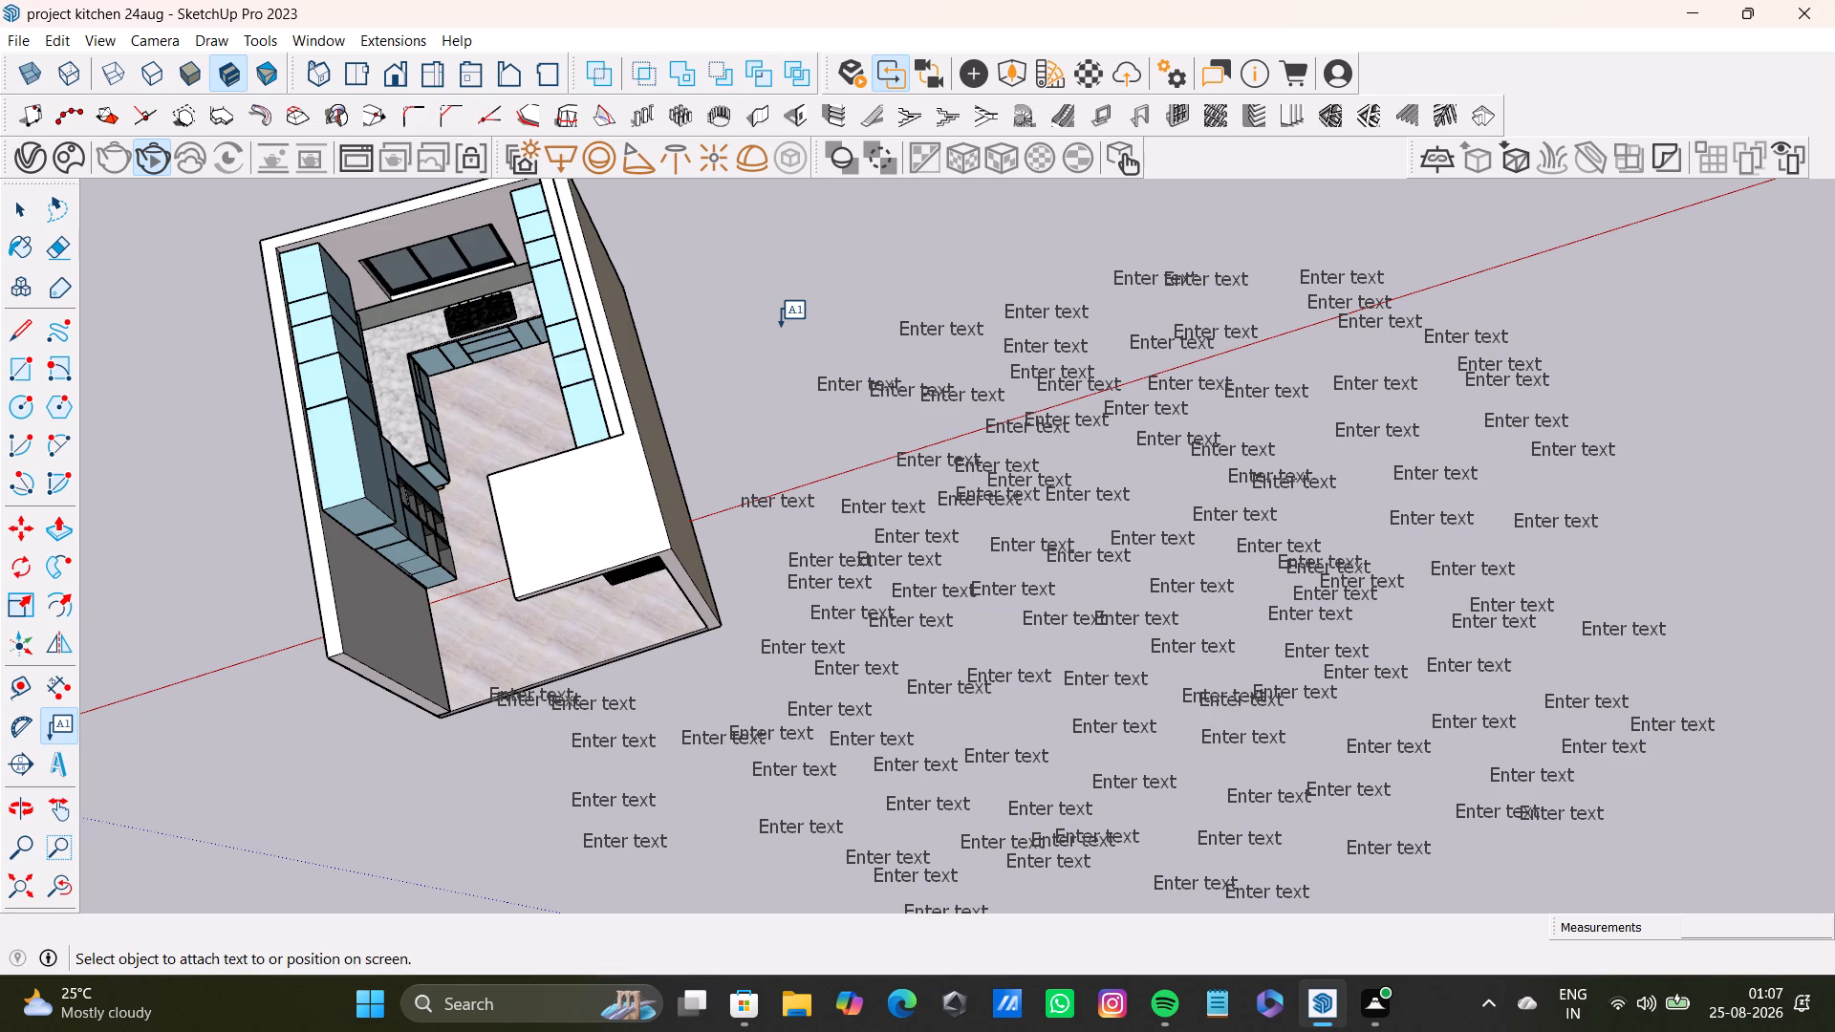
pyautogui.tripleClick(781, 327)
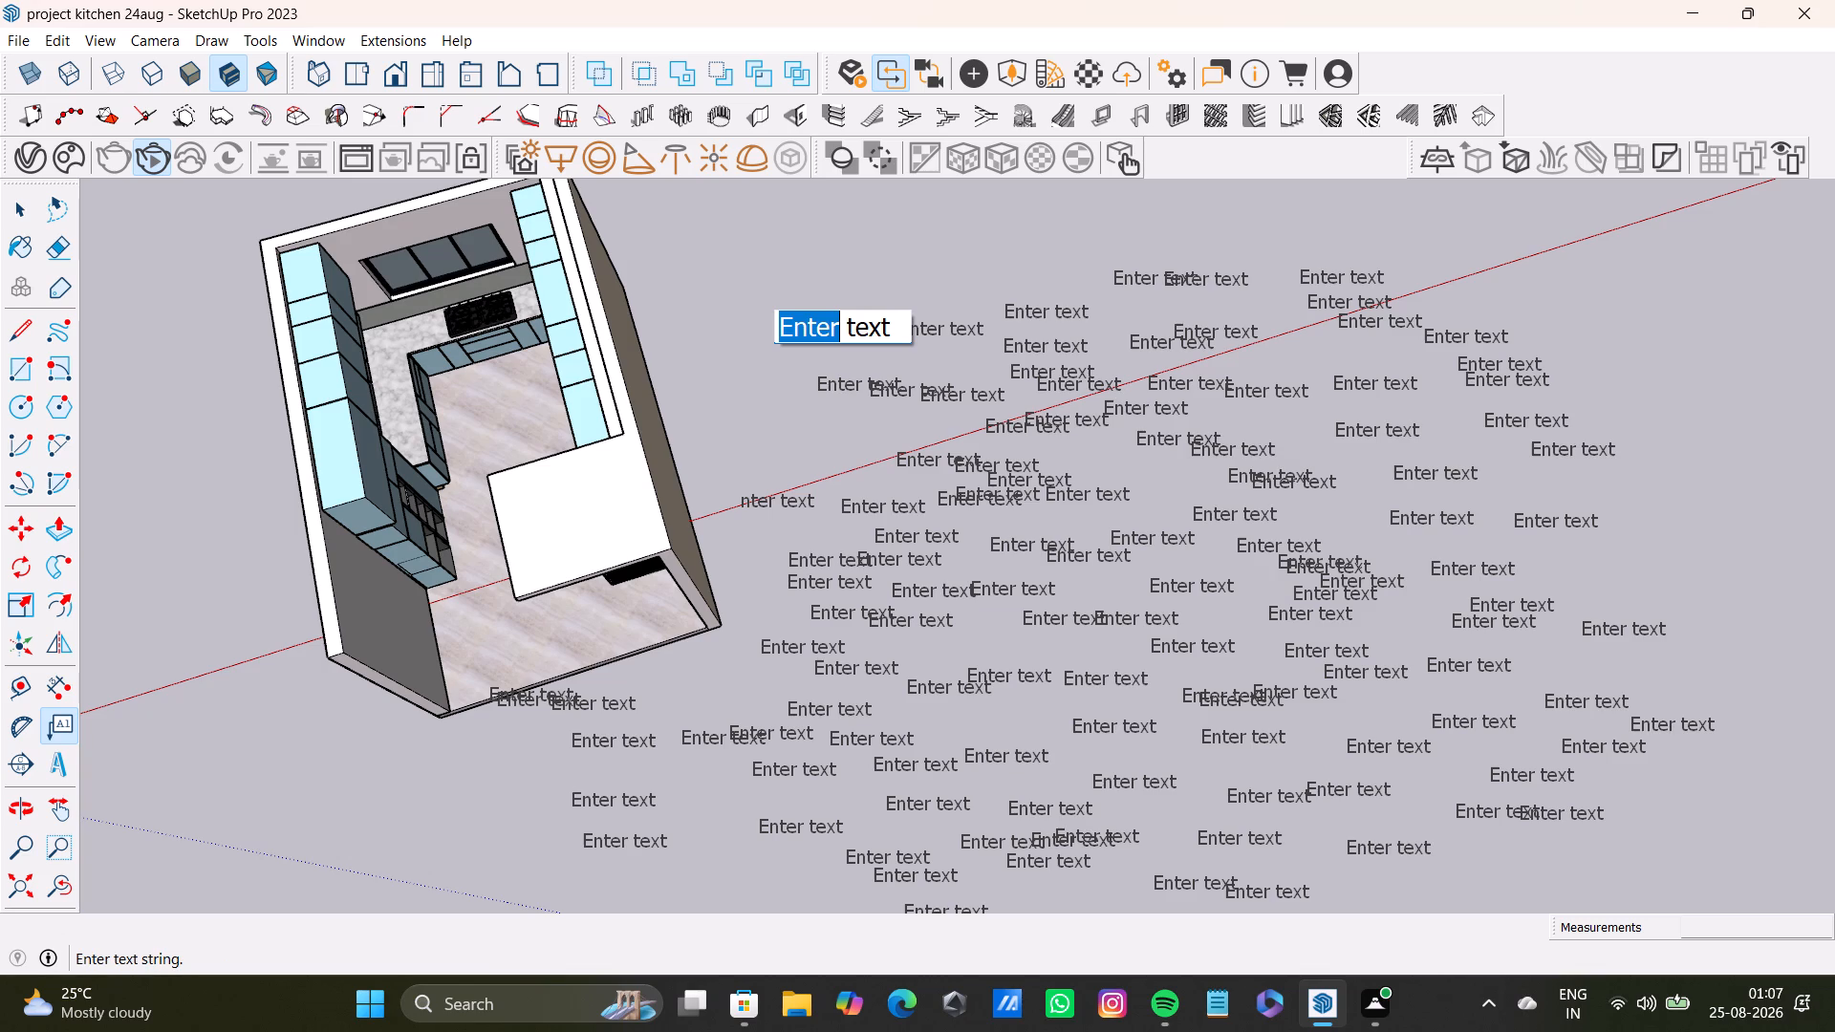
pyautogui.tripleClick(835, 452)
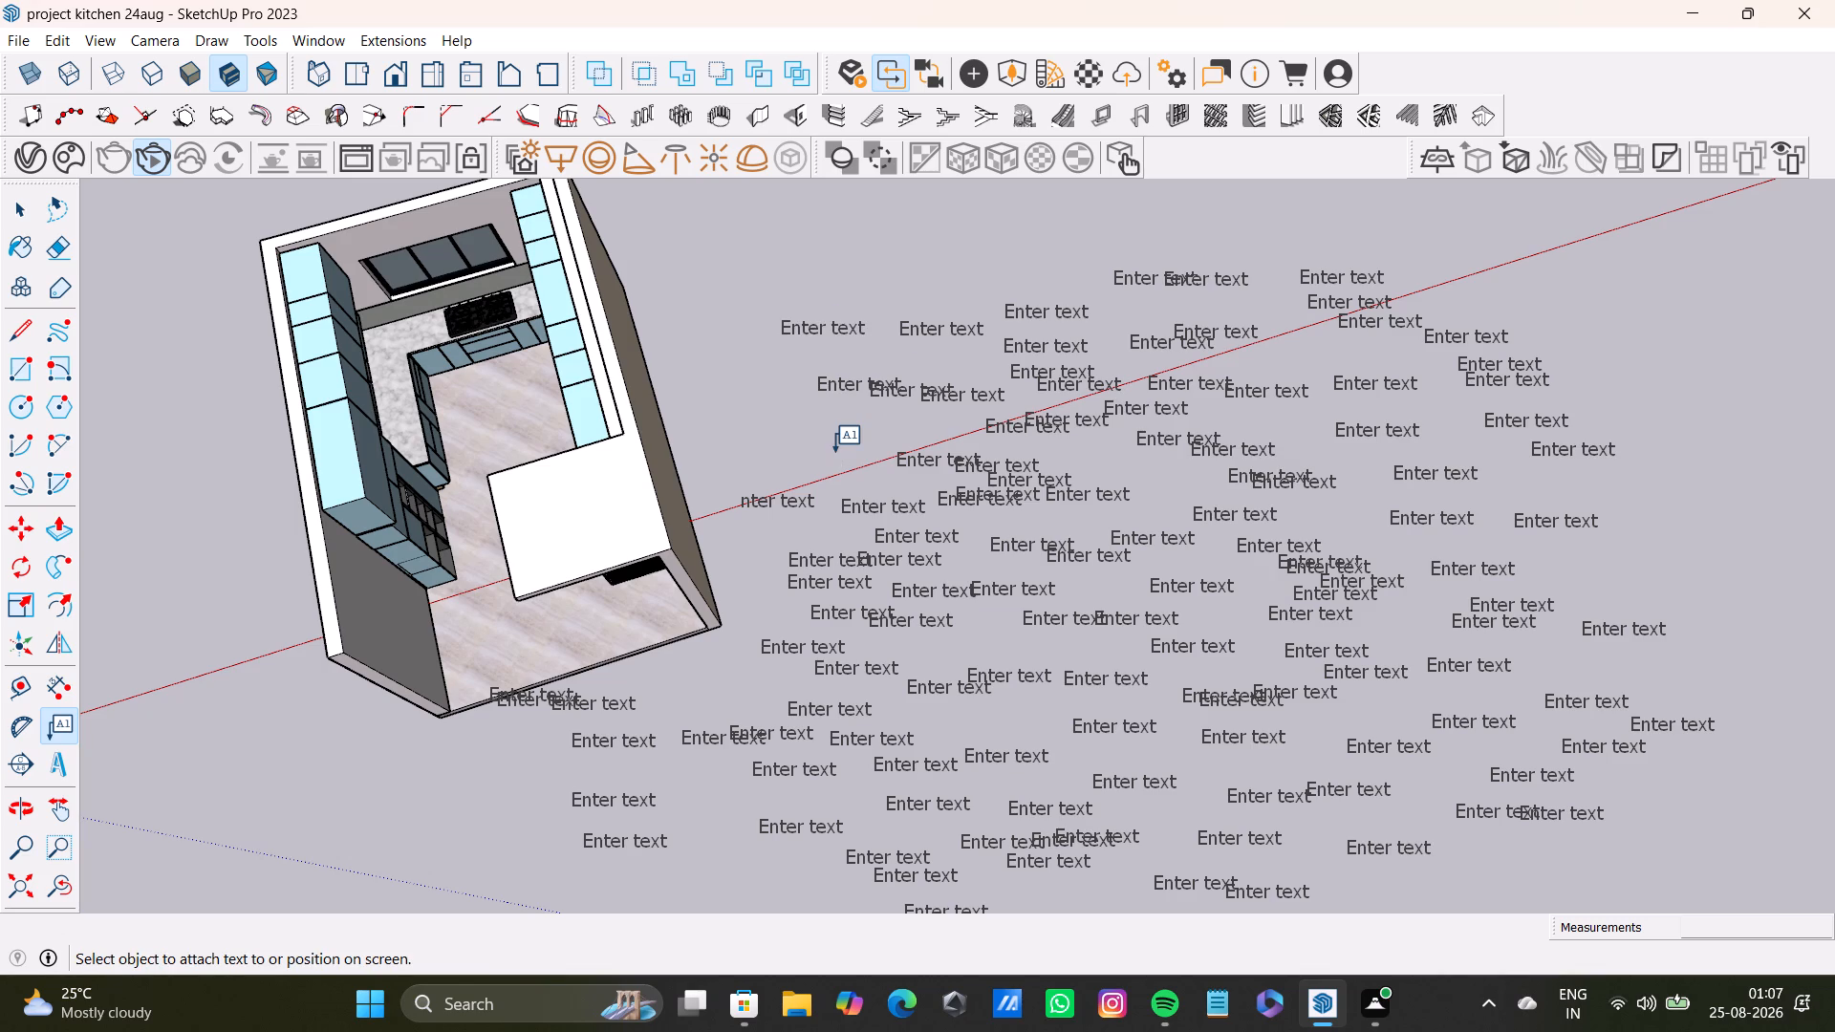
pyautogui.tripleClick(835, 452)
pyautogui.doubleClick(778, 442)
pyautogui.tripleClick(795, 430)
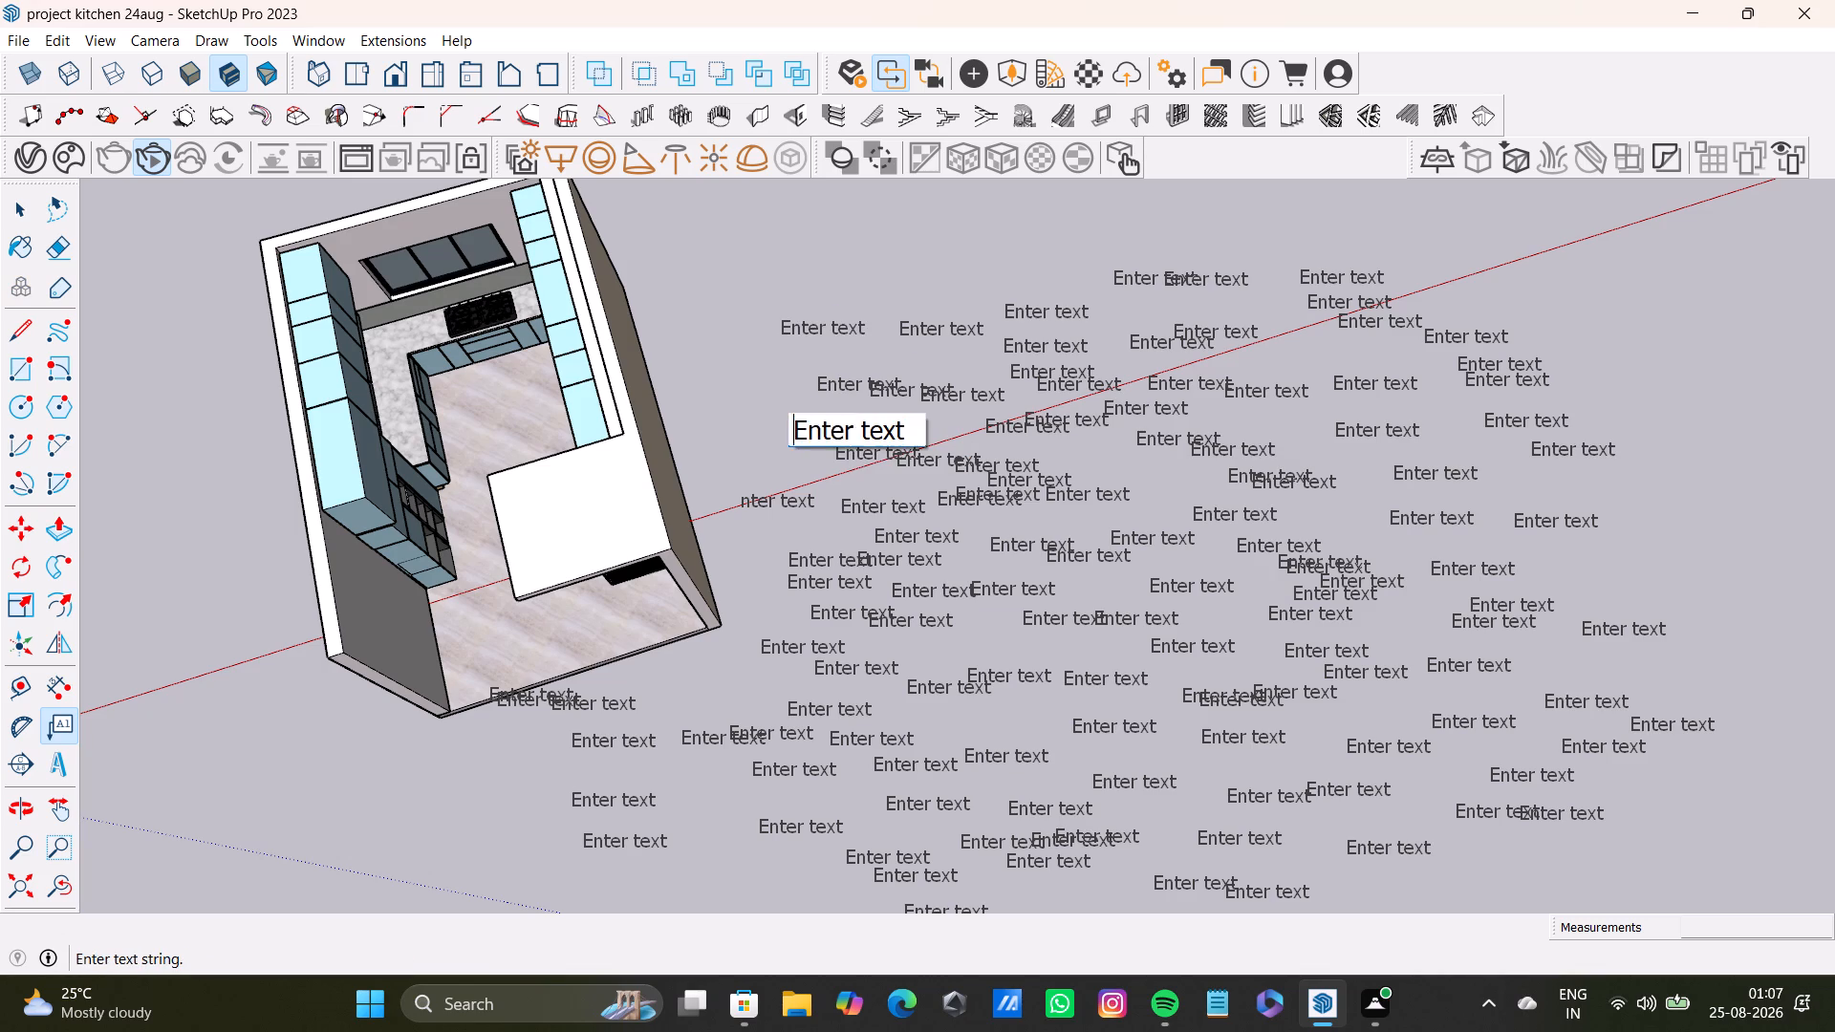
pyautogui.click(708, 399)
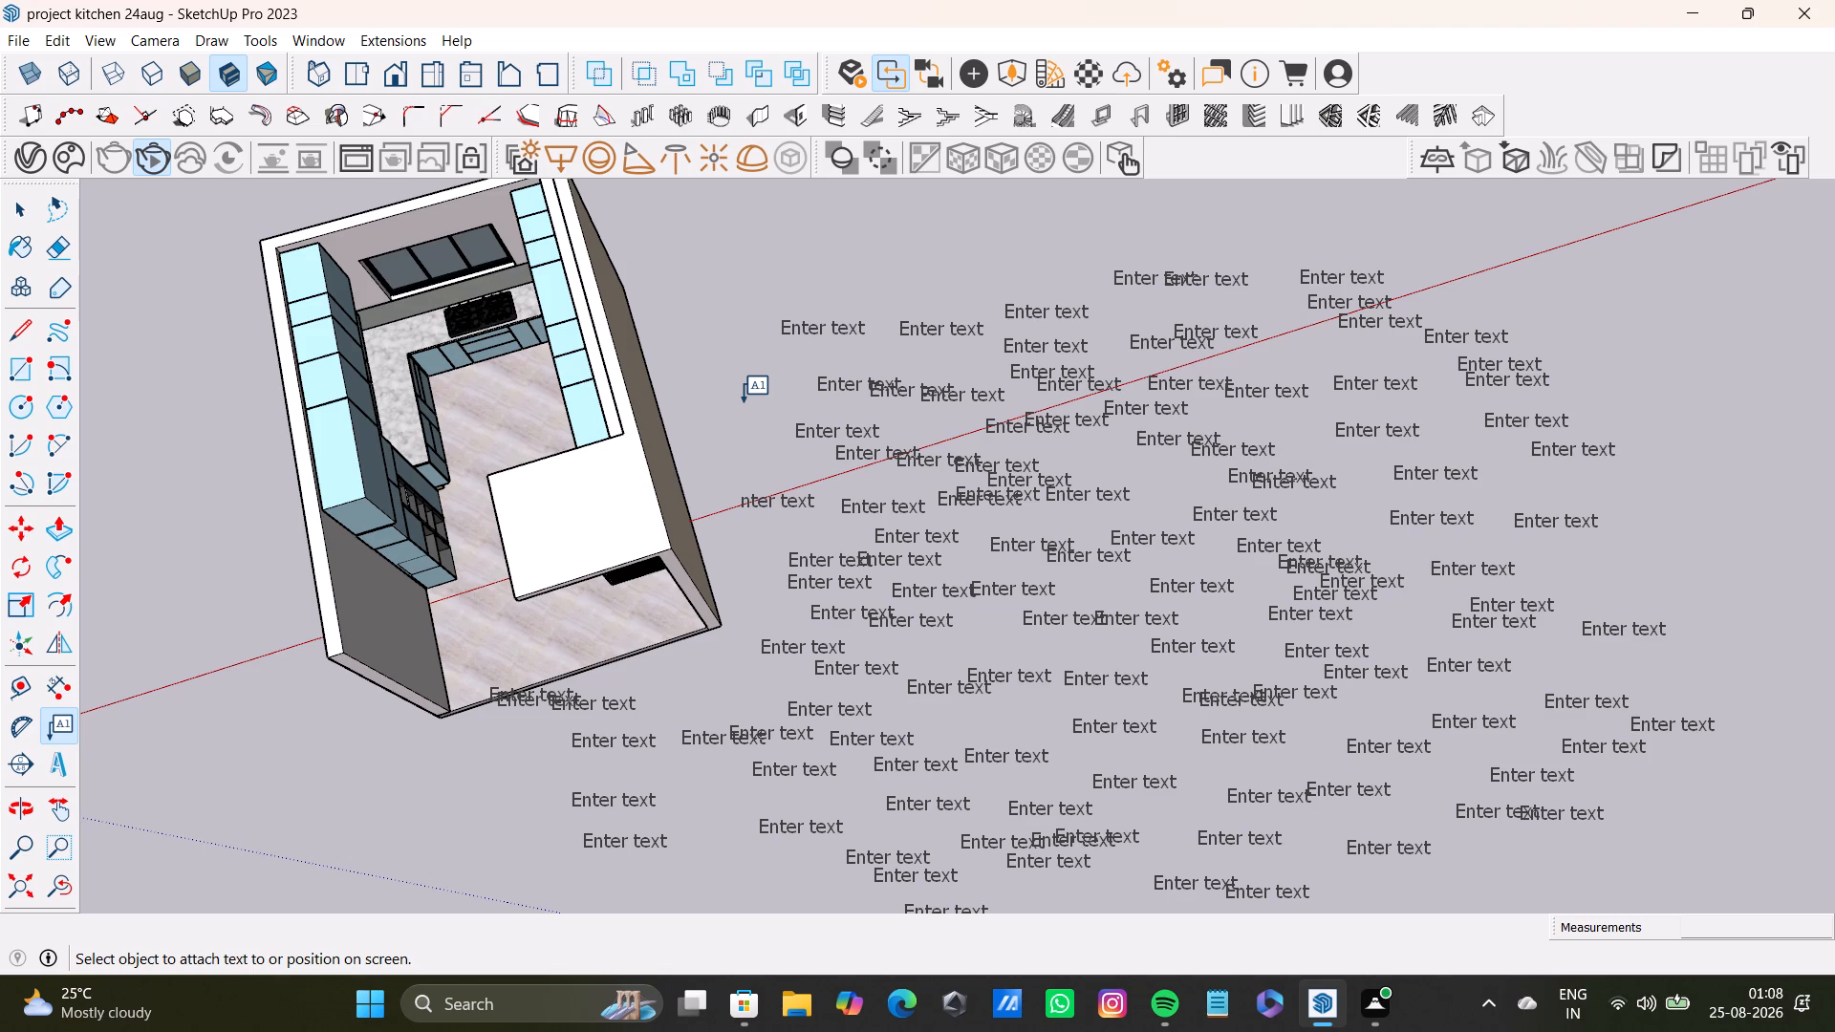
# Add three spread-out default "Enter text" labels above the cluster's upper edge, on the part toward the kitchen.
pyautogui.doubleClick(914, 282)
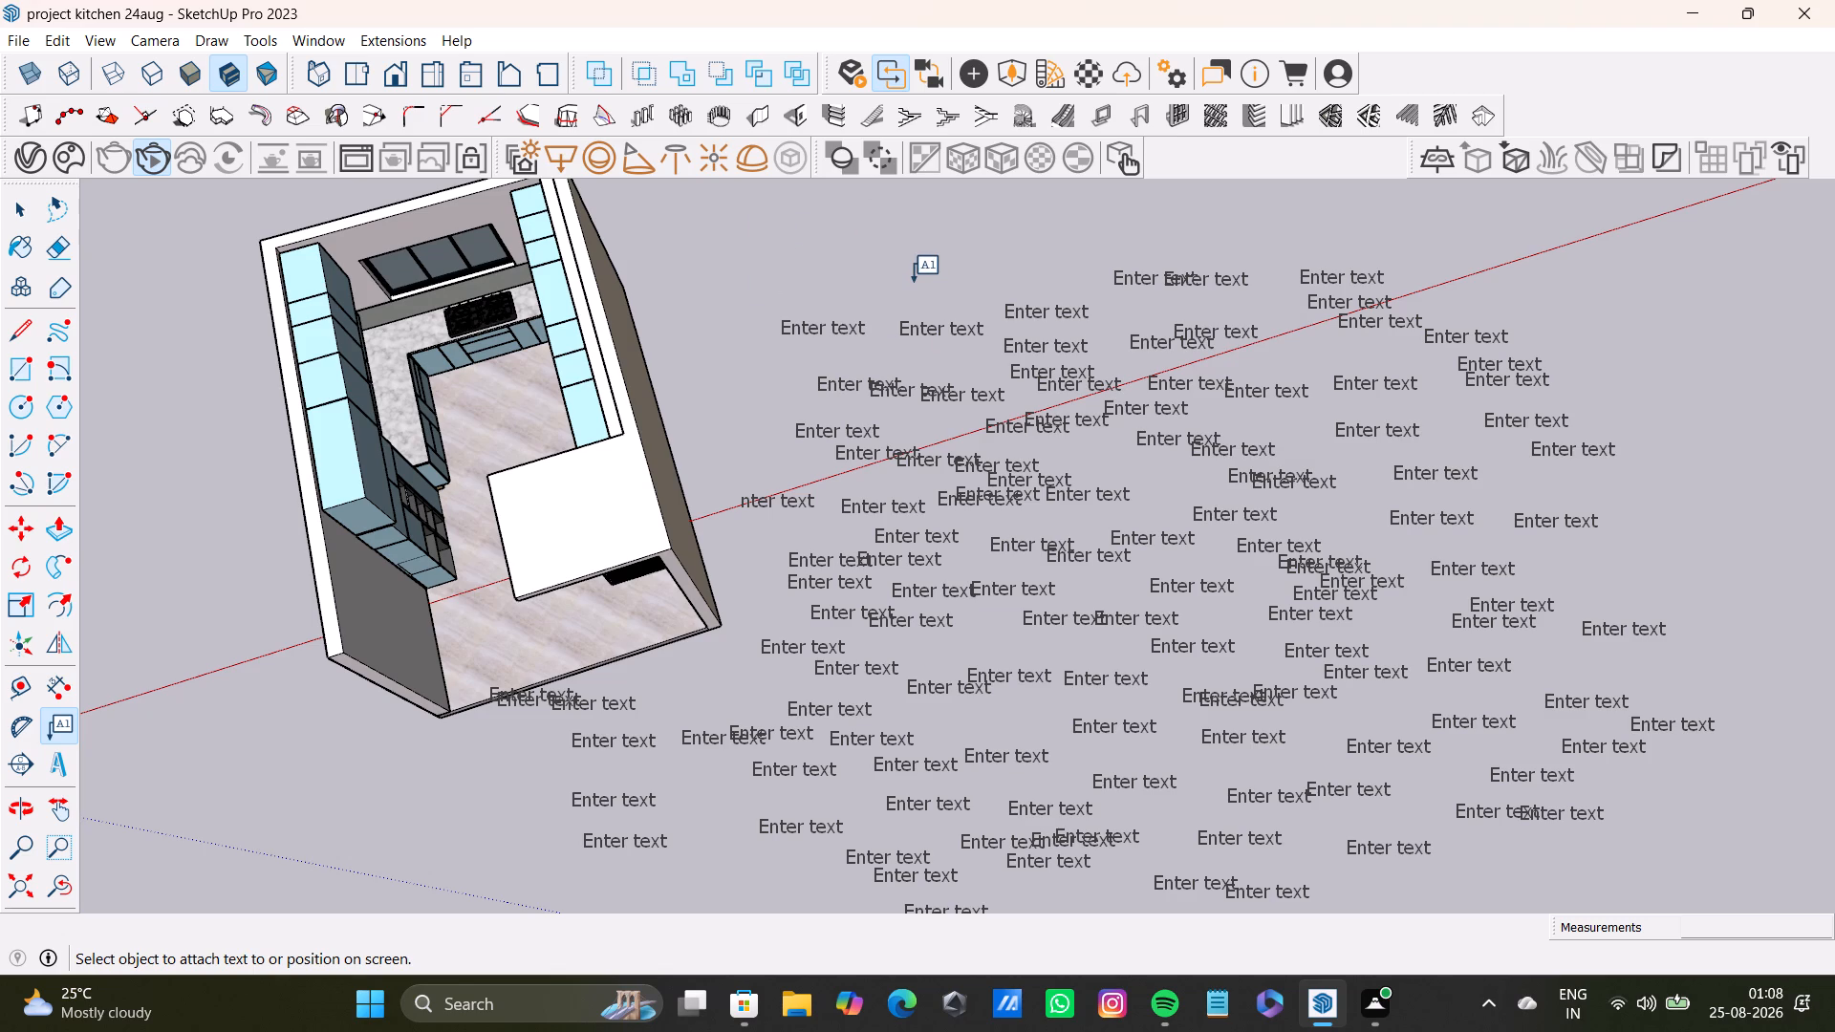
pyautogui.doubleClick(889, 290)
pyautogui.tripleClick(1016, 243)
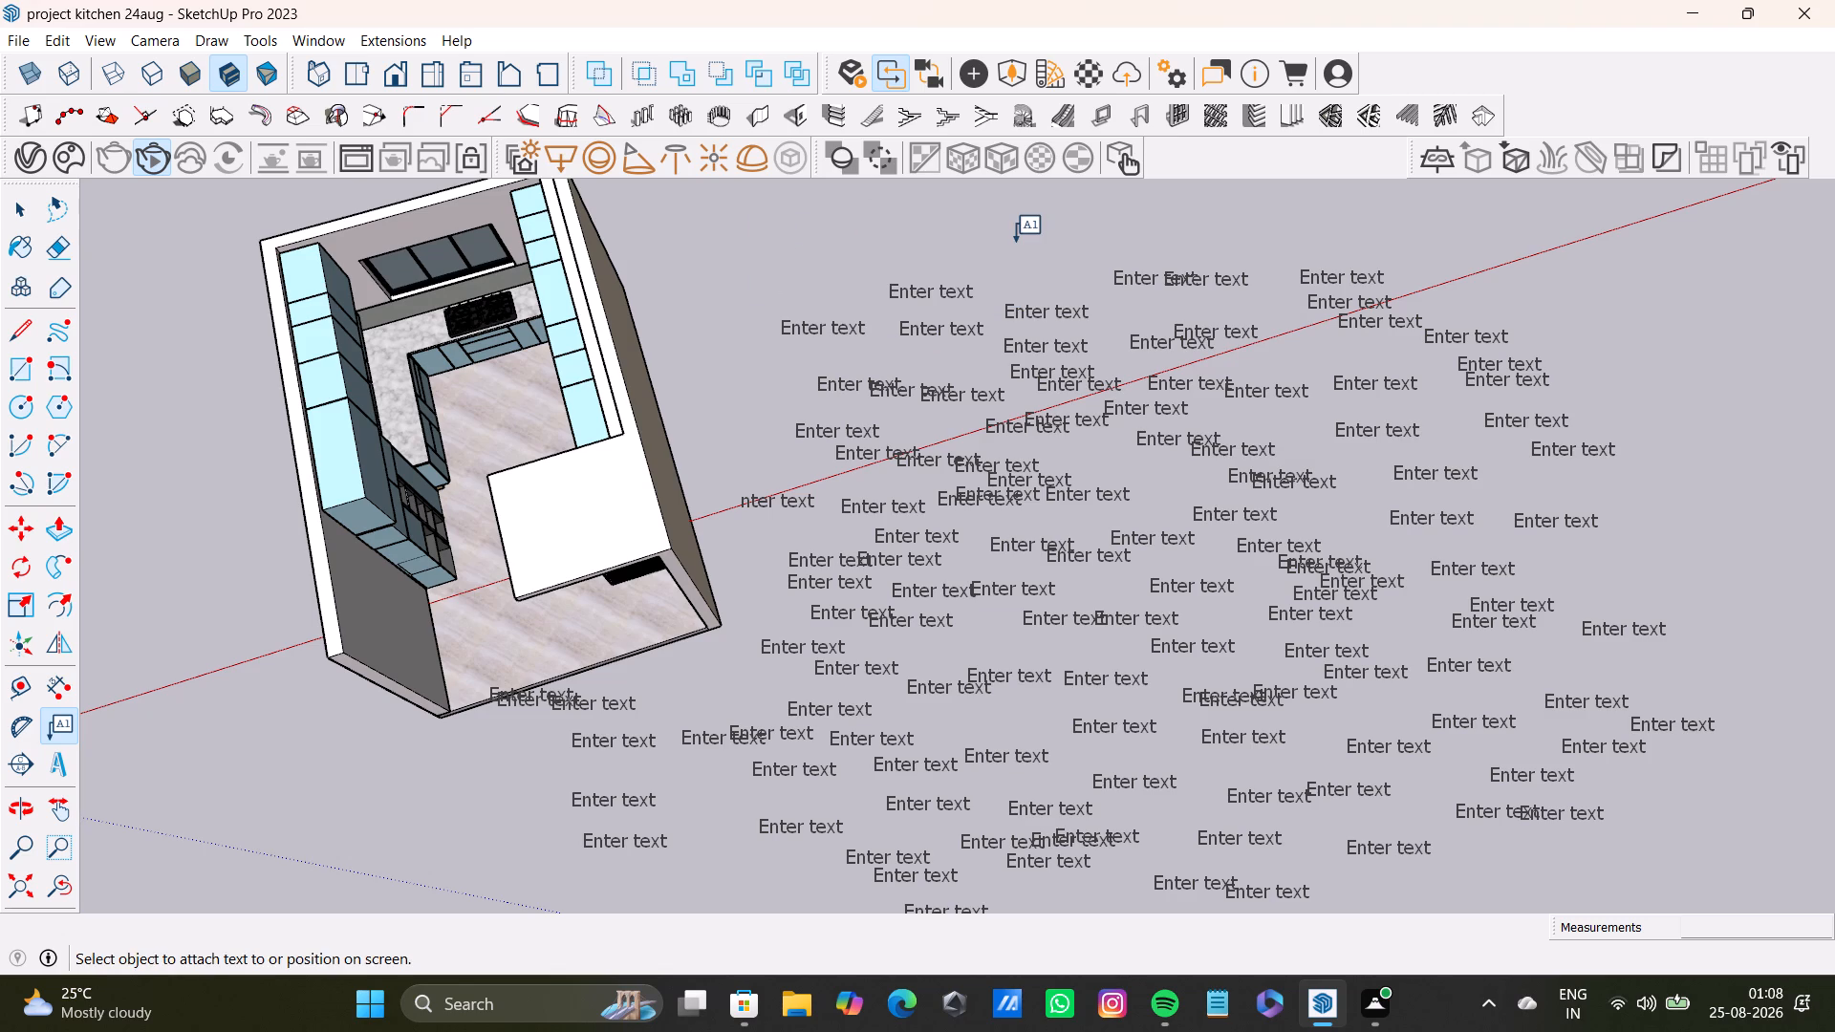
pyautogui.click(1019, 242)
pyautogui.doubleClick(972, 260)
pyautogui.tripleClick(1025, 280)
pyautogui.click(1002, 265)
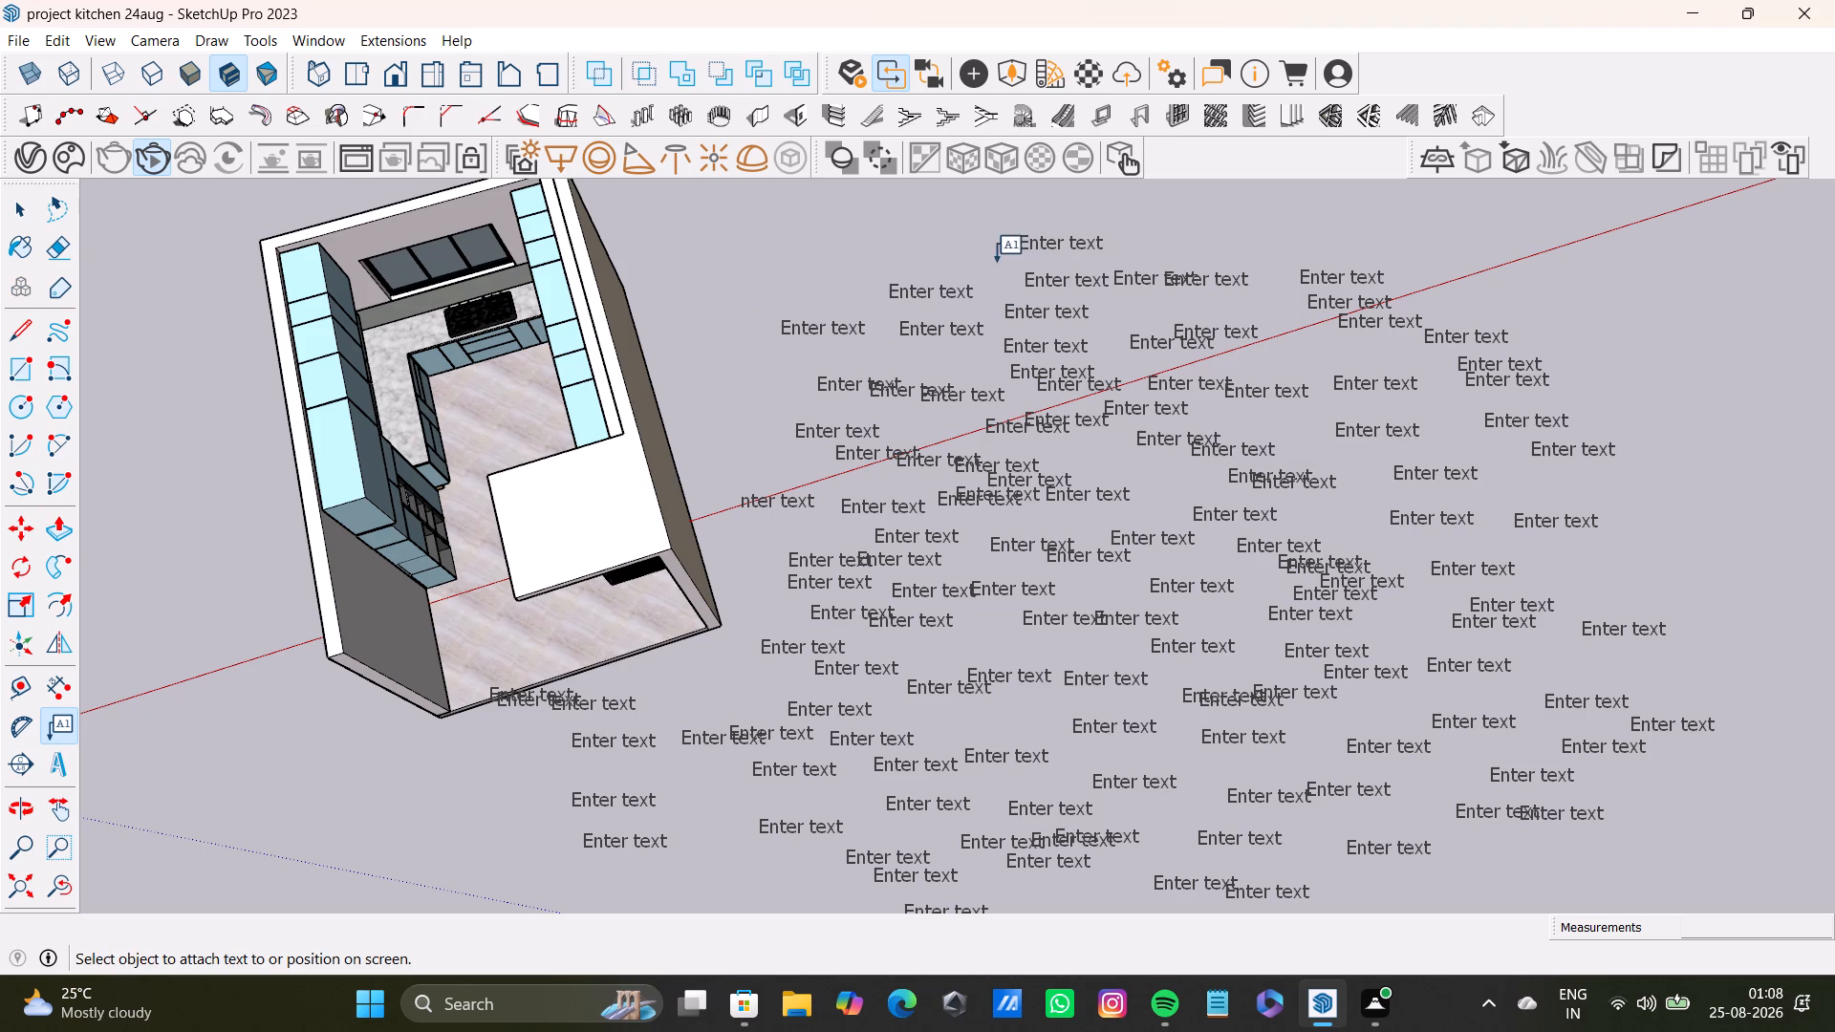
# Add four more closely spaced default "Enter text" labels along the cluster's upper edge, progressing toward the kitchen.
pyautogui.doubleClick(991, 261)
pyautogui.doubleClick(977, 262)
pyautogui.tripleClick(955, 260)
pyautogui.doubleClick(883, 259)
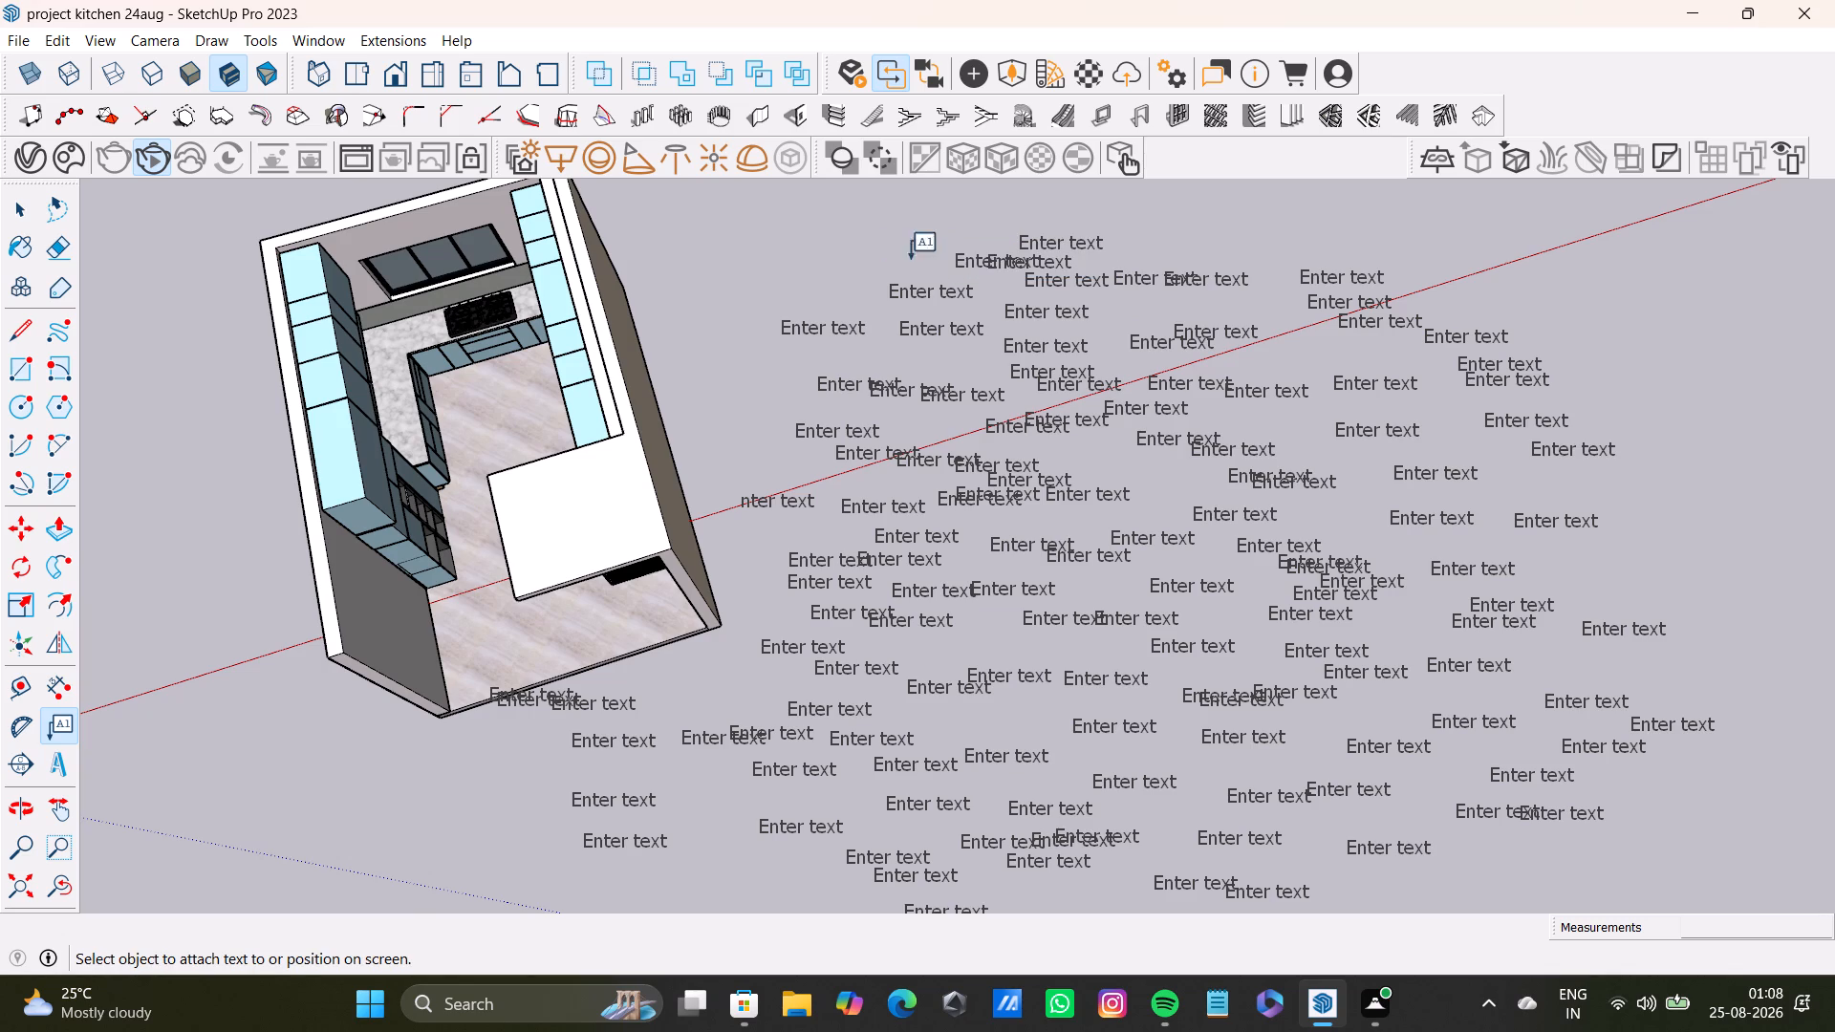
pyautogui.doubleClick(920, 247)
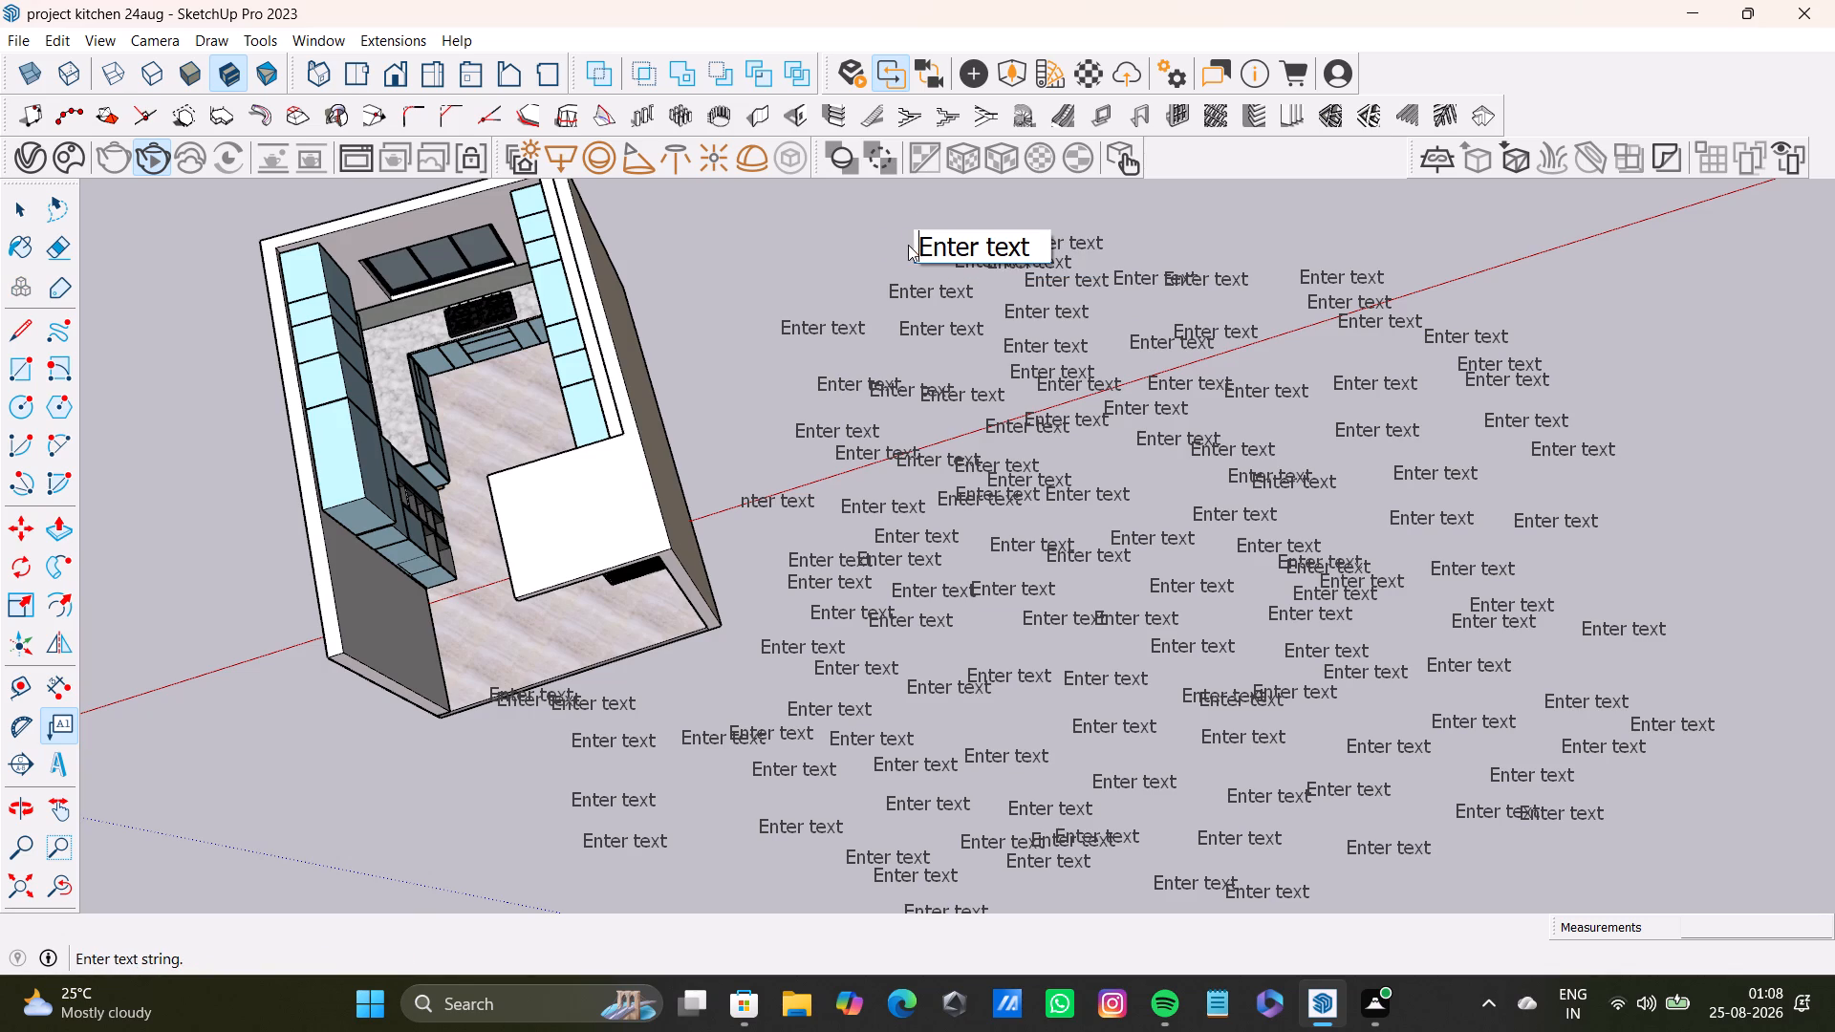
pyautogui.doubleClick(908, 245)
pyautogui.tripleClick(867, 269)
# Add a row of three default "Enter text" labels in the gap below the upper labels nearest the kitchen.
pyautogui.tripleClick(908, 349)
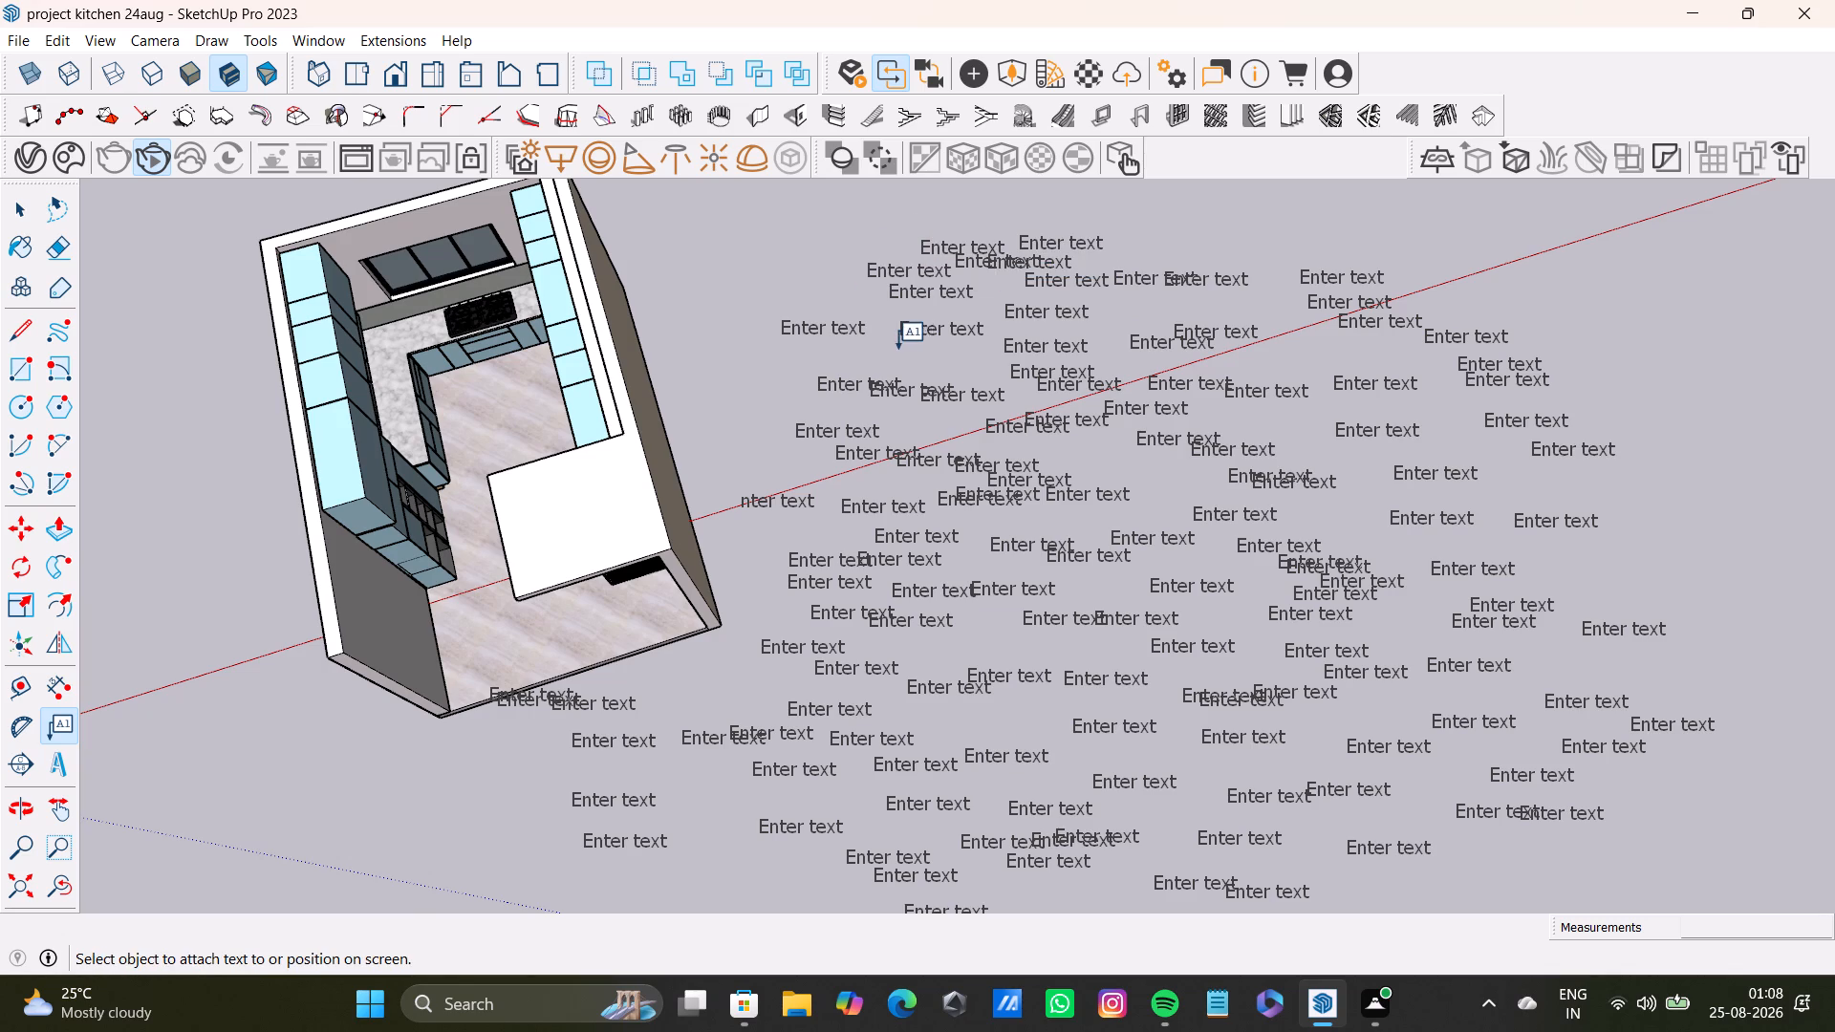
pyautogui.tripleClick(943, 353)
pyautogui.doubleClick(843, 354)
pyautogui.doubleClick(888, 355)
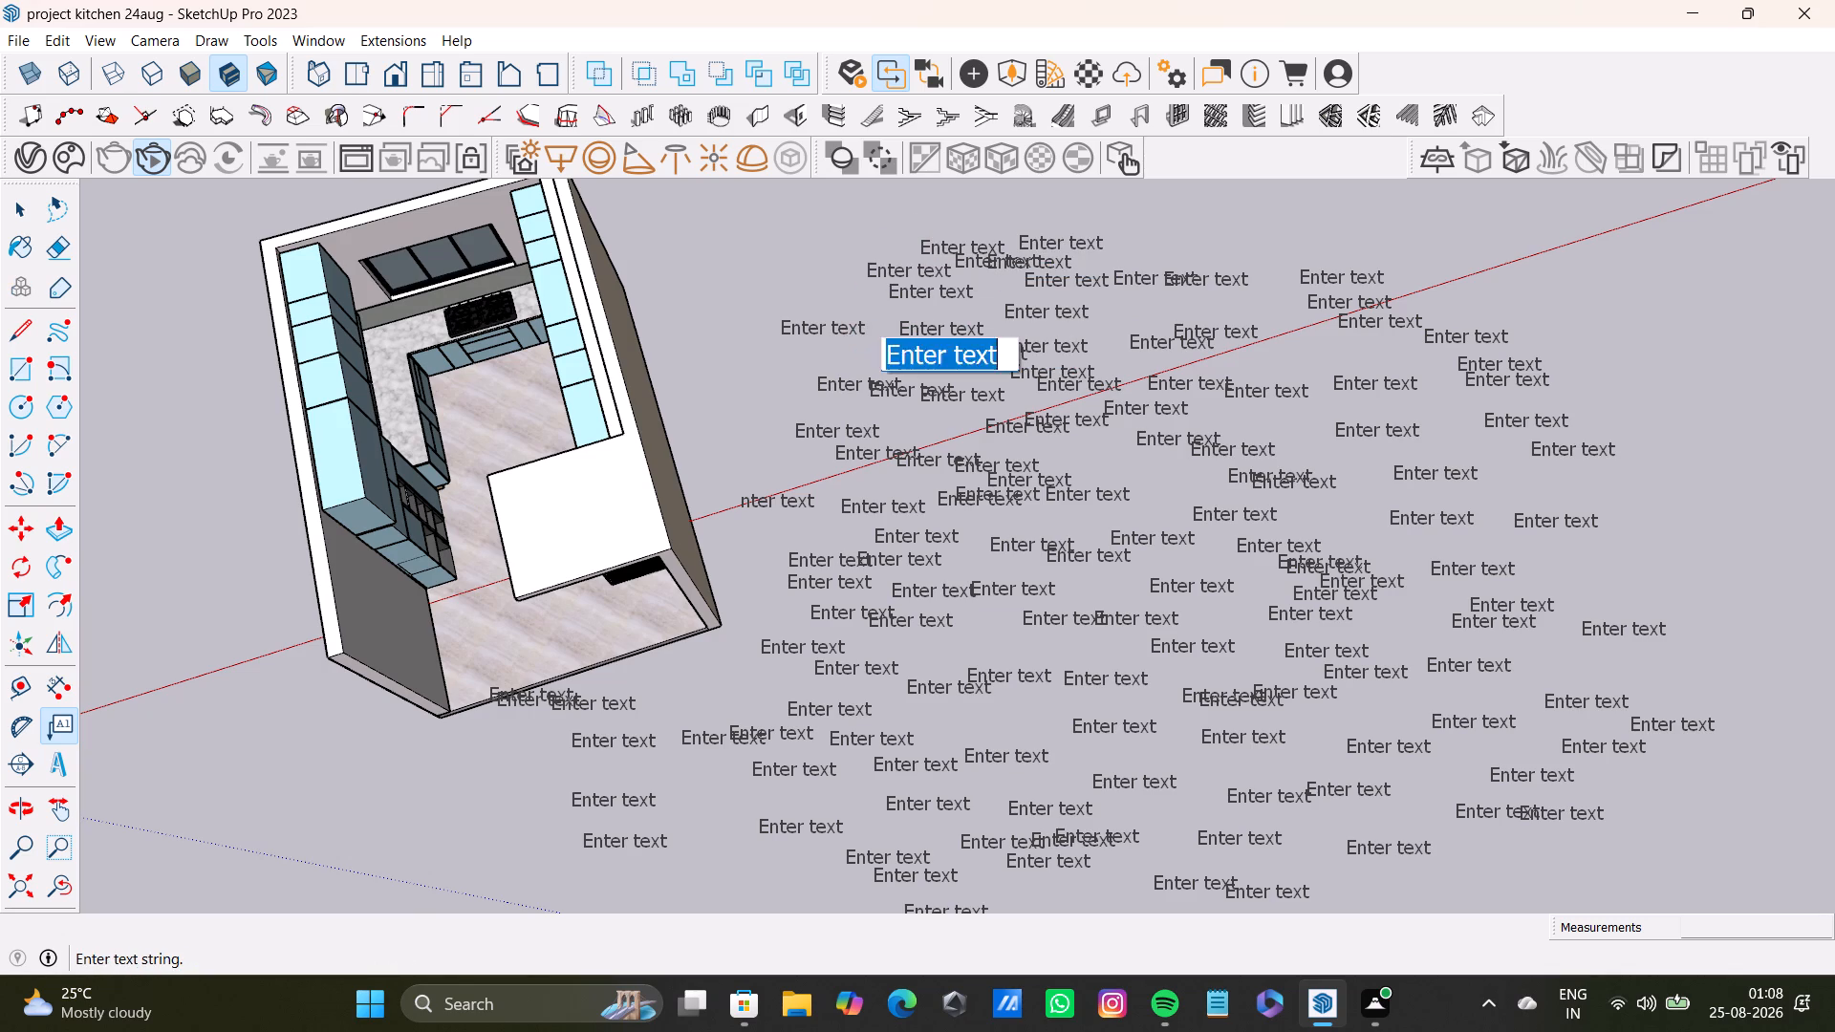
pyautogui.doubleClick(818, 347)
pyautogui.doubleClick(813, 355)
pyautogui.doubleClick(774, 377)
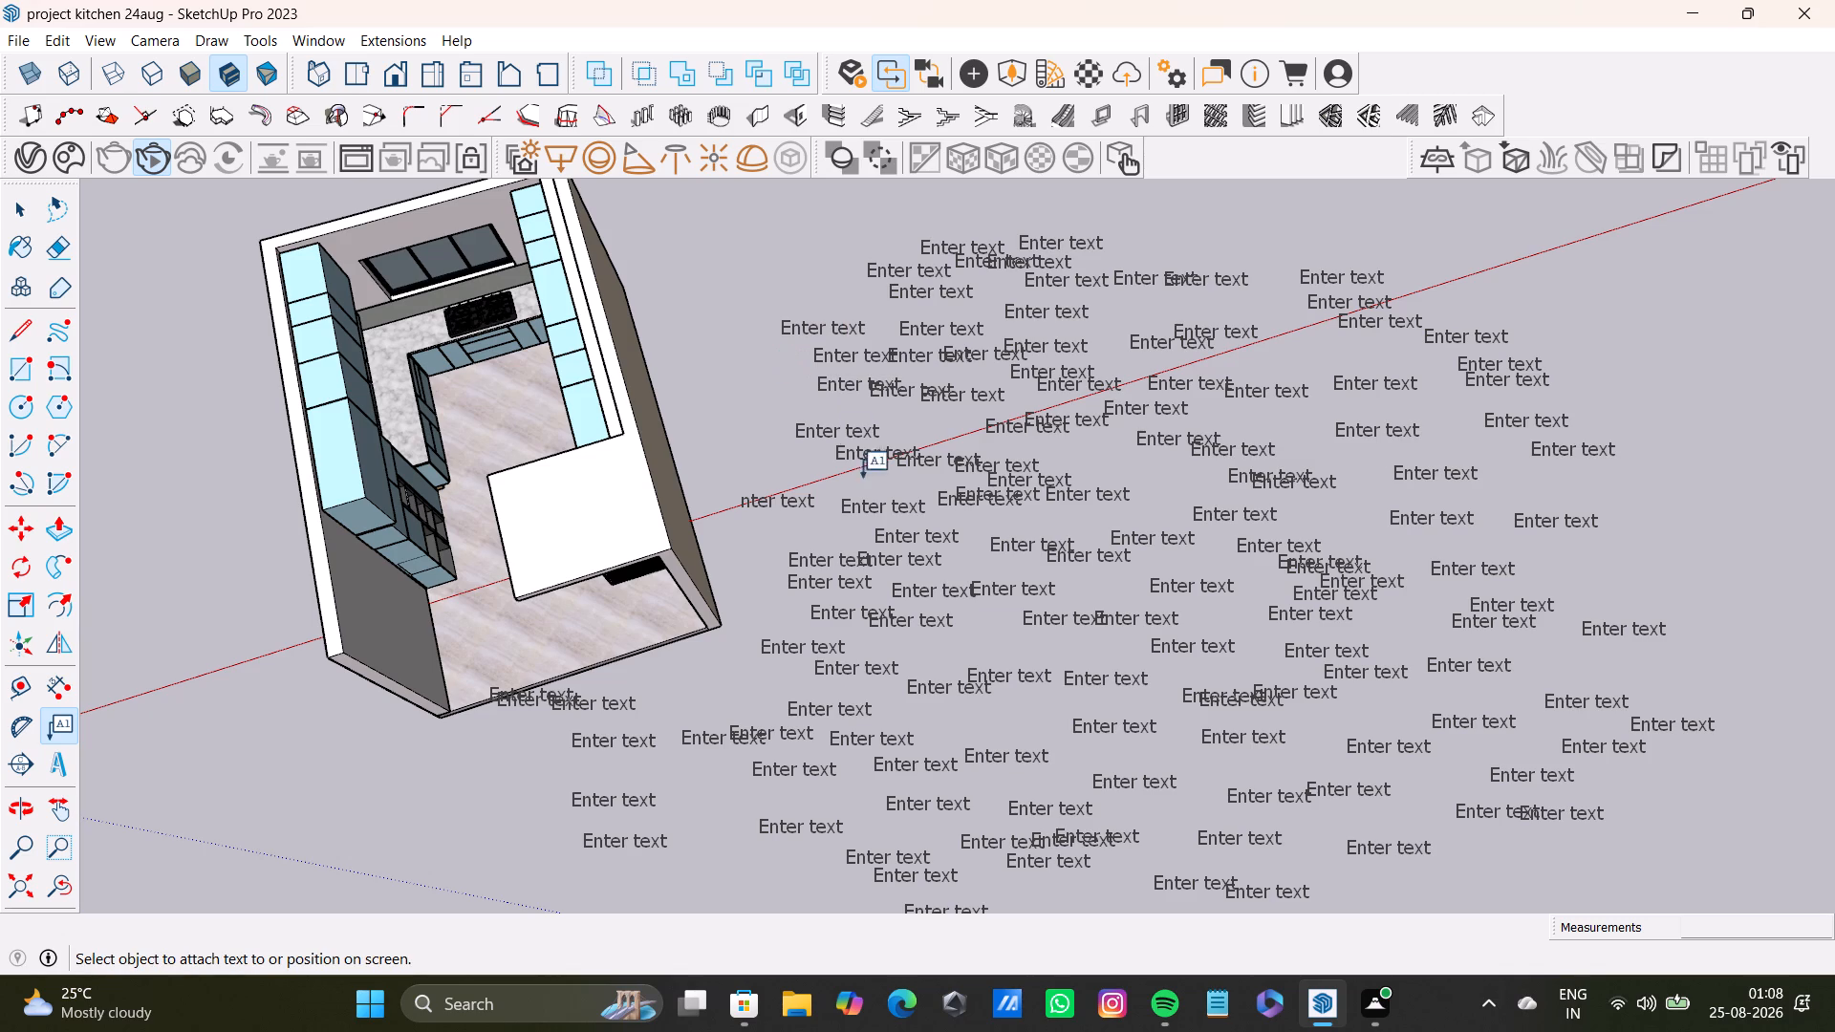
# Add two default "Enter text" labels close to the red axis, on the side of the cluster near the kitchen.
pyautogui.tripleClick(814, 470)
pyautogui.click(768, 460)
pyautogui.moveTo(768, 459); pyautogui.dragTo(779, 459)
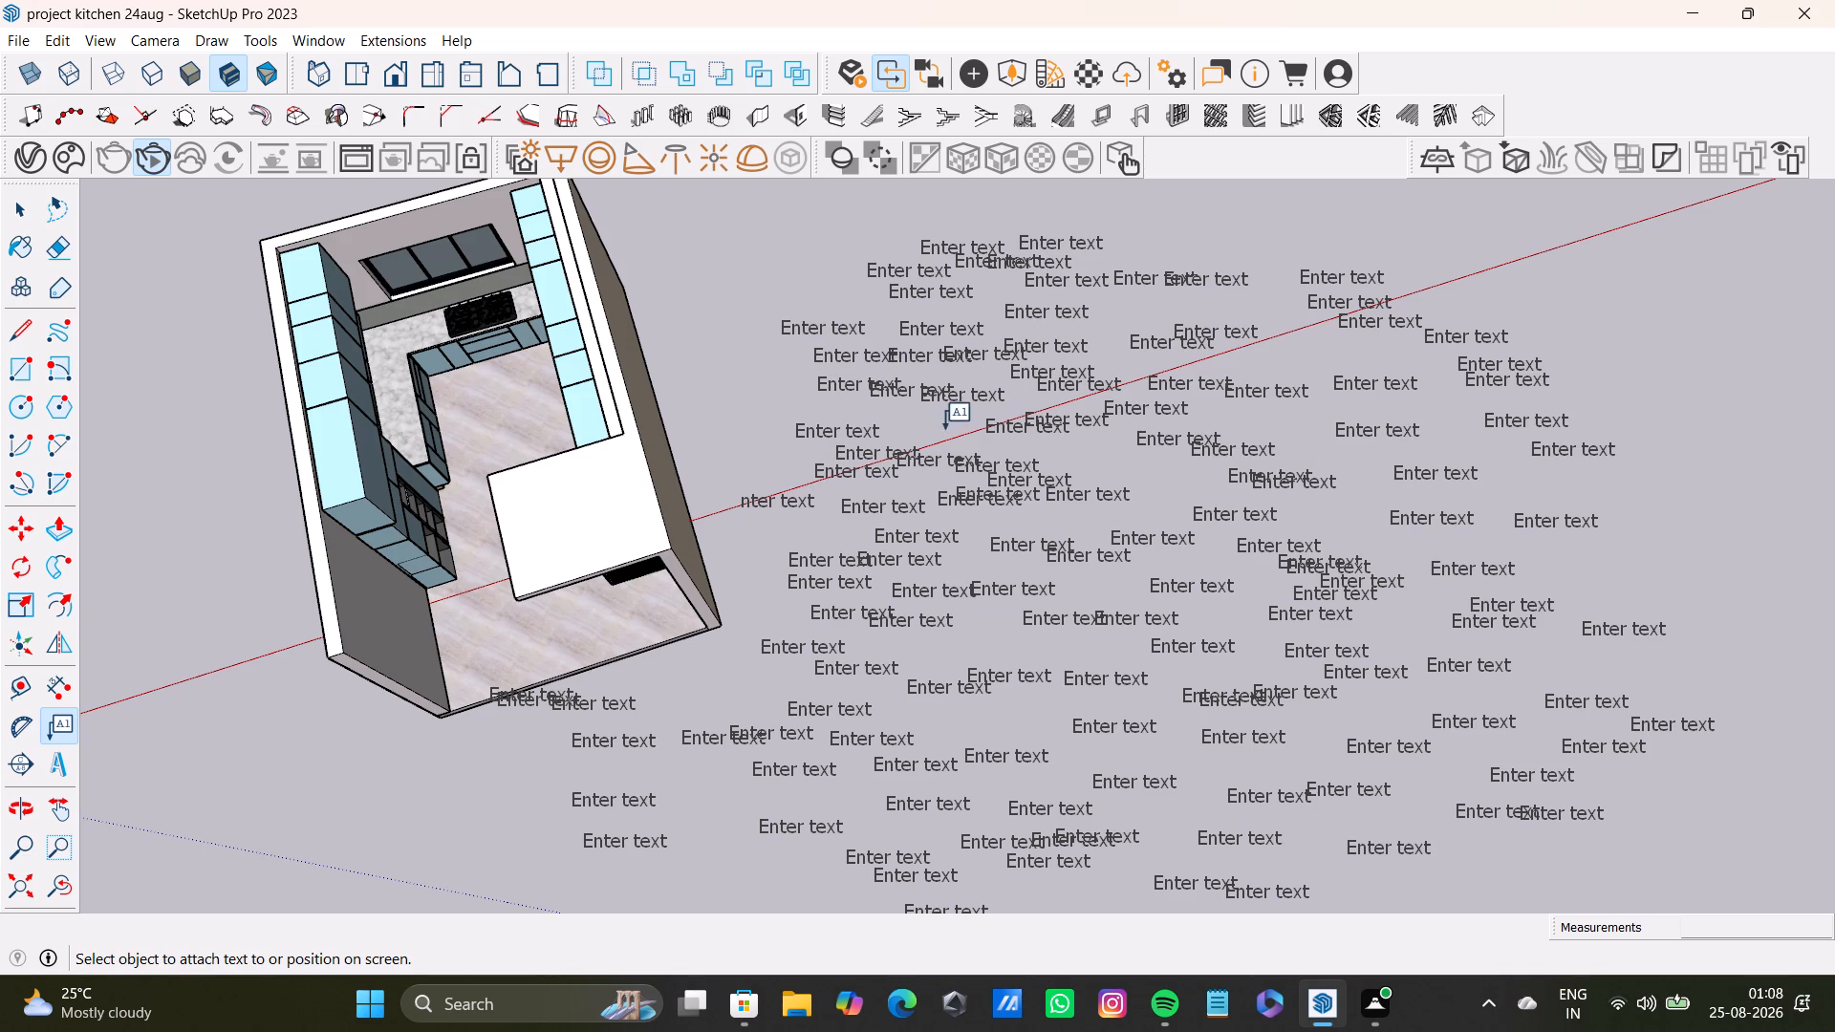
pyautogui.tripleClick(945, 429)
pyautogui.tripleClick(1140, 250)
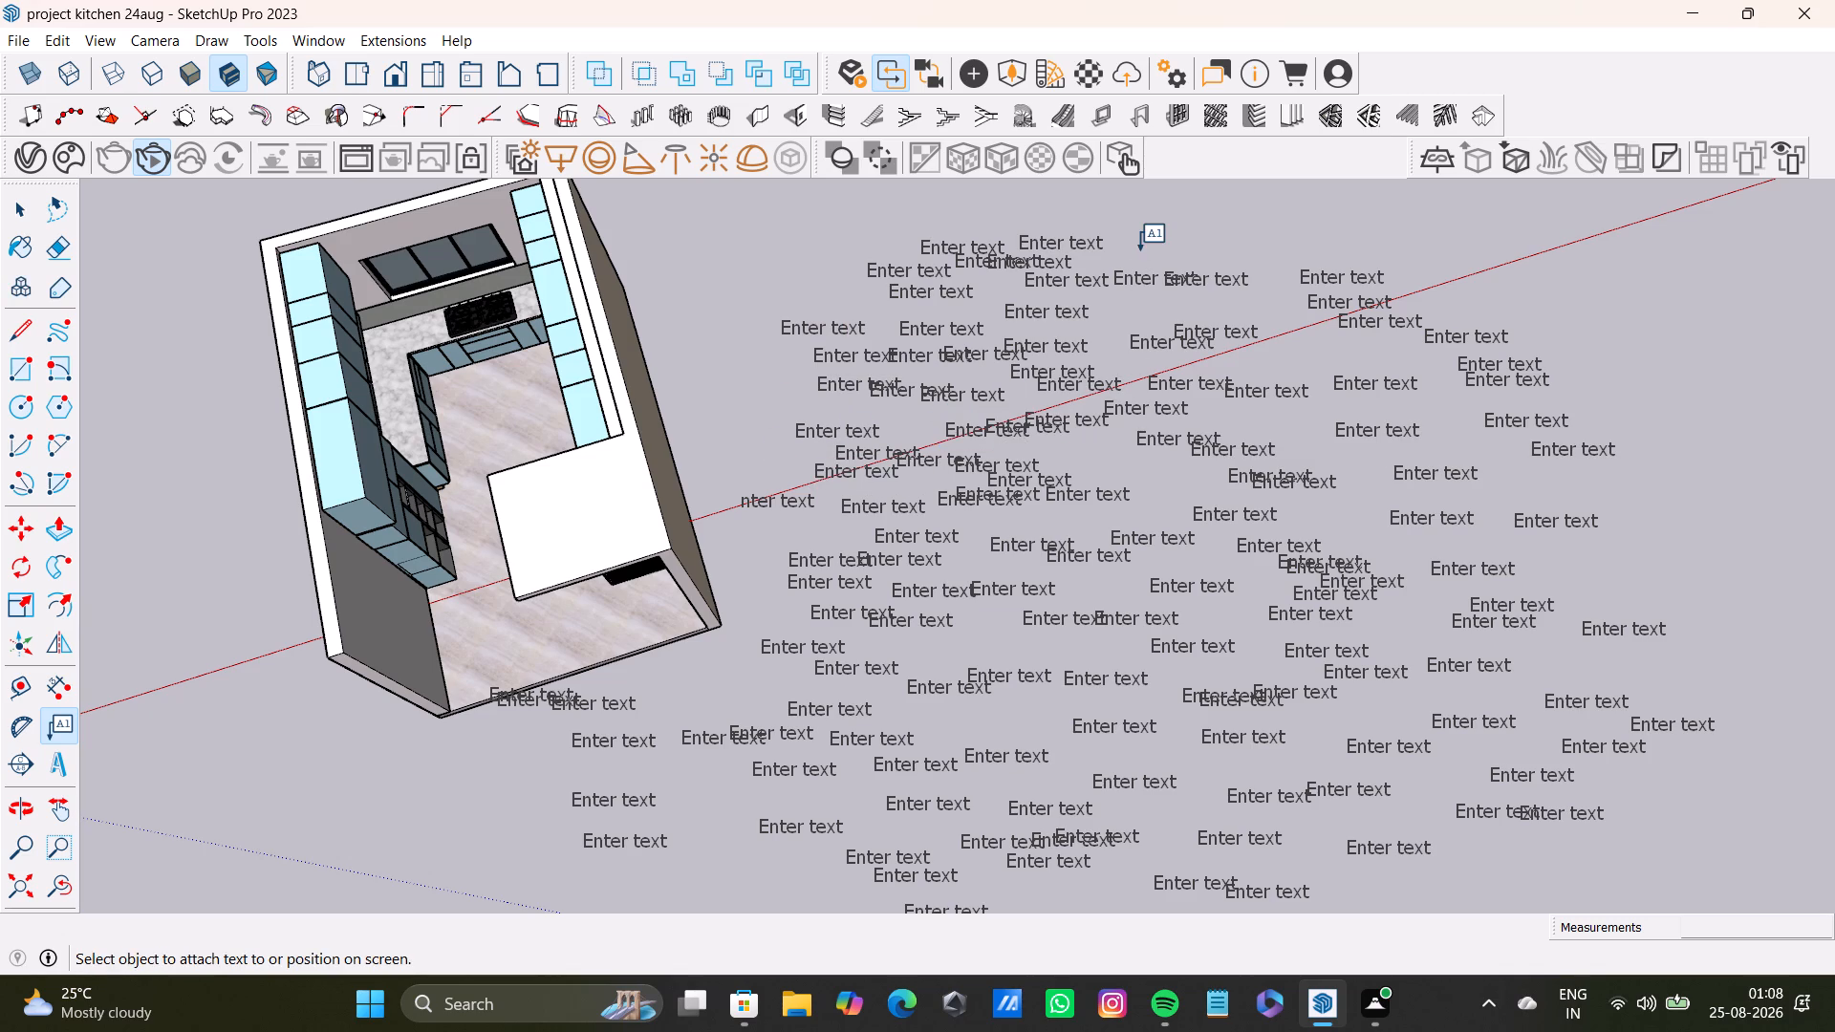
# Add three default "Enter text" labels along the cluster's upper edge, above the red axis and toward the side away from the kitchen.
pyautogui.tripleClick(1140, 250)
pyautogui.doubleClick(1345, 213)
pyautogui.doubleClick(1308, 233)
pyautogui.click(1303, 235)
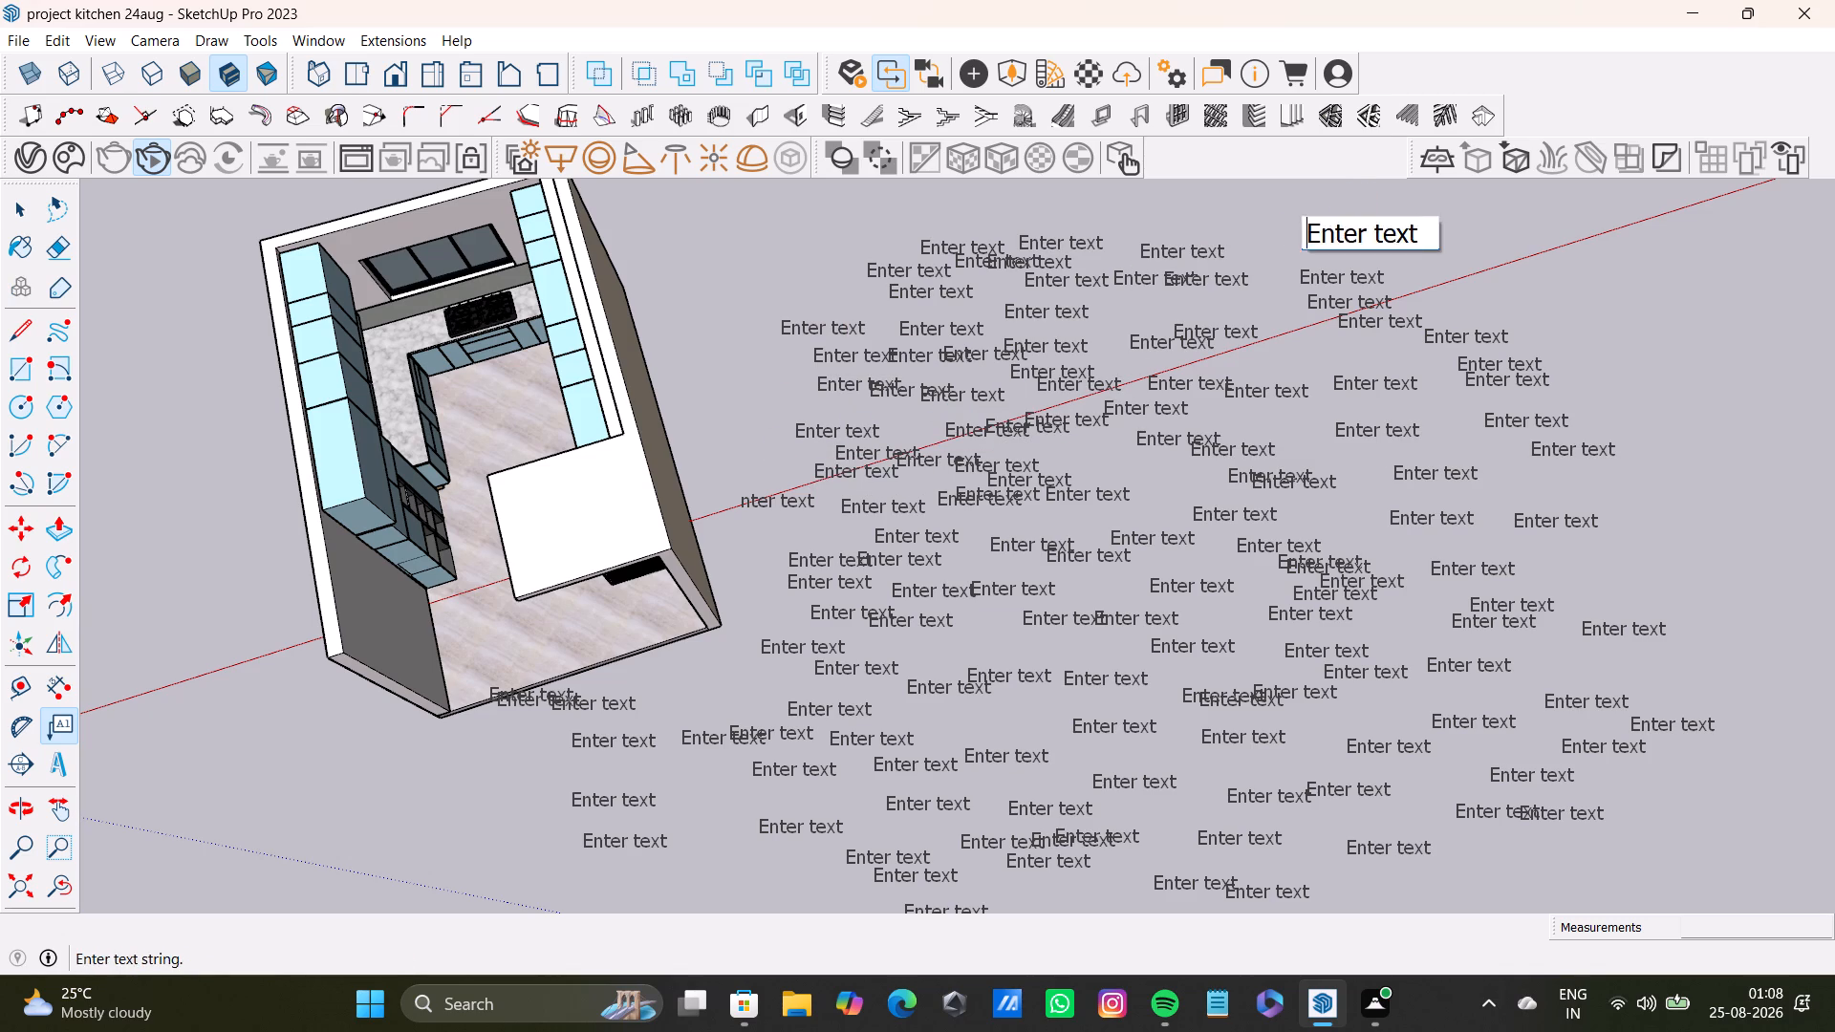
pyautogui.doubleClick(1270, 243)
pyautogui.click(1274, 267)
pyautogui.click(1282, 279)
pyautogui.doubleClick(1288, 364)
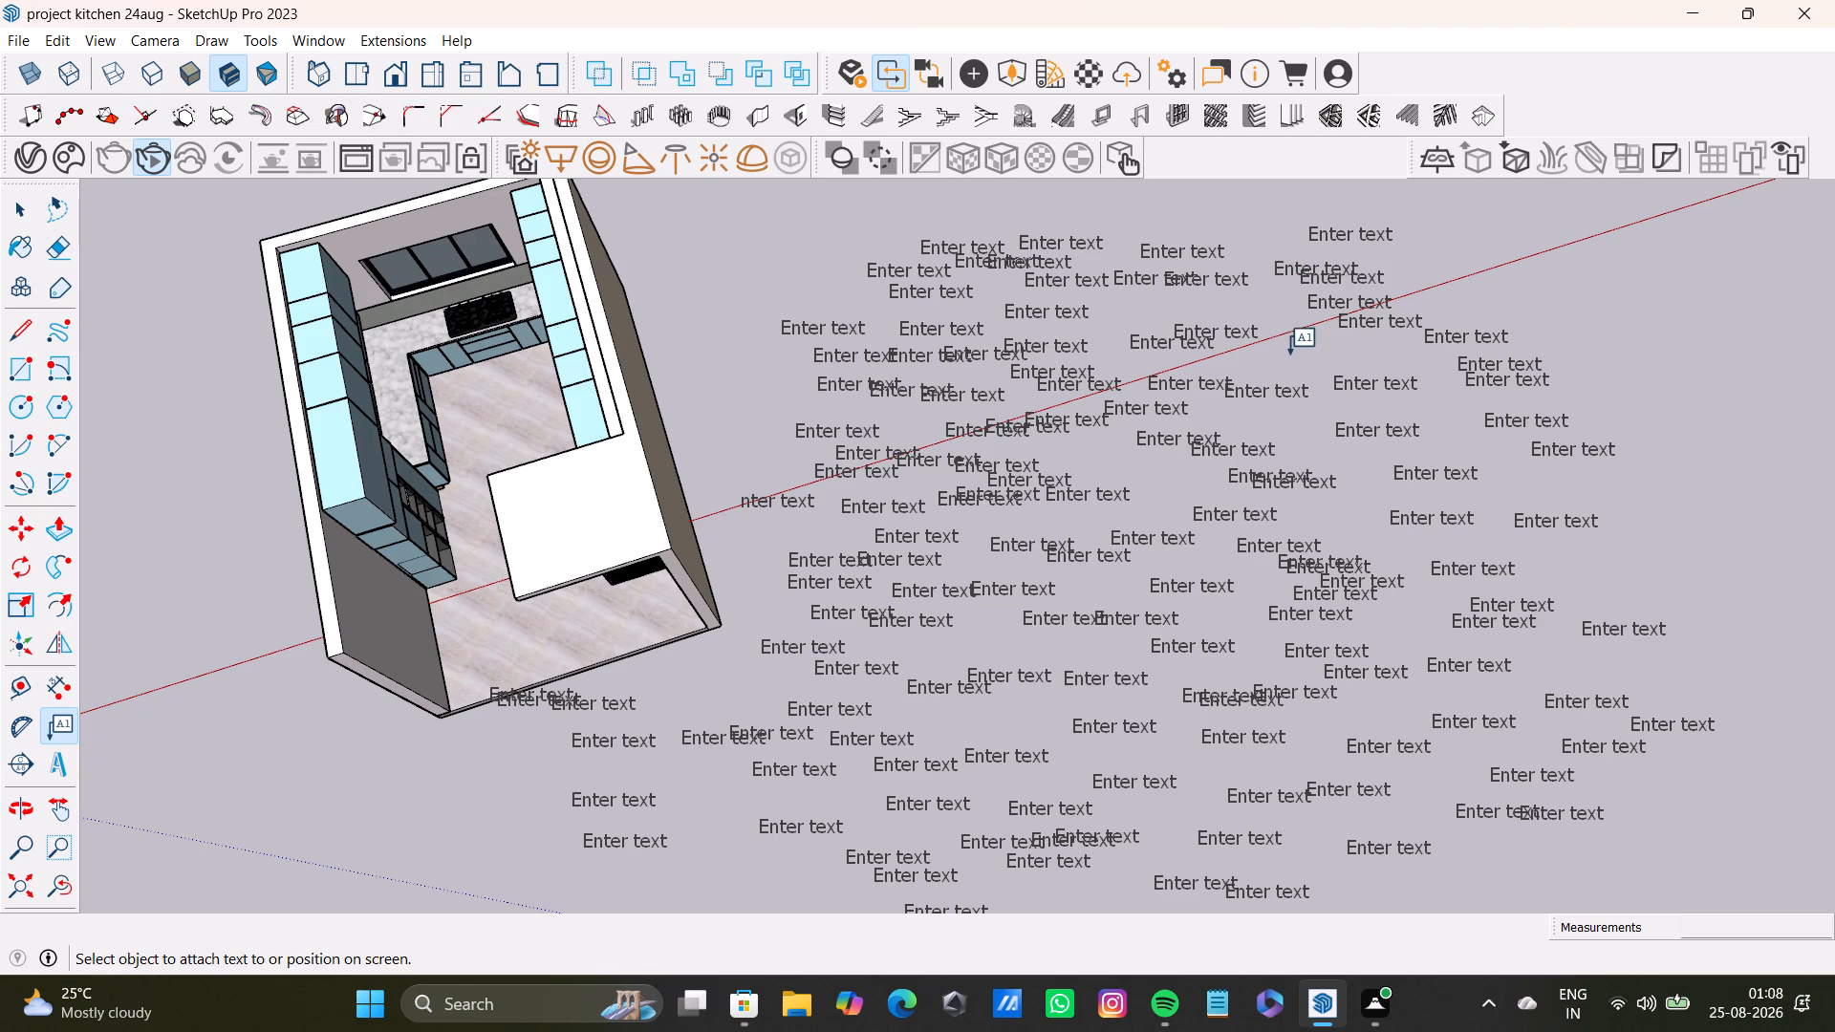
# Add three closely spaced default "Enter text" labels around the red axis, beneath the labels just placed on the cluster's upper edge.
pyautogui.doubleClick(1299, 355)
pyautogui.click(1294, 353)
pyautogui.doubleClick(1270, 345)
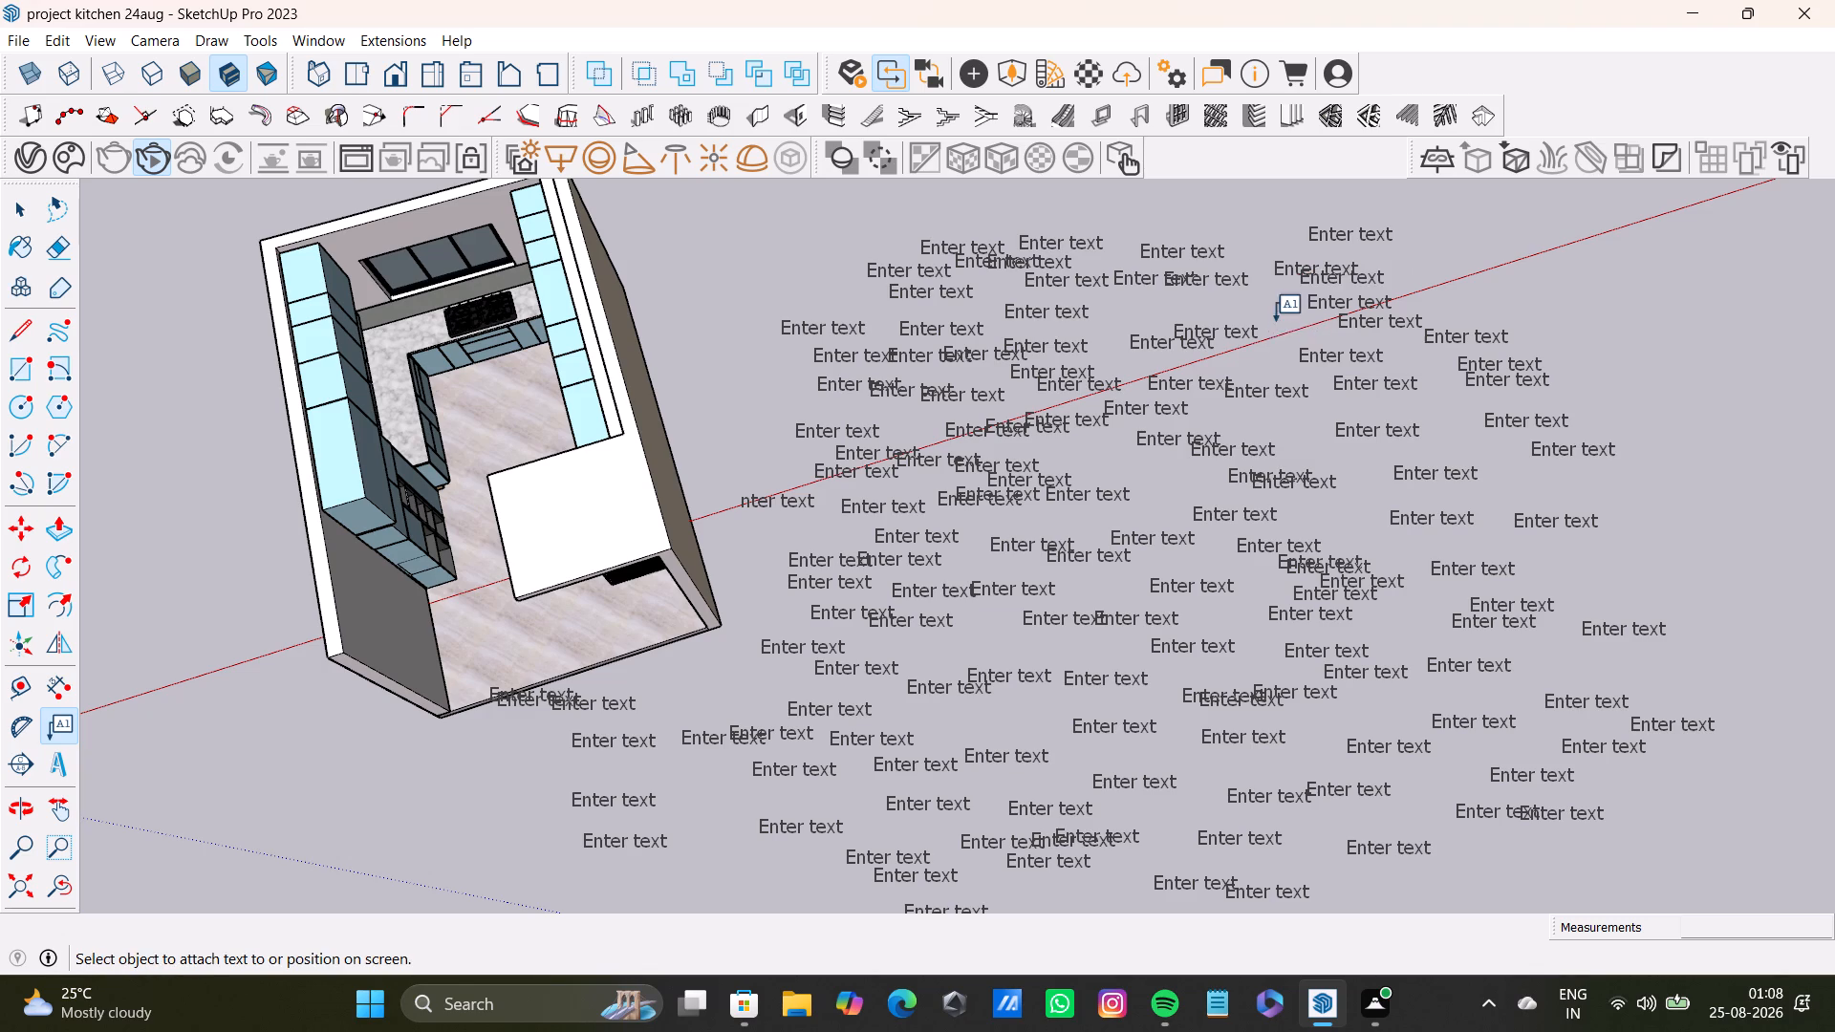
pyautogui.tripleClick(1276, 321)
pyautogui.tripleClick(1254, 307)
pyautogui.click(1254, 307)
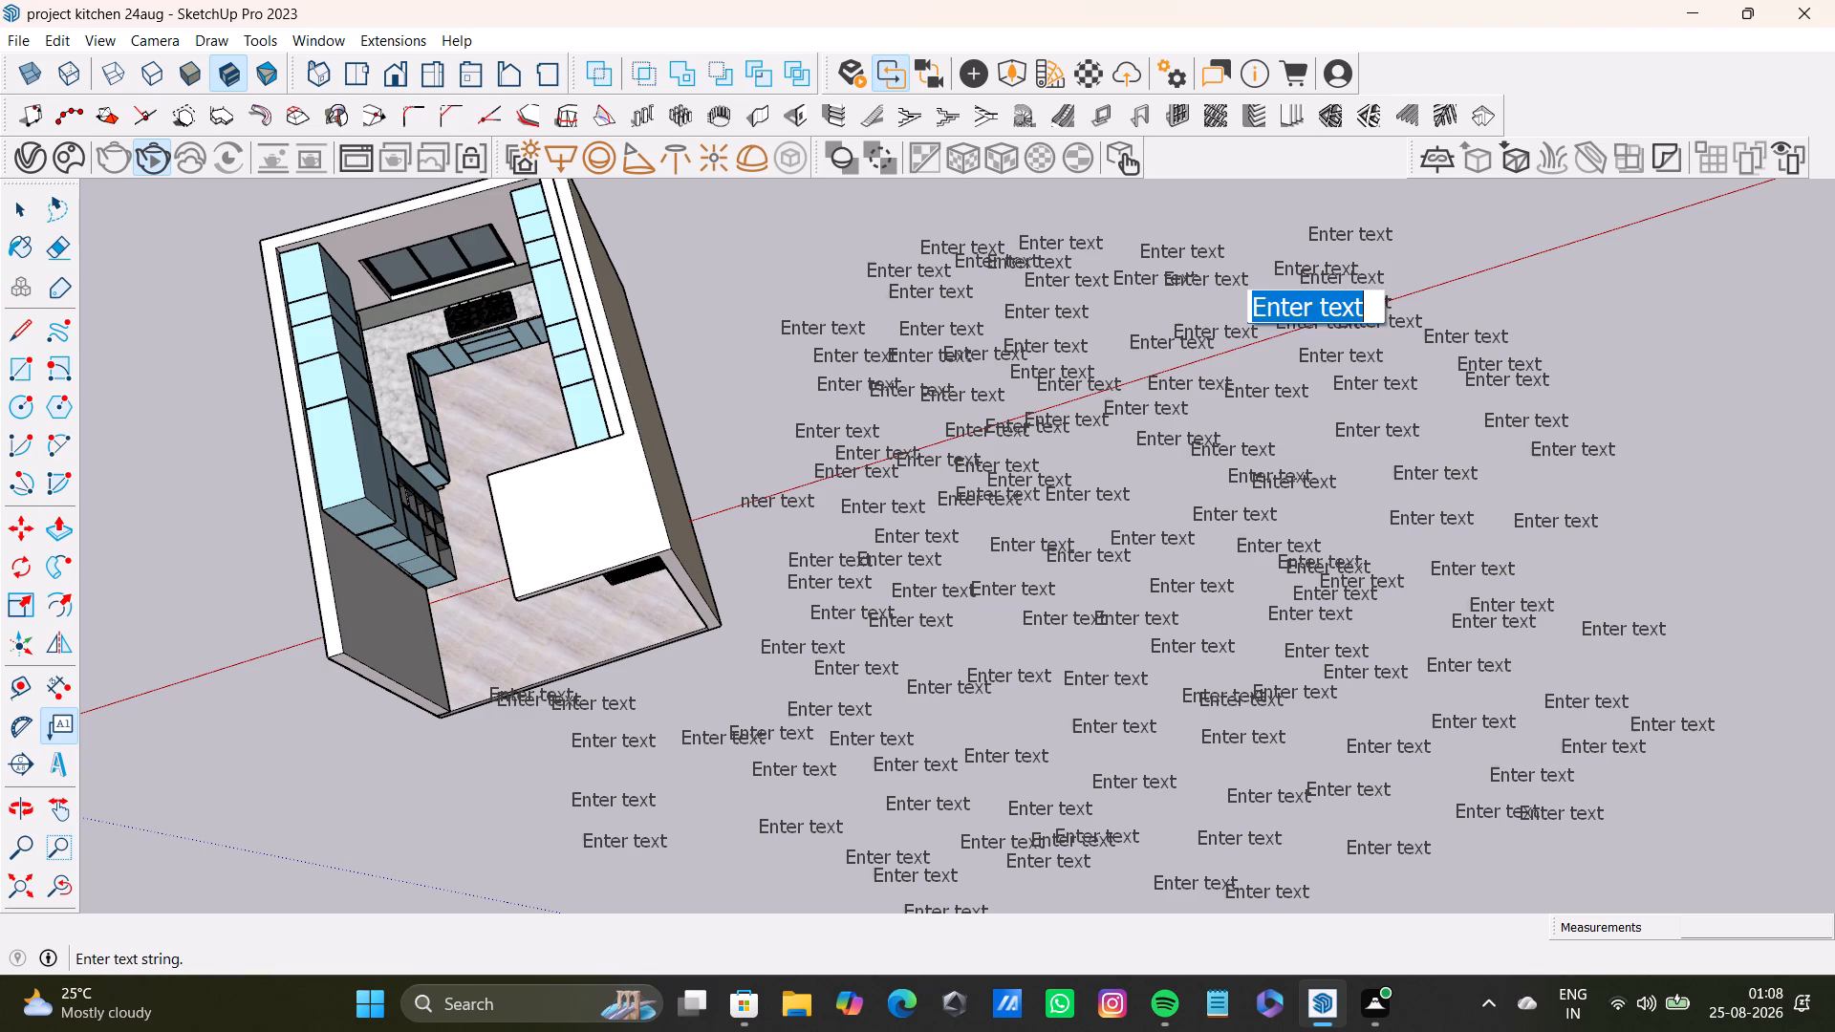
pyautogui.tripleClick(1135, 310)
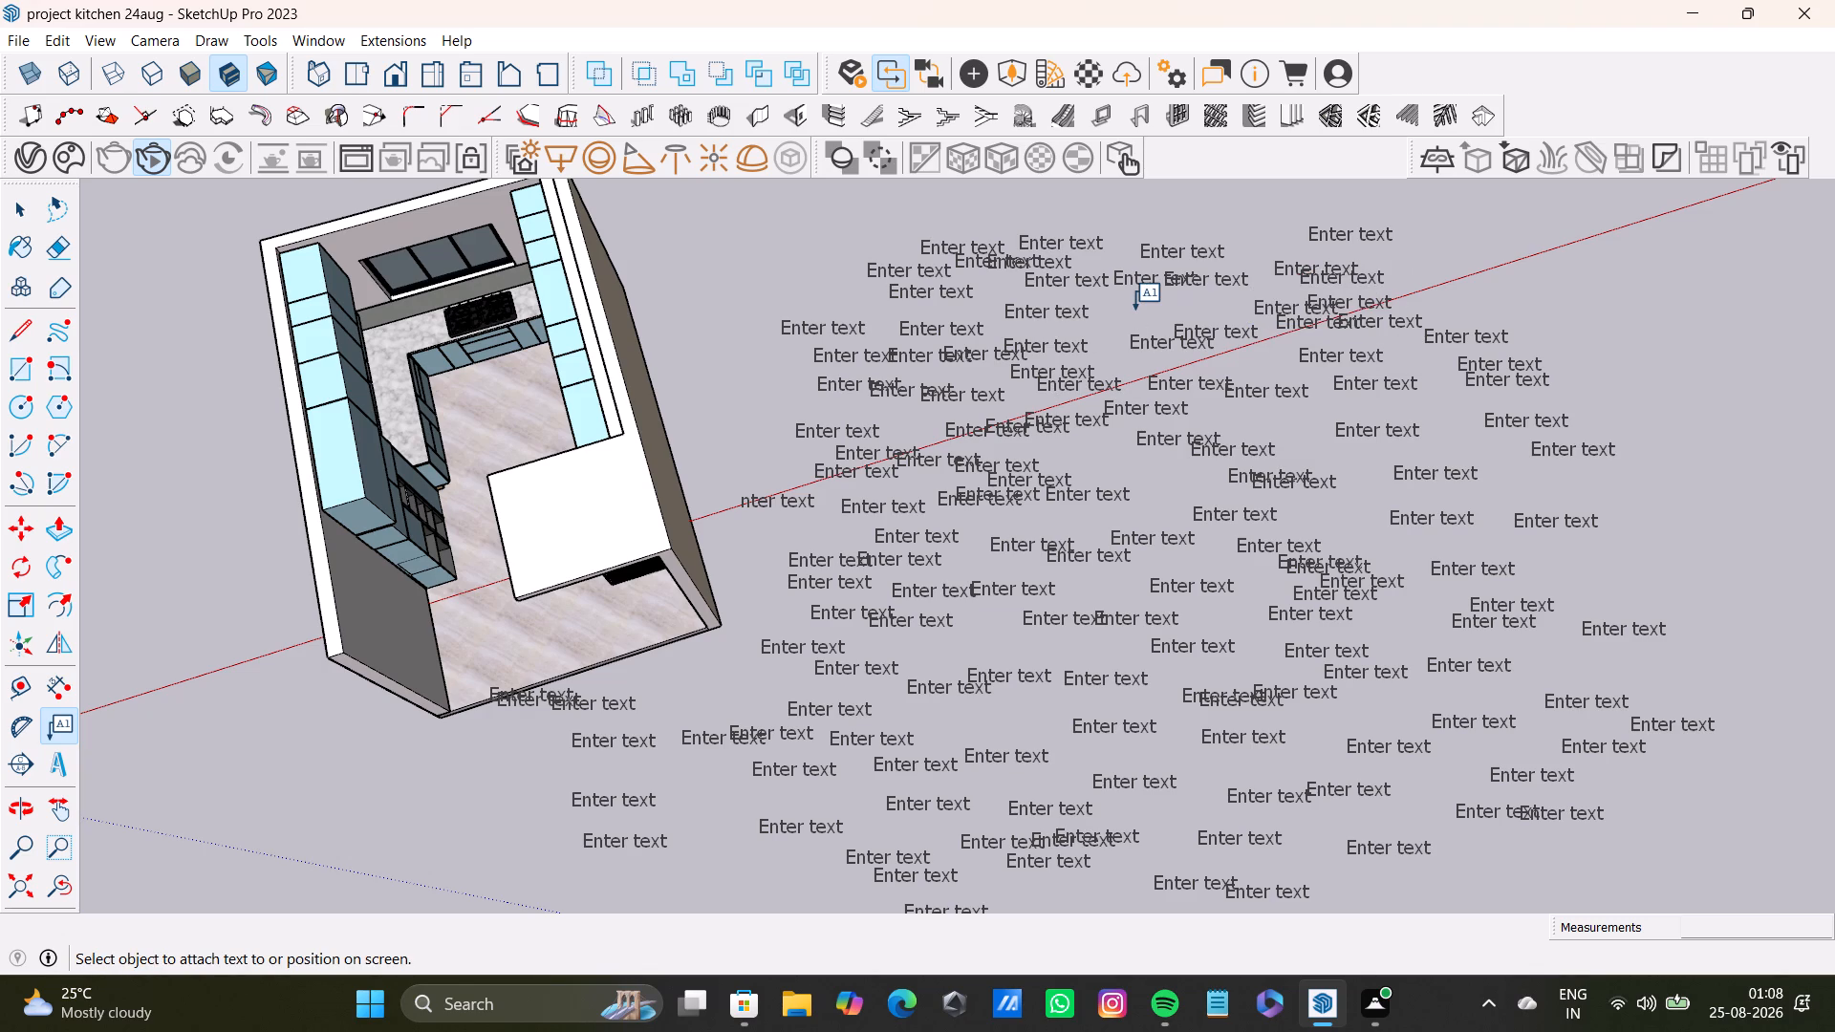
# Add three default "Enter text" labels mid-cluster, one just above the red axis and two in the gaps below it.
pyautogui.tripleClick(1135, 310)
pyautogui.click(1135, 310)
pyautogui.click(1092, 340)
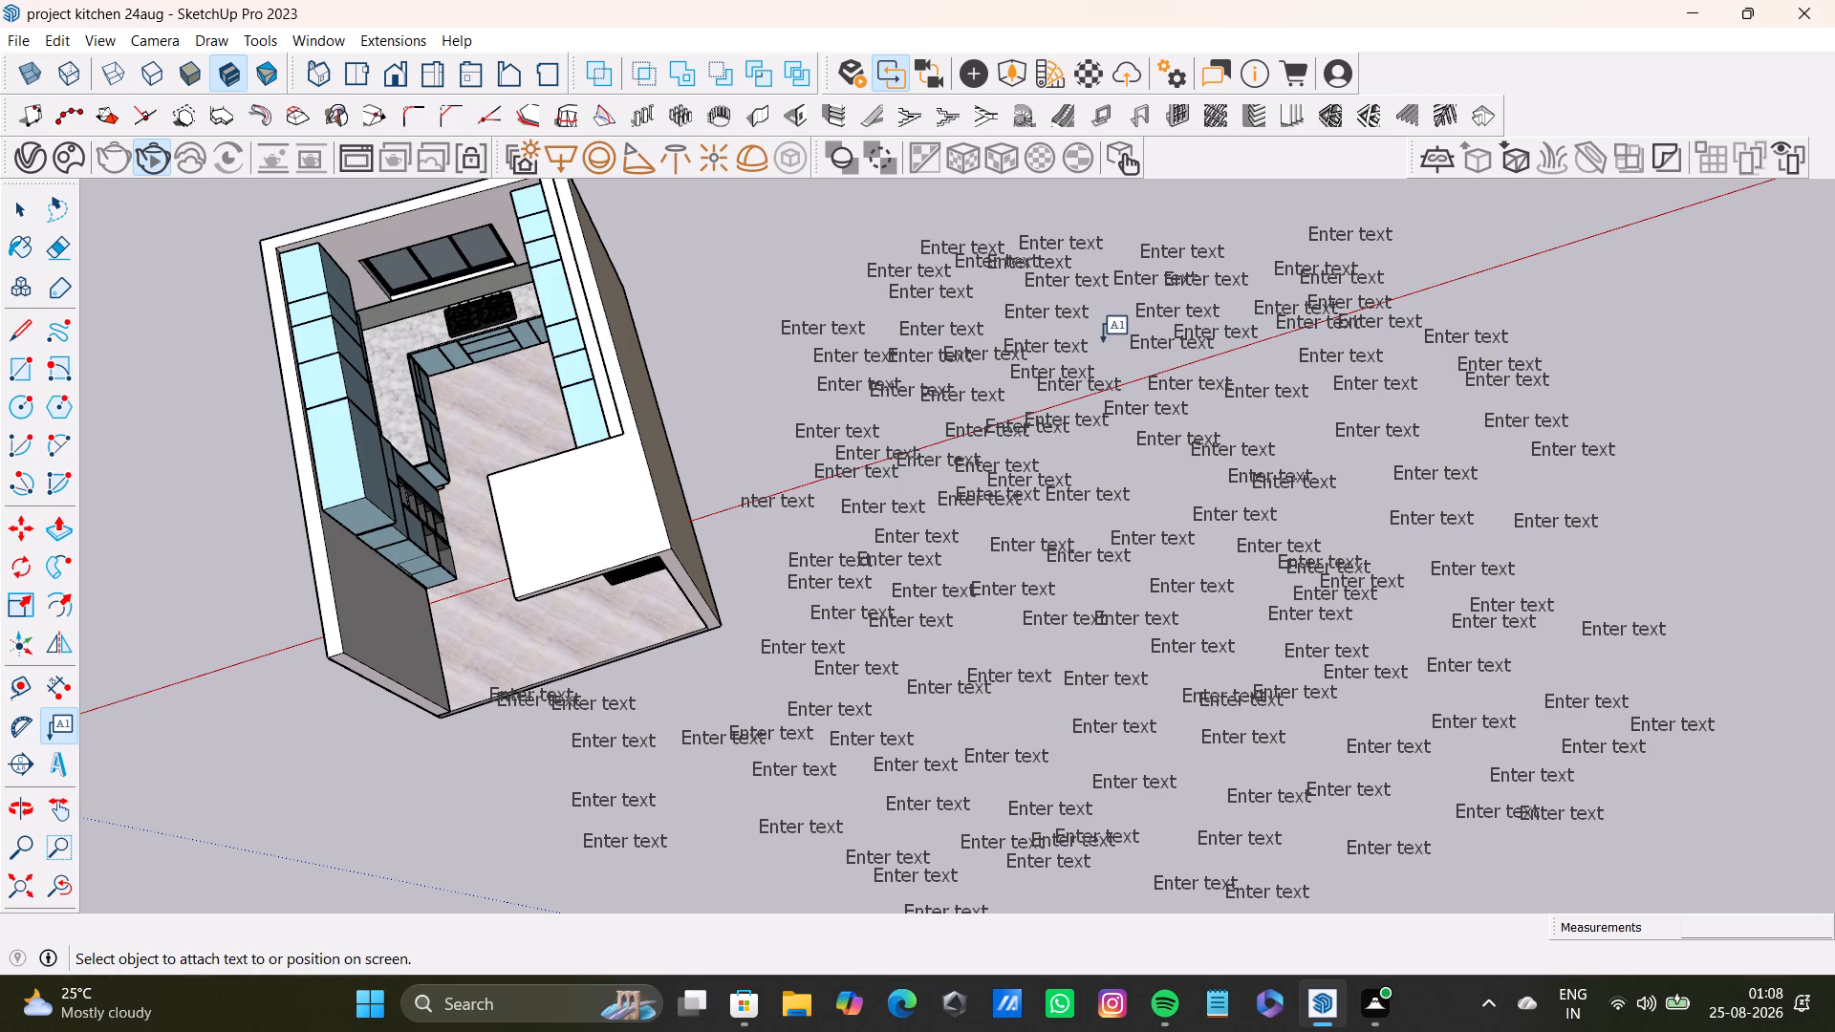
pyautogui.tripleClick(1174, 488)
pyautogui.click(1165, 488)
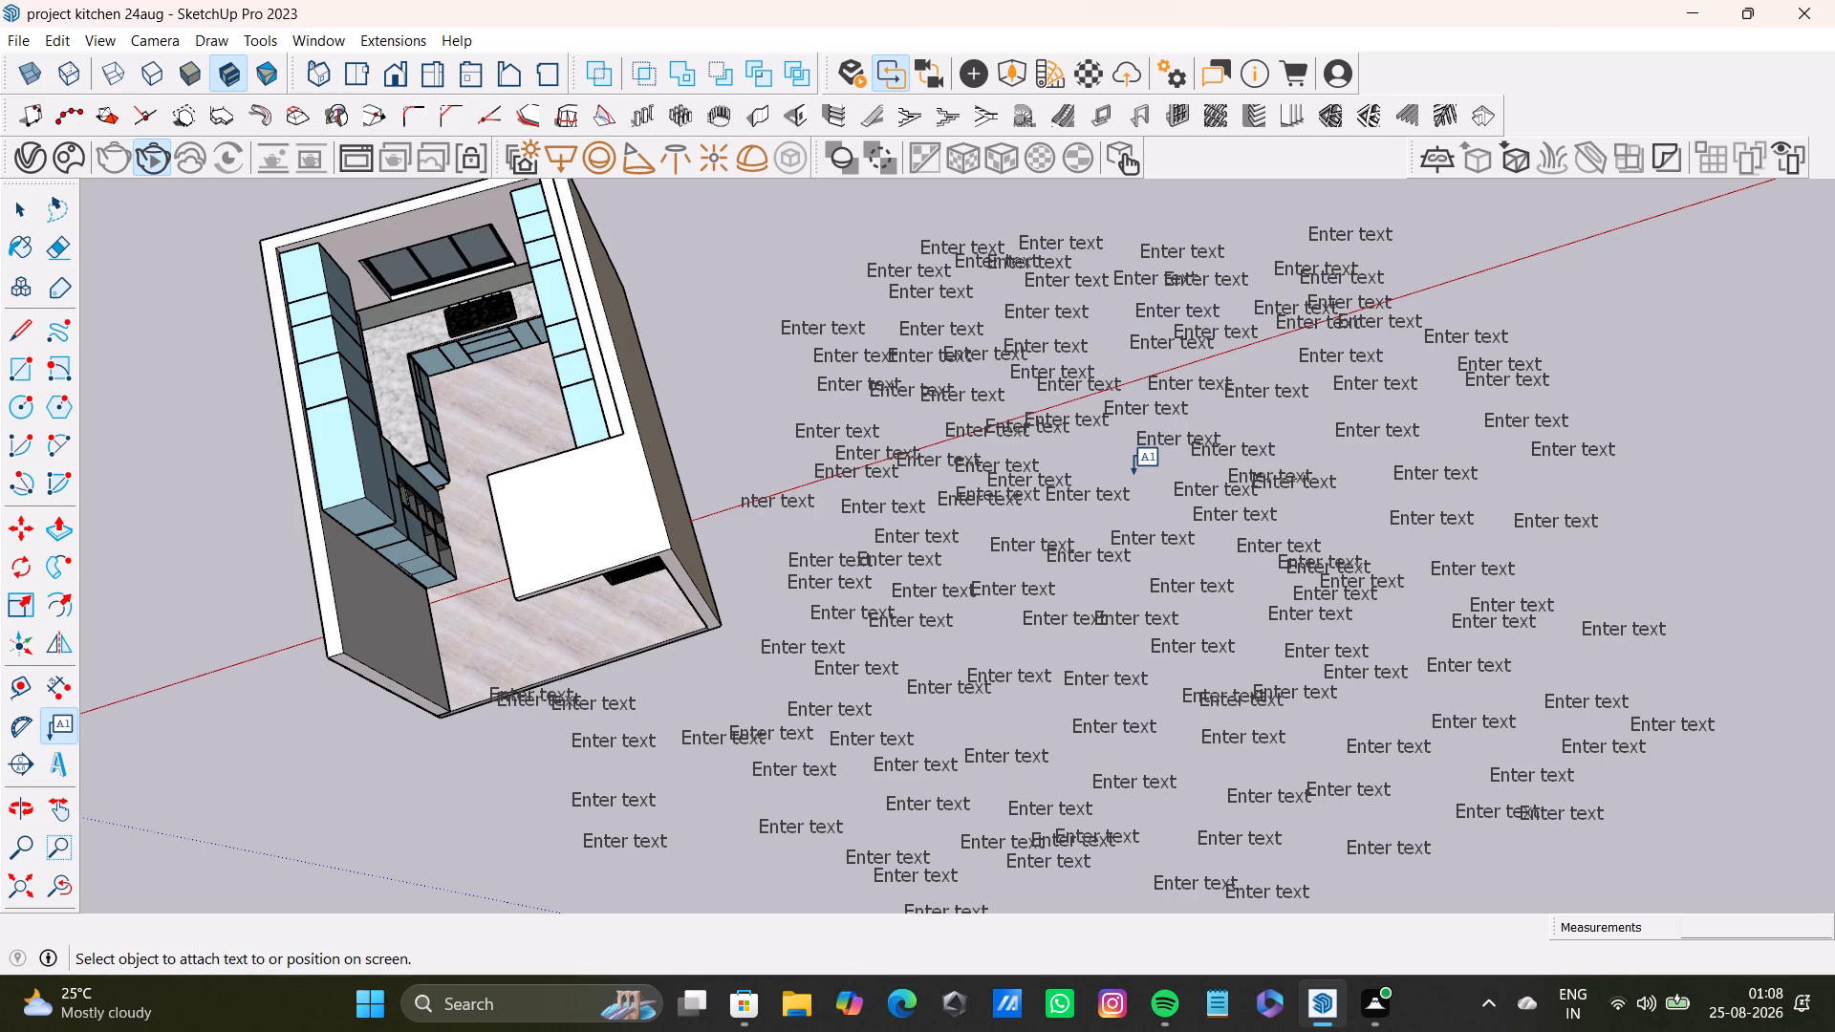
pyautogui.tripleClick(1081, 464)
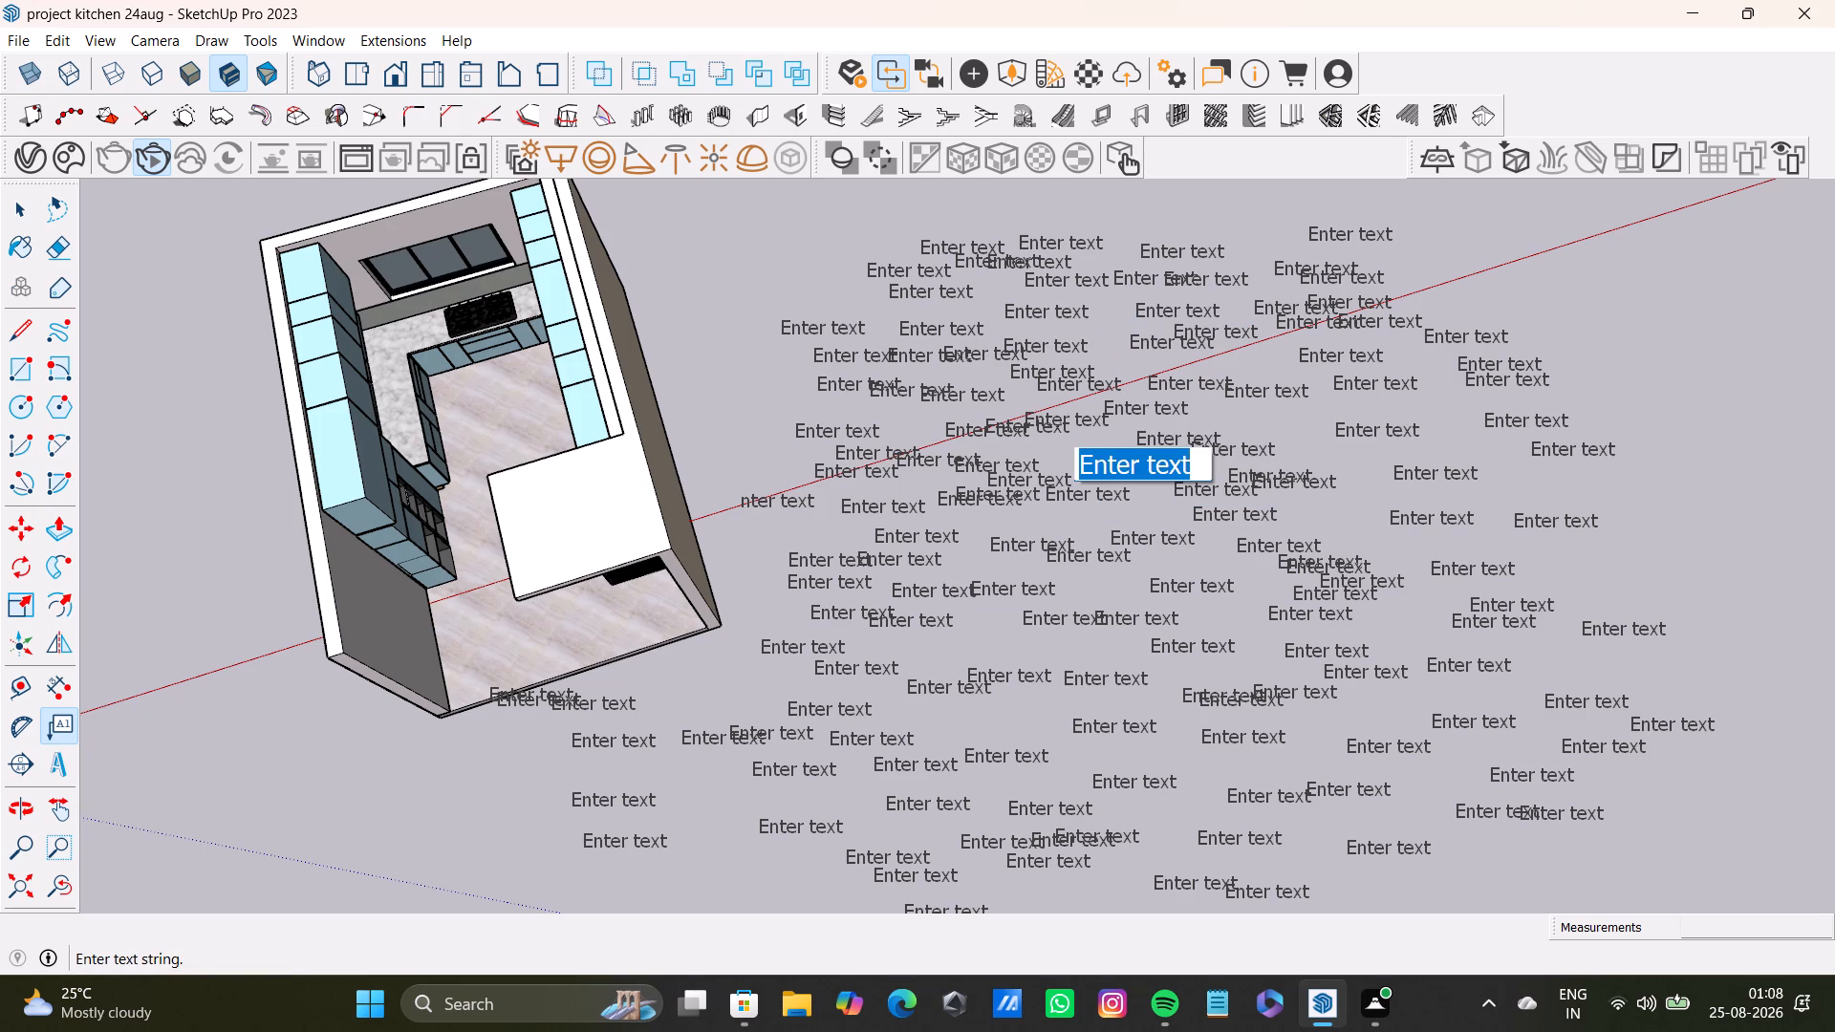
pyautogui.click(1117, 235)
# Add two default "Enter text" labels, one at the middle of the cluster's upper edge and one just below the far part of the red axis.
pyautogui.click(1117, 235)
pyautogui.doubleClick(1117, 235)
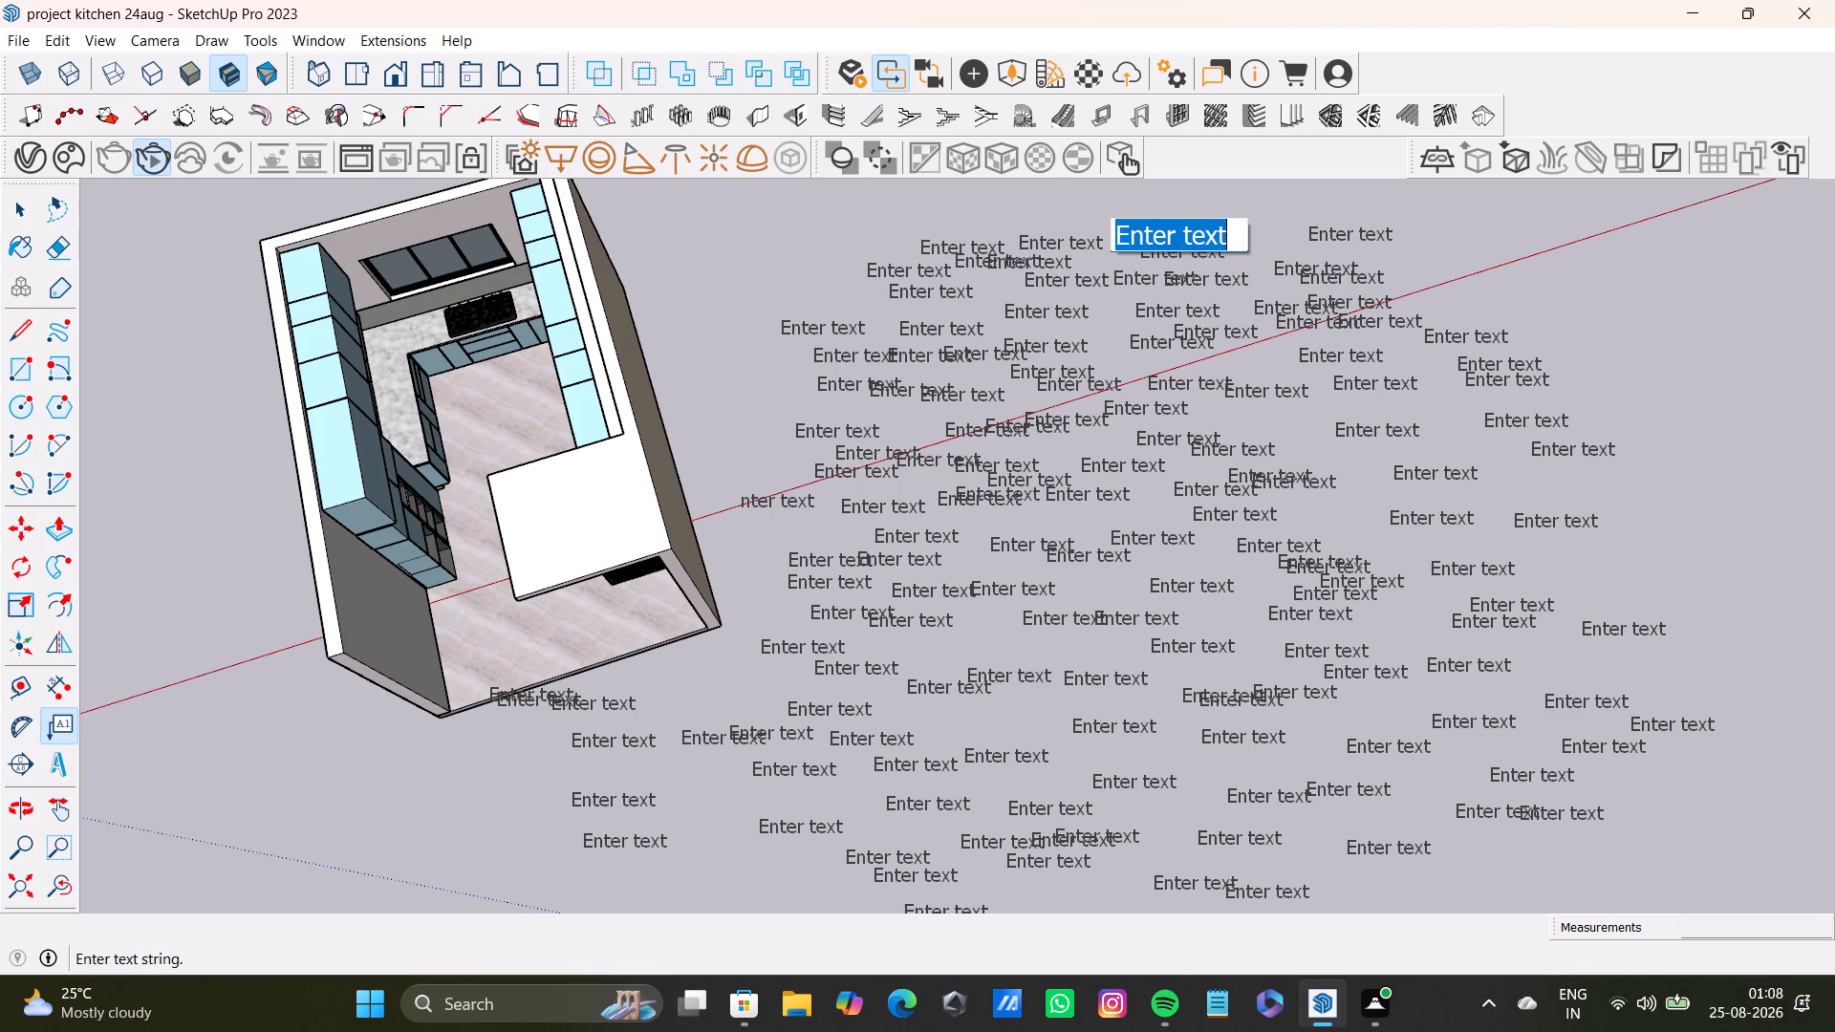
pyautogui.doubleClick(1467, 304)
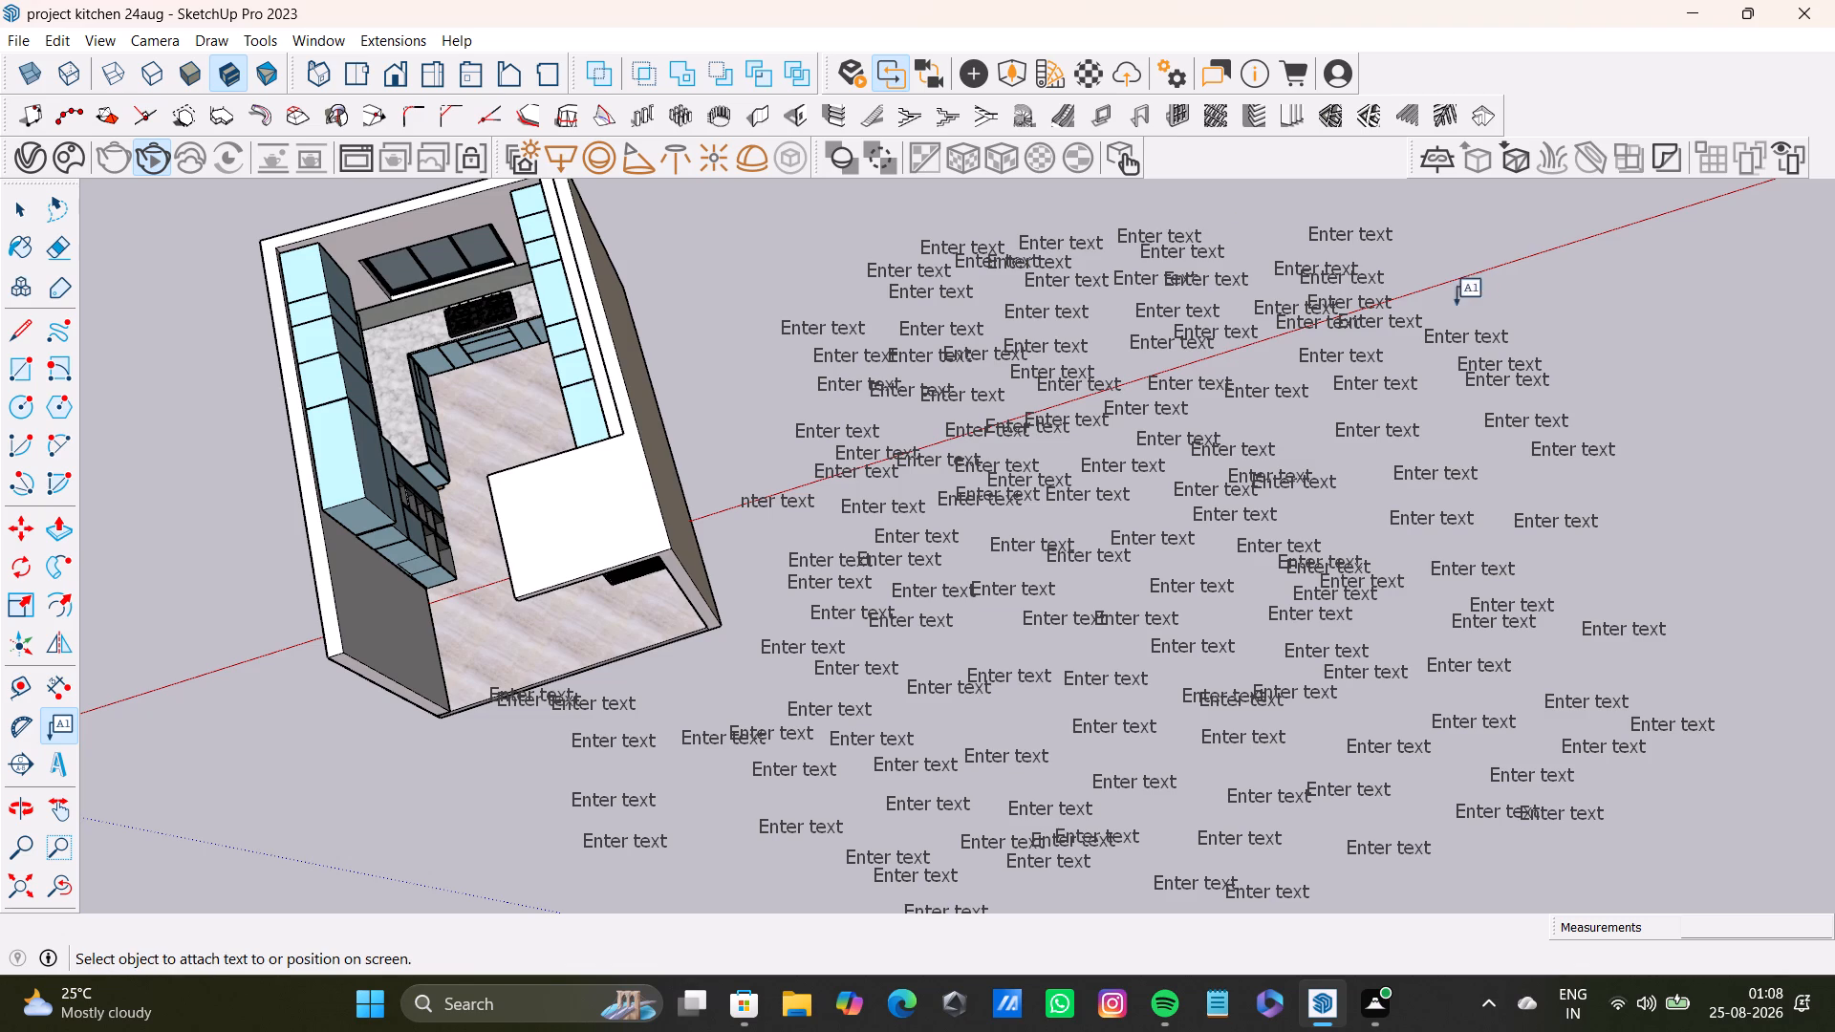
pyautogui.doubleClick(1436, 306)
pyautogui.doubleClick(1435, 288)
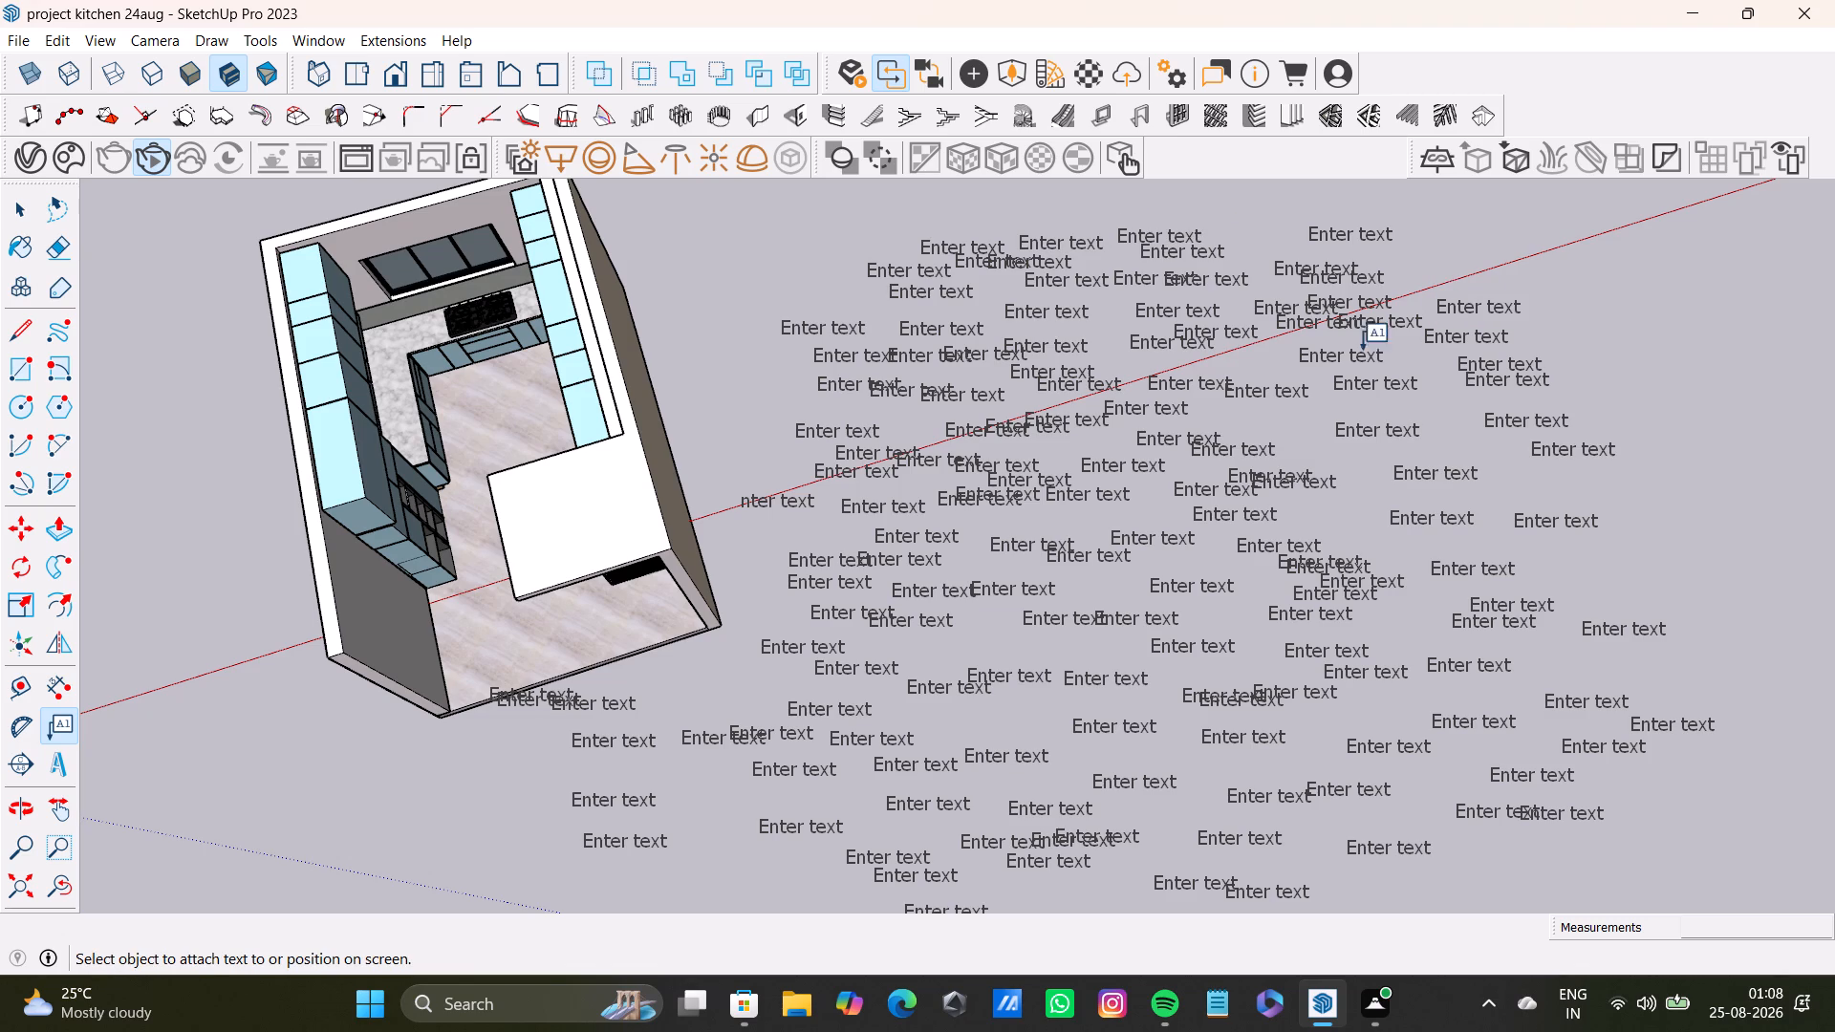
# Add three overlapping default "Enter text" labels in a tight row well below the red axis, in the half of the cluster away from the kitchen.
pyautogui.doubleClick(1359, 525)
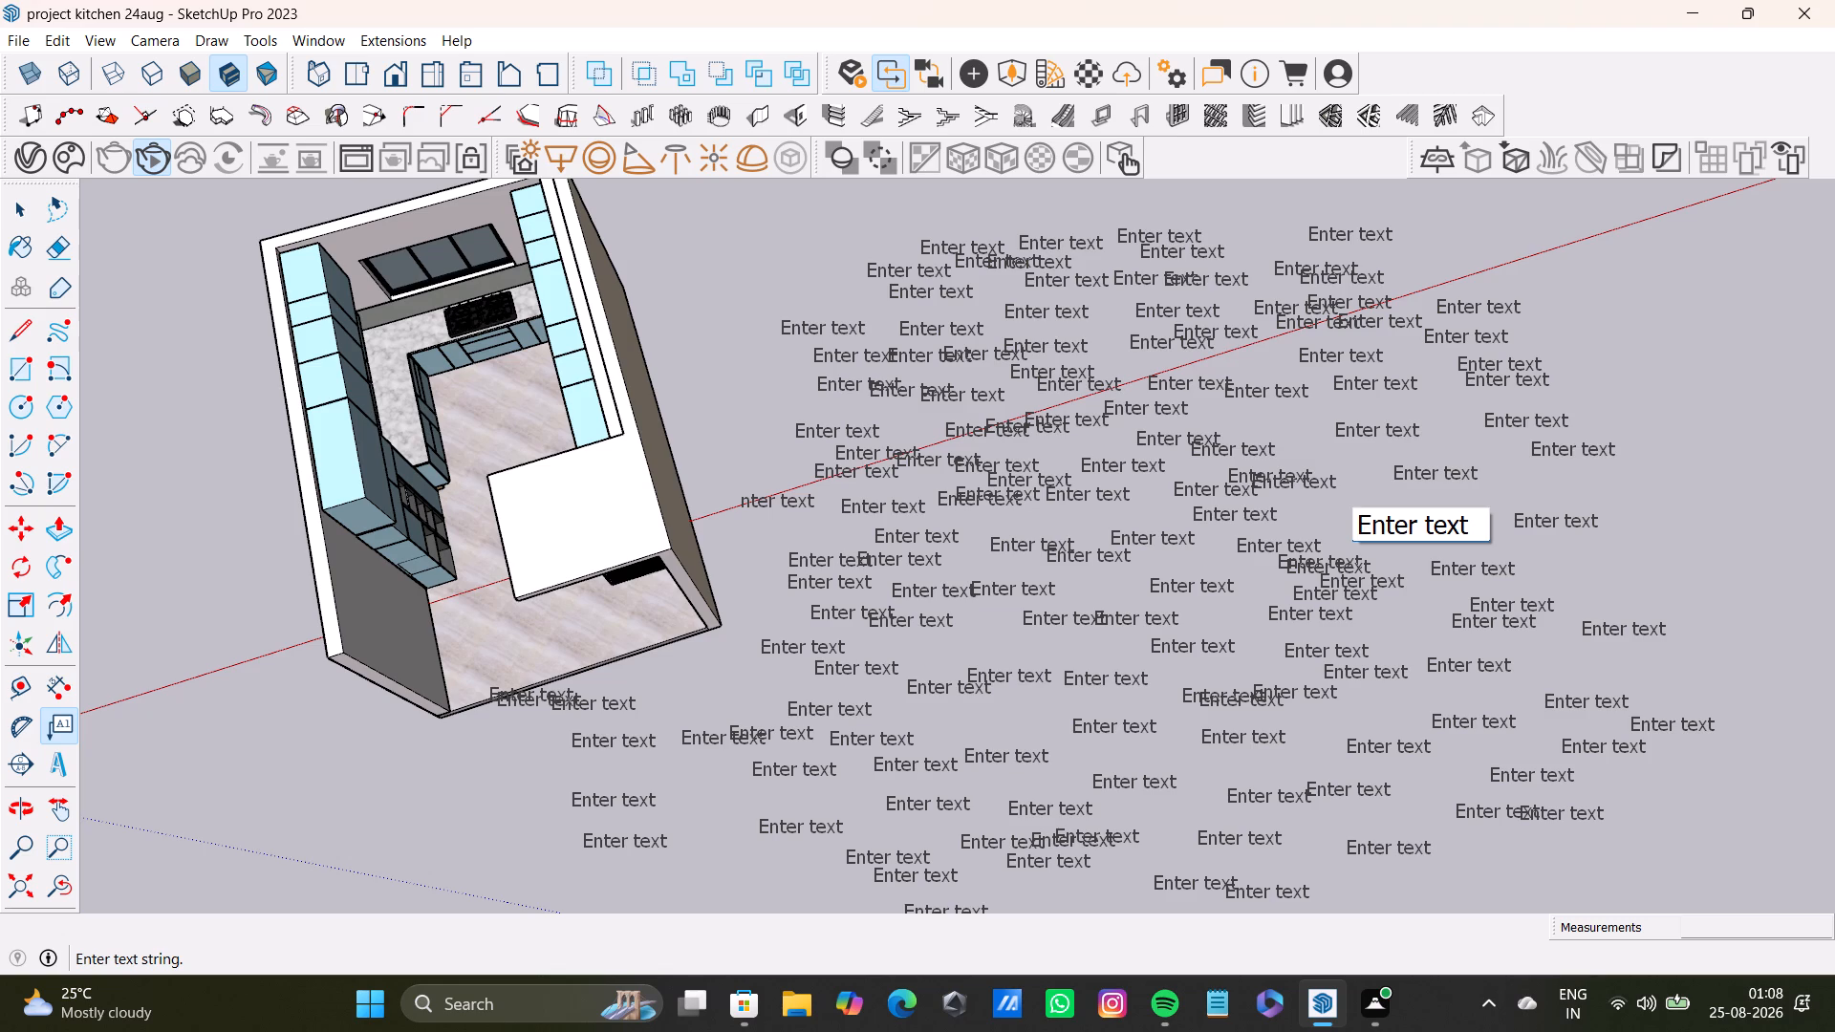
pyautogui.click(1298, 514)
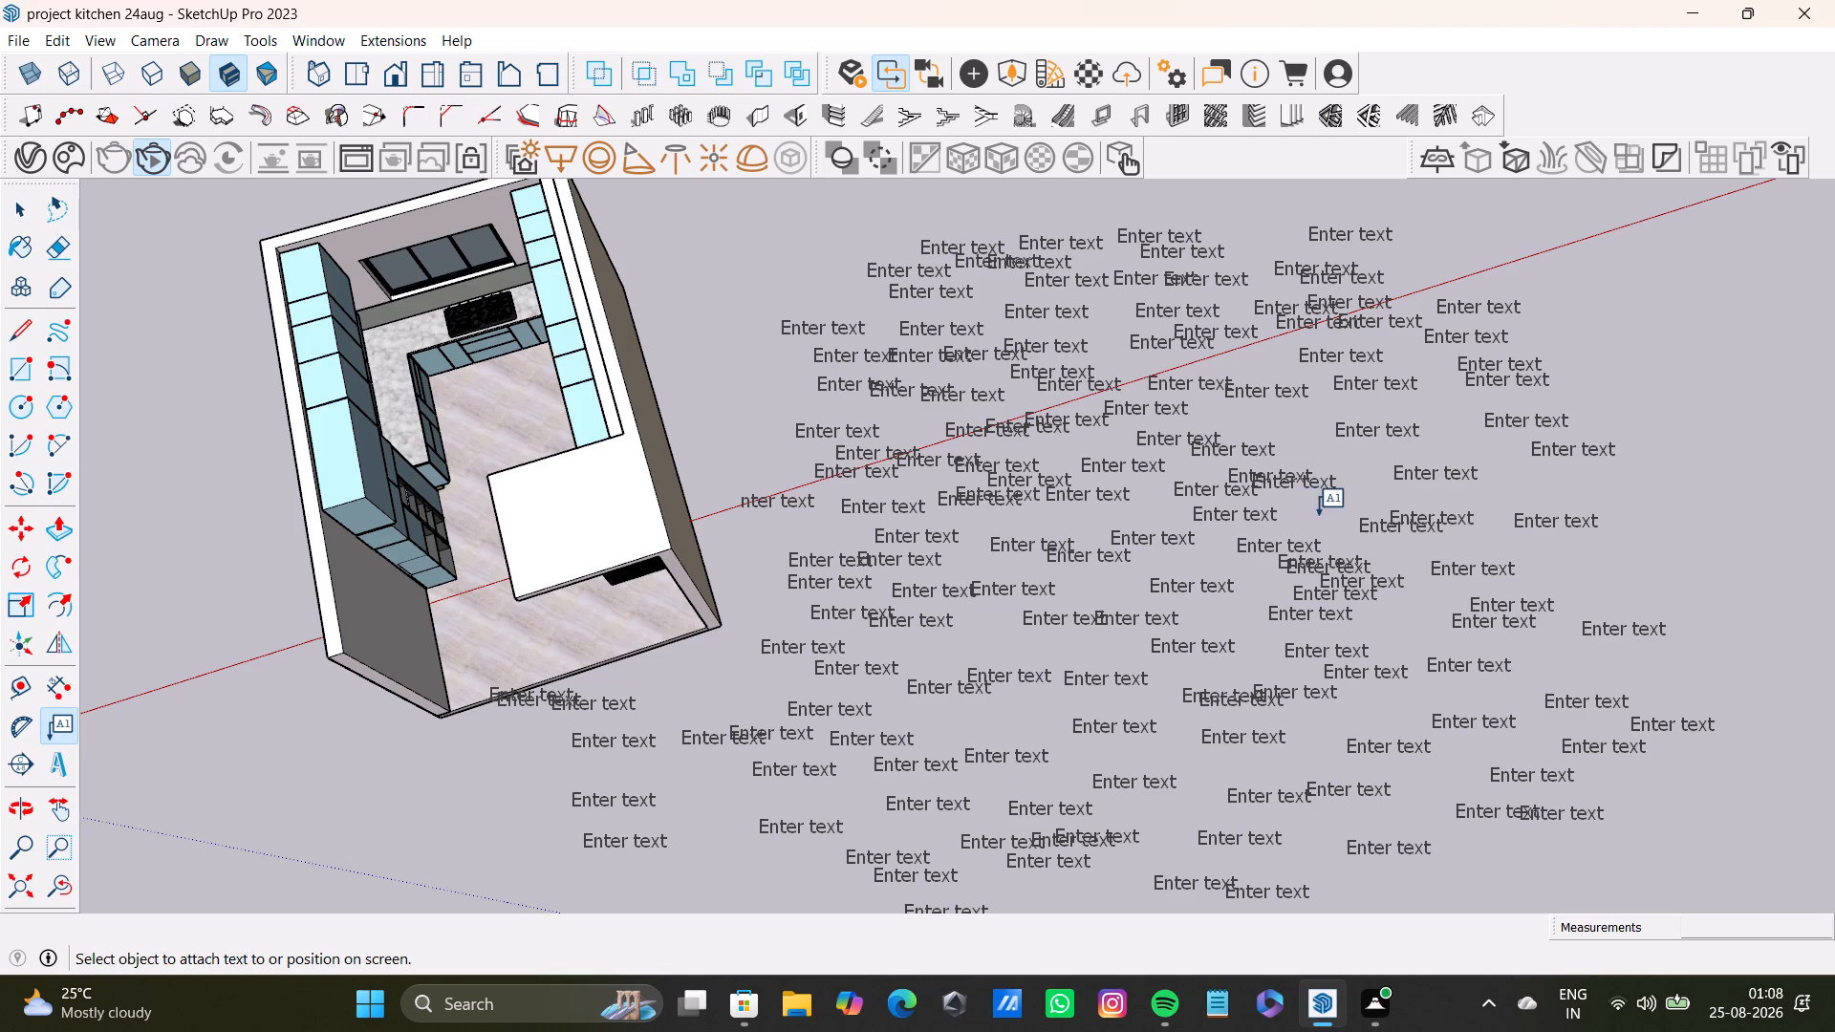
pyautogui.click(1323, 528)
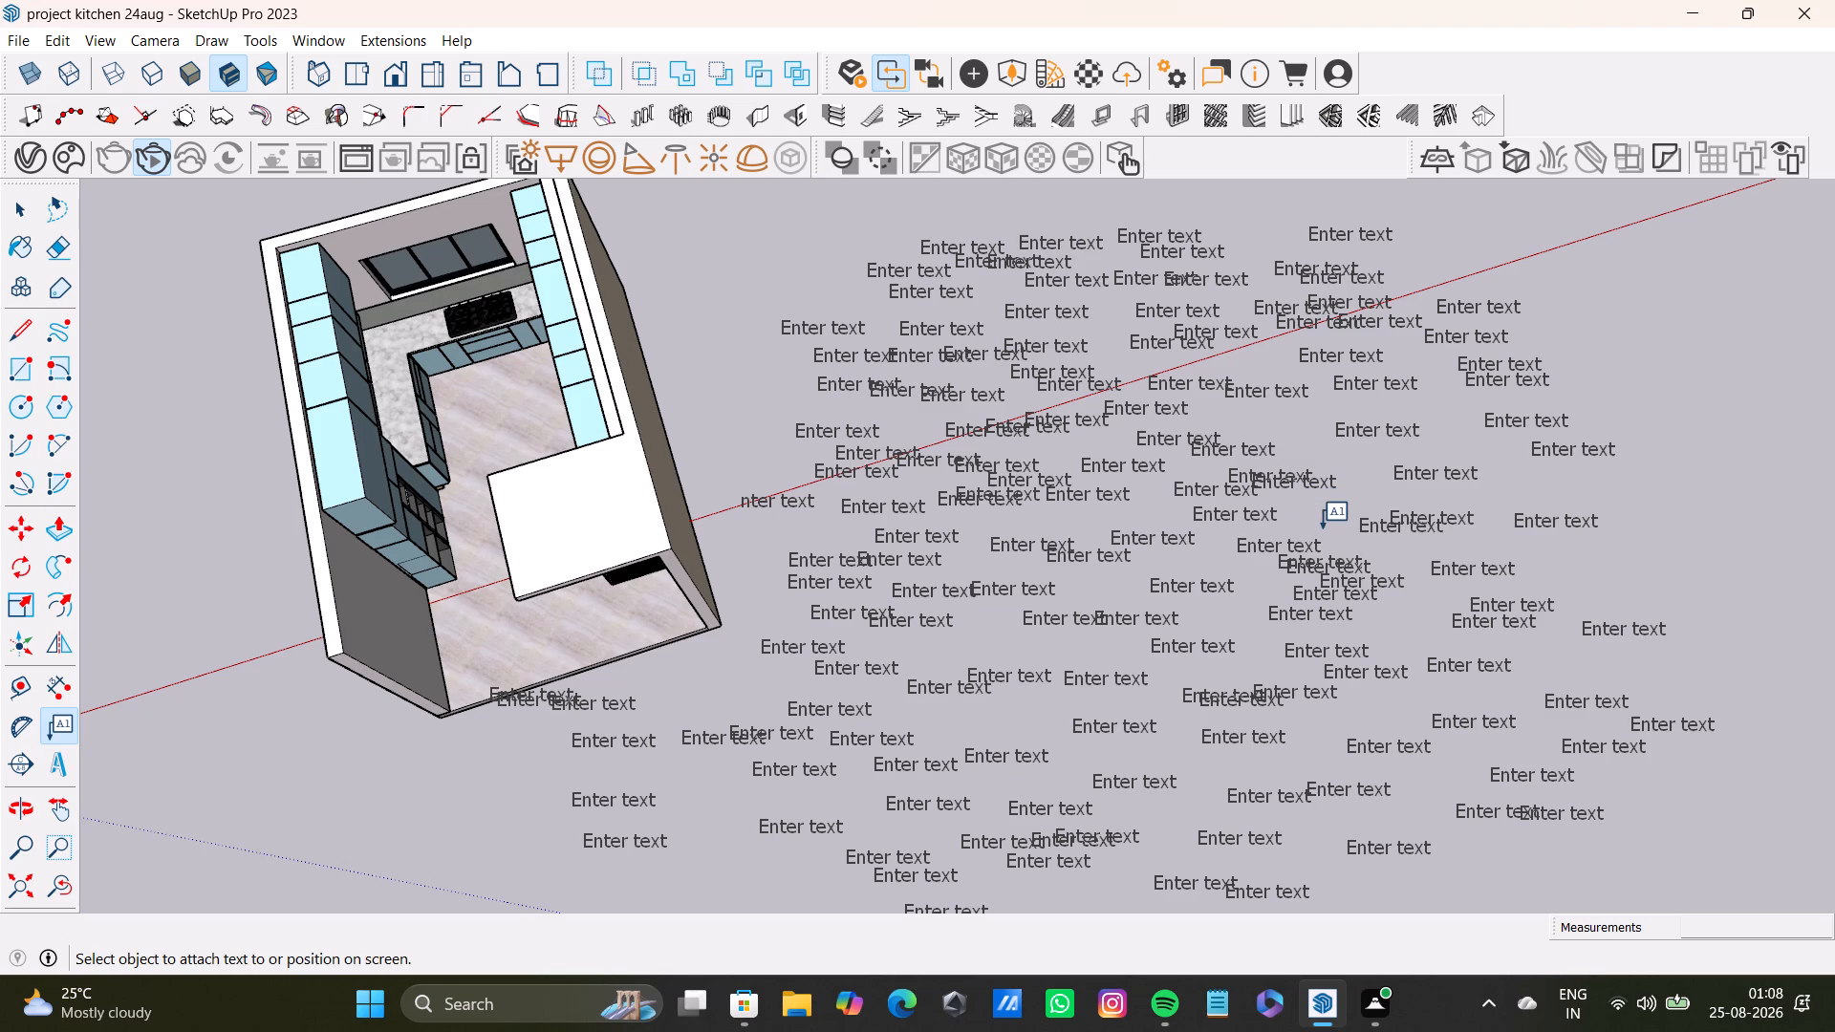
pyautogui.click(1331, 511)
pyautogui.tripleClick(1298, 512)
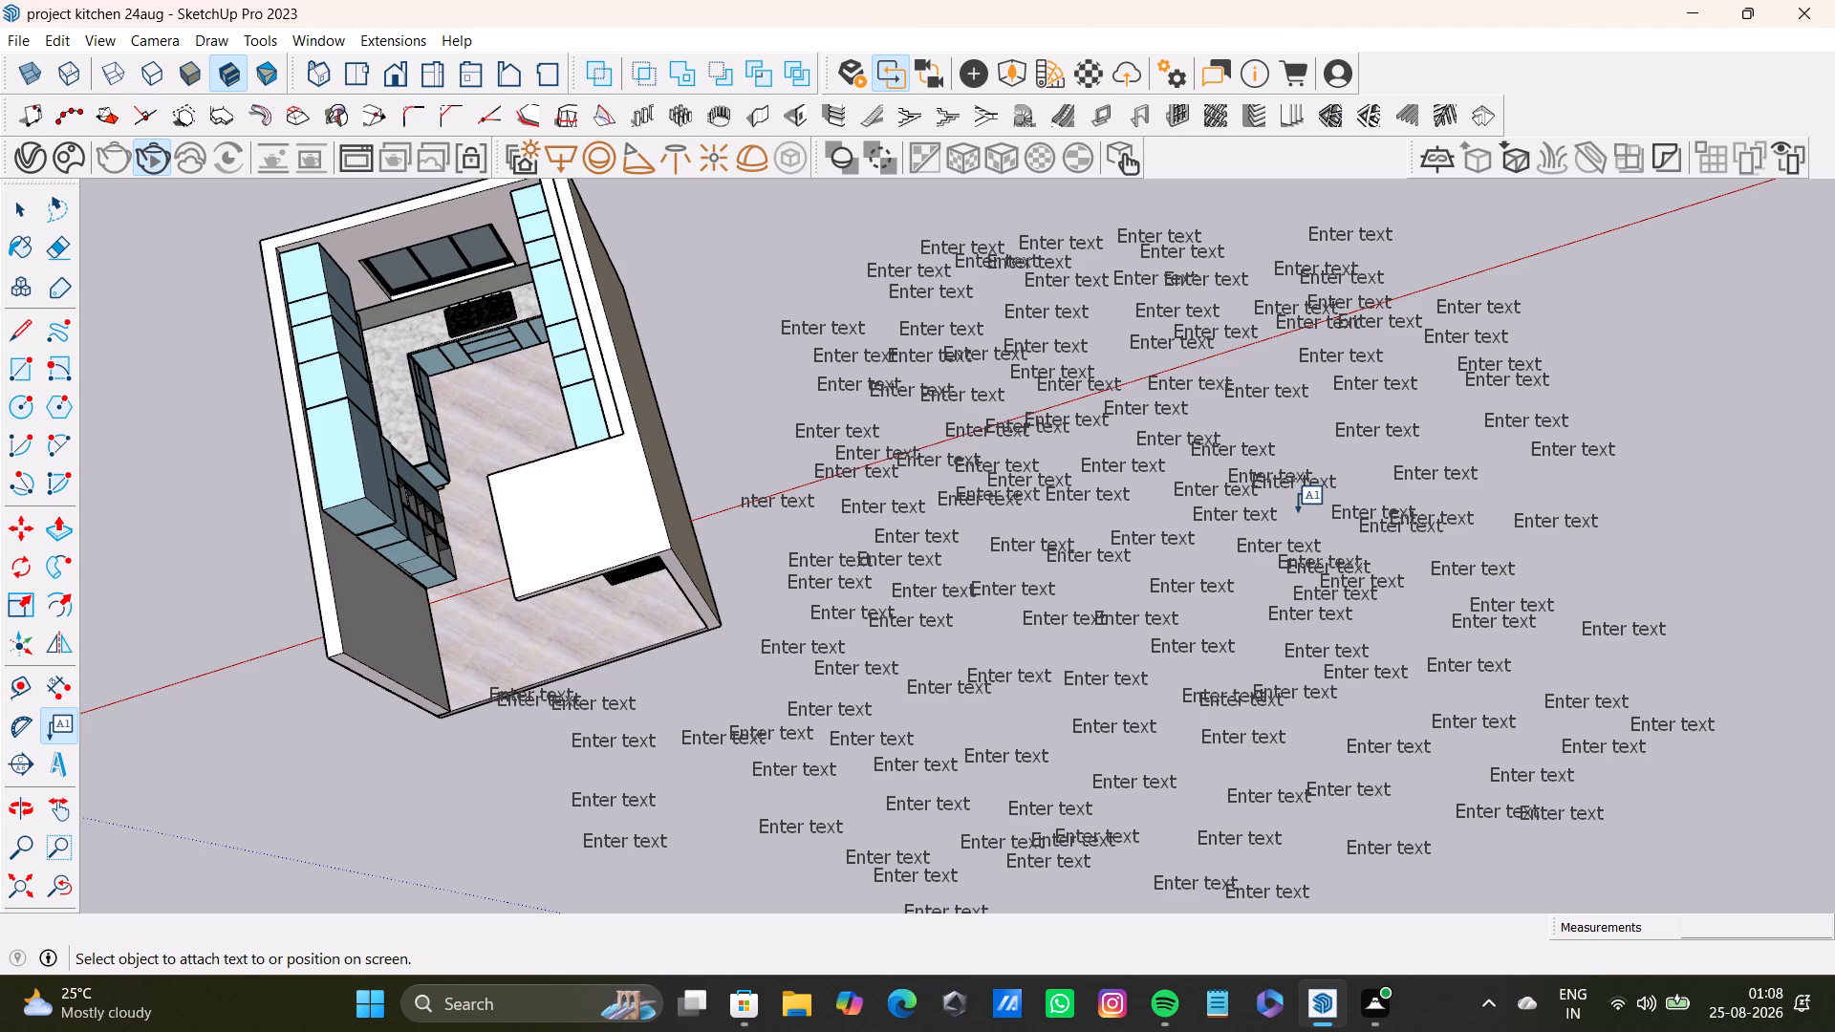
pyautogui.click(1298, 512)
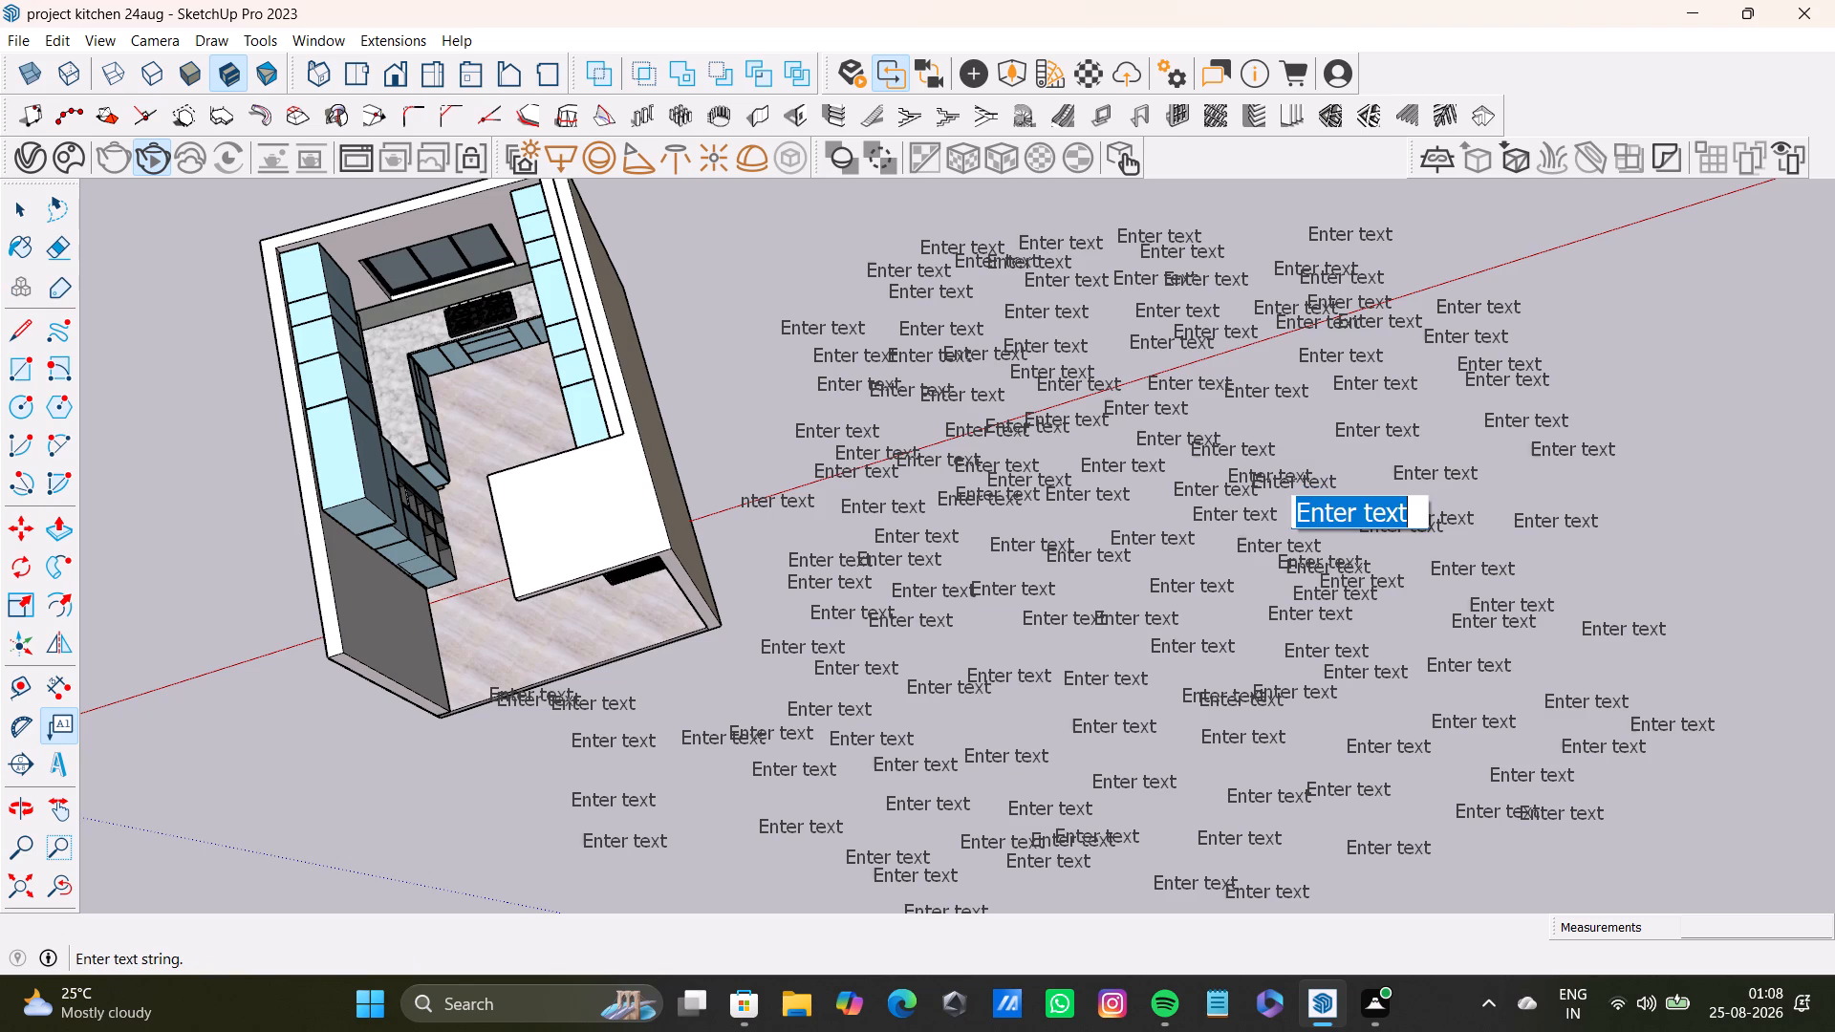
pyautogui.click(1666, 483)
# Add four spread-out default "Enter text" labels below the red axis, at and near the cluster's outer edge farthest from the kitchen.
pyautogui.click(1653, 488)
pyautogui.click(1643, 495)
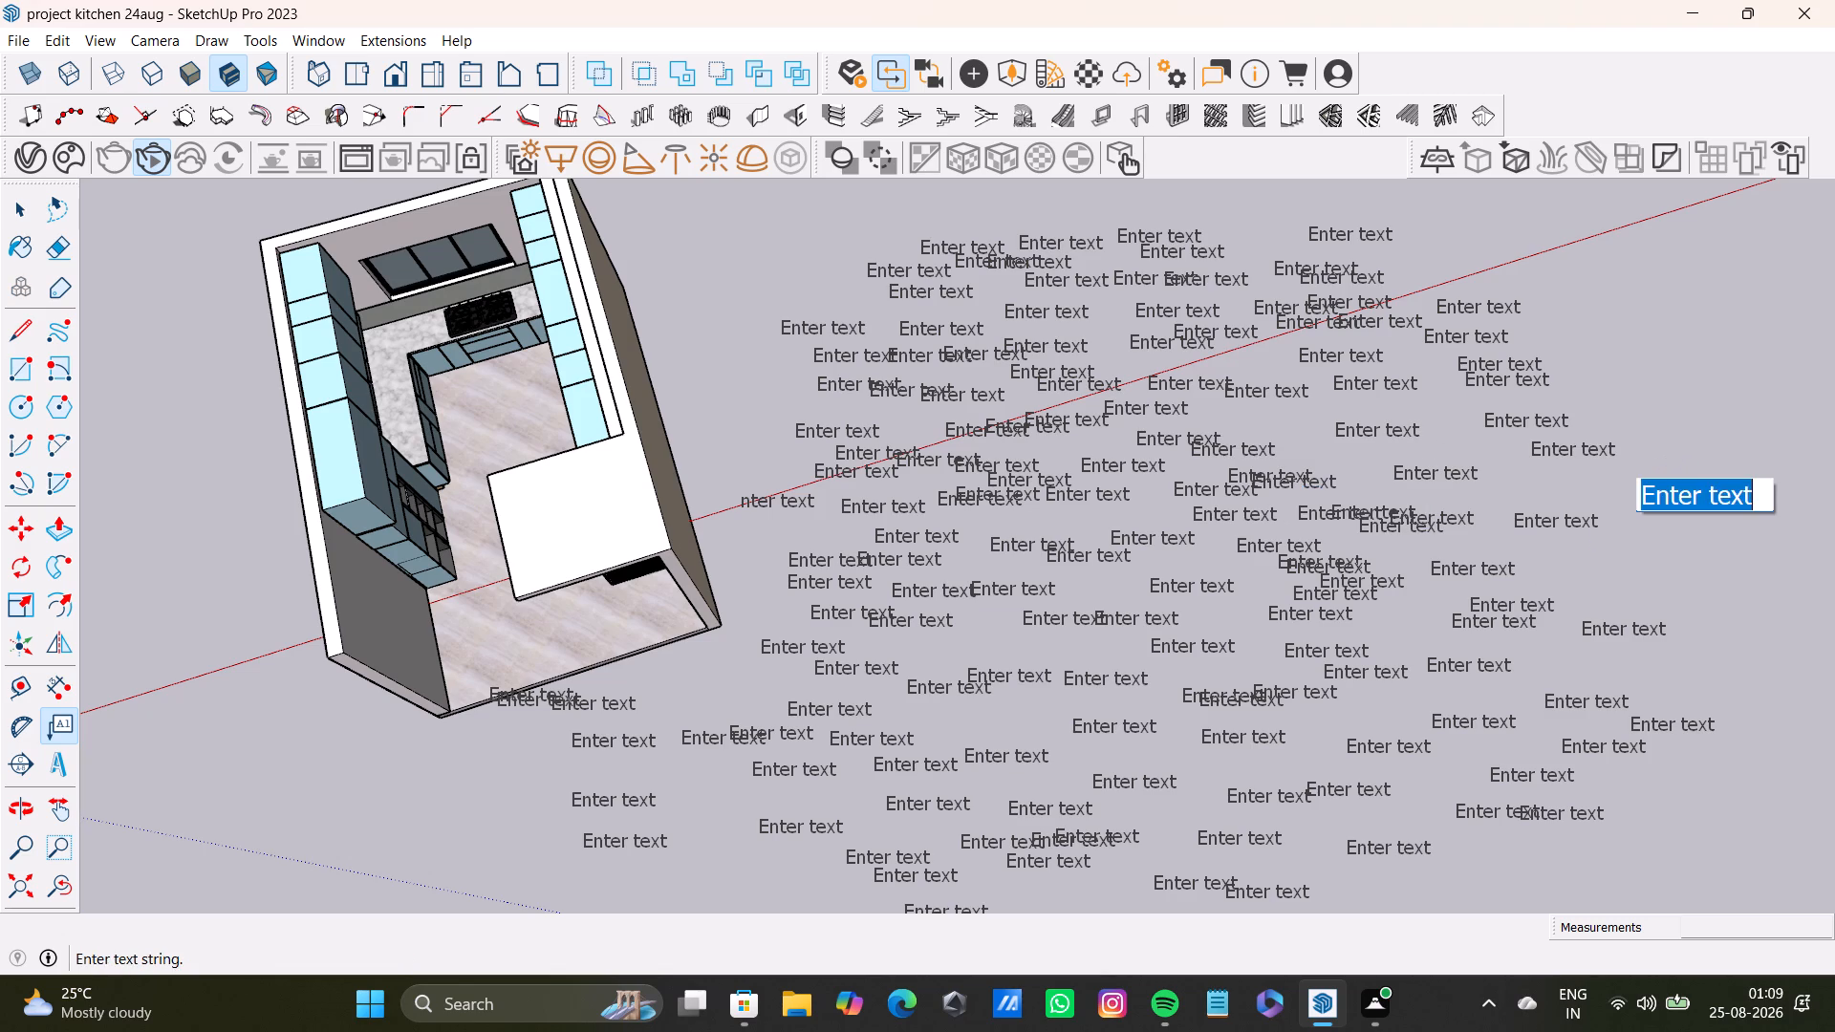
pyautogui.click(1594, 547)
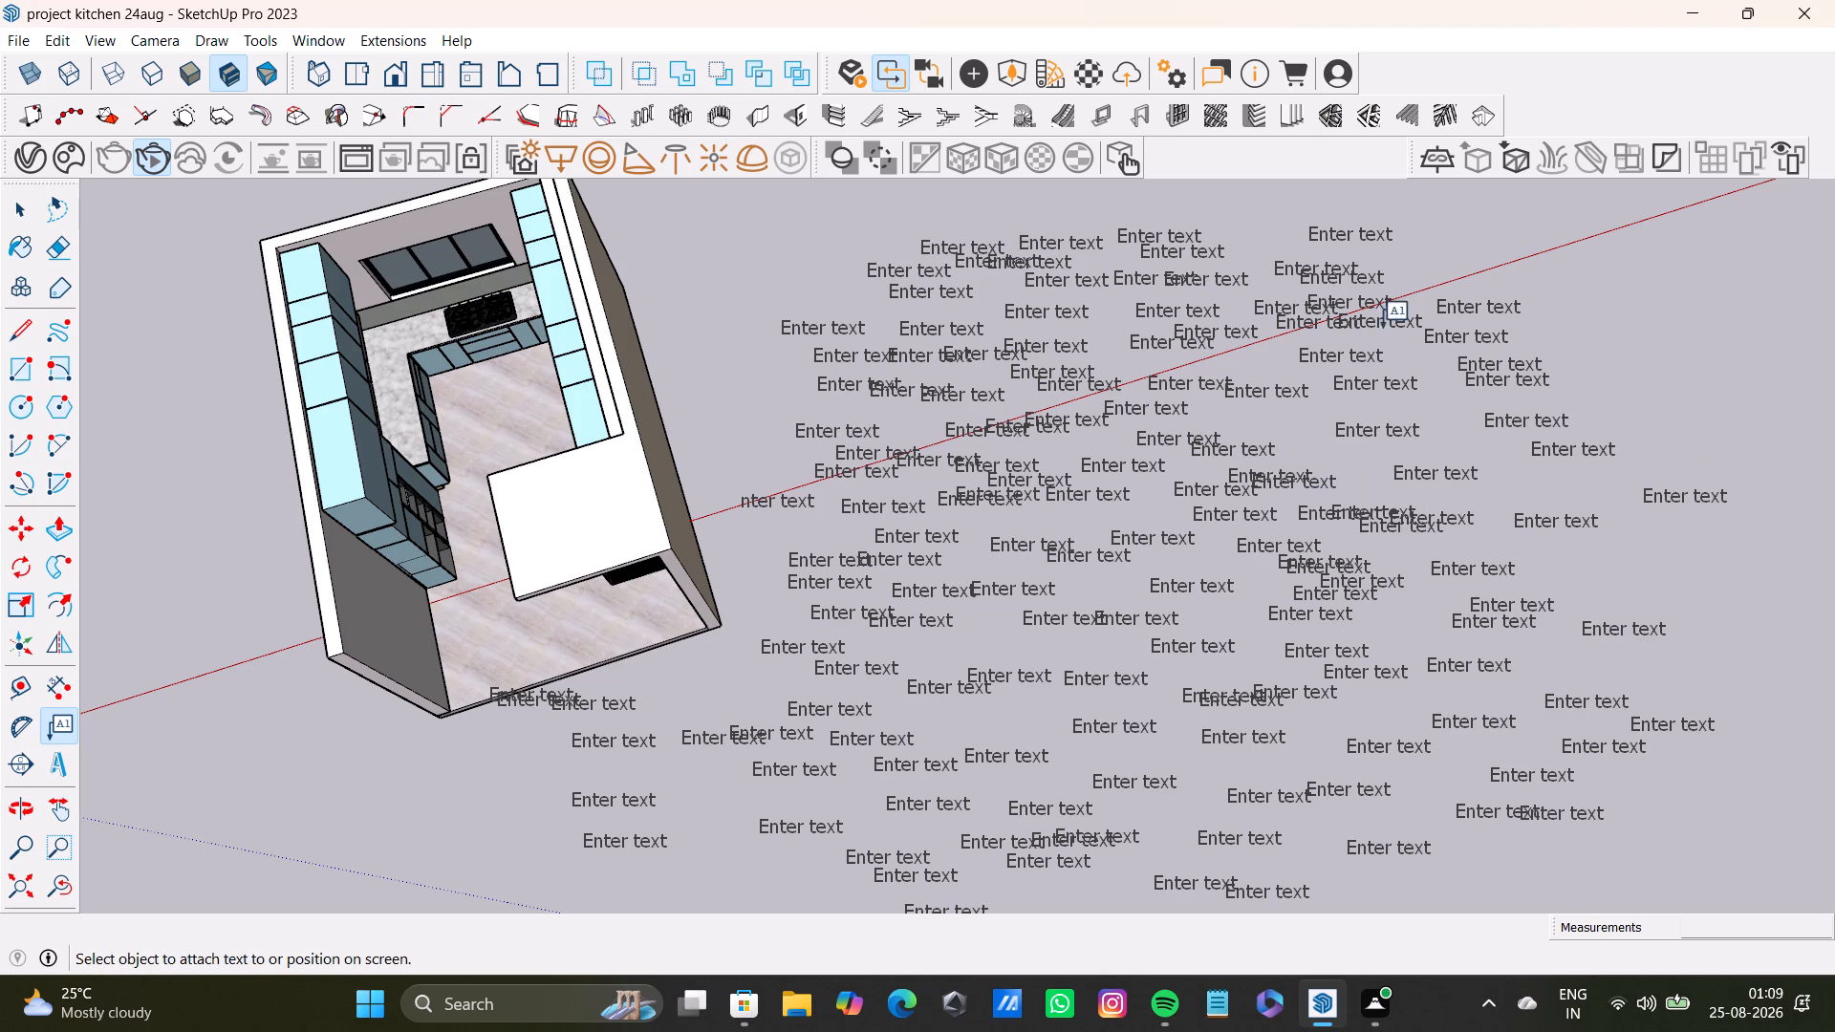
pyautogui.doubleClick(1454, 423)
pyautogui.doubleClick(1448, 419)
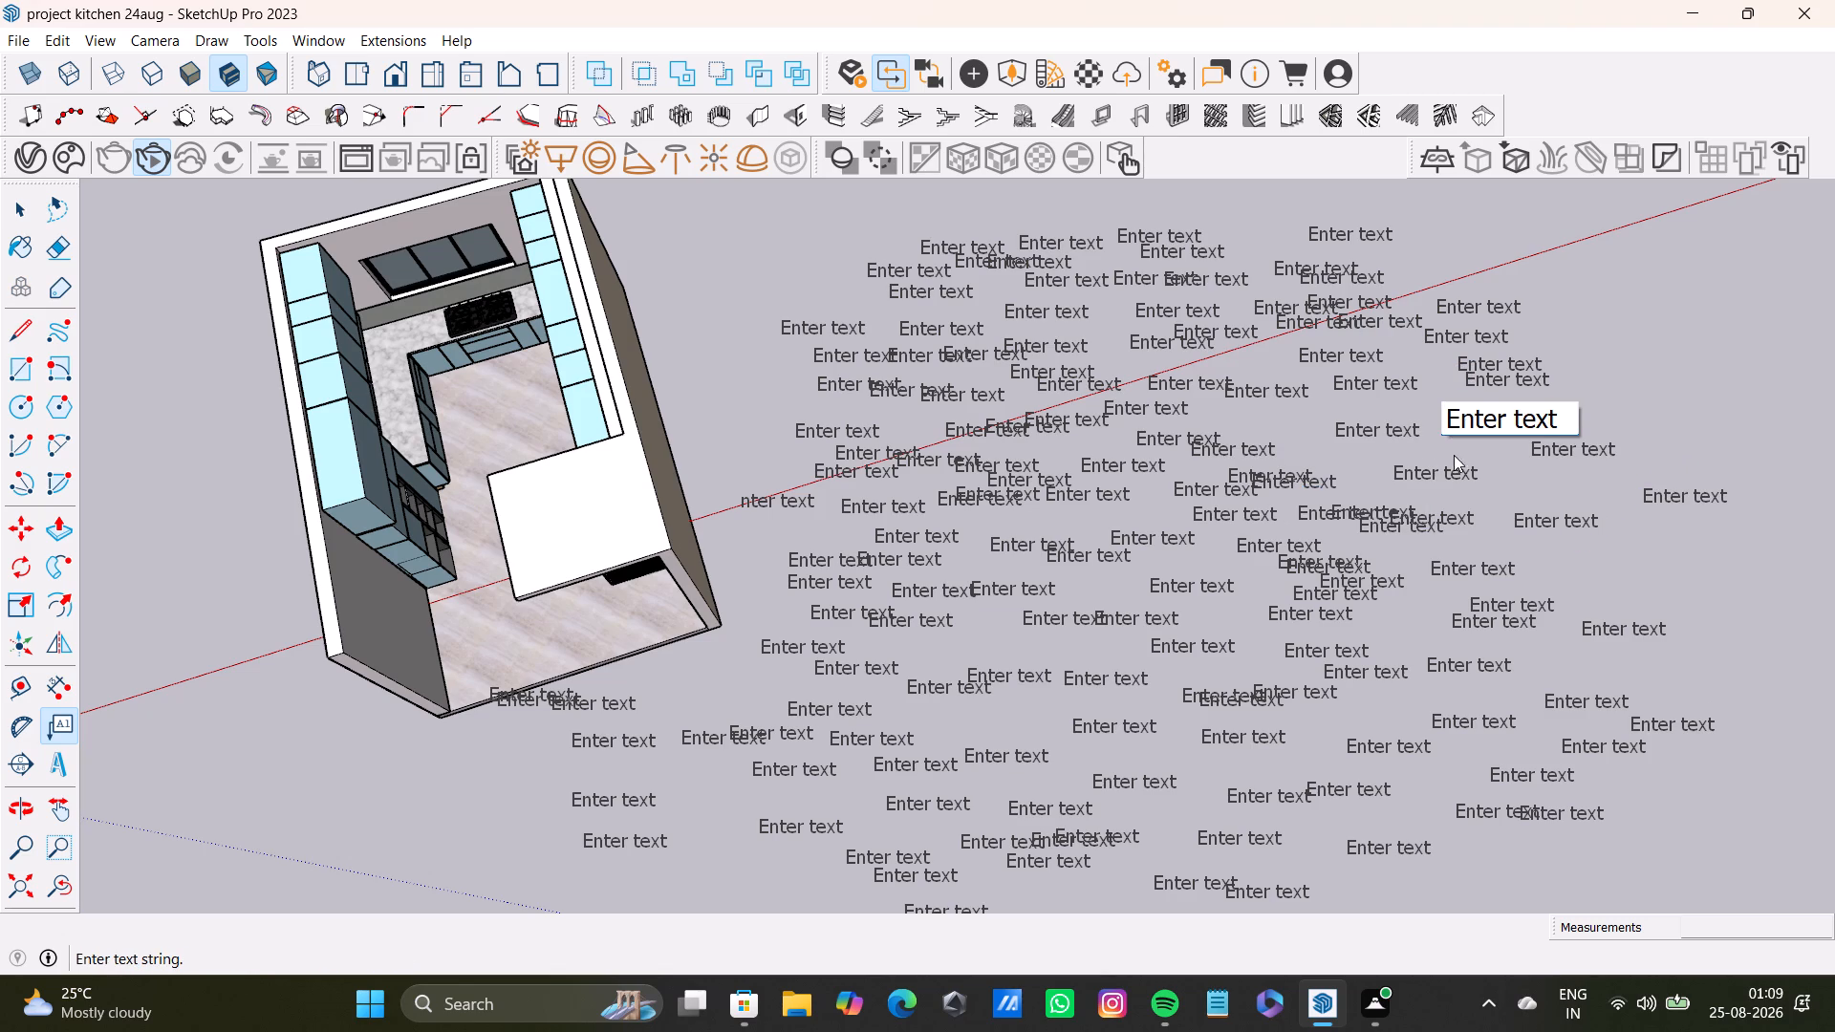
pyautogui.click(1631, 354)
pyautogui.click(1630, 359)
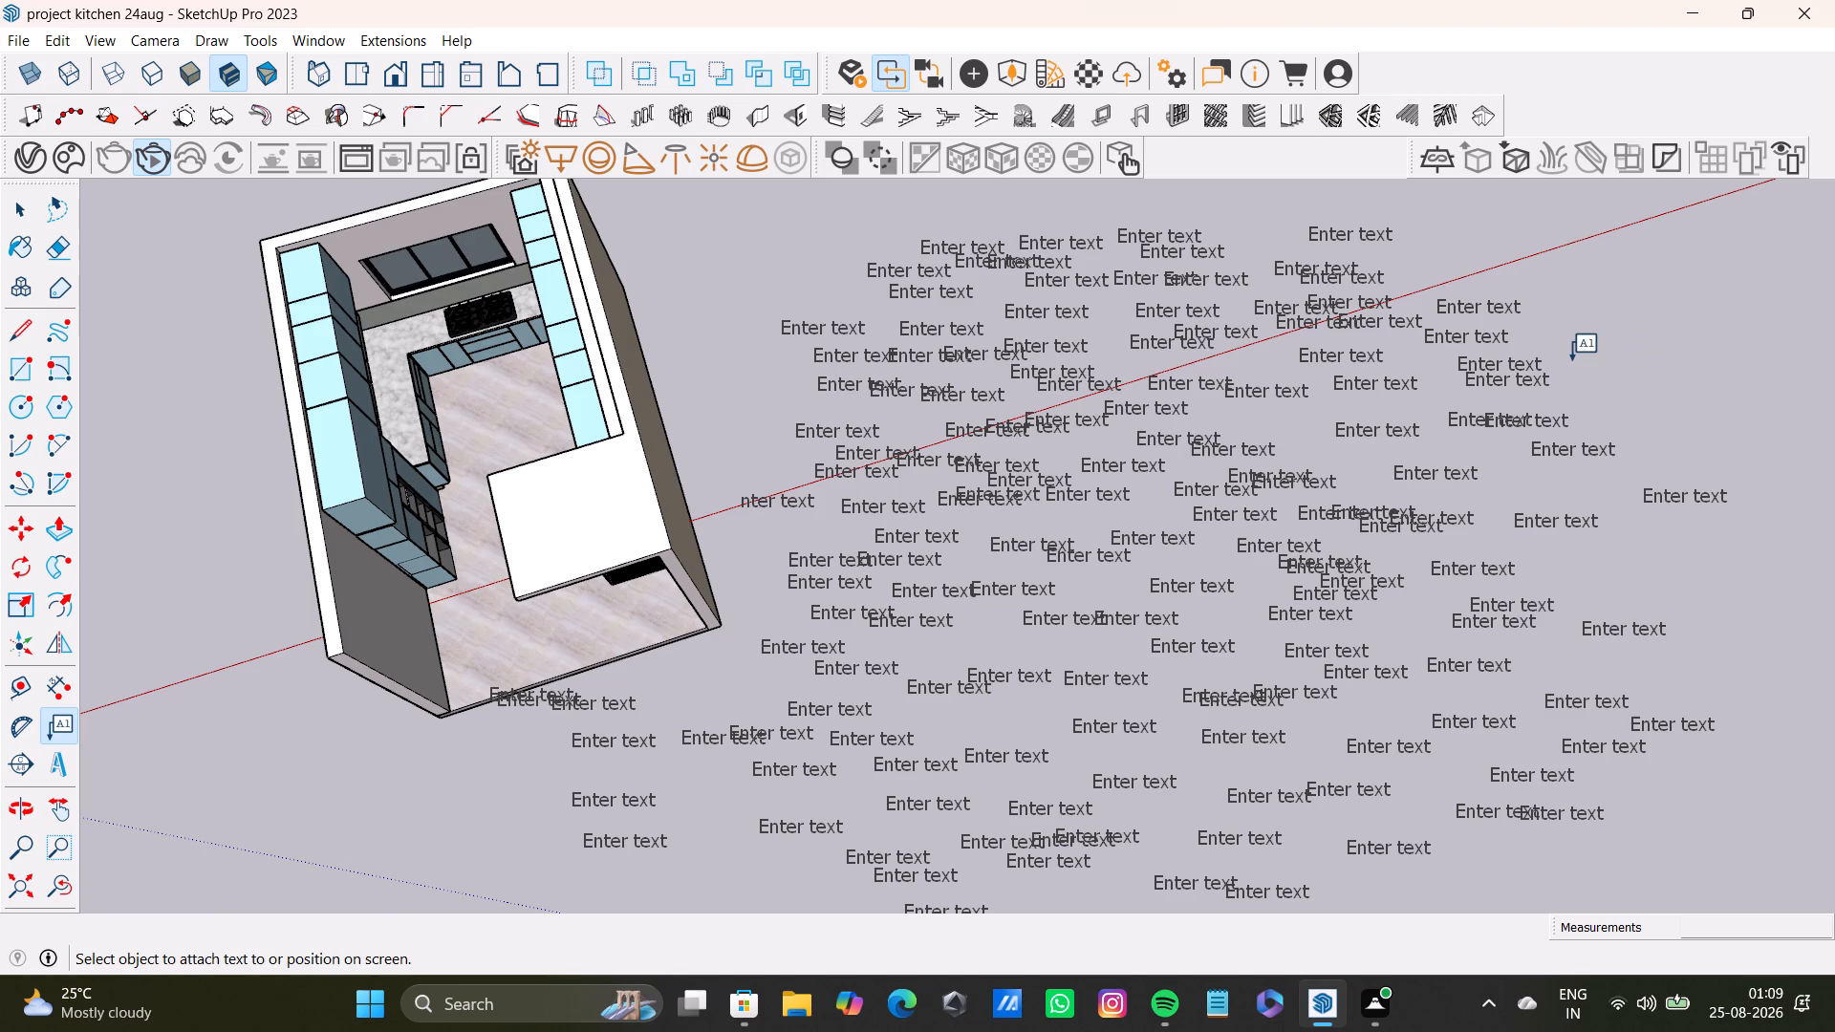
pyautogui.click(1575, 352)
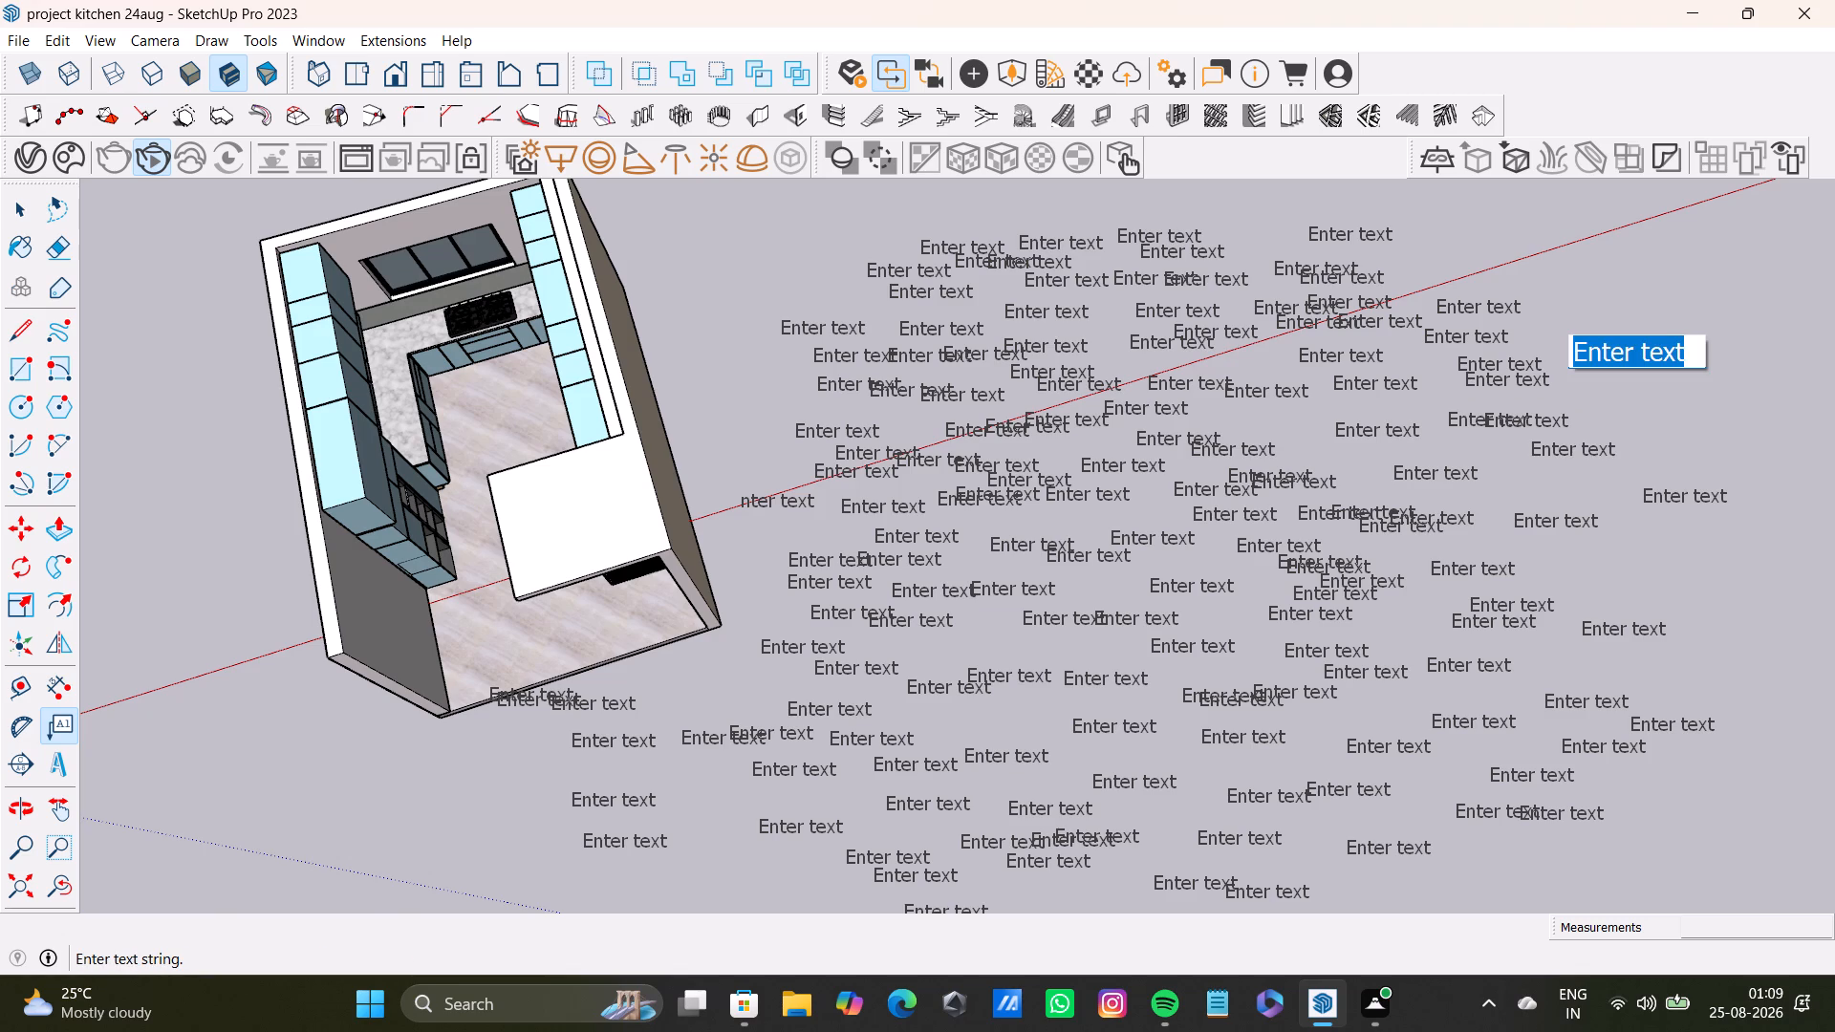
pyautogui.click(1637, 383)
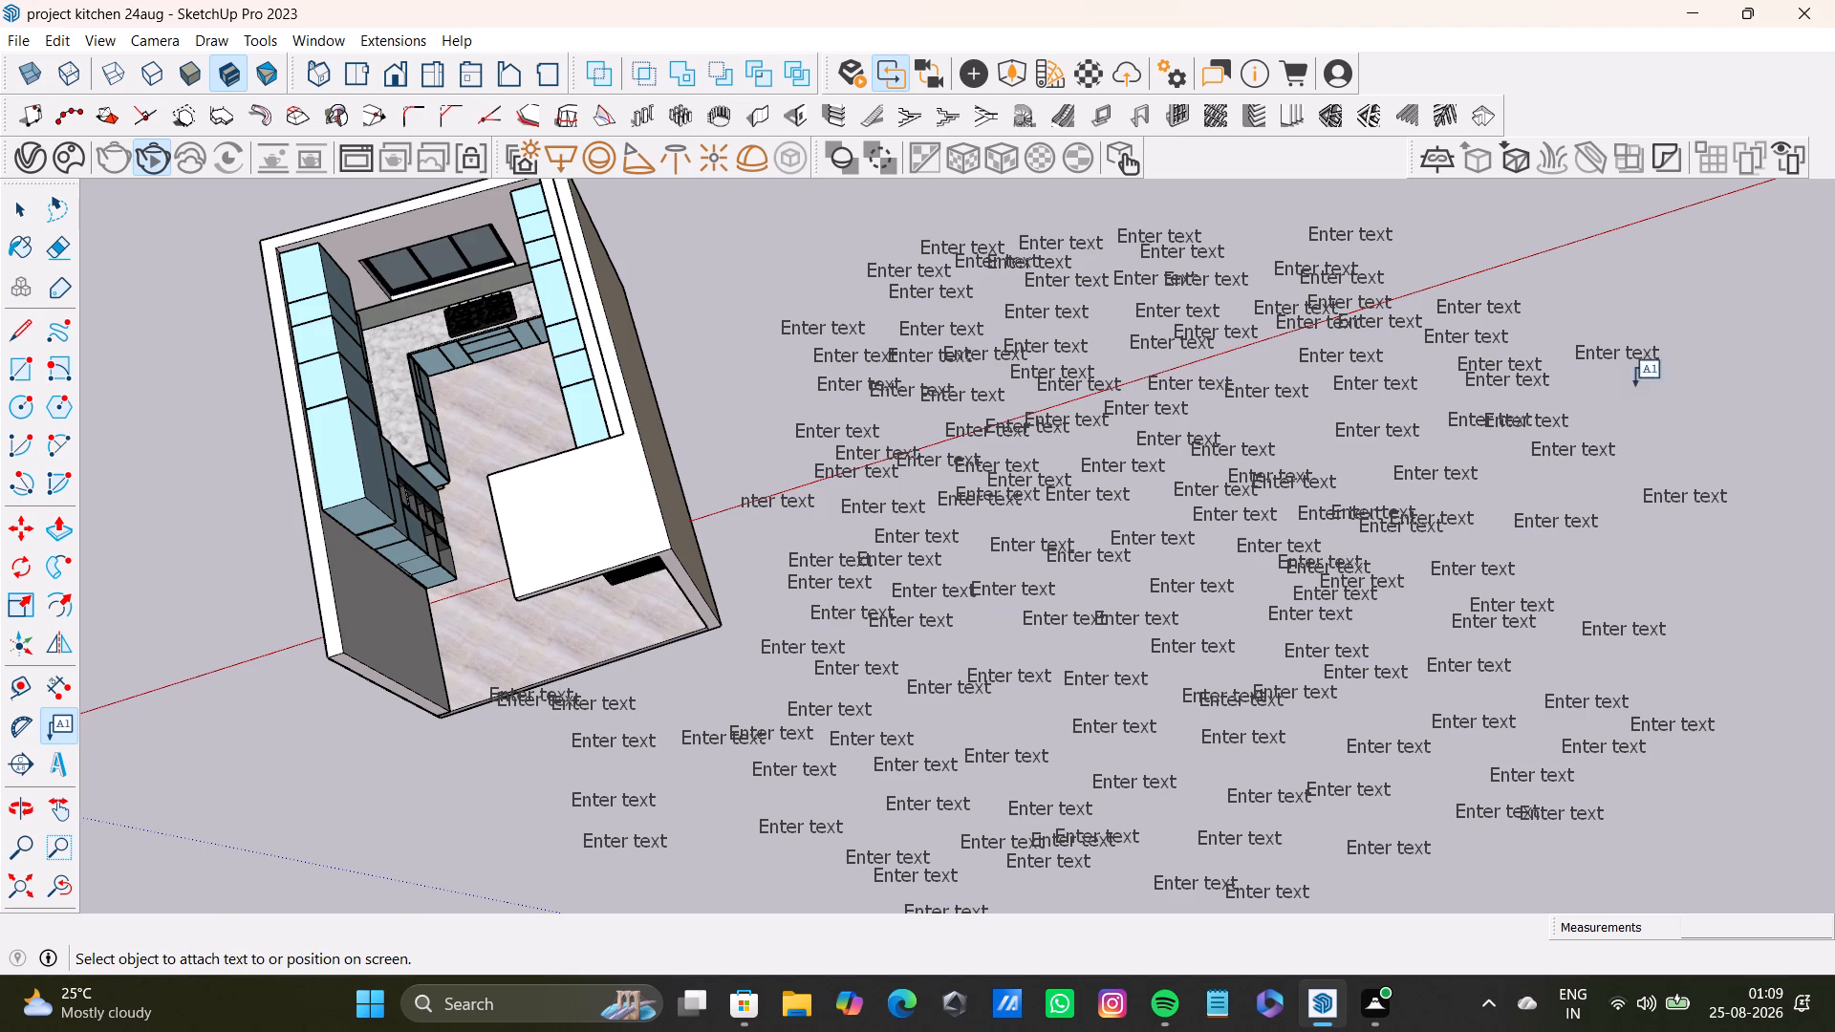
pyautogui.tripleClick(1632, 421)
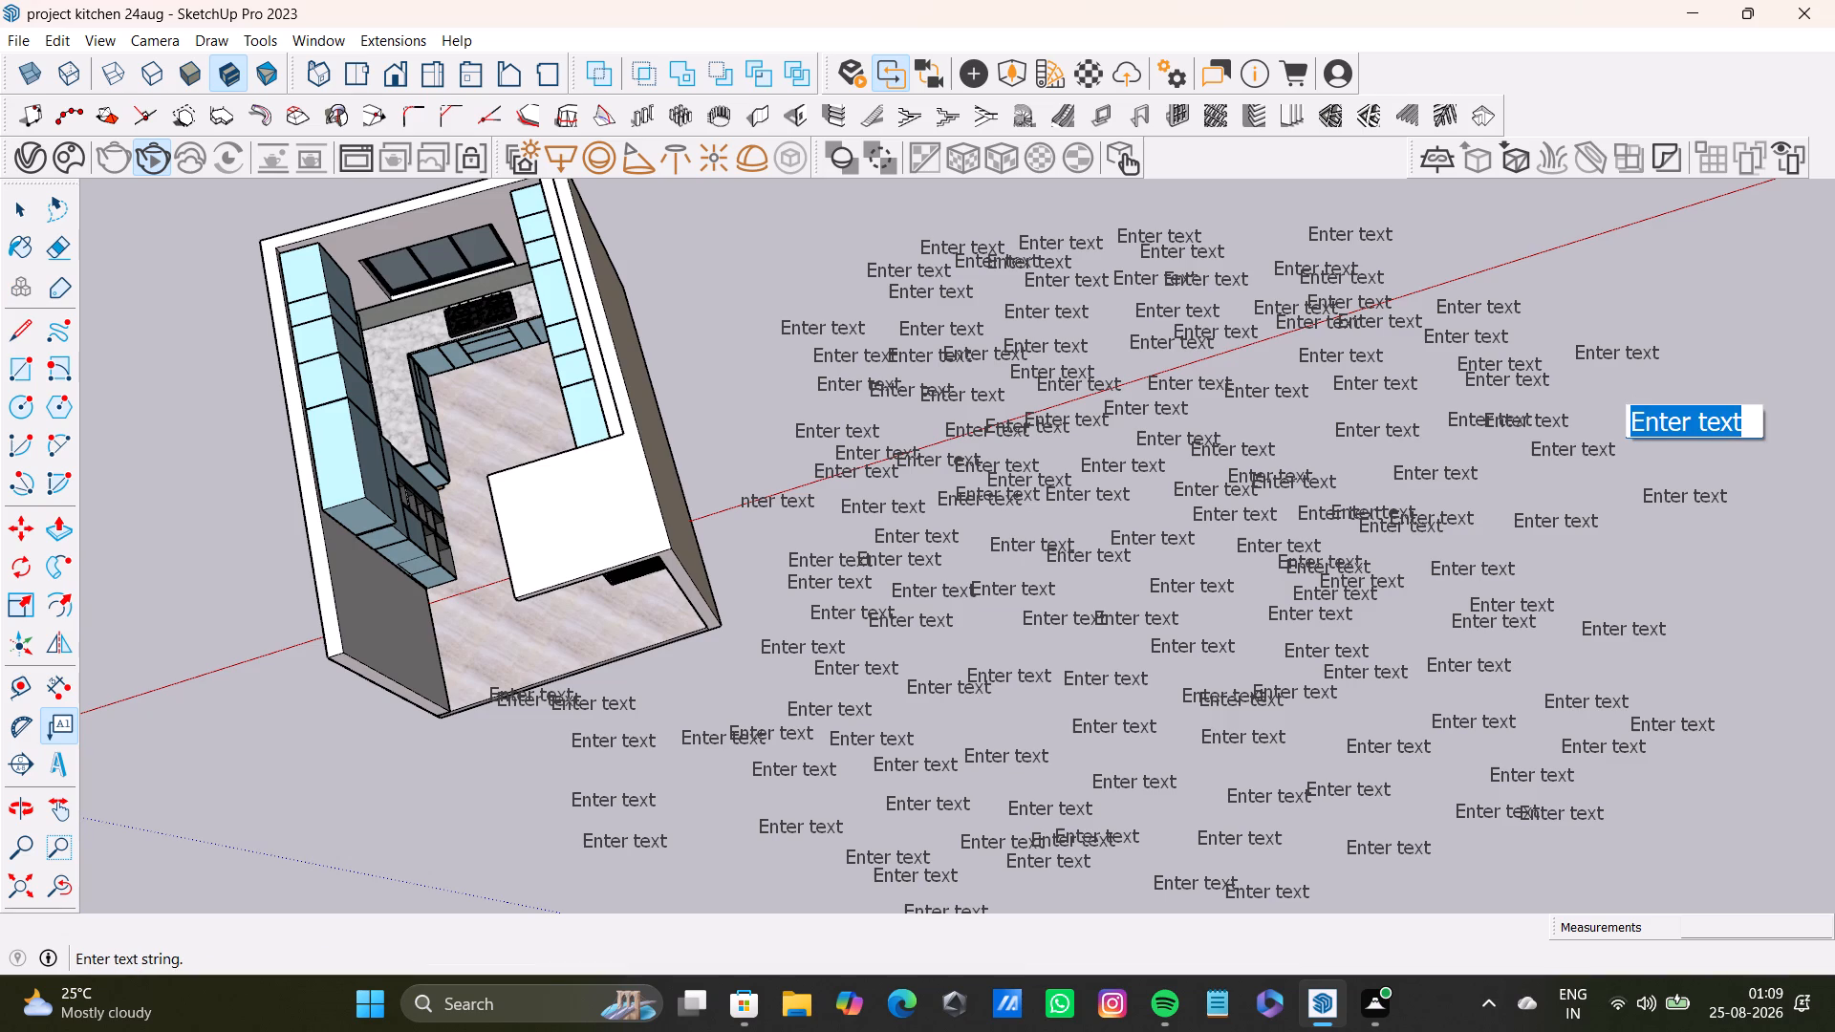
pyautogui.doubleClick(1540, 286)
# Add a row of three default "Enter text" labels across the red axis, at the cluster's upper corner farthest from the kitchen.
pyautogui.click(1548, 267)
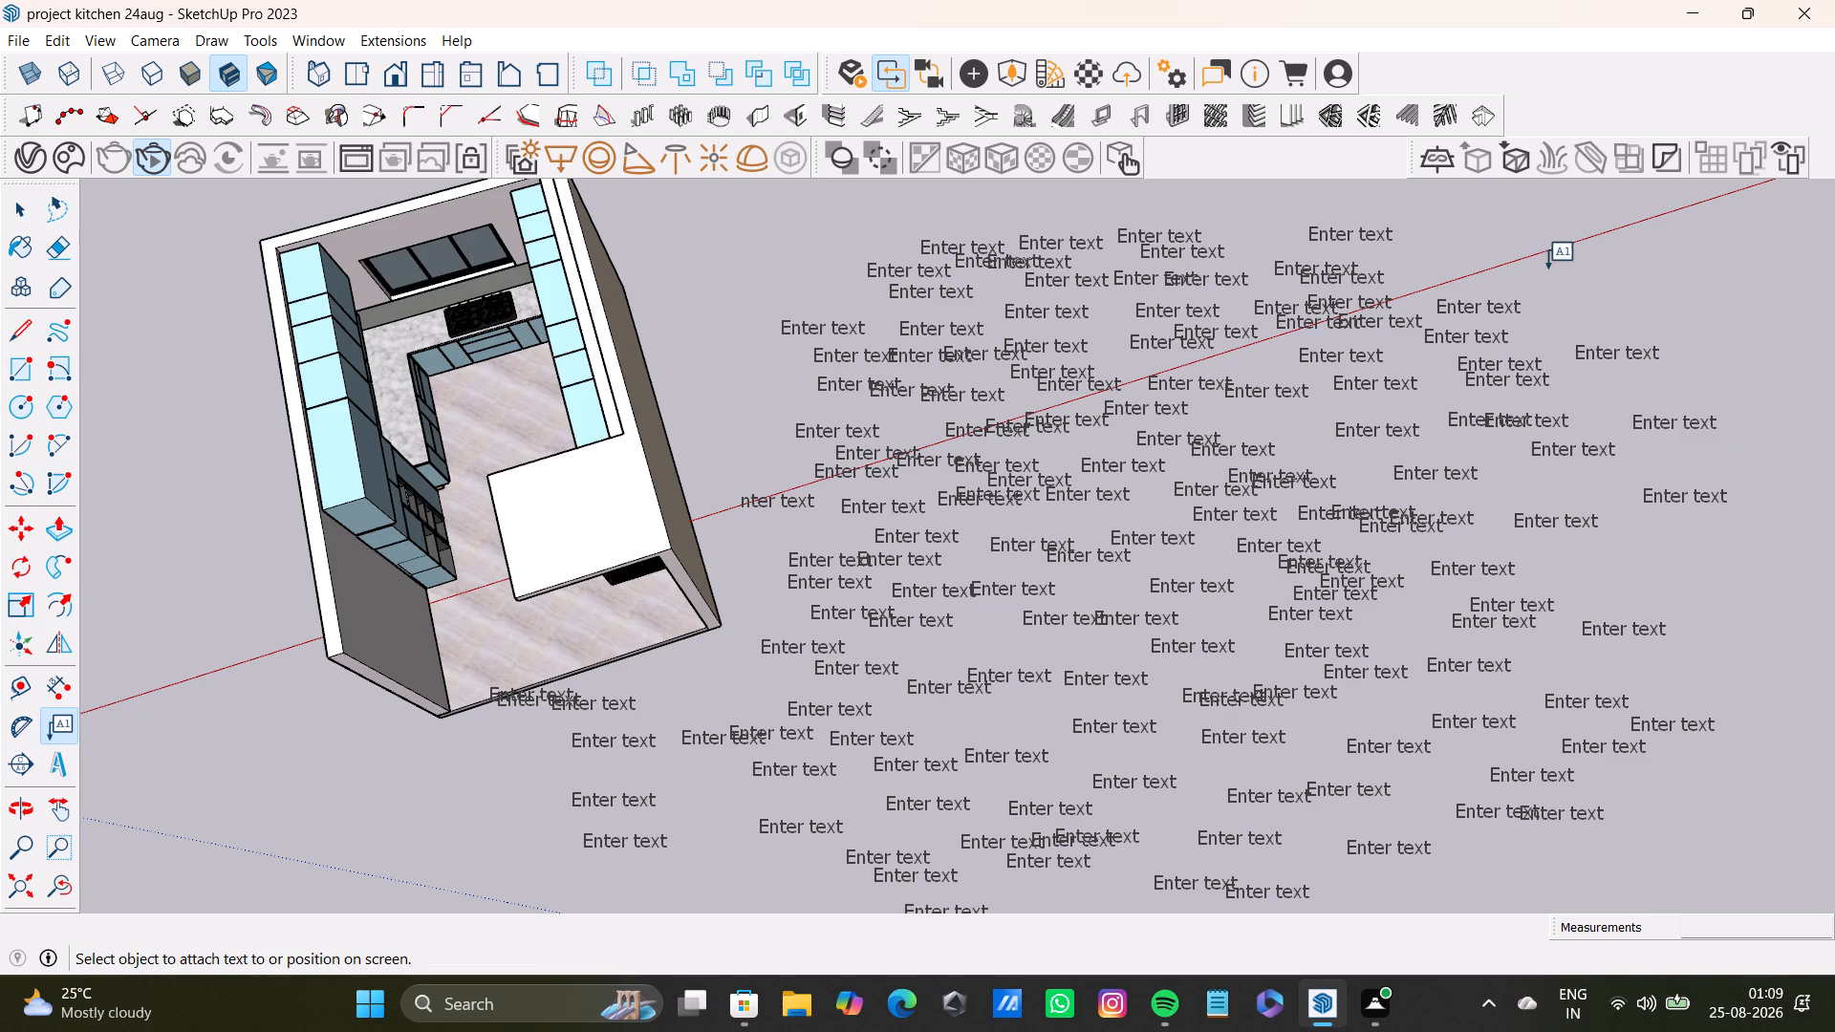
pyautogui.doubleClick(1548, 275)
pyautogui.click(1457, 272)
pyautogui.click(1465, 270)
pyautogui.doubleClick(1467, 270)
pyautogui.doubleClick(1417, 259)
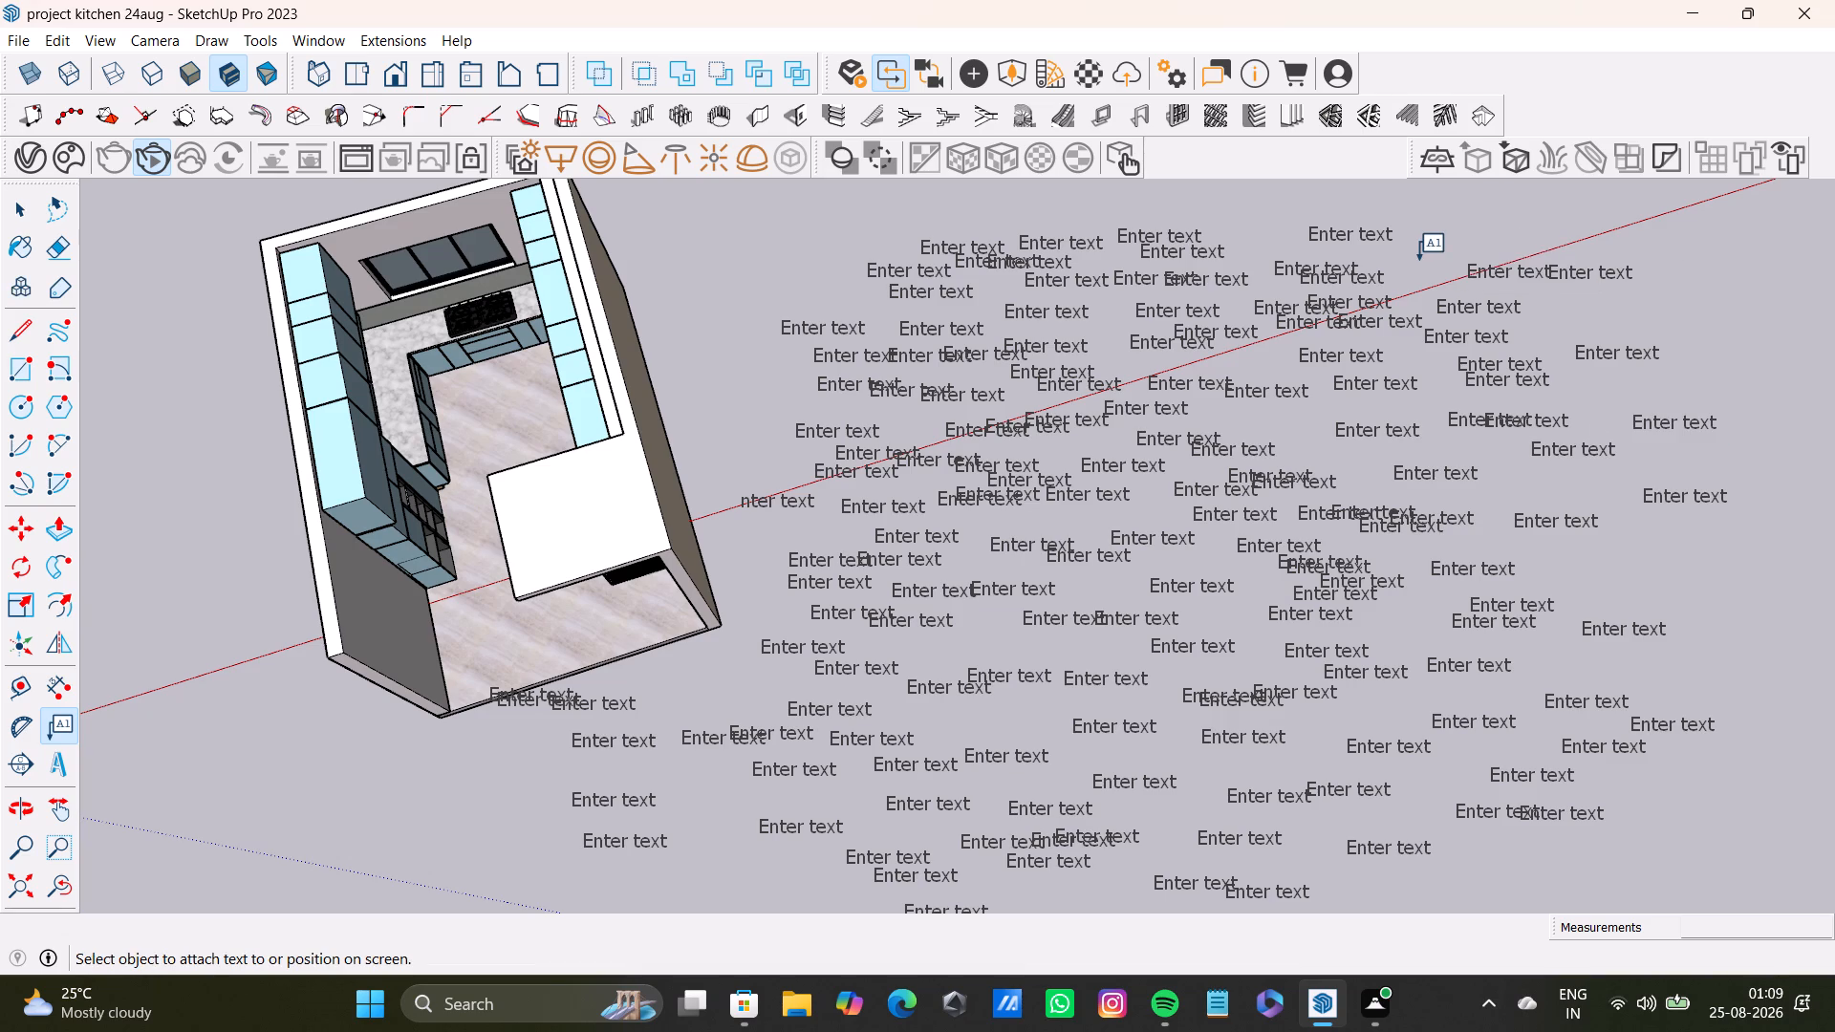
pyautogui.tripleClick(1422, 269)
pyautogui.doubleClick(1578, 315)
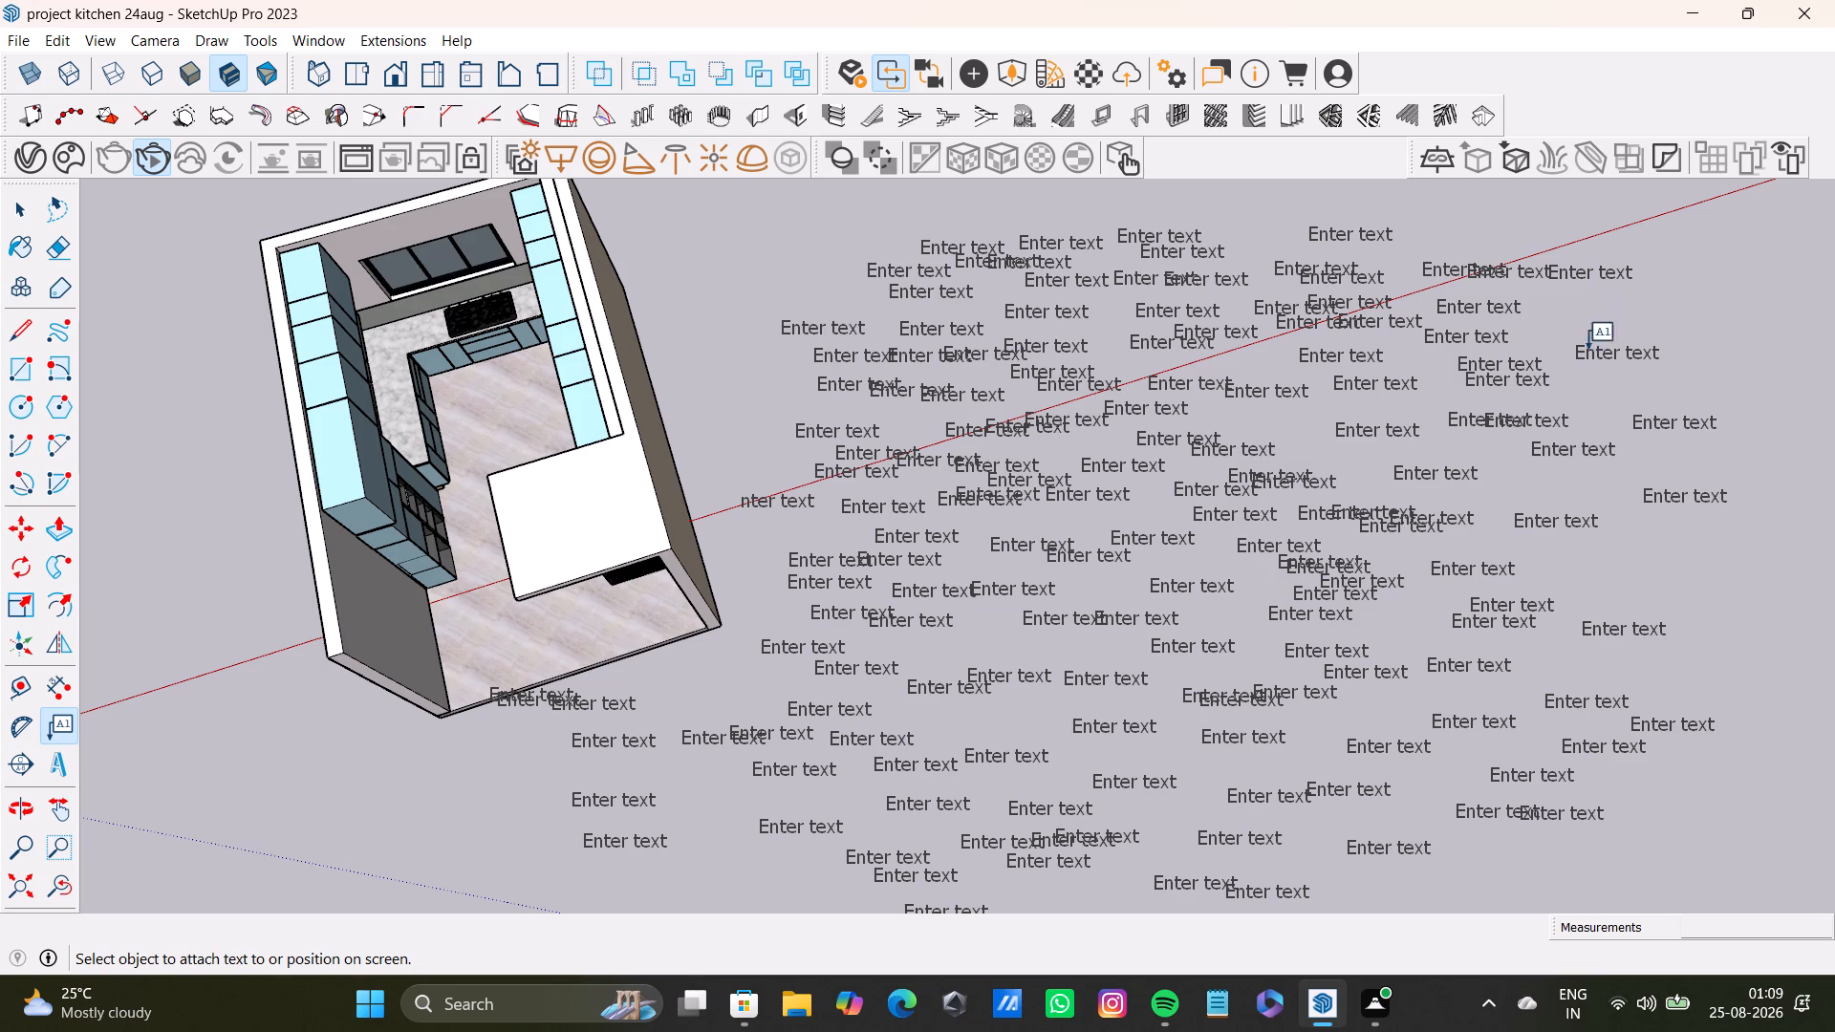
# Add two overlapping pairs of default "Enter text" labels halfway down the cluster, near its outer edge away from the kitchen.
pyautogui.click(1591, 560)
pyautogui.doubleClick(1599, 561)
pyautogui.doubleClick(1574, 580)
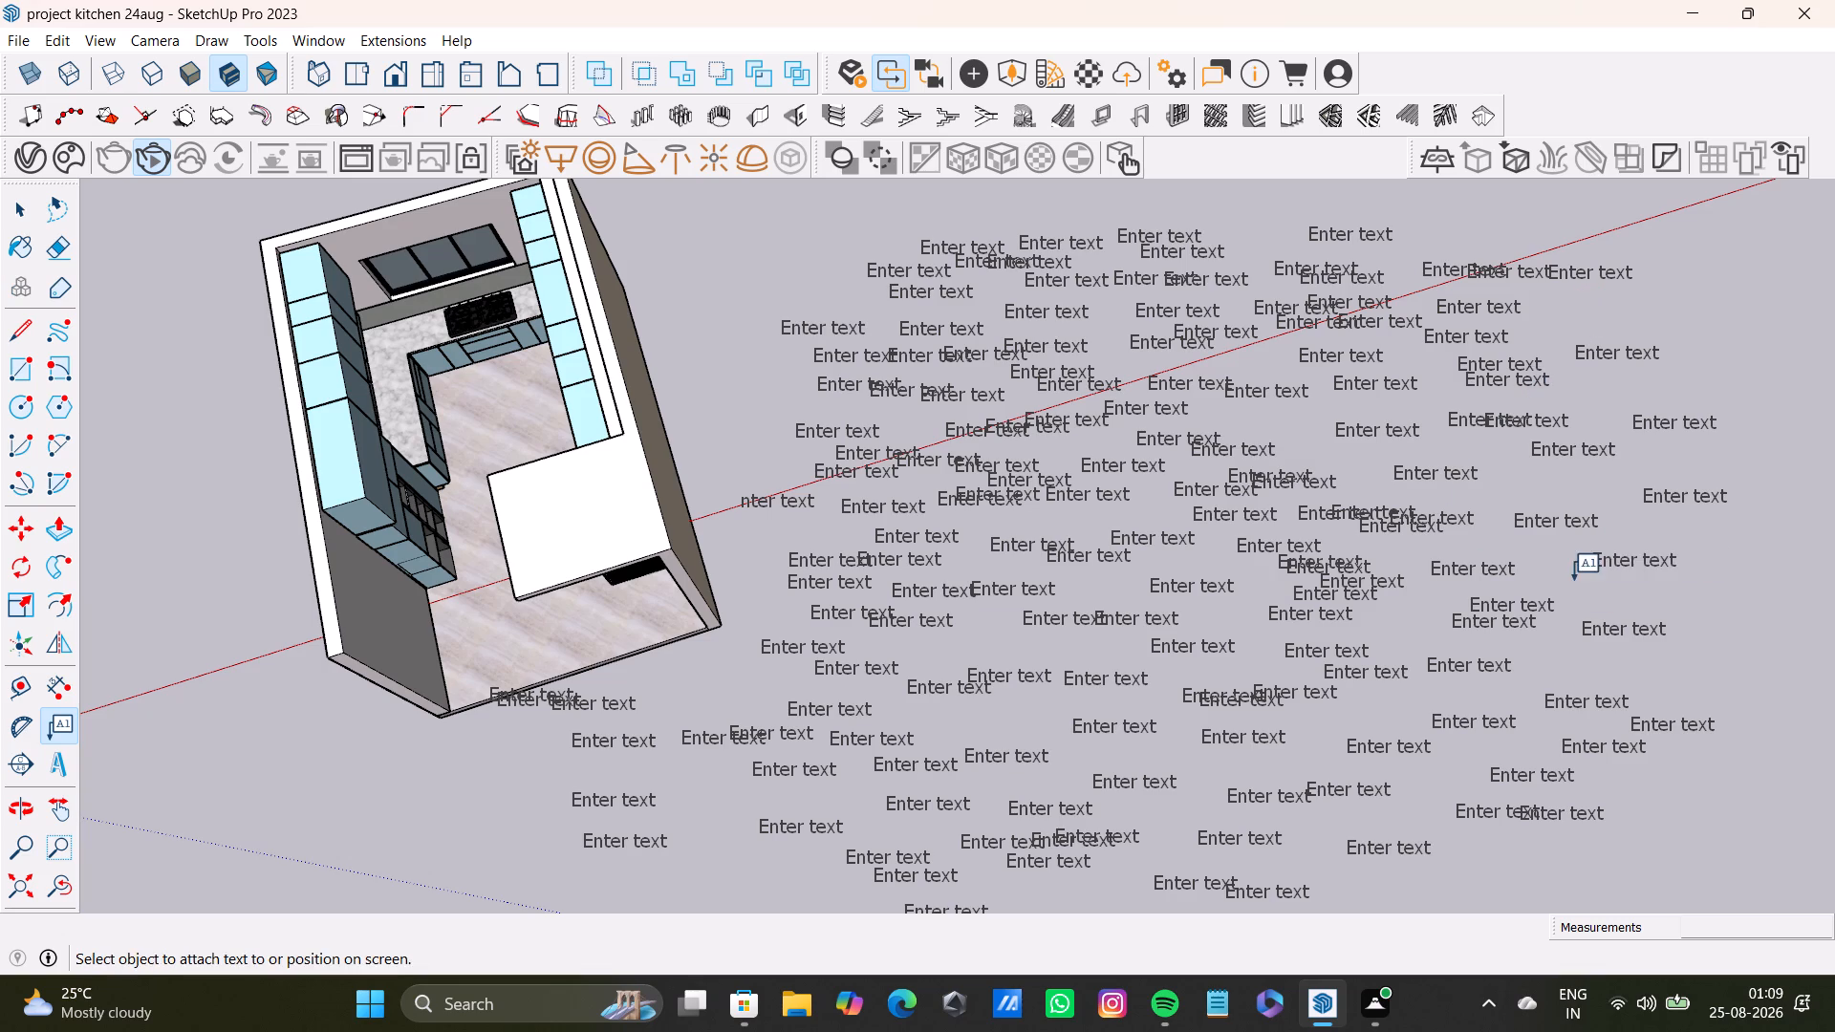
pyautogui.tripleClick(1547, 568)
pyautogui.doubleClick(1718, 627)
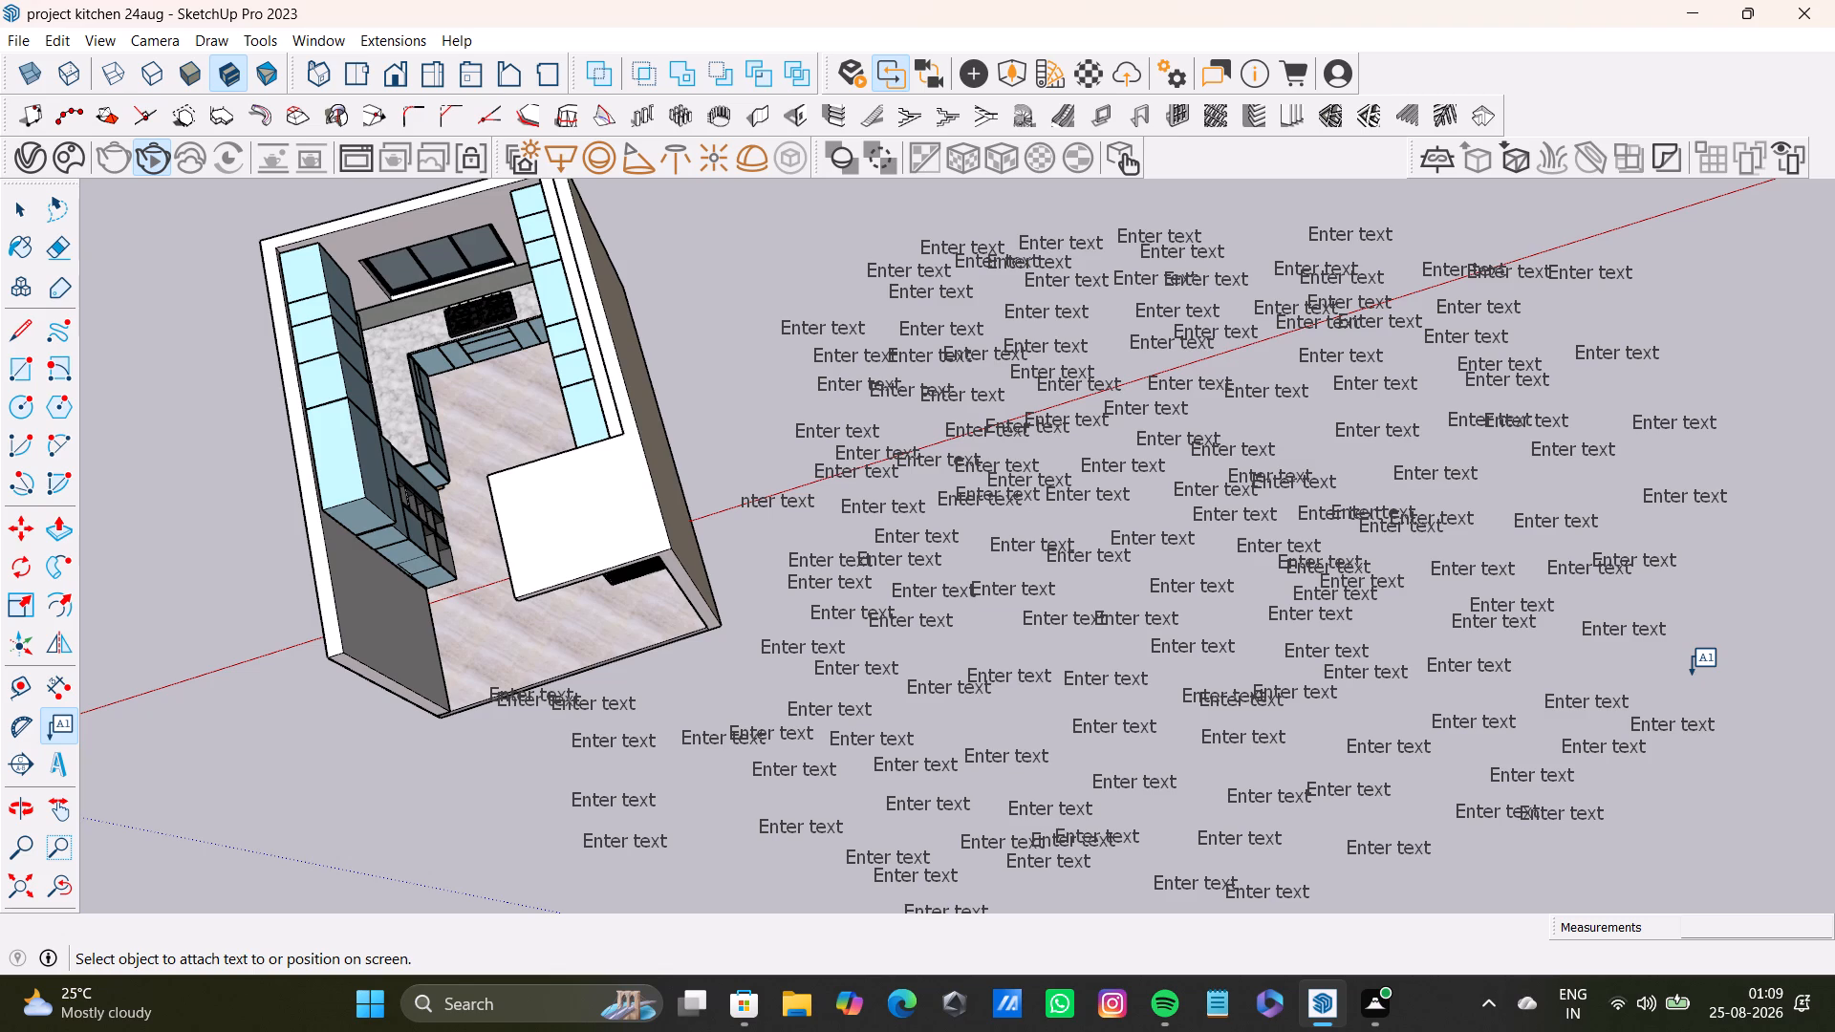
pyautogui.tripleClick(1596, 676)
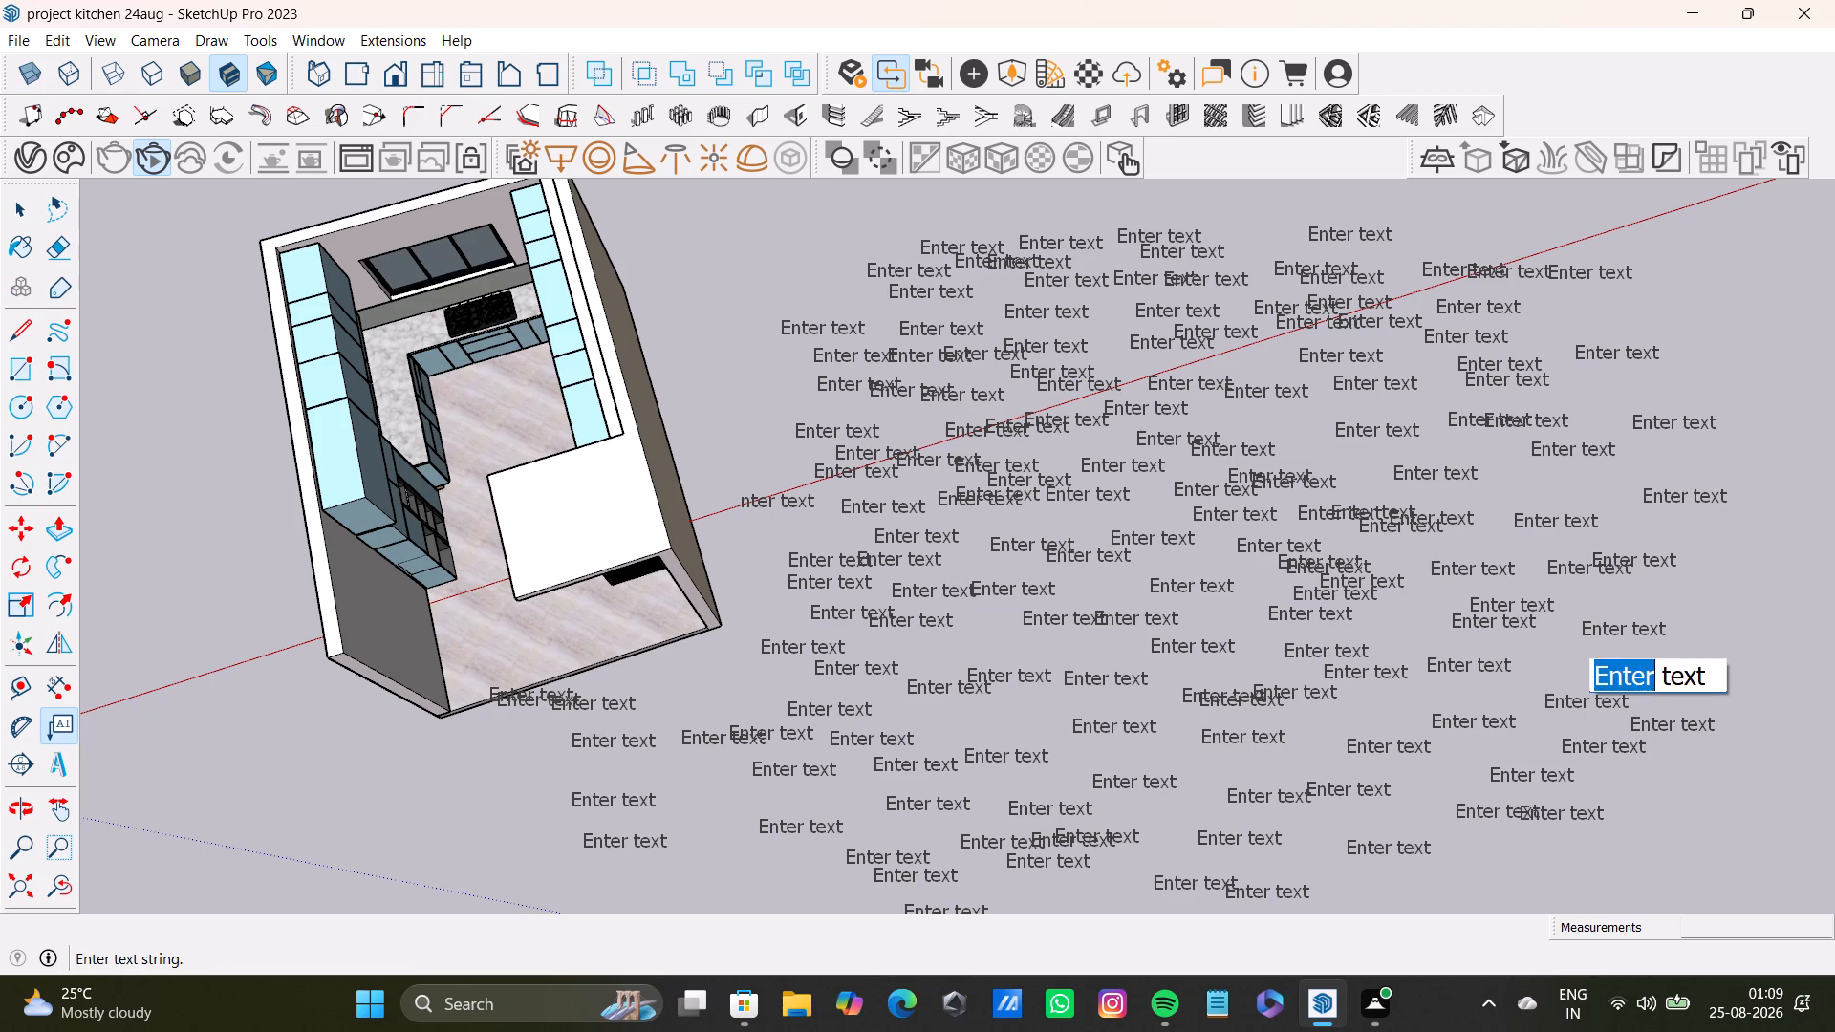
pyautogui.doubleClick(1554, 686)
pyautogui.doubleClick(1565, 669)
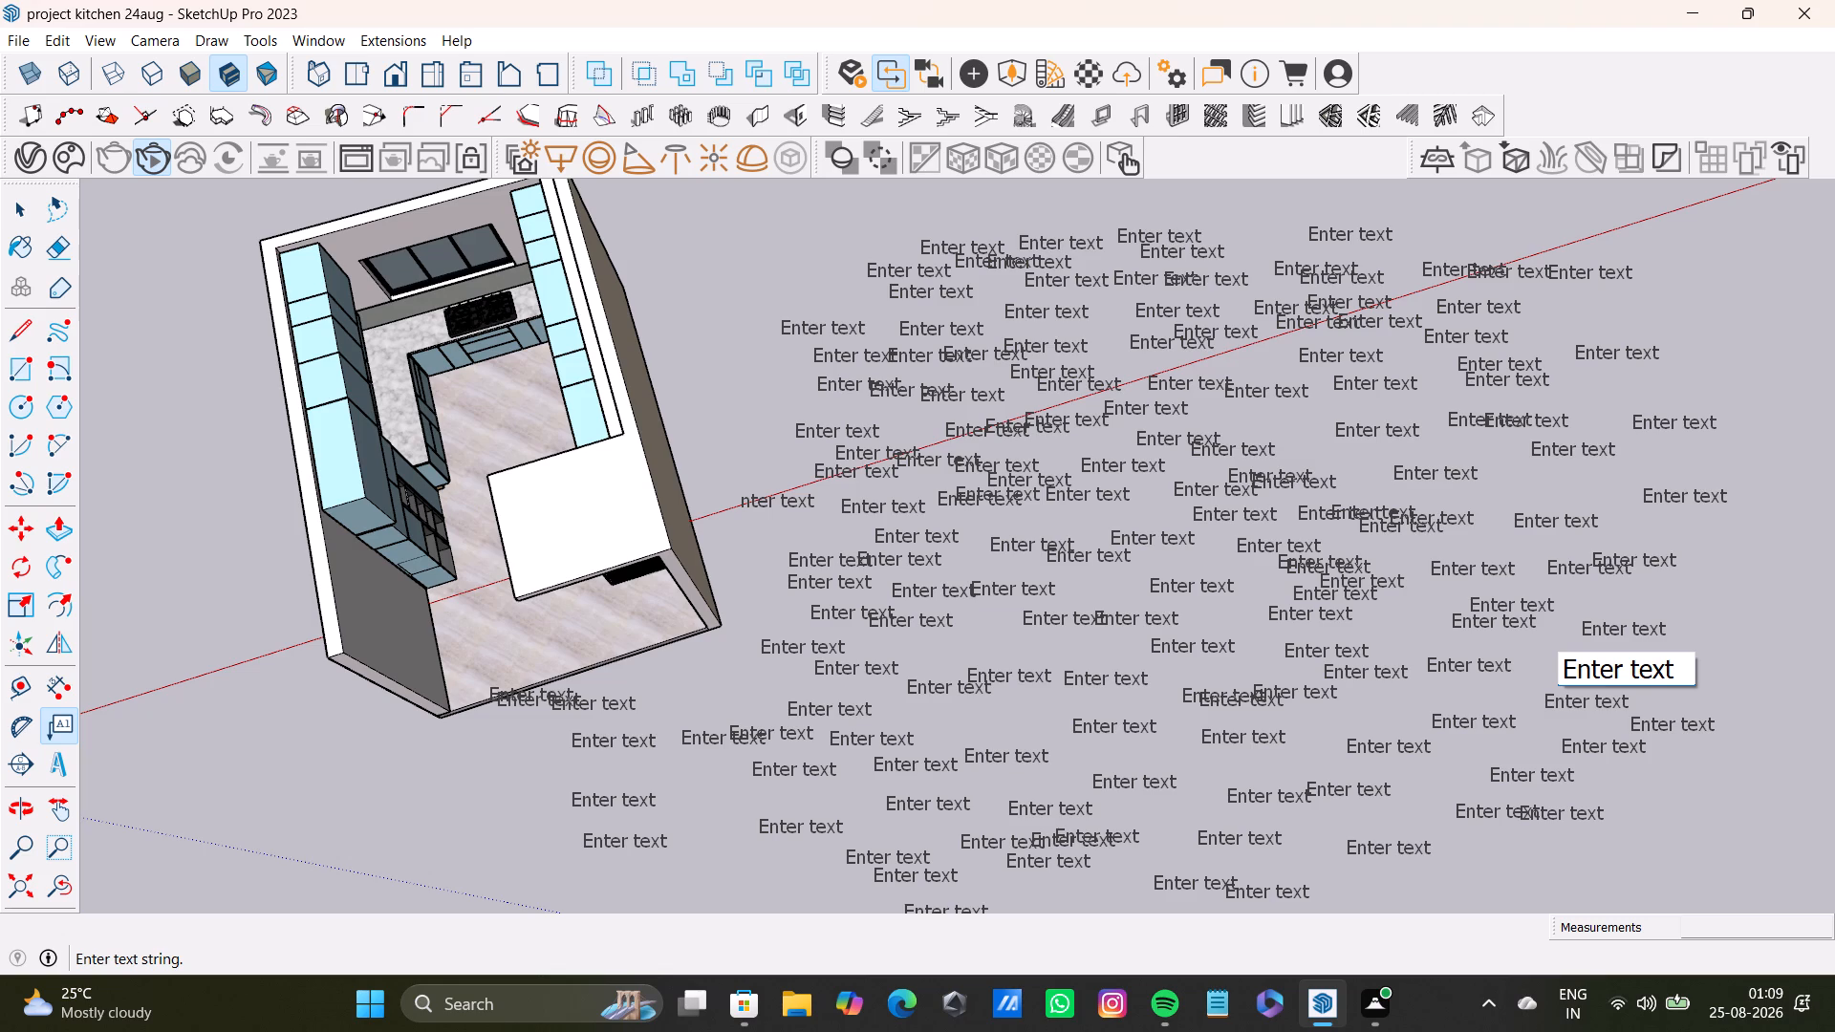
pyautogui.tripleClick(1609, 401)
# Add three spread-out default "Enter text" labels just below the red axis, near the cluster's upper corner farthest from the kitchen.
pyautogui.doubleClick(1592, 405)
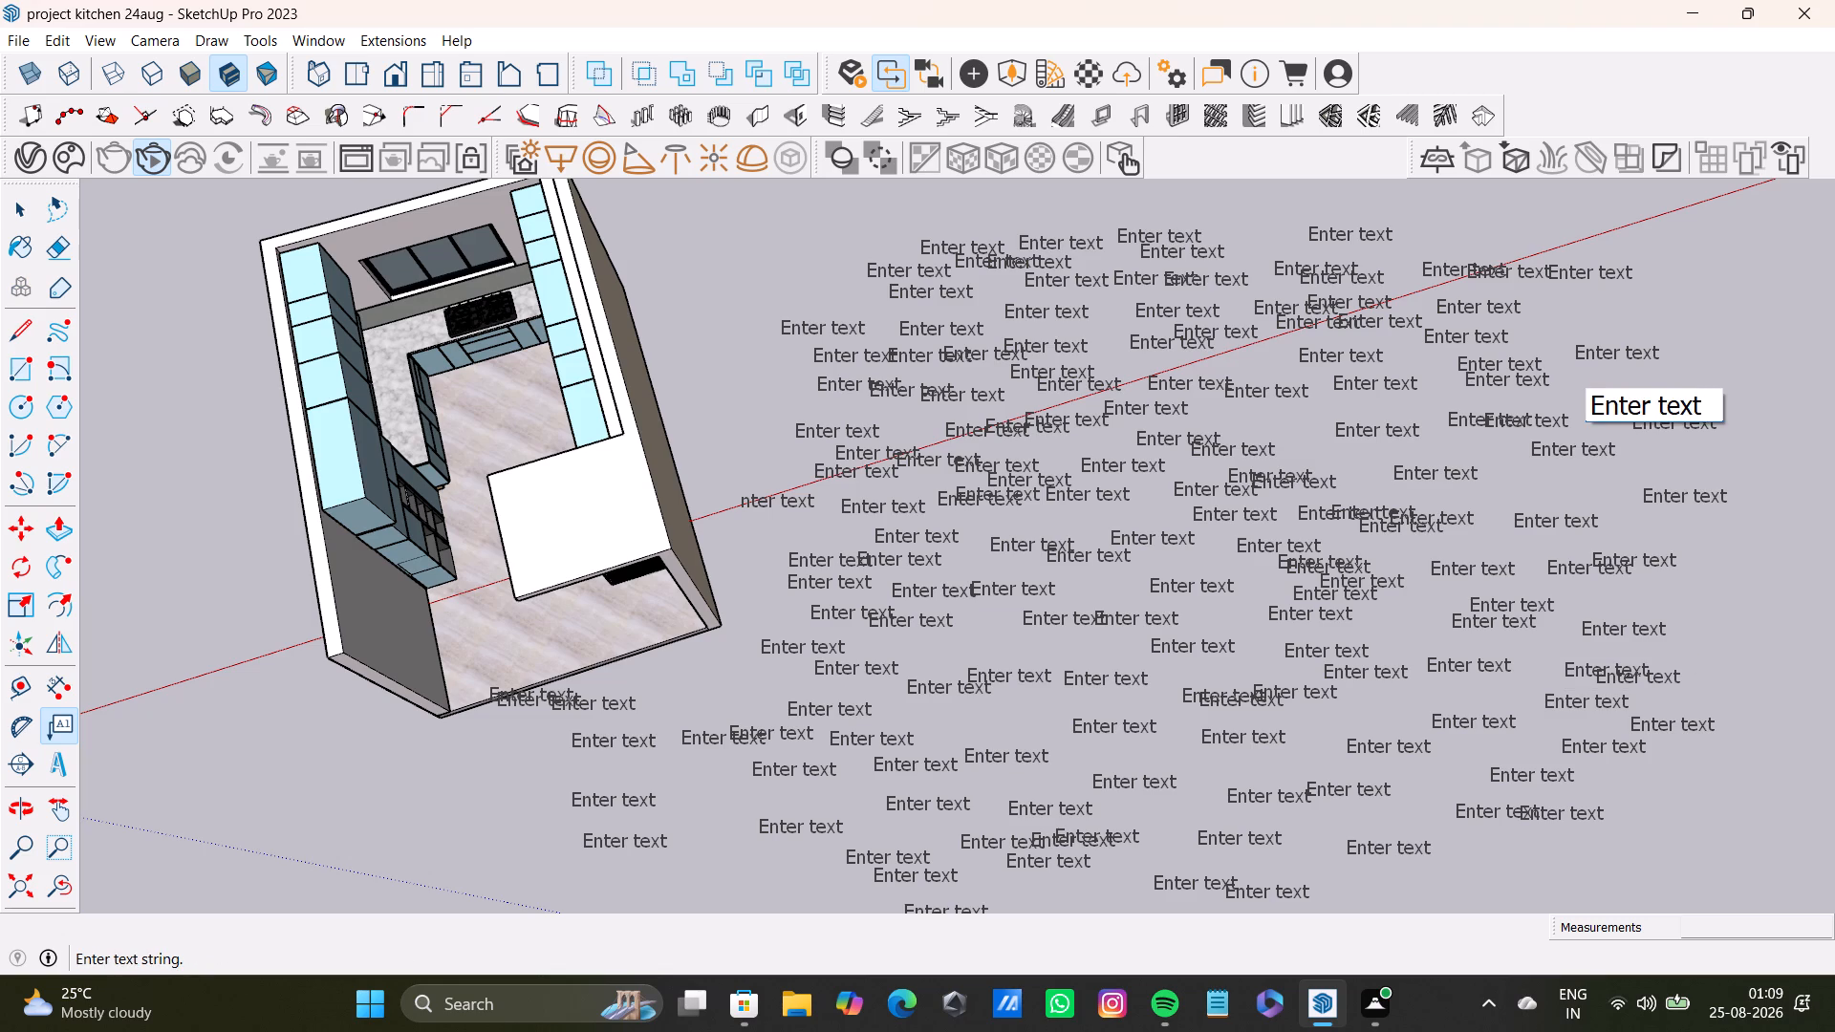
pyautogui.tripleClick(1652, 314)
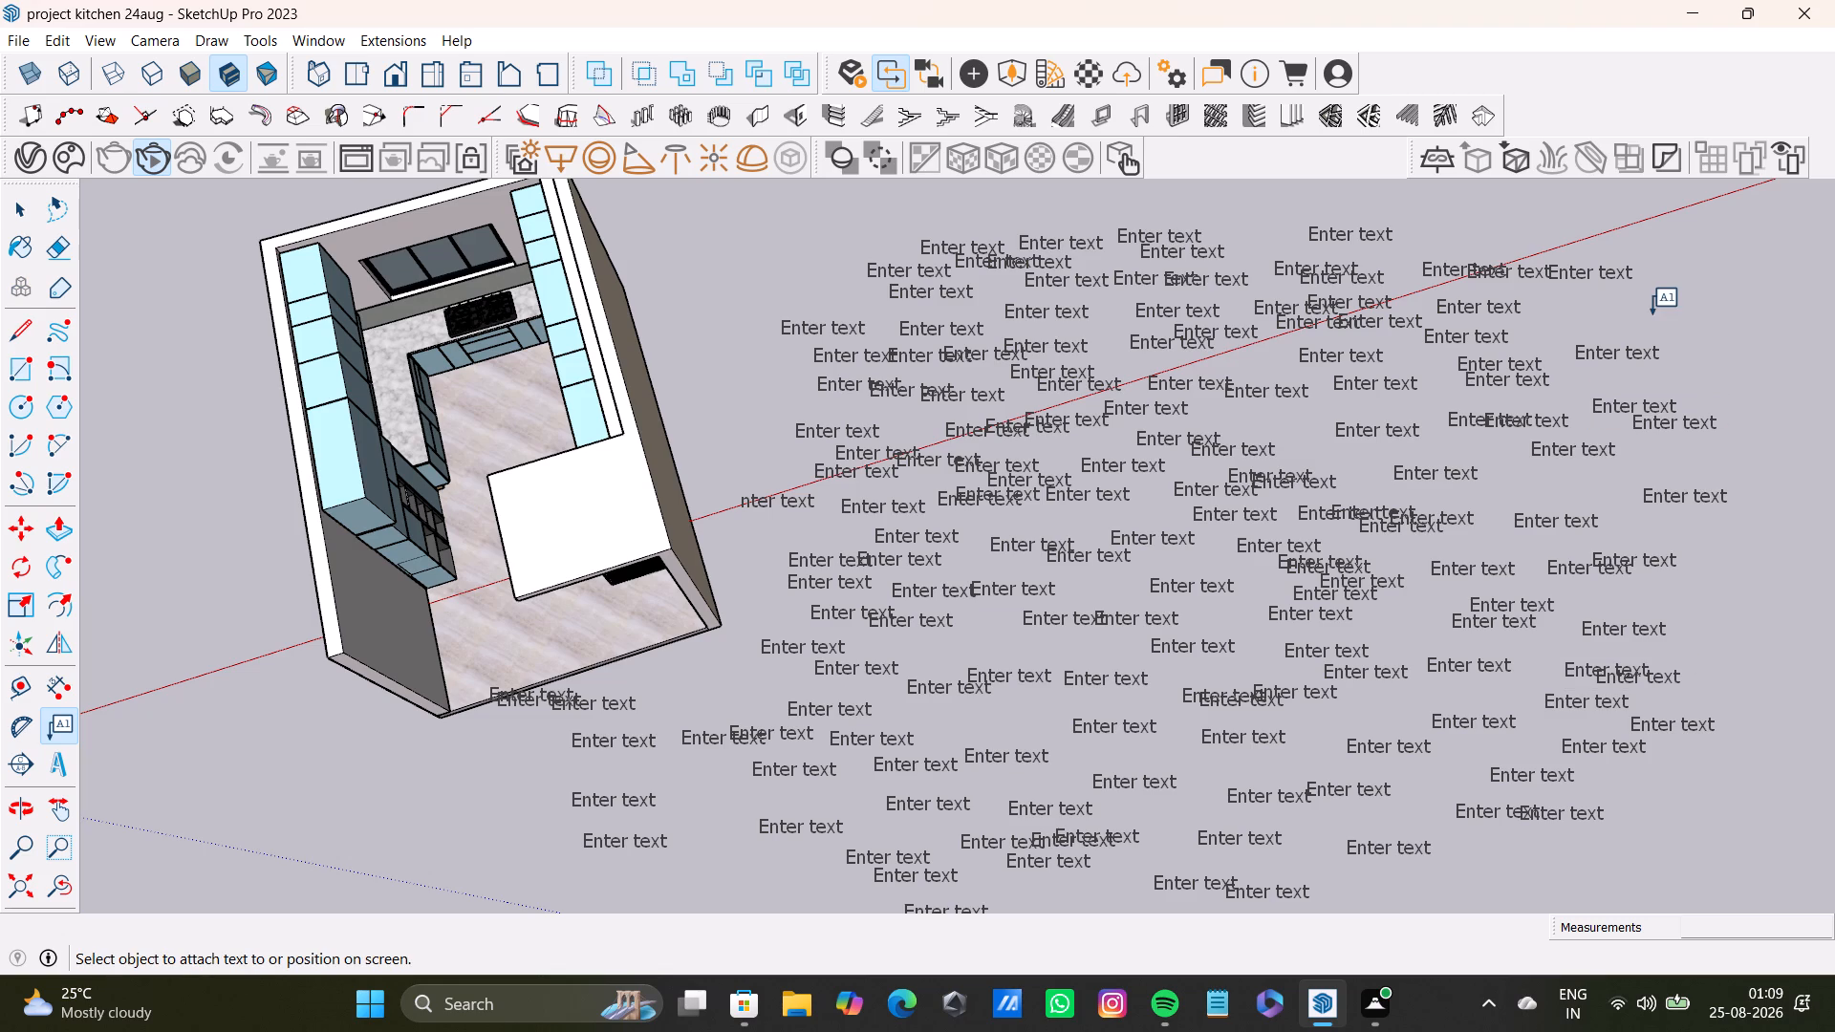
pyautogui.doubleClick(1584, 327)
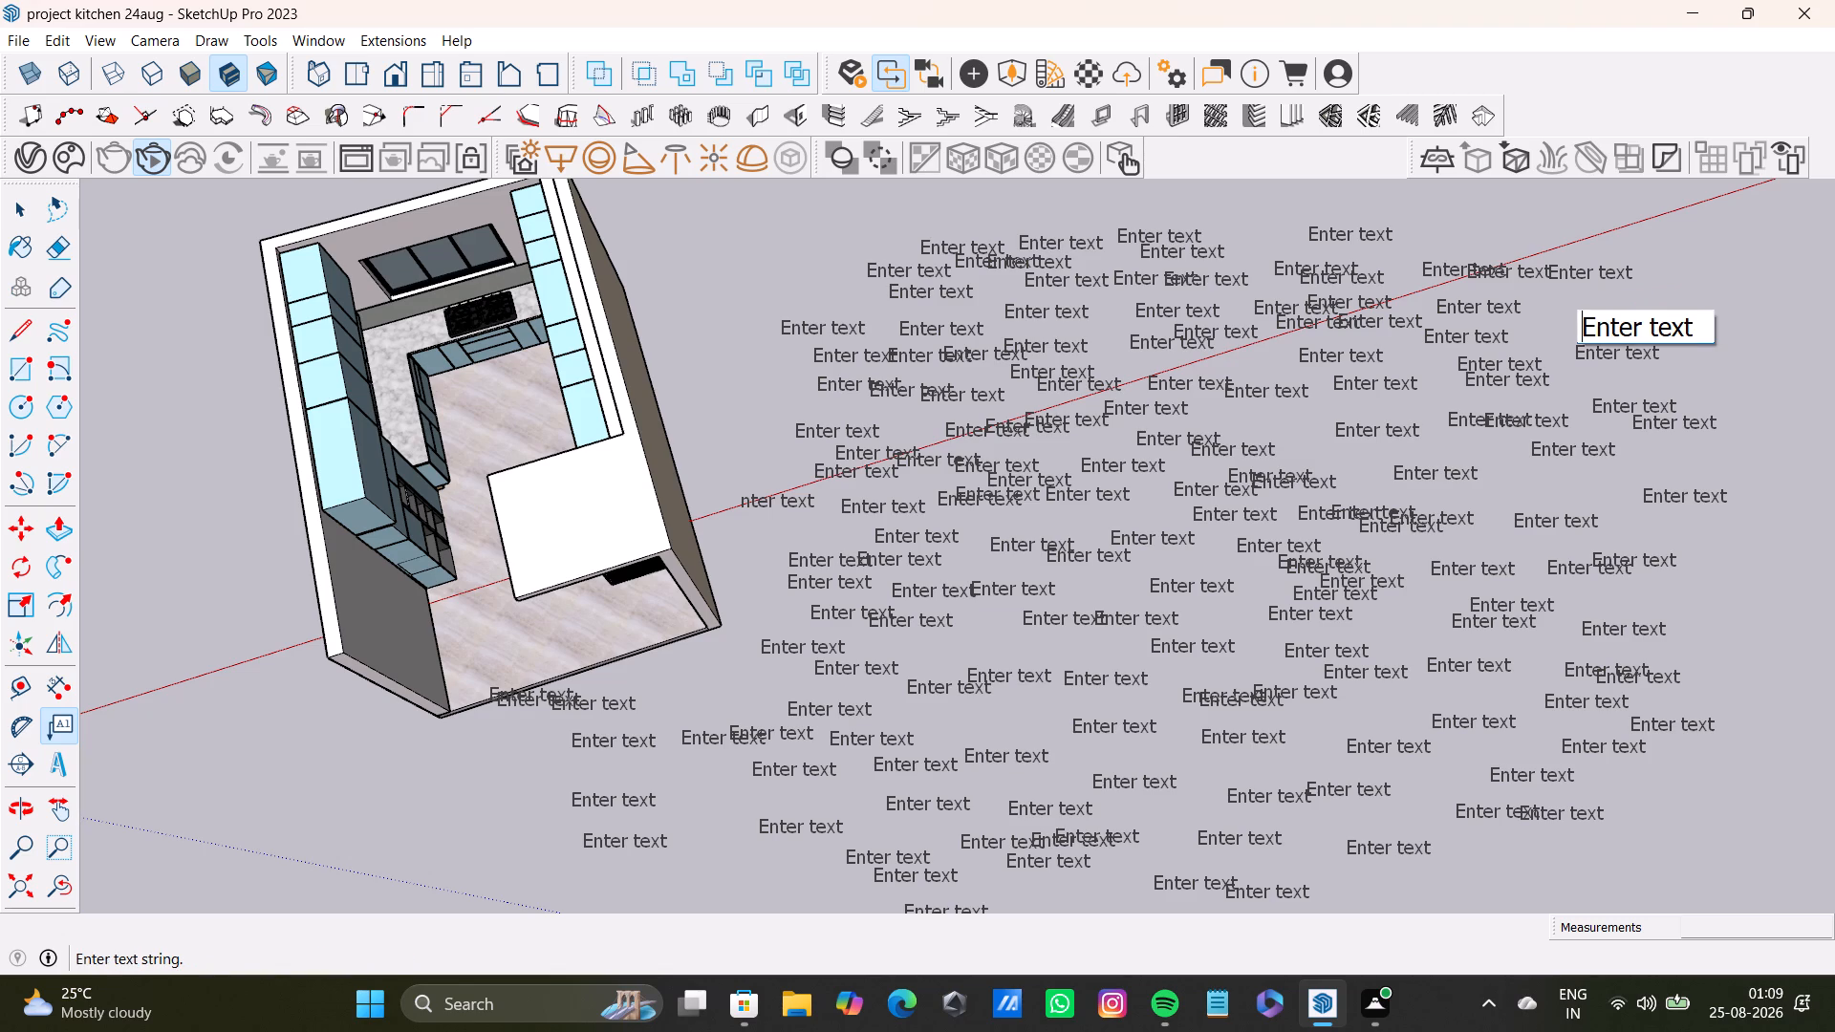
pyautogui.doubleClick(1742, 377)
pyautogui.doubleClick(1714, 377)
pyautogui.doubleClick(1685, 315)
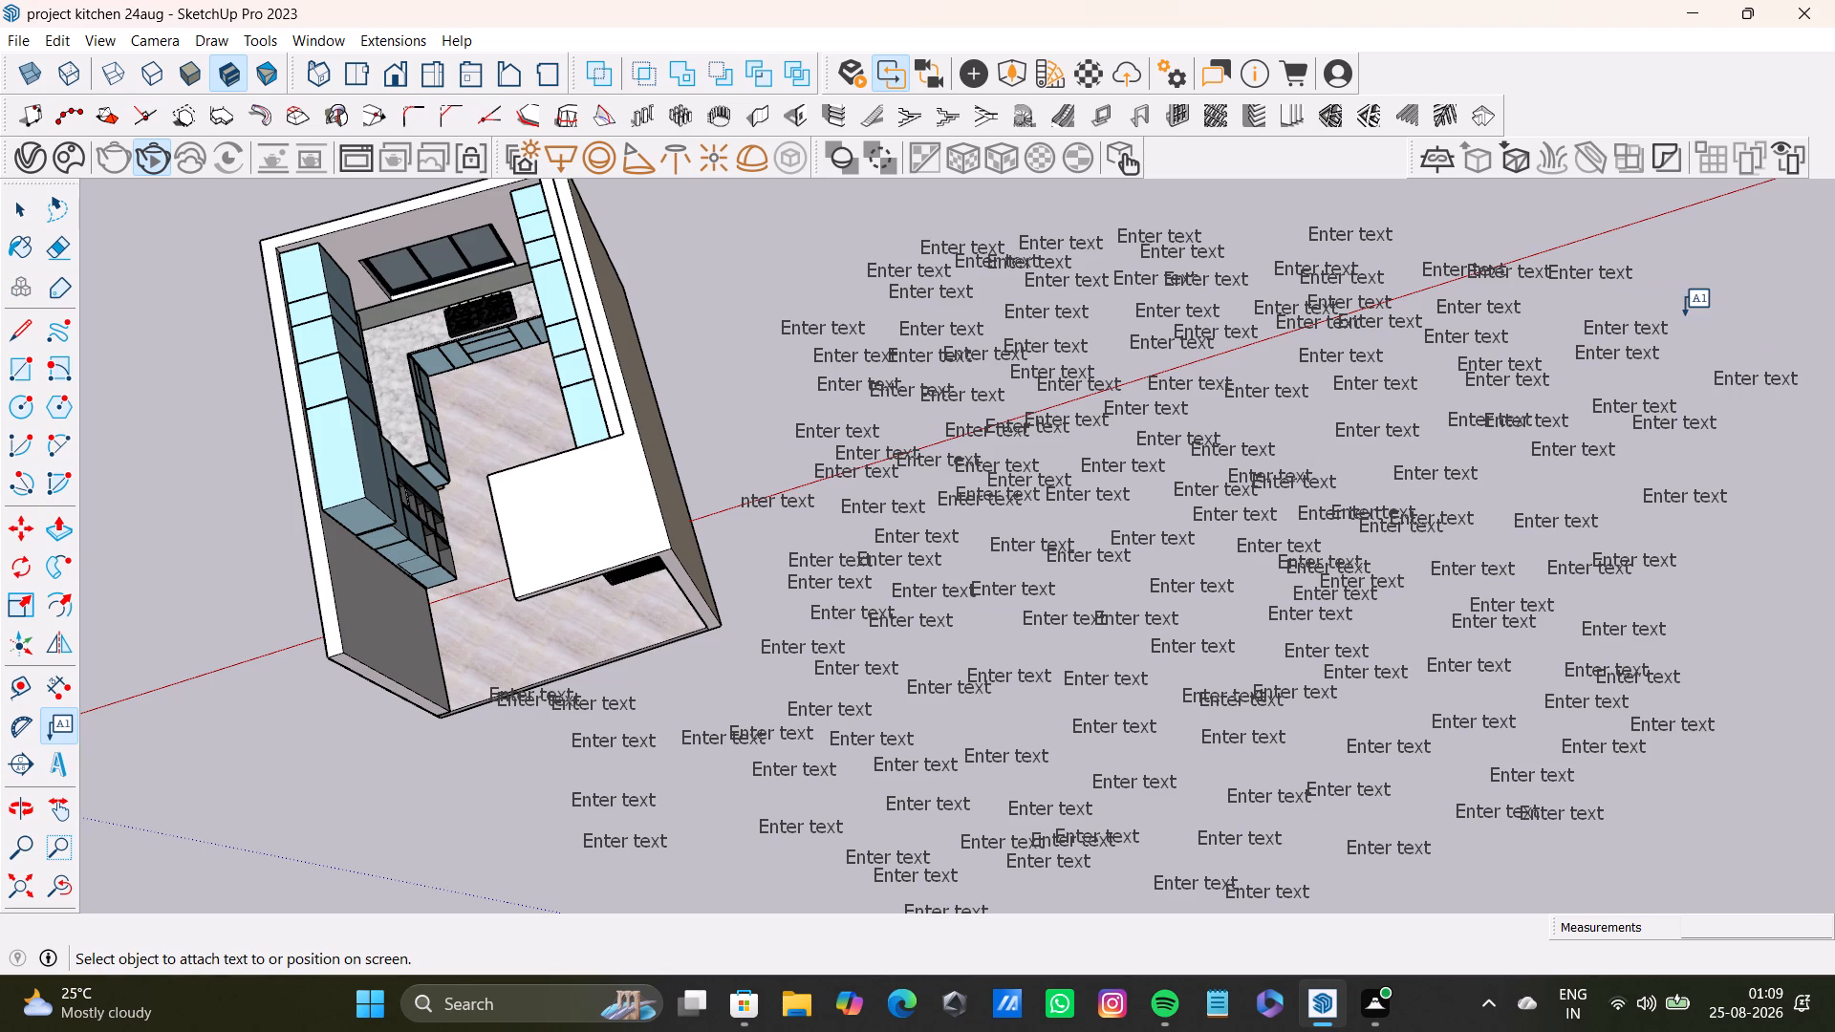
# Add five default "Enter text" labels beyond the cluster's outer edge farthest from the kitchen, three of them closely grouped about halfway down.
pyautogui.click(1739, 497)
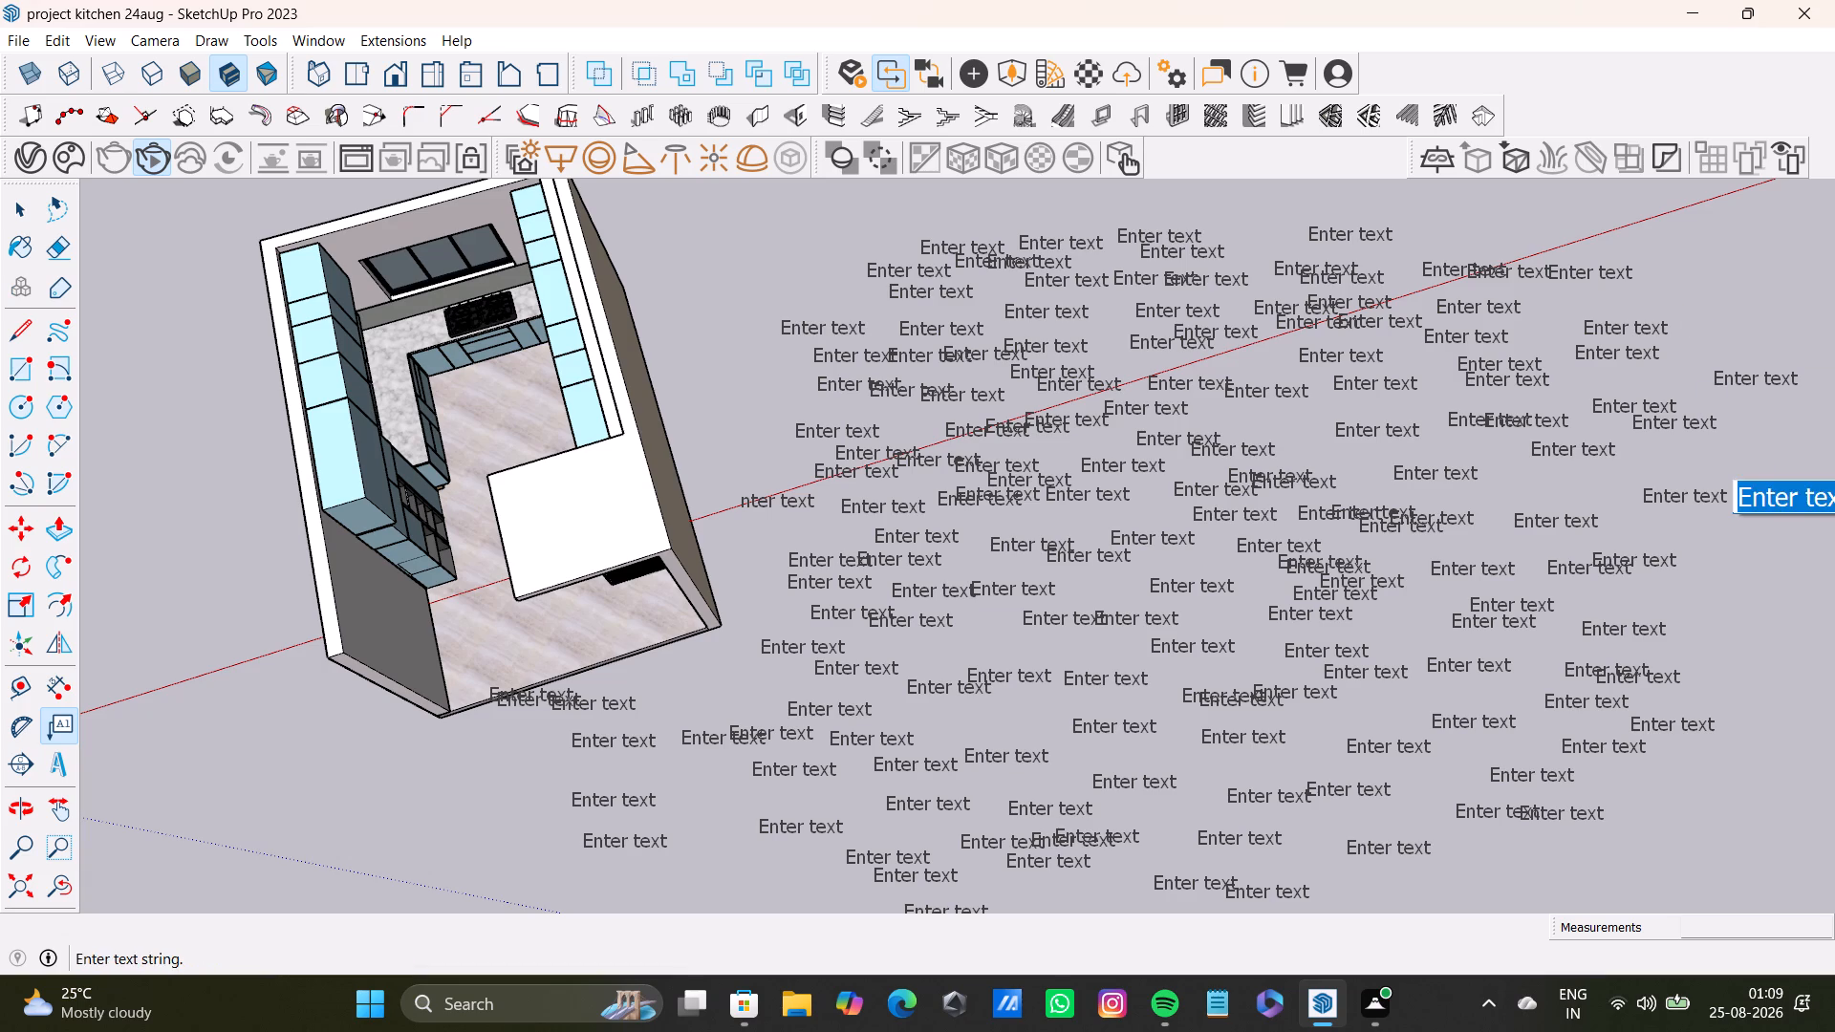
pyautogui.doubleClick(1744, 576)
pyautogui.doubleClick(1749, 605)
pyautogui.click(1735, 592)
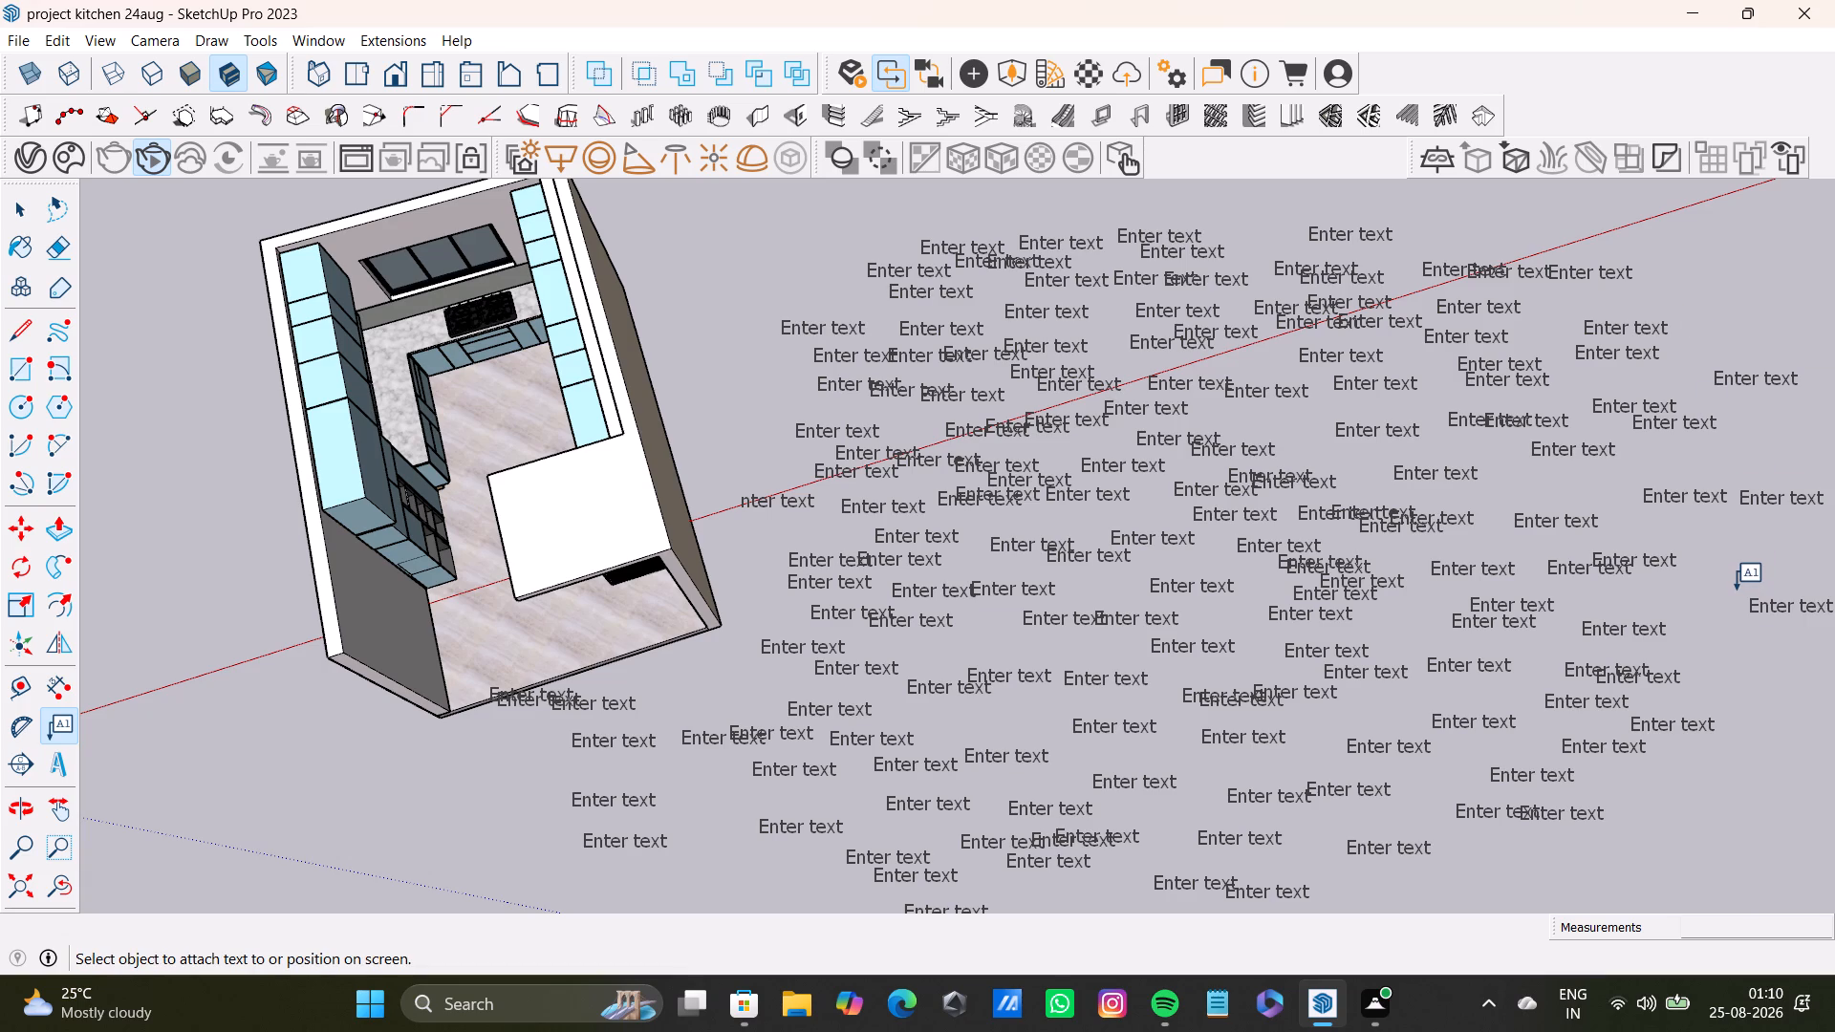
pyautogui.doubleClick(1695, 585)
pyautogui.click(1709, 615)
pyautogui.doubleClick(1738, 698)
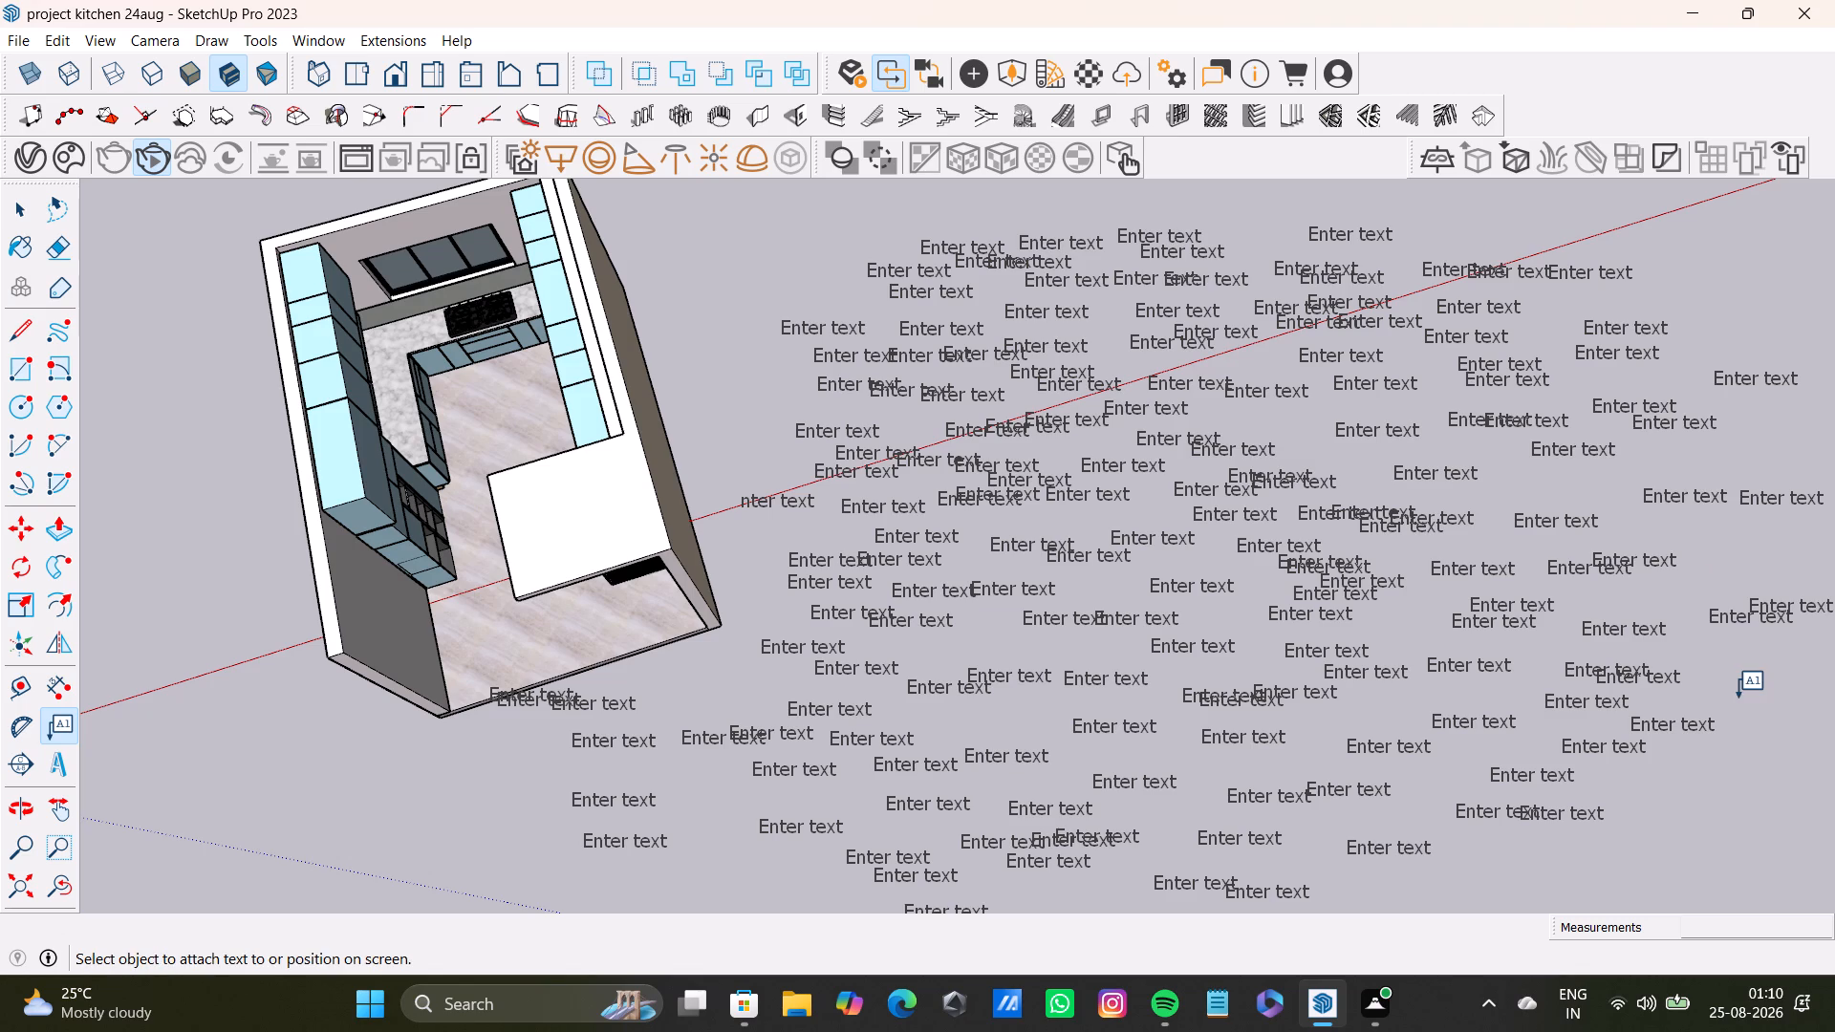
pyautogui.doubleClick(1728, 673)
pyautogui.tripleClick(1726, 574)
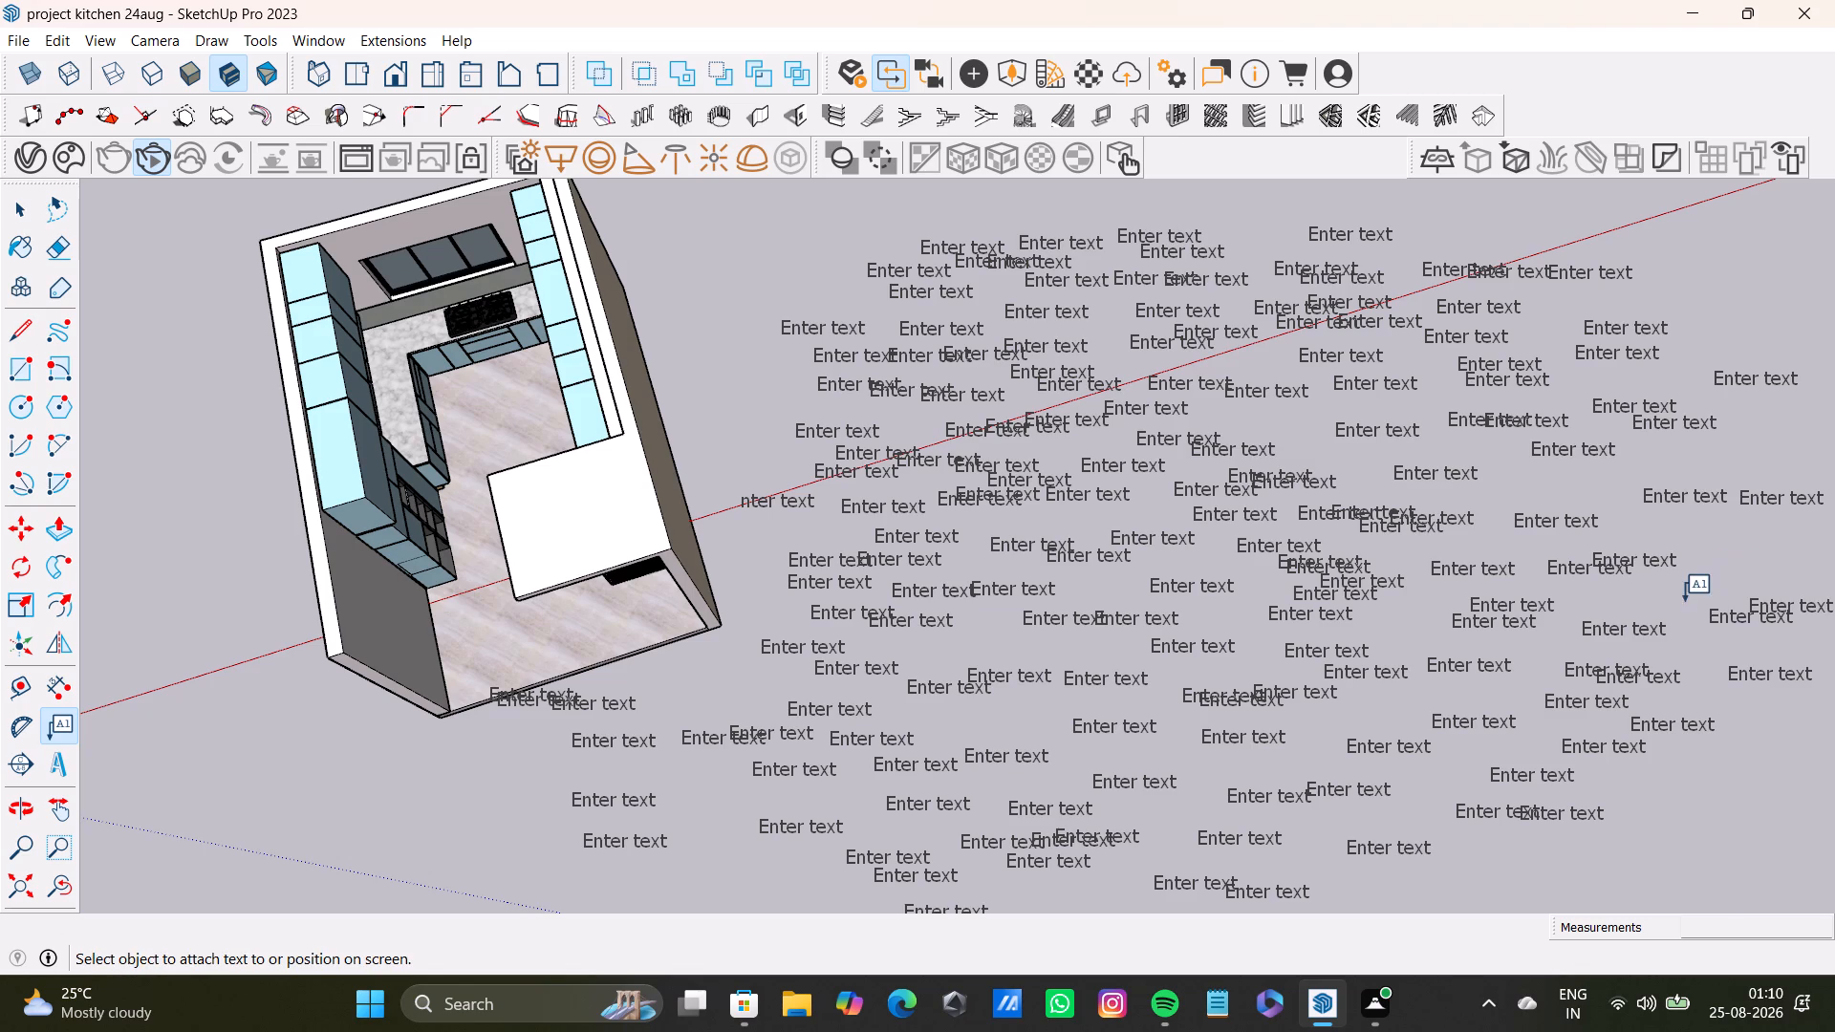
pyautogui.doubleClick(1684, 609)
pyautogui.tripleClick(1716, 582)
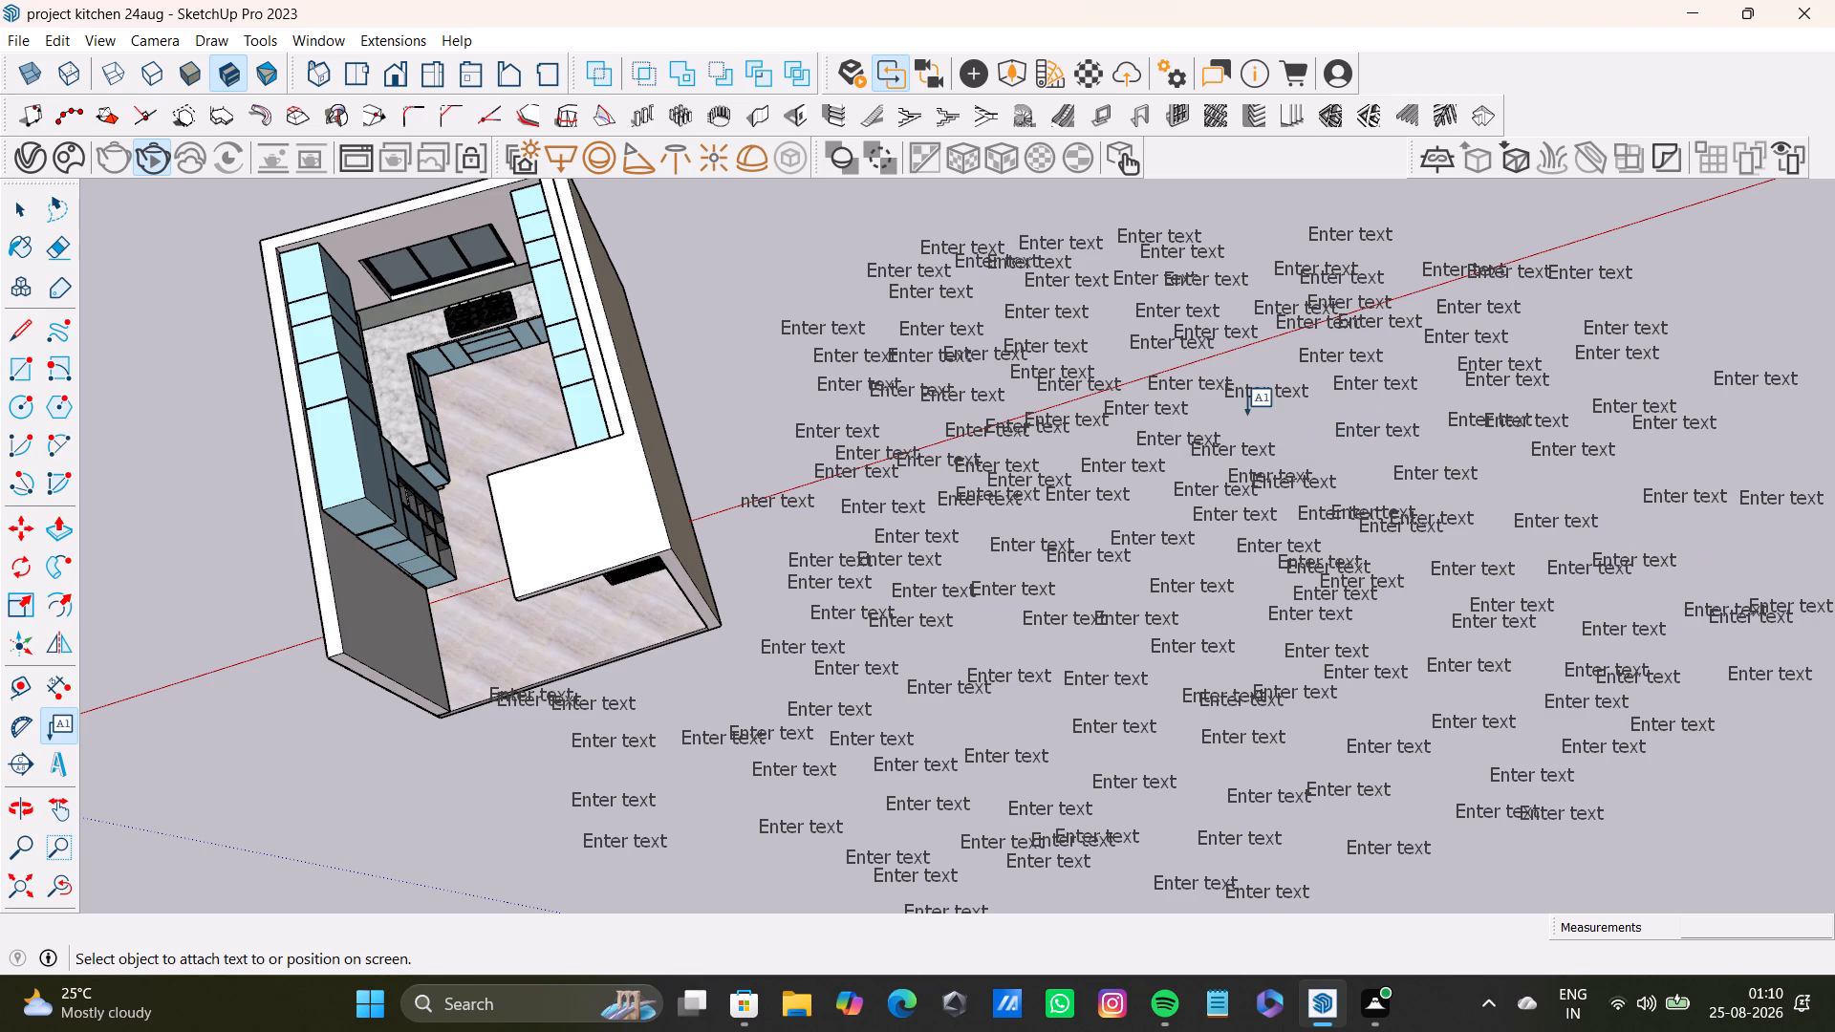
# Add an overlapping pair of default "Enter text" labels just below the red axis, in the middle of the cluster.
pyautogui.doubleClick(1283, 433)
pyautogui.click(1261, 415)
pyautogui.tripleClick(1236, 428)
# Add two default "Enter text" labels above the red axis, along the cluster's upper edge.
pyautogui.click(1236, 213)
pyautogui.tripleClick(1255, 238)
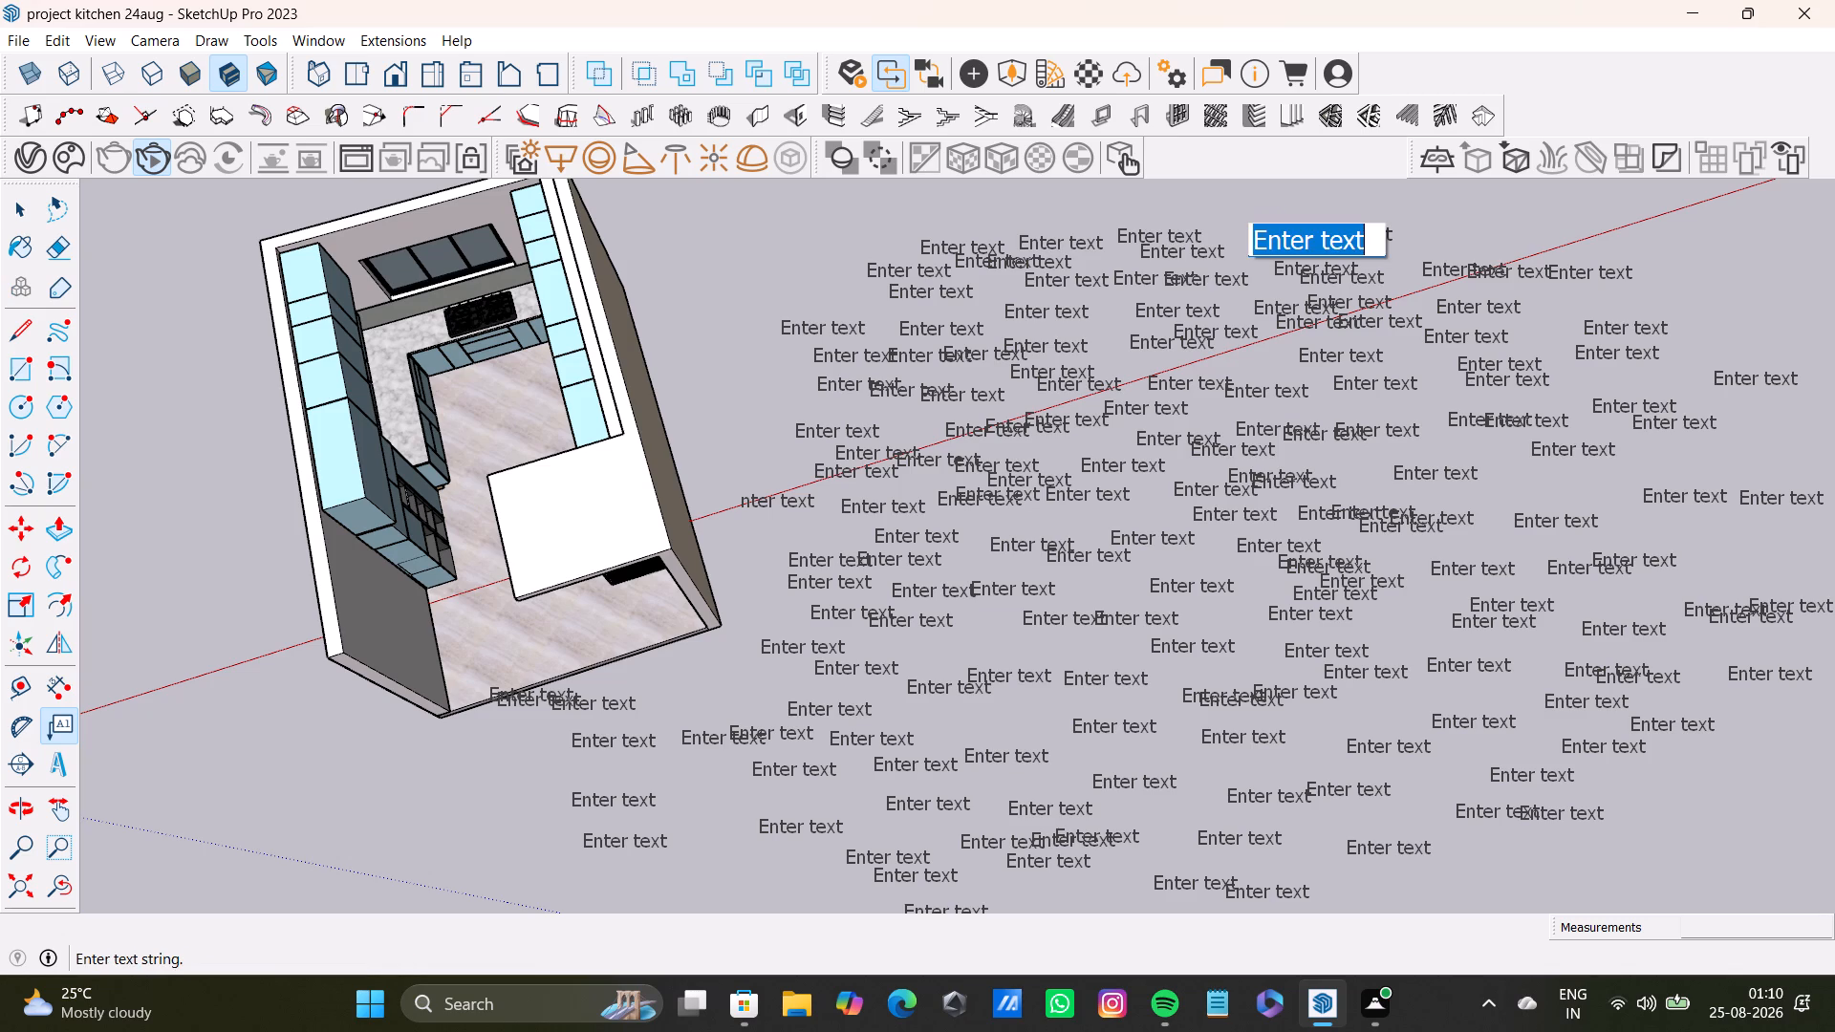
pyautogui.click(1440, 217)
pyautogui.doubleClick(1440, 225)
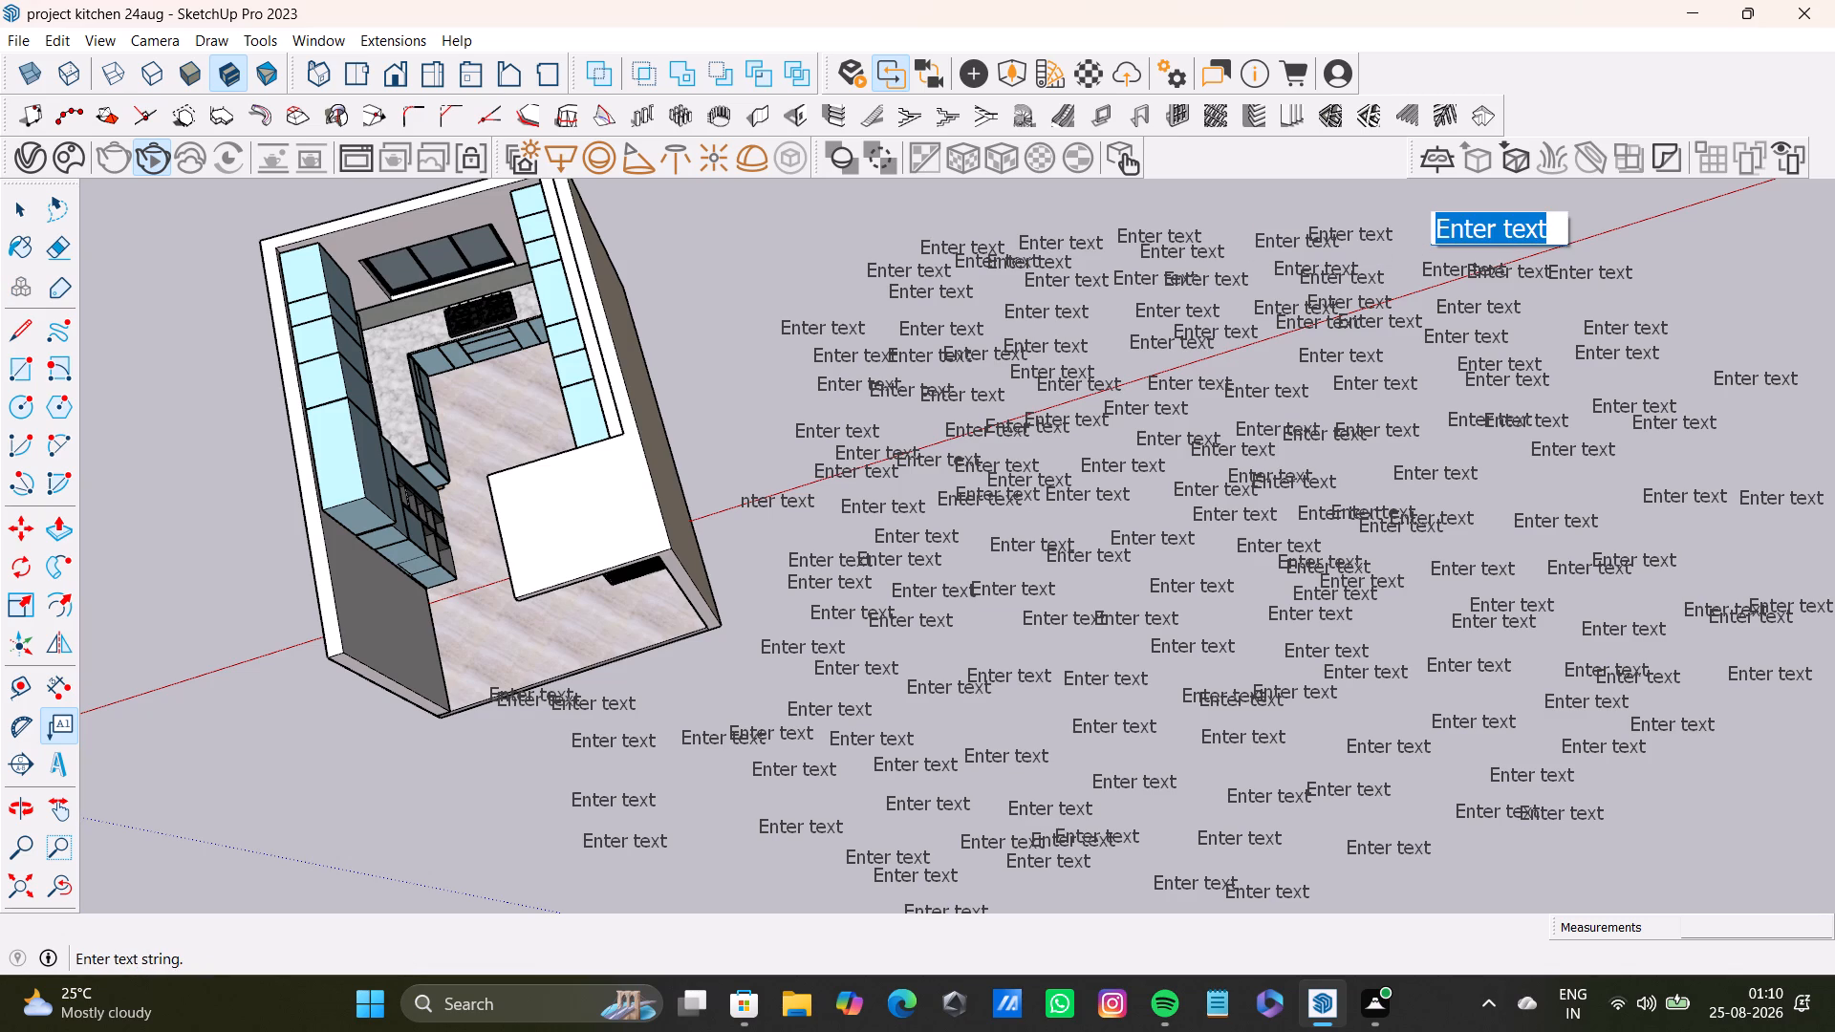
pyautogui.doubleClick(1633, 237)
# Add five default "Enter text" labels below the red axis, filling gaps along the upper half of the cluster's edge farthest from the kitchen.
pyautogui.tripleClick(1713, 303)
pyautogui.click(1713, 355)
pyautogui.tripleClick(1692, 377)
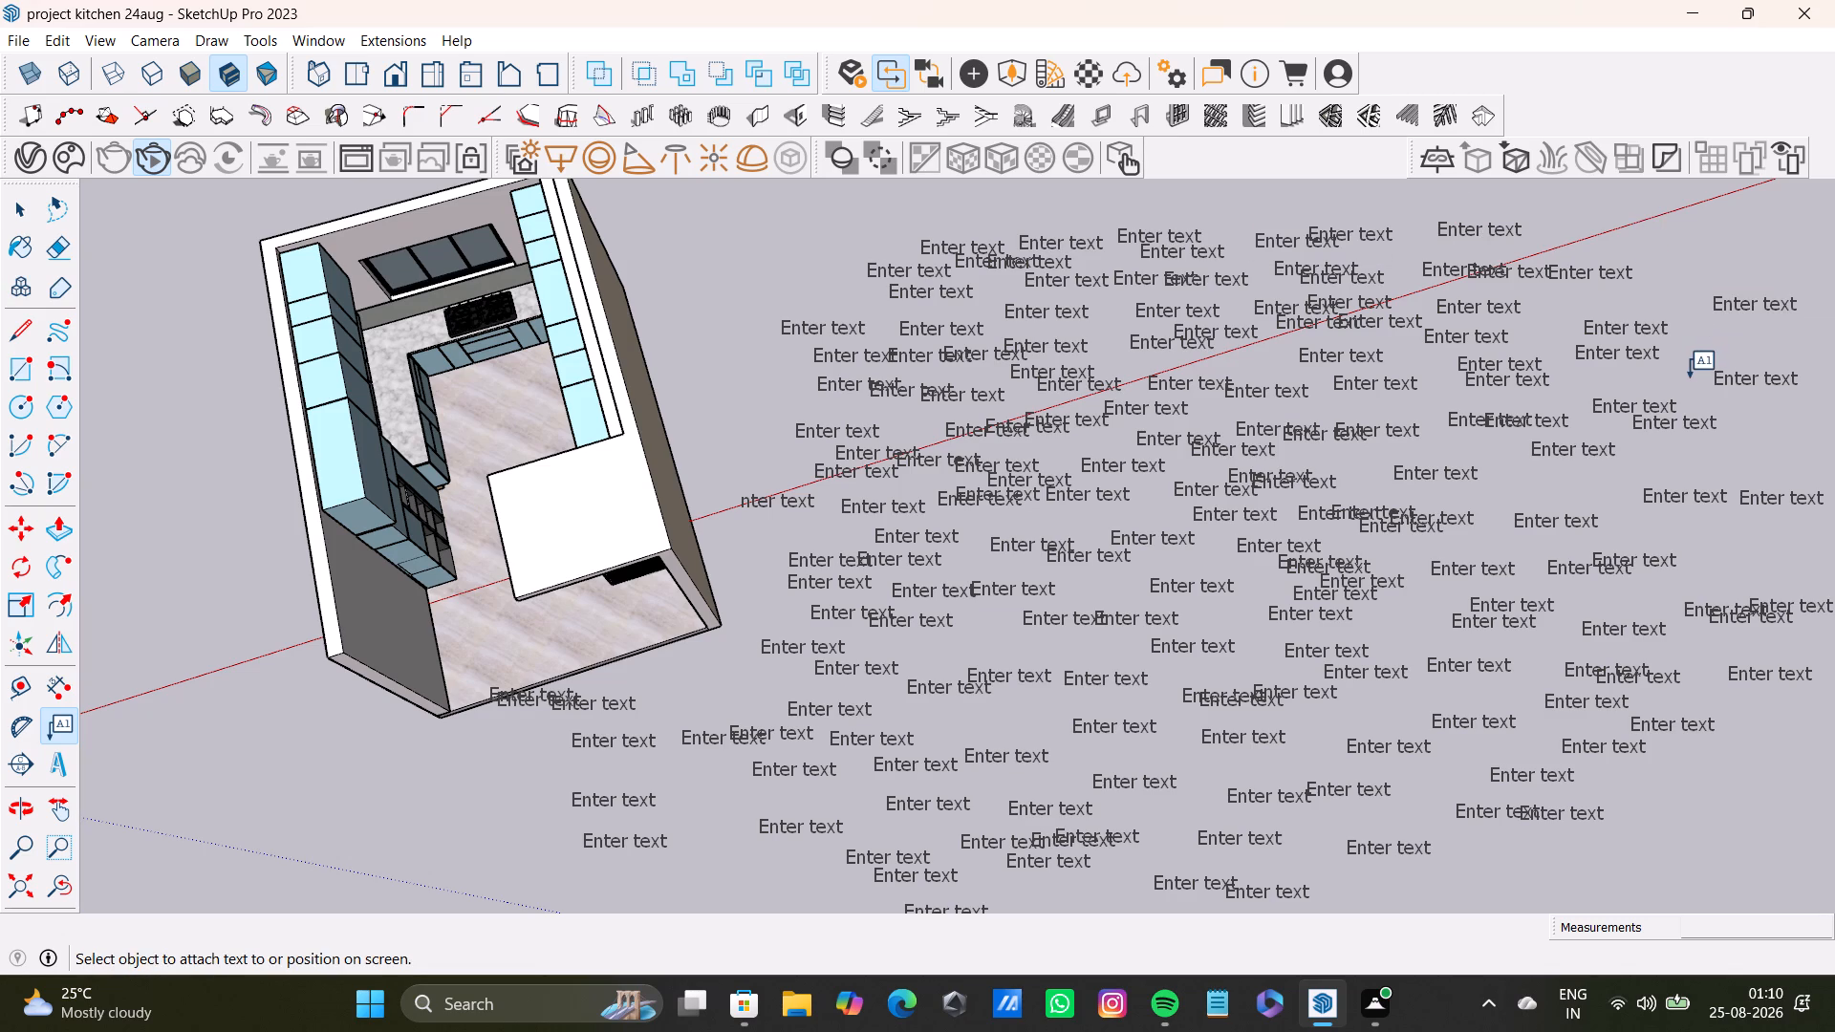
pyautogui.tripleClick(1772, 461)
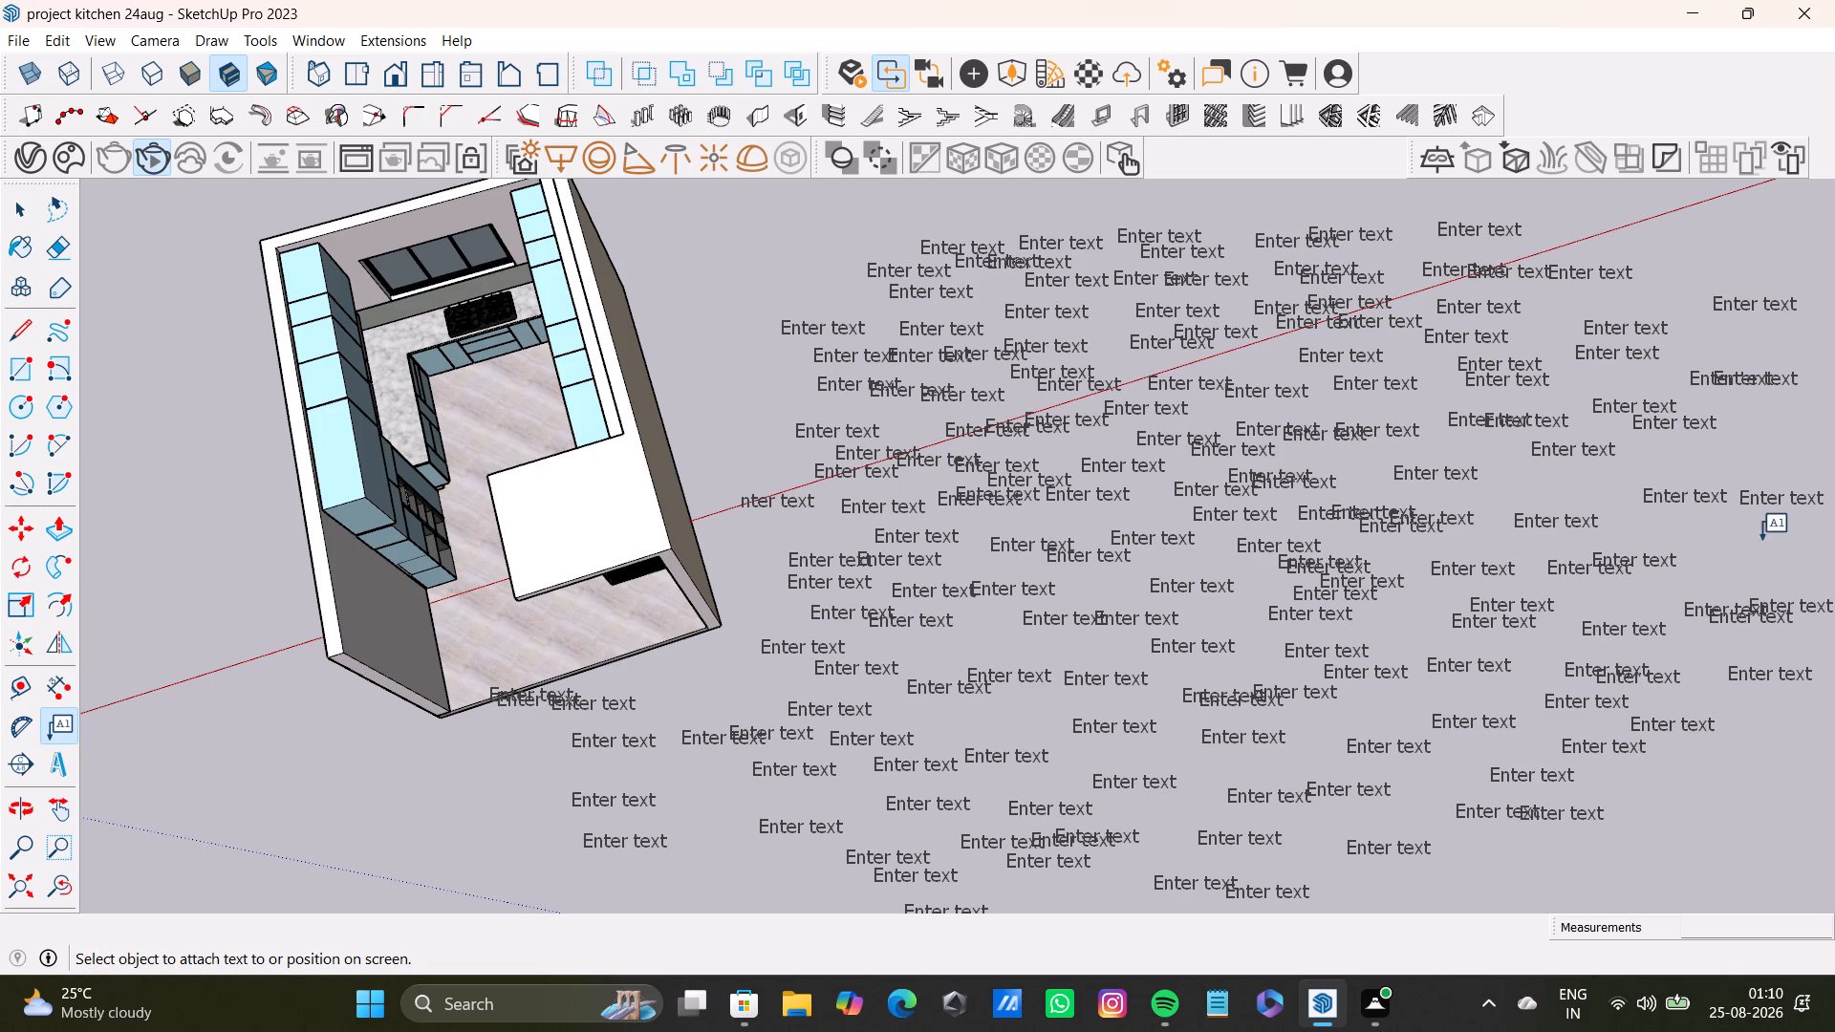
pyautogui.doubleClick(1762, 540)
pyautogui.doubleClick(1734, 550)
pyautogui.tripleClick(1716, 545)
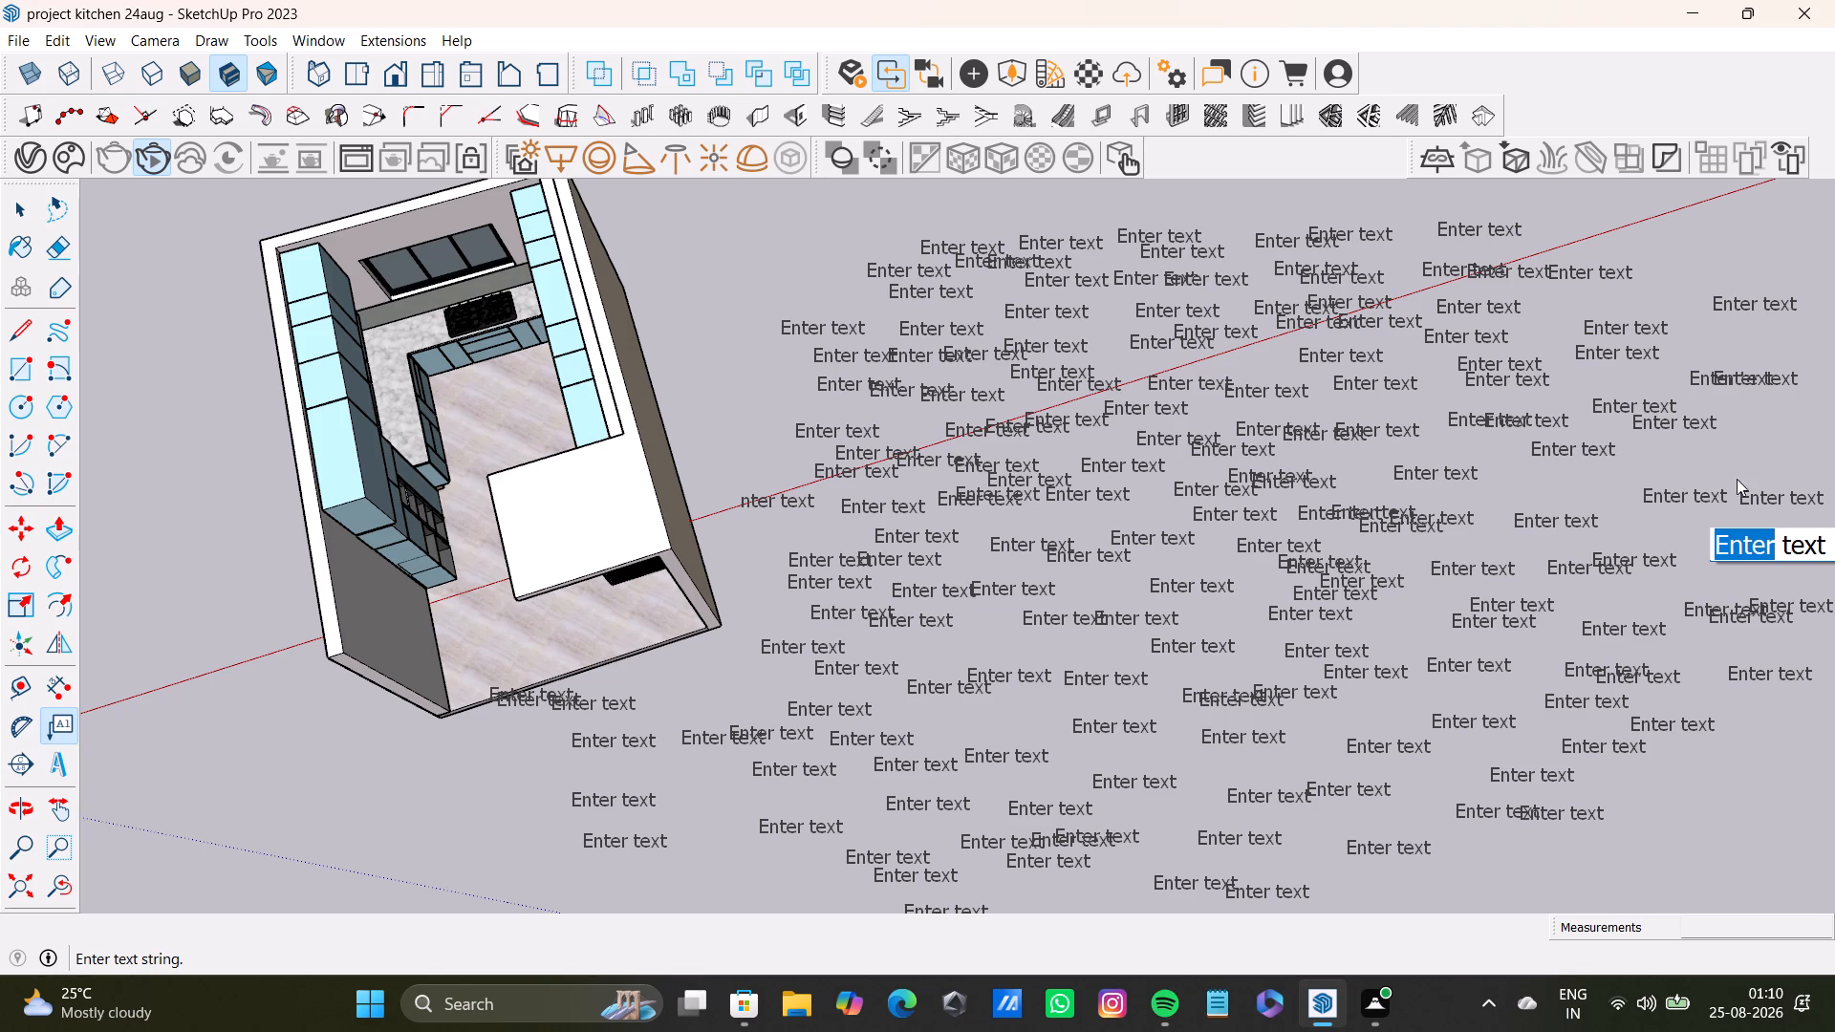
pyautogui.tripleClick(1742, 432)
pyautogui.doubleClick(1585, 497)
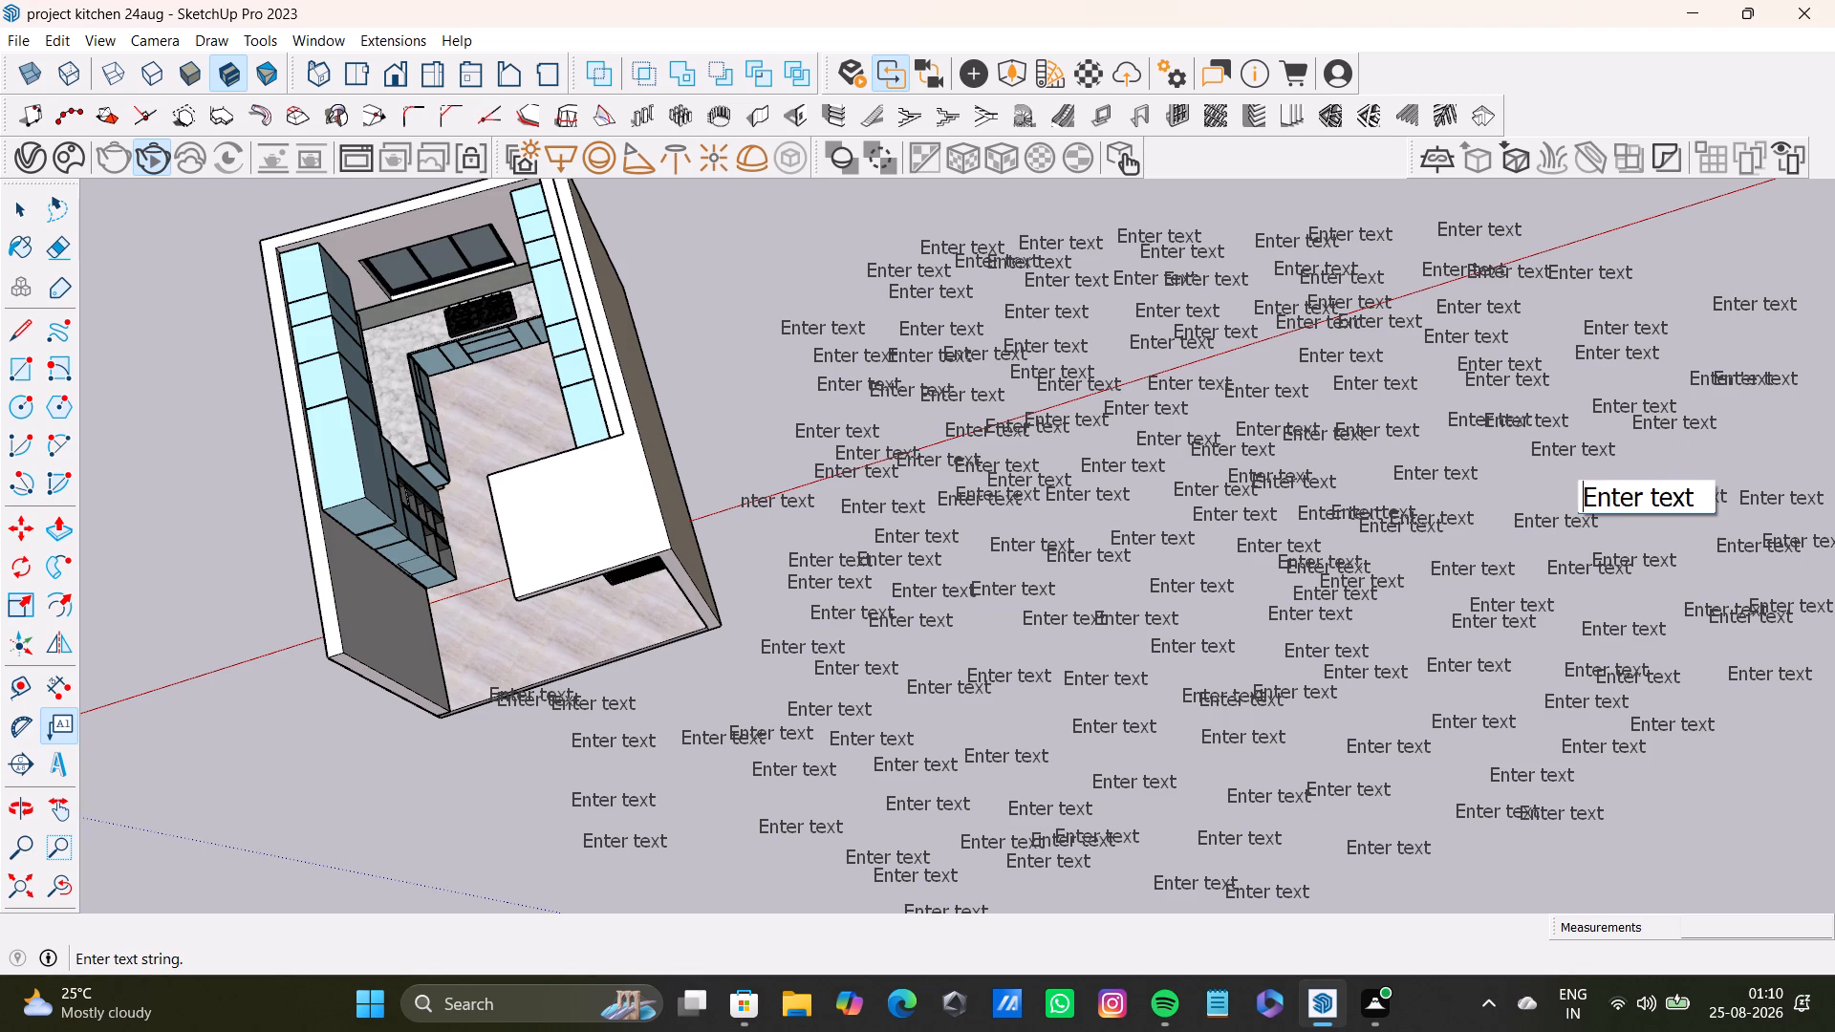
pyautogui.tripleClick(1553, 493)
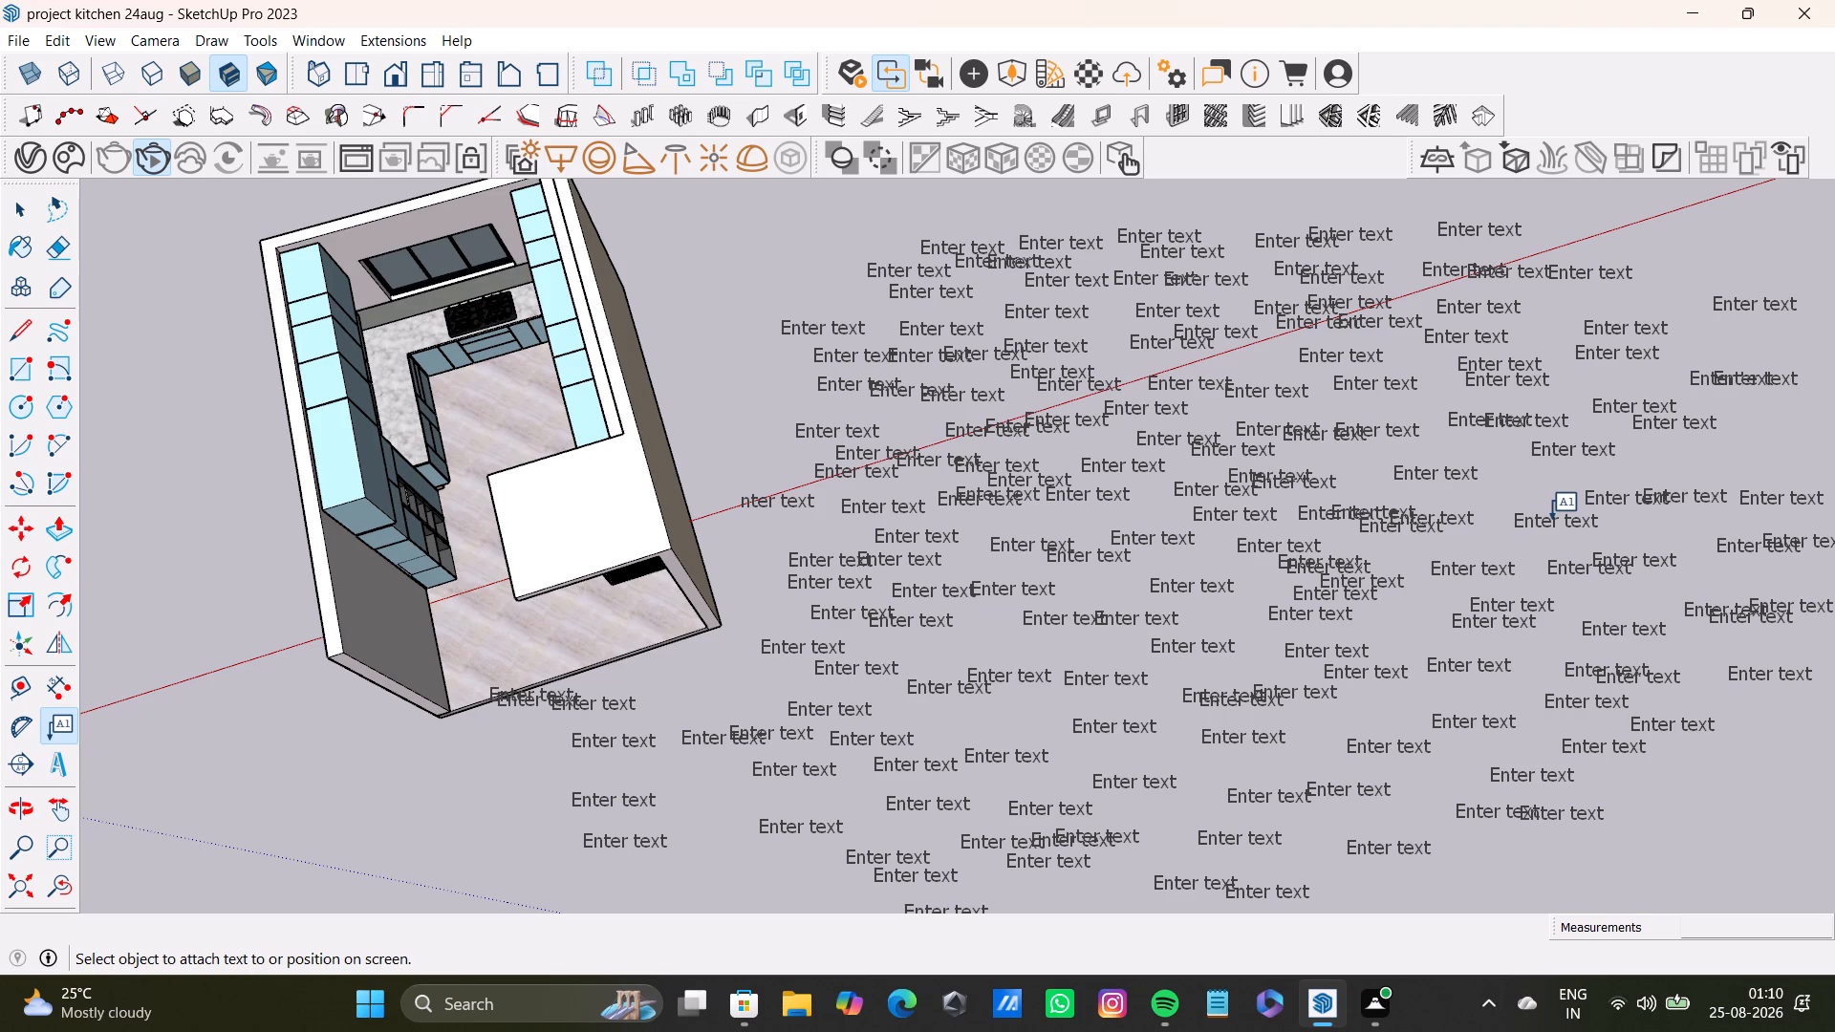
# Add two default "Enter text" labels above the red axis, at the cluster's edge nearest the kitchen.
pyautogui.tripleClick(798, 437)
pyautogui.tripleClick(798, 437)
pyautogui.tripleClick(797, 437)
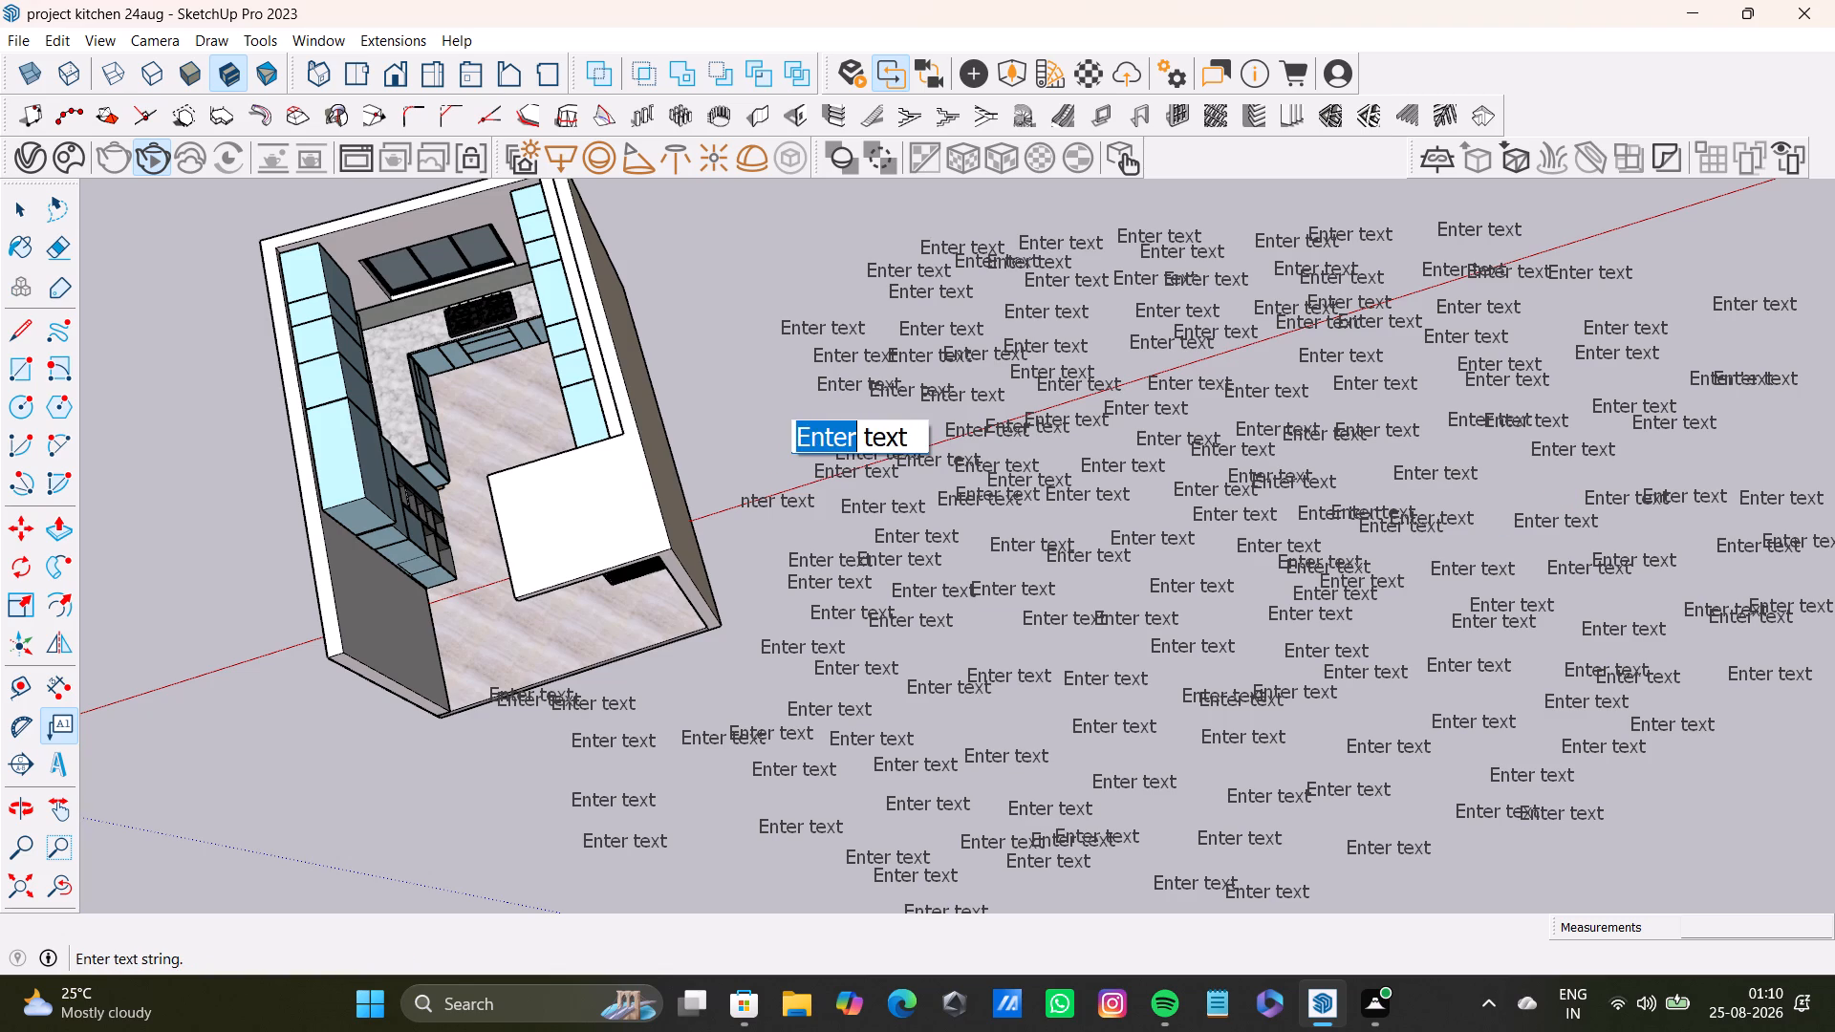
pyautogui.tripleClick(797, 437)
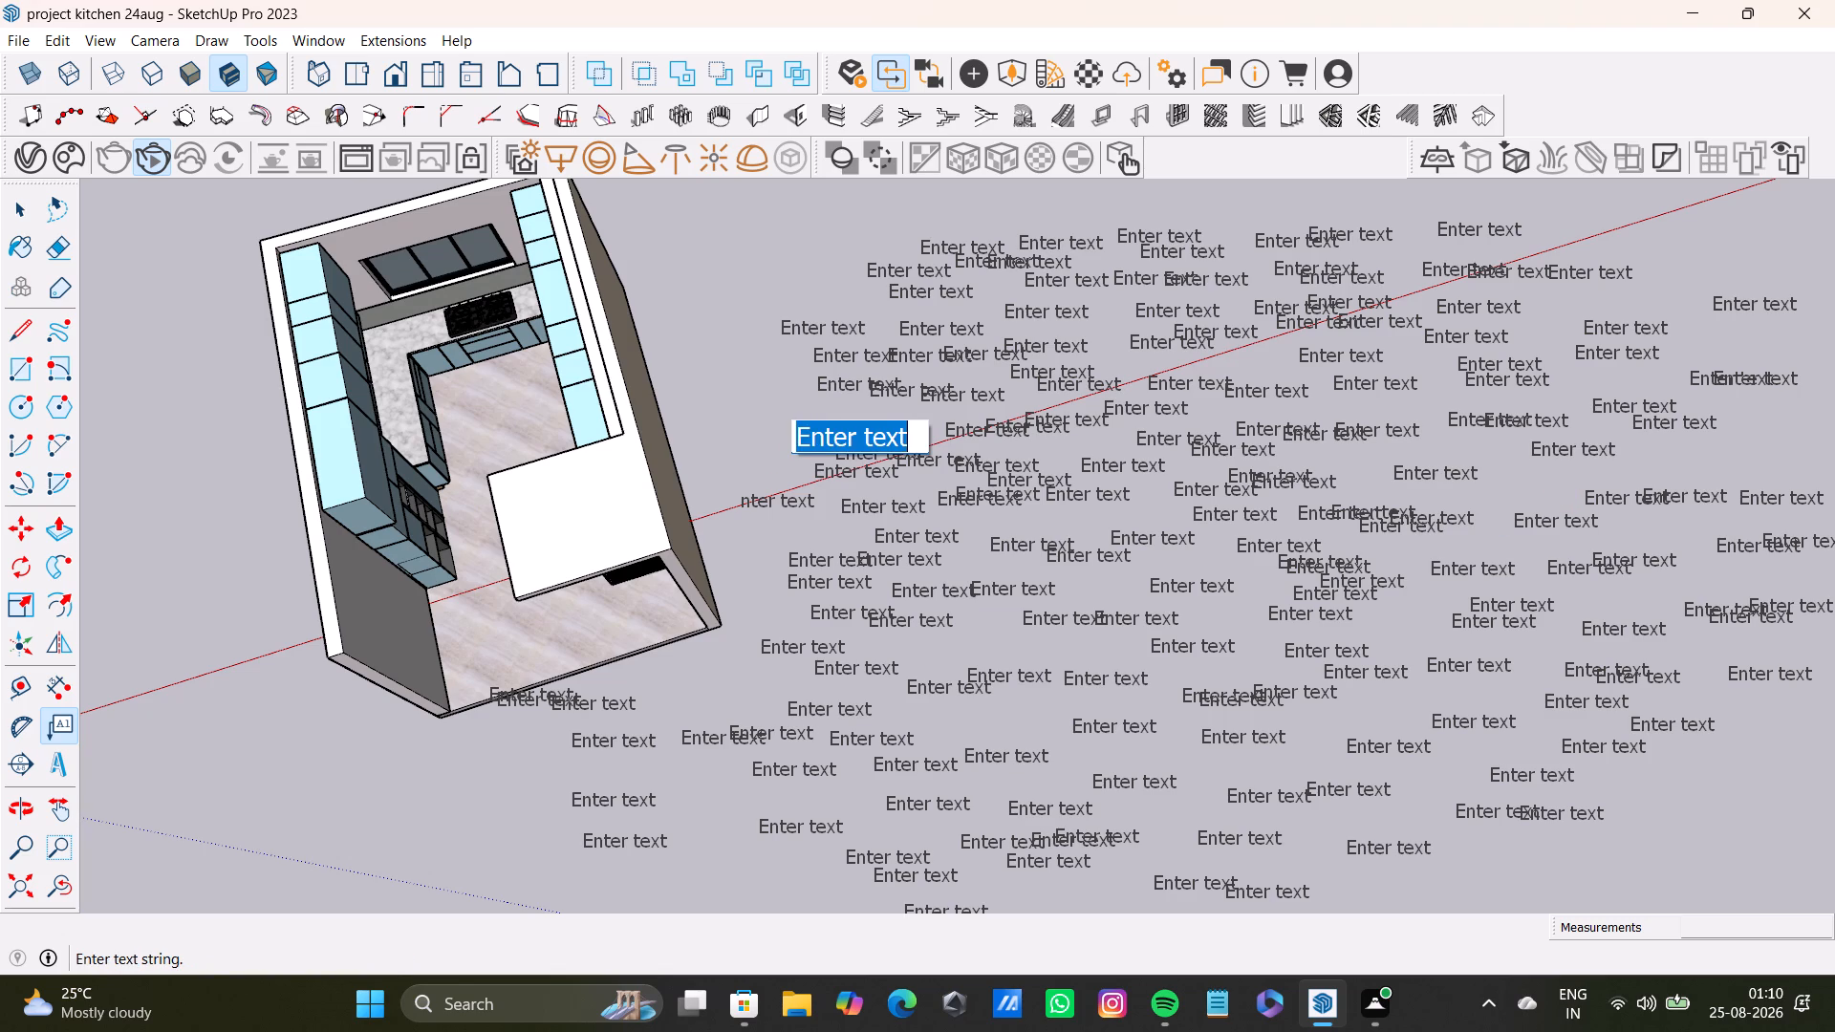
pyautogui.click(782, 423)
pyautogui.click(782, 423)
pyautogui.doubleClick(770, 396)
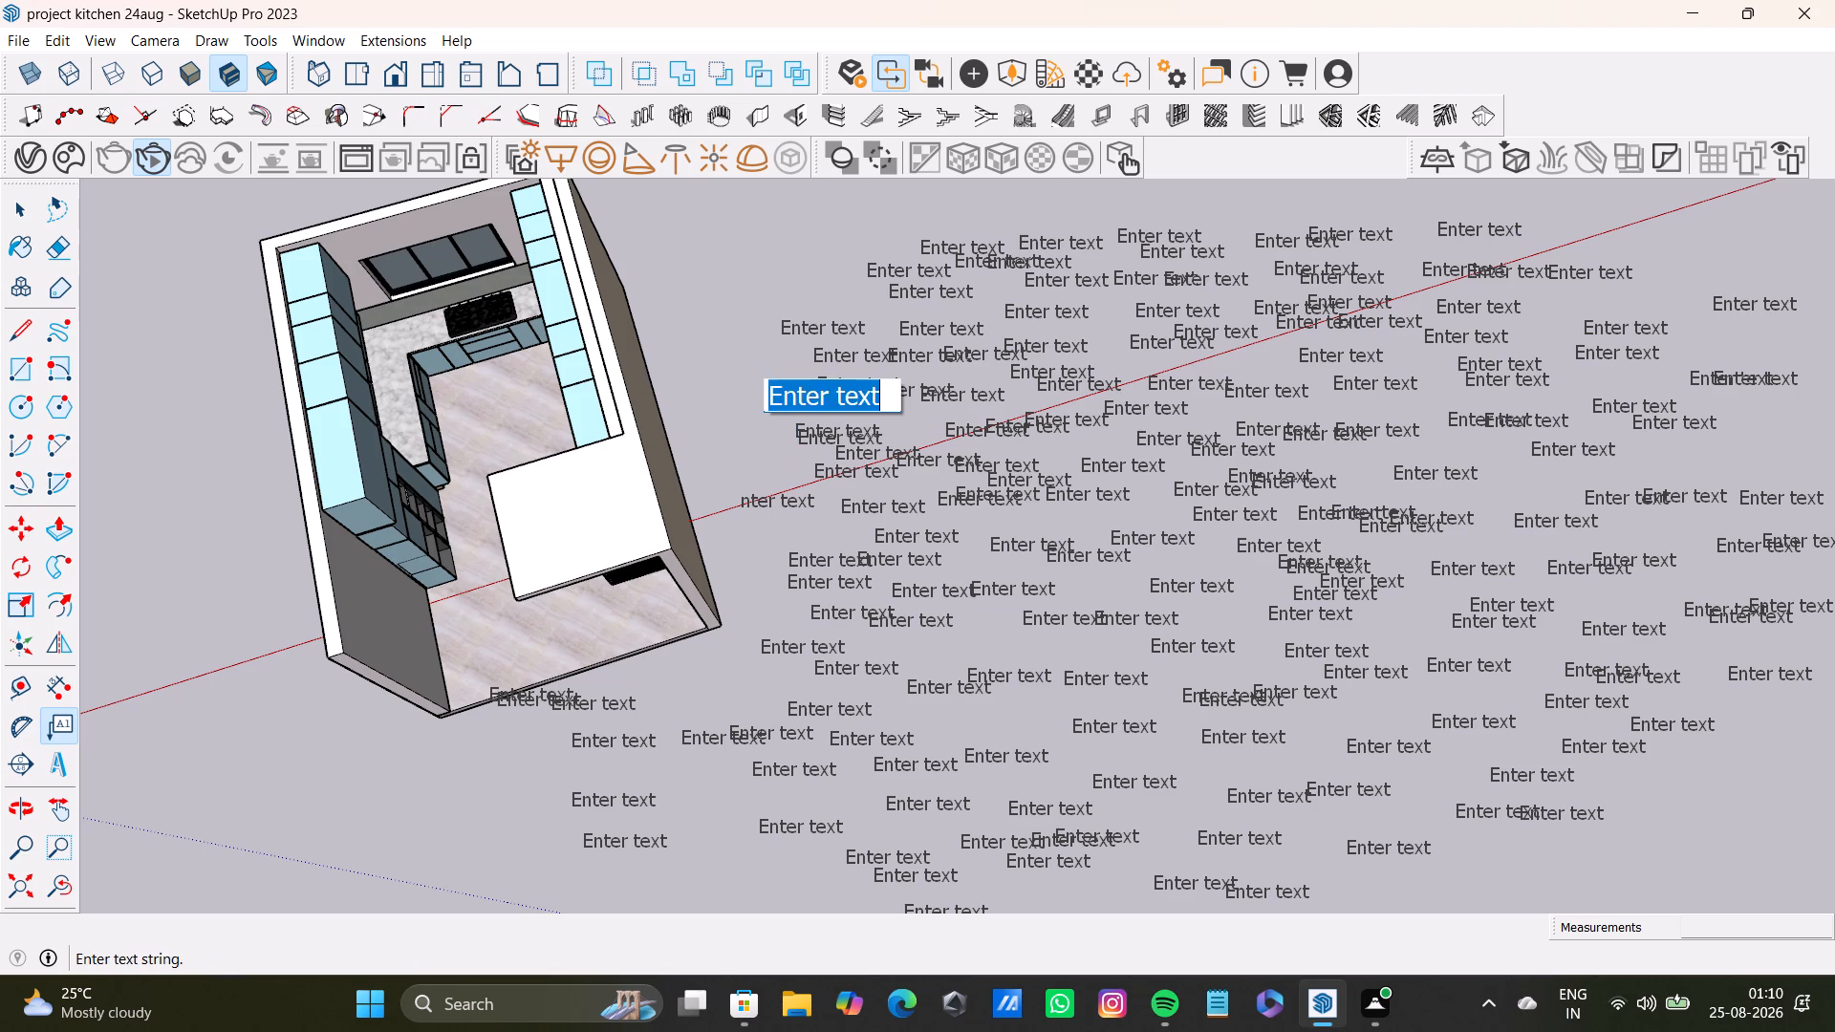
pyautogui.tripleClick(770, 452)
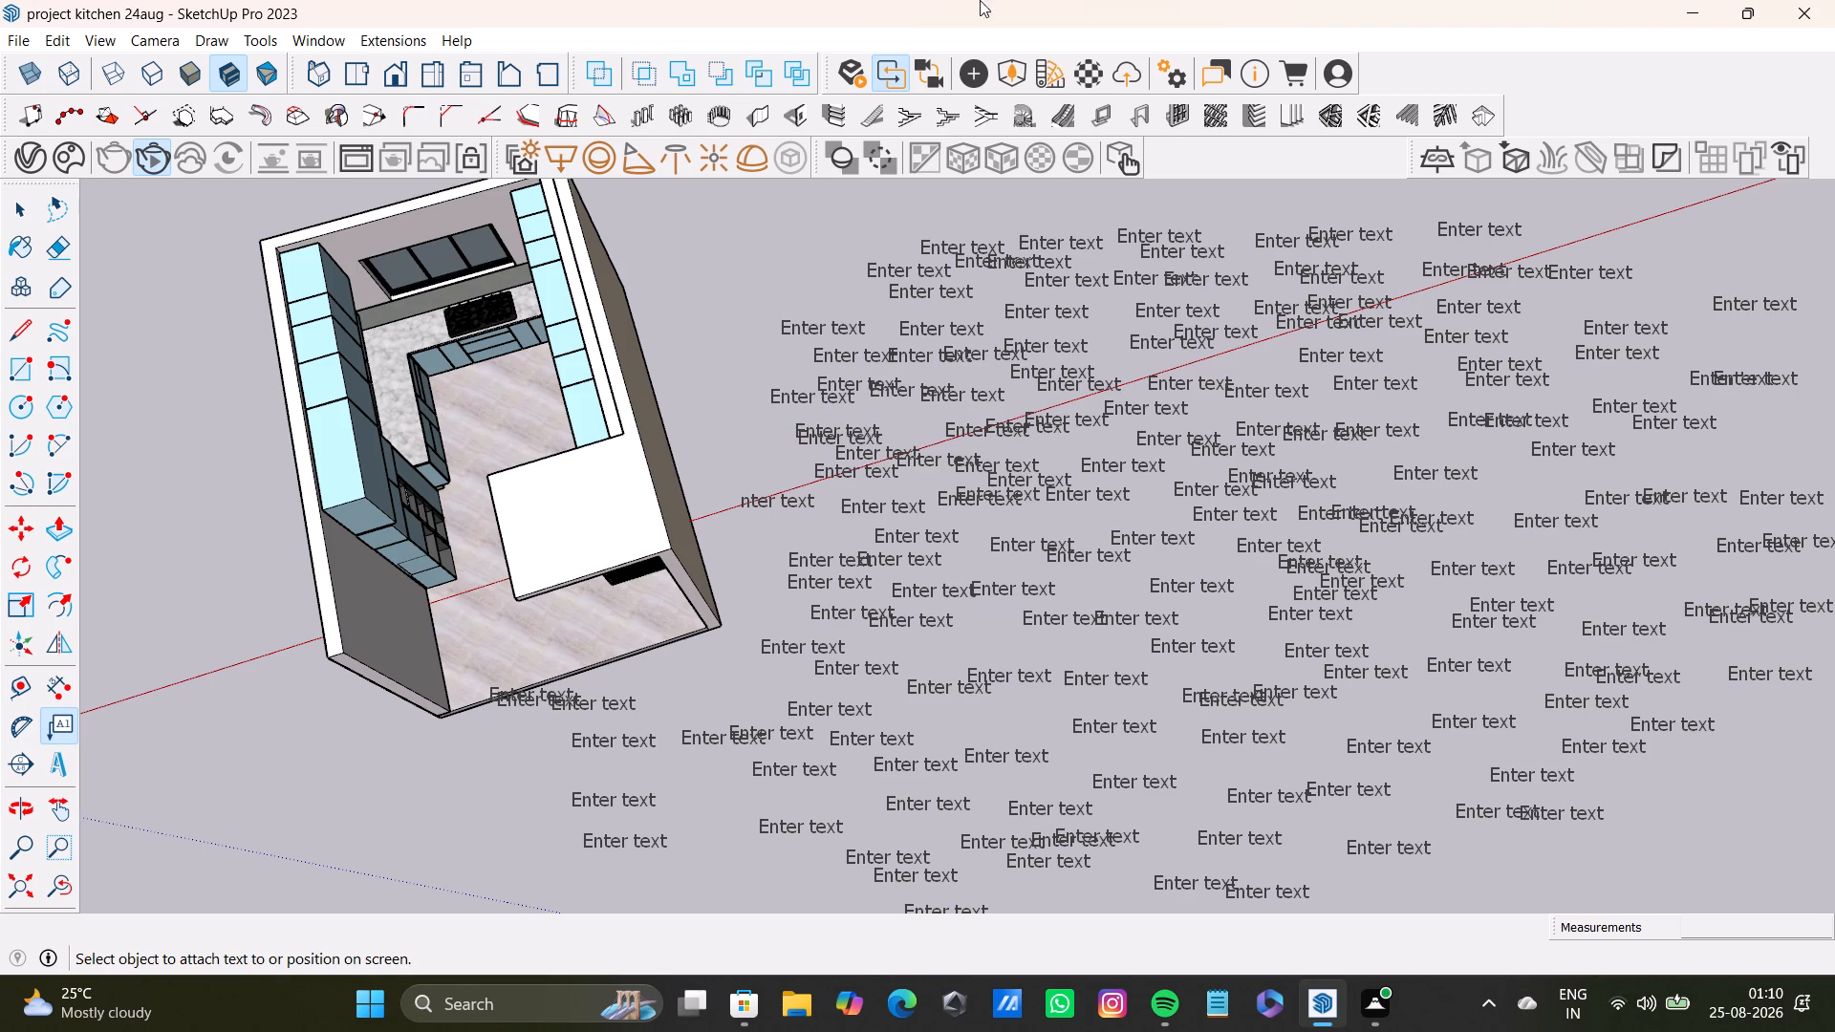
# Add one default "Enter text" label in the gap below the red axis, in the half of the cluster away from the kitchen.
pyautogui.doubleClick(1510, 484)
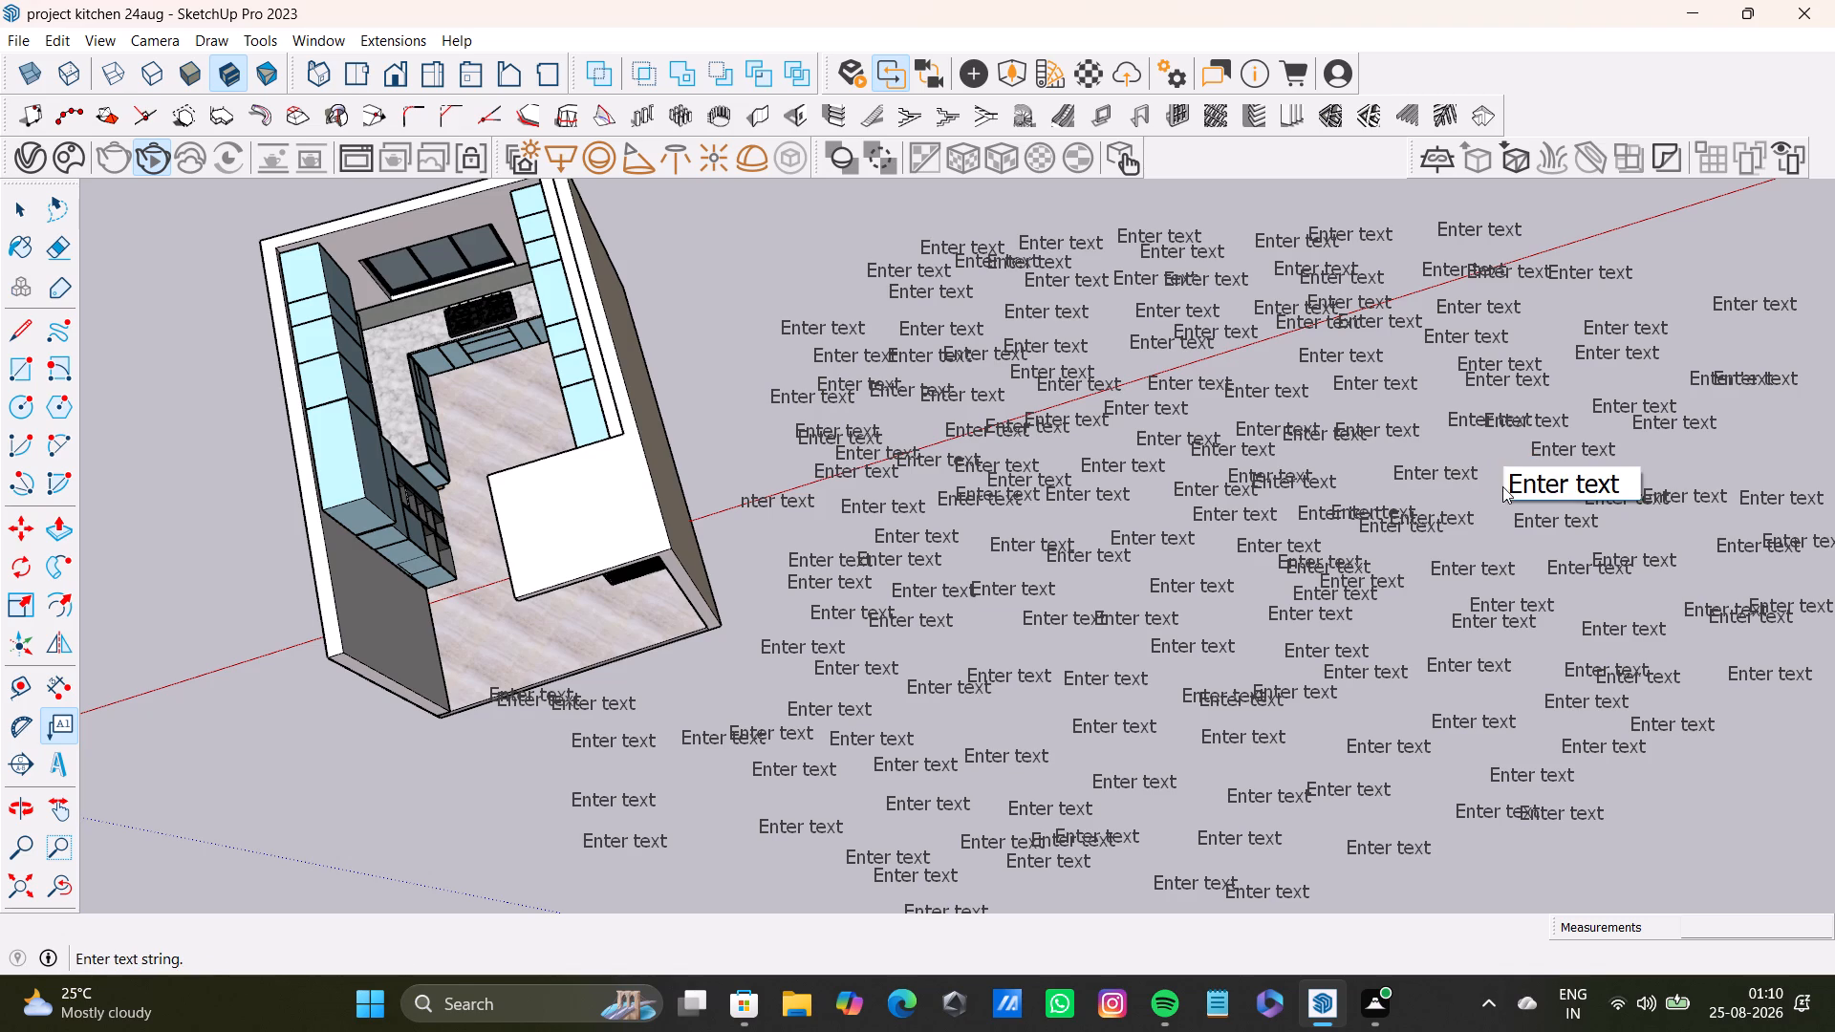
pyautogui.click(1501, 488)
# Add three default "Enter text" labels in a diagonal line at the cluster's lower corner farthest from the kitchen.
pyautogui.doubleClick(1620, 840)
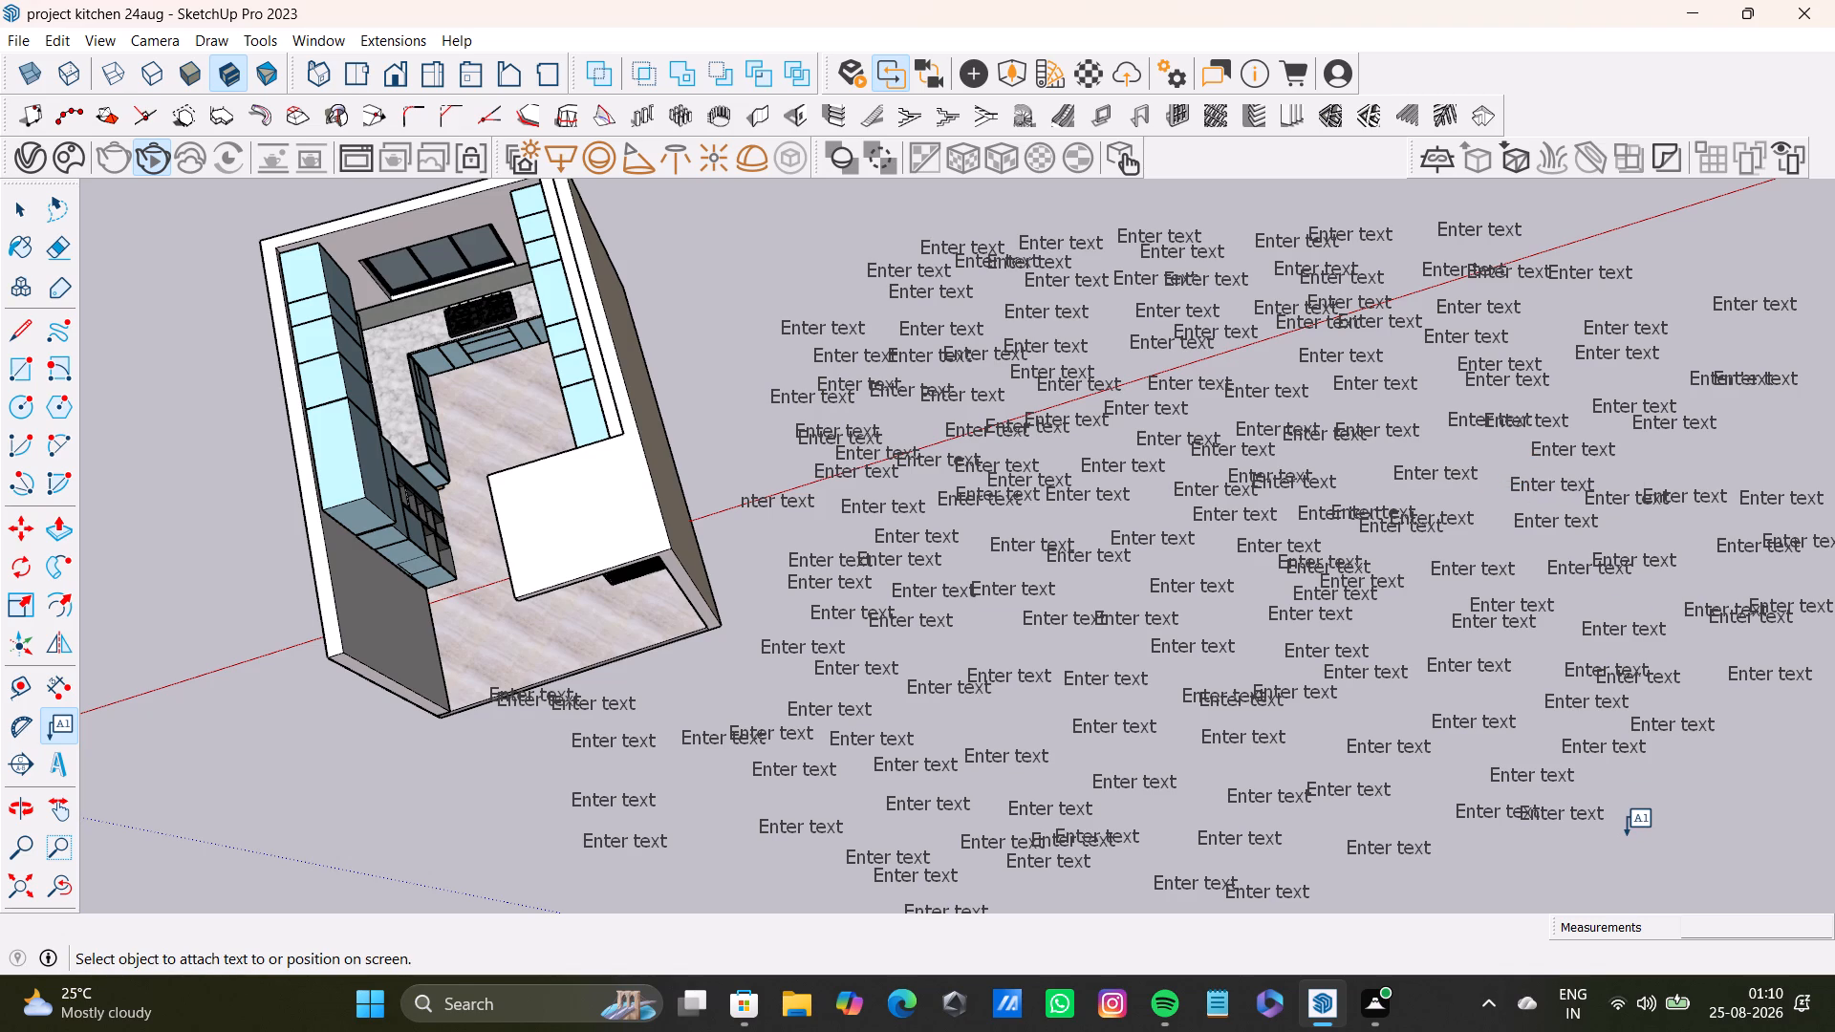
pyautogui.tripleClick(1701, 798)
pyautogui.doubleClick(1673, 850)
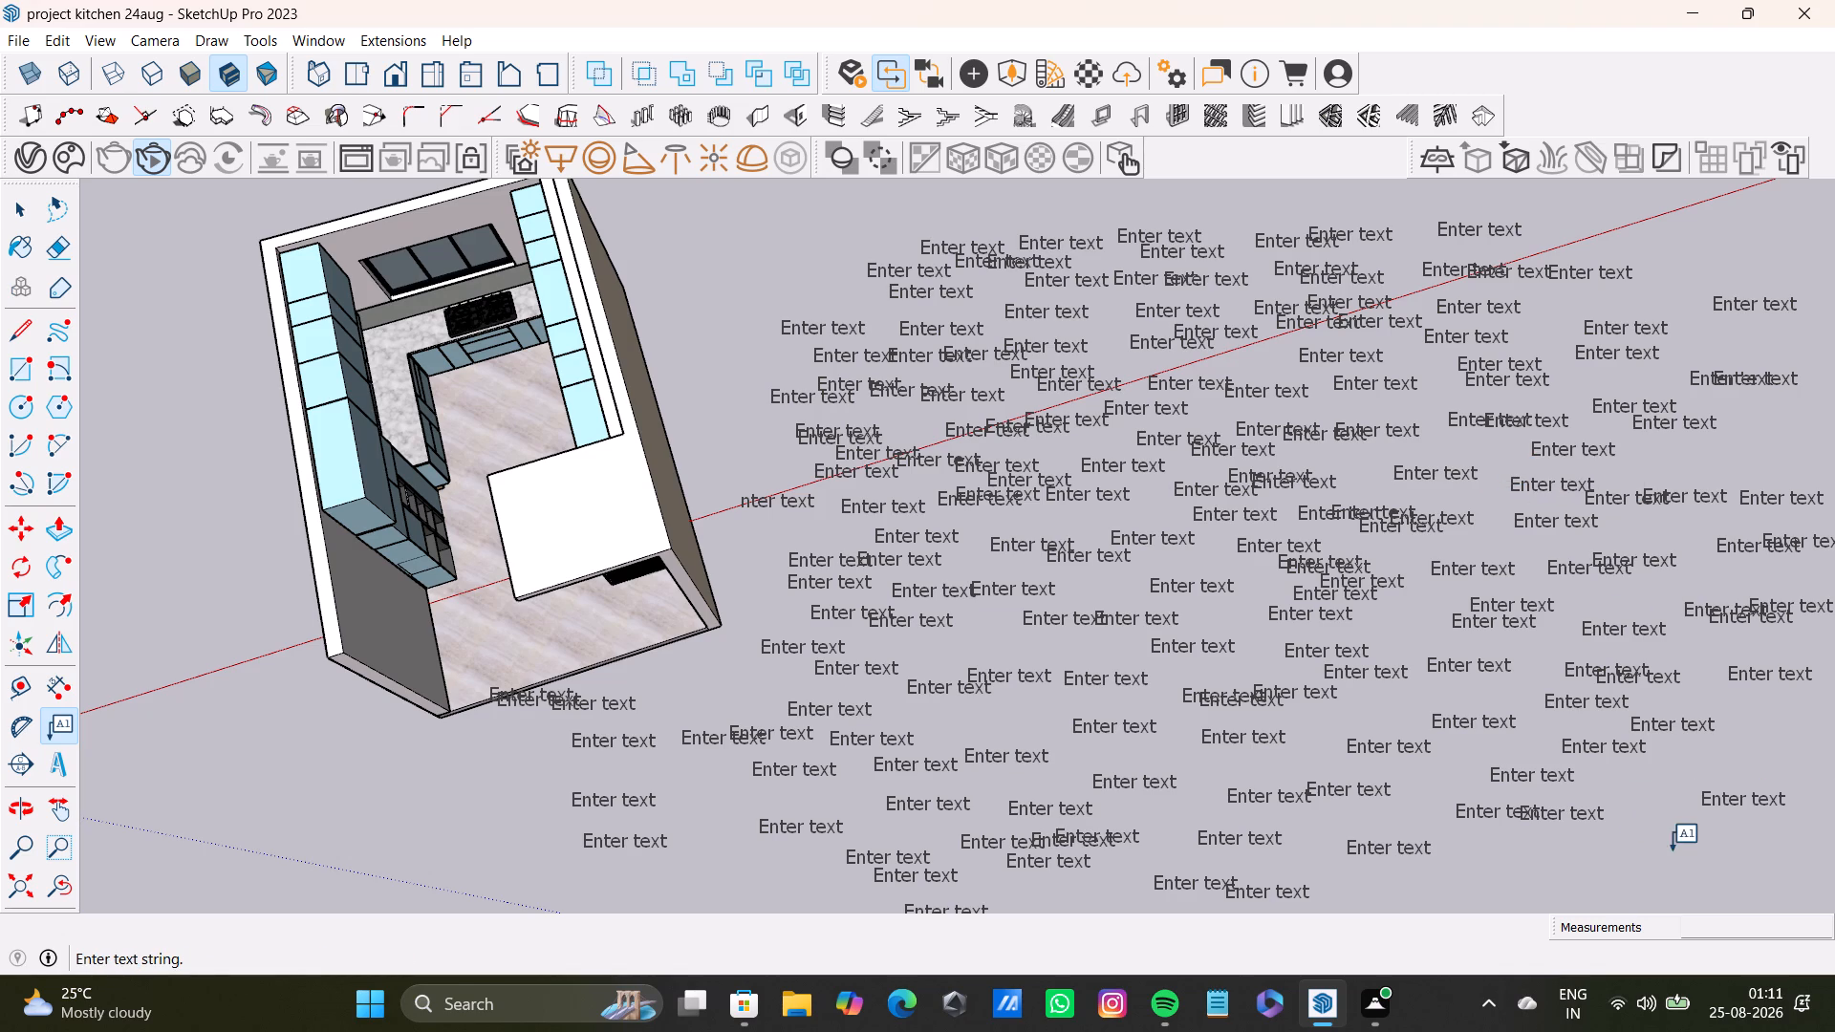
pyautogui.tripleClick(1648, 827)
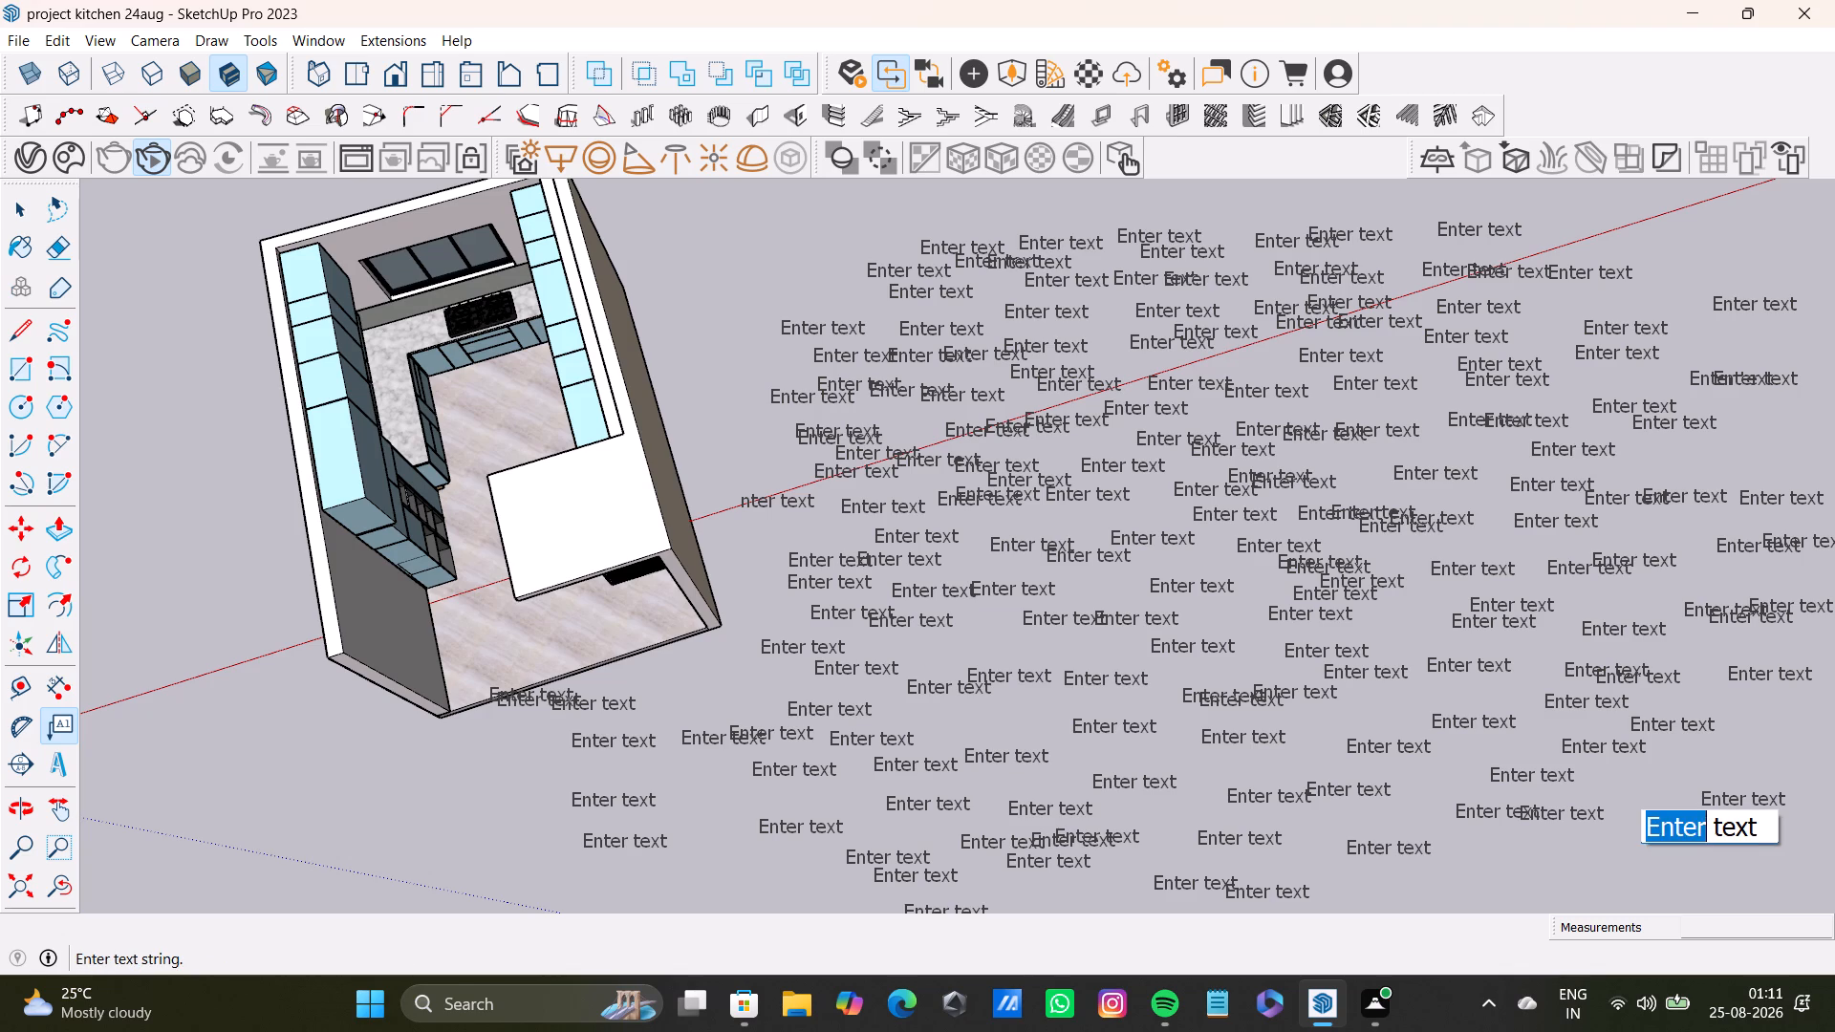
pyautogui.doubleClick(1608, 858)
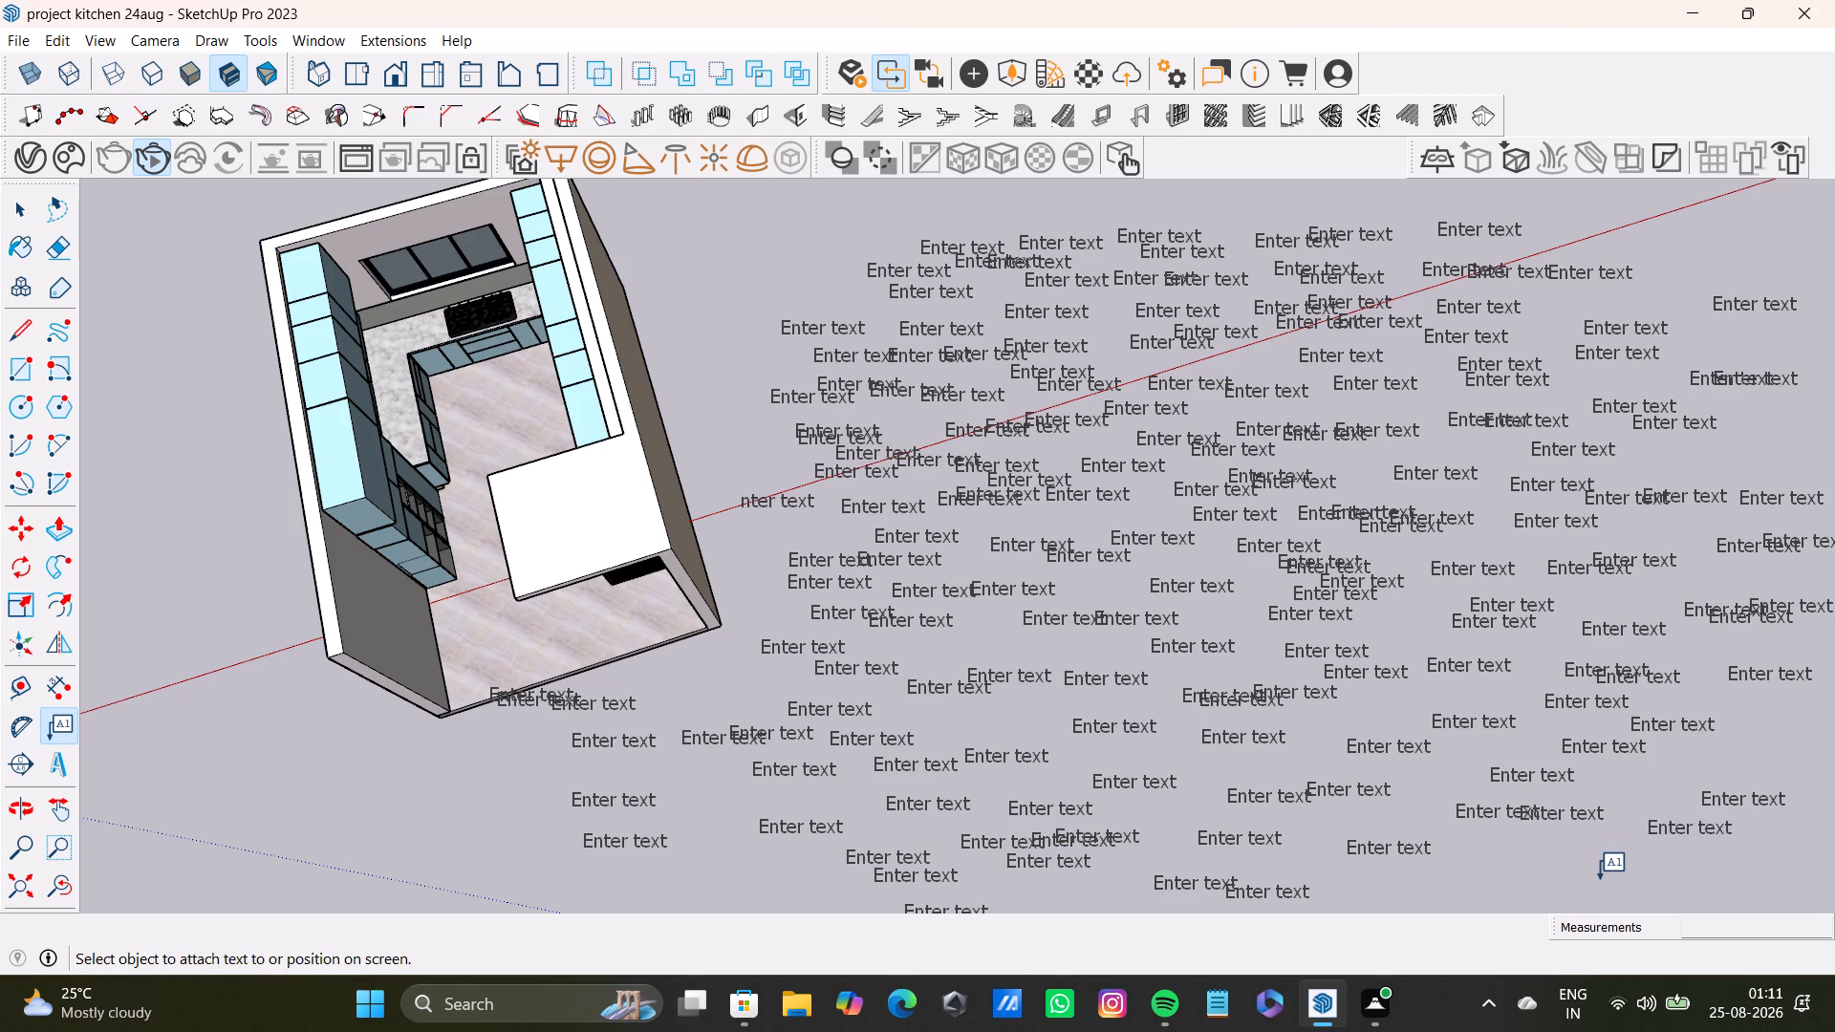
pyautogui.doubleClick(1595, 880)
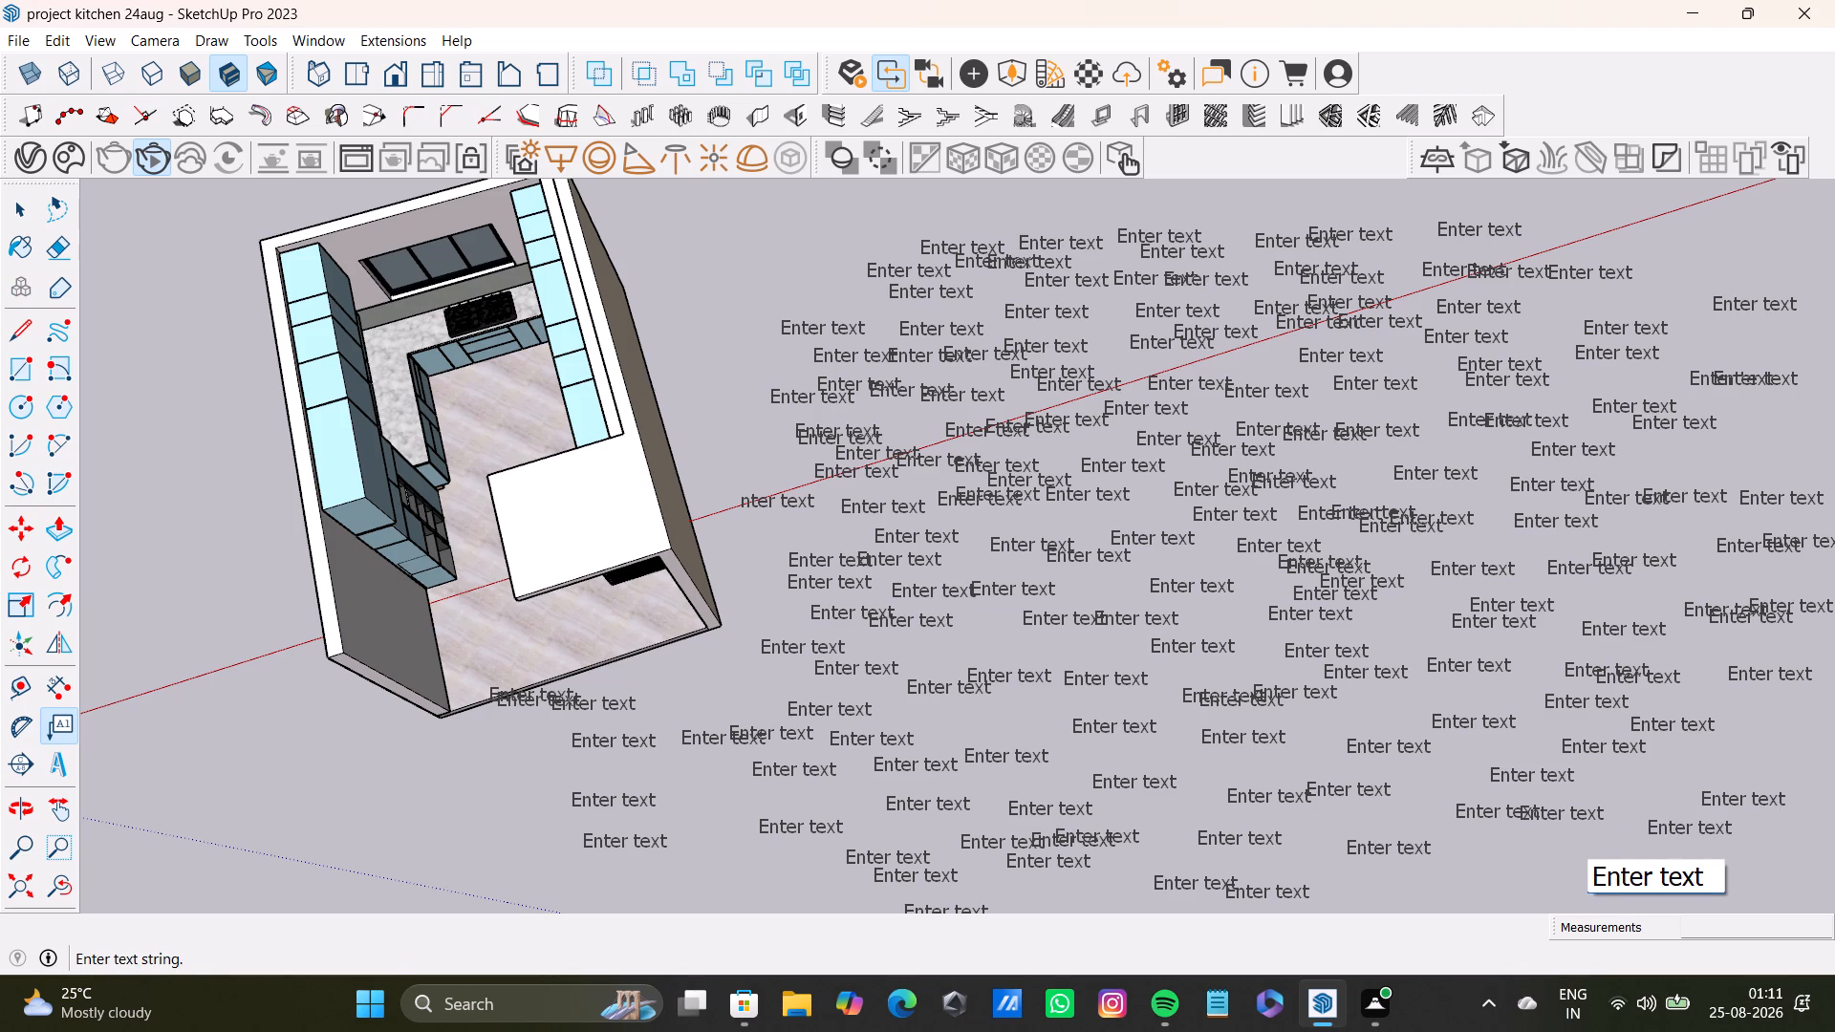
pyautogui.click(751, 674)
# Add four default "Enter text" labels in a rising column below the red axis, along the cluster's edge nearest the kitchen.
pyautogui.click(754, 674)
pyautogui.click(732, 675)
pyautogui.click(736, 694)
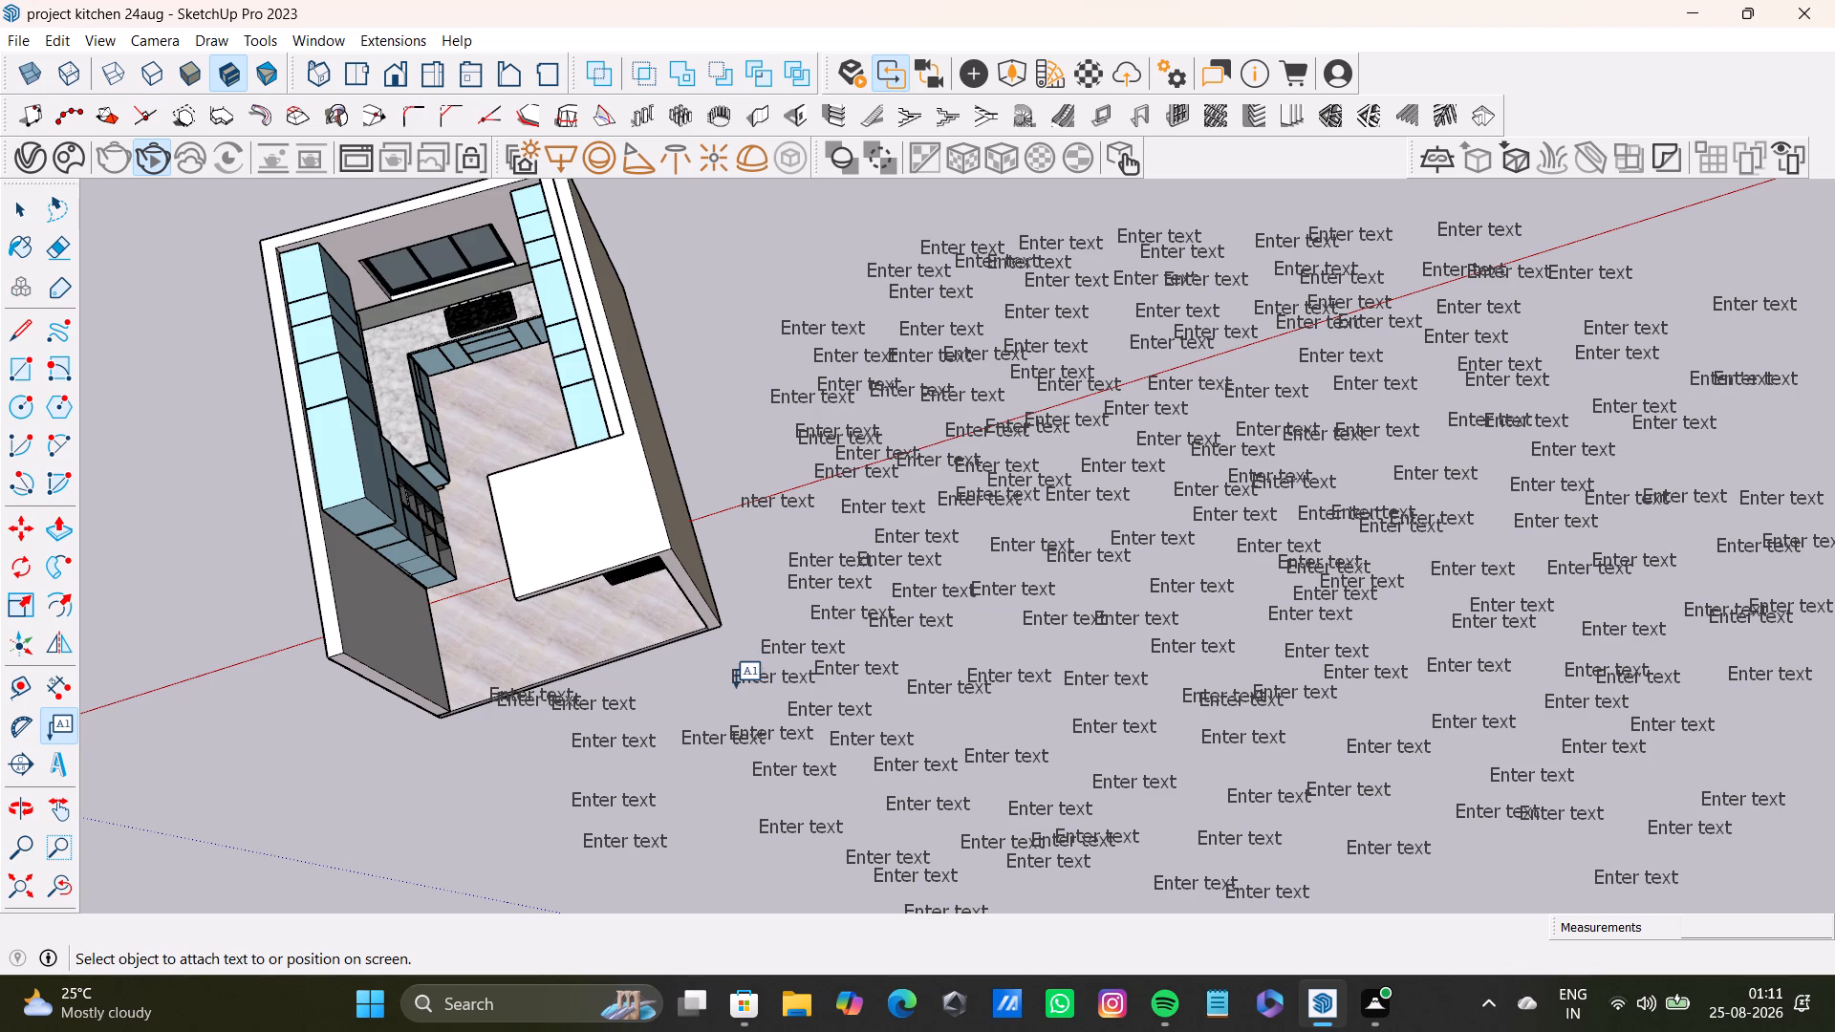
pyautogui.click(747, 630)
pyautogui.doubleClick(759, 620)
pyautogui.click(763, 598)
pyautogui.tripleClick(759, 569)
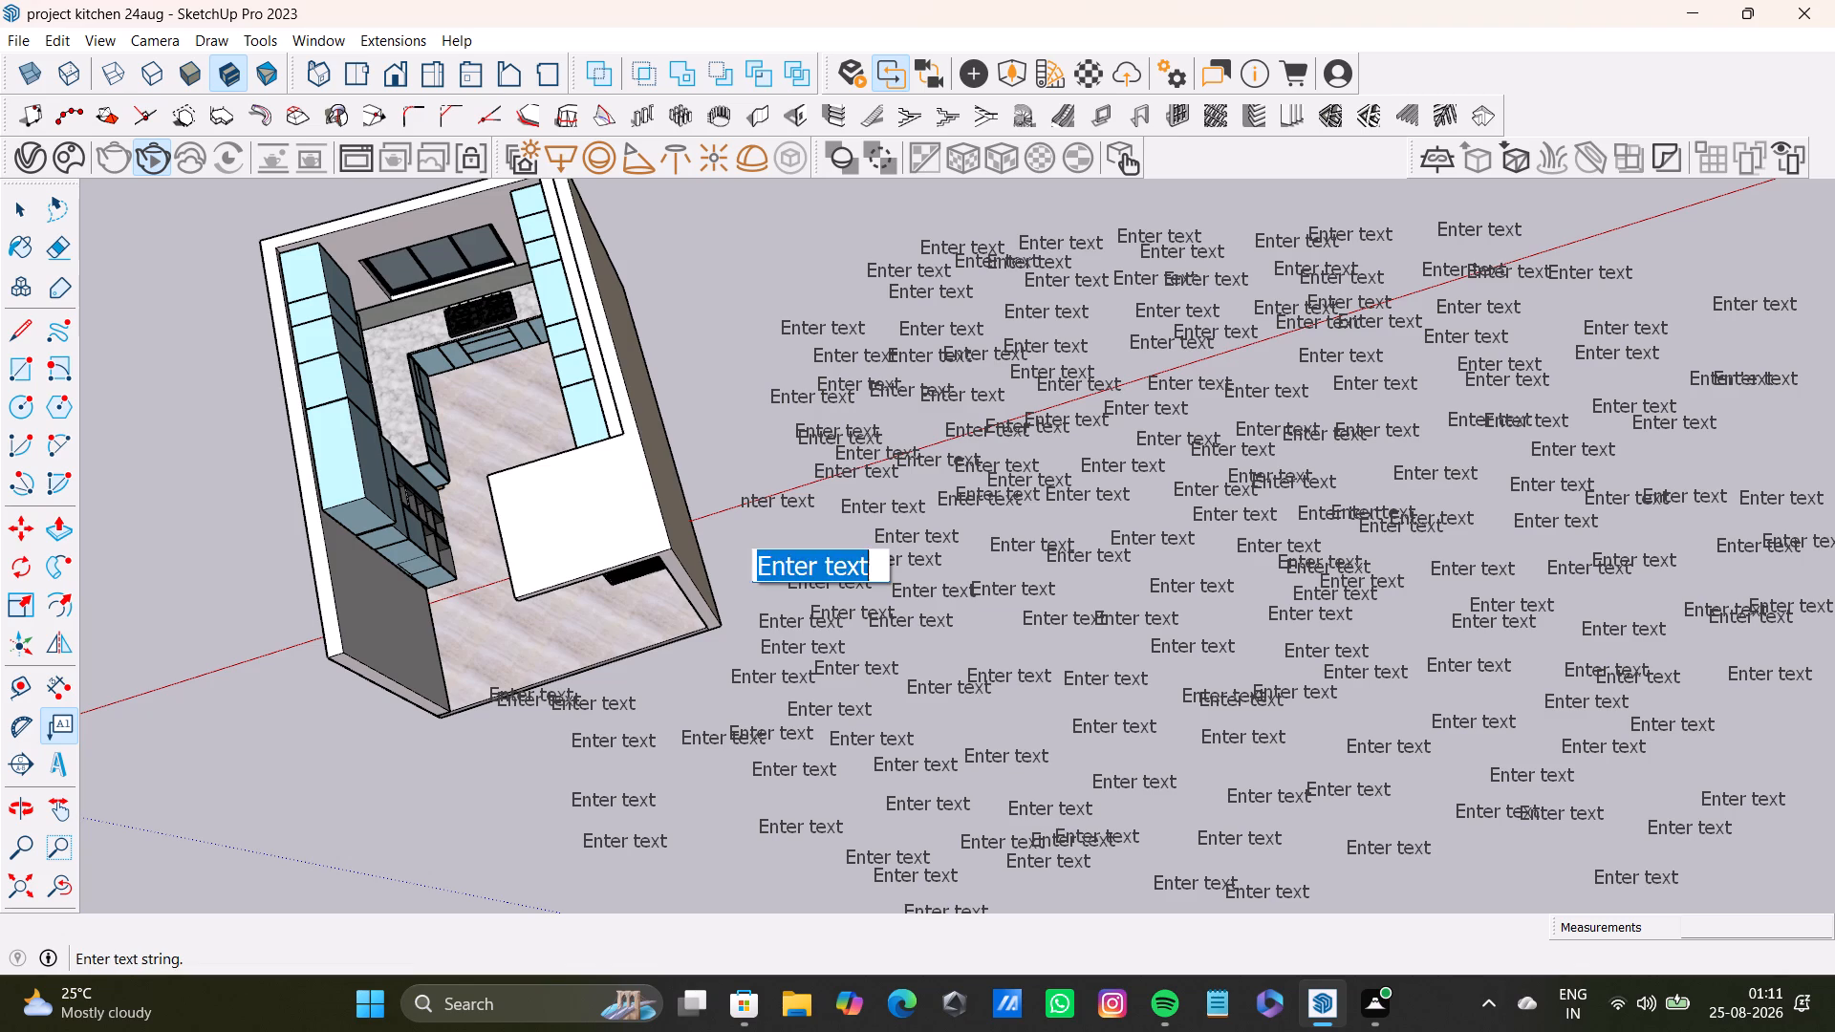
pyautogui.click(775, 541)
pyautogui.doubleClick(796, 535)
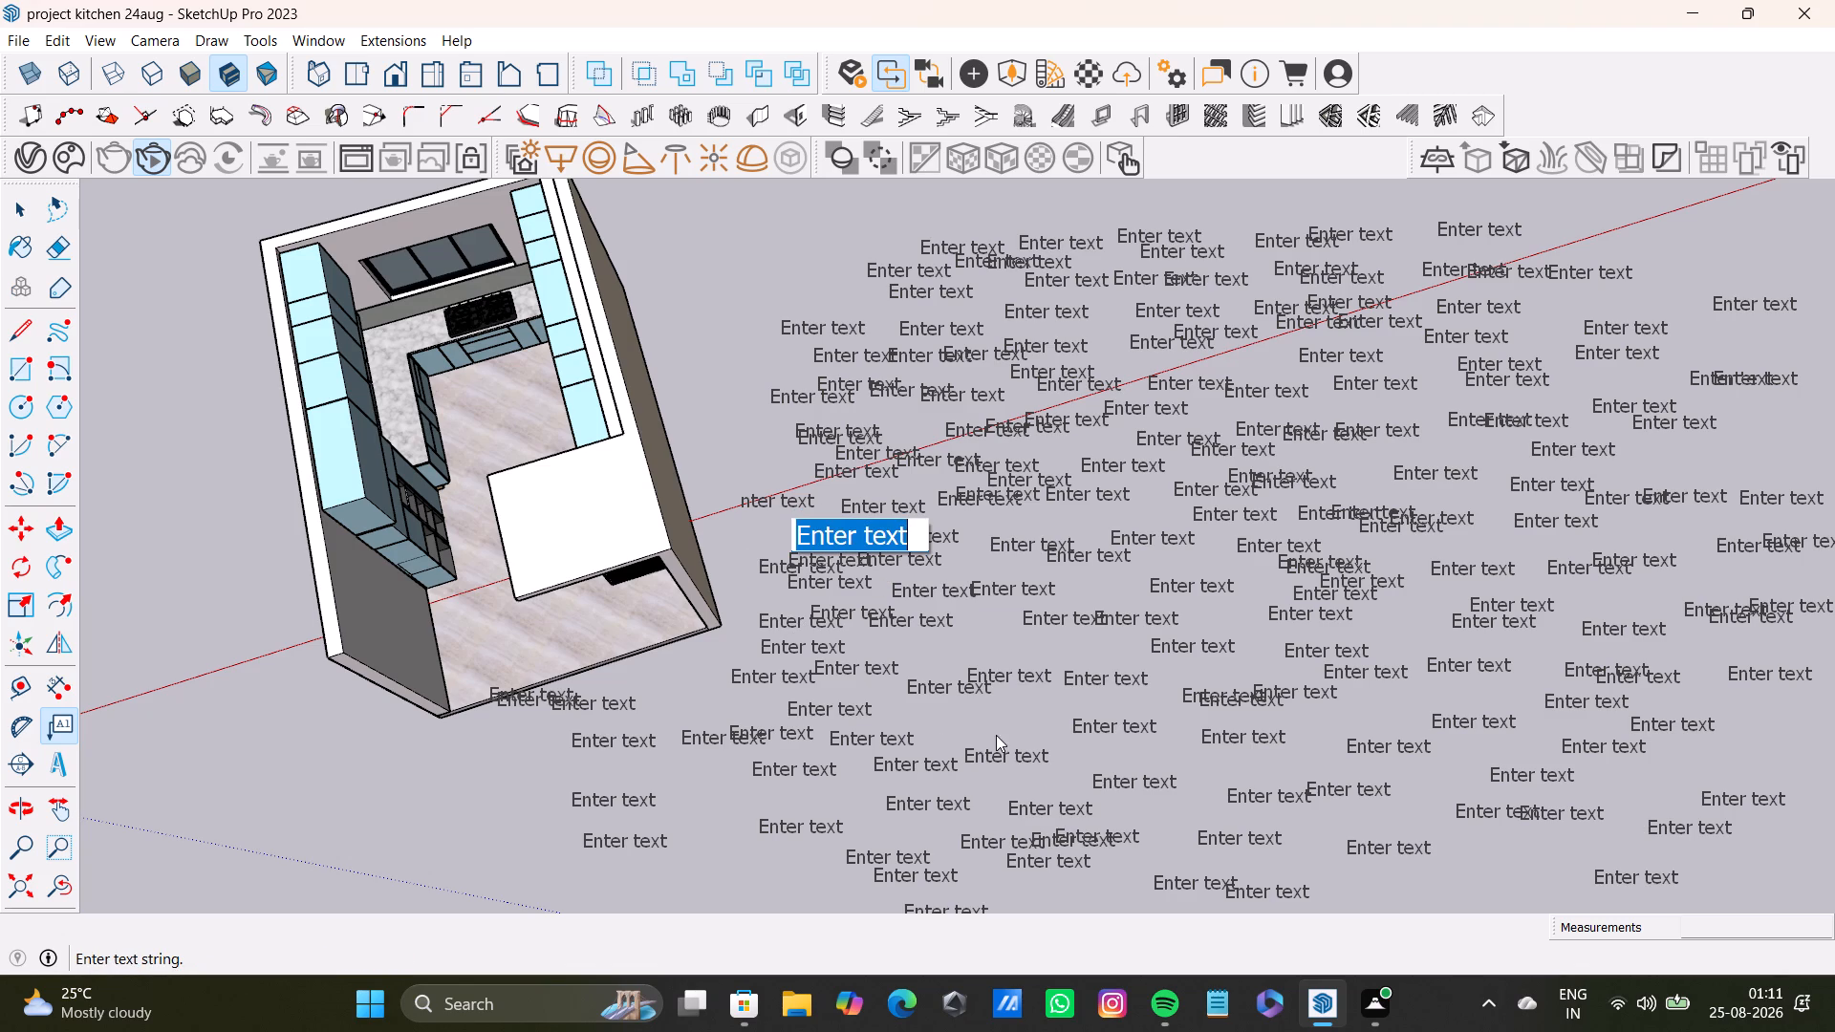
pyautogui.doubleClick(1463, 867)
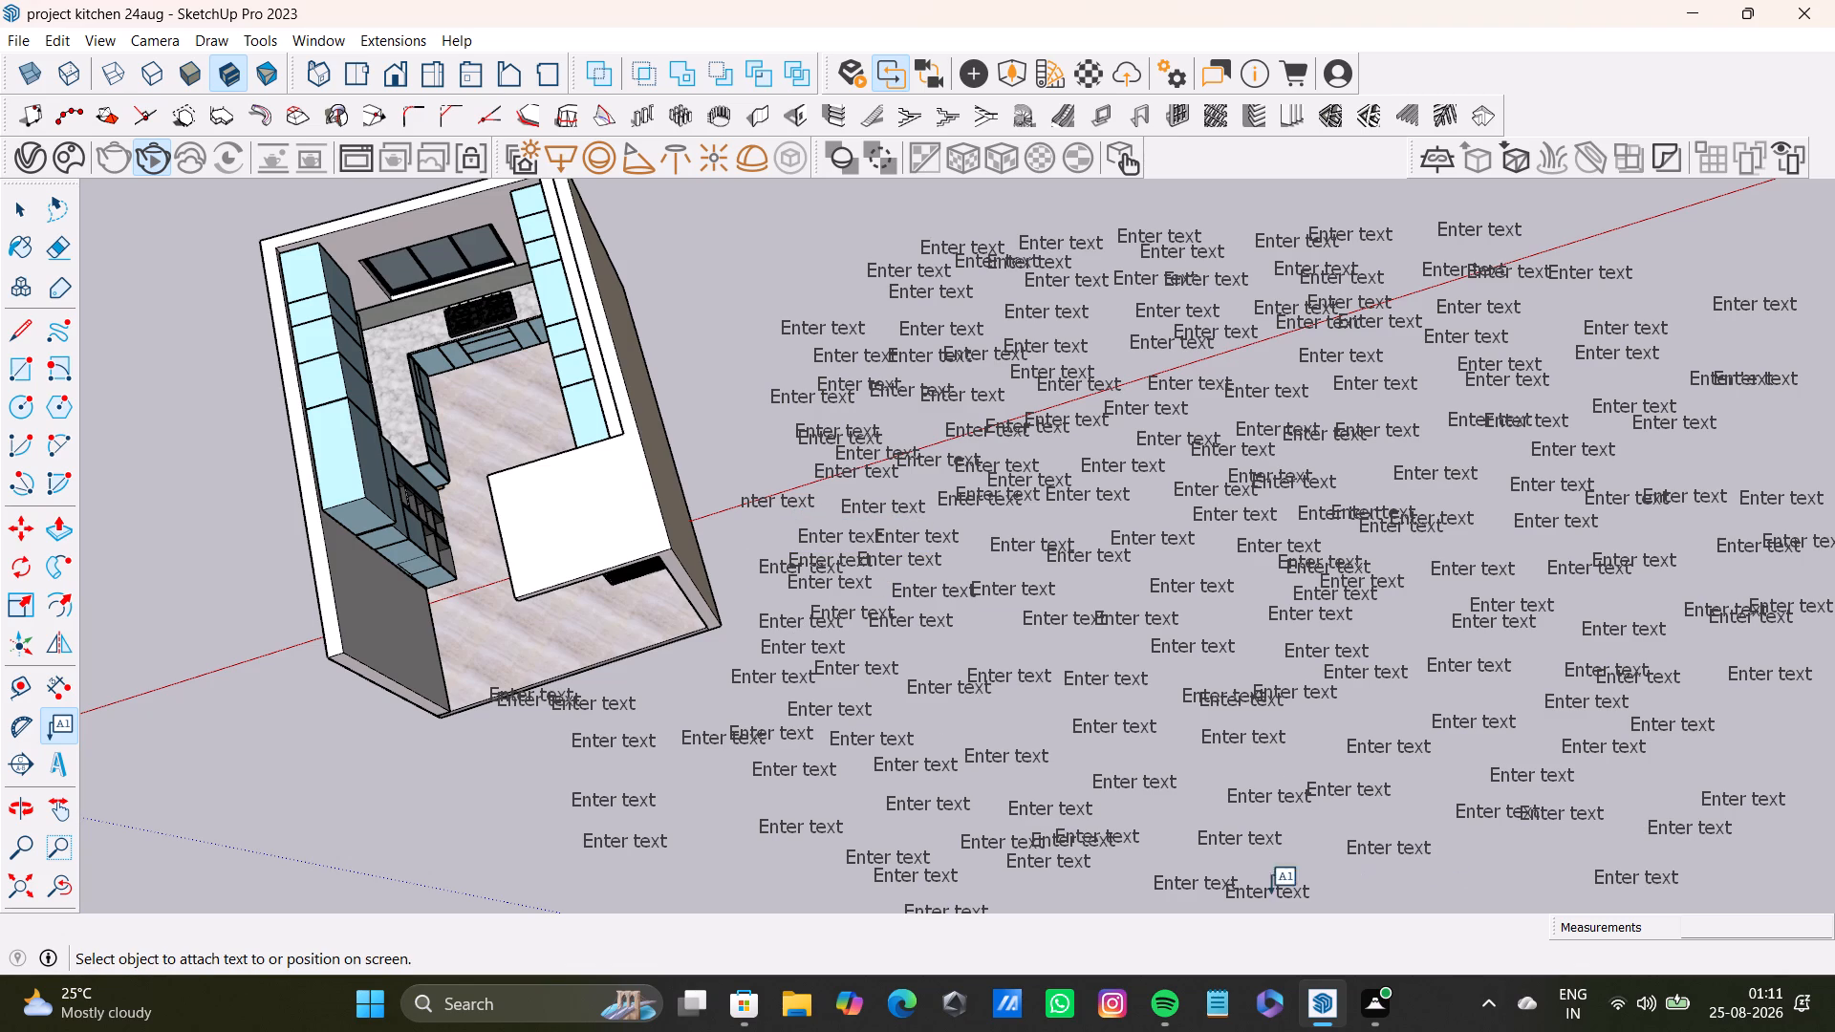
# Add two default "Enter text" labels in gaps below the red axis, near the middle of the cluster's lower part.
pyautogui.tripleClick(1166, 818)
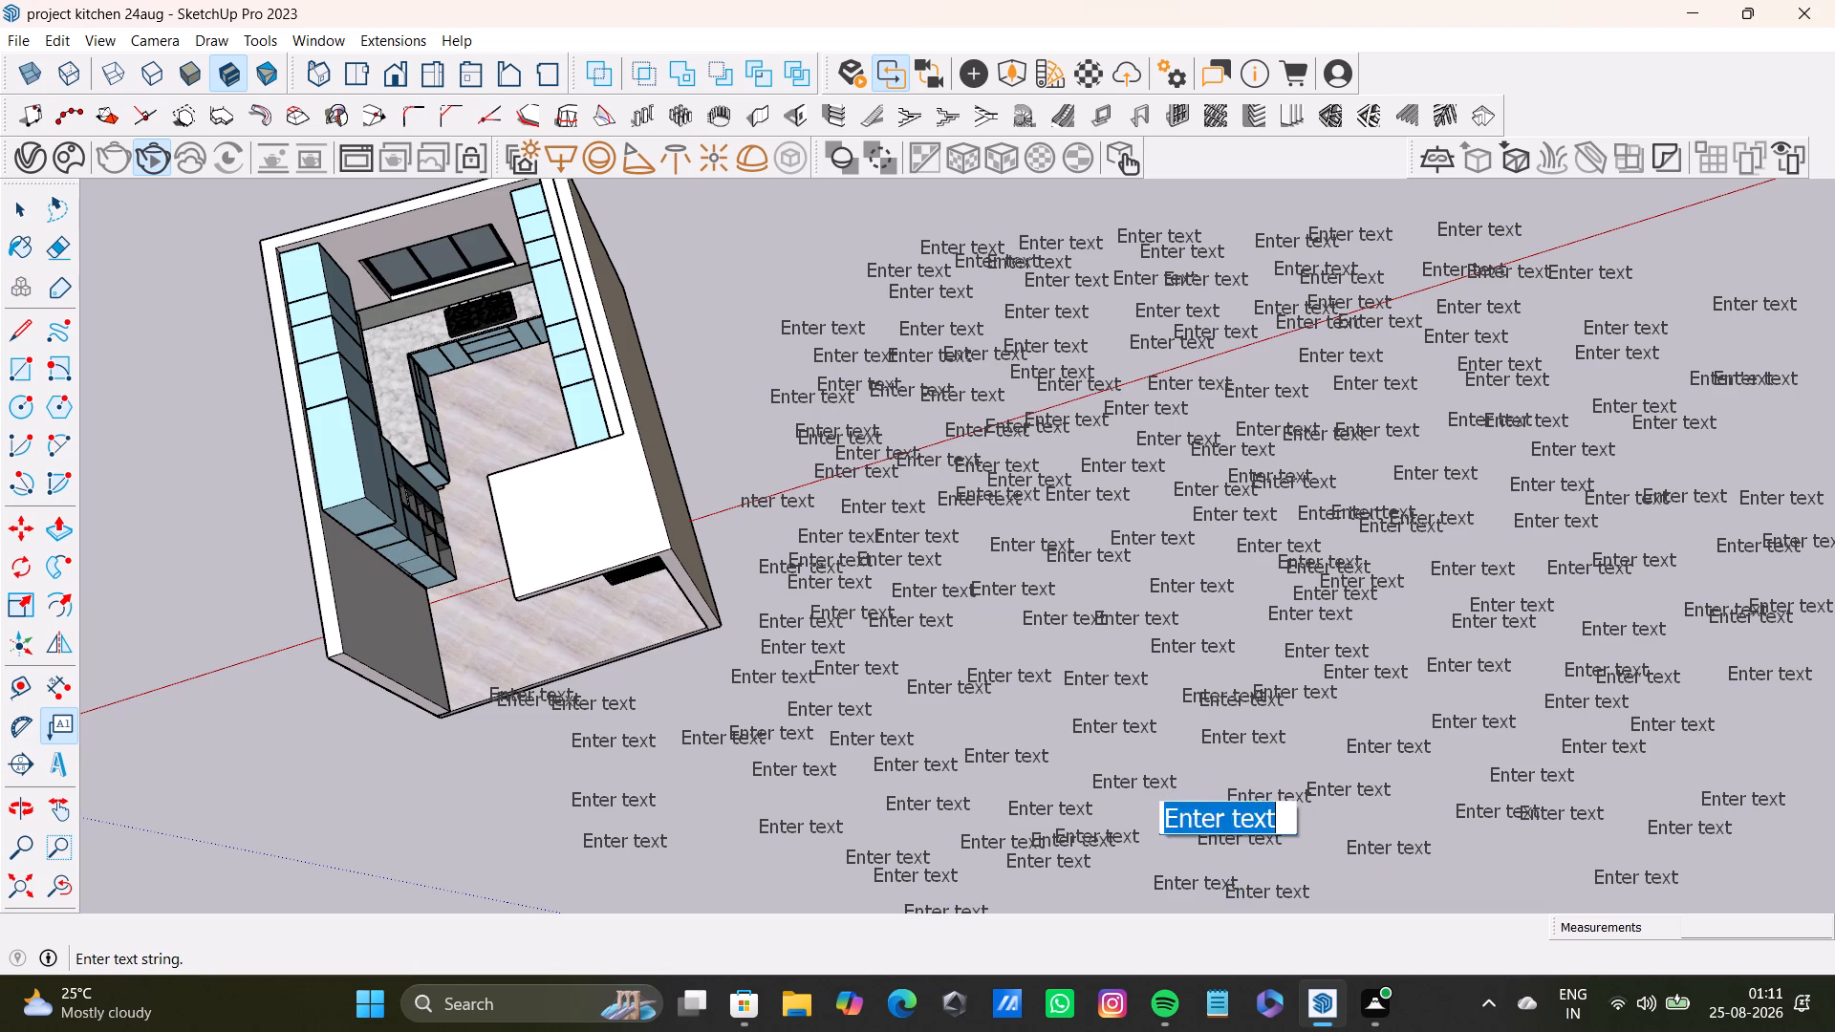
pyautogui.tripleClick(1396, 882)
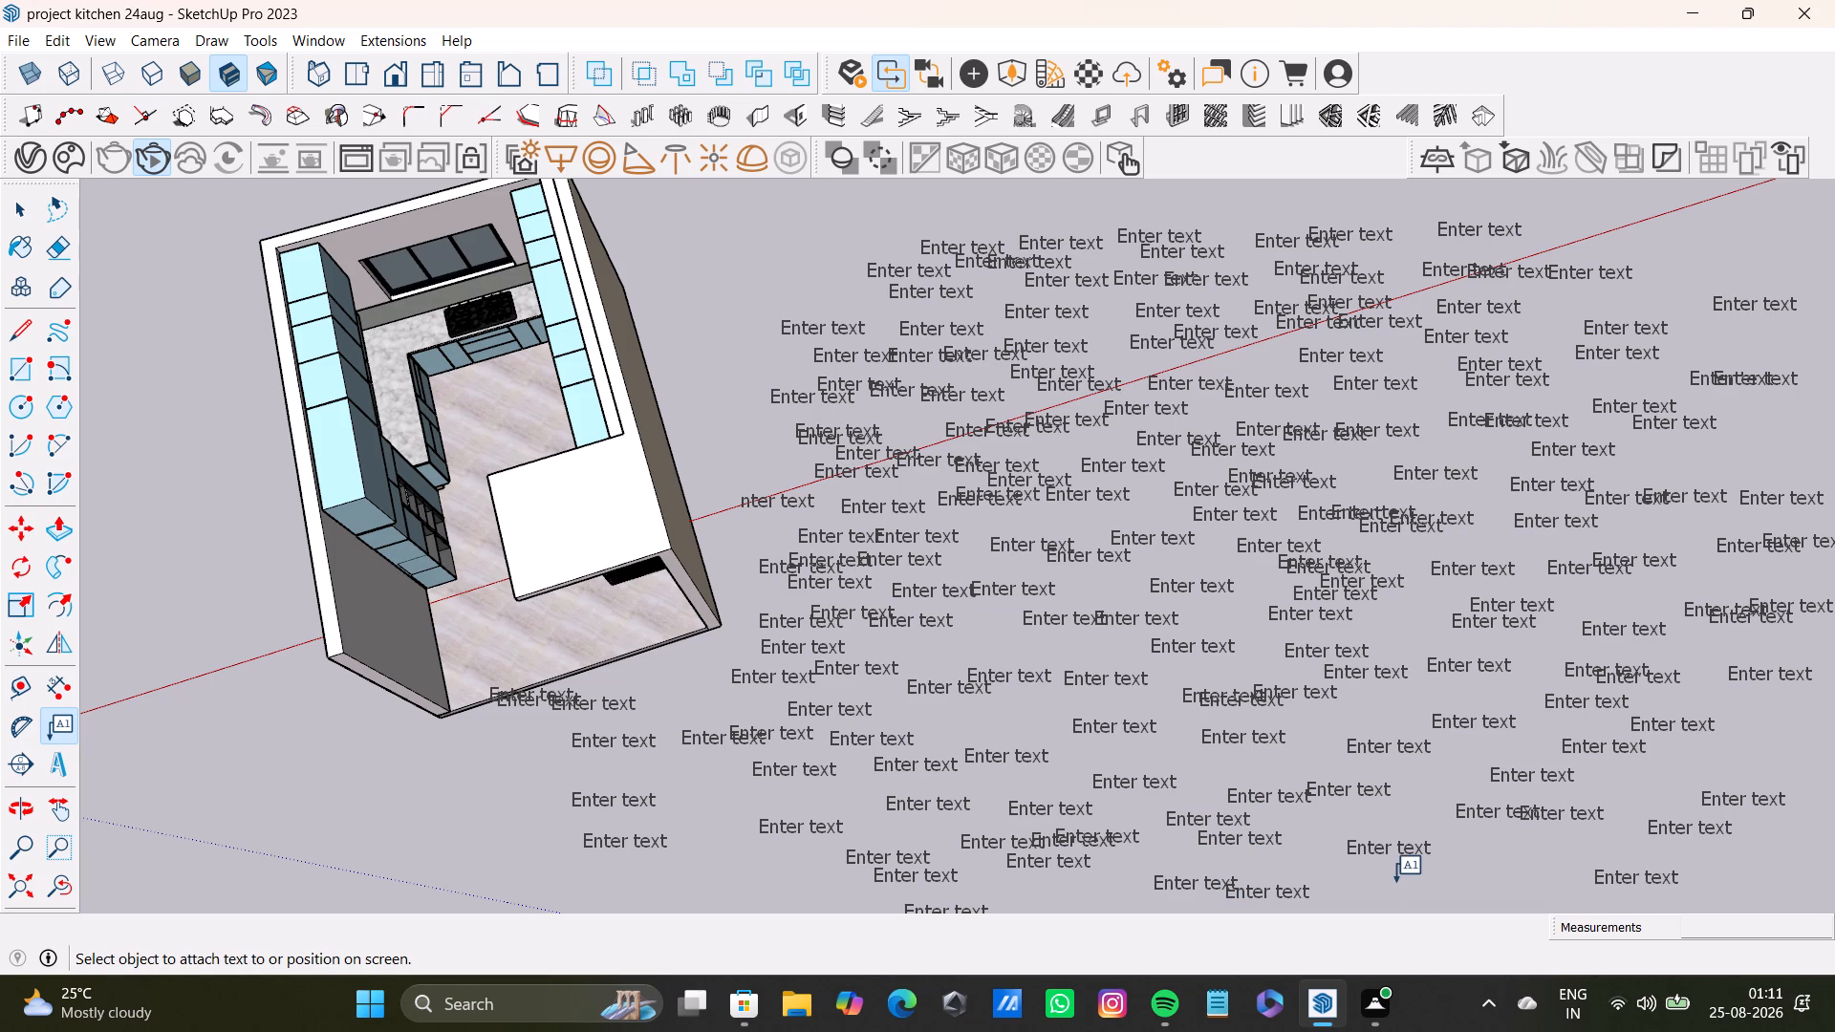
pyautogui.doubleClick(1395, 903)
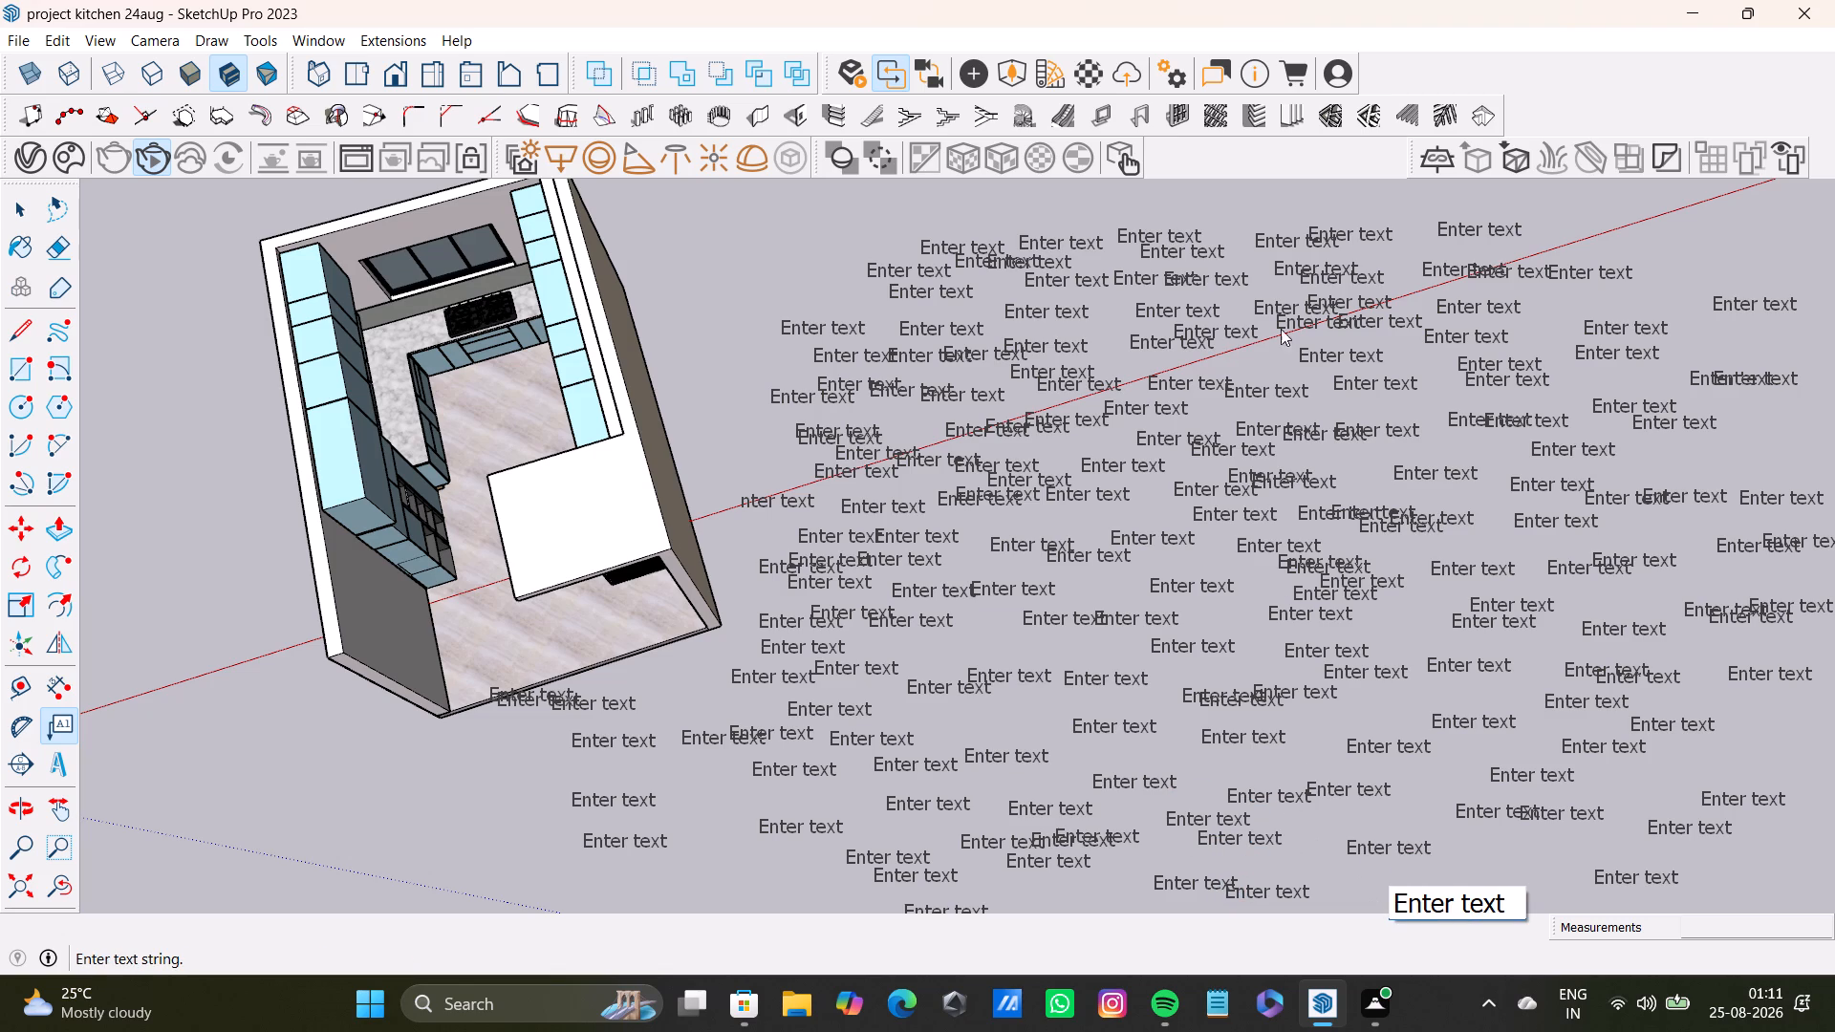
pyautogui.tripleClick(1275, 365)
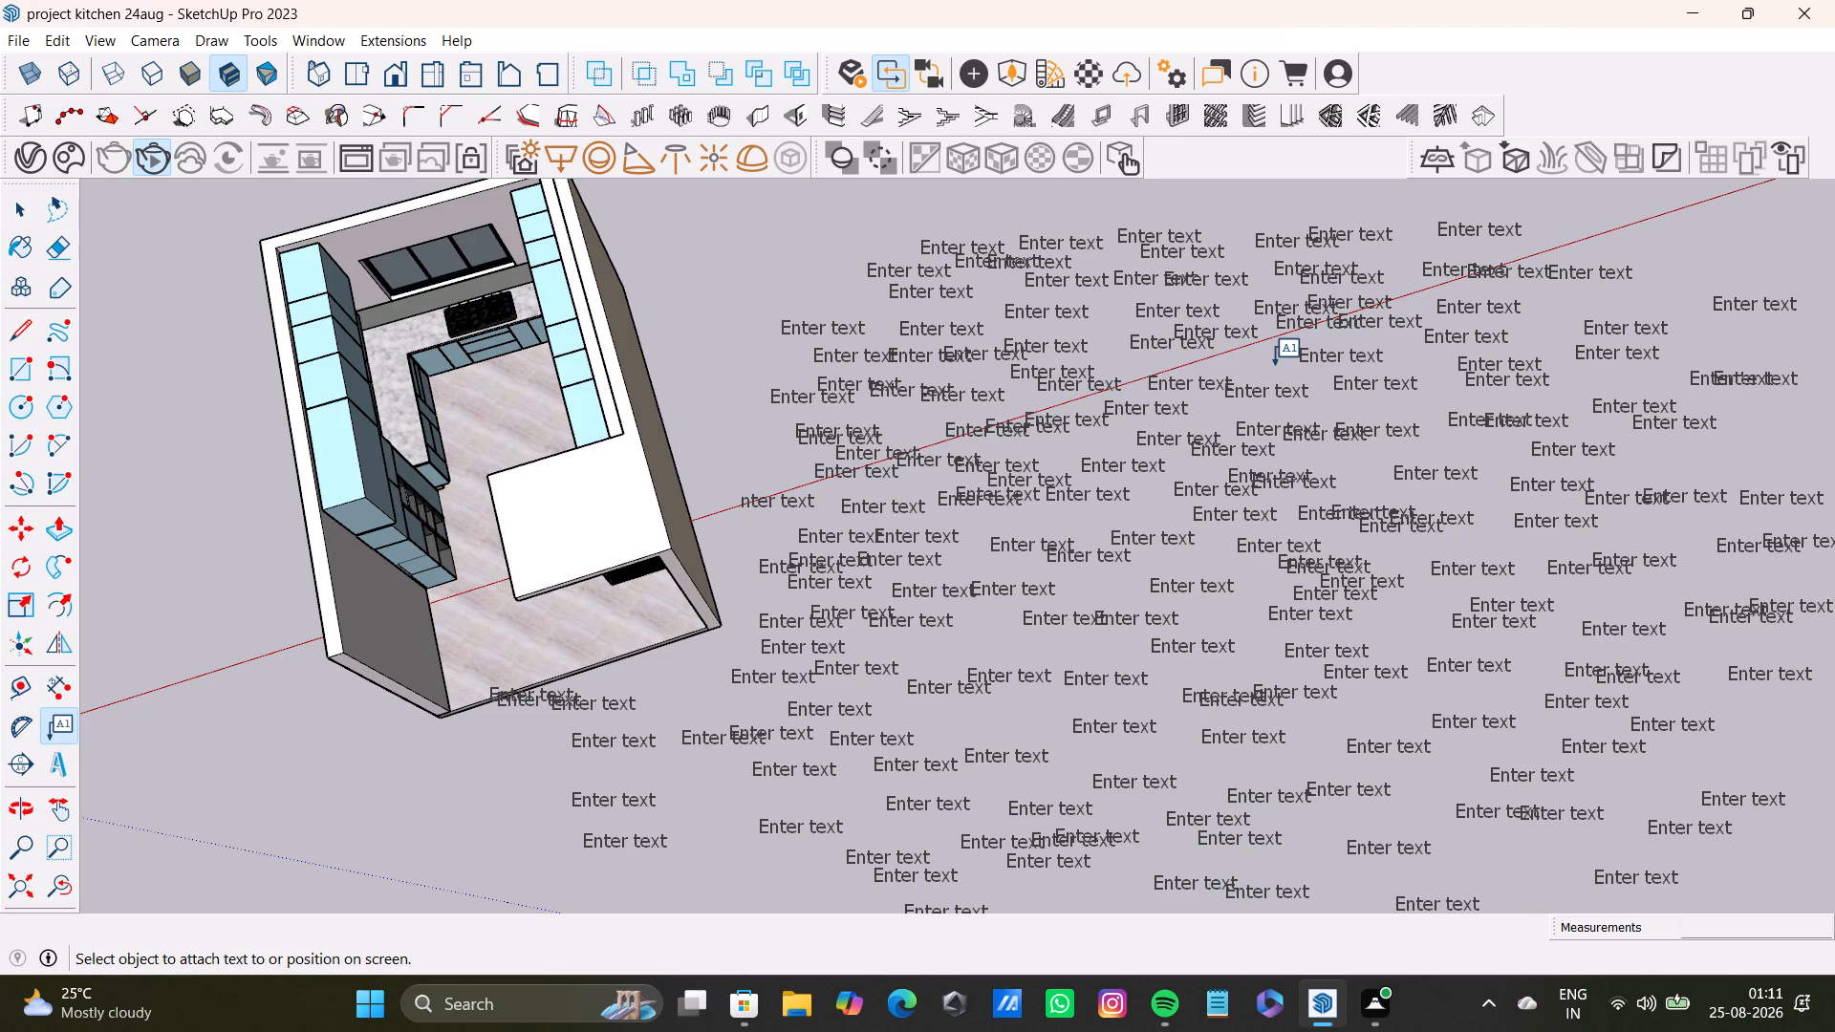
# Add one default "Enter text" label just below the red axis, in the upper middle of the cluster.
pyautogui.doubleClick(1275, 365)
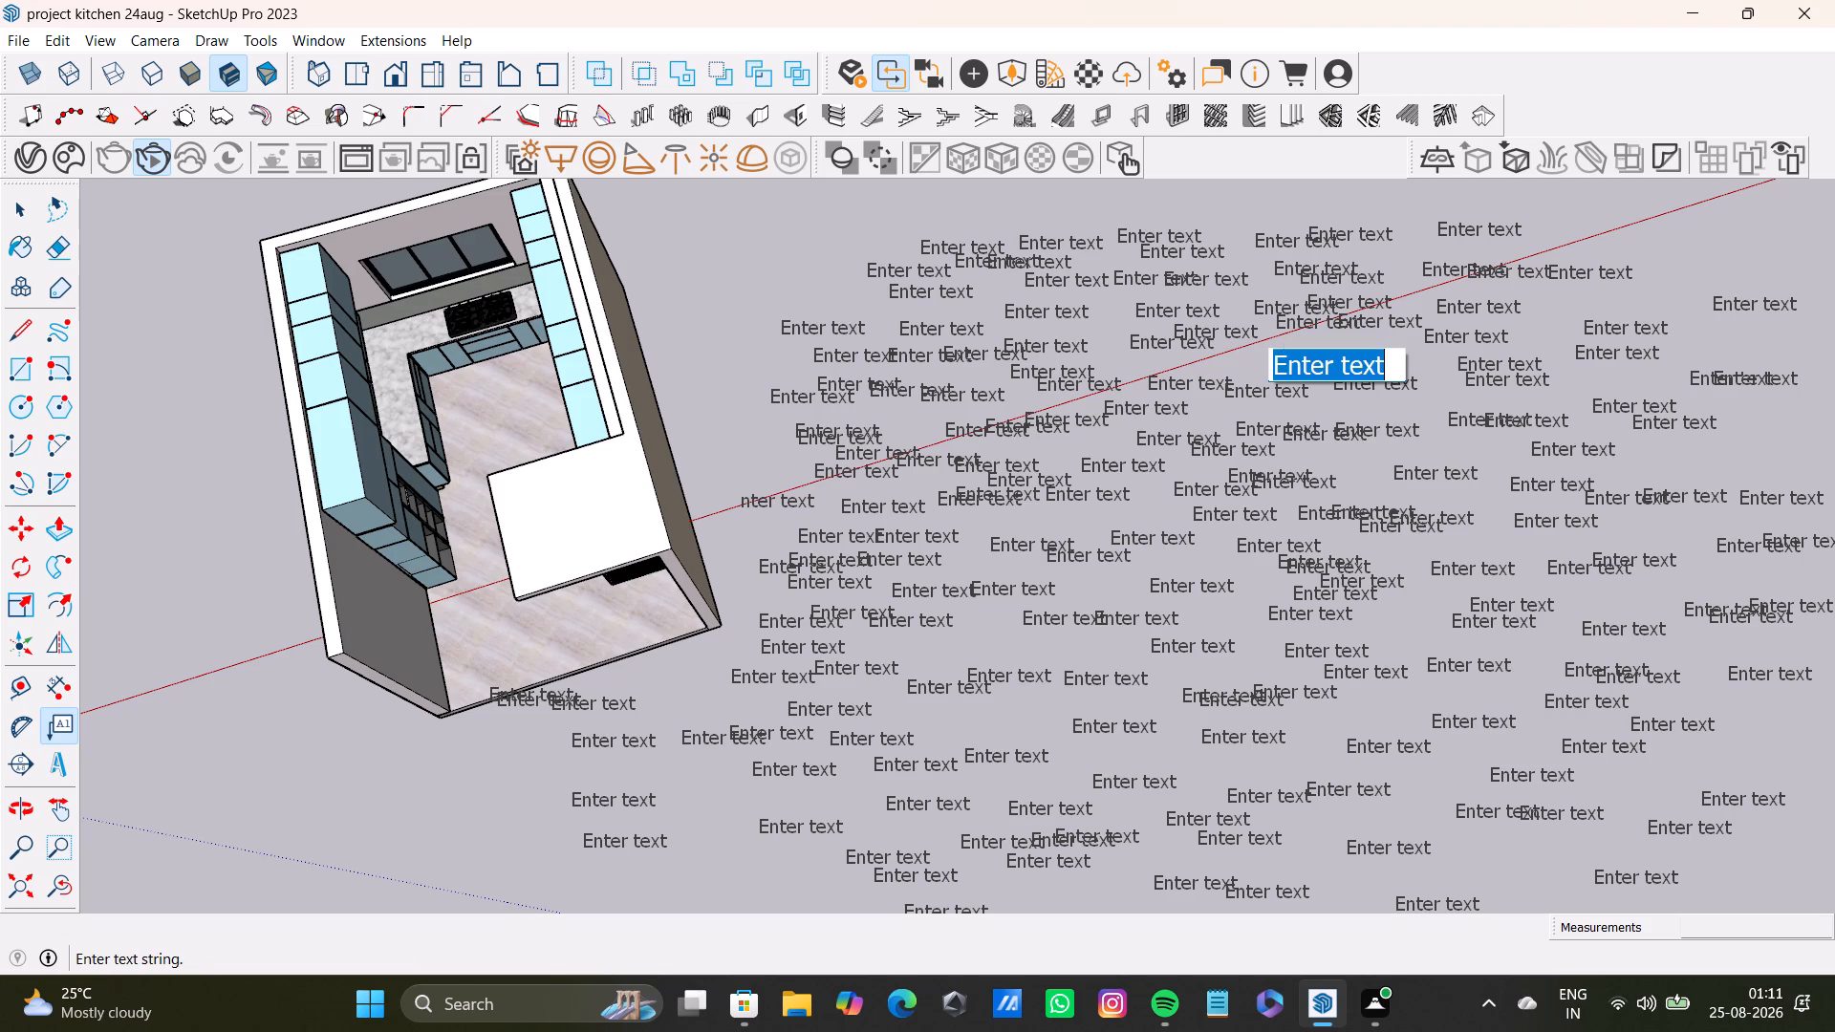
pyautogui.click(1630, 246)
# Add two default "Enter text" labels below the red axis, along the cluster's edge farthest from the kitchen.
pyautogui.doubleClick(1667, 260)
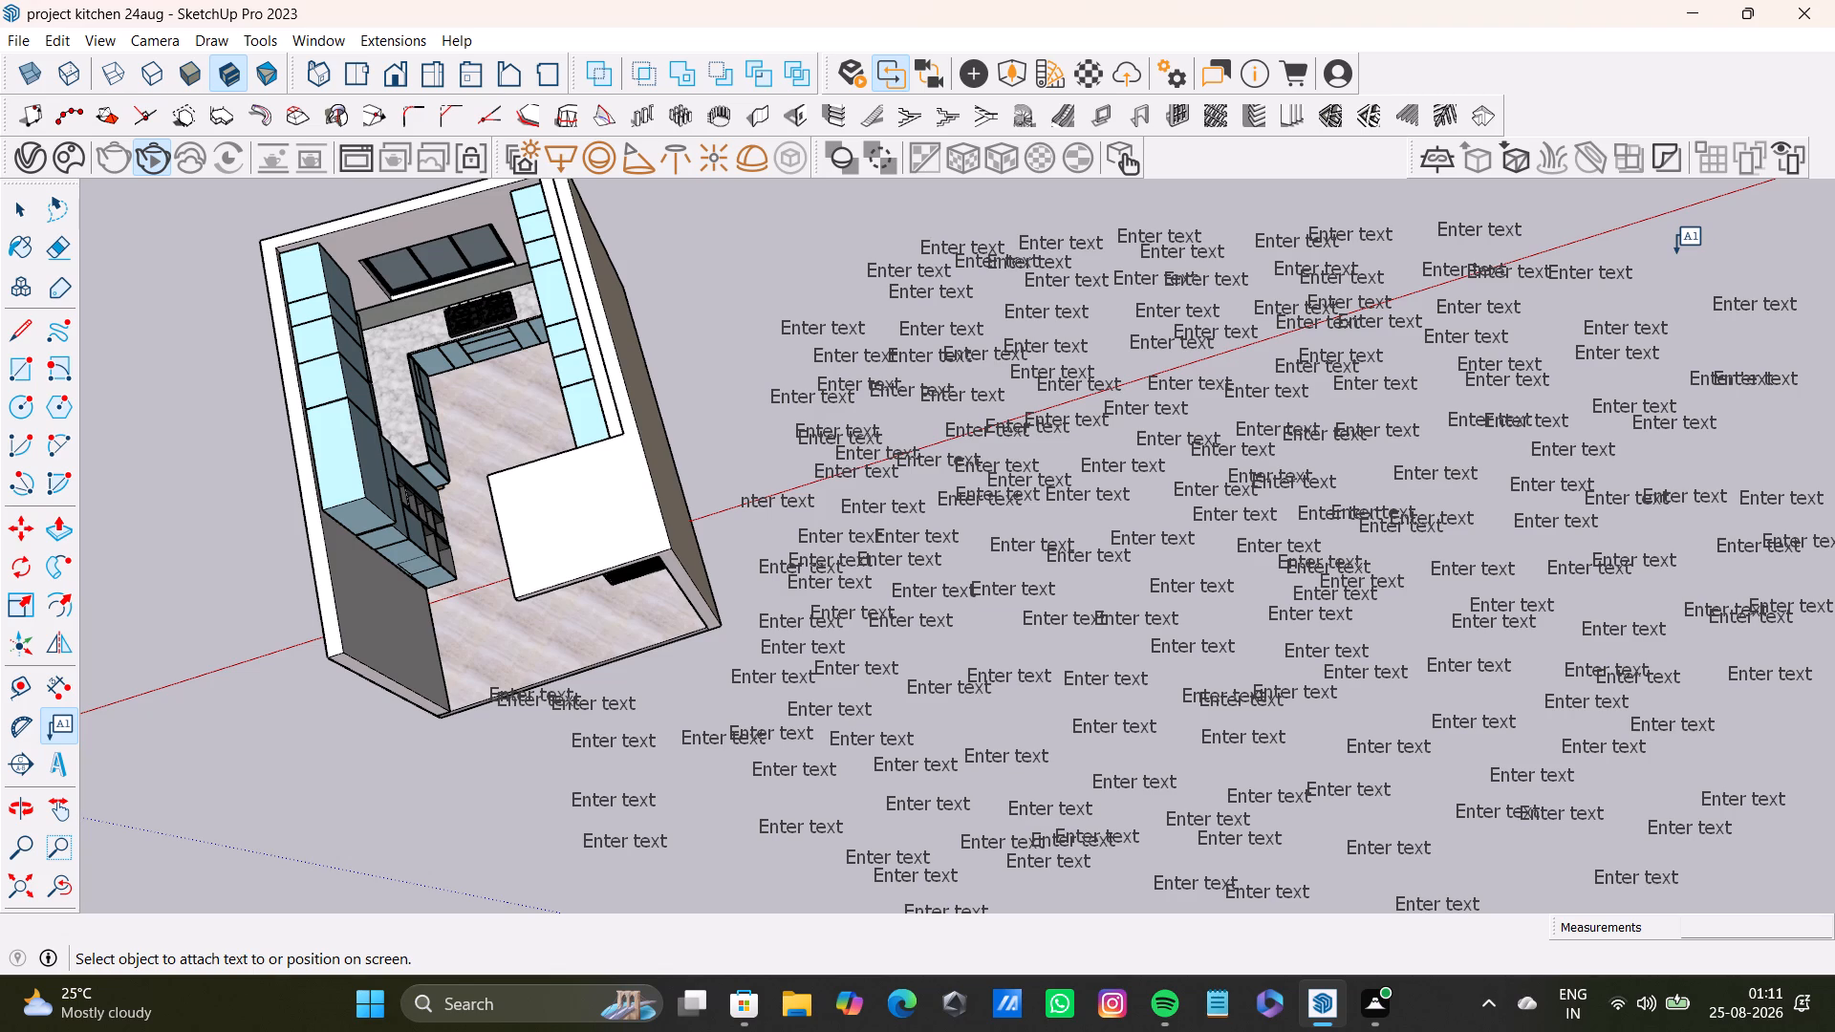
pyautogui.tripleClick(1675, 243)
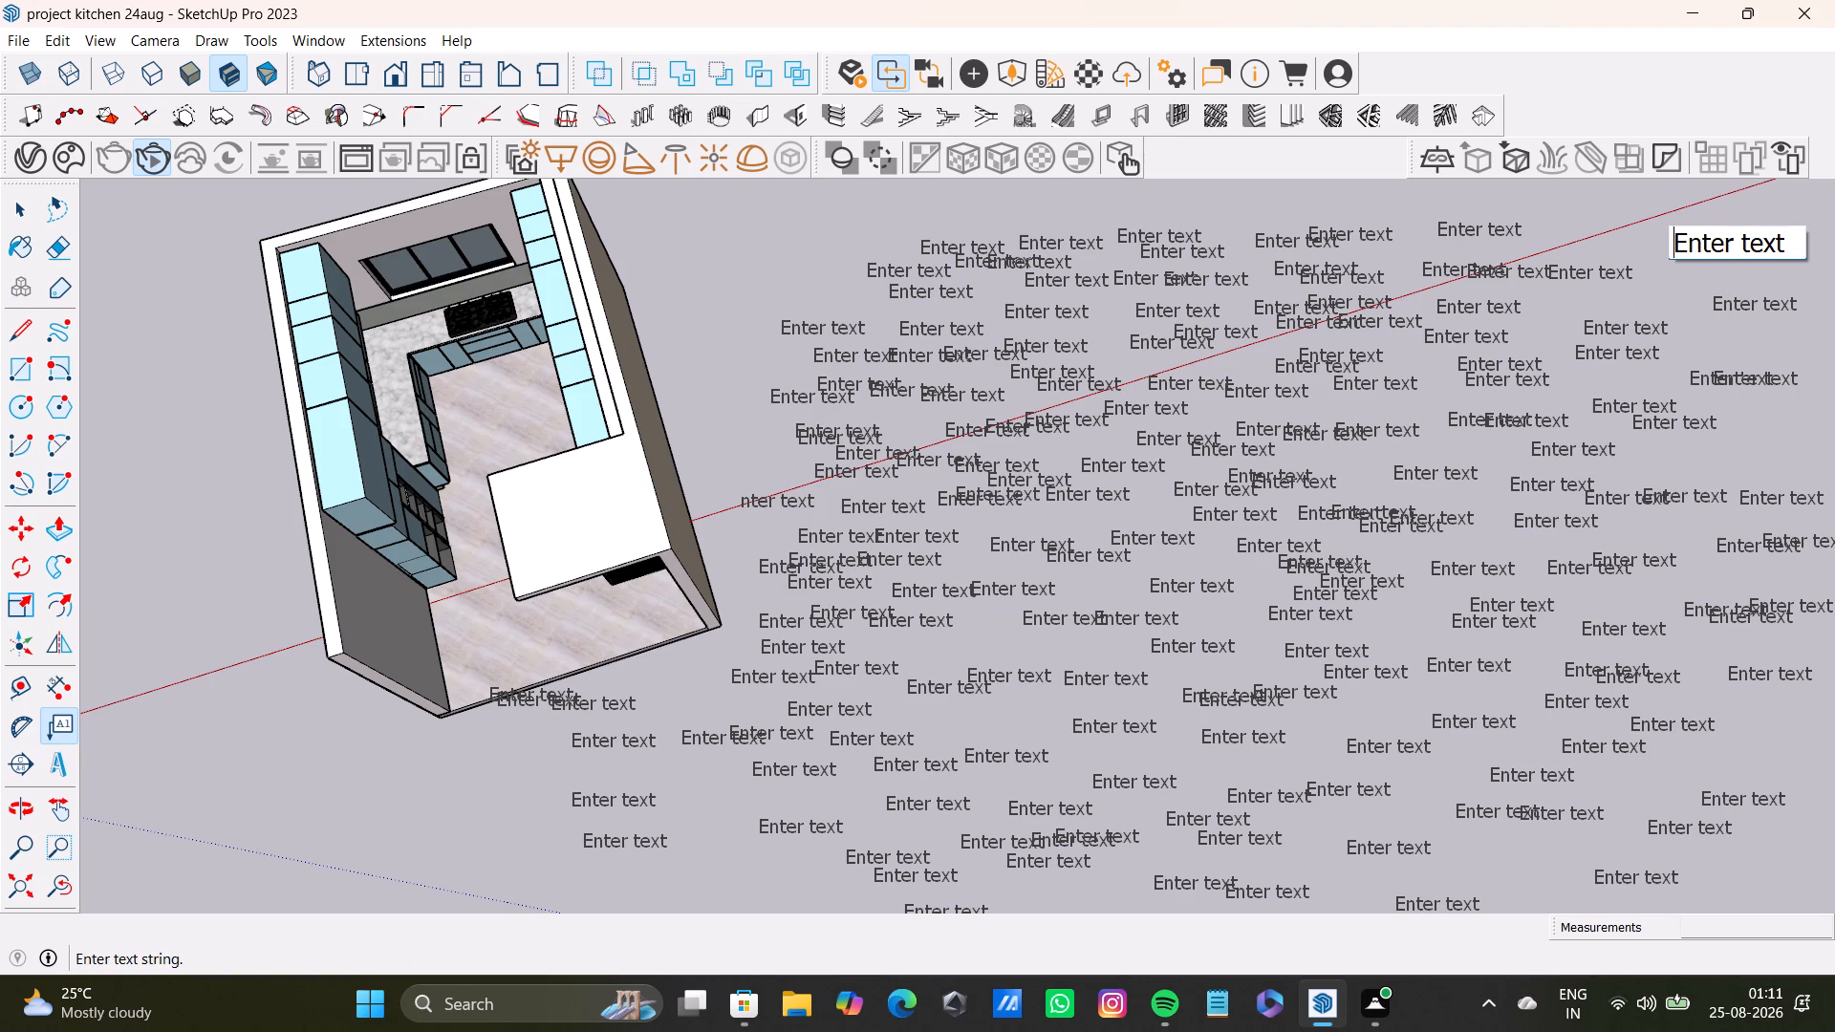
pyautogui.click(1678, 315)
pyautogui.doubleClick(1707, 347)
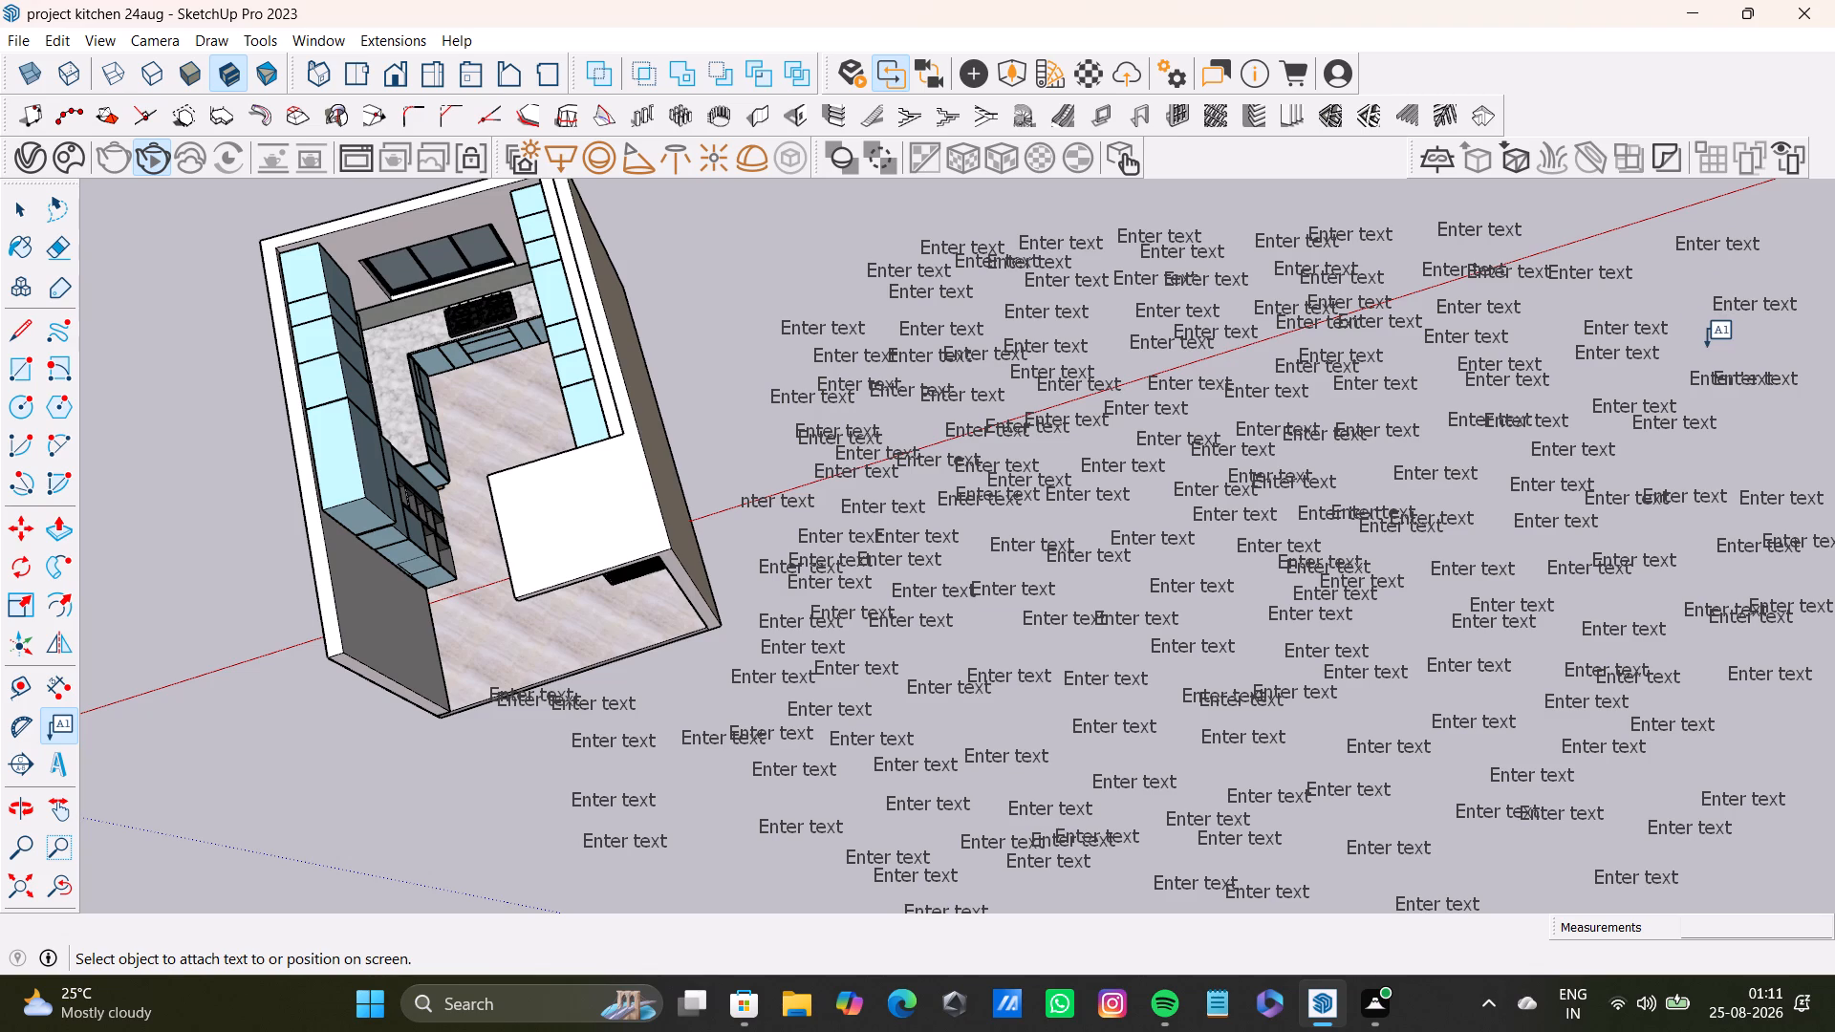
pyautogui.click(1729, 458)
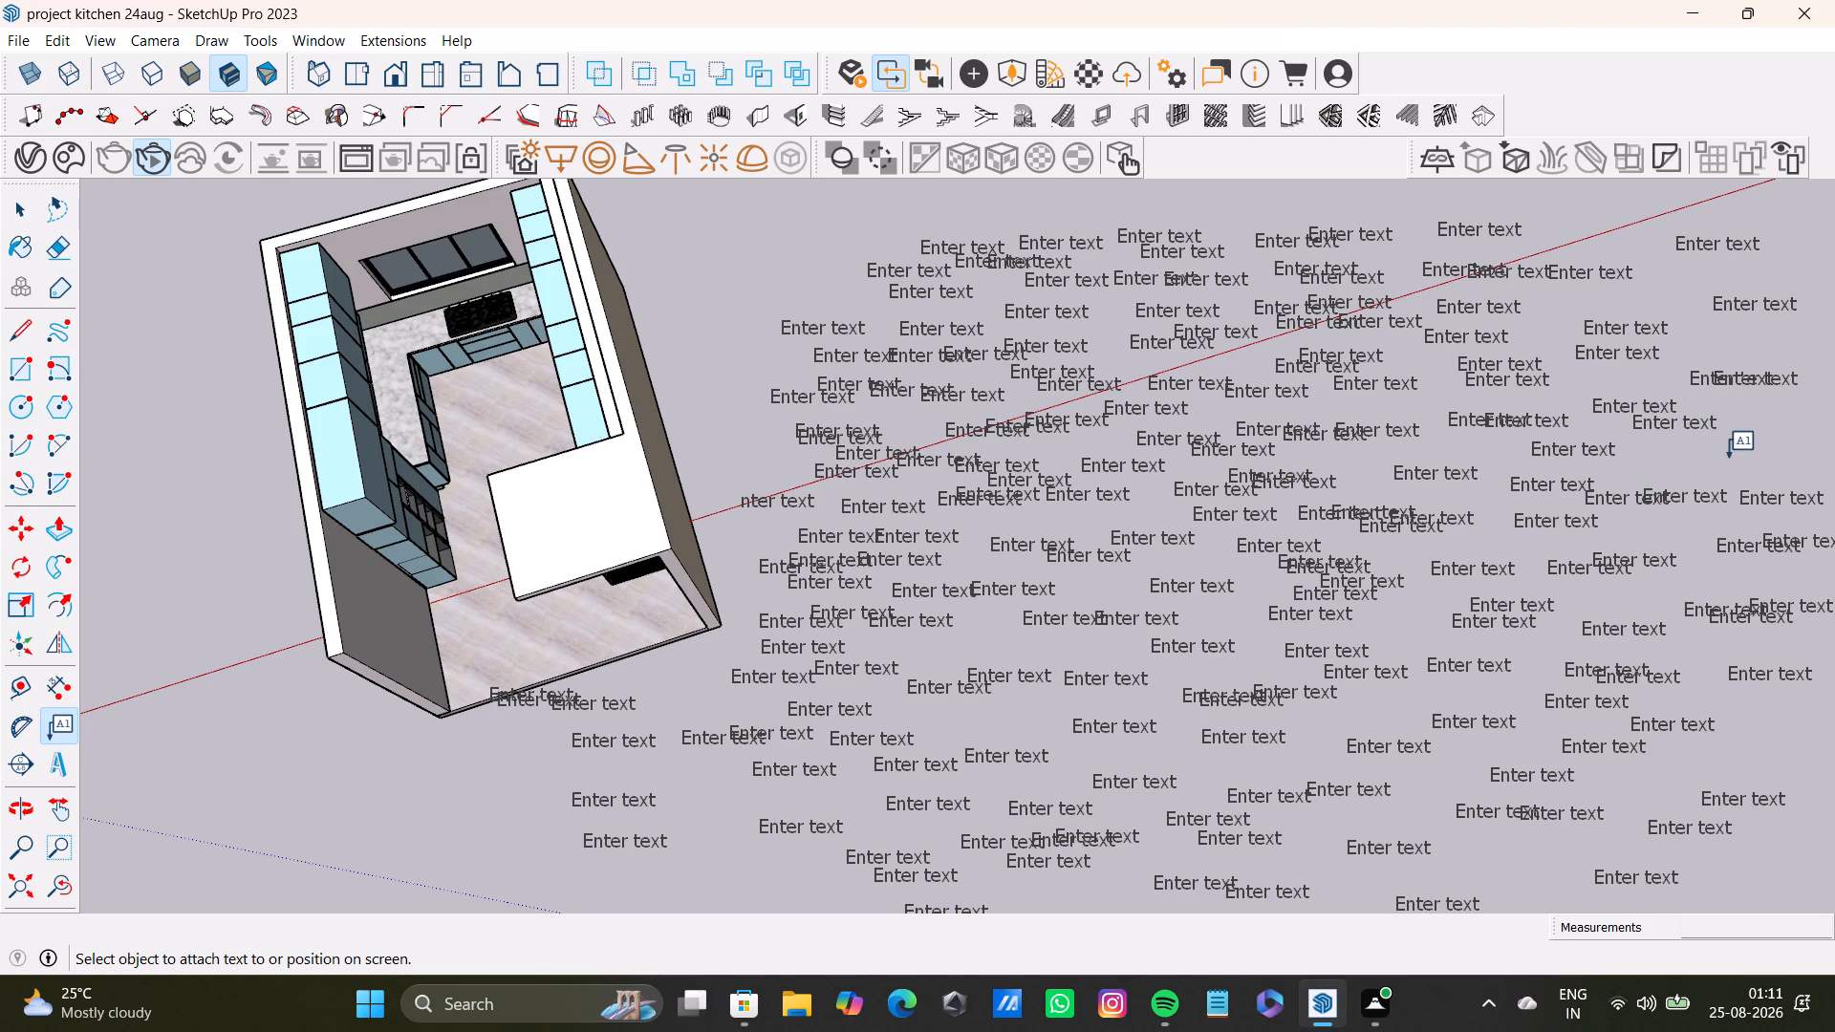
pyautogui.click(1731, 458)
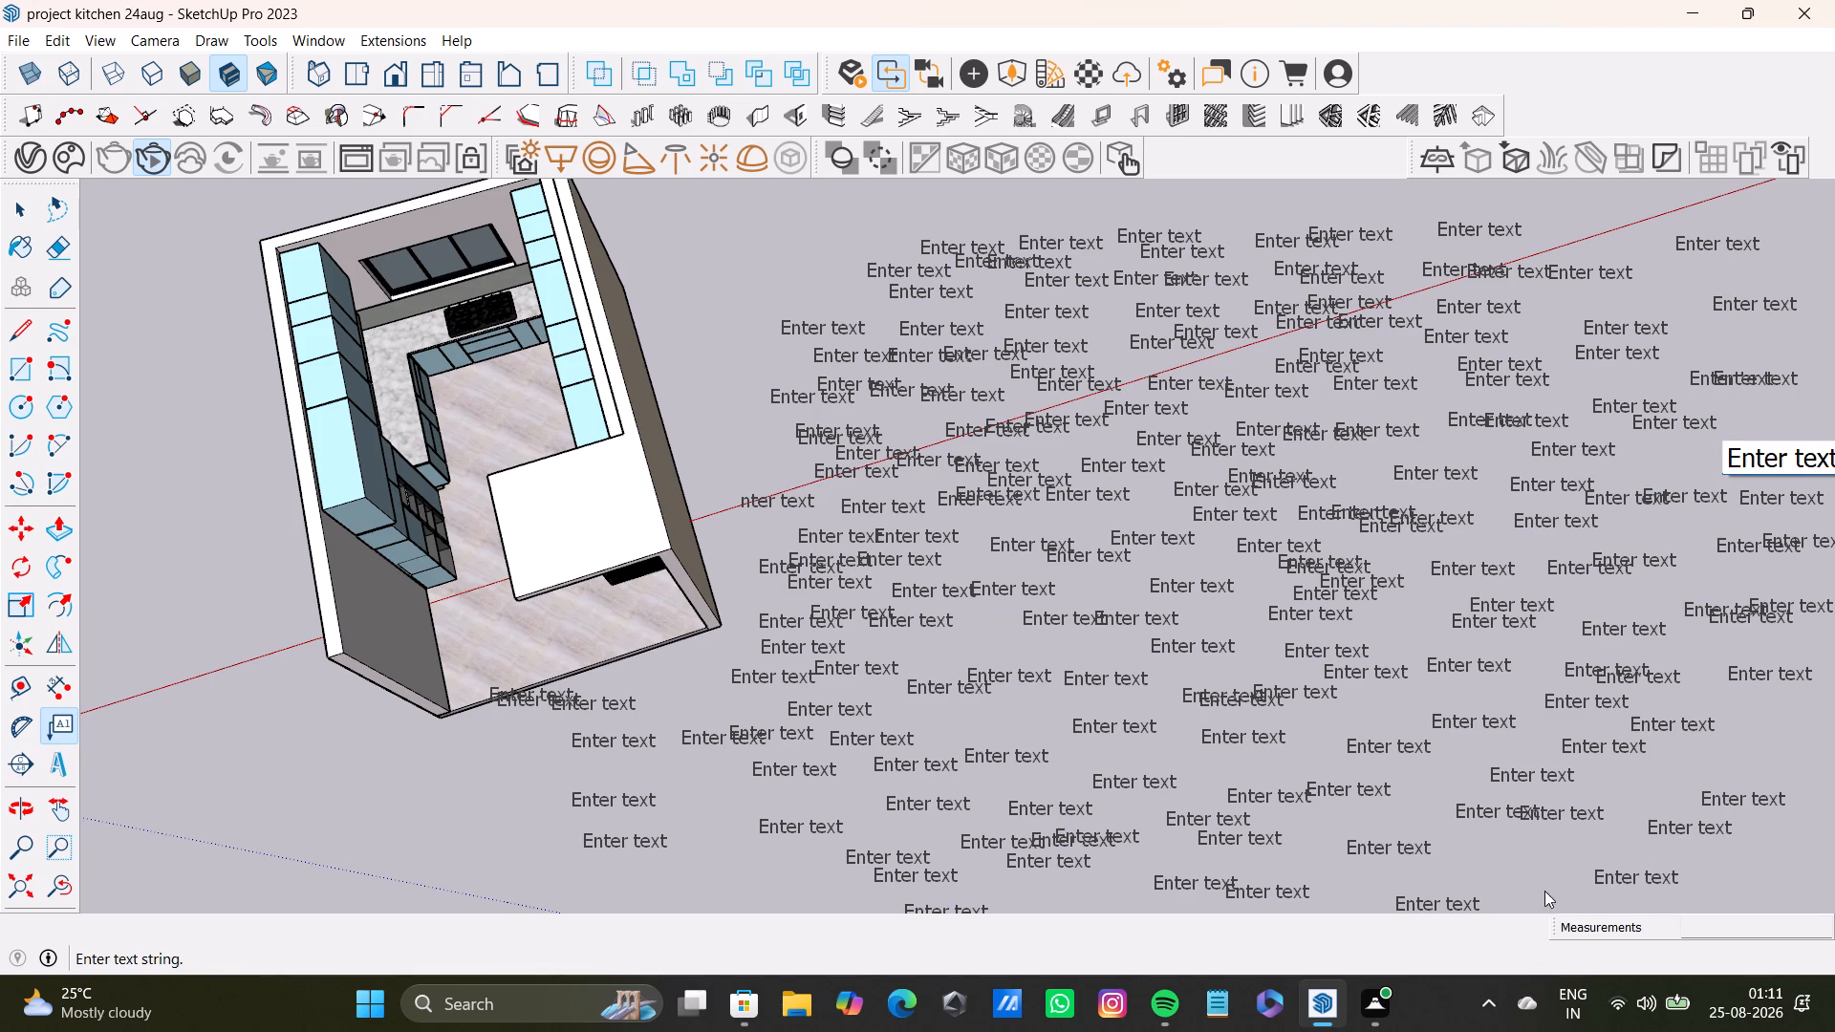
pyautogui.doubleClick(1511, 879)
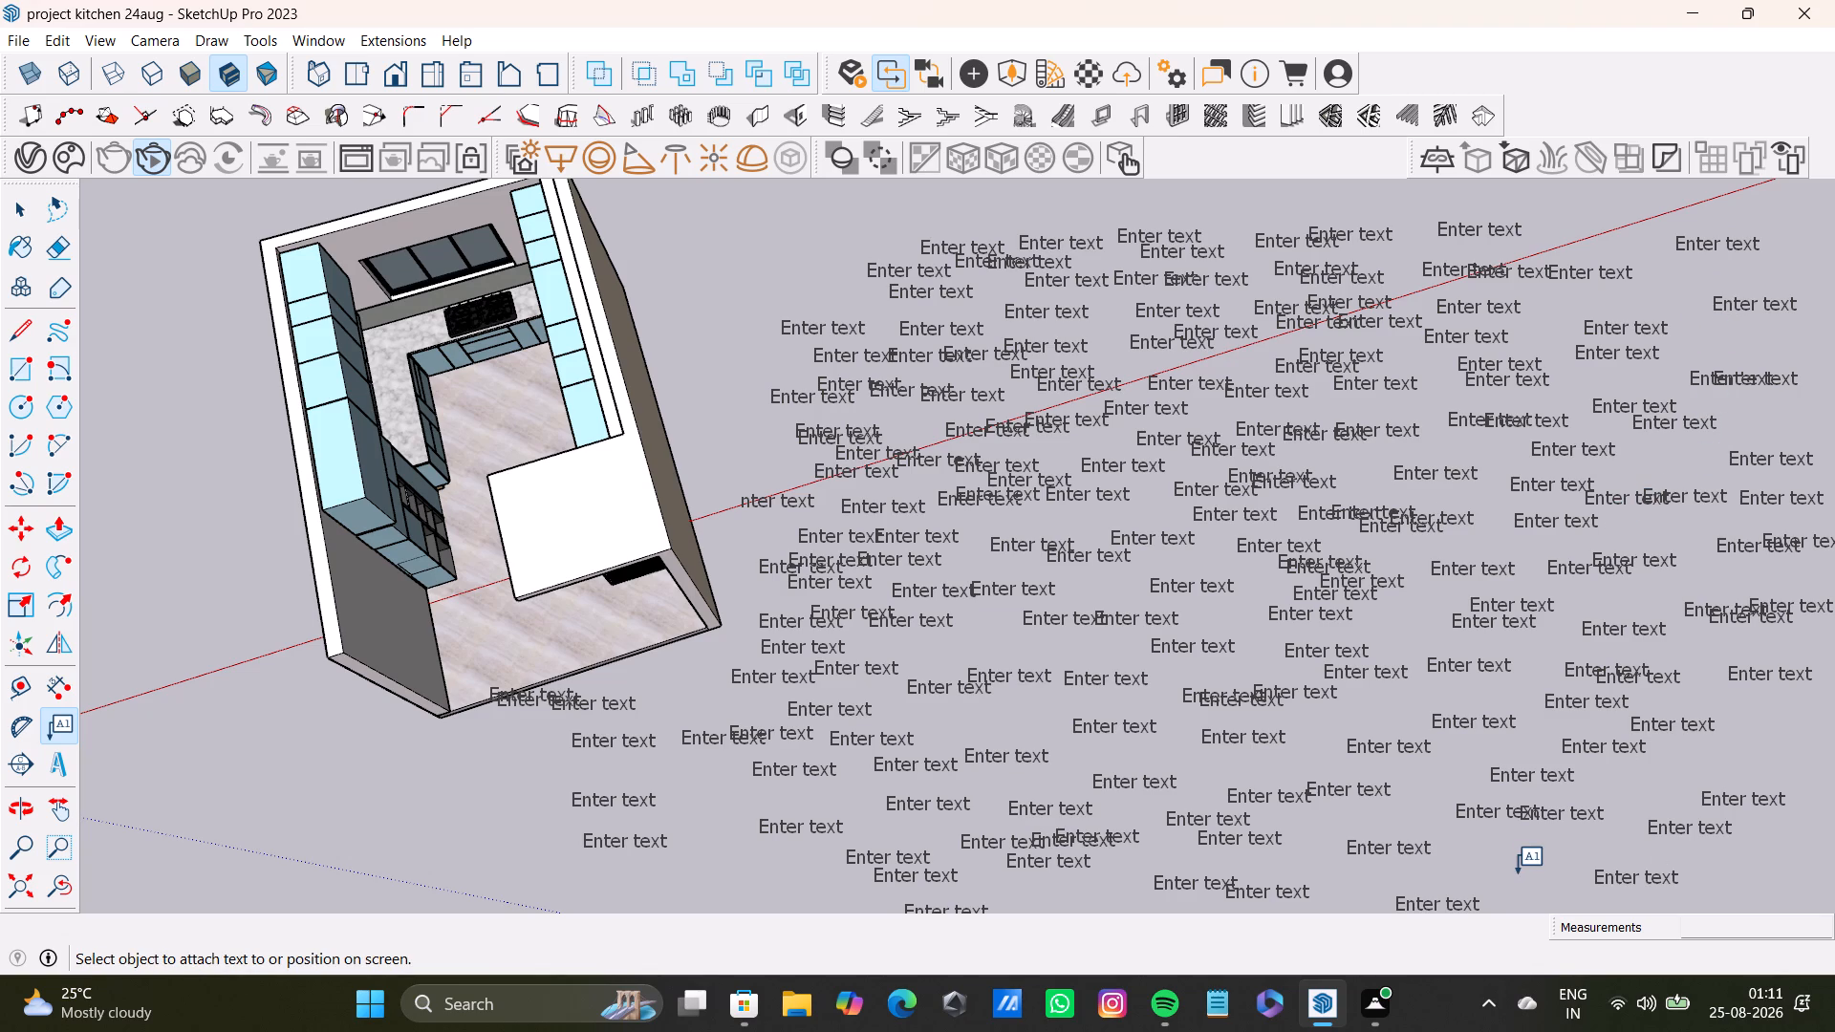
# Add five default "Enter text" labels along the cluster's lower edge, working from its far half towards the kitchen.
pyautogui.doubleClick(1520, 873)
pyautogui.doubleClick(1501, 873)
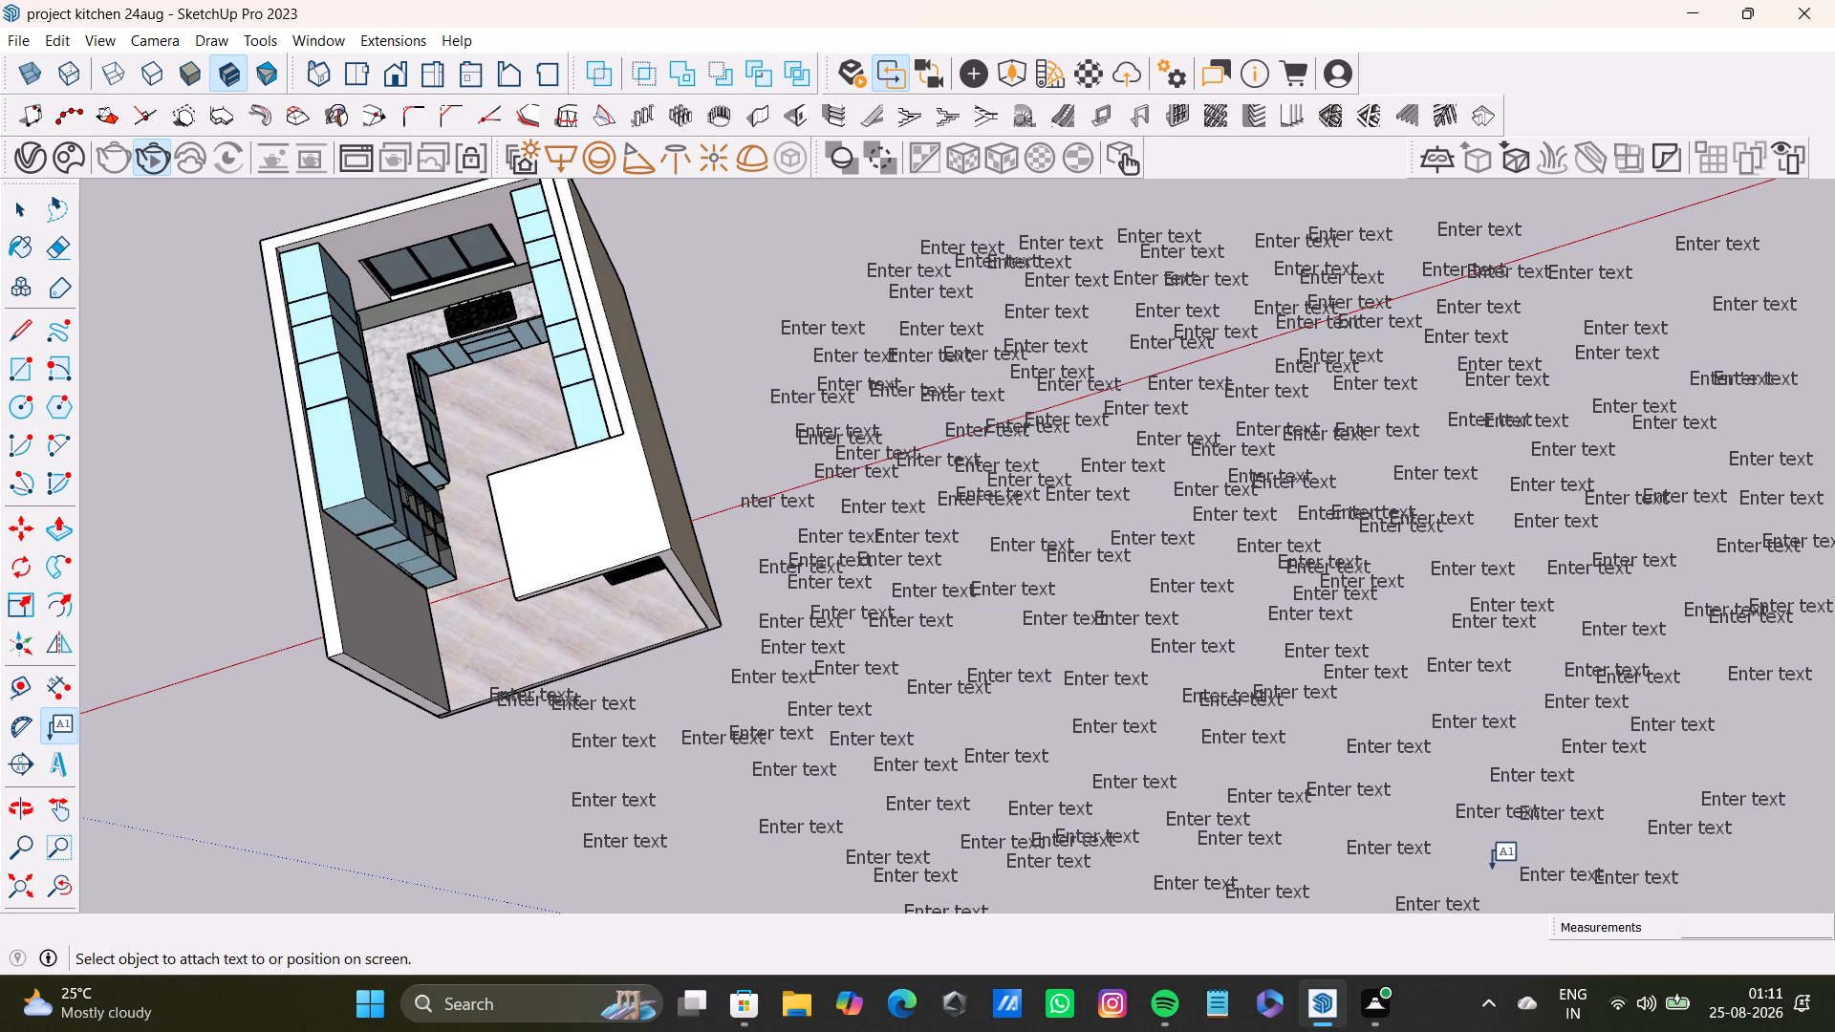
pyautogui.doubleClick(1479, 867)
pyautogui.tripleClick(1450, 874)
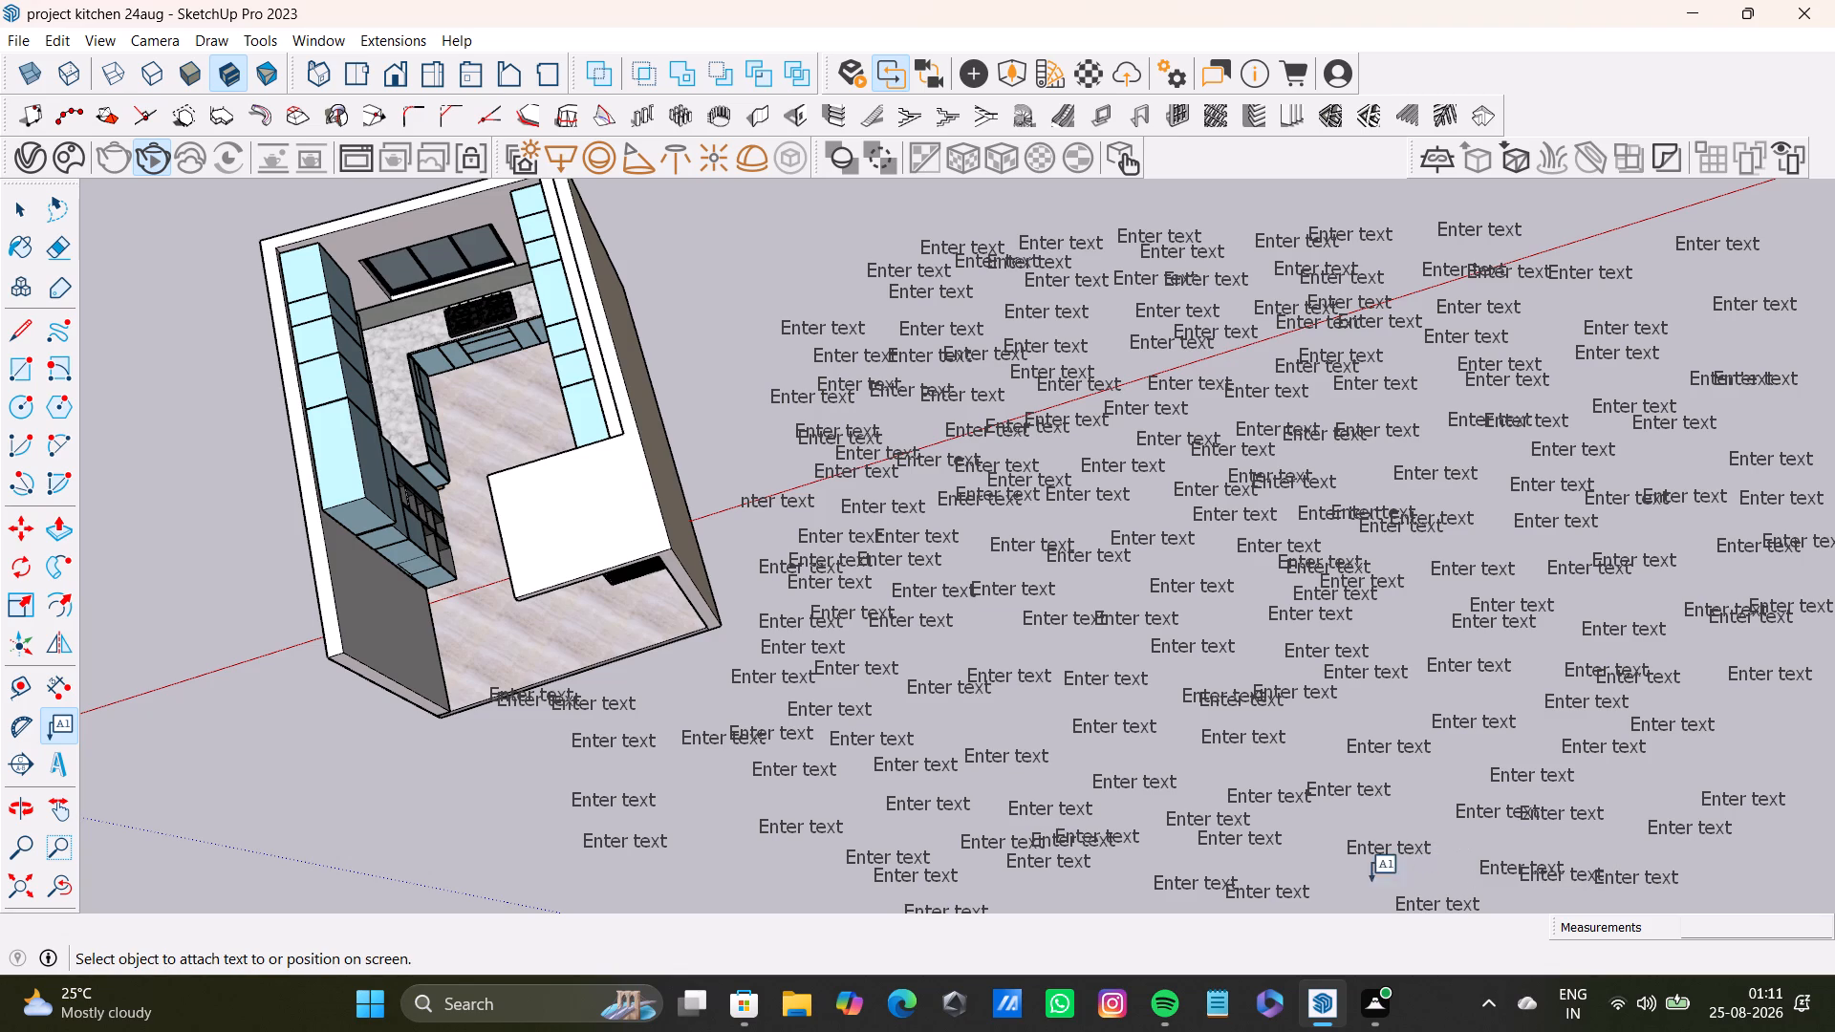
pyautogui.doubleClick(1357, 885)
pyautogui.doubleClick(1336, 886)
pyautogui.tripleClick(1314, 856)
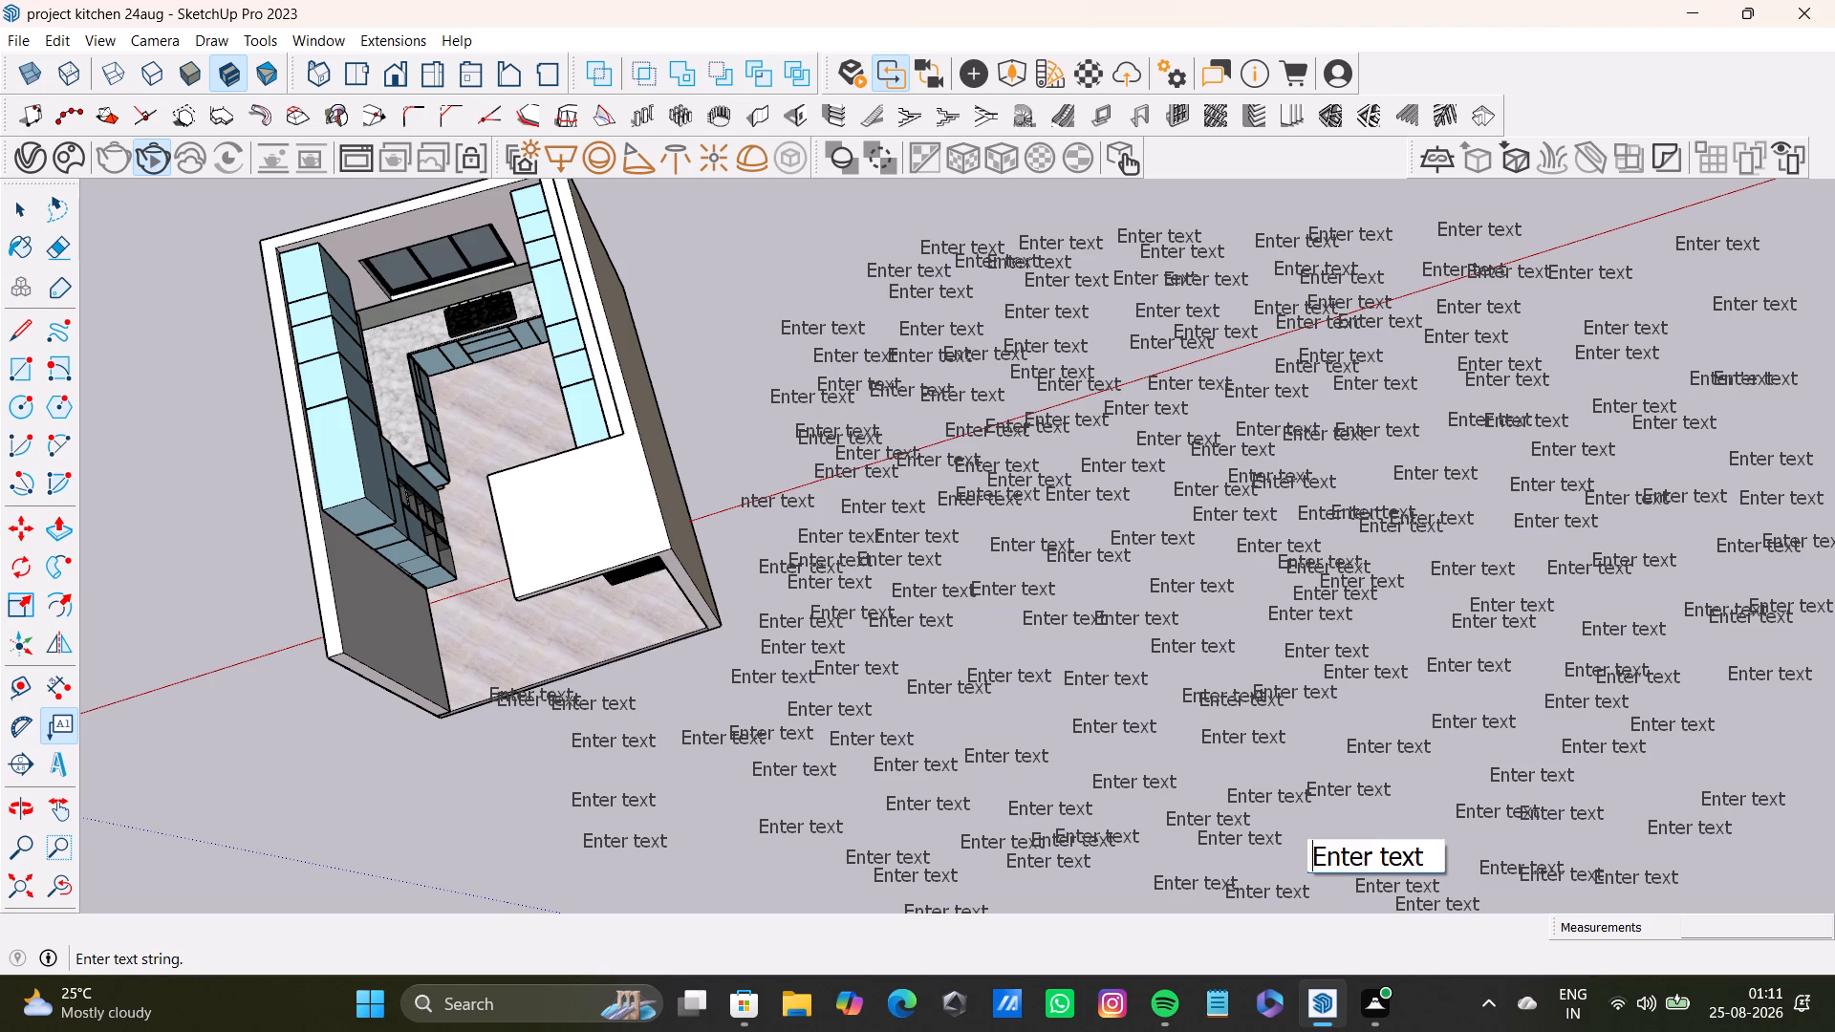
pyautogui.click(1008, 885)
pyautogui.click(1036, 892)
pyautogui.doubleClick(1042, 892)
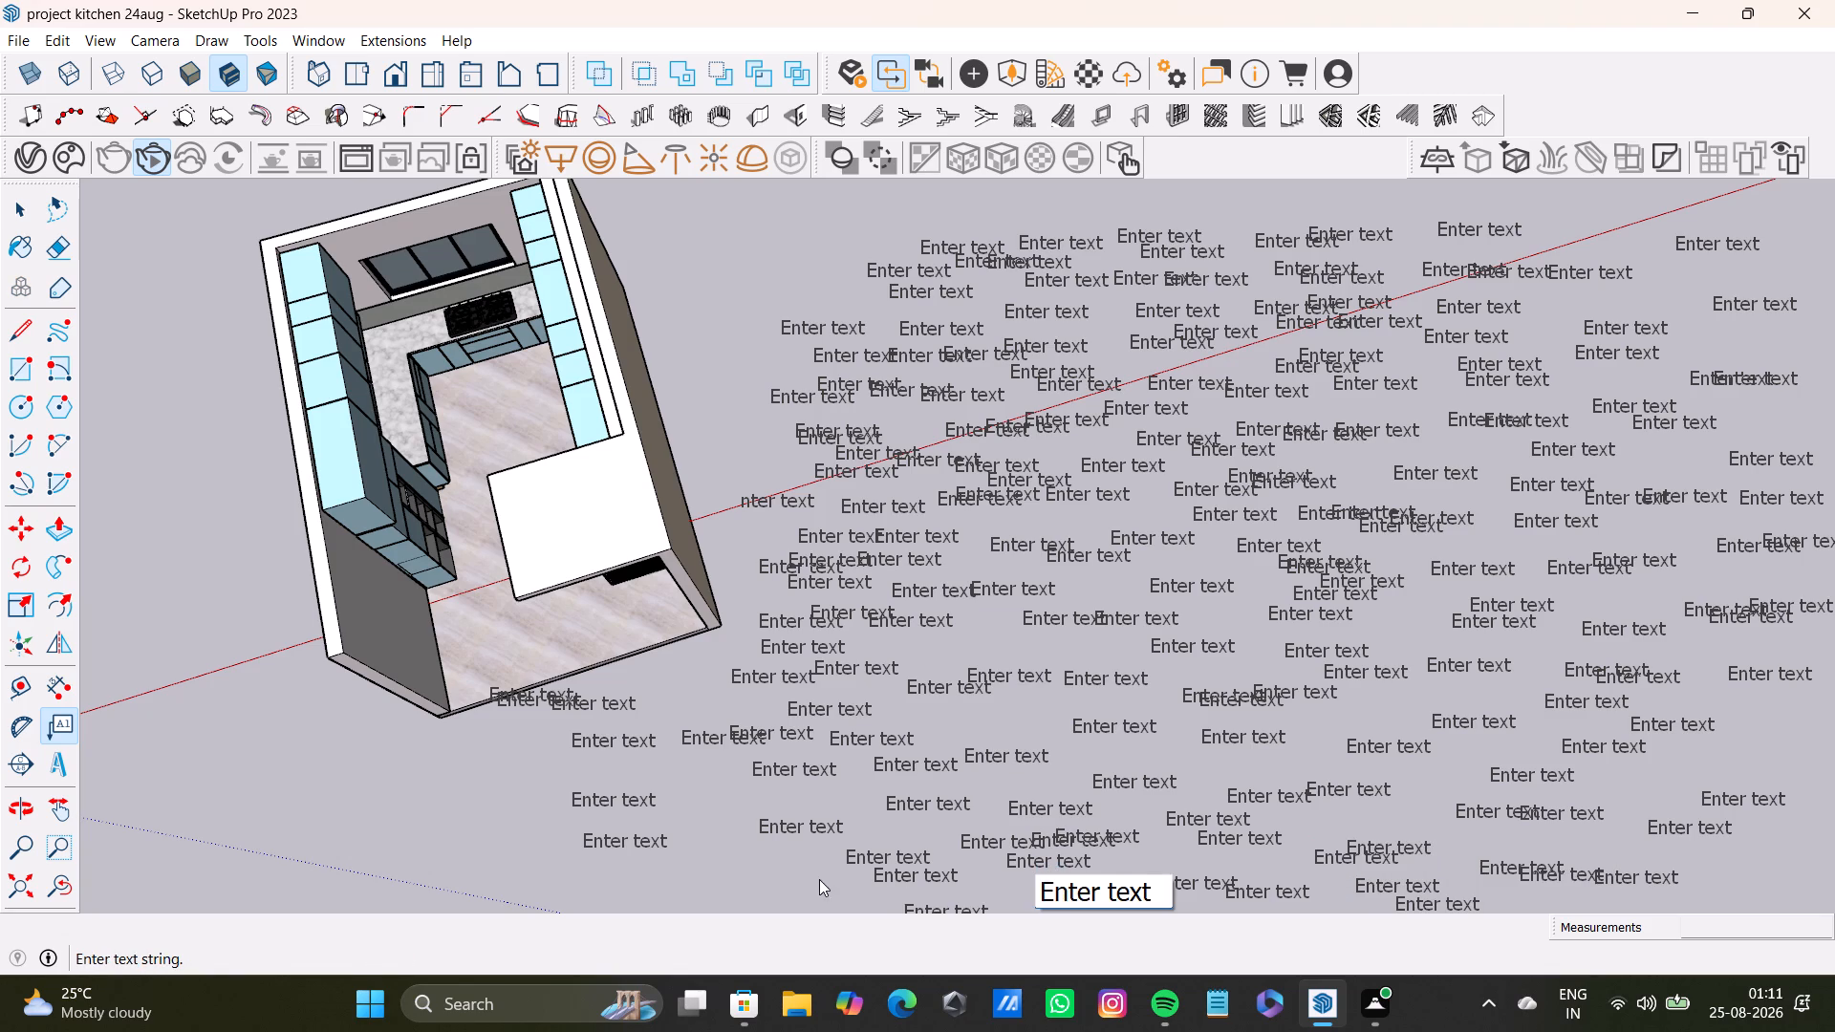
pyautogui.tripleClick(819, 879)
# Add three default "Enter text" labels in a rising column at the cluster's lower corner nearest the kitchen.
pyautogui.tripleClick(714, 861)
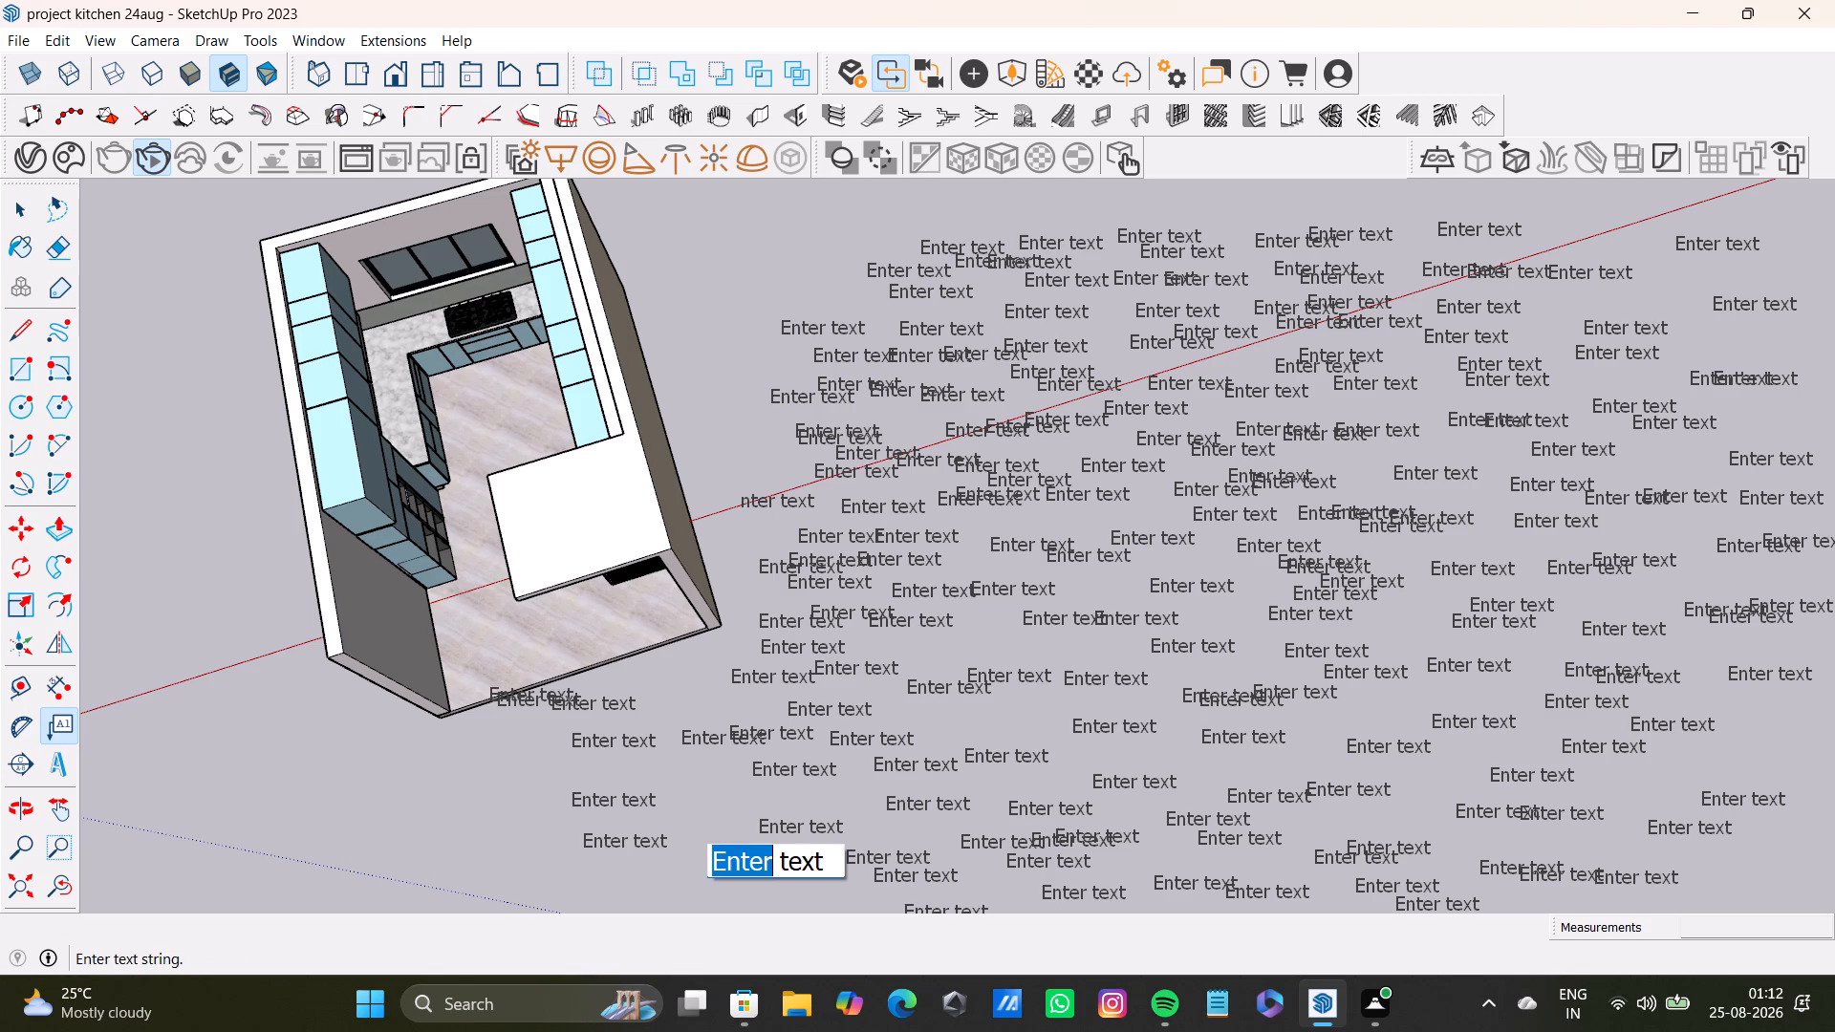
pyautogui.click(641, 868)
pyautogui.tripleClick(690, 824)
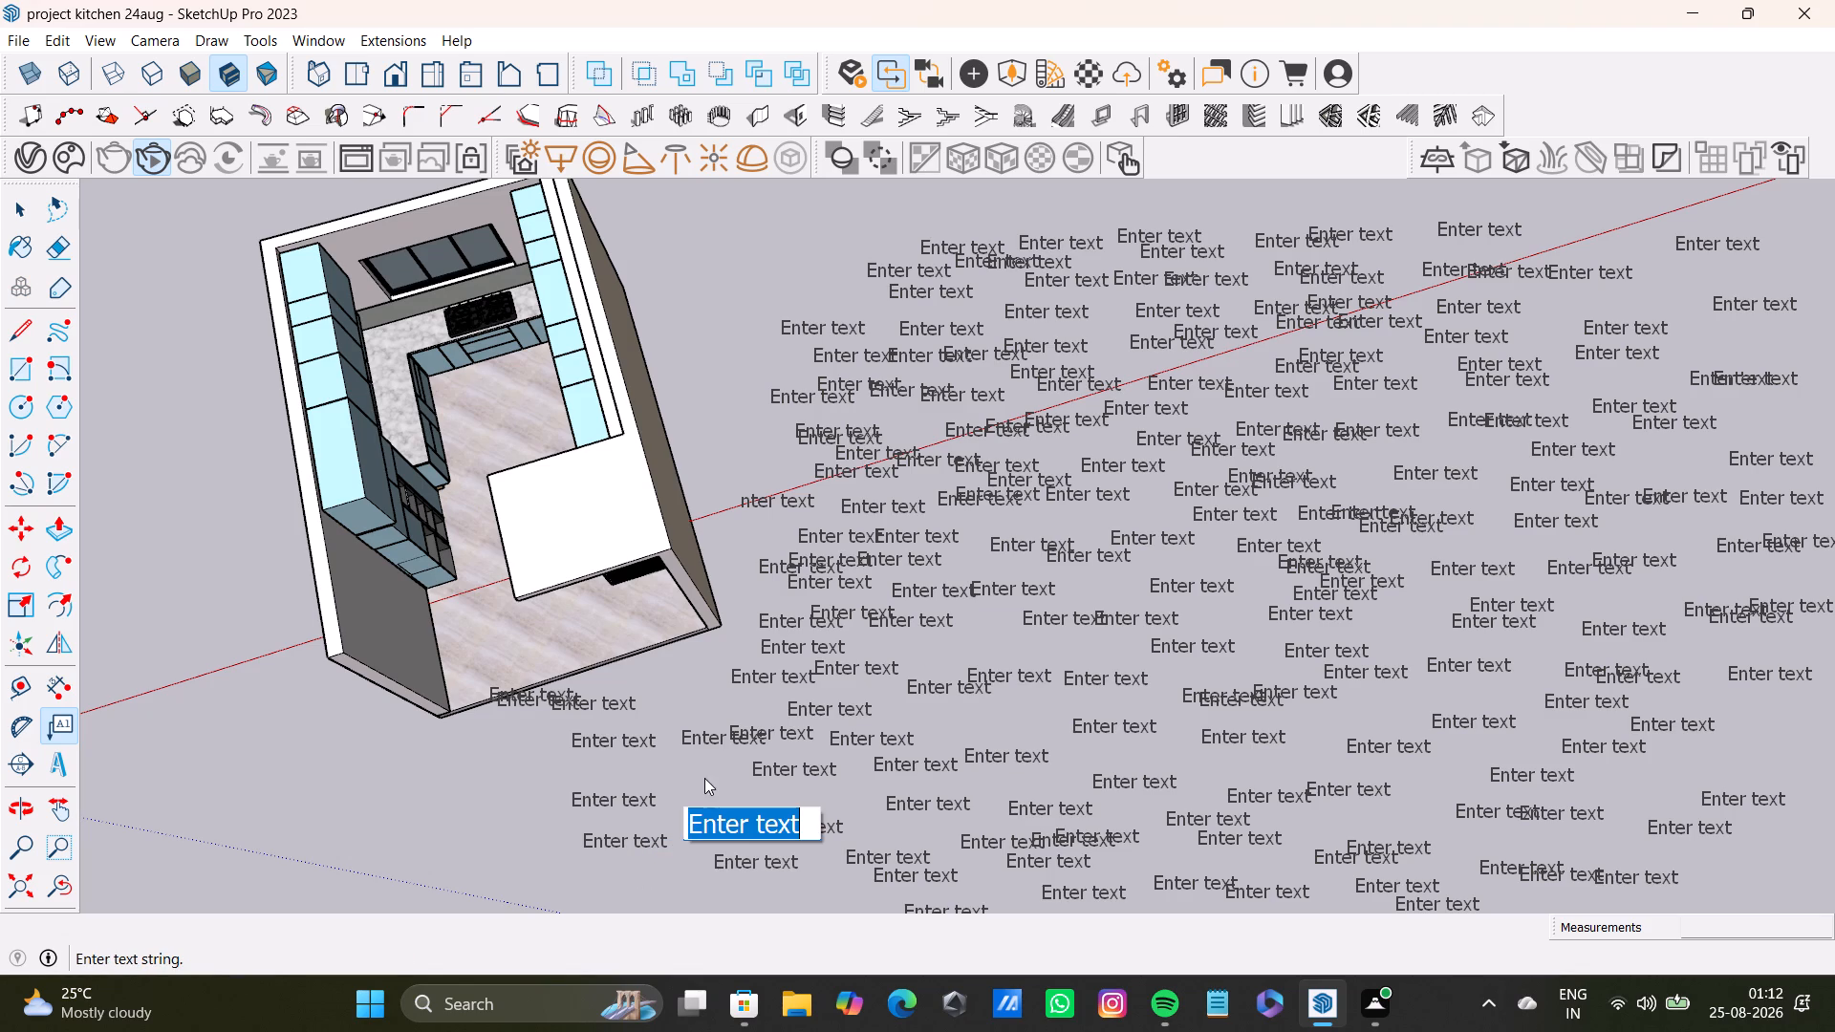
pyautogui.doubleClick(704, 772)
pyautogui.doubleClick(704, 777)
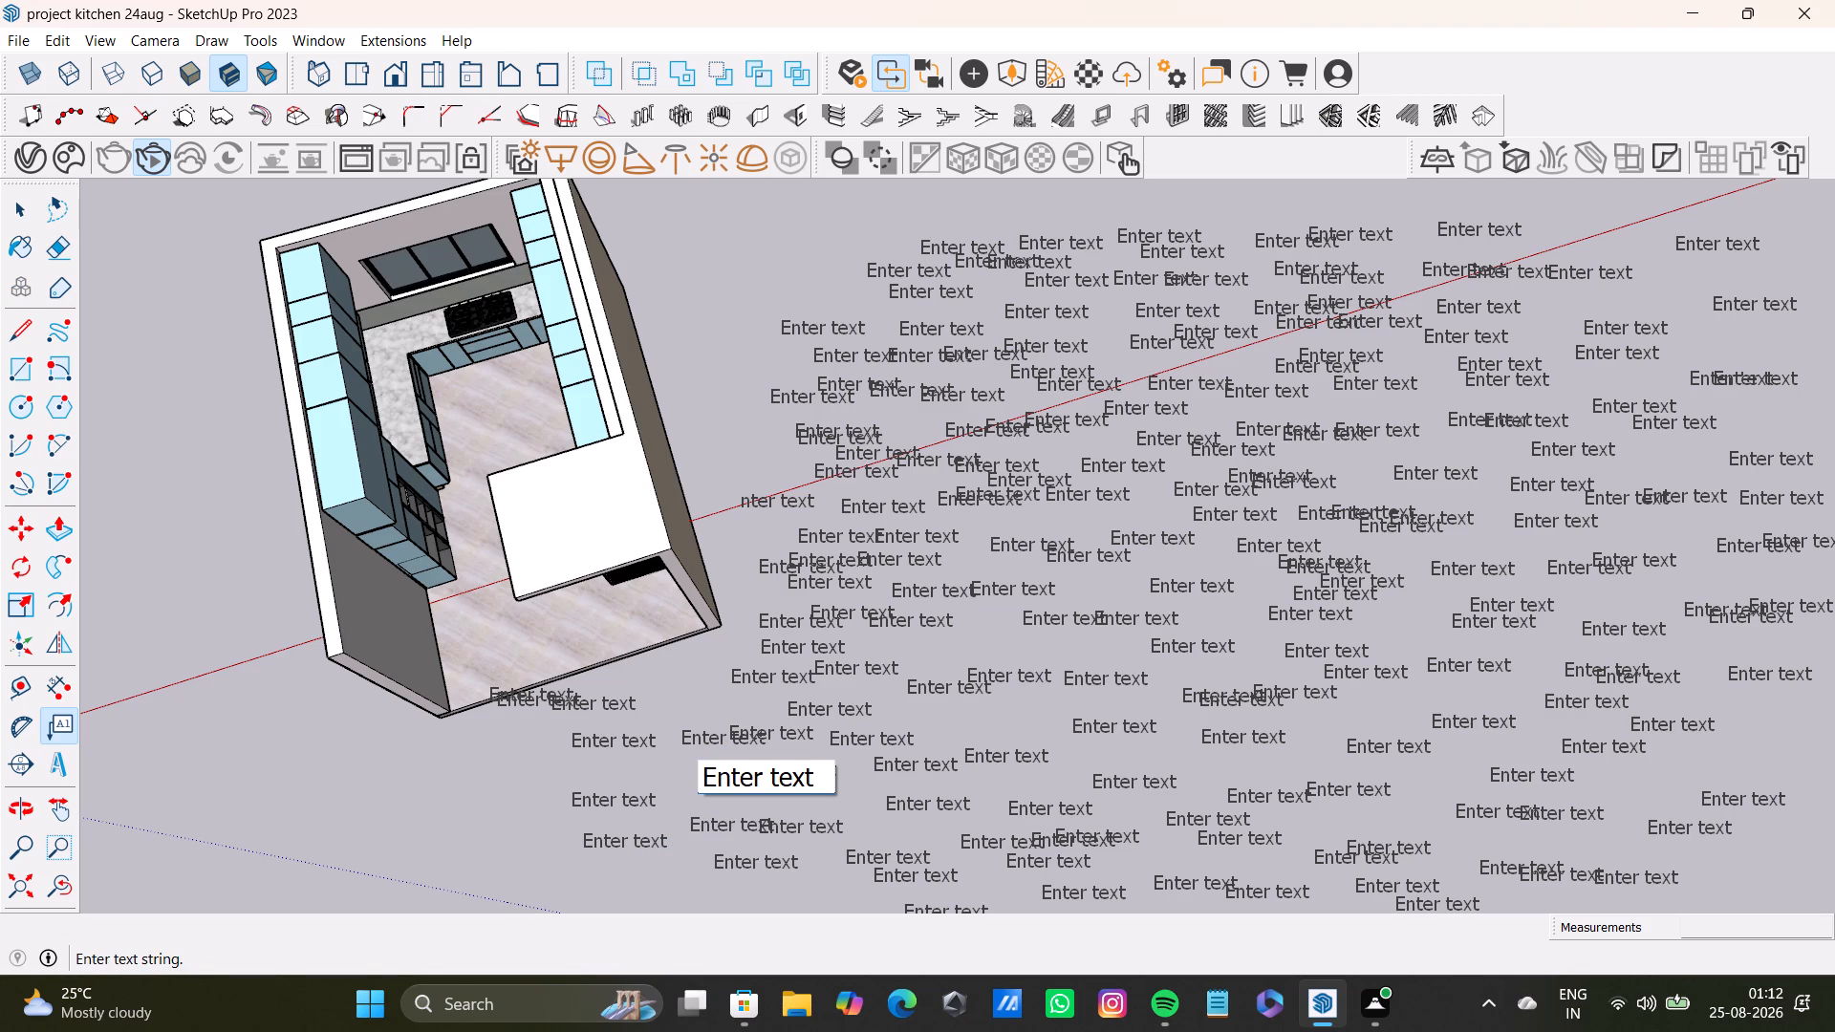
pyautogui.tripleClick(664, 872)
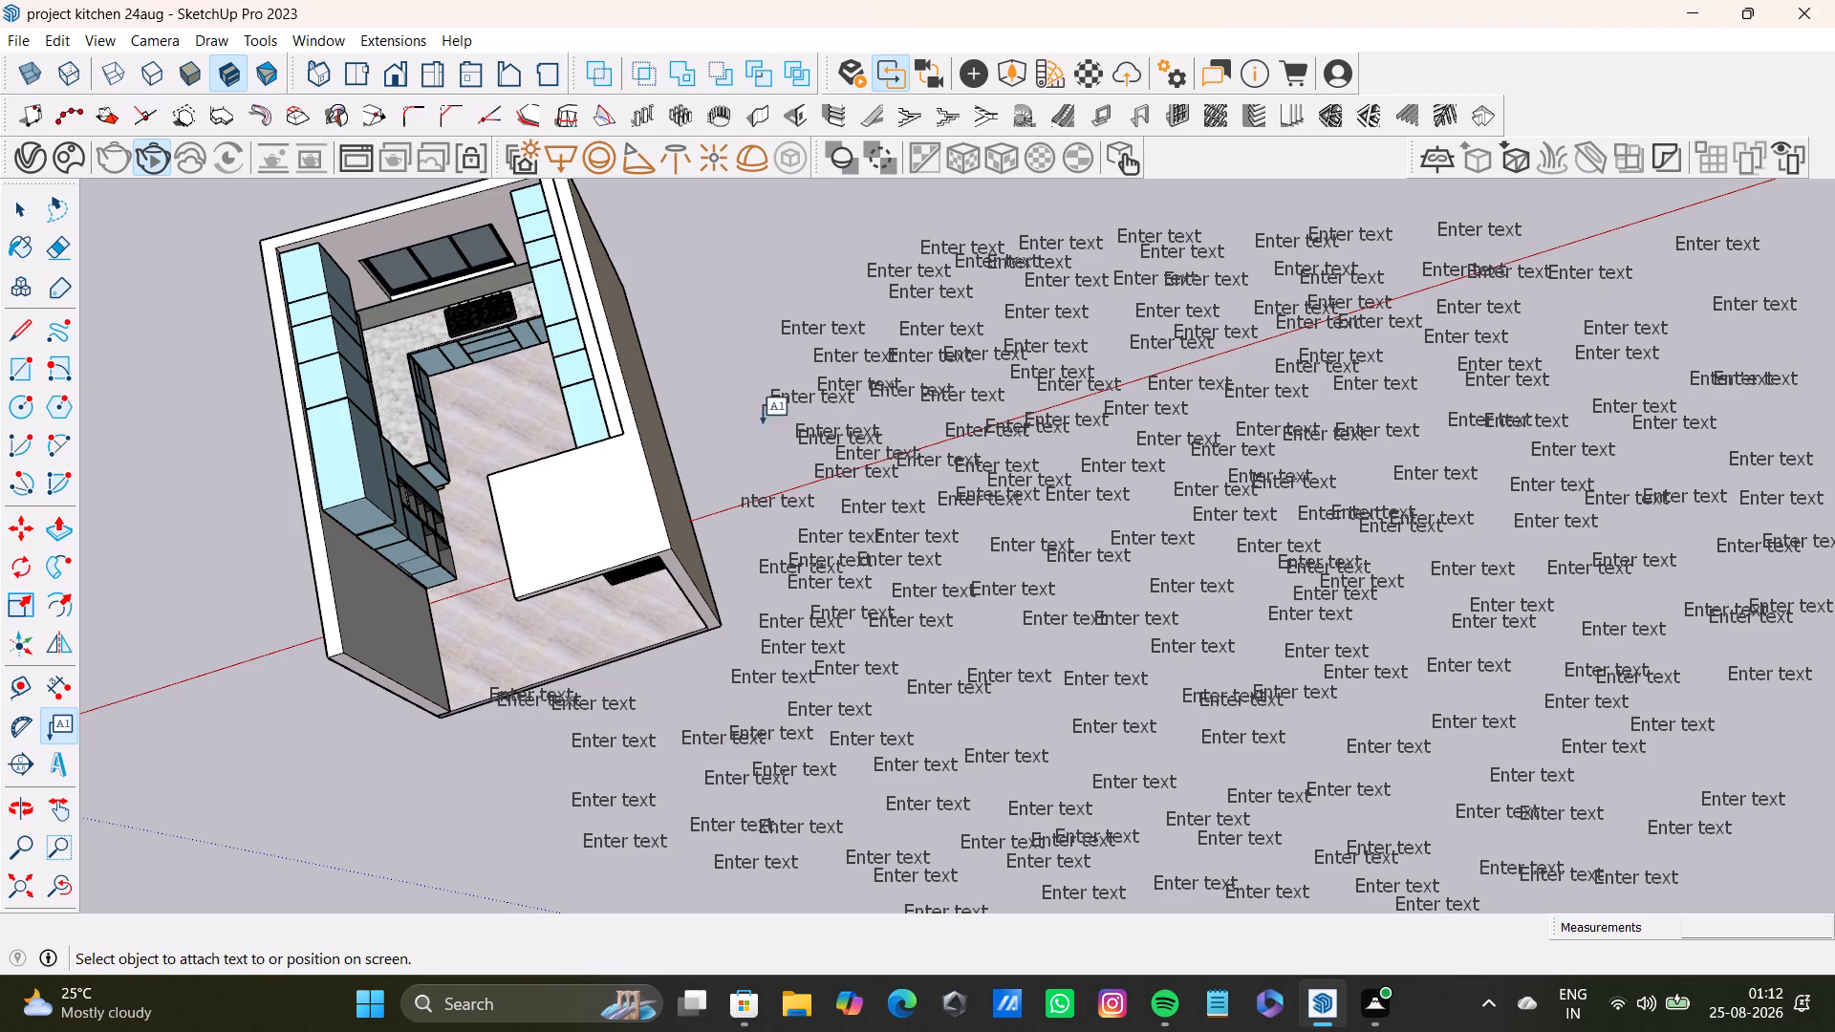
# Add six default "Enter text" labels above the red axis, along the cluster's edge nearest the kitchen.
pyautogui.doubleClick(758, 393)
pyautogui.doubleClick(755, 449)
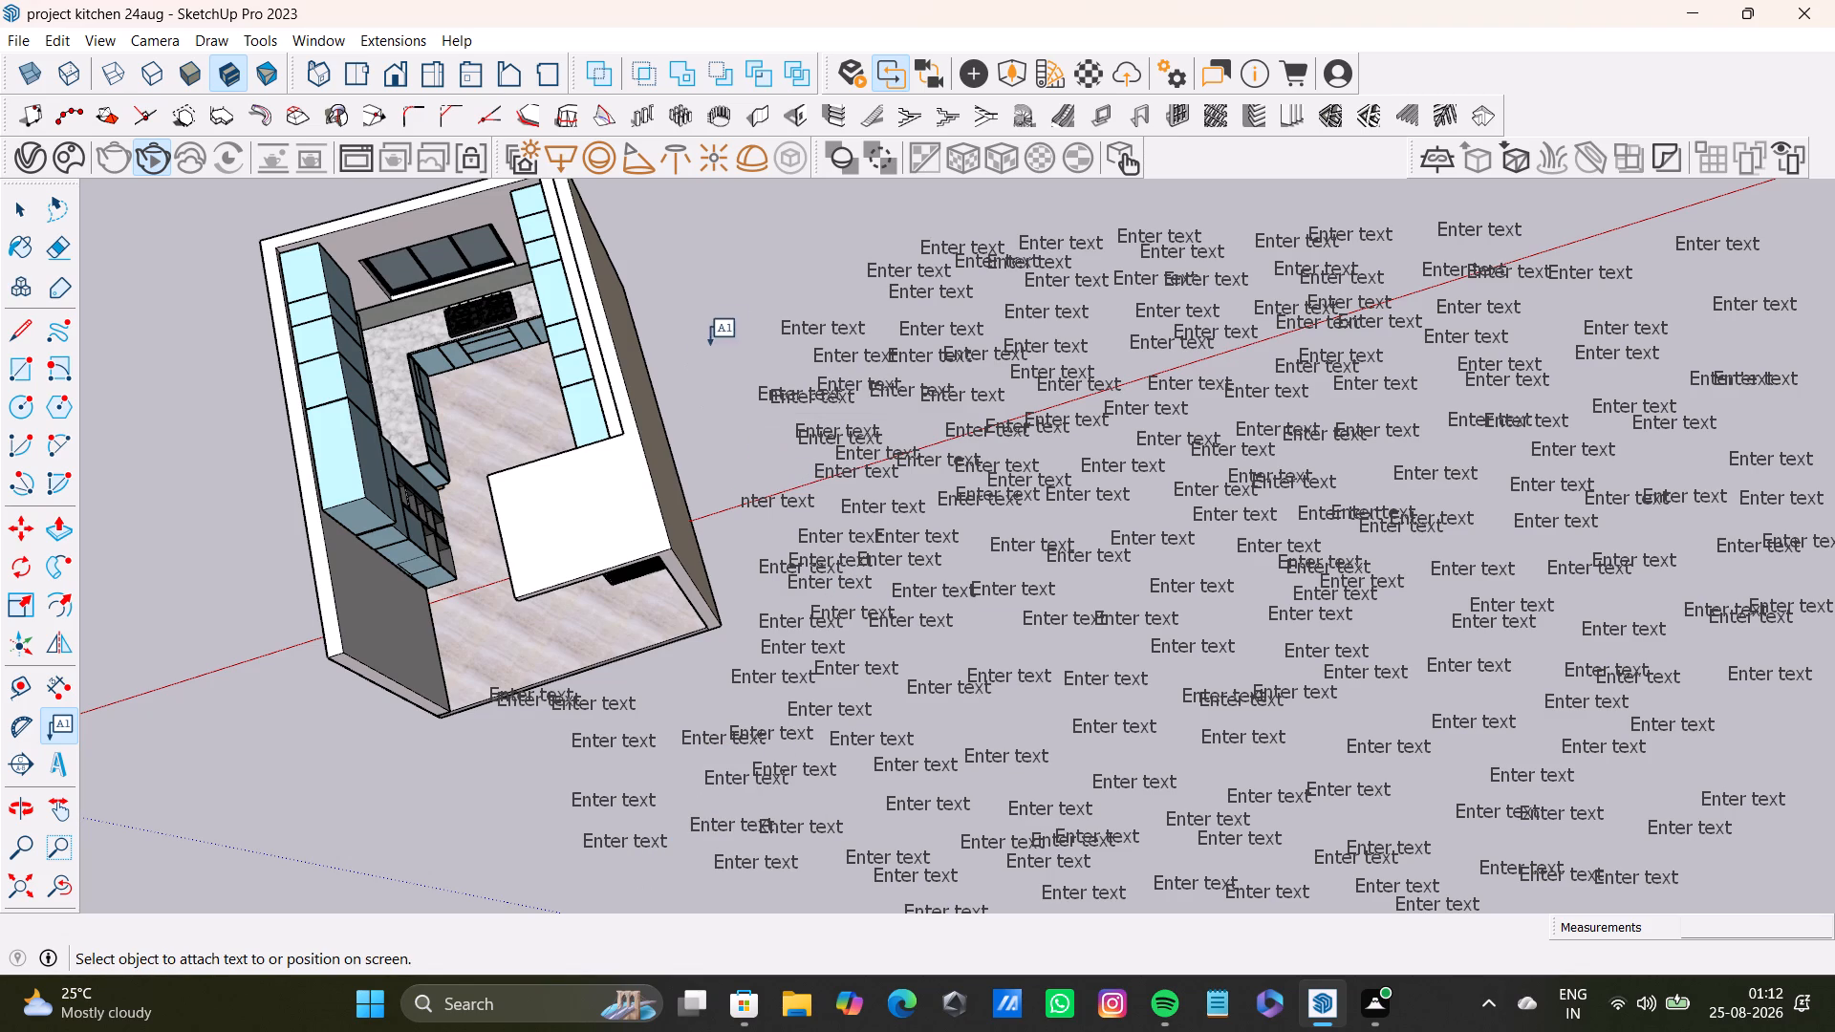
pyautogui.tripleClick(738, 331)
pyautogui.click(744, 288)
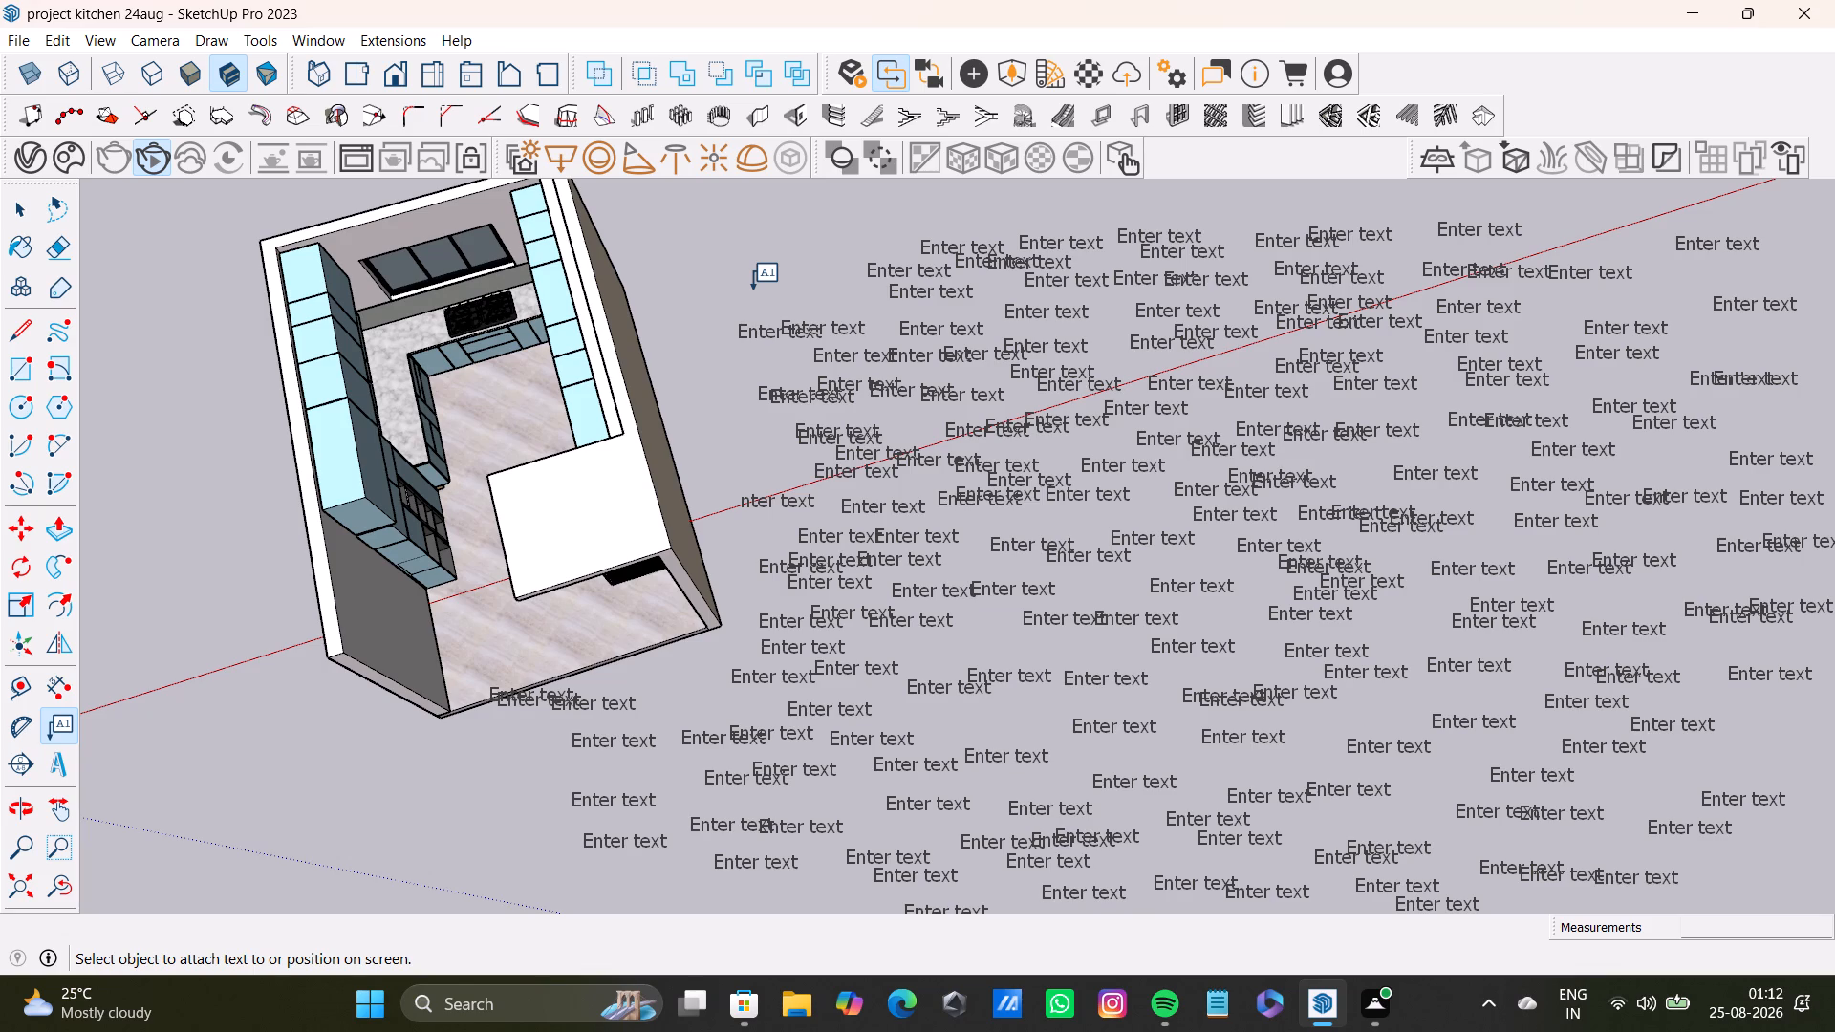
pyautogui.click(778, 269)
pyautogui.moveTo(778, 269); pyautogui.dragTo(789, 263)
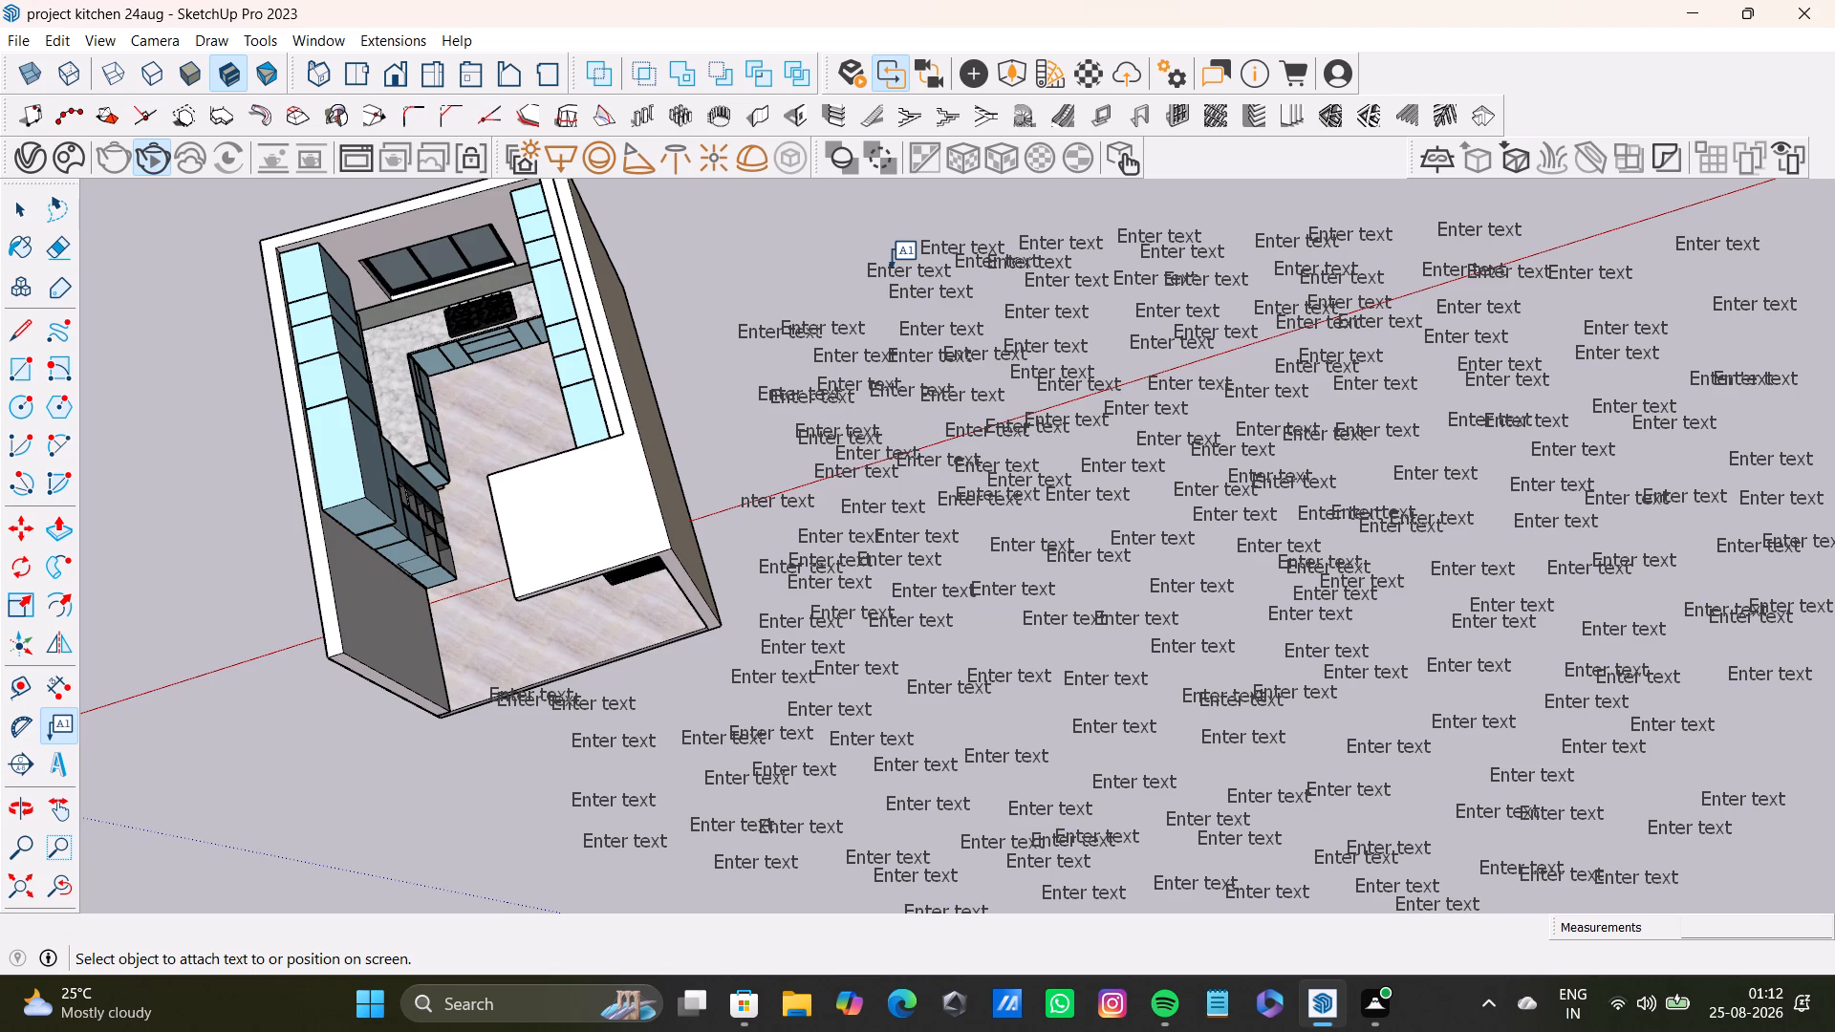
pyautogui.doubleClick(817, 272)
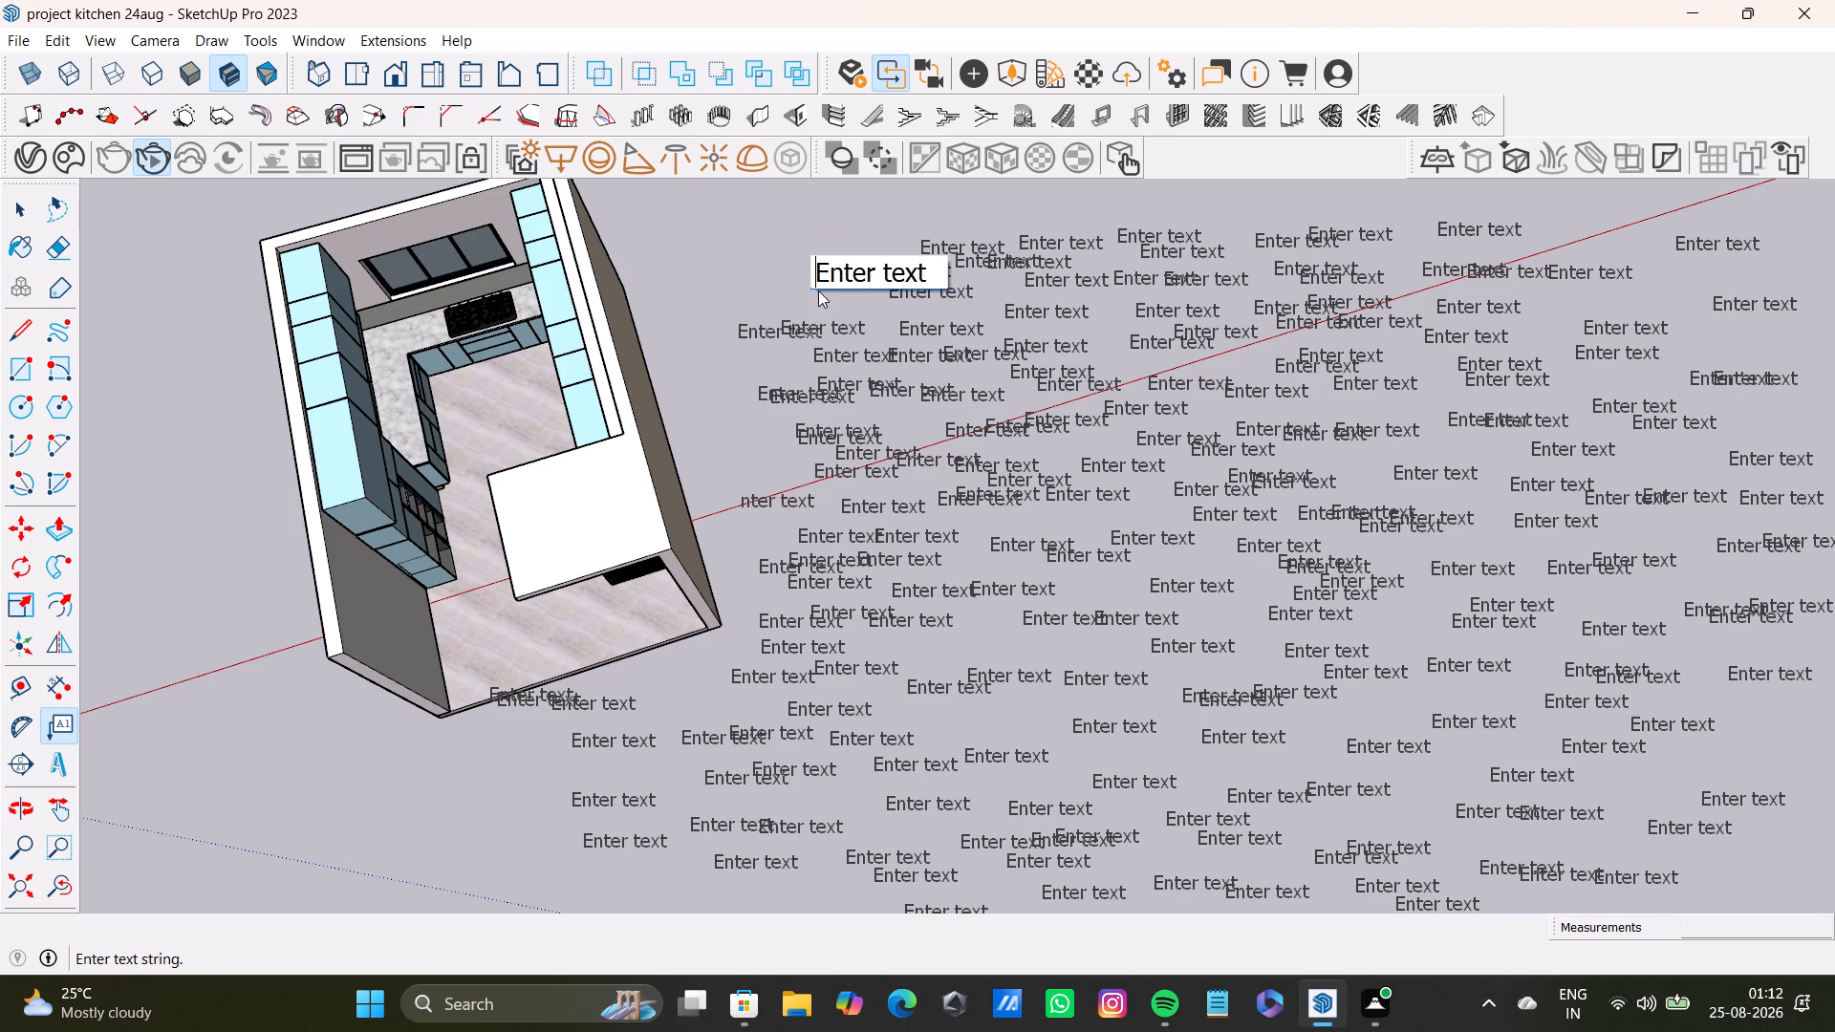
pyautogui.click(782, 290)
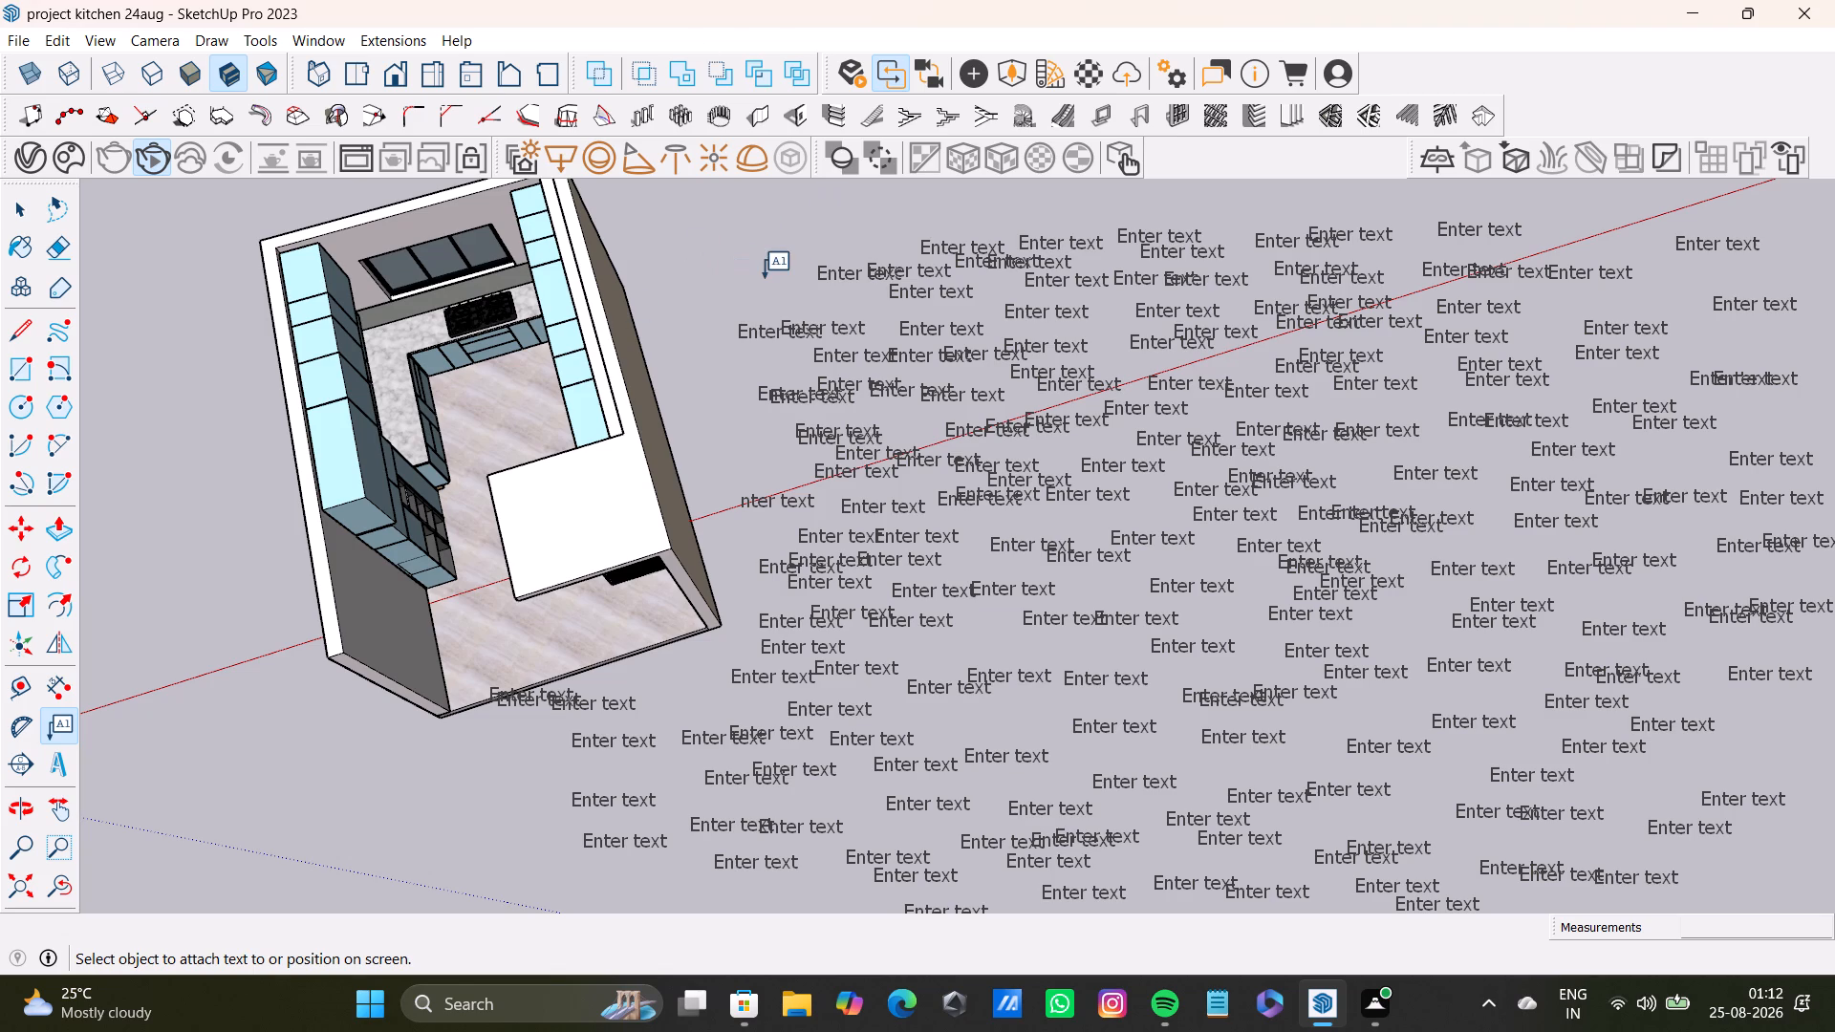
pyautogui.doubleClick(769, 293)
pyautogui.click(743, 290)
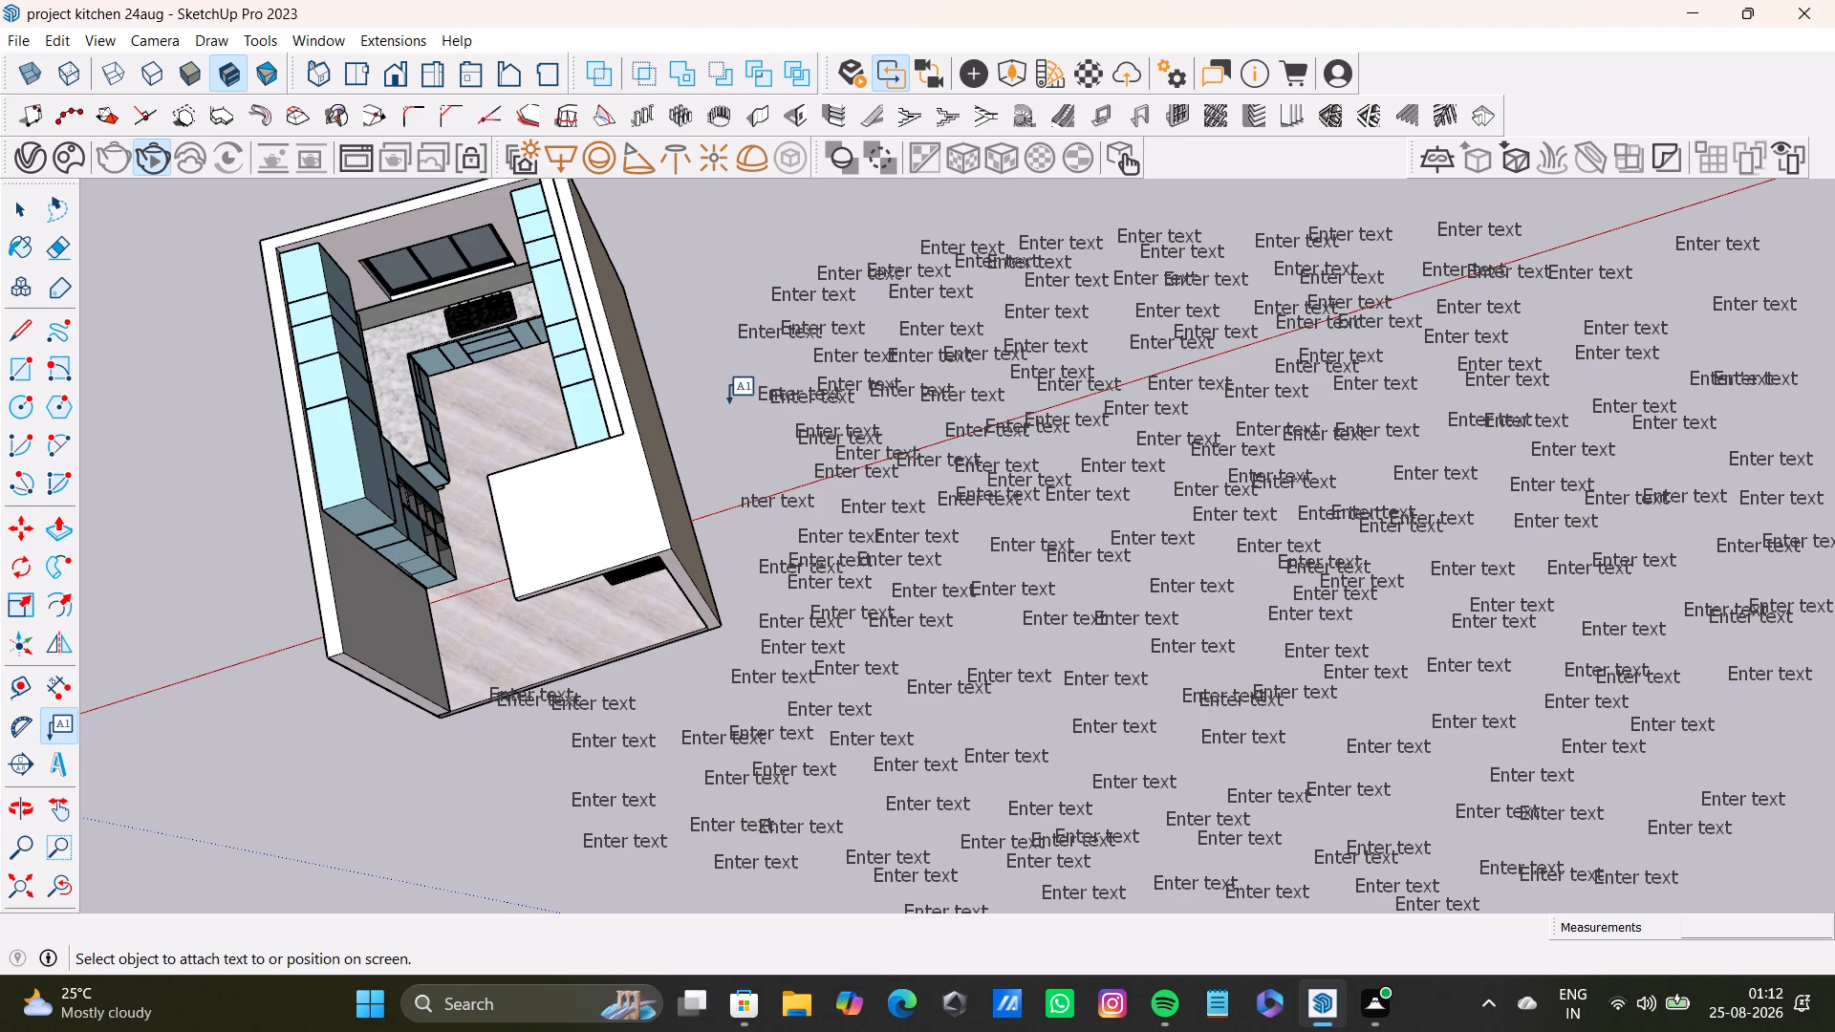
pyautogui.tripleClick(729, 386)
pyautogui.tripleClick(755, 464)
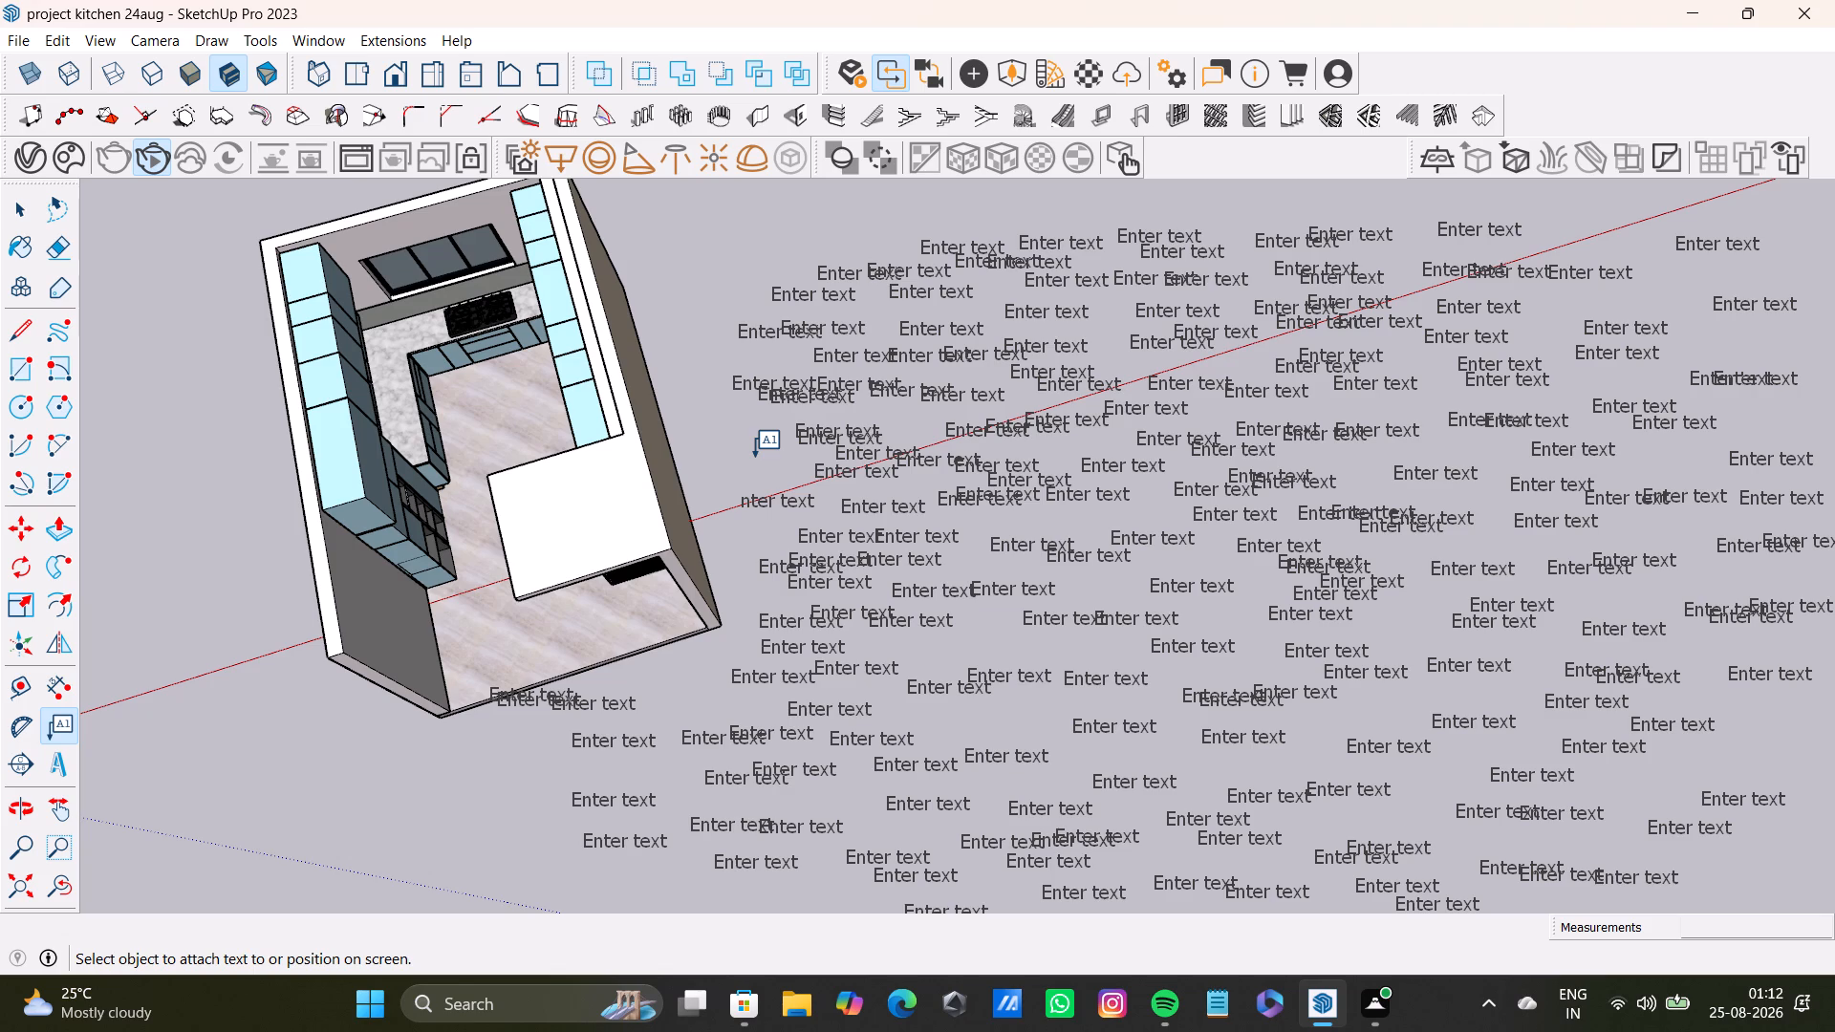
pyautogui.tripleClick(755, 457)
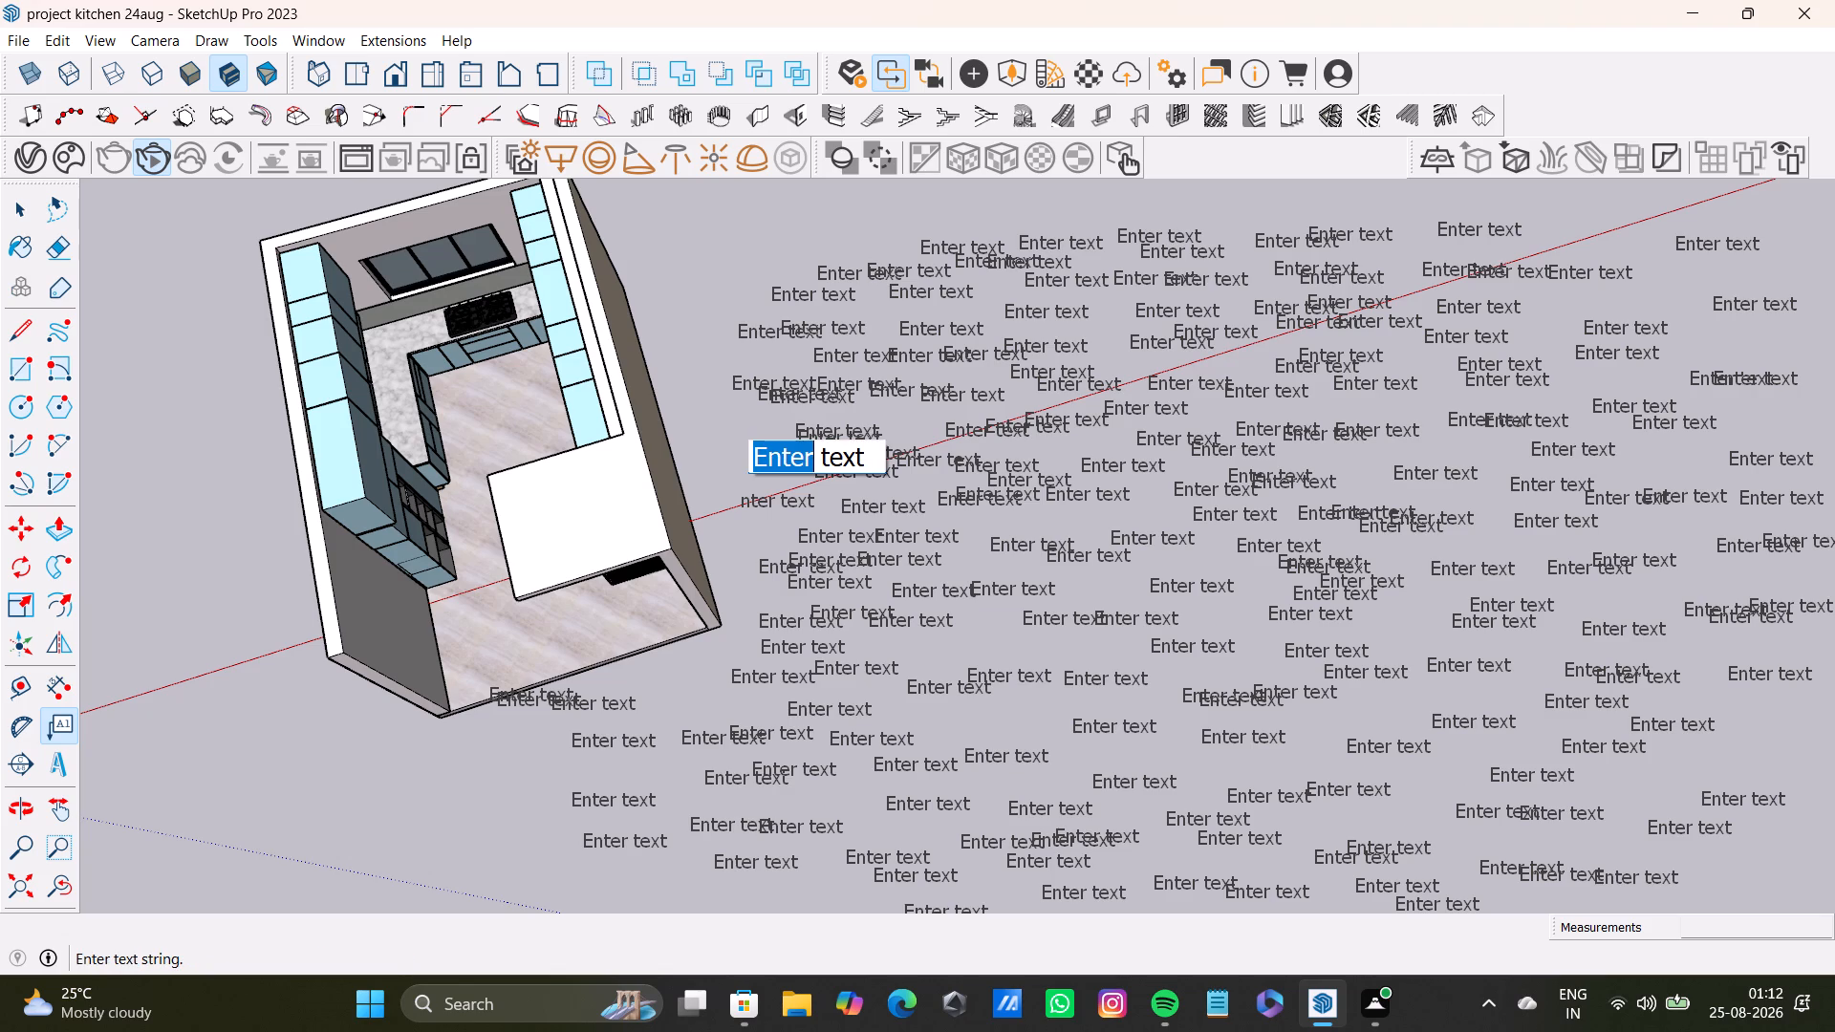
pyautogui.doubleClick(750, 537)
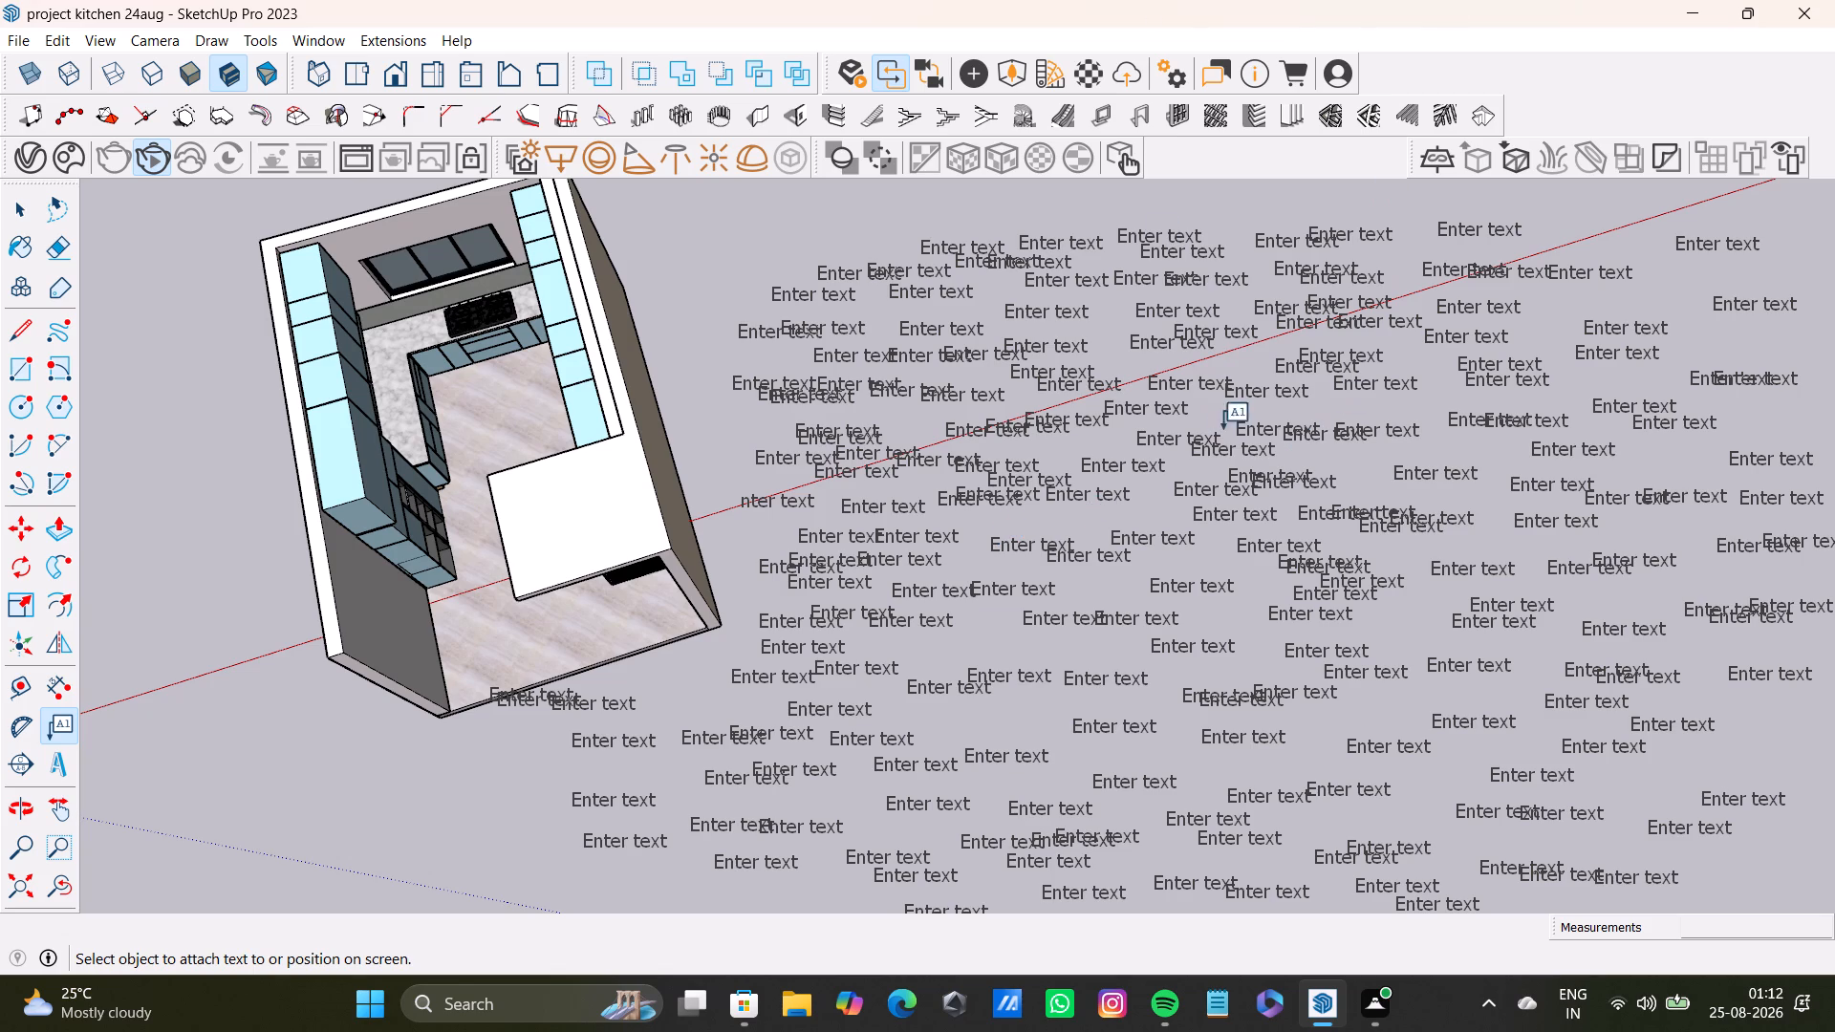
# Add two default "Enter text" labels close to the red axis, near its end farthest from the kitchen.
pyautogui.doubleClick(1635, 242)
pyautogui.doubleClick(1604, 221)
pyautogui.doubleClick(1573, 237)
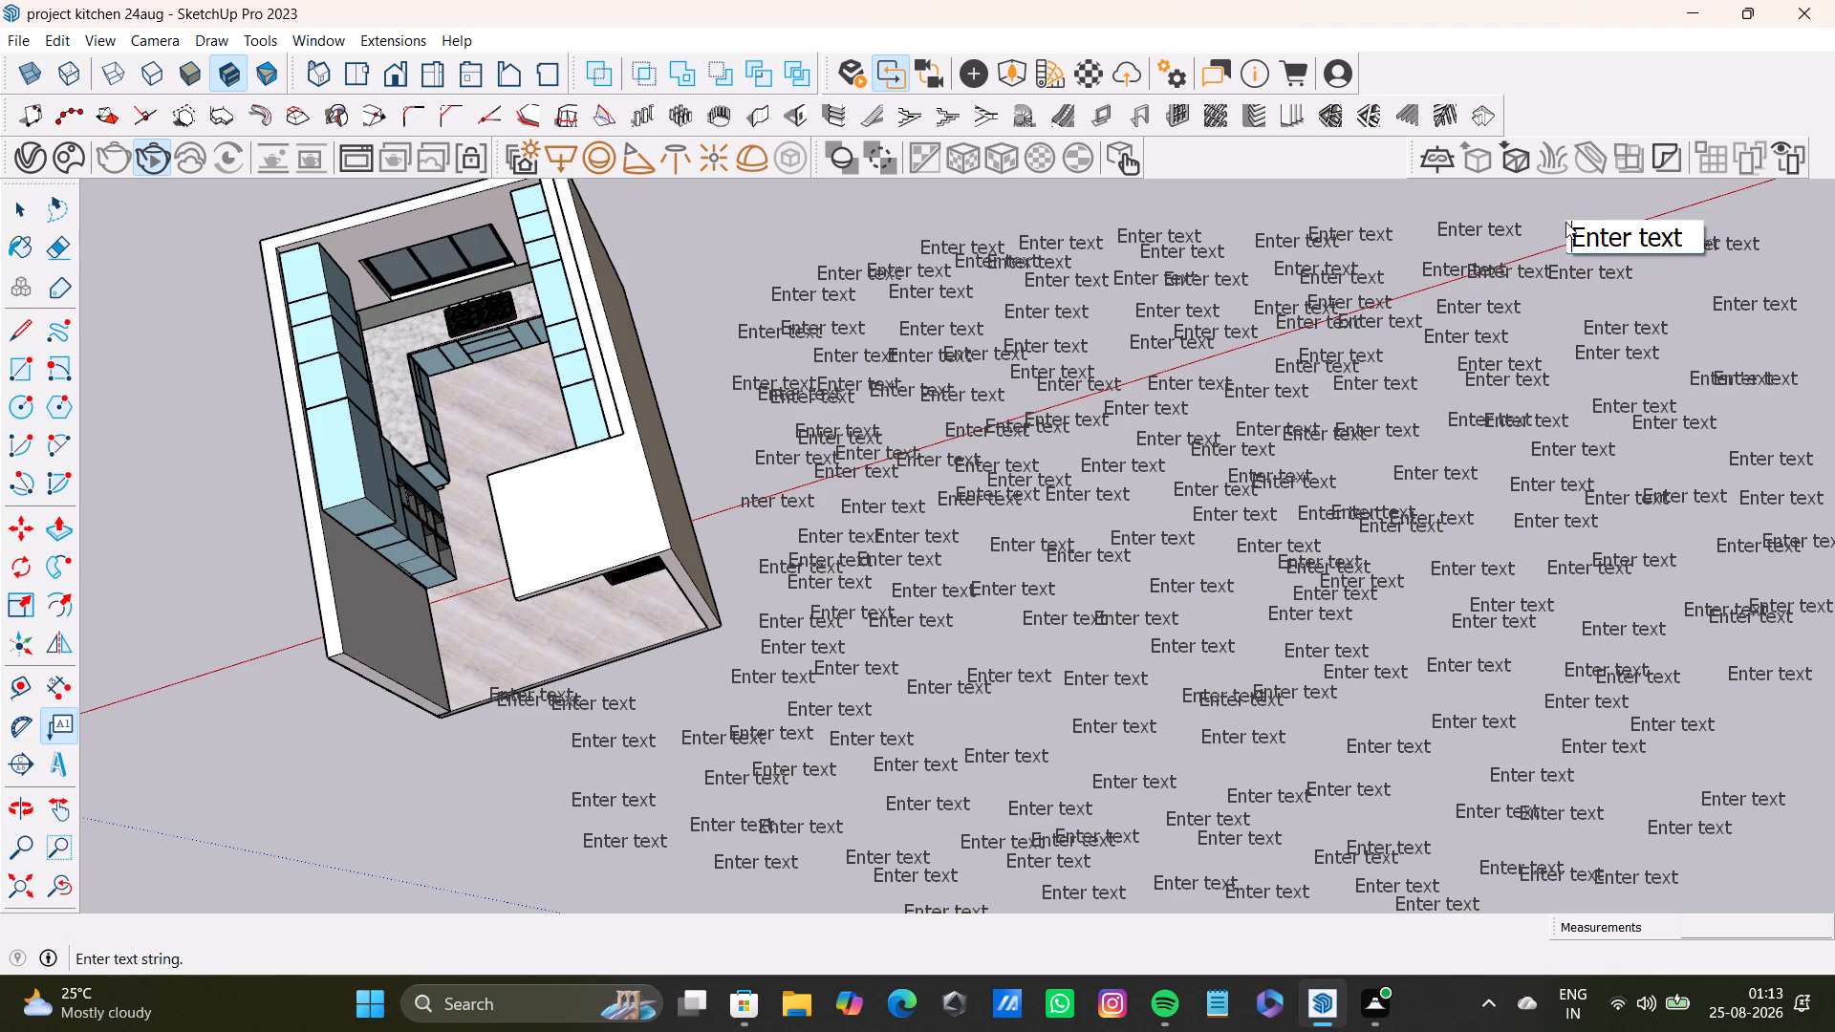
pyautogui.click(1558, 215)
pyautogui.doubleClick(1540, 222)
# Add three default "Enter text" labels above the red axis along the cluster's upper edge, working towards the kitchen.
pyautogui.tripleClick(1247, 216)
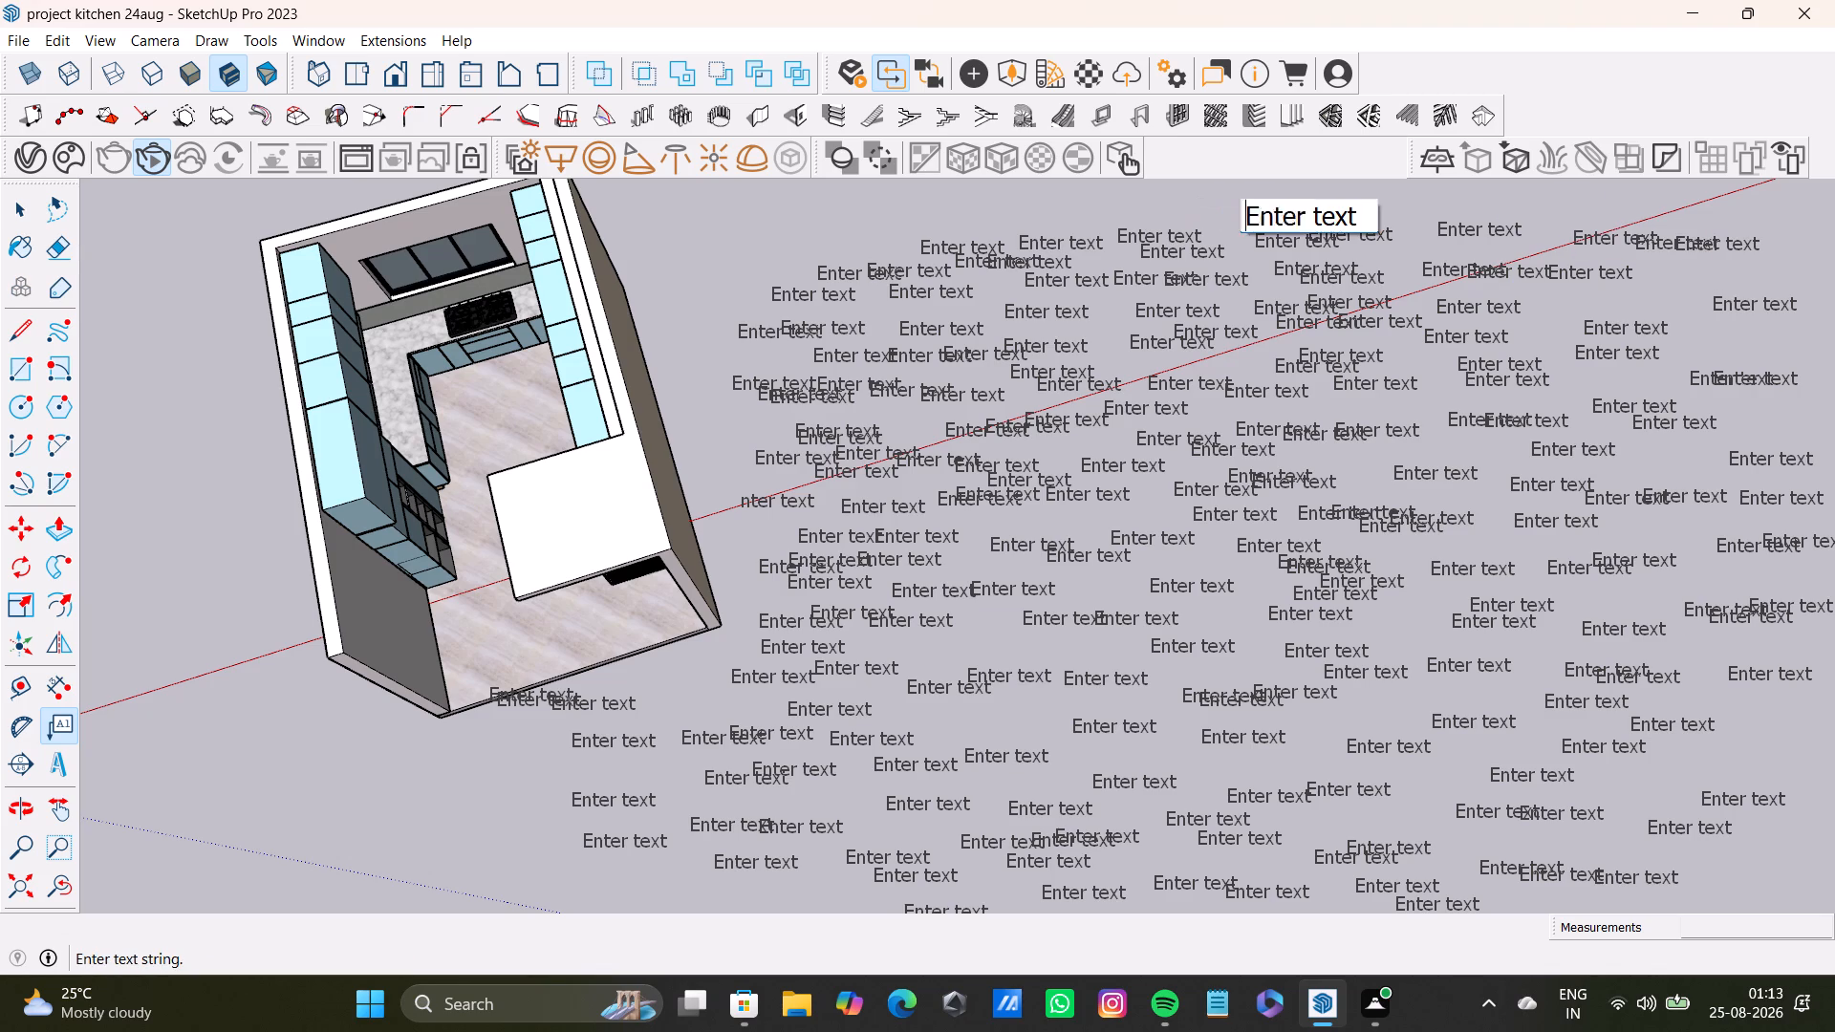
pyautogui.click(1192, 206)
pyautogui.tripleClick(1048, 213)
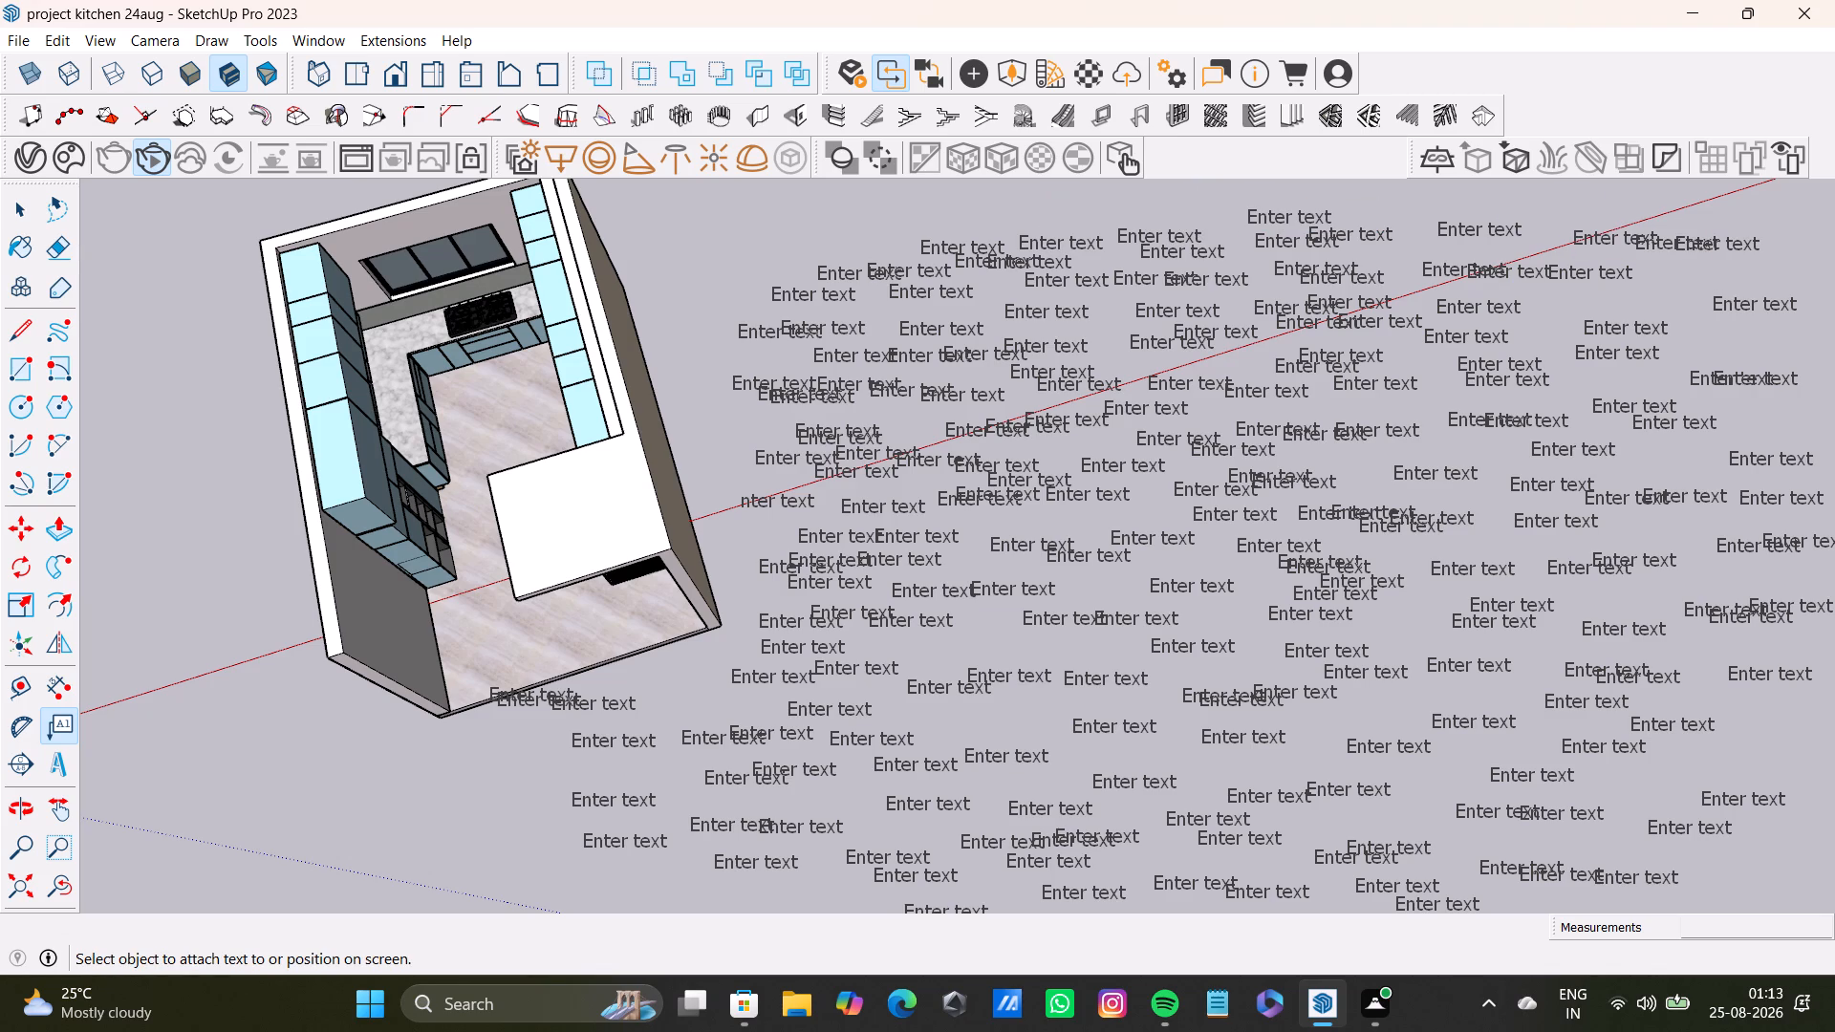
pyautogui.tripleClick(952, 208)
pyautogui.doubleClick(917, 216)
pyautogui.click(915, 219)
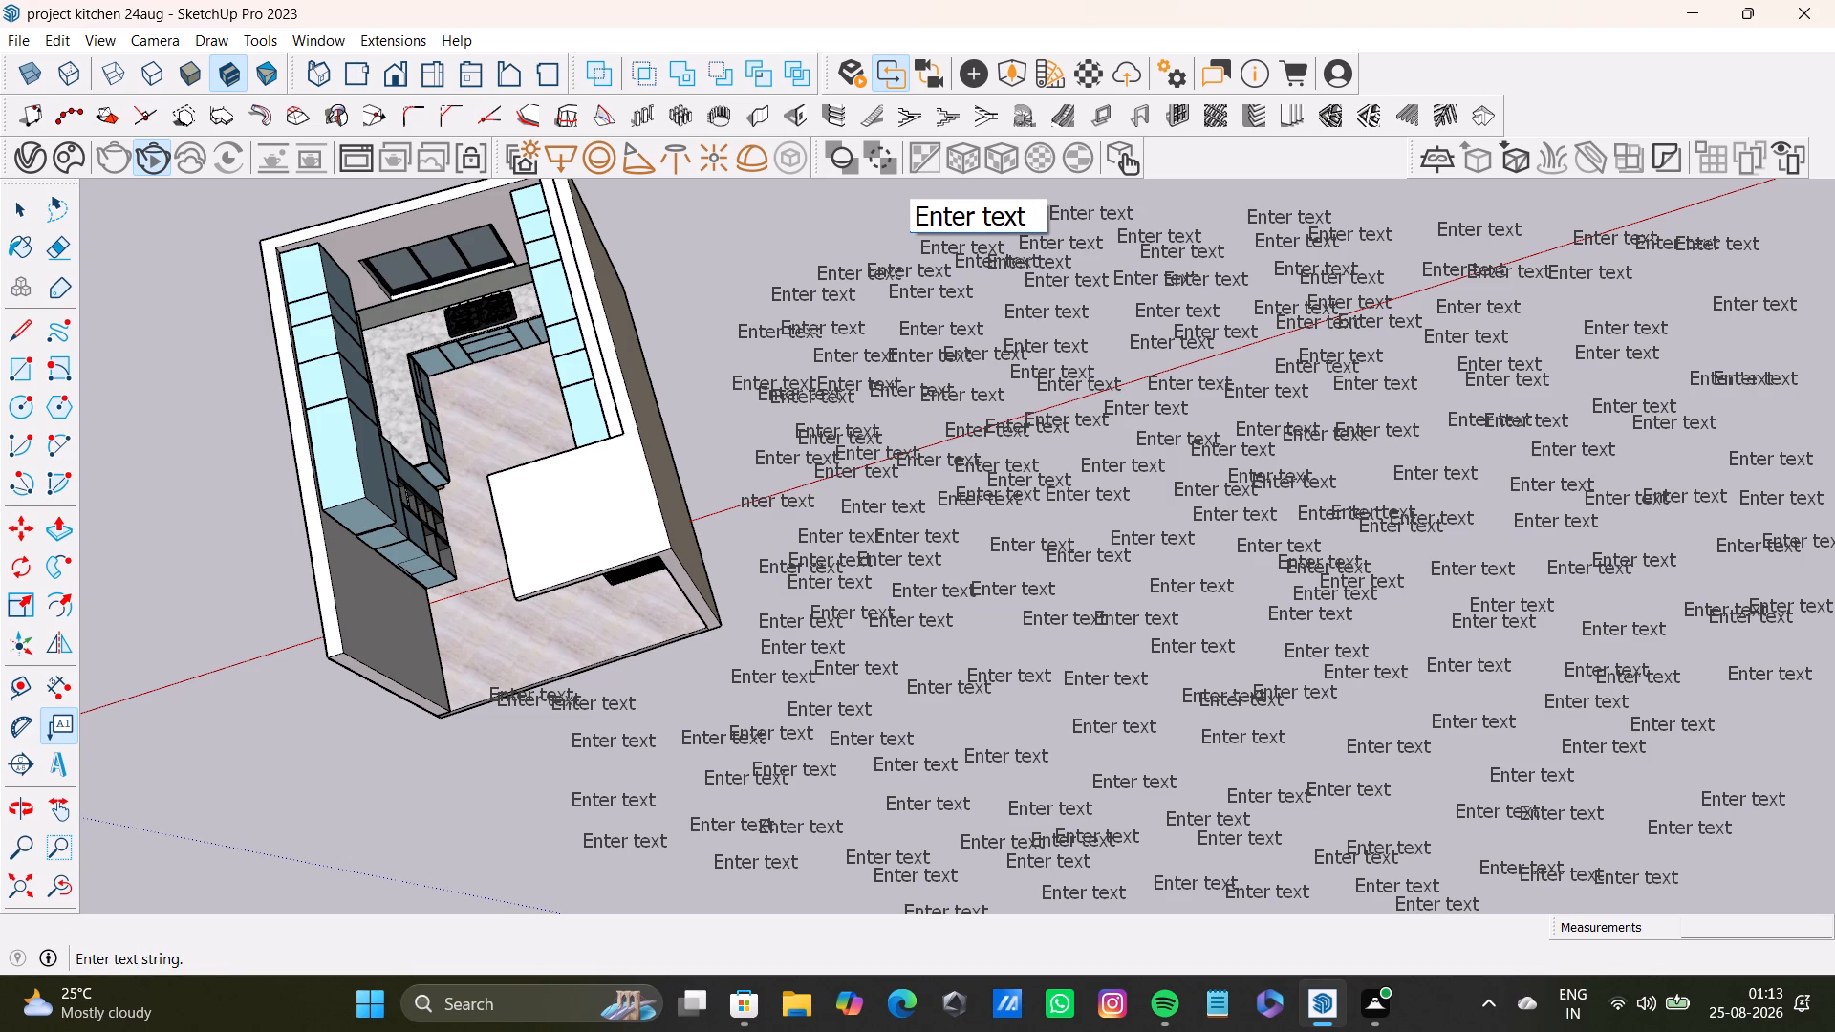
pyautogui.doubleClick(888, 226)
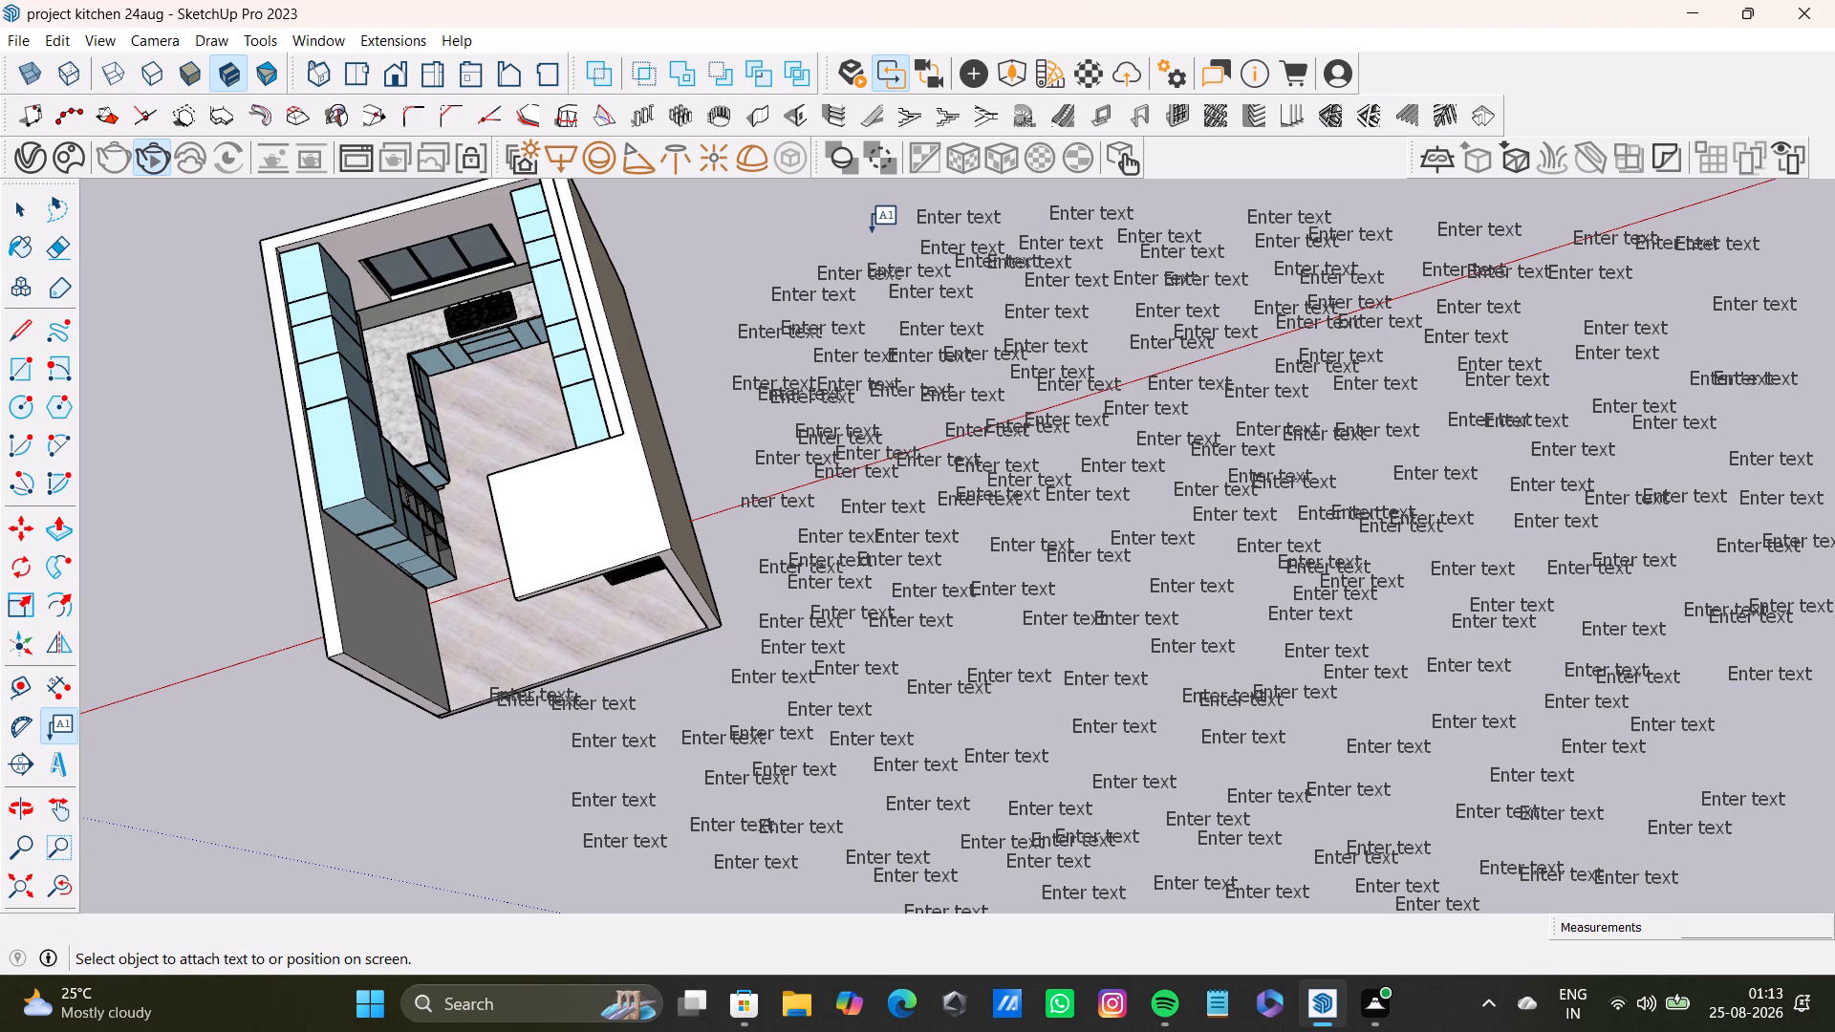
# Add one default "Enter text" label above the red axis, at the cluster's upper corner nearest the kitchen.
pyautogui.click(872, 232)
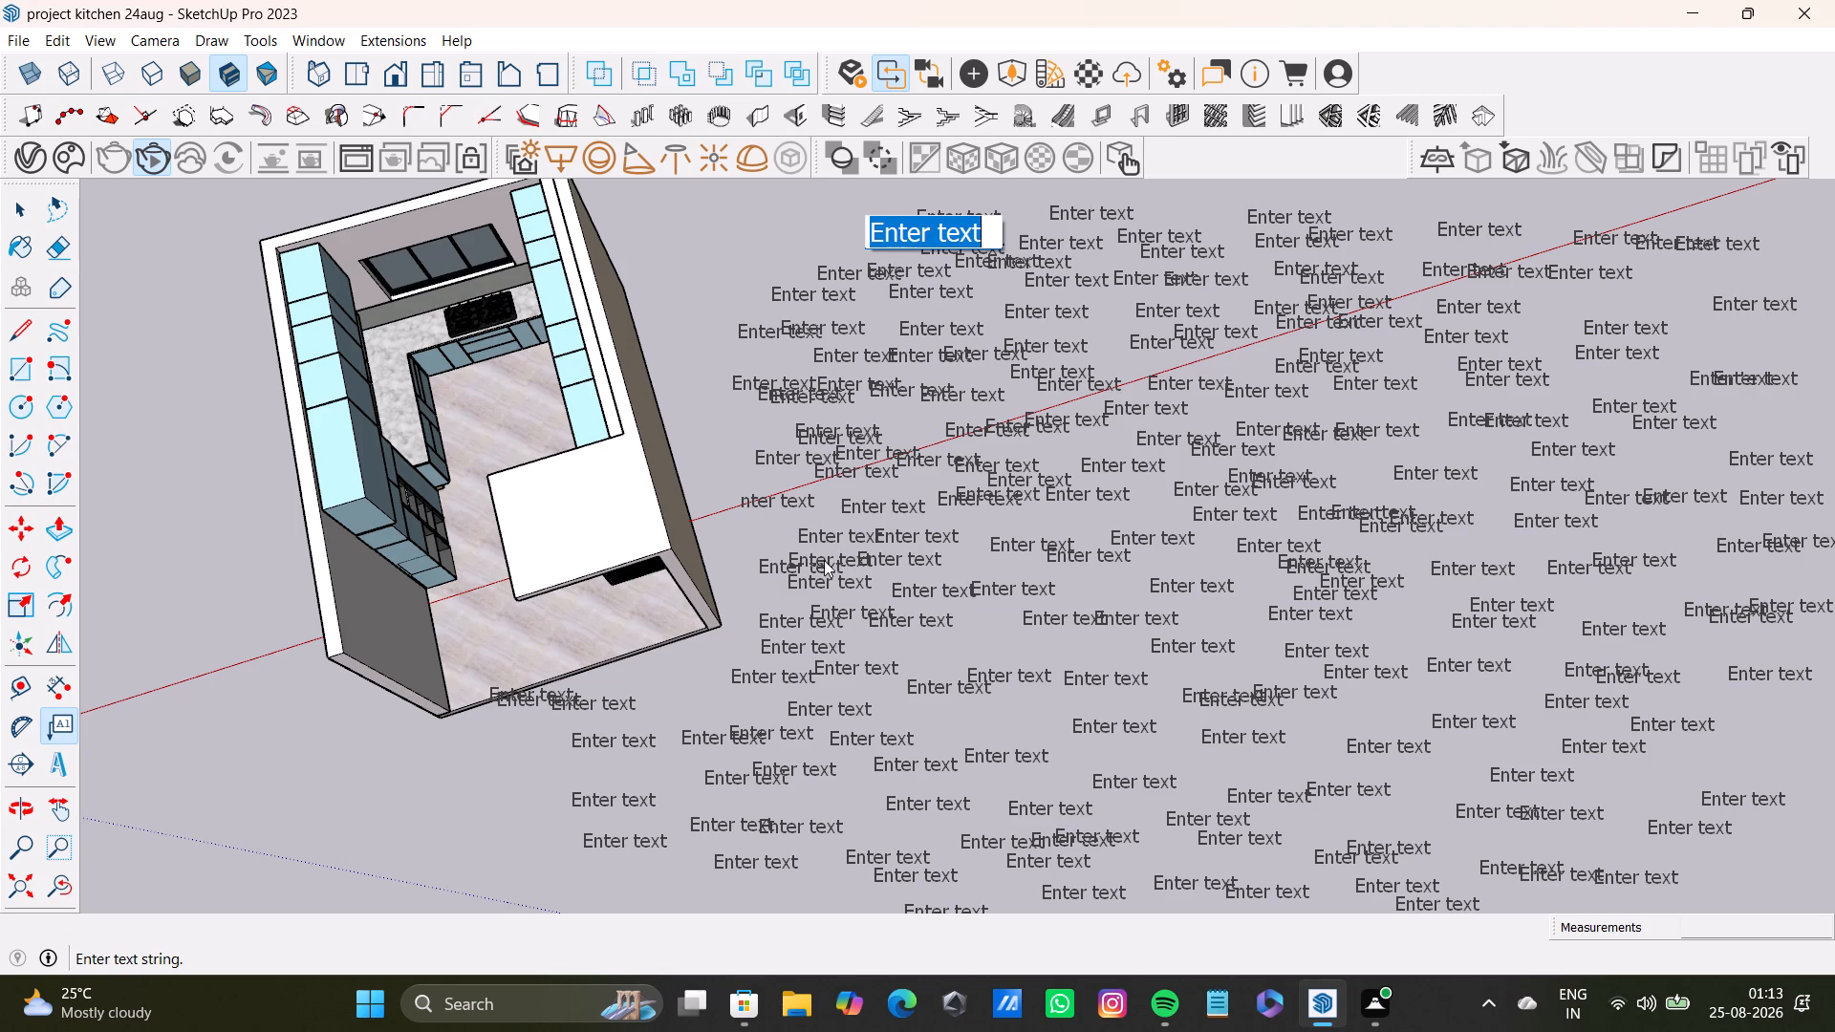
pyautogui.tripleClick(1669, 294)
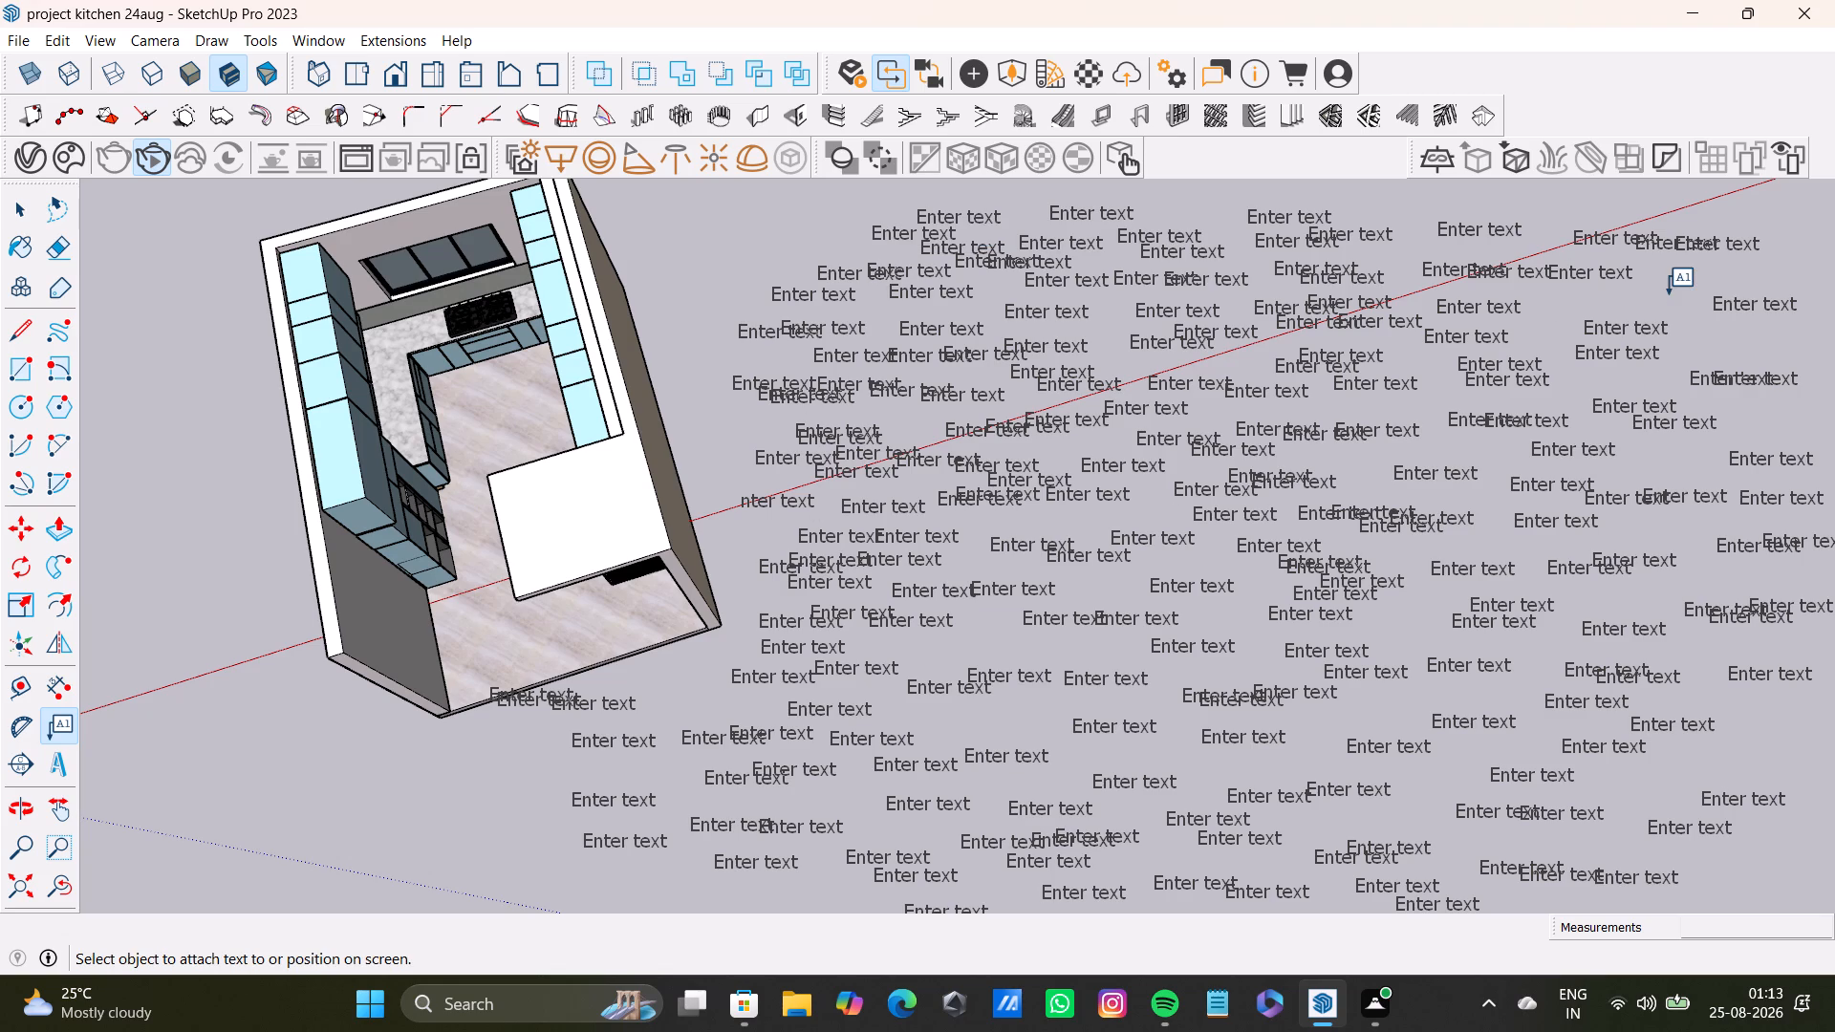
# Add three default "Enter text" labels just below the red axis, near its end farthest from the kitchen.
pyautogui.click(1669, 294)
pyautogui.tripleClick(1616, 297)
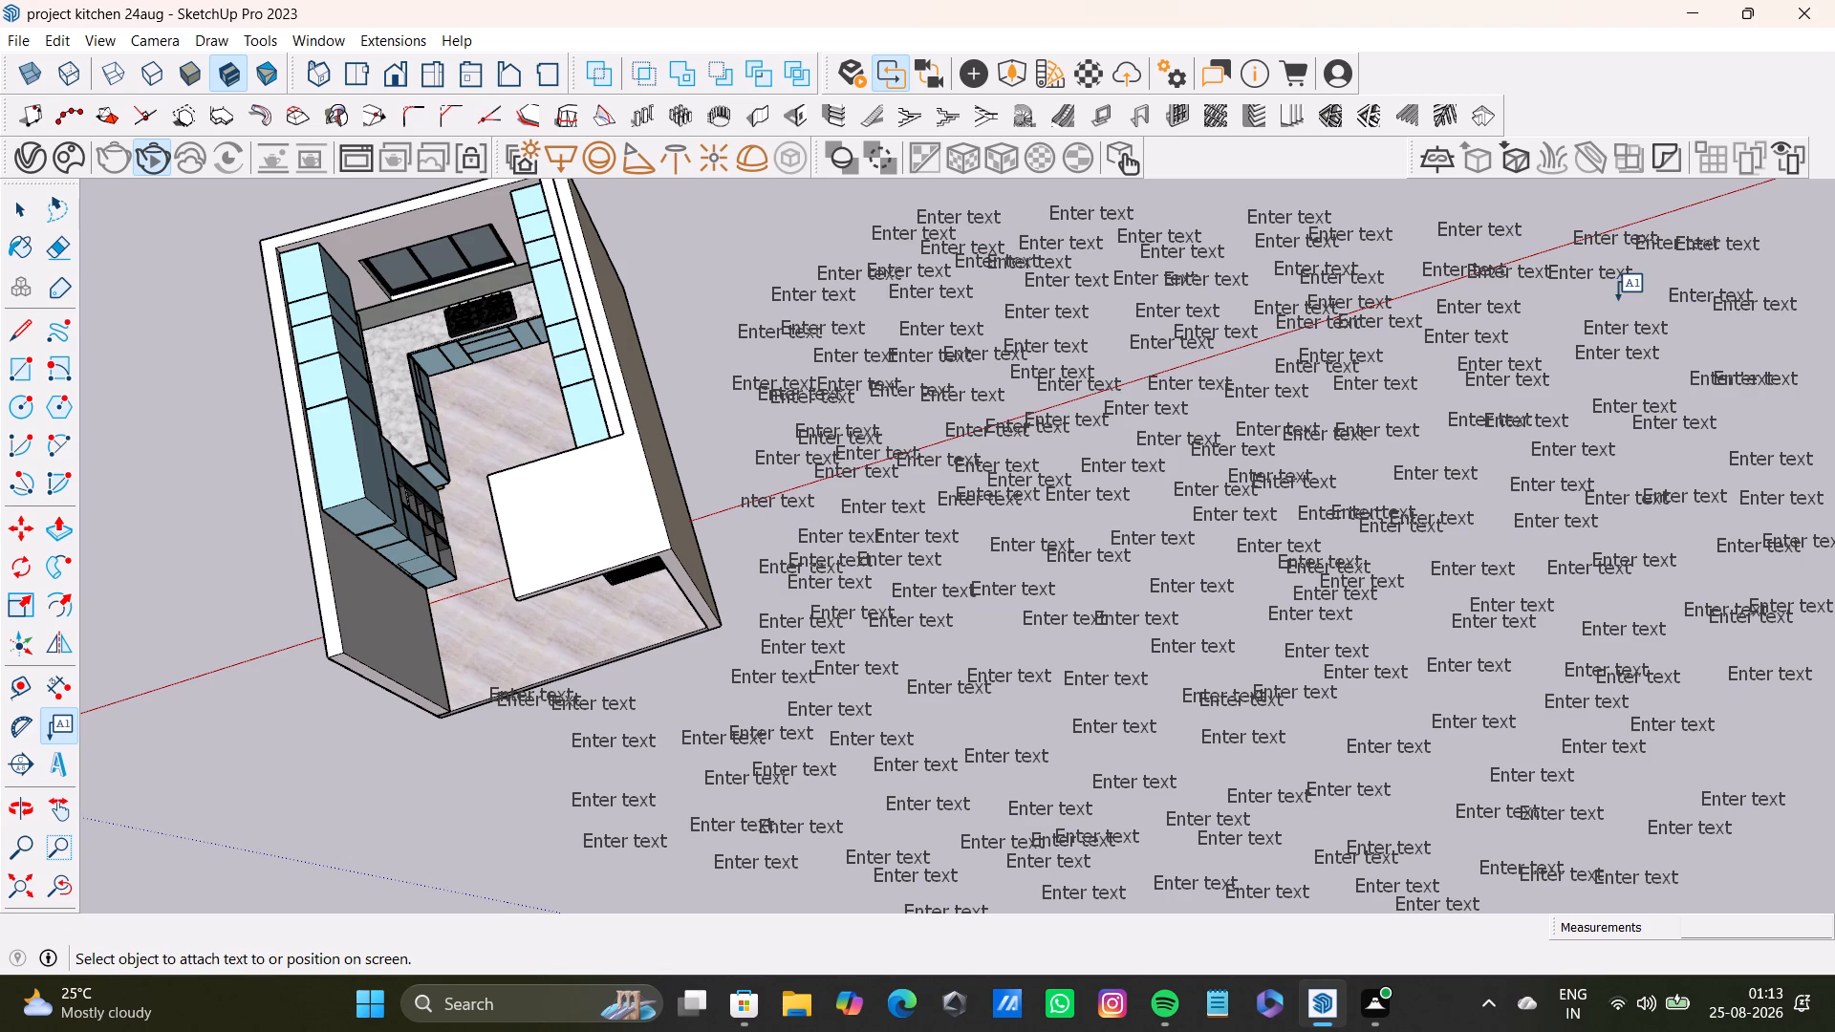
pyautogui.tripleClick(1742, 339)
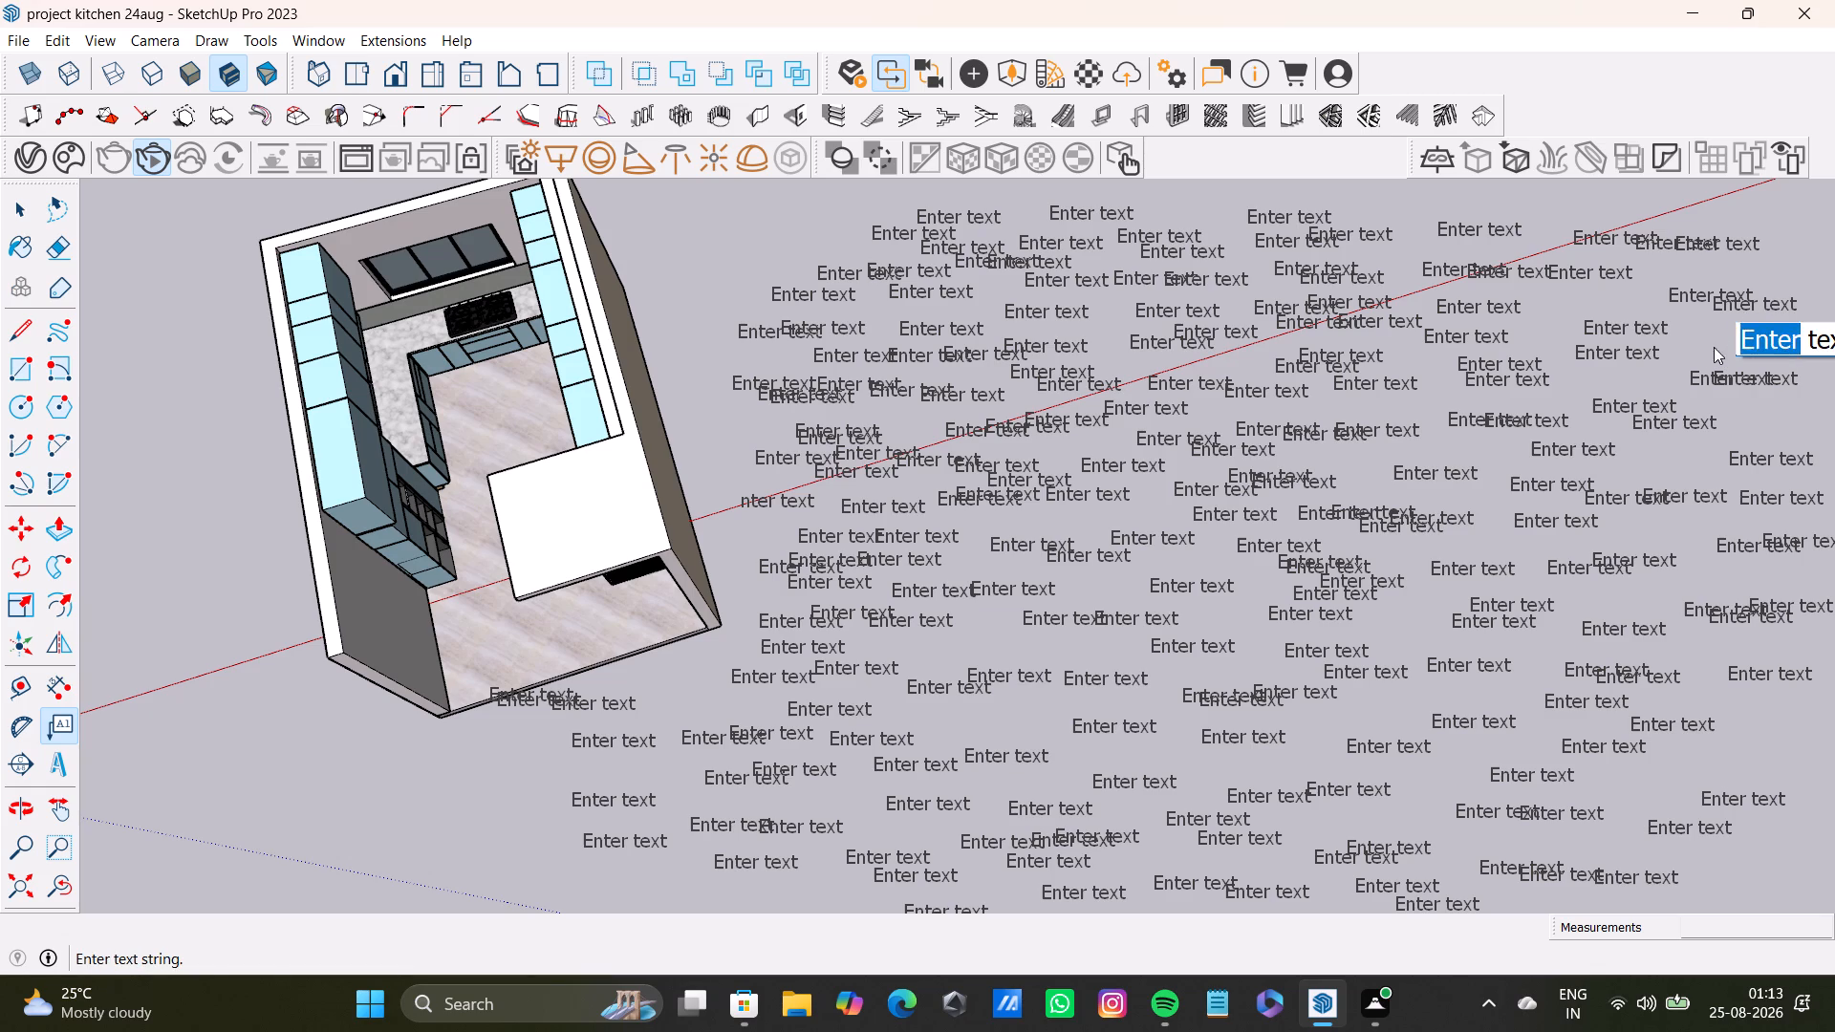
pyautogui.click(1714, 343)
pyautogui.tripleClick(1690, 334)
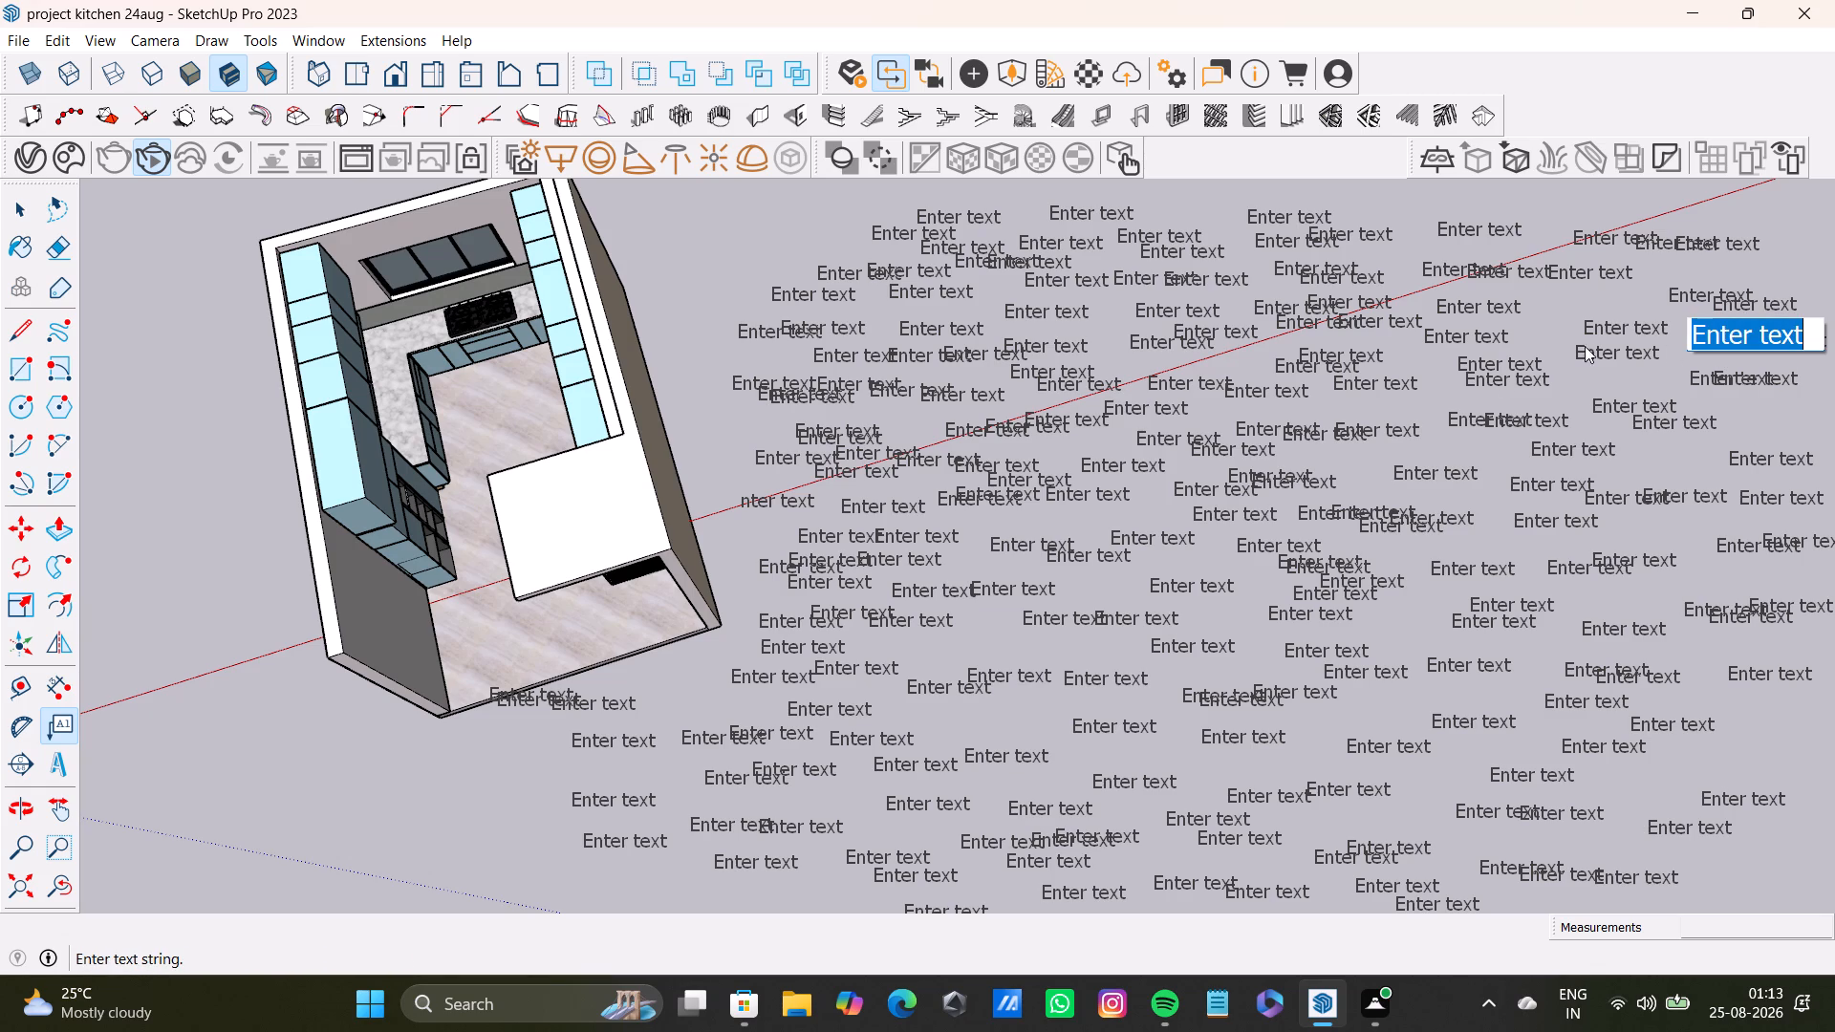
# Add two default "Enter text" labels well below the red axis, midway down the cluster's half farthest from the kitchen.
pyautogui.tripleClick(1422, 610)
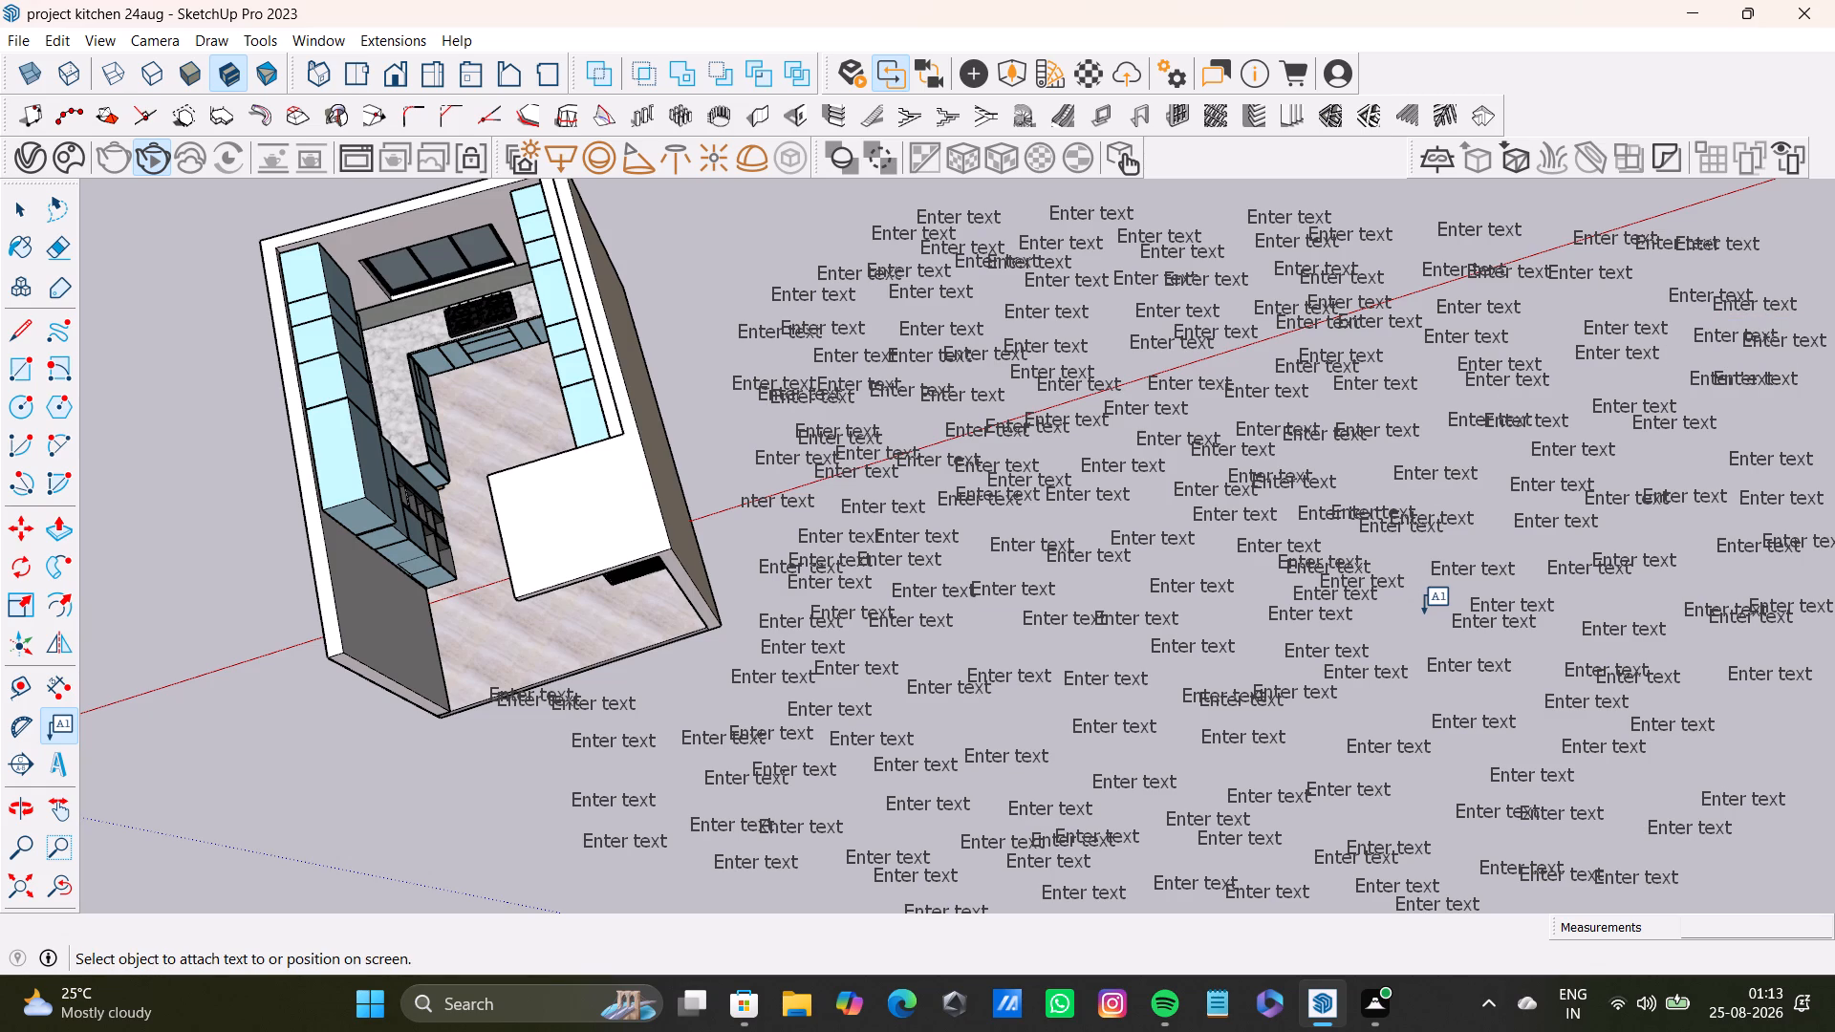
pyautogui.click(1425, 615)
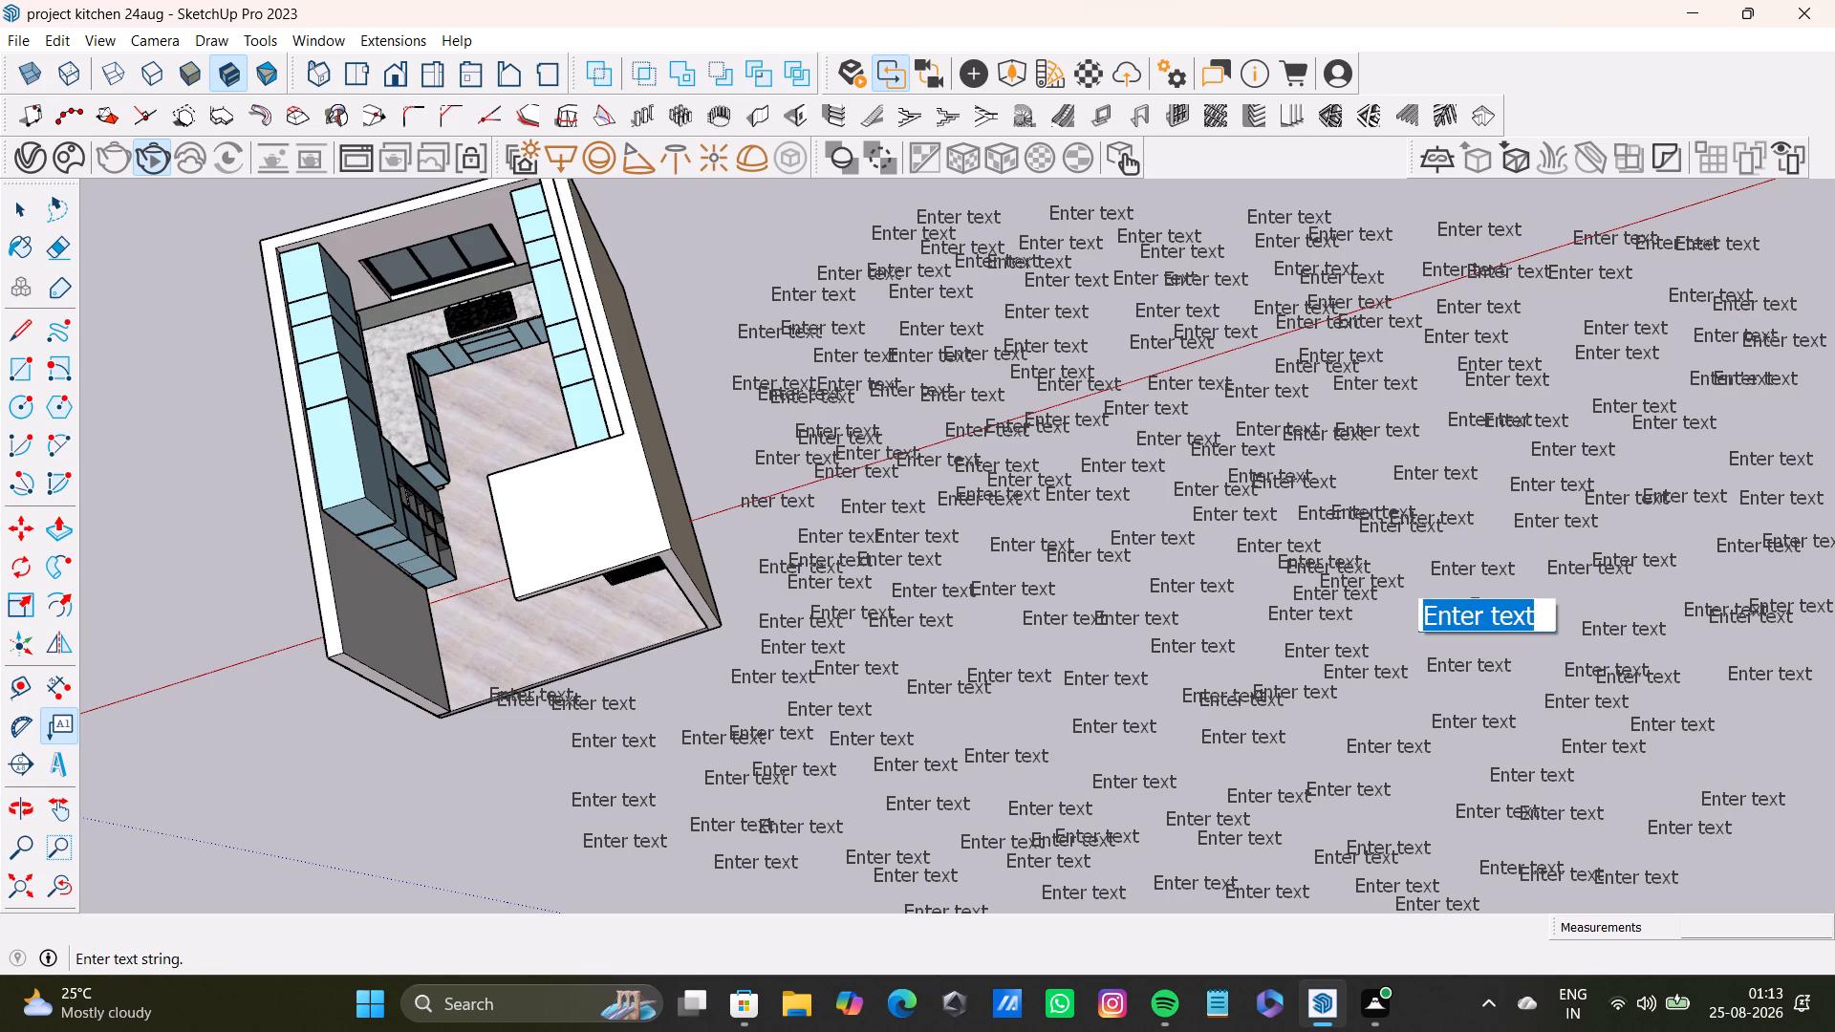
pyautogui.doubleClick(1425, 615)
pyautogui.click(1399, 625)
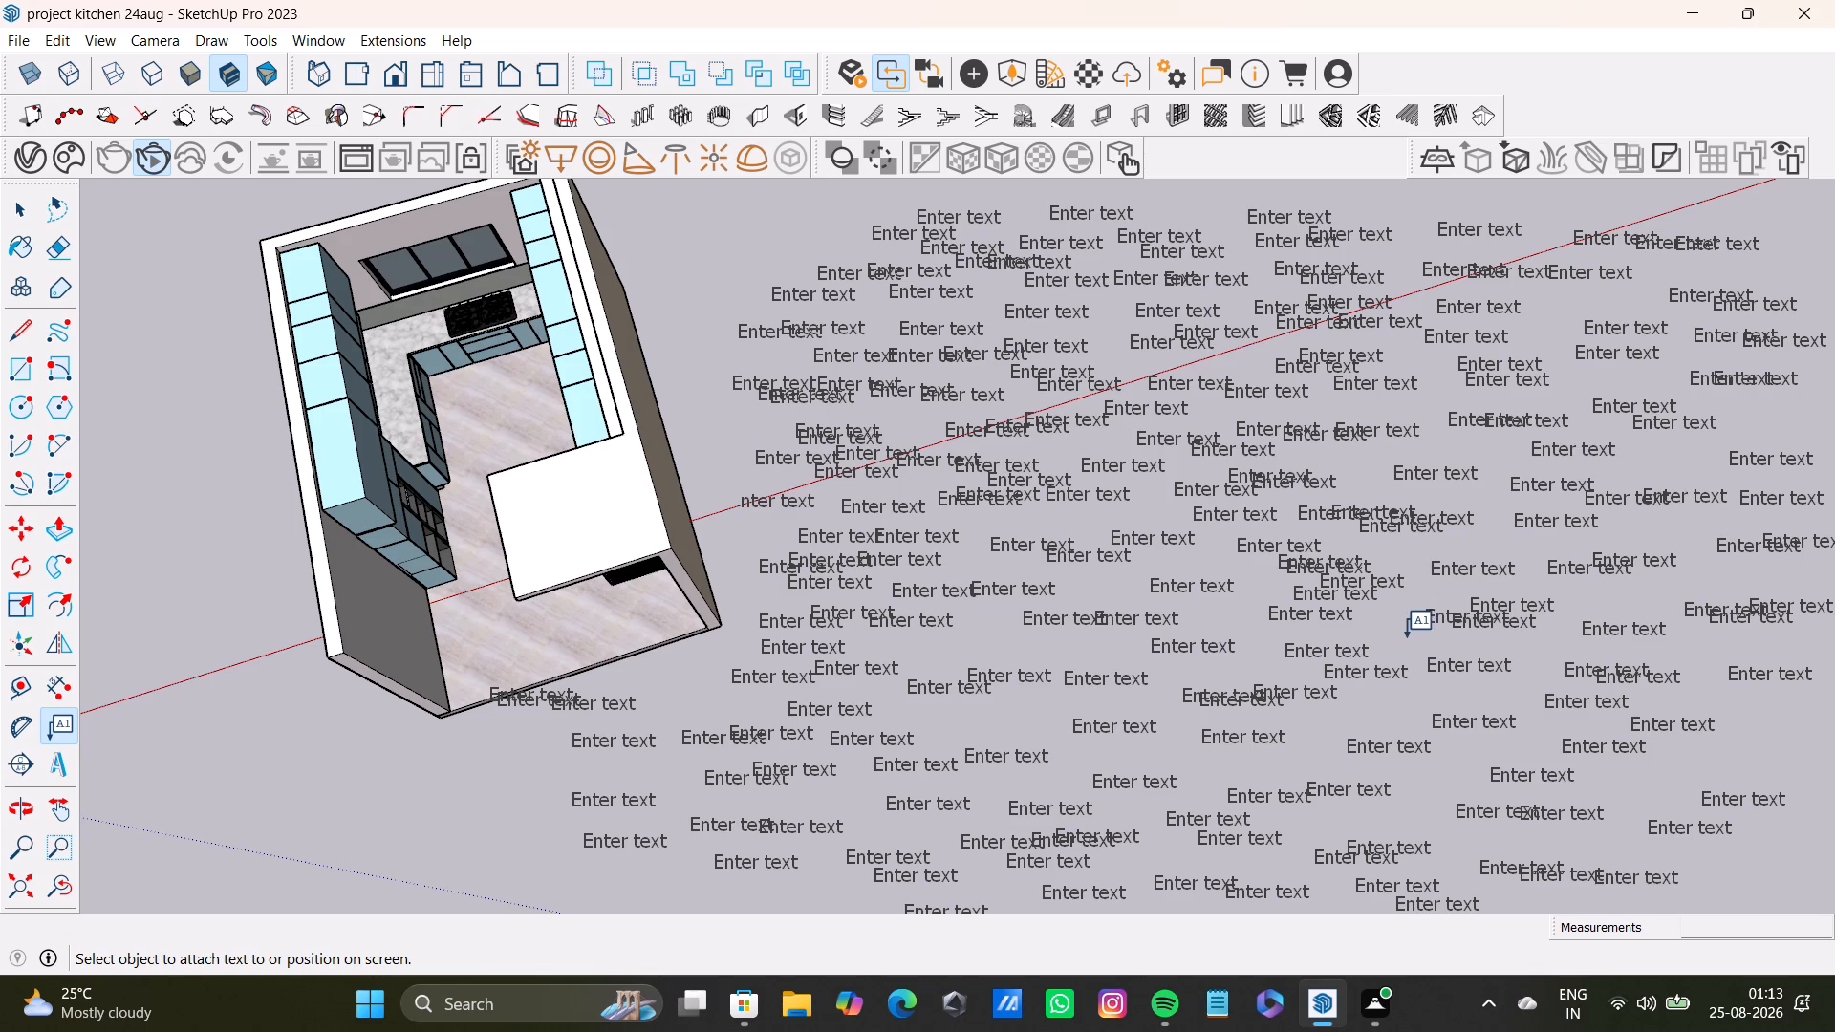
pyautogui.doubleClick(1409, 632)
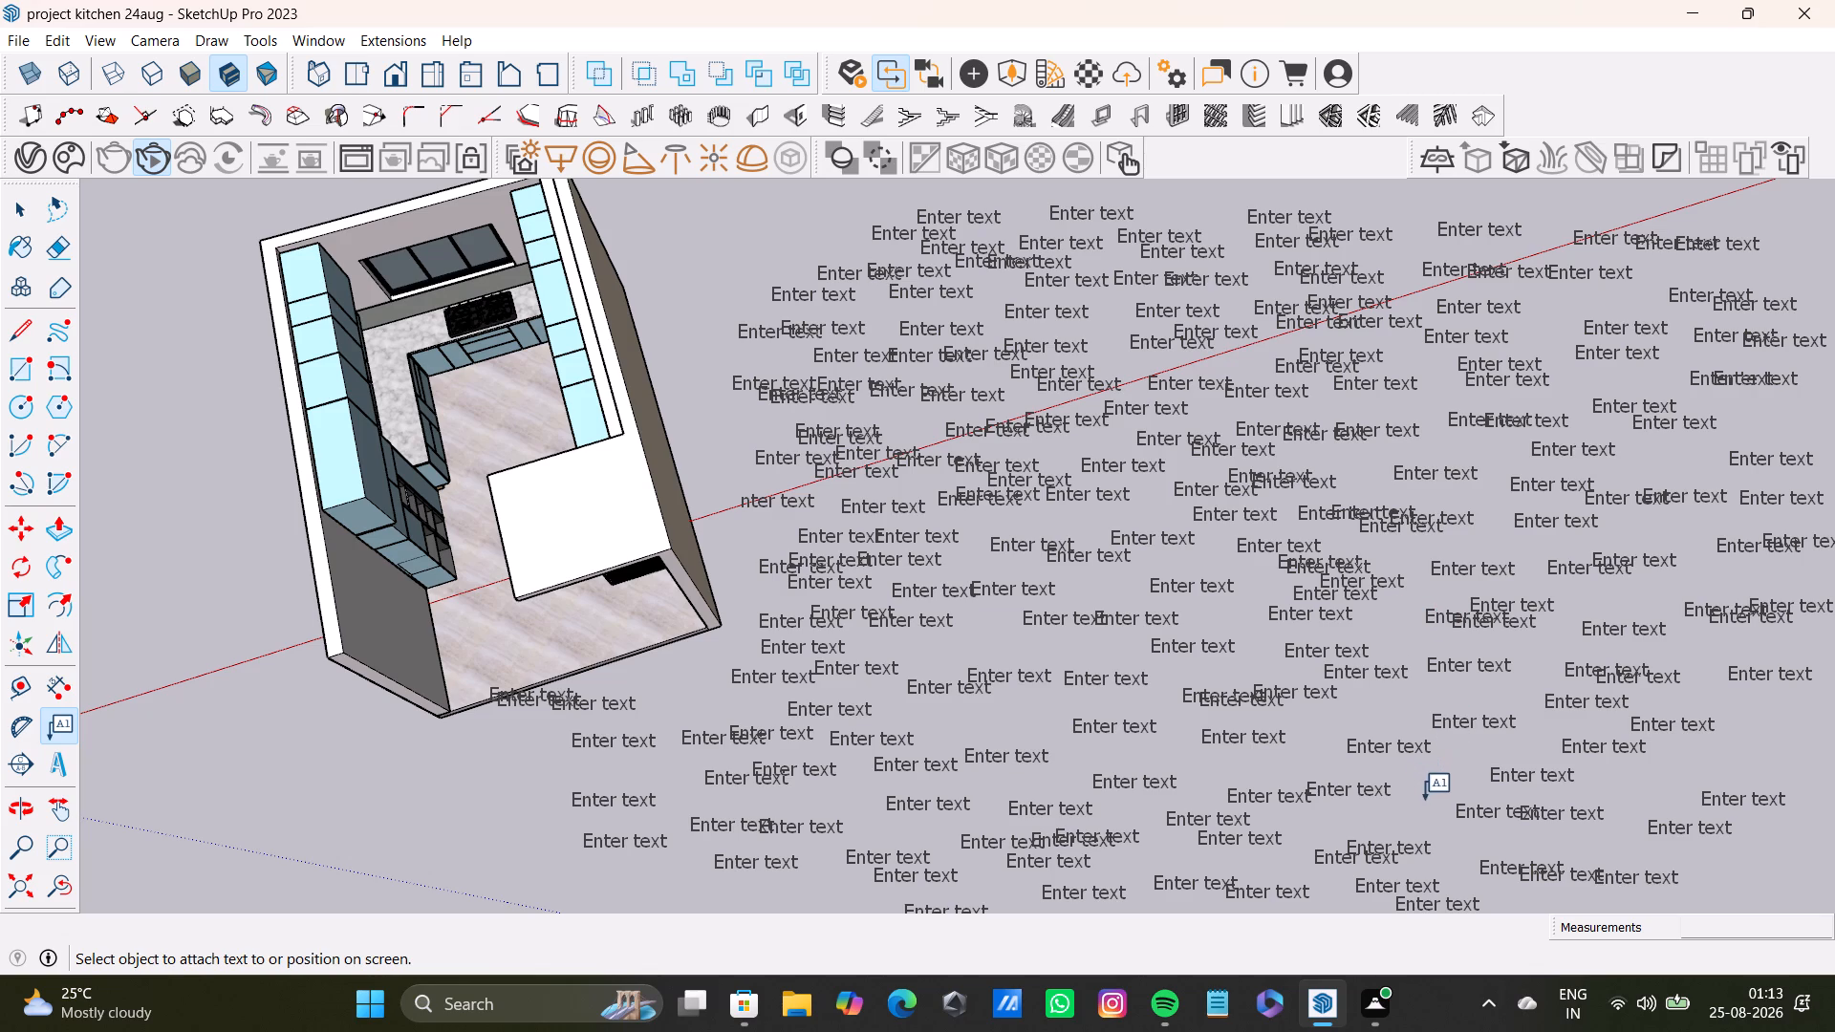
# Add two default "Enter text" labels close together in the lower part of the cluster's half farthest from the kitchen.
pyautogui.click(1427, 800)
pyautogui.doubleClick(1429, 794)
pyautogui.tripleClick(1414, 778)
pyautogui.tripleClick(1415, 778)
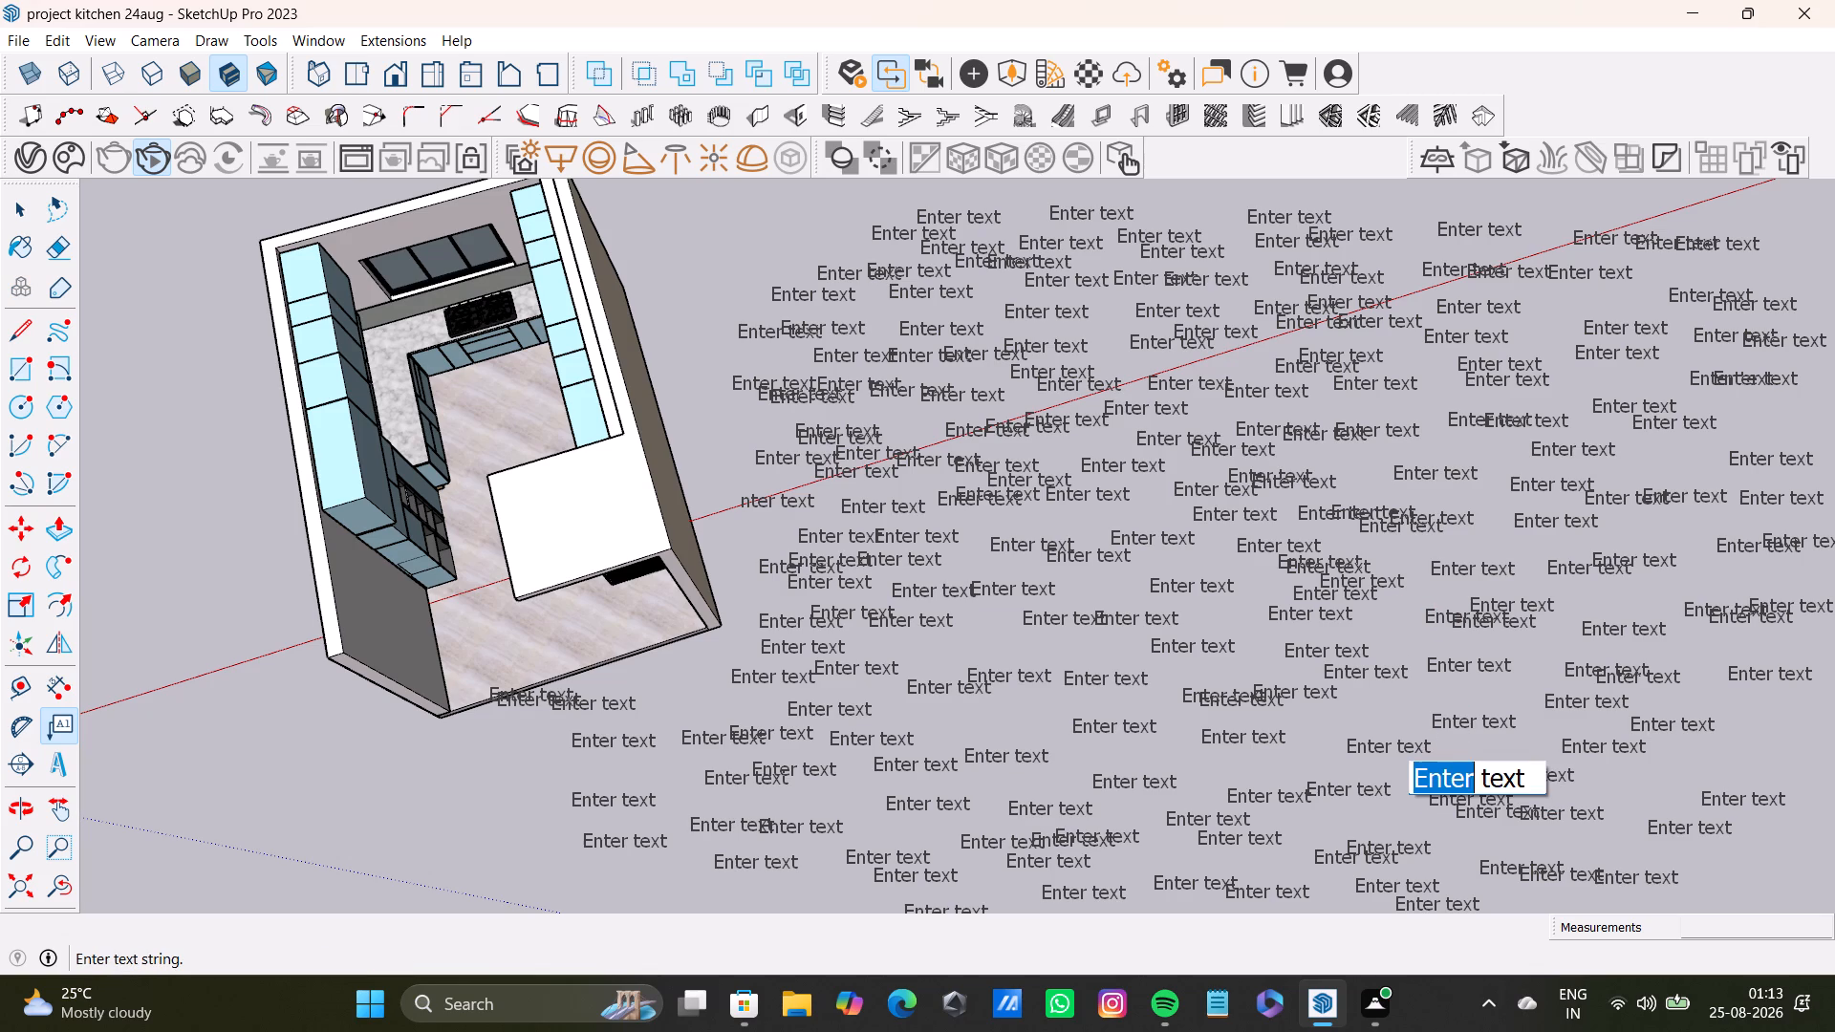
pyautogui.click(1415, 777)
pyautogui.tripleClick(987, 648)
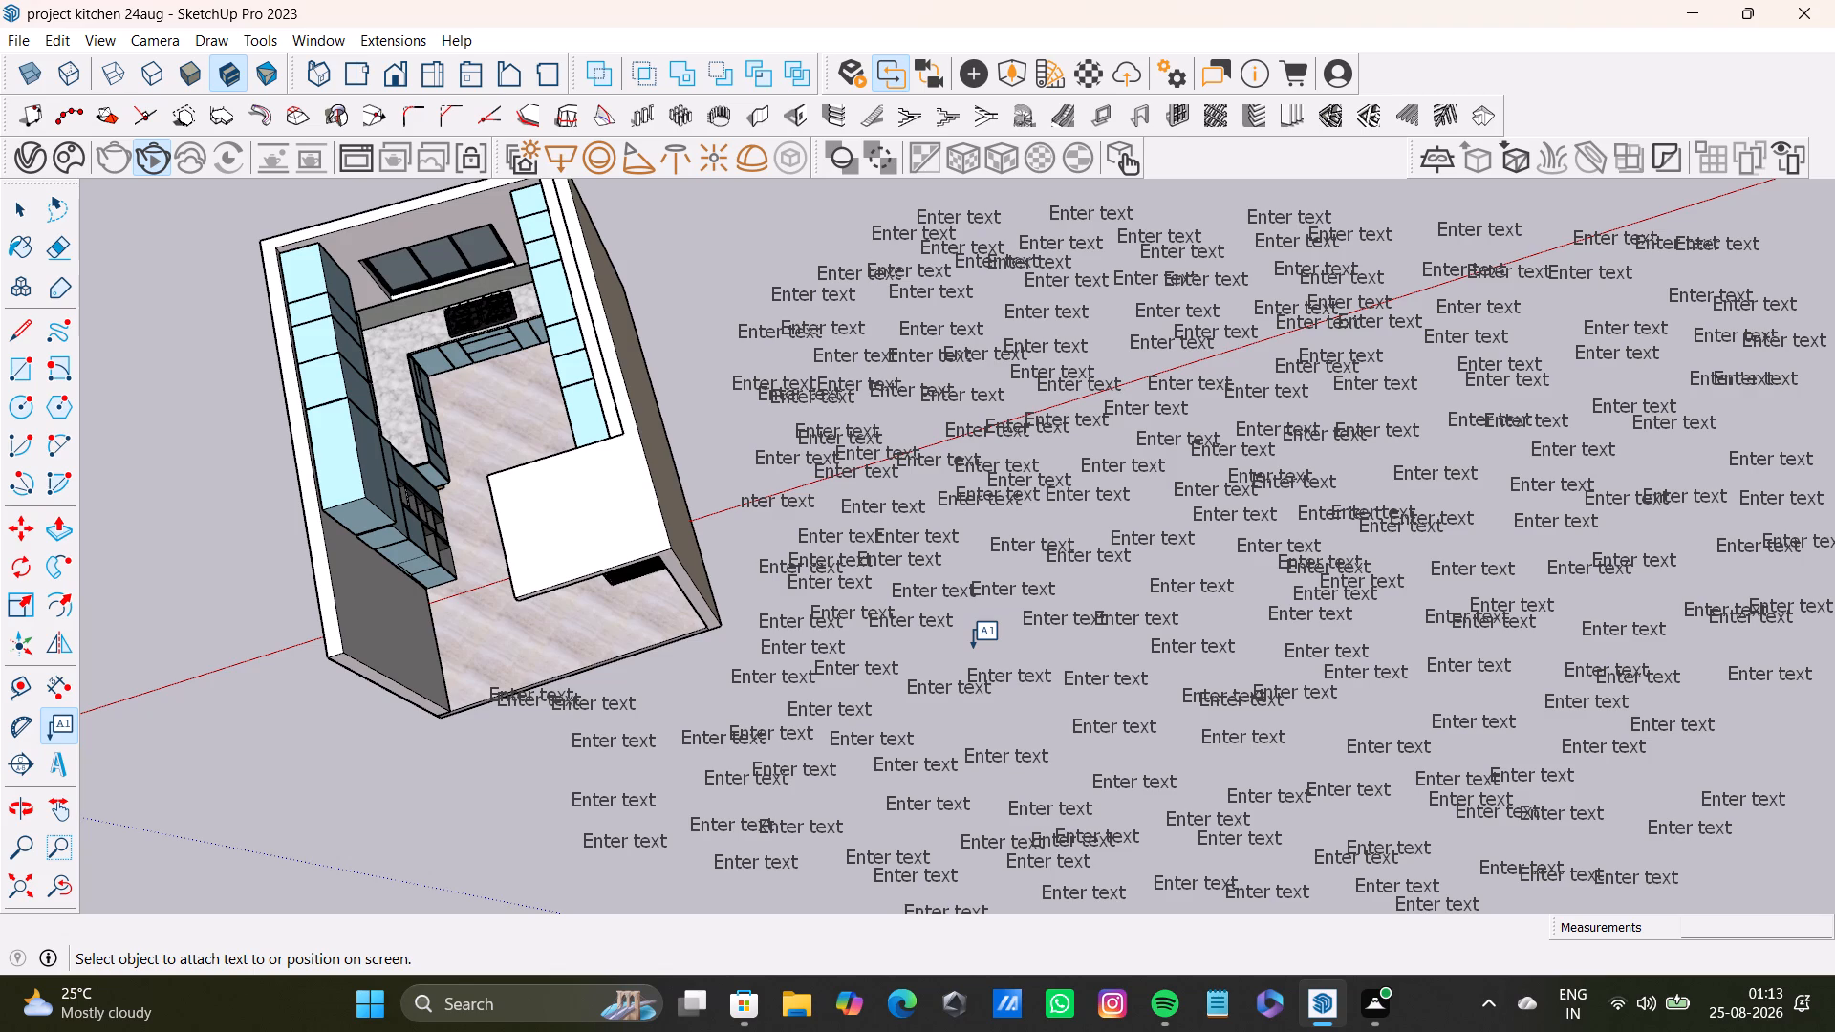
# Add two default "Enter text" labels below the red axis, in the gaps of the cluster's half nearest the kitchen.
pyautogui.doubleClick(958, 655)
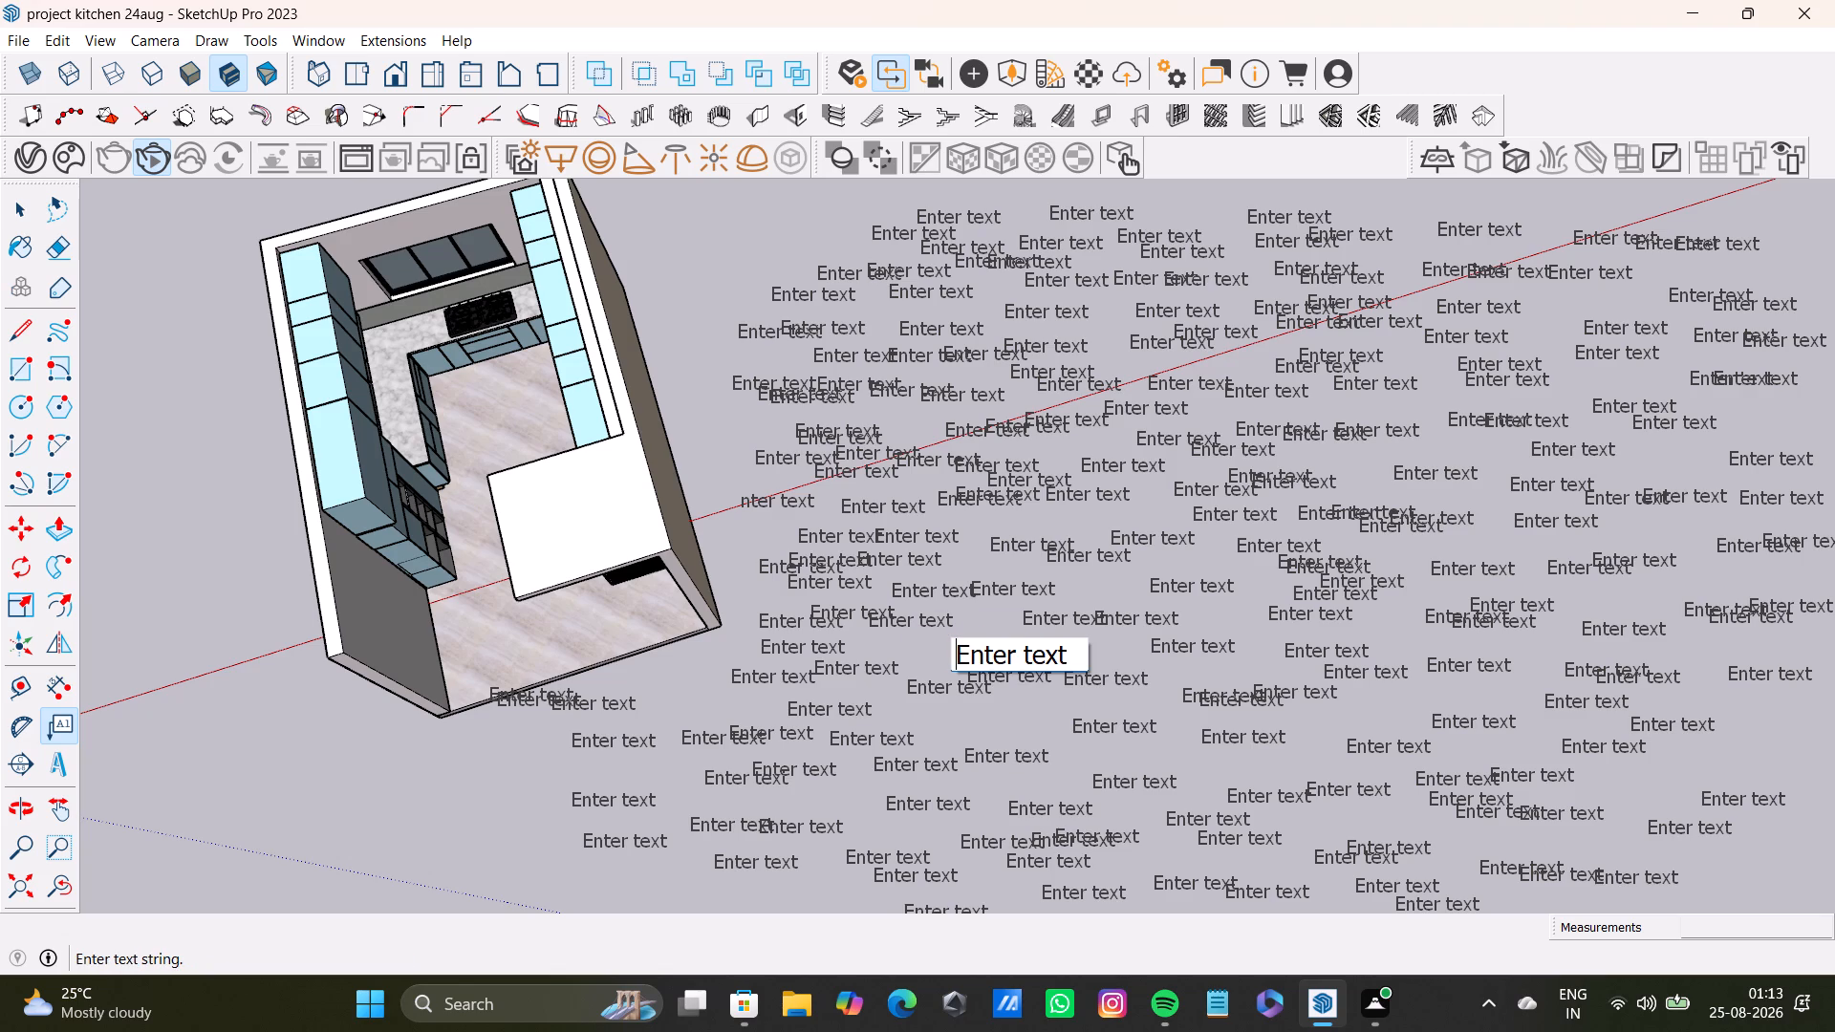
pyautogui.doubleClick(828, 897)
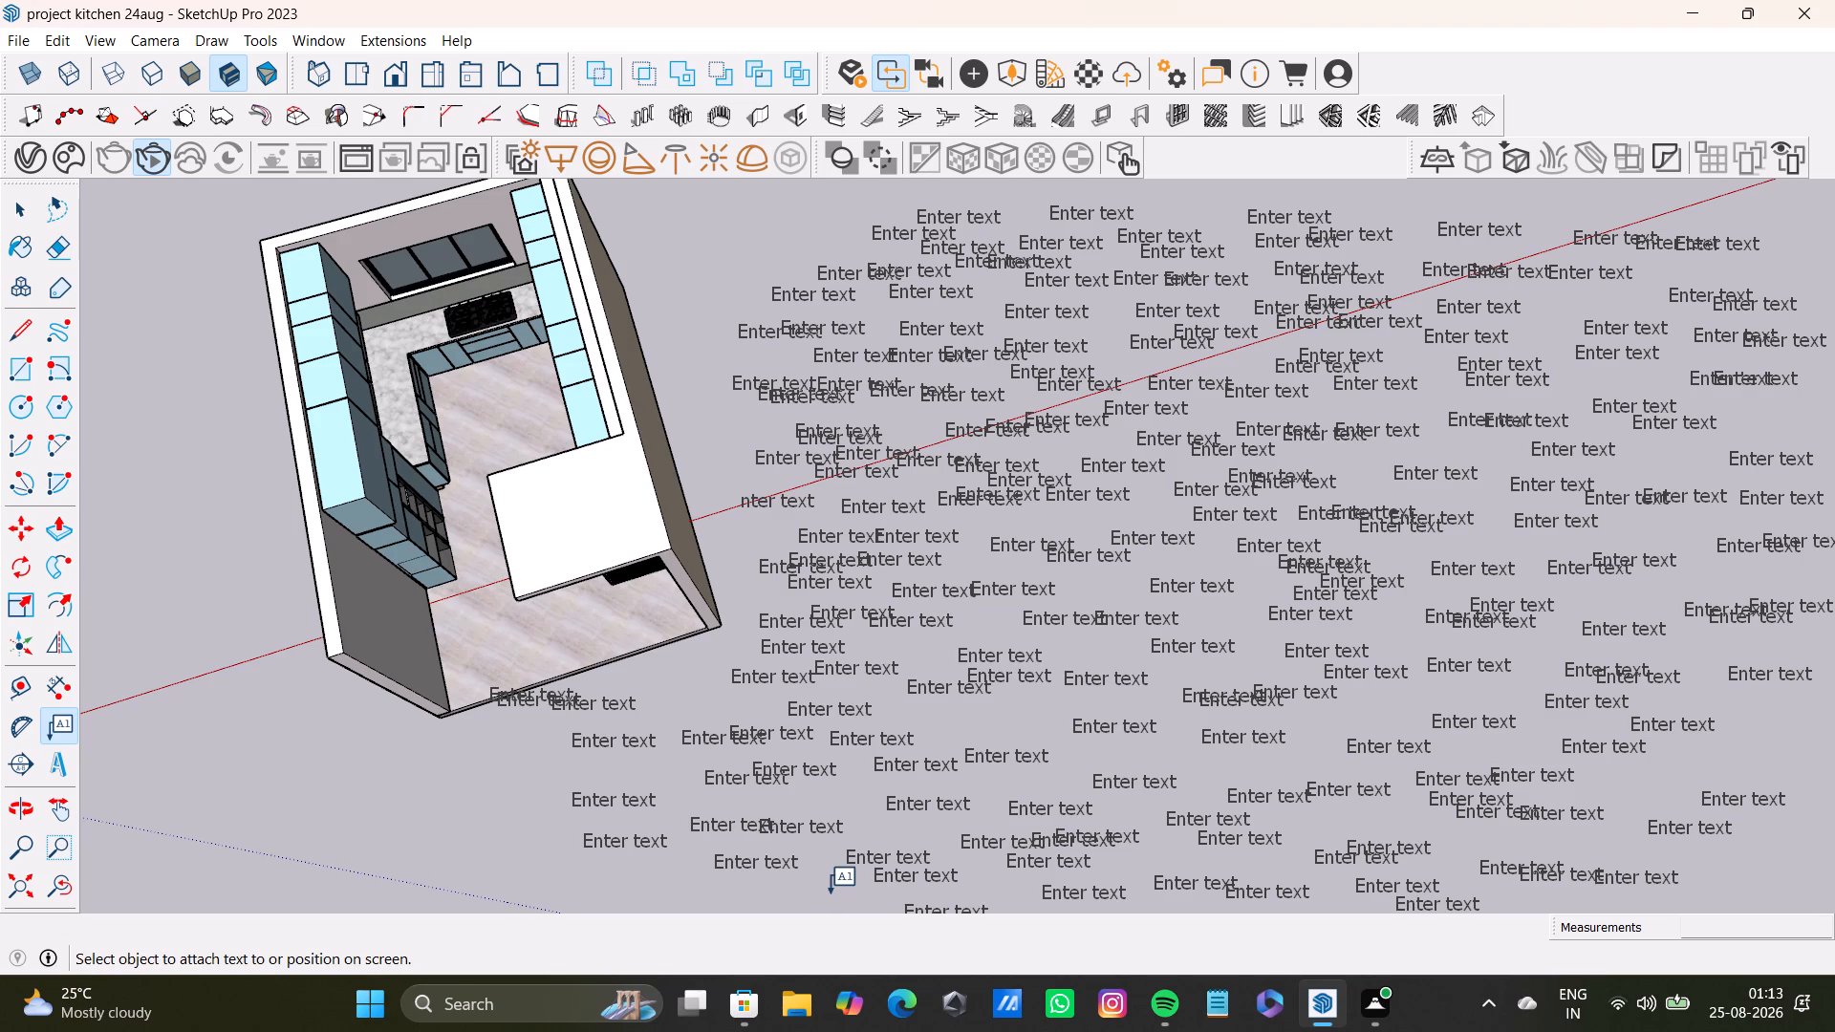
pyautogui.doubleClick(943, 713)
pyautogui.click(939, 641)
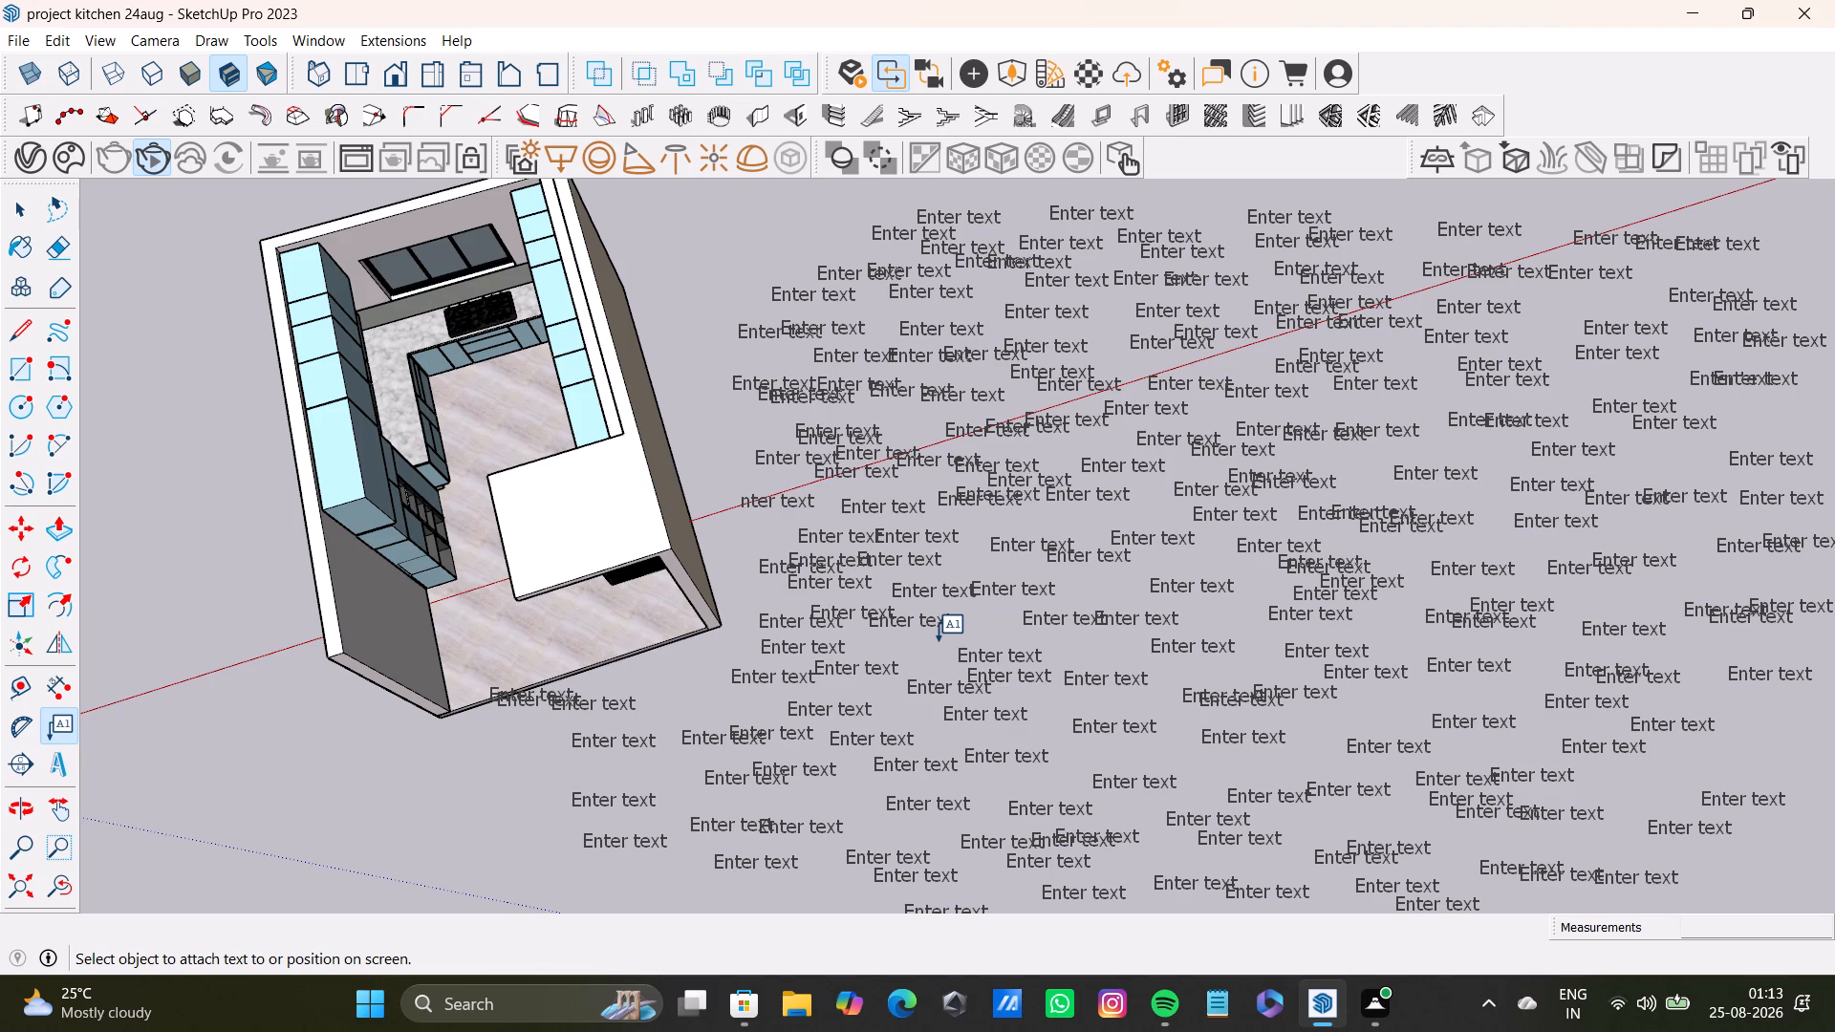
# Add seven default "Enter text" labels along the cluster's edge nearest the kitchen, from its upper corner down to just below the red axis.
pyautogui.doubleClick(759, 430)
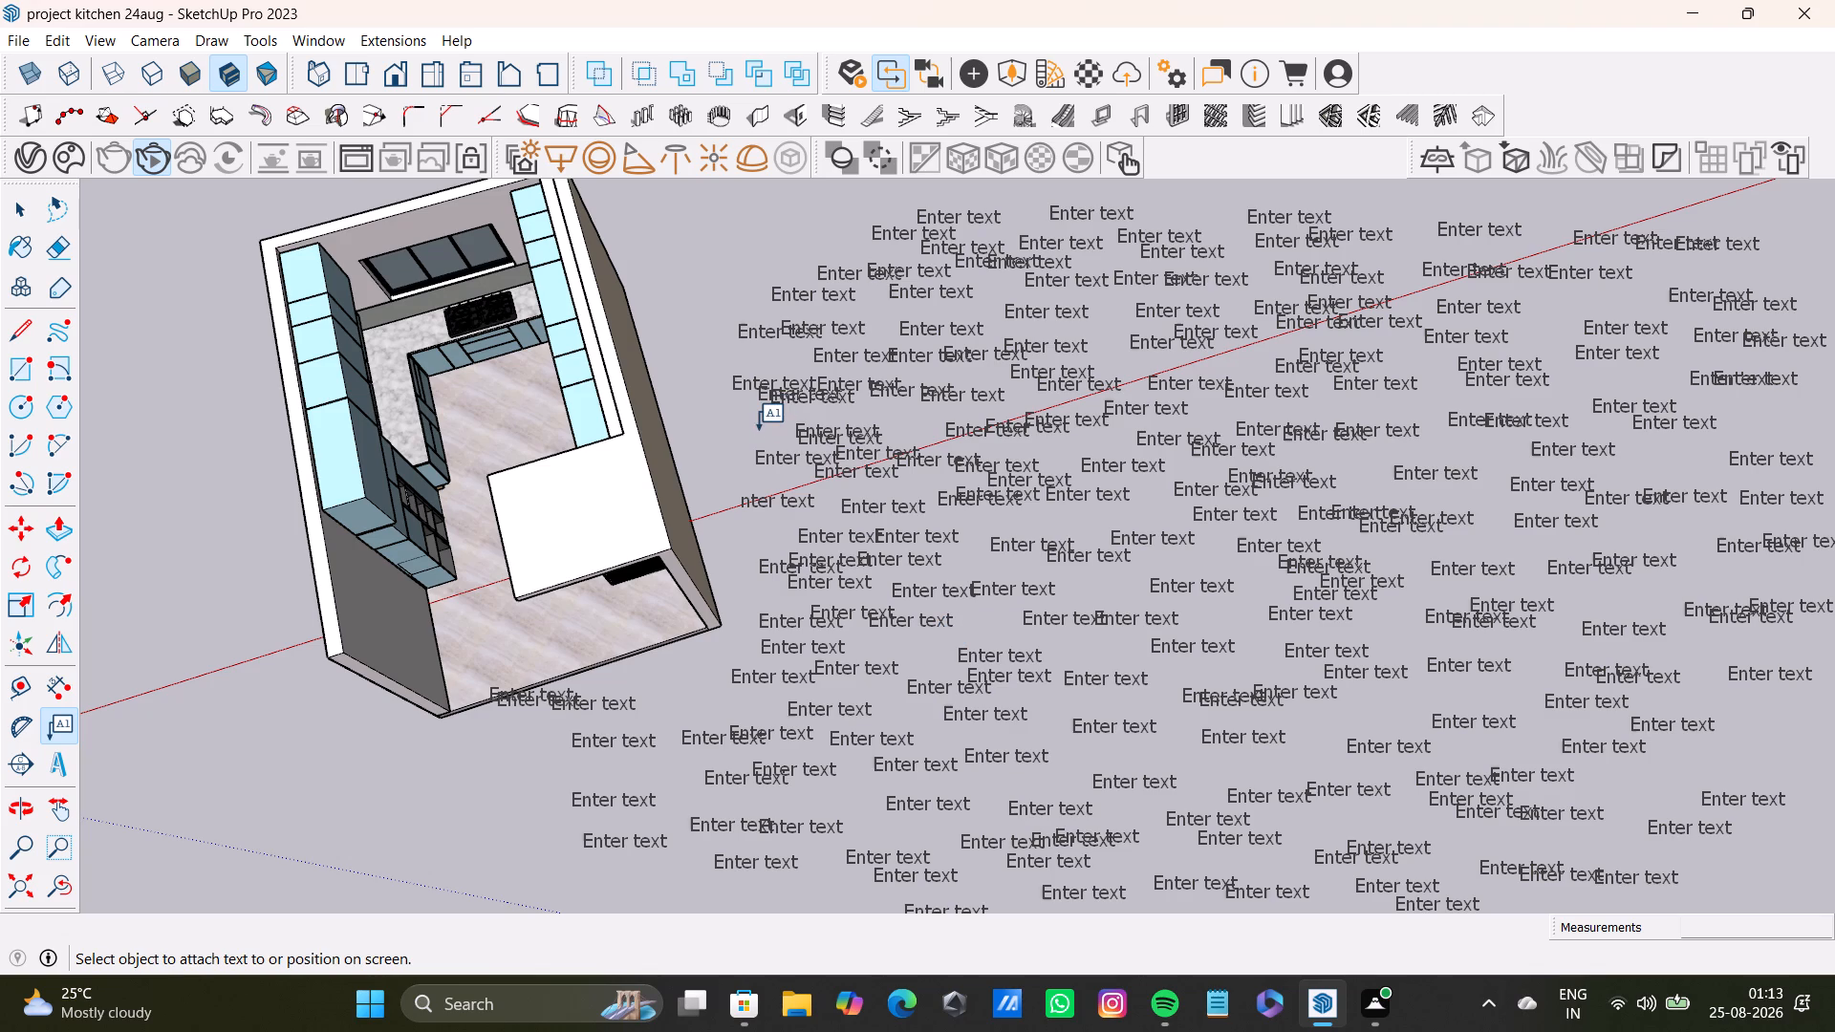
pyautogui.doubleClick(734, 438)
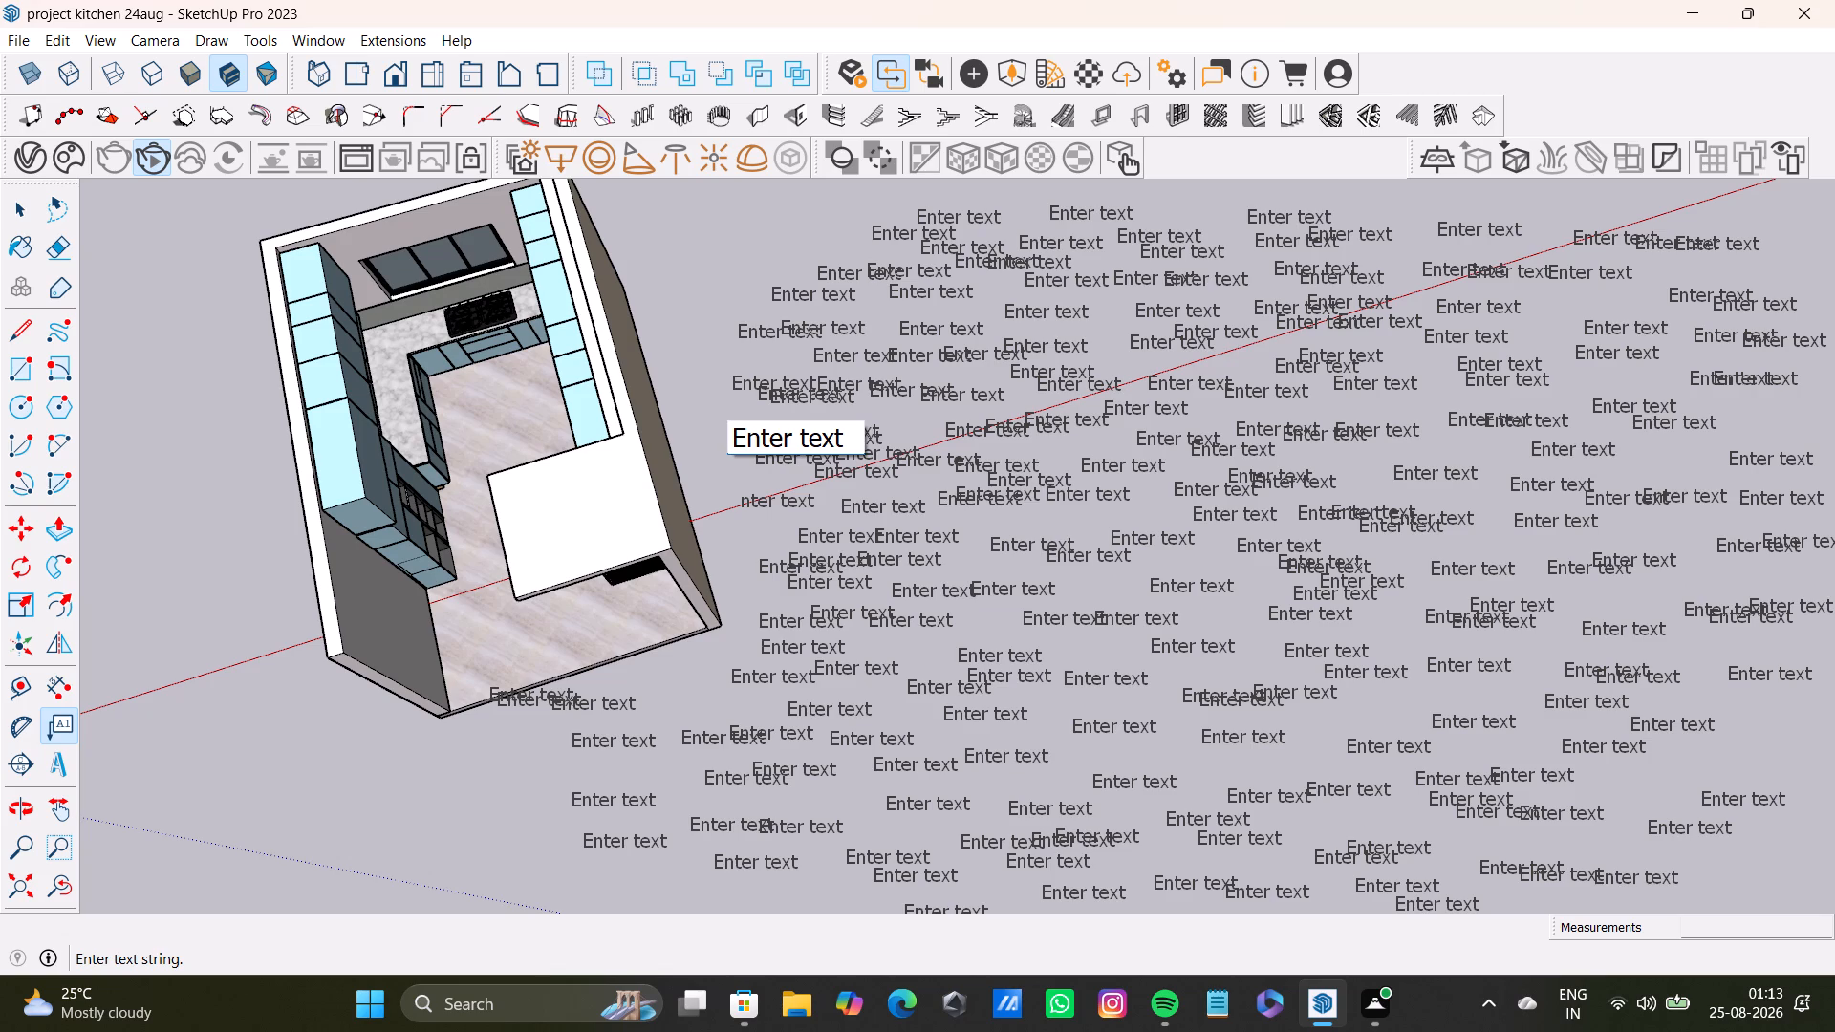
pyautogui.tripleClick(771, 259)
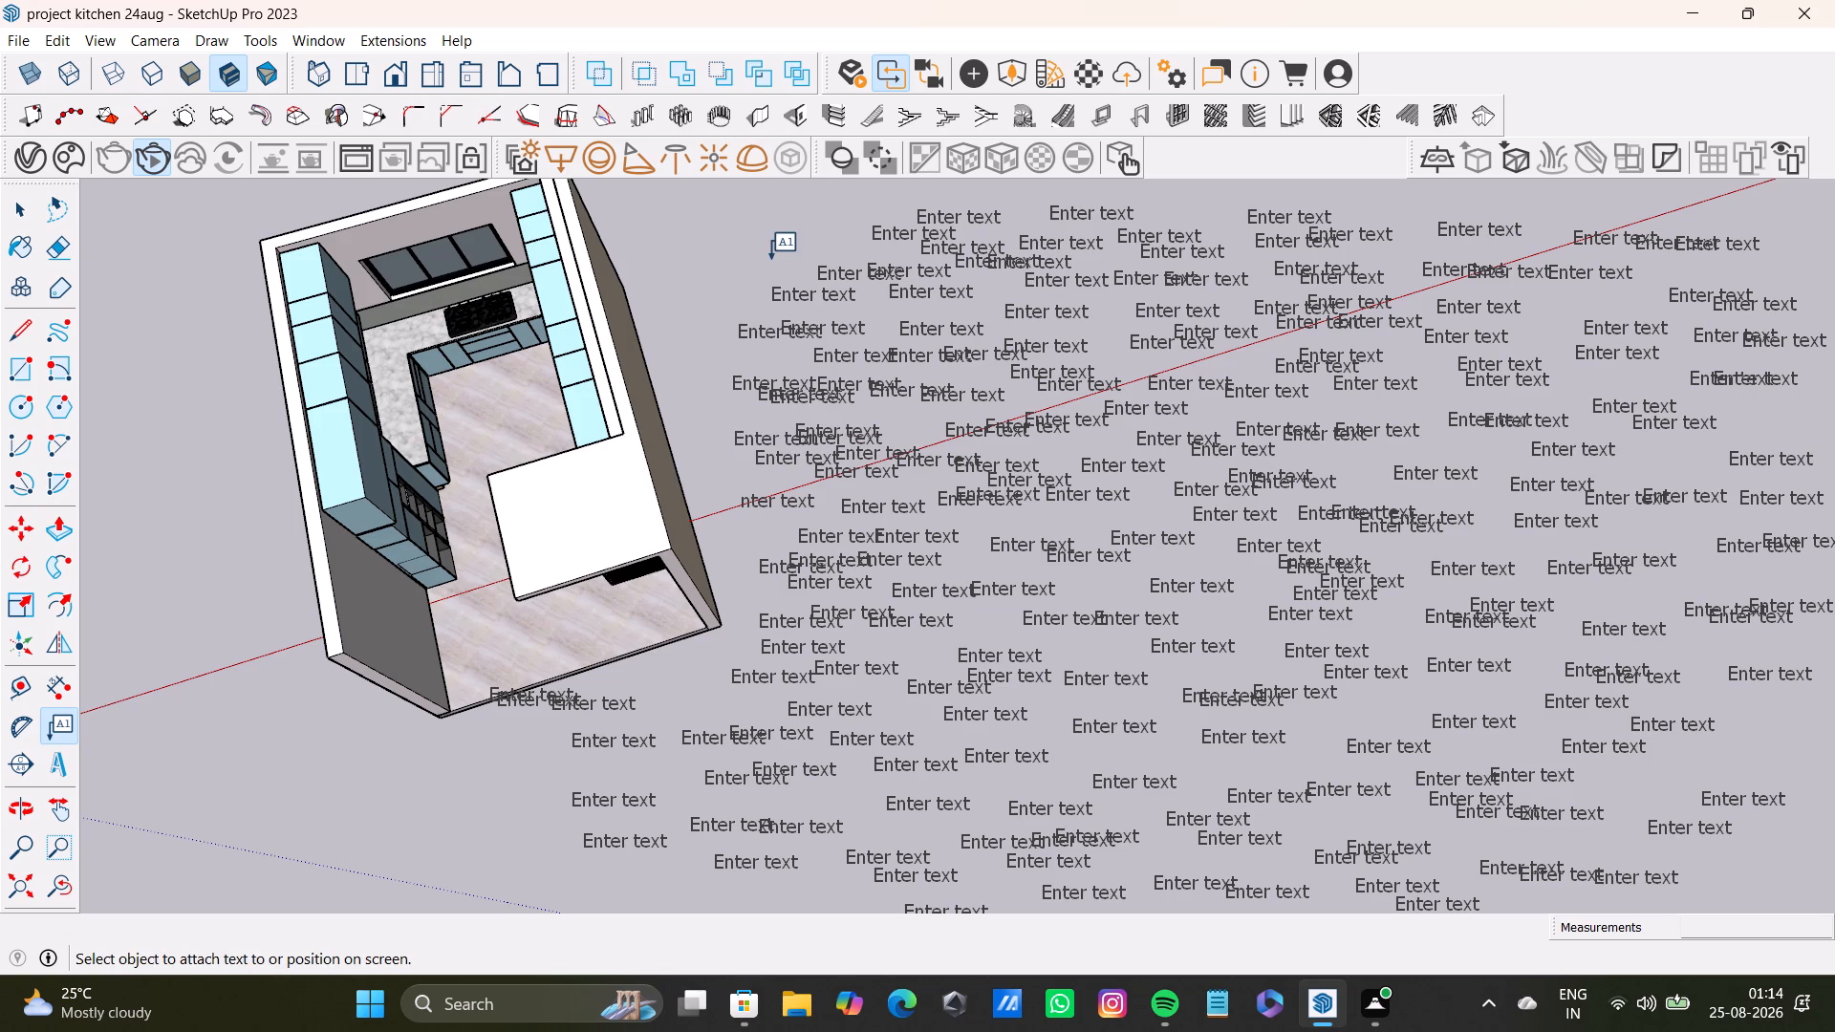
pyautogui.doubleClick(771, 259)
pyautogui.doubleClick(720, 243)
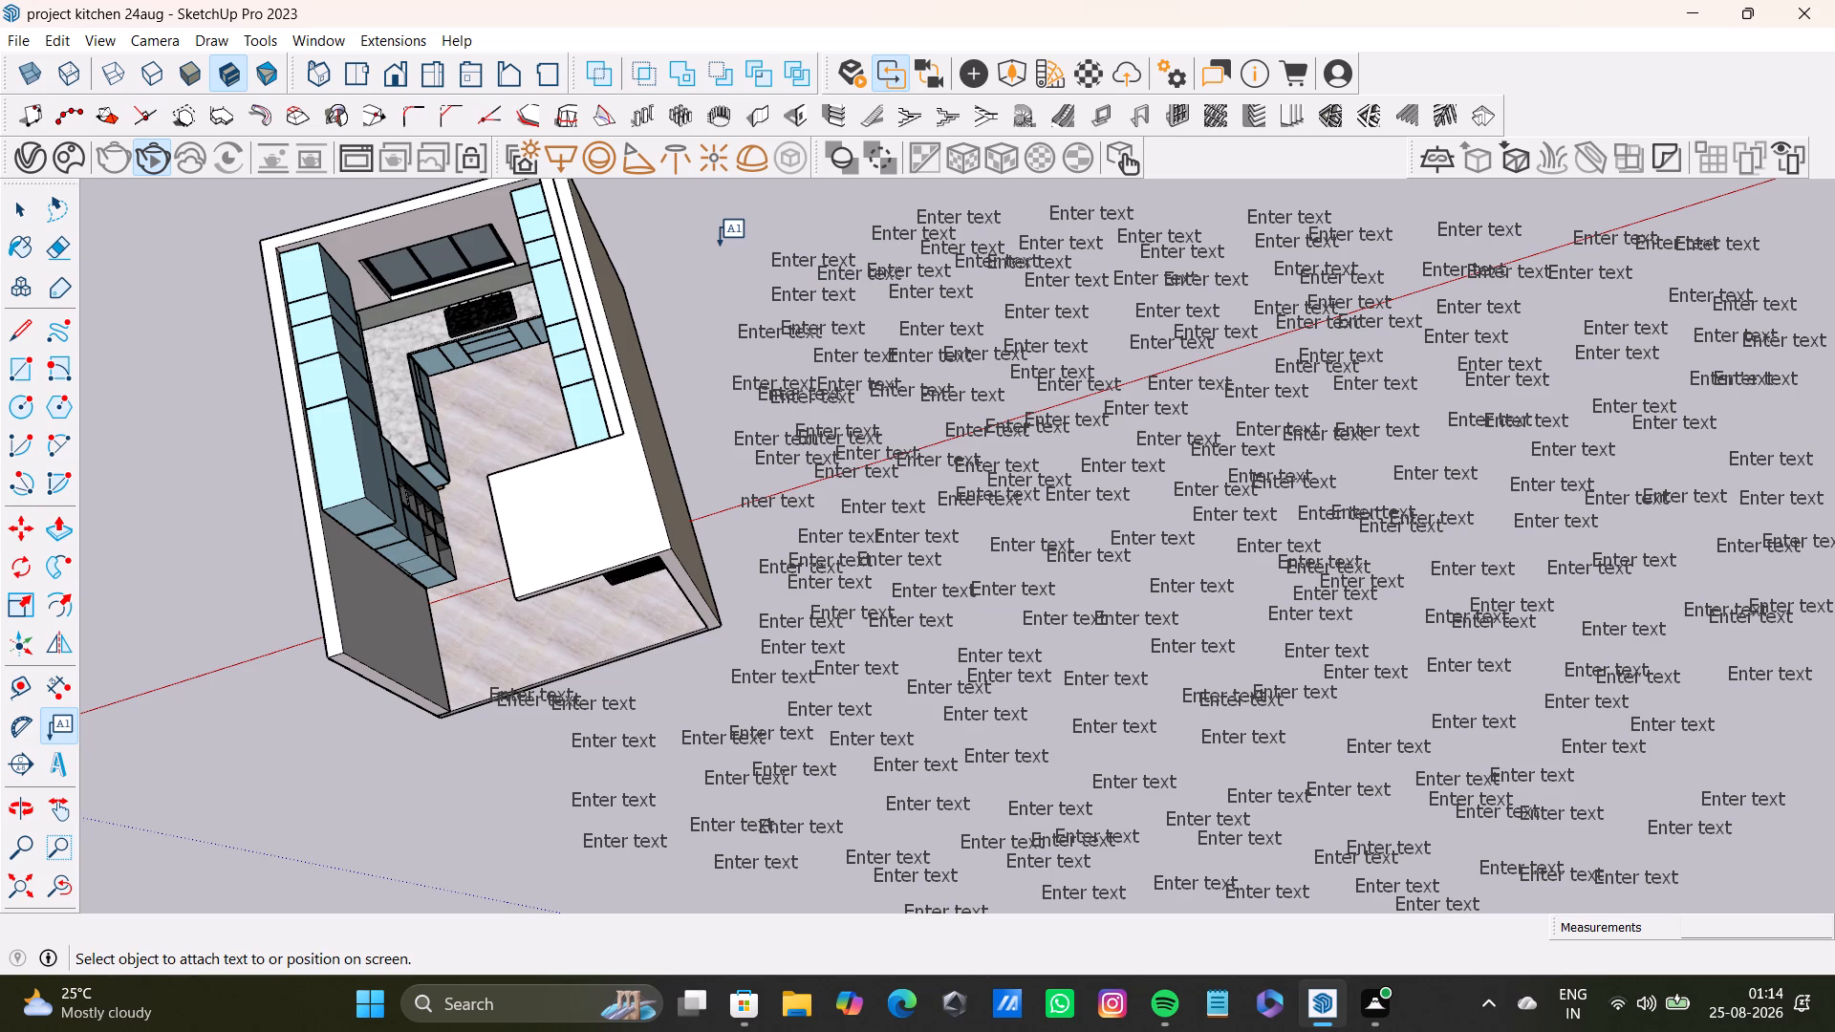
pyautogui.doubleClick(720, 263)
pyautogui.doubleClick(721, 297)
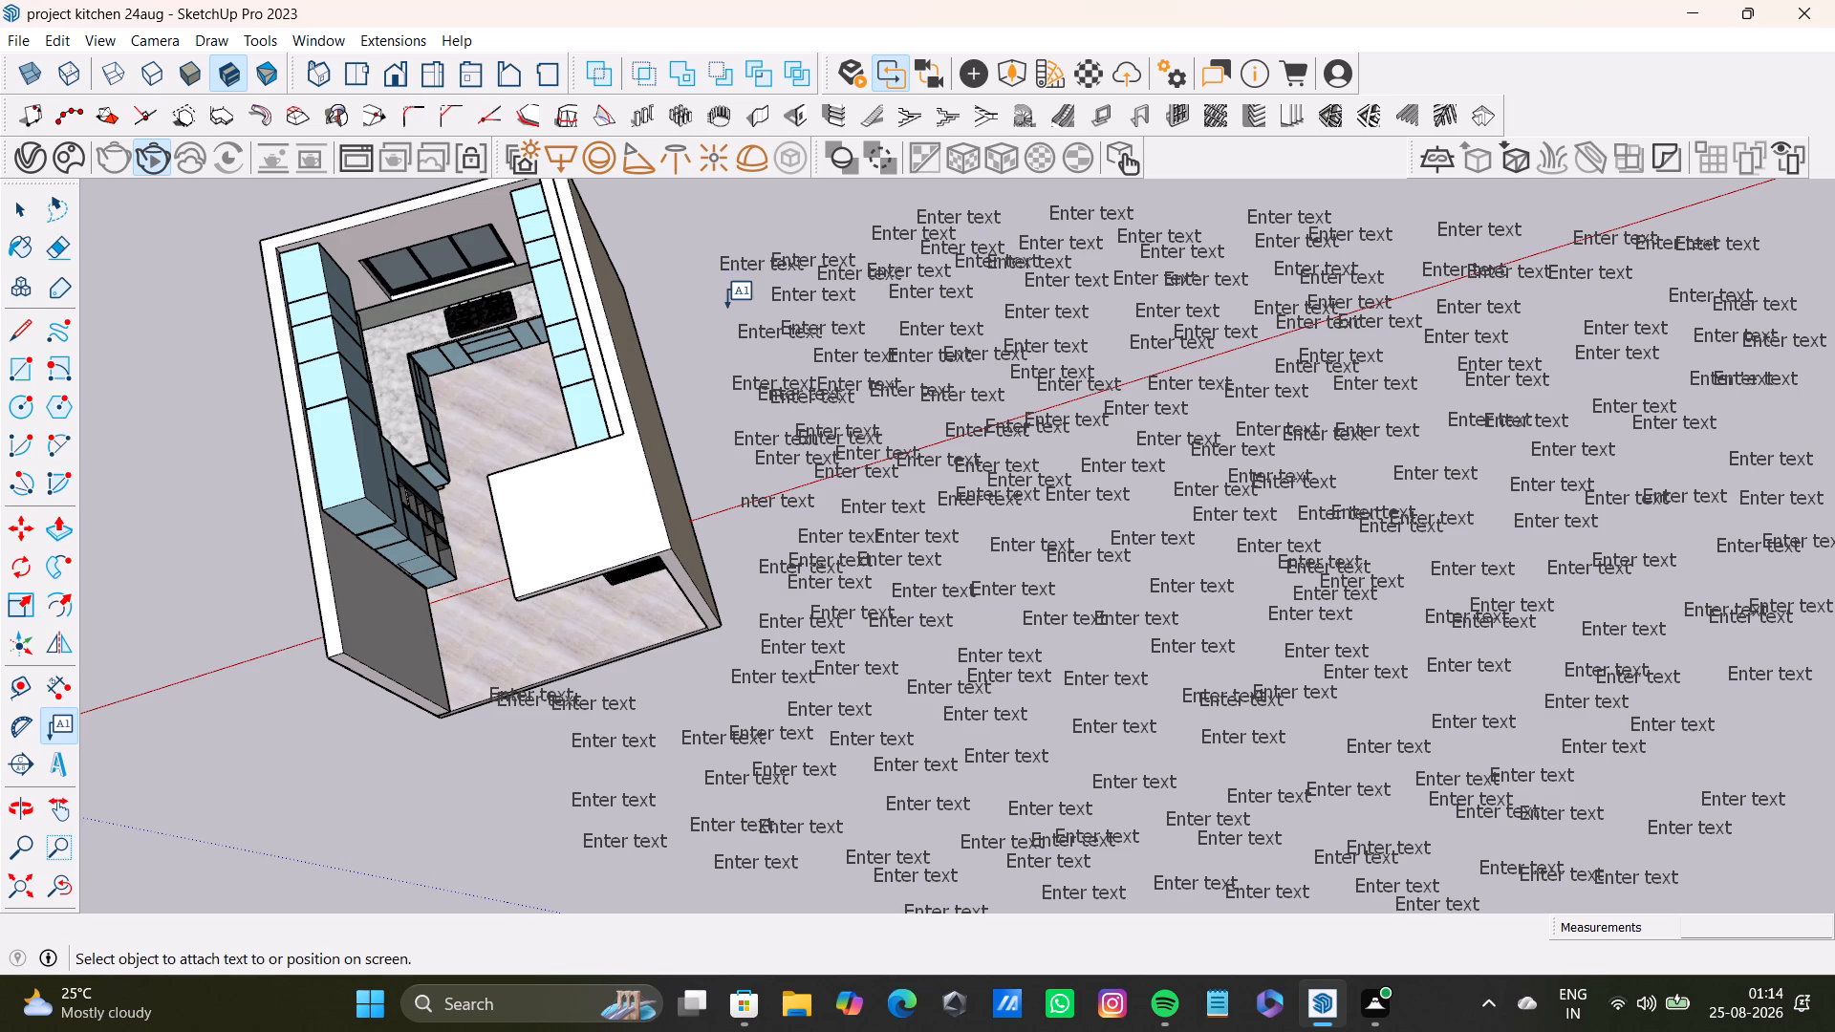
pyautogui.doubleClick(727, 308)
pyautogui.doubleClick(708, 345)
pyautogui.doubleClick(716, 364)
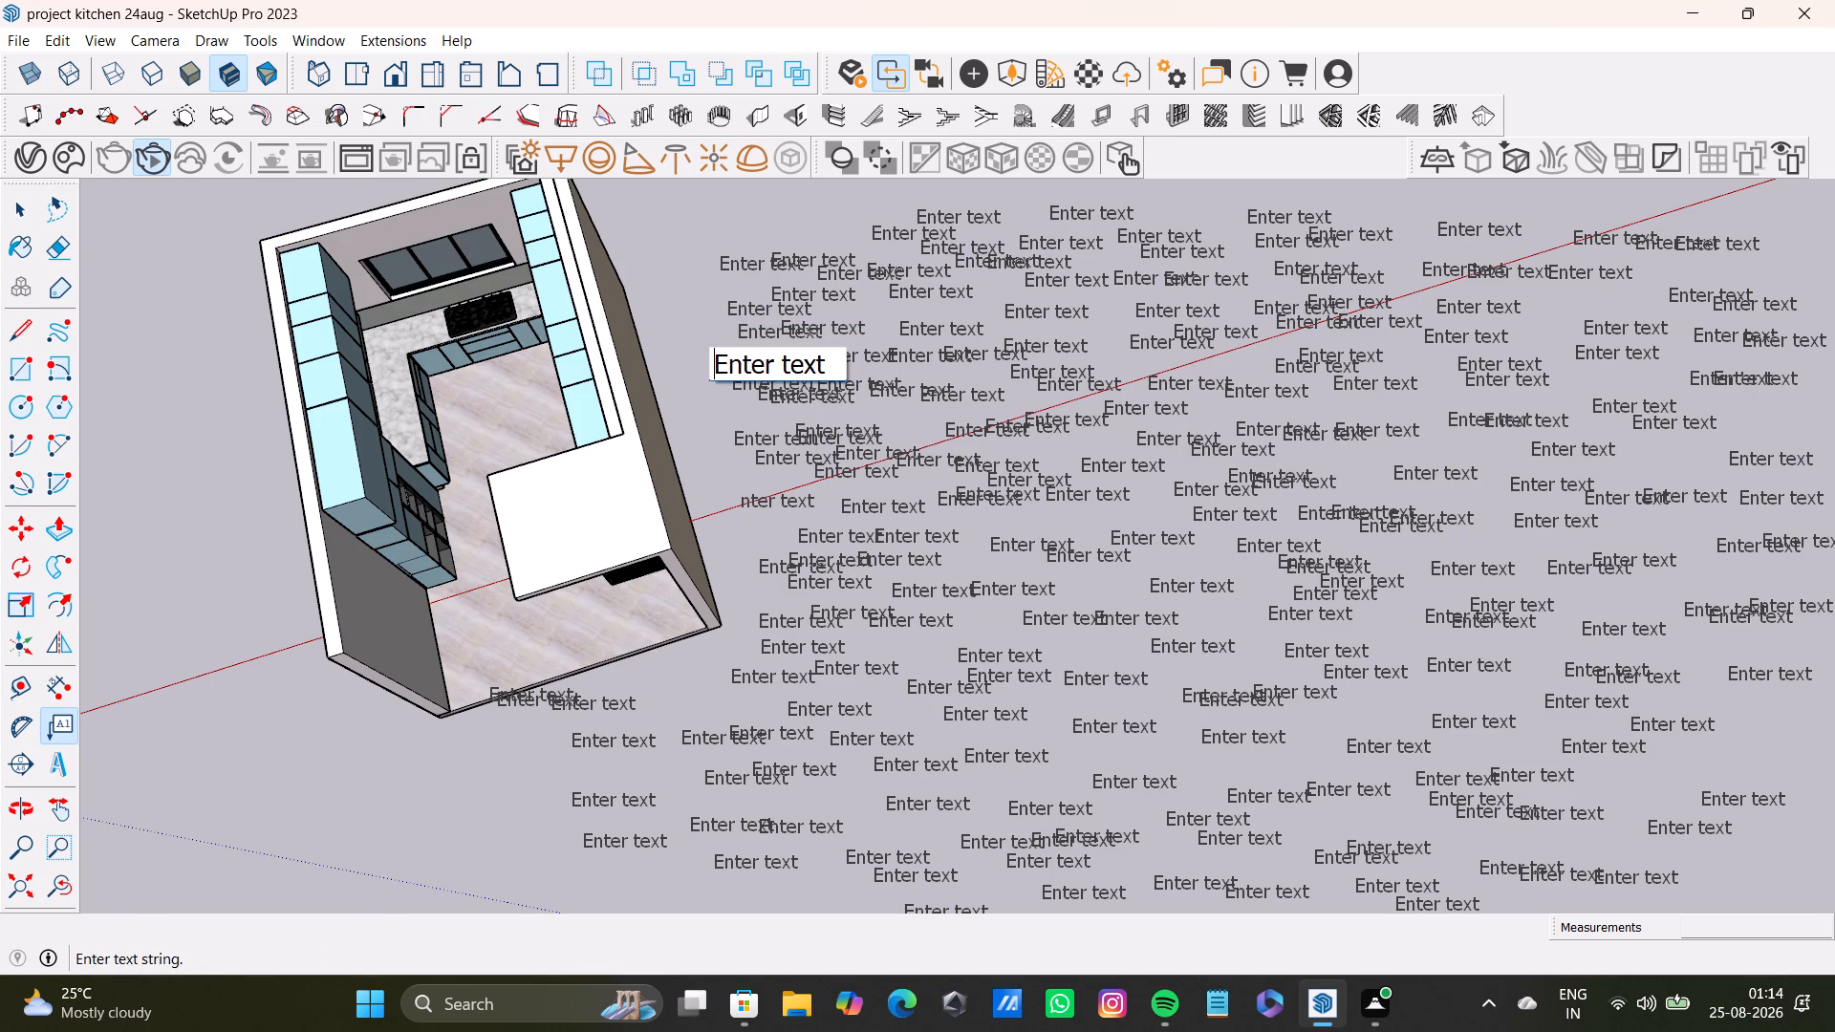
pyautogui.tripleClick(714, 425)
pyautogui.click(712, 425)
pyautogui.doubleClick(743, 504)
pyautogui.doubleClick(744, 533)
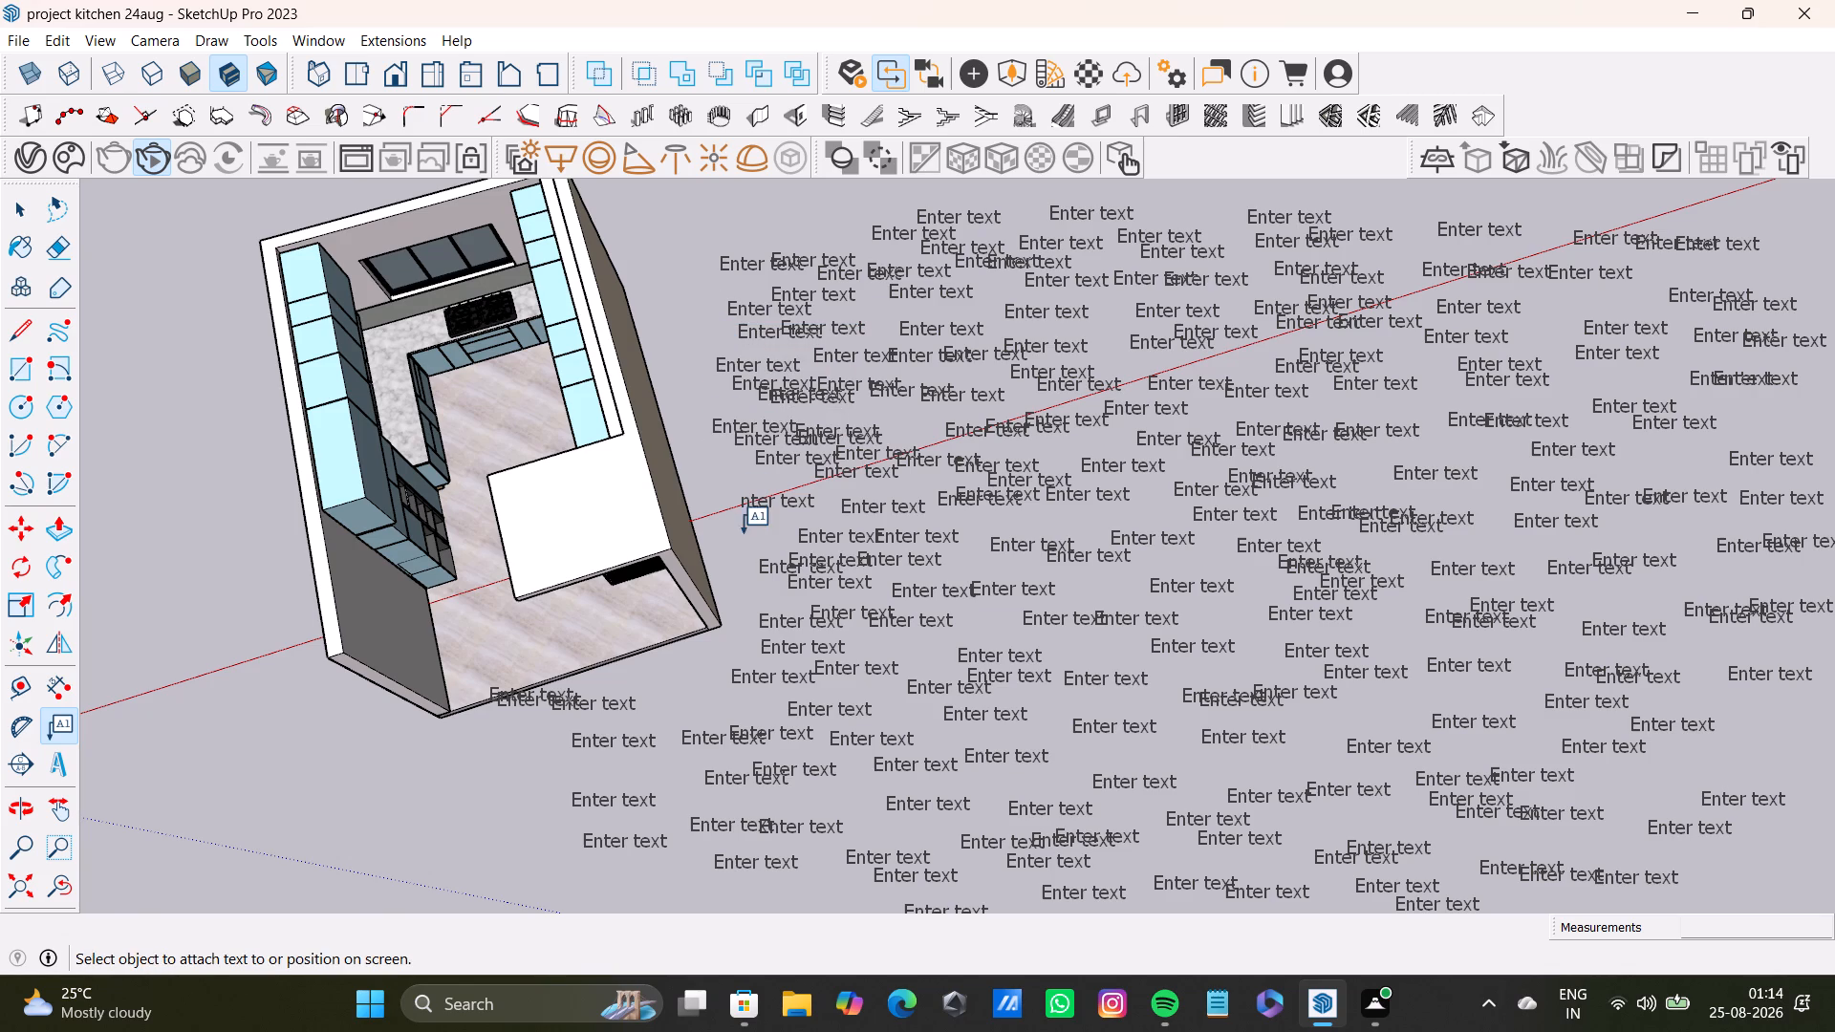
pyautogui.doubleClick(742, 593)
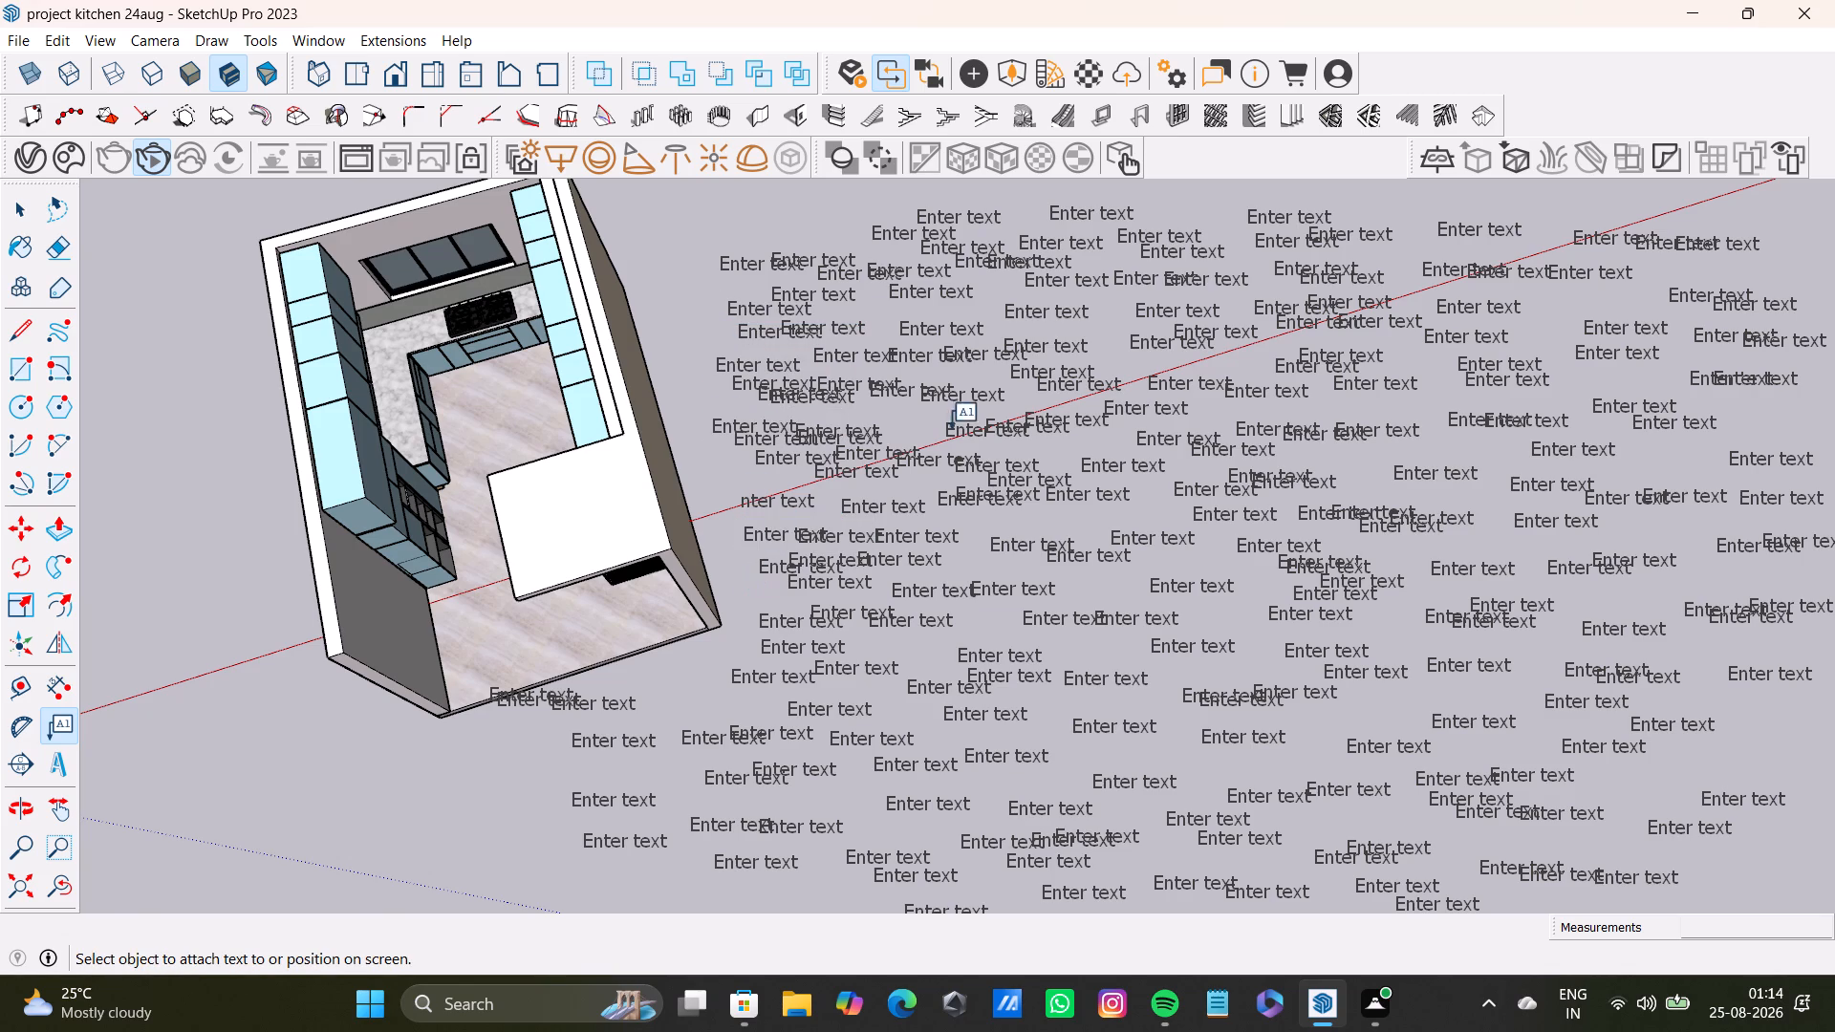
# Add two default "Enter text" labels close together near the centre of the cluster, below the red axis.
pyautogui.doubleClick(1096, 592)
pyautogui.click(1068, 587)
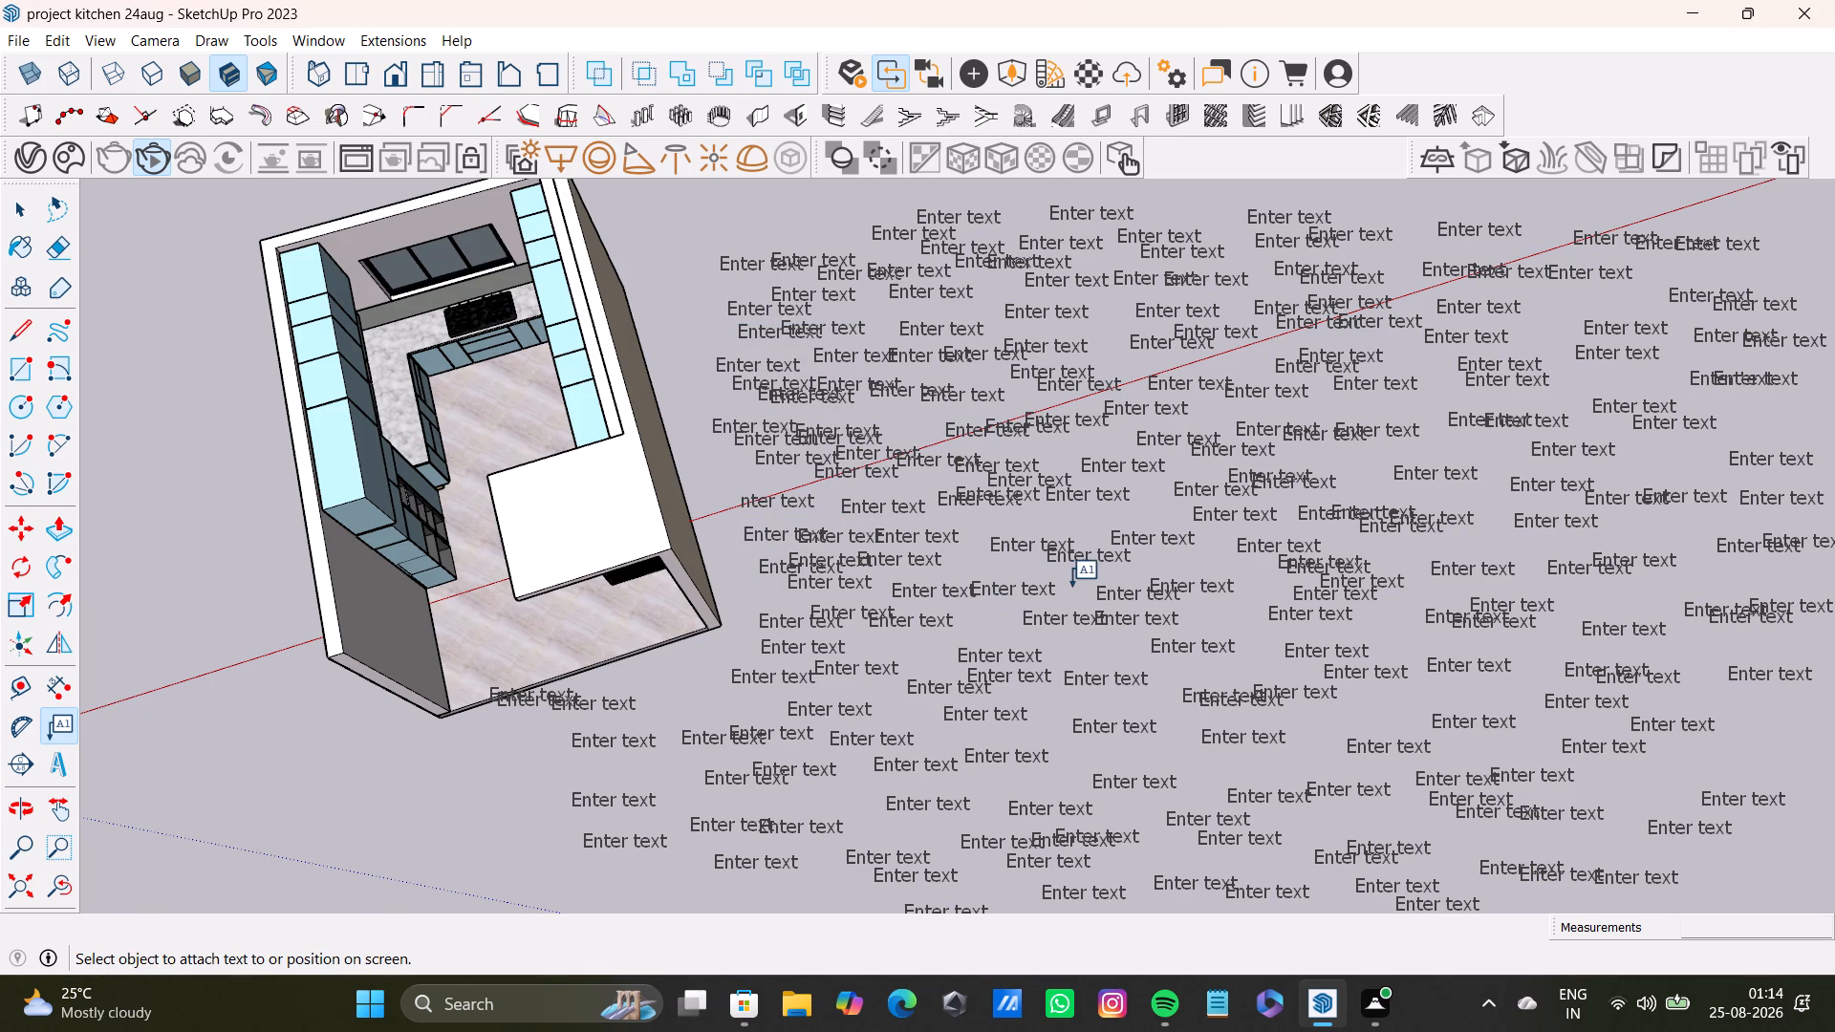
pyautogui.tripleClick(1077, 586)
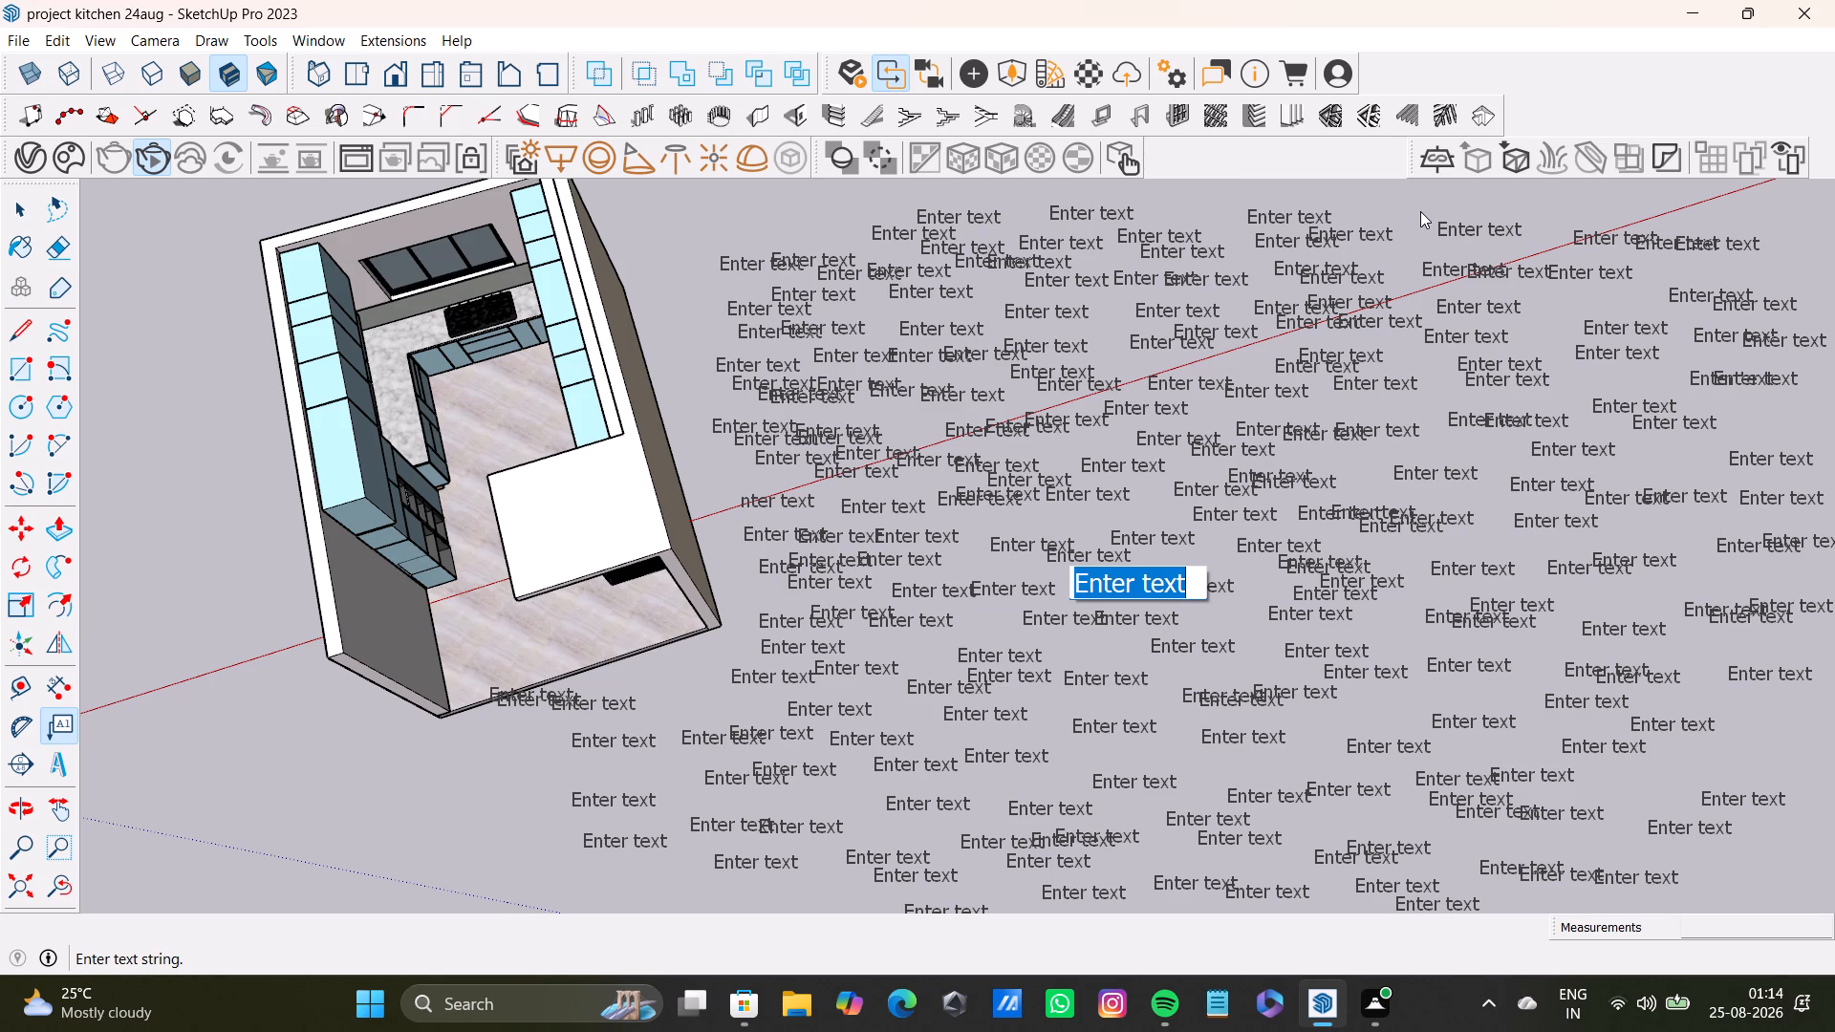
# Add two overlapping default "Enter text" labels above the red axis, at the cluster's upper edge away from the kitchen.
pyautogui.click(1420, 211)
pyautogui.click(1420, 211)
pyautogui.tripleClick(1435, 206)
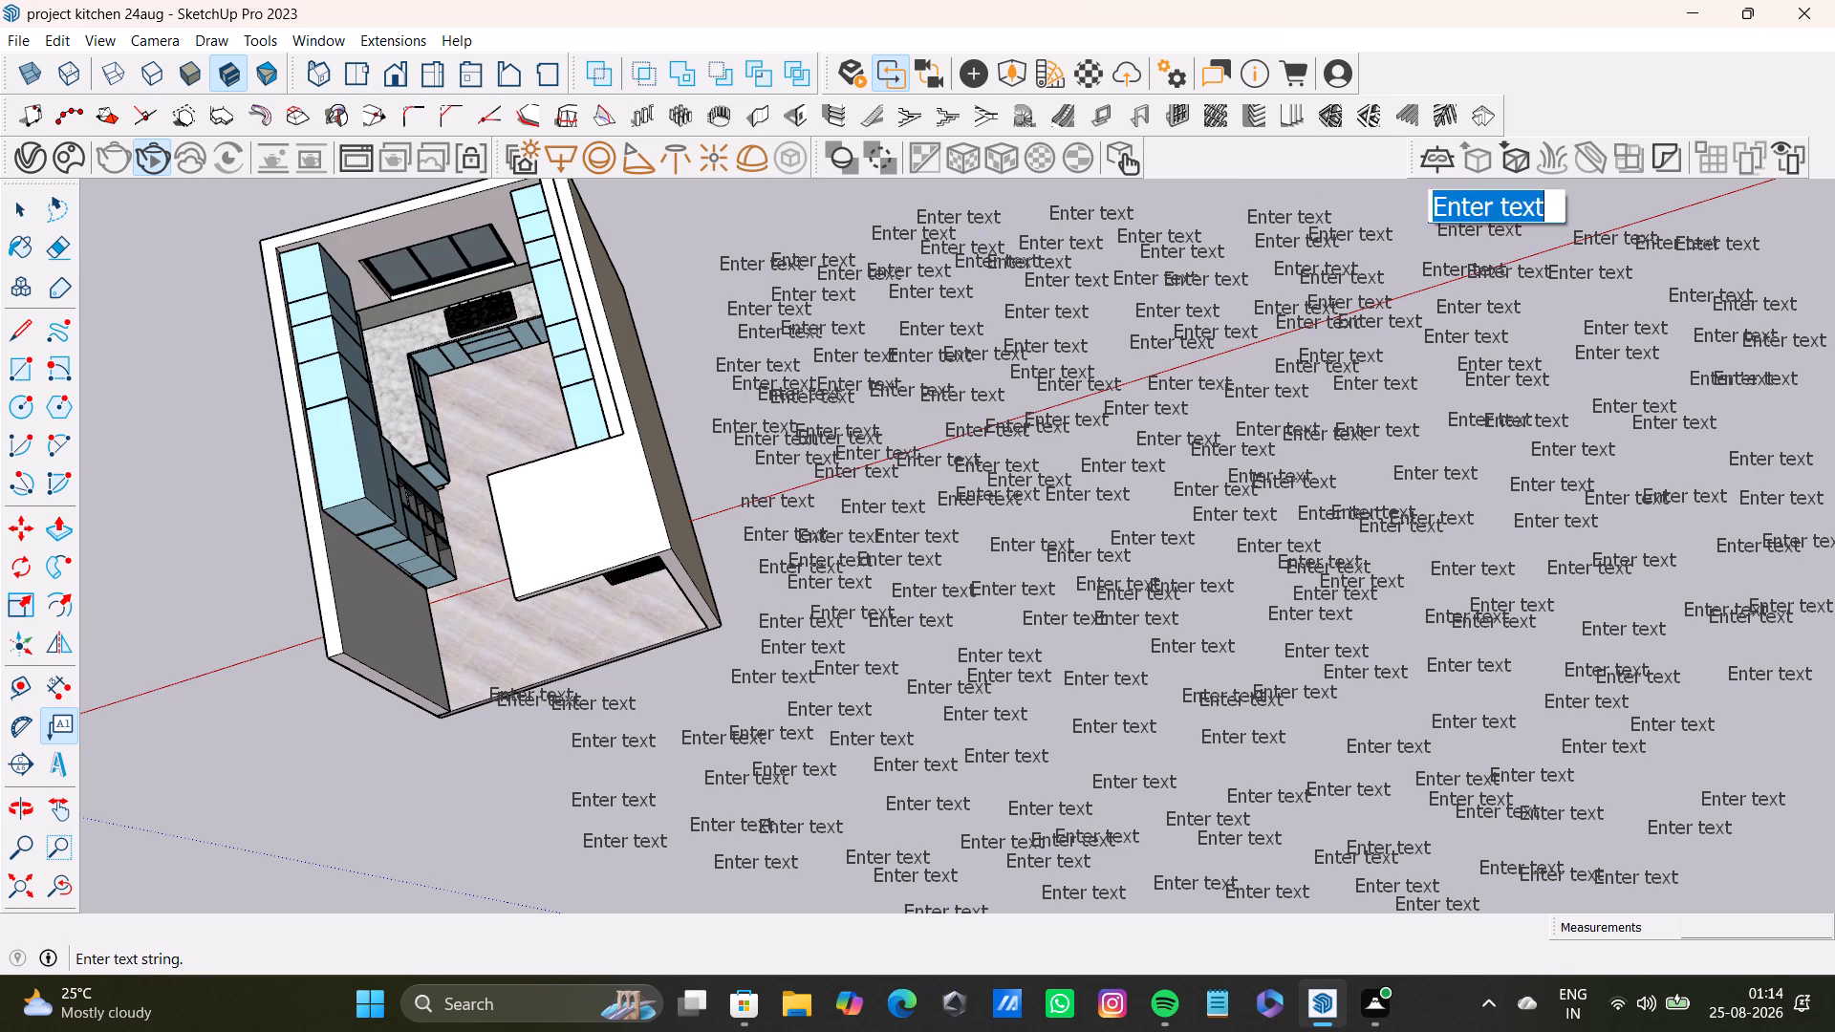
pyautogui.click(1414, 203)
pyautogui.click(1408, 205)
pyautogui.click(1404, 211)
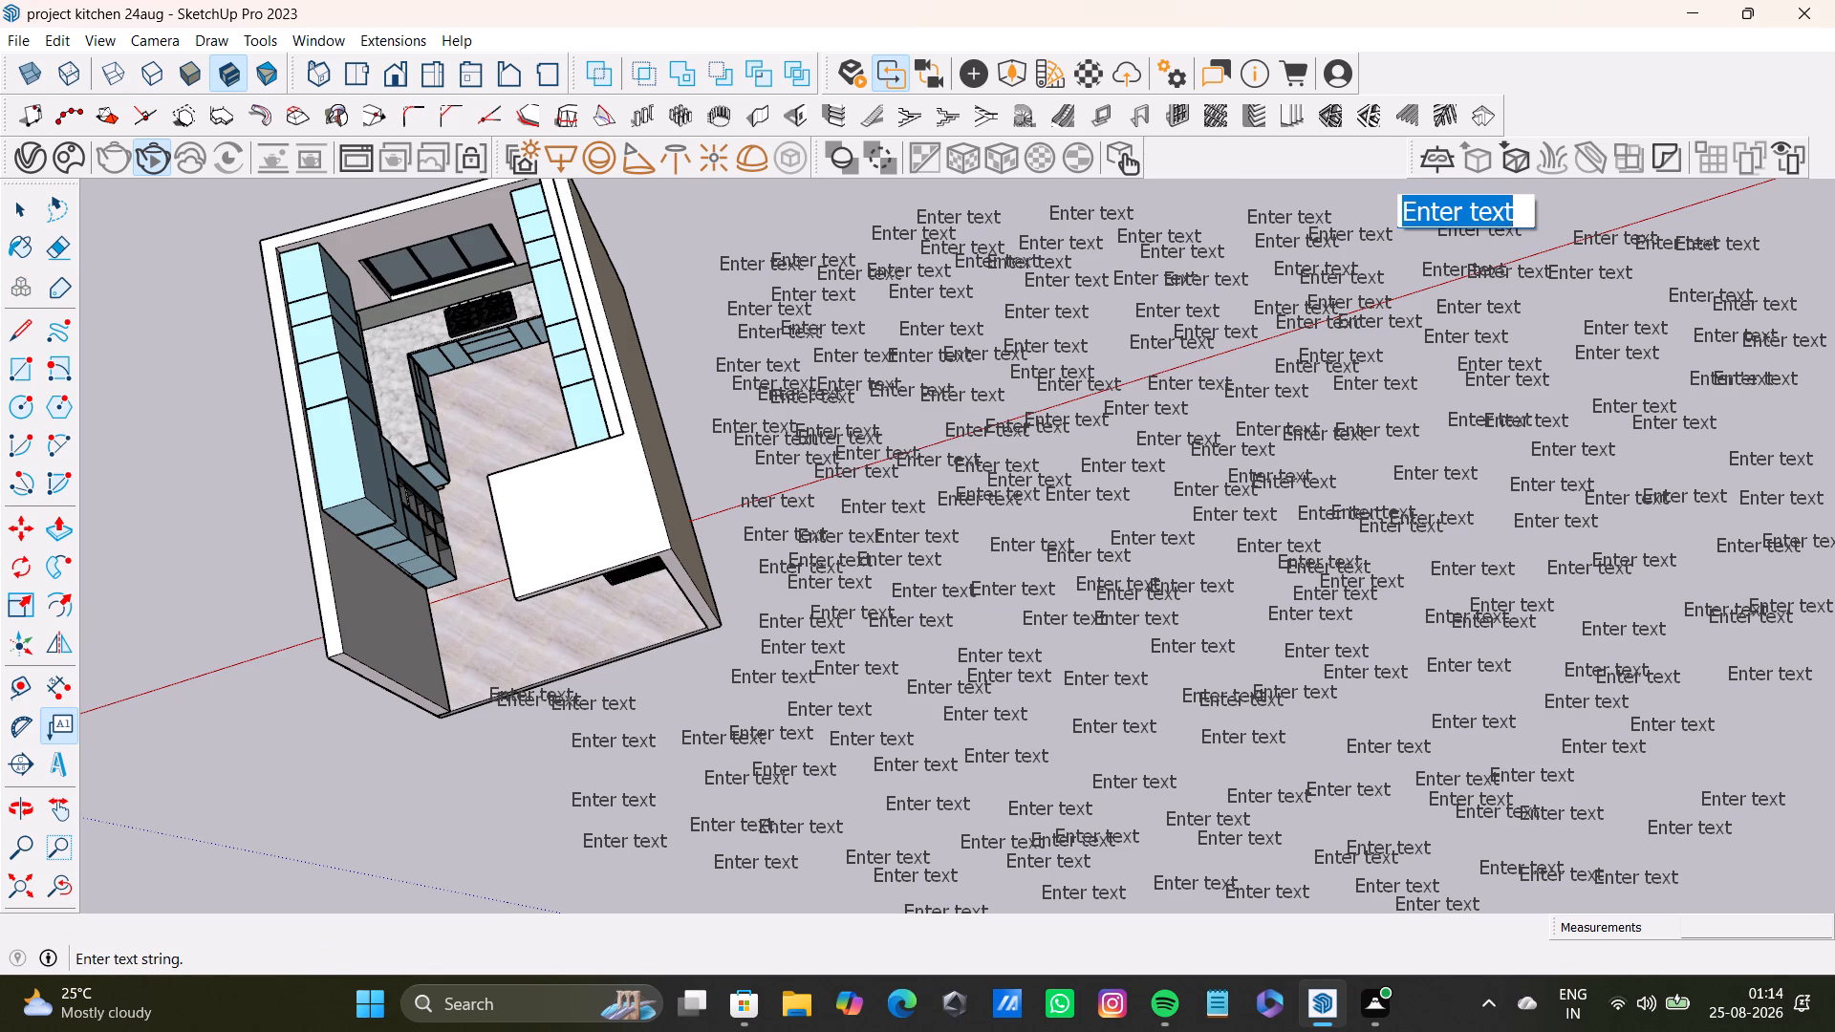
pyautogui.click(1410, 269)
pyautogui.click(1411, 272)
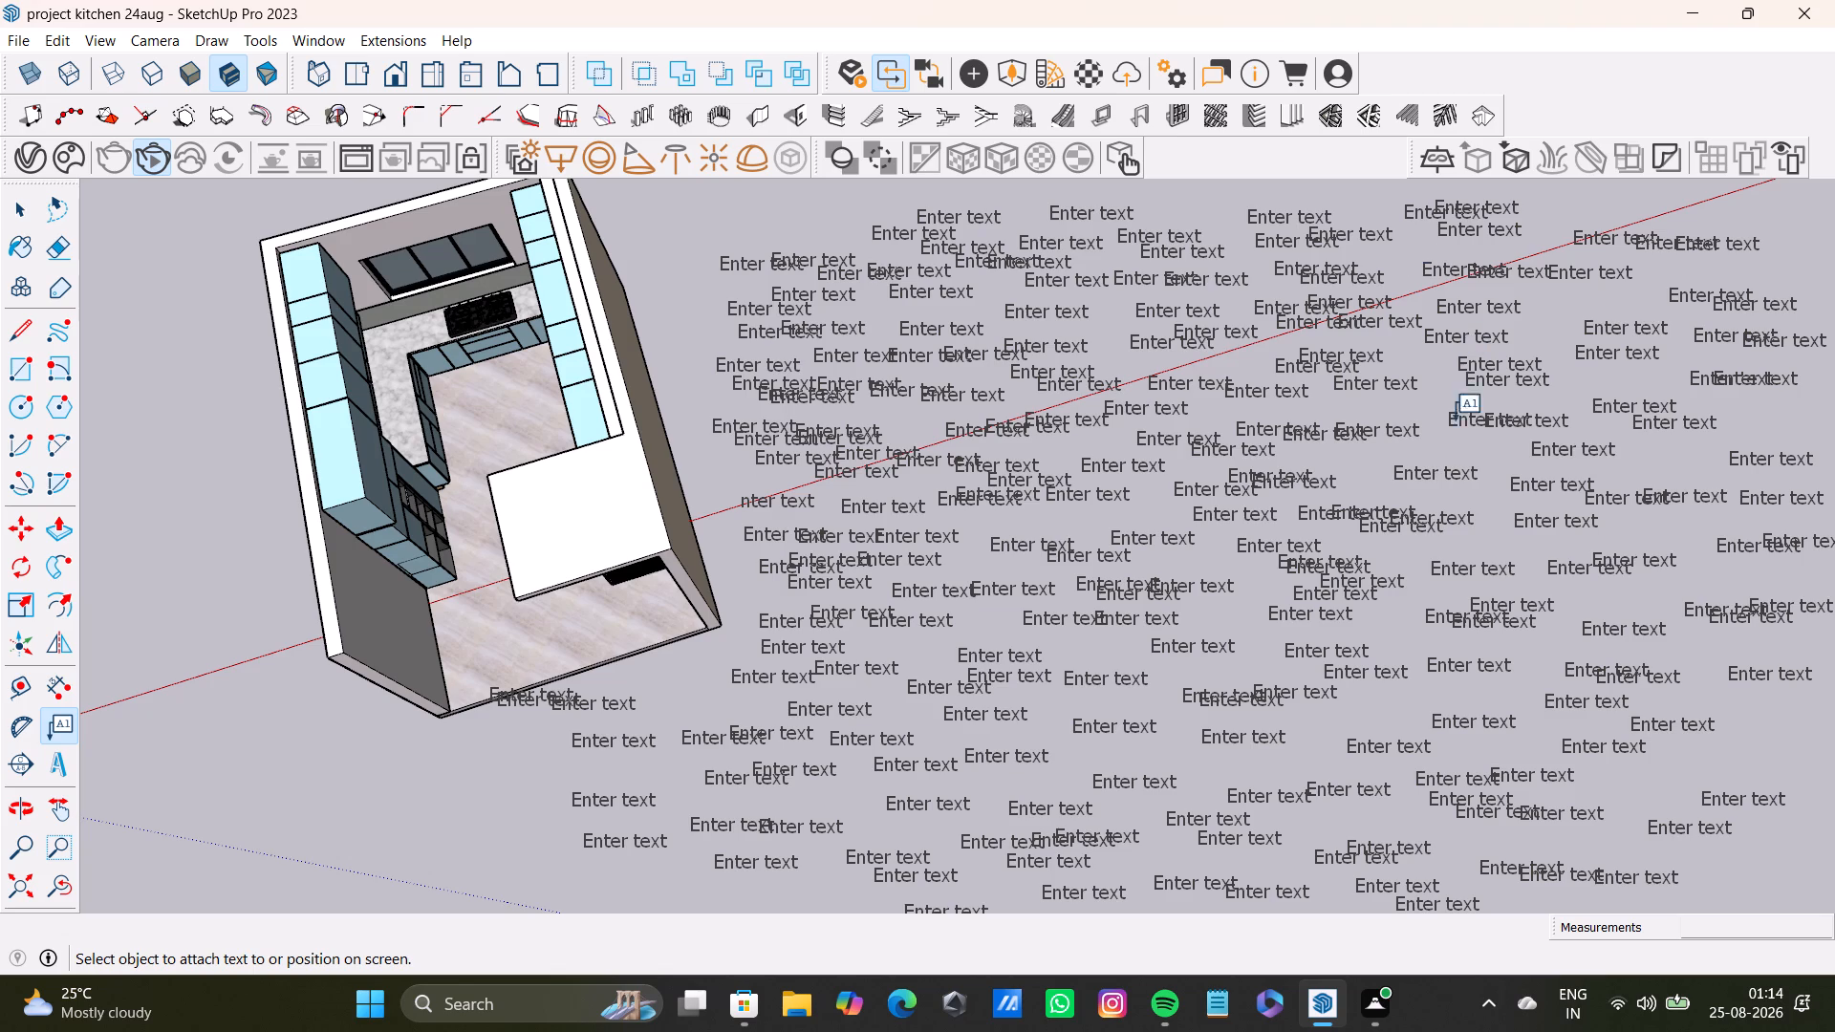
# Add five default "Enter text" labels below the red axis, descending through the cluster's lower middle towards the kitchen.
pyautogui.tripleClick(1411, 634)
pyautogui.click(1397, 687)
pyautogui.tripleClick(1393, 701)
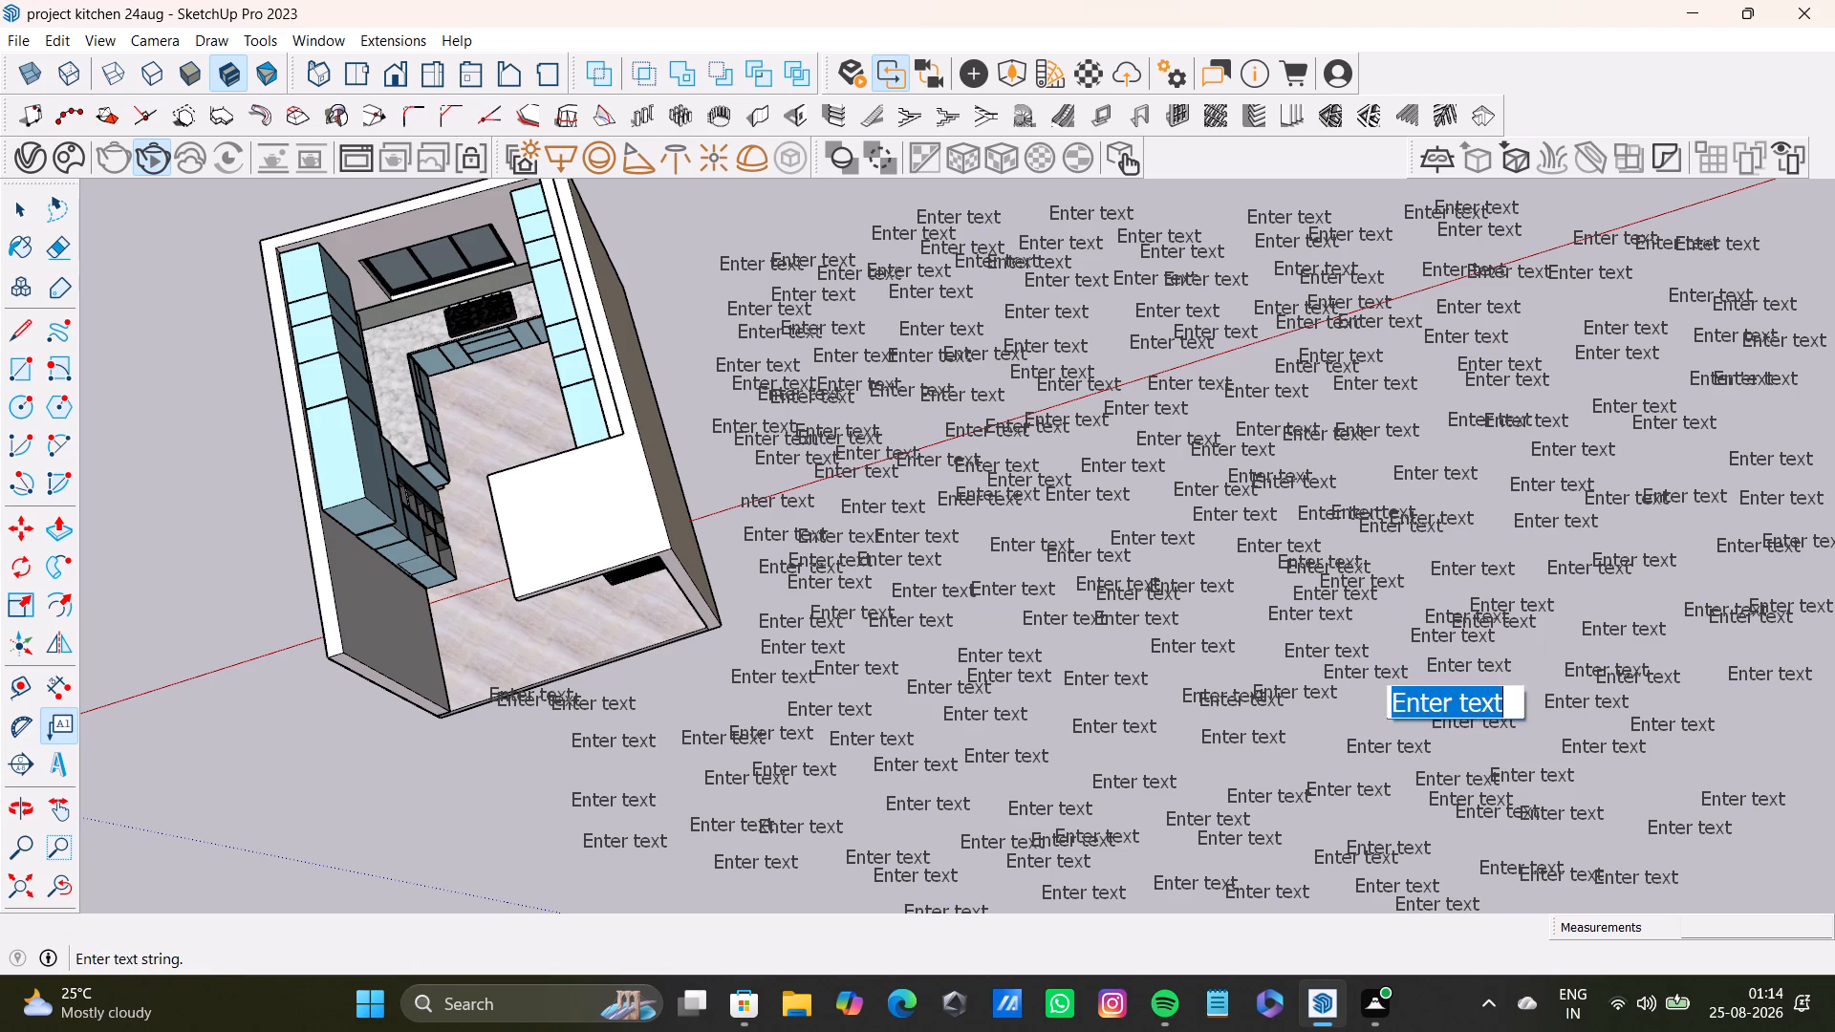
pyautogui.tripleClick(1328, 727)
pyautogui.click(1322, 728)
pyautogui.tripleClick(1289, 758)
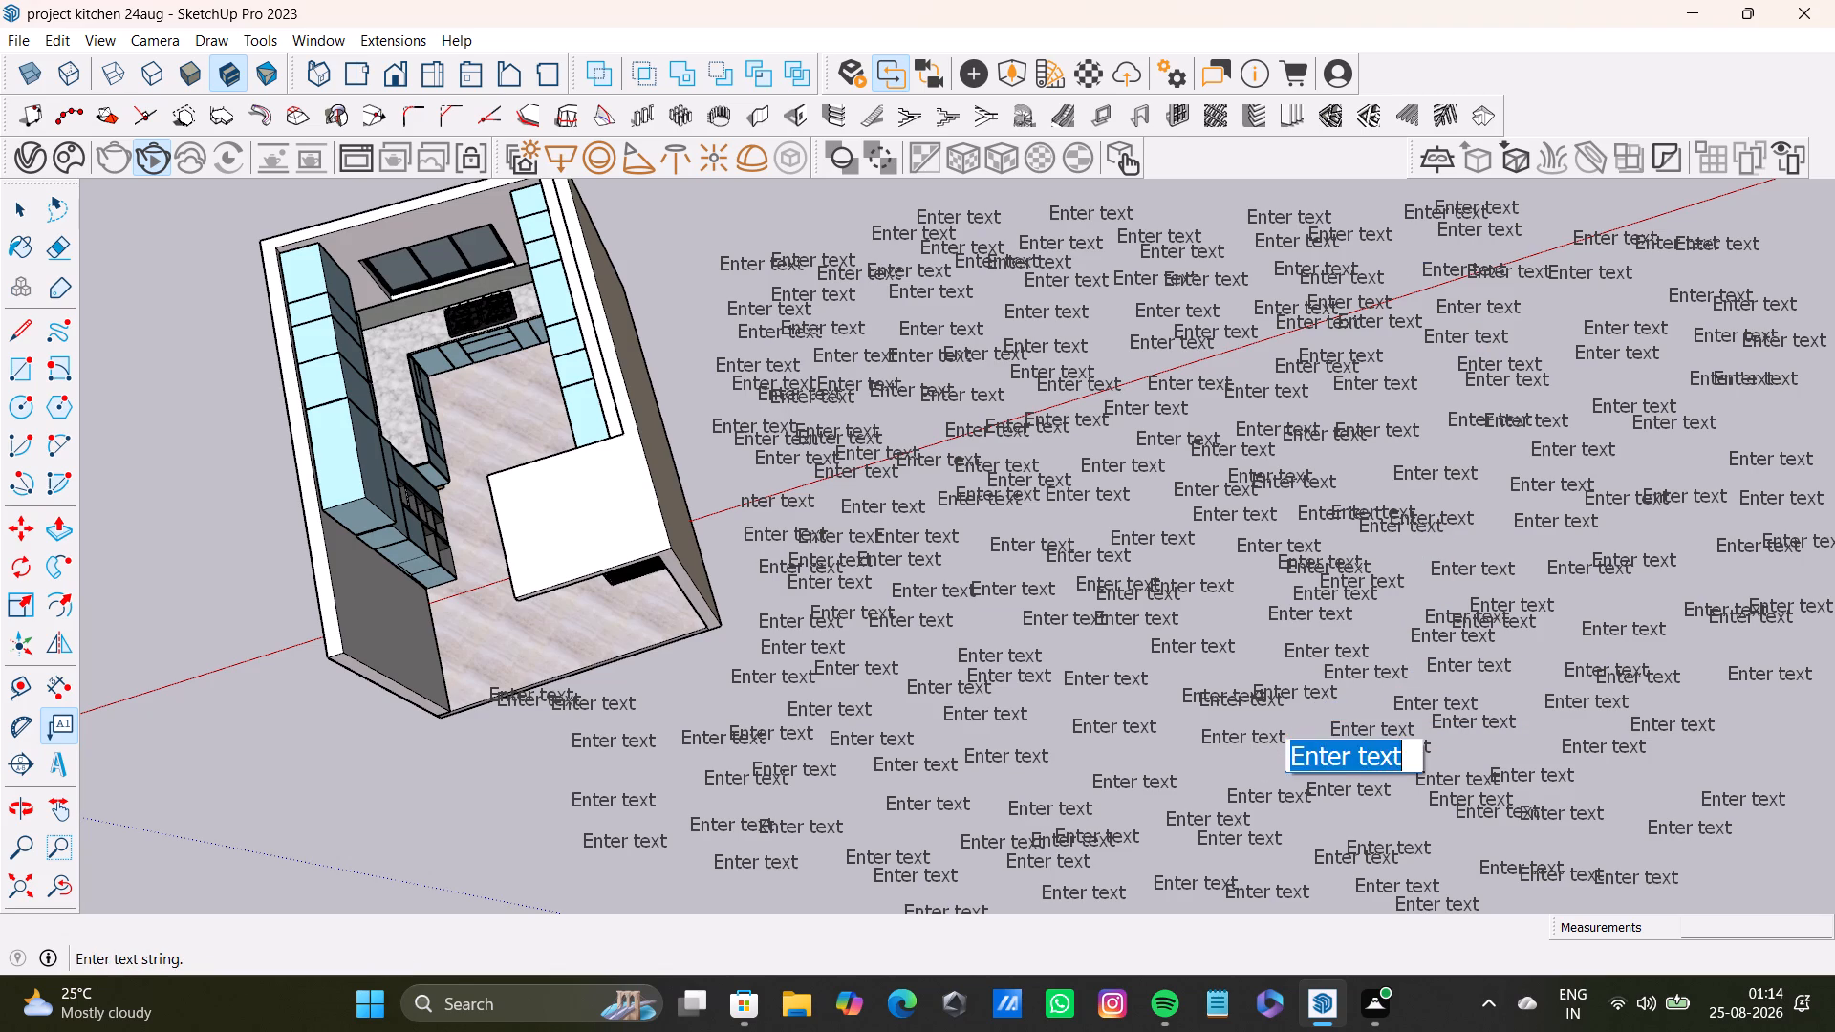
pyautogui.doubleClick(1195, 762)
pyautogui.tripleClick(1173, 759)
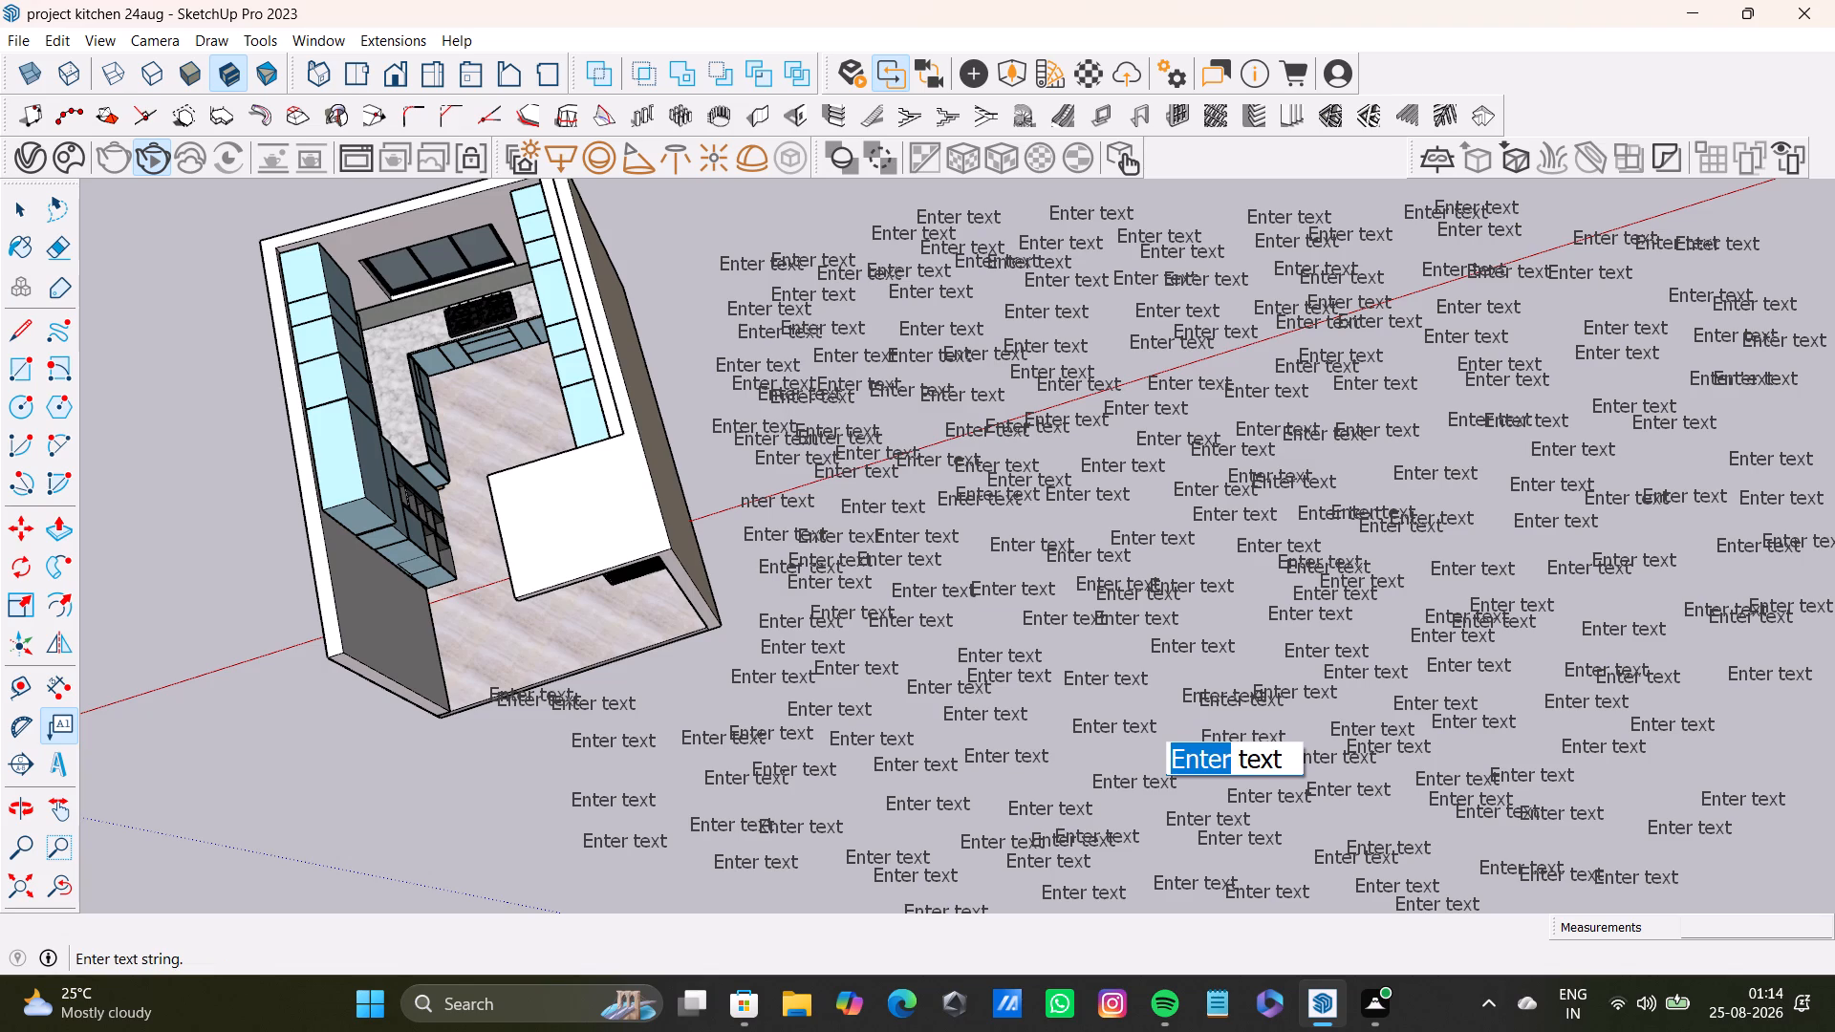
# Add four default "Enter text" labels in the gaps of the cluster's lower middle, closer to the kitchen.
pyautogui.doubleClick(1120, 758)
pyautogui.doubleClick(1137, 698)
pyautogui.click(1132, 698)
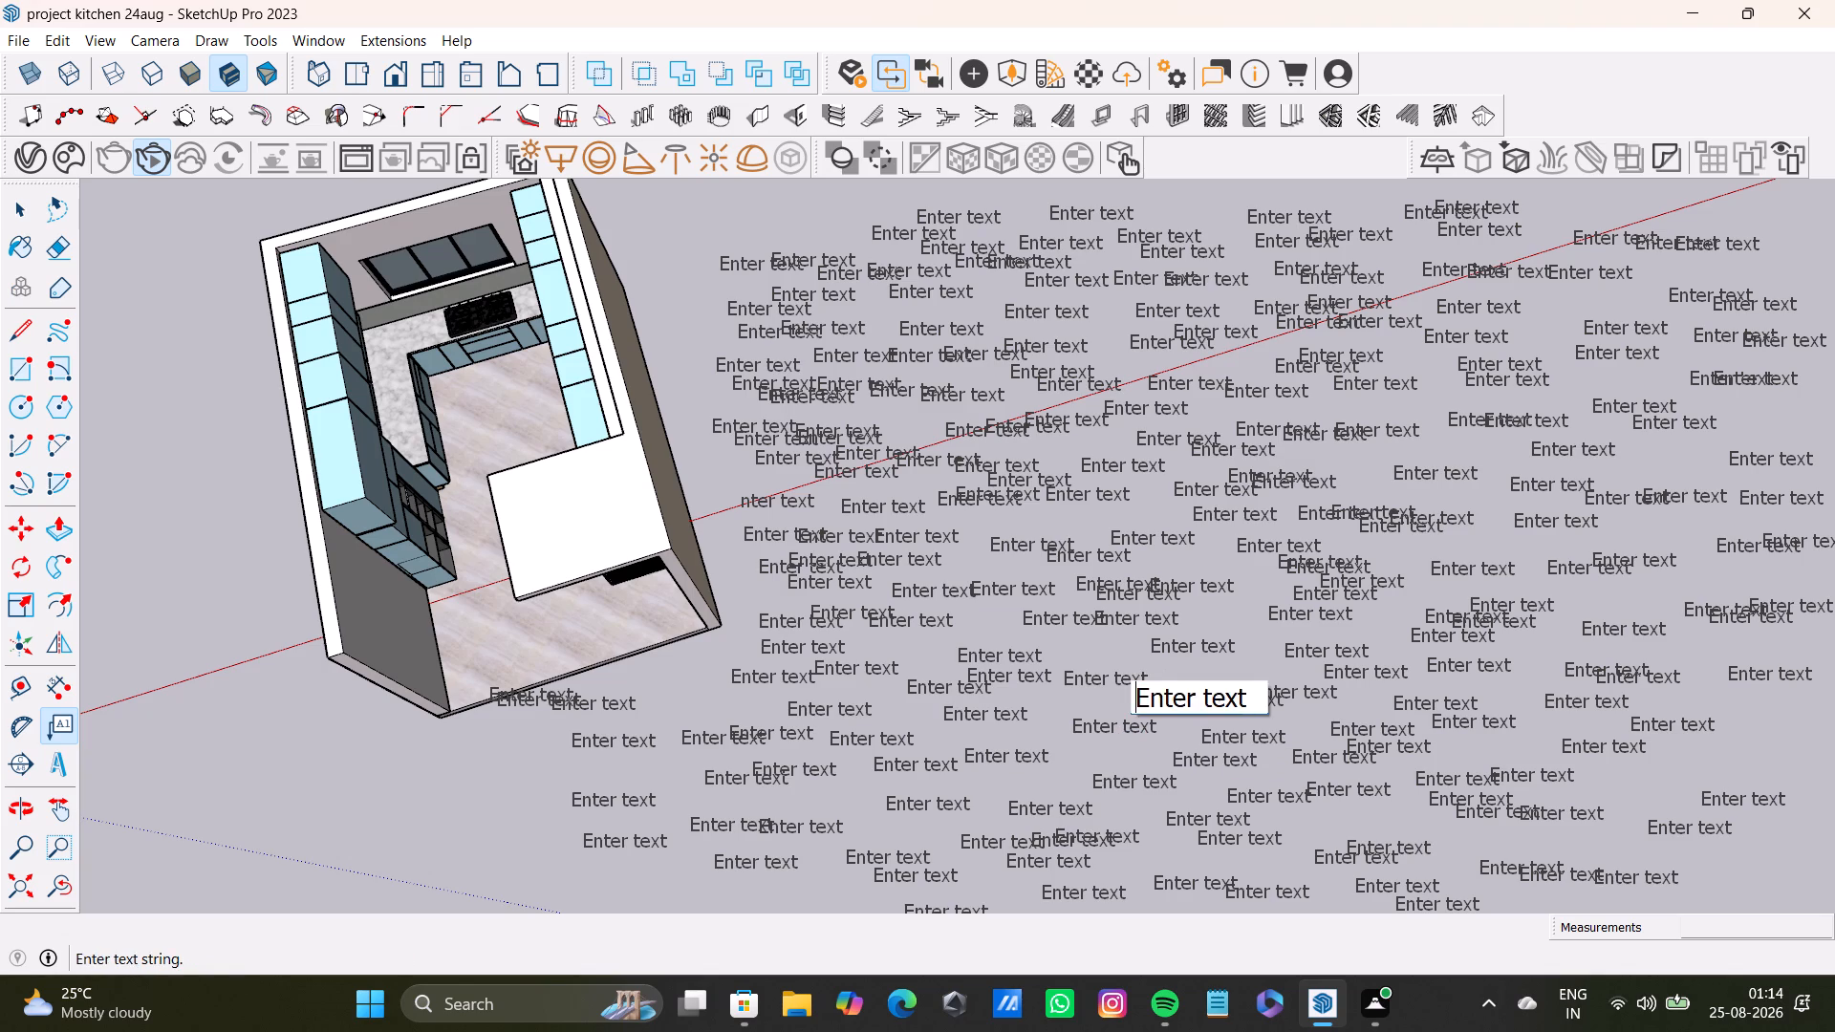
pyautogui.tripleClick(1071, 657)
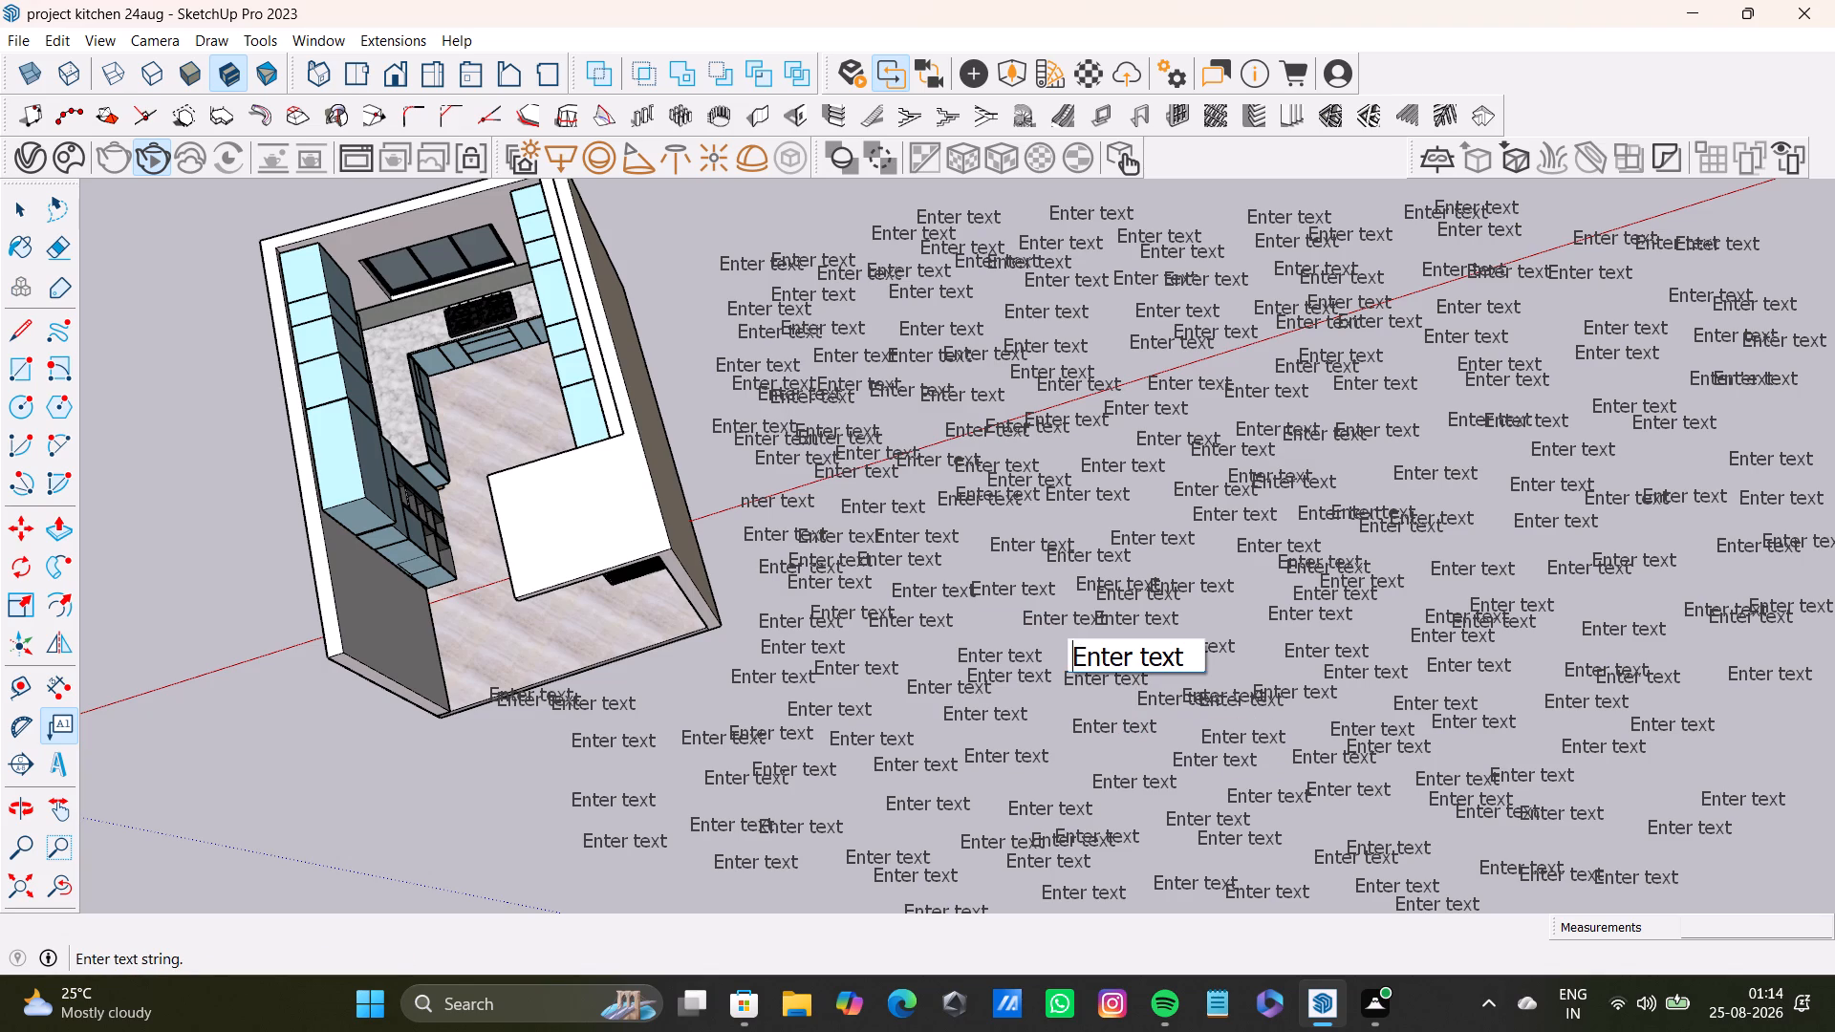
pyautogui.tripleClick(1112, 755)
pyautogui.tripleClick(1048, 783)
pyautogui.click(1051, 733)
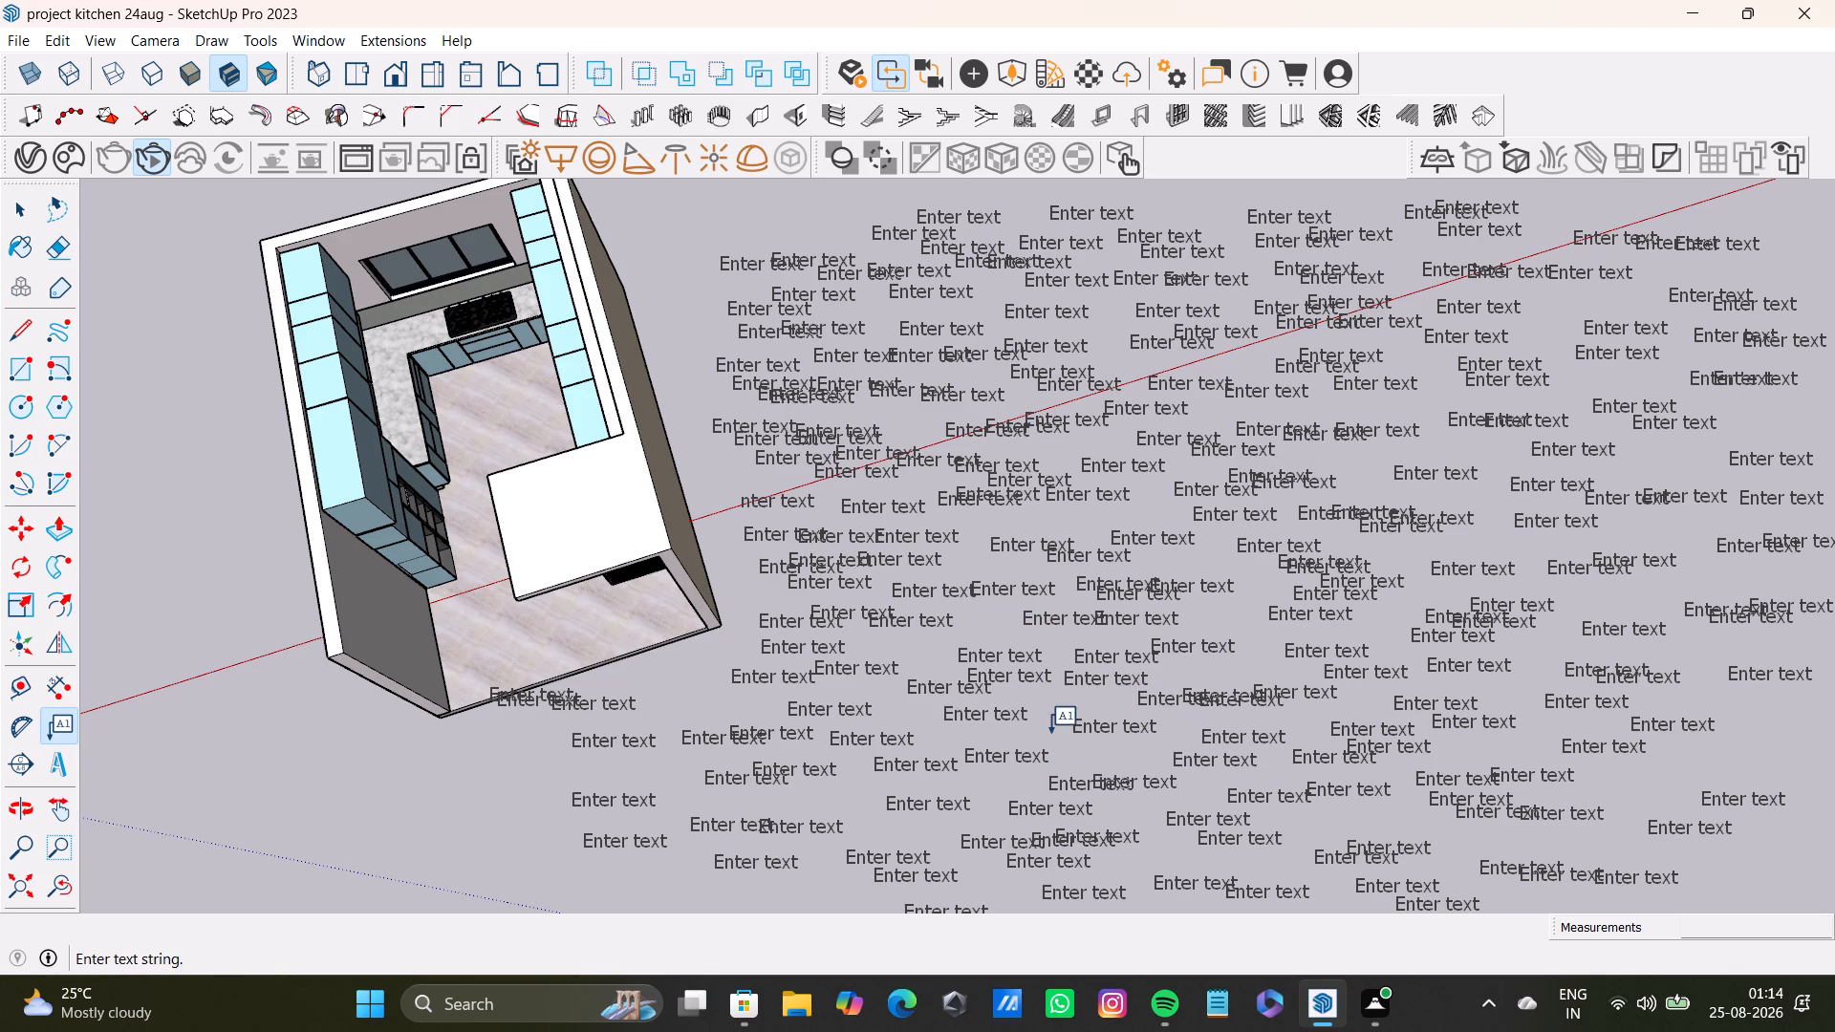
pyautogui.tripleClick(1051, 727)
pyautogui.click(1085, 678)
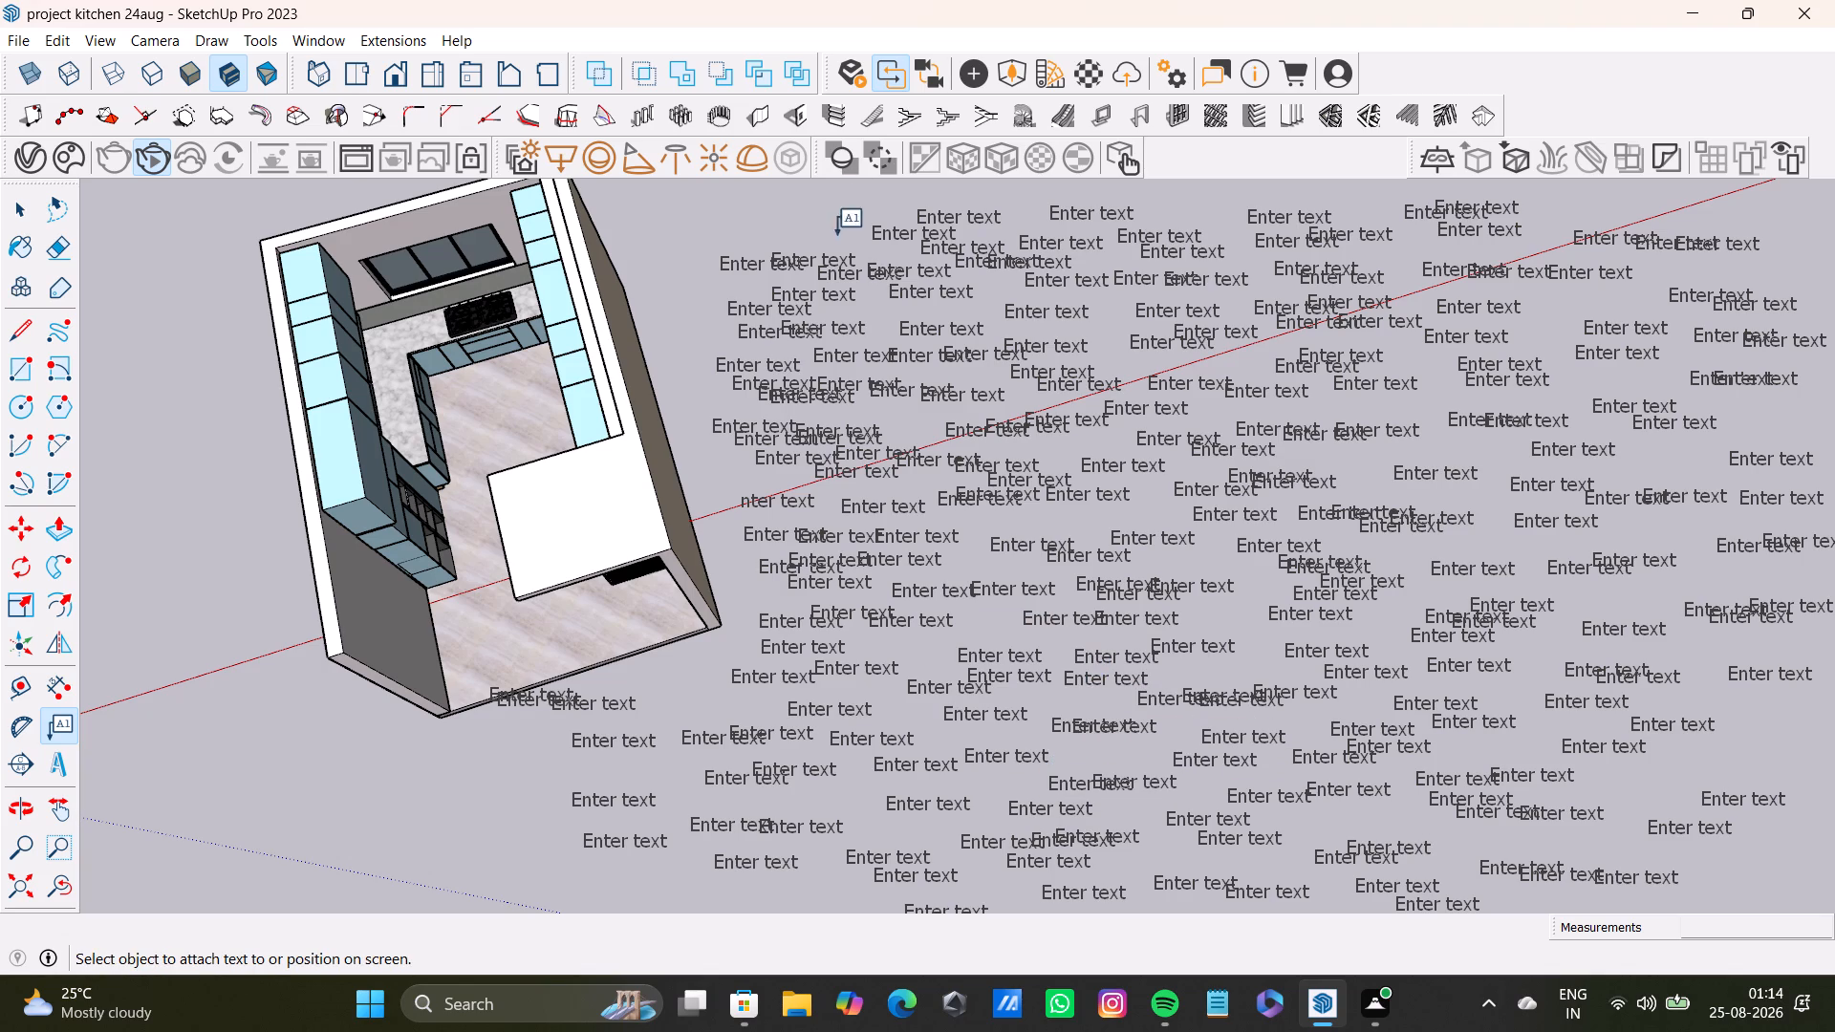
# Add five default "Enter text" labels around the cluster's upper corner nearest the kitchen, continuing down beside the kitchen wall.
pyautogui.tripleClick(842, 217)
pyautogui.tripleClick(804, 216)
pyautogui.doubleClick(804, 216)
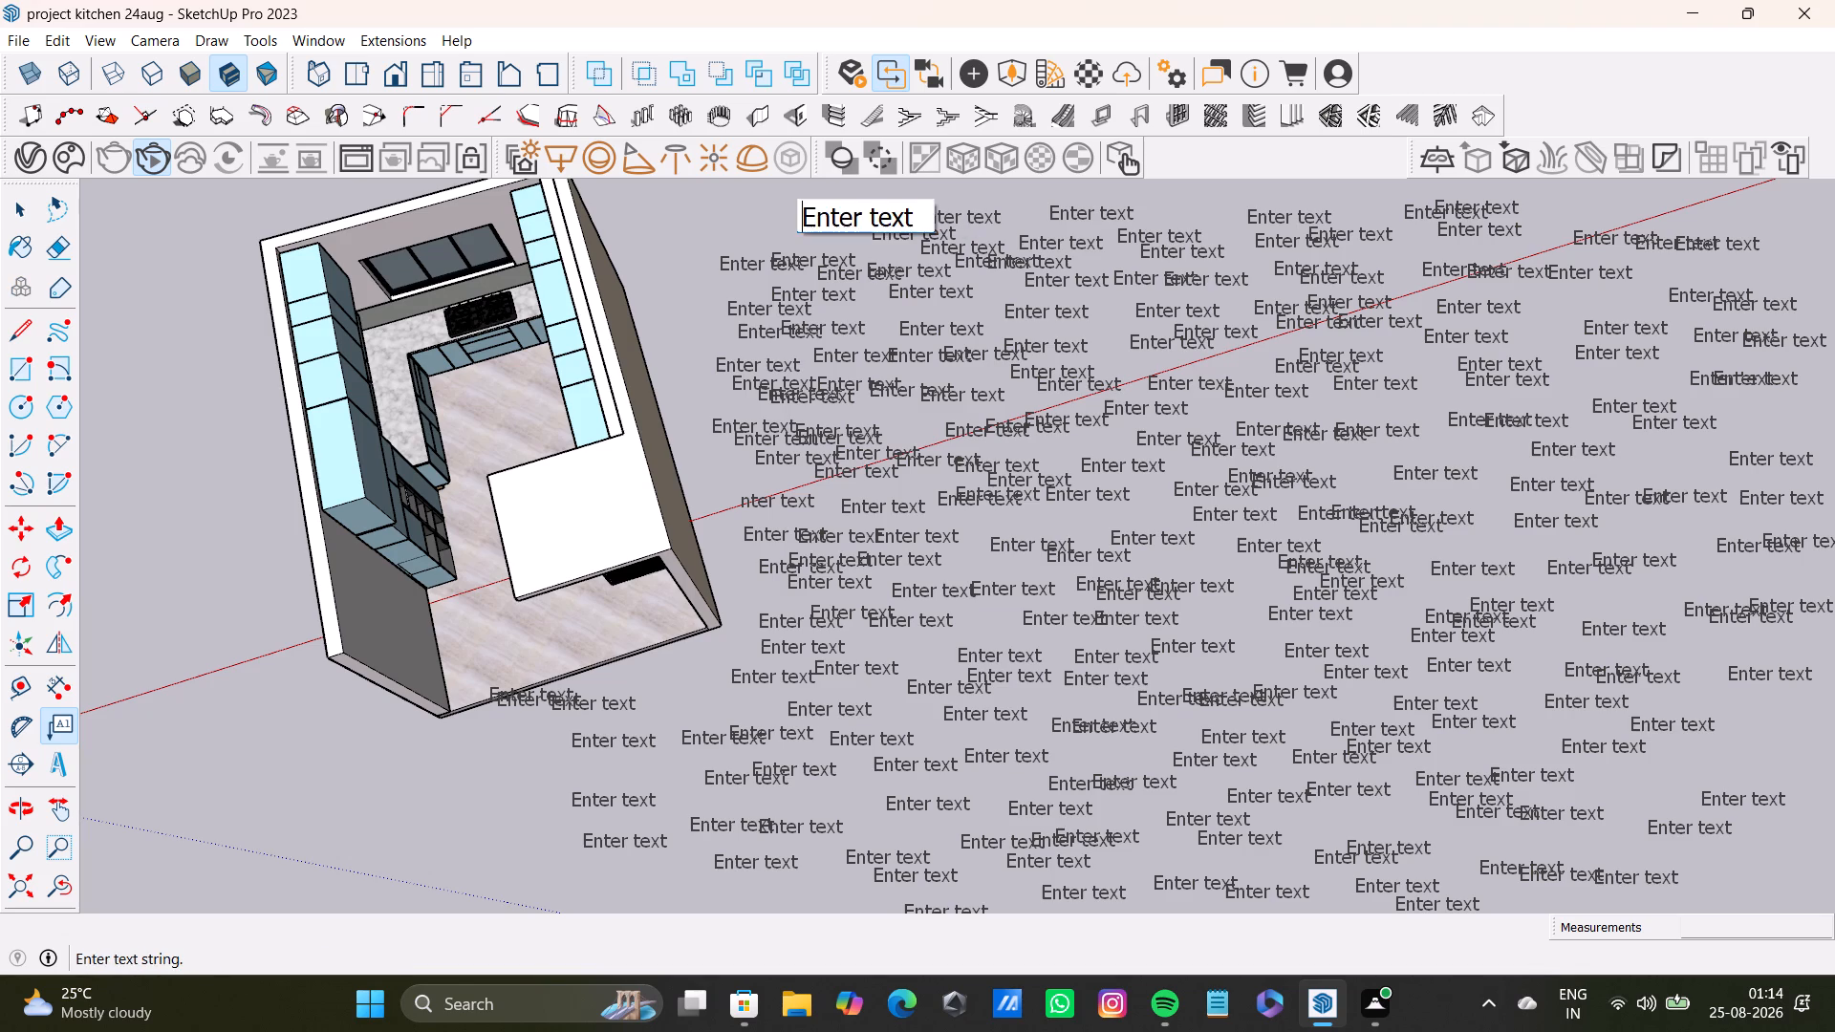
pyautogui.doubleClick(738, 237)
pyautogui.click(740, 231)
pyautogui.doubleClick(741, 226)
pyautogui.doubleClick(692, 227)
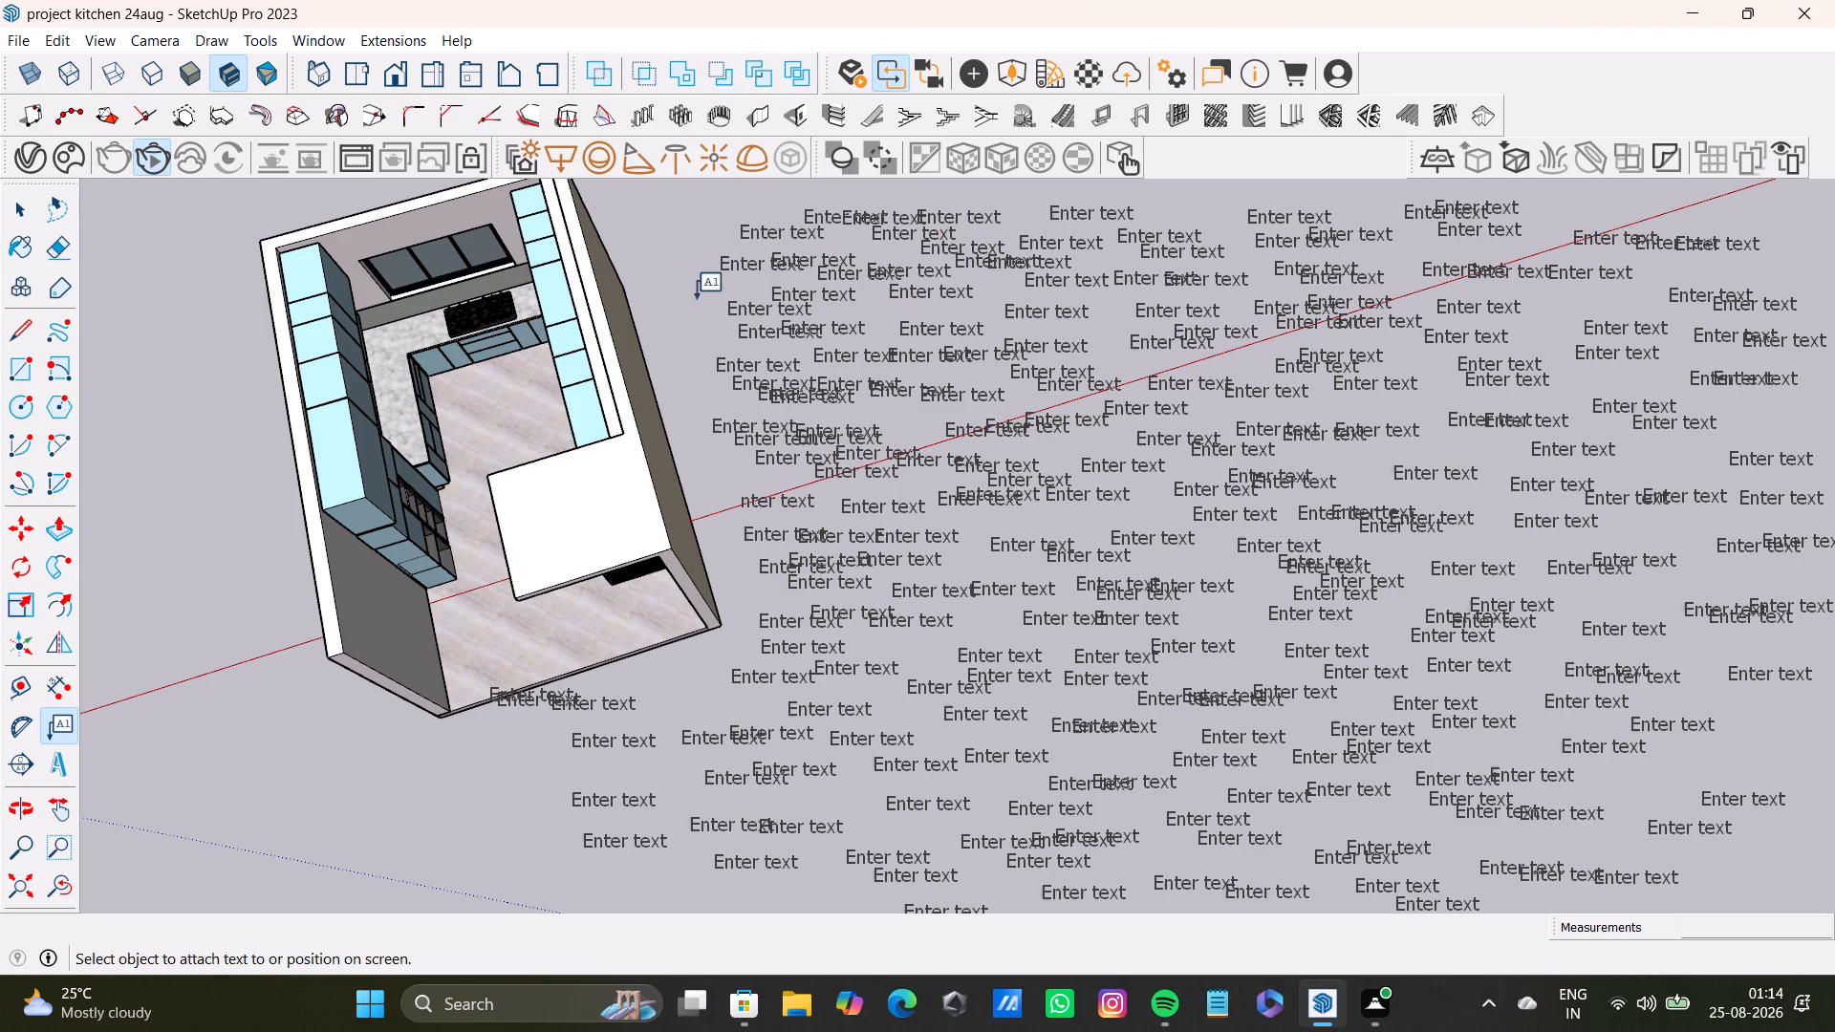
pyautogui.doubleClick(697, 297)
pyautogui.moveTo(699, 304); pyautogui.dragTo(699, 314)
pyautogui.doubleClick(716, 373)
pyautogui.doubleClick(695, 340)
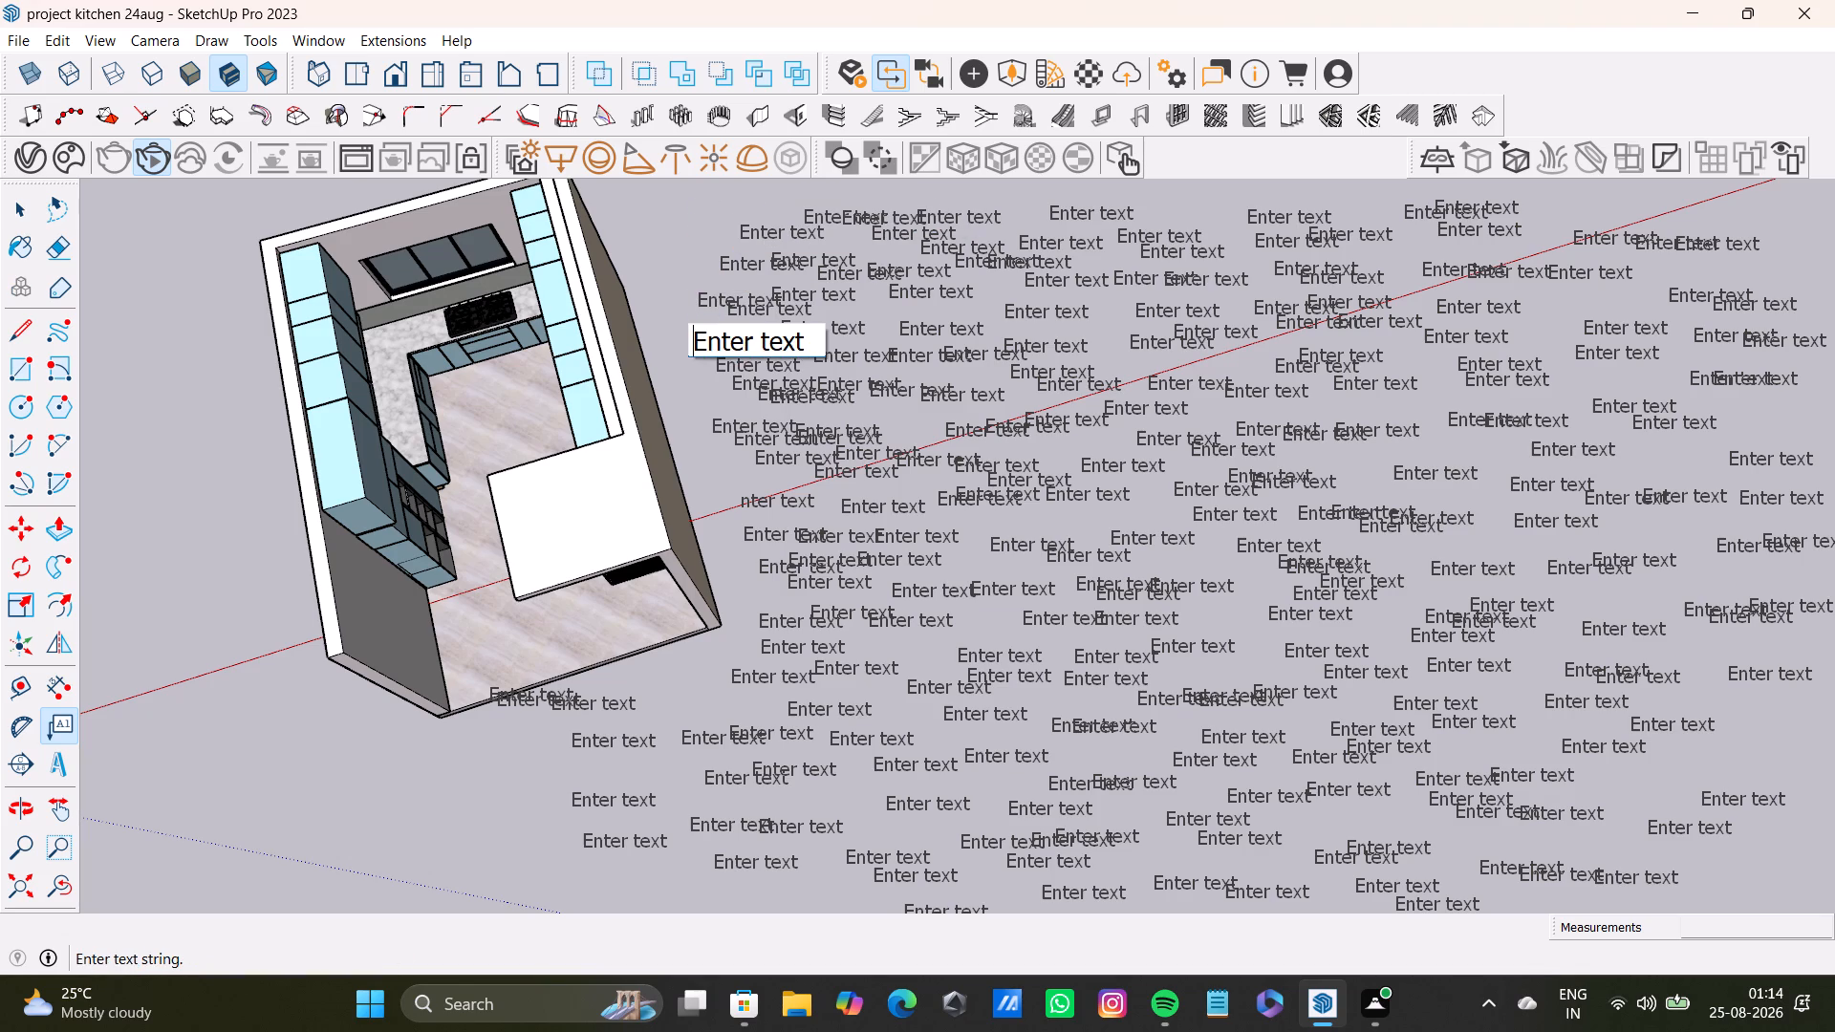
pyautogui.click(1401, 225)
# Add two default "Enter text" labels above the red axis, one close to the axis and one at the cluster's far upper edge.
pyautogui.click(1421, 269)
pyautogui.doubleClick(1414, 267)
pyautogui.doubleClick(1541, 193)
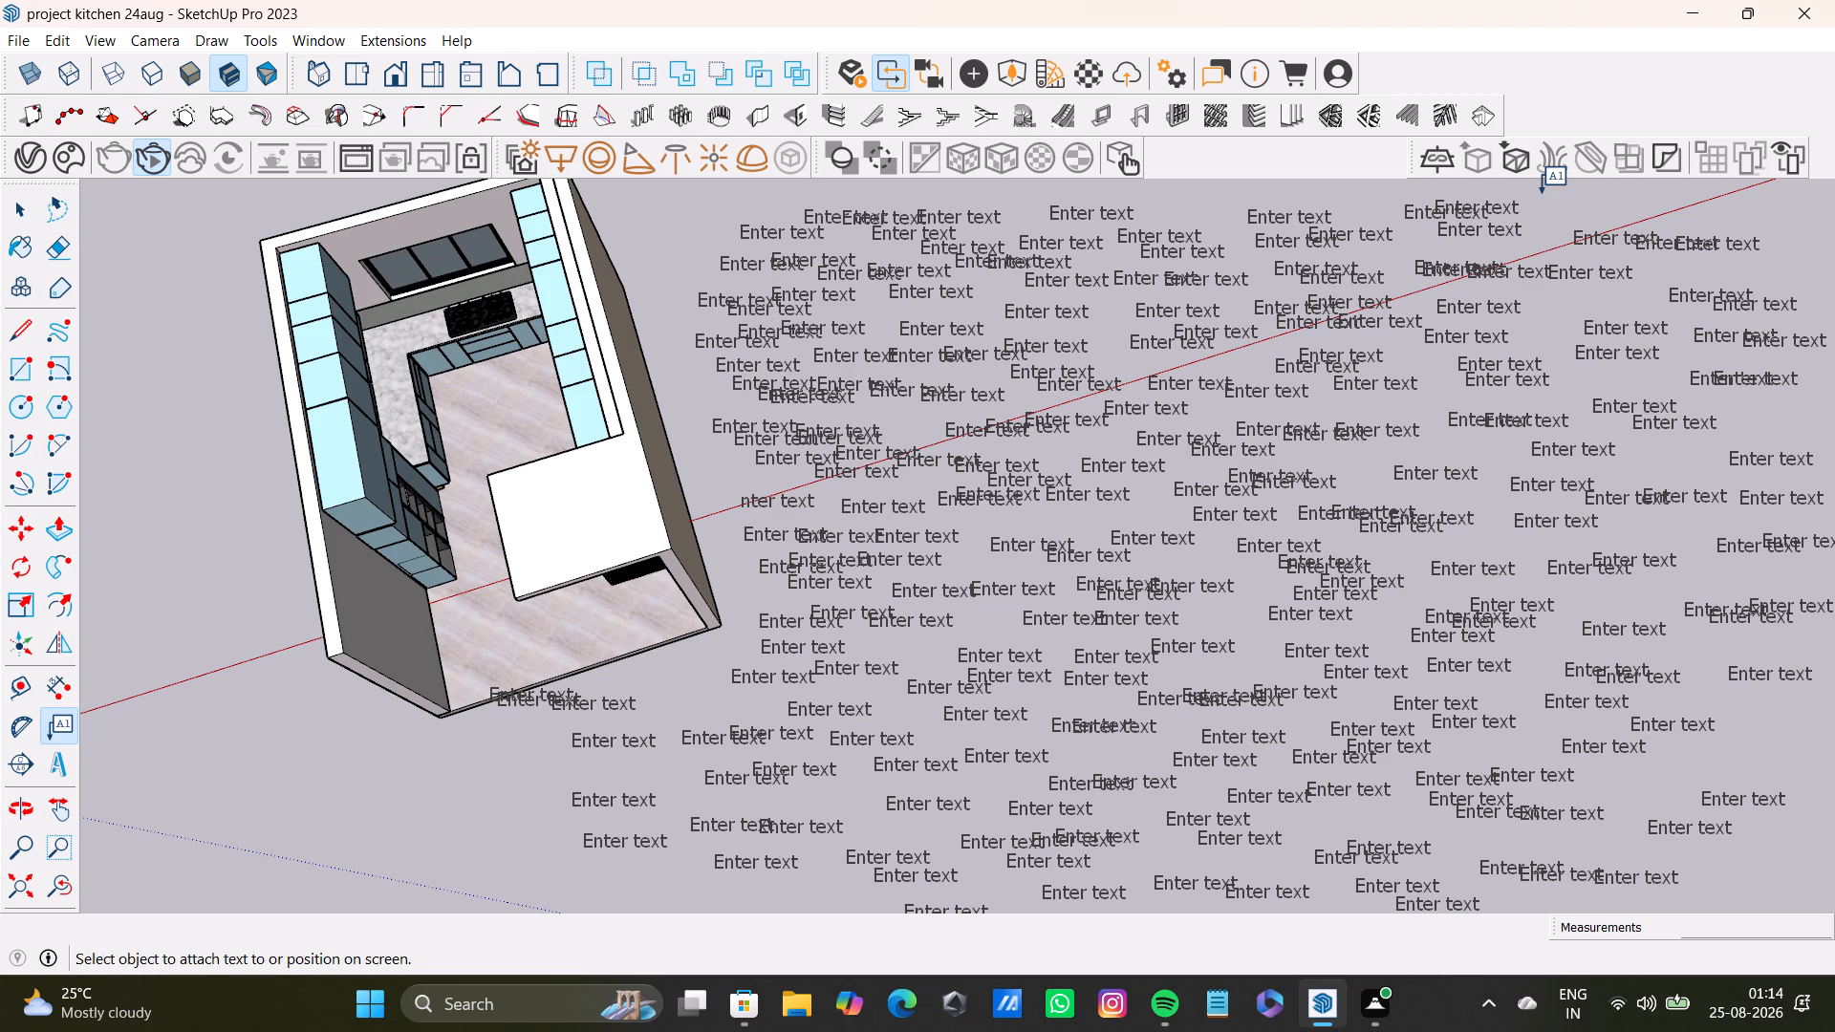
pyautogui.doubleClick(1544, 204)
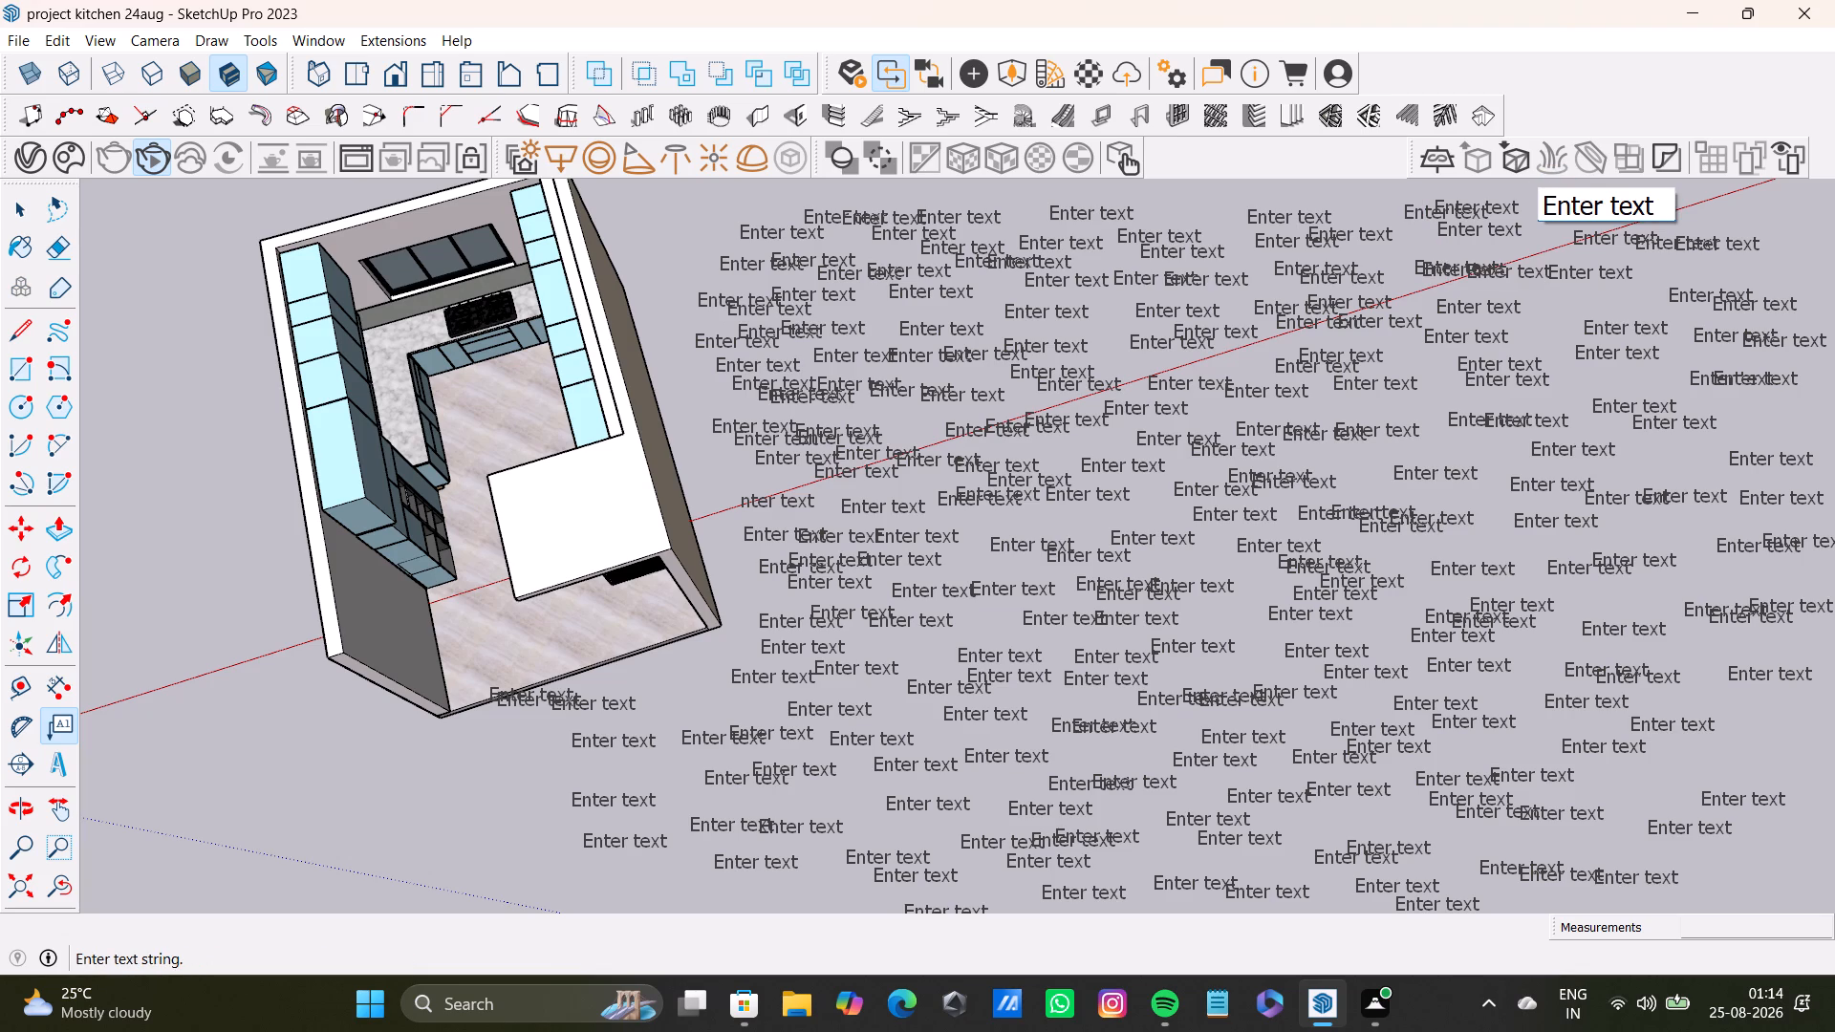
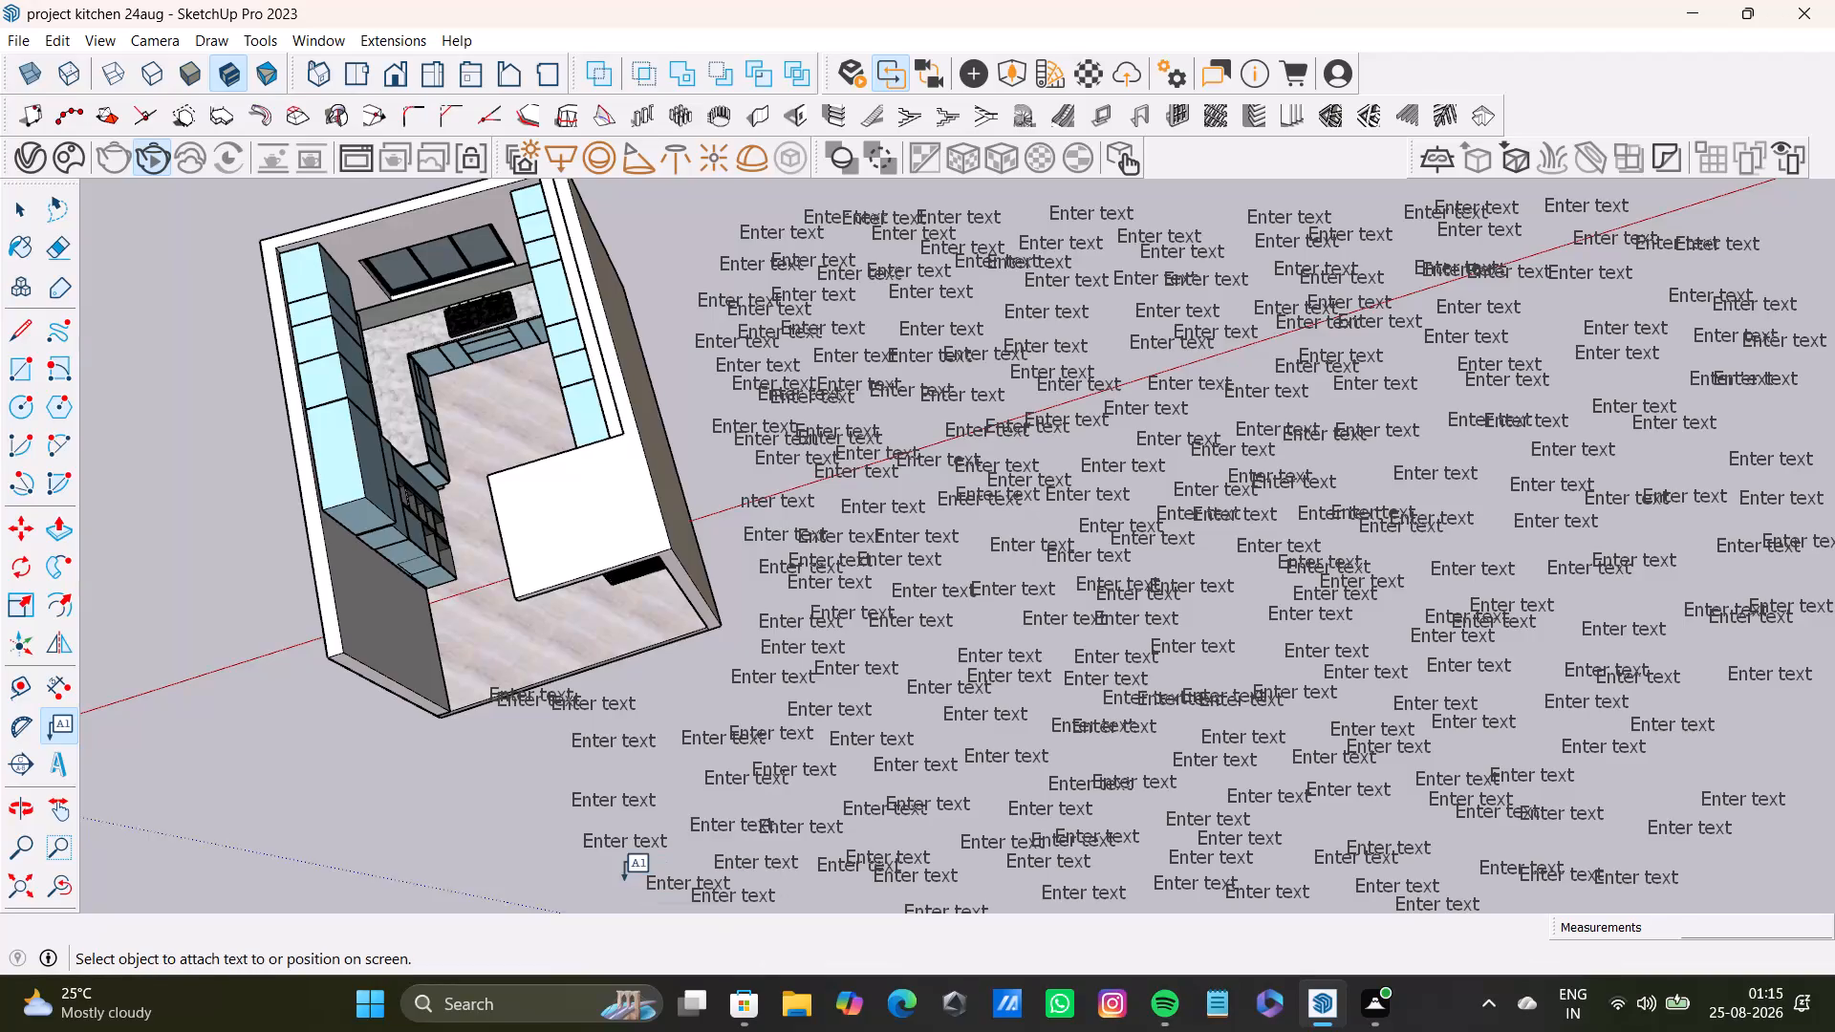
# Add two default "Enter text" labels, one at the cluster's lower corner below the kitchen and one beside the kitchen's end wall.
pyautogui.click(614, 884)
pyautogui.doubleClick(608, 885)
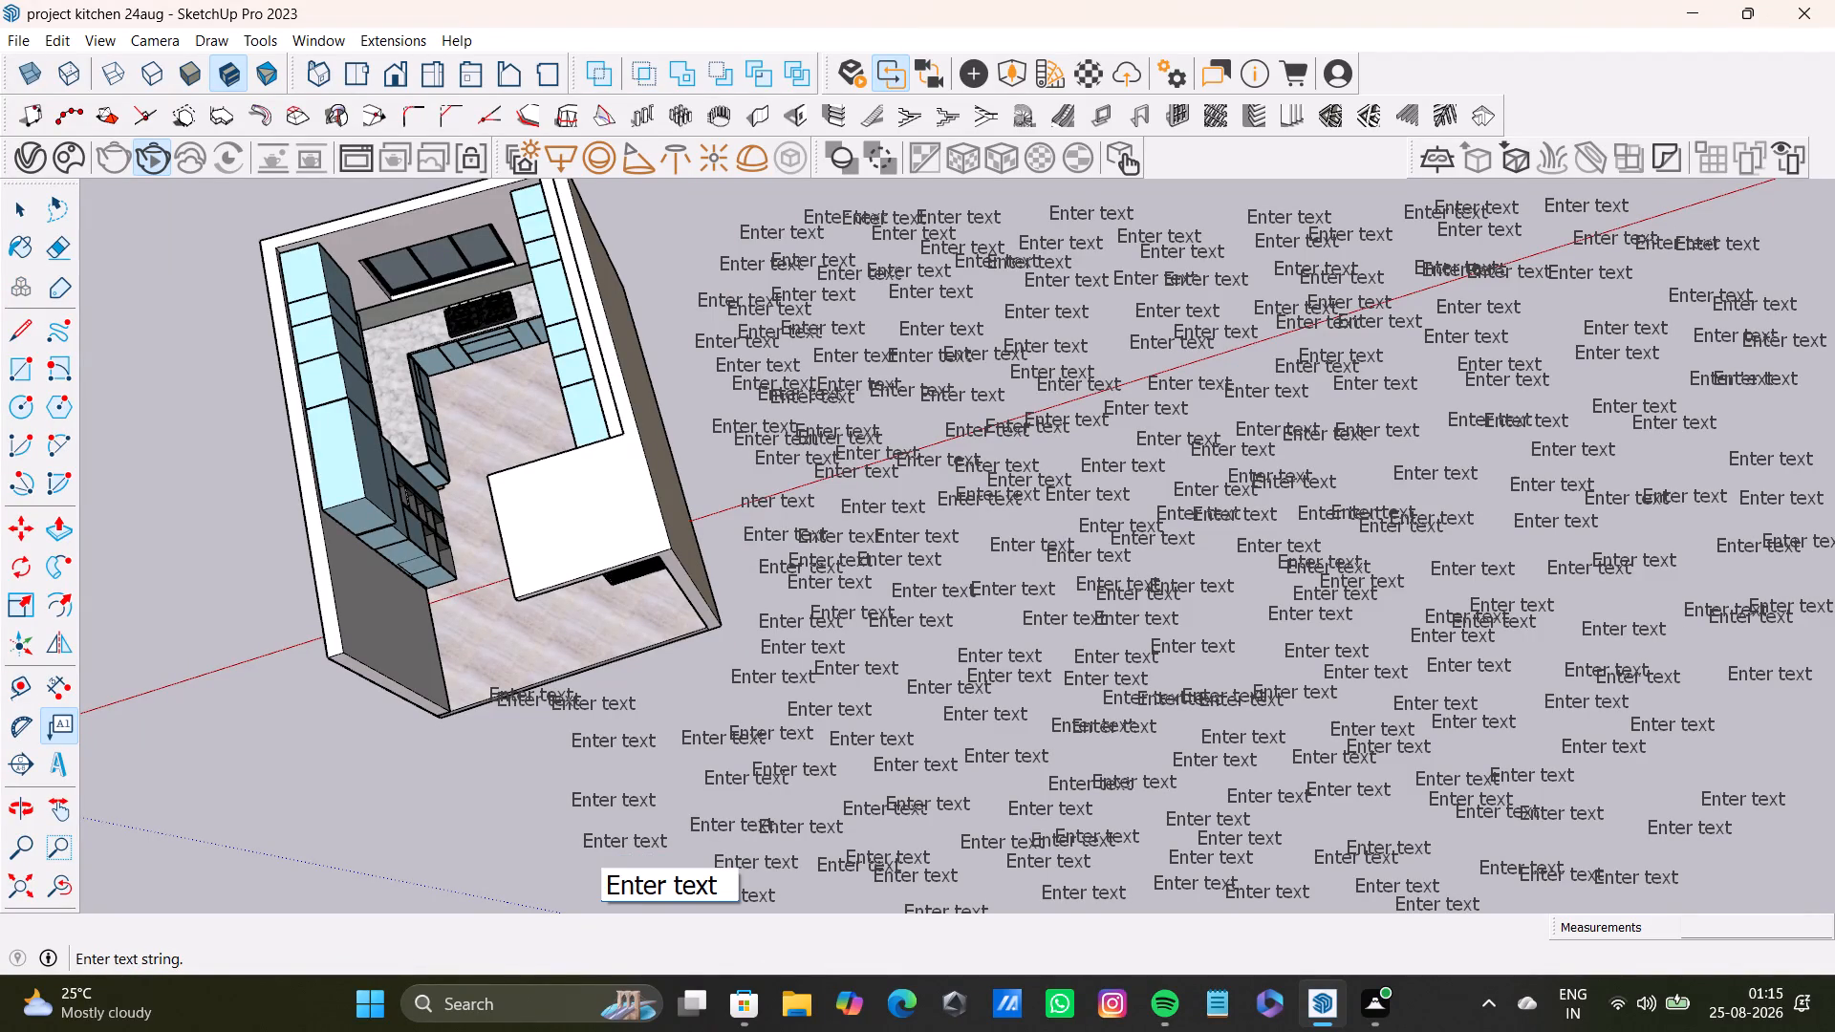
pyautogui.click(737, 616)
pyautogui.click(748, 613)
pyautogui.tripleClick(748, 605)
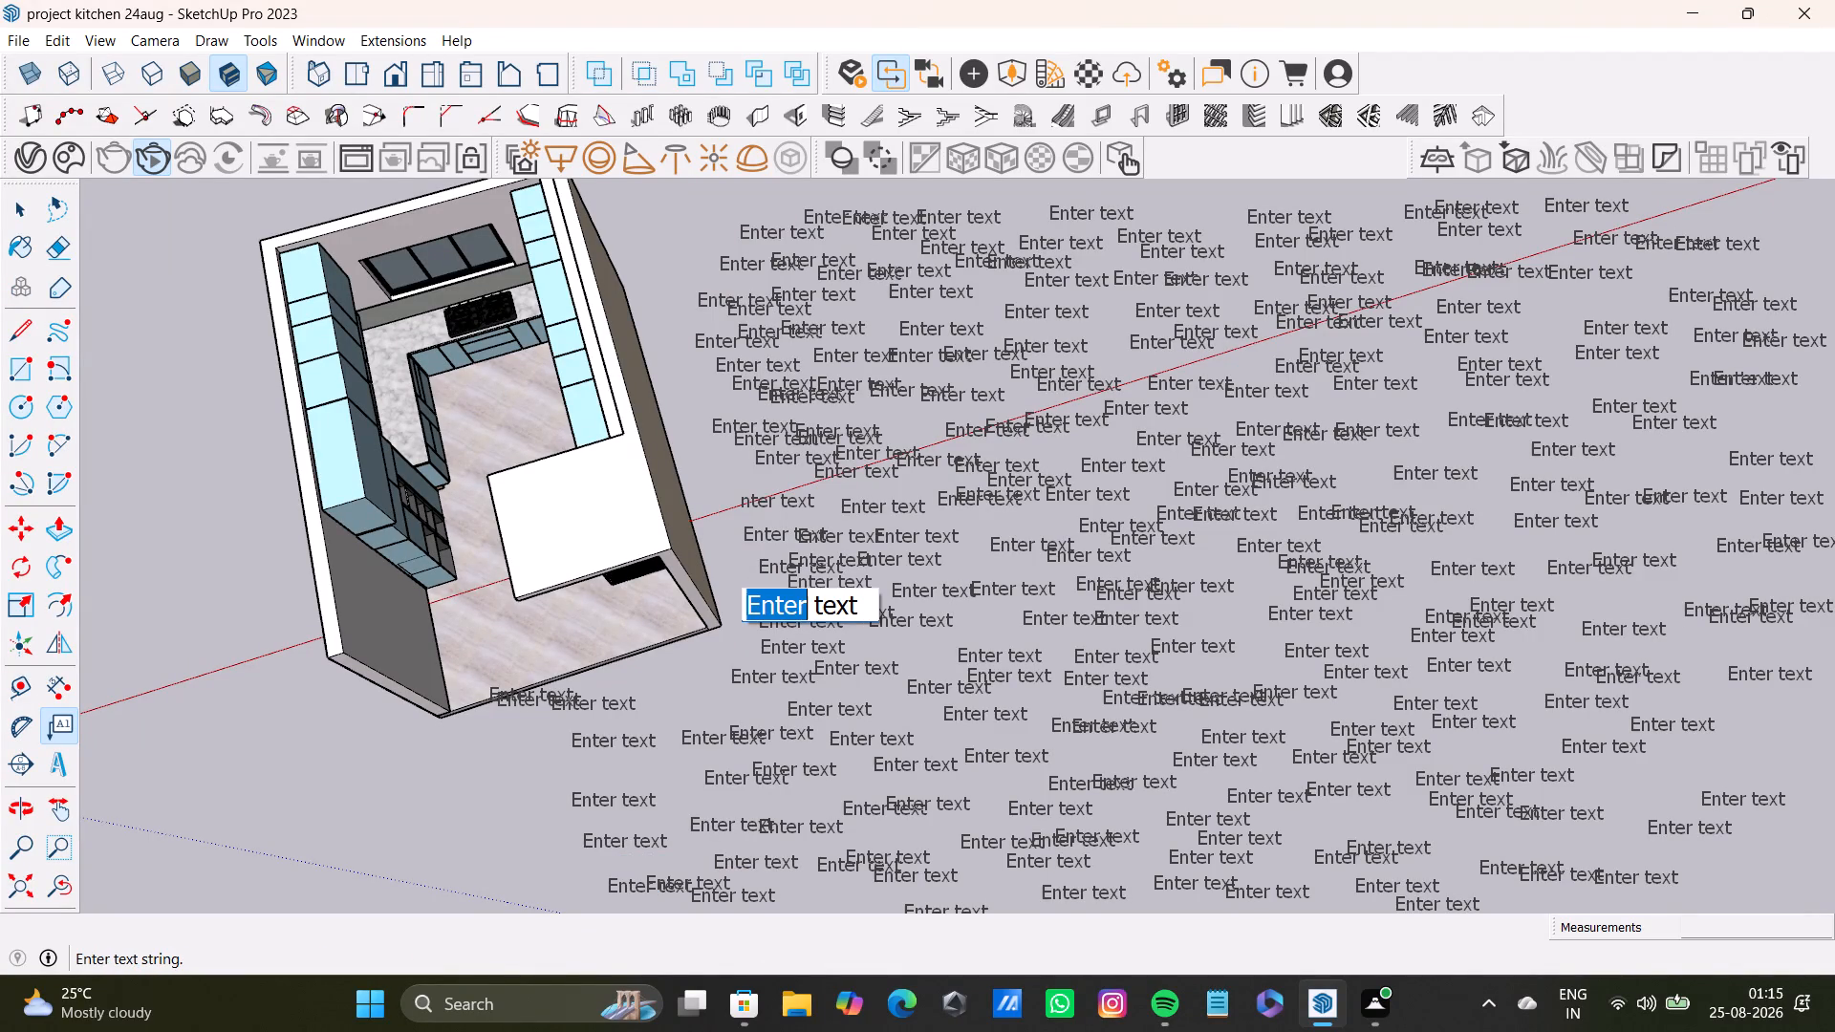
# Add two default "Enter text" labels among the existing ones in the cluster's lower middle.
pyautogui.click(993, 718)
pyautogui.click(920, 708)
pyautogui.click(928, 719)
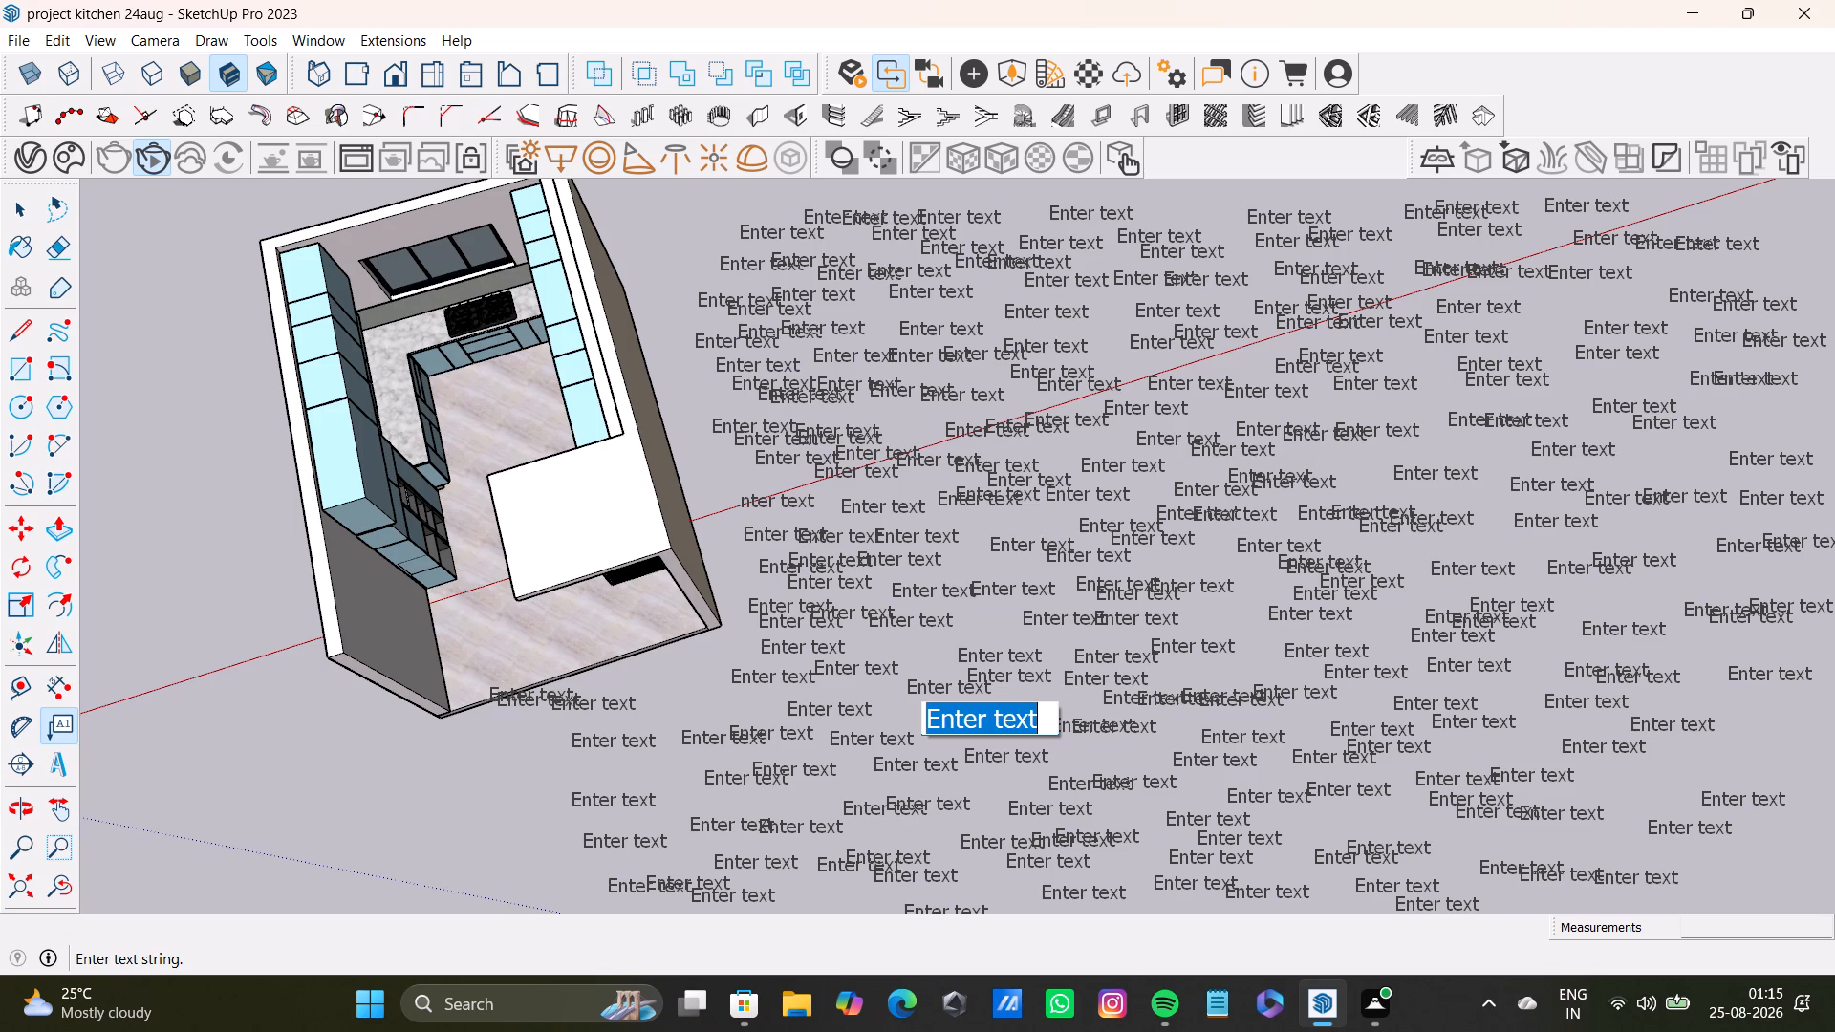
pyautogui.moveTo(1230, 785); pyautogui.dragTo(1228, 789)
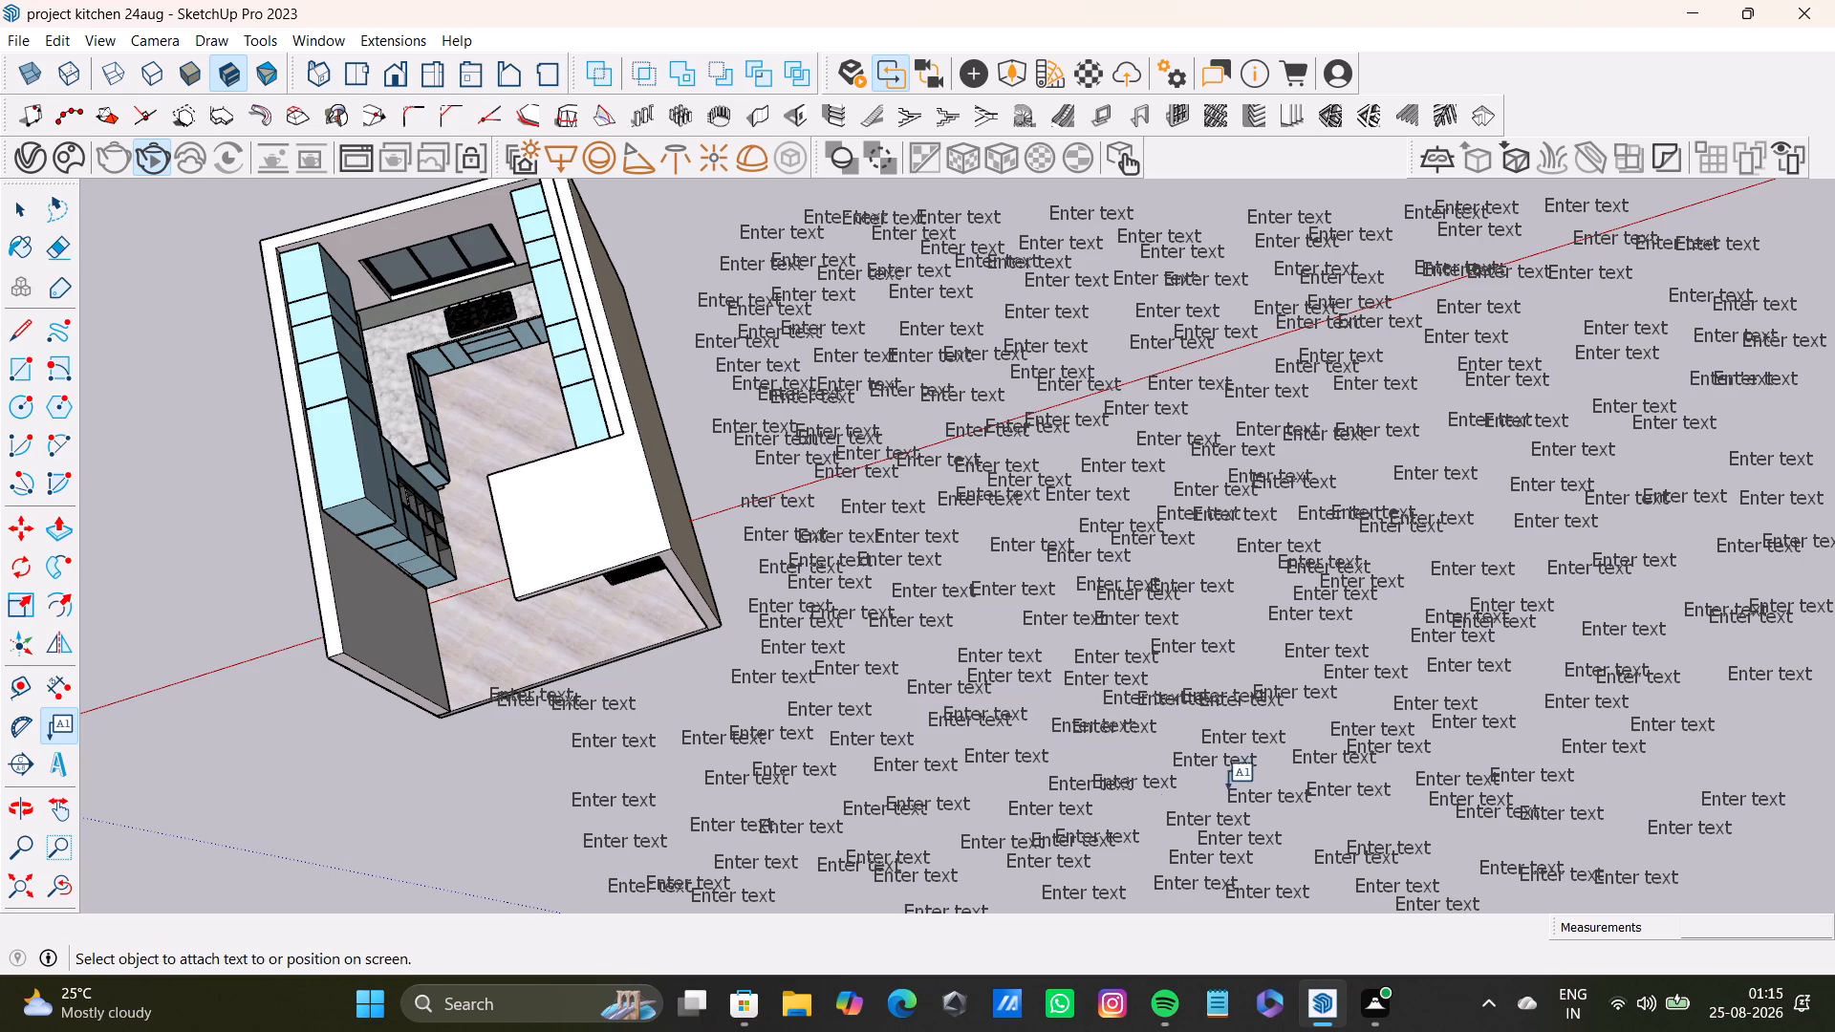
pyautogui.moveTo(1228, 789); pyautogui.dragTo(1221, 793)
pyautogui.doubleClick(1125, 752)
pyautogui.click(1092, 761)
pyautogui.click(1109, 760)
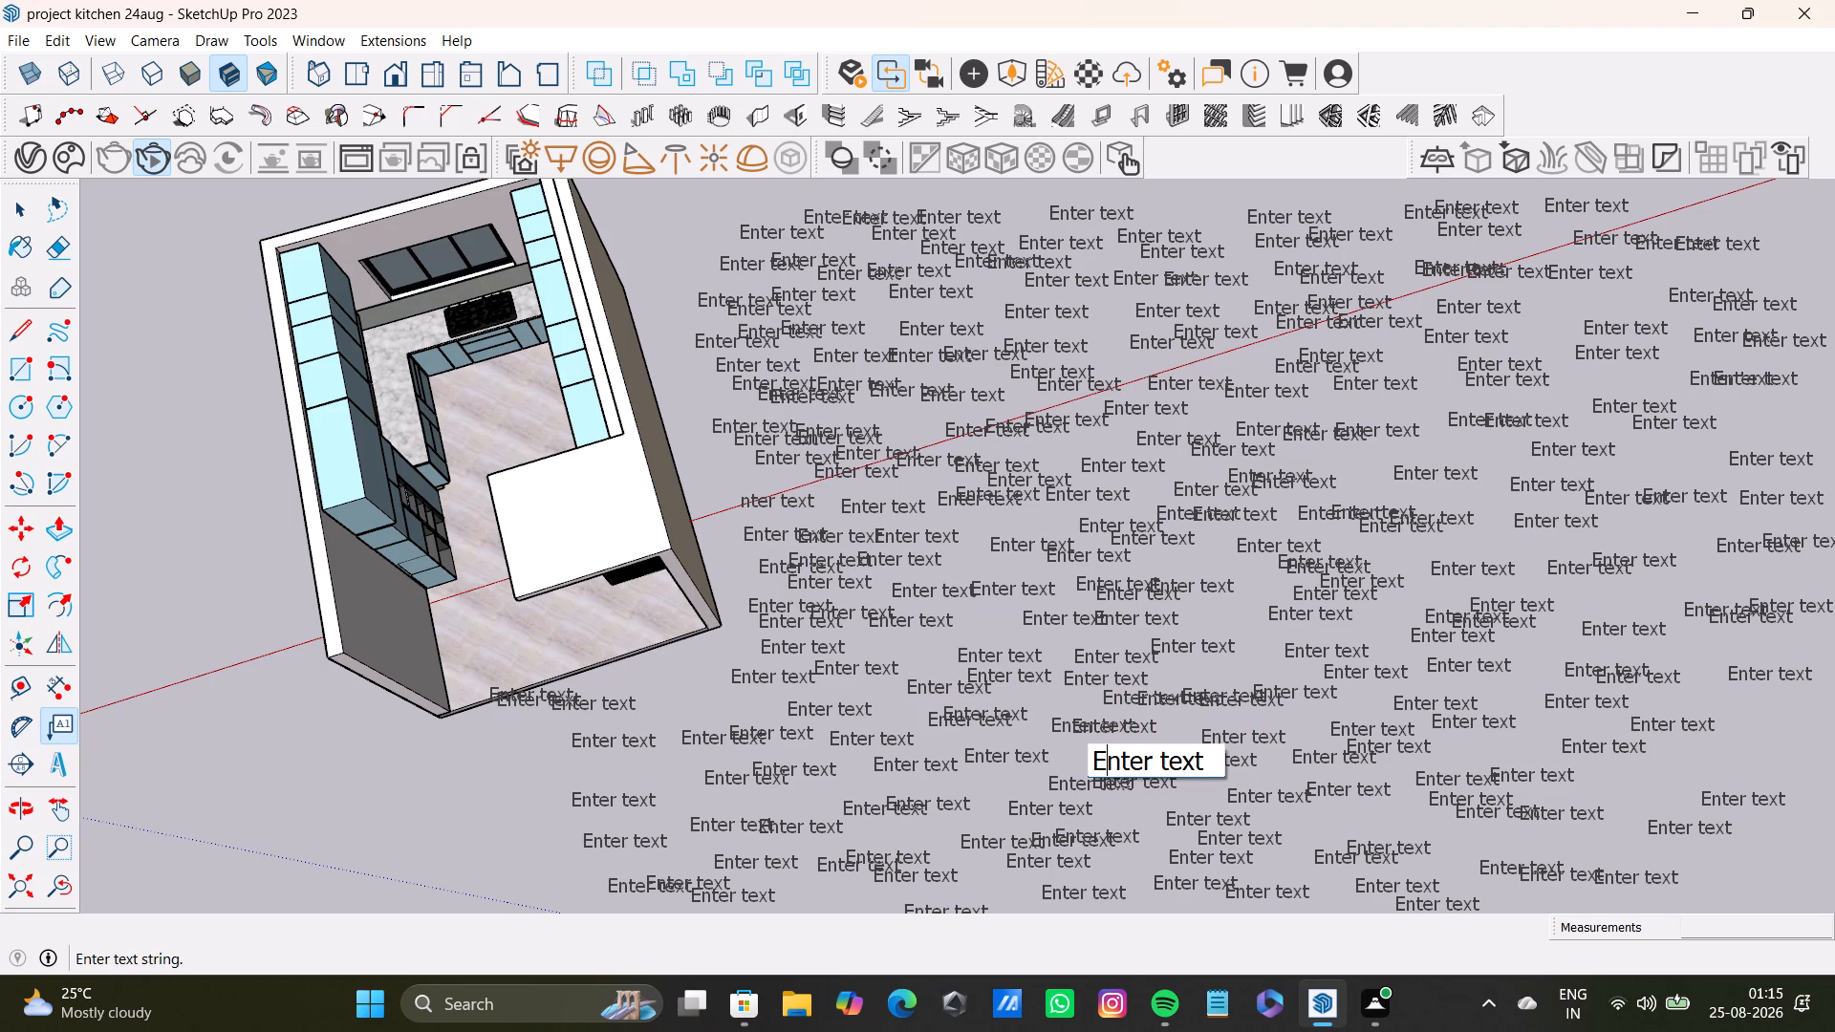
# Add four default "Enter text" labels in the gaps of the cluster's lower corner farthest from the kitchen.
pyautogui.tripleClick(1618, 785)
pyautogui.doubleClick(1623, 790)
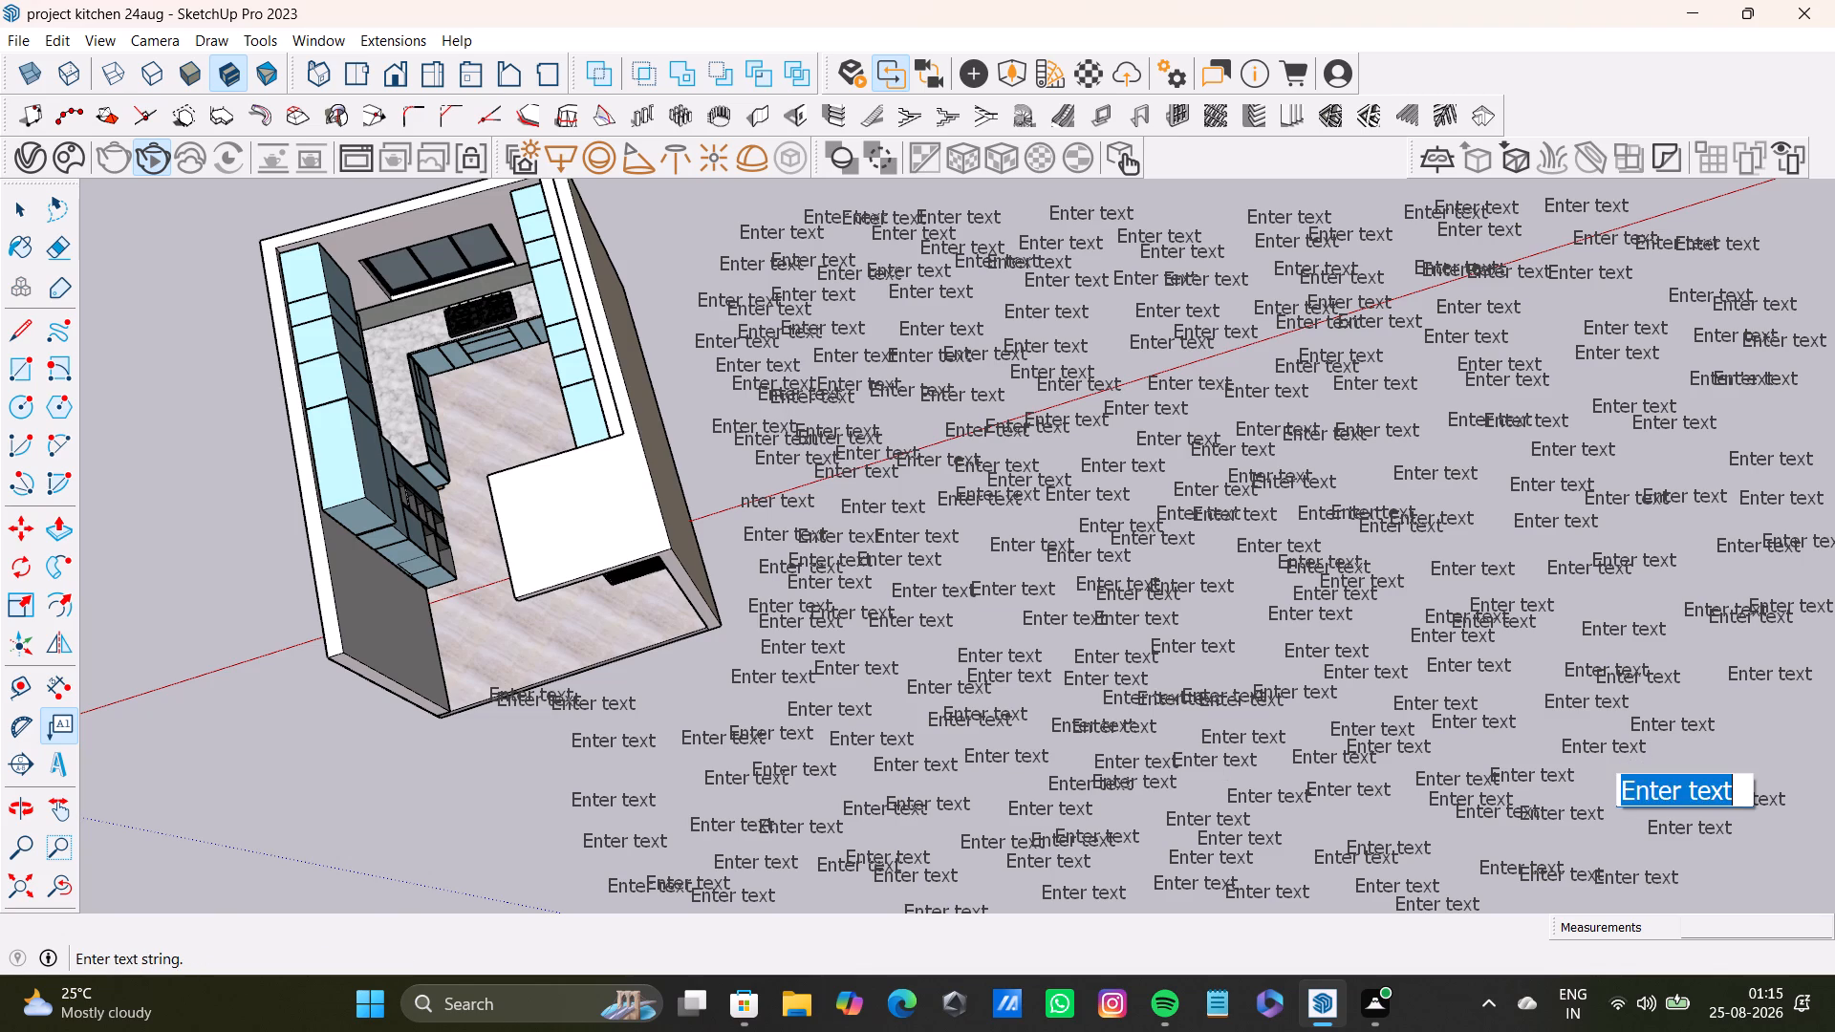
pyautogui.click(1651, 839)
pyautogui.tripleClick(1606, 844)
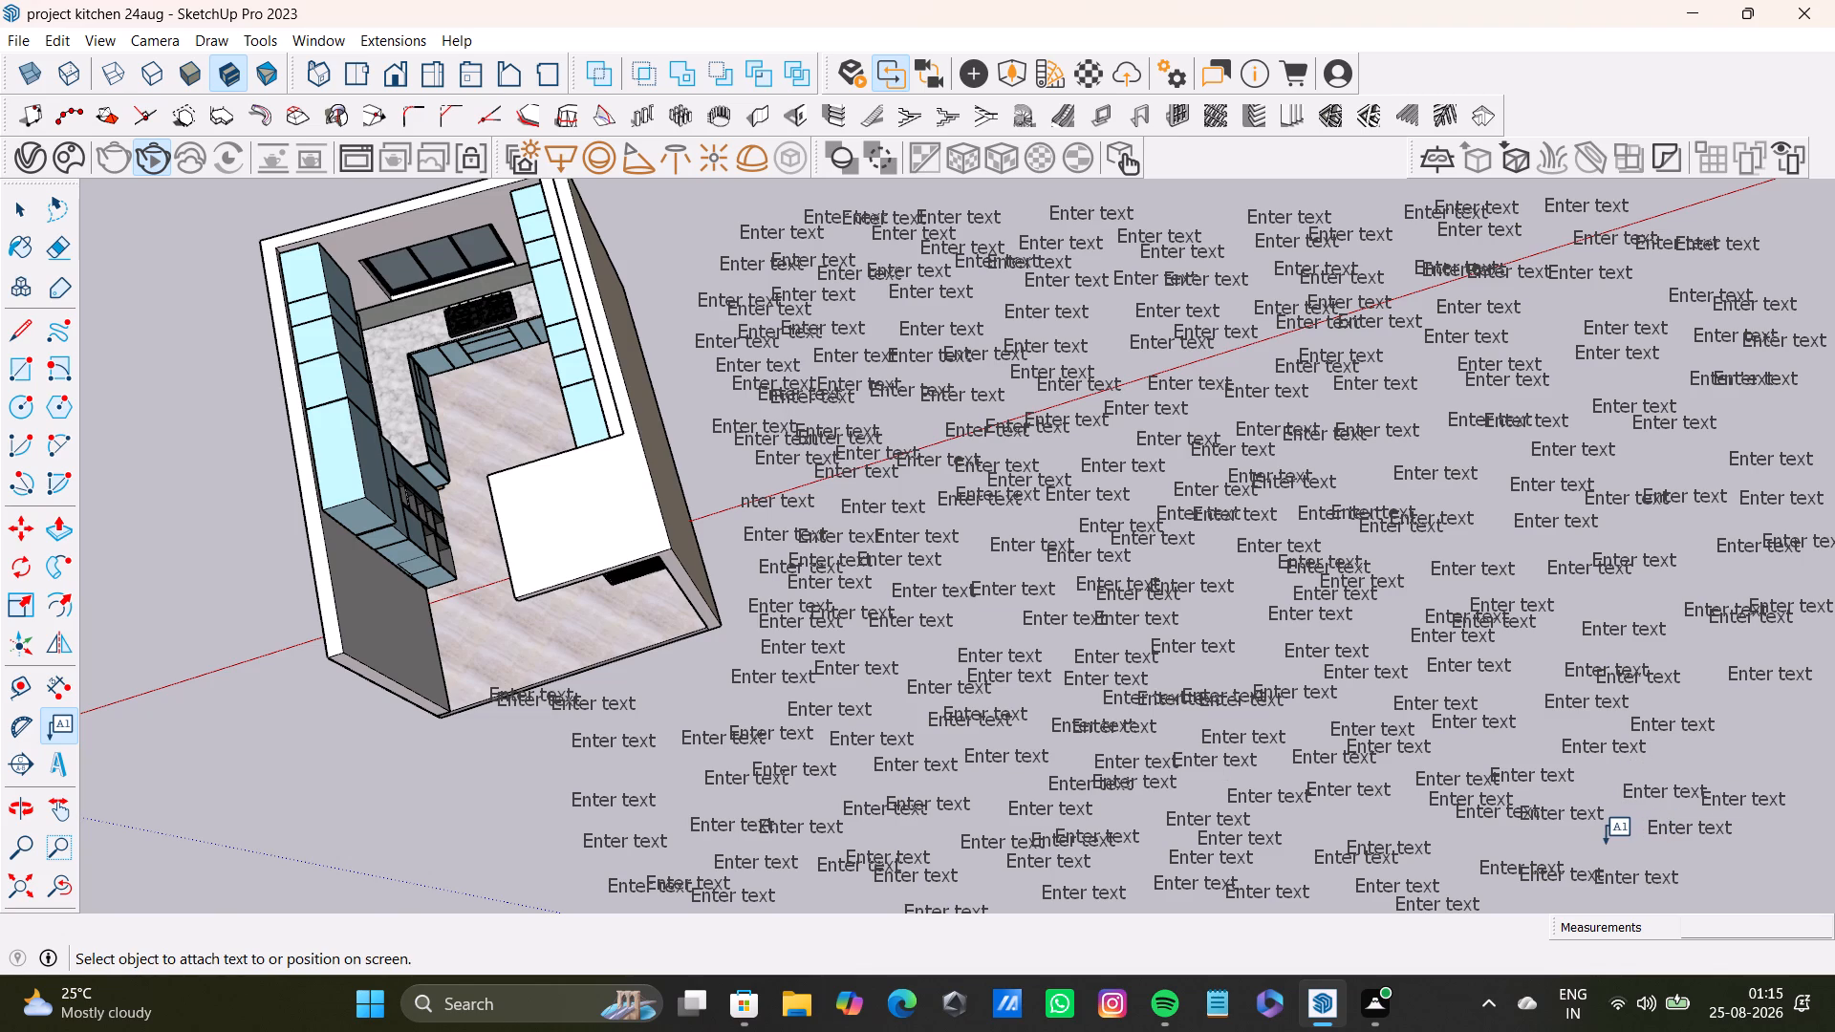
pyautogui.tripleClick(1770, 862)
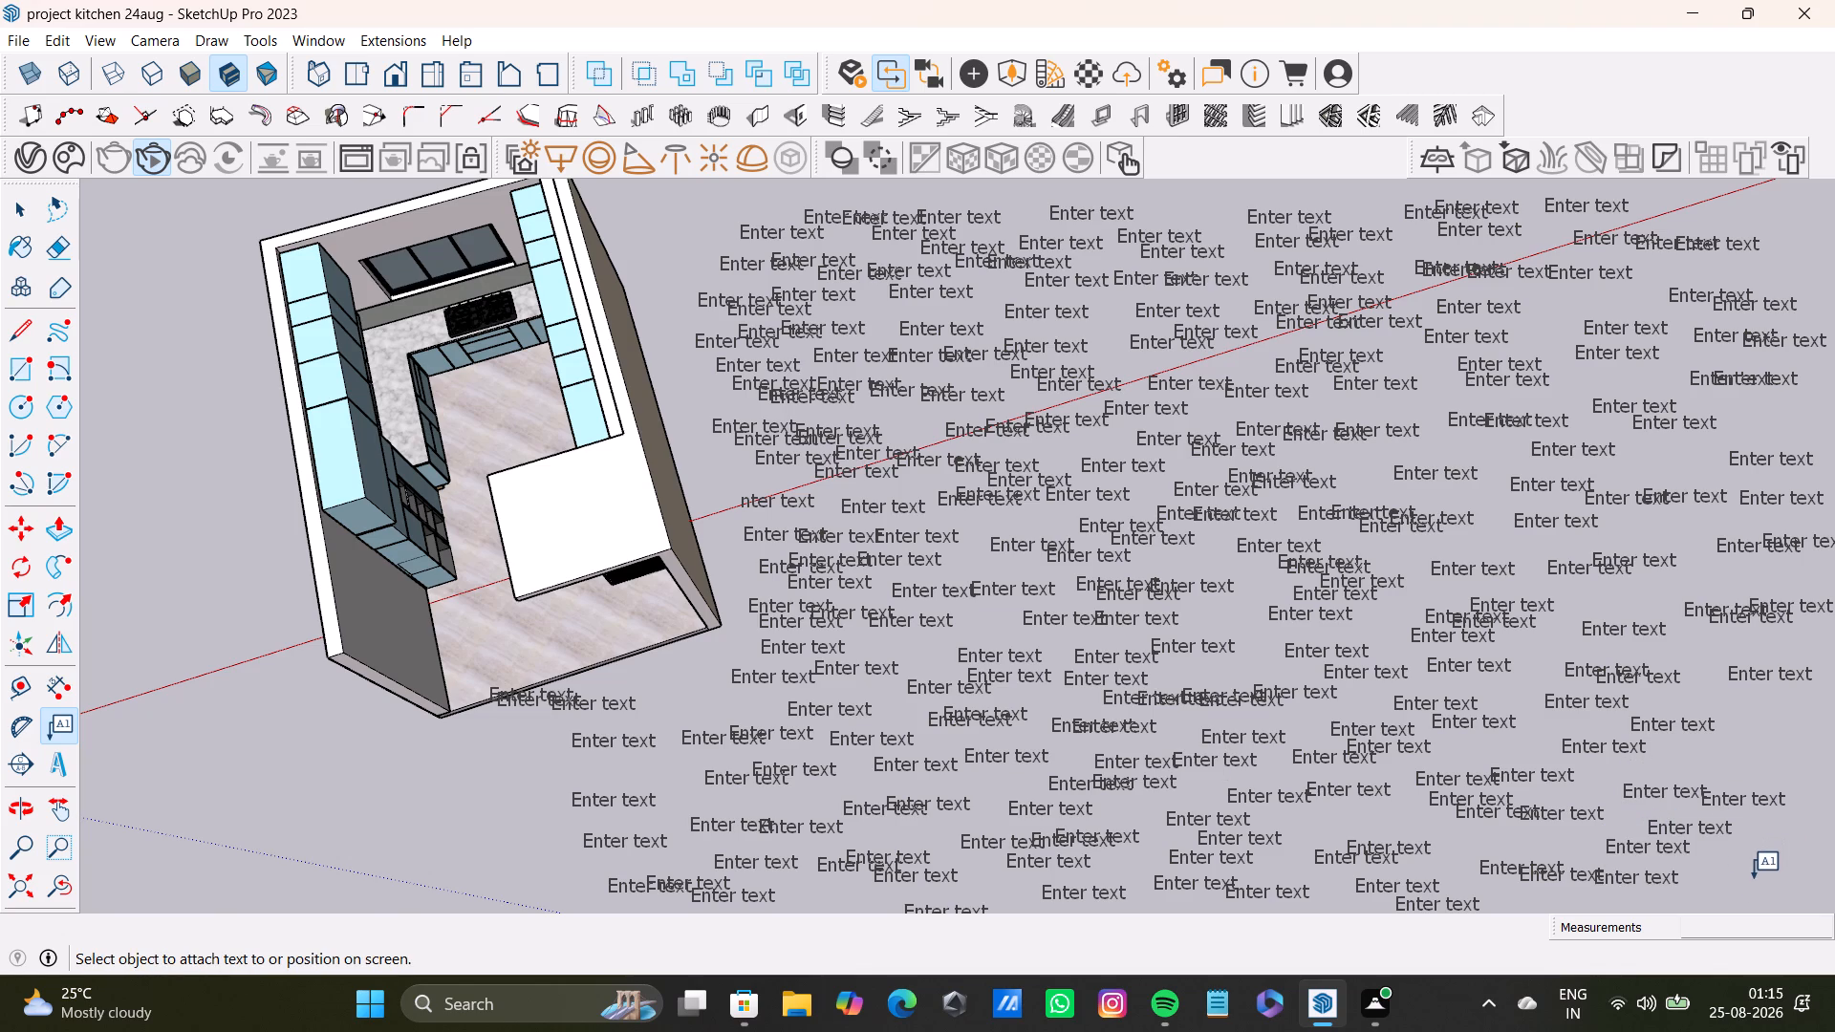
pyautogui.tripleClick(1735, 919)
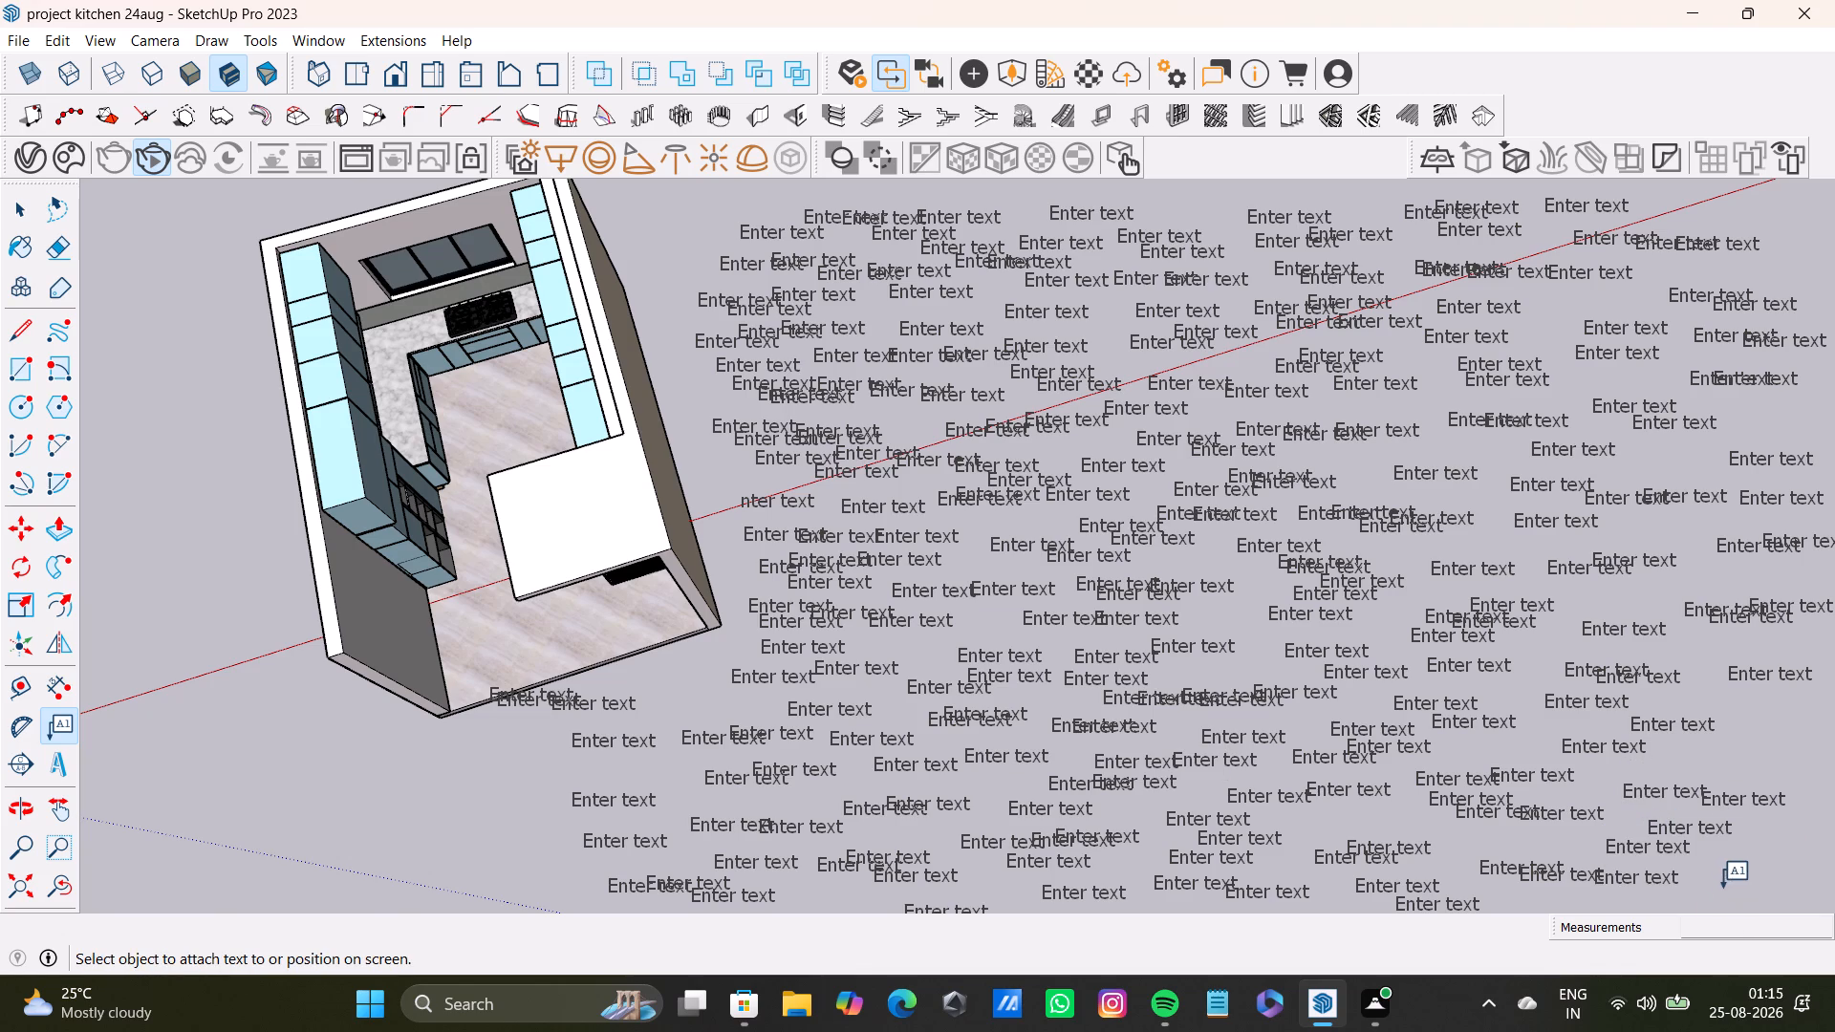
pyautogui.tripleClick(1723, 888)
pyautogui.doubleClick(1697, 885)
pyautogui.tripleClick(1745, 844)
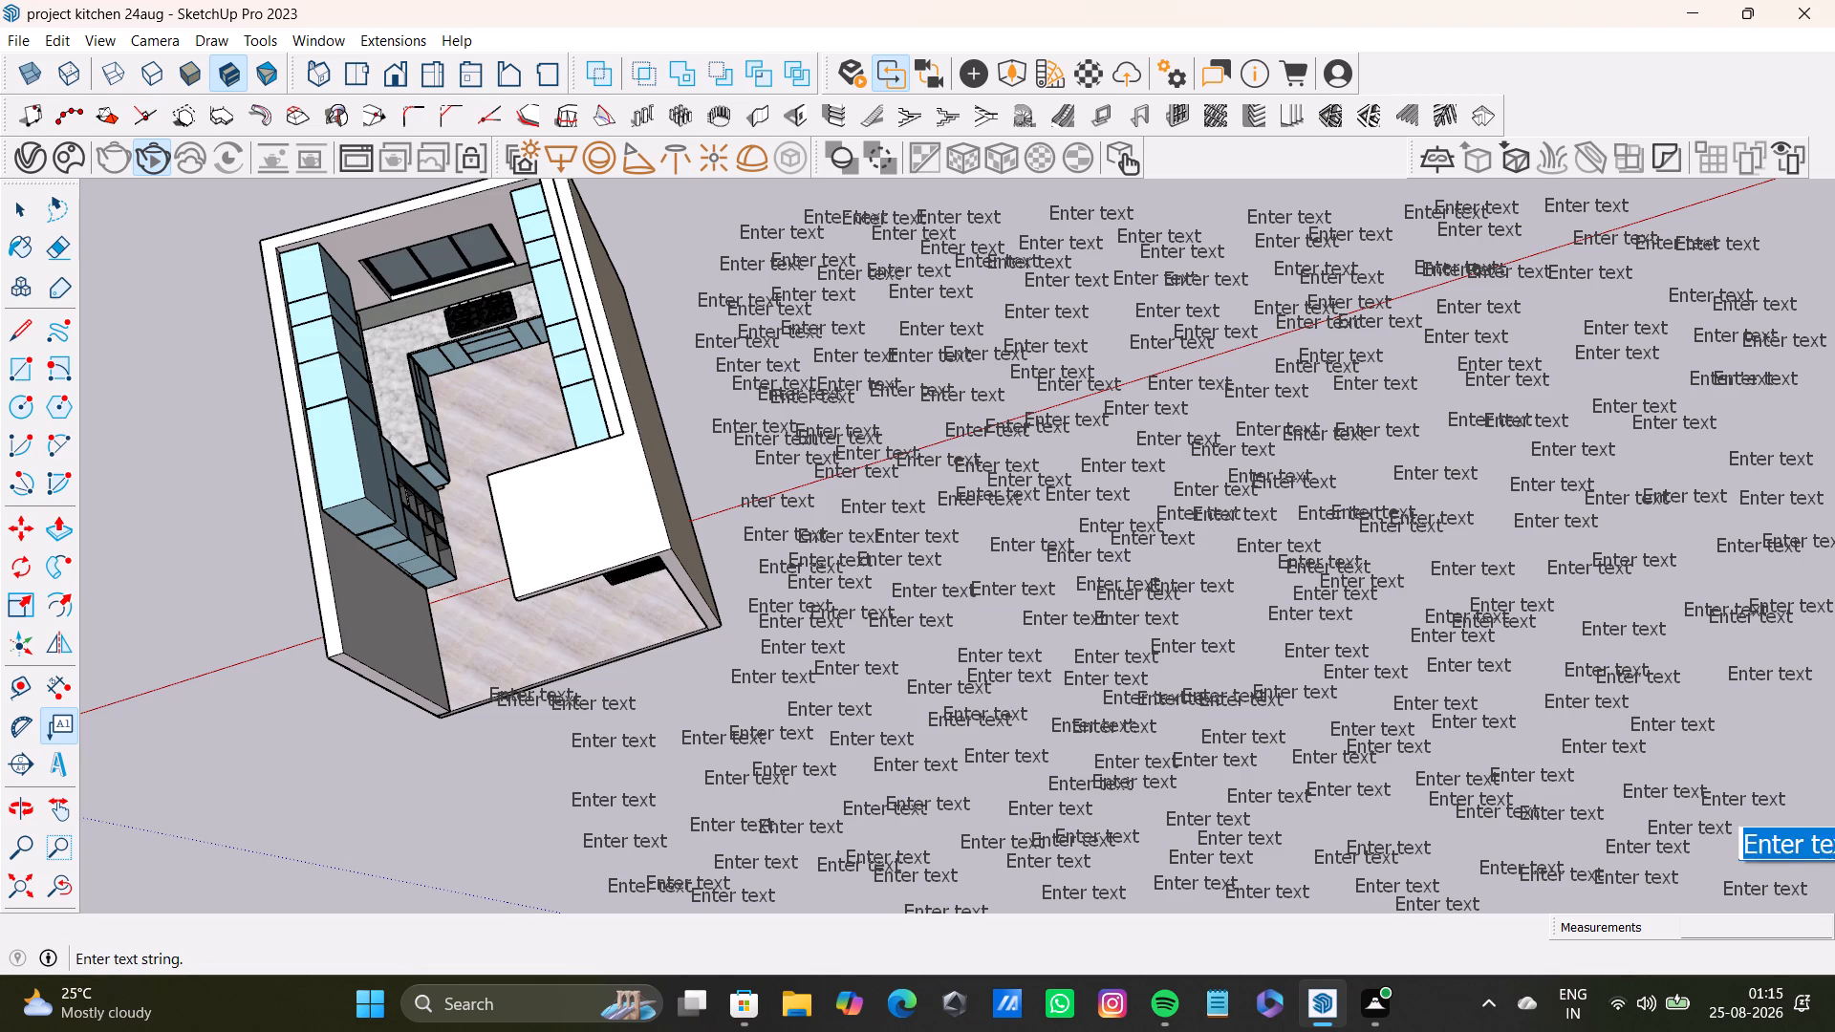
# Add three default "Enter text" labels continuing up the cluster's far side, above its lower corner.
pyautogui.tripleClick(1729, 744)
pyautogui.doubleClick(1742, 757)
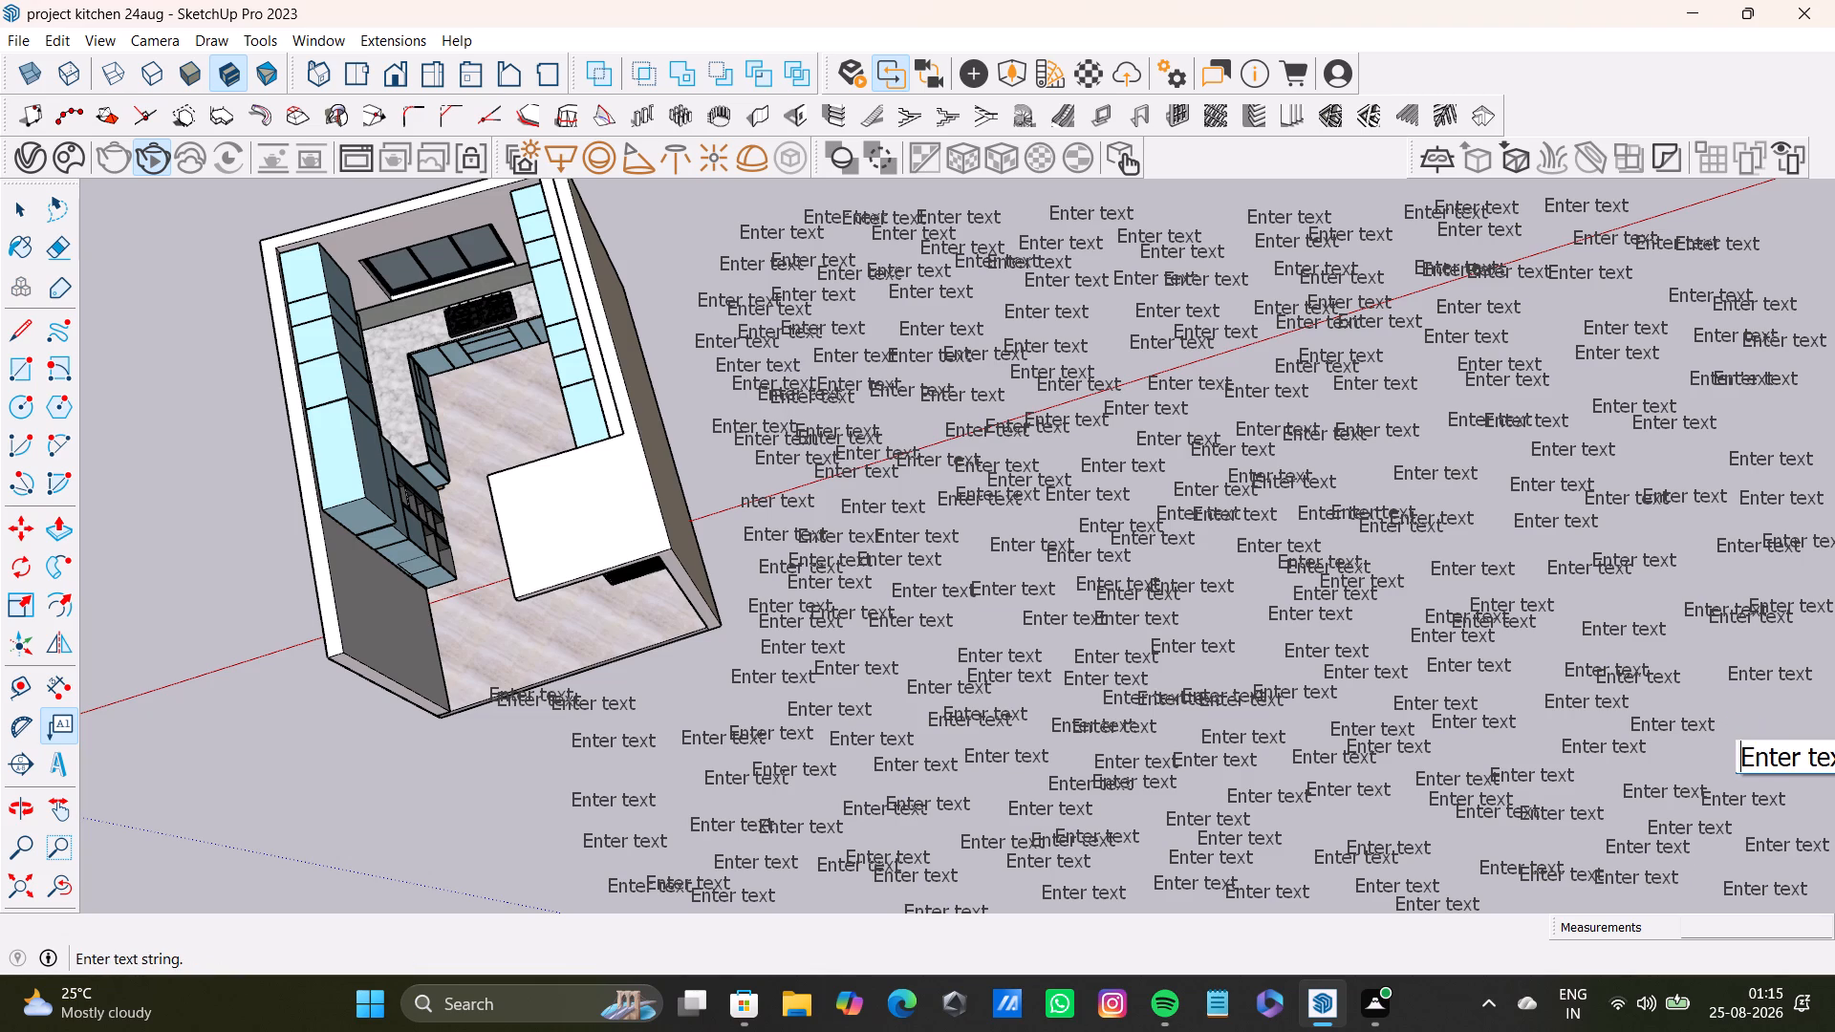
pyautogui.tripleClick(1748, 716)
pyautogui.doubleClick(1748, 716)
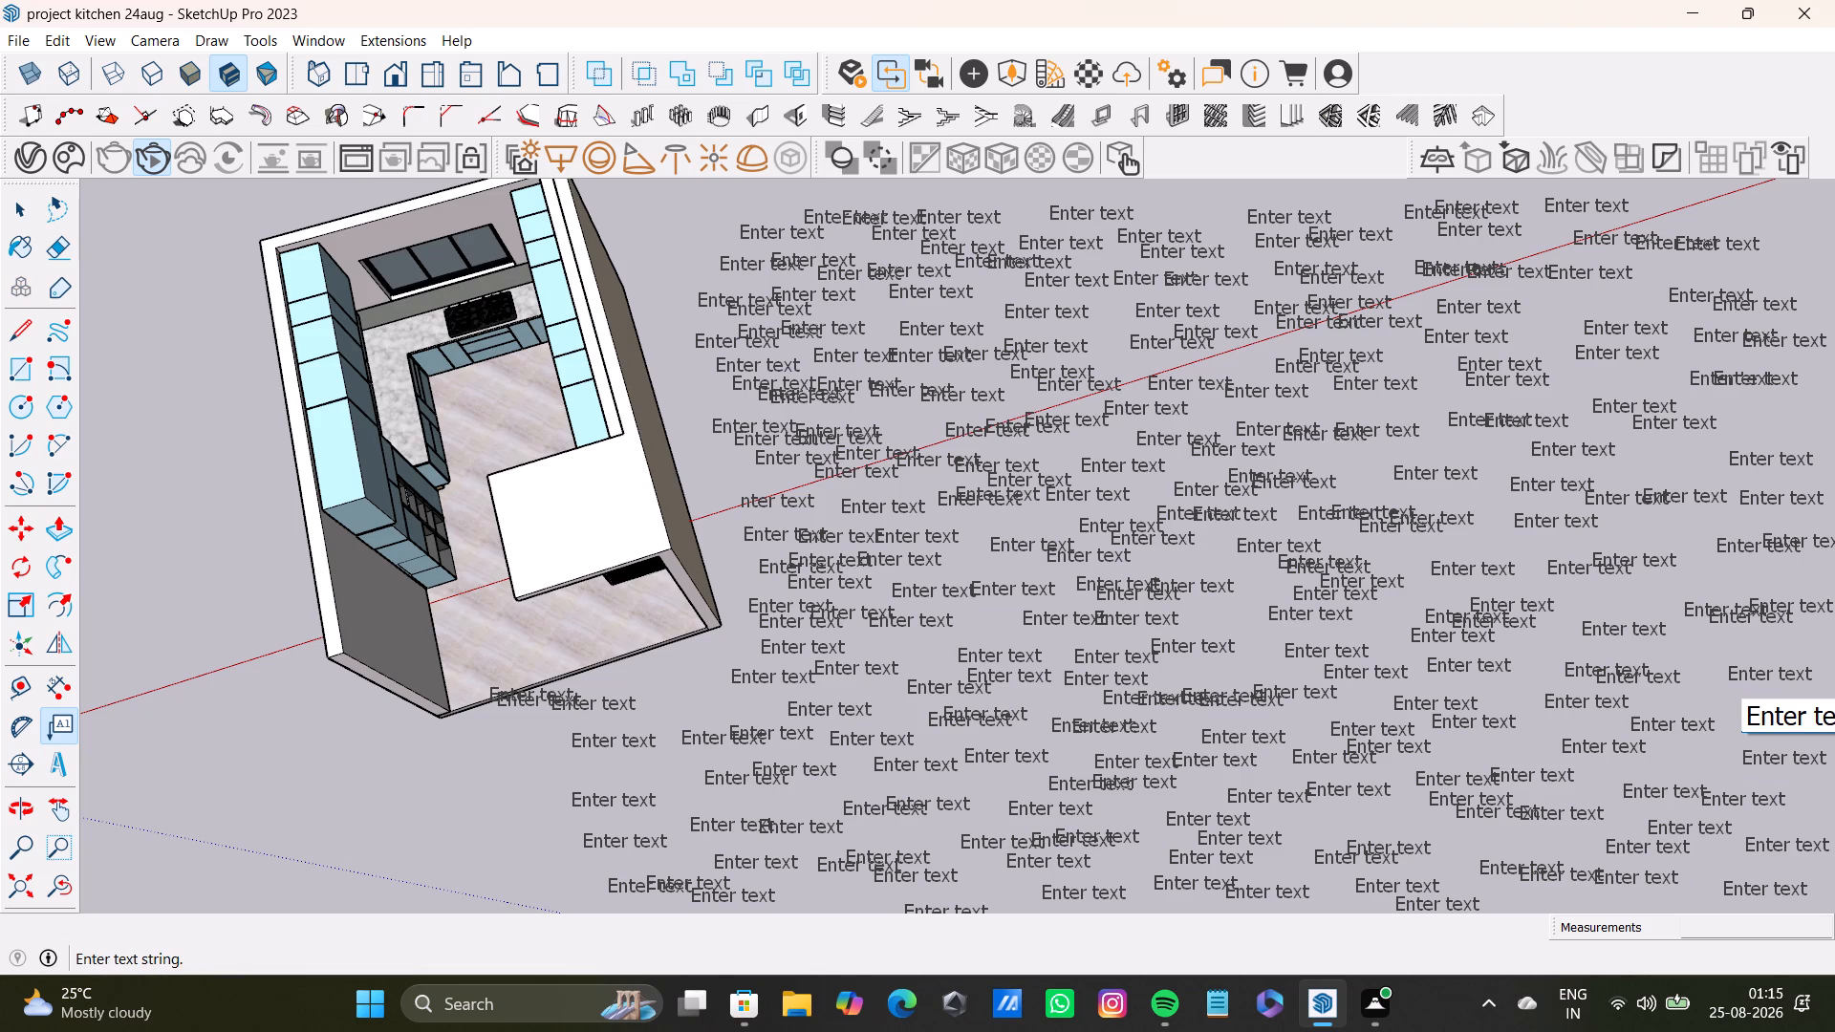
pyautogui.tripleClick(1623, 595)
pyautogui.doubleClick(1621, 596)
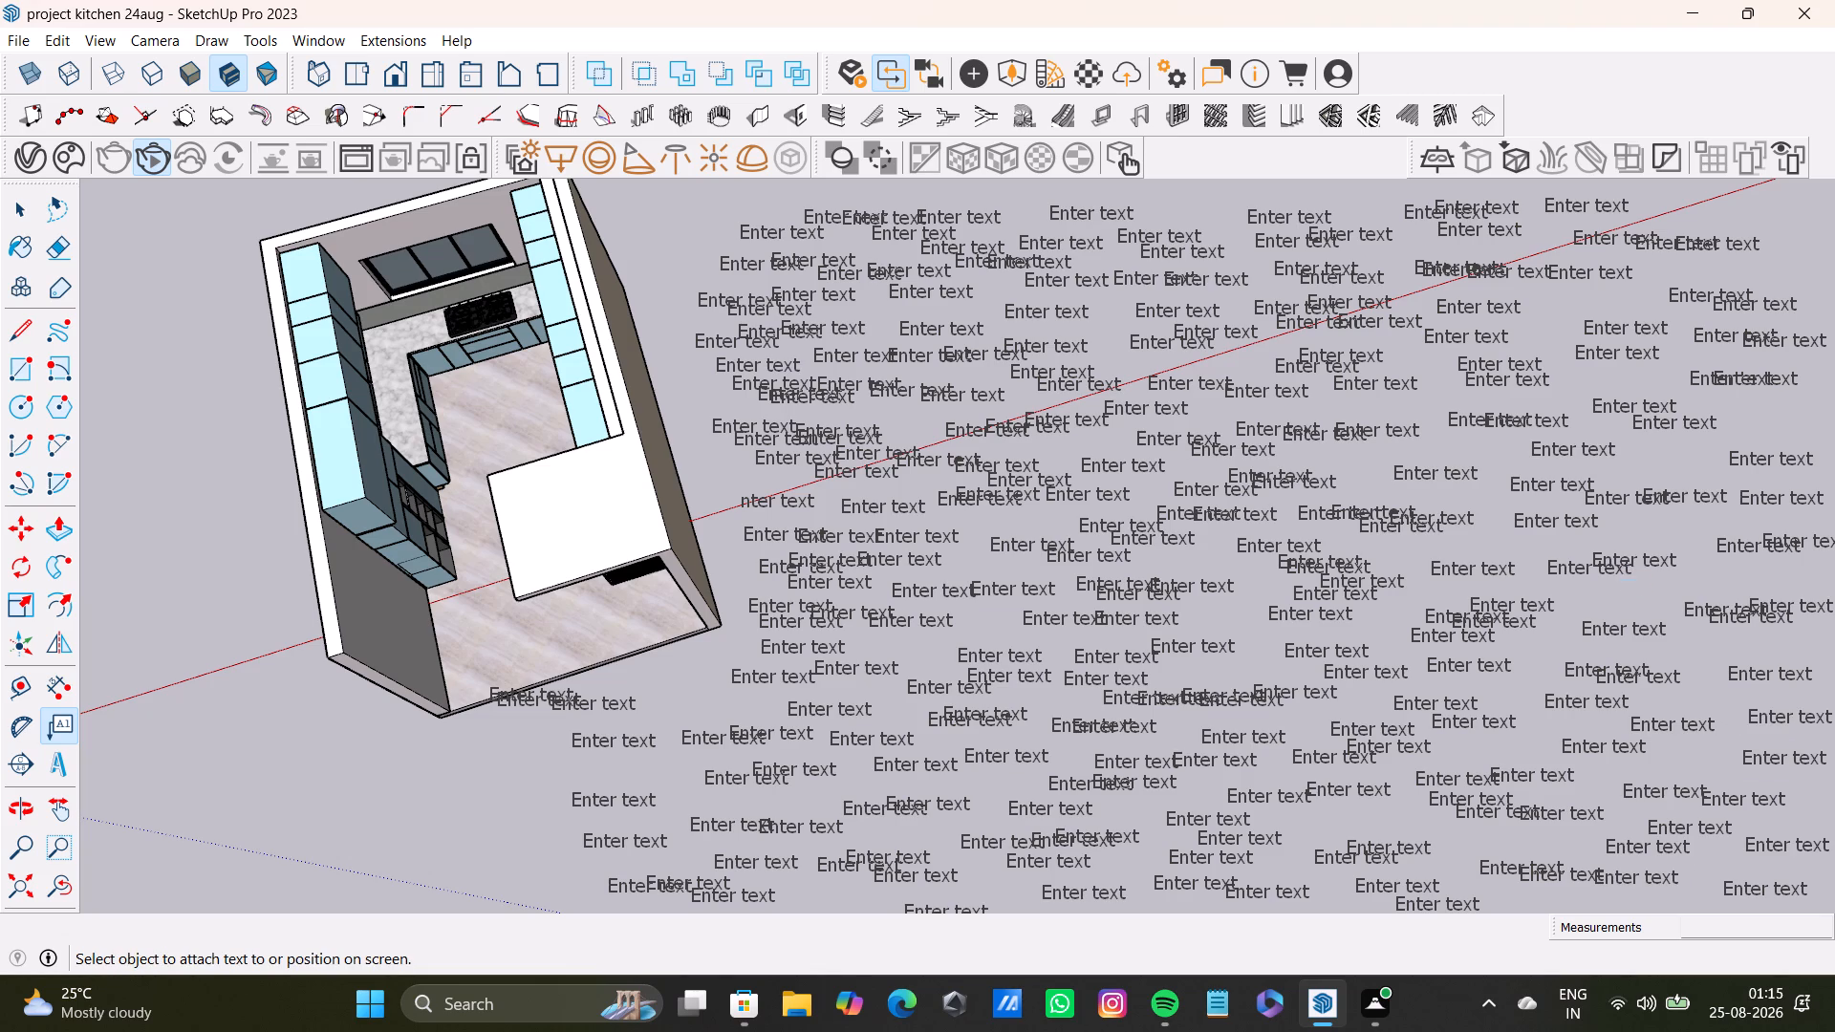
# Add two default "Enter text" labels close together in the middle of the cluster, below the red axis.
pyautogui.doubleClick(1233, 630)
pyautogui.doubleClick(1234, 623)
pyautogui.tripleClick(1189, 555)
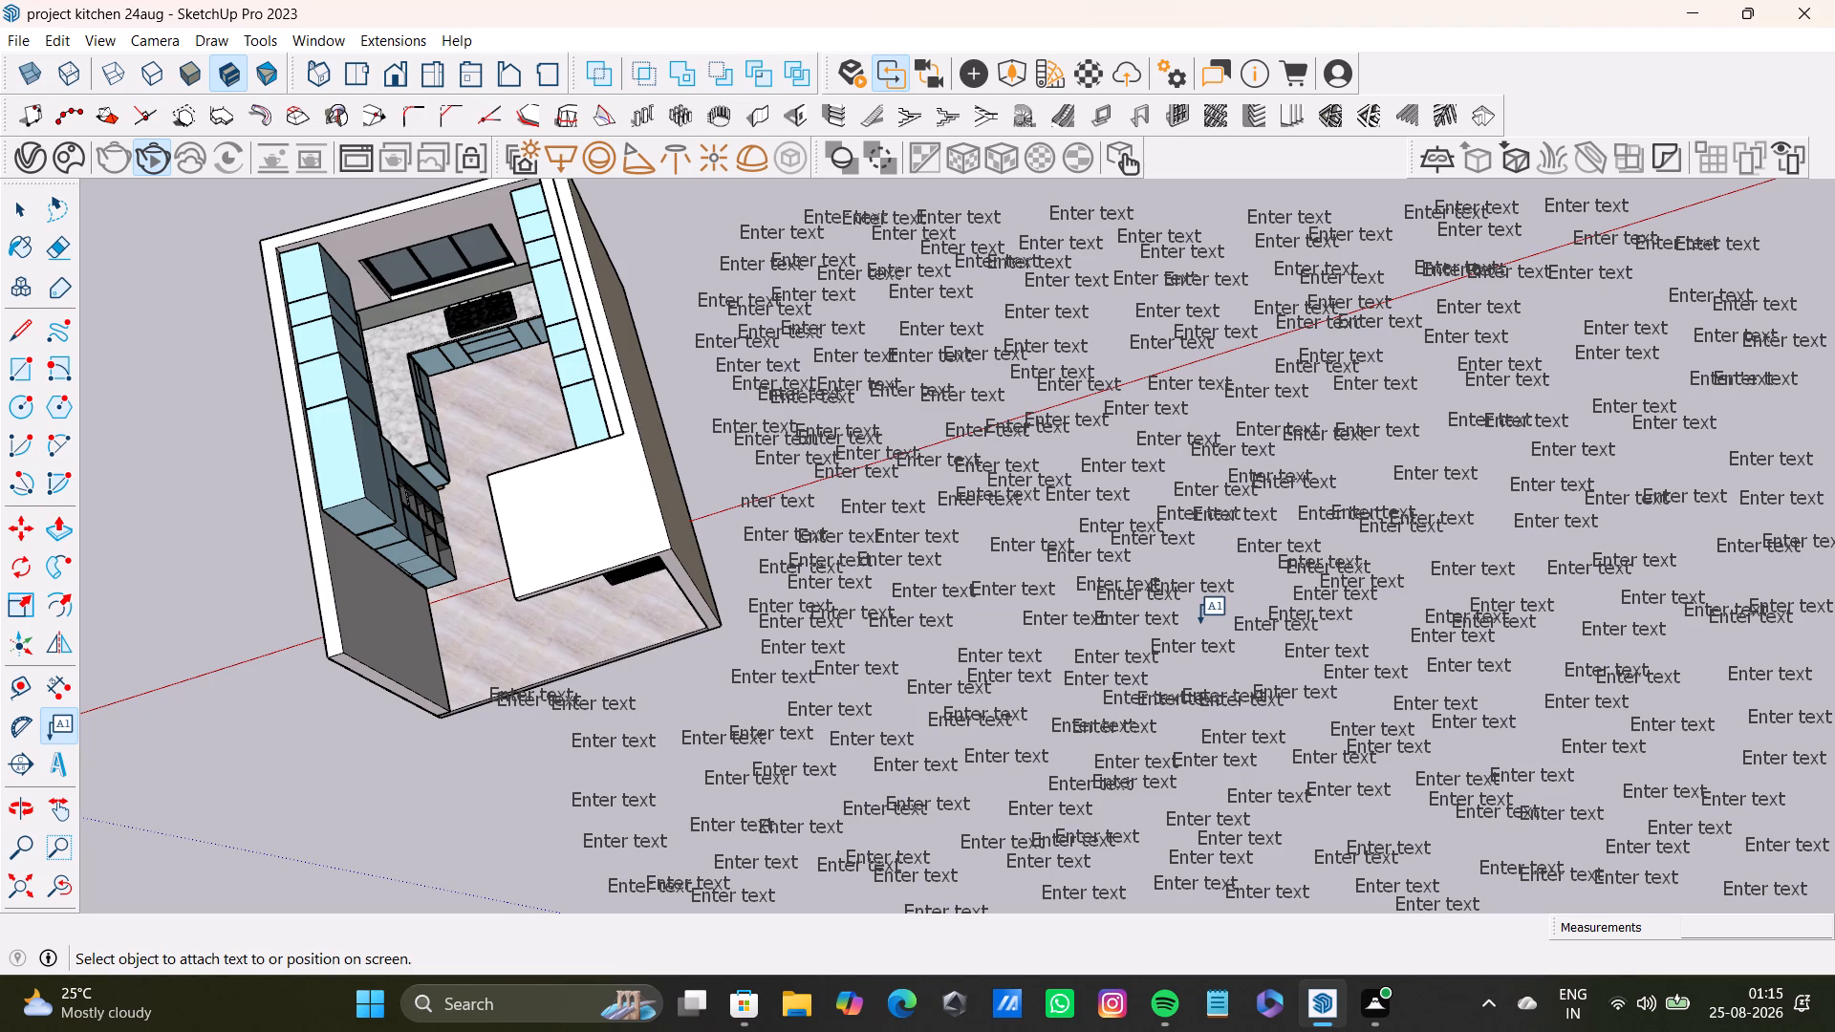
pyautogui.doubleClick(1200, 607)
pyautogui.tripleClick(1236, 683)
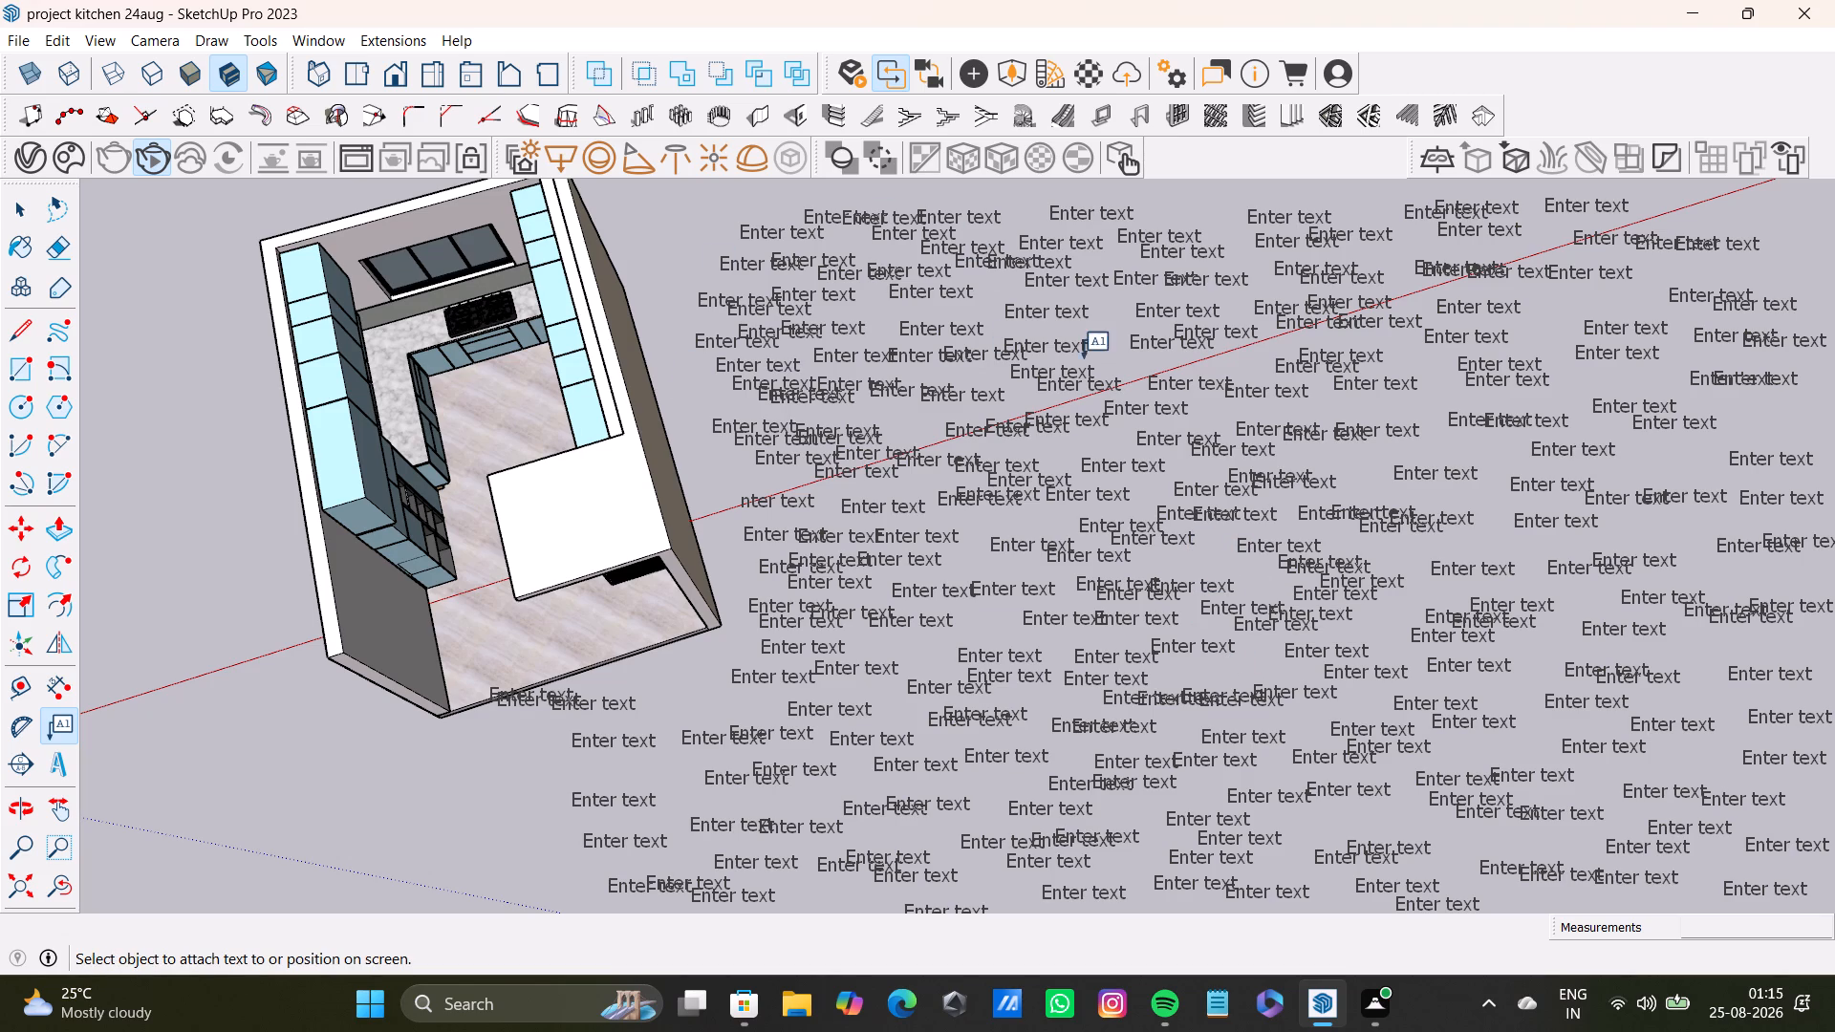
# Add three default "Enter text" labels around the red axis: one above it, one below its middle and one near its far end.
pyautogui.tripleClick(1108, 334)
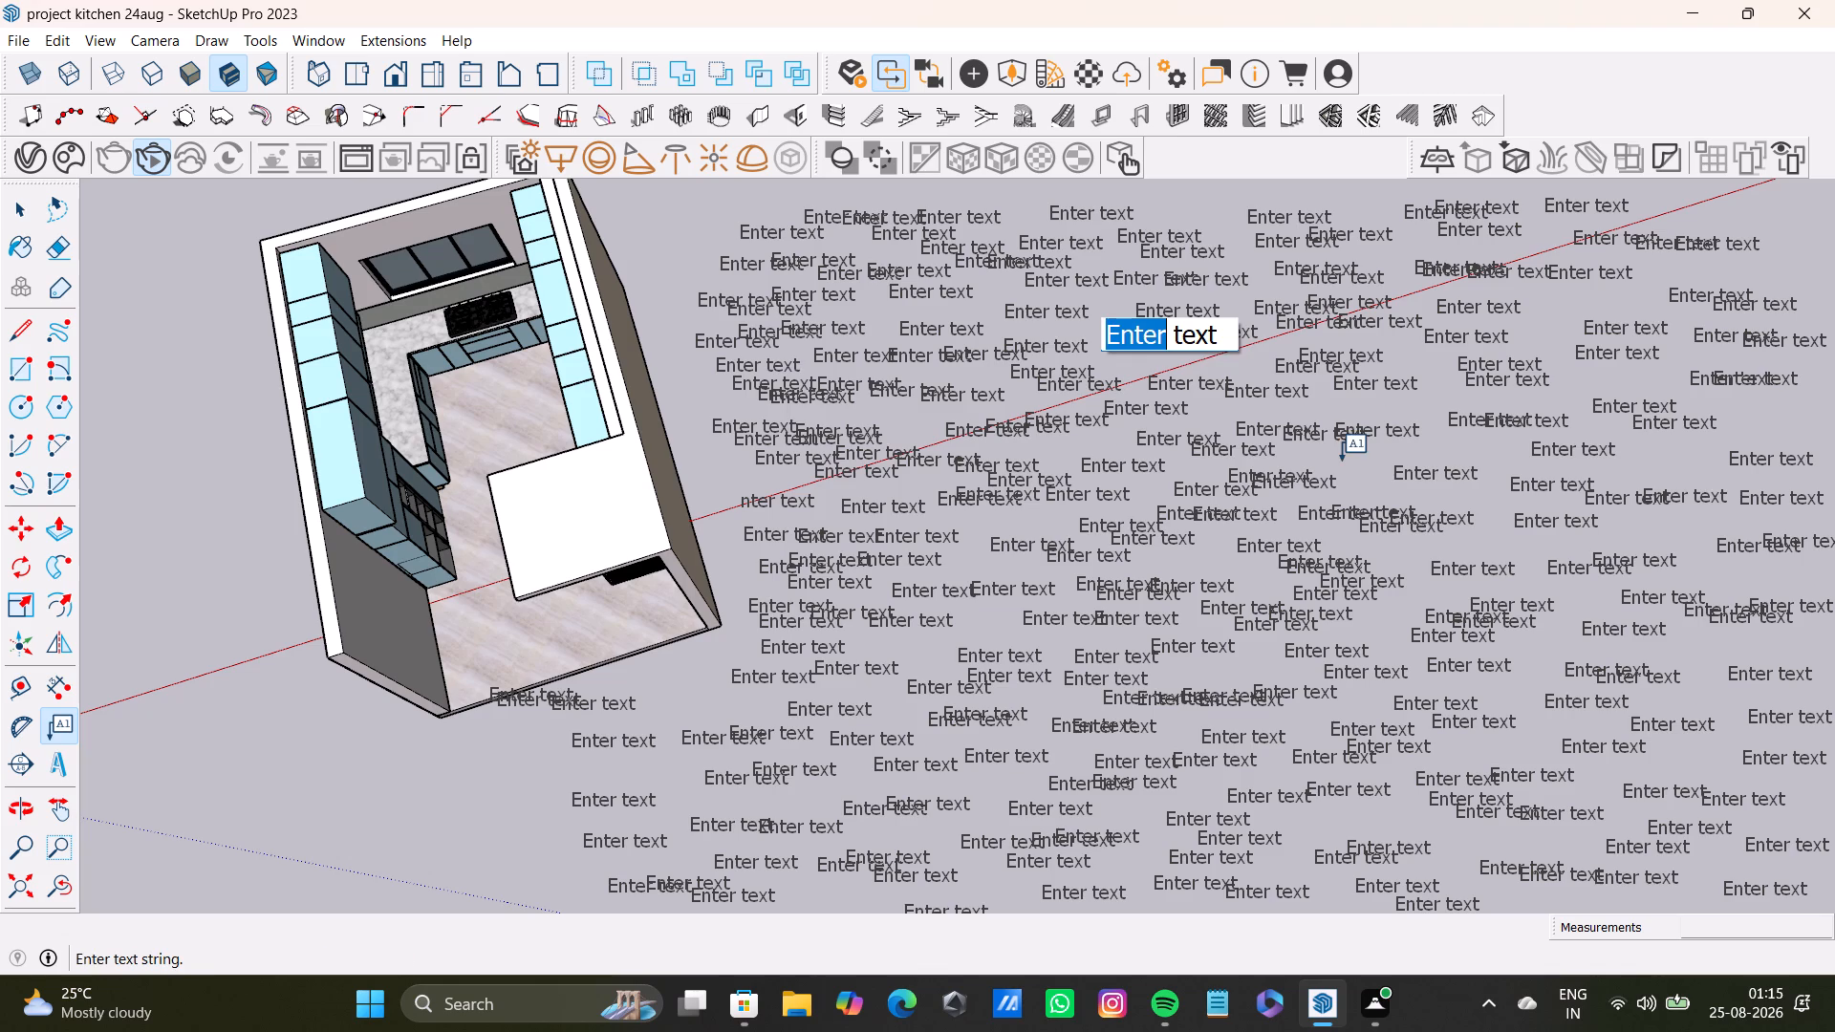
pyautogui.tripleClick(1342, 461)
pyautogui.tripleClick(1356, 476)
pyautogui.click(1304, 467)
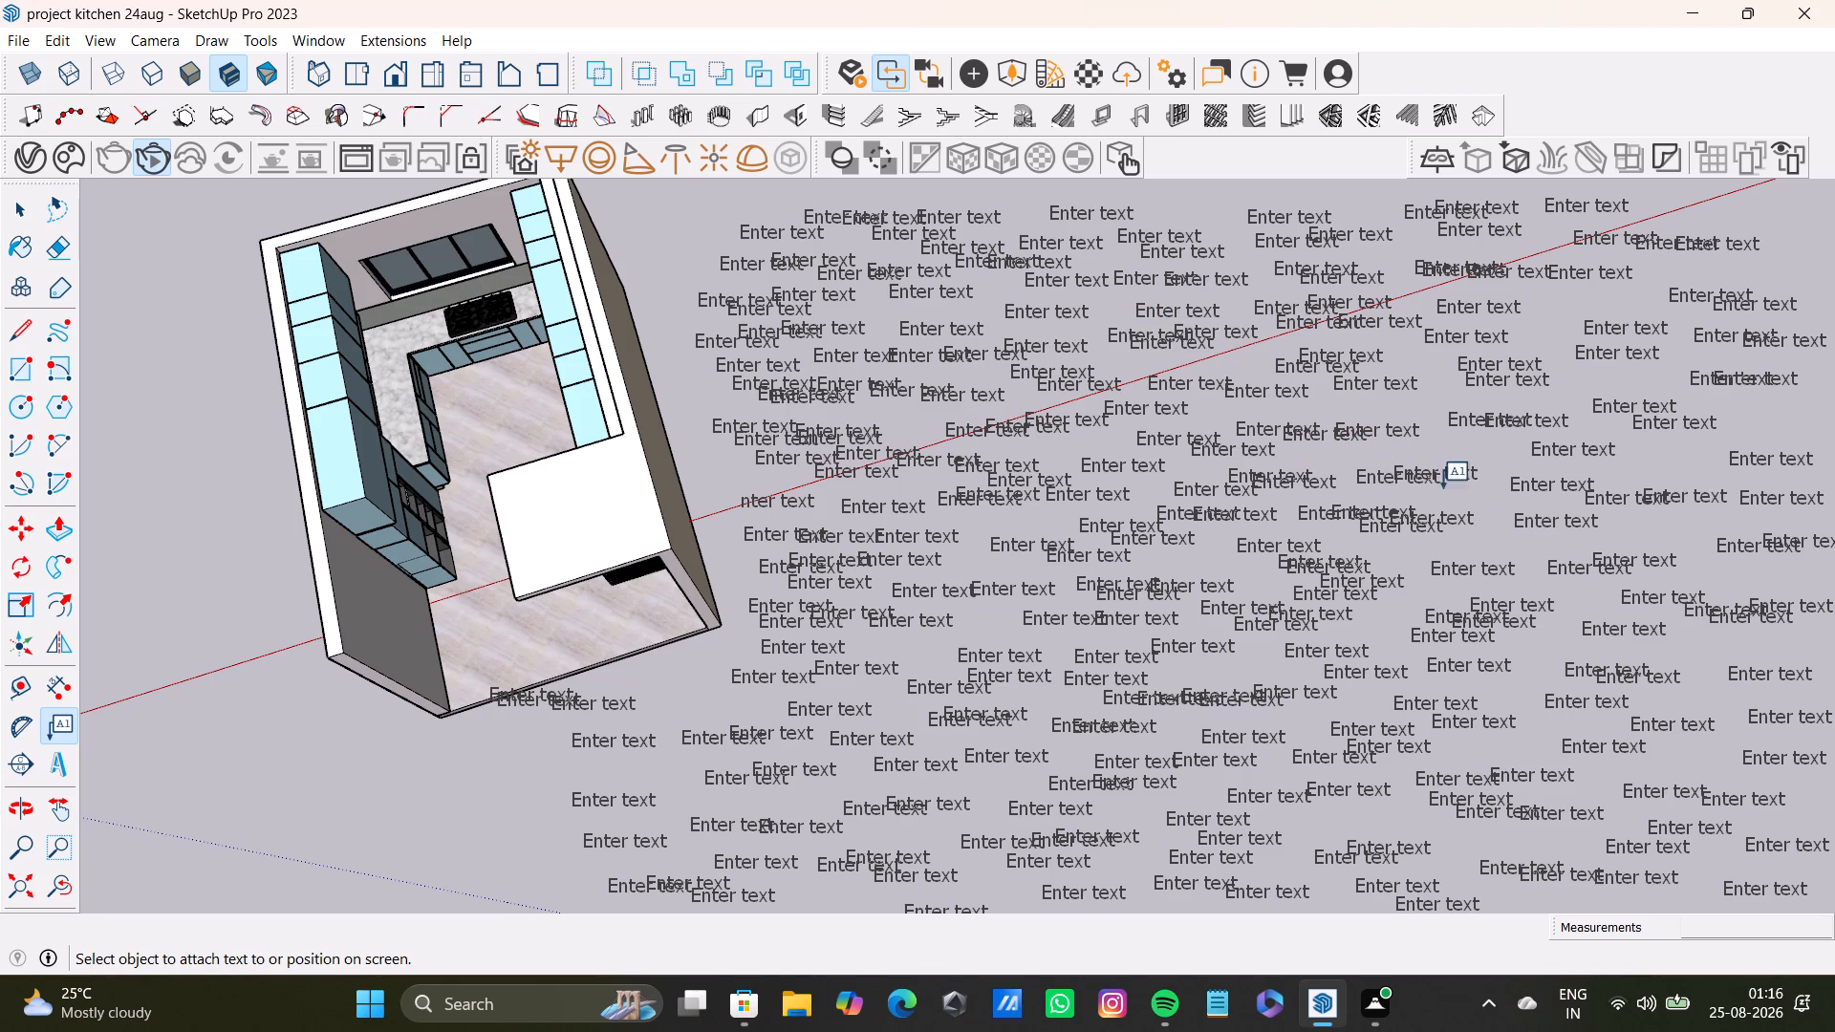
pyautogui.tripleClick(1464, 452)
pyautogui.click(1439, 453)
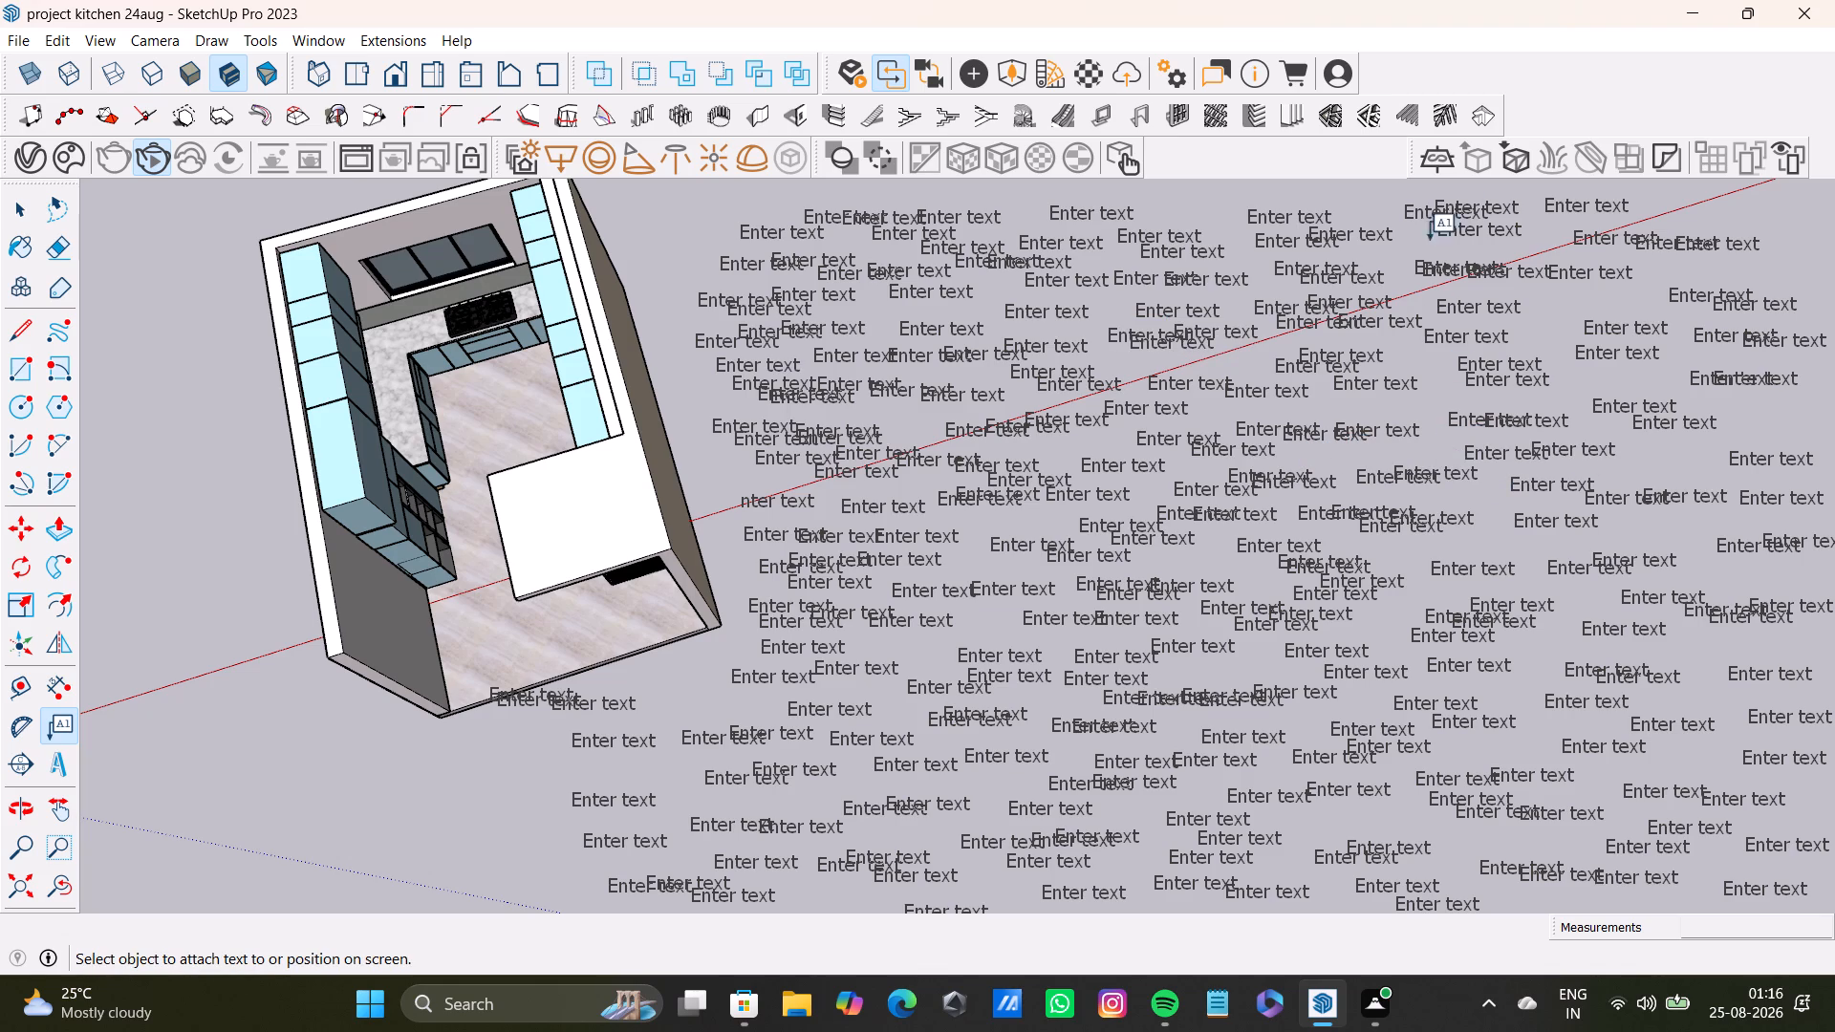
pyautogui.tripleClick(1753, 227)
pyautogui.click(1743, 270)
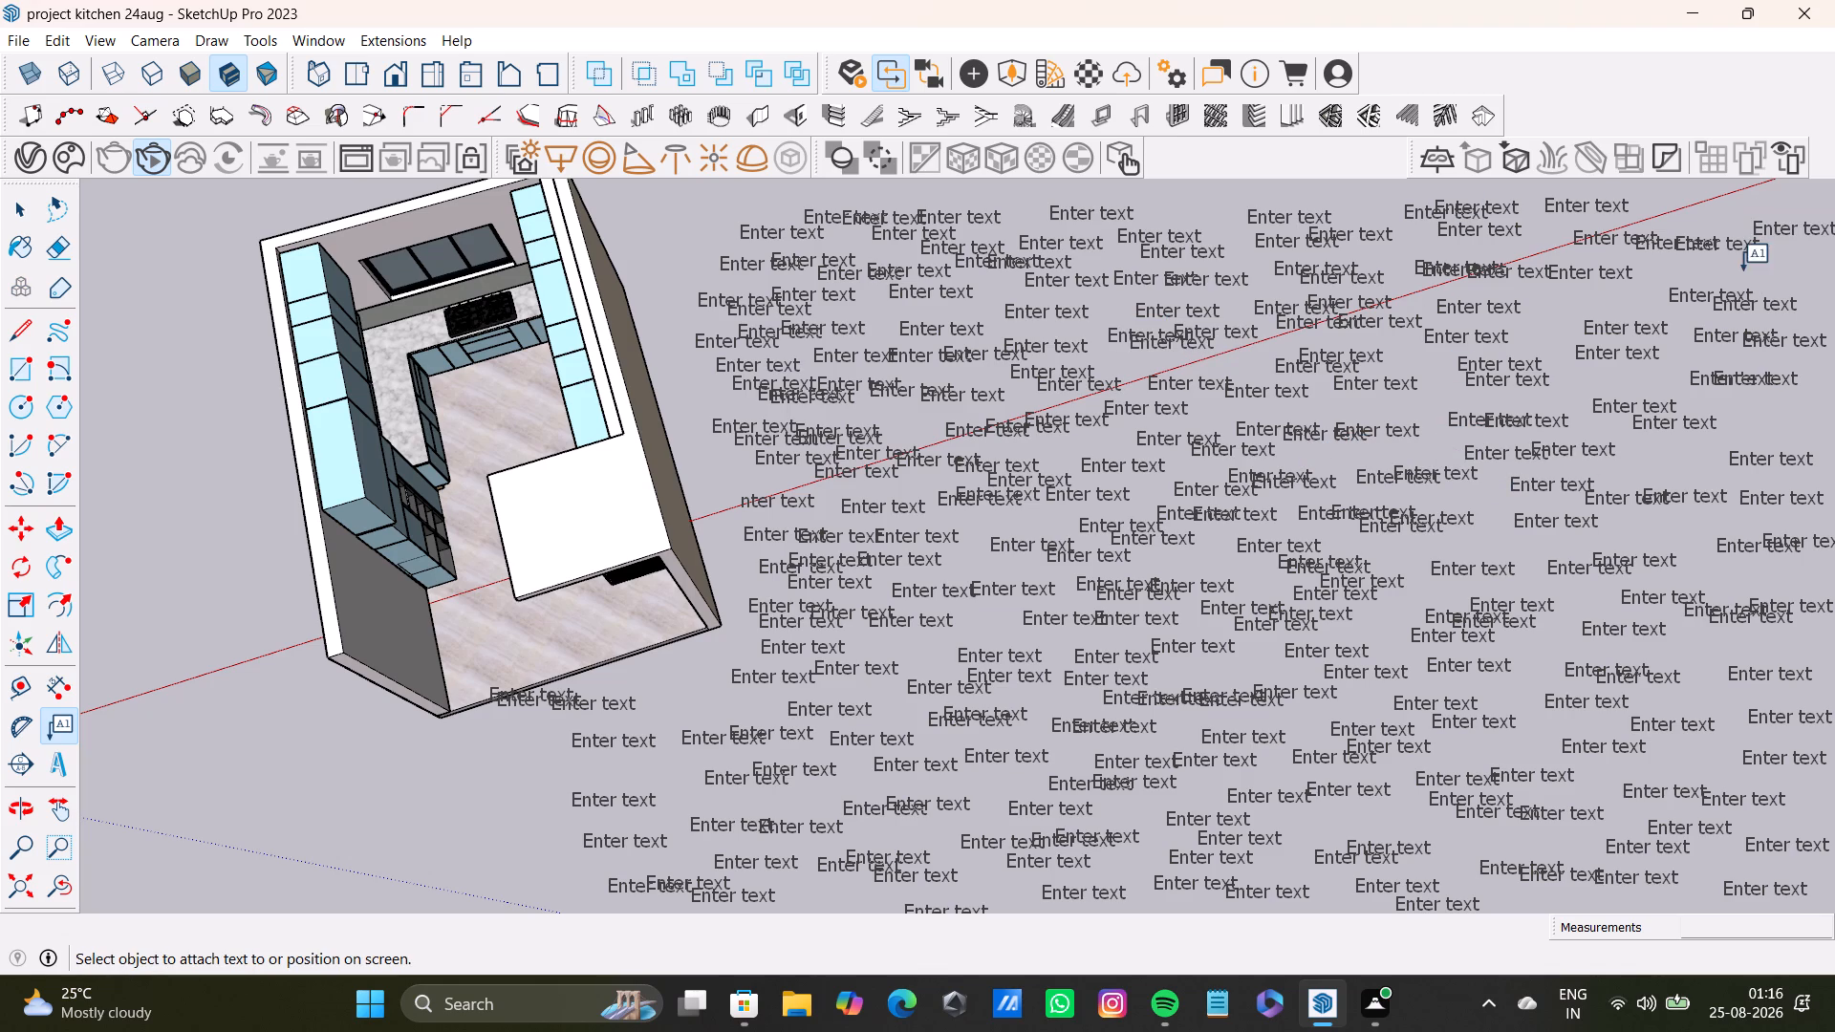
# Add four default "Enter text" labels in the open area just below the kitchen's near end.
pyautogui.doubleClick(678, 695)
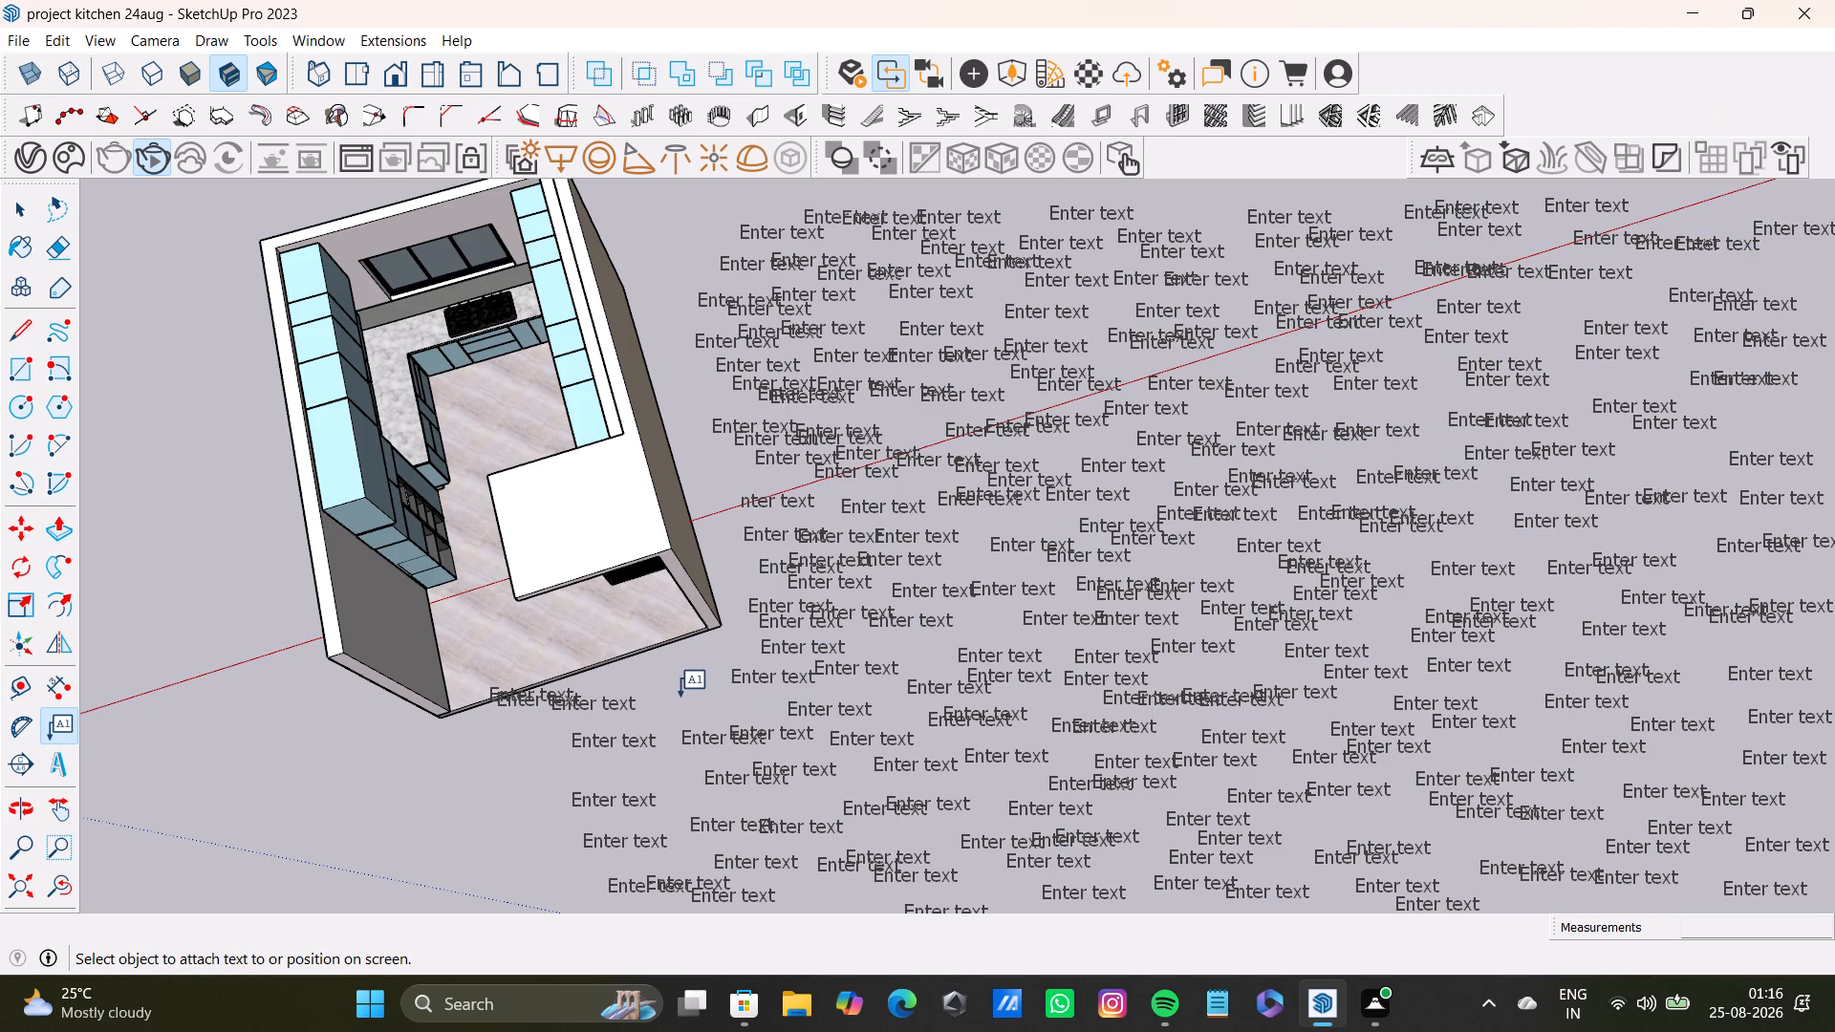
pyautogui.click(647, 710)
pyautogui.doubleClick(691, 792)
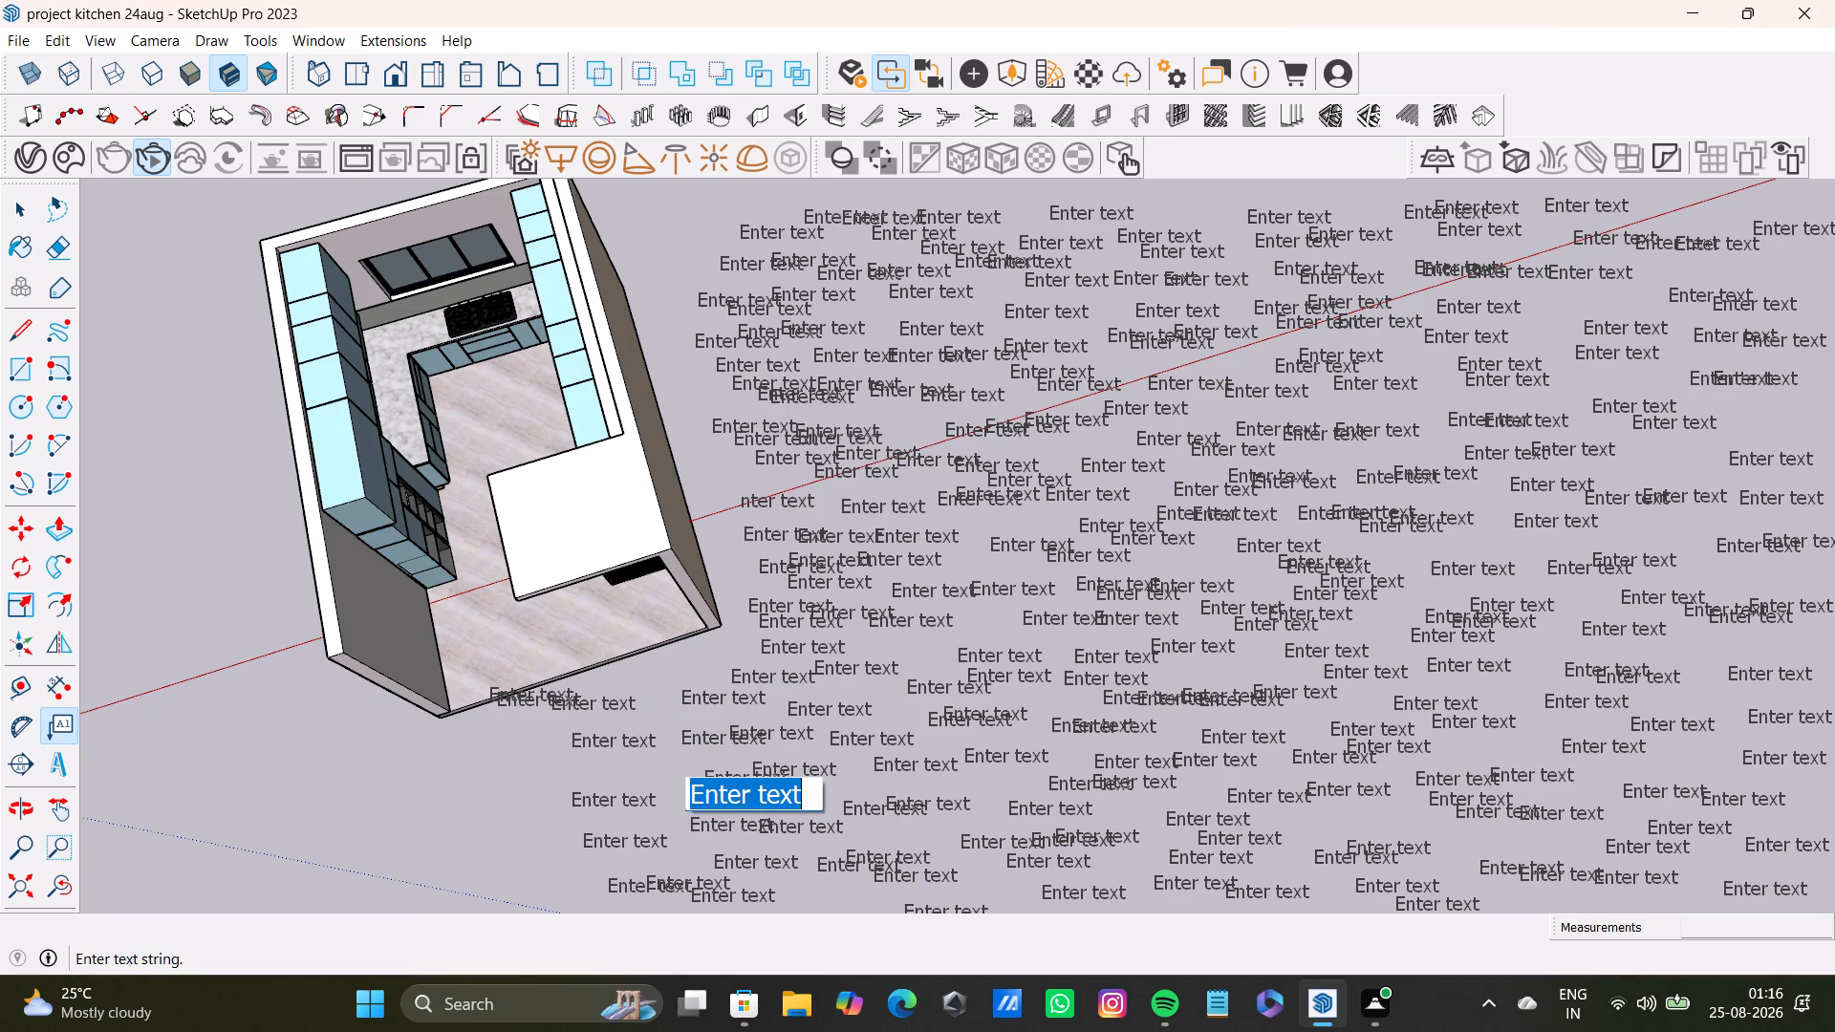
pyautogui.click(677, 795)
pyautogui.doubleClick(652, 770)
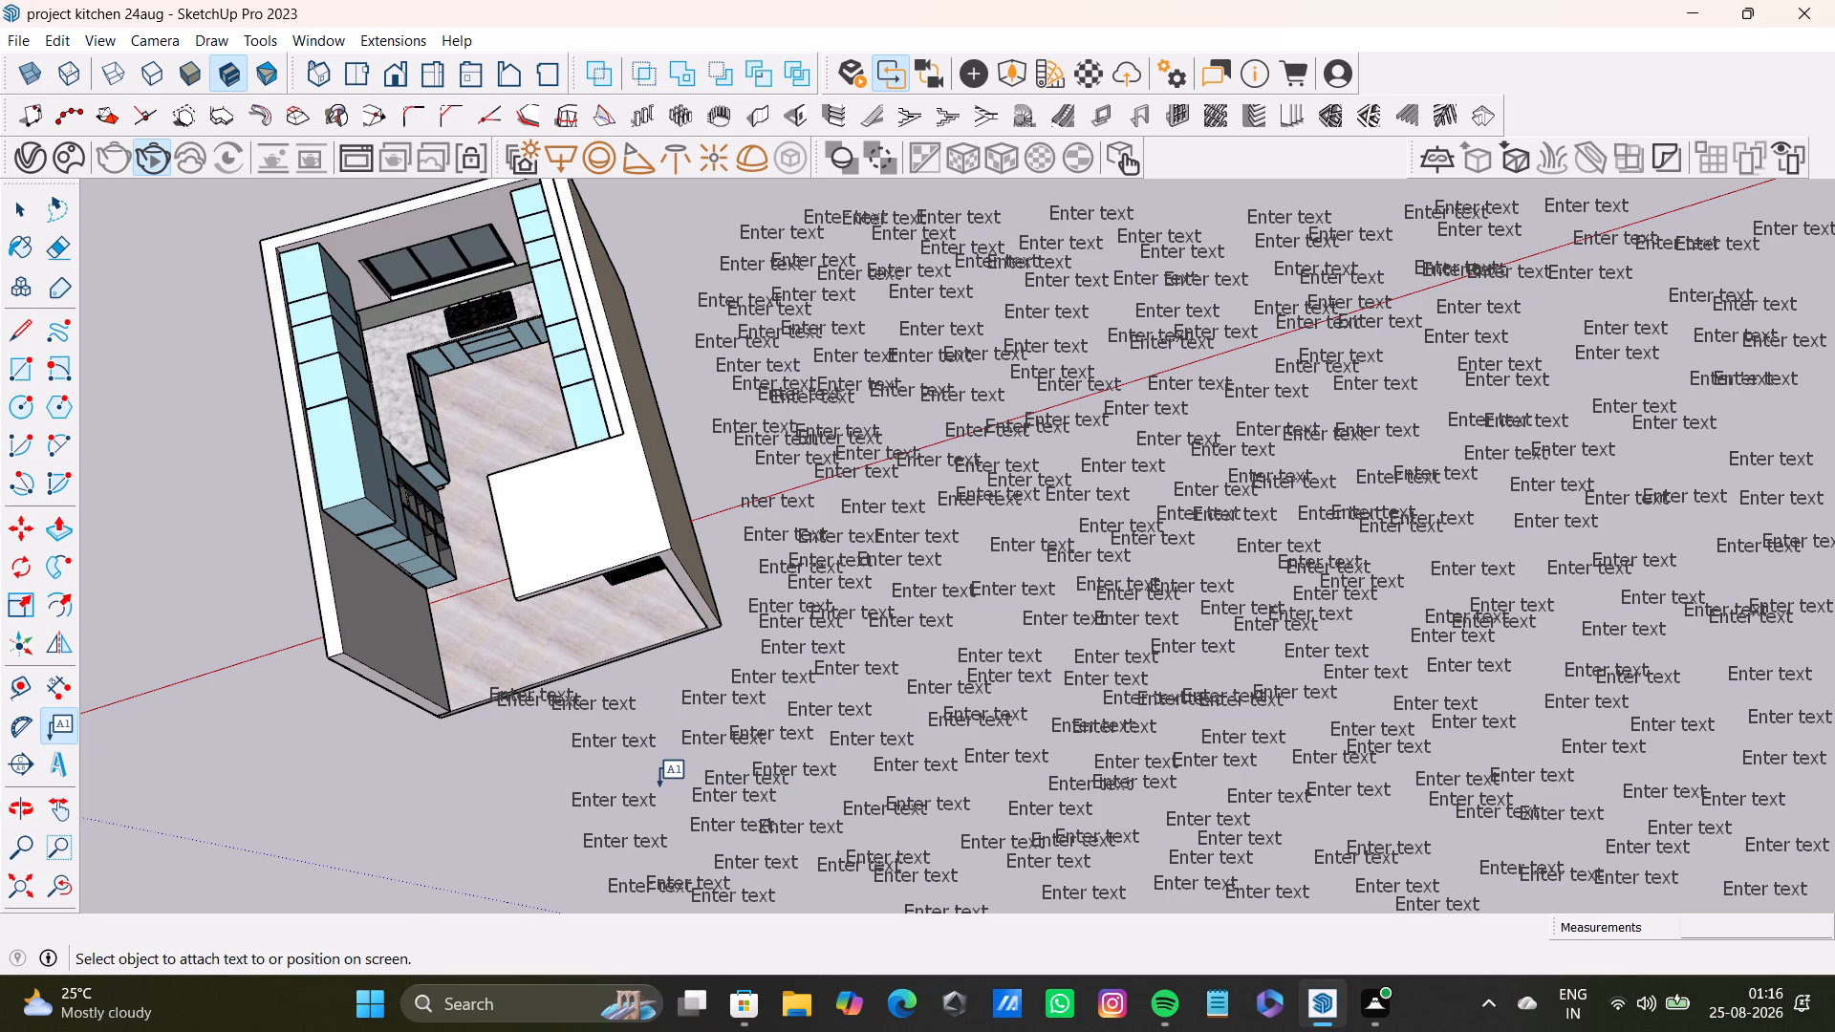
pyautogui.tripleClick(669, 778)
pyautogui.tripleClick(636, 772)
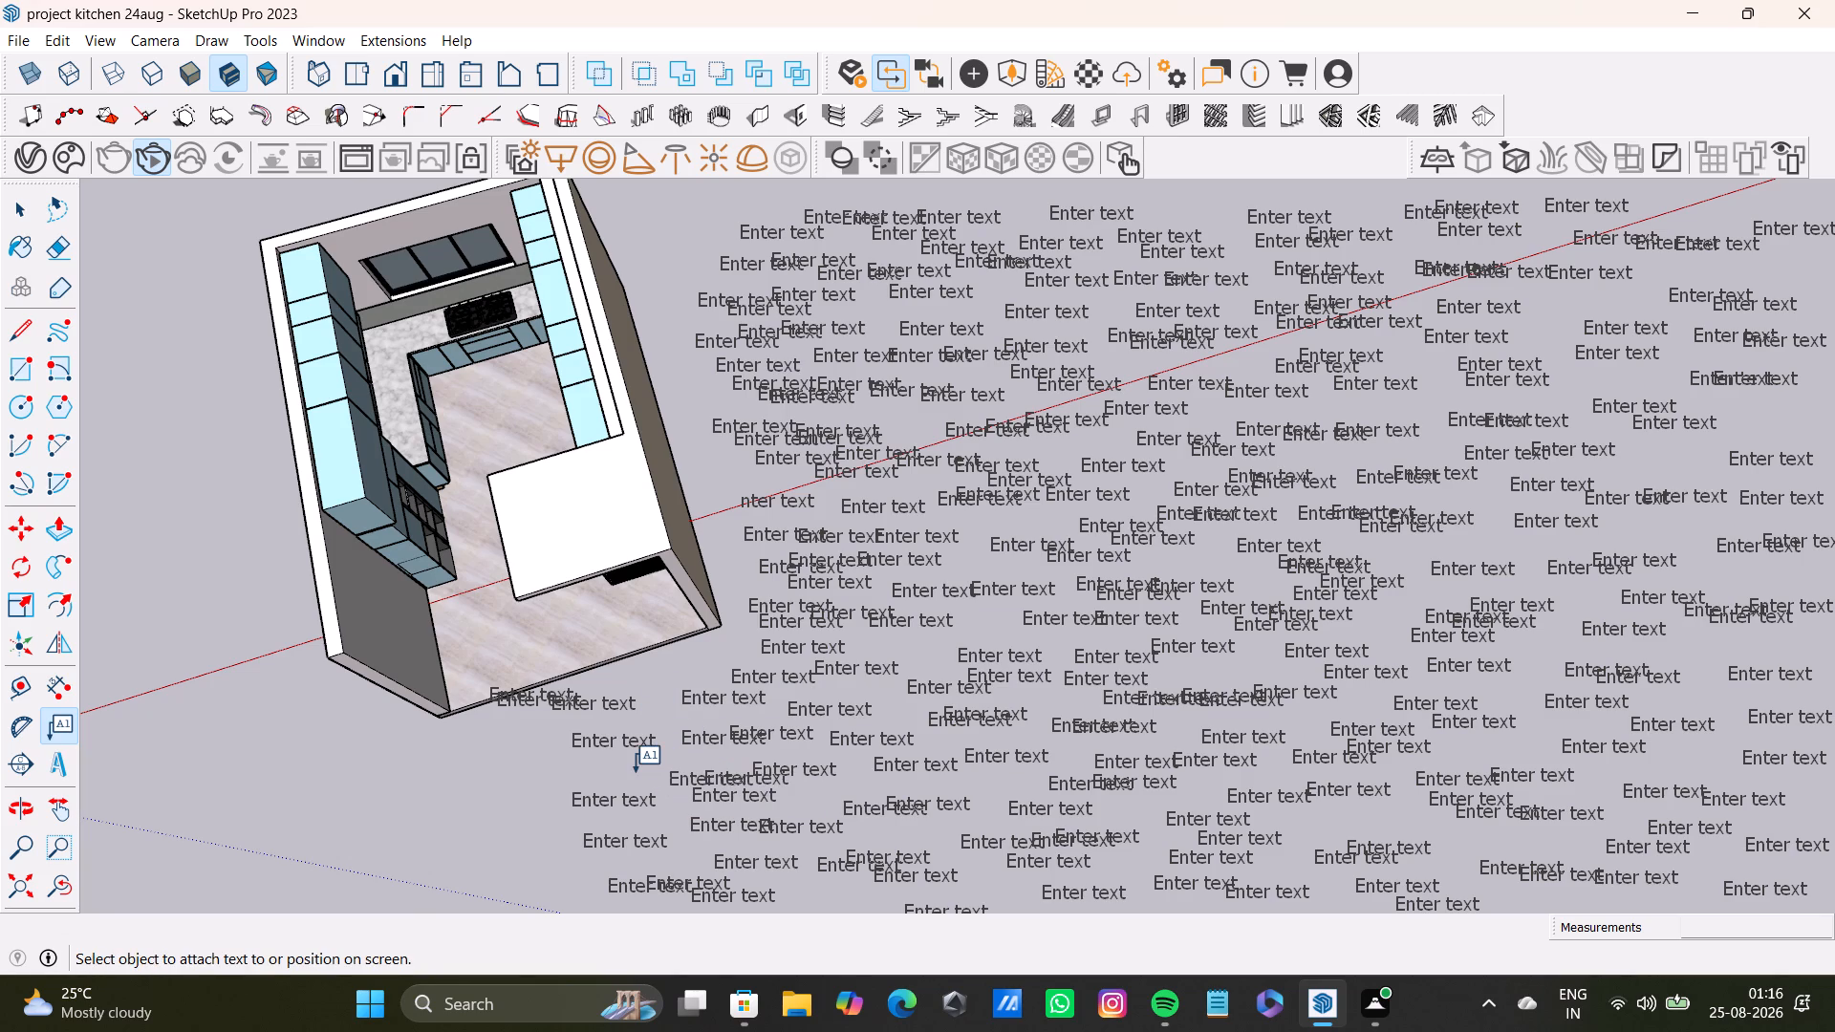
pyautogui.doubleClick(585, 778)
pyautogui.click(510, 800)
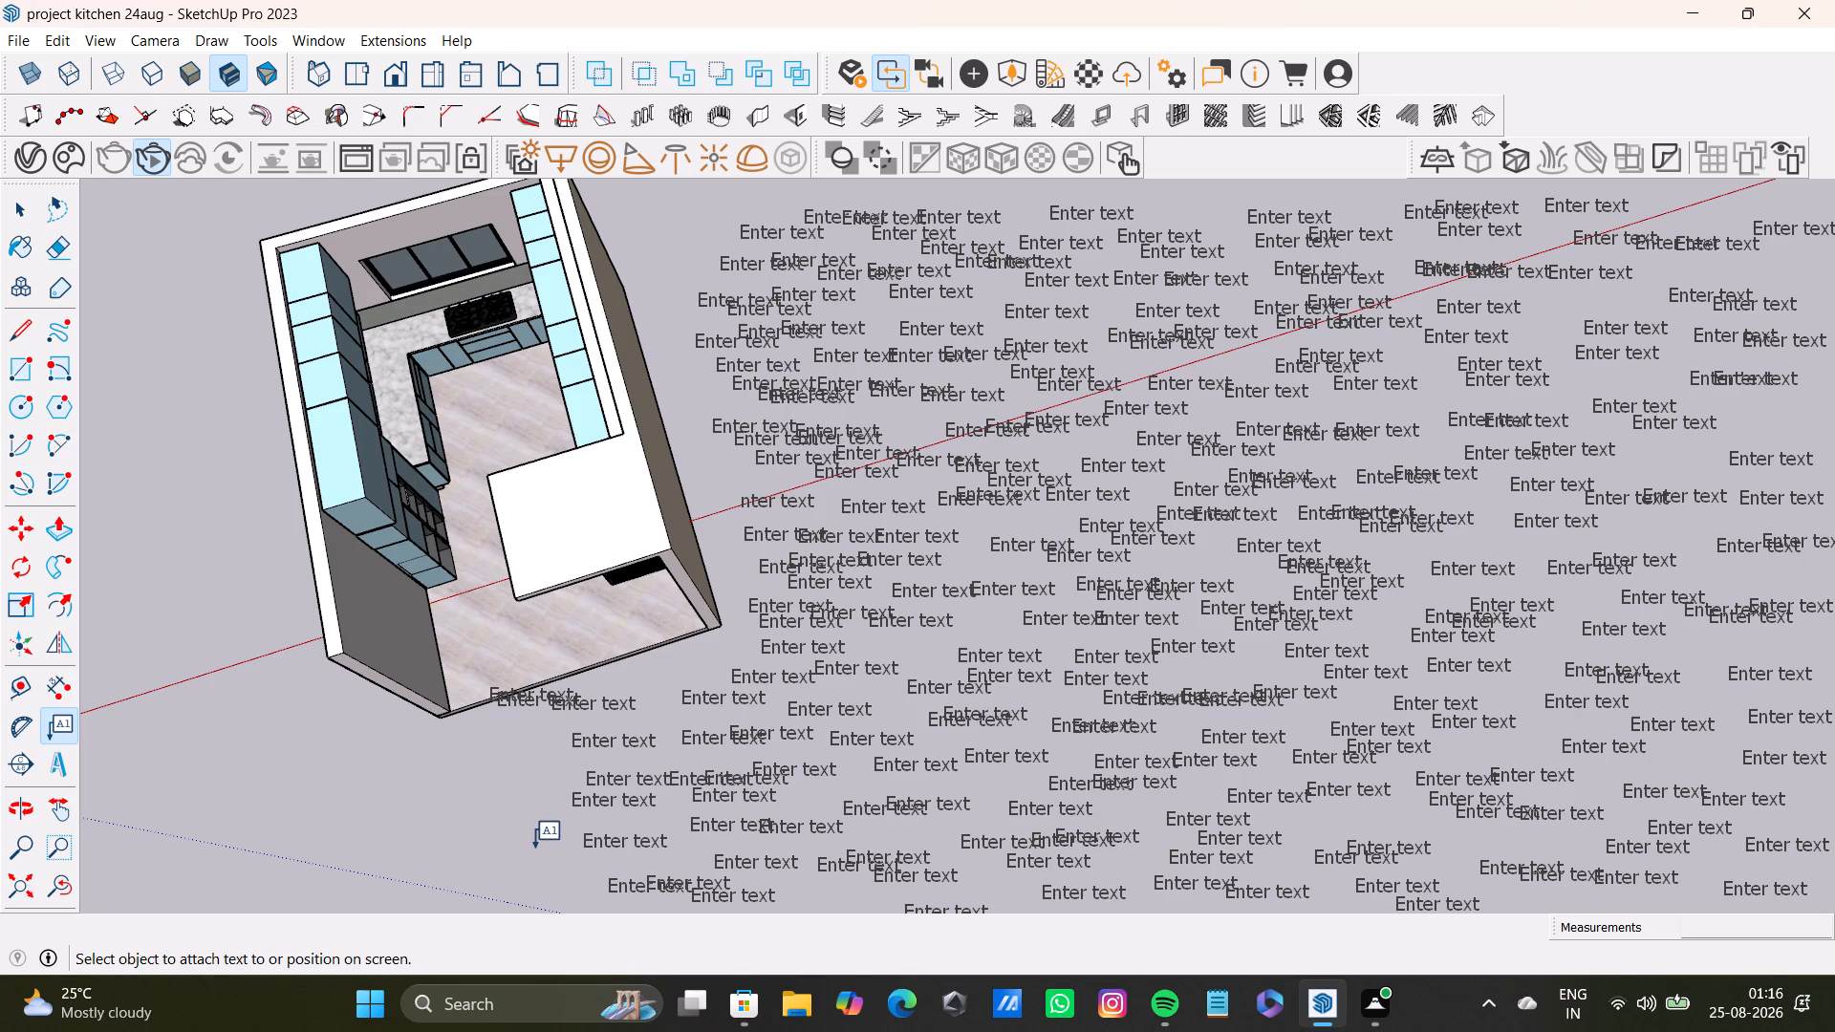
# Add four default "Enter text" labels extending the cluster below the kitchen towards the dotted blue axis.
pyautogui.doubleClick(535, 867)
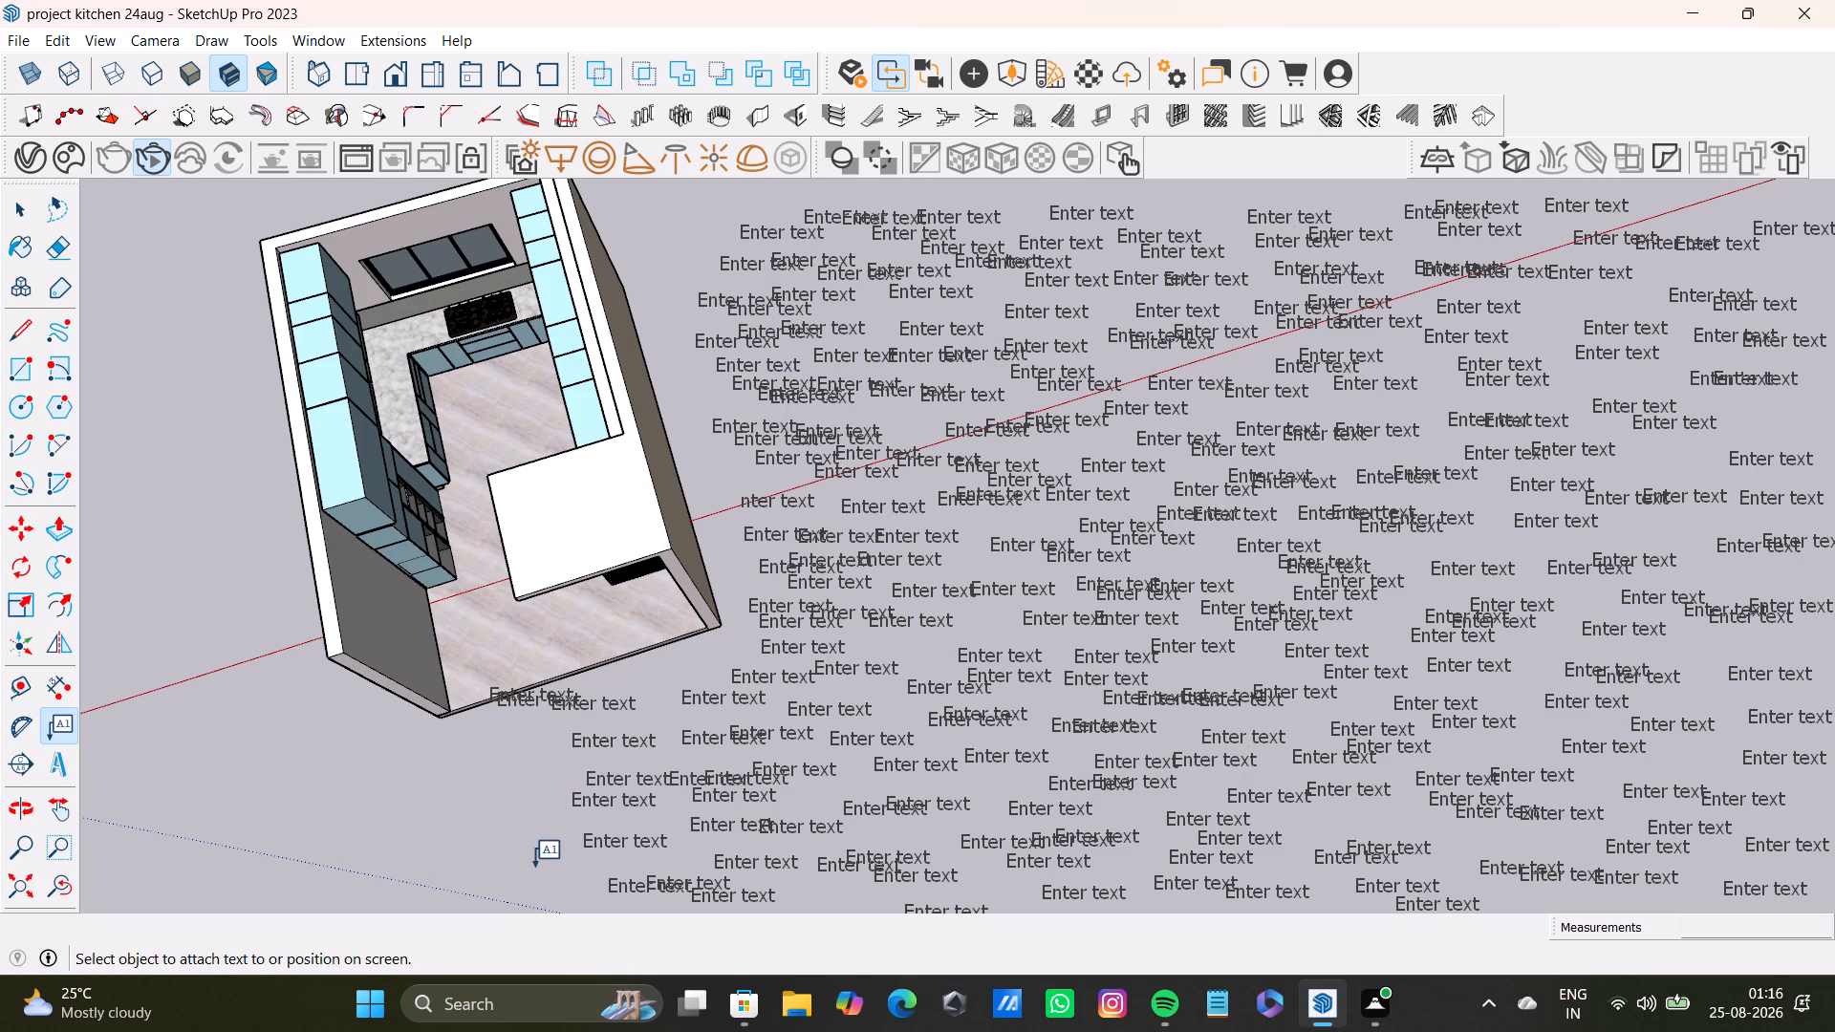
pyautogui.doubleClick(535, 867)
pyautogui.click(507, 858)
pyautogui.tripleClick(507, 834)
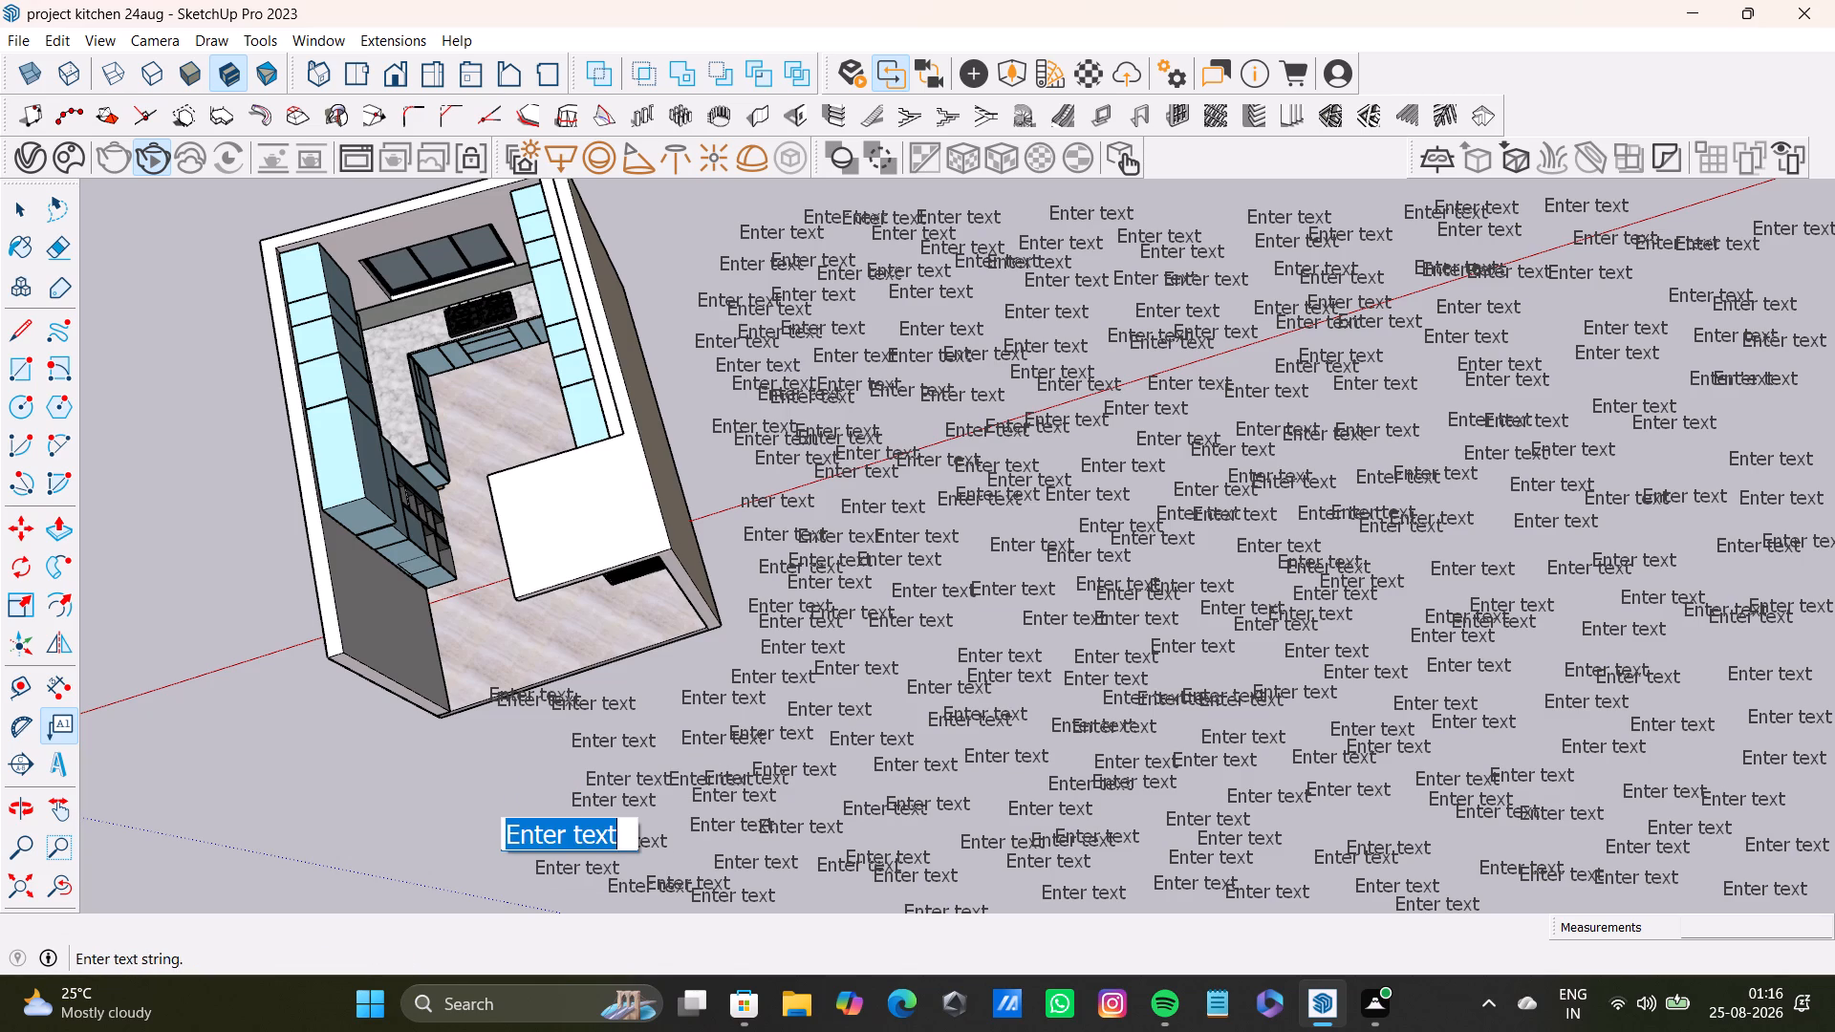
pyautogui.tripleClick(536, 794)
pyautogui.click(536, 793)
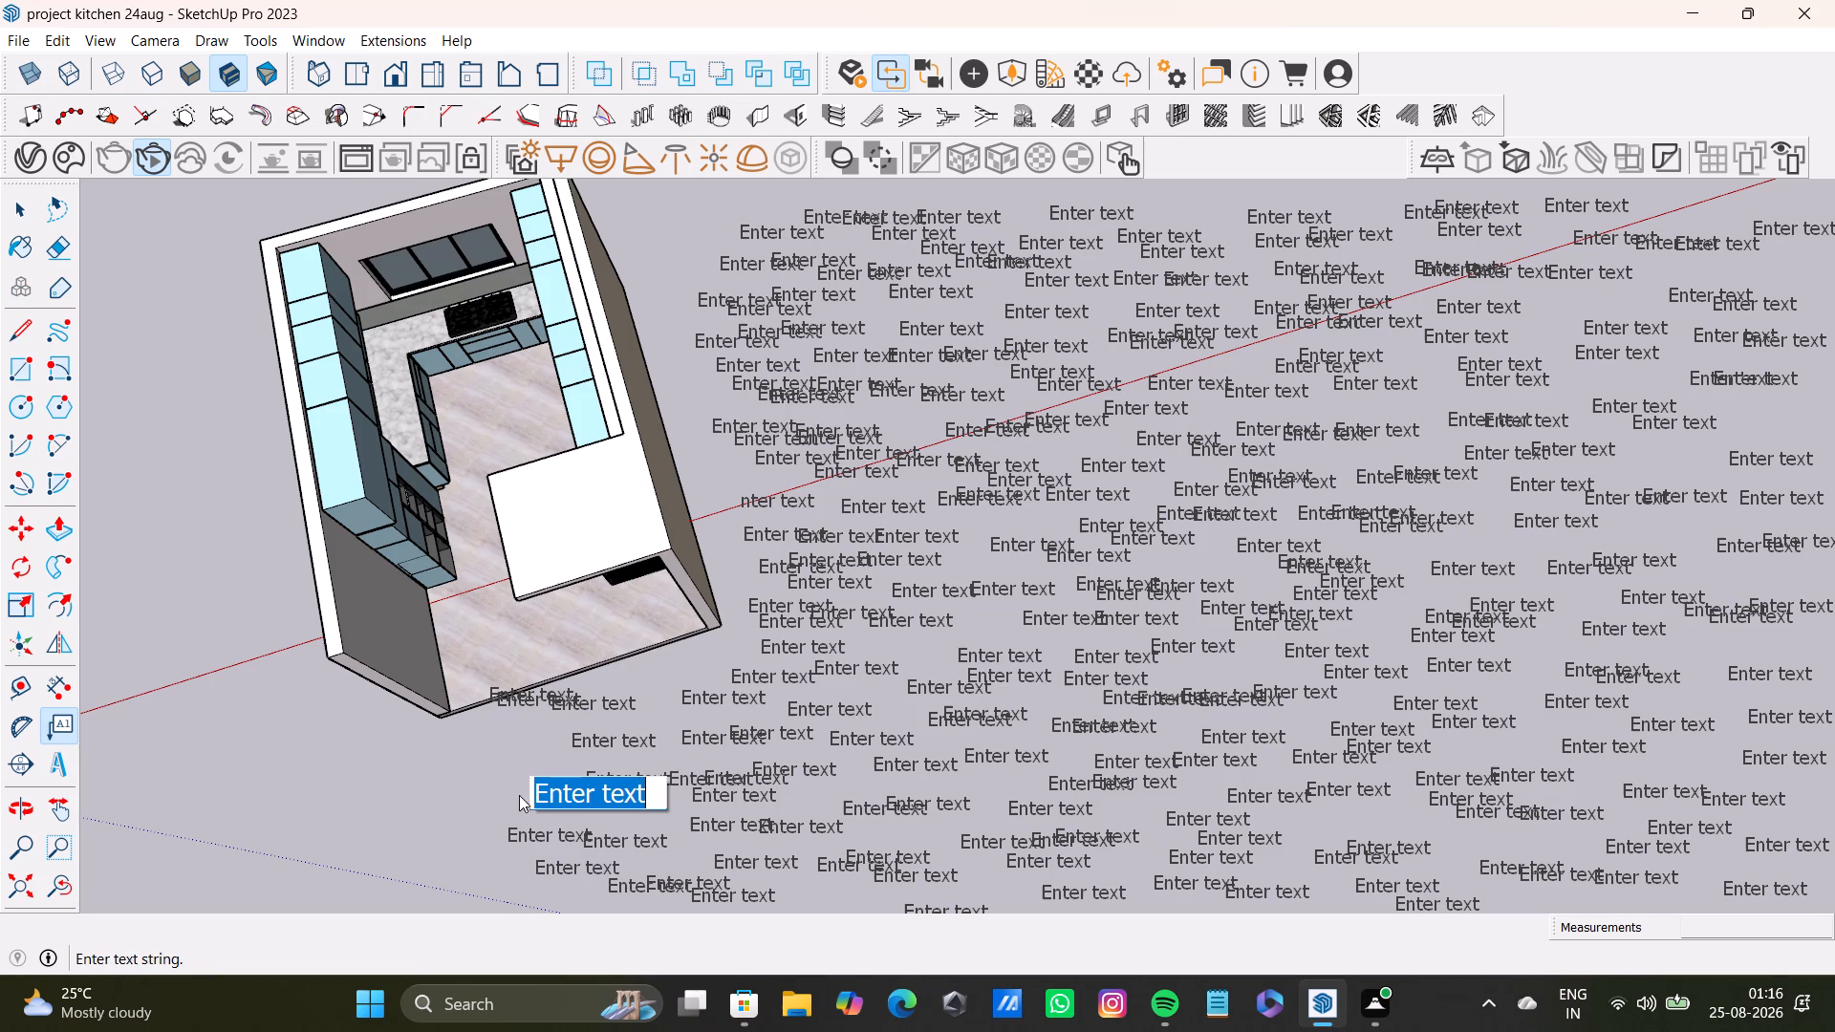
pyautogui.click(504, 802)
pyautogui.tripleClick(498, 791)
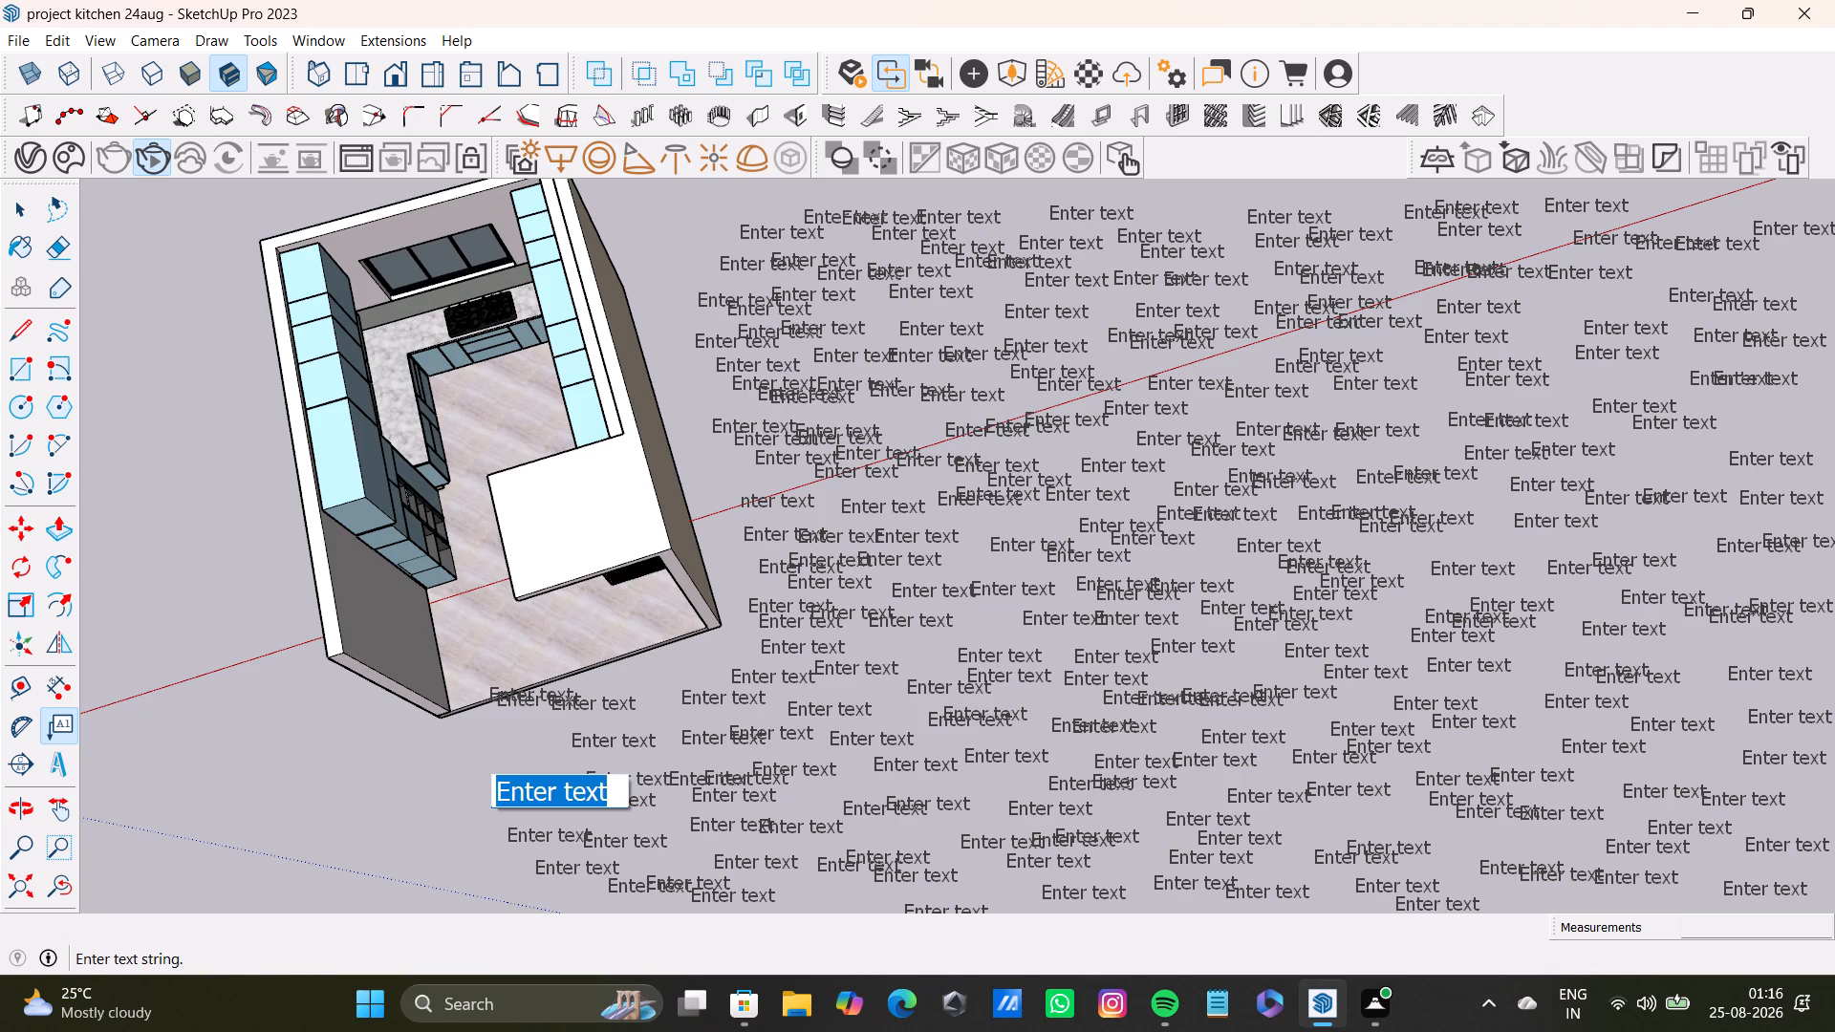
# Add two default "Enter text" labels along the cluster's bottom edge, the second one closer to the kitchen.
pyautogui.tripleClick(999, 886)
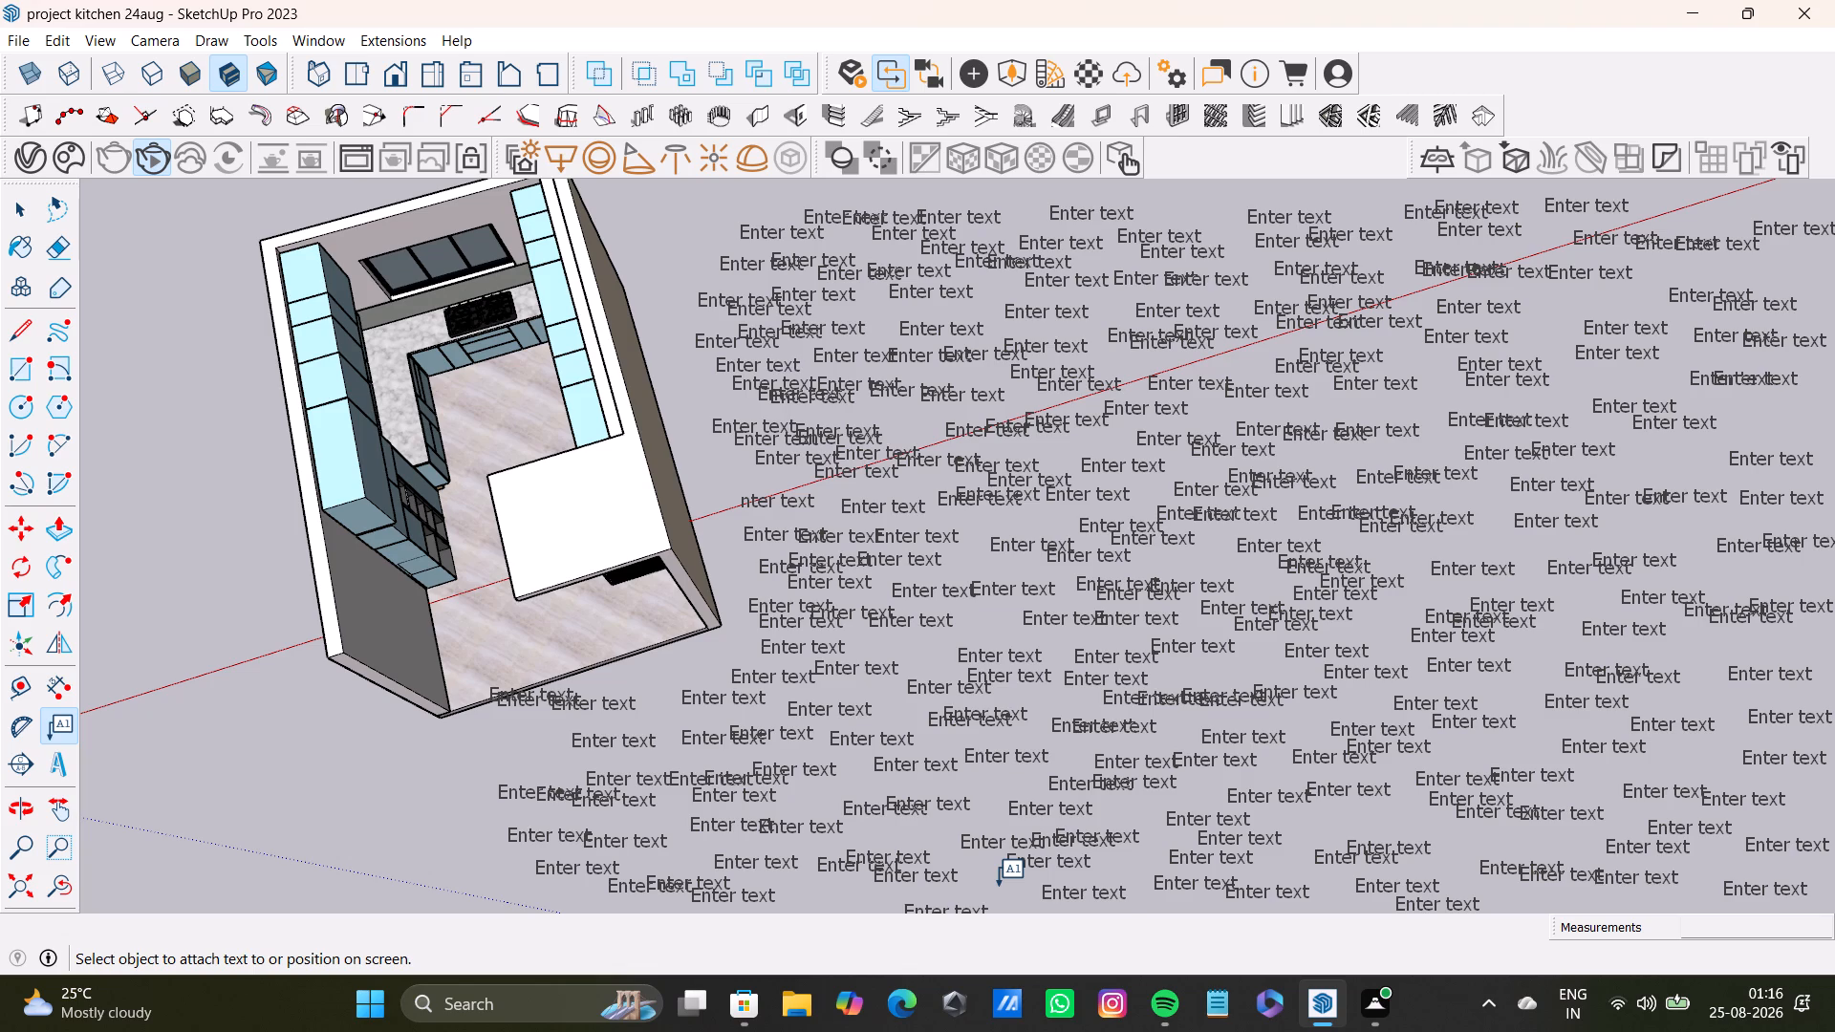
pyautogui.doubleClick(999, 886)
pyautogui.doubleClick(801, 892)
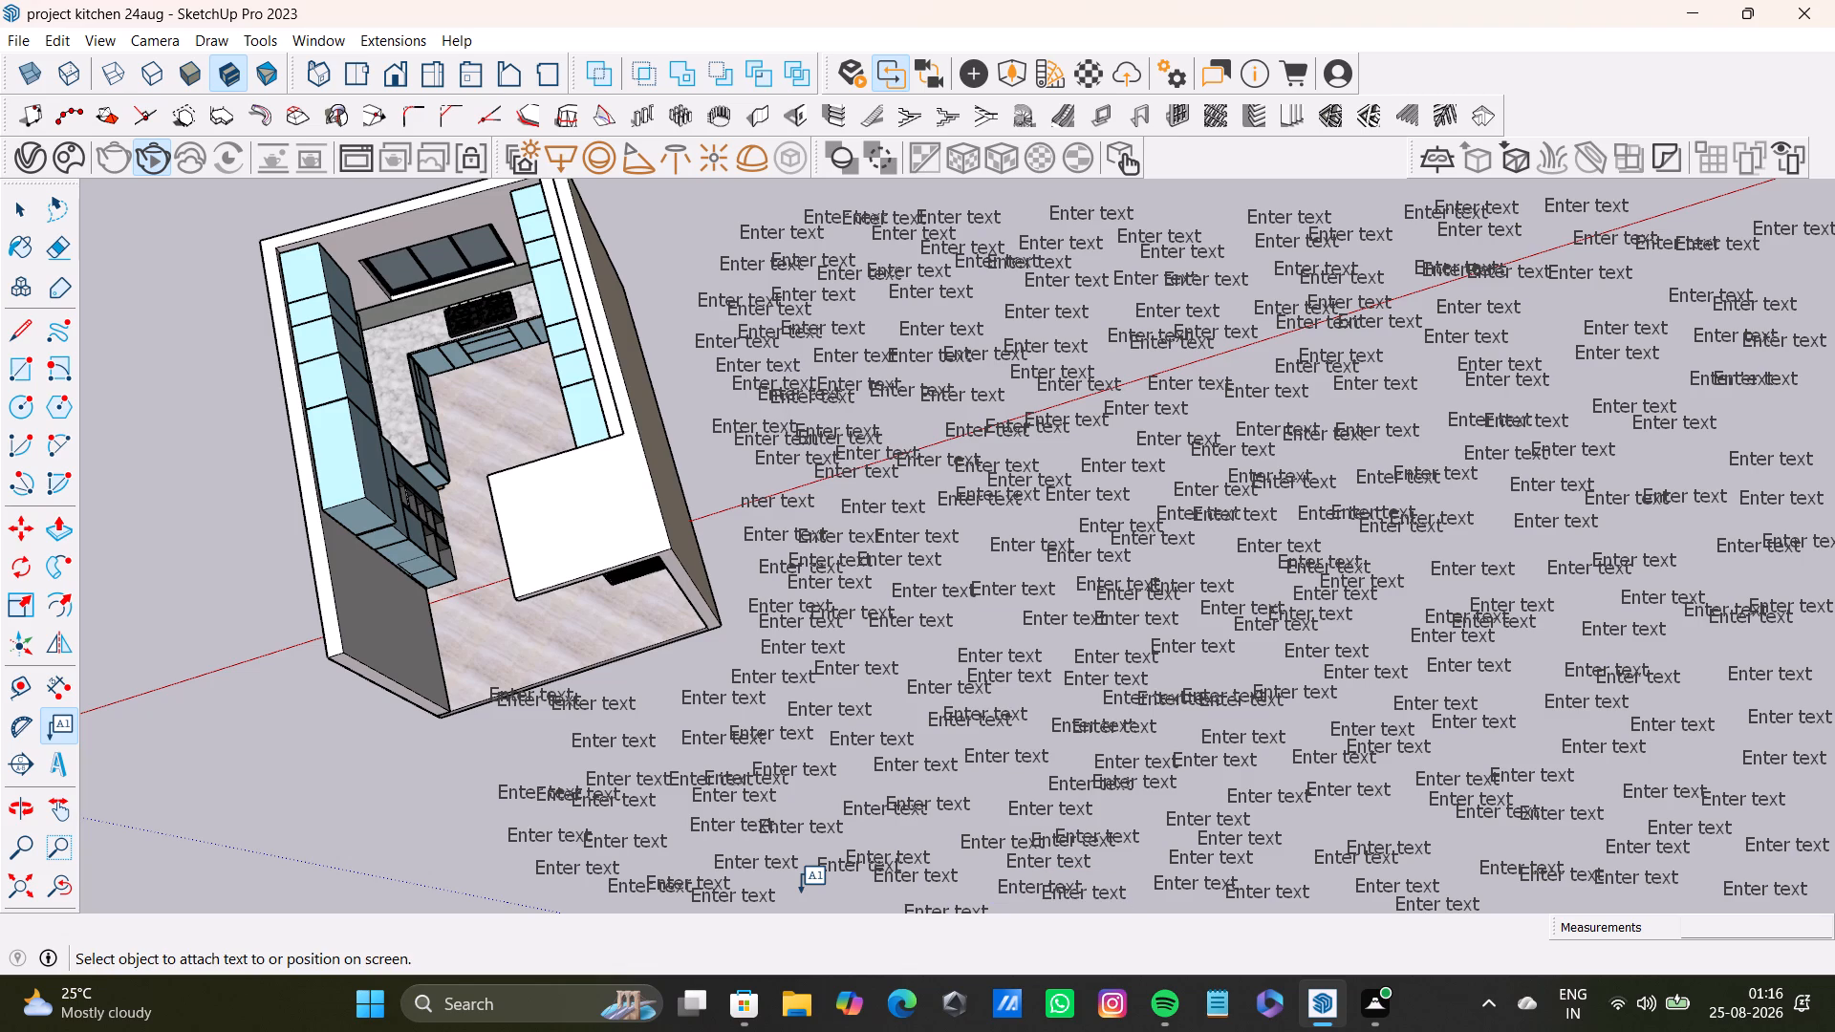
pyautogui.doubleClick(810, 894)
pyautogui.doubleClick(554, 904)
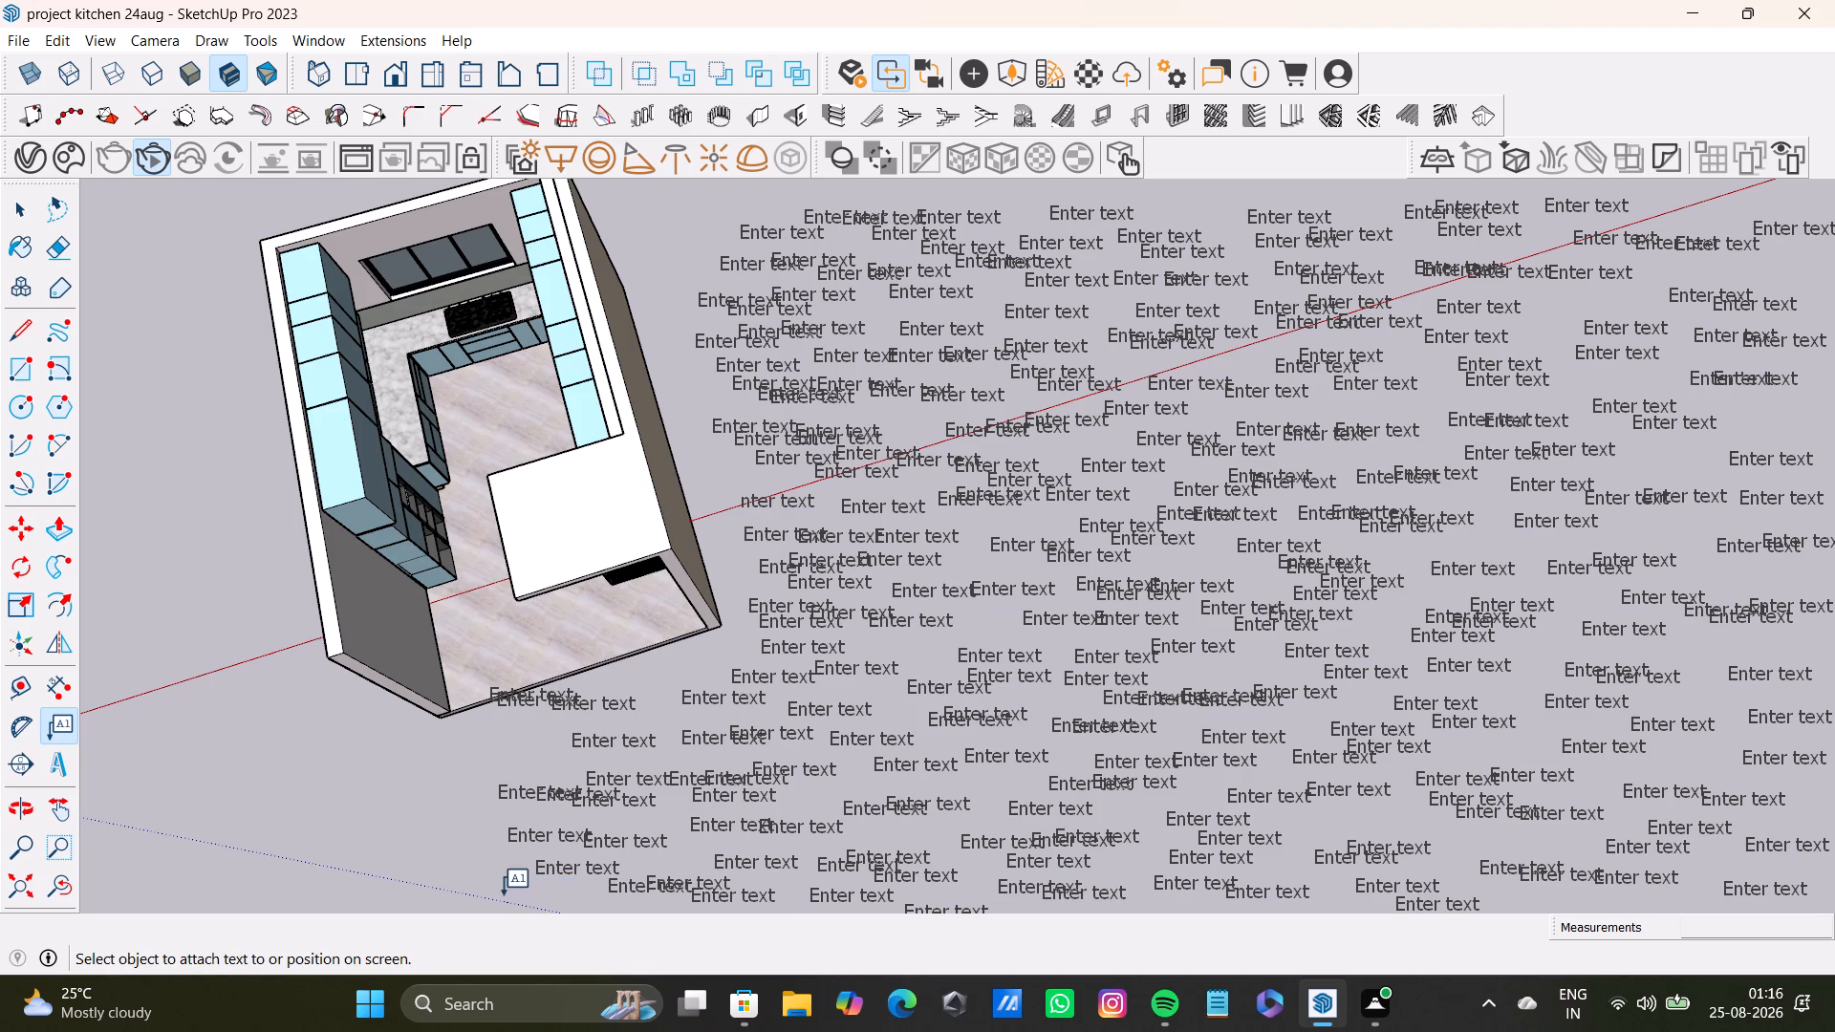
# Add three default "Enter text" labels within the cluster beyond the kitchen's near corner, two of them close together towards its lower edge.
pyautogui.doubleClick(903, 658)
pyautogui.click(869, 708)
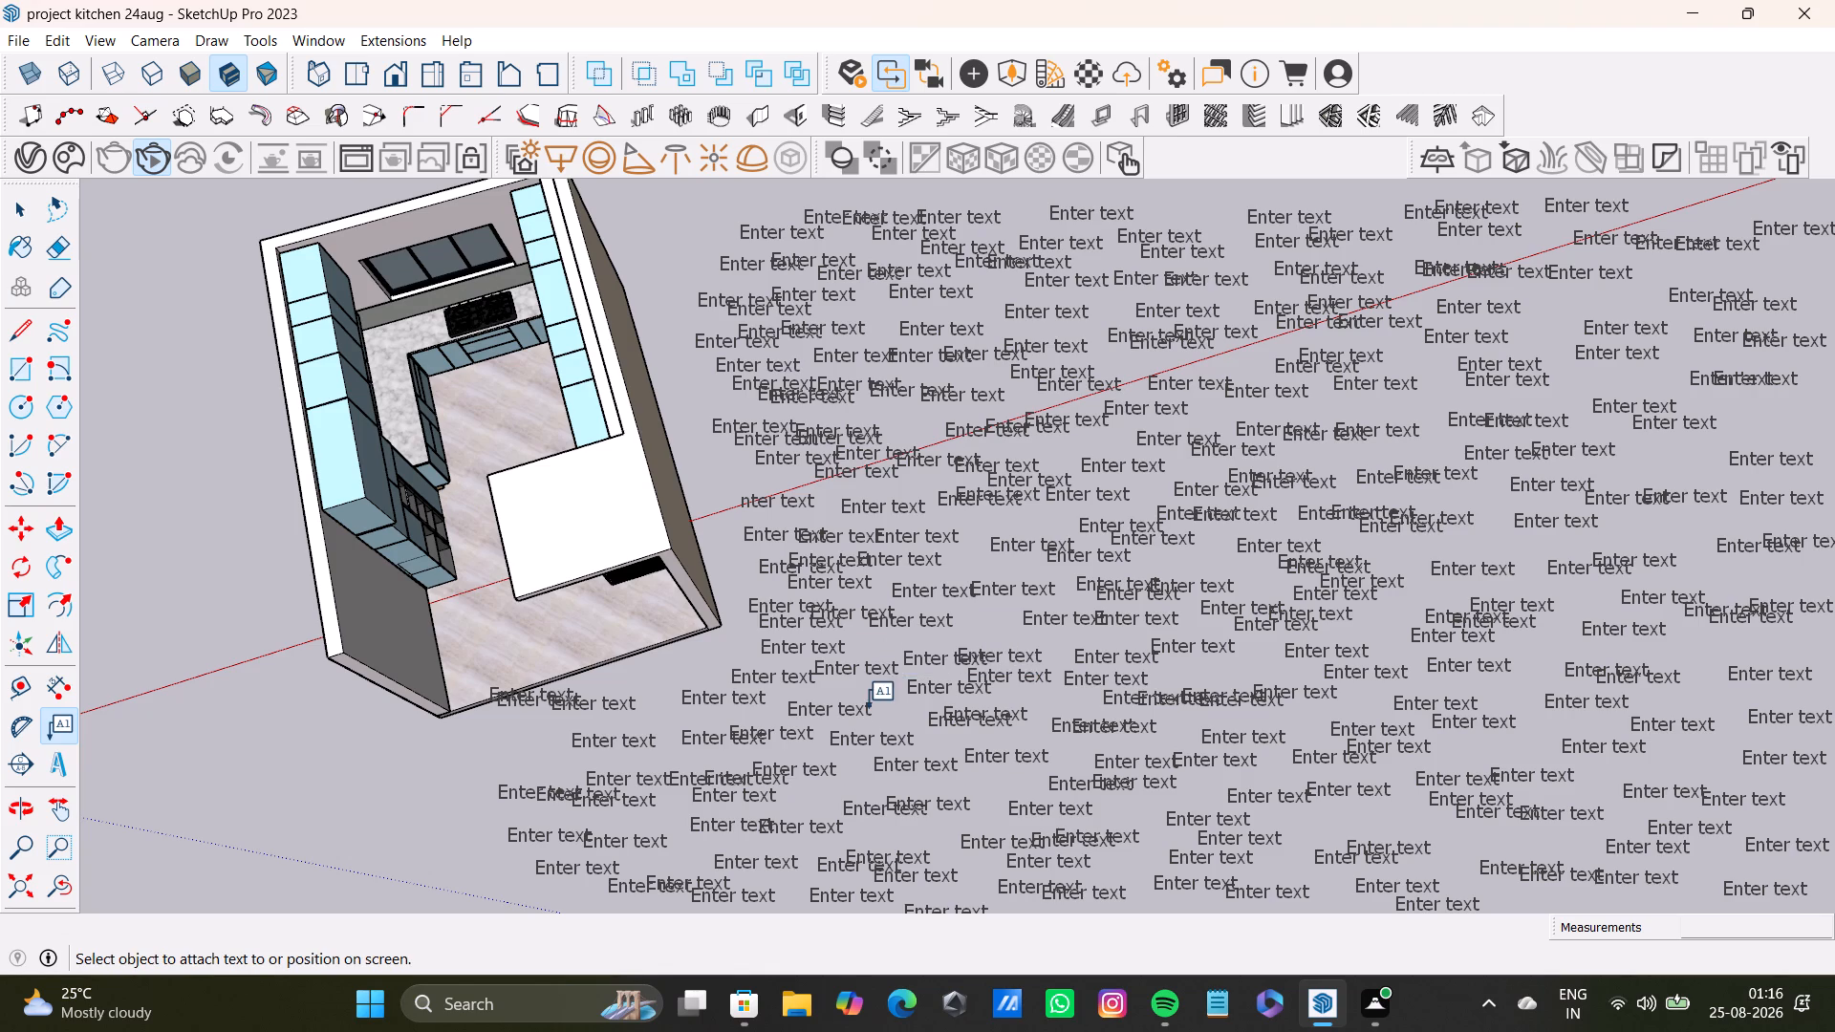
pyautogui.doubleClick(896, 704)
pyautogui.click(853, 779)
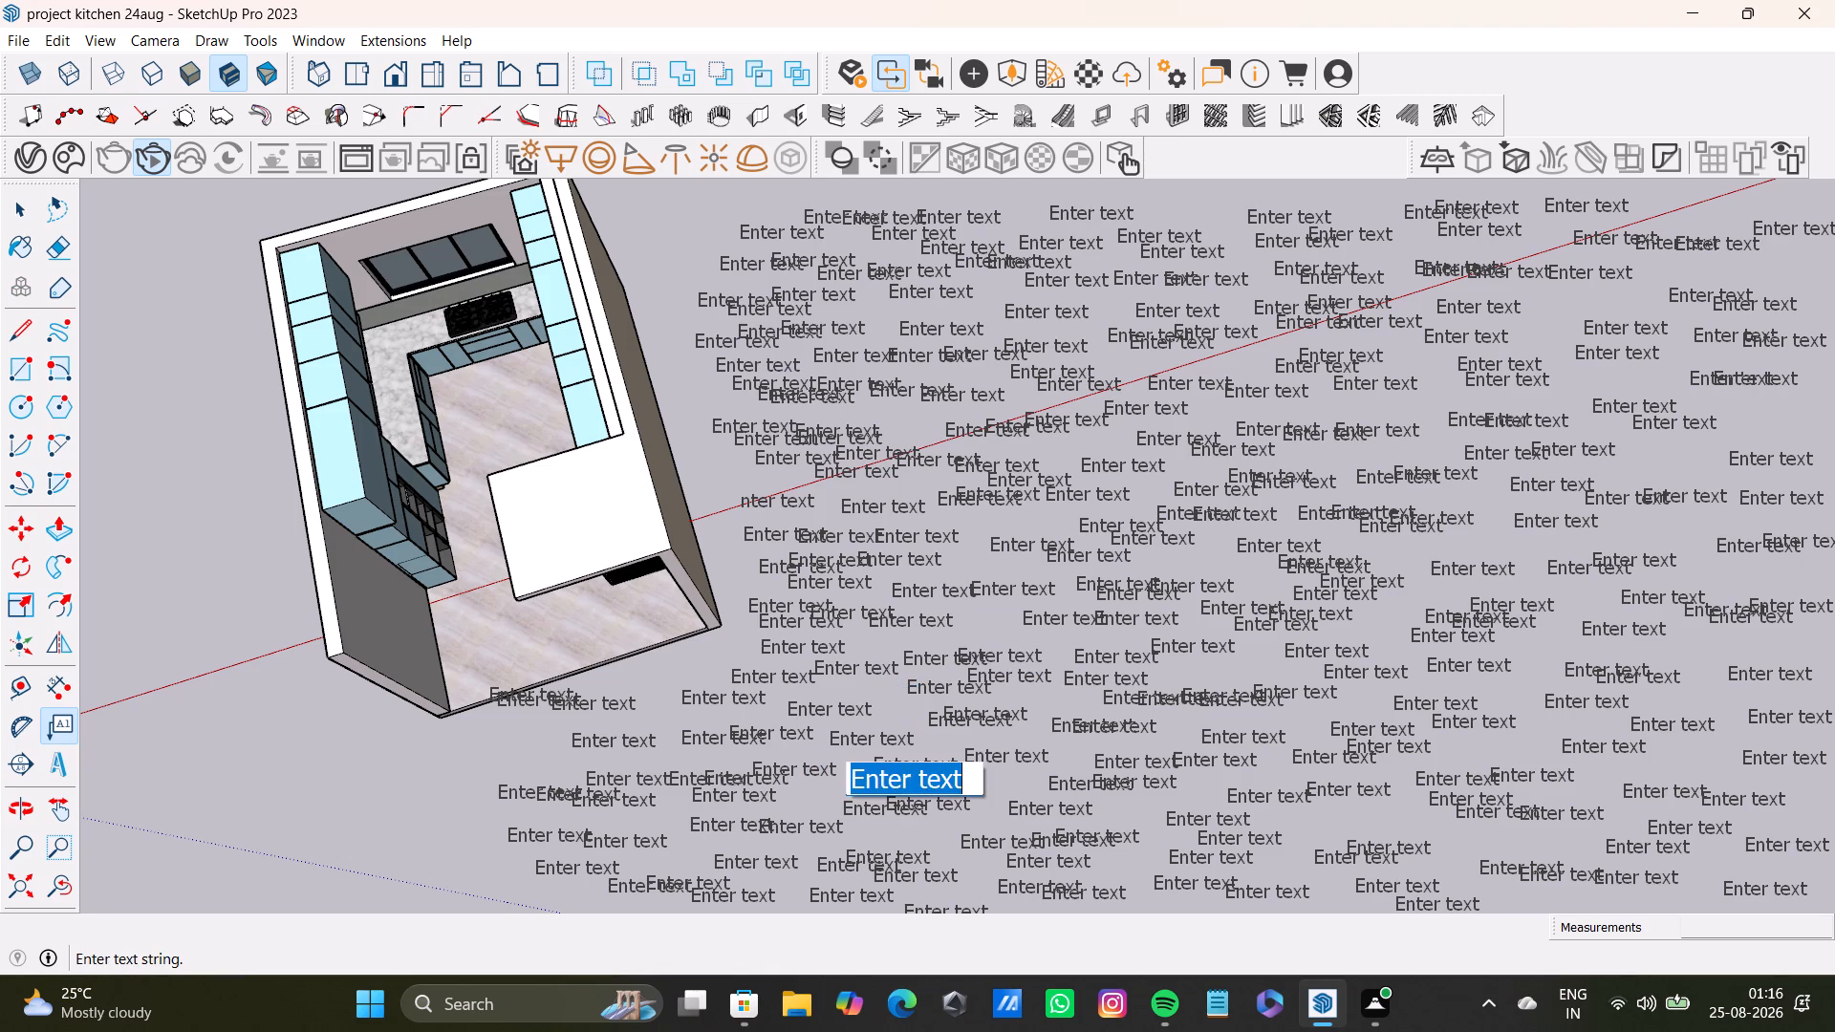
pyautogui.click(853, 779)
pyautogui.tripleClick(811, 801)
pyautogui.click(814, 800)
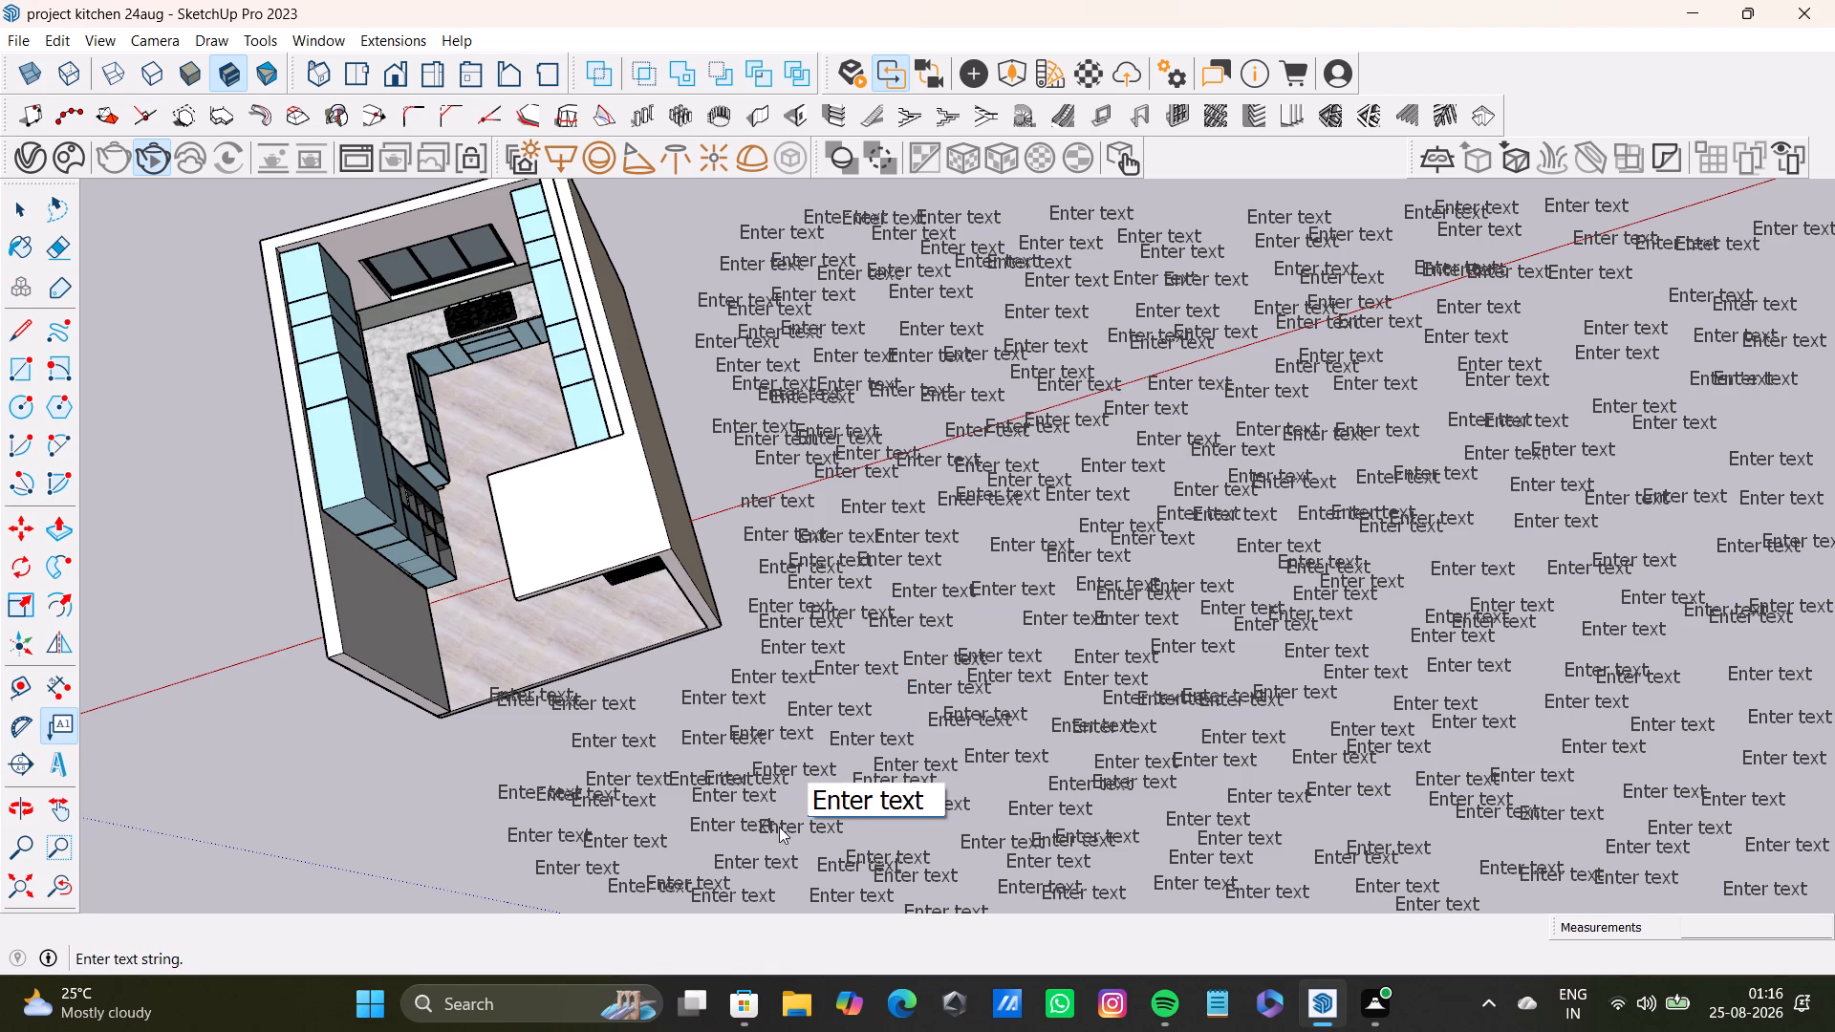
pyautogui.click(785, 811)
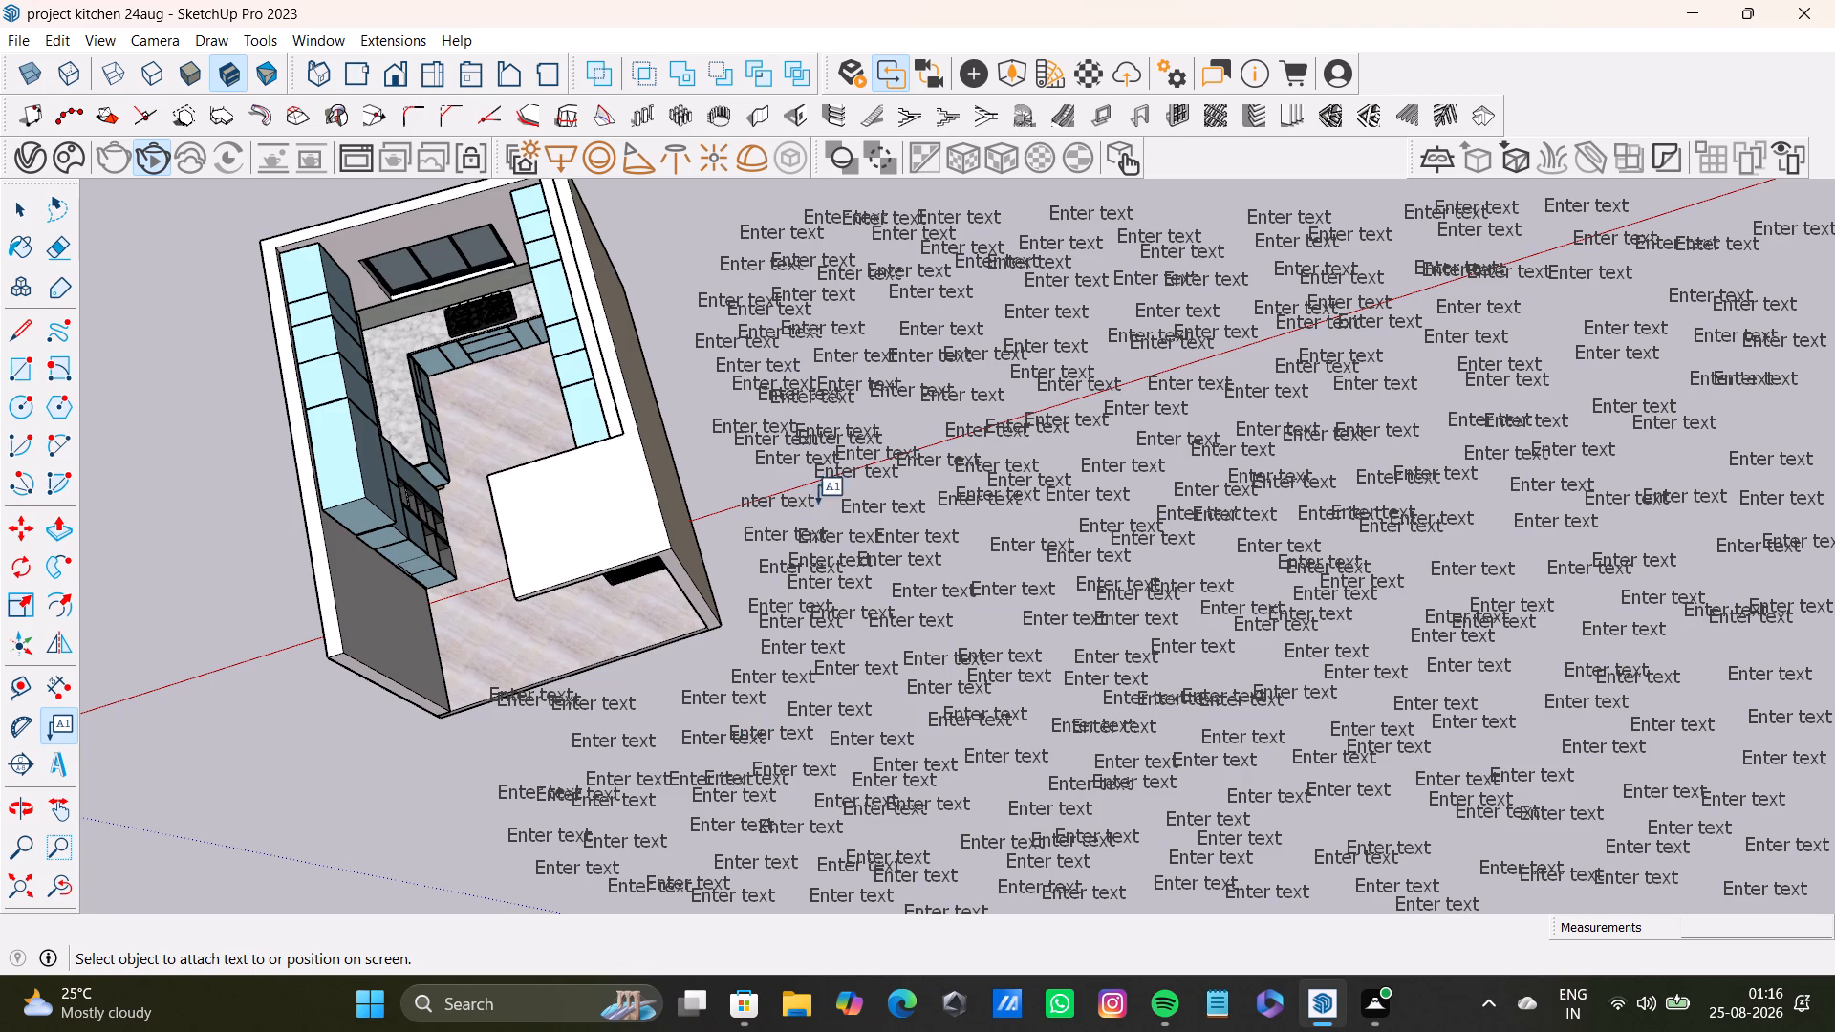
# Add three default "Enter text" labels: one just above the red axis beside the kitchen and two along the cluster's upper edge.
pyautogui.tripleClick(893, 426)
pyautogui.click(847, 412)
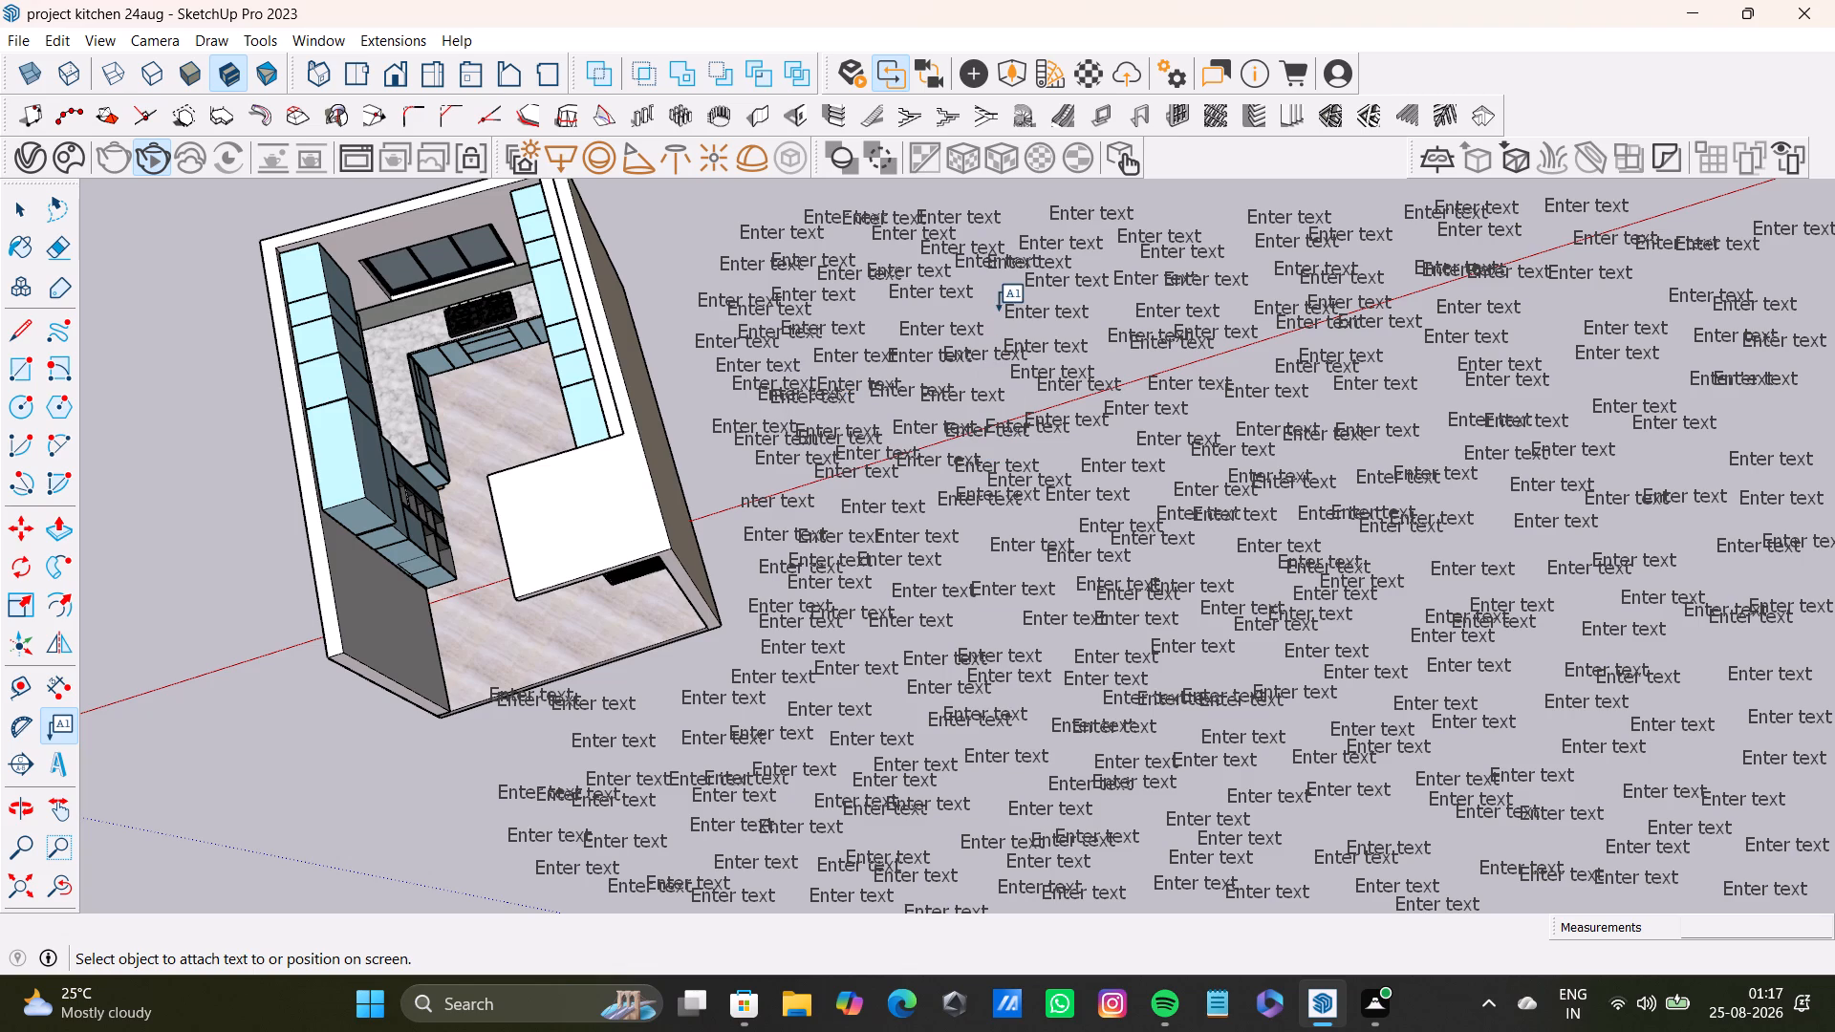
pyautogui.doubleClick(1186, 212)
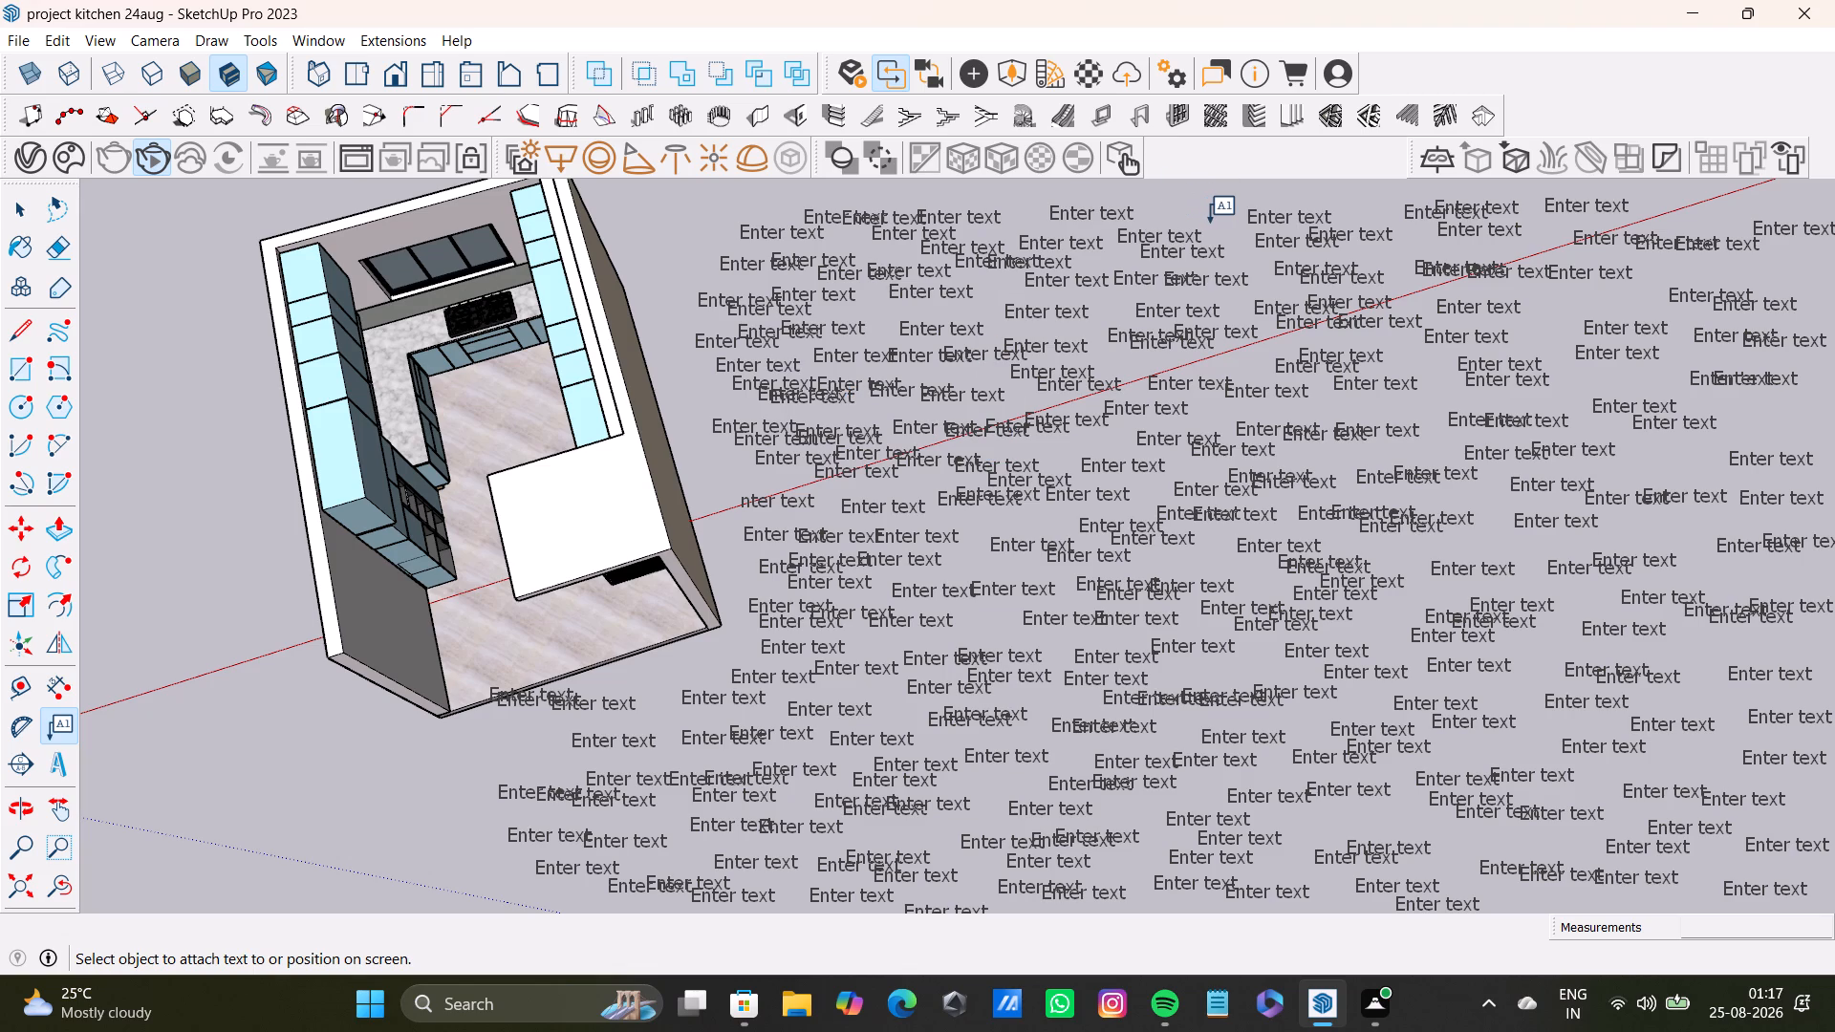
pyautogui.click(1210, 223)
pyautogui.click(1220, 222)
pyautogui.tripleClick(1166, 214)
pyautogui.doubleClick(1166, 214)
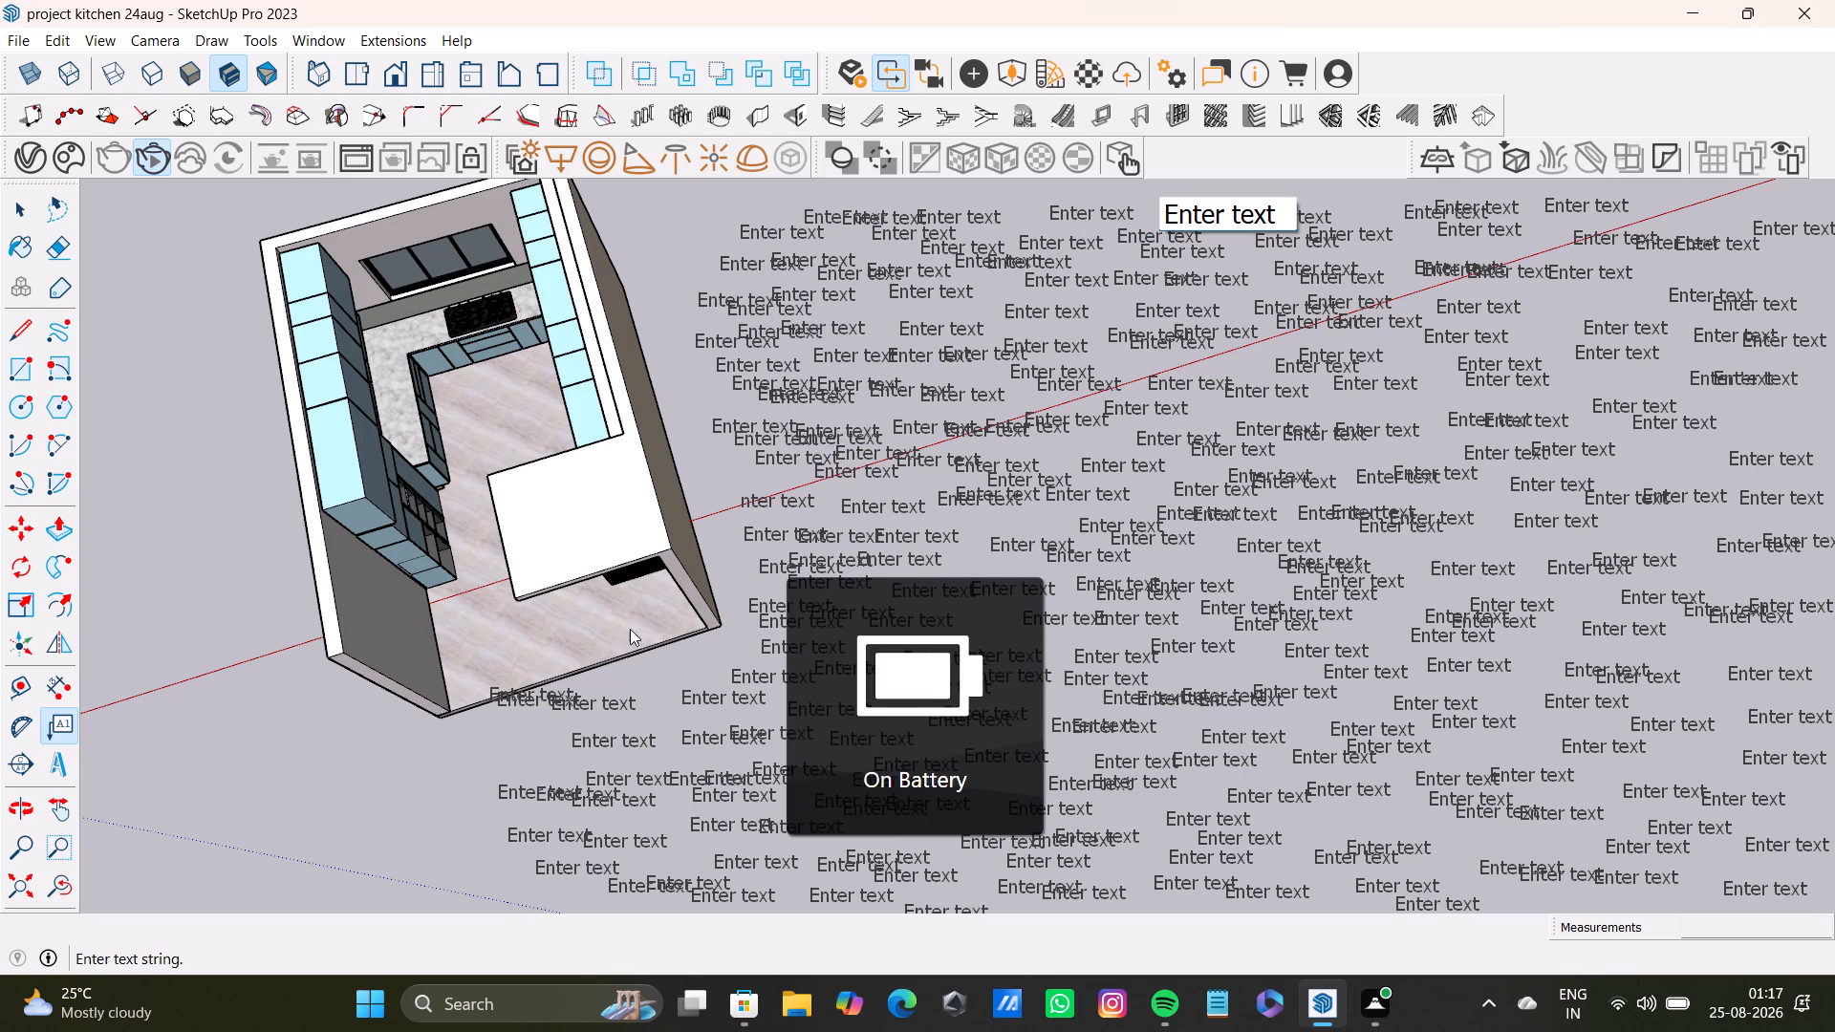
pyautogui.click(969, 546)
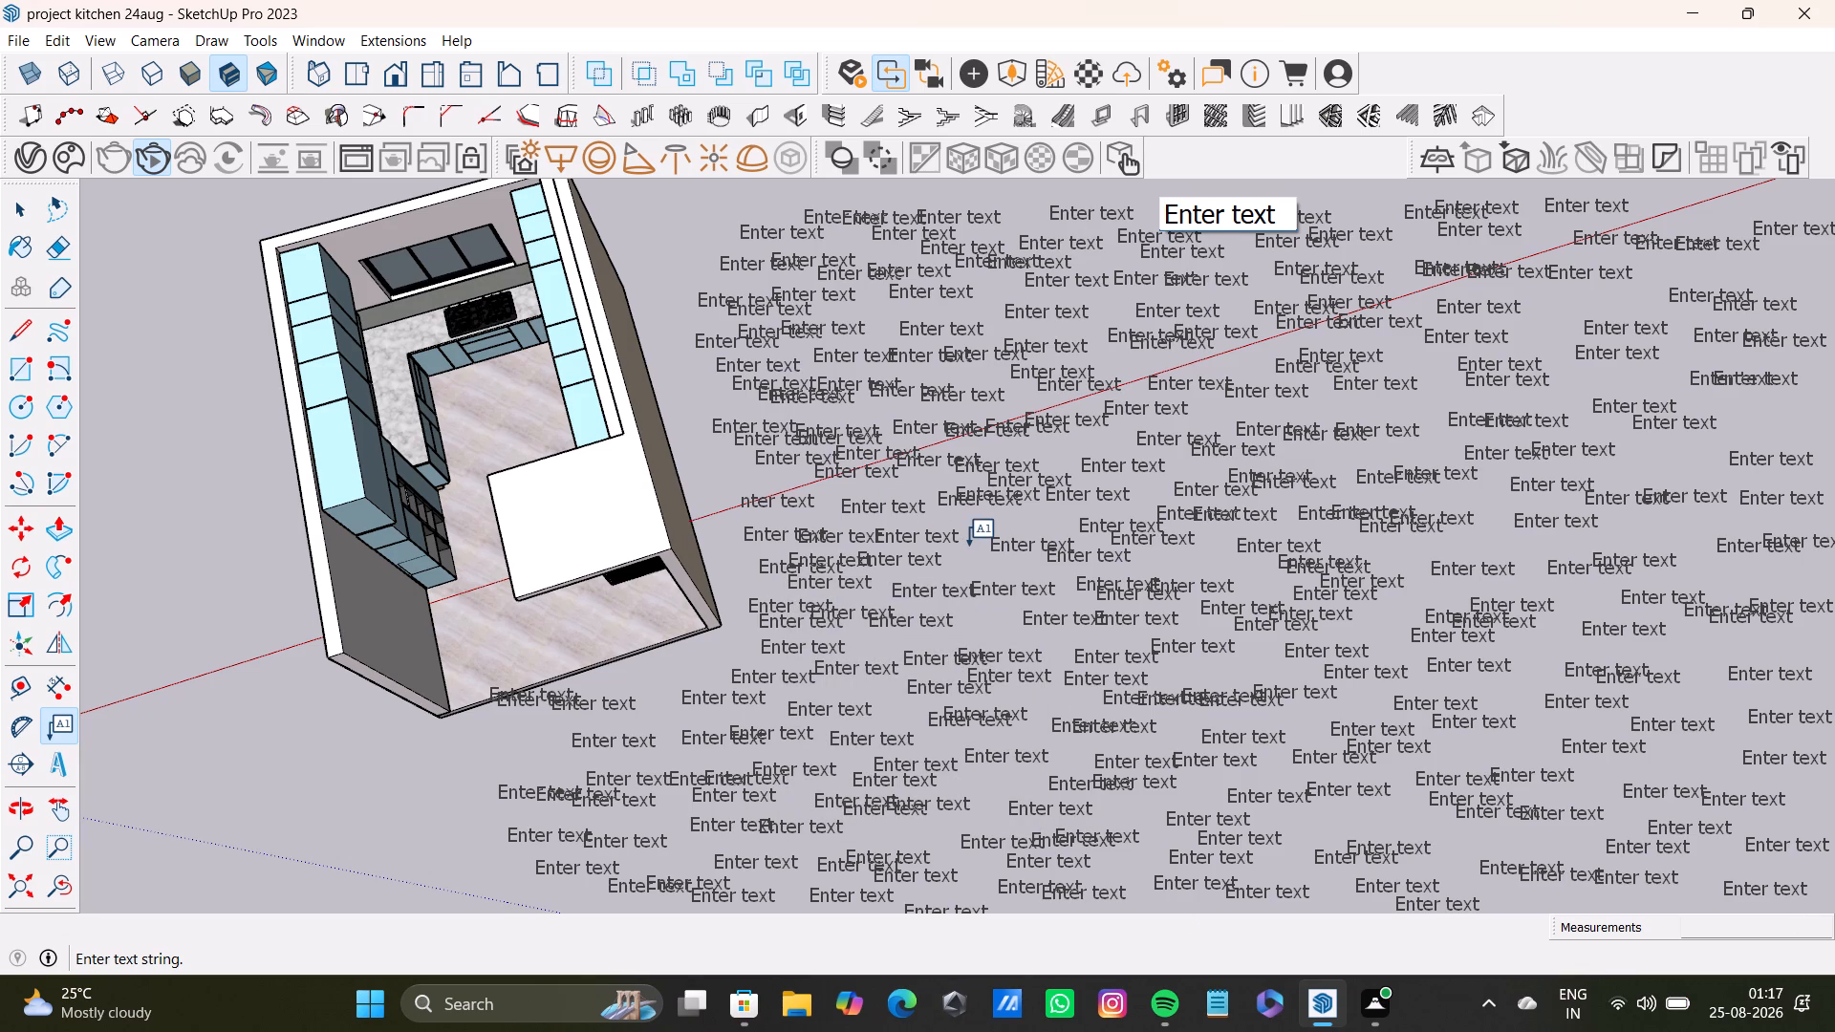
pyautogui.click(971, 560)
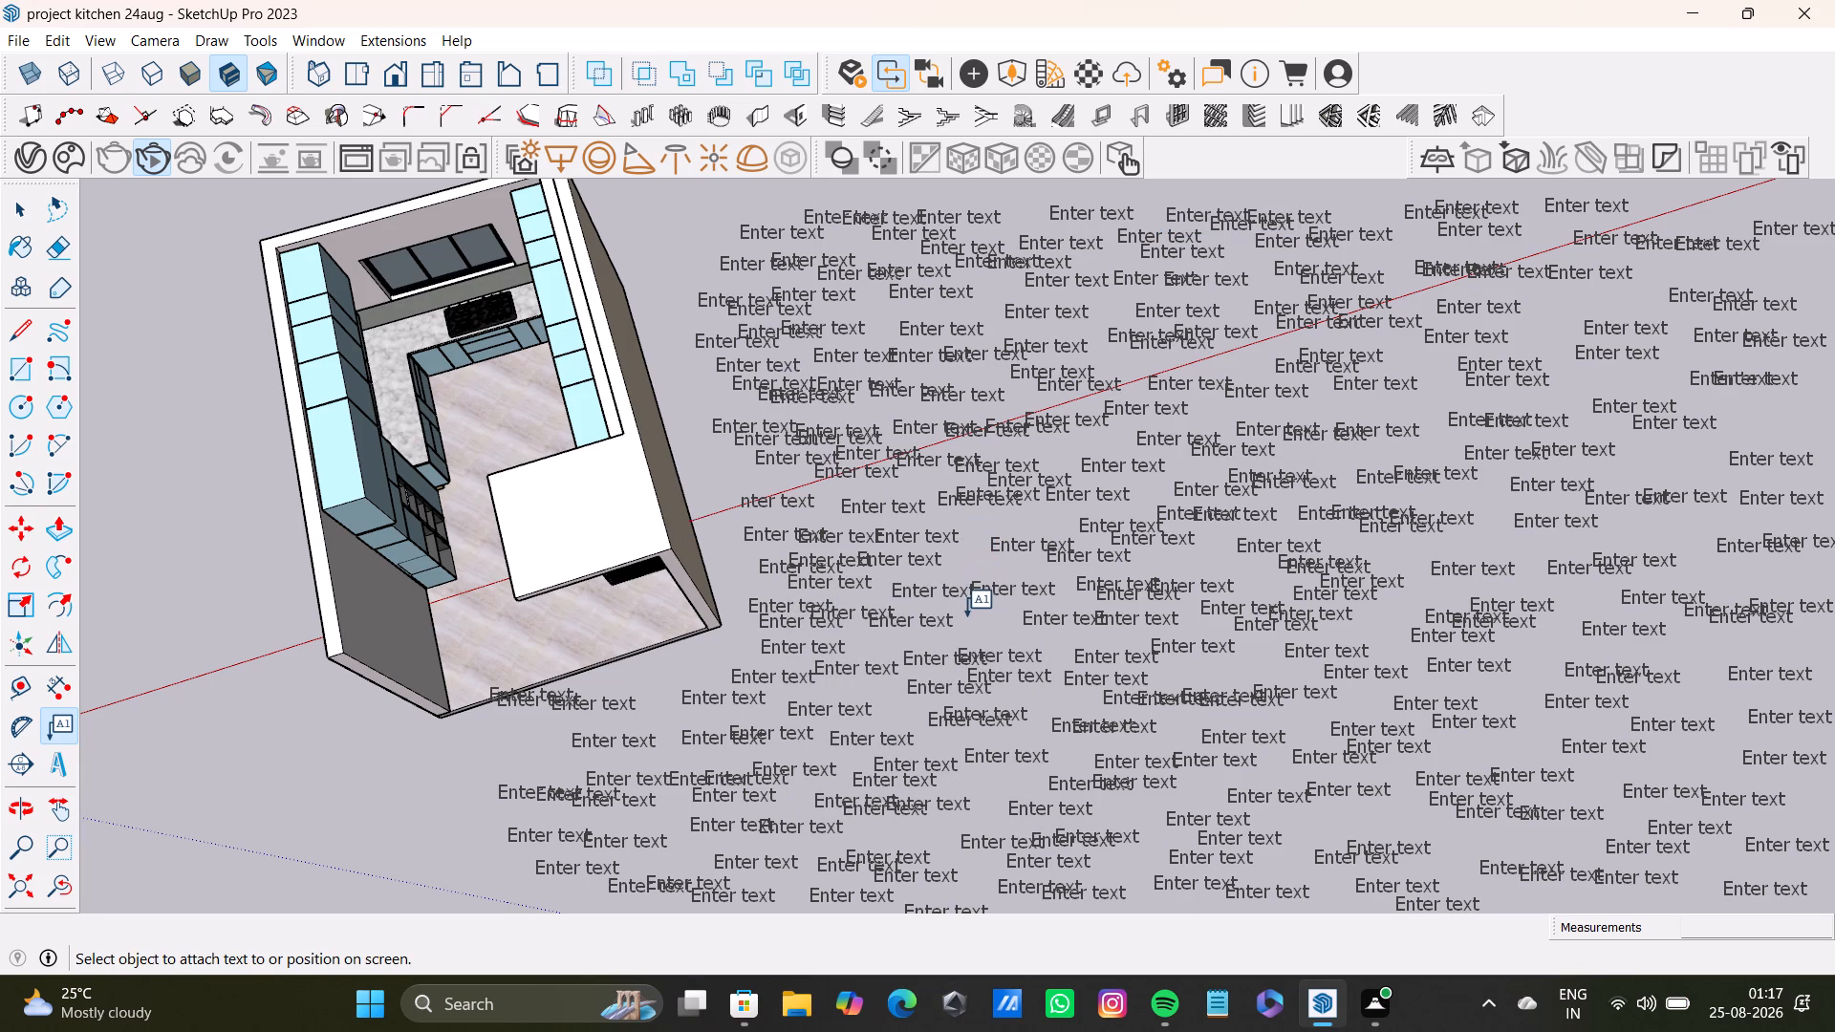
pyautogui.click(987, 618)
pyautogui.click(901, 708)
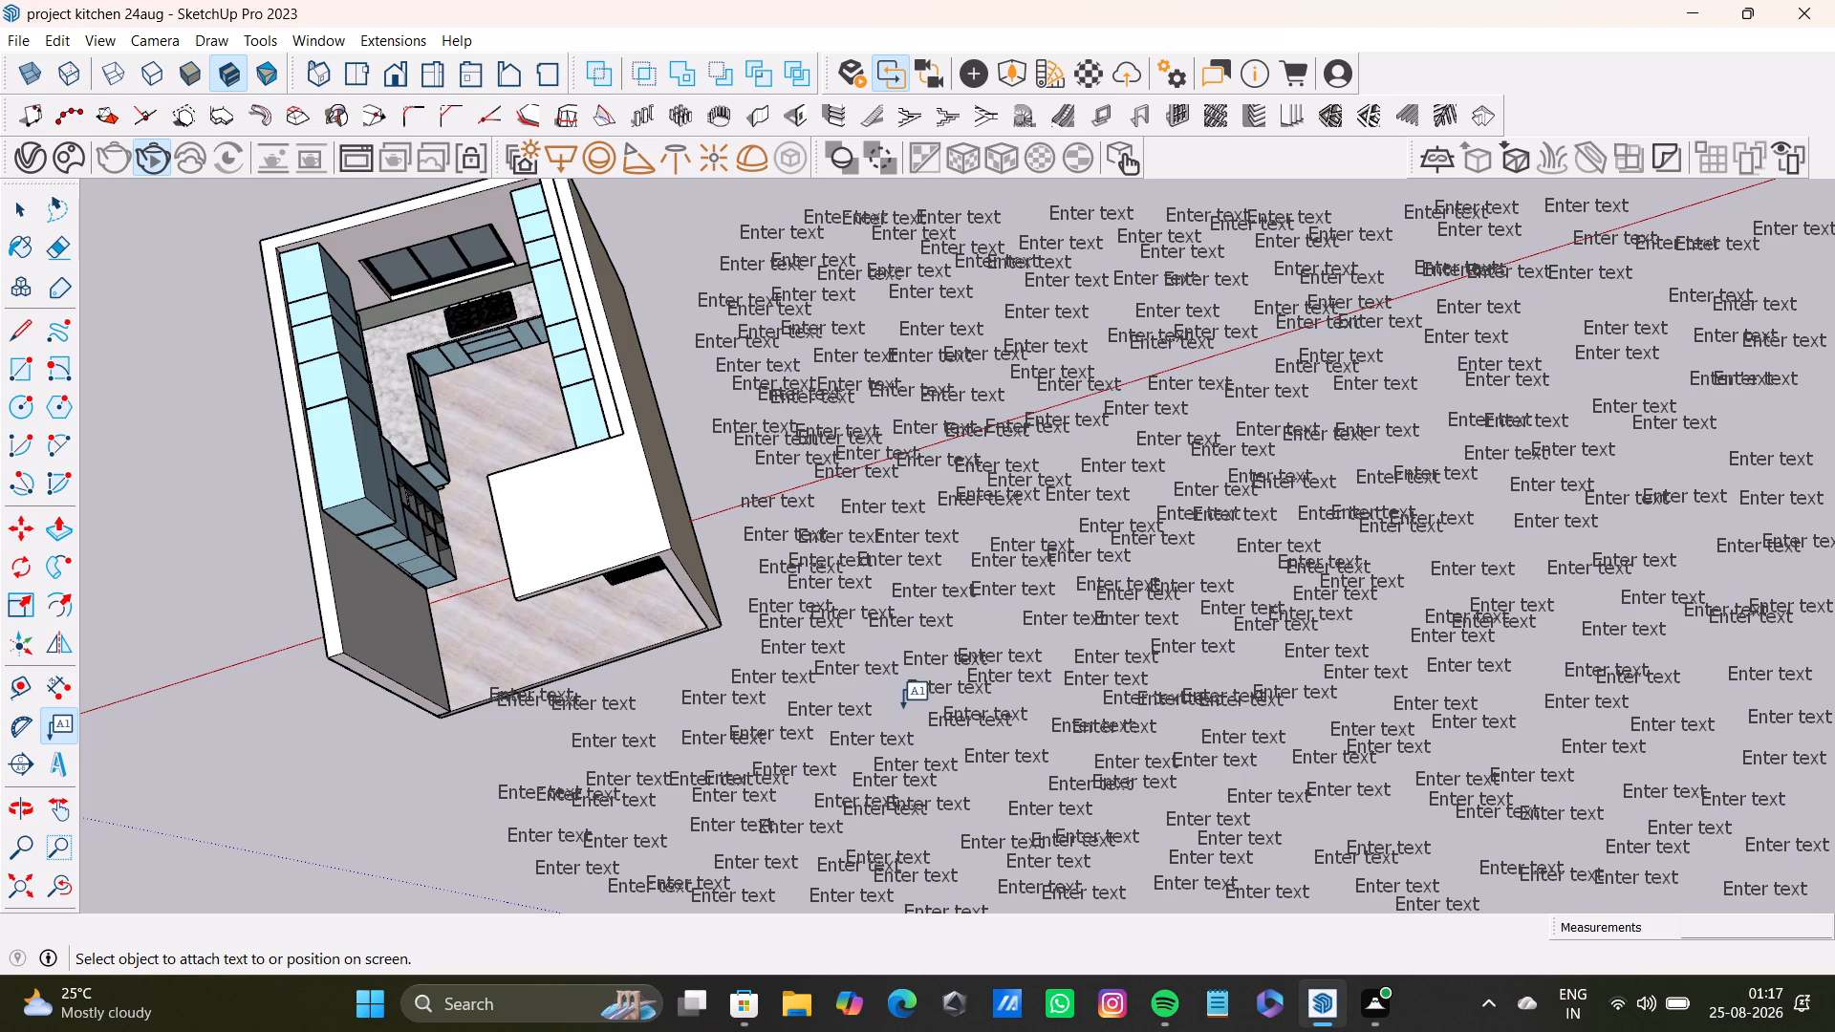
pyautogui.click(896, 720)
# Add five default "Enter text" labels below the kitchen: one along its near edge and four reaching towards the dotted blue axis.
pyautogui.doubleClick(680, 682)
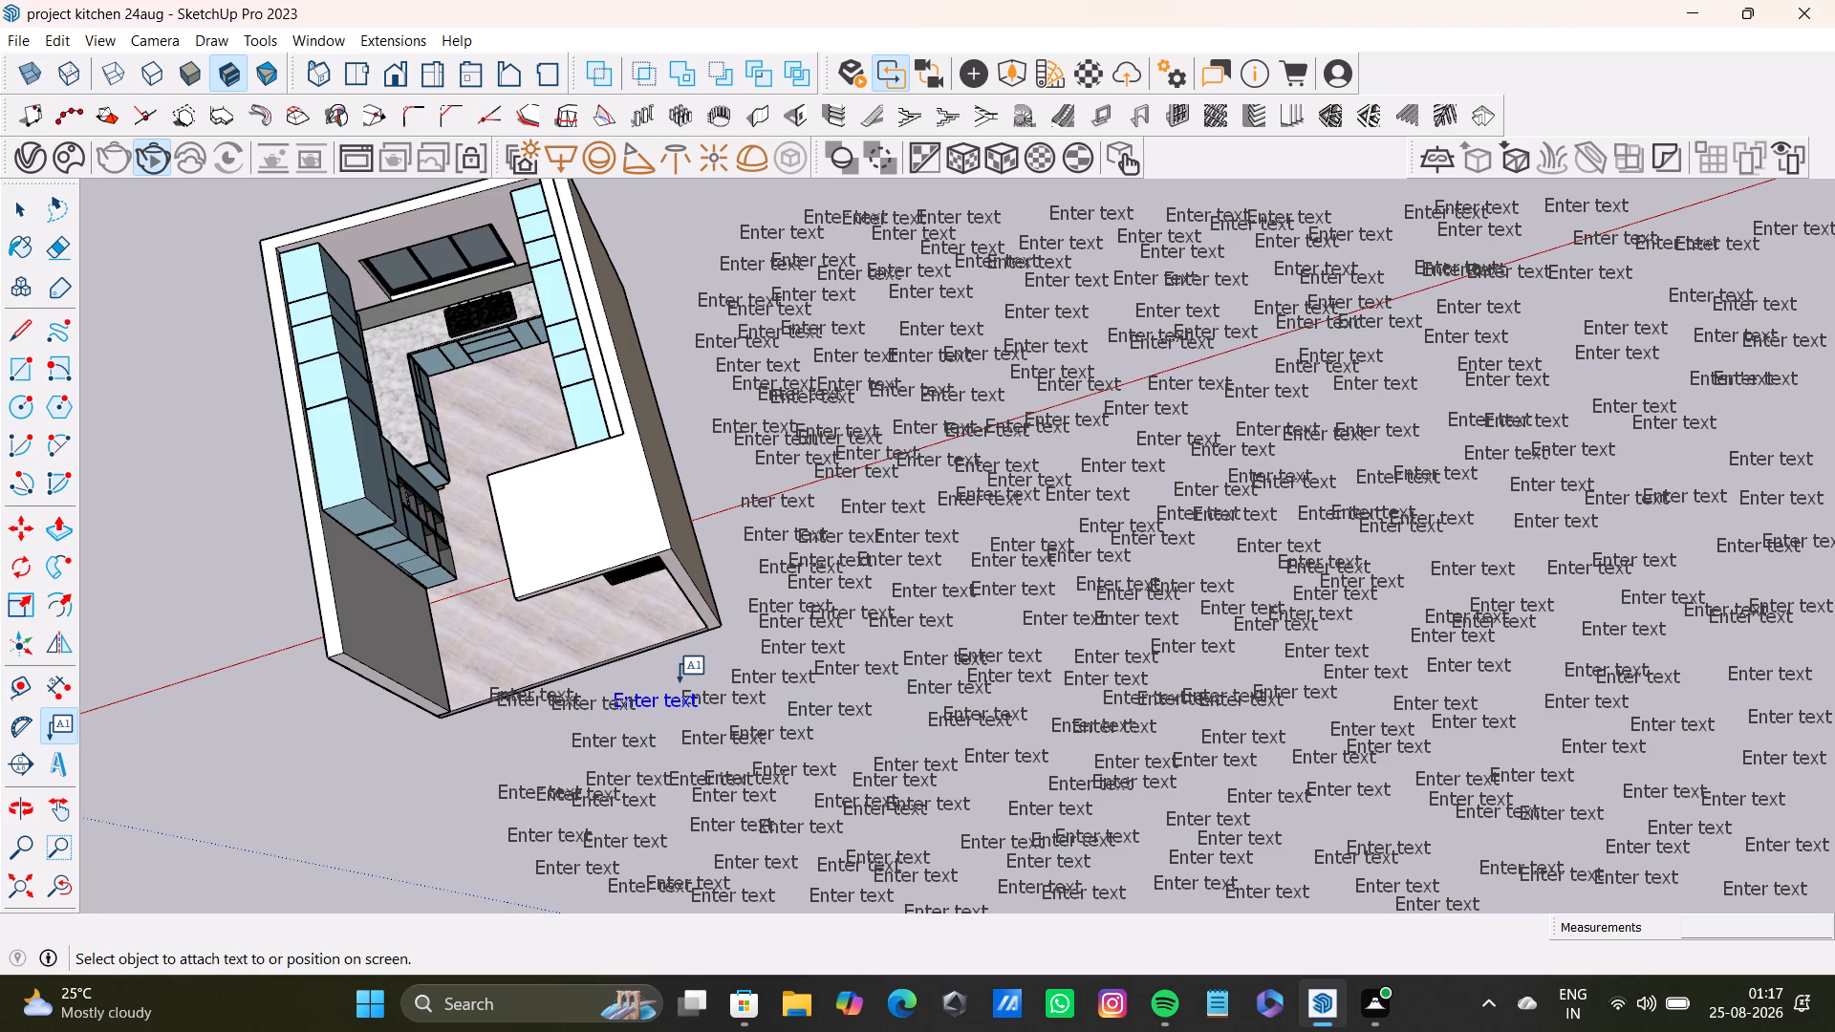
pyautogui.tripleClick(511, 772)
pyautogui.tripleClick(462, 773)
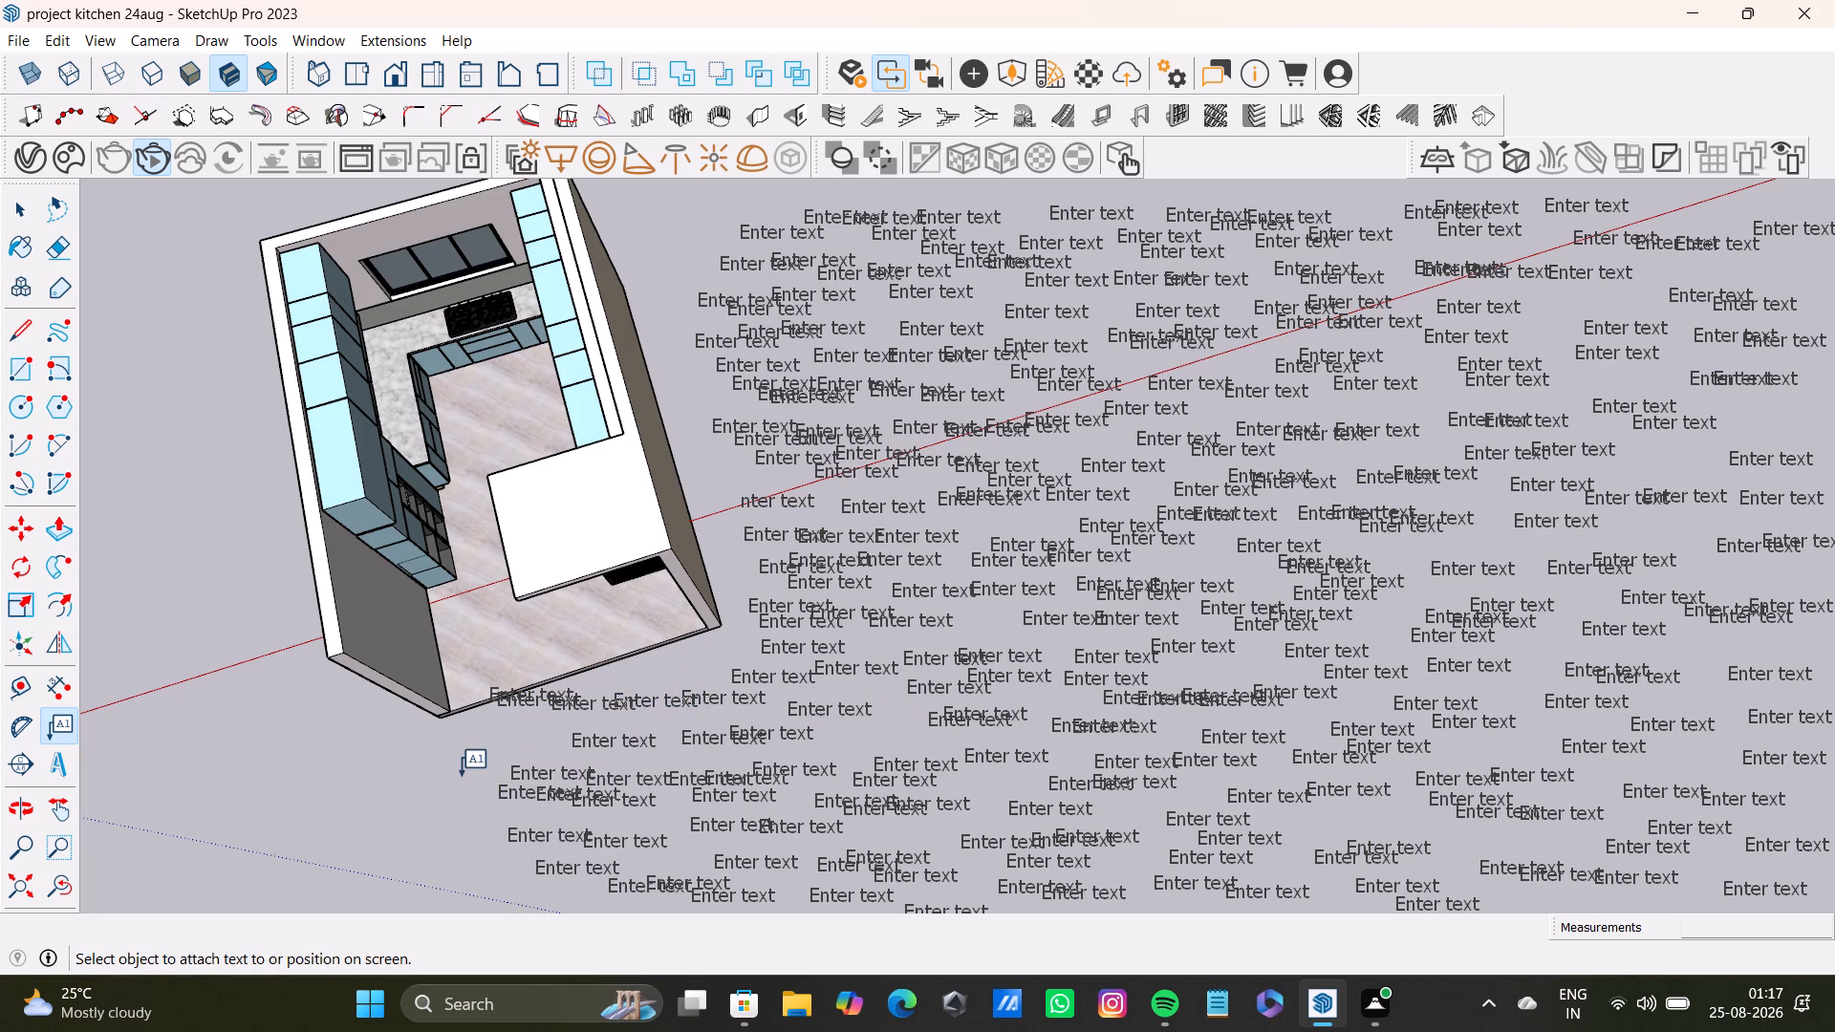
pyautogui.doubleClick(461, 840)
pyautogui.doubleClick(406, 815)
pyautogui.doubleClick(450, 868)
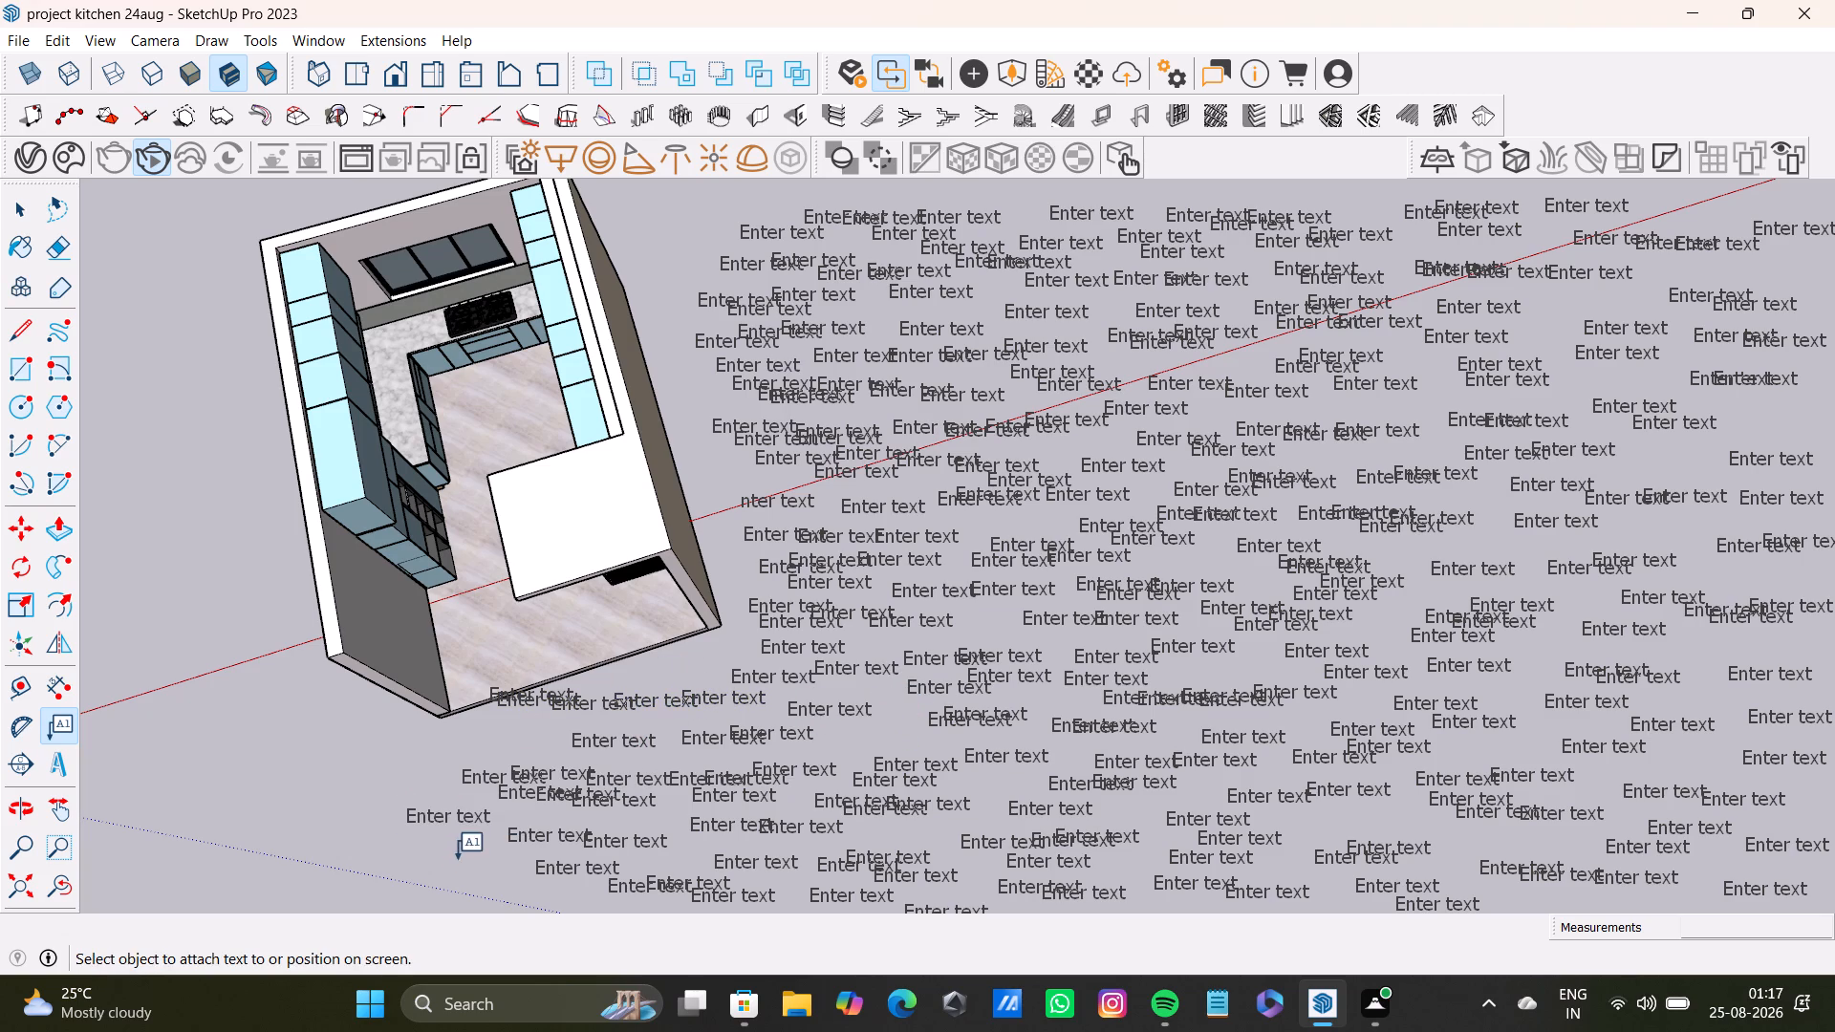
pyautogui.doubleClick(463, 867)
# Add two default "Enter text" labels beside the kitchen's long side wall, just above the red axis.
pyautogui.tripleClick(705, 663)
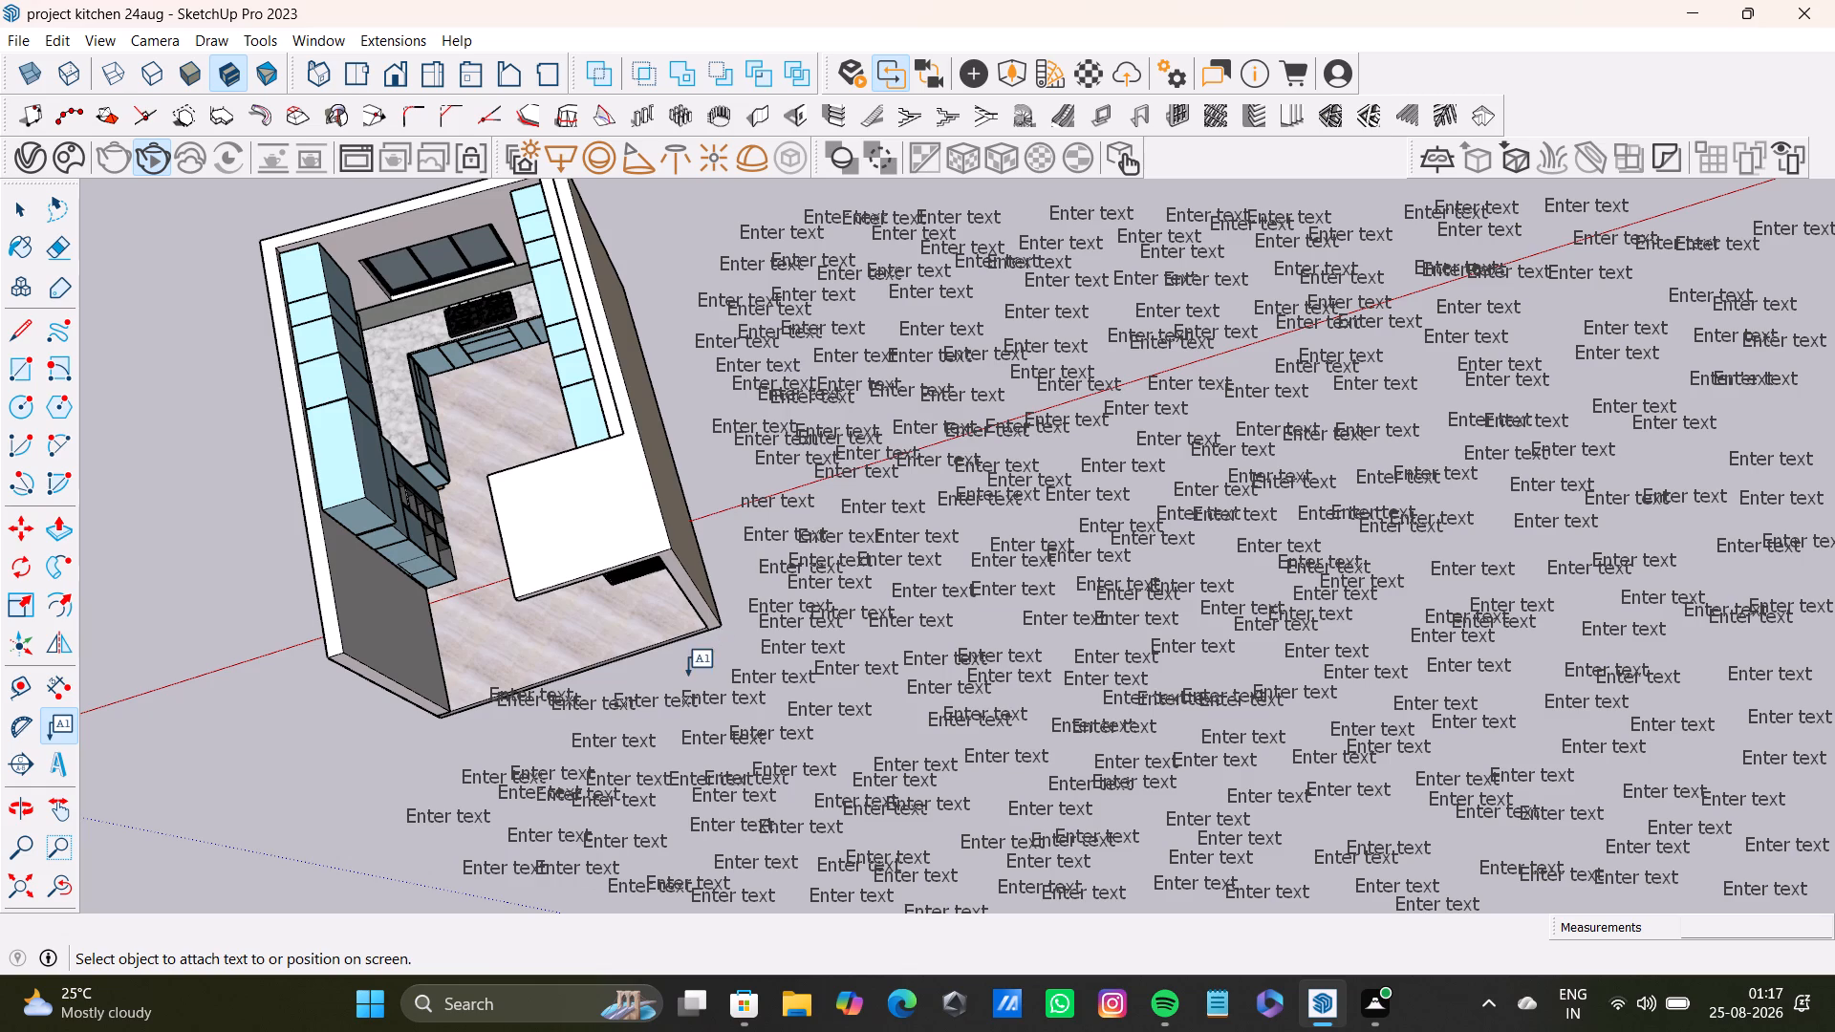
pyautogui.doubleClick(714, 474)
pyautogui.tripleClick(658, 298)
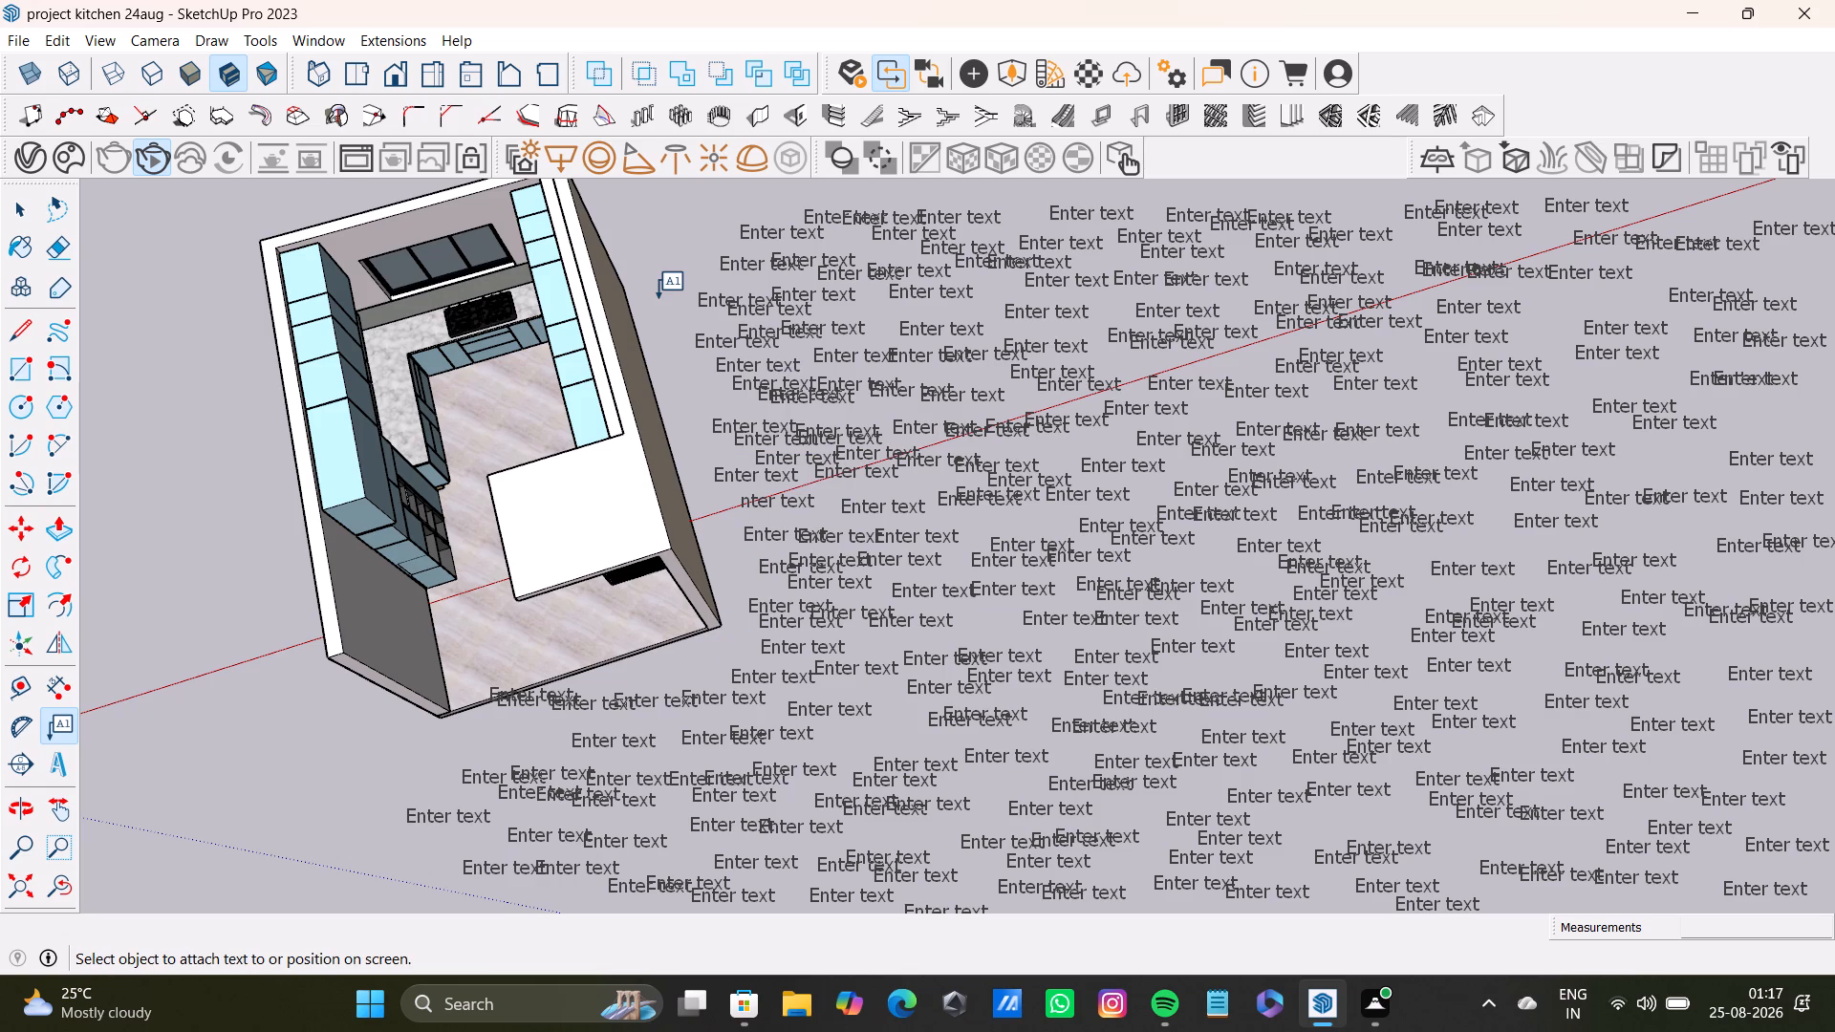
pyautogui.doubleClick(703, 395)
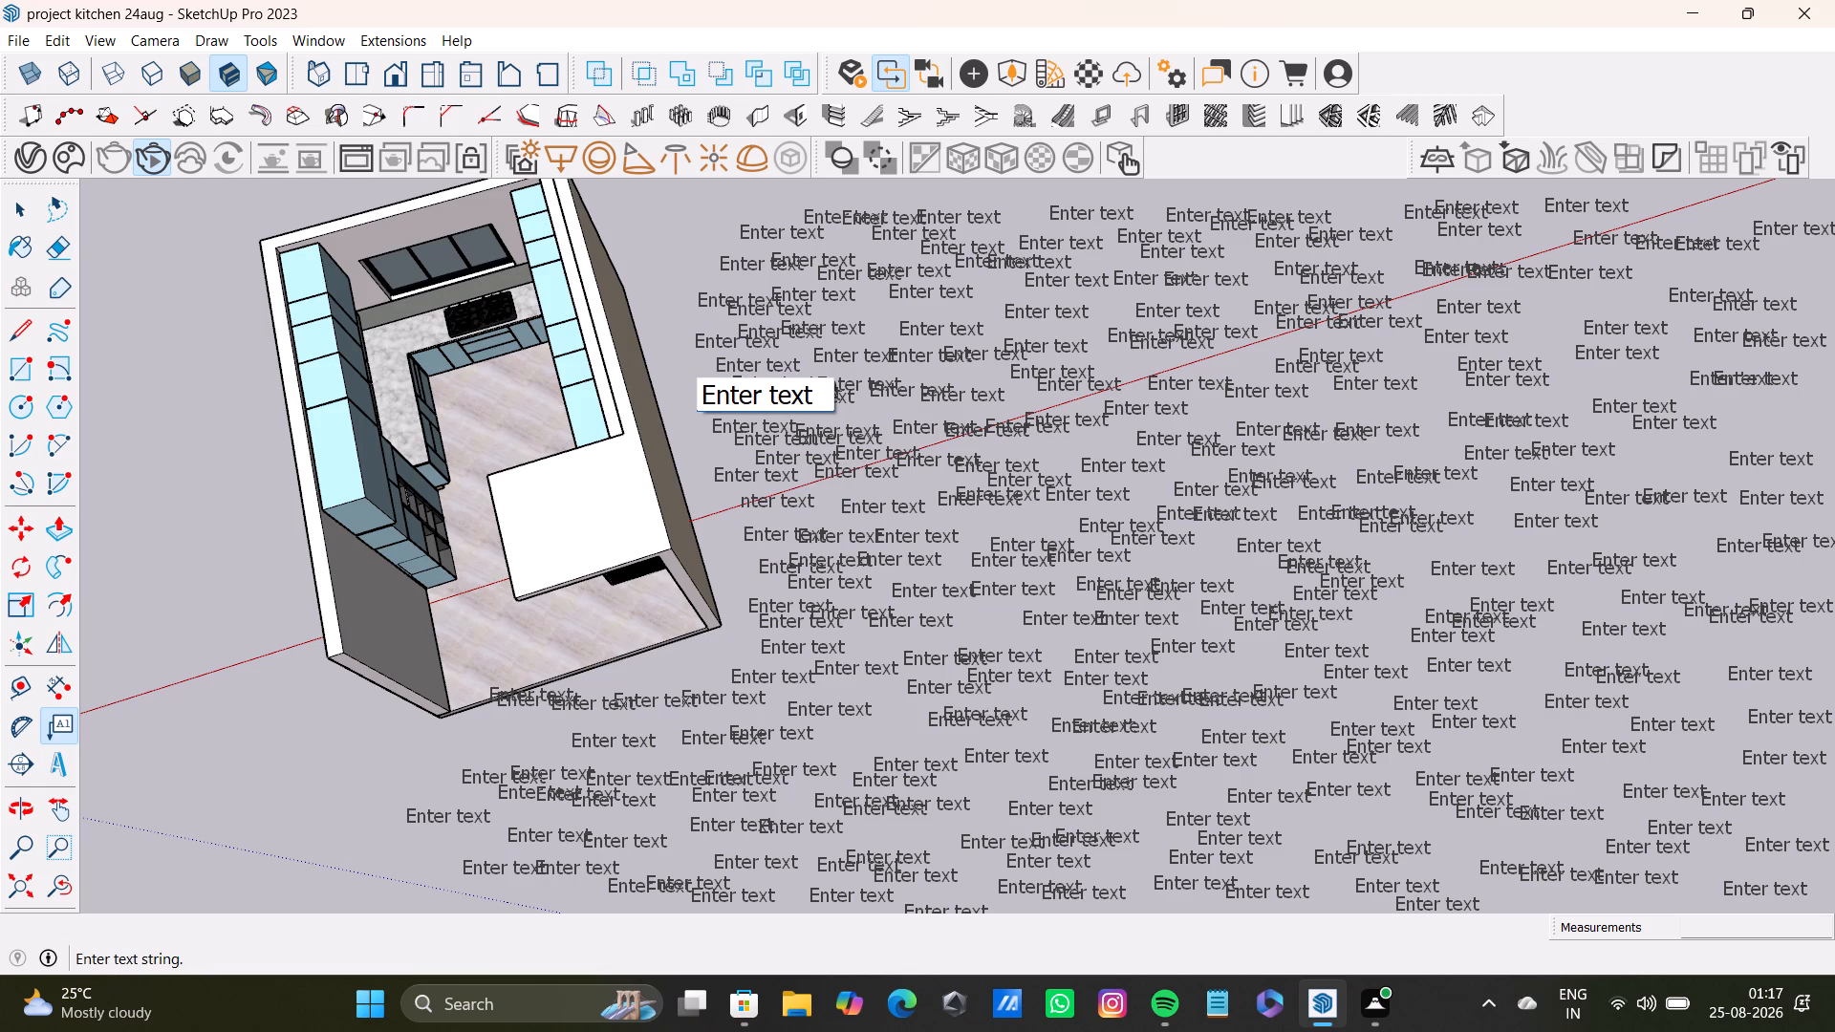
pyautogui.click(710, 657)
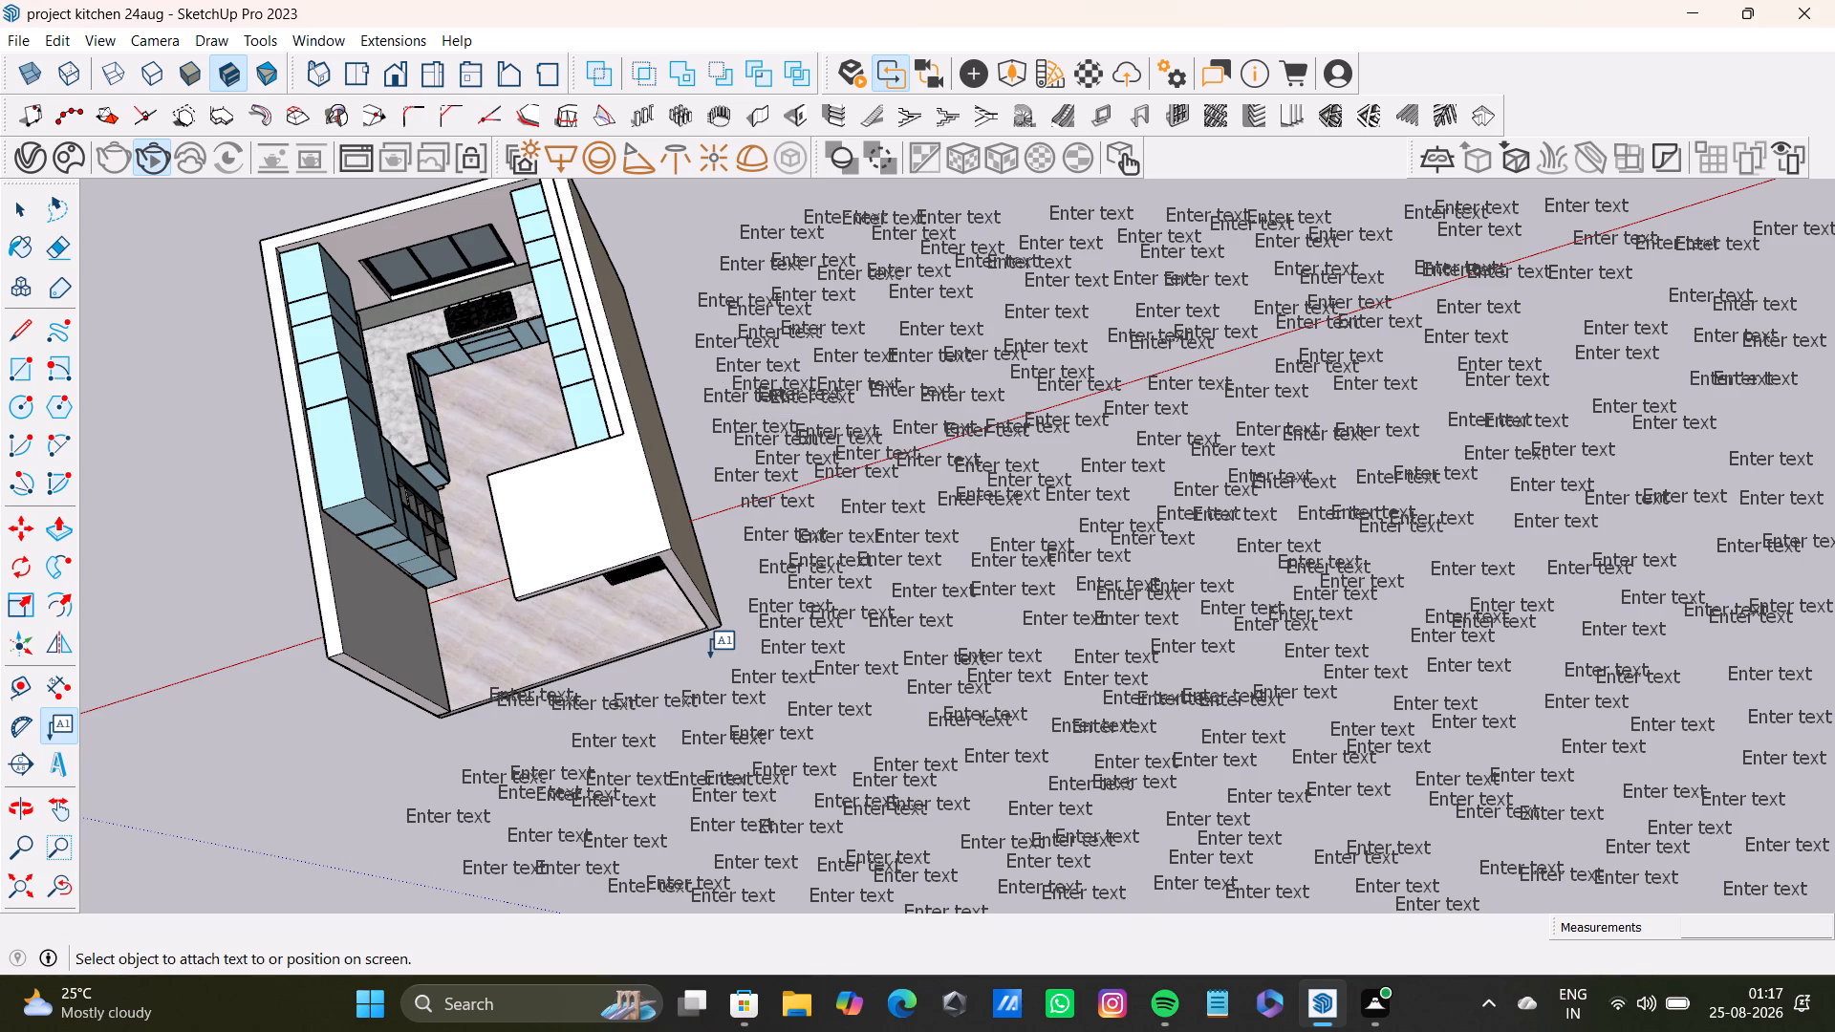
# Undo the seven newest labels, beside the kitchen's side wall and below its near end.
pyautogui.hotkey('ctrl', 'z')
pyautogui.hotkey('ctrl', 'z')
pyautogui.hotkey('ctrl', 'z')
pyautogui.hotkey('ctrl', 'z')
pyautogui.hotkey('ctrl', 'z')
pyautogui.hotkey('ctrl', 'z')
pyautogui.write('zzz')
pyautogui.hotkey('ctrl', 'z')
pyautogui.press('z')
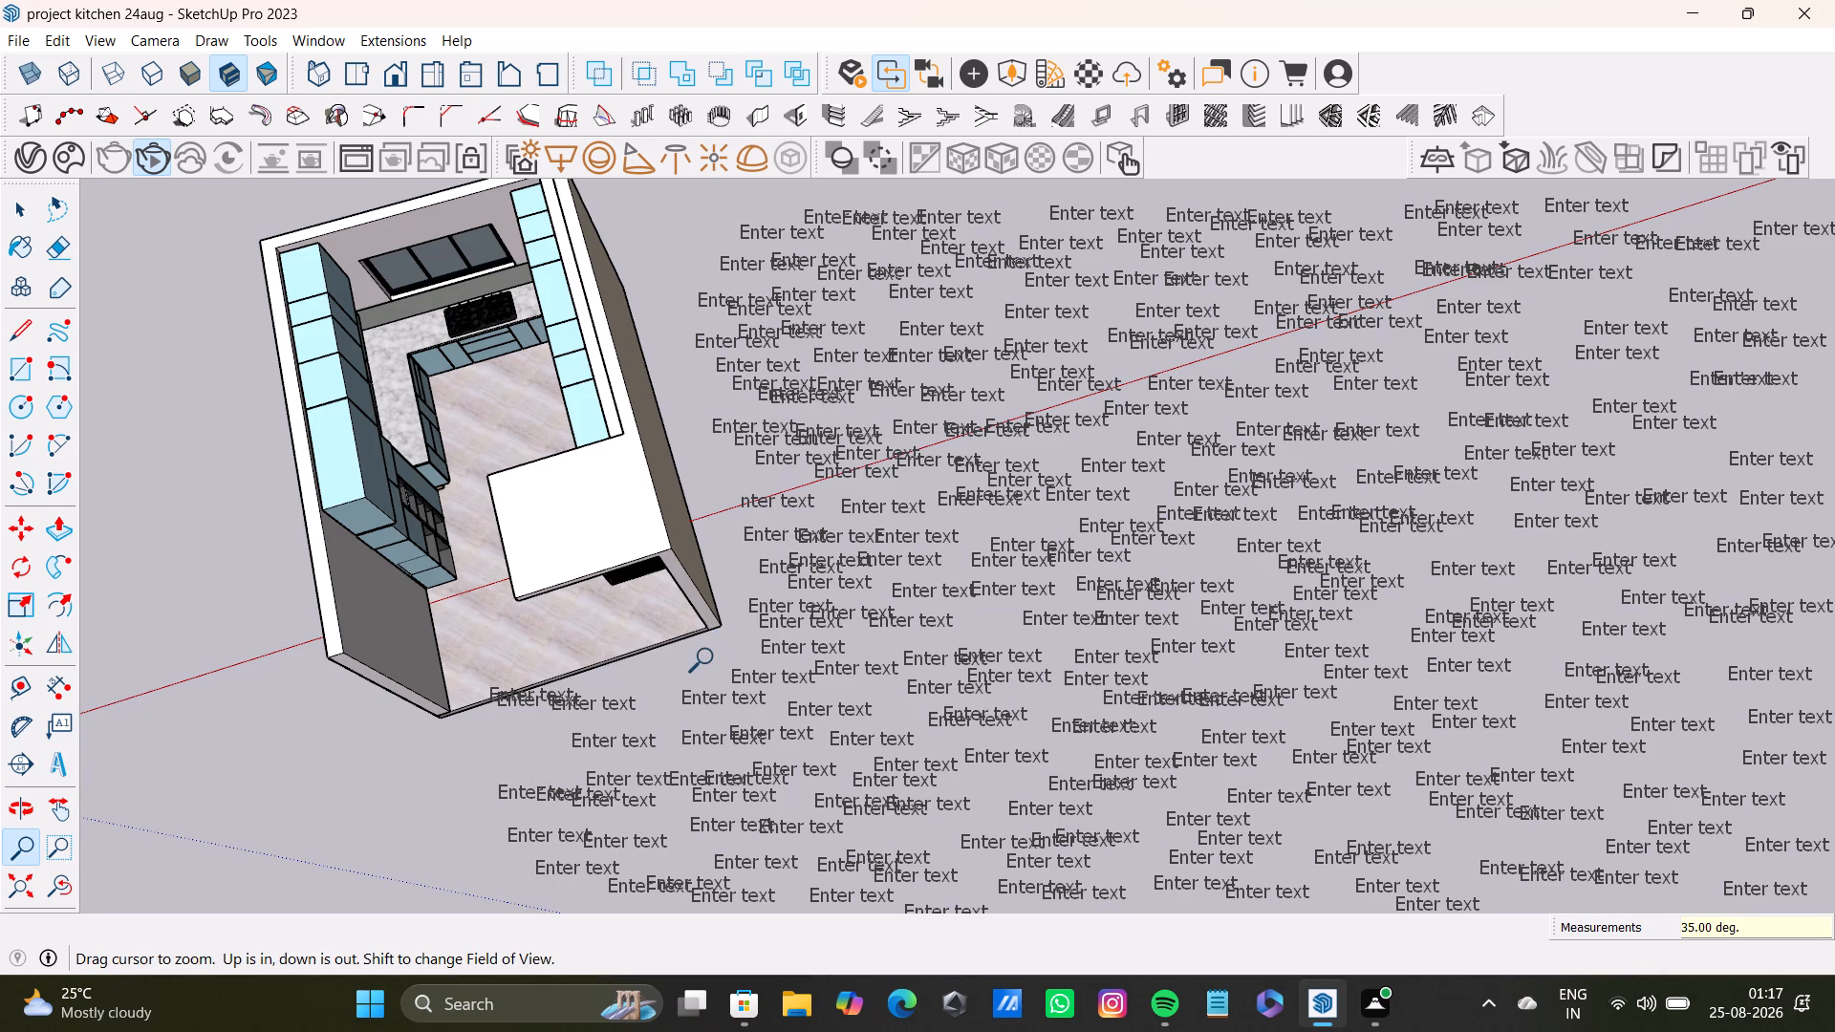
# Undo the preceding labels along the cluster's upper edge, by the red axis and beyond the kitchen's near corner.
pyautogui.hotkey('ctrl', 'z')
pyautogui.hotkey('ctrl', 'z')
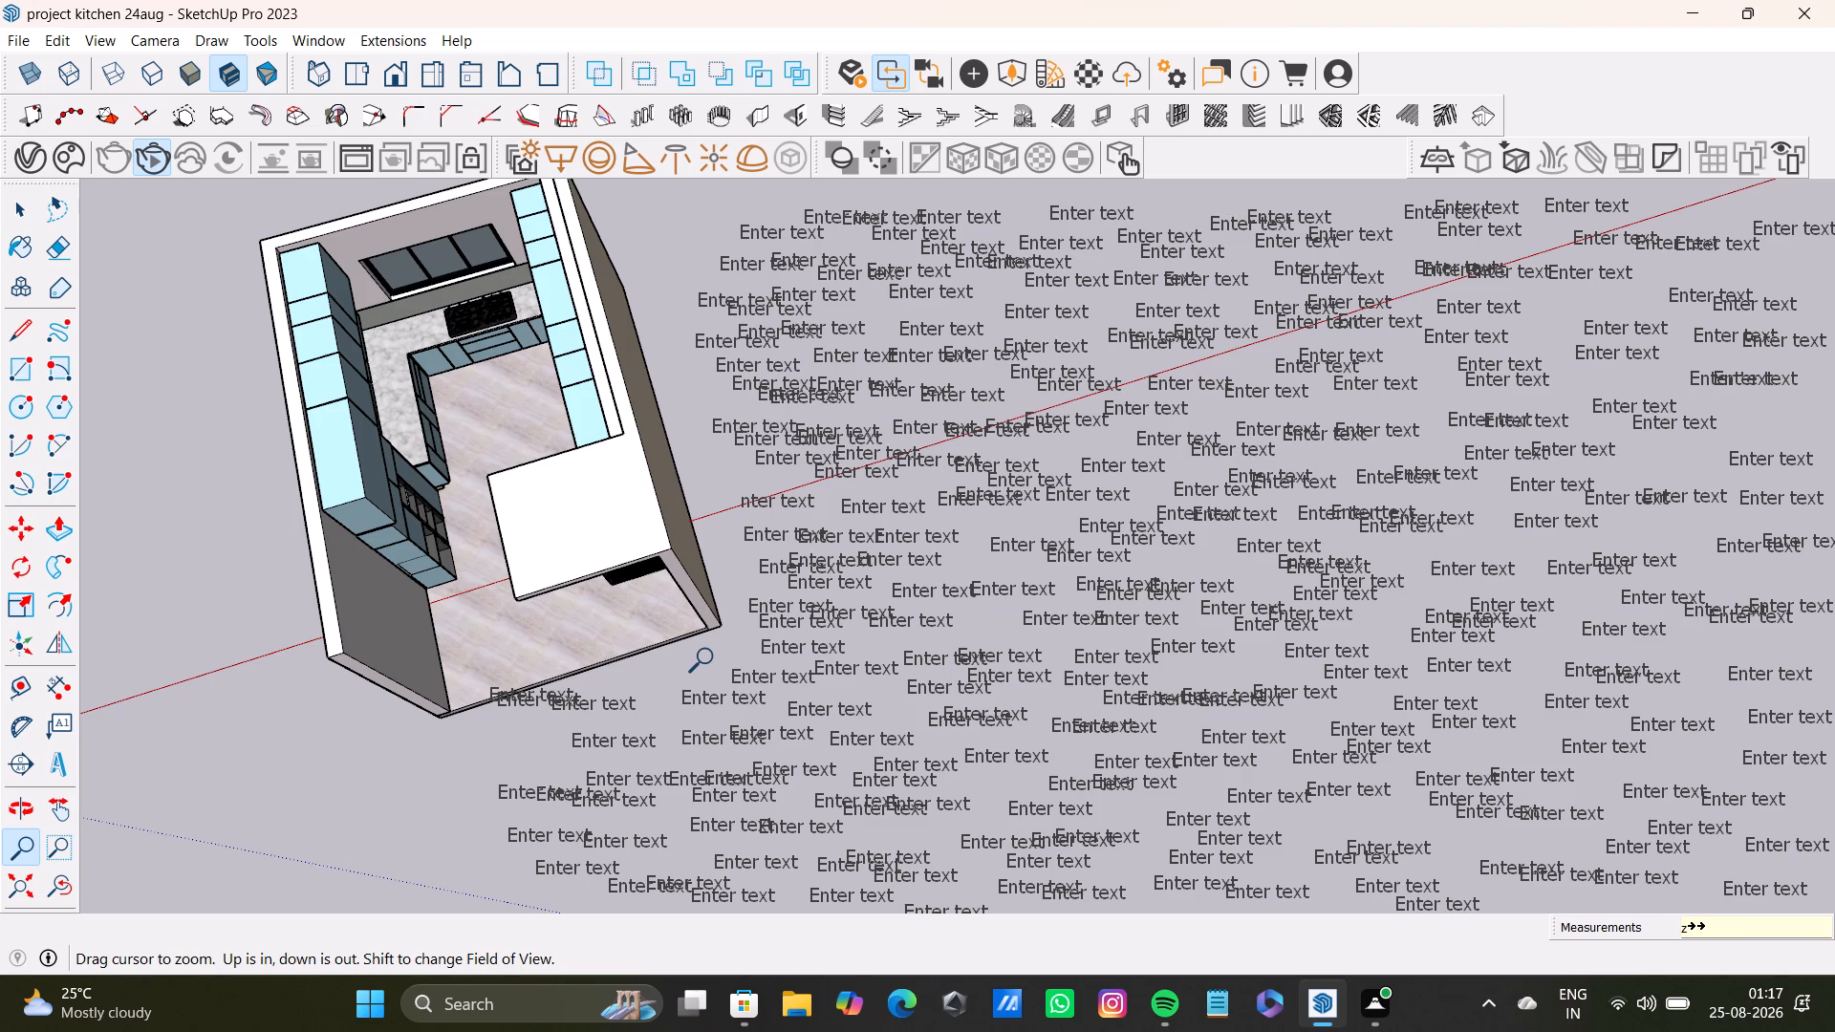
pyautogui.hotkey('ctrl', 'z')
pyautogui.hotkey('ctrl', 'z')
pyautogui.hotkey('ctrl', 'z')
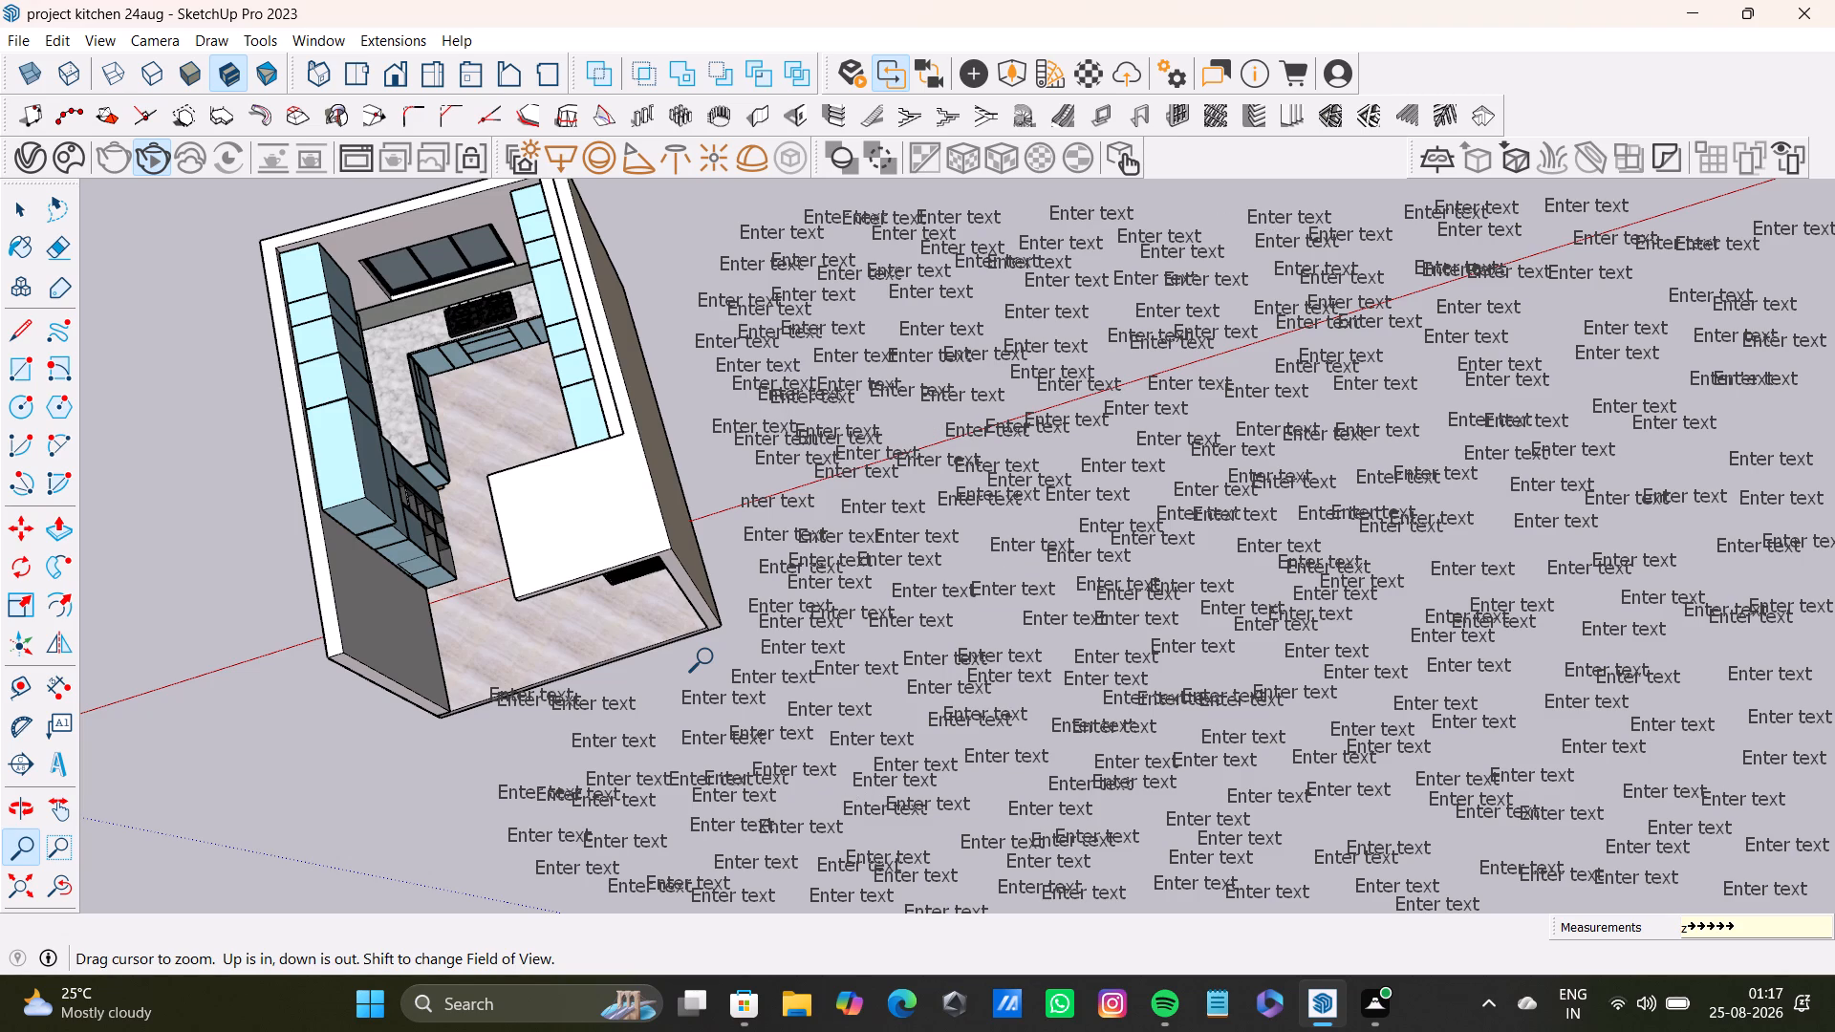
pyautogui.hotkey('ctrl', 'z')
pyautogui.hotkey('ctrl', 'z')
# Undo nine earlier label additions, along the cluster's bottom edge and in the open area below the kitchen's near end.
pyautogui.hotkey('ctrl', 'z')
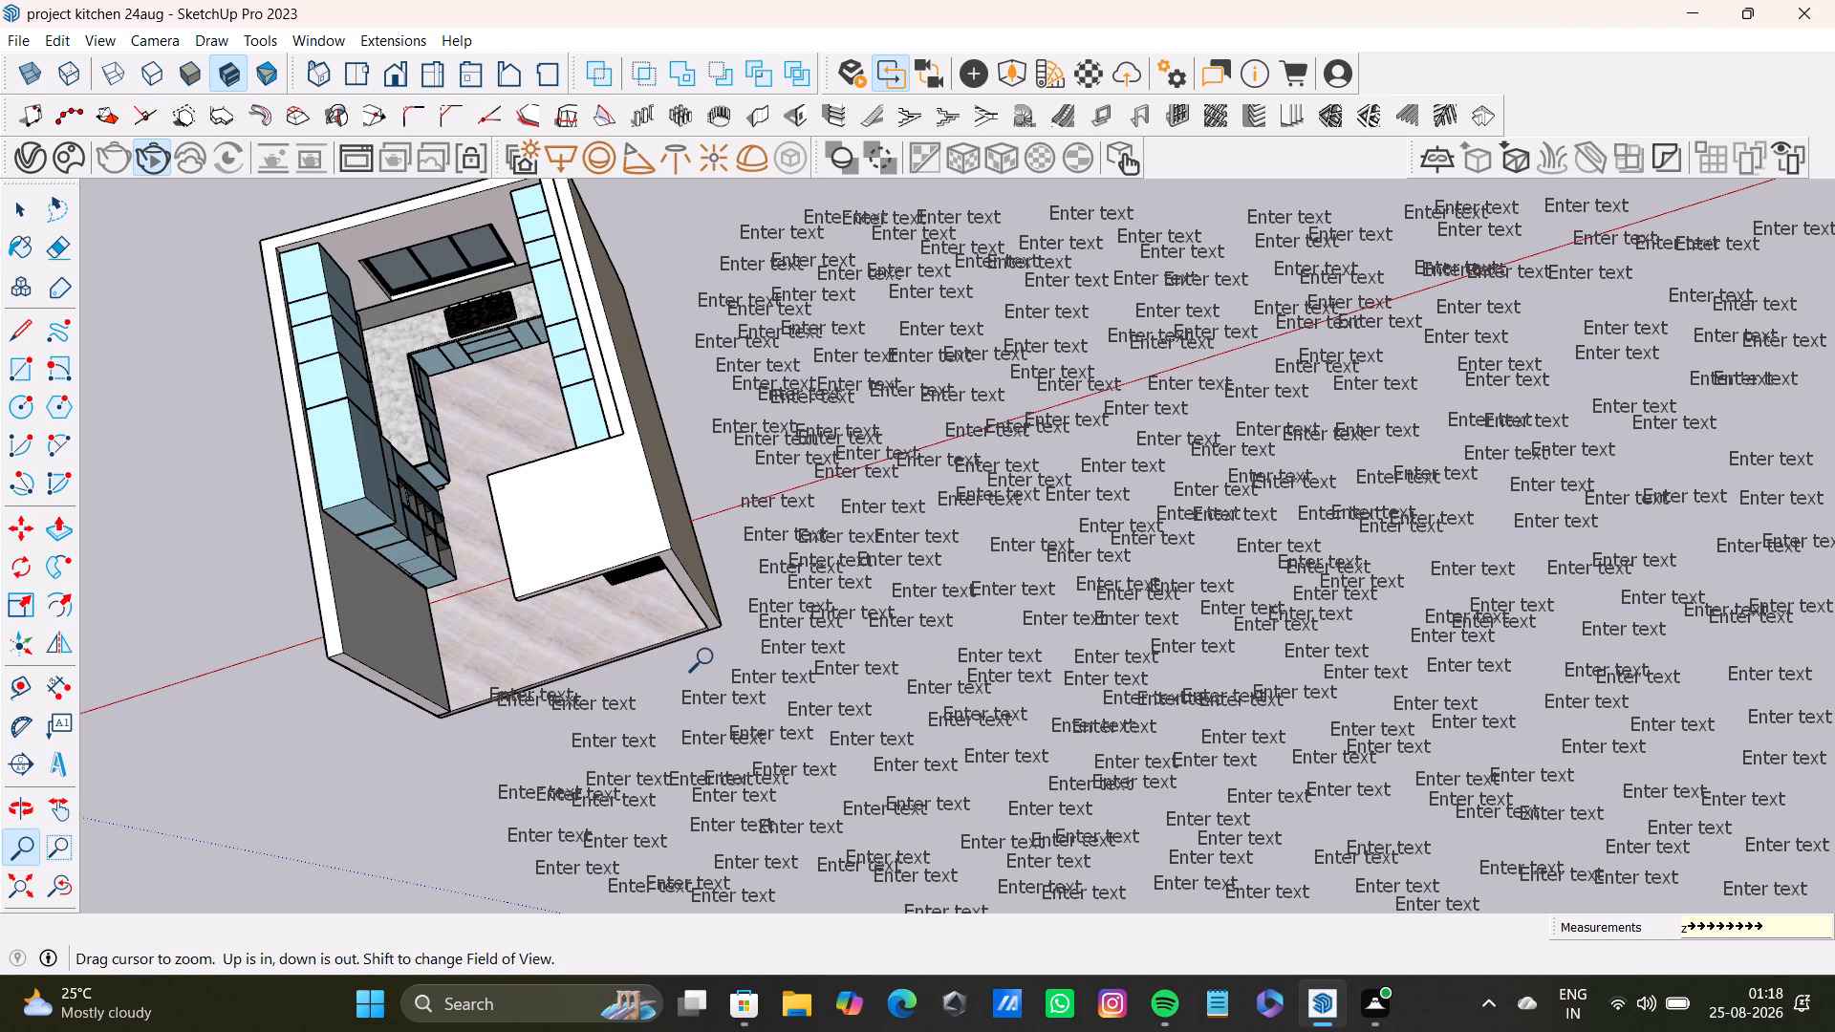
pyautogui.hotkey('ctrl', 'z')
pyautogui.hotkey('ctrl', 'z')
pyautogui.hotkey('ctrl', 'z')
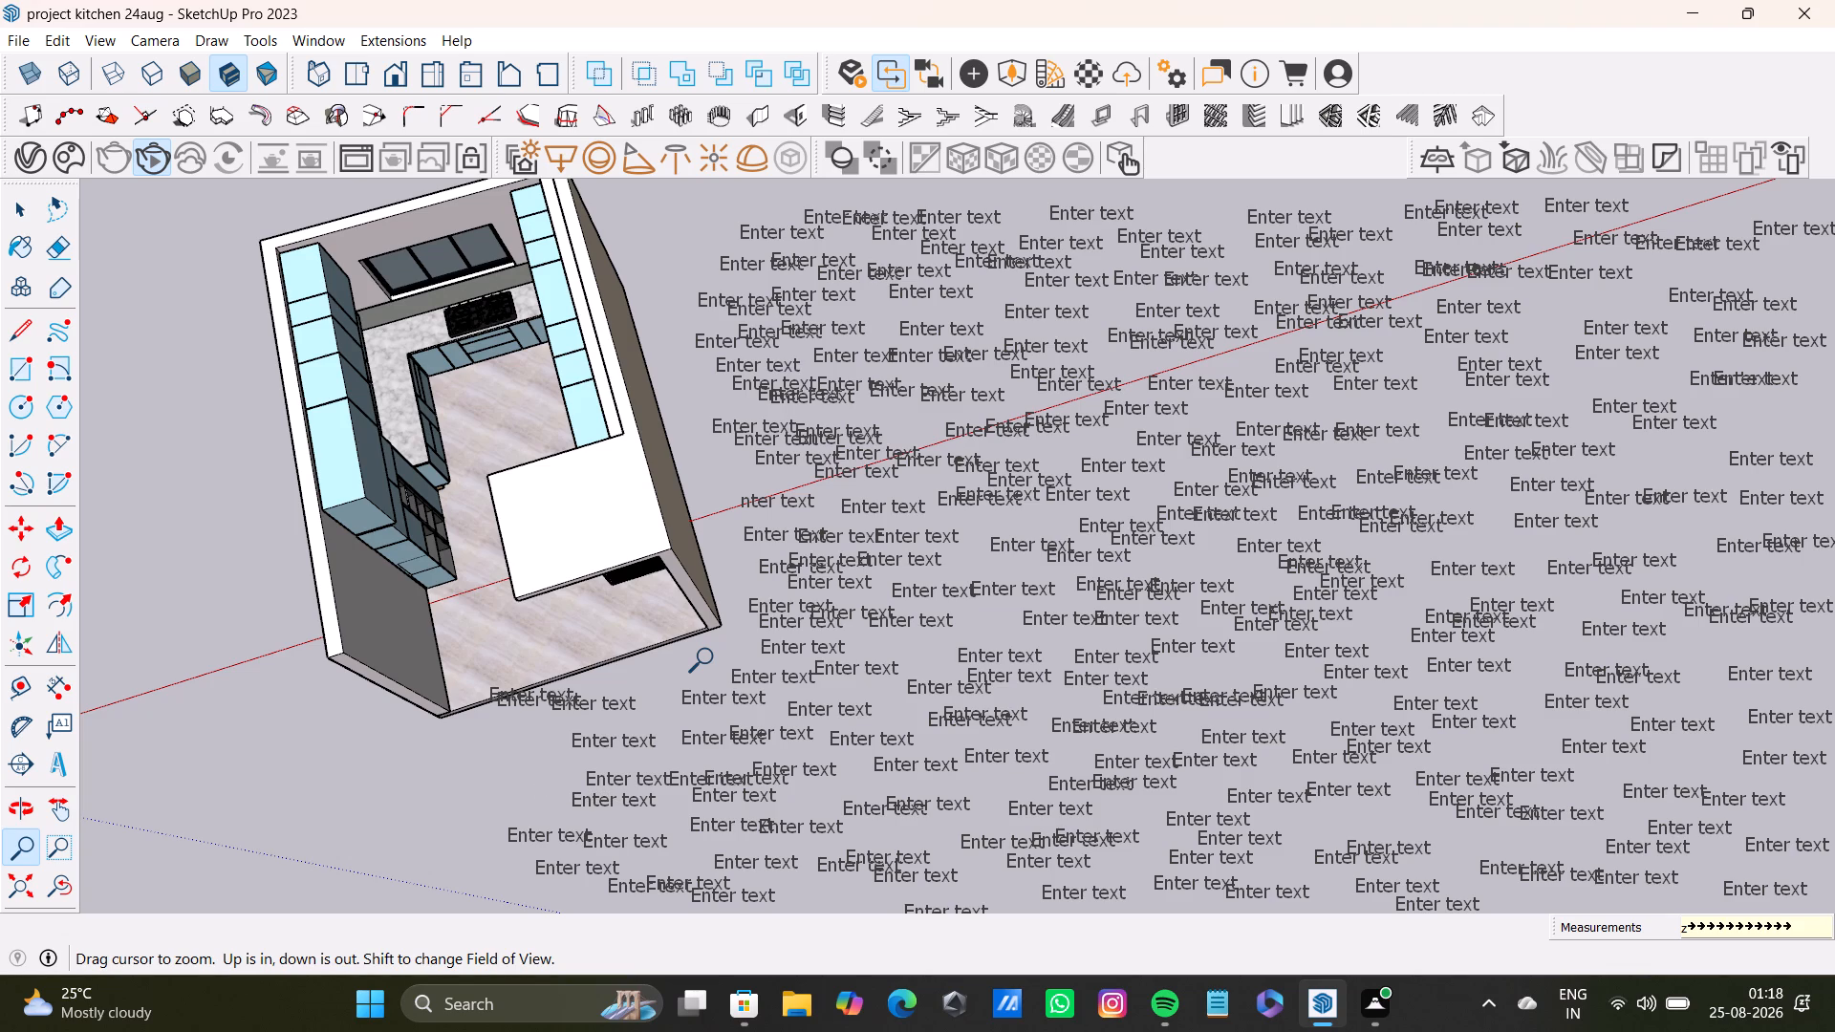
pyautogui.hotkey('ctrl', 'z')
pyautogui.hotkey('ctrl', 'z')
pyautogui.hotkey('ctrl', 'z')
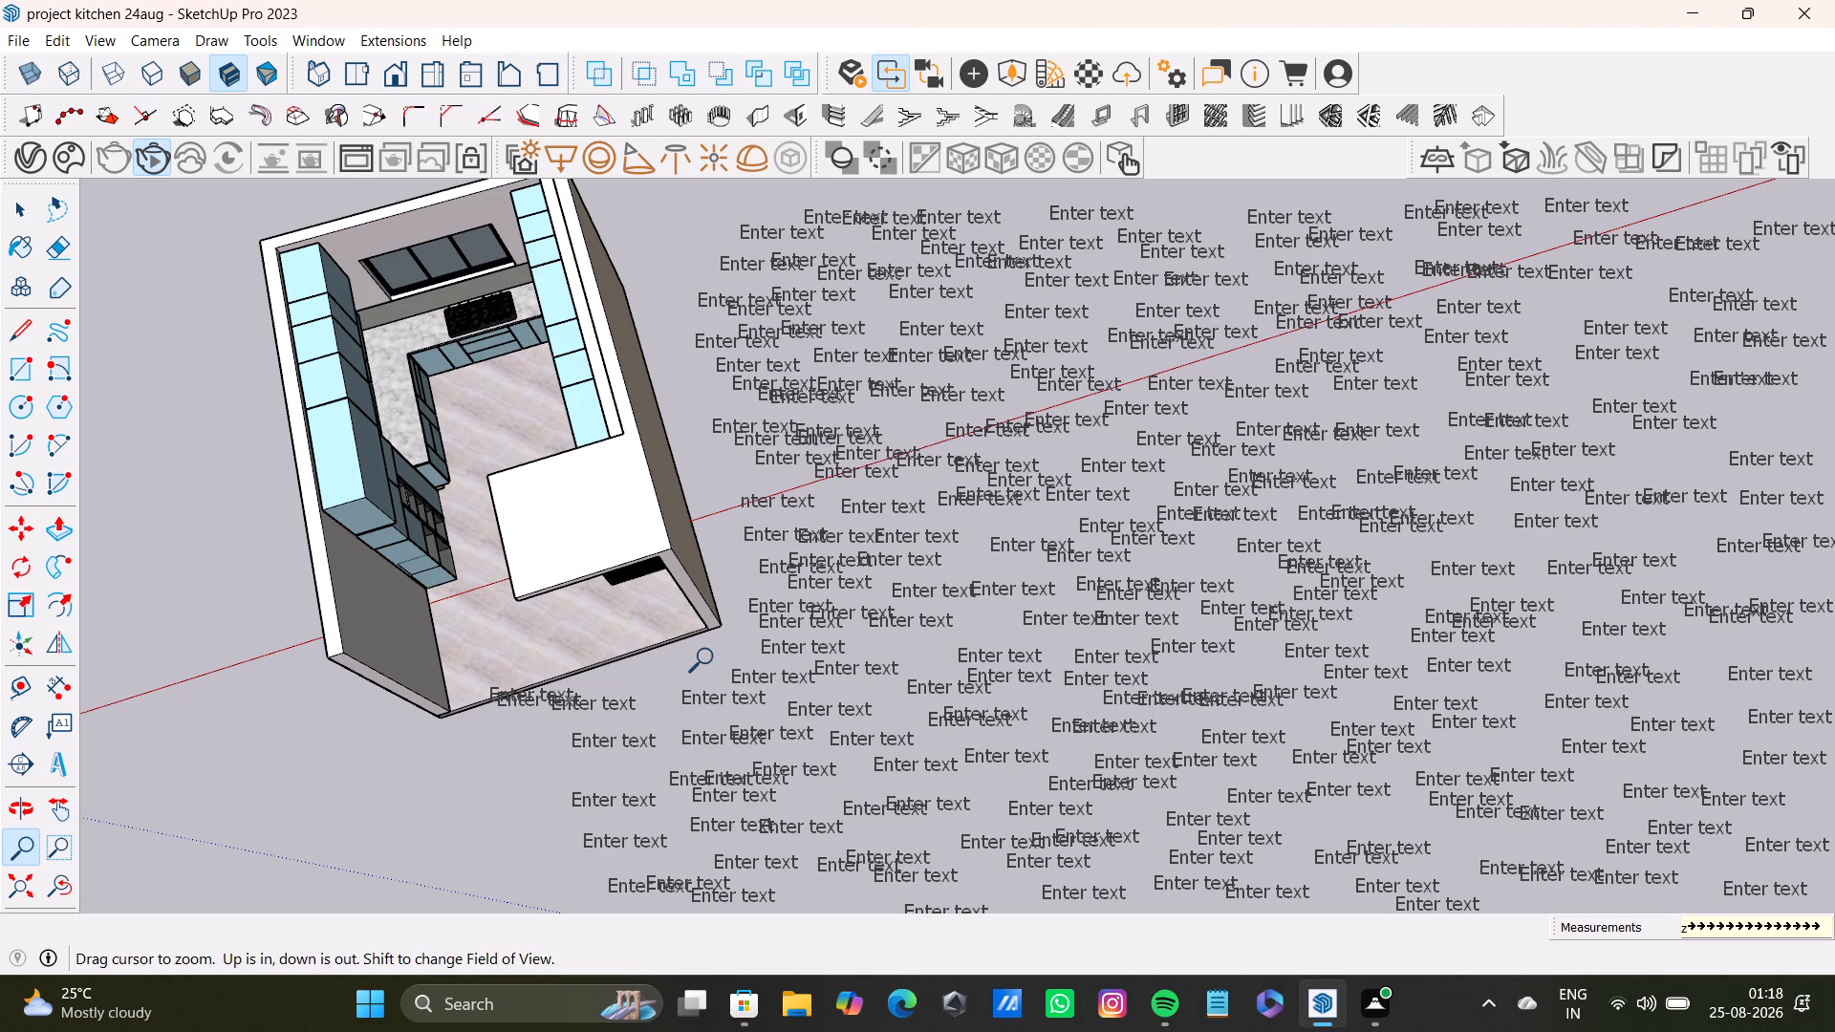
pyautogui.hotkey('ctrl', 'z')
pyautogui.hotkey('ctrl', 'z')
# Undo eight more label additions scattered around the red axis, the middle of the cluster and the kitchen's near edge.
pyautogui.hotkey('ctrl', 'z')
pyautogui.hotkey('ctrl', 'z')
pyautogui.hotkey('ctrl', 'z')
pyautogui.hotkey('ctrl', 'z')
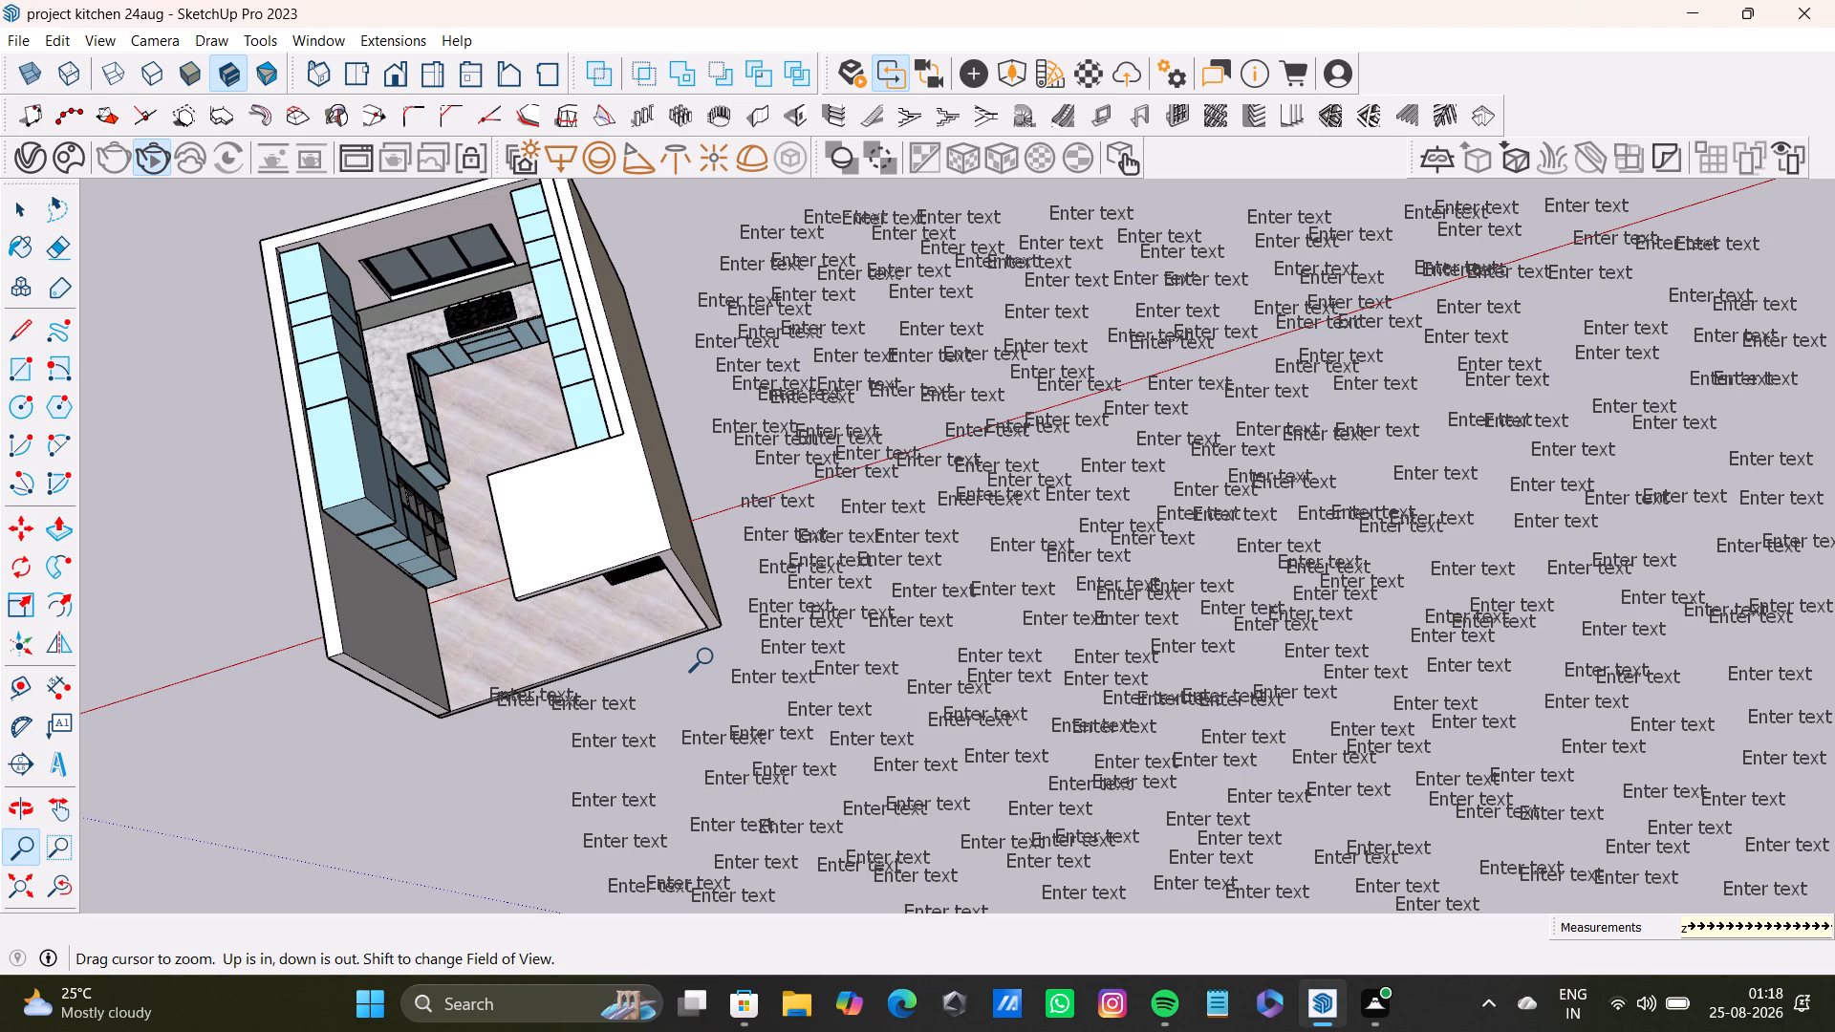
pyautogui.hotkey('ctrl', 'z')
pyautogui.hotkey('ctrl', 'z')
pyautogui.hotkey('ctrl', 'z')
pyautogui.hotkey('ctrl', 'z')
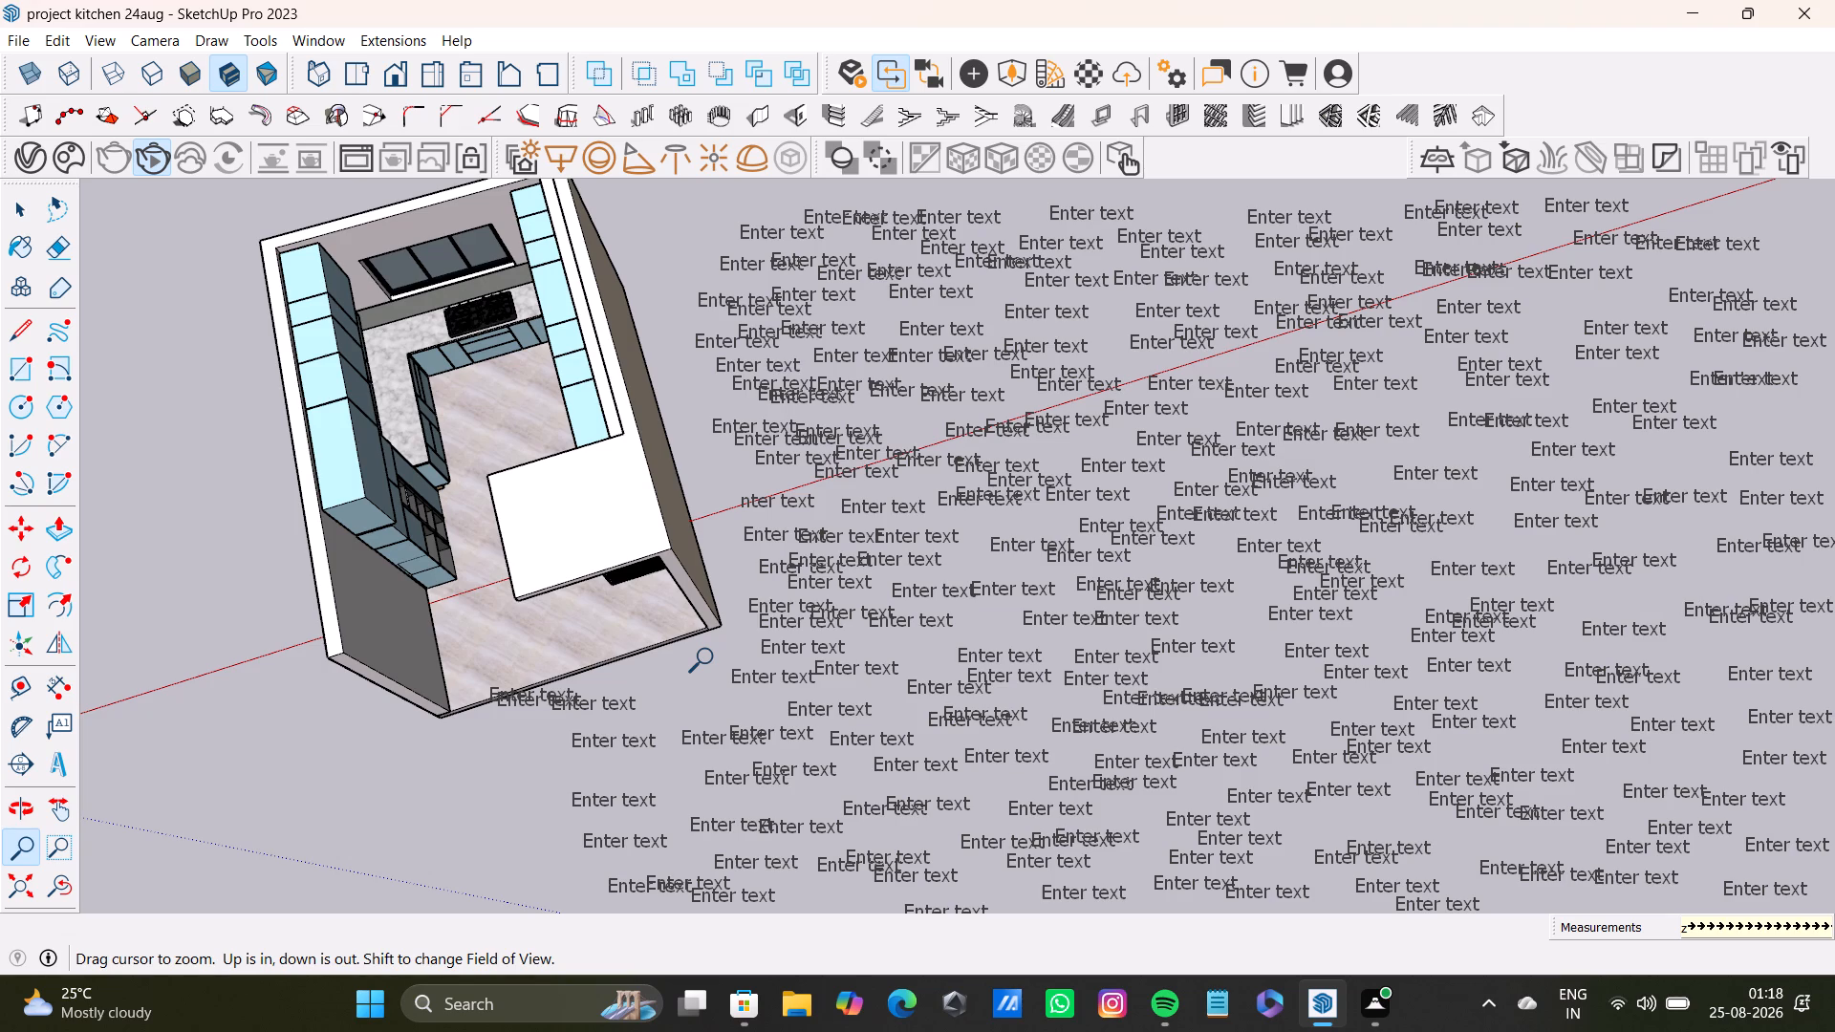
# Undo six more label additions at the cluster's lower far end, away from the kitchen.
pyautogui.hotkey('ctrl', 'z')
pyautogui.hotkey('ctrl', 'z')
pyautogui.hotkey('ctrl', 'z')
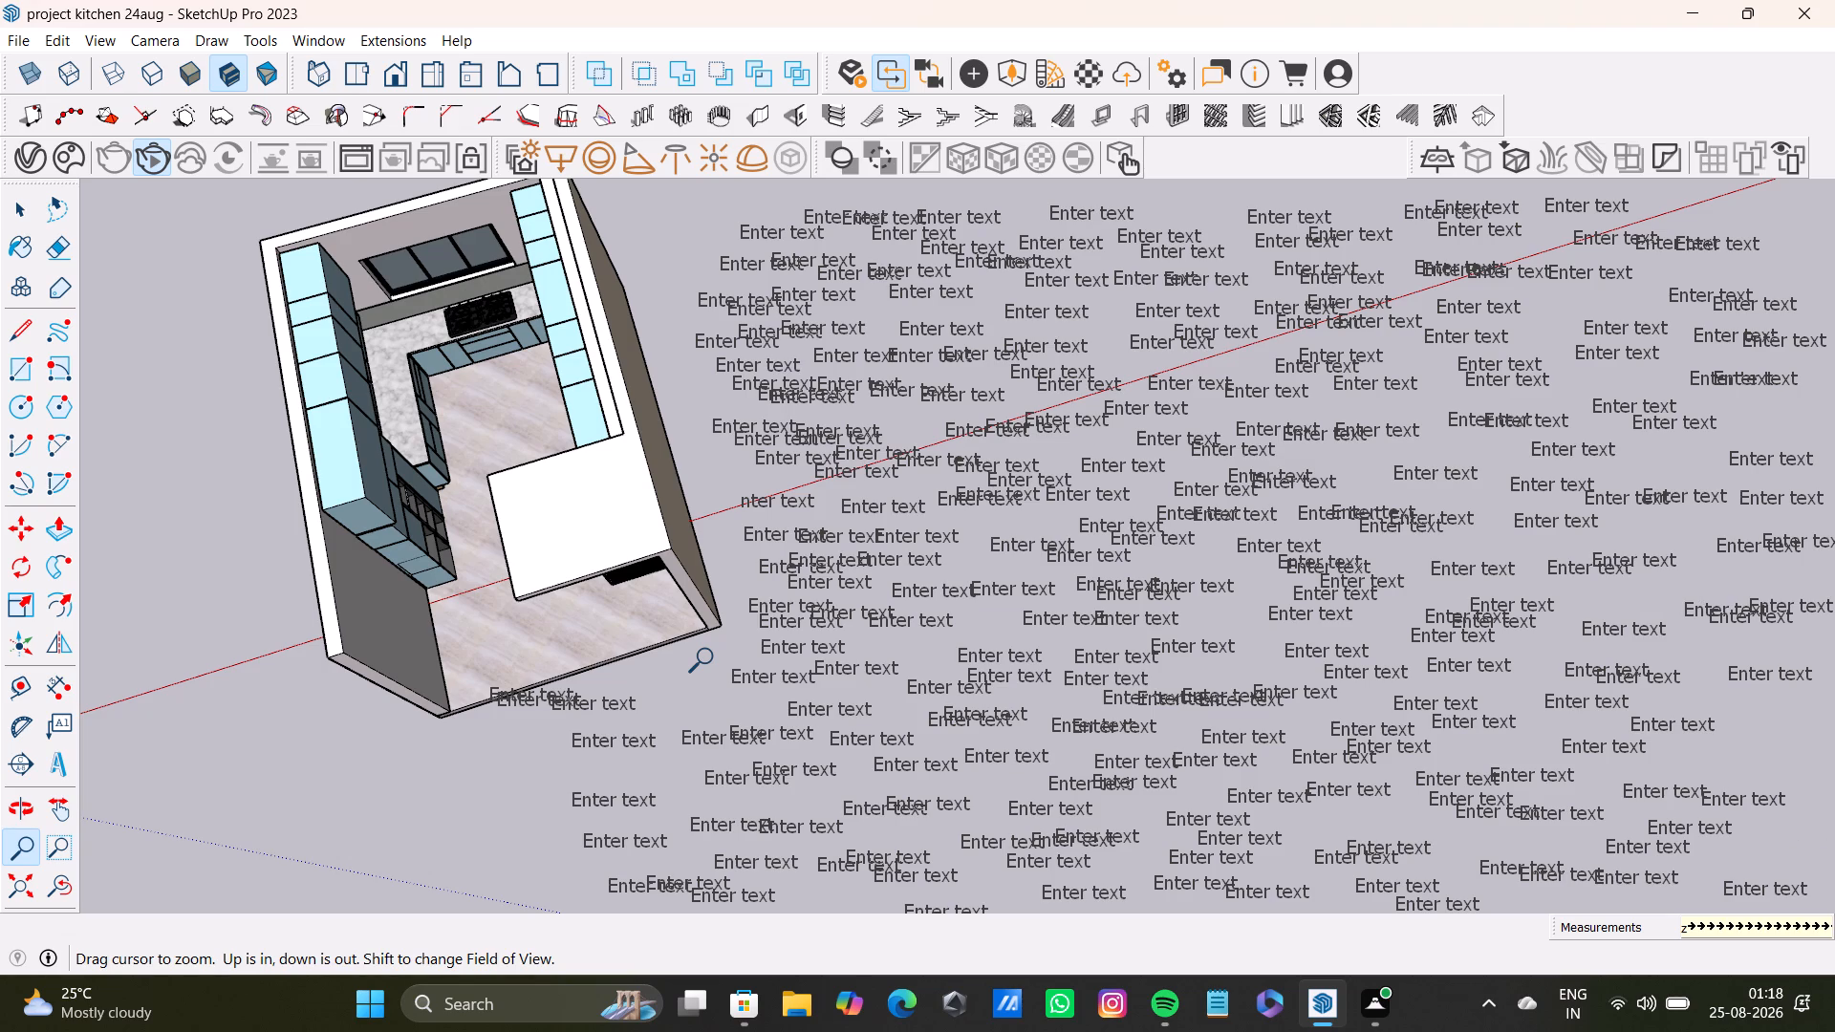
pyautogui.hotkey('ctrl', 'z')
pyautogui.hotkey('ctrl', 'z')
pyautogui.hotkey('ctrl', 'z')
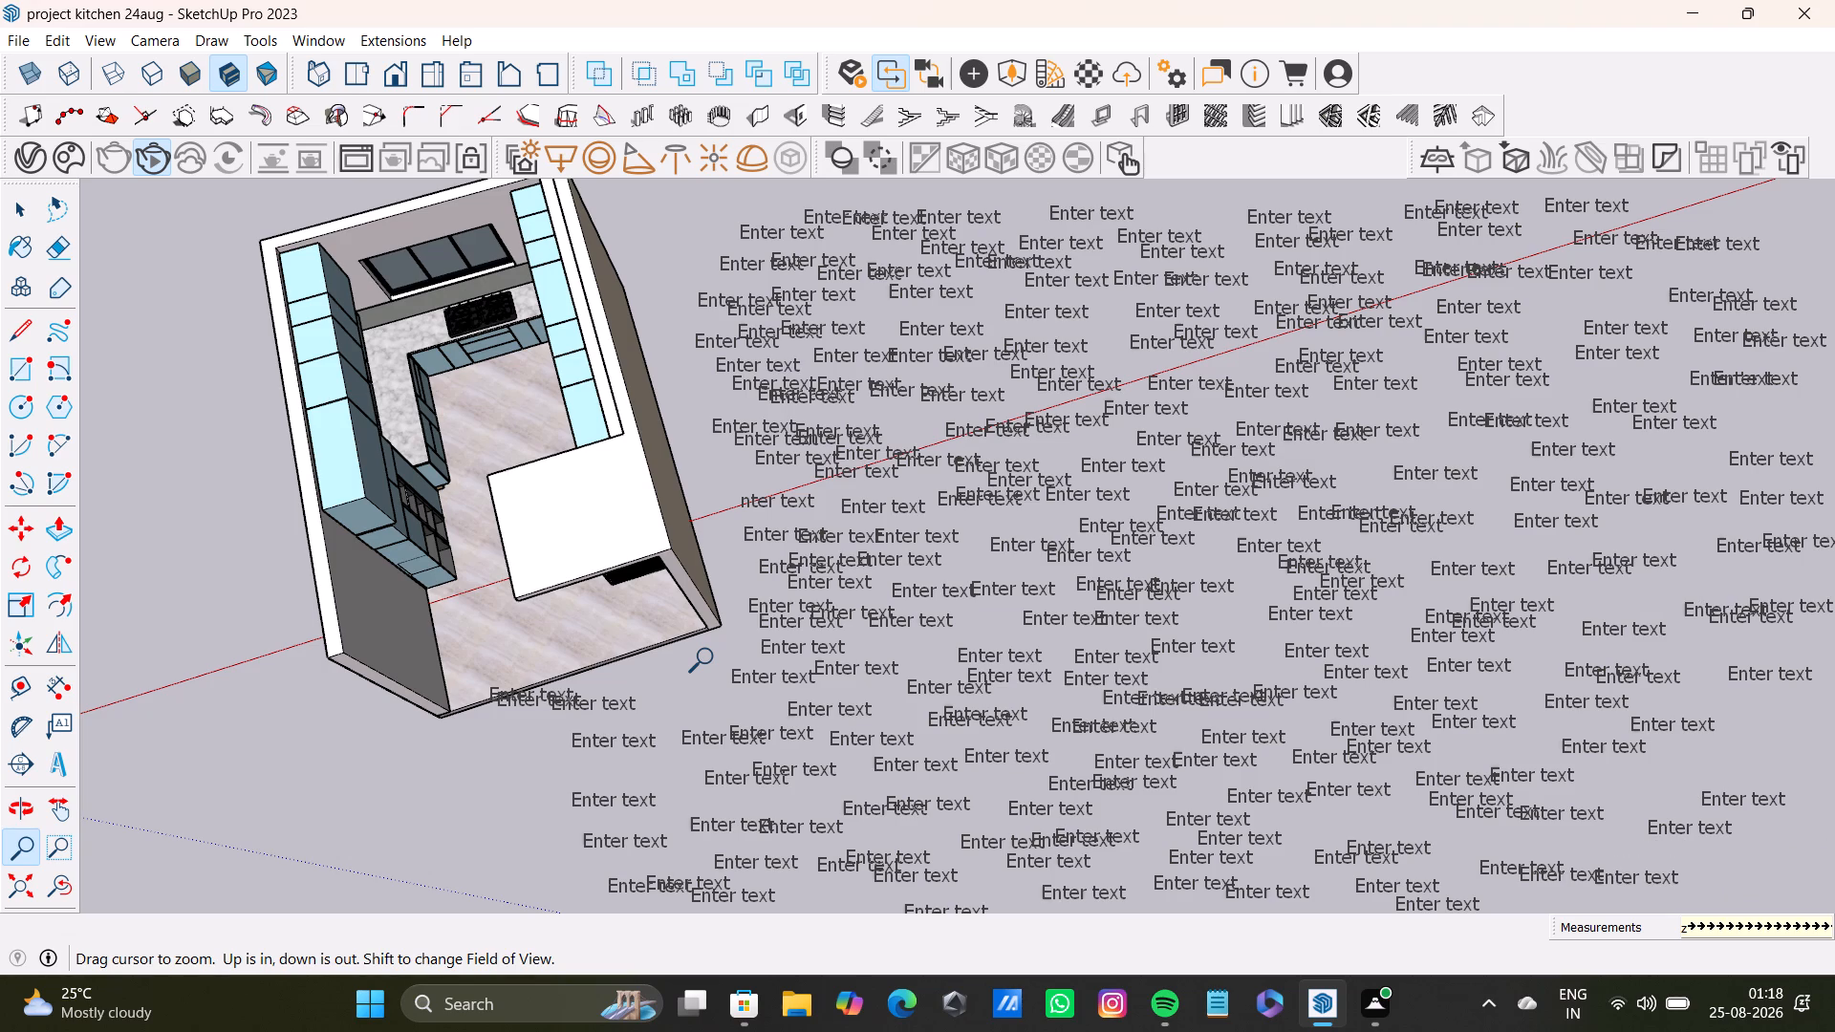
# Undo twelve more label additions, in the middle of the cluster and in the open area below the kitchen's near end.
pyautogui.hotkey('ctrl', 'z')
pyautogui.hotkey('ctrl', 'z')
pyautogui.hotkey('ctrl', 'z')
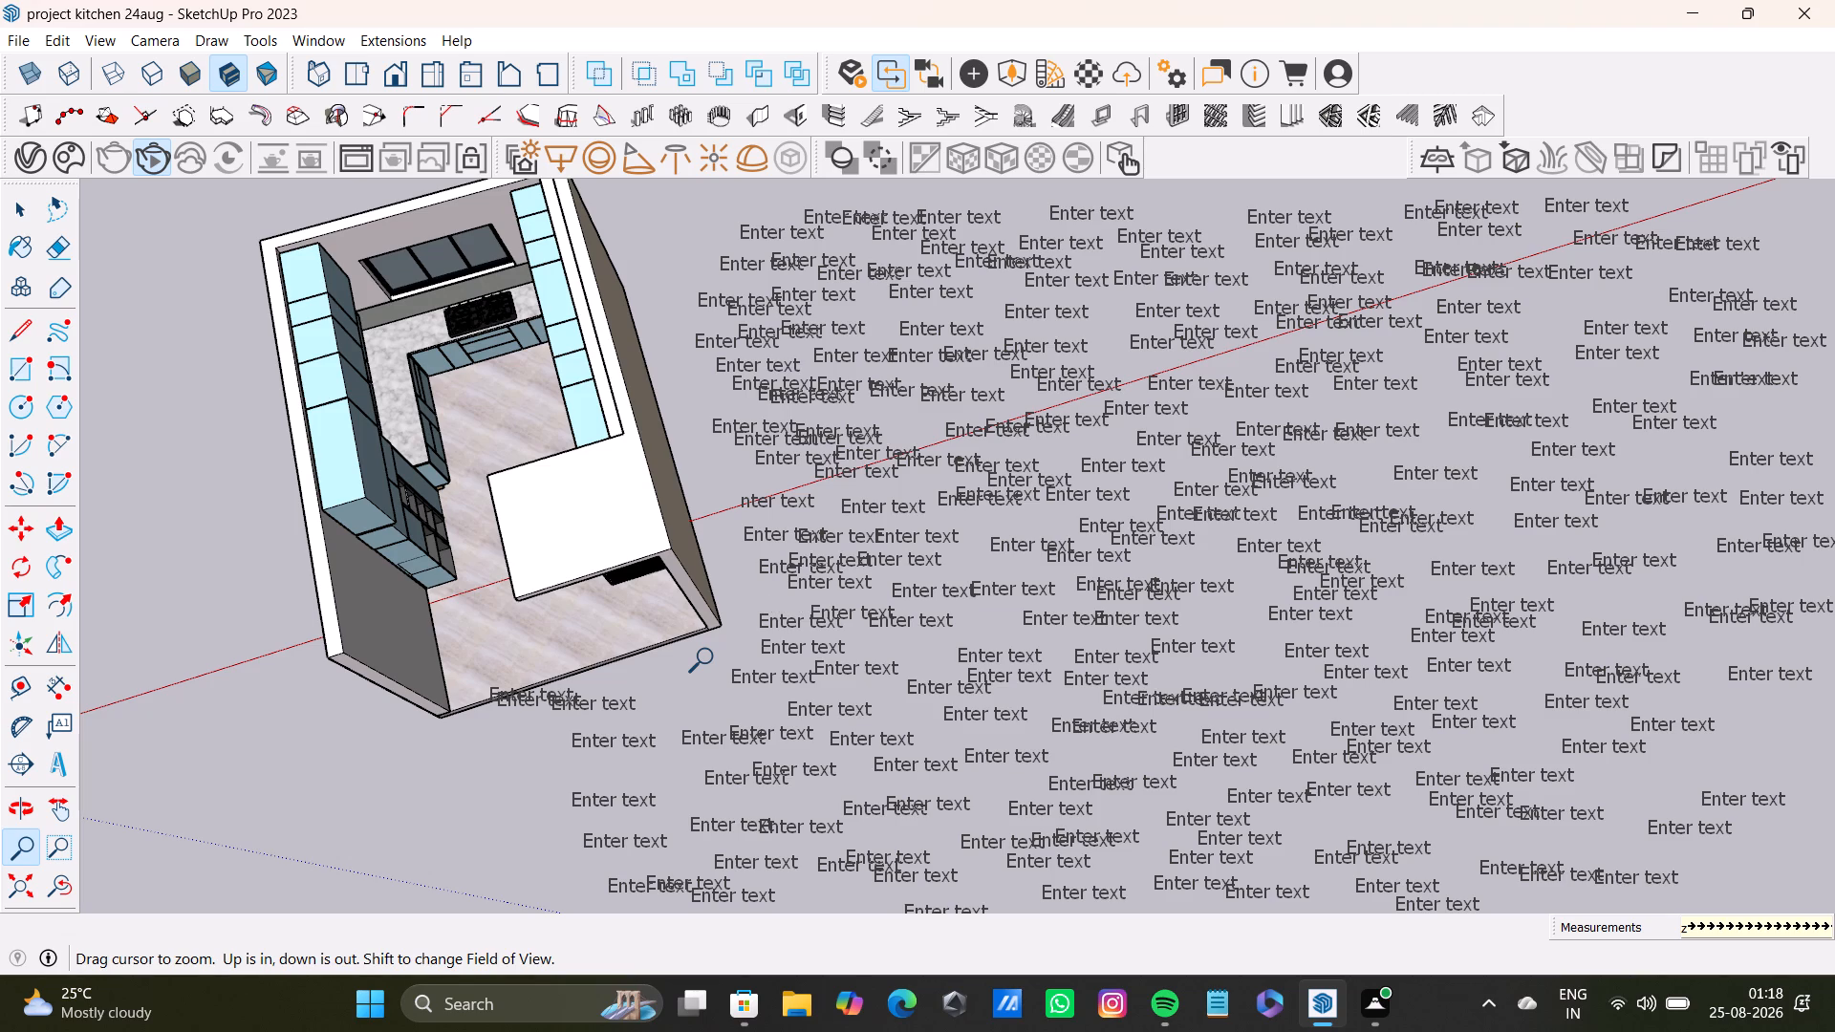
pyautogui.hotkey('ctrl', 'z')
pyautogui.hotkey('ctrl', 'z')
pyautogui.hotkey('ctrl', 'z')
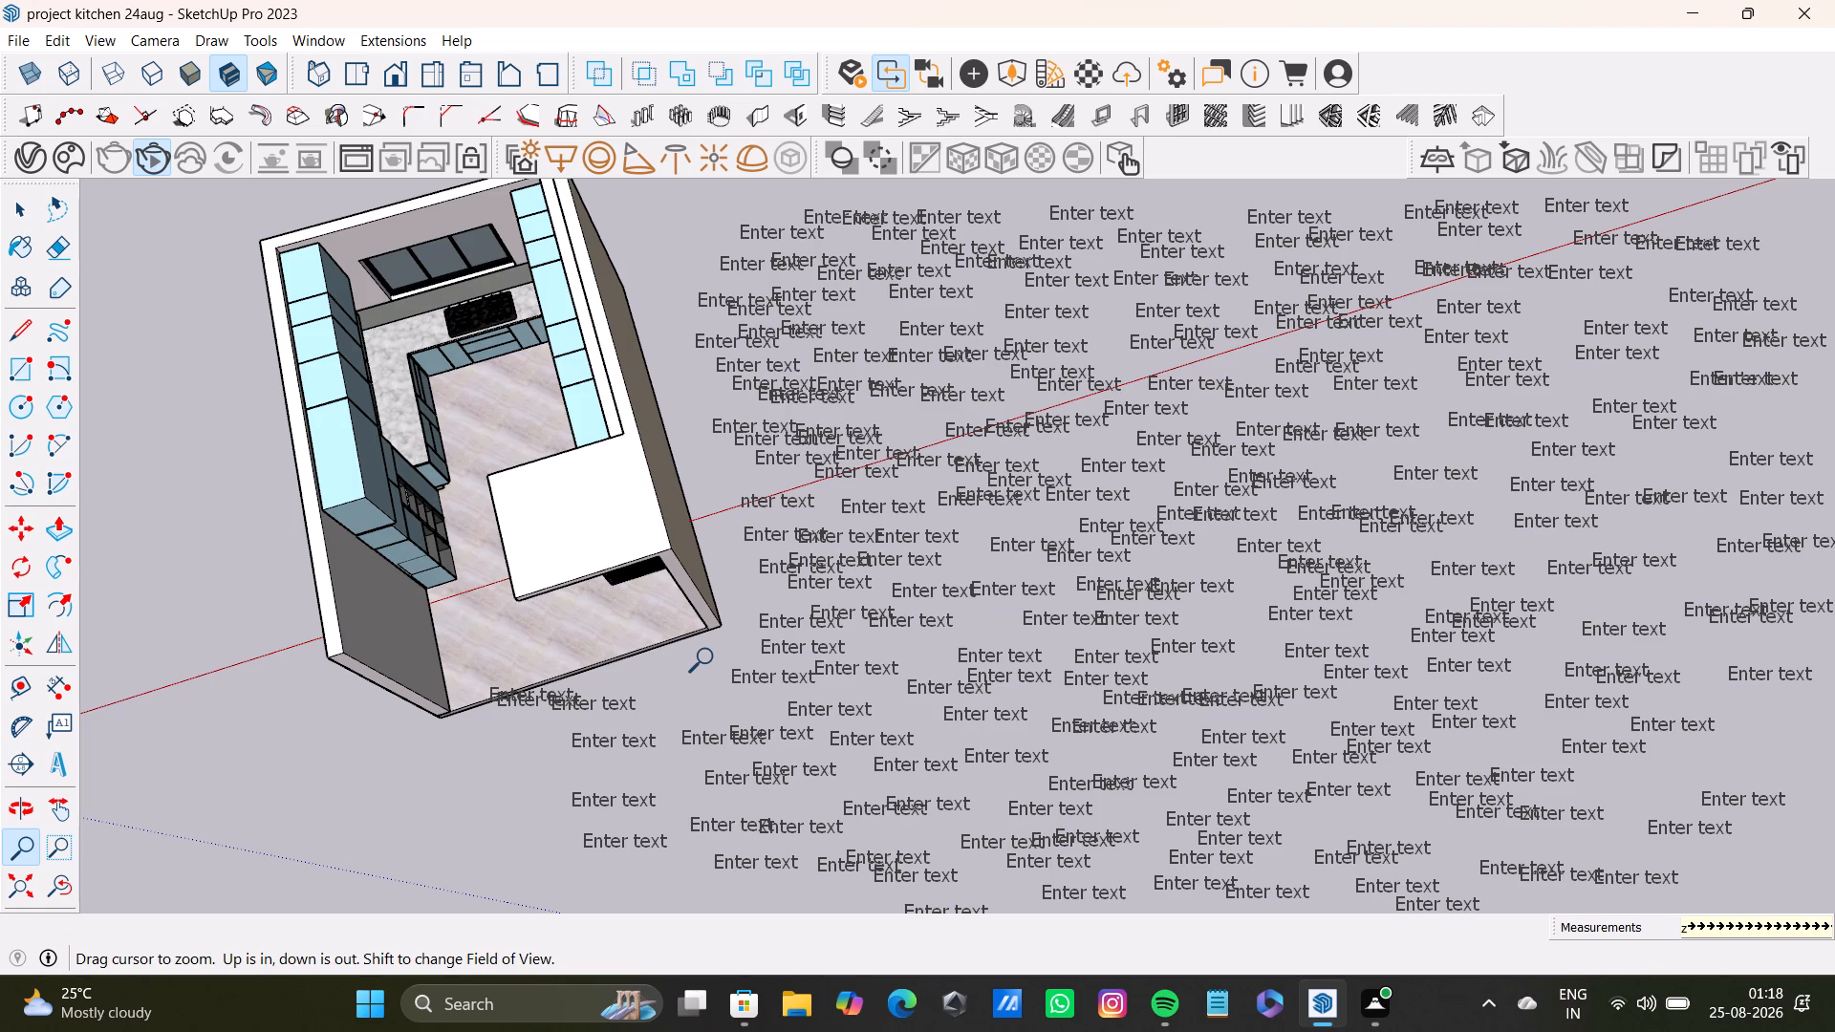
pyautogui.hotkey('ctrl', 'z')
pyautogui.hotkey('ctrl', 'z')
pyautogui.hotkey('ctrl', 'z')
pyautogui.hotkey('ctrl', 'z')
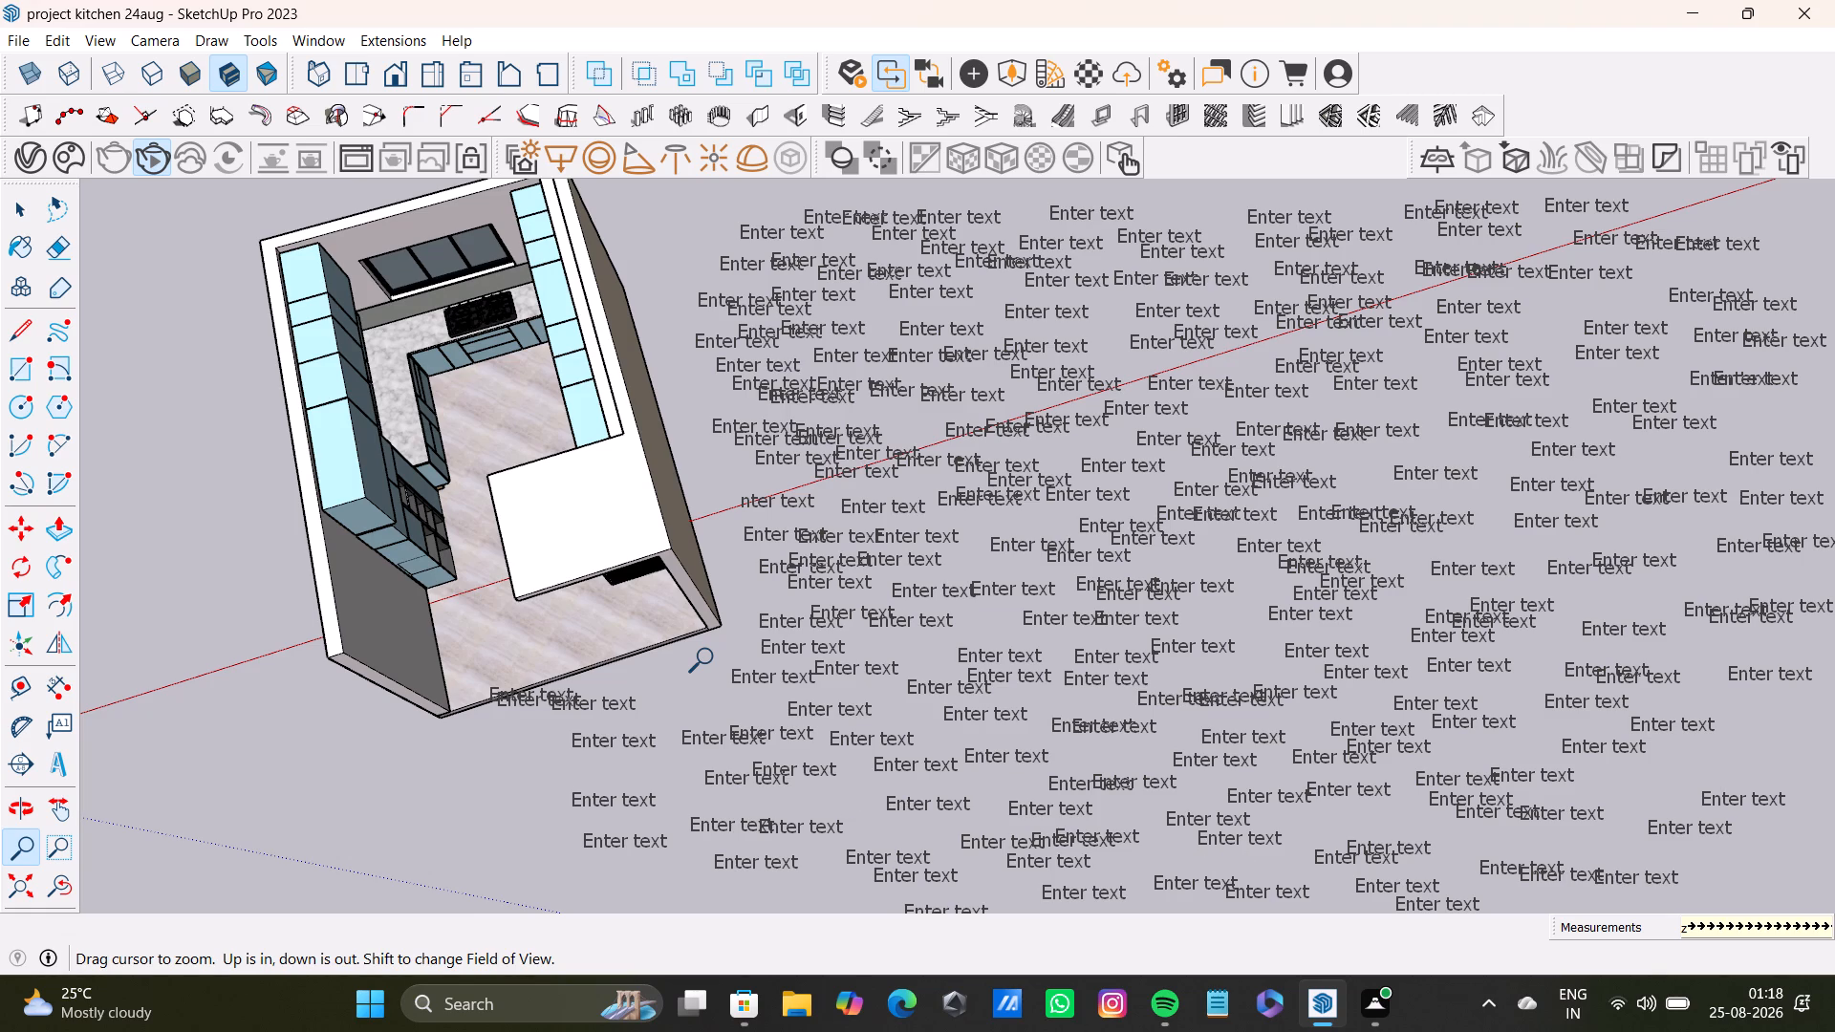
pyautogui.hotkey('ctrl', 'z')
pyautogui.hotkey('ctrl', 'z')
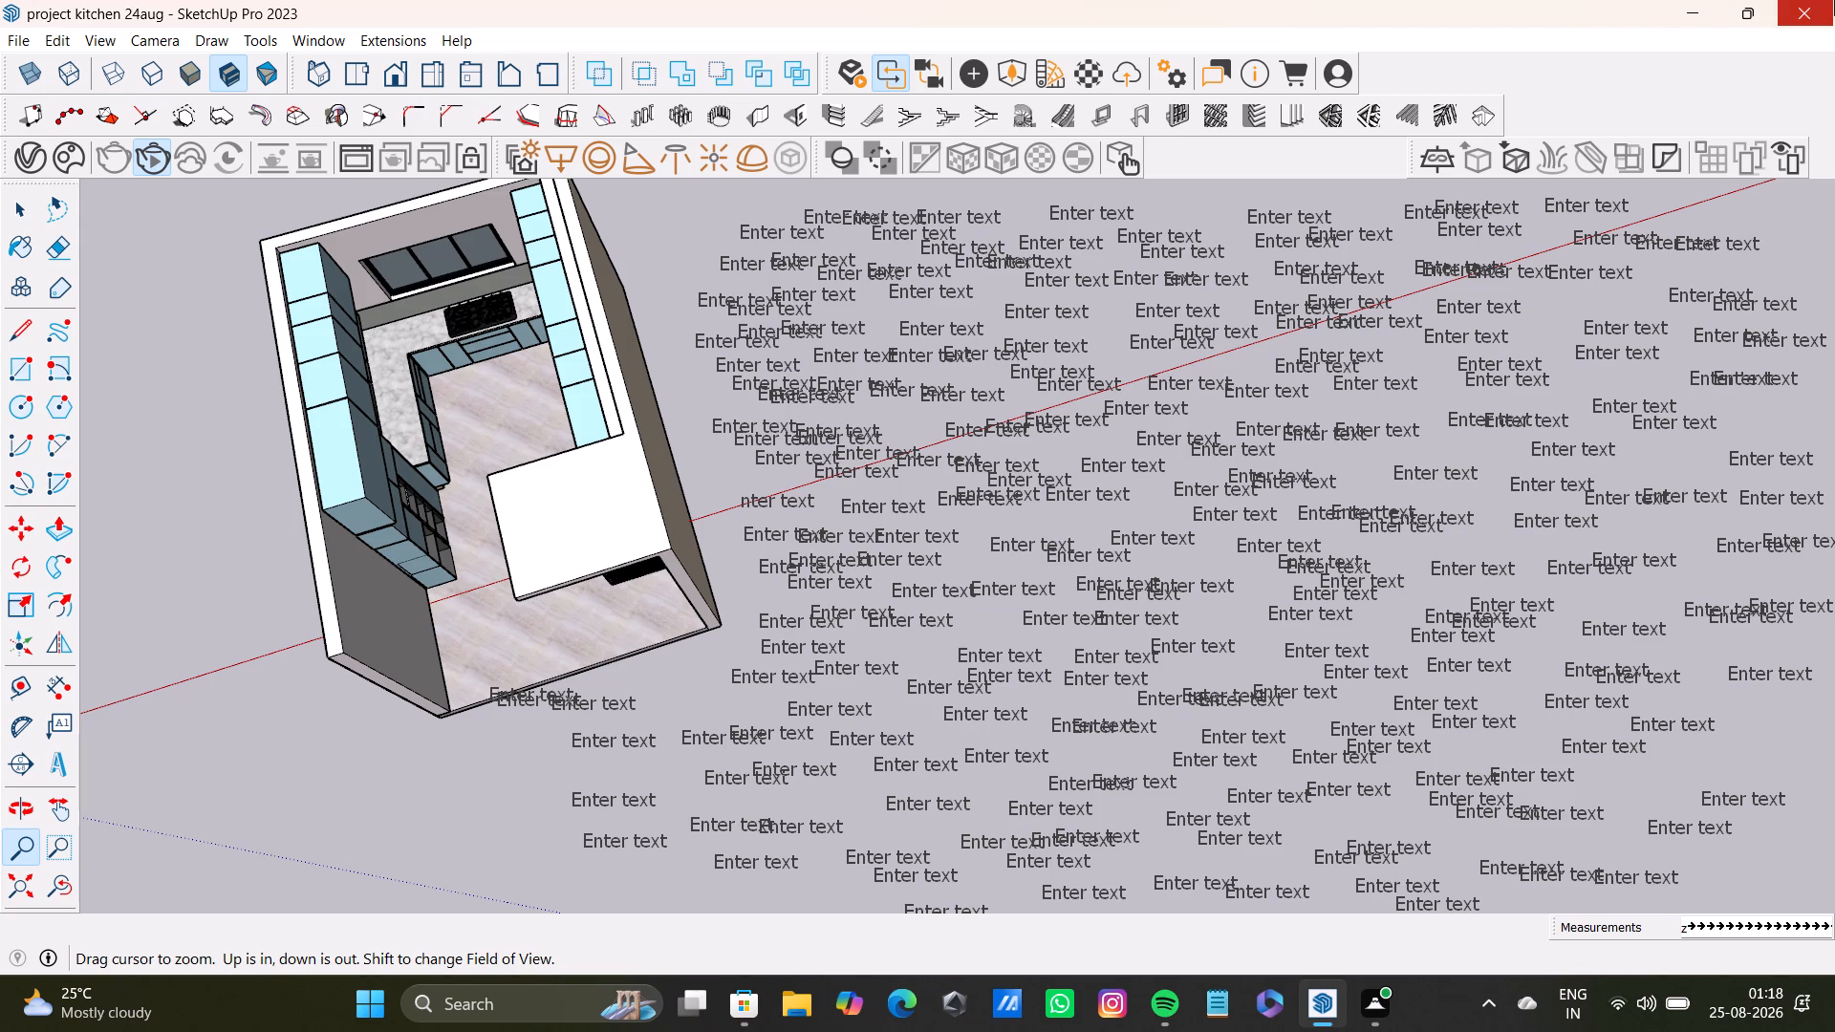
# Undo thirteen more label additions, along the cluster's upper edge beside the kitchen and in its lower middle.
pyautogui.hotkey('ctrl', 'z')
pyautogui.hotkey('ctrl', 'z')
pyautogui.hotkey('ctrl', 'z')
pyautogui.hotkey('ctrl', 'z')
pyautogui.hotkey('ctrl', 'z')
pyautogui.hotkey('ctrl', 'z')
pyautogui.hotkey('ctrl', 'z')
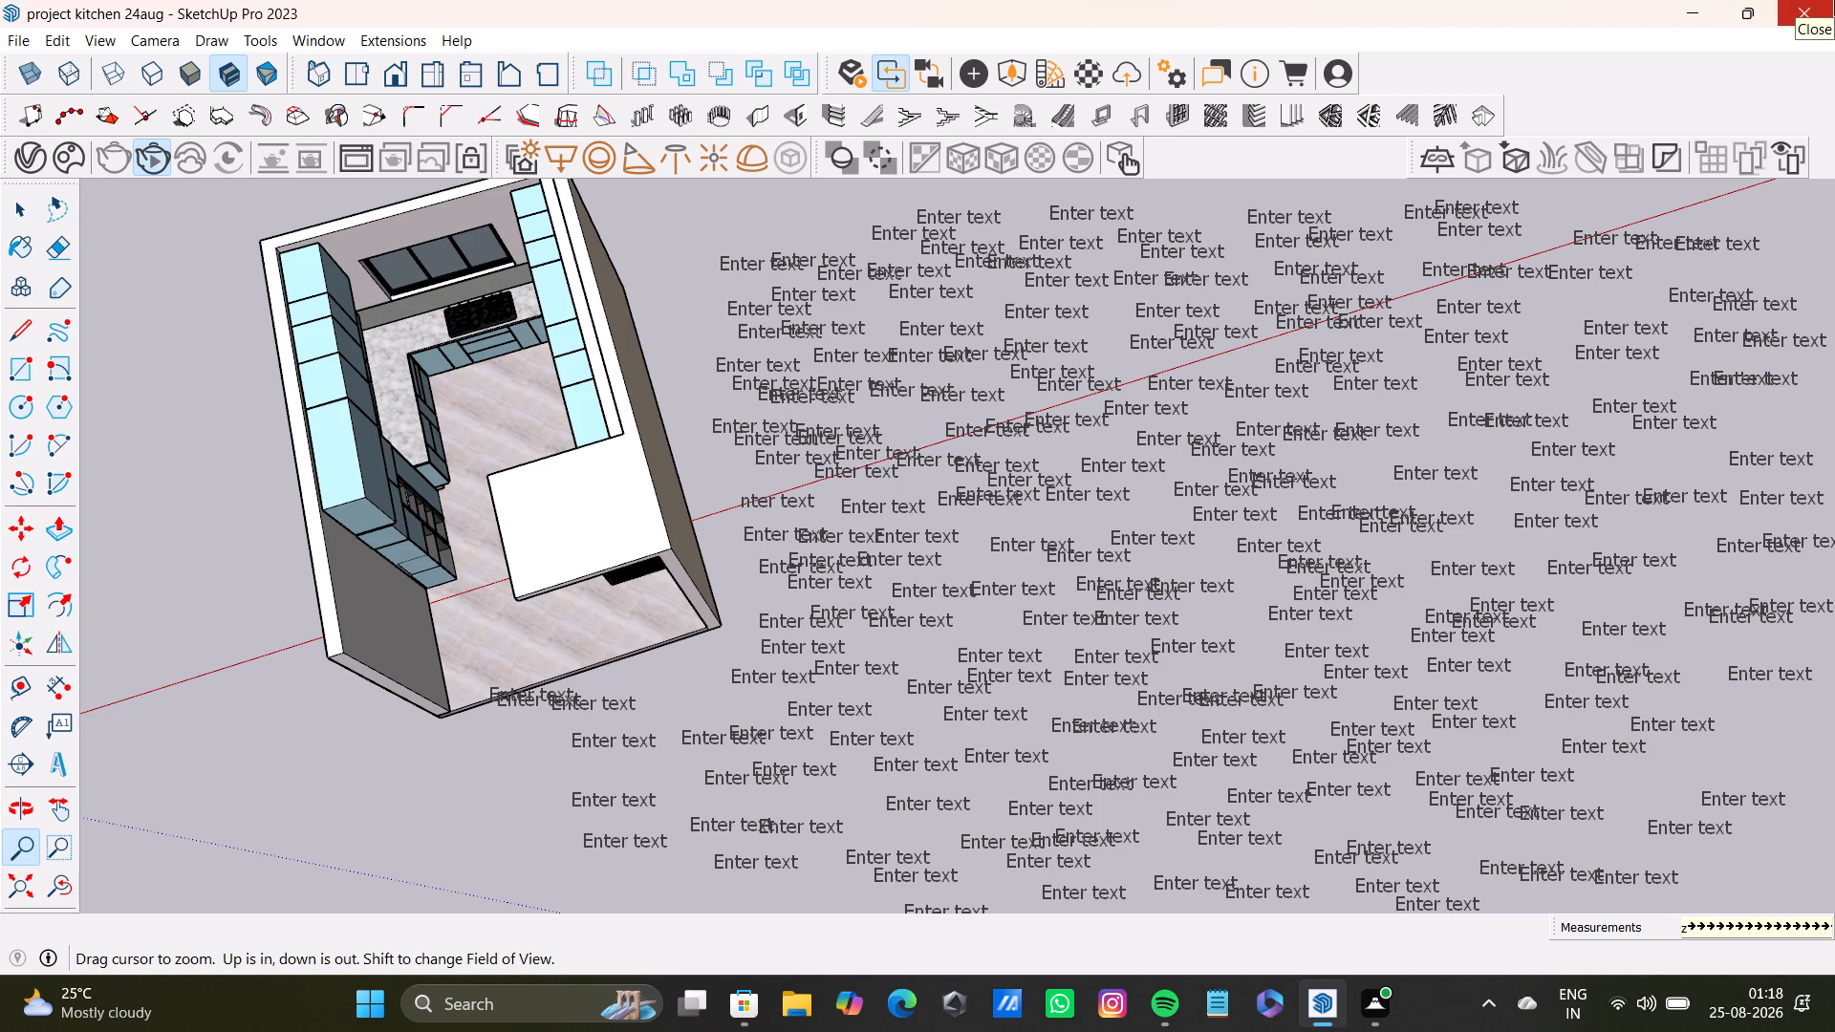
pyautogui.hotkey('ctrl', 'z')
pyautogui.hotkey('ctrl', 'z')
pyautogui.hotkey('ctrl', 'z')
pyautogui.hotkey('ctrl', 'z')
pyautogui.hotkey('ctrl', 'z')
pyautogui.hotkey('ctrl', 'z')
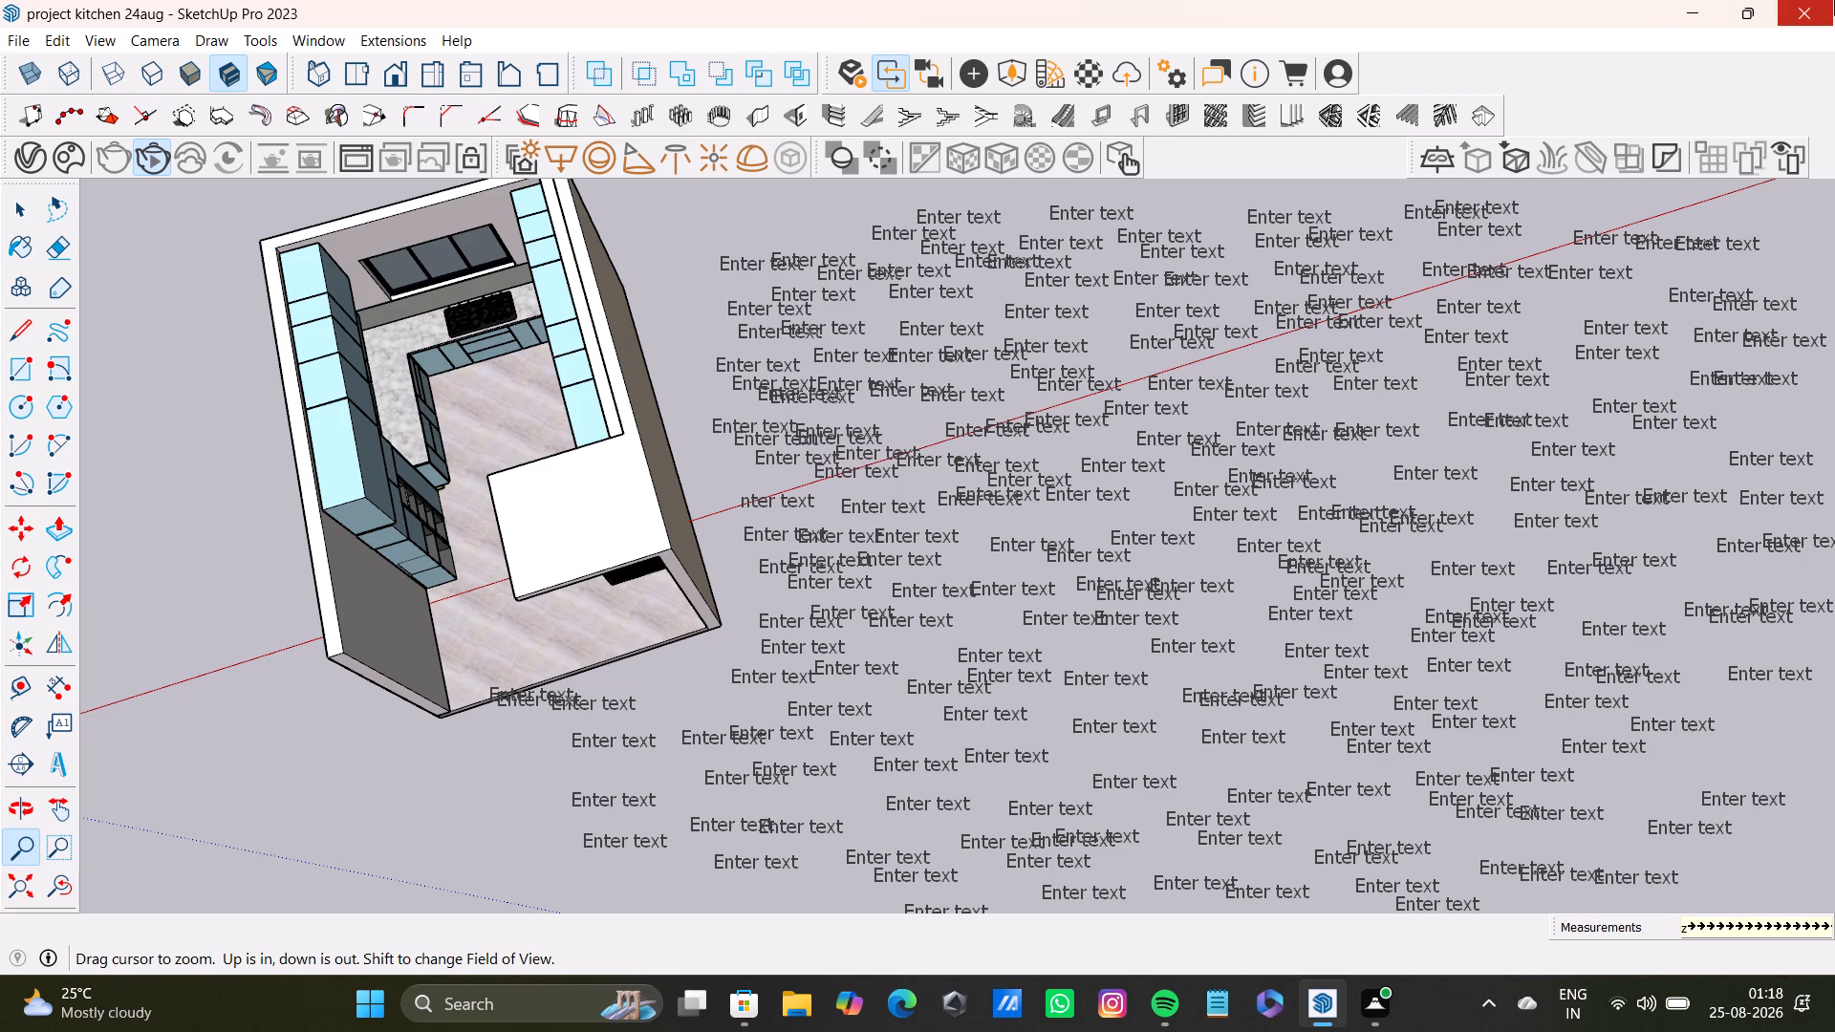
# Undo thirteen earlier label additions, along the kitchen's long outer wall and in the lower and upper far parts of the cluster.
pyautogui.hotkey('ctrl', 'z')
pyautogui.hotkey('ctrl', 'z')
pyautogui.hotkey('ctrl', 'z')
pyautogui.hotkey('ctrl', 'z')
pyautogui.hotkey('ctrl', 'z')
pyautogui.hotkey('ctrl', 'z')
pyautogui.hotkey('ctrl', 'z')
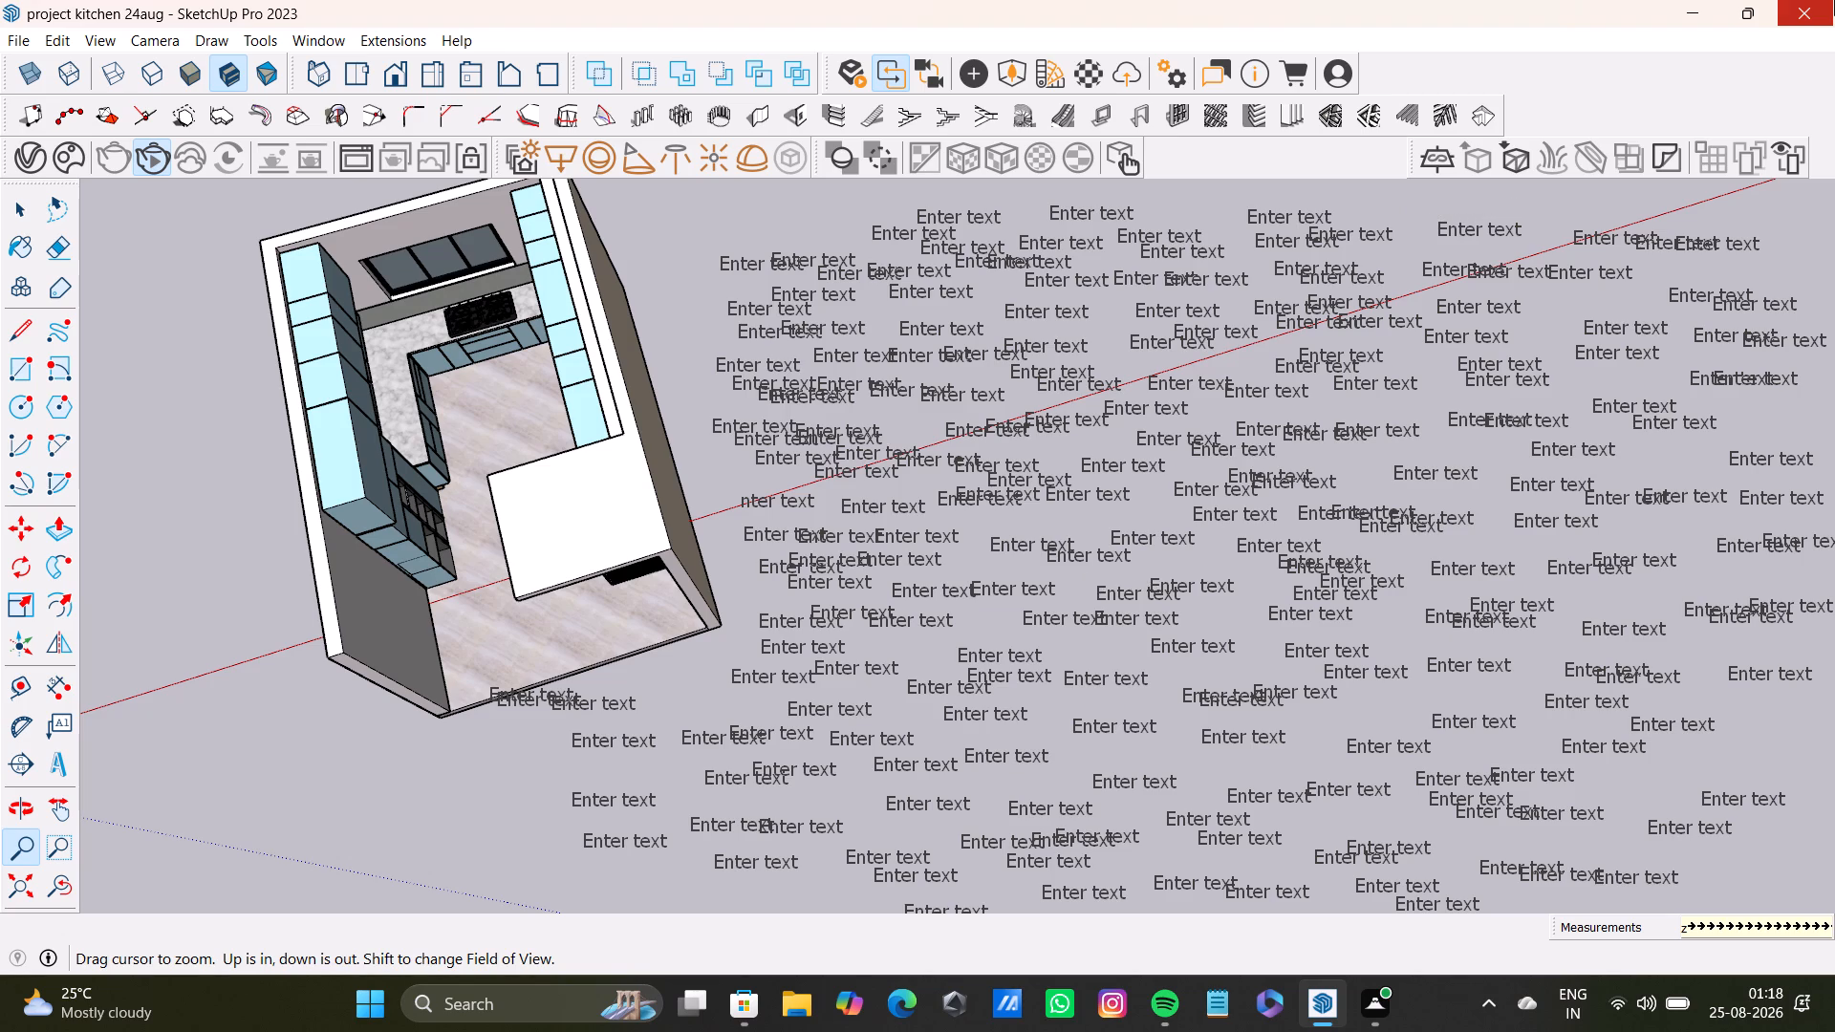
pyautogui.hotkey('ctrl', 'z')
pyautogui.hotkey('ctrl', 'z')
pyautogui.hotkey('ctrl', 'z')
pyautogui.hotkey('ctrl', 'z')
pyautogui.hotkey('ctrl', 'z')
pyautogui.hotkey('ctrl', 'z')
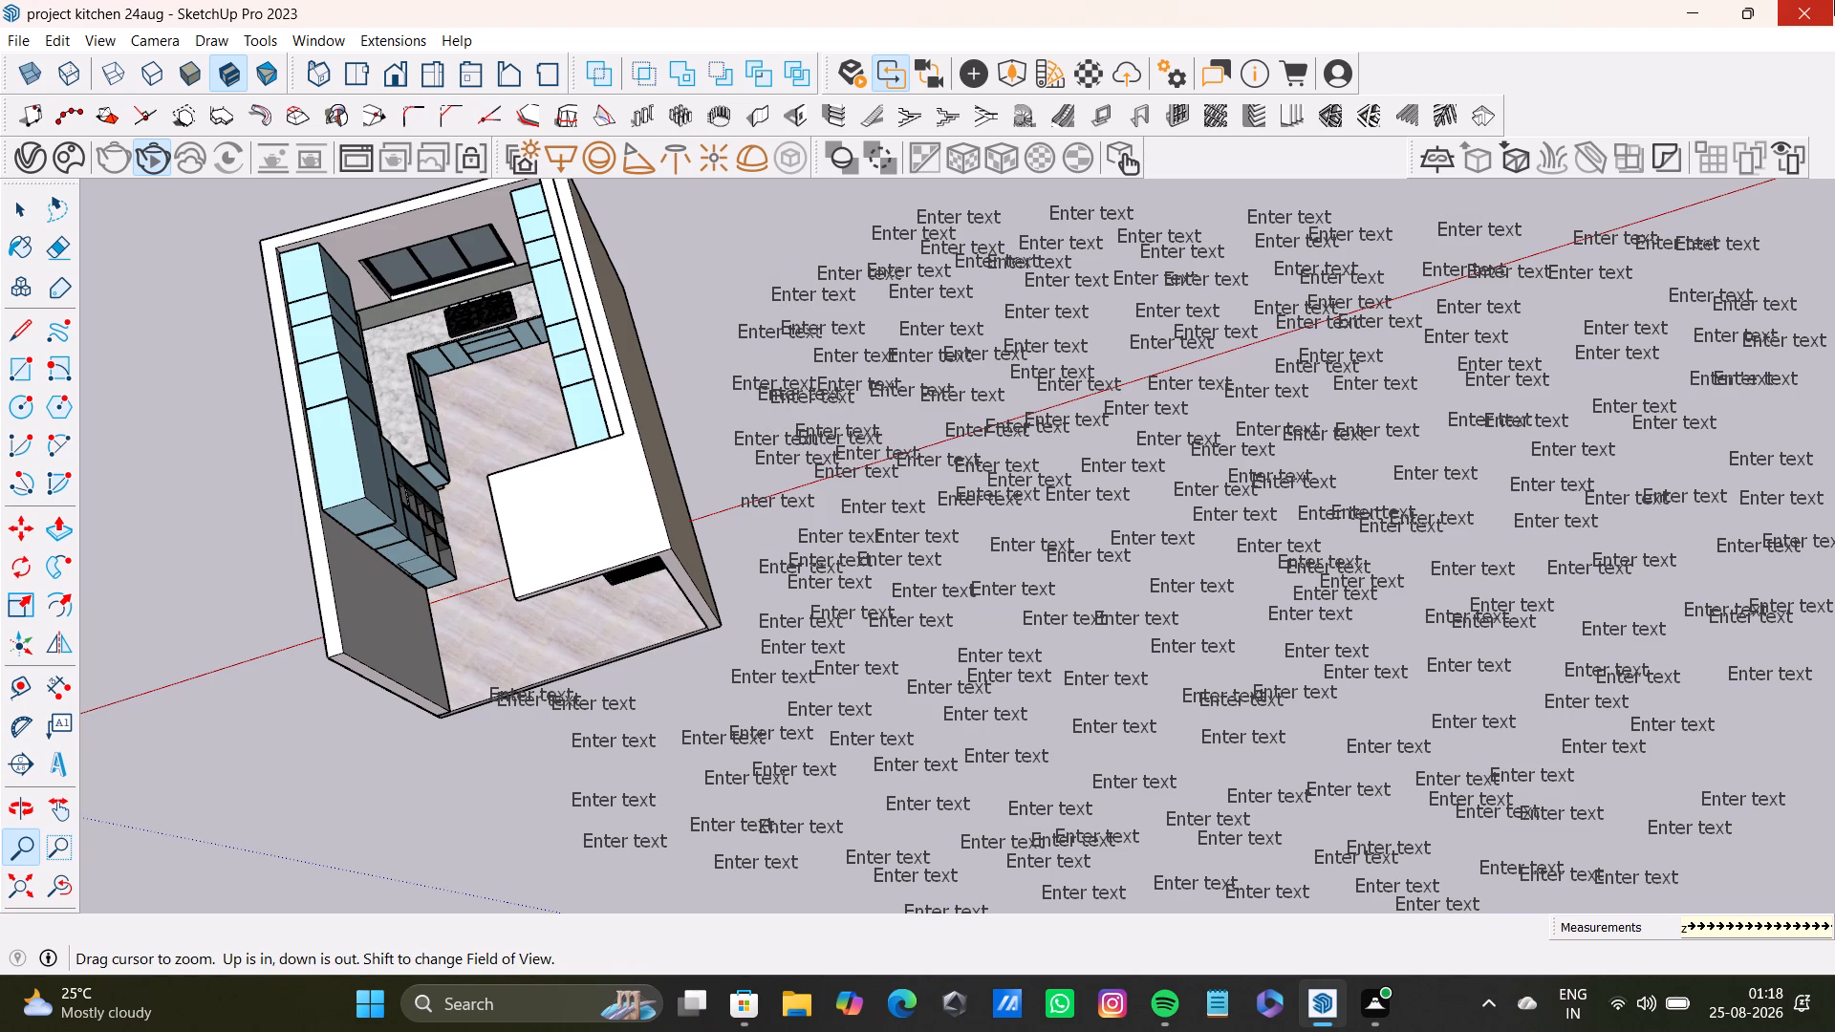
# Undo twelve more label additions, along the cluster's upper edge, in its lower middle and at its far upper end.
pyautogui.hotkey('ctrl', 'z')
pyautogui.hotkey('ctrl', 'z')
pyautogui.hotkey('ctrl', 'z')
pyautogui.hotkey('ctrl', 'z')
pyautogui.hotkey('ctrl', 'z')
pyautogui.hotkey('ctrl', 'z')
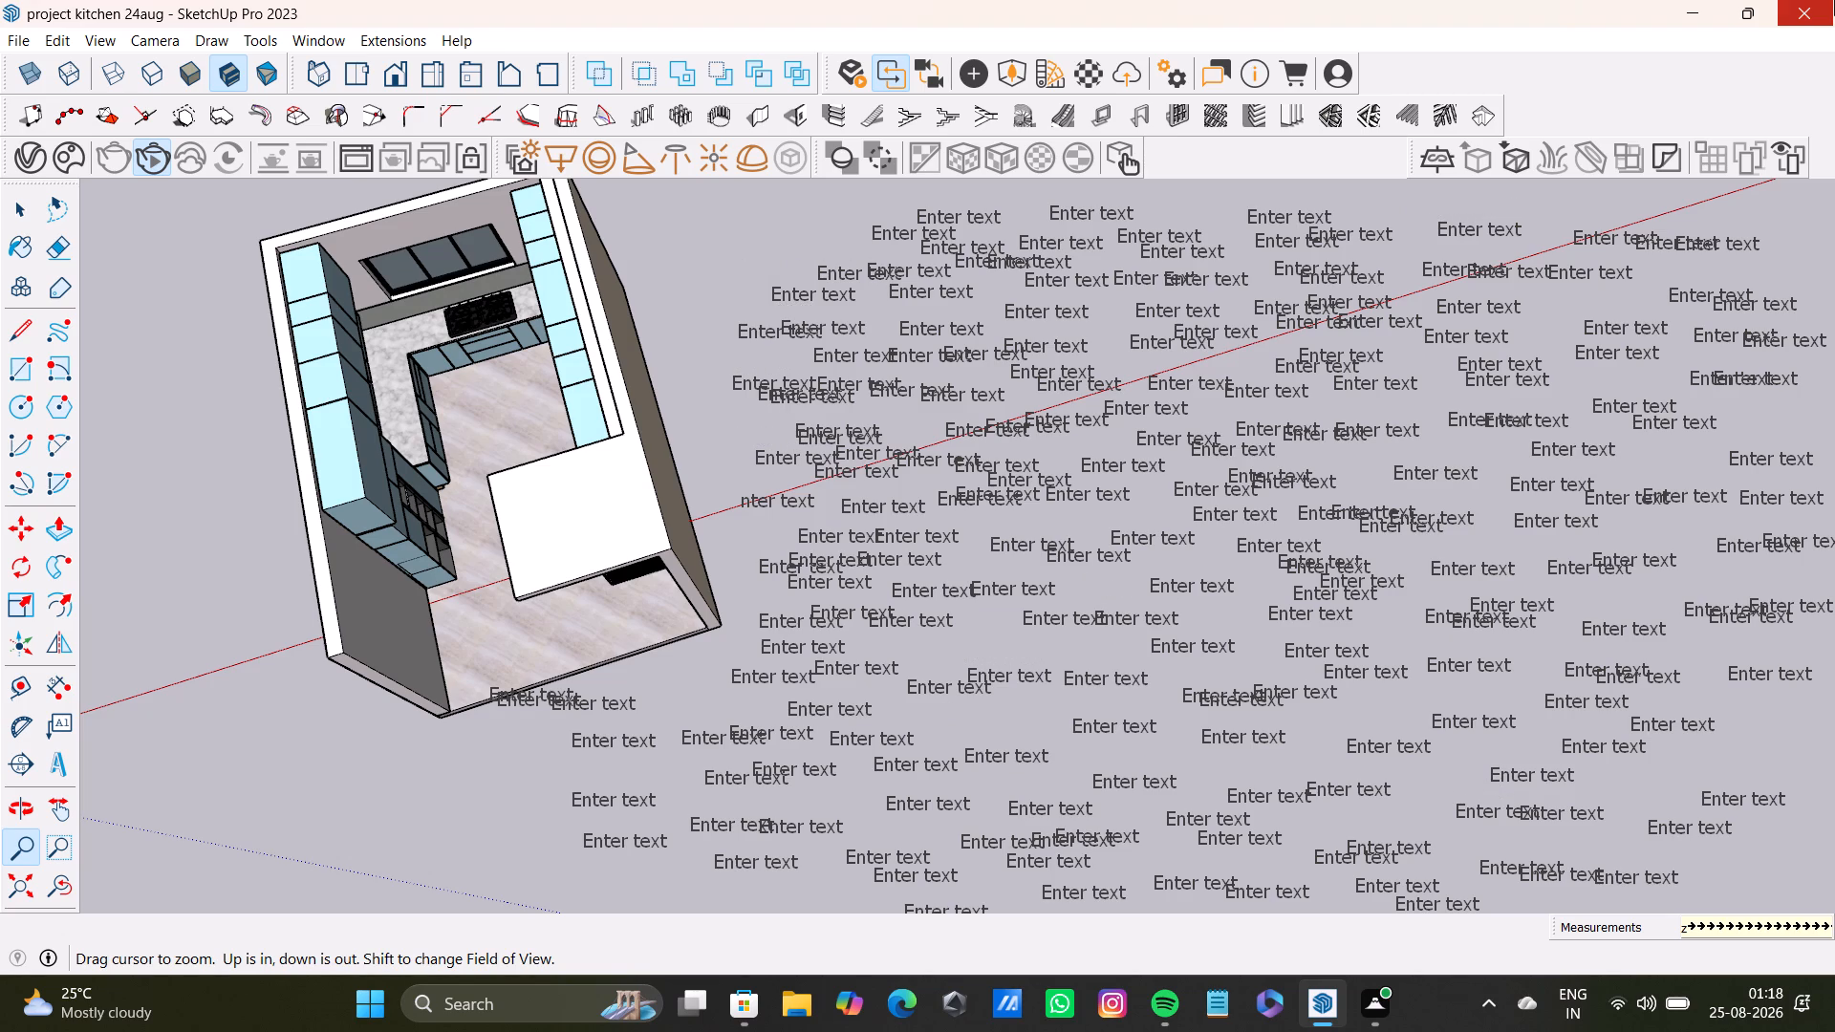
pyautogui.hotkey('ctrl', 'z')
pyautogui.hotkey('ctrl', 'z')
pyautogui.hotkey('ctrl', 'z')
pyautogui.hotkey('ctrl', 'z')
pyautogui.hotkey('ctrl', 'z')
pyautogui.hotkey('ctrl', 'z')
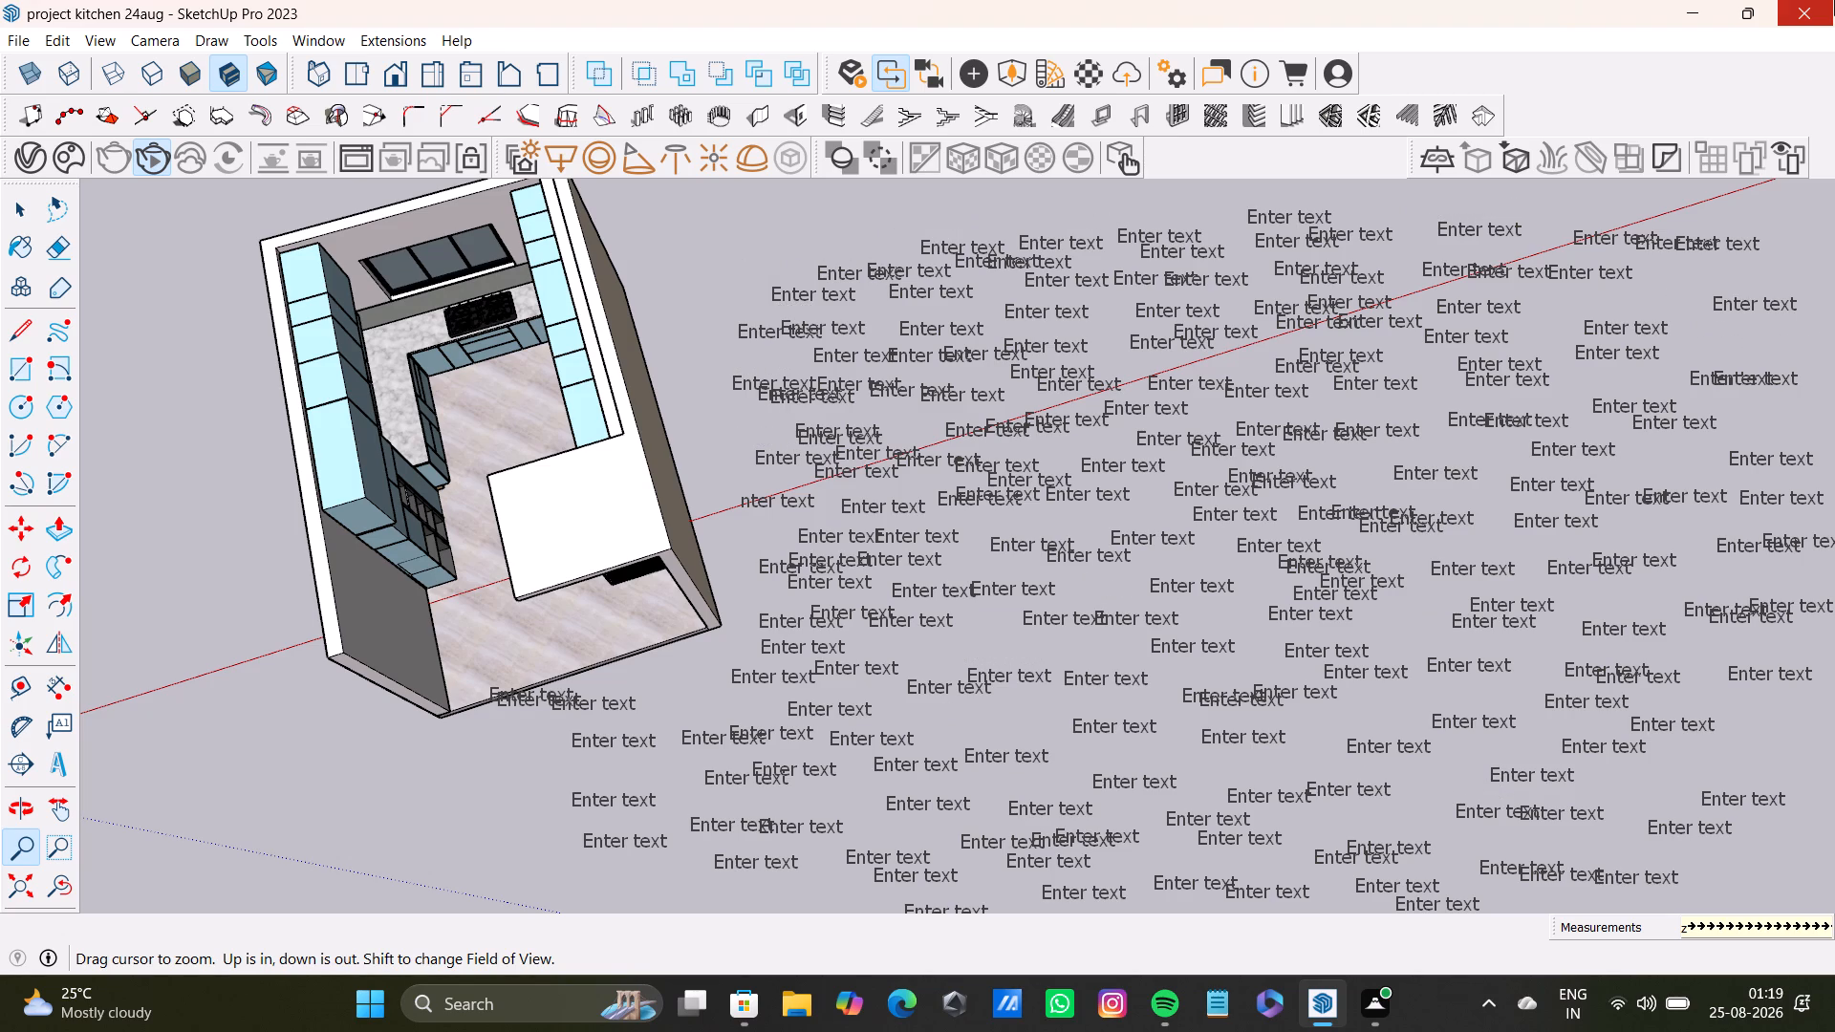
# Undo thirteen more label additions, beside the kitchen's outer wall, along the cluster's upper edge and beyond the kitchen's near corner.
pyautogui.hotkey('ctrl', 'z')
pyautogui.hotkey('ctrl', 'z')
pyautogui.hotkey('ctrl', 'z')
pyautogui.hotkey('ctrl', 'z')
pyautogui.hotkey('ctrl', 'z')
pyautogui.hotkey('ctrl', 'z')
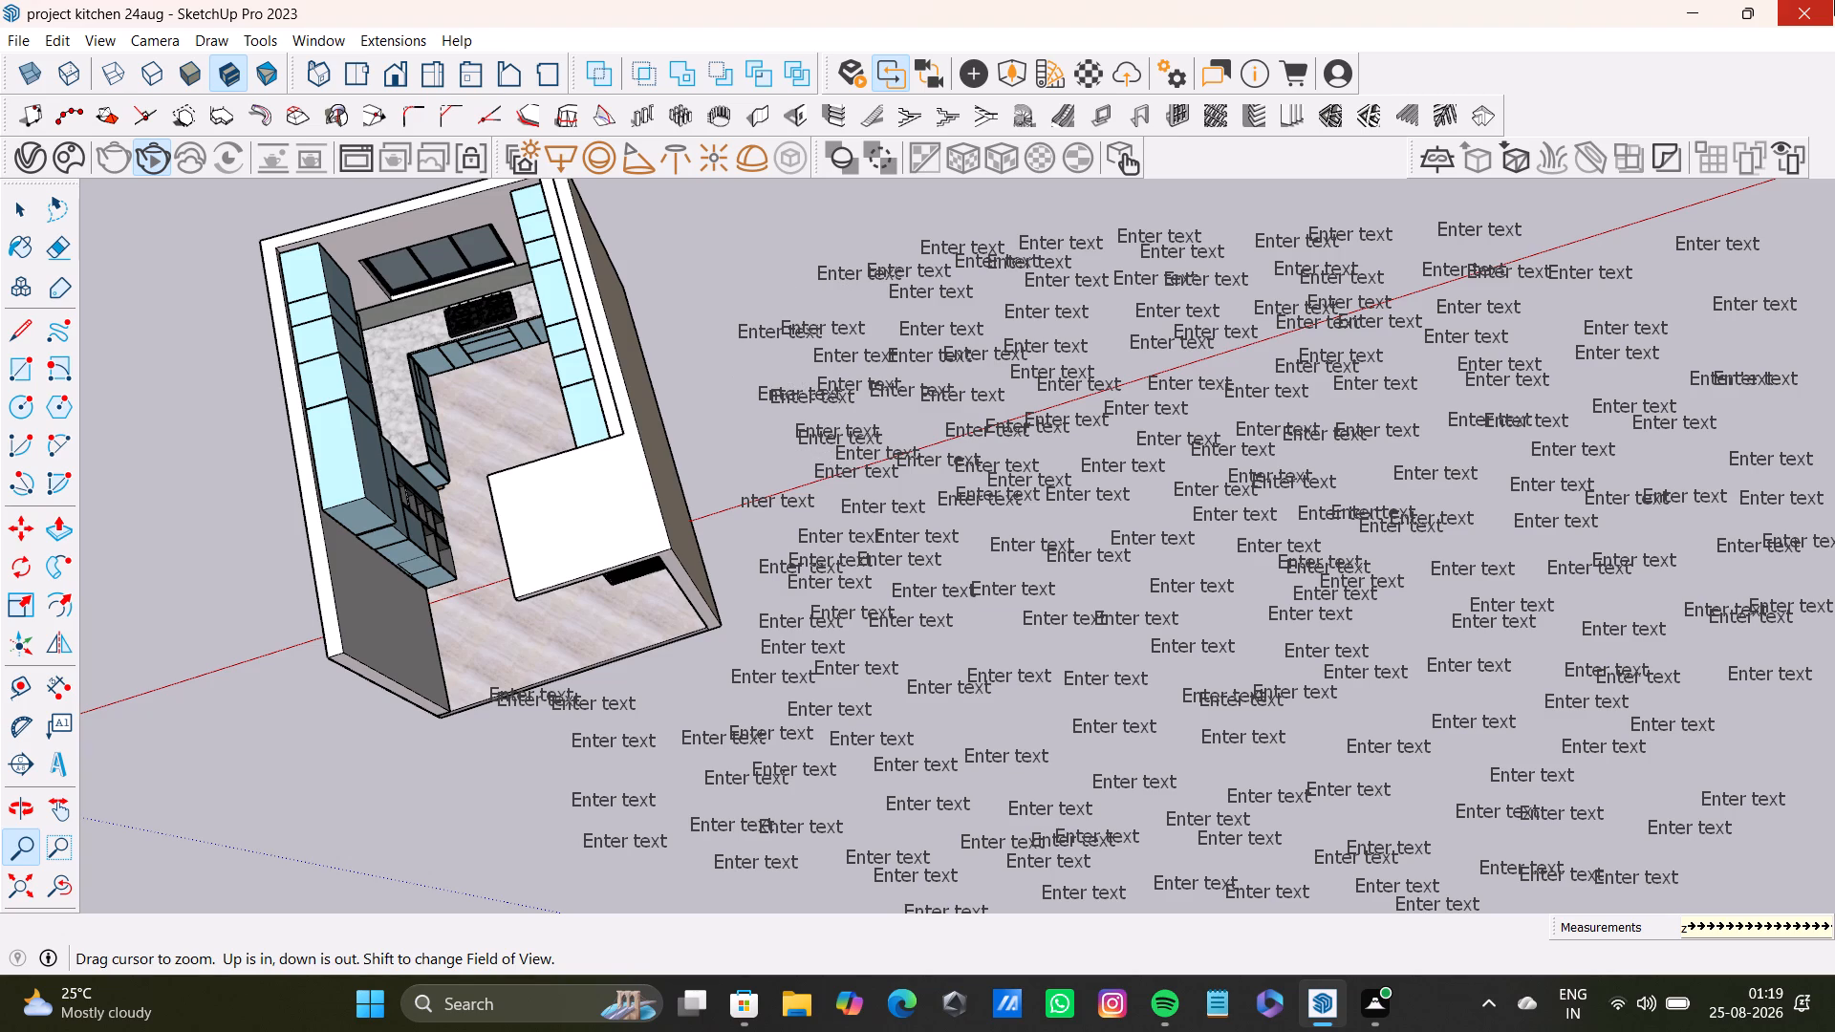
pyautogui.hotkey('ctrl', 'z')
pyautogui.hotkey('ctrl', 'z')
pyautogui.hotkey('ctrl', 'z')
pyautogui.hotkey('ctrl', 'z')
pyautogui.hotkey('ctrl', 'z')
pyautogui.hotkey('ctrl', 'z')
pyautogui.hotkey('ctrl', 'z')
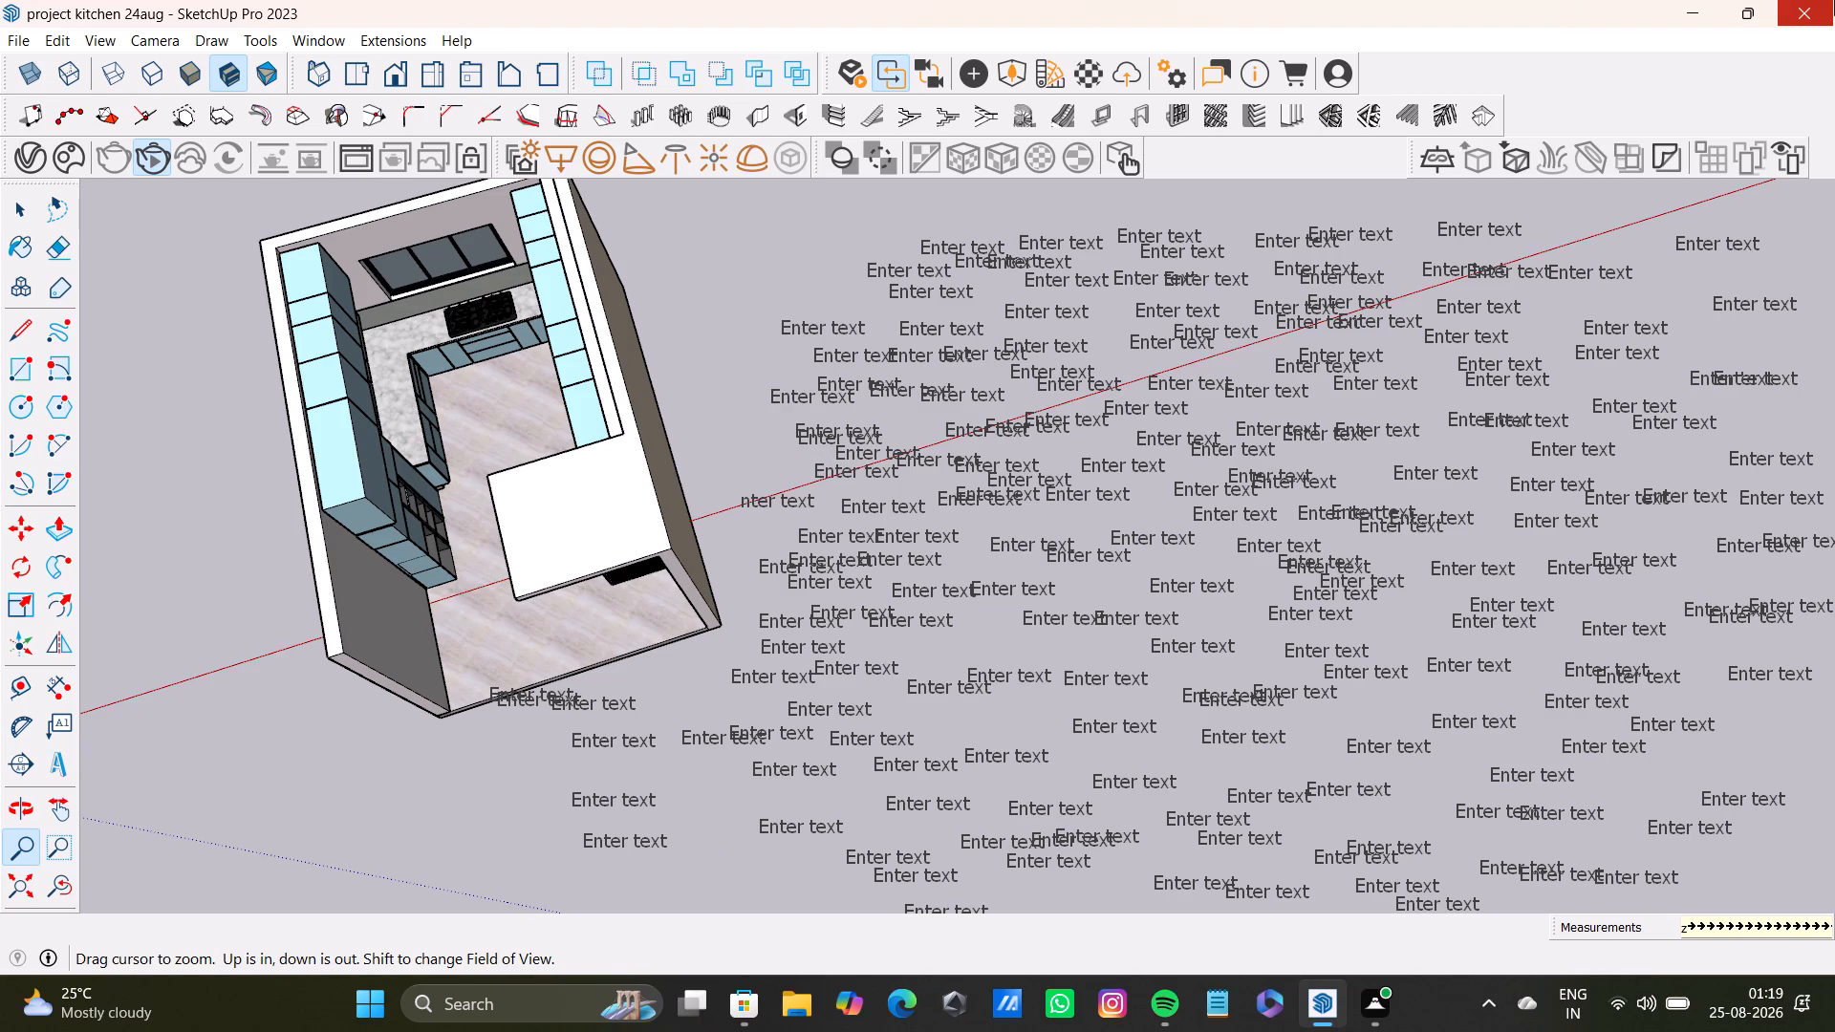
# Undo thirteen more label additions, at the cluster's lower far end, near the red axis and beside the kitchen's near corner.
pyautogui.hotkey('ctrl', 'z')
pyautogui.hotkey('ctrl', 'z')
pyautogui.hotkey('ctrl', 'z')
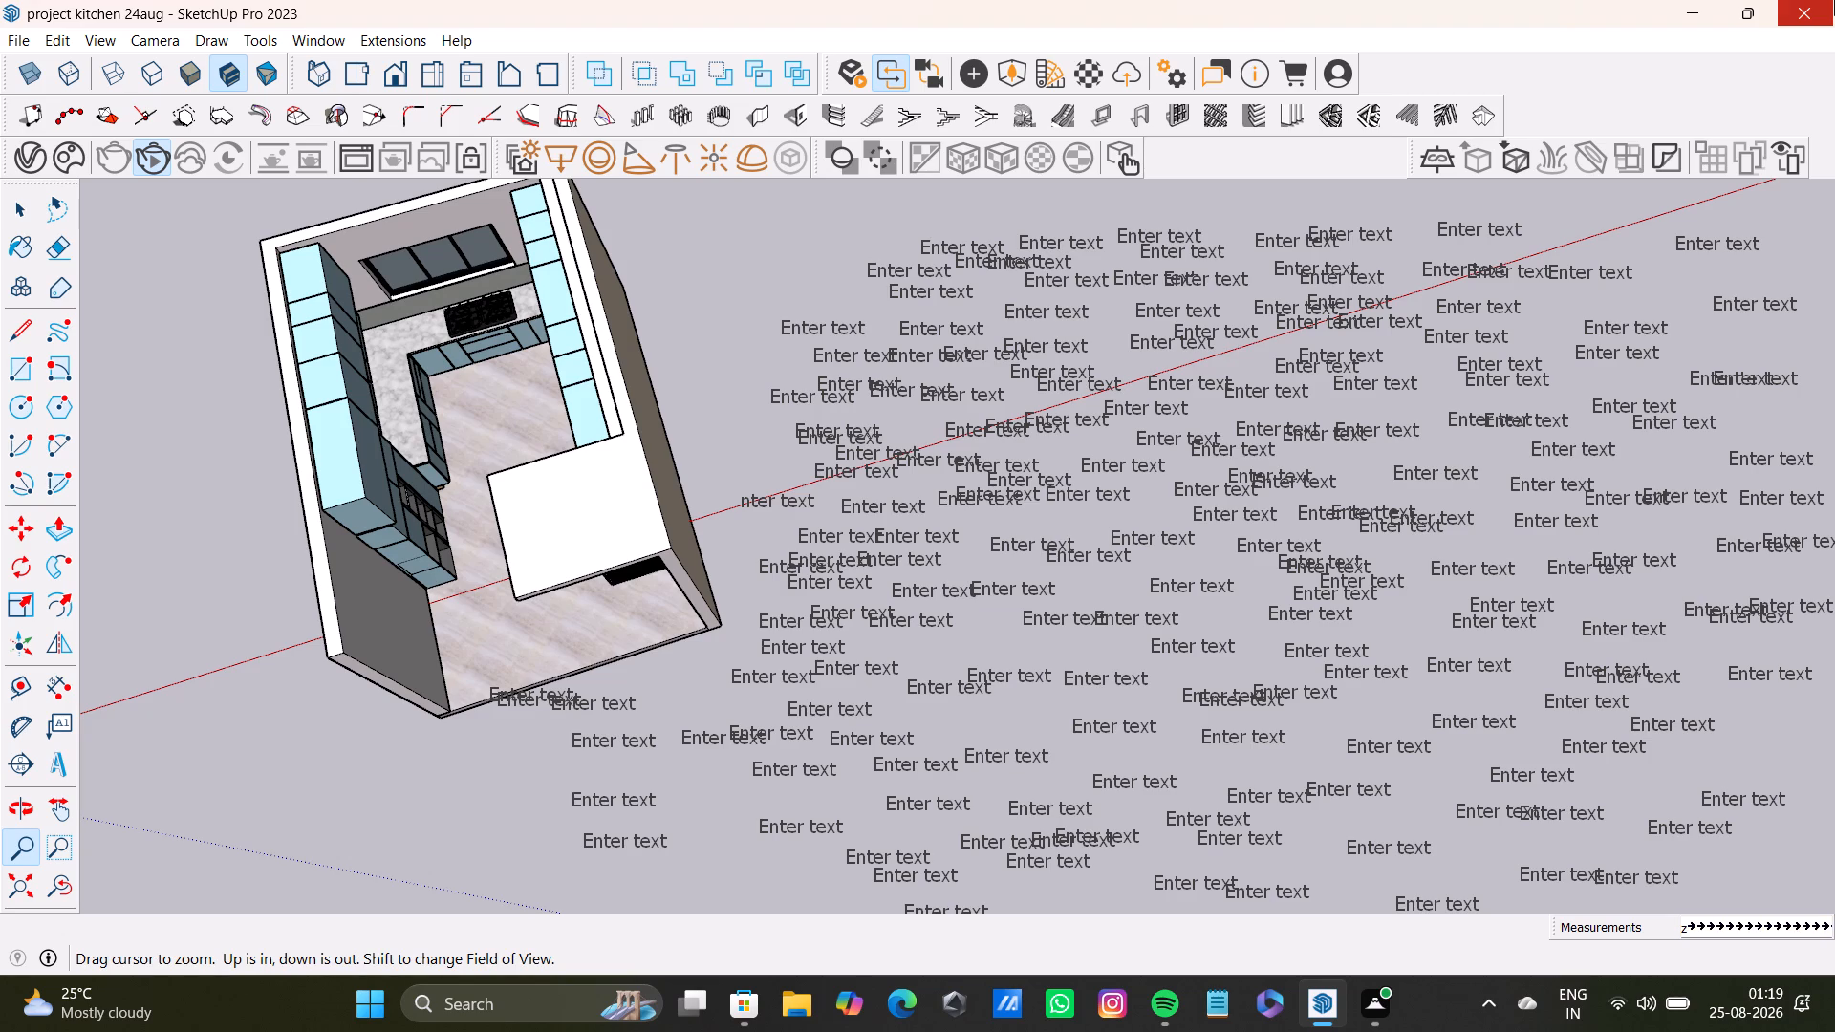
pyautogui.hotkey('ctrl', 'z')
pyautogui.hotkey('ctrl', 'z')
pyautogui.hotkey('ctrl', 'z')
pyautogui.hotkey('ctrl', 'z')
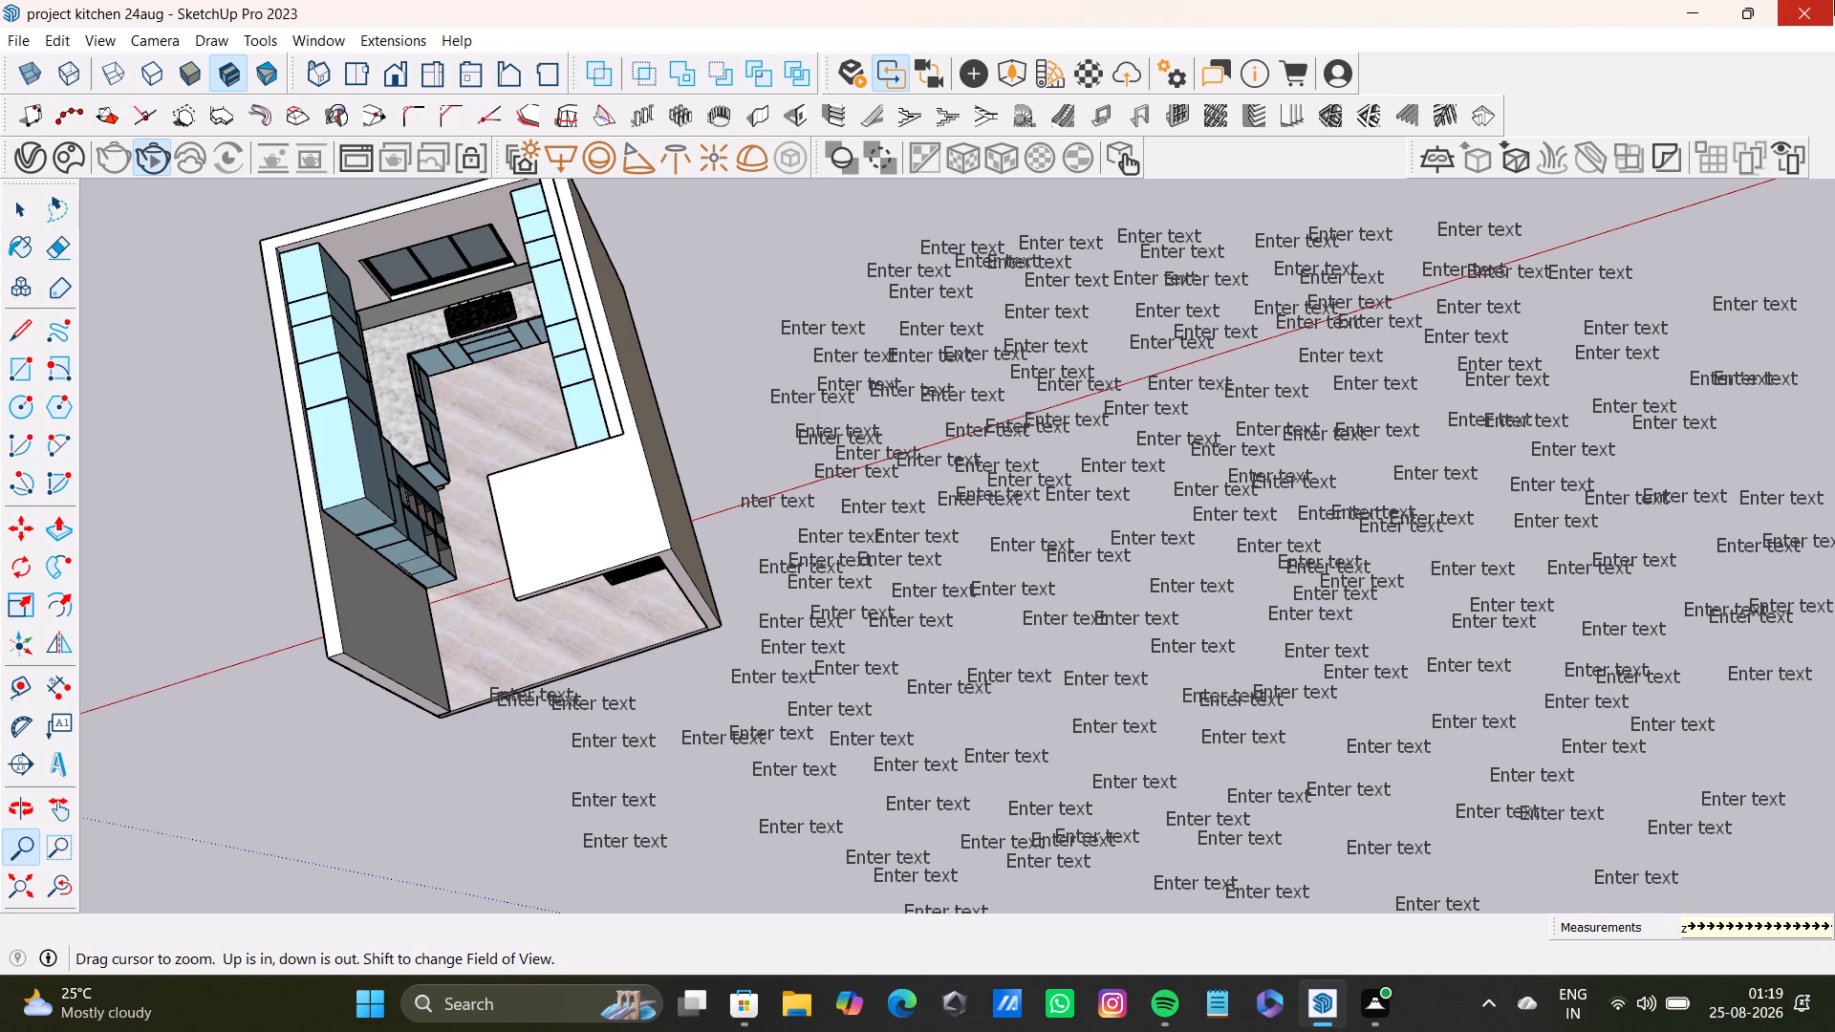
pyautogui.hotkey('ctrl', 'z')
pyautogui.hotkey('ctrl', 'z')
pyautogui.hotkey('ctrl', 'z')
pyautogui.hotkey('ctrl', 'z')
pyautogui.hotkey('ctrl', 'z')
pyautogui.hotkey('ctrl', 'z')
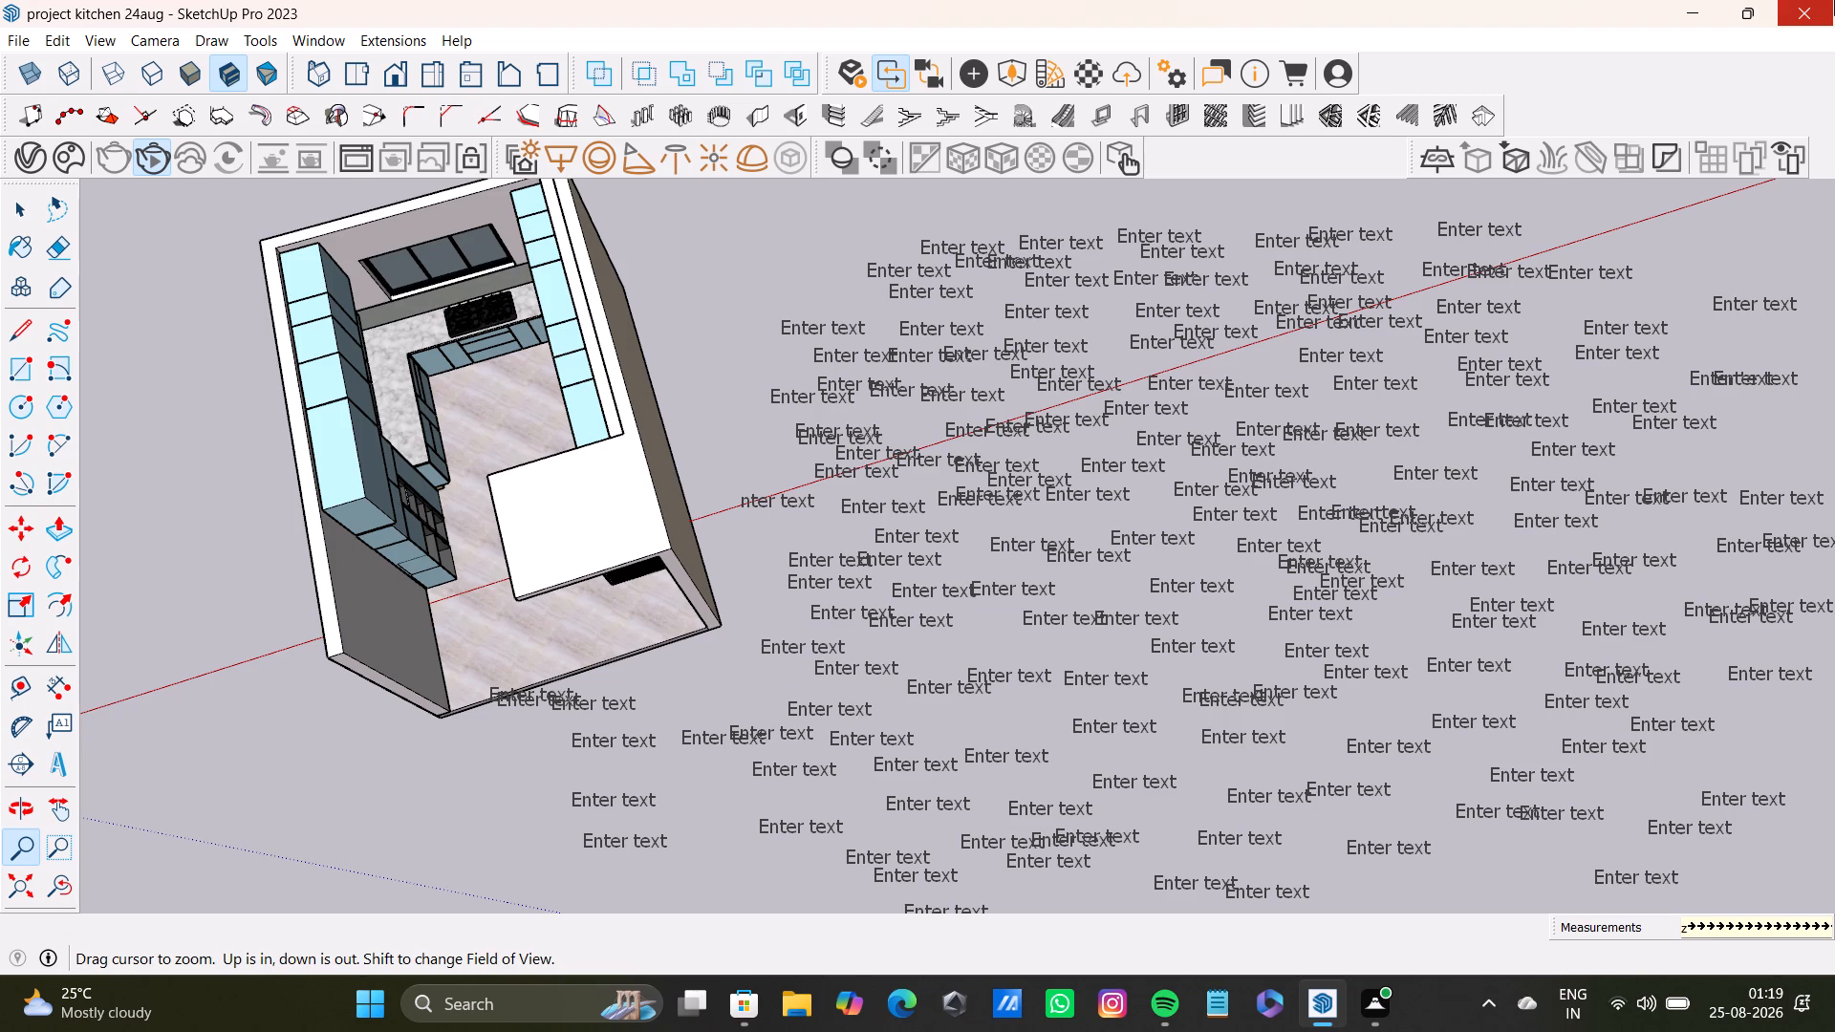
# Undo thirteen more label additions, in the cluster's far upper part and beside the kitchen where the red axis emerges.
pyautogui.hotkey('ctrl', 'z')
pyautogui.hotkey('ctrl', 'z')
pyautogui.hotkey('ctrl', 'z')
pyautogui.hotkey('ctrl', 'z')
pyautogui.hotkey('ctrl', 'z')
pyautogui.hotkey('ctrl', 'z')
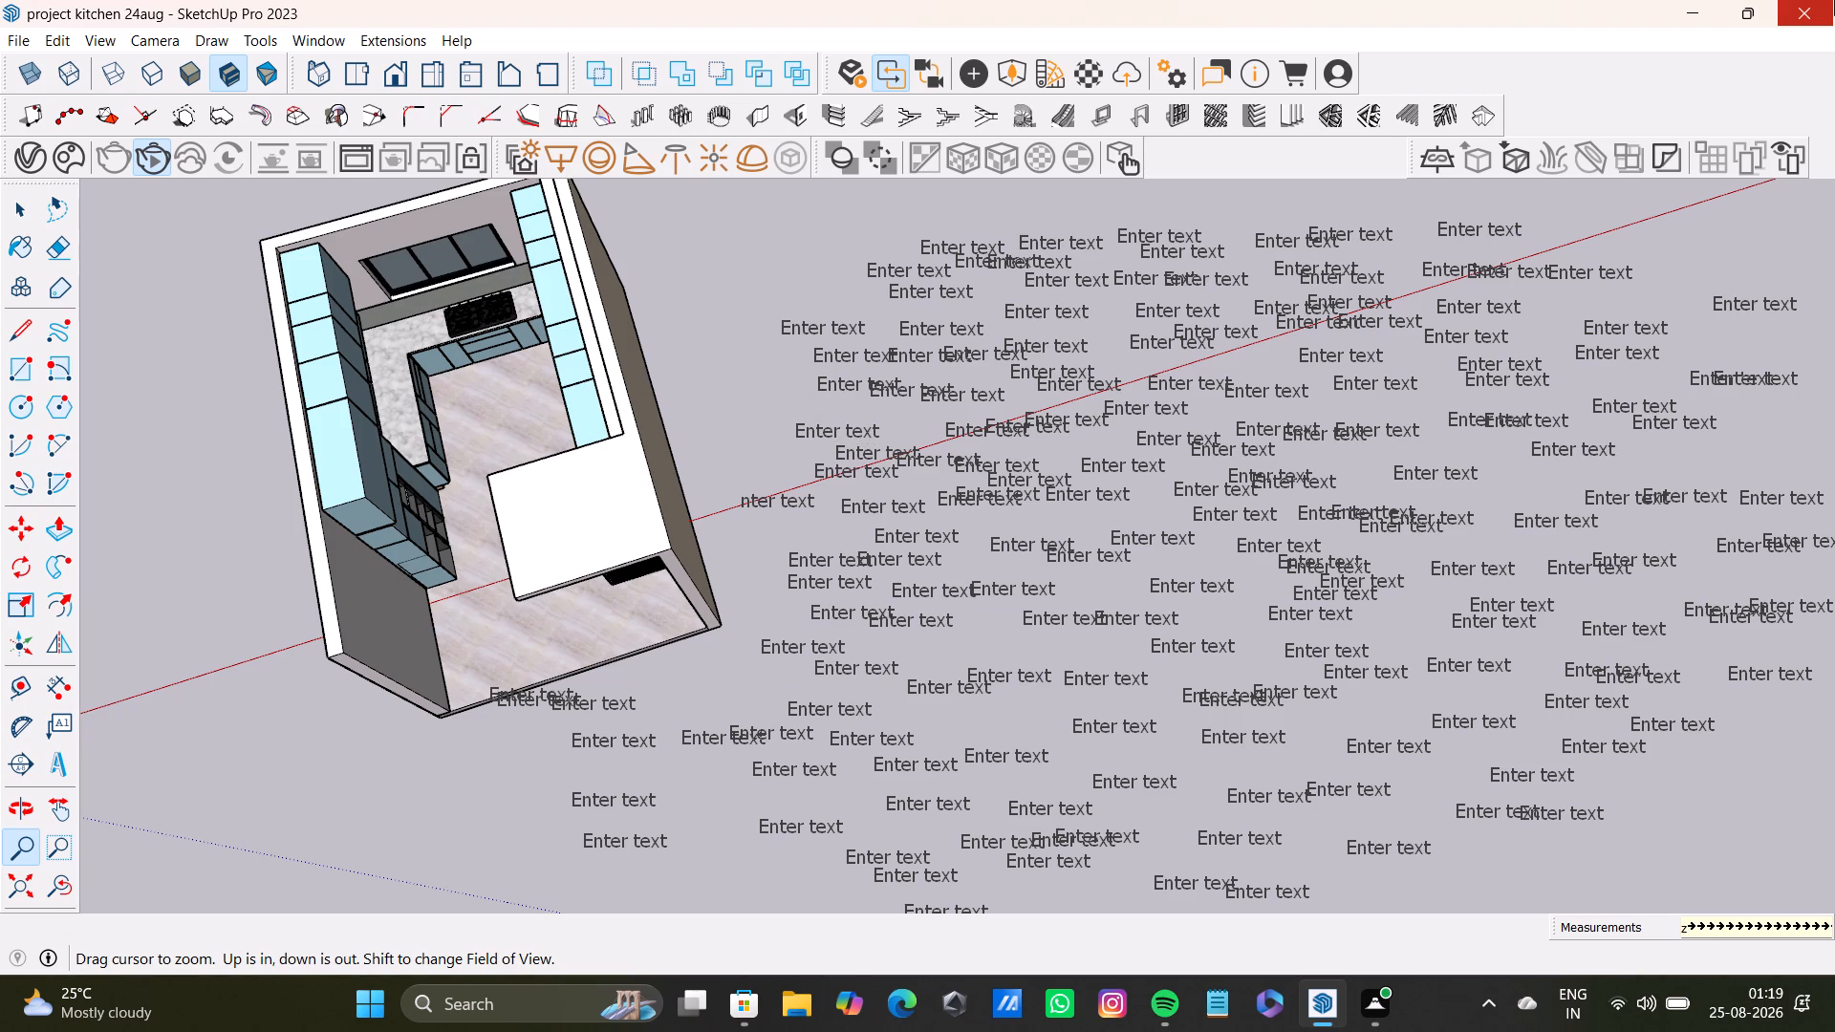
pyautogui.hotkey('ctrl', 'z')
pyautogui.hotkey('ctrl', 'z')
pyautogui.hotkey('ctrl', 'z')
pyautogui.hotkey('ctrl', 'z')
pyautogui.hotkey('ctrl', 'z')
pyautogui.hotkey('ctrl', 'z')
pyautogui.hotkey('ctrl', 'z')
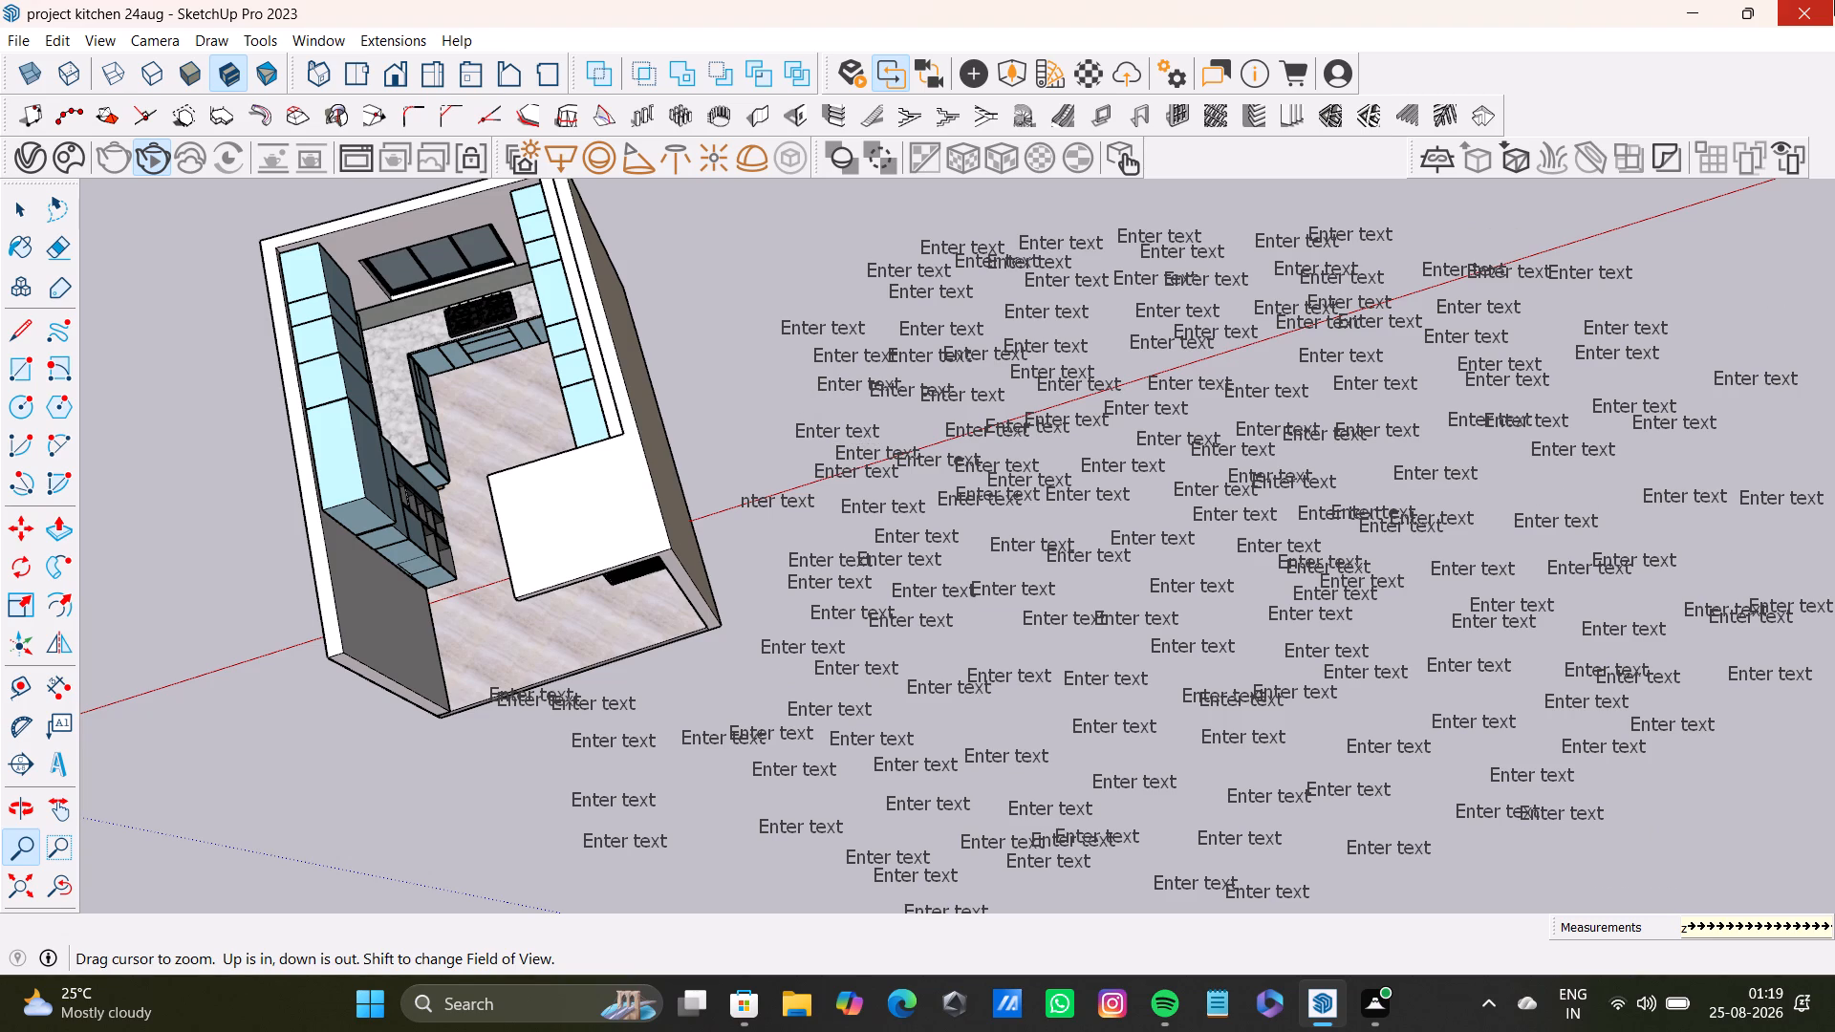
# Undo nine more label additions, mostly along the cluster's outermost edge farthest from the kitchen.
pyautogui.hotkey('ctrl', 'z')
pyautogui.hotkey('ctrl', 'z')
pyautogui.hotkey('ctrl', 'z')
pyautogui.hotkey('ctrl', 'z')
pyautogui.hotkey('ctrl', 'z')
pyautogui.hotkey('ctrl', 'z')
pyautogui.hotkey('ctrl', 'z')
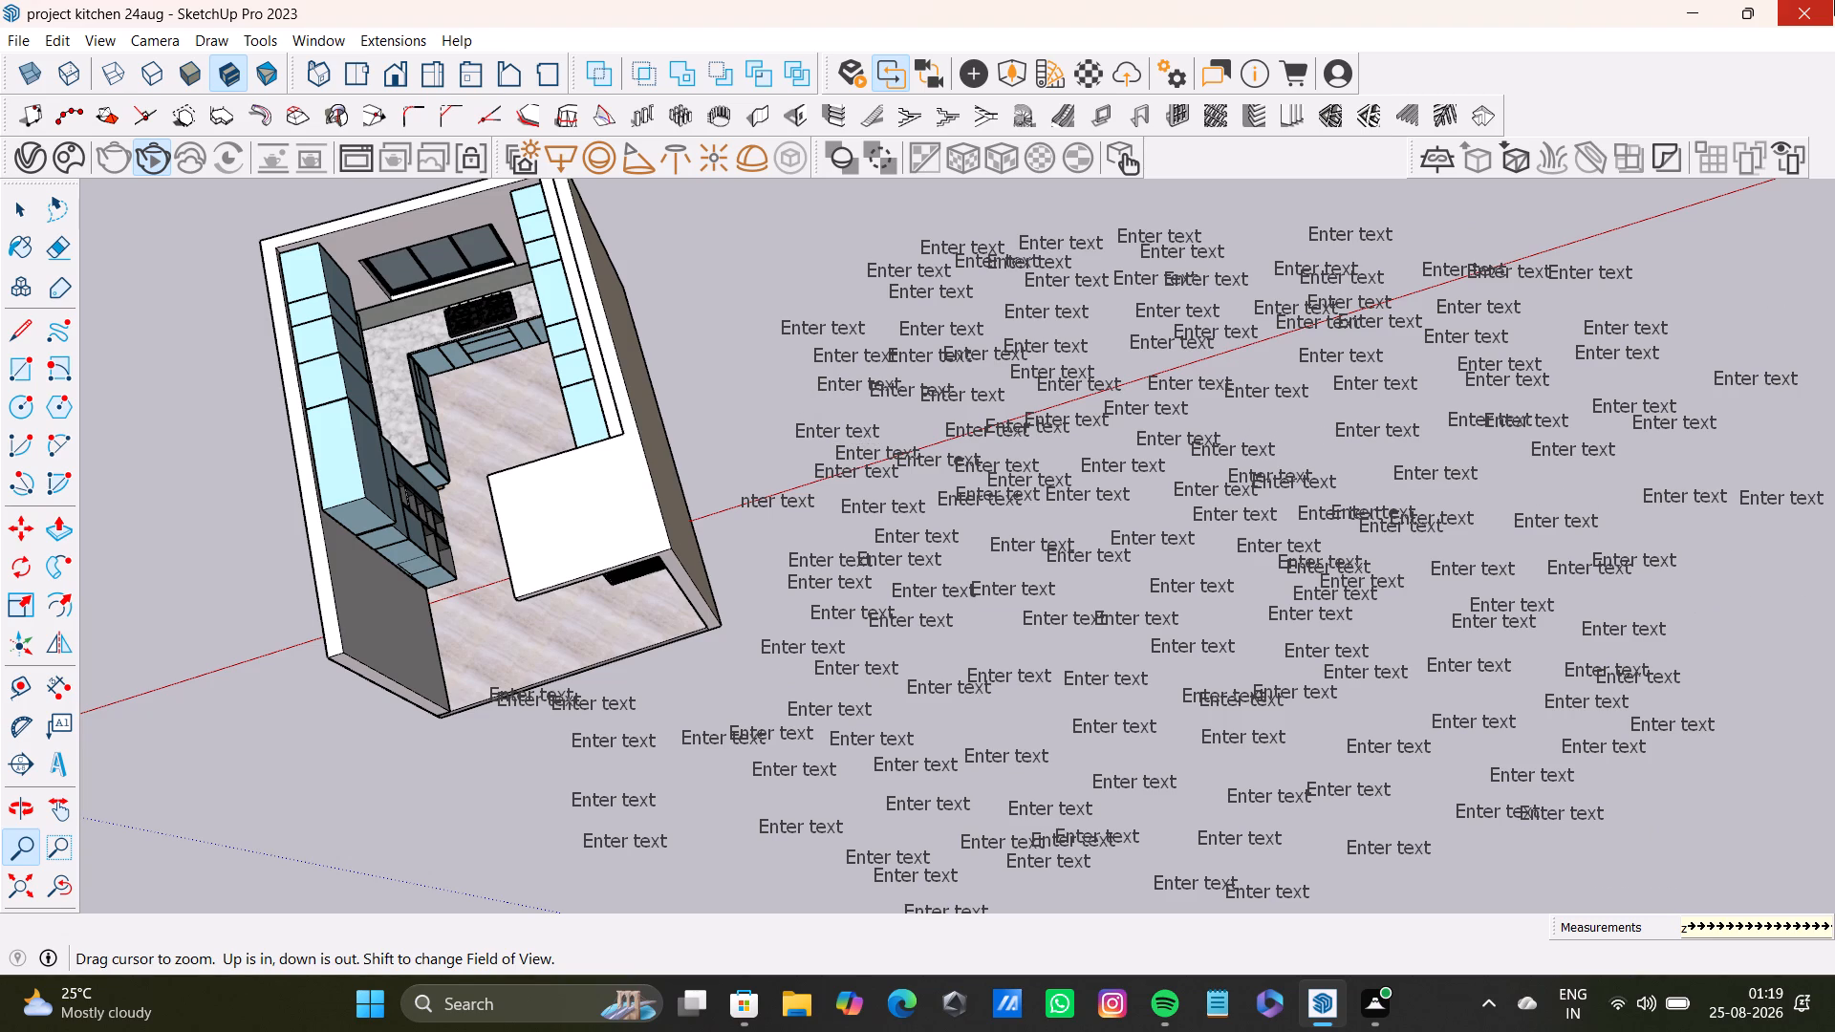
pyautogui.hotkey('ctrl', 'z')
pyautogui.hotkey('ctrl', 'z')
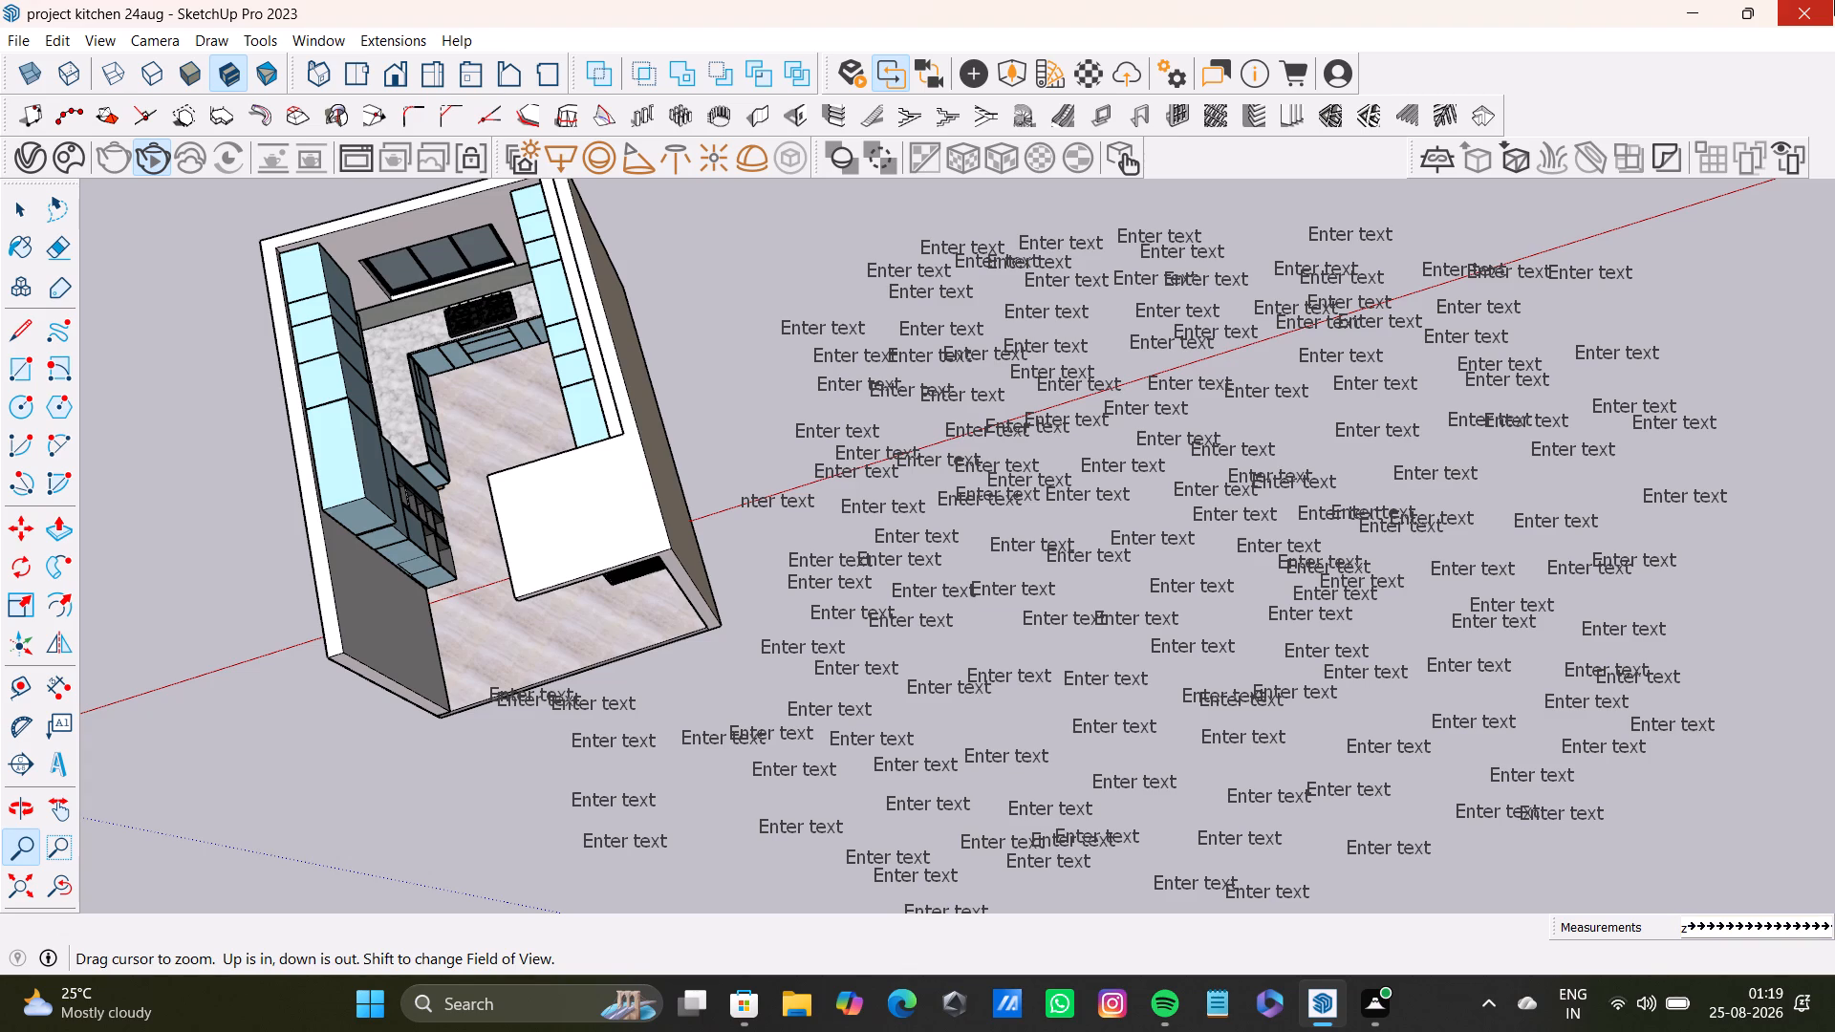
# Undo seven more label additions in the far part of the cluster, on both sides of the red axis.
pyautogui.hotkey('ctrl', 'z')
pyautogui.hotkey('ctrl', 'z')
pyautogui.hotkey('ctrl', 'z')
pyautogui.hotkey('ctrl', 'z')
pyautogui.hotkey('ctrl', 'z')
pyautogui.hotkey('ctrl', 'z')
pyautogui.hotkey('ctrl', 'z')
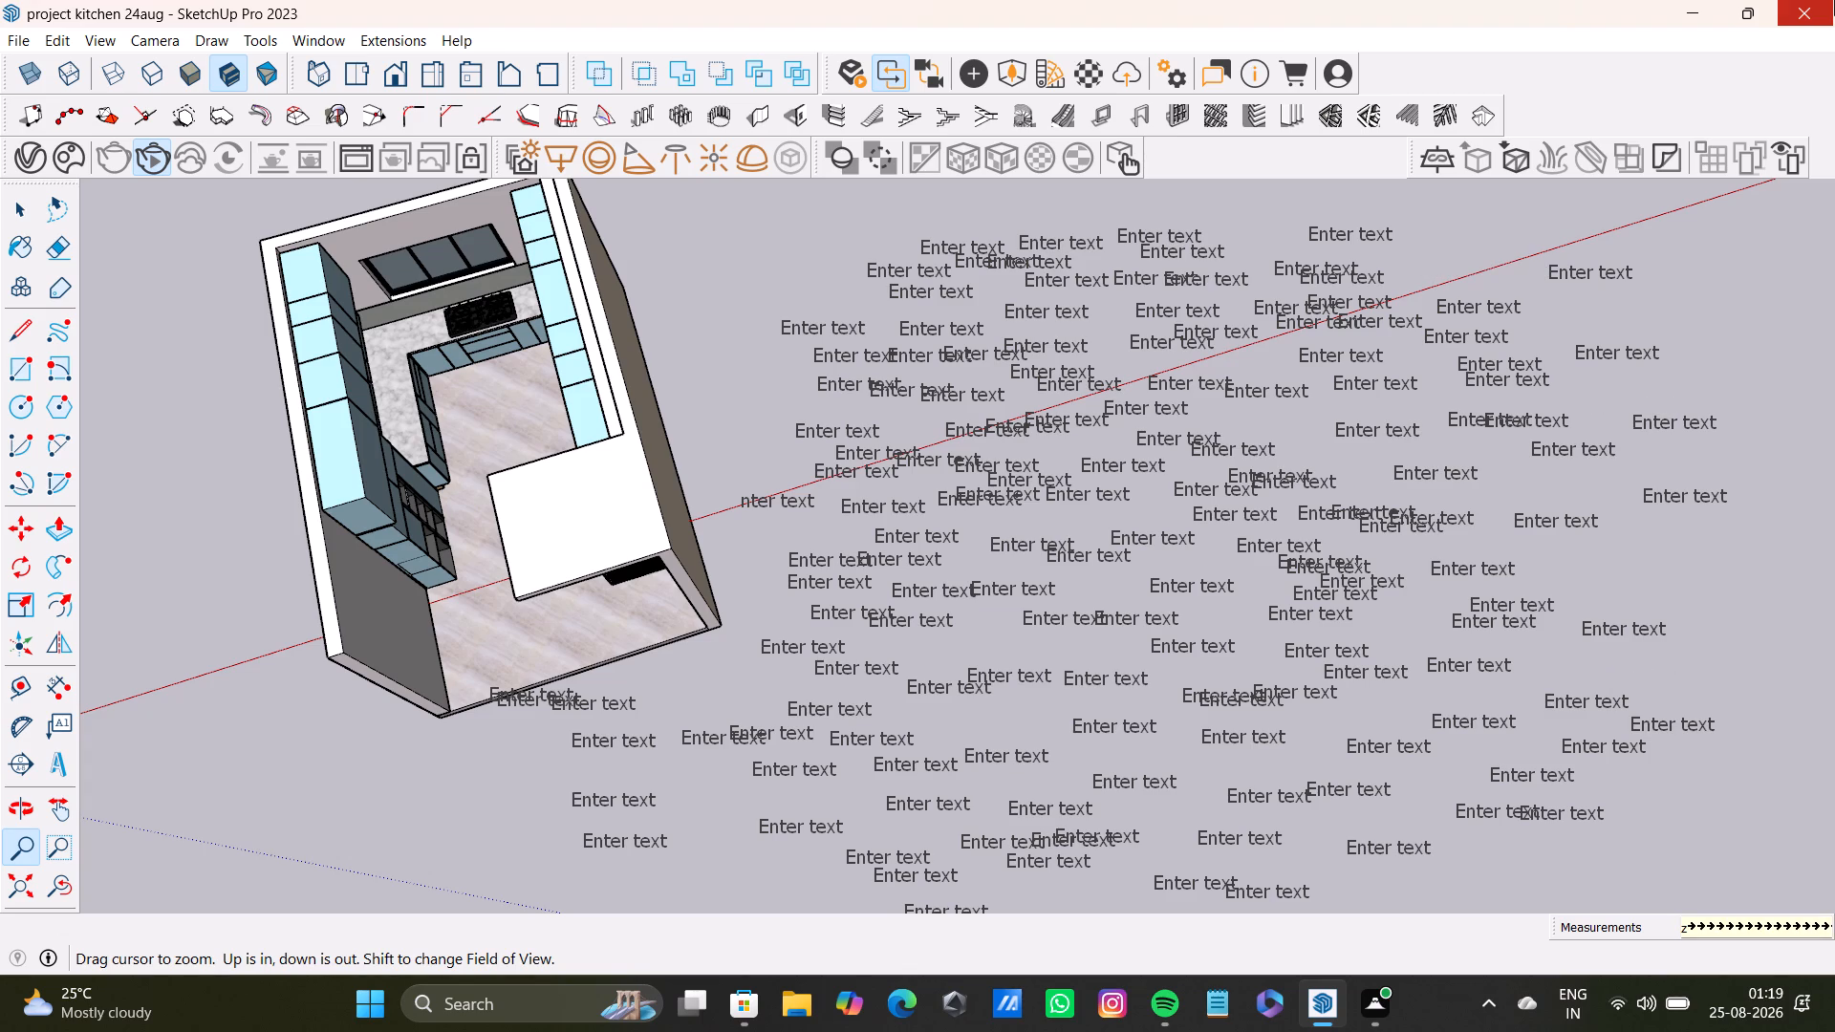
# Undo eight more label additions, at the cluster's far upper end and in the middle below the red axis.
pyautogui.hotkey('ctrl', 'z')
pyautogui.hotkey('ctrl', 'z')
pyautogui.hotkey('ctrl', 'z')
pyautogui.hotkey('ctrl', 'z')
pyautogui.hotkey('ctrl', 'z')
pyautogui.hotkey('ctrl', 'z')
pyautogui.hotkey('ctrl', 'z')
pyautogui.hotkey('ctrl', 'z')
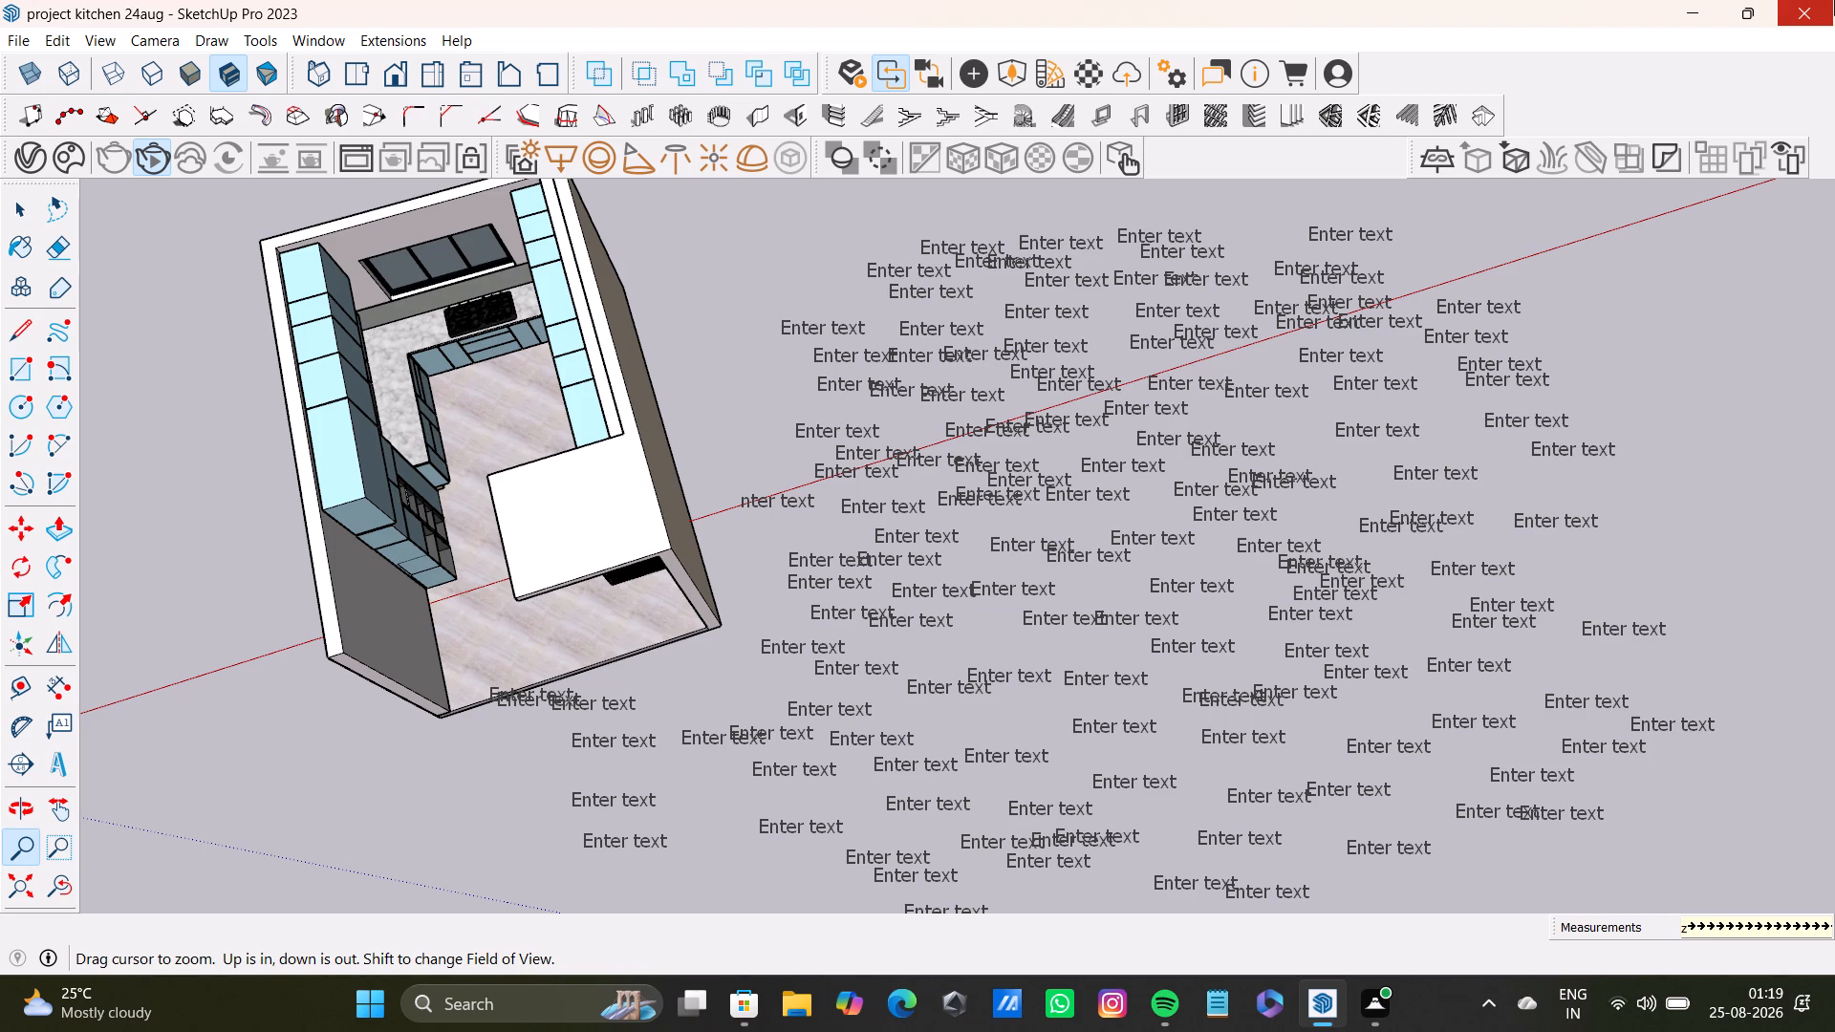
# Undo eight more label additions, along the cluster's upper edge and around the middle of the red axis.
pyautogui.hotkey('ctrl', 'z')
pyautogui.hotkey('ctrl', 'z')
pyautogui.hotkey('ctrl', 'z')
pyautogui.hotkey('ctrl', 'z')
pyautogui.hotkey('ctrl', 'z')
pyautogui.hotkey('ctrl', 'z')
pyautogui.hotkey('ctrl', 'z')
pyautogui.hotkey('ctrl', 'z')
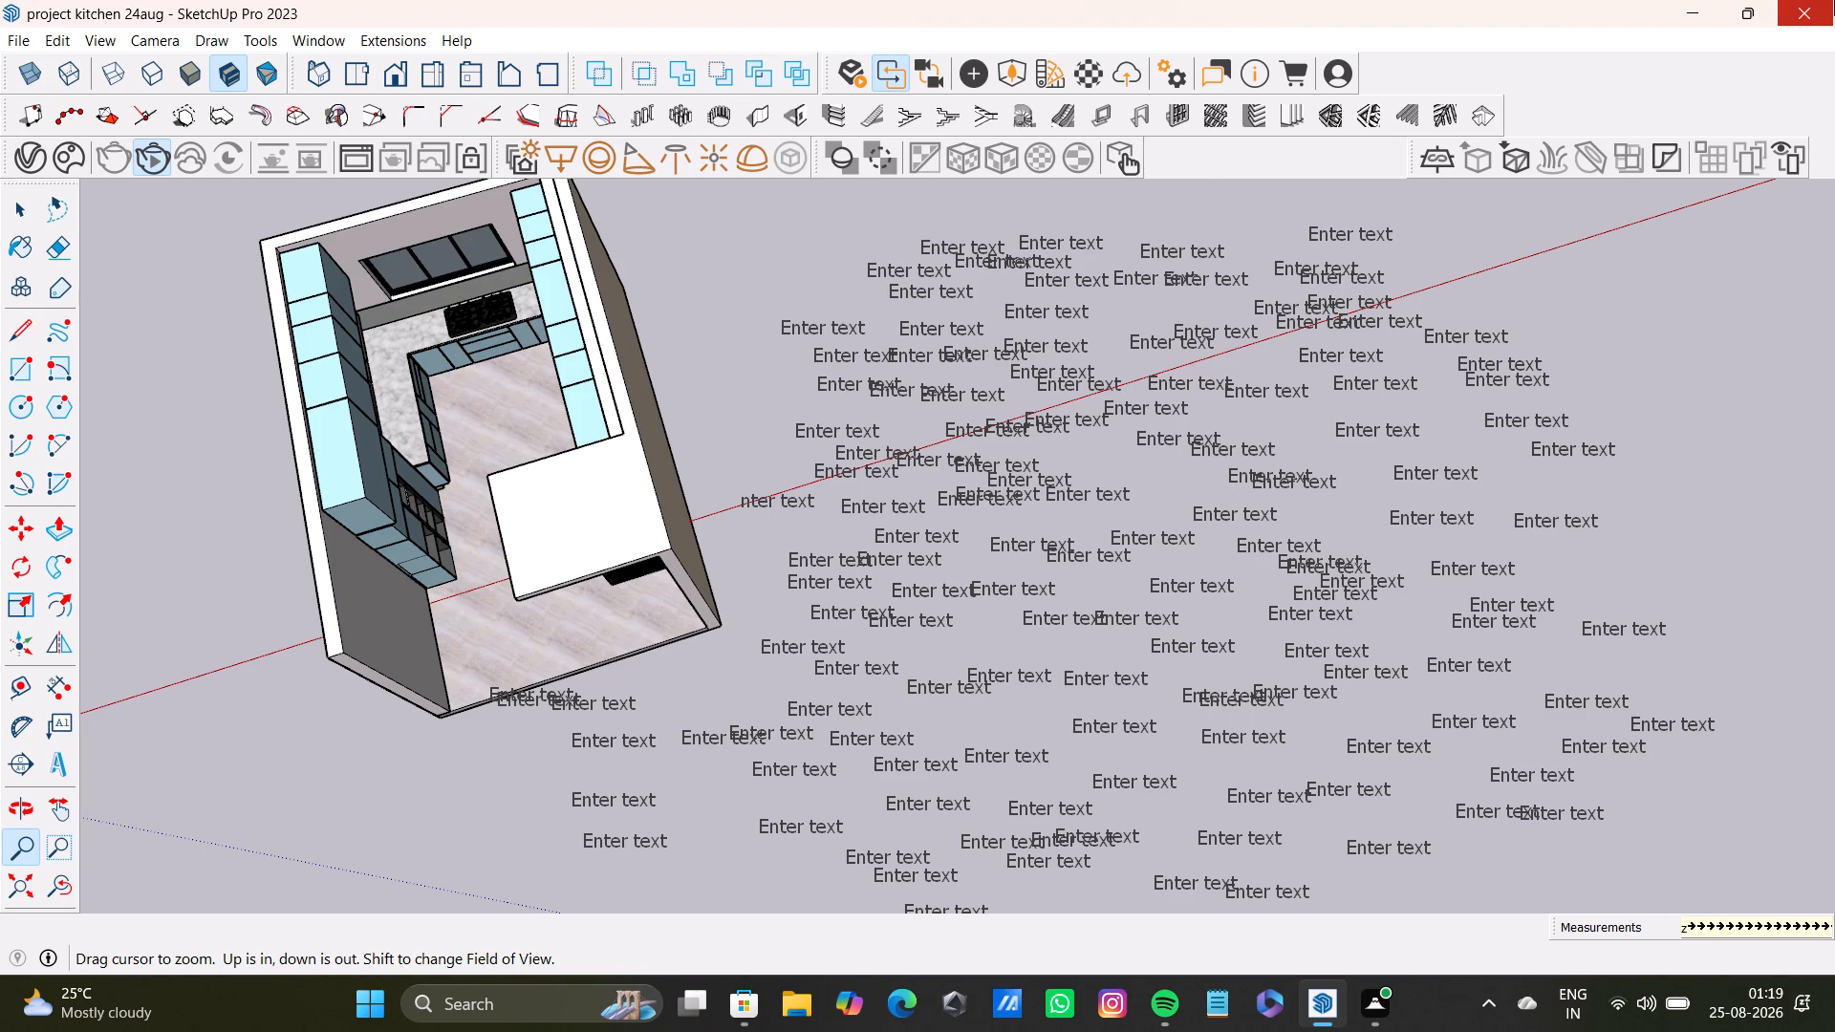
# Undo seven more label additions, mainly in the upper part of the cluster around the red axis.
pyautogui.hotkey('ctrl', 'z')
pyautogui.hotkey('ctrl', 'z')
pyautogui.hotkey('ctrl', 'z')
pyautogui.hotkey('ctrl', 'z')
pyautogui.hotkey('ctrl', 'z')
pyautogui.hotkey('ctrl', 'z')
pyautogui.hotkey('ctrl', 'z')
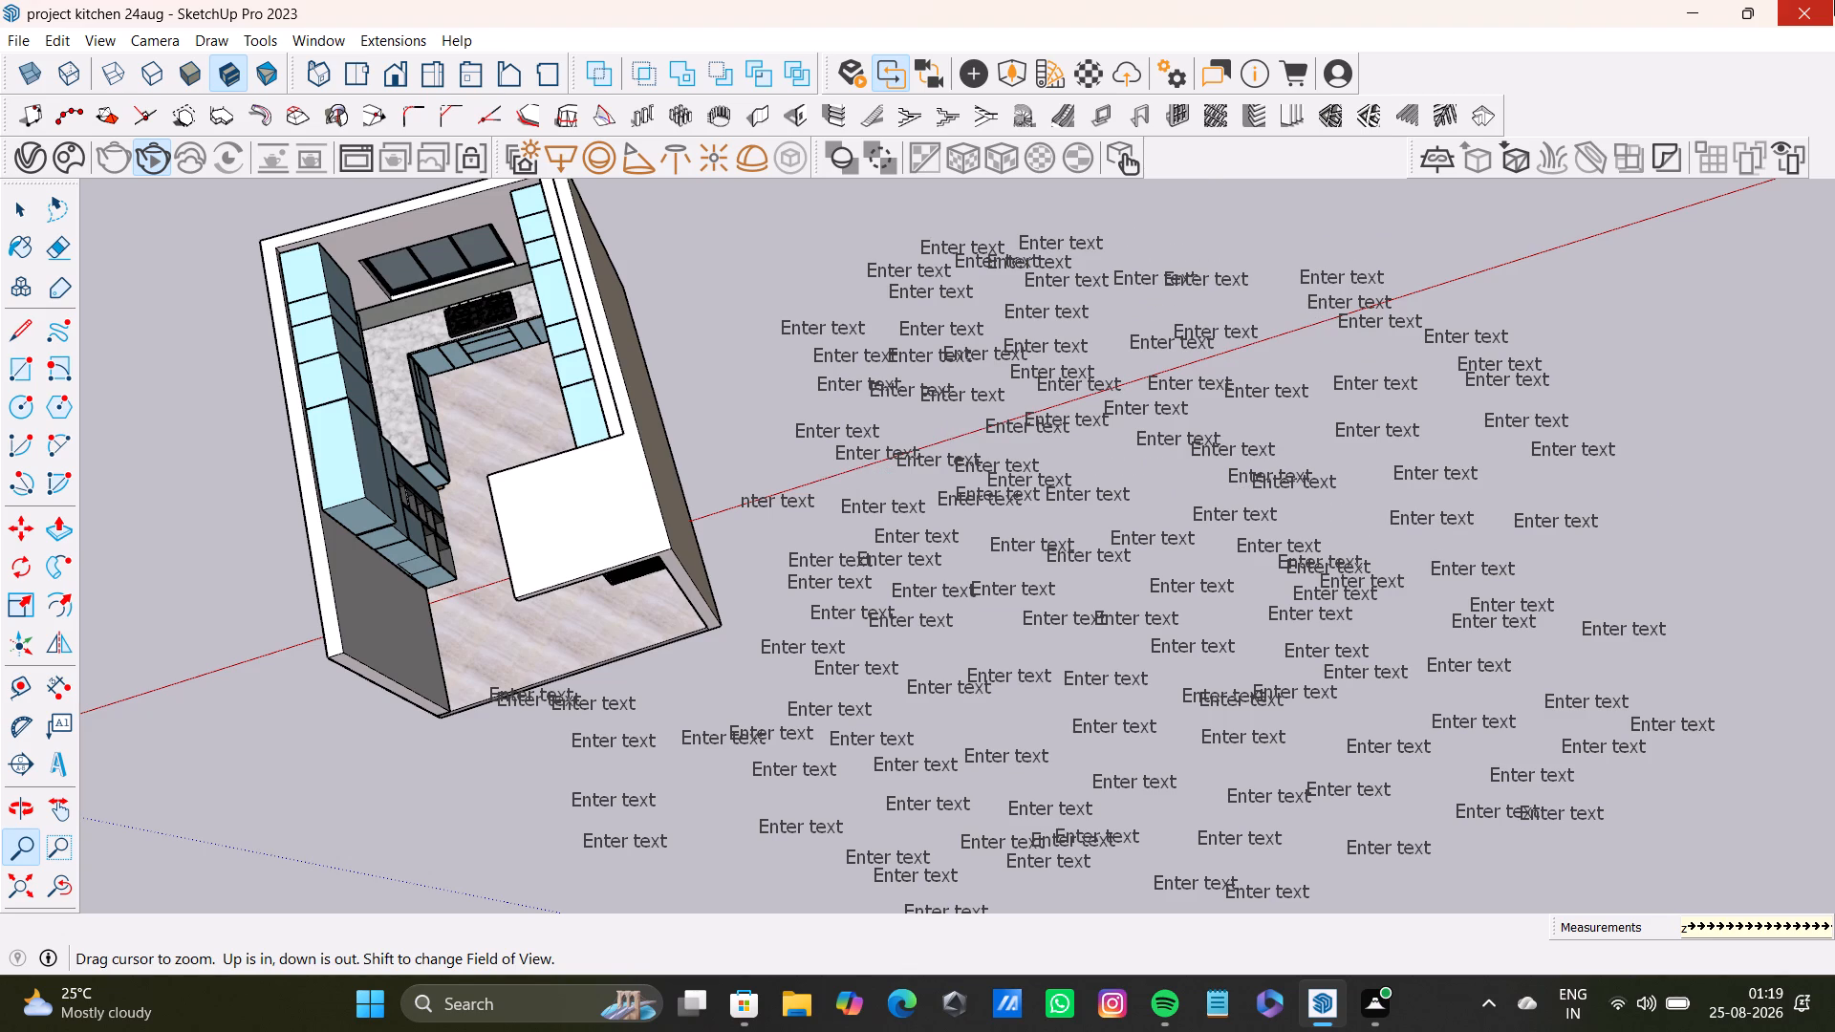
# Undo ten more label additions, along the cluster's upper edge nearest the kitchen and across its lower far area.
pyautogui.hotkey('ctrl', 'z')
pyautogui.hotkey('ctrl', 'z')
pyautogui.hotkey('ctrl', 'z')
pyautogui.hotkey('ctrl', 'z')
pyautogui.hotkey('ctrl', 'z')
pyautogui.hotkey('ctrl', 'z')
pyautogui.hotkey('ctrl', 'z')
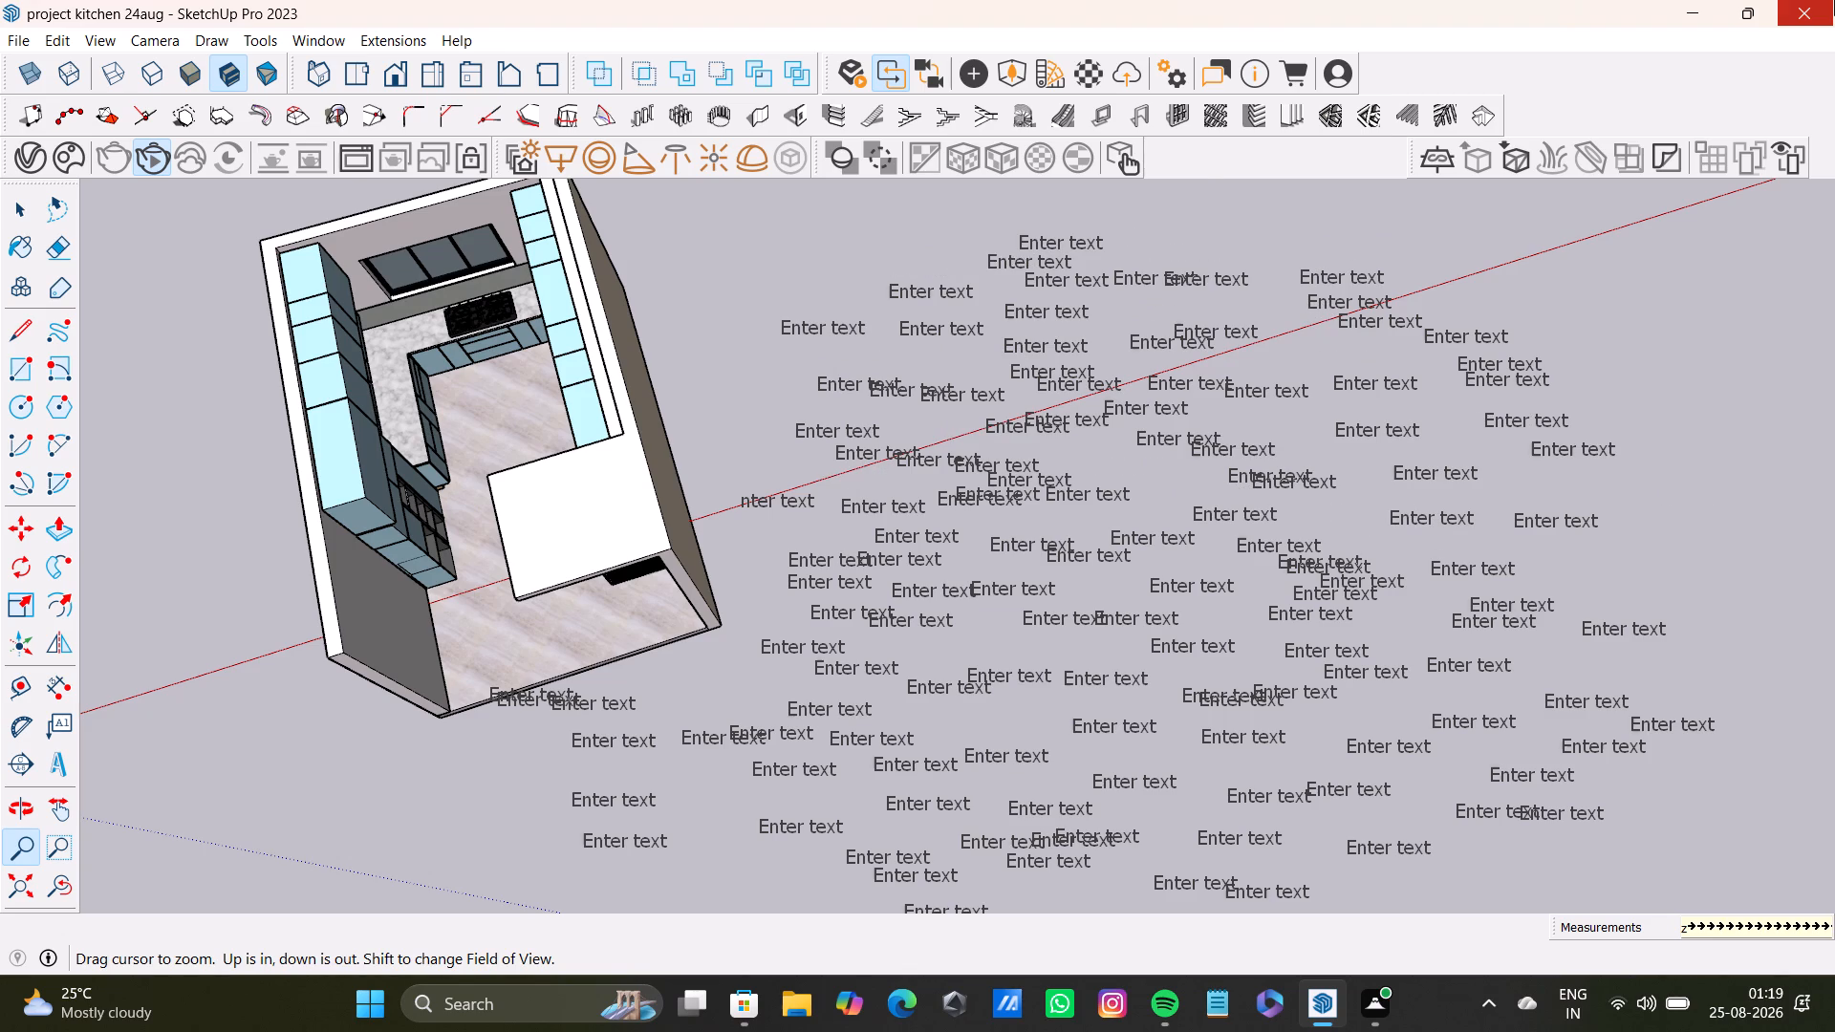
pyautogui.hotkey('ctrl', 'z')
pyautogui.hotkey('ctrl', 'z')
pyautogui.hotkey('ctrl', 'z')
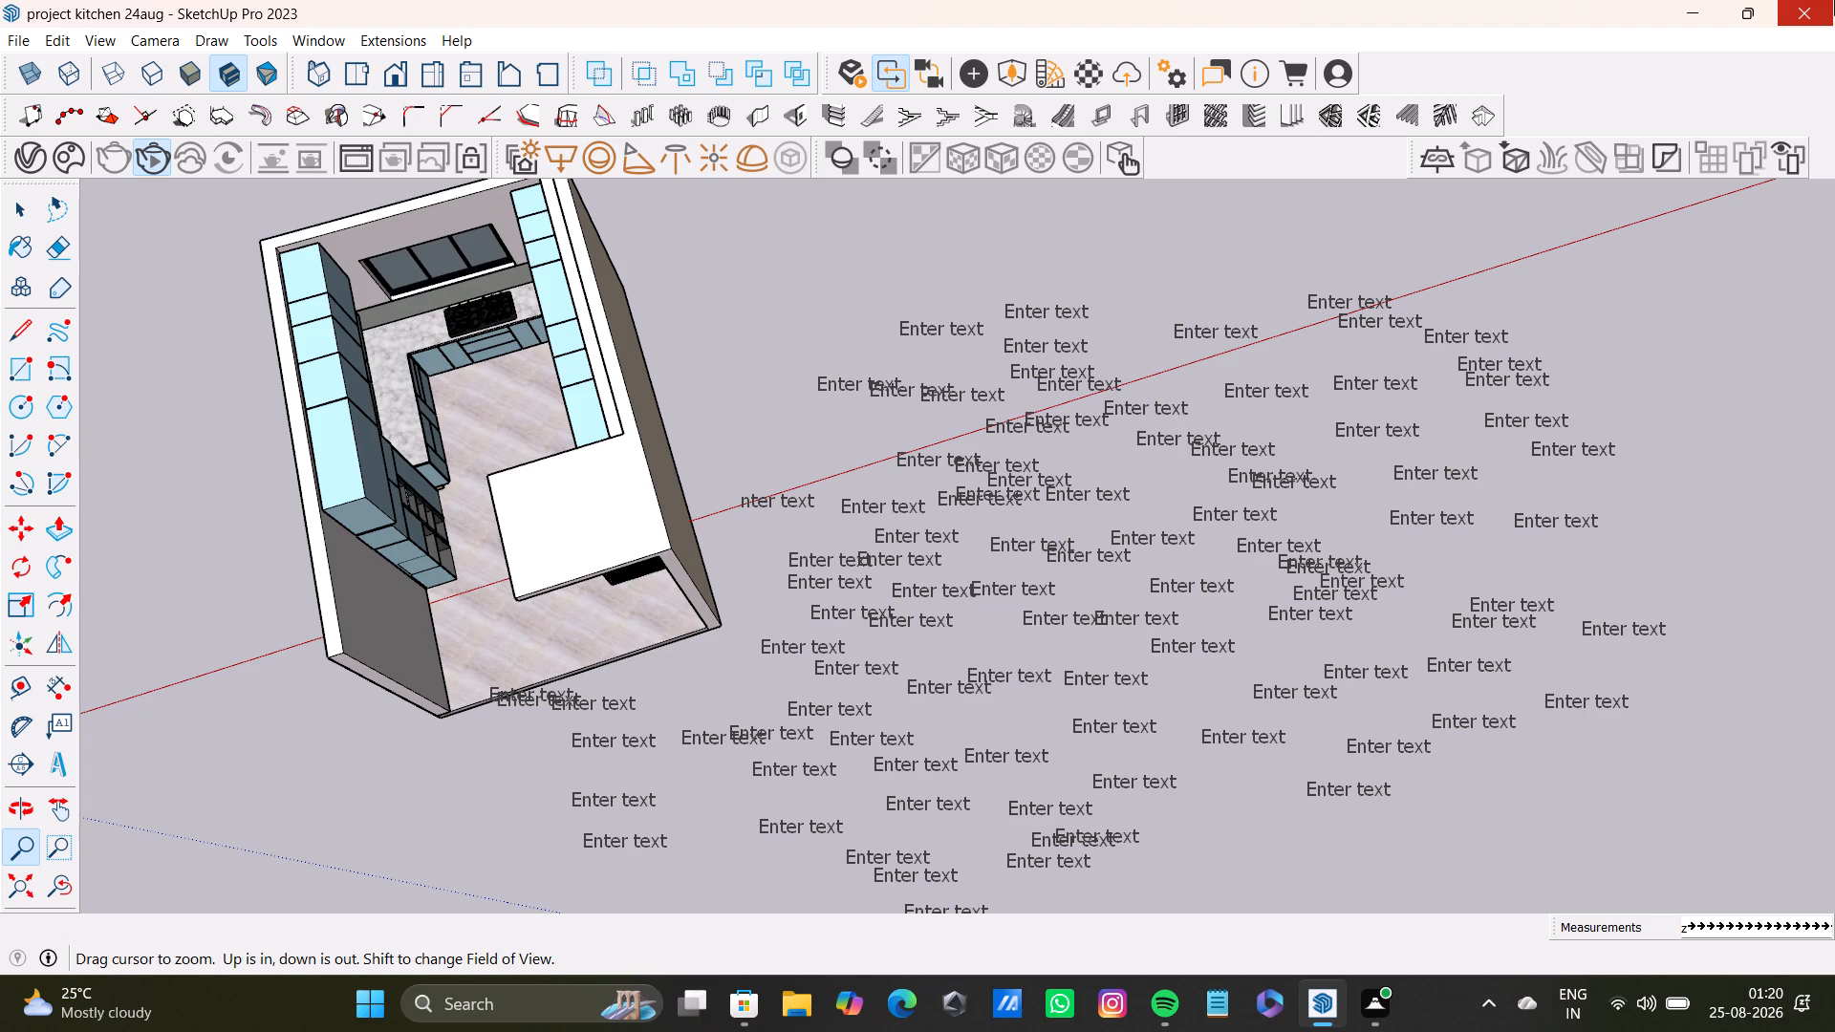
# Undo ten more label additions, at the cluster's lower middle and above the red axis near the kitchen.
pyautogui.hotkey('ctrl', 'z')
pyautogui.hotkey('ctrl', 'z')
pyautogui.hotkey('ctrl', 'z')
pyautogui.hotkey('ctrl', 'z')
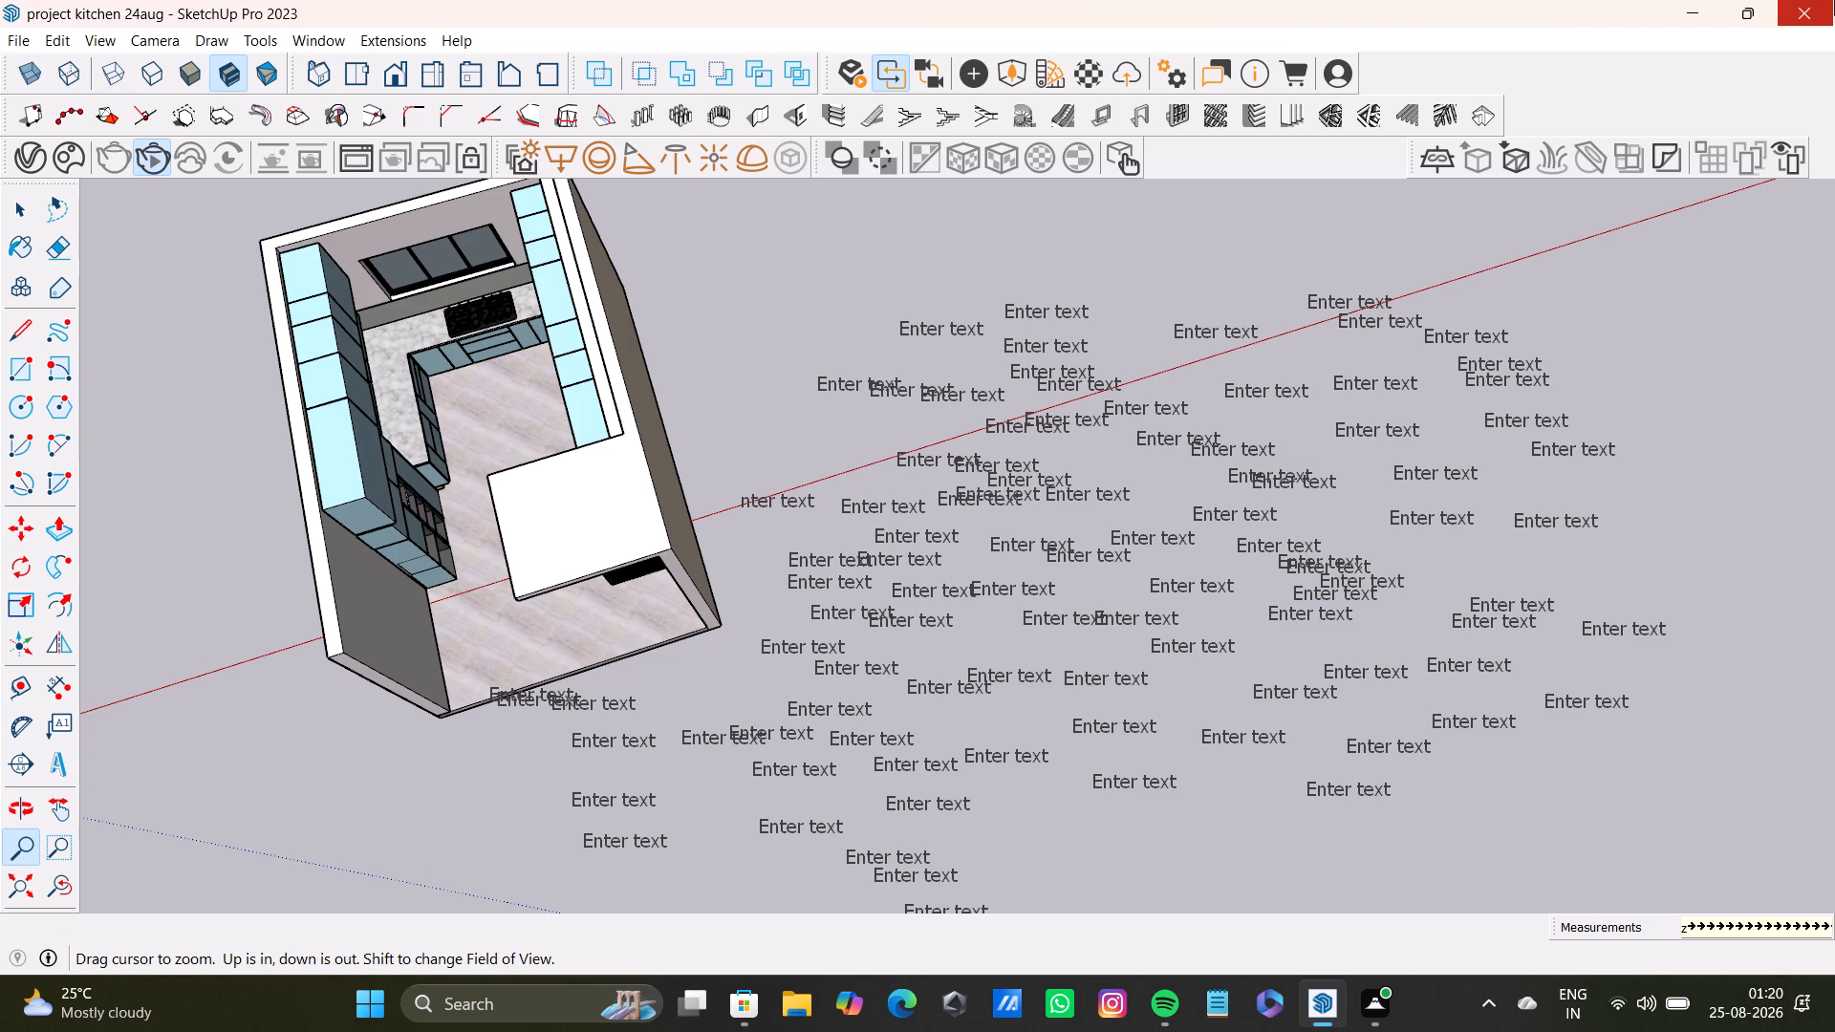
pyautogui.hotkey('ctrl', 'z')
pyautogui.hotkey('ctrl', 'z')
pyautogui.hotkey('ctrl', 'z')
pyautogui.hotkey('ctrl', 'z')
pyautogui.hotkey('ctrl', 'z')
pyautogui.hotkey('ctrl', 'z')
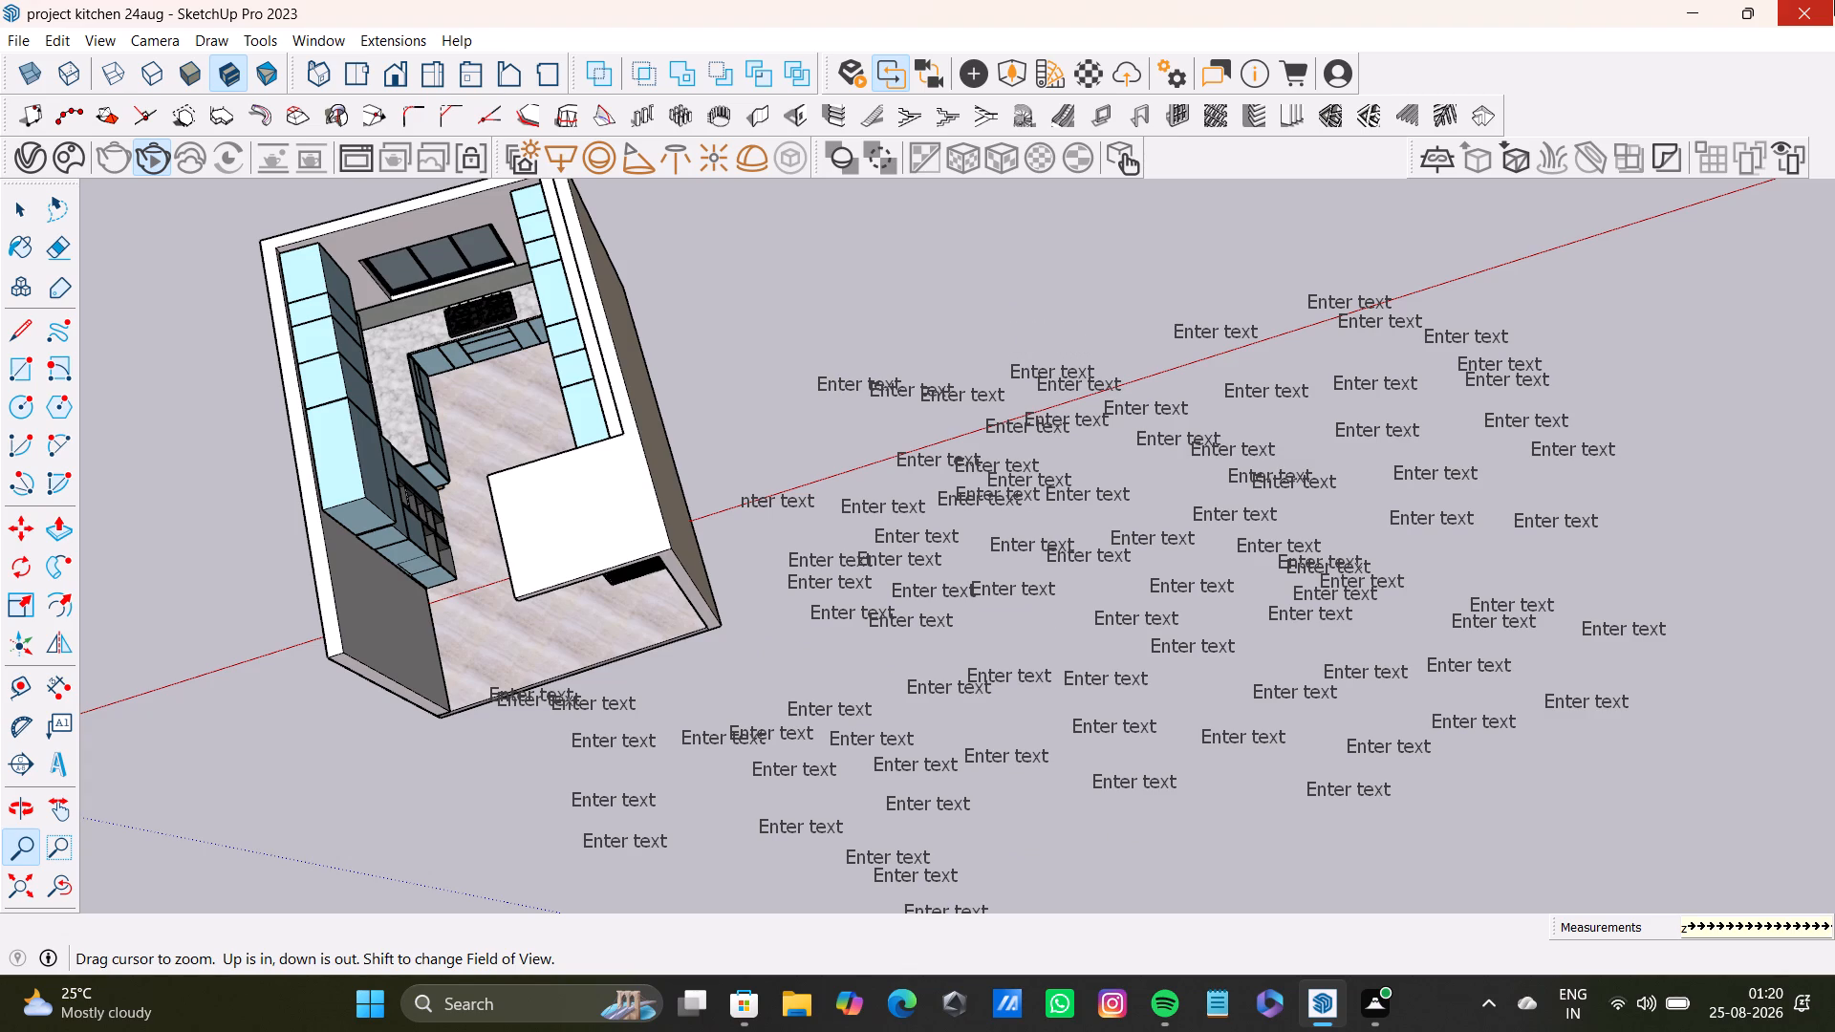
# Undo ten more label additions, above the red axis near the kitchen, in the lower middle and at the far upper edge.
pyautogui.hotkey('ctrl', 'z')
pyautogui.hotkey('ctrl', 'z')
pyautogui.hotkey('ctrl', 'z')
pyautogui.hotkey('ctrl', 'z')
pyautogui.hotkey('ctrl', 'z')
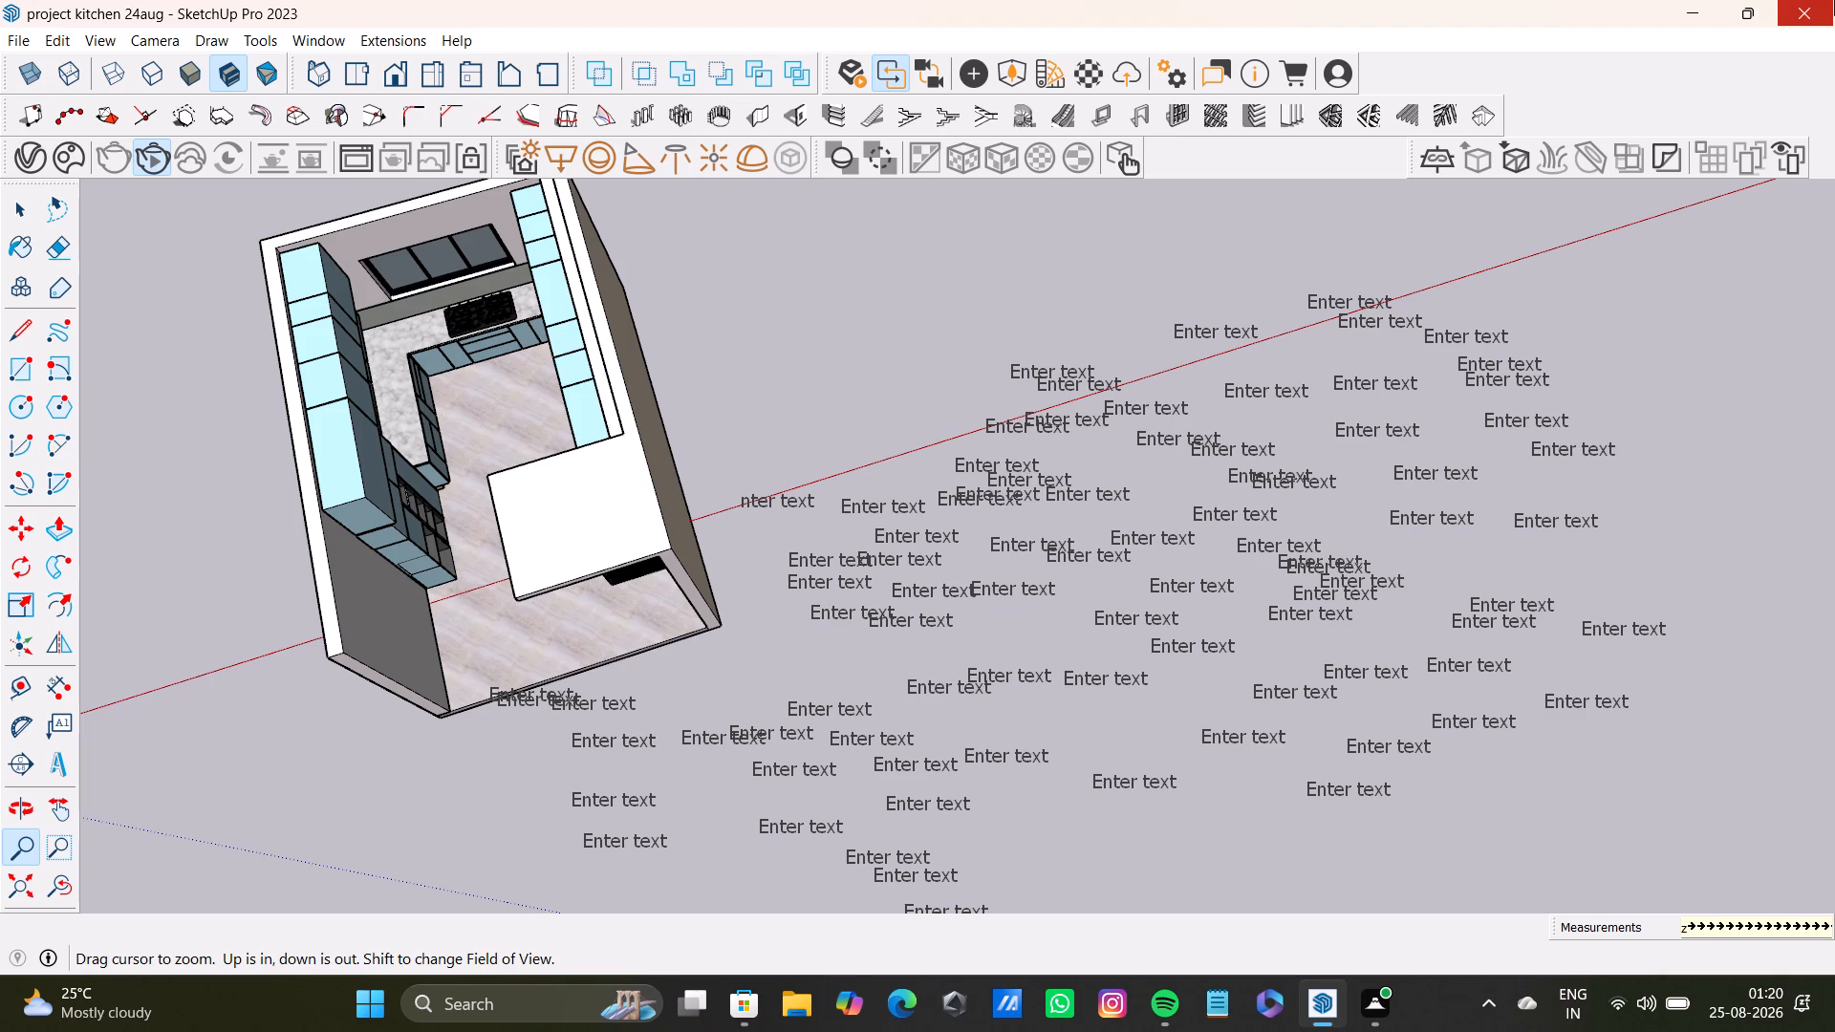
pyautogui.hotkey('ctrl', 'z')
pyautogui.hotkey('ctrl', 'z')
pyautogui.hotkey('ctrl', 'z')
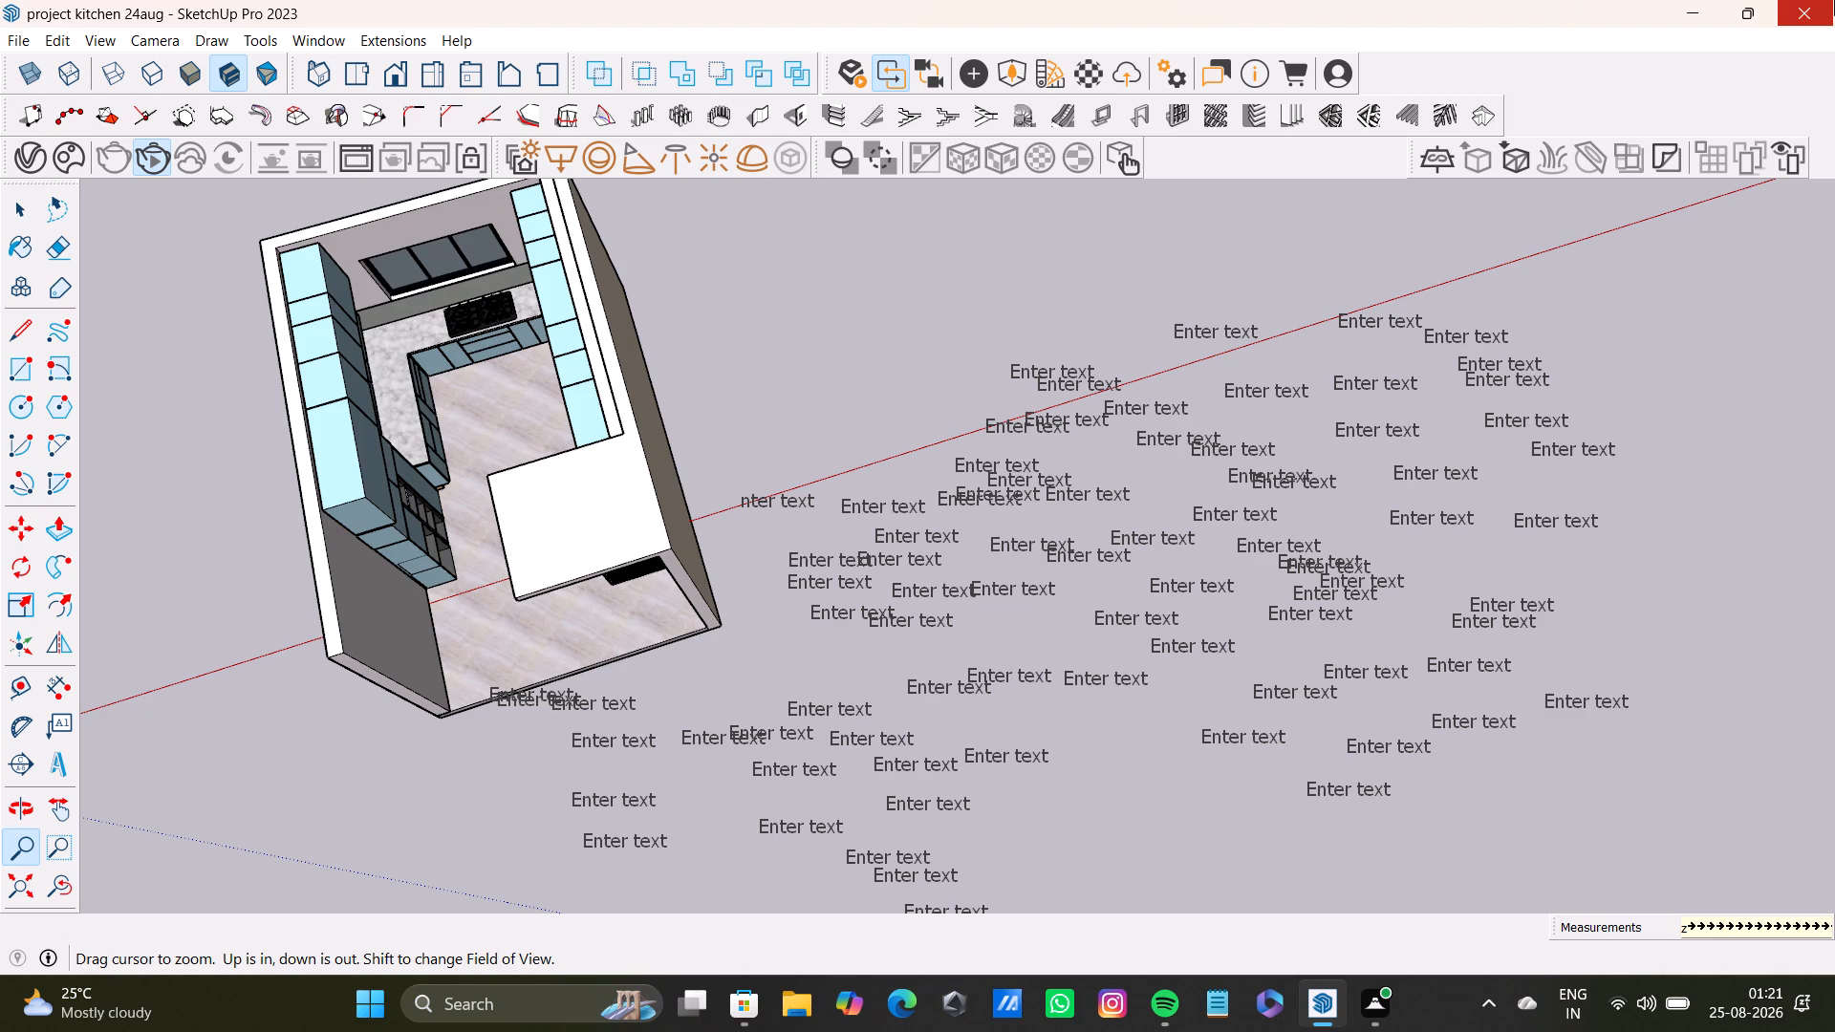
pyautogui.hotkey('ctrl', 'z')
pyautogui.hotkey('ctrl', 'z')
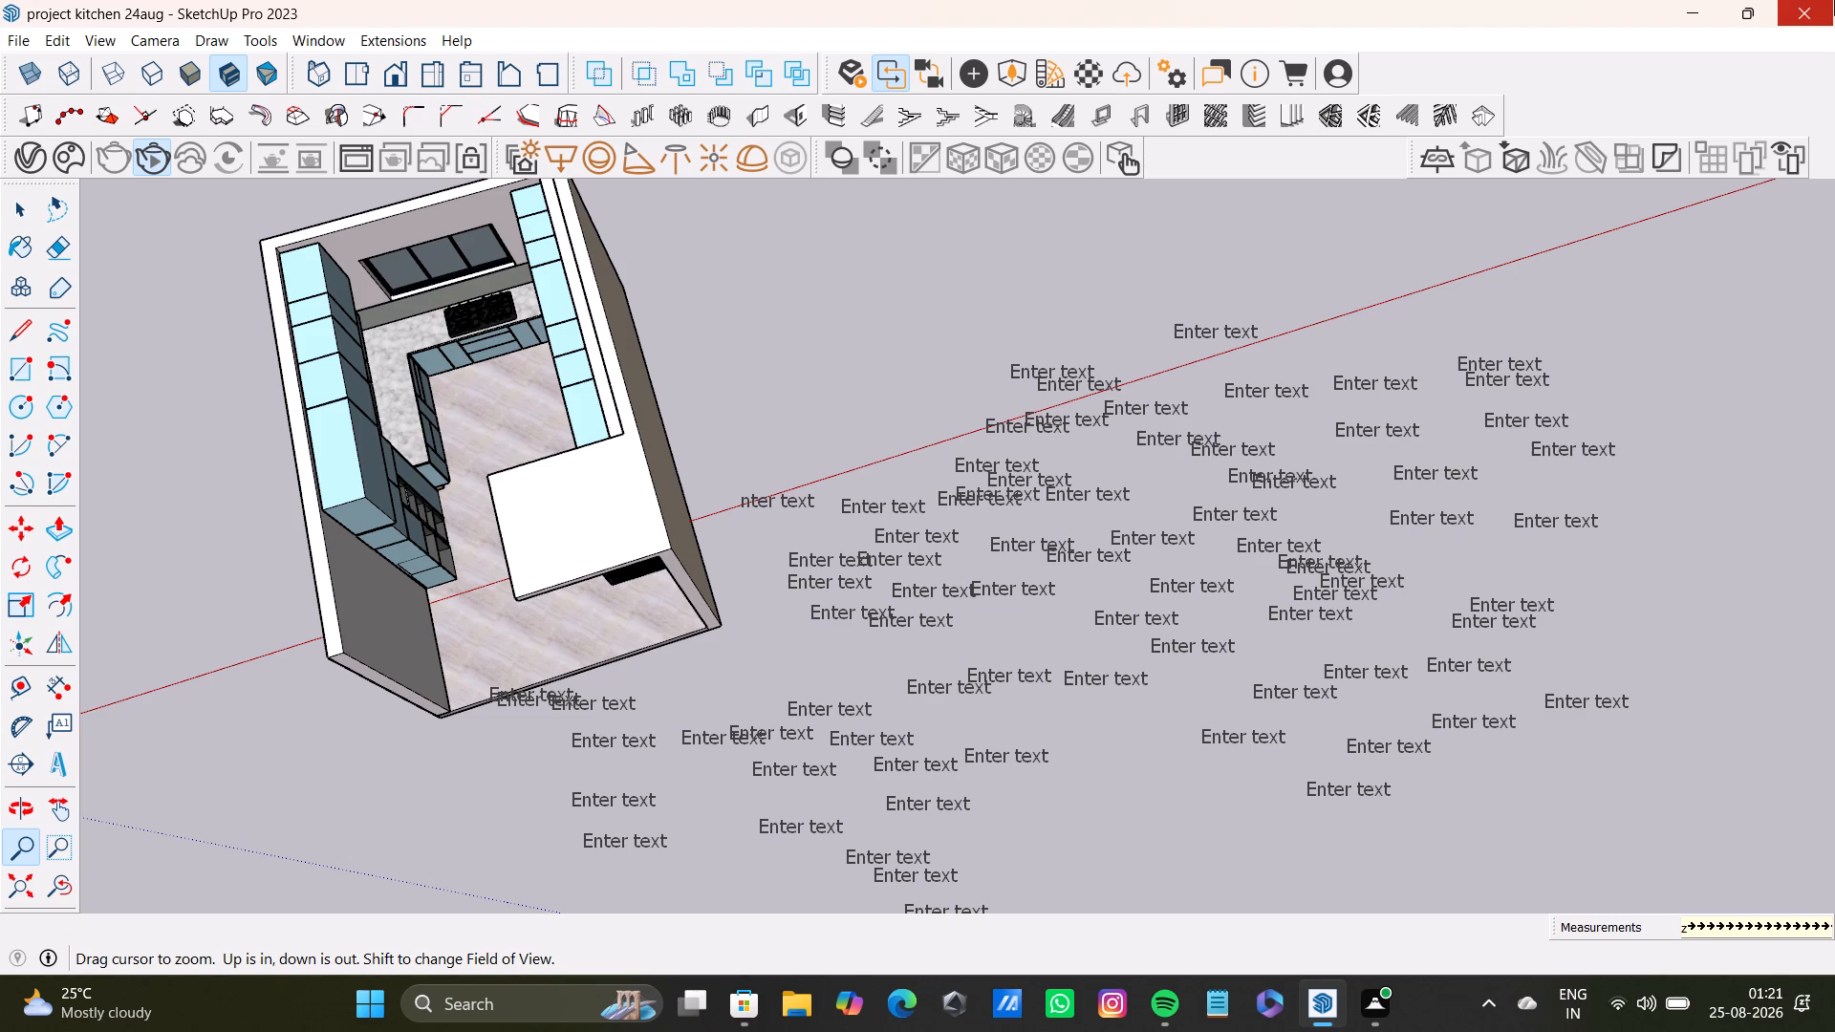
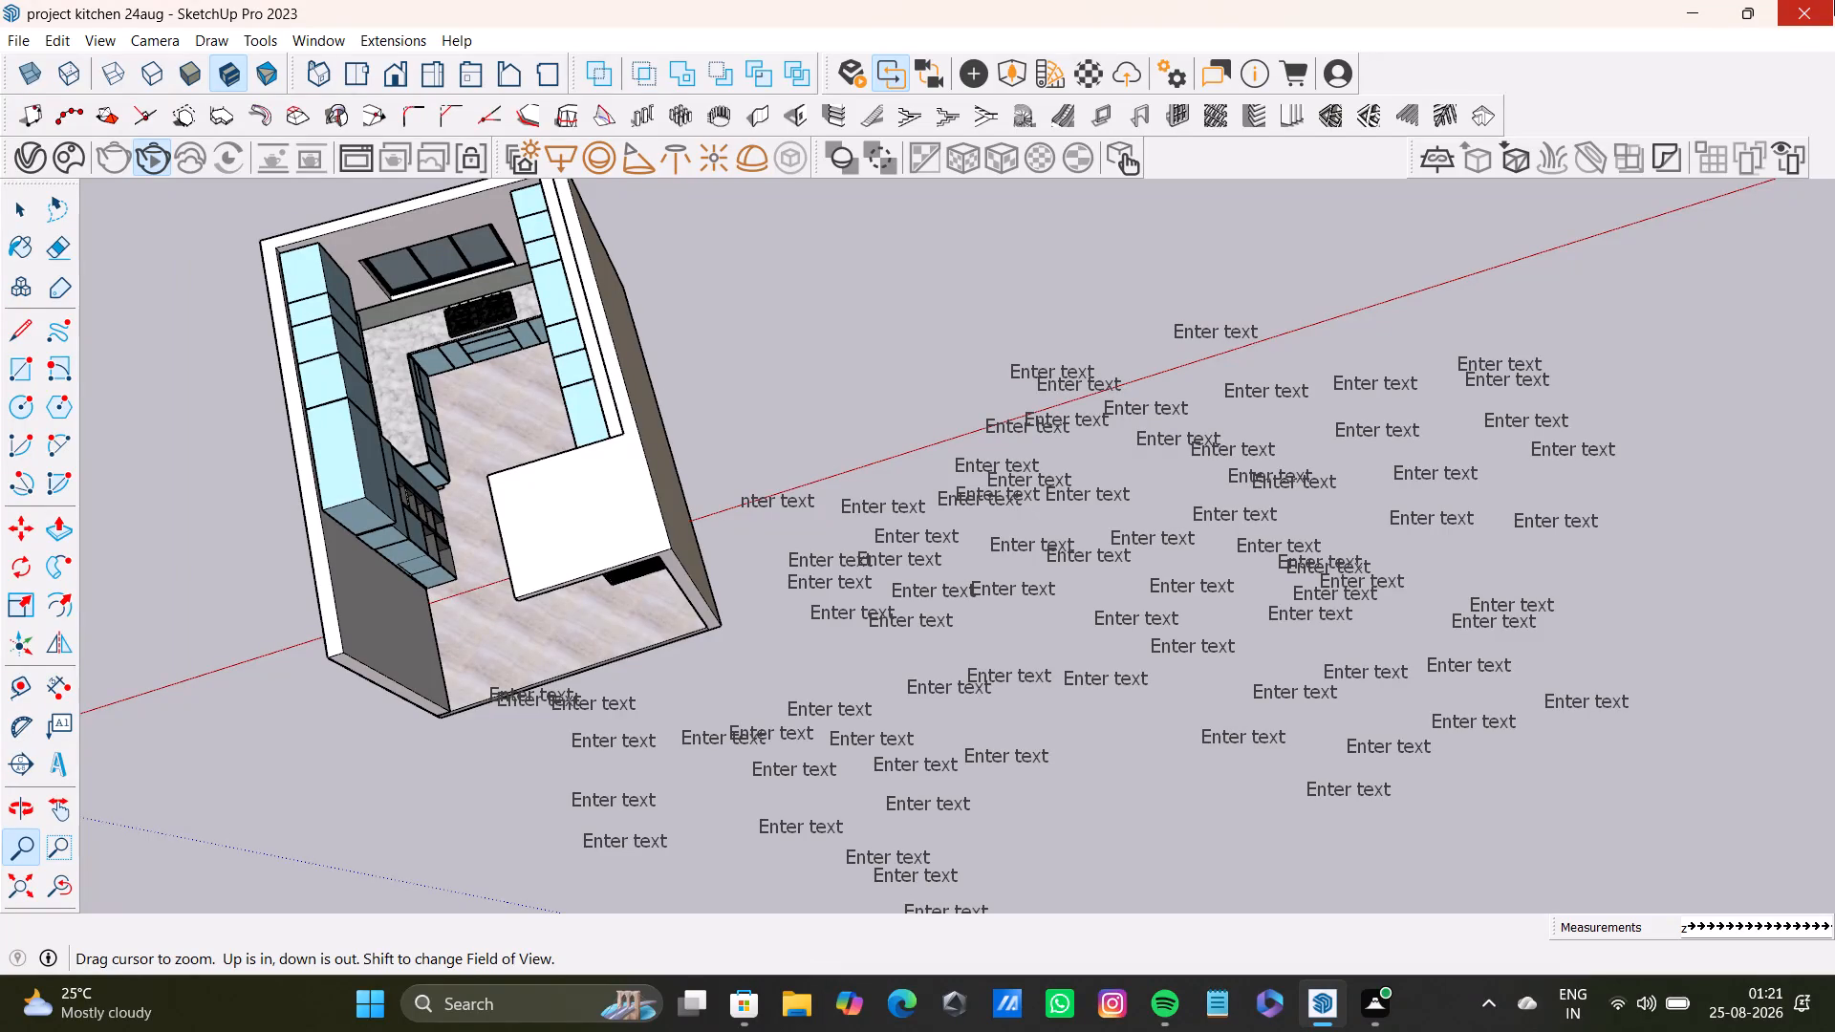
# Undo eleven more label additions, mainly along the cluster's outer edge farthest from the kitchen.
pyautogui.hotkey('ctrl', 'z')
pyautogui.hotkey('ctrl', 'z')
pyautogui.hotkey('ctrl', 'z')
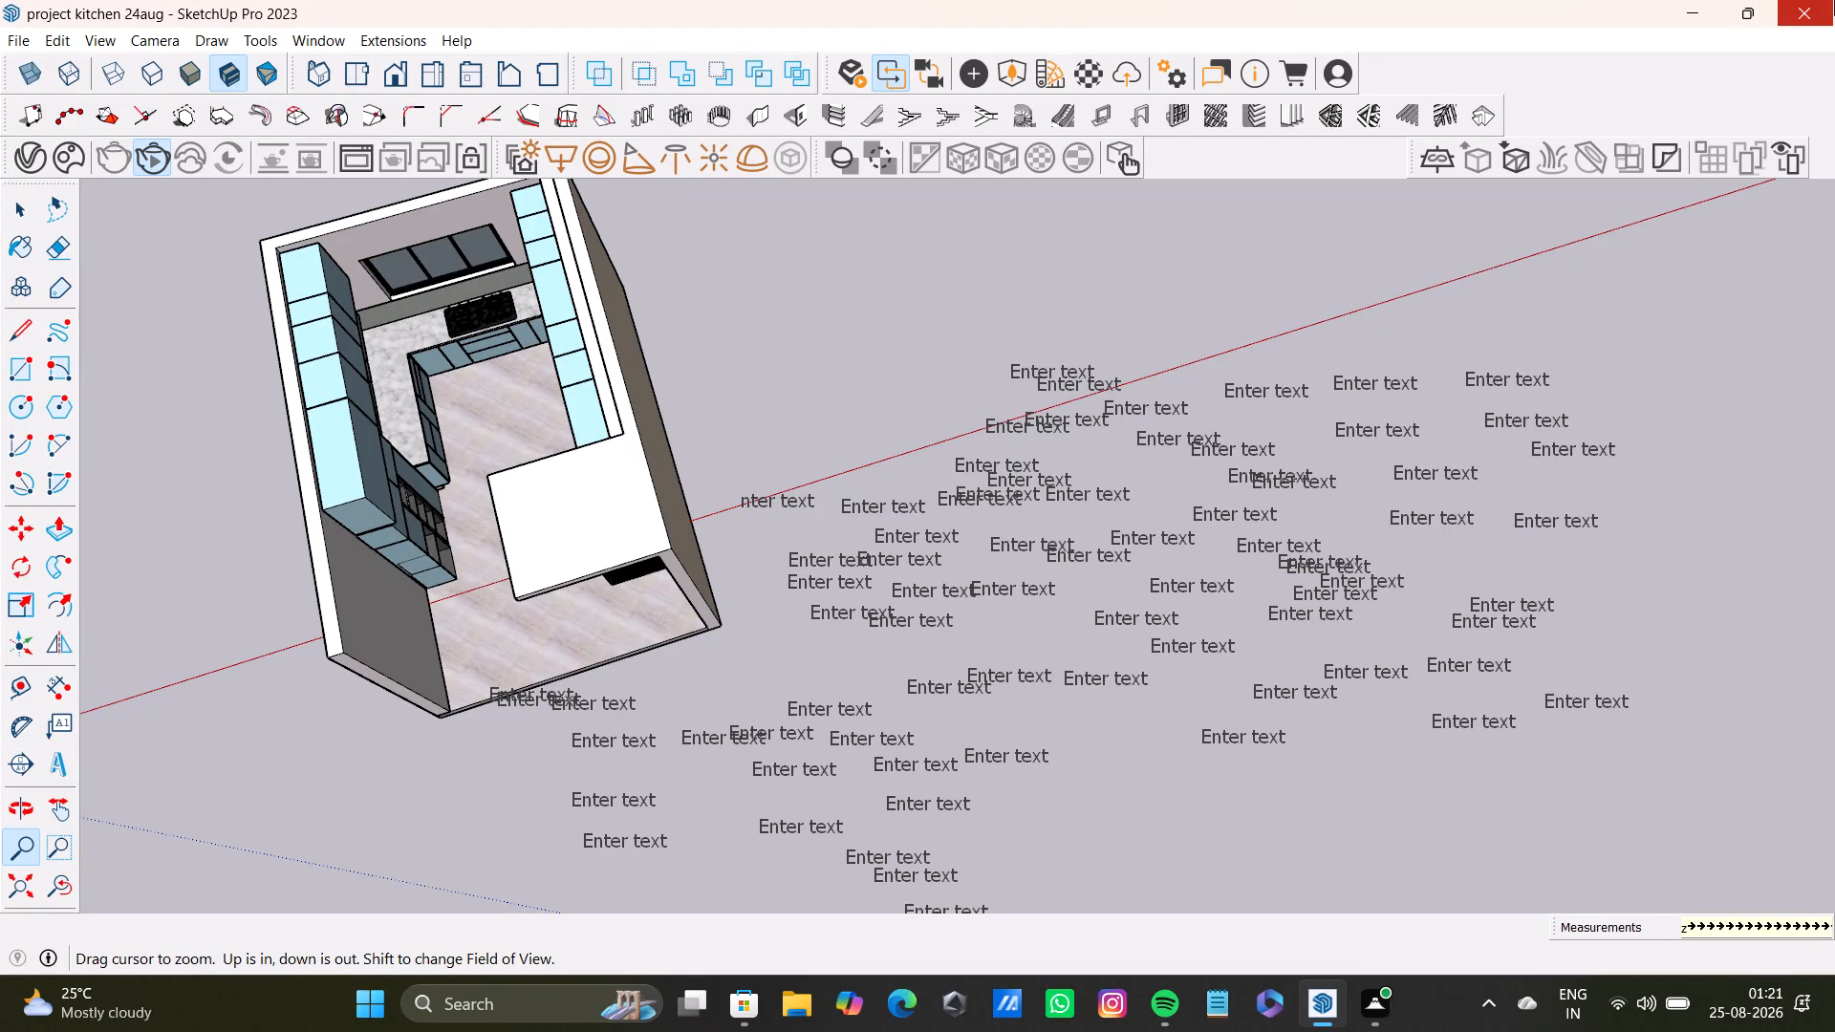
pyautogui.hotkey('ctrl', 'z')
pyautogui.hotkey('ctrl', 'z')
pyautogui.hotkey('ctrl', 'z')
pyautogui.hotkey('ctrl', 'z')
pyautogui.hotkey('ctrl', 'z')
pyautogui.hotkey('ctrl', 'z')
pyautogui.hotkey('ctrl', 'z')
pyautogui.hotkey('ctrl', 'z')
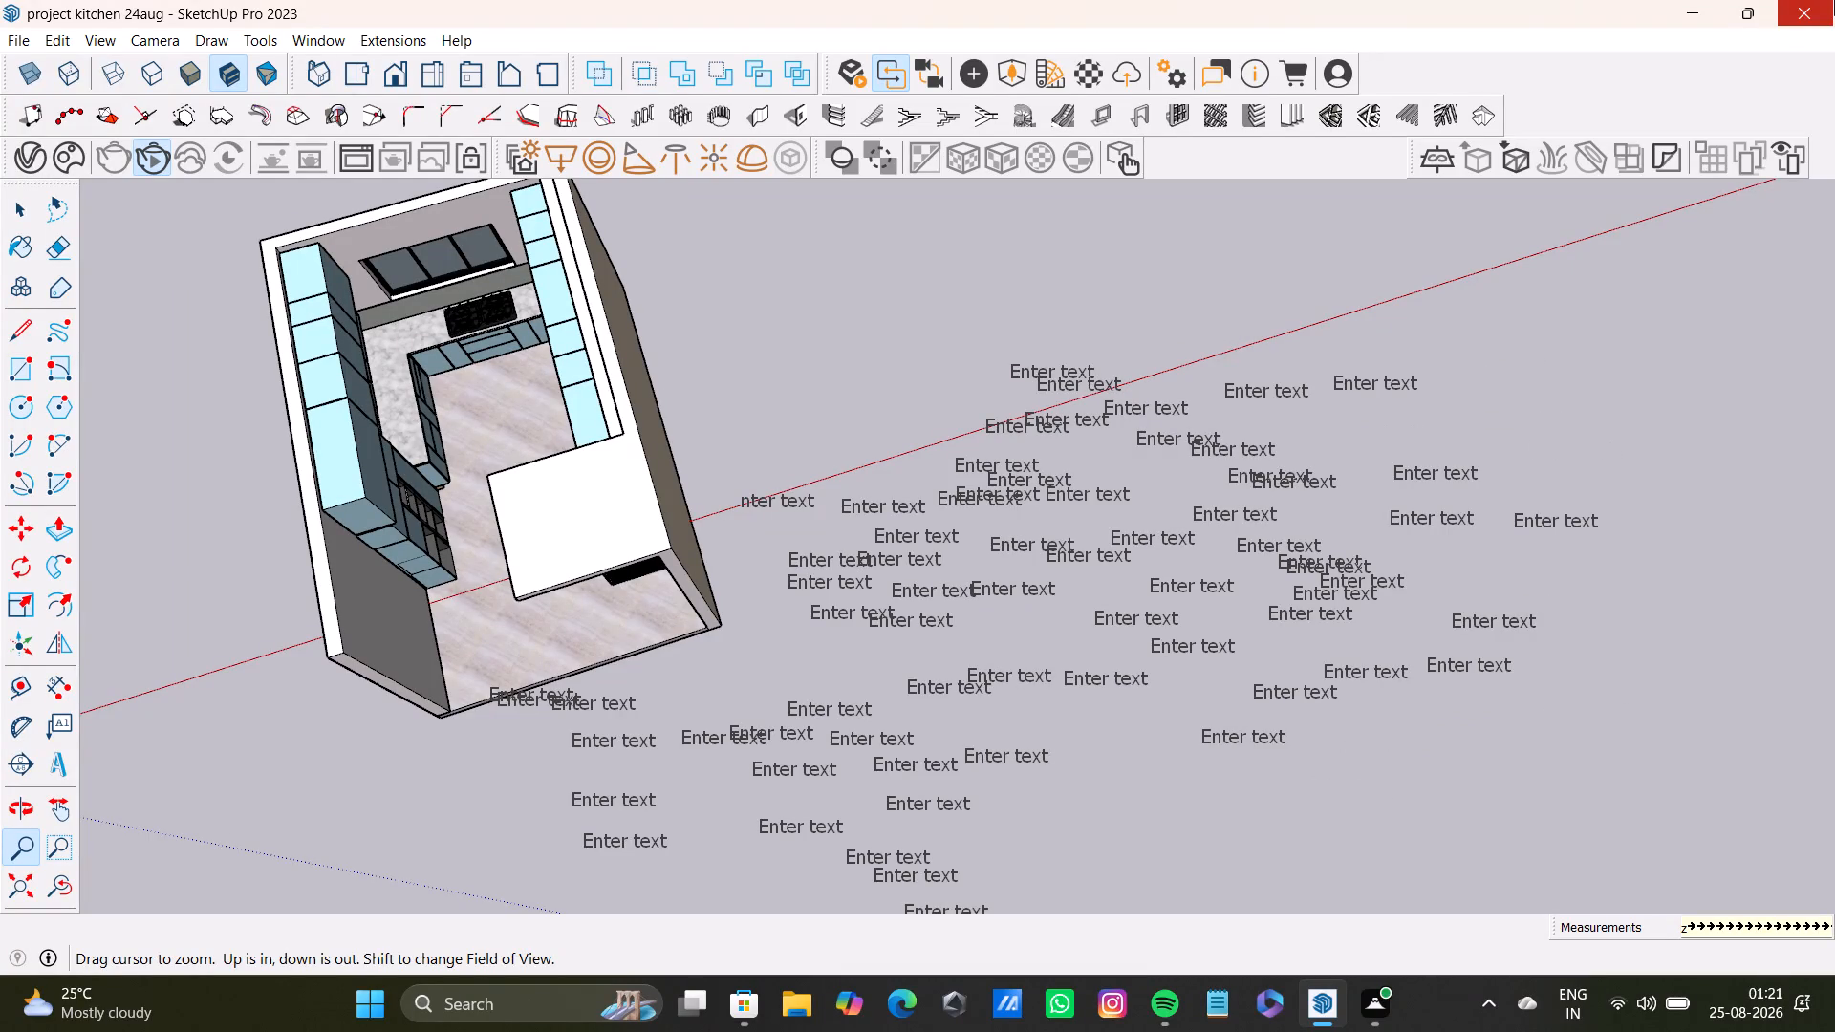
# Undo ten more label additions, mostly on the cluster's far side, plus a couple nearest the kitchen.
pyautogui.hotkey('ctrl', 'z')
pyautogui.hotkey('ctrl', 'z')
pyautogui.hotkey('ctrl', 'z')
pyautogui.hotkey('ctrl', 'z')
pyautogui.hotkey('ctrl', 'z')
pyautogui.hotkey('ctrl', 'z')
pyautogui.hotkey('ctrl', 'z')
pyautogui.hotkey('ctrl', 'z')
pyautogui.hotkey('ctrl', 'z')
pyautogui.hotkey('ctrl', 'z')
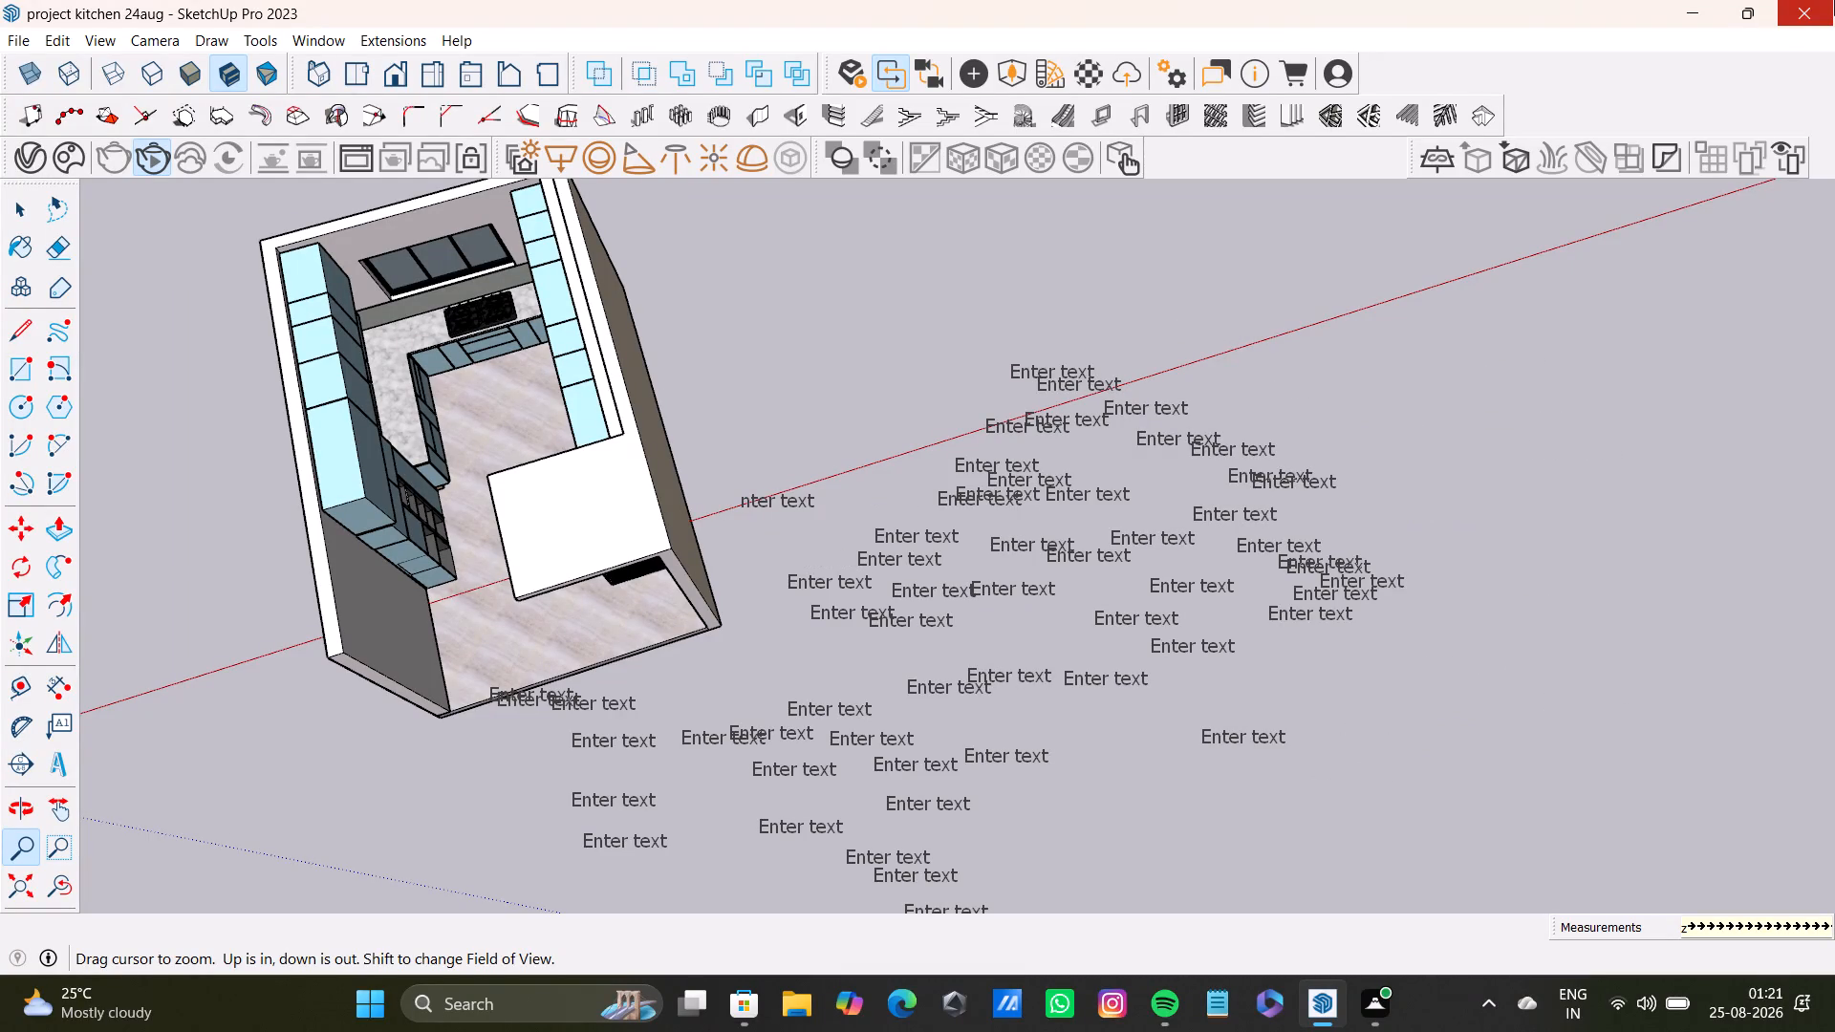
# Undo eleven more label additions, mainly on the cluster's kitchen side and at its upper edge by the red axis.
pyautogui.hotkey('ctrl', 'z')
pyautogui.hotkey('ctrl', 'z')
pyautogui.hotkey('ctrl', 'z')
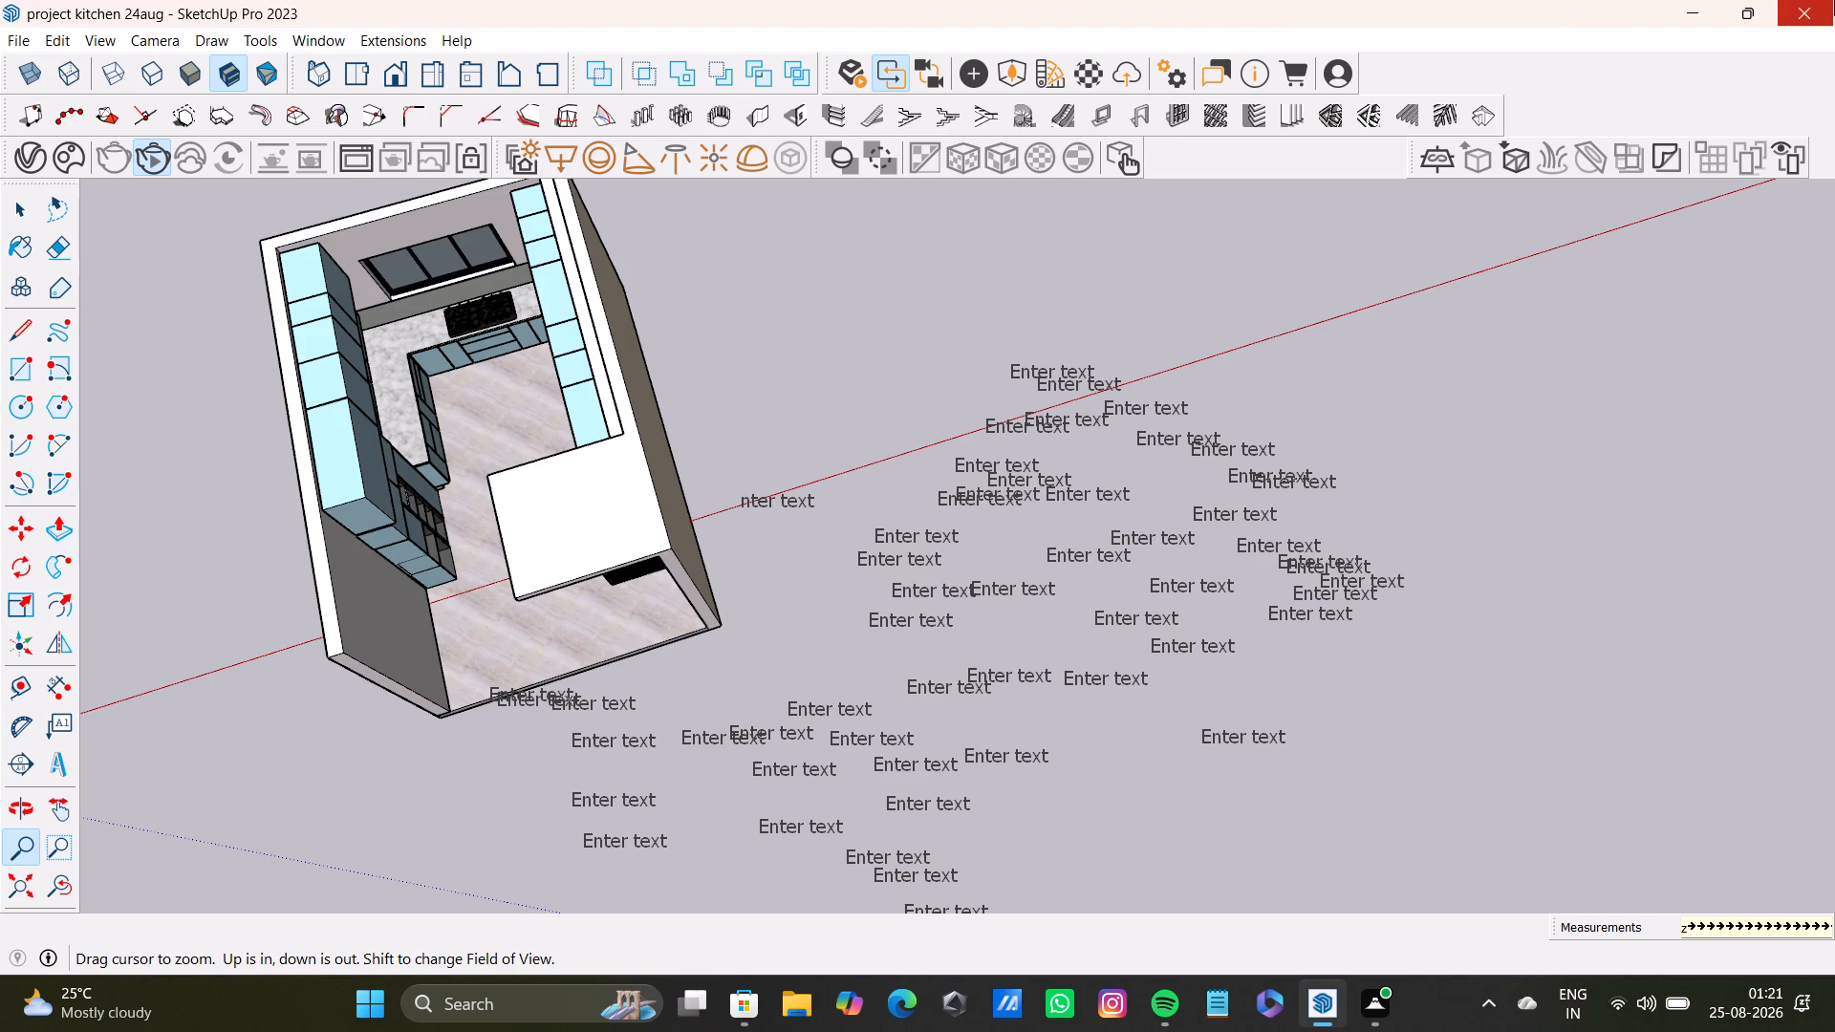
pyautogui.hotkey('ctrl', 'z')
pyautogui.hotkey('ctrl', 'z')
pyautogui.hotkey('ctrl', 'z')
pyautogui.hotkey('ctrl', 'z')
pyautogui.hotkey('ctrl', 'z')
pyautogui.hotkey('ctrl', 'z')
pyautogui.hotkey('ctrl', 'z')
pyautogui.hotkey('ctrl', 'z')
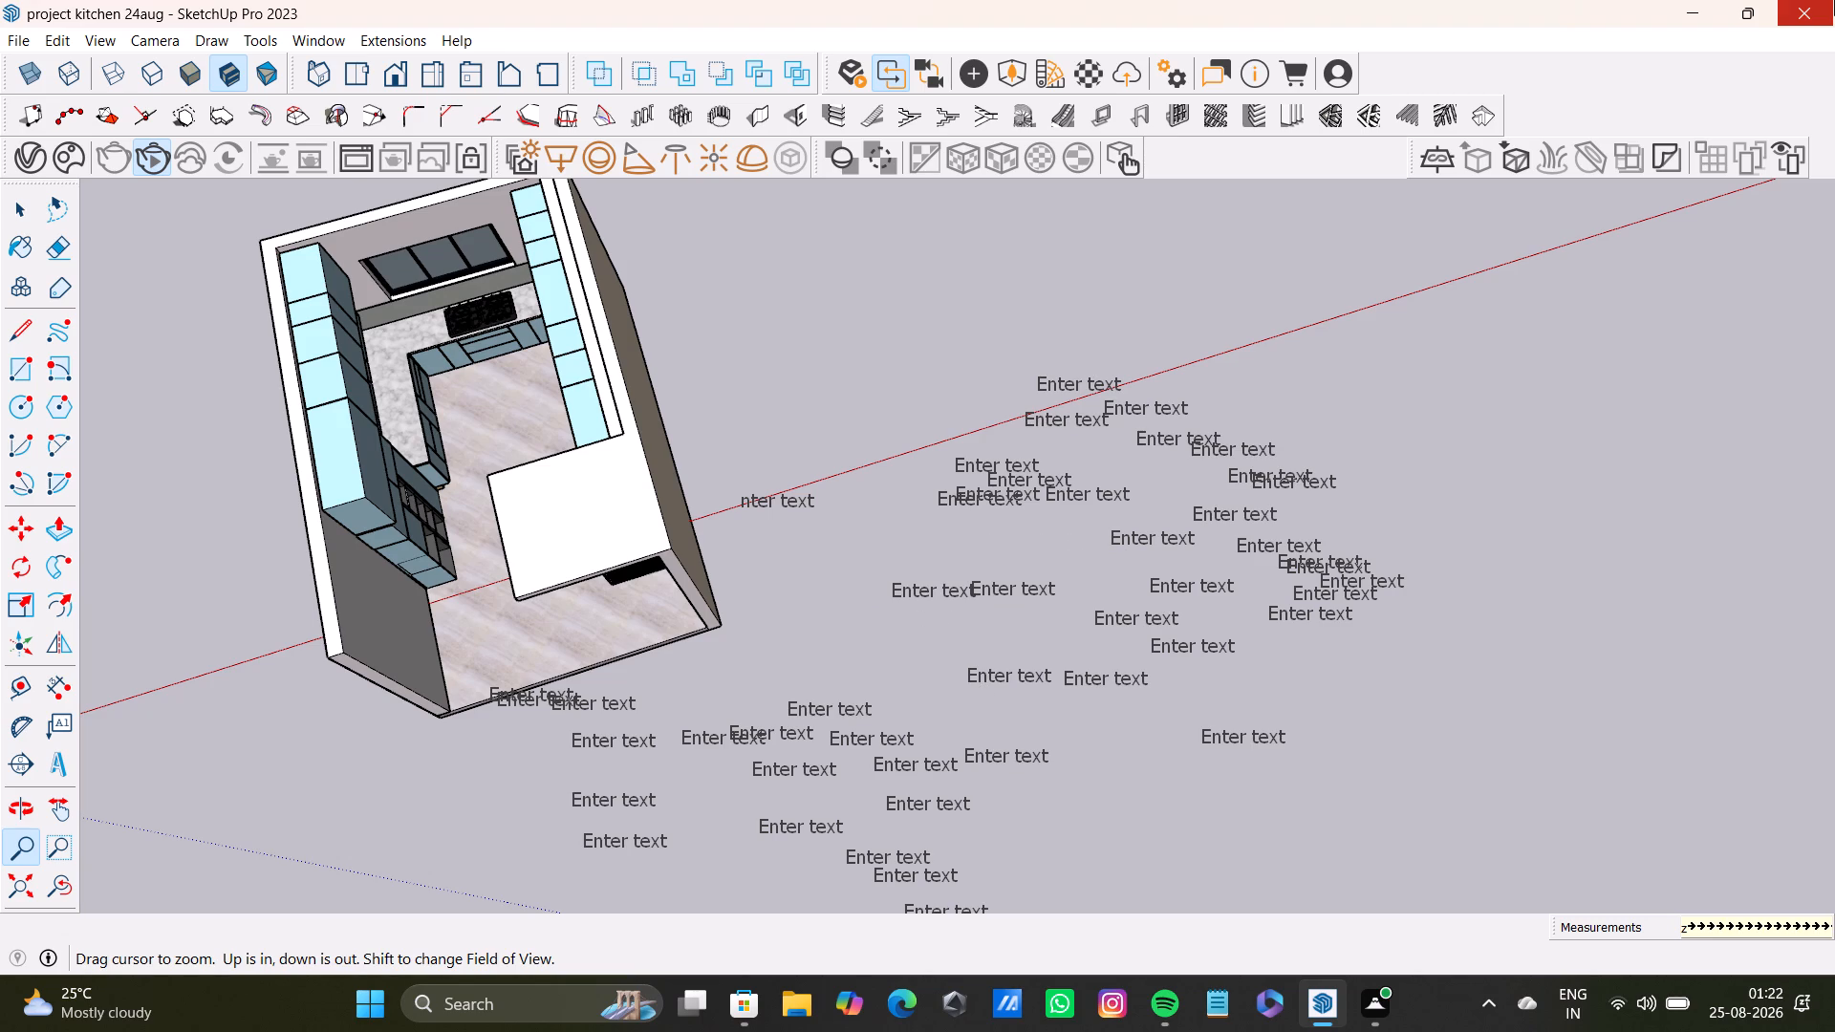
# Undo ten more label additions, along the cluster's upper edge near the red axis and toward its far side.
pyautogui.hotkey('ctrl', 'z')
pyautogui.hotkey('ctrl', 'z')
pyautogui.hotkey('ctrl', 'z')
pyautogui.hotkey('ctrl', 'z')
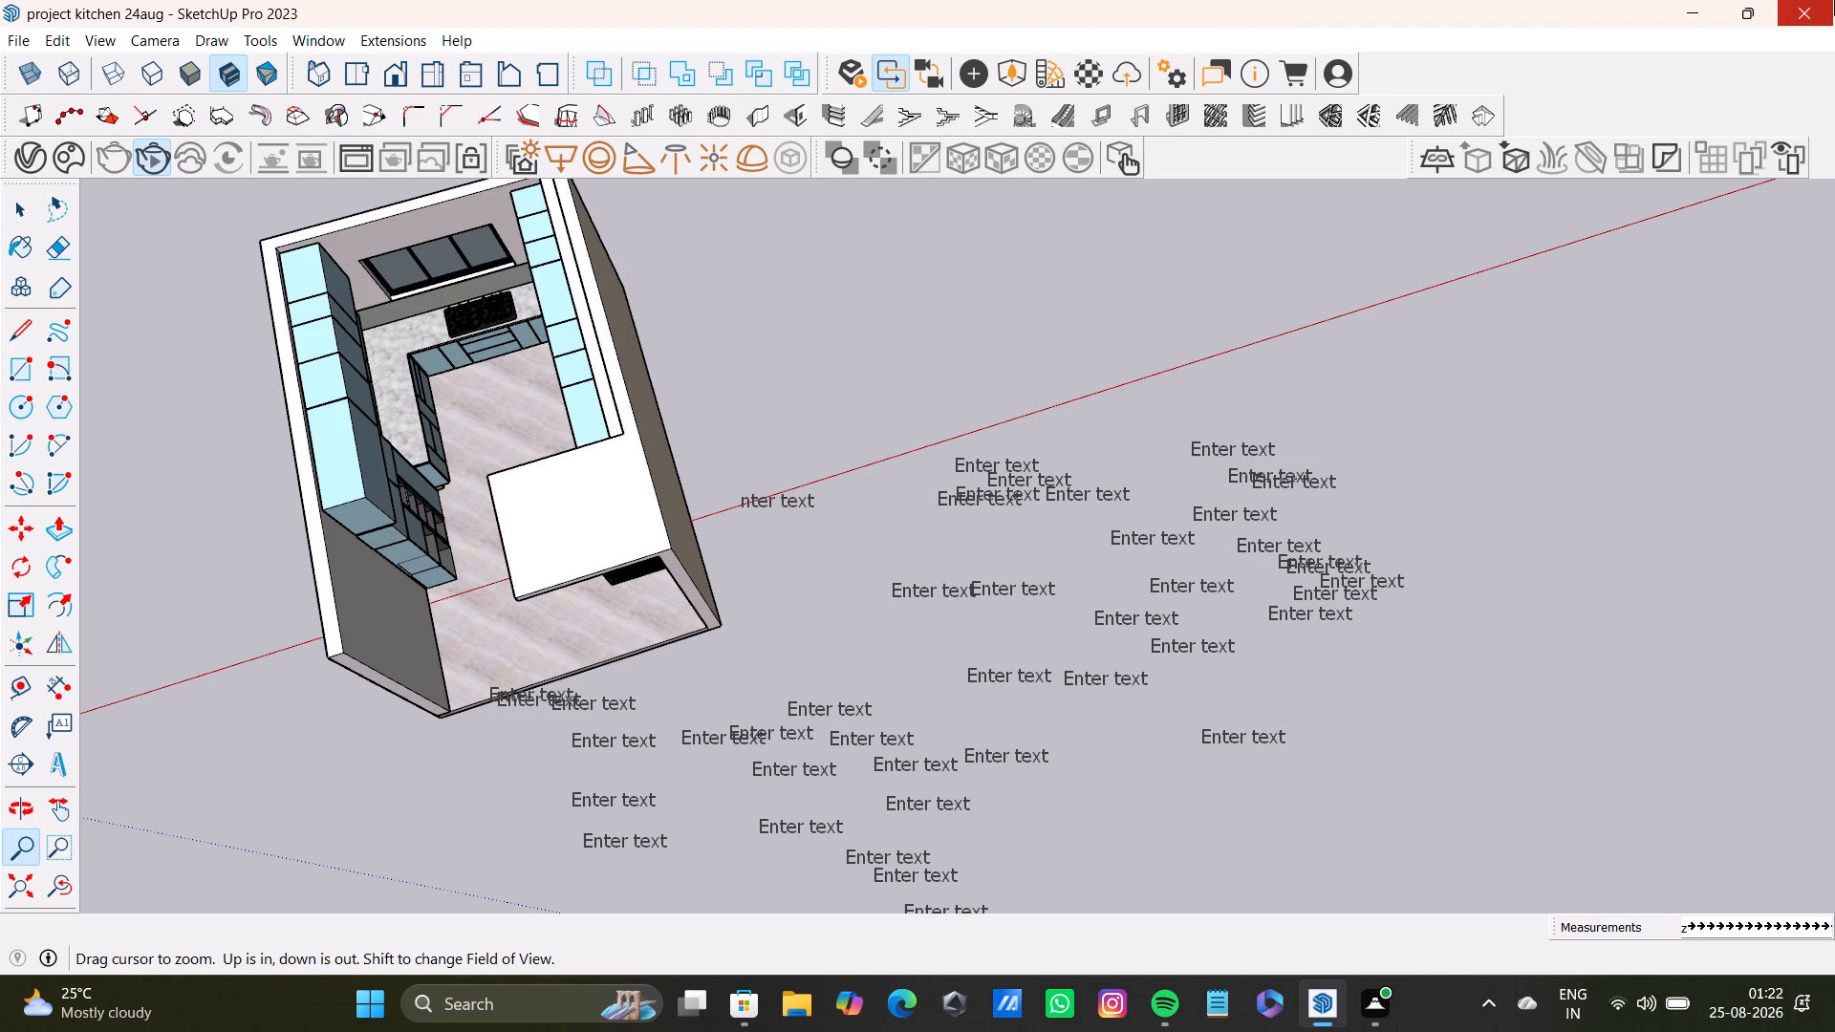
pyautogui.hotkey('ctrl', 'z')
pyautogui.hotkey('ctrl', 'z')
pyautogui.hotkey('ctrl', 'z')
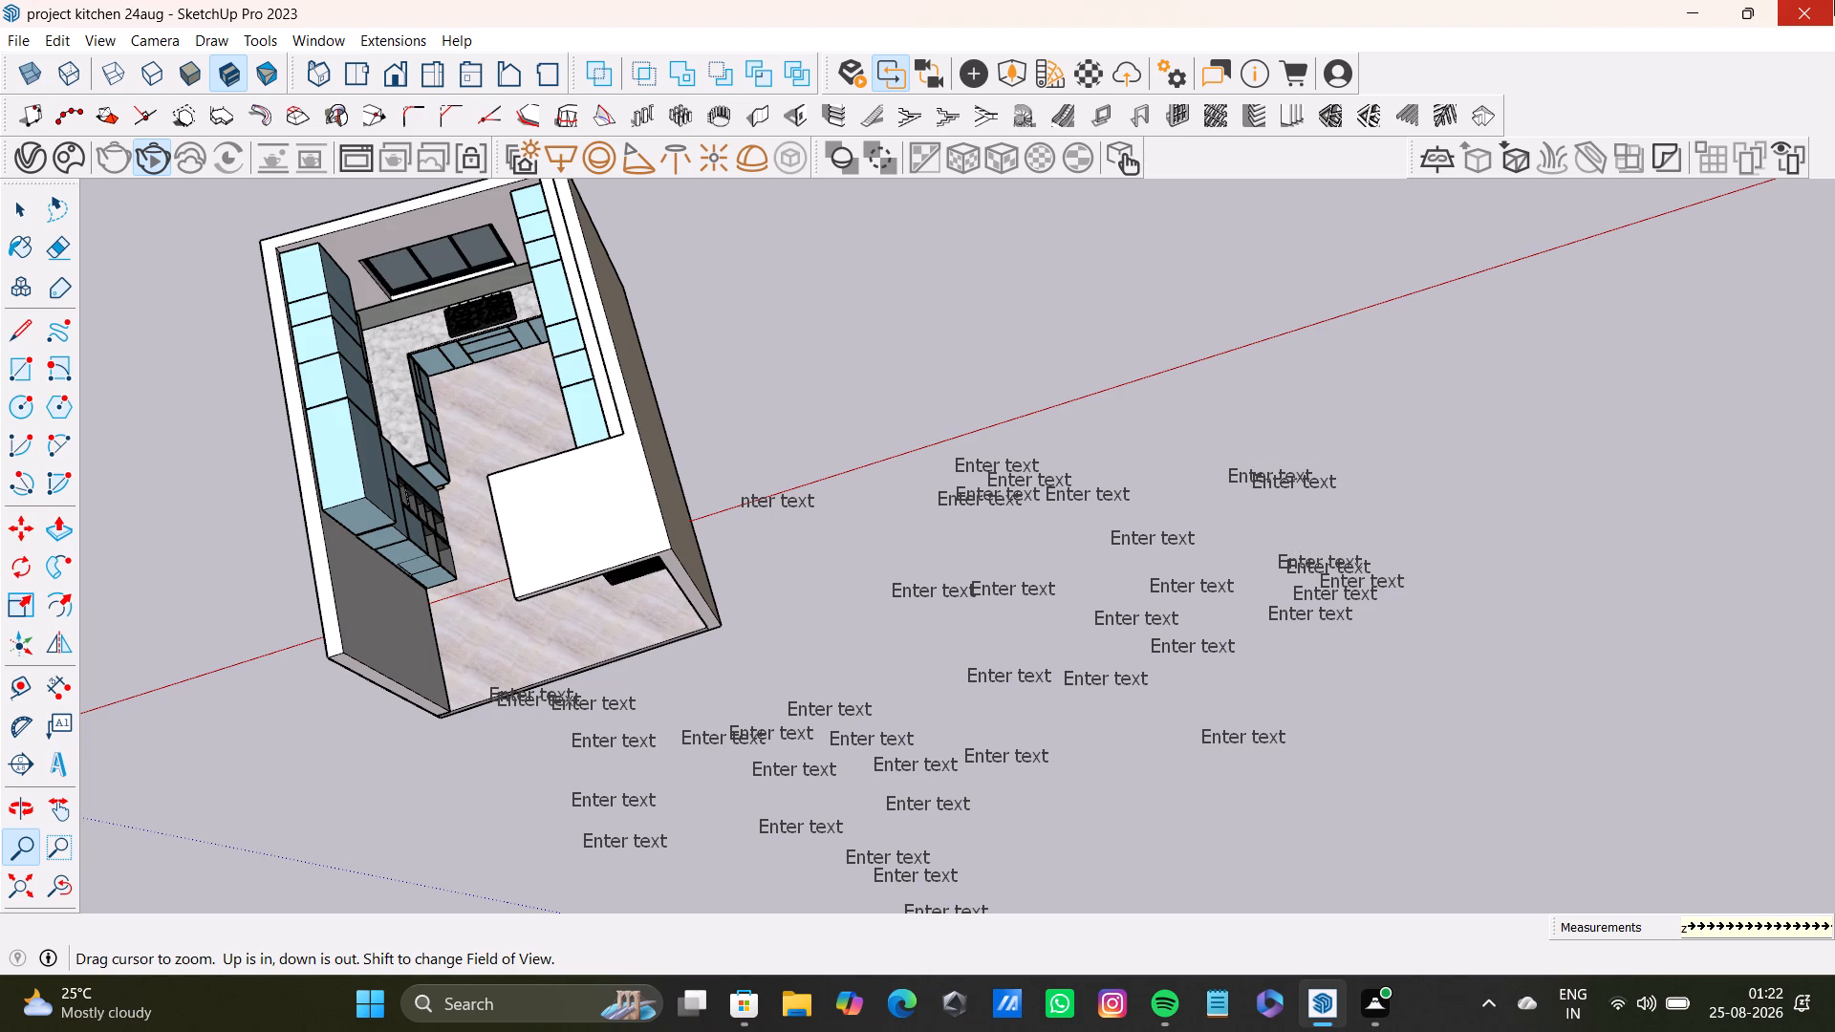
pyautogui.hotkey('ctrl', 'z')
pyautogui.hotkey('ctrl', 'z')
pyautogui.hotkey('ctrl', 'z')
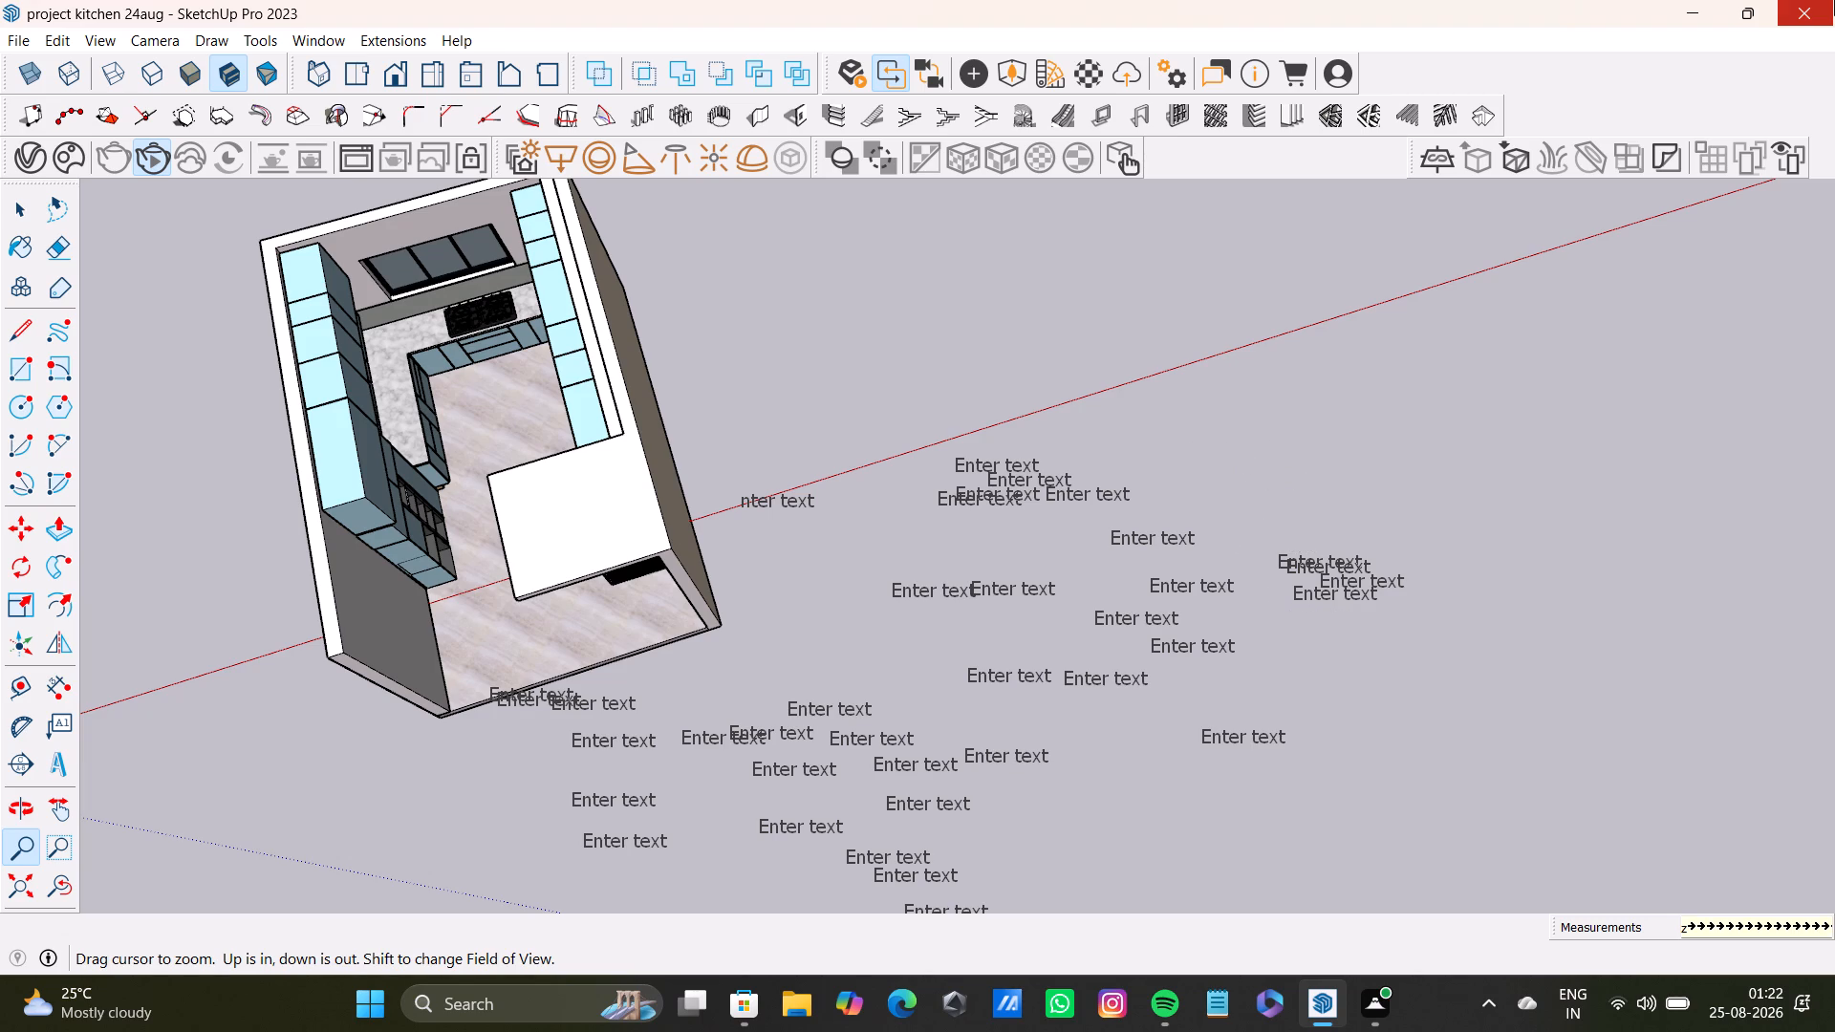
# Undo eight more label additions, in the overlapping group at the cluster's far edge and in its middle far area.
pyautogui.hotkey('ctrl', 'z')
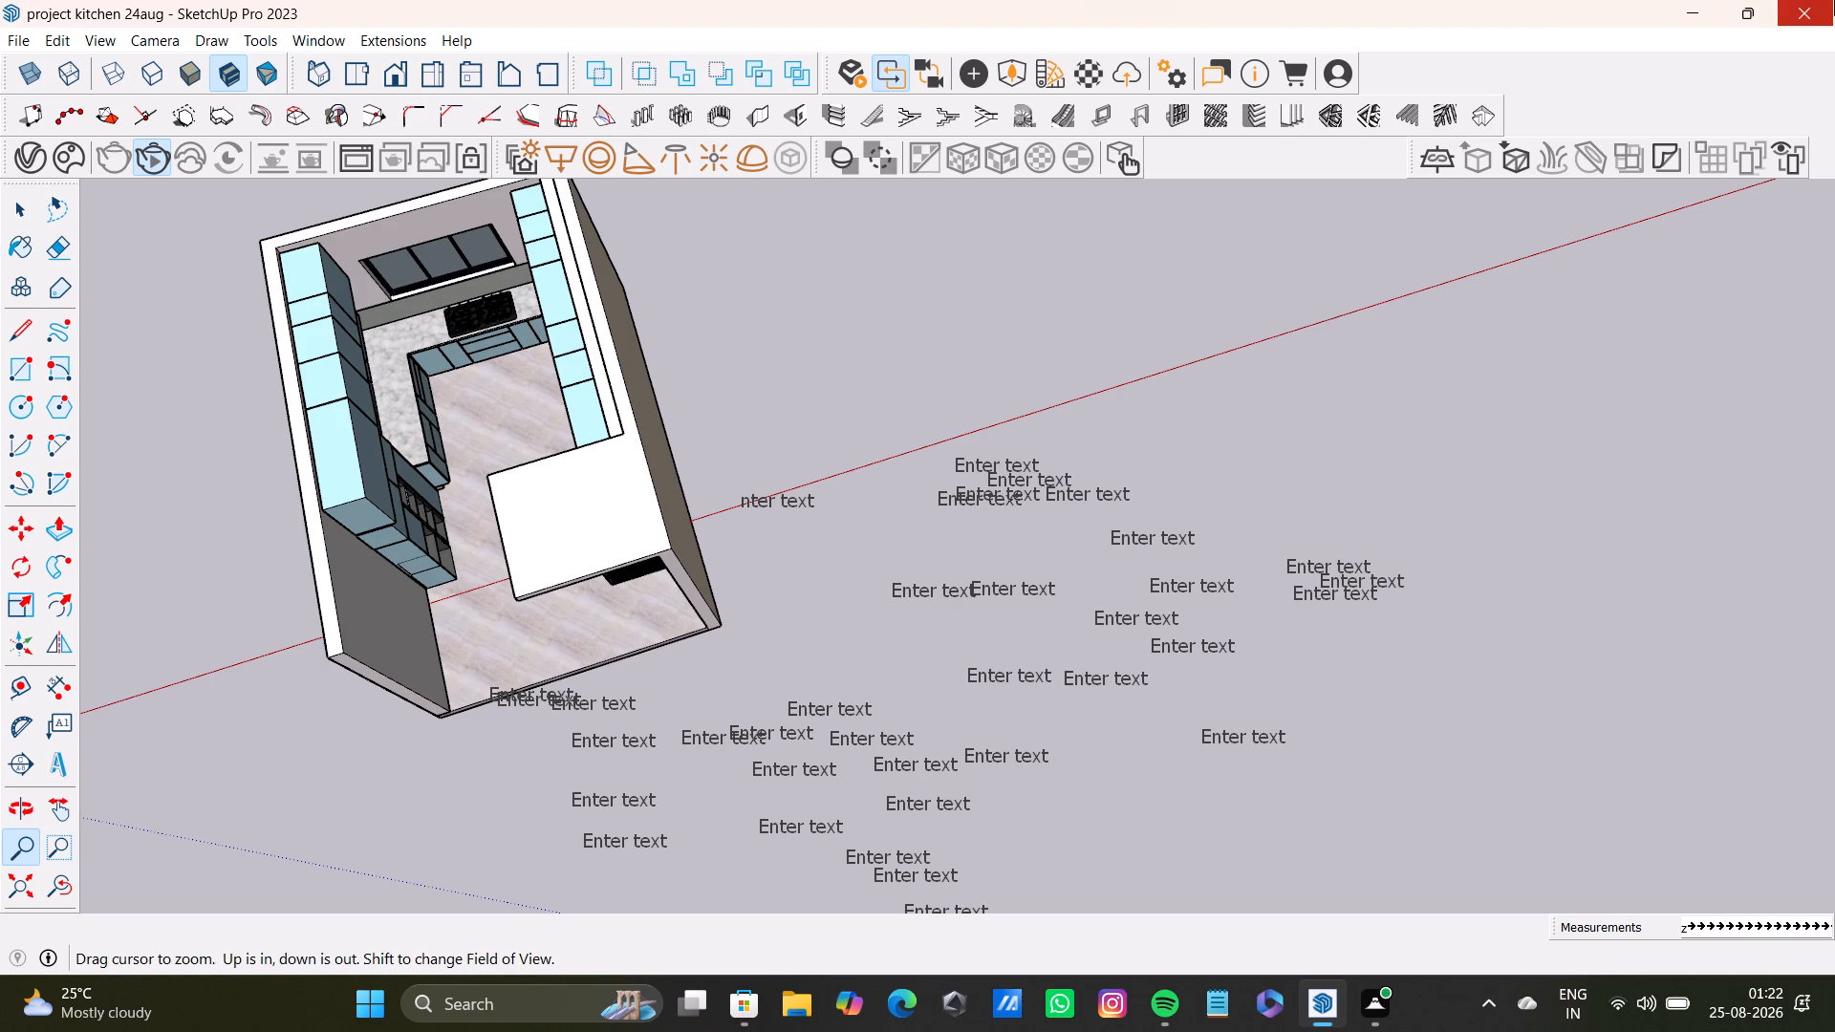
pyautogui.hotkey('ctrl', 'z')
pyautogui.hotkey('ctrl', 'z')
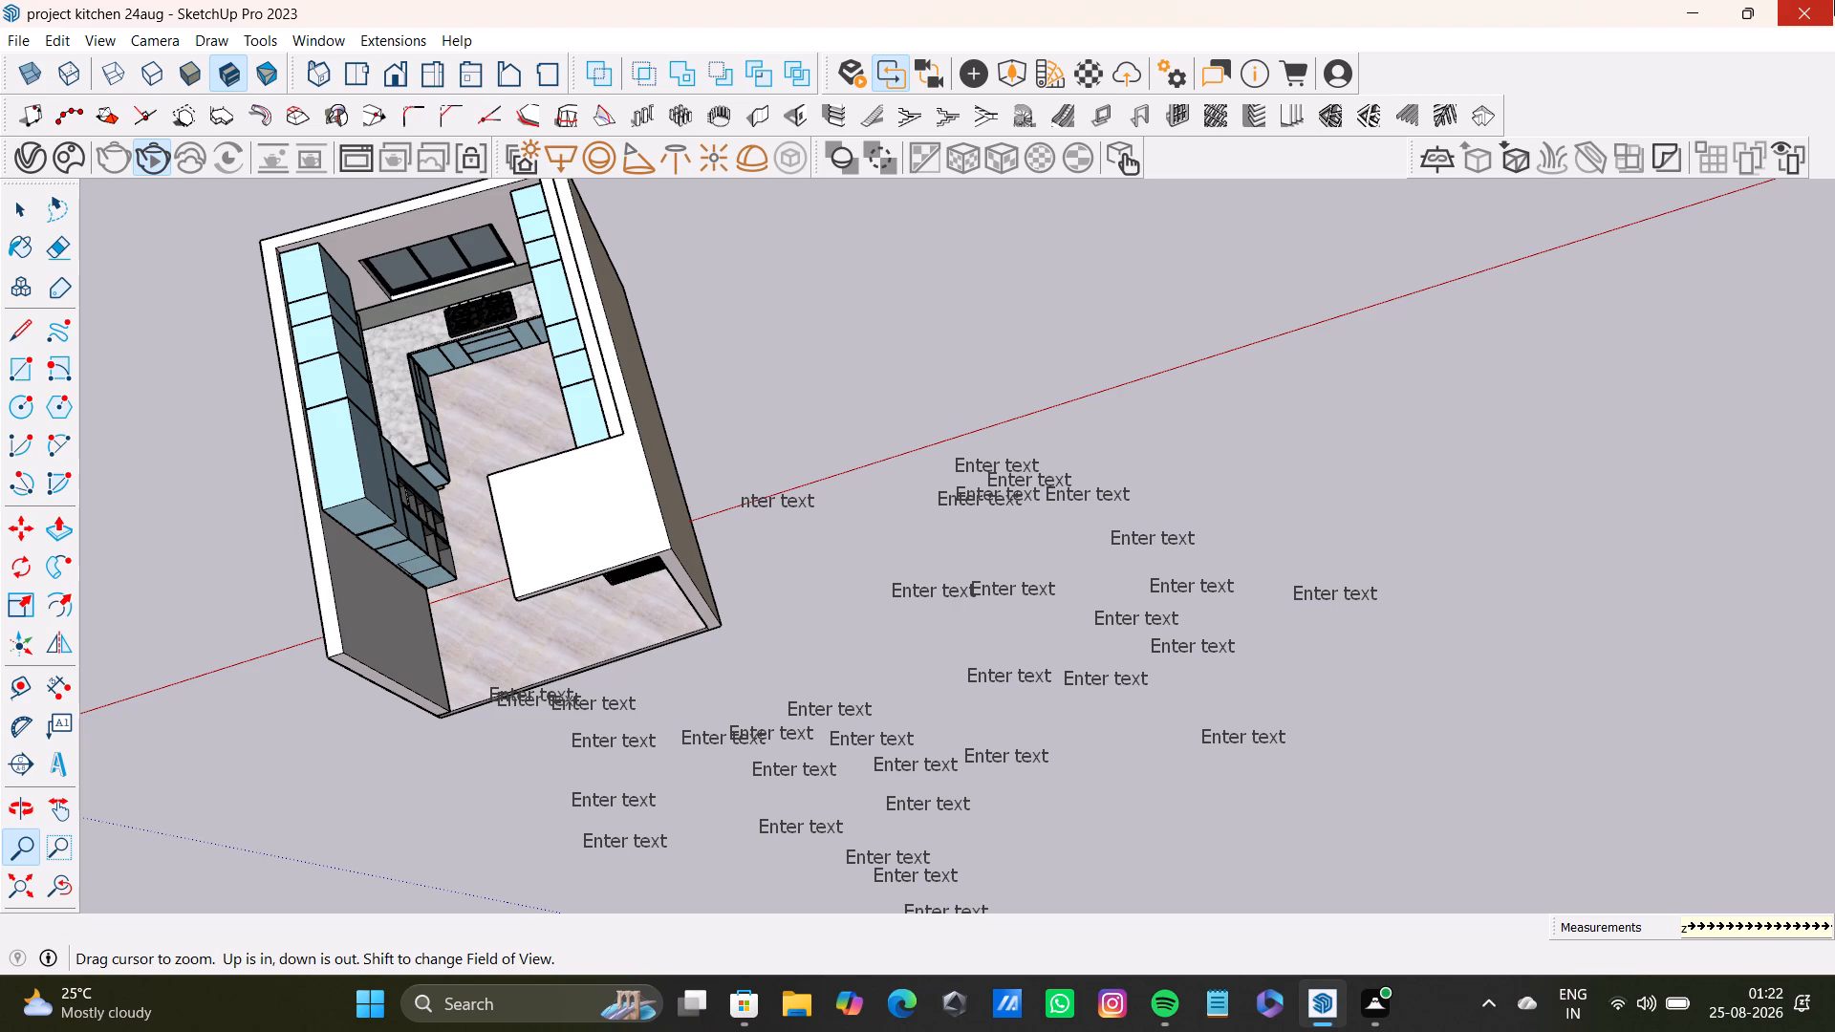
pyautogui.hotkey('ctrl', 'z')
pyautogui.hotkey('ctrl', 'z')
pyautogui.hotkey('ctrl', 'z')
pyautogui.hotkey('ctrl', 'z')
pyautogui.hotkey('ctrl', 'z')
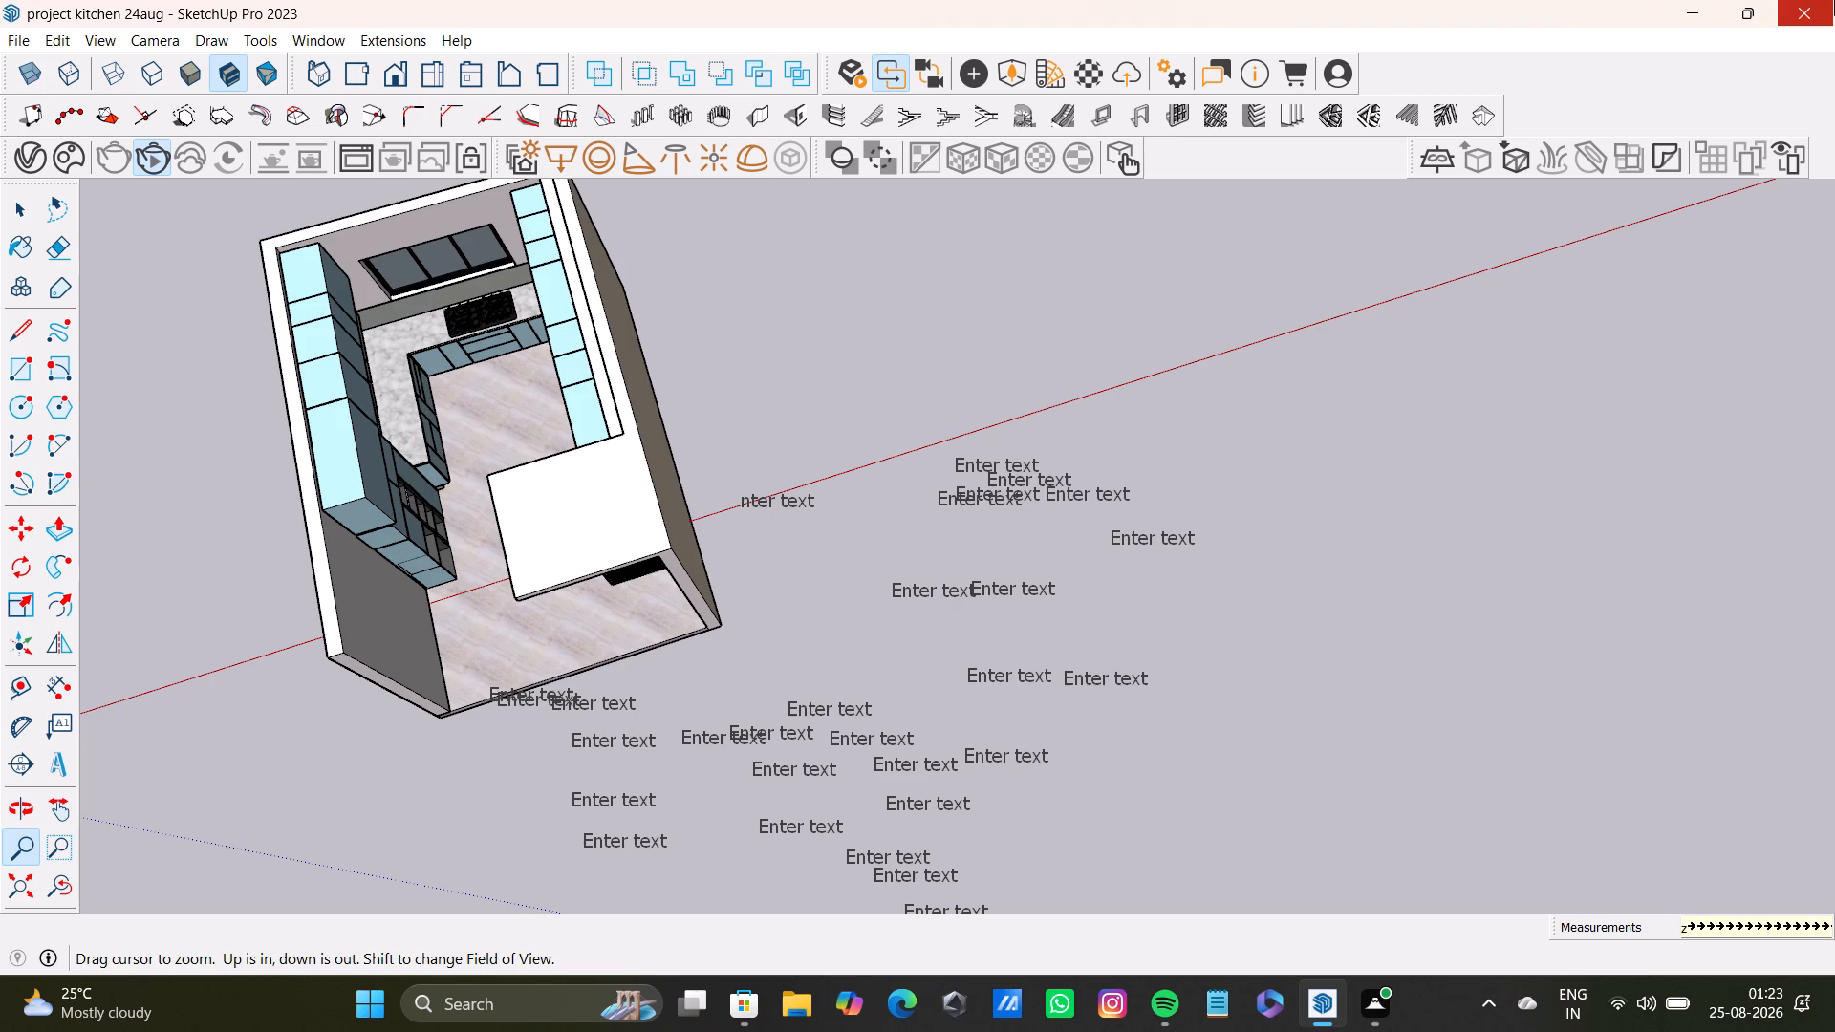
# Undo six more label additions, in the upper group just below the red axis.
pyautogui.hotkey('ctrl', 'z')
pyautogui.hotkey('ctrl', 'z')
pyautogui.hotkey('ctrl', 'z')
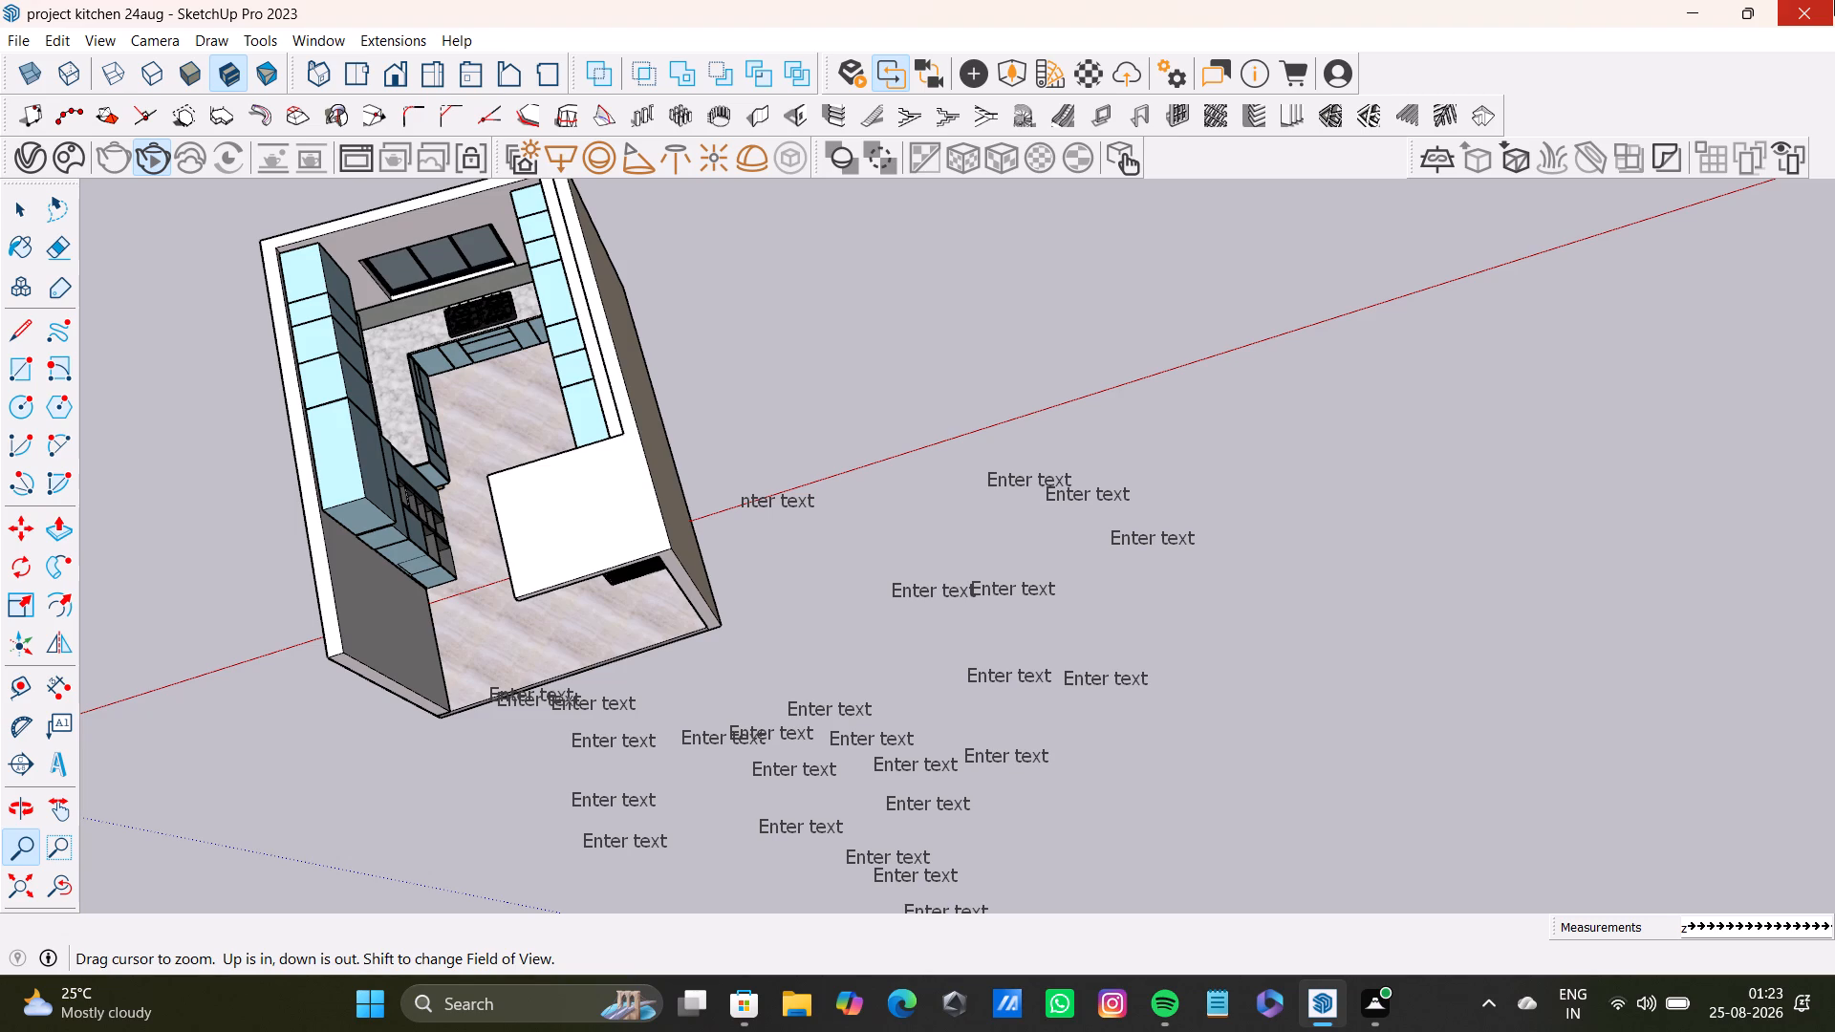
pyautogui.hotkey('ctrl', 'z')
pyautogui.hotkey('ctrl', 'z')
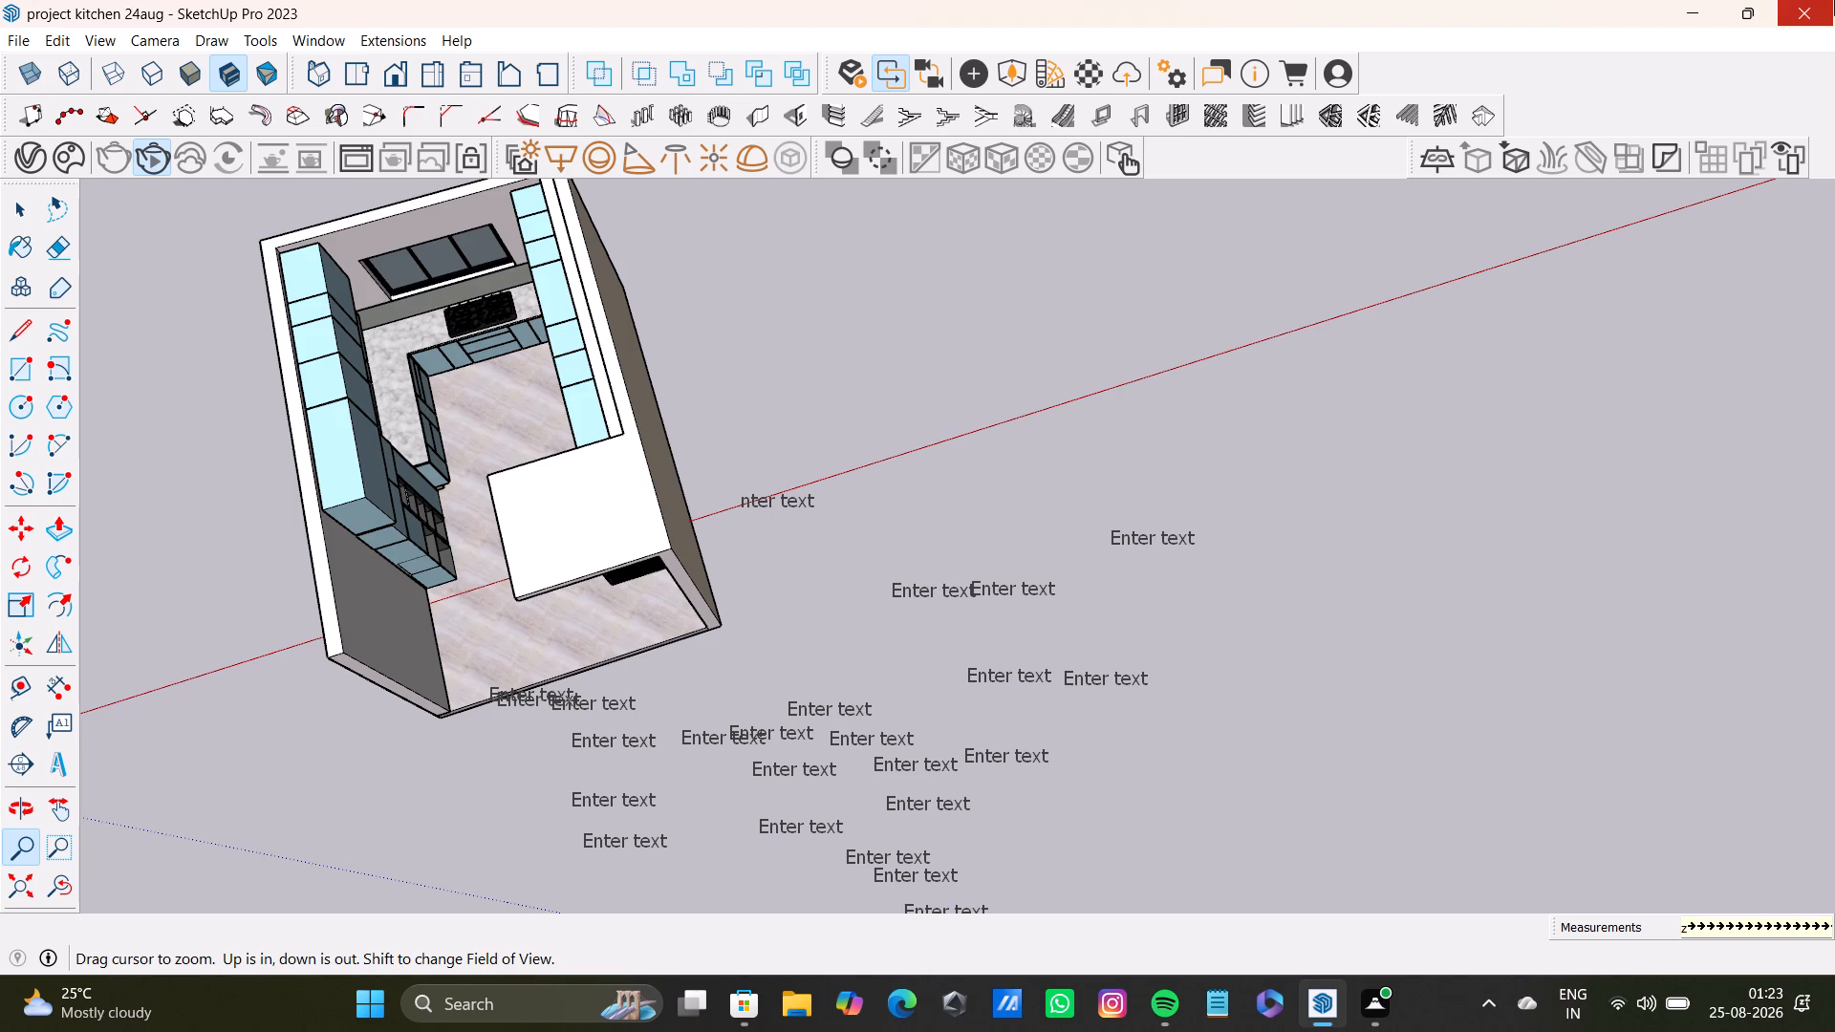
pyautogui.hotkey('ctrl', 'z')
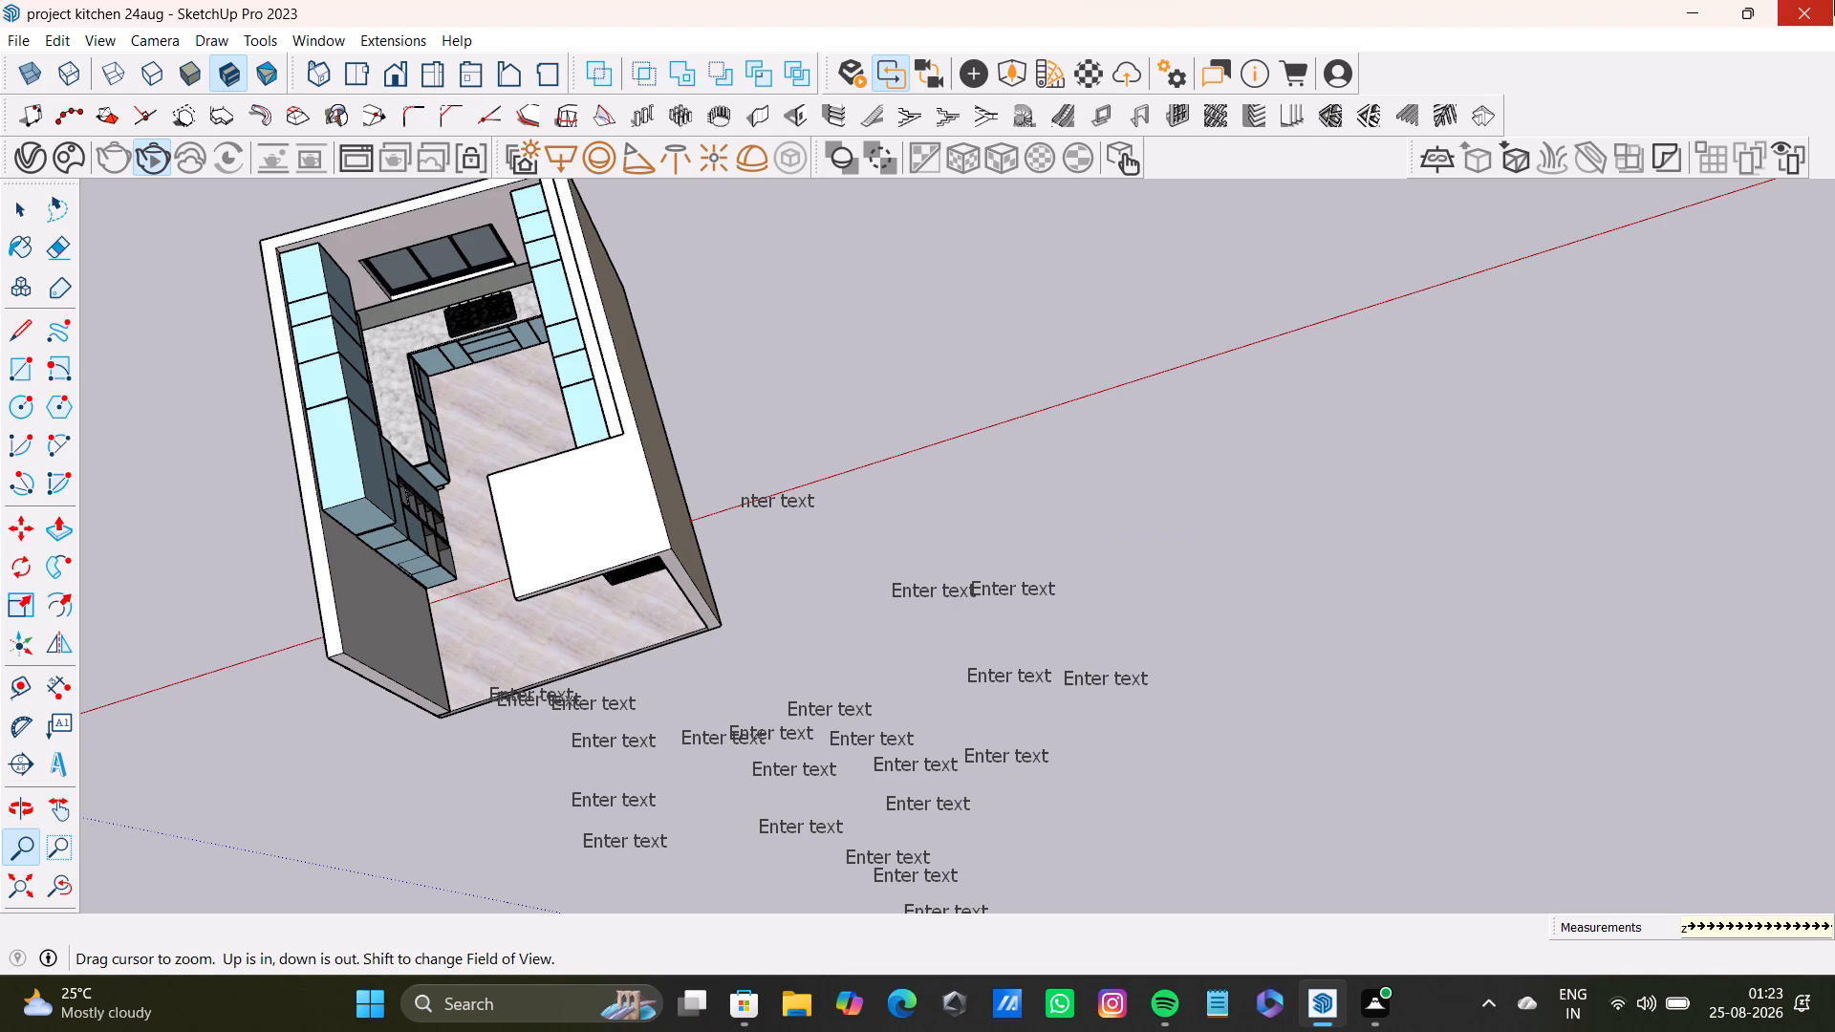
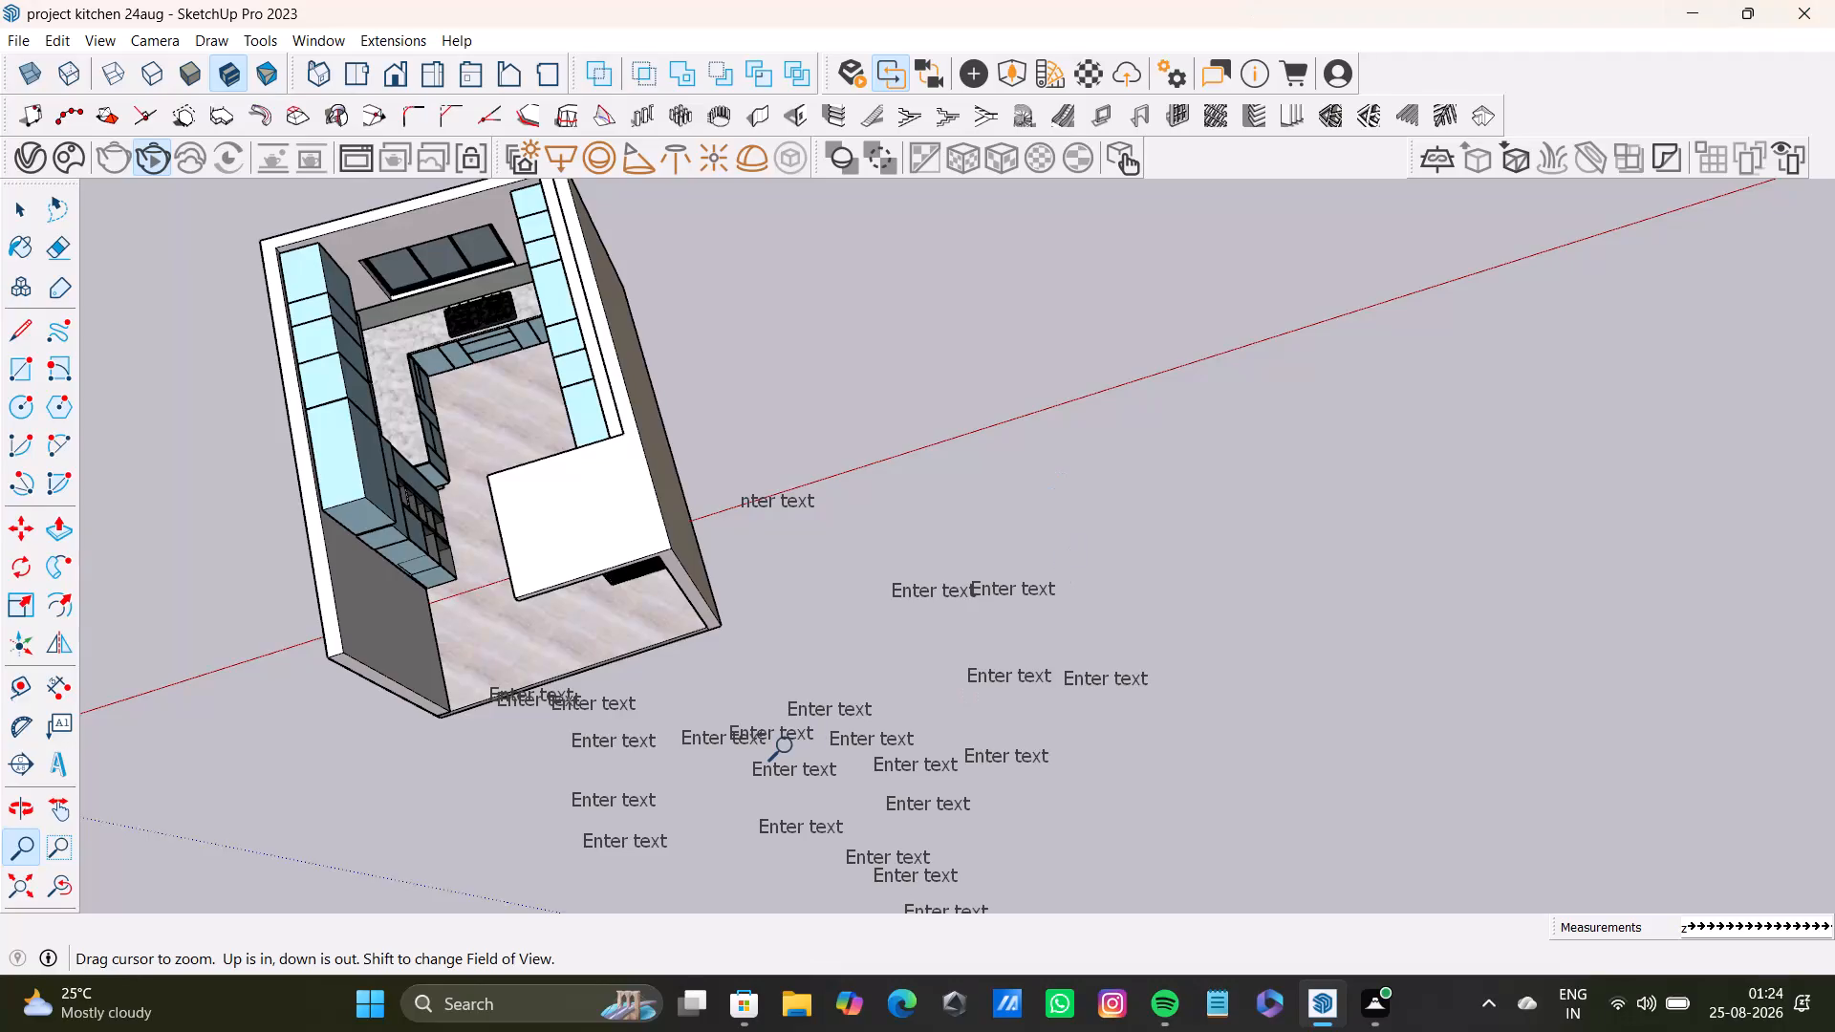
# Undo nine more label additions, near the red axis, on the cluster's outer side and in its upper middle.
pyautogui.write('zzz')
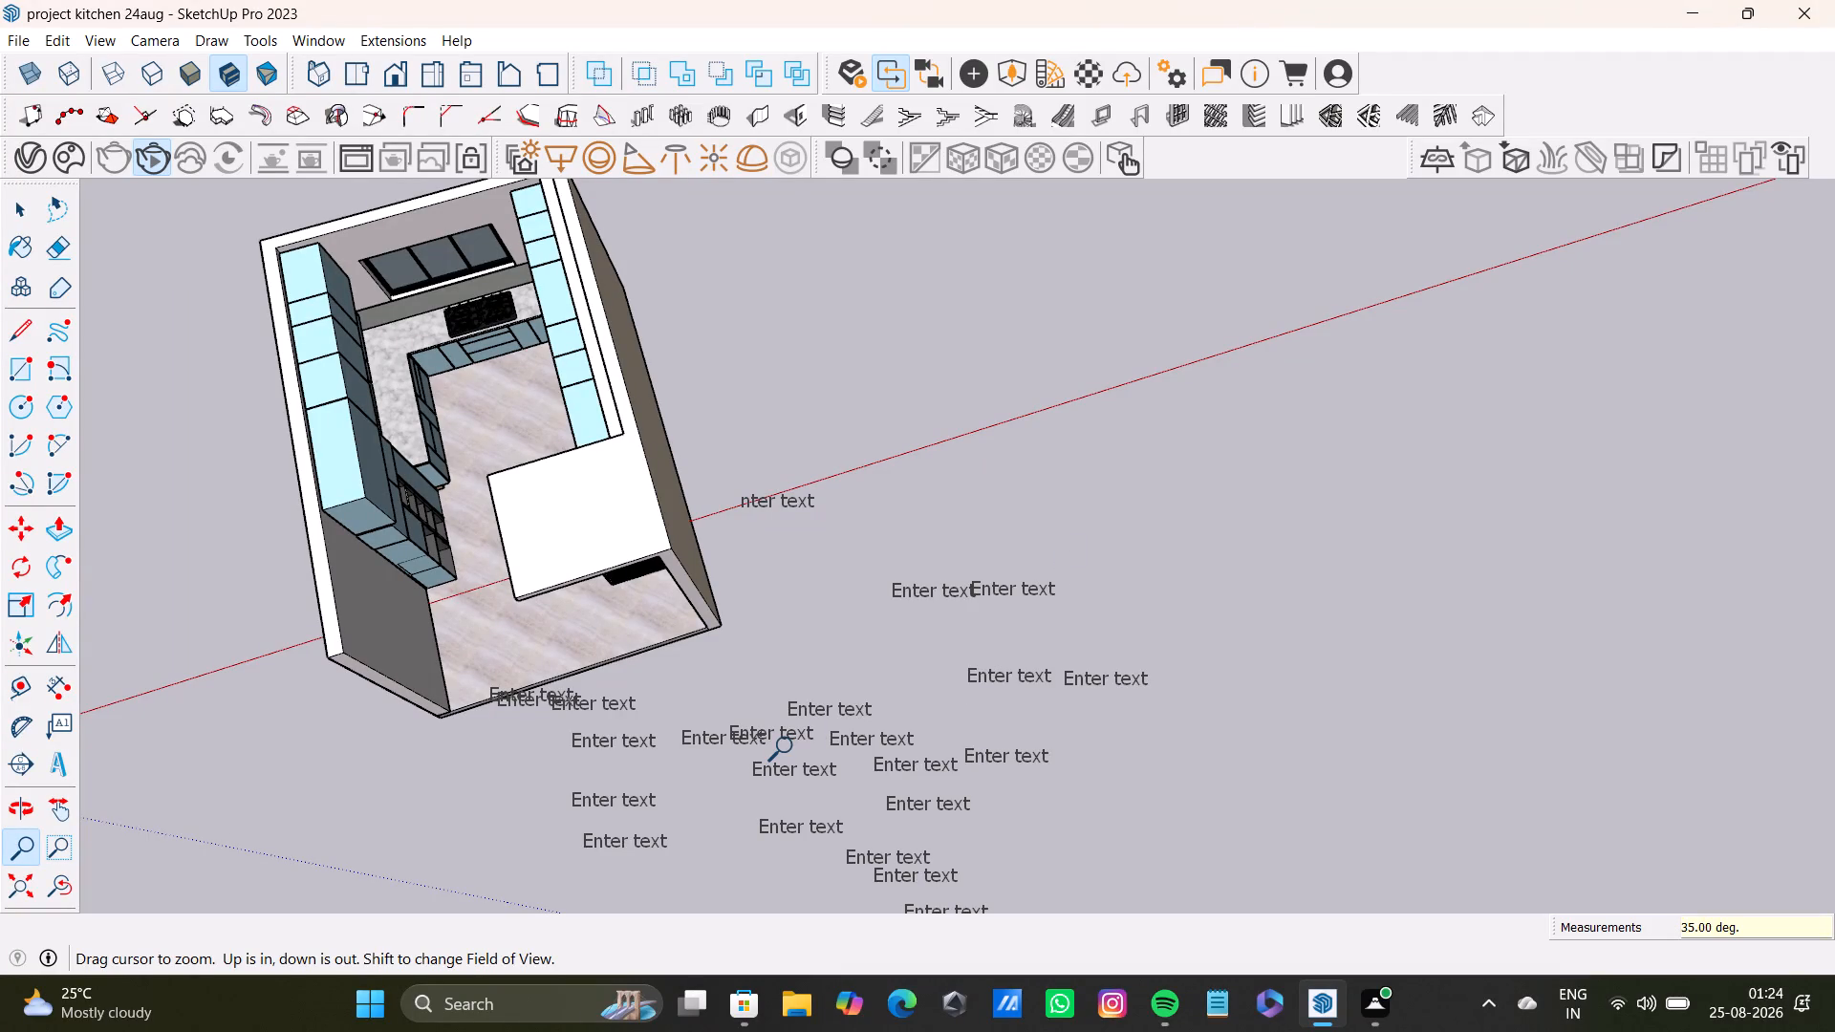
pyautogui.hotkey('ctrl', 'z')
pyautogui.hotkey('ctrl', 'z')
pyautogui.press('space')
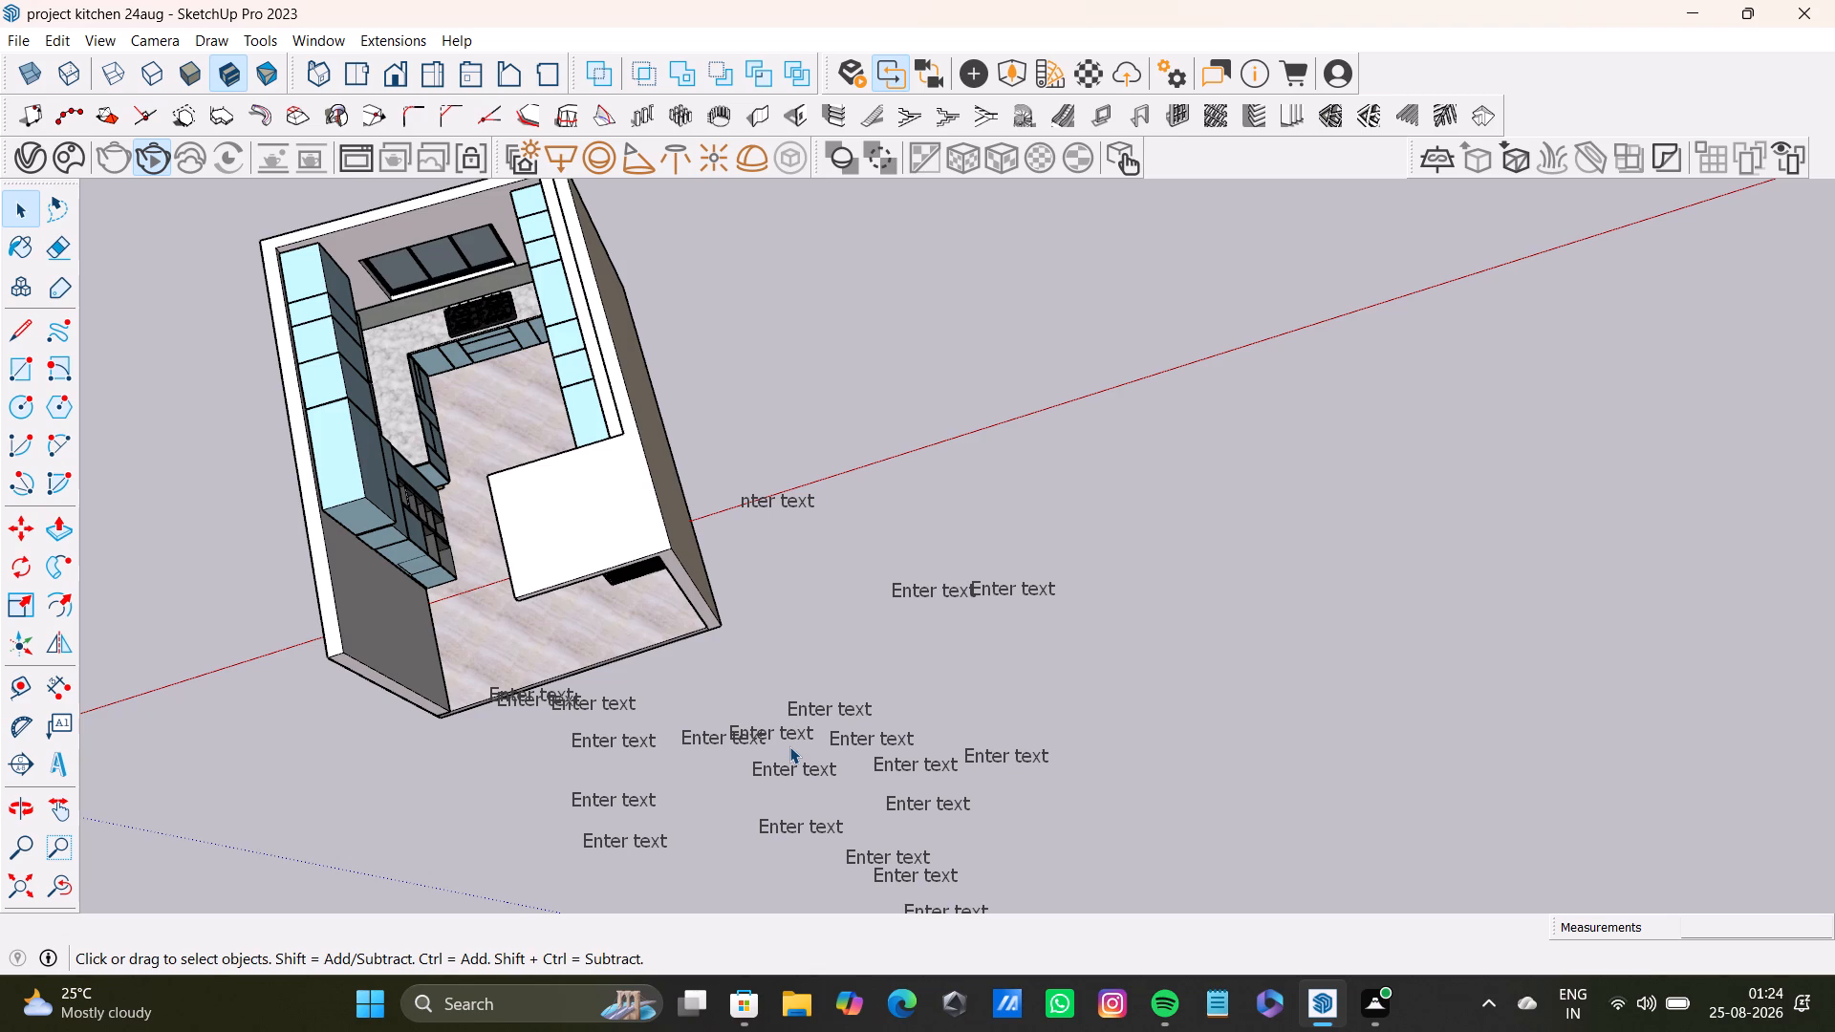
pyautogui.hotkey('ctrl', 'z')
pyautogui.hotkey('ctrl', 'z')
pyautogui.hotkey('ctrl', 'z')
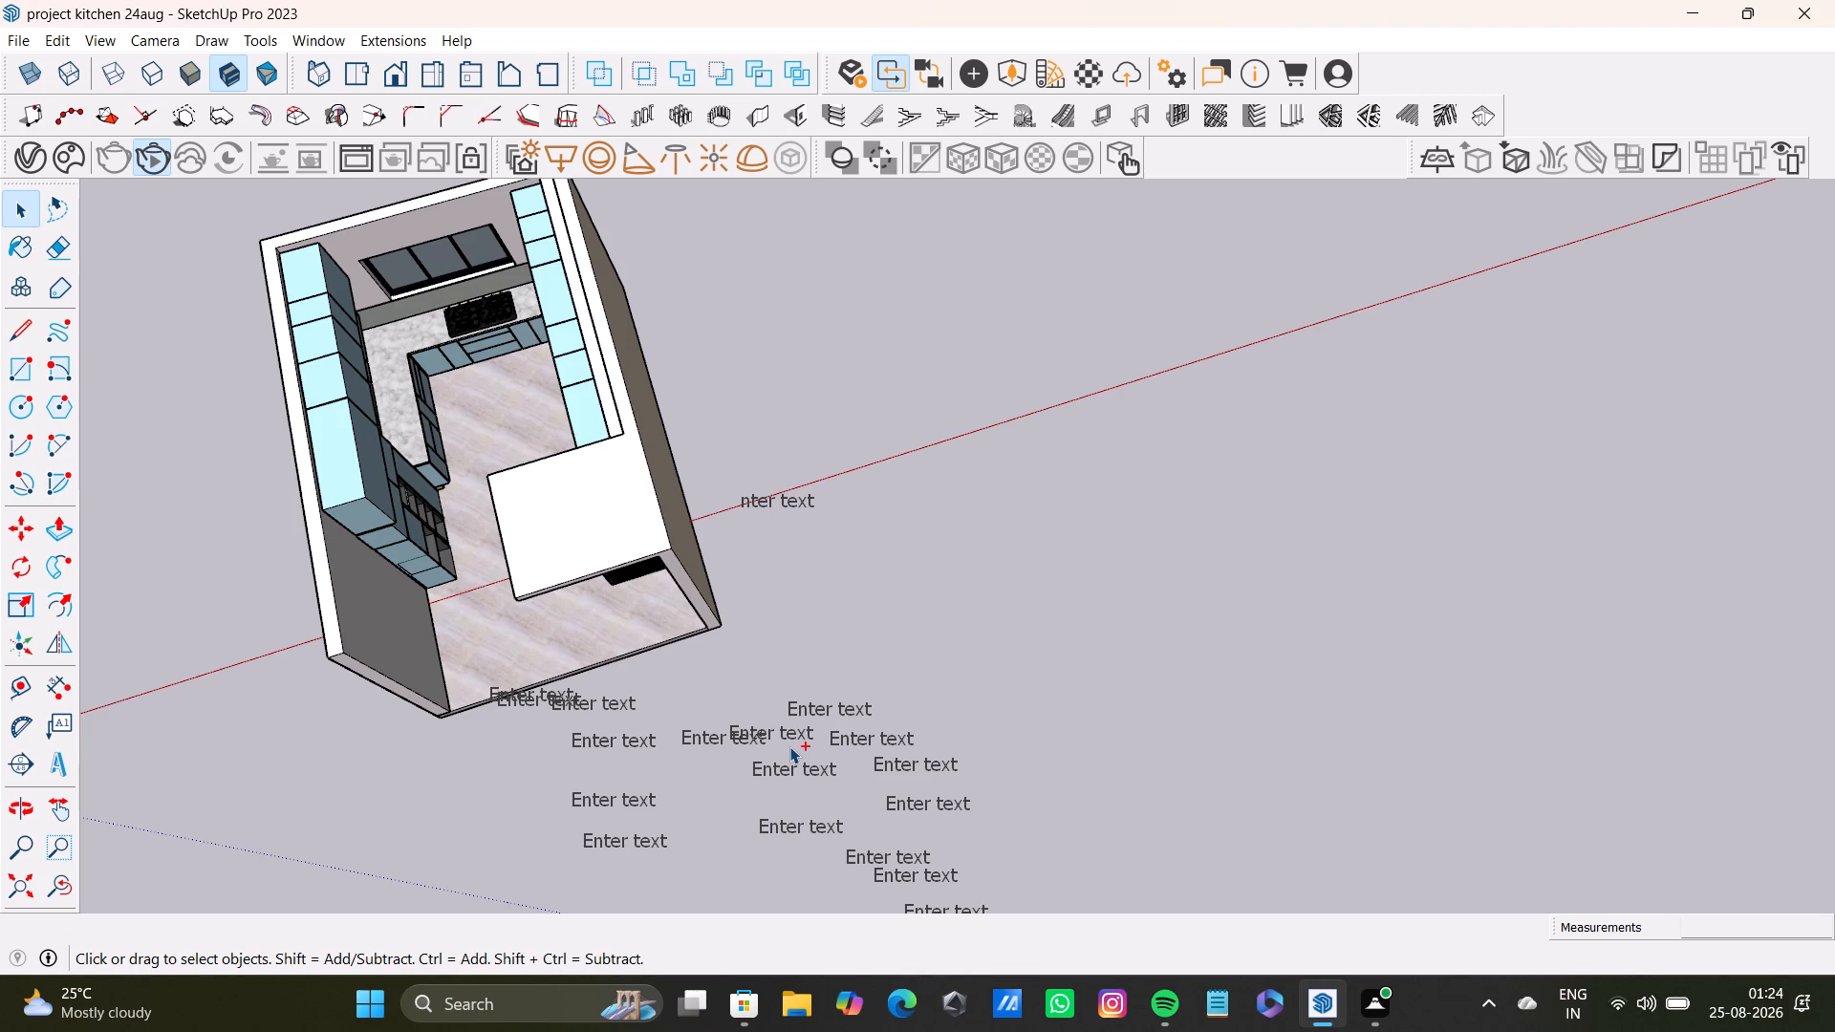
pyautogui.hotkey('ctrl', 'z')
pyautogui.hotkey('ctrl', 'z')
pyautogui.hotkey('ctrl', 'z')
pyautogui.hotkey('ctrl', 'z')
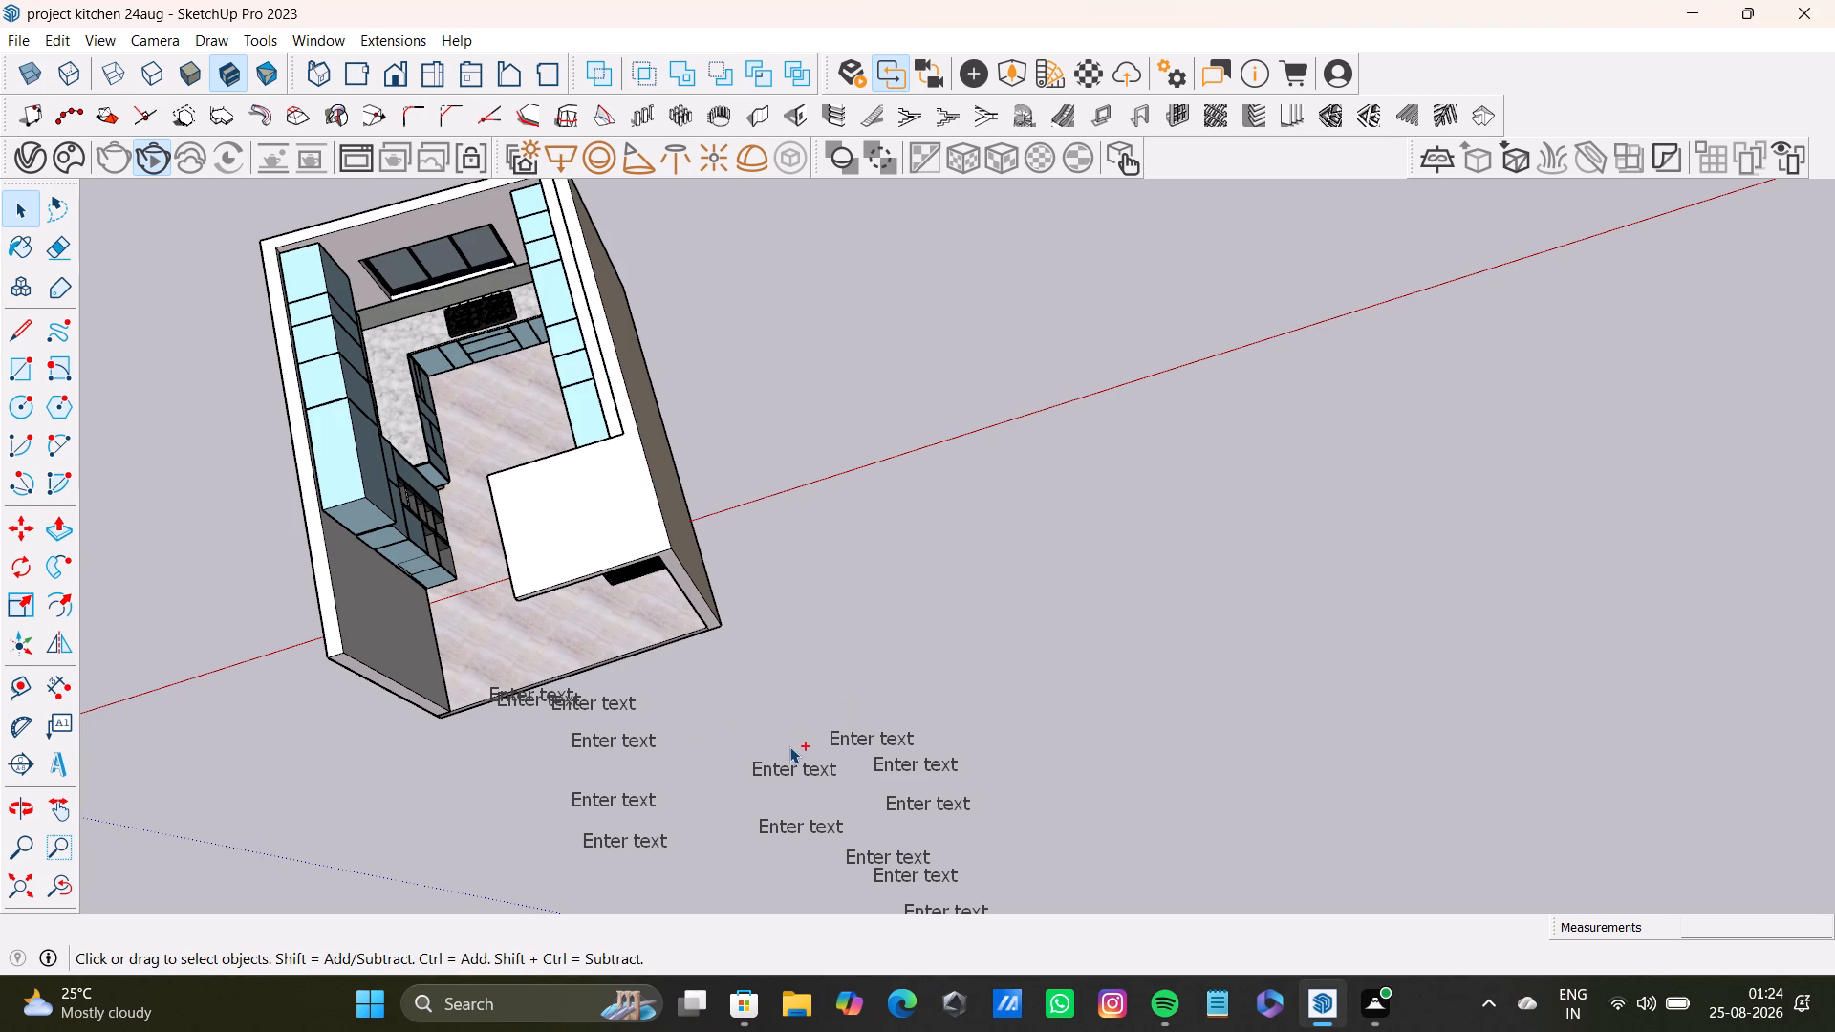
# Undo seven more label additions, from the cluster's middle to its near edge farthest from the red axis.
pyautogui.hotkey('ctrl', 'z')
pyautogui.hotkey('ctrl', 'z')
pyautogui.hotkey('ctrl', 'z')
pyautogui.hotkey('ctrl', 'z')
pyautogui.hotkey('ctrl', 'z')
pyautogui.hotkey('ctrl', 'z')
pyautogui.hotkey('ctrl', 'z')
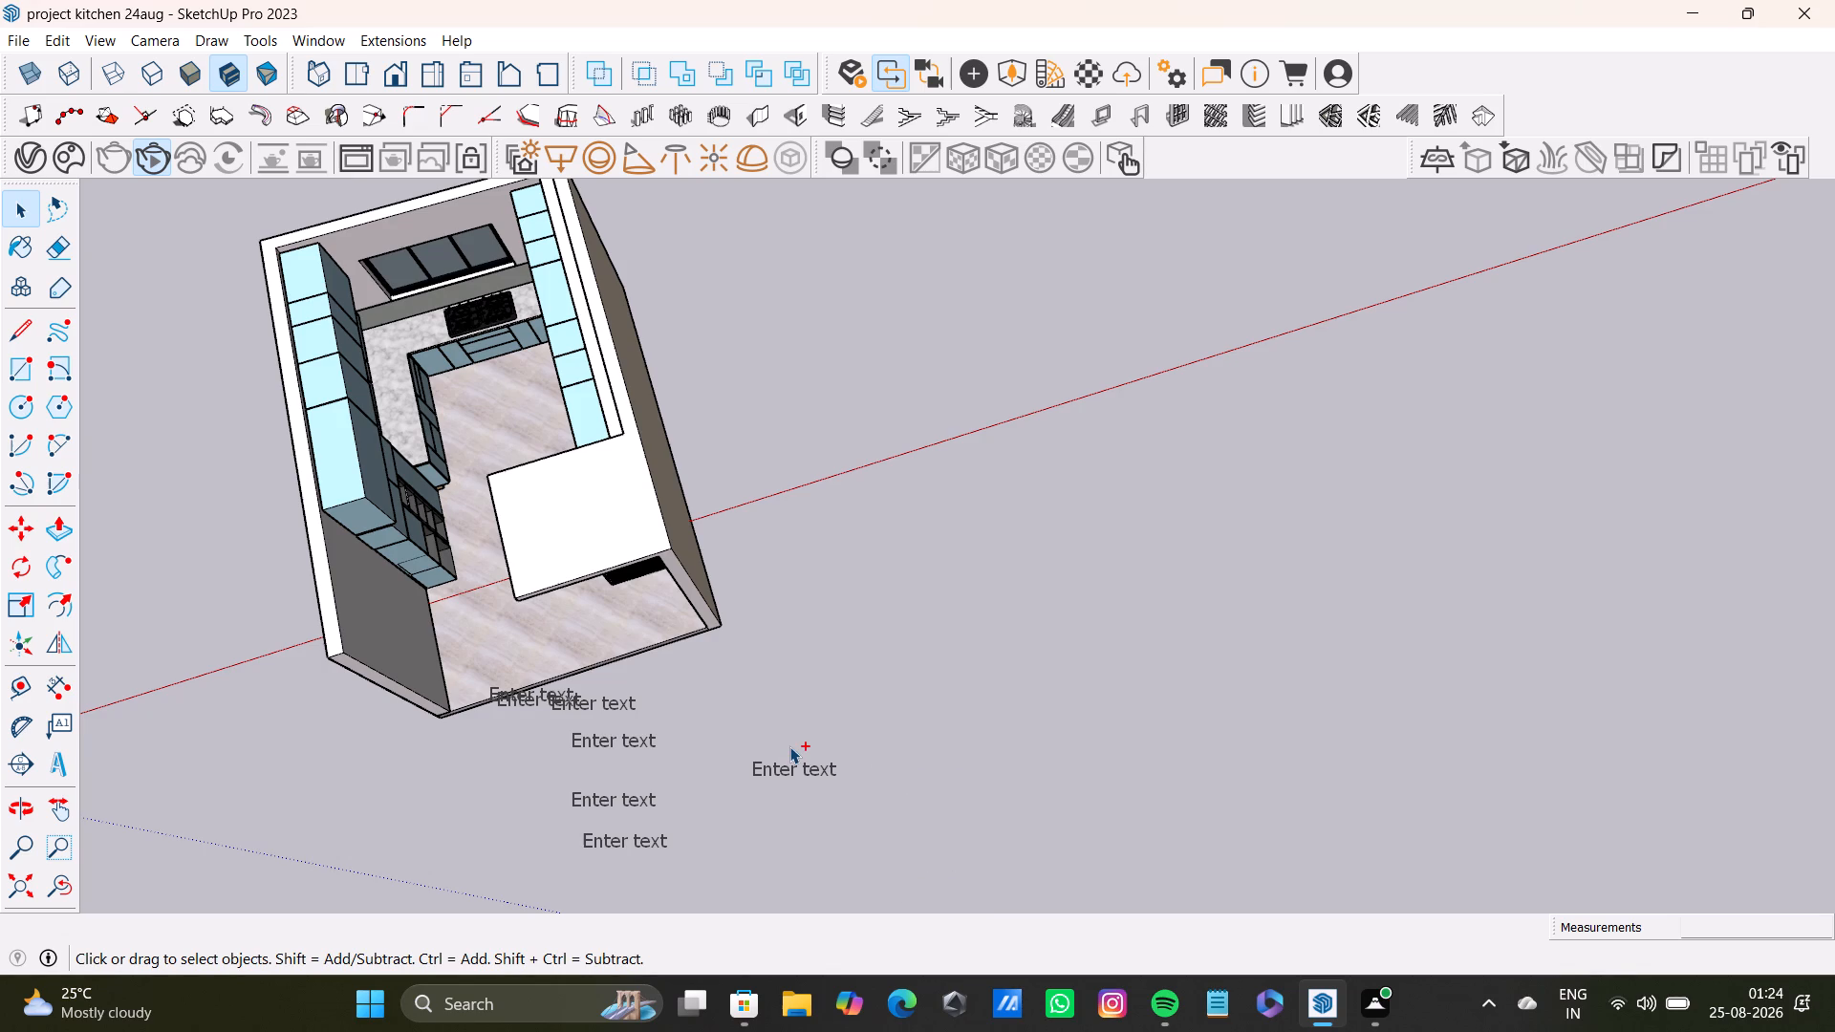
# Undo the last seven label additions, mainly beside the kitchen's front floor edge, and return to the Select tool.
pyautogui.hotkey('ctrl', 'z')
pyautogui.hotkey('ctrl', 'z')
pyautogui.hotkey('ctrl', 'z')
pyautogui.hotkey('ctrl', 'z')
pyautogui.hotkey('ctrl', 'z')
pyautogui.hotkey('ctrl', 'z')
pyautogui.hotkey('ctrl', 'z')
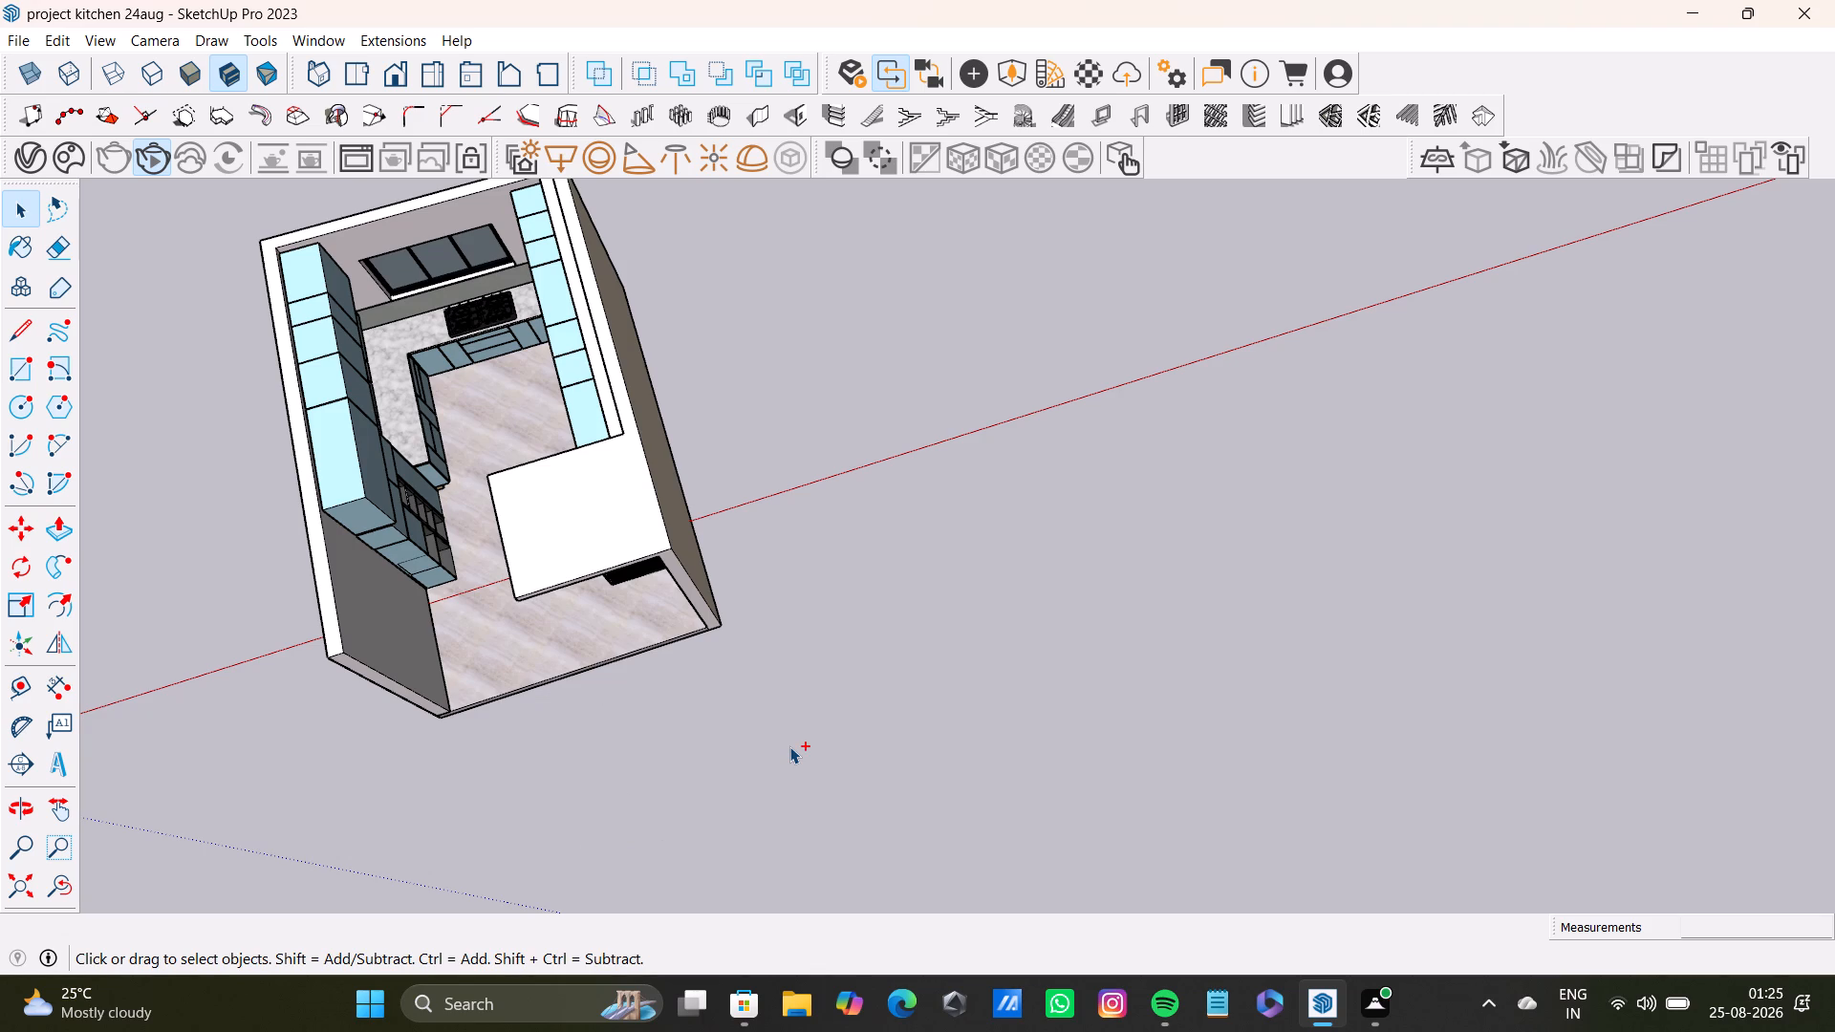
pyautogui.press('space')
# Examine the kitchen from its open front, including the island, base cabinets and tall units, and then the whole room.
pyautogui.scroll(-3, 935, 681)
pyautogui.moveTo(998, 727); pyautogui.dragTo(790, 424, button='middle')
pyautogui.scroll(6, 756, 505)
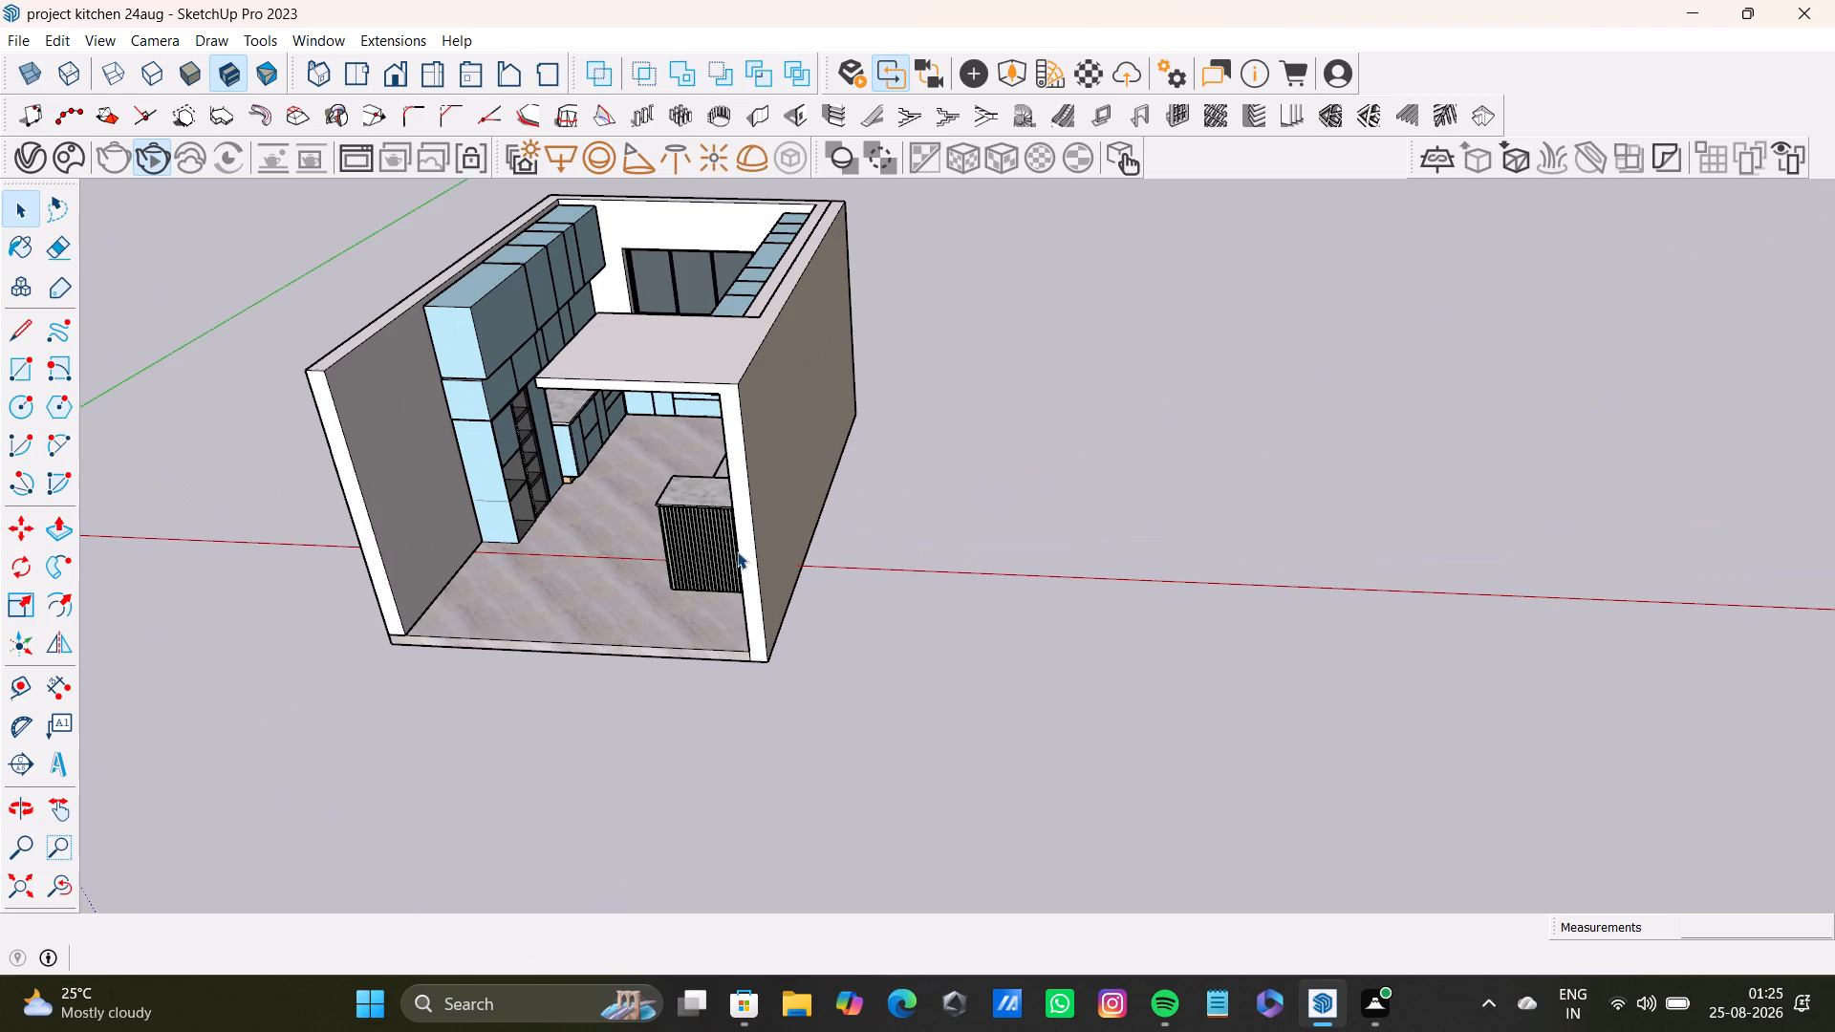
pyautogui.moveTo(728, 548); pyautogui.dragTo(788, 311, button='middle')
pyautogui.scroll(3, 695, 364)
pyautogui.keyDown('shift'); pyautogui.moveTo(695, 364); pyautogui.dragTo(588, 659, button='middle'); pyautogui.keyUp('shift')
pyautogui.moveTo(594, 655); pyautogui.dragTo(798, 306, button='middle')
pyautogui.moveTo(768, 437); pyautogui.dragTo(632, 707, button='middle')
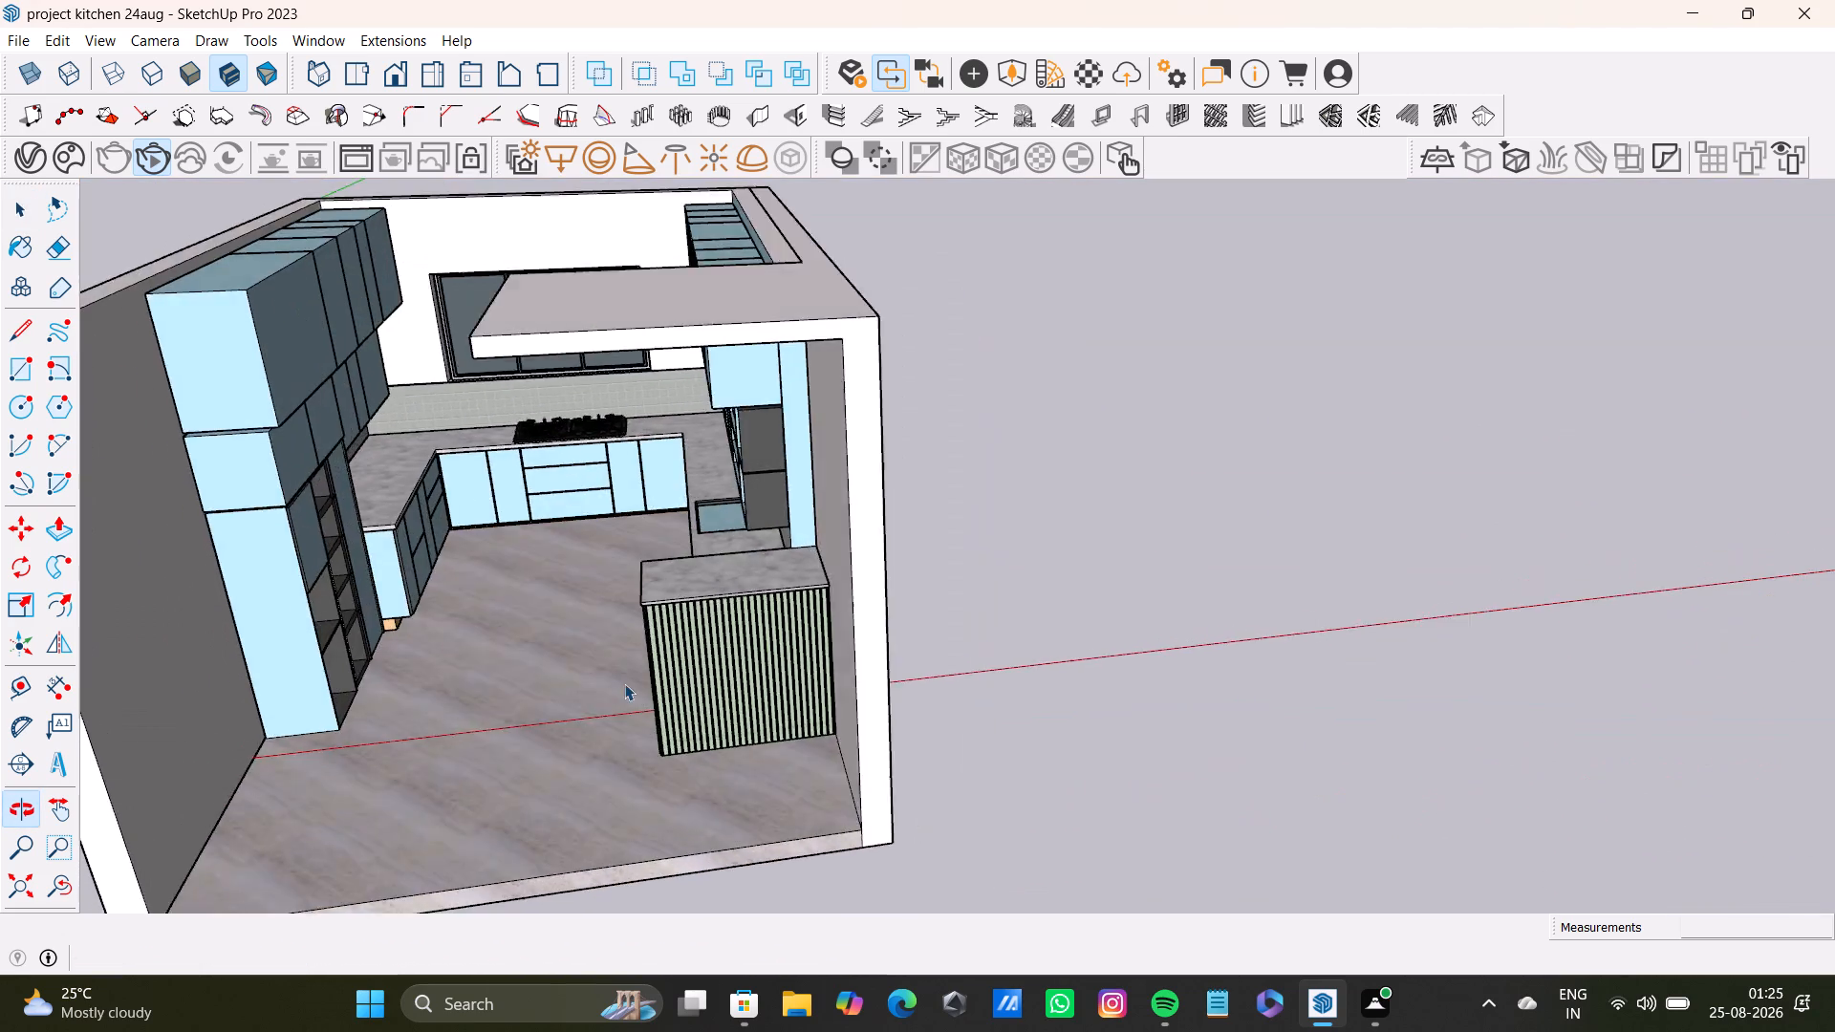
pyautogui.scroll(-8, 624, 683)
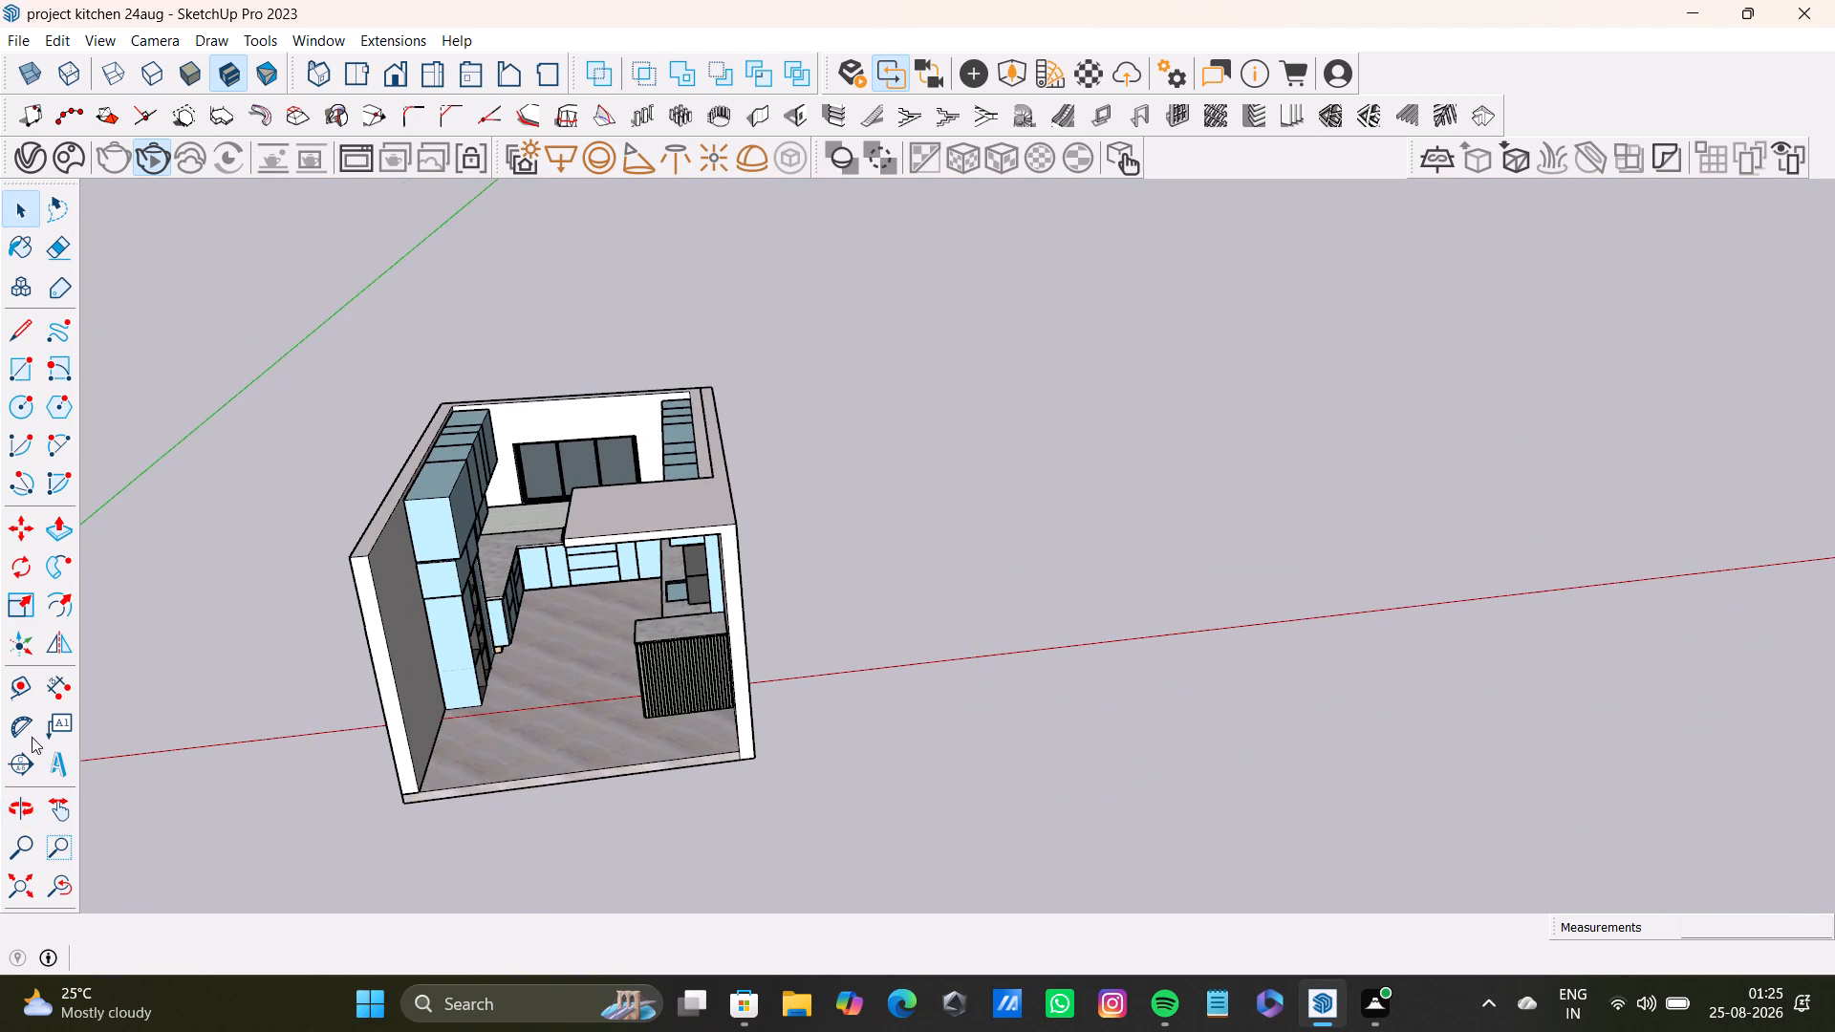
# Place three default "Enter text" labels with the Text tool in the empty space beside the kitchen, beyond the red axis.
pyautogui.click(65, 734)
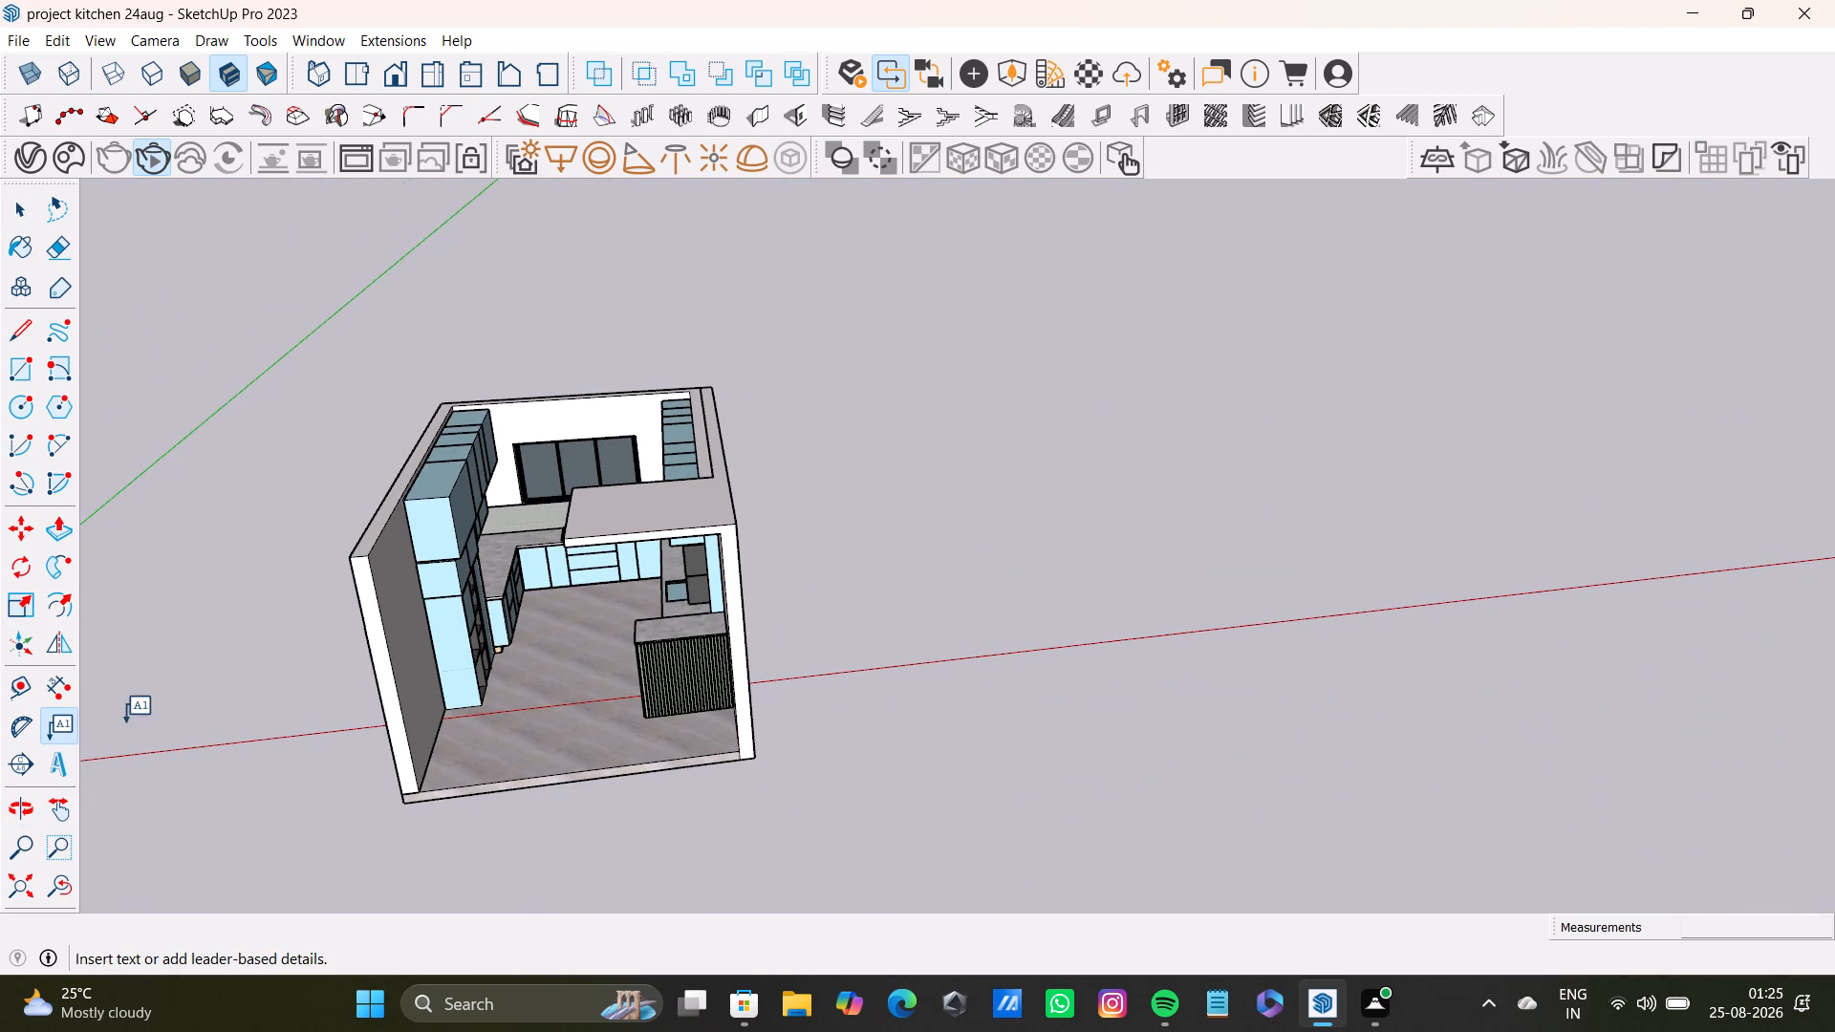
pyautogui.click(1182, 326)
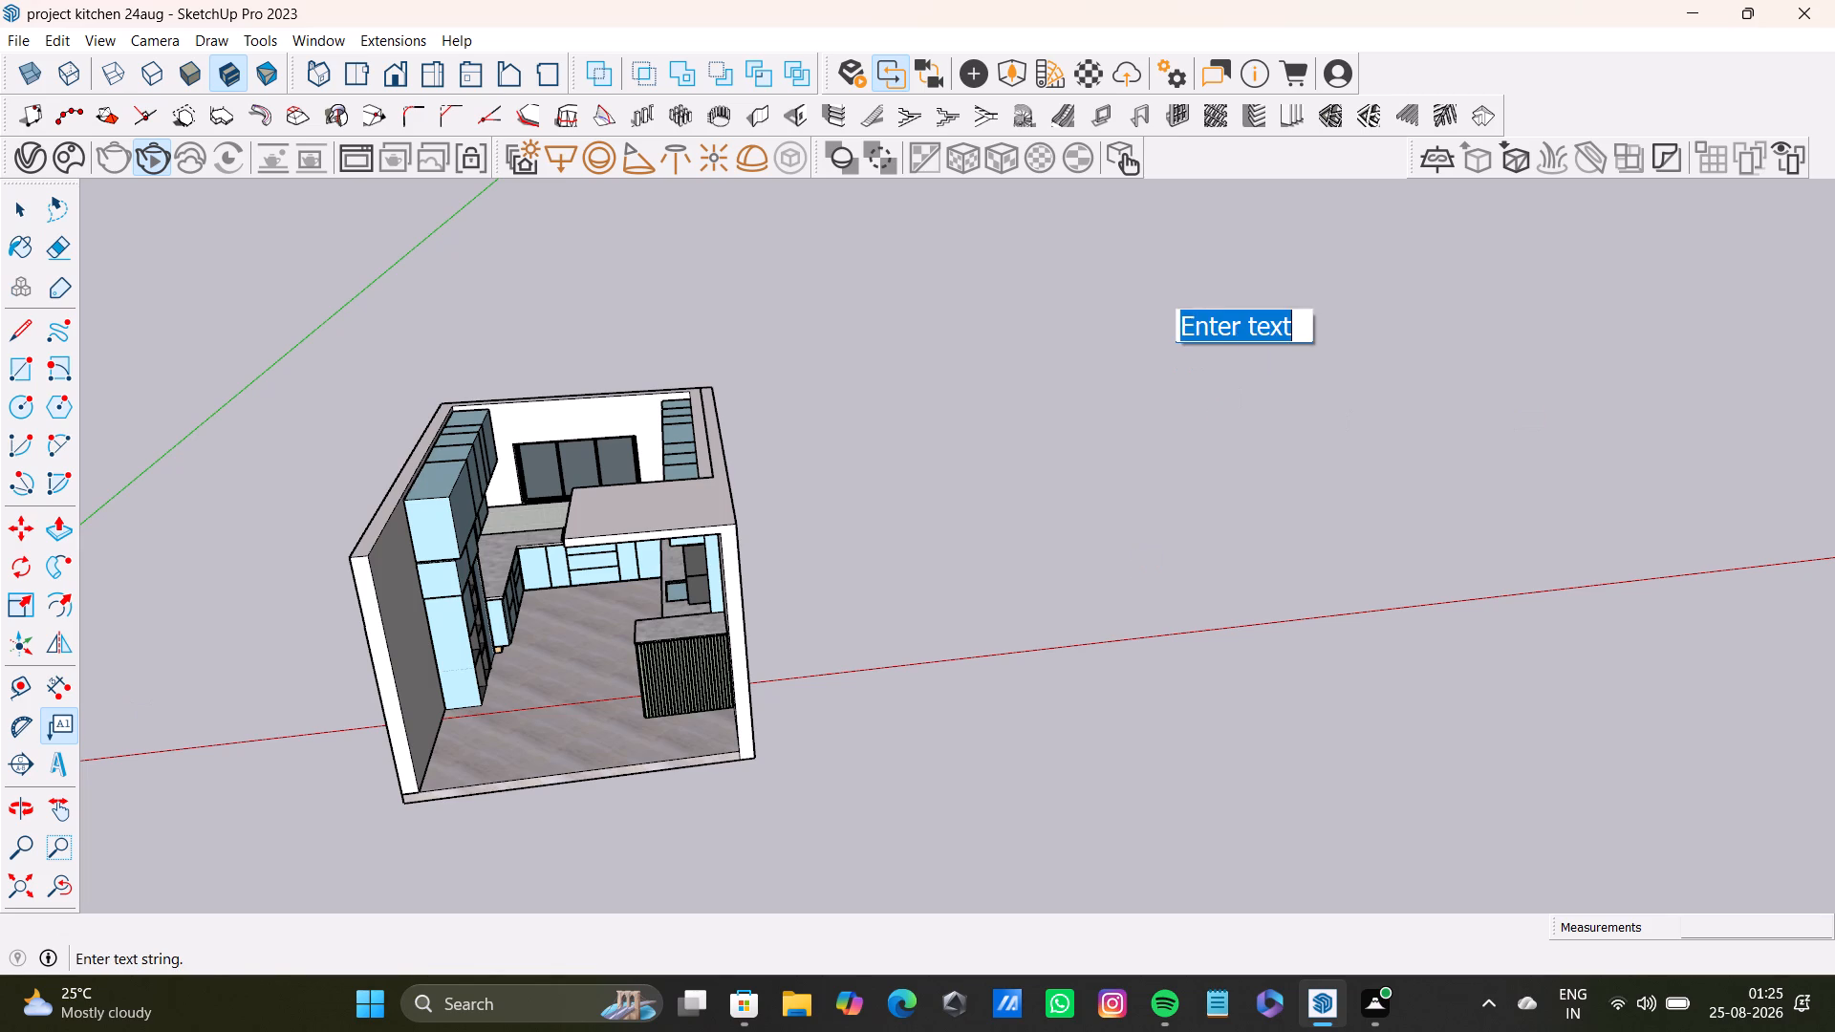
pyautogui.click(1239, 376)
pyautogui.click(1273, 374)
pyautogui.click(1296, 349)
pyautogui.moveTo(1290, 316); pyautogui.dragTo(1281, 314)
pyautogui.click(1238, 295)
pyautogui.click(1209, 308)
pyautogui.click(1205, 460)
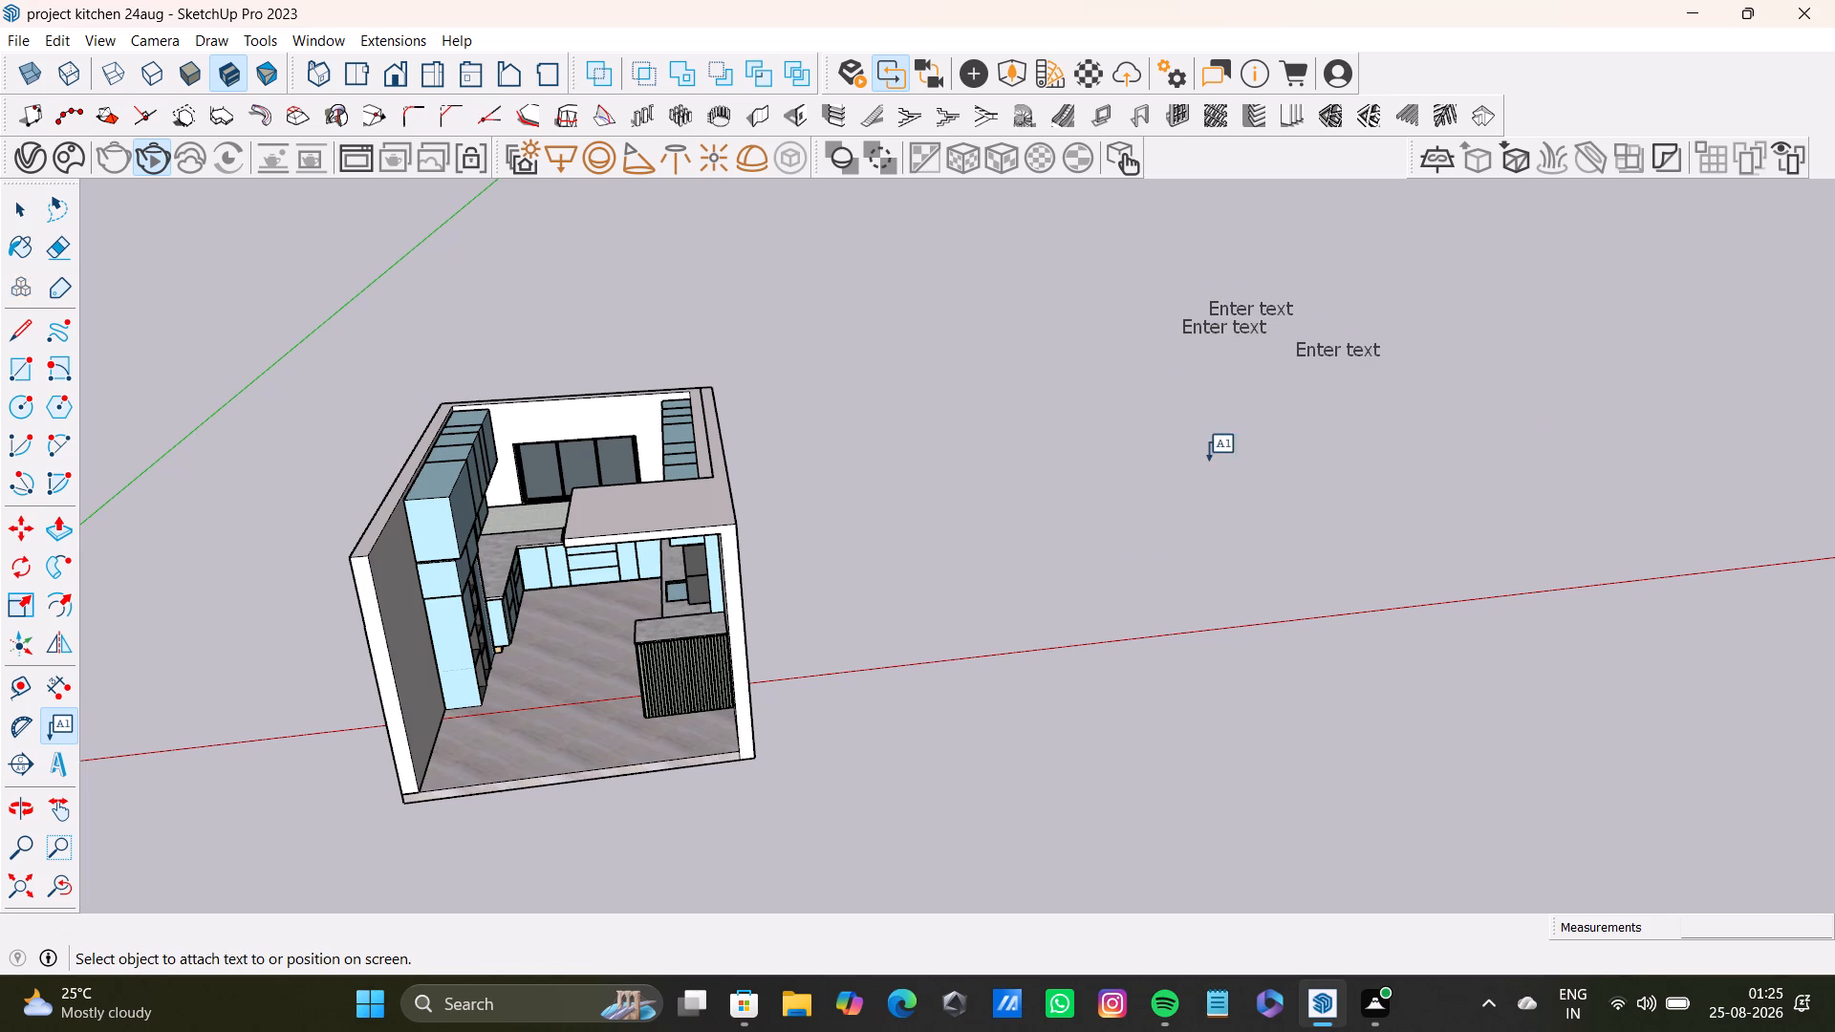
# Add three more default "Enter text" labels at the upper and outer sides of the new label group.
pyautogui.click(1336, 350)
pyautogui.click(1355, 280)
pyautogui.click(1280, 458)
pyautogui.moveTo(1186, 444); pyautogui.dragTo(1242, 447)
pyautogui.click(1398, 368)
pyautogui.click(1412, 338)
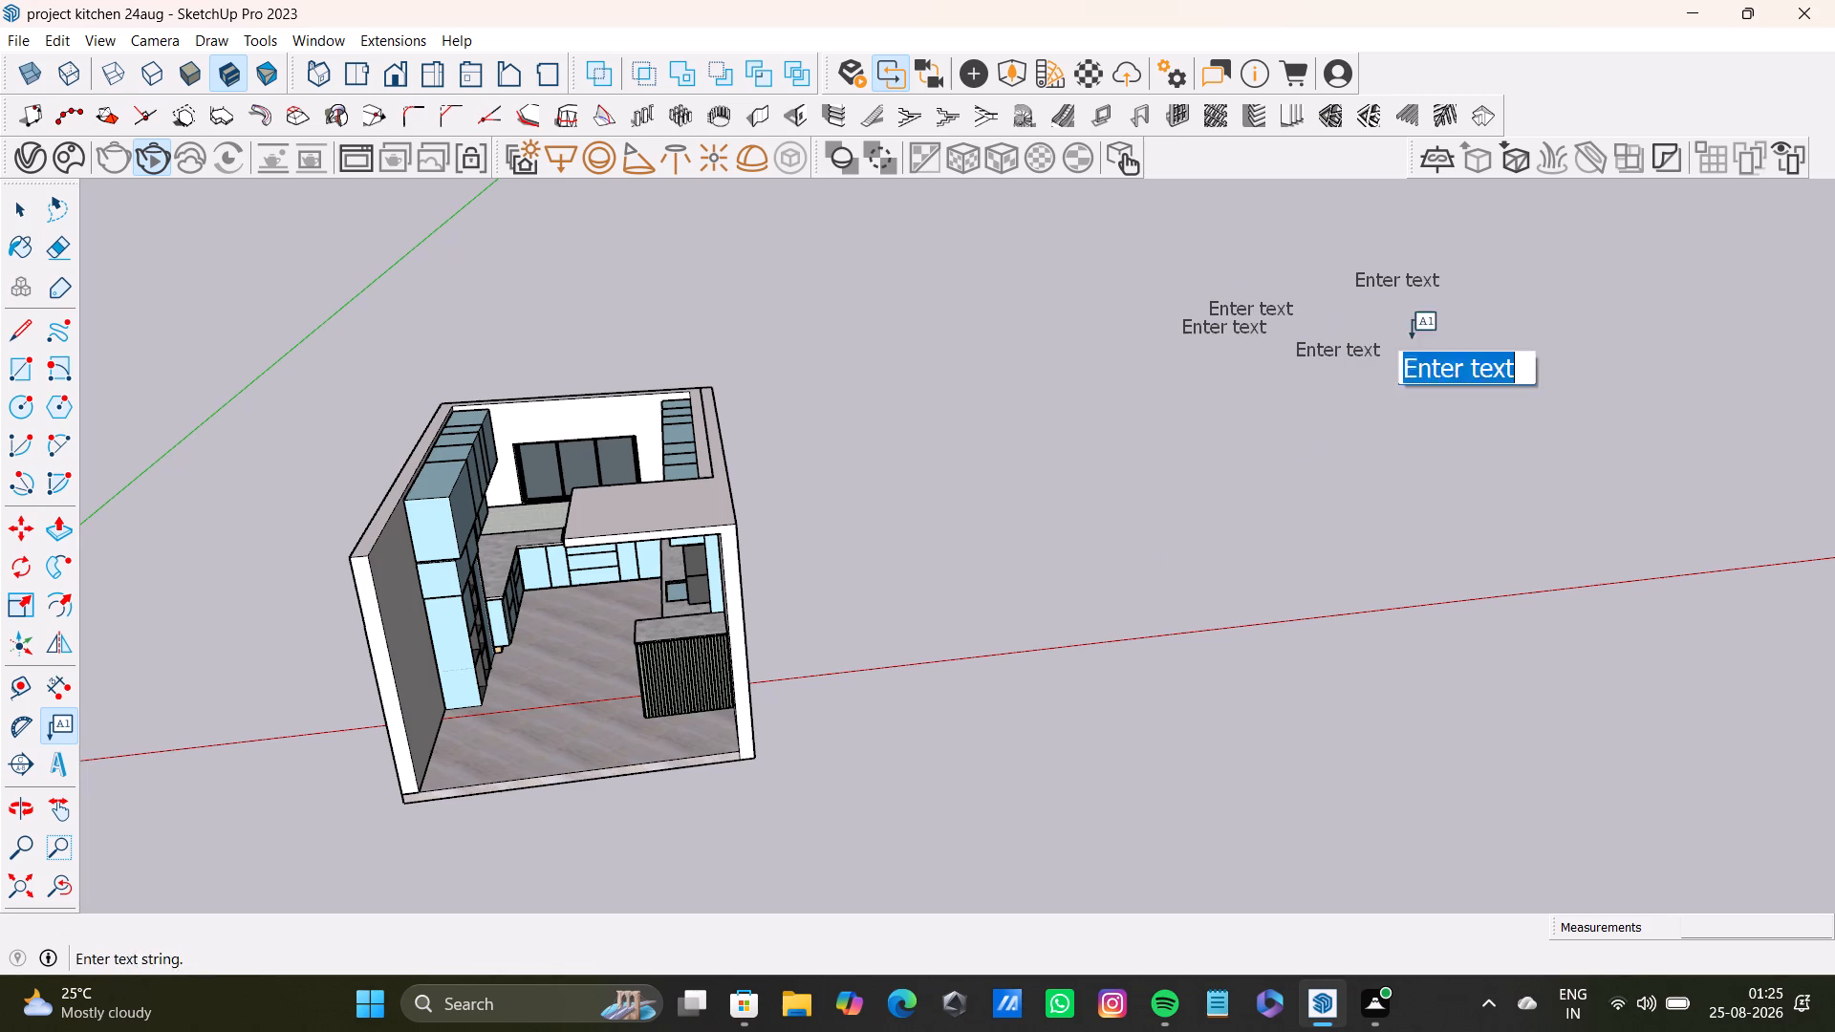
pyautogui.click(1321, 314)
pyautogui.click(1305, 286)
pyautogui.click(1429, 336)
pyautogui.click(1407, 327)
# Add three more default "Enter text" labels, two on the group's kitchen side and one in its upper middle.
pyautogui.click(1204, 416)
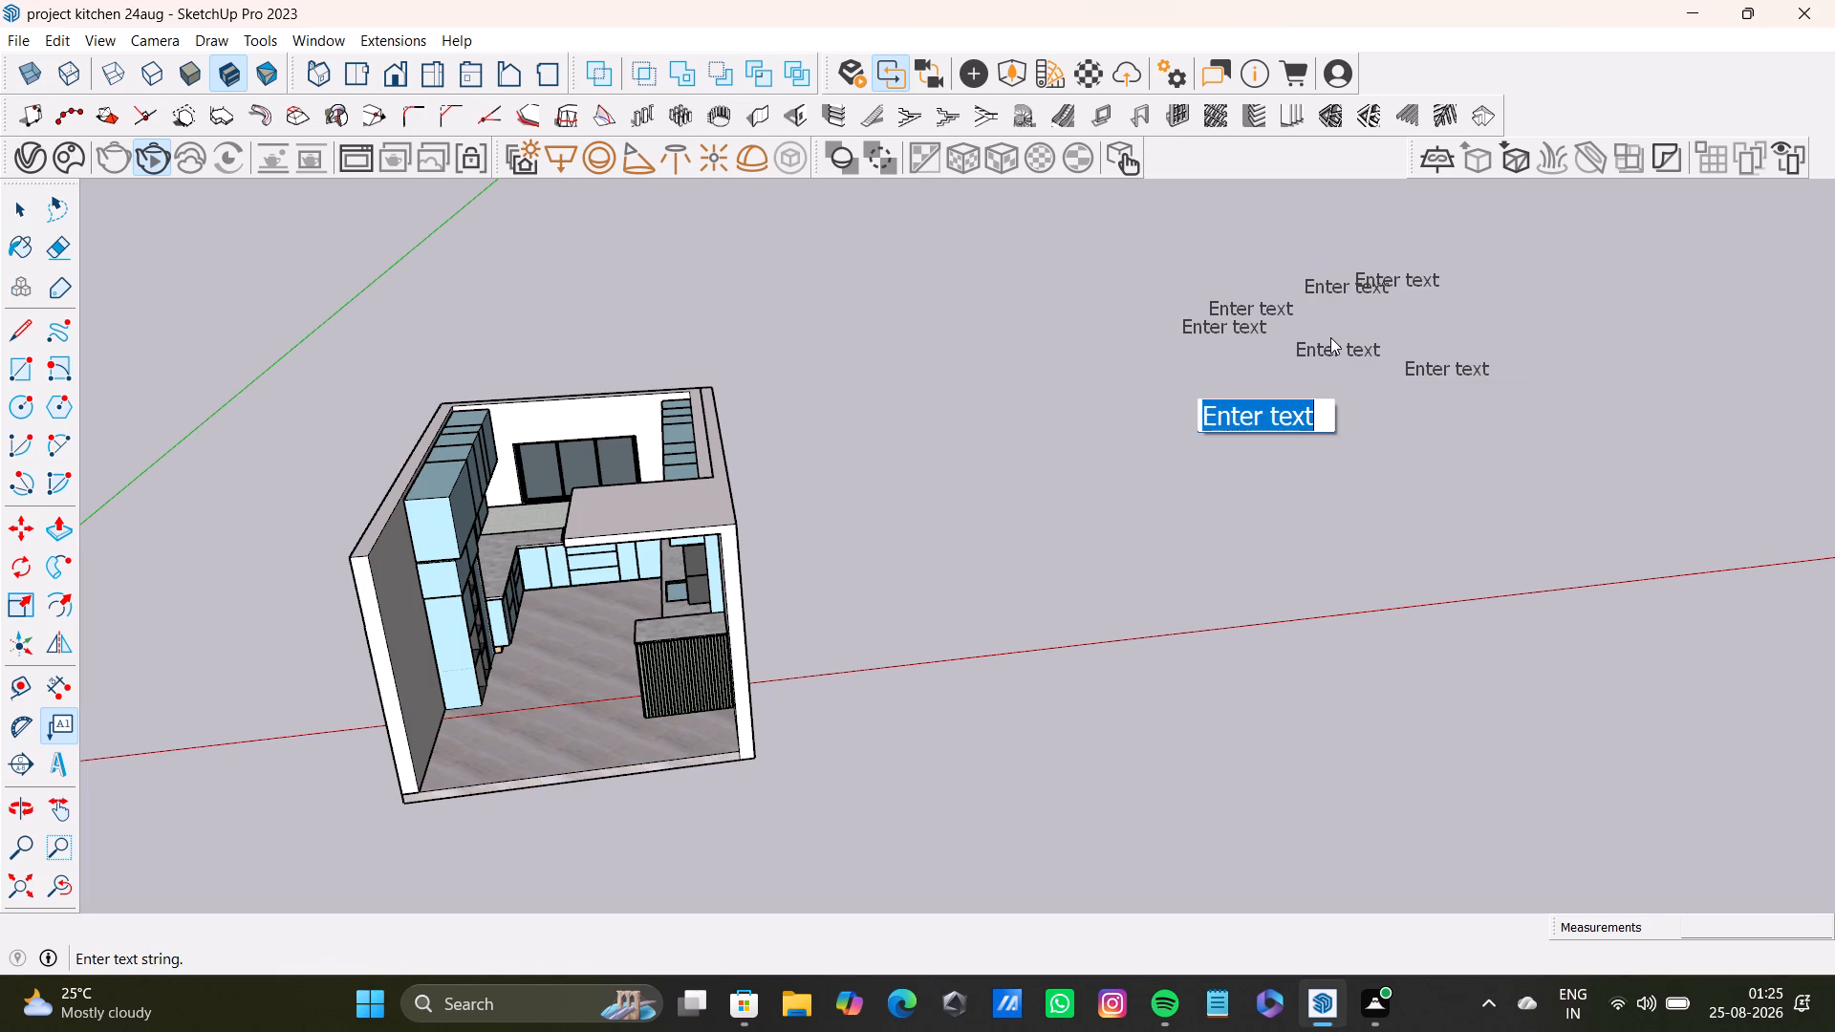
pyautogui.doubleClick(1370, 316)
pyautogui.click(1212, 368)
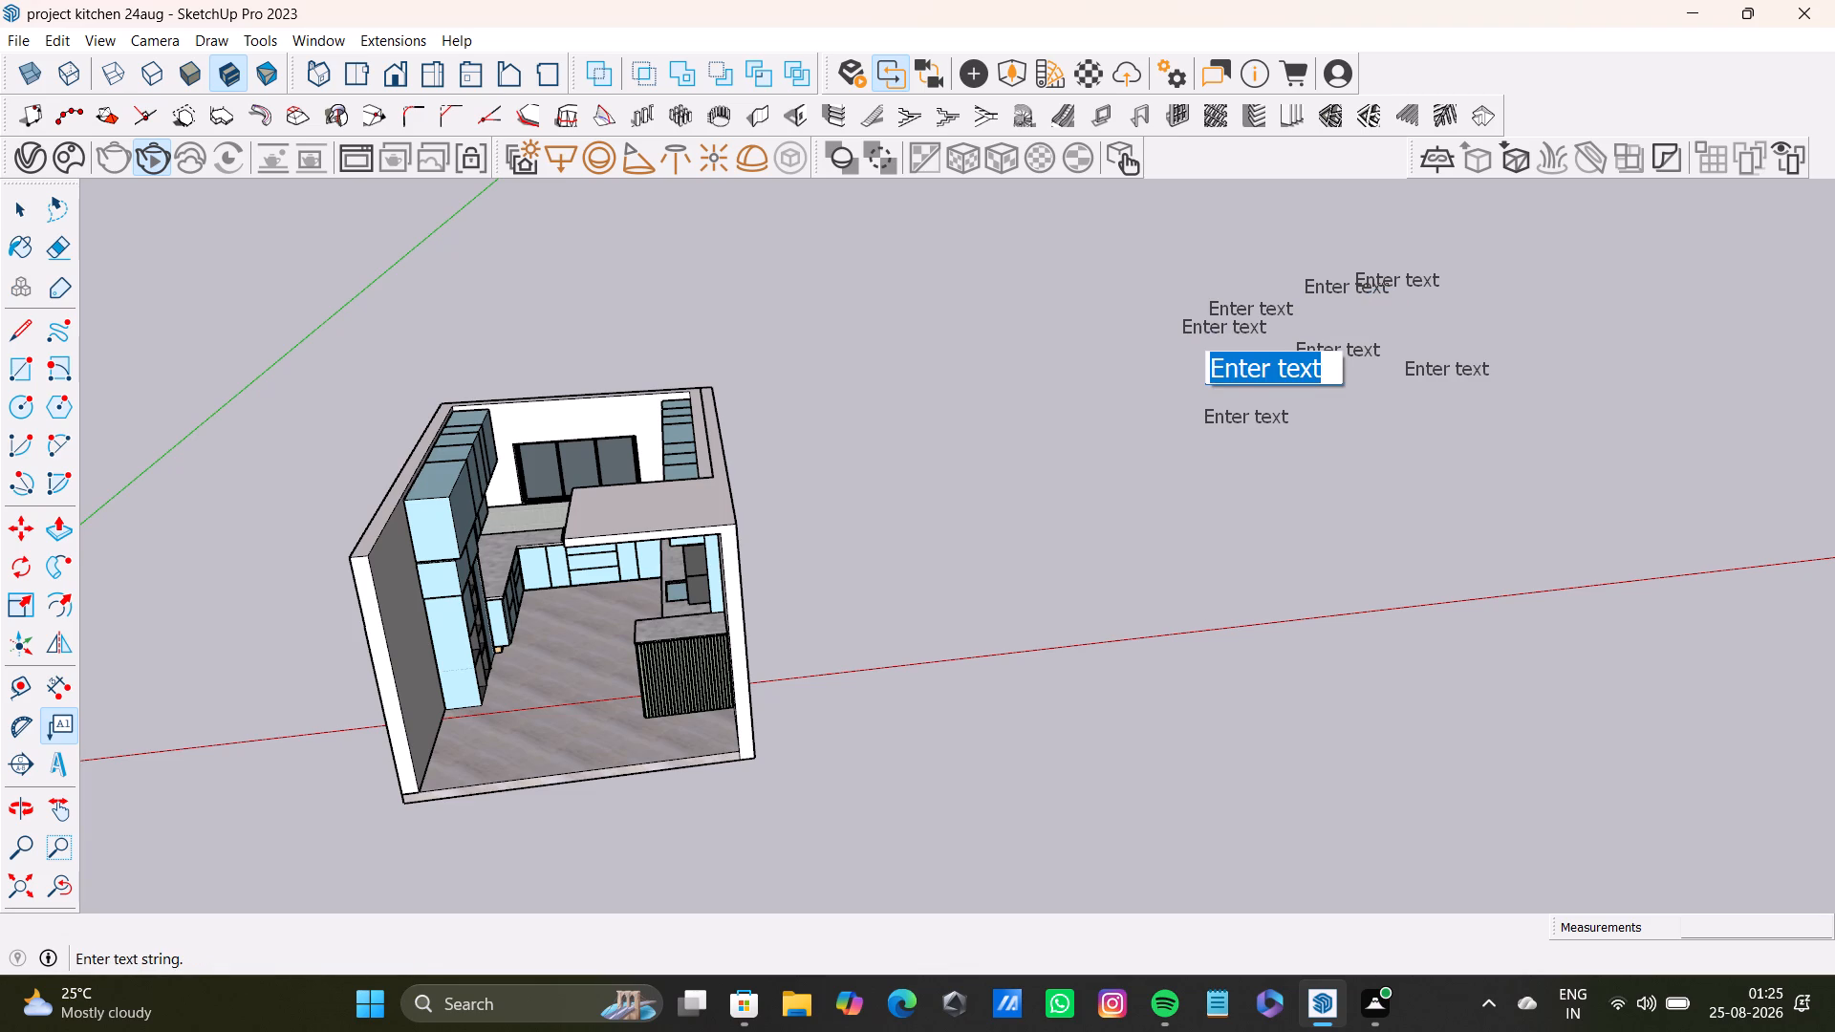
pyautogui.click(1379, 310)
pyautogui.click(1420, 317)
pyautogui.click(1353, 312)
pyautogui.click(1318, 312)
pyautogui.click(1493, 331)
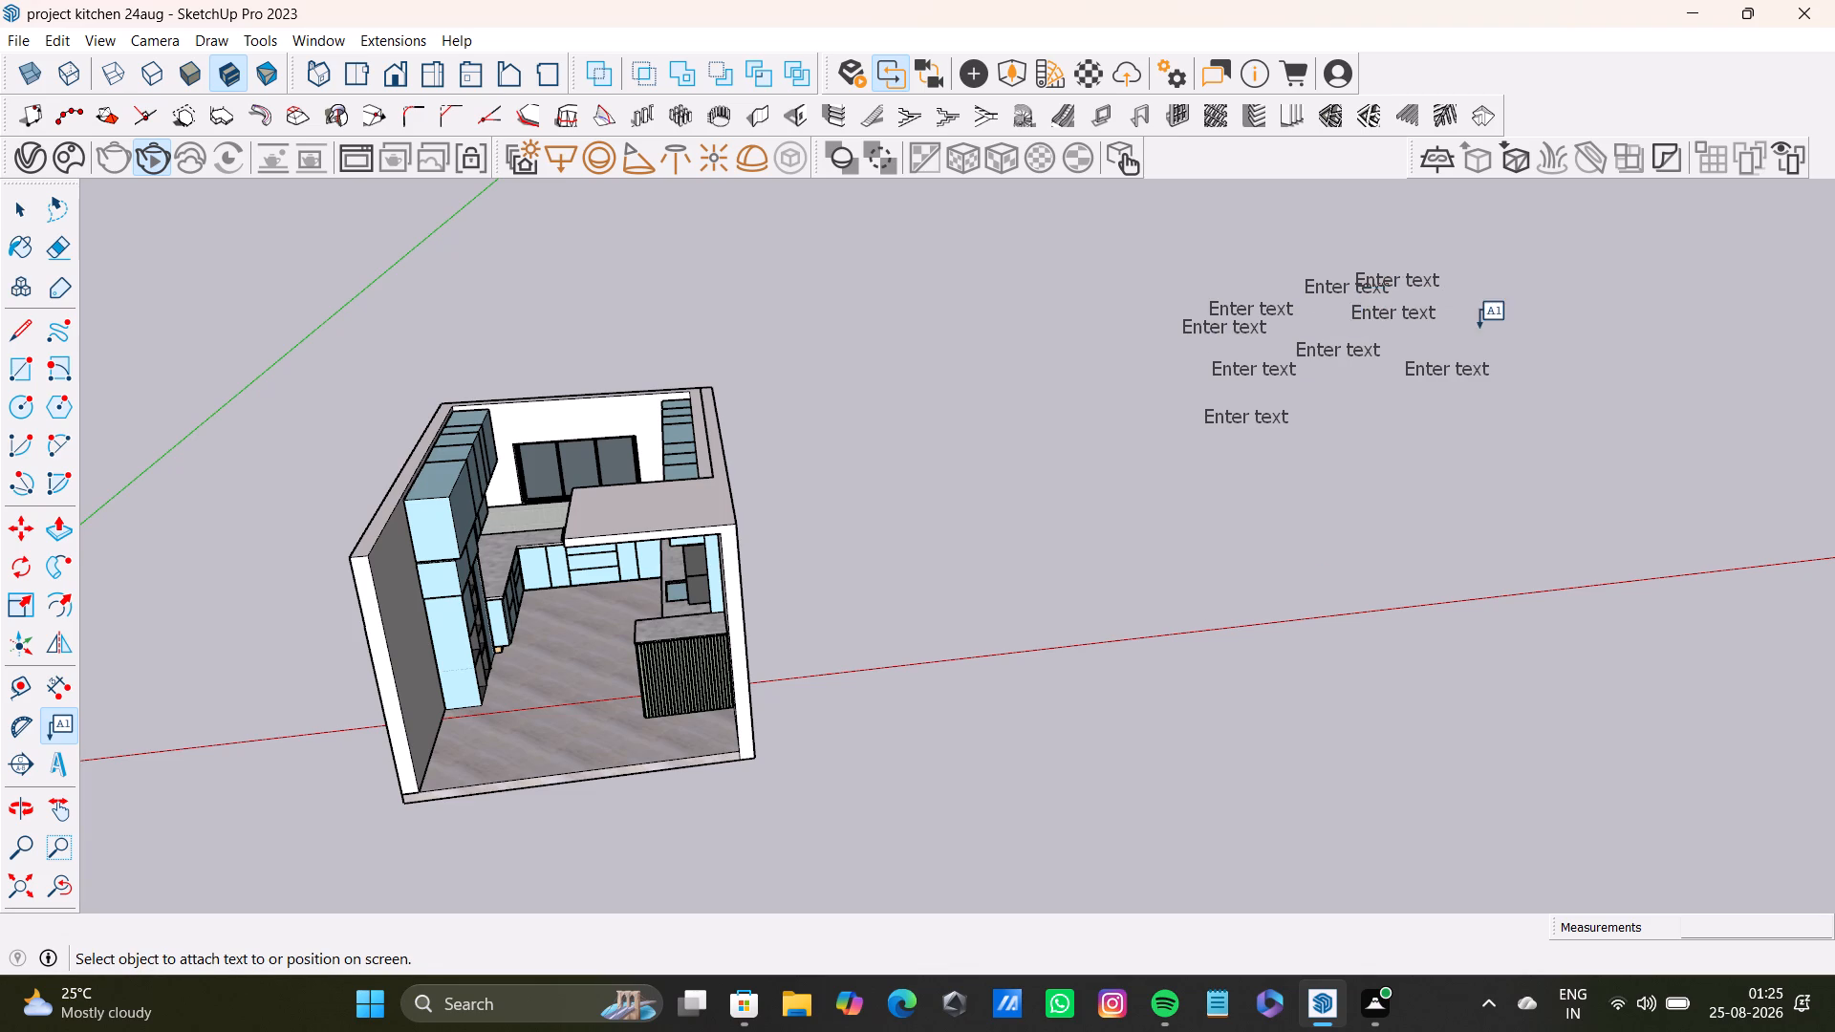
# Add four more default "Enter text" labels, one in the group's upper middle and three on its outer side away from the kitchen.
pyautogui.click(1306, 310)
pyautogui.click(1453, 329)
pyautogui.click(1462, 330)
pyautogui.doubleClick(1420, 349)
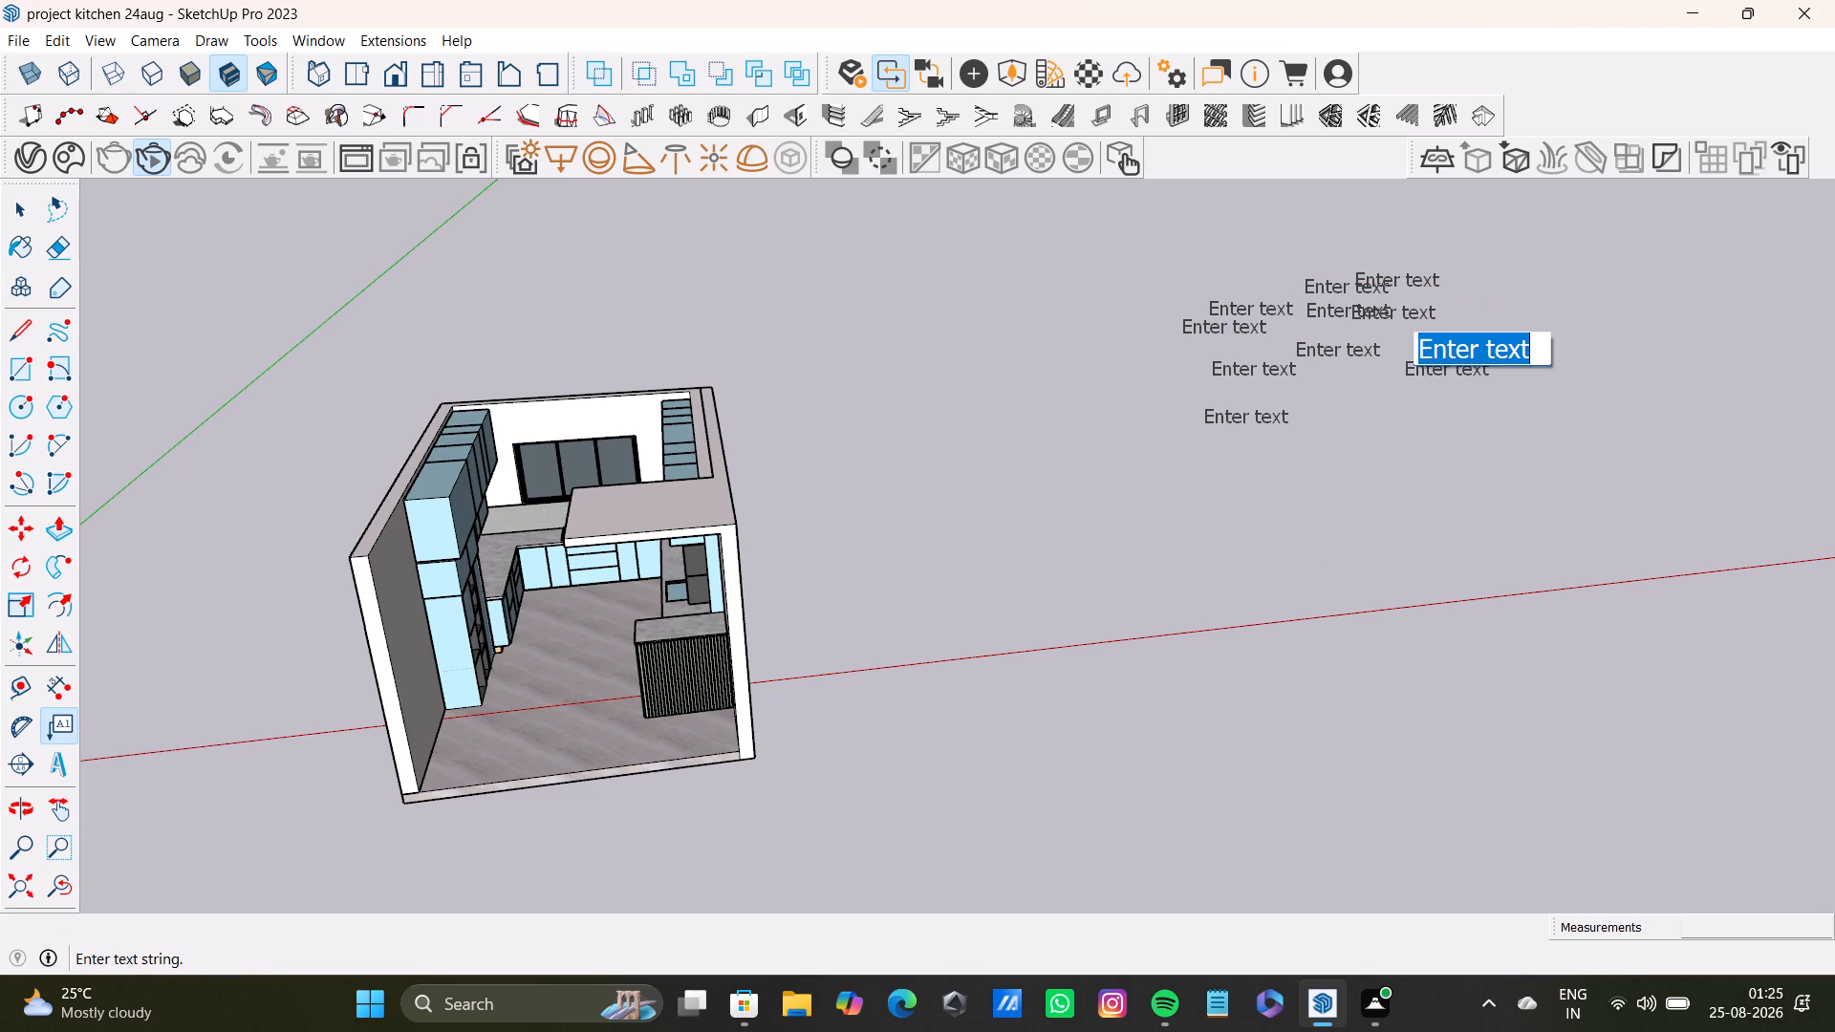
pyautogui.click(1483, 298)
pyautogui.click(1472, 291)
pyautogui.click(1474, 310)
pyautogui.click(1465, 308)
pyautogui.tripleClick(1448, 307)
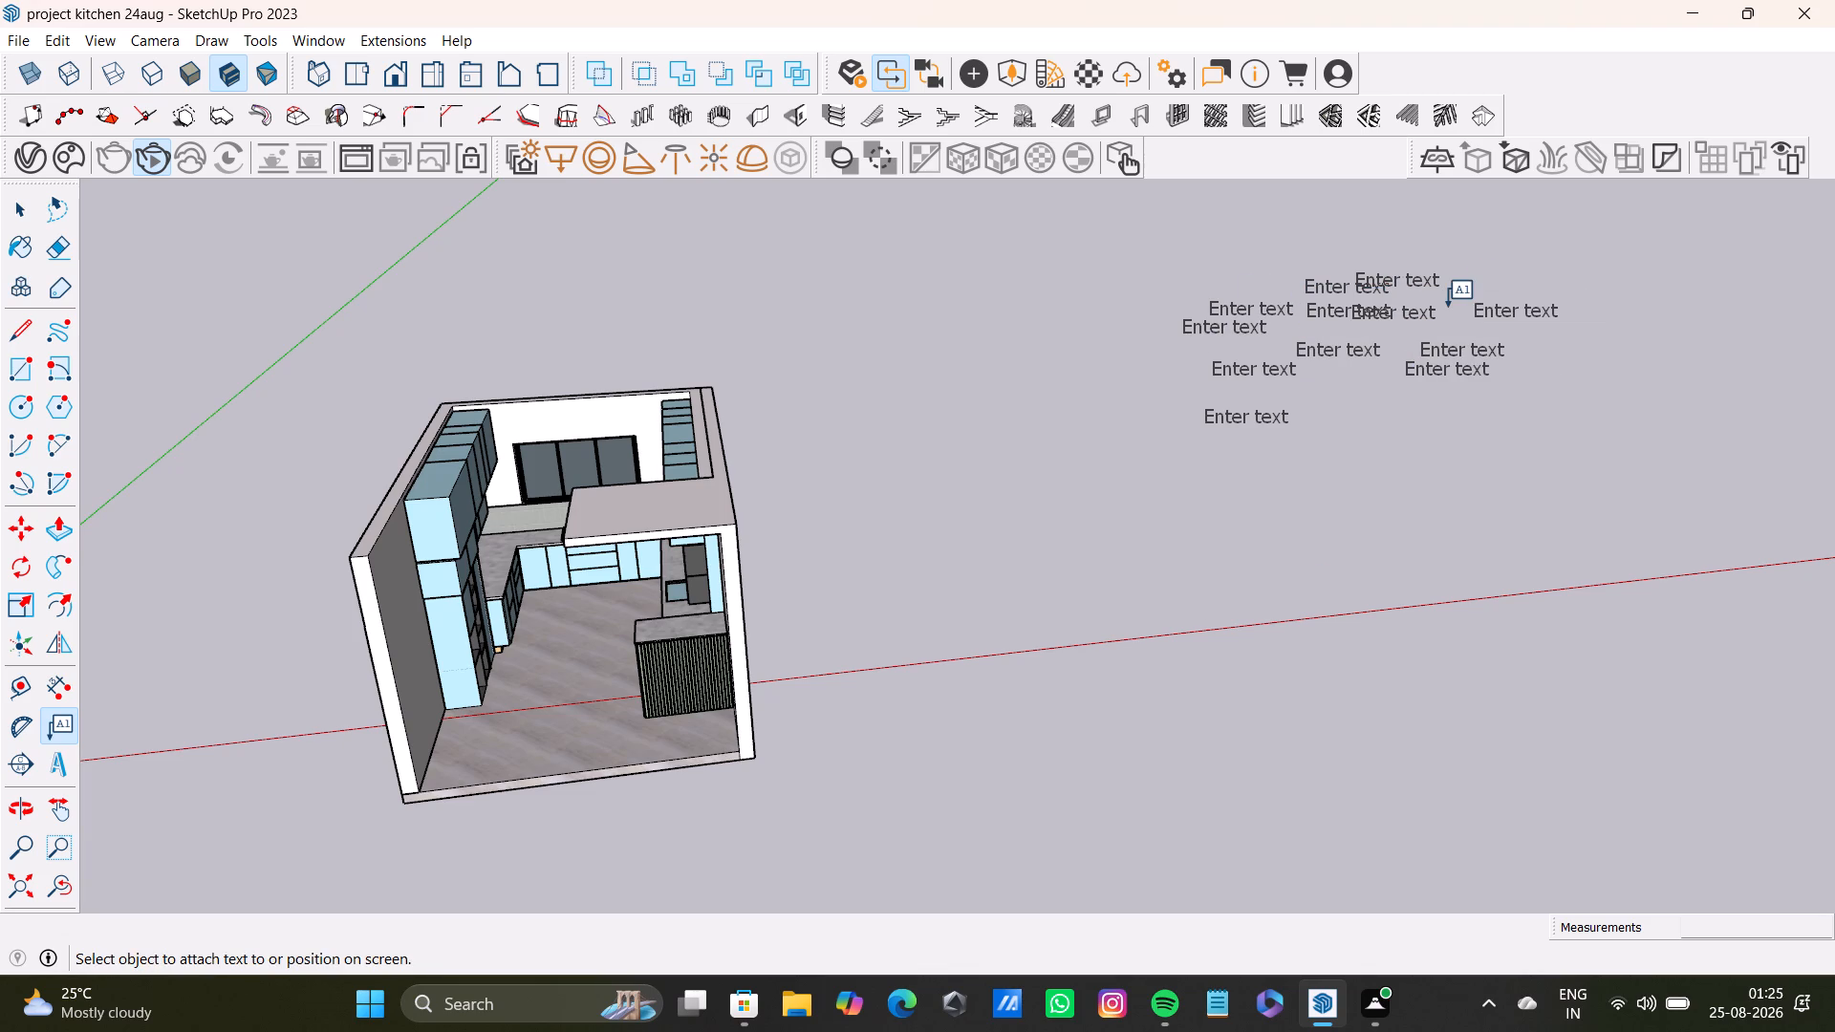
pyautogui.click(1353, 413)
# Add four more default "Enter text" labels along the group's lower edge facing the red axis.
pyautogui.click(1335, 408)
pyautogui.moveTo(1315, 407); pyautogui.dragTo(1332, 408)
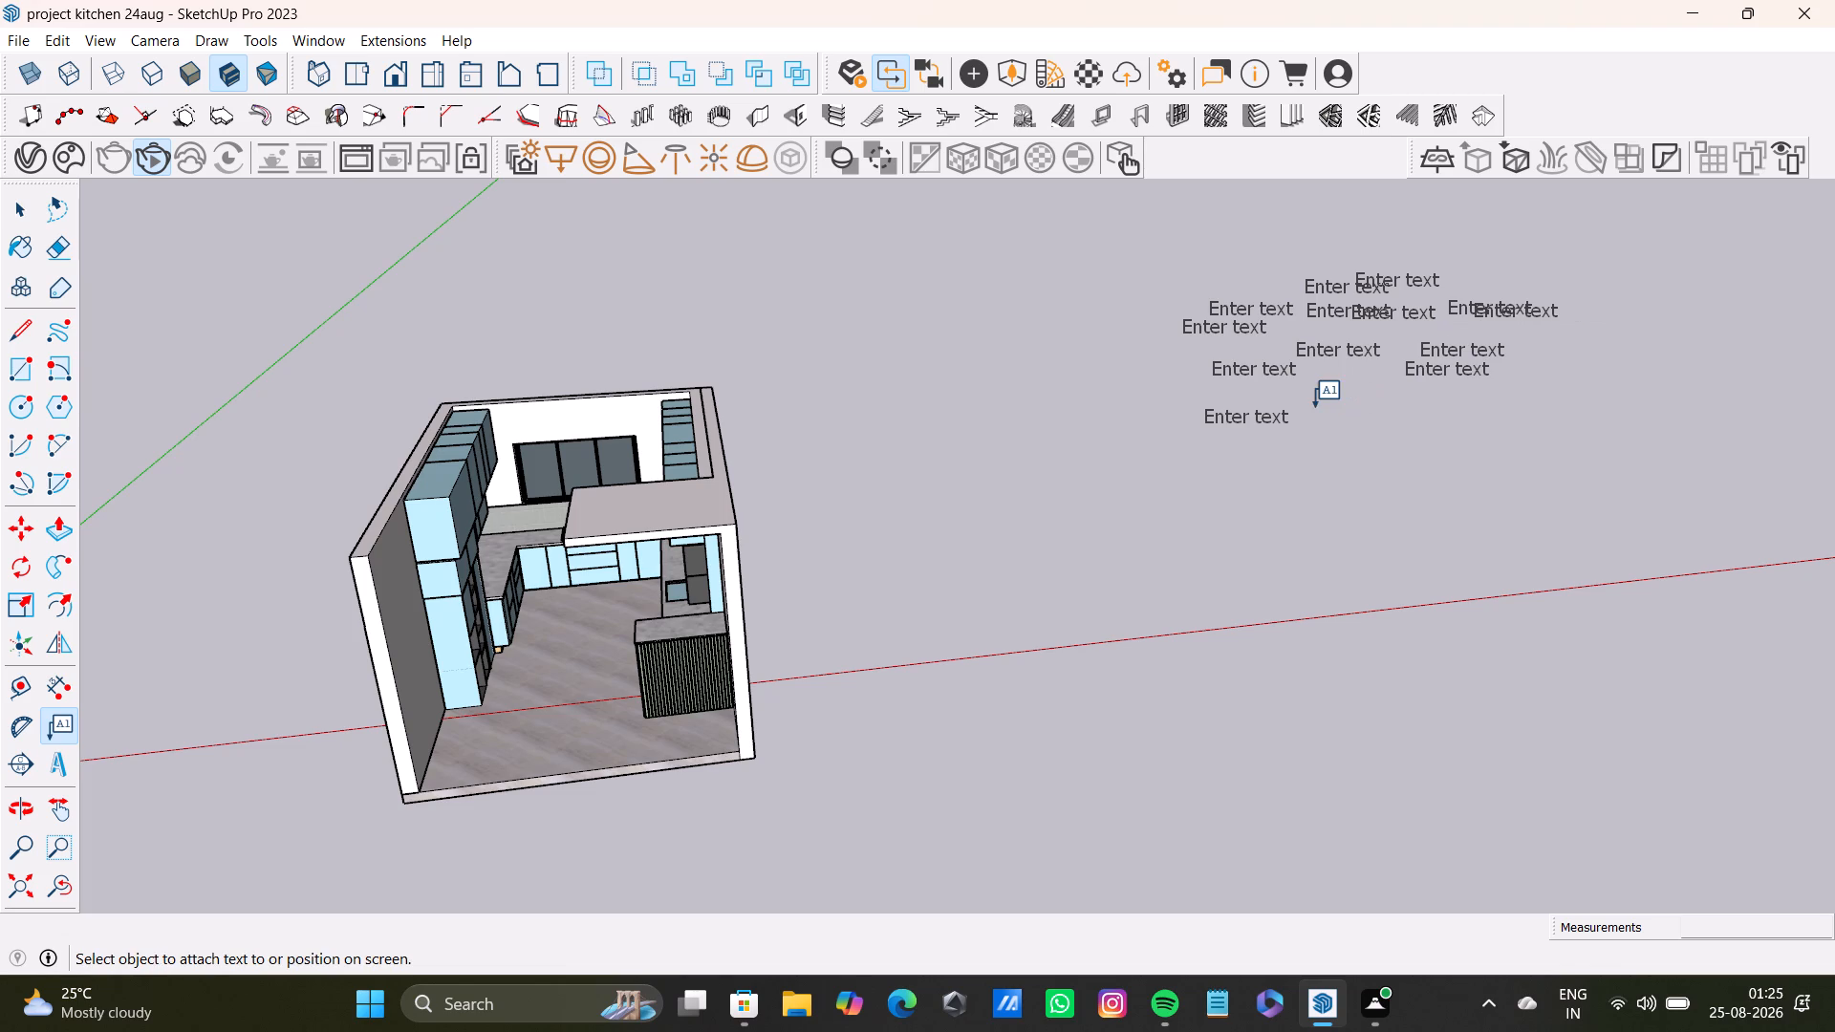
pyautogui.click(1408, 417)
pyautogui.click(1358, 382)
pyautogui.click(1378, 381)
pyautogui.click(1334, 378)
pyautogui.click(1297, 392)
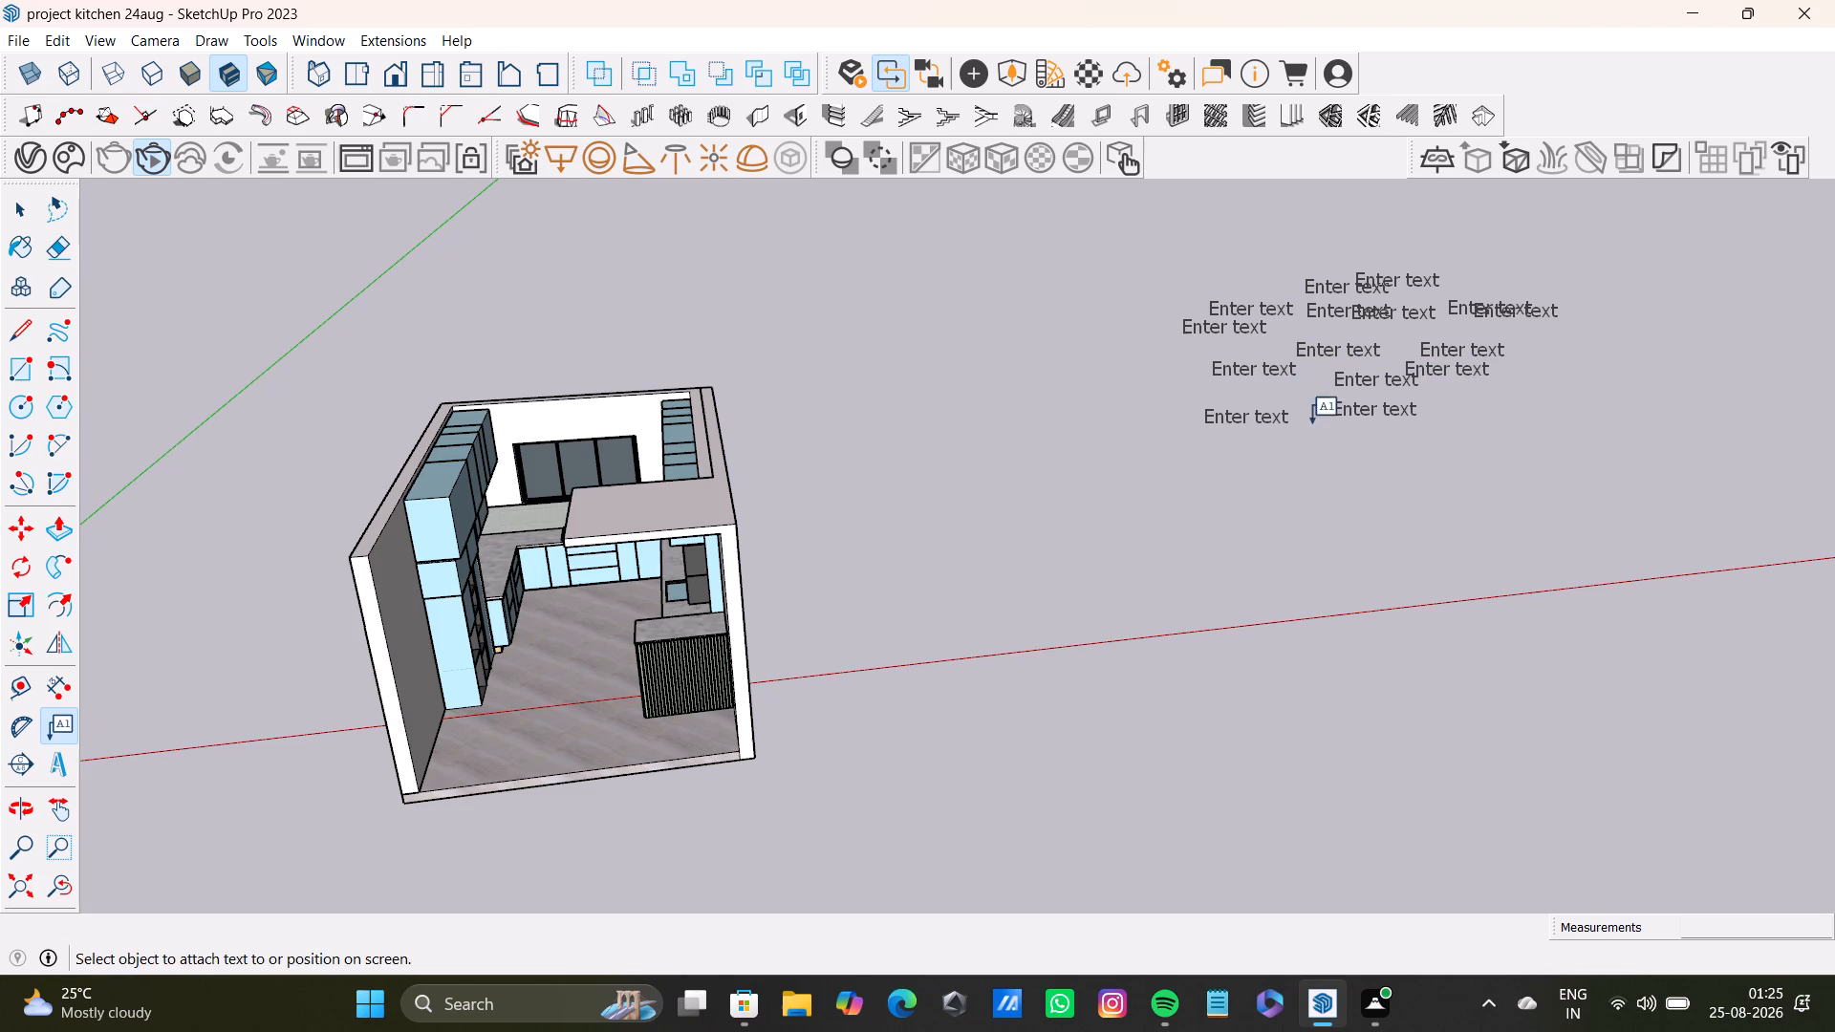
pyautogui.click(1323, 438)
pyautogui.click(1304, 391)
pyautogui.click(1304, 407)
pyautogui.click(1267, 389)
pyautogui.click(1245, 398)
pyautogui.click(1170, 393)
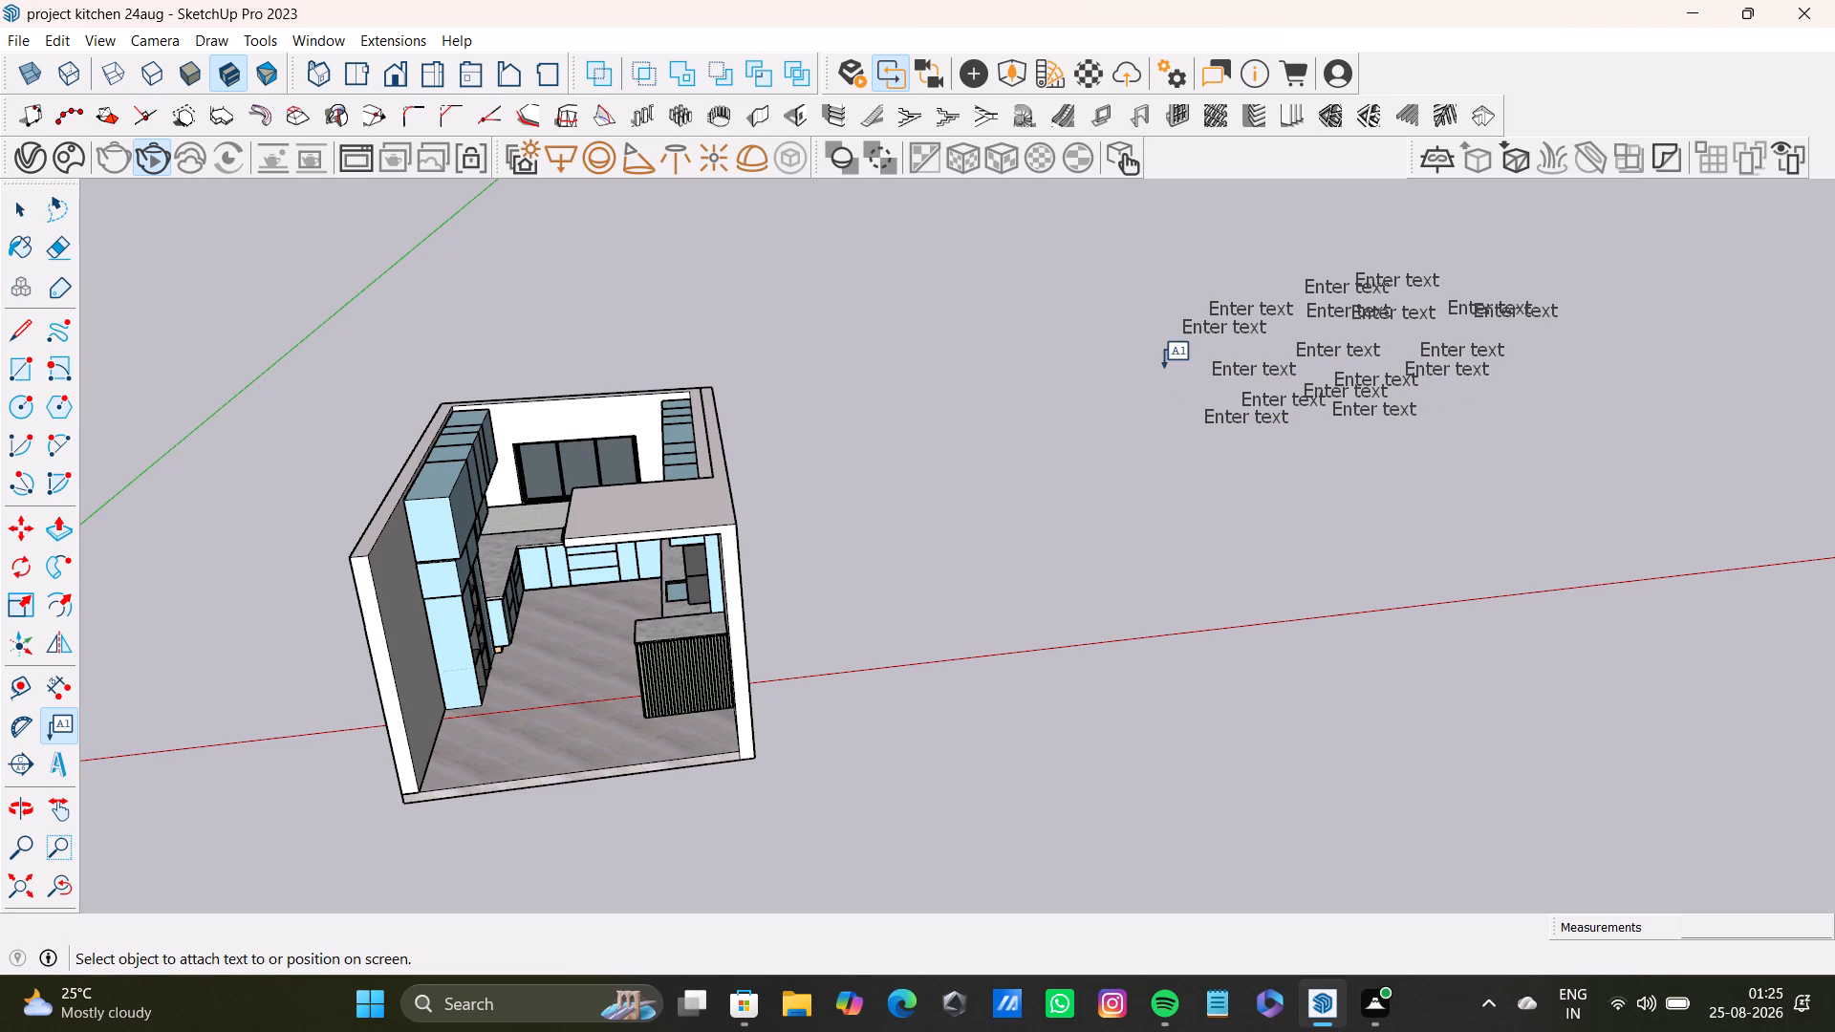
# Add four more default "Enter text" labels, overlapping each other on the group's kitchen side.
pyautogui.click(1164, 368)
pyautogui.click(1214, 355)
pyautogui.click(1182, 369)
pyautogui.click(1177, 379)
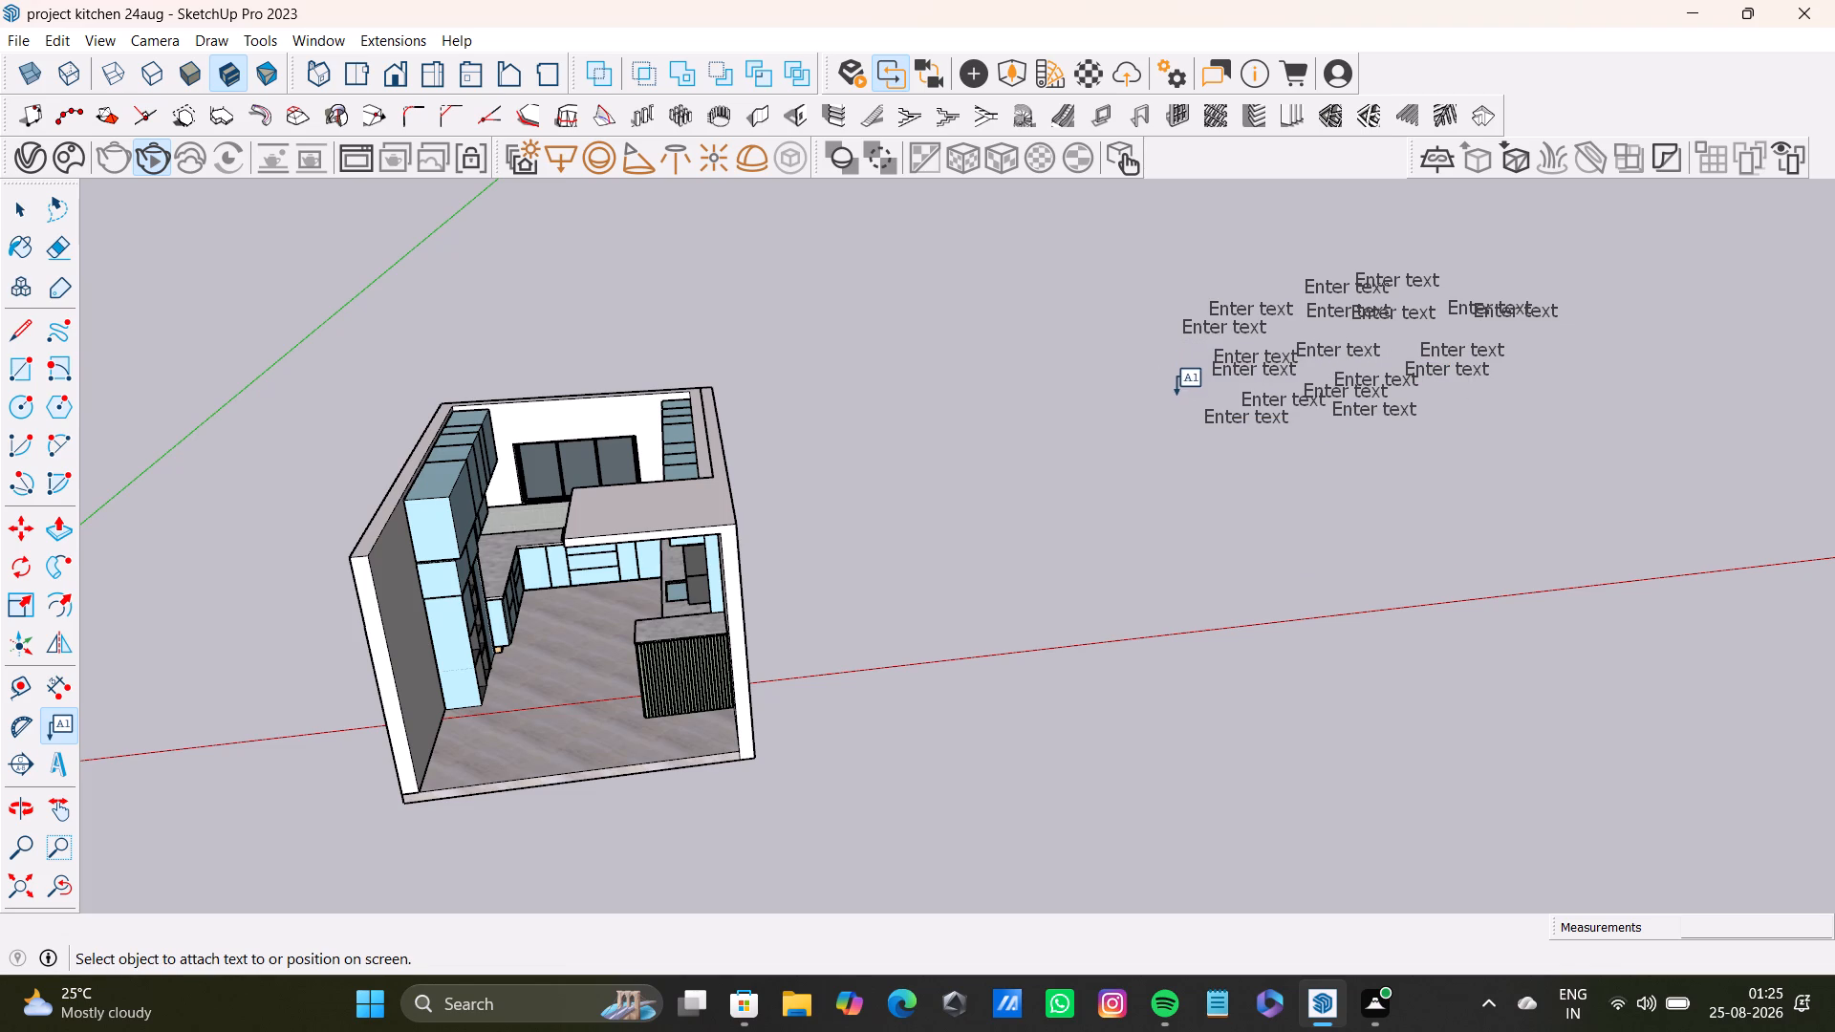
pyautogui.click(1172, 401)
pyautogui.click(1164, 391)
pyautogui.click(1169, 357)
pyautogui.doubleClick(1186, 359)
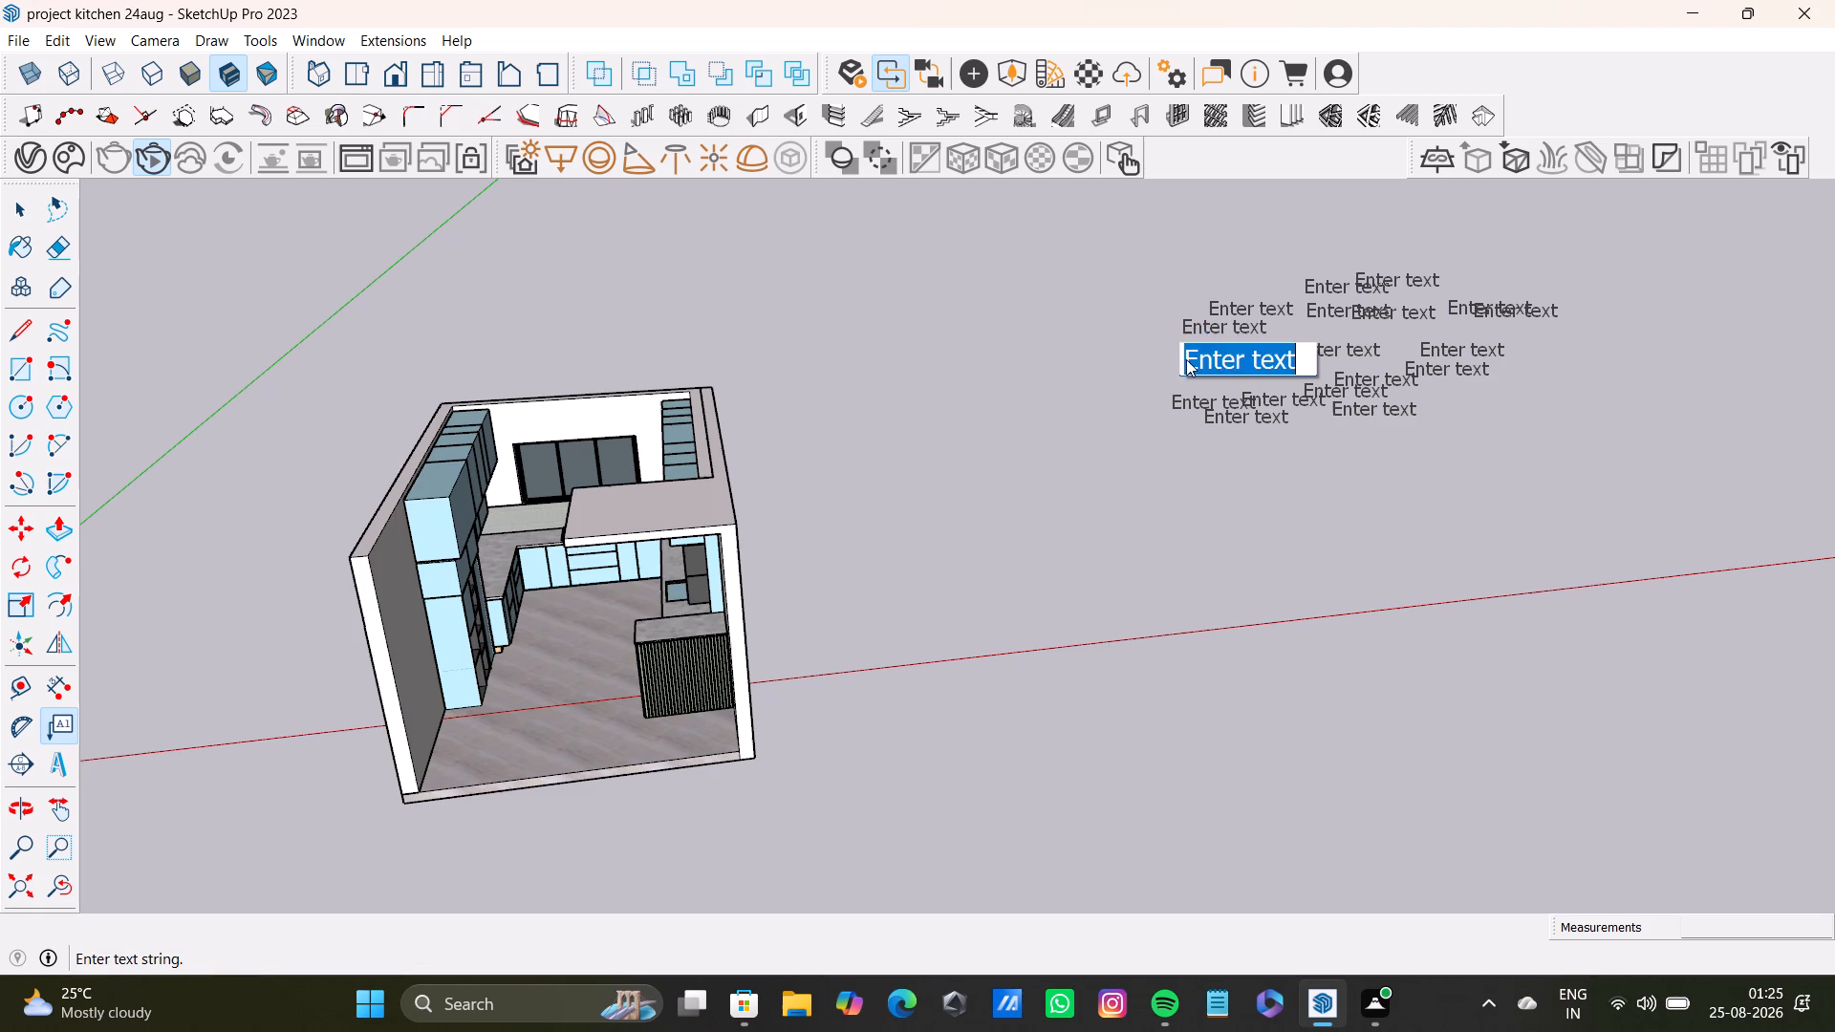
pyautogui.click(1146, 362)
pyautogui.doubleClick(1162, 347)
pyautogui.click(1158, 371)
pyautogui.click(1139, 367)
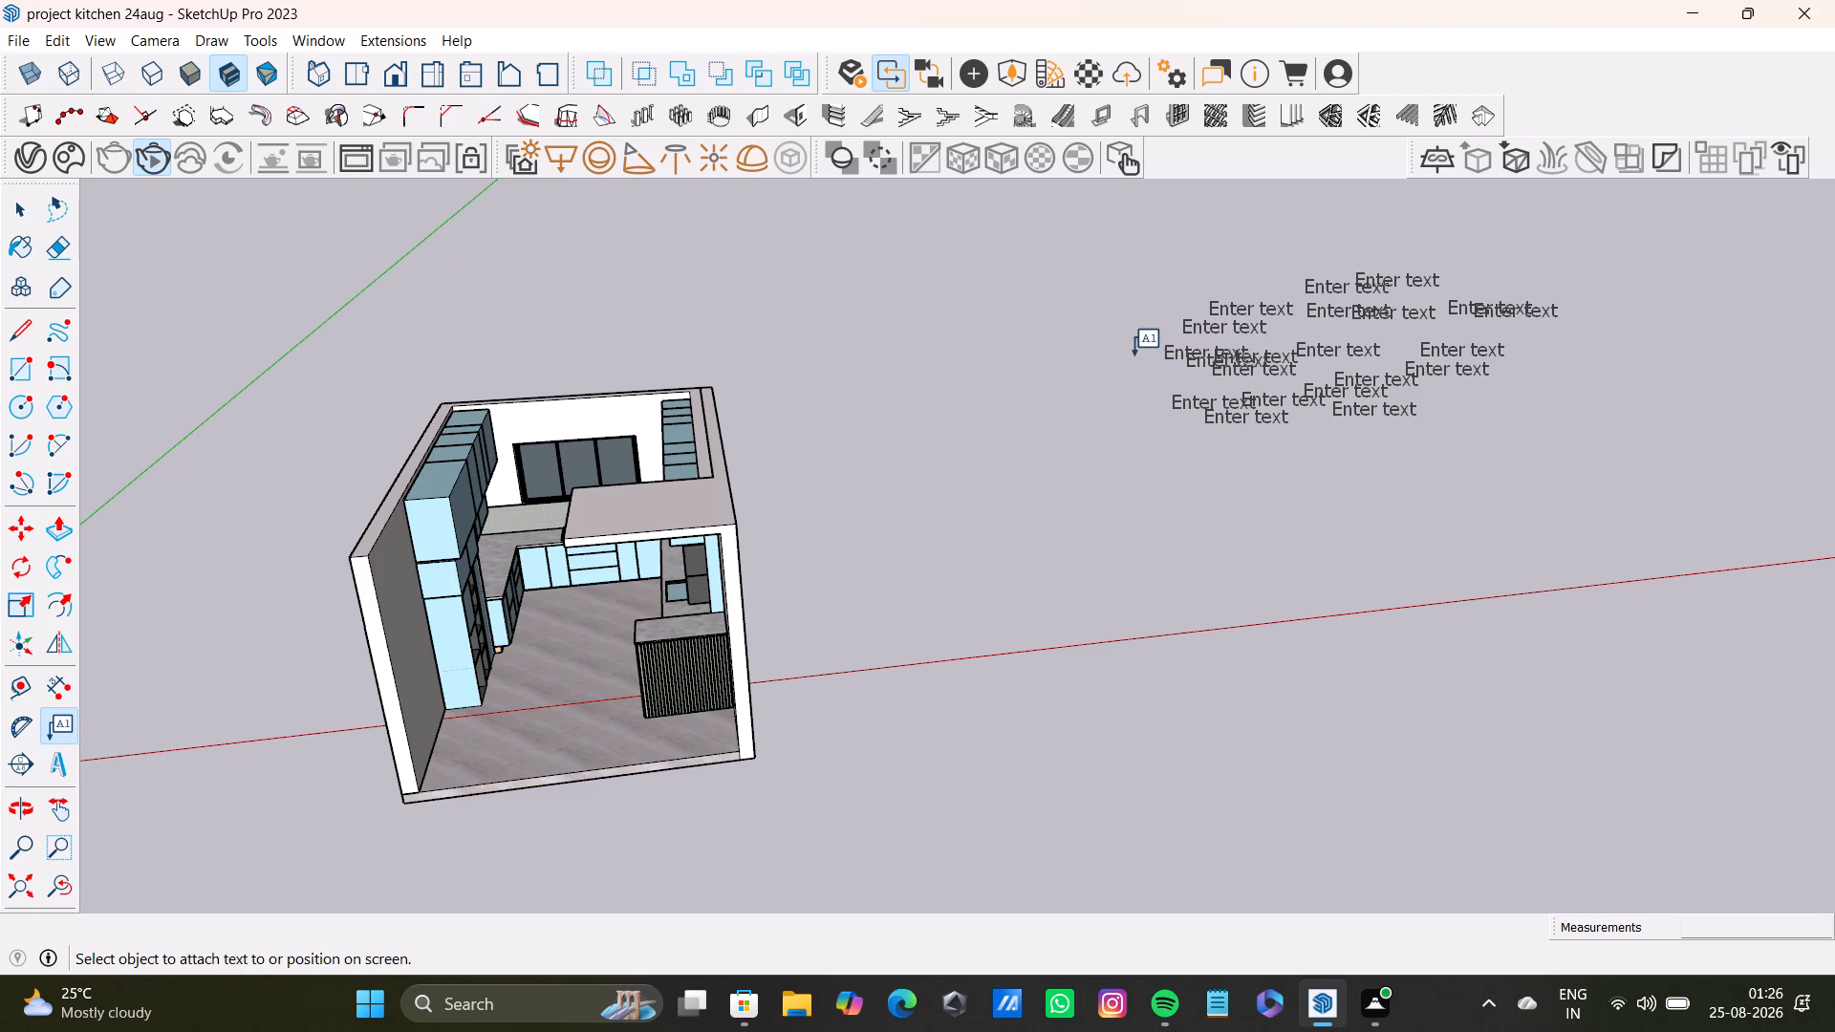
# Add three more default "Enter text" labels, two at the group's edge nearest the kitchen and one in its middle.
pyautogui.click(1134, 342)
pyautogui.click(1154, 331)
pyautogui.click(1156, 302)
pyautogui.click(1180, 291)
pyautogui.click(1182, 290)
pyautogui.click(1413, 328)
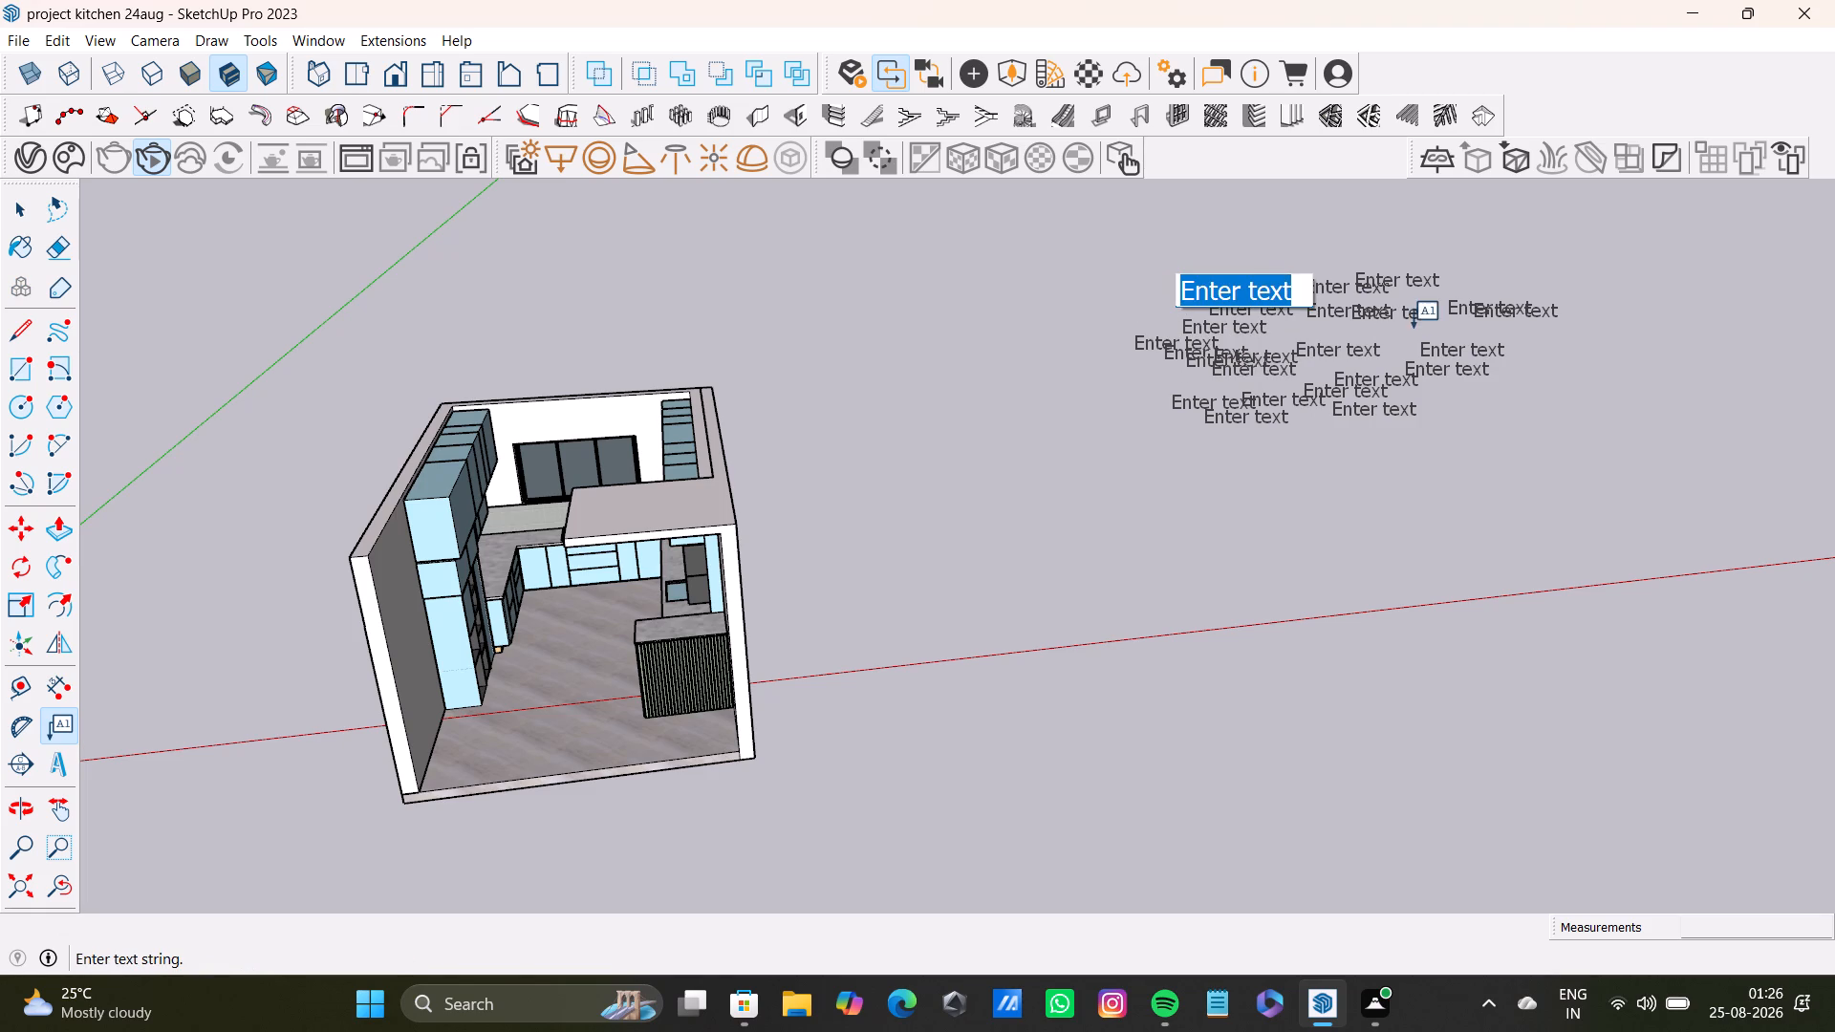
pyautogui.click(1393, 349)
pyautogui.click(1300, 334)
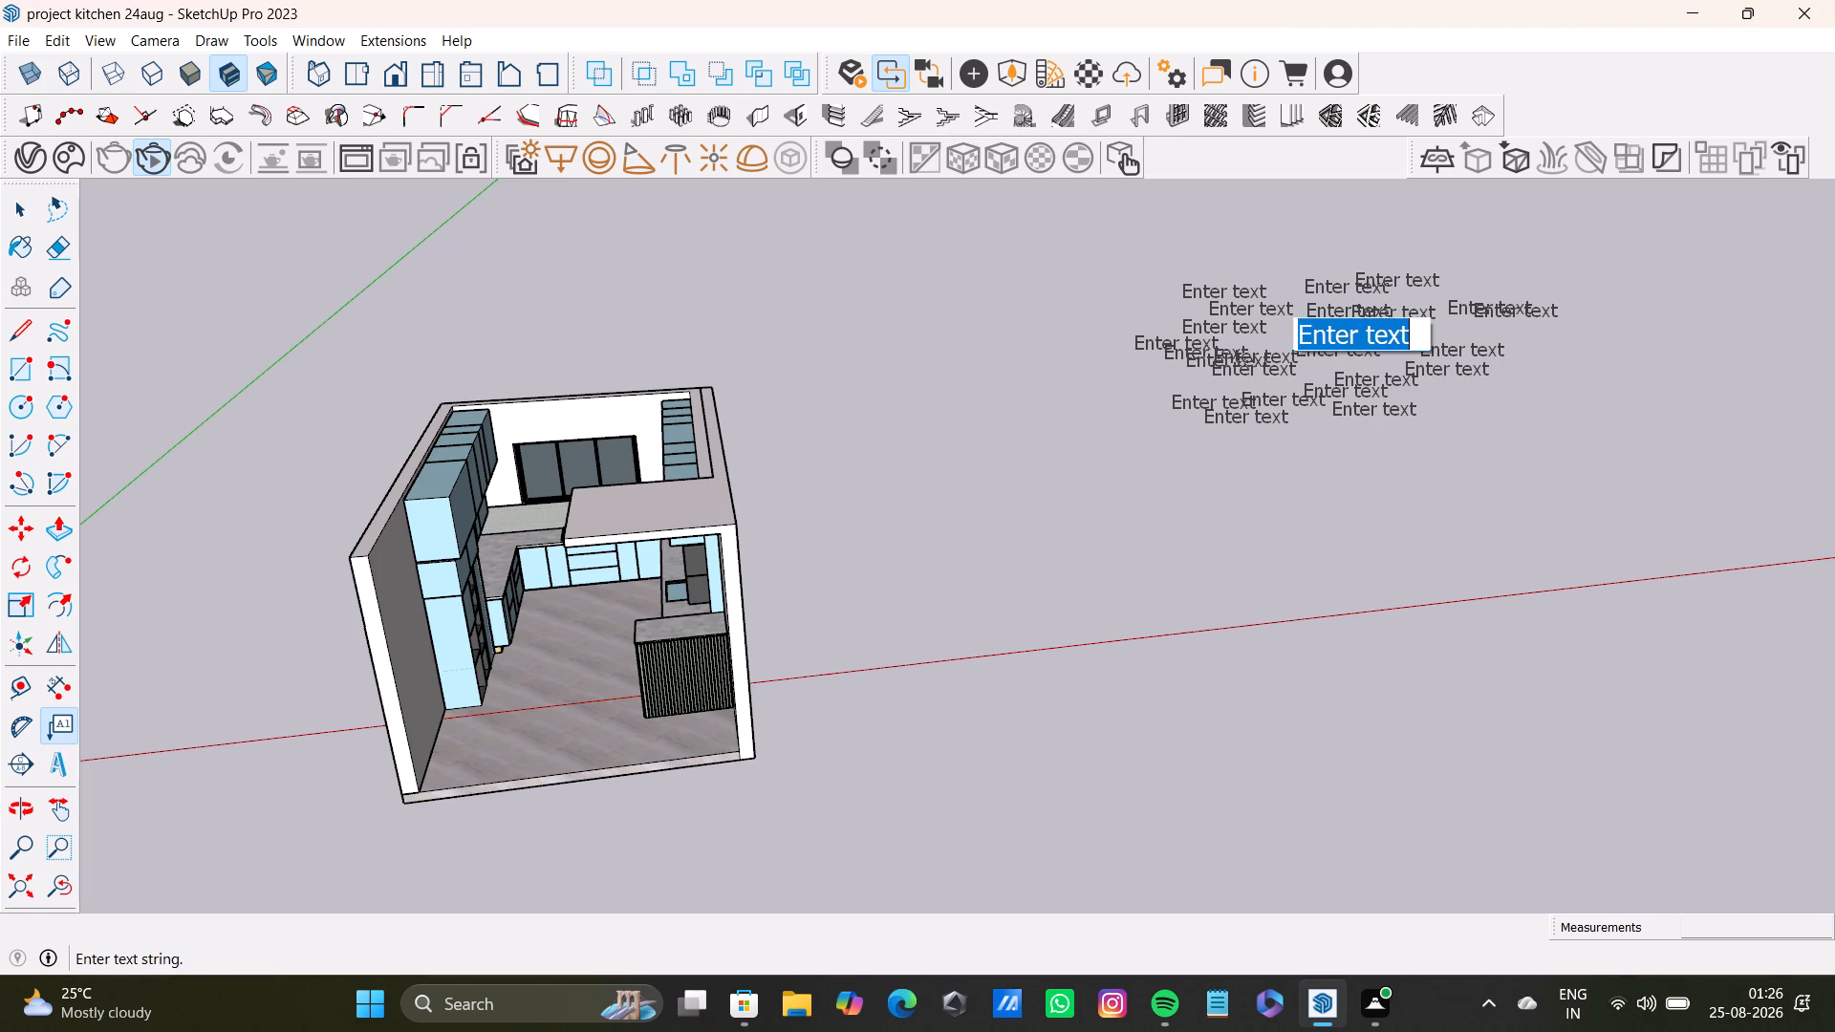
pyautogui.click(1432, 323)
# Add three more default "Enter text" labels, two on the group's outer side and one in its middle.
pyautogui.click(1452, 321)
pyautogui.click(1453, 331)
pyautogui.click(1382, 346)
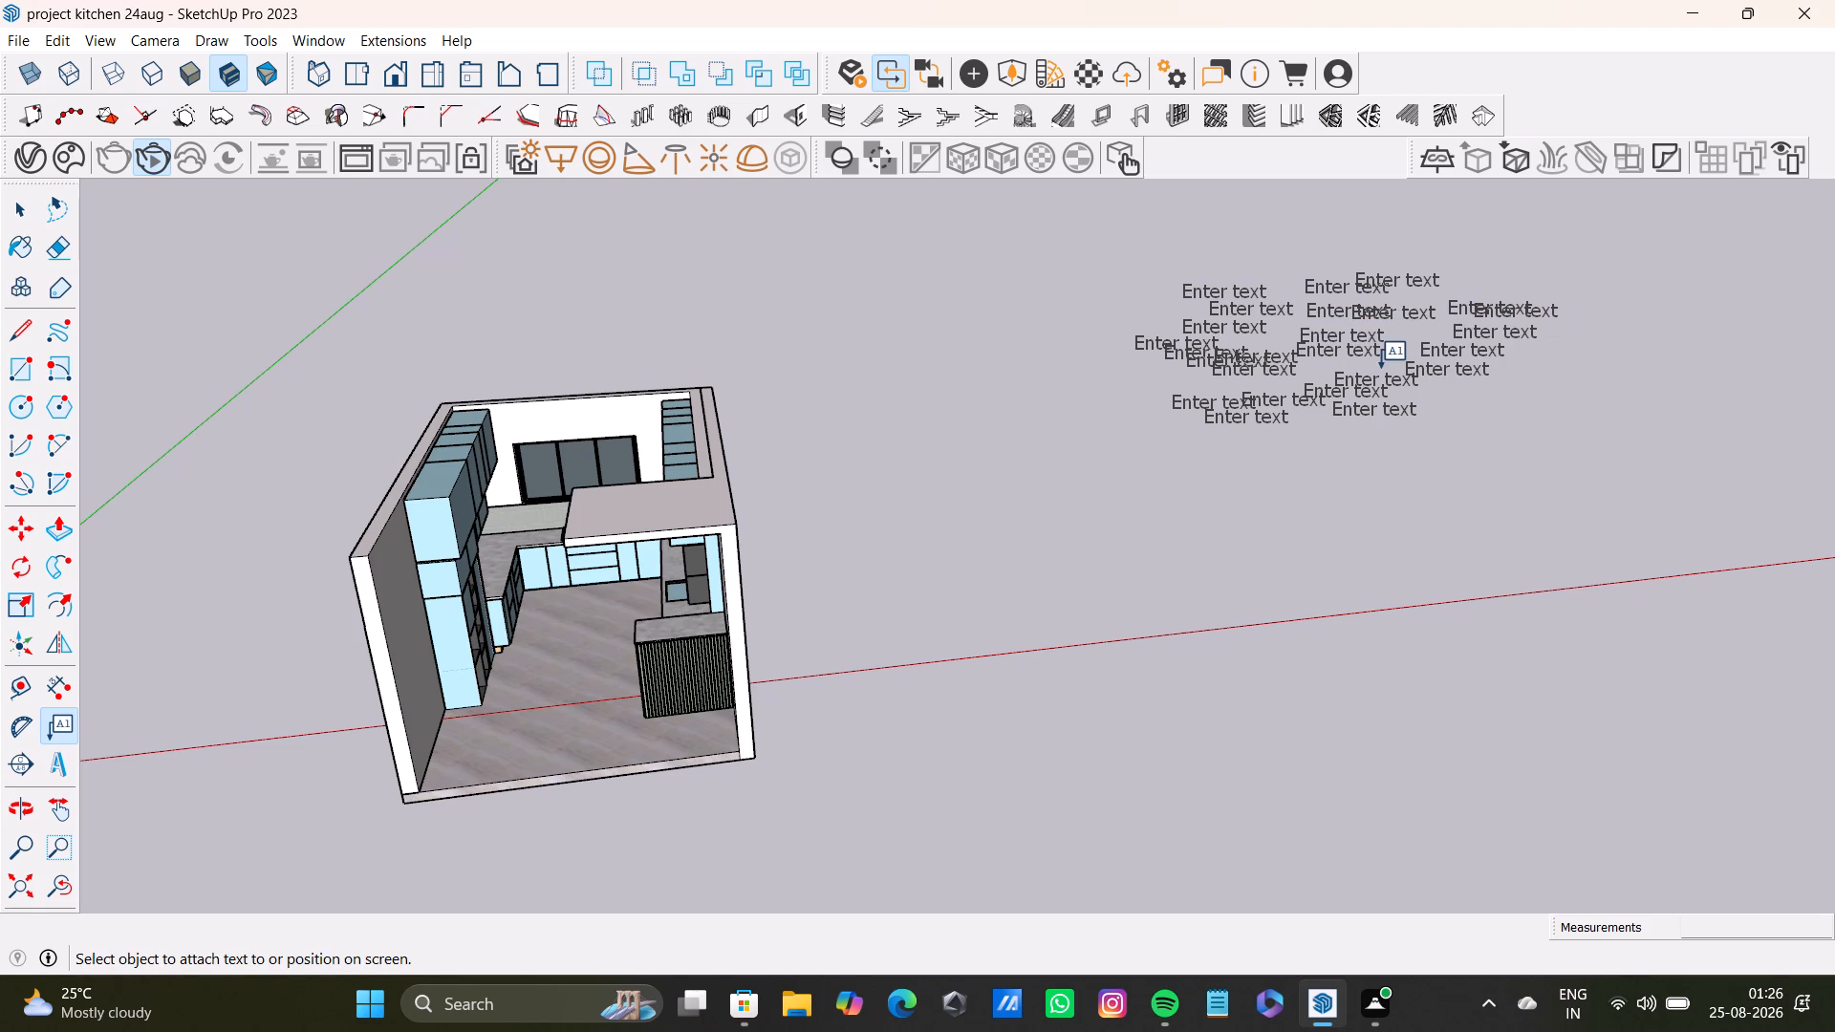
pyautogui.moveTo(1381, 368); pyautogui.dragTo(1393, 369)
pyautogui.click(1407, 337)
pyautogui.click(1392, 358)
pyautogui.click(1382, 365)
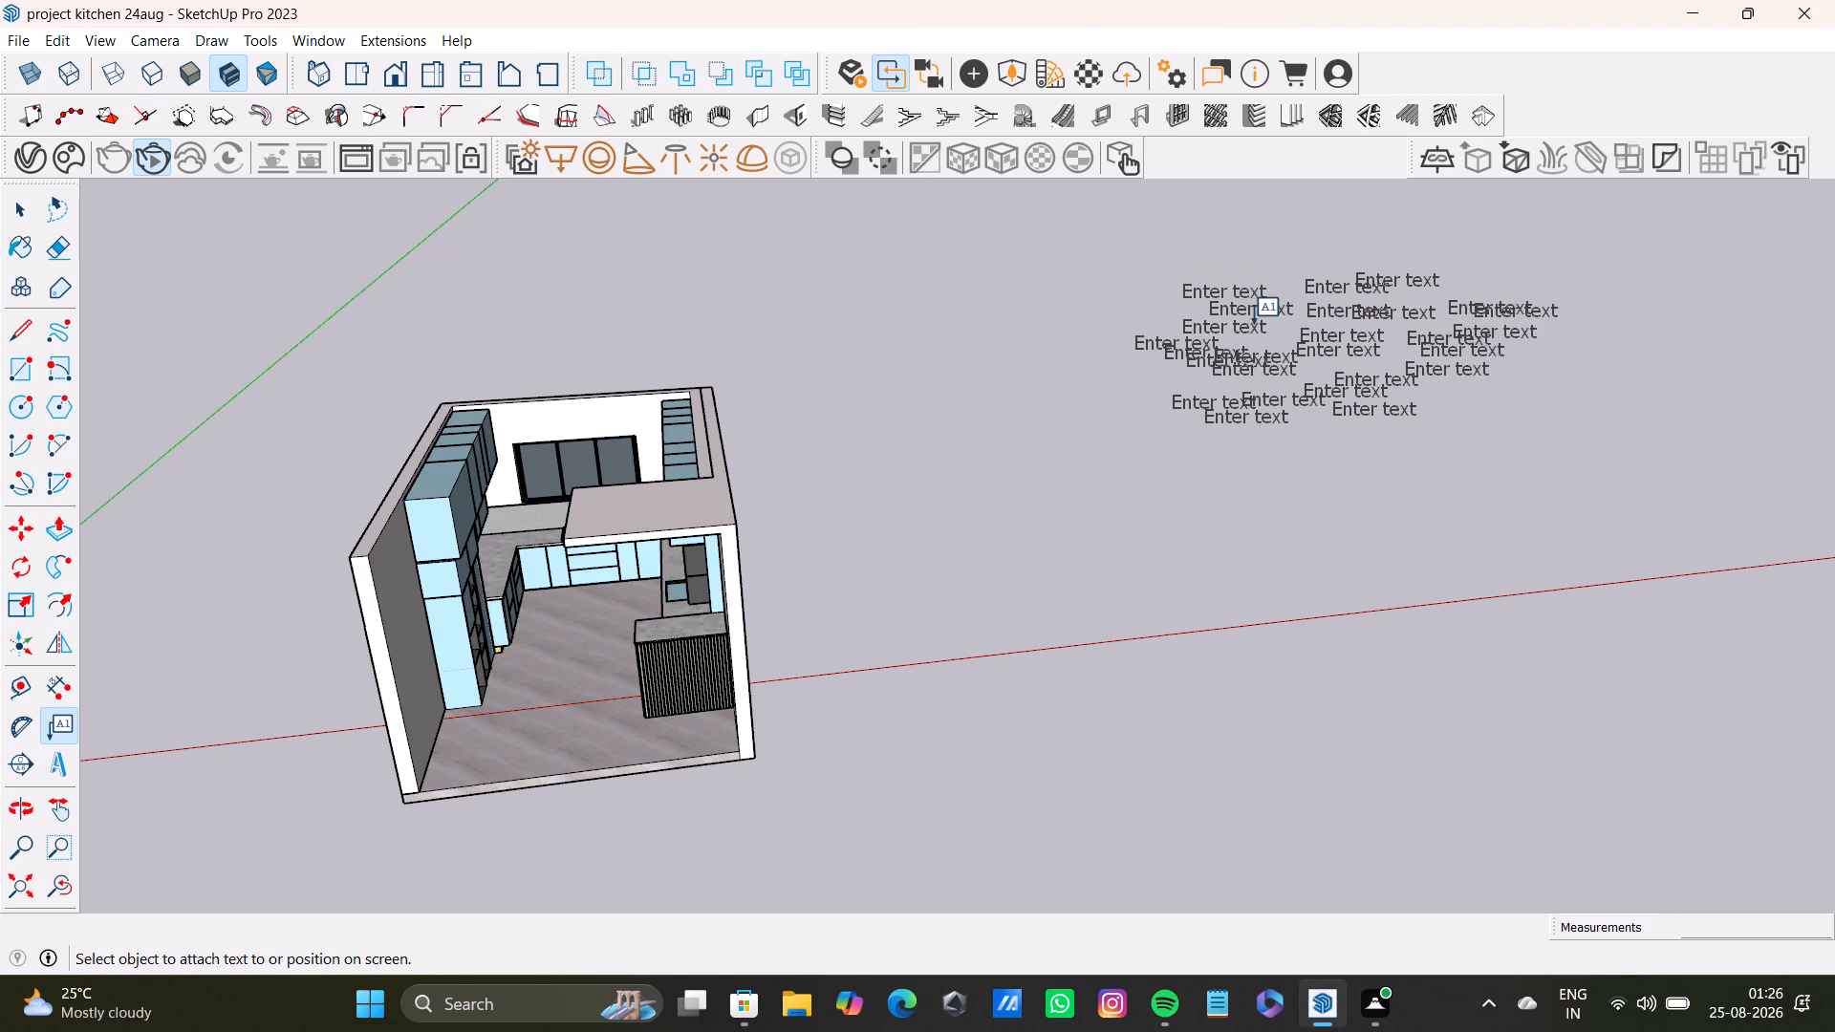
pyautogui.click(1274, 335)
pyautogui.click(1292, 281)
pyautogui.click(1286, 273)
pyautogui.click(1276, 285)
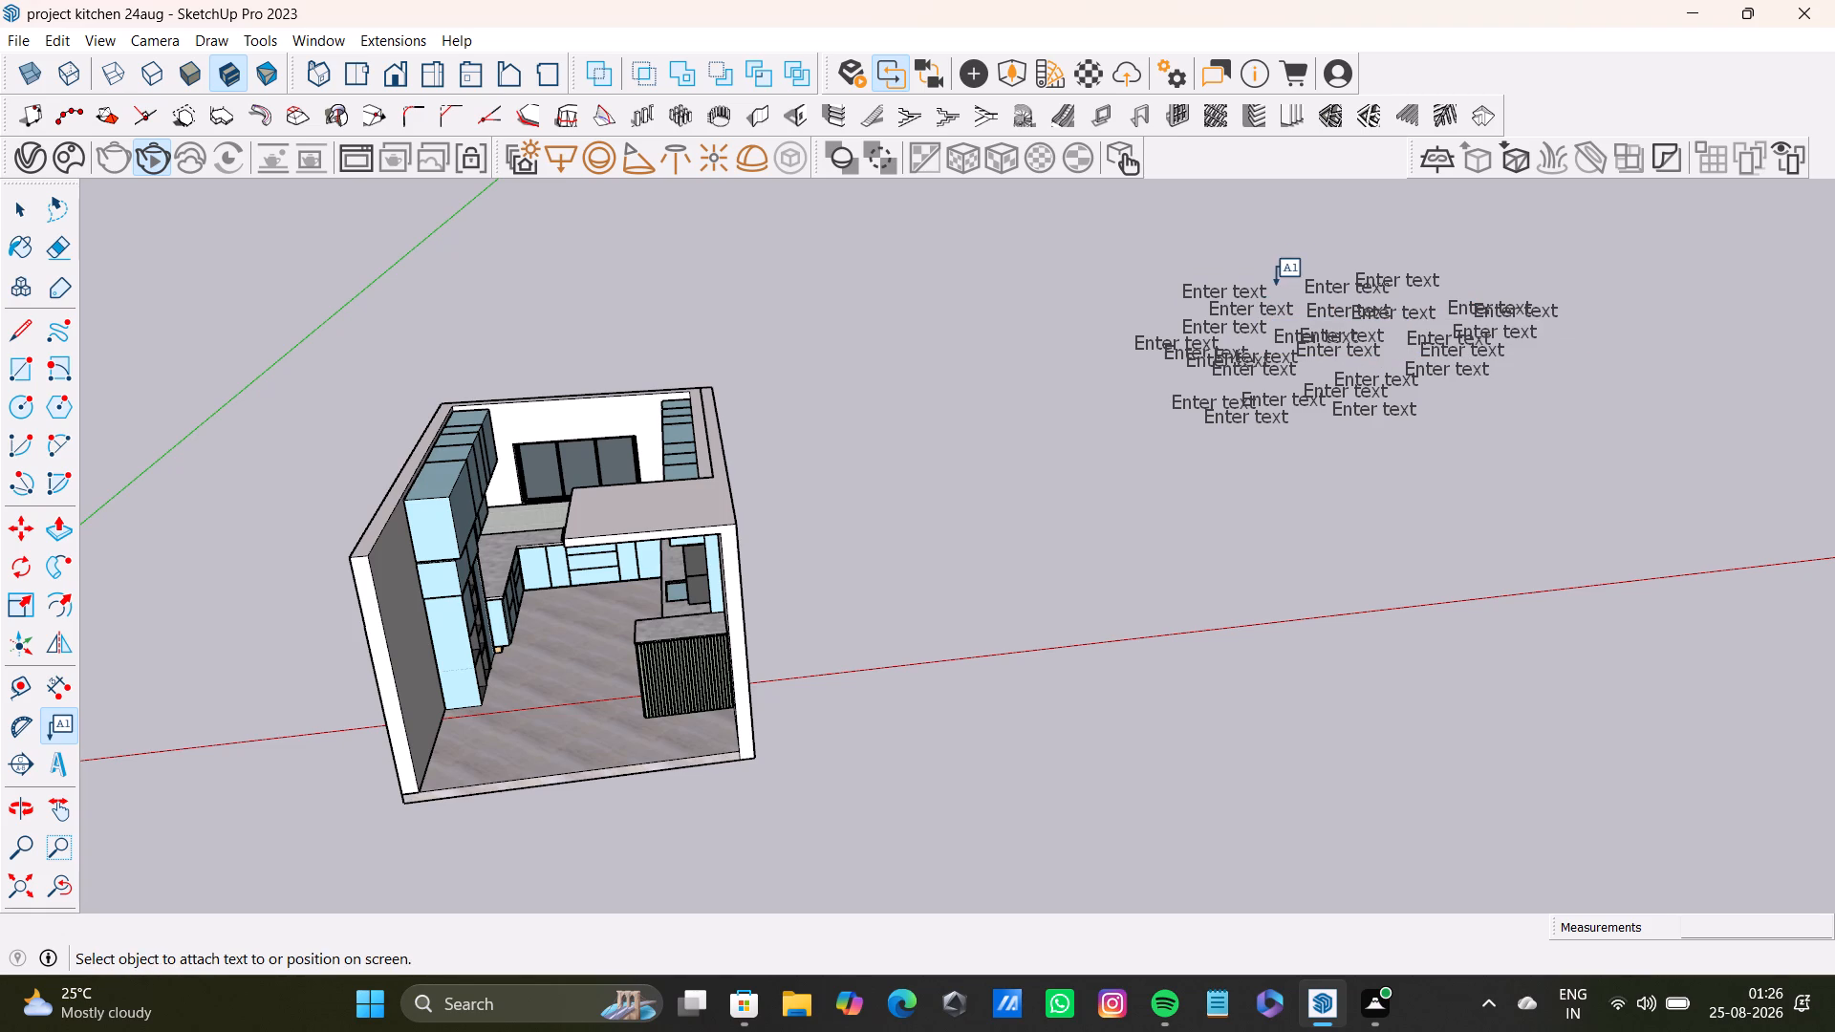
# Add two more default "Enter text" labels at the group's upper edge, toward its kitchen side.
pyautogui.click(1292, 269)
pyautogui.click(1266, 267)
pyautogui.click(1245, 268)
pyautogui.click(1339, 230)
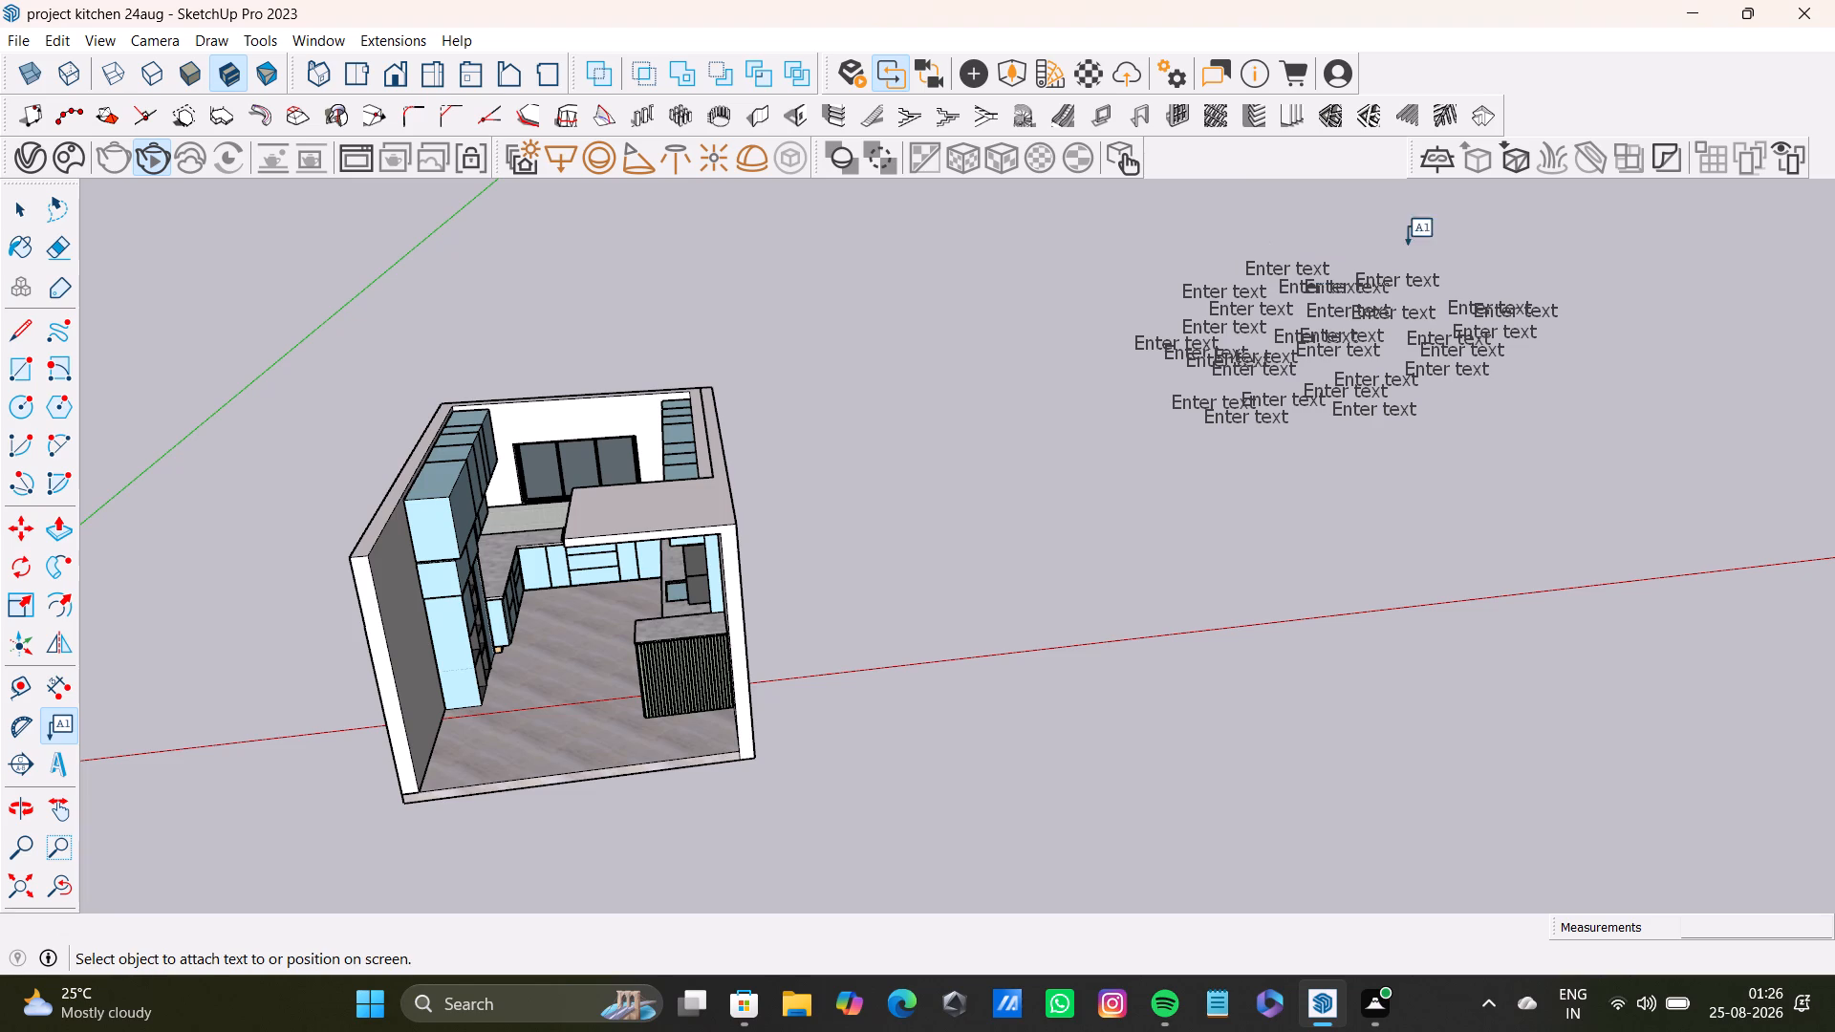
# Add two more default "Enter text" labels, one above the group's middle and one at its upper outer corner.
pyautogui.click(1431, 254)
pyautogui.click(1471, 274)
pyautogui.click(1437, 258)
pyautogui.click(1366, 236)
pyautogui.click(1349, 252)
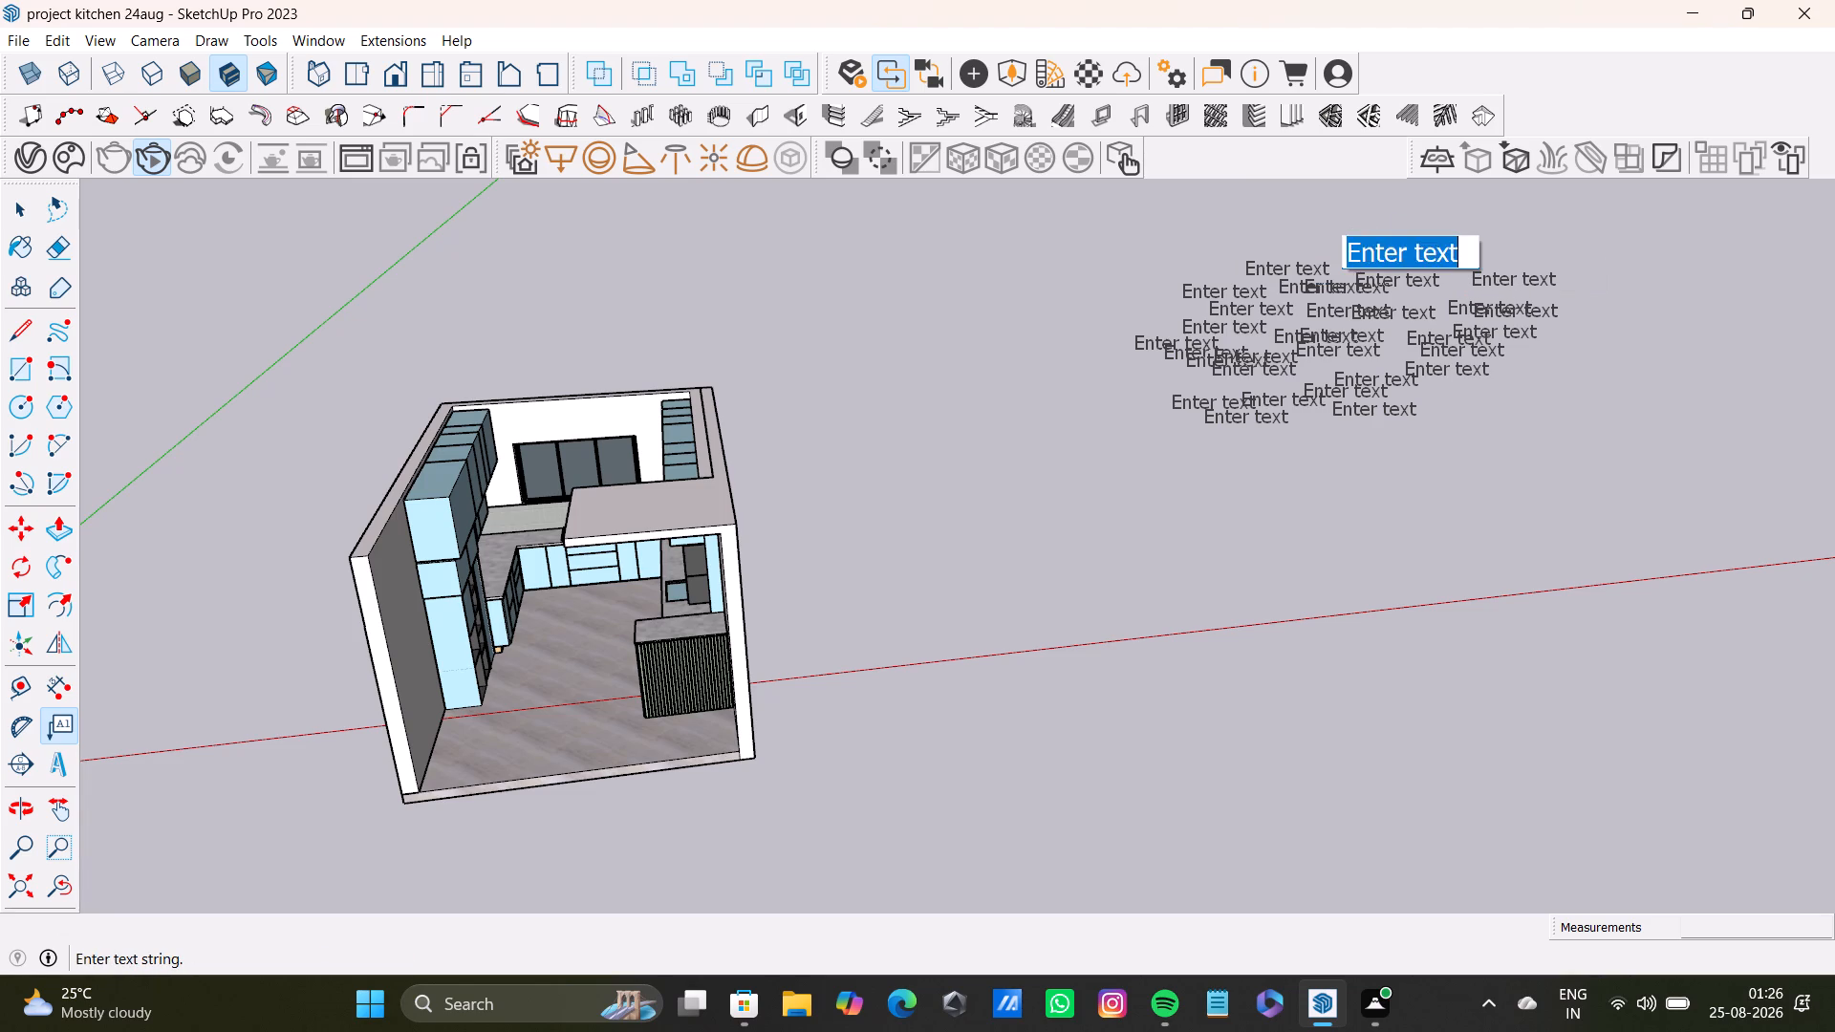
pyautogui.click(1407, 237)
pyautogui.click(1448, 231)
pyautogui.click(1470, 226)
# Add three more default "Enter text" labels close together at the group's upper outer corner.
pyautogui.click(1448, 286)
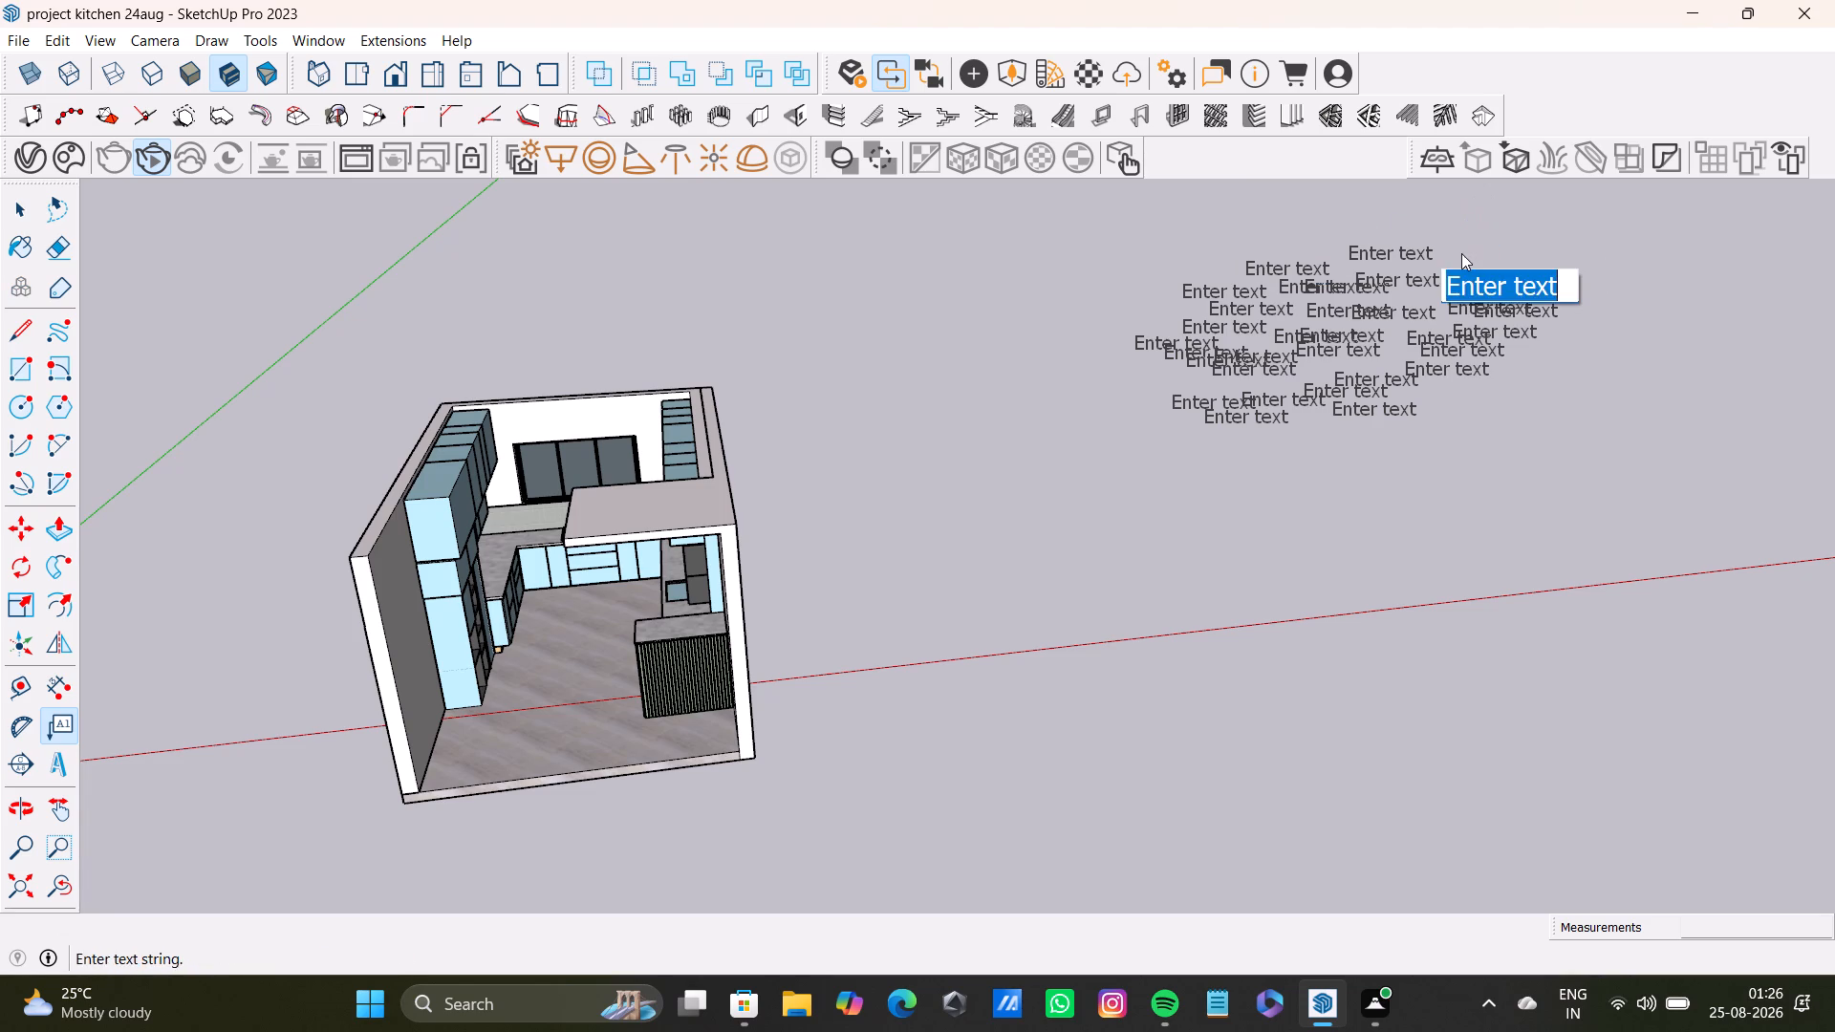
pyautogui.click(1461, 253)
pyautogui.click(1461, 247)
pyautogui.click(1466, 253)
pyautogui.click(1437, 252)
pyautogui.click(1440, 234)
pyautogui.click(1445, 246)
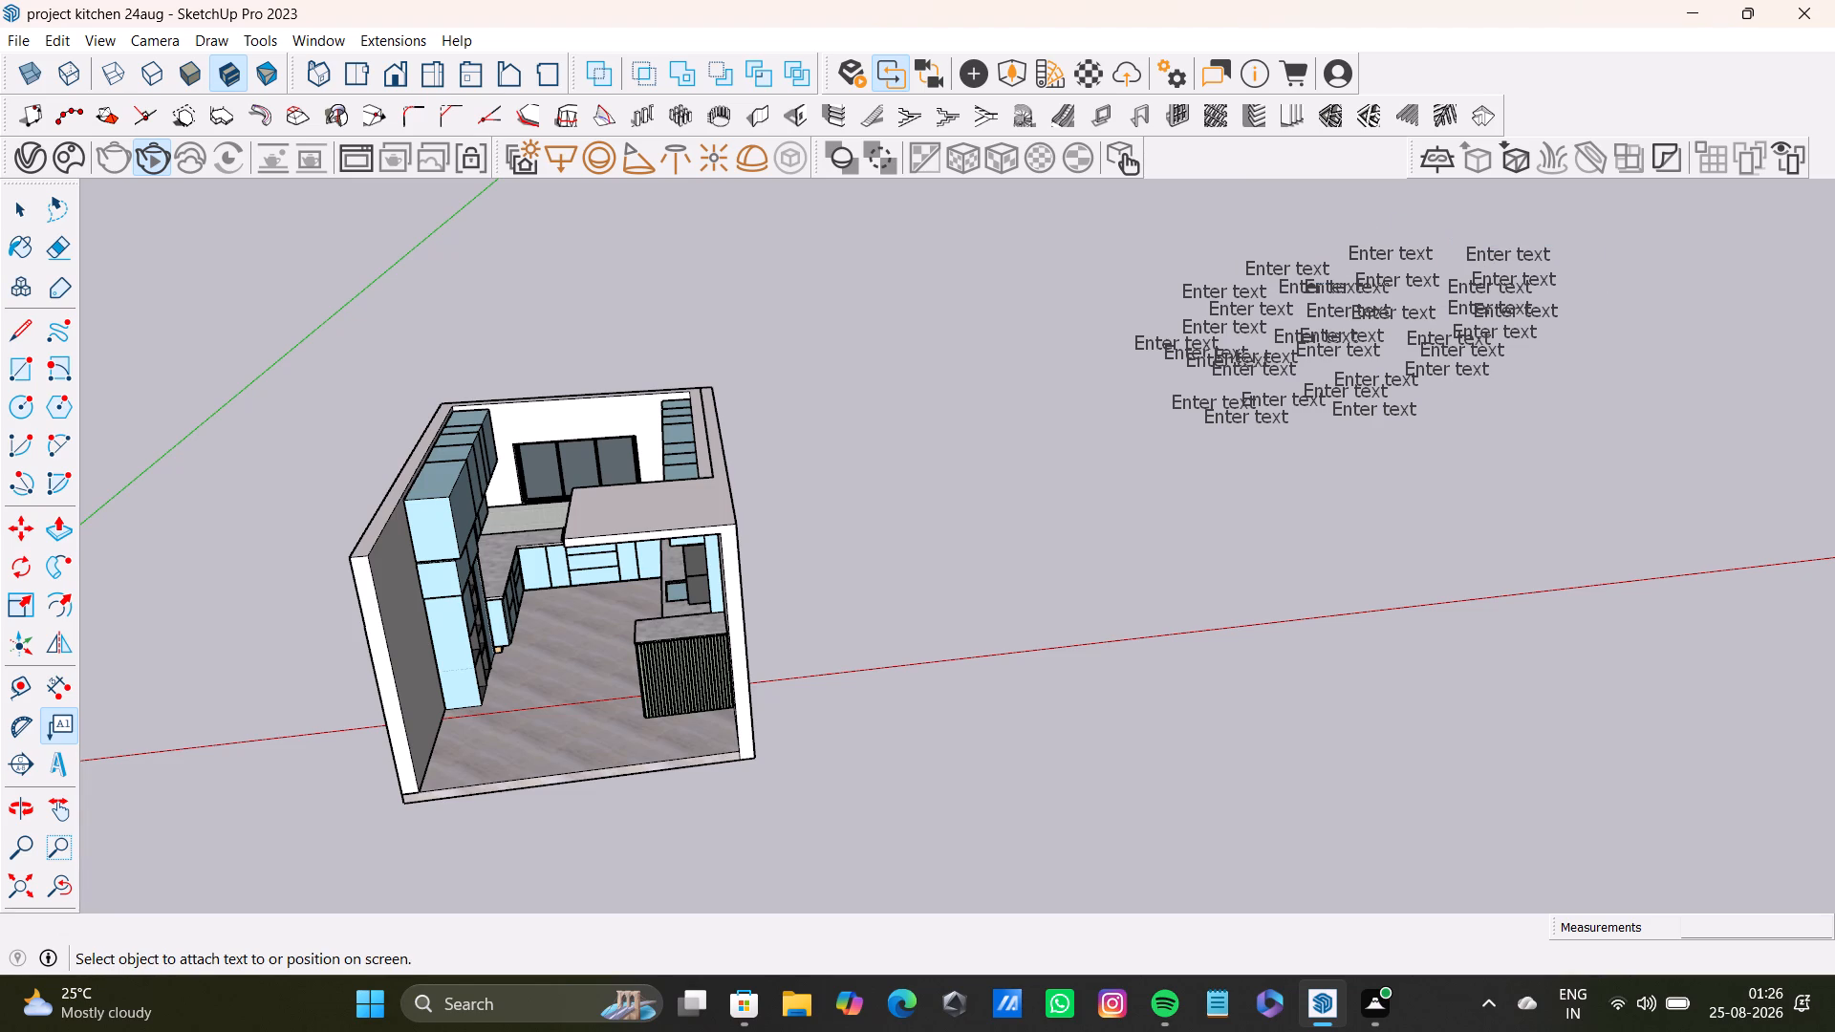
pyautogui.click(1429, 228)
# Add four more default "Enter text" labels in an overlapping row along the group's upper edge.
pyautogui.click(1414, 226)
pyautogui.click(1381, 234)
pyautogui.click(1333, 248)
pyautogui.click(1320, 242)
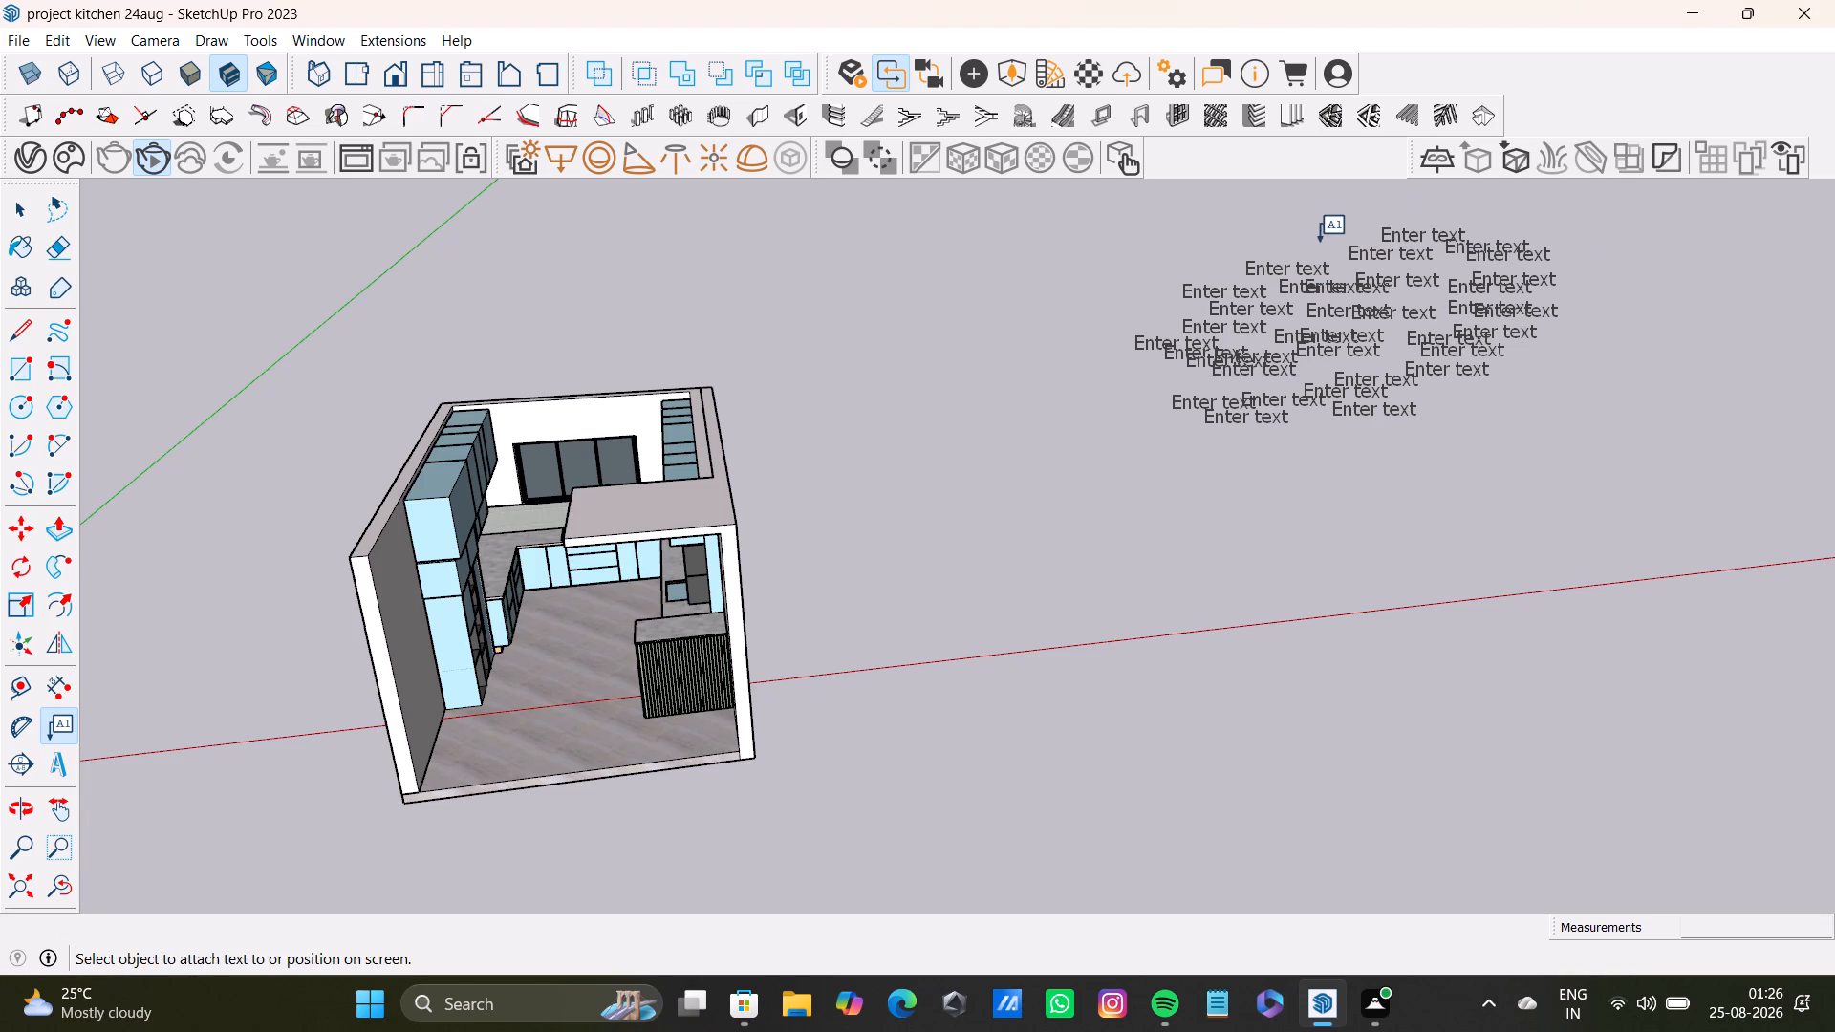
pyautogui.click(1343, 245)
pyautogui.click(1320, 242)
pyautogui.doubleClick(1309, 242)
pyautogui.click(1279, 245)
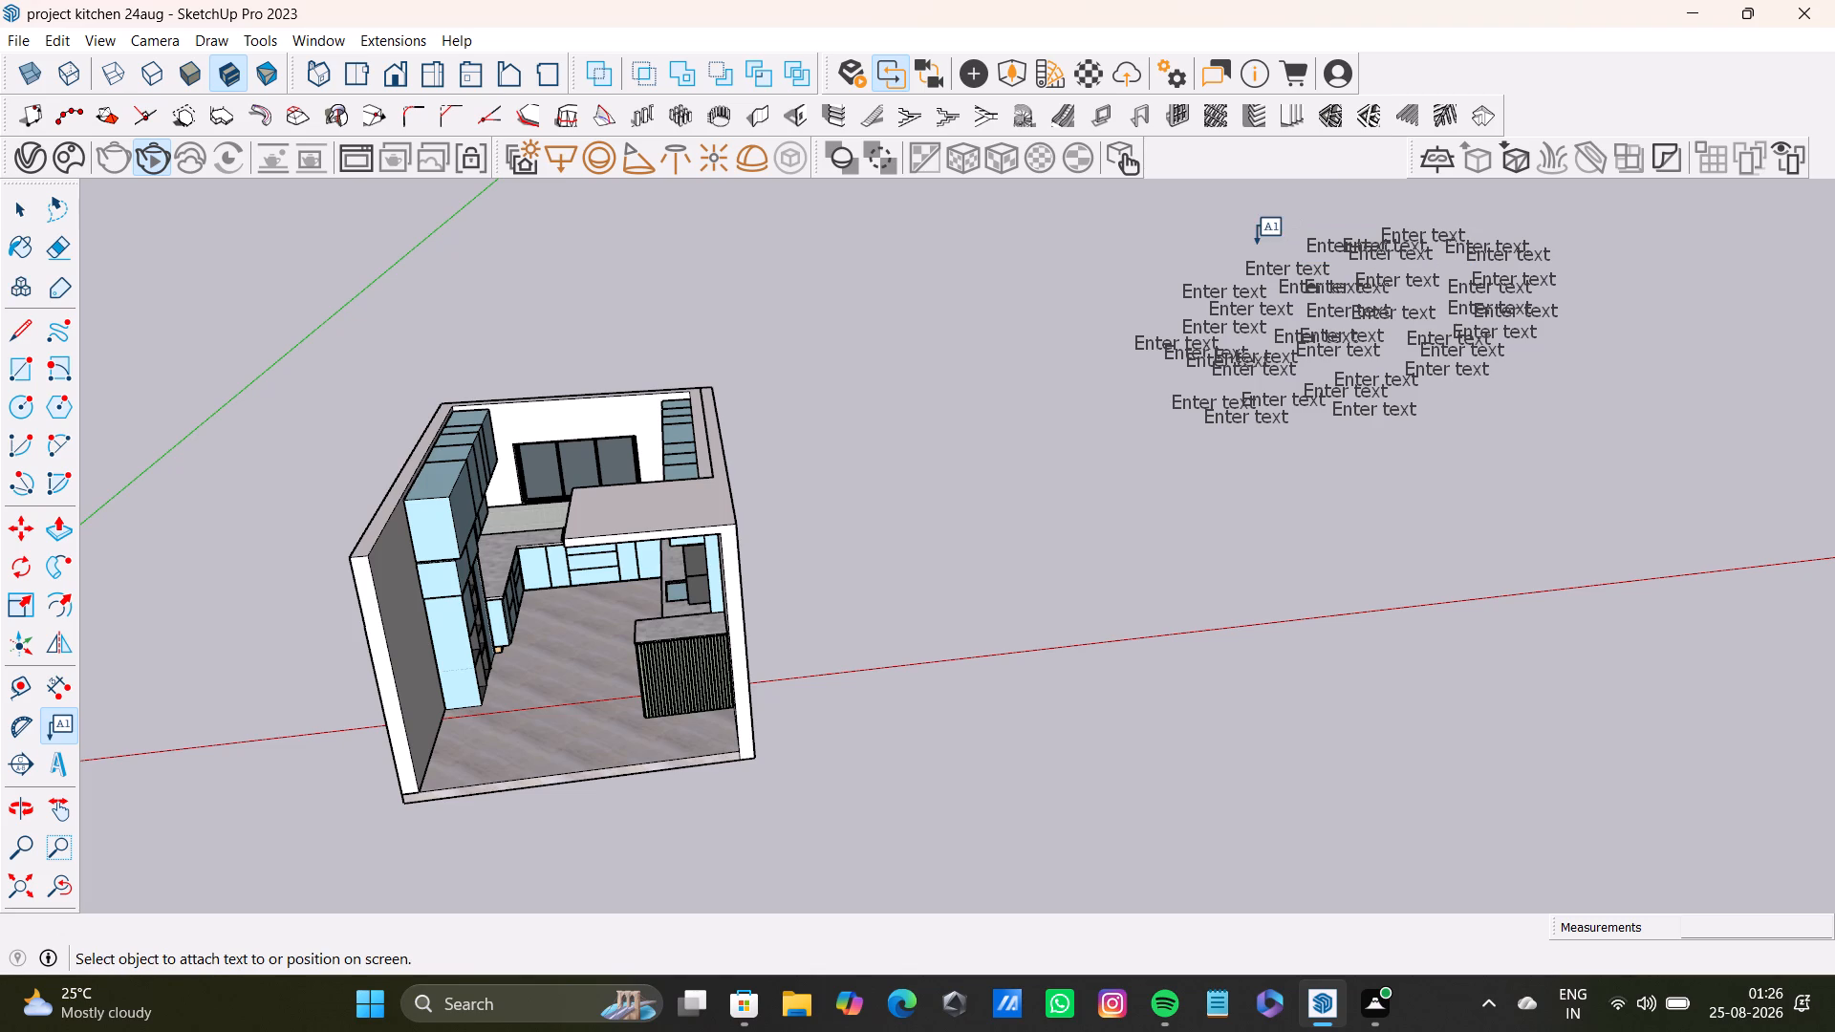
pyautogui.click(1257, 244)
pyautogui.click(1275, 247)
pyautogui.click(1254, 247)
# Add four more default "Enter text" labels in two overlapping pairs at the group's upper corner nearest the kitchen.
pyautogui.click(1239, 247)
pyautogui.click(1230, 268)
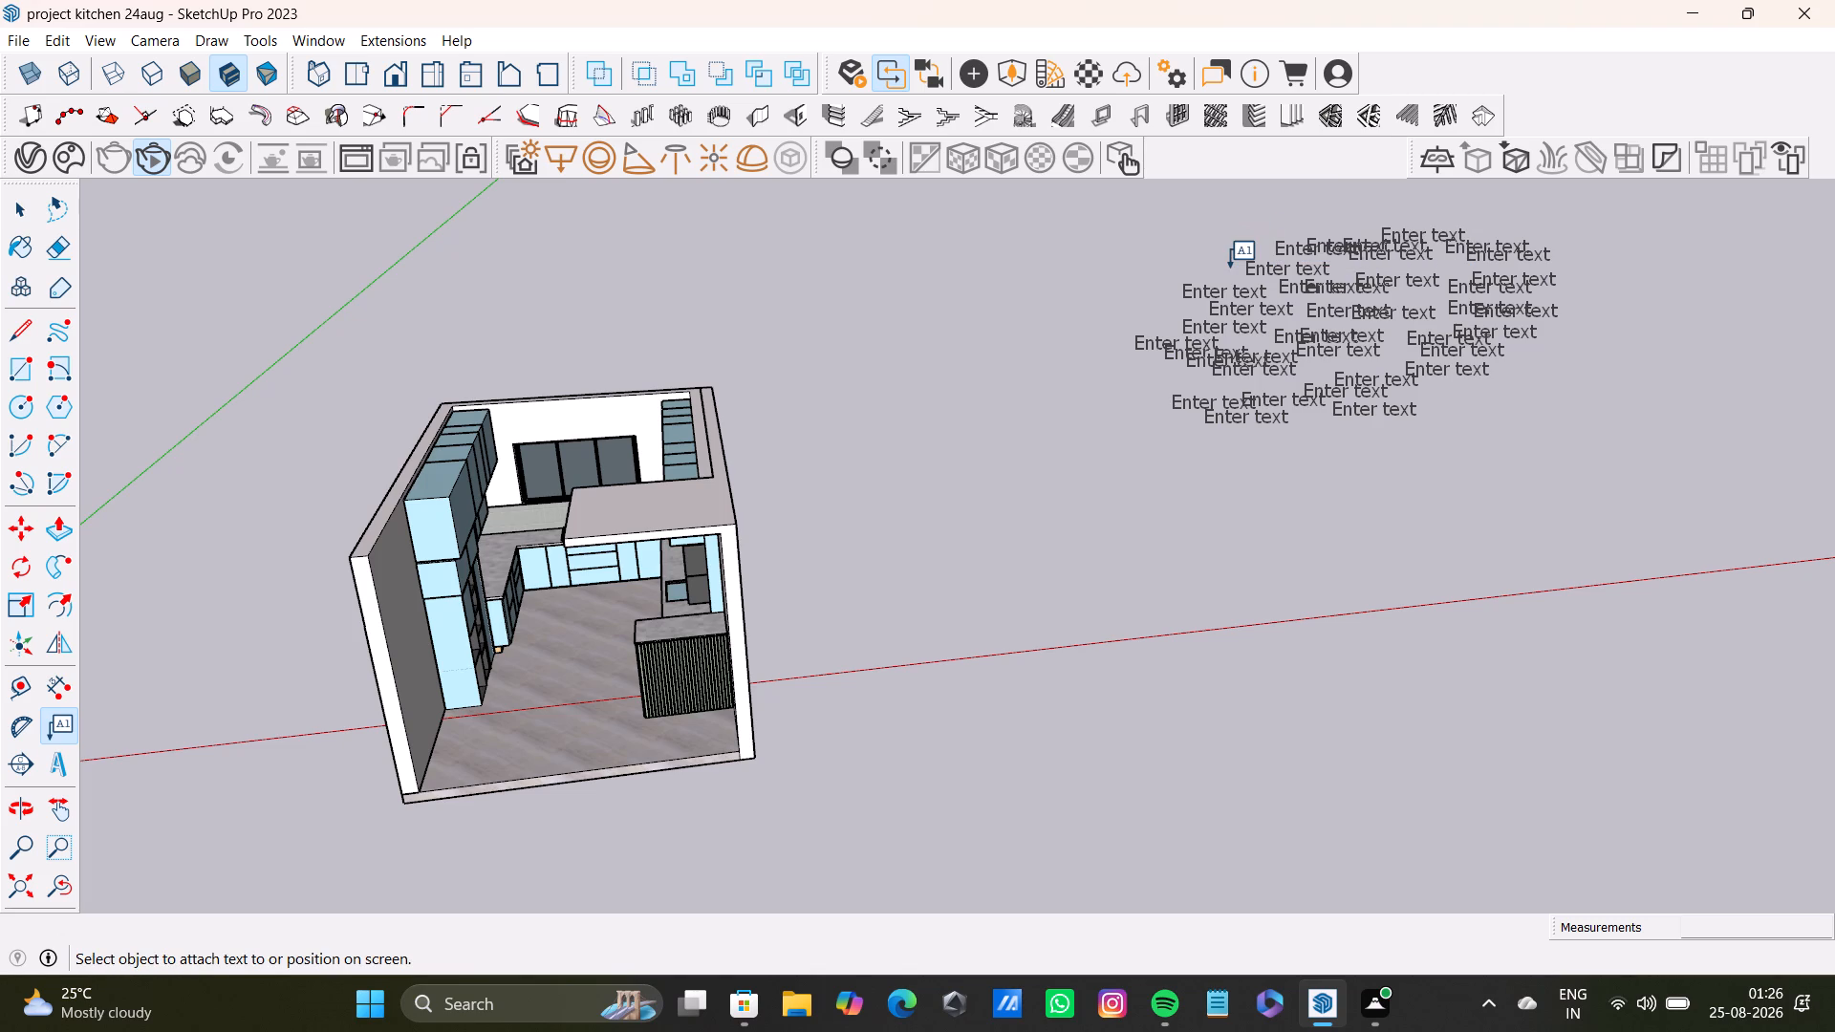
pyautogui.doubleClick(1209, 264)
pyautogui.click(1194, 267)
pyautogui.moveTo(1171, 255); pyautogui.dragTo(1180, 255)
pyautogui.click(1235, 233)
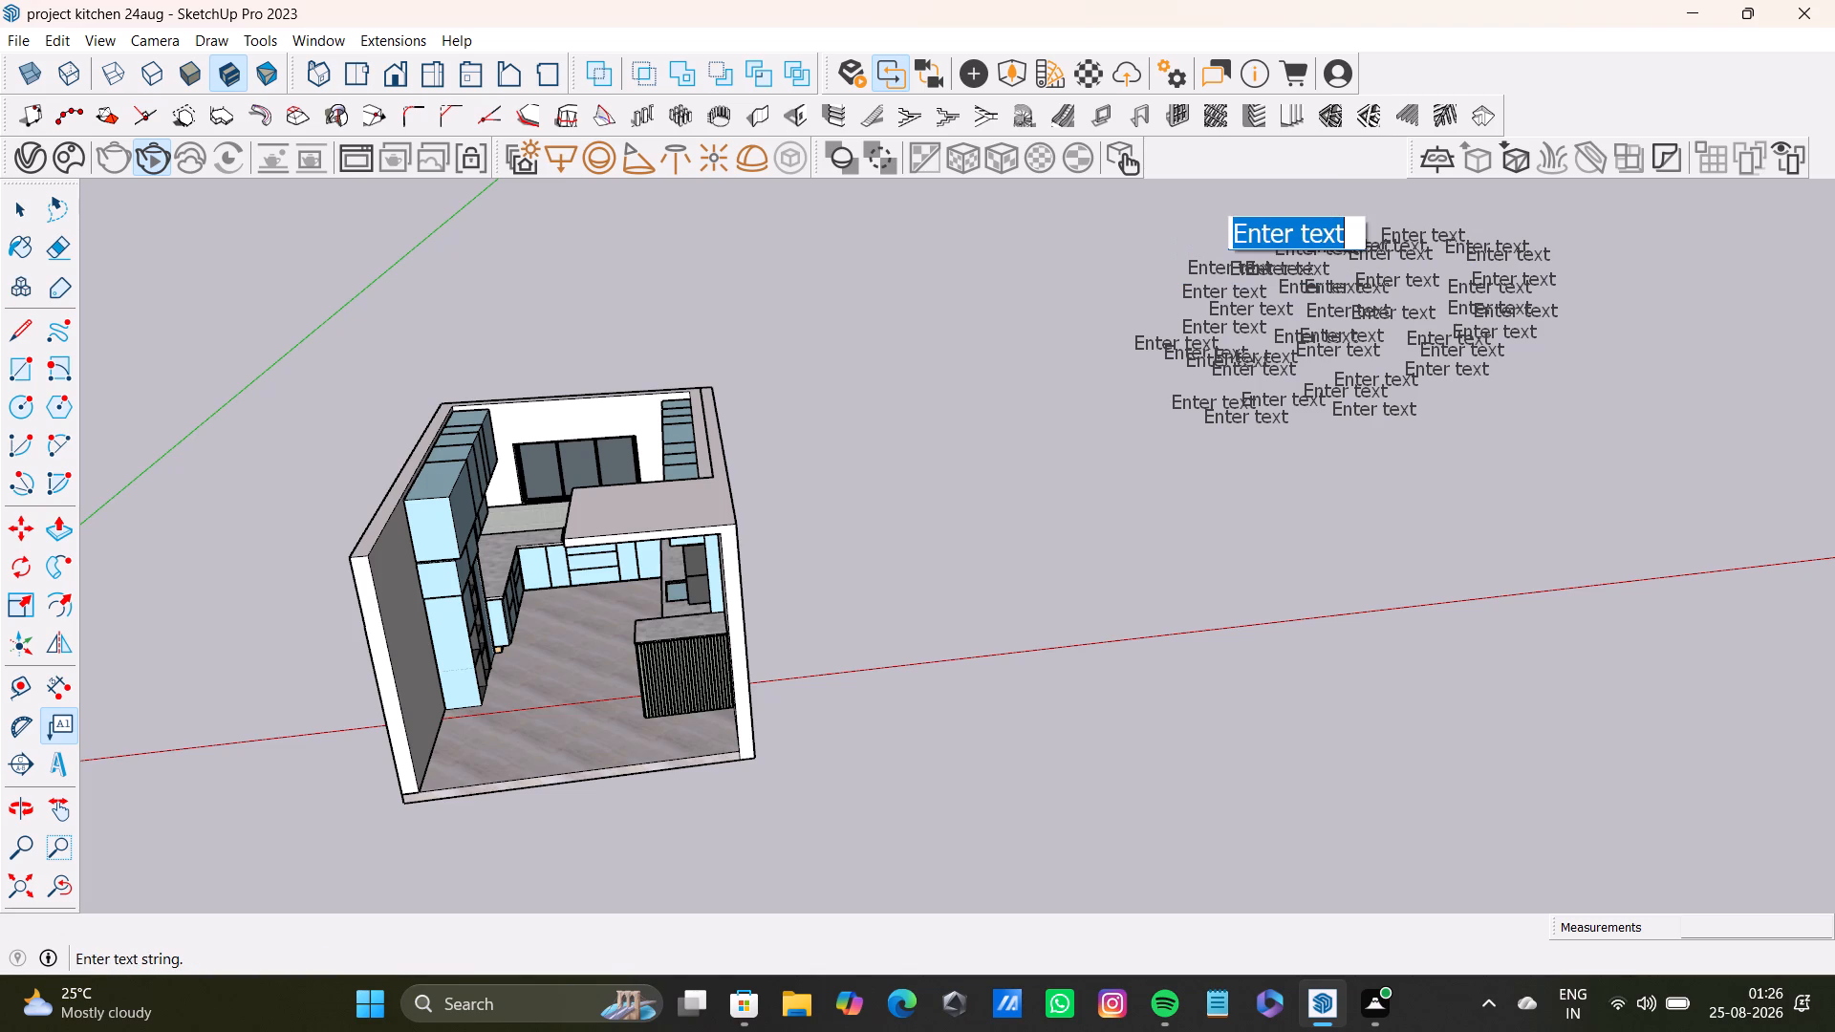
pyautogui.click(1212, 234)
pyautogui.click(1200, 239)
pyautogui.click(1204, 245)
pyautogui.click(1186, 245)
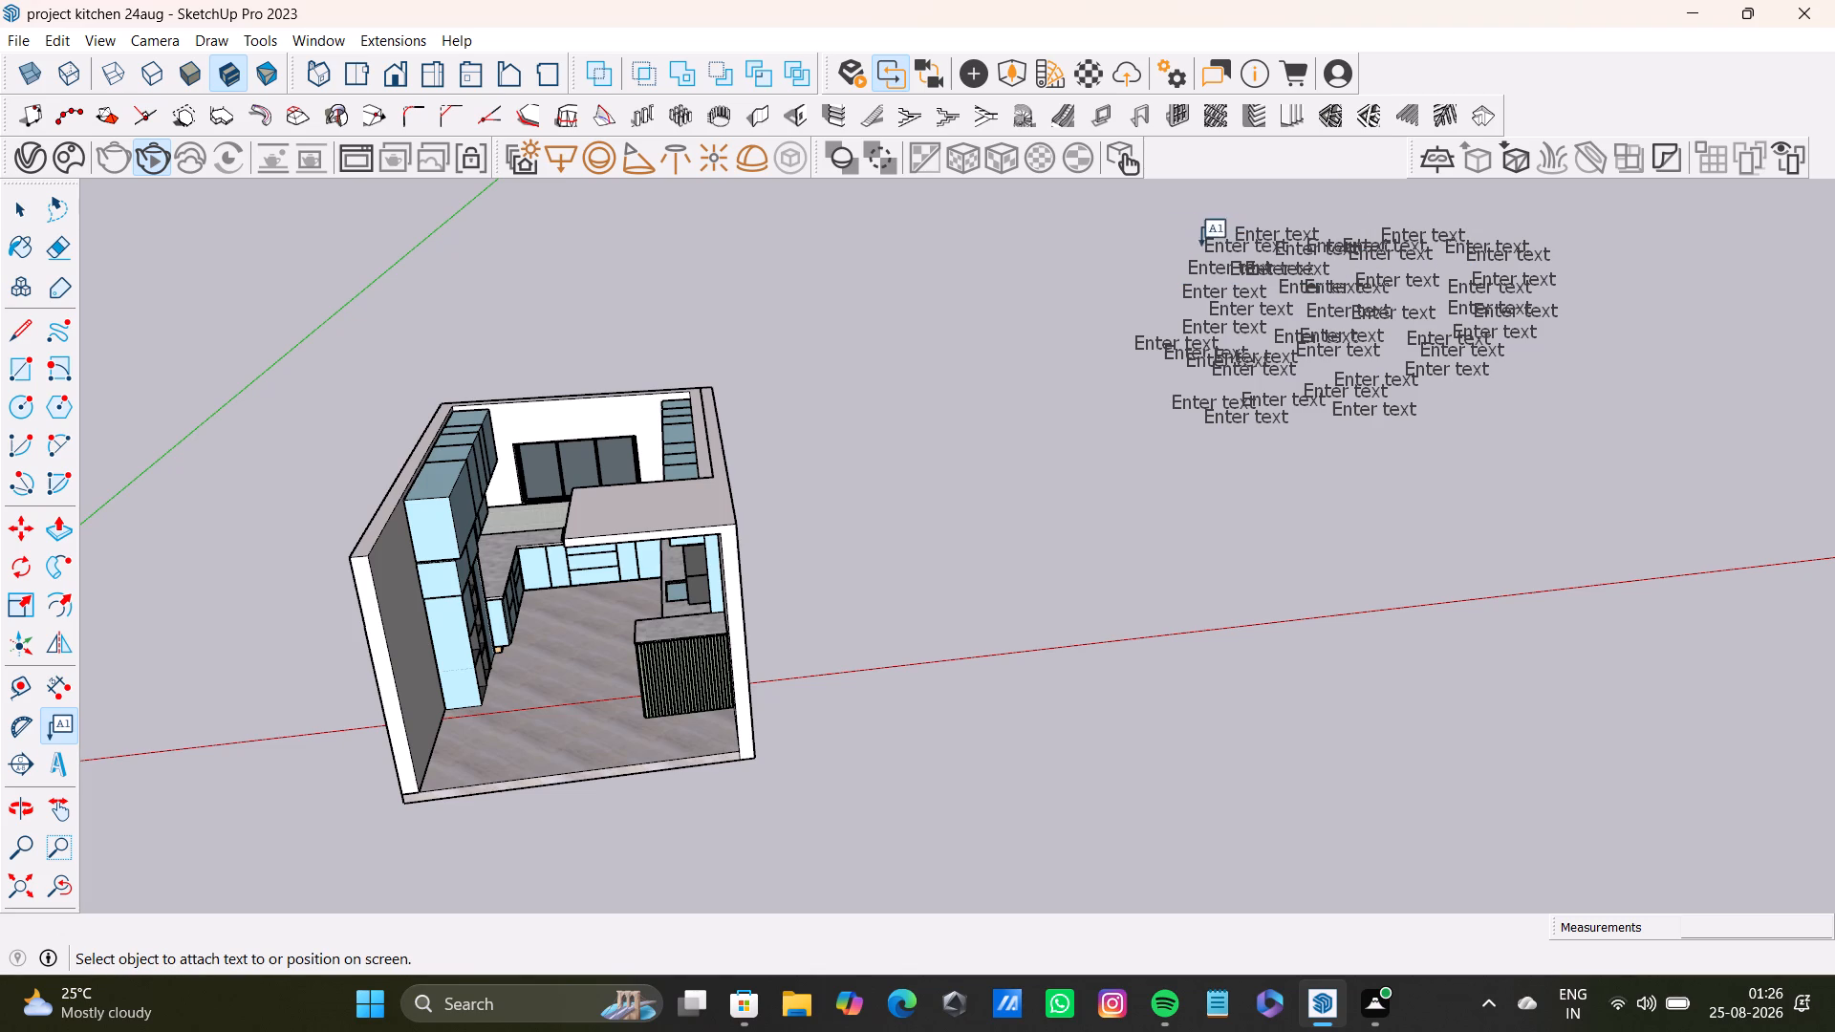
# Add three more default "Enter text" labels in the gaps in the middle of the group.
pyautogui.click(1415, 297)
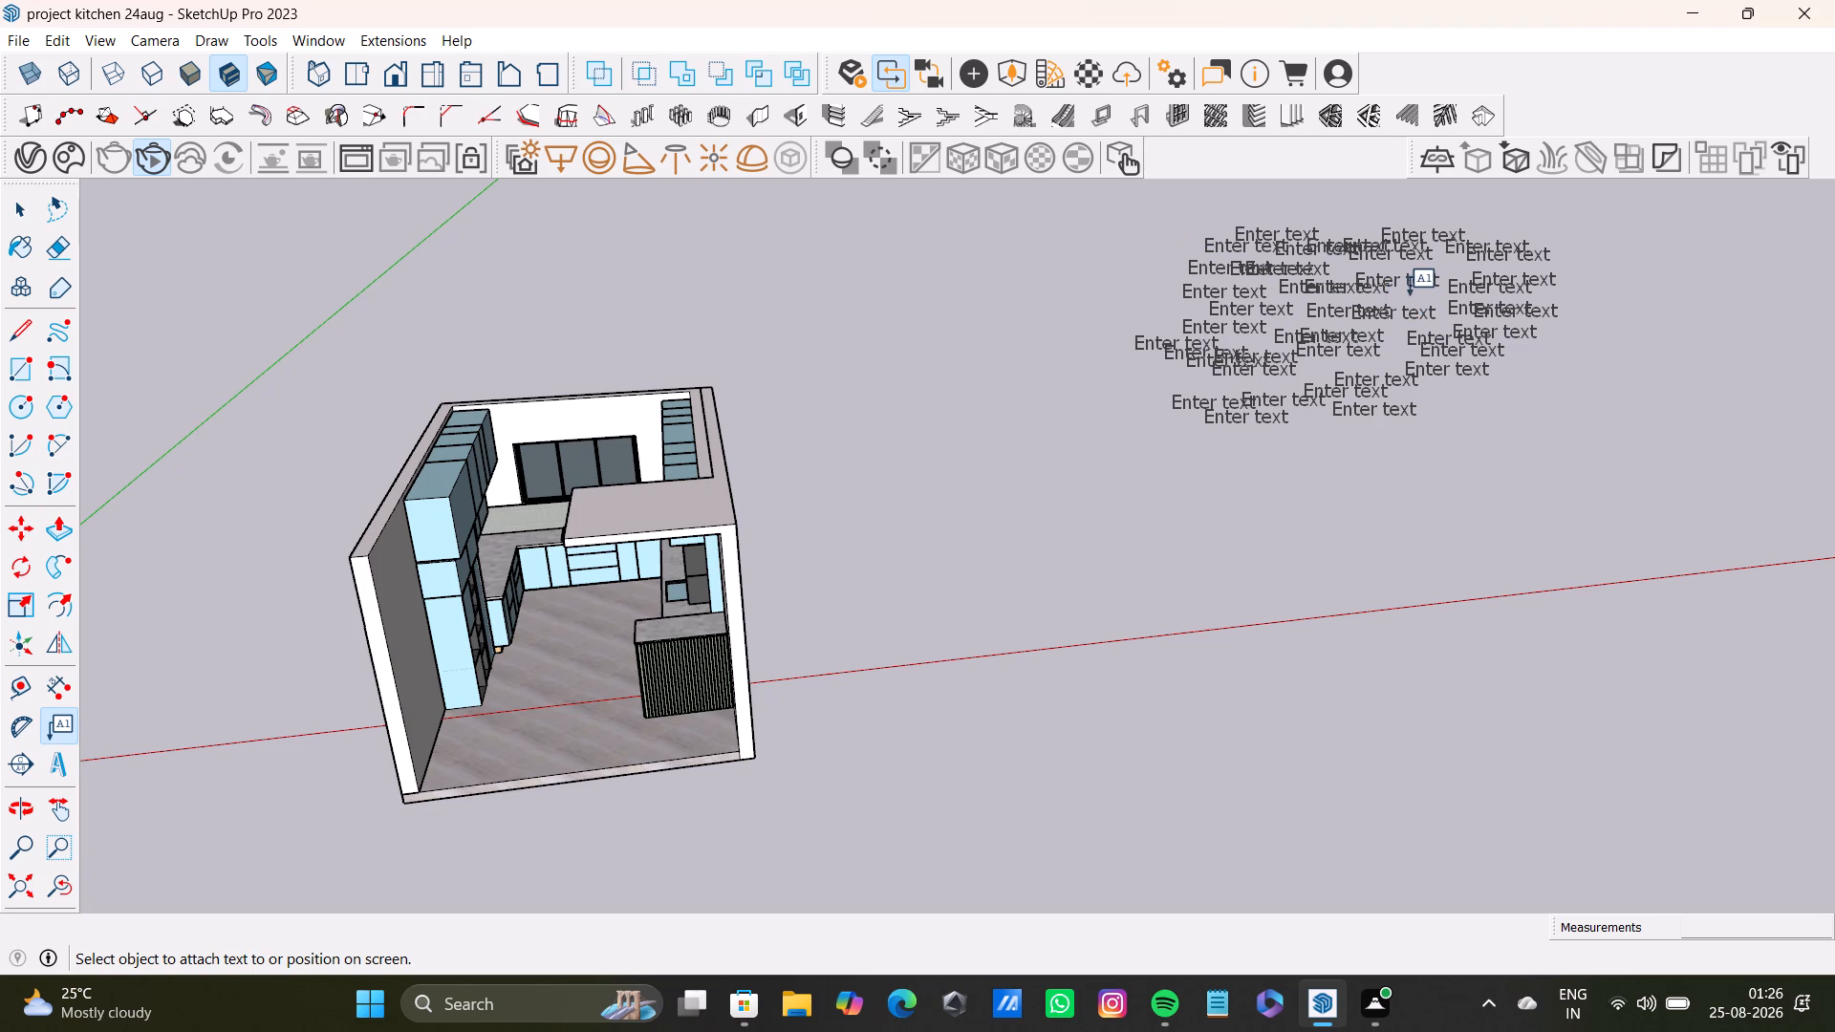
pyautogui.click(1410, 295)
pyautogui.click(1397, 327)
pyautogui.click(1392, 332)
pyautogui.click(1392, 353)
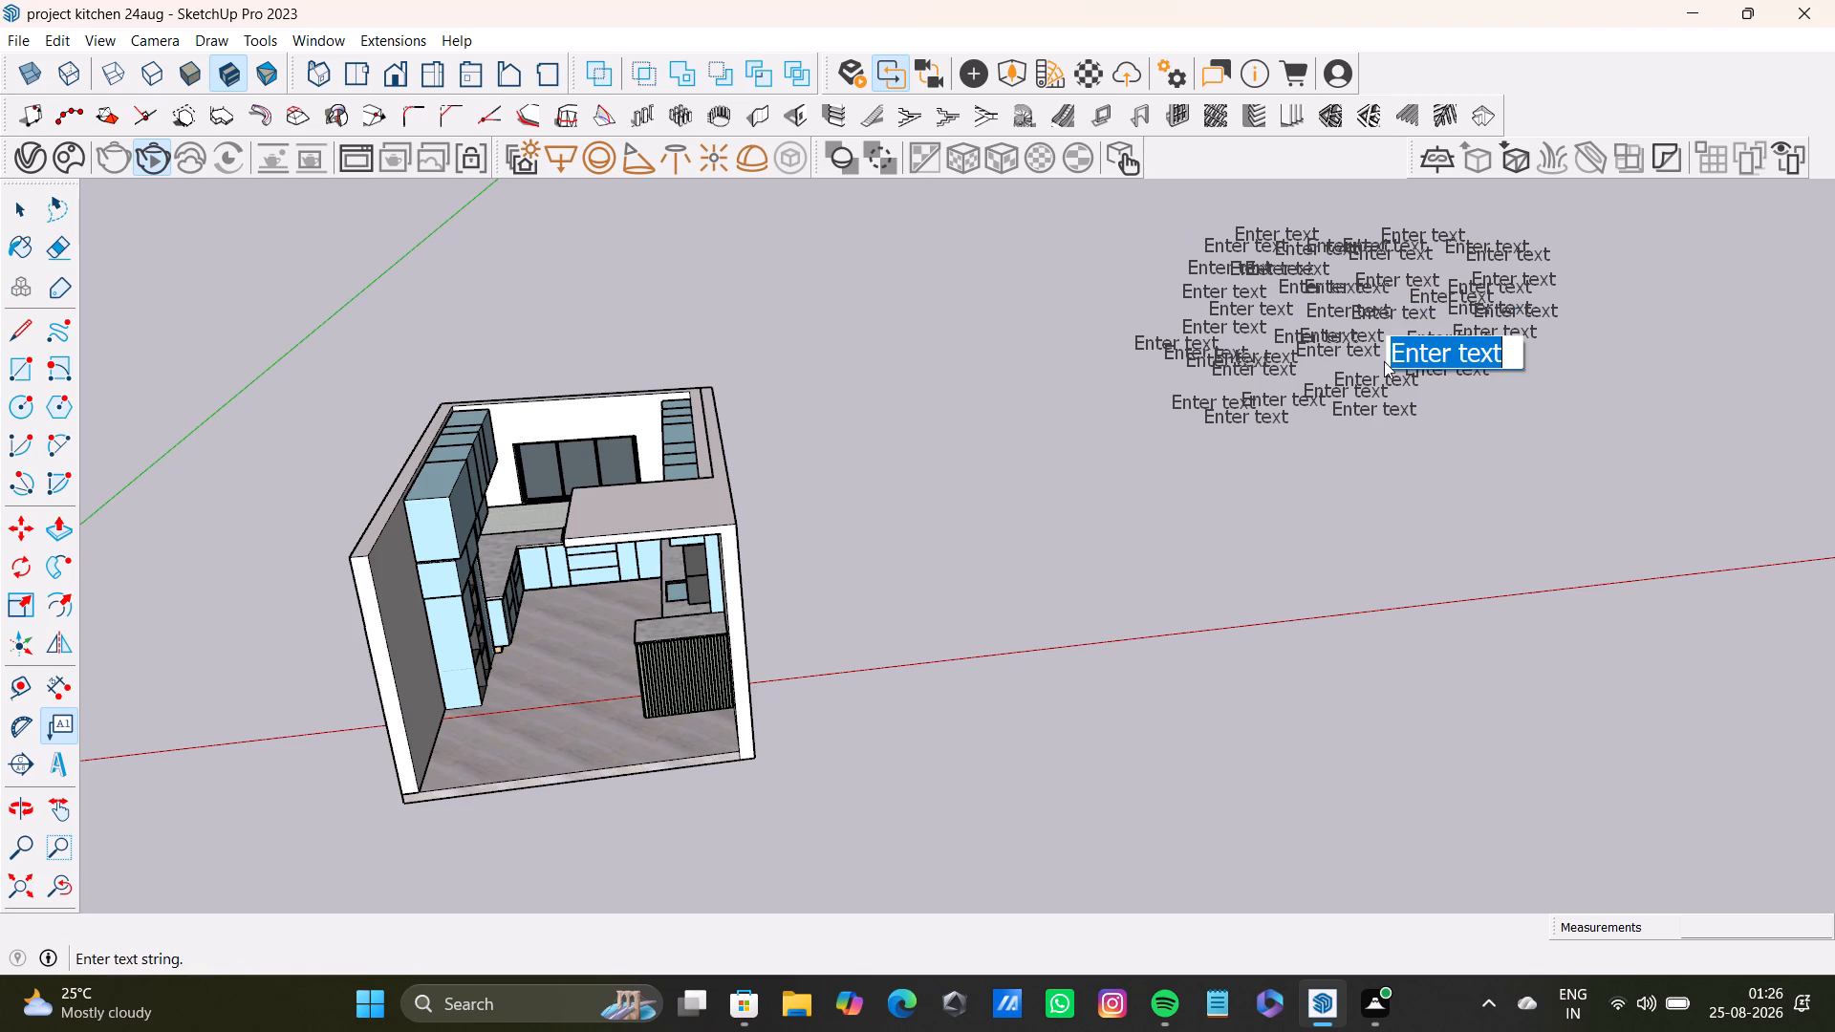
pyautogui.click(1373, 362)
pyautogui.click(1348, 366)
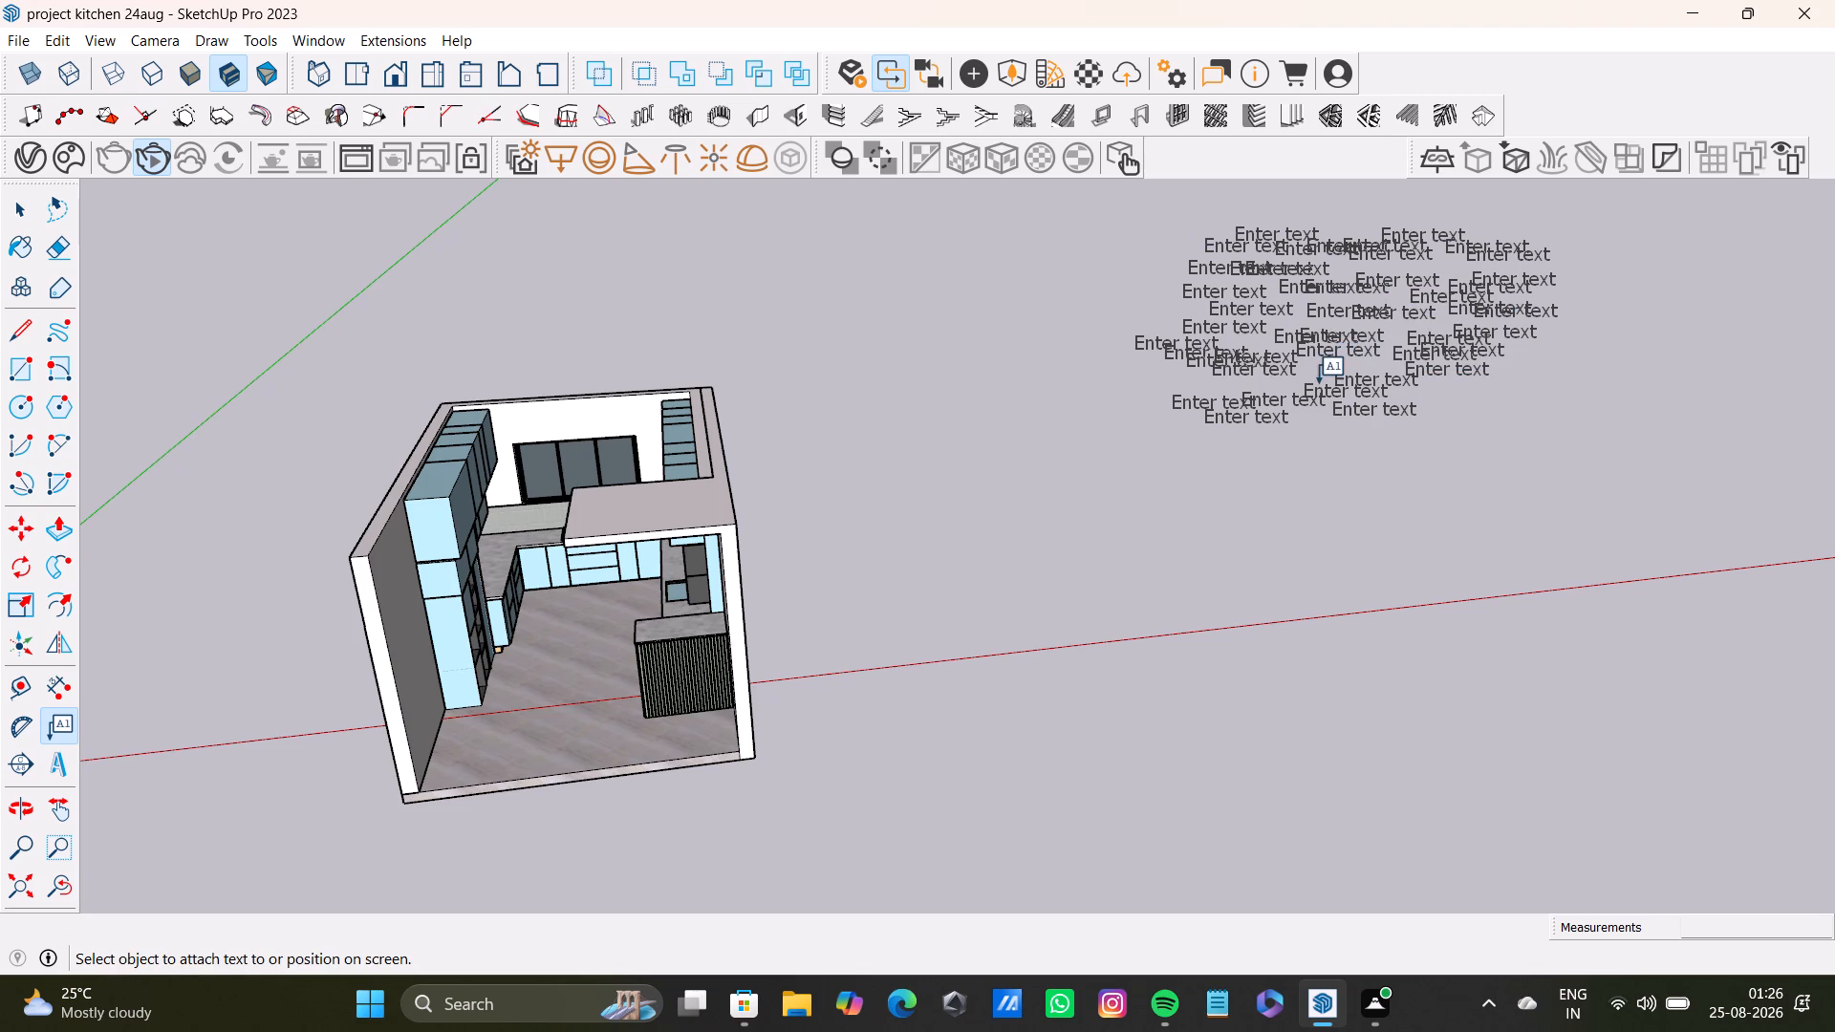
pyautogui.click(1333, 360)
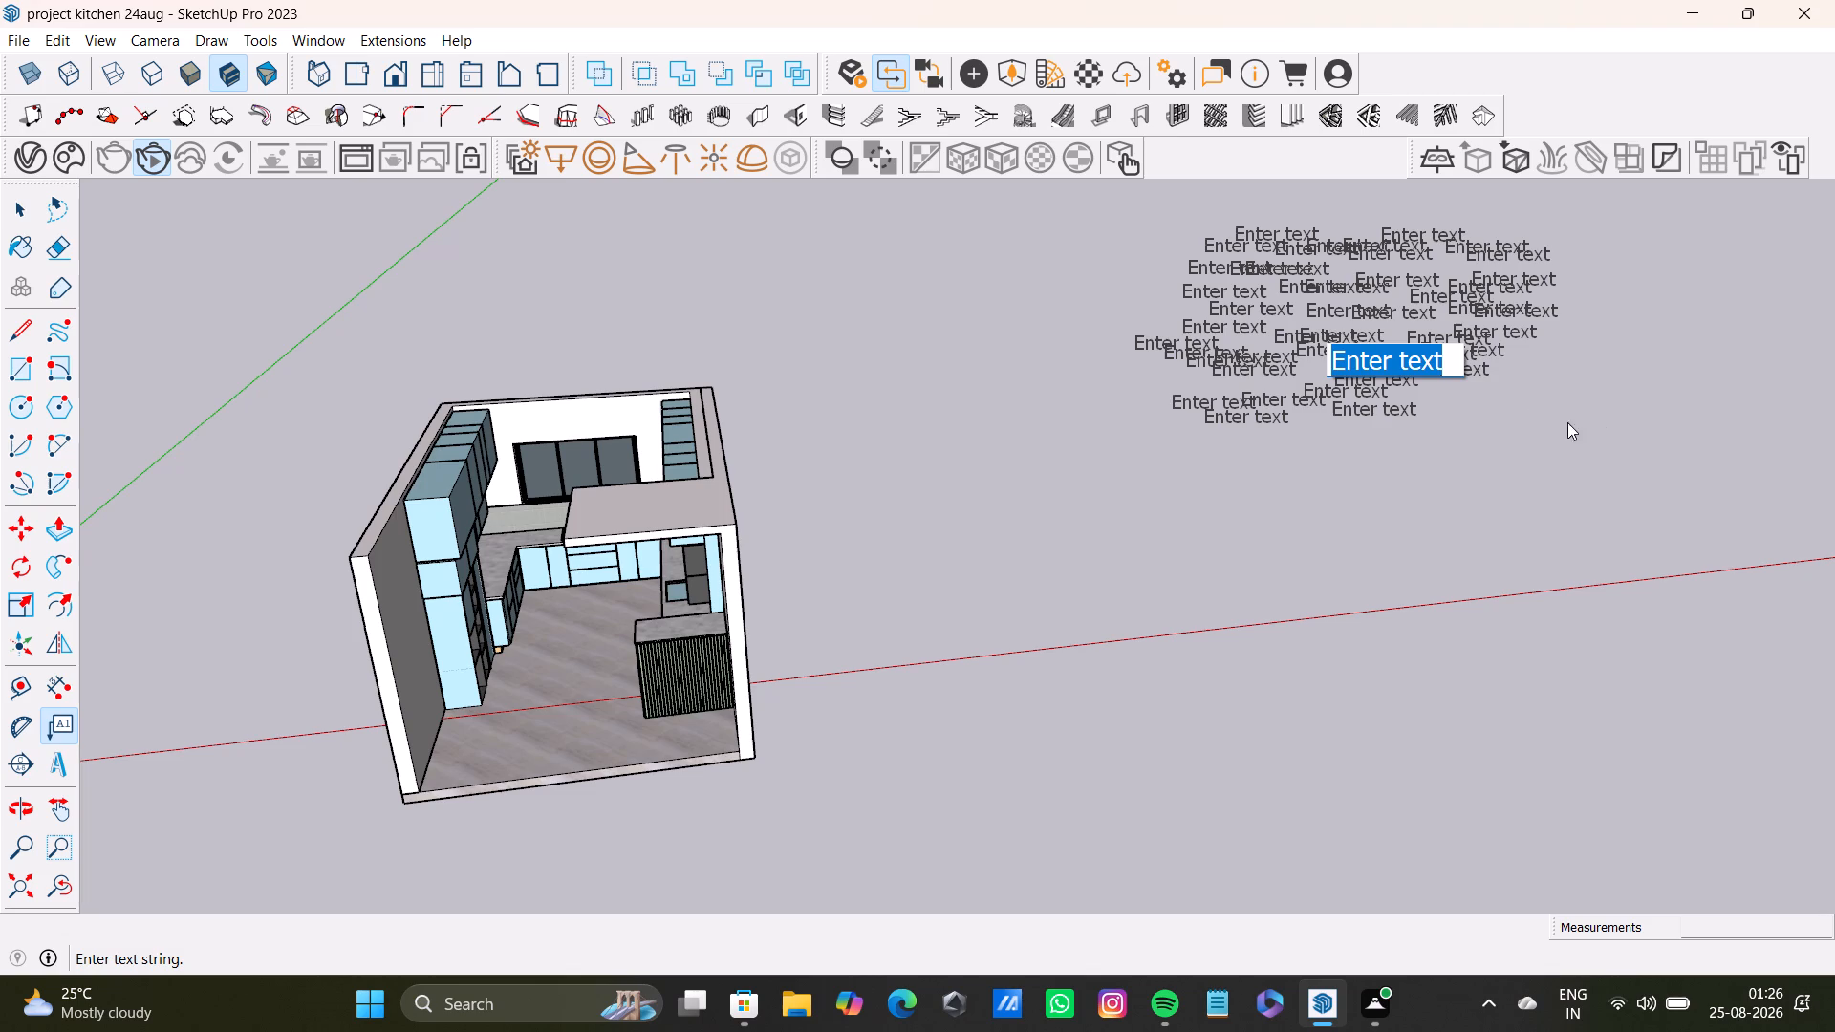
pyautogui.click(1460, 398)
pyautogui.click(1514, 379)
# Add three more default "Enter text" labels, one beyond the group's outer side and two at its lower outer corner.
pyautogui.click(1544, 367)
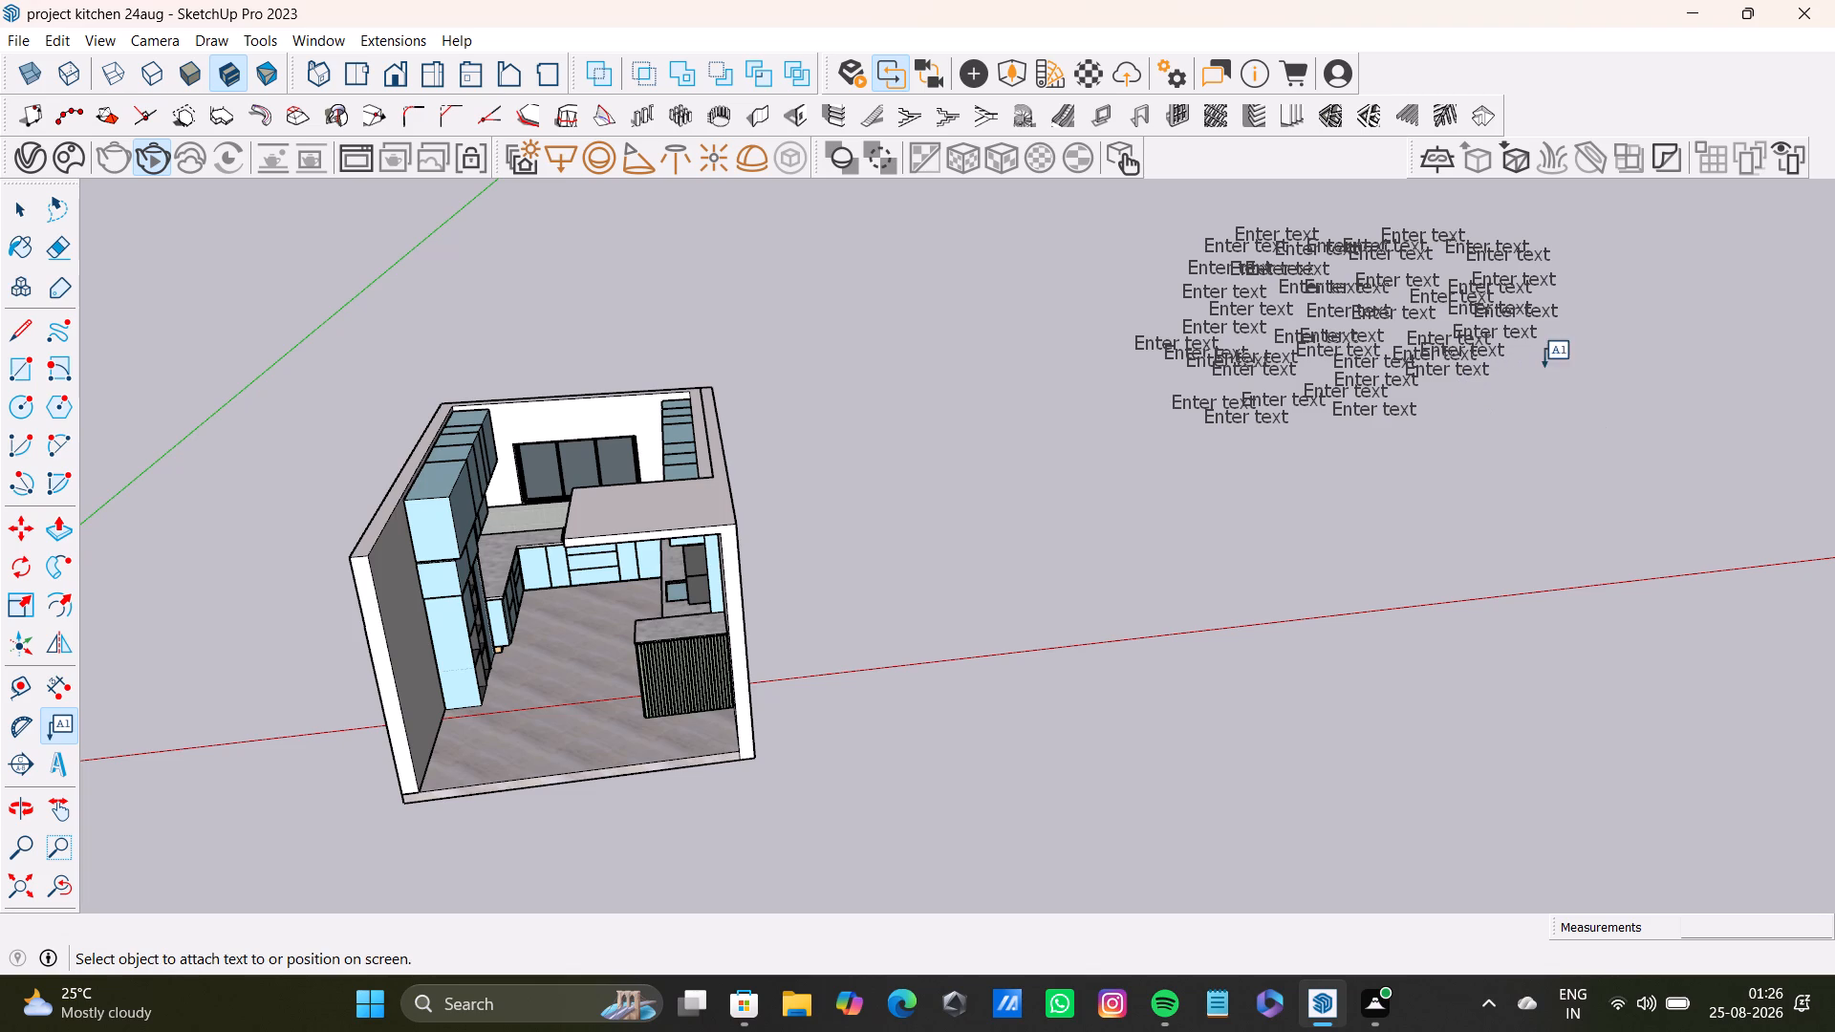
pyautogui.click(1492, 403)
pyautogui.click(1454, 408)
pyautogui.click(1448, 389)
pyautogui.click(1464, 405)
pyautogui.doubleClick(1425, 400)
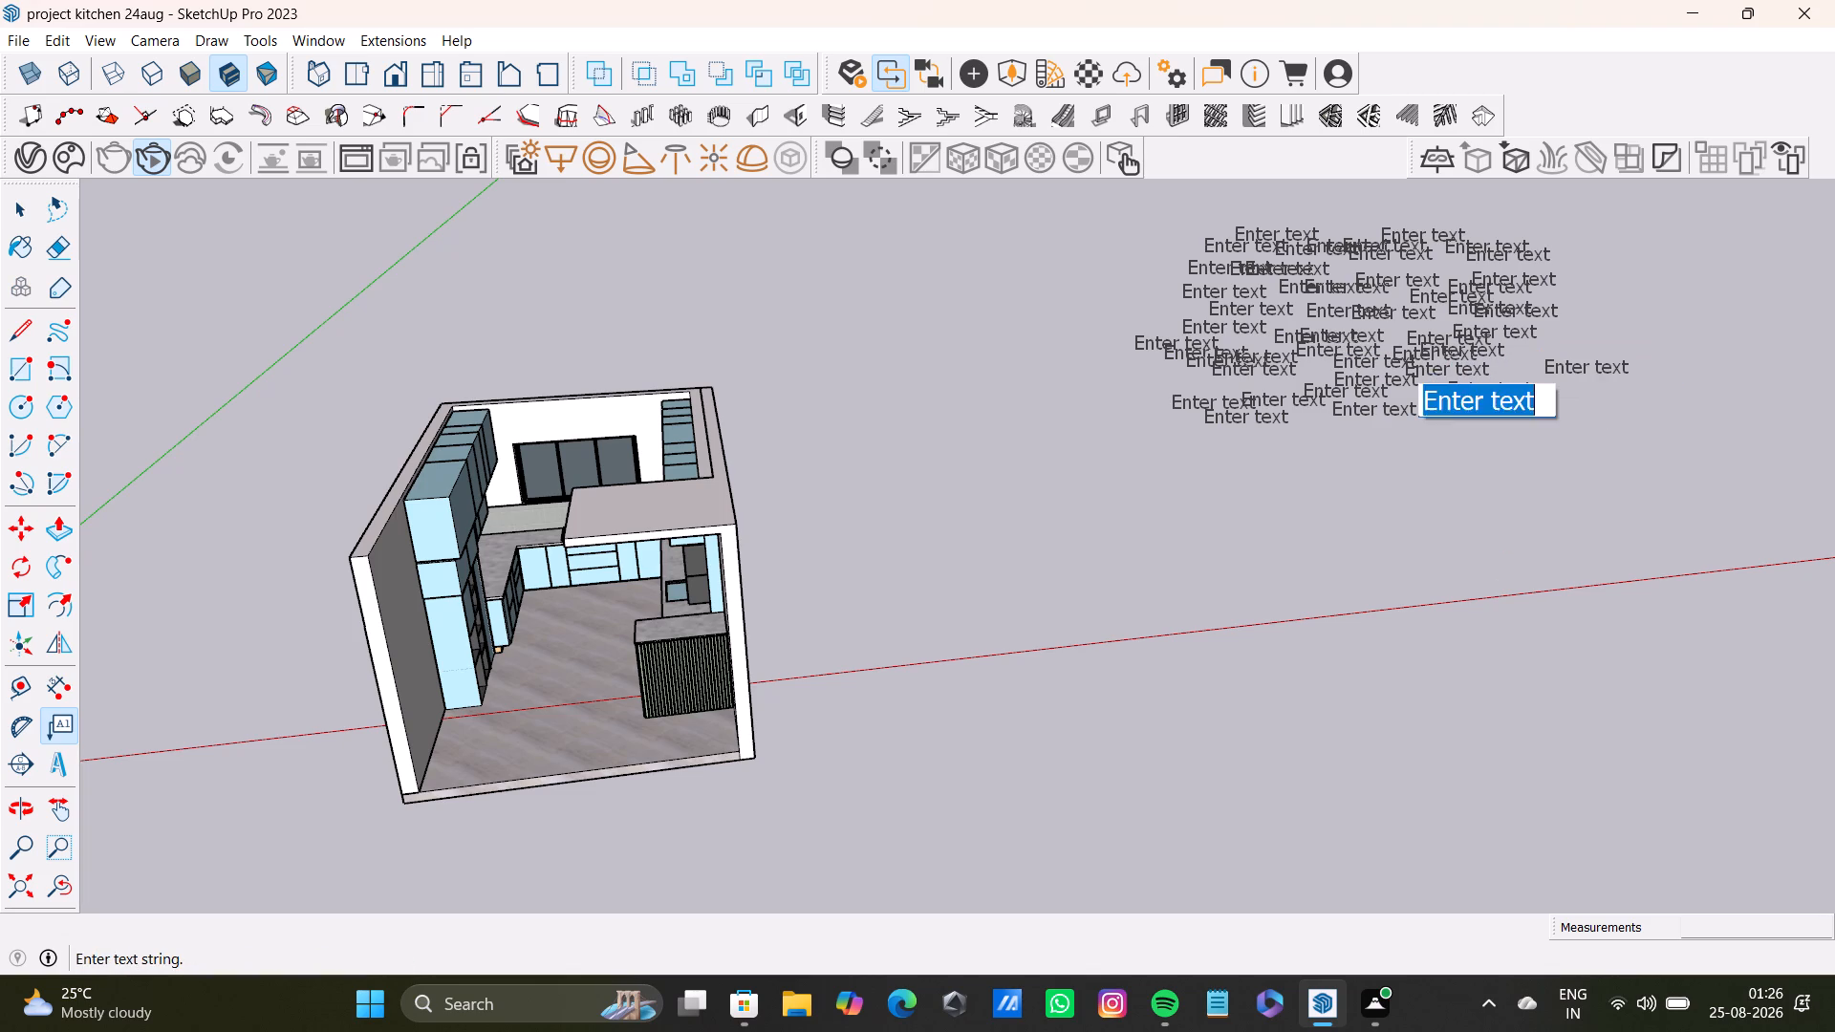
pyautogui.click(1462, 436)
# Add two more default "Enter text" labels overlapping the one beyond the group's outer side.
pyautogui.click(1495, 376)
pyautogui.click(1525, 369)
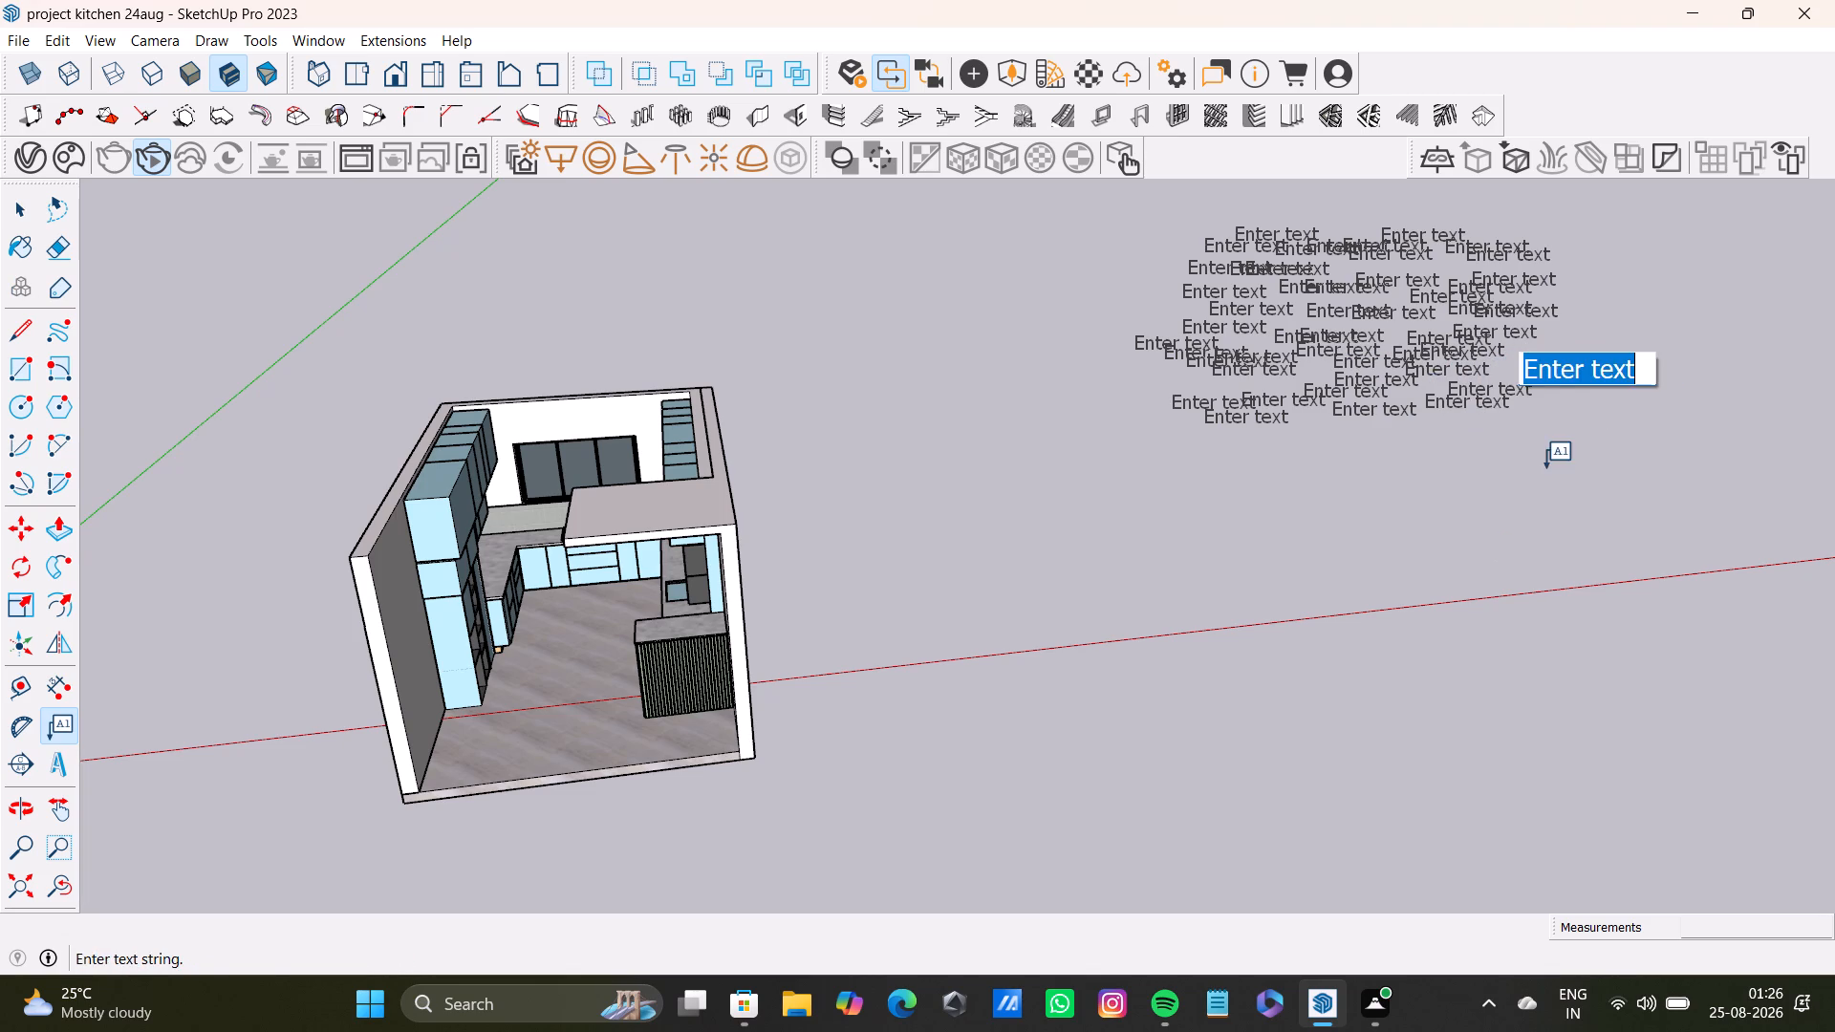
pyautogui.click(1546, 468)
pyautogui.click(1524, 357)
pyautogui.click(1500, 370)
pyautogui.click(1515, 433)
pyautogui.click(1536, 357)
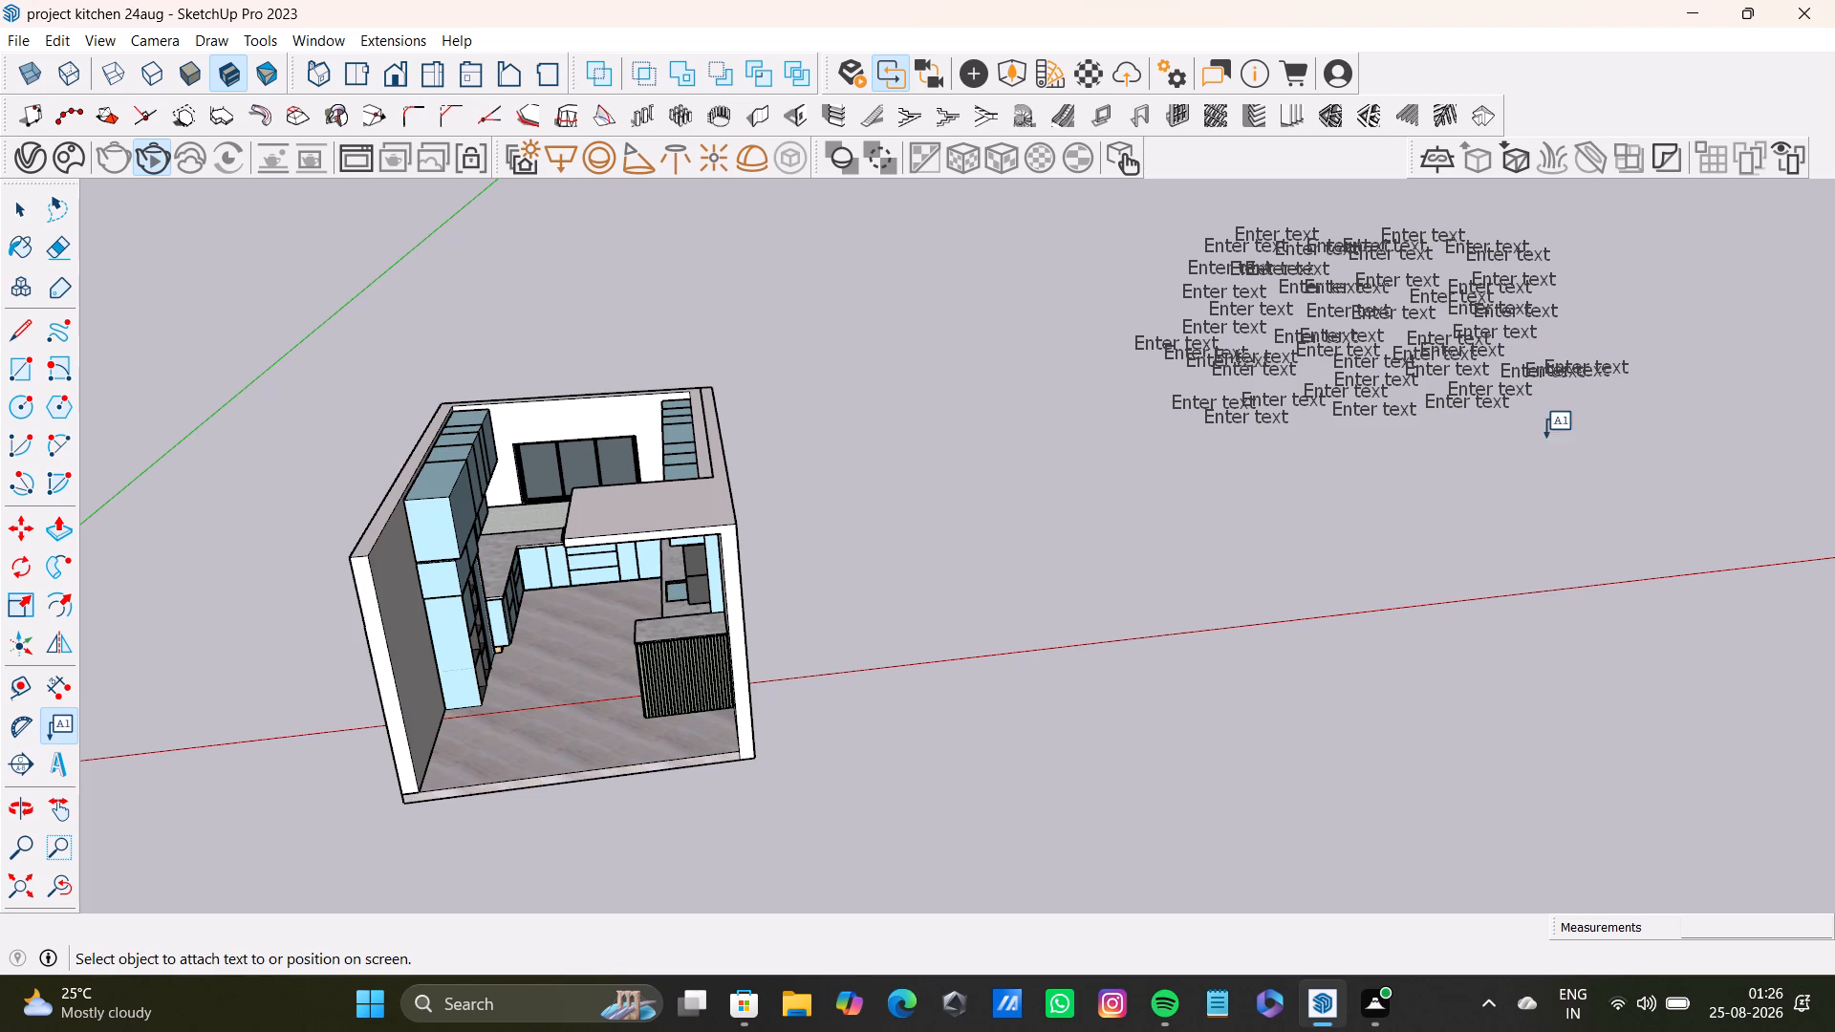
# Add three more default "Enter text" labels, two below the group's outer corner and one on its outer side.
pyautogui.moveTo(1548, 453); pyautogui.dragTo(1545, 433)
pyautogui.click(1517, 331)
pyautogui.click(1523, 397)
pyautogui.click(1525, 345)
pyautogui.moveTo(1512, 452); pyautogui.dragTo(1515, 423)
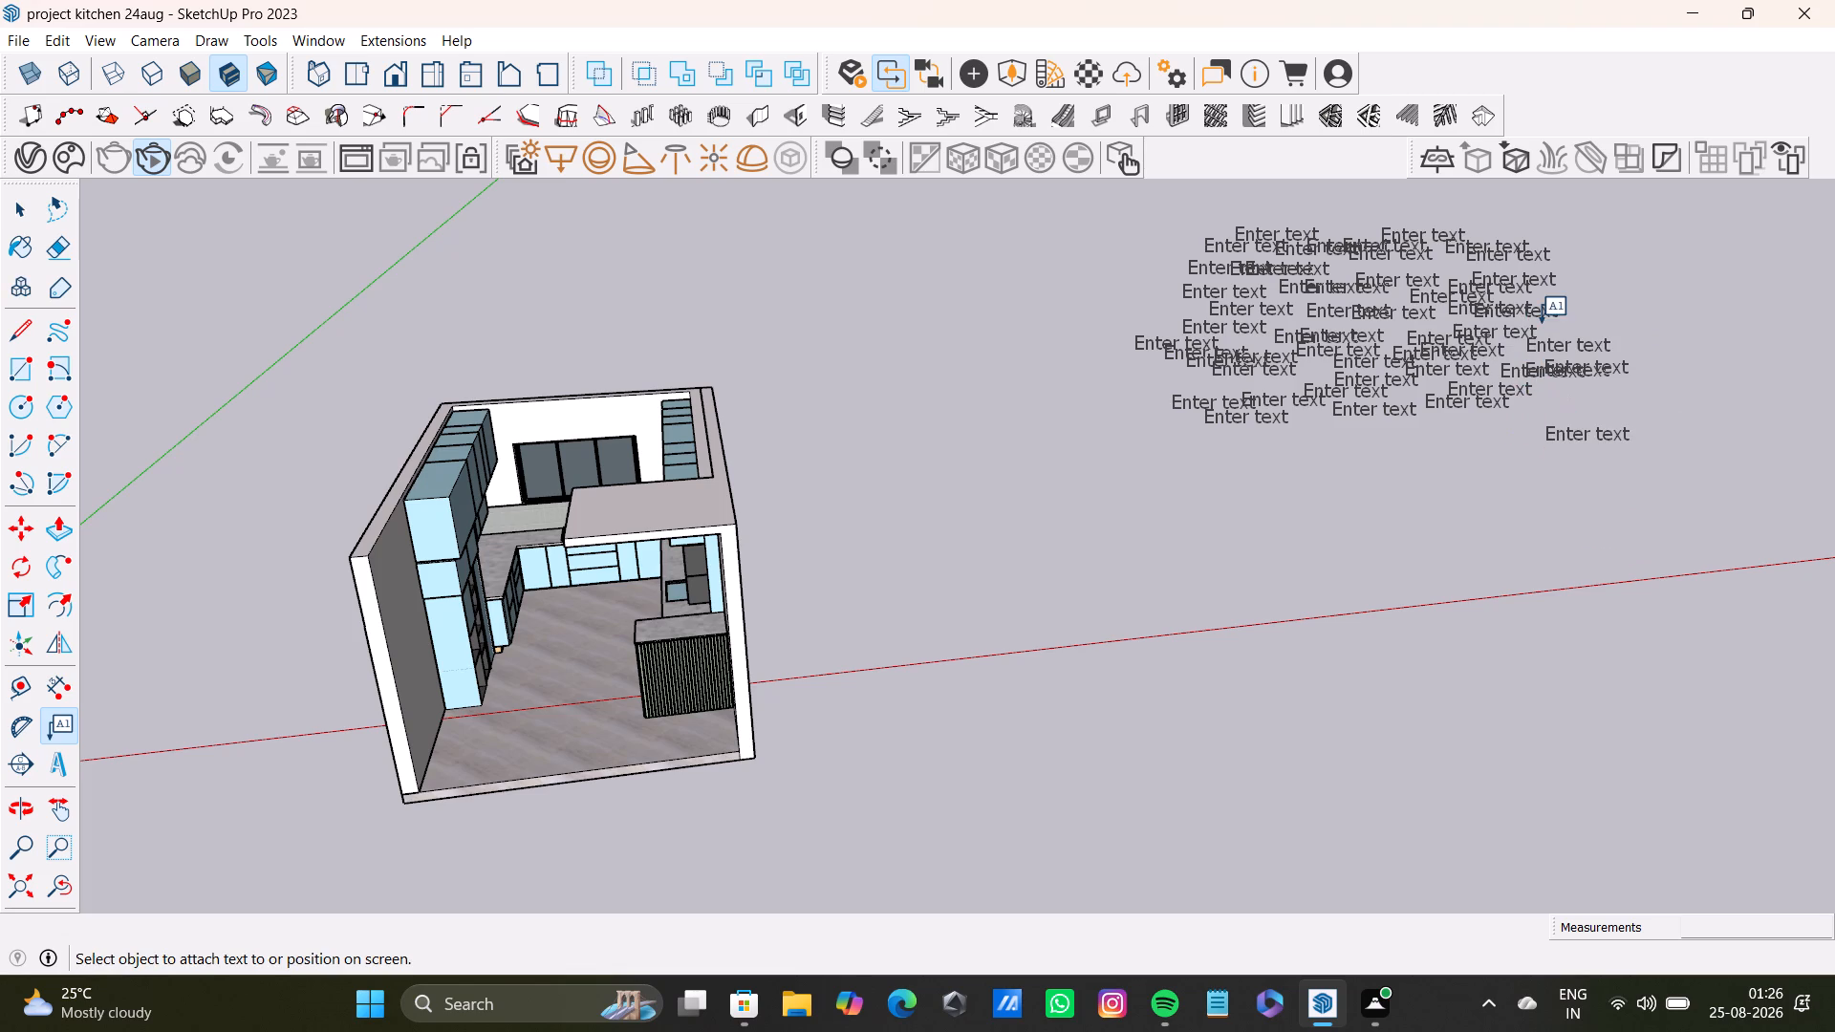
pyautogui.click(1542, 323)
pyautogui.click(1495, 446)
pyautogui.click(1575, 298)
pyautogui.click(1514, 465)
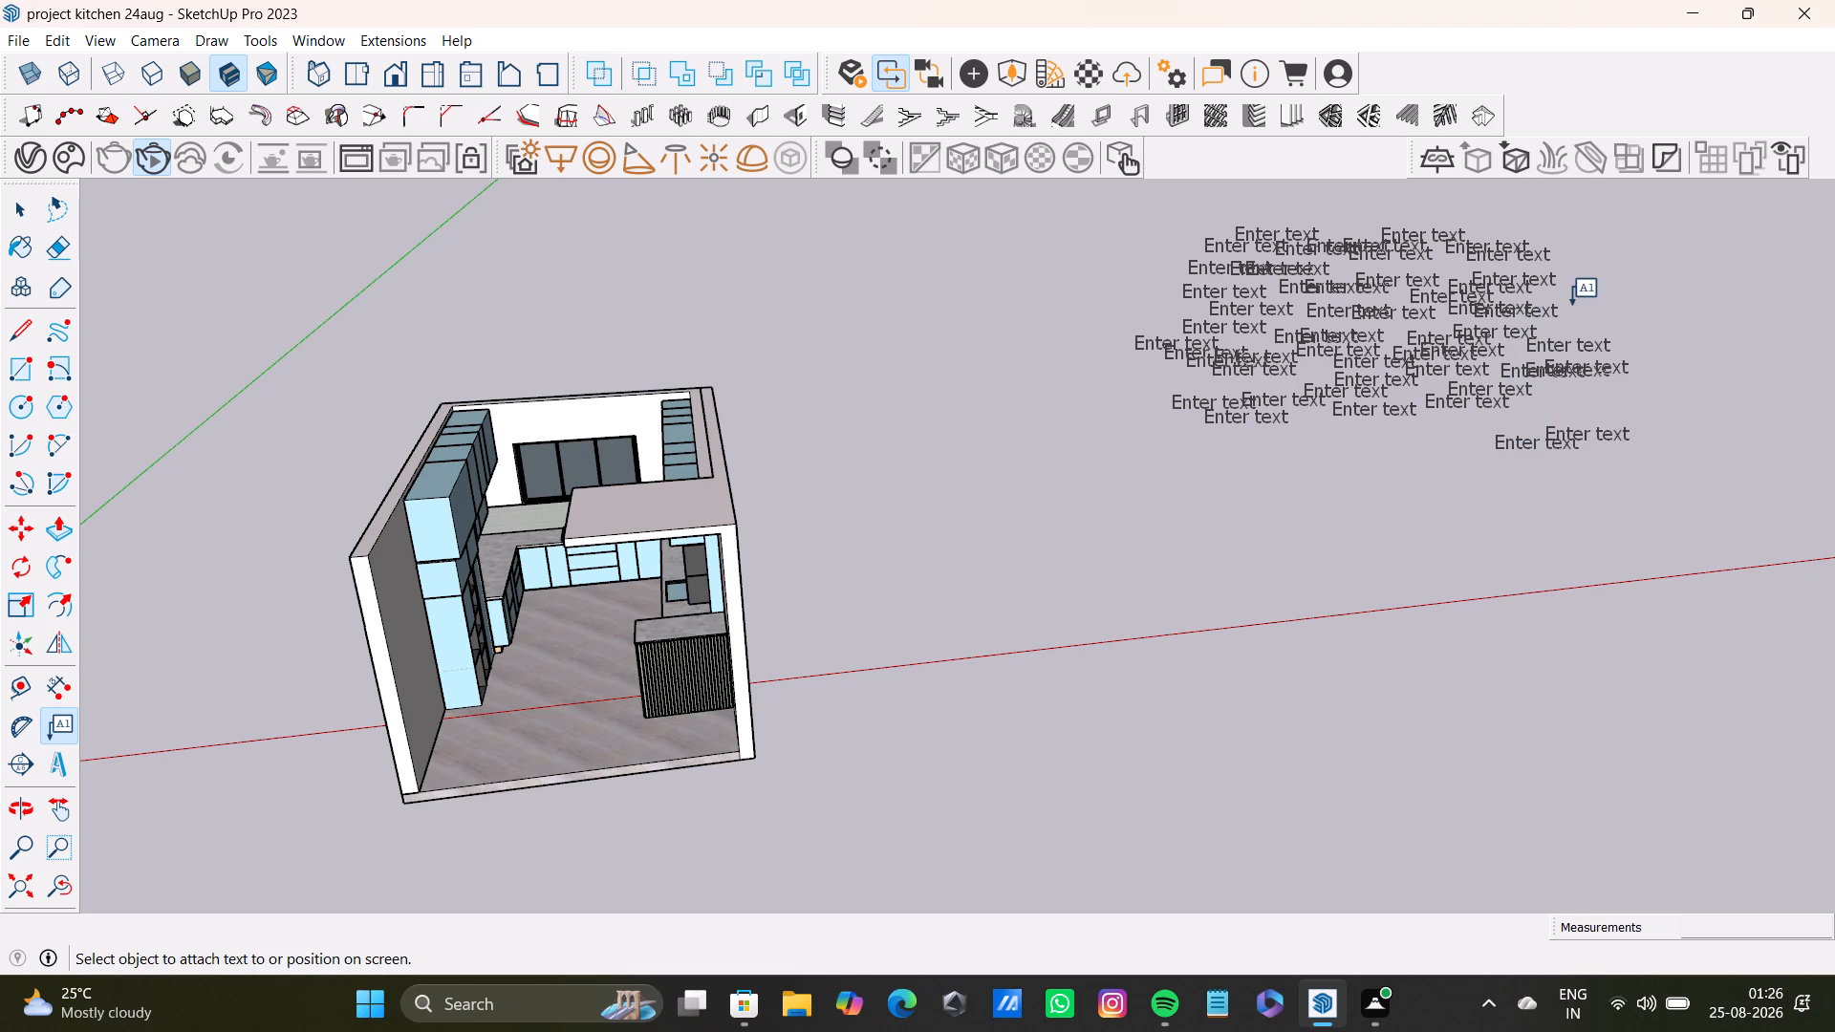
# Add four more default "Enter text" labels, three down the group's outer side and one near its lower edge.
pyautogui.click(1572, 305)
pyautogui.click(1572, 412)
pyautogui.moveTo(1530, 392); pyautogui.dragTo(1551, 390)
pyautogui.doubleClick(1570, 407)
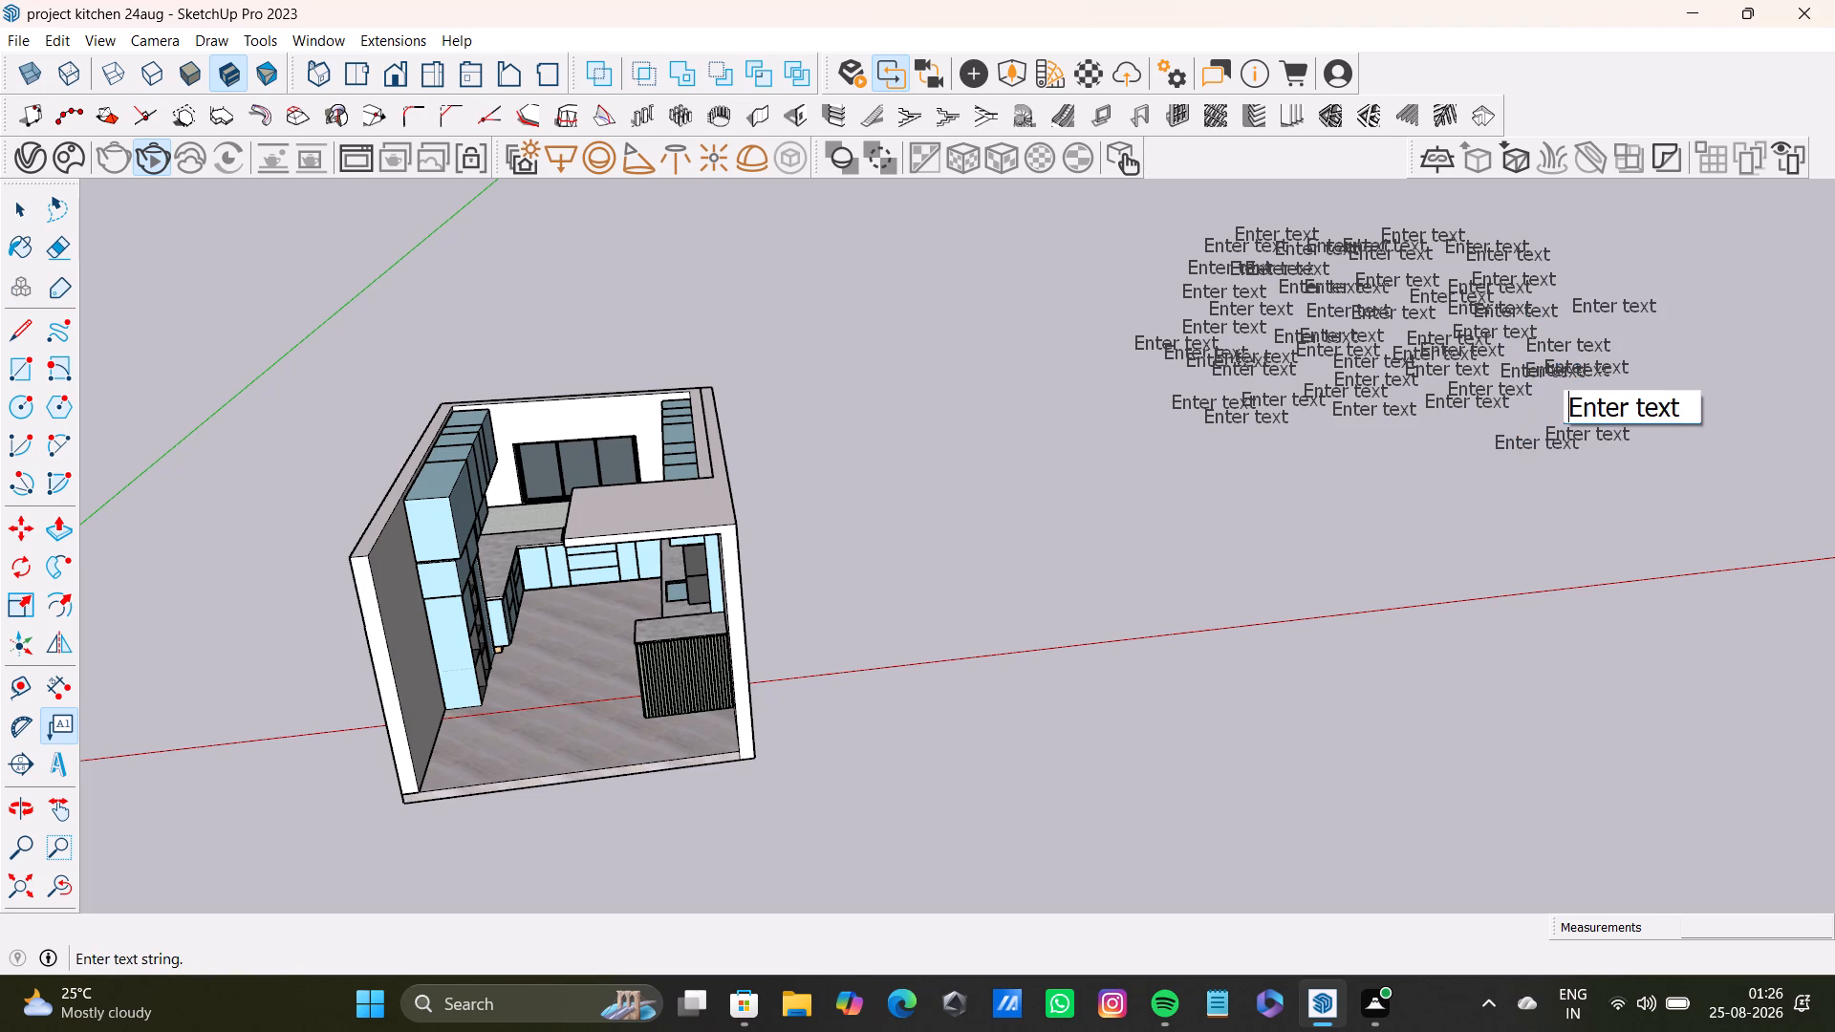
pyautogui.click(1486, 396)
pyautogui.click(1414, 423)
pyautogui.click(1434, 382)
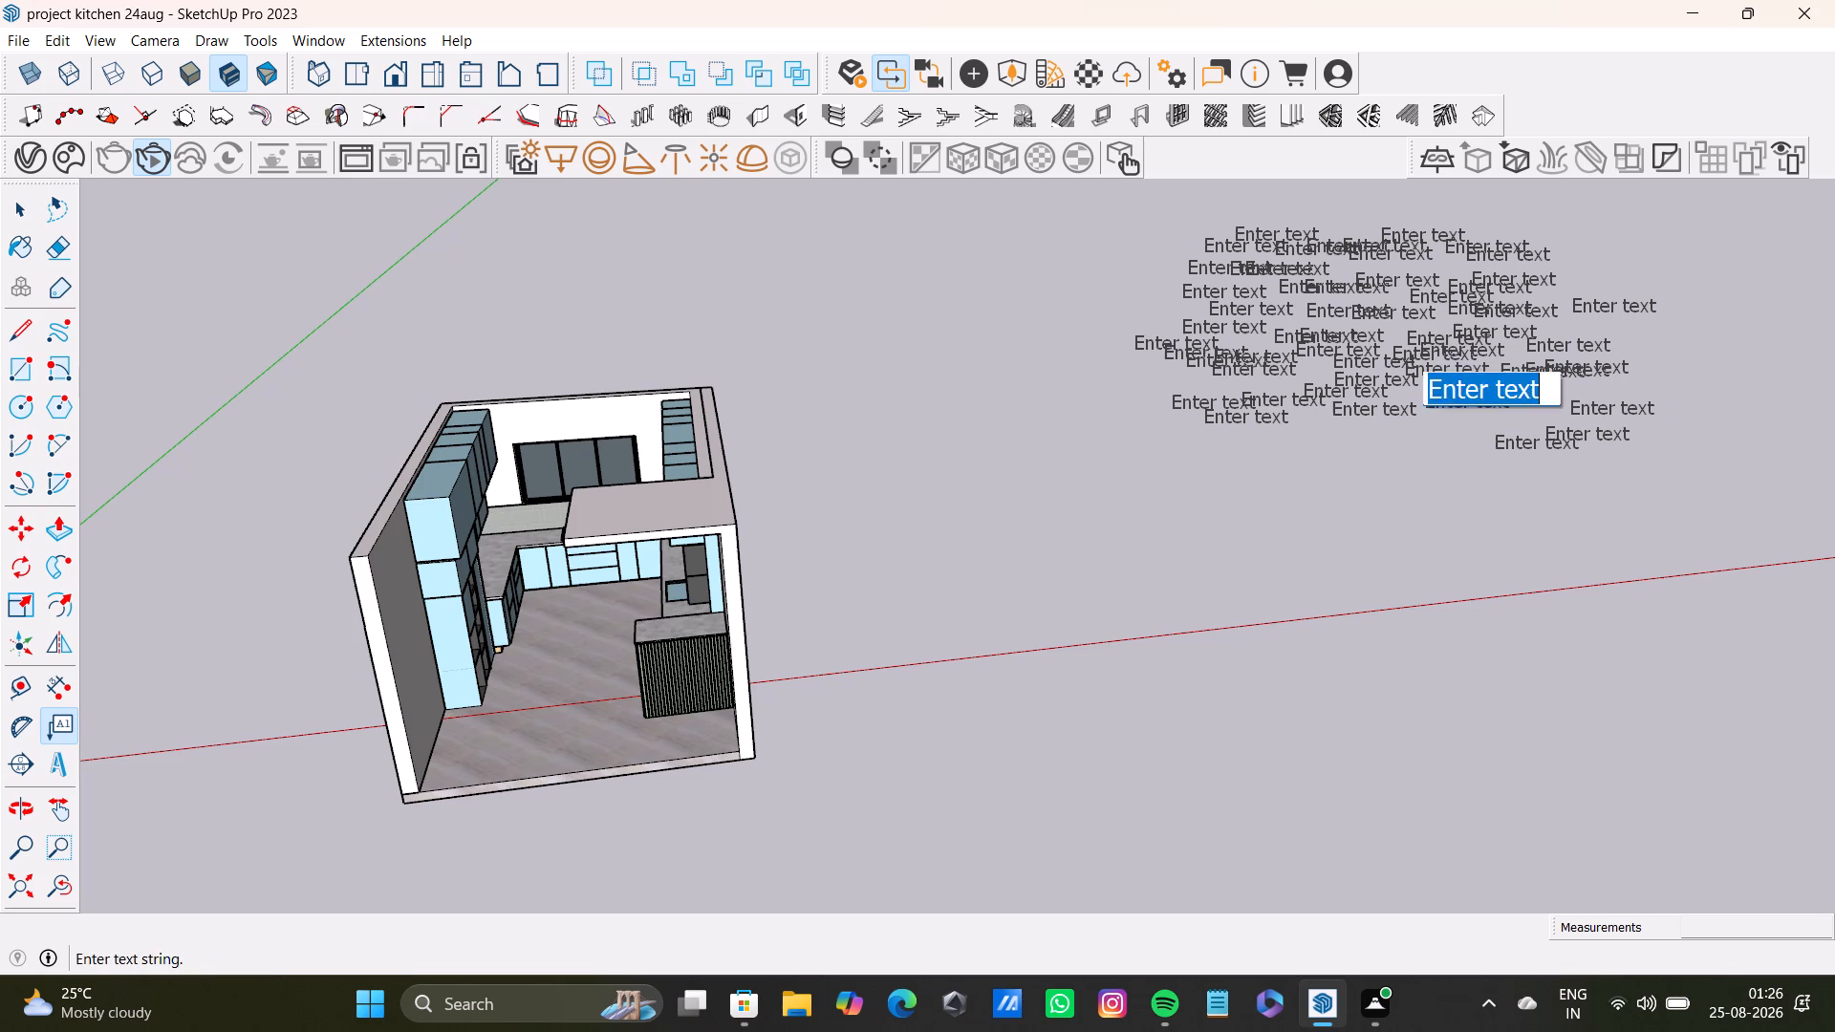
pyautogui.click(1436, 450)
pyautogui.click(1547, 411)
pyautogui.click(1539, 396)
pyautogui.click(1546, 393)
# Add three more default "Enter text" labels, one on the group's lower edge and two on its outer side.
pyautogui.click(1467, 438)
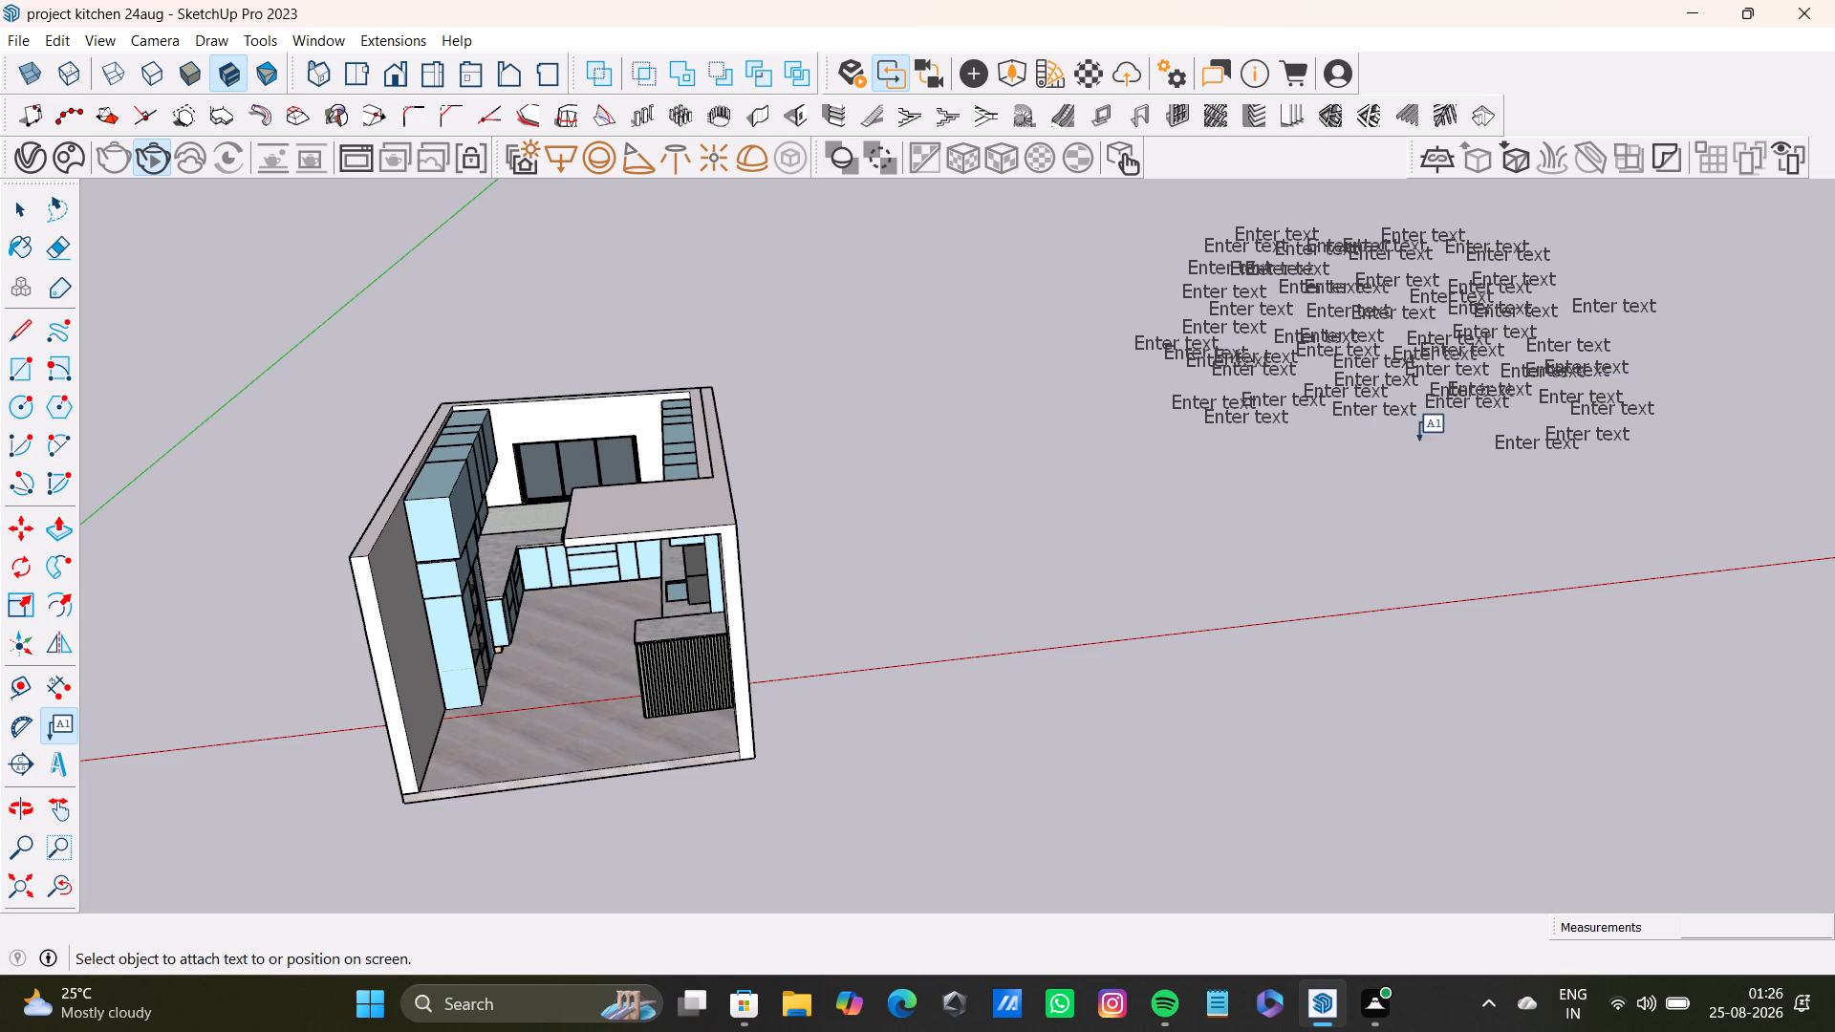
pyautogui.click(1410, 443)
pyautogui.click(1401, 406)
pyautogui.click(1456, 474)
pyautogui.click(1591, 334)
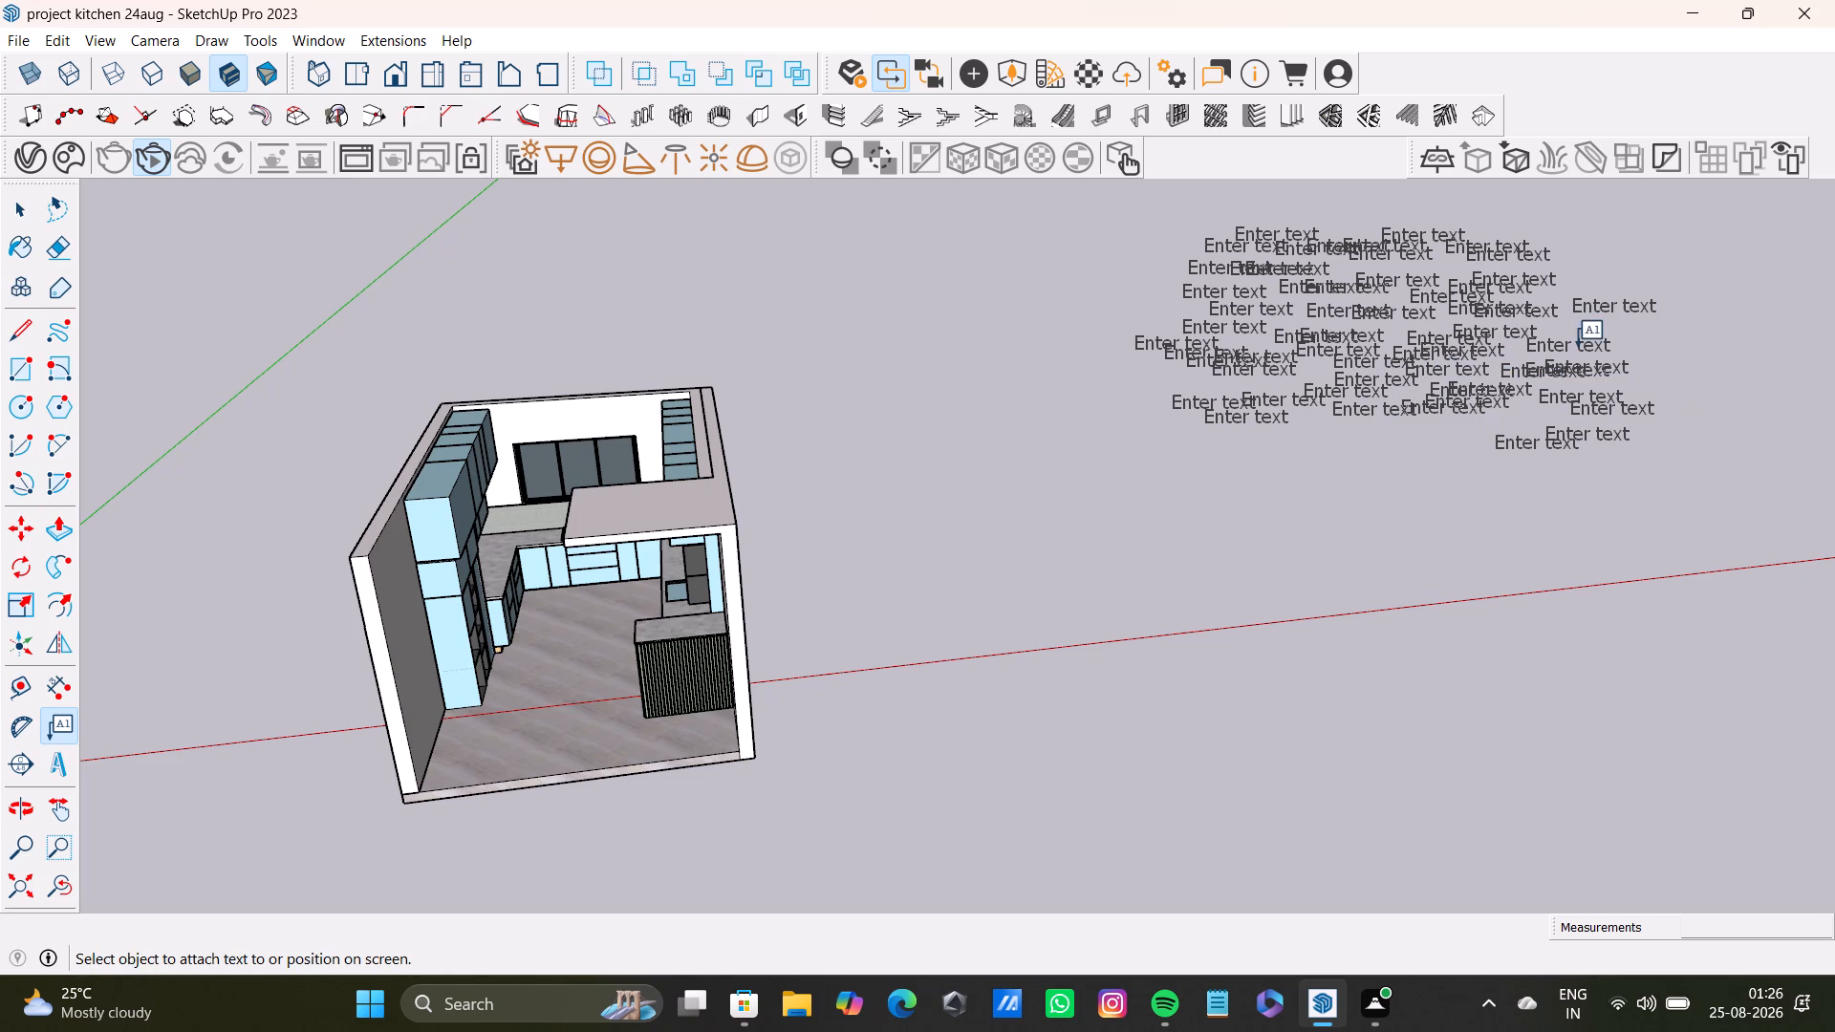
pyautogui.click(1630, 380)
pyautogui.click(1616, 339)
pyautogui.click(1590, 331)
pyautogui.click(1567, 333)
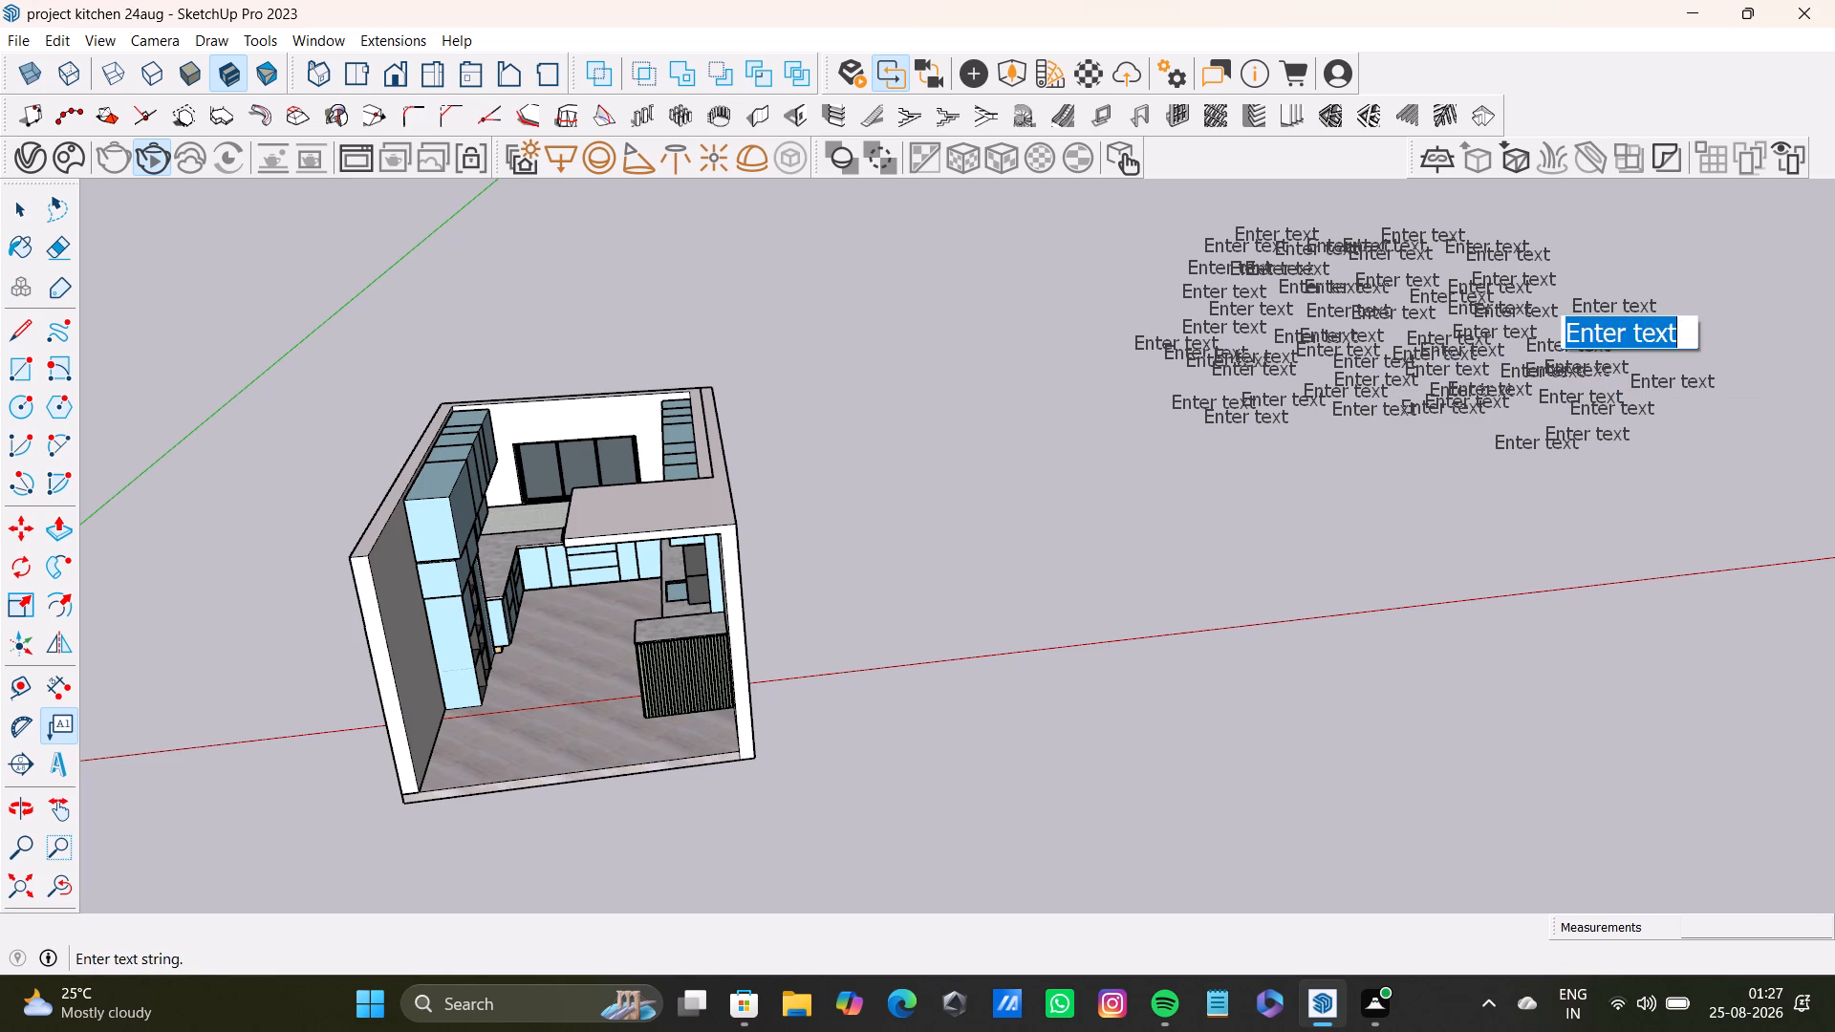
pyautogui.click(1357, 318)
# Add four more default "Enter text" labels across the kitchen half of the group, down to its lower edge.
pyautogui.click(1406, 330)
pyautogui.click(1231, 345)
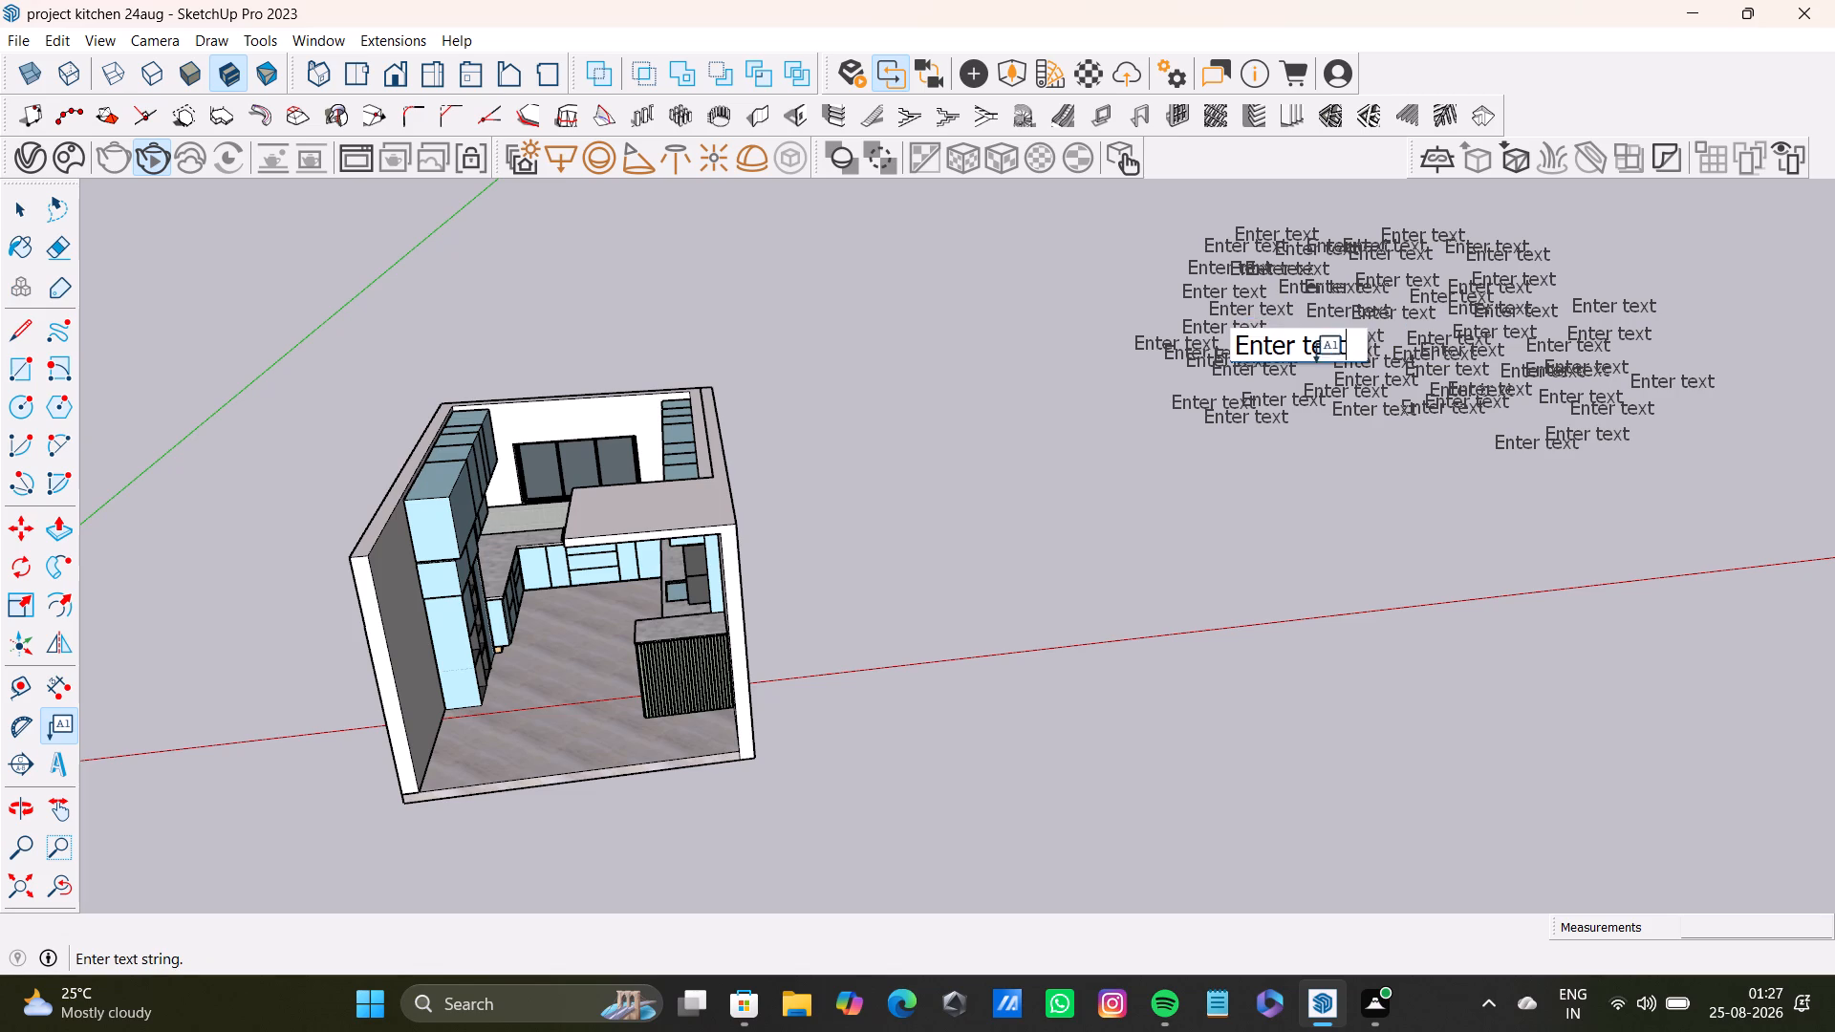
pyautogui.click(1306, 396)
pyautogui.click(1302, 374)
pyautogui.click(1219, 383)
pyautogui.click(1187, 379)
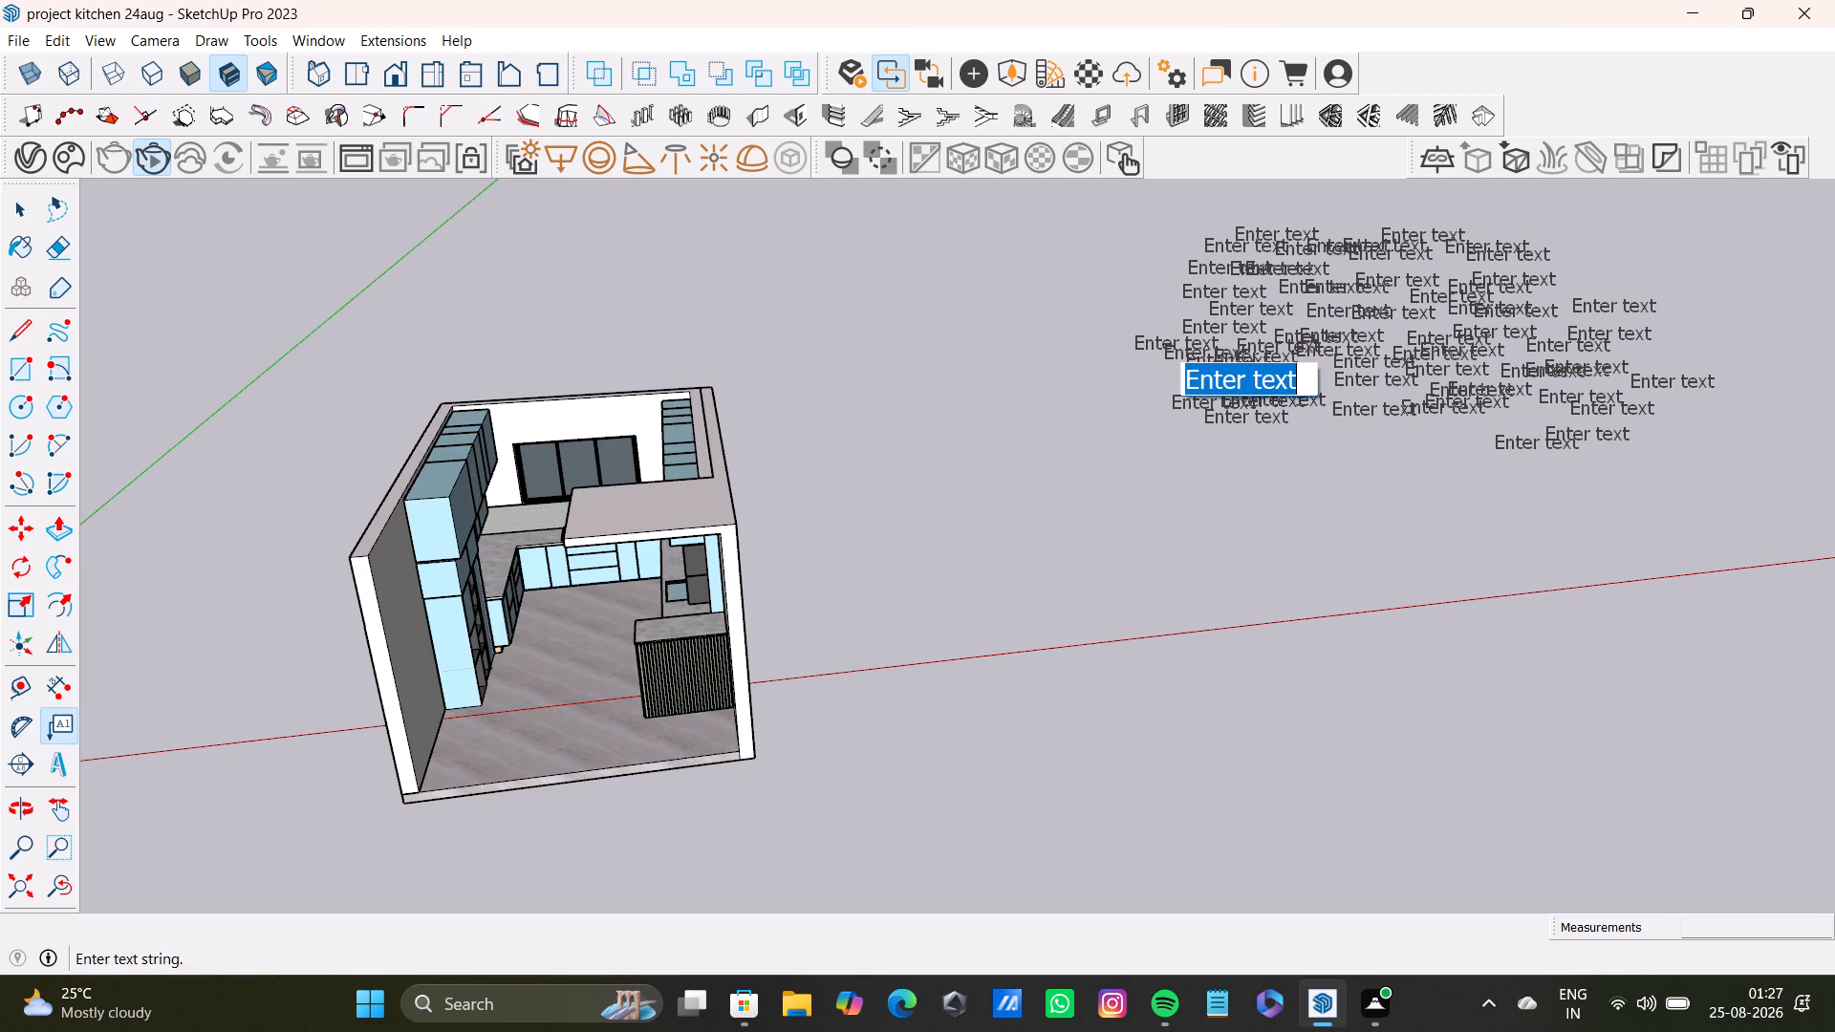
pyautogui.click(1328, 458)
pyautogui.moveTo(1308, 435); pyautogui.dragTo(1319, 433)
pyautogui.click(1317, 402)
pyautogui.click(1330, 477)
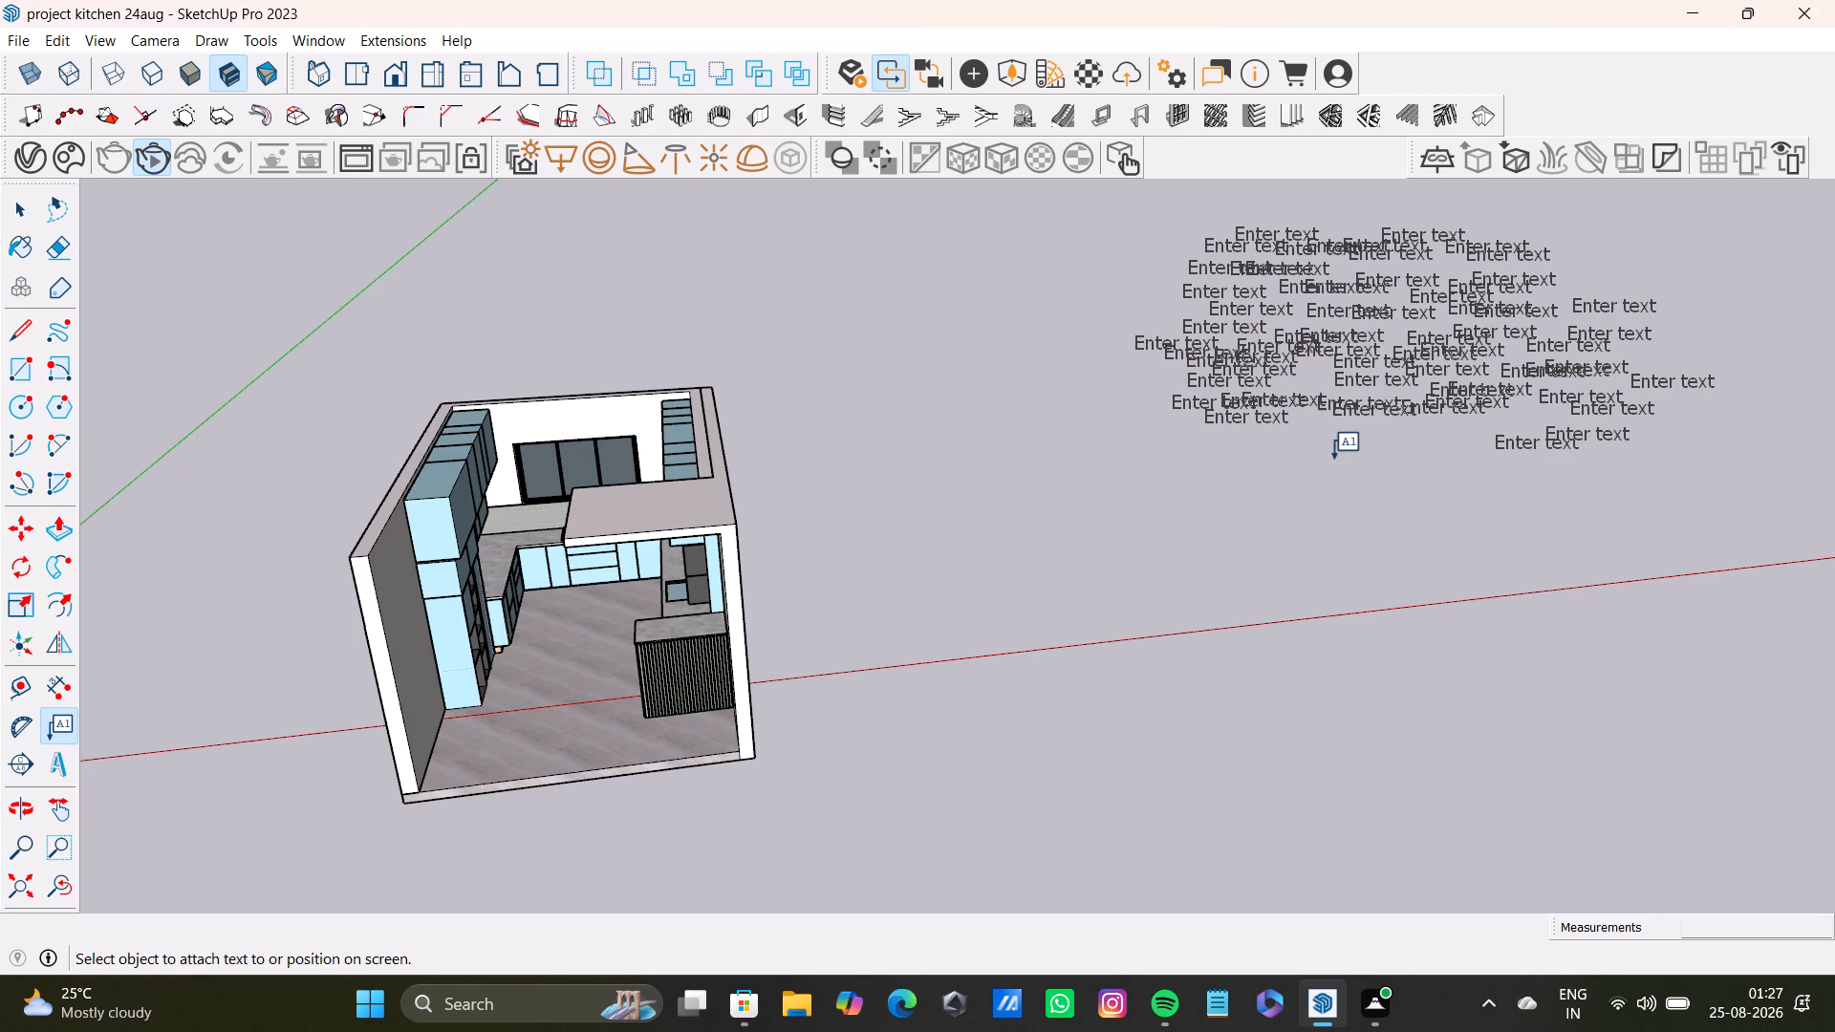
# Add three more default "Enter text" labels in the empty space just below the middle of the group.
pyautogui.click(1316, 379)
pyautogui.click(1324, 478)
pyautogui.click(1310, 480)
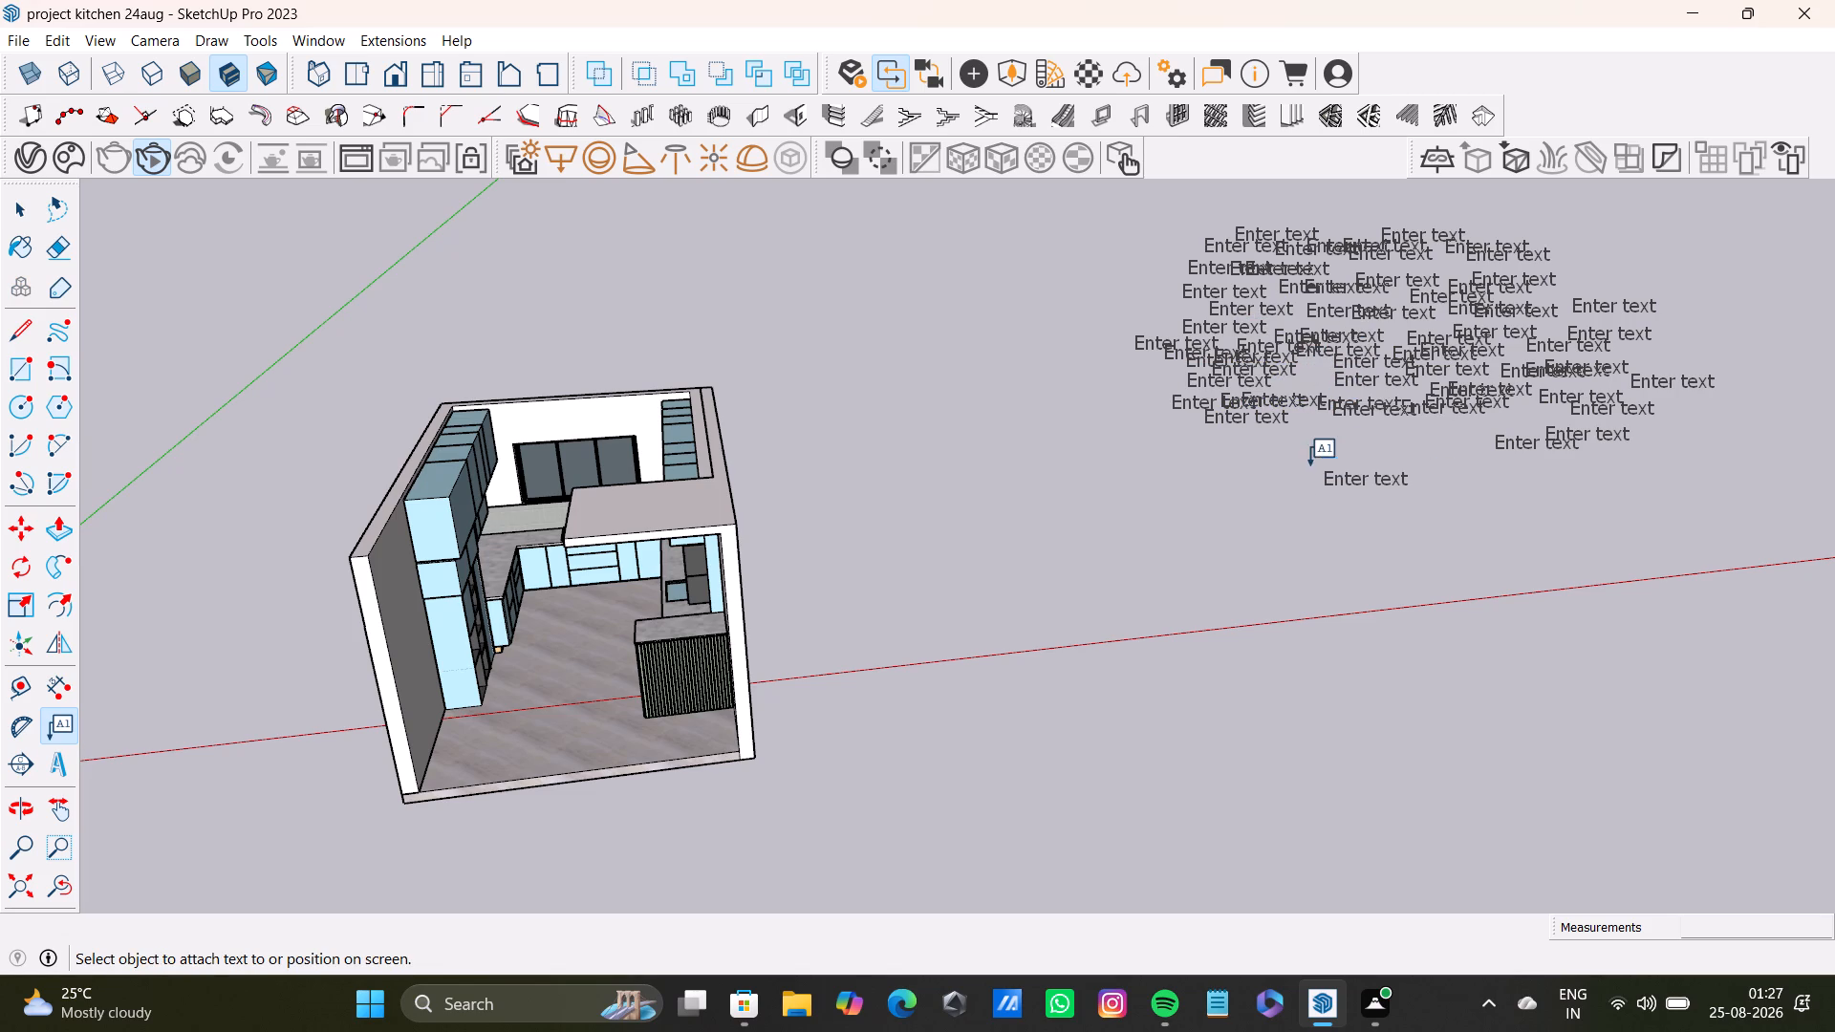
pyautogui.click(1331, 385)
pyautogui.click(1362, 470)
pyautogui.click(1407, 430)
pyautogui.click(1371, 432)
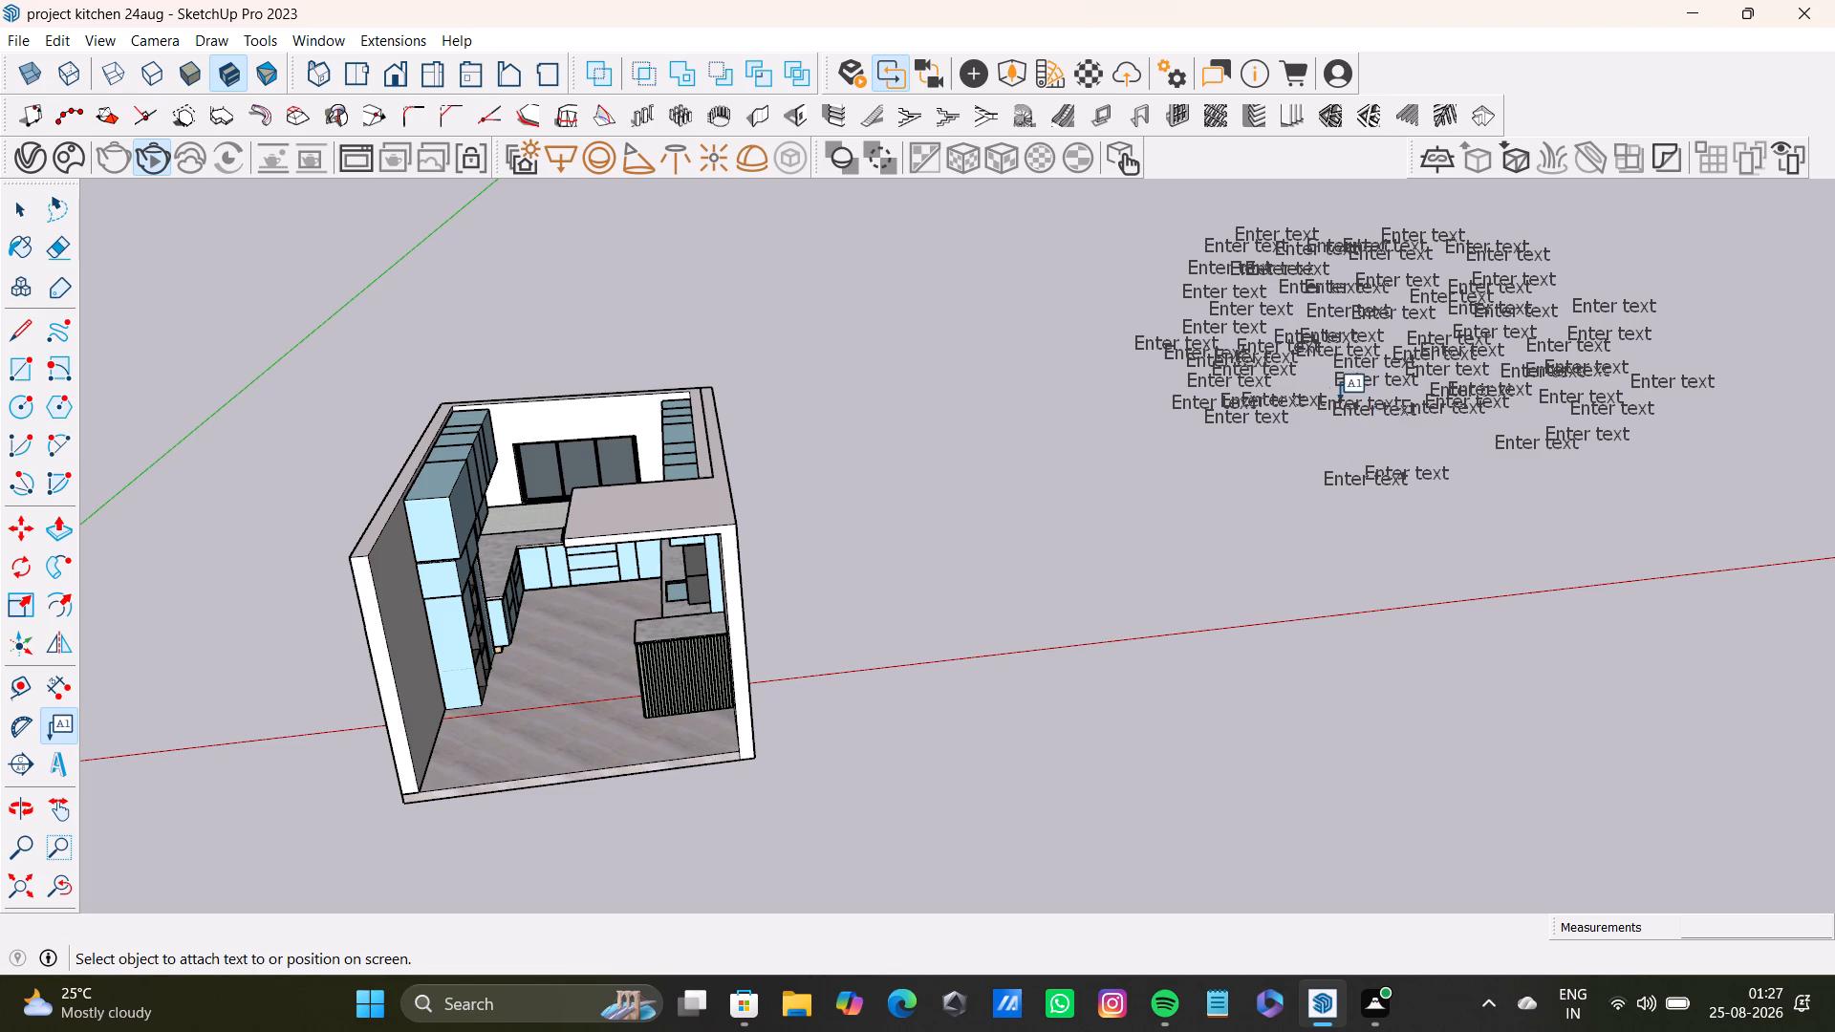
pyautogui.moveTo(1332, 393); pyautogui.dragTo(1332, 405)
pyautogui.click(1324, 467)
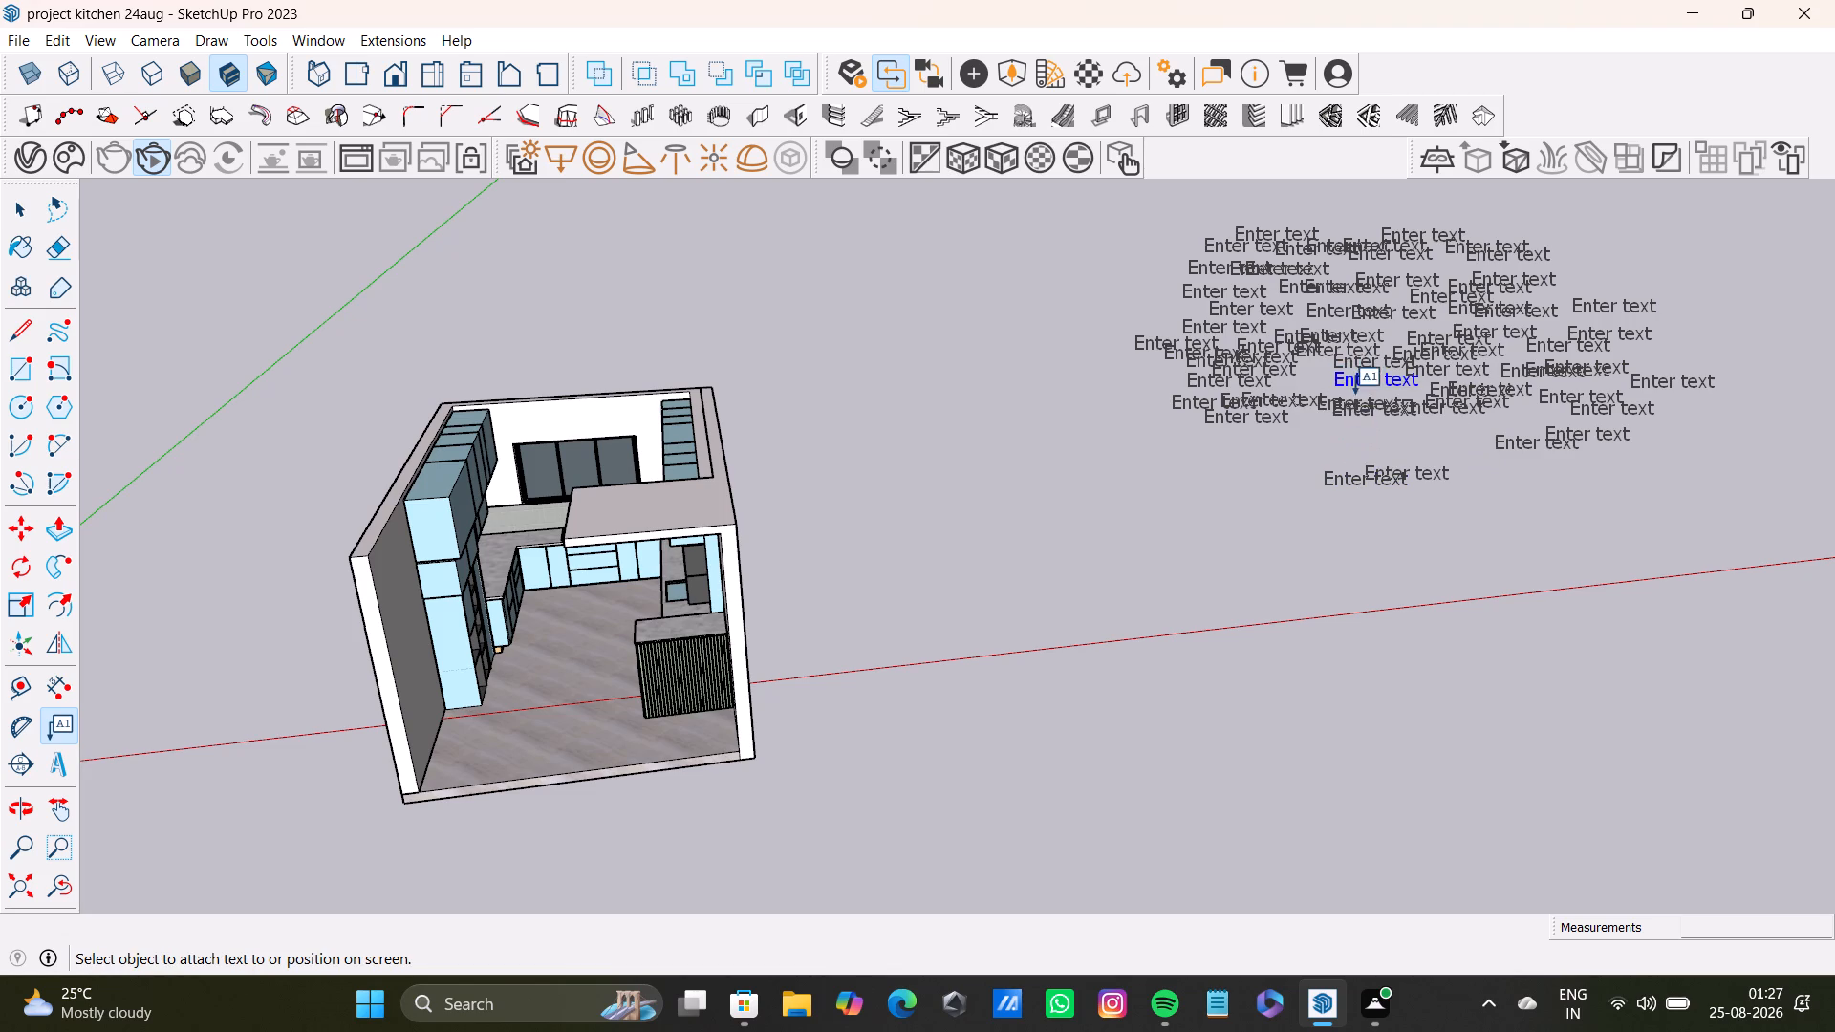
pyautogui.click(1340, 447)
pyautogui.click(1309, 354)
pyautogui.click(1473, 418)
pyautogui.click(1338, 411)
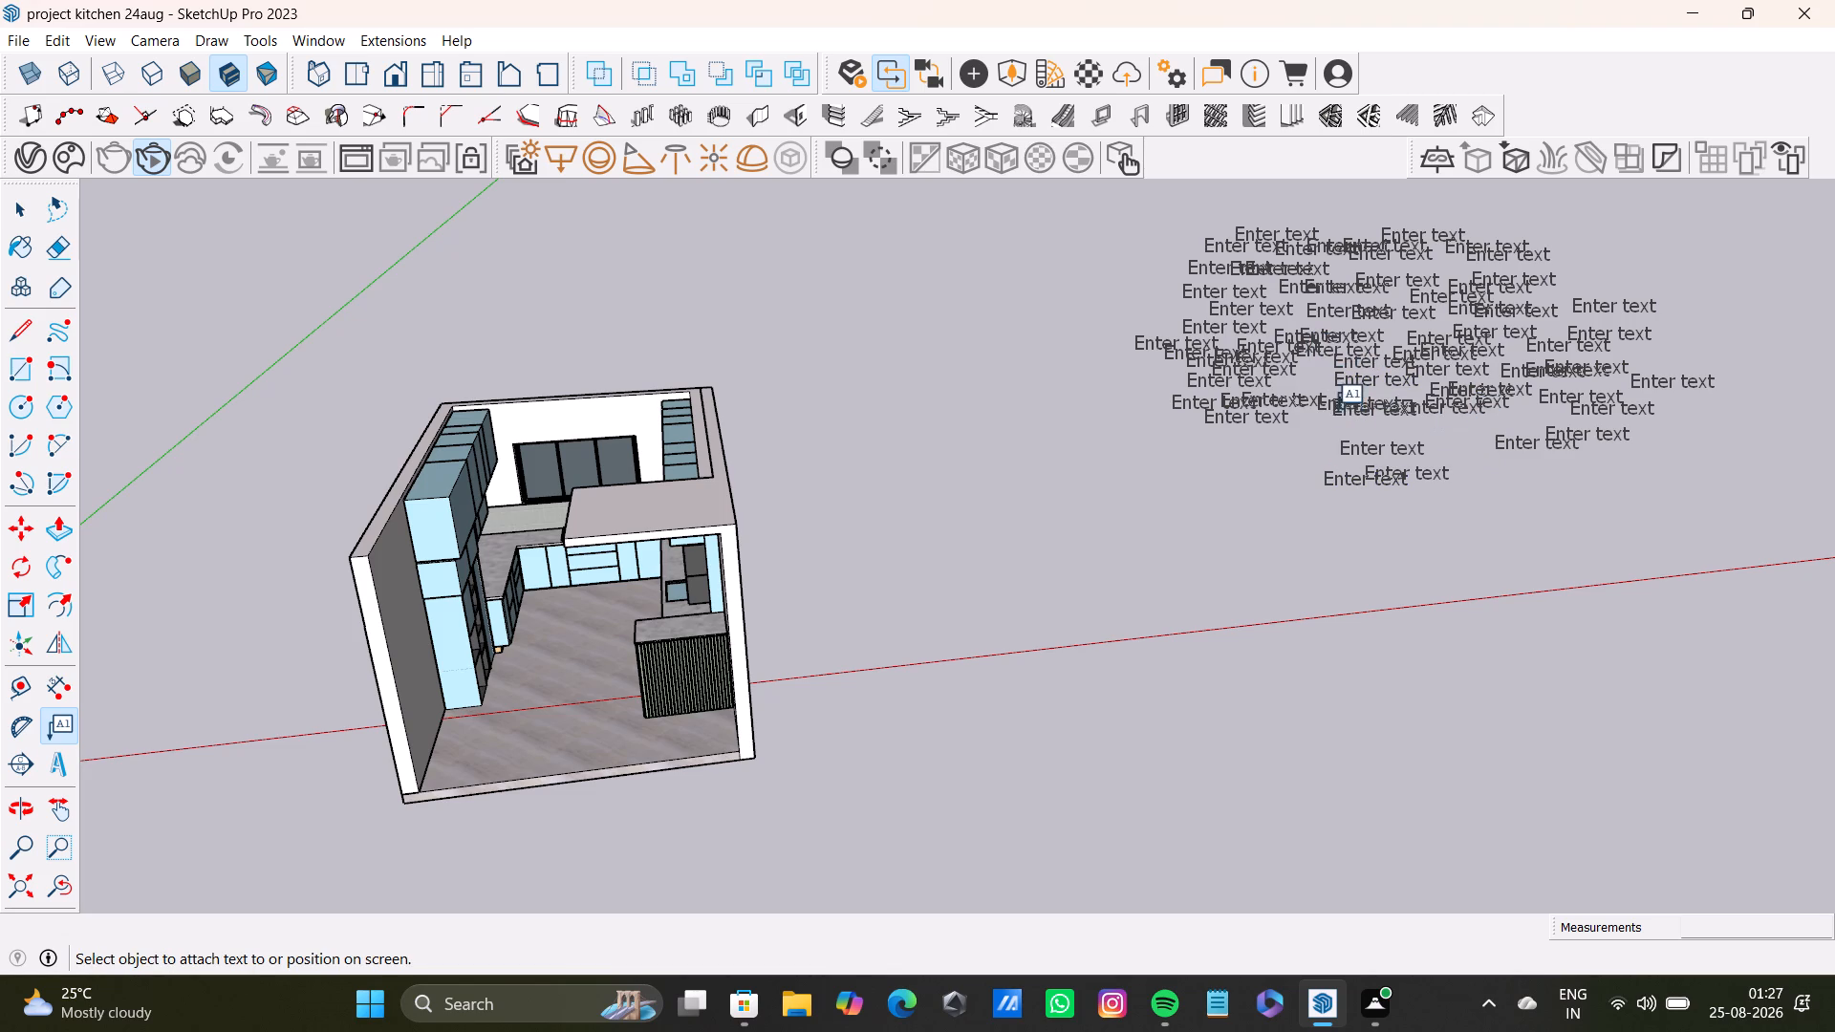
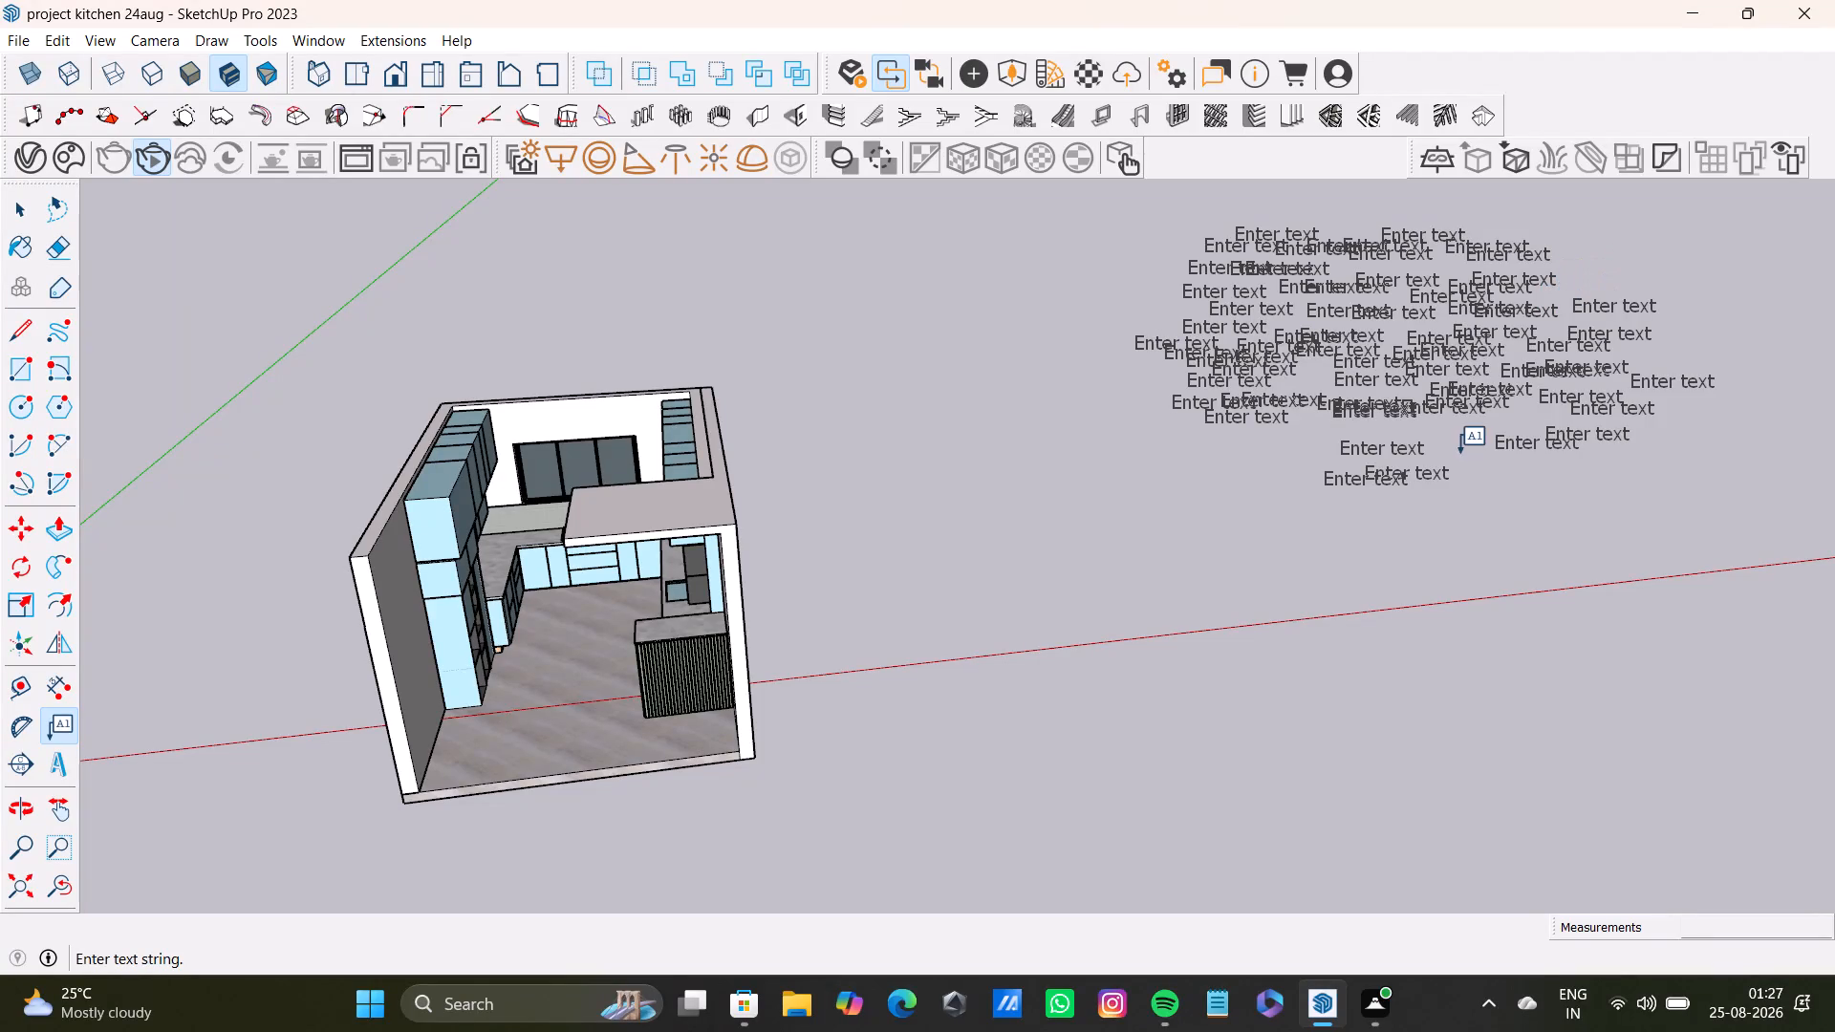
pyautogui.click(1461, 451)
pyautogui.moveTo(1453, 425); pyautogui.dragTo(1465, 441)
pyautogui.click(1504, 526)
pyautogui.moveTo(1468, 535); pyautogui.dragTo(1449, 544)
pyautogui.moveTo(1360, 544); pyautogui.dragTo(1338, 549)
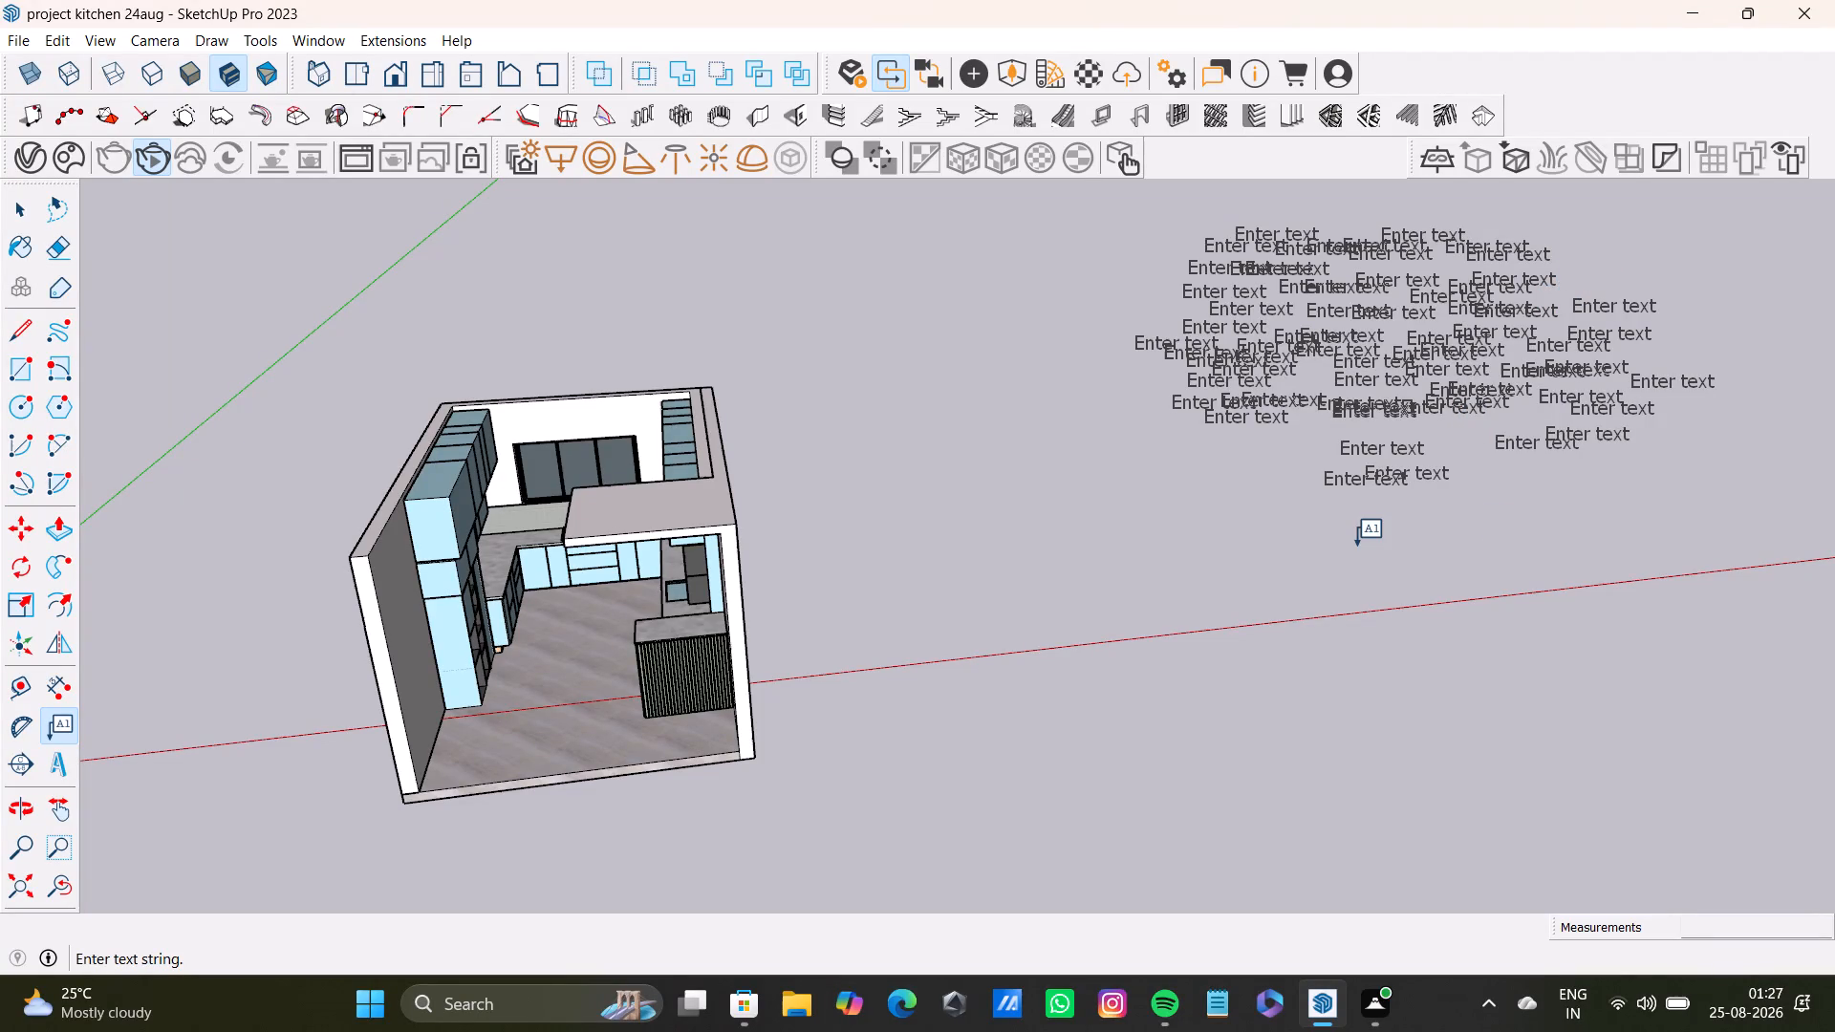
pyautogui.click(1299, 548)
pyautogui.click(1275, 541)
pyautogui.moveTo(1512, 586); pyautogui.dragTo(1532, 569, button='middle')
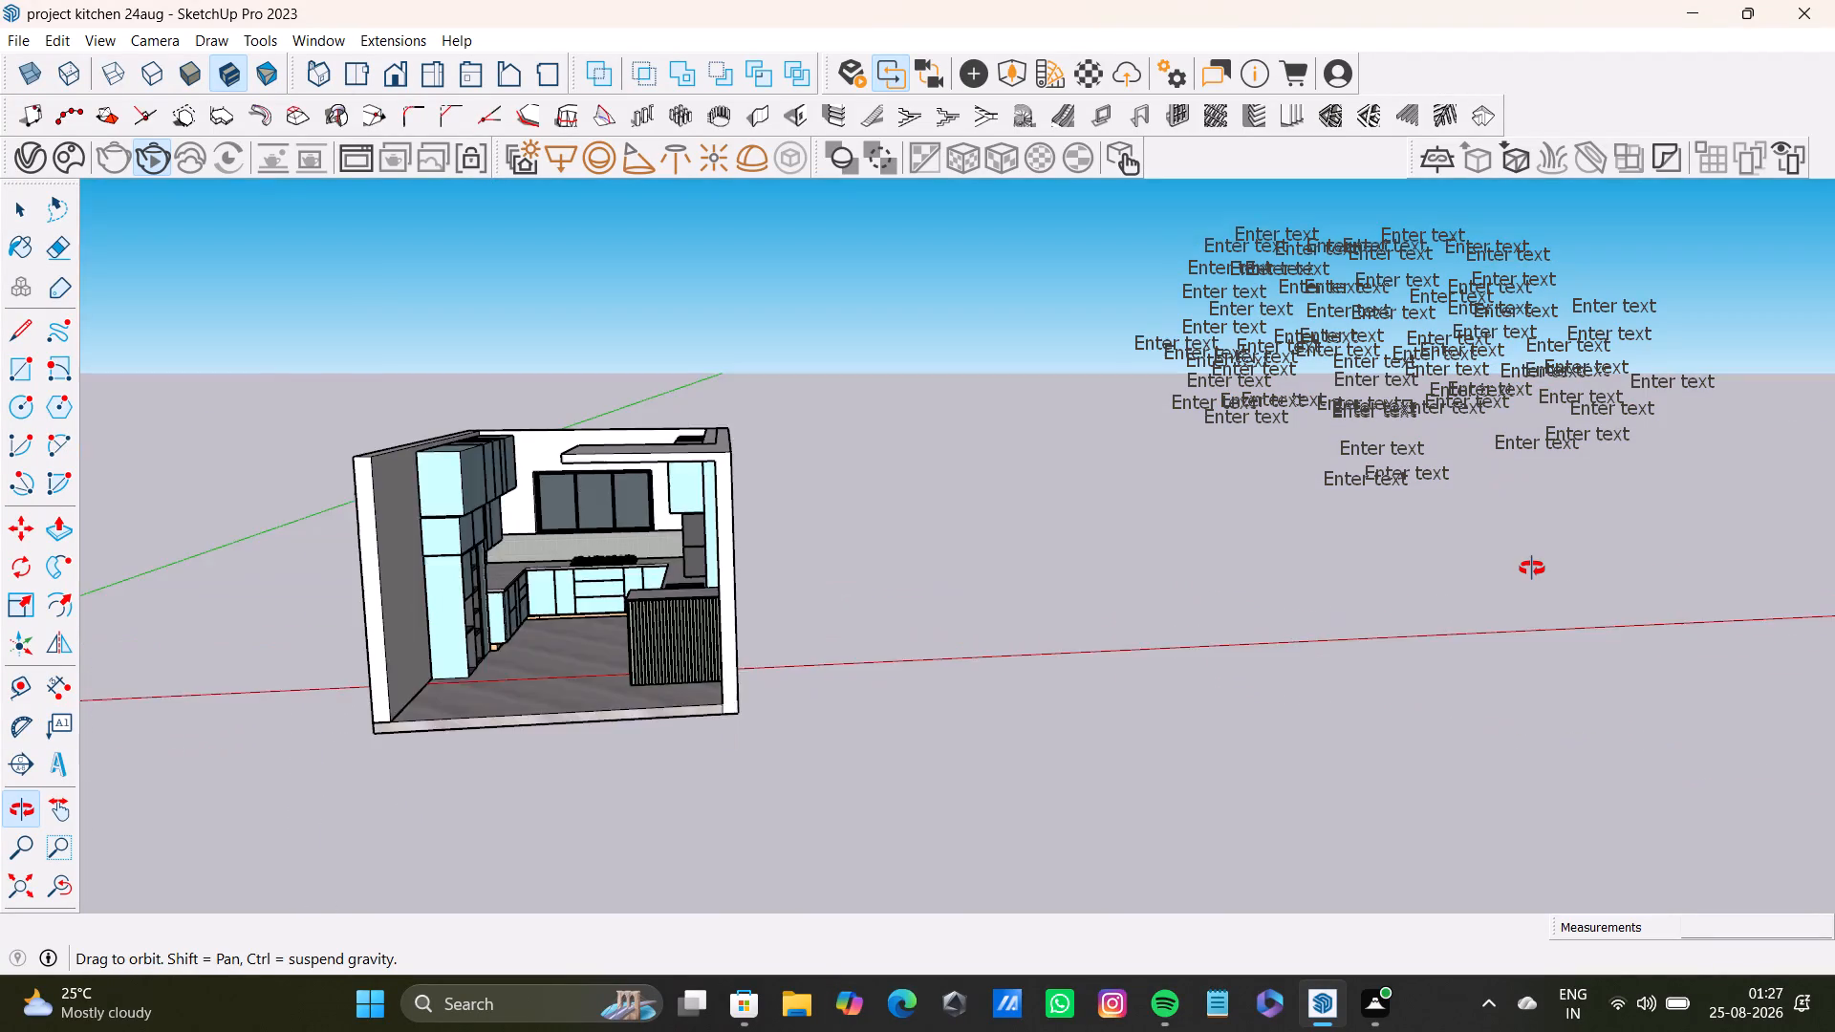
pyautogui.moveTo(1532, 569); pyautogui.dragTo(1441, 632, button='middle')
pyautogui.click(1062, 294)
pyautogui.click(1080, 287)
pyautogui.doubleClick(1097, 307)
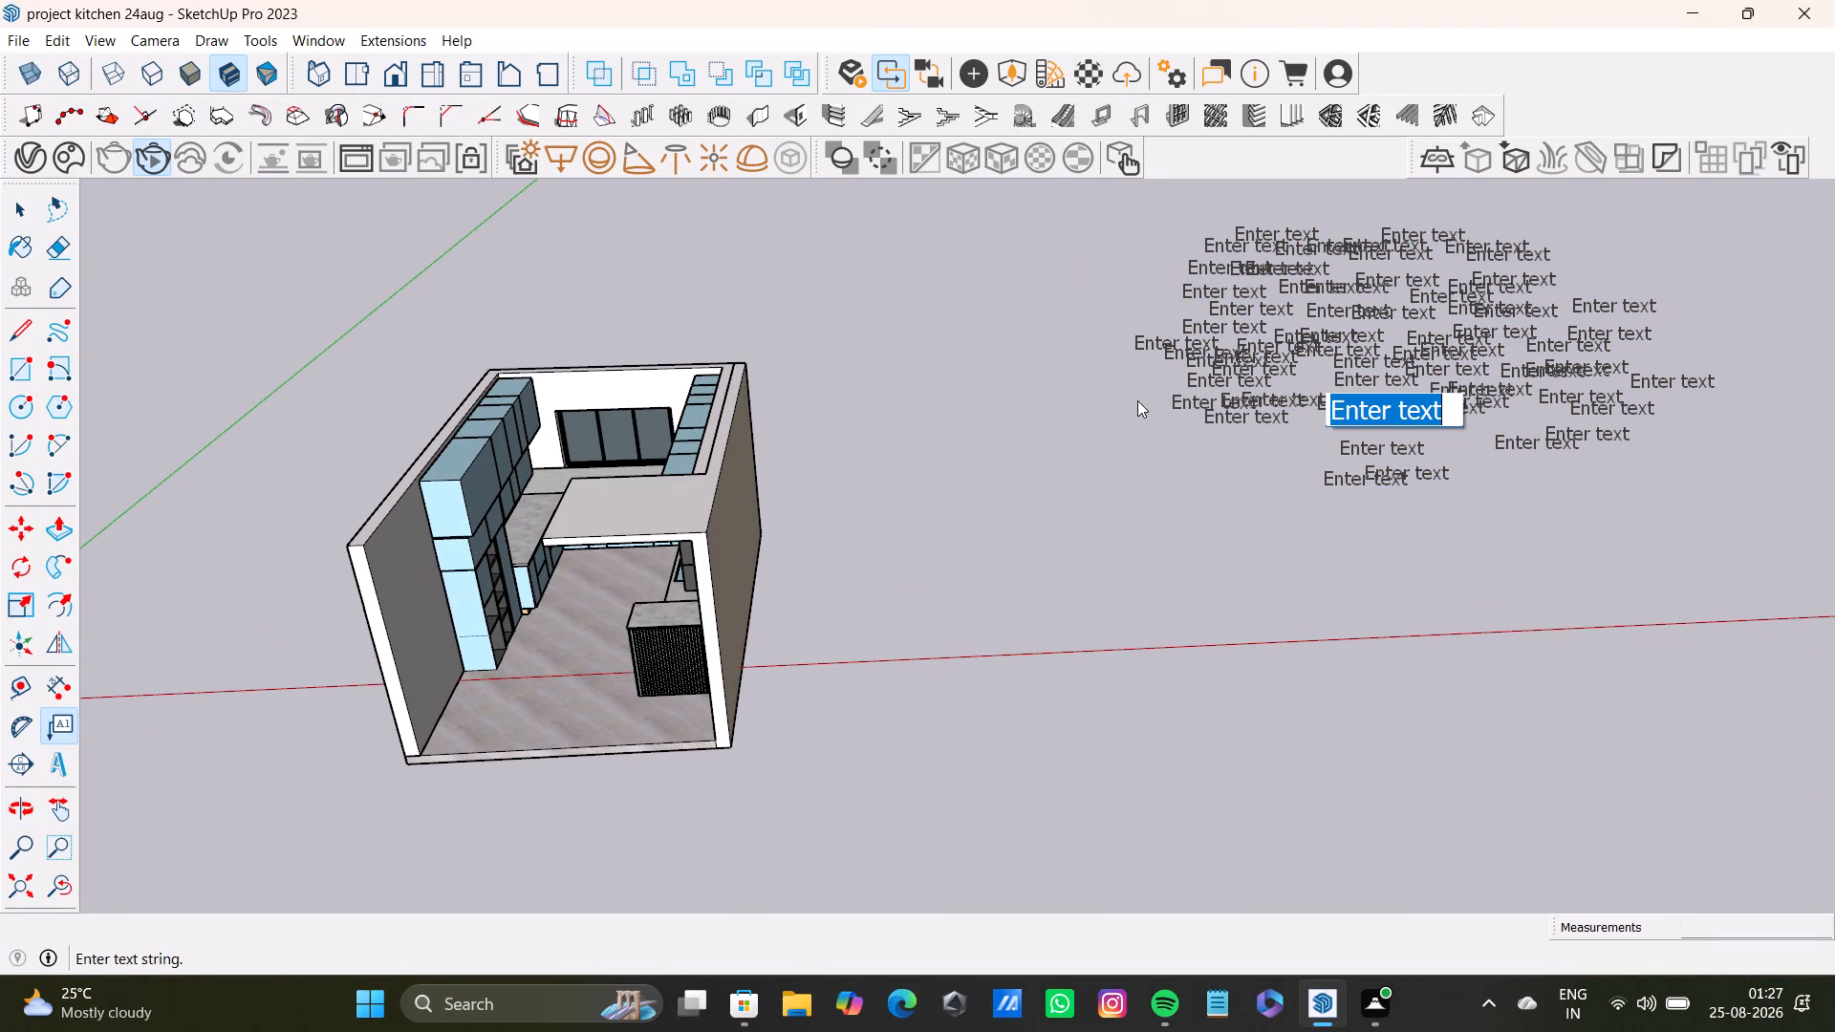
# Add three more default "Enter text" labels on the group's kitchen side, two near its upper edge and one at its lower edge.
pyautogui.click(1137, 400)
pyautogui.click(1153, 449)
pyautogui.click(1105, 340)
pyautogui.moveTo(1138, 496); pyautogui.dragTo(1143, 453)
pyautogui.click(1091, 236)
pyautogui.moveTo(1127, 392); pyautogui.dragTo(1127, 403)
pyautogui.moveTo(1127, 421); pyautogui.dragTo(1103, 329)
pyautogui.moveTo(1091, 278); pyautogui.dragTo(1097, 303)
pyautogui.moveTo(1115, 439); pyautogui.dragTo(1112, 398)
# Add three more default "Enter text" labels close together in the upper part of the group's kitchen side.
pyautogui.moveTo(1063, 260); pyautogui.dragTo(1074, 313)
pyautogui.moveTo(1075, 425); pyautogui.dragTo(1077, 396)
pyautogui.moveTo(1042, 255); pyautogui.dragTo(1051, 287)
pyautogui.click(1067, 406)
pyautogui.moveTo(1025, 250); pyautogui.dragTo(1032, 273)
pyautogui.moveTo(1048, 378); pyautogui.dragTo(1049, 356)
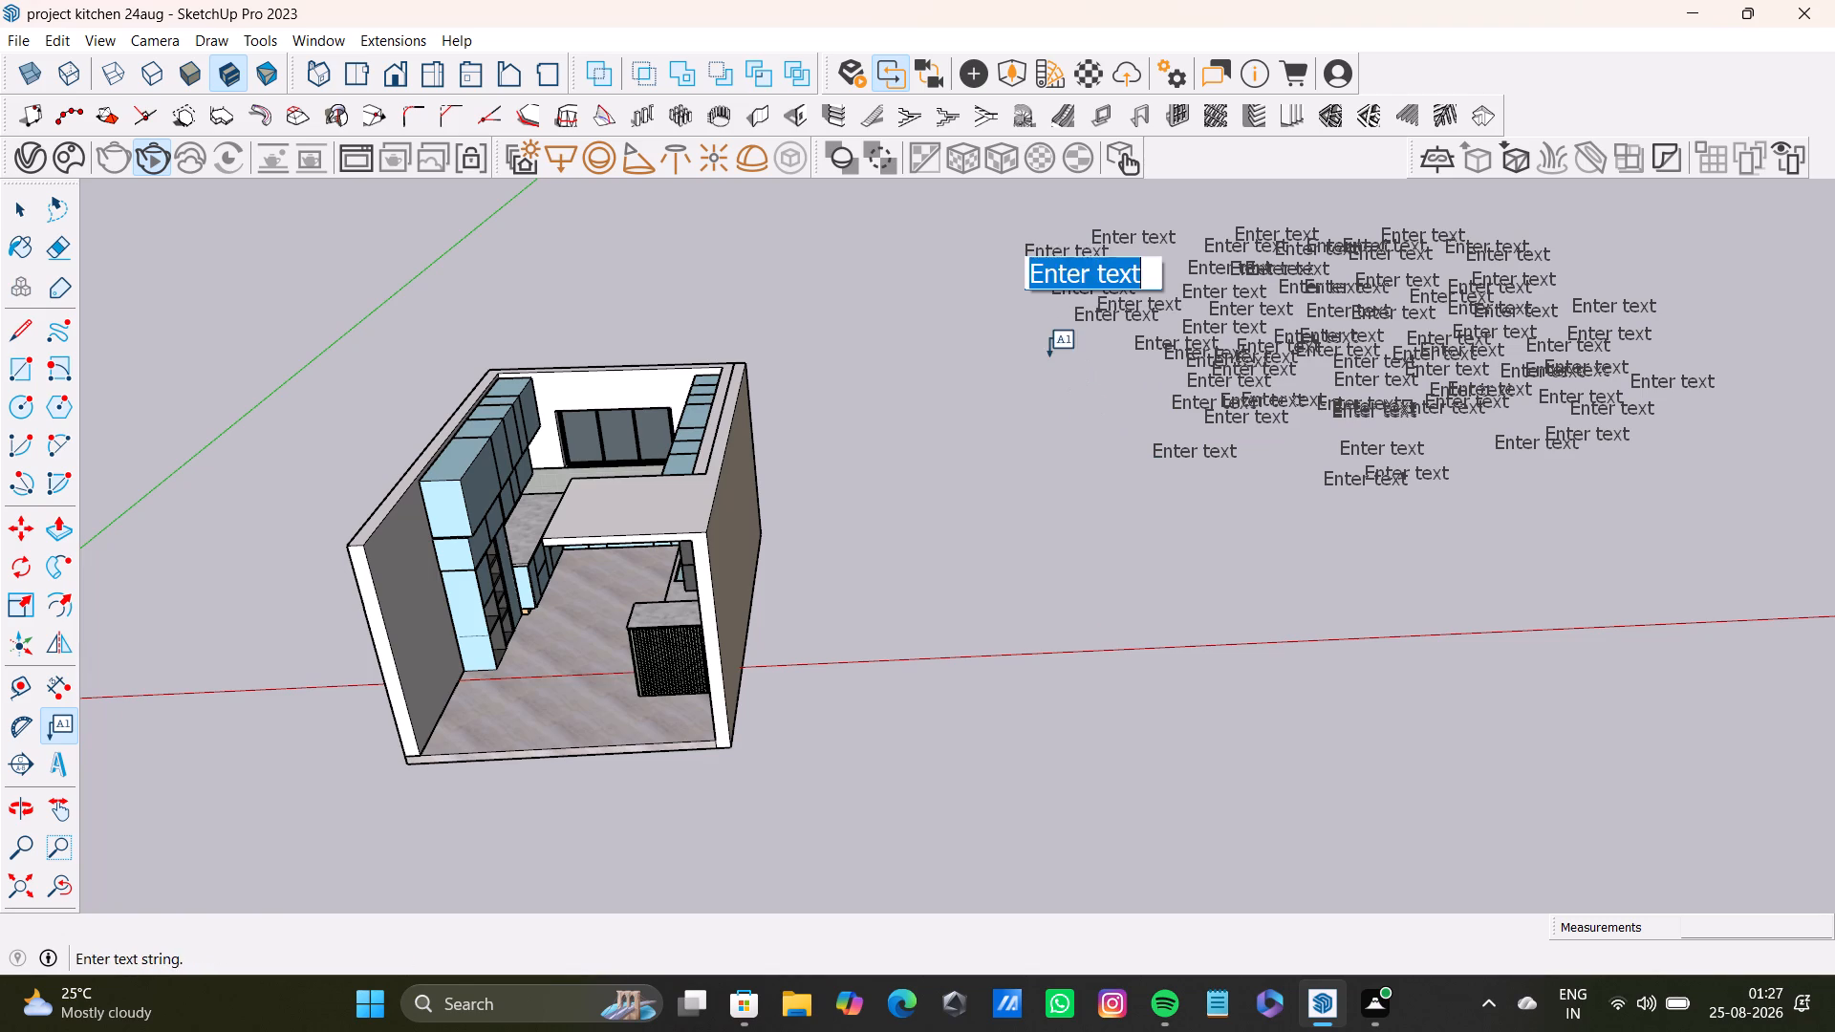
pyautogui.moveTo(1049, 356); pyautogui.dragTo(1049, 364)
# Add two overlapping default "Enter text" labels in the lower part of the group's kitchen side.
pyautogui.moveTo(1004, 250); pyautogui.dragTo(1018, 290)
pyautogui.moveTo(1052, 425); pyautogui.dragTo(1050, 414)
pyautogui.moveTo(1010, 277); pyautogui.dragTo(1019, 297)
pyautogui.click(1034, 401)
pyautogui.moveTo(994, 255); pyautogui.dragTo(1030, 399)
pyautogui.click(986, 336)
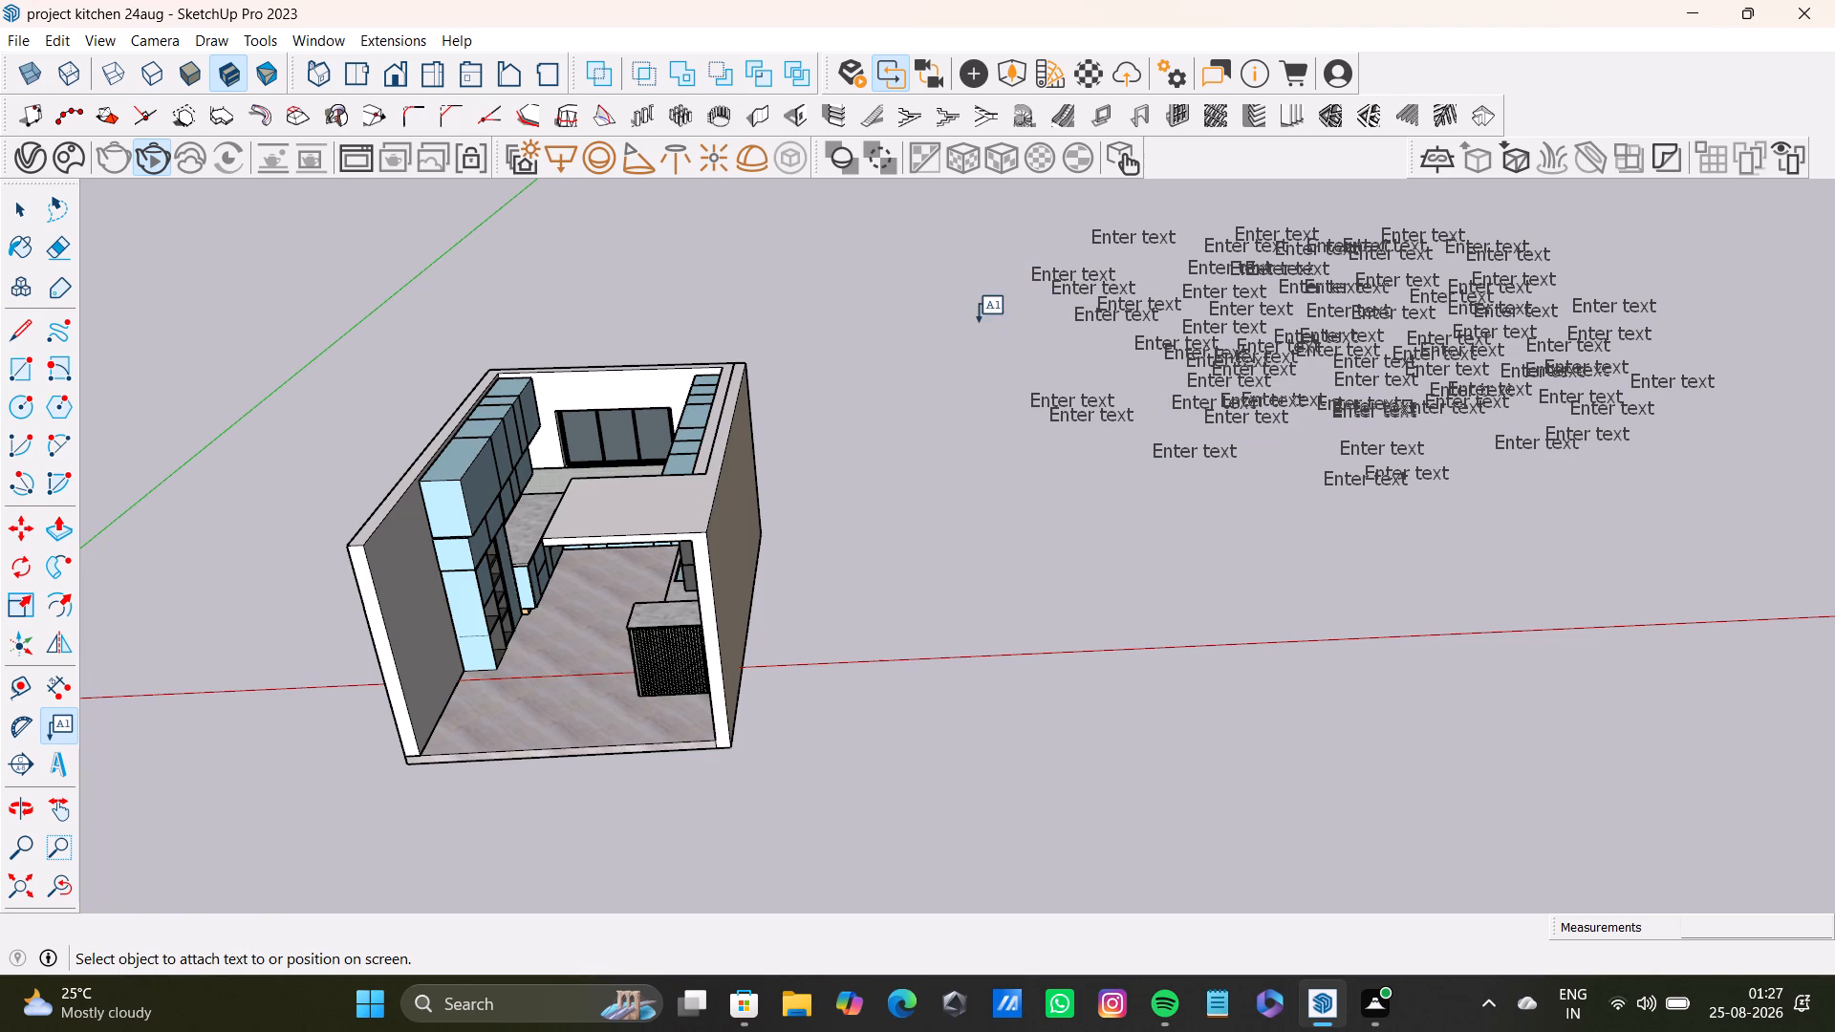
# Add three more default "Enter text" labels along the kitchen-side edge, one halfway up and two overlapping the lower pair.
pyautogui.click(978, 314)
pyautogui.click(1008, 396)
pyautogui.click(1011, 431)
pyautogui.click(996, 321)
pyautogui.click(1019, 435)
pyautogui.click(1002, 355)
pyautogui.moveTo(1013, 398); pyautogui.dragTo(1023, 398)
# Add two more default "Enter text" labels at mid-height in the group's kitchen half, one near its edge and one further in.
pyautogui.moveTo(1077, 365); pyautogui.dragTo(1083, 365)
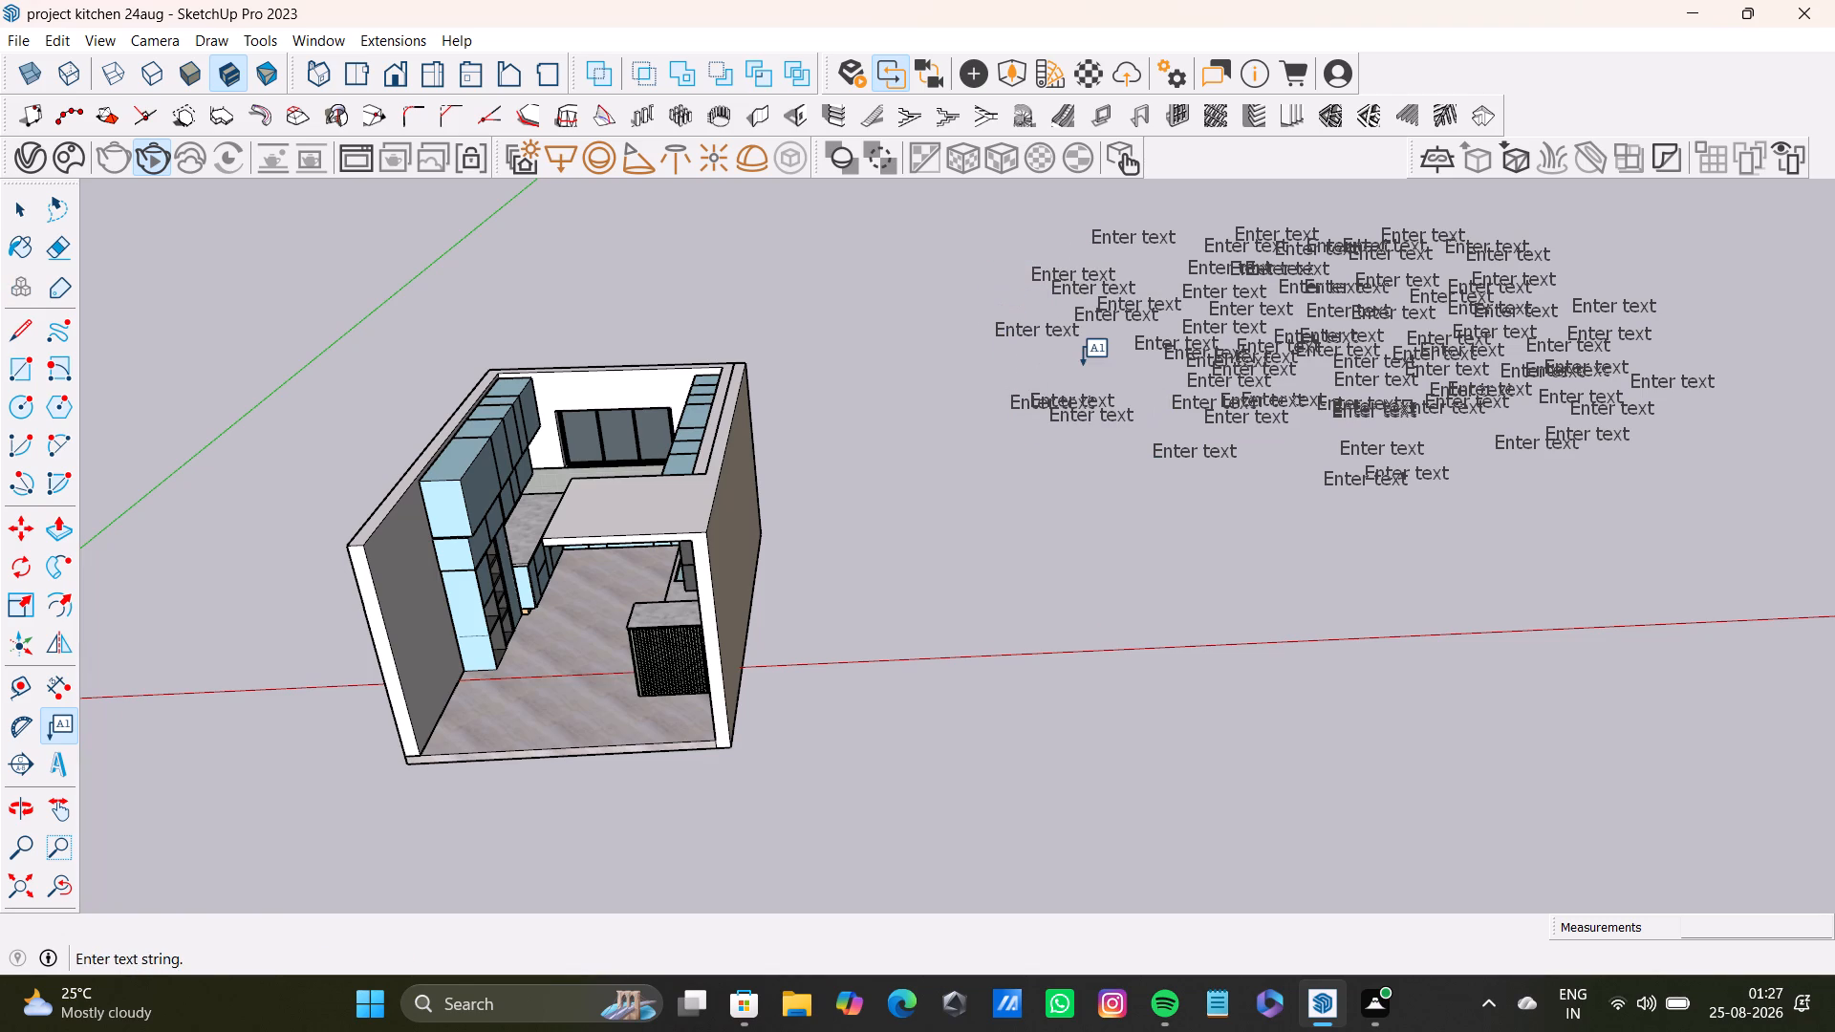
pyautogui.moveTo(1083, 365); pyautogui.dragTo(1089, 367)
pyautogui.moveTo(1104, 368); pyautogui.dragTo(1114, 373)
pyautogui.moveTo(1114, 373); pyautogui.dragTo(1098, 376)
pyautogui.click(1004, 359)
pyautogui.moveTo(1000, 368); pyautogui.dragTo(1017, 376)
pyautogui.click(1048, 366)
pyautogui.click(1080, 333)
# Add three more default "Enter text" labels across the upper part of the group's kitchen half.
pyautogui.moveTo(970, 283); pyautogui.dragTo(981, 283)
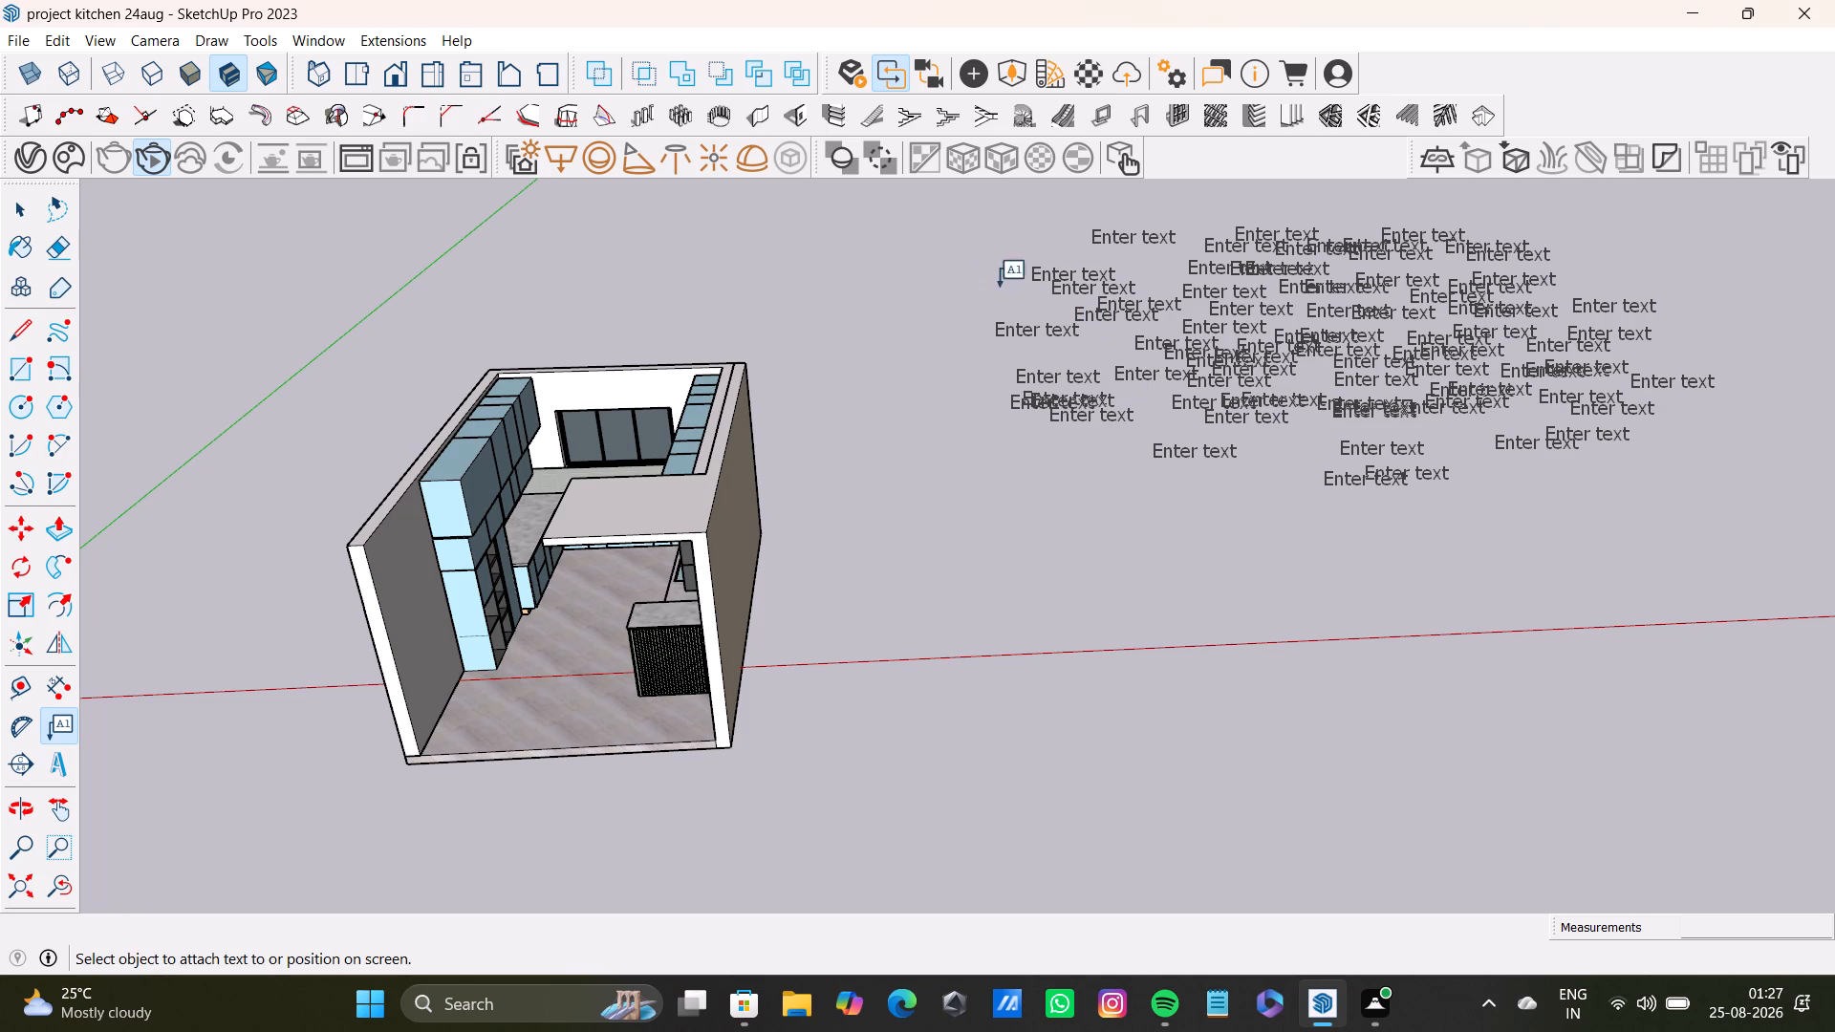
pyautogui.click(1015, 293)
pyautogui.click(1023, 300)
pyautogui.click(989, 269)
pyautogui.click(1125, 266)
pyautogui.moveTo(1143, 267); pyautogui.dragTo(1155, 275)
pyautogui.click(1159, 275)
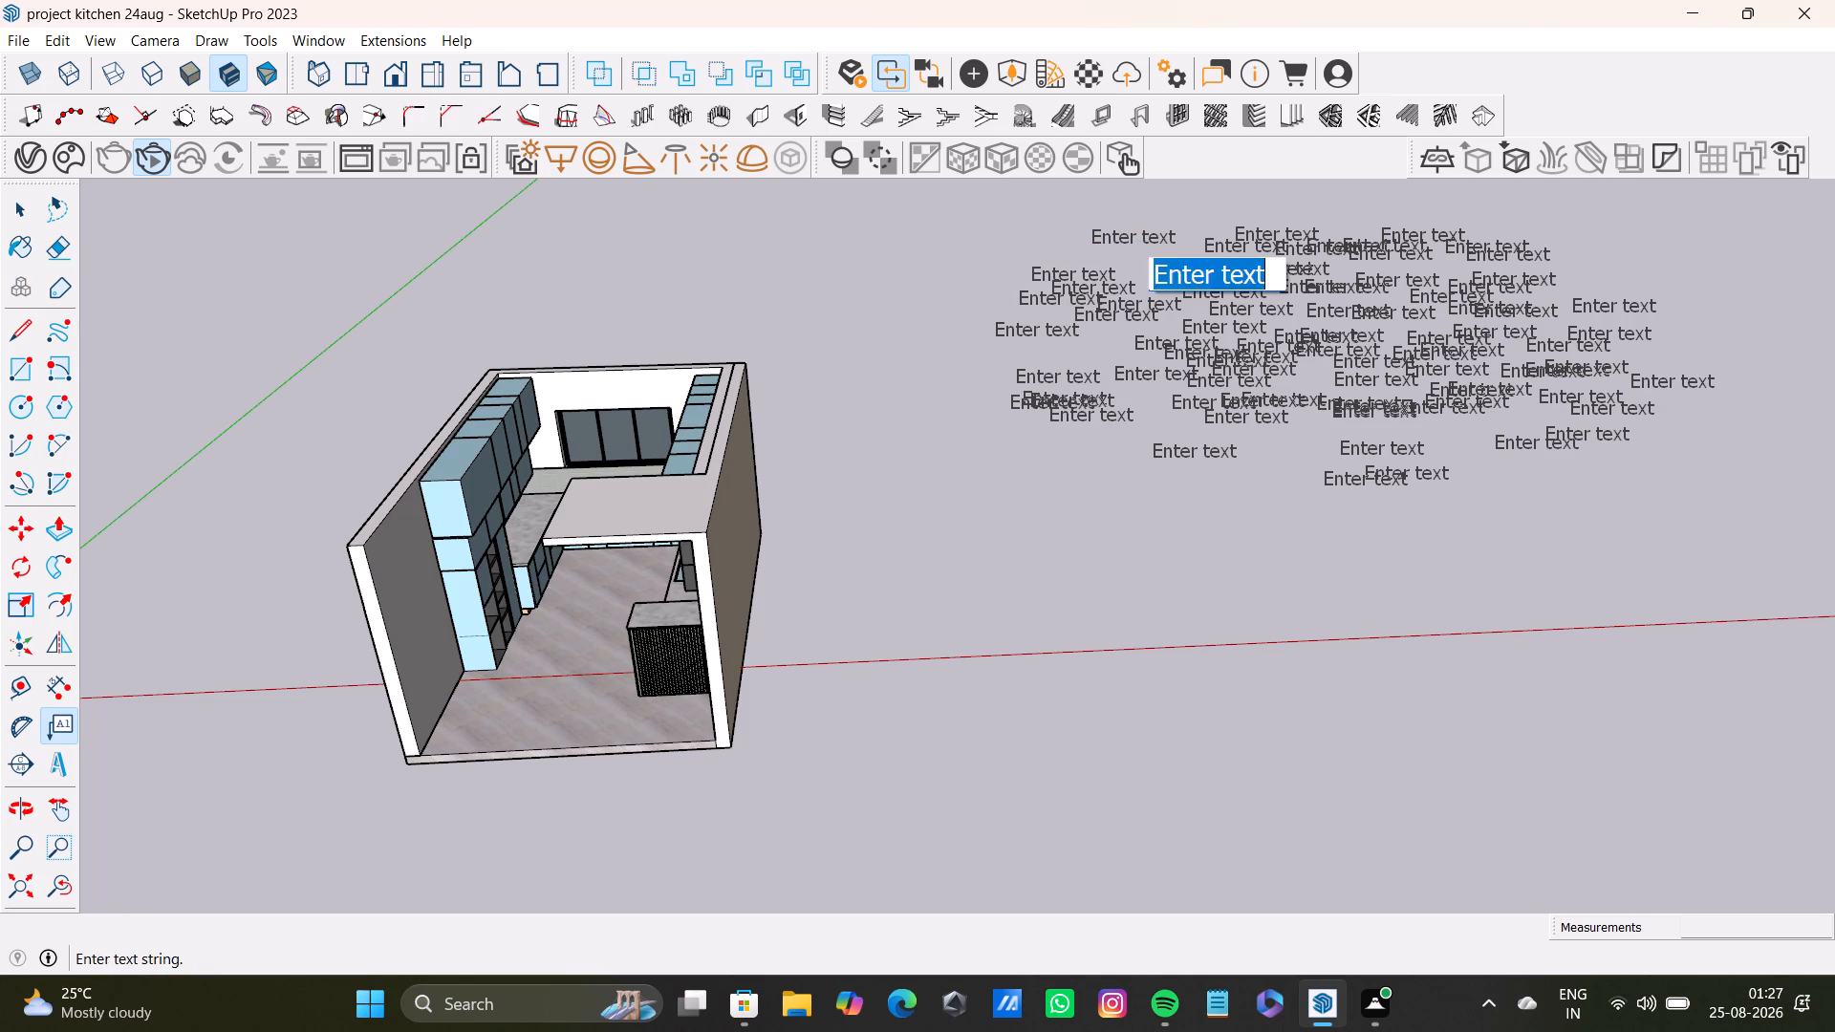
pyautogui.doubleClick(1183, 226)
pyautogui.click(1080, 252)
pyautogui.click(1026, 244)
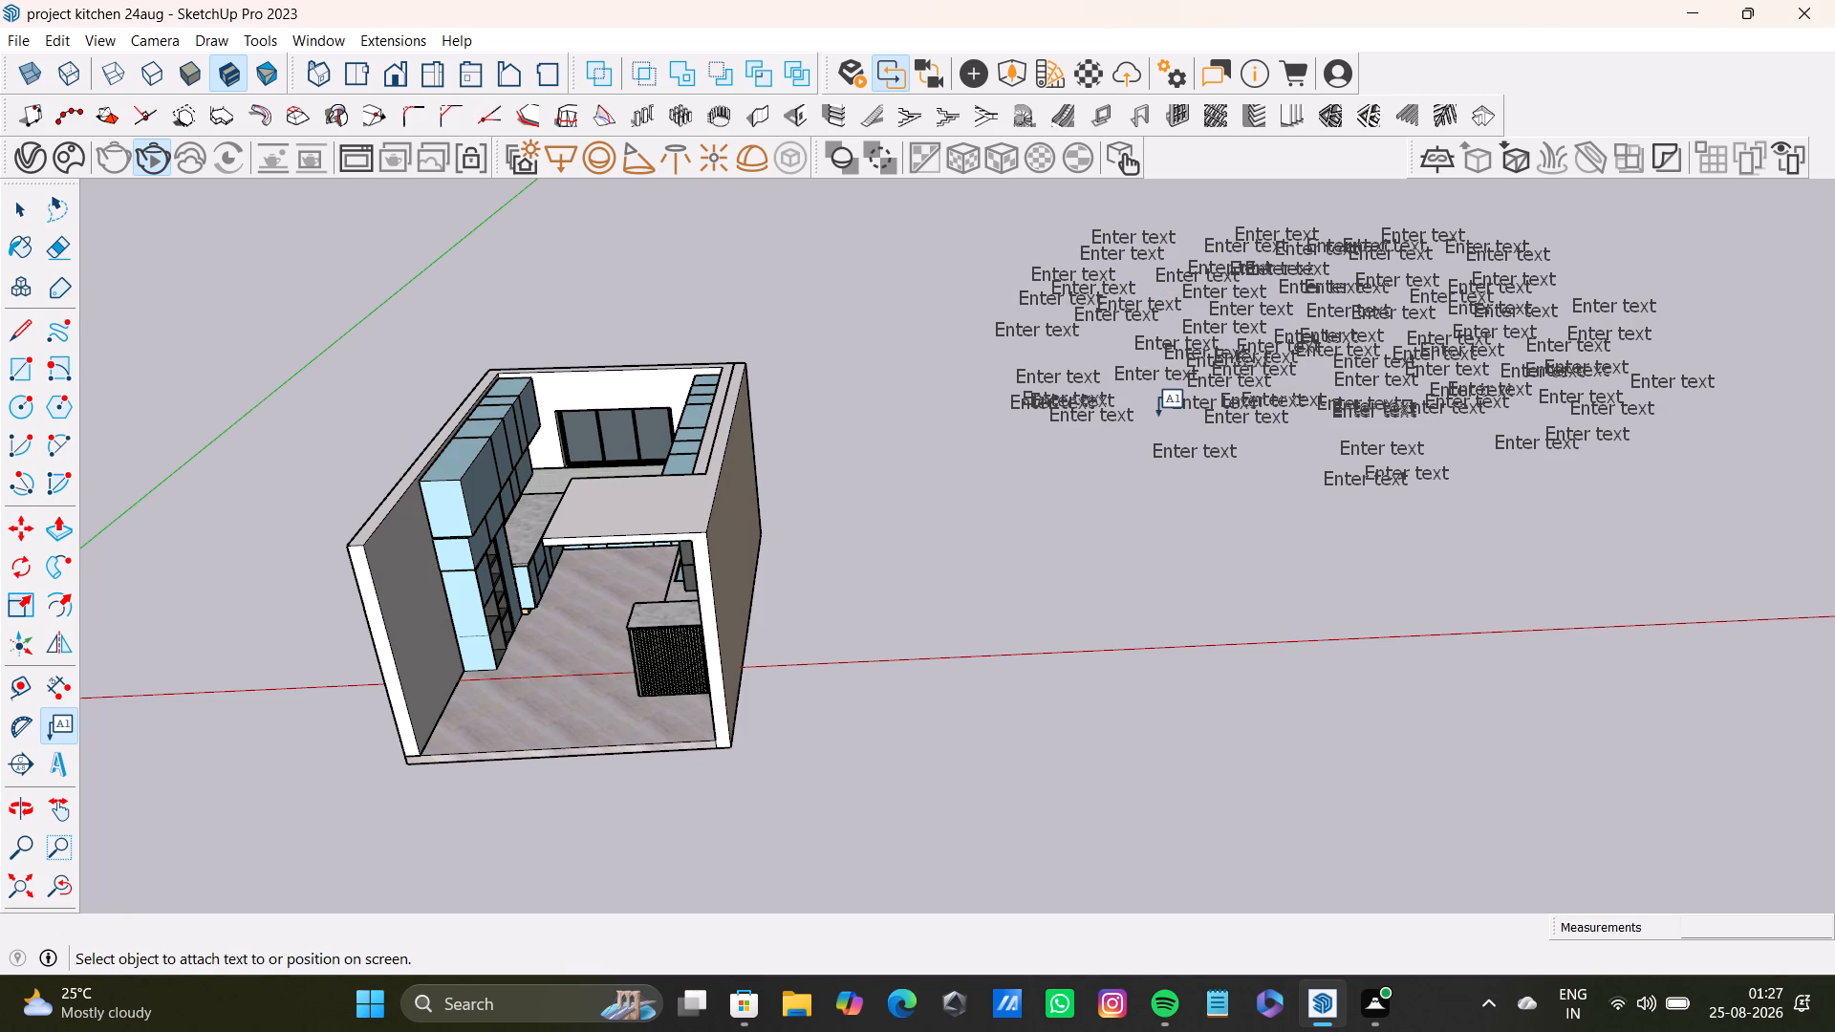
# Add three more default "Enter text" labels descending through the lower part of the group's kitchen half.
pyautogui.click(1148, 418)
pyautogui.click(1153, 445)
pyautogui.click(1109, 482)
pyautogui.moveTo(1117, 443); pyautogui.dragTo(1149, 434)
pyautogui.click(1155, 419)
pyautogui.click(1116, 472)
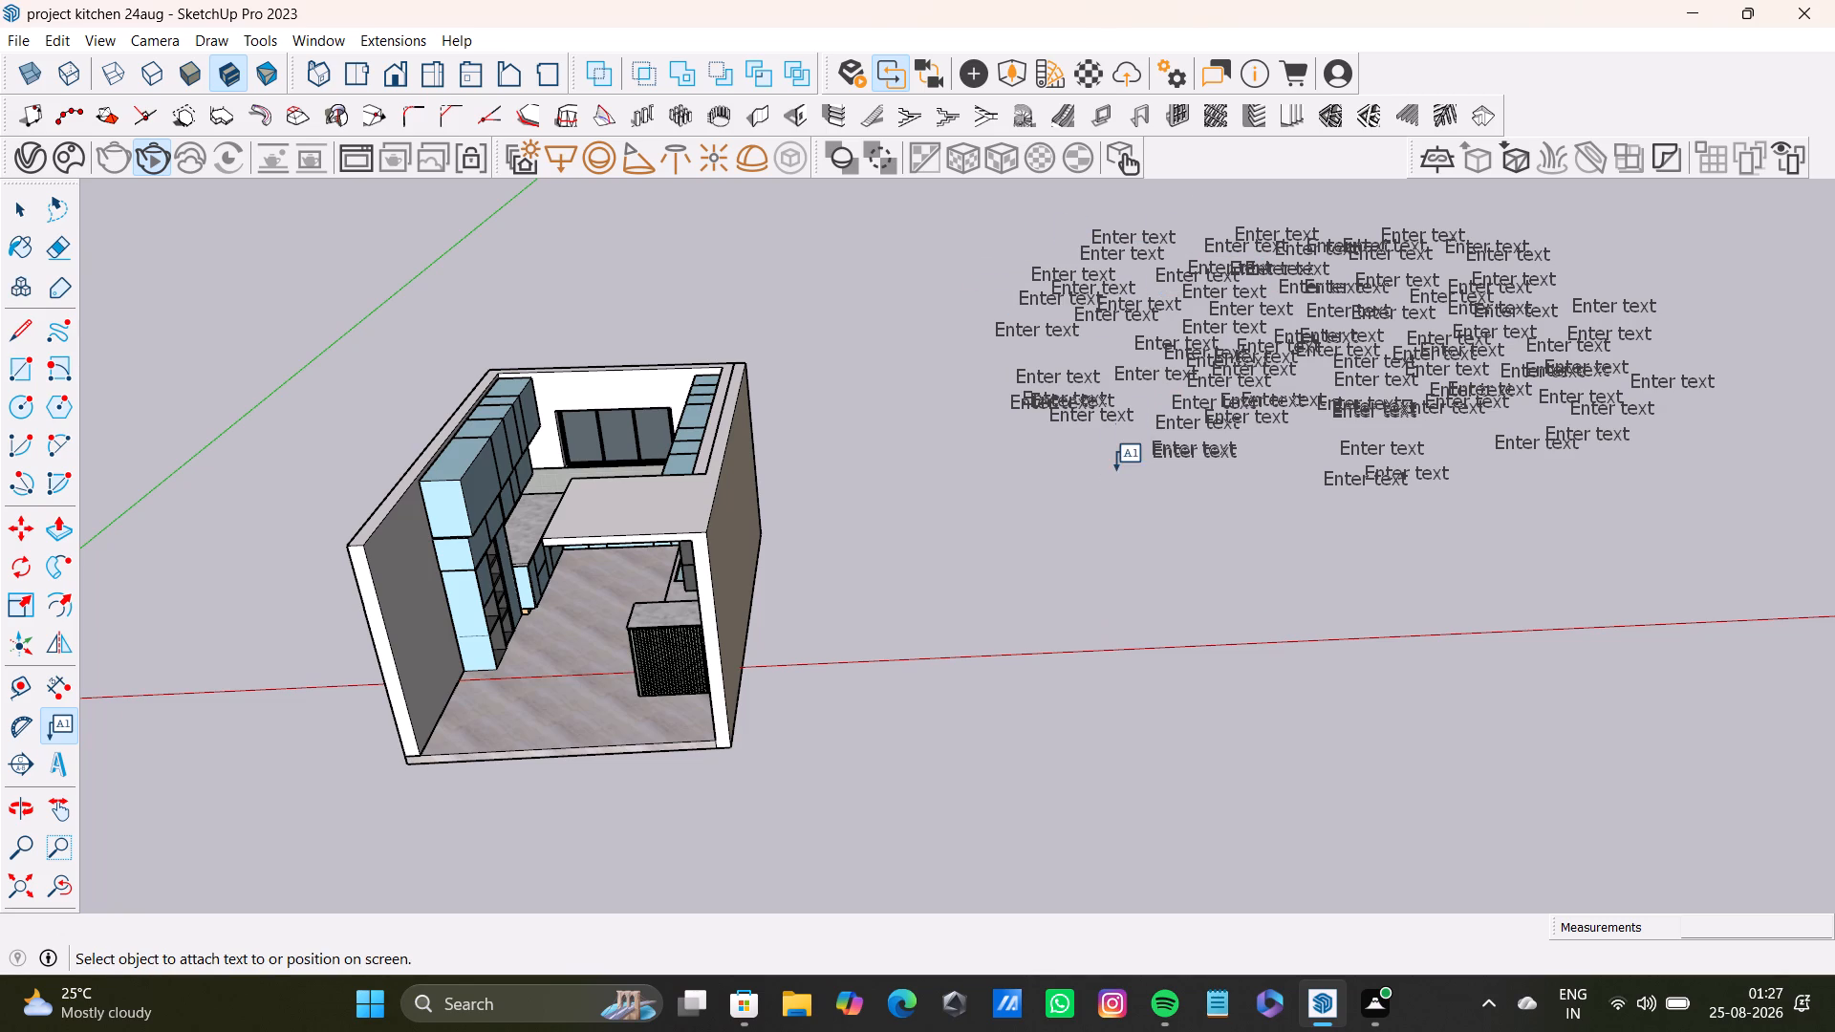
pyautogui.click(1118, 429)
pyautogui.moveTo(1116, 470); pyautogui.dragTo(1114, 481)
pyautogui.click(1107, 507)
pyautogui.click(1063, 470)
# Add three more default "Enter text" labels along the group's lower edge and slightly shift the neighbouring label there.
pyautogui.click(1185, 511)
pyautogui.moveTo(1198, 505); pyautogui.dragTo(1215, 484)
pyautogui.click(1216, 463)
pyautogui.moveTo(1223, 451); pyautogui.dragTo(1246, 454)
pyautogui.click(1249, 454)
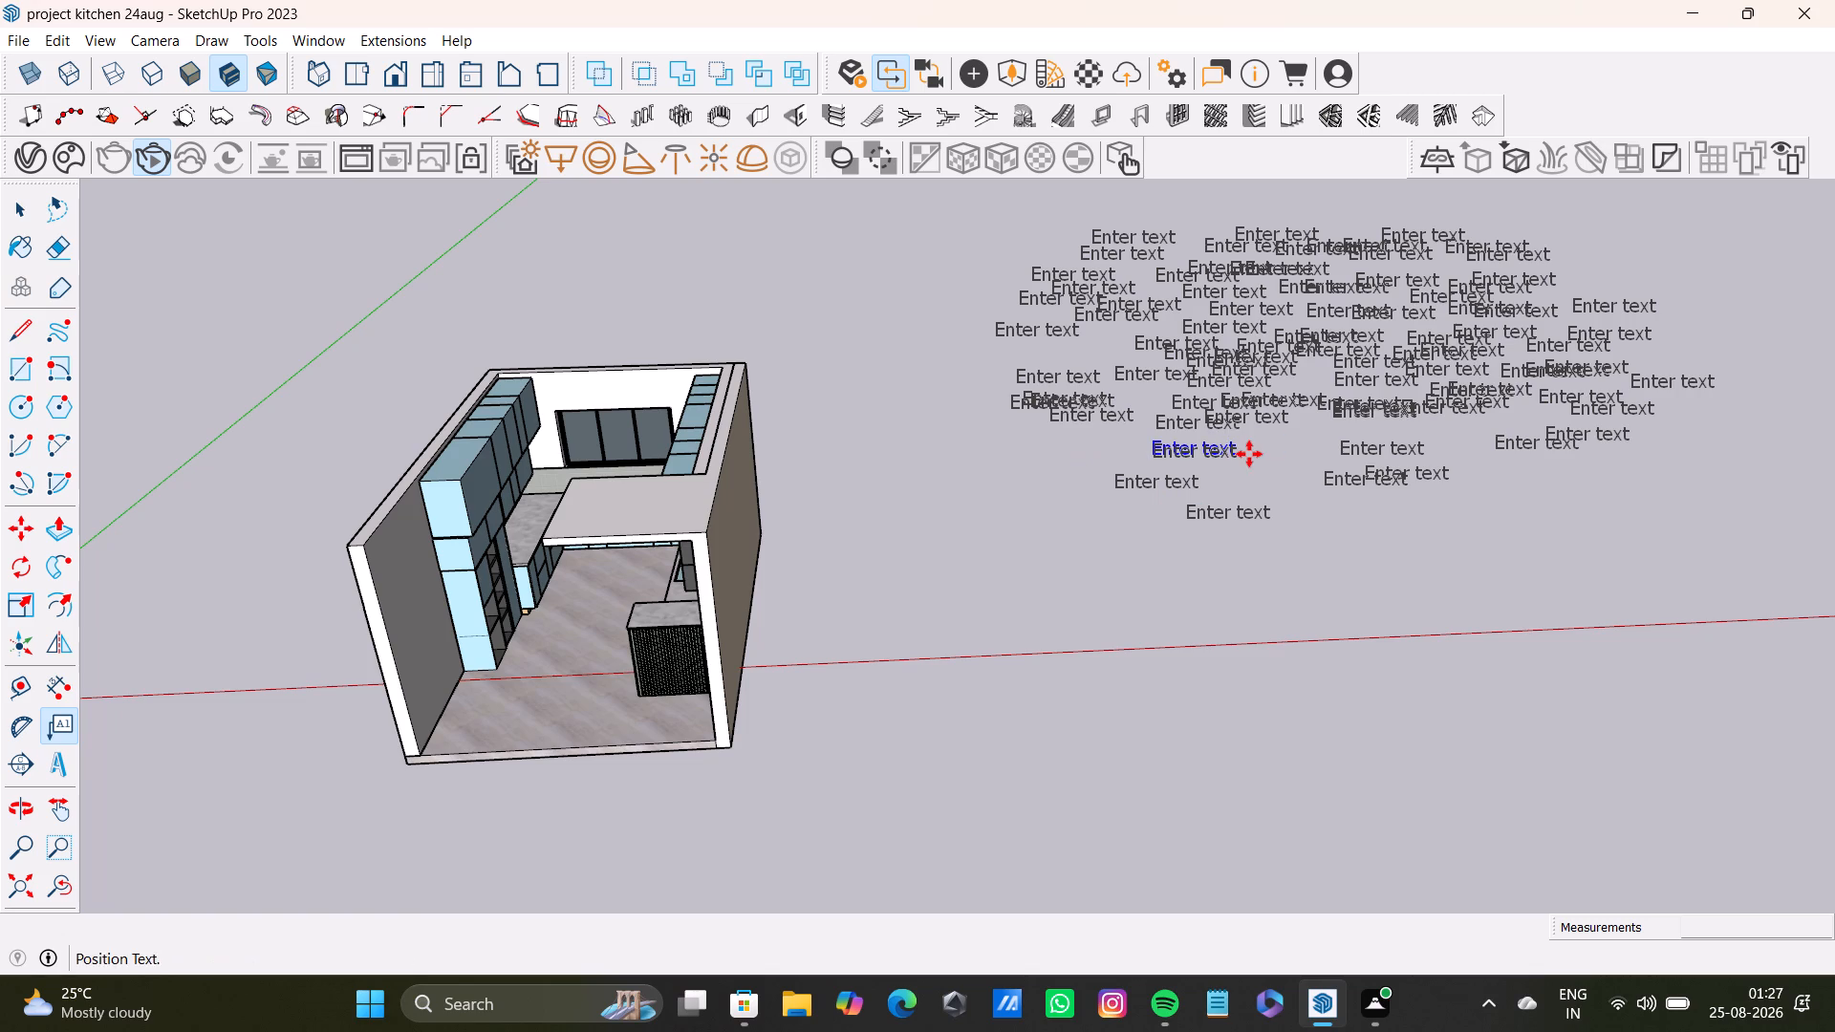
pyautogui.moveTo(1260, 461); pyautogui.dragTo(1278, 486)
pyautogui.moveTo(1278, 497); pyautogui.dragTo(1278, 521)
pyautogui.moveTo(1261, 458); pyautogui.dragTo(1266, 468)
pyautogui.click(1266, 469)
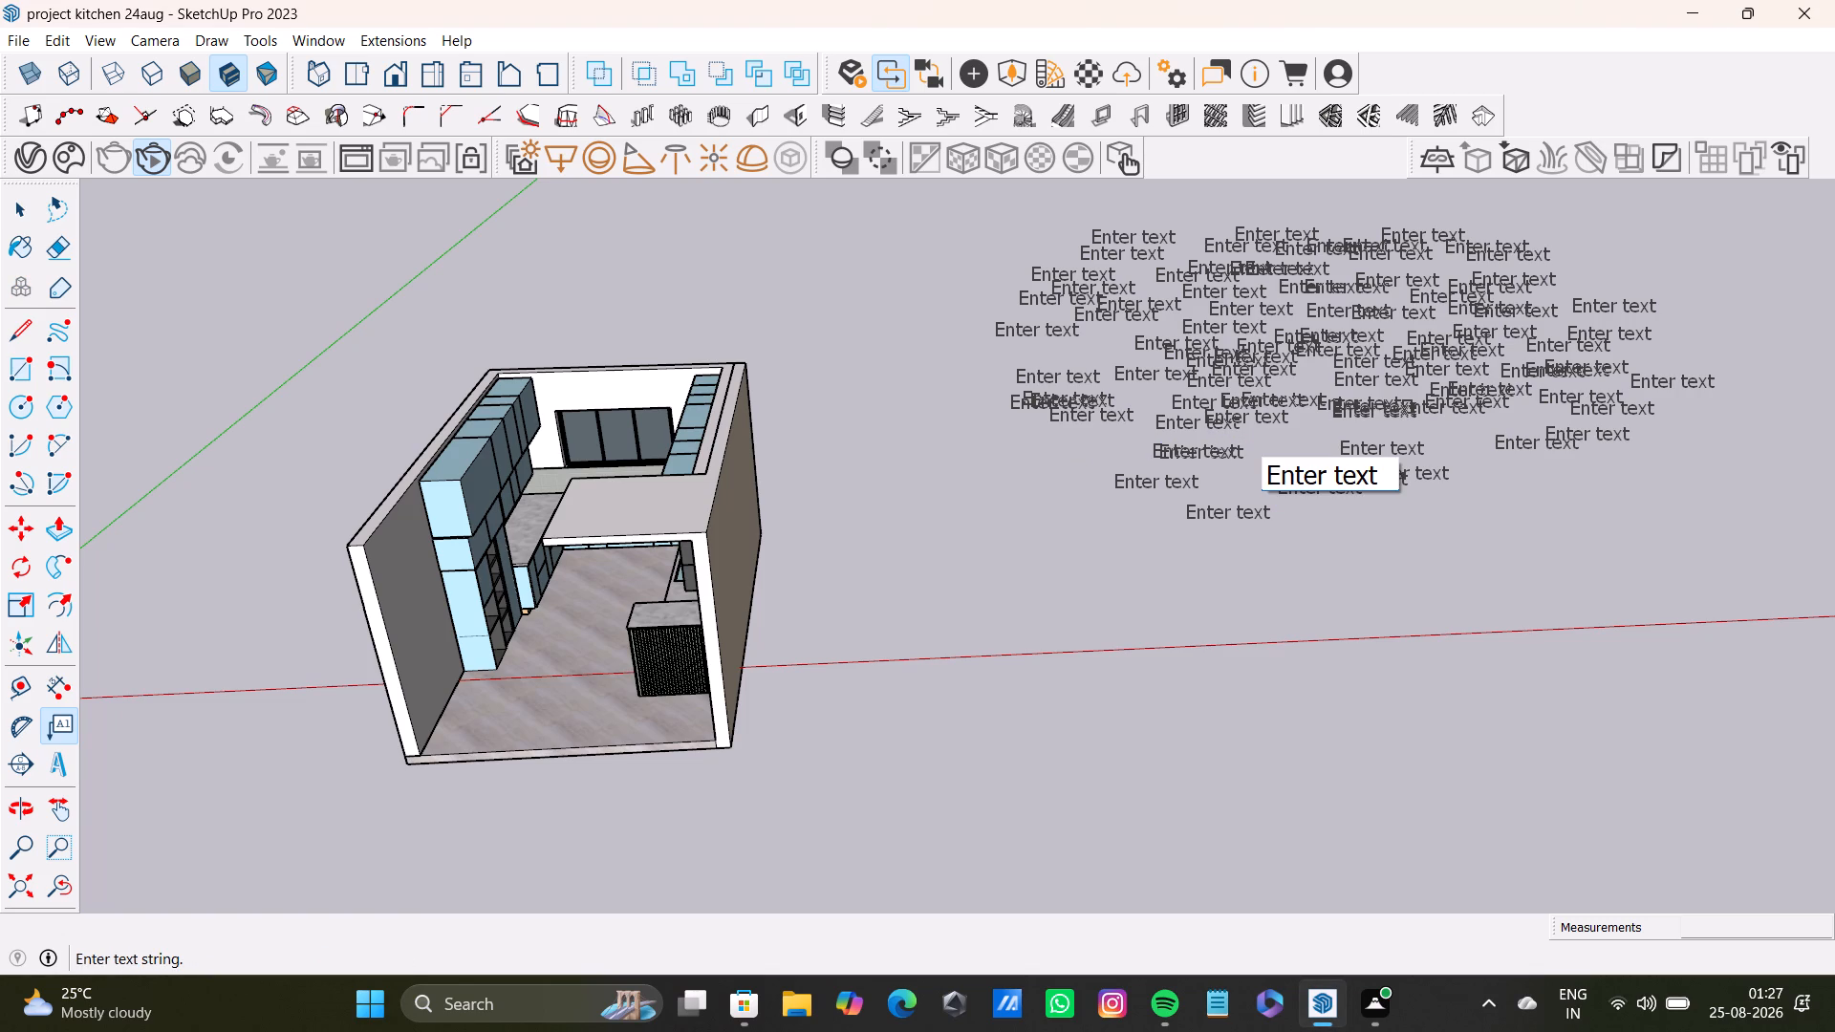
pyautogui.click(1457, 527)
# Add three more default "Enter text" labels in the group's lower part, two around the middle and one towards its outer side.
pyautogui.click(1460, 475)
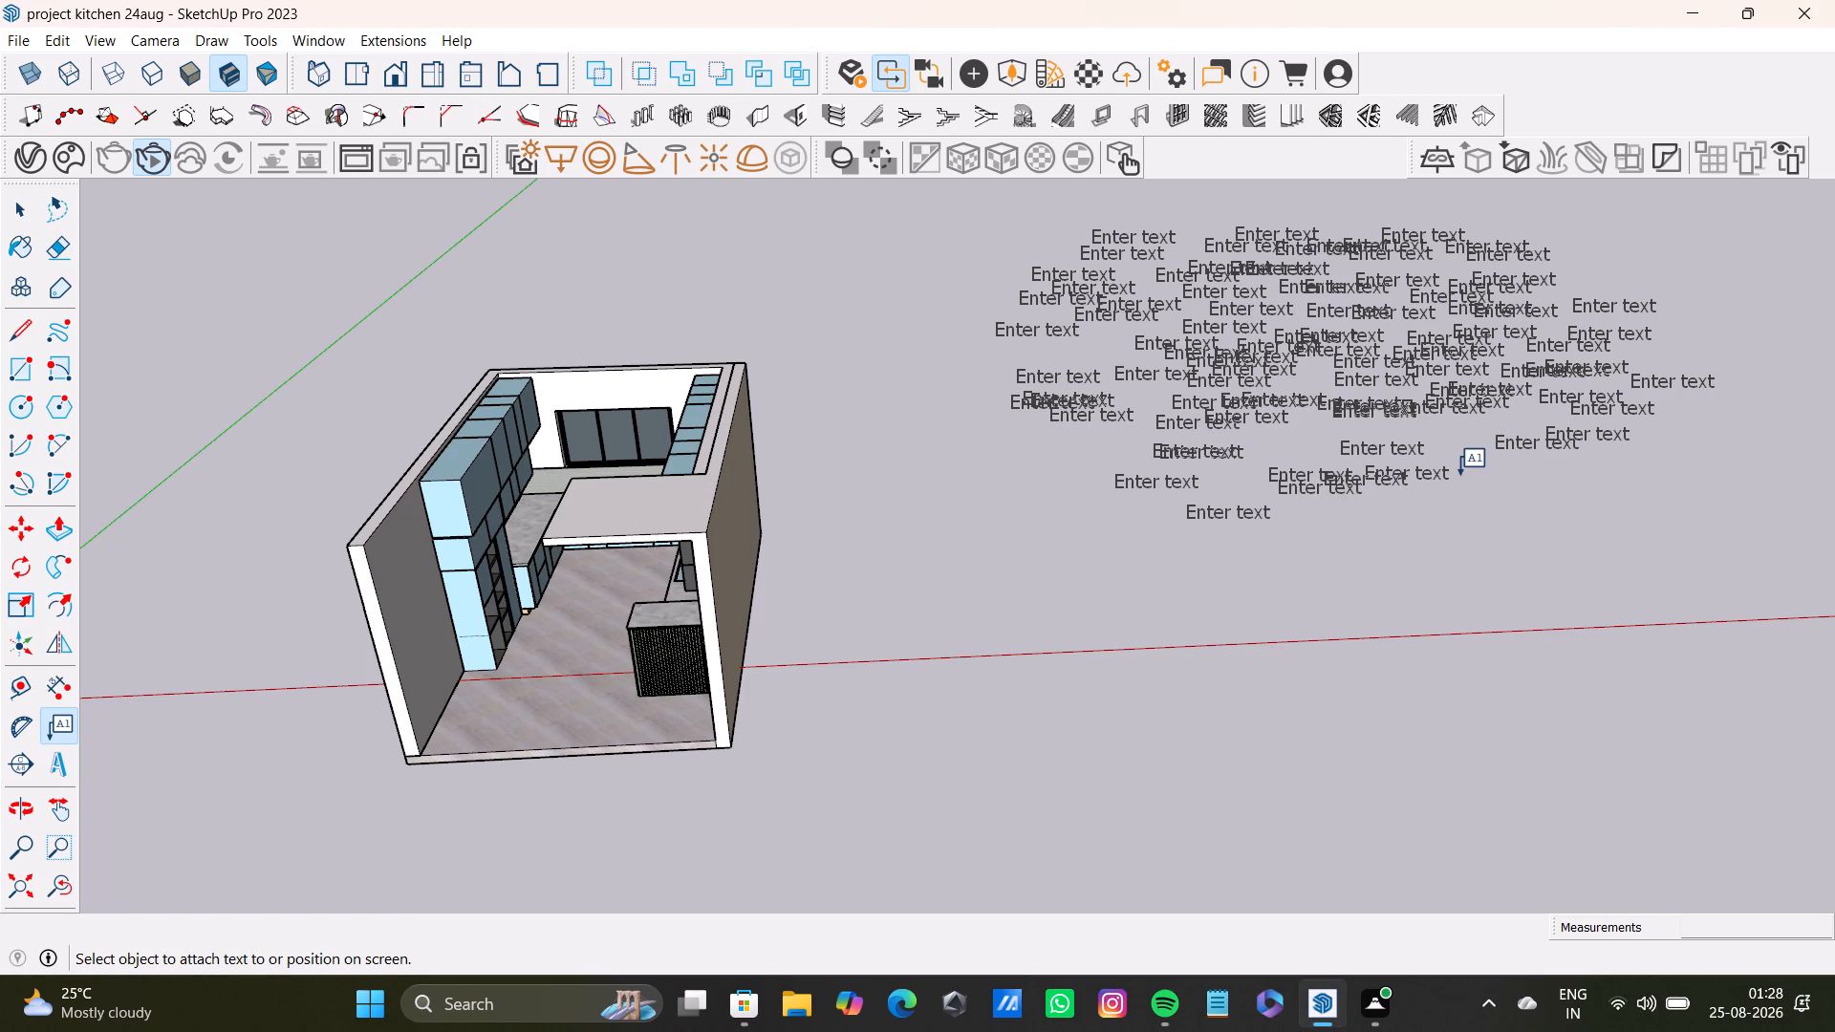
pyautogui.click(1457, 450)
pyautogui.click(1470, 508)
pyautogui.click(1307, 445)
pyautogui.moveTo(1354, 532); pyautogui.dragTo(1326, 508)
pyautogui.moveTo(1274, 427); pyautogui.dragTo(1285, 438)
pyautogui.moveTo(1315, 527); pyautogui.dragTo(1310, 507)
pyautogui.moveTo(1300, 424); pyautogui.dragTo(1306, 436)
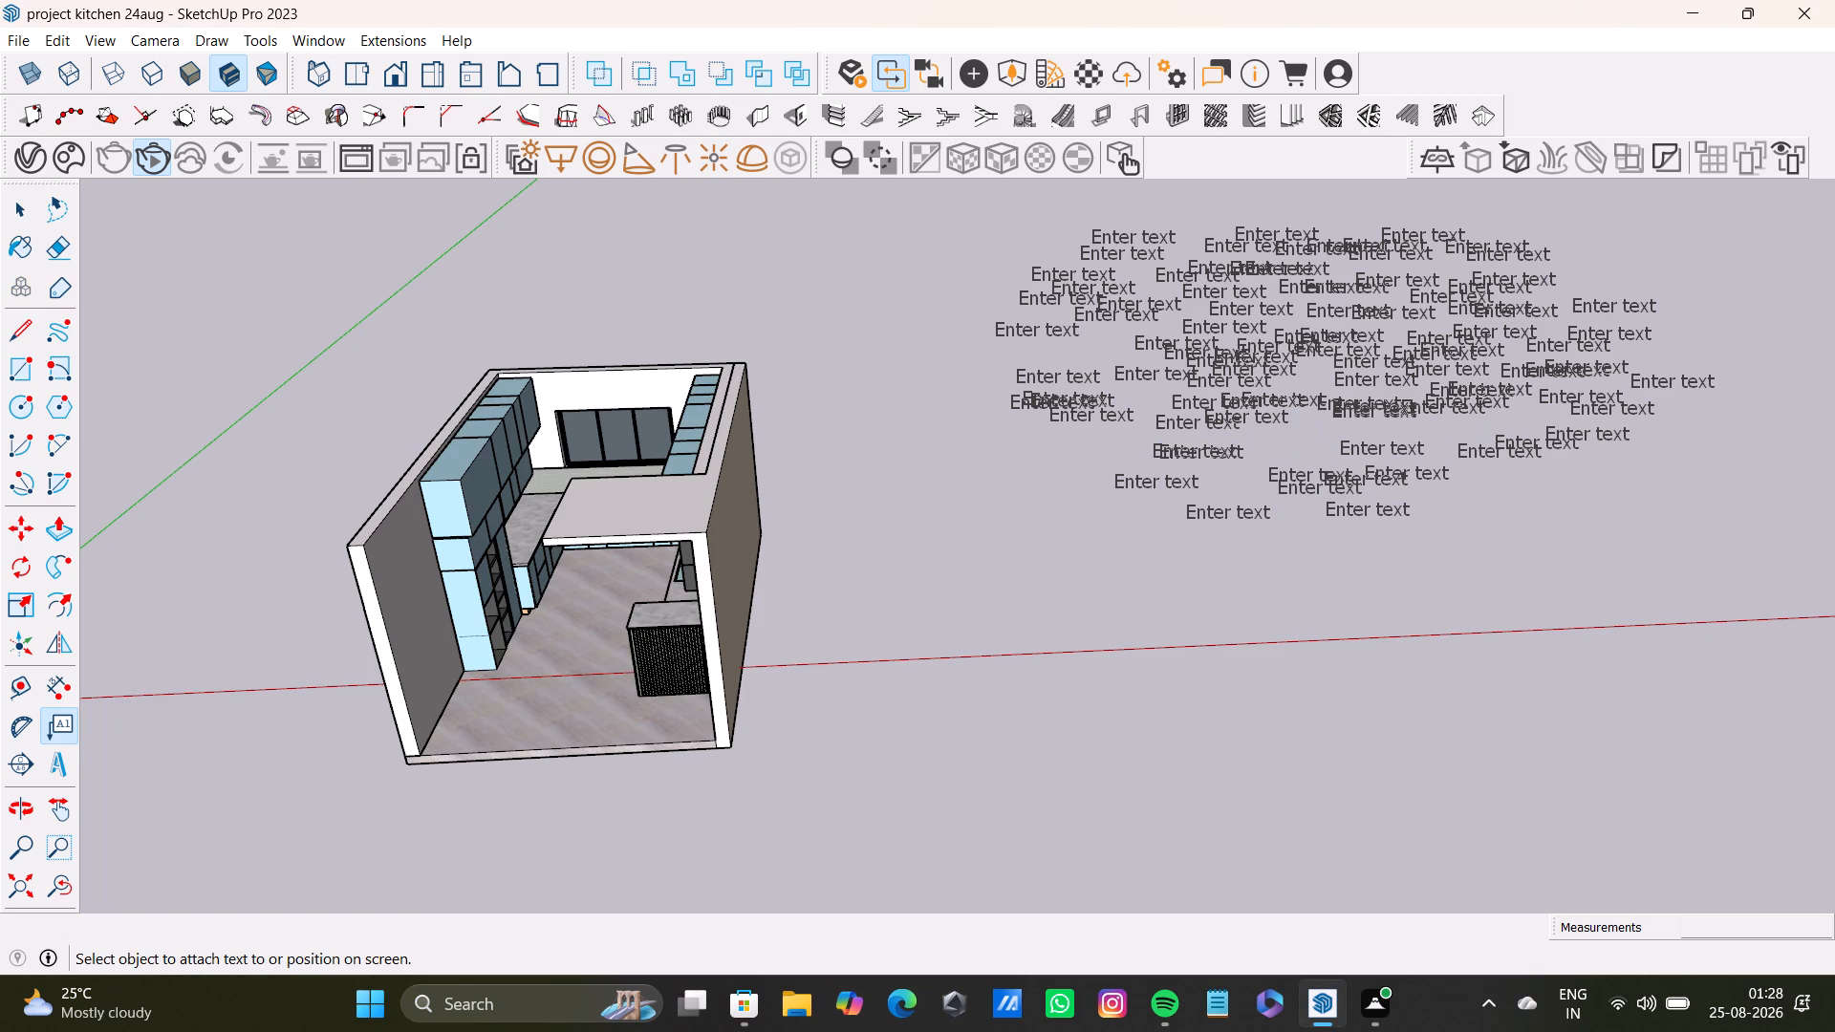
pyautogui.click(1307, 490)
# Add four more overlapping default "Enter text" labels in the gaps at the lower middle of the group.
pyautogui.moveTo(1266, 430); pyautogui.dragTo(1273, 445)
pyautogui.click(1266, 503)
pyautogui.moveTo(1245, 449); pyautogui.dragTo(1253, 462)
pyautogui.click(1253, 528)
pyautogui.moveTo(1225, 489); pyautogui.dragTo(1248, 488)
pyautogui.moveTo(1304, 427); pyautogui.dragTo(1307, 443)
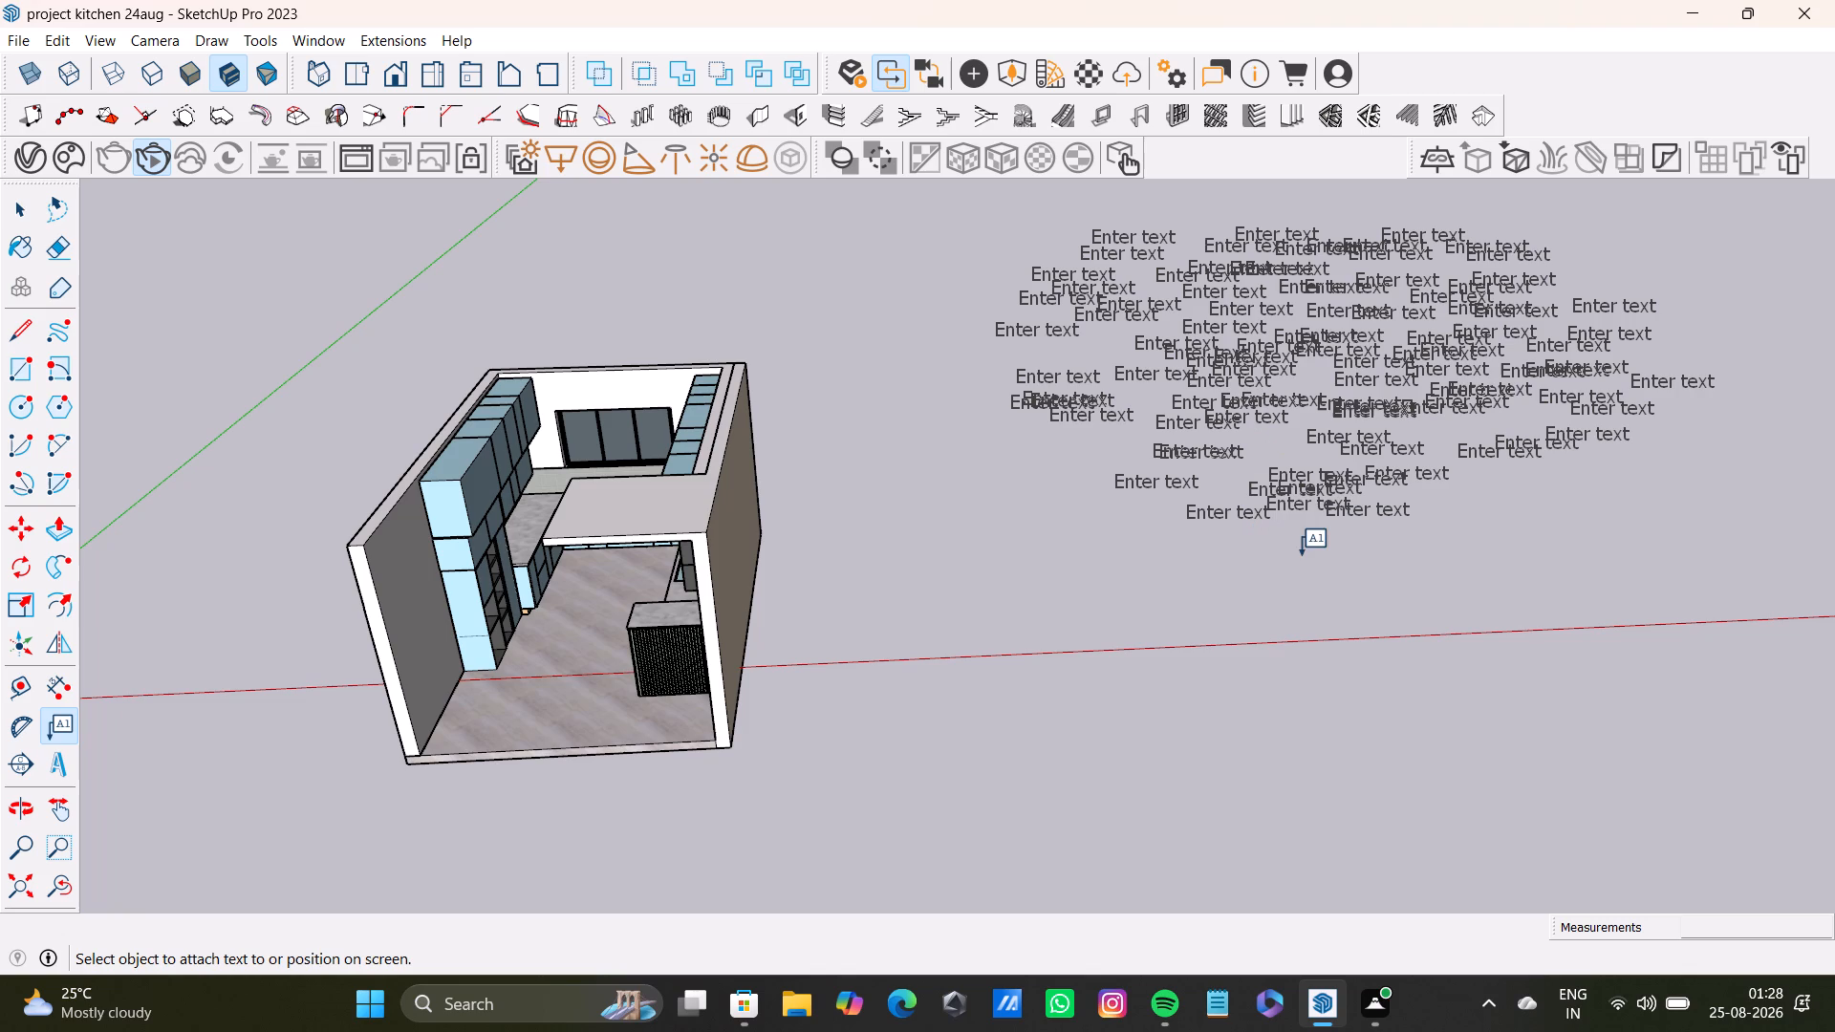
pyautogui.moveTo(1302, 555); pyautogui.dragTo(1296, 533)
pyautogui.click(1283, 441)
pyautogui.click(1290, 528)
pyautogui.click(1261, 464)
pyautogui.moveTo(1226, 479); pyautogui.dragTo(1237, 485)
pyautogui.moveTo(1282, 542); pyautogui.dragTo(1273, 537)
pyautogui.moveTo(1198, 484); pyautogui.dragTo(1213, 492)
# Add two more default "Enter text" labels in the empty space below the group's middle, stepping down towards its outer side.
pyautogui.click(1343, 538)
pyautogui.click(1418, 485)
pyautogui.moveTo(1466, 463); pyautogui.dragTo(1467, 473)
pyautogui.moveTo(1436, 573); pyautogui.dragTo(1434, 564)
pyautogui.moveTo(1350, 393); pyautogui.dragTo(1352, 406)
pyautogui.click(1290, 462)
# Add two more default "Enter text" labels in the lower part of the group's kitchen half.
pyautogui.moveTo(1164, 393); pyautogui.dragTo(1169, 426)
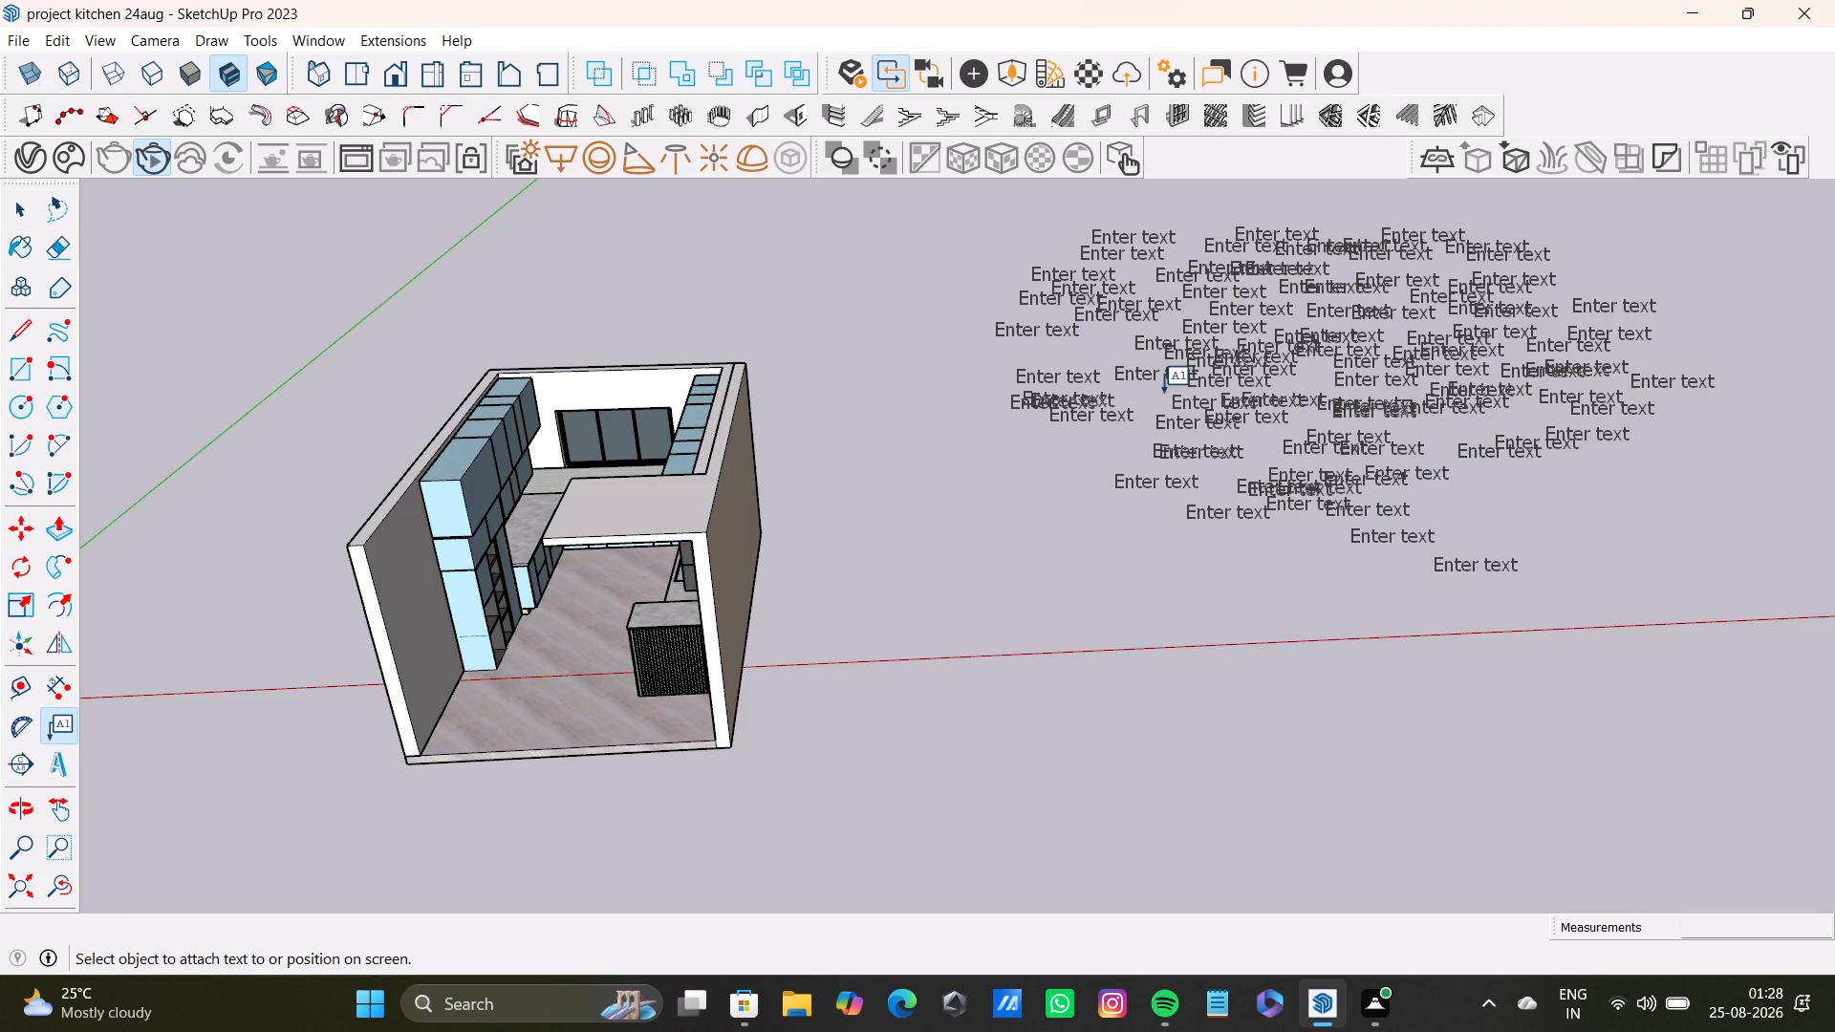
pyautogui.click(1139, 407)
pyautogui.click(1122, 467)
pyautogui.click(1074, 446)
pyautogui.moveTo(1077, 446); pyautogui.dragTo(1095, 402)
pyautogui.click(1096, 329)
pyautogui.click(1105, 405)
pyautogui.moveTo(1089, 414); pyautogui.dragTo(1086, 397)
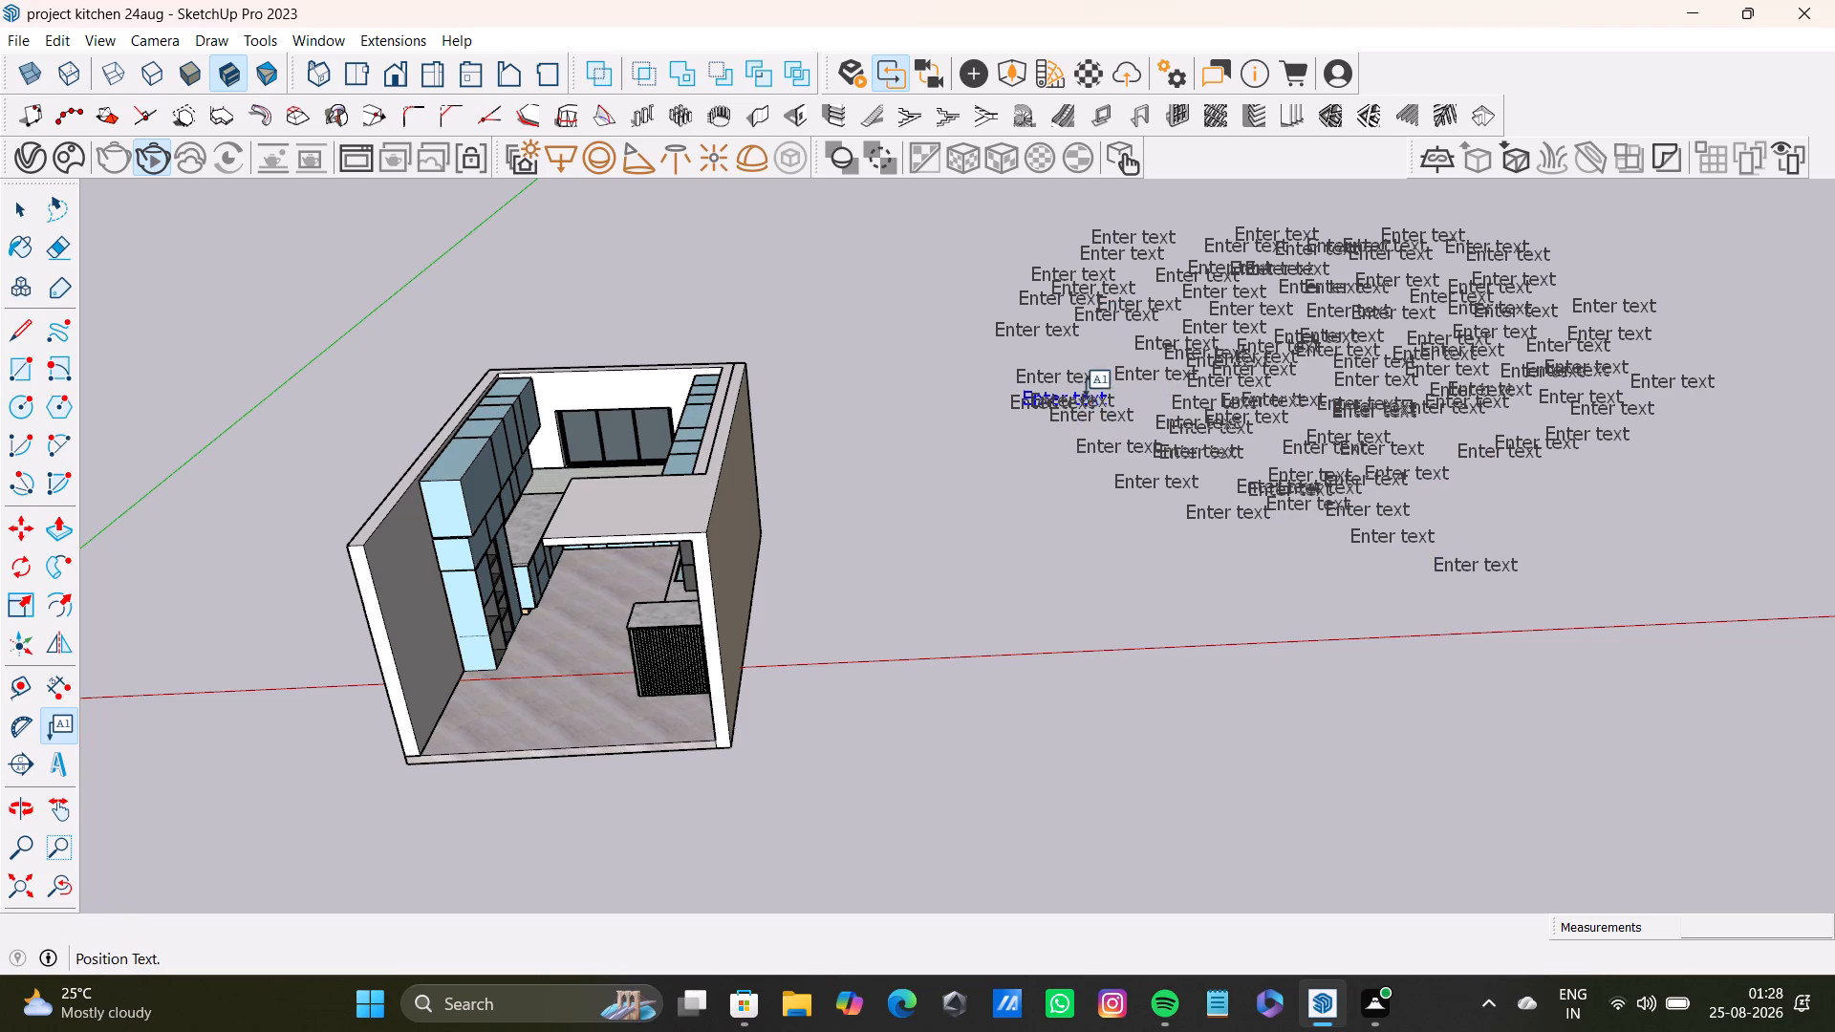
pyautogui.moveTo(1086, 397); pyautogui.dragTo(1086, 403)
# Add three more default "Enter text" labels on the kitchen side, two at mid-height and one near the lower edge.
pyautogui.doubleClick(1107, 352)
pyautogui.click(997, 367)
pyautogui.moveTo(995, 370); pyautogui.dragTo(1006, 389)
pyautogui.moveTo(1024, 441); pyautogui.dragTo(1025, 452)
pyautogui.click(1037, 489)
pyautogui.moveTo(996, 387); pyautogui.dragTo(1004, 386)
pyautogui.moveTo(1081, 363); pyautogui.dragTo(1098, 363)
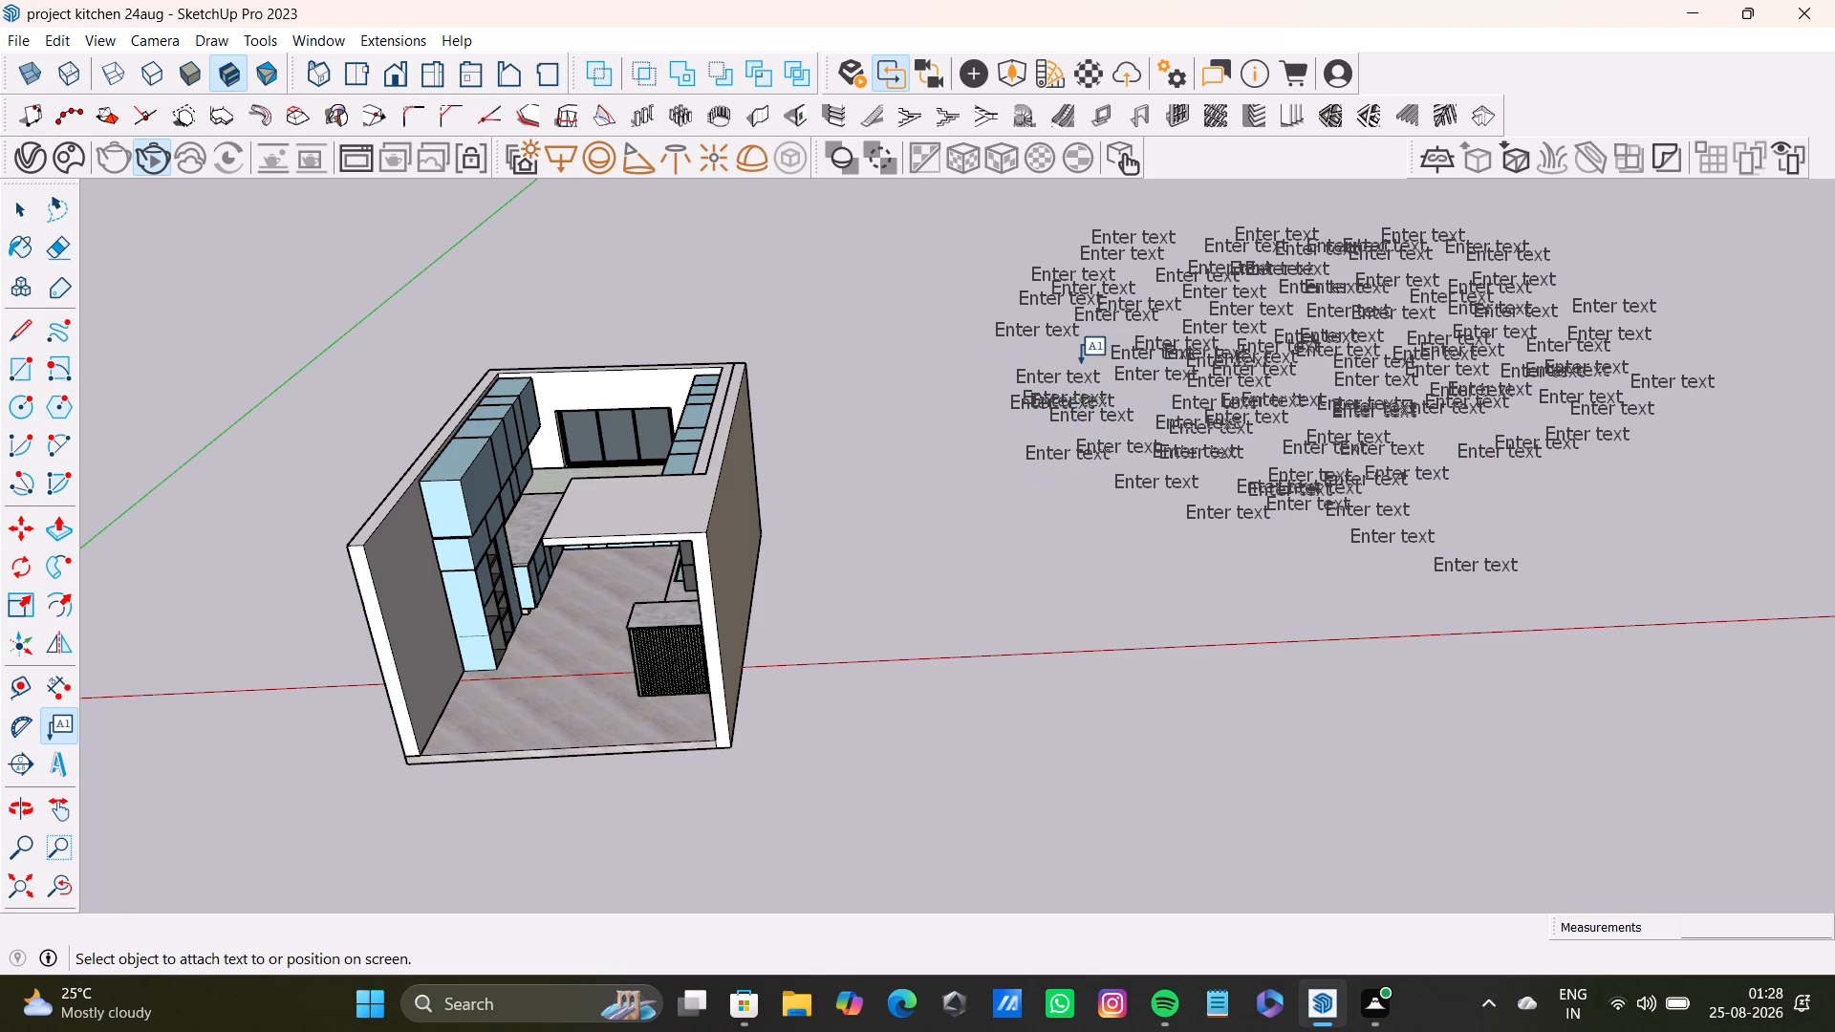
pyautogui.click(1115, 354)
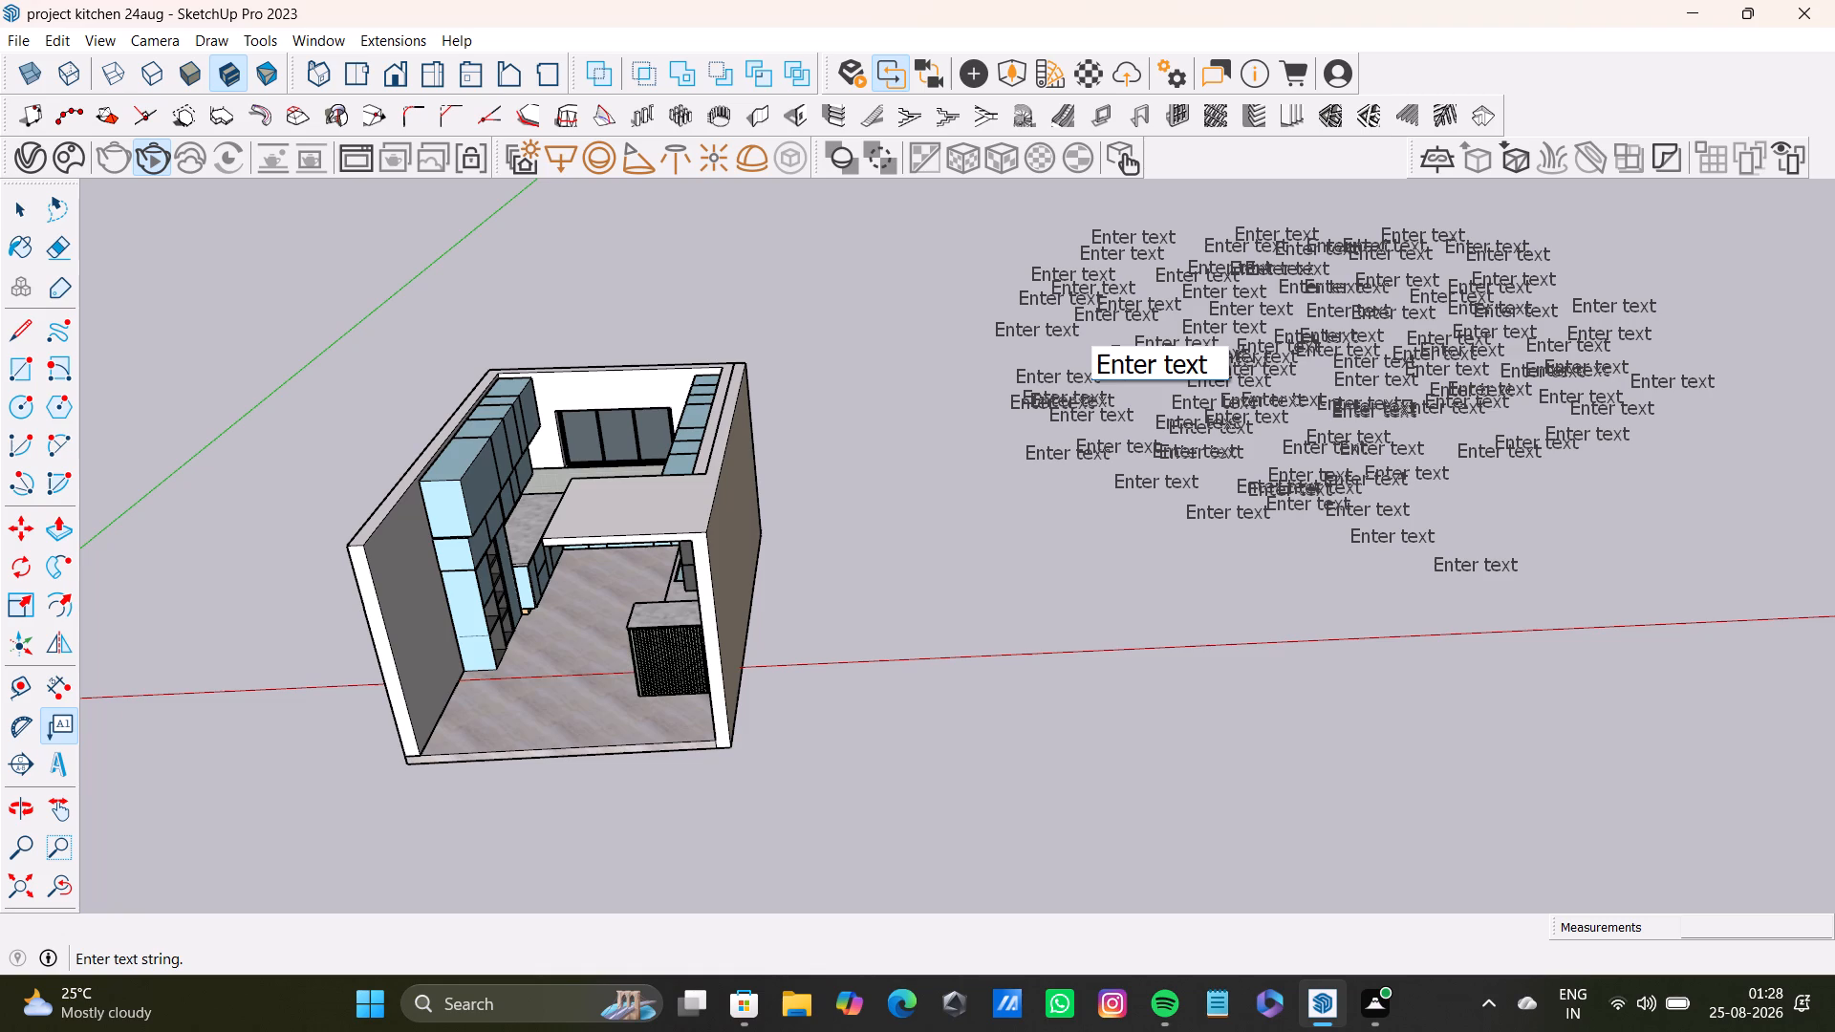
# Add two more default "Enter text" labels at the lower kitchen-side corner of the group.
pyautogui.click(1100, 517)
pyautogui.click(1073, 505)
pyautogui.click(1107, 503)
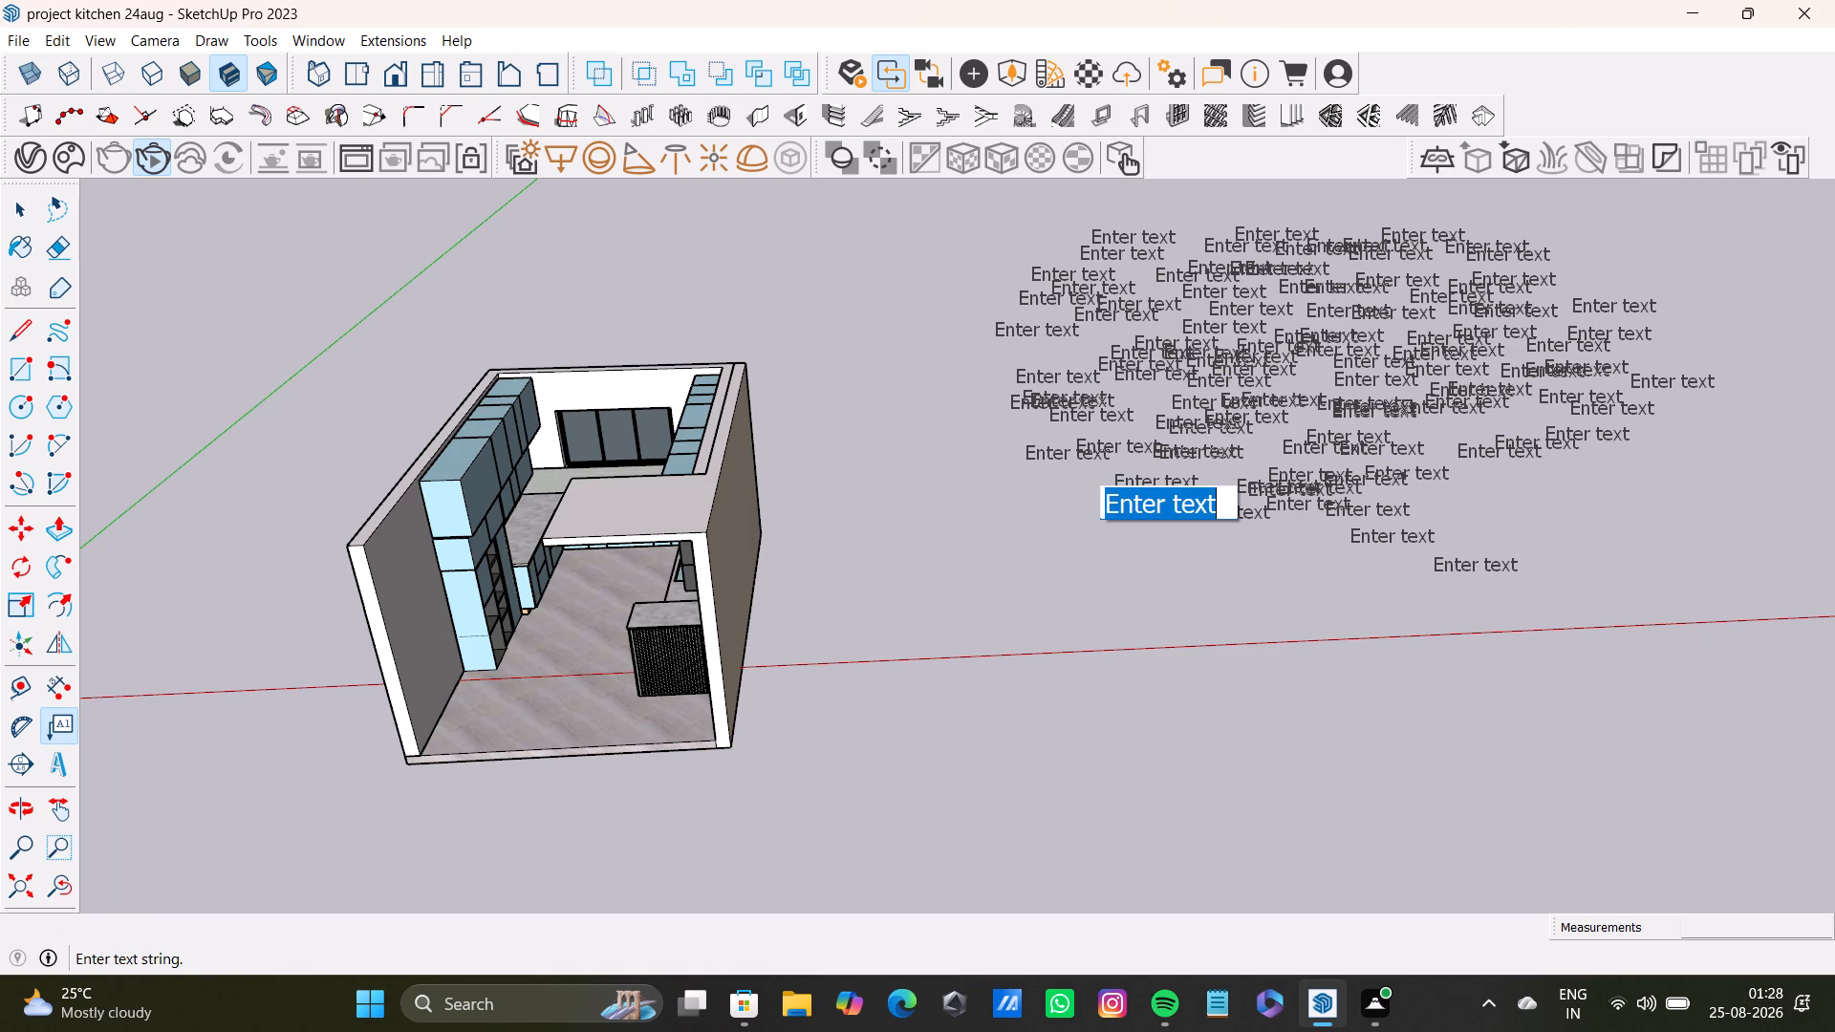
pyautogui.moveTo(1019, 469); pyautogui.dragTo(1050, 501)
pyautogui.click(1073, 520)
pyautogui.click(1024, 478)
pyautogui.click(1169, 541)
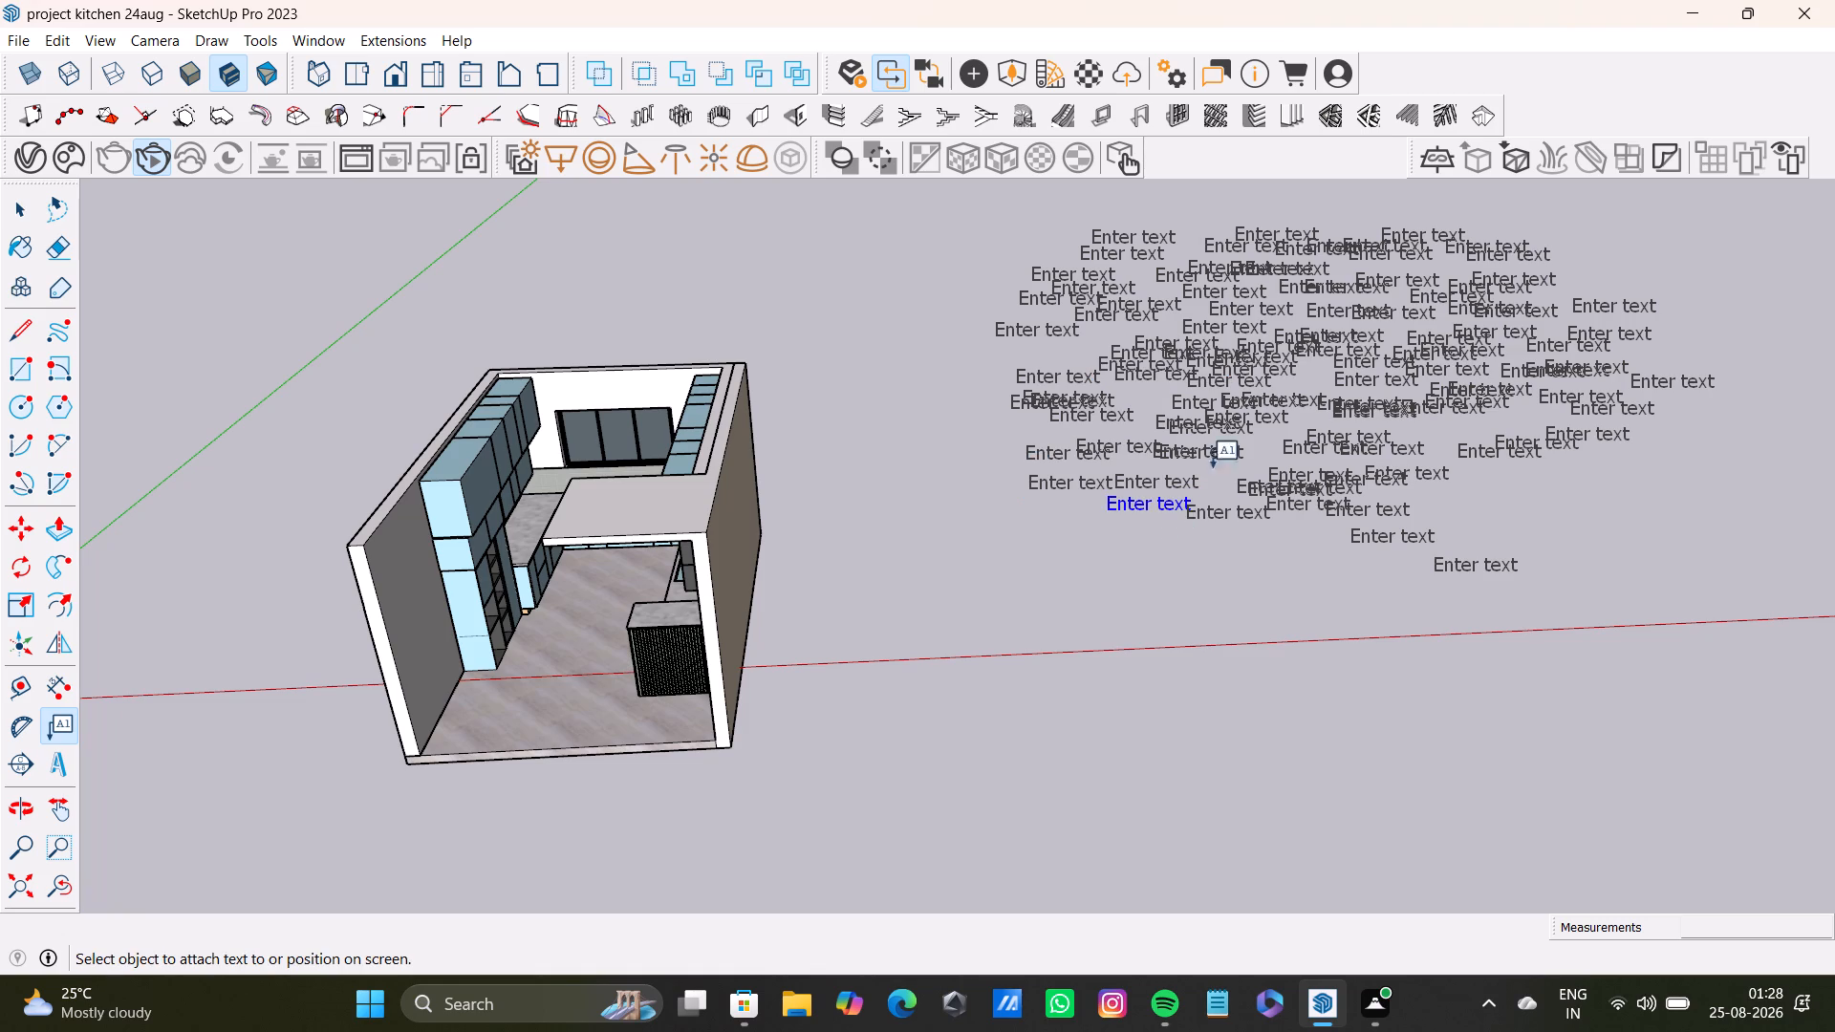
pyautogui.click(1233, 460)
pyautogui.click(1246, 555)
# Add two more default "Enter text" labels below the group, one under its middle and one towards its outer side.
pyautogui.click(1456, 498)
pyautogui.click(1451, 570)
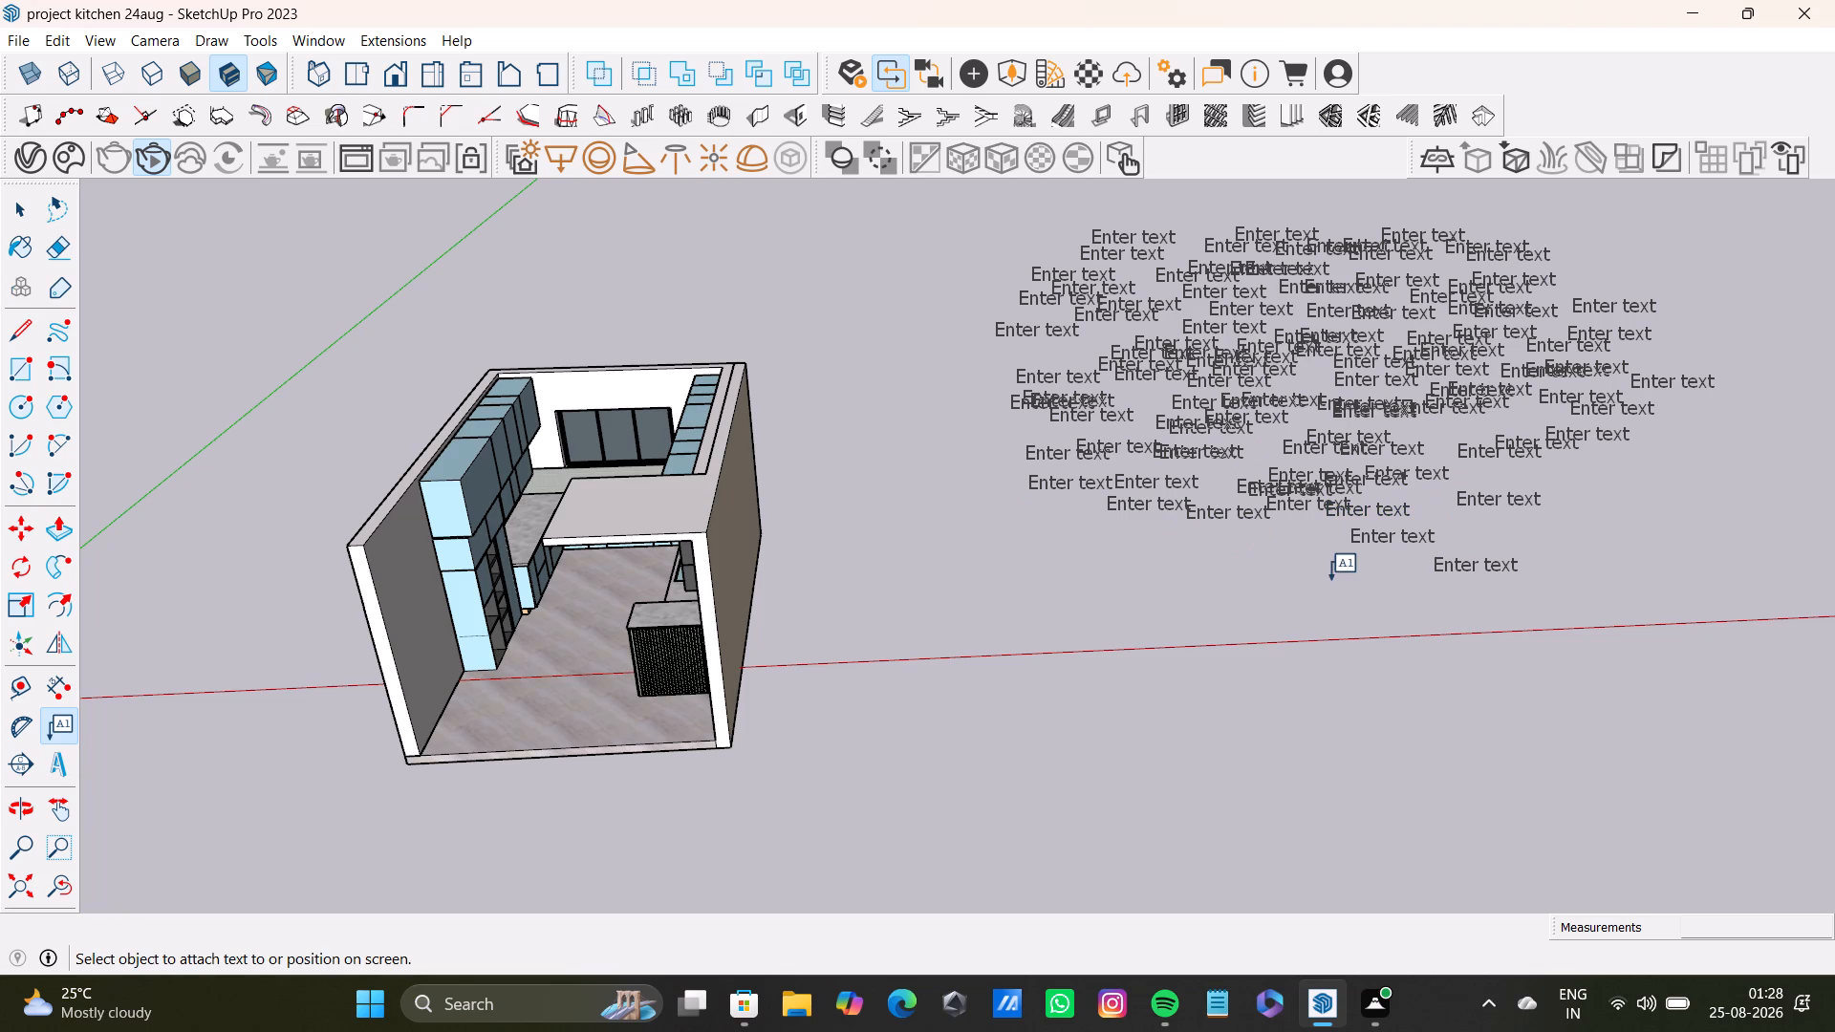
pyautogui.click(1331, 580)
pyautogui.moveTo(1196, 567); pyautogui.dragTo(1198, 576)
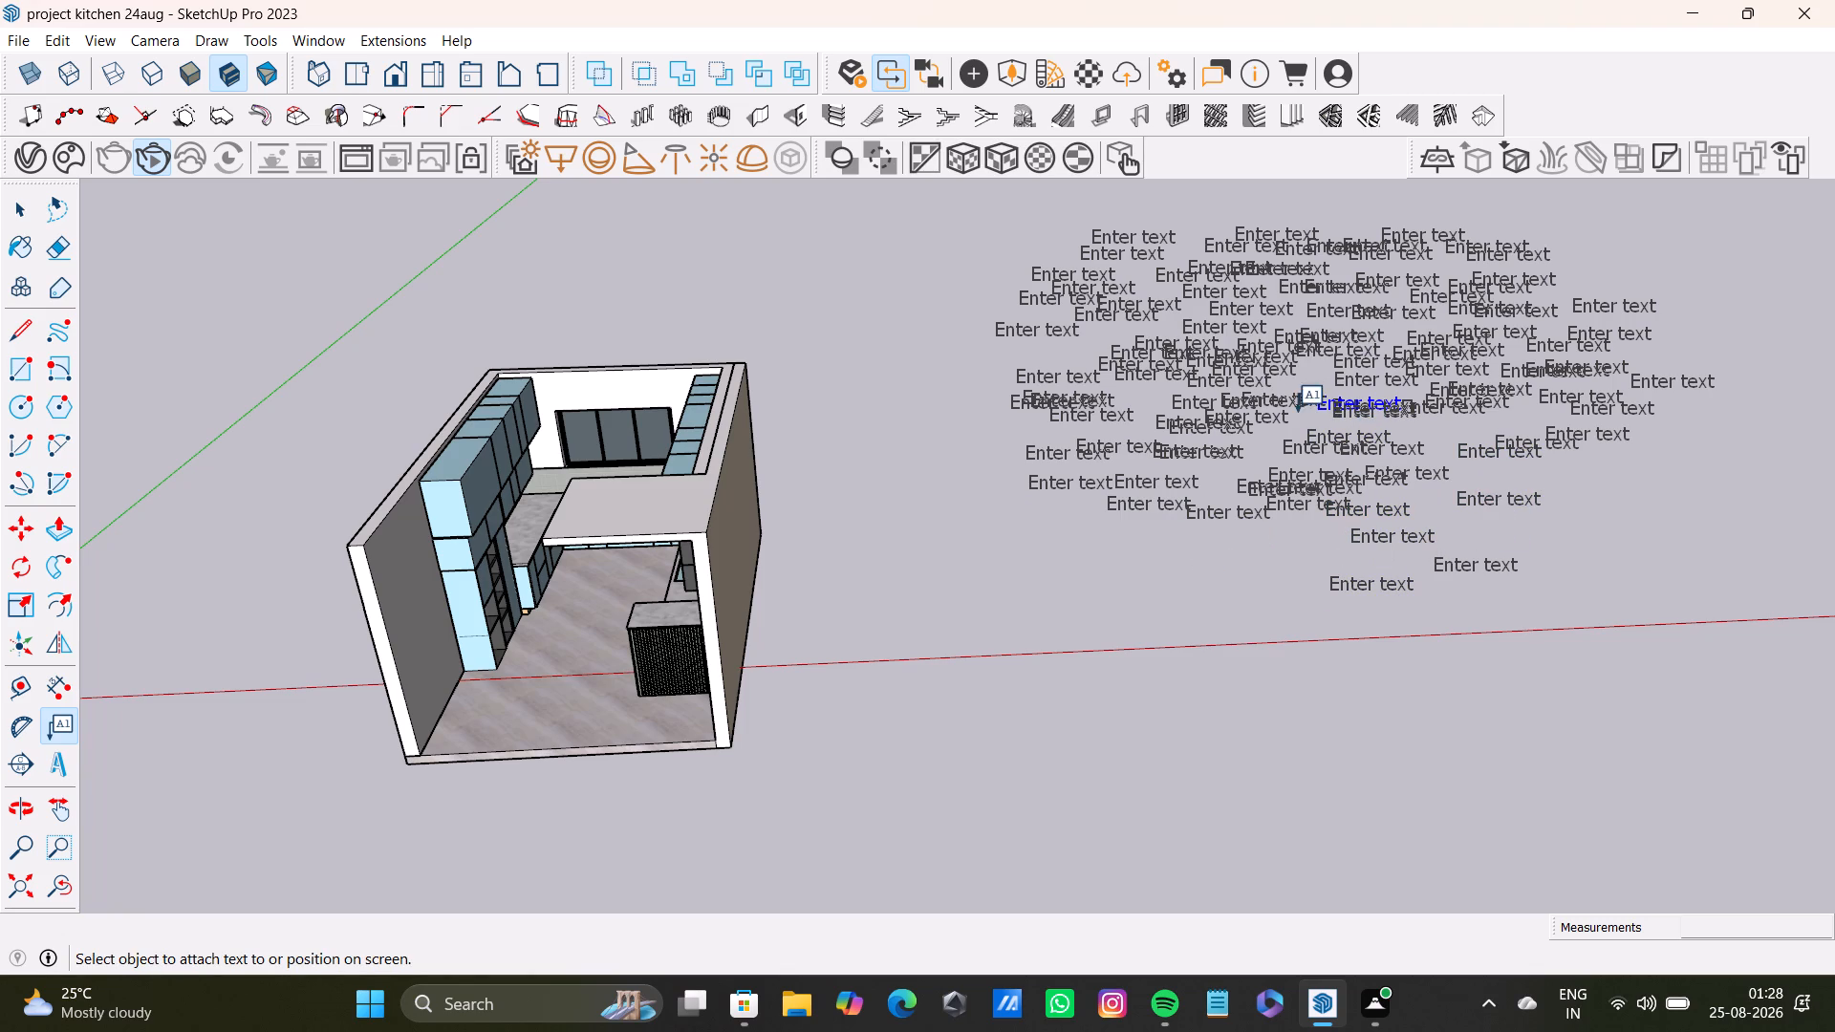
pyautogui.click(1320, 384)
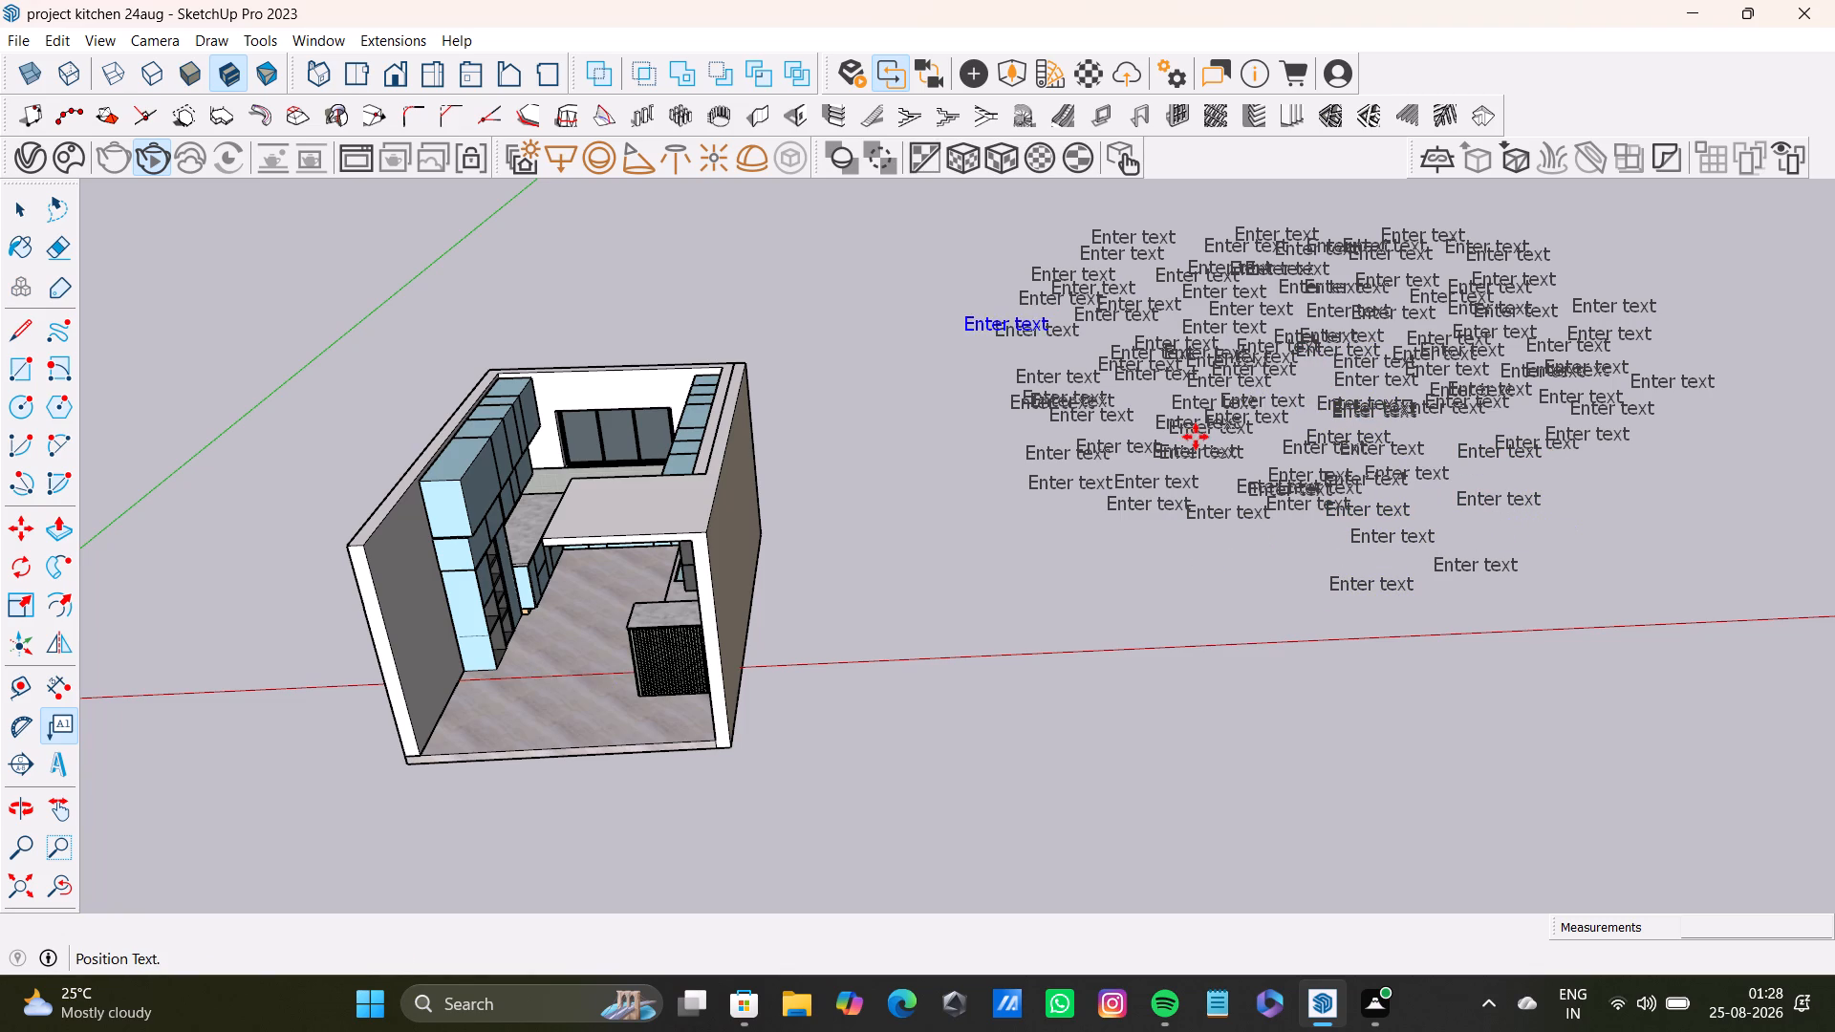
pyautogui.click(1083, 343)
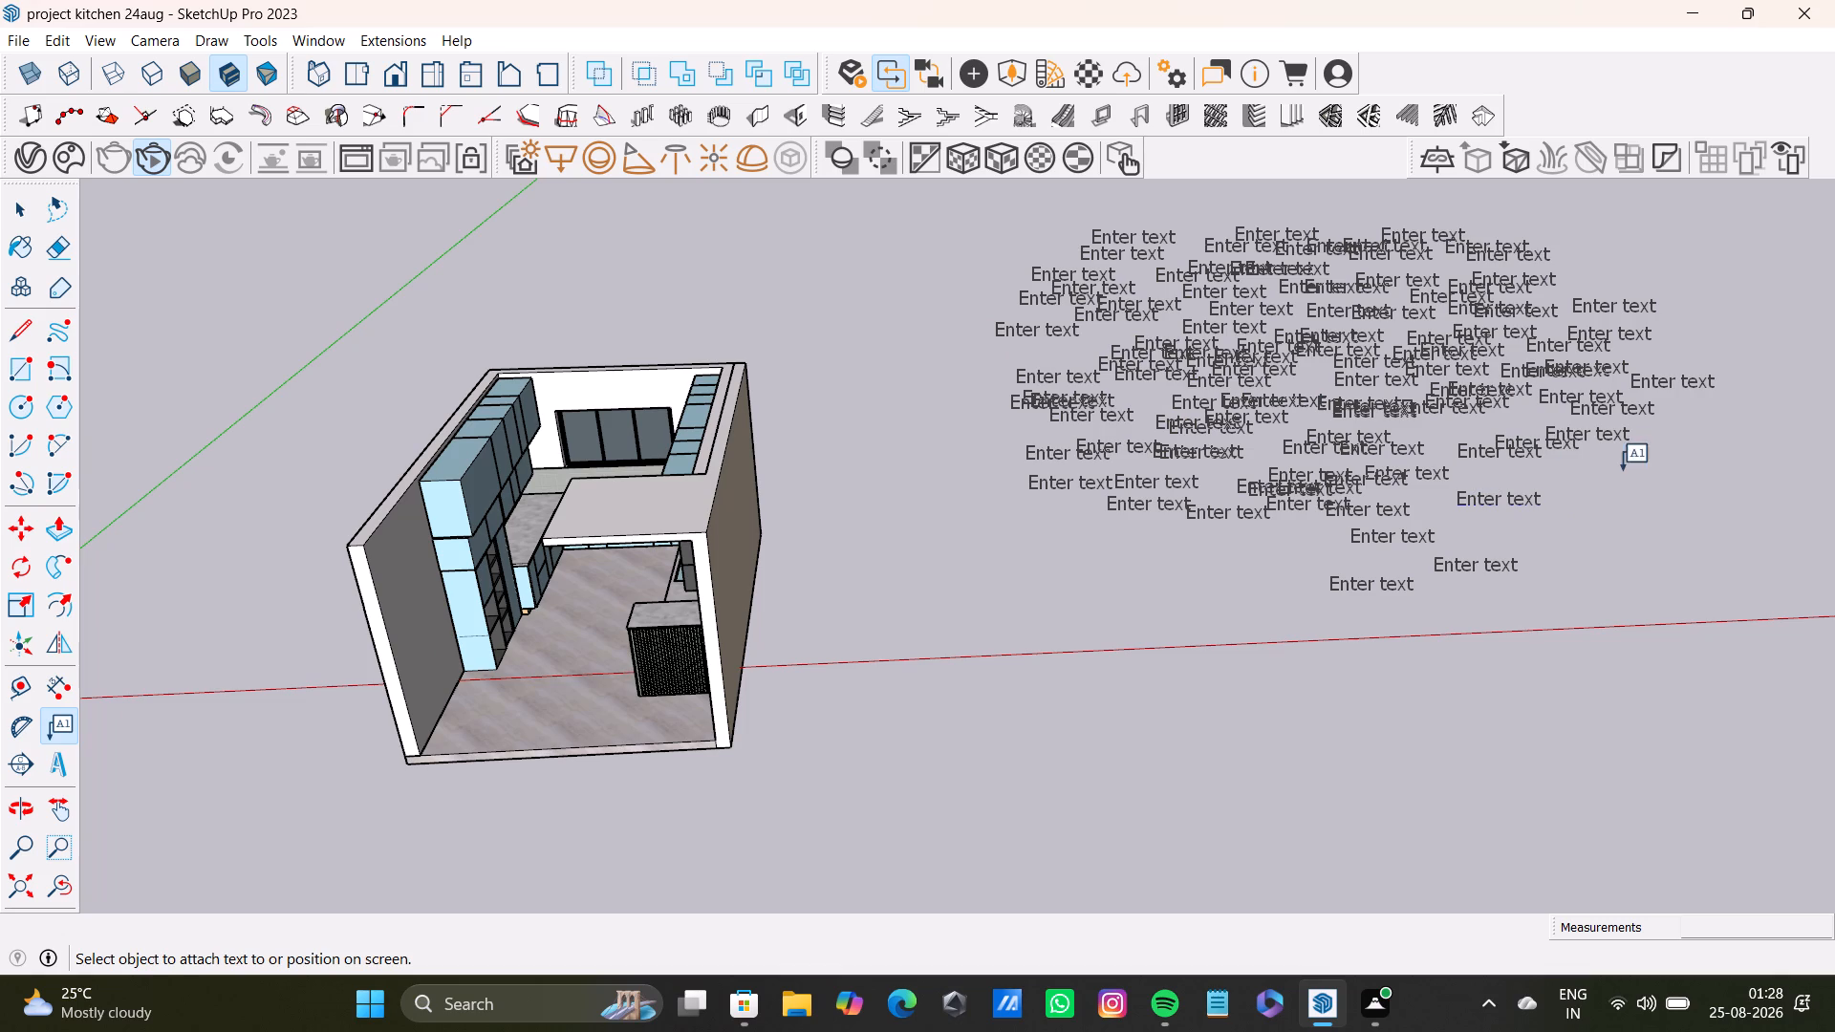
# Add three more overlapping default "Enter text" labels just below the group's outer side.
pyautogui.moveTo(1620, 489); pyautogui.dragTo(1613, 498)
pyautogui.click(1576, 527)
pyautogui.click(1575, 480)
pyautogui.click(1556, 545)
pyautogui.click(1555, 479)
pyautogui.click(1561, 555)
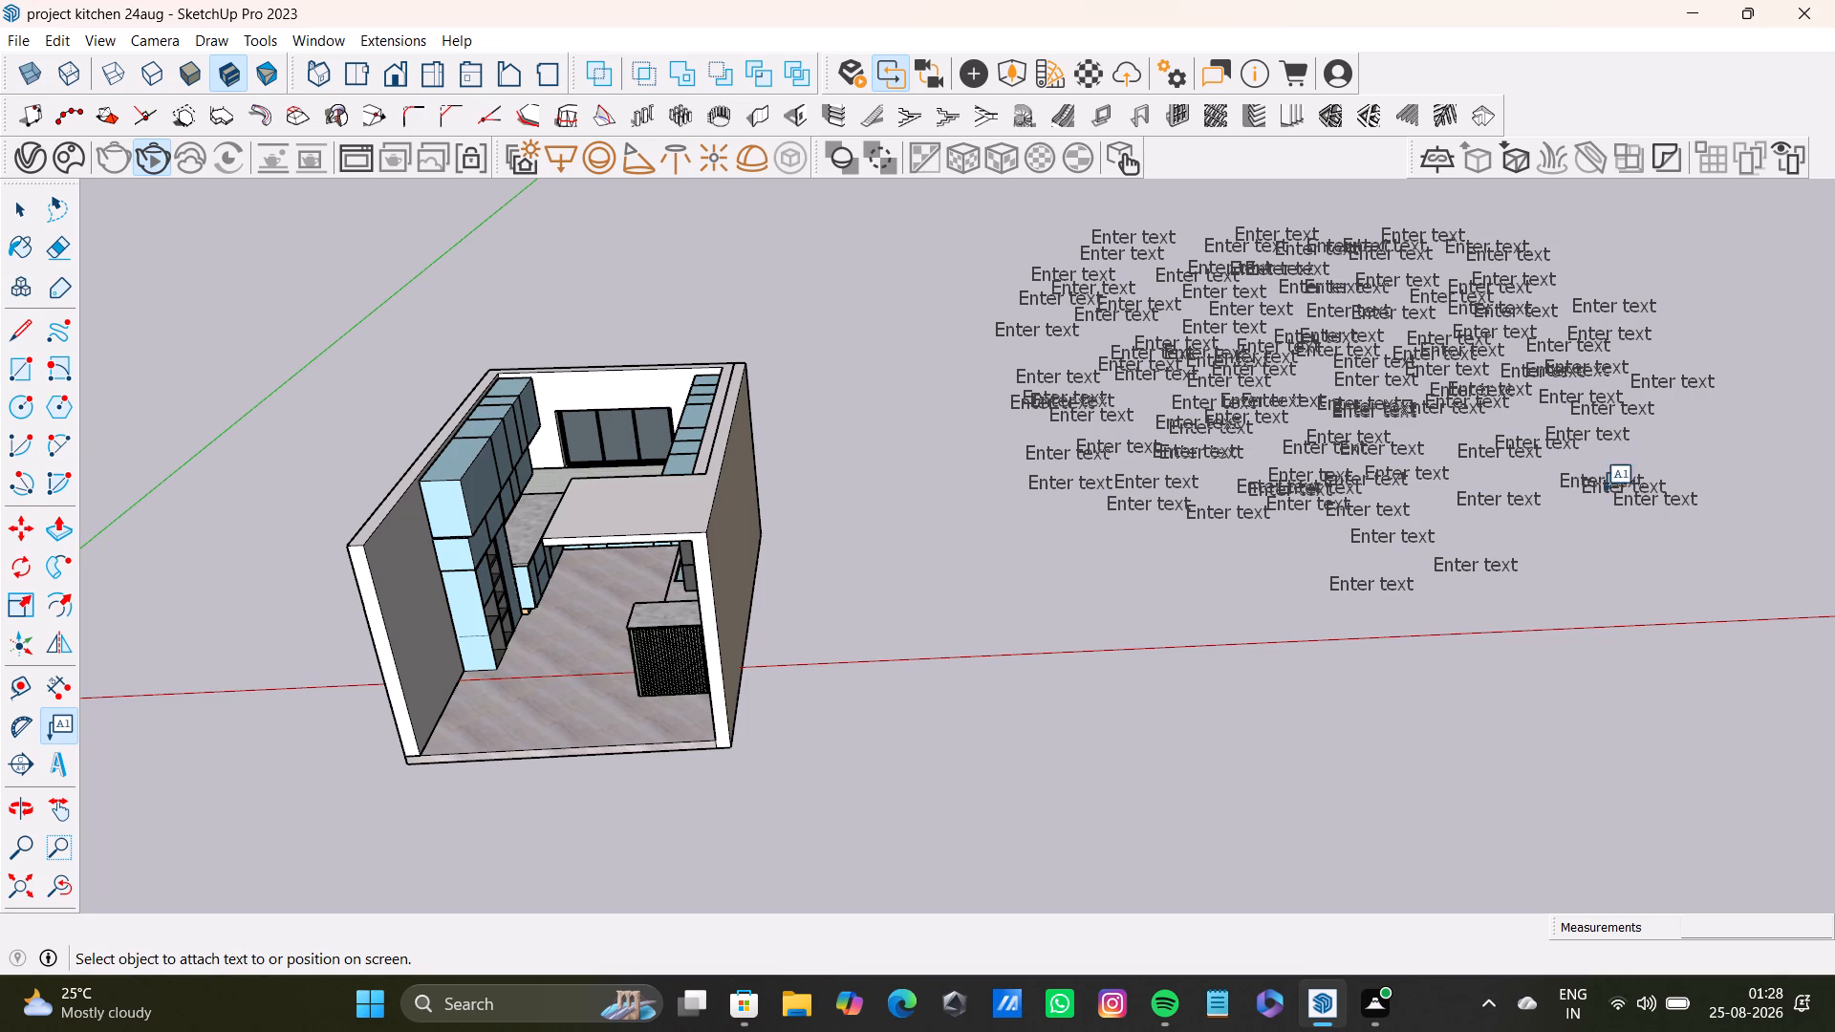
# Add two more default "Enter text" labels on the group's outer side, one at its edge and one well below.
pyautogui.click(1683, 451)
pyautogui.click(1576, 564)
pyautogui.click(1672, 447)
pyautogui.click(1588, 594)
pyautogui.click(1672, 442)
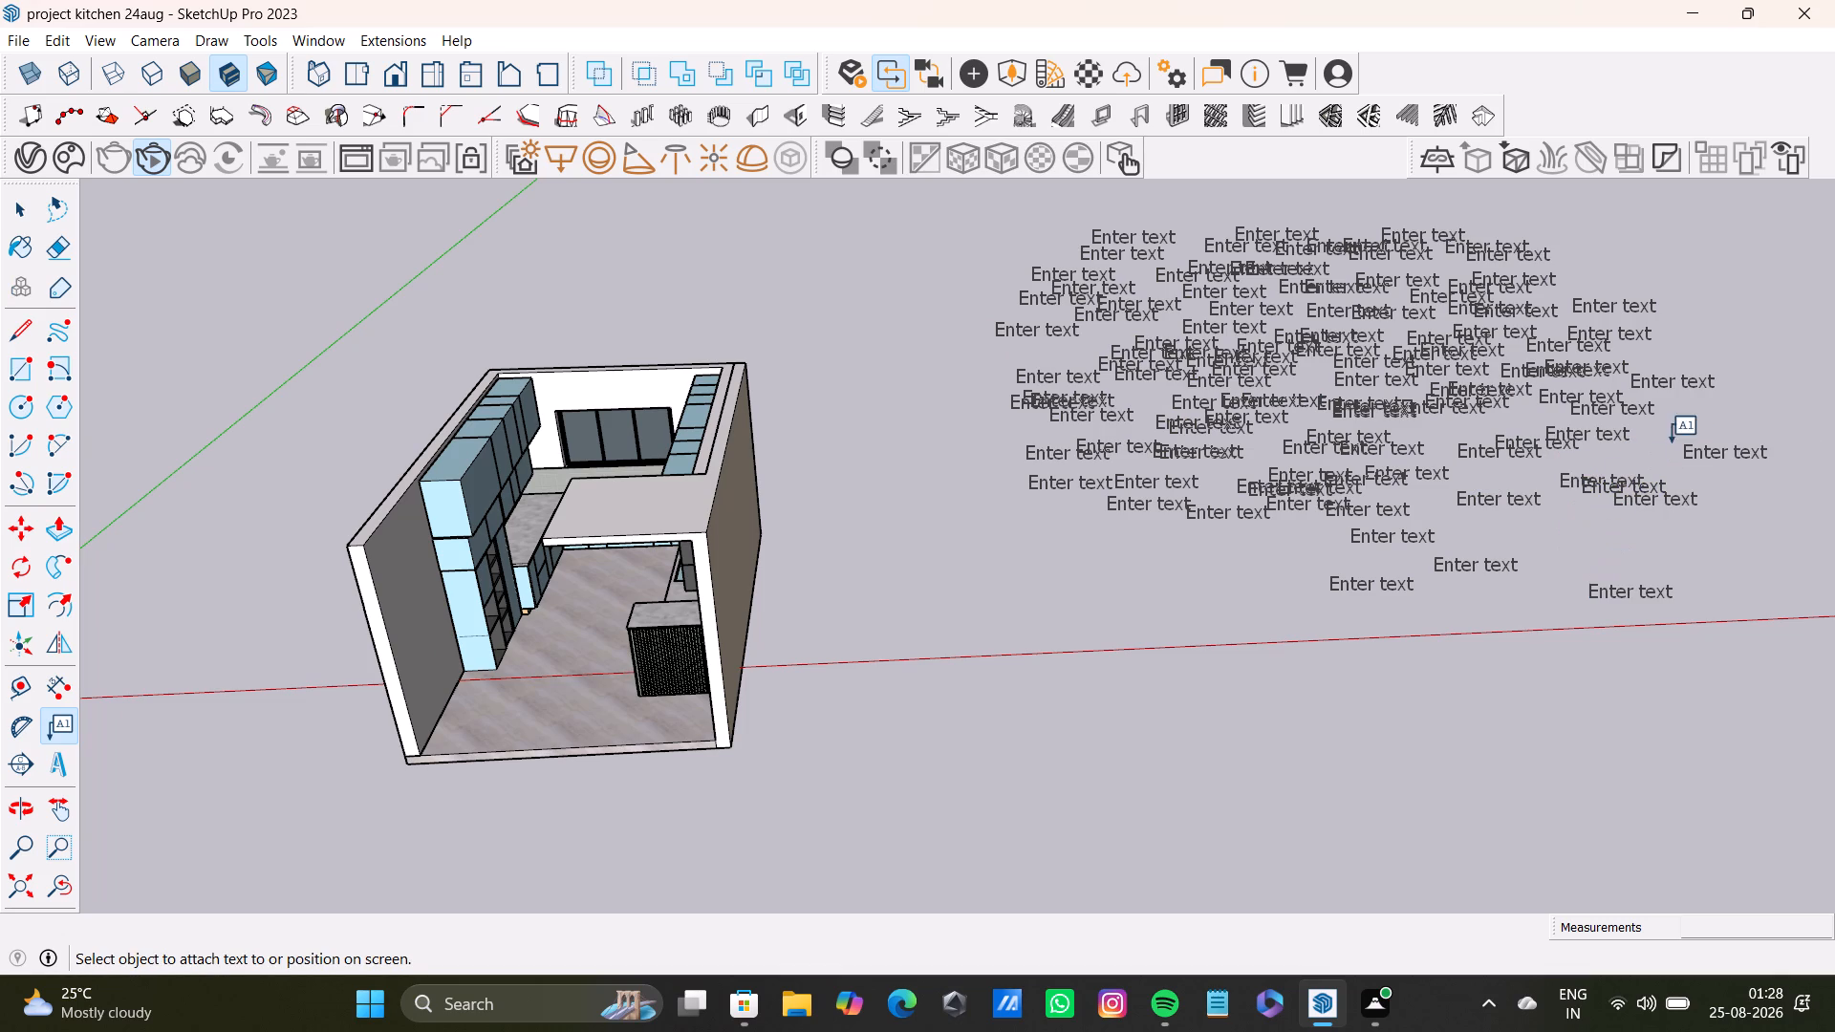
pyautogui.click(1590, 553)
pyautogui.moveTo(1538, 536); pyautogui.dragTo(1565, 530)
# Add three more default "Enter text" labels on the outer side, two overlapping at its edge and one lower down.
pyautogui.click(1662, 442)
pyautogui.click(1588, 548)
pyautogui.moveTo(1544, 525); pyautogui.dragTo(1564, 527)
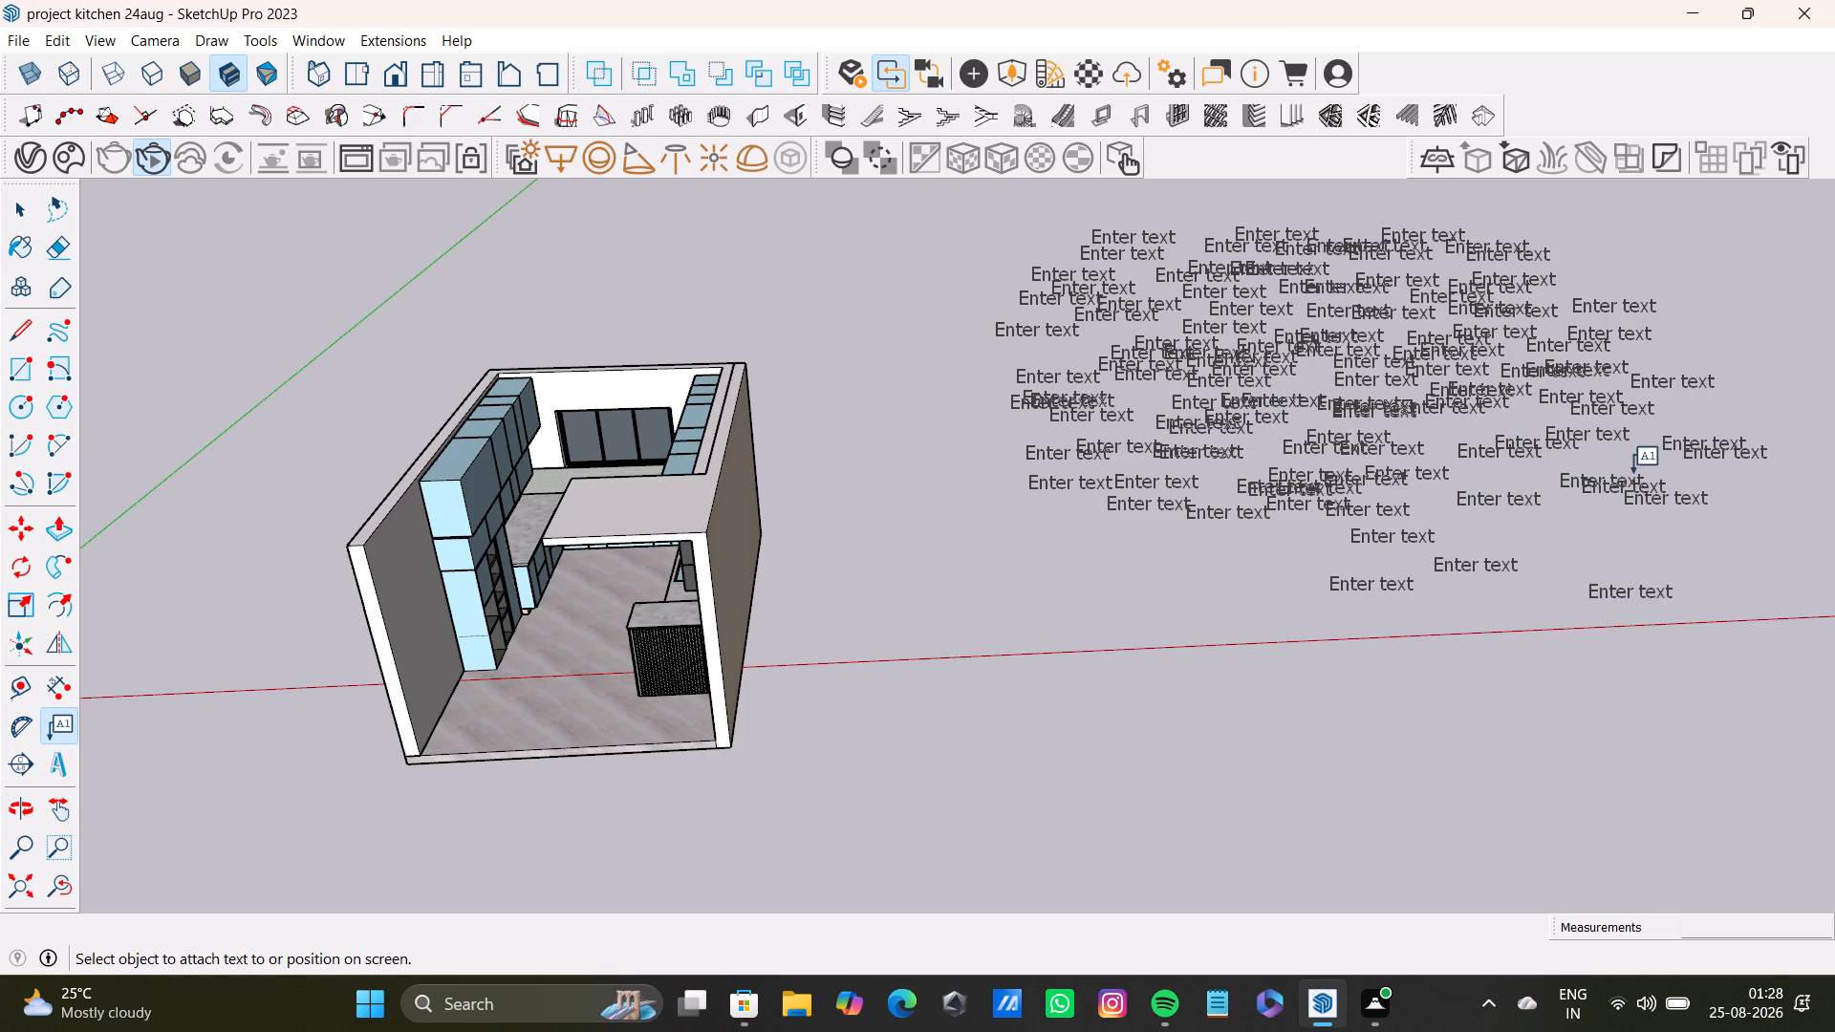
pyautogui.click(1653, 432)
pyautogui.click(1586, 551)
pyautogui.click(1699, 401)
pyautogui.click(1601, 544)
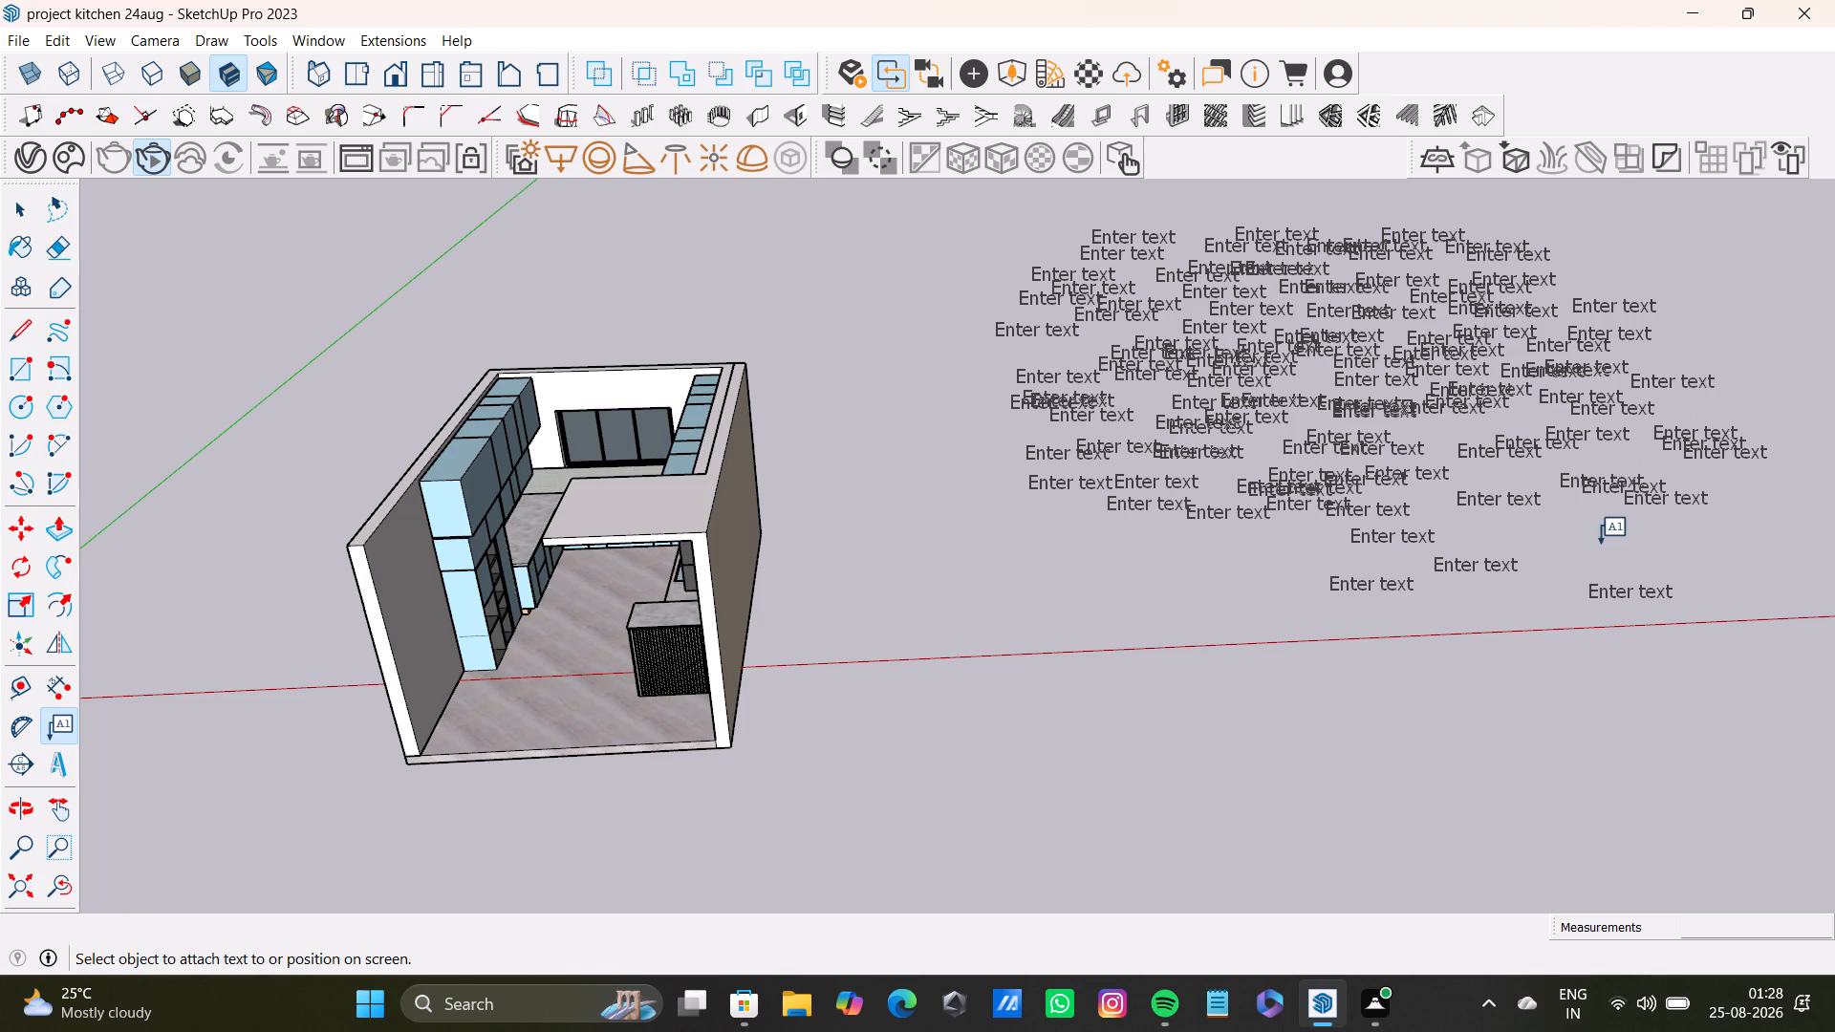
pyautogui.click(1574, 527)
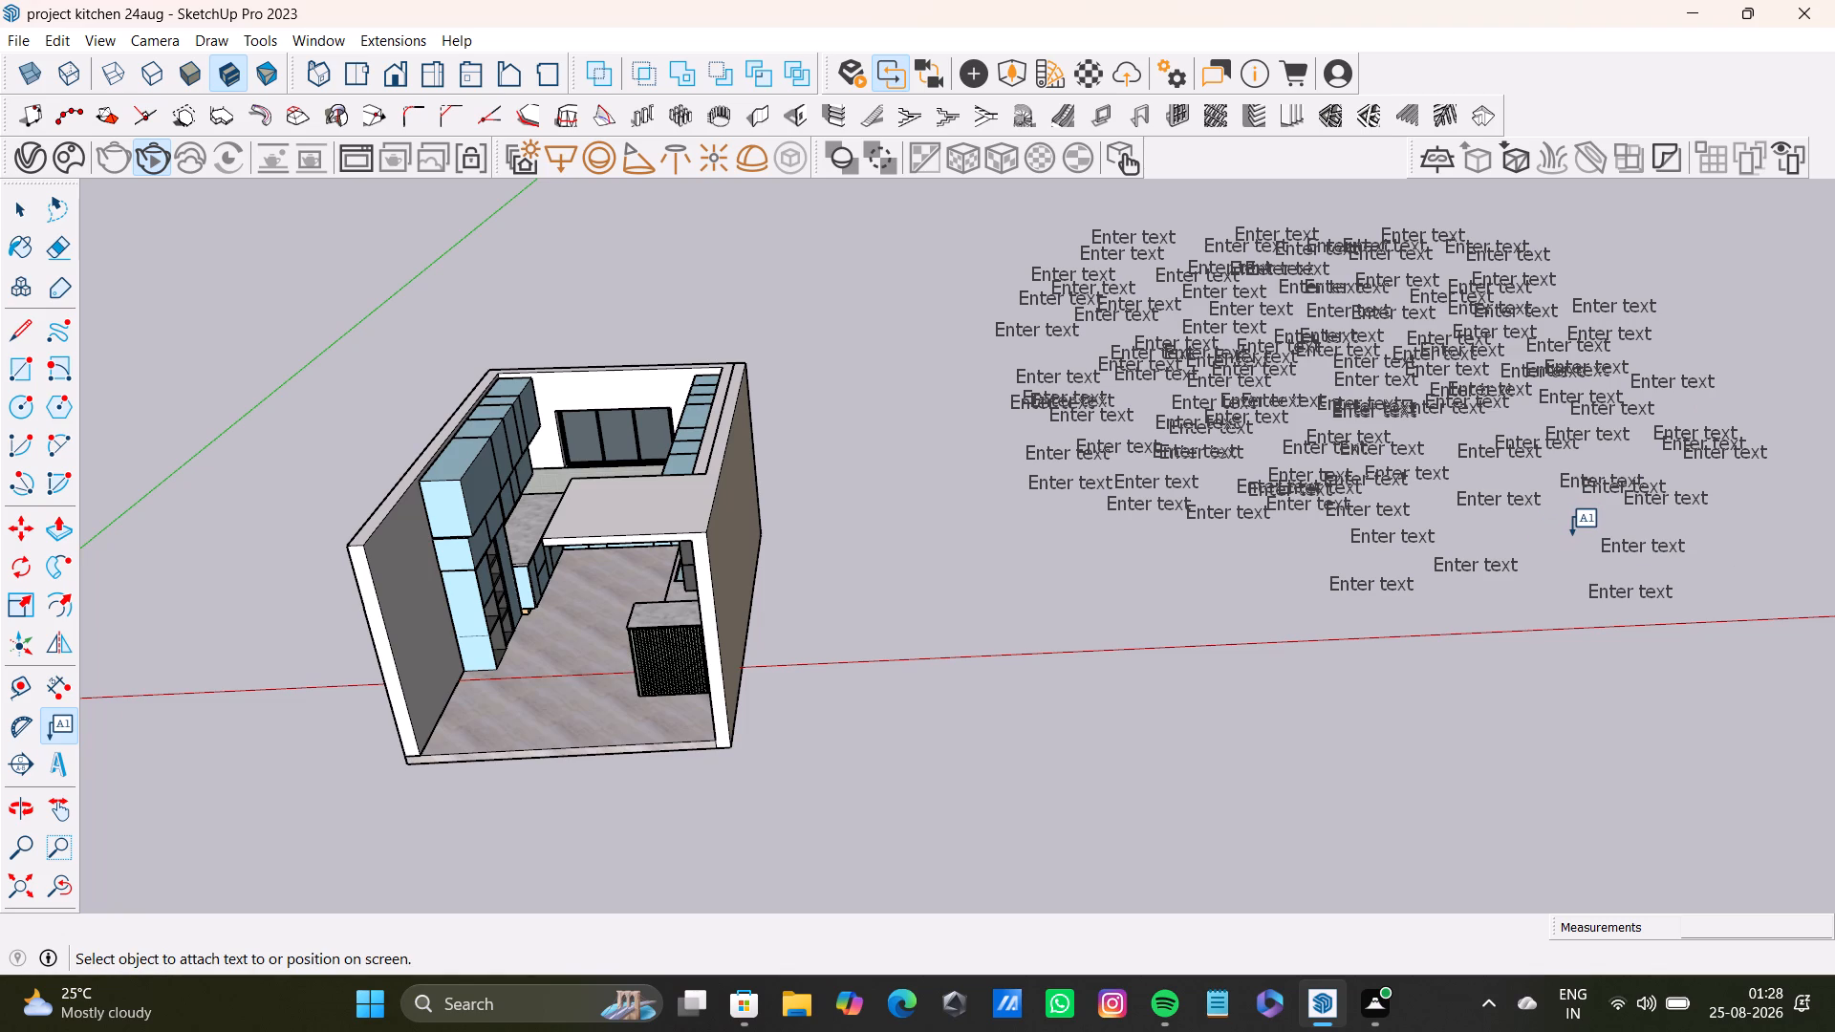
# Add two more overlapping default "Enter text" labels at the group's lower outer corner.
pyautogui.click(1509, 477)
pyautogui.moveTo(1561, 551); pyautogui.dragTo(1554, 542)
pyautogui.click(1512, 474)
pyautogui.moveTo(1553, 566); pyautogui.dragTo(1546, 557)
pyautogui.click(1492, 478)
pyautogui.click(1519, 556)
# Add three more default "Enter text" labels within the group's lower outer part, filling the gaps between existing labels.
pyautogui.click(1484, 486)
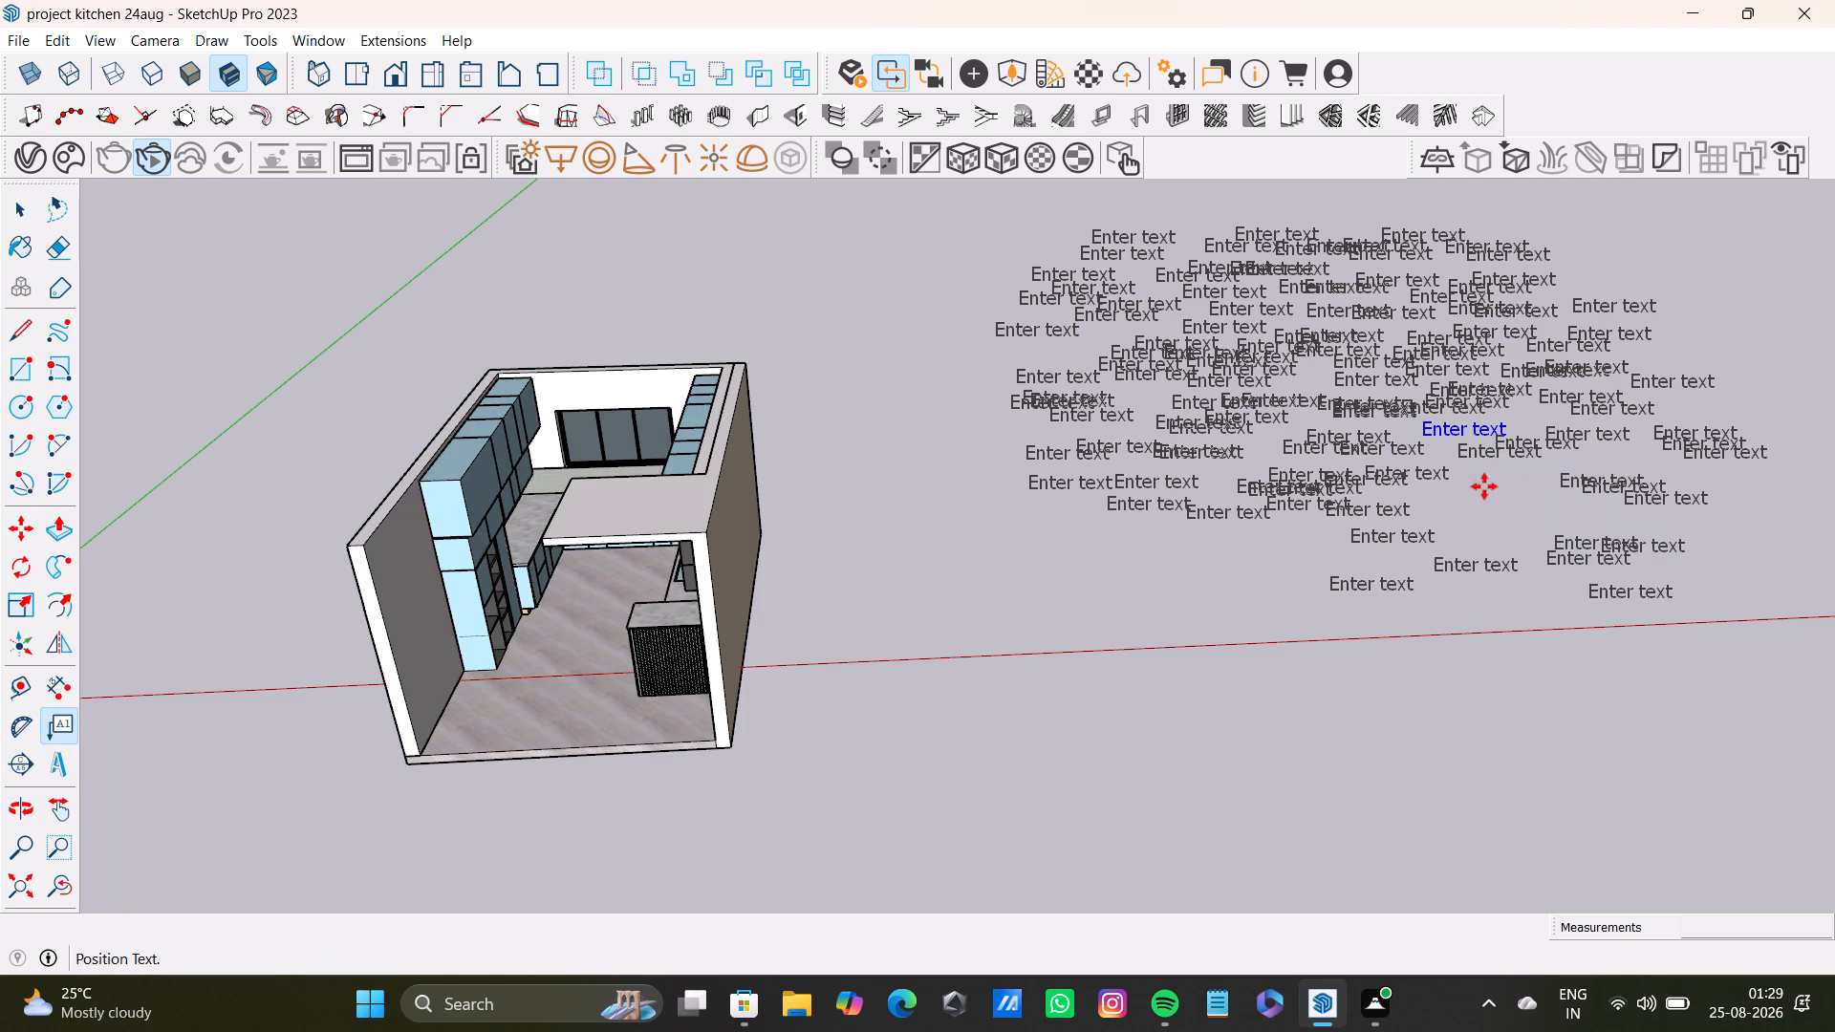
pyautogui.click(1489, 503)
pyautogui.click(1496, 484)
pyautogui.click(1453, 512)
pyautogui.click(1505, 481)
pyautogui.click(1442, 505)
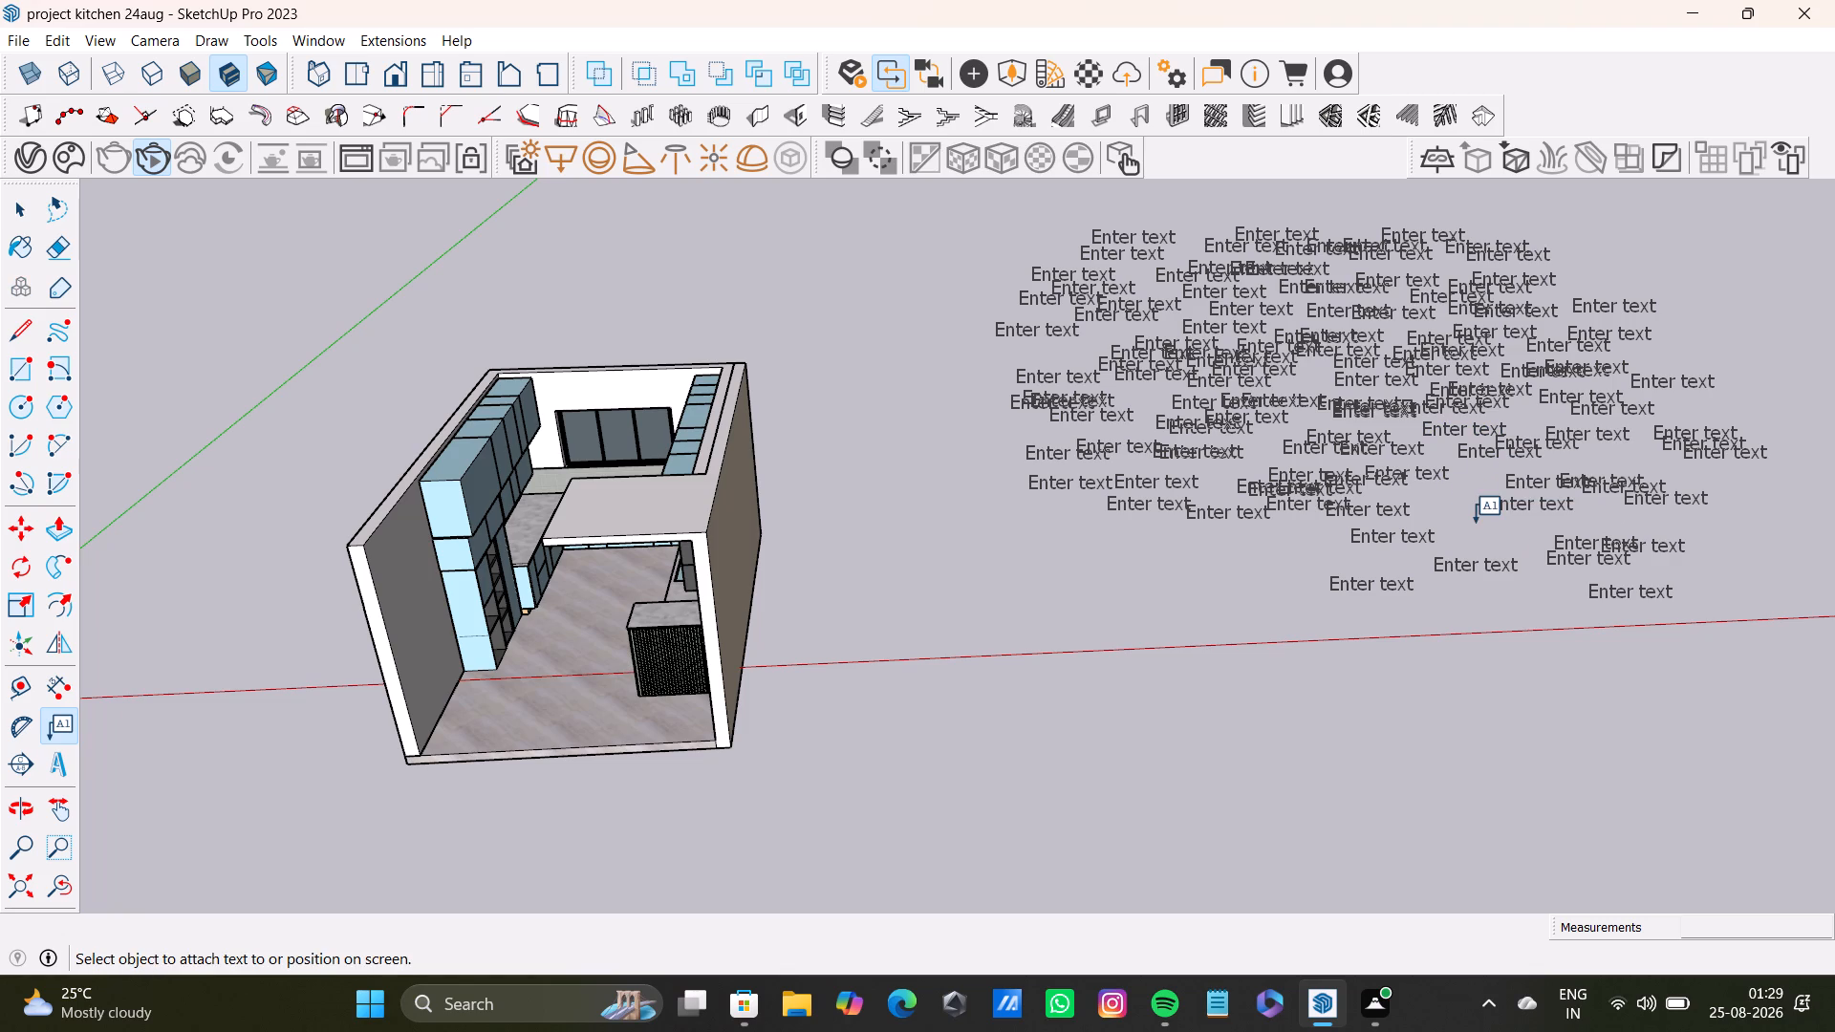
# Add three more overlapping default "Enter text" labels in the gap between the group's lower middle and its lower outer corner.
pyautogui.click(1476, 523)
pyautogui.click(1445, 494)
pyautogui.click(1479, 533)
pyautogui.click(1486, 525)
pyautogui.click(1502, 528)
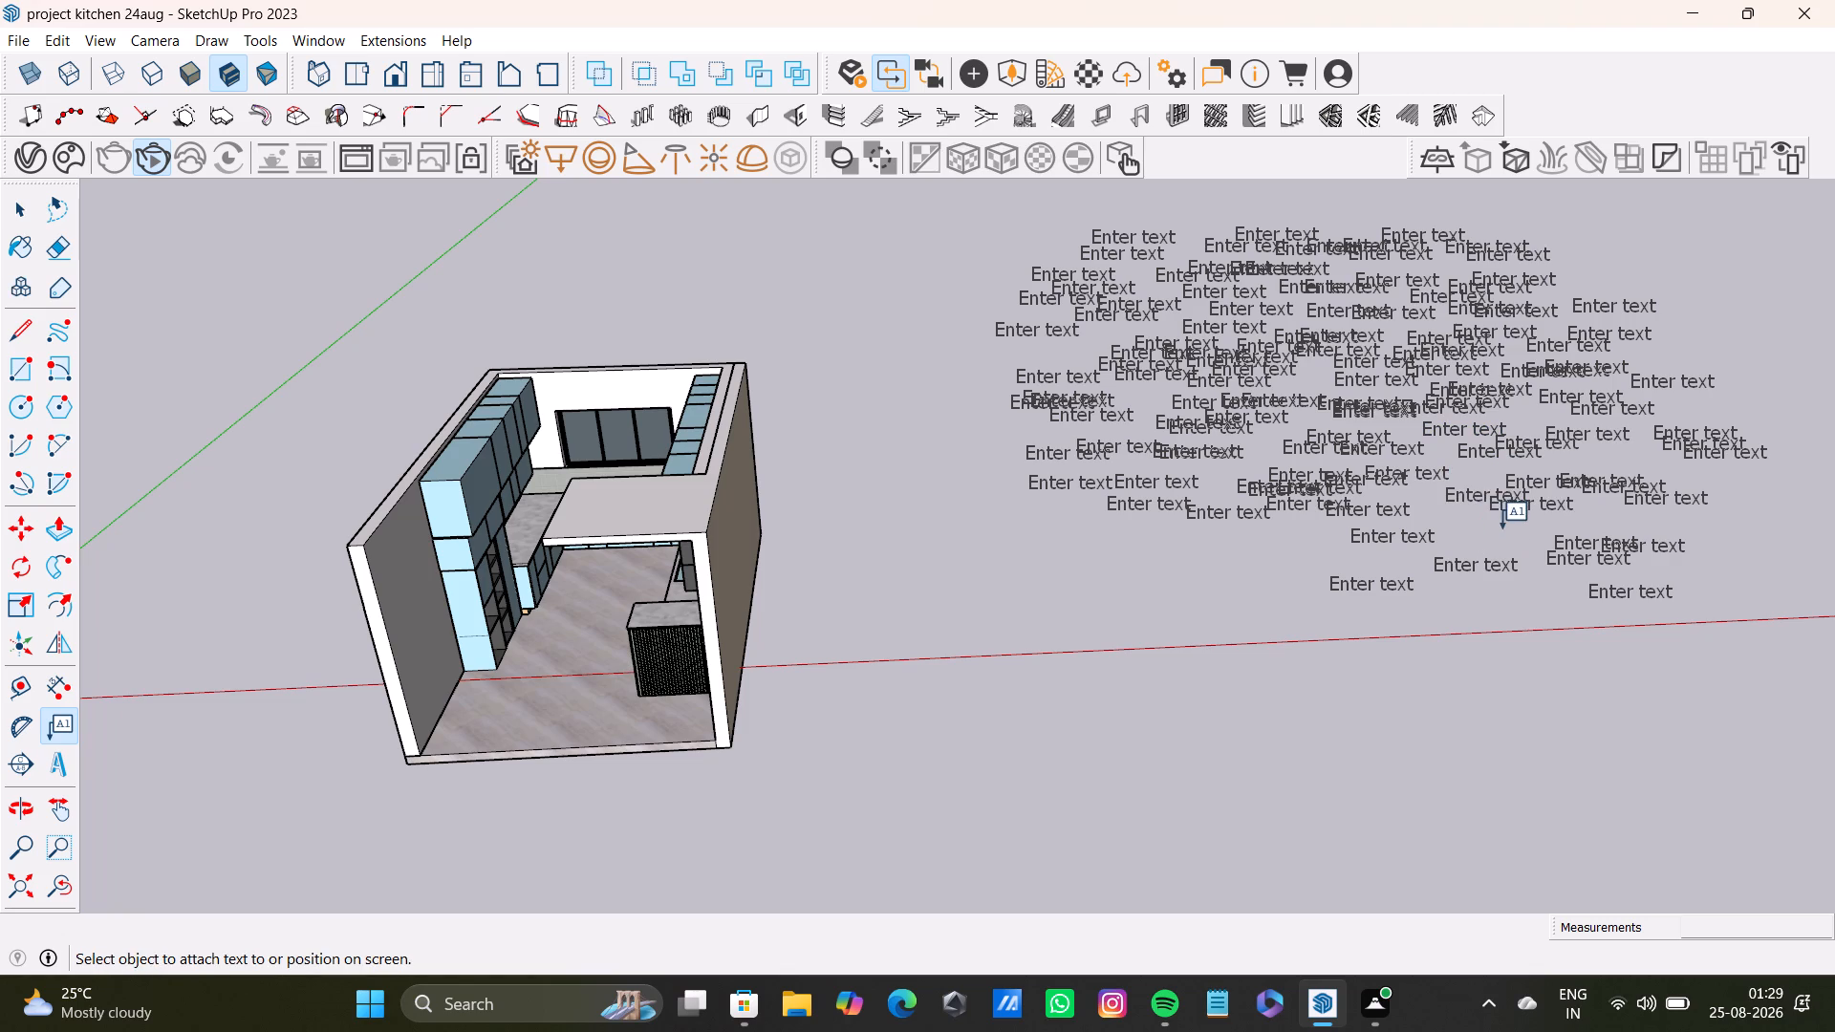
pyautogui.click(1467, 518)
pyautogui.click(1459, 523)
pyautogui.click(1469, 543)
pyautogui.click(1458, 524)
pyautogui.click(1435, 523)
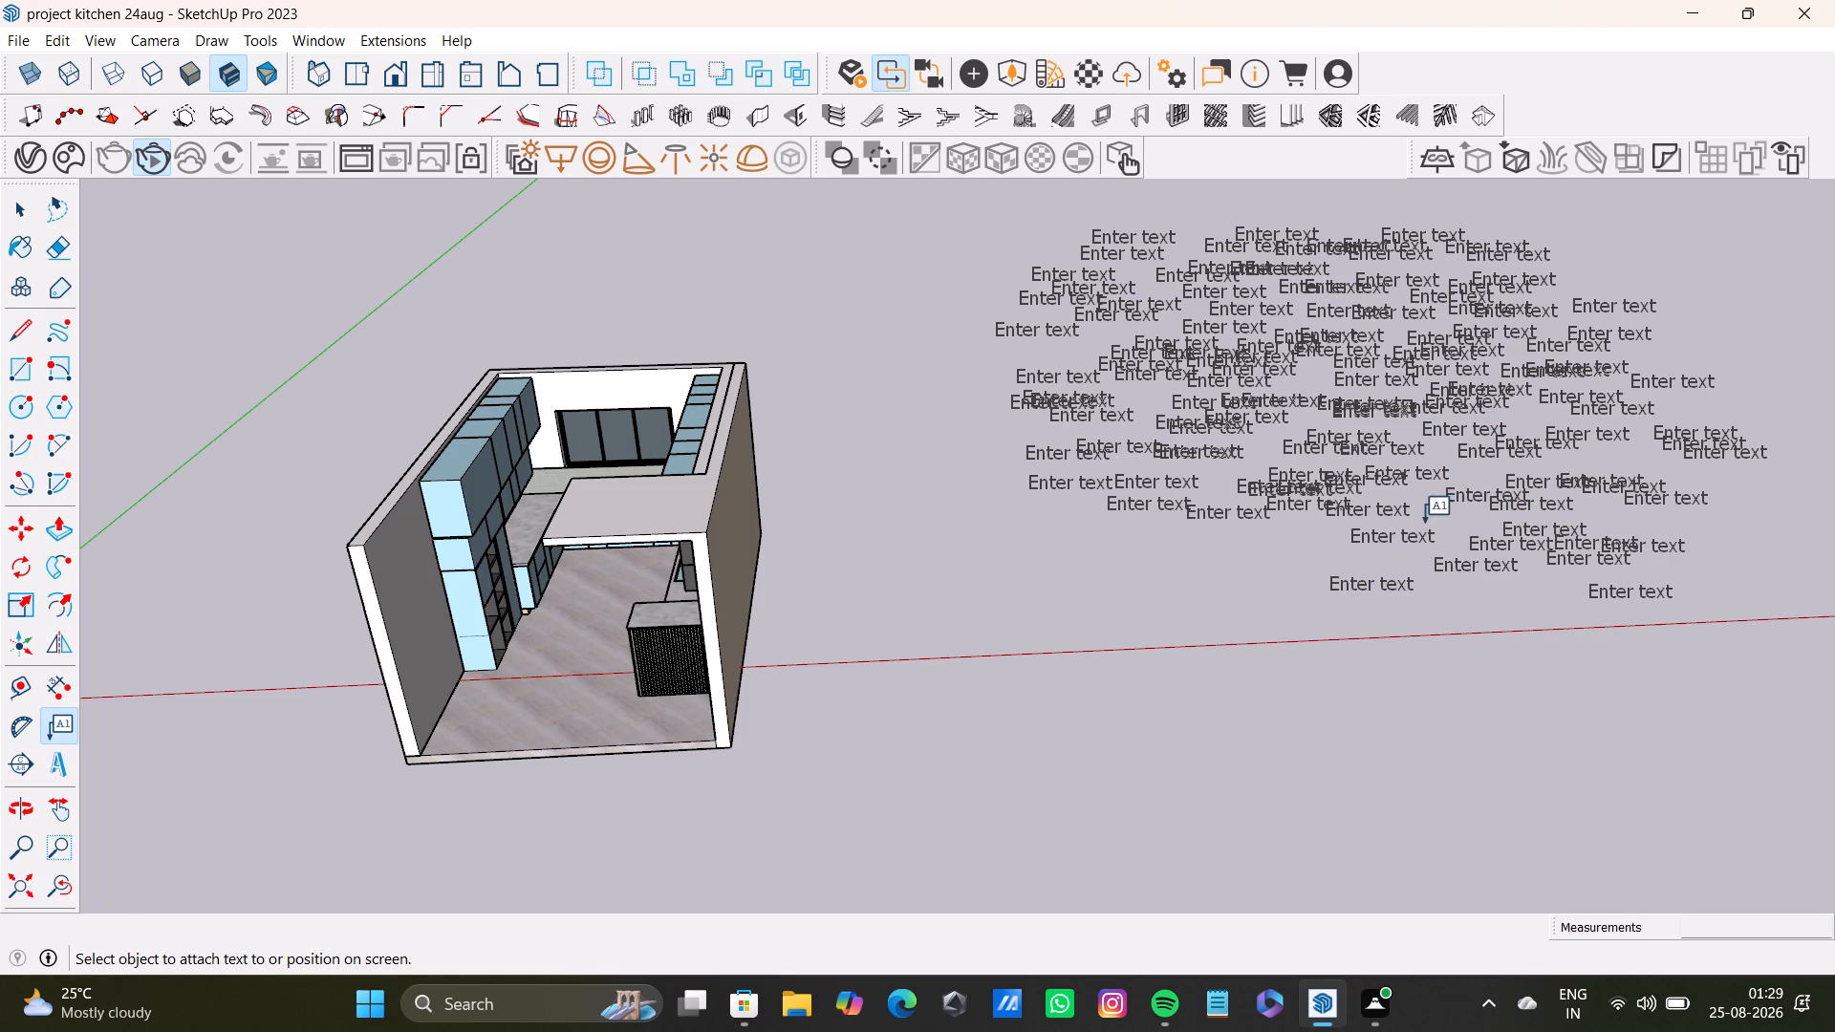
# Add two more default "Enter text" labels close together at the lower edge of the group's middle.
pyautogui.click(1316, 551)
pyautogui.click(1274, 567)
pyautogui.moveTo(1267, 548); pyautogui.dragTo(1278, 548)
pyautogui.click(1294, 531)
pyautogui.moveTo(1245, 551); pyautogui.dragTo(1236, 552)
pyautogui.click(1217, 544)
# Add two more default "Enter text" labels inside the group, one in its lower part and one towards the kitchen model.
pyautogui.click(1206, 484)
pyautogui.click(1268, 436)
pyautogui.click(1263, 444)
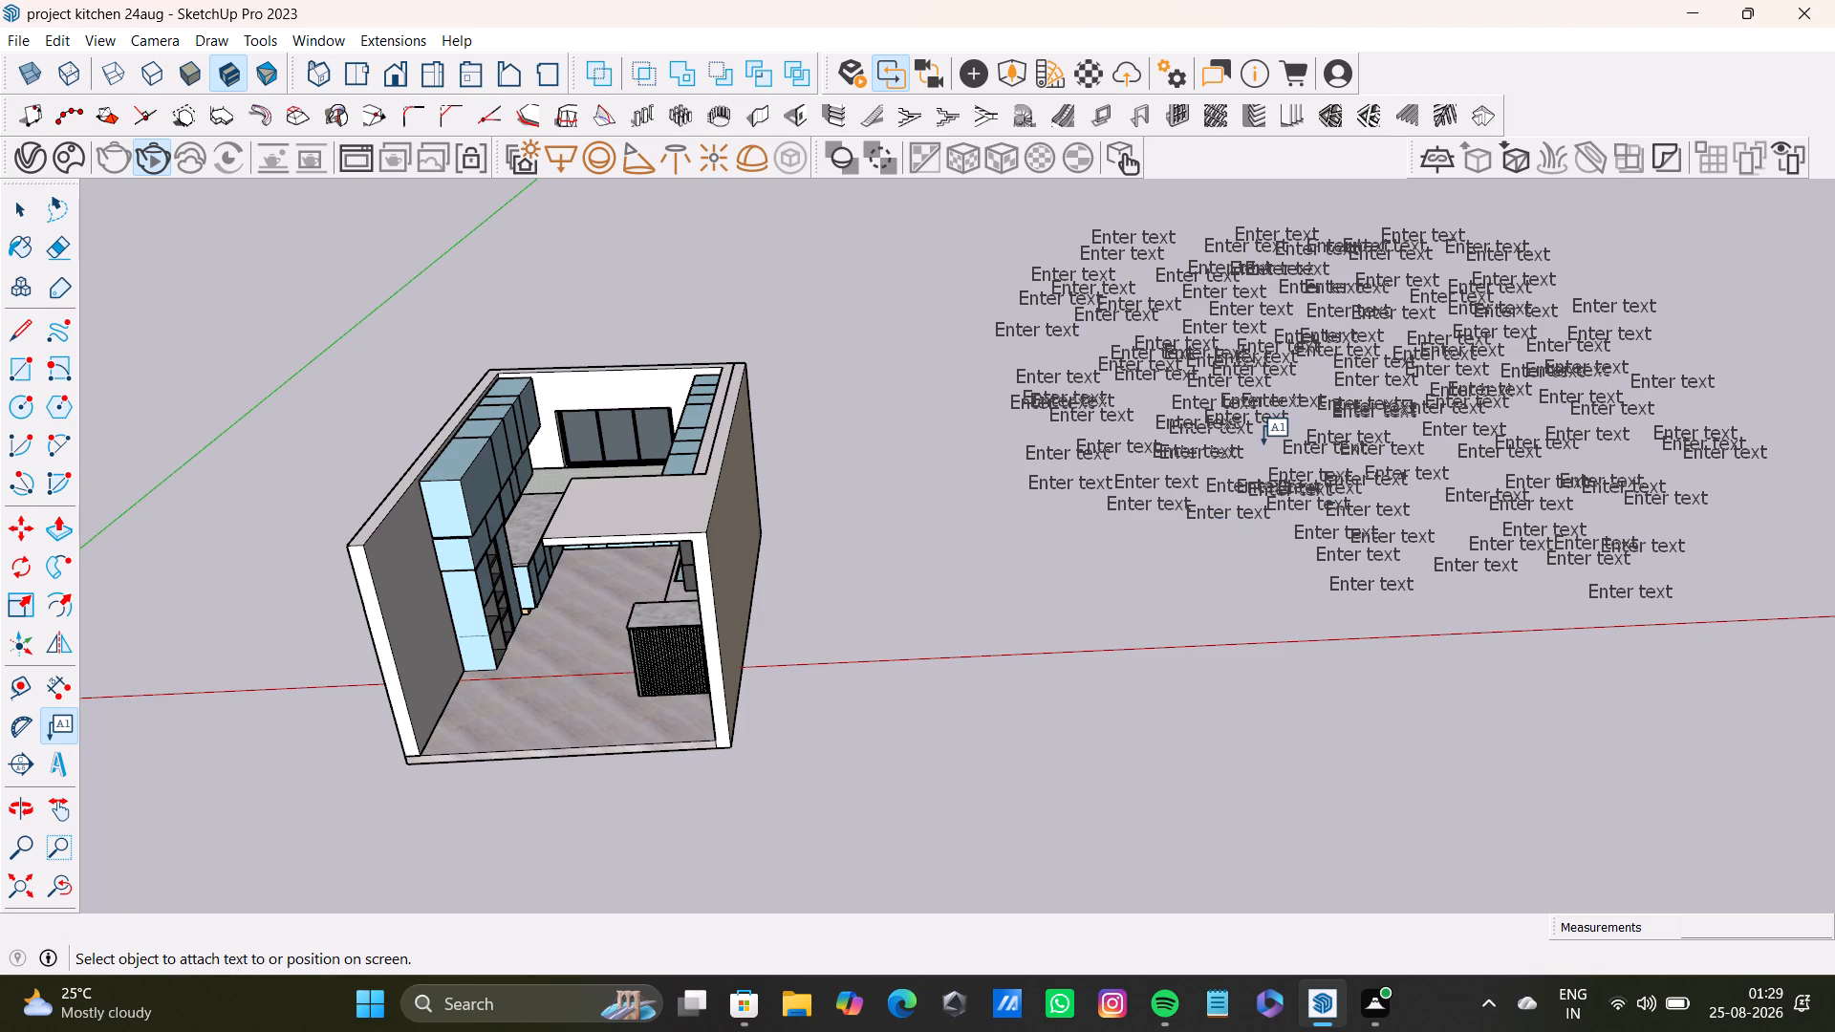
pyautogui.click(1148, 397)
pyautogui.click(1155, 411)
pyautogui.click(1144, 519)
pyautogui.click(1261, 449)
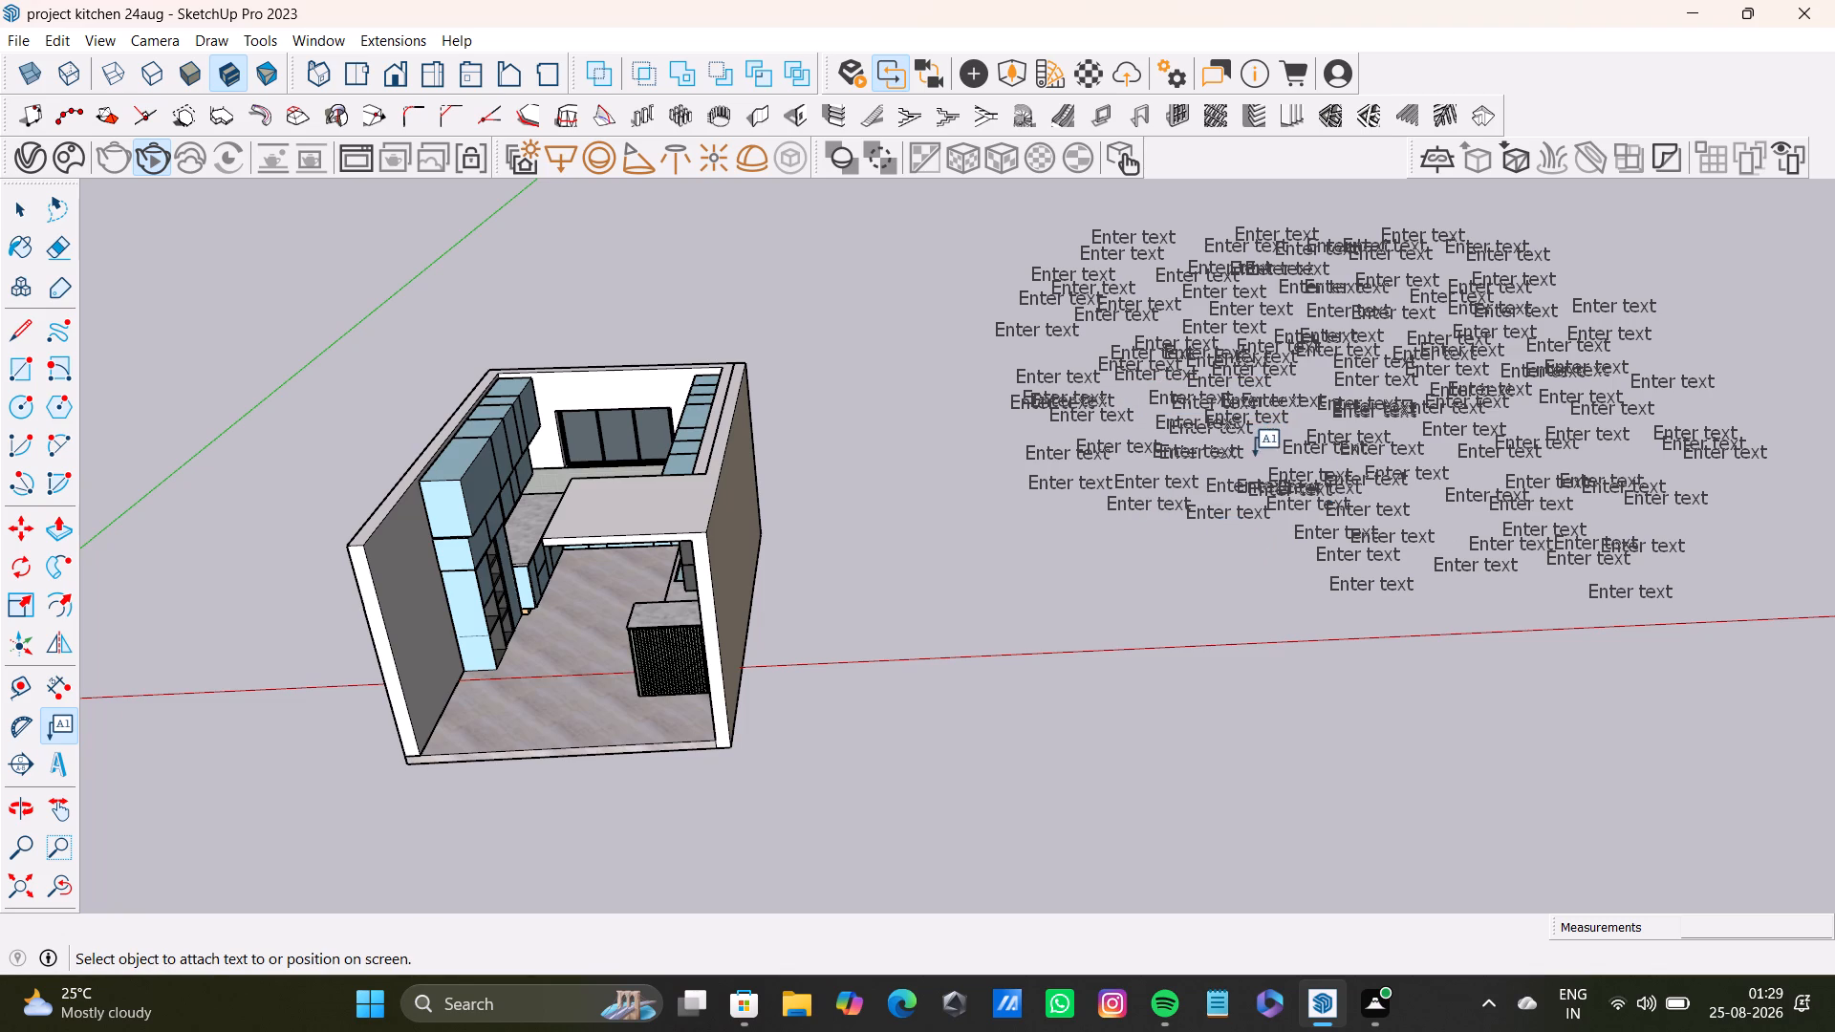
# Add three more default "Enter text" labels, two below the group's lower edge and one in the gap at its middle.
pyautogui.click(1214, 561)
pyautogui.click(1253, 448)
pyautogui.moveTo(1258, 450); pyautogui.dragTo(1260, 462)
pyautogui.click(1230, 527)
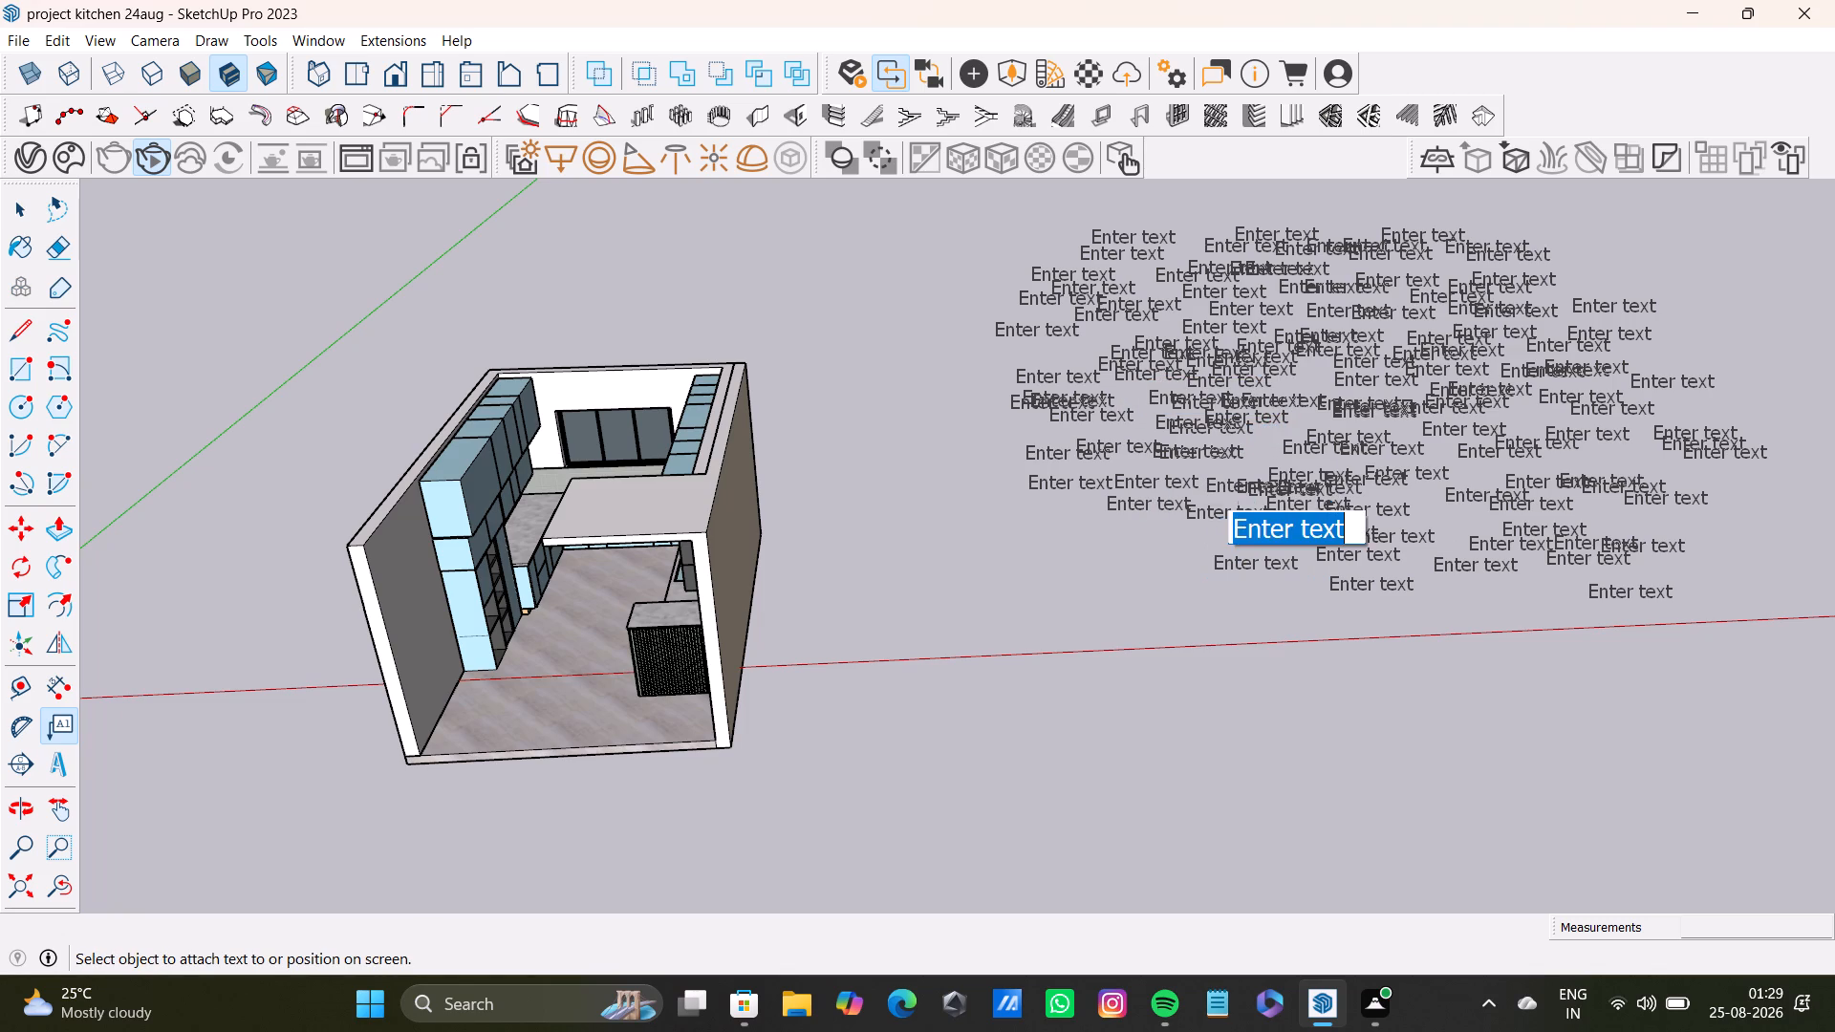
pyautogui.click(1257, 471)
pyautogui.click(1259, 442)
pyautogui.click(1253, 449)
pyautogui.click(1278, 444)
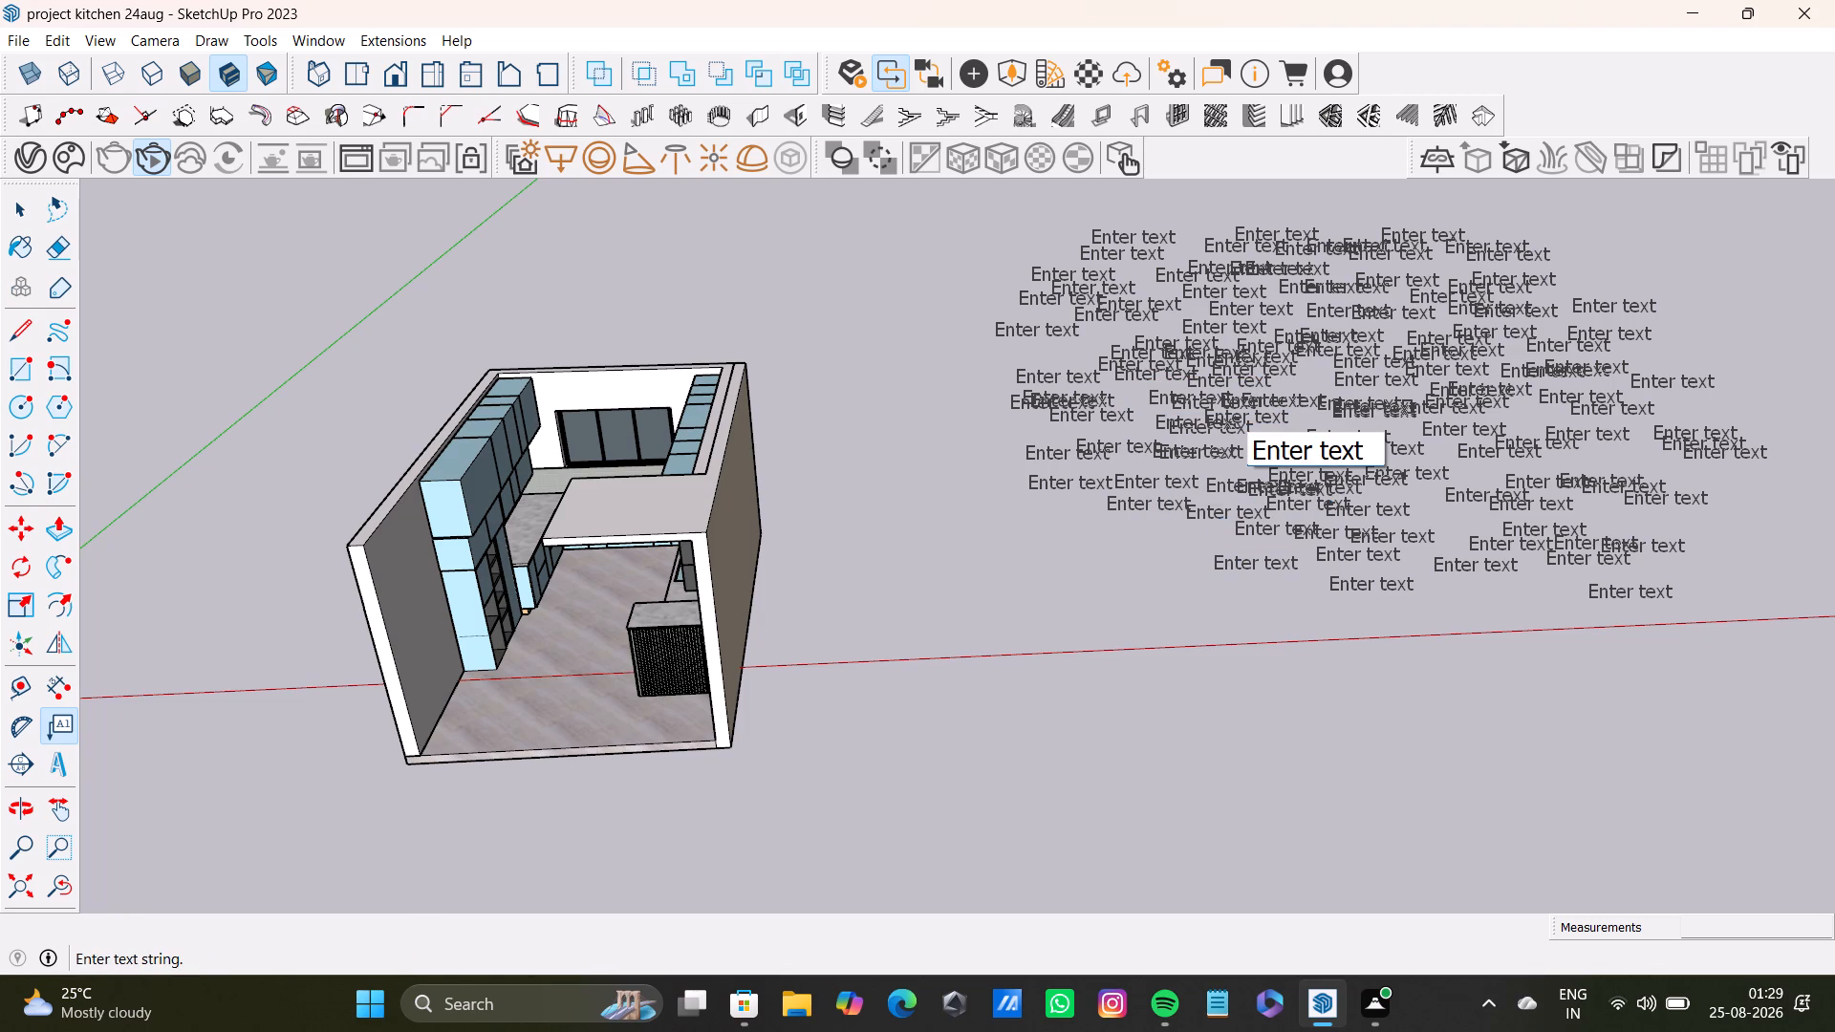
# Add two more default "Enter text" labels on the group's outer side, one near its upper corner and one lower down.
pyautogui.click(1619, 245)
pyautogui.click(1579, 274)
pyautogui.click(1573, 276)
pyautogui.click(1681, 321)
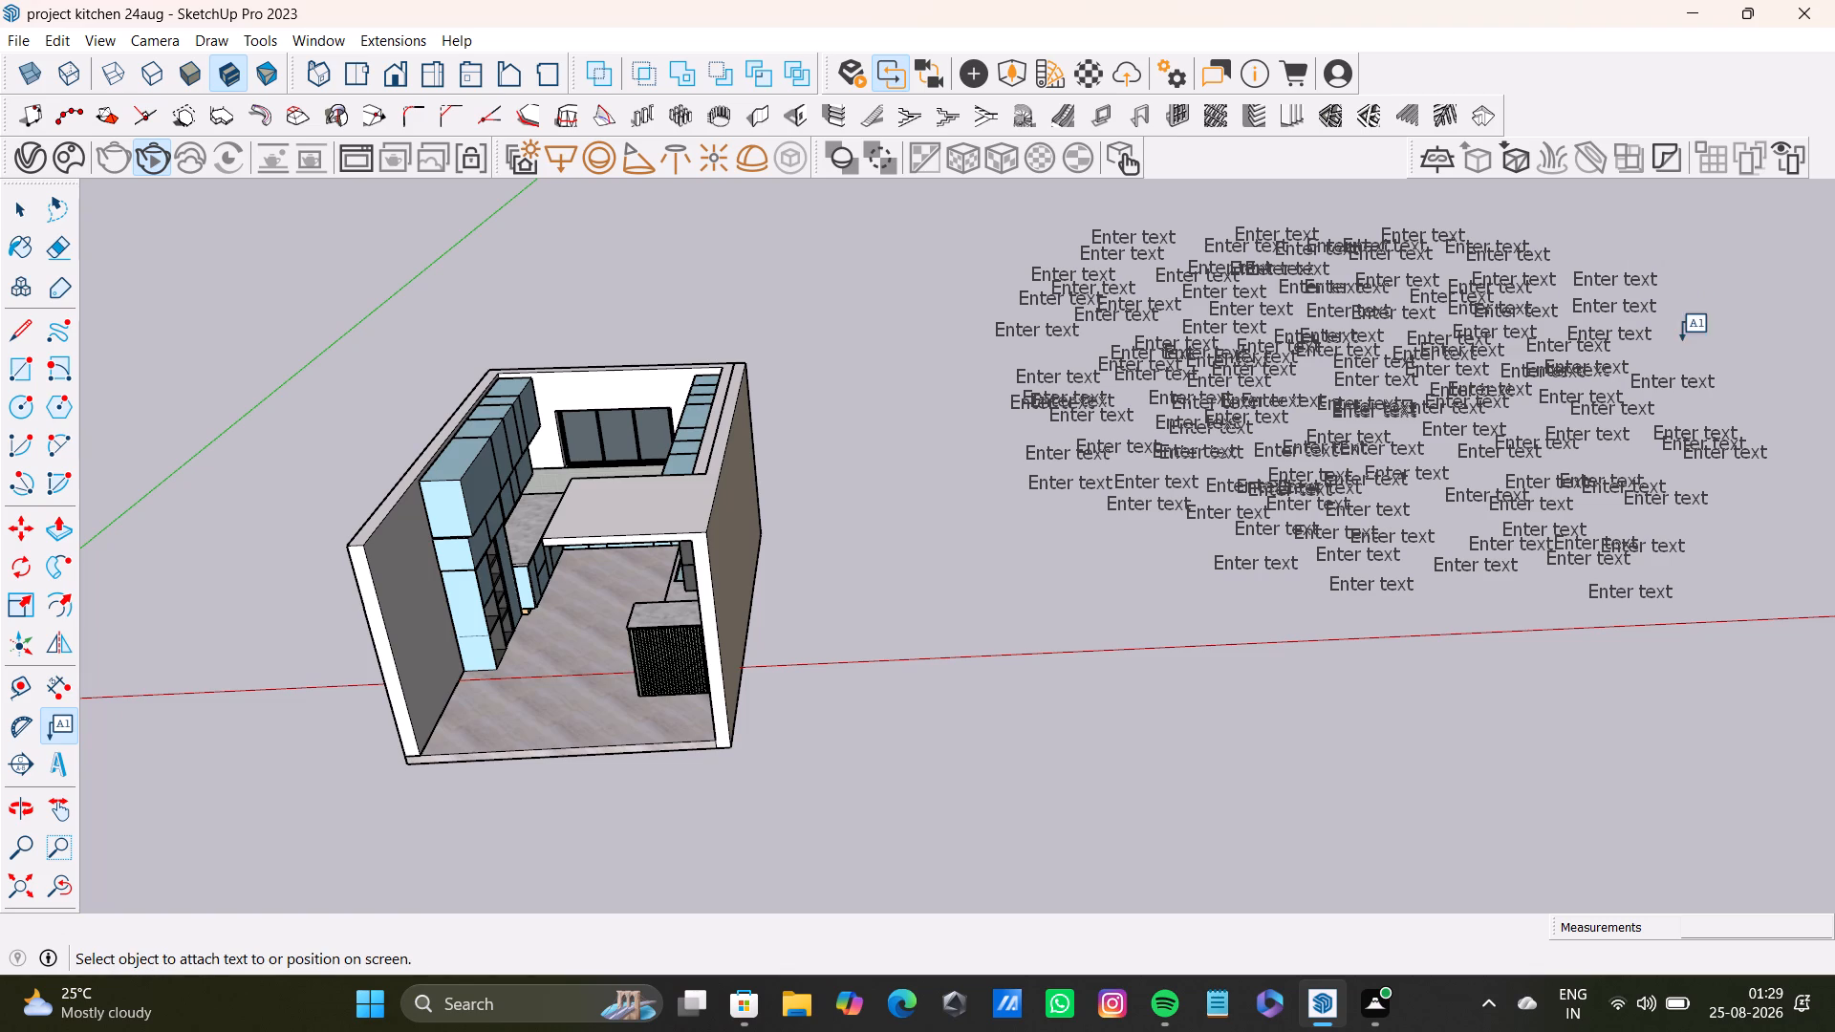
pyautogui.click(1673, 367)
pyautogui.click(1643, 366)
pyautogui.click(1673, 357)
pyautogui.click(1687, 334)
pyautogui.click(1668, 332)
# Add four more default "Enter text" labels beyond the upper part of the group's outer edge, the lowest two overlapping.
pyautogui.click(1671, 317)
pyautogui.click(1680, 339)
pyautogui.click(1688, 292)
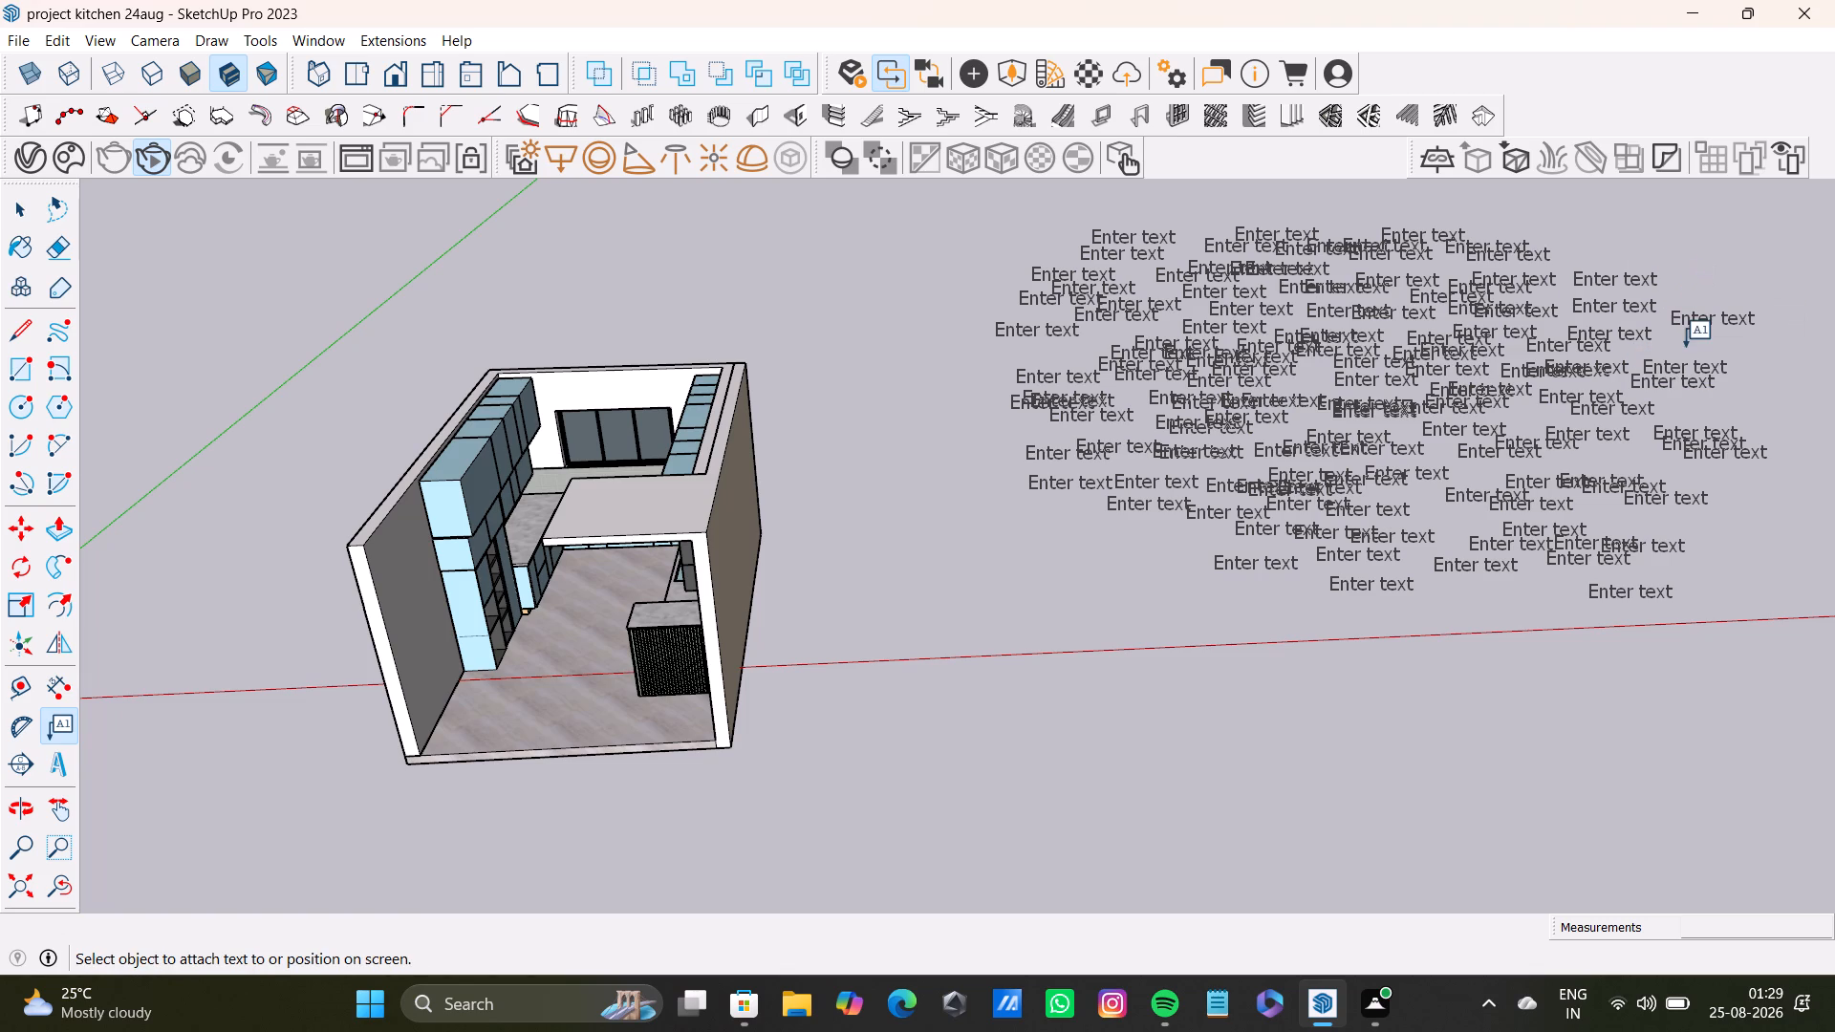
pyautogui.click(1696, 343)
pyautogui.click(1679, 343)
pyautogui.click(1667, 339)
pyautogui.click(1667, 346)
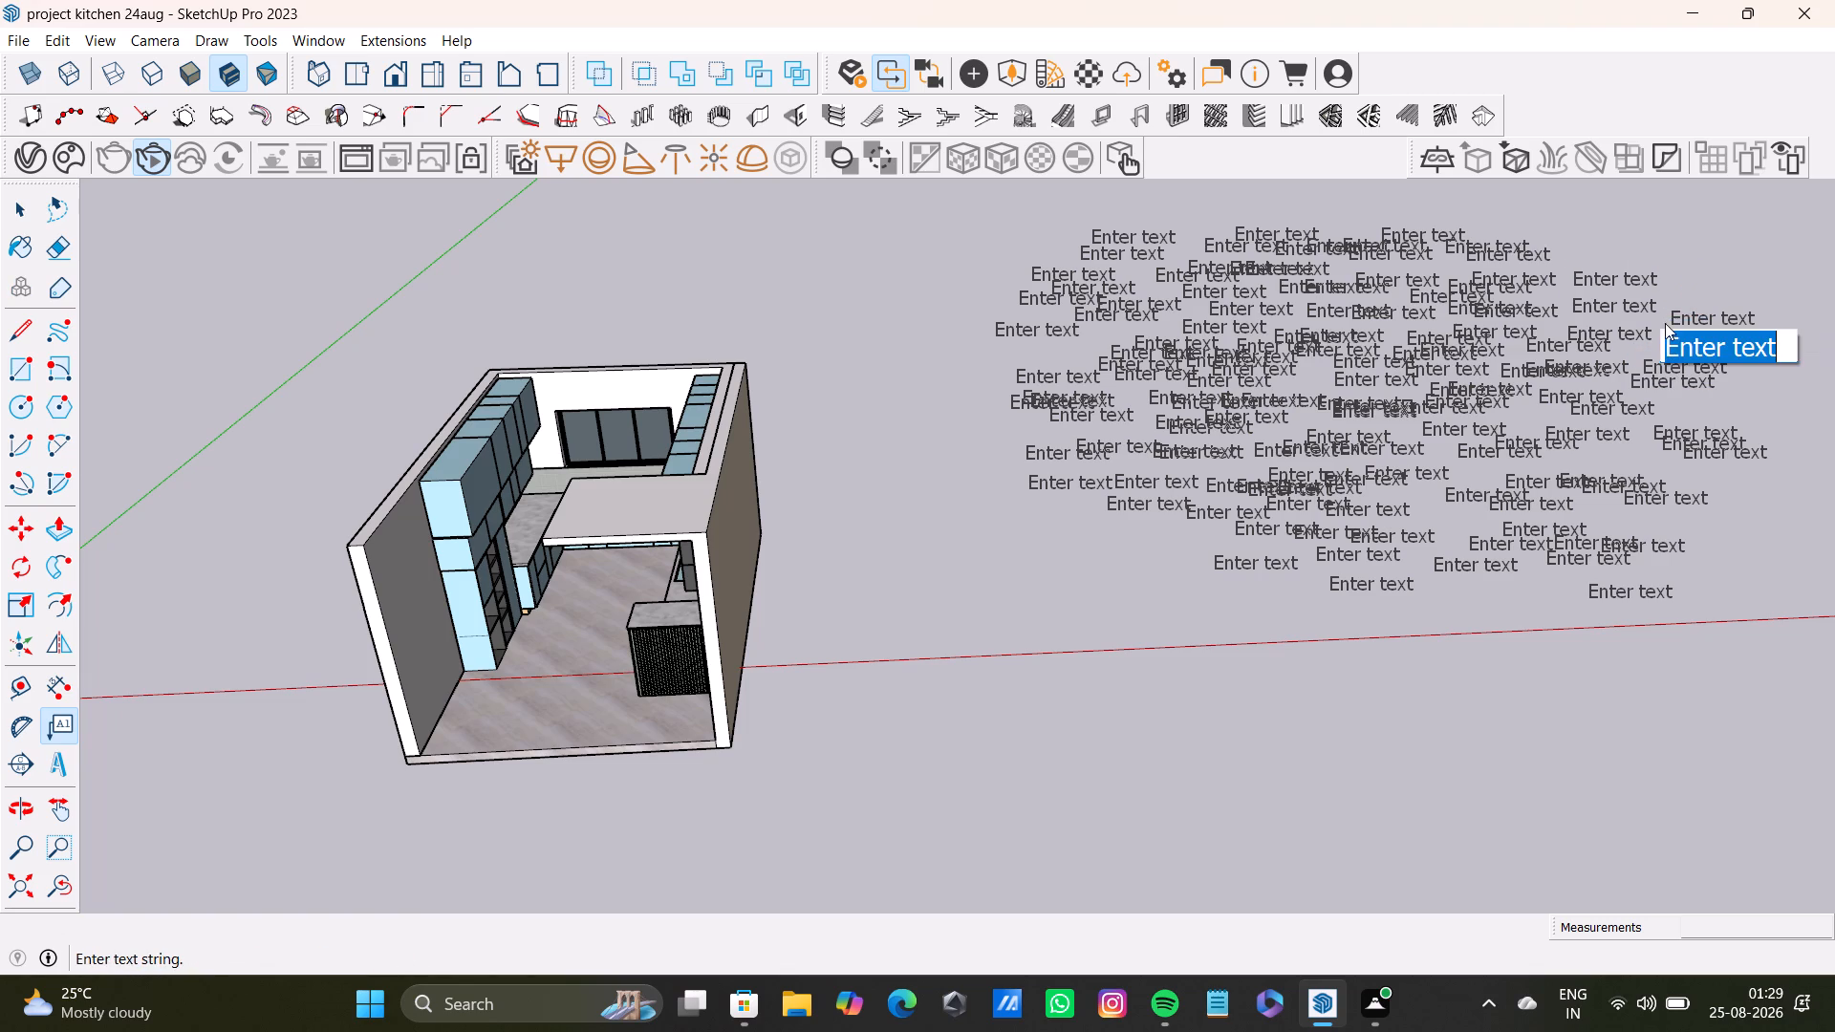
pyautogui.click(1671, 312)
pyautogui.click(1673, 284)
pyautogui.click(1673, 292)
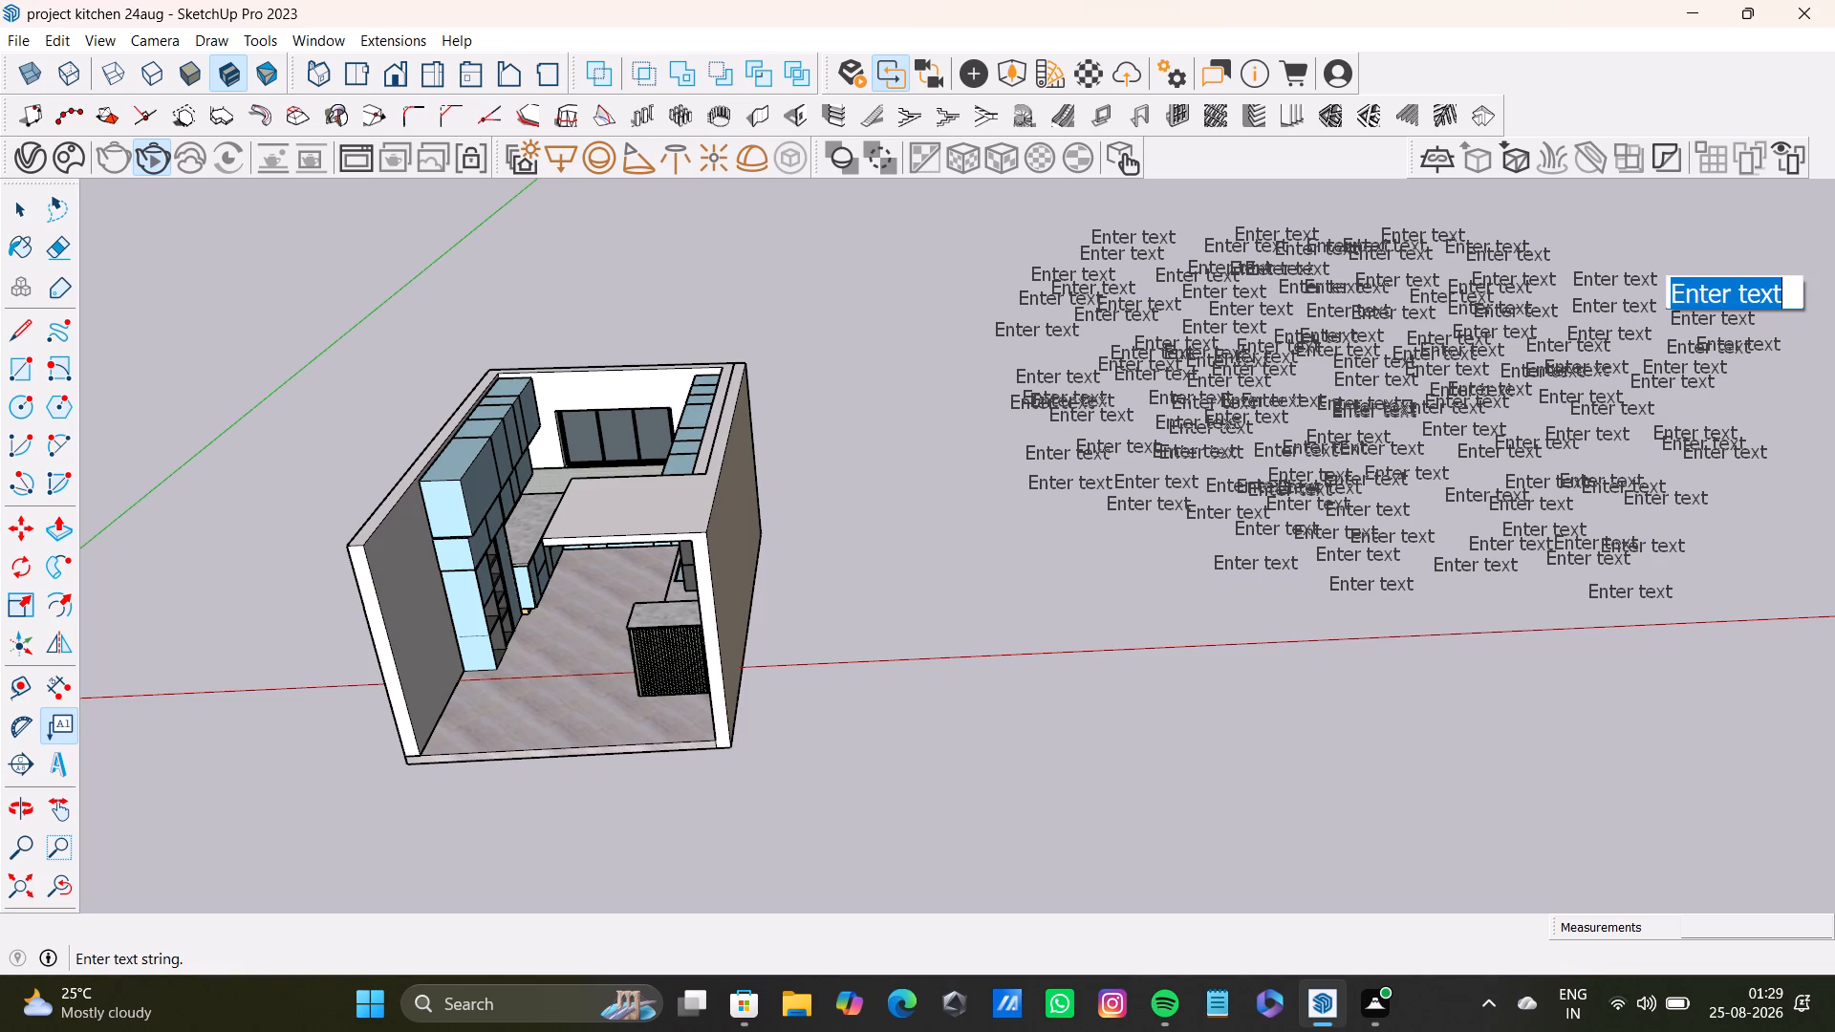
pyautogui.click(1664, 325)
pyautogui.doubleClick(1664, 333)
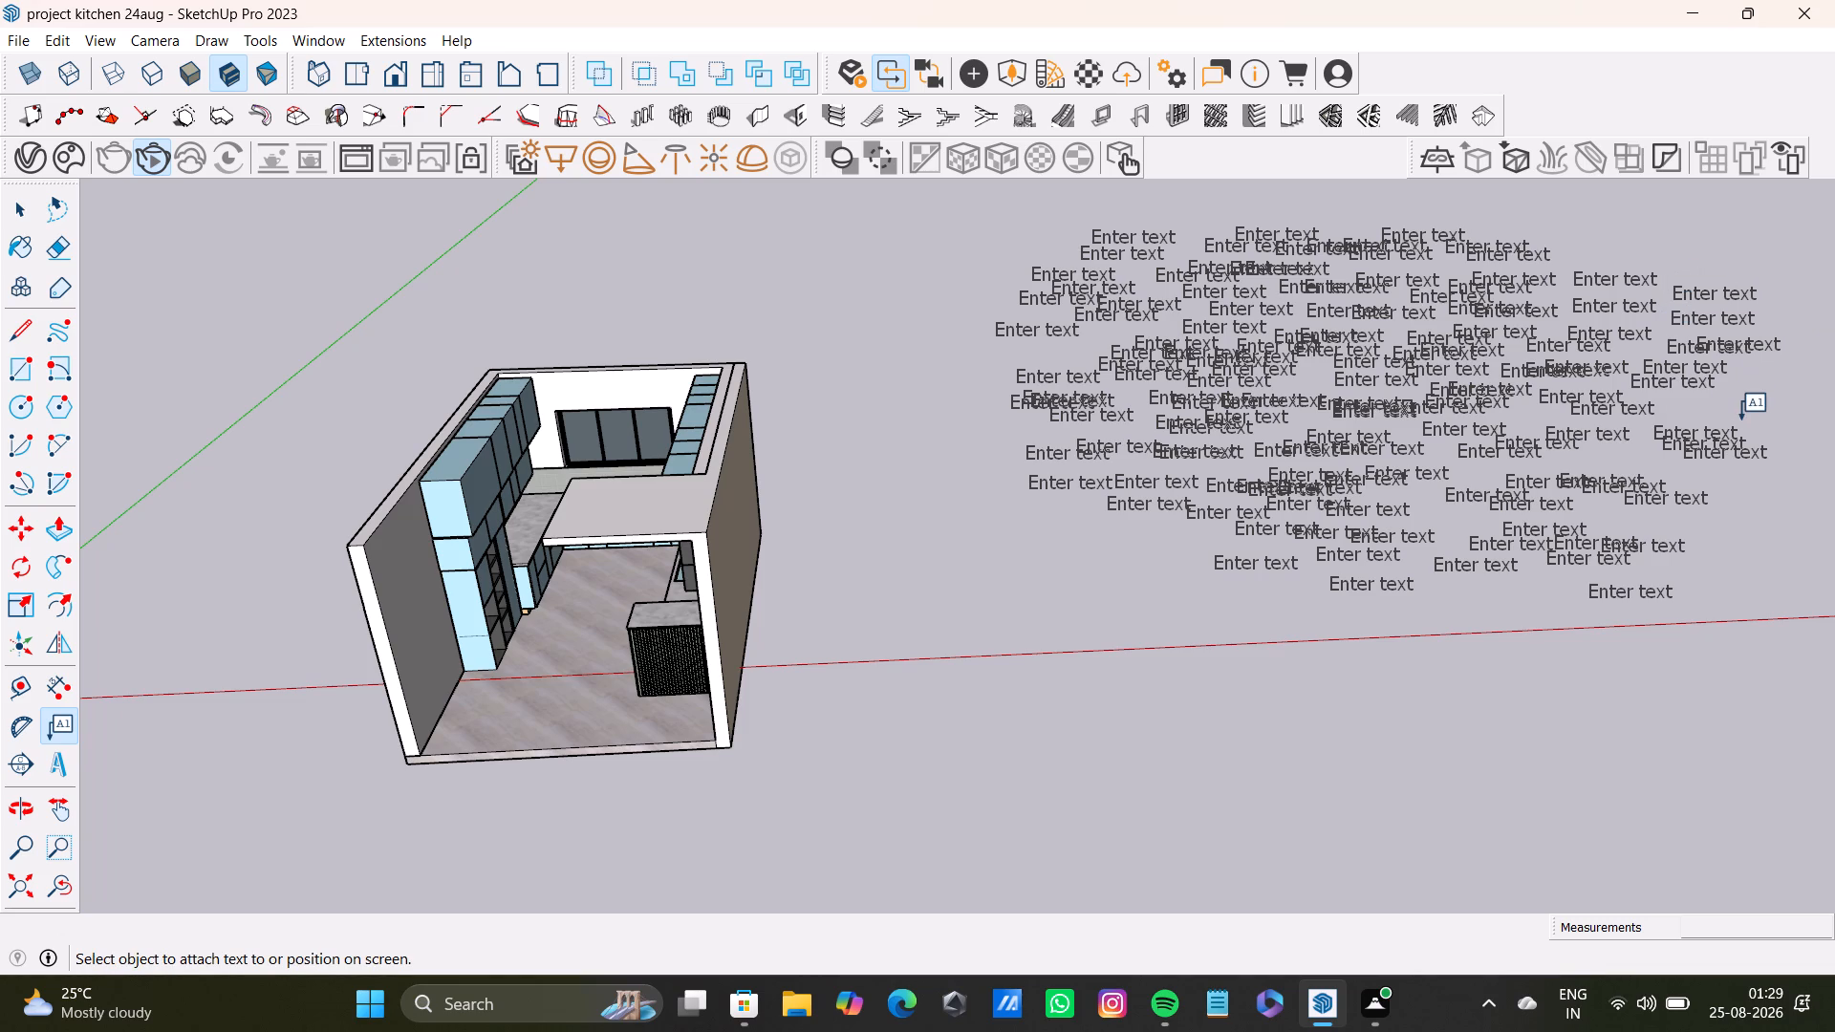
# Add four more default "Enter text" labels around the middle of the outer side, three overlapping in a row and one lower.
pyautogui.click(1741, 404)
pyautogui.click(1706, 406)
pyautogui.click(1671, 406)
pyautogui.click(1707, 406)
pyautogui.click(1681, 408)
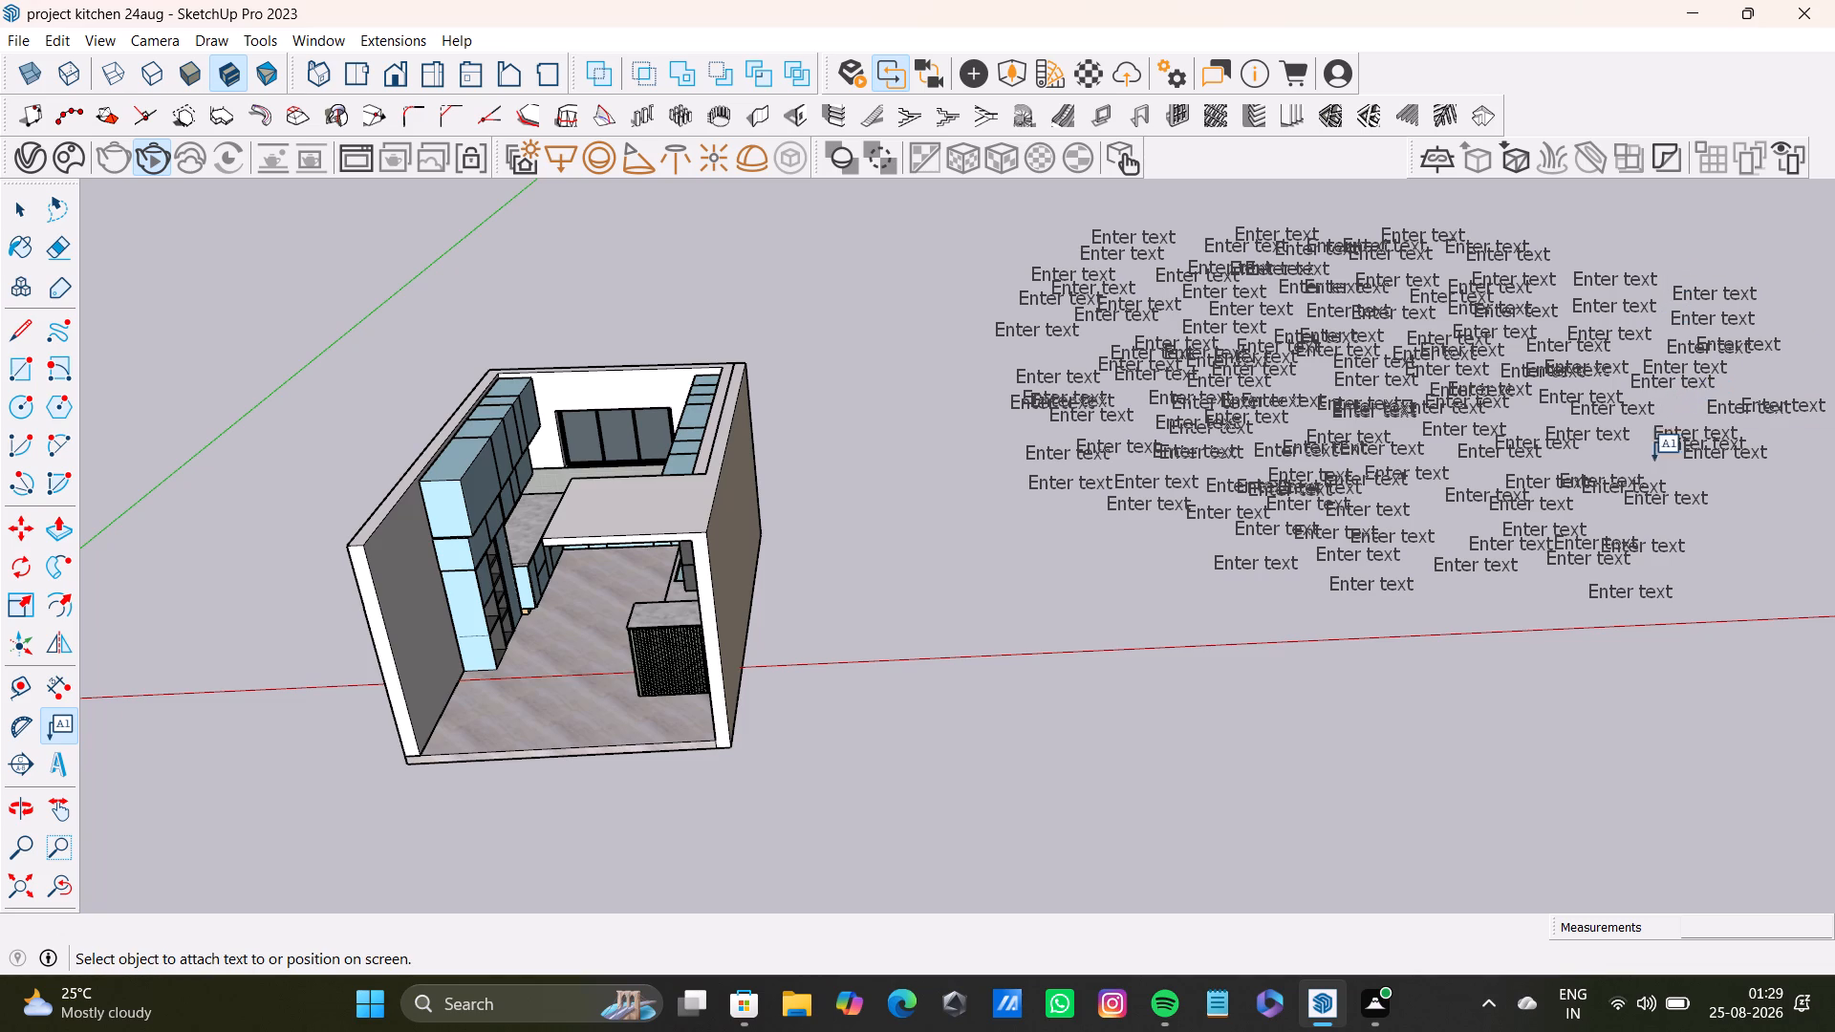
pyautogui.click(1636, 462)
pyautogui.click(1591, 465)
pyautogui.click(1641, 452)
pyautogui.click(1674, 412)
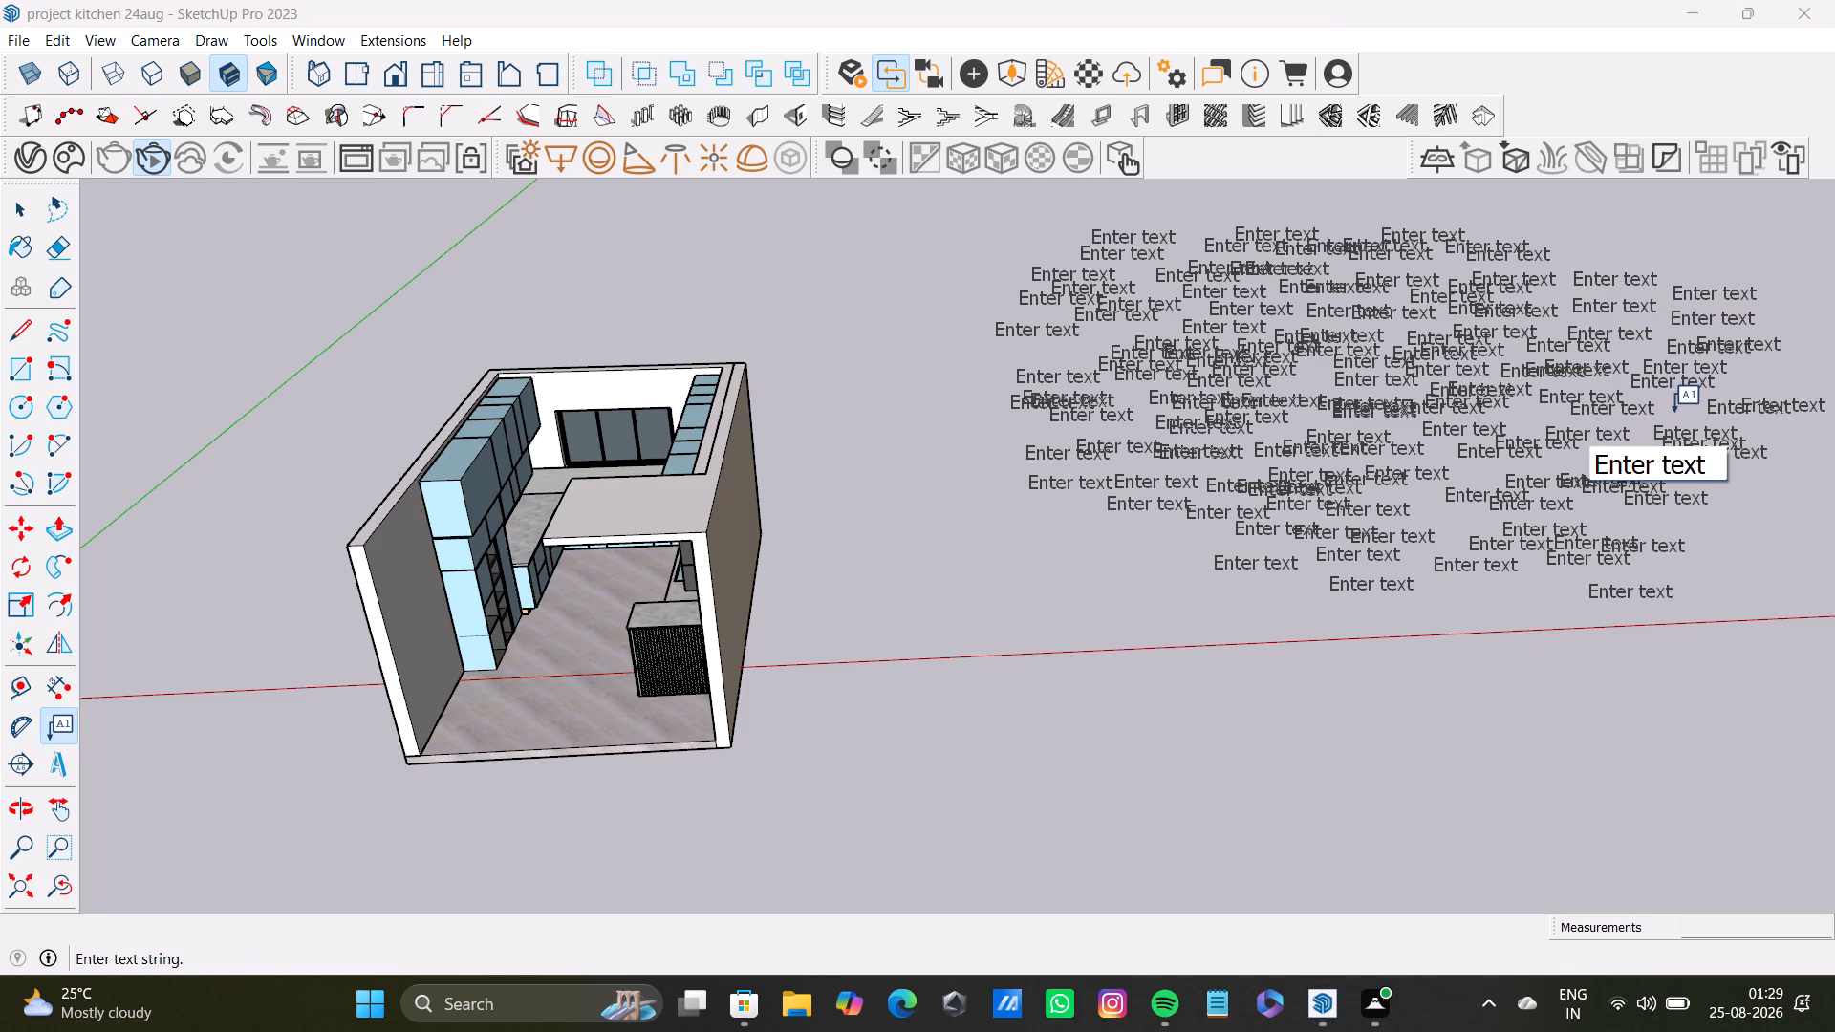
pyautogui.click(1681, 409)
pyautogui.tripleClick(1718, 477)
# Add three more overlapping default "Enter text" labels at the lower end of the group's outer edge.
pyautogui.click(1725, 504)
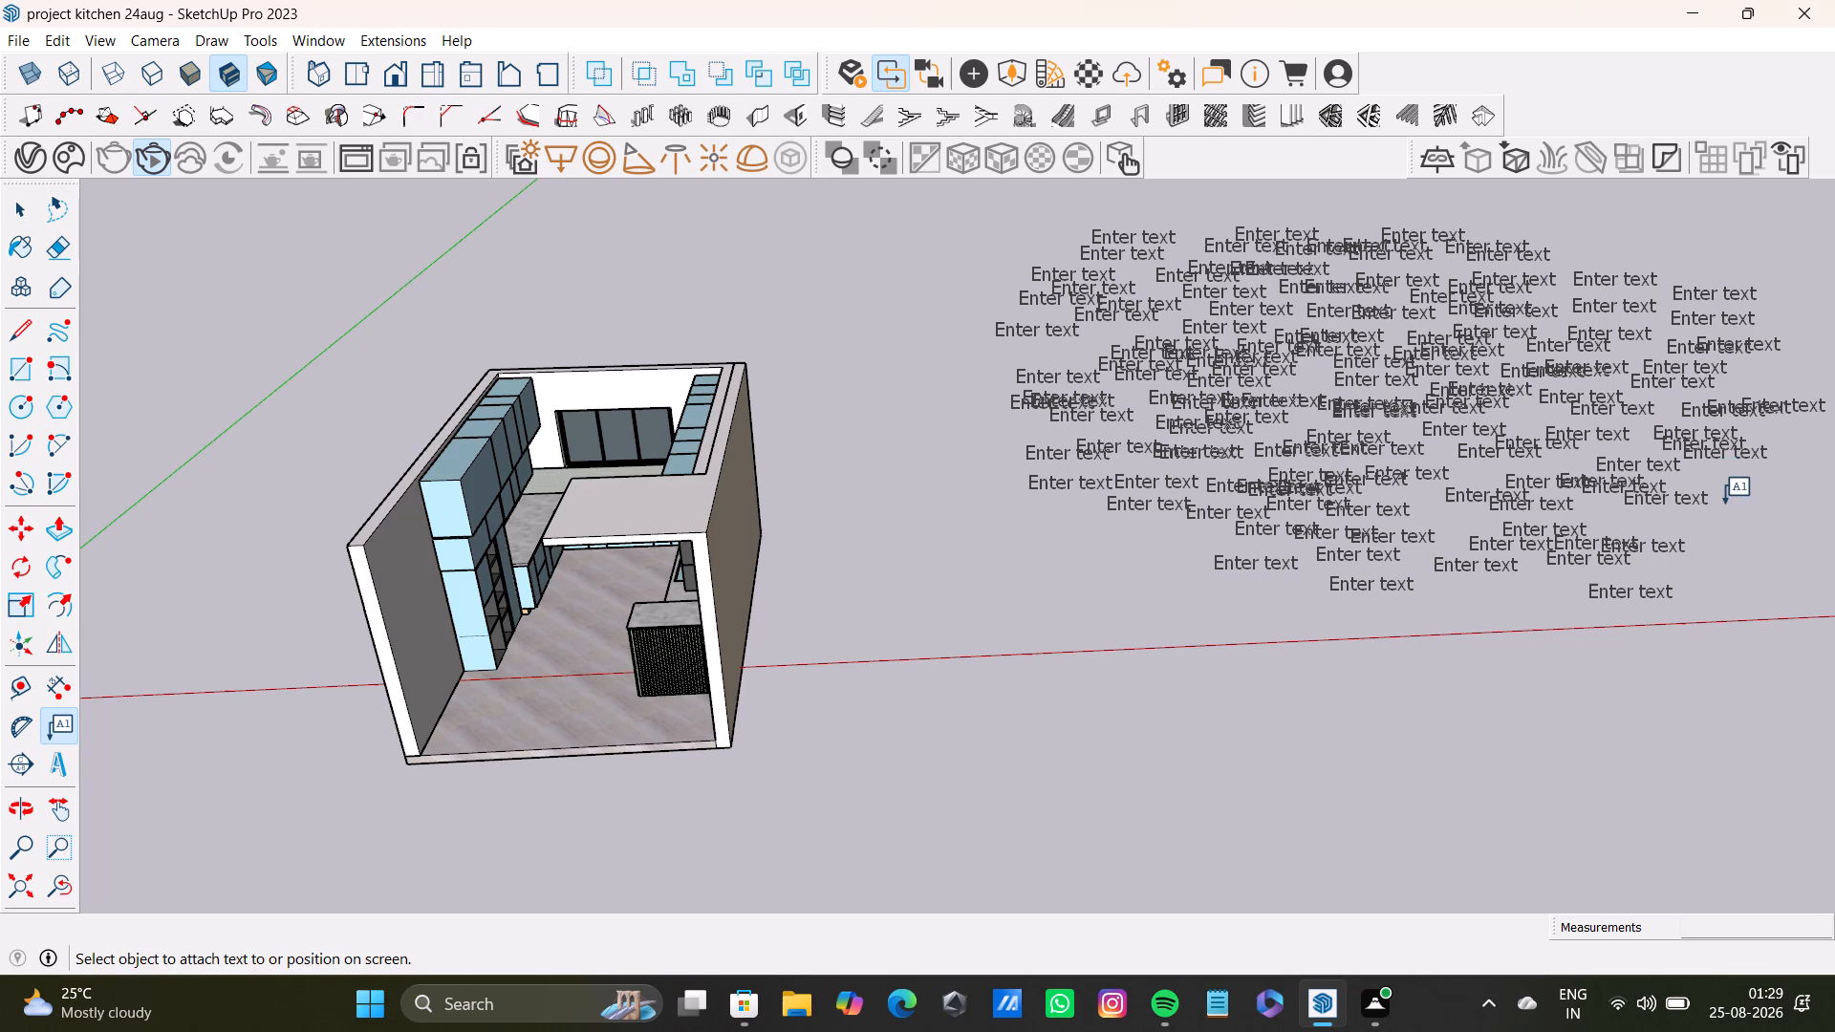
pyautogui.click(1721, 537)
pyautogui.click(1713, 537)
pyautogui.click(1732, 496)
pyautogui.click(1736, 558)
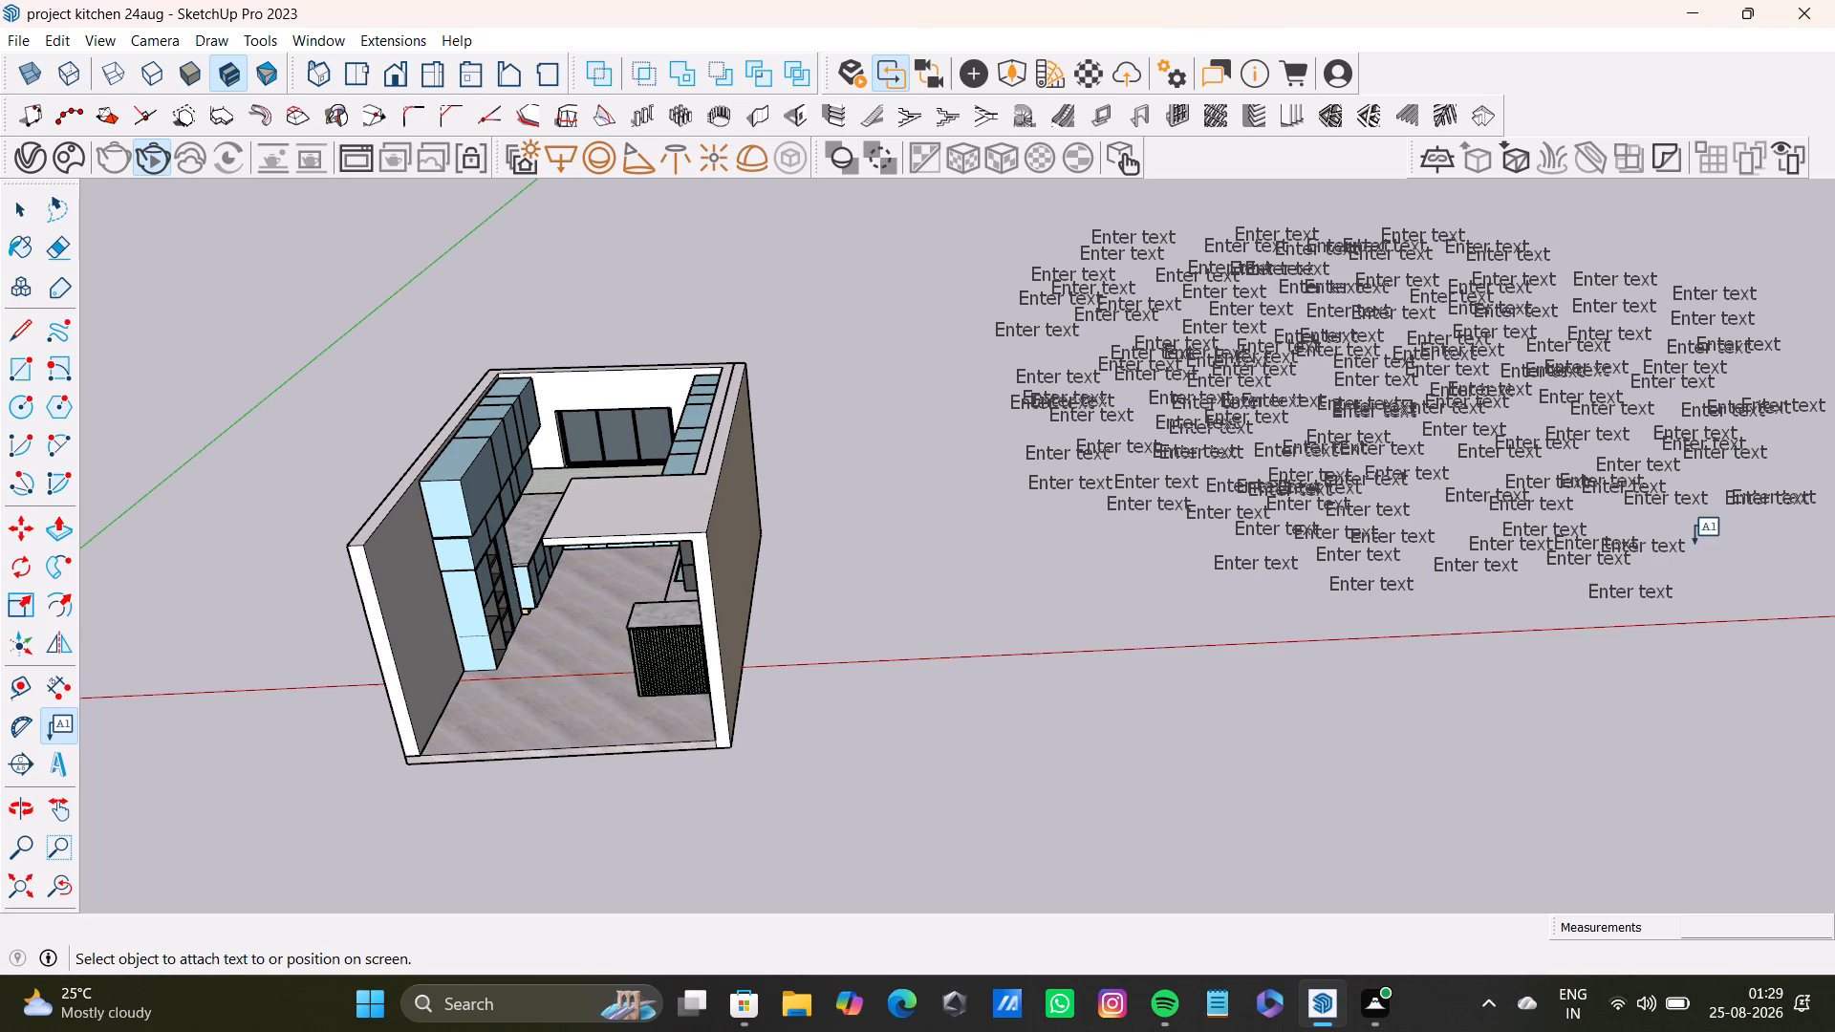
pyautogui.click(1690, 515)
pyautogui.click(1700, 521)
pyautogui.click(1716, 487)
pyautogui.click(1710, 542)
# Add three more overlapping default "Enter text" labels inside the group's lower outer corner.
pyautogui.click(1645, 519)
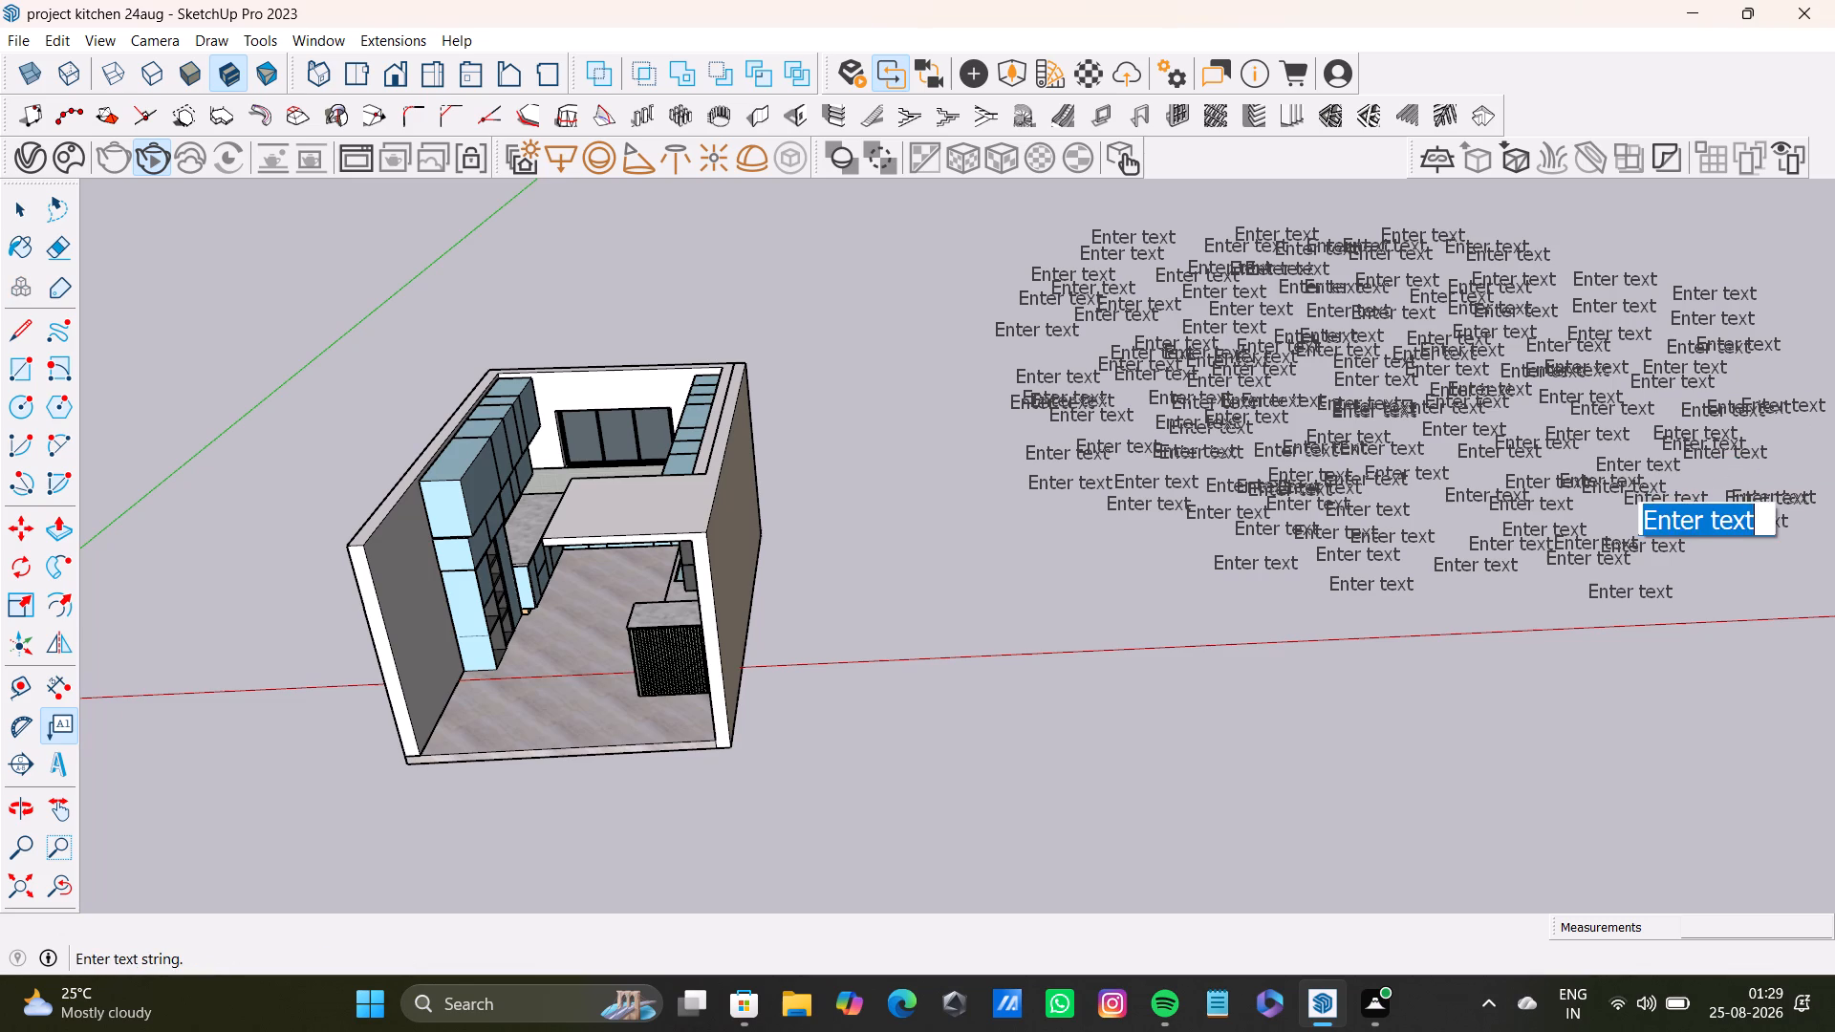
pyautogui.doubleClick(1695, 478)
pyautogui.click(1609, 518)
pyautogui.moveTo(1607, 518); pyautogui.dragTo(1615, 511)
pyautogui.click(1622, 450)
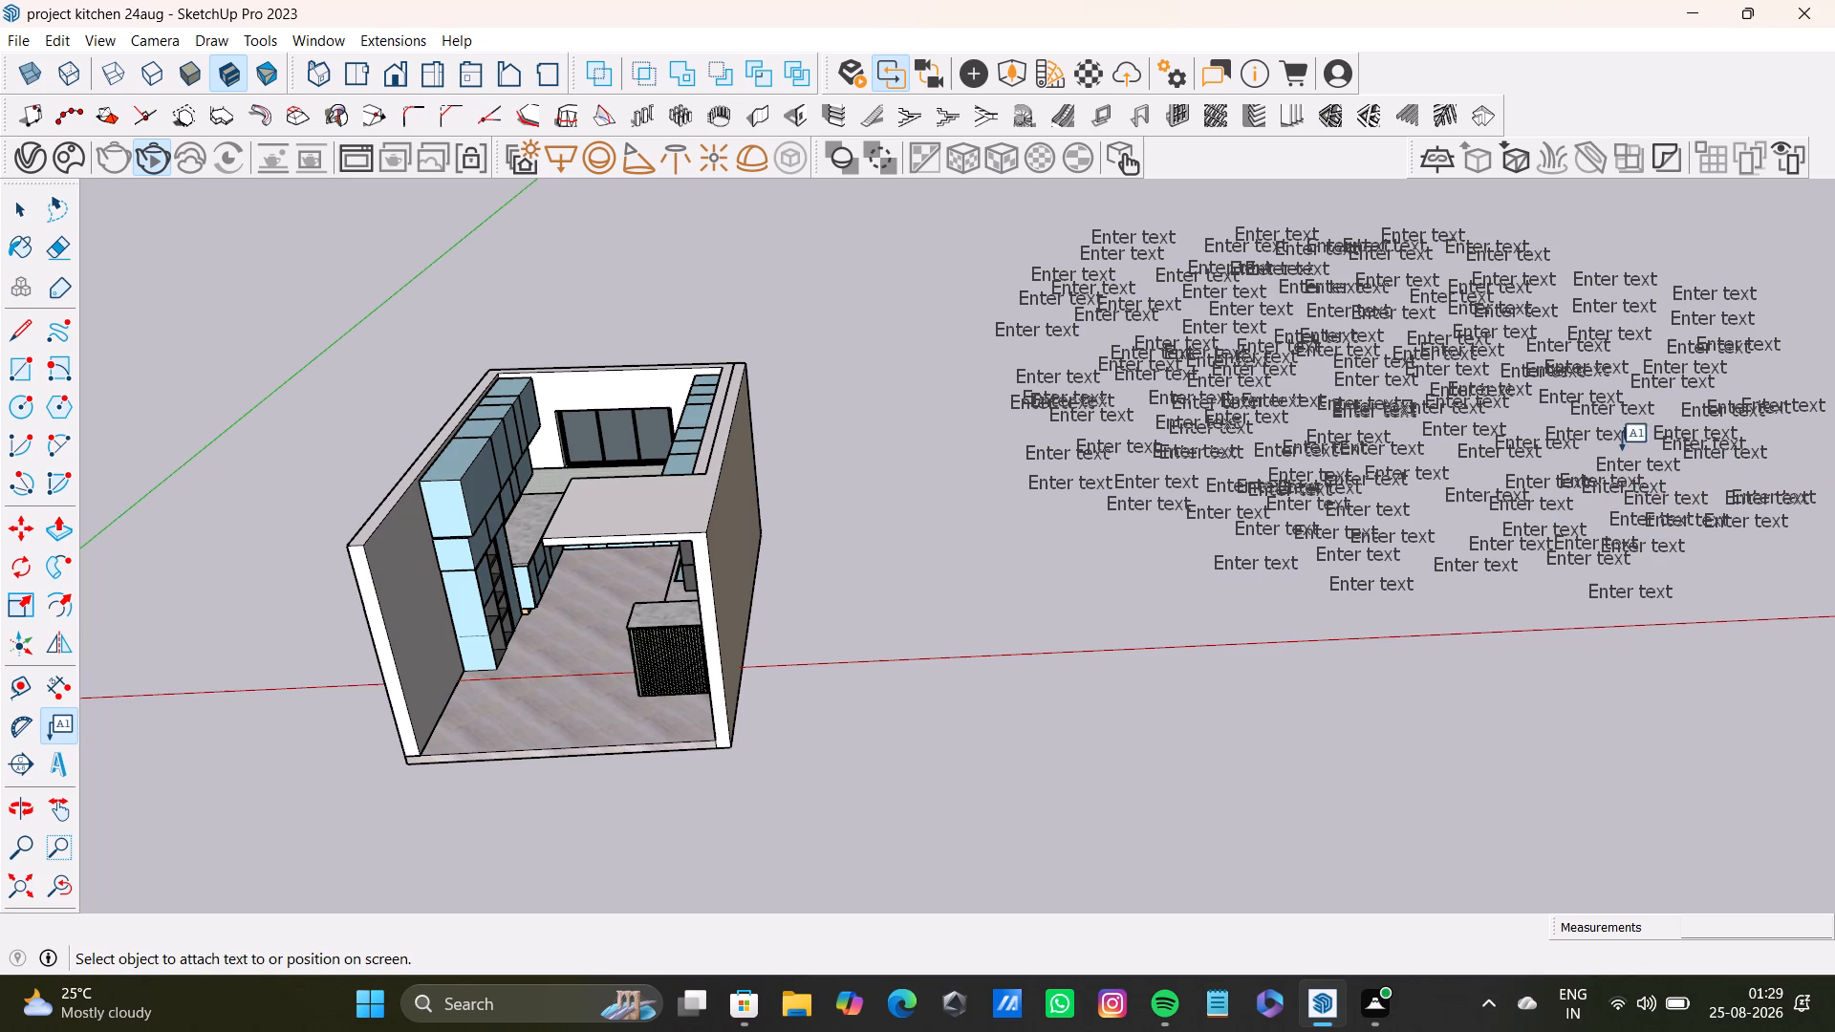
pyautogui.click(1571, 462)
pyautogui.click(1582, 506)
pyautogui.doubleClick(1576, 461)
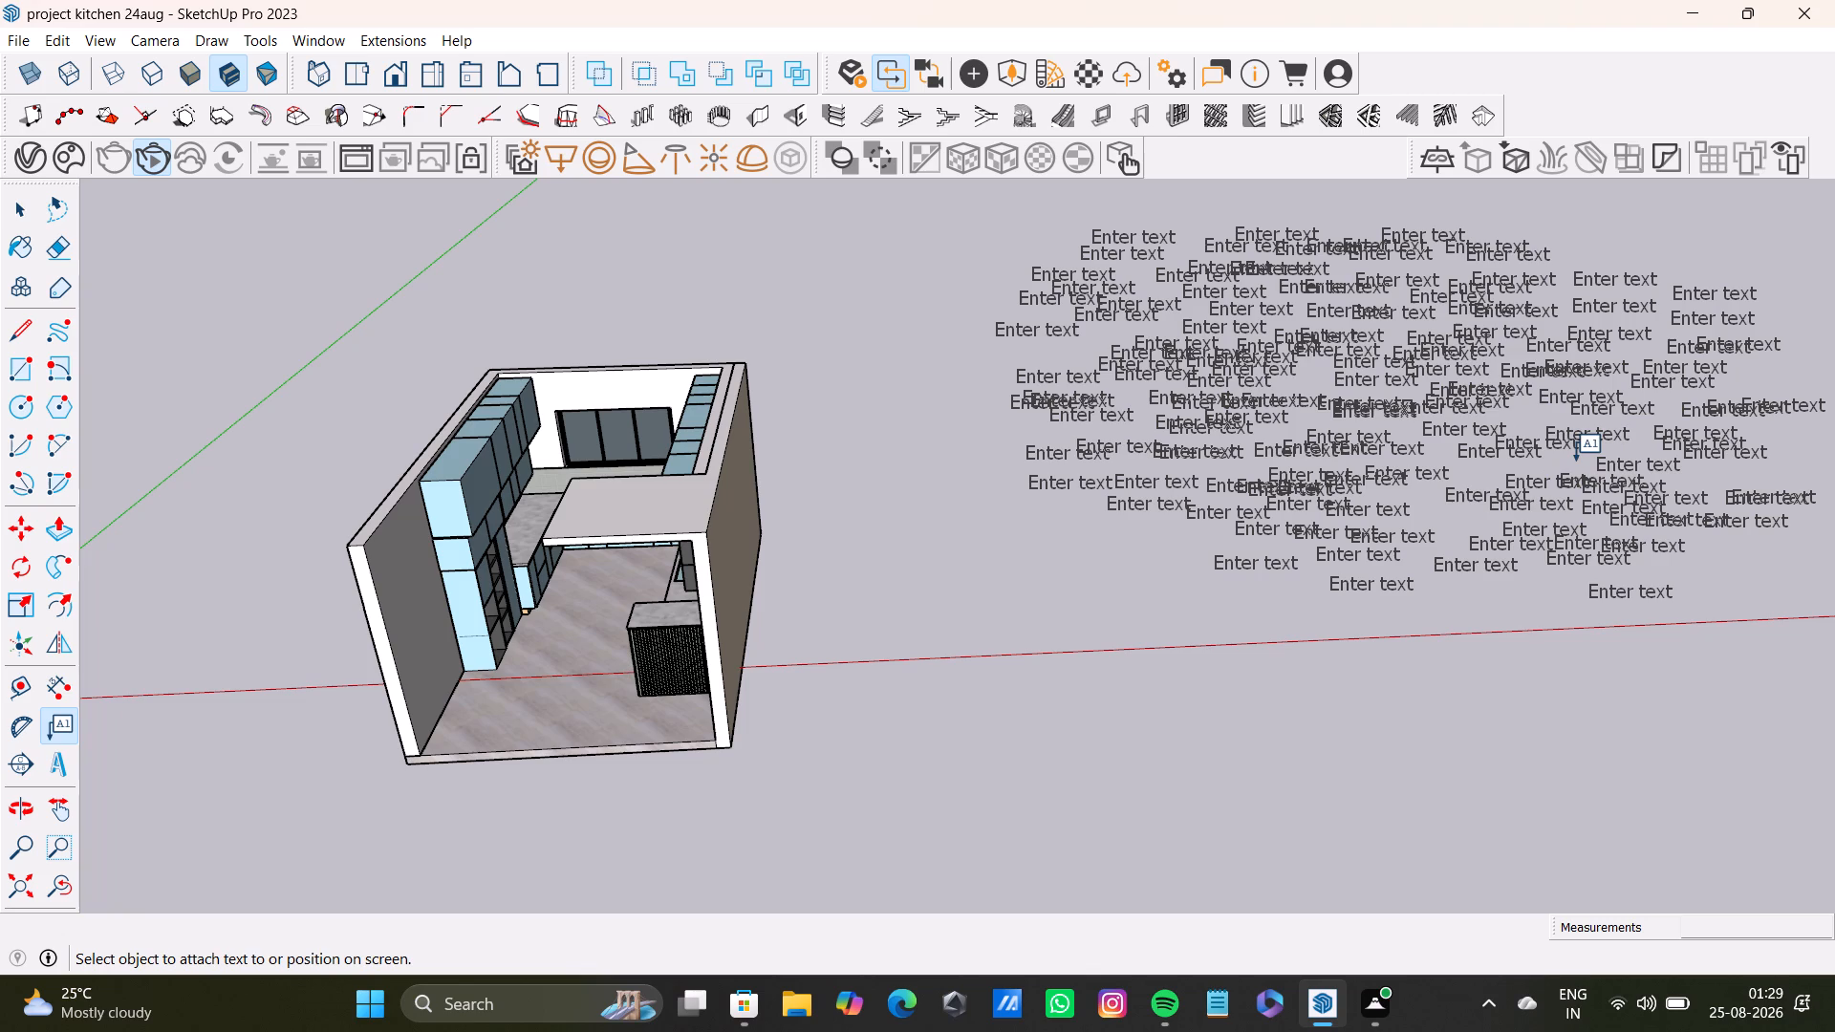
# Add two more overlapping default "Enter text" labels in the gap at the group's lower middle.
pyautogui.doubleClick(1447, 524)
pyautogui.click(1422, 500)
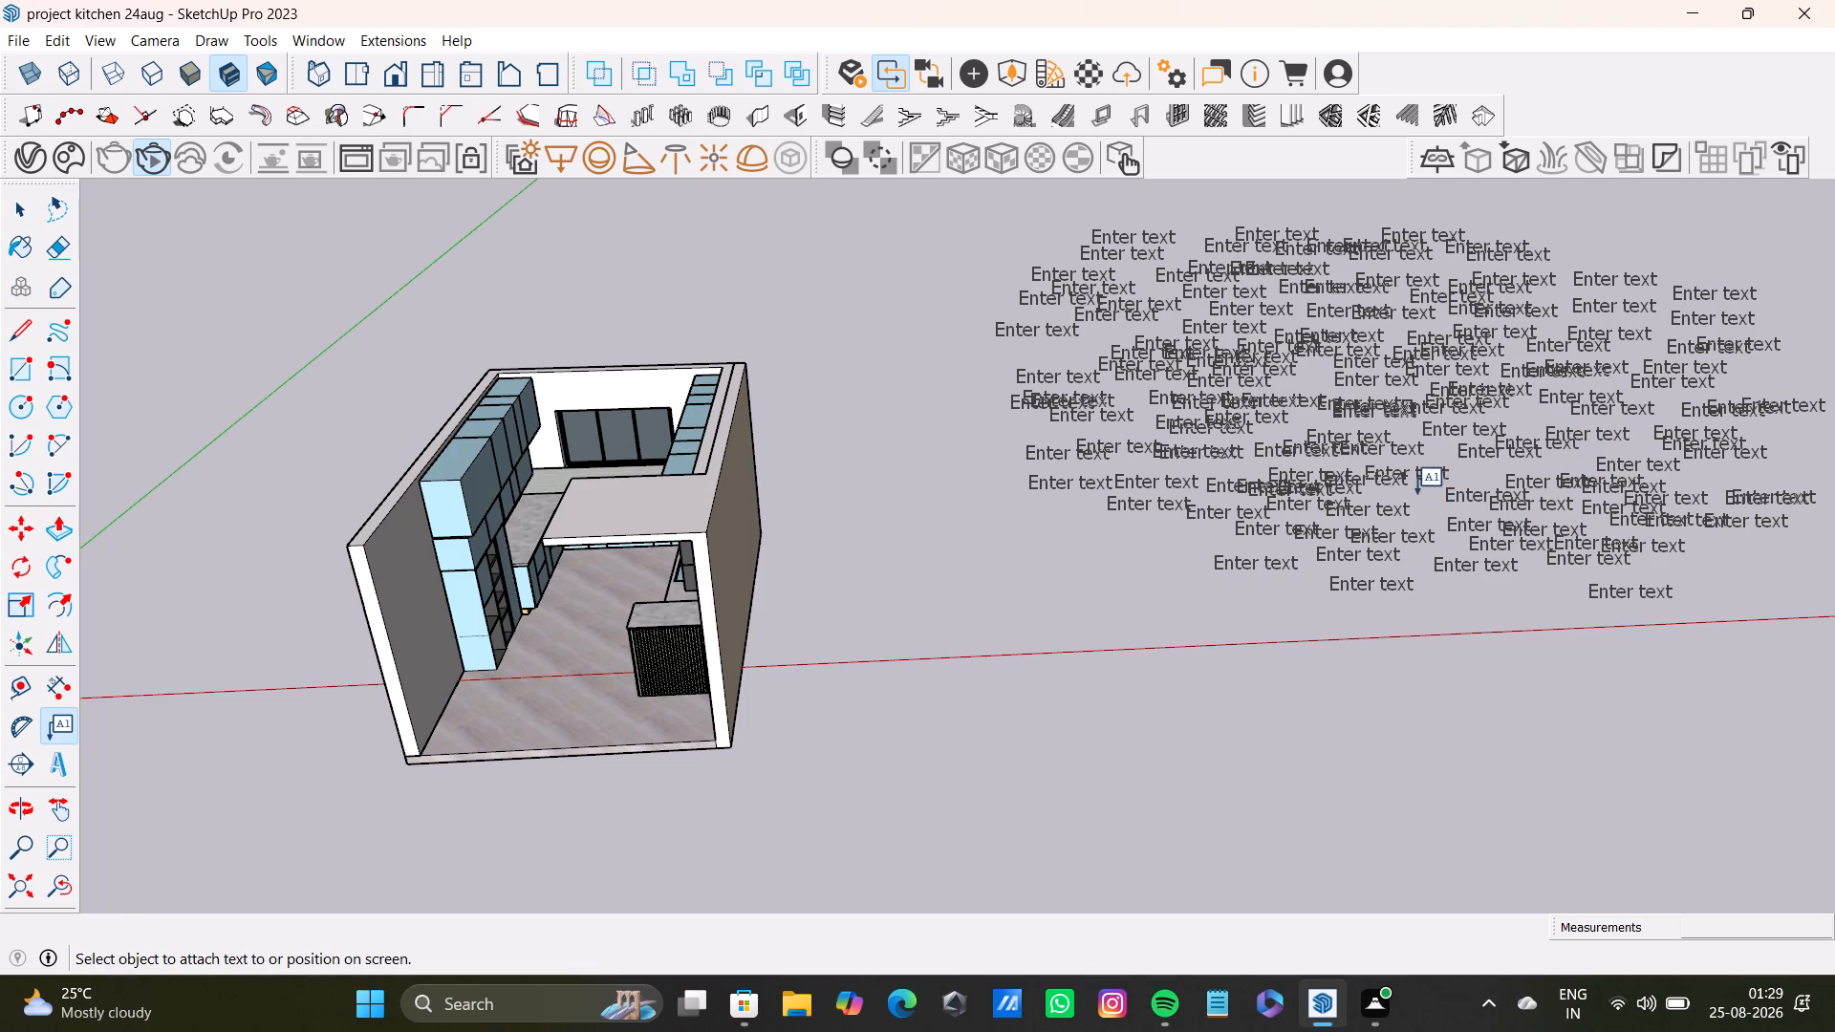
pyautogui.click(1418, 489)
pyautogui.click(1432, 507)
pyautogui.click(1413, 494)
pyautogui.click(1420, 518)
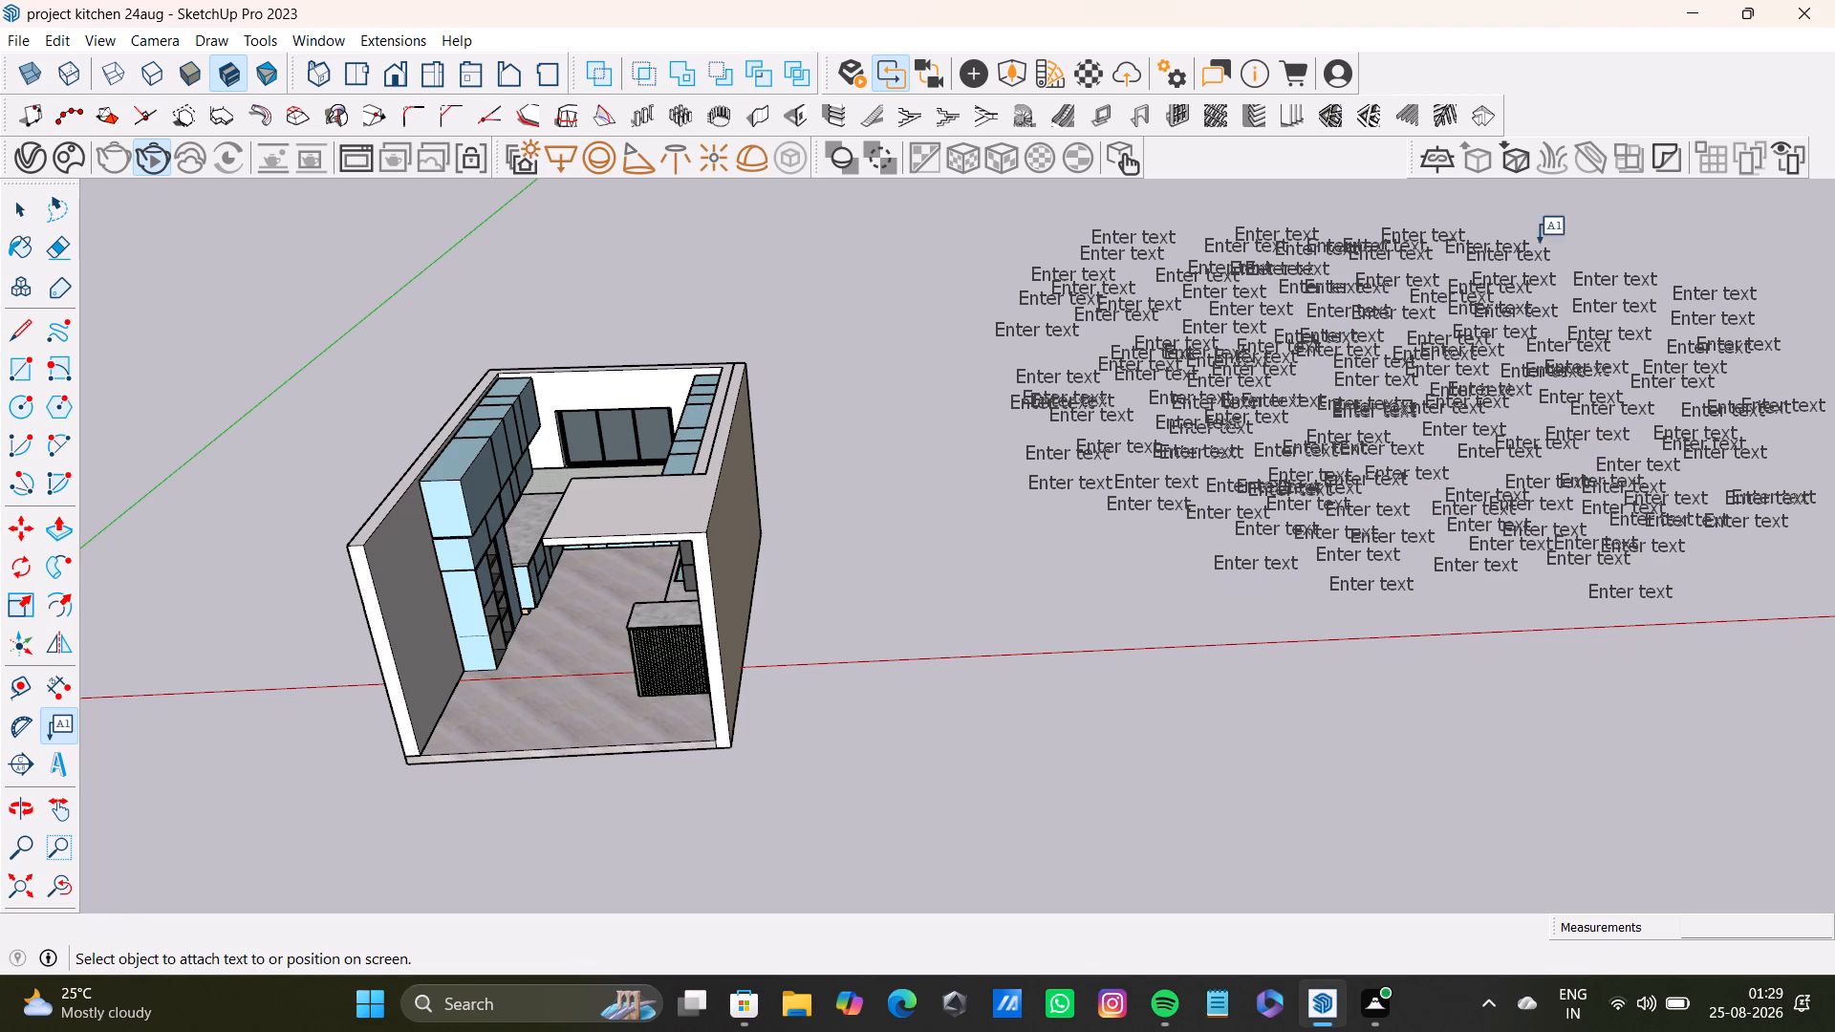
# Add four more default "Enter text" labels at the group's upper outer corner, two along its top and two further down.
pyautogui.click(1565, 249)
pyautogui.click(1572, 274)
pyautogui.click(1598, 234)
pyautogui.click(1650, 243)
pyautogui.click(1653, 269)
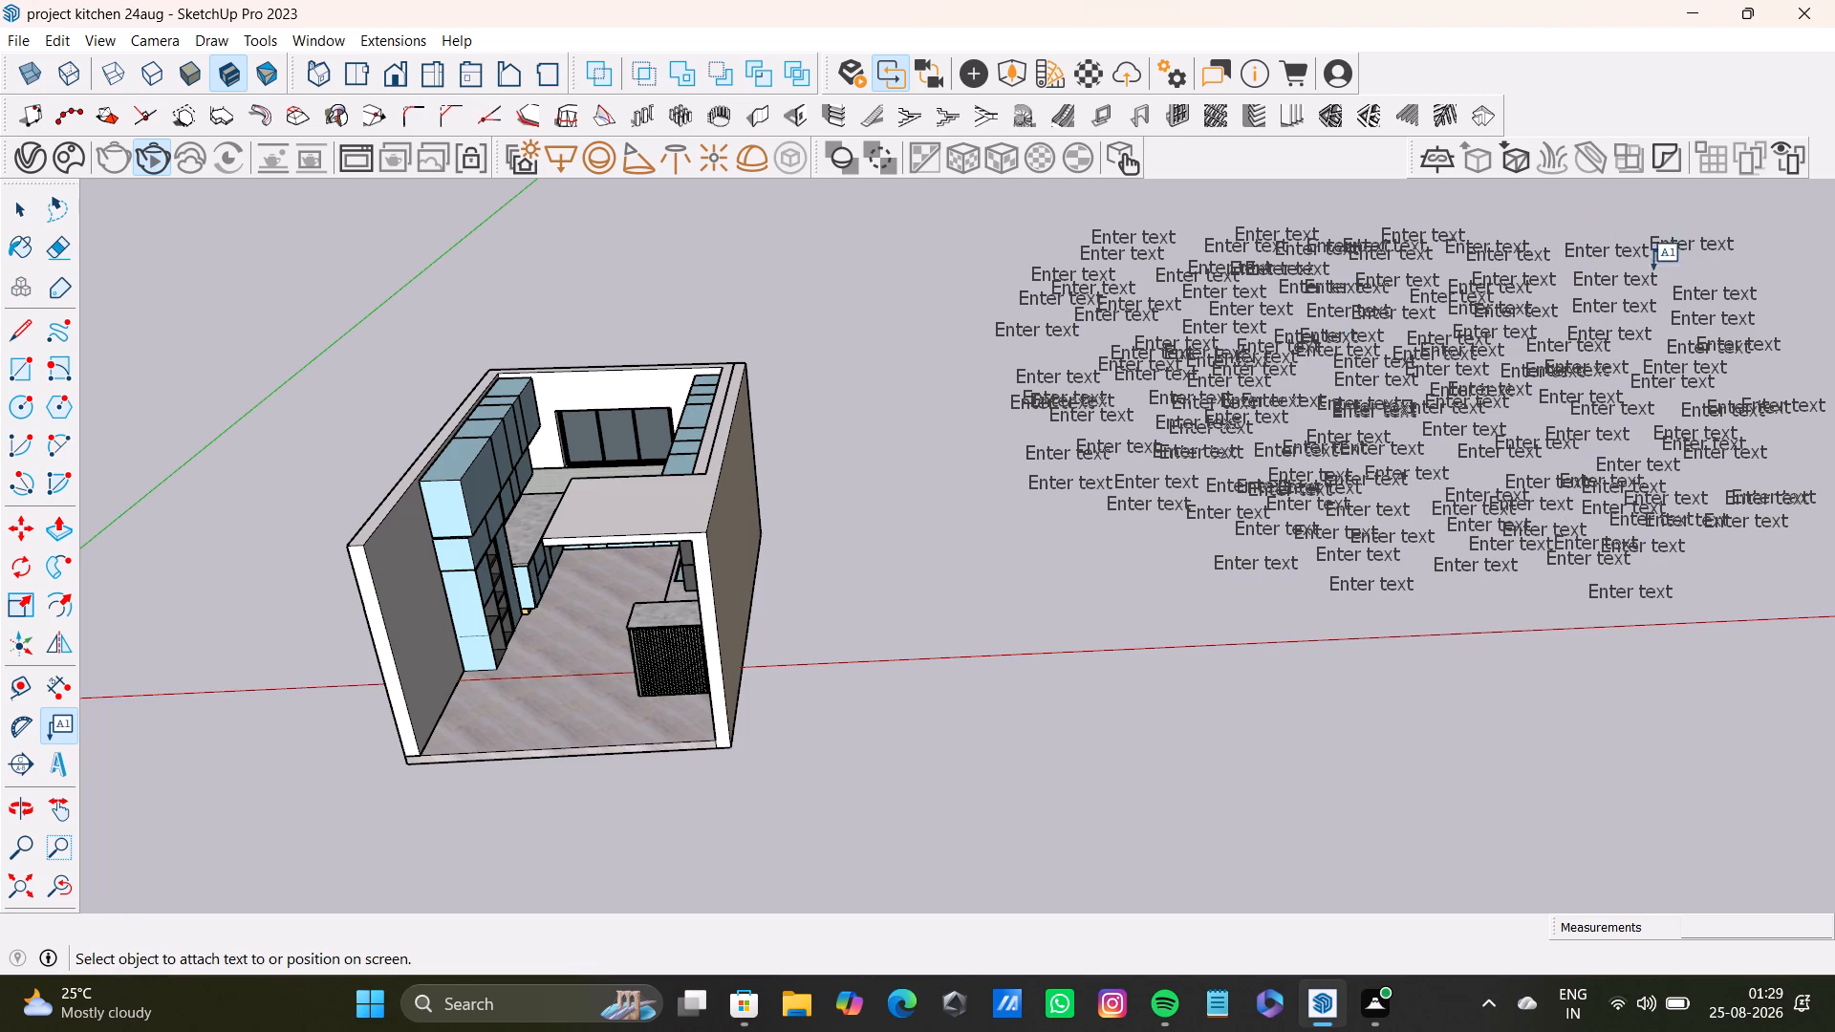
pyautogui.click(1645, 301)
pyautogui.click(1668, 270)
pyautogui.click(1665, 307)
pyautogui.click(1655, 351)
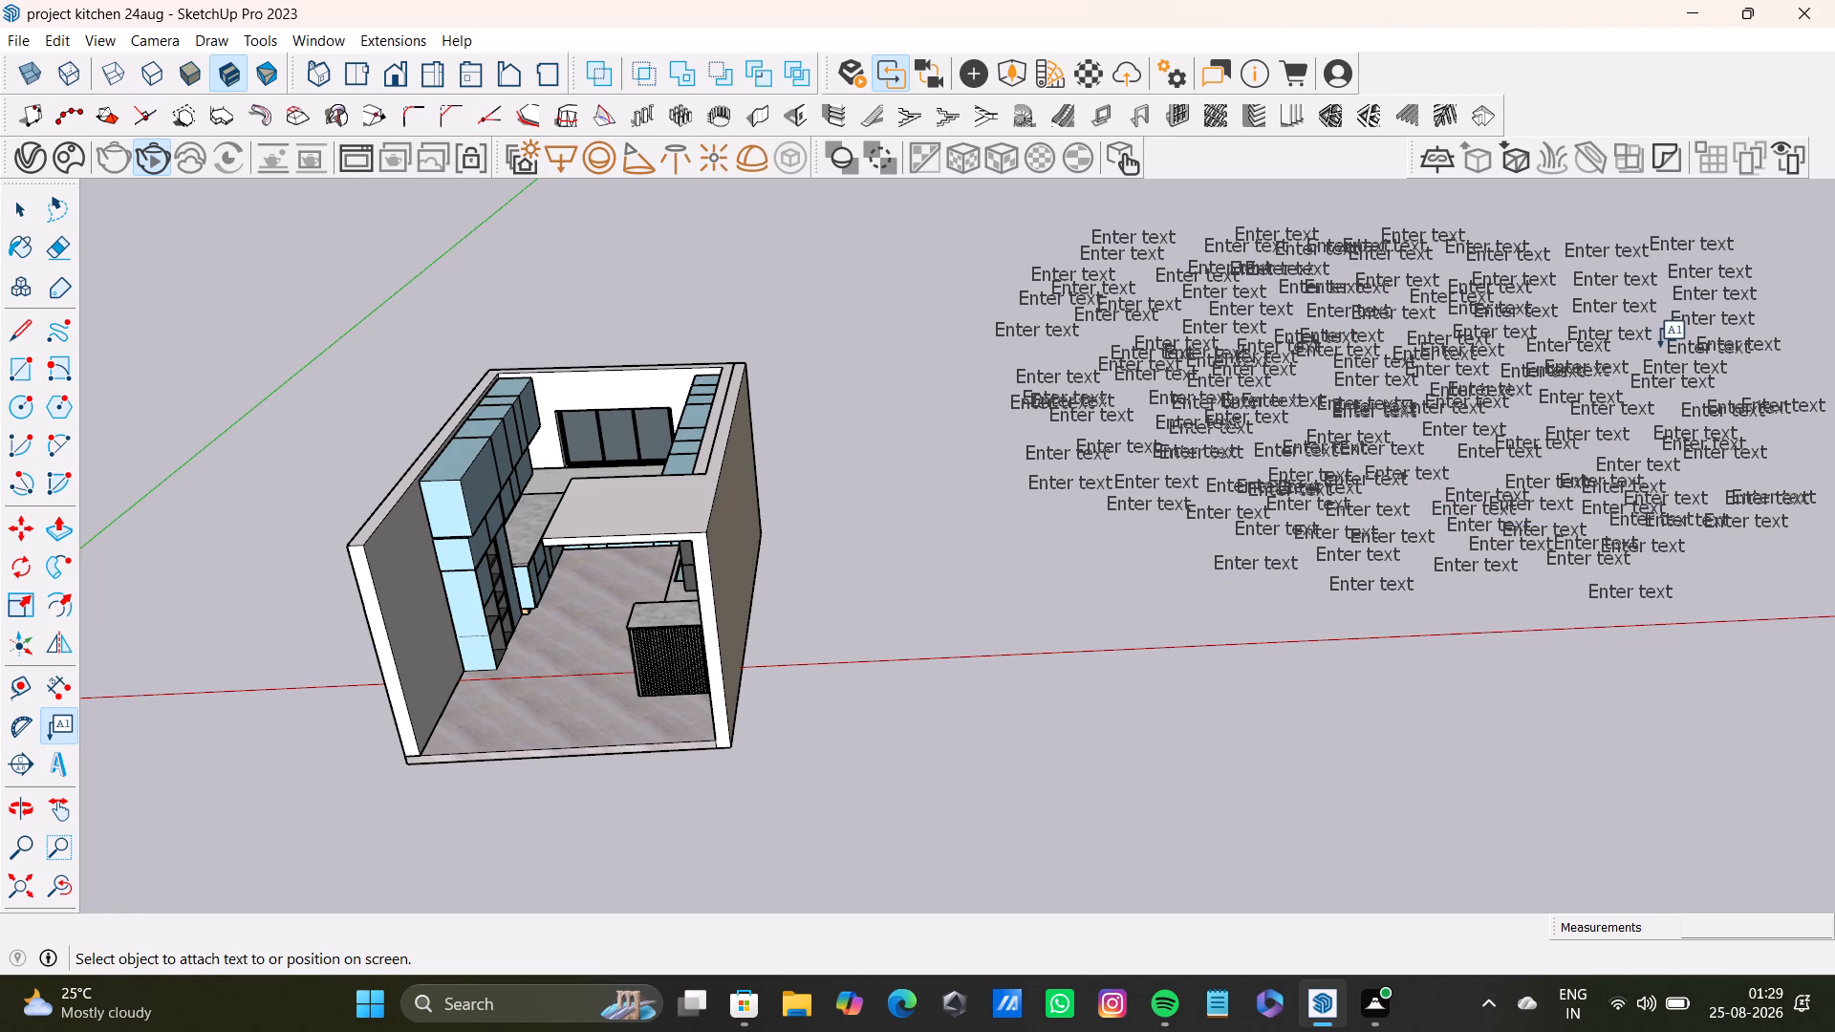
pyautogui.click(1663, 331)
# Add two more default "Enter text" labels in the gap at the middle of the group's side nearest the kitchen model.
pyautogui.doubleClick(1089, 352)
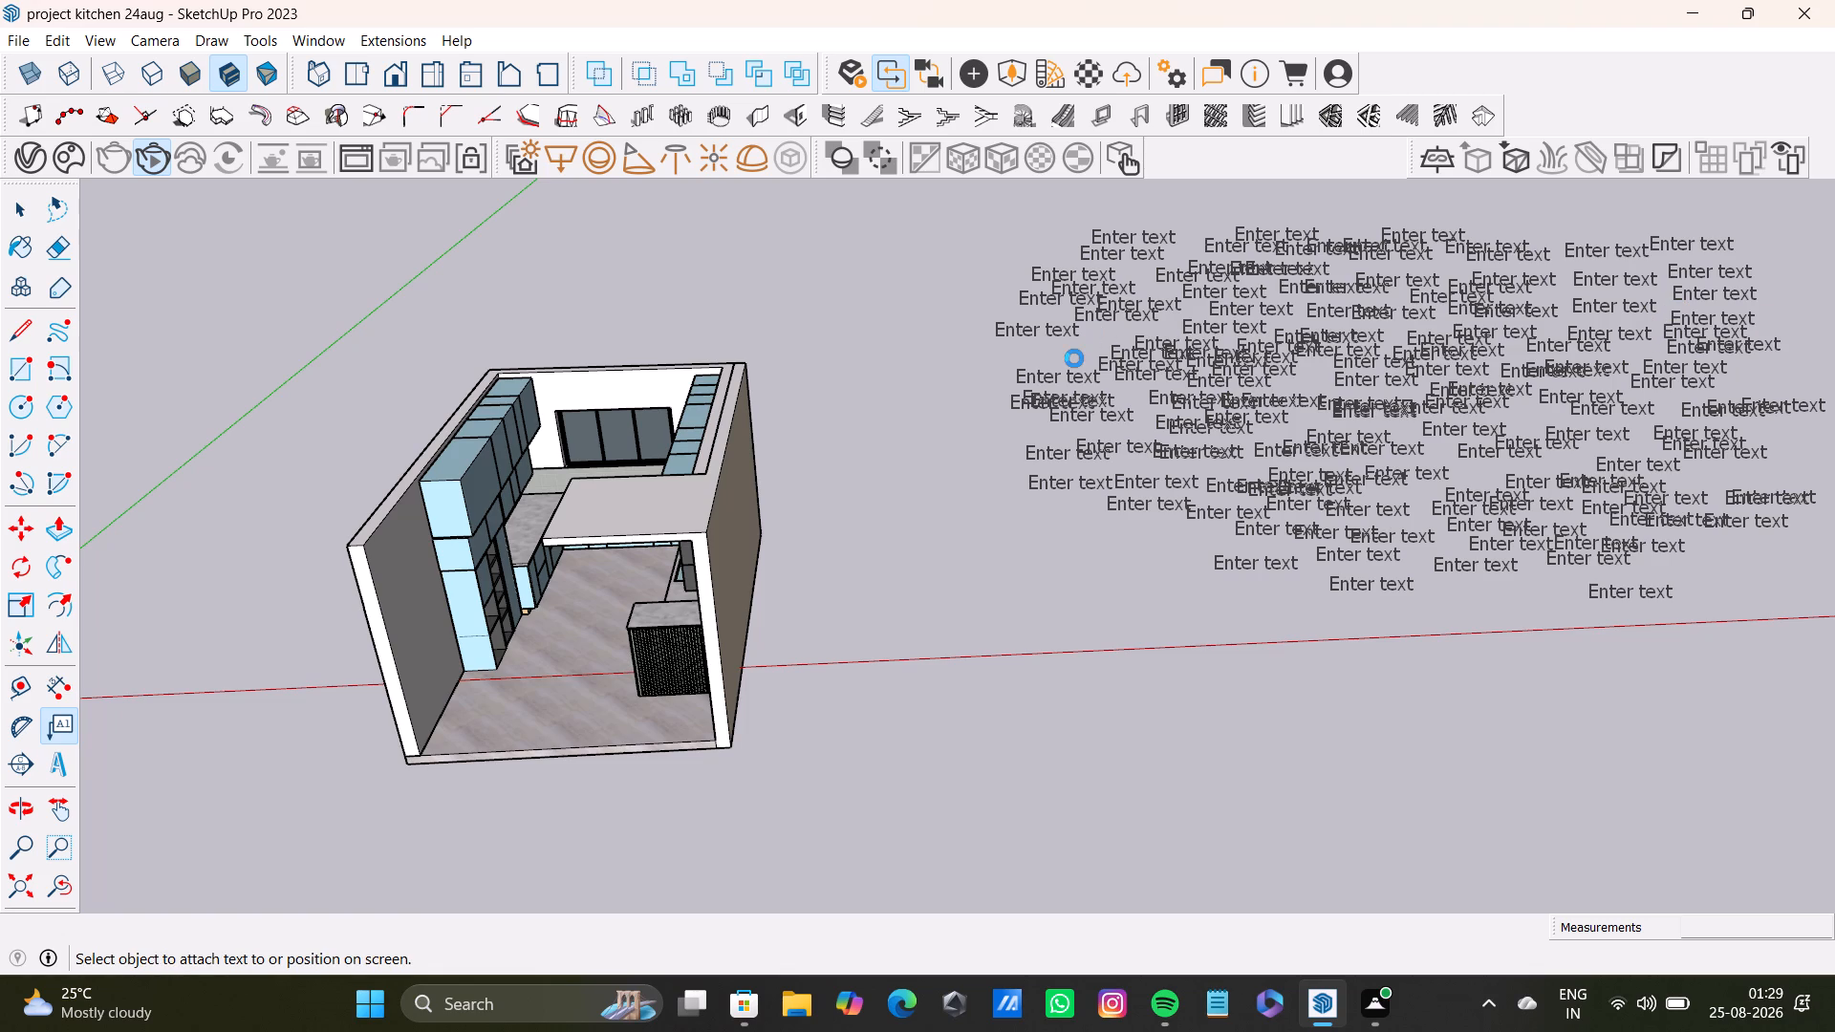
pyautogui.click(1070, 361)
pyautogui.click(1064, 355)
pyautogui.click(1069, 365)
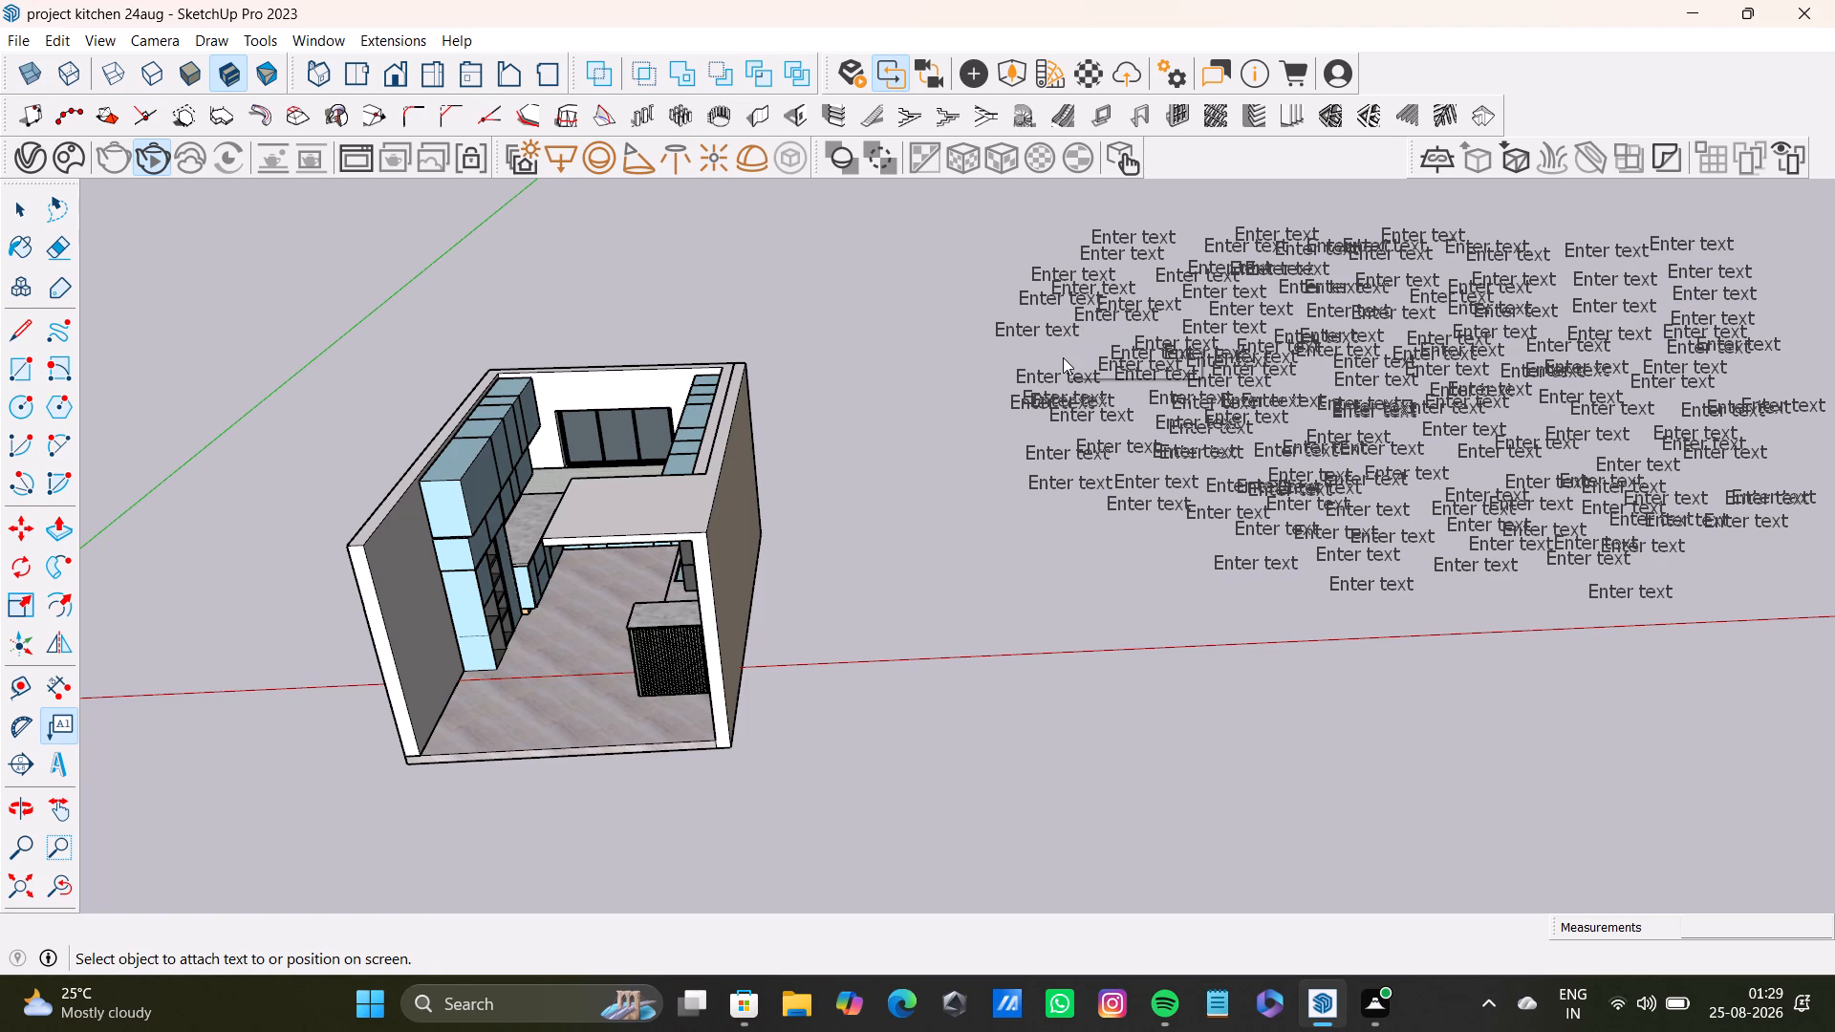
pyautogui.click(1078, 388)
pyautogui.click(1050, 347)
pyautogui.click(1061, 412)
pyautogui.click(1023, 354)
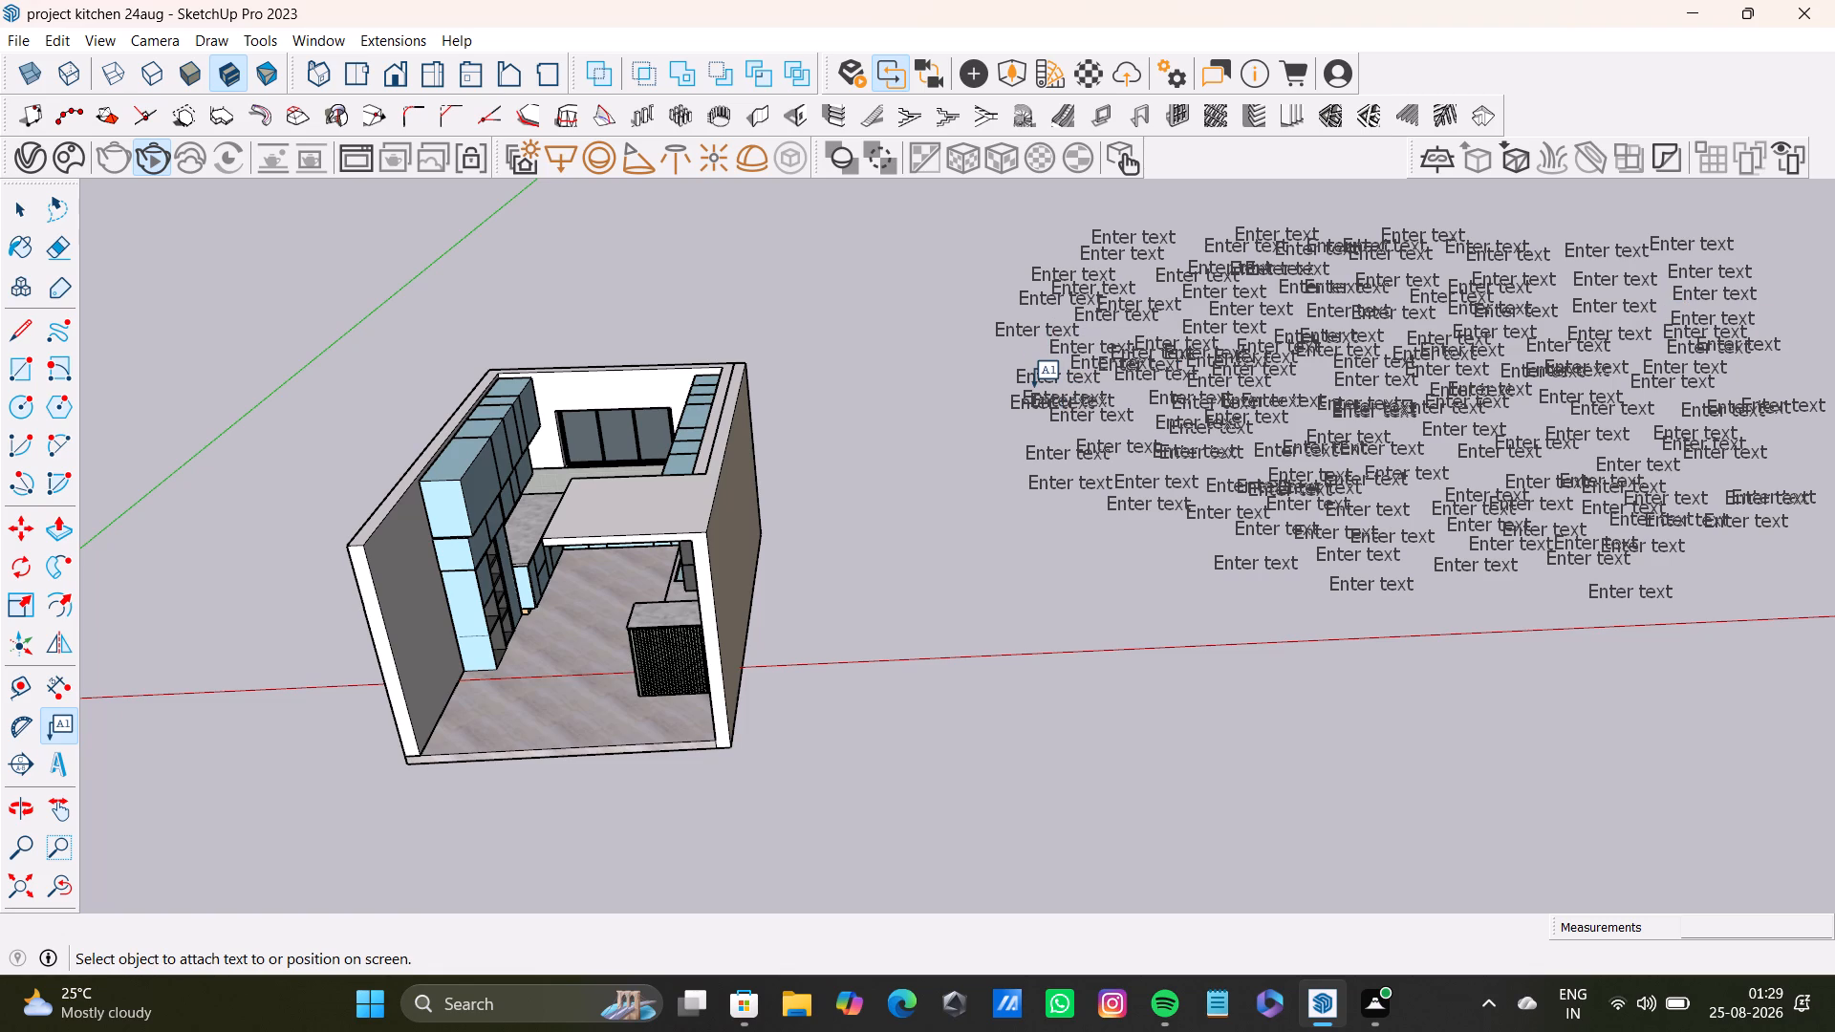
# Add three more default "Enter text" labels down the group's edge nearest the kitchen model.
pyautogui.click(1031, 455)
pyautogui.click(986, 364)
pyautogui.click(1014, 421)
pyautogui.click(1011, 366)
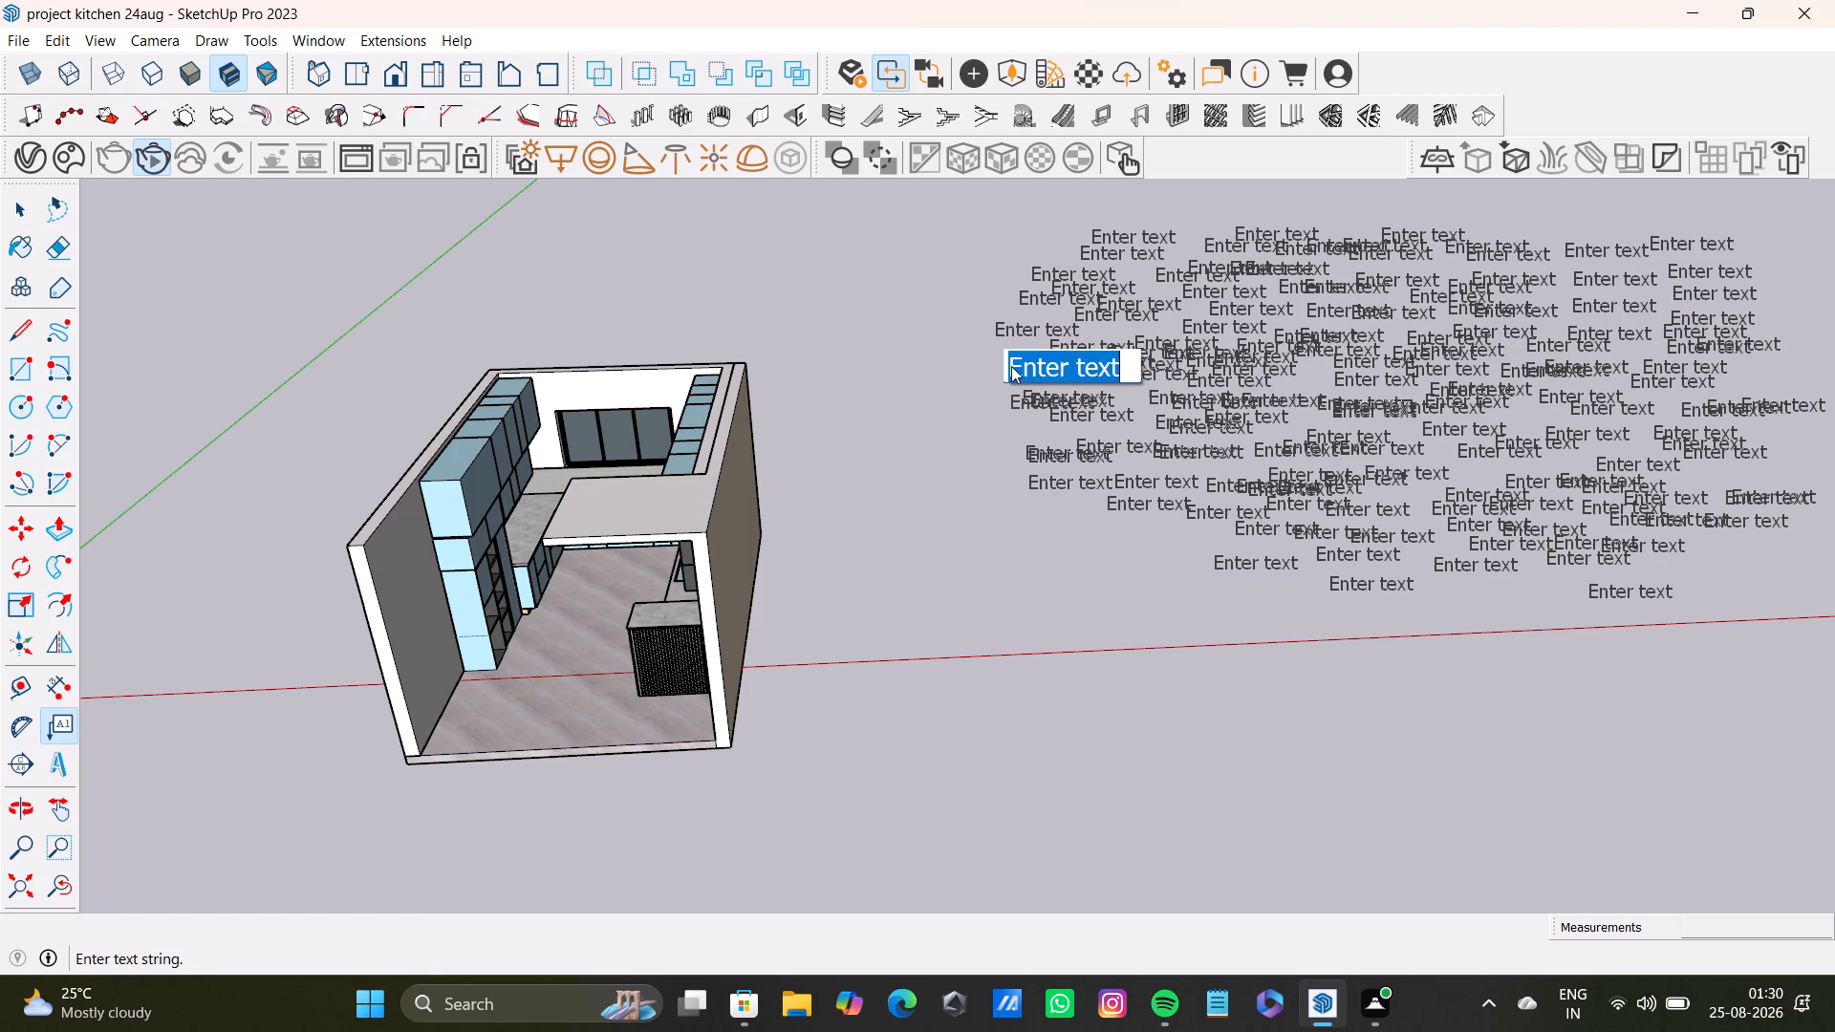
pyautogui.click(1012, 422)
pyautogui.click(991, 360)
pyautogui.click(1007, 425)
pyautogui.click(989, 366)
pyautogui.click(1001, 435)
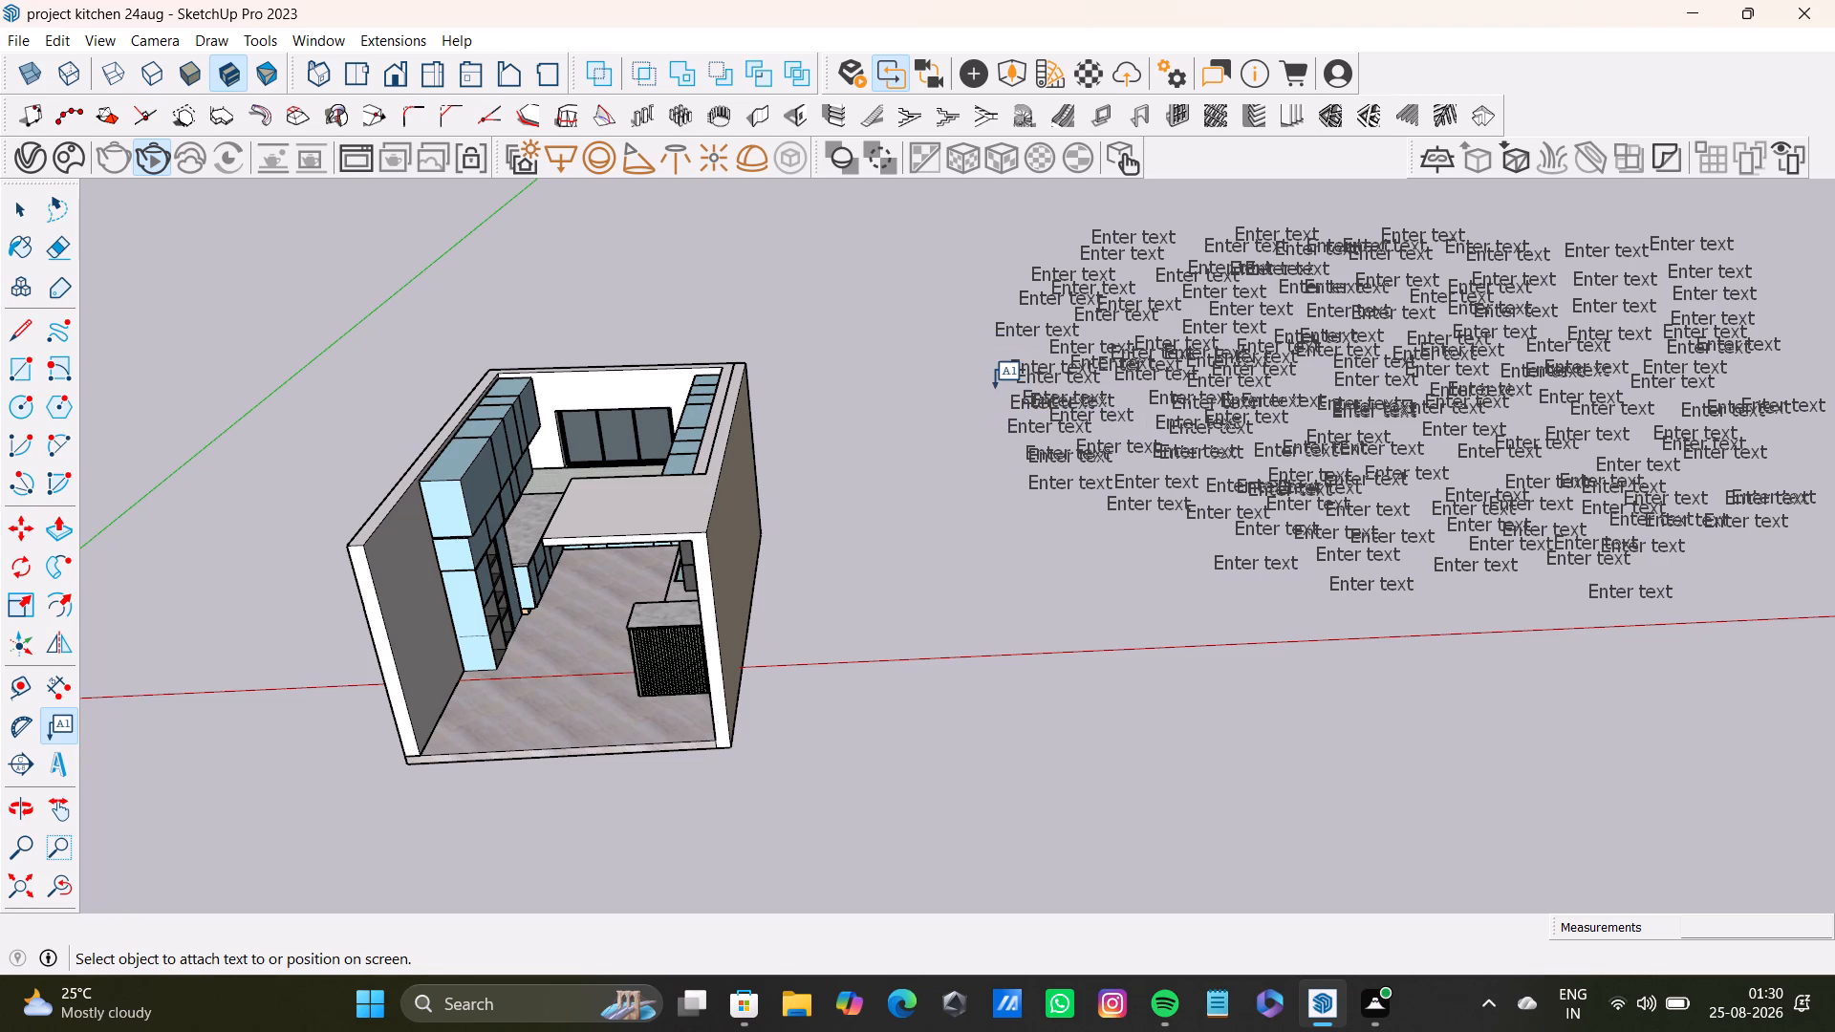
# Add three more default "Enter text" labels extending the group's near edge further towards the kitchen model.
pyautogui.click(994, 372)
pyautogui.click(996, 434)
pyautogui.click(996, 363)
pyautogui.click(988, 445)
pyautogui.click(993, 348)
pyautogui.click(993, 409)
pyautogui.click(969, 392)
pyautogui.click(991, 352)
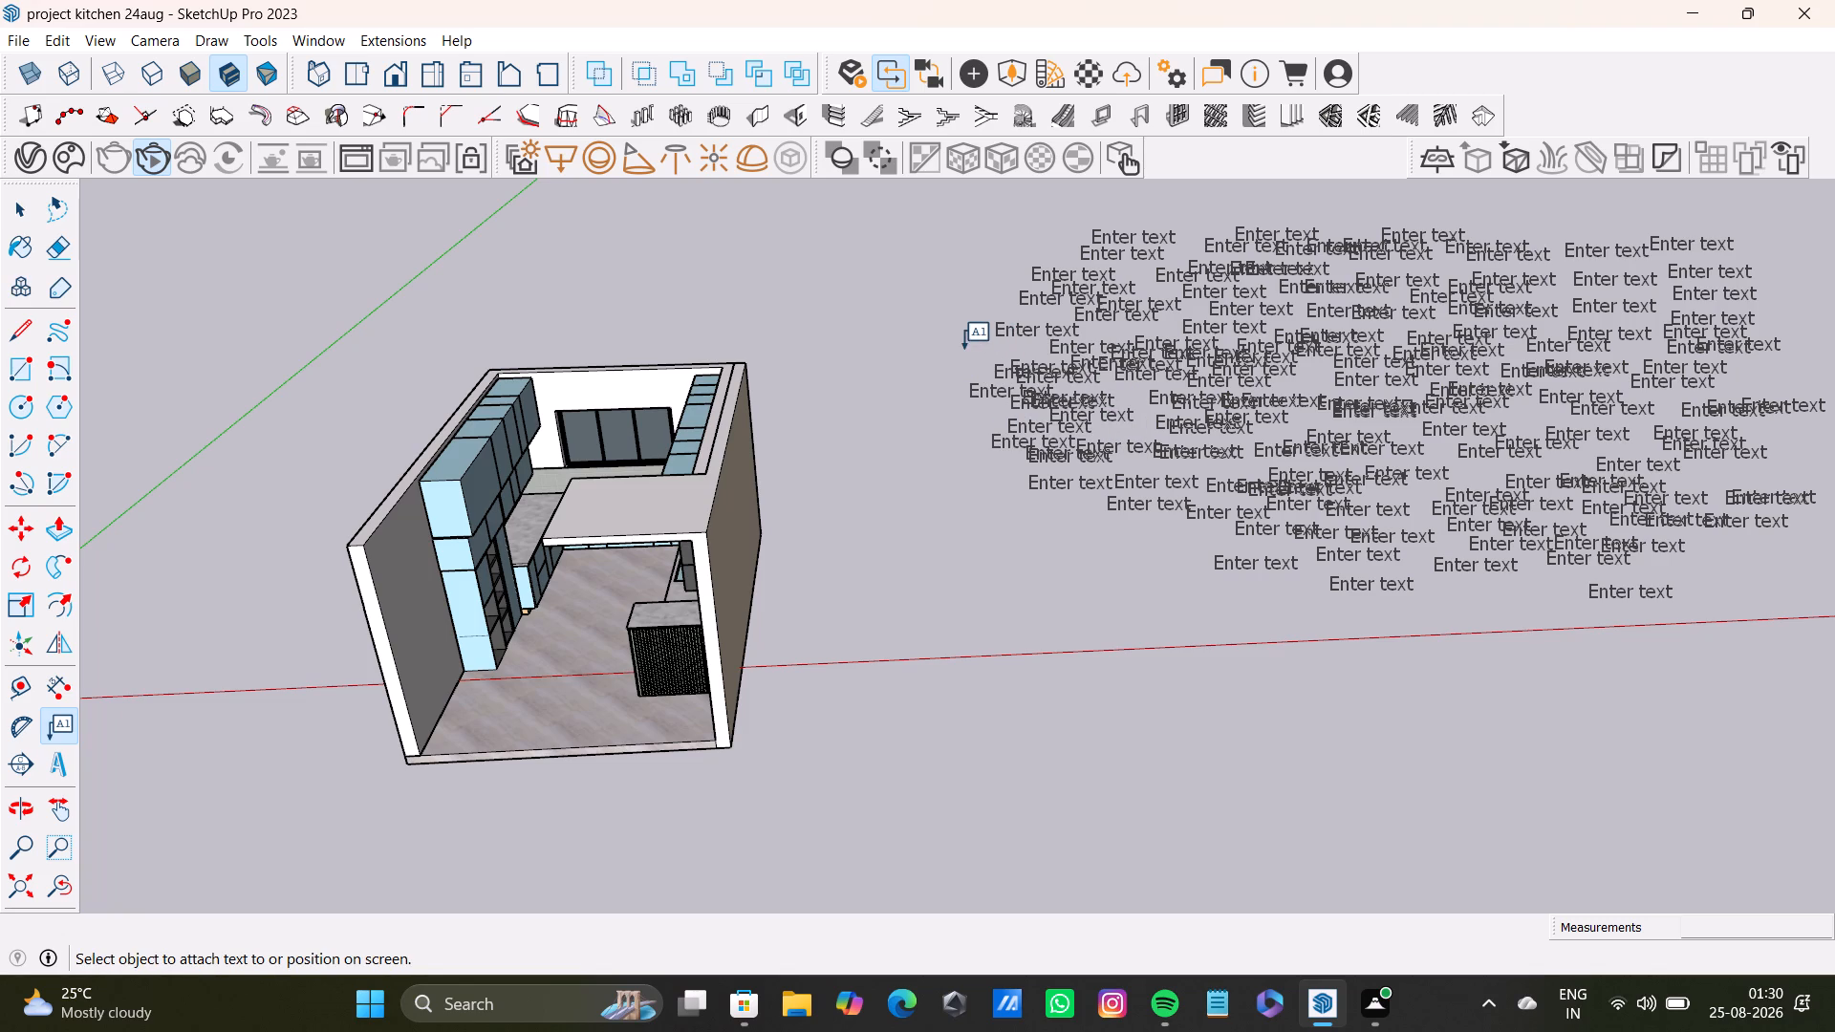
pyautogui.click(964, 349)
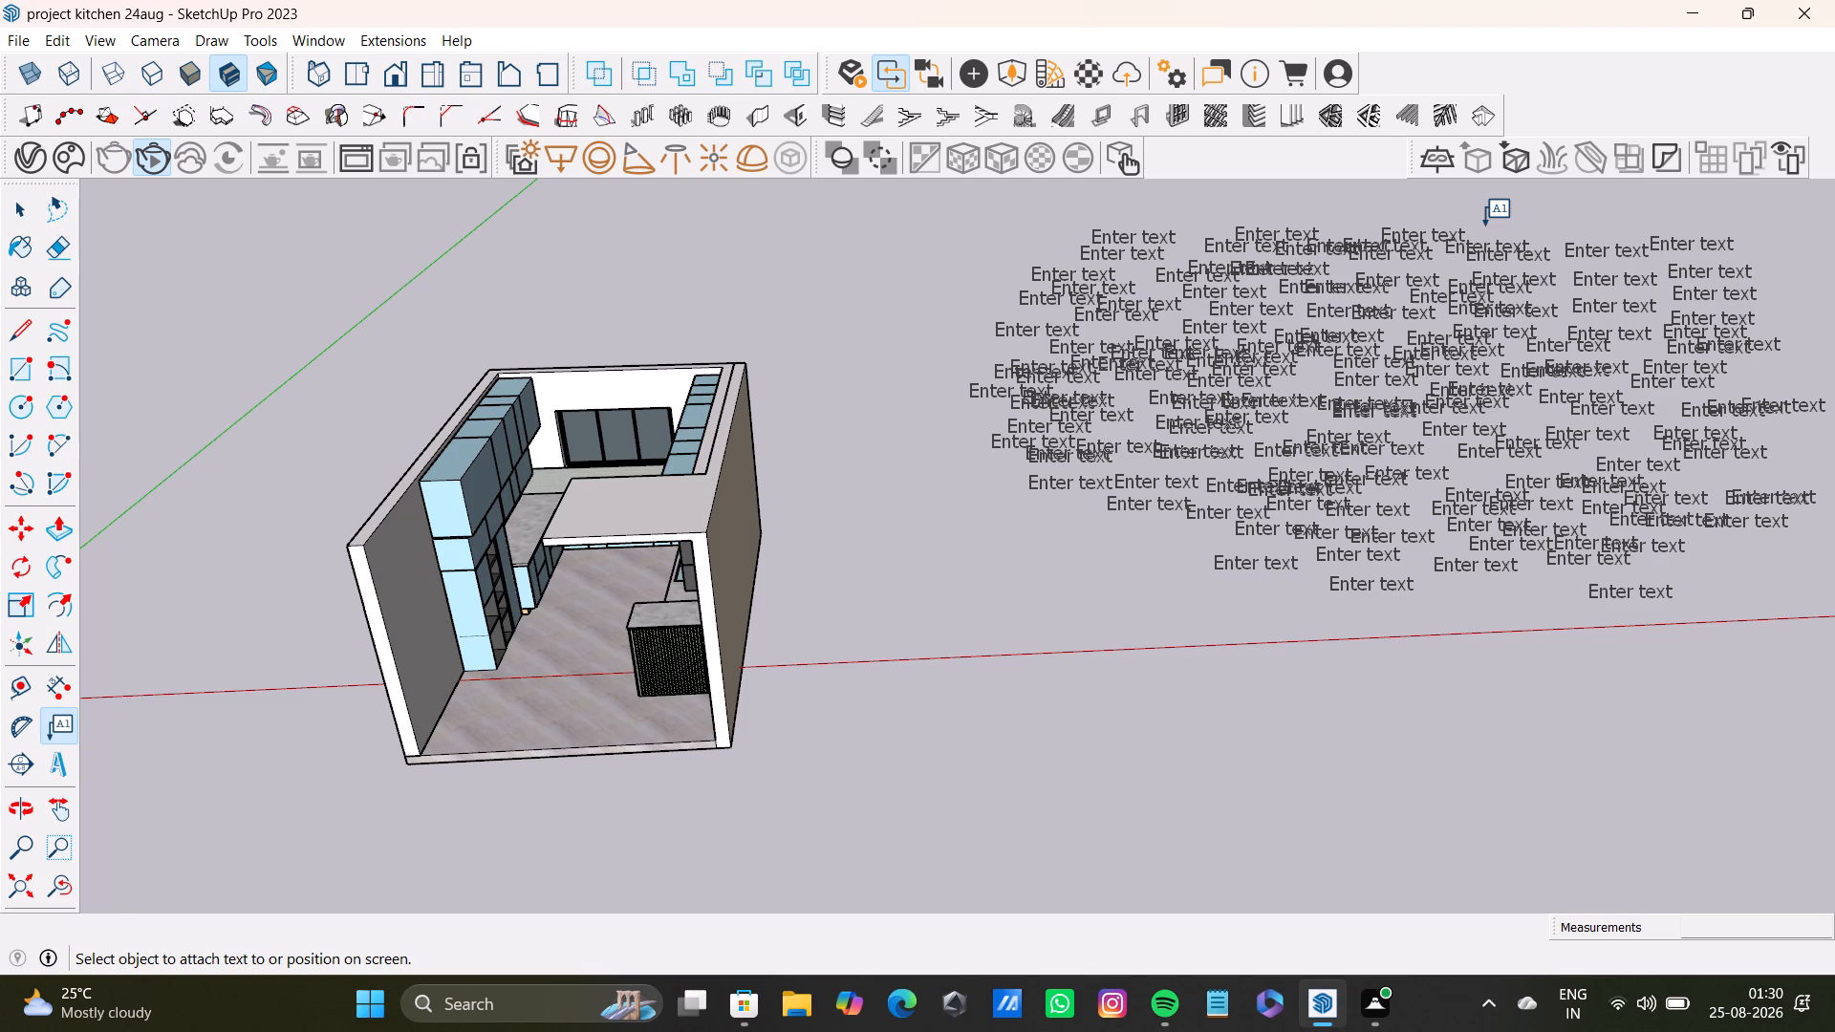
# Add more default "Enter text" labels along the group's upper edge, towards its outer side.
pyautogui.click(1485, 226)
pyautogui.click(1457, 207)
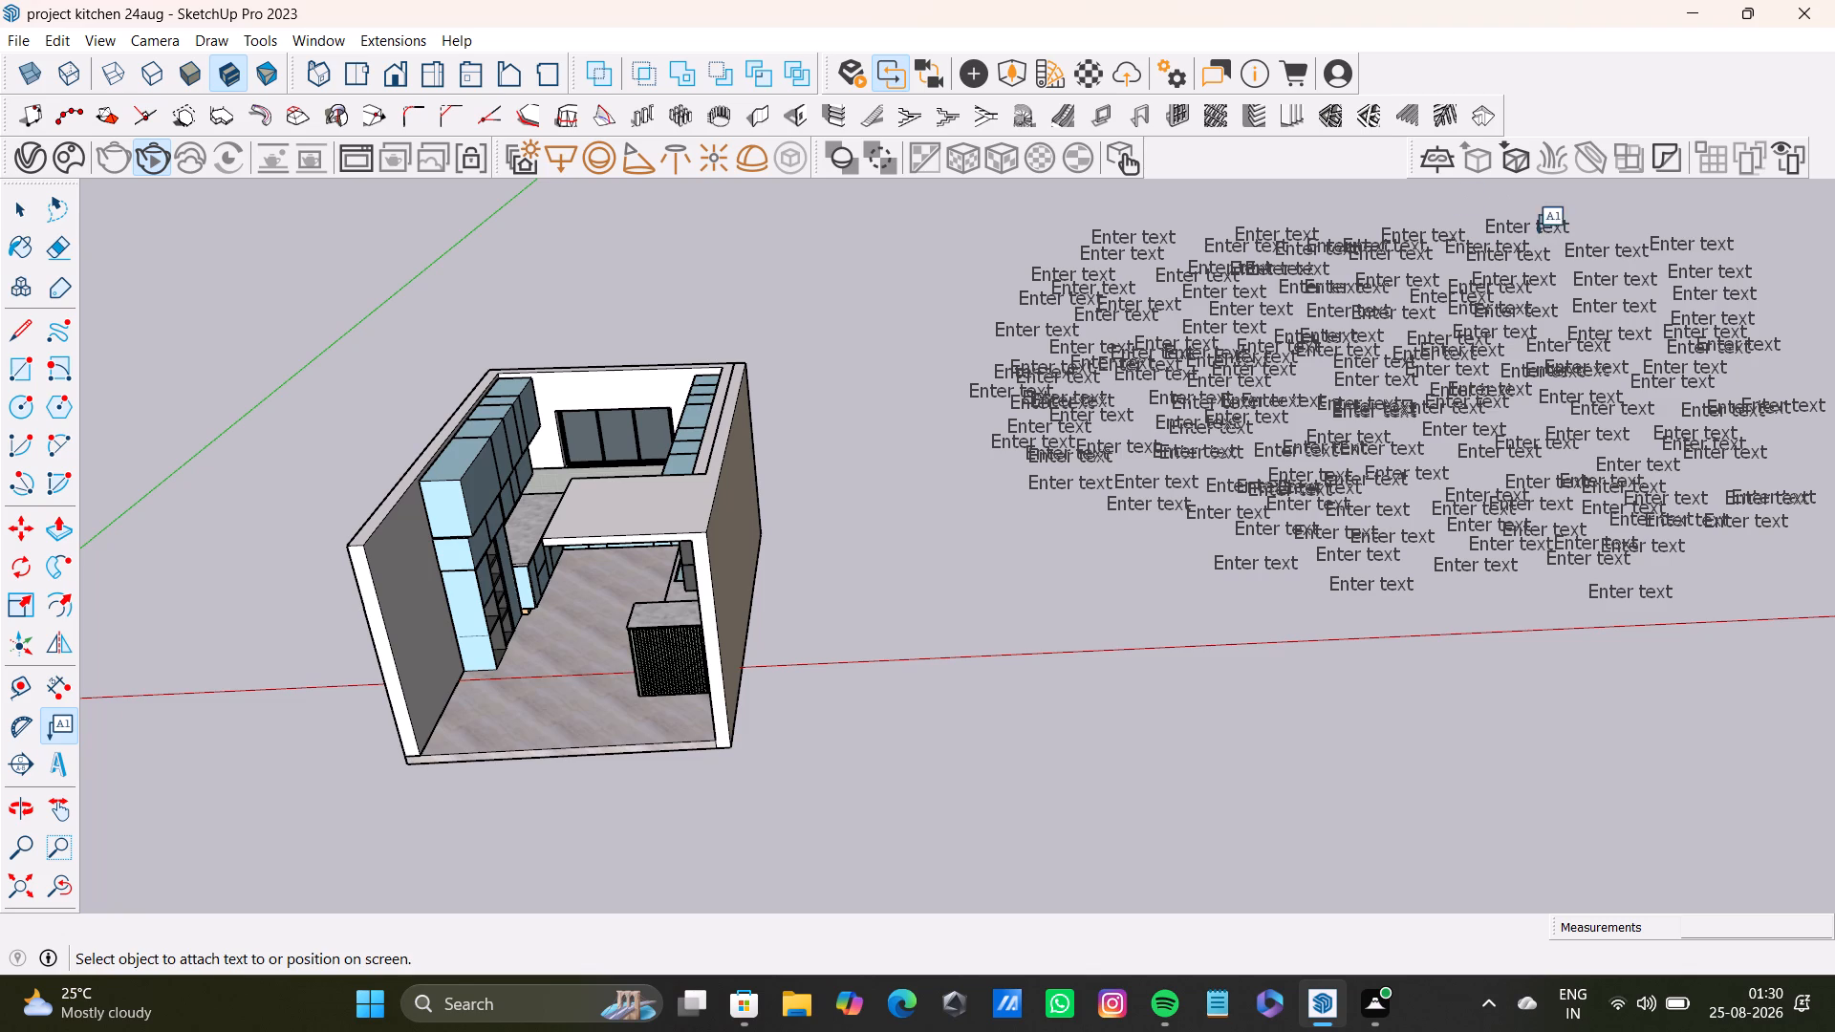
pyautogui.click(1566, 223)
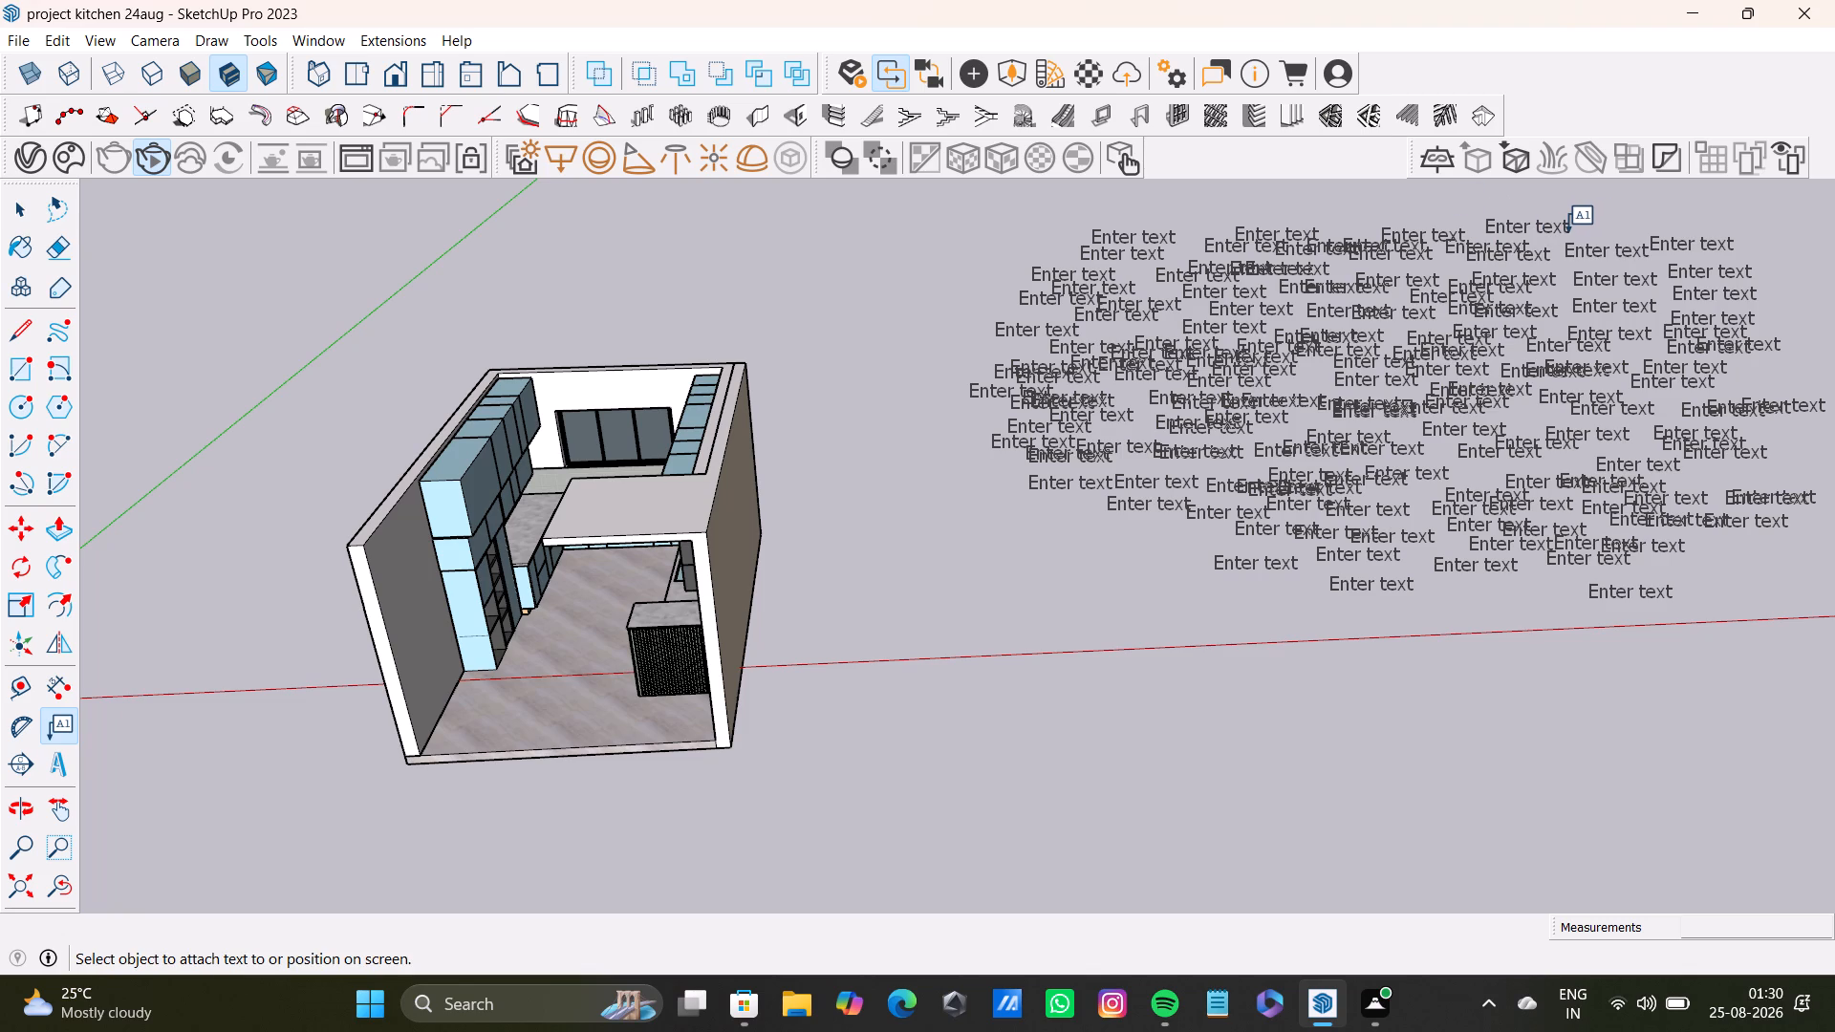
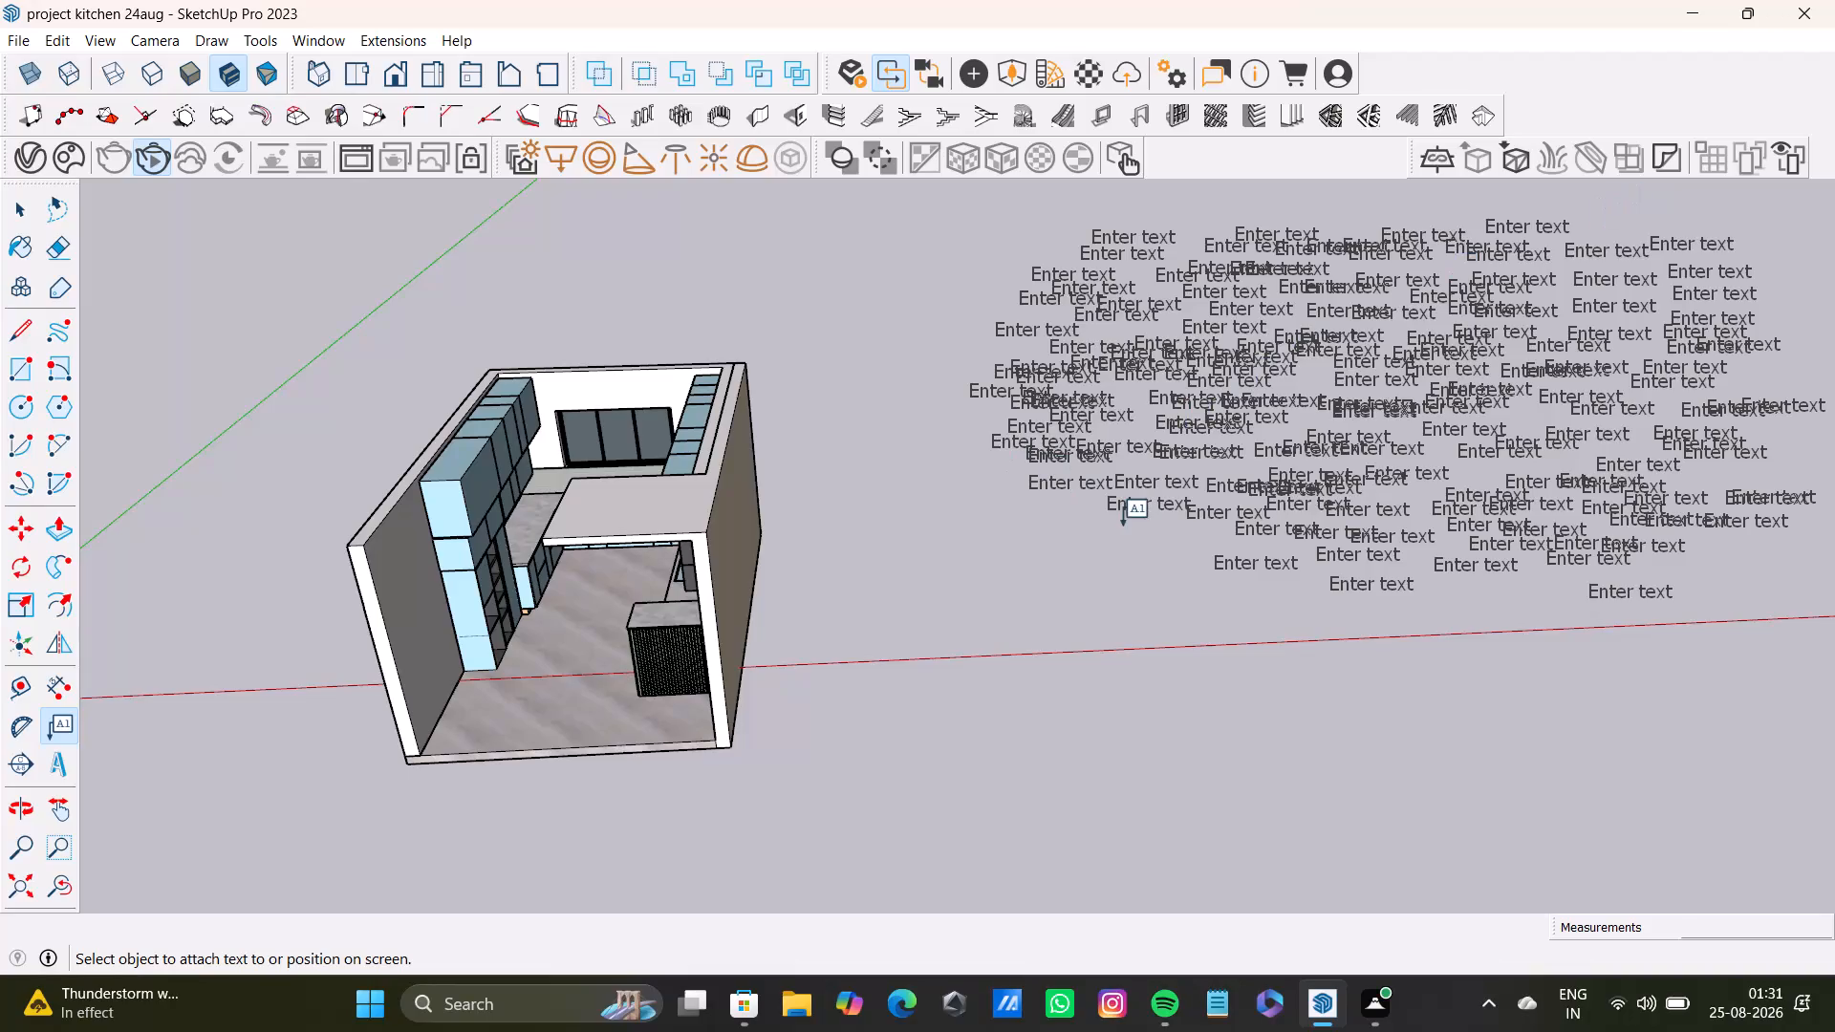
# Add four default "Enter text" labels around the group's lower corner nearest the kitchen model.
pyautogui.click(1112, 547)
pyautogui.click(1077, 554)
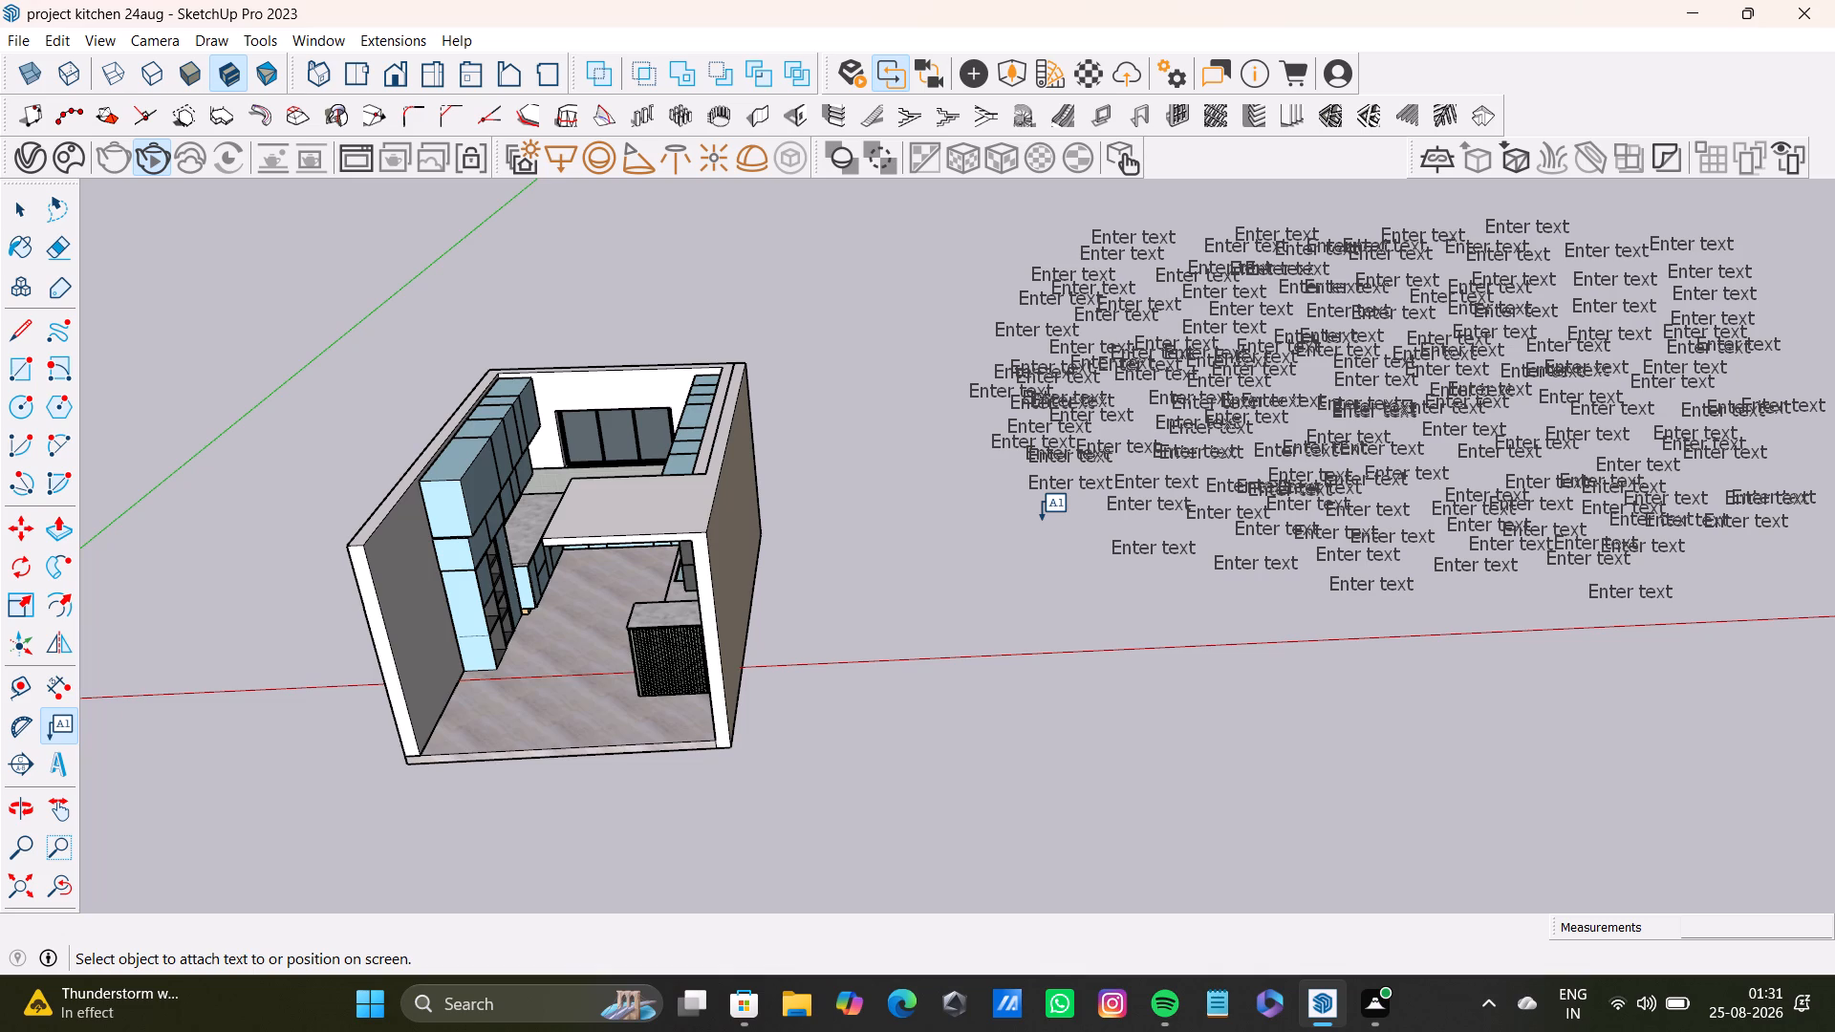
pyautogui.click(1072, 523)
pyautogui.click(1041, 512)
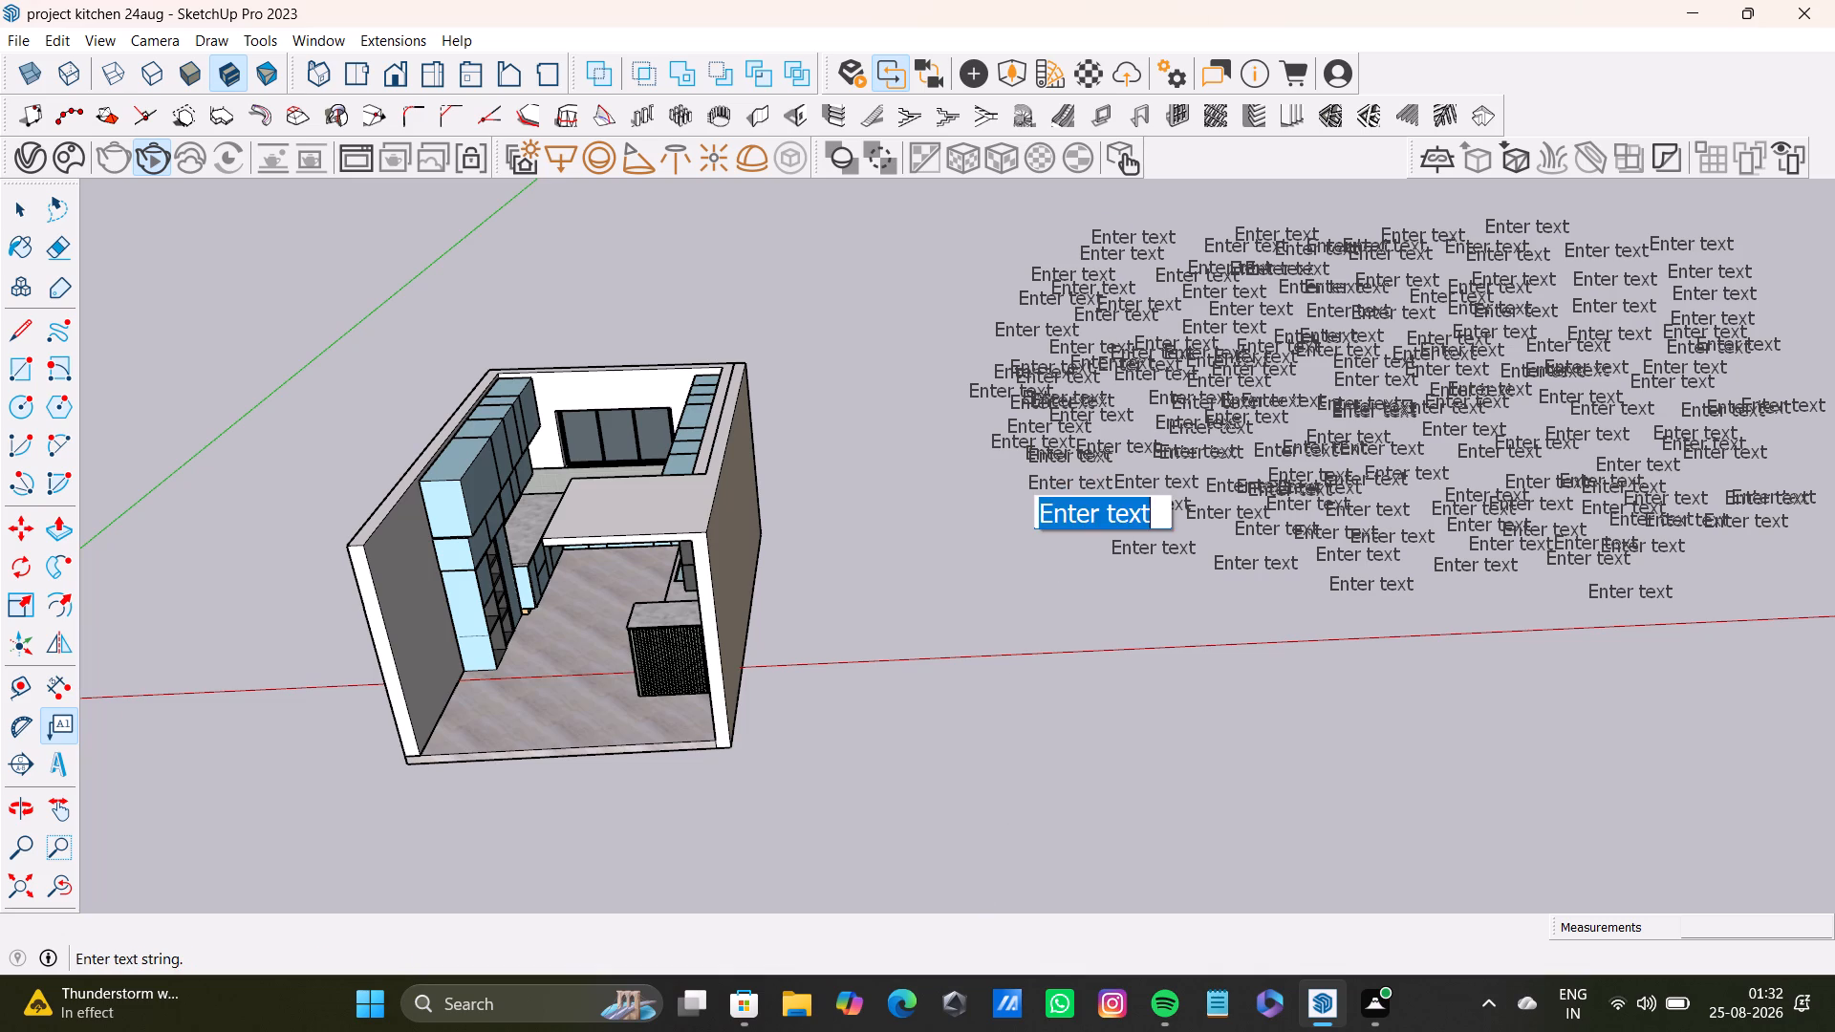
pyautogui.click(1072, 548)
pyautogui.click(1048, 545)
pyautogui.click(1097, 571)
pyautogui.click(1047, 549)
pyautogui.click(1067, 581)
pyautogui.click(1037, 530)
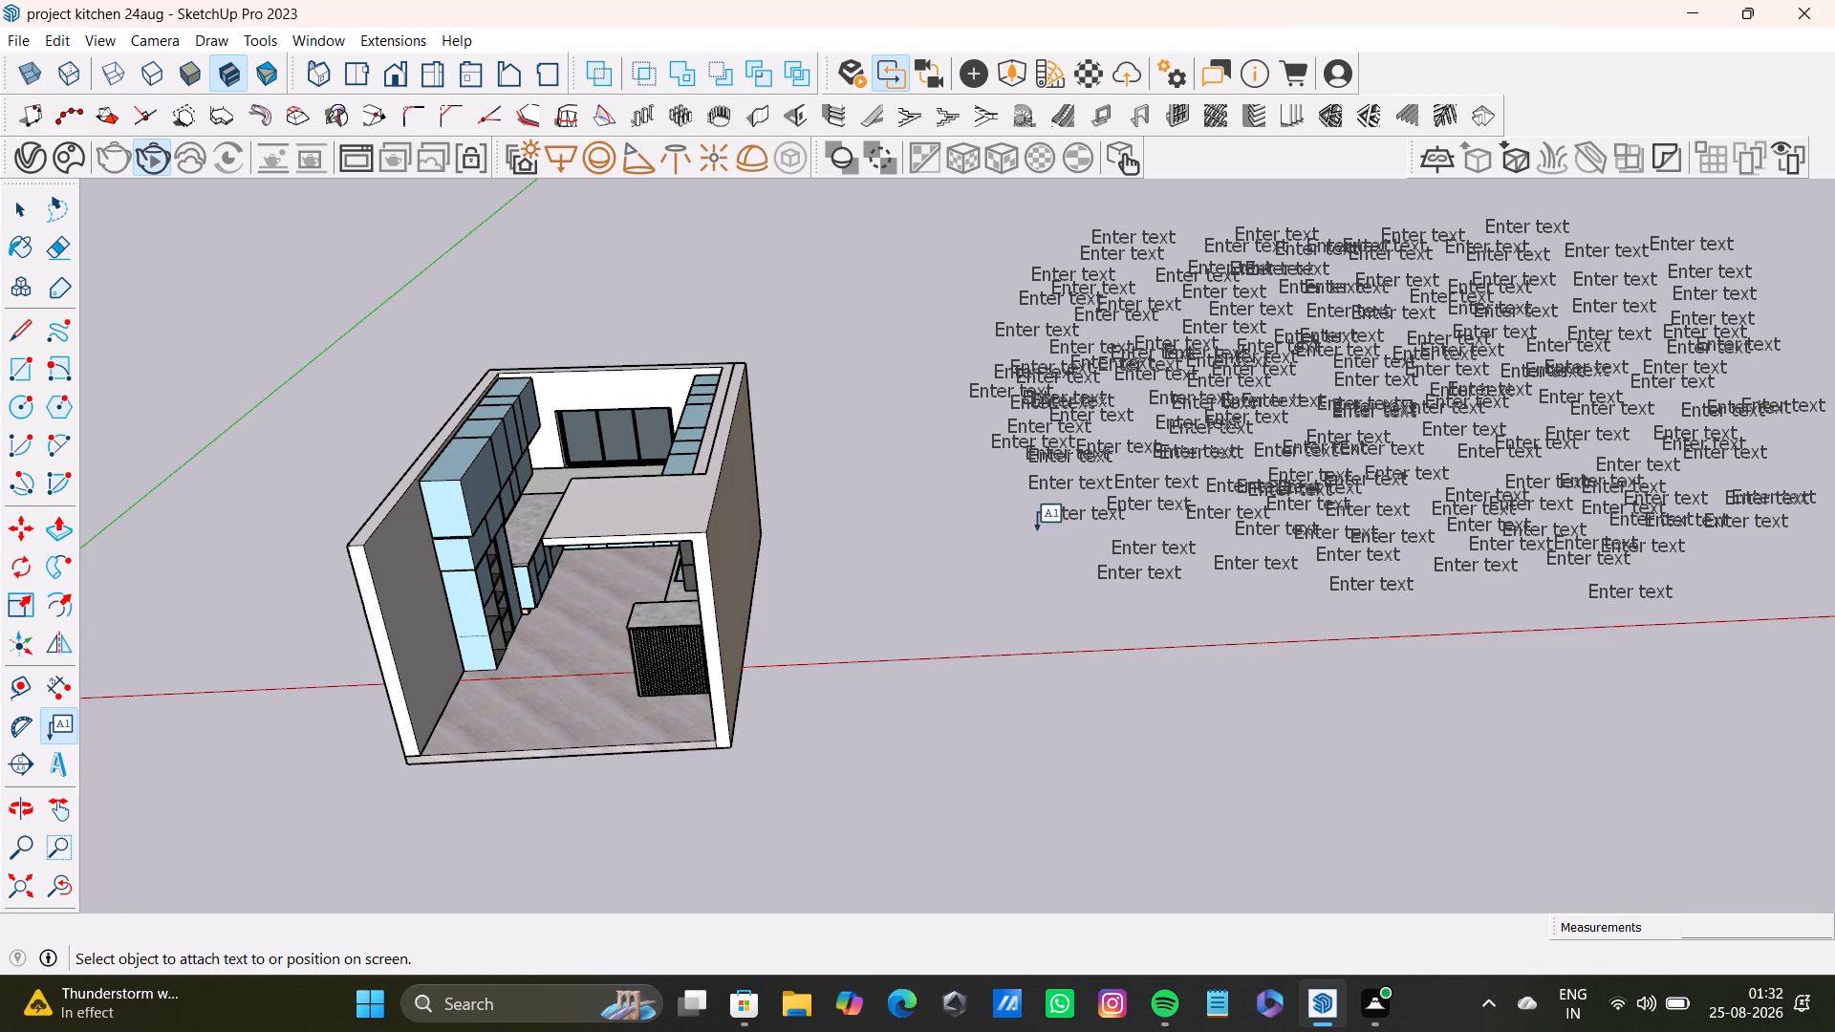
pyautogui.click(1043, 561)
# Add four more default "Enter text" labels around the outside of that lower corner, extending it towards the kitchen model.
pyautogui.click(1045, 587)
pyautogui.click(986, 510)
pyautogui.click(986, 486)
pyautogui.moveTo(1004, 574); pyautogui.dragTo(1002, 555)
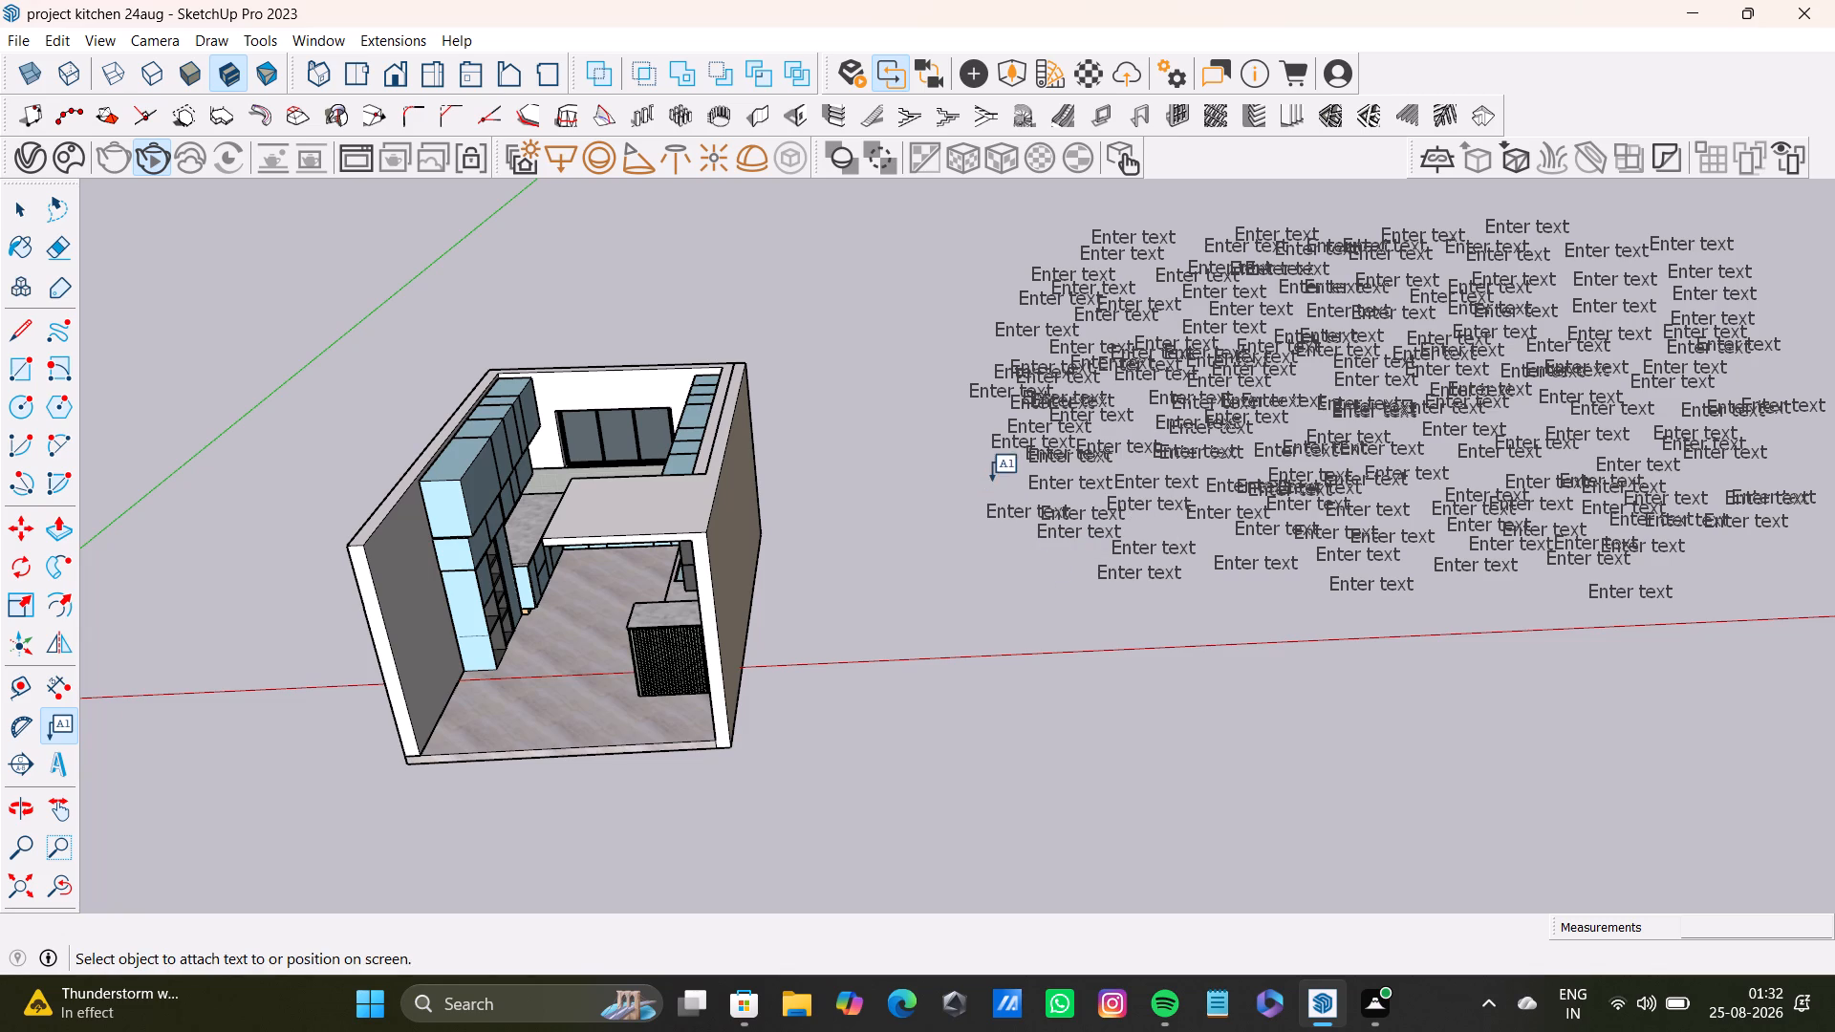
pyautogui.click(992, 481)
pyautogui.click(1033, 577)
pyautogui.moveTo(979, 470); pyautogui.dragTo(986, 483)
pyautogui.click(1035, 588)
pyautogui.click(971, 459)
pyautogui.click(1015, 585)
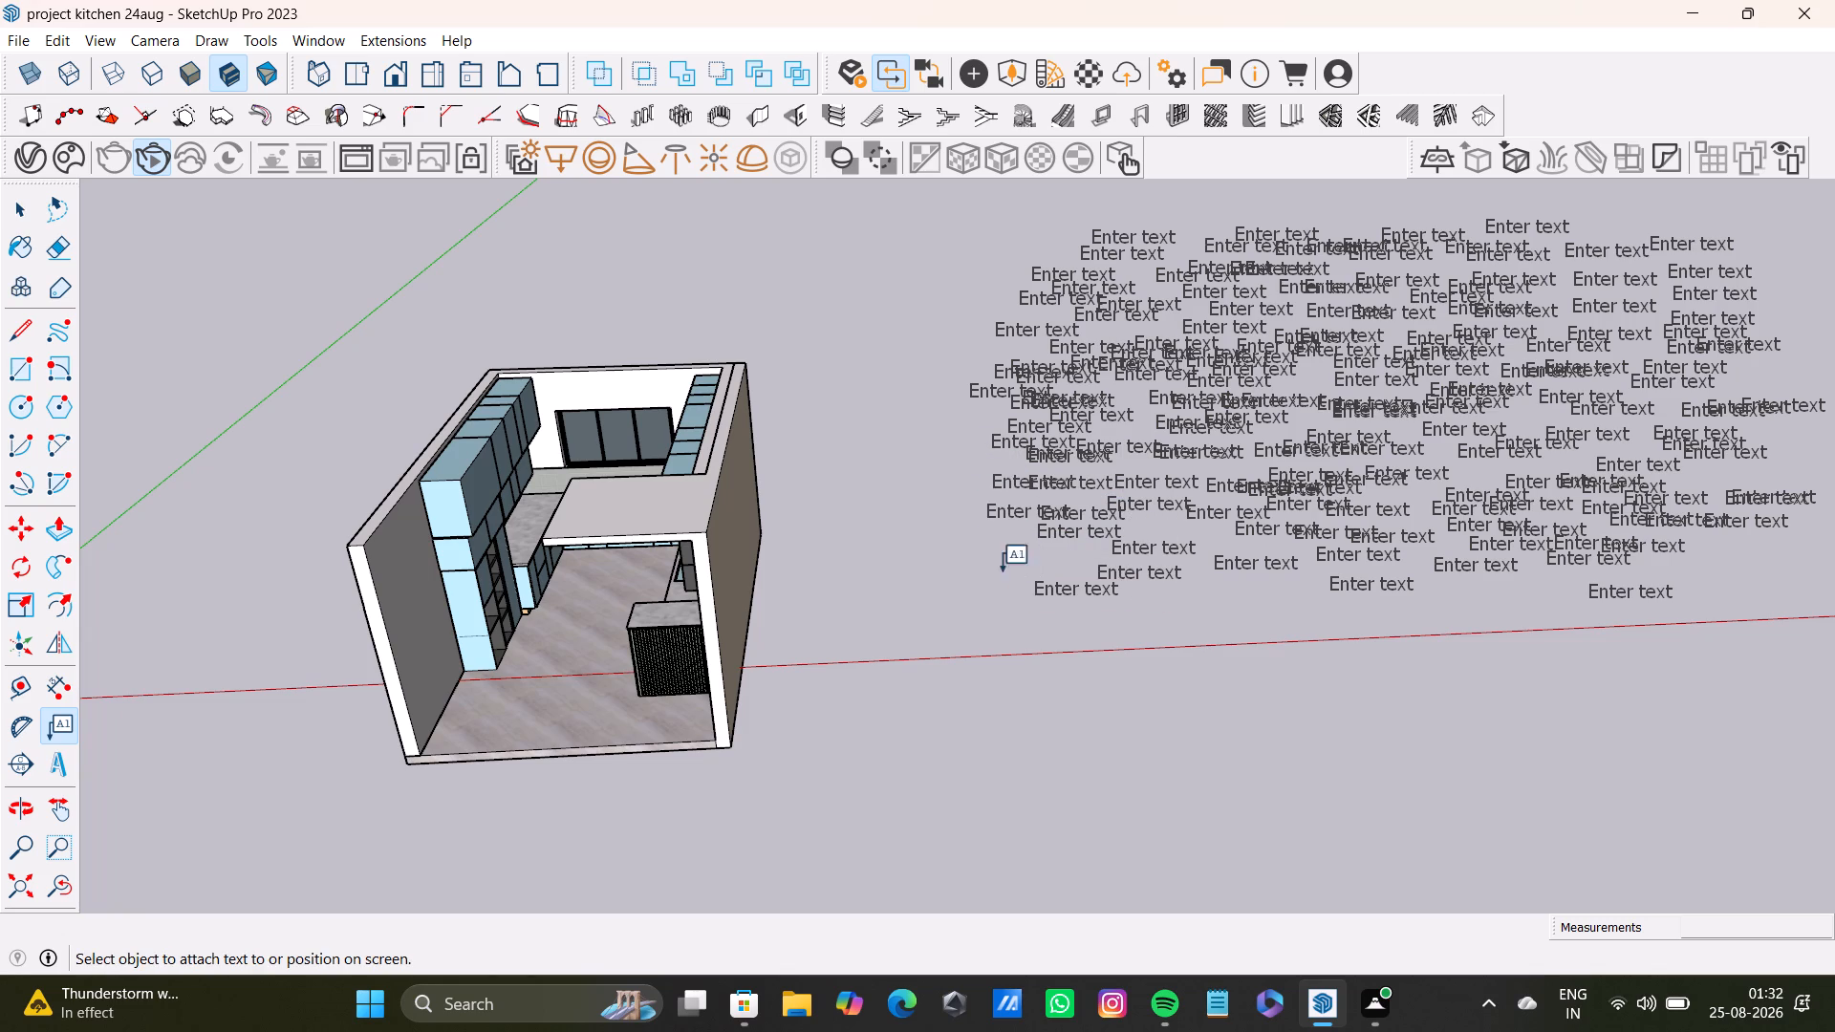
pyautogui.click(992, 548)
pyautogui.click(957, 531)
# Add two more default "Enter text" labels midway up the group's edge nearest the kitchen model.
pyautogui.click(959, 486)
pyautogui.click(976, 458)
pyautogui.click(964, 411)
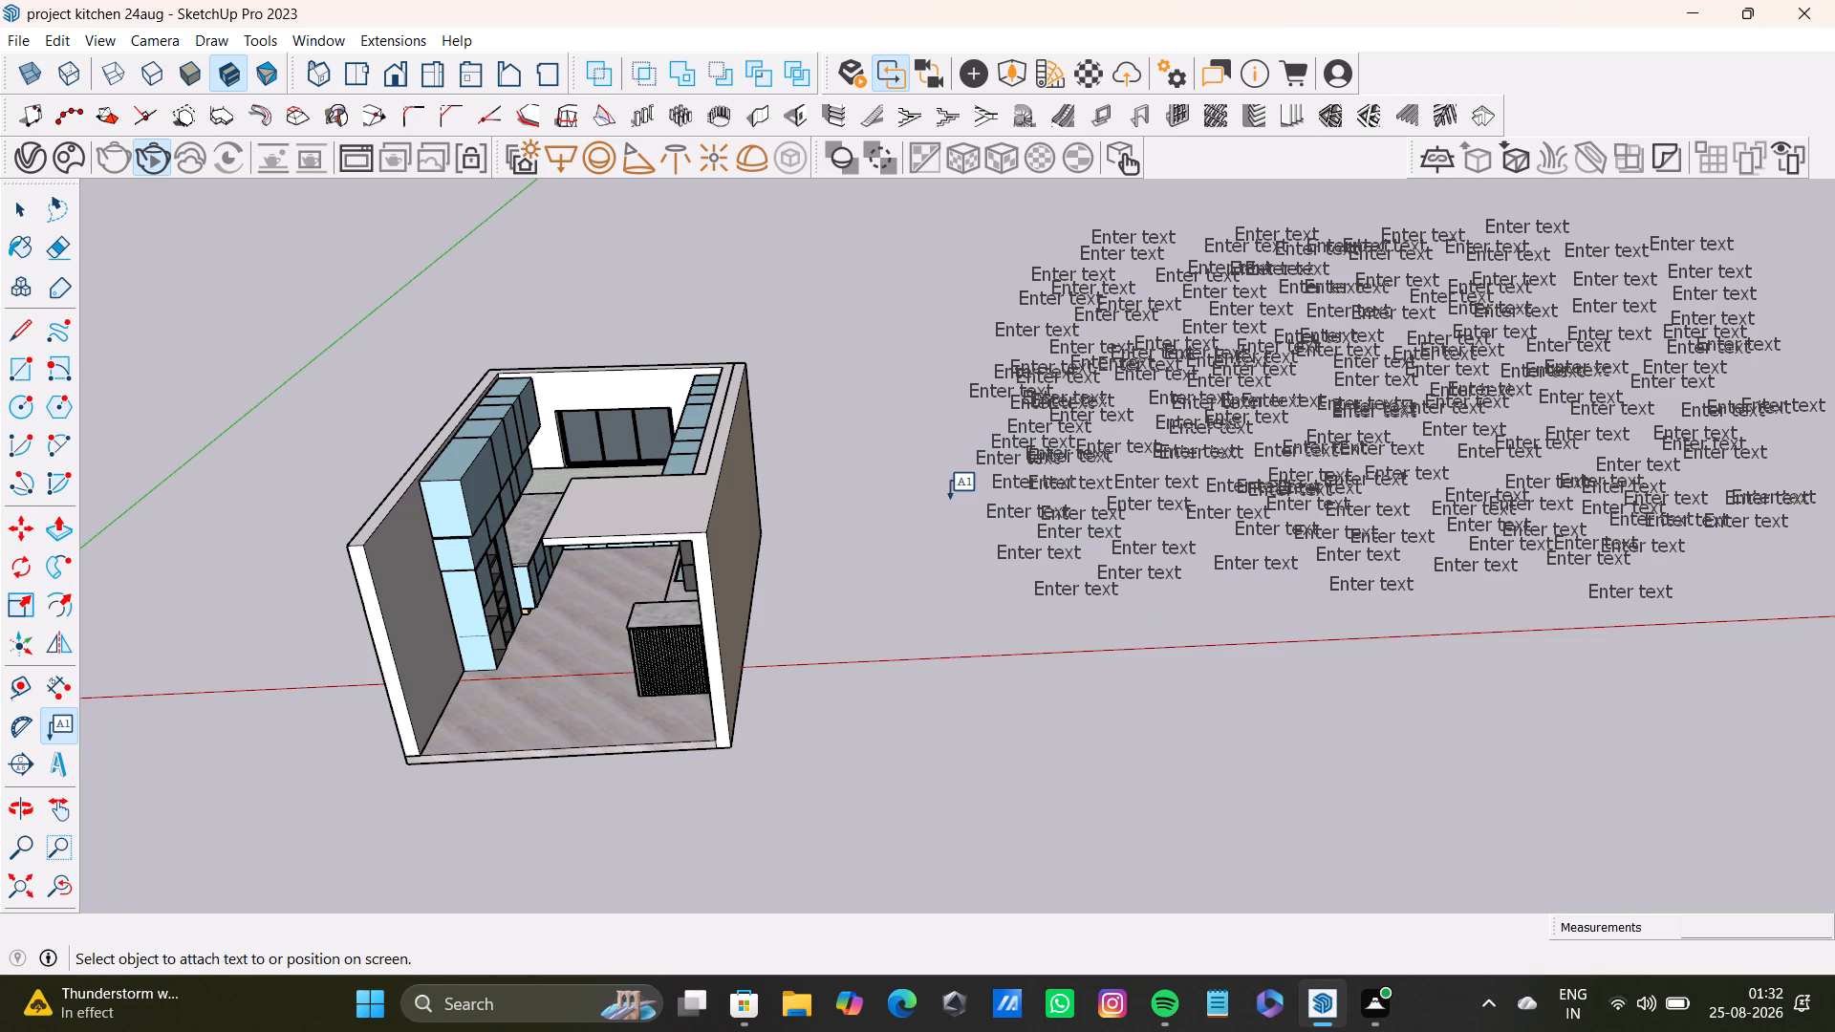
pyautogui.click(950, 499)
pyautogui.click(955, 417)
pyautogui.click(945, 490)
# Add two default "Enter text" labels inside the group's near half, one around mid-height and one lower down.
pyautogui.click(1134, 400)
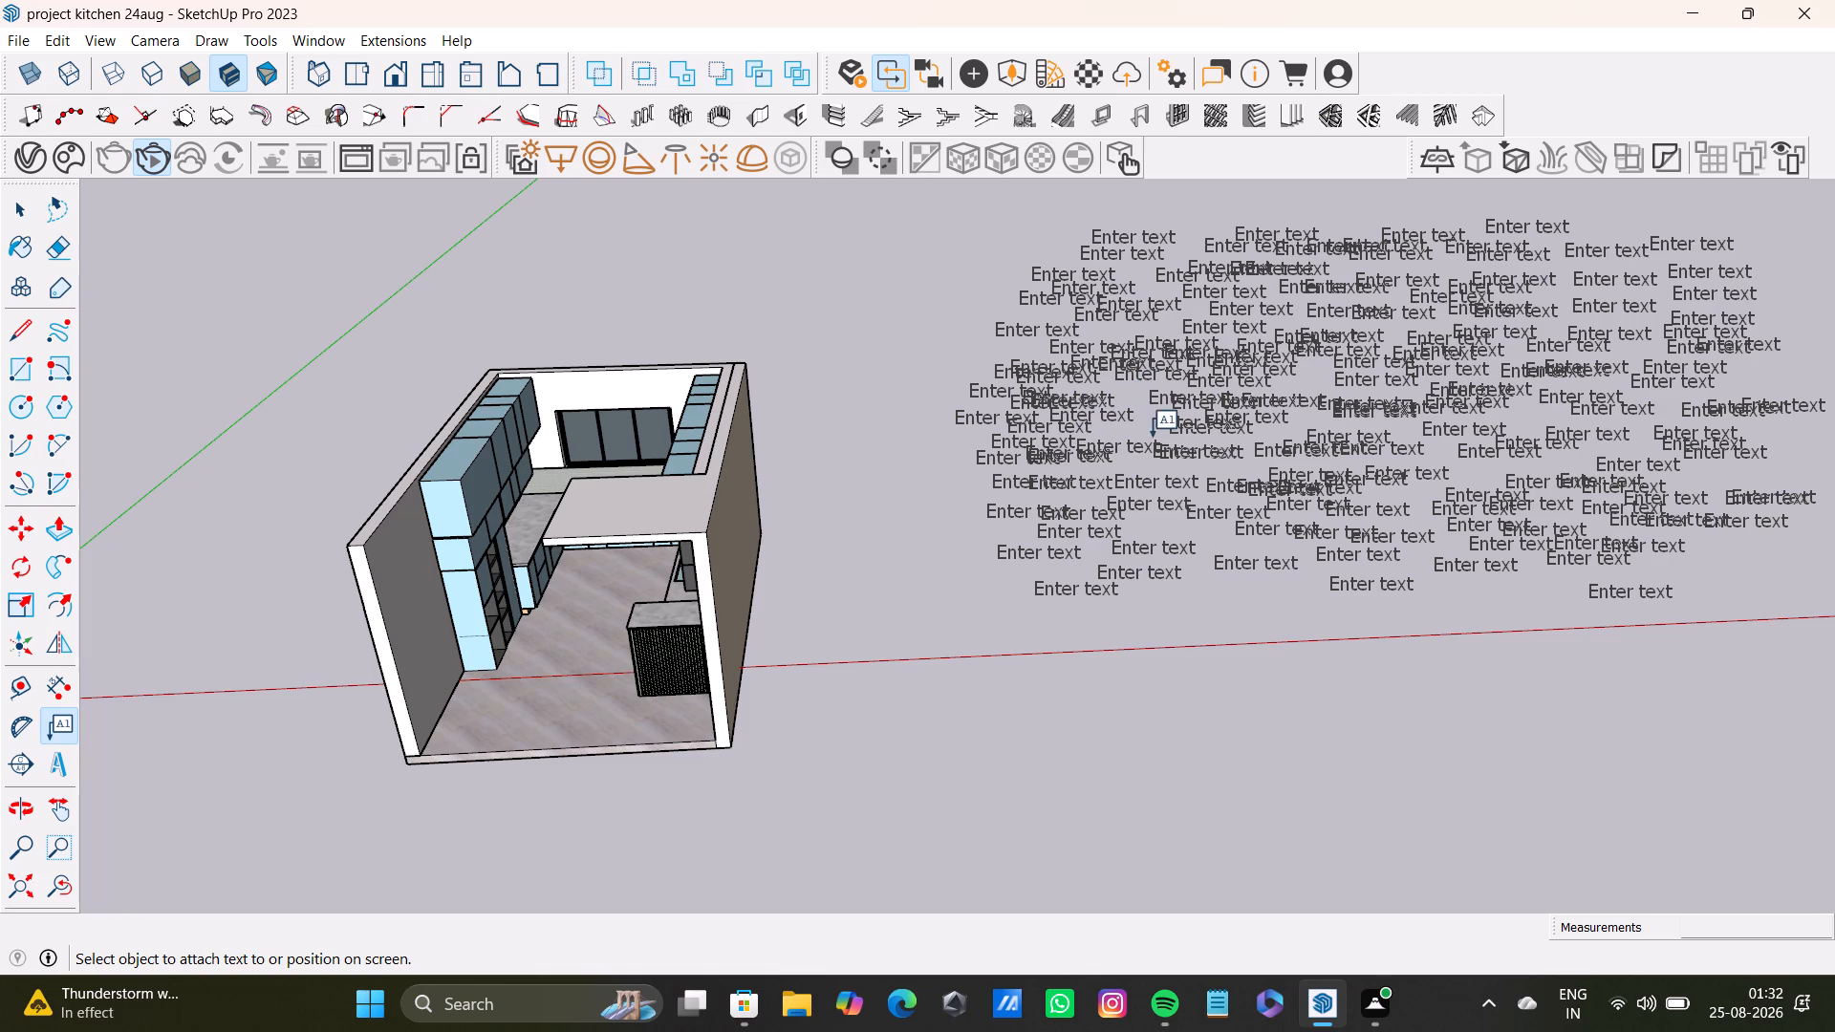
pyautogui.click(1137, 419)
pyautogui.click(1220, 533)
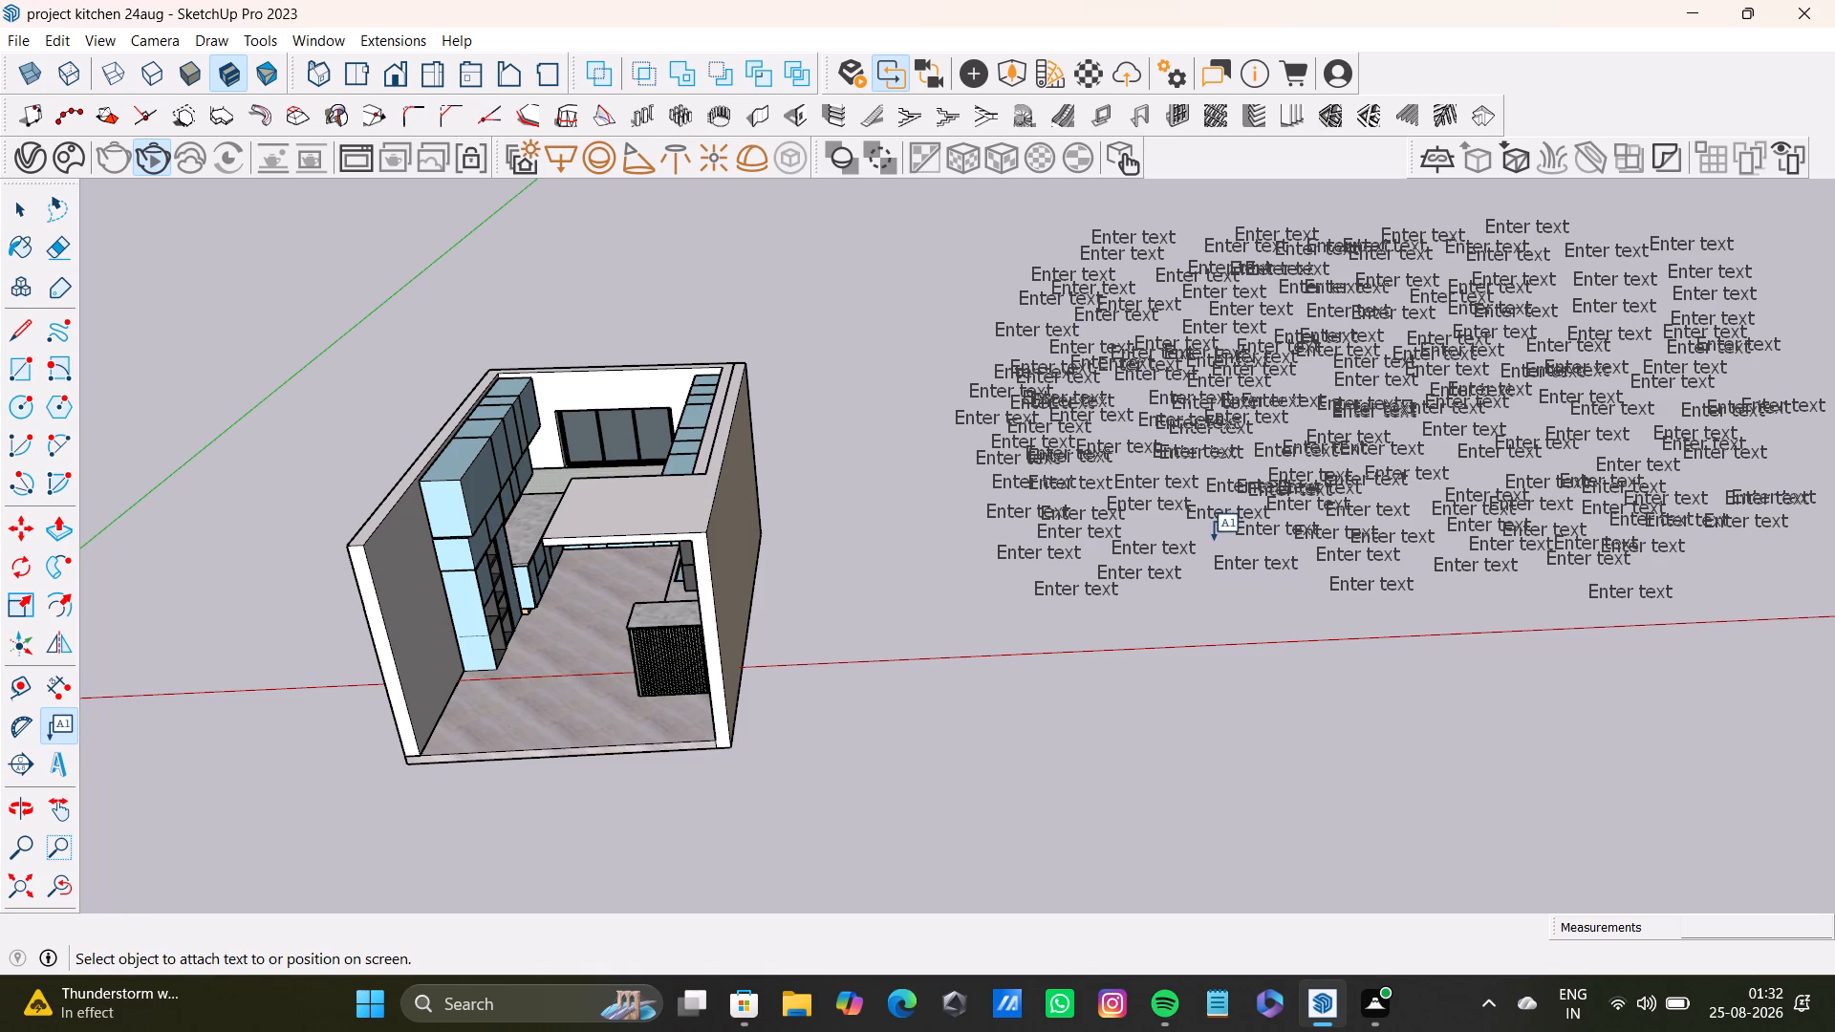
pyautogui.click(1214, 540)
pyautogui.click(1165, 525)
pyautogui.click(1228, 602)
# Add four more default "Enter text" labels along the group's lower edge, towards the side nearest the kitchen model.
pyautogui.click(1183, 570)
pyautogui.click(1203, 603)
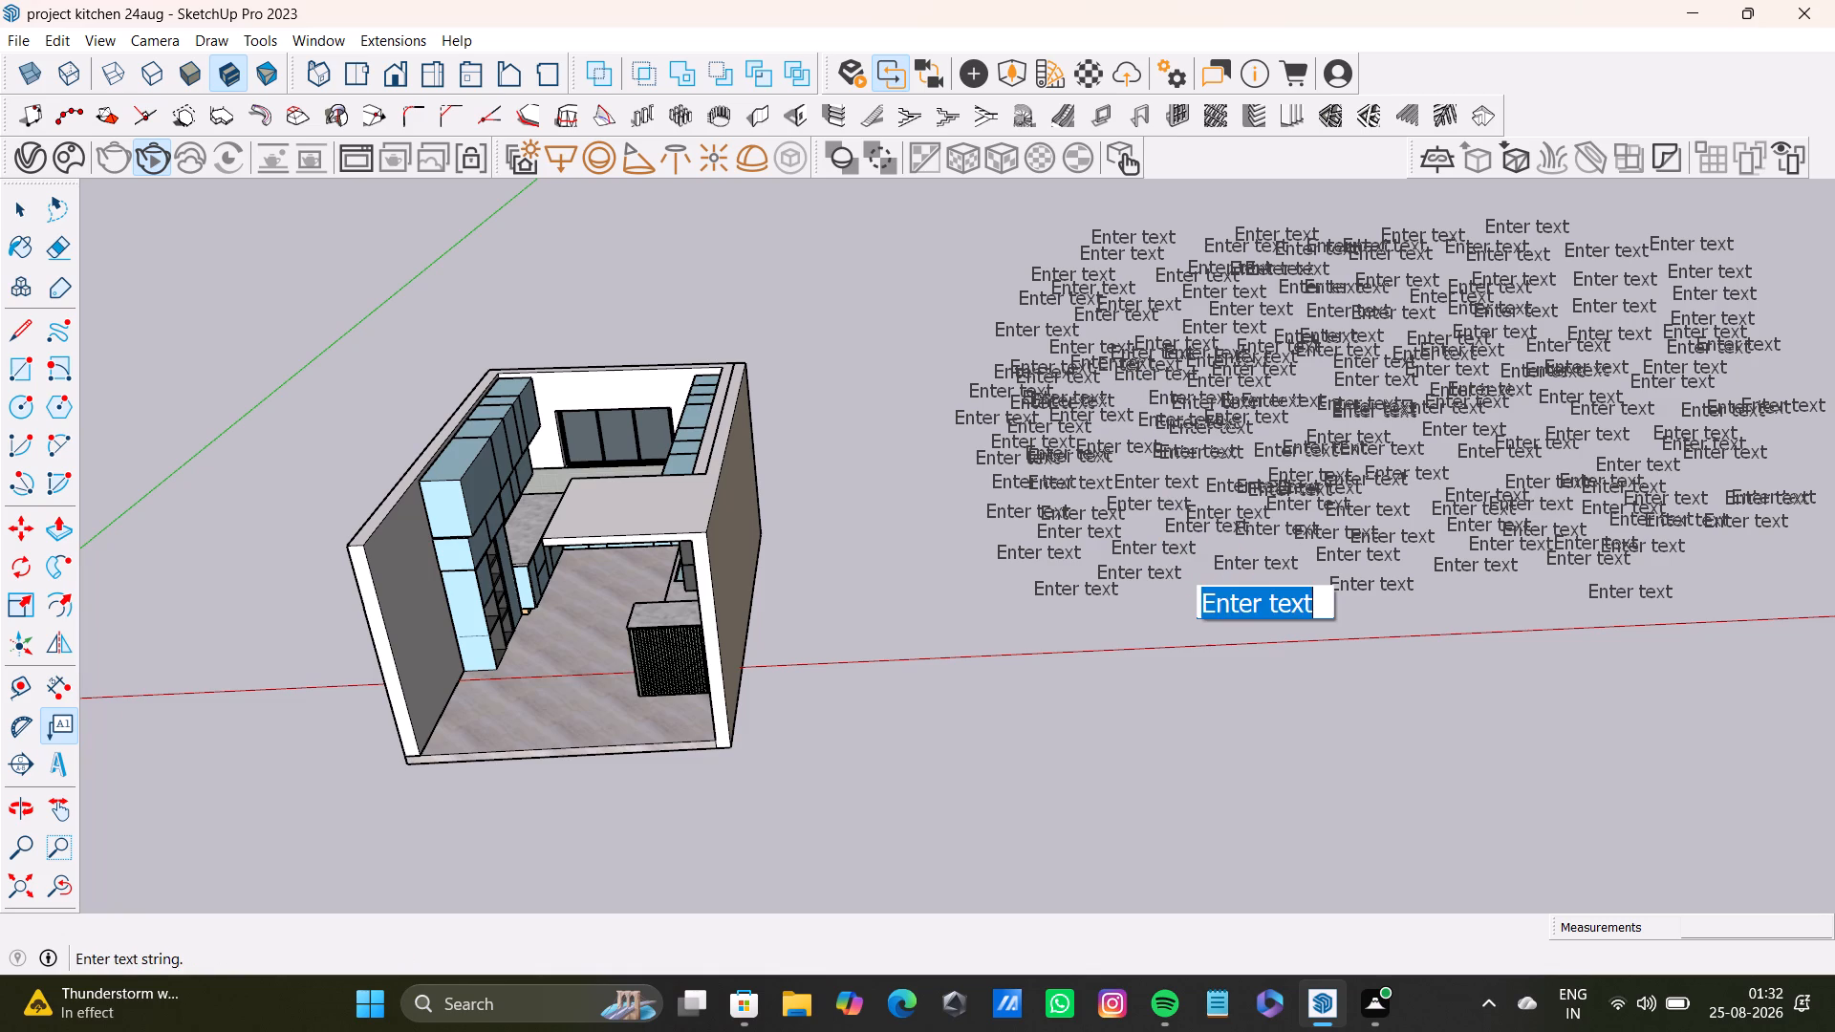
pyautogui.click(1236, 546)
pyautogui.click(1180, 576)
pyautogui.click(1192, 610)
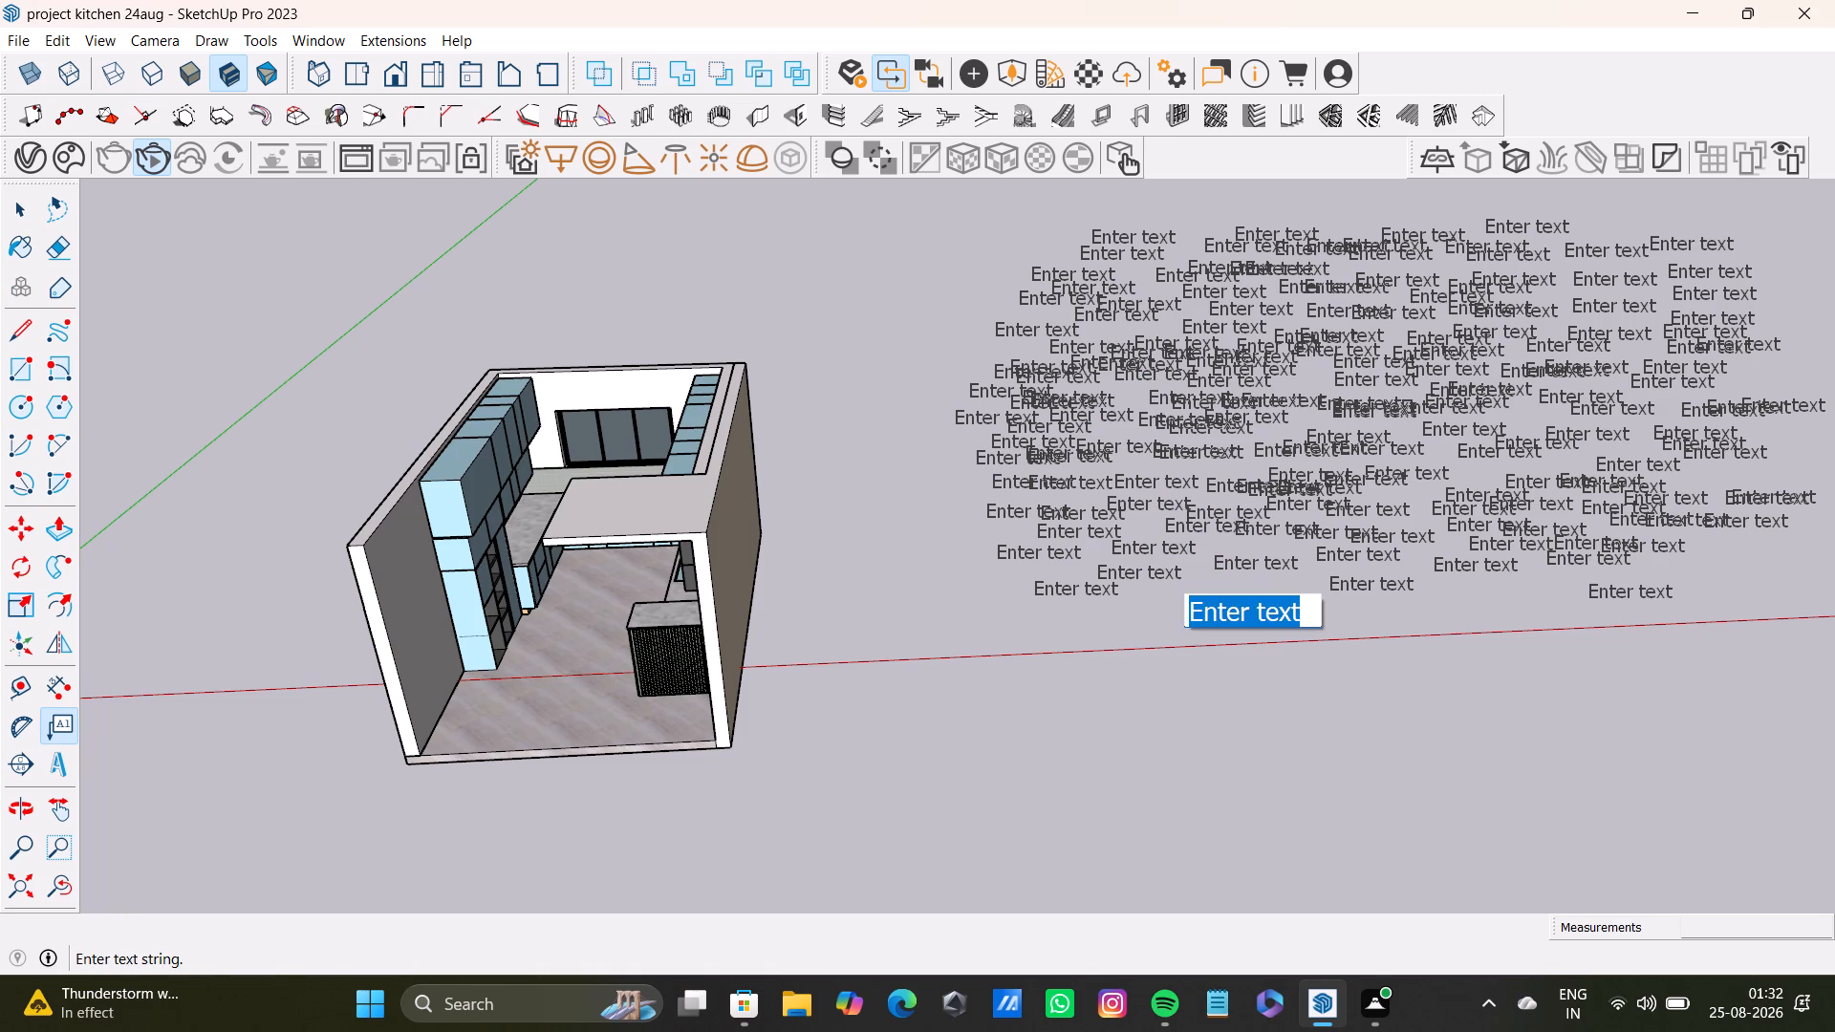
pyautogui.click(1336, 592)
pyautogui.click(1356, 608)
pyautogui.click(1270, 582)
pyautogui.click(1212, 589)
pyautogui.click(1190, 608)
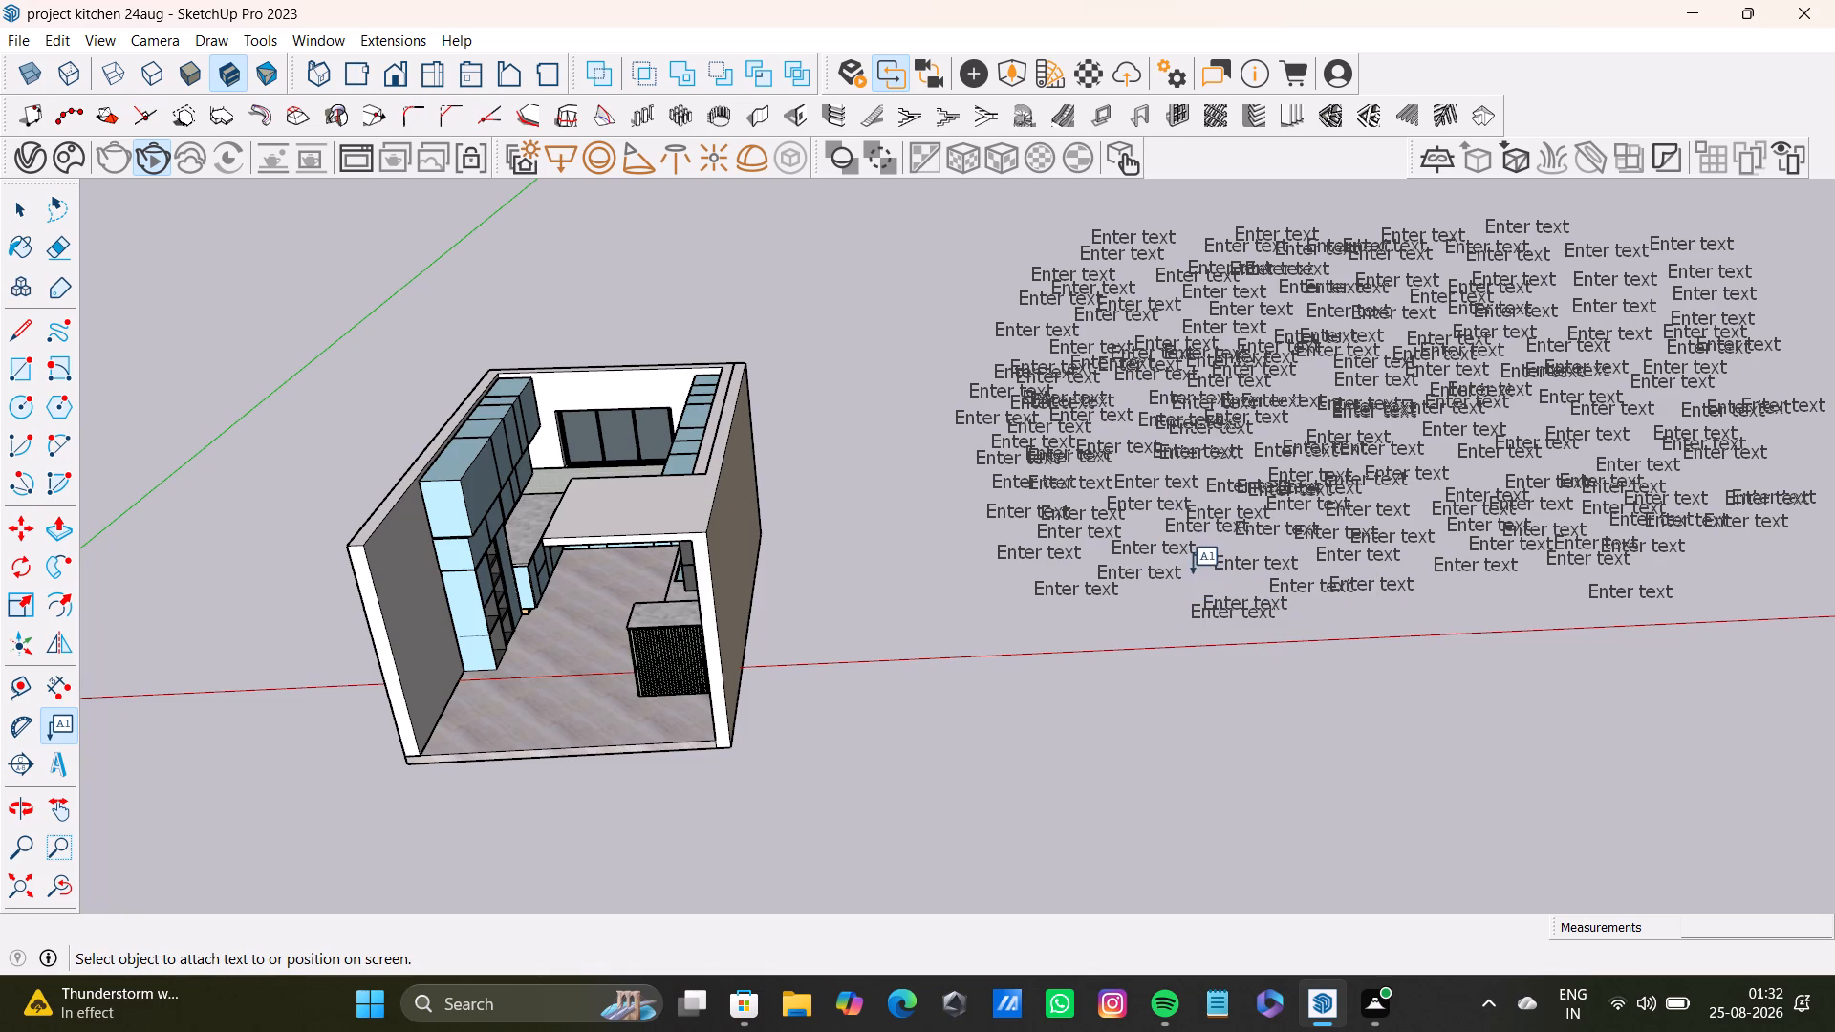
pyautogui.click(1195, 573)
pyautogui.click(1128, 616)
pyautogui.click(1159, 585)
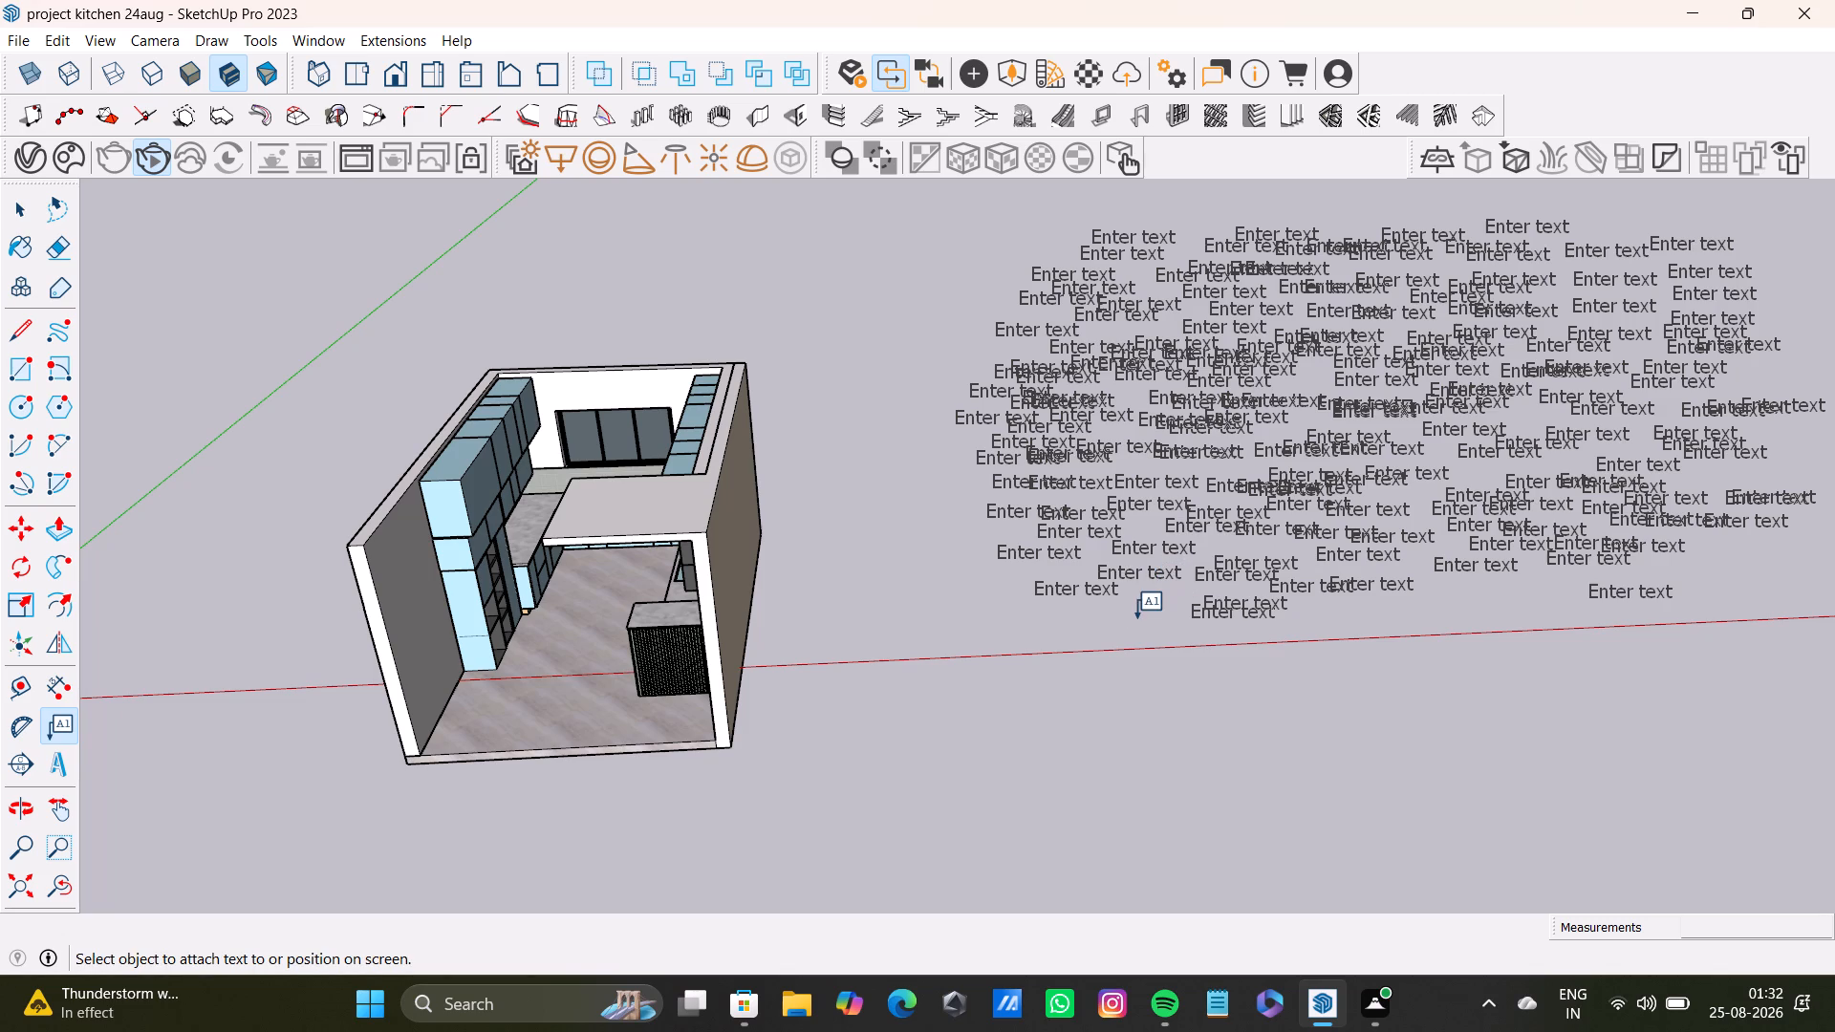
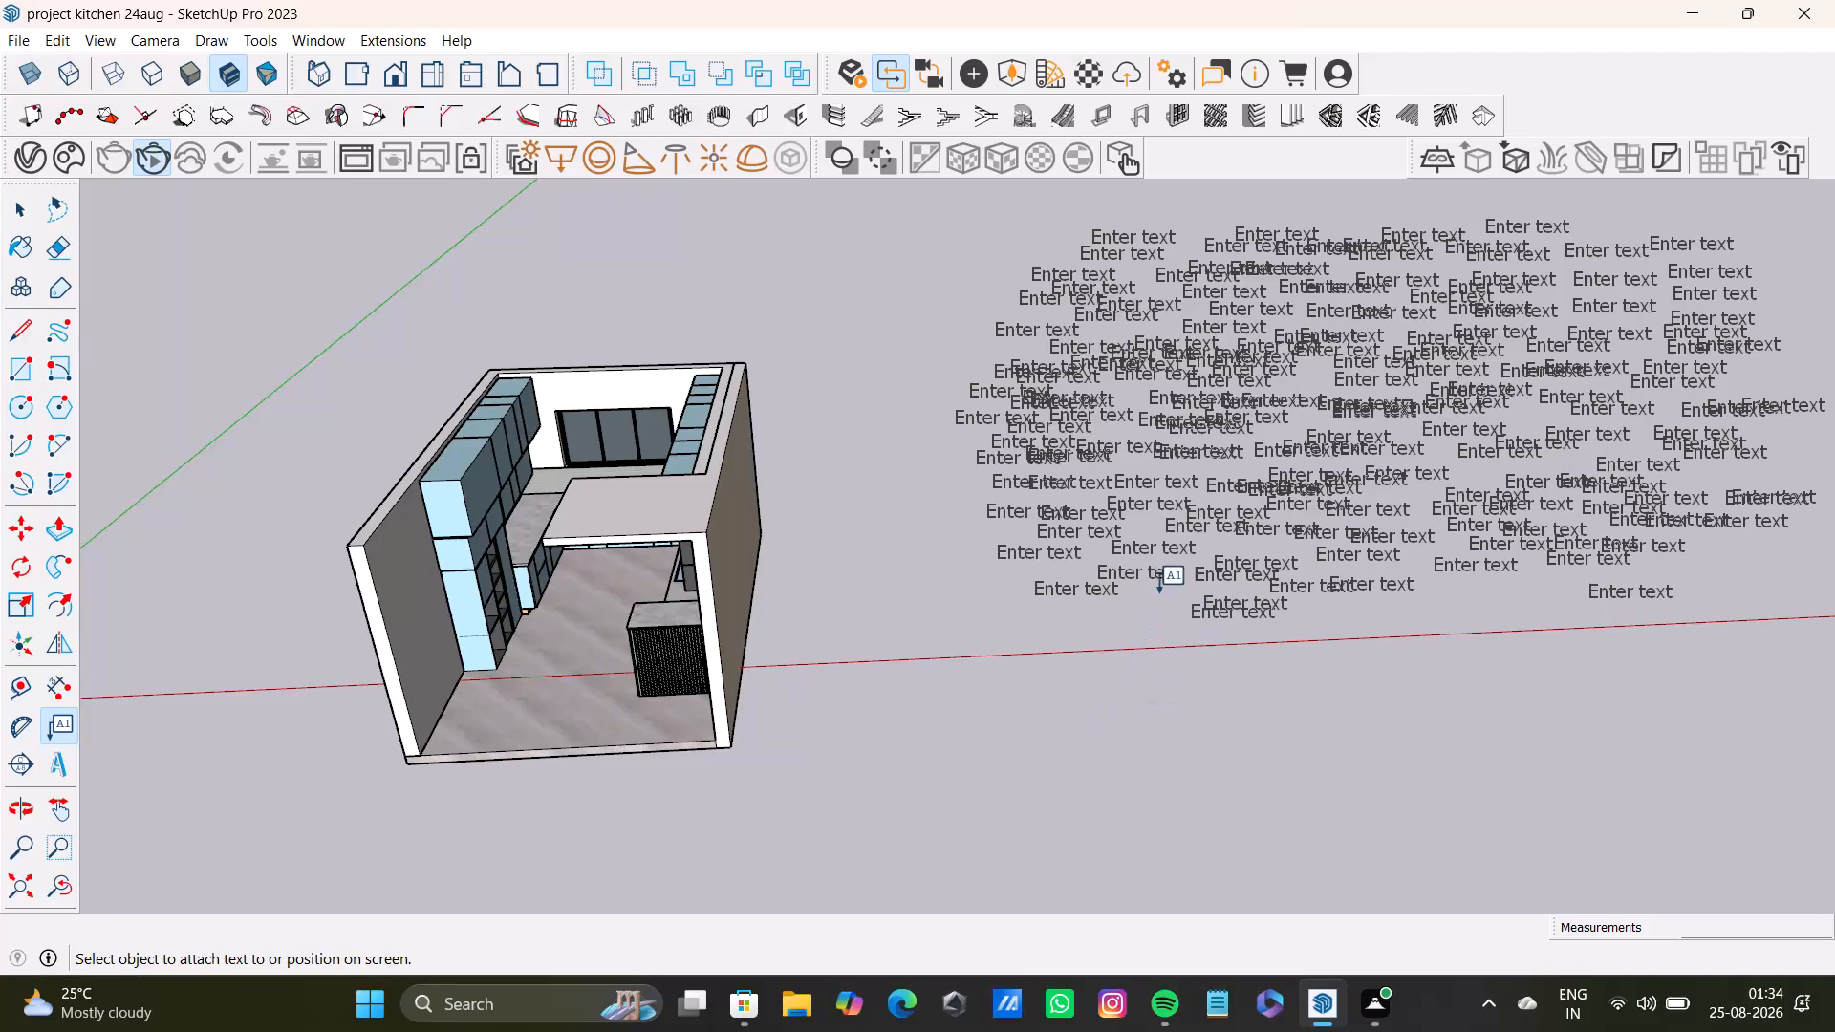
# Add two default "Enter text" labels at the group's lower edge, one on the near half and one below its middle.
pyautogui.click(1146, 604)
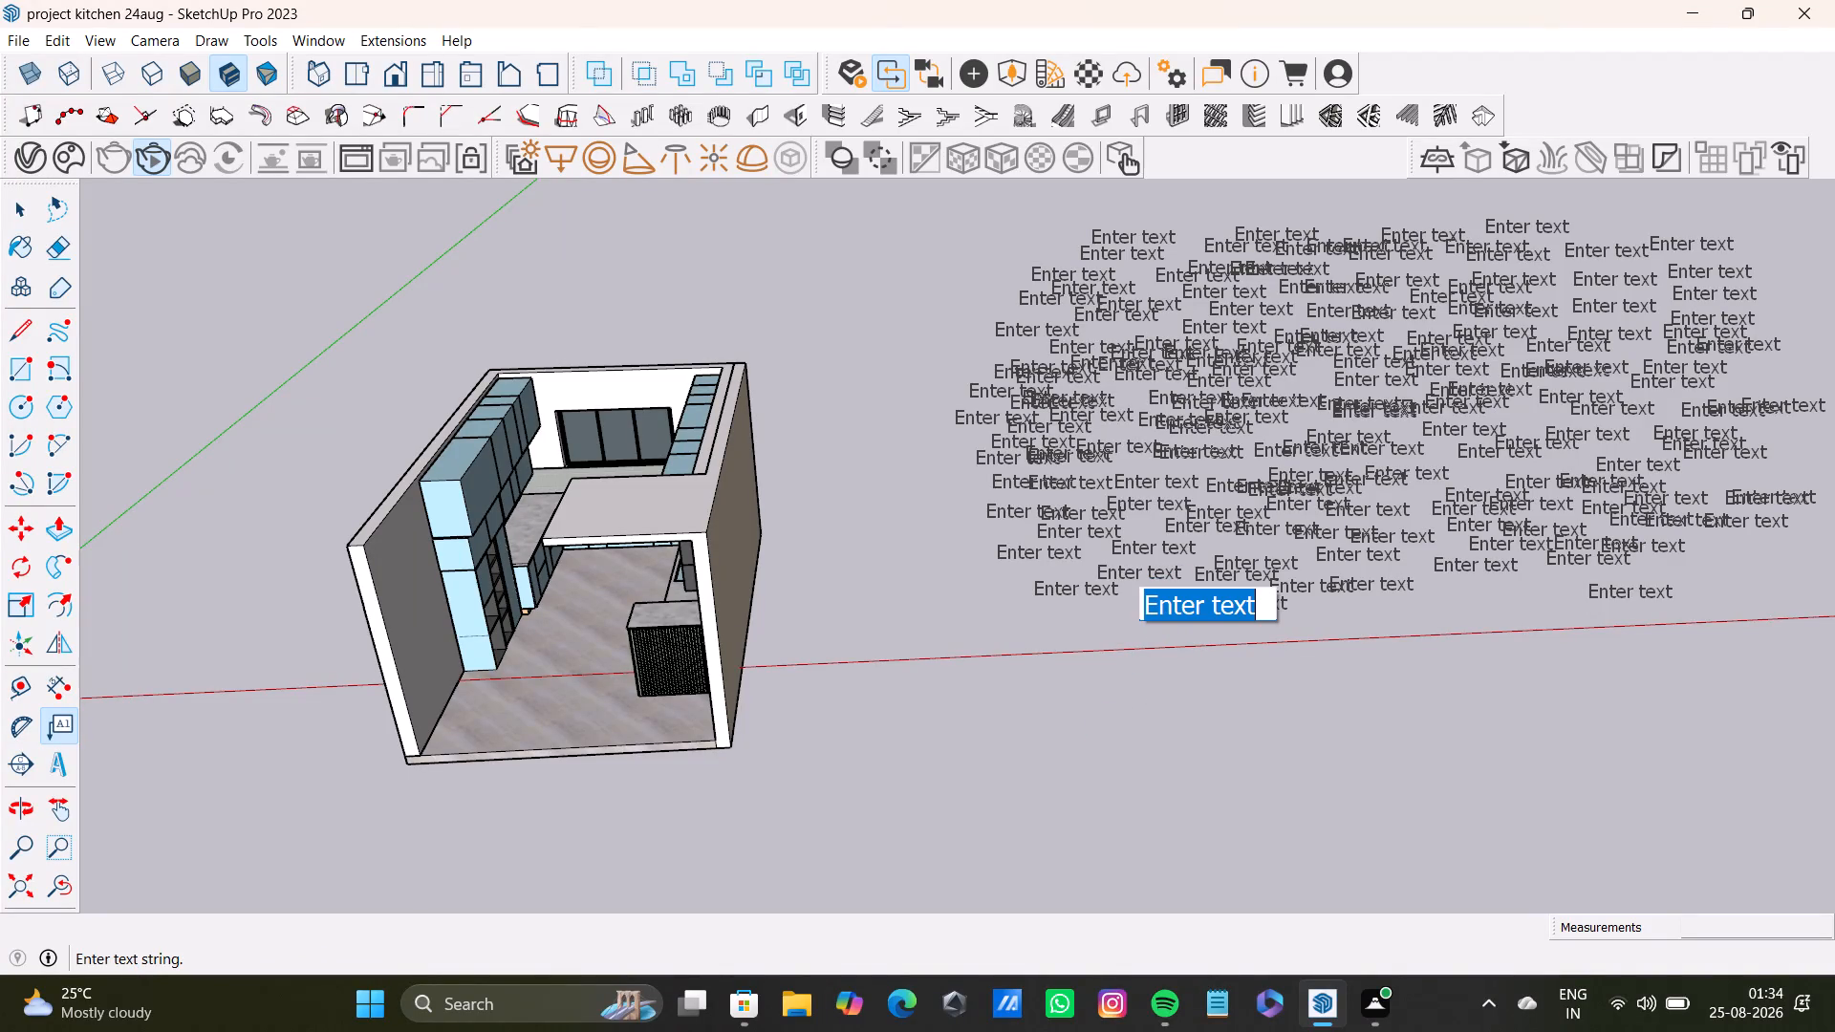
pyautogui.click(1169, 628)
pyautogui.click(1306, 626)
pyautogui.click(1326, 615)
pyautogui.click(1335, 651)
pyautogui.click(1322, 611)
pyautogui.click(1289, 672)
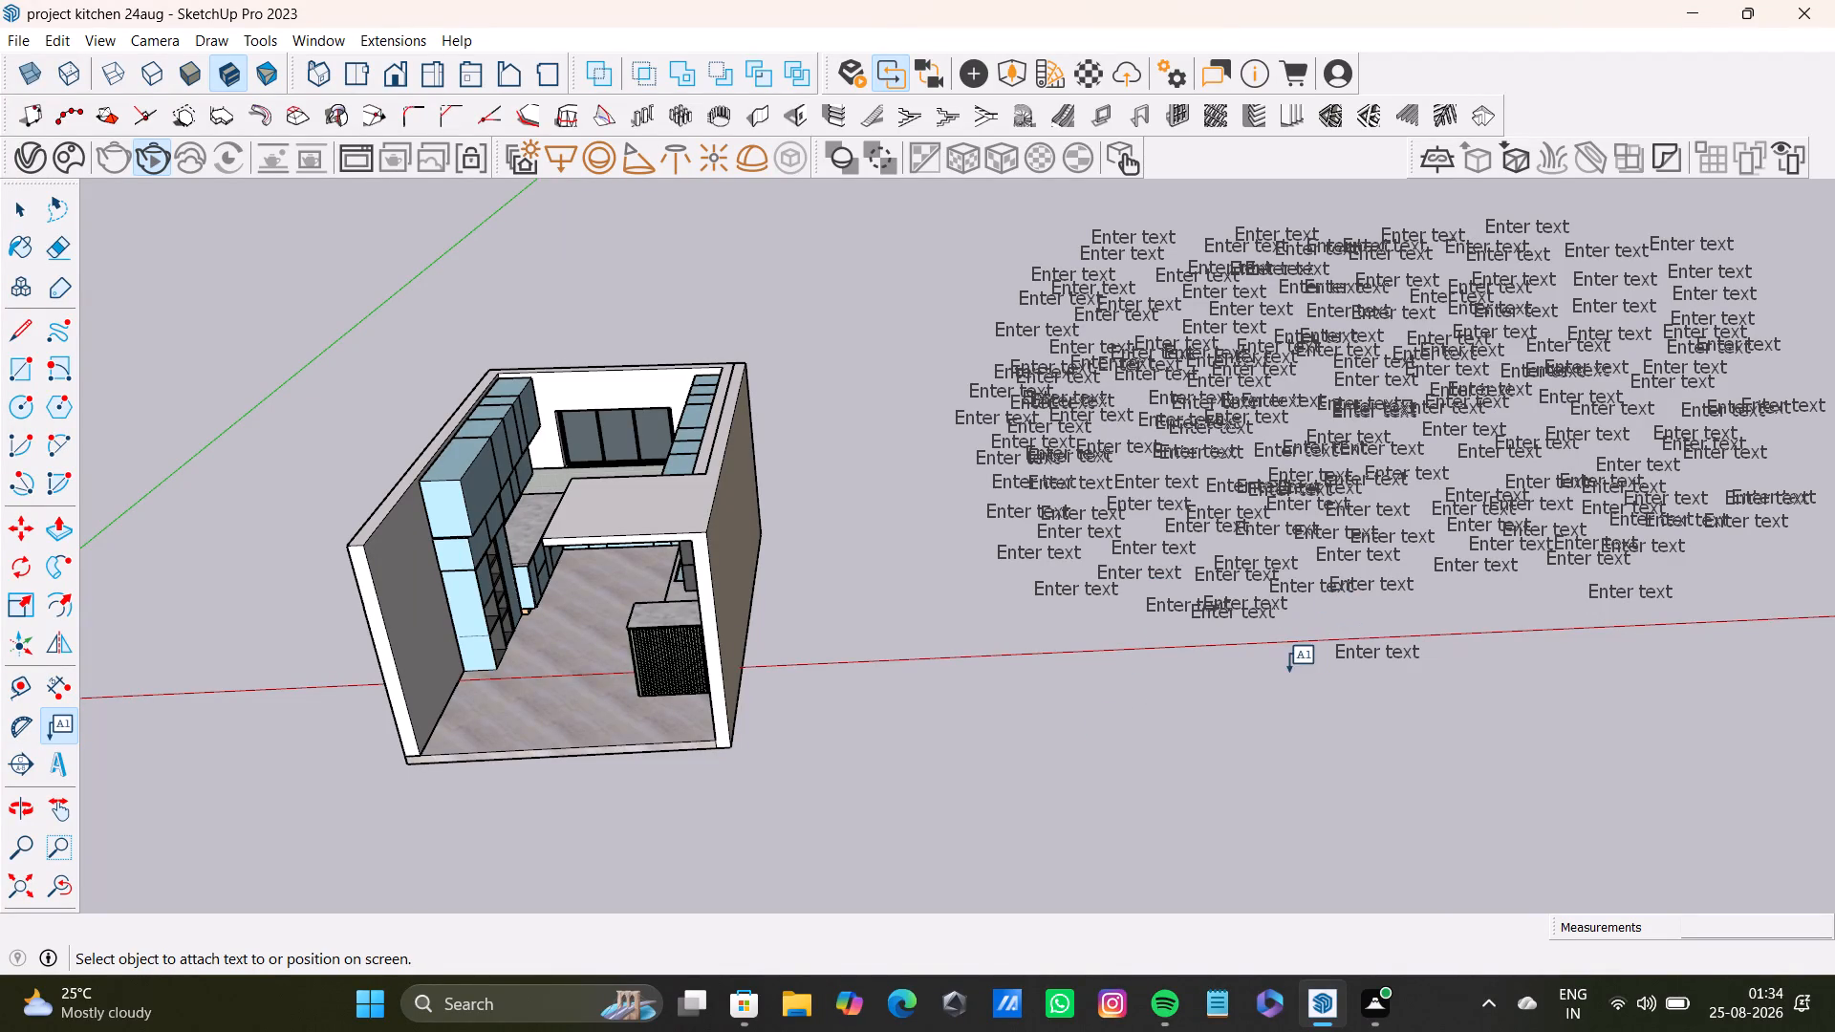
# Add three more default "Enter text" labels along the middle stretch of the group's lower edge.
pyautogui.click(1443, 583)
pyautogui.click(1444, 620)
pyautogui.click(1418, 593)
pyautogui.click(1414, 613)
pyautogui.click(1311, 614)
pyautogui.click(1280, 638)
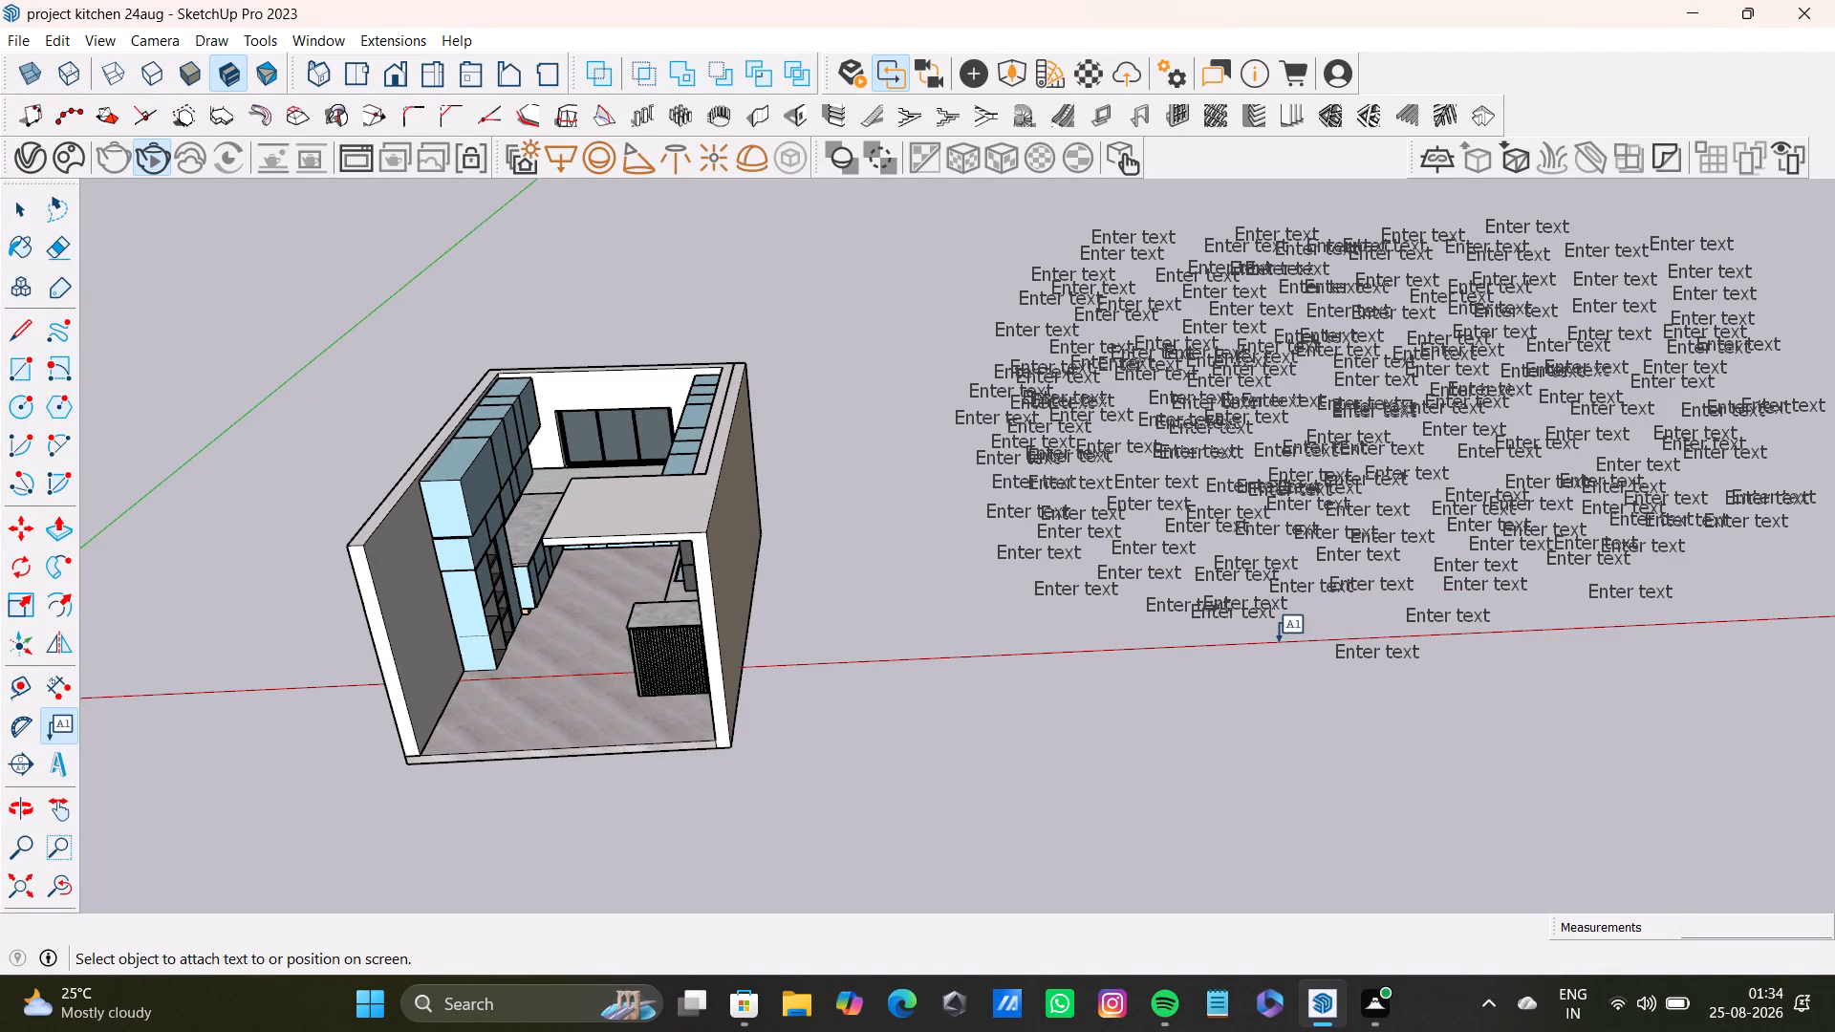
pyautogui.click(1311, 613)
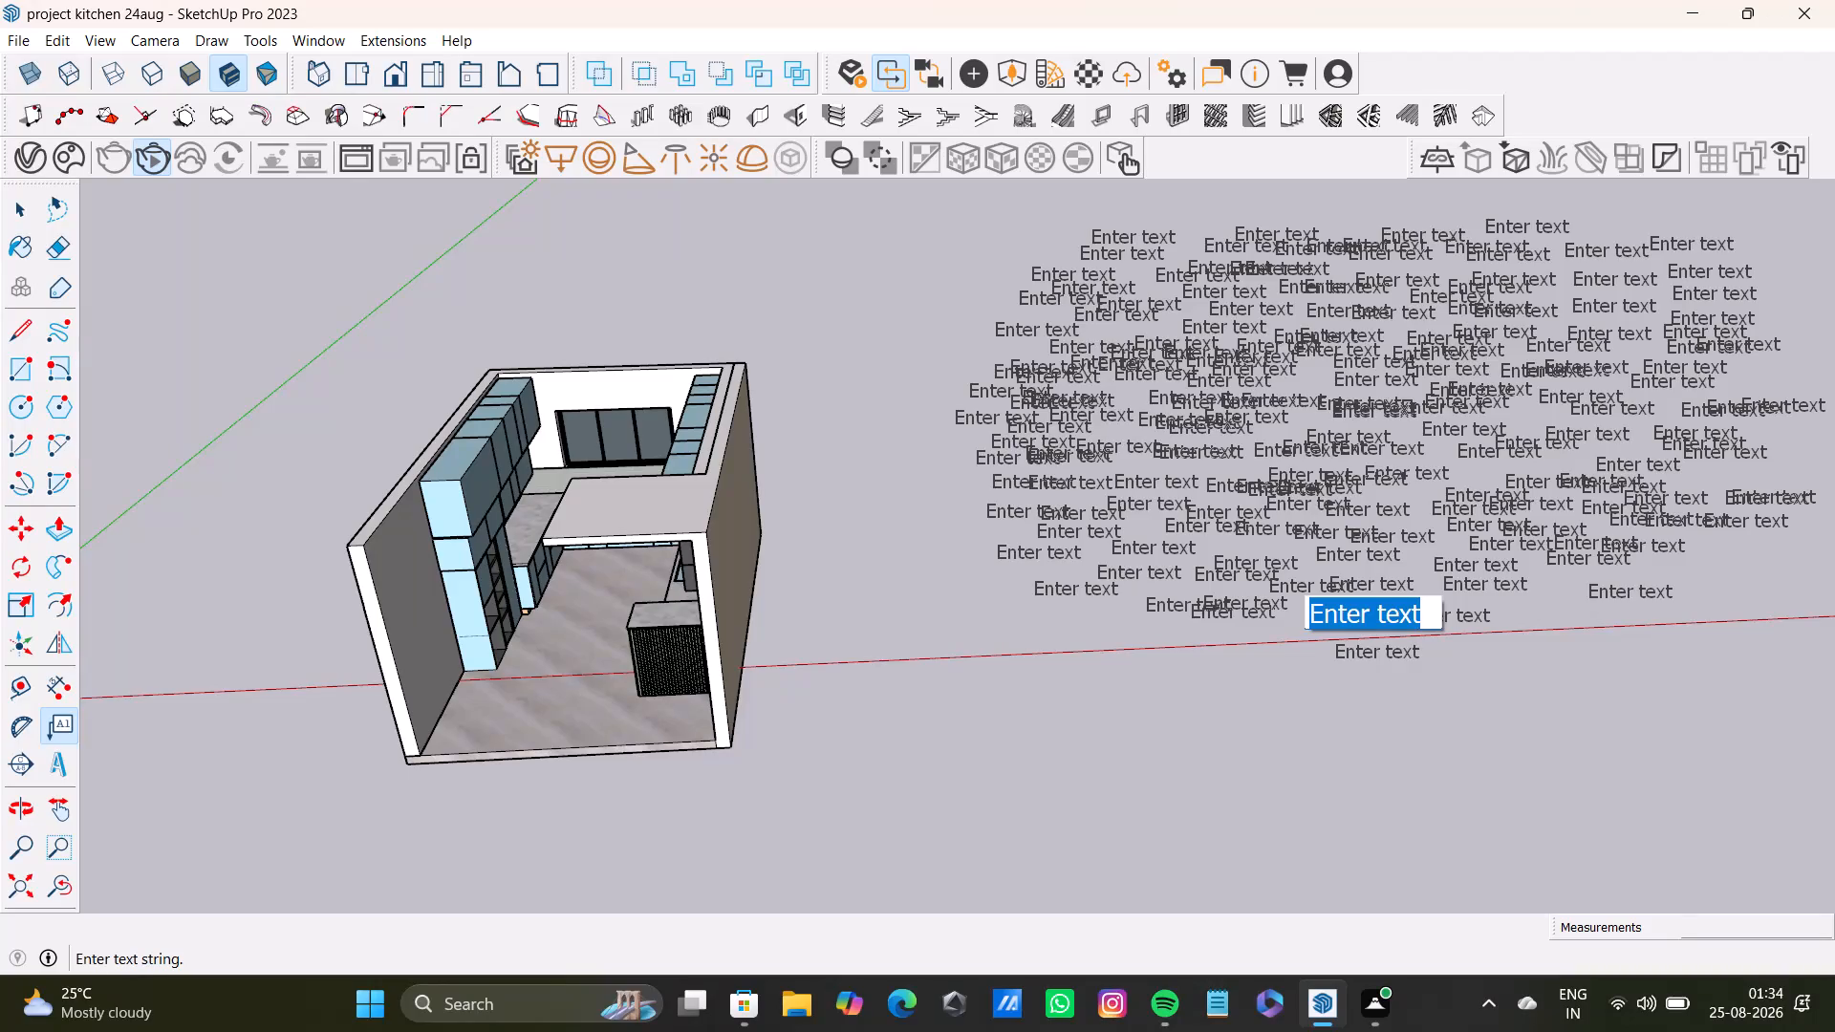
pyautogui.click(1187, 671)
# Add three default "Enter text" labels in a row along the red axis, below the middle of the group.
pyautogui.click(1263, 679)
pyautogui.click(1249, 650)
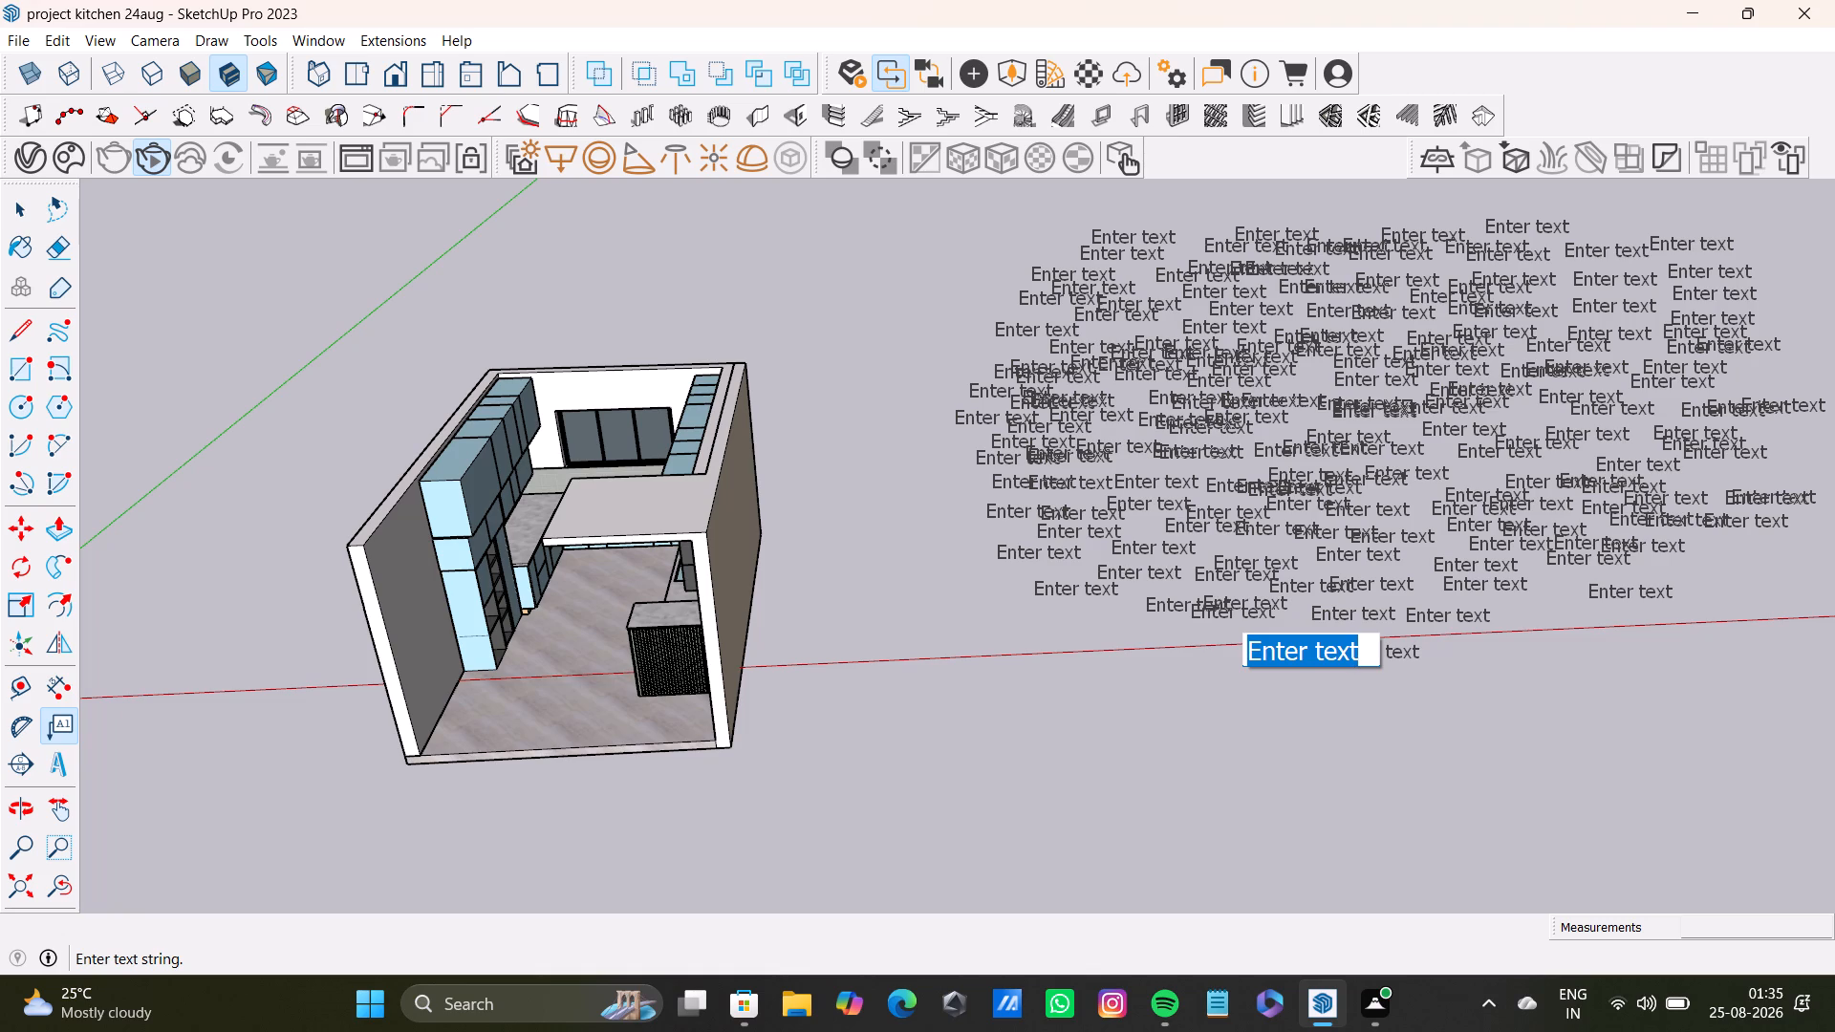
pyautogui.click(1336, 702)
pyautogui.click(1481, 671)
pyautogui.click(1469, 645)
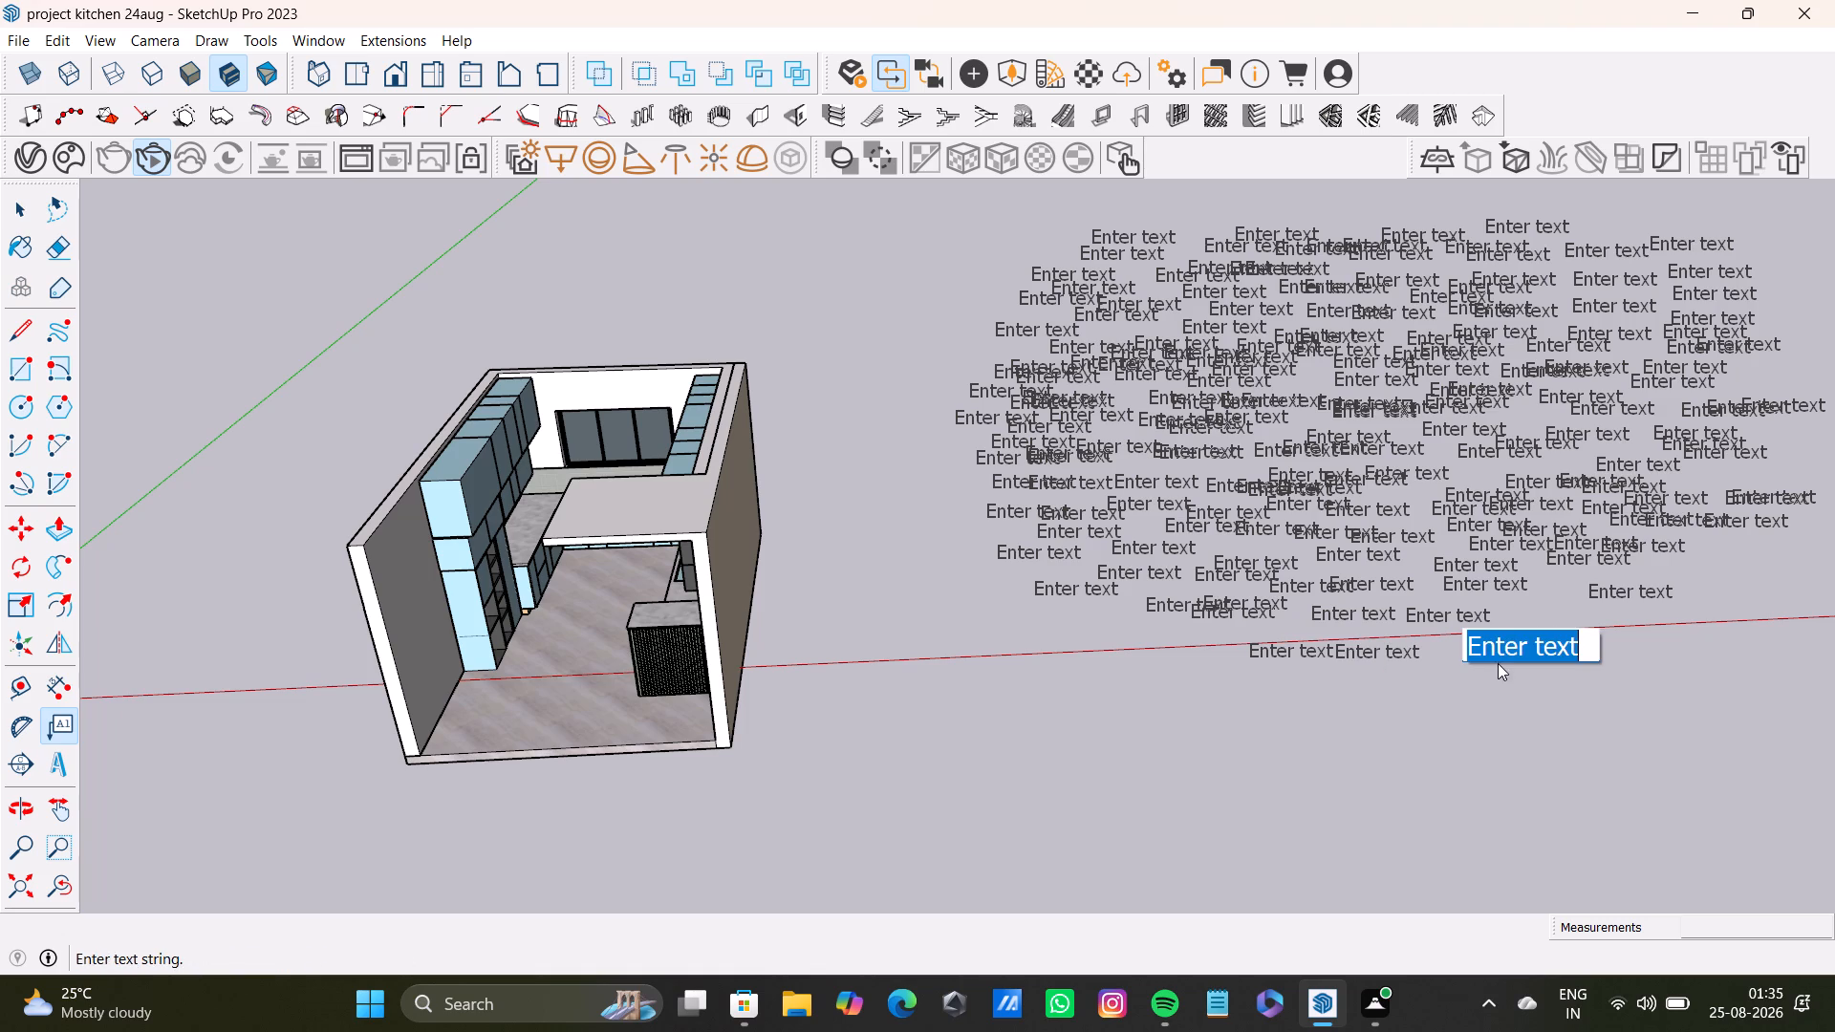
pyautogui.click(1482, 699)
pyautogui.click(1452, 683)
pyautogui.click(1447, 657)
pyautogui.moveTo(1449, 707); pyautogui.dragTo(1469, 704)
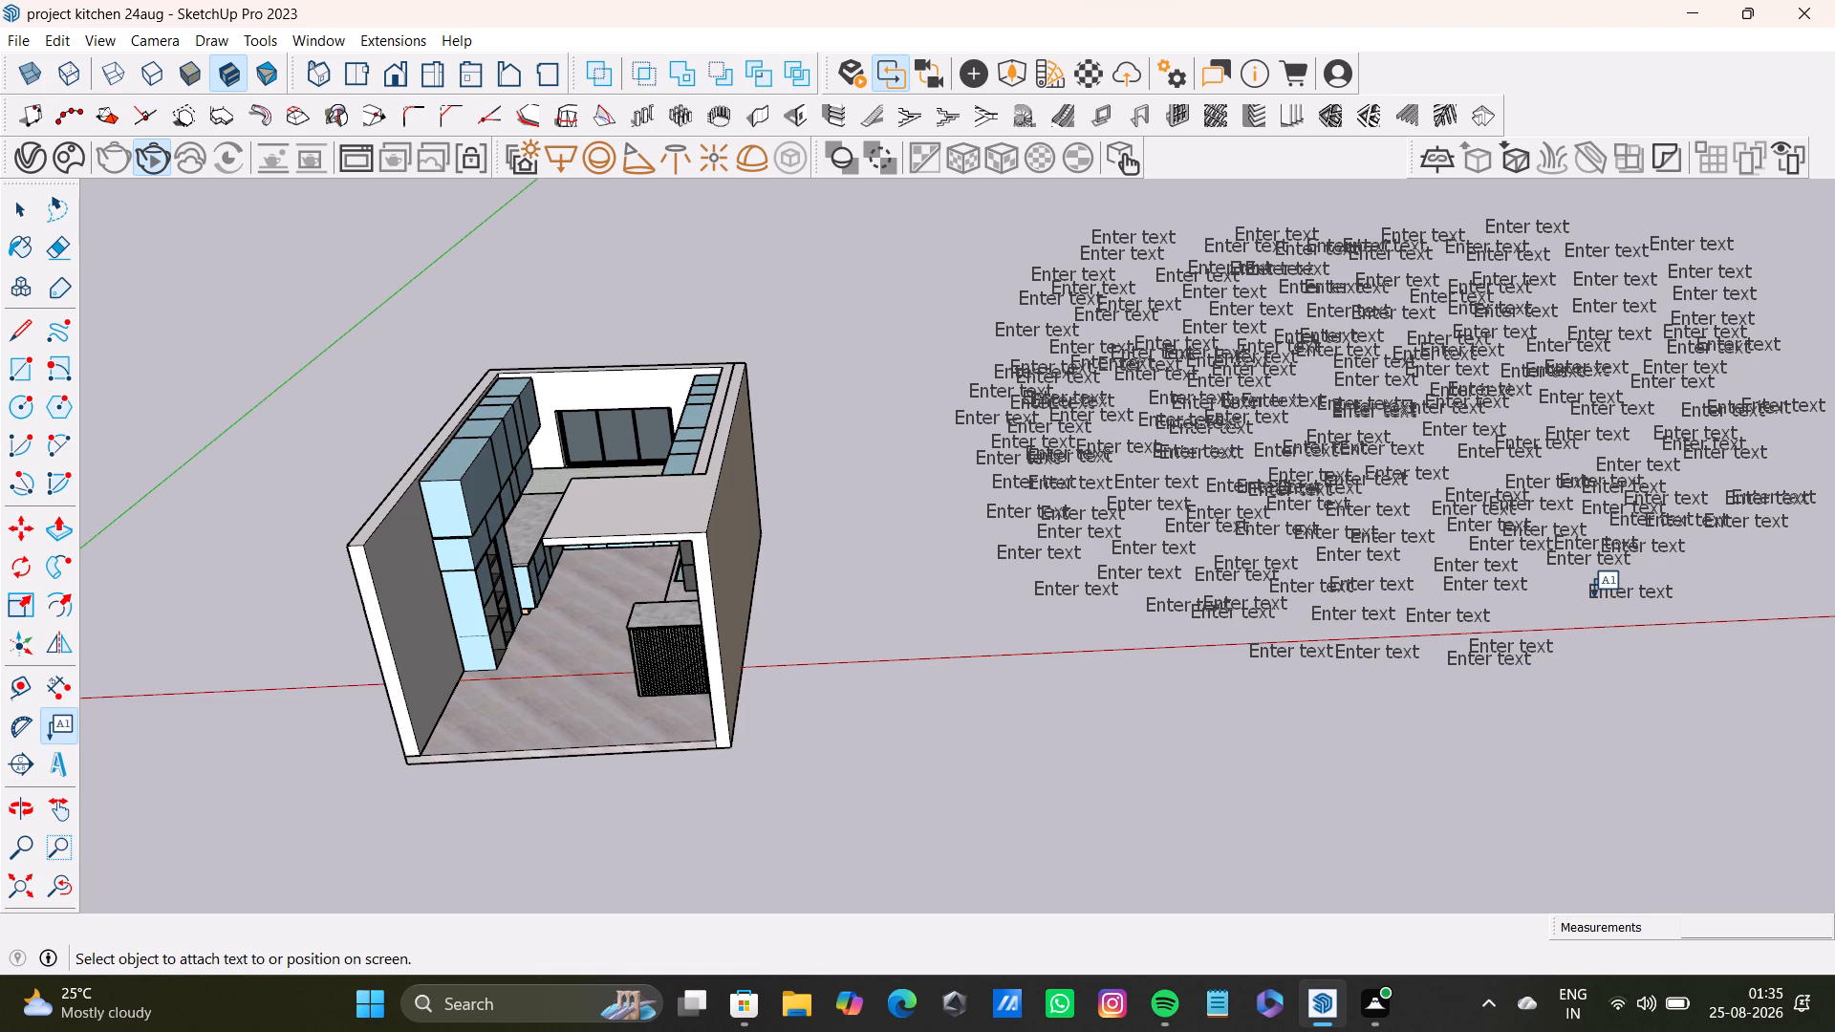
# Add three default "Enter text" labels below the group's far half, extending its lower edge away from the kitchen model.
pyautogui.click(1572, 613)
pyautogui.click(1593, 679)
pyautogui.click(1557, 601)
pyautogui.click(1562, 668)
pyautogui.click(1552, 598)
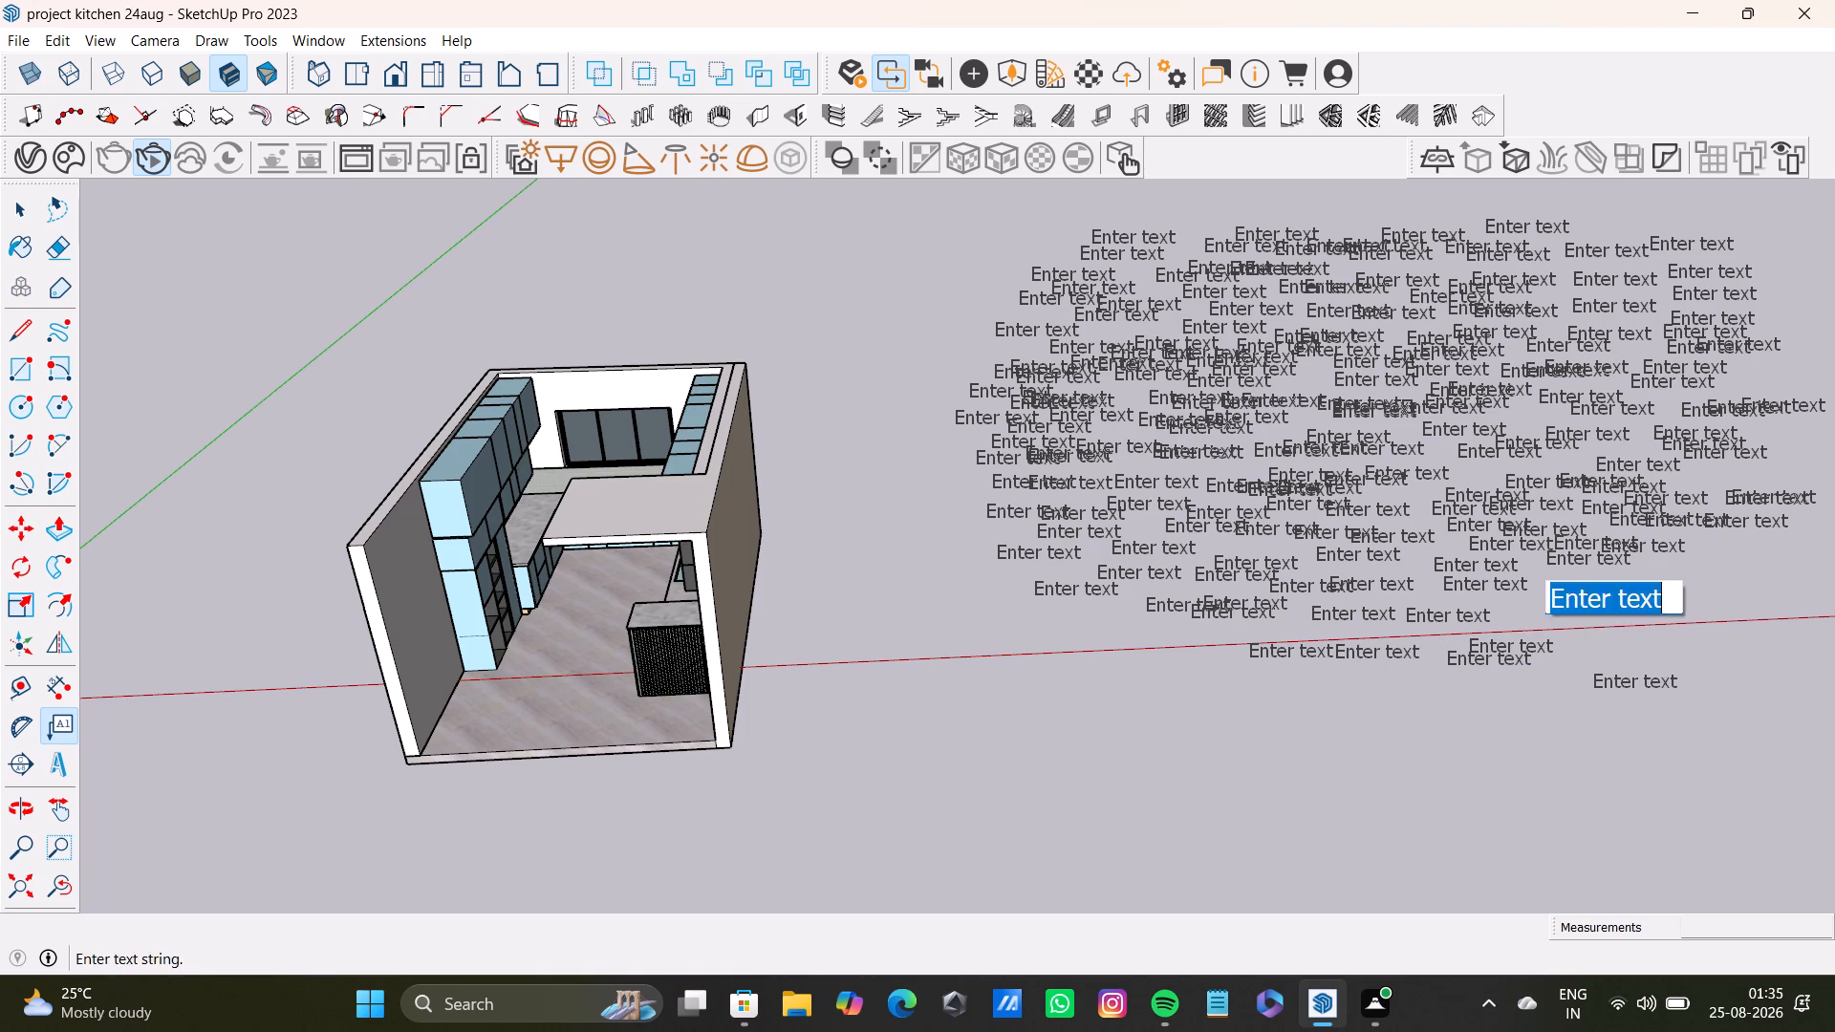
pyautogui.click(1562, 688)
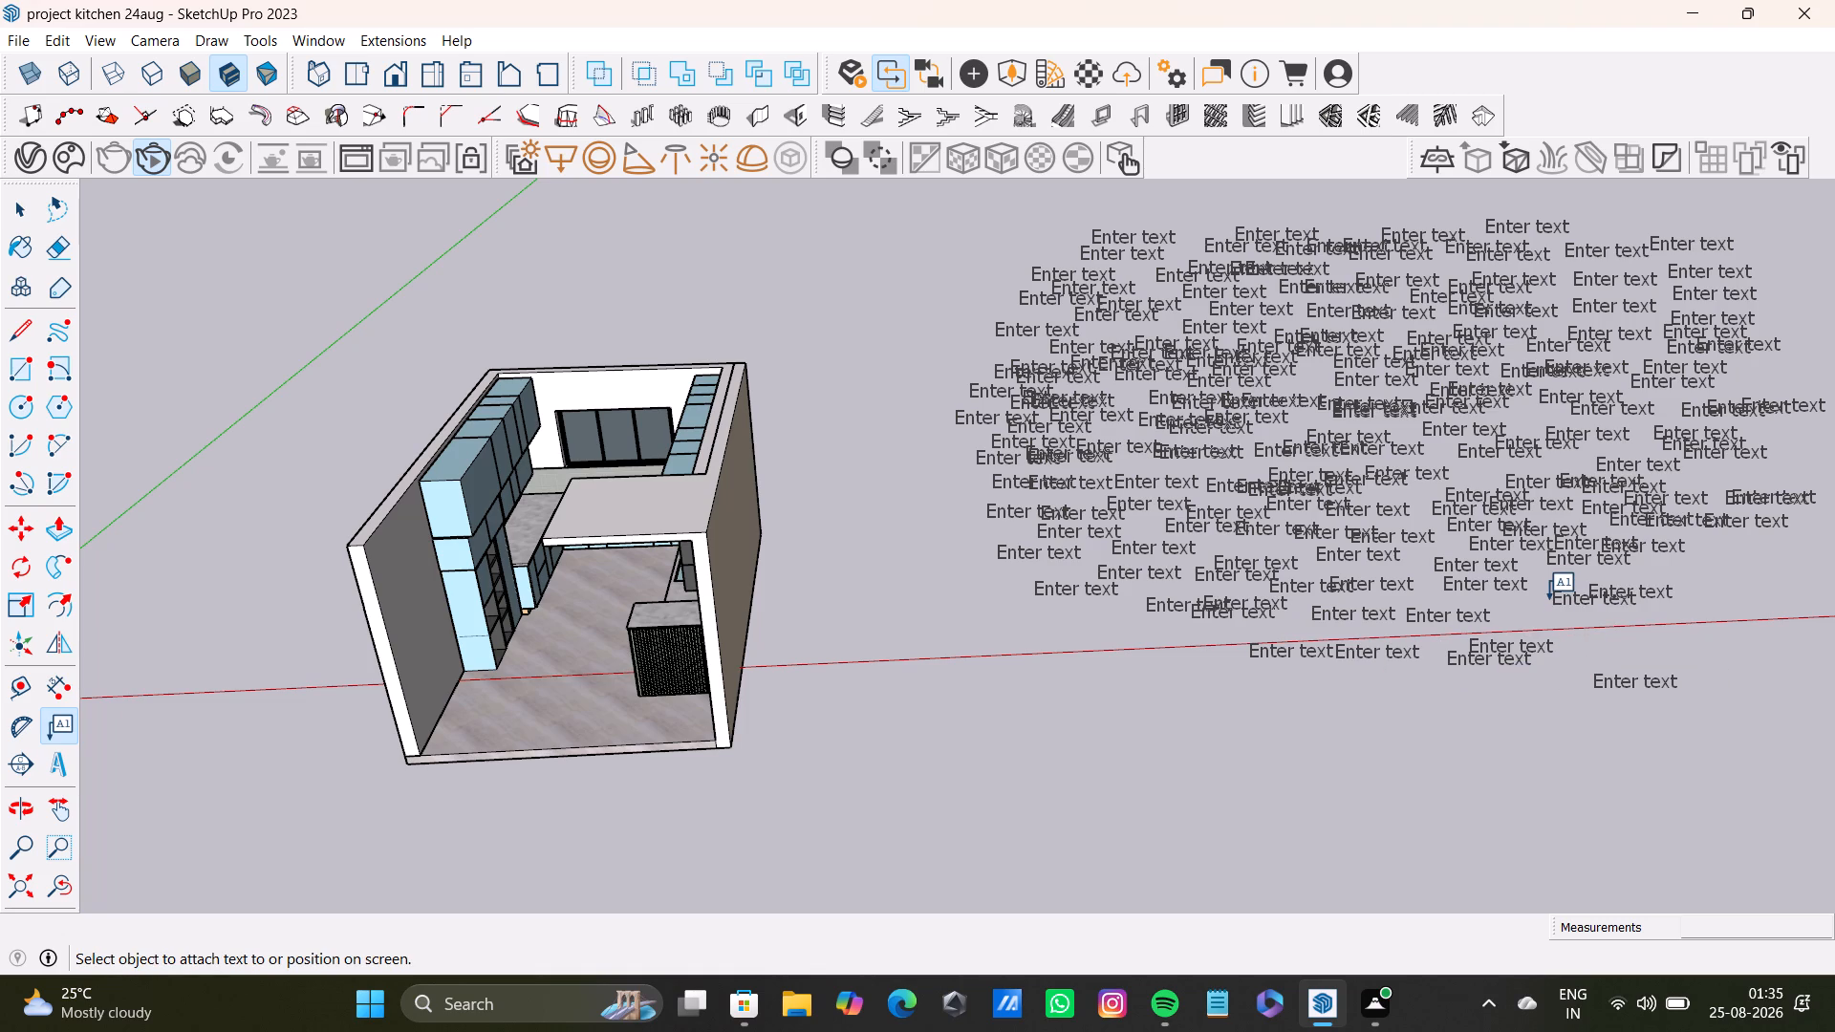
pyautogui.click(1705, 588)
pyautogui.click(1705, 619)
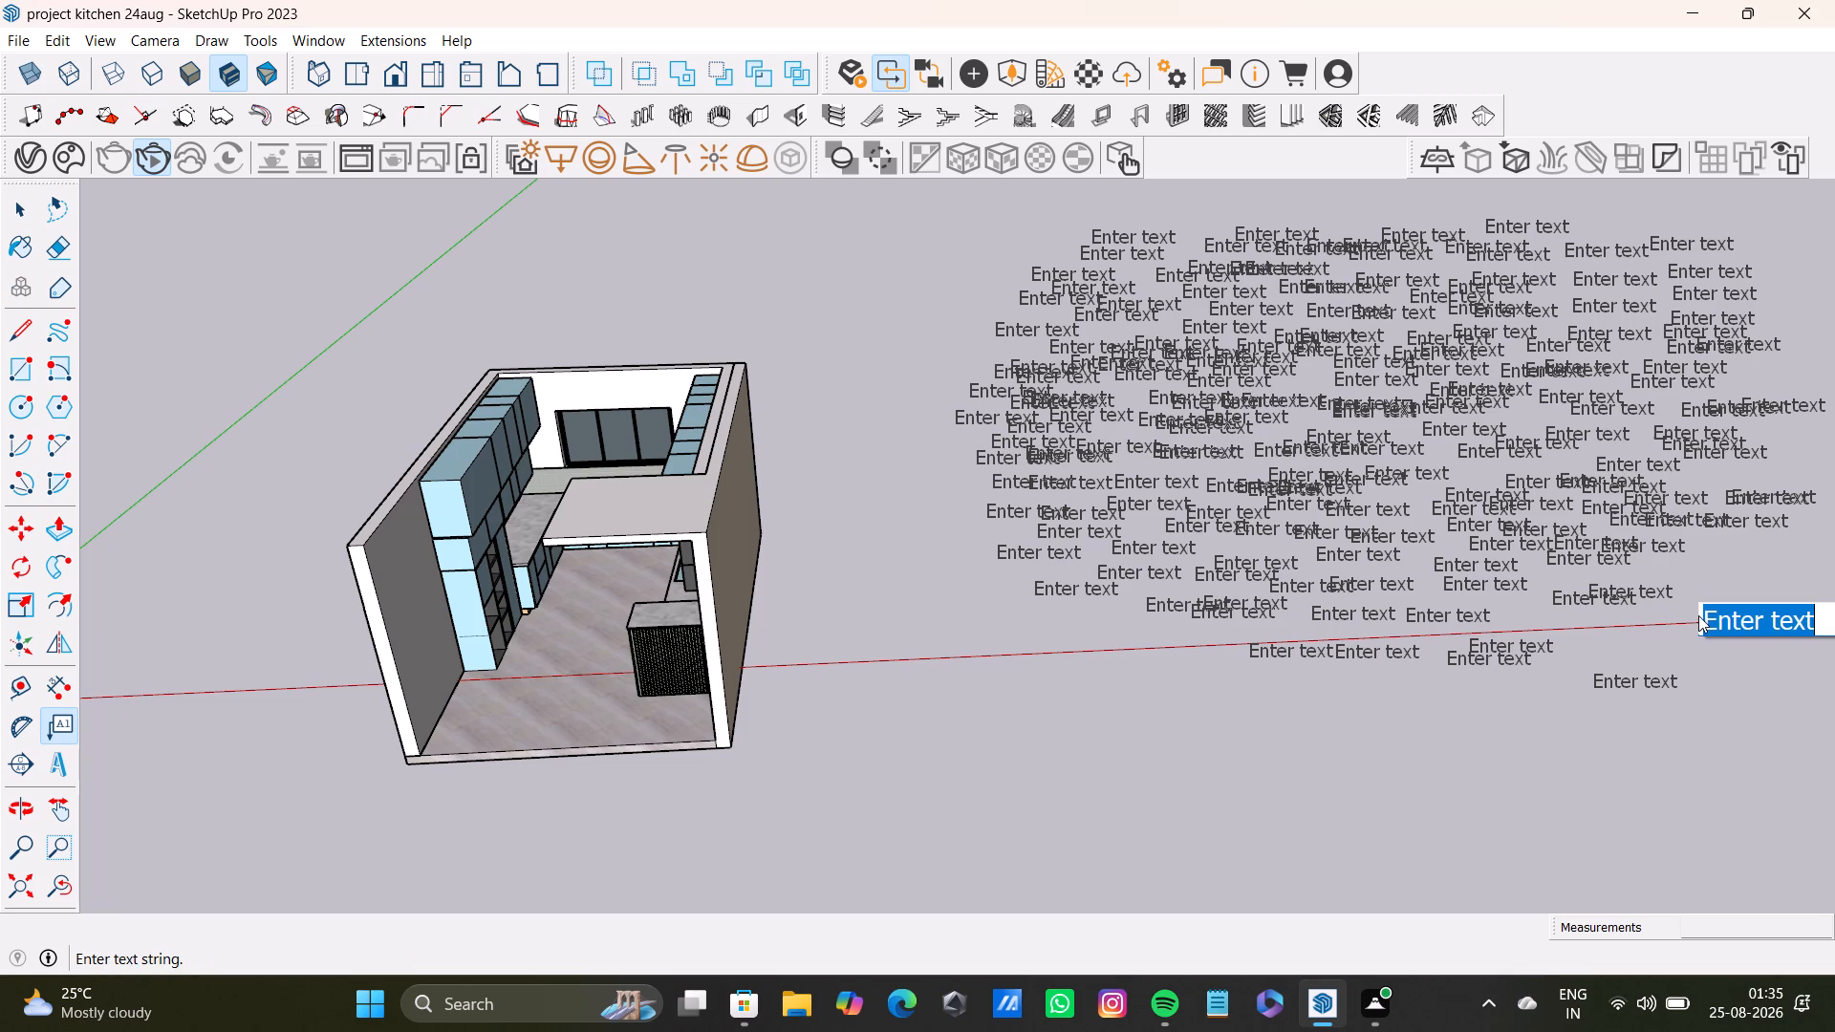
pyautogui.click(1689, 572)
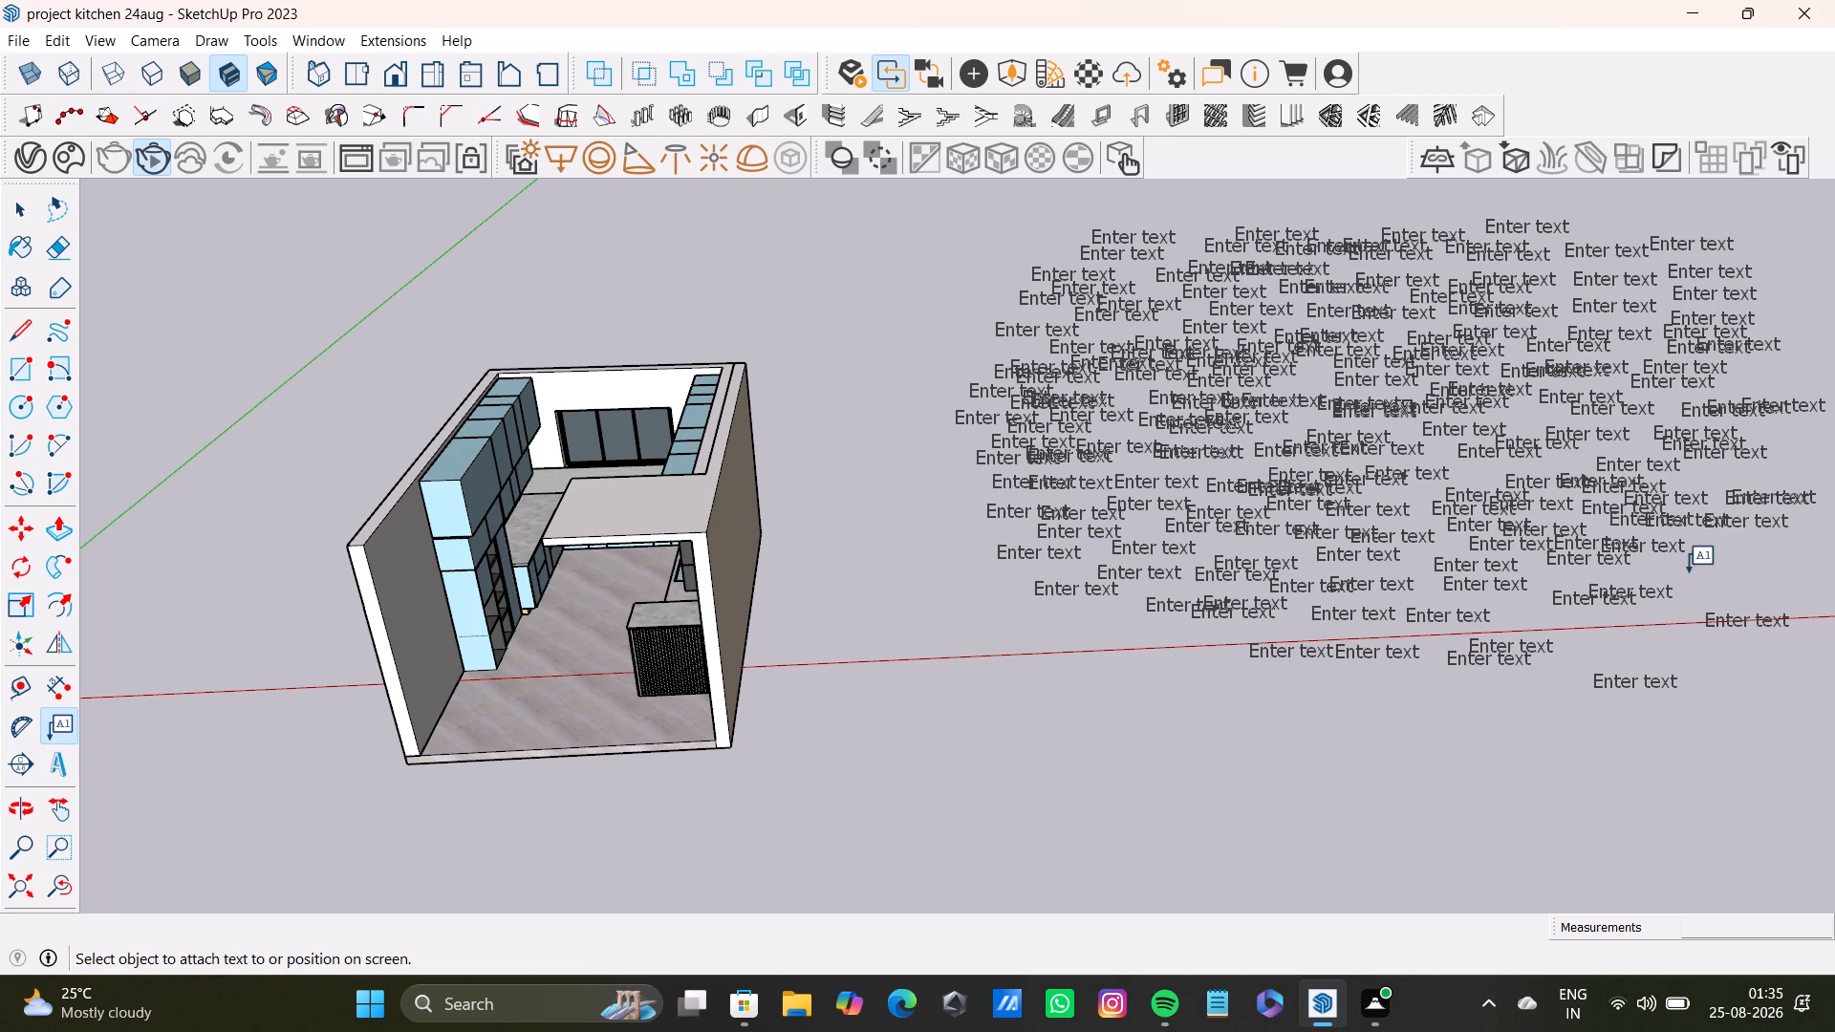
# Add three more default "Enter text" labels in the gaps around the group's lower far corner.
pyautogui.click(1596, 612)
pyautogui.click(1596, 634)
pyautogui.click(1697, 573)
pyautogui.click(1704, 554)
pyautogui.click(1702, 577)
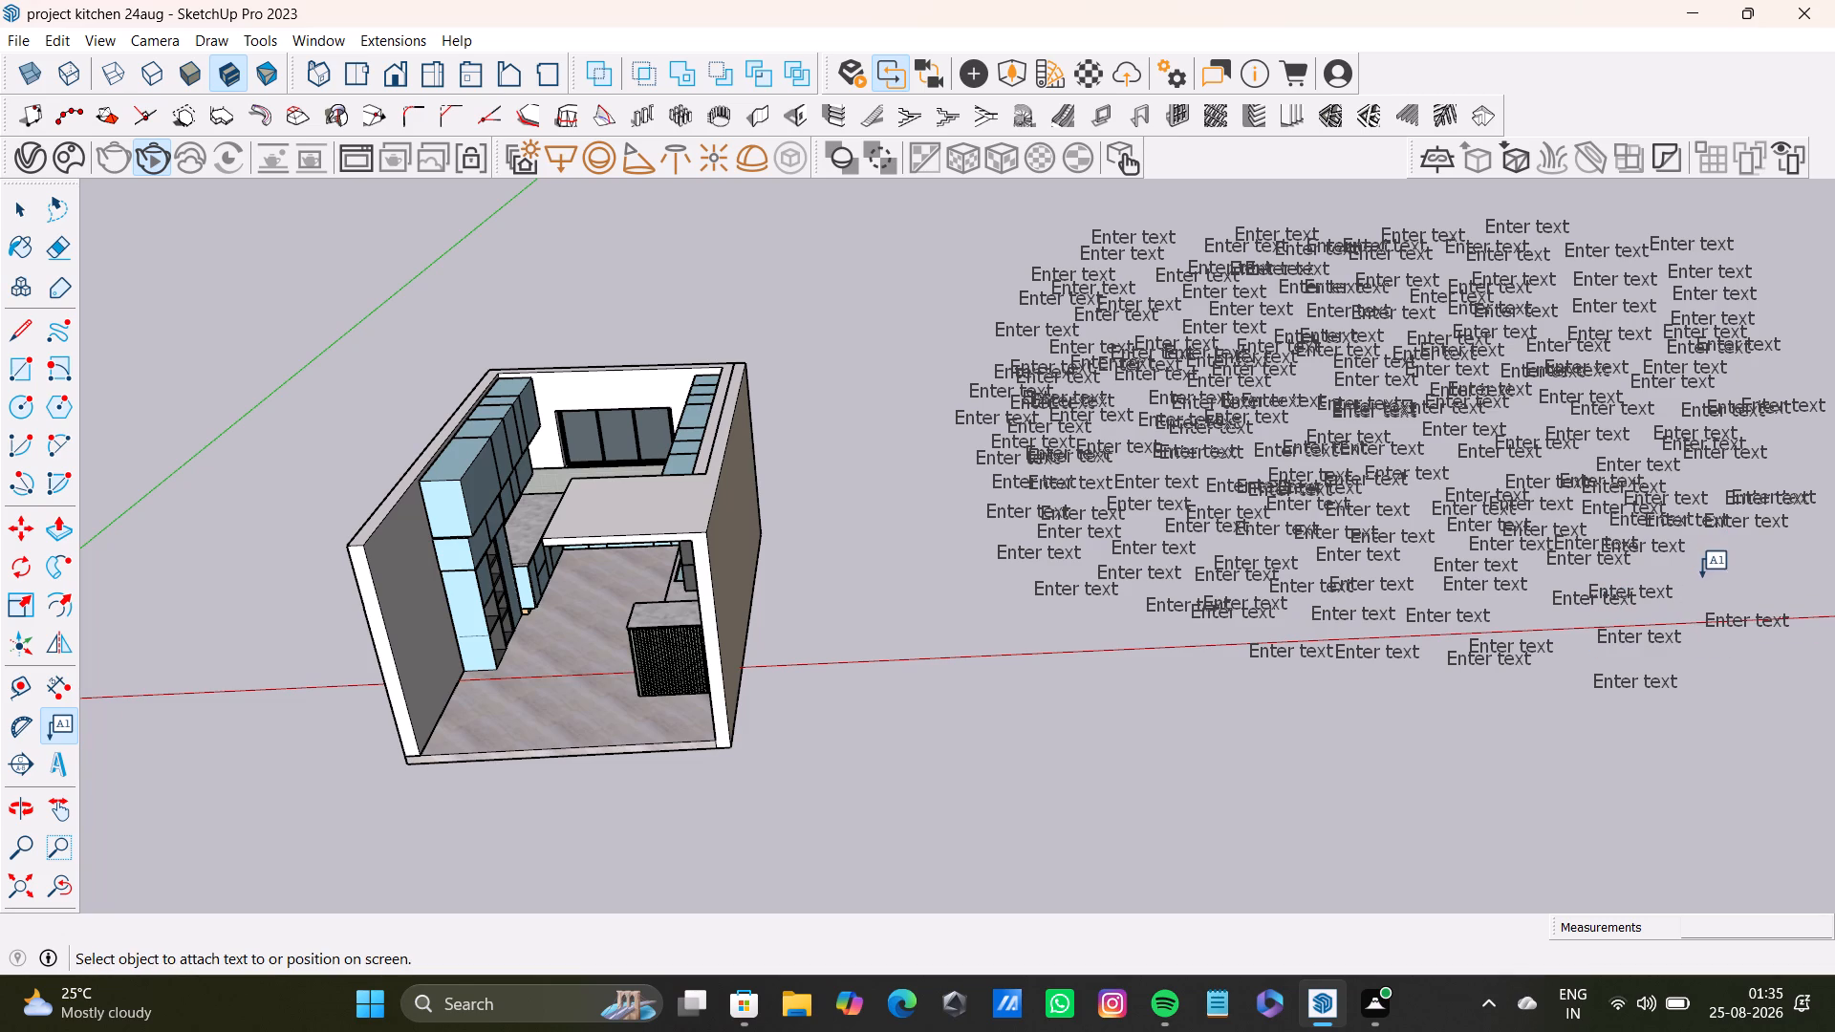
pyautogui.click(1685, 581)
pyautogui.click(1523, 607)
pyautogui.click(1587, 650)
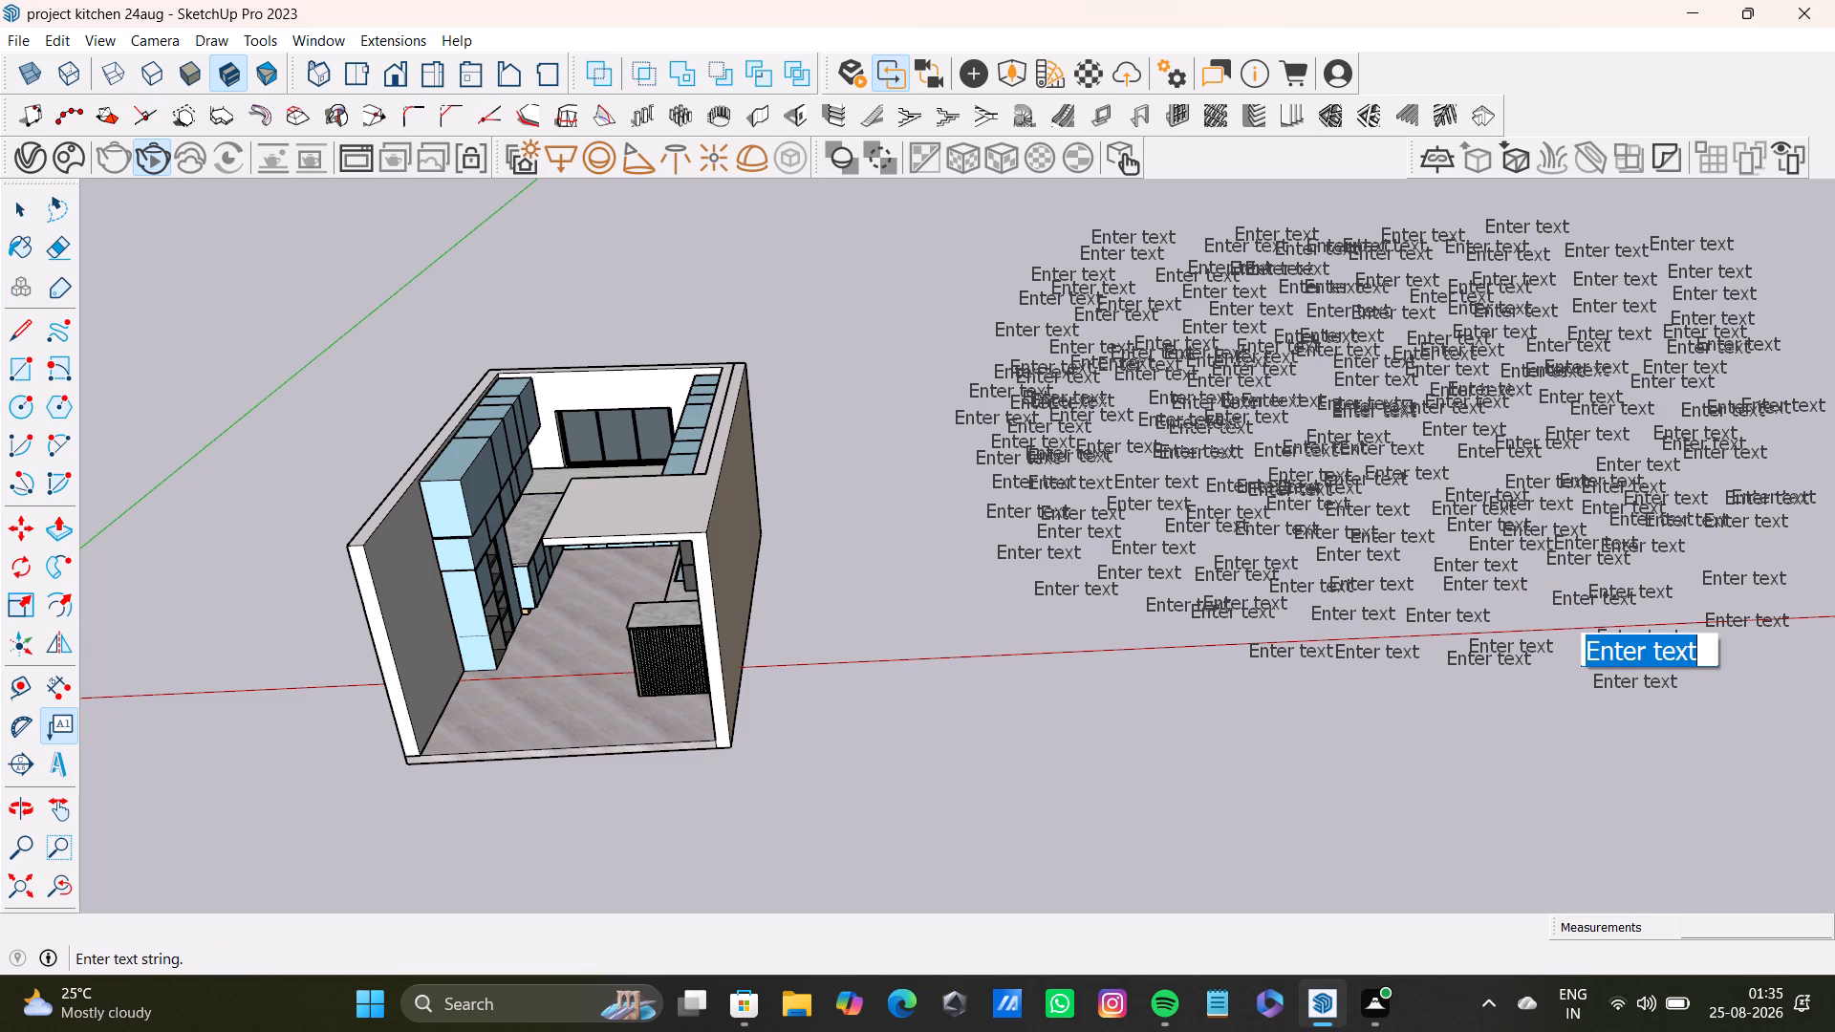
pyautogui.click(1536, 624)
# Add three default "Enter text" labels around that lower far corner, two below the red axis and one just above it.
pyautogui.click(1527, 613)
pyautogui.click(1555, 697)
pyautogui.doubleClick(1516, 621)
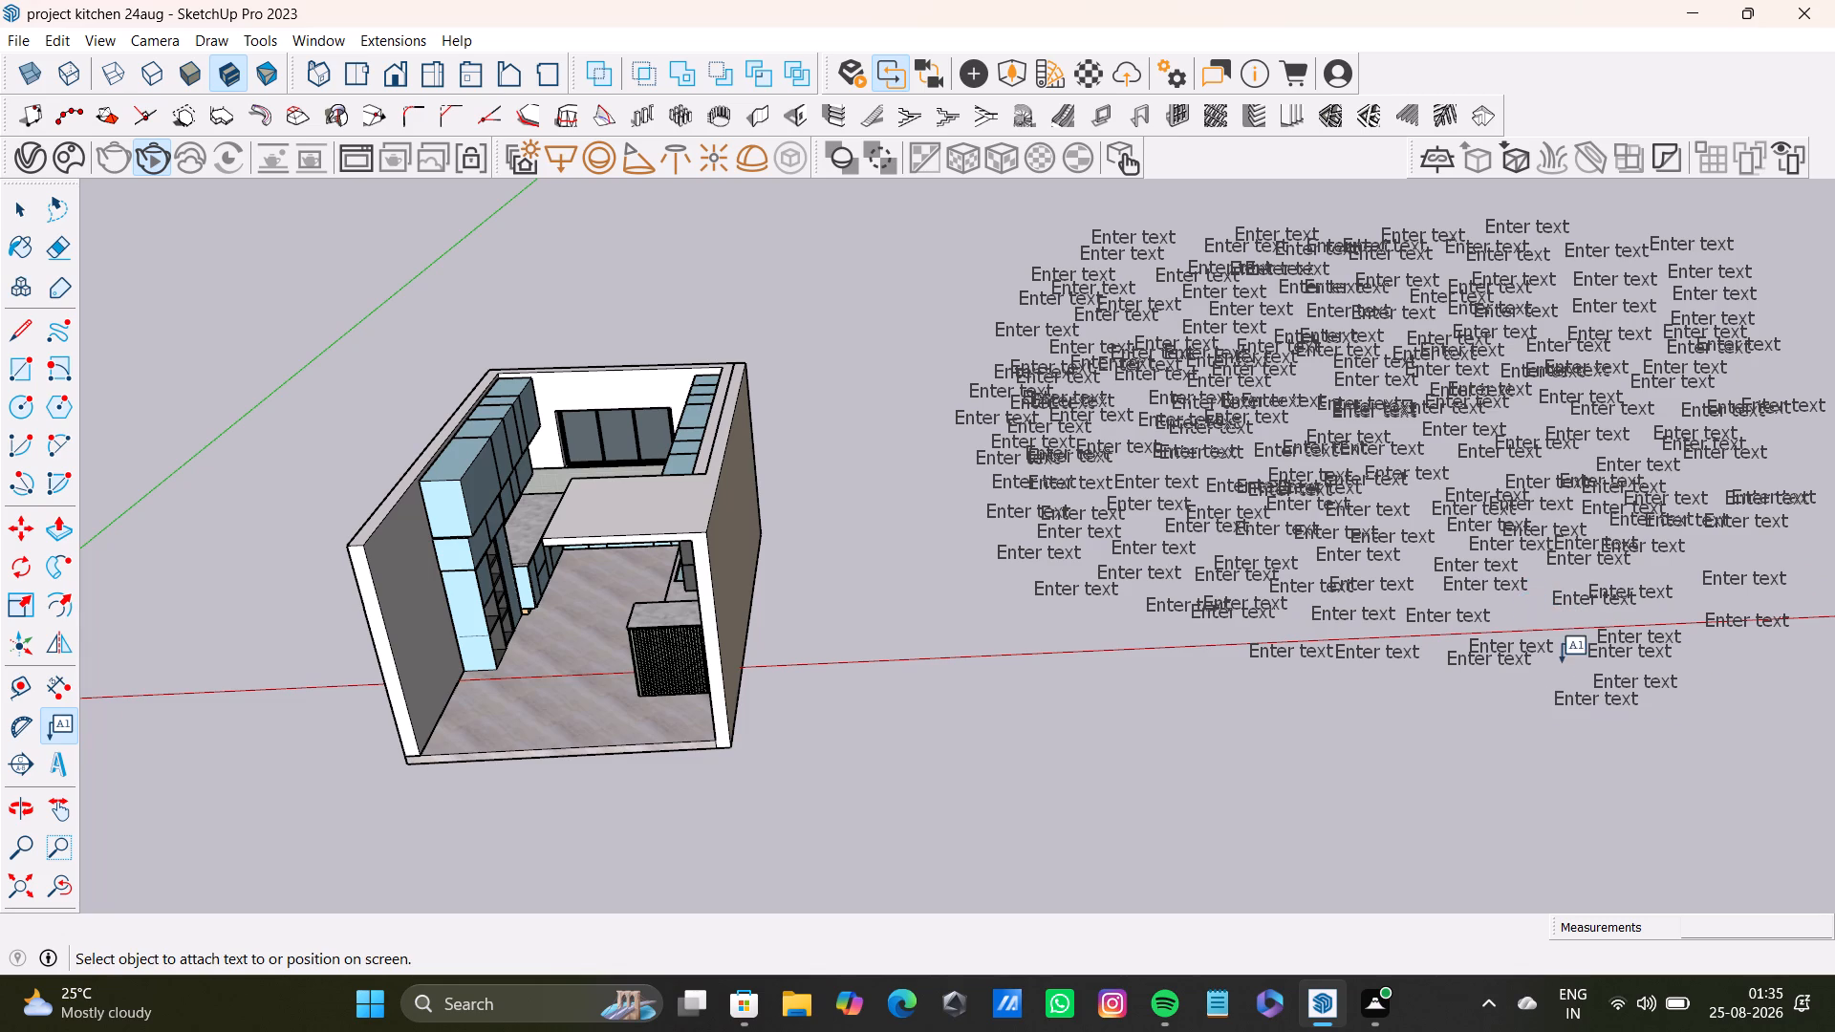
pyautogui.doubleClick(1706, 679)
pyautogui.click(1705, 662)
pyautogui.click(1694, 637)
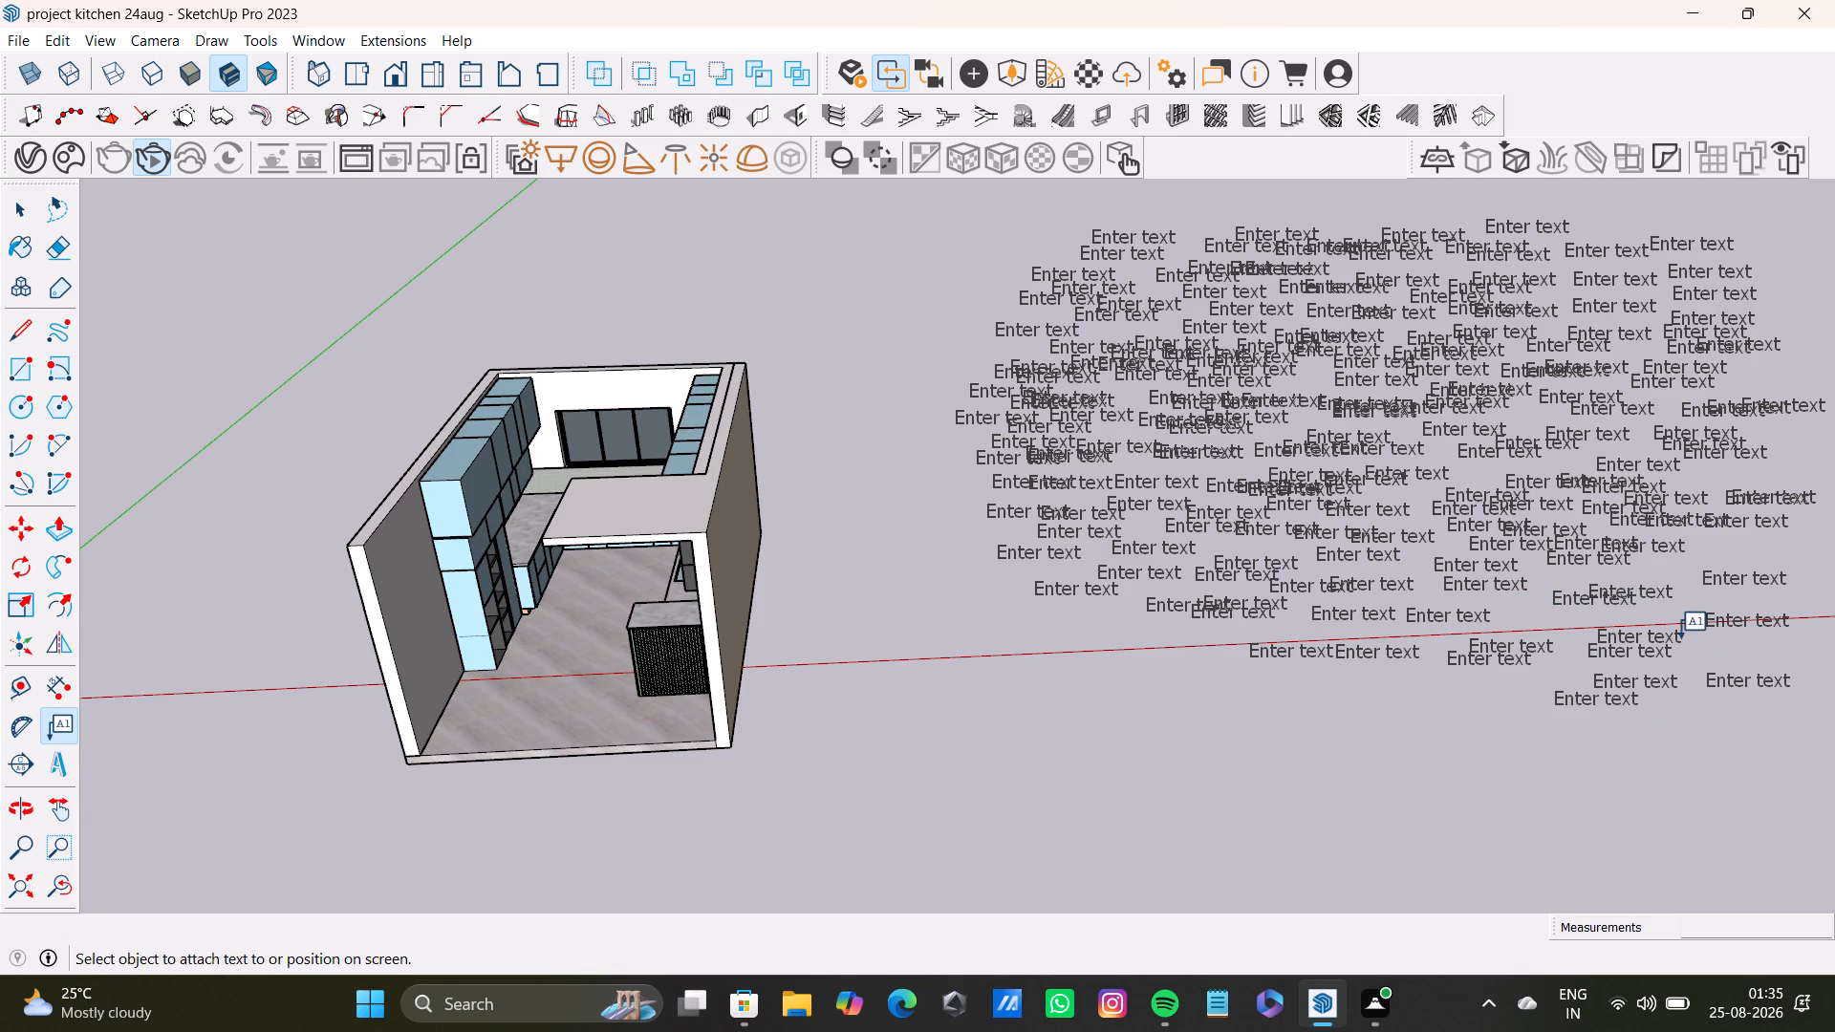
pyautogui.click(1544, 608)
pyautogui.moveTo(1544, 606); pyautogui.dragTo(1535, 603)
pyautogui.click(1530, 619)
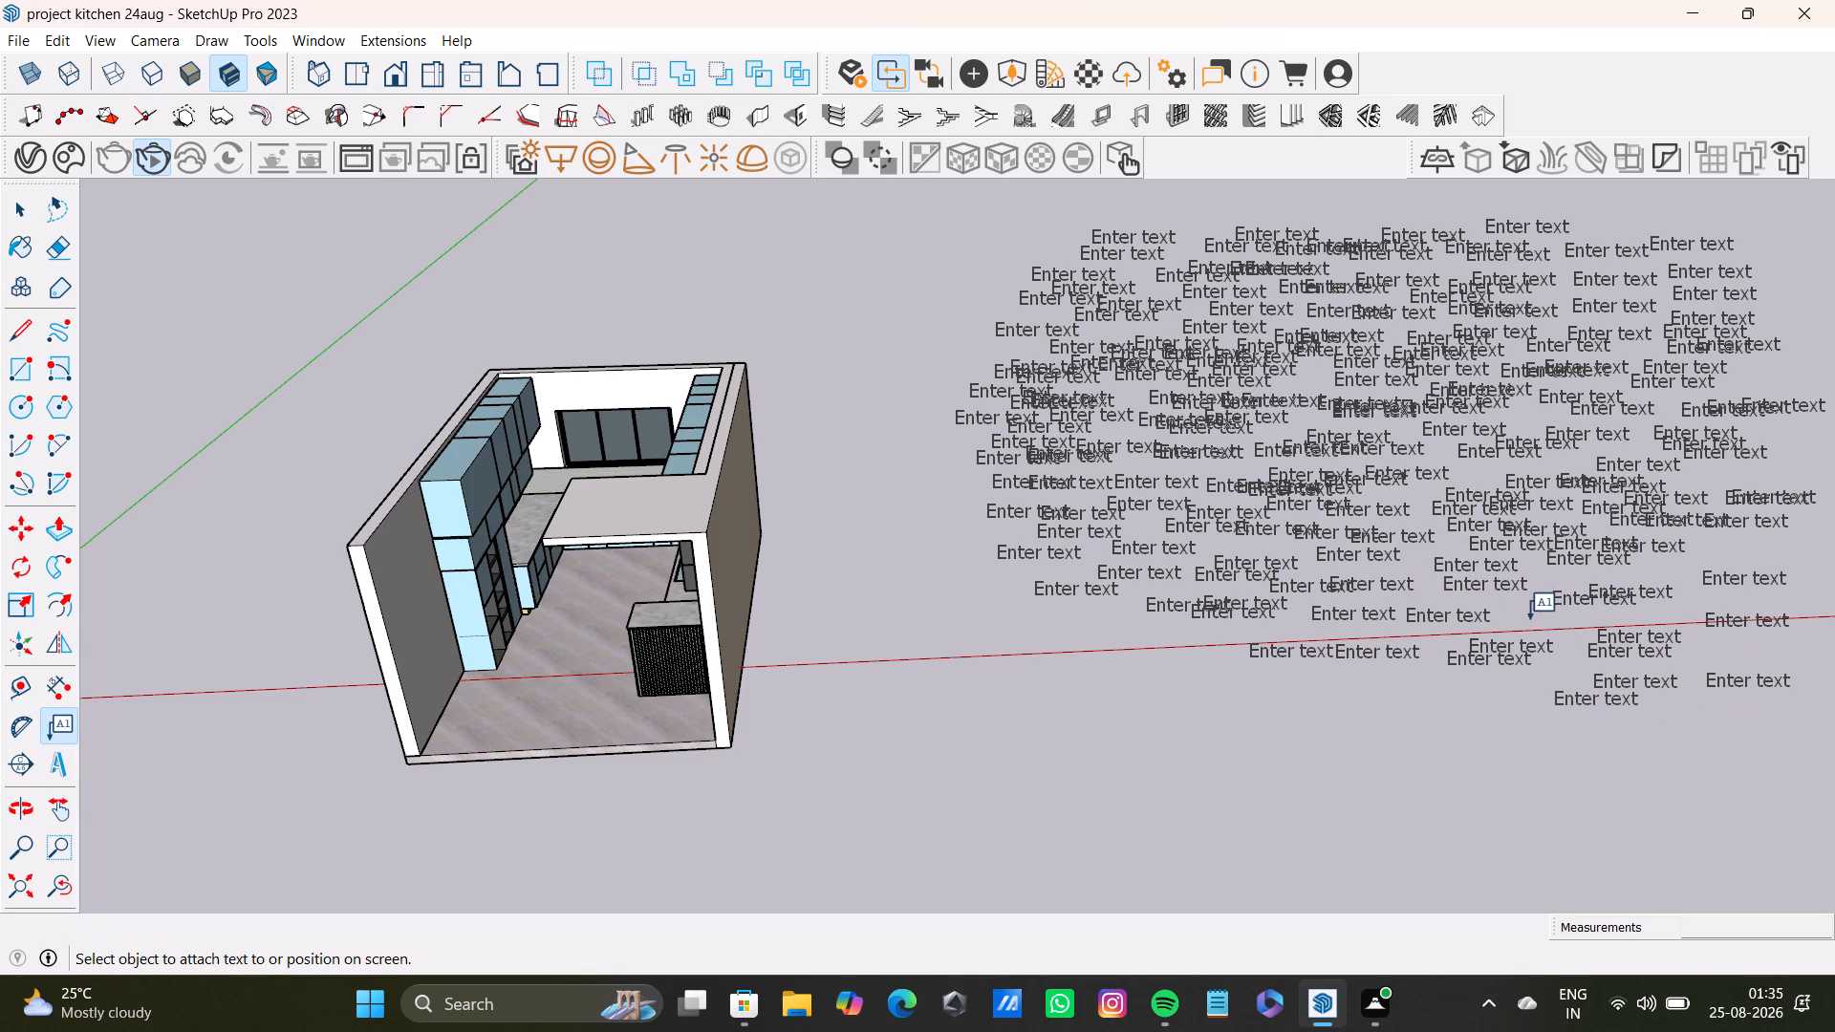
pyautogui.click(1535, 597)
# Add two overlapping default "Enter text" labels inside the group's lower half, just past its centre.
pyautogui.click(1417, 505)
pyautogui.click(1432, 530)
pyautogui.click(1433, 503)
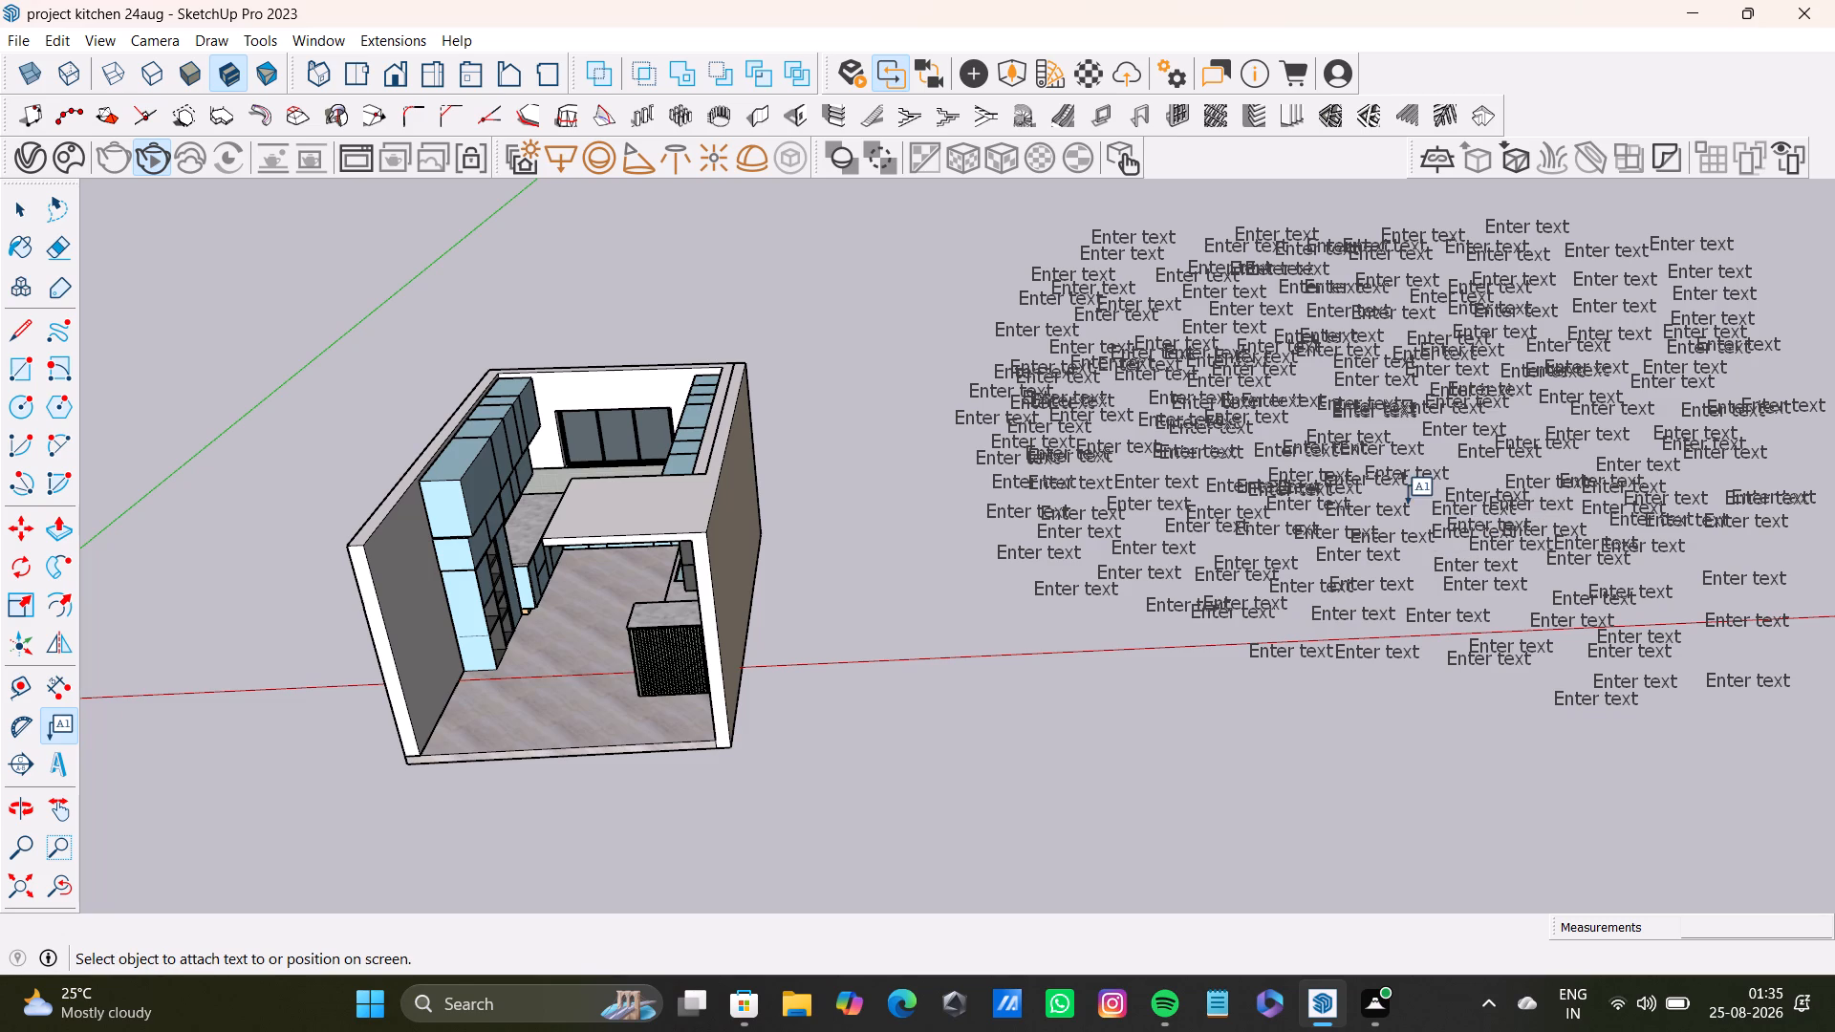
pyautogui.click(1405, 500)
pyautogui.click(1422, 502)
pyautogui.moveTo(1415, 522); pyautogui.dragTo(1404, 522)
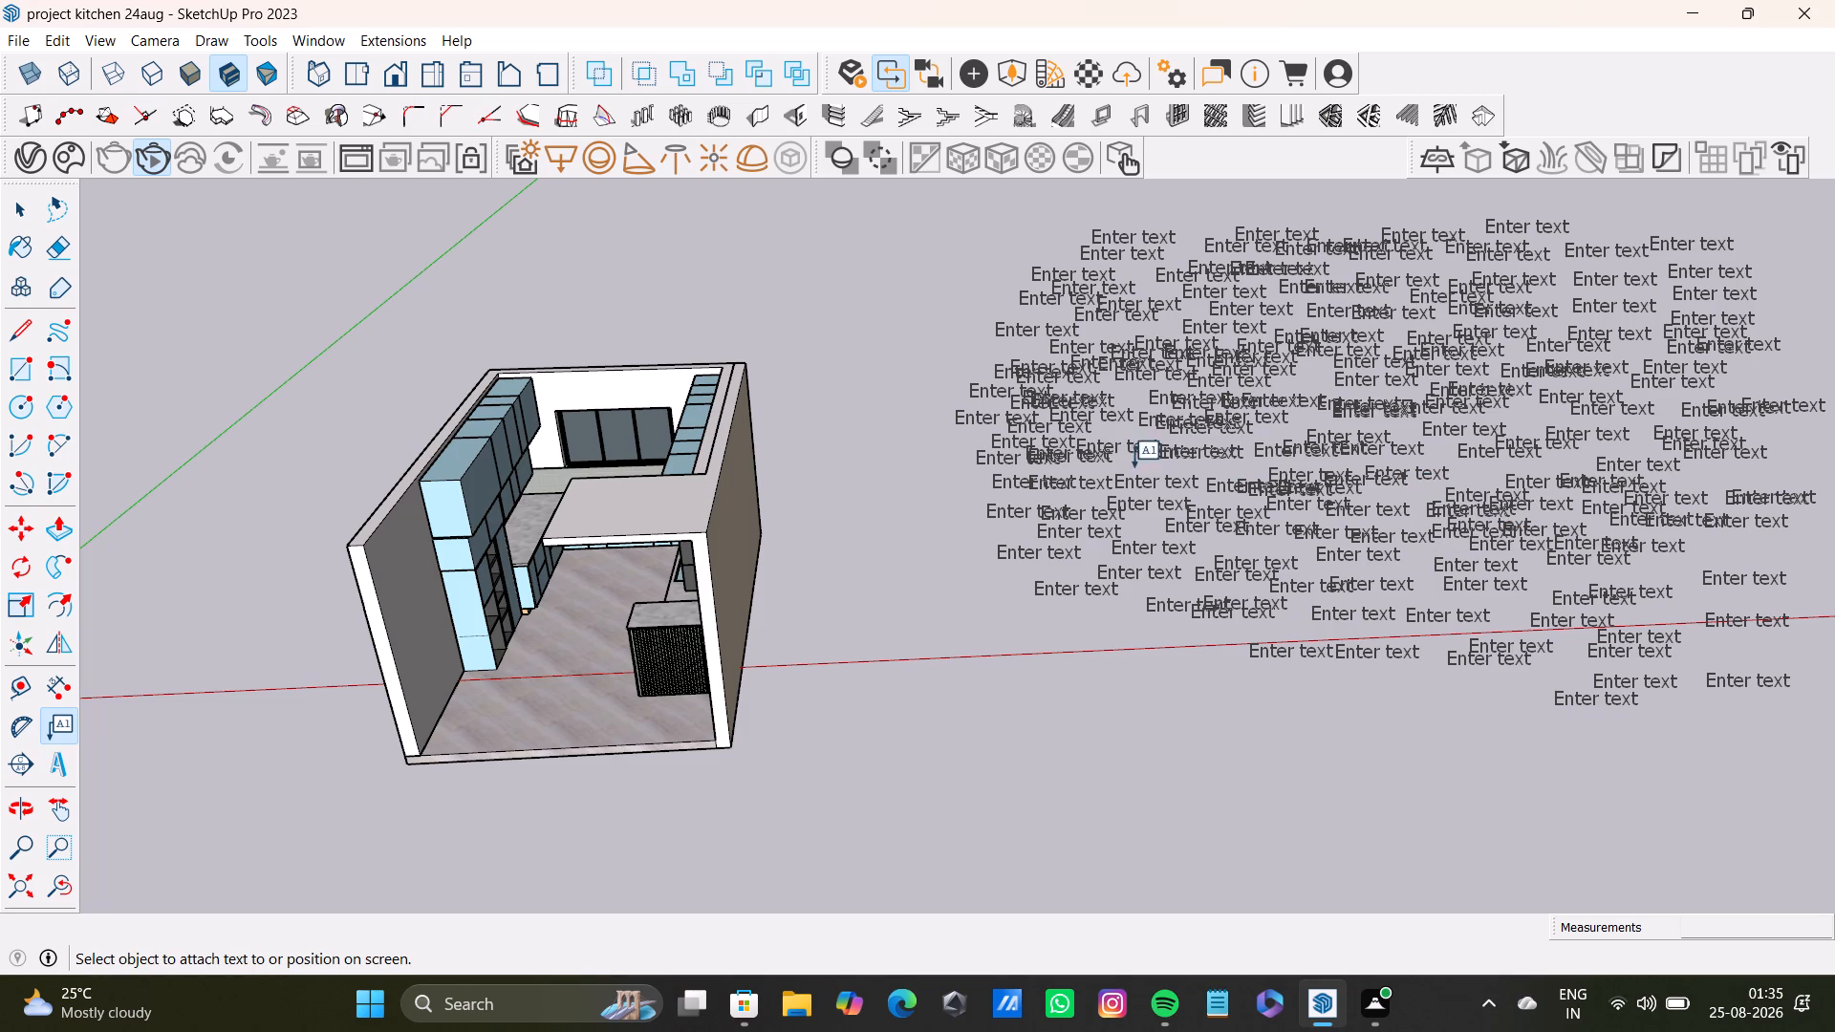
# Add three default "Enter text" labels around the red axis, below the group's lower corner nearest the kitchen model.
pyautogui.click(1108, 622)
pyautogui.click(1114, 646)
pyautogui.click(1112, 621)
pyautogui.click(1088, 632)
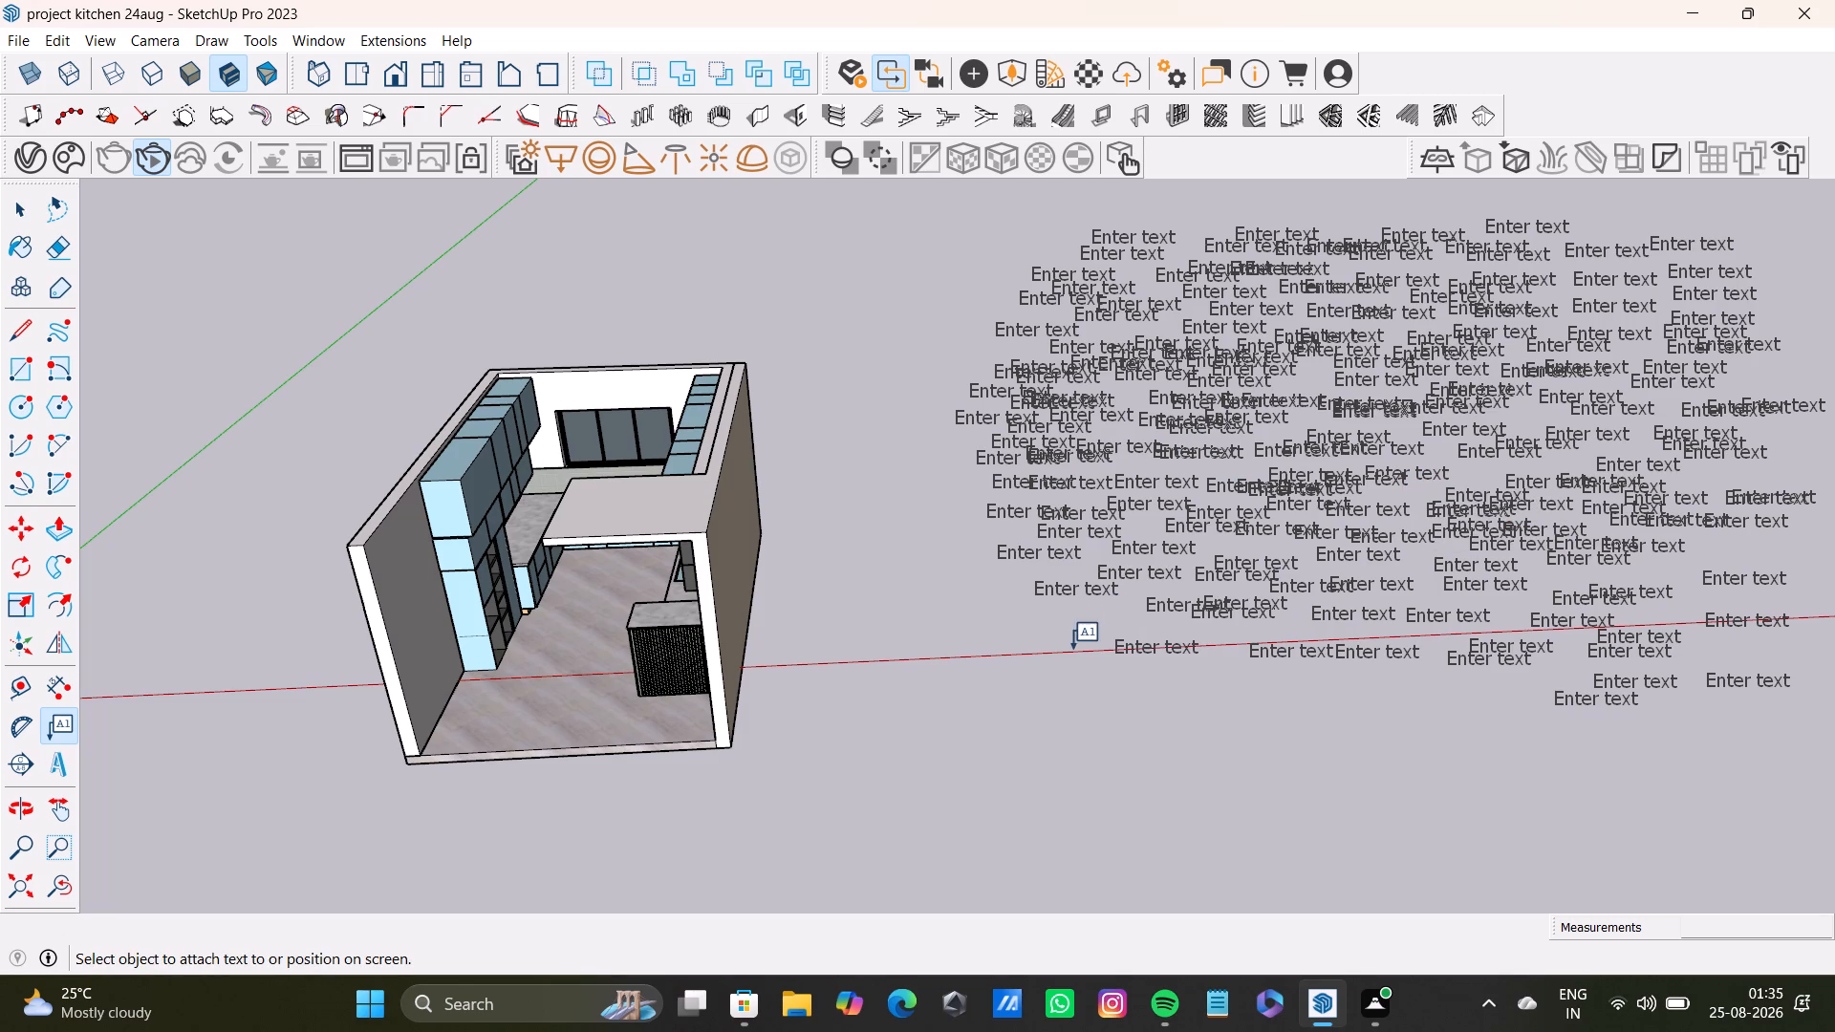
pyautogui.click(1073, 649)
pyautogui.click(1065, 635)
pyautogui.click(1069, 616)
pyautogui.click(1107, 680)
pyautogui.click(1103, 615)
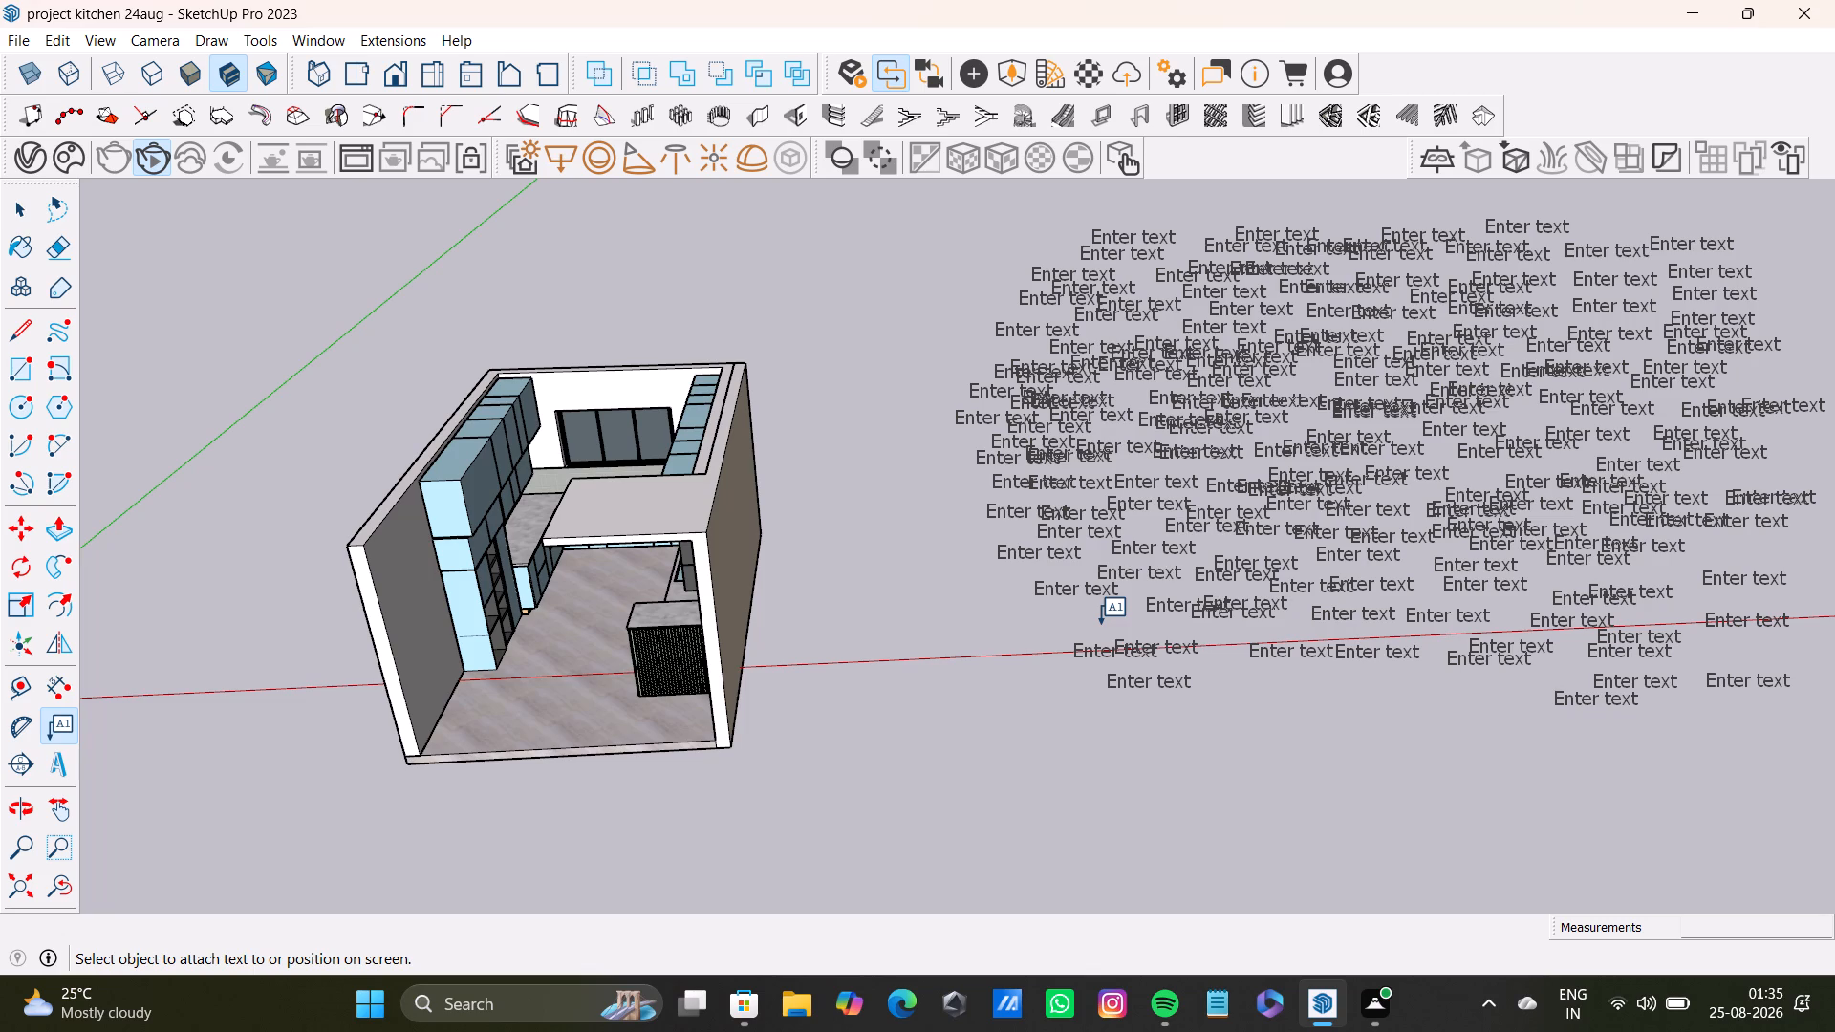
# Add three more default "Enter text" labels beside those, filling the gap towards the middle of the group's lower edge.
pyautogui.click(1230, 688)
pyautogui.click(1218, 653)
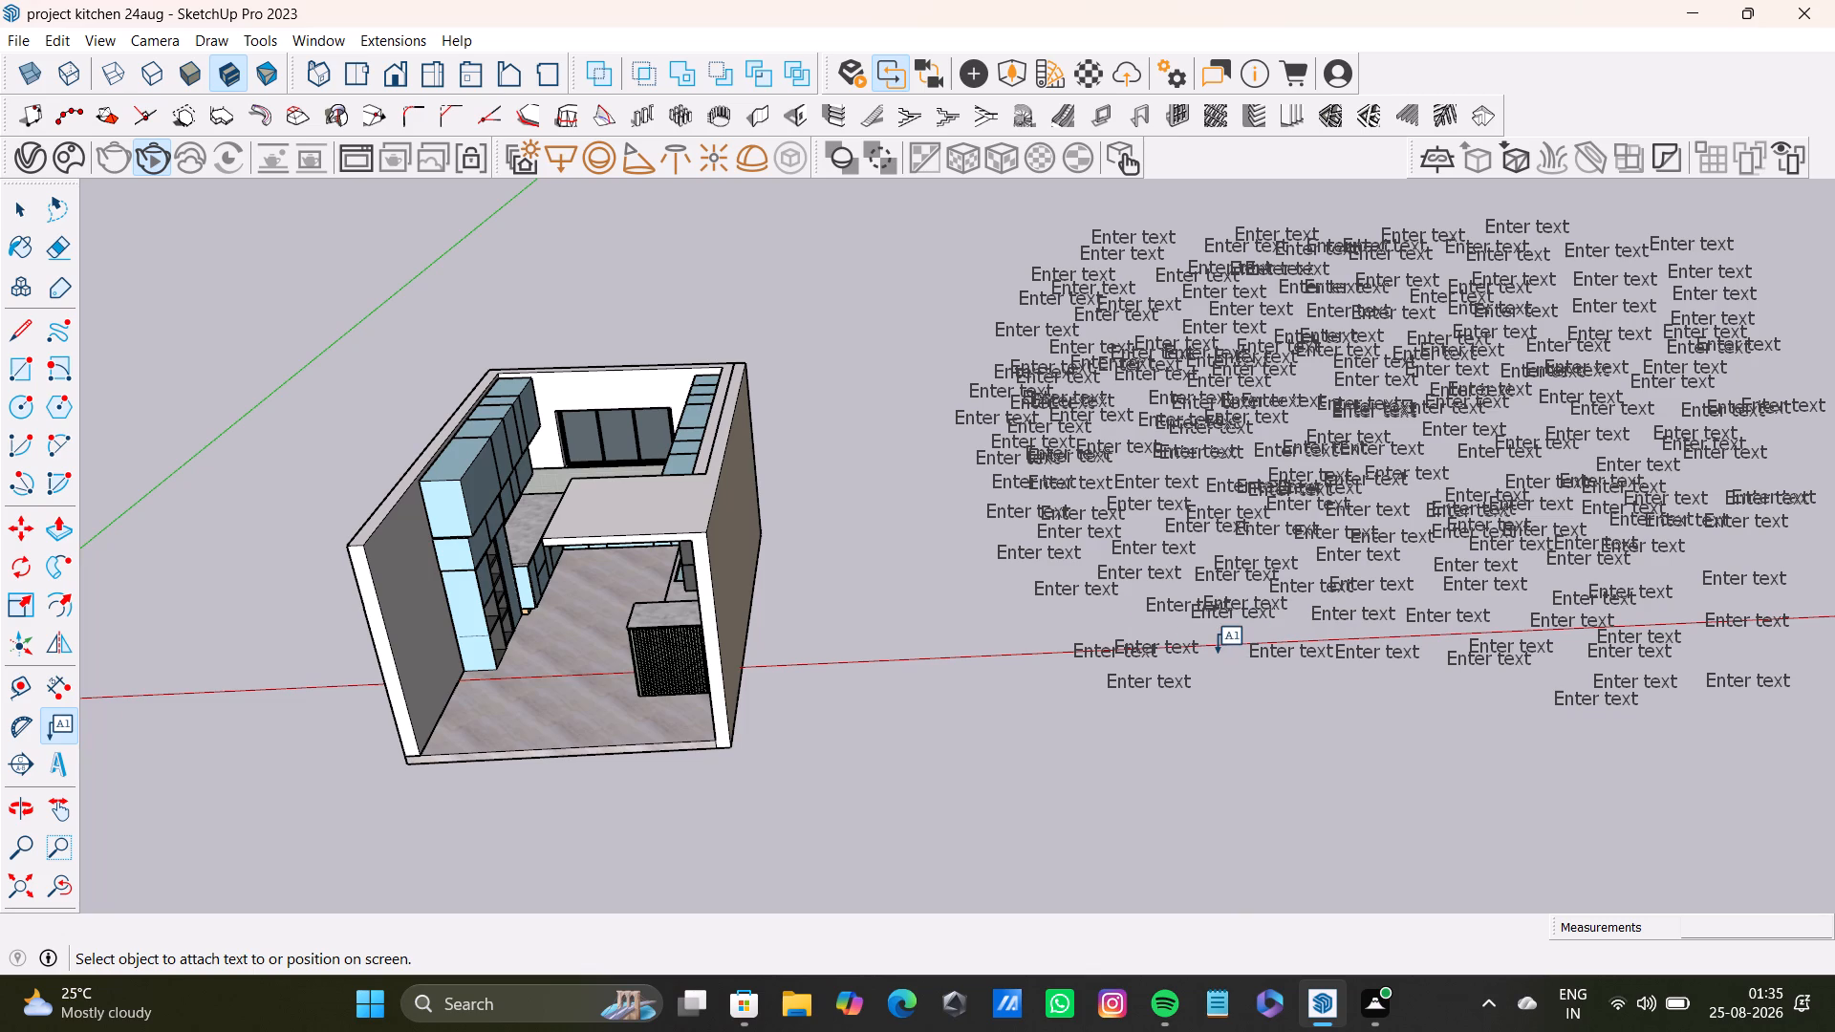
pyautogui.click(1235, 707)
pyautogui.click(1207, 659)
pyautogui.click(1194, 685)
pyautogui.click(1098, 613)
pyautogui.click(1185, 696)
pyautogui.click(1190, 635)
pyautogui.click(1105, 617)
# Add three closely overlapping default "Enter text" labels just above the red axis, at the group's lower corner nearest the kitchen model.
pyautogui.click(1096, 635)
pyautogui.click(1082, 628)
pyautogui.click(1113, 619)
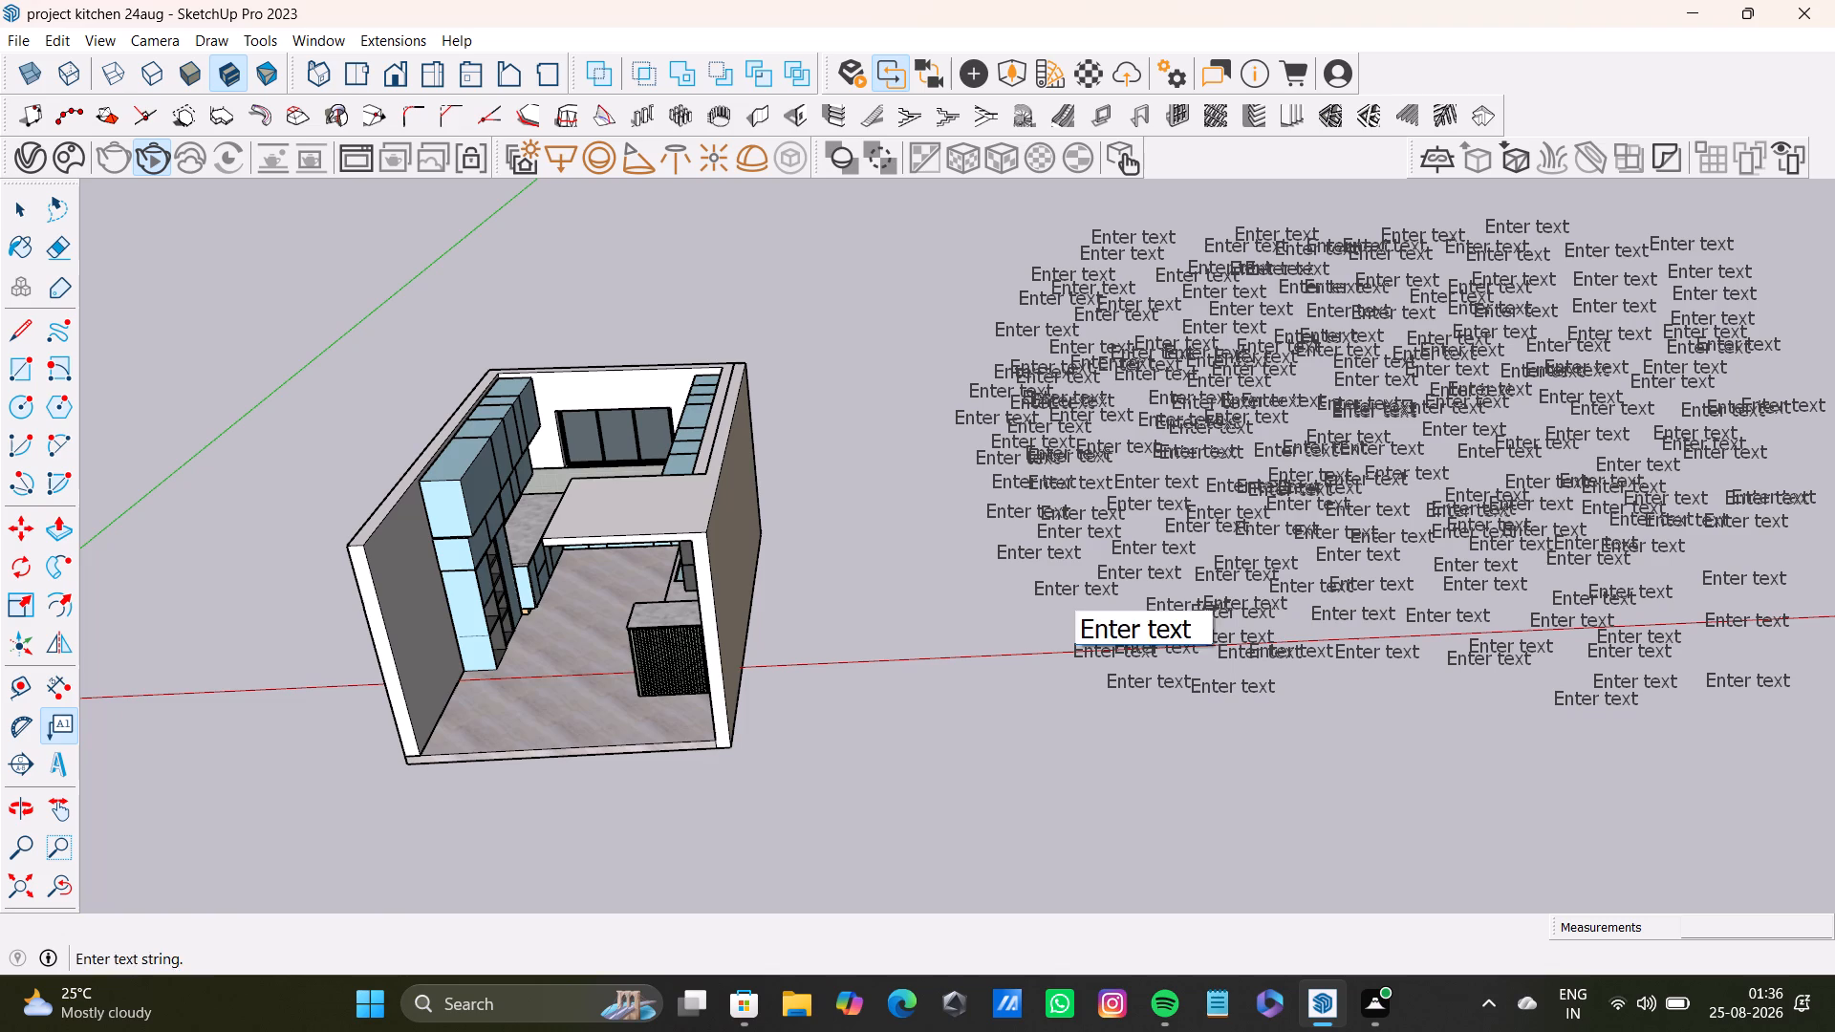
pyautogui.click(1040, 624)
pyautogui.click(1027, 625)
pyautogui.click(1065, 613)
pyautogui.click(1024, 622)
pyautogui.click(1016, 624)
pyautogui.moveTo(1025, 622); pyautogui.dragTo(1047, 622)
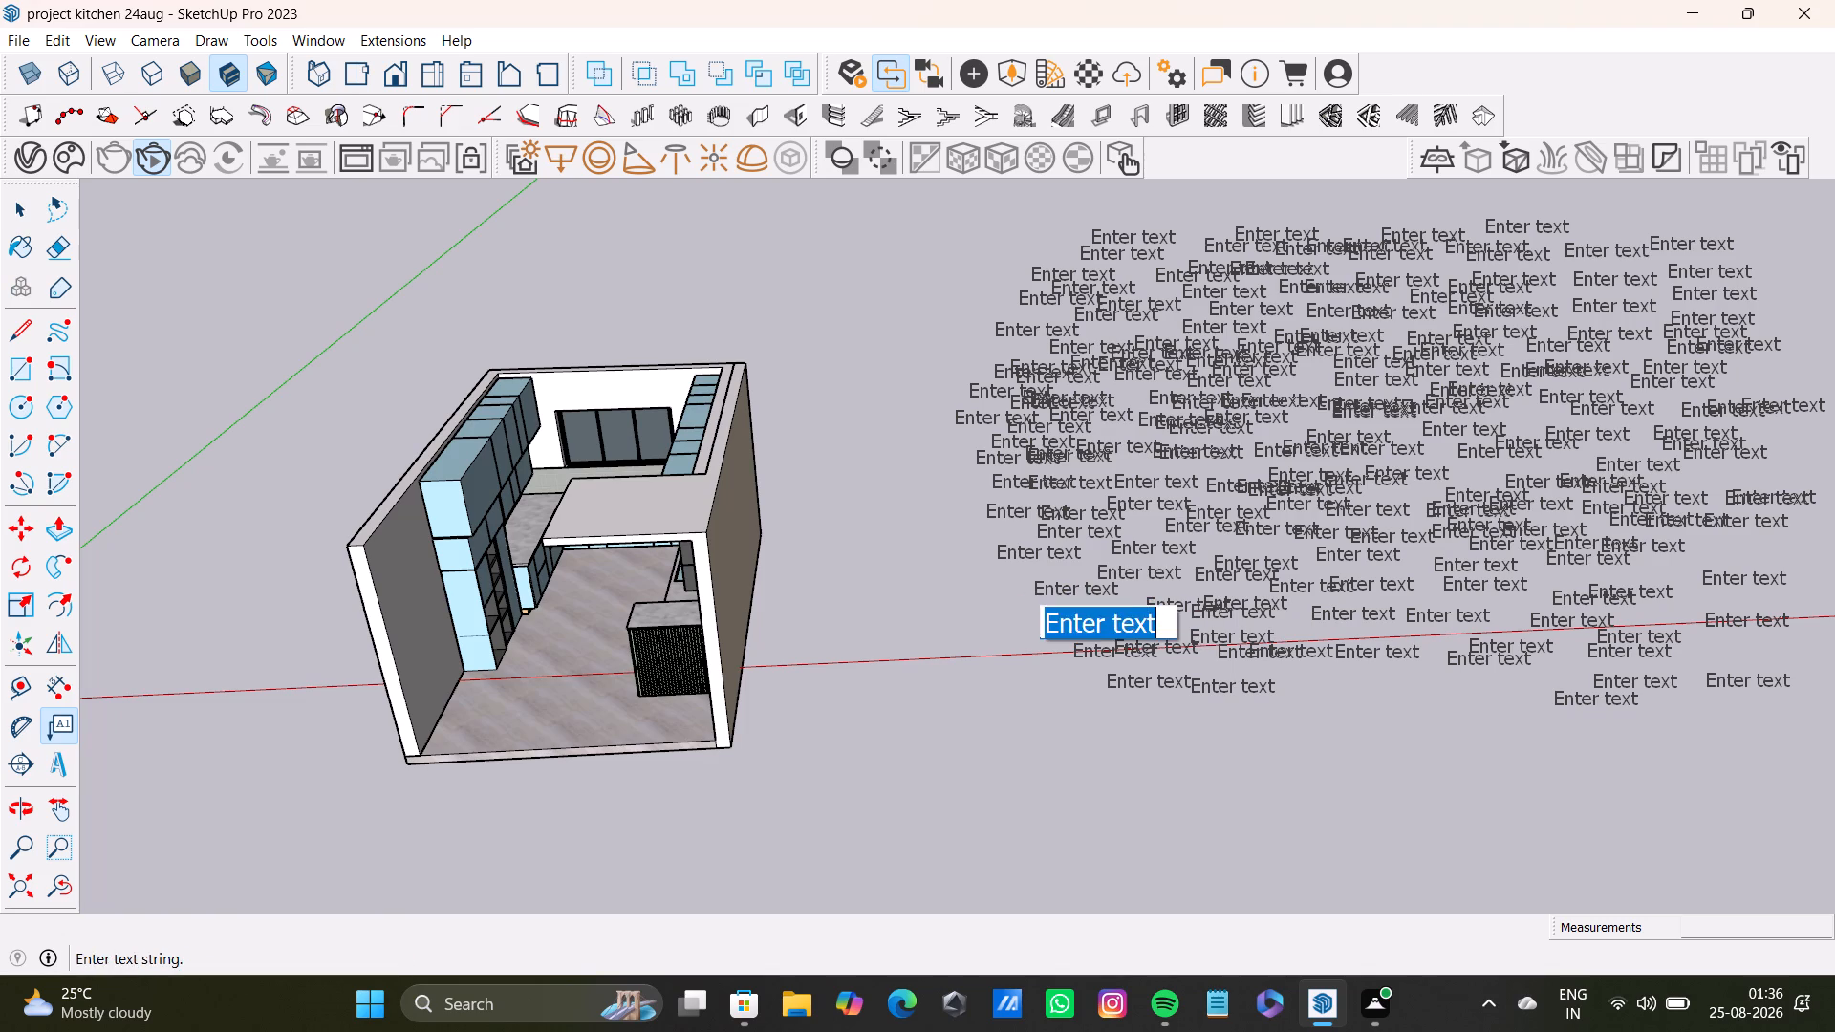
pyautogui.click(987, 639)
# Add three default "Enter text" labels going up the lower part of the group's edge nearest the kitchen model.
pyautogui.moveTo(984, 613); pyautogui.dragTo(994, 612)
pyautogui.click(1011, 605)
pyautogui.click(964, 614)
pyautogui.click(988, 587)
pyautogui.click(1006, 578)
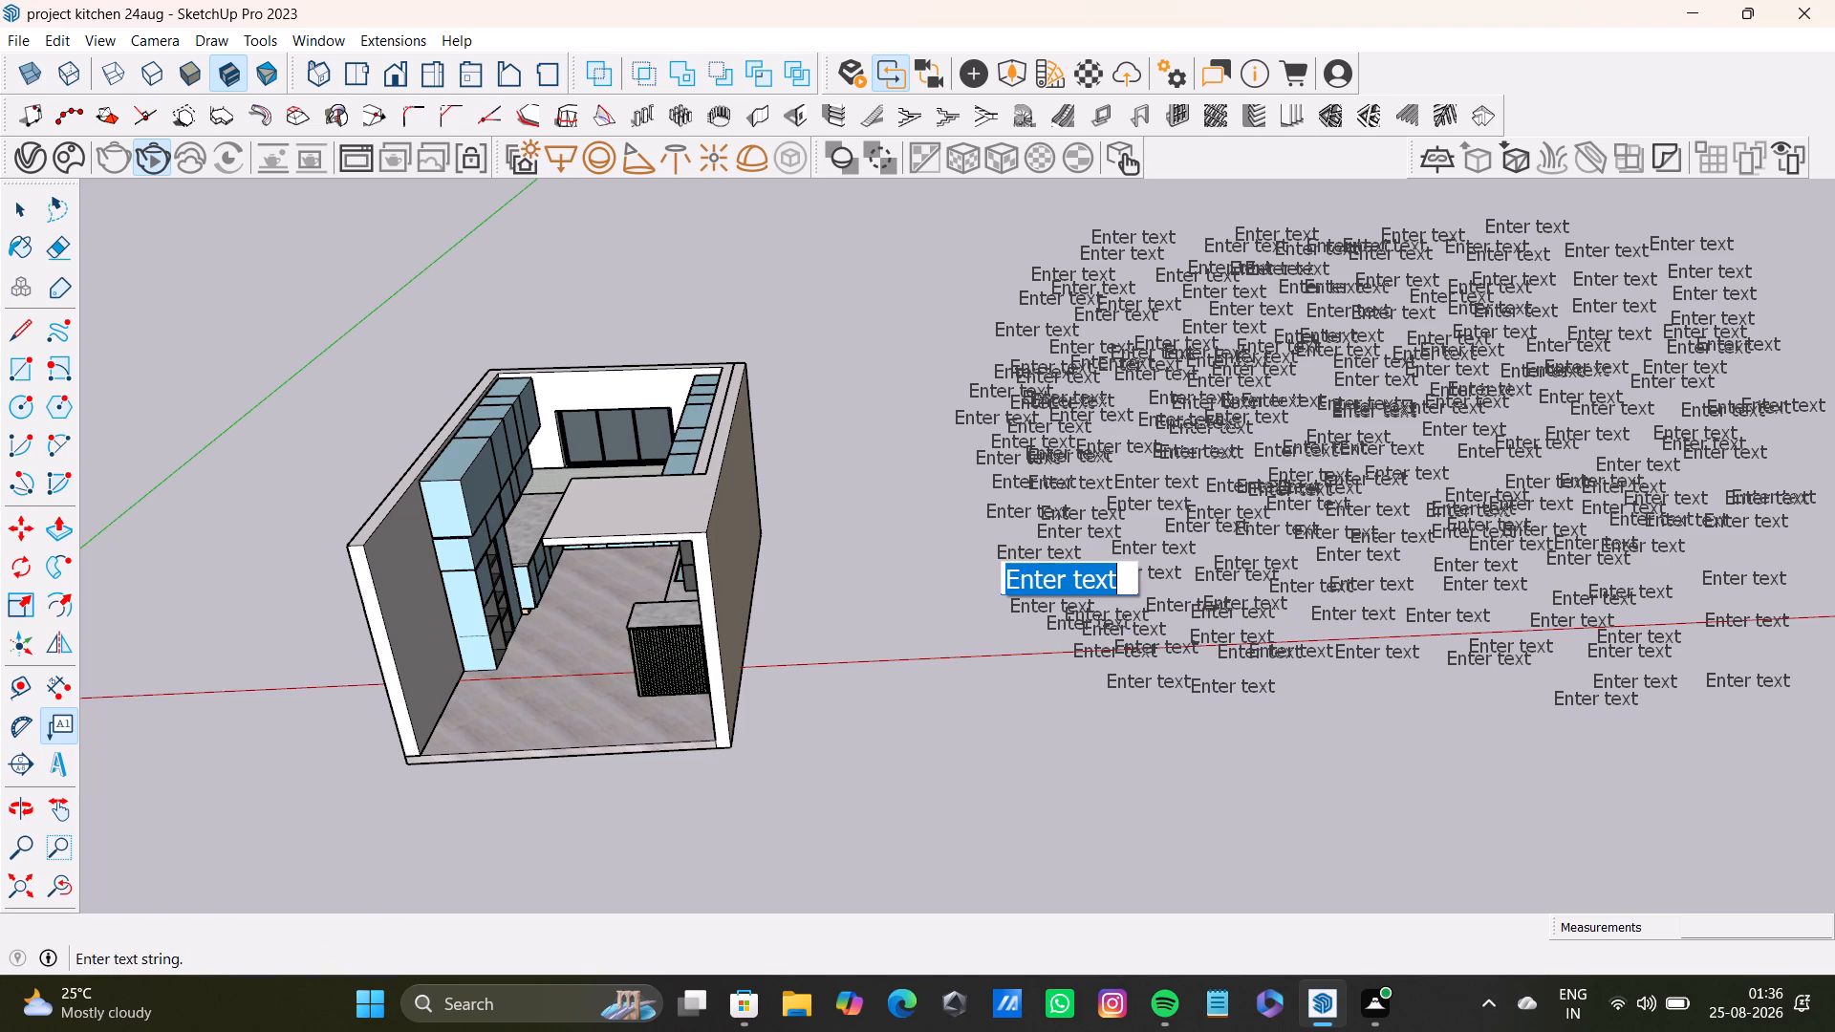
pyautogui.click(954, 598)
pyautogui.click(947, 575)
pyautogui.click(971, 542)
pyautogui.click(1007, 535)
pyautogui.click(892, 574)
pyautogui.click(897, 515)
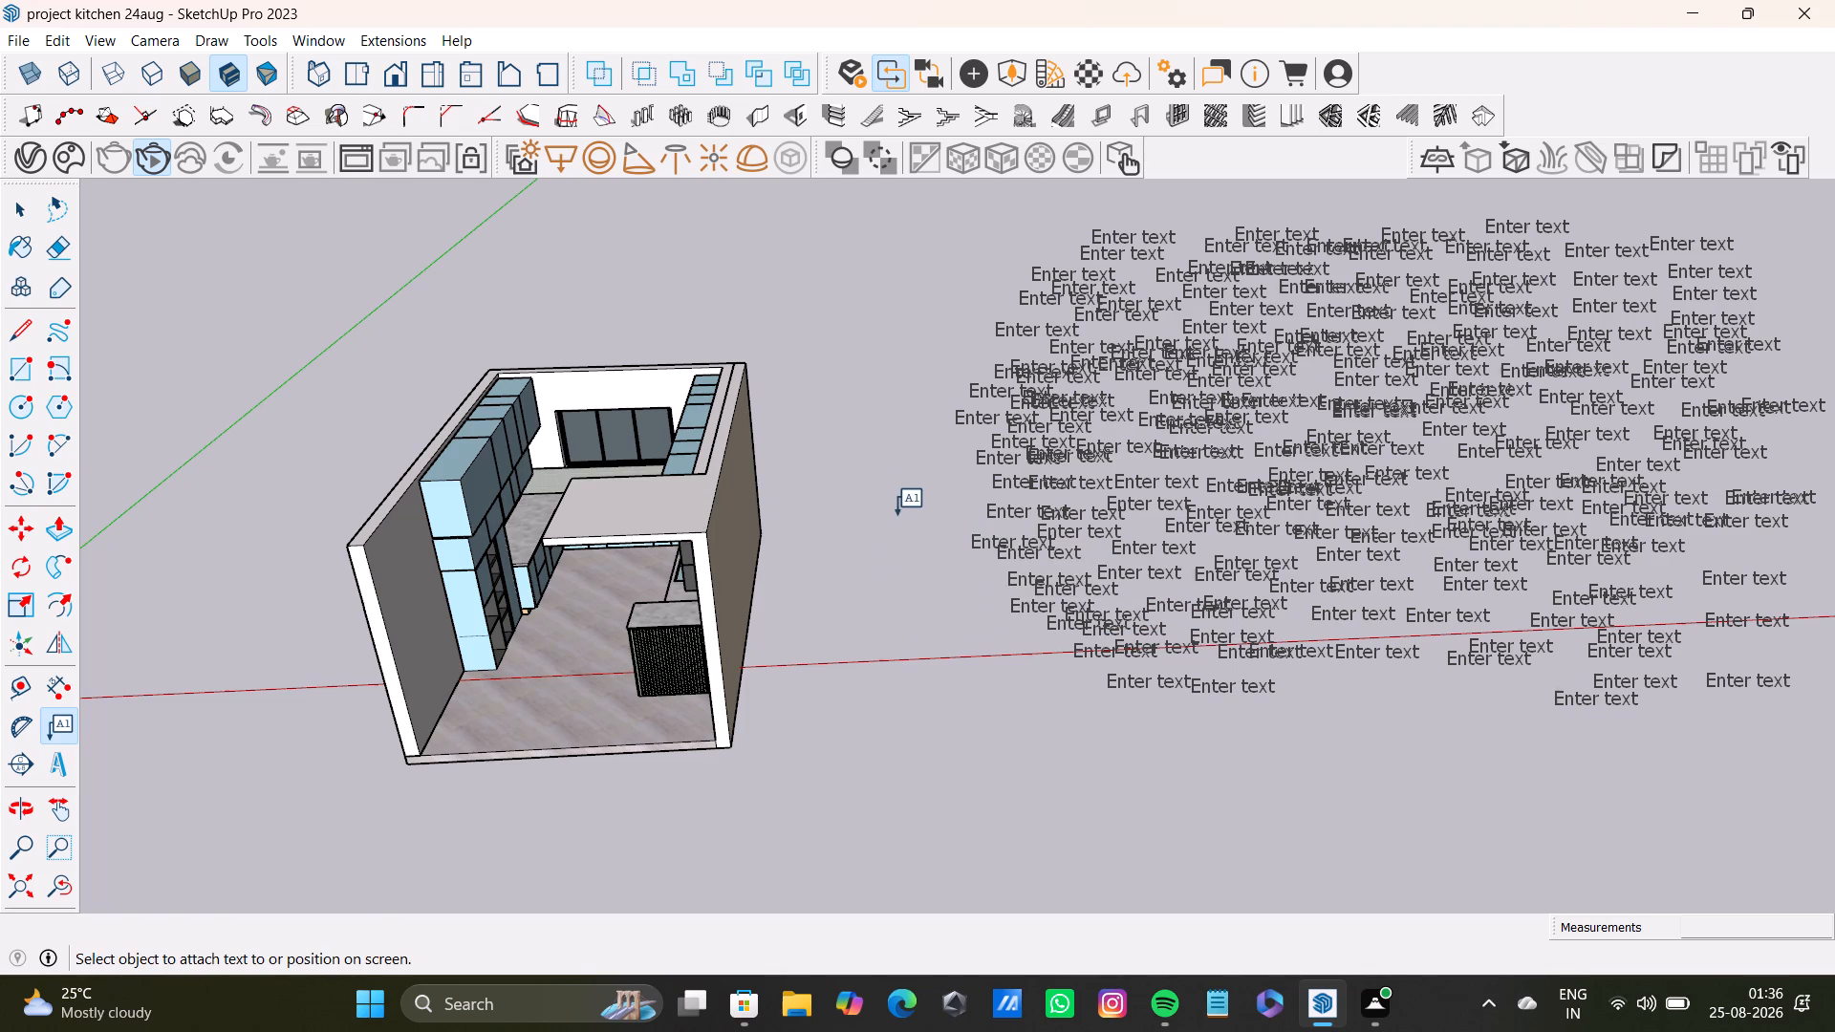
# Add four spaced-out default "Enter text" labels outside the edge nearest the kitchen model, from mid-height down past the red axis.
pyautogui.click(900, 445)
pyautogui.click(905, 406)
pyautogui.moveTo(906, 490); pyautogui.dragTo(907, 502)
pyautogui.click(907, 527)
pyautogui.click(907, 553)
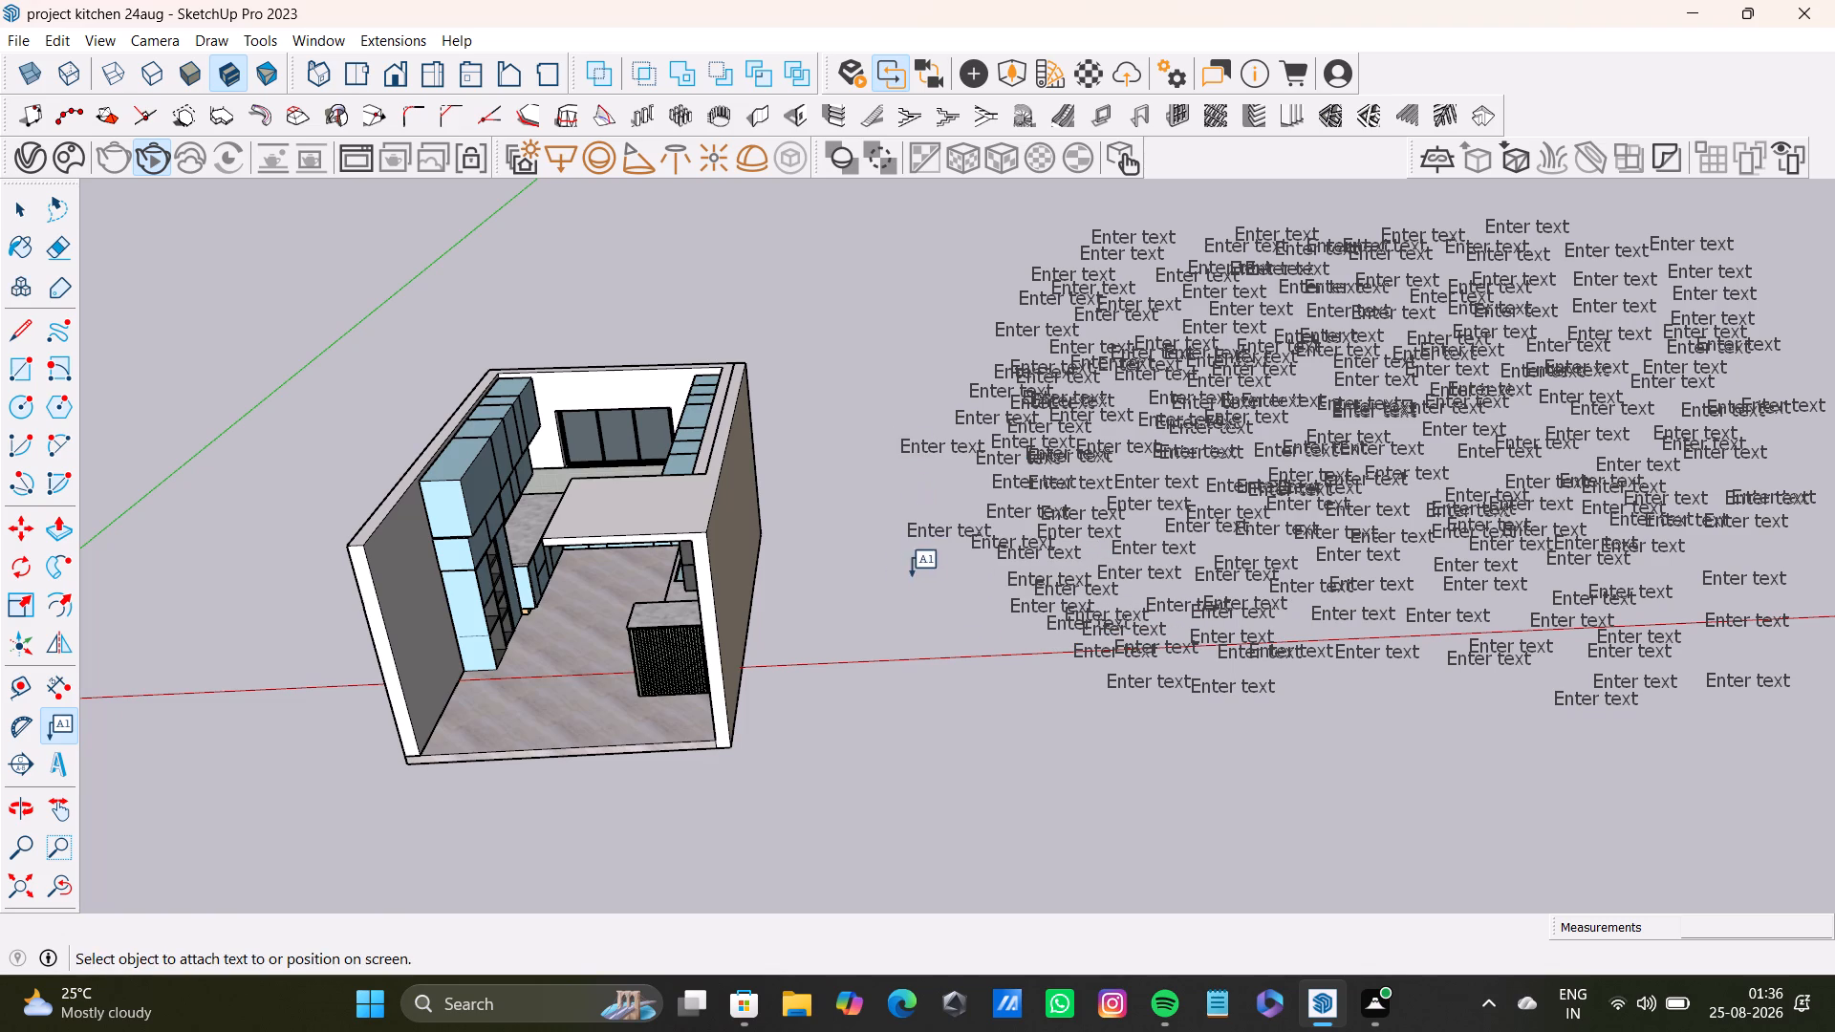
pyautogui.click(917, 591)
pyautogui.click(933, 610)
pyautogui.click(949, 653)
pyautogui.click(952, 671)
pyautogui.click(959, 682)
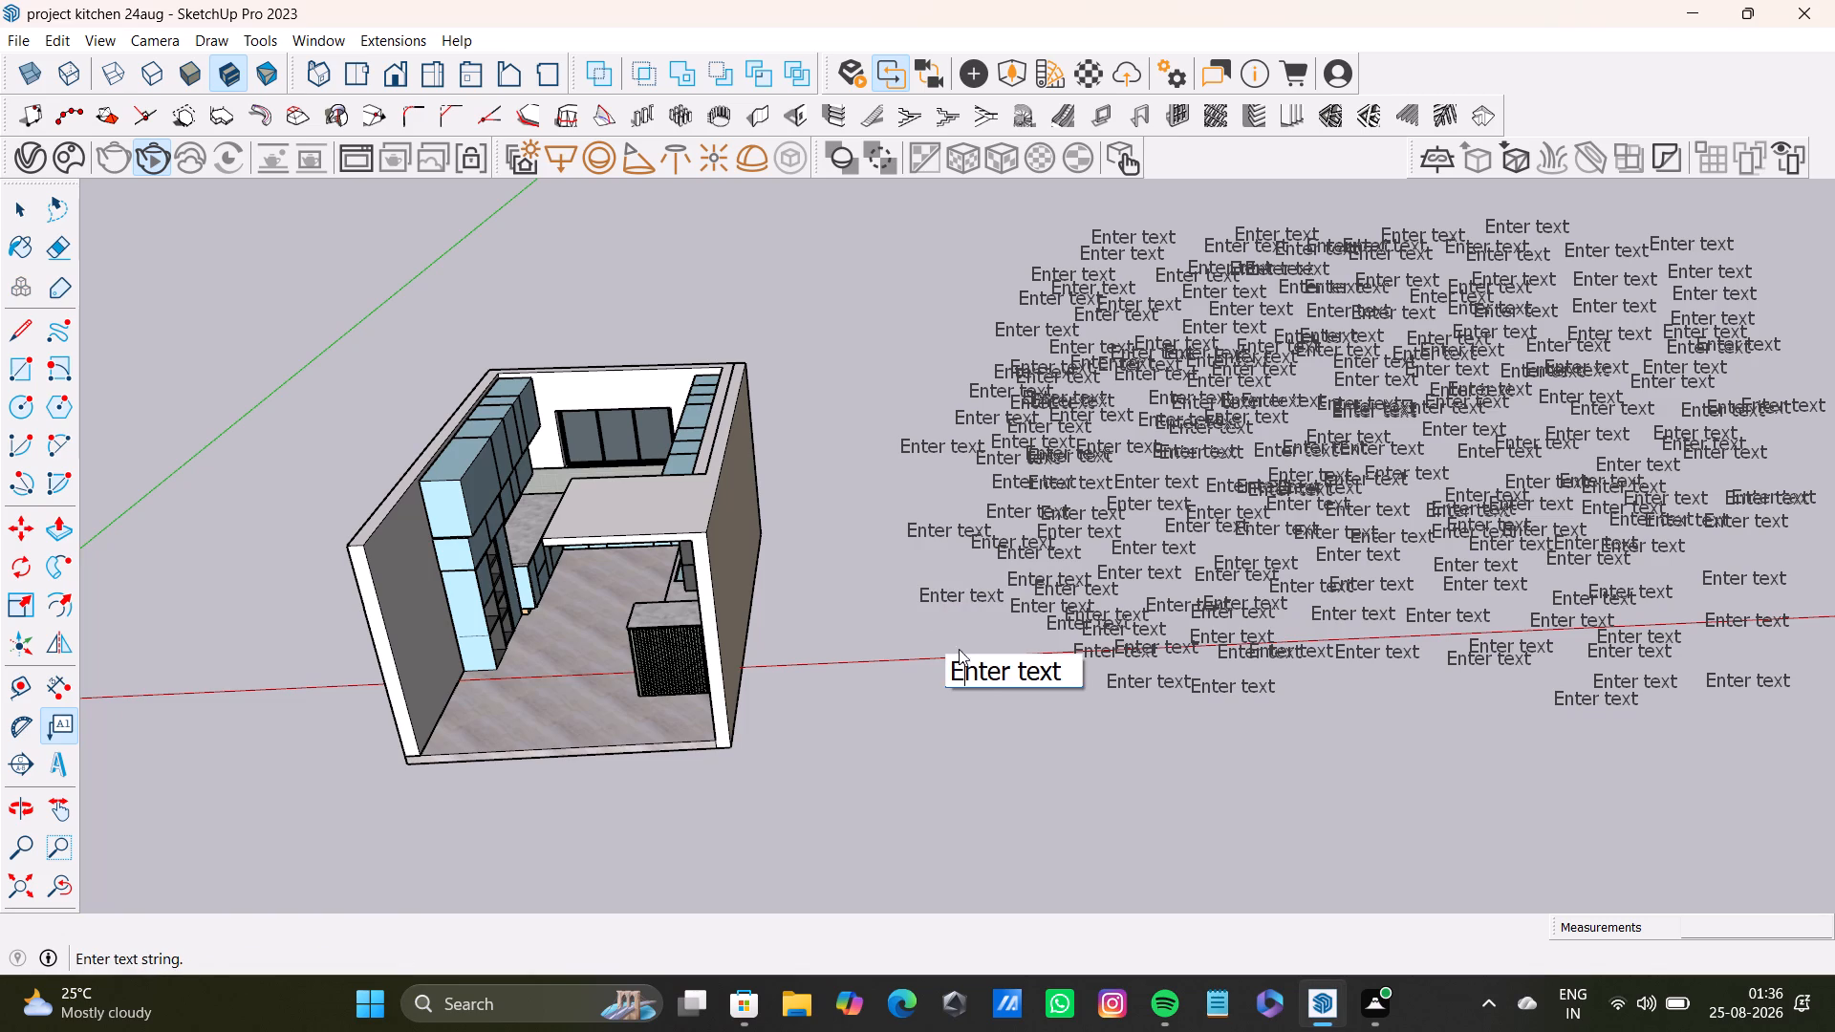
pyautogui.click(959, 647)
# Add three default "Enter text" labels among the new outer ones, at the lower end of the edge nearest the kitchen model.
pyautogui.moveTo(959, 637); pyautogui.dragTo(968, 637)
pyautogui.click(1001, 637)
pyautogui.click(1021, 641)
pyautogui.click(971, 628)
pyautogui.click(952, 625)
pyautogui.doubleClick(939, 633)
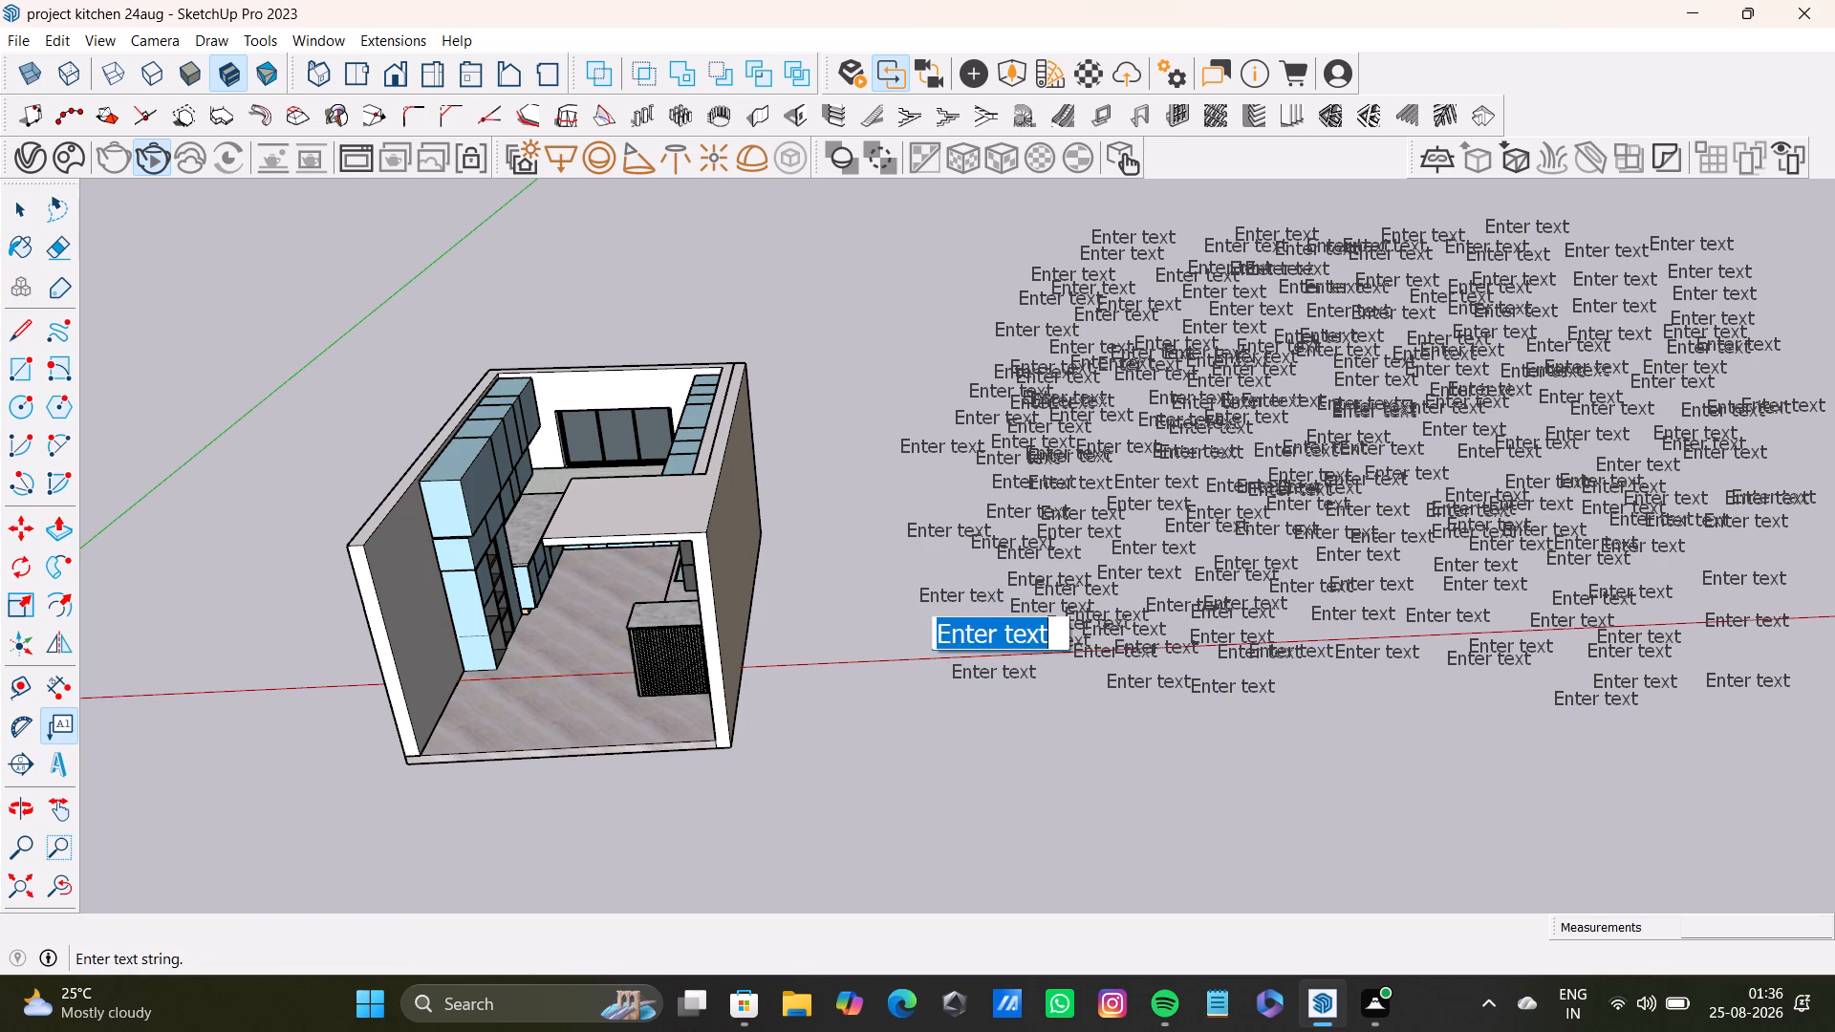
pyautogui.doubleClick(943, 586)
pyautogui.doubleClick(945, 585)
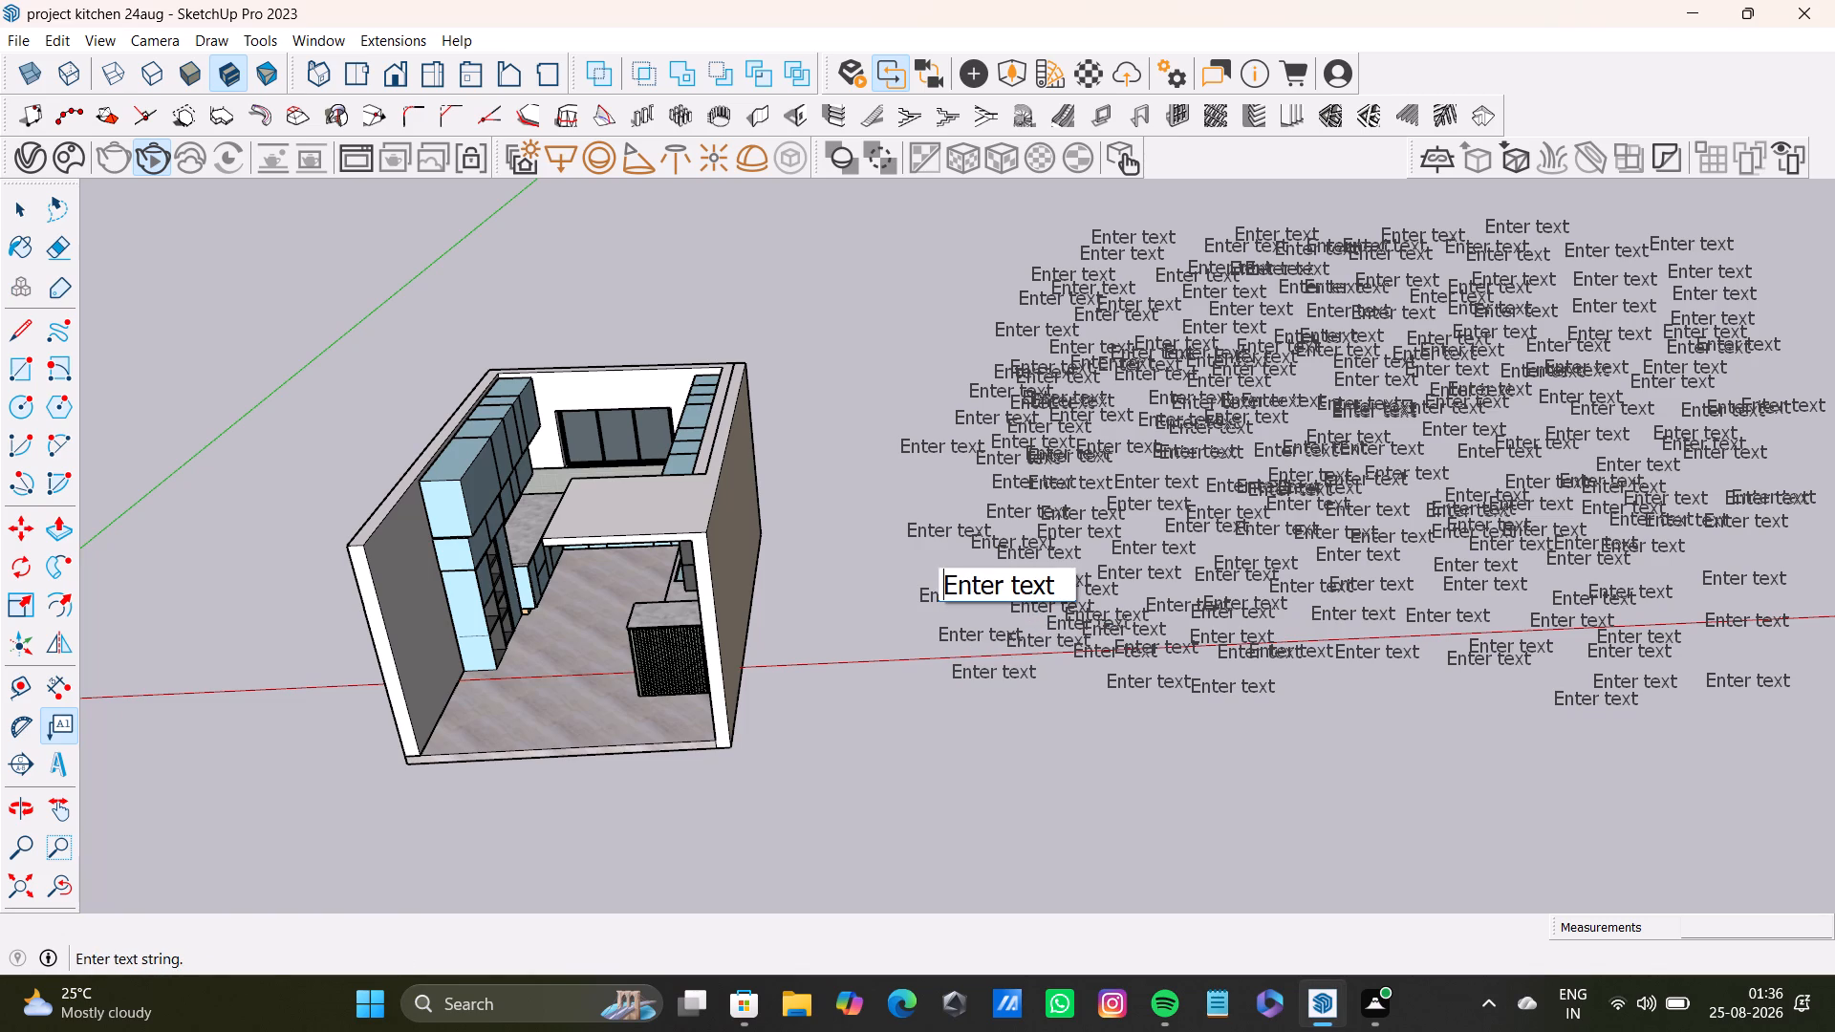
# Add three overlapping default "Enter text" labels in a row at mid-height on the group's edge nearest the kitchen model.
pyautogui.doubleClick(960, 491)
pyautogui.doubleClick(954, 491)
pyautogui.doubleClick(943, 491)
pyautogui.tripleClick(937, 492)
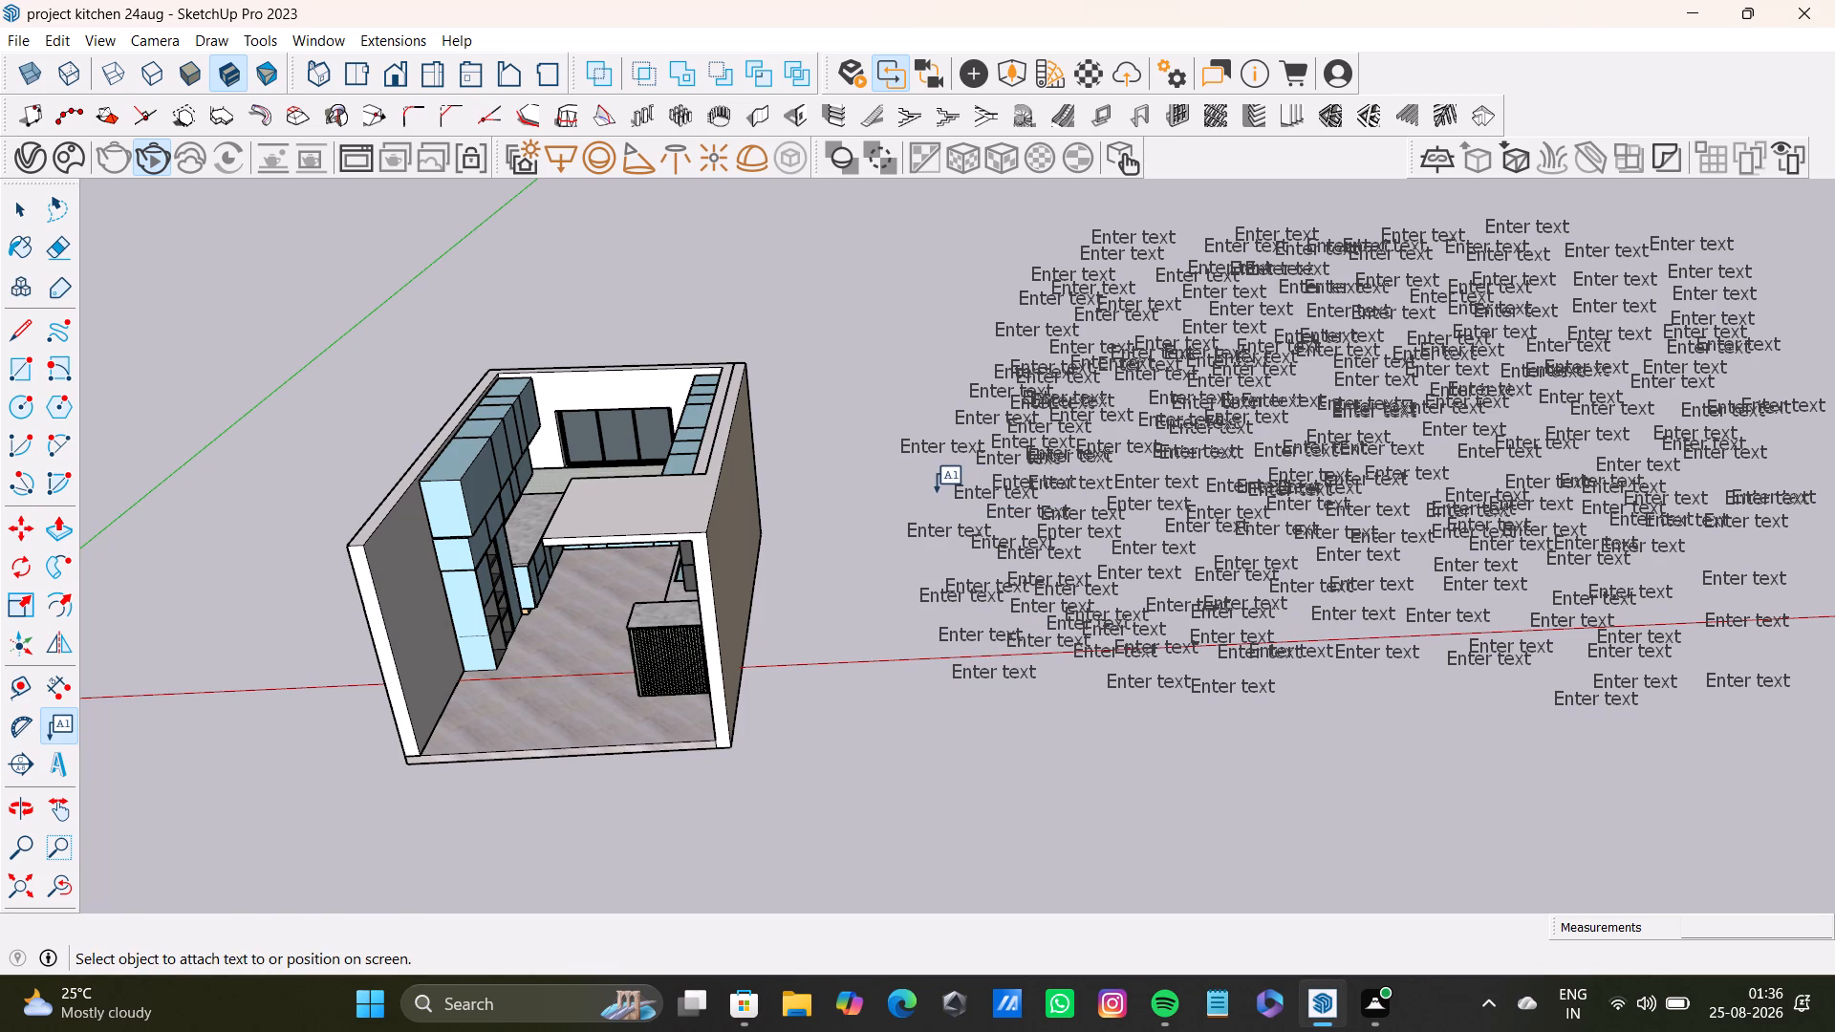
pyautogui.click(937, 490)
pyautogui.click(914, 488)
pyautogui.tripleClick(908, 488)
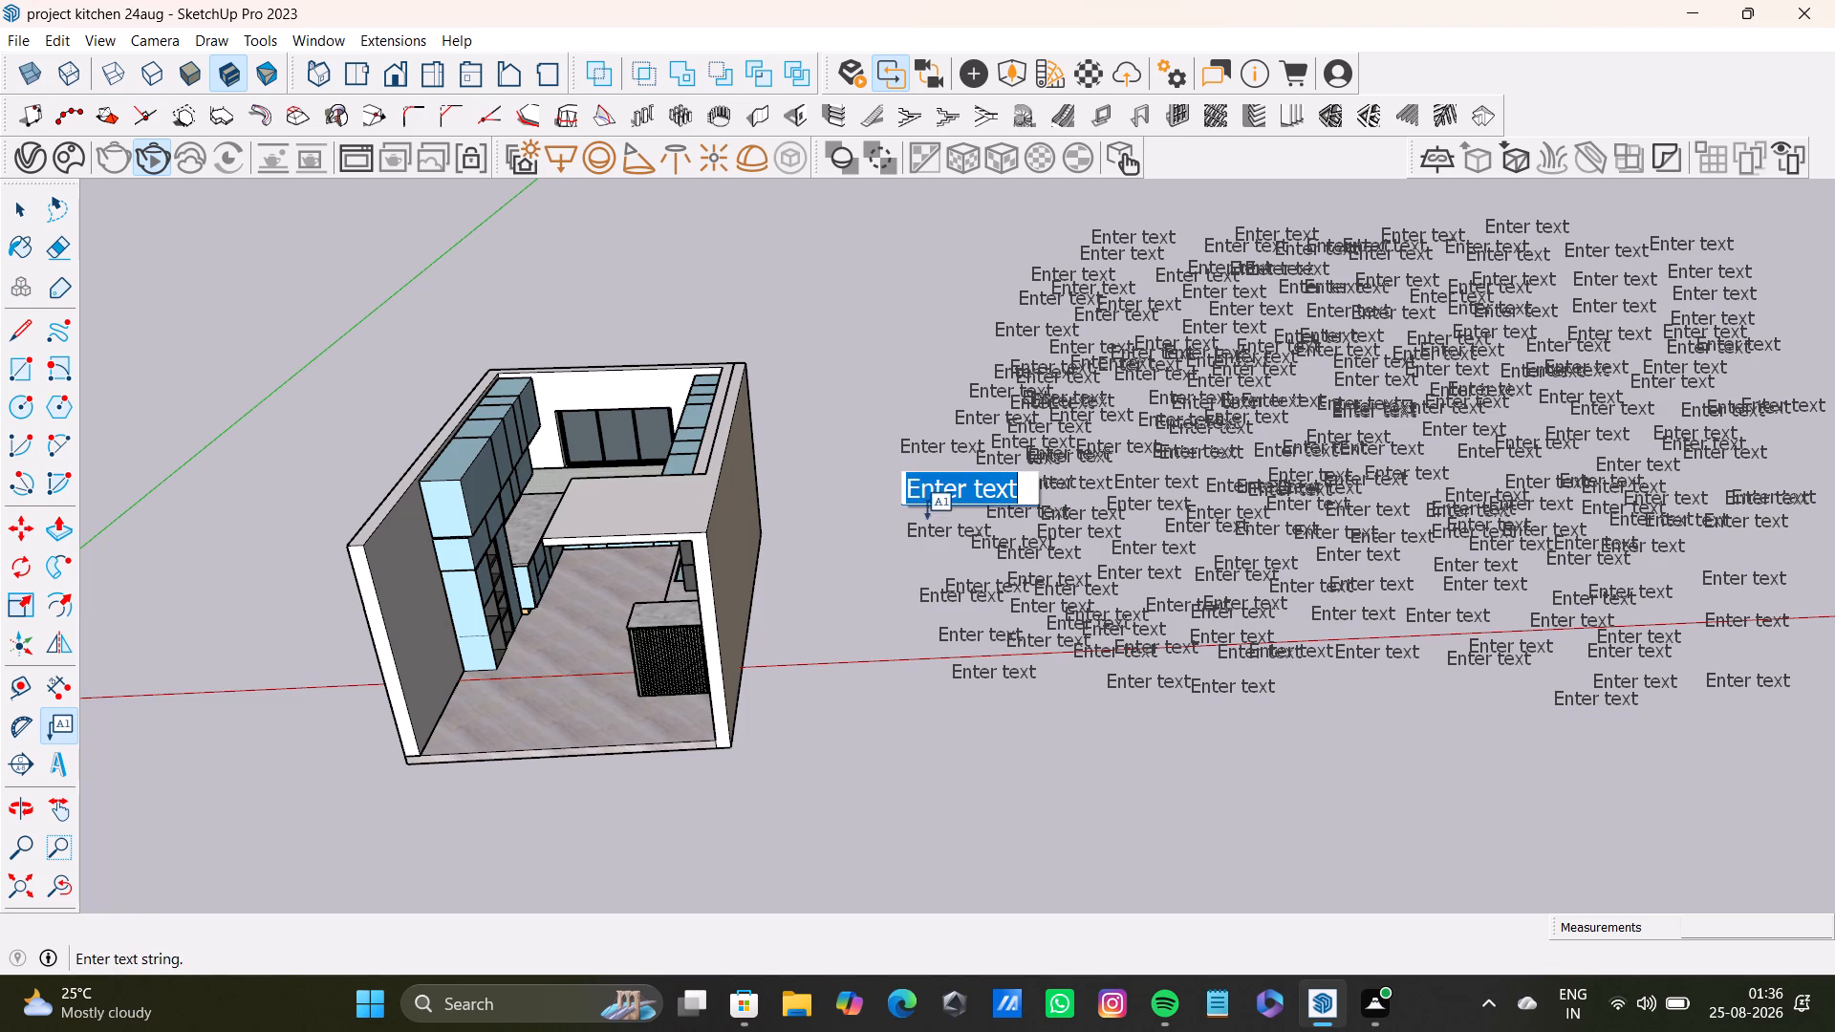
pyautogui.click(927, 518)
# Add one default "Enter text" label below the red axis, under the group's lower corner nearest the kitchen model.
pyautogui.click(1056, 697)
pyautogui.click(1053, 683)
pyautogui.click(1060, 690)
pyautogui.click(1085, 743)
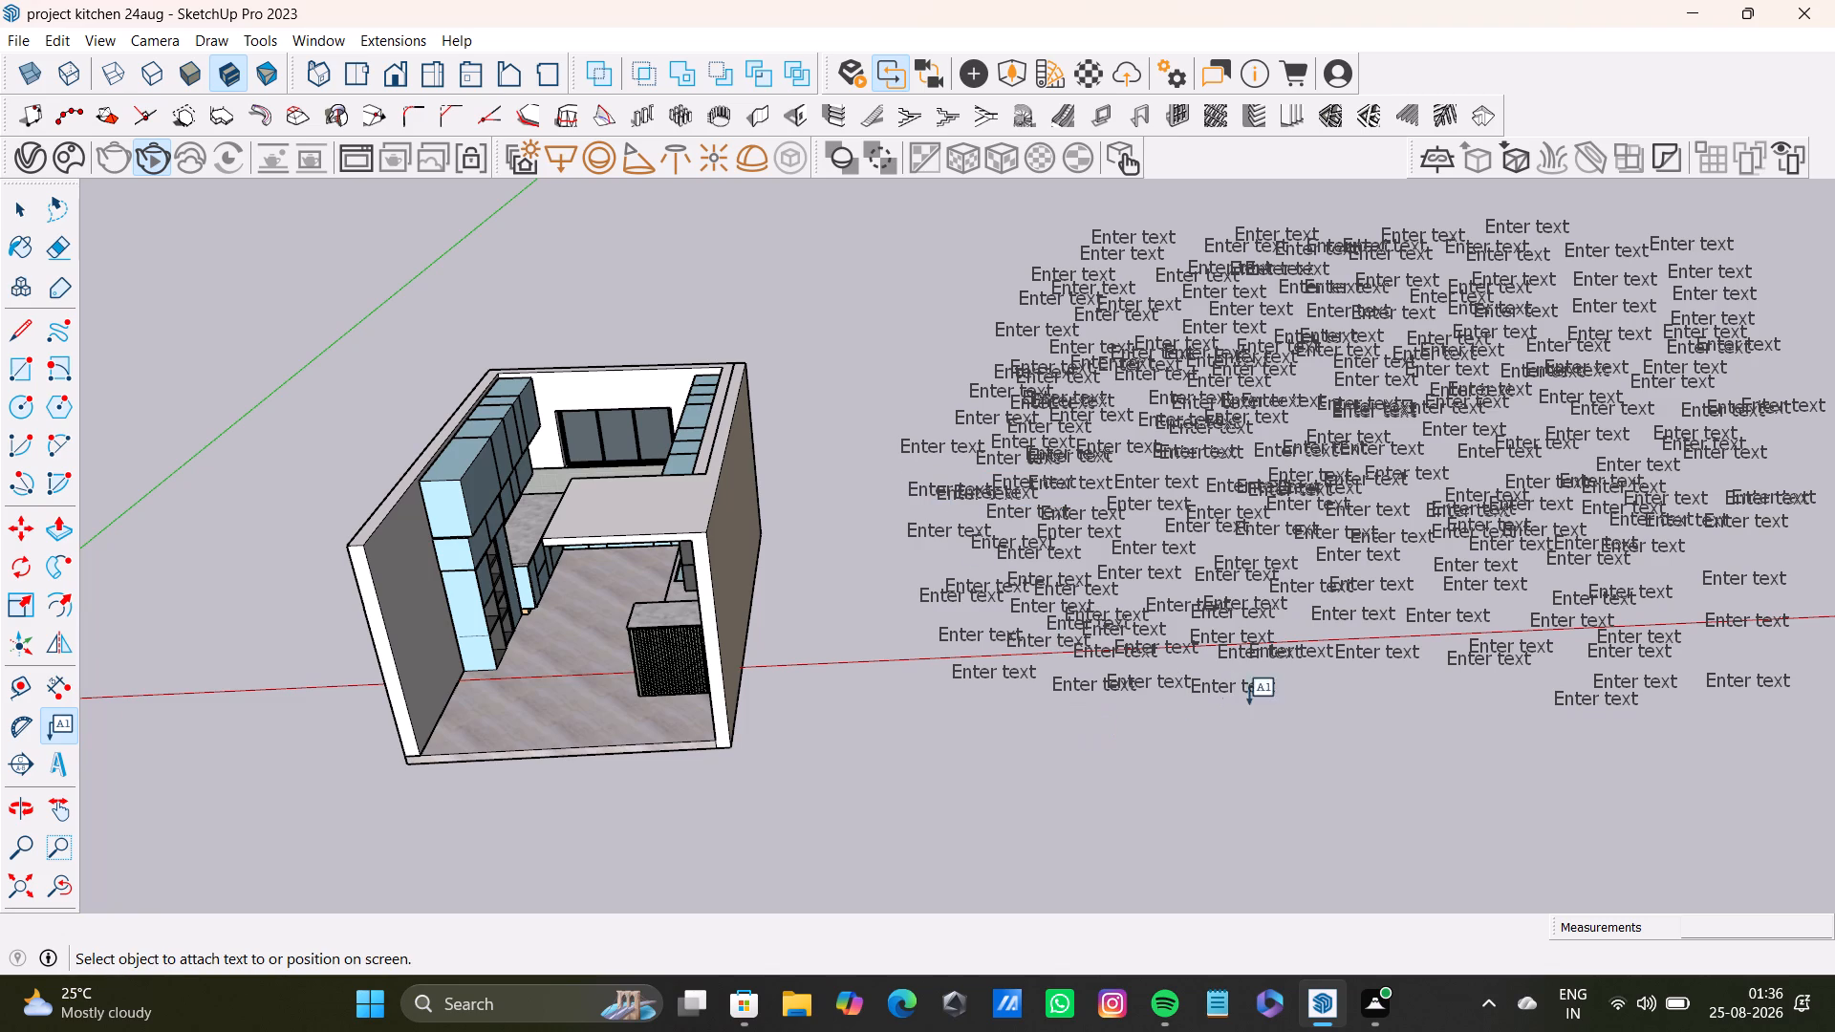
# Add four default "Enter text" labels below the middle of the group, three overlapping well under the red axis and one above them.
pyautogui.click(1262, 699)
pyautogui.moveTo(1277, 695); pyautogui.dragTo(1307, 758)
pyautogui.click(1303, 706)
pyautogui.click(1303, 694)
pyautogui.moveTo(1323, 739); pyautogui.dragTo(1324, 748)
pyautogui.doubleClick(1304, 709)
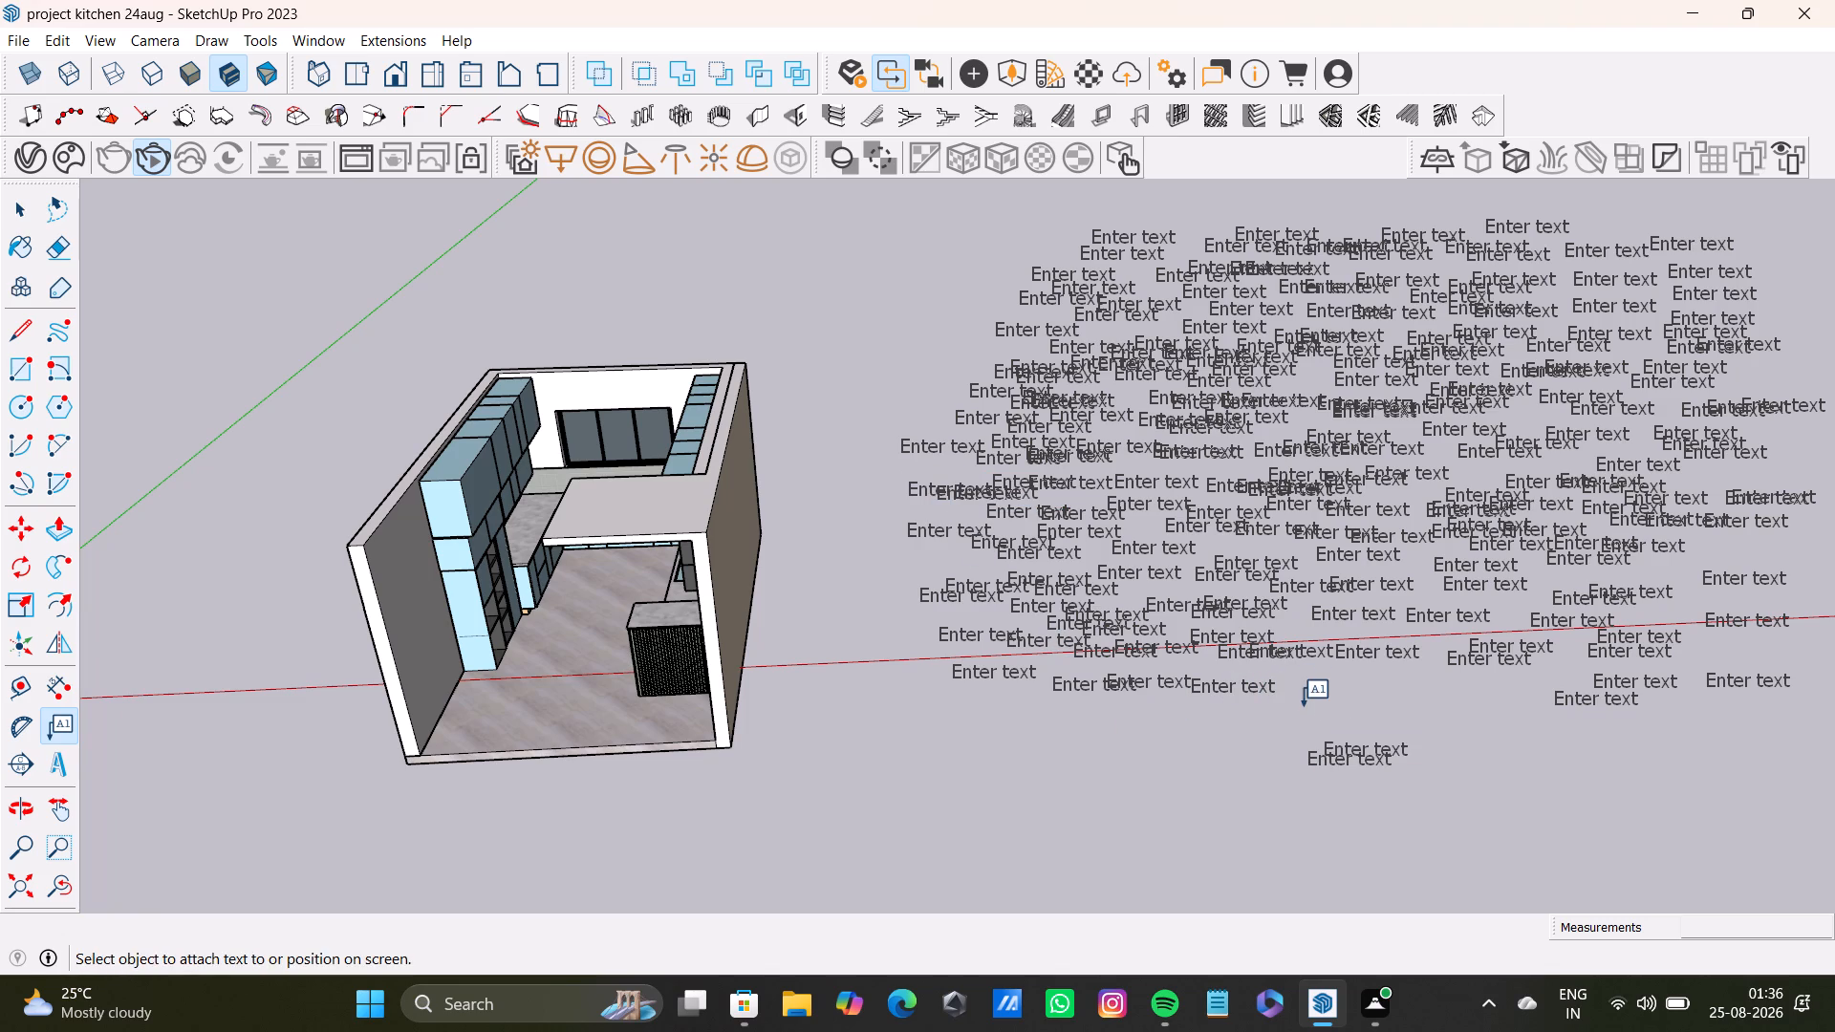
pyautogui.moveTo(1314, 726); pyautogui.dragTo(1316, 745)
pyautogui.click(1306, 697)
pyautogui.click(1320, 737)
pyautogui.click(1313, 690)
pyautogui.moveTo(1315, 706); pyautogui.dragTo(1318, 719)
pyautogui.click(1321, 737)
pyautogui.click(1306, 708)
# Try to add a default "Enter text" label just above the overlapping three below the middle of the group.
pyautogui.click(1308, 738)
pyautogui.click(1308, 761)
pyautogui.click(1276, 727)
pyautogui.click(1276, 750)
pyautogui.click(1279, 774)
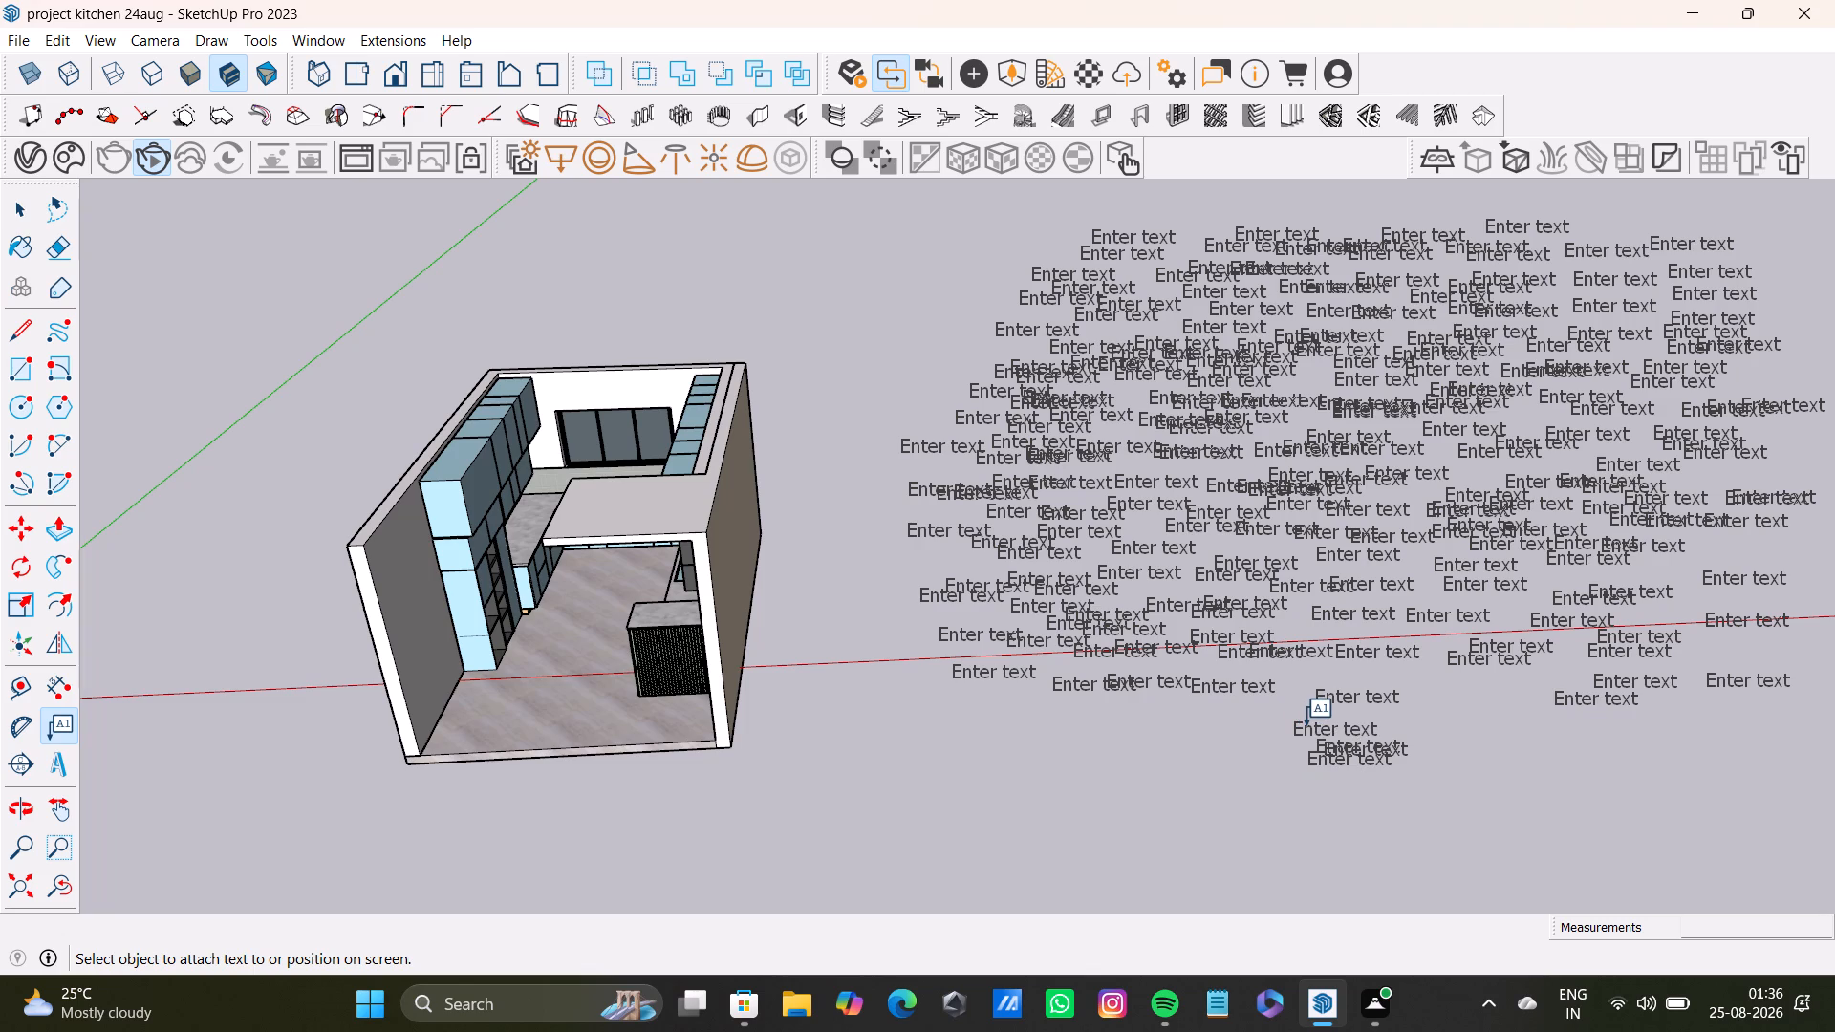
# Add four default "Enter text" labels below the red axis, just beyond the overlapping three on the side away from the kitchen model.
pyautogui.click(1462, 708)
pyautogui.click(1463, 745)
pyautogui.click(1444, 707)
pyautogui.click(1428, 756)
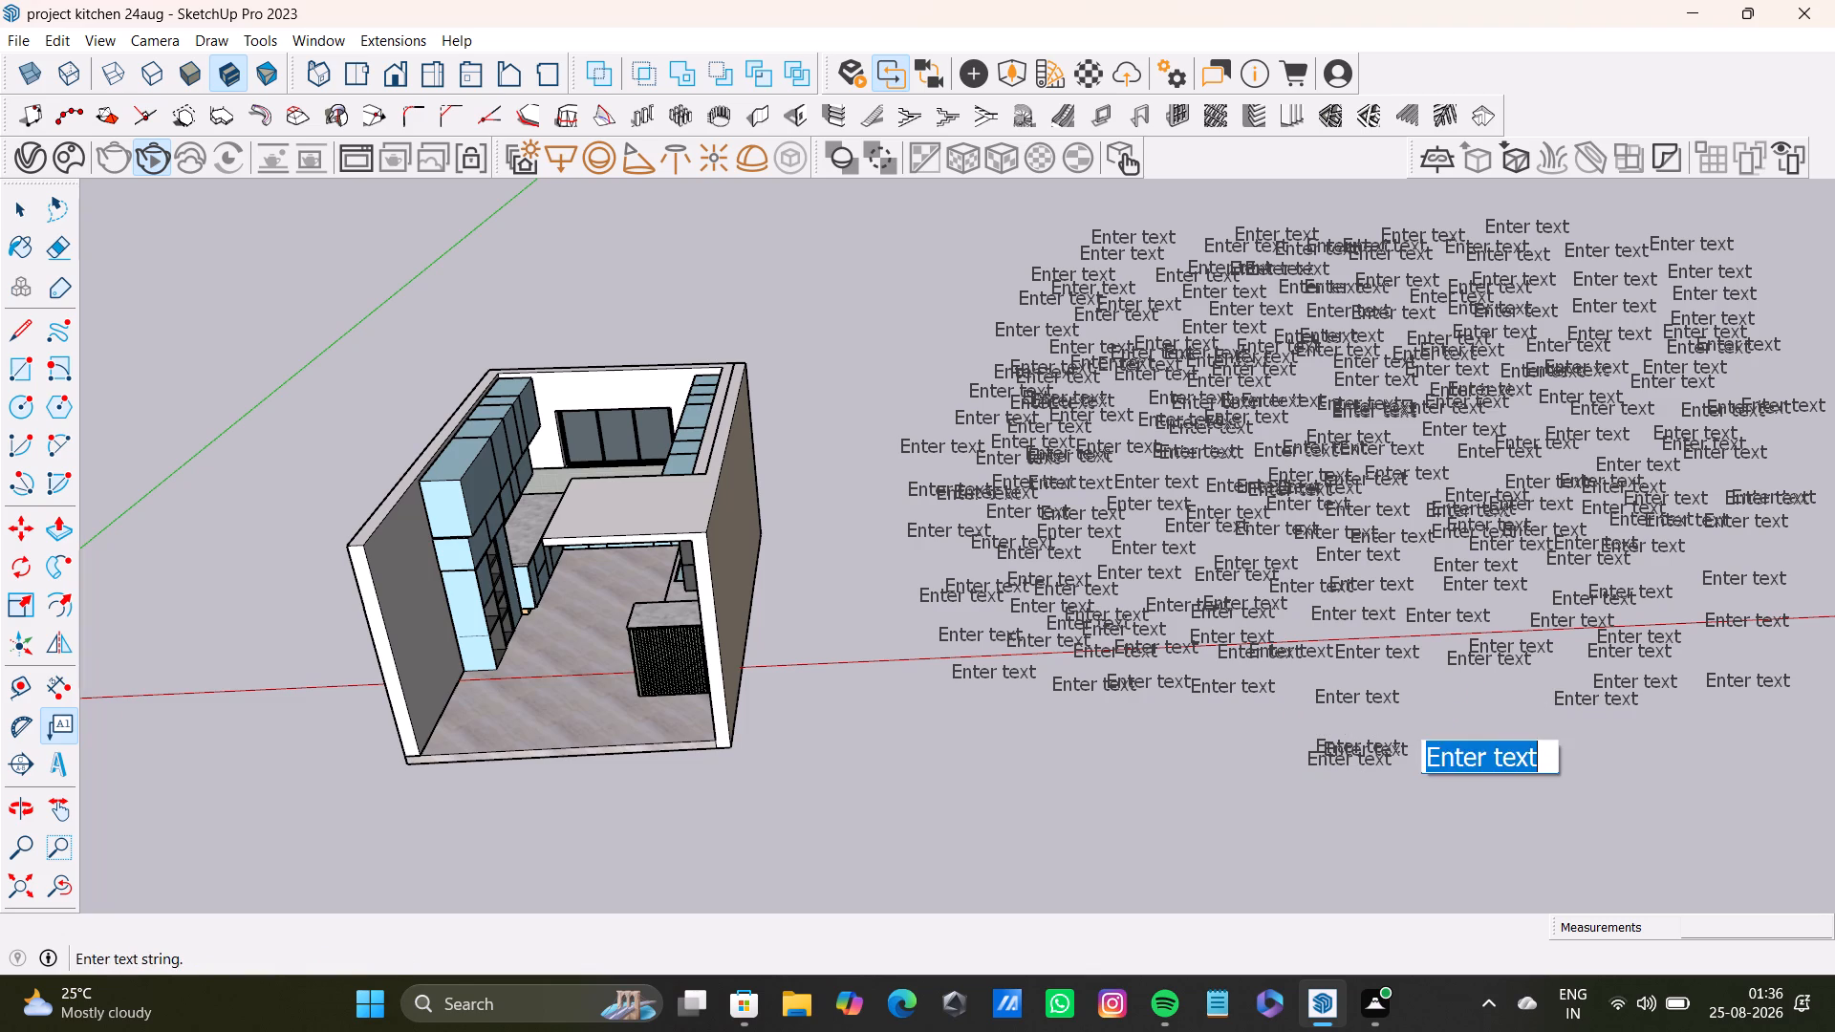
pyautogui.click(1436, 707)
pyautogui.click(1454, 700)
pyautogui.click(1462, 746)
pyautogui.click(1437, 708)
pyautogui.moveTo(1436, 707); pyautogui.dragTo(1460, 711)
pyautogui.click(1500, 710)
pyautogui.click(1483, 711)
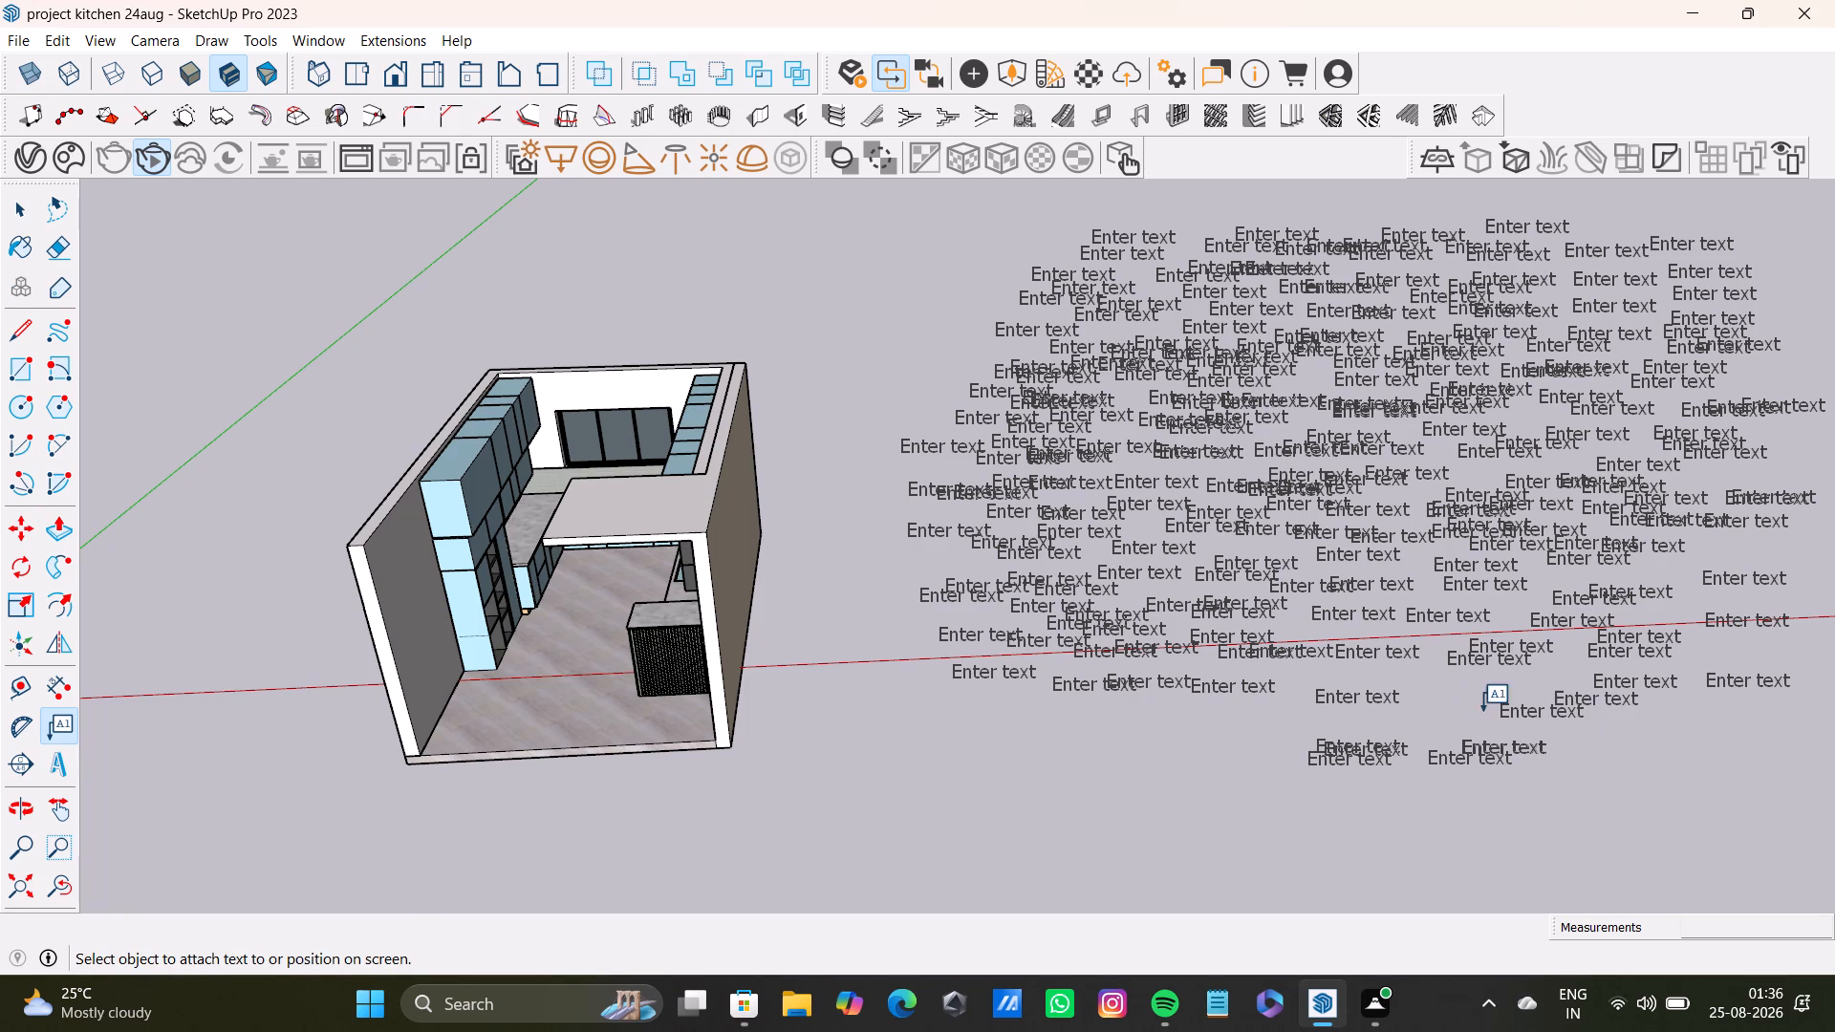
# Add three default "Enter text" labels stacked between the newest labels and the red axis.
pyautogui.click(1427, 711)
pyautogui.click(1433, 706)
pyautogui.click(1439, 730)
pyautogui.click(1393, 729)
pyautogui.click(1425, 737)
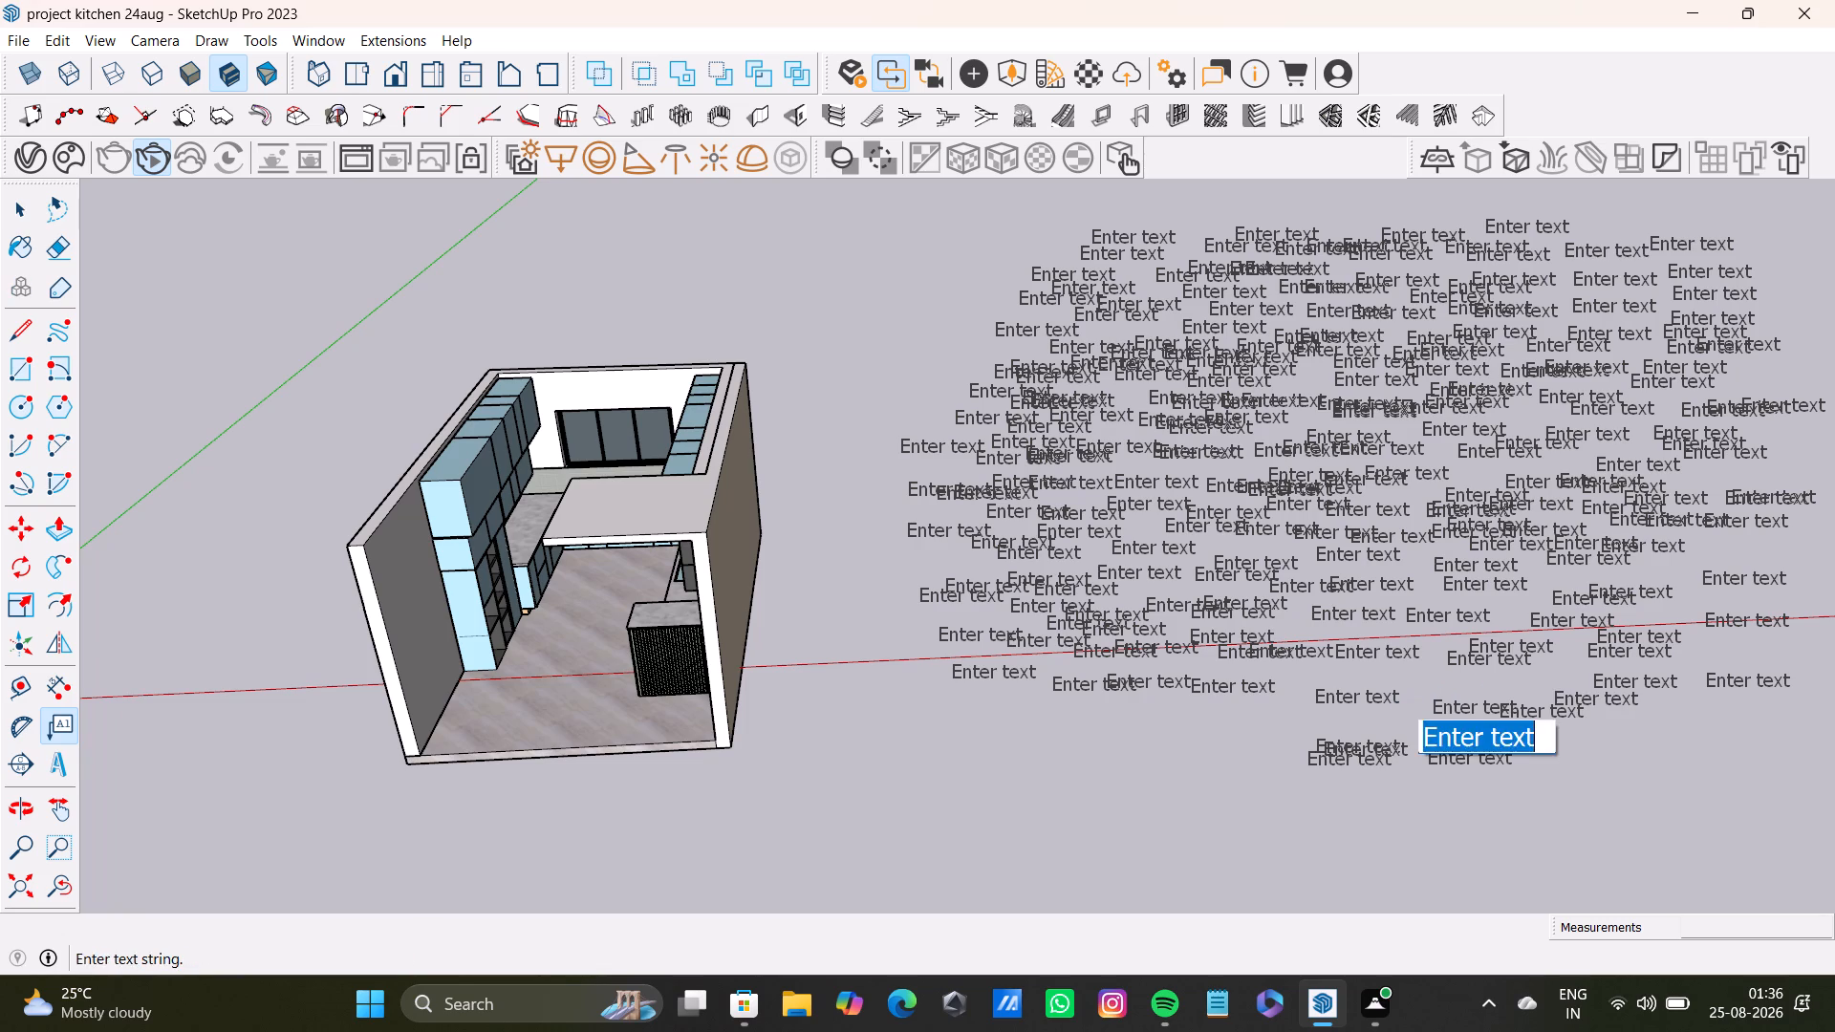
pyautogui.click(1420, 667)
pyautogui.click(1425, 681)
pyautogui.click(1417, 682)
# Add two overlapping default "Enter text" labels under the red axis, on the kitchen side of the overlapping three.
pyautogui.click(1286, 712)
pyautogui.click(1273, 717)
pyautogui.click(1256, 724)
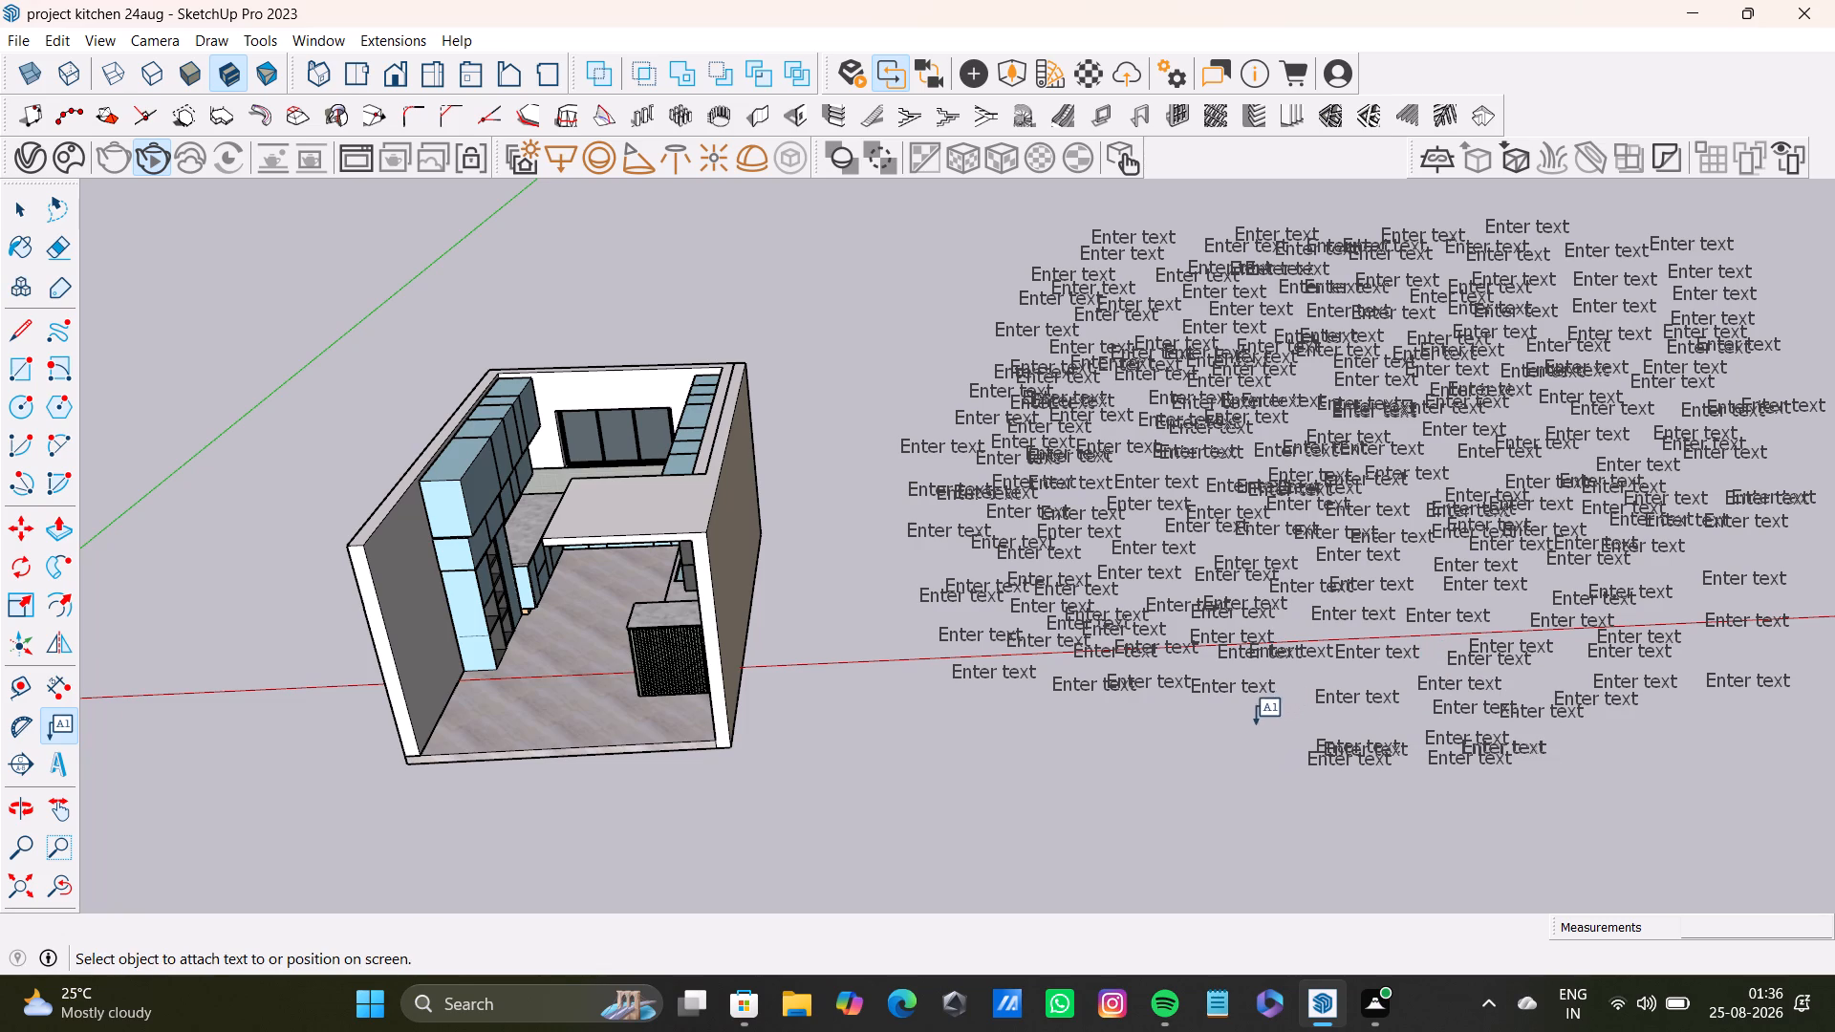
pyautogui.click(1246, 724)
pyautogui.moveTo(1242, 760); pyautogui.dragTo(1227, 752)
pyautogui.doubleClick(1213, 731)
pyautogui.moveTo(1186, 742); pyautogui.dragTo(1177, 742)
pyautogui.click(1145, 726)
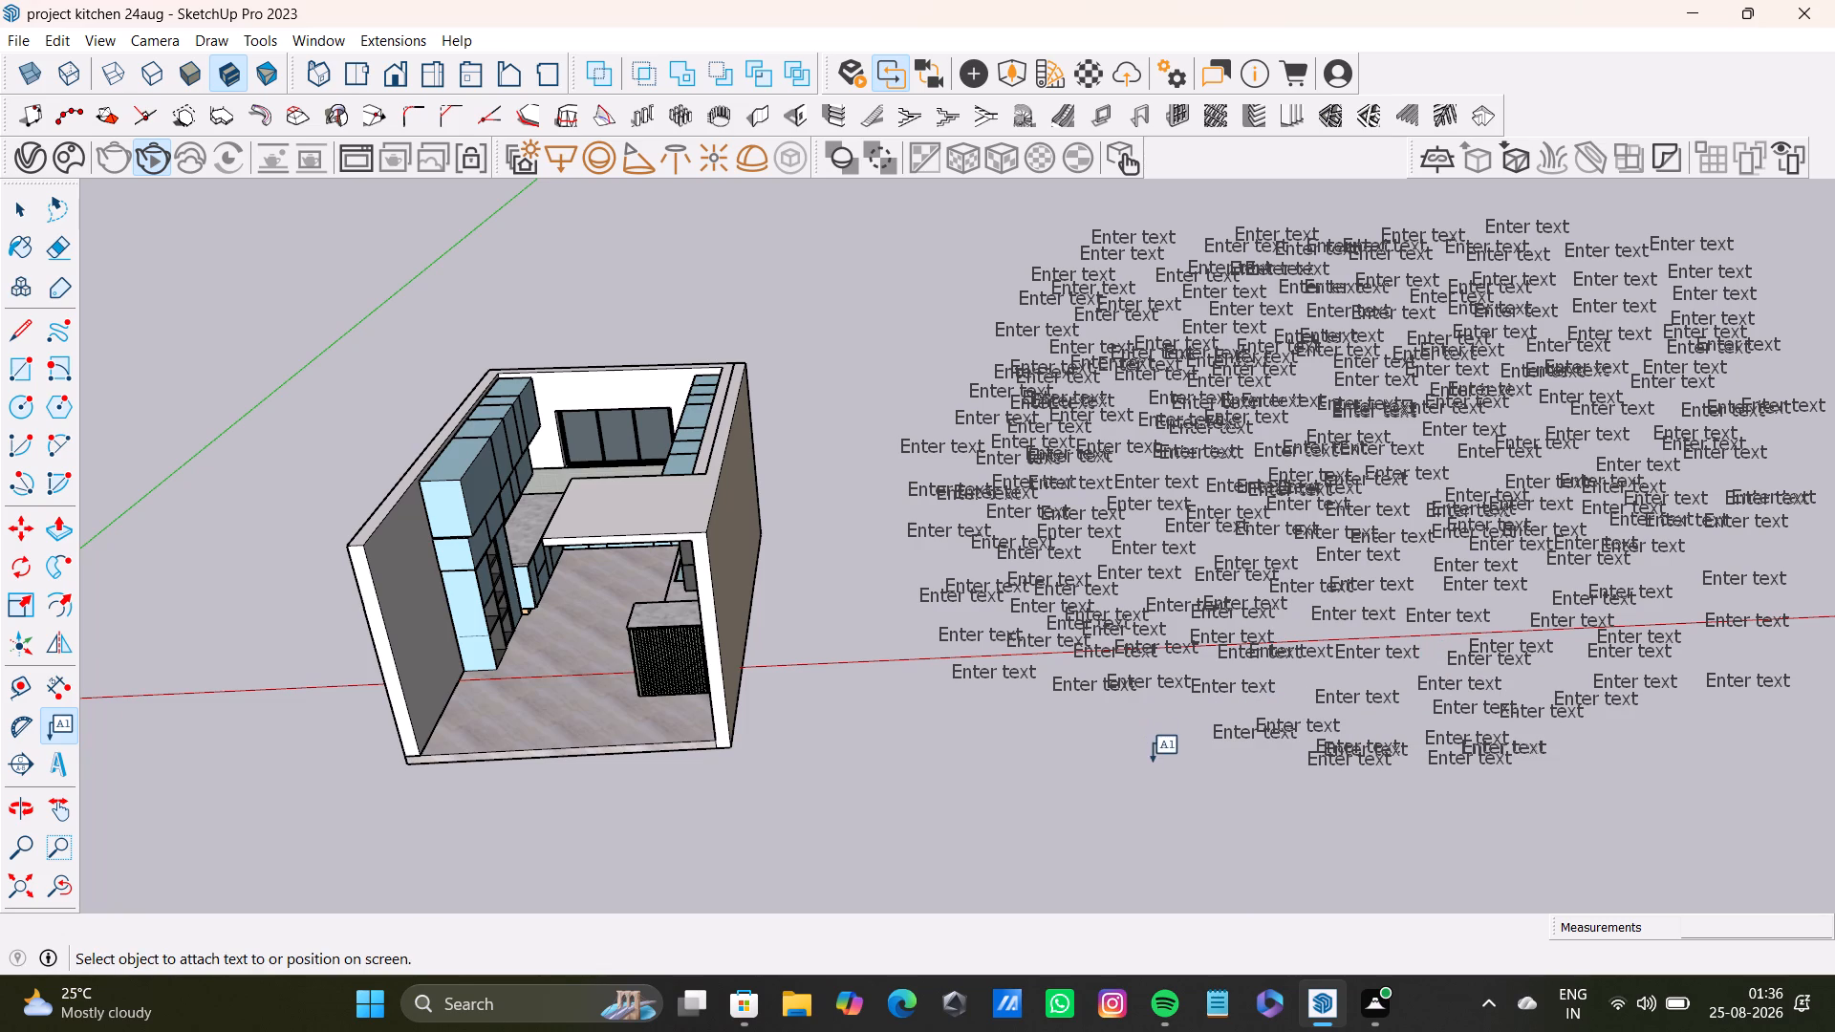
# Add three default "Enter text" labels stacked closer to the kitchen model, below the group's lower edge.
pyautogui.click(1153, 762)
pyautogui.click(1149, 727)
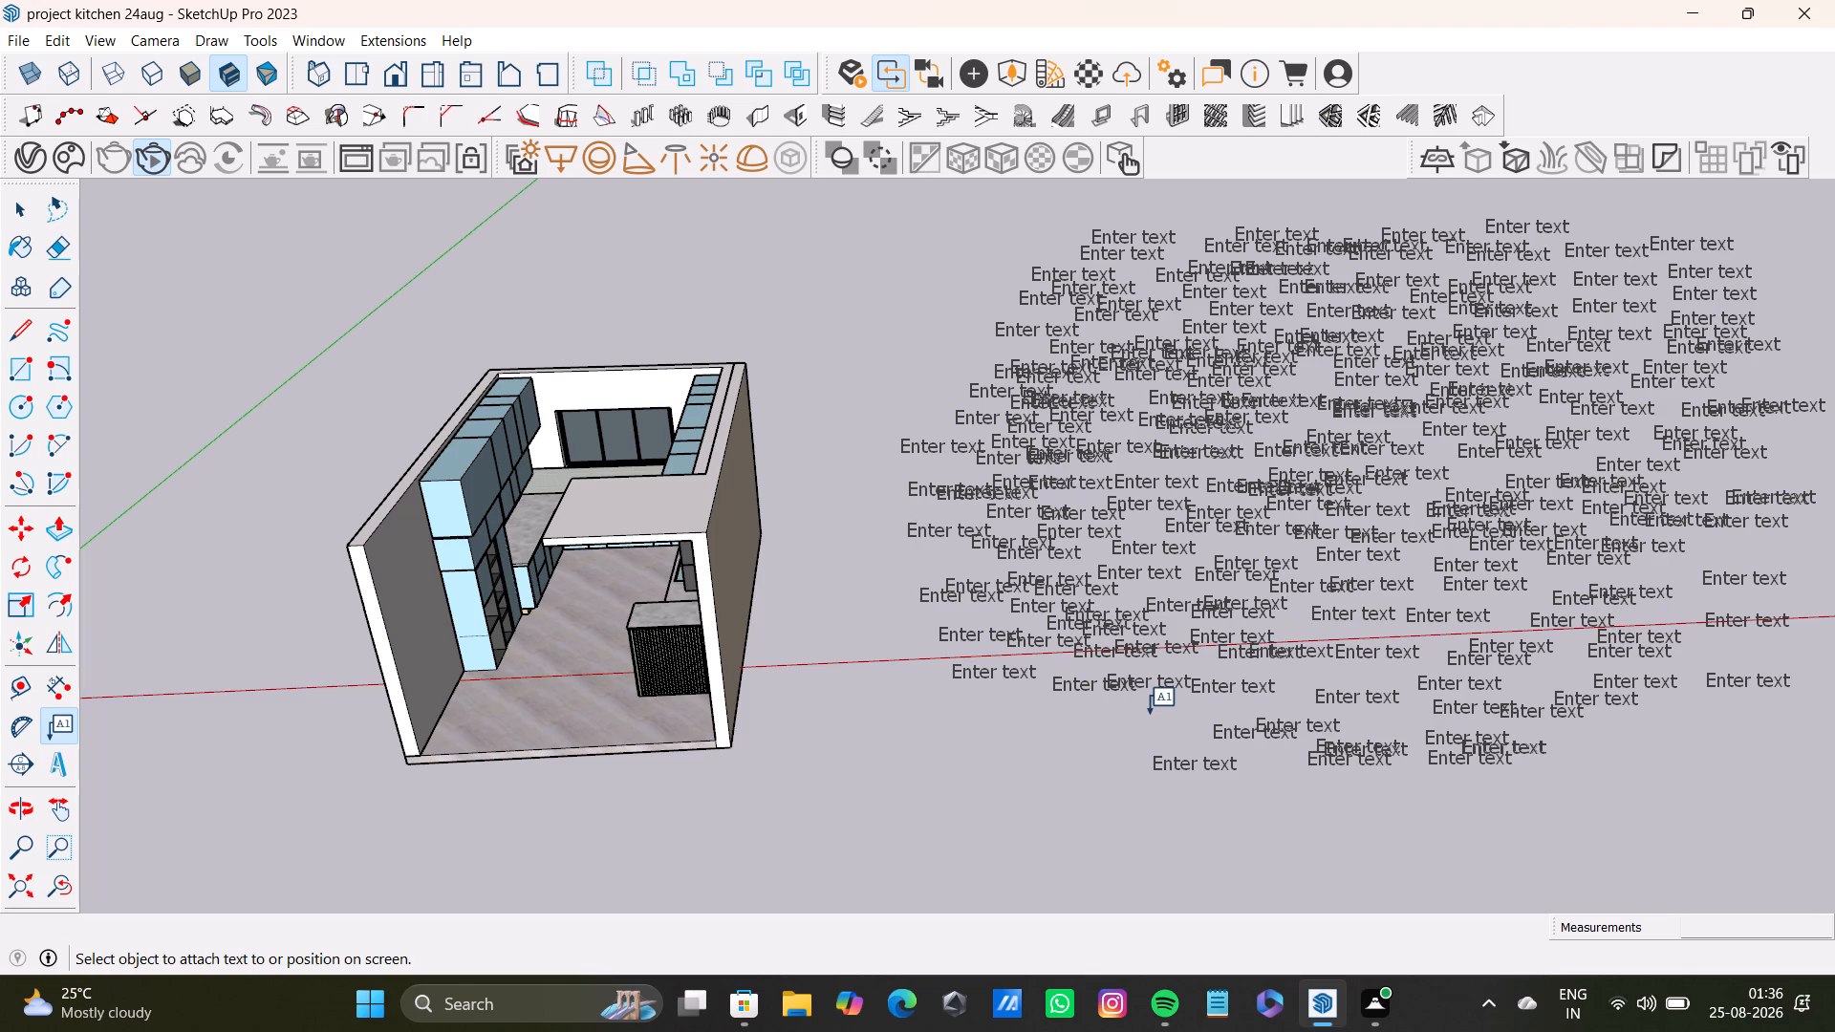
pyautogui.click(1150, 714)
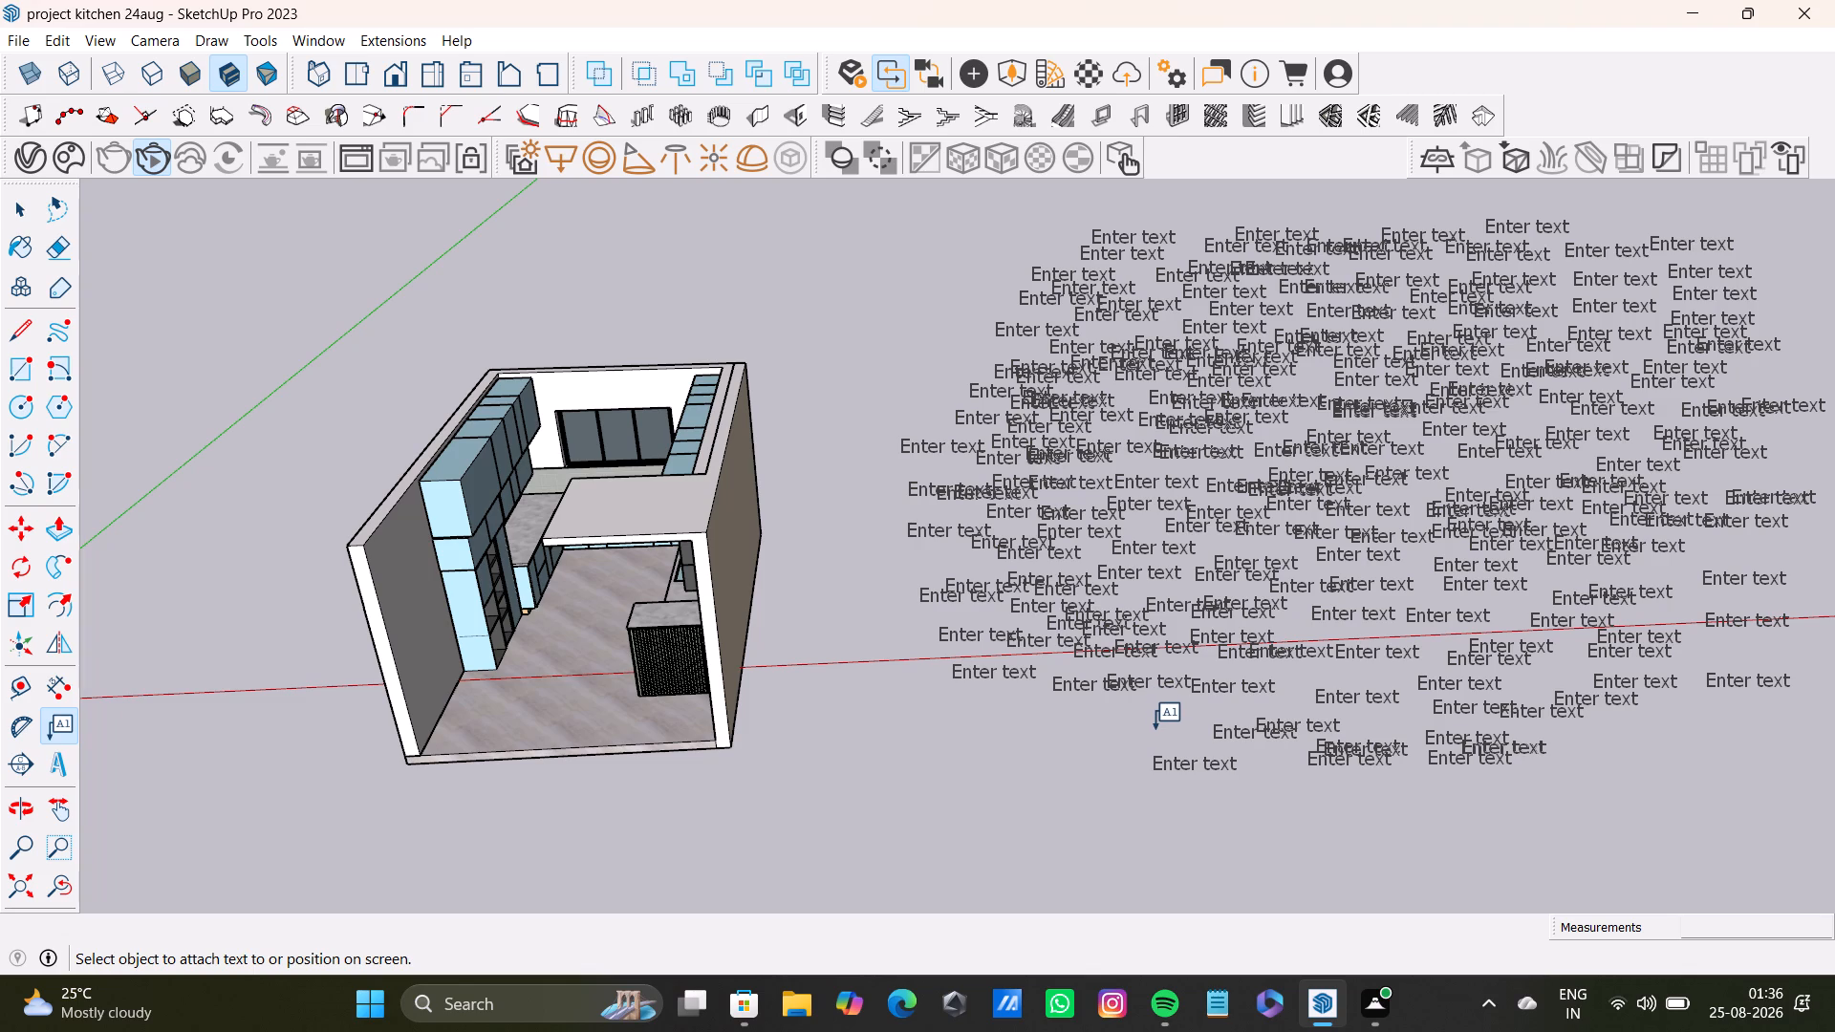
pyautogui.click(1155, 729)
pyautogui.click(1128, 723)
pyautogui.click(1108, 741)
pyautogui.click(1131, 785)
pyautogui.click(1159, 820)
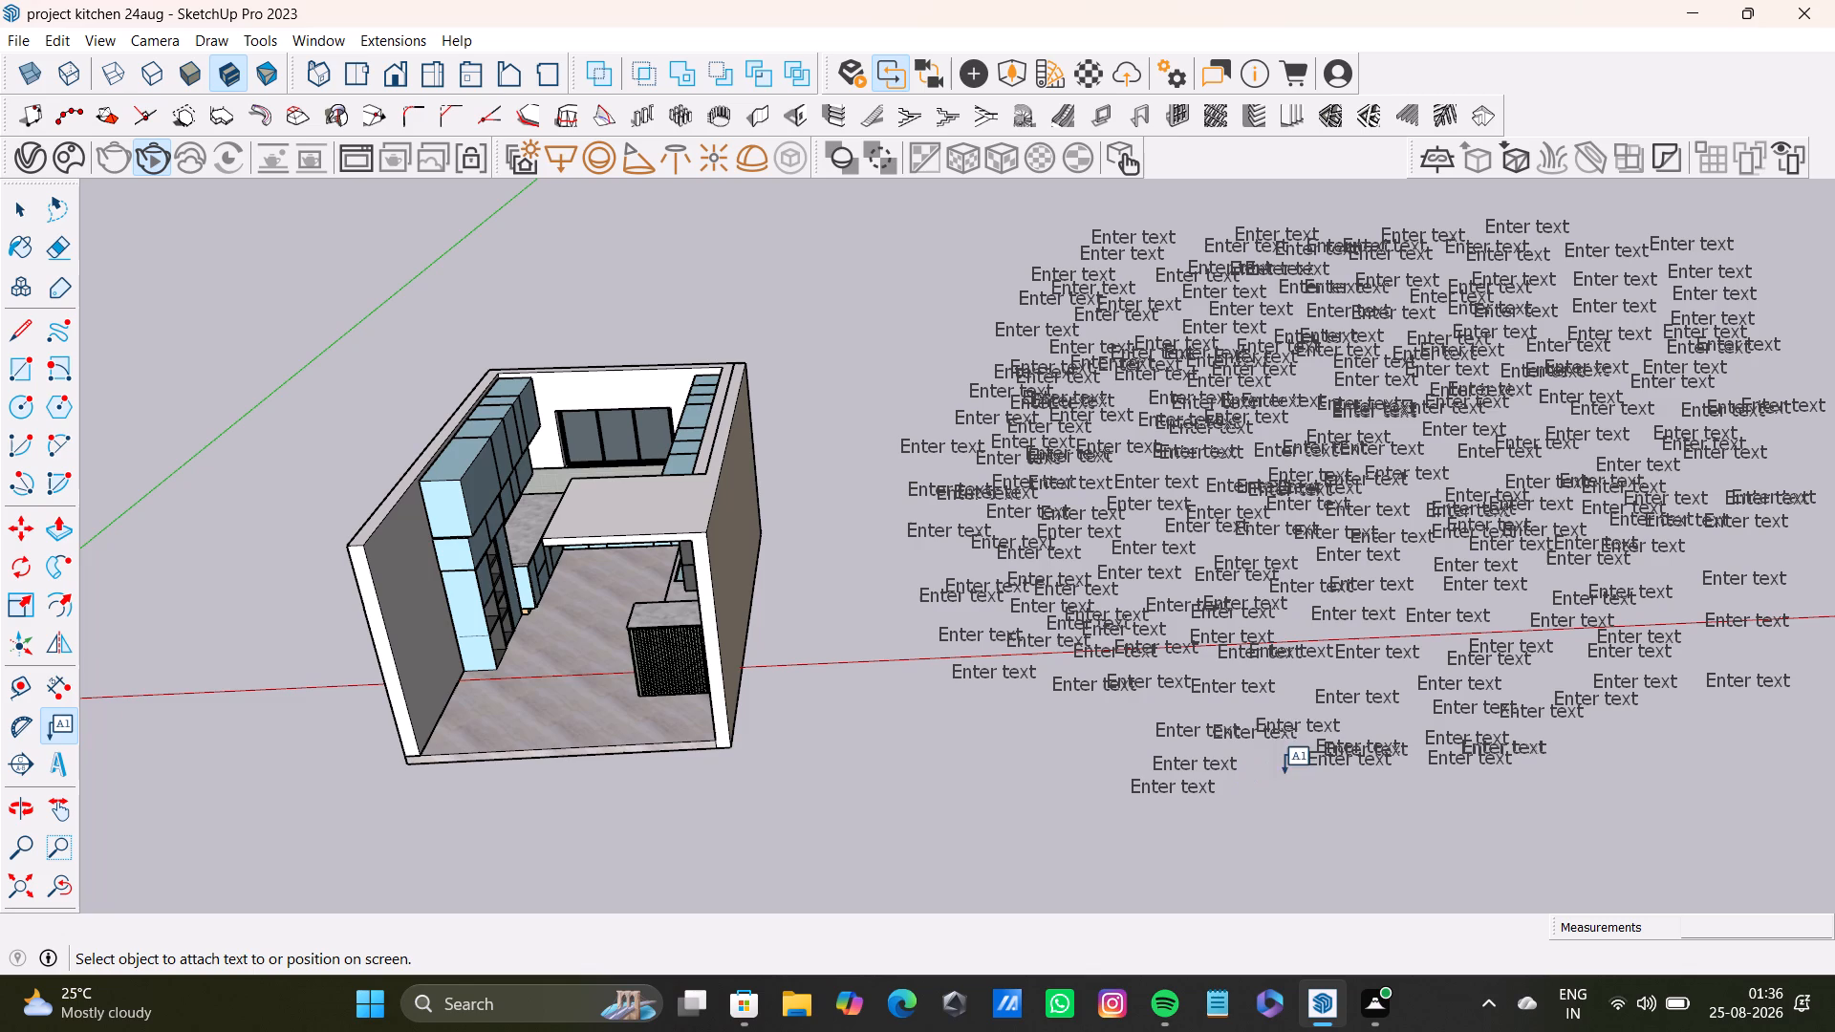
# Add four default "Enter text" labels beneath the lowest middle ones, three roughly in a row and one further down.
pyautogui.click(1267, 769)
pyautogui.click(1266, 800)
pyautogui.click(1240, 800)
pyautogui.click(1337, 807)
pyautogui.click(1348, 794)
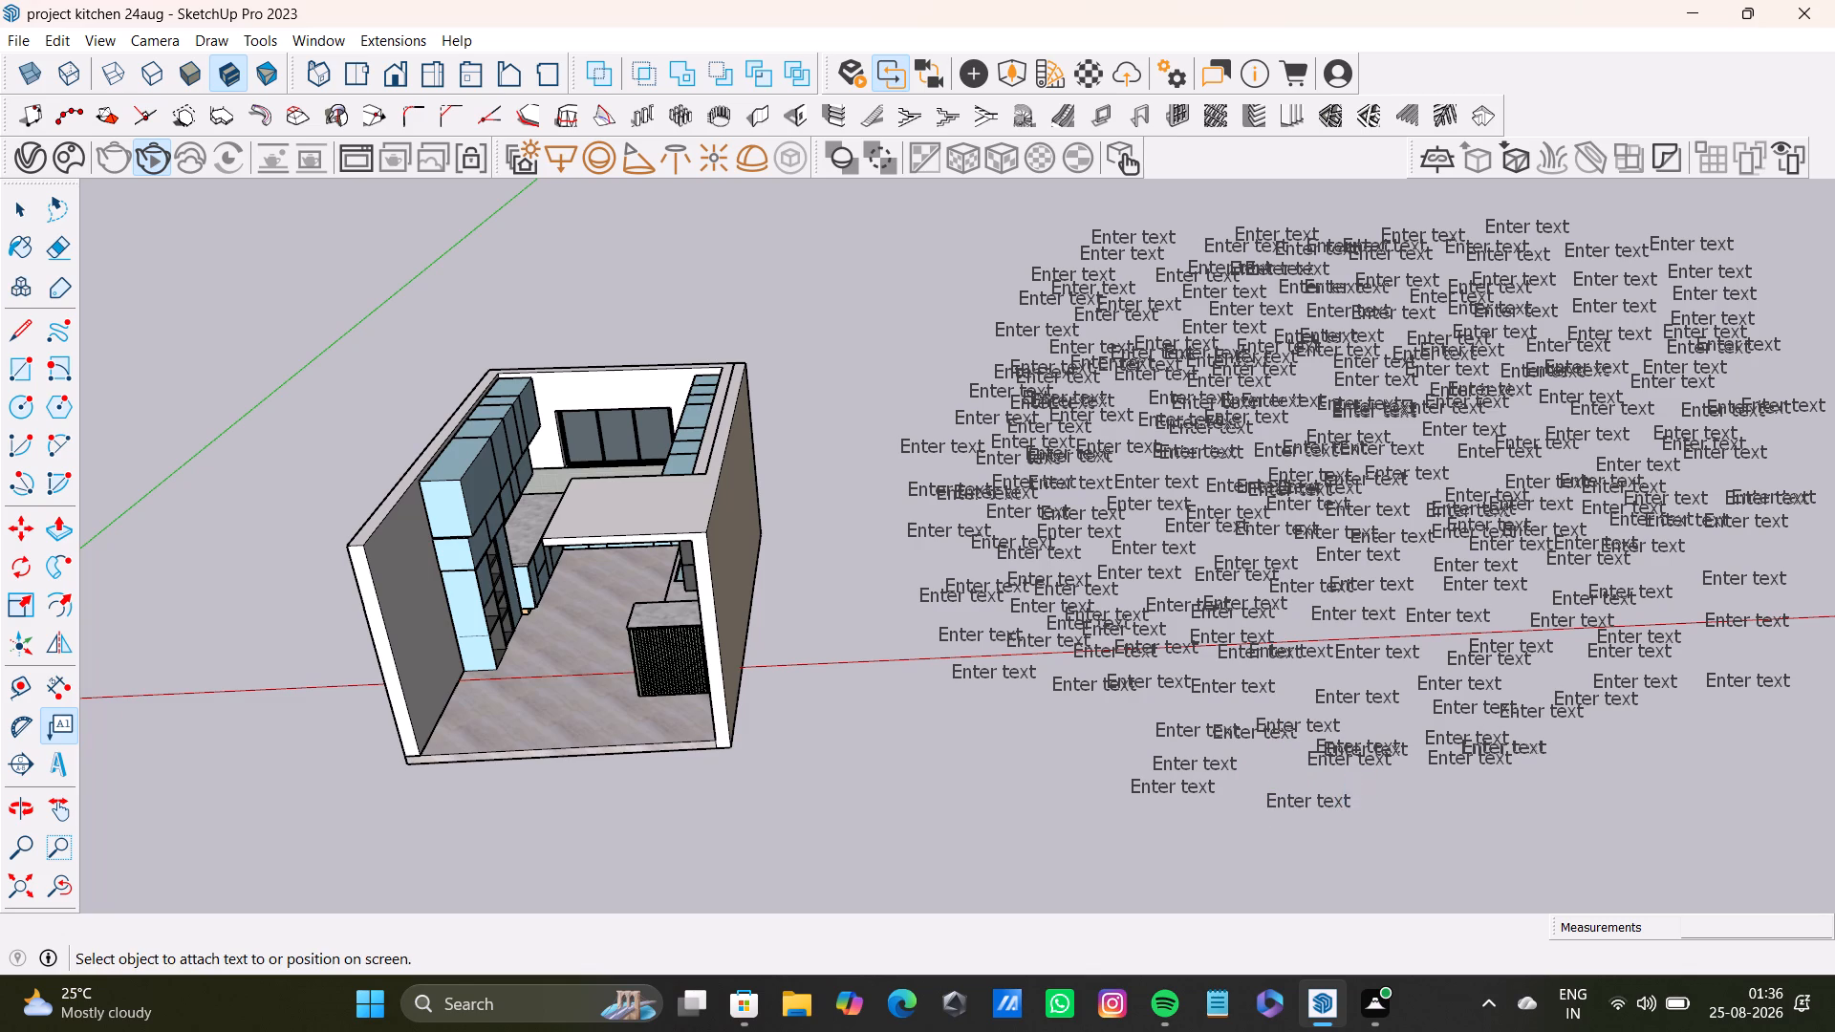
pyautogui.click(1278, 768)
pyautogui.click(1471, 790)
pyautogui.click(1483, 792)
pyautogui.click(1468, 821)
pyautogui.click(1452, 795)
pyautogui.click(1456, 847)
pyautogui.click(1392, 836)
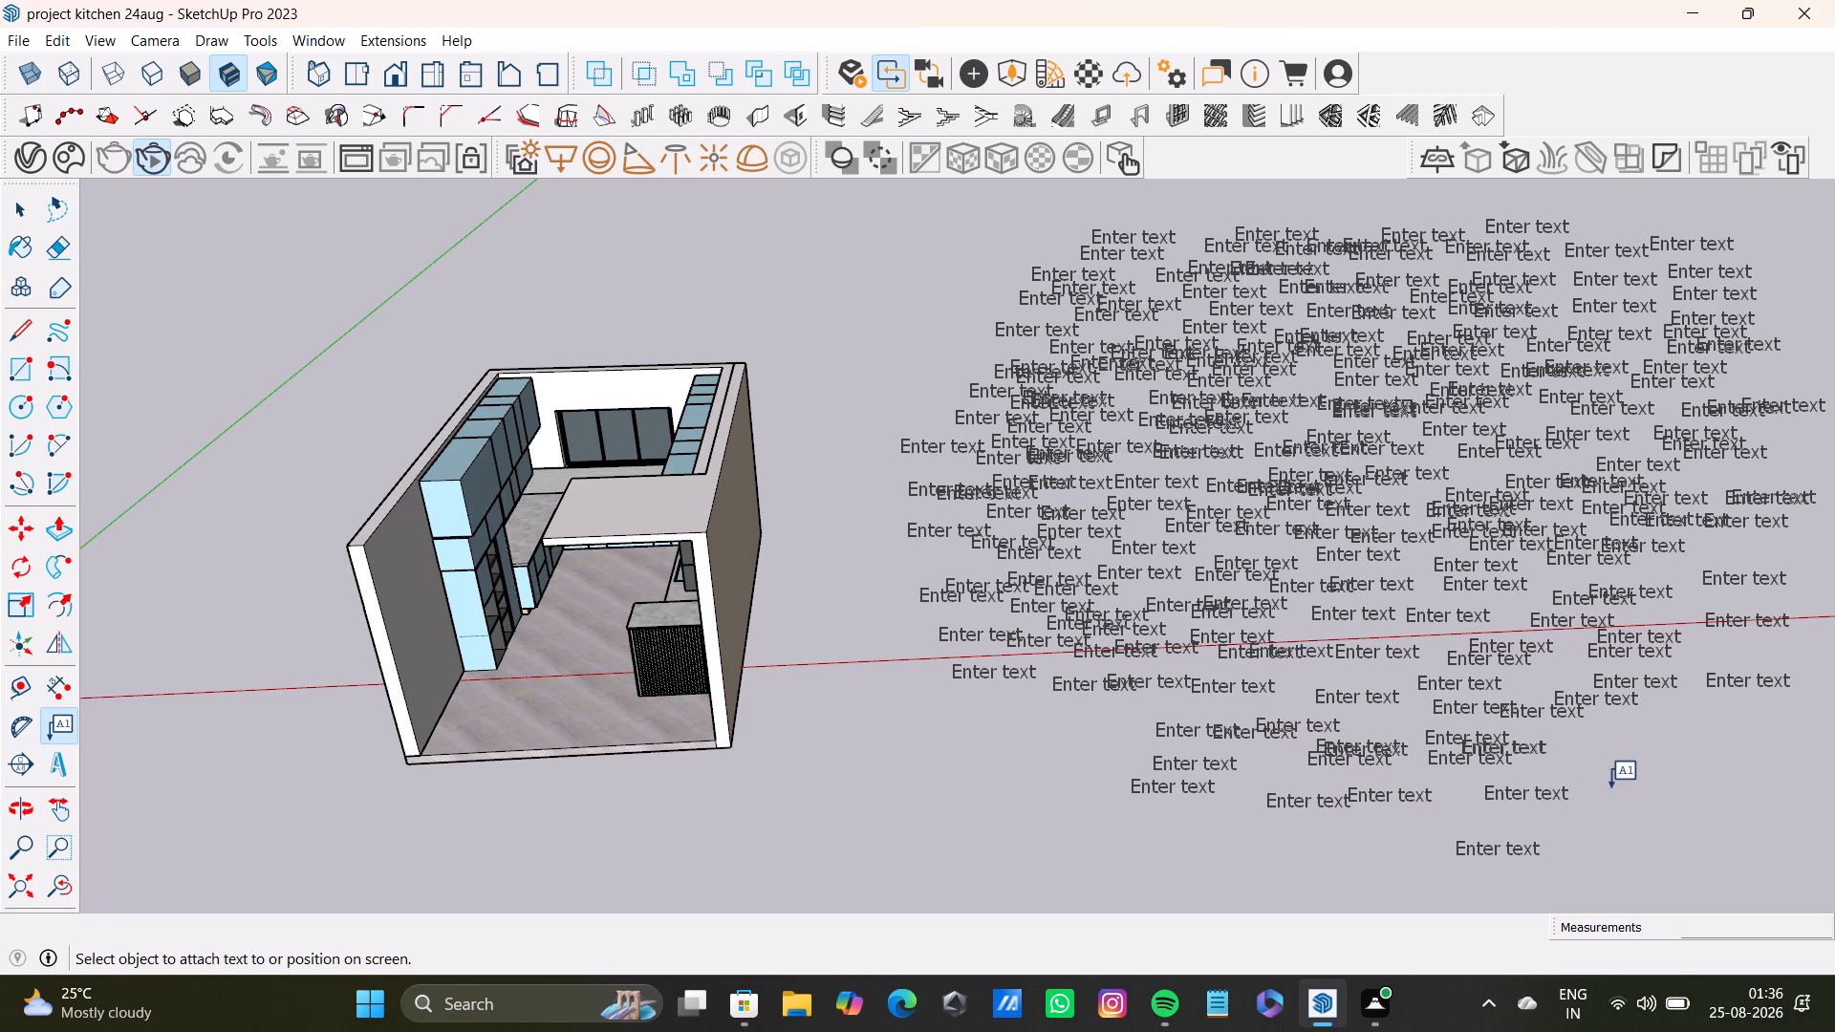
# Add three clustered default "Enter text" labels below the group's lower corner farthest from the kitchen model.
pyautogui.click(1578, 815)
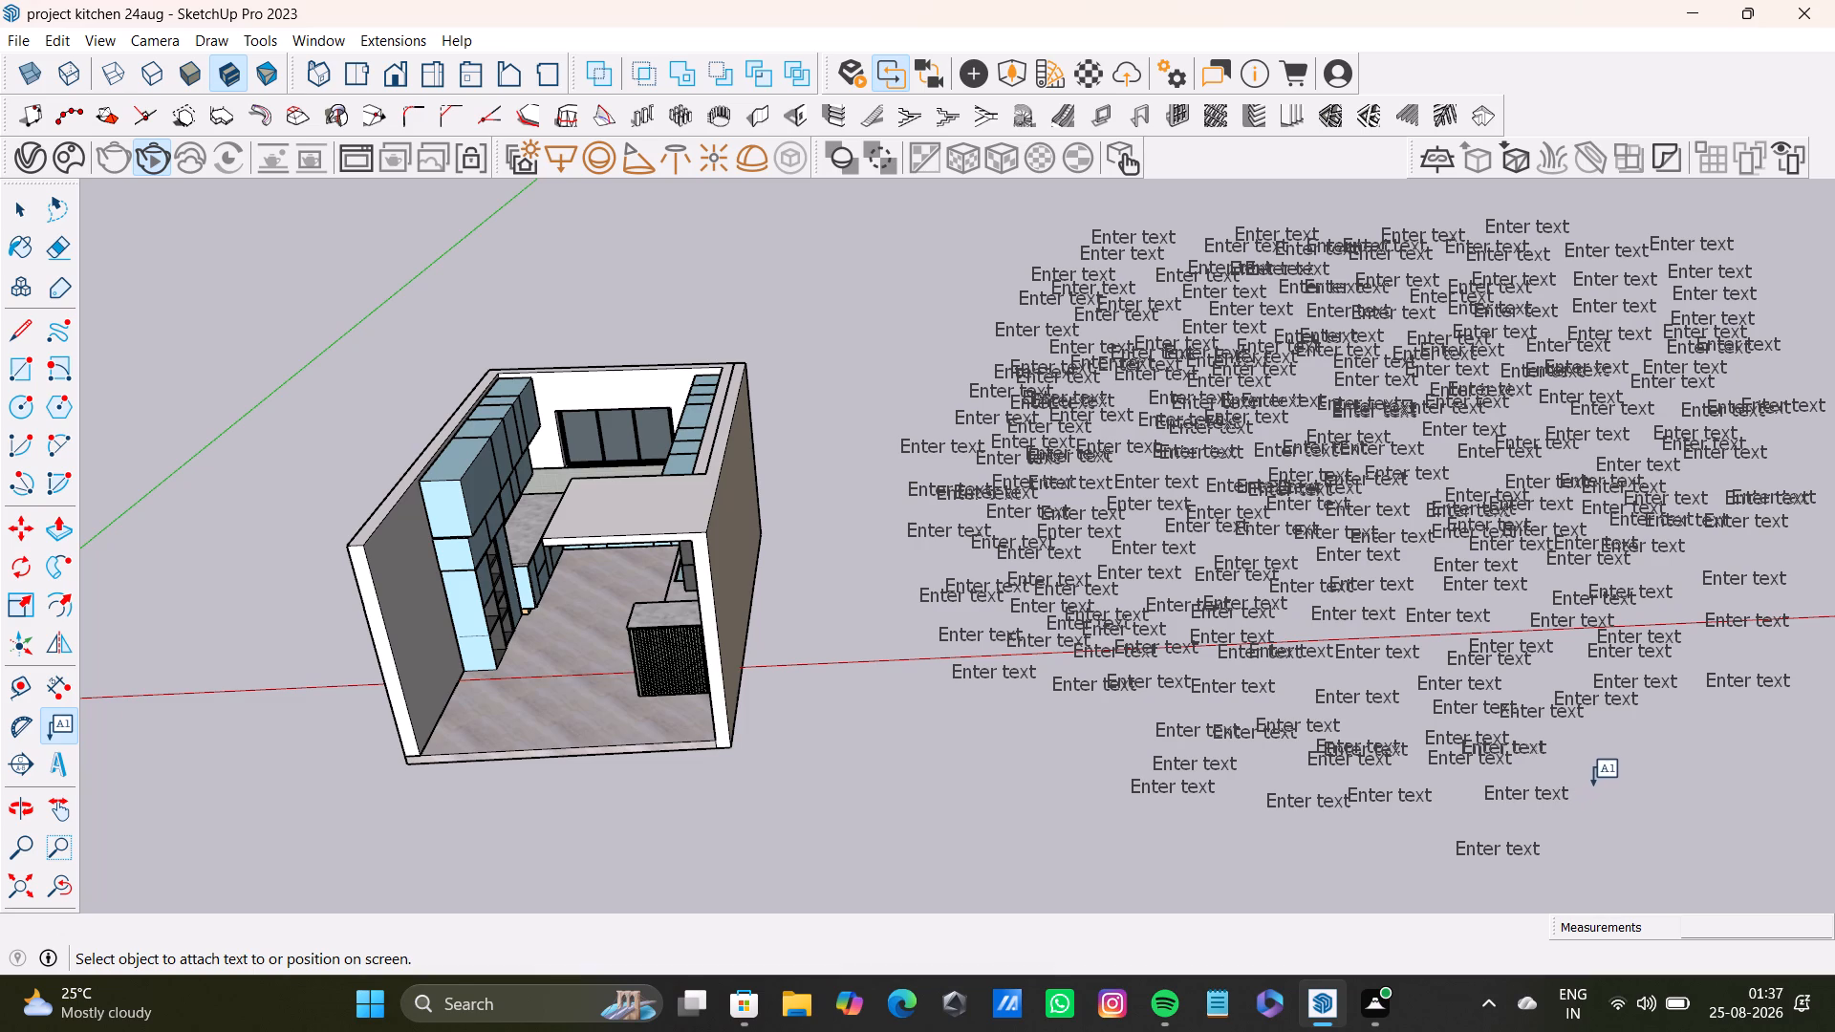
pyautogui.click(1598, 779)
pyautogui.click(1599, 836)
pyautogui.click(1541, 827)
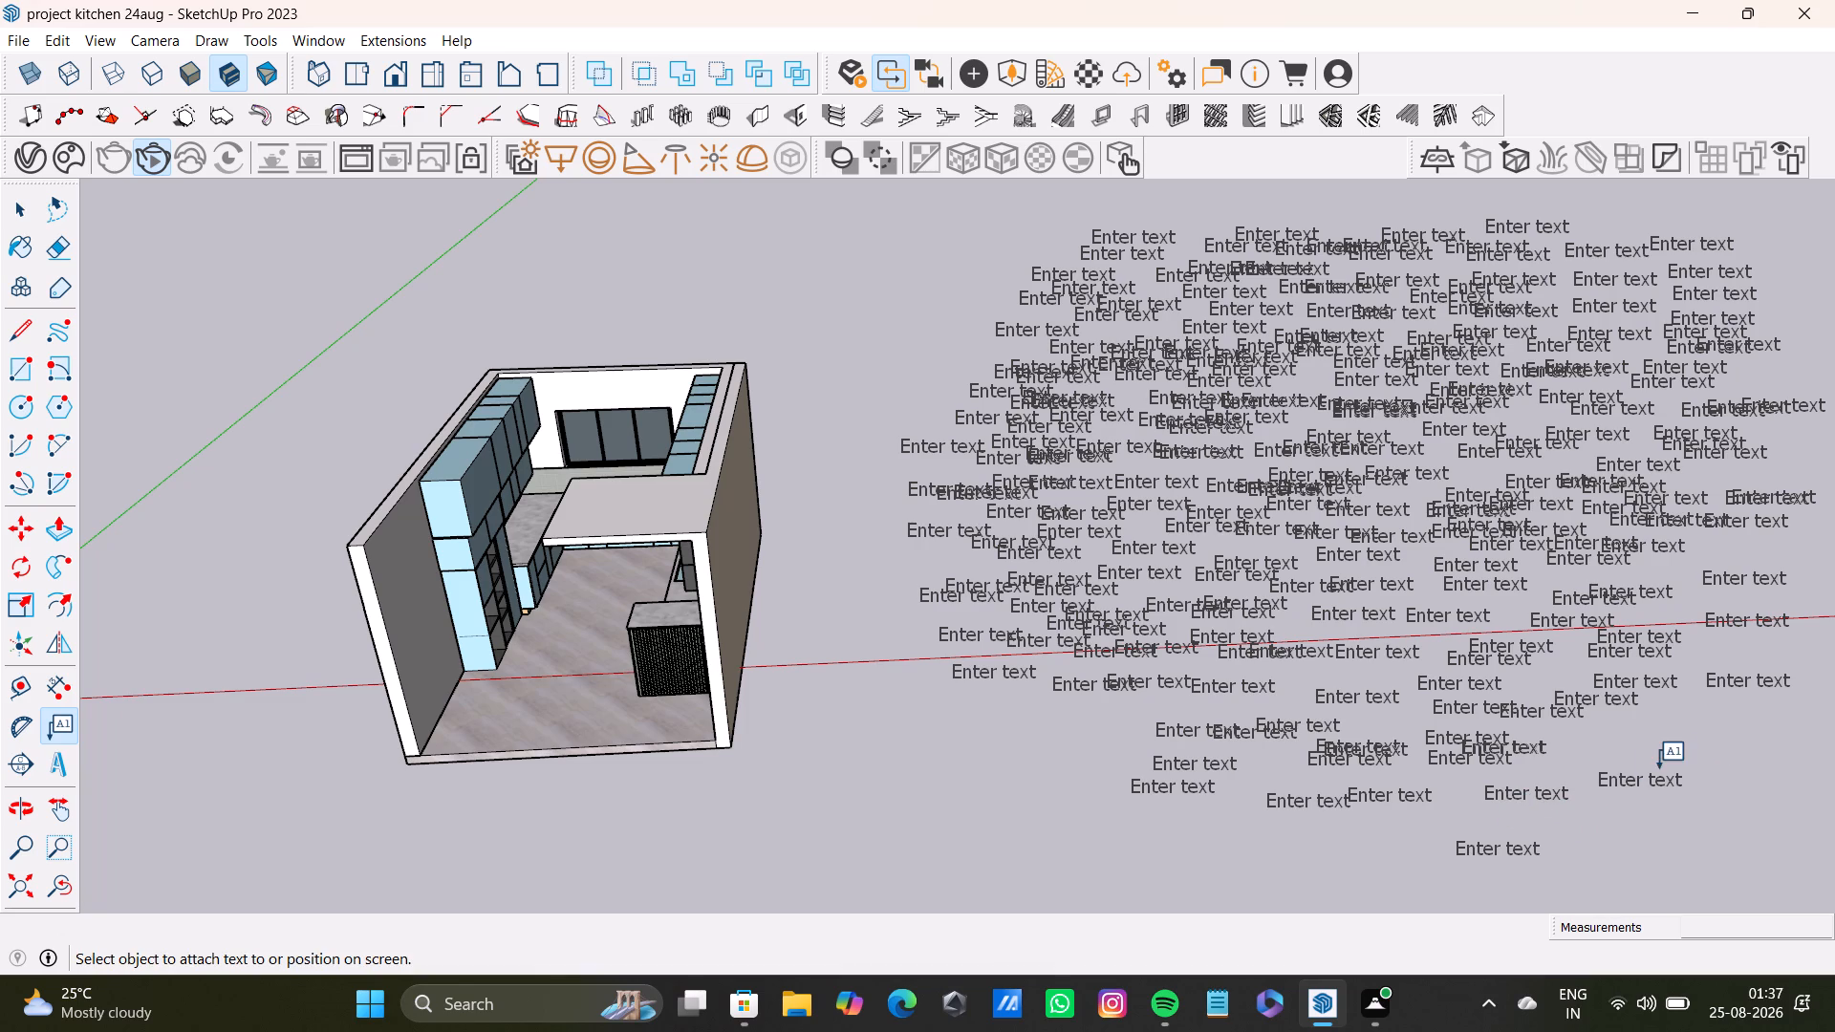
pyautogui.click(1660, 759)
pyautogui.click(1638, 852)
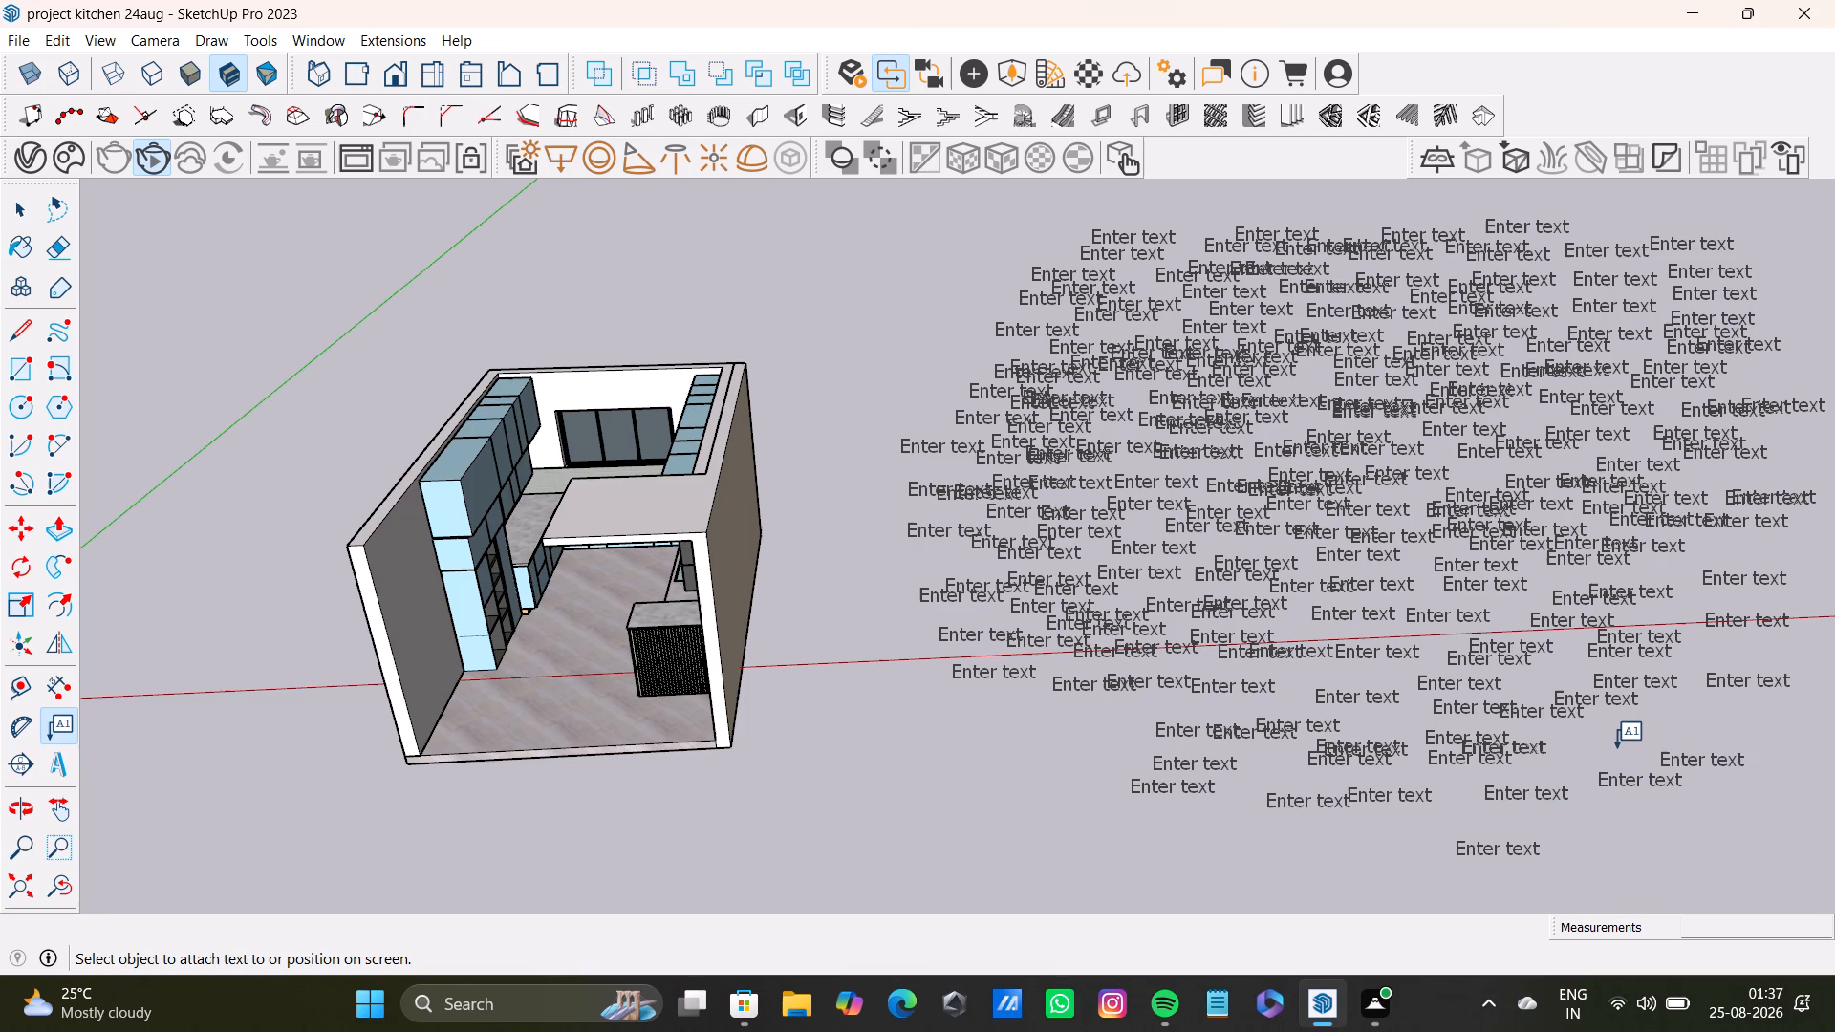
pyautogui.click(1617, 748)
pyautogui.click(1617, 748)
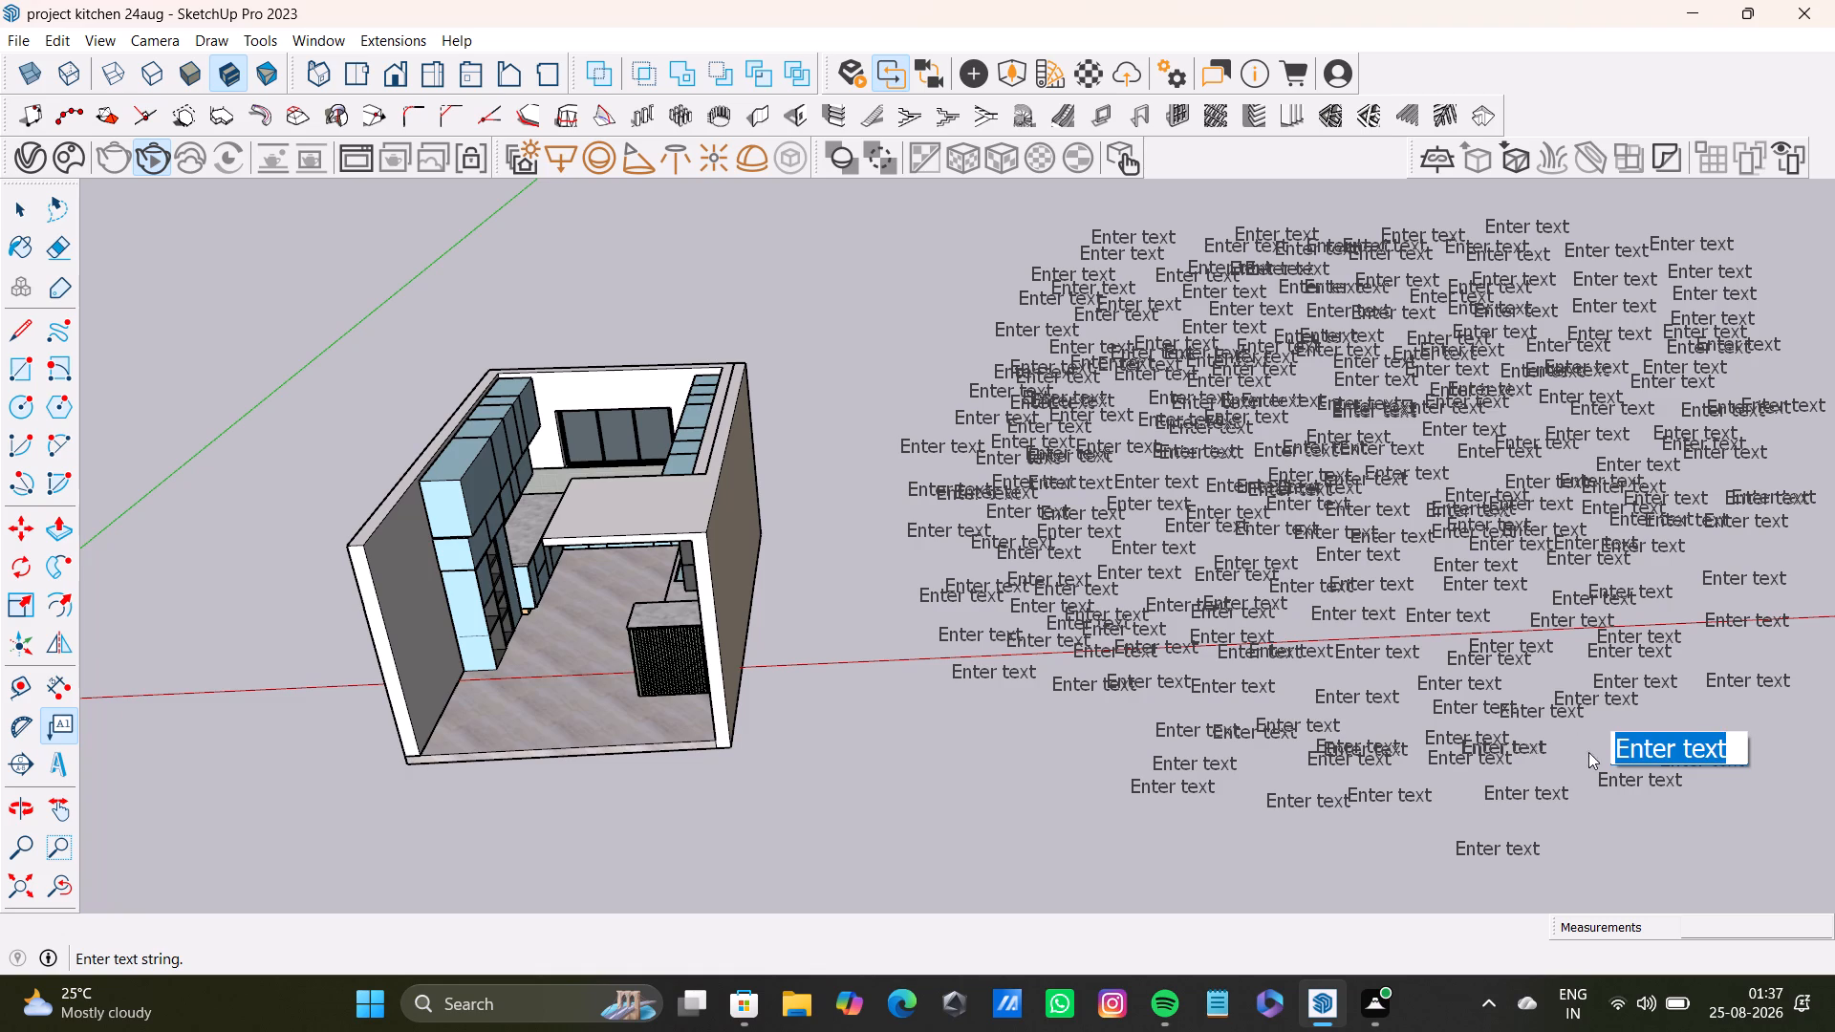
pyautogui.click(1583, 746)
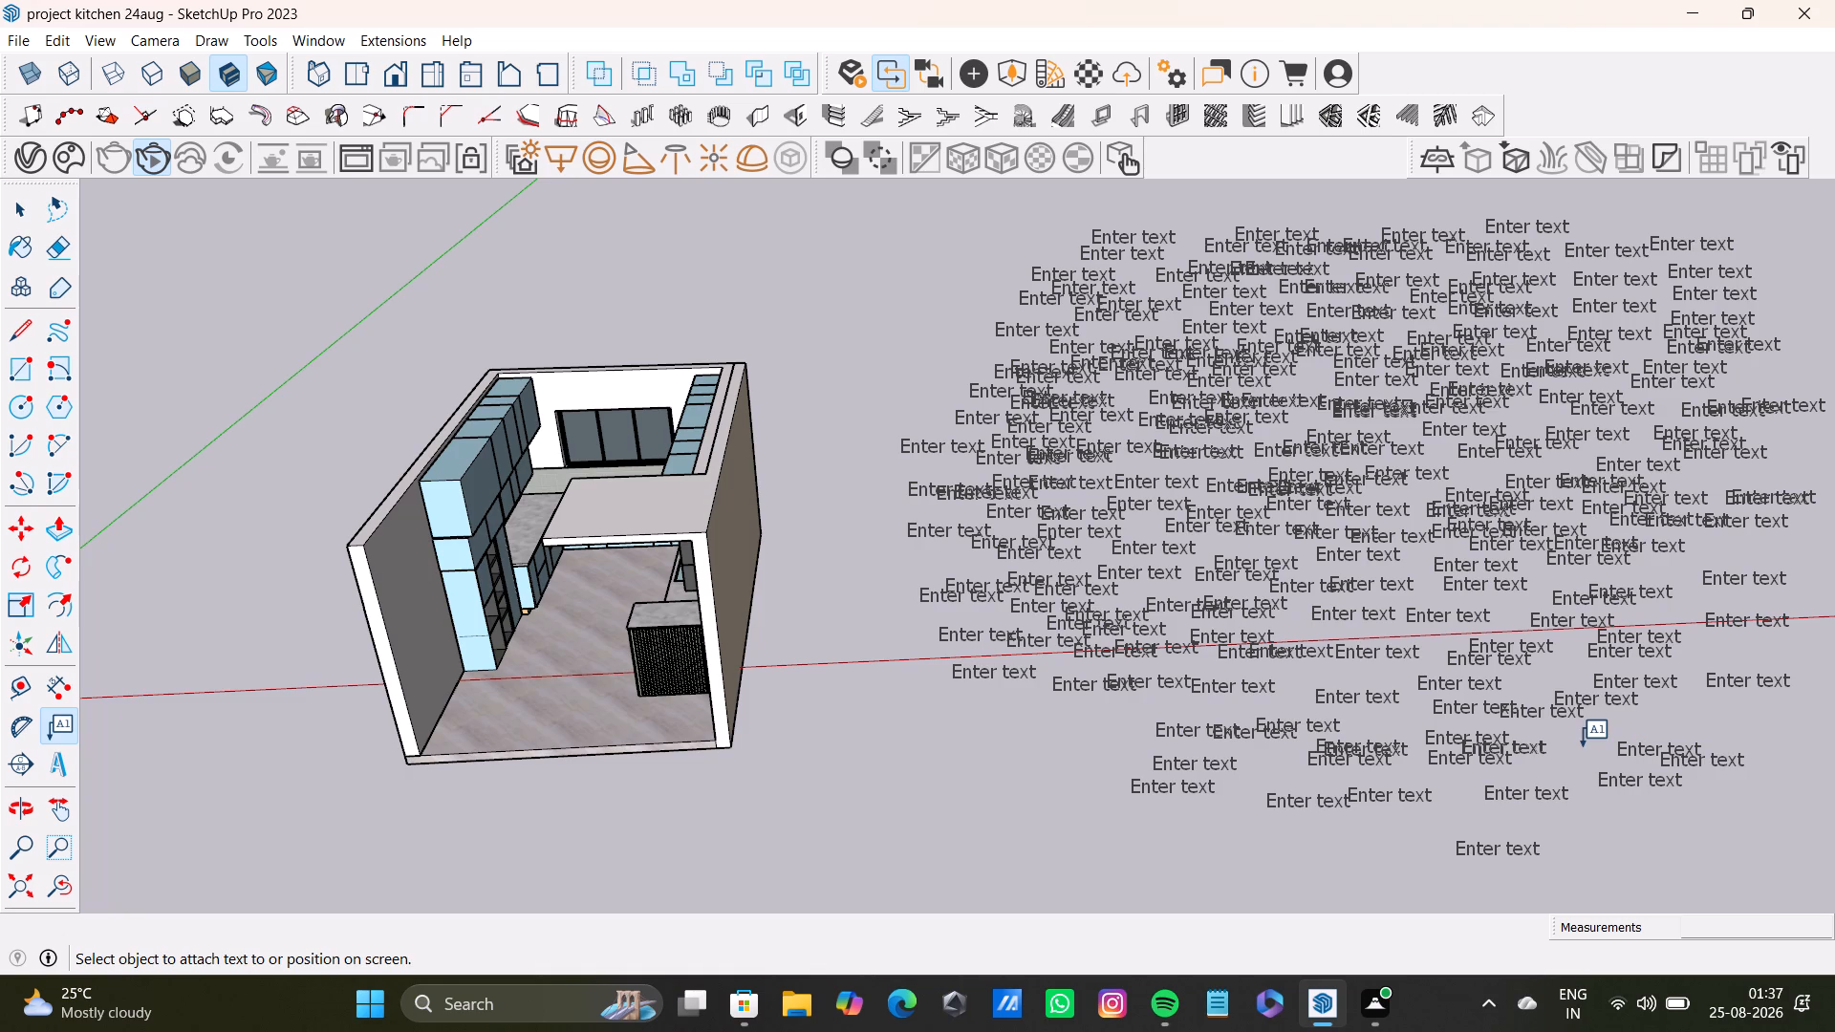
pyautogui.click(1584, 745)
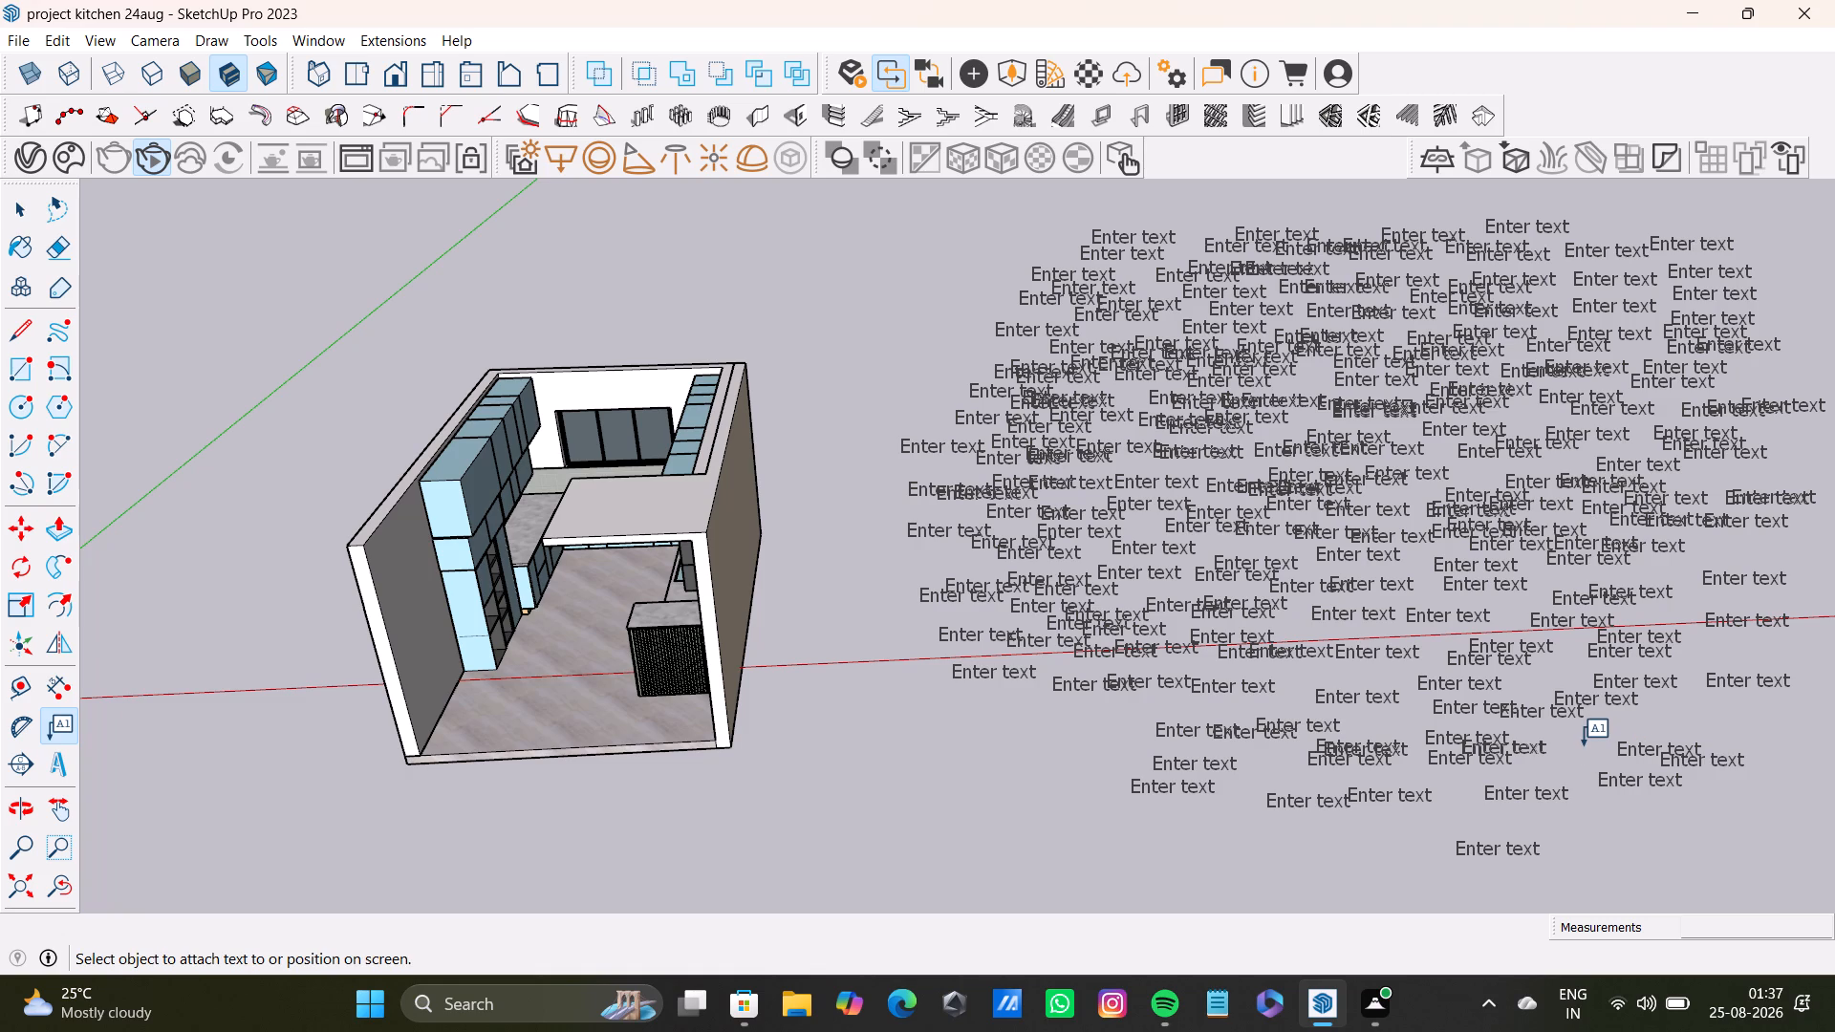
# Add five default "Enter text" labels around and below the cluster at the group's far lower corner.
pyautogui.click(1618, 867)
pyautogui.click(1575, 734)
pyautogui.click(1588, 800)
pyautogui.click(1584, 829)
pyautogui.moveTo(1573, 746); pyautogui.dragTo(1585, 762)
pyautogui.click(1581, 821)
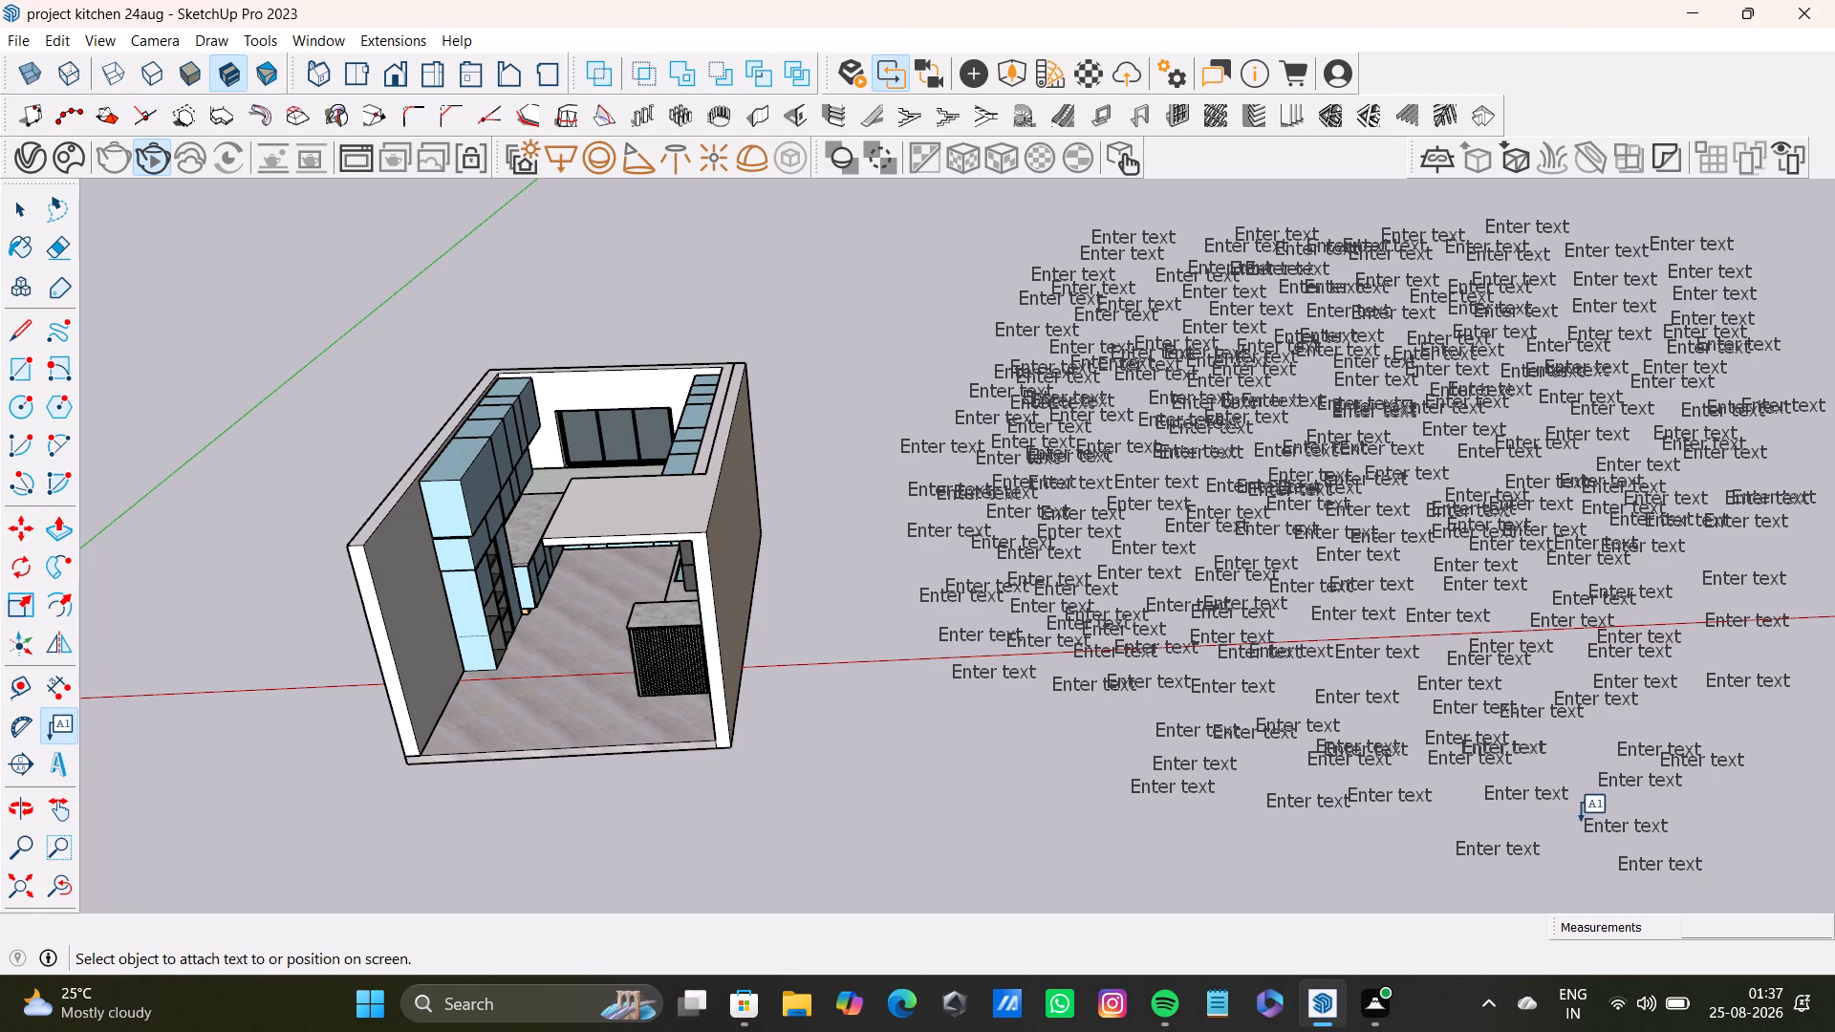
pyautogui.moveTo(1529, 810); pyautogui.dragTo(1539, 812)
pyautogui.click(1581, 742)
pyautogui.click(1492, 820)
pyautogui.click(1578, 768)
pyautogui.moveTo(1475, 810); pyautogui.dragTo(1515, 806)
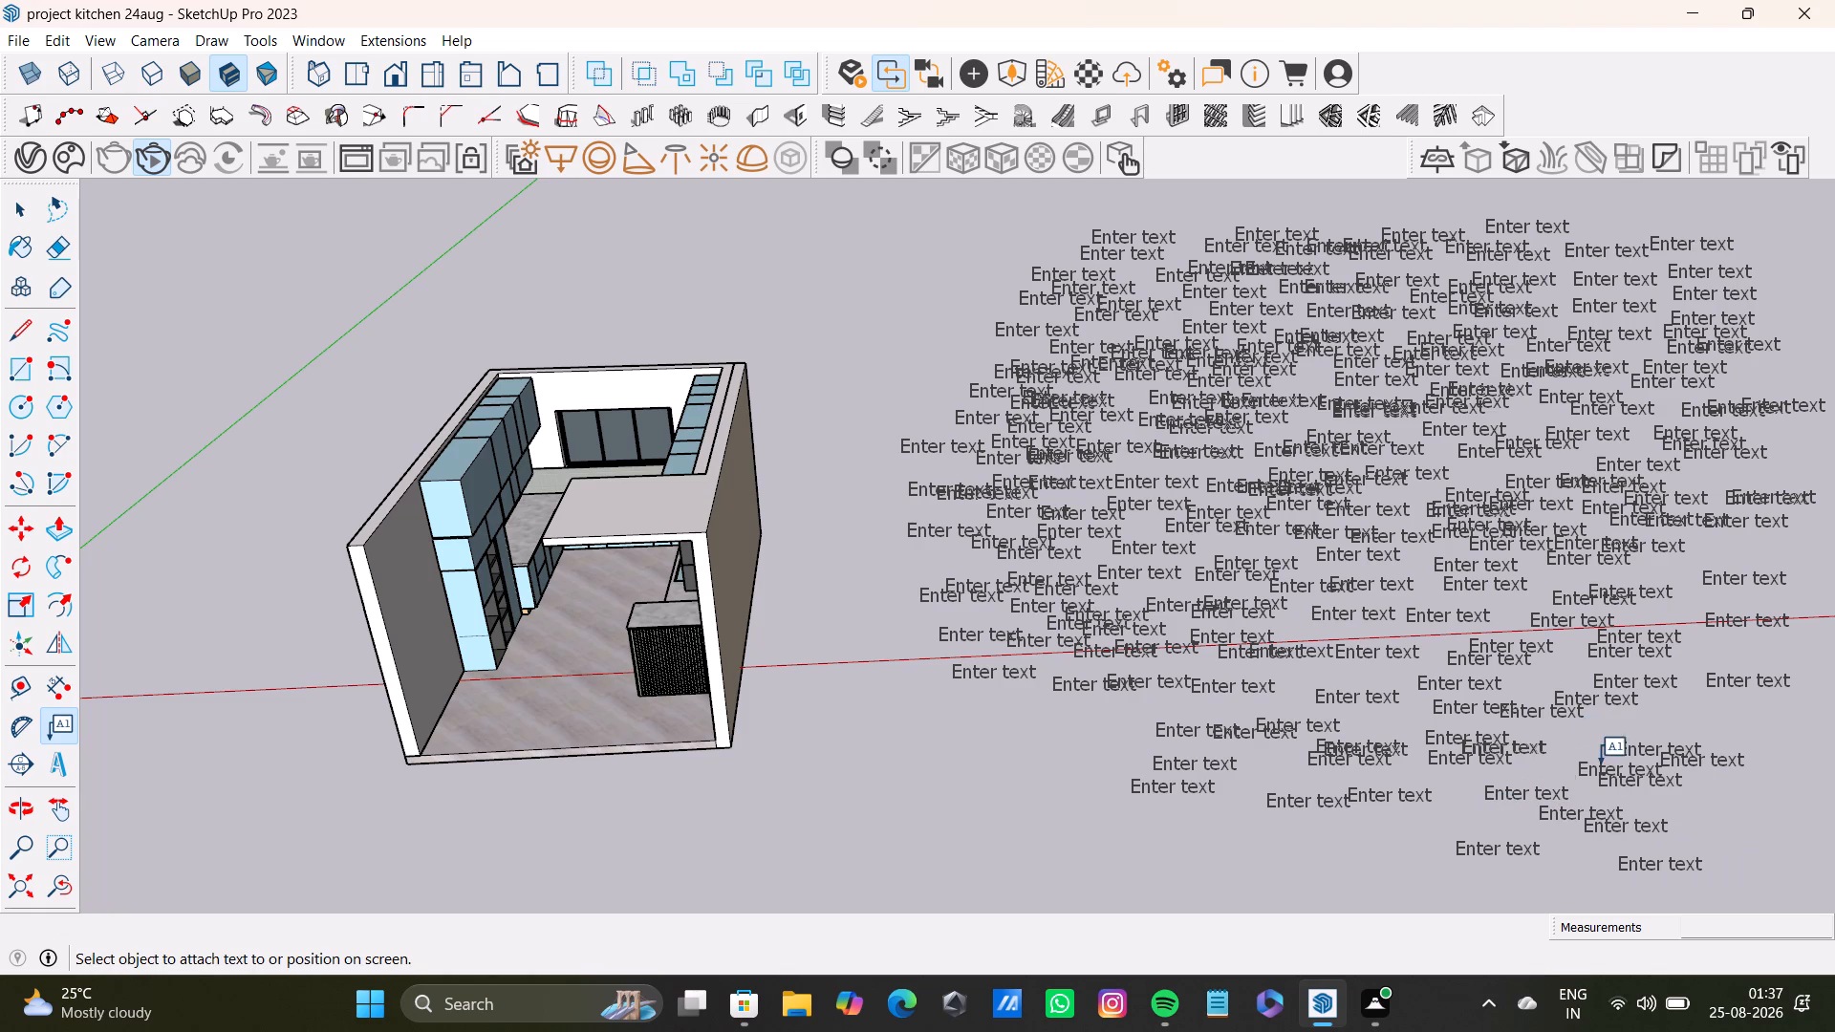
pyautogui.click(1602, 760)
pyautogui.moveTo(1459, 813); pyautogui.dragTo(1468, 809)
pyautogui.click(1565, 772)
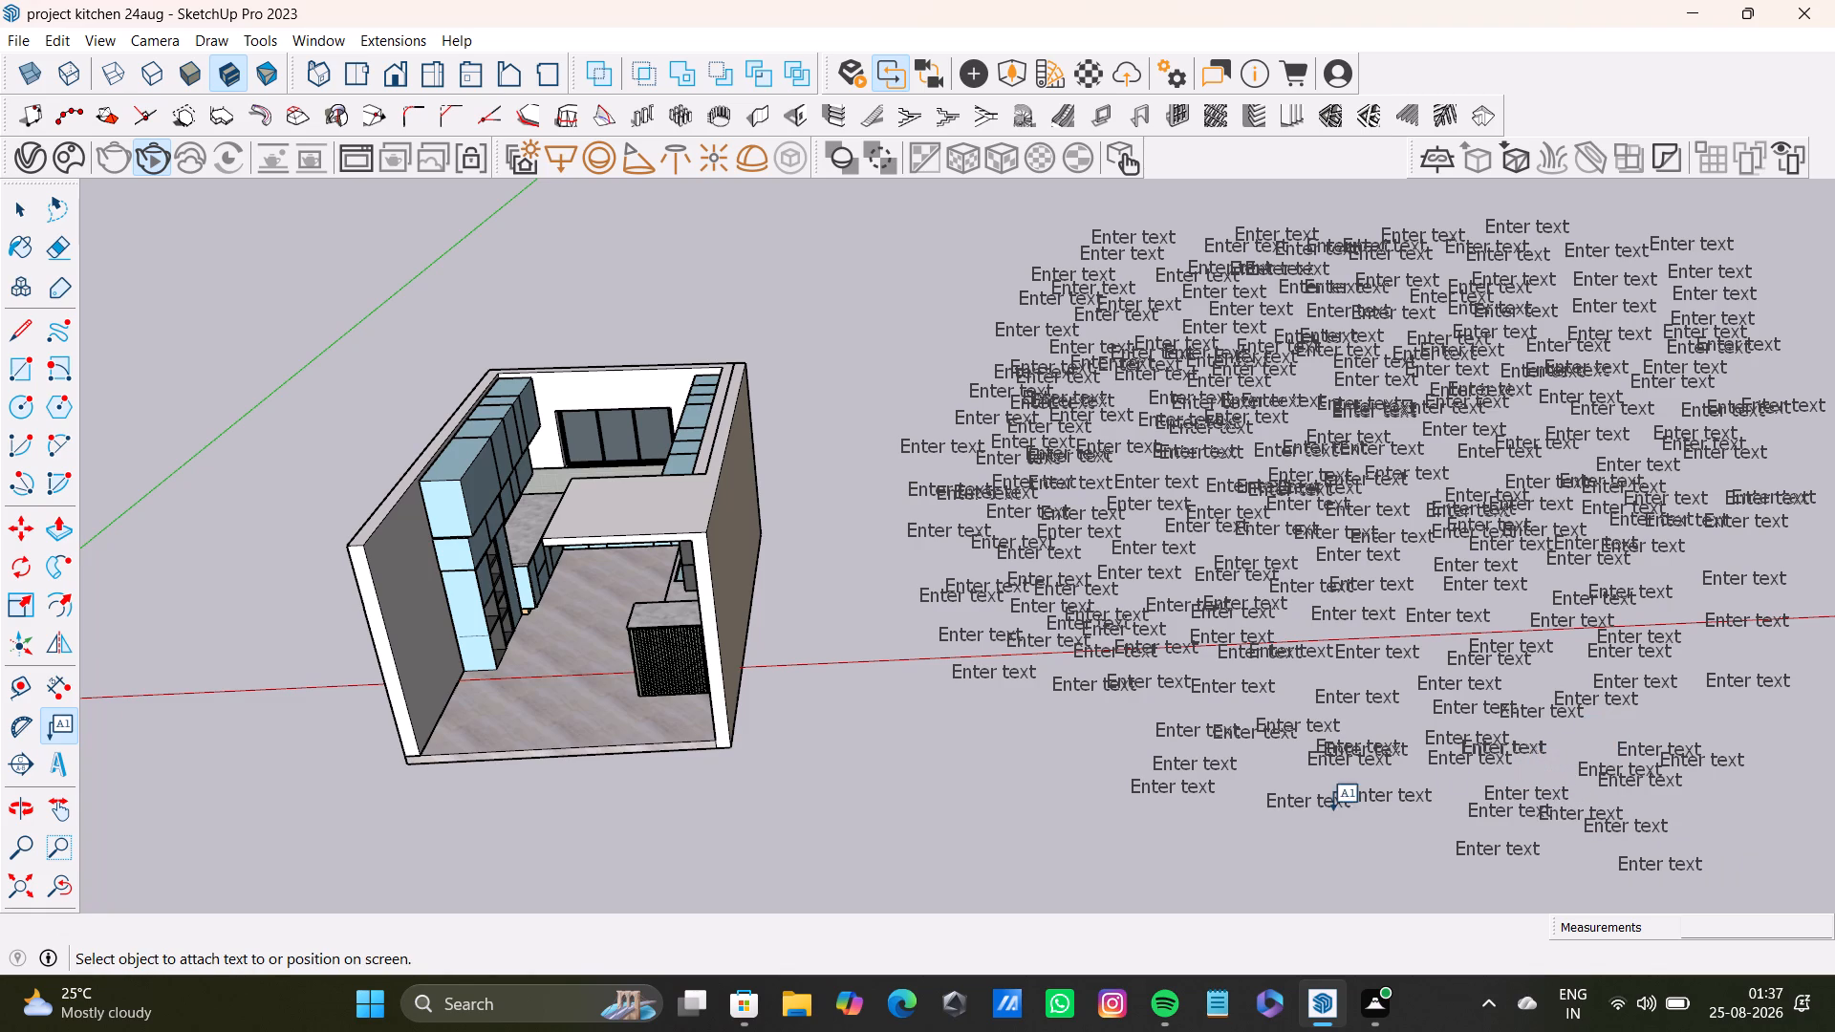
# Add four default "Enter text" labels along the group's bottom edge, working from the far cluster back toward the kitchen model.
pyautogui.click(1352, 865)
pyautogui.click(1422, 829)
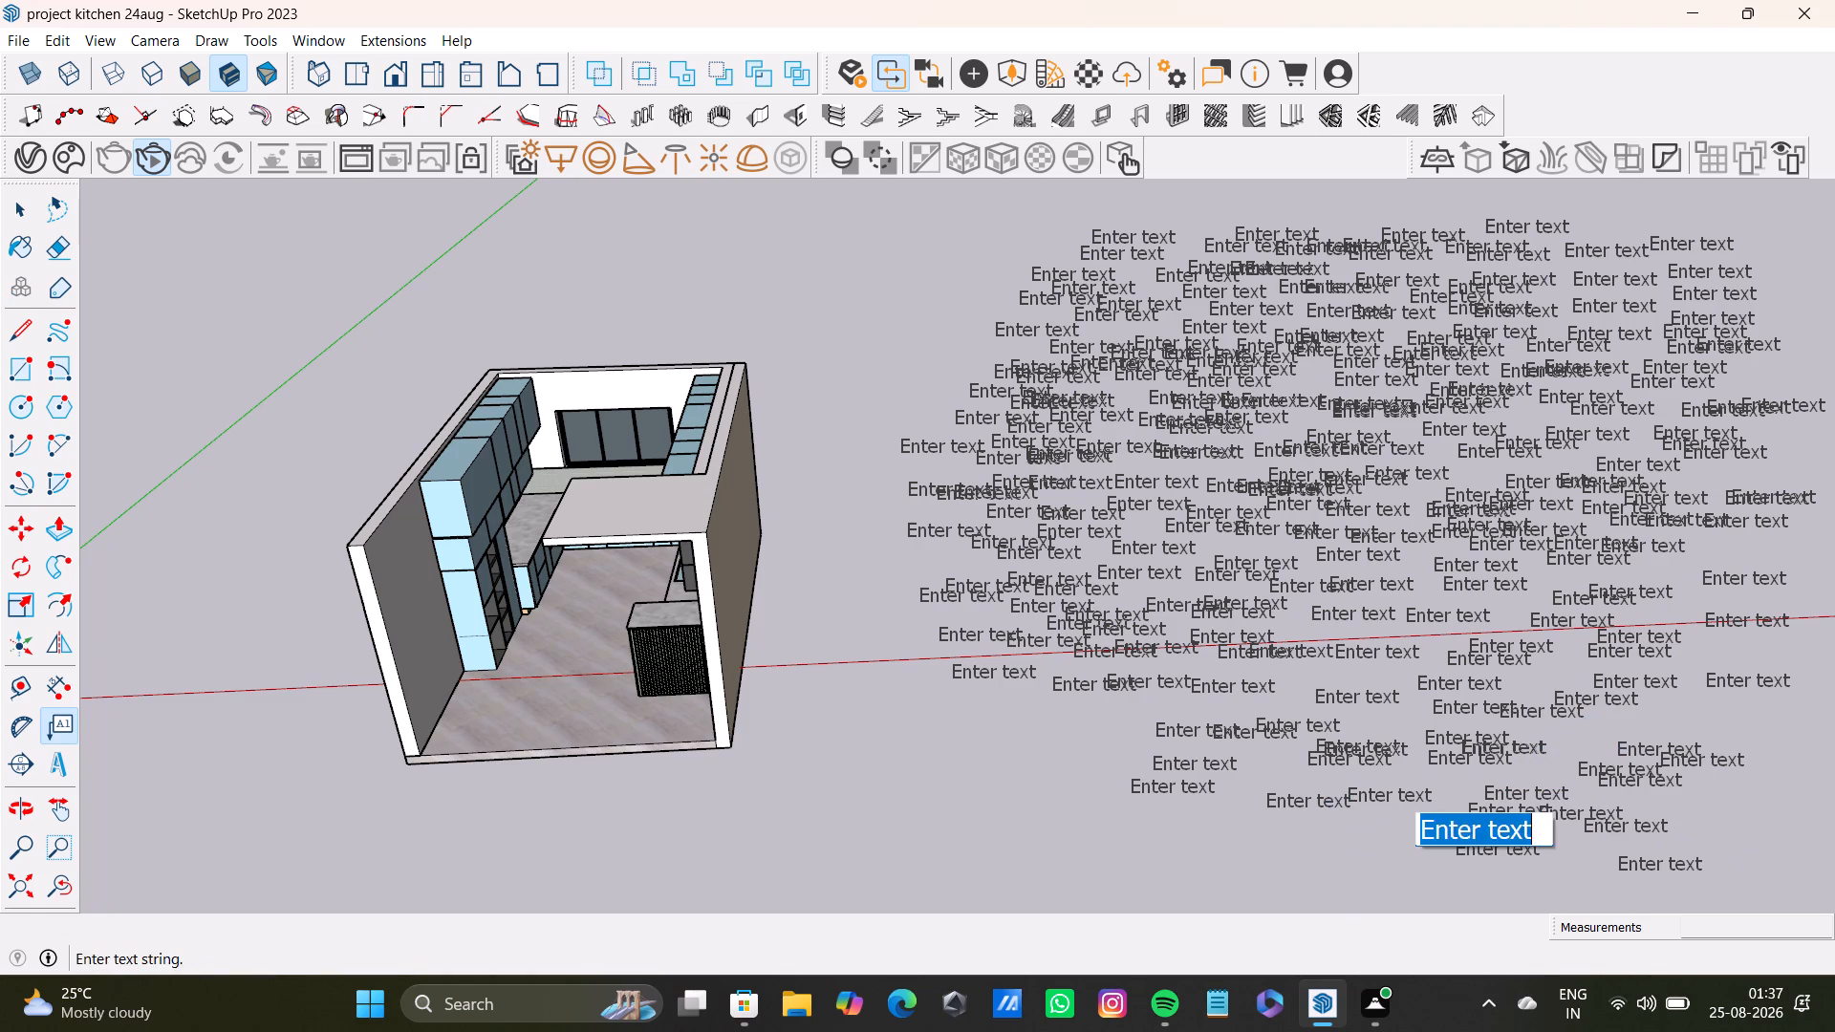
pyautogui.click(1367, 851)
pyautogui.click(1345, 840)
pyautogui.click(1342, 821)
pyautogui.click(1249, 763)
pyautogui.click(1248, 828)
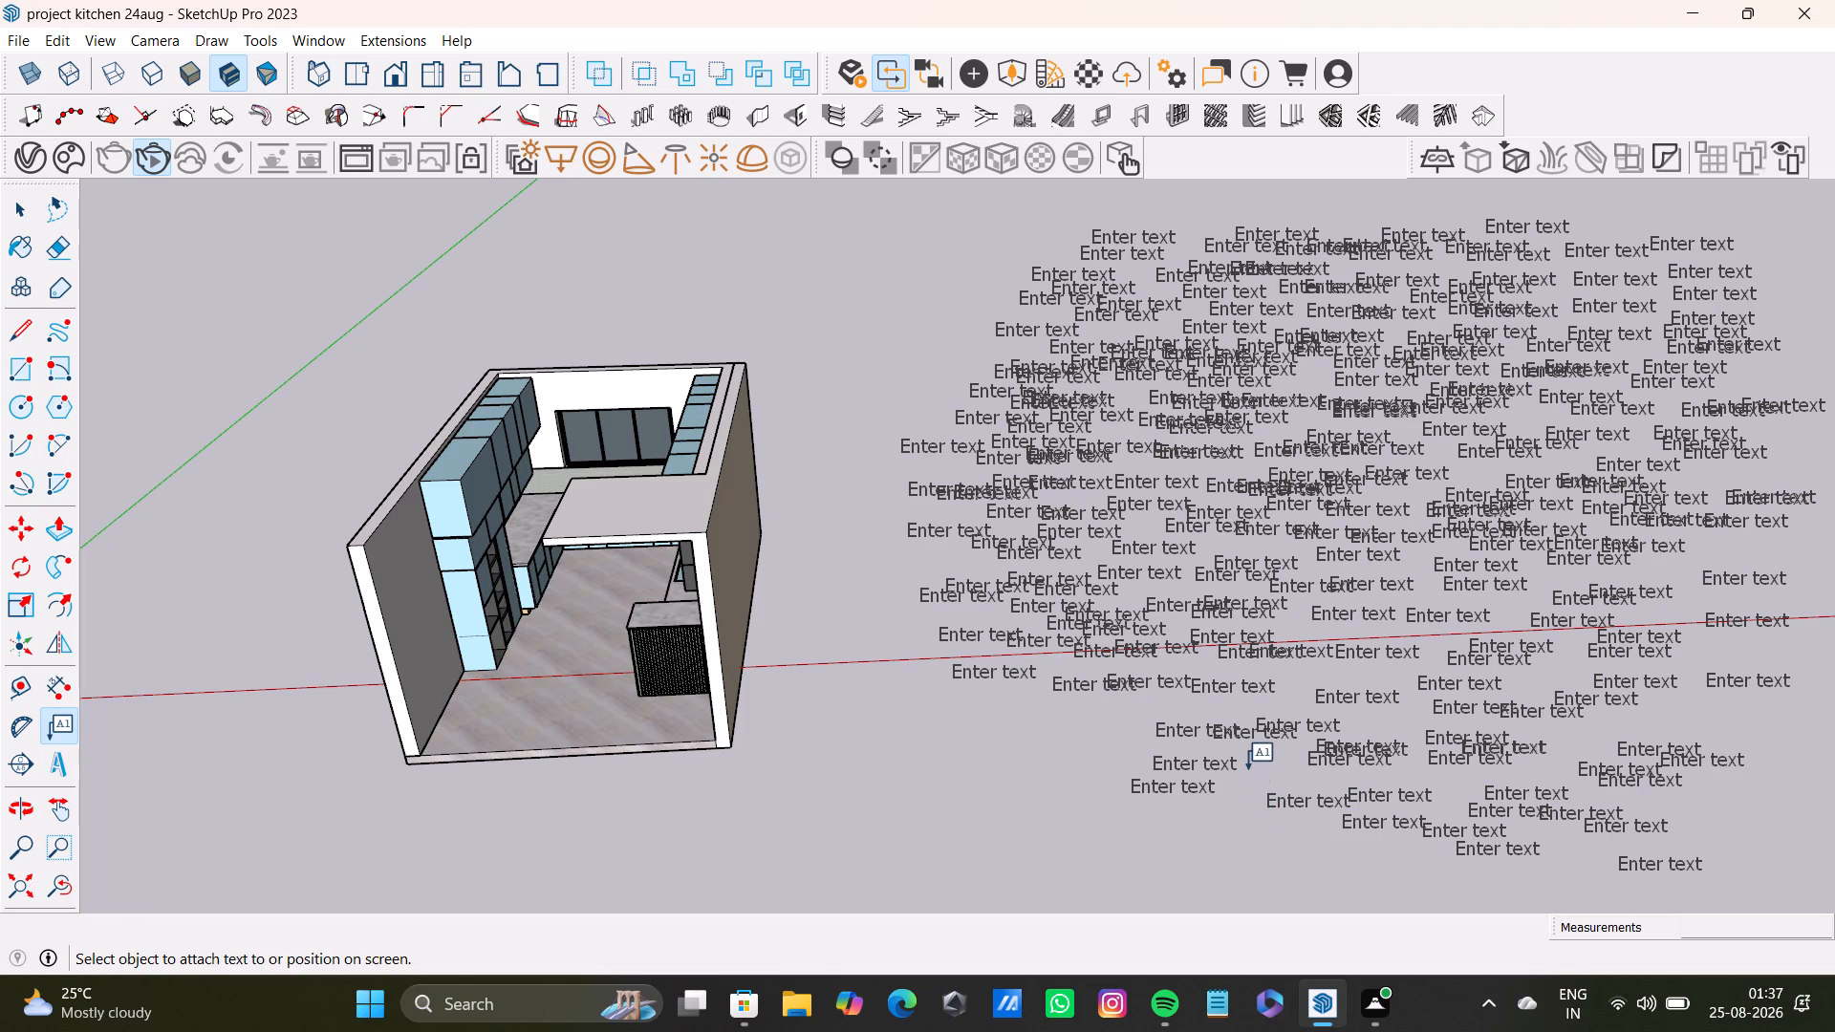
pyautogui.click(1250, 767)
pyautogui.click(1257, 834)
pyautogui.click(1212, 812)
pyautogui.click(1235, 828)
pyautogui.click(1185, 805)
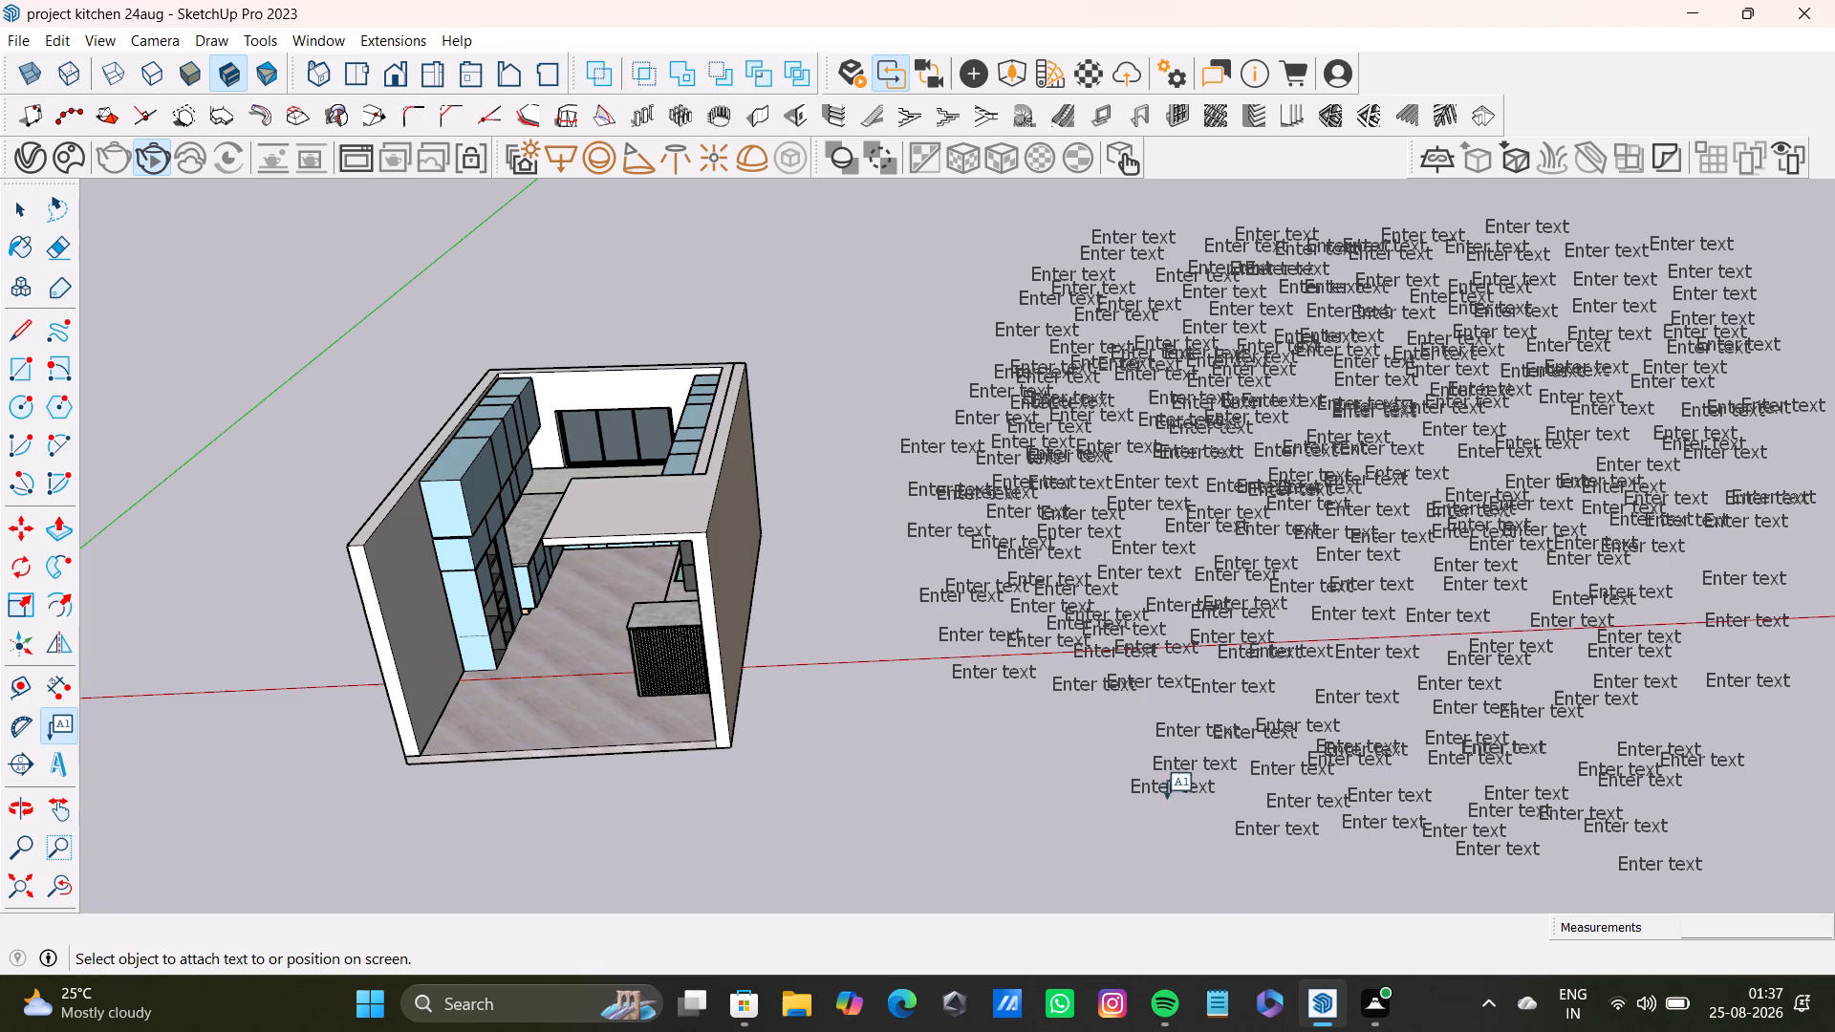
# Add two default "Enter text" labels, one above the other, at the group's bottom corner nearest the kitchen model.
pyautogui.click(1108, 767)
pyautogui.click(1066, 746)
pyautogui.moveTo(1051, 788); pyautogui.dragTo(1058, 797)
pyautogui.click(1092, 817)
pyautogui.click(1056, 792)
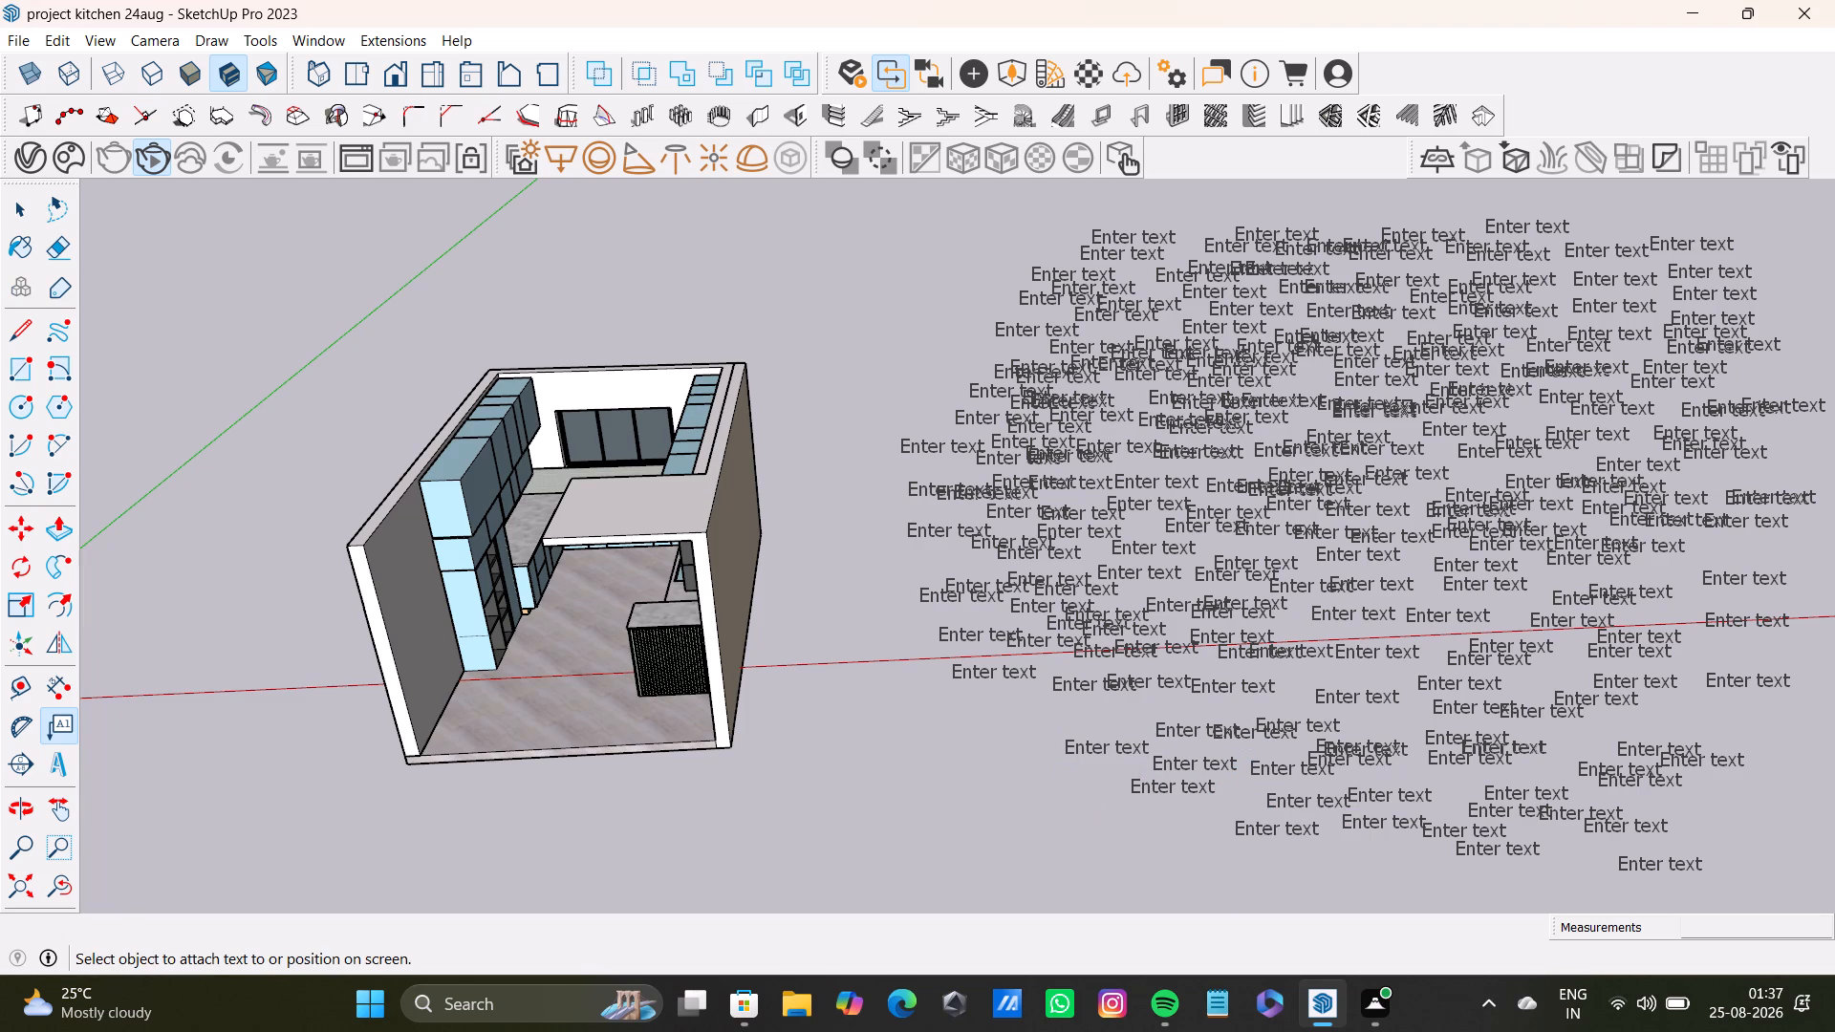
pyautogui.moveTo(1016, 753); pyautogui.dragTo(1027, 749)
pyautogui.click(1086, 729)
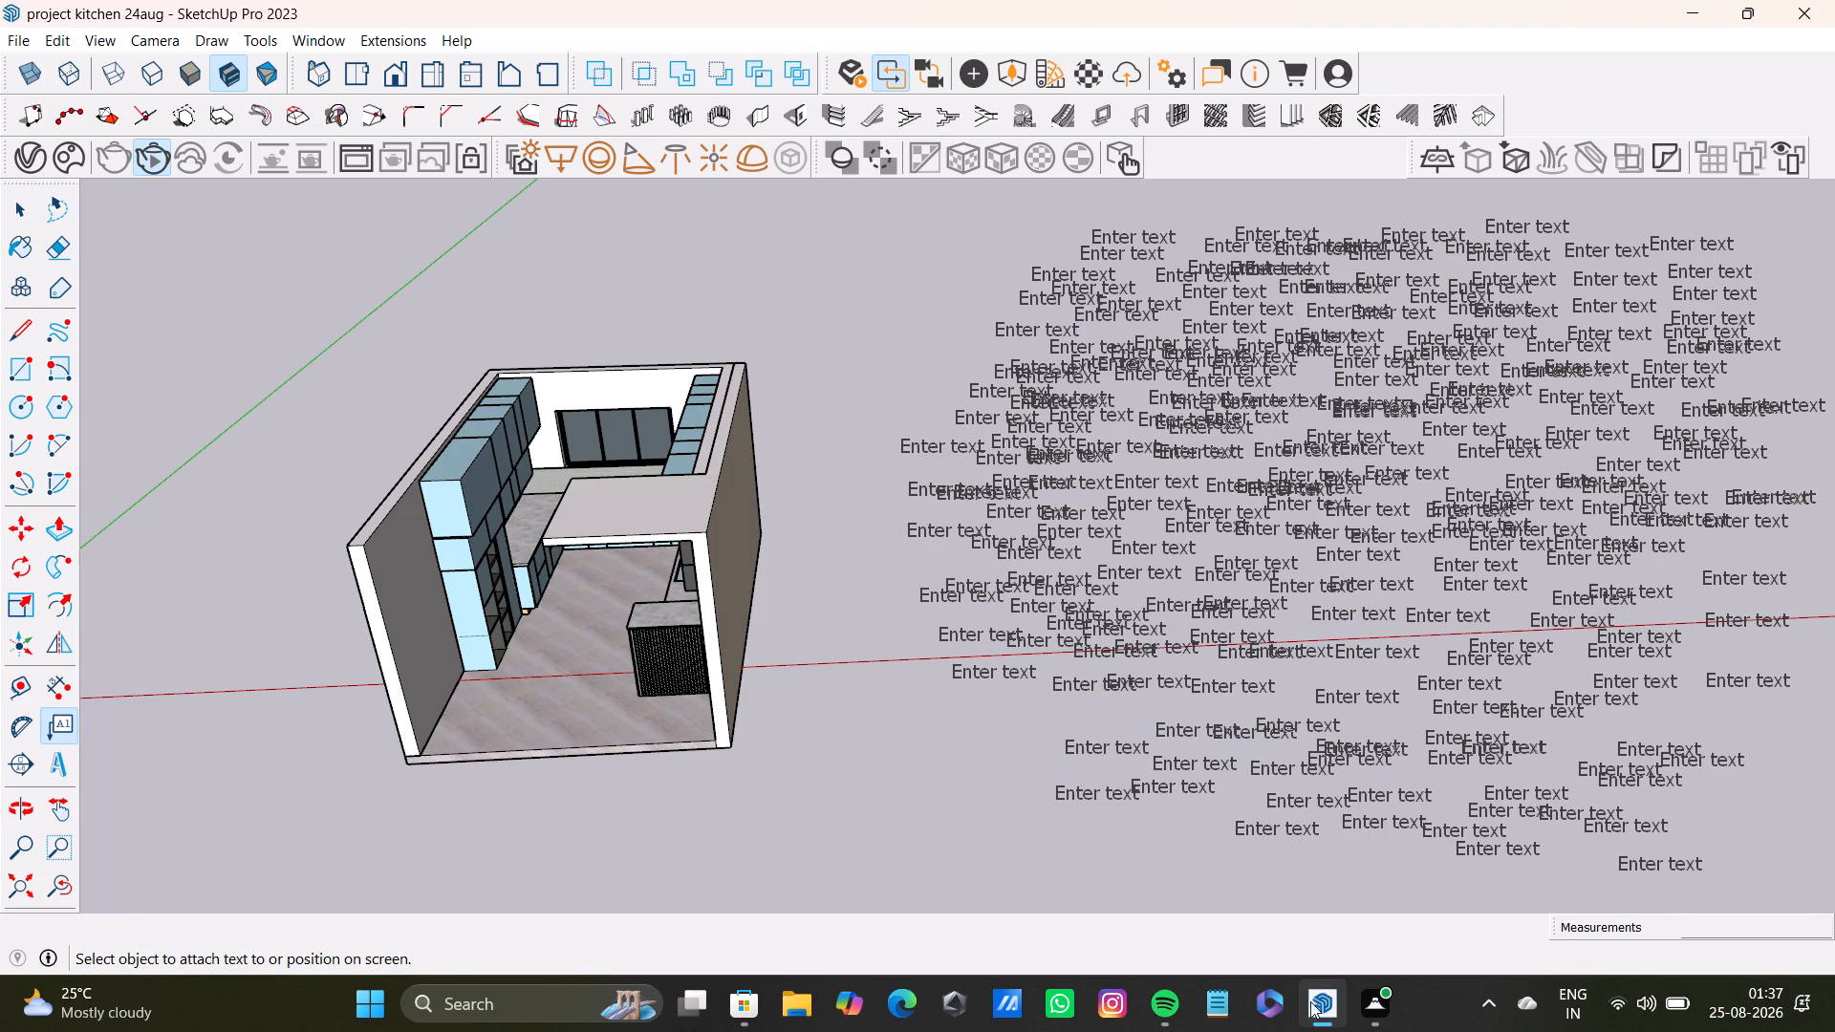
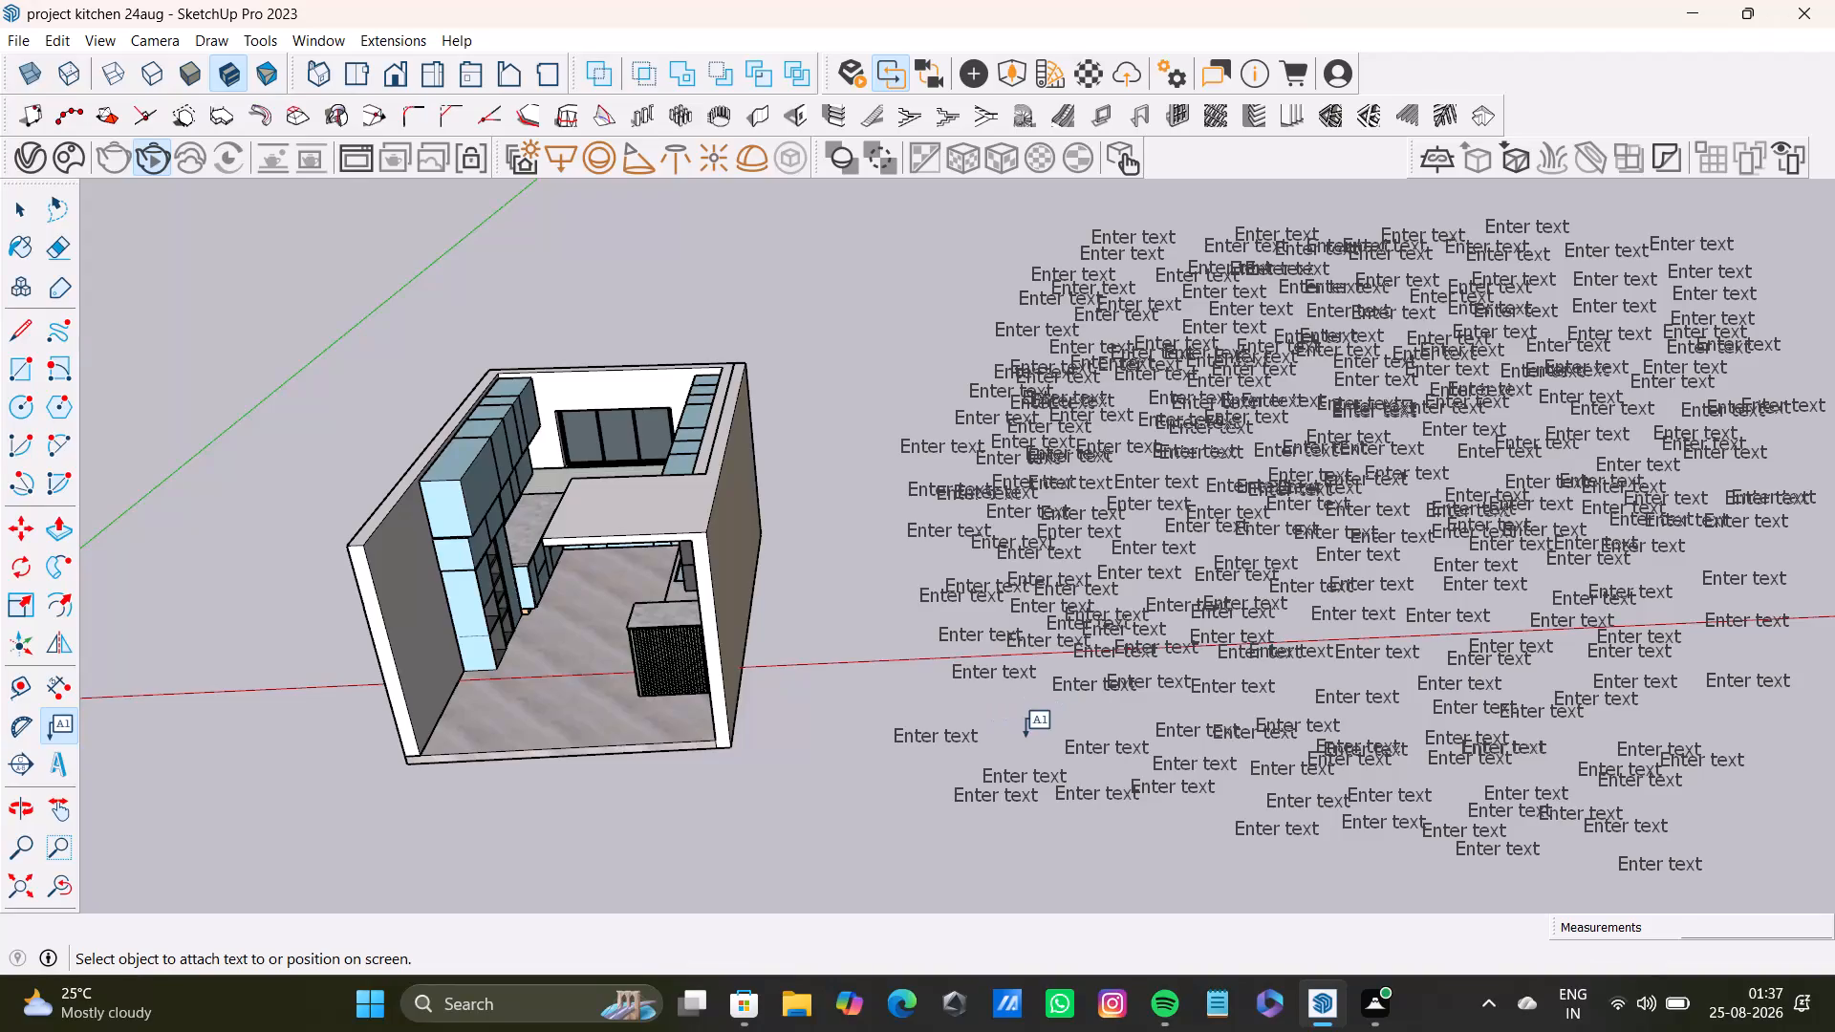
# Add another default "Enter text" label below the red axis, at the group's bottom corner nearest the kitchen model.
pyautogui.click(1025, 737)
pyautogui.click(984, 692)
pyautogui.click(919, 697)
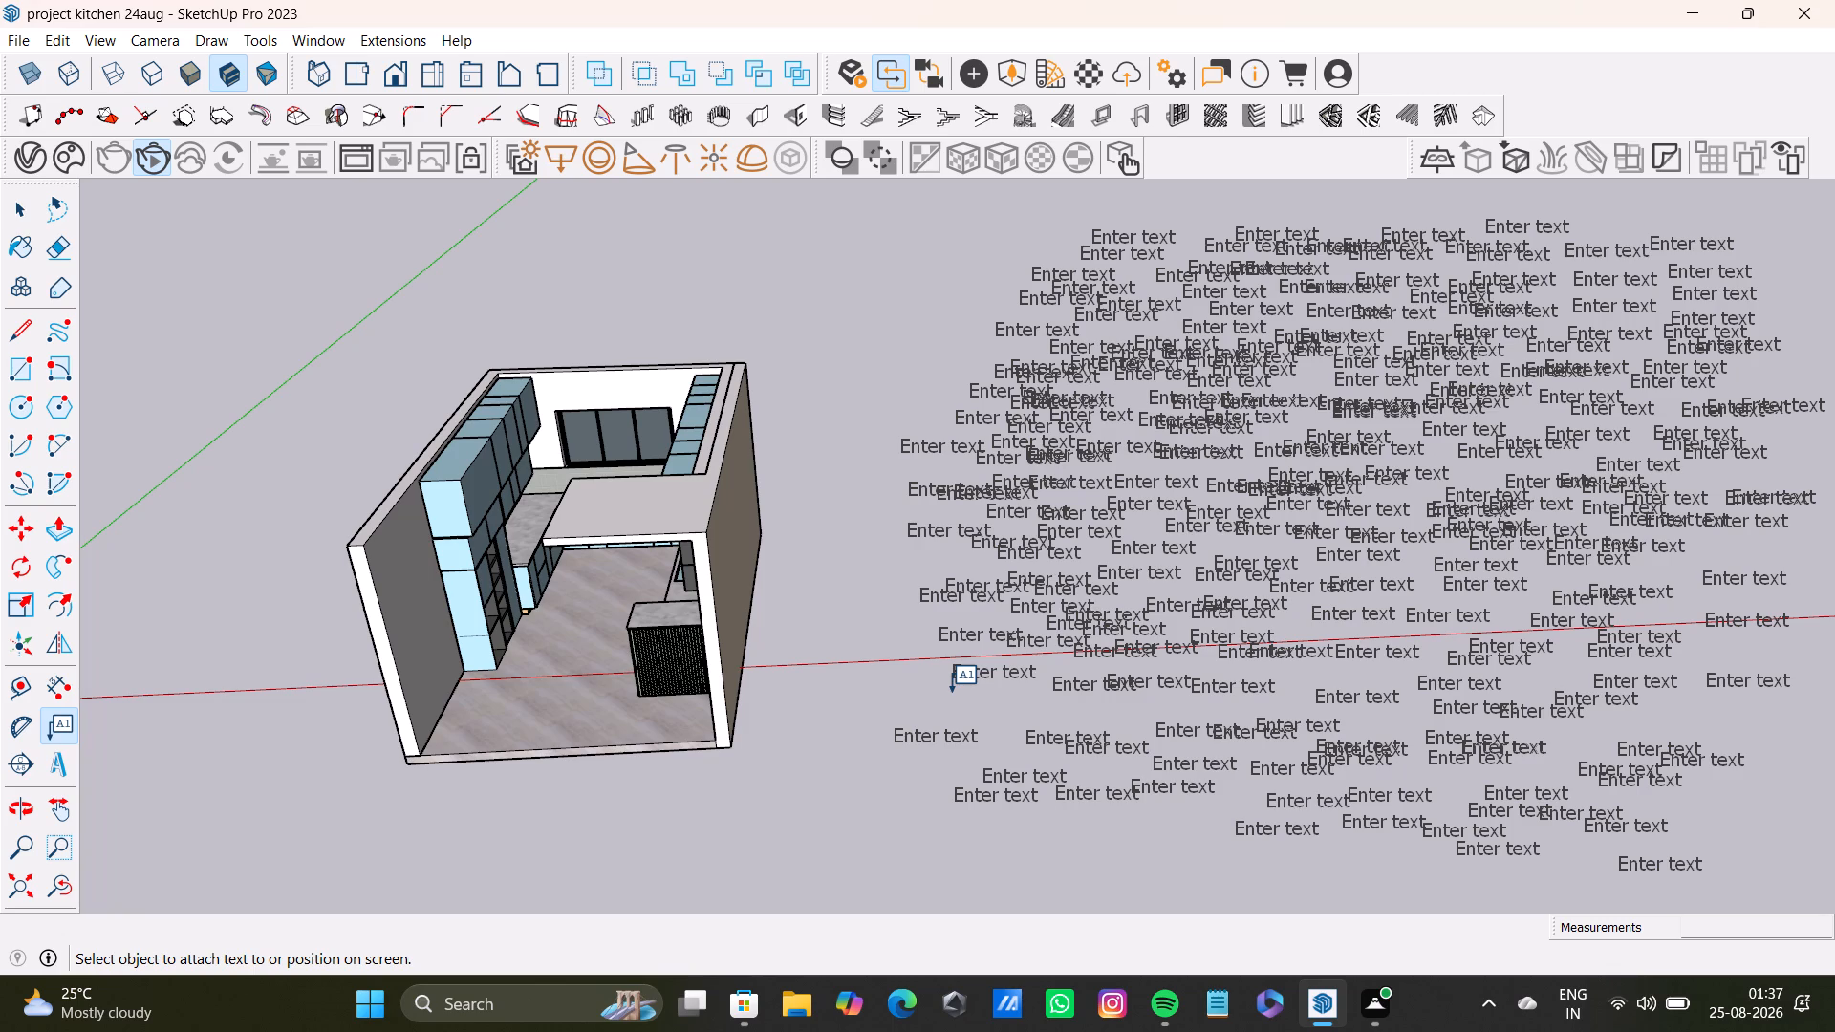
# Undo the latest "Enter text" labels along the group's bottom edge, from the corner nearest the kitchen model toward the middle.
pyautogui.hotkey('ctrl', 'z')
pyautogui.hotkey('ctrl', 'z')
pyautogui.hotkey('ctrl', 'z')
pyautogui.hotkey('ctrl', 'z')
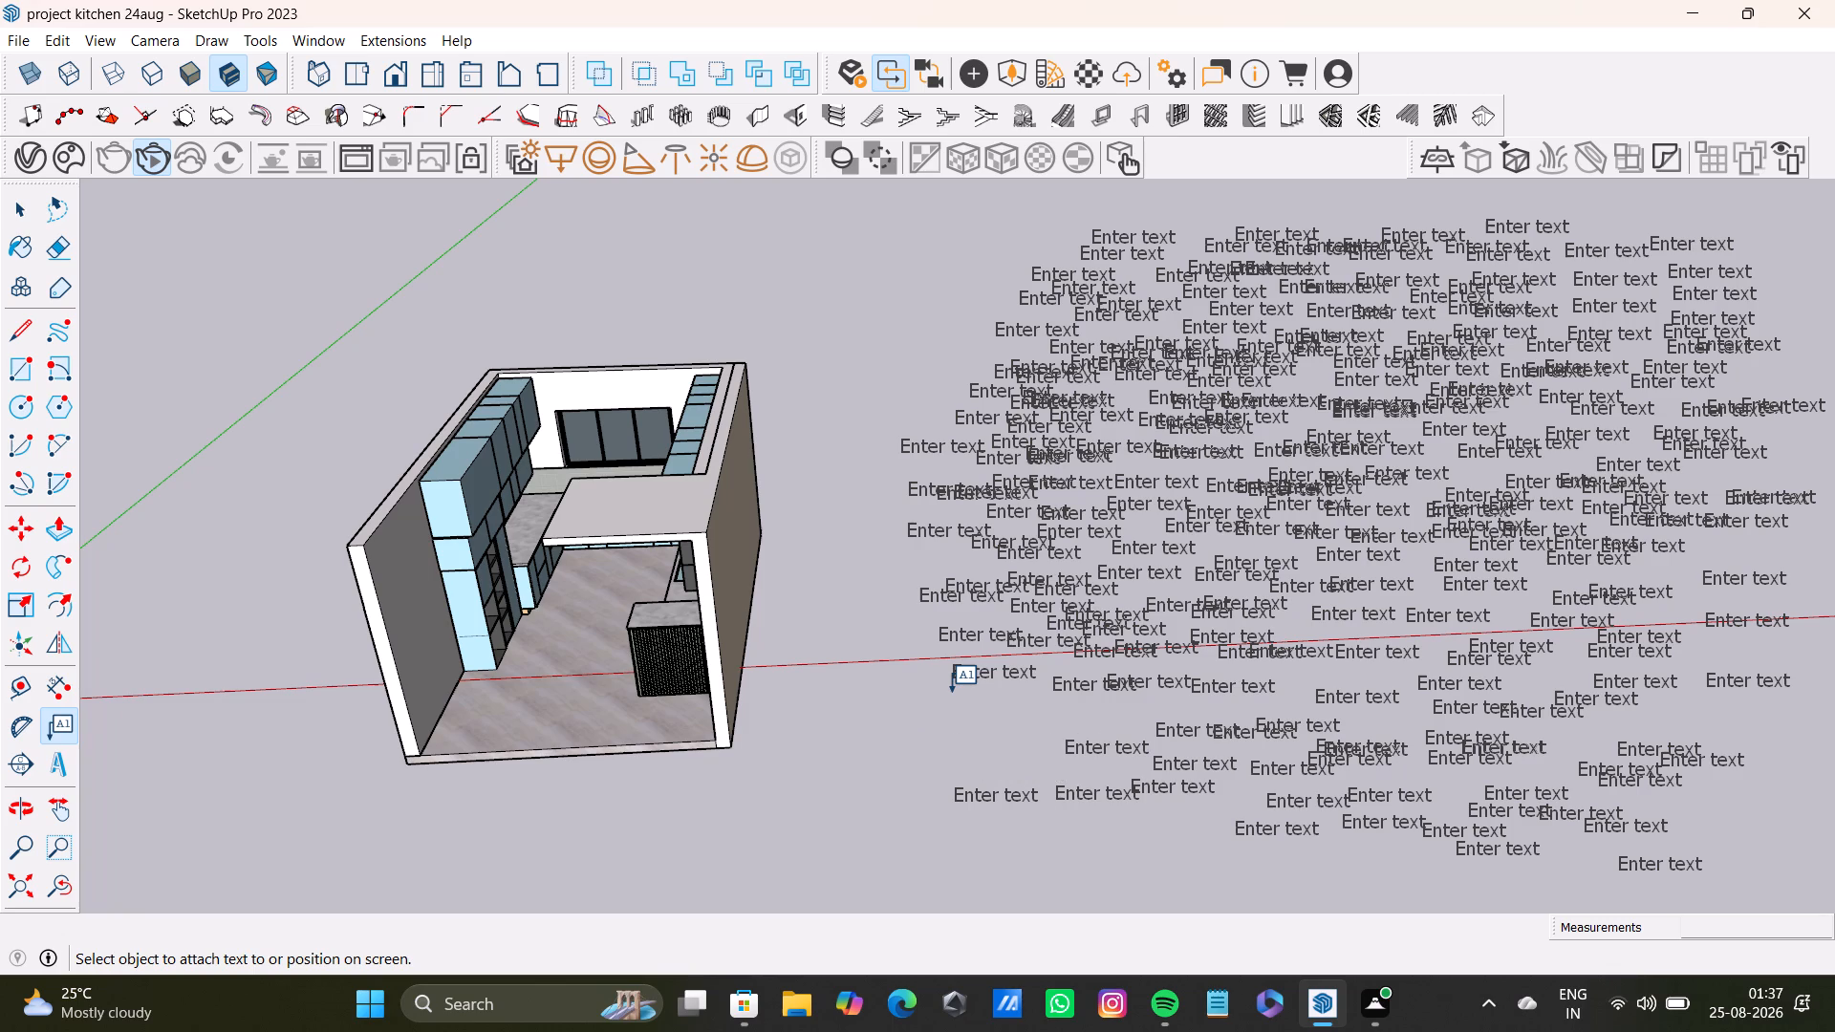
pyautogui.hotkey('ctrl', 'z')
pyautogui.hotkey('ctrl', 'z')
pyautogui.hotkey('ctrl', 'z')
pyautogui.hotkey('ctrl', 'z')
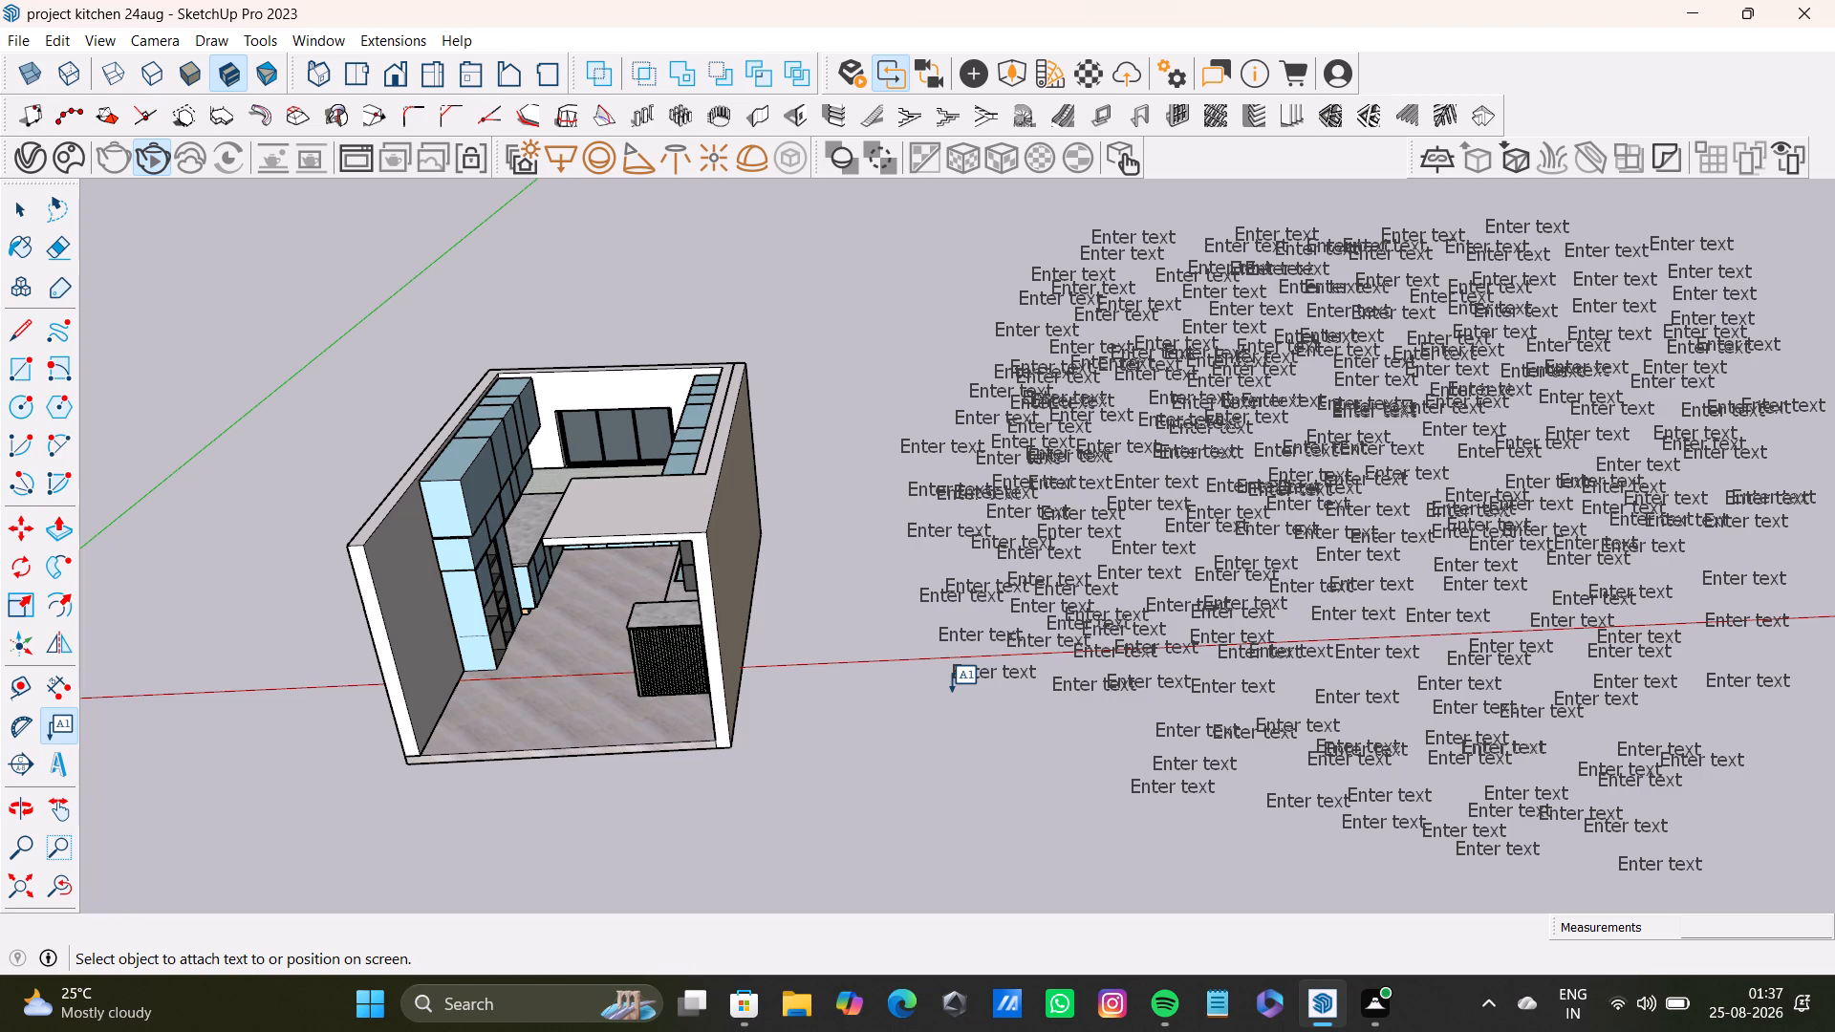
# Undo the clustered "Enter text" labels around the group's bottom corner farthest from the kitchen model, plus those beside them.
pyautogui.hotkey('ctrl', 'z')
pyautogui.hotkey('ctrl', 'z')
pyautogui.hotkey('ctrl', 'z')
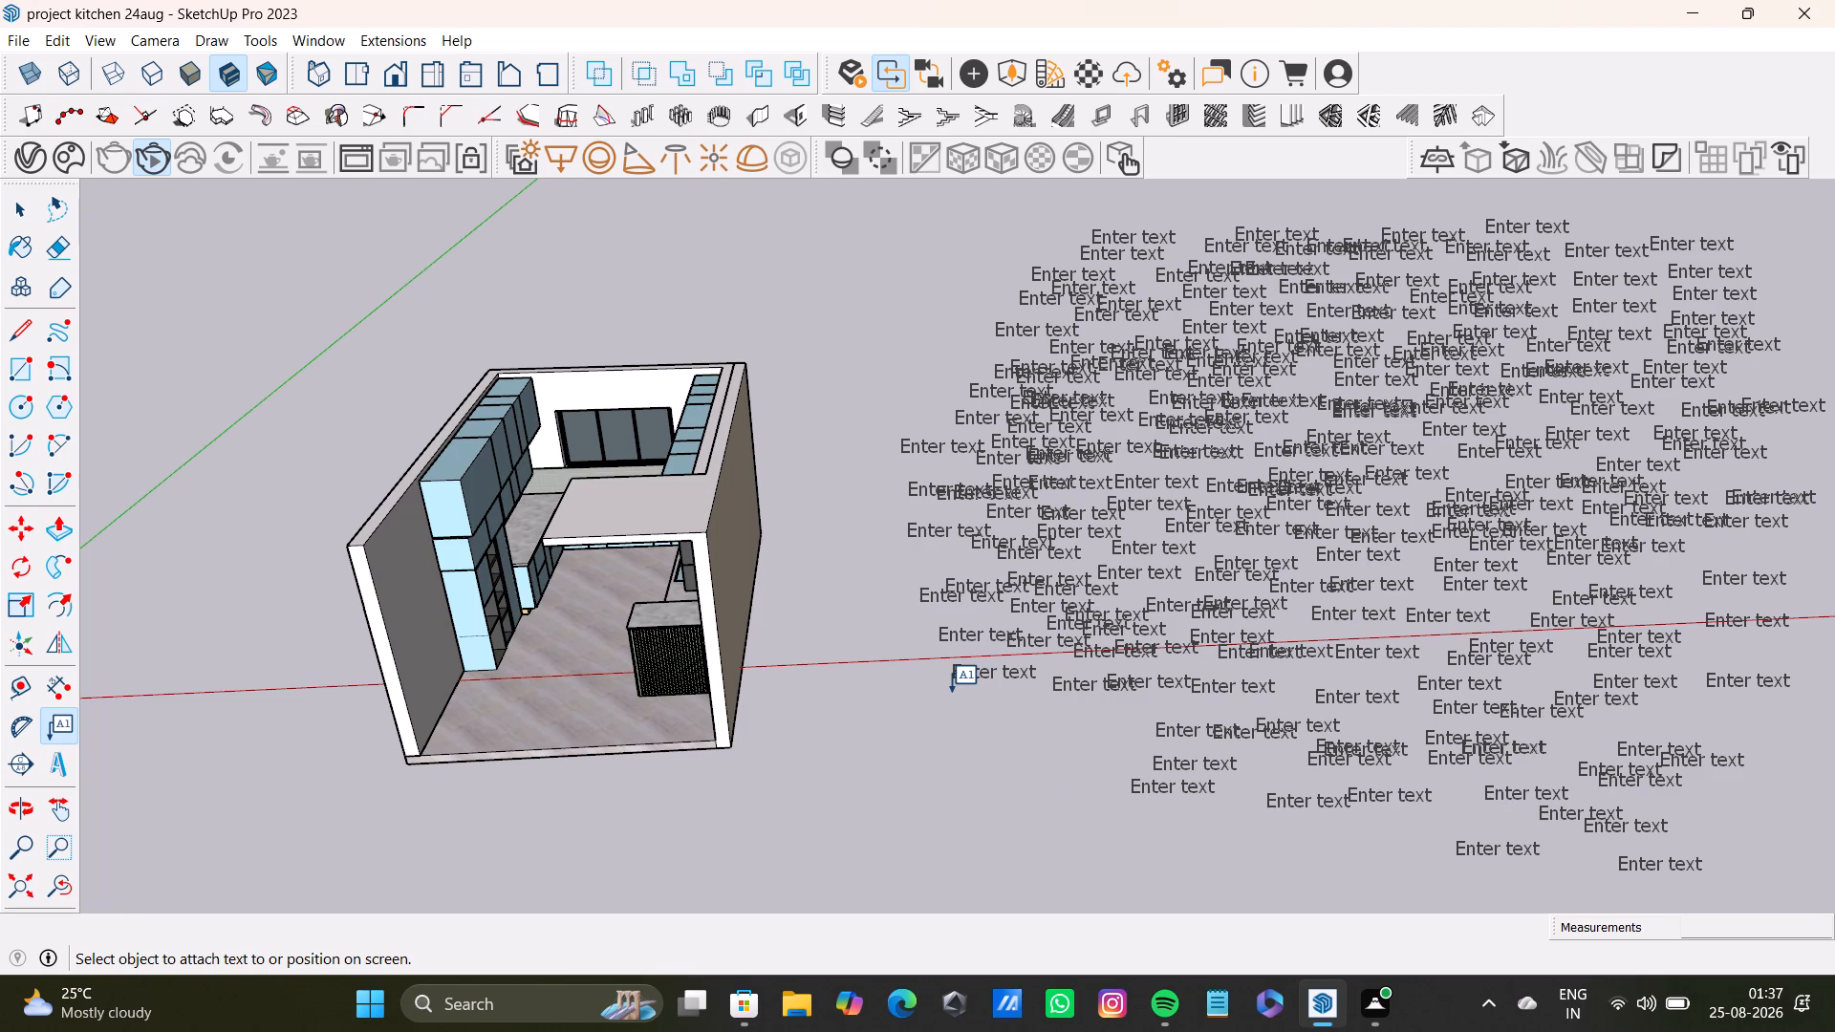
pyautogui.hotkey('ctrl', 'z')
pyautogui.hotkey('ctrl', 'z')
pyautogui.hotkey('ctrl', 'z')
pyautogui.hotkey('ctrl', 'z')
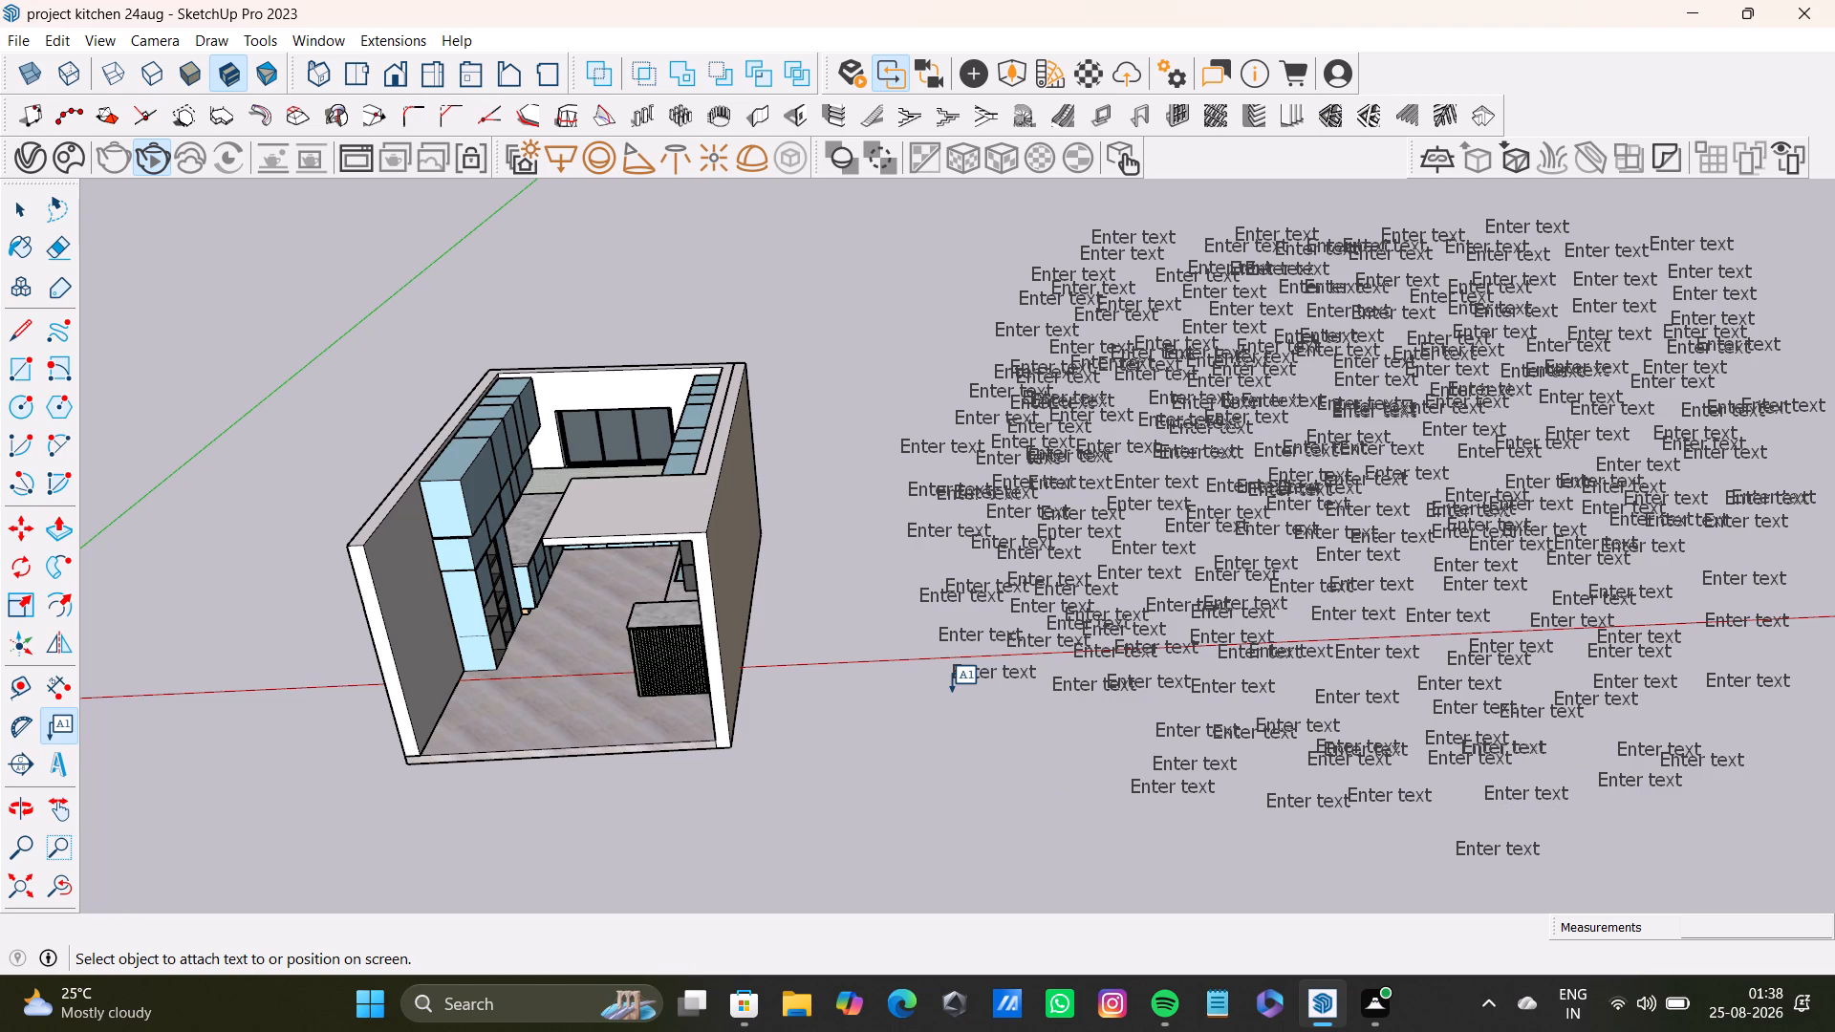
pyautogui.hotkey('ctrl', 'z')
pyautogui.hotkey('ctrl', 'z')
# Undo the lowest remaining "Enter text" labels, from the single bottom one back to those nearest the kitchen model.
pyautogui.hotkey('ctrl', 'z')
pyautogui.hotkey('ctrl', 'z')
pyautogui.hotkey('ctrl', 'z')
pyautogui.hotkey('ctrl', 'z')
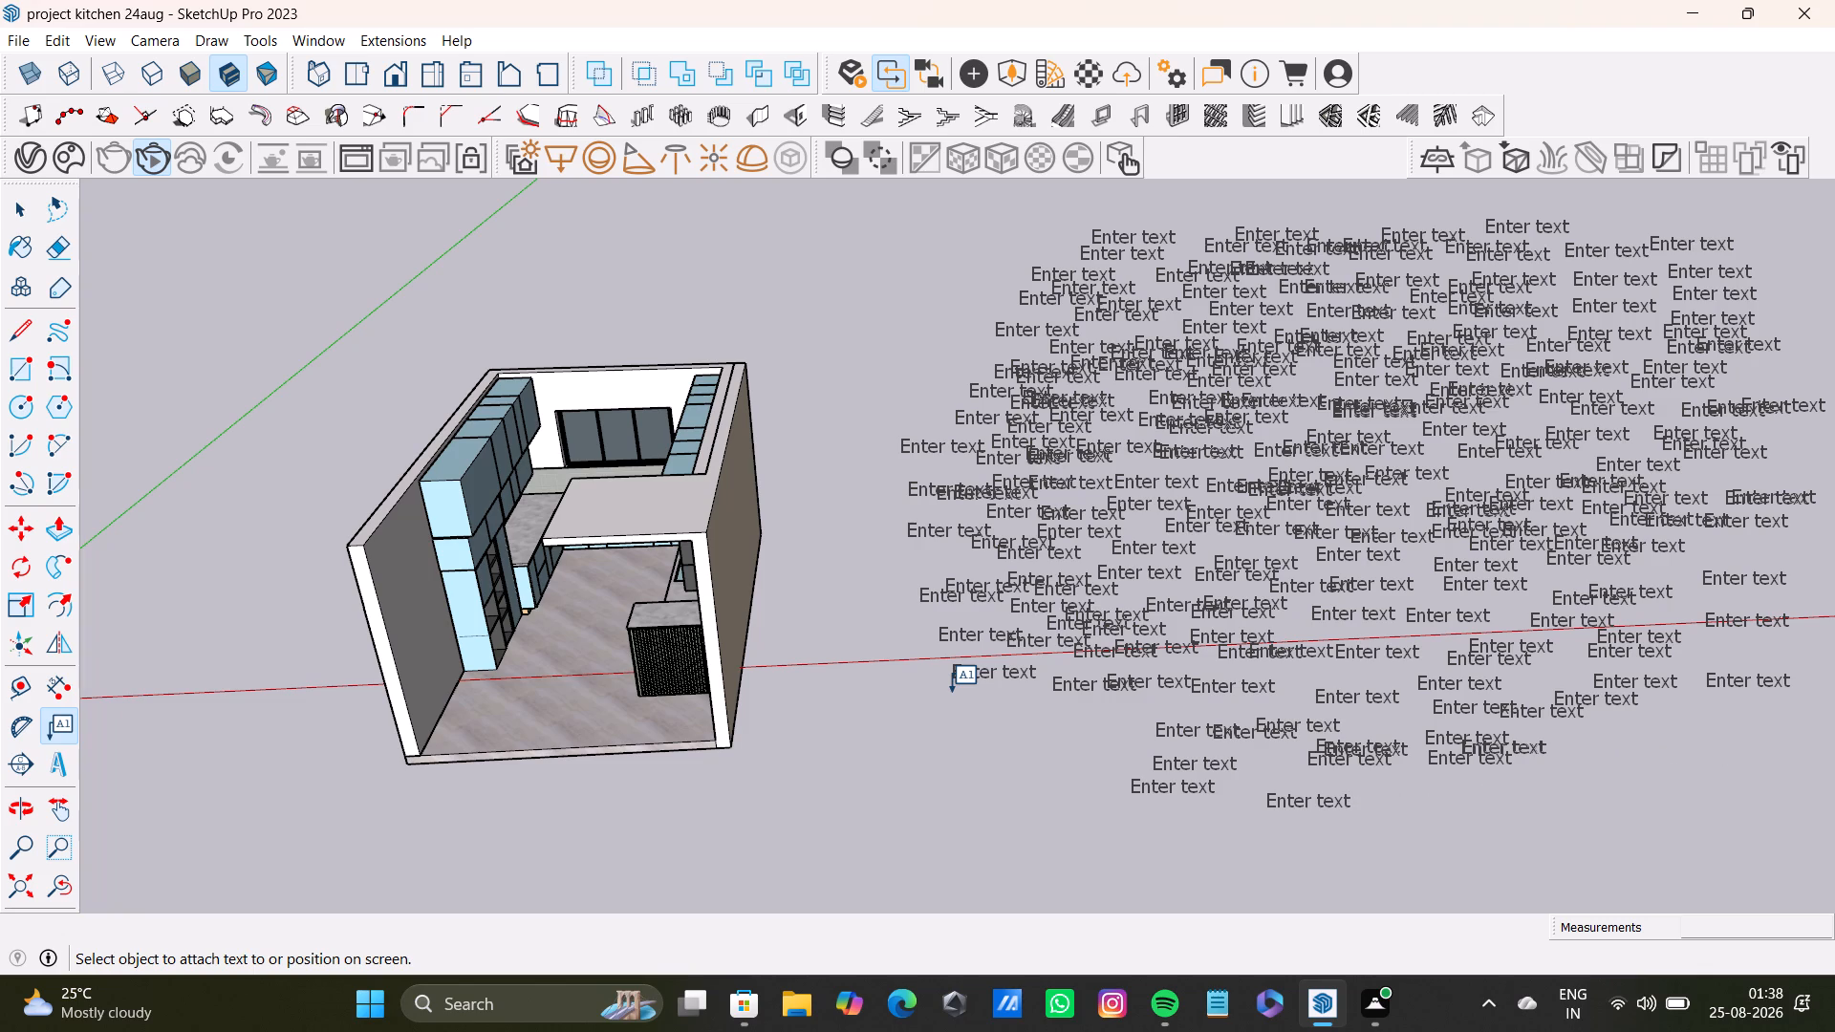
pyautogui.hotkey('ctrl', 'z')
pyautogui.hotkey('ctrl', 'z')
pyautogui.hotkey('ctrl', 'z')
pyautogui.hotkey('ctrl', 'z')
pyautogui.hotkey('ctrl', 'z')
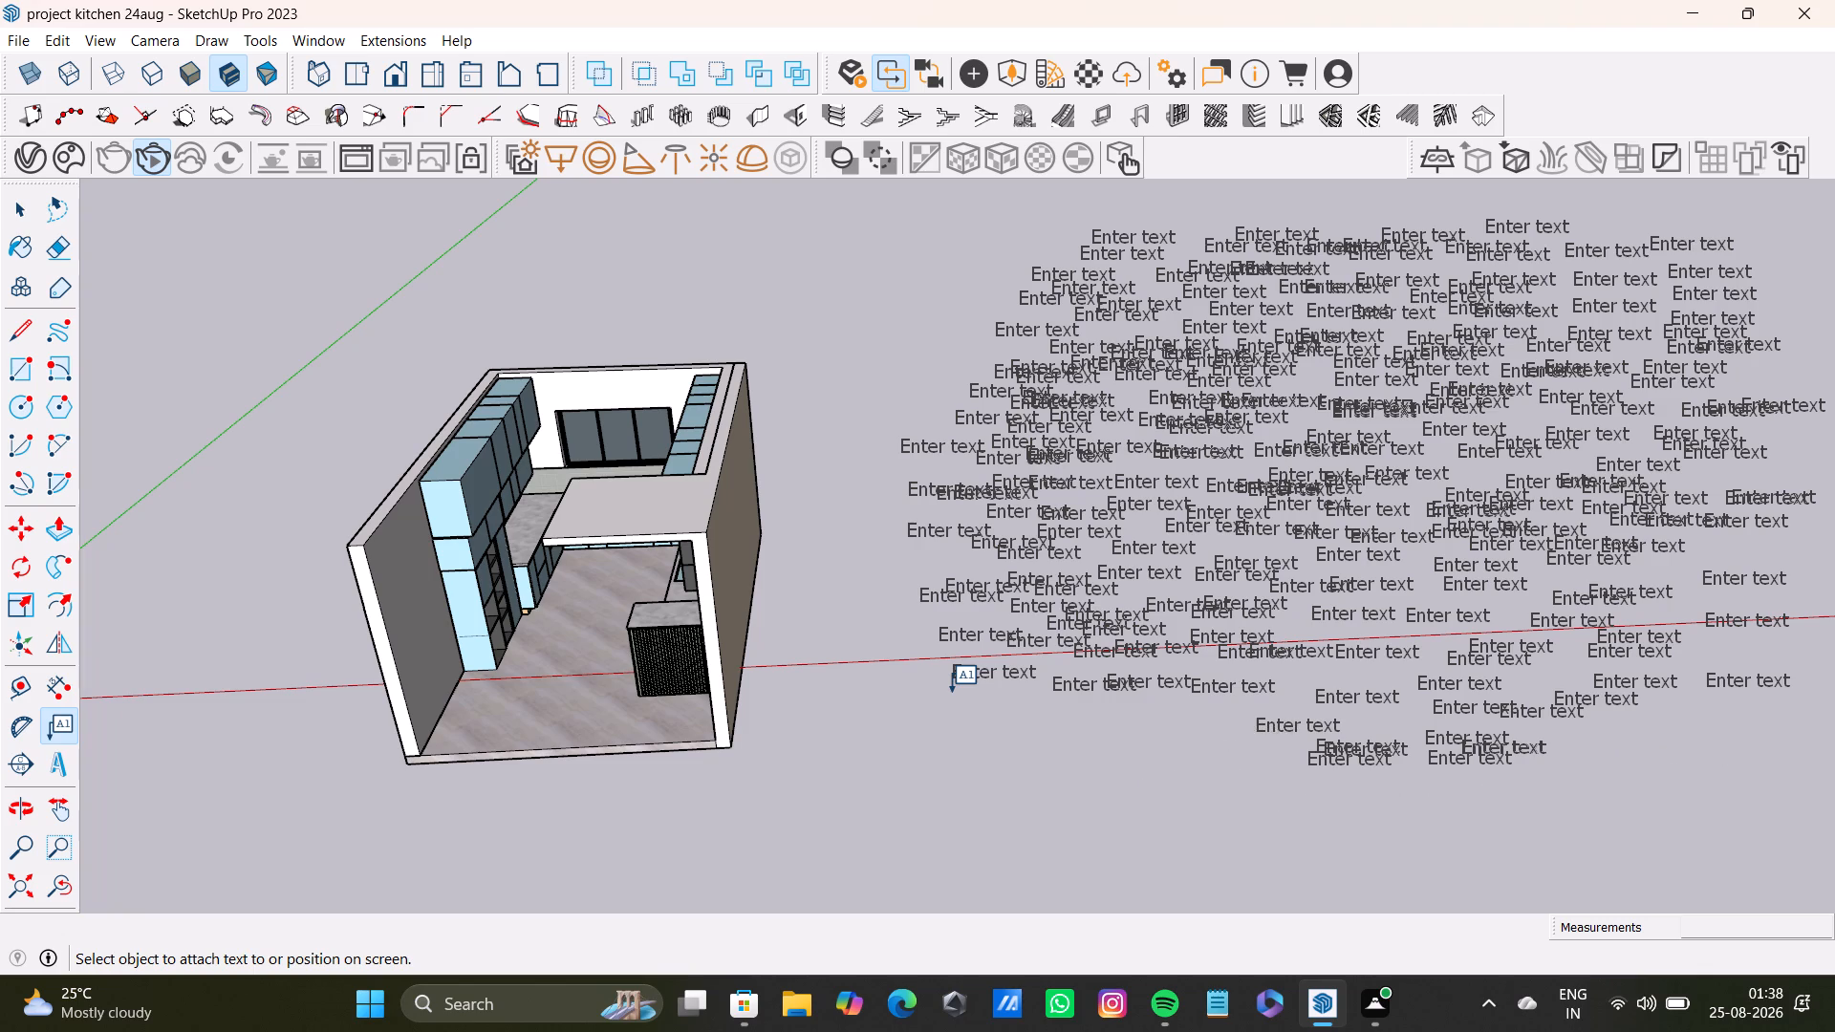
# Undo the "Enter text" labels in the middle below the red axis, including the two overlapping clusters at the bottom.
pyautogui.hotkey('ctrl', 'z')
pyautogui.hotkey('ctrl', 'z')
pyautogui.hotkey('ctrl', 'z')
pyautogui.hotkey('ctrl', 'z')
pyautogui.hotkey('ctrl', 'z')
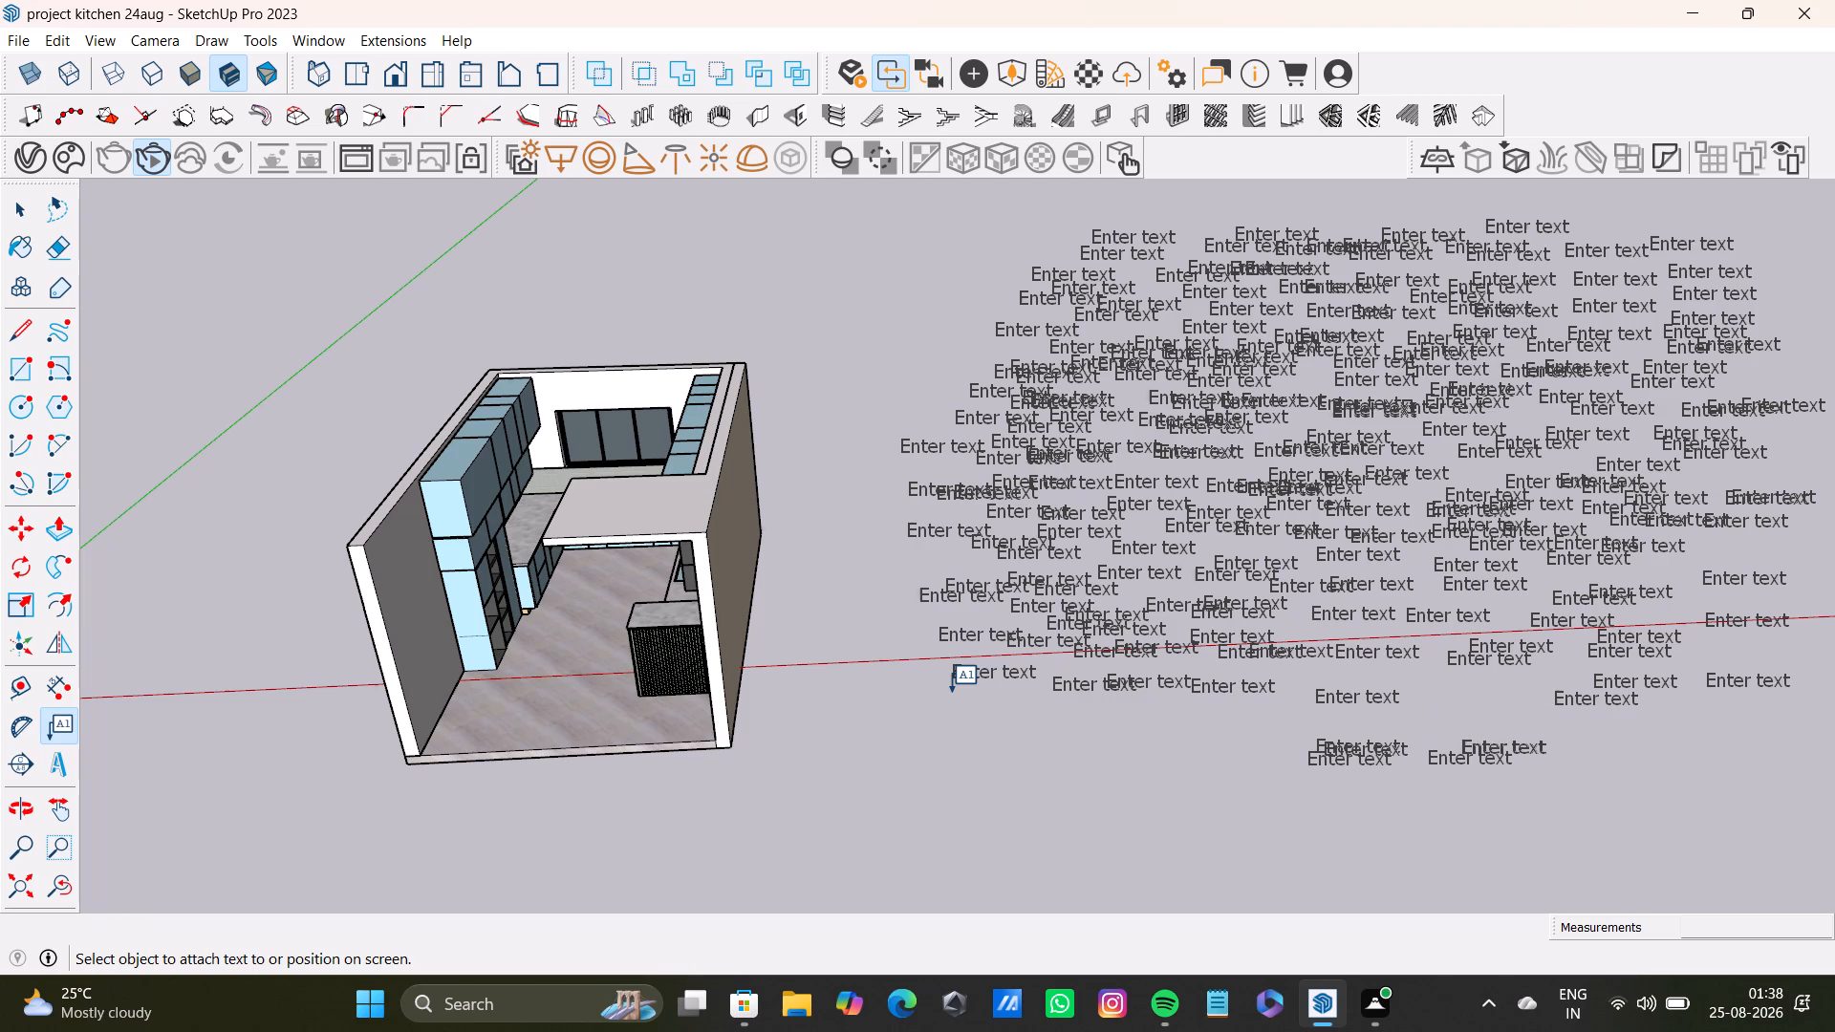
pyautogui.hotkey('ctrl', 'z')
pyautogui.hotkey('ctrl', 'z')
pyautogui.hotkey('ctrl', 'z')
pyautogui.hotkey('ctrl', 'z')
pyautogui.hotkey('ctrl', 'z')
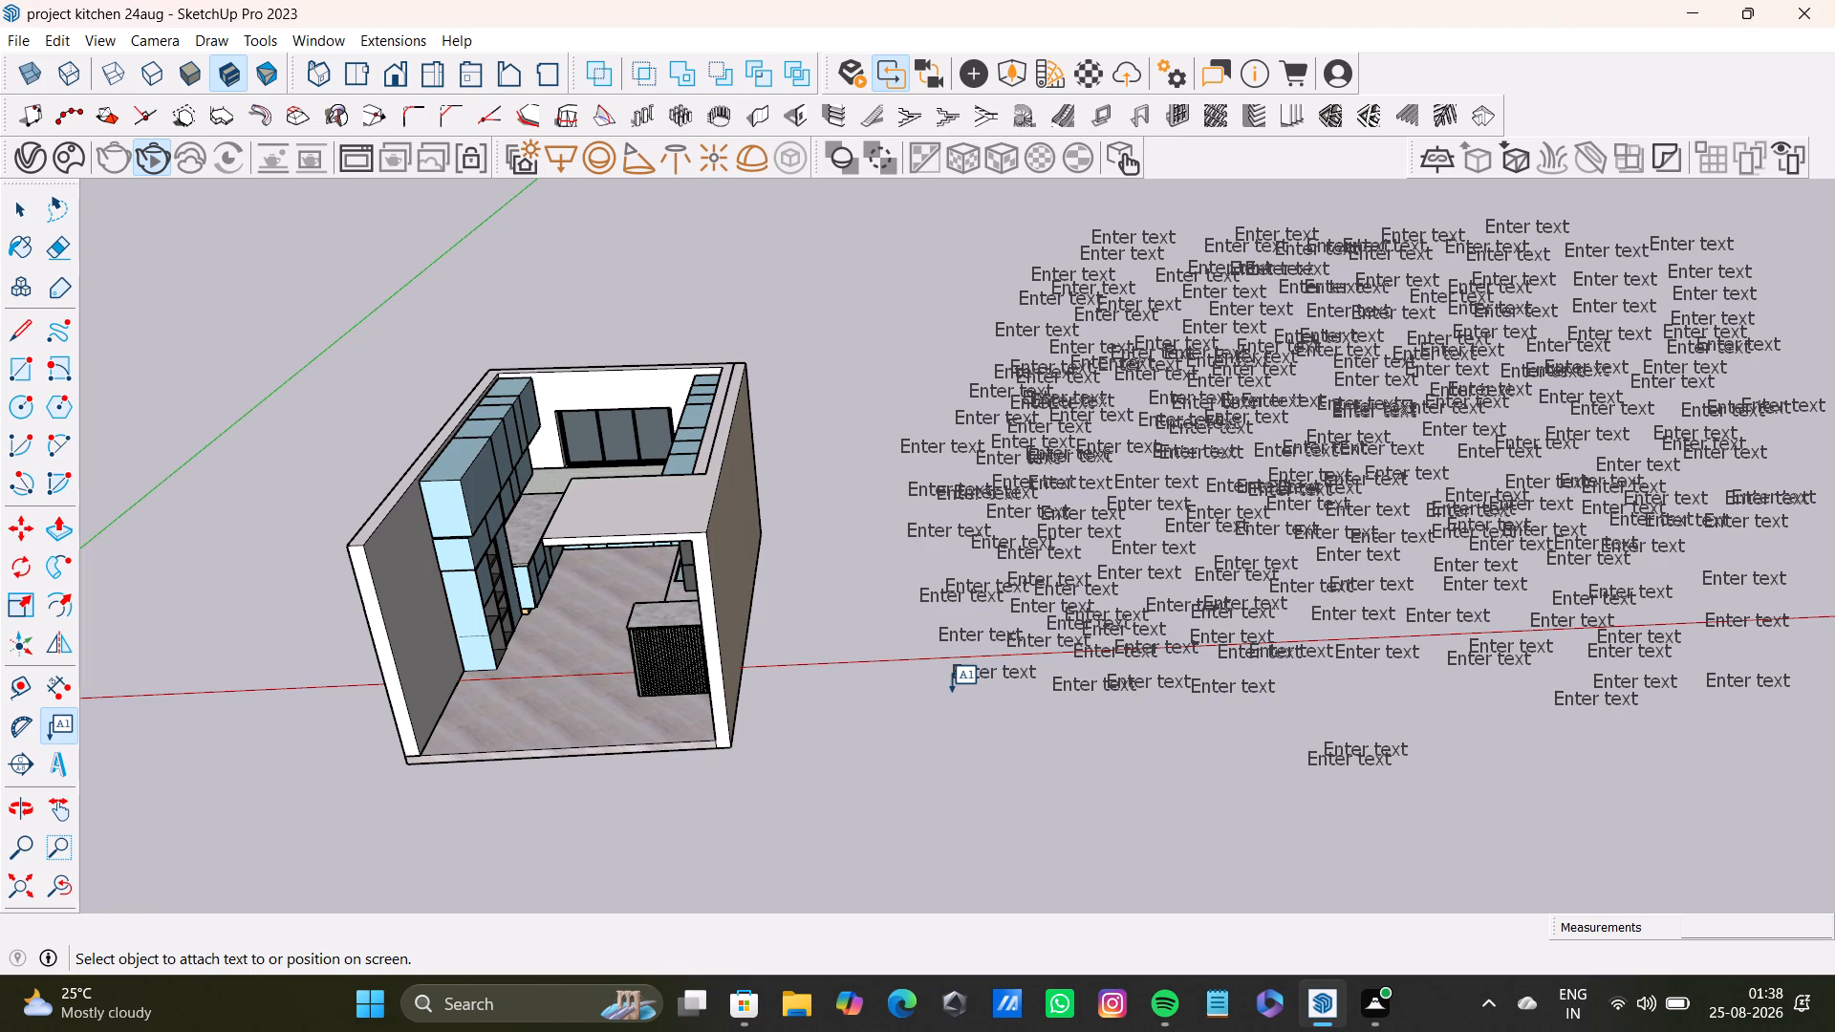
pyautogui.hotkey('ctrl', 'z')
pyautogui.hotkey('ctrl', 'z')
# Undo the outermost "Enter text" labels along the group's edge facing the kitchen model, above and just below the red axis.
pyautogui.hotkey('ctrl', 'z')
pyautogui.hotkey('ctrl', 'z')
pyautogui.hotkey('ctrl', 'z')
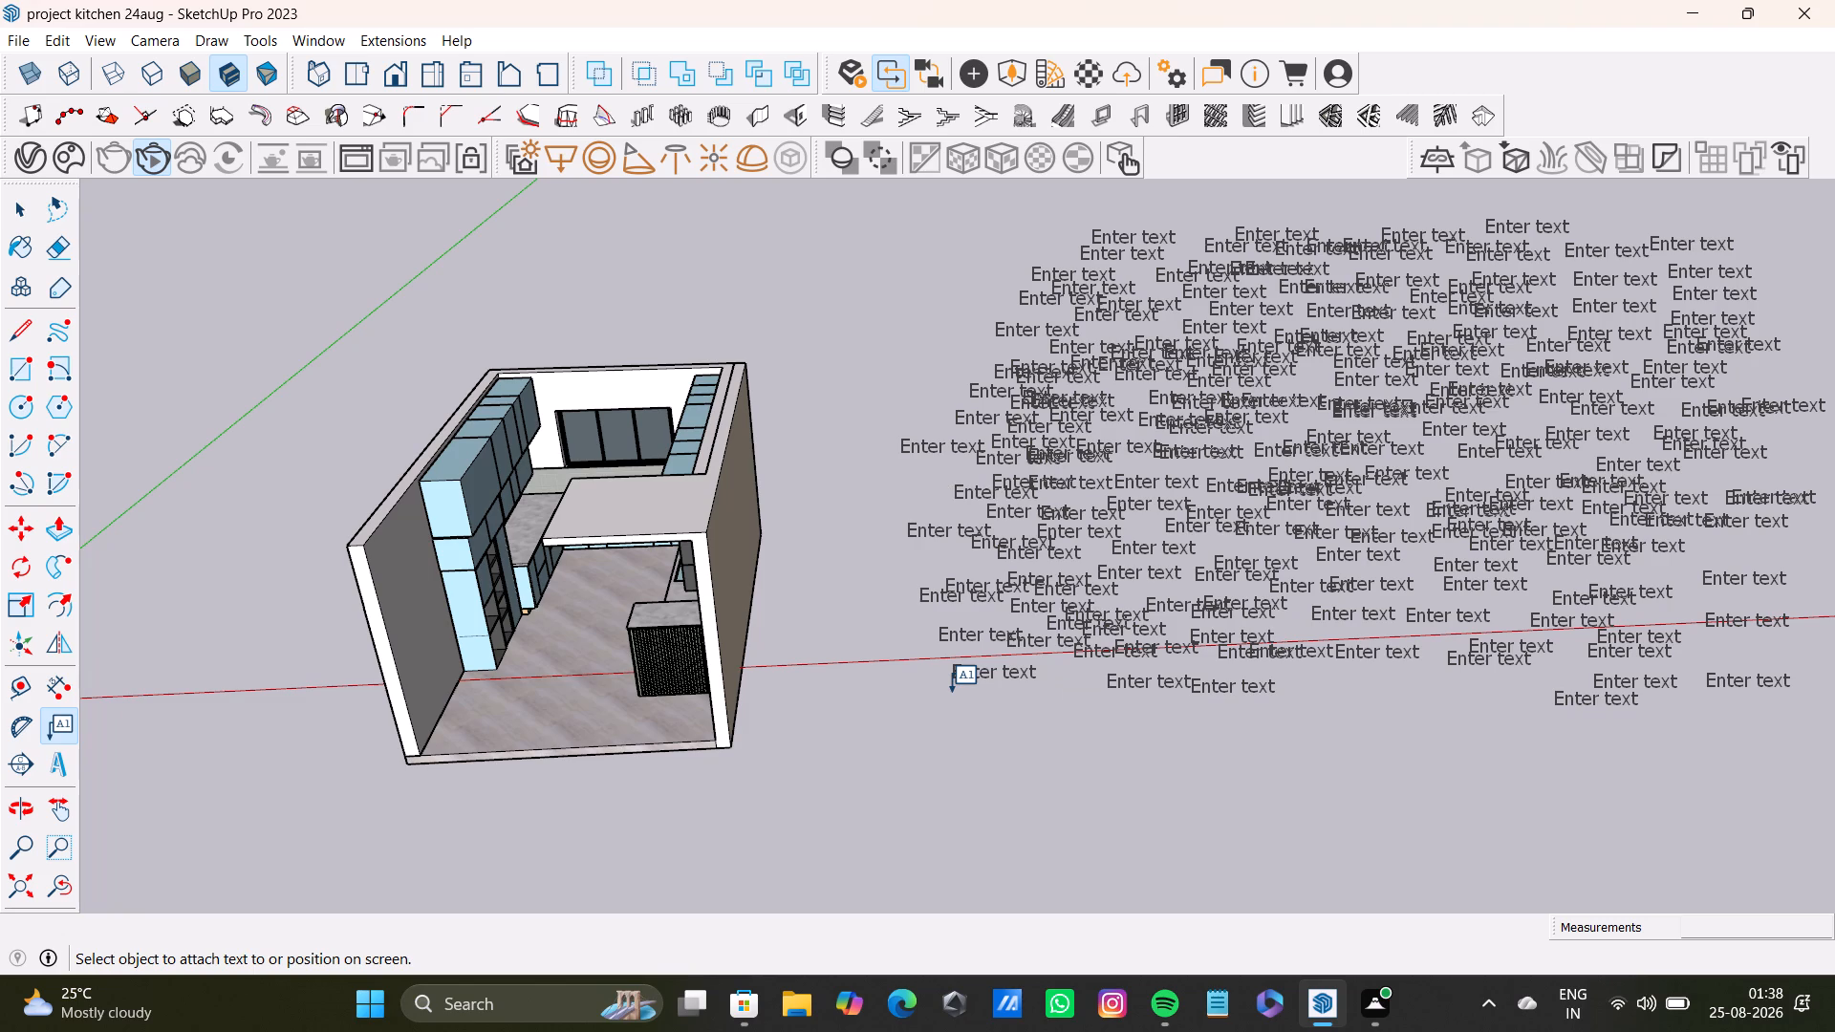
pyautogui.hotkey('ctrl', 'z')
pyautogui.hotkey('ctrl', 'z')
pyautogui.hotkey('ctrl', 'z')
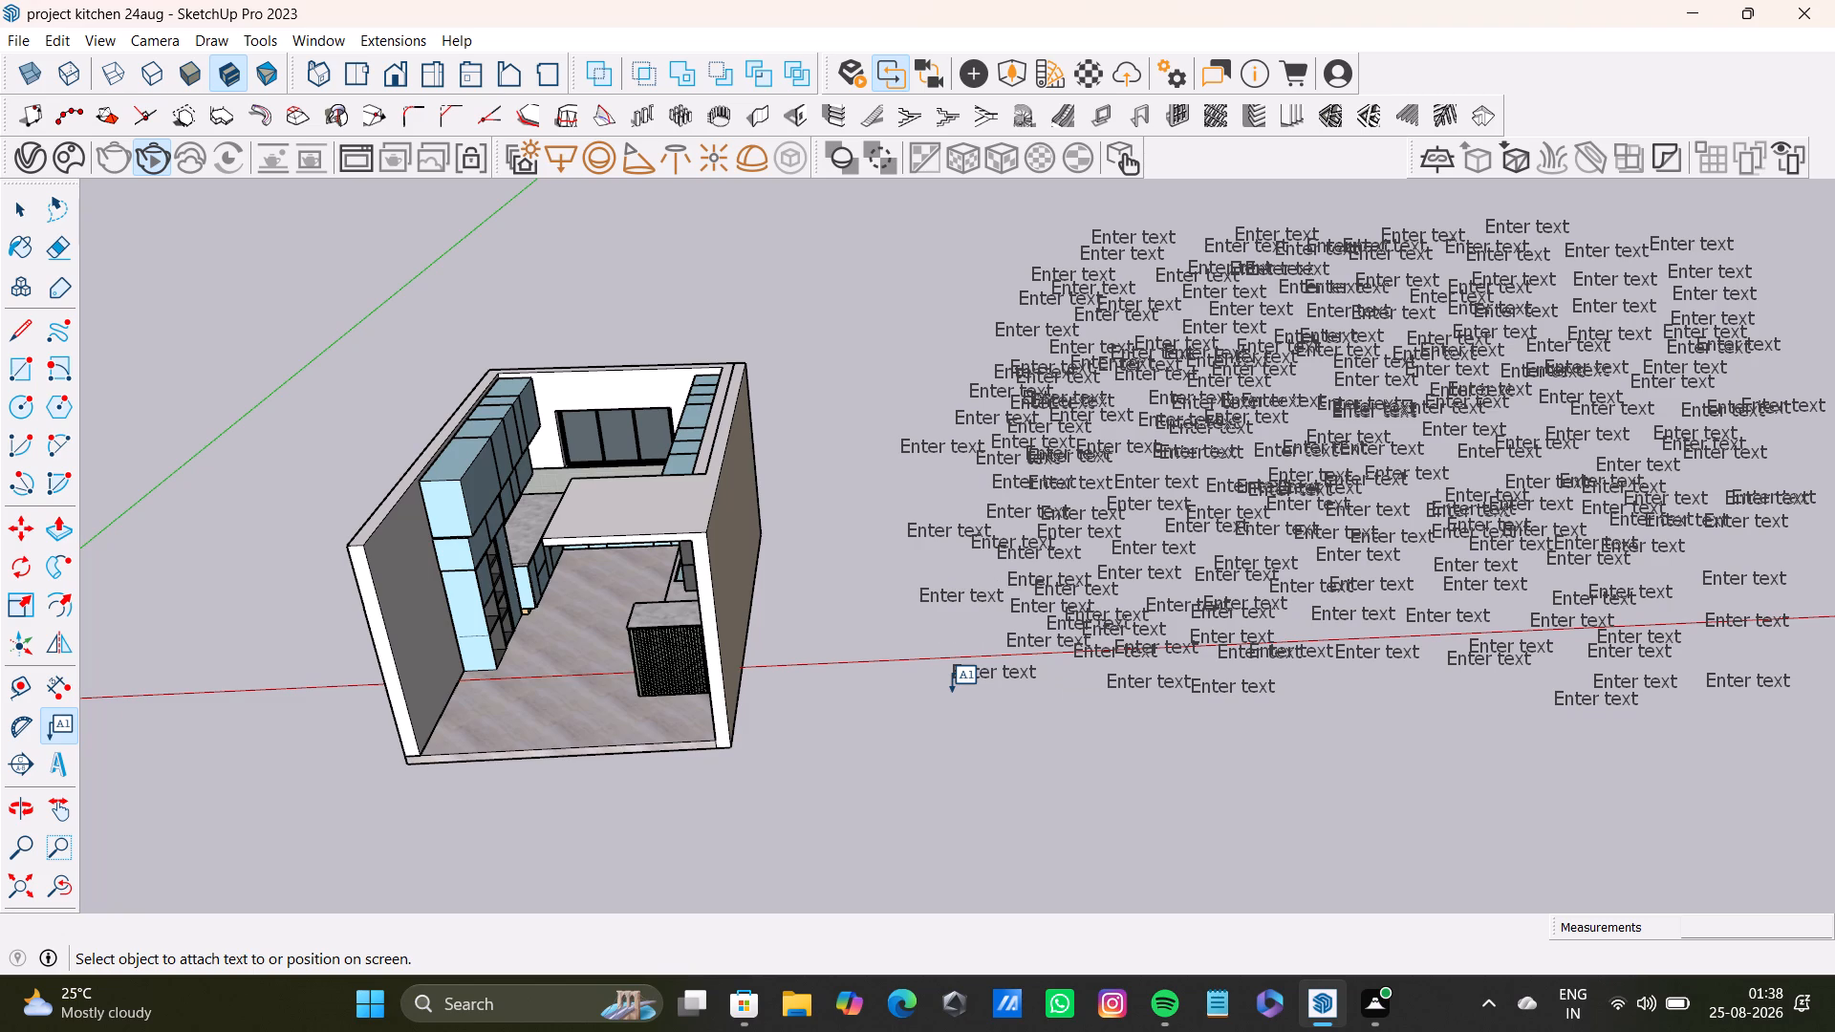
pyautogui.hotkey('ctrl', 'z')
pyautogui.hotkey('ctrl', 'z')
pyautogui.hotkey('ctrl', 'z')
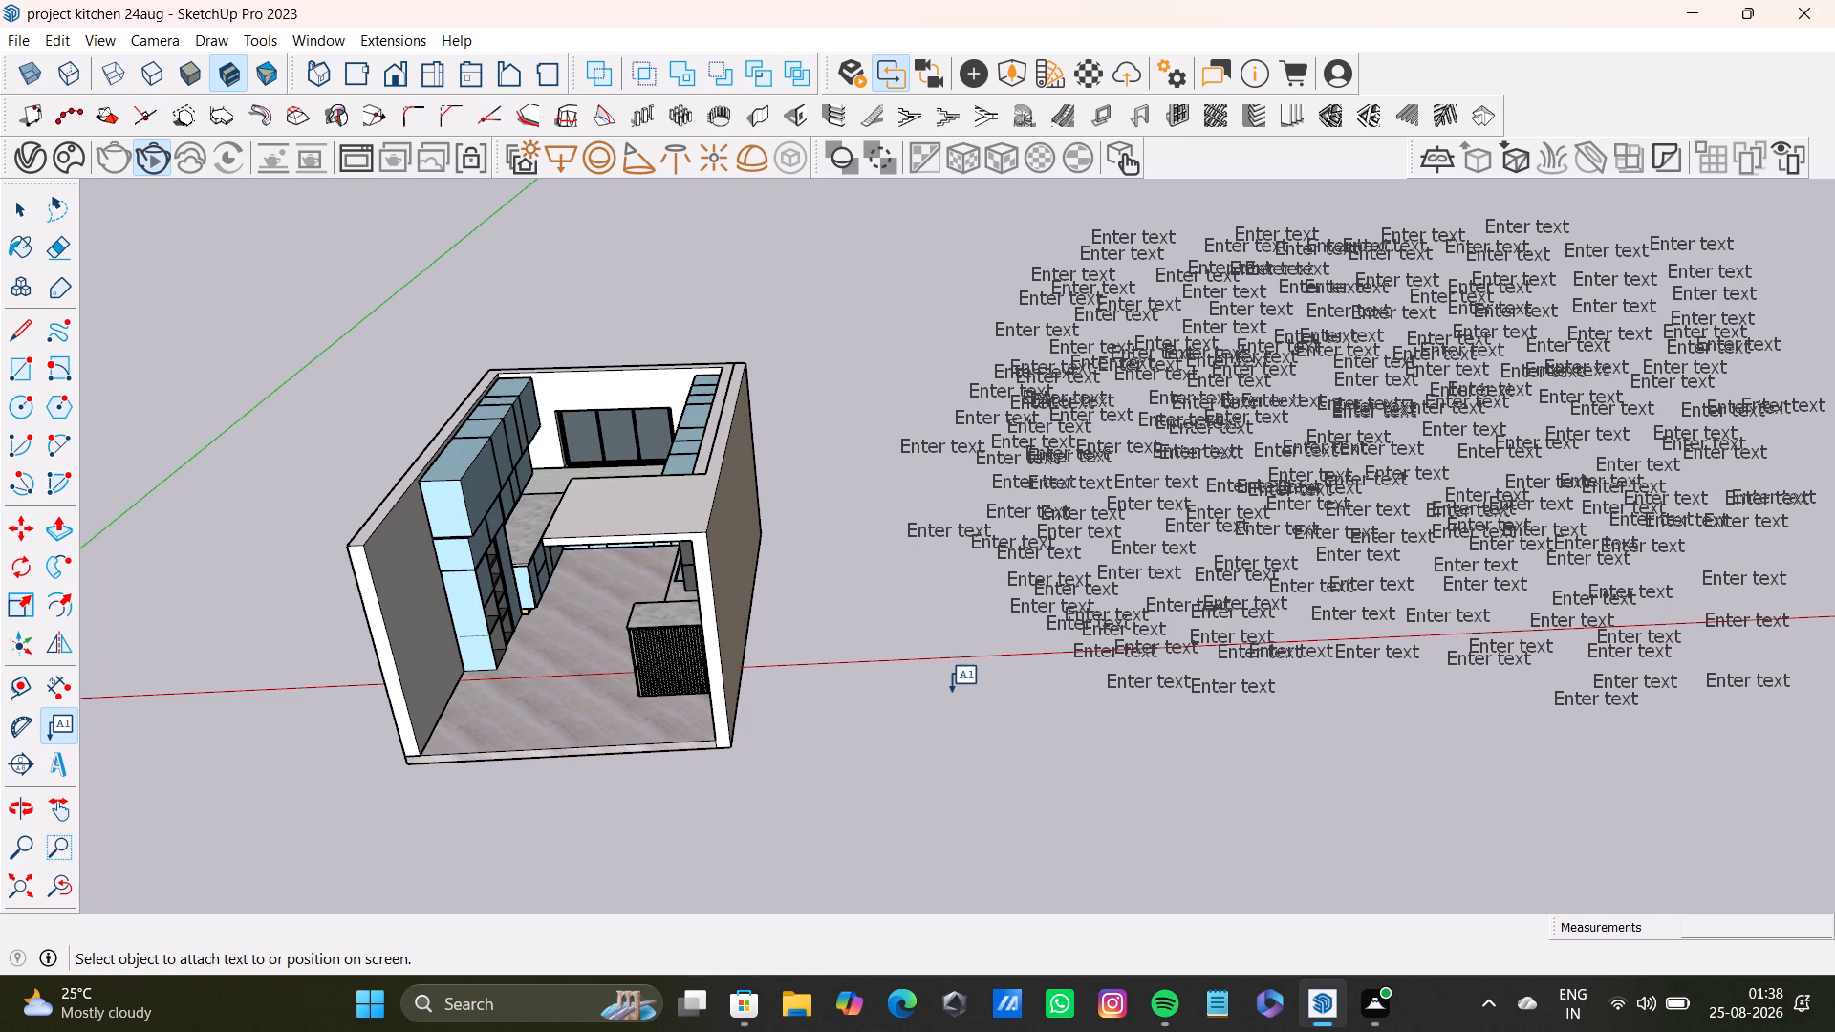
pyautogui.hotkey('ctrl', 'z')
pyautogui.hotkey('ctrl', 'z')
# Undo the "Enter text" labels at the group's lower corner nearest the kitchen model, just above the red axis.
pyautogui.hotkey('ctrl', 'z')
pyautogui.hotkey('ctrl', 'z')
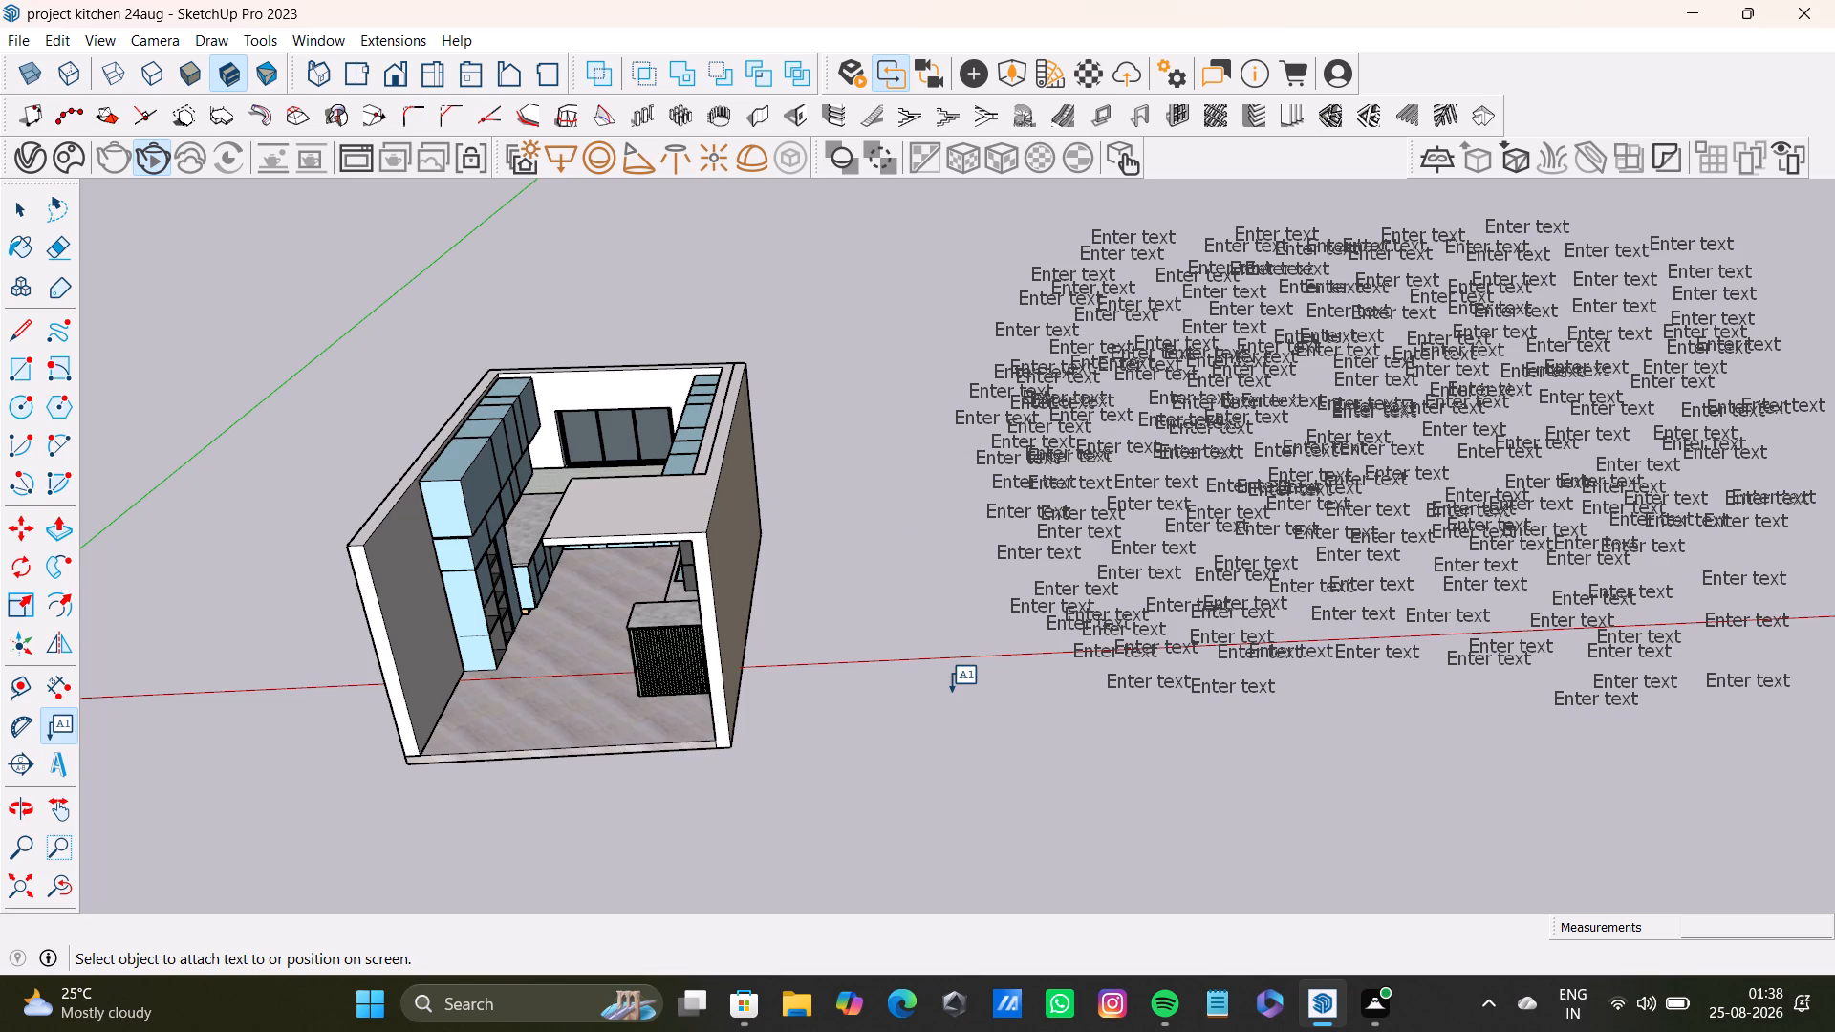
pyautogui.hotkey('ctrl', 'z')
pyautogui.hotkey('ctrl', 'z')
pyautogui.hotkey('ctrl', 'z')
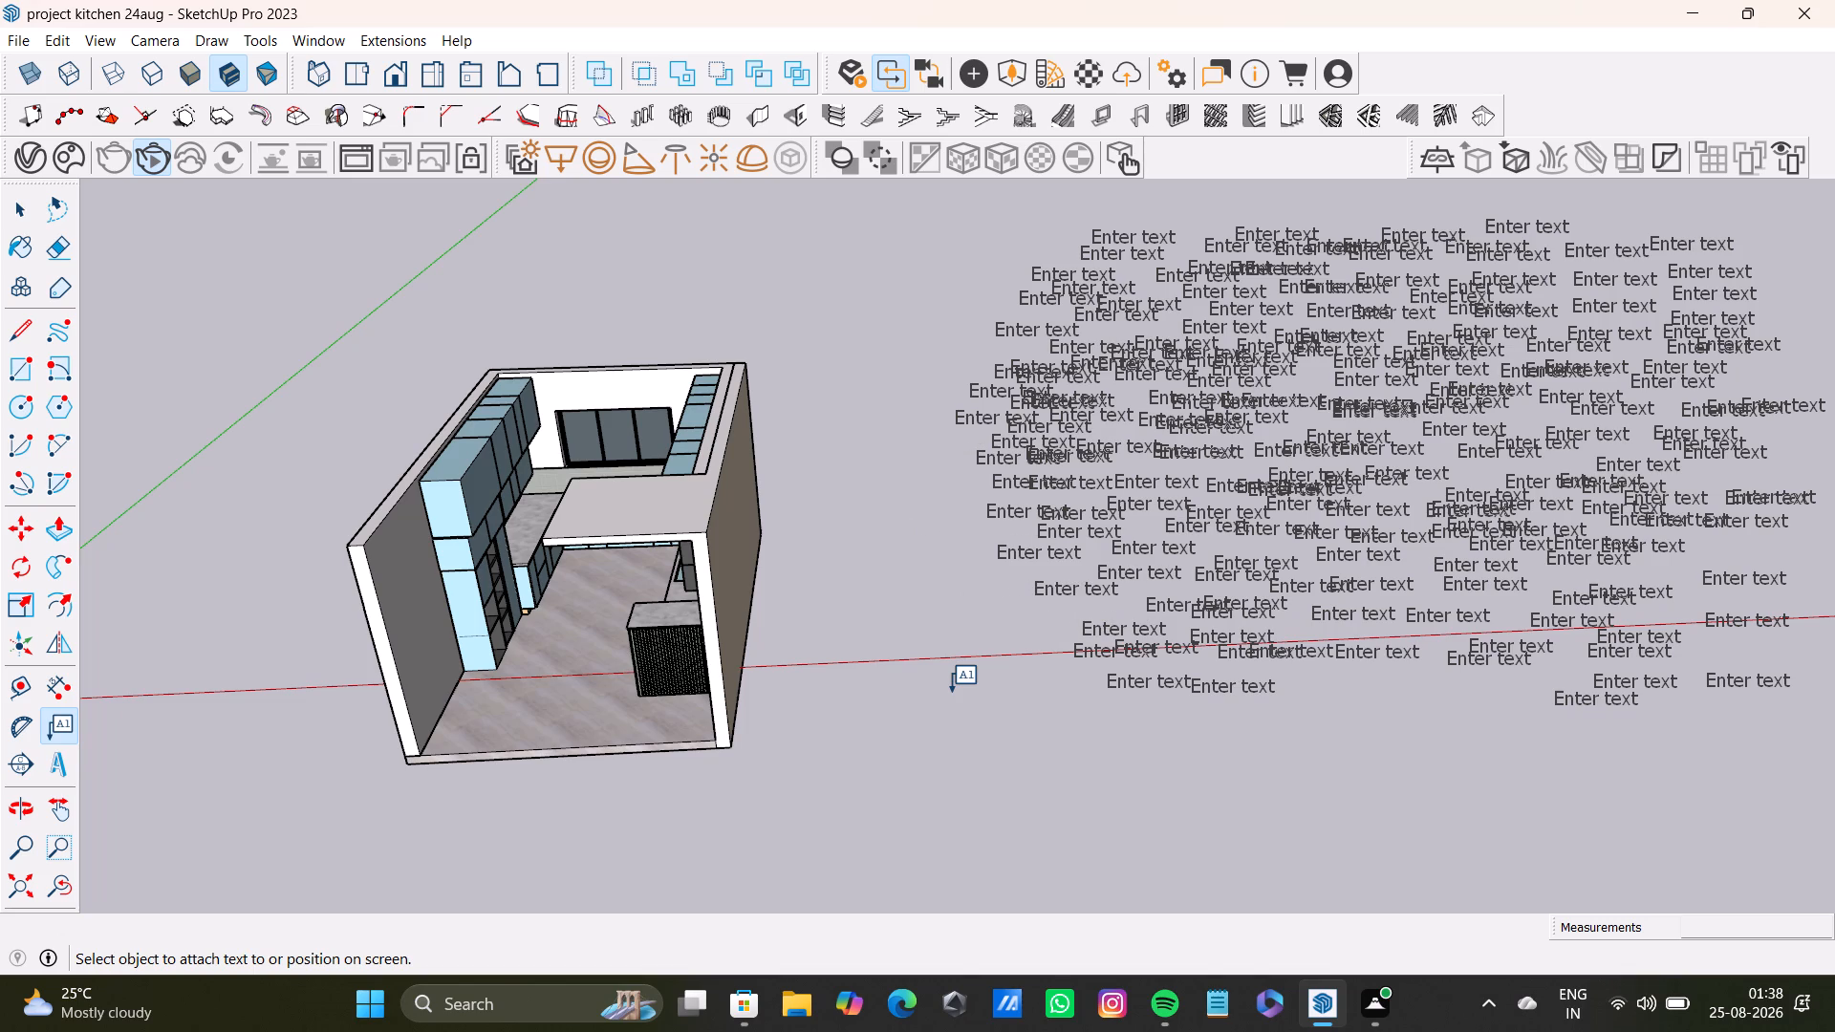
pyautogui.hotkey('ctrl', 'z')
# Undo the "Enter text" labels on and just below the red axis in the half of the group nearer the kitchen model.
pyautogui.hotkey('ctrl', 'z')
pyautogui.hotkey('ctrl', 'z')
pyautogui.hotkey('ctrl', 'z')
pyautogui.hotkey('ctrl', 'z')
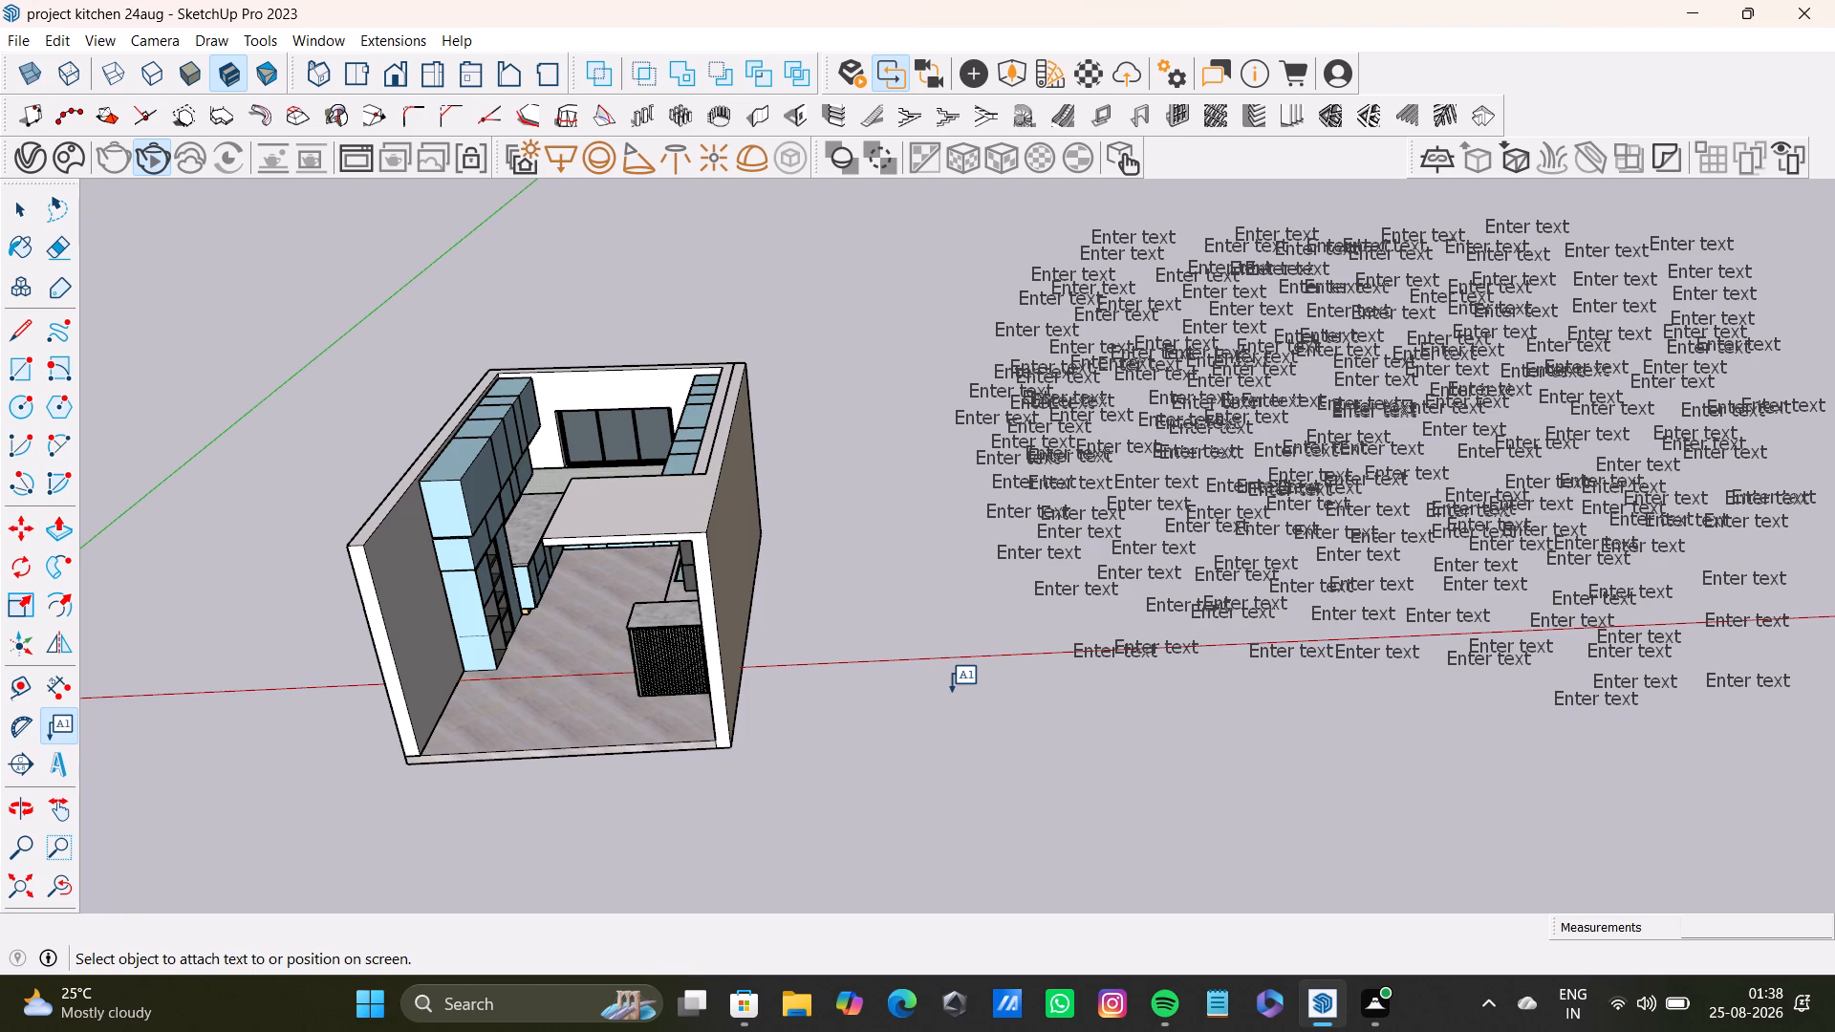
pyautogui.hotkey('ctrl', 'z')
pyautogui.hotkey('ctrl', 'z')
pyautogui.hotkey('ctrl', 'z')
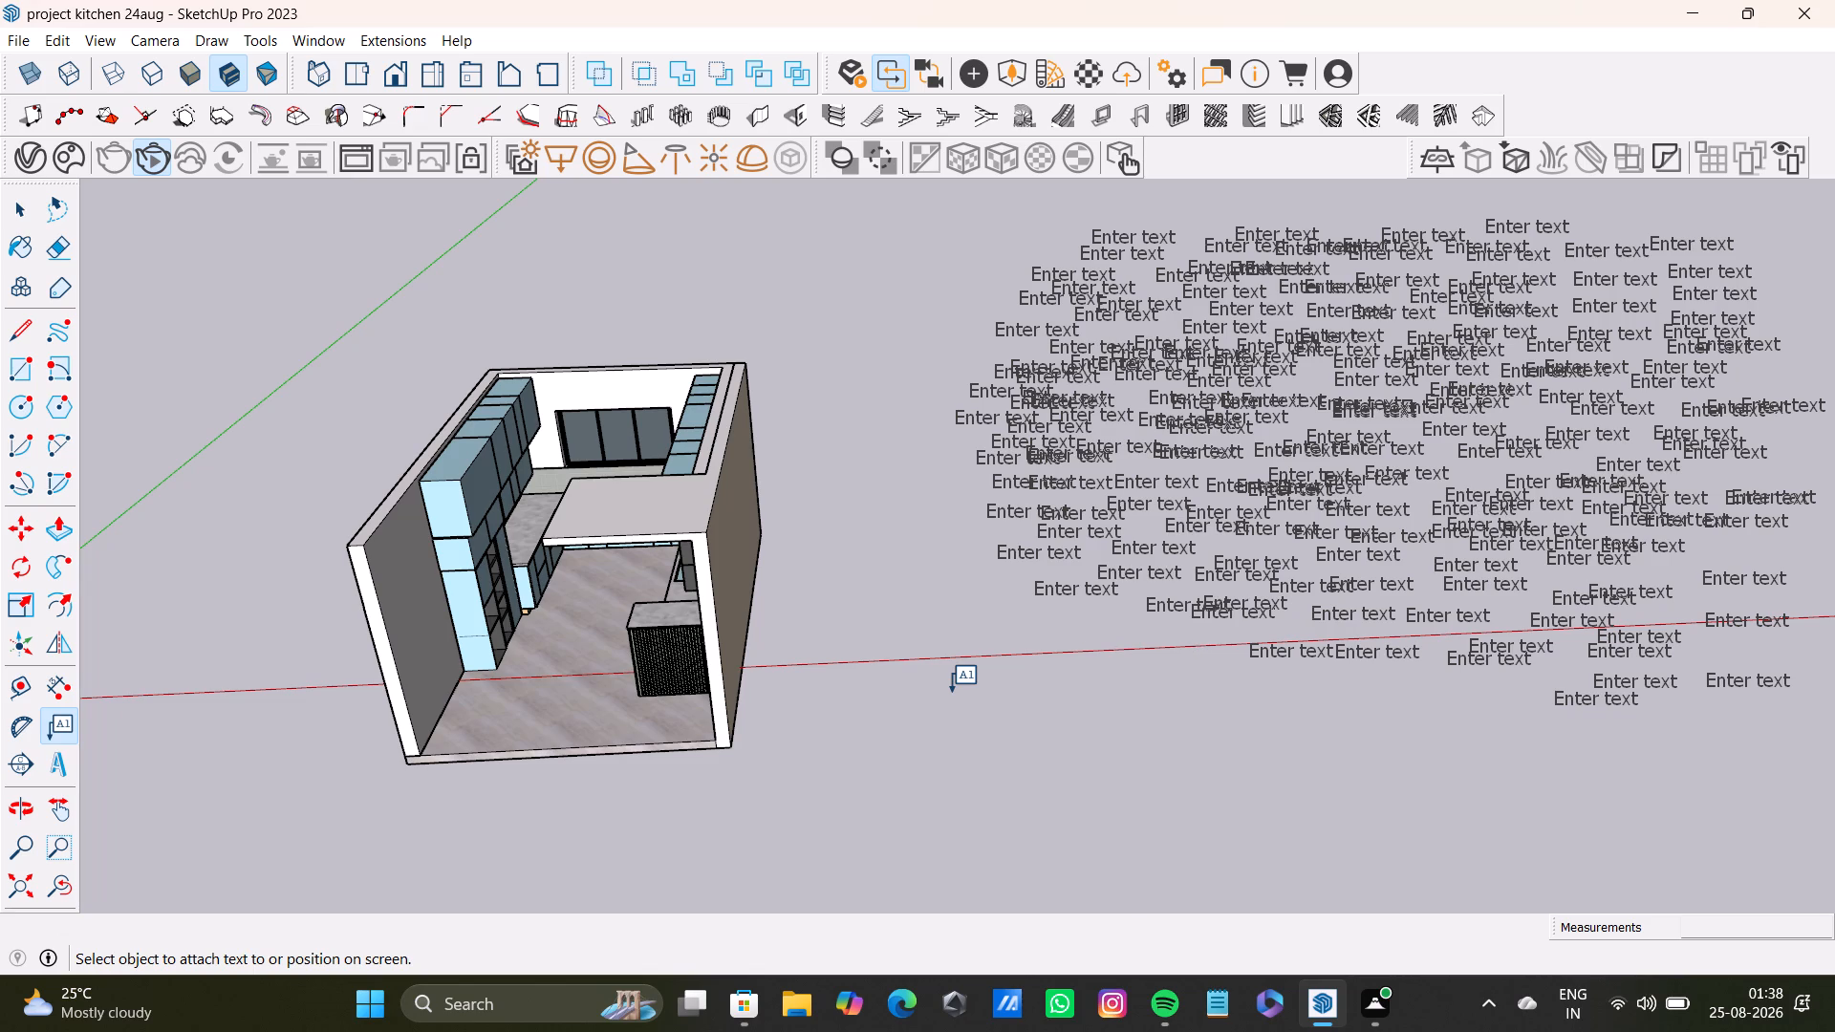
# Undo the latest "Enter text" labels around the red axis at the group's end farthest from the kitchen model.
pyautogui.hotkey('ctrl', 'z')
pyautogui.hotkey('ctrl', 'z')
pyautogui.hotkey('ctrl', 'z')
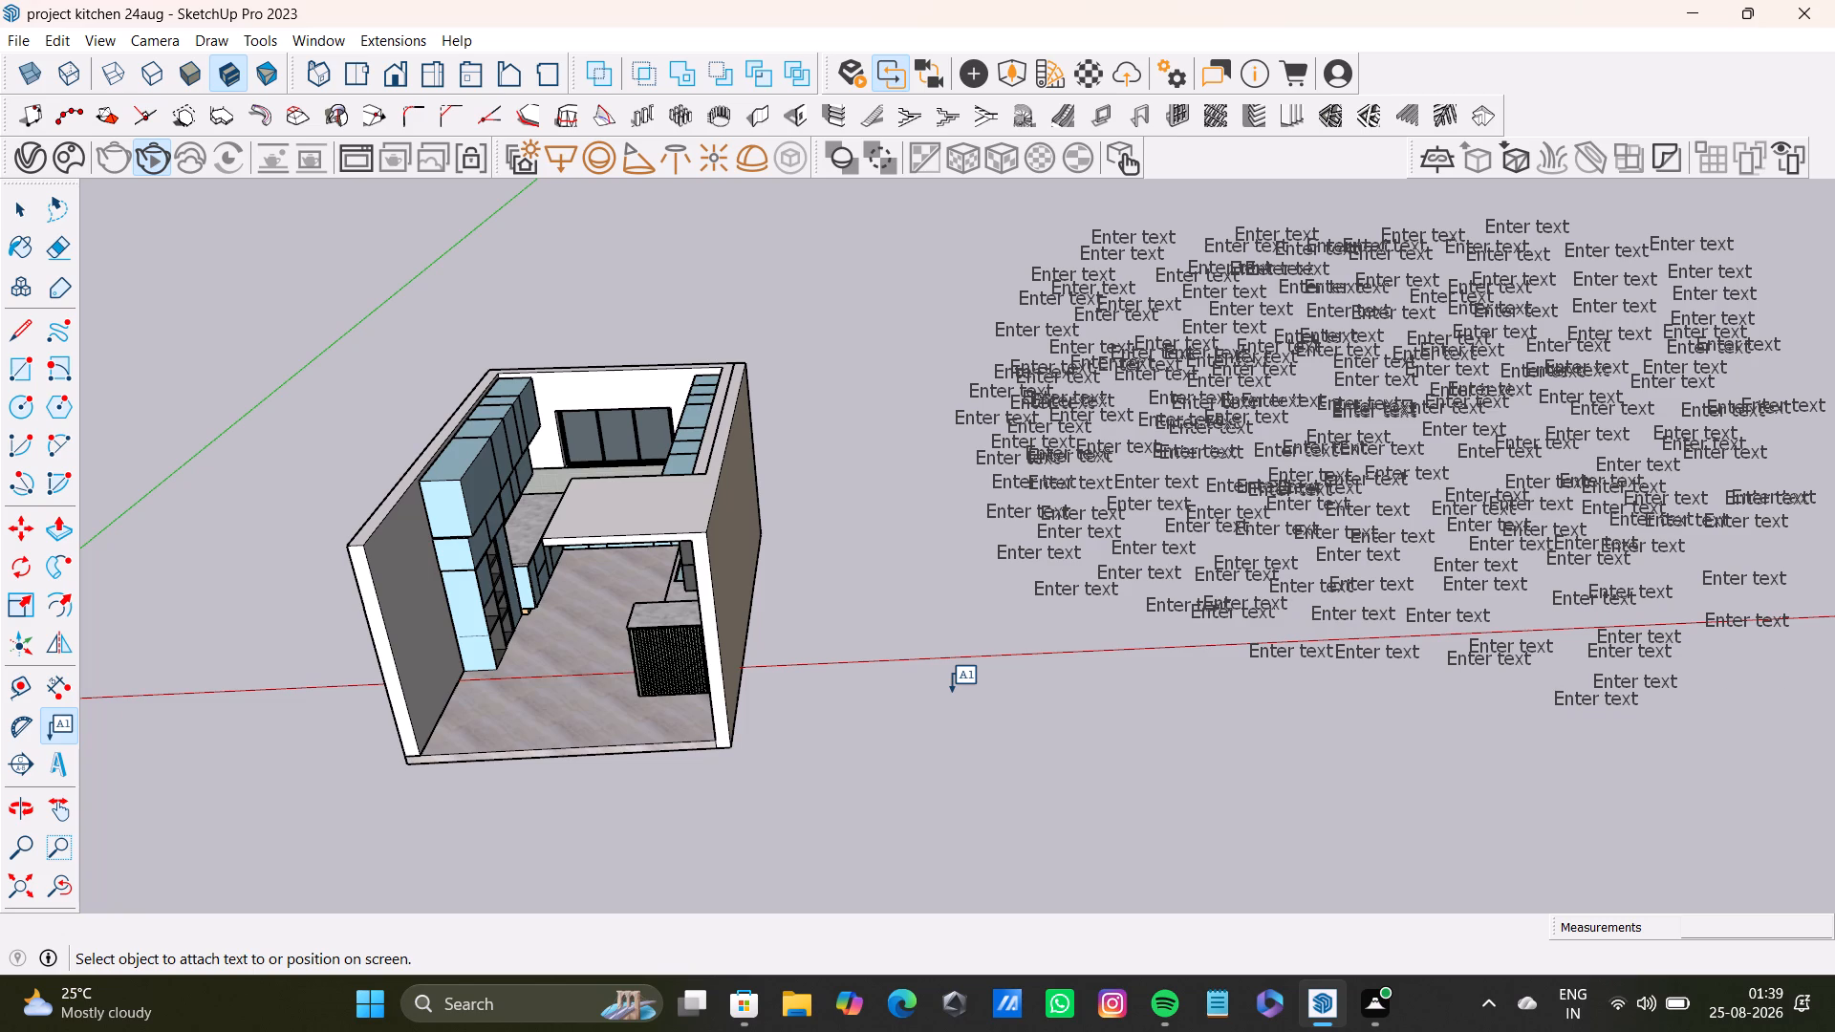
pyautogui.hotkey('ctrl', 'z')
pyautogui.hotkey('ctrl', 'z')
pyautogui.hotkey('ctrl', 'z')
pyautogui.hotkey('ctrl', 'z')
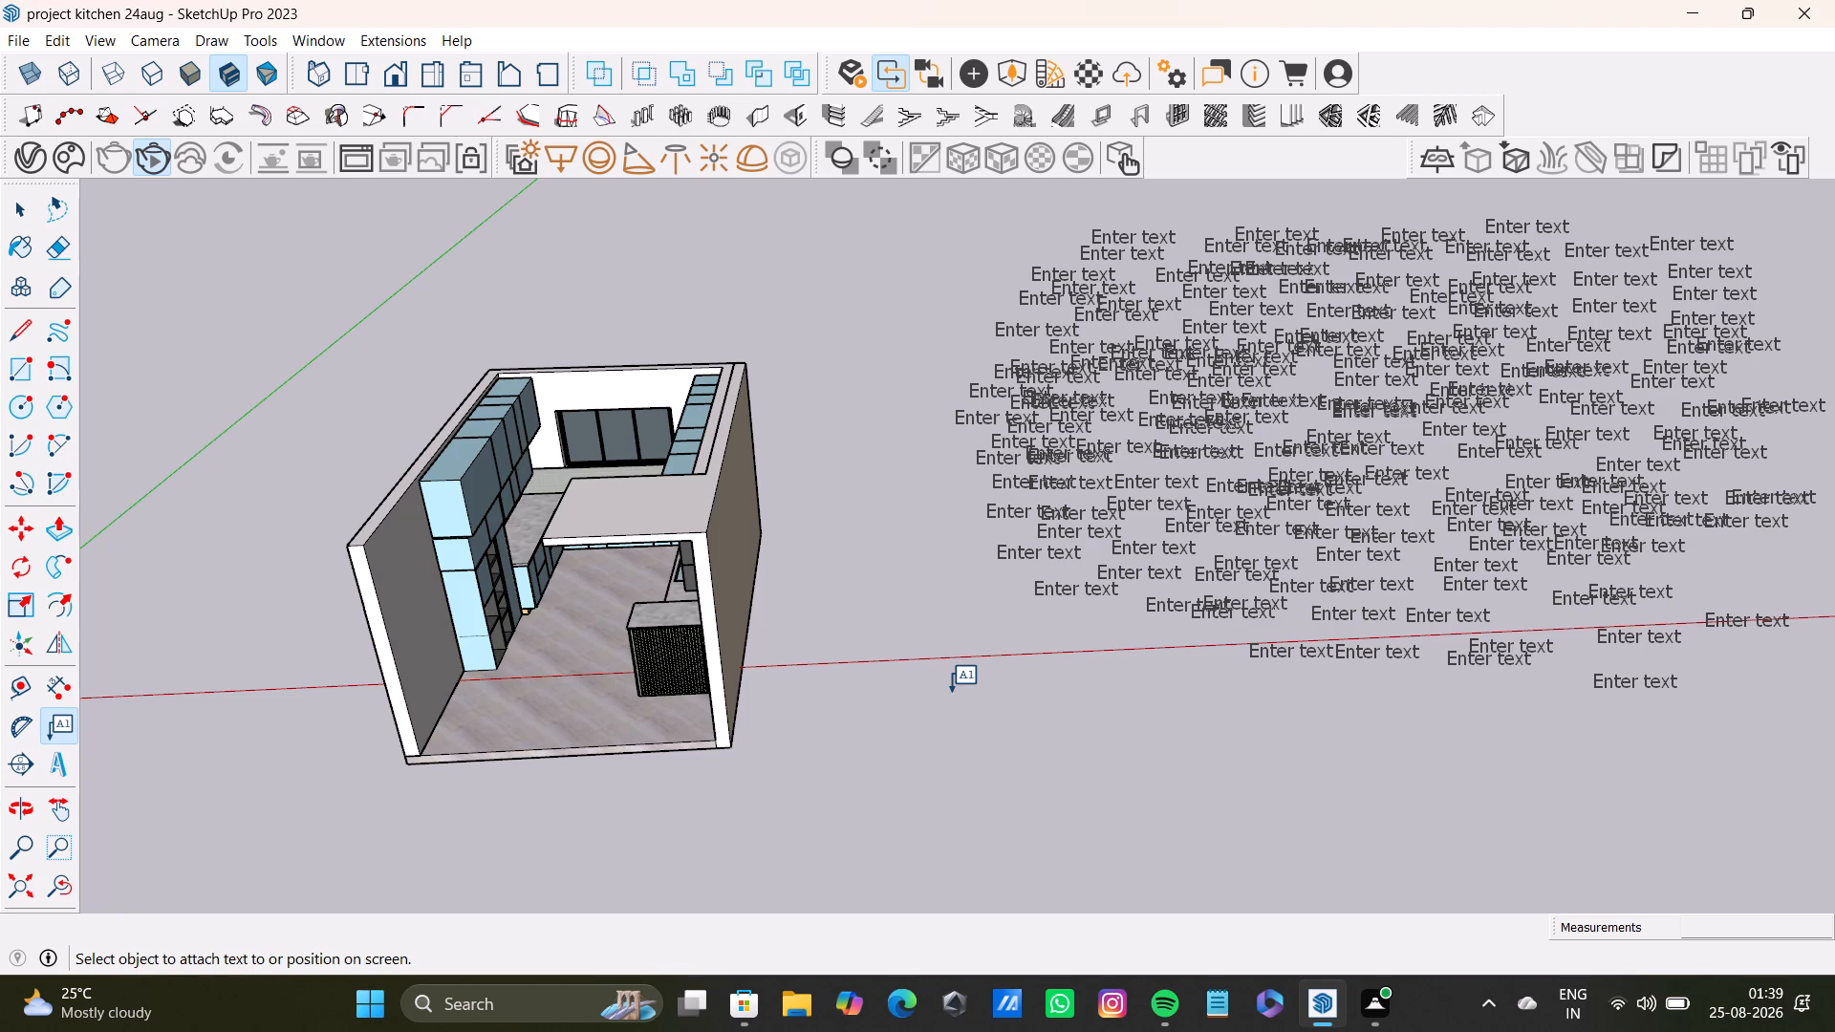
pyautogui.hotkey('ctrl', 'z')
pyautogui.hotkey('ctrl', 'z')
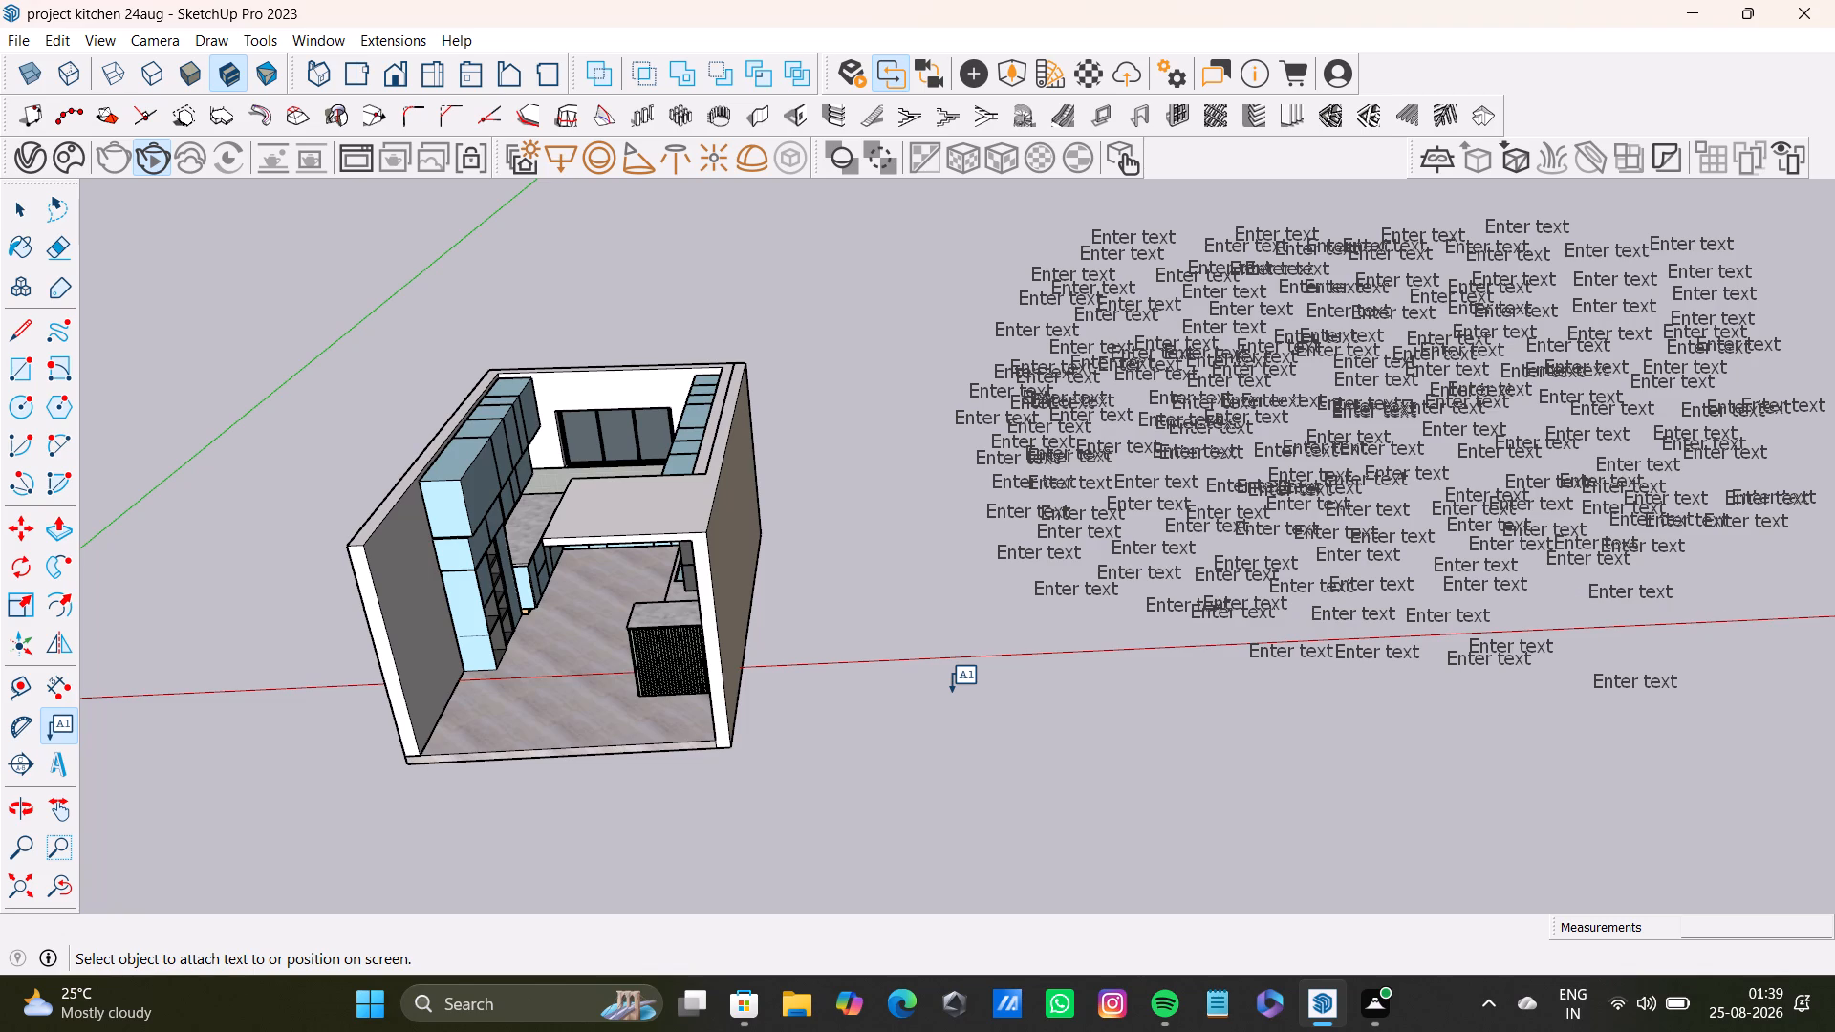
# Undo the remaining latest "Enter text" labels around the red axis, working toward the middle of the group.
pyautogui.hotkey('ctrl', 'z')
pyautogui.hotkey('ctrl', 'z')
pyautogui.hotkey('ctrl', 'z')
pyautogui.hotkey('ctrl', 'z')
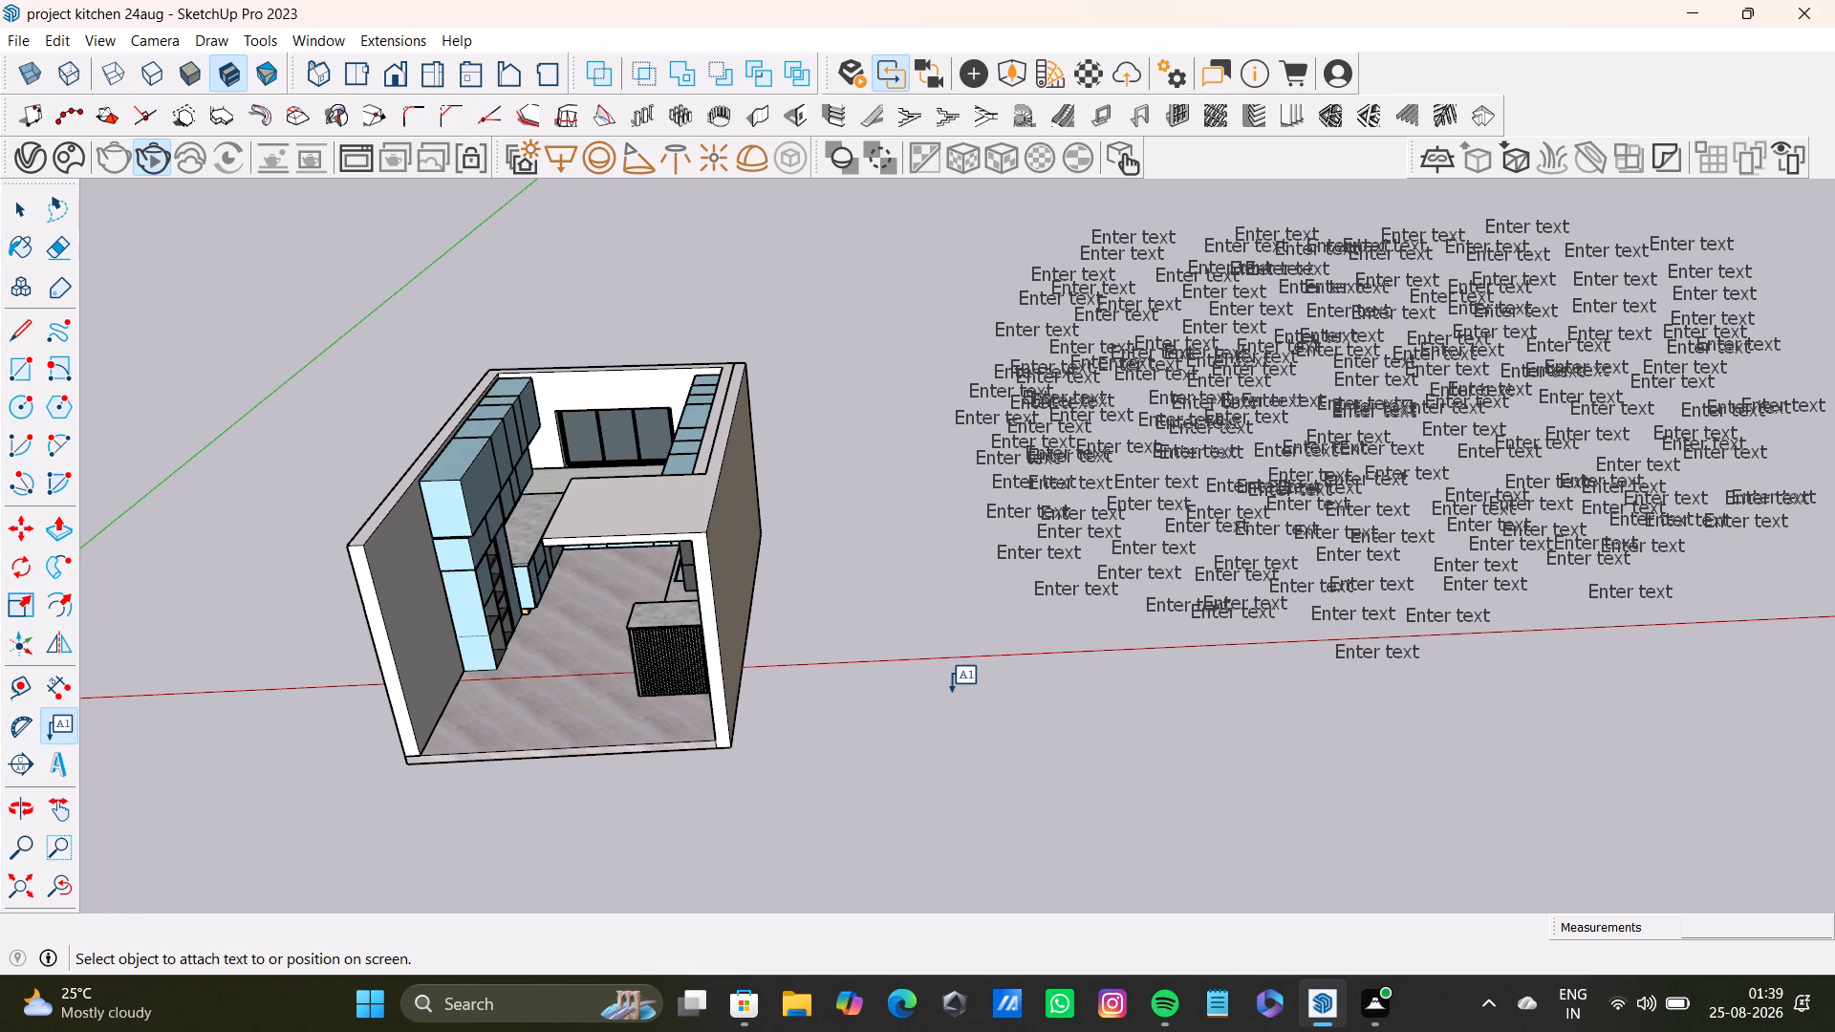
pyautogui.hotkey('ctrl', 'z')
pyautogui.hotkey('ctrl', 'z')
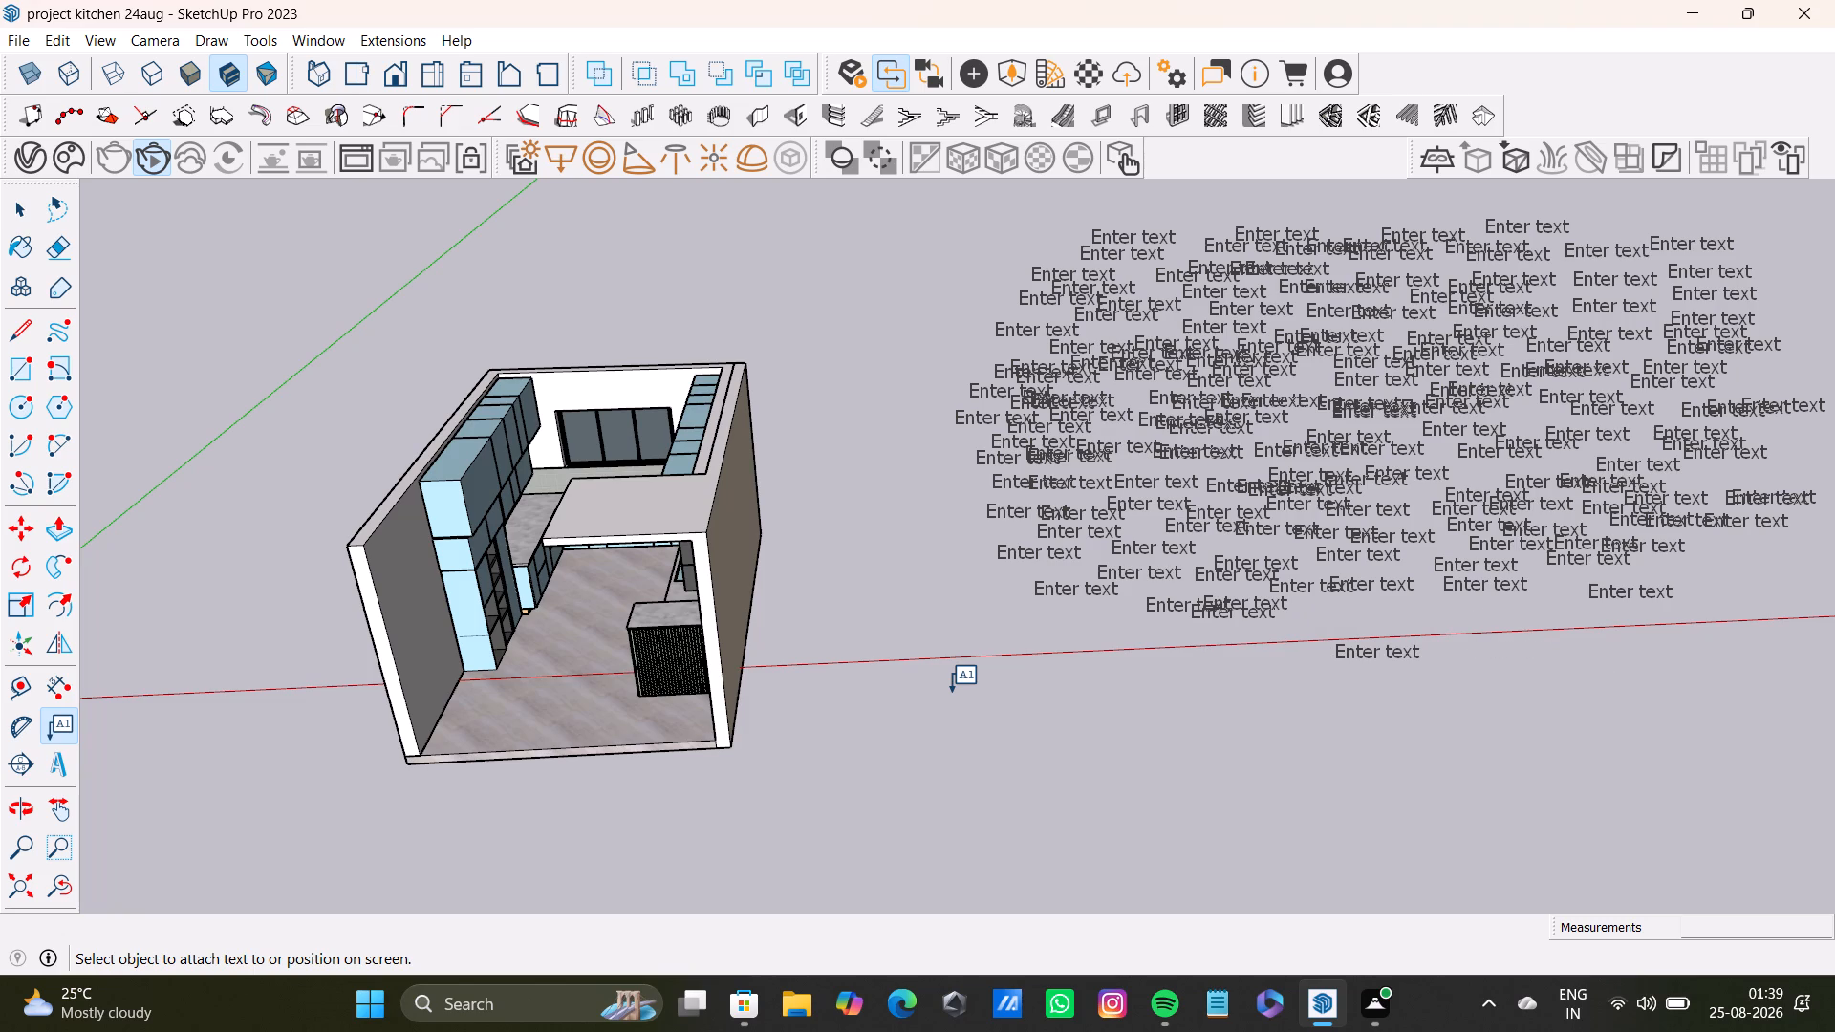
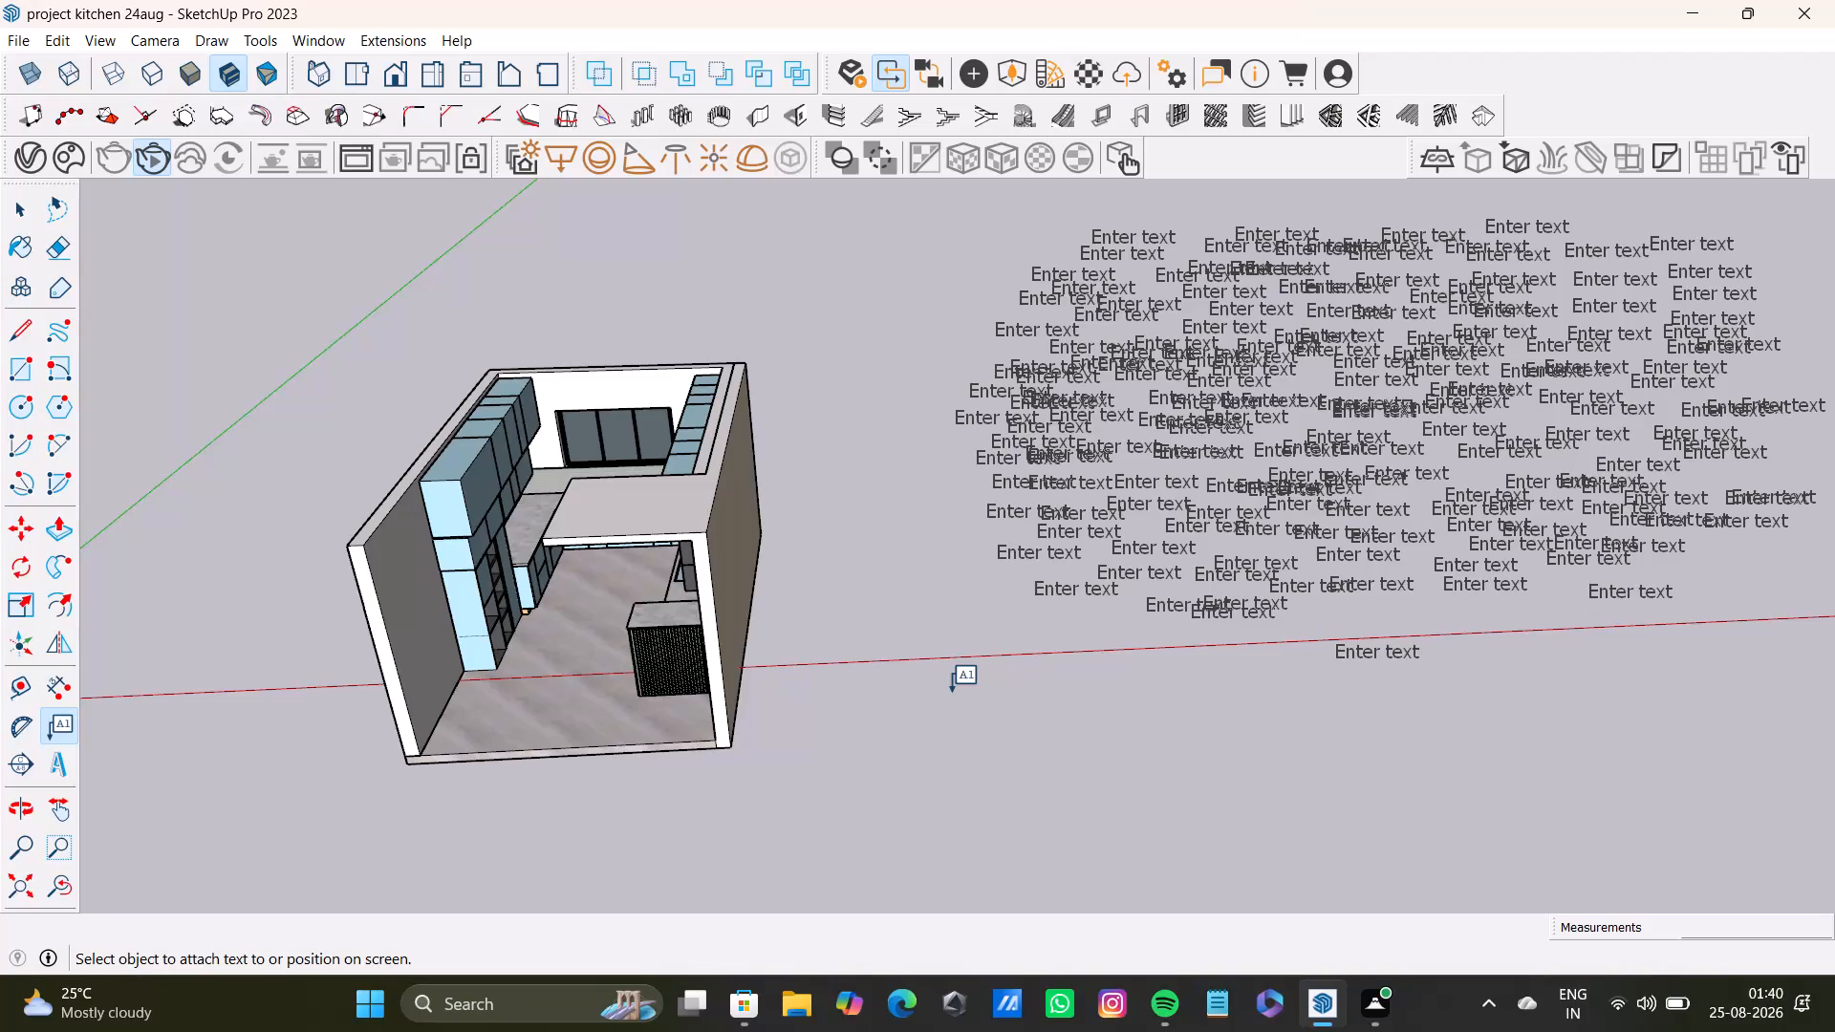
# Undo the latest "Enter text" labels closest above the red axis, along the group's lower edge in the half nearer the kitchen model.
pyautogui.press('z')
pyautogui.hotkey('ctrl', 'z')
pyautogui.hotkey('ctrl', 'z')
pyautogui.hotkey('ctrl', 'z')
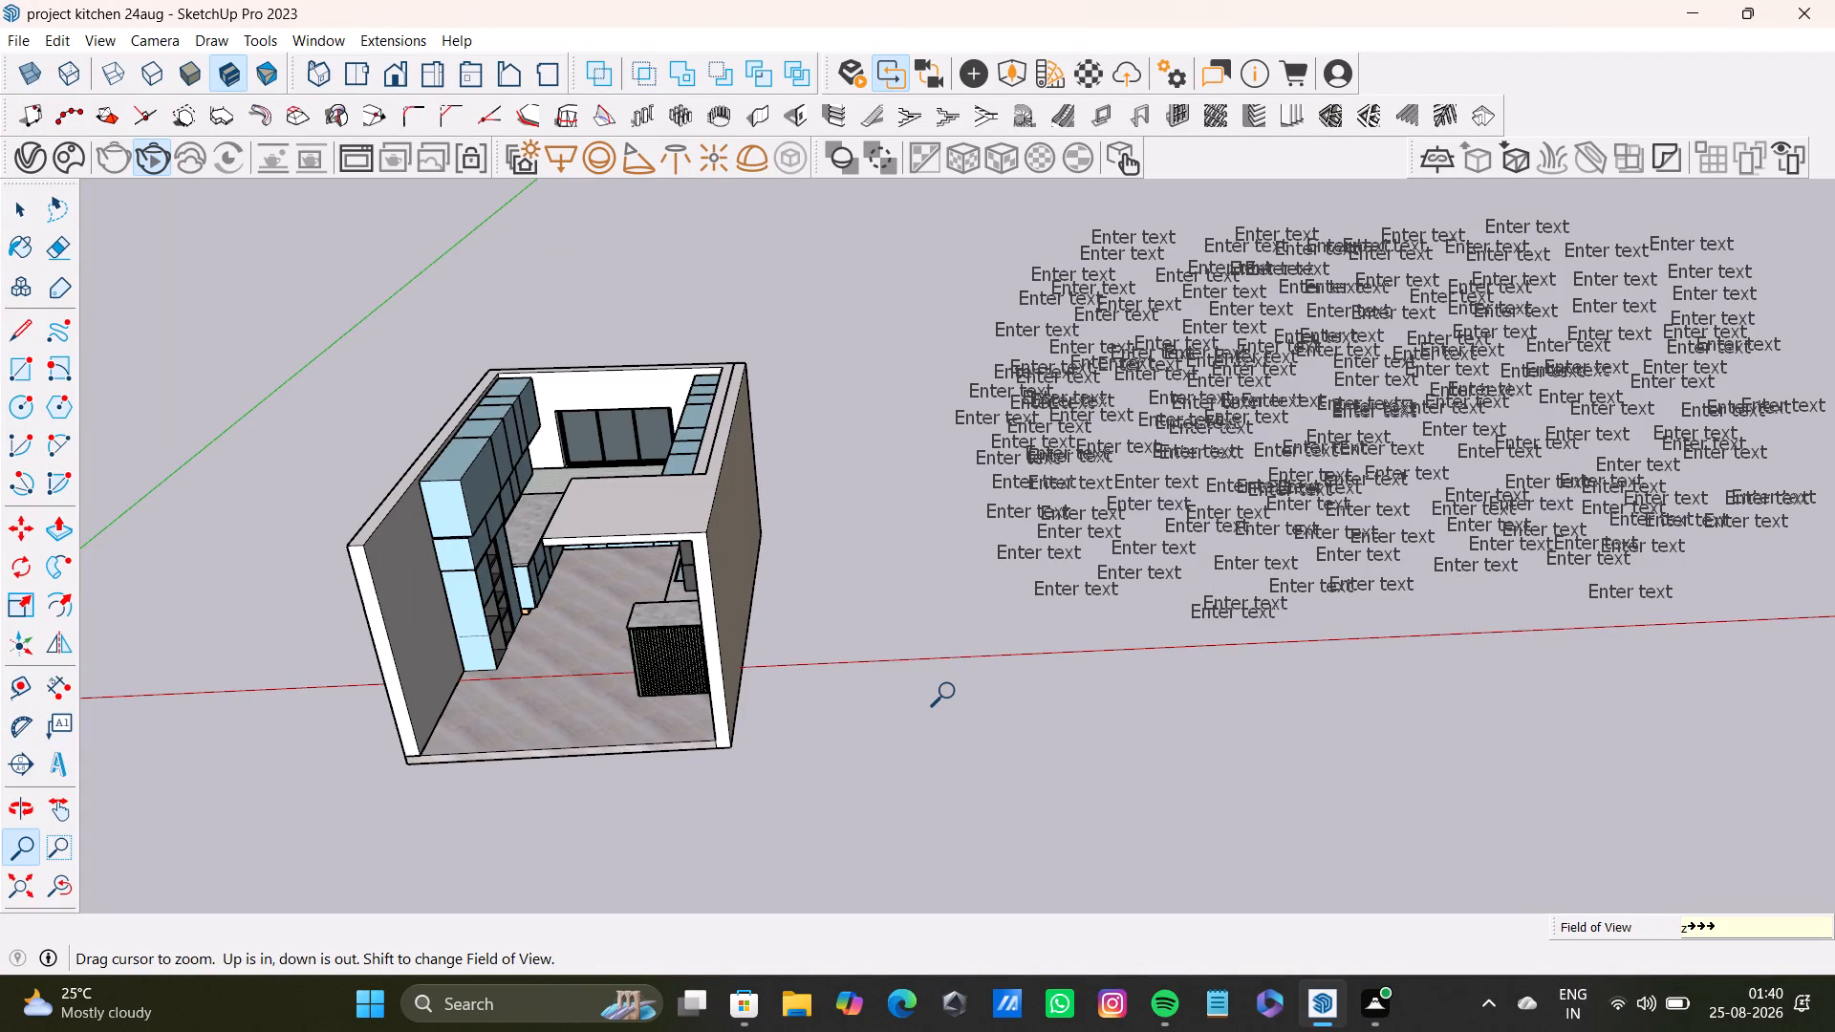
pyautogui.hotkey('ctrl', 'z')
pyautogui.hotkey('ctrl', 'z')
pyautogui.hotkey('ctrl', 'z')
pyautogui.hotkey('ctrl', 'z')
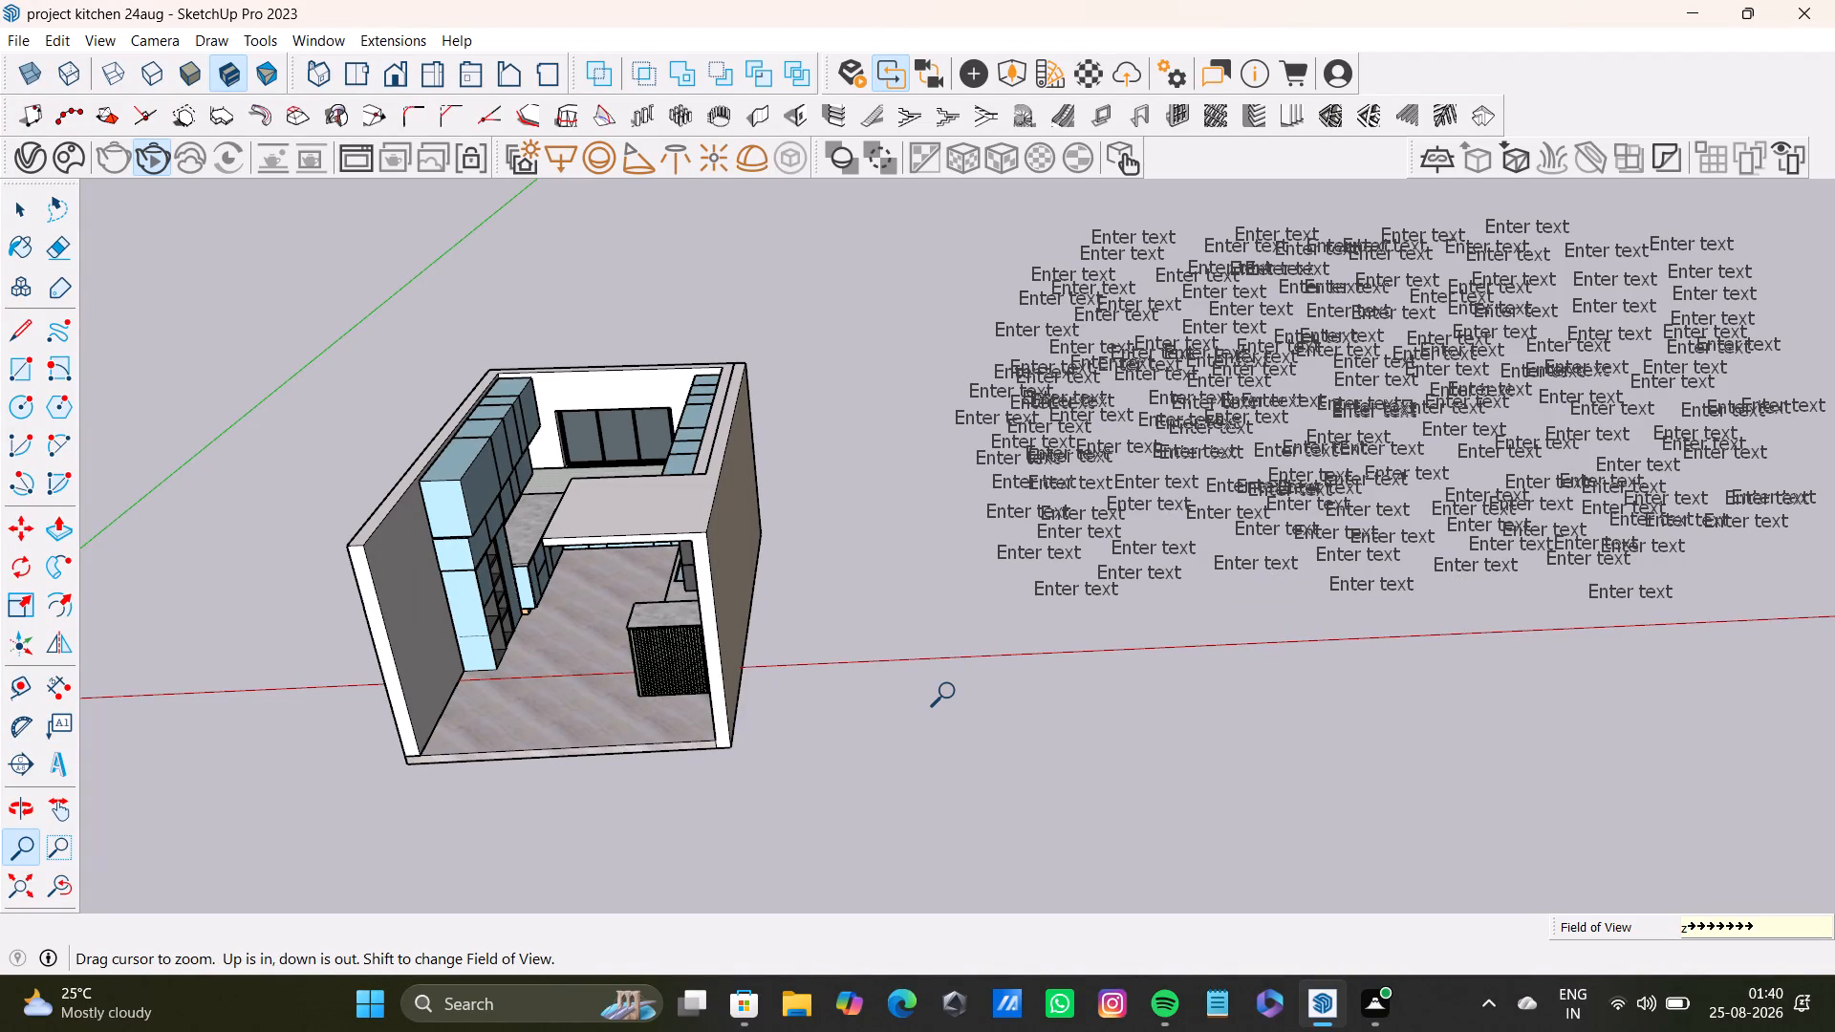
# Undo the outermost "Enter text" labels along the lower part of the group's edge facing the kitchen model.
pyautogui.hotkey('ctrl', 'z')
pyautogui.hotkey('ctrl', 'z')
pyautogui.hotkey('ctrl', 'z')
pyautogui.hotkey('ctrl', 'z')
pyautogui.hotkey('ctrl', 'z')
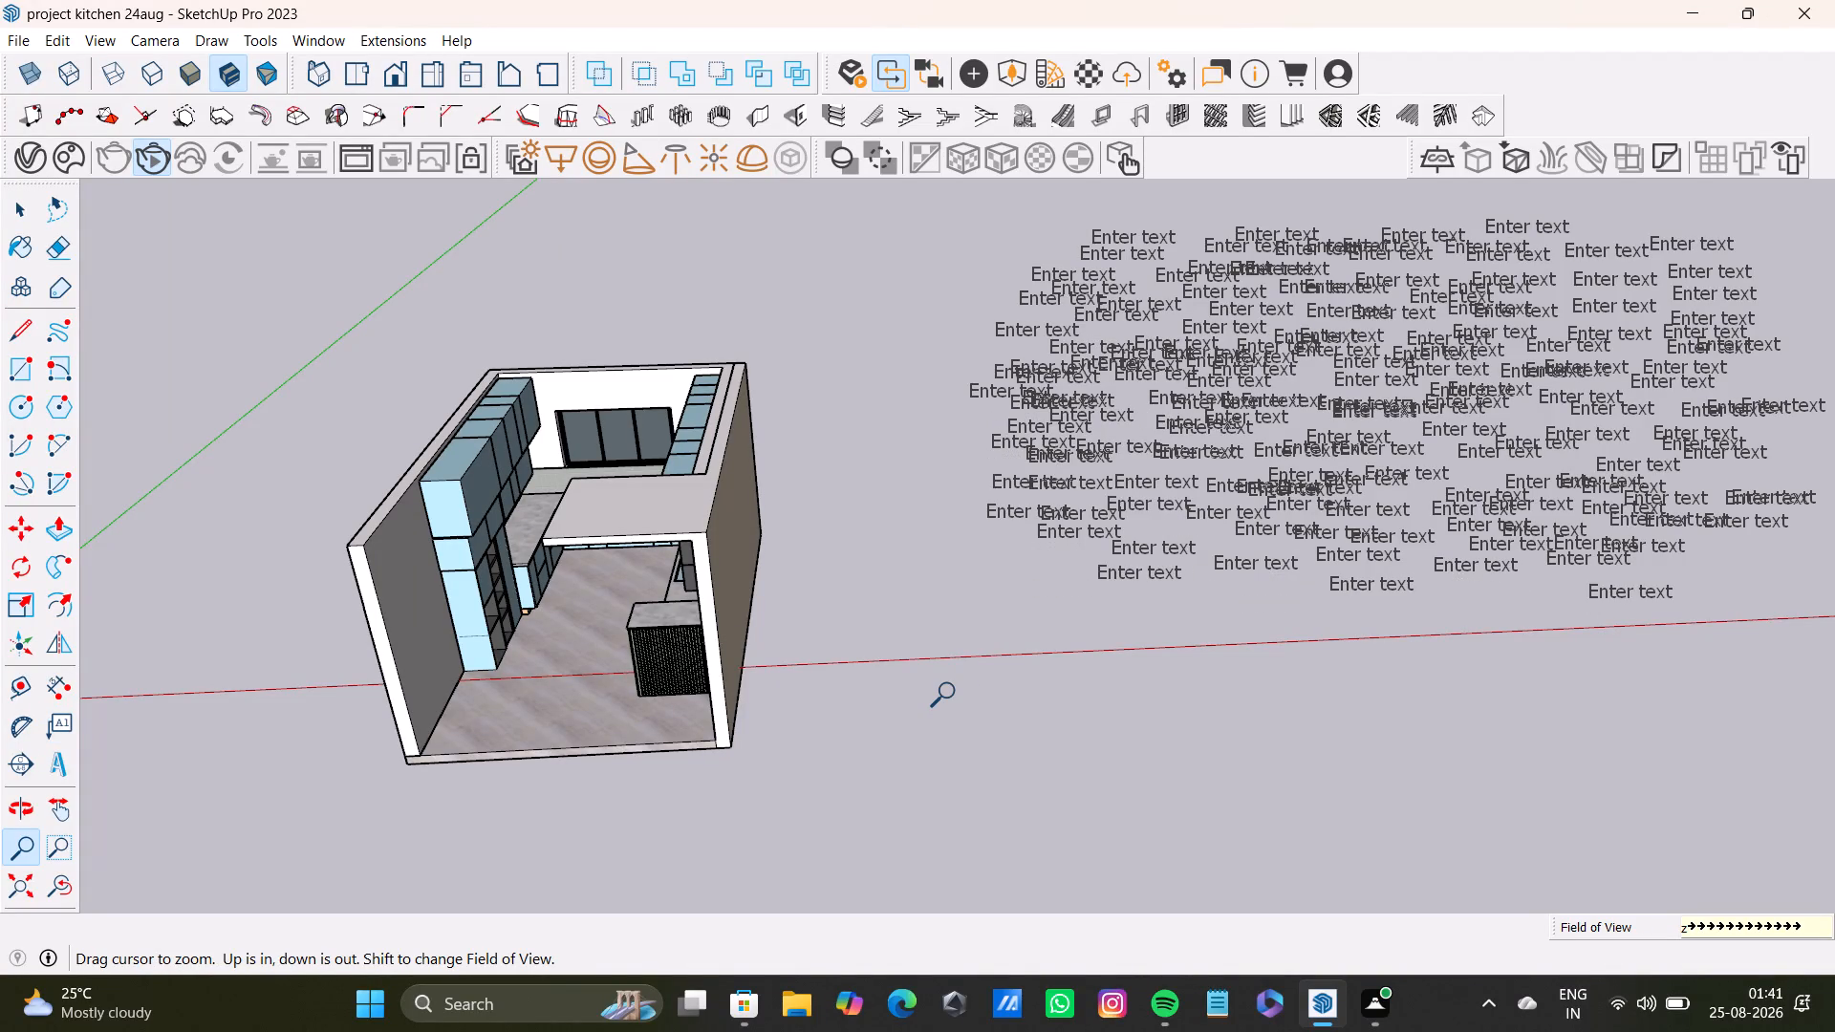
pyautogui.hotkey('ctrl', 'z')
pyautogui.hotkey('ctrl', 'z')
pyautogui.hotkey('ctrl', 'z')
pyautogui.hotkey('ctrl', 'z')
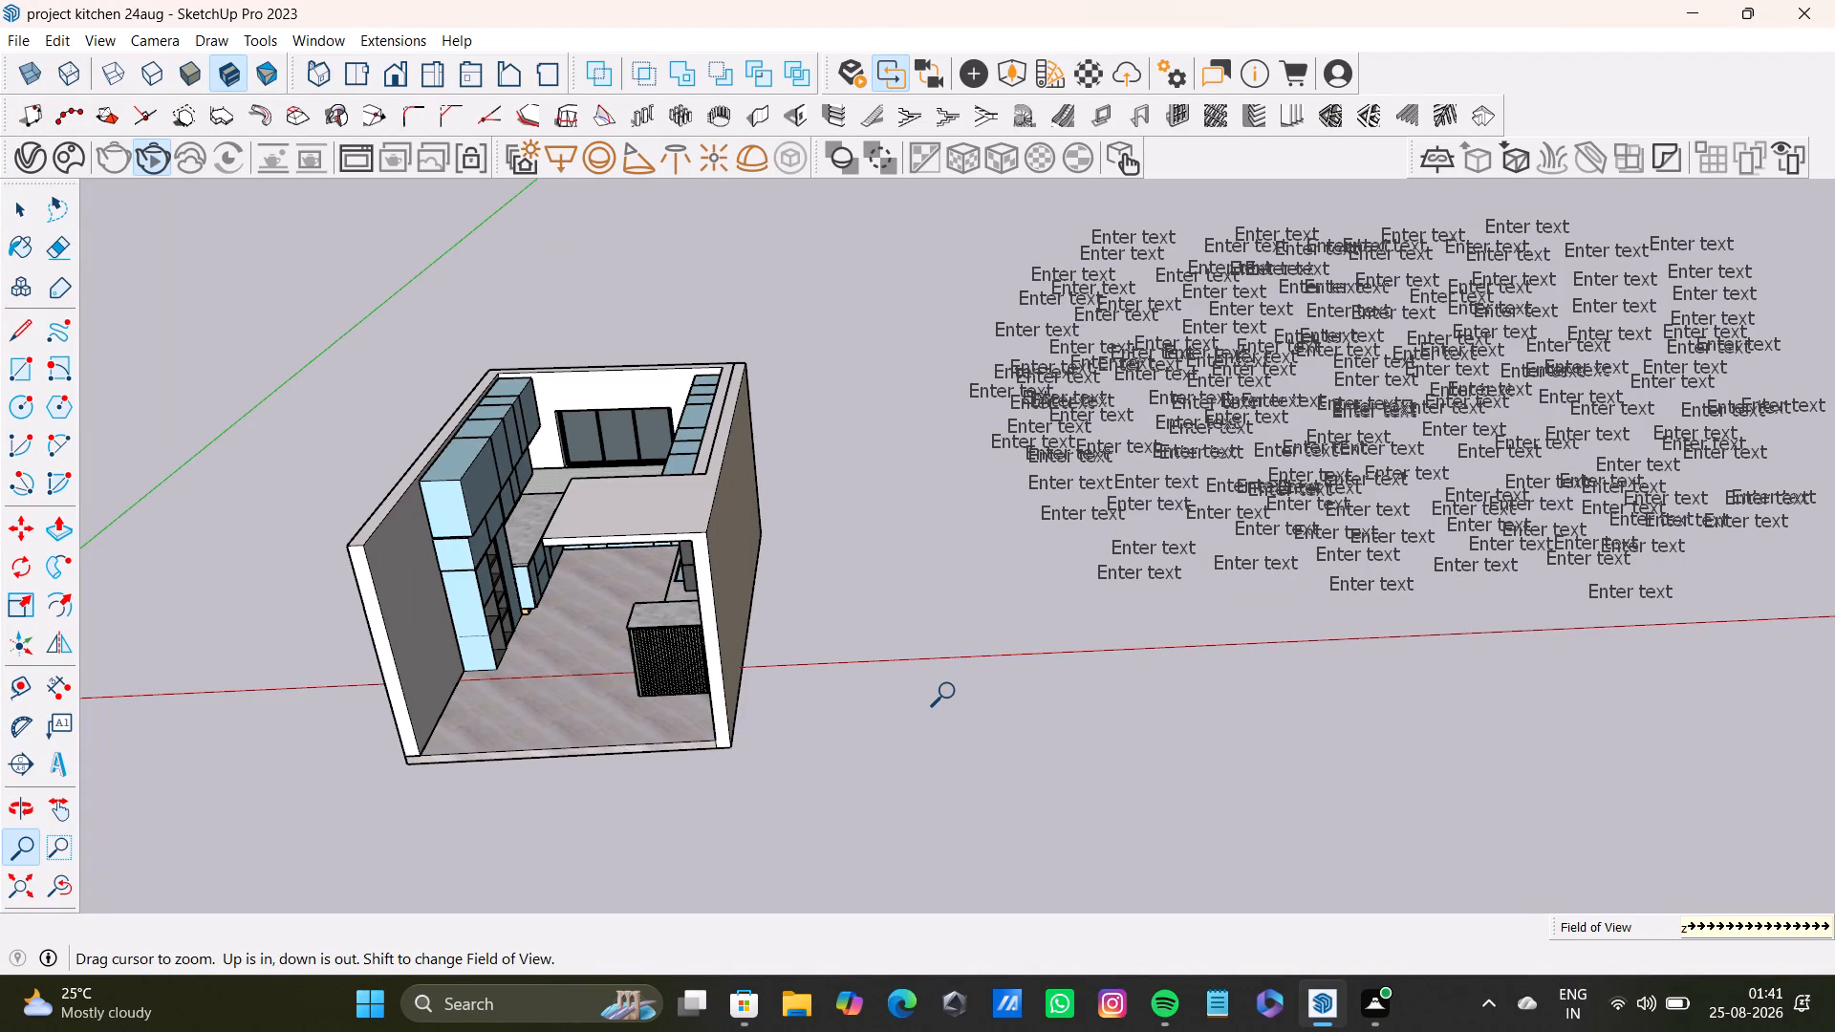
# Undo the next overlapping "Enter text" labels along the group's kitchen-facing side, from its lower corner up to mid-height.
pyautogui.hotkey('ctrl', 'z')
pyautogui.hotkey('ctrl', 'z')
pyautogui.hotkey('ctrl', 'z')
pyautogui.hotkey('ctrl', 'z')
pyautogui.hotkey('ctrl', 'z')
pyautogui.hotkey('ctrl', 'z')
pyautogui.hotkey('ctrl', 'z')
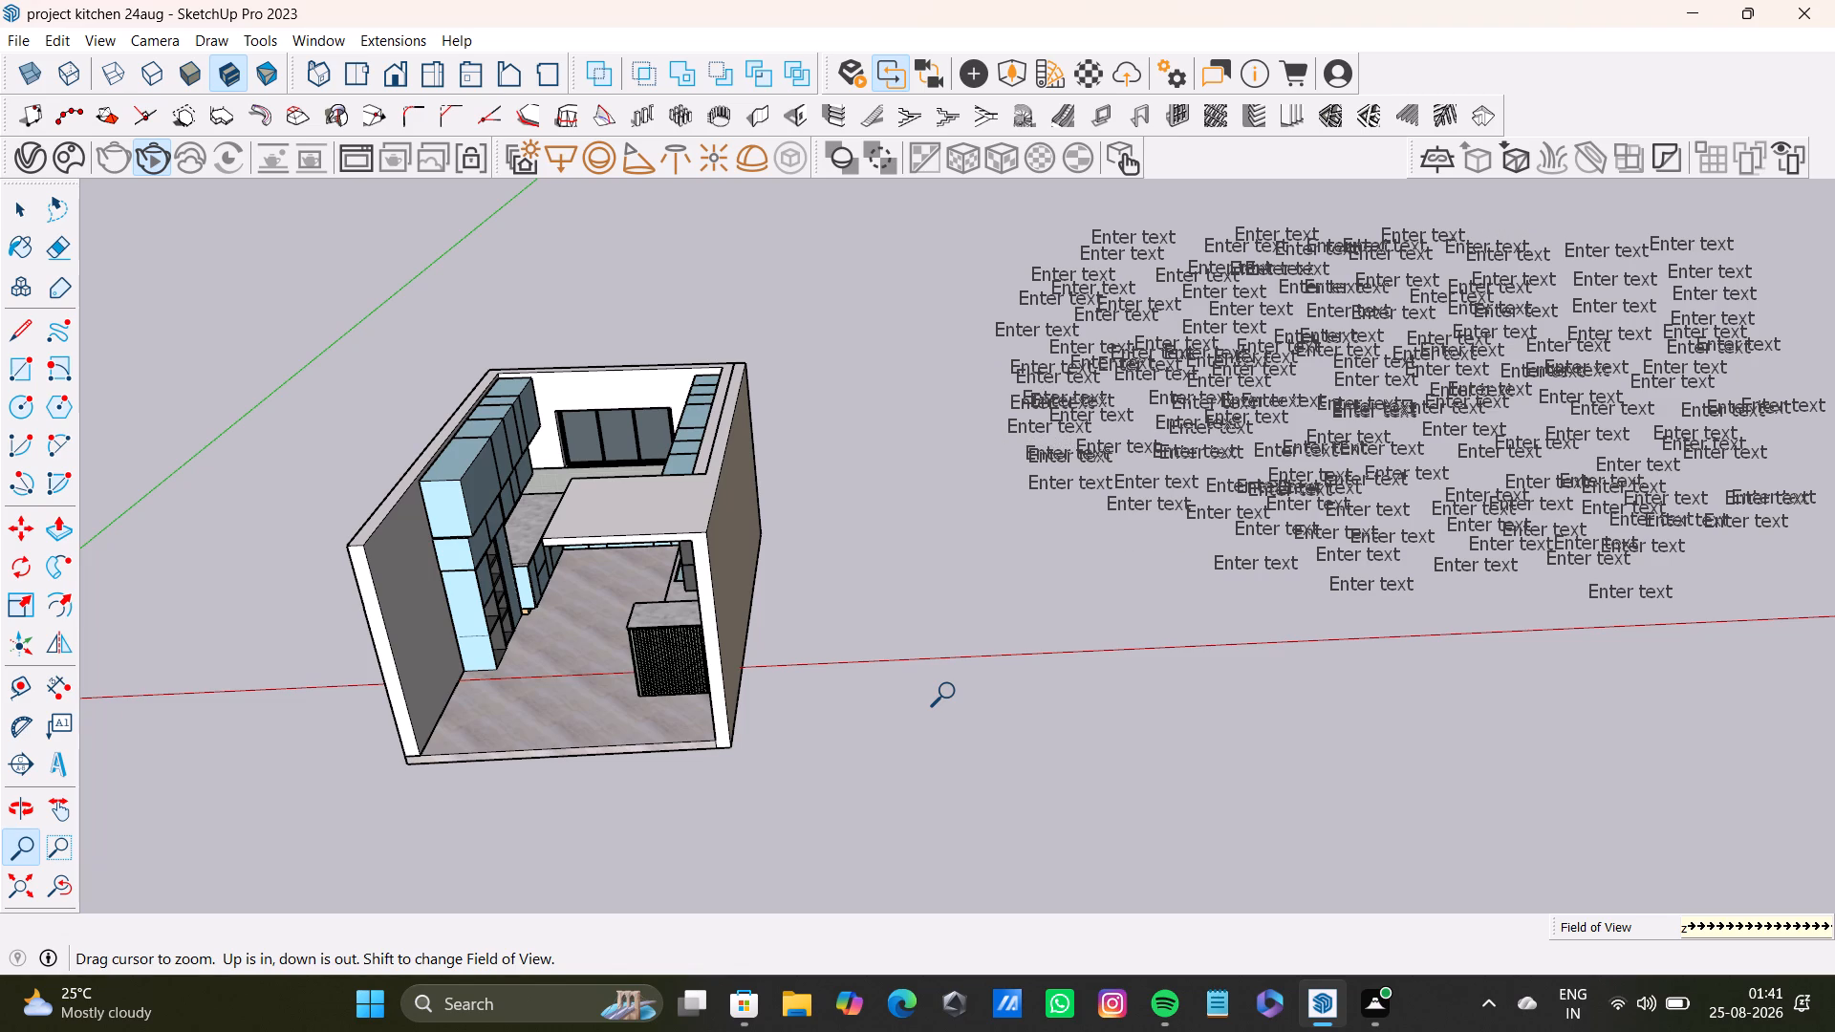
pyautogui.hotkey('ctrl', 'z')
pyautogui.hotkey('ctrl', 'z')
pyautogui.hotkey('ctrl', 'z')
pyautogui.hotkey('ctrl', 'z')
pyautogui.hotkey('ctrl', 'z')
pyautogui.hotkey('ctrl', 'z')
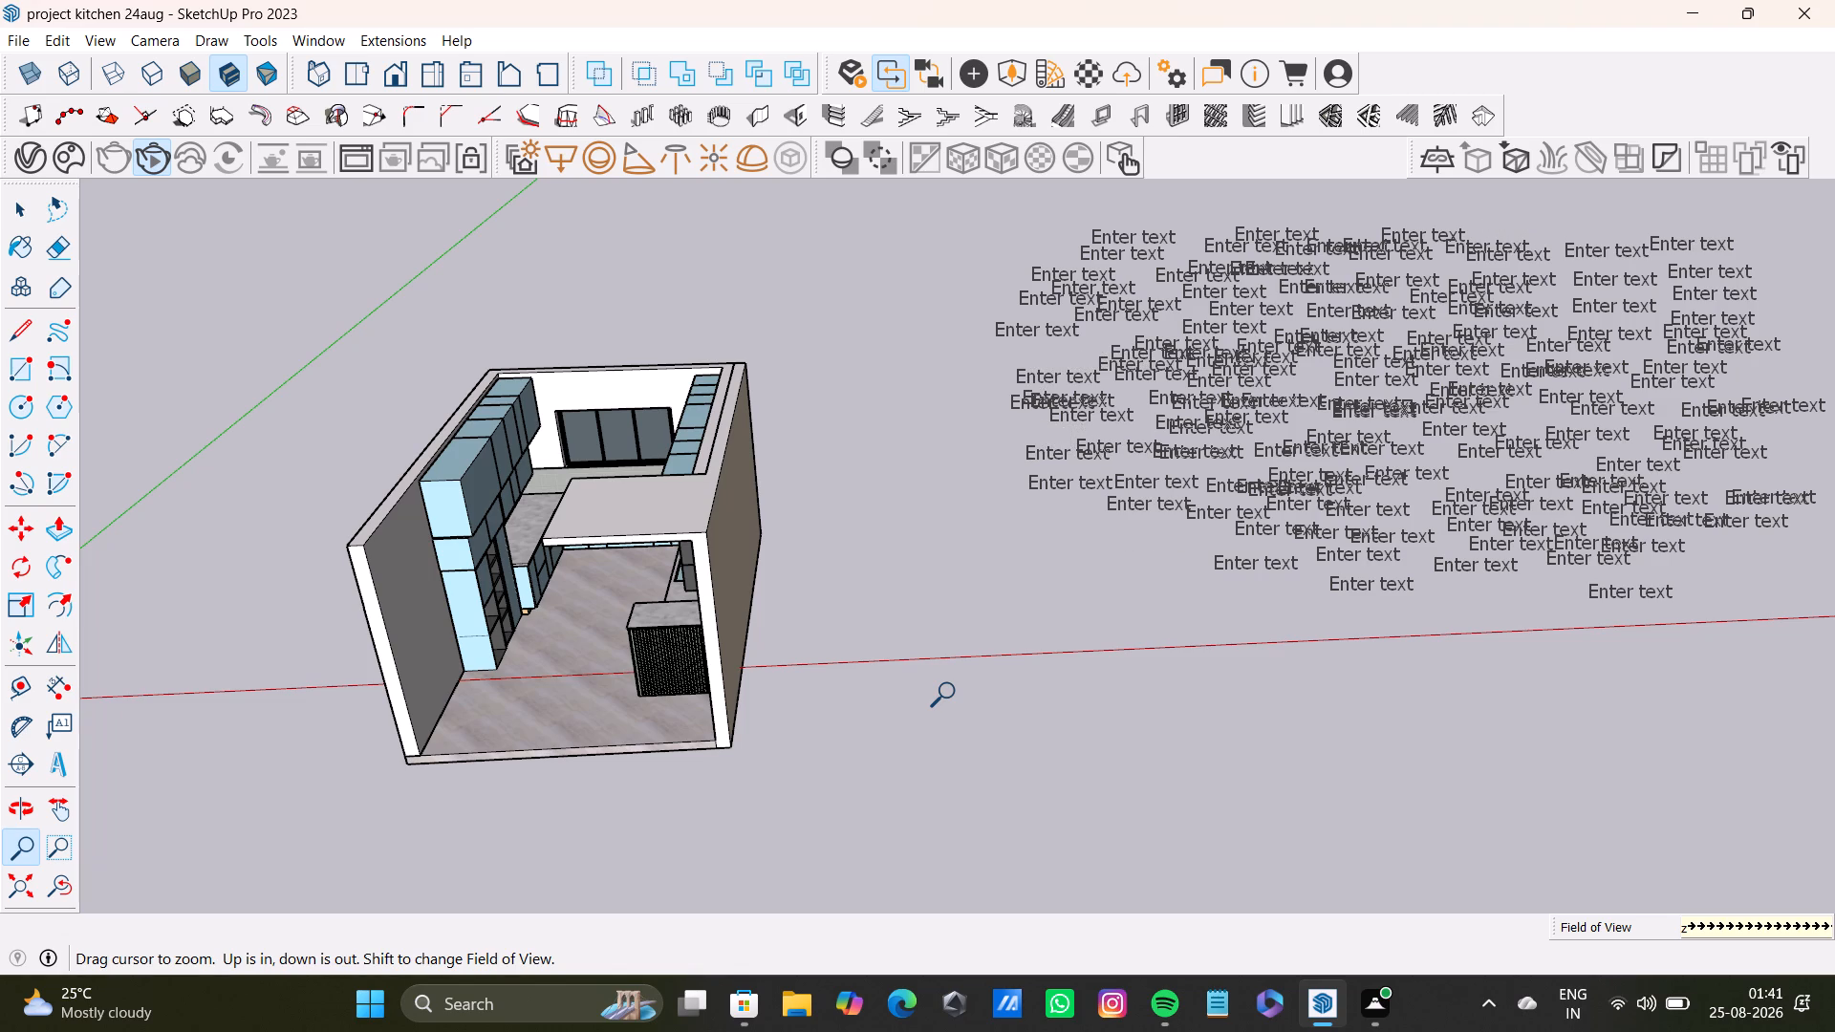
# Undo the latest "Enter text" labels around the group's end farthest from the kitchen model, at its upper corner and lower part.
pyautogui.hotkey('ctrl', 'z')
pyautogui.hotkey('ctrl', 'z')
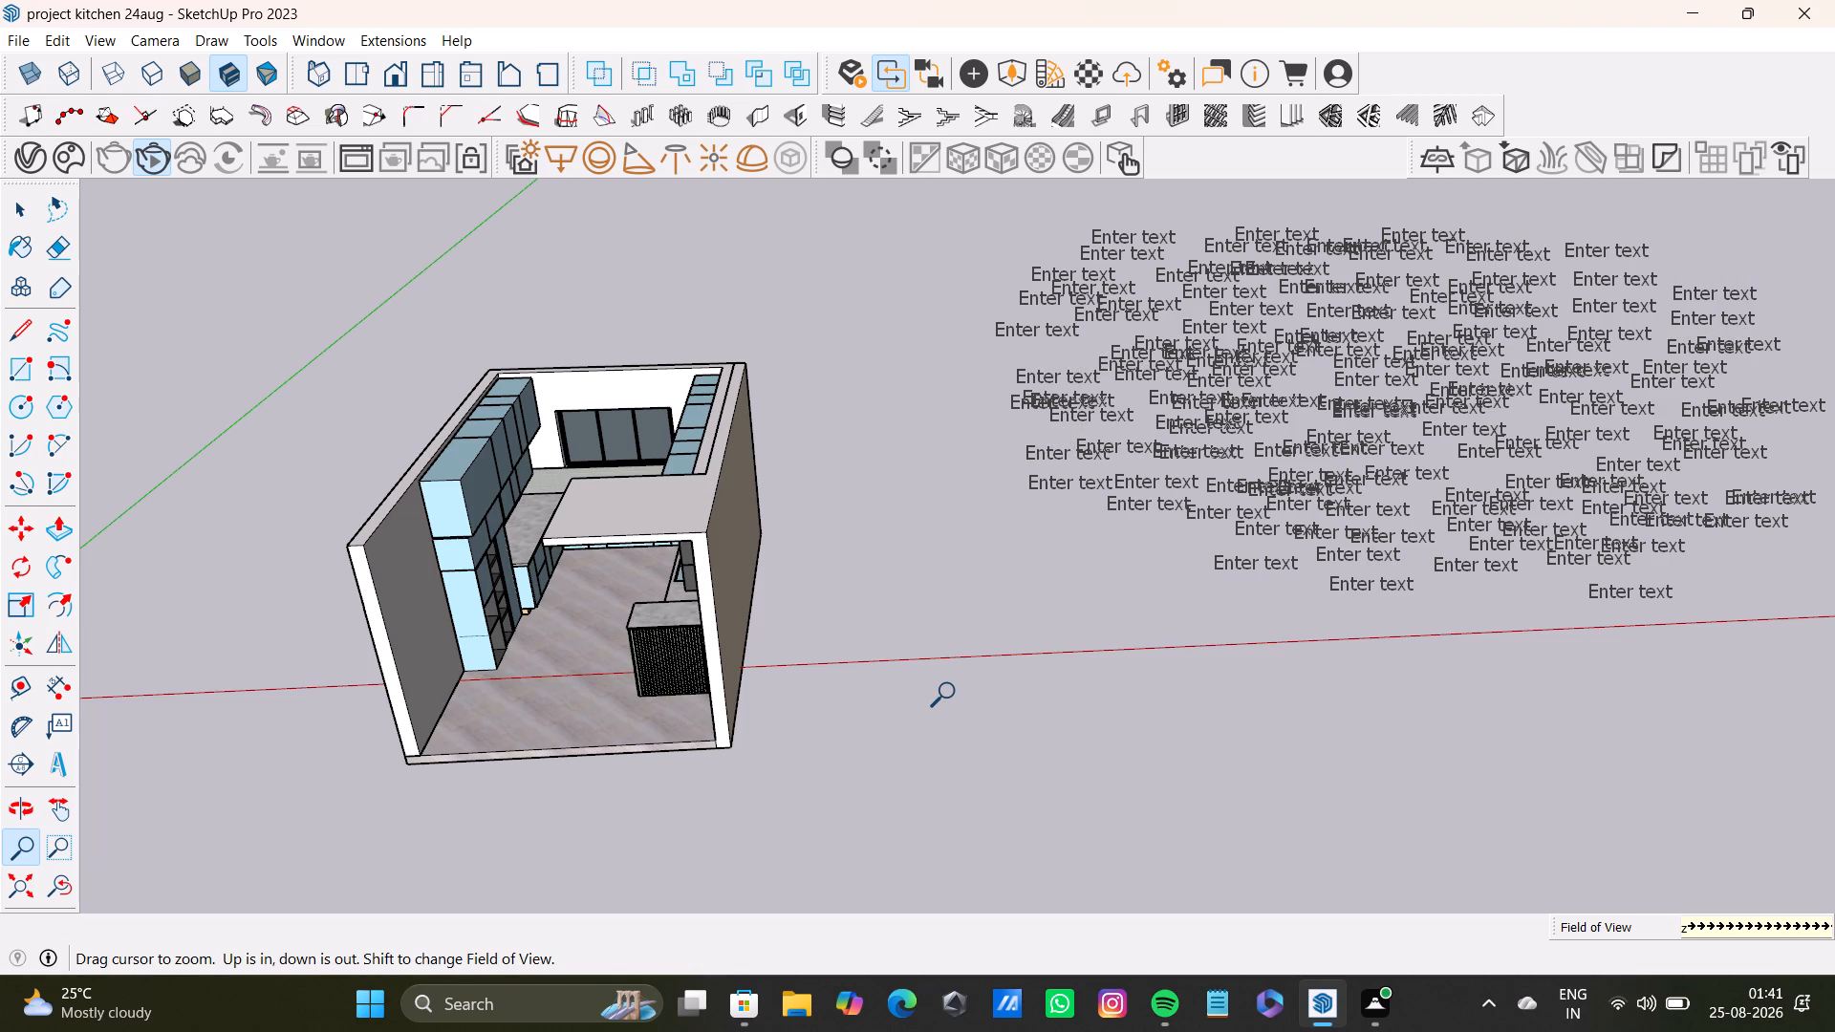
pyautogui.hotkey('ctrl', 'z')
pyautogui.hotkey('ctrl', 'z')
pyautogui.hotkey('ctrl', 'z')
pyautogui.hotkey('ctrl', 'z')
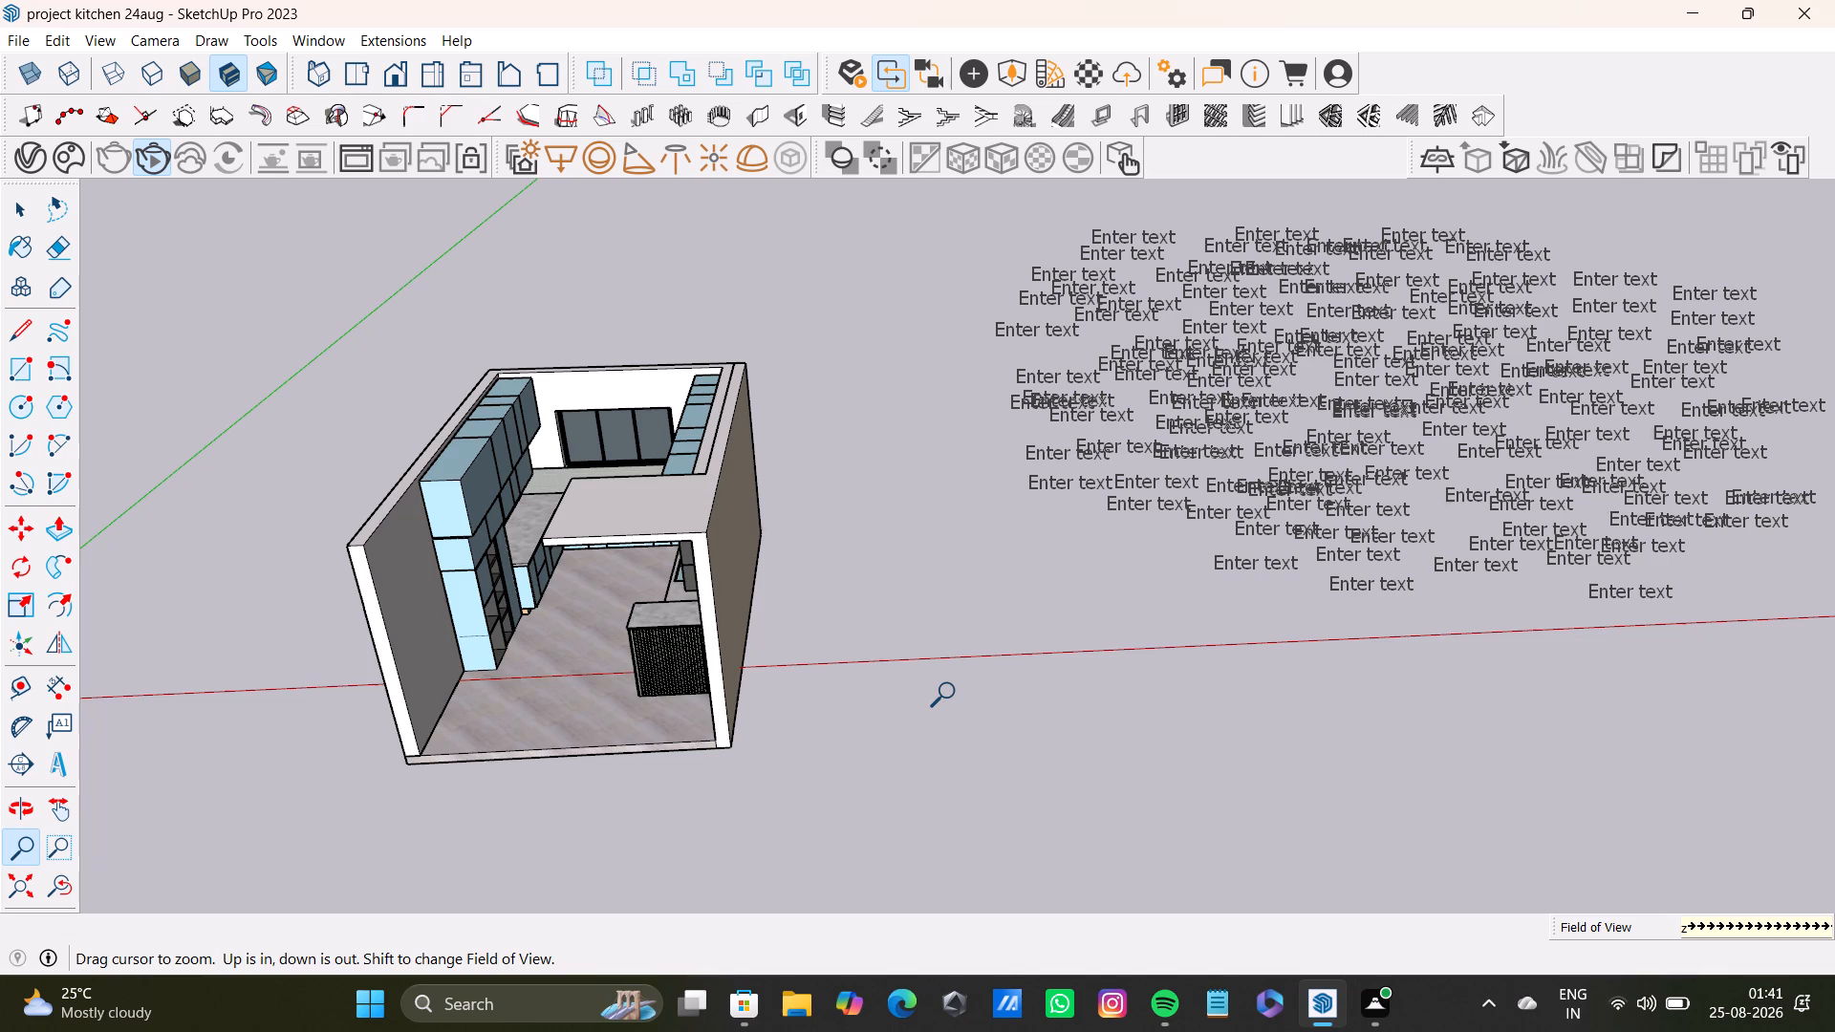
pyautogui.hotkey('ctrl', 'z')
pyautogui.hotkey('ctrl', 'z')
pyautogui.hotkey('ctrl', 'z')
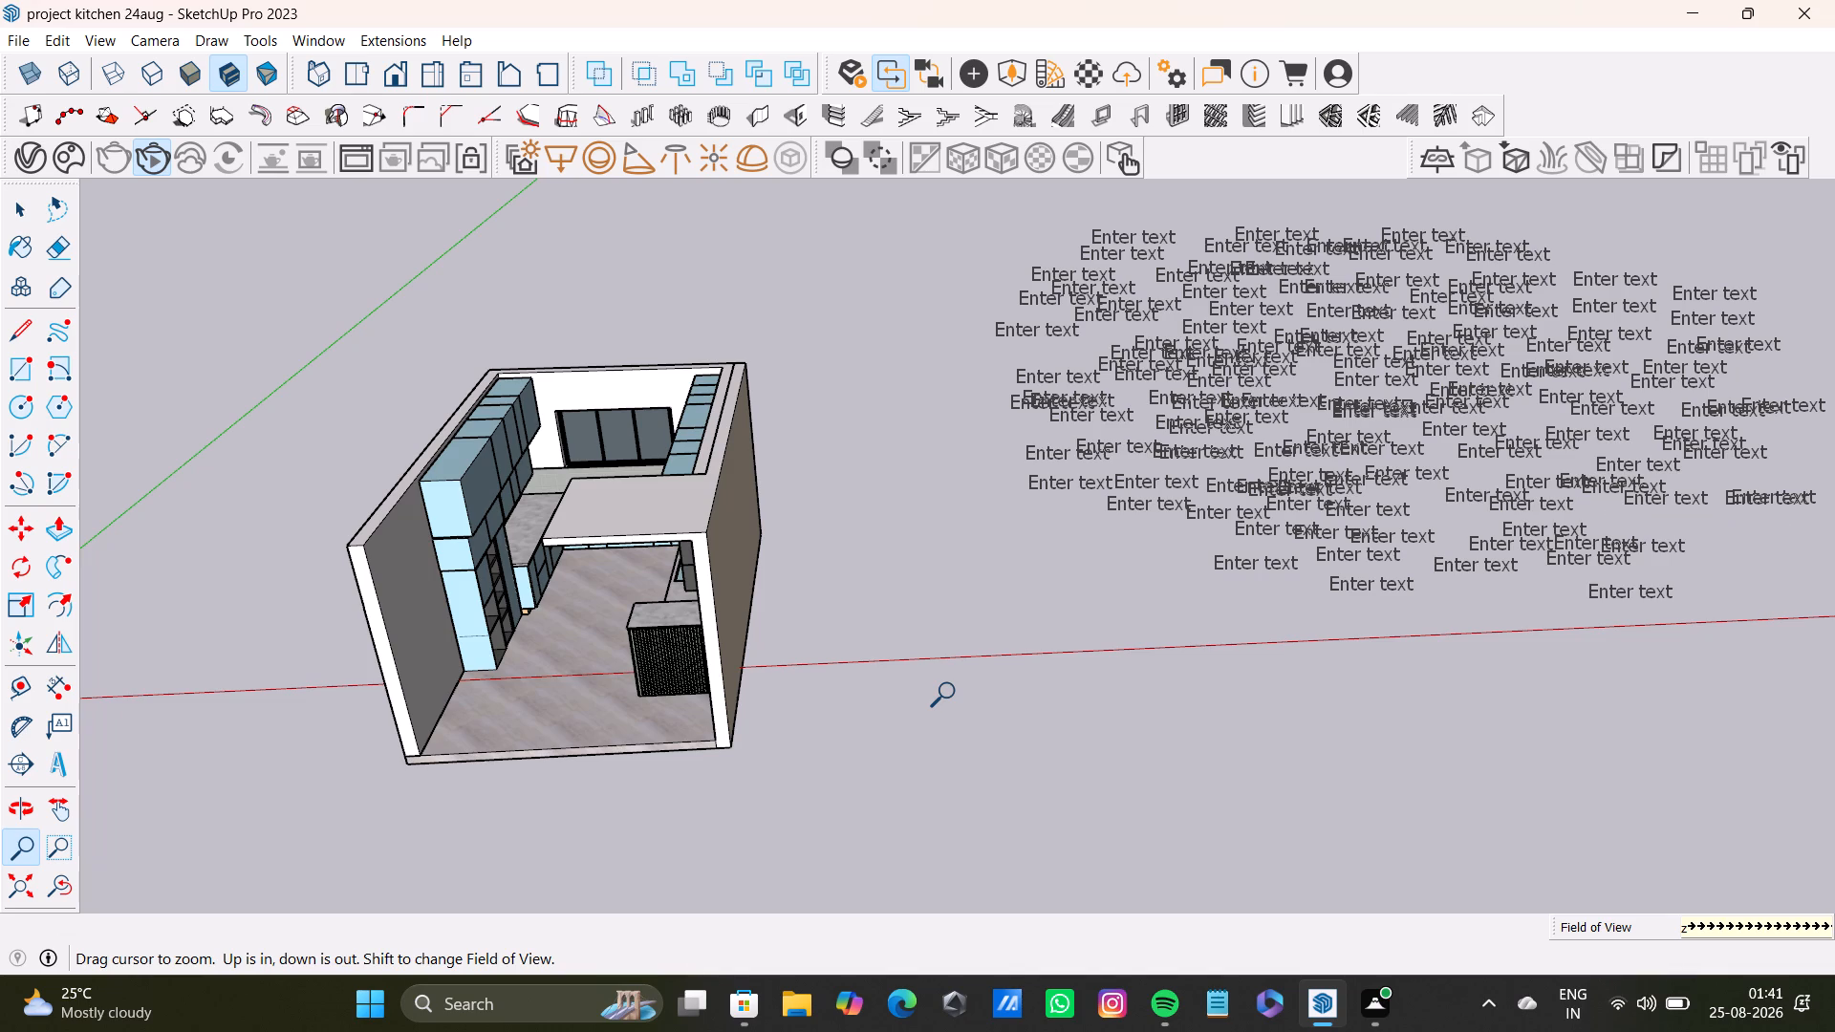
pyautogui.hotkey('ctrl', 'z')
pyautogui.hotkey('ctrl', 'z')
pyautogui.hotkey('ctrl', 'z')
pyautogui.hotkey('ctrl', 'z')
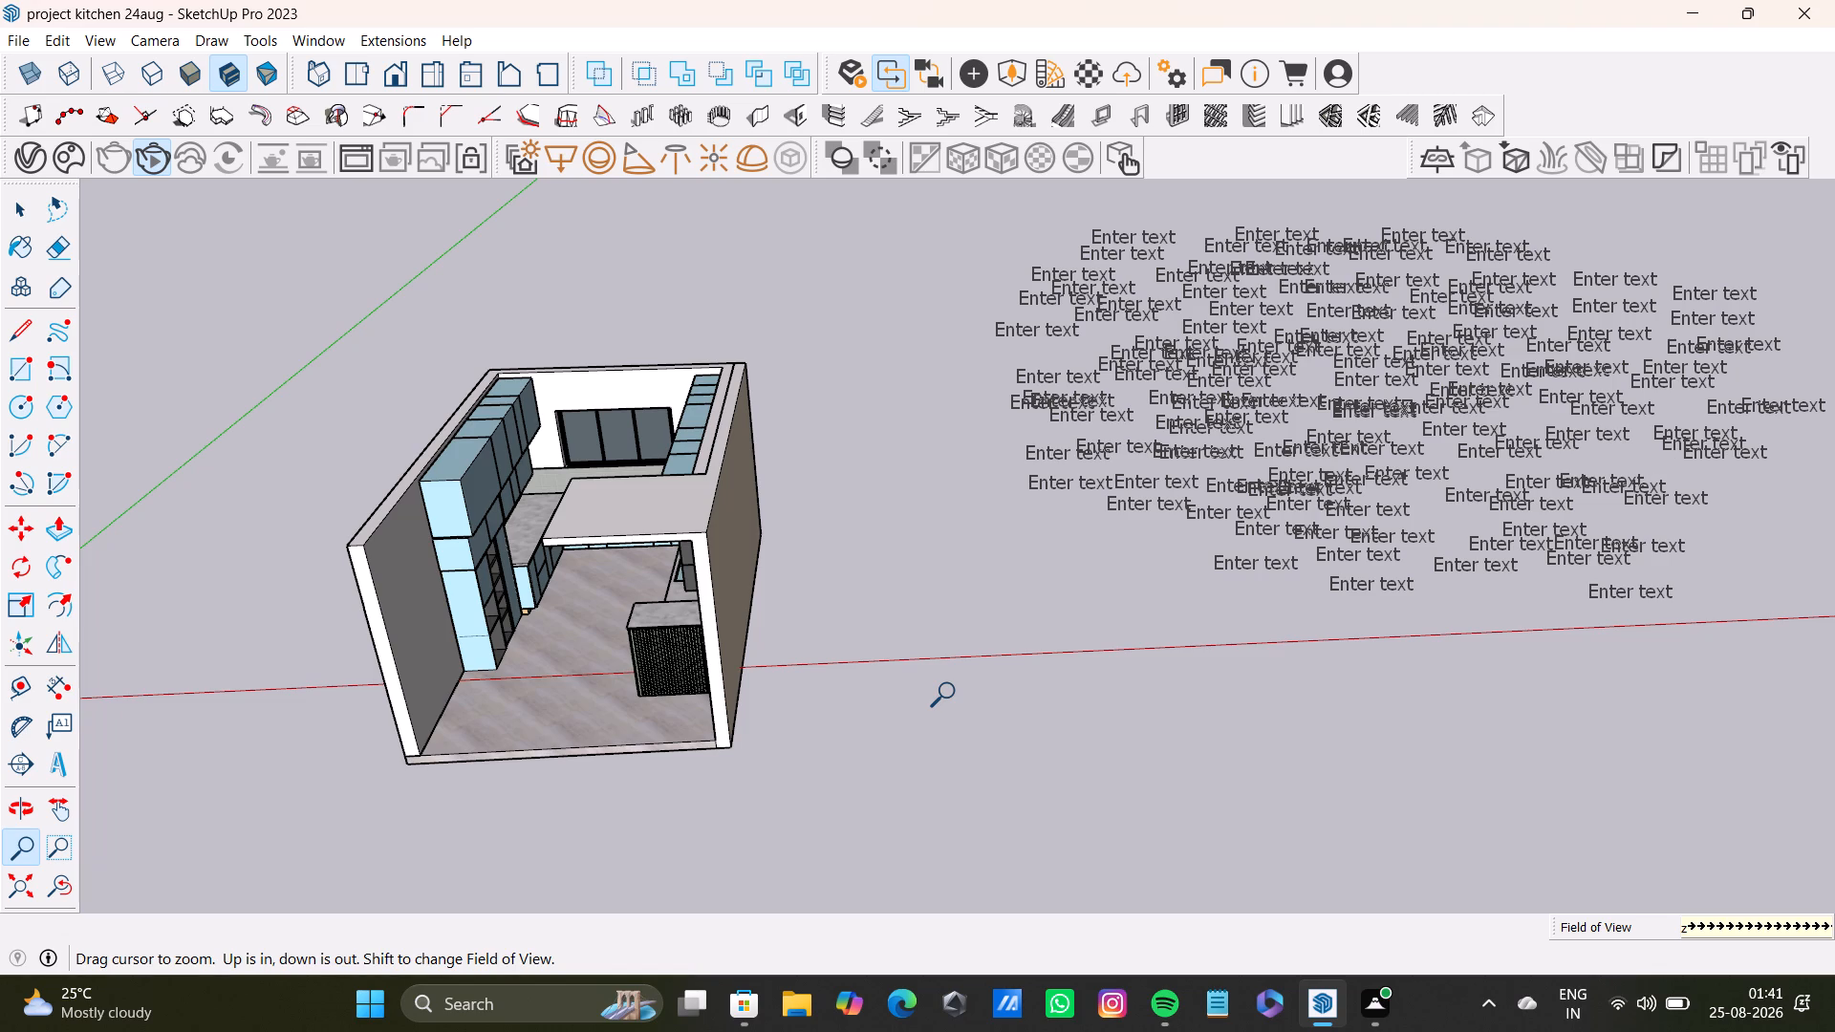
# Undo the outermost "Enter text" labels in the upper half of the group's end farthest from the kitchen model.
pyautogui.hotkey('ctrl', 'z')
pyautogui.hotkey('ctrl', 'z')
pyautogui.hotkey('ctrl', 'z')
pyautogui.hotkey('ctrl', 'z')
pyautogui.hotkey('ctrl', 'z')
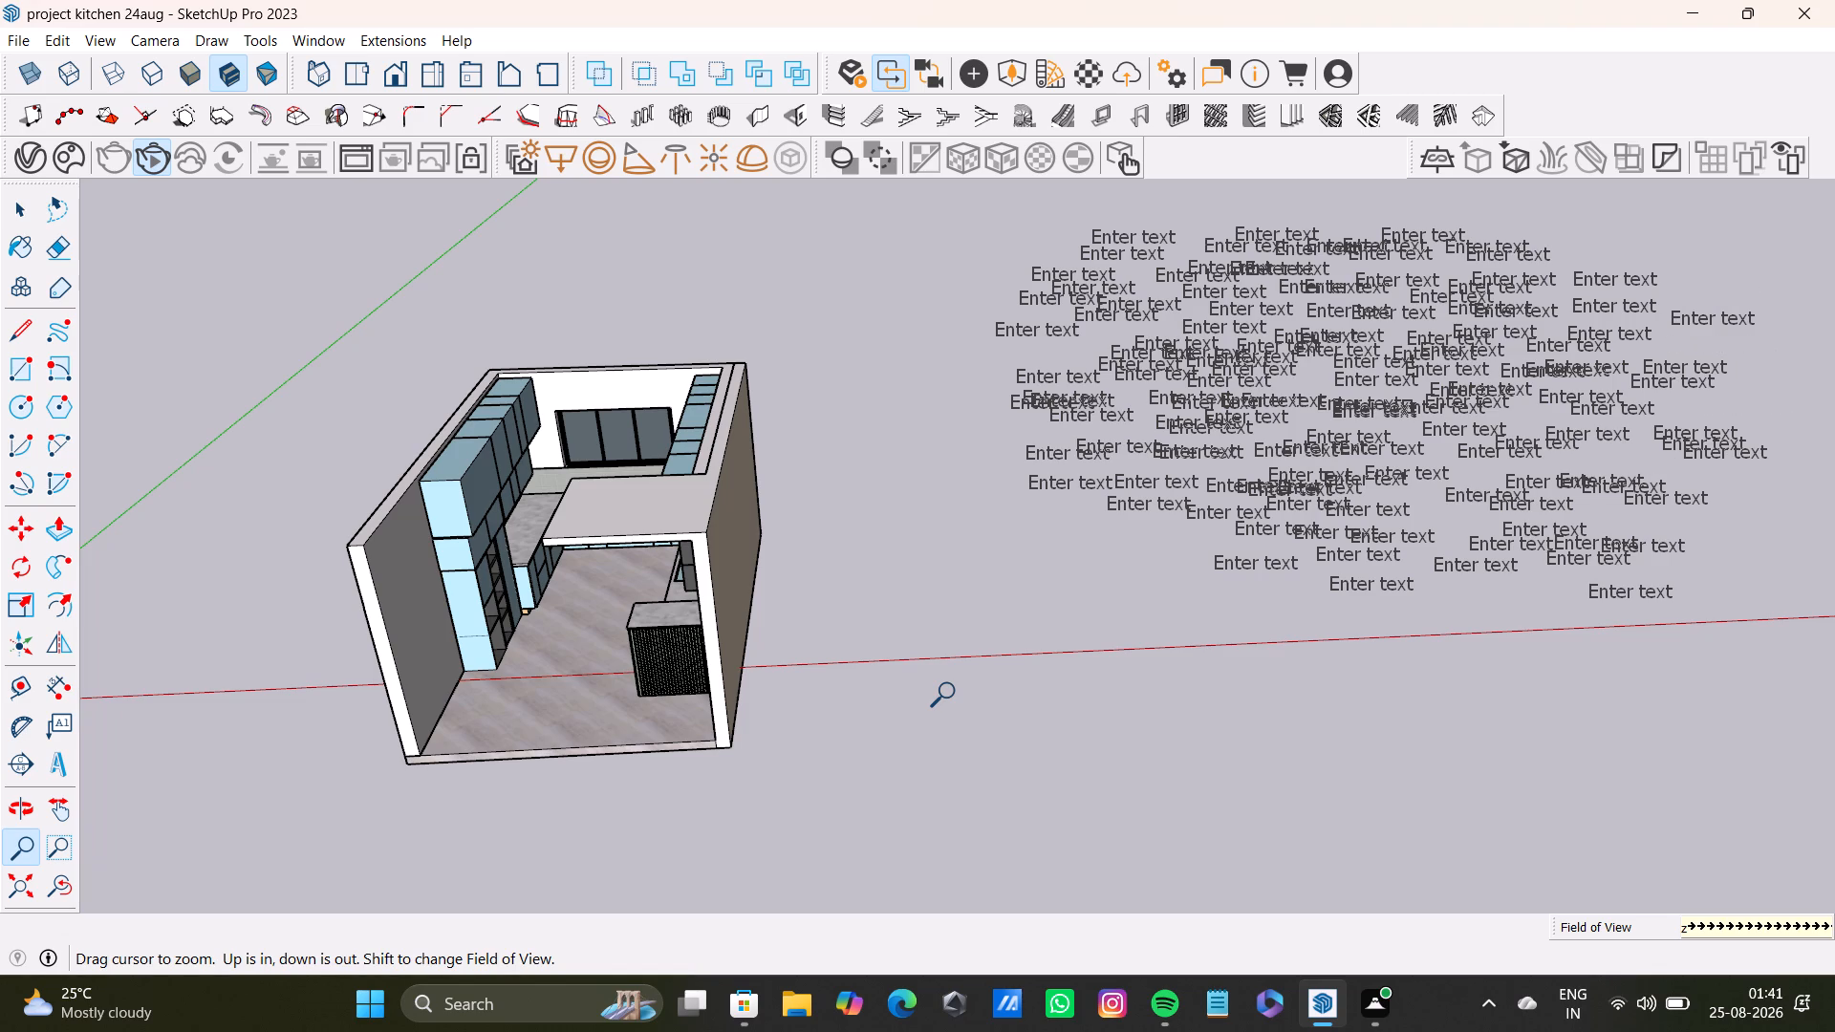
pyautogui.hotkey('ctrl', 'z')
pyautogui.hotkey('ctrl', 'z')
pyautogui.hotkey('ctrl', 'z')
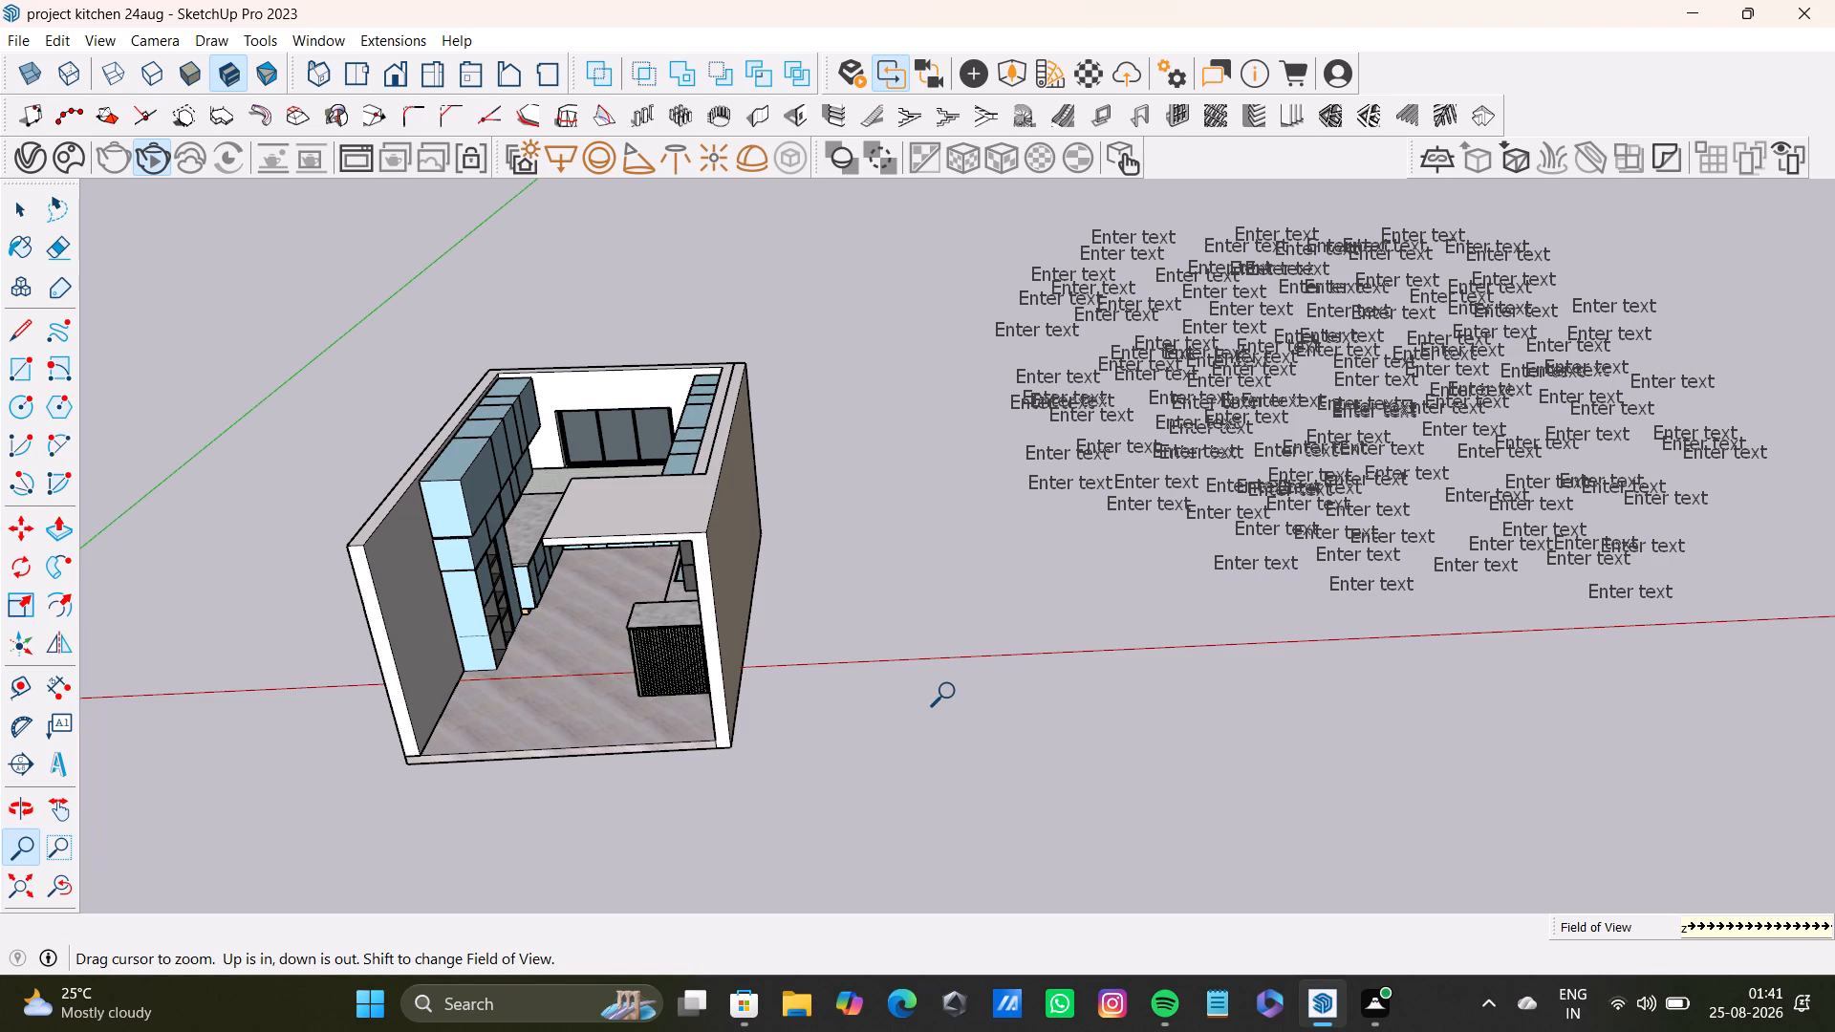
# Undo the latest "Enter text" labels along the lower middle of the group, in the half nearer the kitchen model.
pyautogui.hotkey('ctrl', 'z')
pyautogui.hotkey('ctrl', 'z')
pyautogui.hotkey('ctrl', 'z')
pyautogui.hotkey('ctrl', 'z')
pyautogui.hotkey('ctrl', 'z')
pyautogui.hotkey('ctrl', 'z')
pyautogui.hotkey('ctrl', 'z')
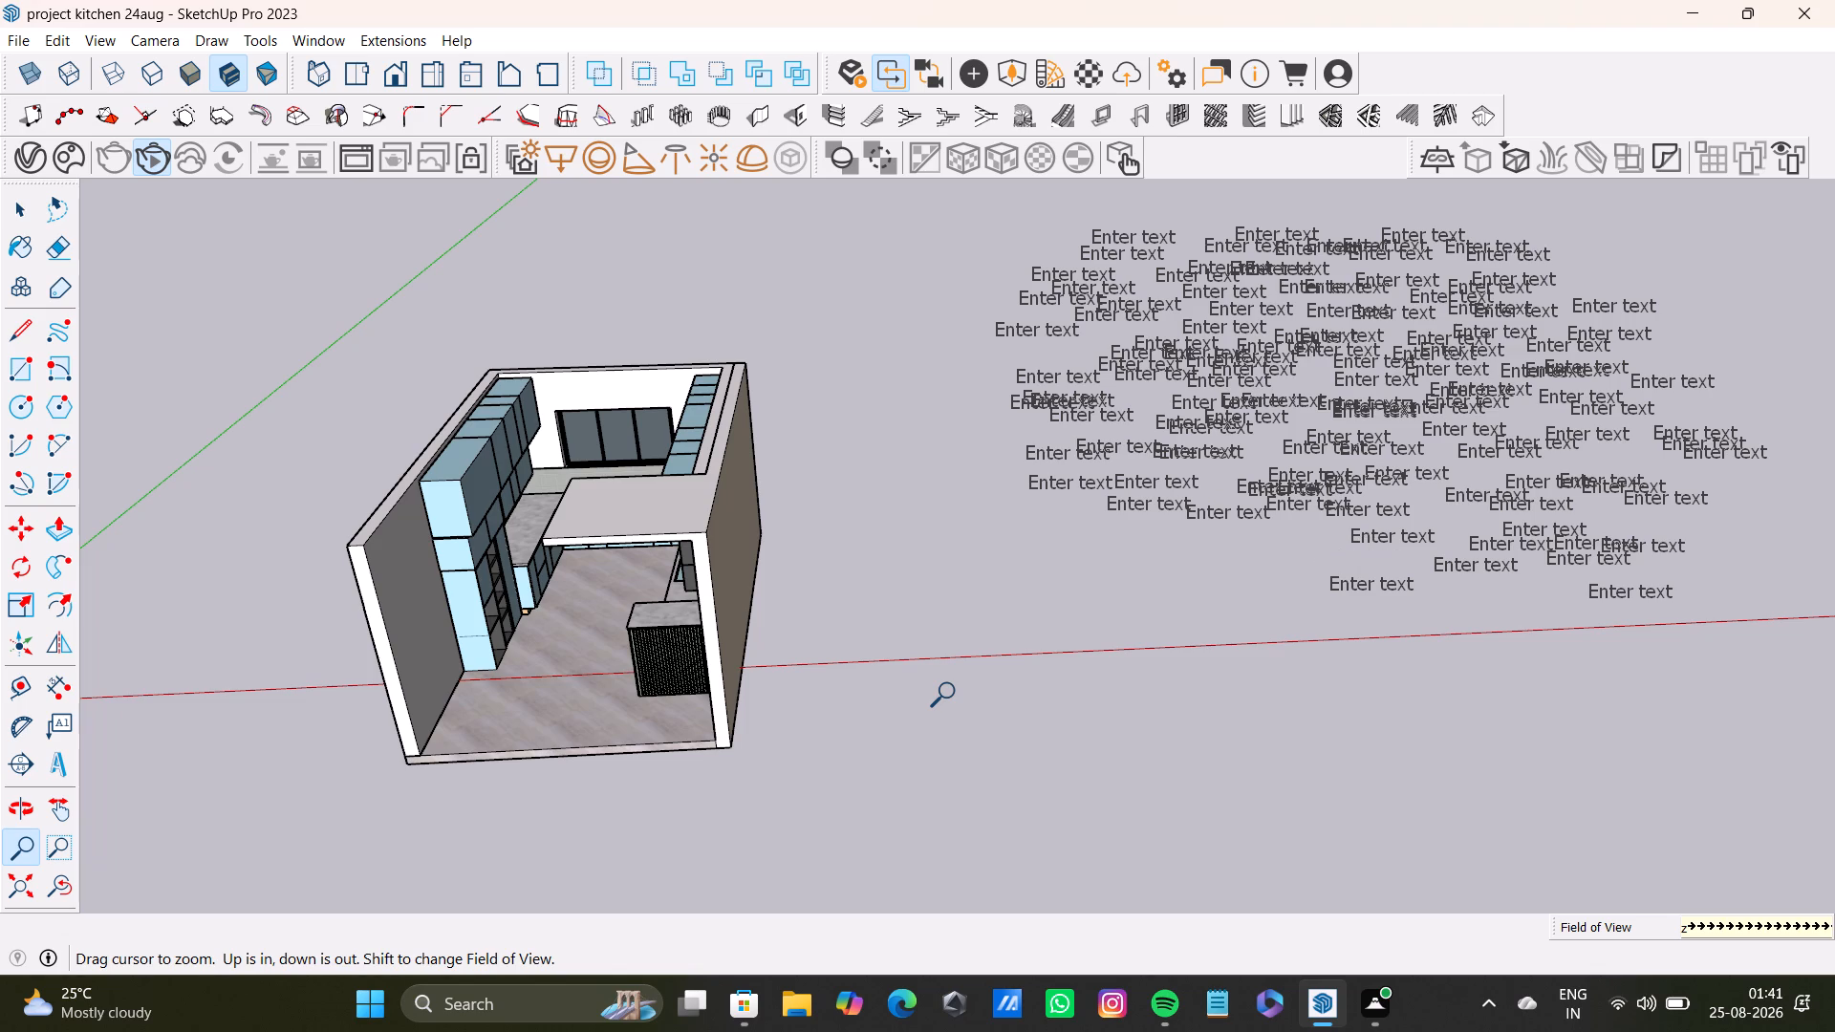
# Undo the "Enter text" labels in the lower part of the group's half farther from the kitchen model.
pyautogui.hotkey('ctrl', 'z')
pyautogui.hotkey('ctrl', 'z')
pyautogui.hotkey('ctrl', 'z')
pyautogui.hotkey('ctrl', 'z')
pyautogui.hotkey('ctrl', 'z')
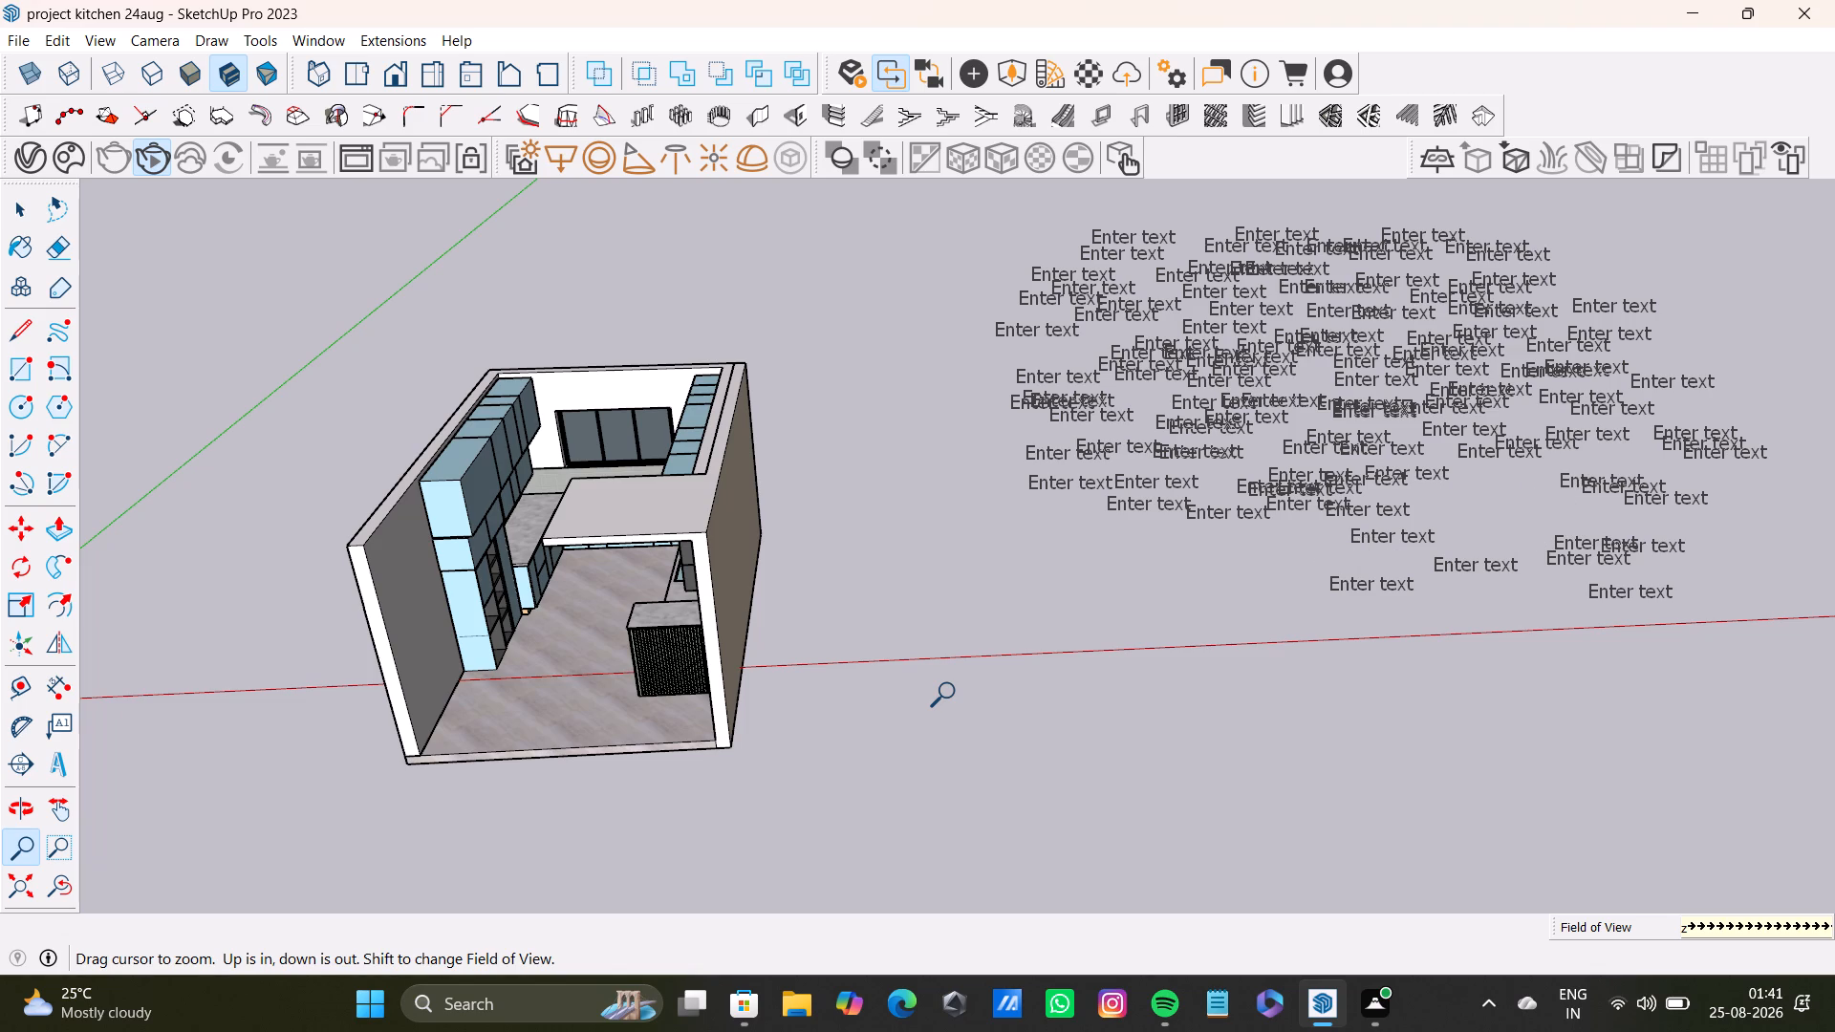
pyautogui.hotkey('ctrl', 'z')
pyautogui.hotkey('ctrl', 'z')
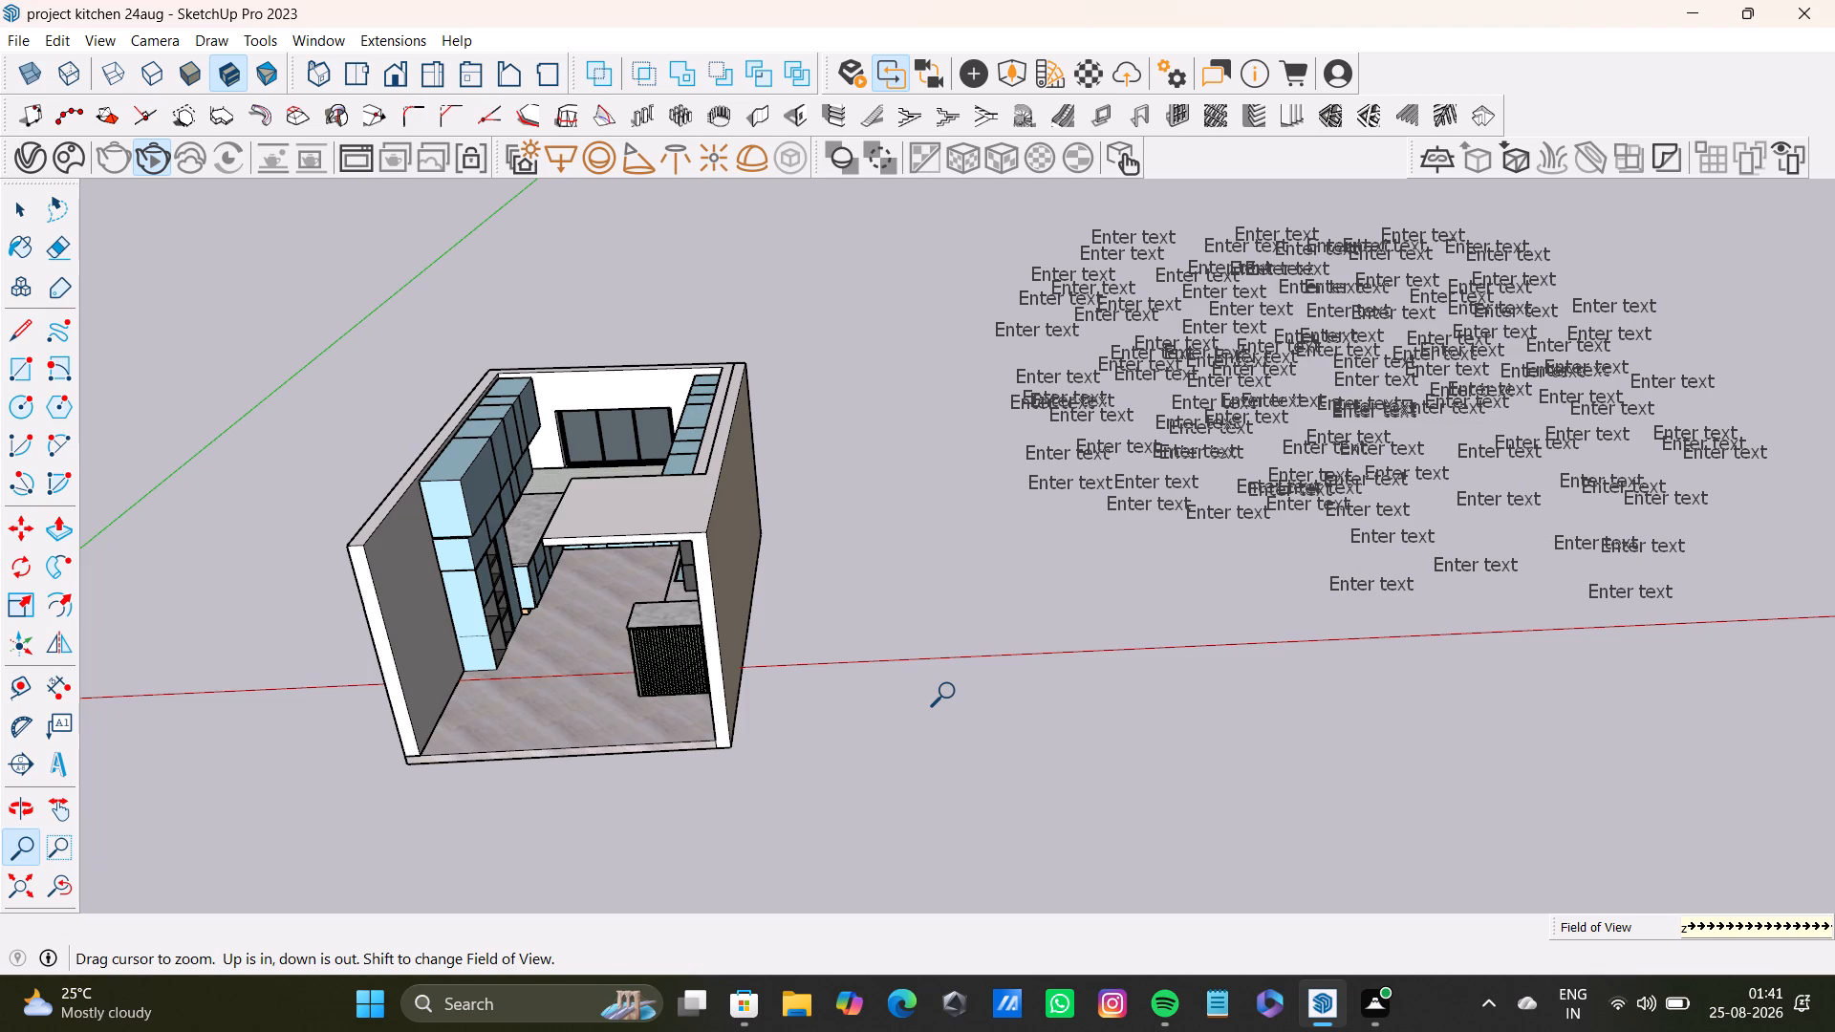
pyautogui.hotkey('ctrl', 'z')
pyautogui.hotkey('ctrl', 'z')
# Undo the outlying "Enter text" labels at the group's lower corner farthest from the kitchen model.
pyautogui.hotkey('ctrl', 'z')
pyautogui.hotkey('ctrl', 'z')
pyautogui.hotkey('ctrl', 'z')
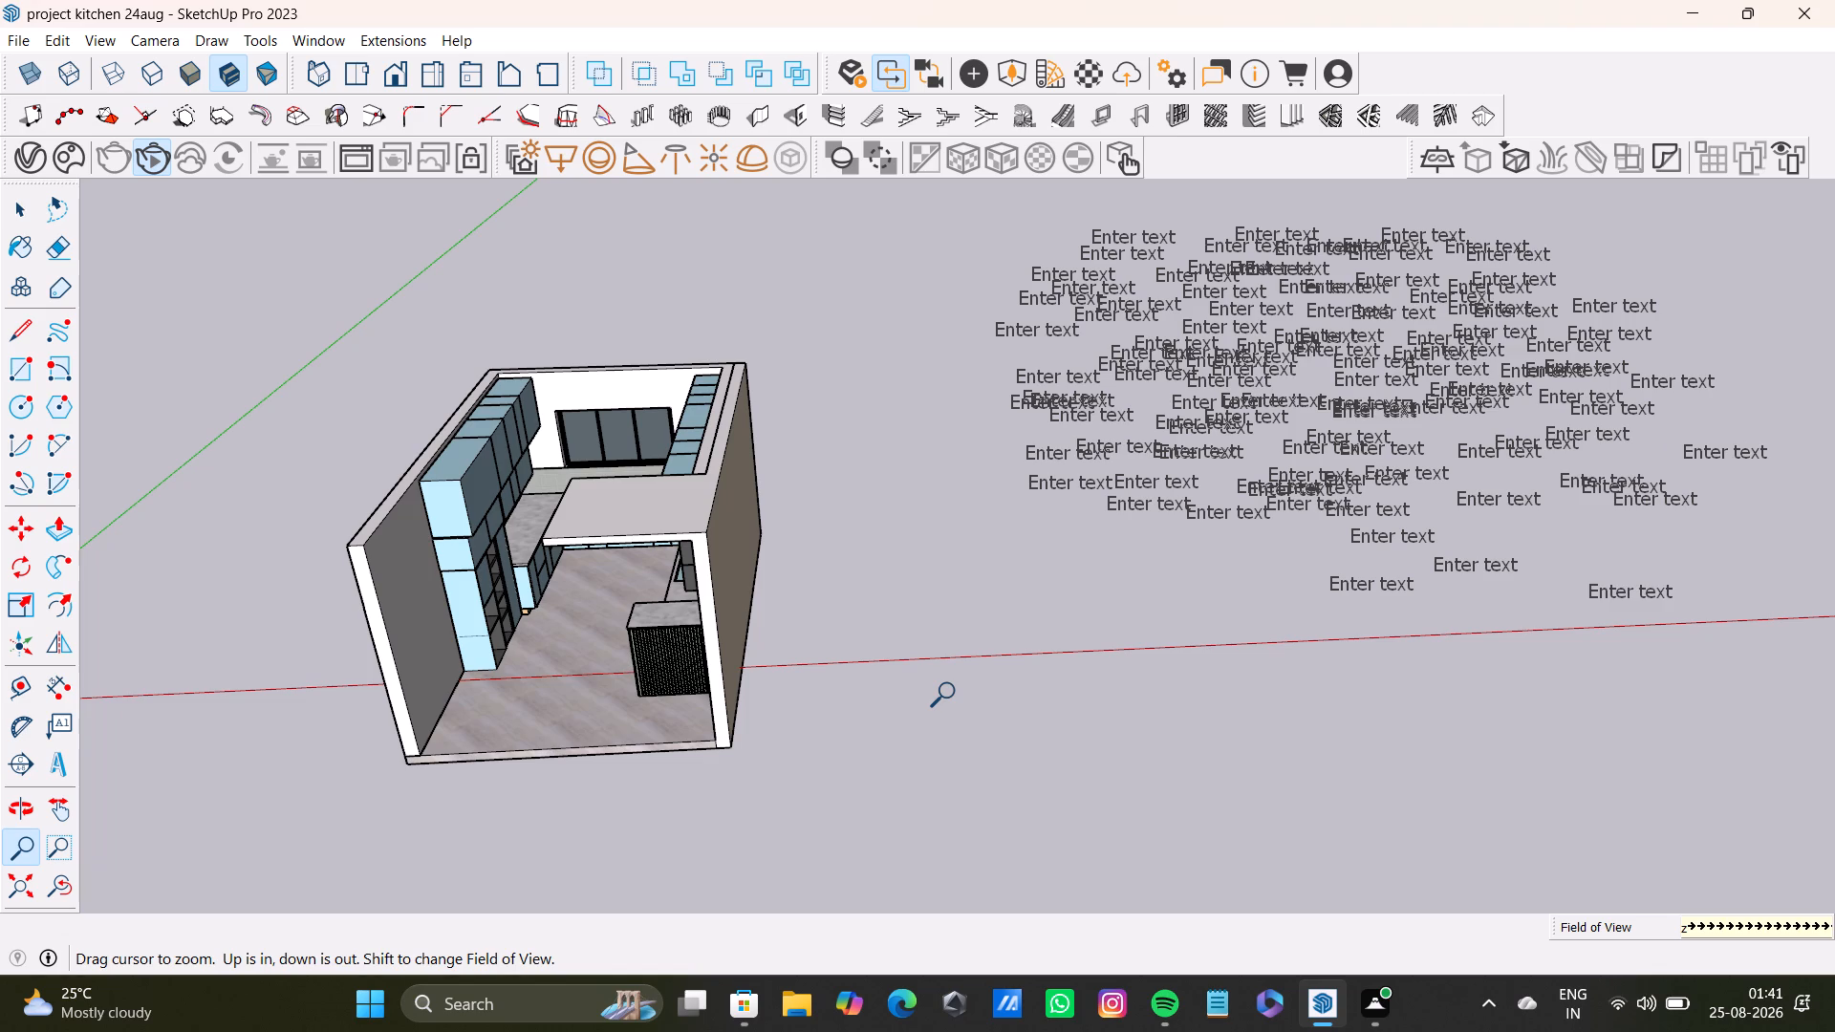
pyautogui.hotkey('ctrl', 'z')
pyautogui.hotkey('ctrl', 'z')
pyautogui.hotkey('ctrl', 'z')
pyautogui.hotkey('ctrl', 'z')
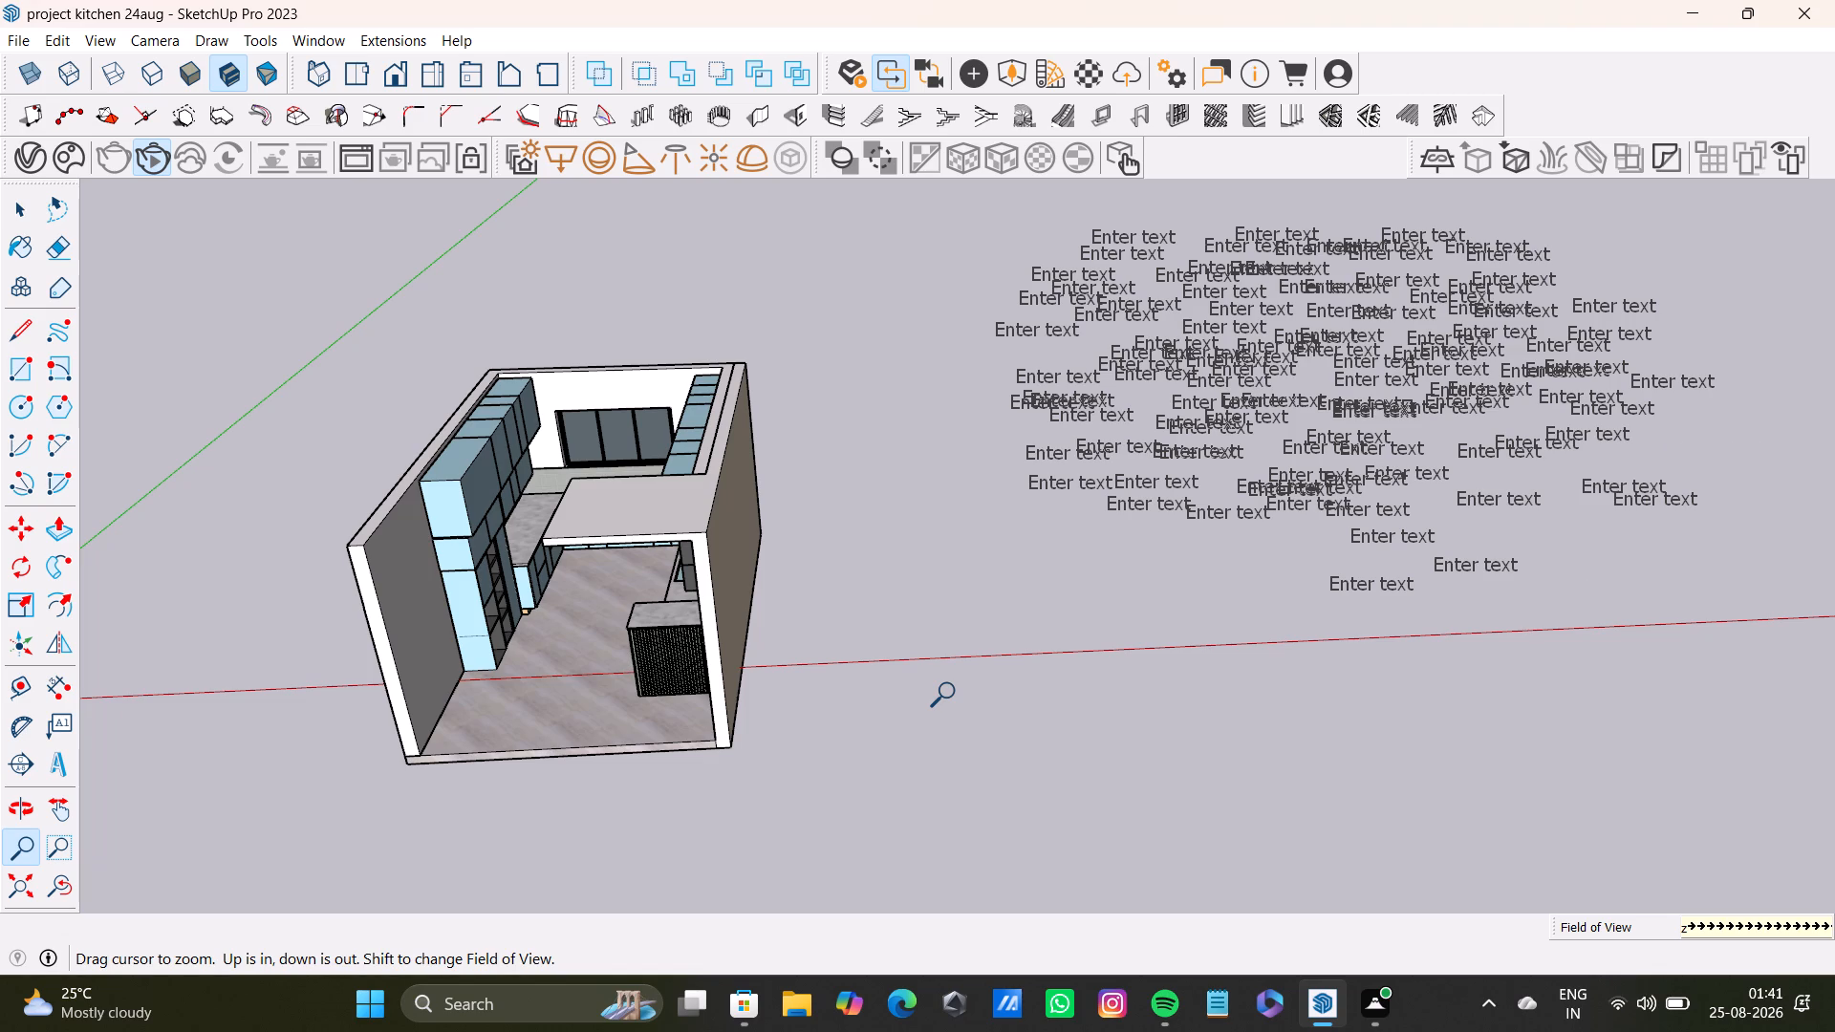
# Undo the next scattered "Enter text" labels along the group's lower edge and its side facing the kitchen model.
pyautogui.hotkey('ctrl', 'z')
pyautogui.hotkey('ctrl', 'z')
pyautogui.hotkey('ctrl', 'z')
pyautogui.hotkey('ctrl', 'z')
pyautogui.hotkey('ctrl', 'z')
pyautogui.hotkey('ctrl', 'z')
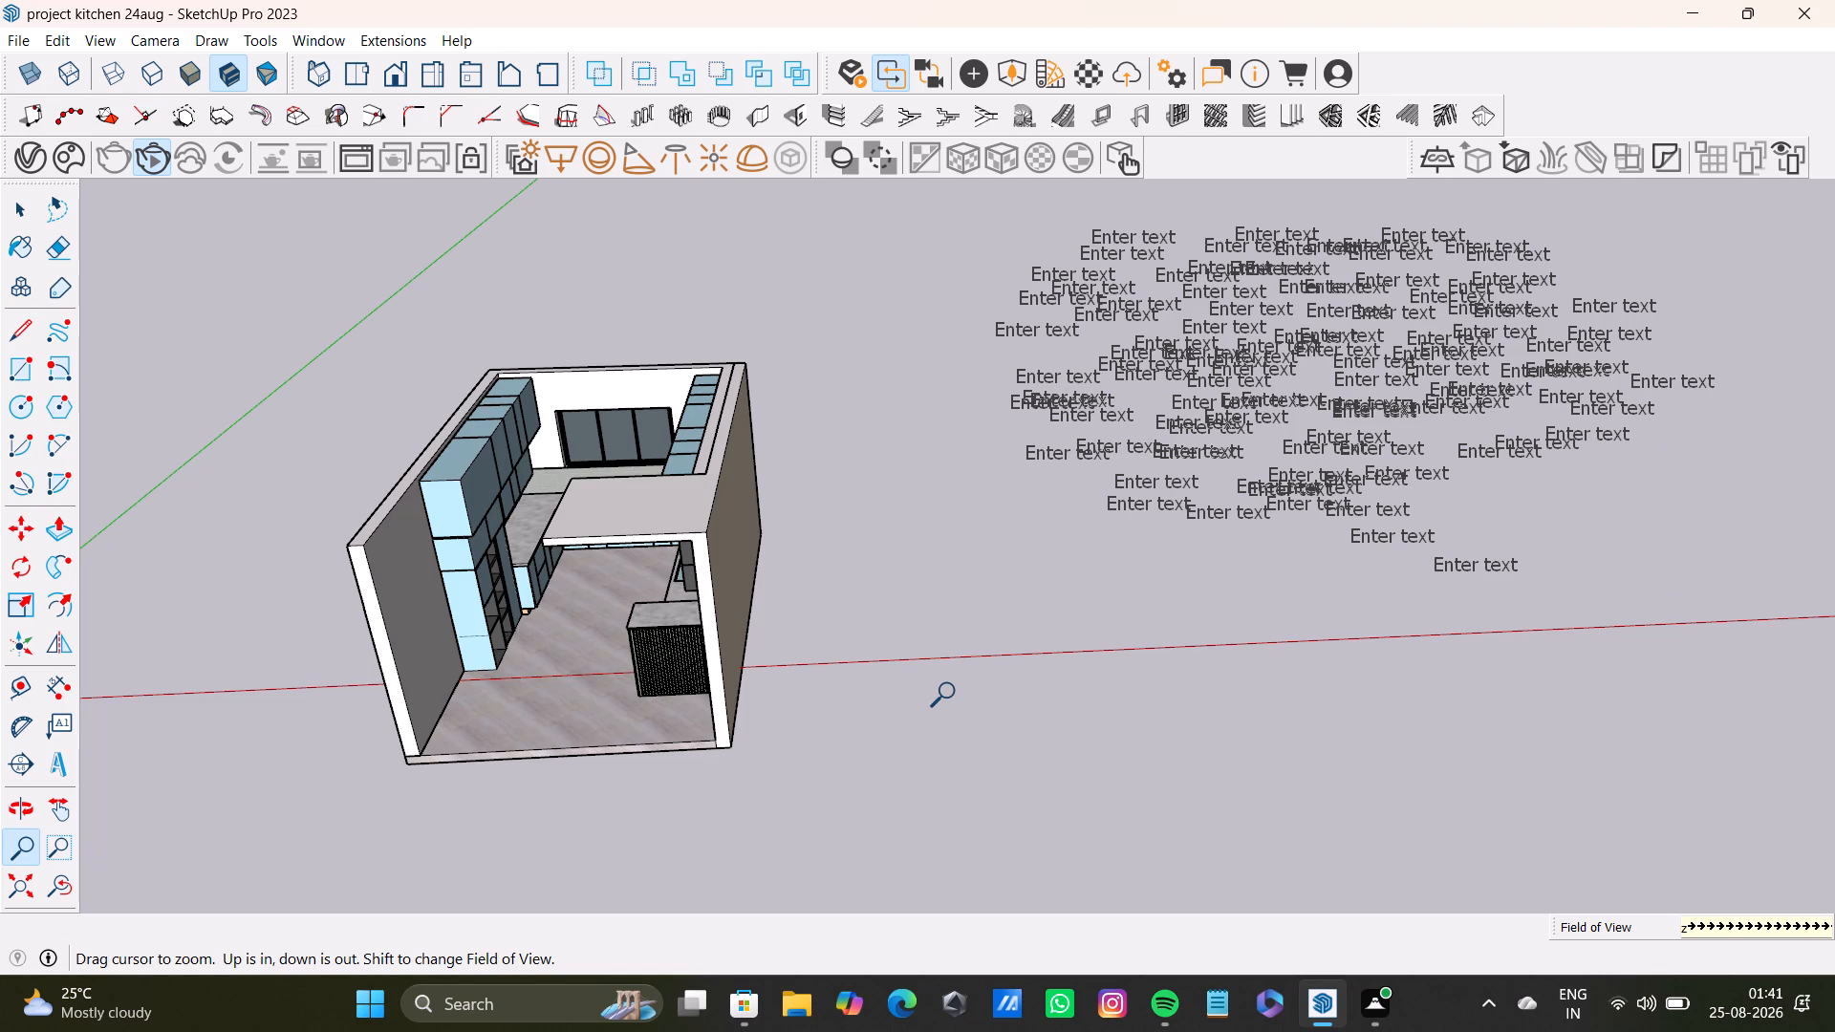
pyautogui.hotkey('ctrl', 'z')
pyautogui.hotkey('ctrl', 'z')
pyautogui.hotkey('ctrl', 'z')
pyautogui.hotkey('ctrl', 'z')
pyautogui.hotkey('ctrl', 'z')
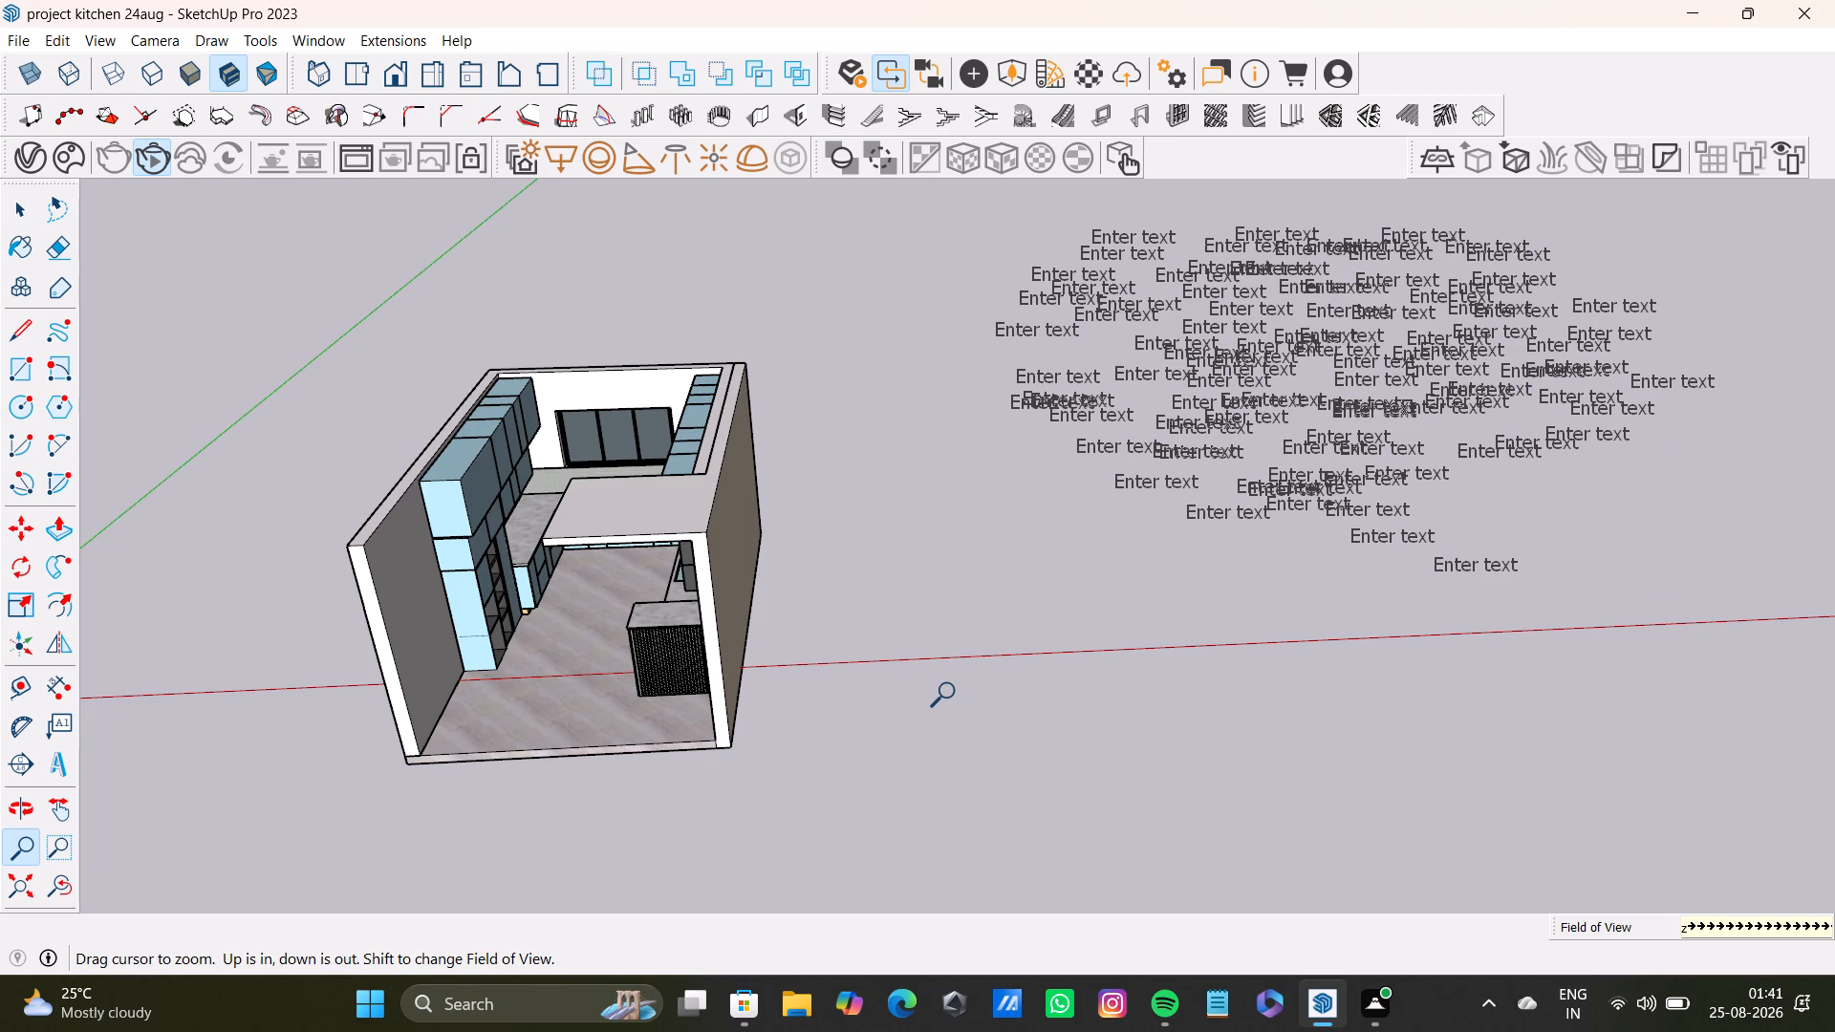
# Undo the lowest "Enter text" labels along the middle of the group's bottom edge above the red axis.
pyautogui.hotkey('ctrl', 'z')
pyautogui.hotkey('ctrl', 'z')
pyautogui.hotkey('ctrl', 'z')
pyautogui.hotkey('ctrl', 'z')
pyautogui.hotkey('ctrl', 'z')
pyautogui.hotkey('ctrl', 'z')
pyautogui.hotkey('ctrl', 'z')
pyautogui.hotkey('ctrl', 'z')
pyautogui.hotkey('ctrl', 'z')
pyautogui.hotkey('ctrl', 'z')
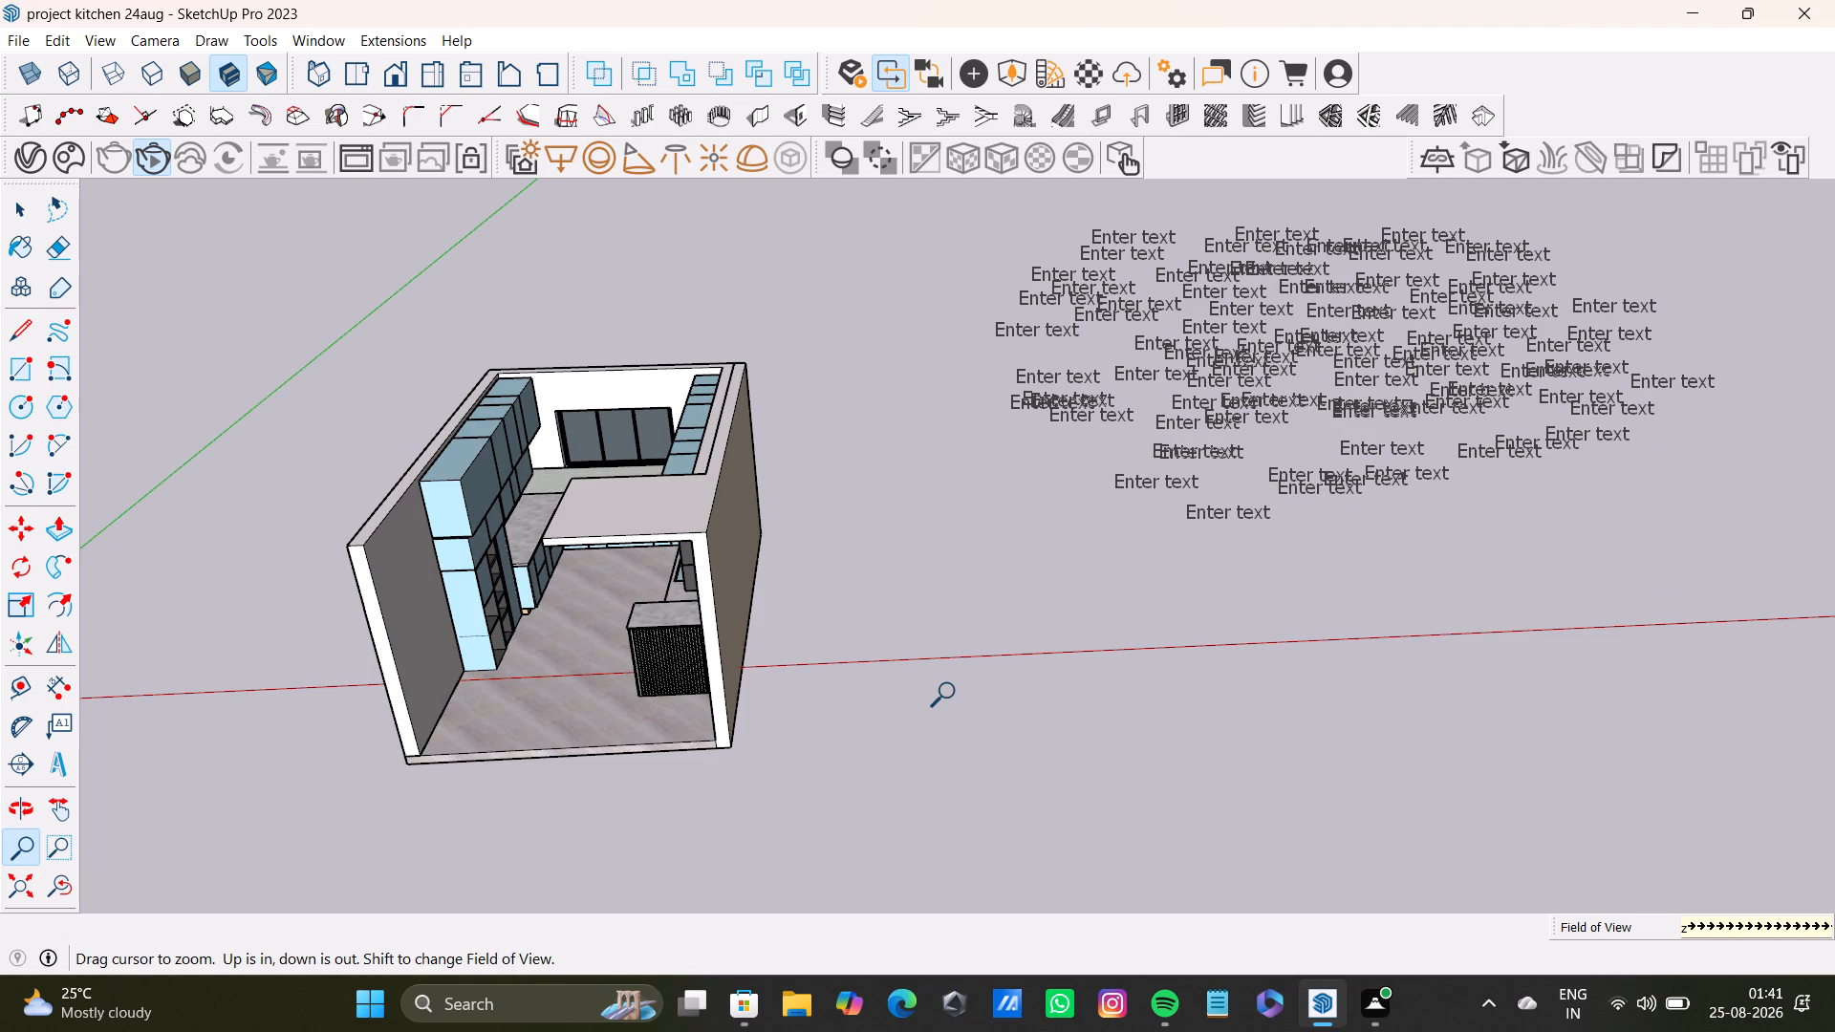
# Undo the latest "Enter text" labels along the group's bottom edge in the half nearer the kitchen model.
pyautogui.hotkey('ctrl', 'z')
pyautogui.hotkey('ctrl', 'z')
pyautogui.hotkey('ctrl', 'z')
pyautogui.hotkey('ctrl', 'z')
pyautogui.hotkey('ctrl', 'z')
pyautogui.hotkey('ctrl', 'z')
pyautogui.hotkey('ctrl', 'z')
pyautogui.hotkey('ctrl', 'z')
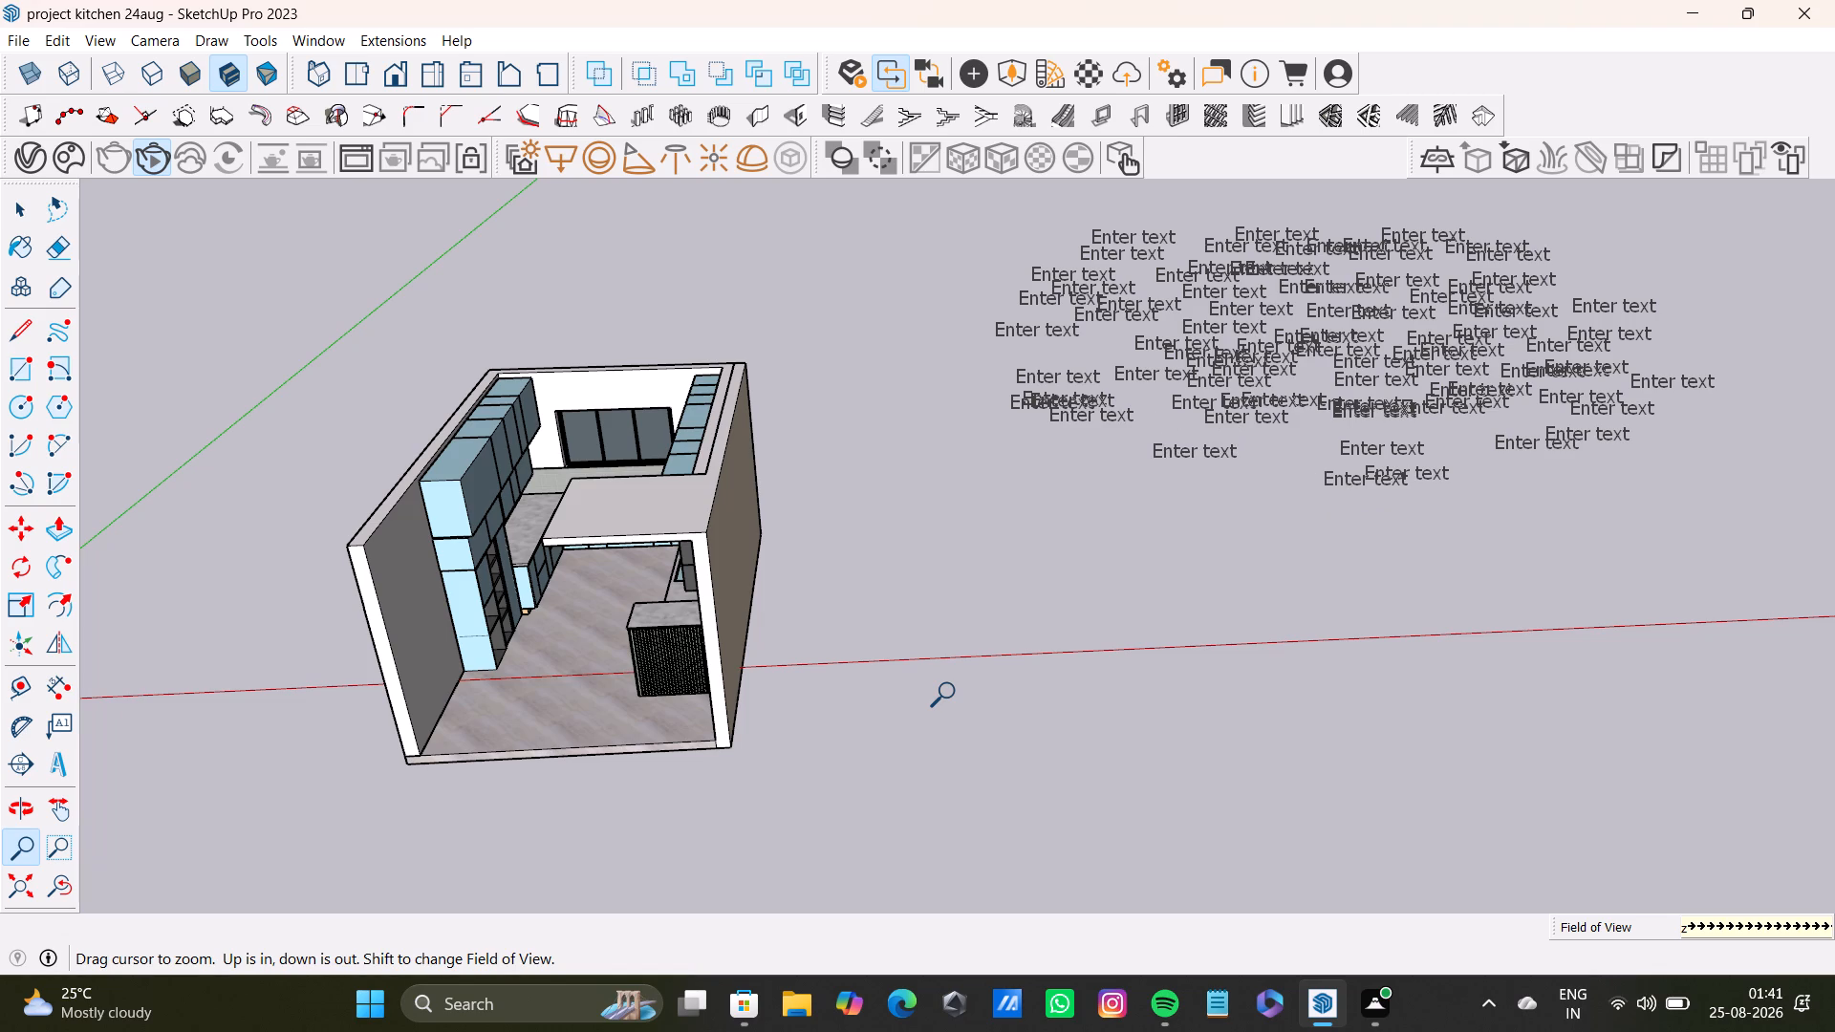
# Undo the next outer "Enter text" labels along the upper and middle parts of the group's side facing the kitchen model.
pyautogui.hotkey('ctrl', 'z')
pyautogui.hotkey('ctrl', 'z')
pyautogui.hotkey('ctrl', 'z')
pyautogui.hotkey('ctrl', 'z')
pyautogui.hotkey('ctrl', 'z')
pyautogui.hotkey('ctrl', 'z')
pyautogui.hotkey('ctrl', 'z')
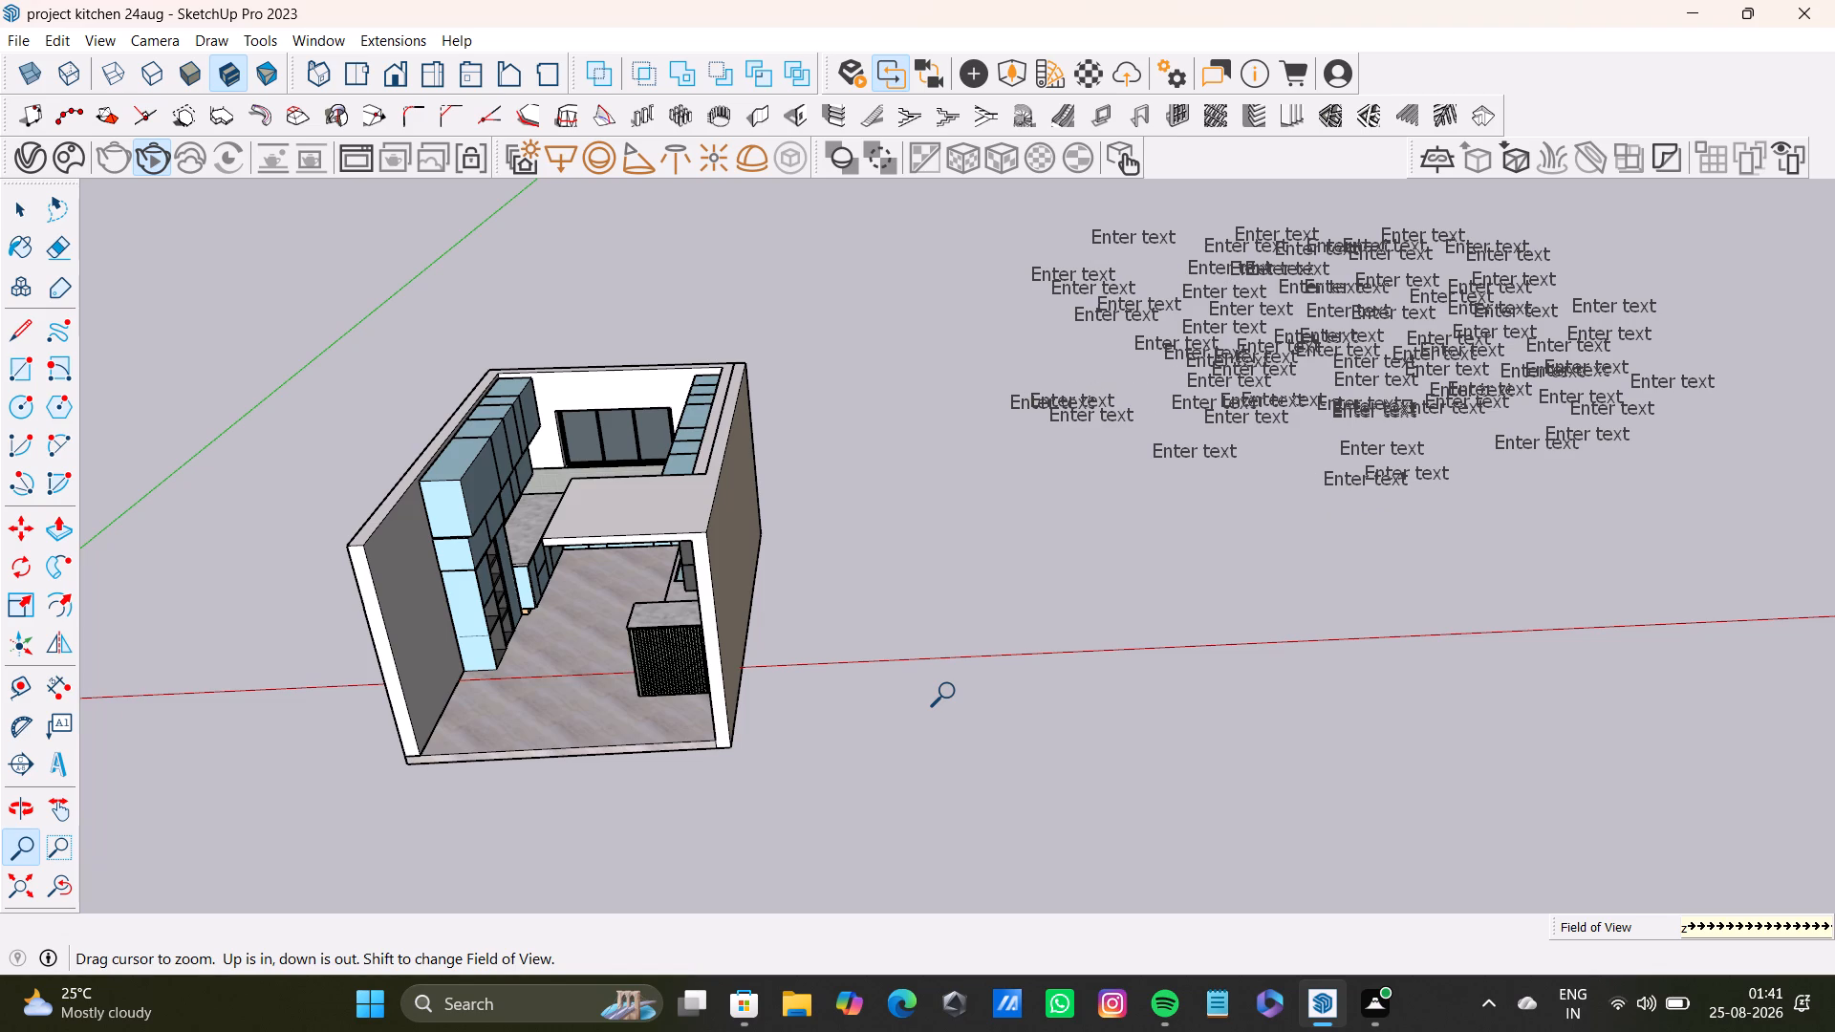
# Undo the remaining cluster of "Enter text" labels at the group's side nearest the kitchen model.
pyautogui.hotkey('ctrl', 'z')
pyautogui.hotkey('ctrl', 'z')
pyautogui.hotkey('ctrl', 'z')
pyautogui.hotkey('ctrl', 'z')
pyautogui.hotkey('ctrl', 'z')
pyautogui.hotkey('ctrl', 'z')
pyautogui.hotkey('ctrl', 'z')
pyautogui.hotkey('ctrl', 'z')
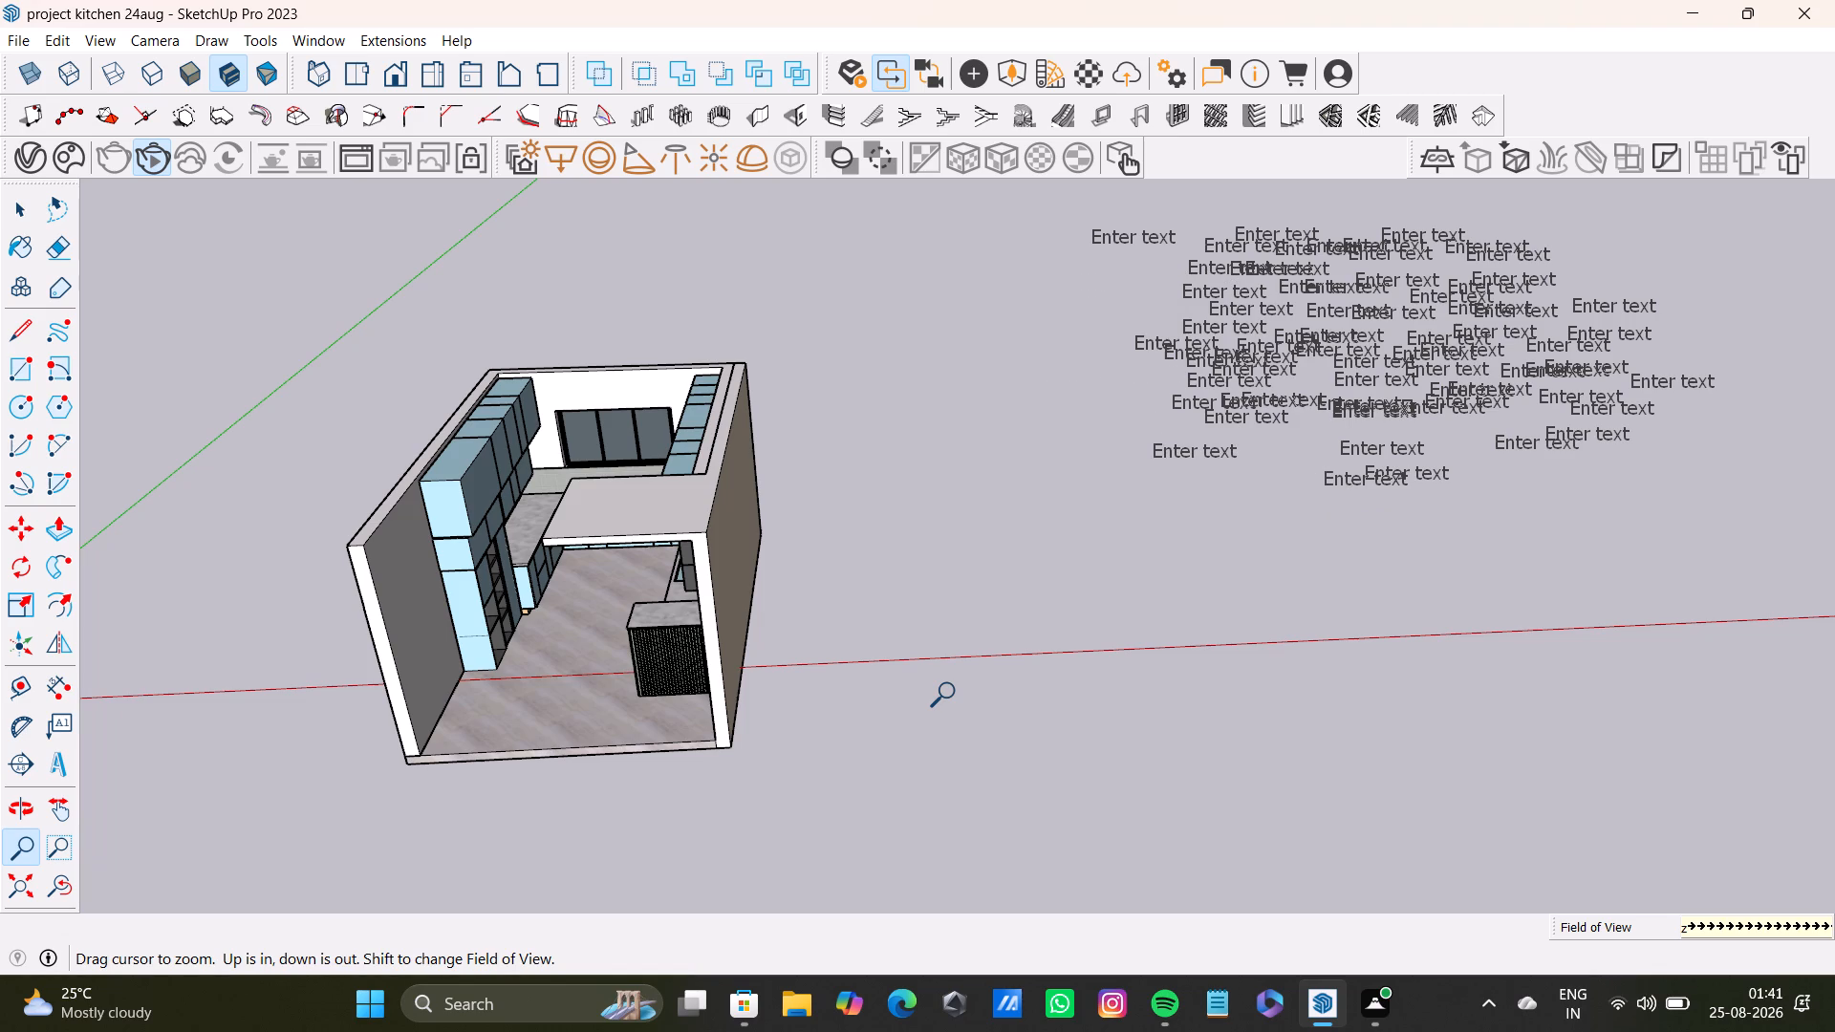
# Undo the isolated "Enter text" label at the group's upper kitchen-side corner and the latest ones below its middle.
pyautogui.hotkey('ctrl', 'z')
pyautogui.hotkey('ctrl', 'z')
pyautogui.hotkey('ctrl', 'z')
pyautogui.hotkey('ctrl', 'z')
pyautogui.hotkey('ctrl', 'z')
pyautogui.hotkey('ctrl', 'z')
pyautogui.hotkey('ctrl', 'z')
pyautogui.hotkey('ctrl', 'z')
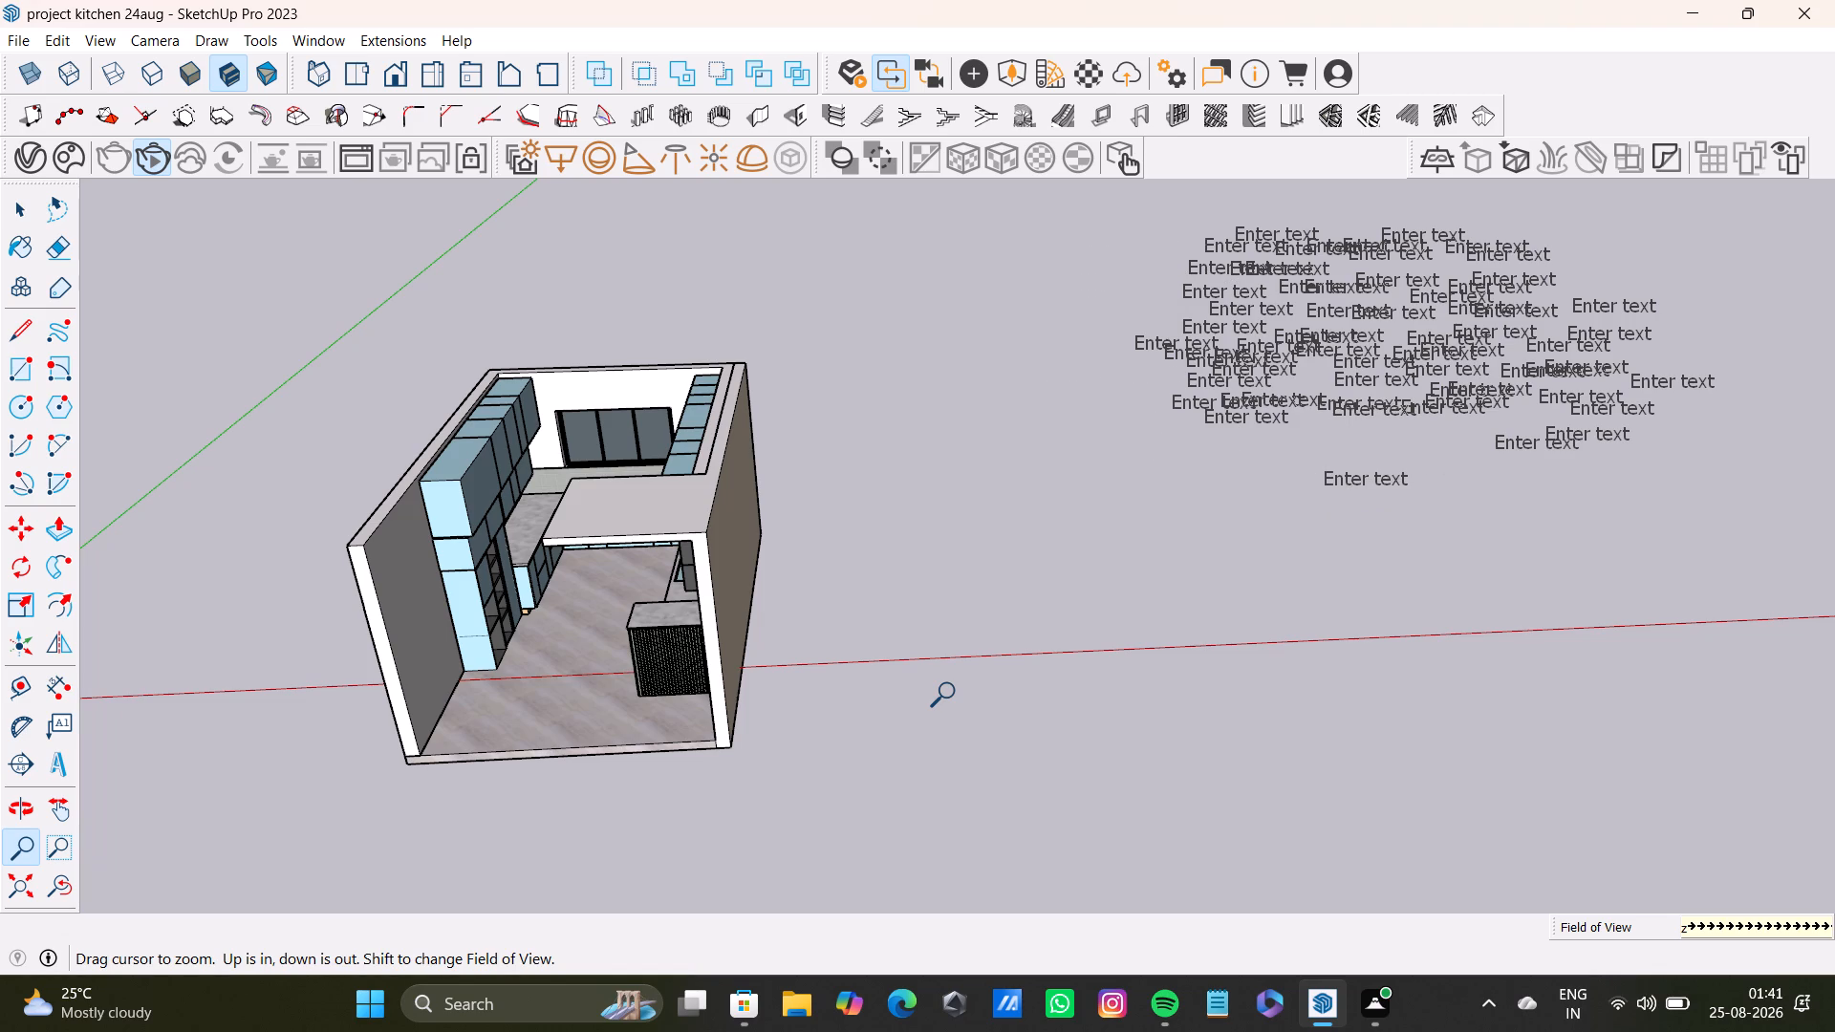
# Undo the lowest isolated "Enter text" label and the next overlapping ones in the lower middle of the group.
pyautogui.hotkey('ctrl', 'z')
pyautogui.hotkey('ctrl', 'z')
pyautogui.hotkey('ctrl', 'z')
pyautogui.hotkey('ctrl', 'z')
pyautogui.hotkey('ctrl', 'z')
pyautogui.hotkey('ctrl', 'z')
pyautogui.hotkey('ctrl', 'z')
pyautogui.hotkey('ctrl', 'z')
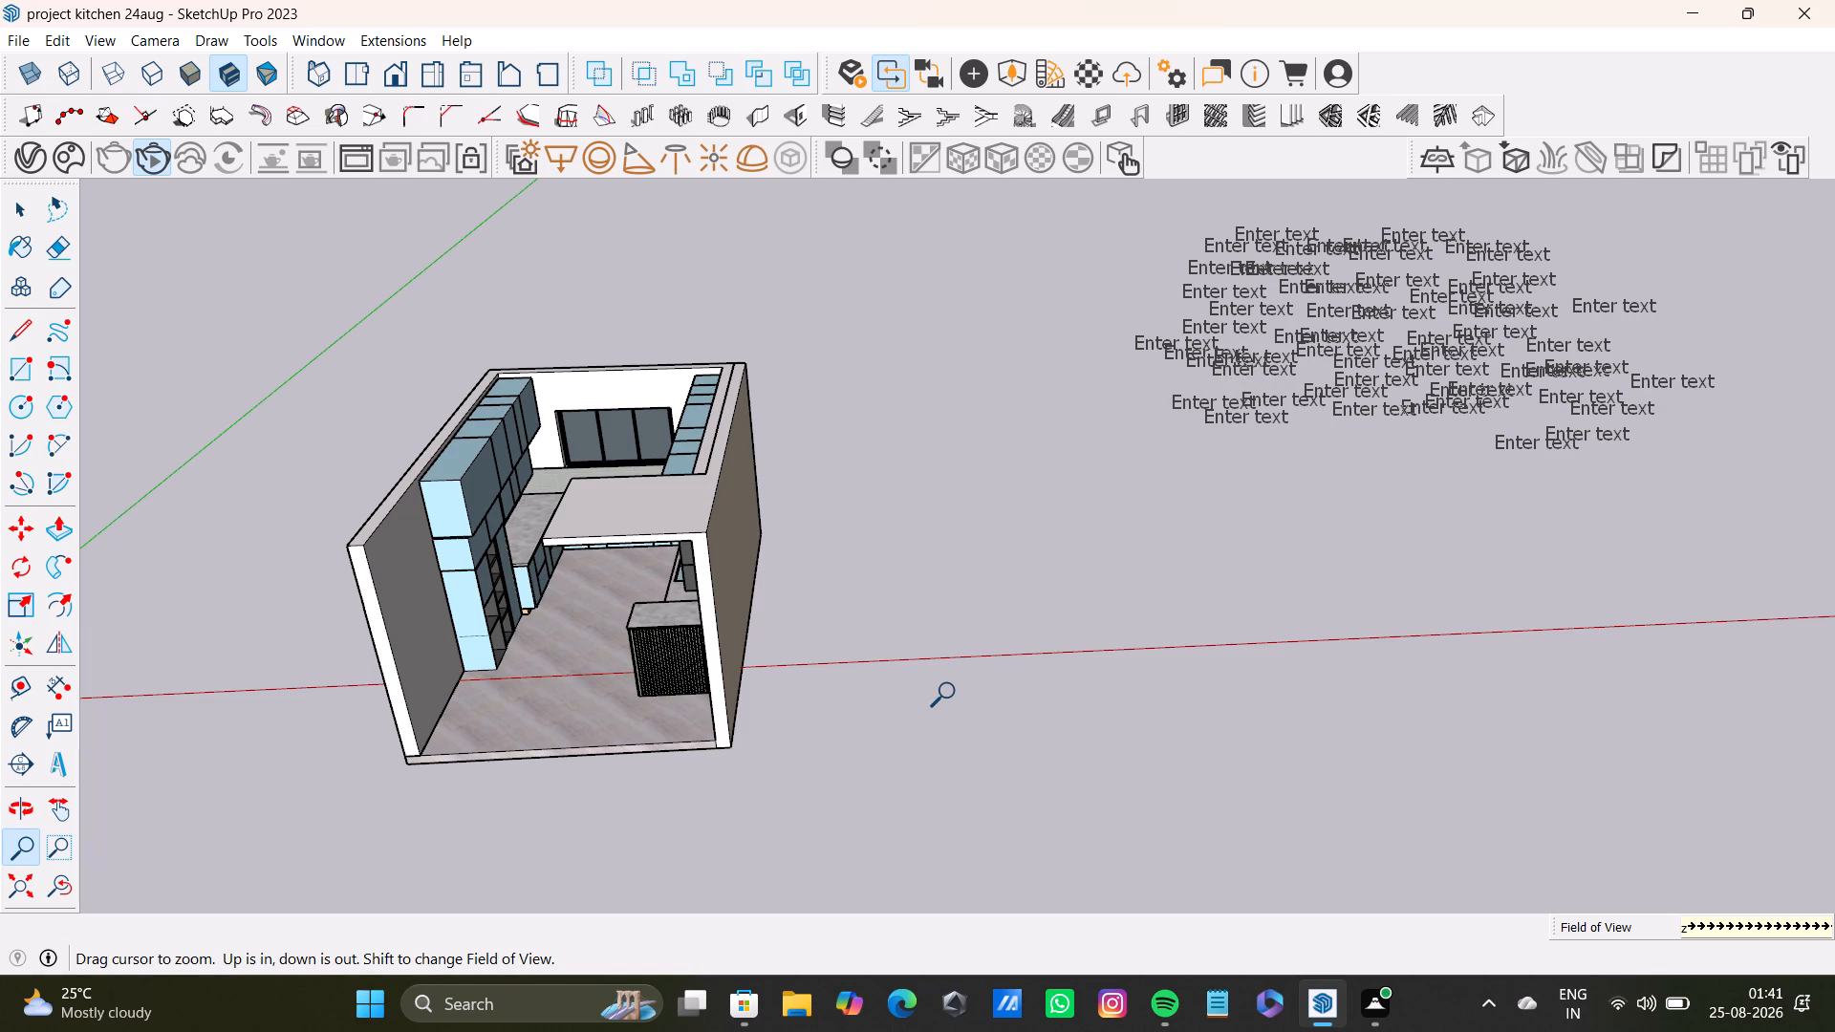
# Undo the outermost "Enter text" labels at the group's end farthest from the kitchen model.
pyautogui.hotkey('ctrl', 'z')
pyautogui.hotkey('ctrl', 'z')
pyautogui.hotkey('ctrl', 'z')
pyautogui.hotkey('ctrl', 'z')
pyautogui.hotkey('ctrl', 'z')
pyautogui.hotkey('ctrl', 'z')
pyautogui.hotkey('ctrl', 'z')
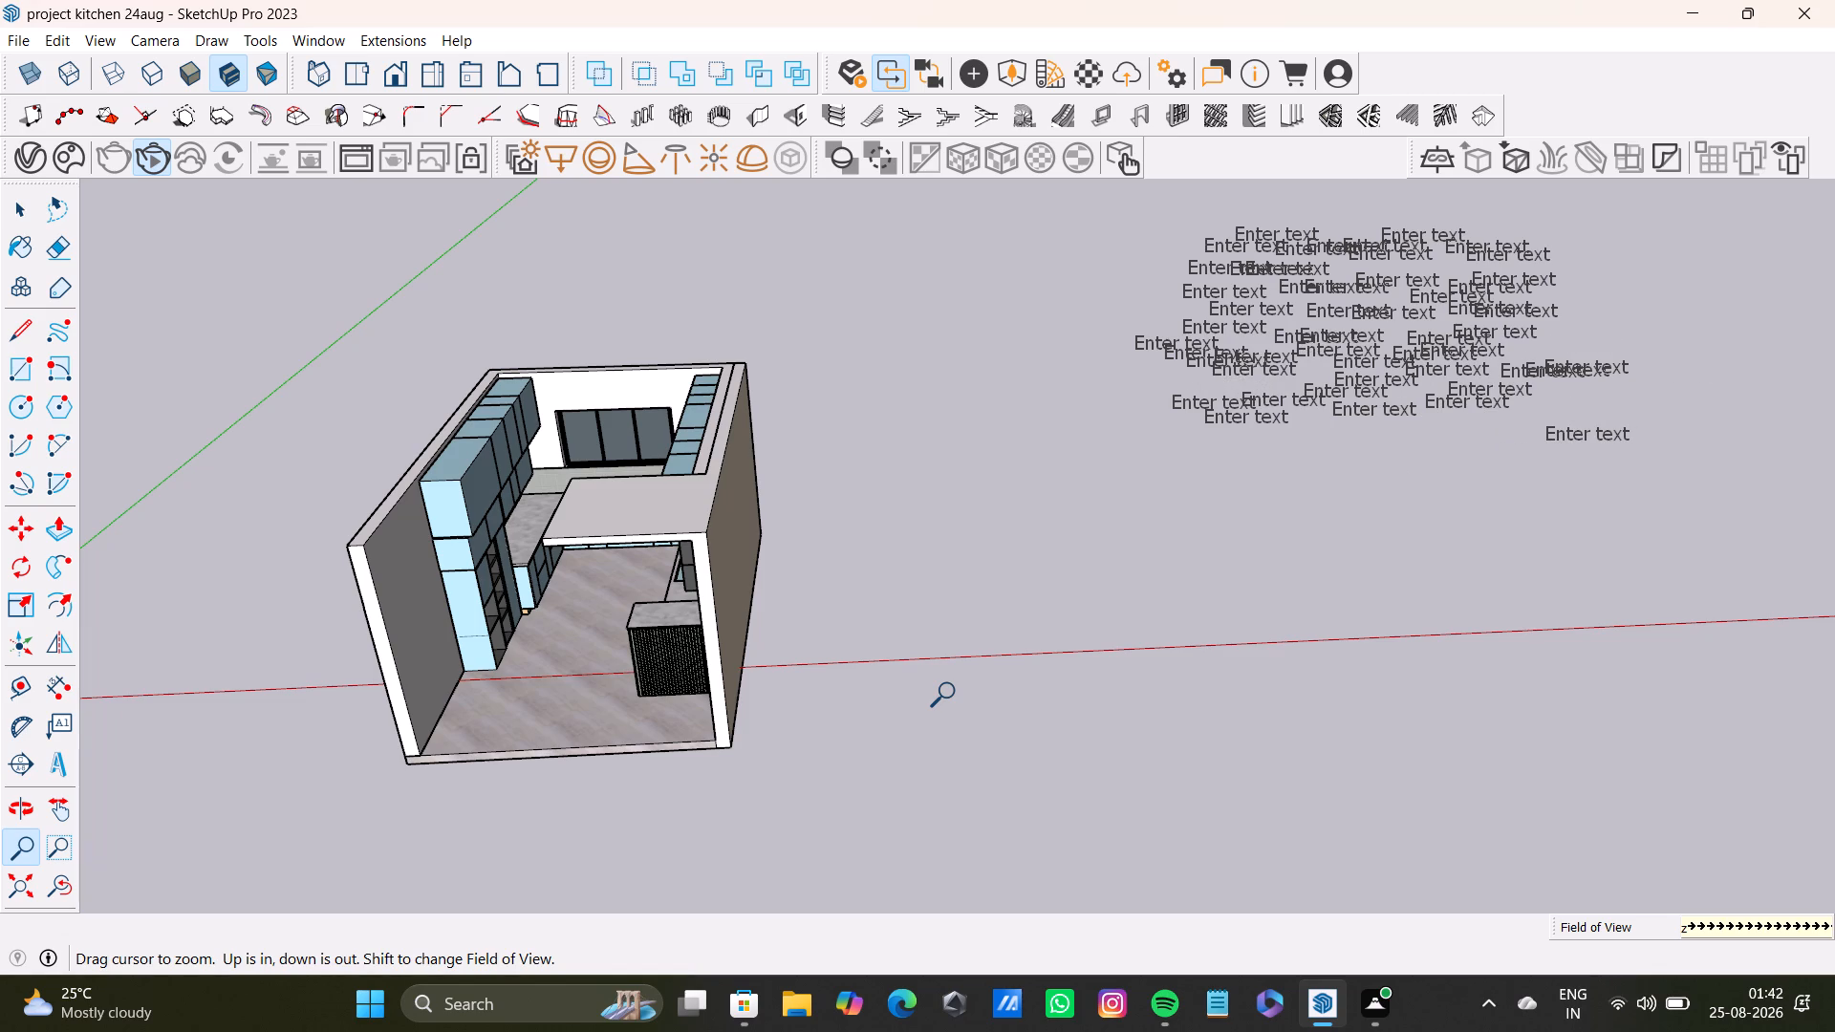
pyautogui.hotkey('ctrl', 'z')
pyautogui.hotkey('ctrl', 'z')
# Undo the remaining overlapping "Enter text" labels at the lower corner of the group's end farthest from the kitchen model.
pyautogui.hotkey('ctrl', 'z')
pyautogui.hotkey('ctrl', 'z')
pyautogui.hotkey('ctrl', 'z')
pyautogui.hotkey('ctrl', 'z')
pyautogui.hotkey('ctrl', 'z')
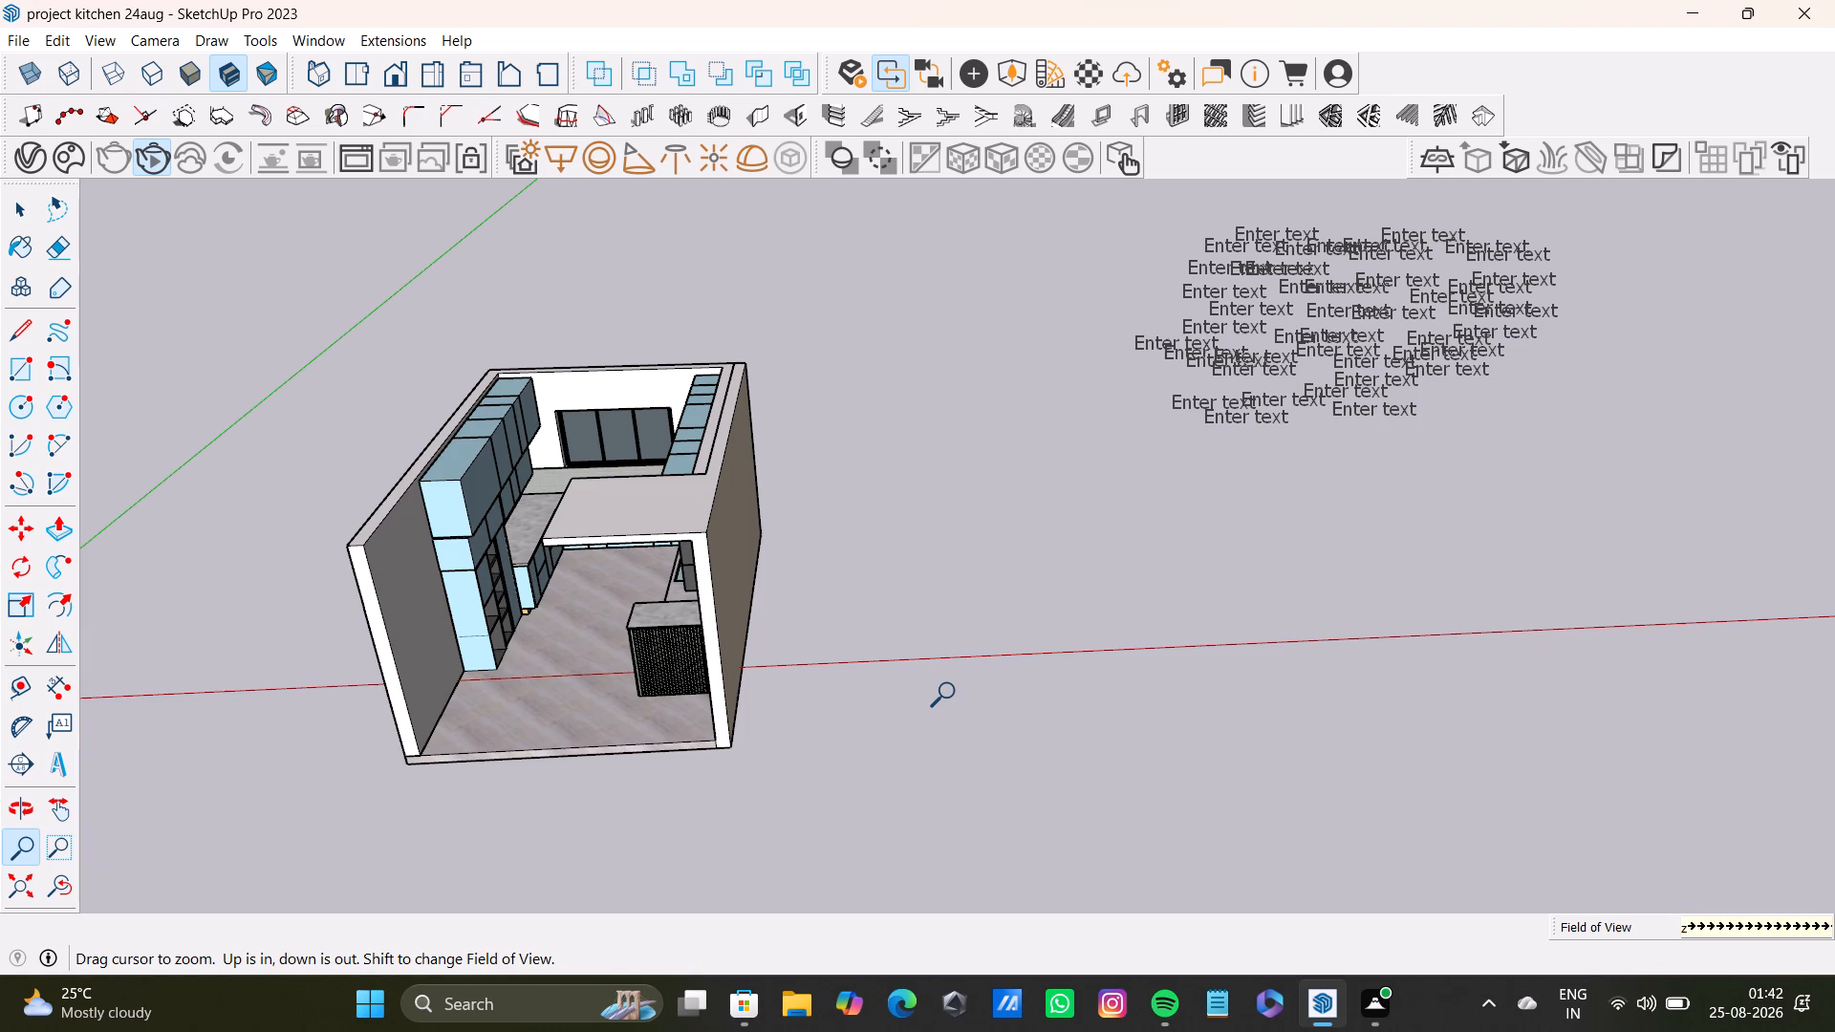
# Undo the "Enter text" labels along the upper edge of the group, from its kitchen-side corner to the middle.
pyautogui.hotkey('ctrl', 'z')
pyautogui.hotkey('ctrl', 'z')
pyautogui.hotkey('ctrl', 'z')
pyautogui.hotkey('ctrl', 'z')
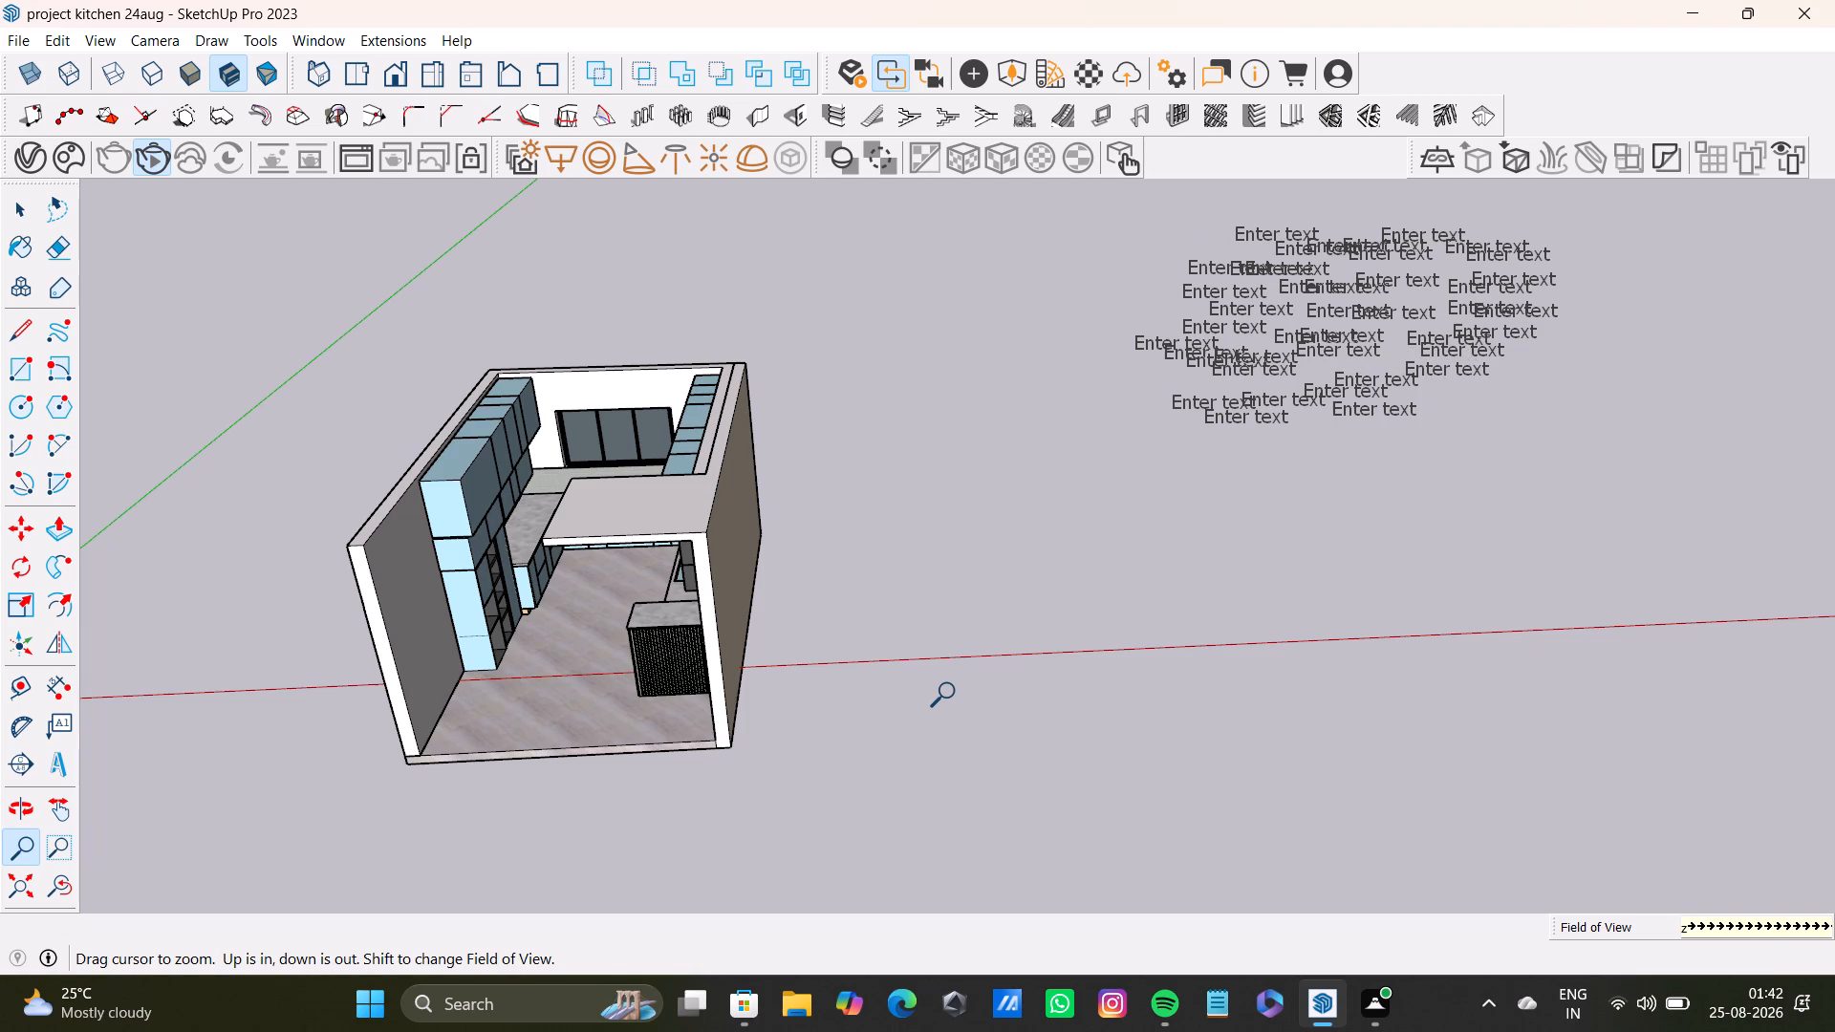
pyautogui.hotkey('ctrl', 'z')
pyautogui.hotkey('ctrl', 'z')
pyautogui.hotkey('ctrl', 'z')
pyautogui.hotkey('ctrl', 'z')
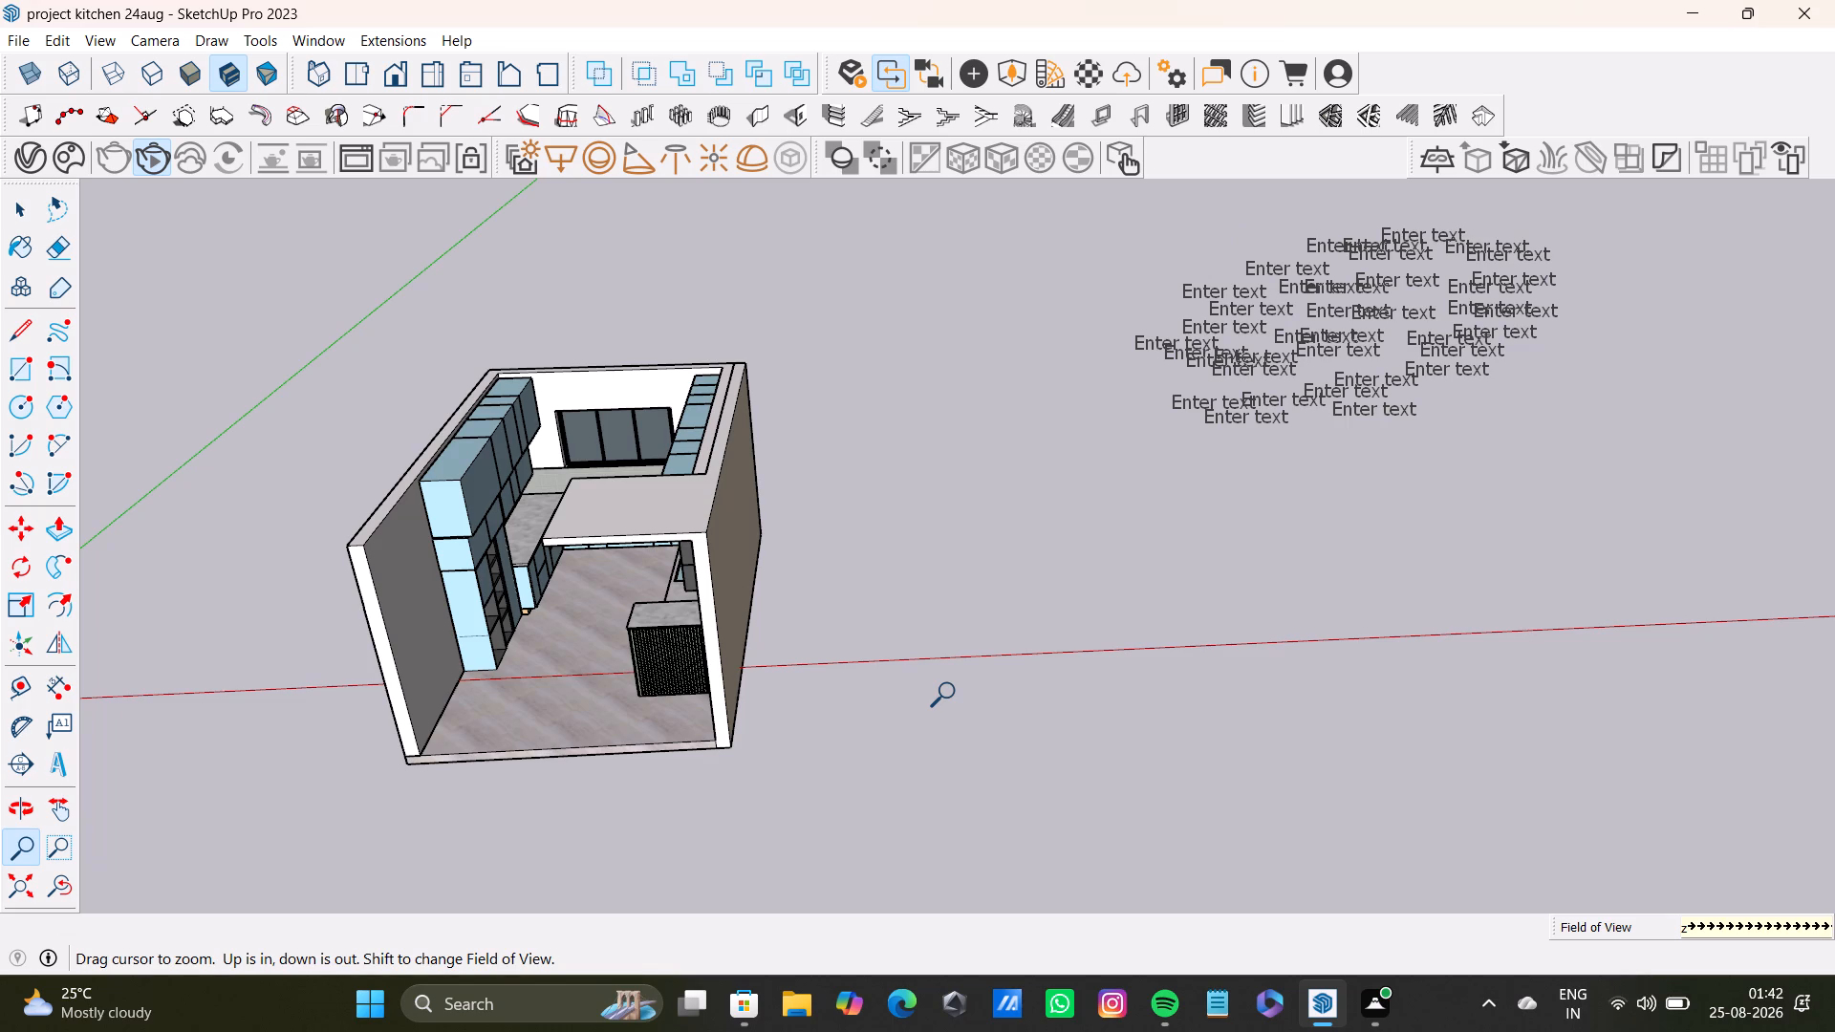
pyautogui.hotkey('ctrl', 'z')
pyautogui.hotkey('ctrl', 'z')
pyautogui.hotkey('ctrl', 'z')
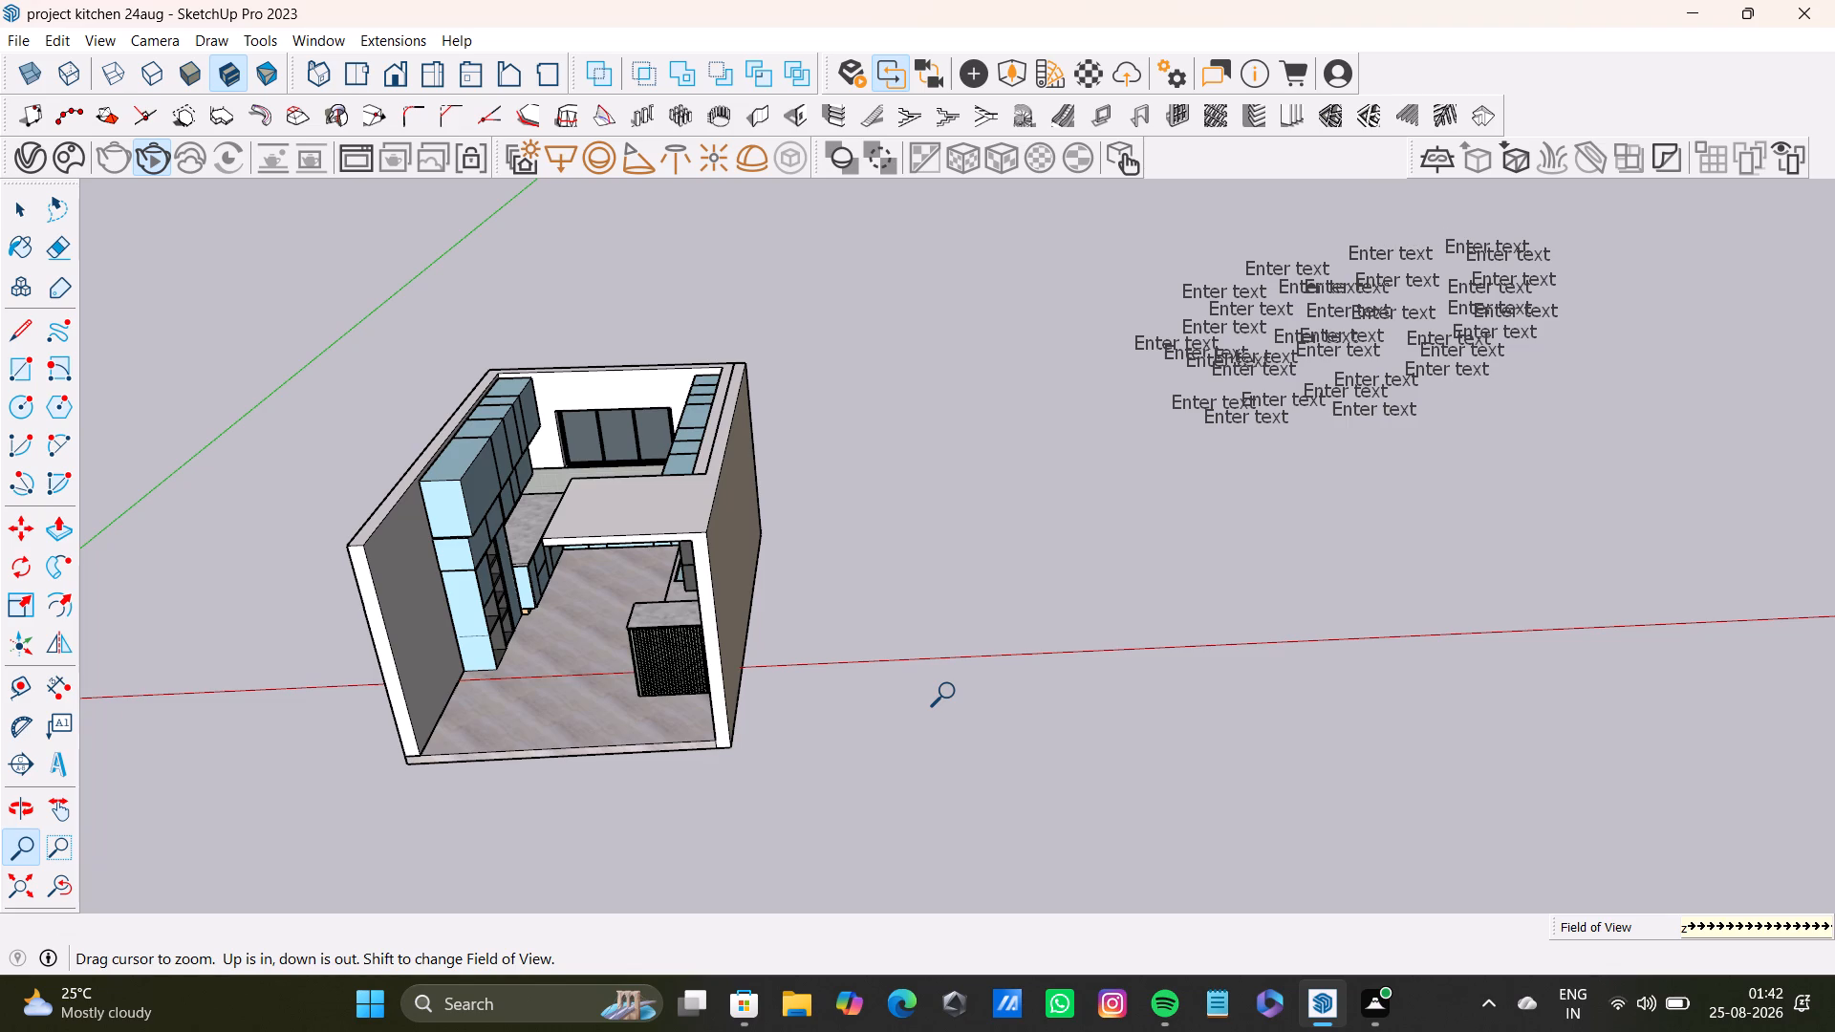
# Undo the next "Enter text" labels at the group's upper corner farthest from the kitchen model.
pyautogui.hotkey('ctrl', 'z')
pyautogui.hotkey('ctrl', 'z')
pyautogui.hotkey('ctrl', 'z')
pyautogui.hotkey('ctrl', 'z')
pyautogui.hotkey('ctrl', 'z')
pyautogui.hotkey('ctrl', 'z')
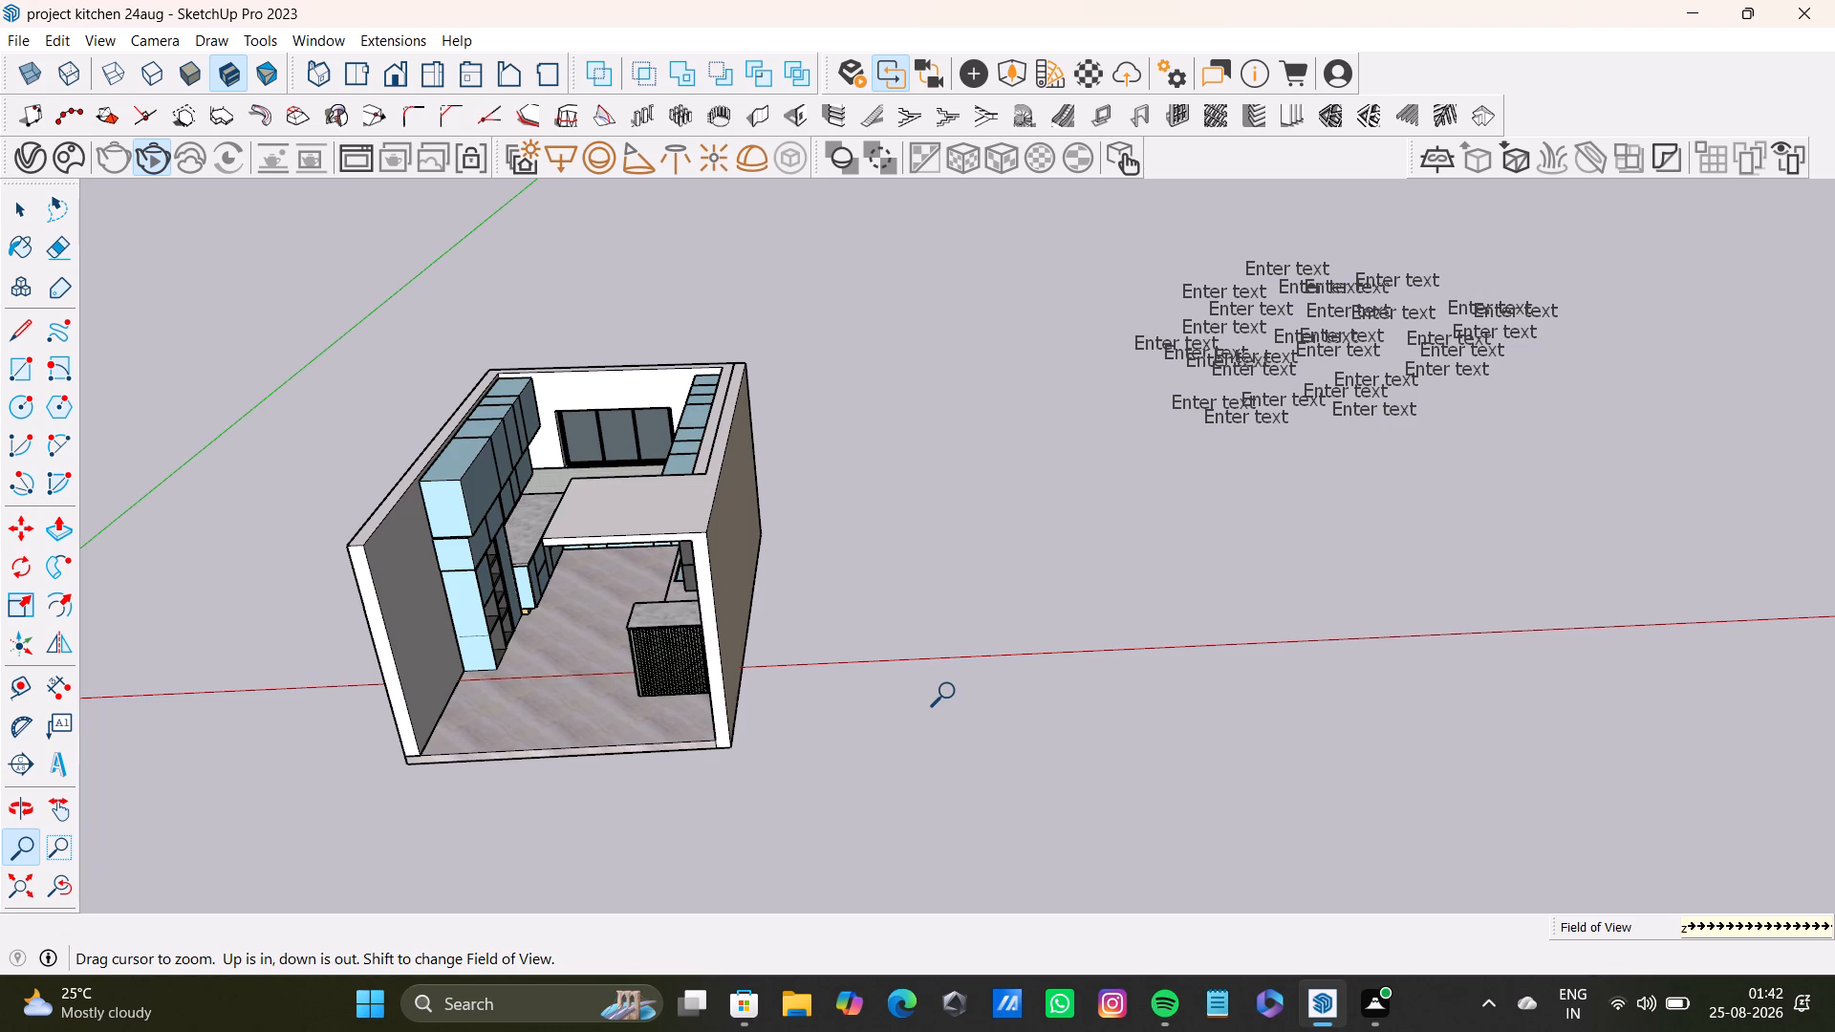
# Undo the next "Enter text" labels scattered across the middle rows of the group, including the one nearest the kitchen.
pyautogui.hotkey('ctrl', 'z')
pyautogui.hotkey('ctrl', 'z')
pyautogui.hotkey('ctrl', 'z')
pyautogui.hotkey('ctrl', 'z')
pyautogui.hotkey('ctrl', 'z')
pyautogui.hotkey('ctrl', 'z')
pyautogui.hotkey('ctrl', 'z')
pyautogui.hotkey('ctrl', 'z')
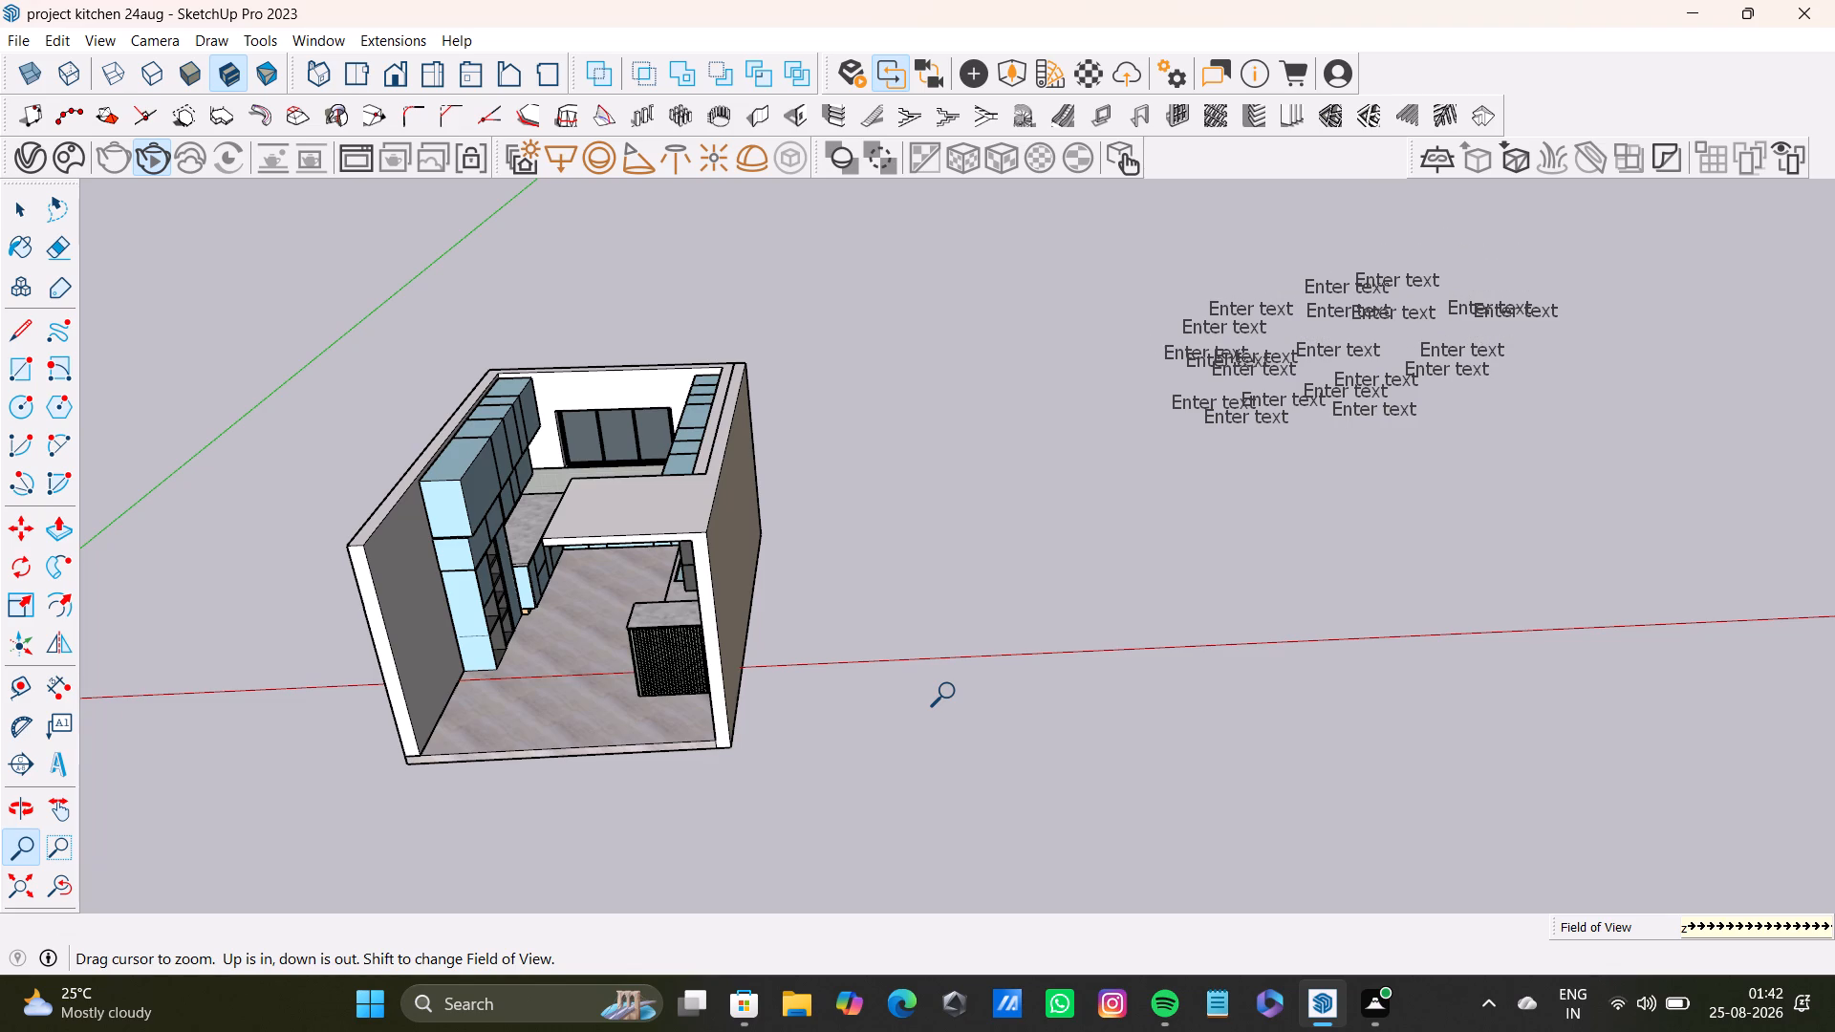
# Undo the overlapping "Enter text" labels in the lower rows of the group, leaving its lowest one.
pyautogui.hotkey('ctrl', 'z')
pyautogui.hotkey('ctrl', 'z')
pyautogui.hotkey('ctrl', 'z')
pyautogui.hotkey('ctrl', 'z')
pyautogui.hotkey('ctrl', 'z')
pyautogui.hotkey('ctrl', 'z')
pyautogui.hotkey('ctrl', 'z')
pyautogui.hotkey('ctrl', 'z')
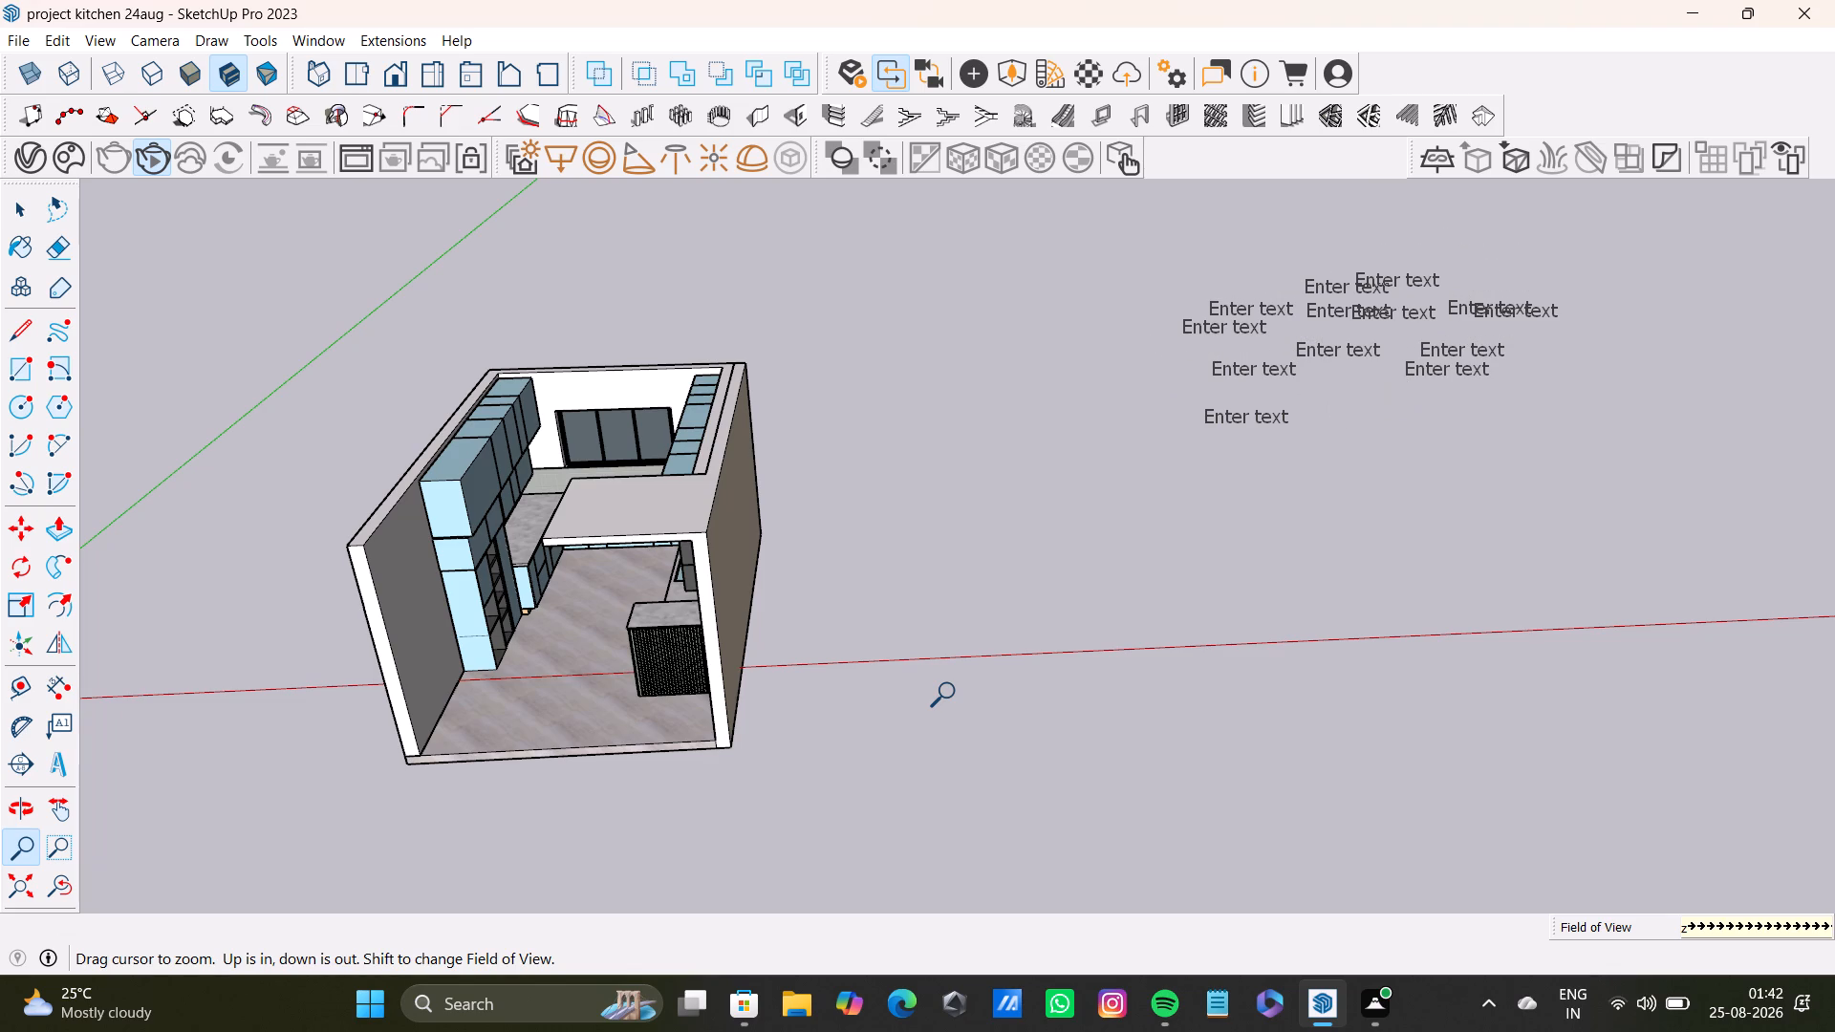
# Undo the lowest "Enter text" label and the remaining overlapping ones in the upper middle and far end of the group.
pyautogui.hotkey('ctrl', 'z')
pyautogui.hotkey('ctrl', 'z')
pyautogui.hotkey('ctrl', 'z')
pyautogui.hotkey('ctrl', 'z')
pyautogui.hotkey('ctrl', 'z')
pyautogui.hotkey('ctrl', 'z')
pyautogui.hotkey('ctrl', 'z')
pyautogui.hotkey('ctrl', 'z')
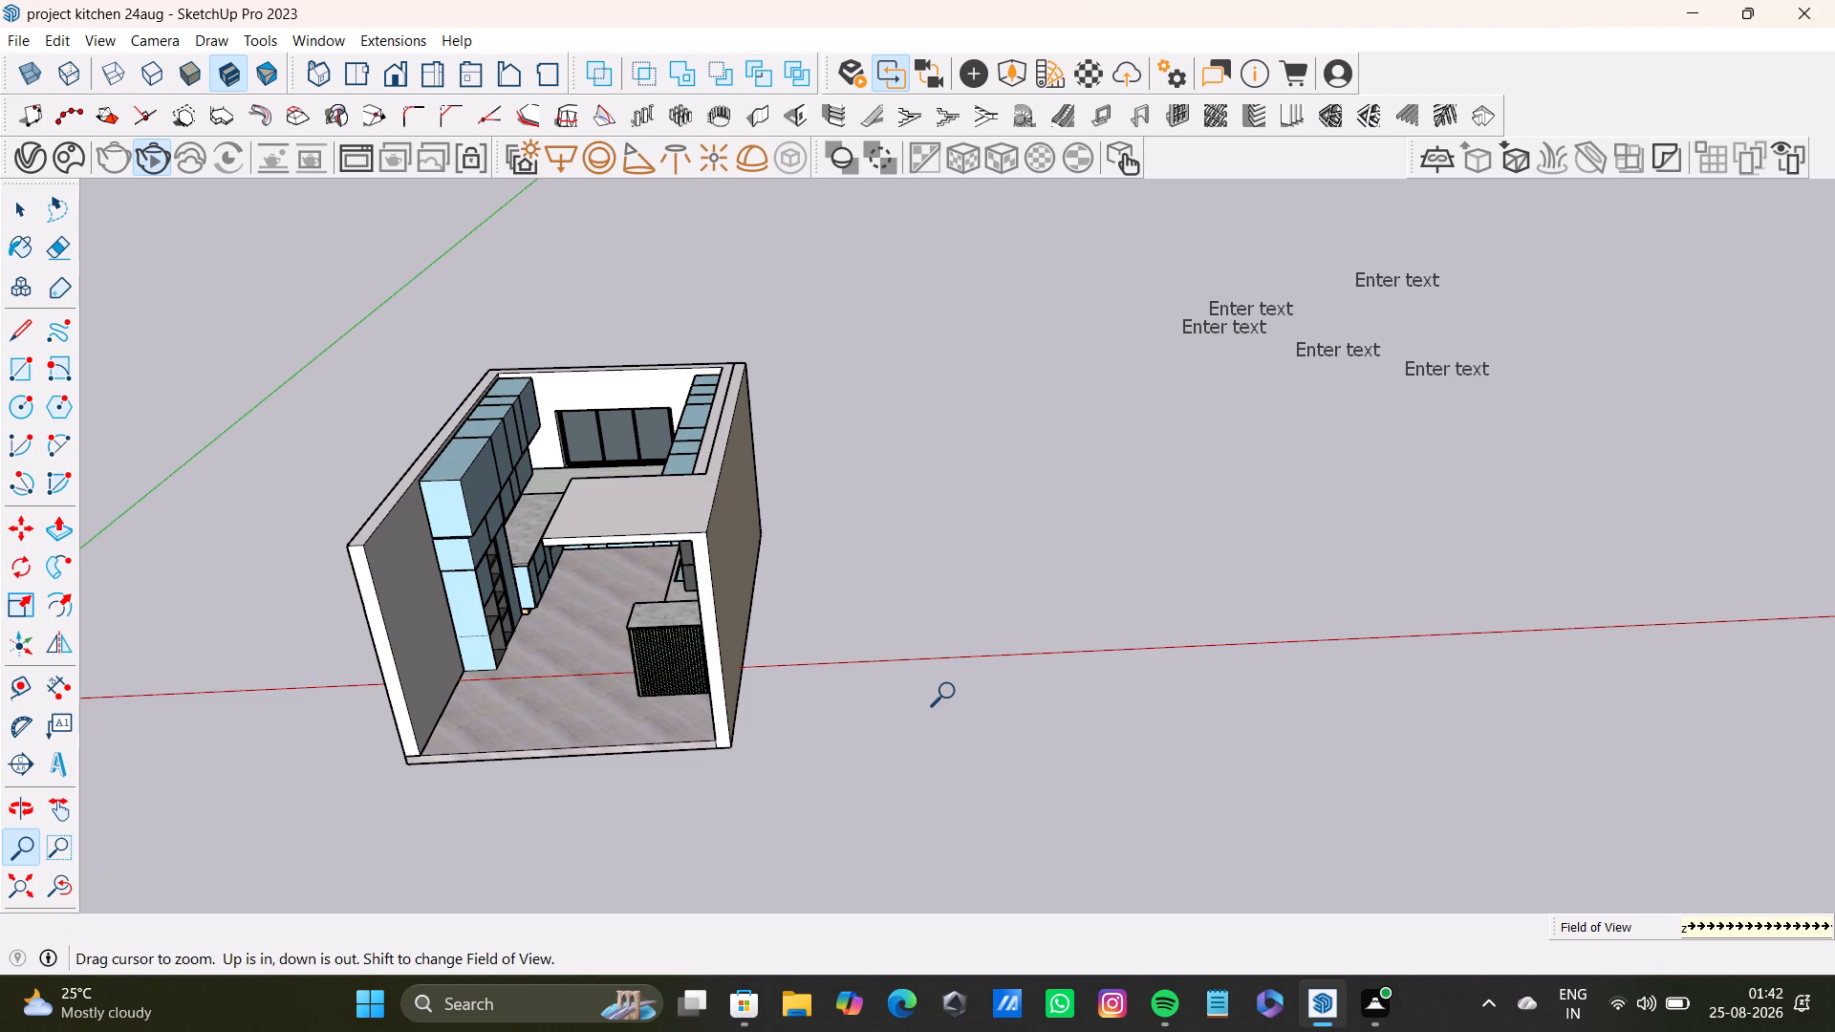
# Undo the last scattered "Enter text" labels until the space beside the kitchen model is empty.
pyautogui.hotkey('ctrl', 'z')
pyautogui.hotkey('ctrl', 'z')
pyautogui.hotkey('ctrl', 'z')
pyautogui.hotkey('ctrl', 'z')
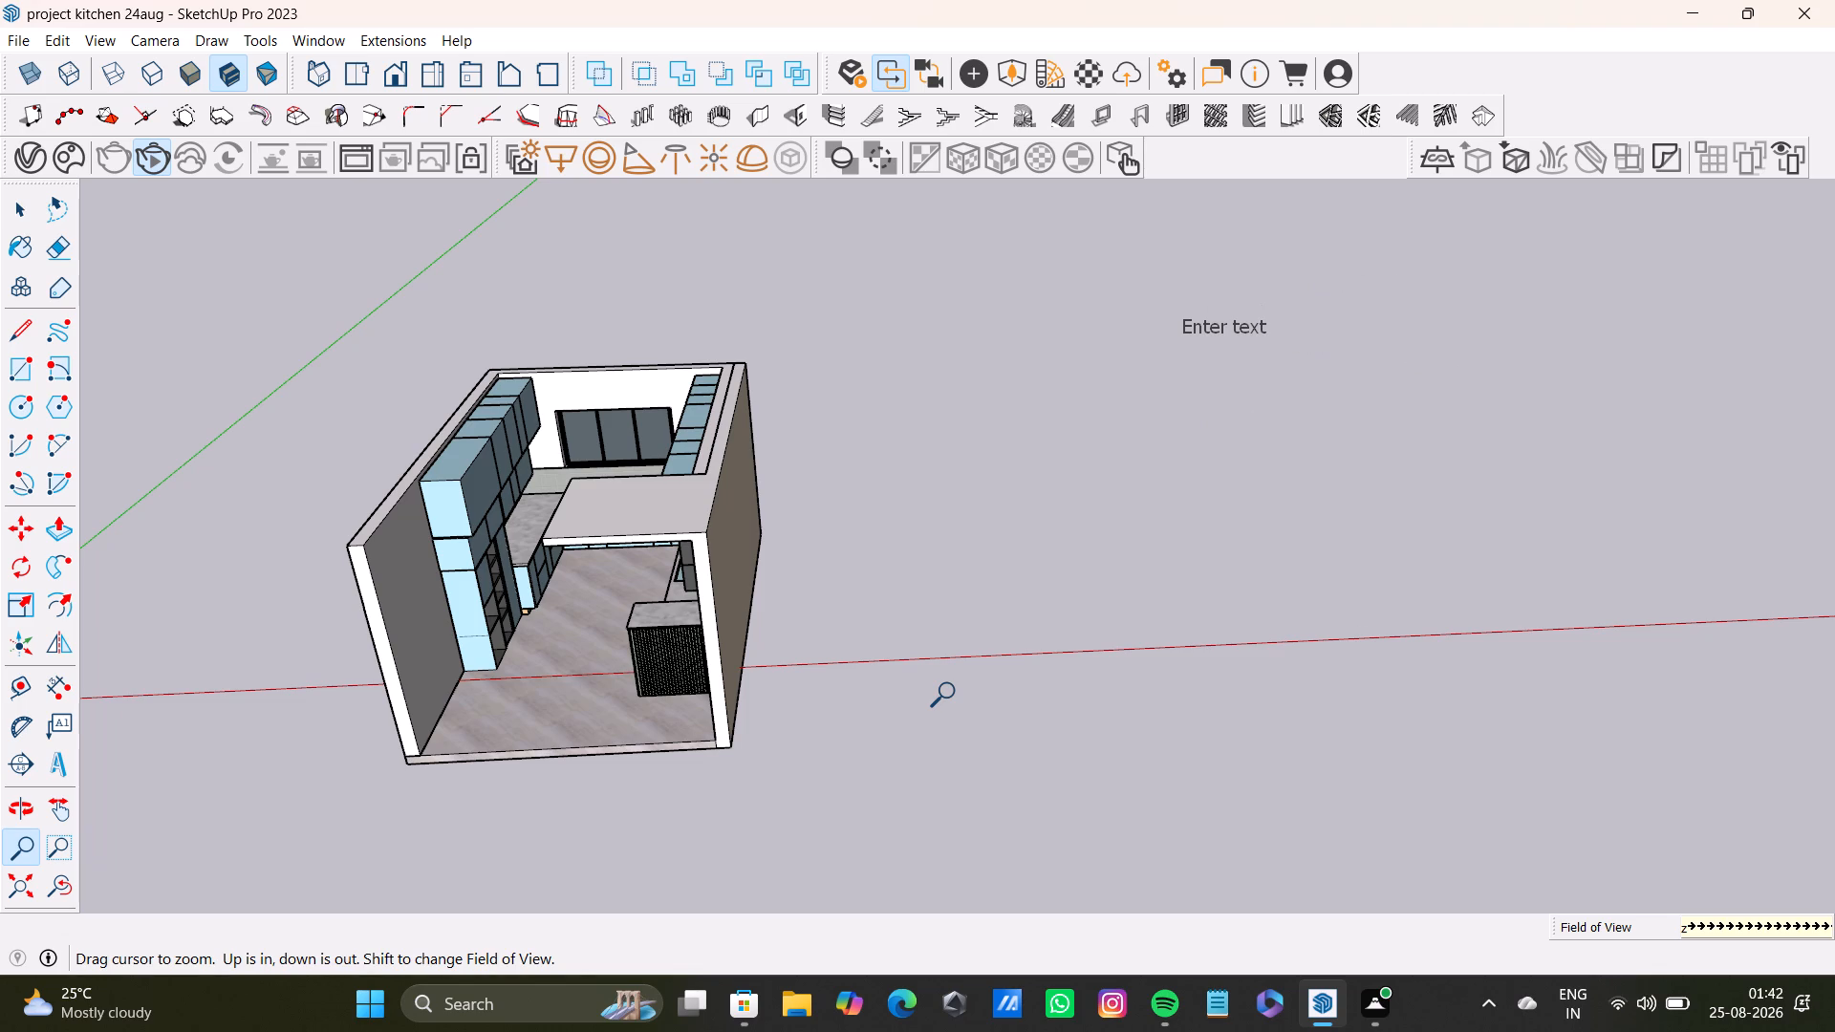
pyautogui.hotkey('ctrl', 'z')
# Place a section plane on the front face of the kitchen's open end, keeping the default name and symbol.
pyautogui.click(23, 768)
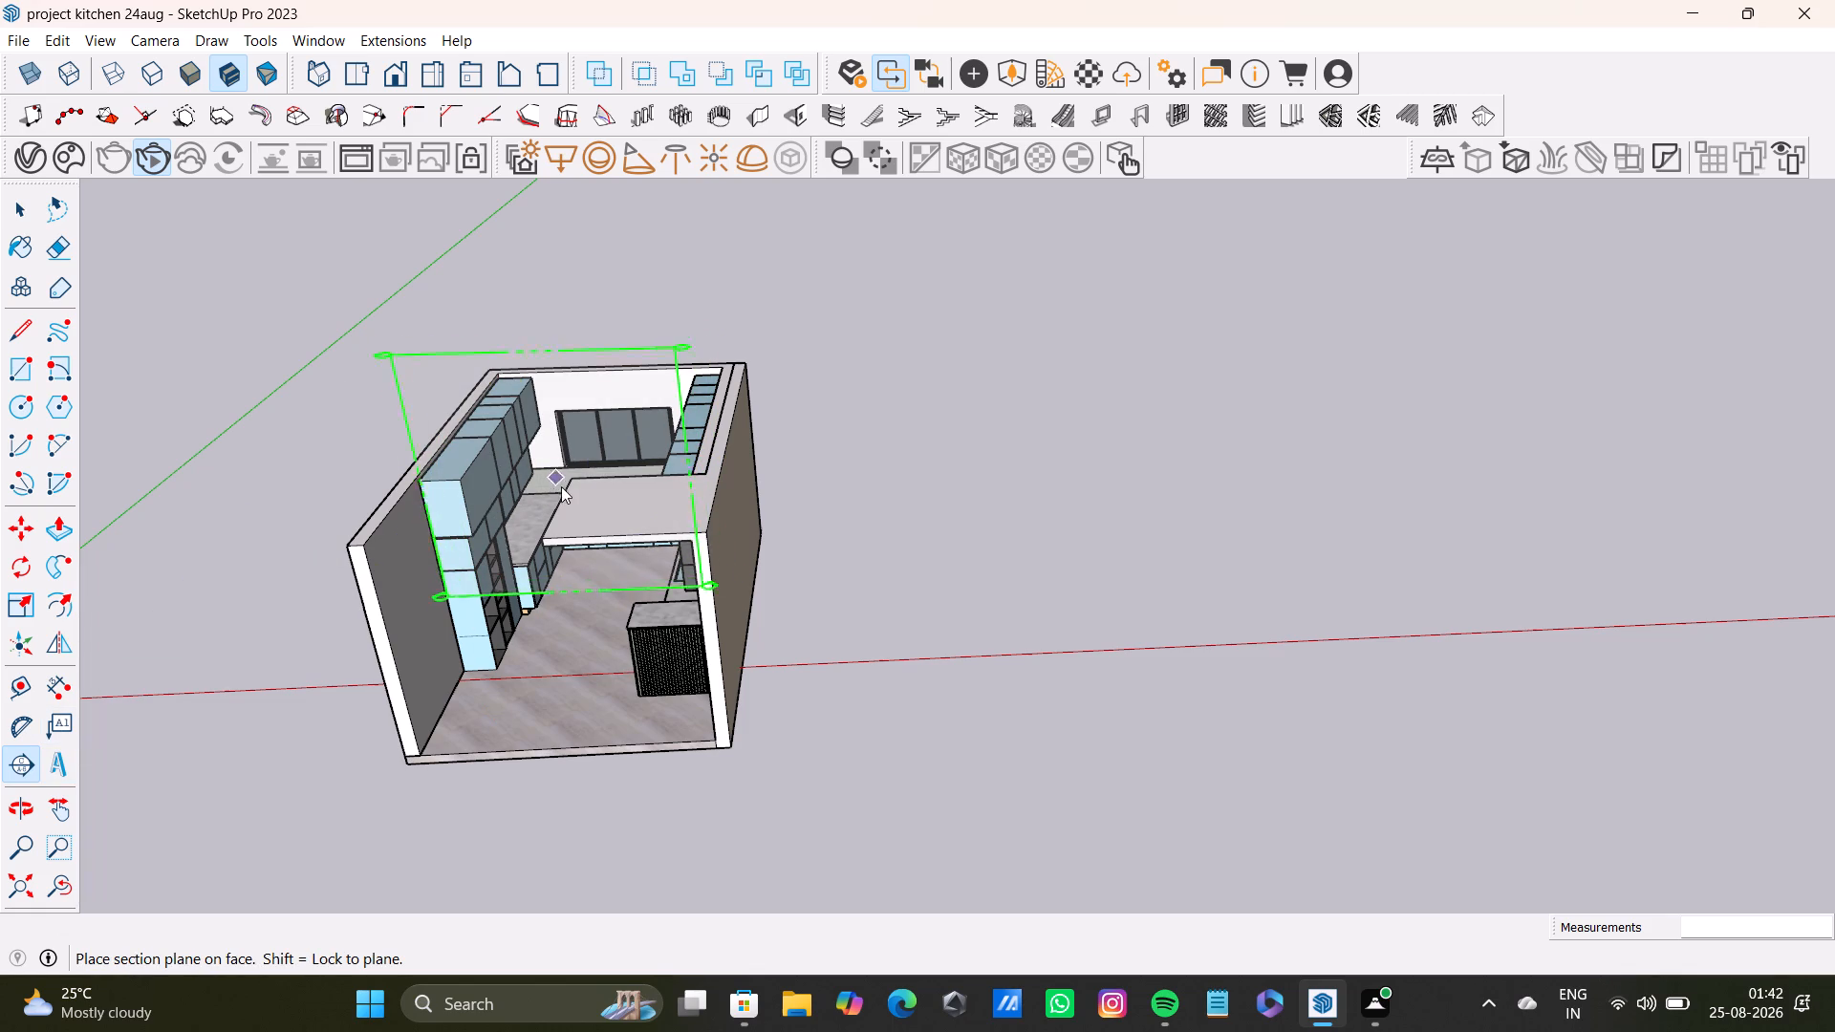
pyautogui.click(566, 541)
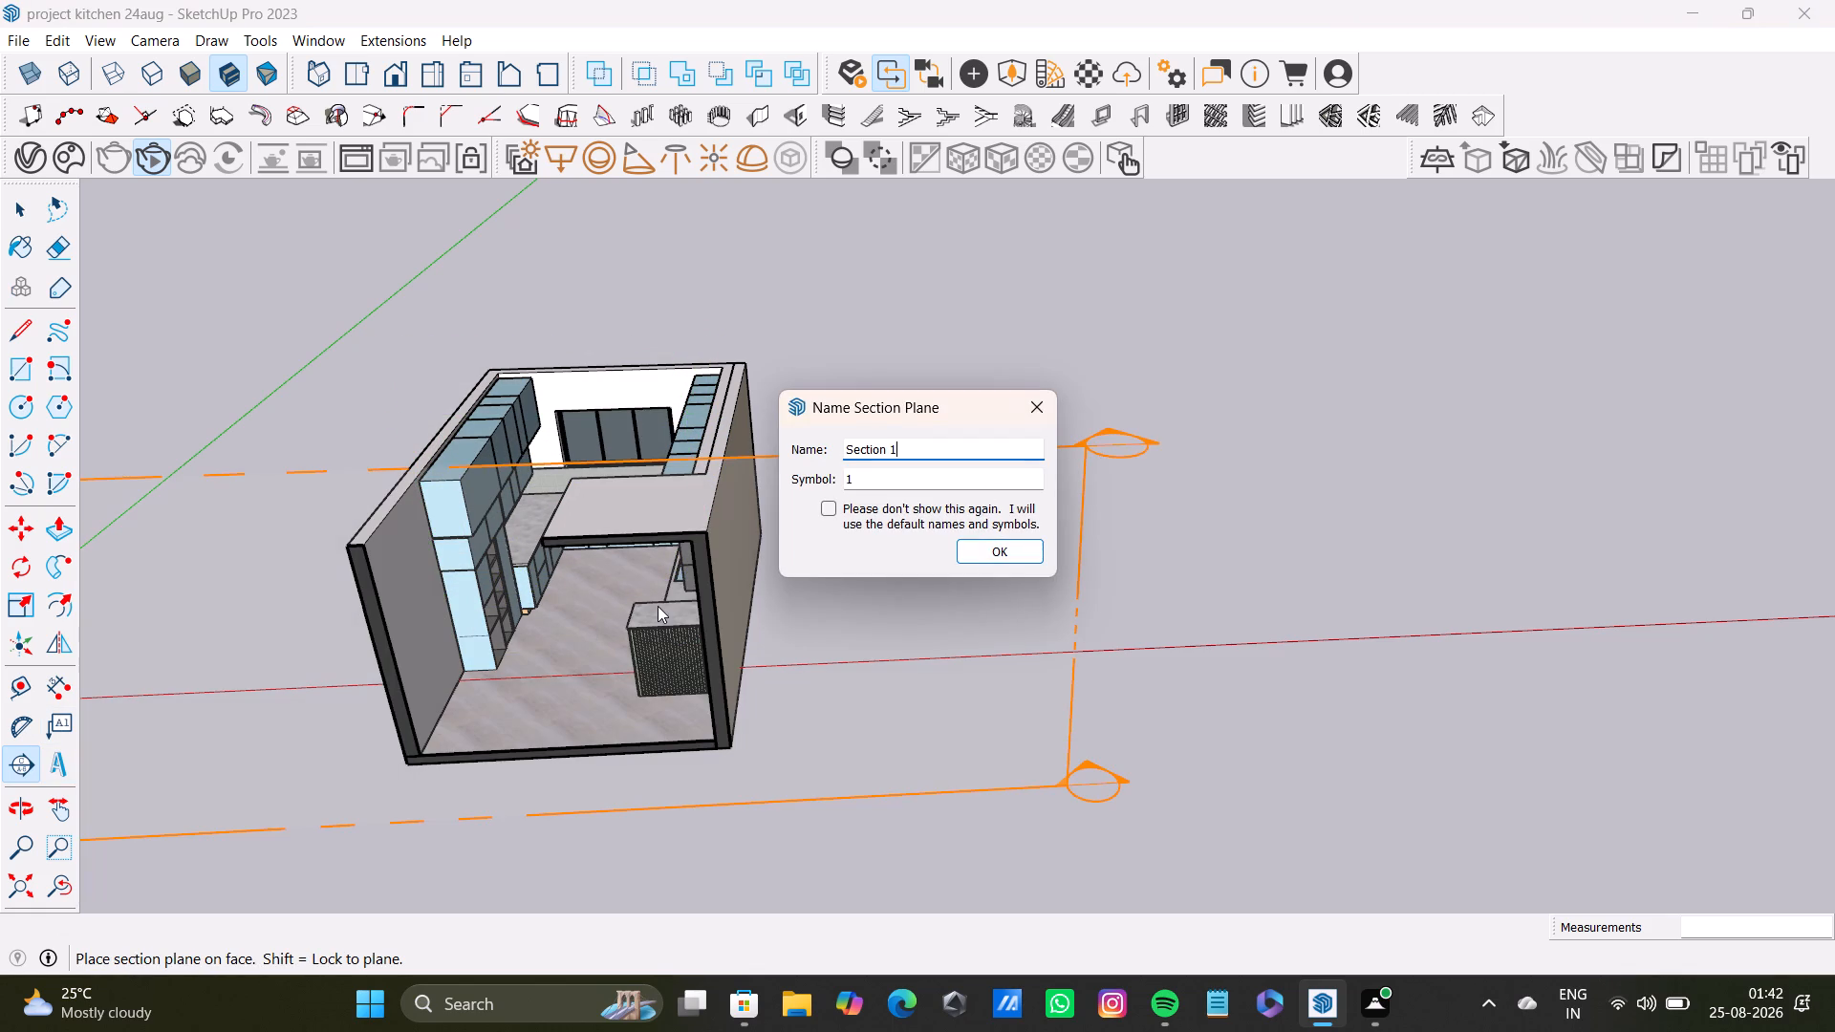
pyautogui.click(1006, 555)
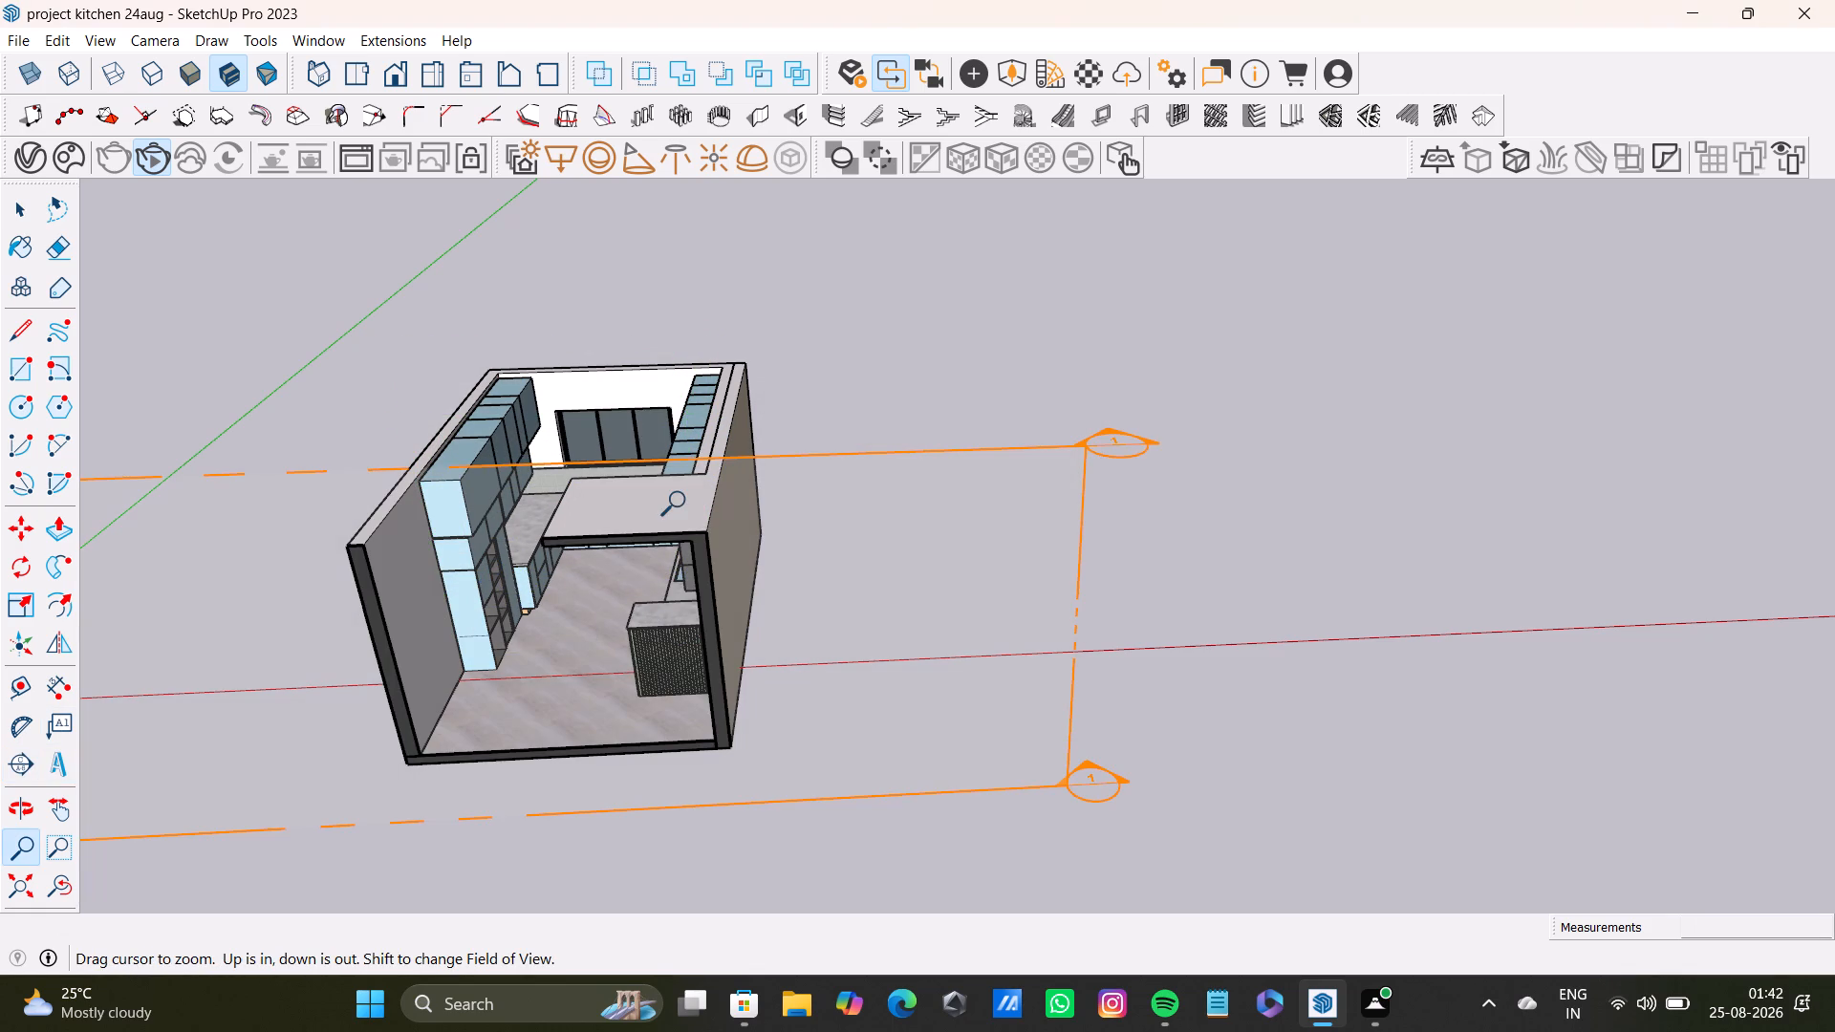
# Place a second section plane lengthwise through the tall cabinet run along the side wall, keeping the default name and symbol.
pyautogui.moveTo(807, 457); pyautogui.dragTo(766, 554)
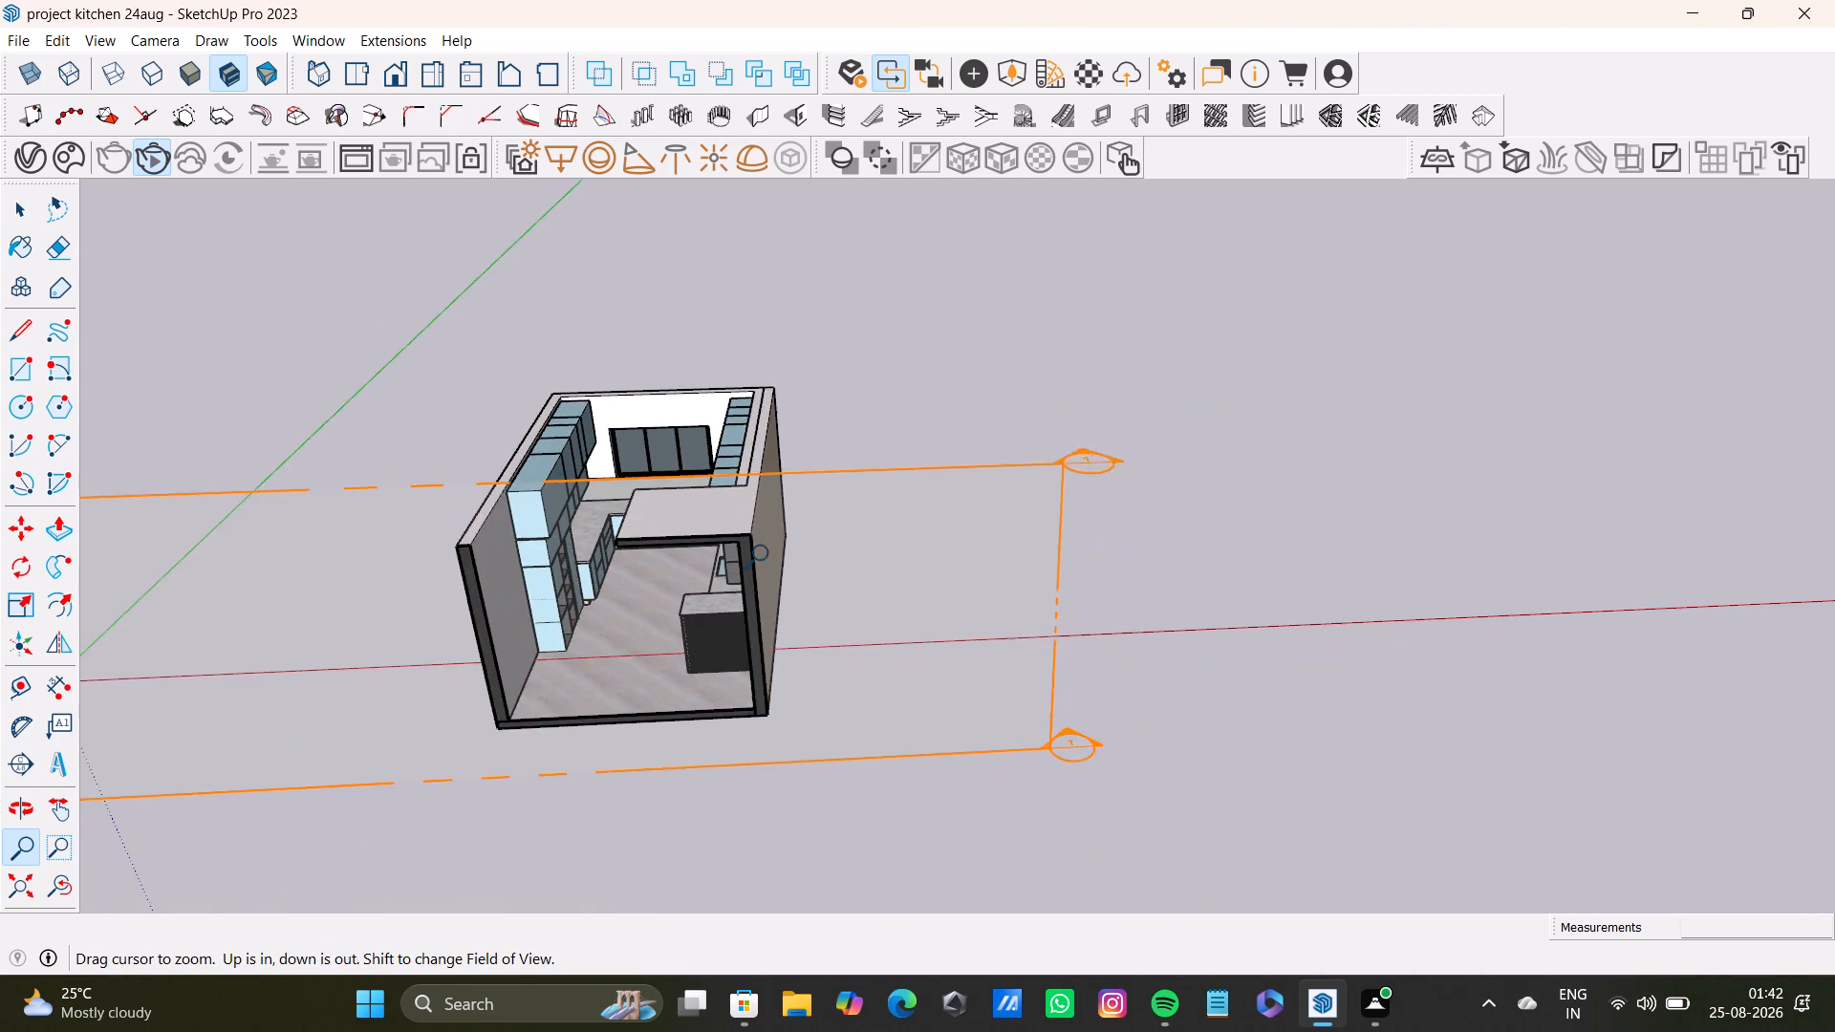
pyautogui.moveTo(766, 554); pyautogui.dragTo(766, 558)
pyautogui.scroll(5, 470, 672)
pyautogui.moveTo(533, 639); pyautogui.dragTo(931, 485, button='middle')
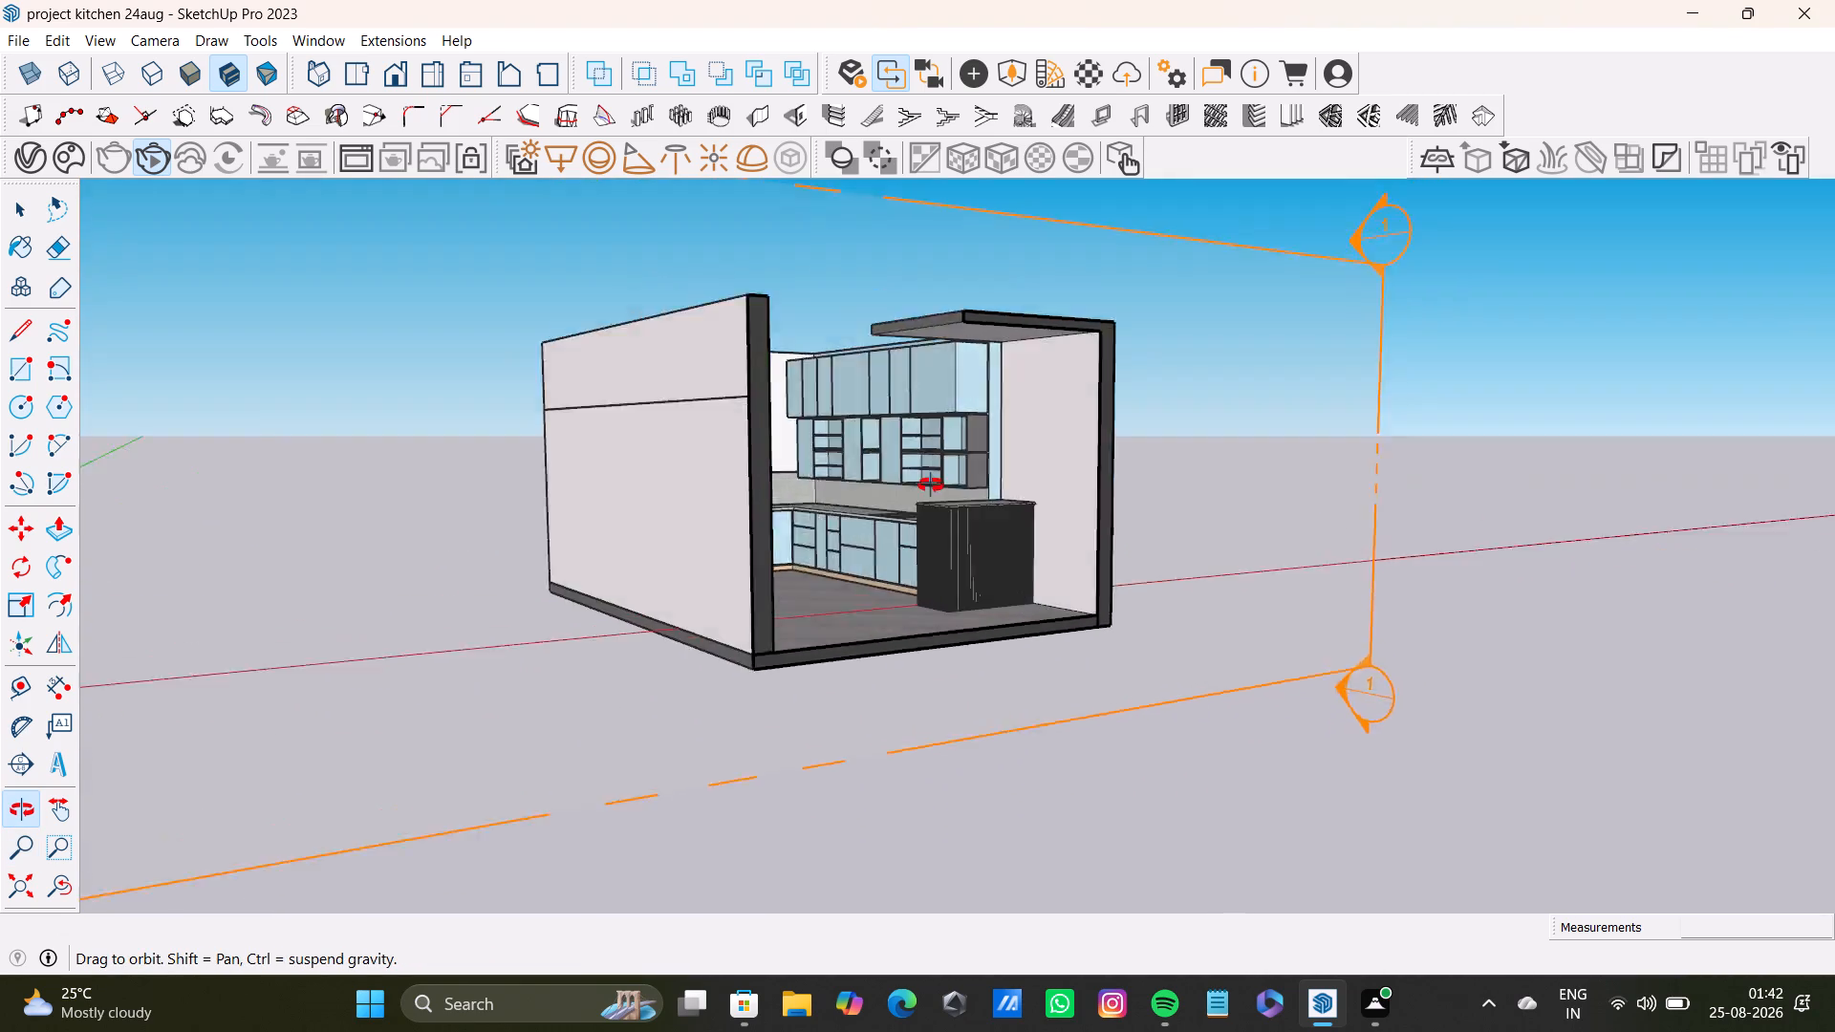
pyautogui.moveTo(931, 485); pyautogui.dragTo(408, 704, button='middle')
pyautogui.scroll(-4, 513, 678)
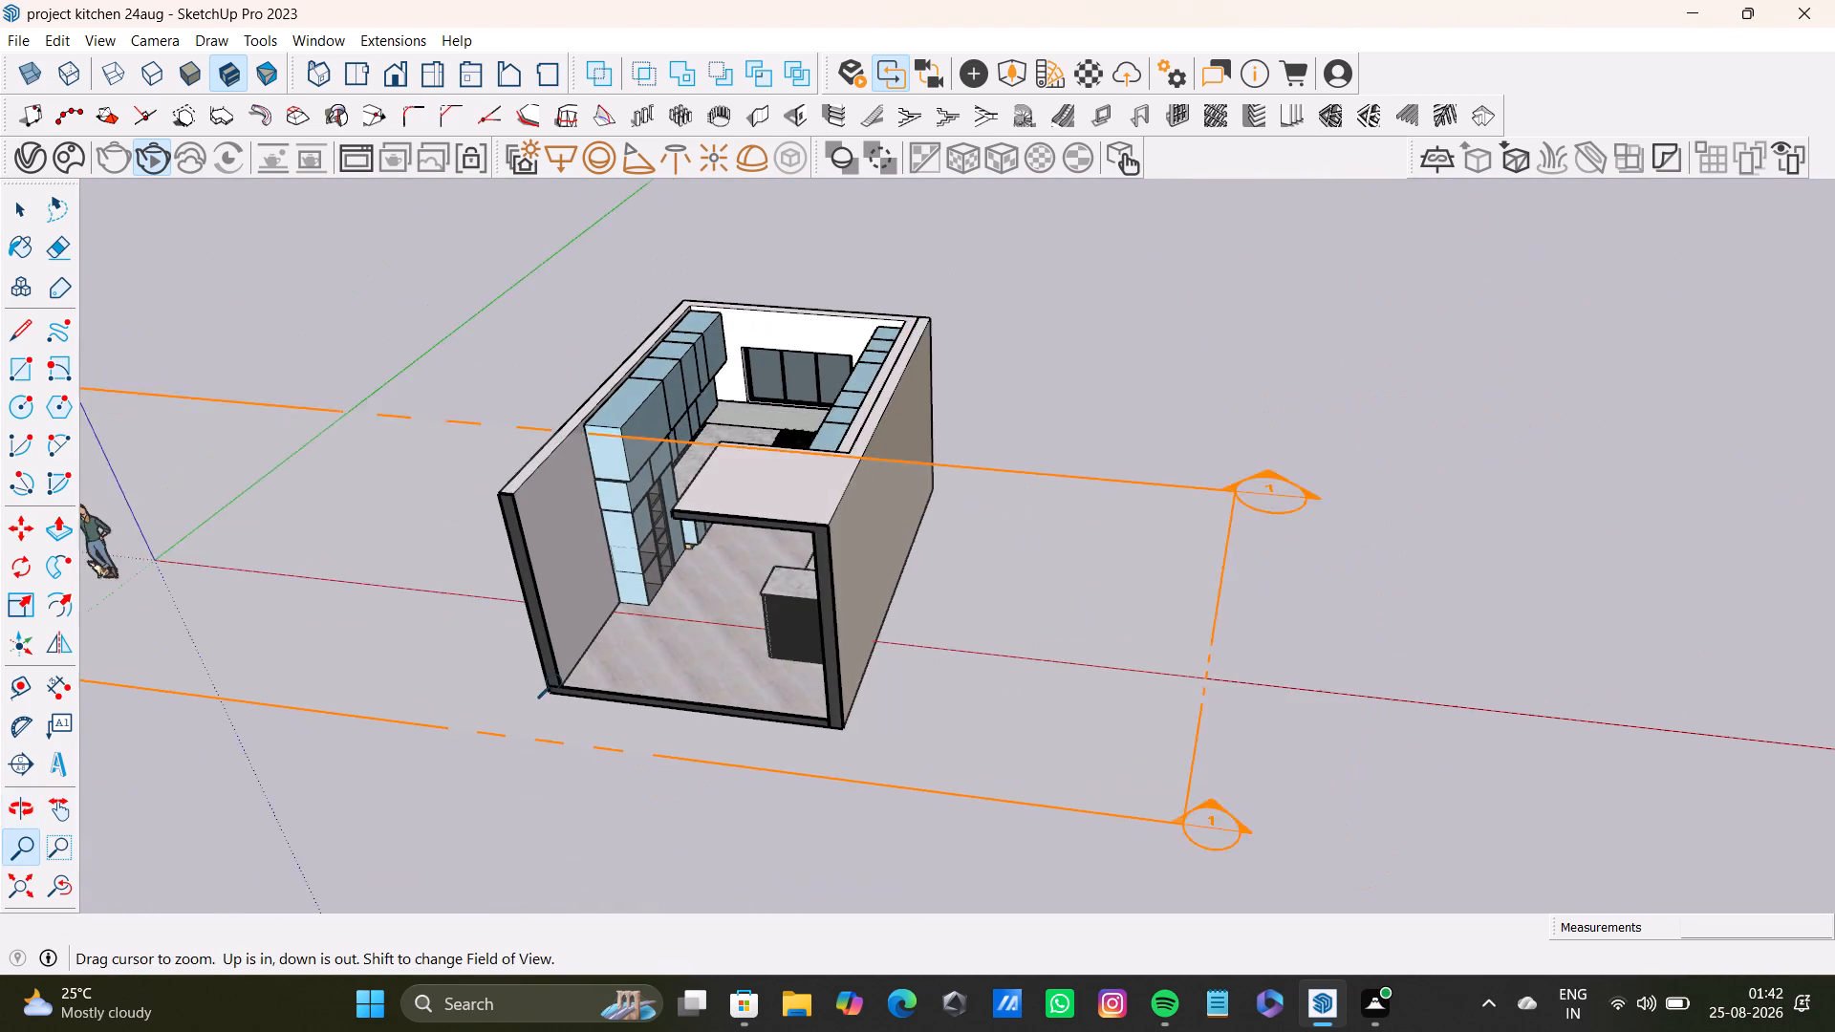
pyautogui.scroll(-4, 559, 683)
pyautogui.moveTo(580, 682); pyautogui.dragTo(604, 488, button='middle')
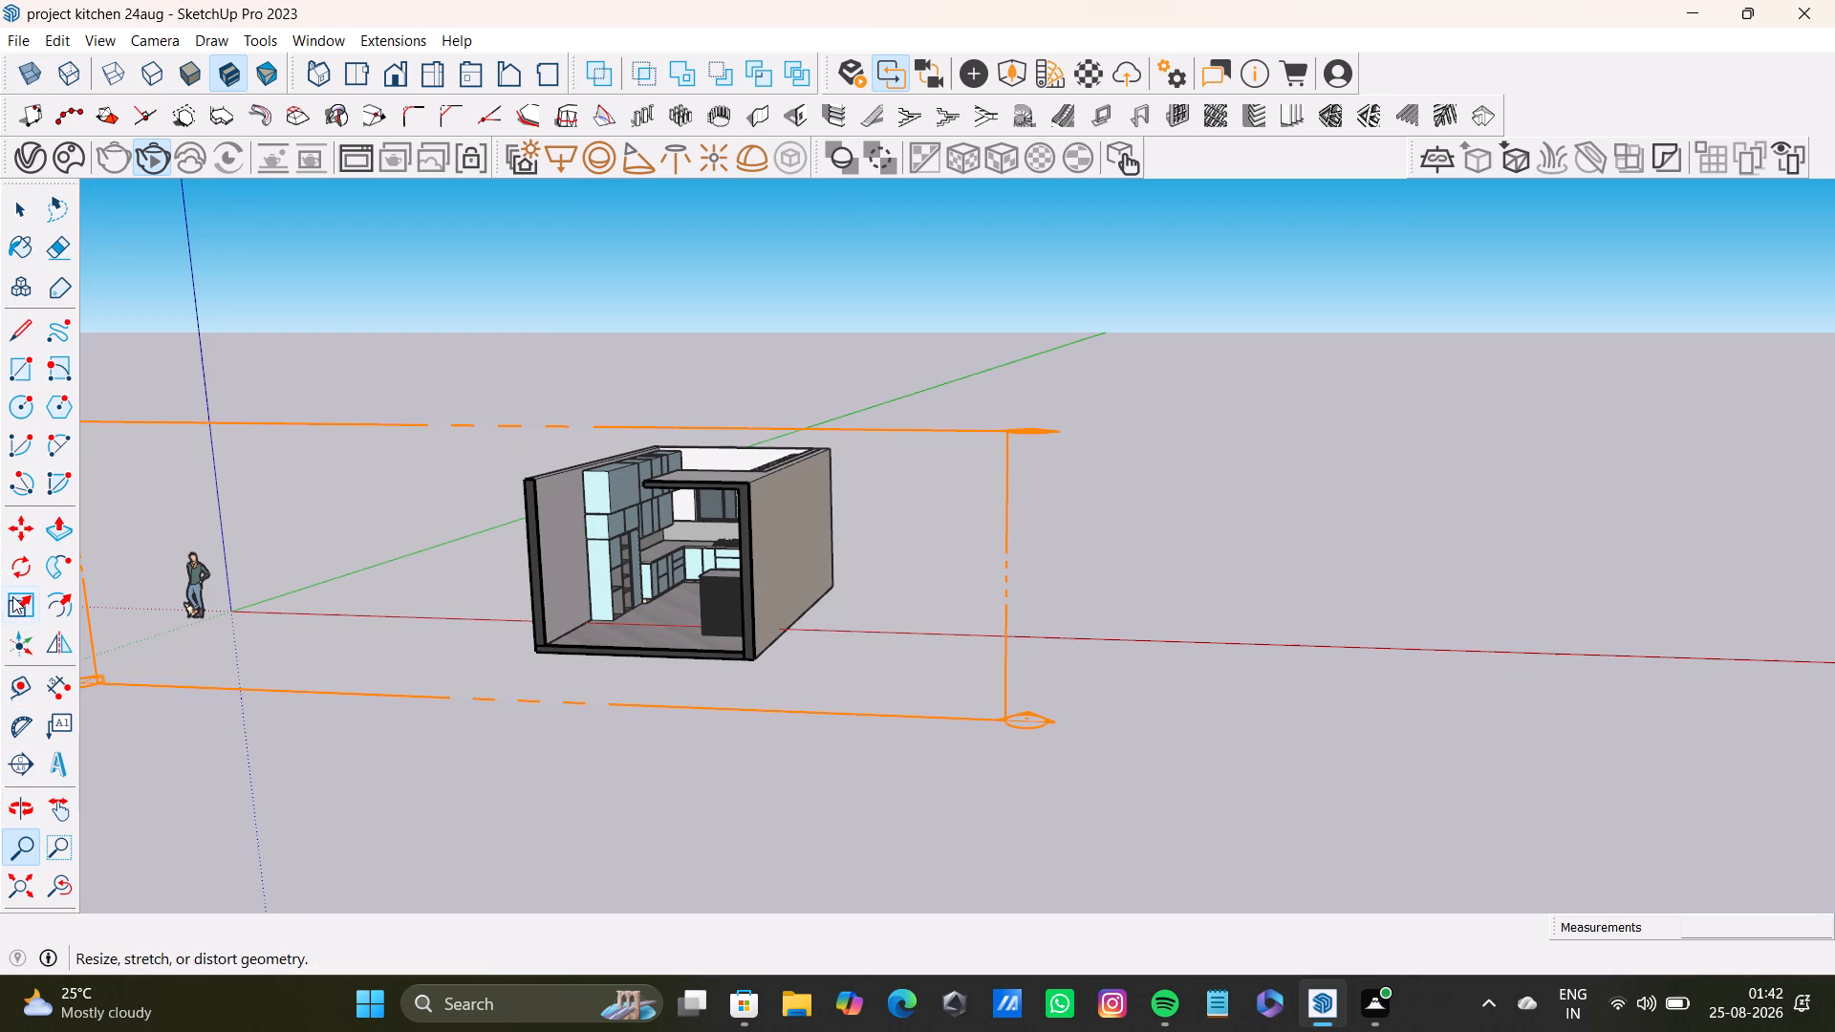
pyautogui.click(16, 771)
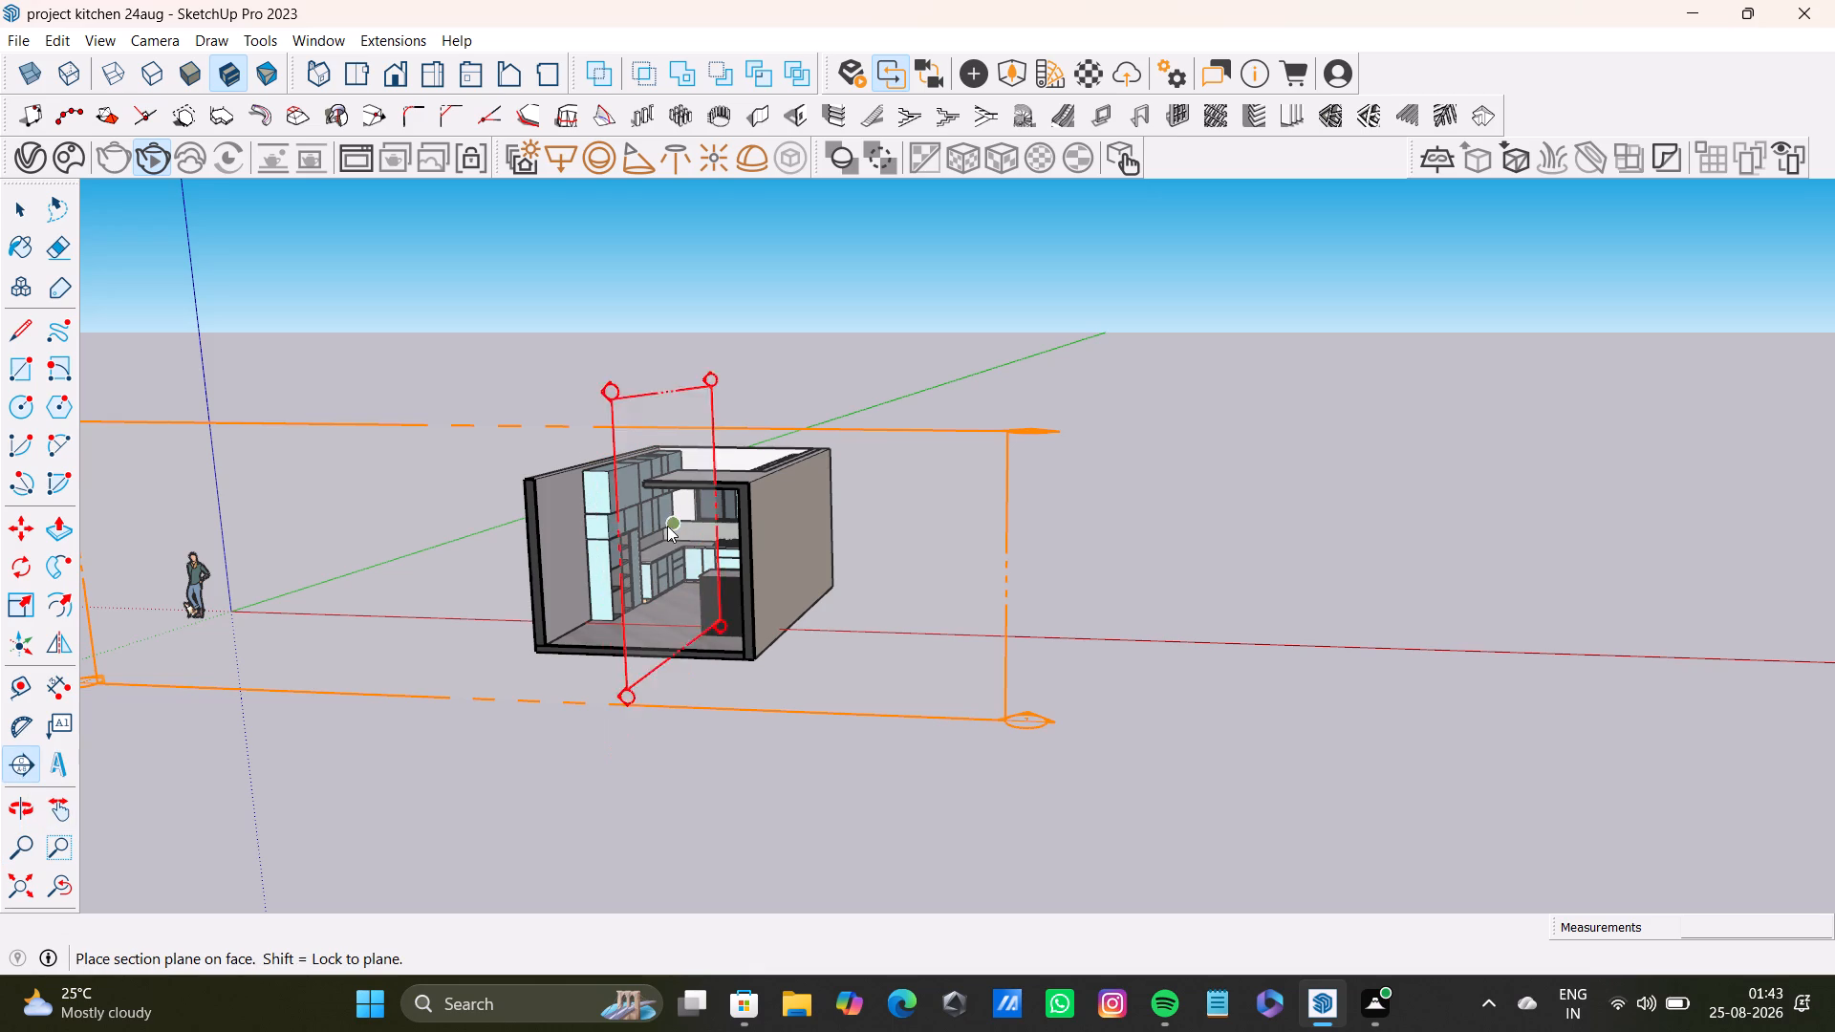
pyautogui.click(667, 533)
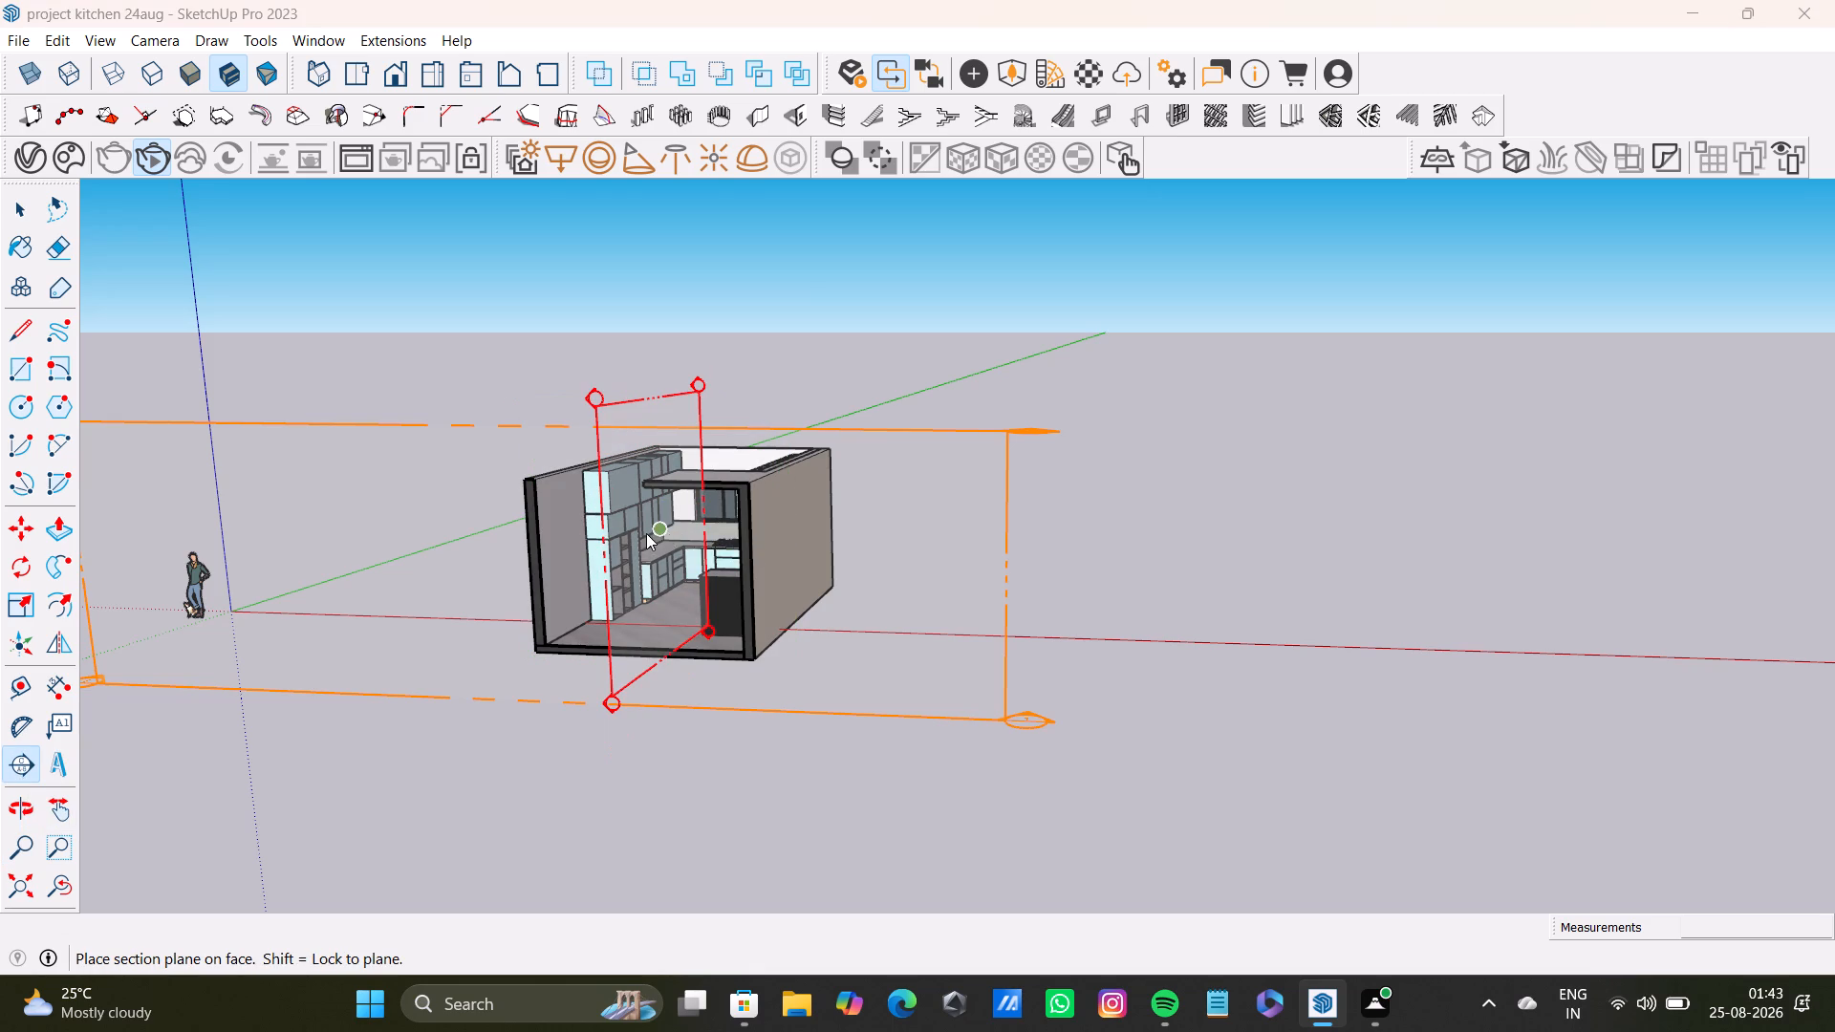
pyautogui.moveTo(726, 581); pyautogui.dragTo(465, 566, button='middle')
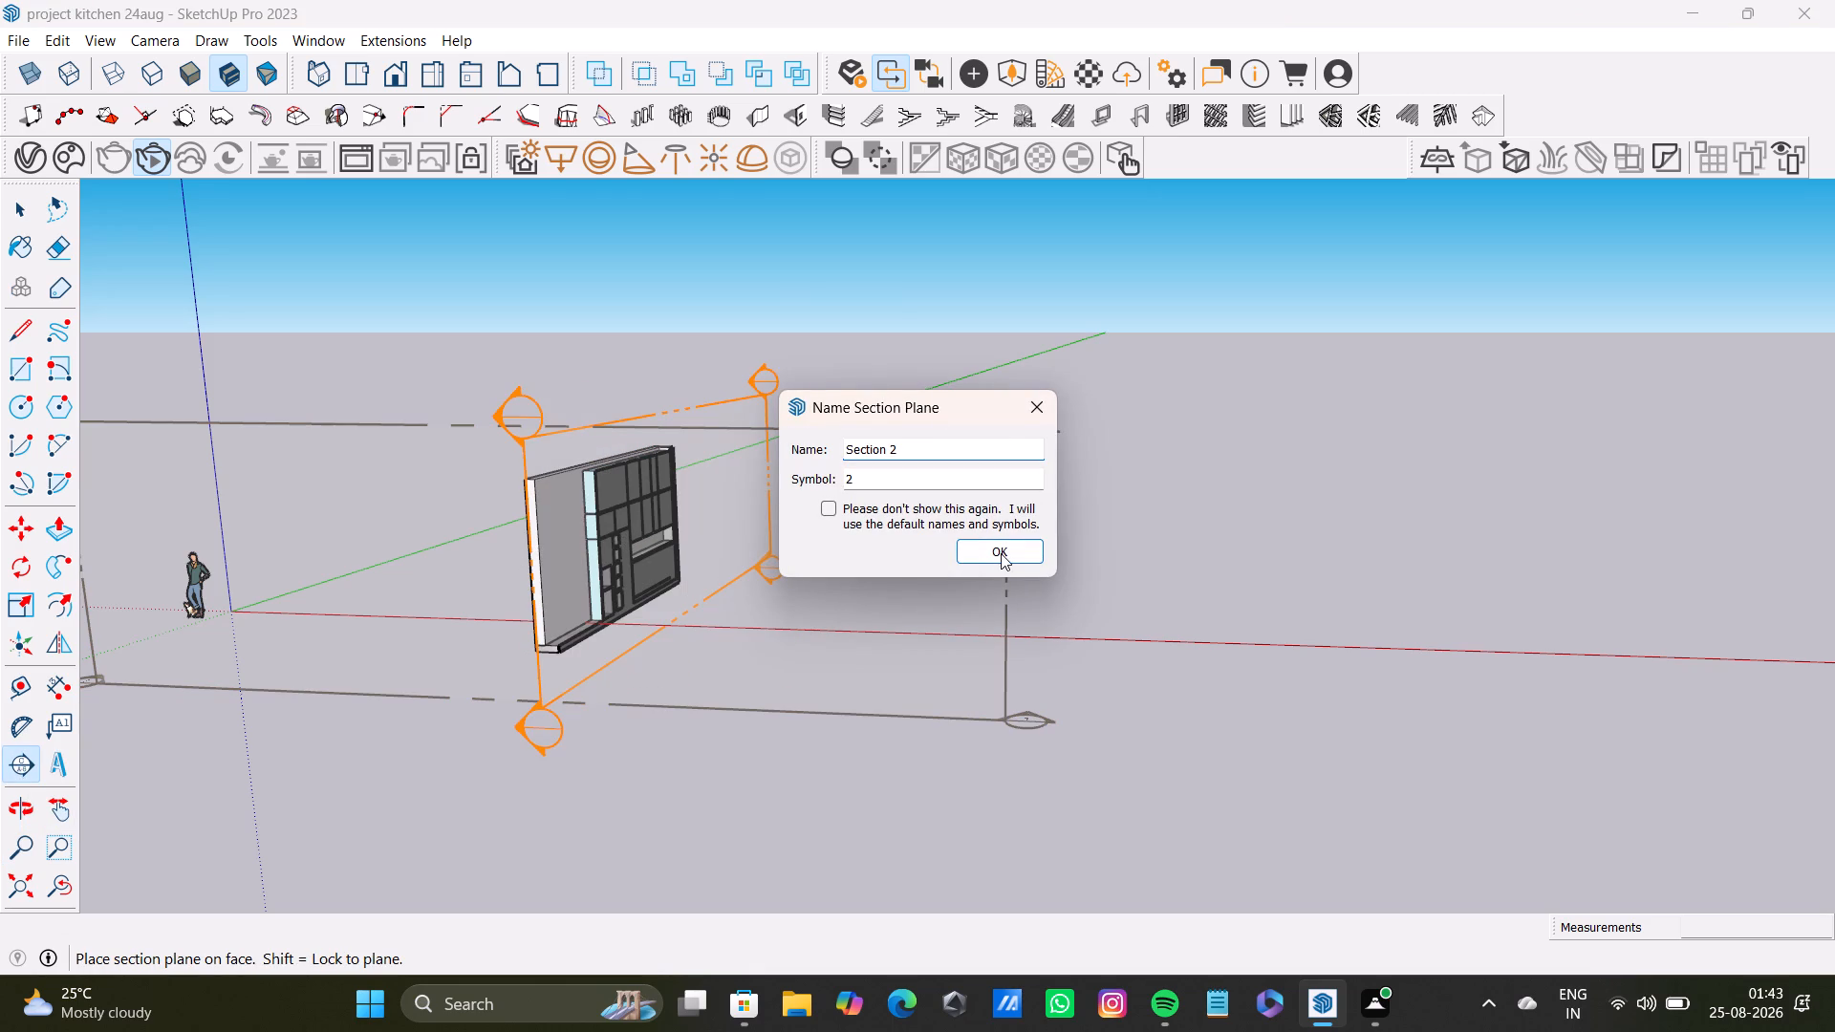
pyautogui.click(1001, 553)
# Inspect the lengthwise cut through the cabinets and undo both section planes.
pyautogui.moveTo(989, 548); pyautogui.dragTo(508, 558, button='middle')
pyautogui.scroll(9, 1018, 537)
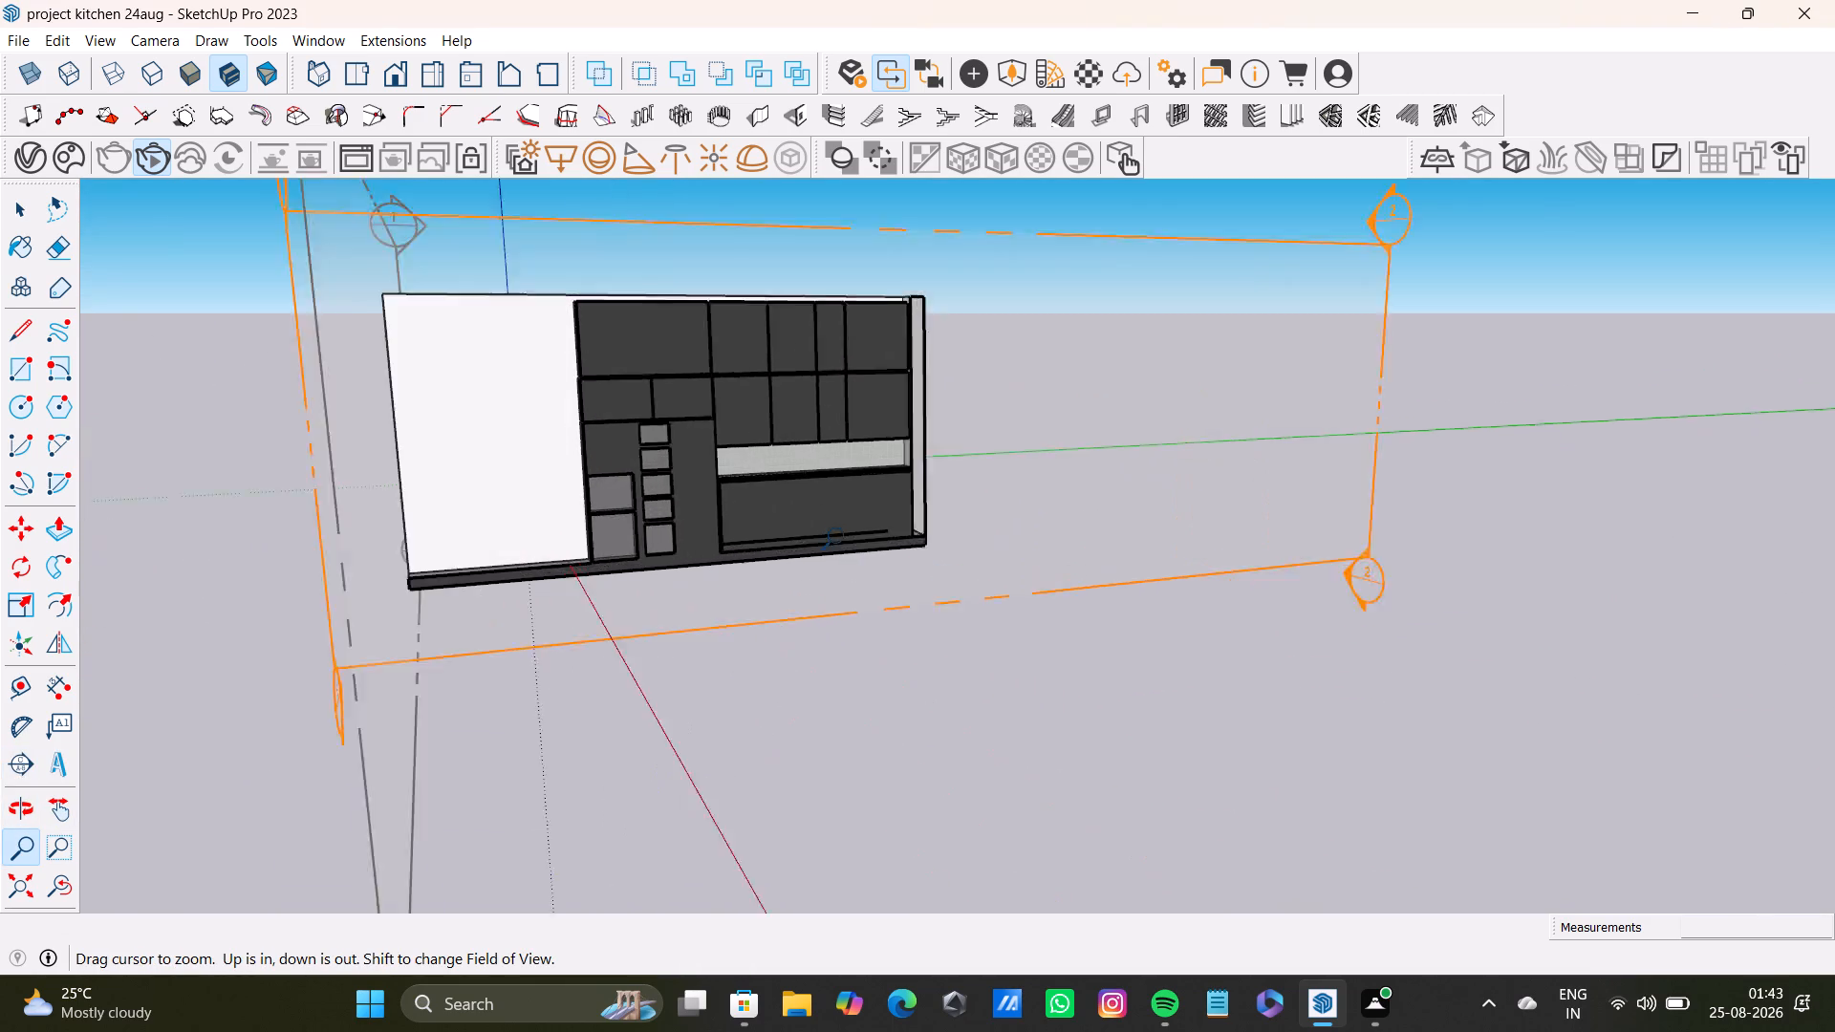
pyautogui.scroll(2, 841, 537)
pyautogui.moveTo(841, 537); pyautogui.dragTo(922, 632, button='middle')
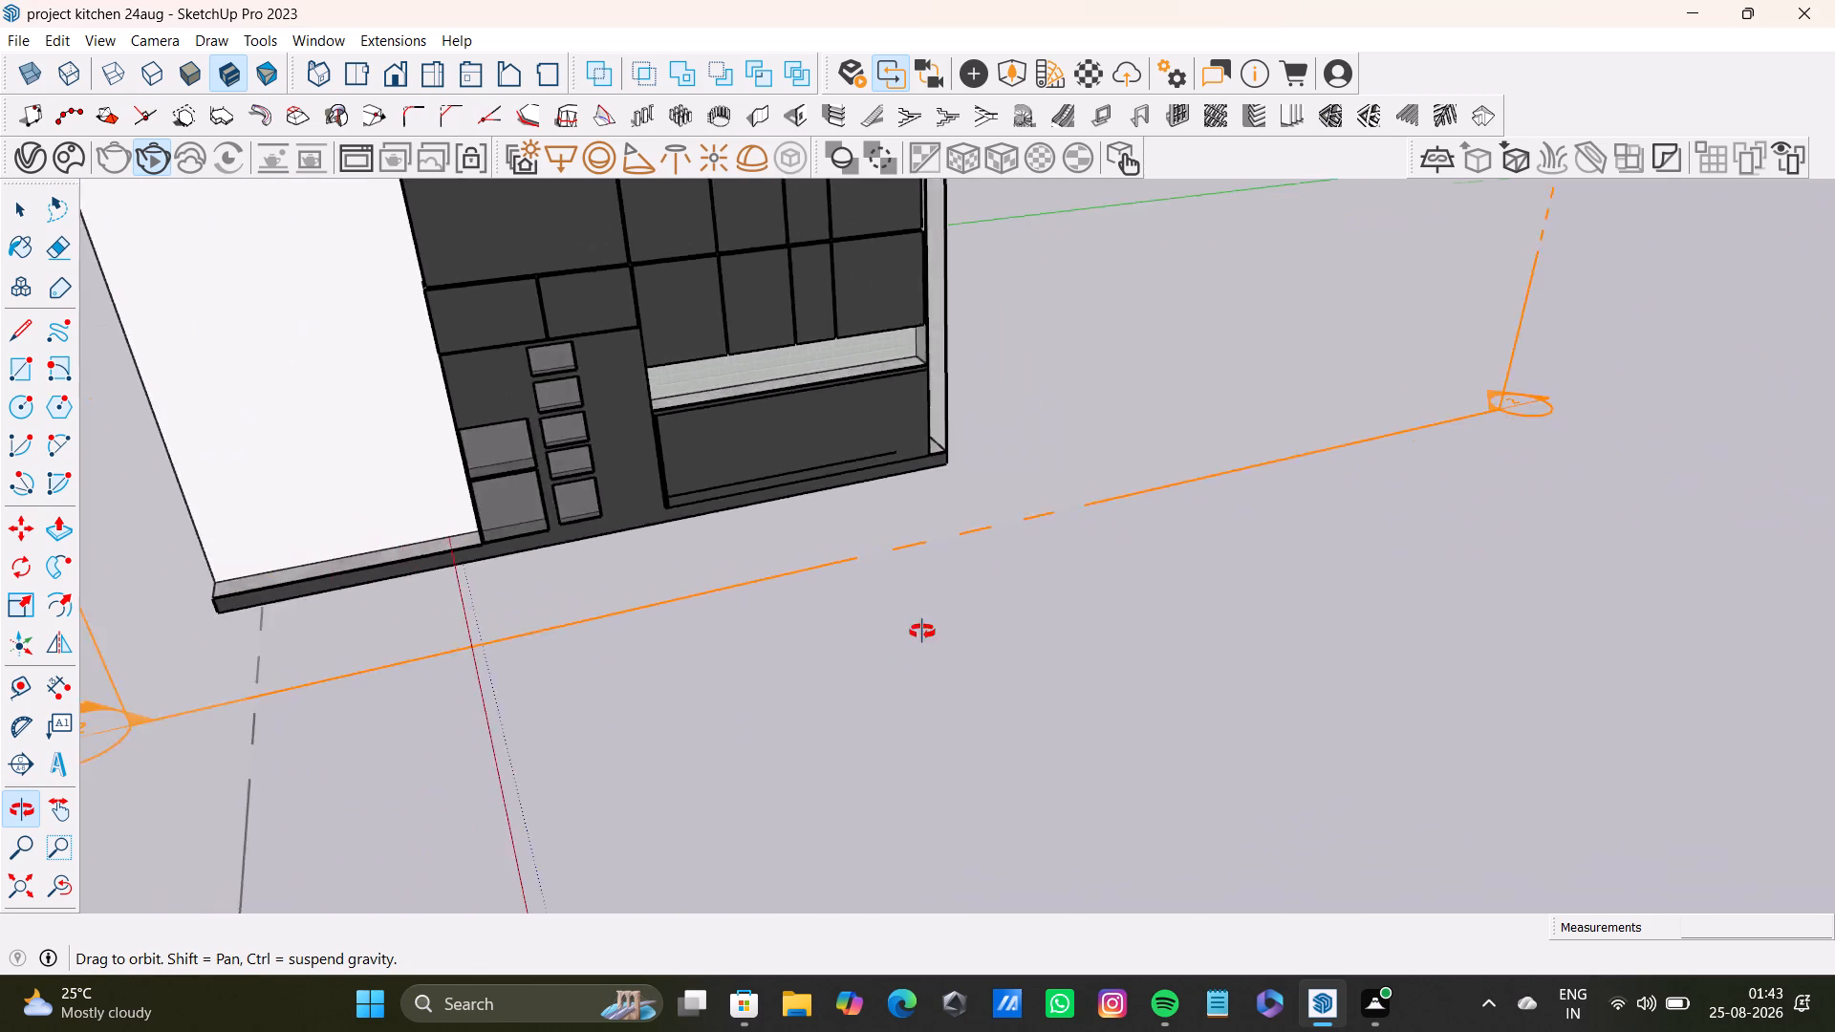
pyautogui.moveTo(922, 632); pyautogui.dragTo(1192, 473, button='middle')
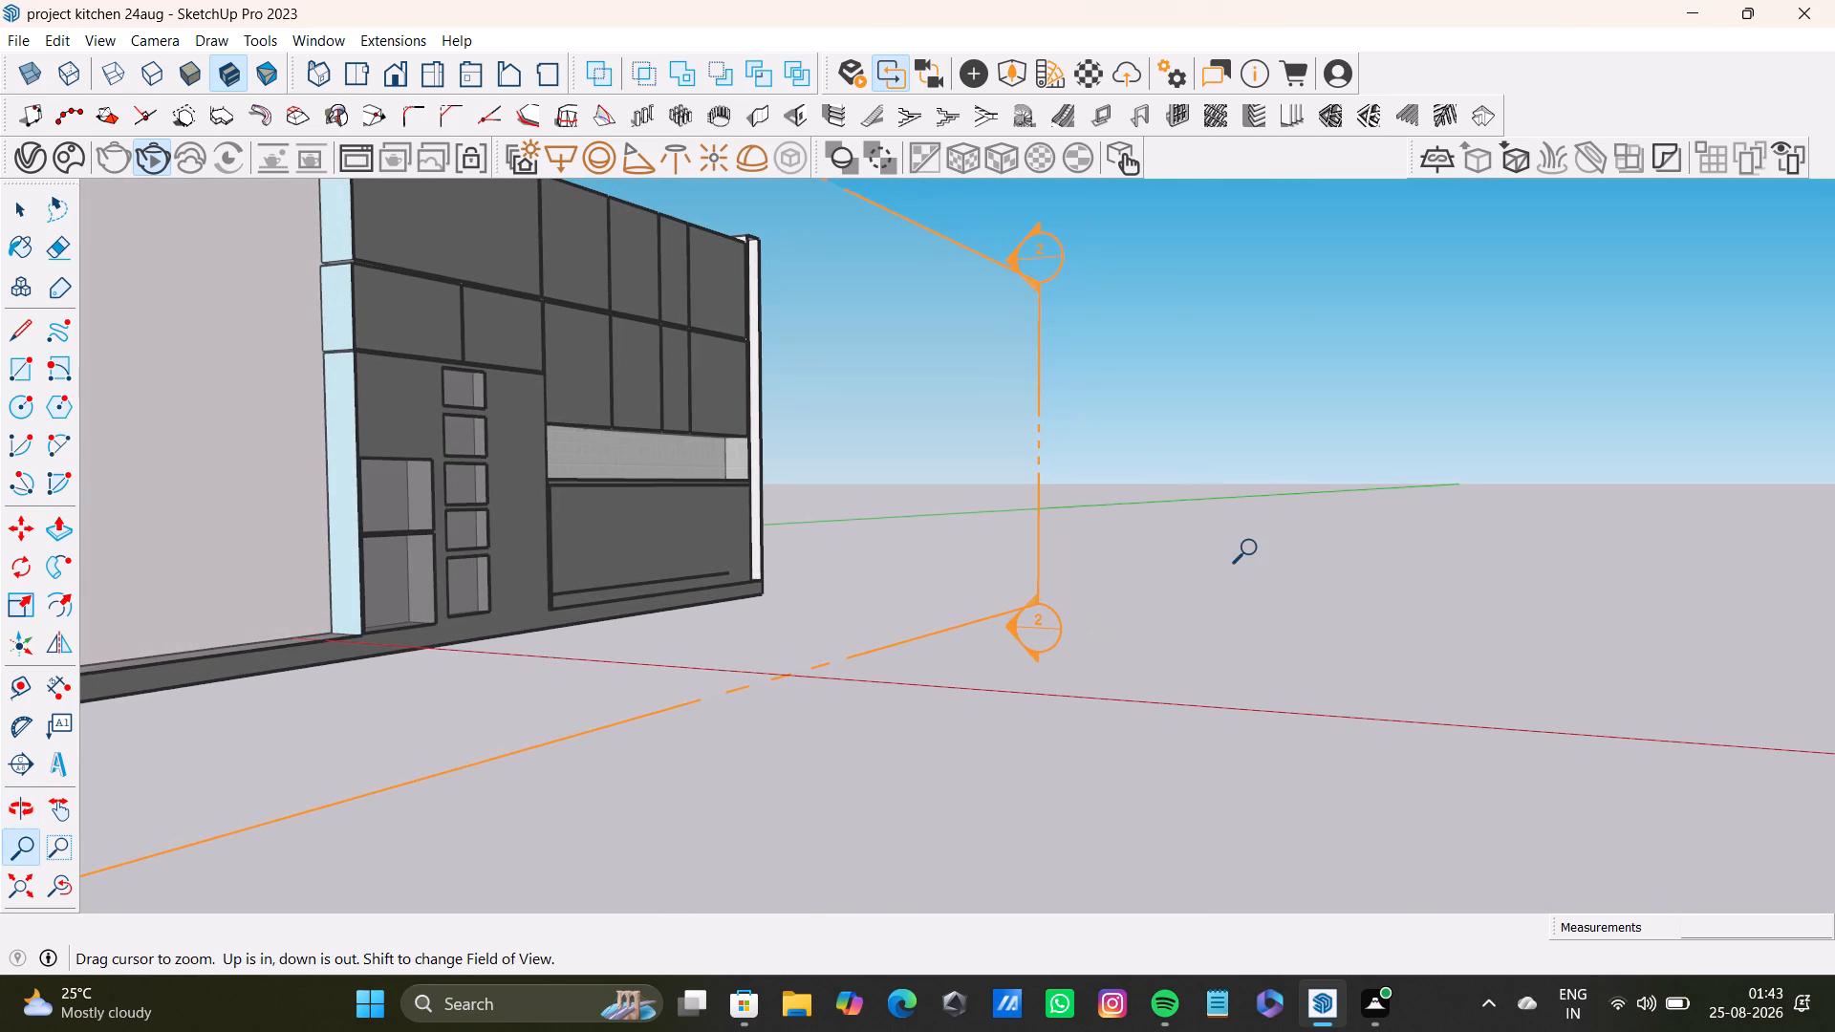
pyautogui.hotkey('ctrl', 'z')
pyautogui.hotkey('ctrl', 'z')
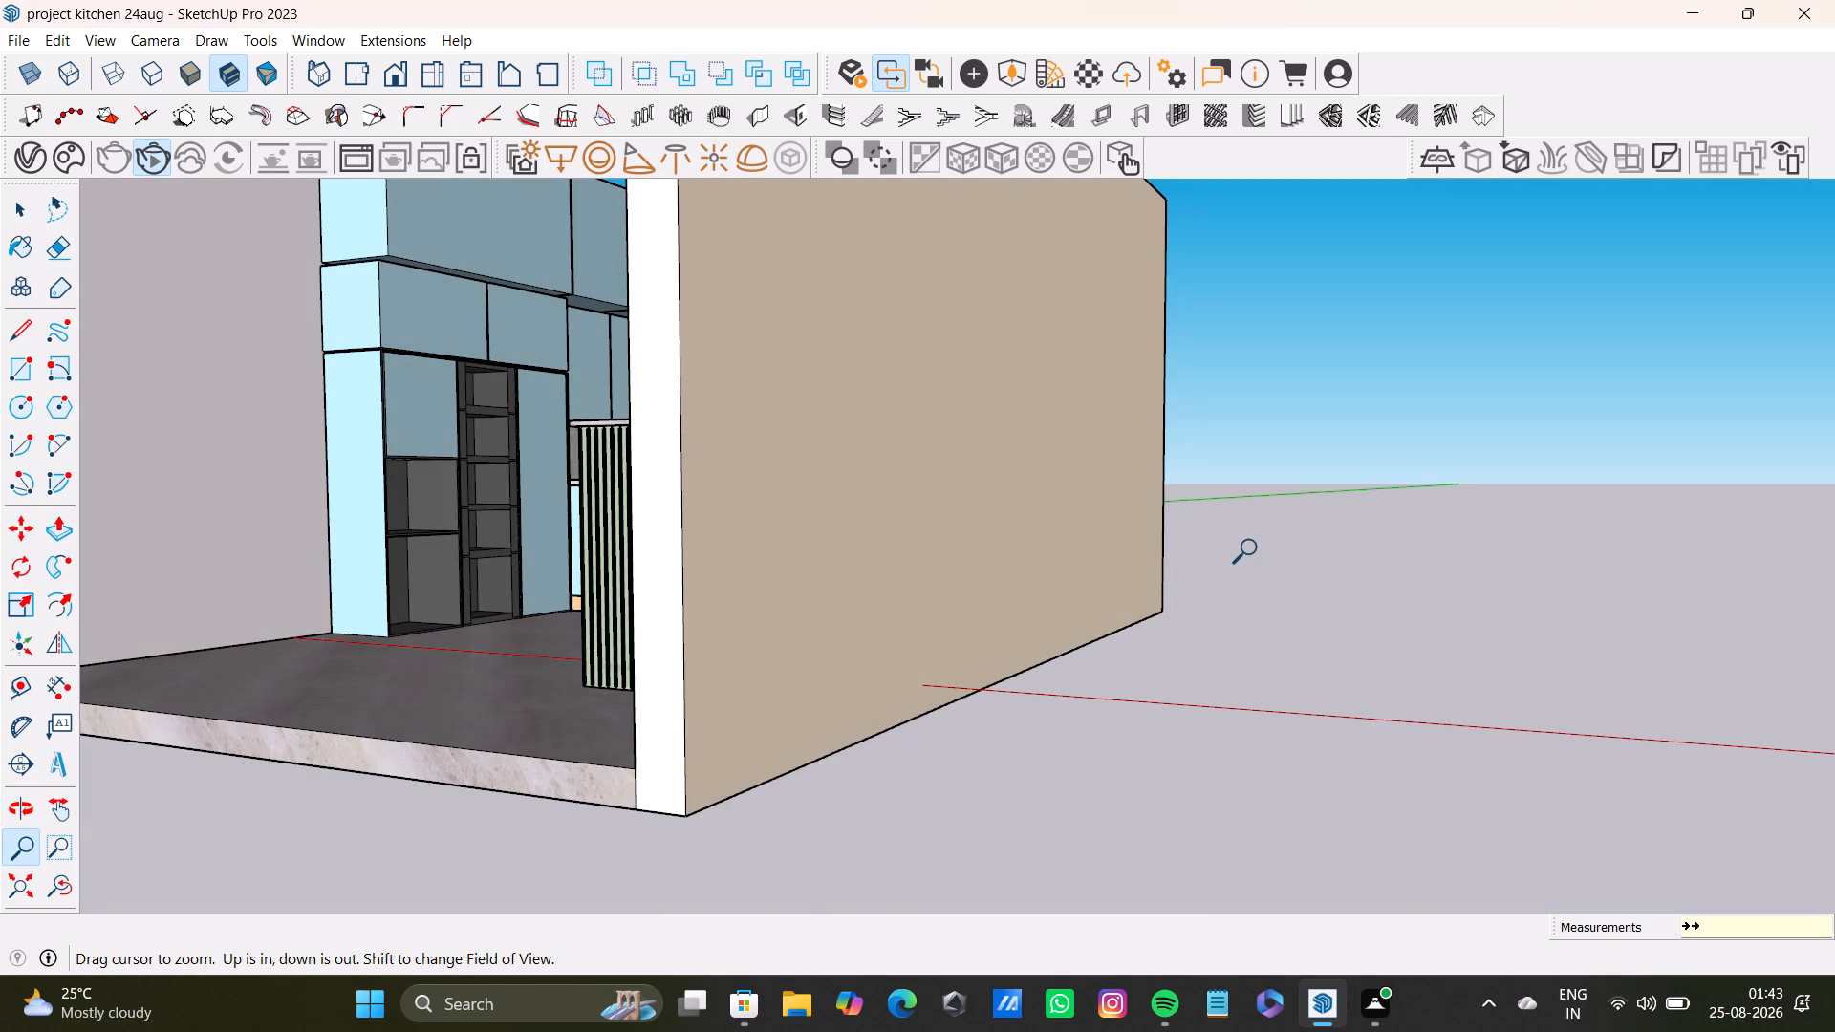
# Place two default "Enter text" labels one above the other in the empty space beside the kitchen's outer side wall.
pyautogui.press('space')
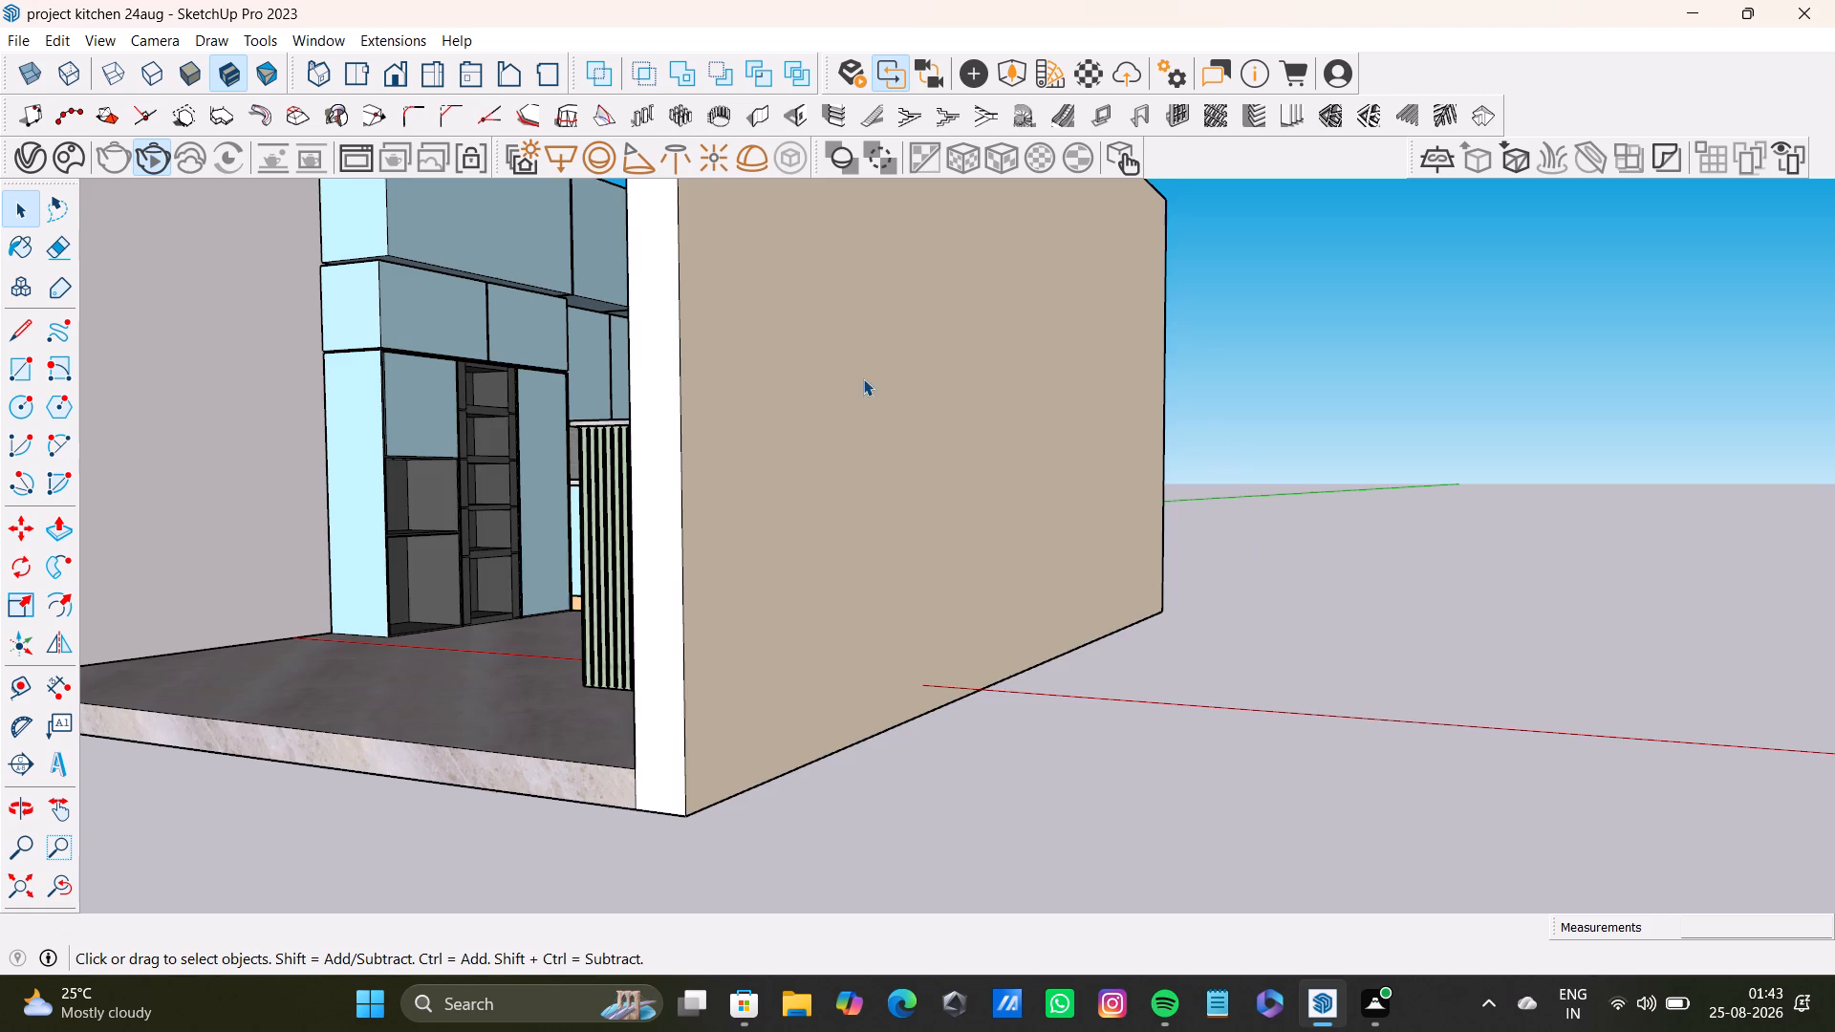
pyautogui.scroll(-12, 863, 378)
pyautogui.moveTo(870, 581); pyautogui.dragTo(1130, 873, button='middle')
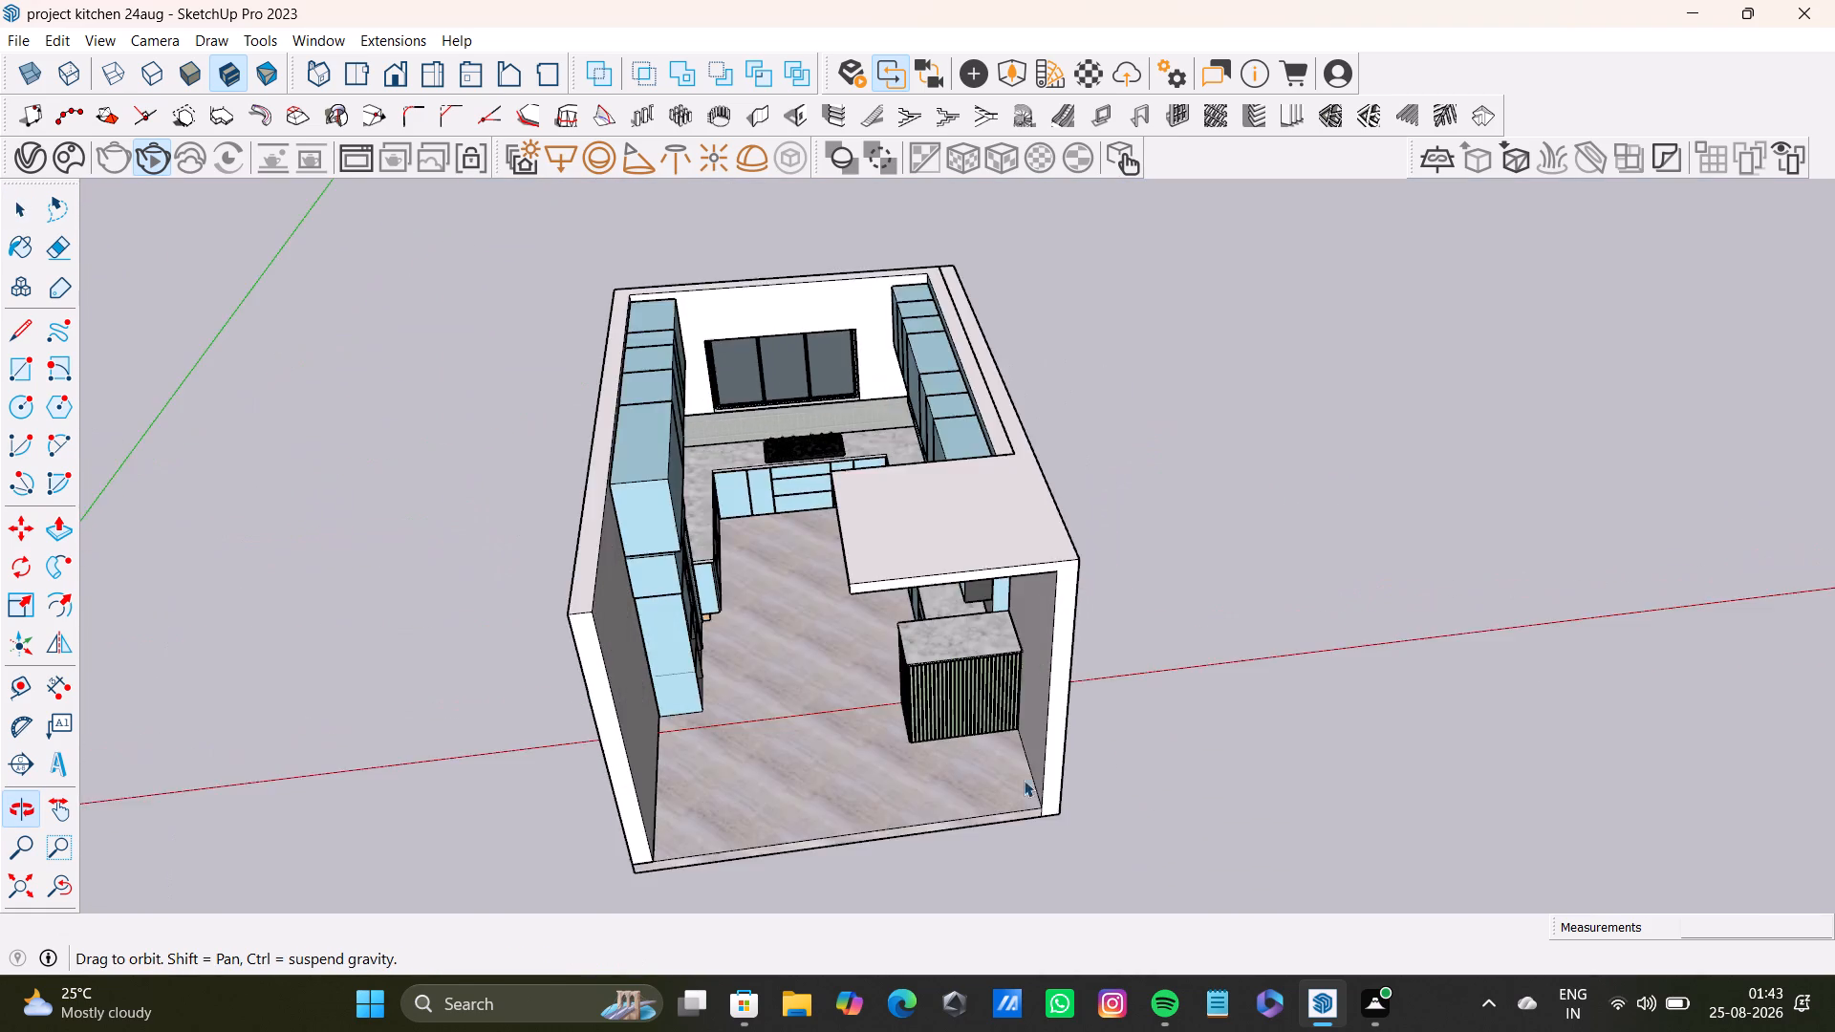
pyautogui.scroll(3, 1007, 773)
pyautogui.moveTo(990, 754); pyautogui.dragTo(827, 706, button='middle')
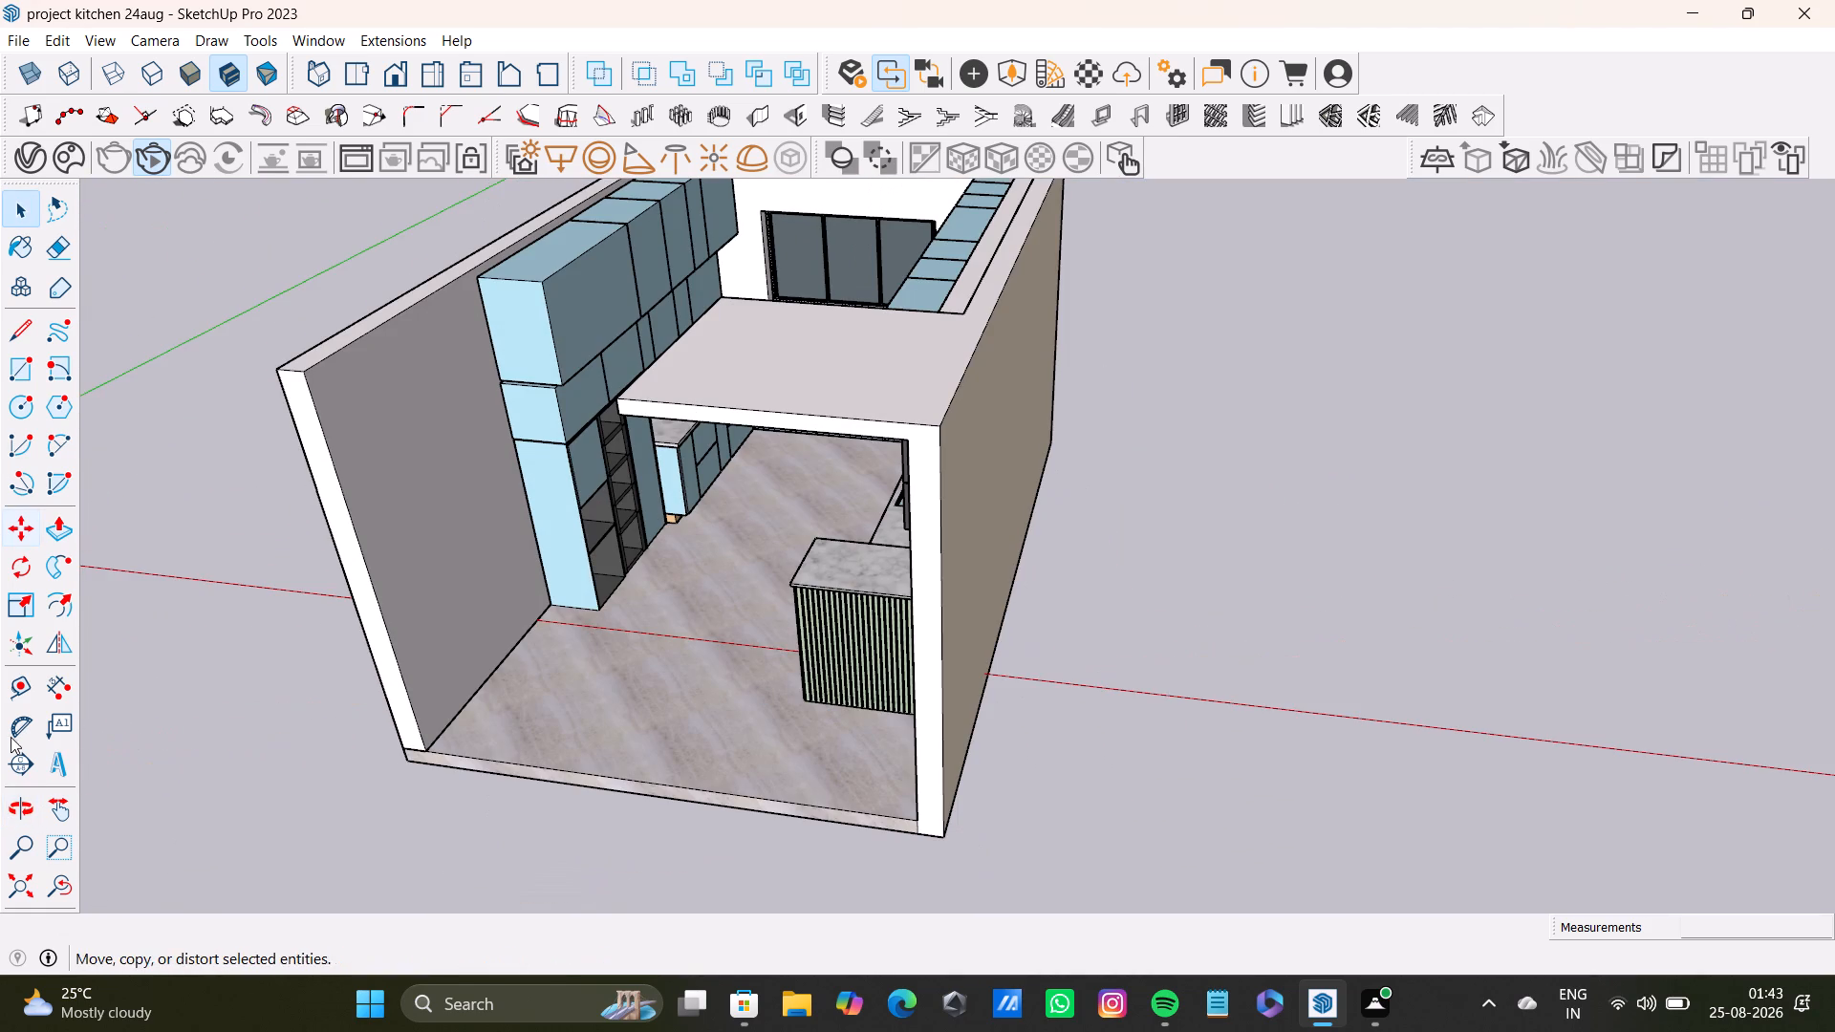
pyautogui.click(58, 734)
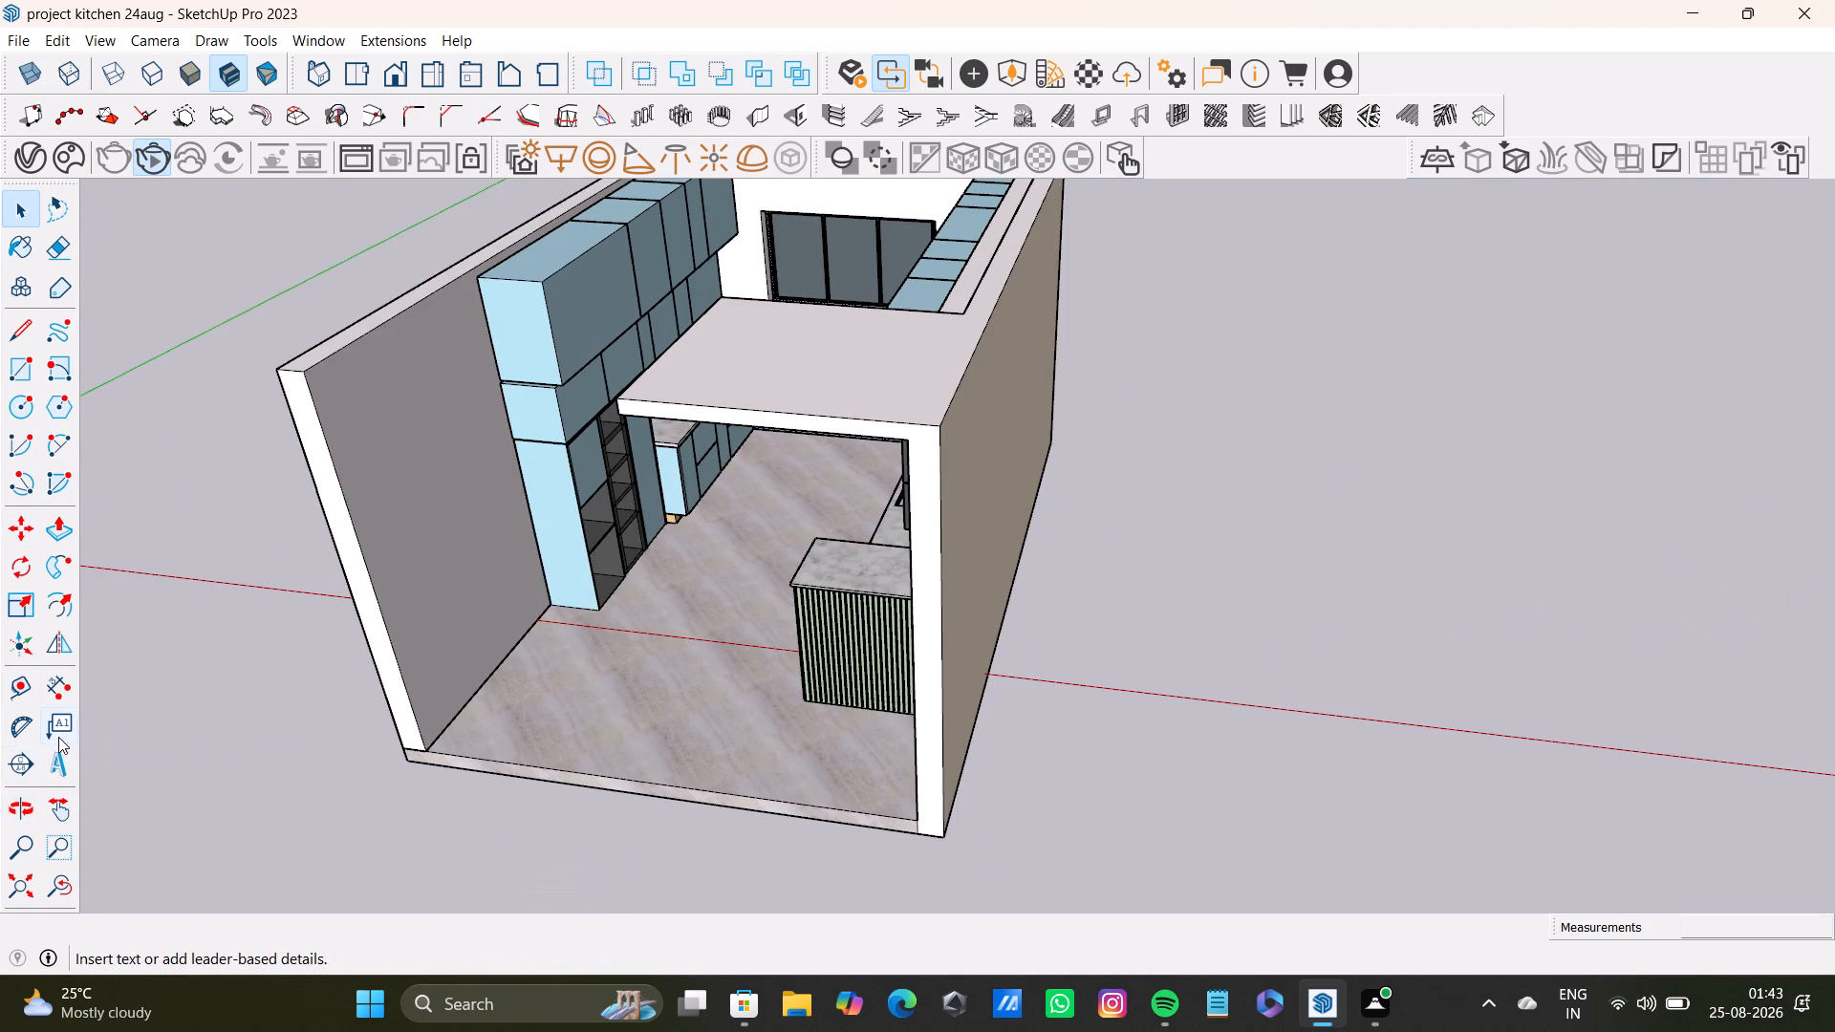
pyautogui.click(1390, 472)
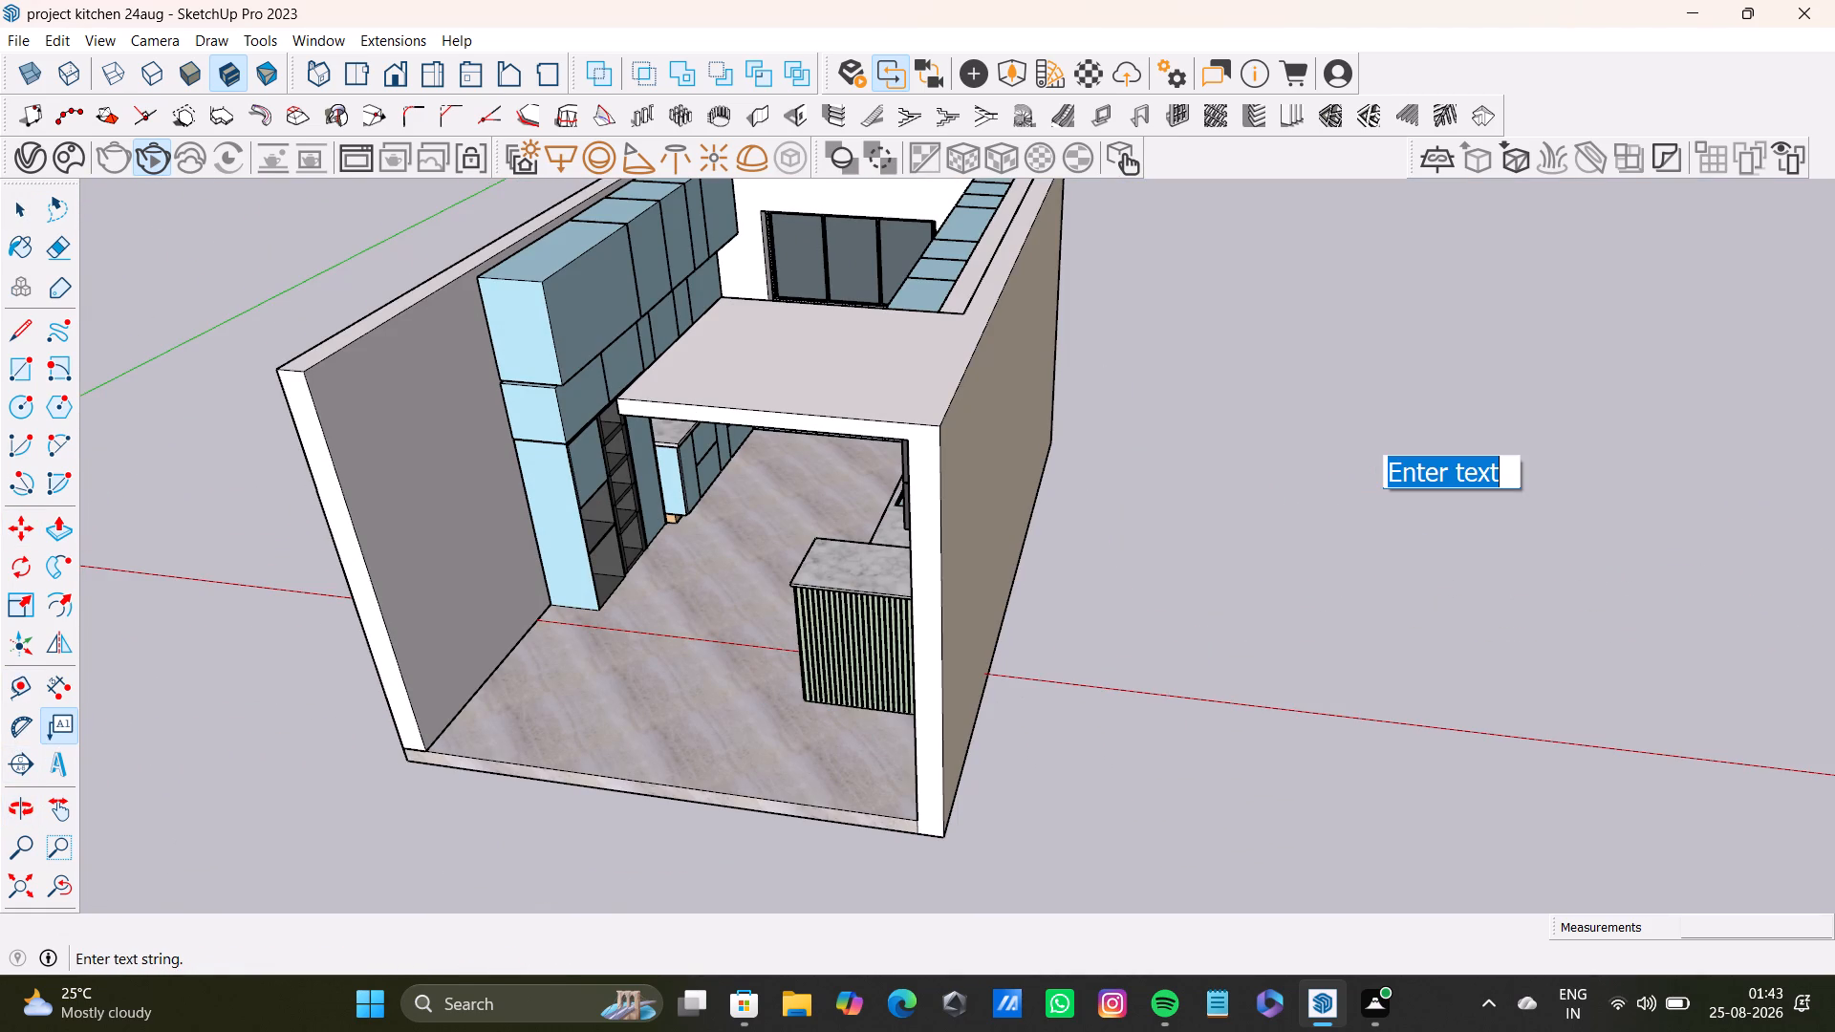
pyautogui.click(1401, 565)
pyautogui.click(1401, 566)
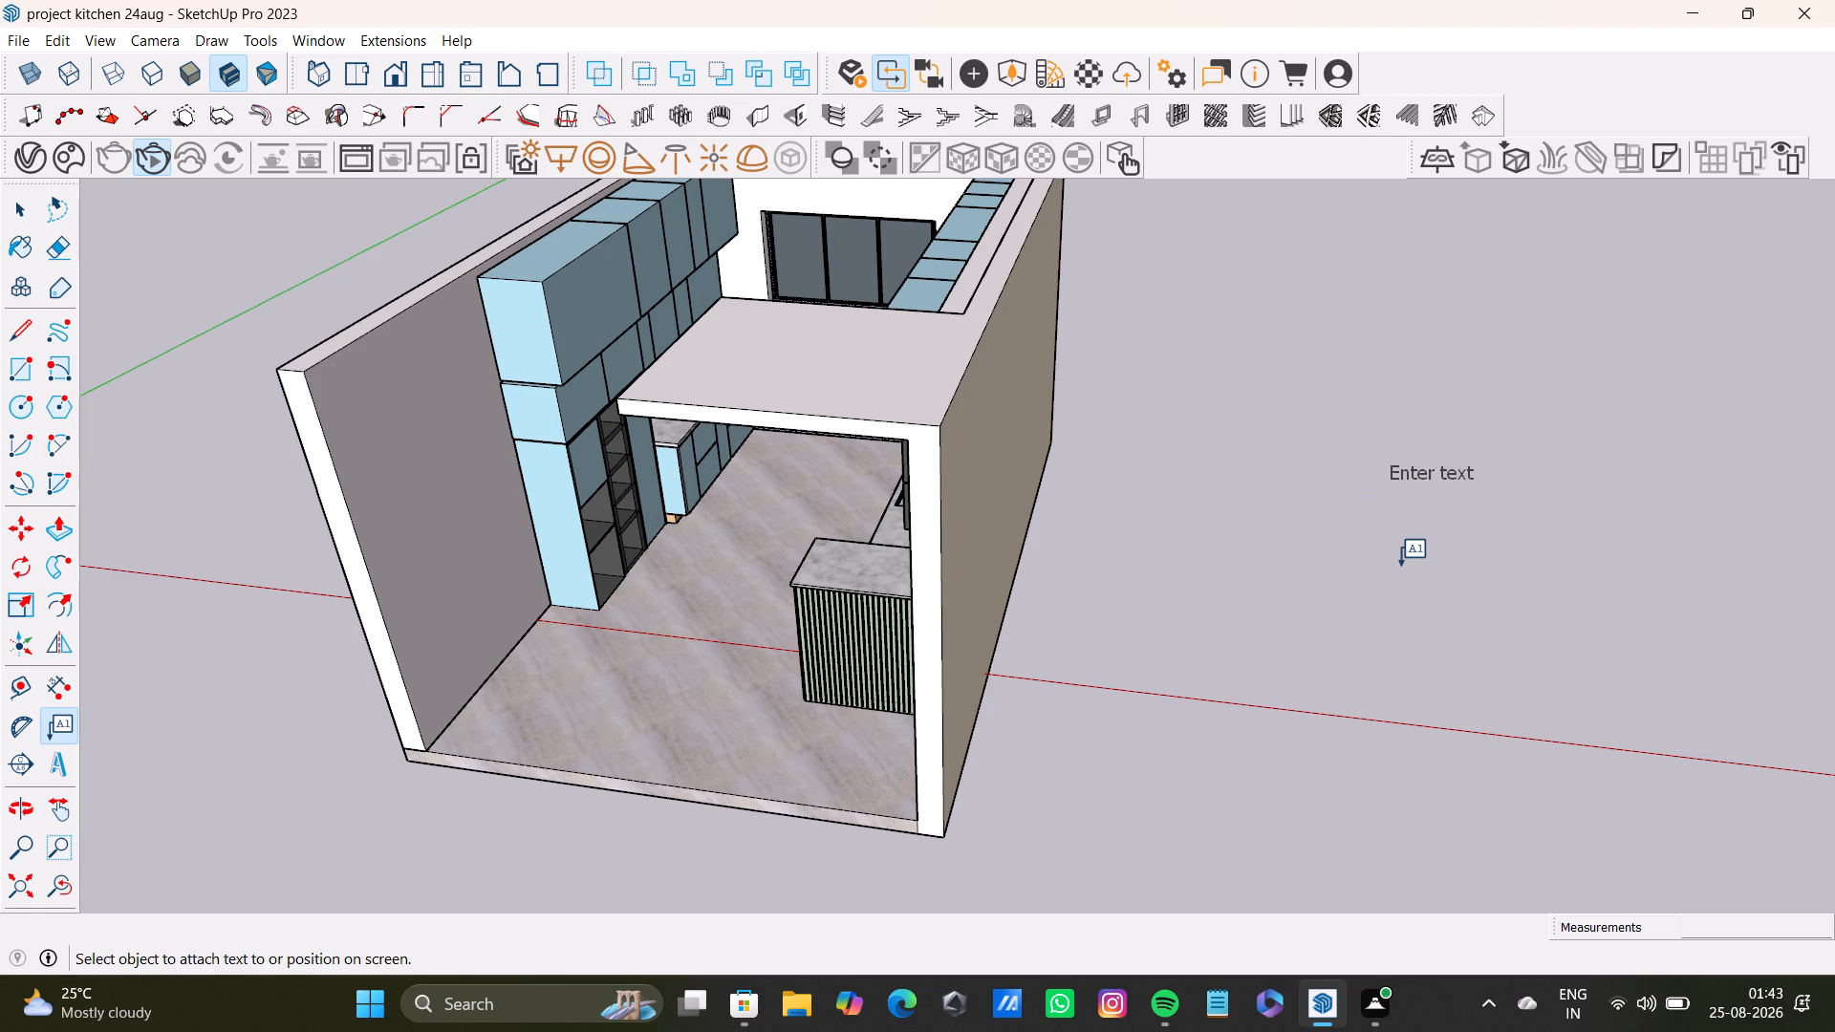
pyautogui.click(1401, 566)
pyautogui.click(1474, 607)
# Add two more default "Enter text" labels beside the kitchen, one between the existing two and one farther from the wall.
pyautogui.click(1545, 529)
pyautogui.click(1425, 500)
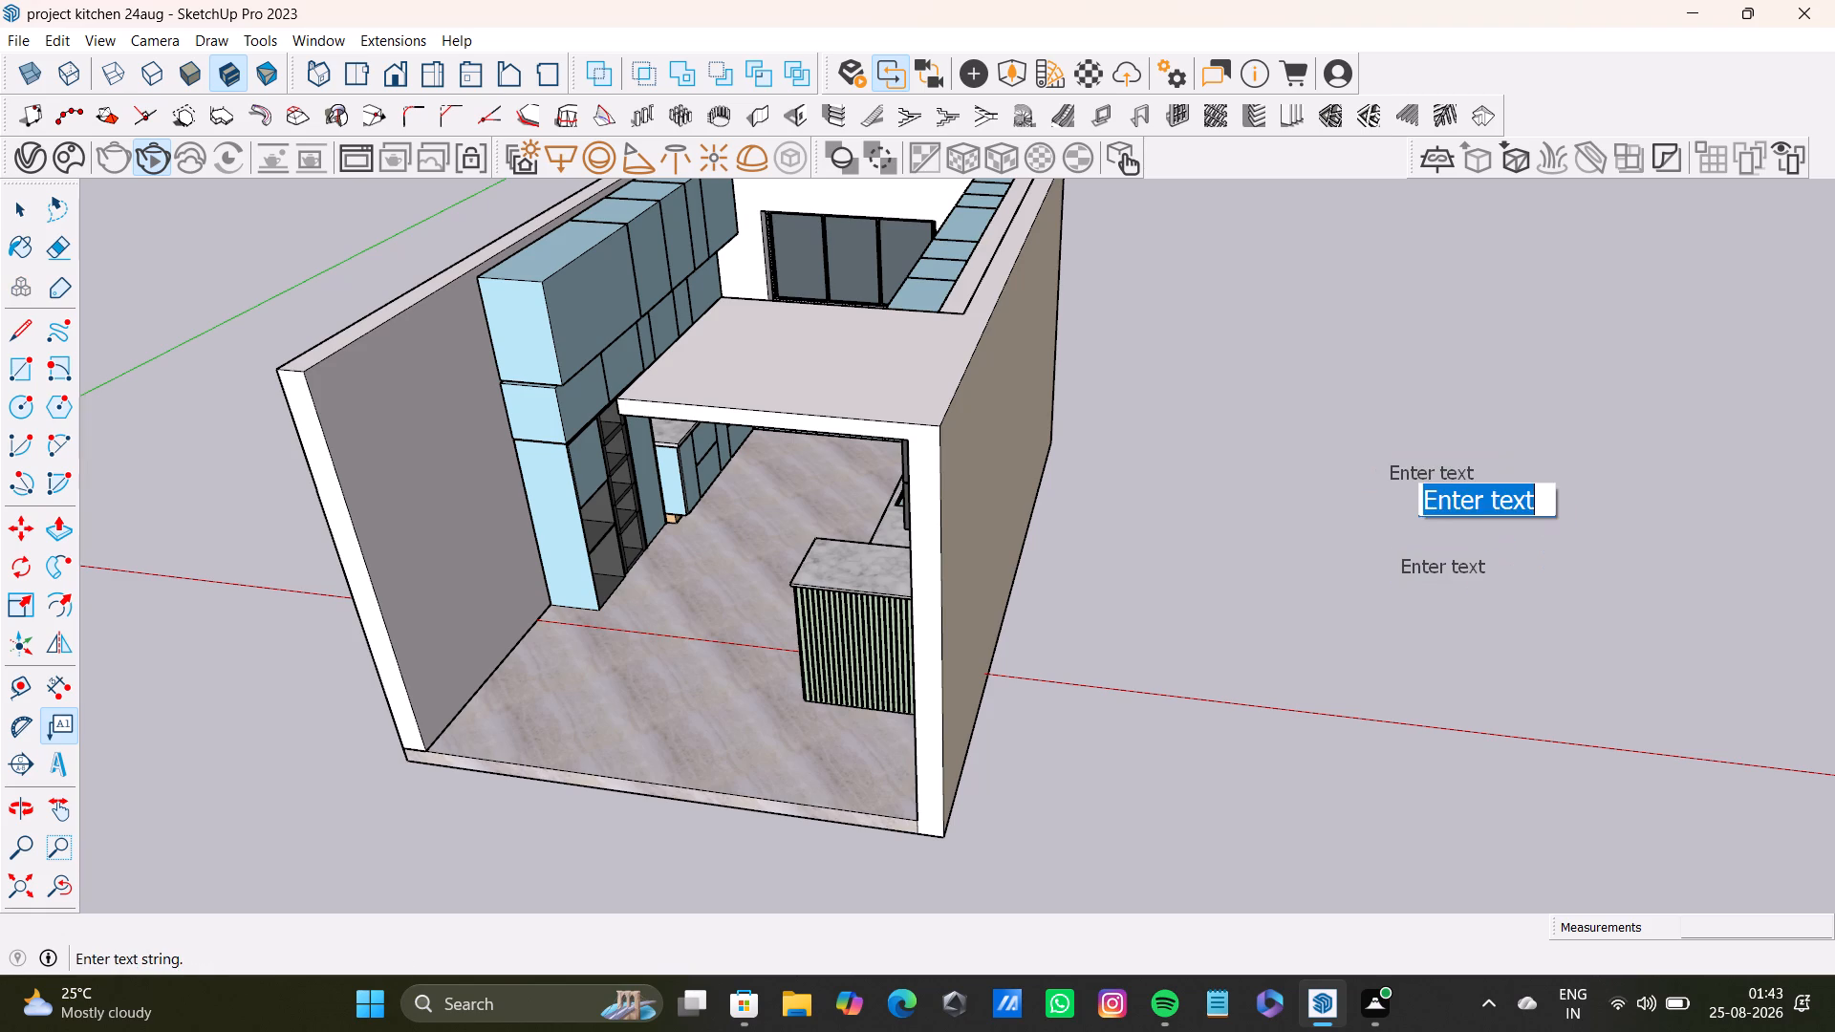
pyautogui.click(1544, 521)
pyautogui.click(1560, 585)
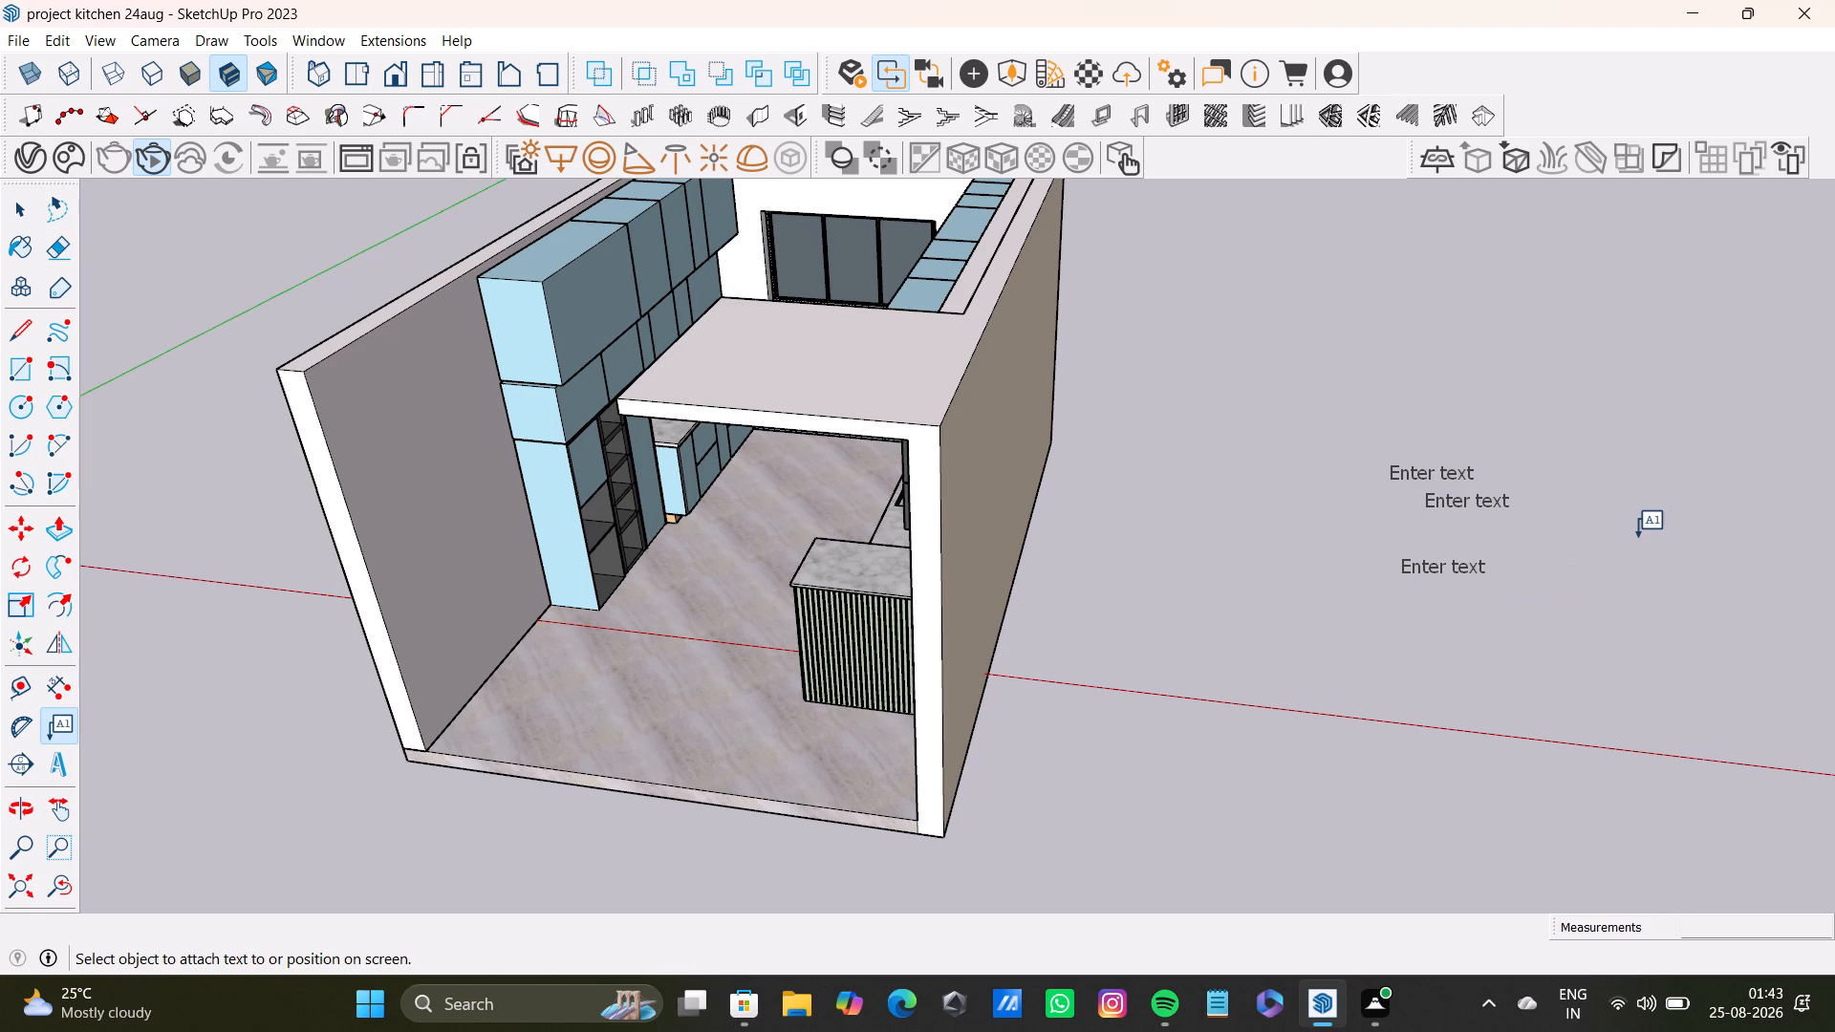
pyautogui.click(1558, 552)
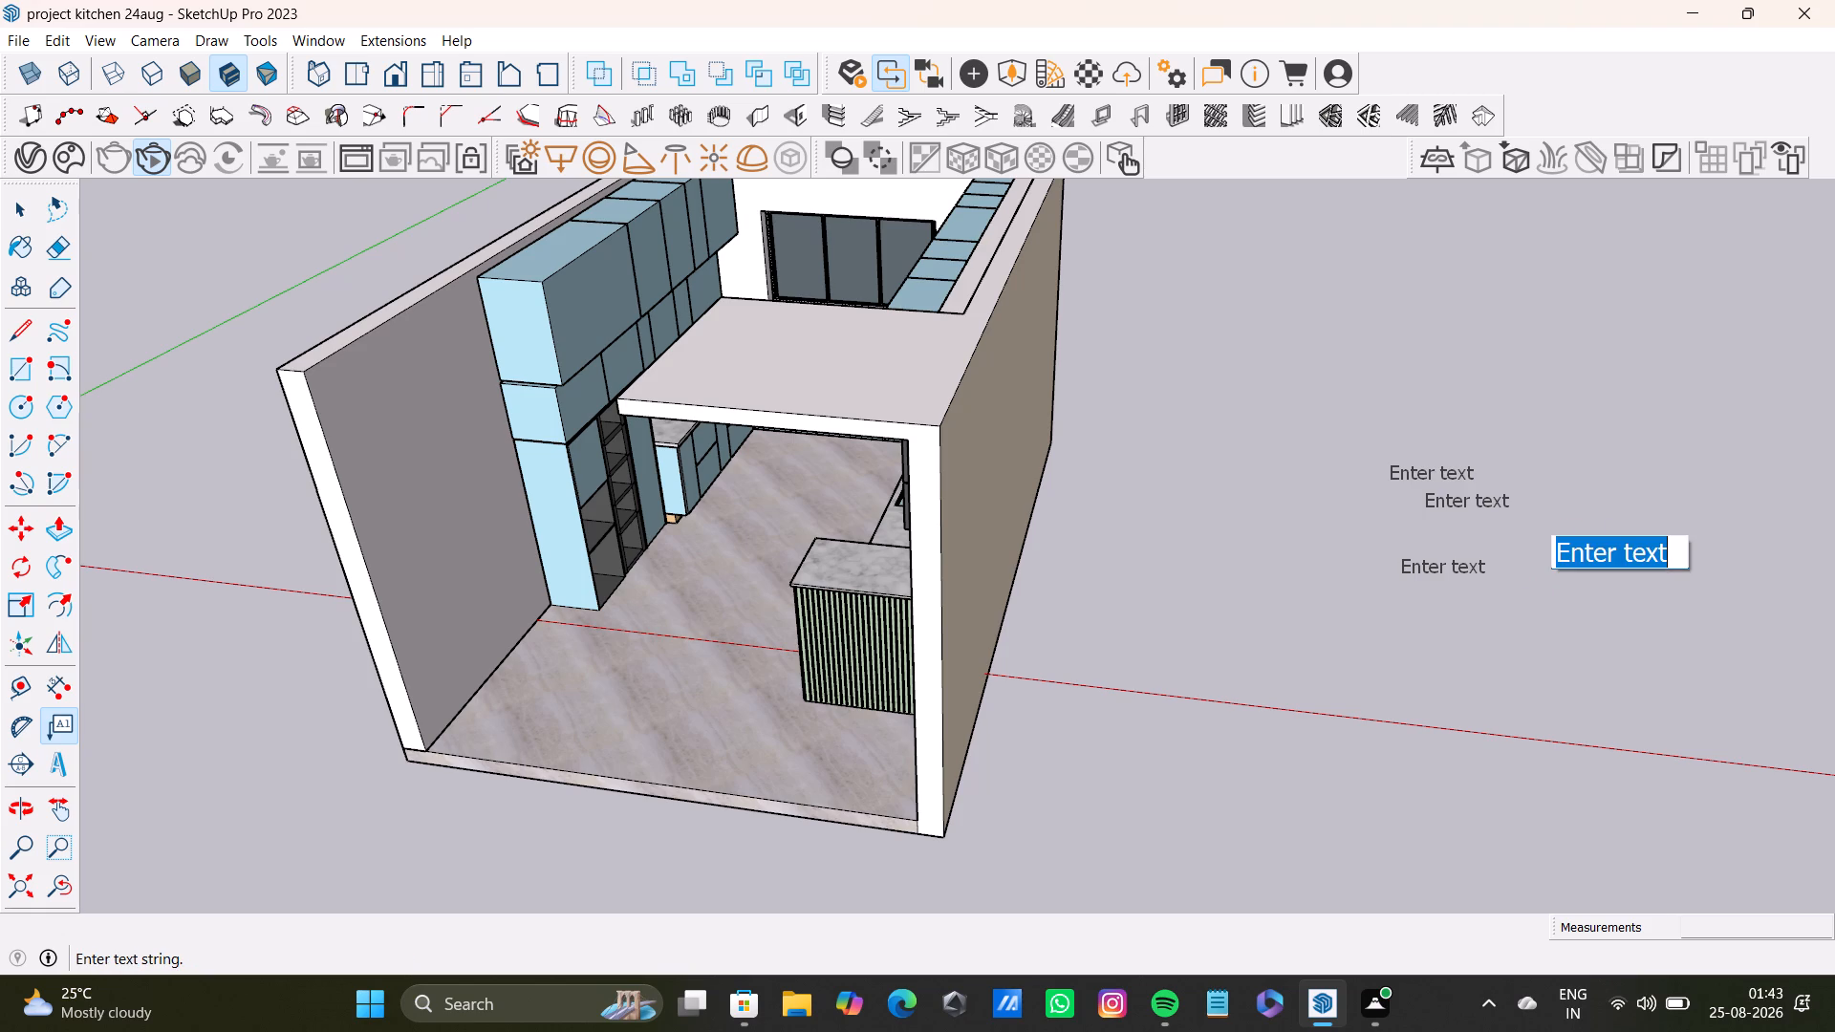
pyautogui.click(1538, 625)
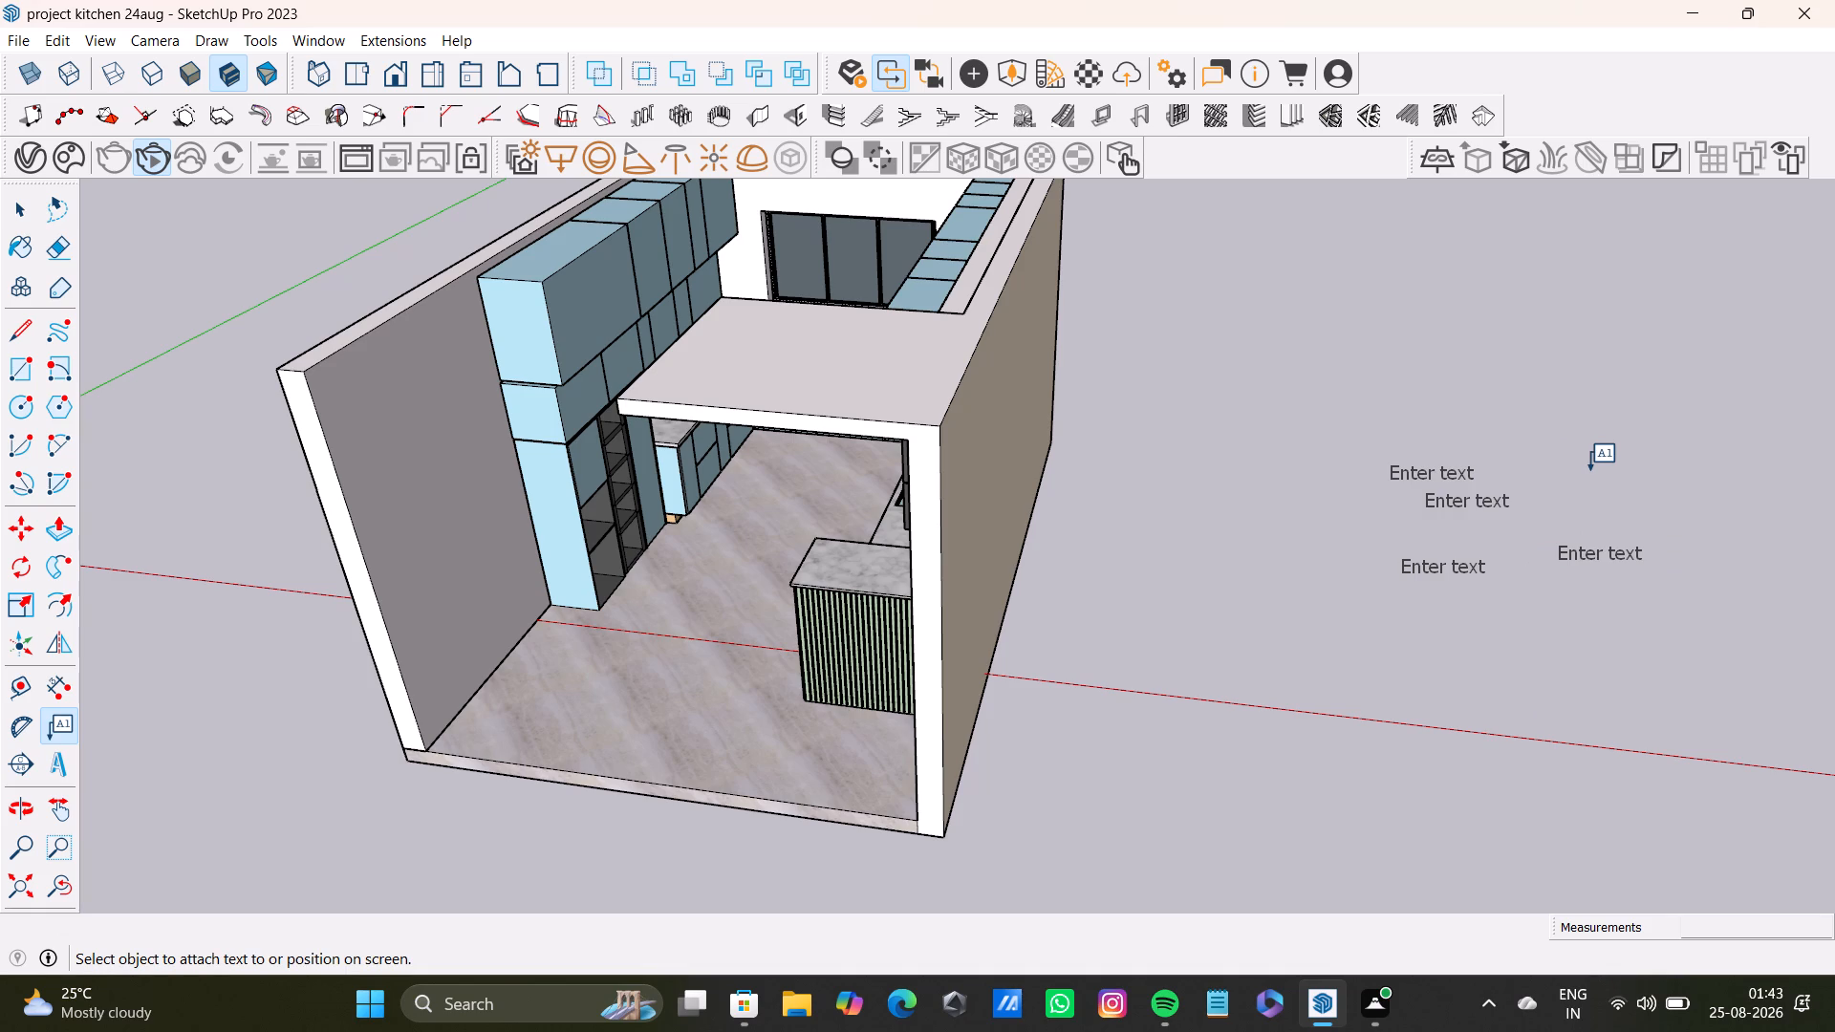
# Place two more default "Enter text" labels beside the kitchen, one above the farthest label and one inside the existing group.
pyautogui.click(1527, 487)
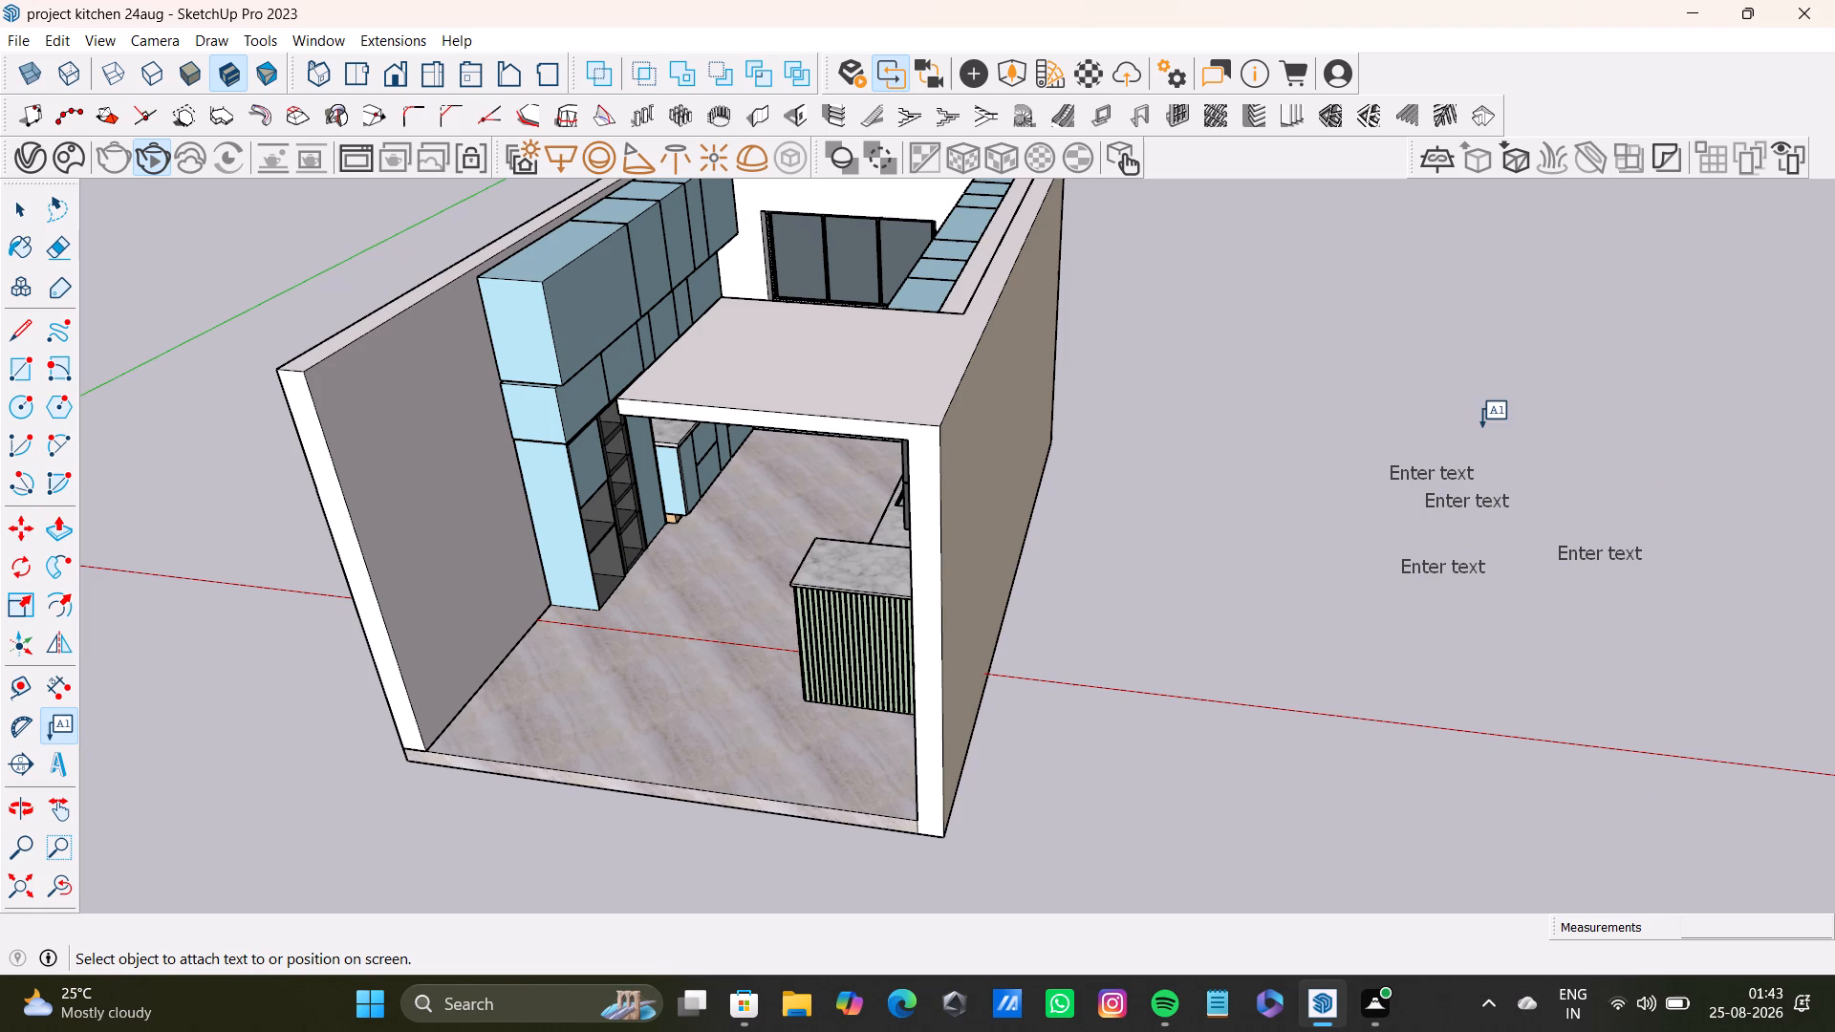
pyautogui.click(1544, 495)
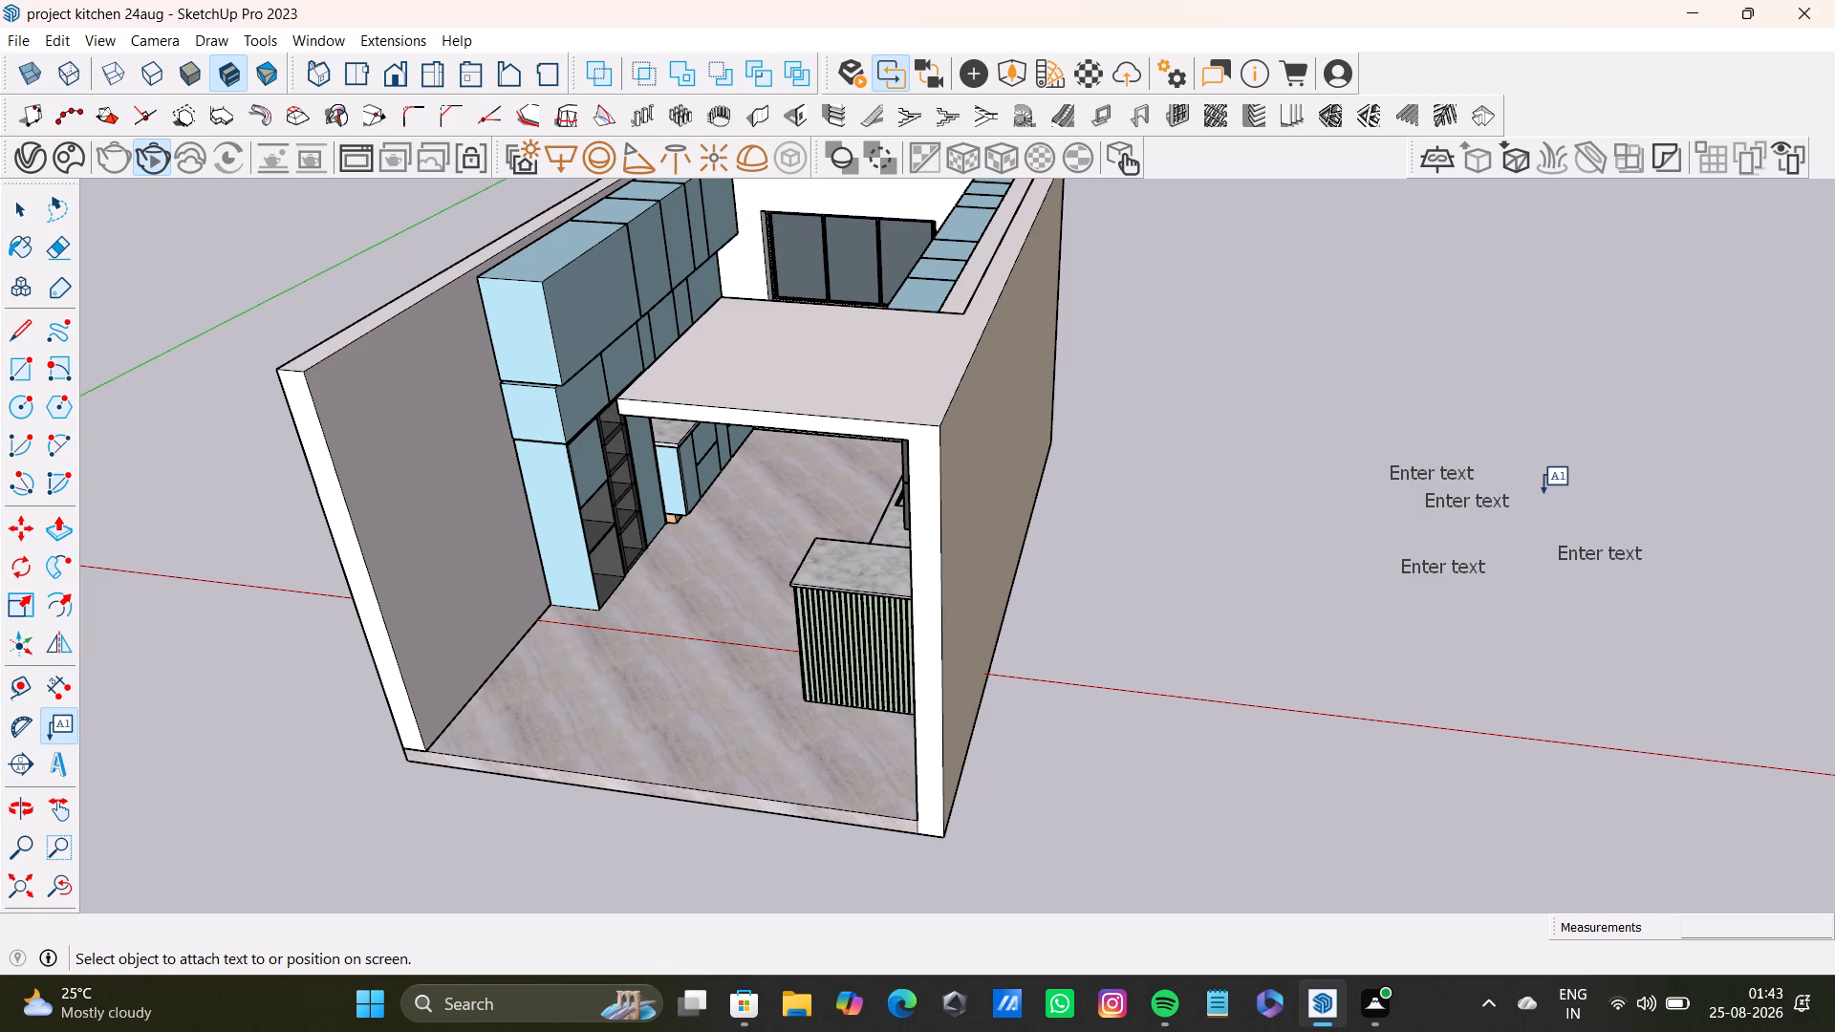
pyautogui.click(1532, 526)
pyautogui.click(1463, 524)
pyautogui.click(1419, 526)
pyautogui.click(1363, 530)
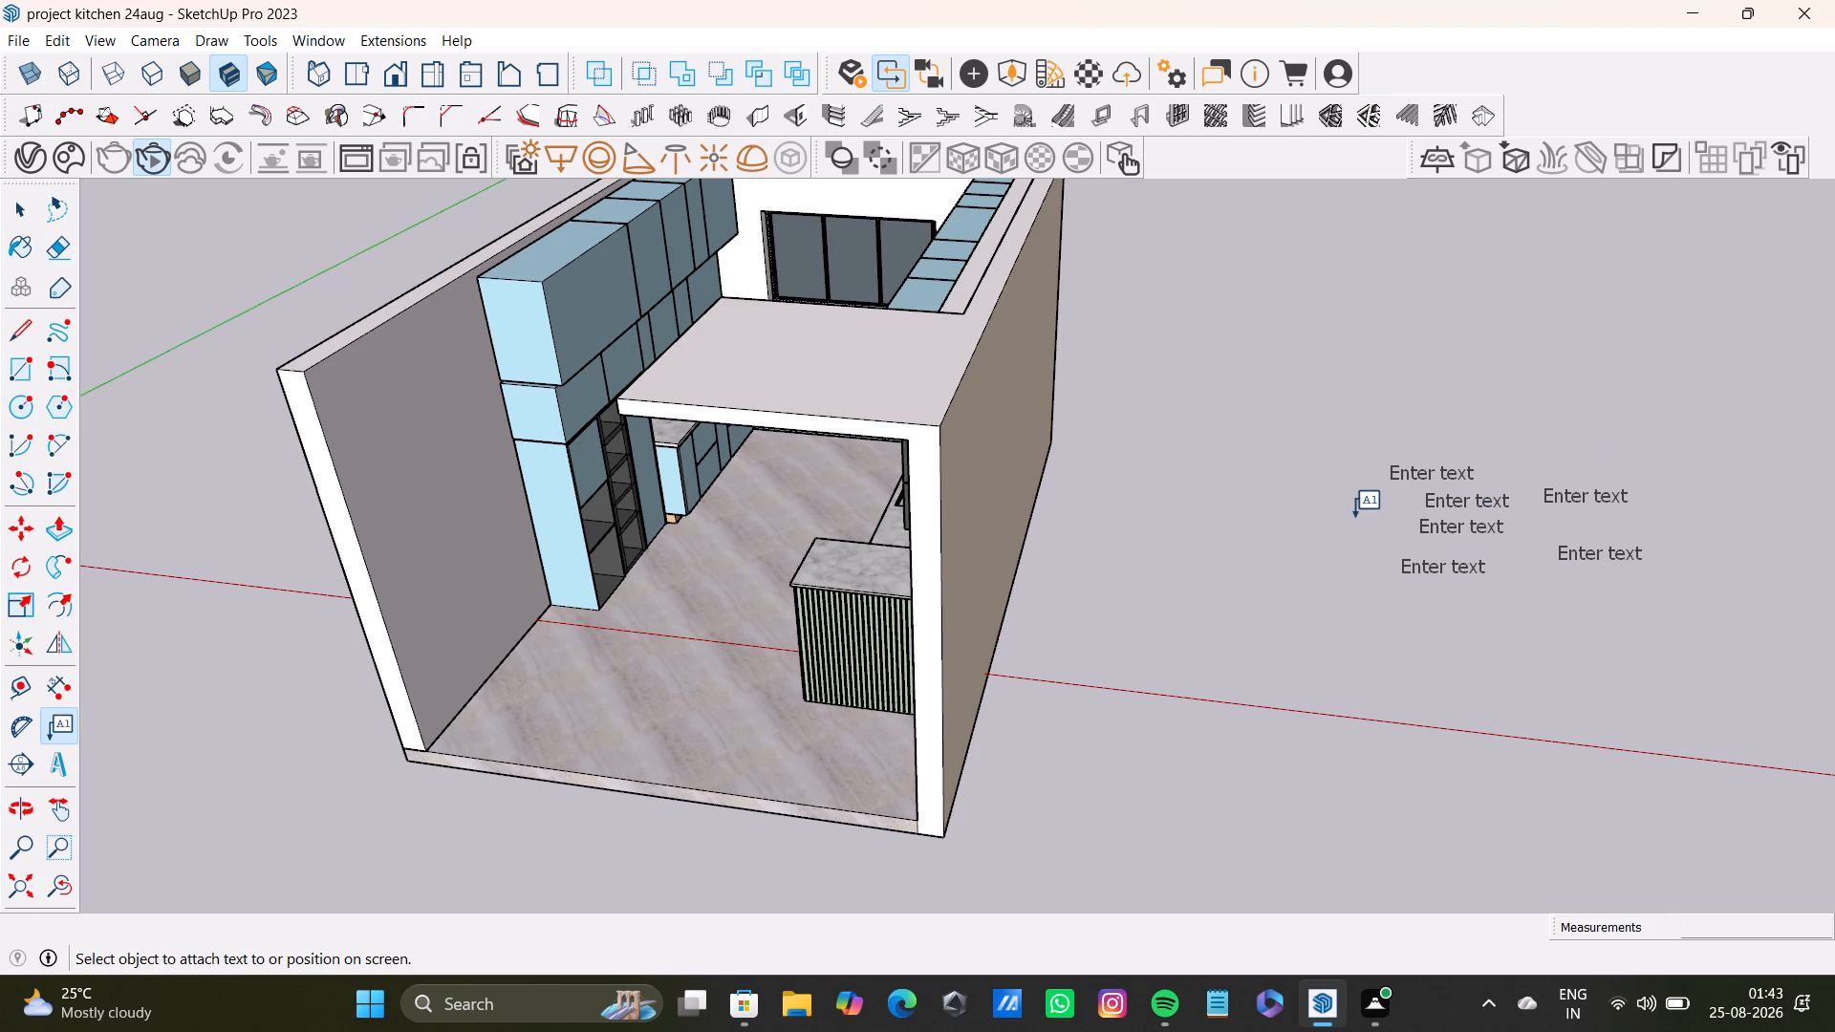
# Add two default "Enter text" labels on the side of the label group that faces the kitchen wall.
pyautogui.click(1354, 510)
pyautogui.click(1360, 548)
pyautogui.click(1354, 513)
pyautogui.click(1350, 501)
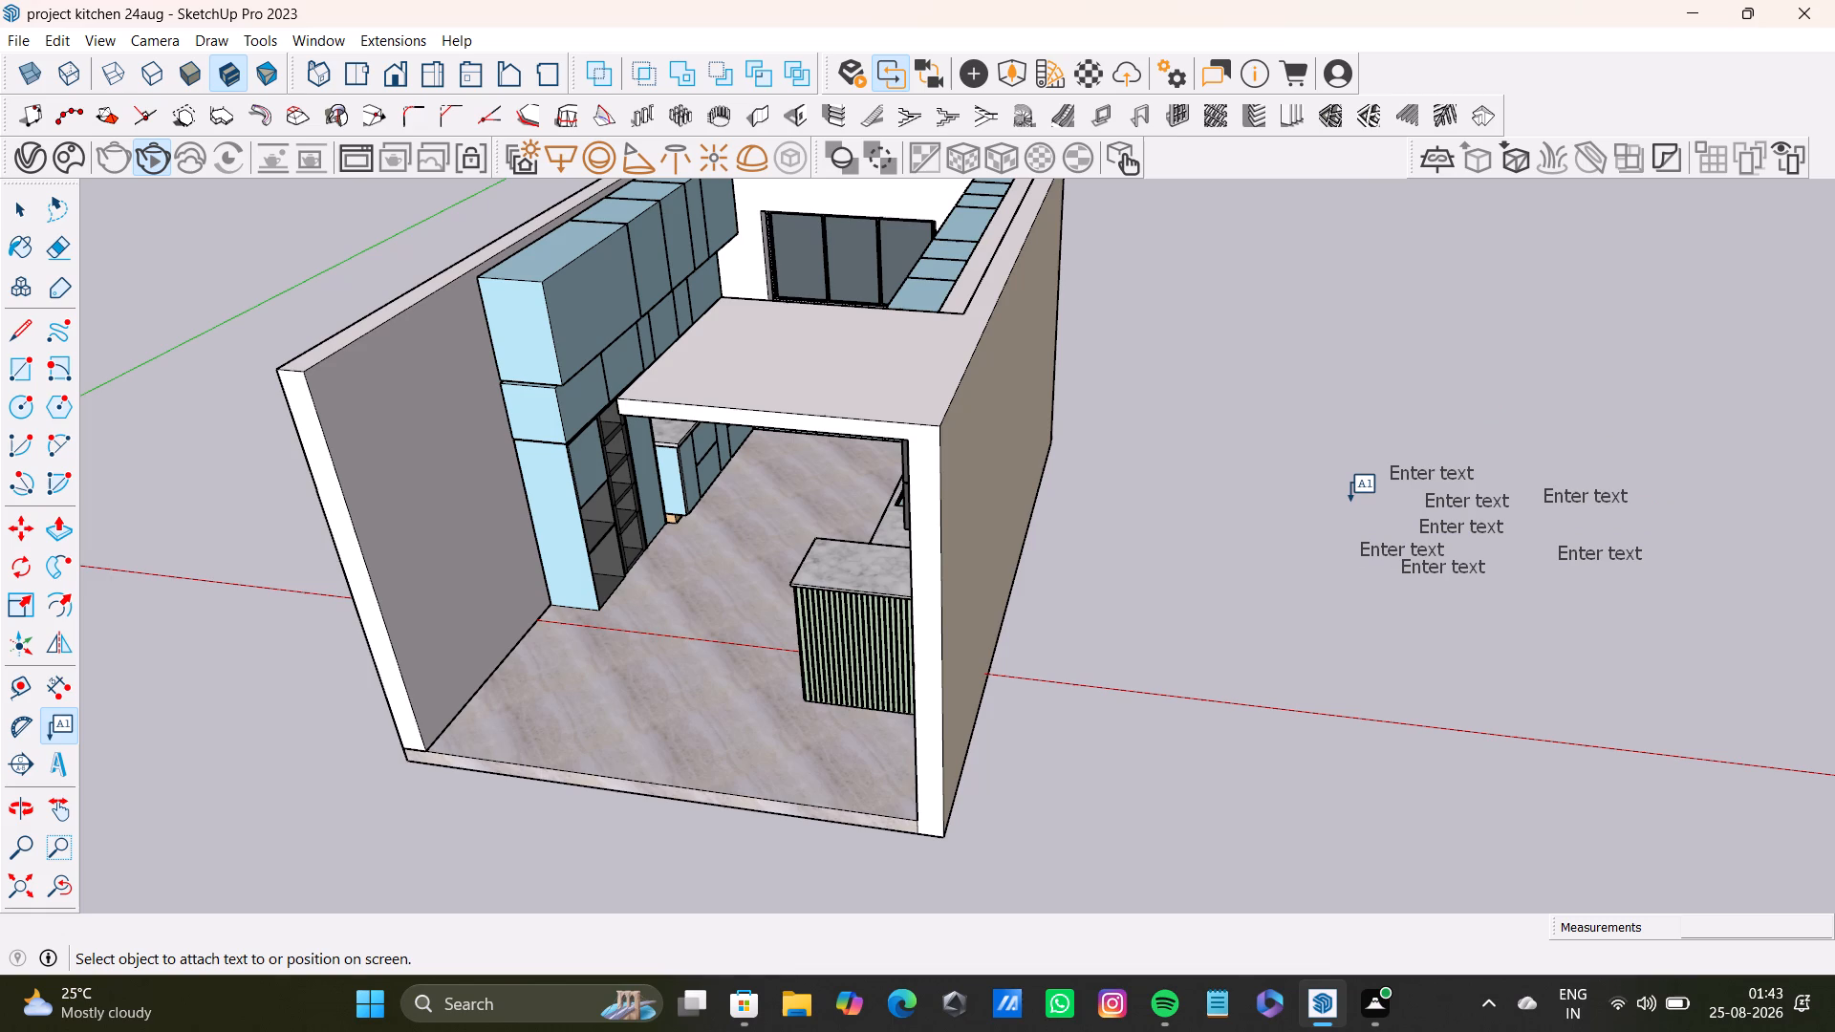
pyautogui.click(1351, 504)
pyautogui.click(1371, 581)
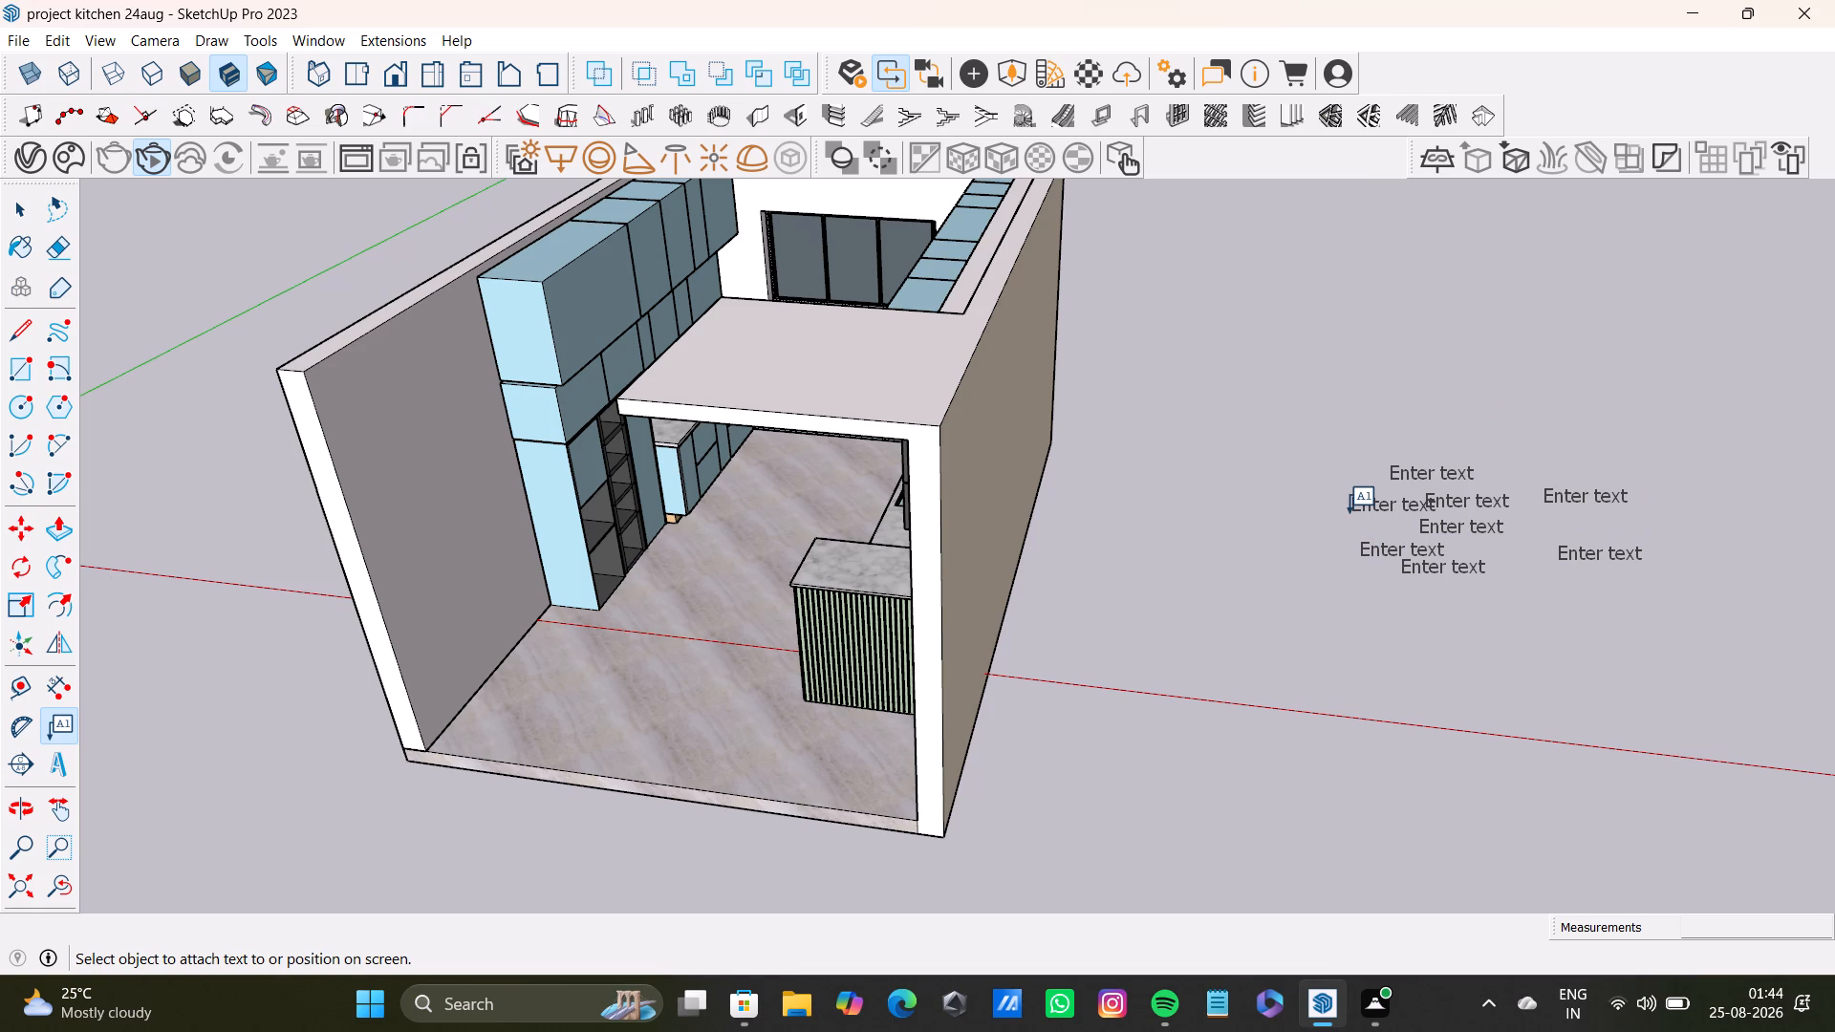
# Add three default "Enter text" labels, two along the group's lower edge and one closer to the kitchen wall.
pyautogui.click(1349, 505)
pyautogui.click(1378, 576)
pyautogui.click(1321, 535)
pyautogui.click(1321, 570)
pyautogui.click(1335, 593)
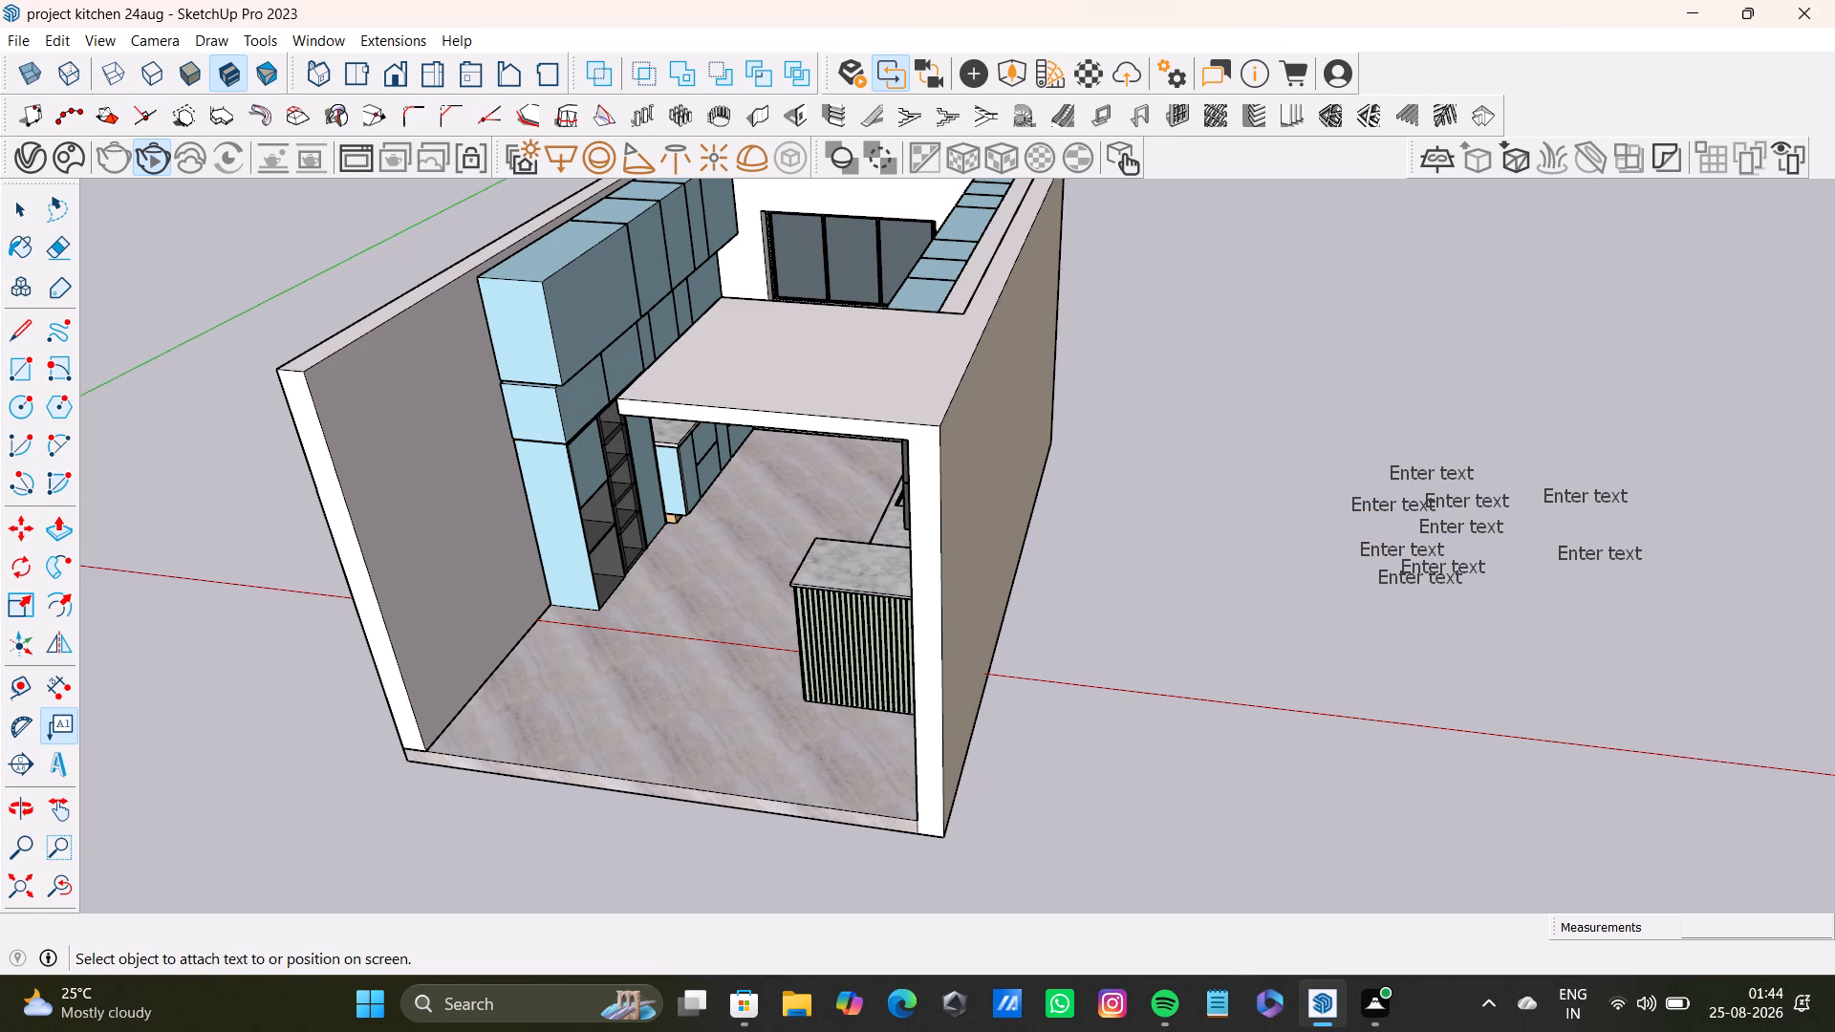
pyautogui.click(1309, 505)
pyautogui.click(1309, 571)
pyautogui.click(1309, 505)
pyautogui.click(1314, 556)
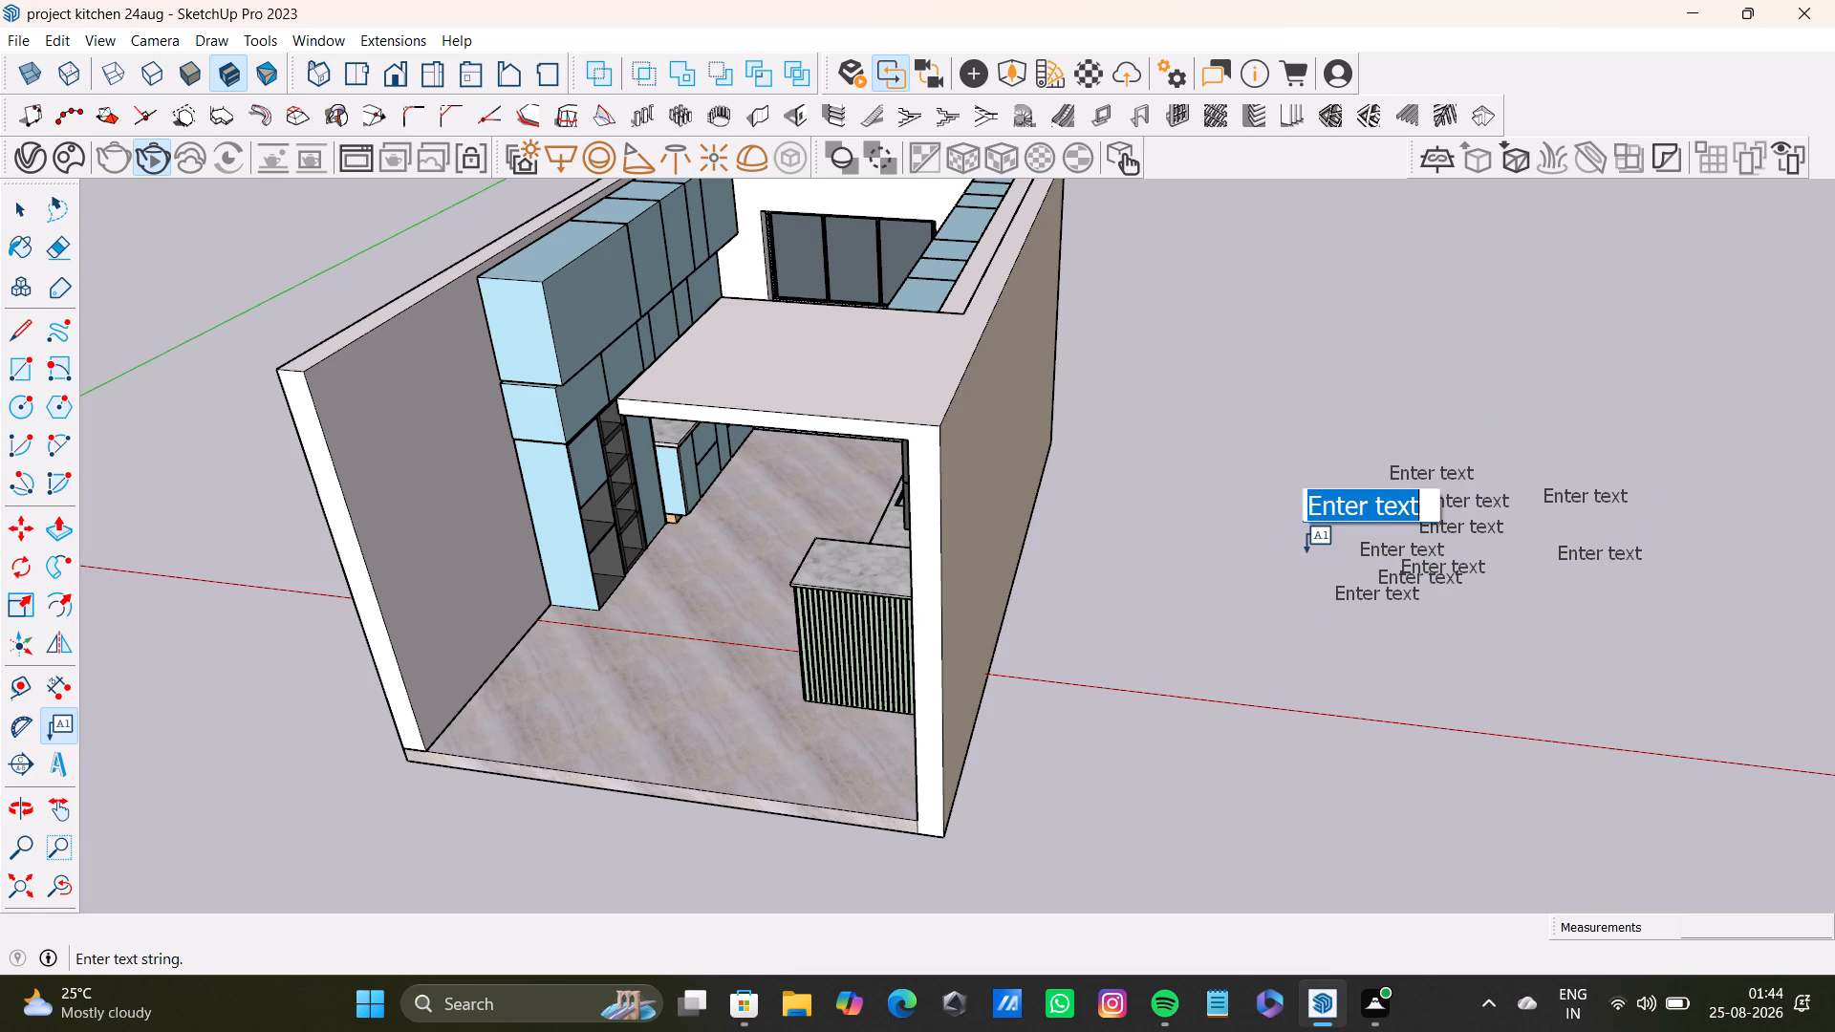
pyautogui.click(1258, 539)
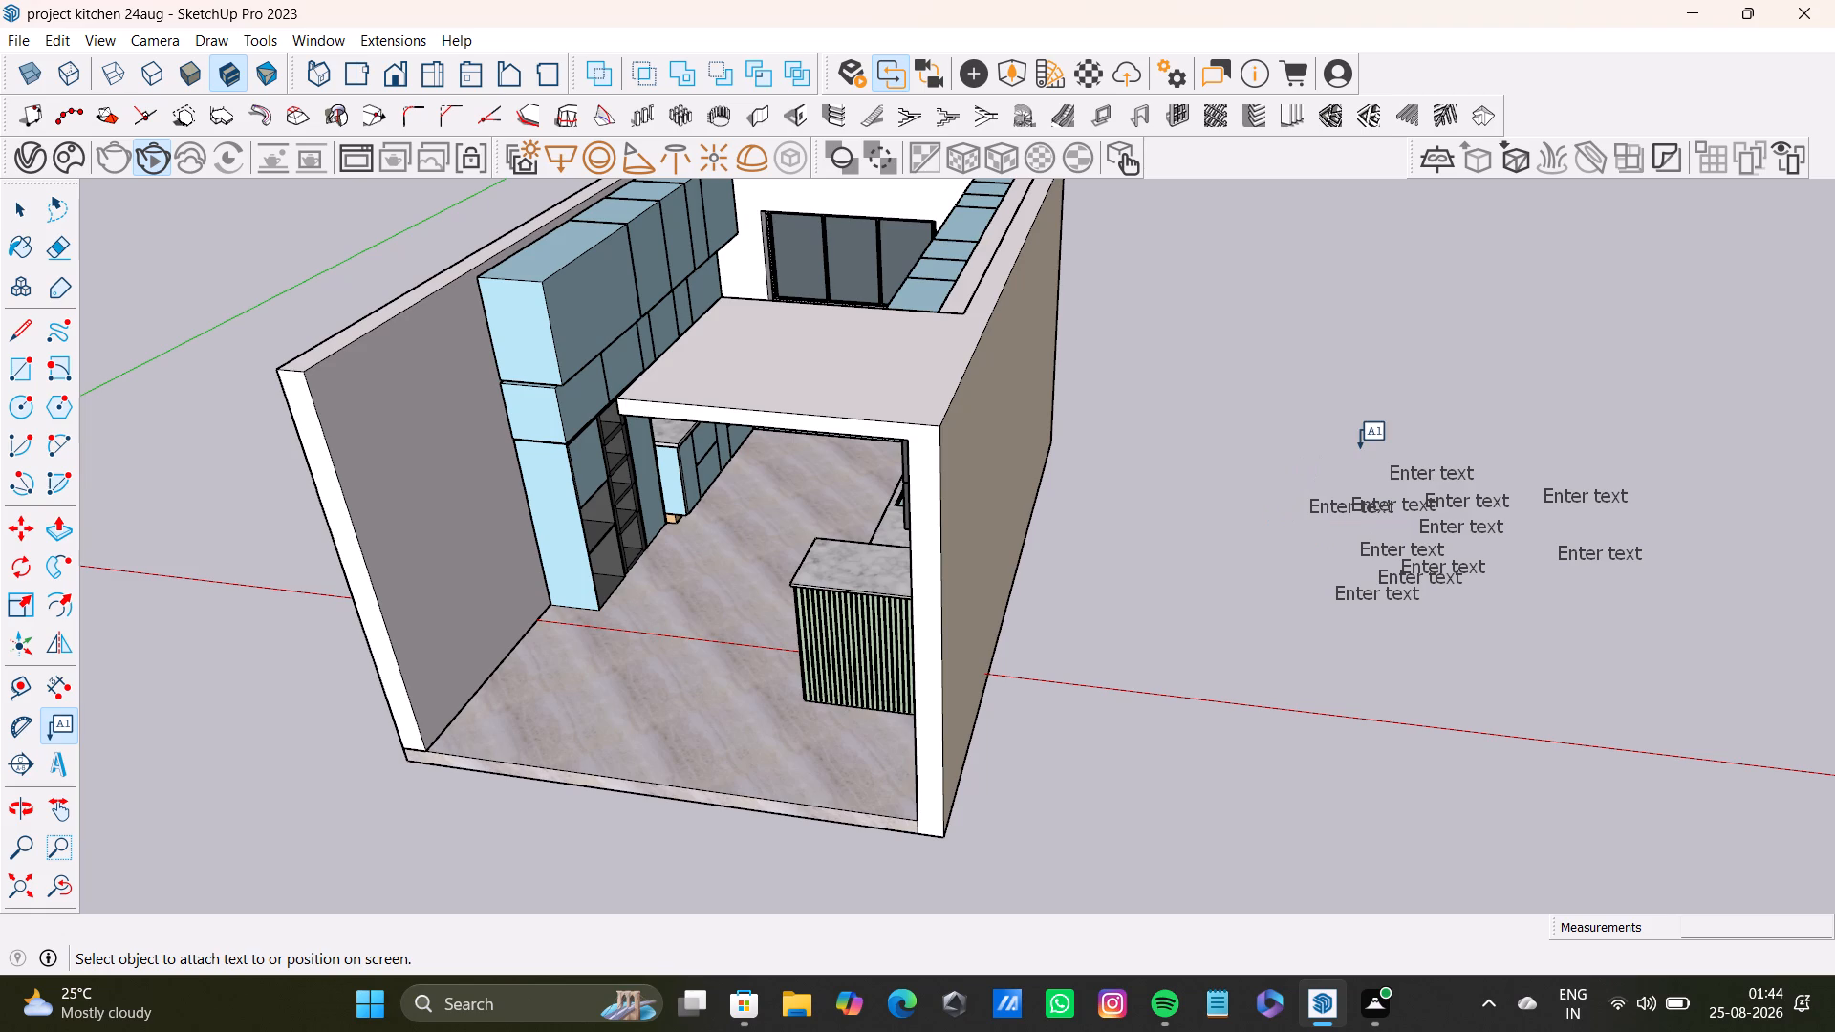
# Place three default "Enter text" labels, one above the group and two among the labels farthest from the wall.
pyautogui.click(1421, 439)
pyautogui.click(1513, 425)
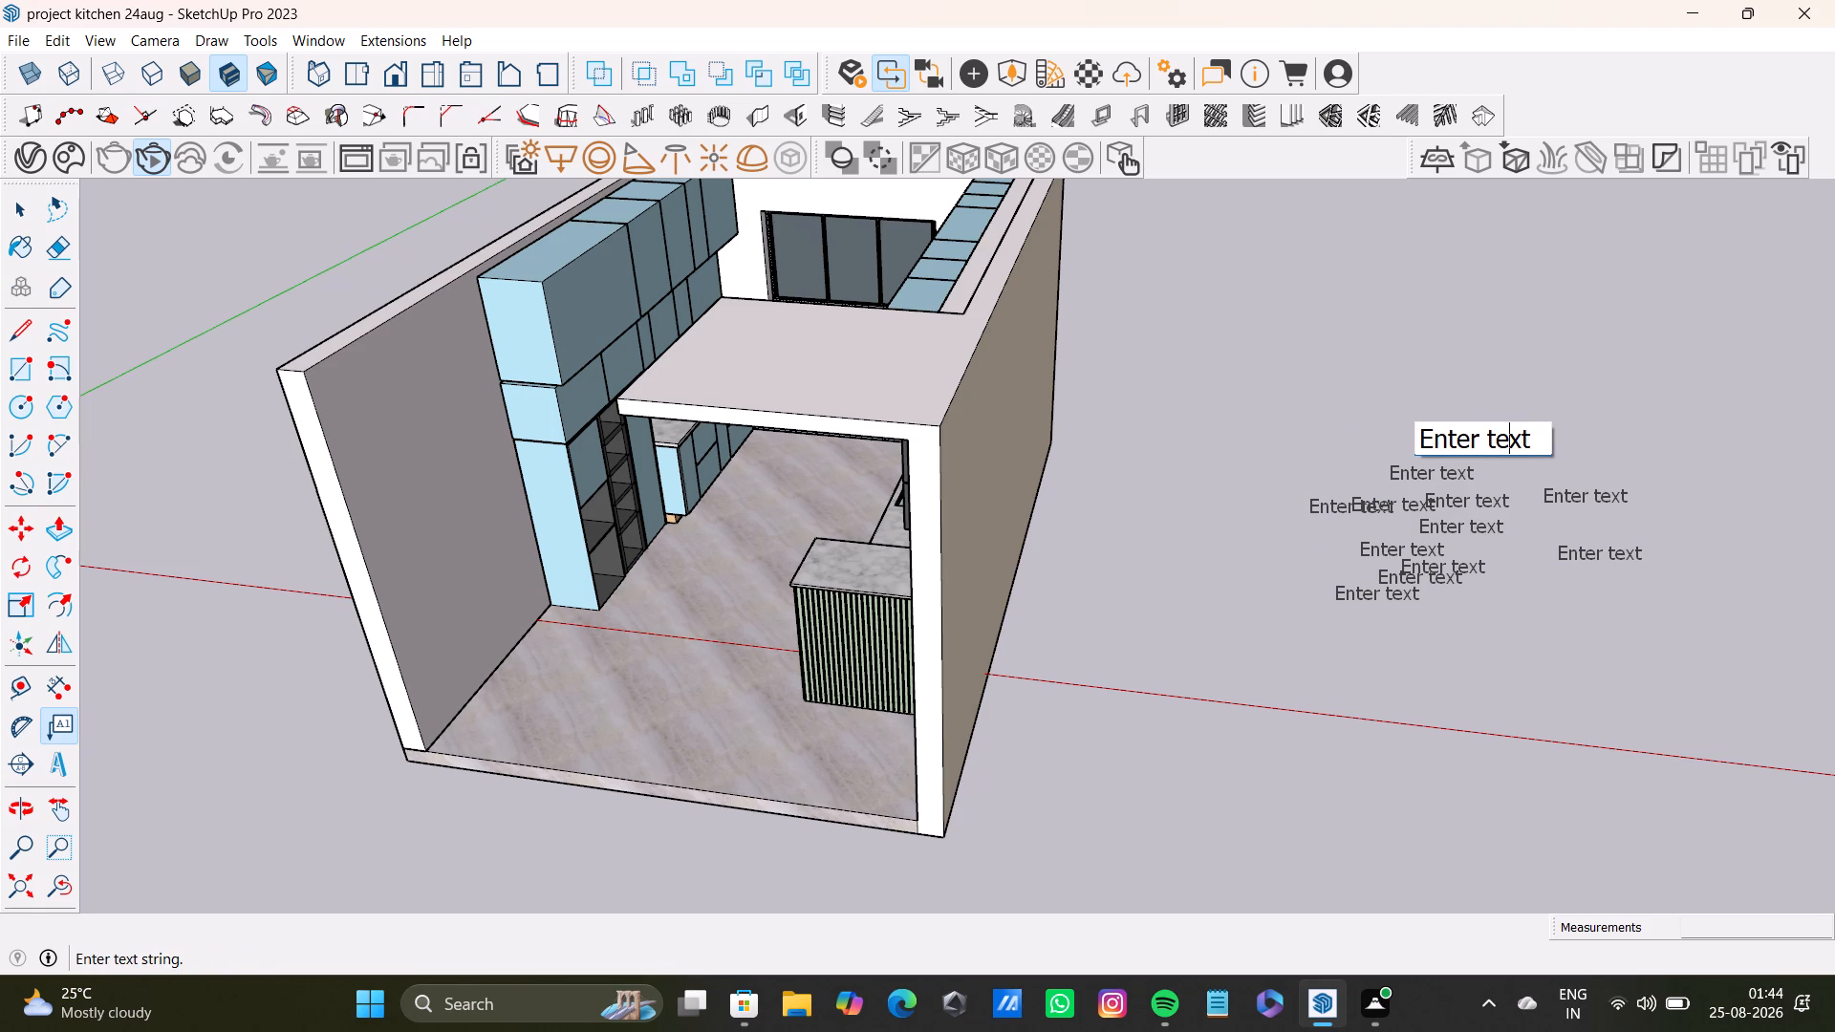
pyautogui.click(1536, 473)
pyautogui.click(1506, 474)
pyautogui.click(1575, 456)
pyautogui.doubleClick(1525, 517)
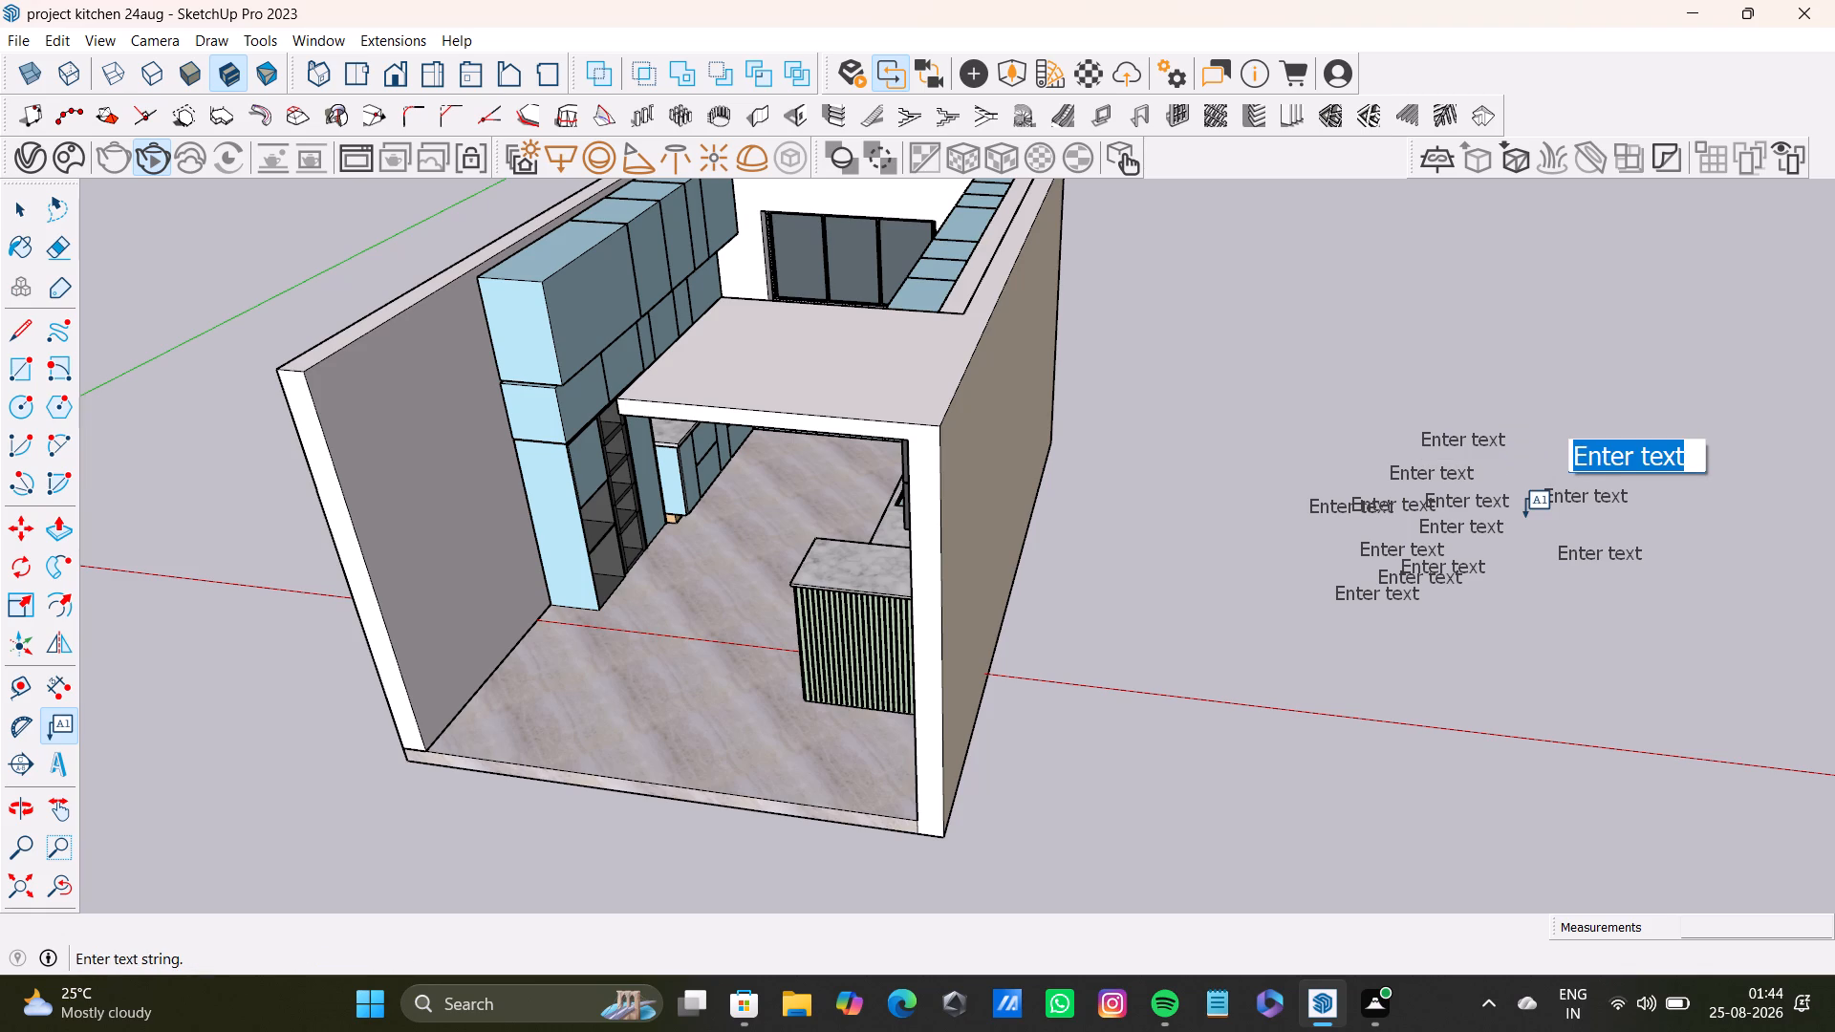
pyautogui.click(1540, 522)
pyautogui.click(1515, 457)
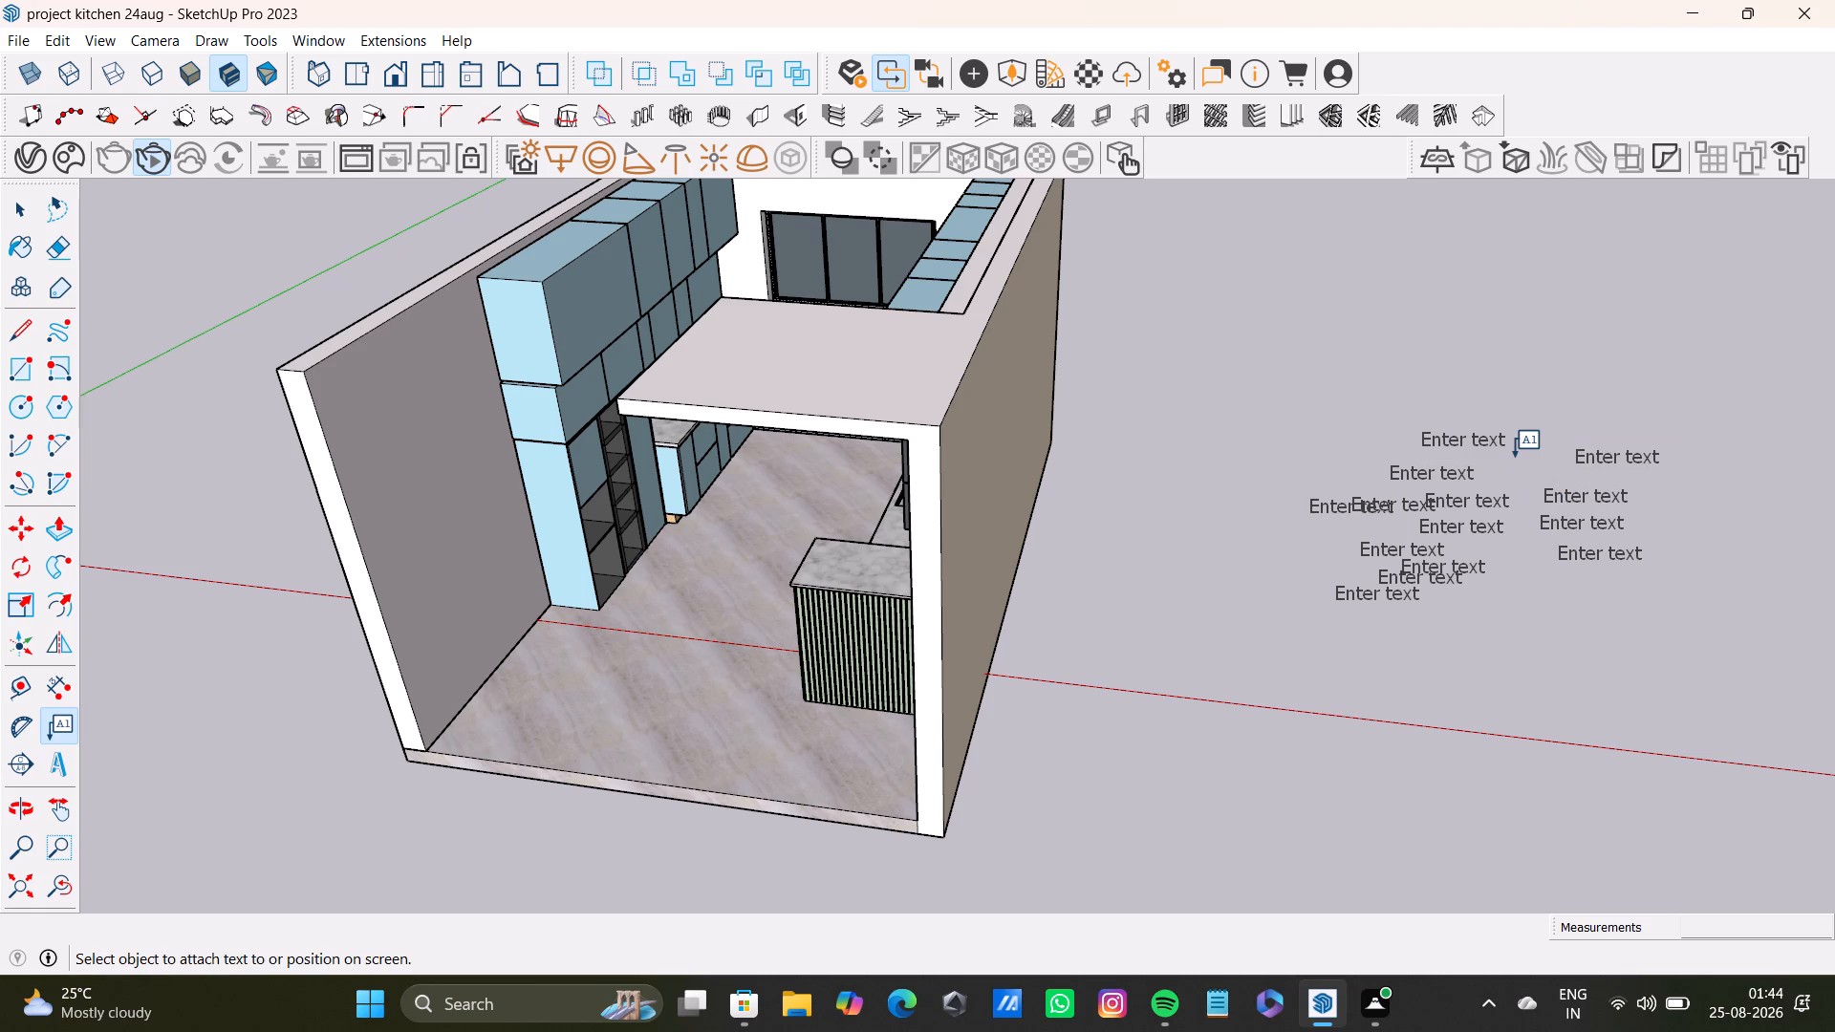
pyautogui.click(1515, 457)
# Place three default "Enter text" labels close together in the upper far part of the label group.
pyautogui.click(1522, 462)
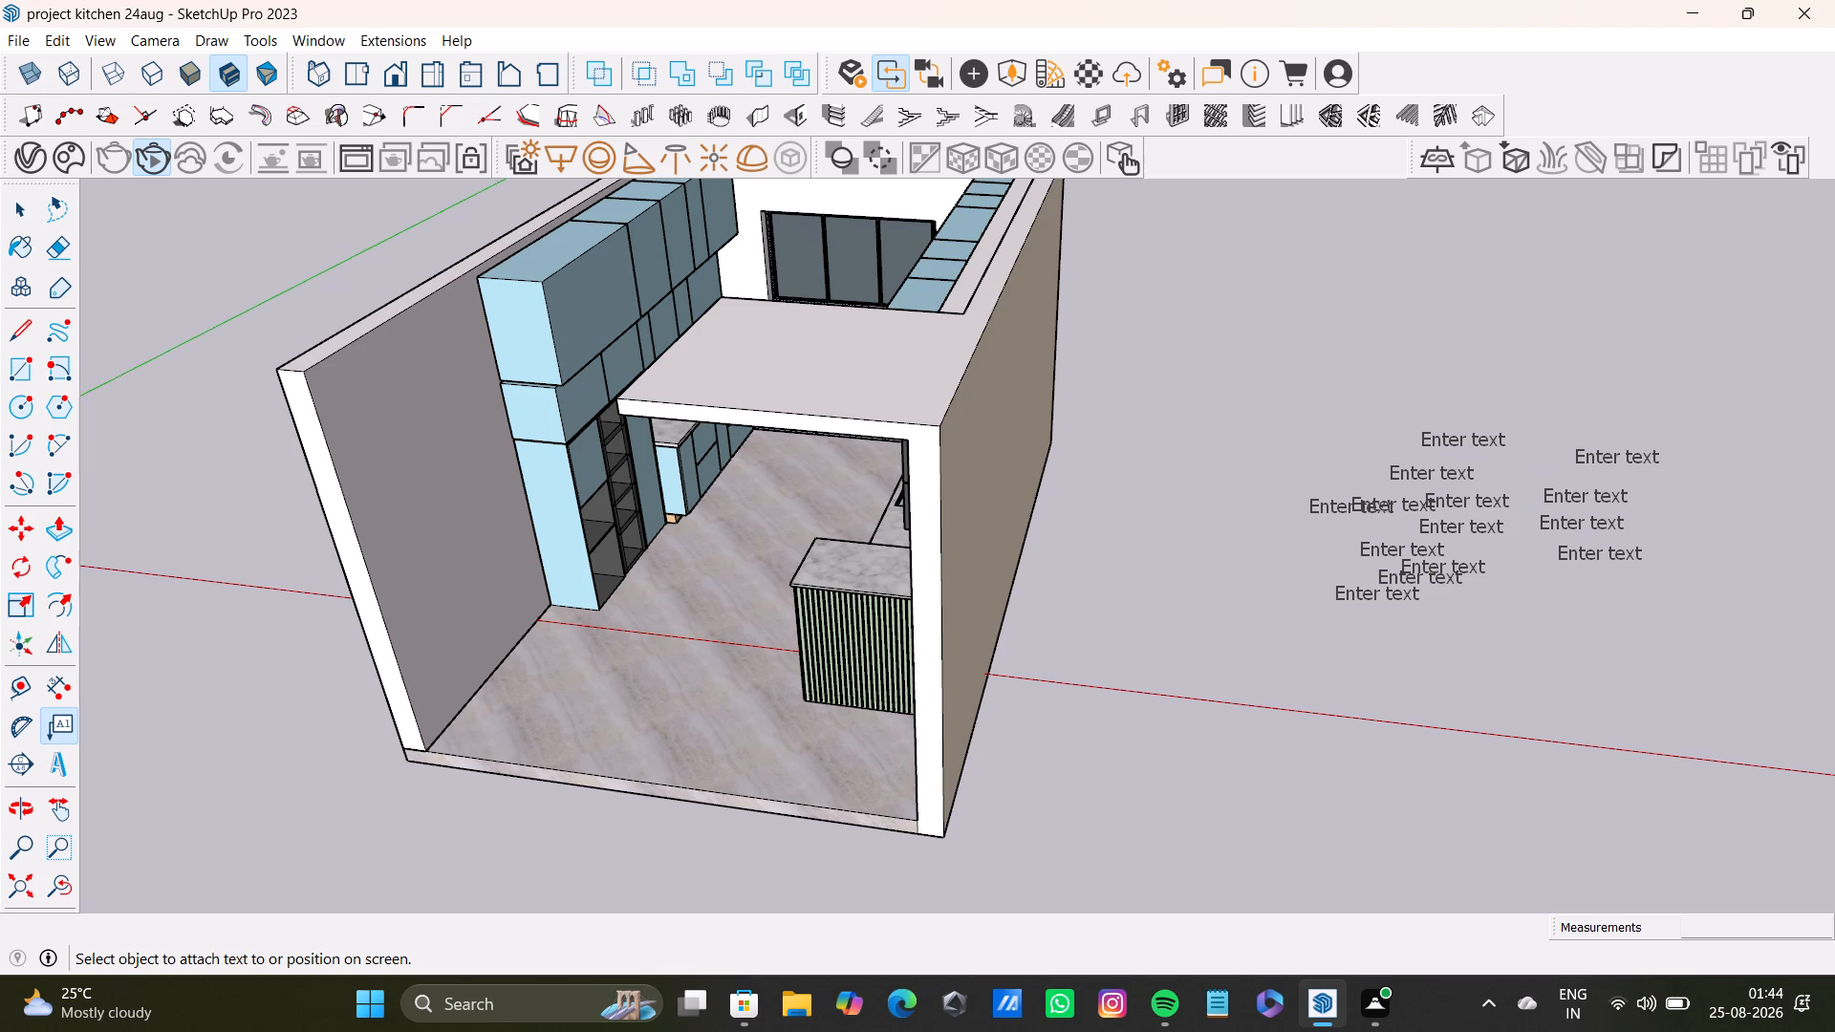
pyautogui.click(1528, 479)
pyautogui.click(1527, 424)
pyautogui.click(1500, 464)
pyautogui.click(1543, 424)
pyautogui.click(1489, 470)
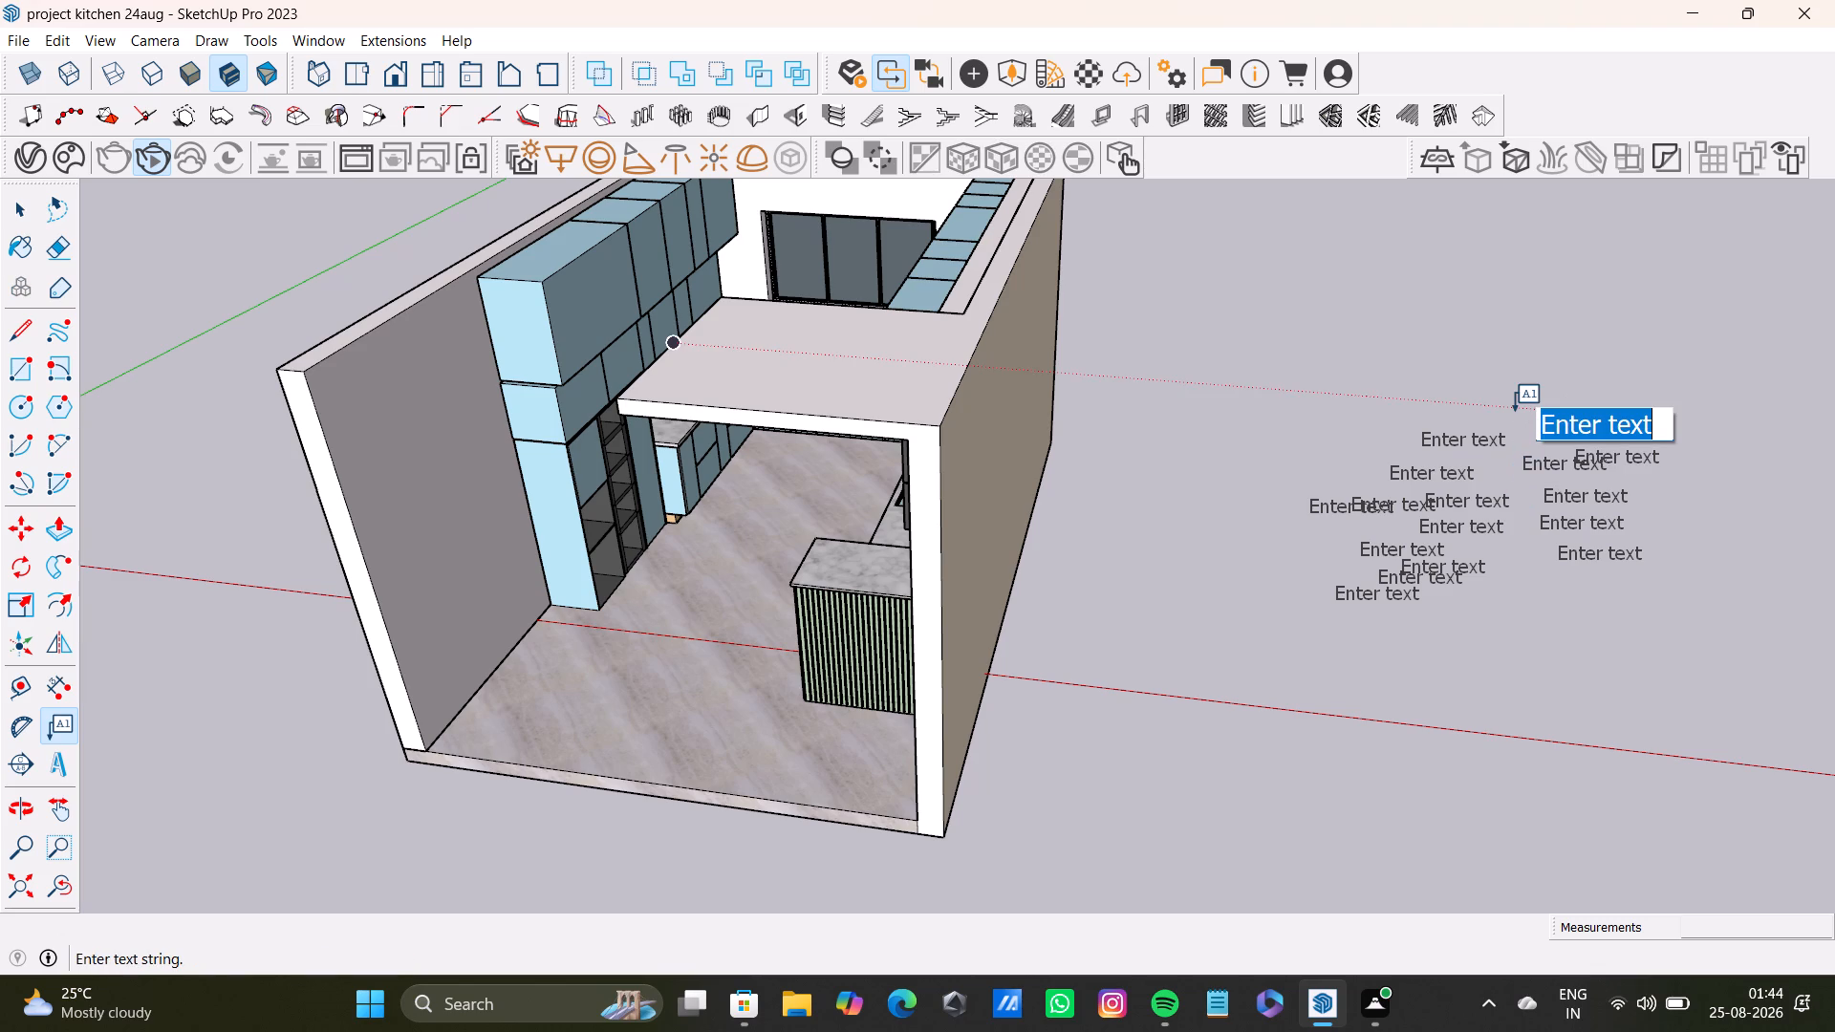
pyautogui.click(1515, 405)
pyautogui.click(1488, 470)
pyautogui.click(1515, 407)
# Place three default "Enter text" labels descending through the group's lower far part, well clear of the kitchen model.
pyautogui.scroll(-2, 1404, 563)
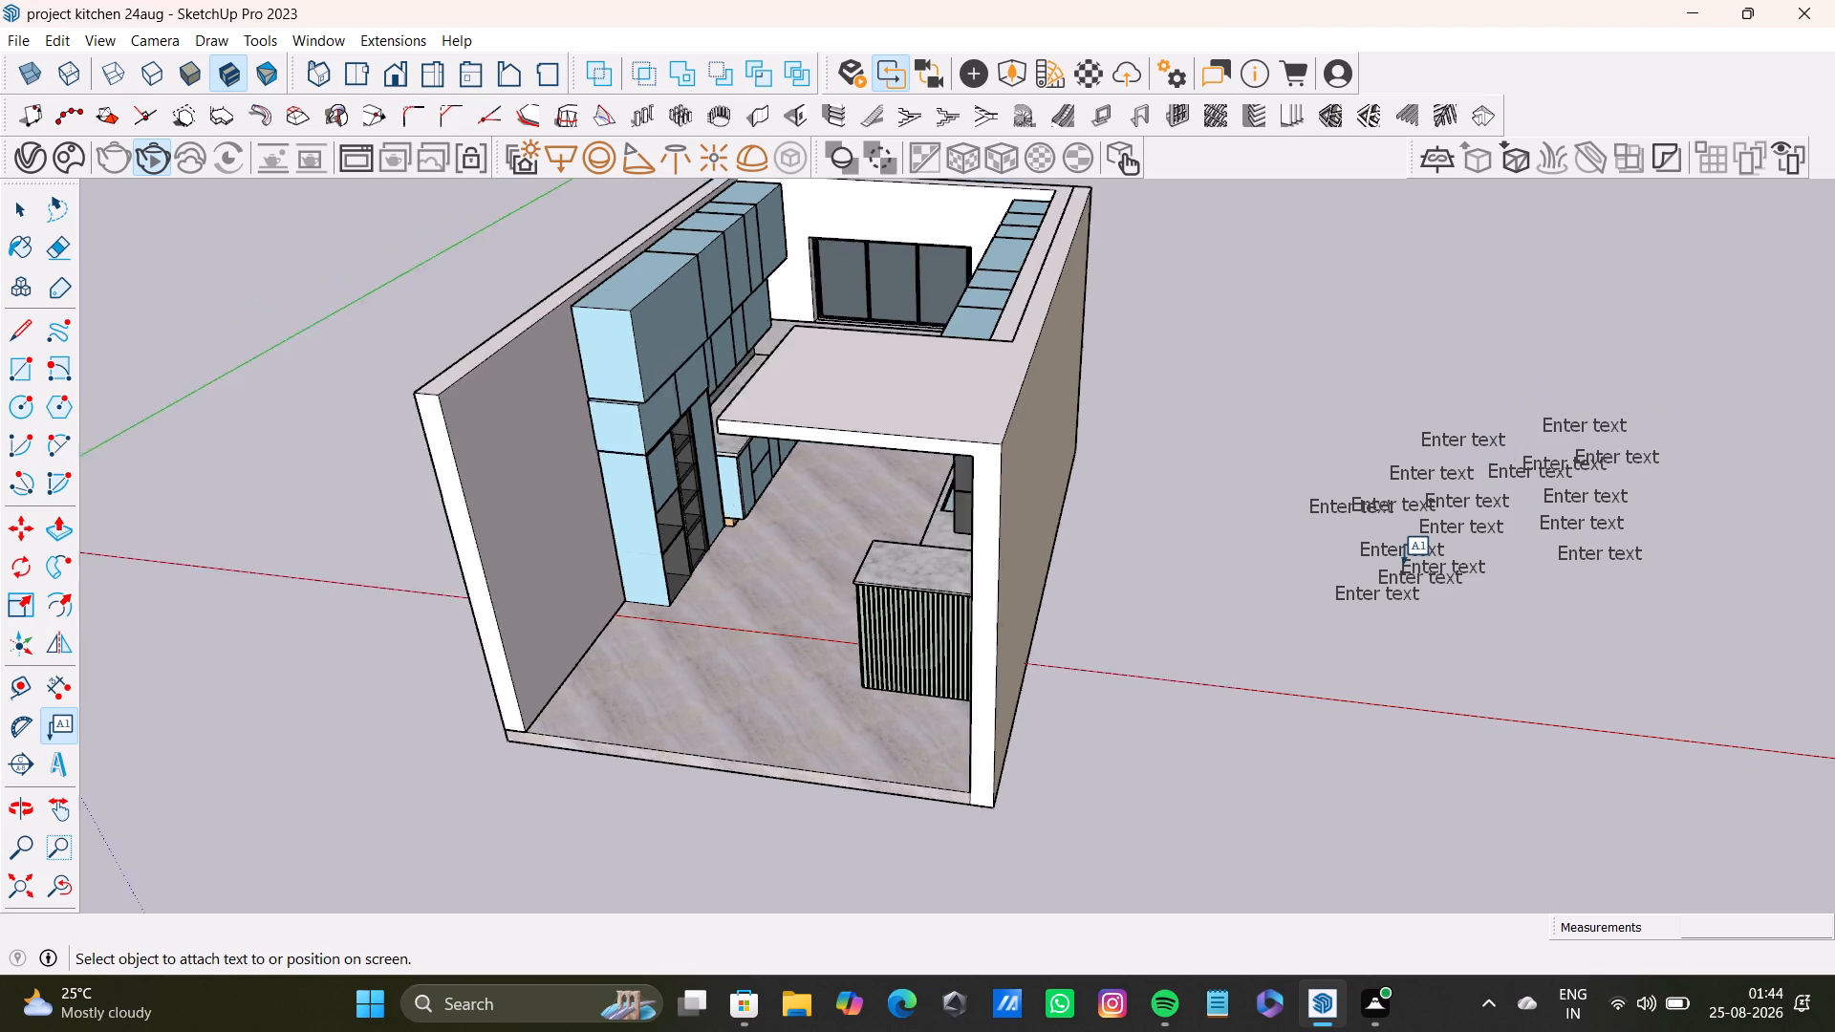
pyautogui.scroll(-4, 1404, 563)
pyautogui.keyDown('shift'); pyautogui.moveTo(1404, 563); pyautogui.dragTo(577, 464, button='middle'); pyautogui.keyUp('shift')
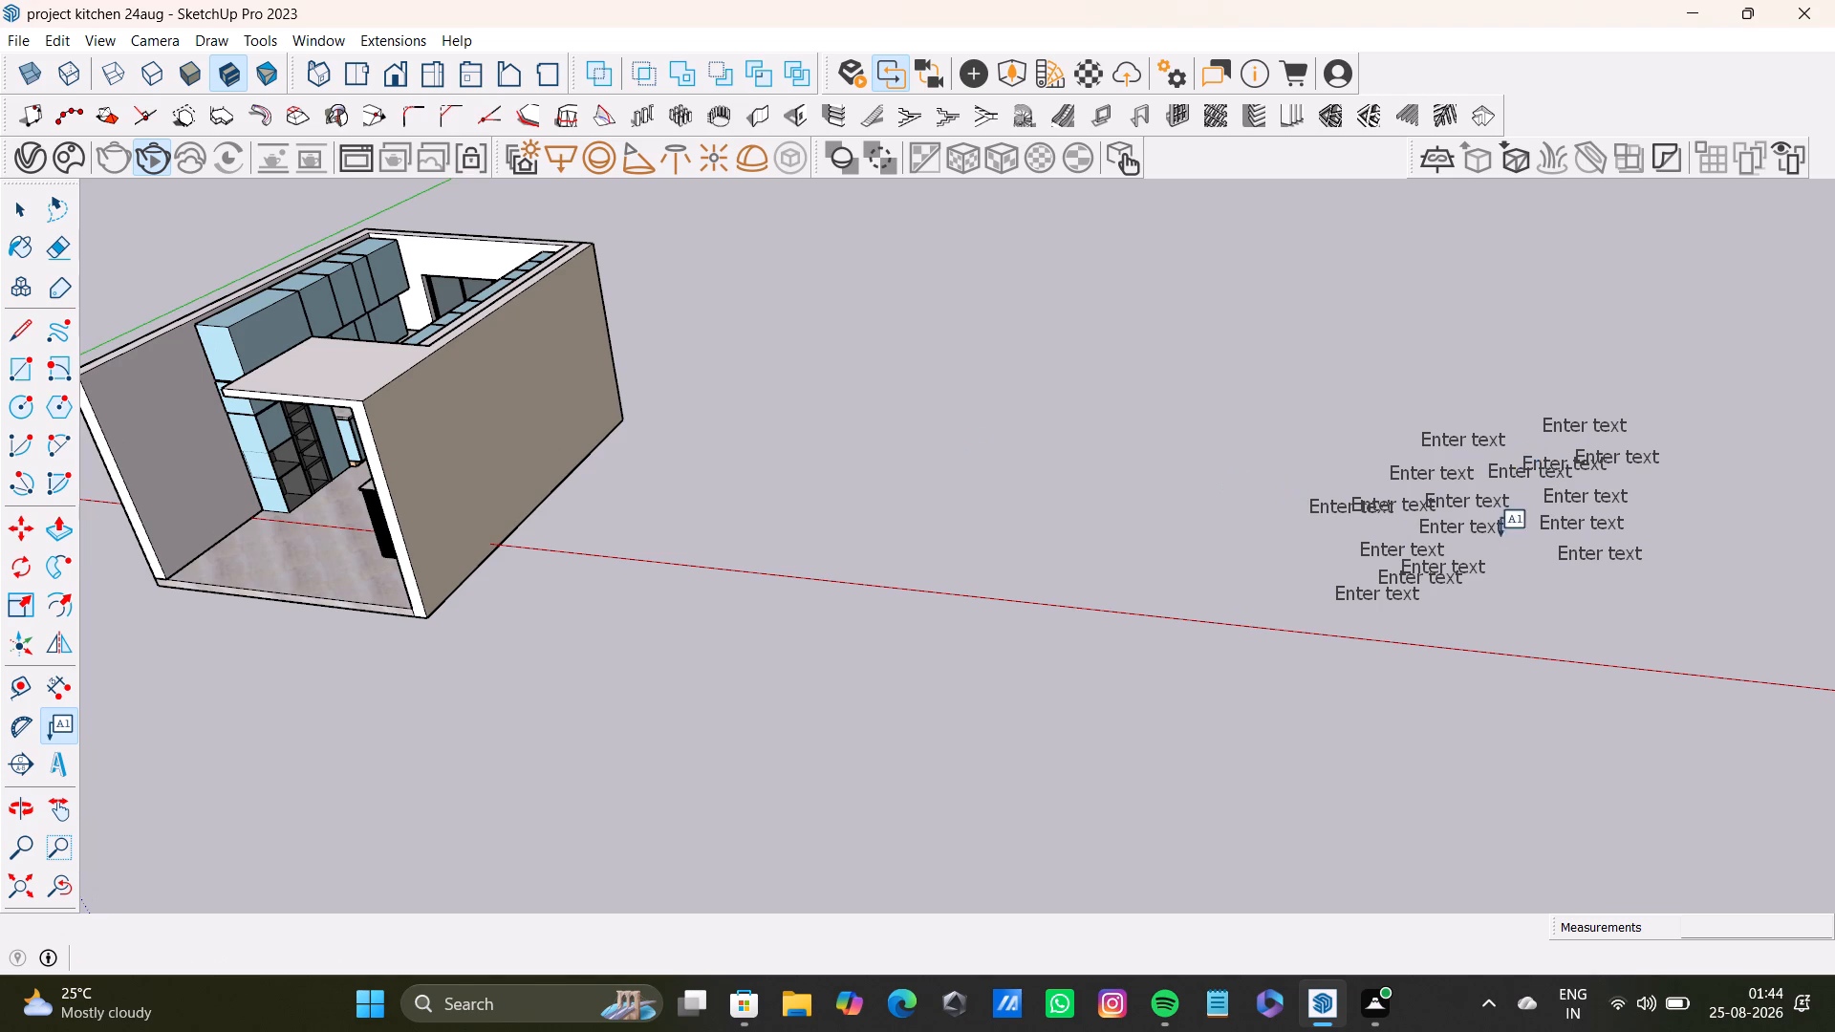
pyautogui.click(1523, 569)
pyautogui.click(1508, 520)
pyautogui.click(1522, 562)
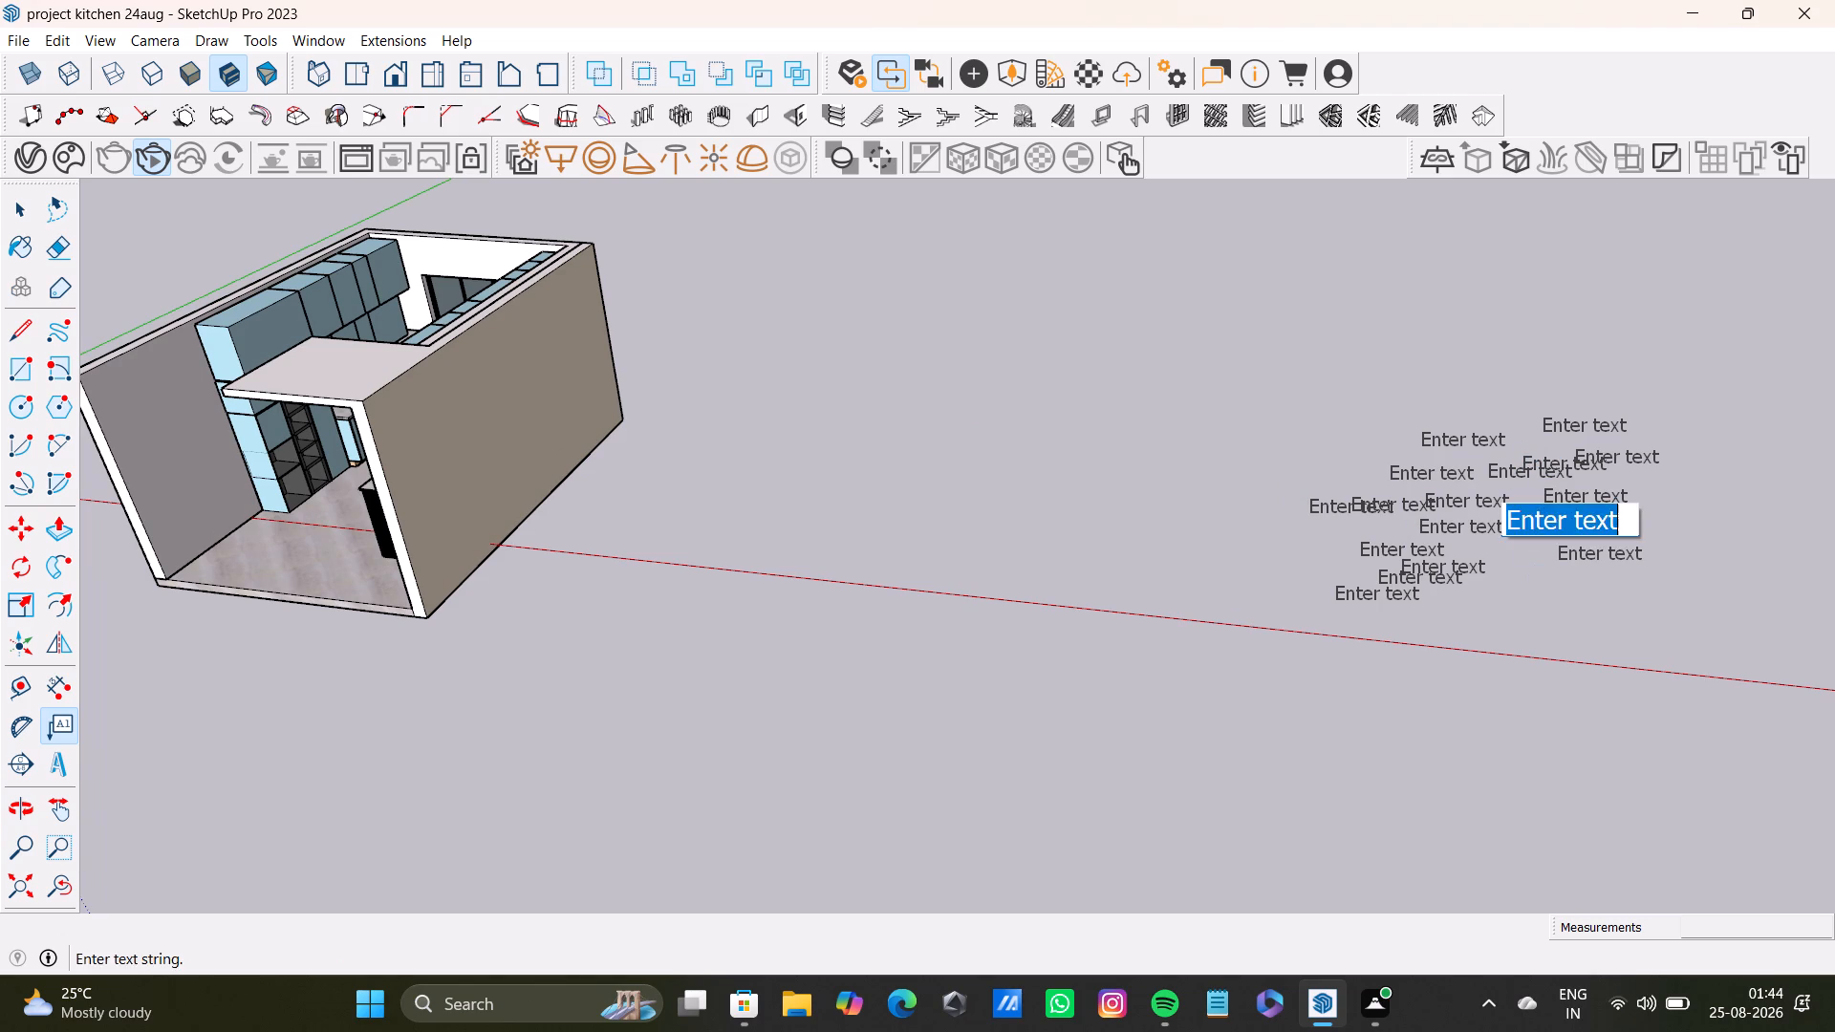
pyautogui.click(1507, 563)
pyautogui.click(1525, 561)
pyautogui.click(1511, 582)
pyautogui.click(1494, 548)
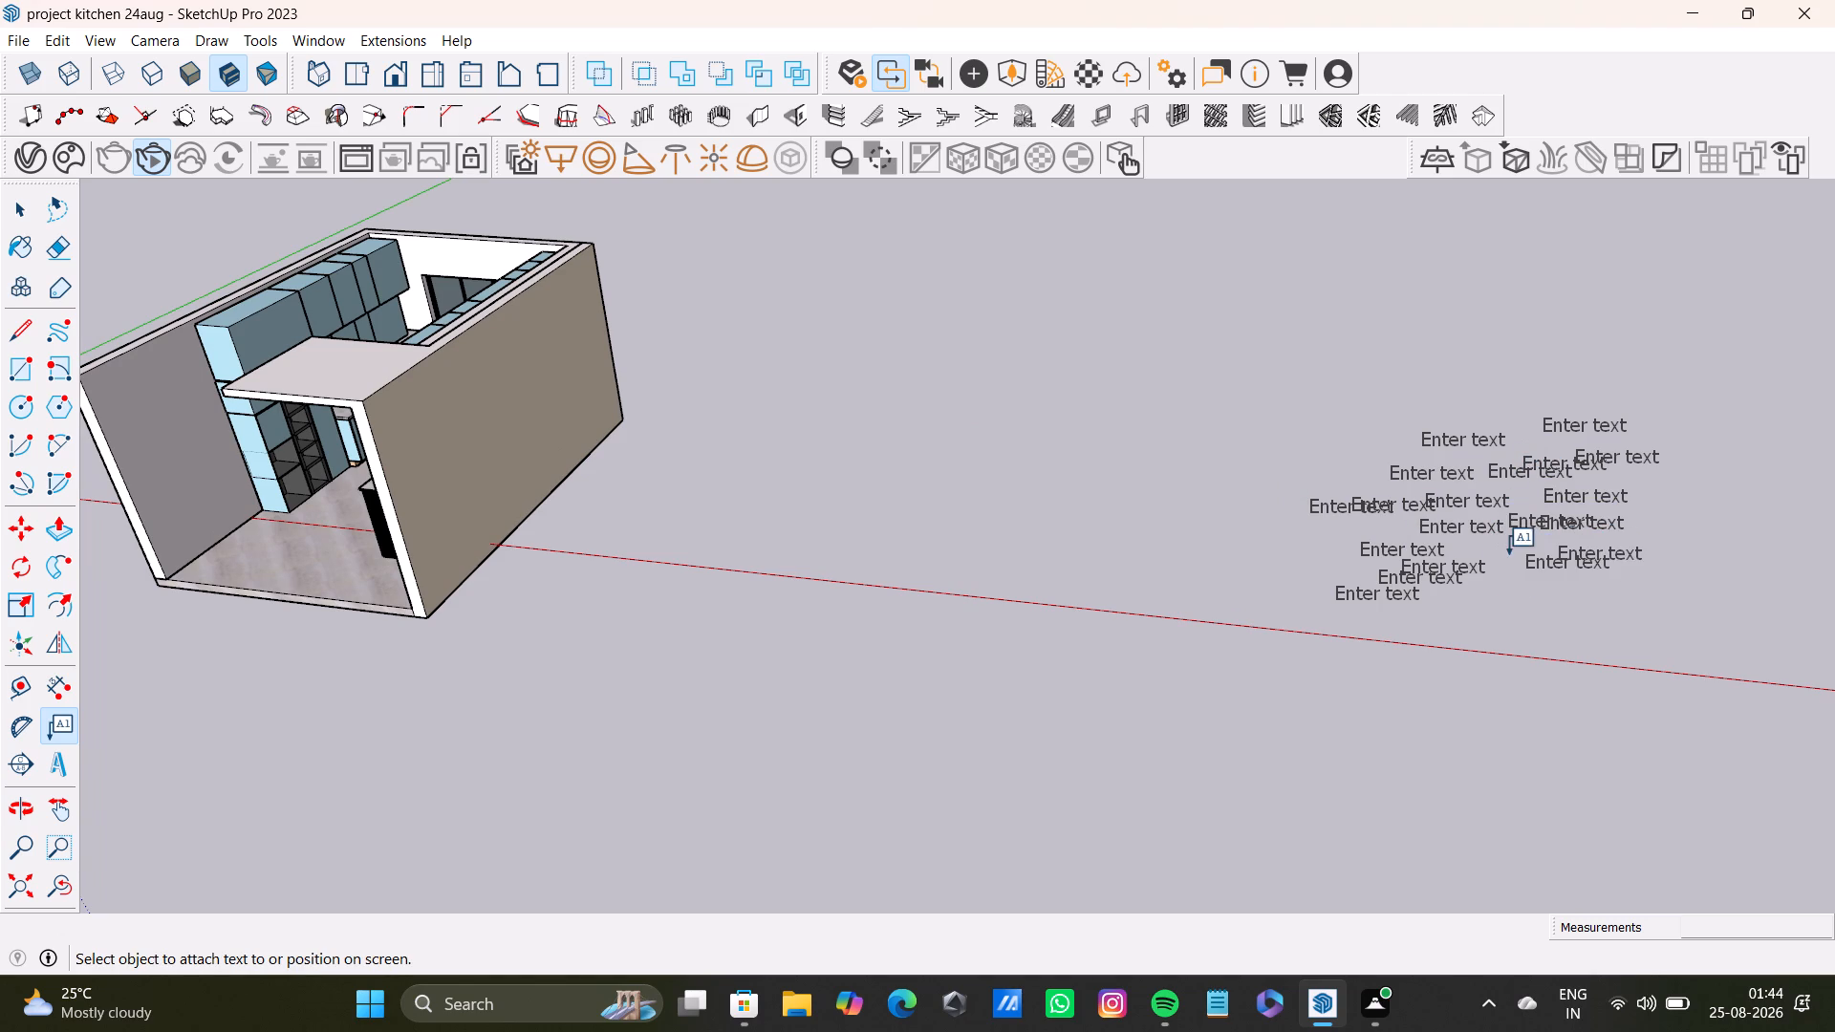
pyautogui.click(1506, 600)
pyautogui.click(1505, 558)
pyautogui.click(1505, 557)
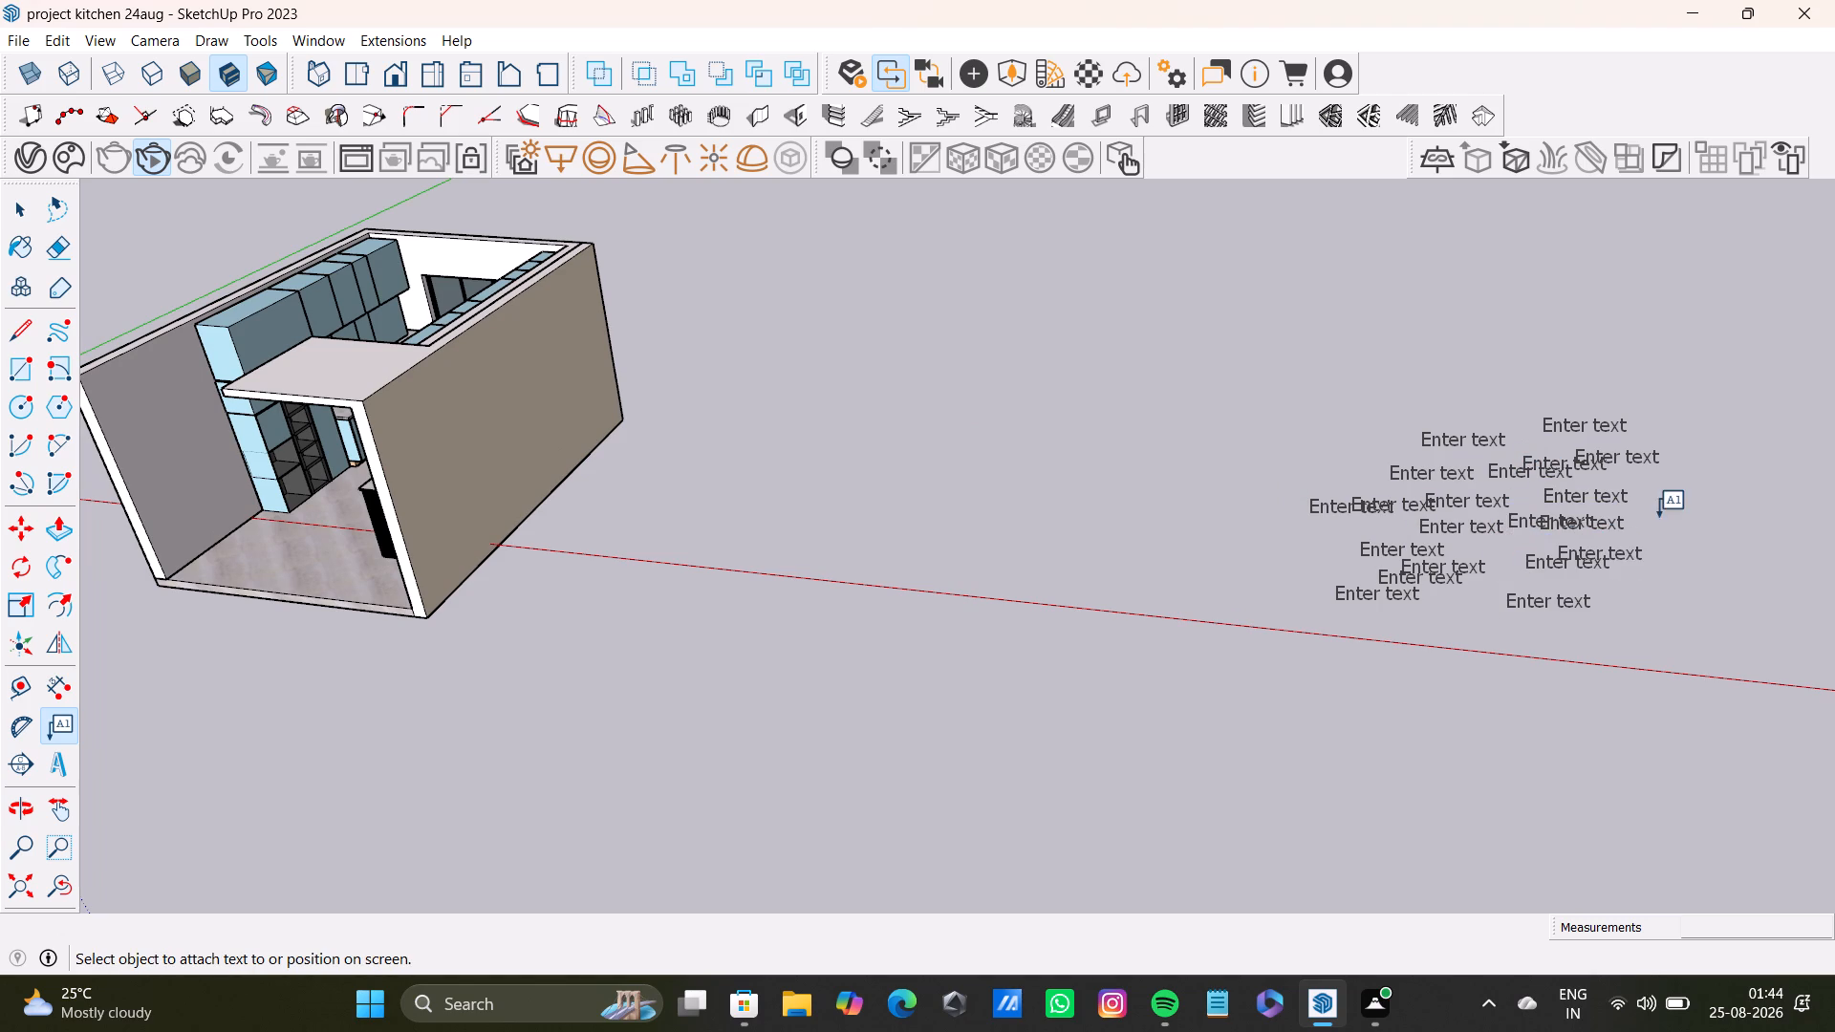
# Place a single default "Enter text" label well beyond the group, on the side away from the kitchen.
pyautogui.click(1701, 547)
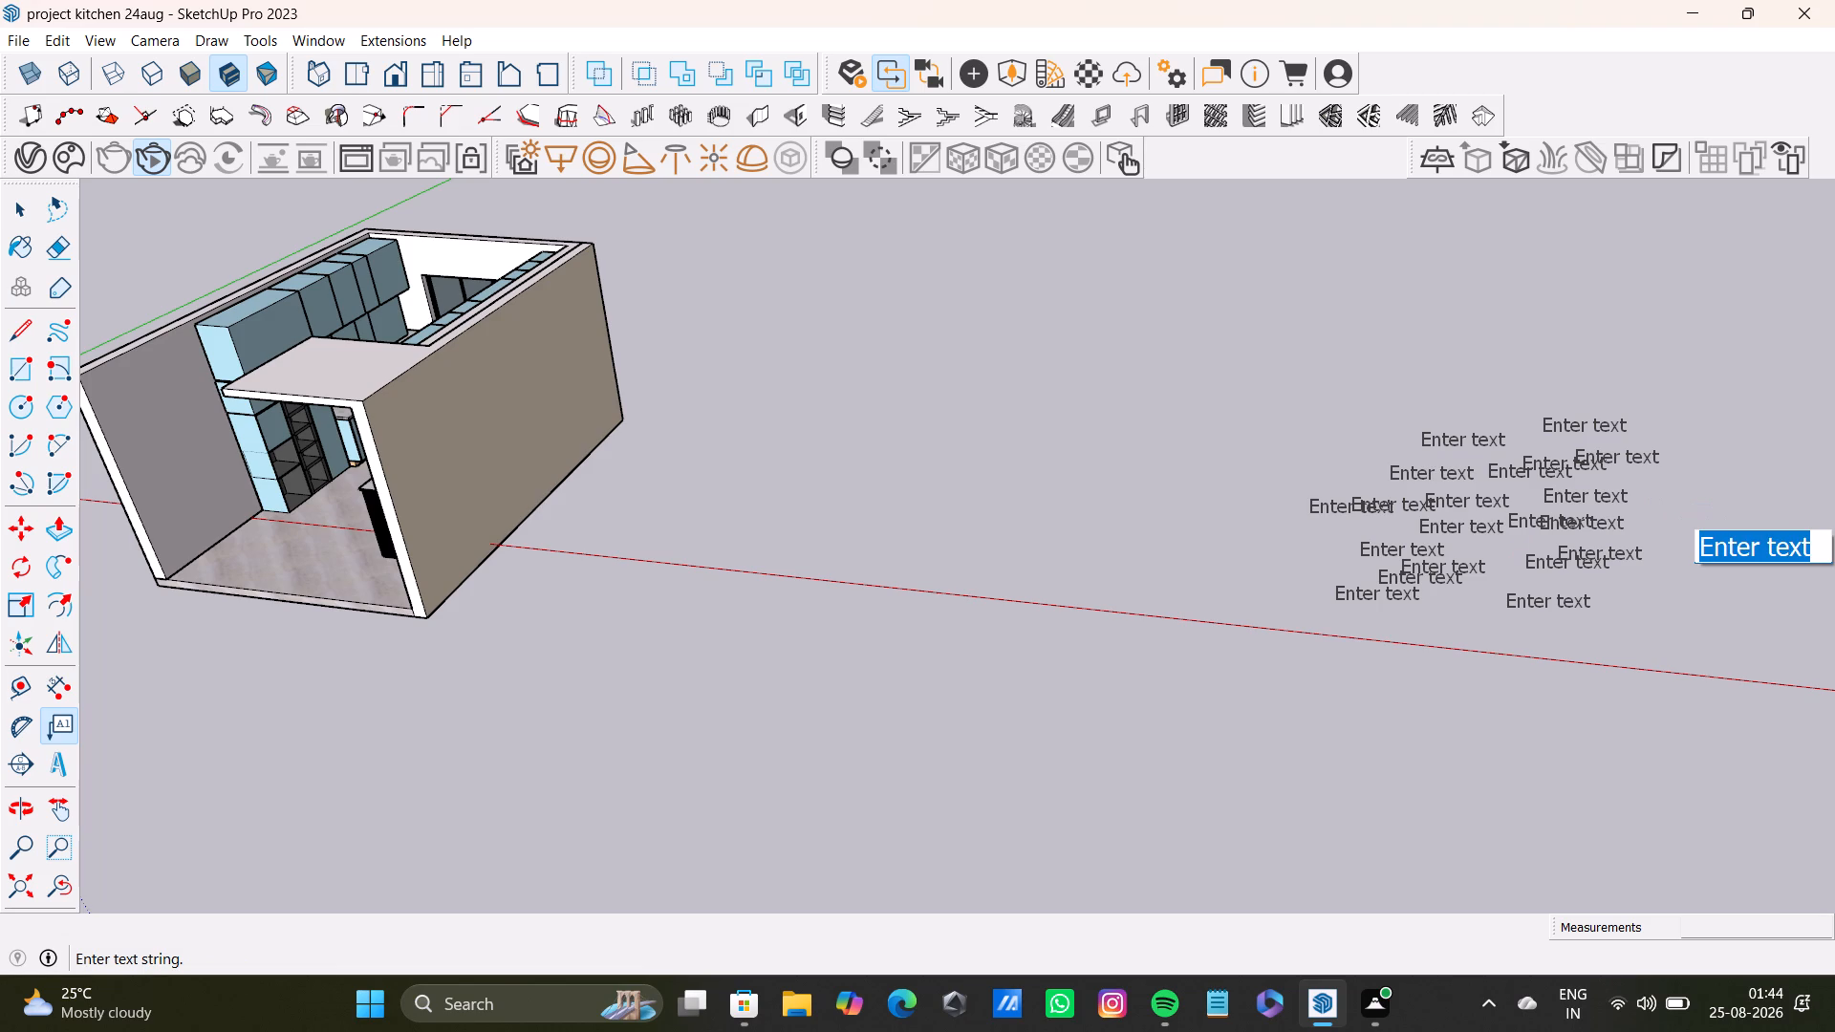
pyautogui.click(1520, 566)
pyautogui.click(1506, 554)
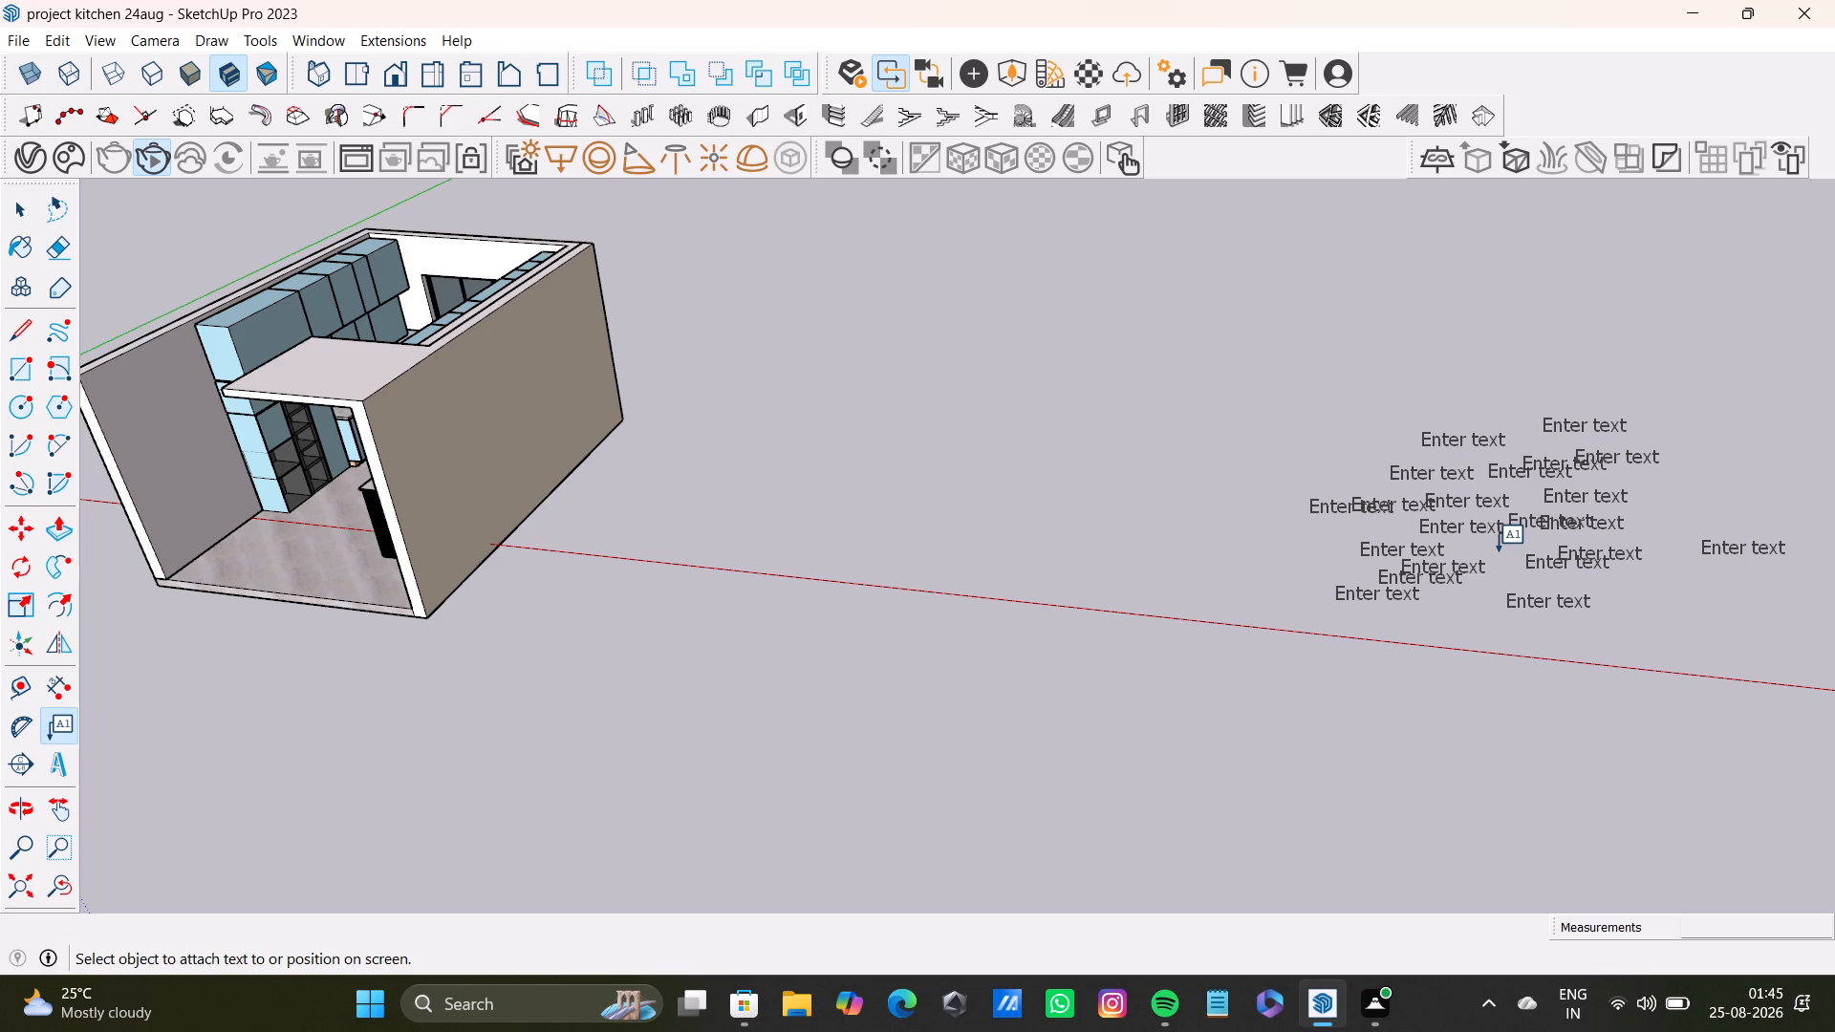
# Add three default "Enter text" labels at varying heights along the edge of the label group nearest the kitchen.
pyautogui.click(1335, 478)
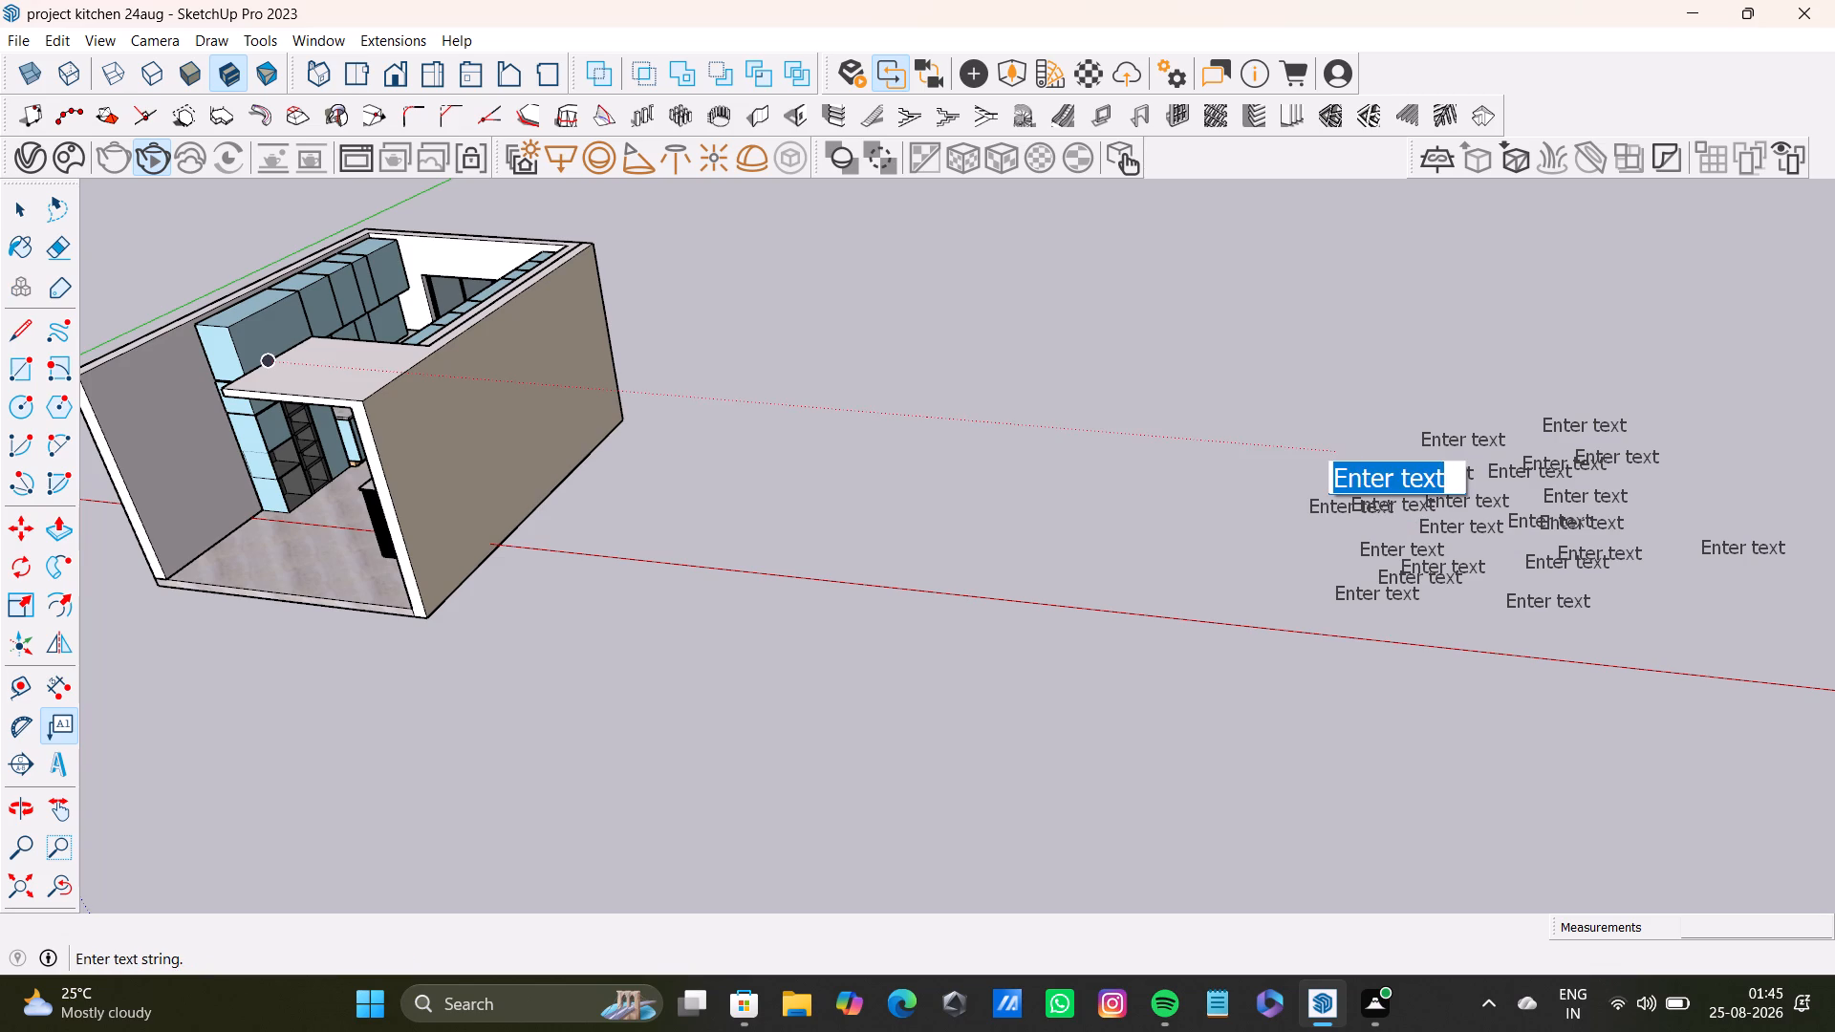
pyautogui.click(1322, 407)
pyautogui.click(1333, 541)
pyautogui.click(1301, 565)
pyautogui.click(1321, 554)
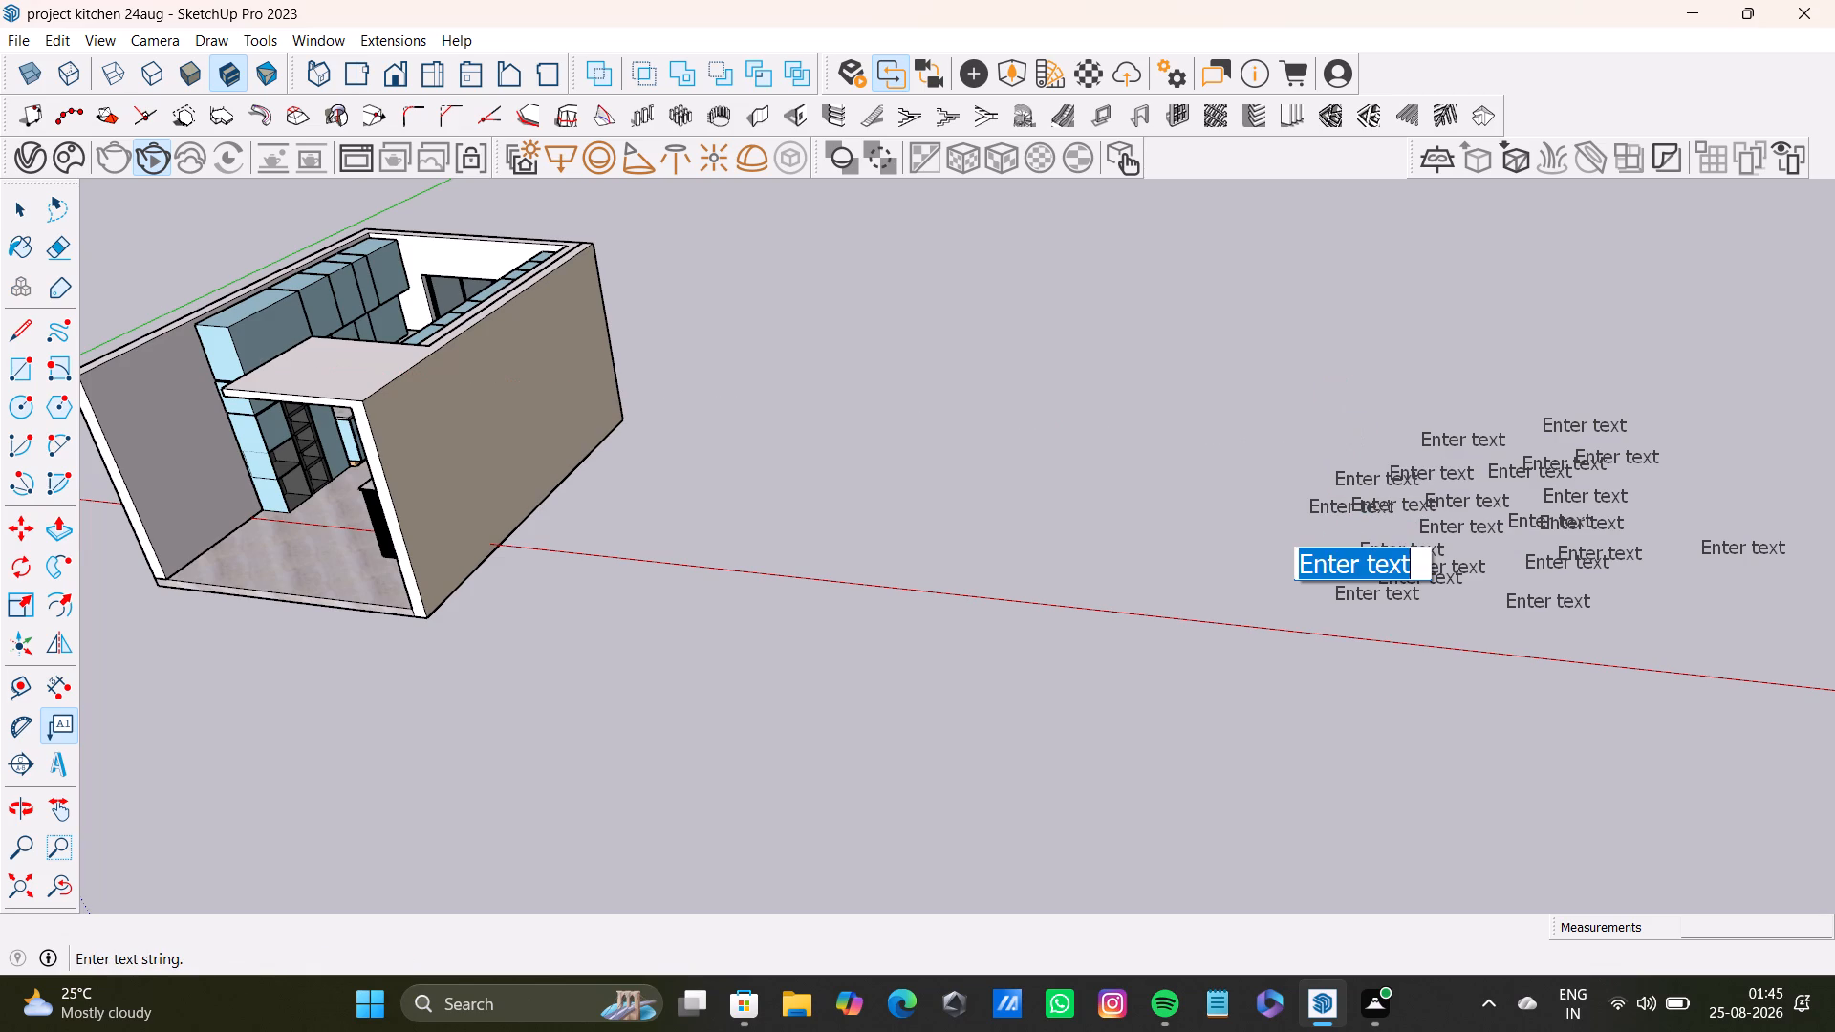
pyautogui.click(1278, 515)
pyautogui.click(1264, 547)
pyautogui.click(1284, 494)
pyautogui.click(1280, 548)
pyautogui.click(1241, 516)
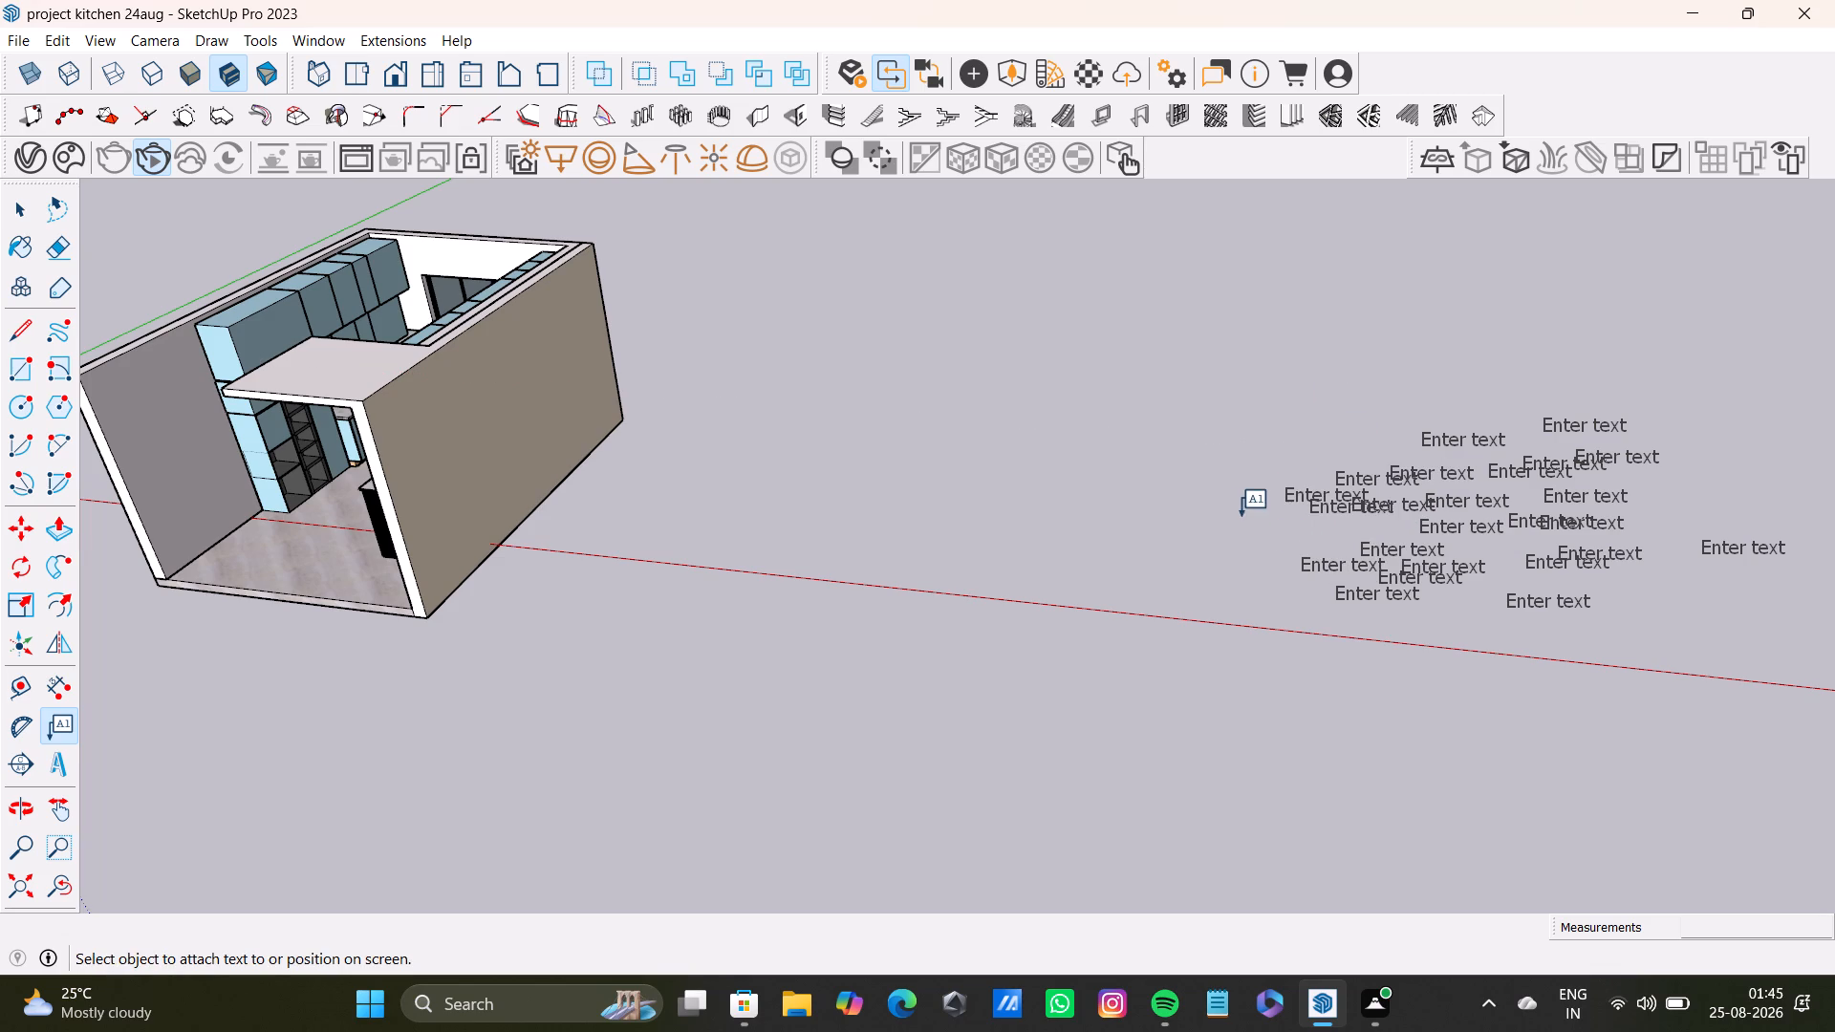
# Add three default "Enter text" labels around the lower part of the group's kitchen-facing edge.
pyautogui.click(1308, 552)
pyautogui.click(1261, 527)
pyautogui.click(1276, 431)
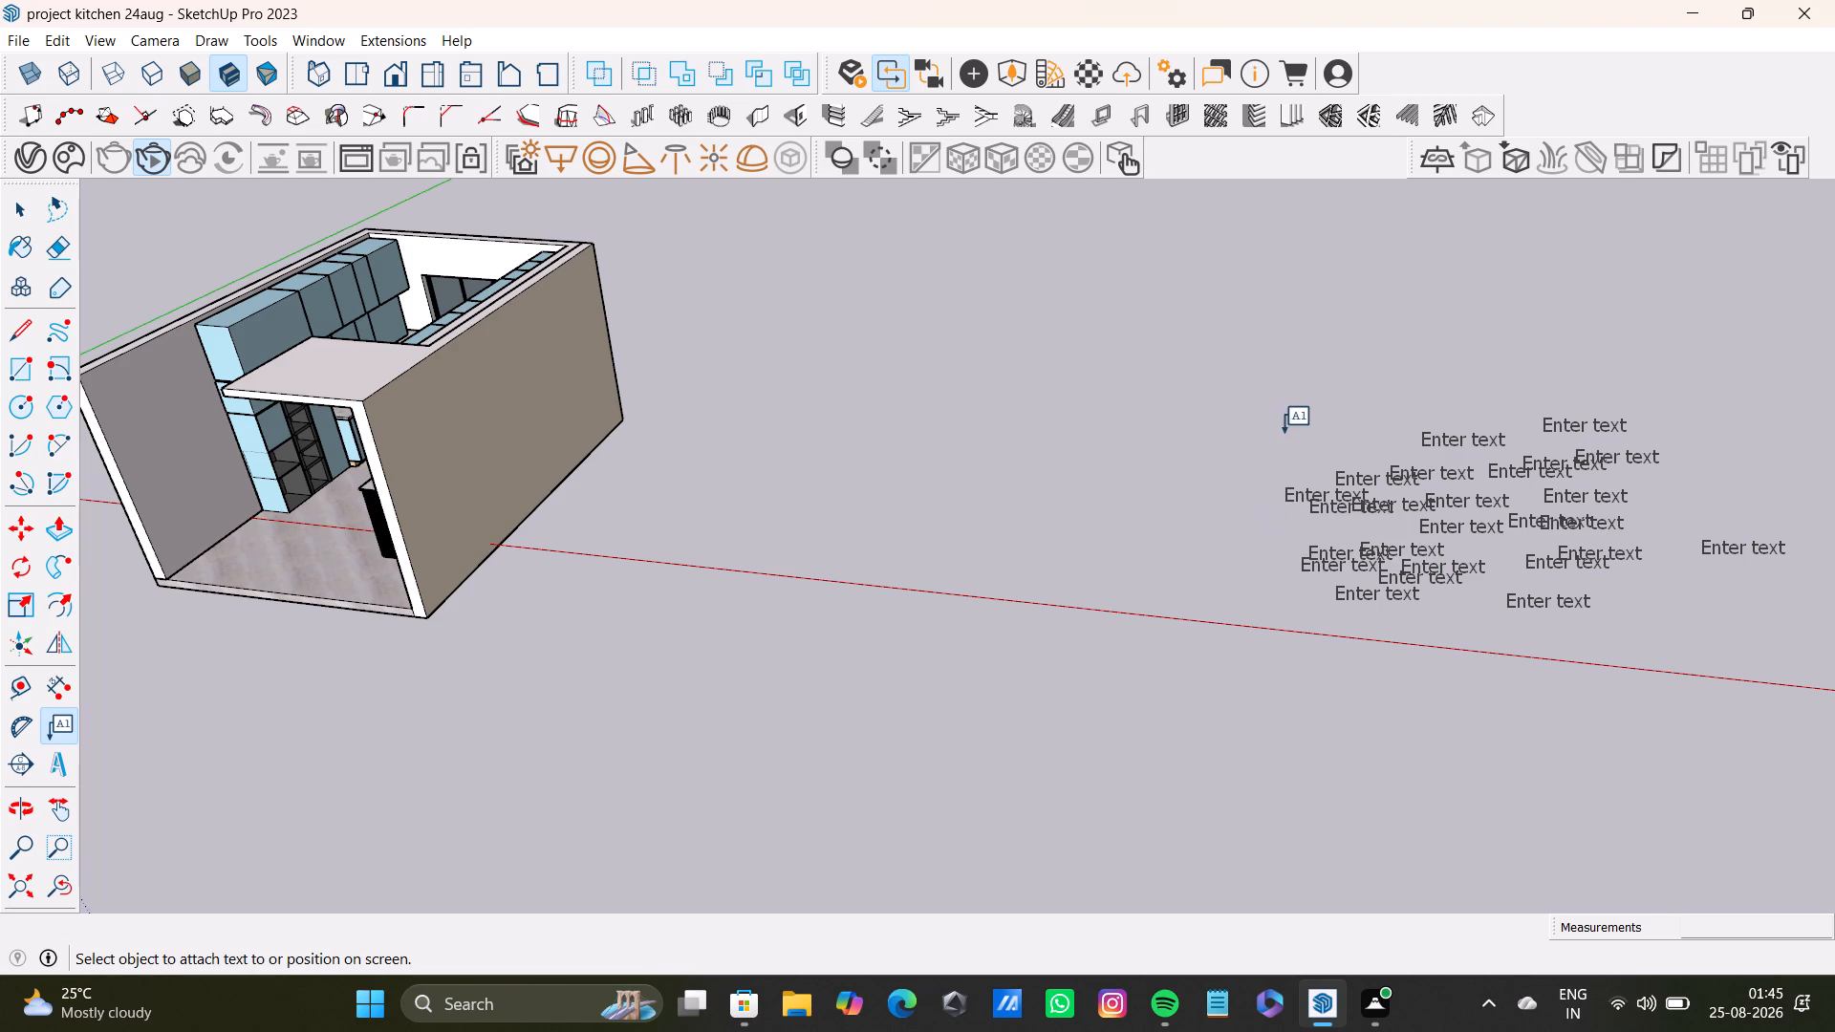
pyautogui.click(1315, 532)
pyautogui.click(1307, 441)
pyautogui.moveTo(1306, 544); pyautogui.dragTo(1296, 545)
pyautogui.moveTo(1233, 521); pyautogui.dragTo(1248, 518)
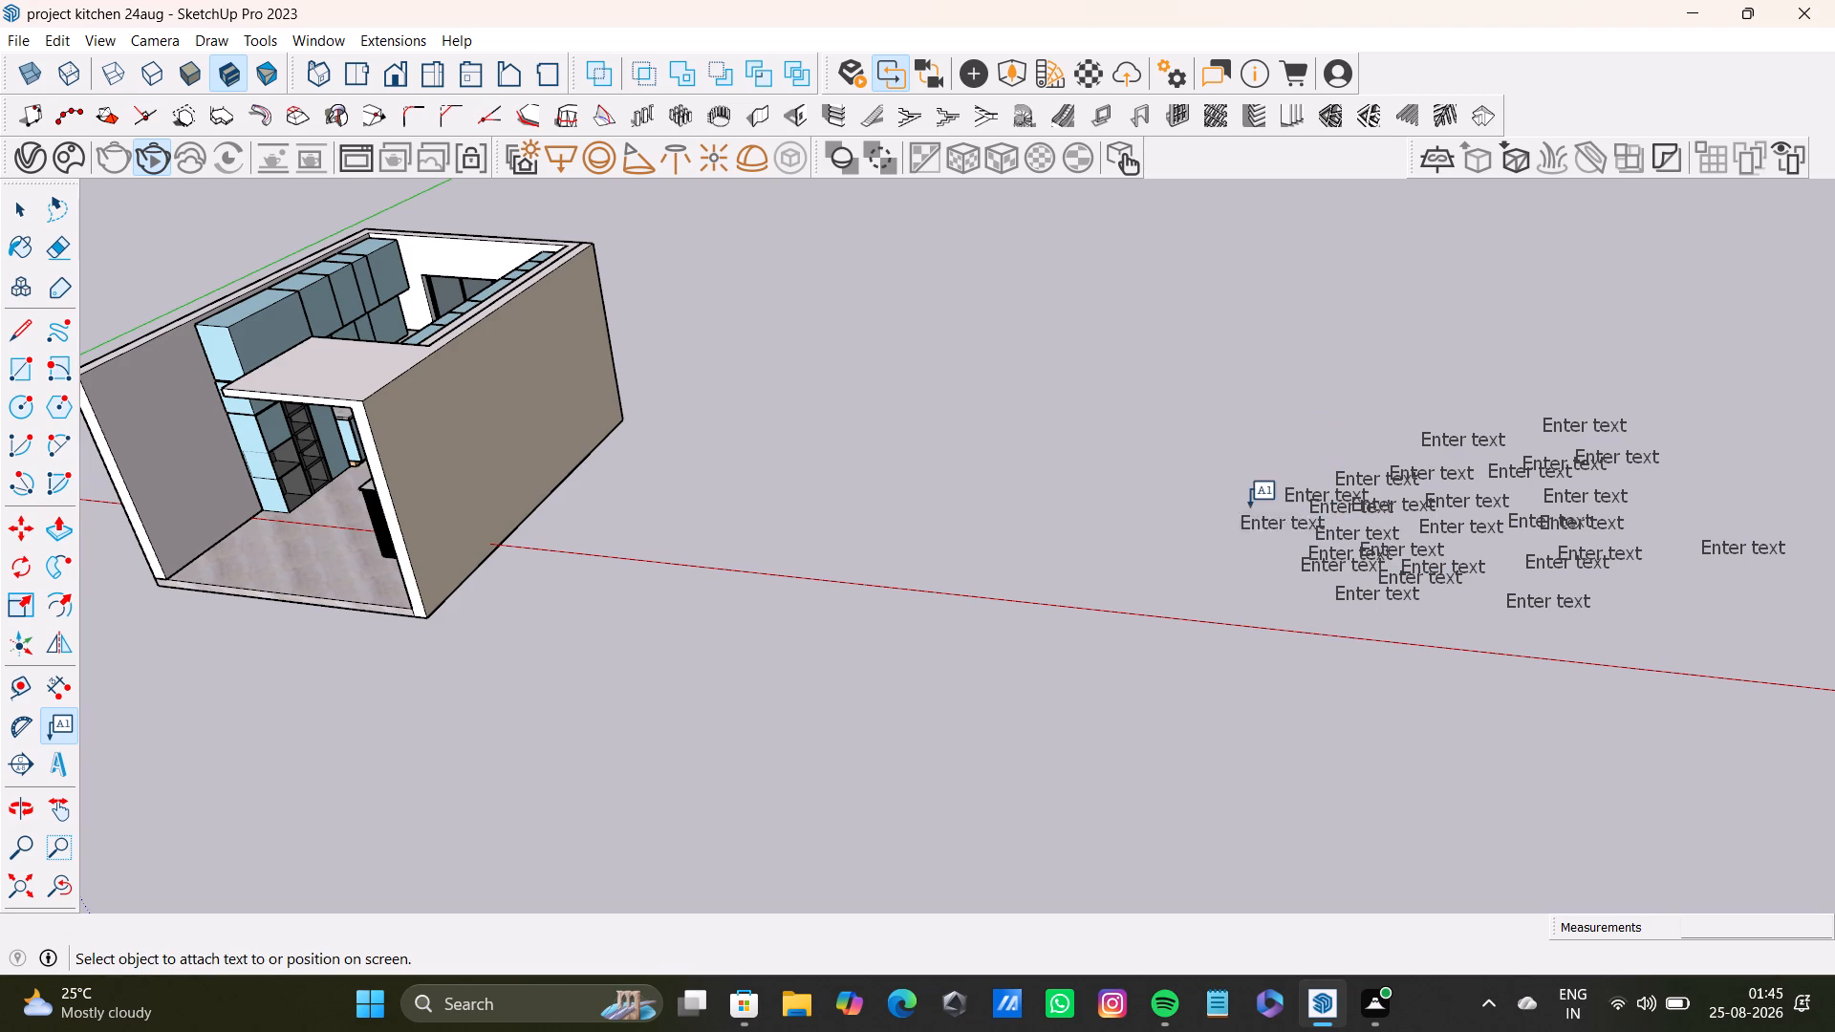
# Extend the label group toward the kitchen with three default "Enter text" labels, one low and two high.
pyautogui.click(1257, 420)
pyautogui.click(1242, 553)
pyautogui.click(1229, 451)
pyautogui.moveTo(1258, 576); pyautogui.dragTo(1259, 568)
pyautogui.moveTo(1225, 418); pyautogui.dragTo(1236, 419)
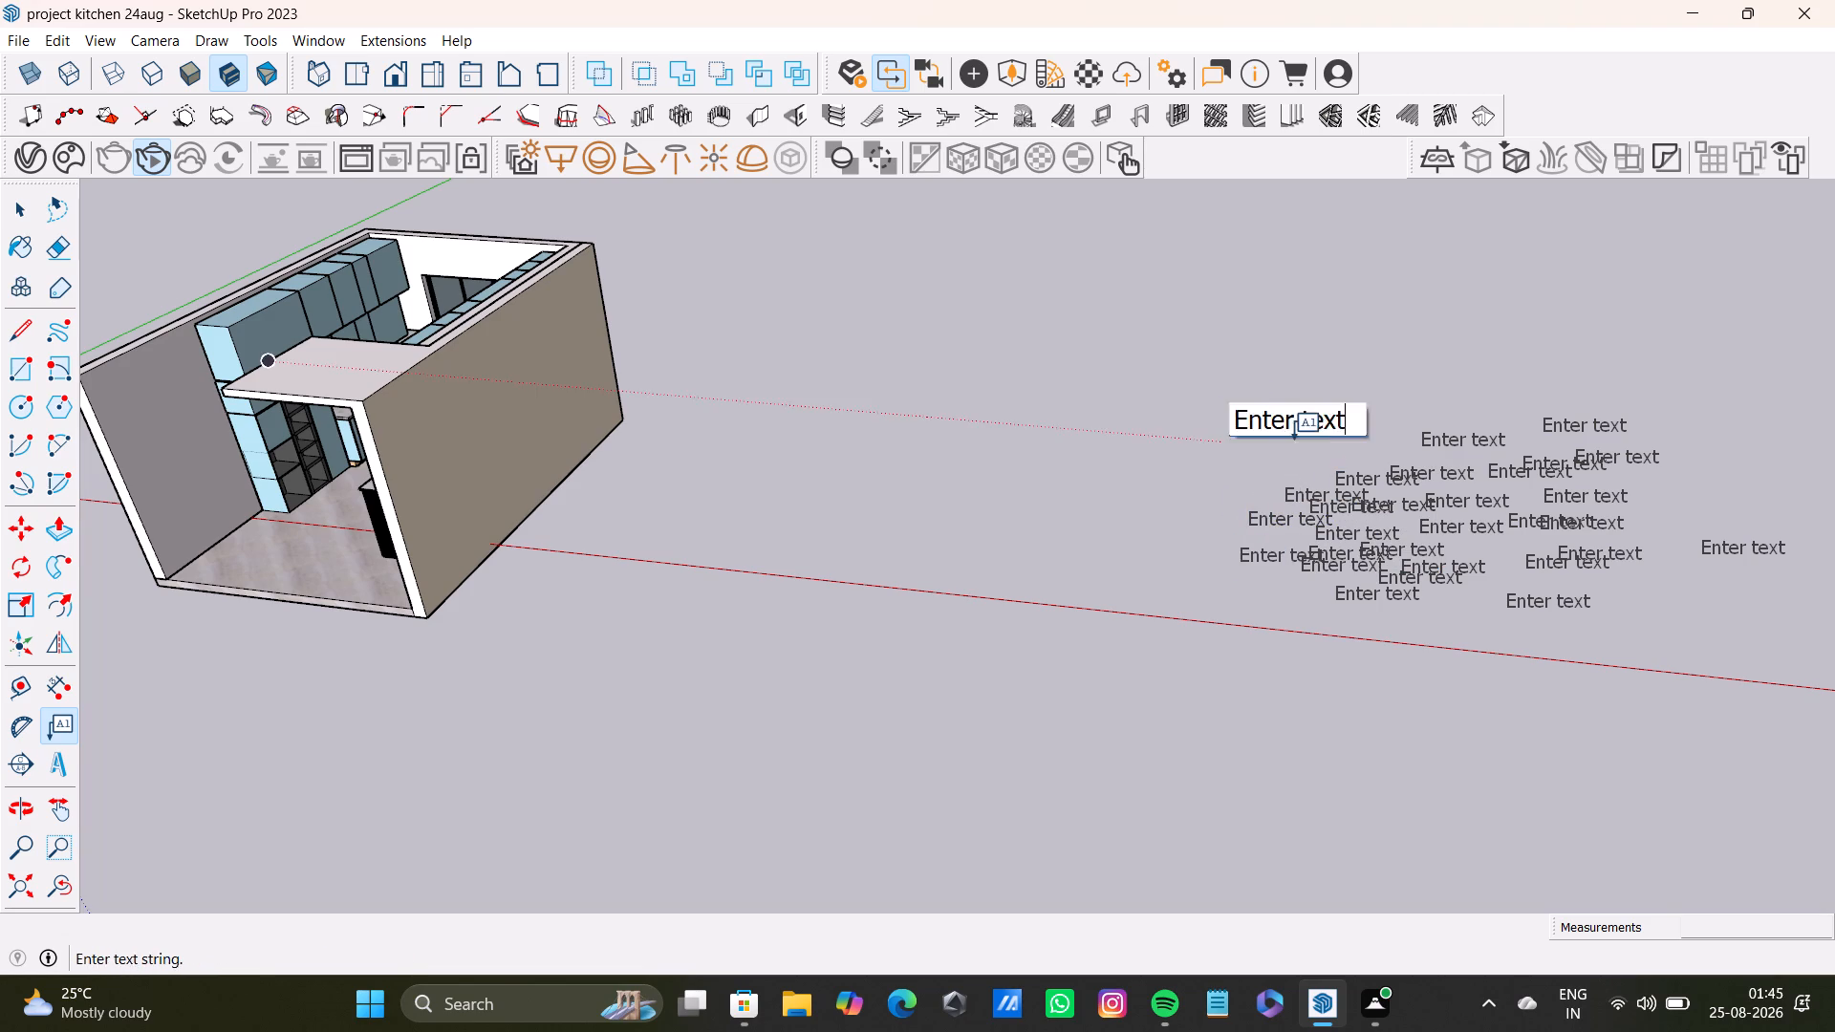
pyautogui.click(1306, 440)
pyautogui.click(1259, 462)
pyautogui.click(1384, 424)
pyautogui.moveTo(1225, 484); pyautogui.dragTo(1250, 480)
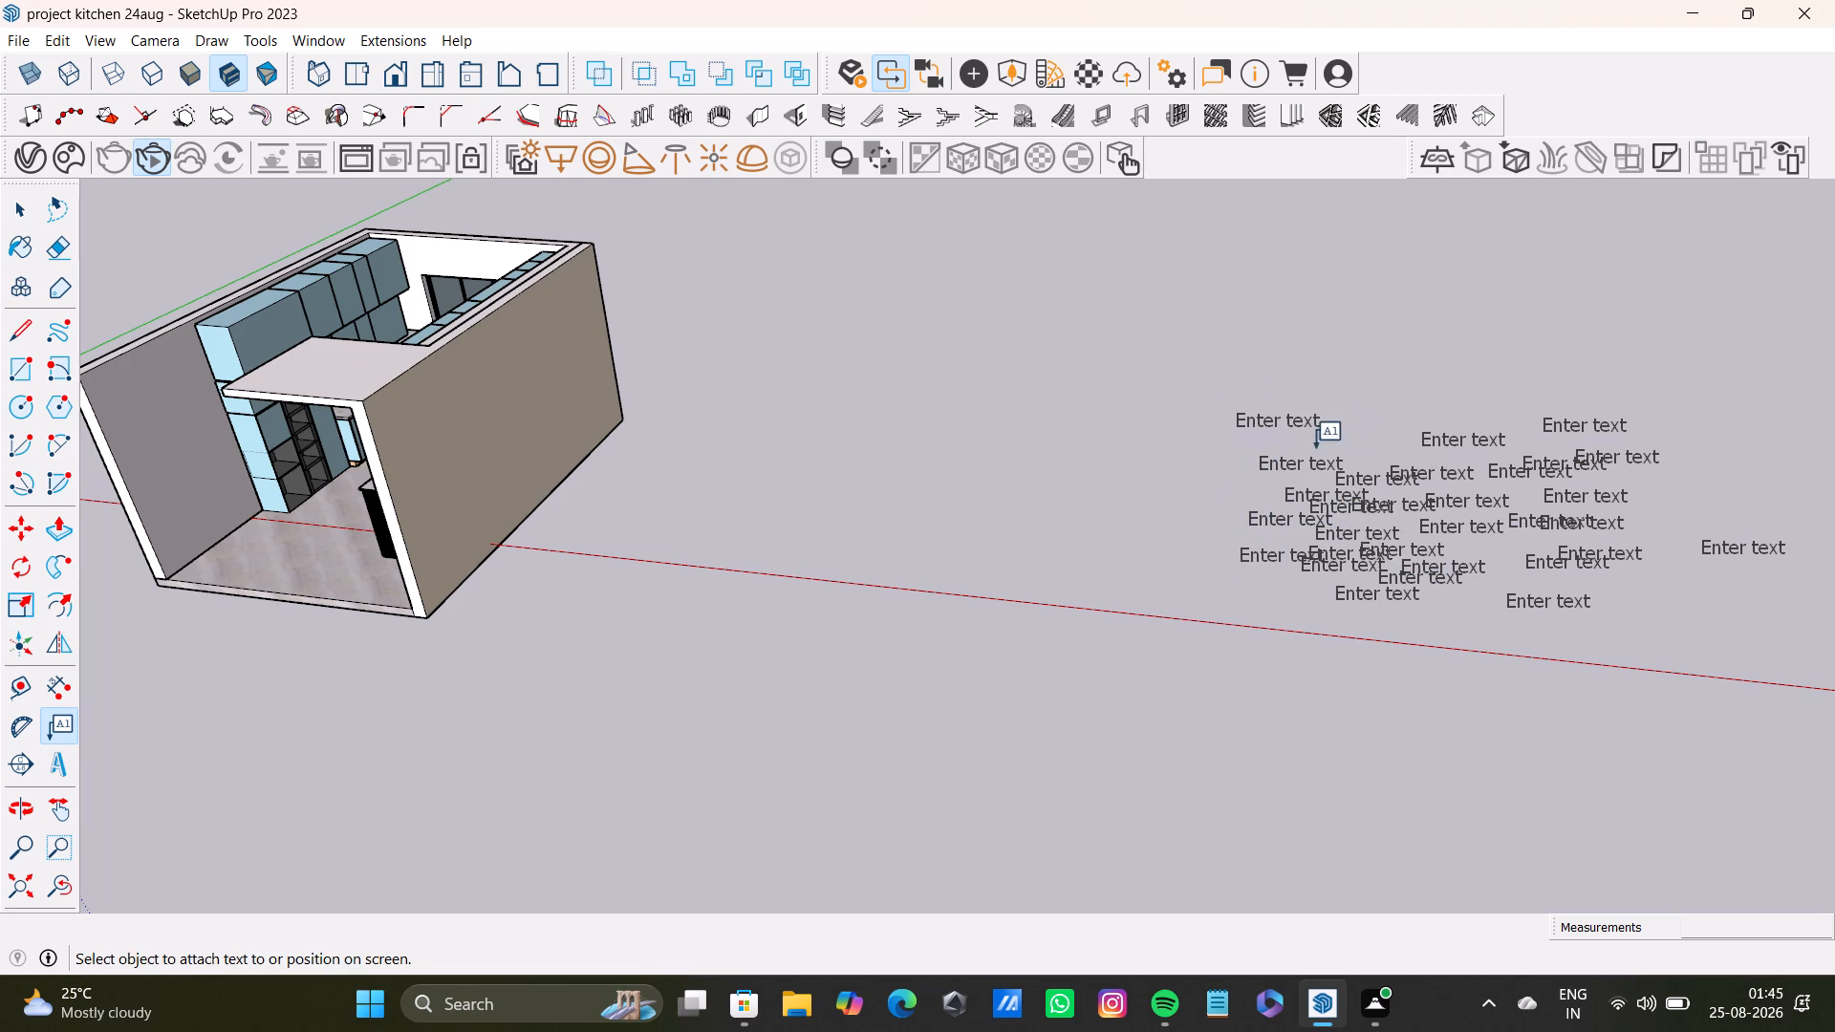
# Place two overlapping default "Enter text" labels in the gap near the top of the label group.
pyautogui.click(1380, 432)
pyautogui.click(1380, 404)
pyautogui.click(1348, 386)
pyautogui.click(1350, 446)
pyautogui.moveTo(1324, 394); pyautogui.dragTo(1333, 393)
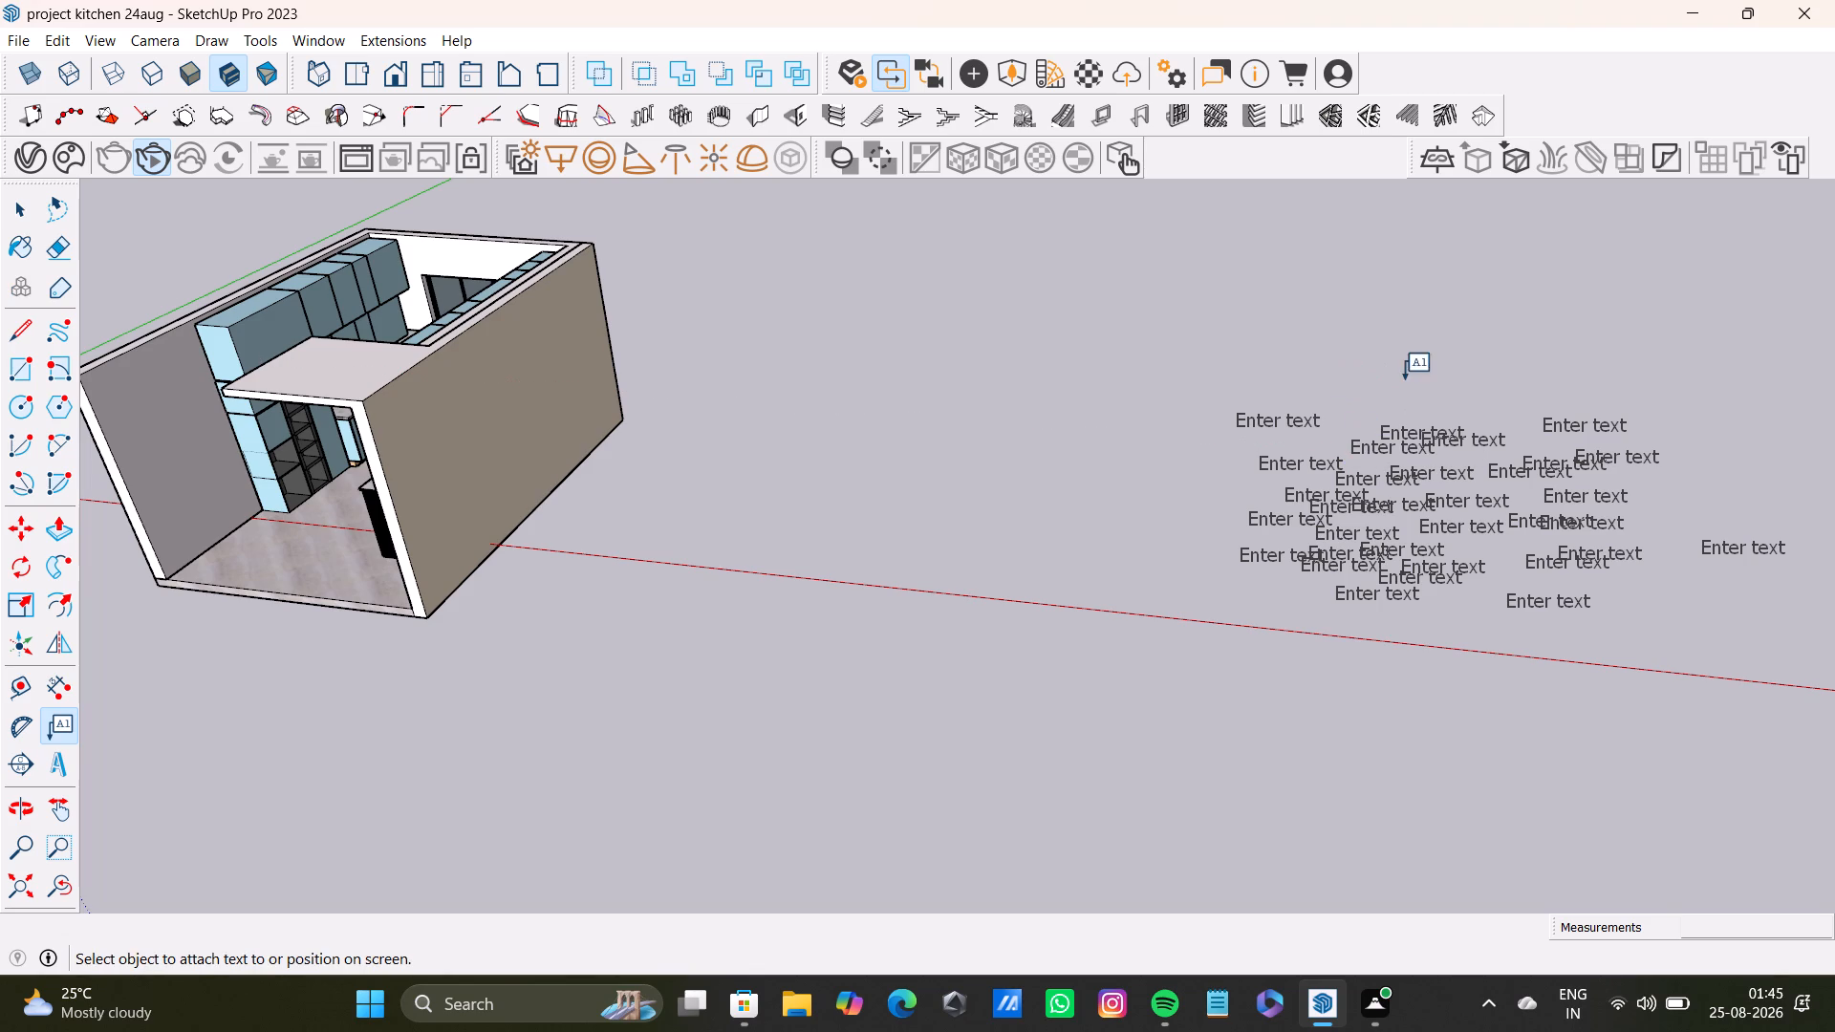
pyautogui.moveTo(1409, 379); pyautogui.dragTo(1419, 380)
# Add three default "Enter text" labels along the top, one beside the uppermost far label and two above the group.
pyautogui.click(1526, 425)
pyautogui.click(1474, 384)
pyautogui.click(1437, 398)
pyautogui.click(1369, 398)
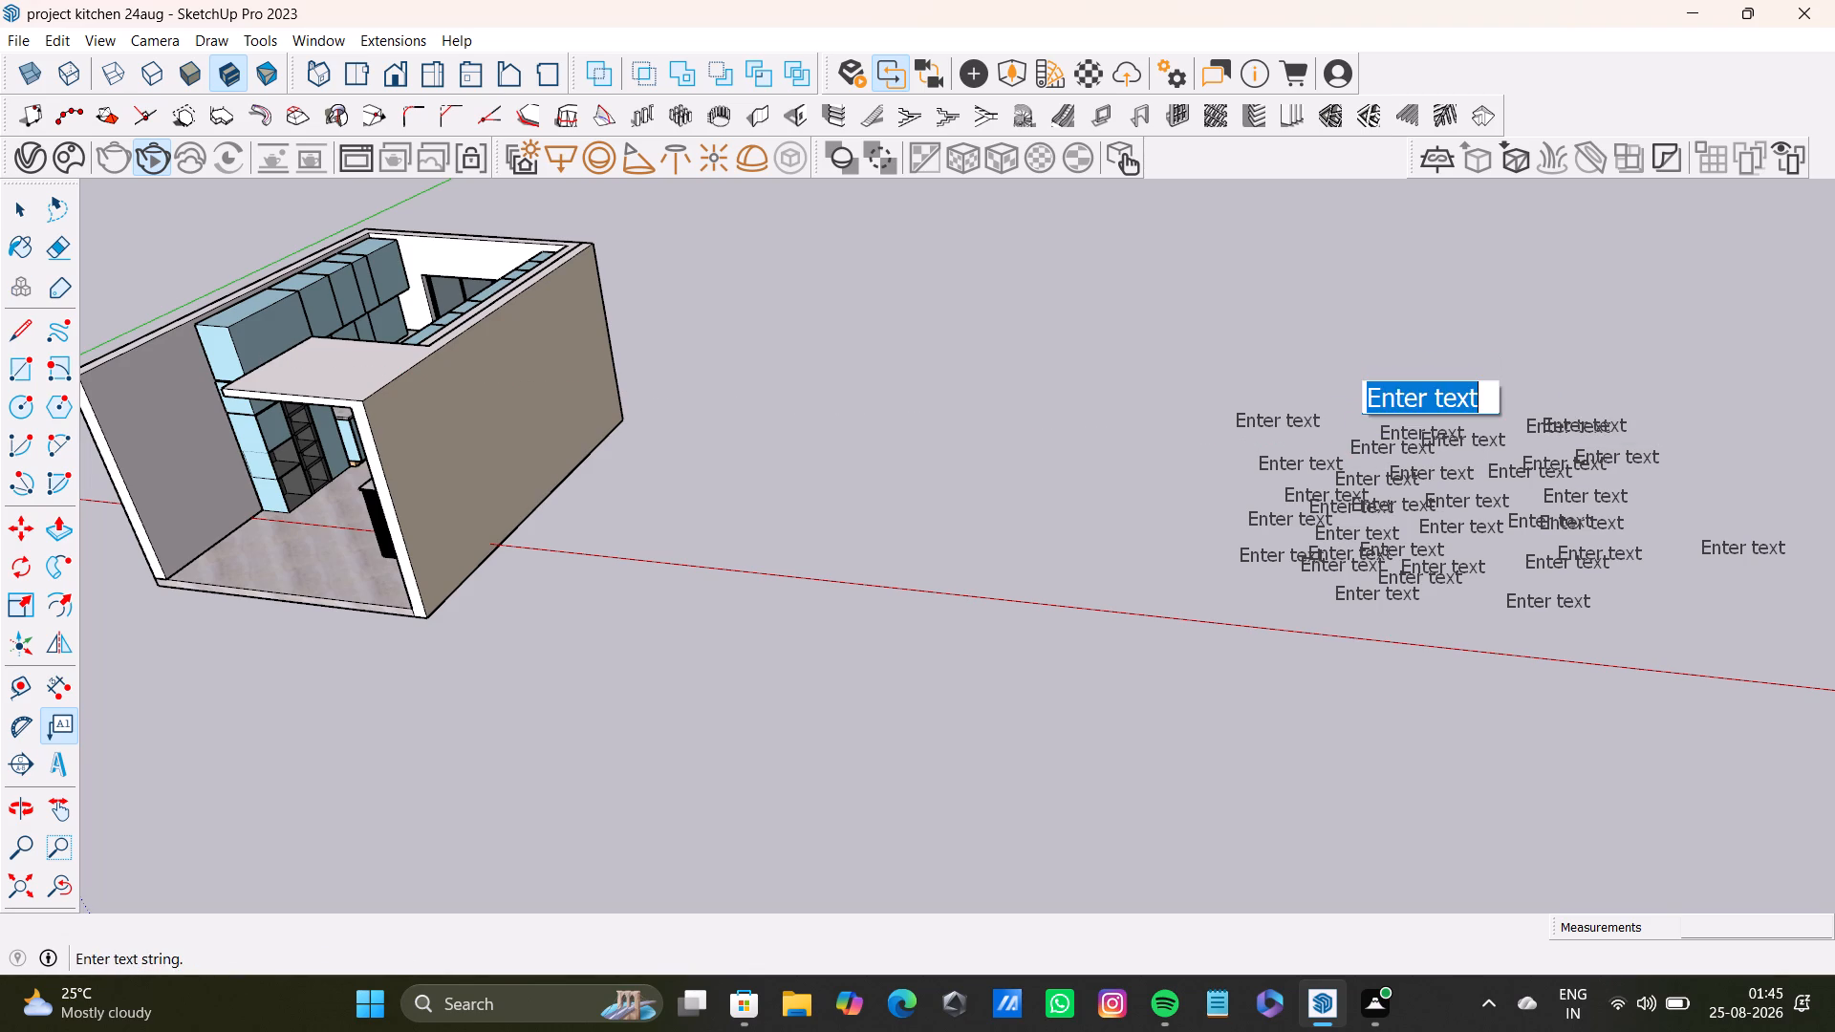
pyautogui.click(1338, 431)
pyautogui.moveTo(1322, 374); pyautogui.dragTo(1332, 377)
pyautogui.click(1484, 388)
pyautogui.click(1505, 419)
pyautogui.click(1630, 413)
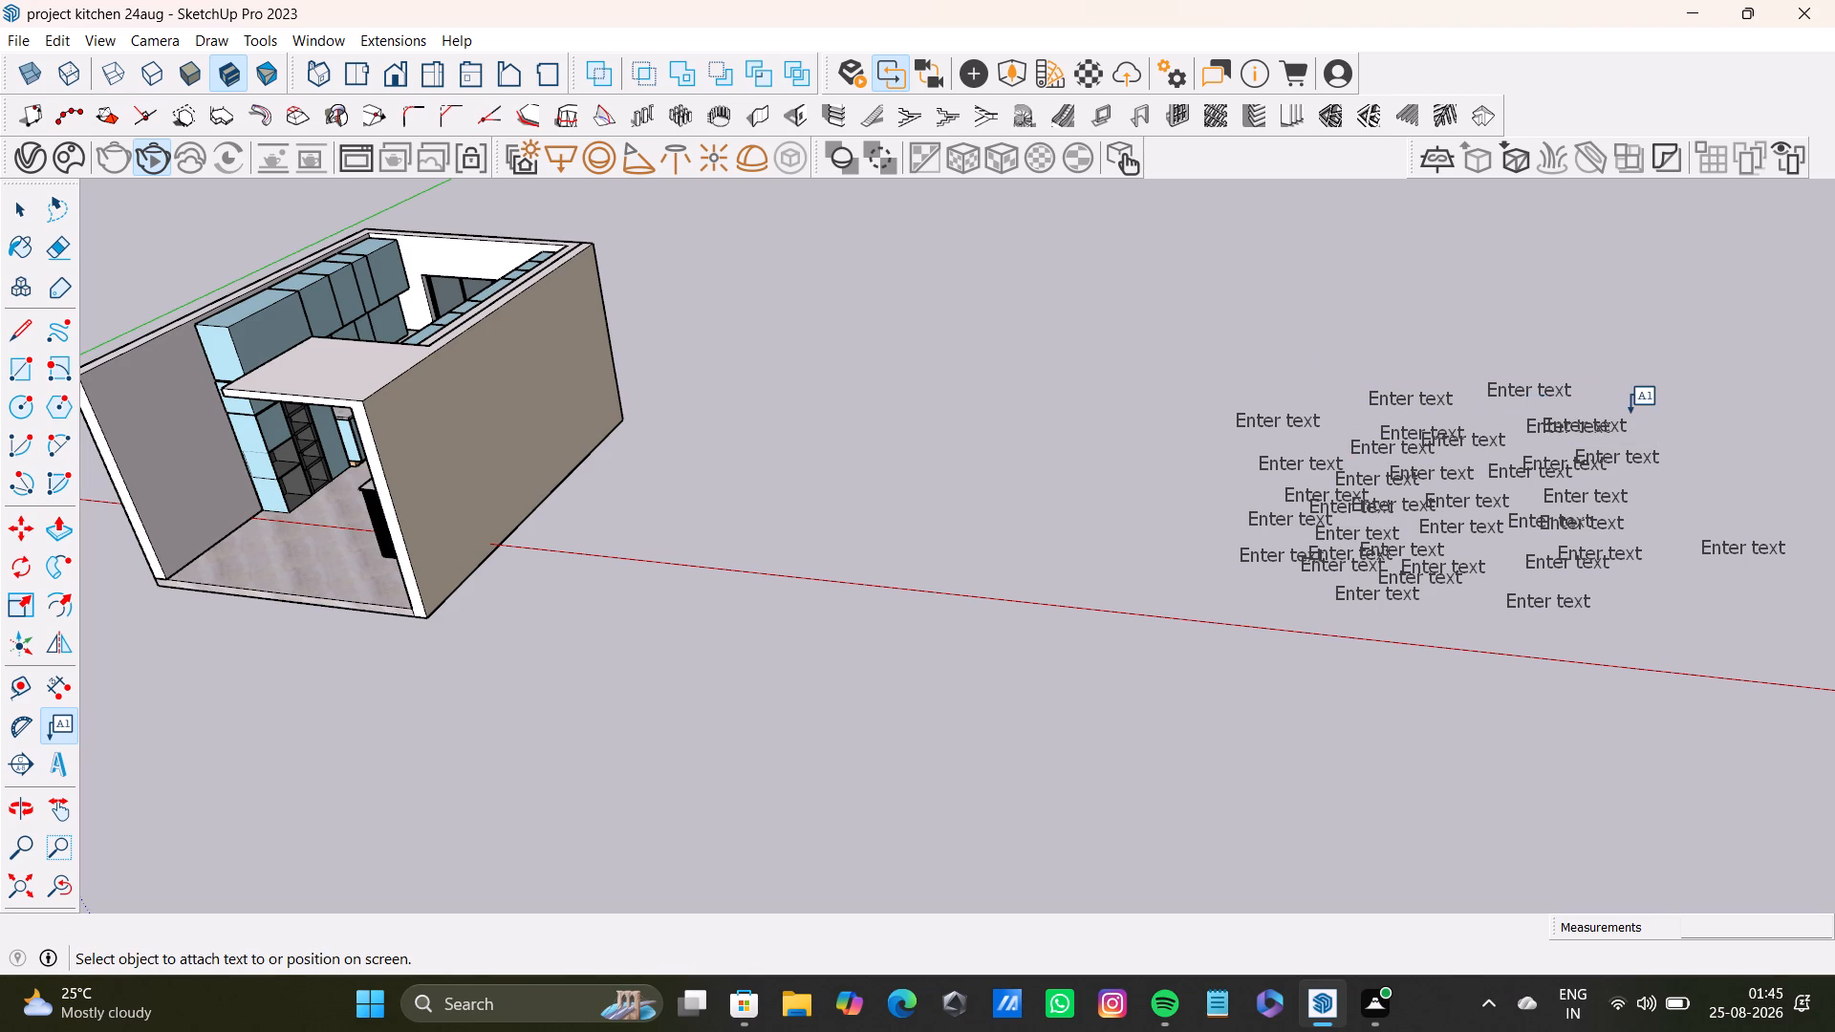
# Place three default "Enter text" labels, spaced from high to low, around the lone label farthest from the kitchen.
pyautogui.click(1669, 466)
pyautogui.click(1660, 508)
pyautogui.click(1642, 536)
pyautogui.click(1673, 521)
pyautogui.click(1653, 506)
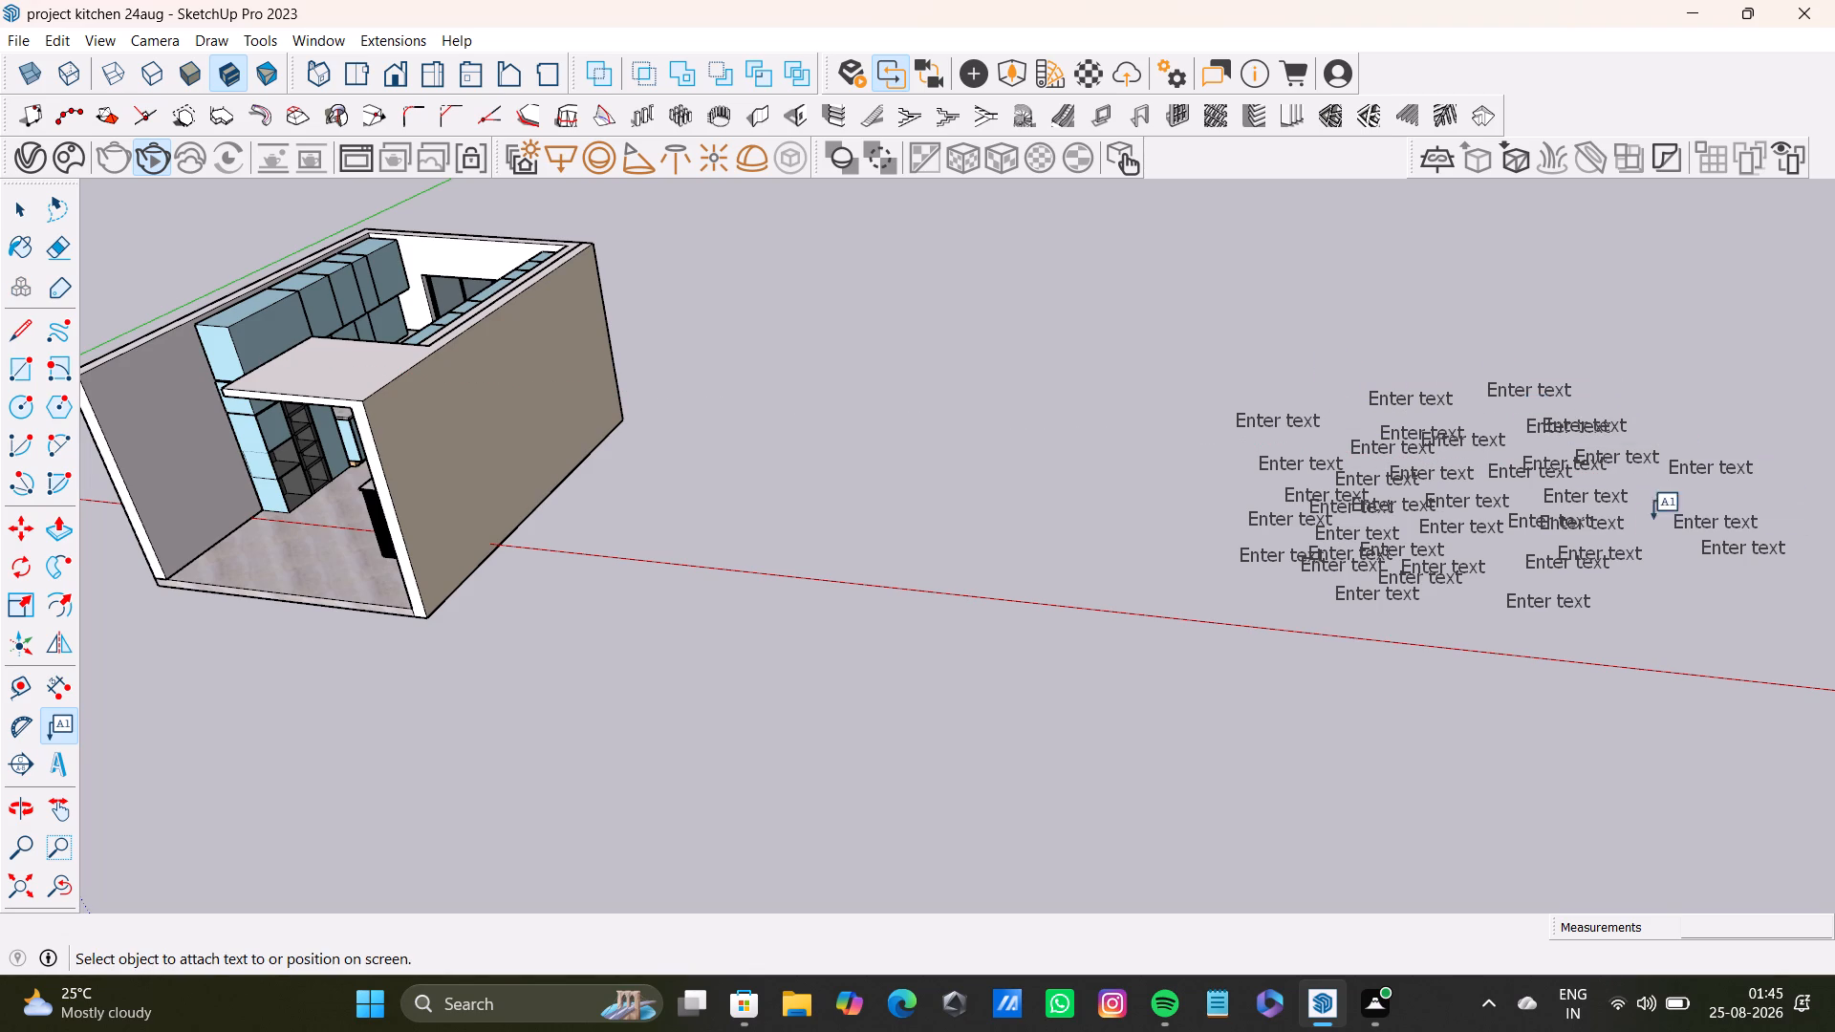
pyautogui.click(1649, 539)
pyautogui.click(1651, 576)
pyautogui.click(1649, 583)
pyautogui.click(1646, 520)
pyautogui.click(1648, 506)
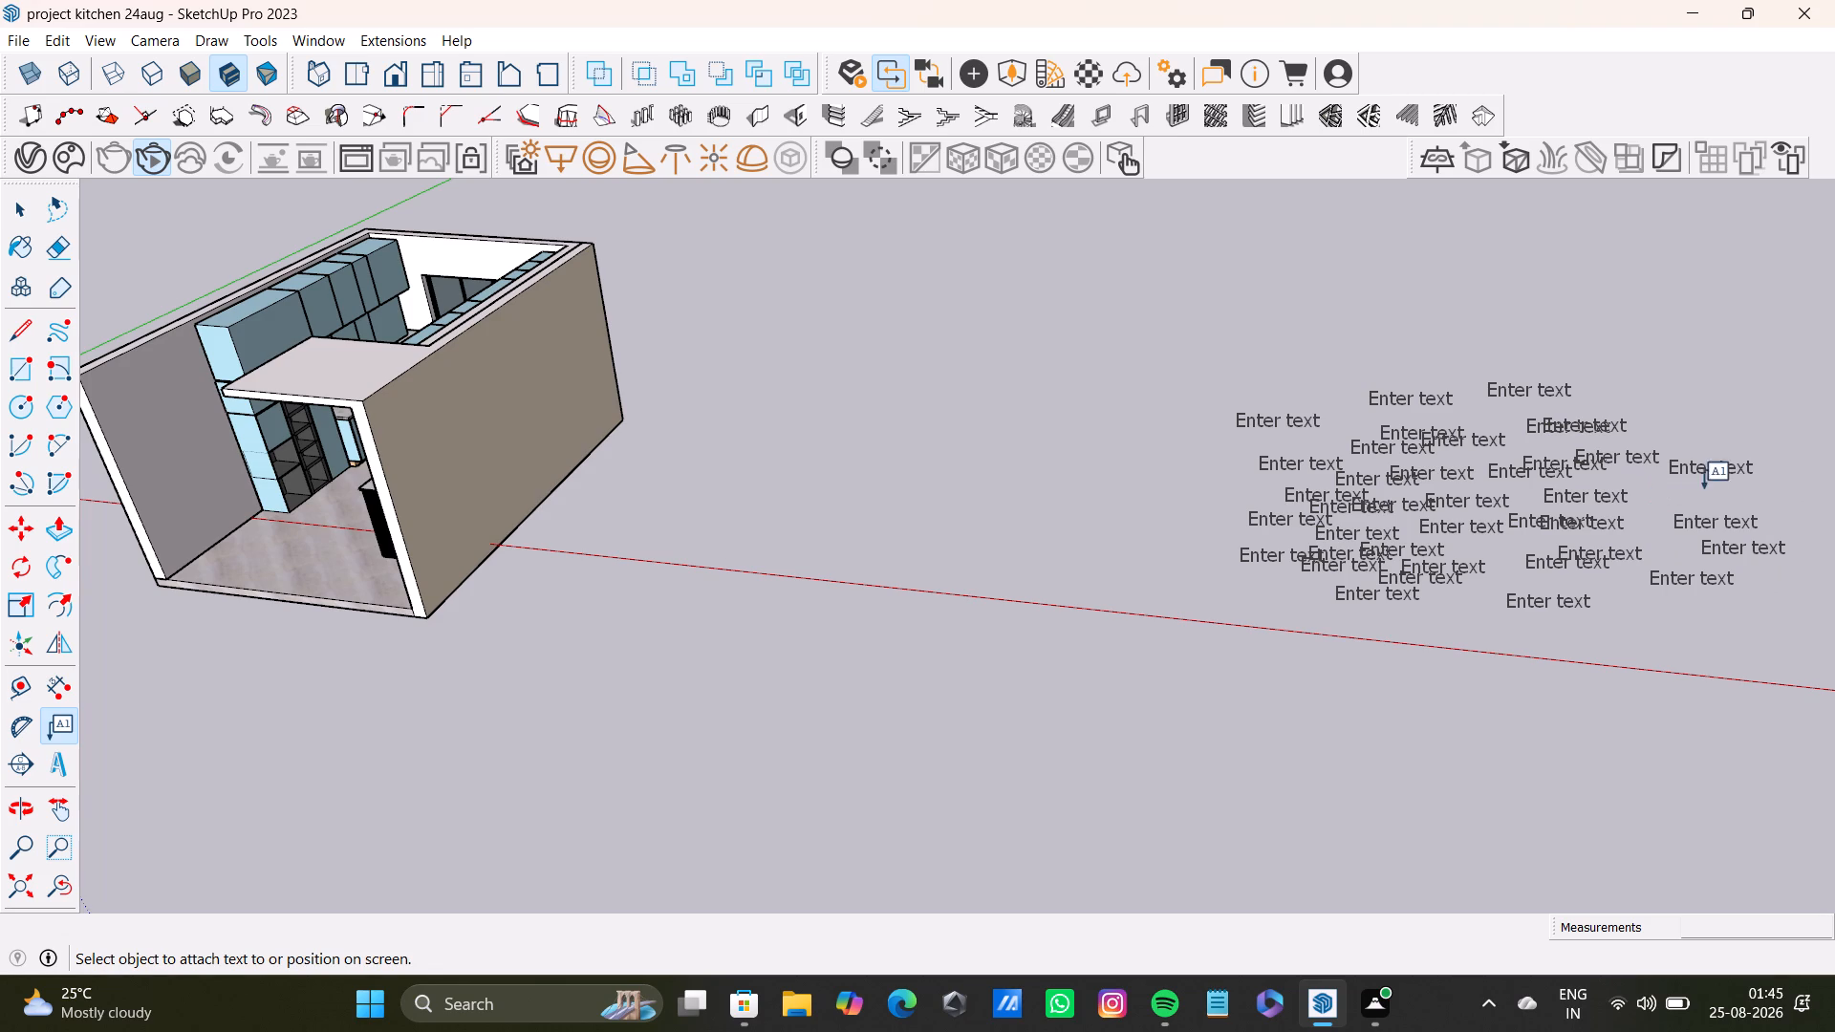
# Place three more default "Enter text" labels between and beside the existing labels farthest from the kitchen.
pyautogui.click(1706, 488)
pyautogui.click(1643, 497)
pyautogui.click(1635, 509)
pyautogui.click(1656, 519)
pyautogui.click(1650, 496)
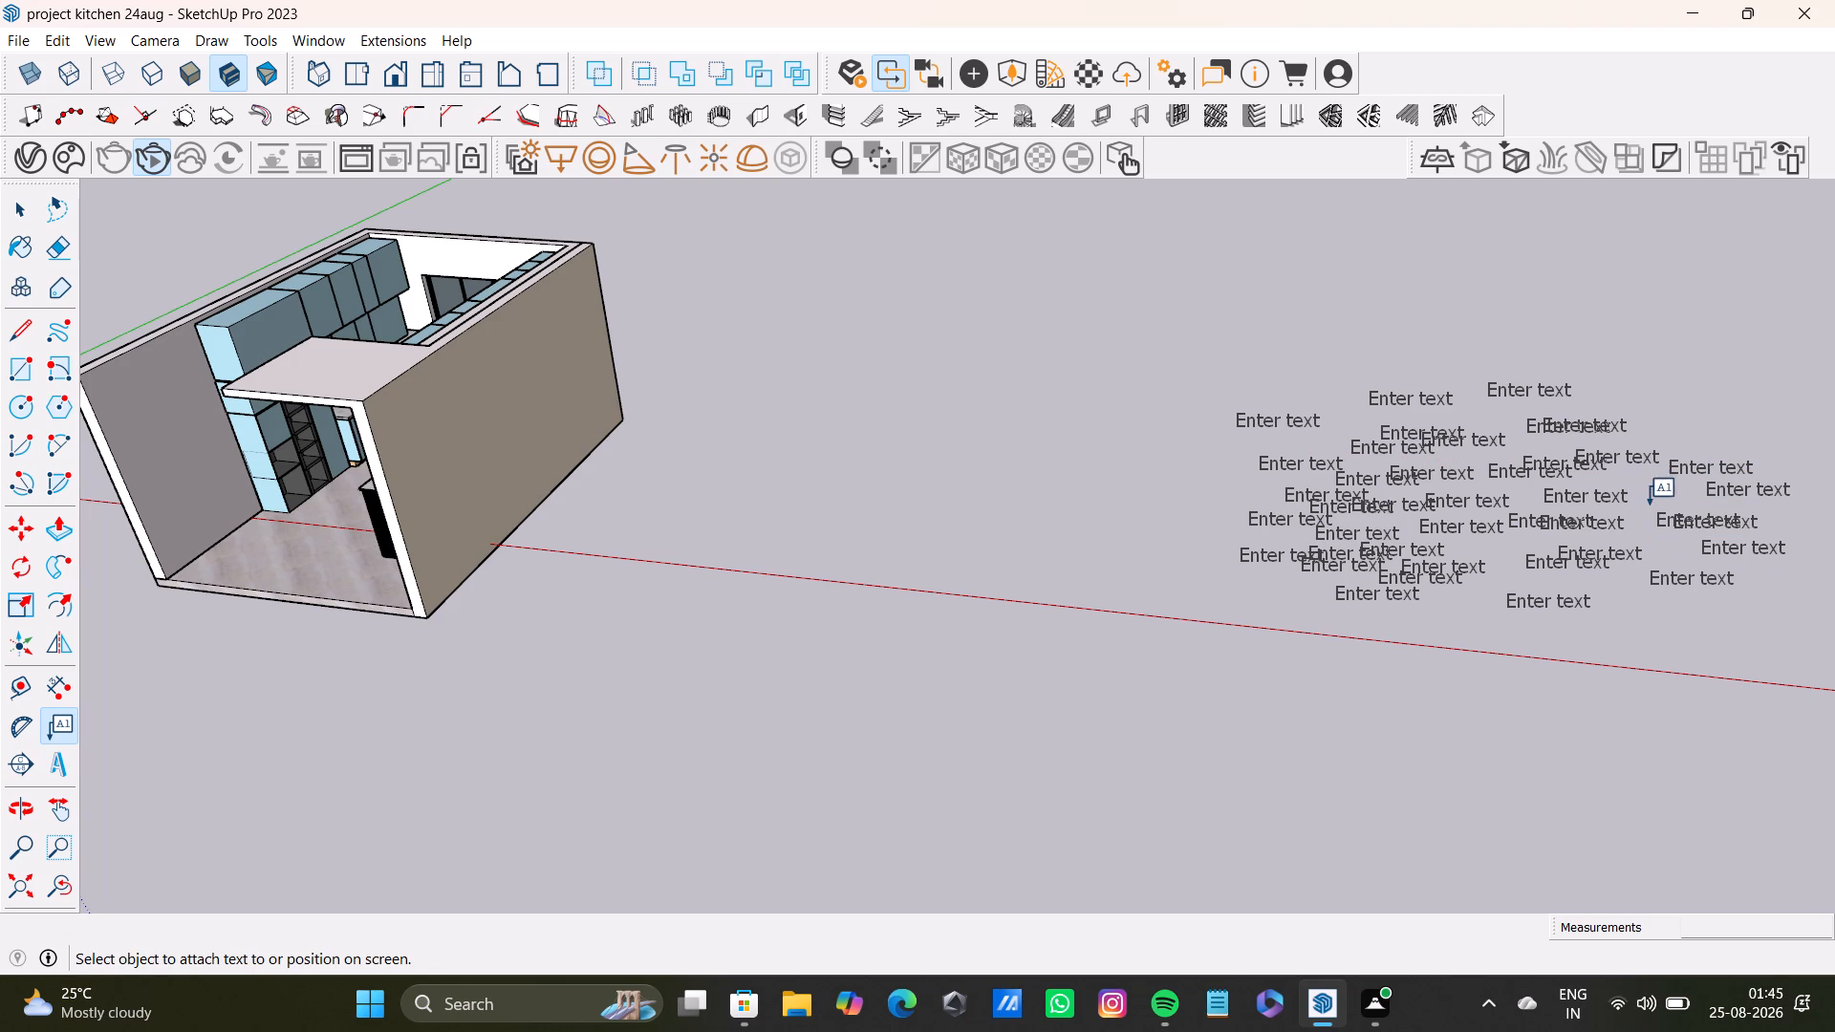
pyautogui.click(1650, 519)
pyautogui.click(1633, 485)
pyautogui.click(1666, 488)
pyautogui.click(1660, 441)
pyautogui.click(1662, 435)
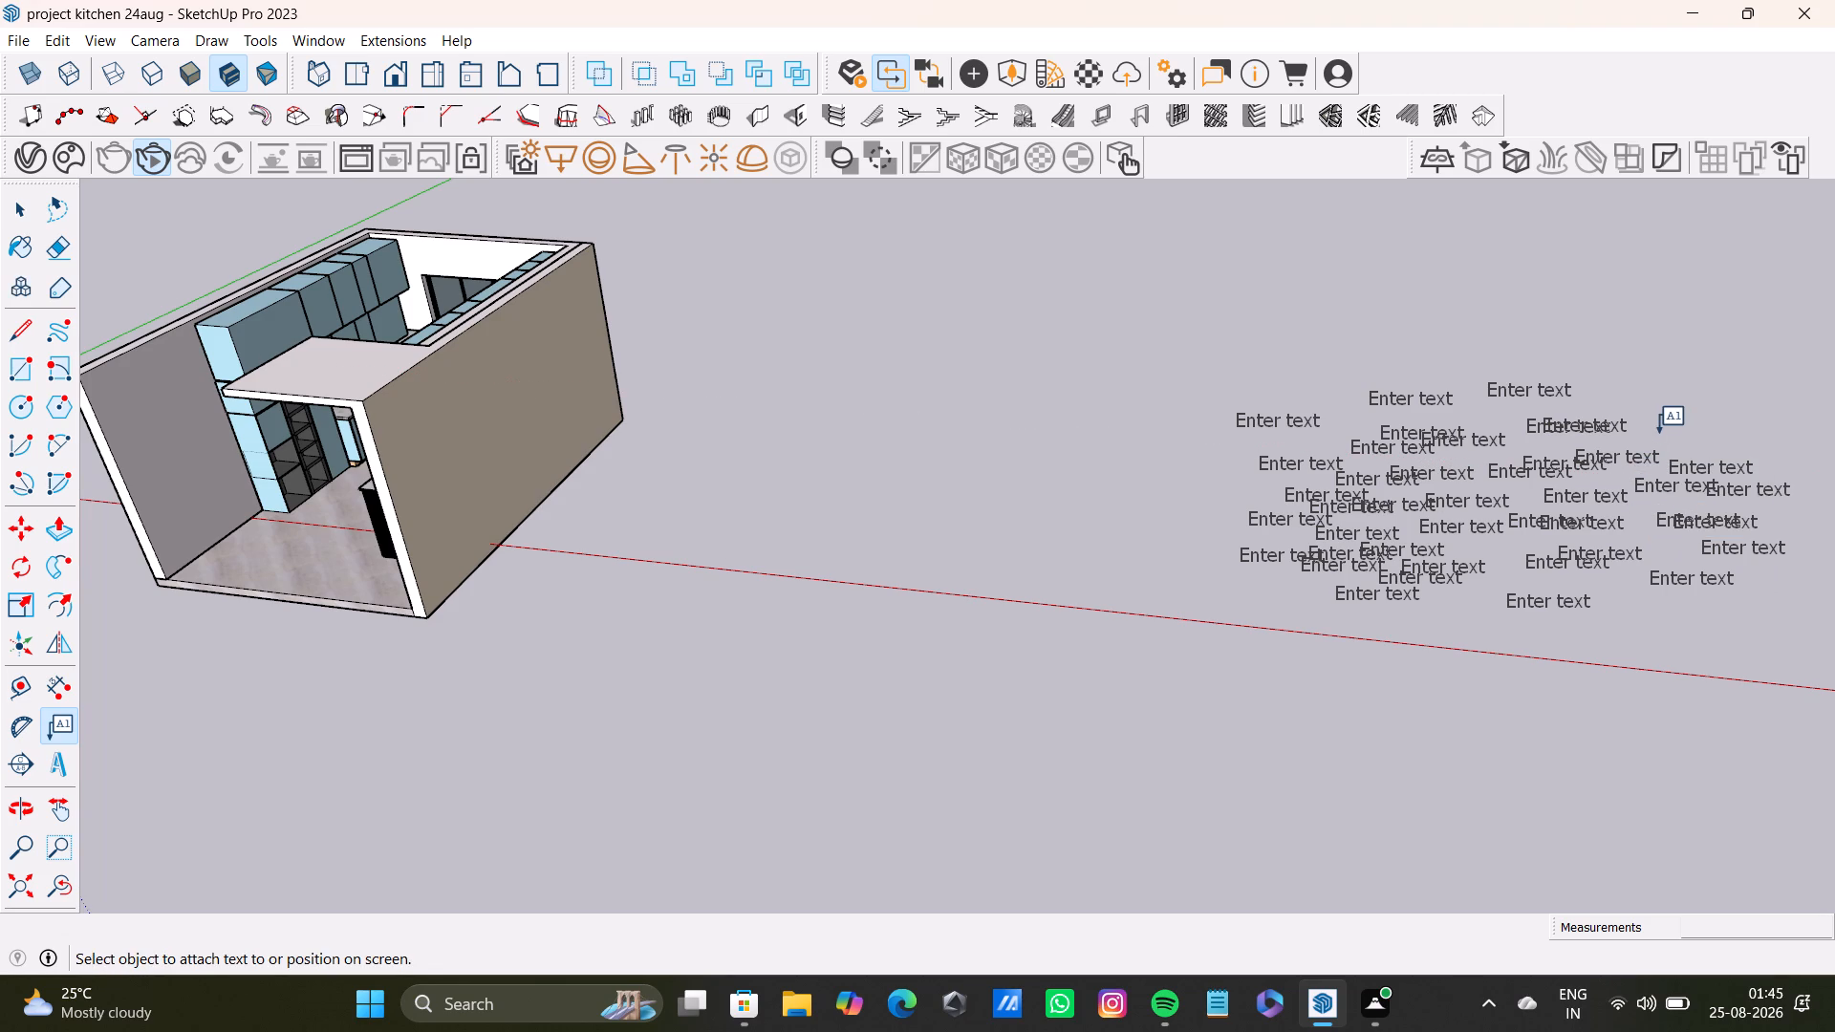
# Place two default "Enter text" labels at the upper far end of the label group, one slightly above the other.
pyautogui.click(1647, 426)
pyautogui.click(1658, 427)
pyautogui.click(1634, 403)
pyautogui.click(1621, 403)
pyautogui.click(1621, 403)
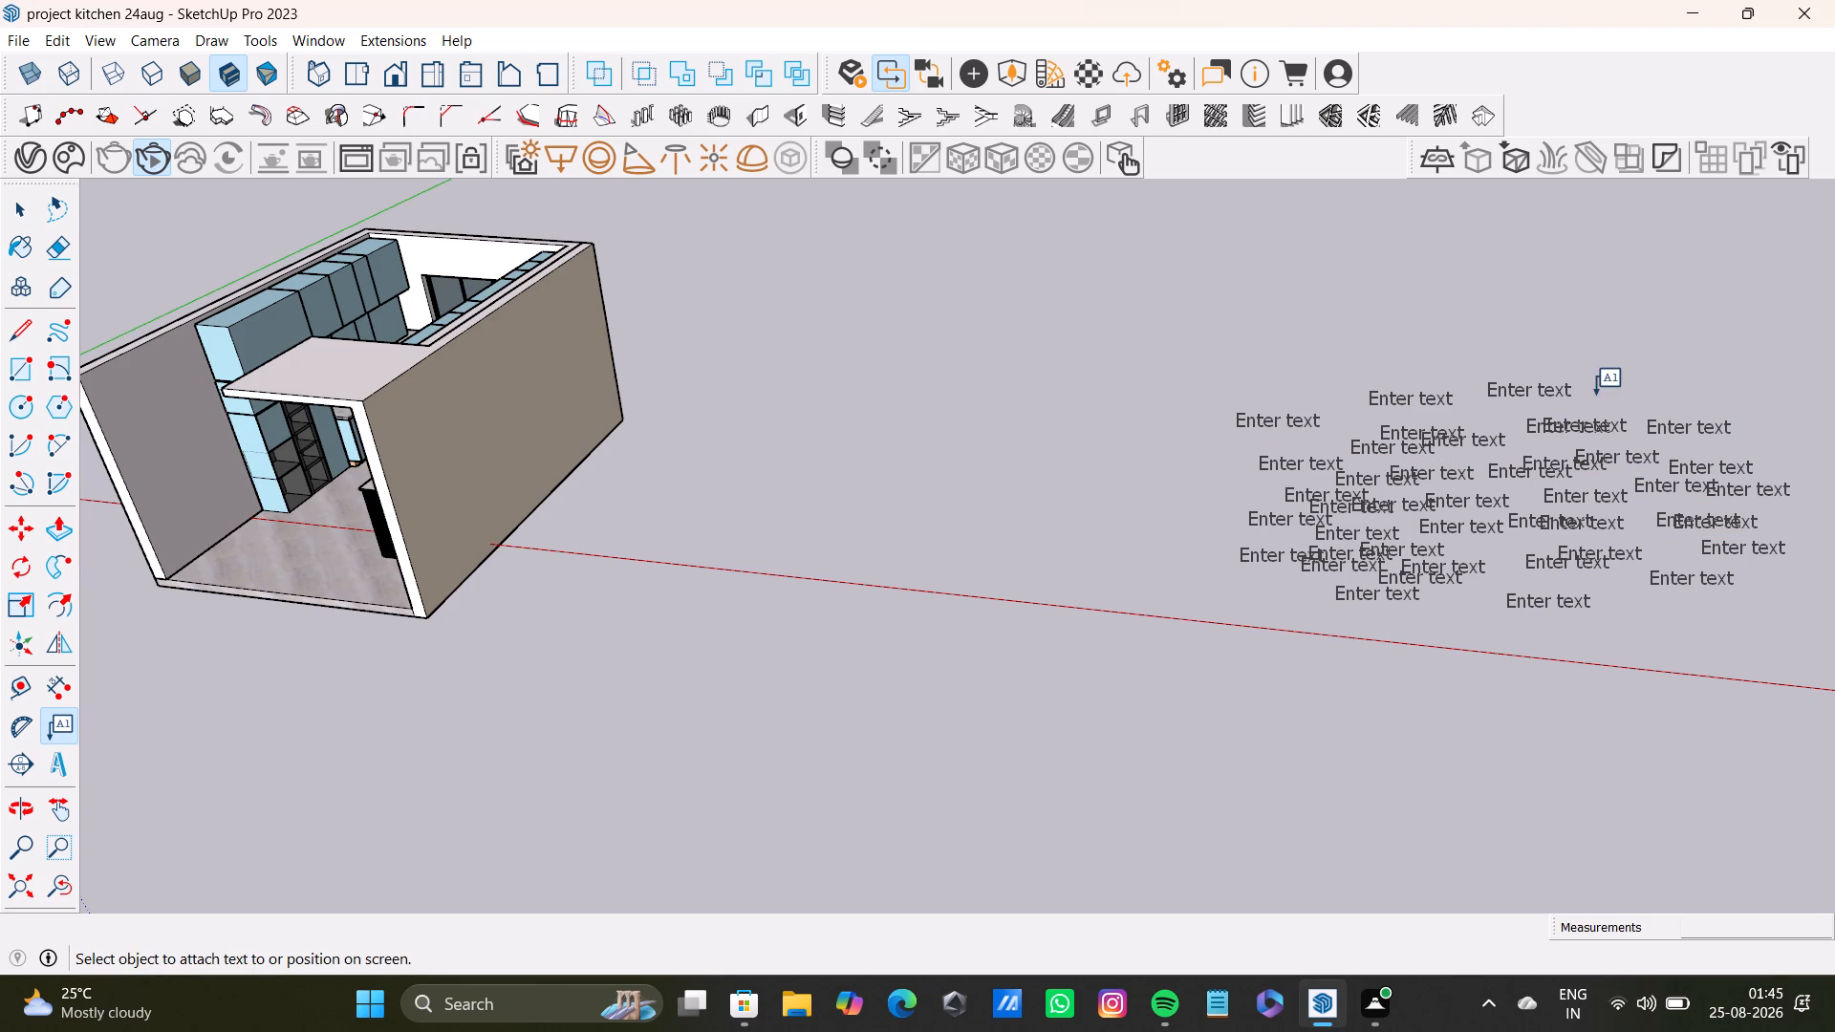
pyautogui.click(1595, 394)
pyautogui.click(1600, 401)
pyautogui.click(1559, 381)
# Place two default "Enter text" labels near the middle of the group's top edge, around the existing topmost labels.
pyautogui.click(1485, 412)
pyautogui.click(1481, 406)
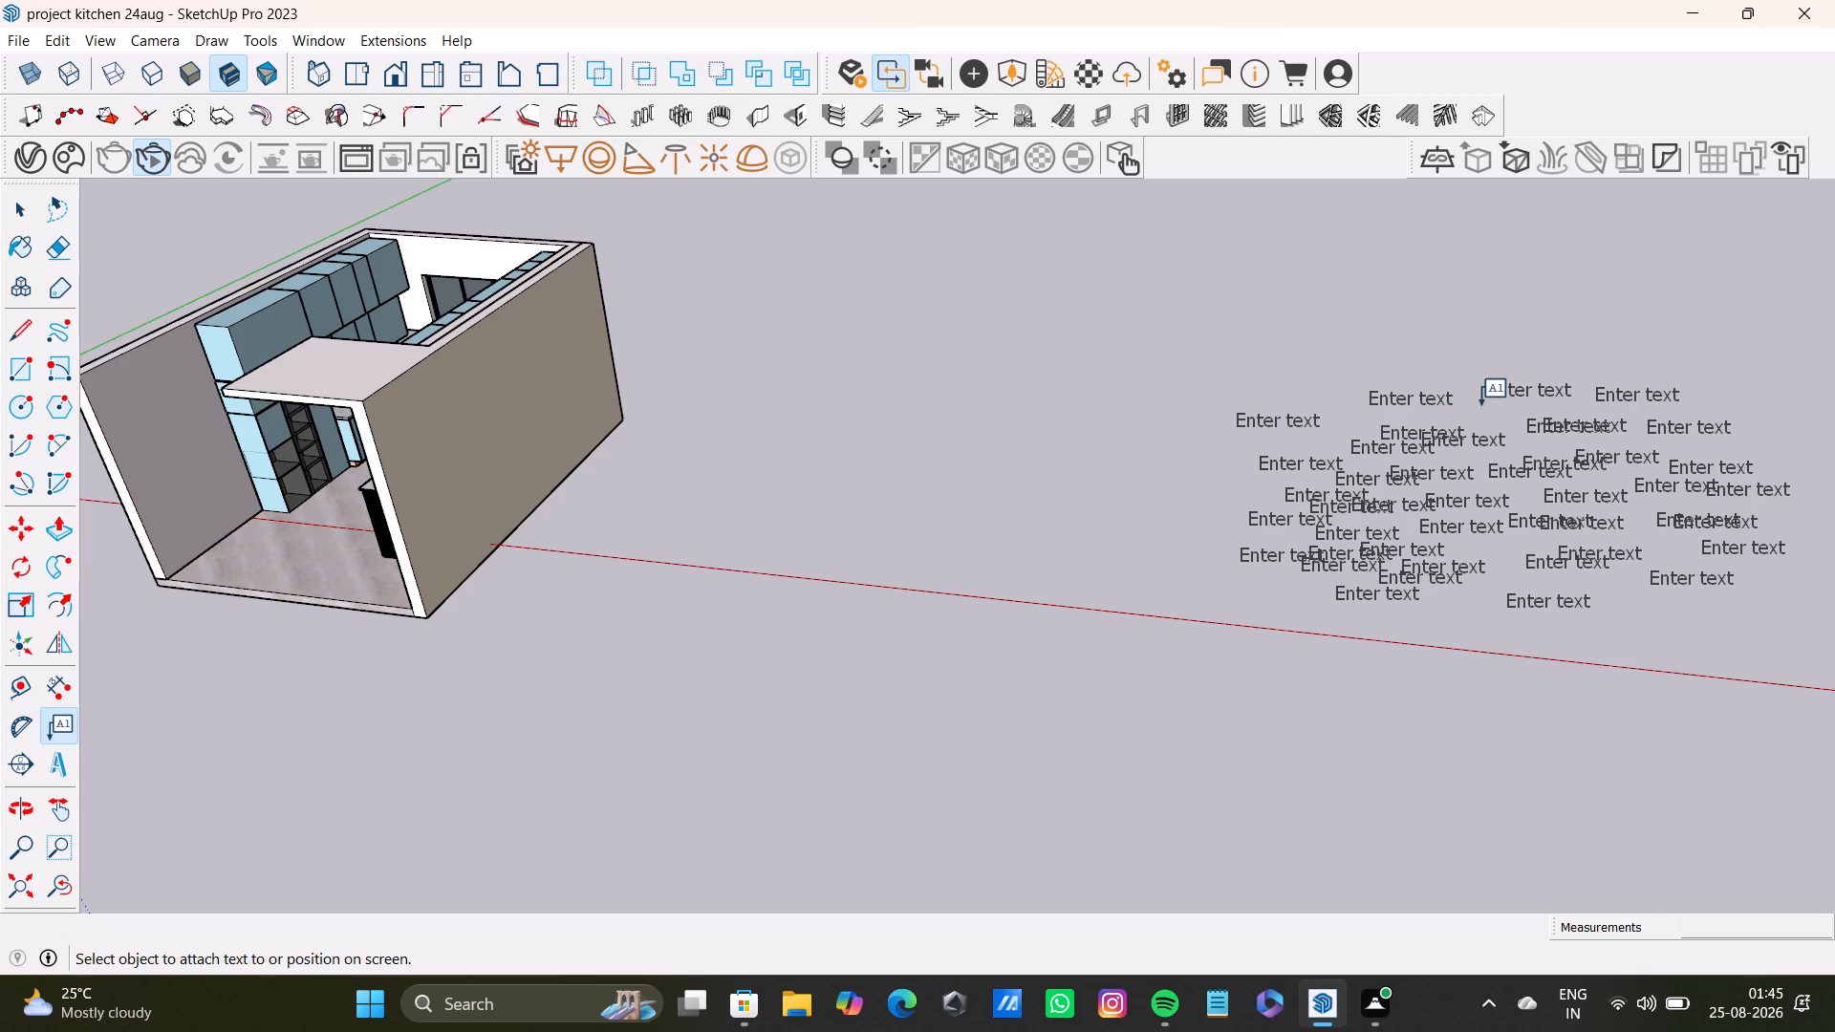
pyautogui.click(1471, 388)
pyautogui.click(1457, 378)
pyautogui.click(1415, 383)
pyautogui.click(1364, 392)
pyautogui.moveTo(1345, 414); pyautogui.dragTo(1342, 423)
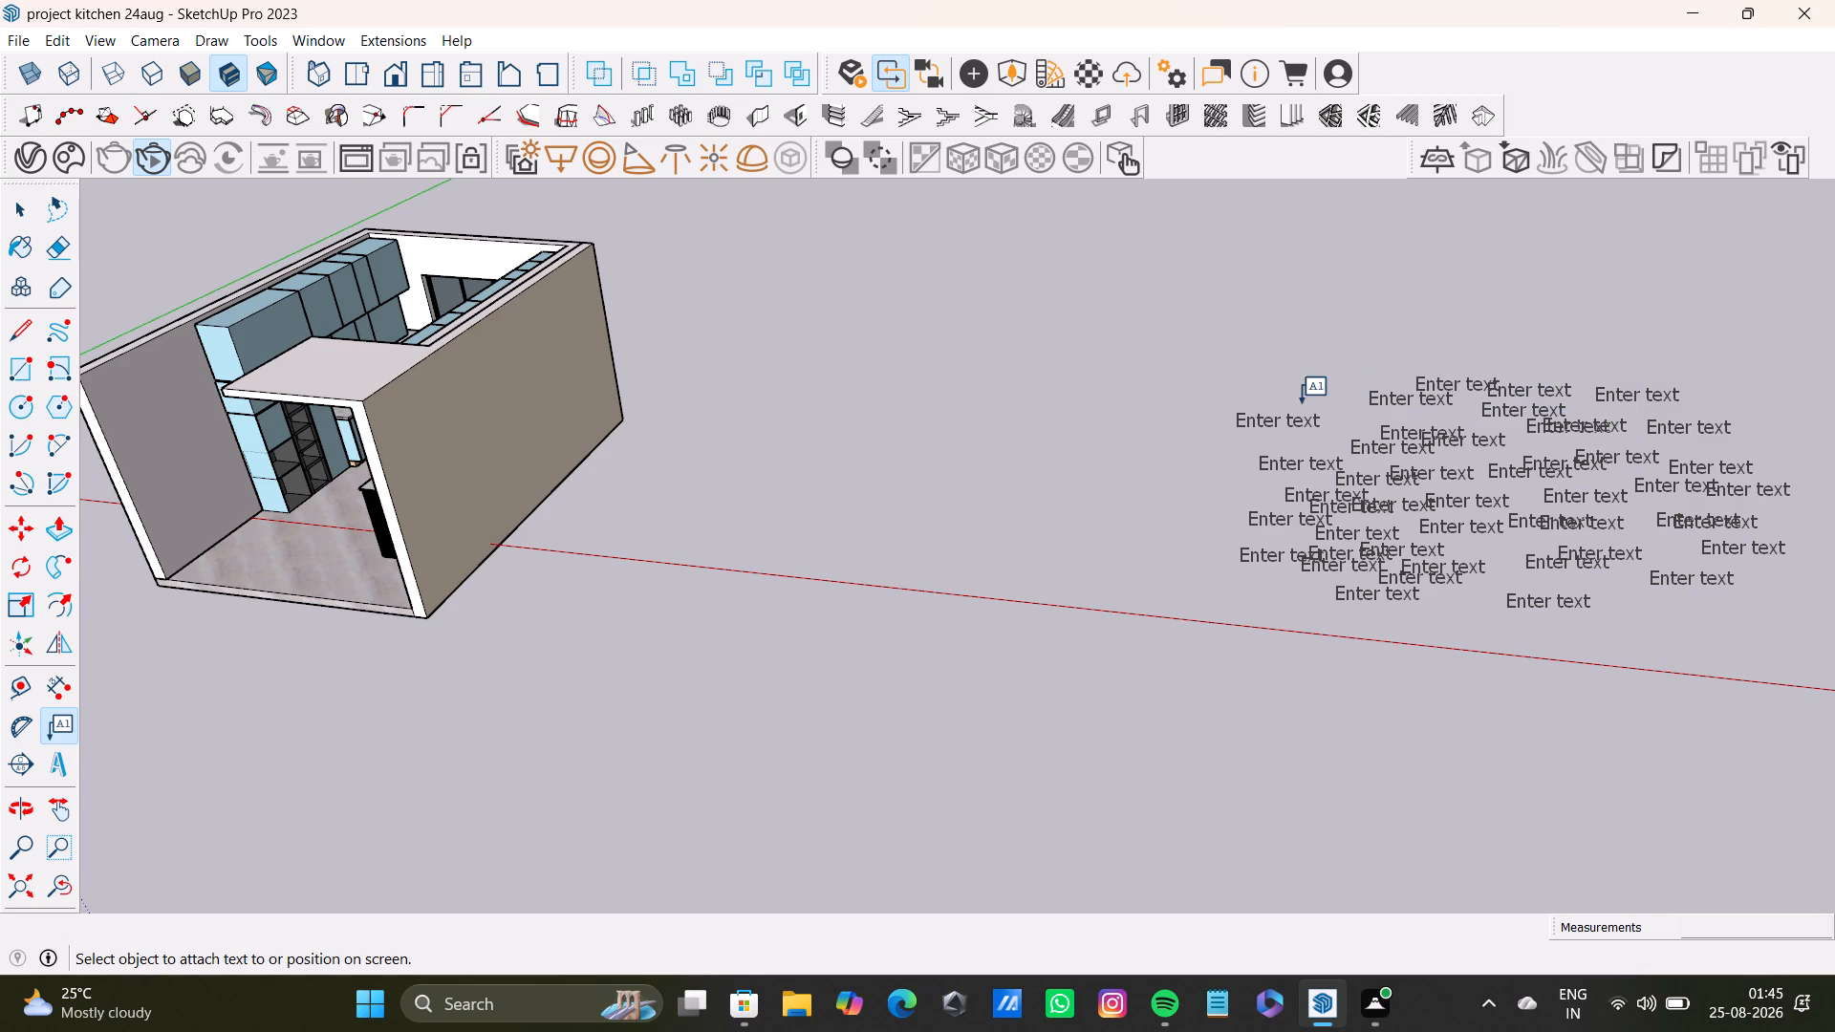
# Place three default "Enter text" labels close together around the group's upper corner nearest the kitchen.
pyautogui.click(1302, 399)
pyautogui.click(1351, 422)
pyautogui.click(1284, 441)
pyautogui.click(1278, 442)
pyautogui.click(1349, 418)
pyautogui.click(1353, 409)
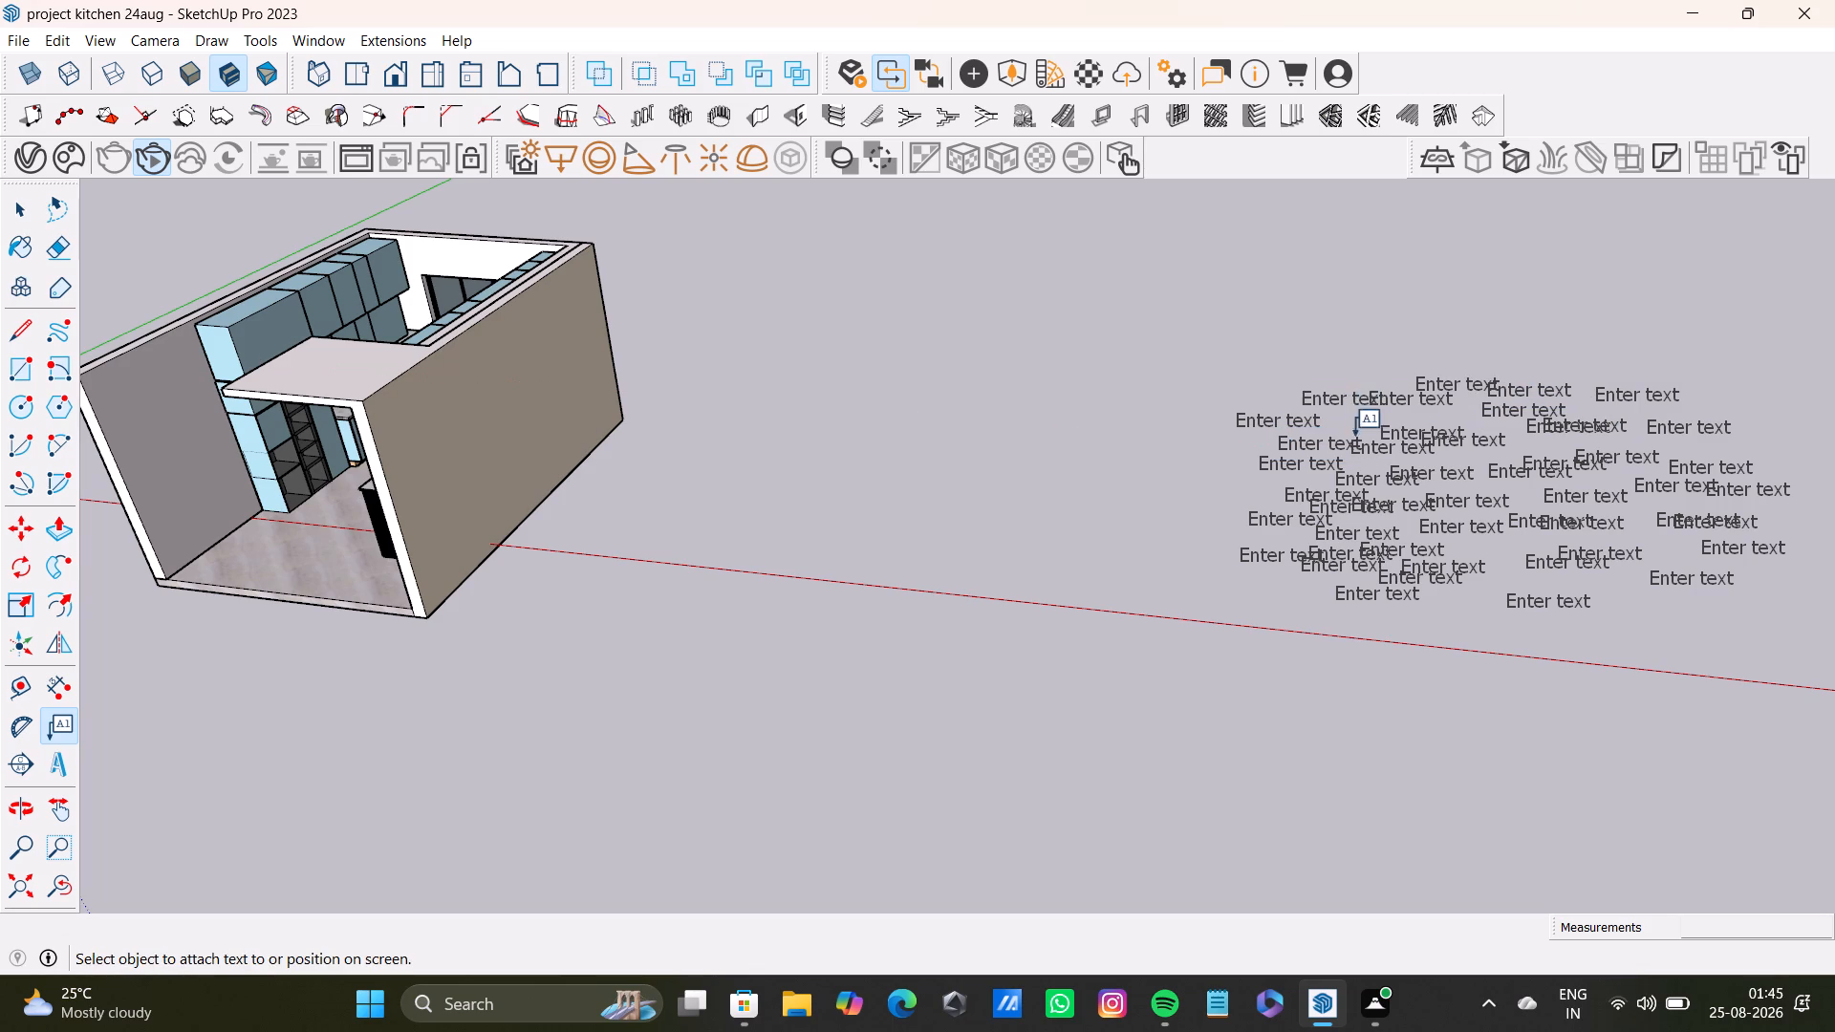
pyautogui.doubleClick(1349, 418)
pyautogui.click(1308, 415)
# Place four default "Enter text" labels down the group's kitchen-facing edge, from the top corner to about mid-height.
pyautogui.tripleClick(1271, 396)
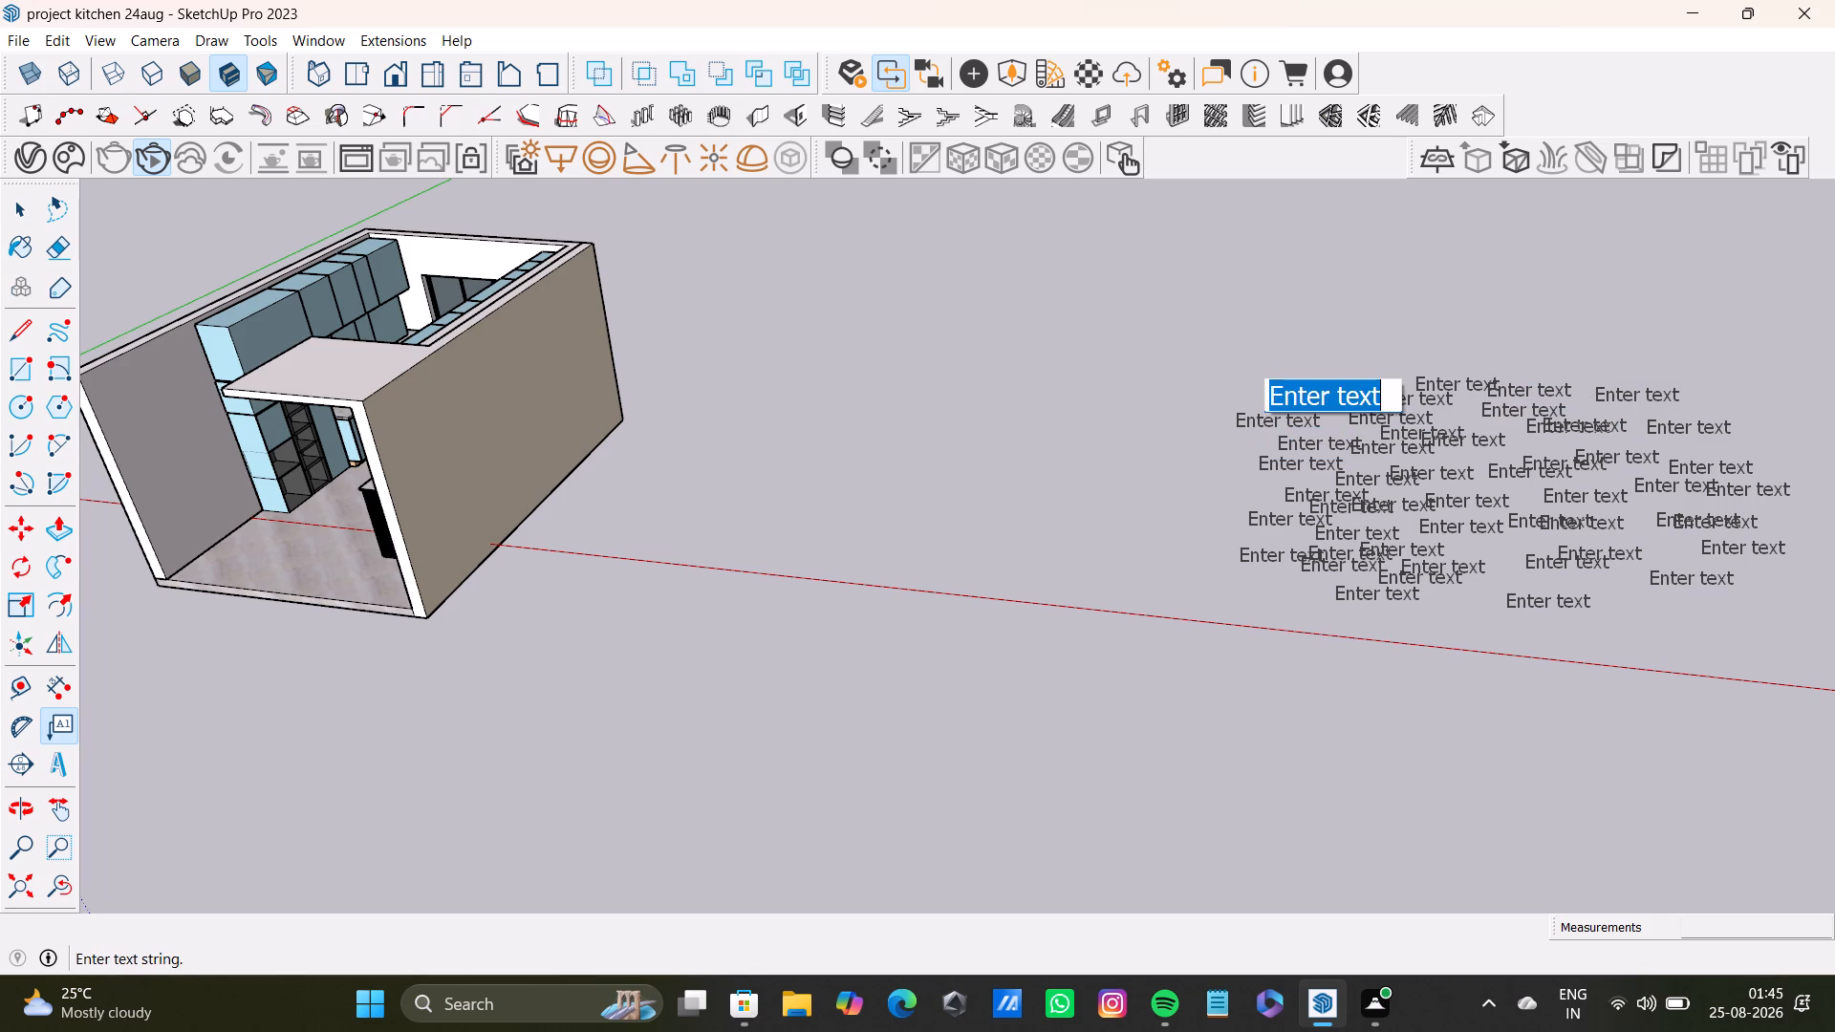
pyautogui.click(1271, 400)
pyautogui.click(1257, 438)
pyautogui.click(1251, 441)
pyautogui.doubleClick(1232, 448)
pyautogui.click(1240, 478)
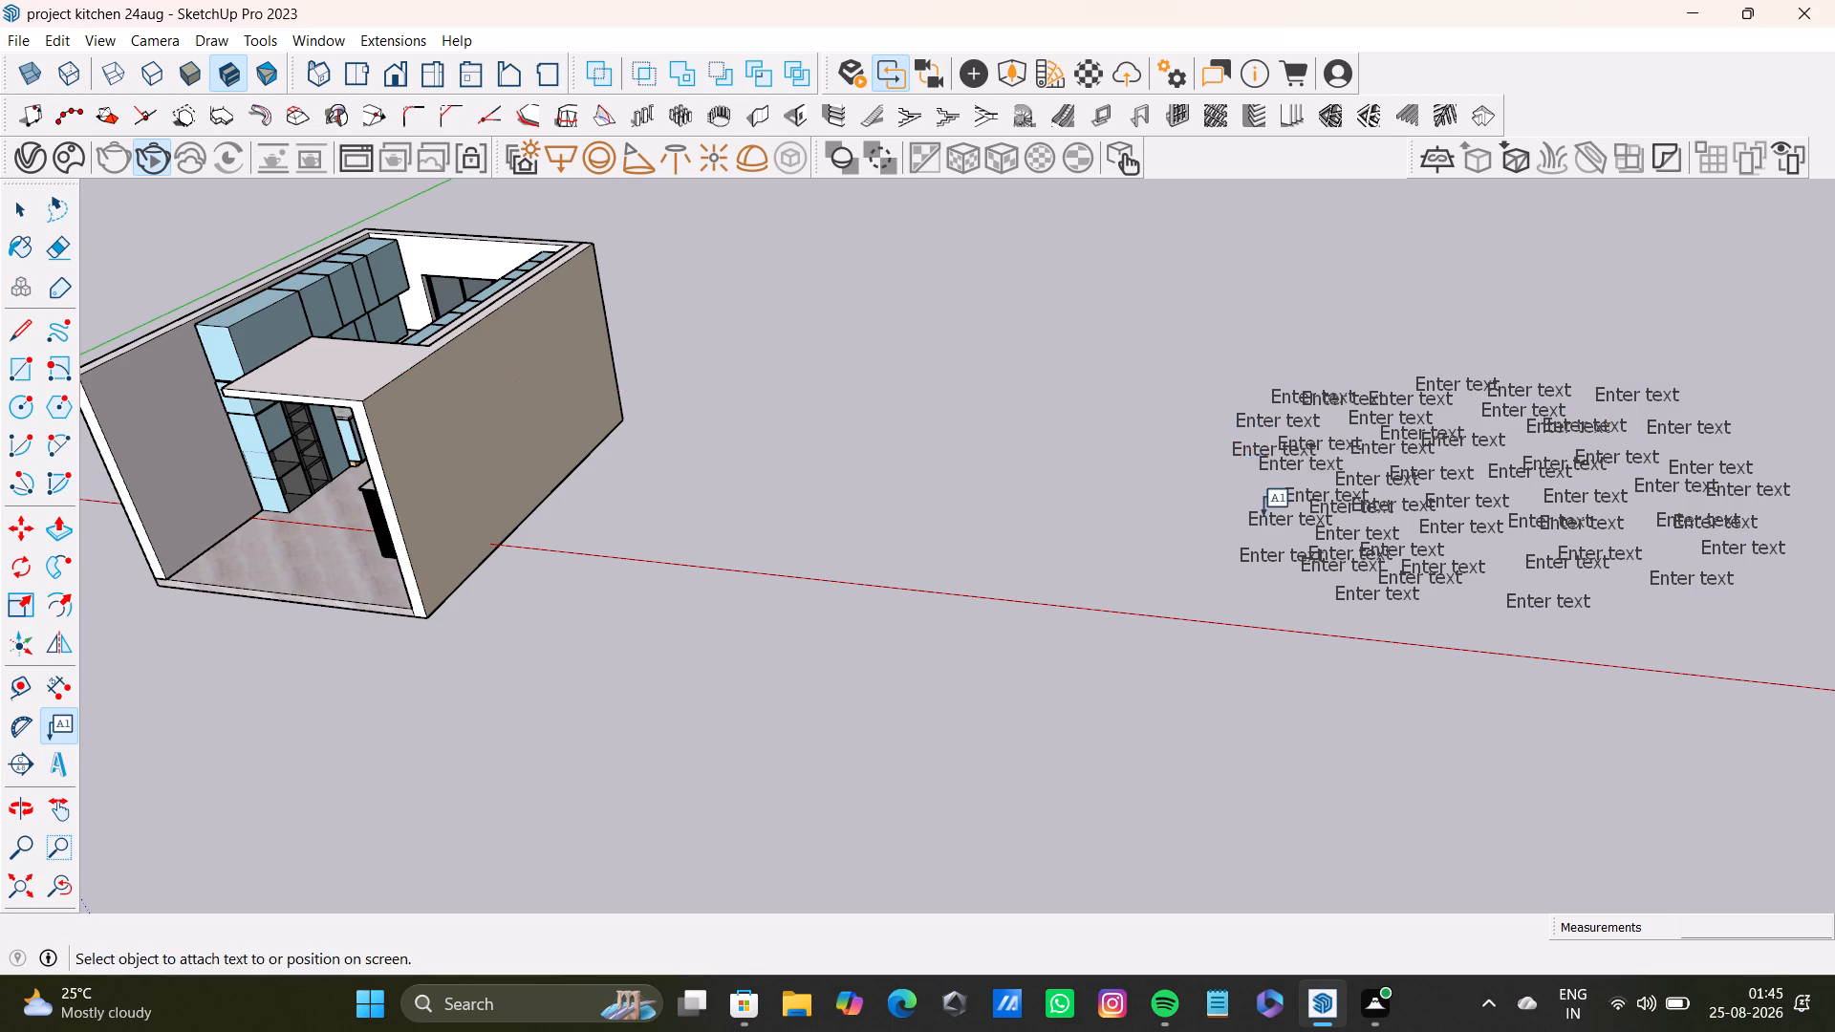
pyautogui.doubleClick(1253, 489)
pyautogui.click(1255, 514)
pyautogui.click(1245, 508)
pyautogui.click(1228, 508)
pyautogui.click(1222, 500)
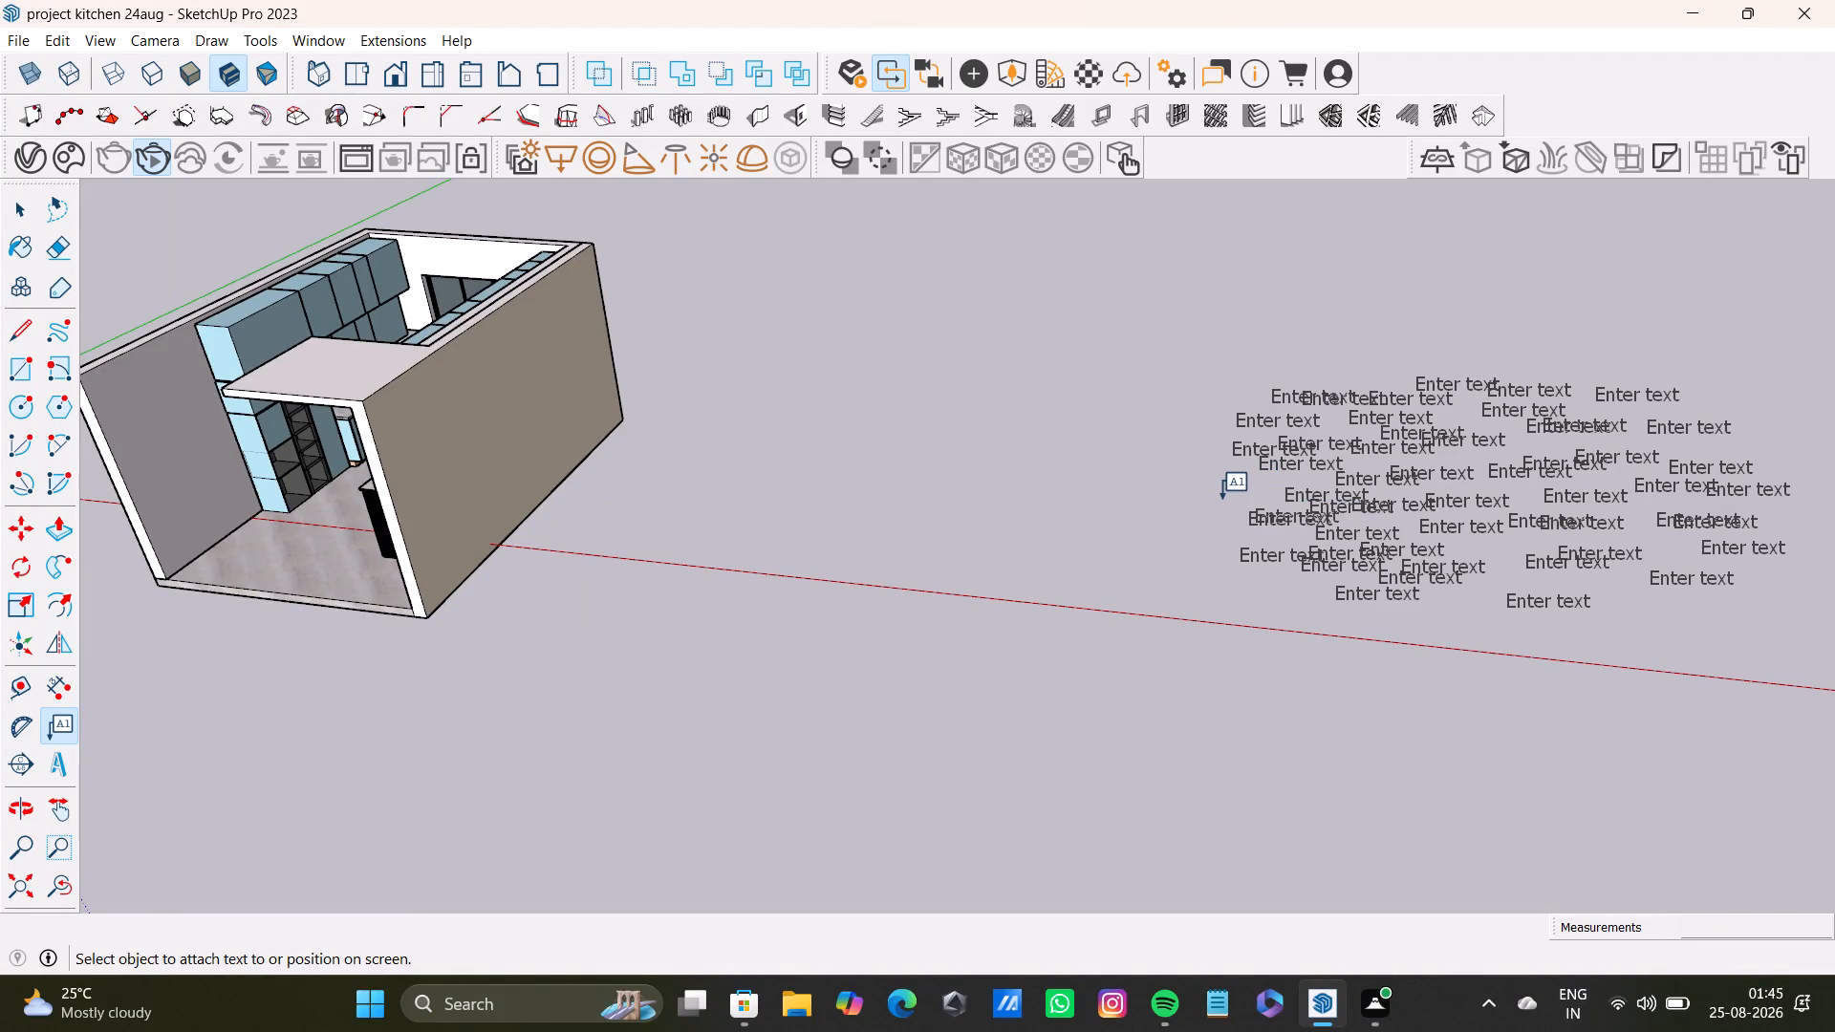
pyautogui.click(1225, 491)
pyautogui.click(1220, 467)
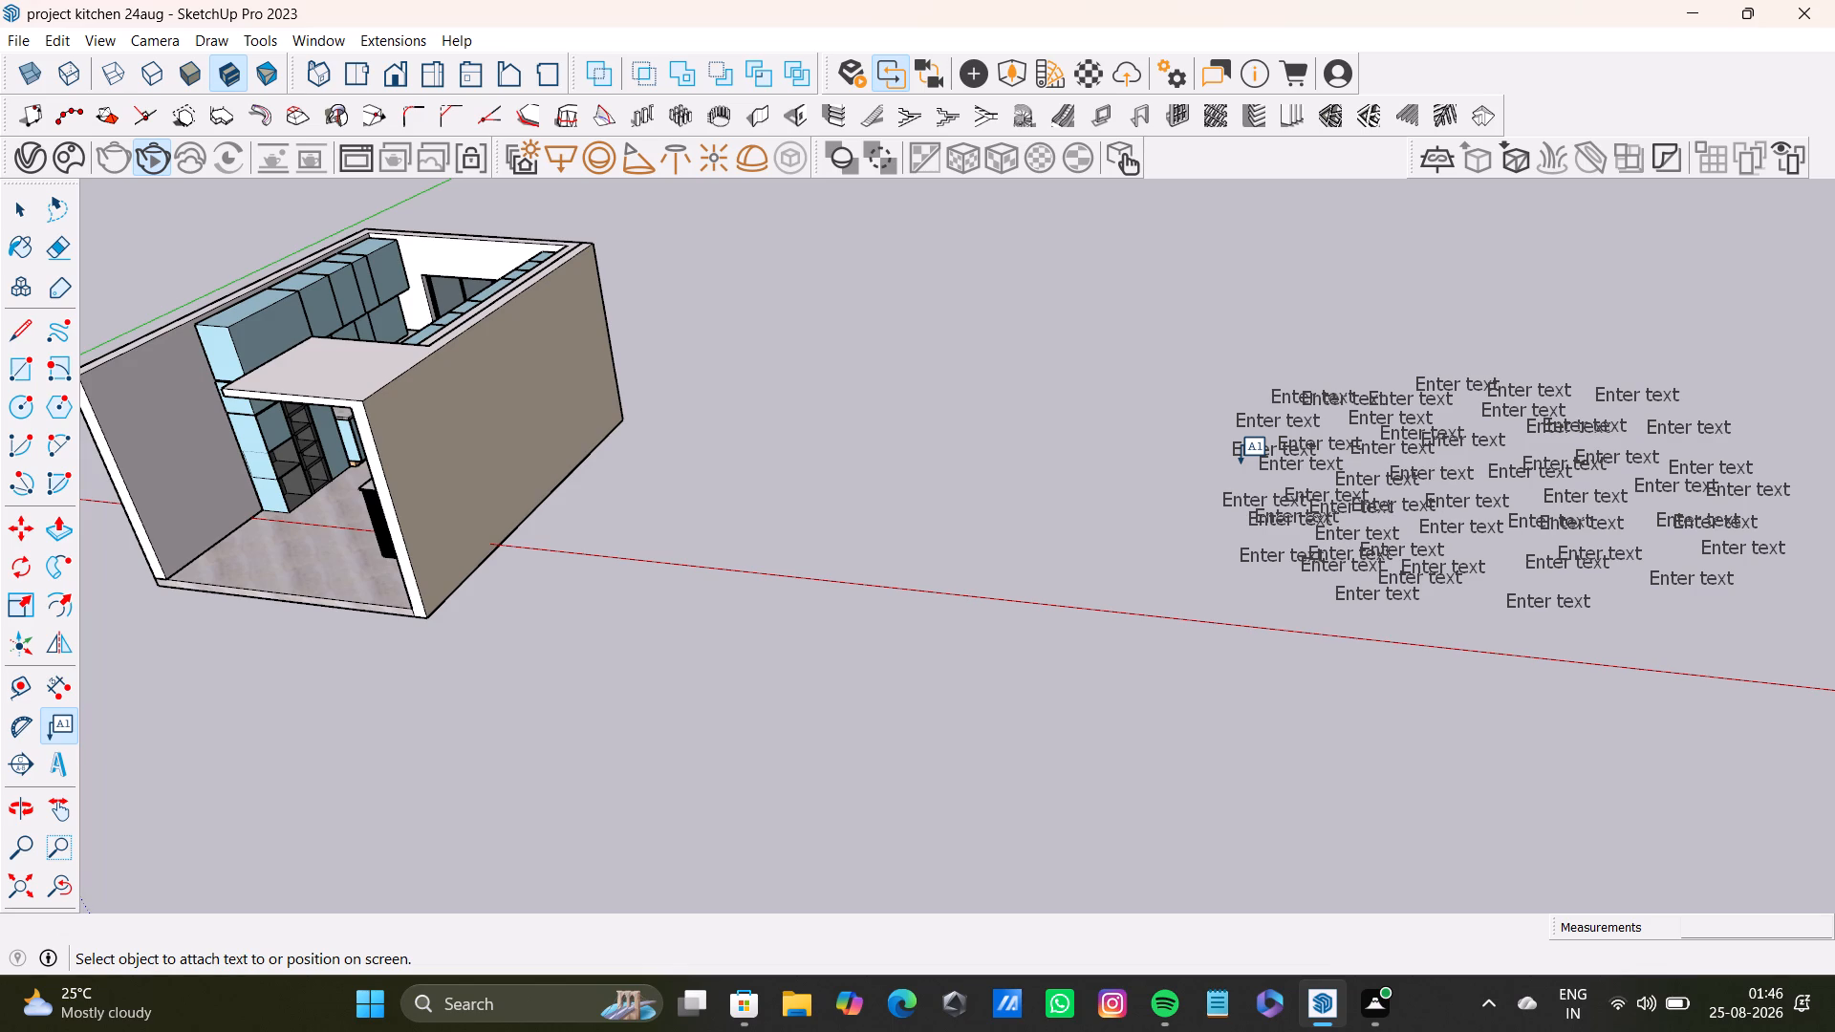
# Place three default "Enter text" labels below the group, two overlapping near the red axis and one lower and nearer the kitchen.
pyautogui.click(1473, 618)
pyautogui.click(1417, 649)
pyautogui.click(1469, 615)
pyautogui.click(1464, 606)
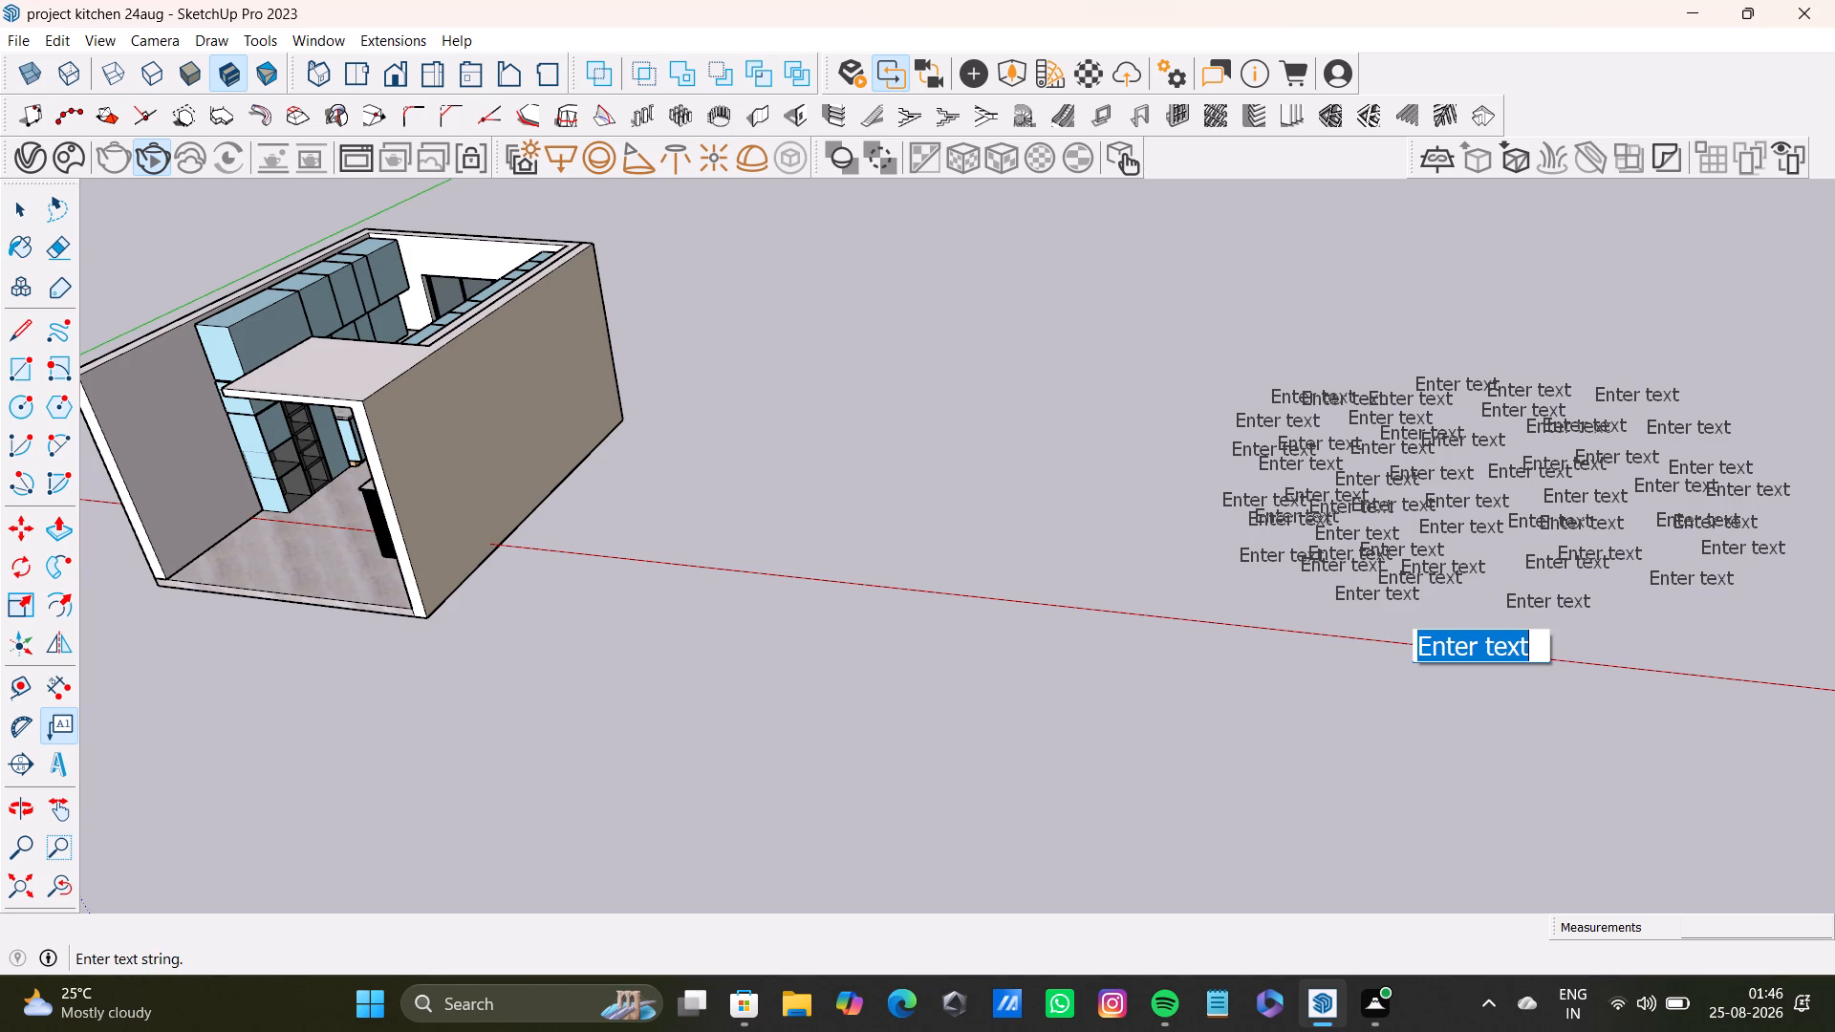
pyautogui.click(1452, 615)
pyautogui.click(1372, 632)
pyautogui.click(1305, 685)
pyautogui.click(1282, 604)
pyautogui.click(1287, 665)
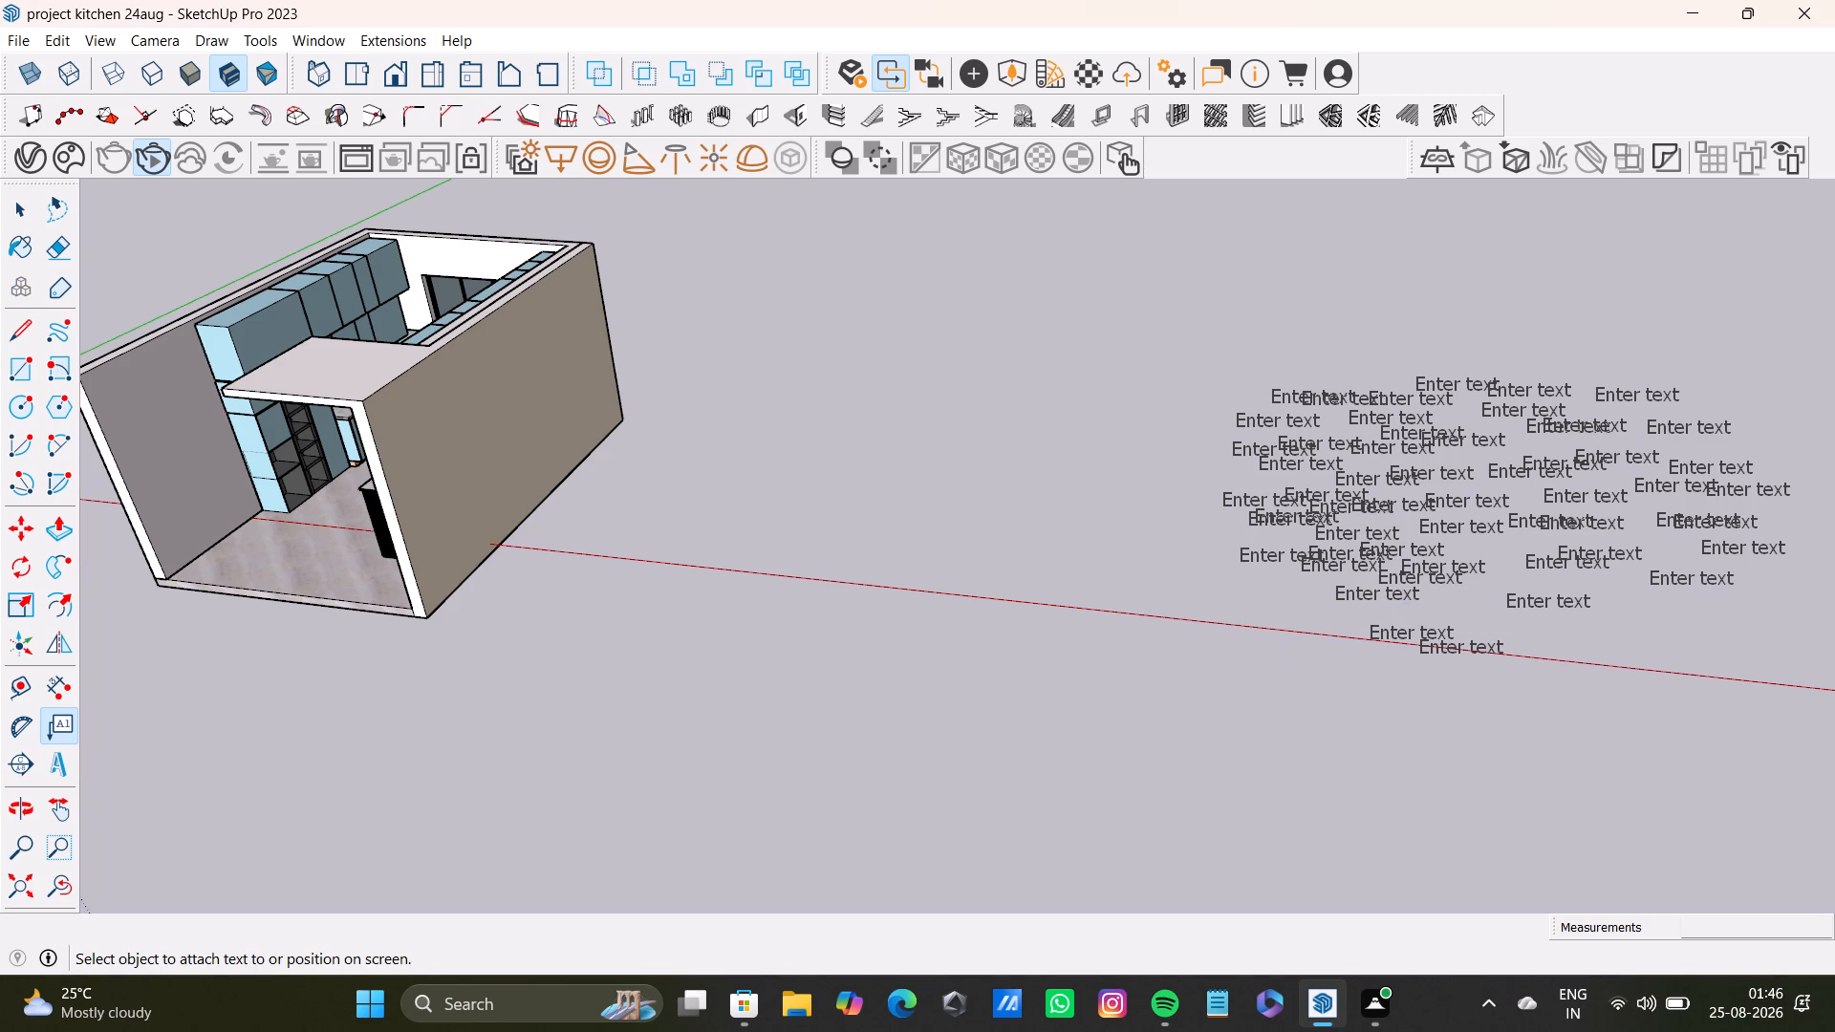
pyautogui.click(1305, 587)
pyautogui.click(1285, 630)
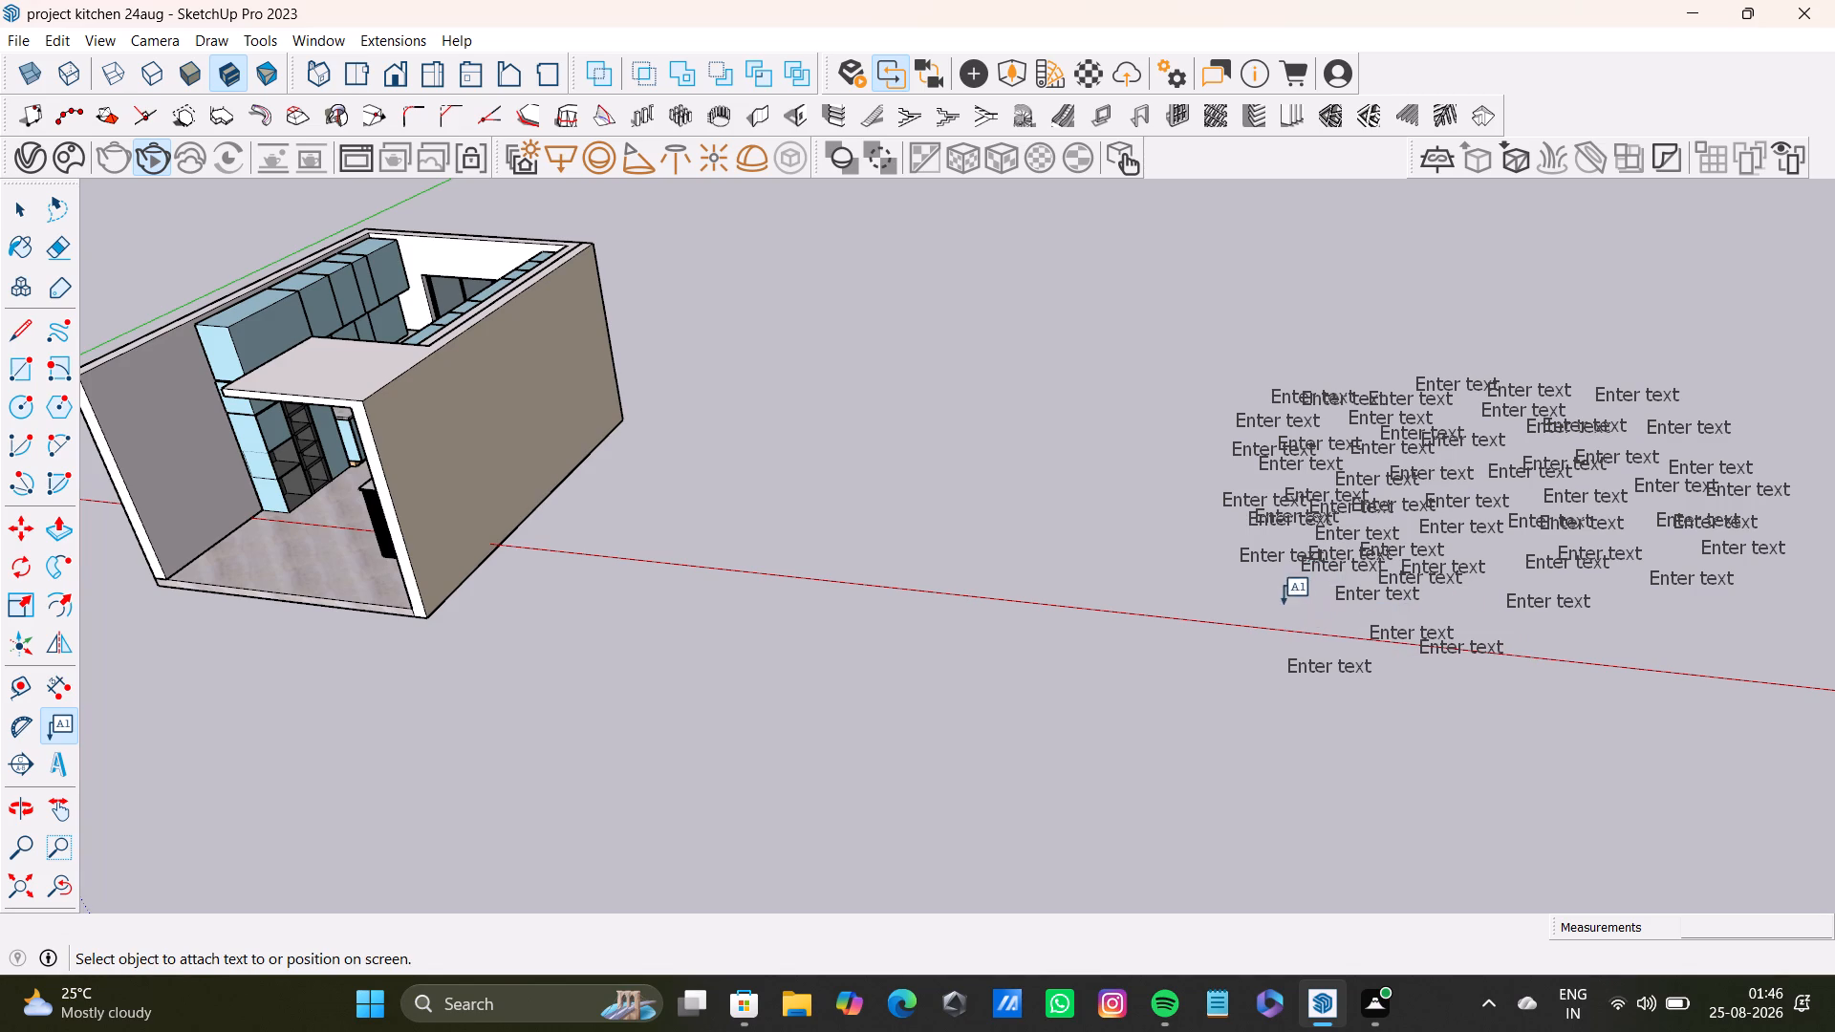
# Place four default "Enter text" labels around the group's lower corner nearest the kitchen, both above and below the red axis.
pyautogui.click(1284, 604)
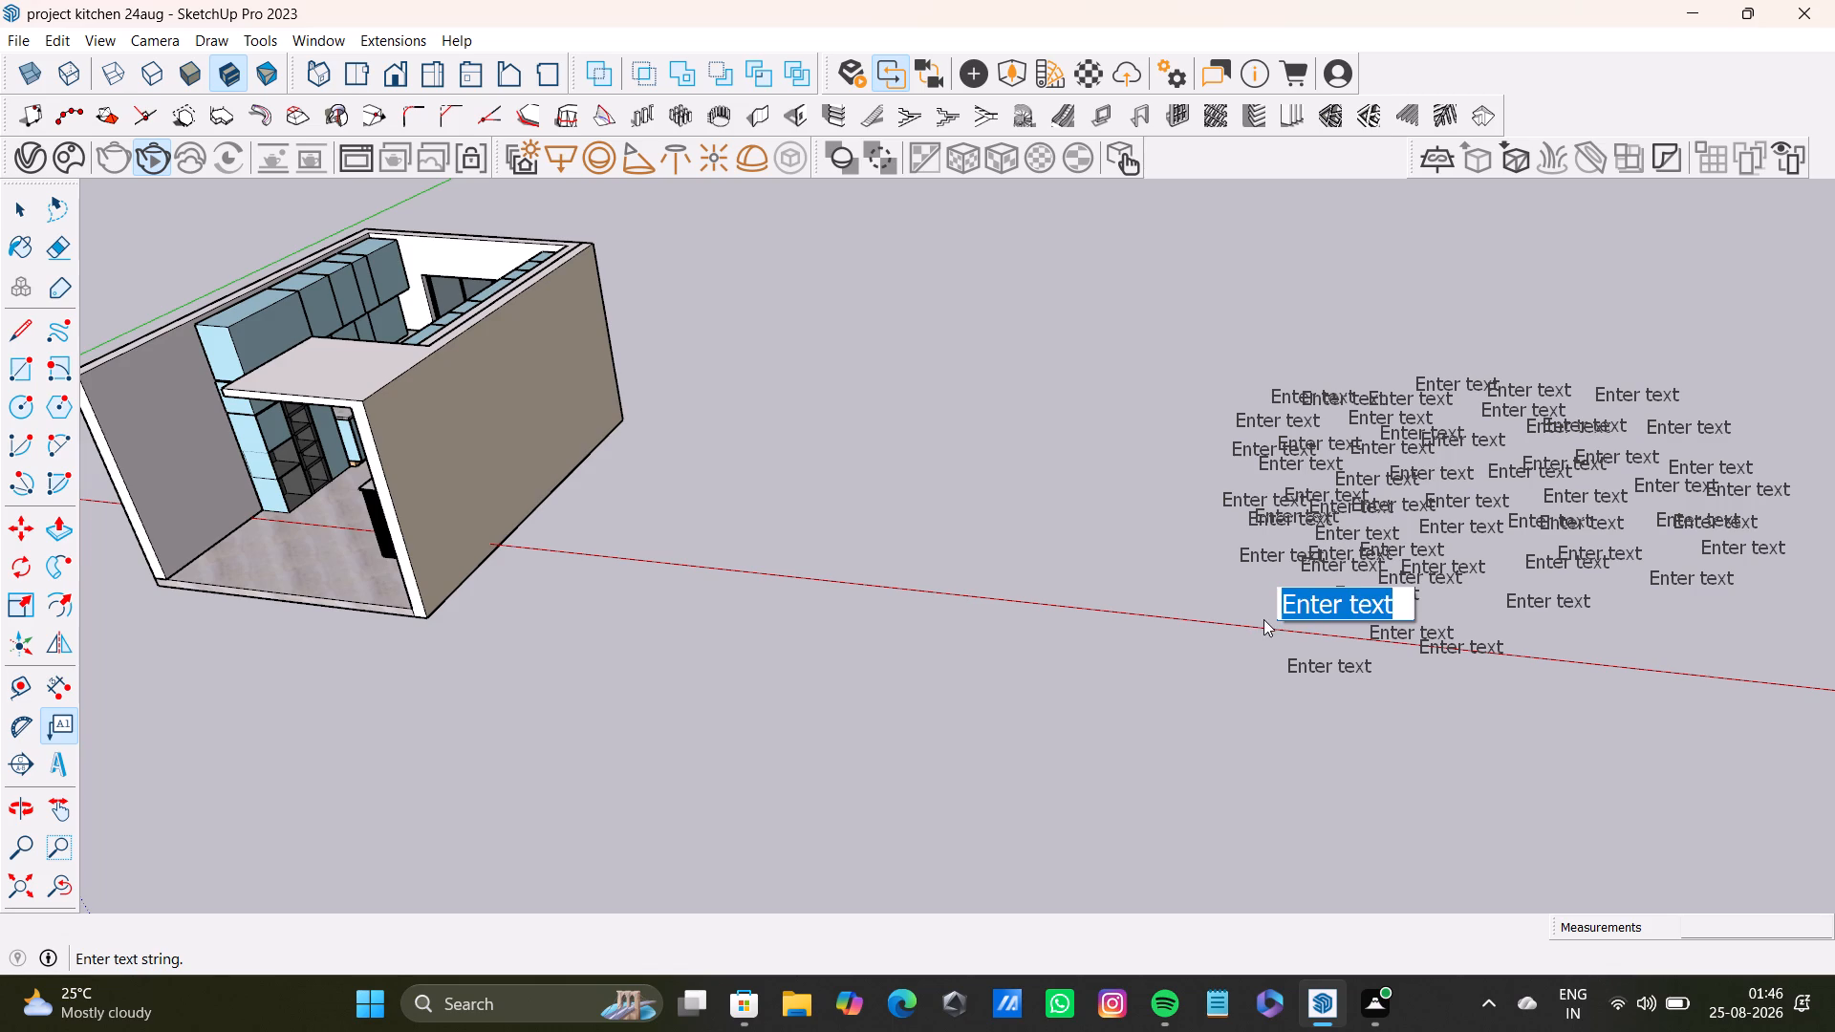
pyautogui.click(1249, 615)
pyautogui.click(1241, 598)
pyautogui.click(1250, 663)
pyautogui.click(1259, 603)
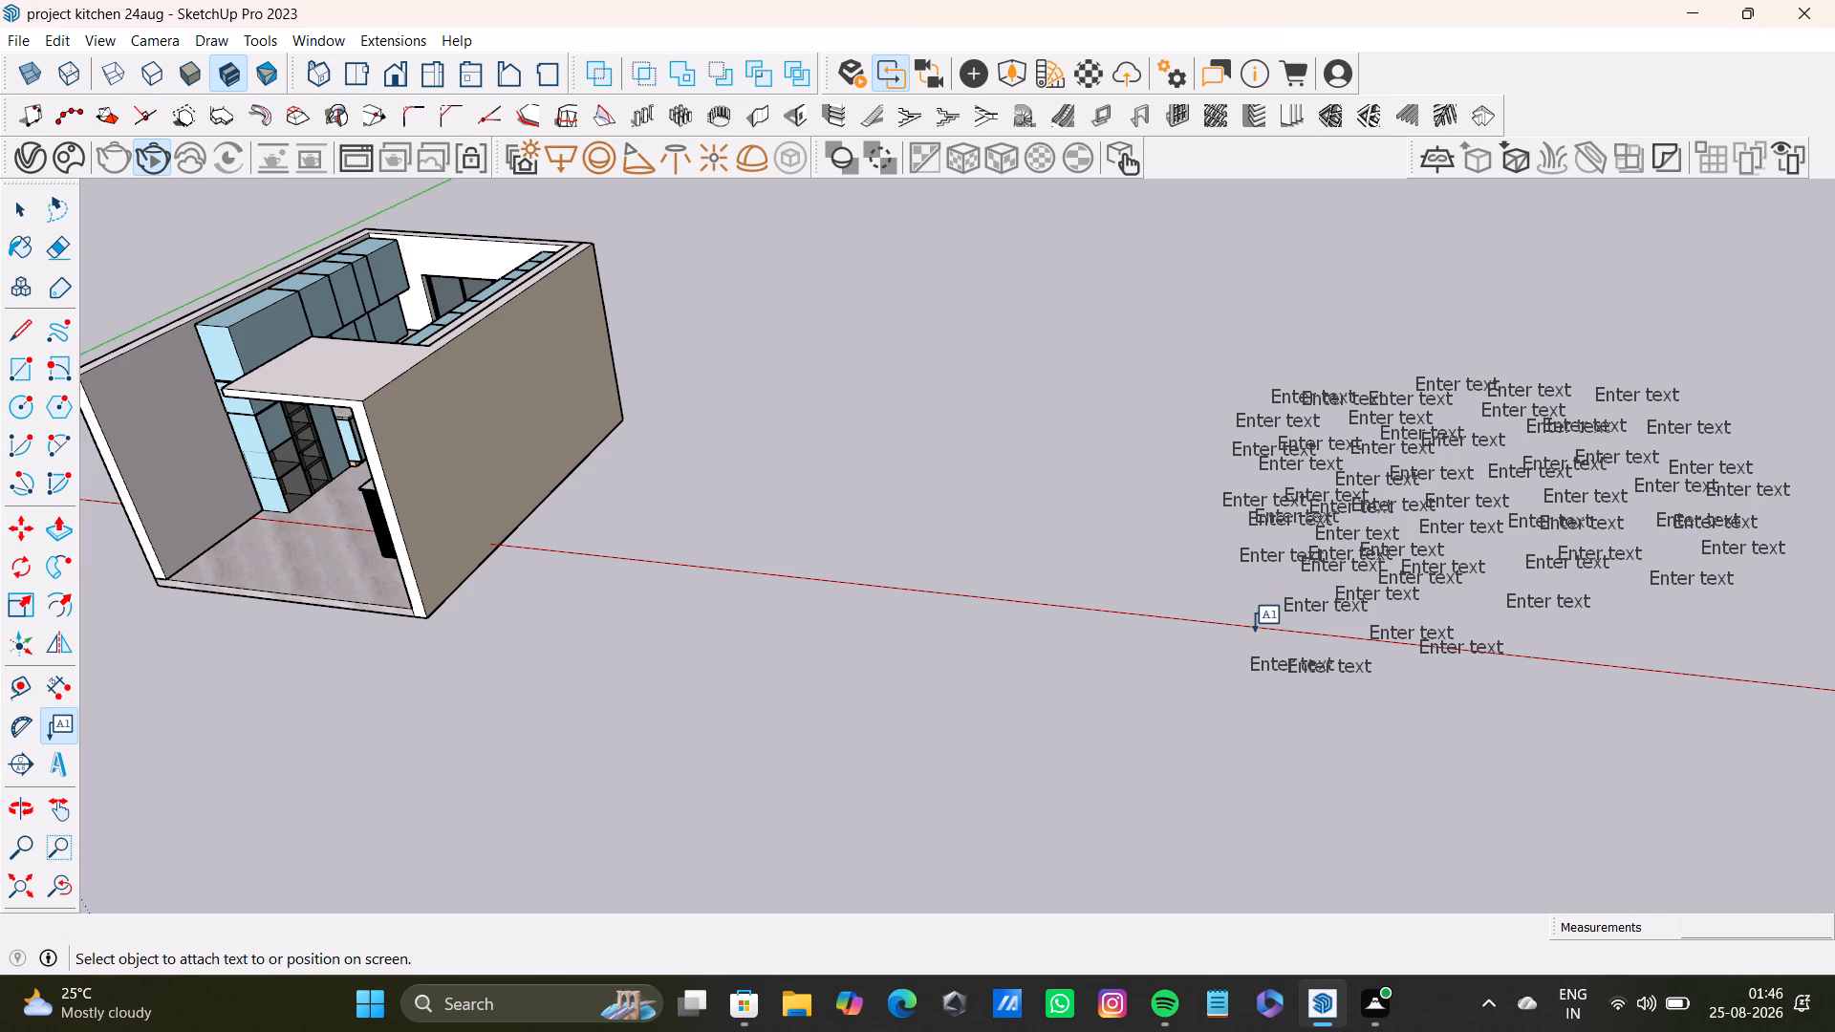
pyautogui.click(1255, 632)
pyautogui.click(1253, 583)
pyautogui.click(1249, 608)
pyautogui.click(1252, 624)
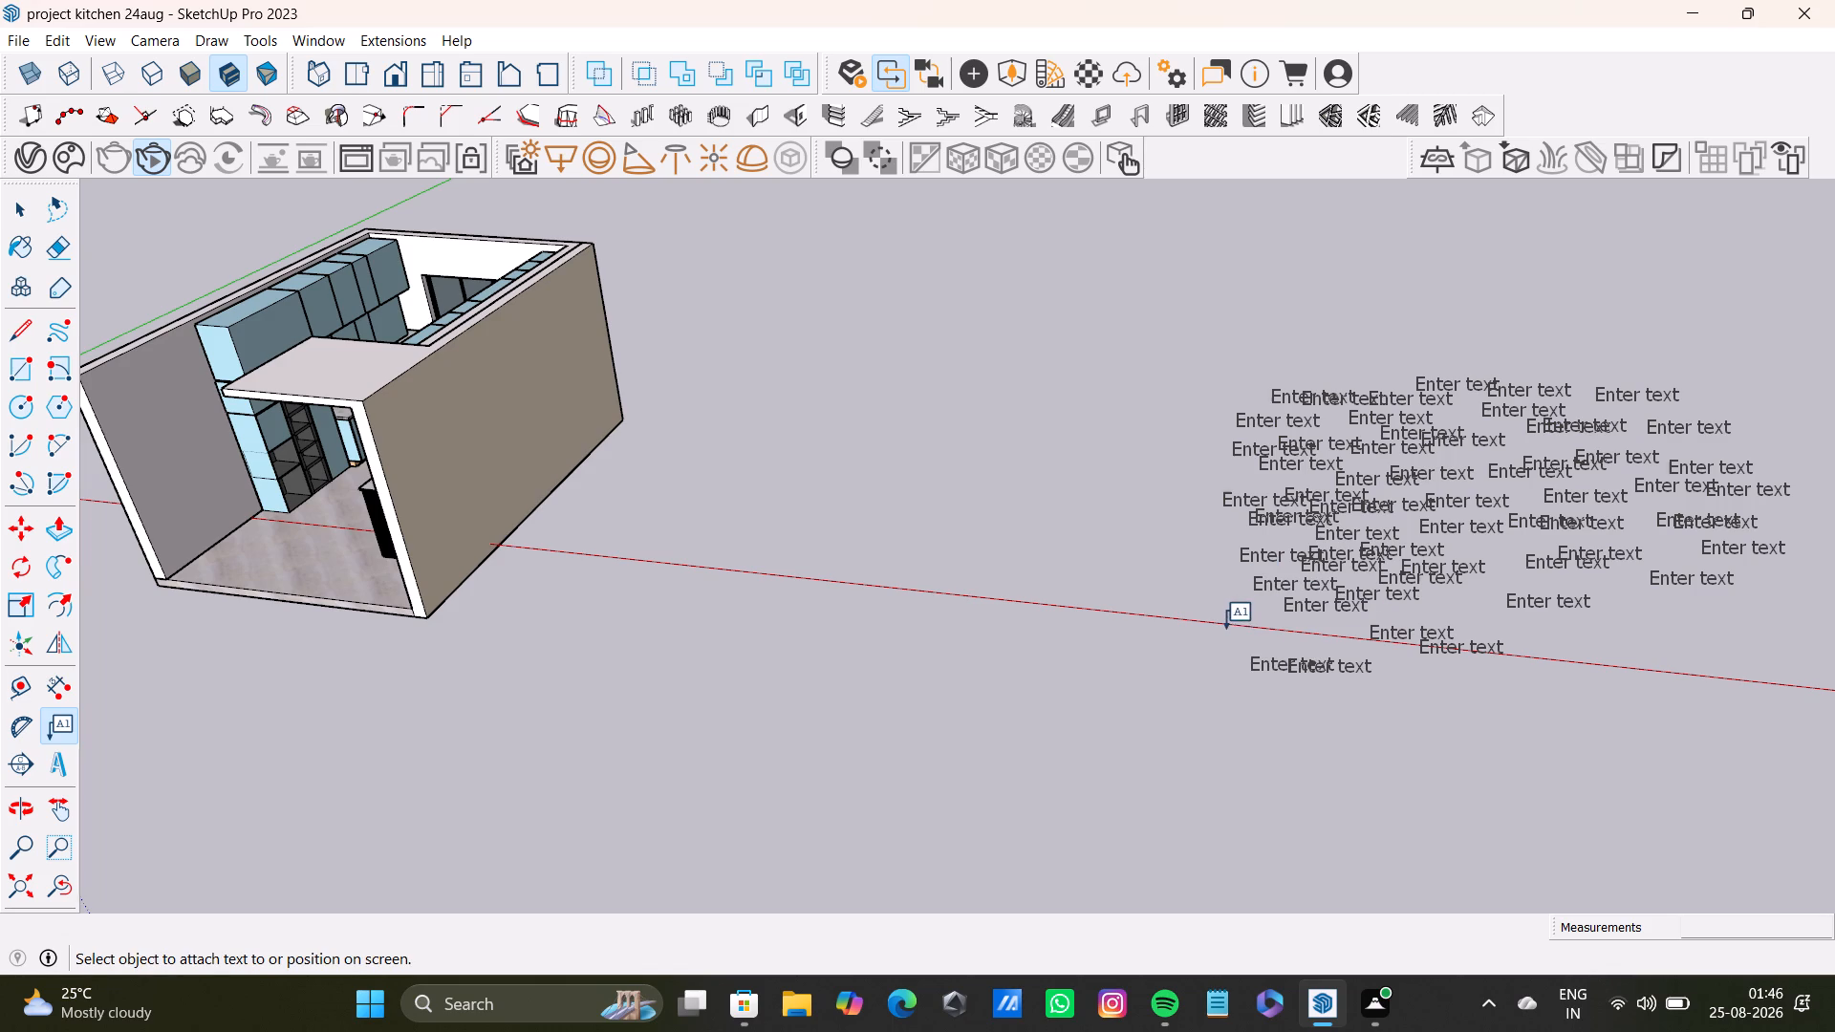
pyautogui.click(1225, 629)
pyautogui.click(1232, 682)
# Place four default "Enter text" labels in a loose column on the group's kitchen side, three above the red axis and one below.
pyautogui.click(1161, 599)
pyautogui.click(1161, 530)
pyautogui.click(1156, 652)
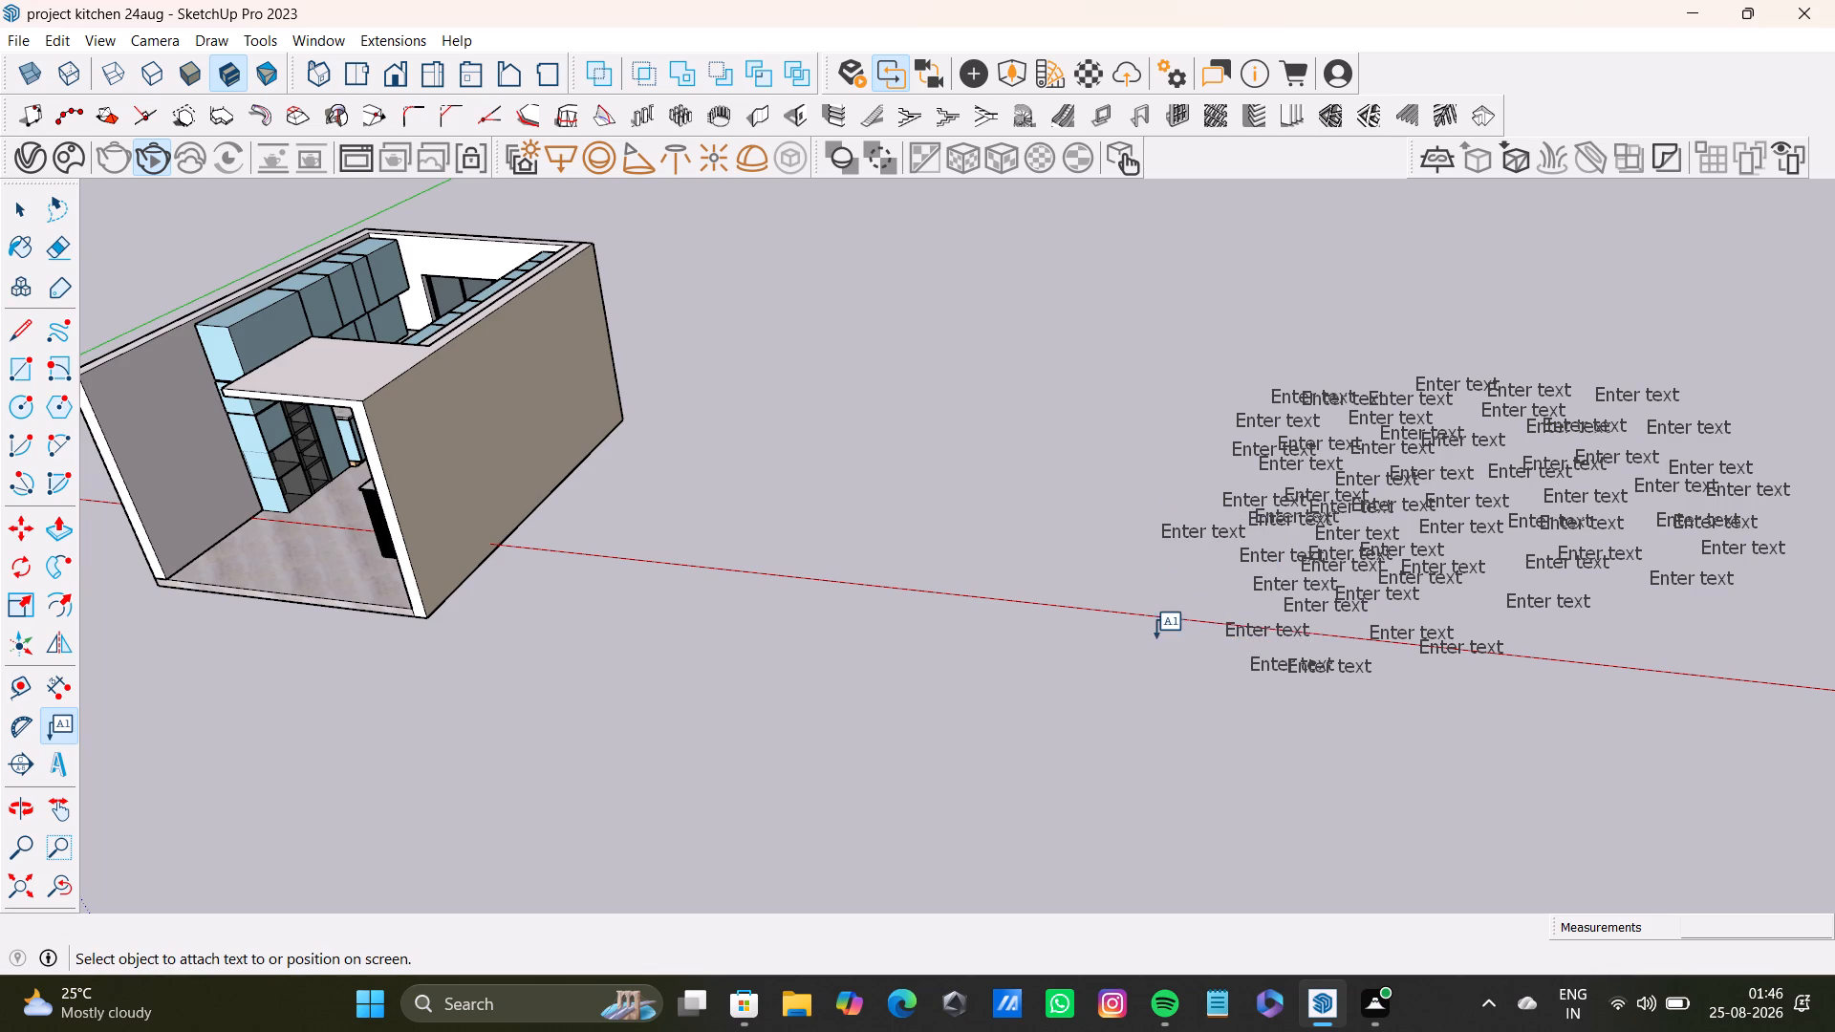
pyautogui.click(1132, 535)
pyautogui.click(1137, 651)
pyautogui.click(1128, 507)
pyautogui.click(1112, 599)
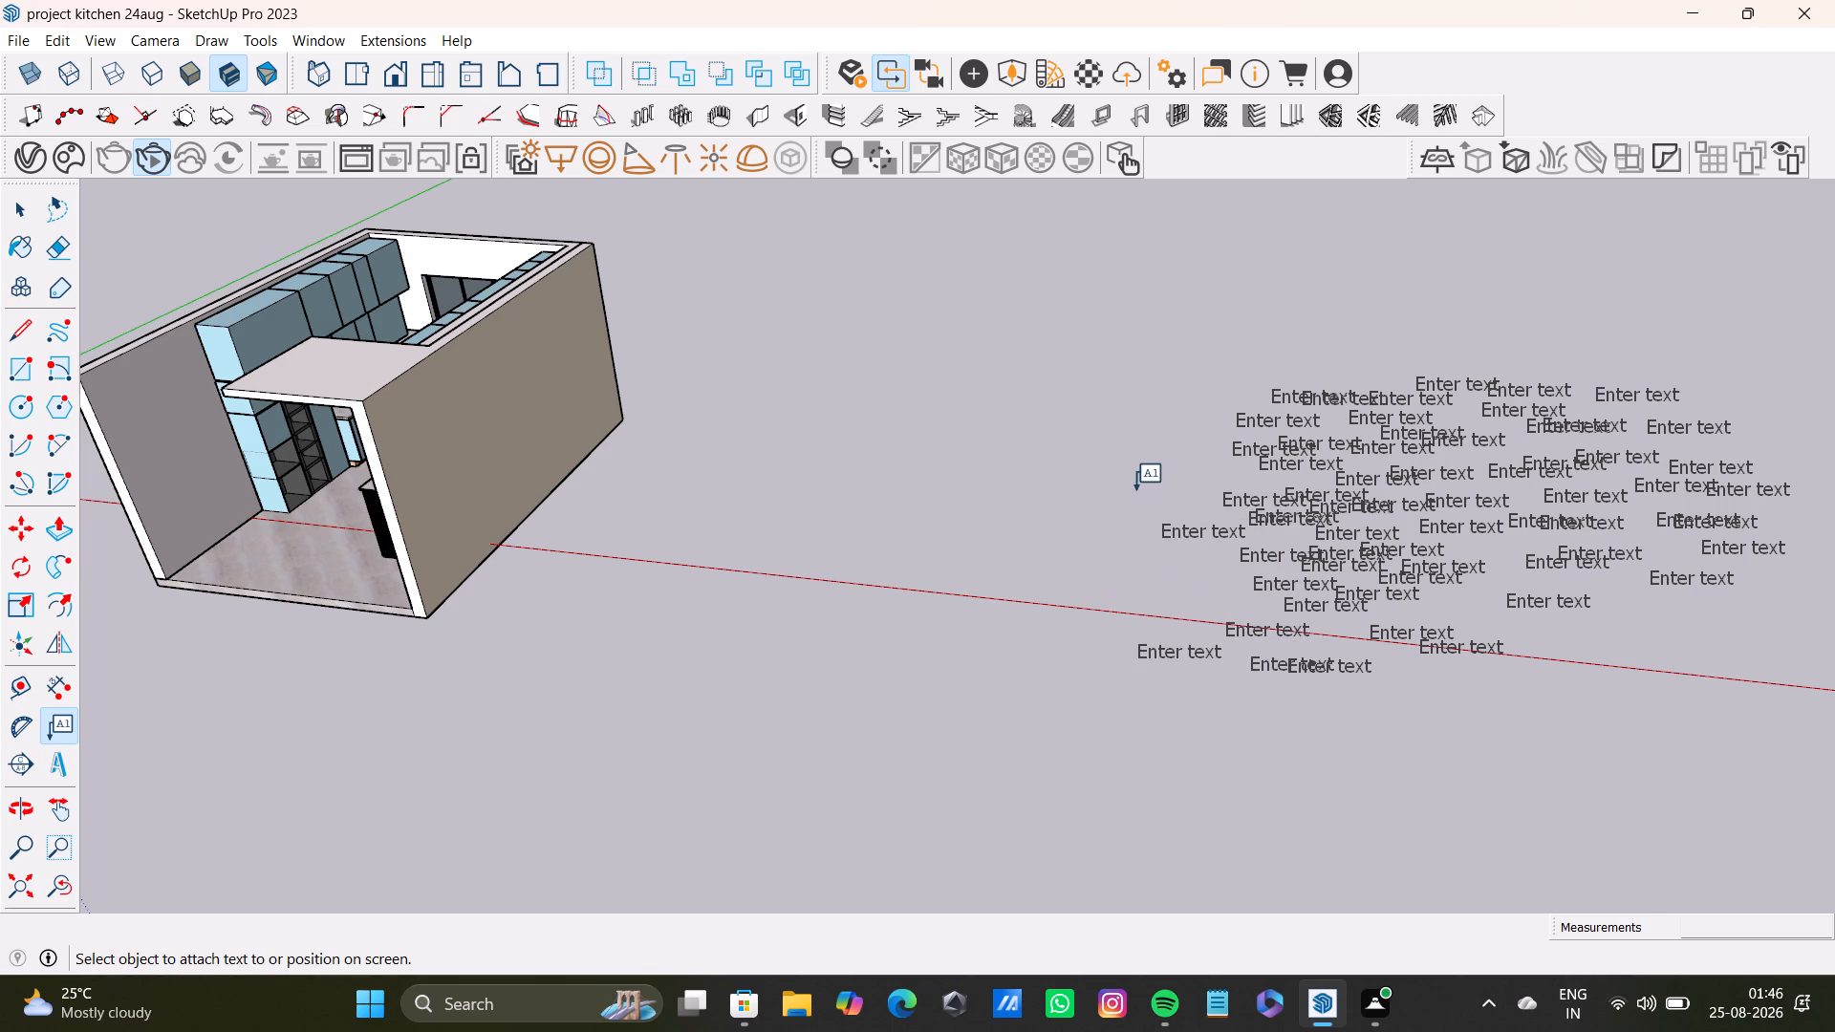
pyautogui.click(1136, 486)
pyautogui.click(1130, 622)
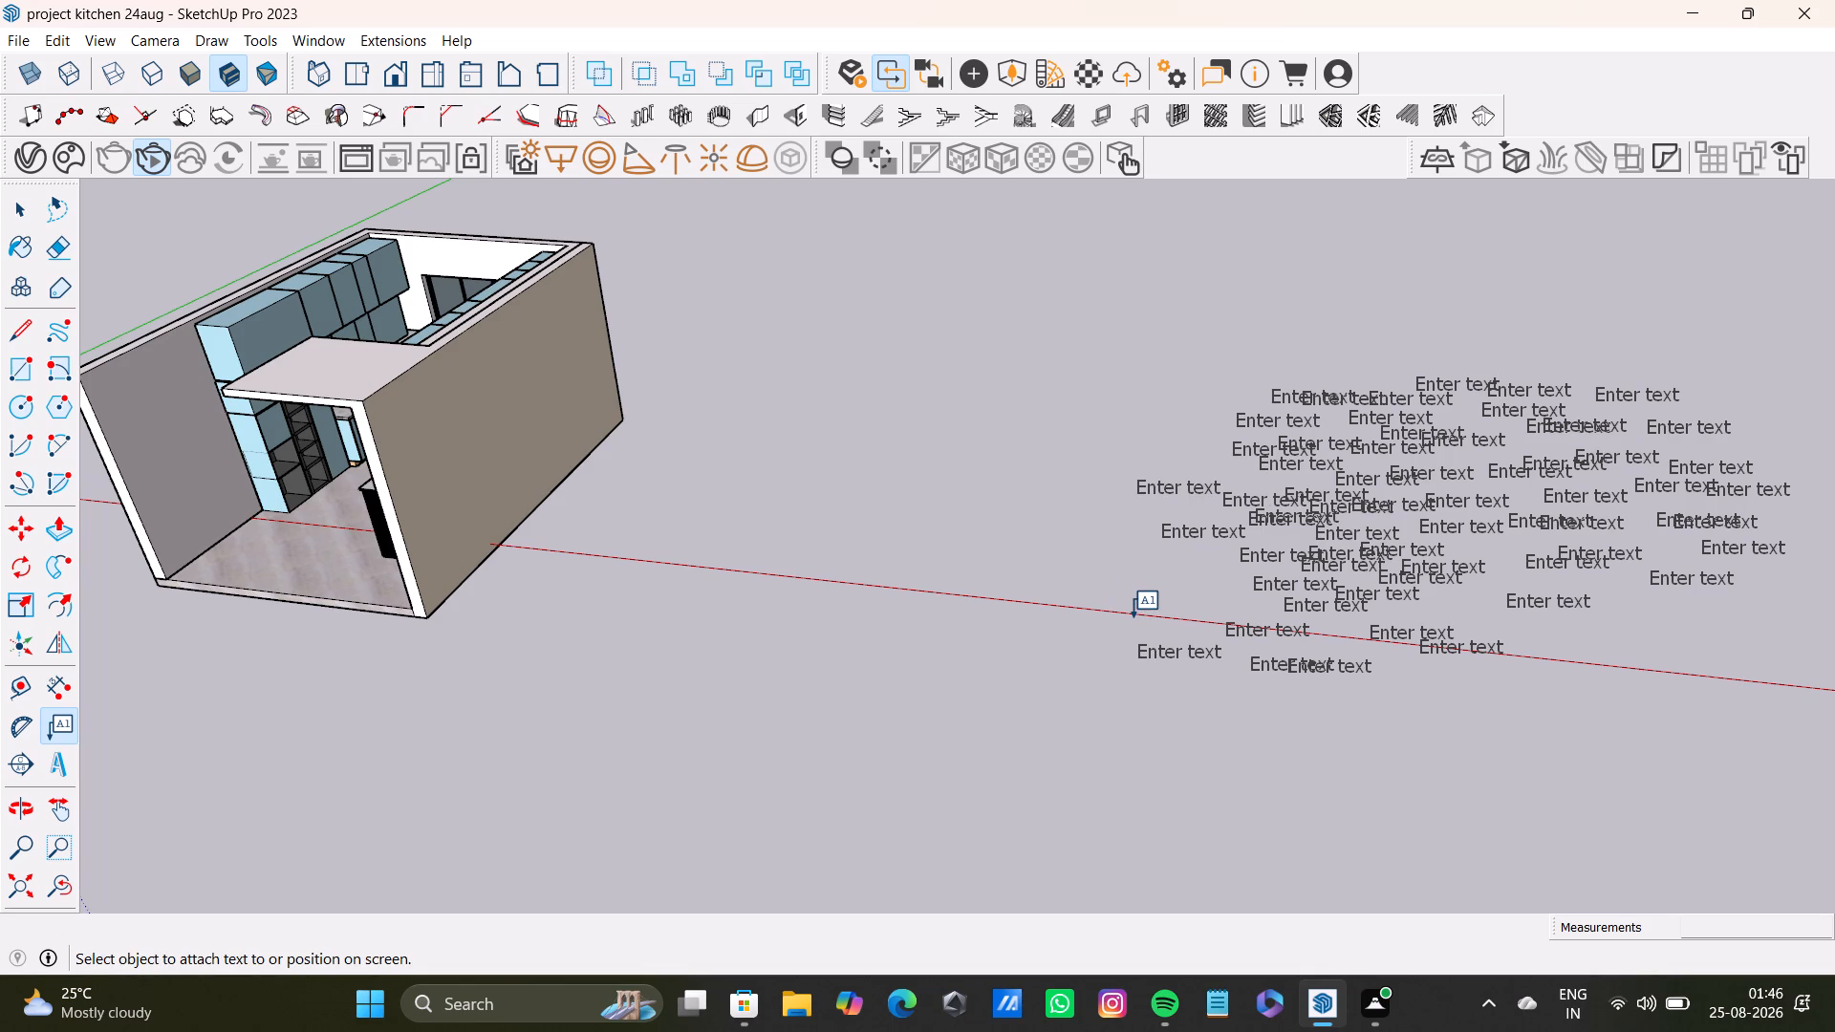
pyautogui.click(1141, 579)
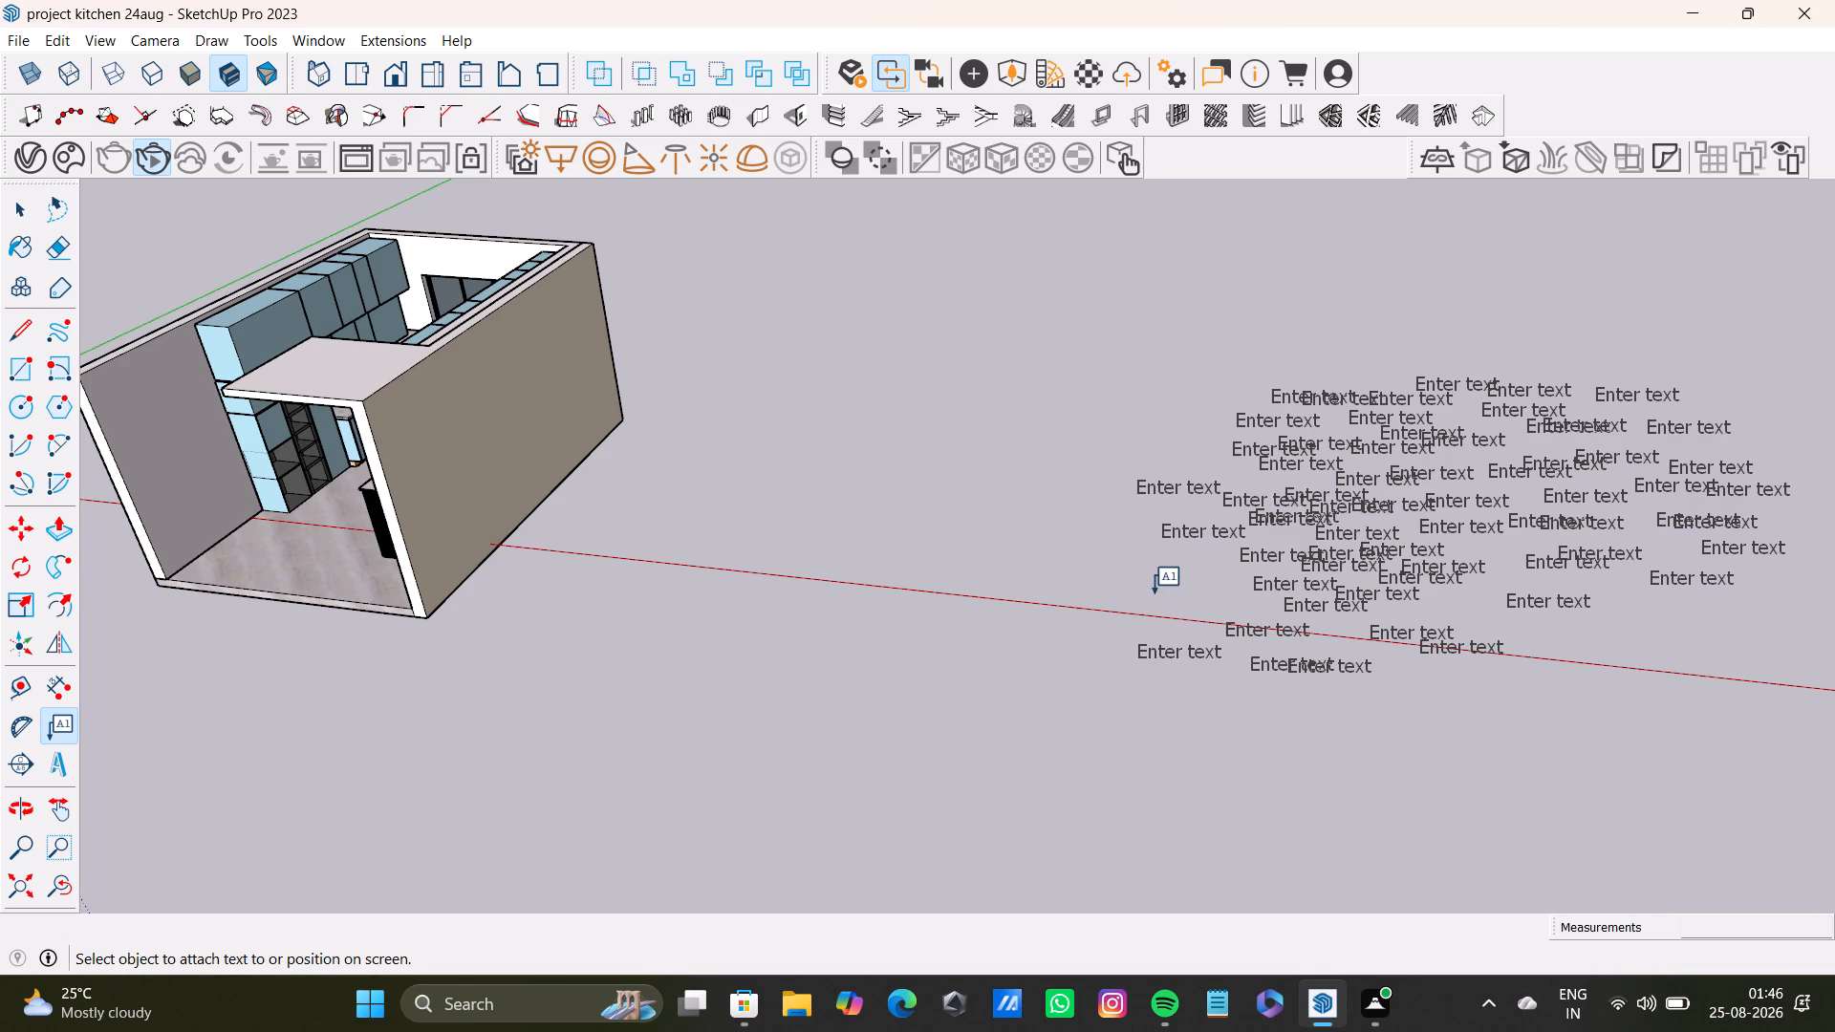
pyautogui.click(1147, 570)
pyautogui.click(1153, 592)
pyautogui.click(1145, 598)
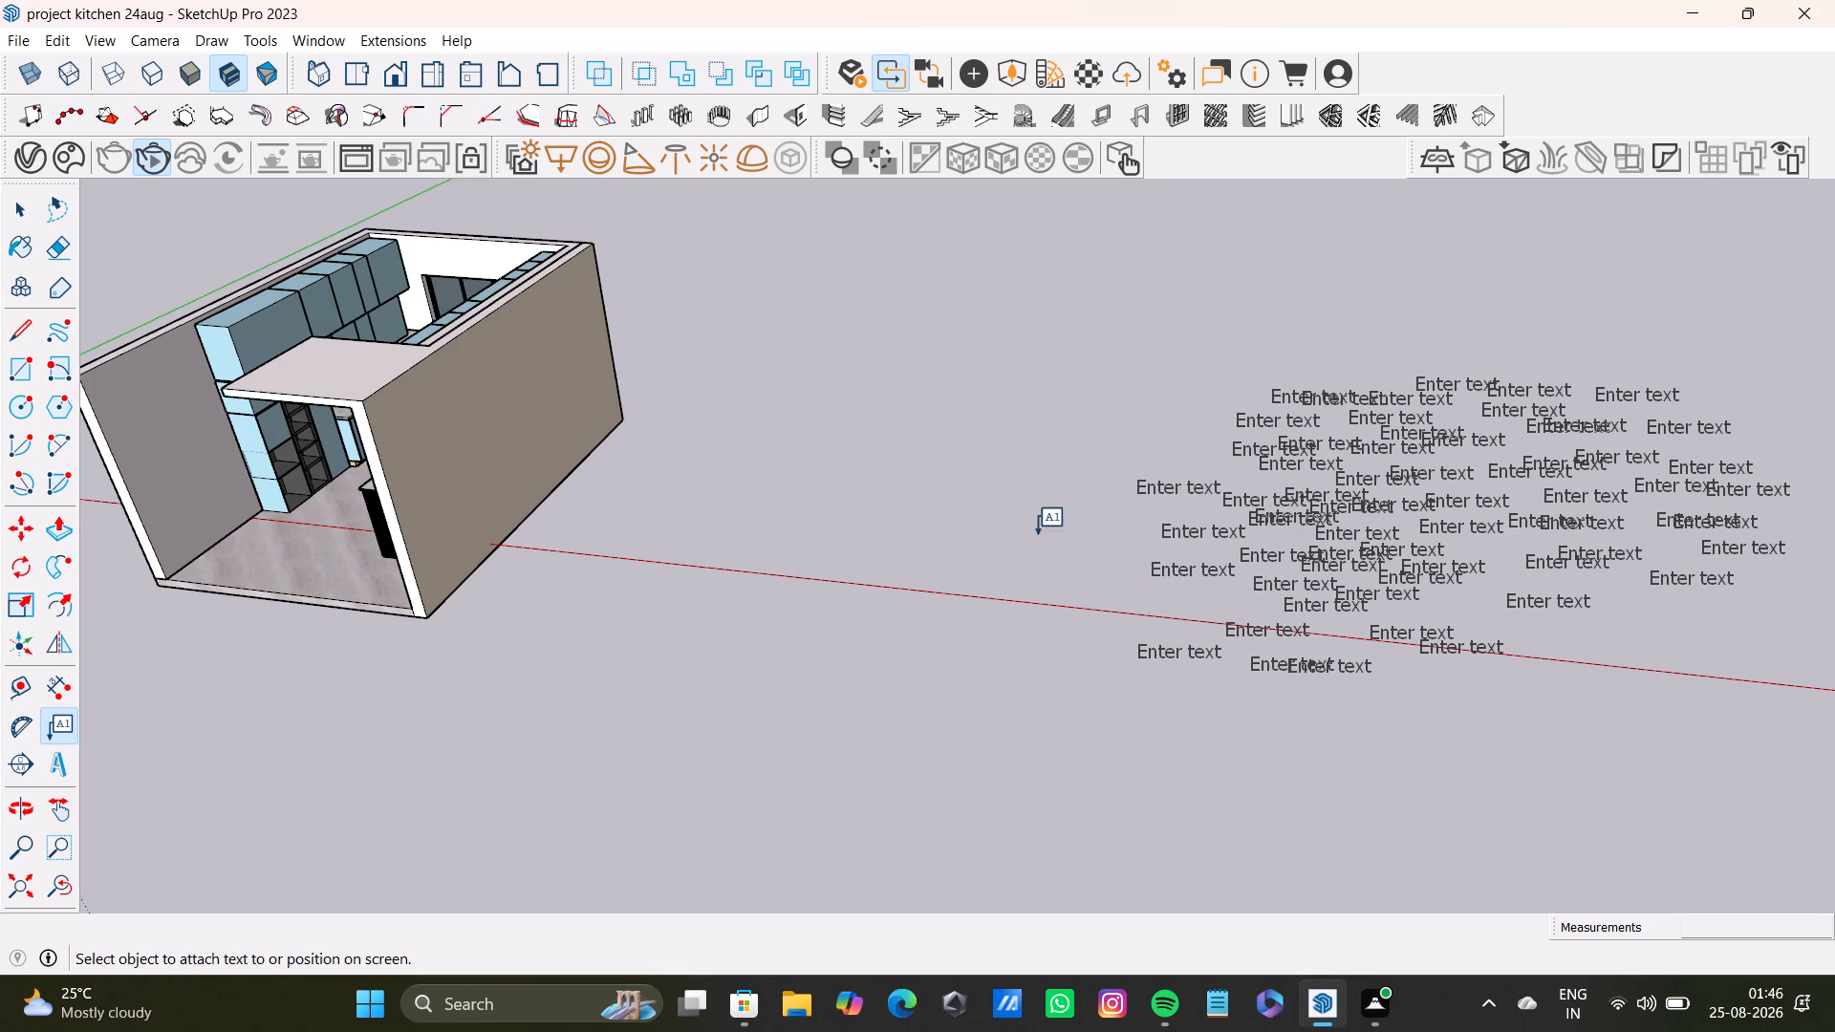
# Place four default "Enter text" labels in a second loose column closer to the kitchen, two above and two below the red axis.
pyautogui.click(1048, 534)
pyautogui.click(1114, 593)
pyautogui.click(1072, 604)
pyautogui.click(1055, 655)
pyautogui.click(1030, 611)
pyautogui.click(1046, 573)
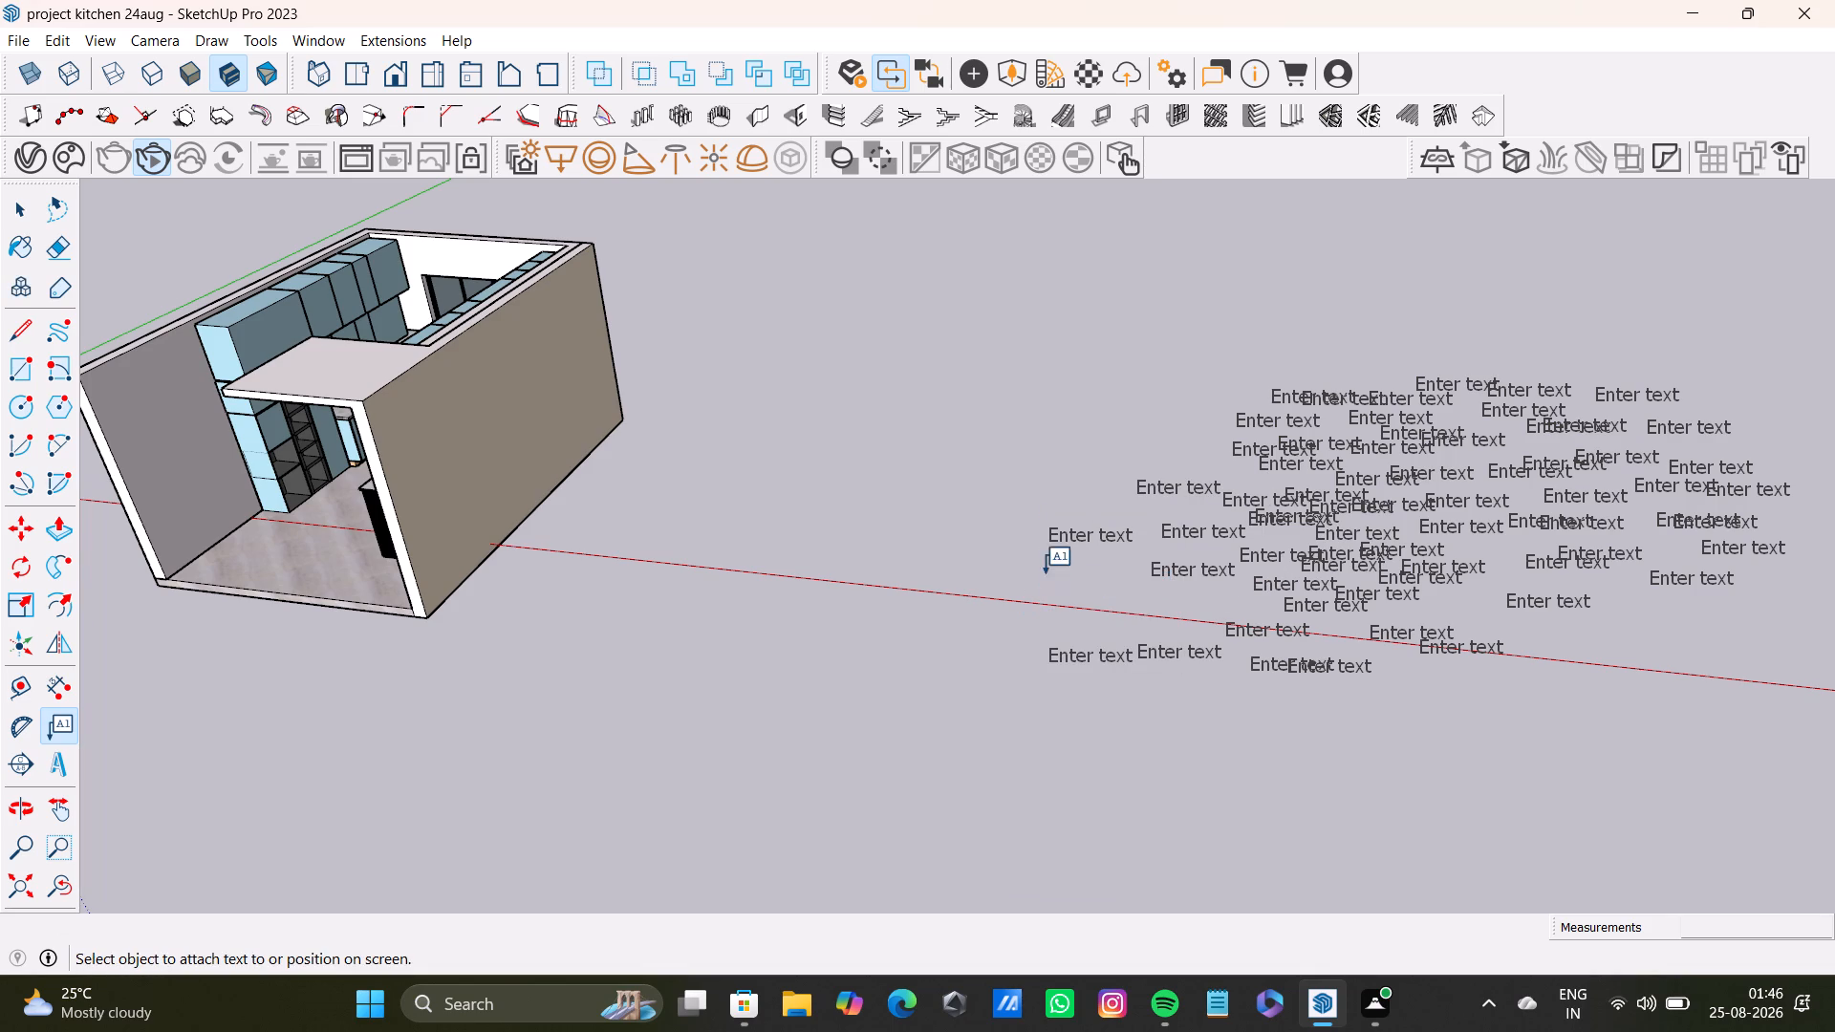
pyautogui.click(1061, 652)
pyautogui.click(1025, 579)
pyautogui.click(1019, 677)
pyautogui.click(989, 570)
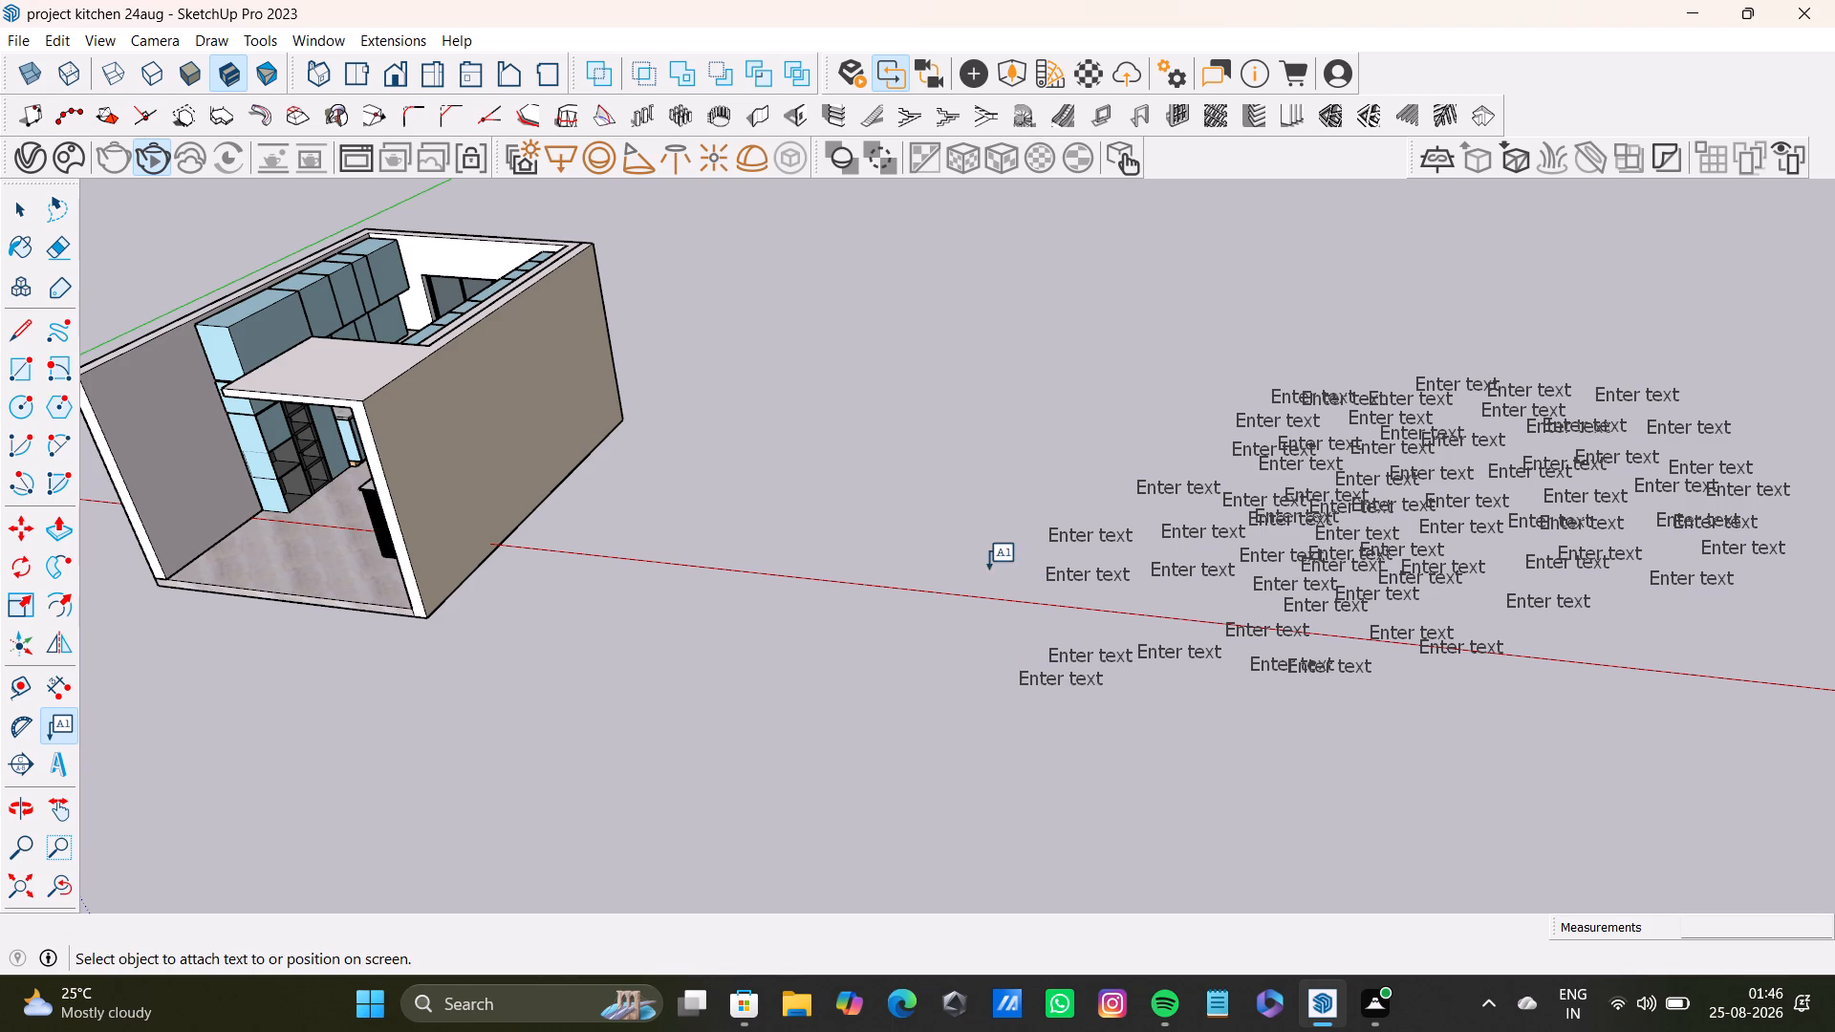
# Place three default "Enter text" labels along the red axis, filling the gaps in the two columns nearest the kitchen.
pyautogui.click(1074, 619)
pyautogui.click(1144, 613)
pyautogui.click(1159, 607)
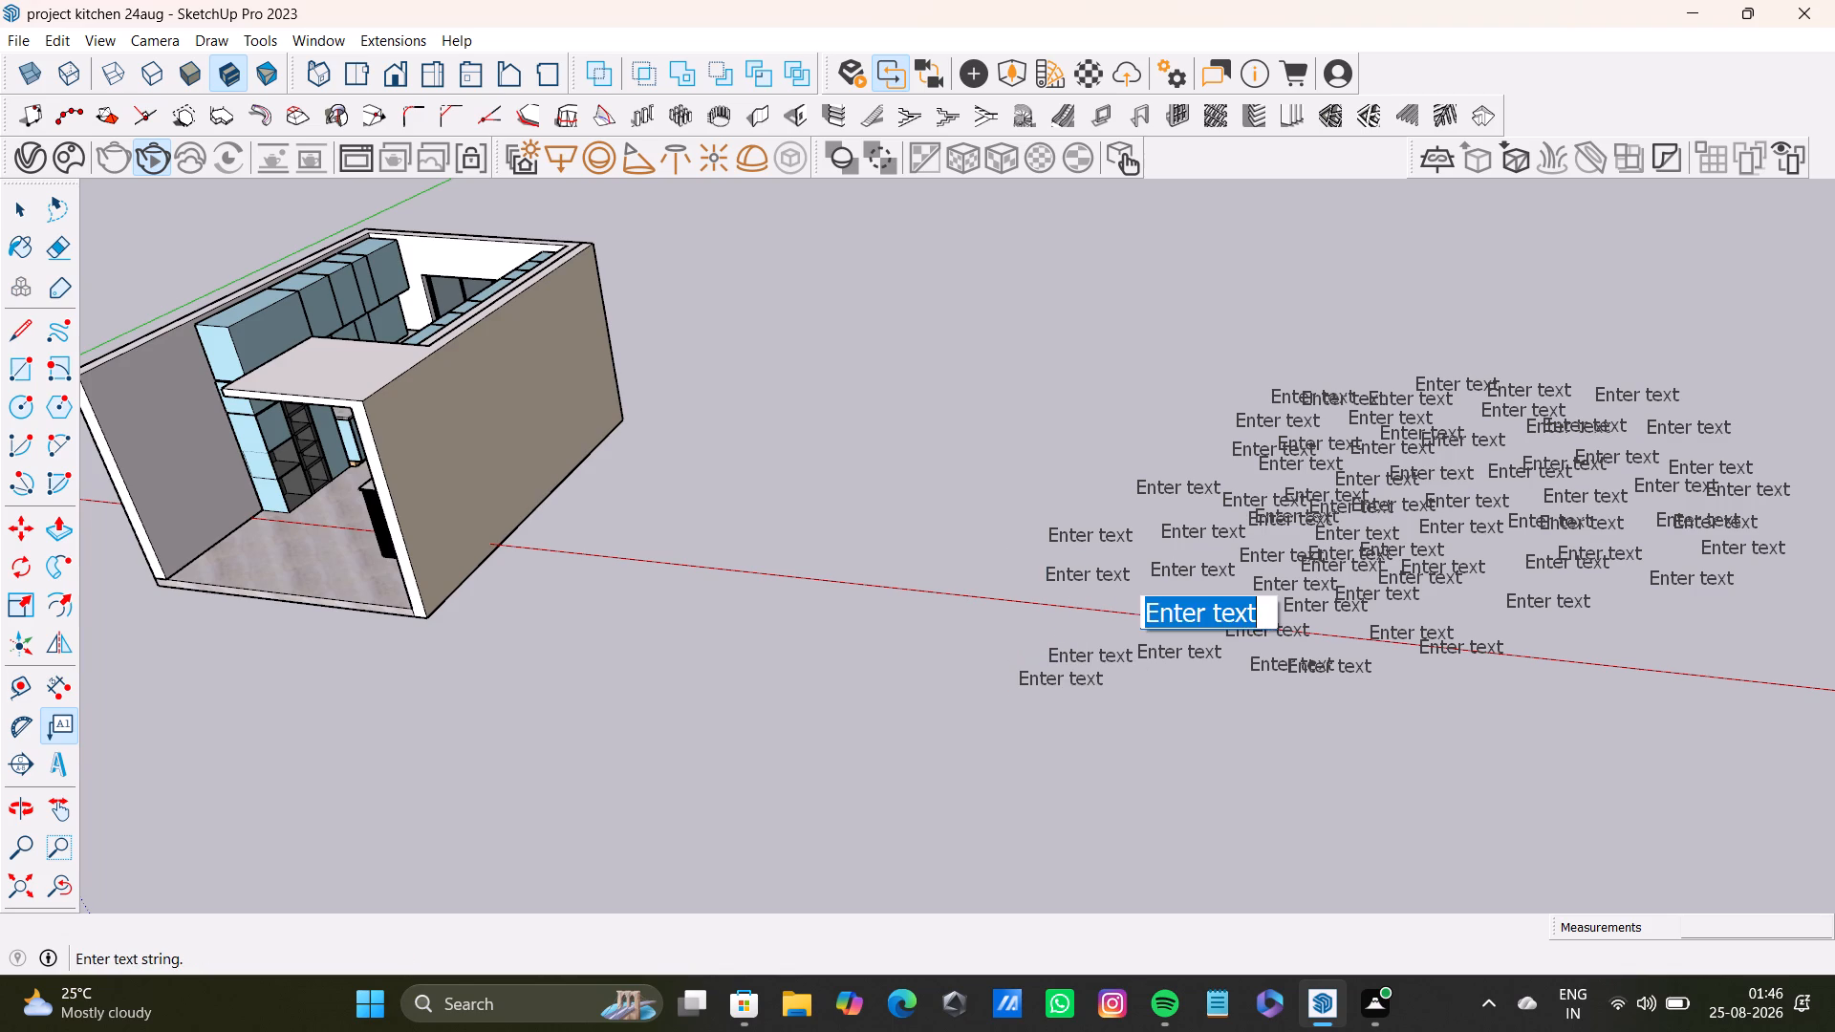
pyautogui.click(1063, 615)
pyautogui.click(1076, 631)
pyautogui.click(1073, 615)
pyautogui.click(1025, 621)
pyautogui.click(1021, 642)
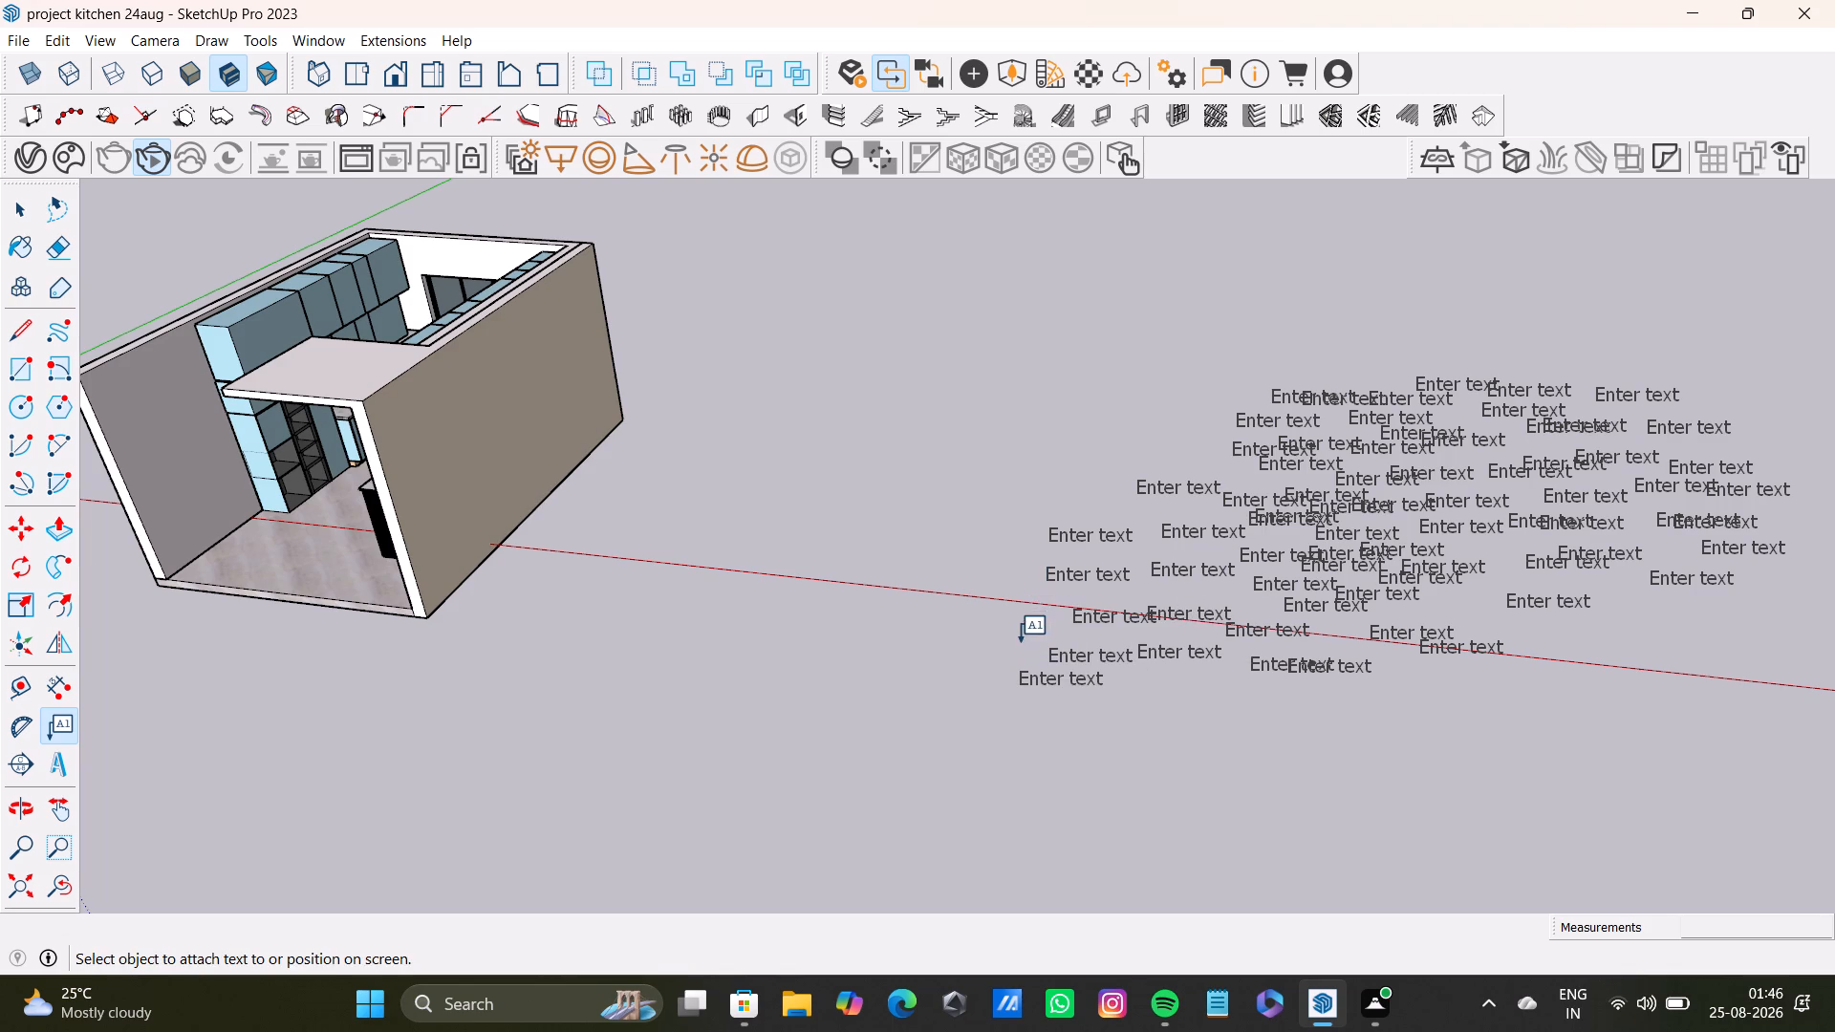
pyautogui.click(1032, 595)
pyautogui.click(1032, 572)
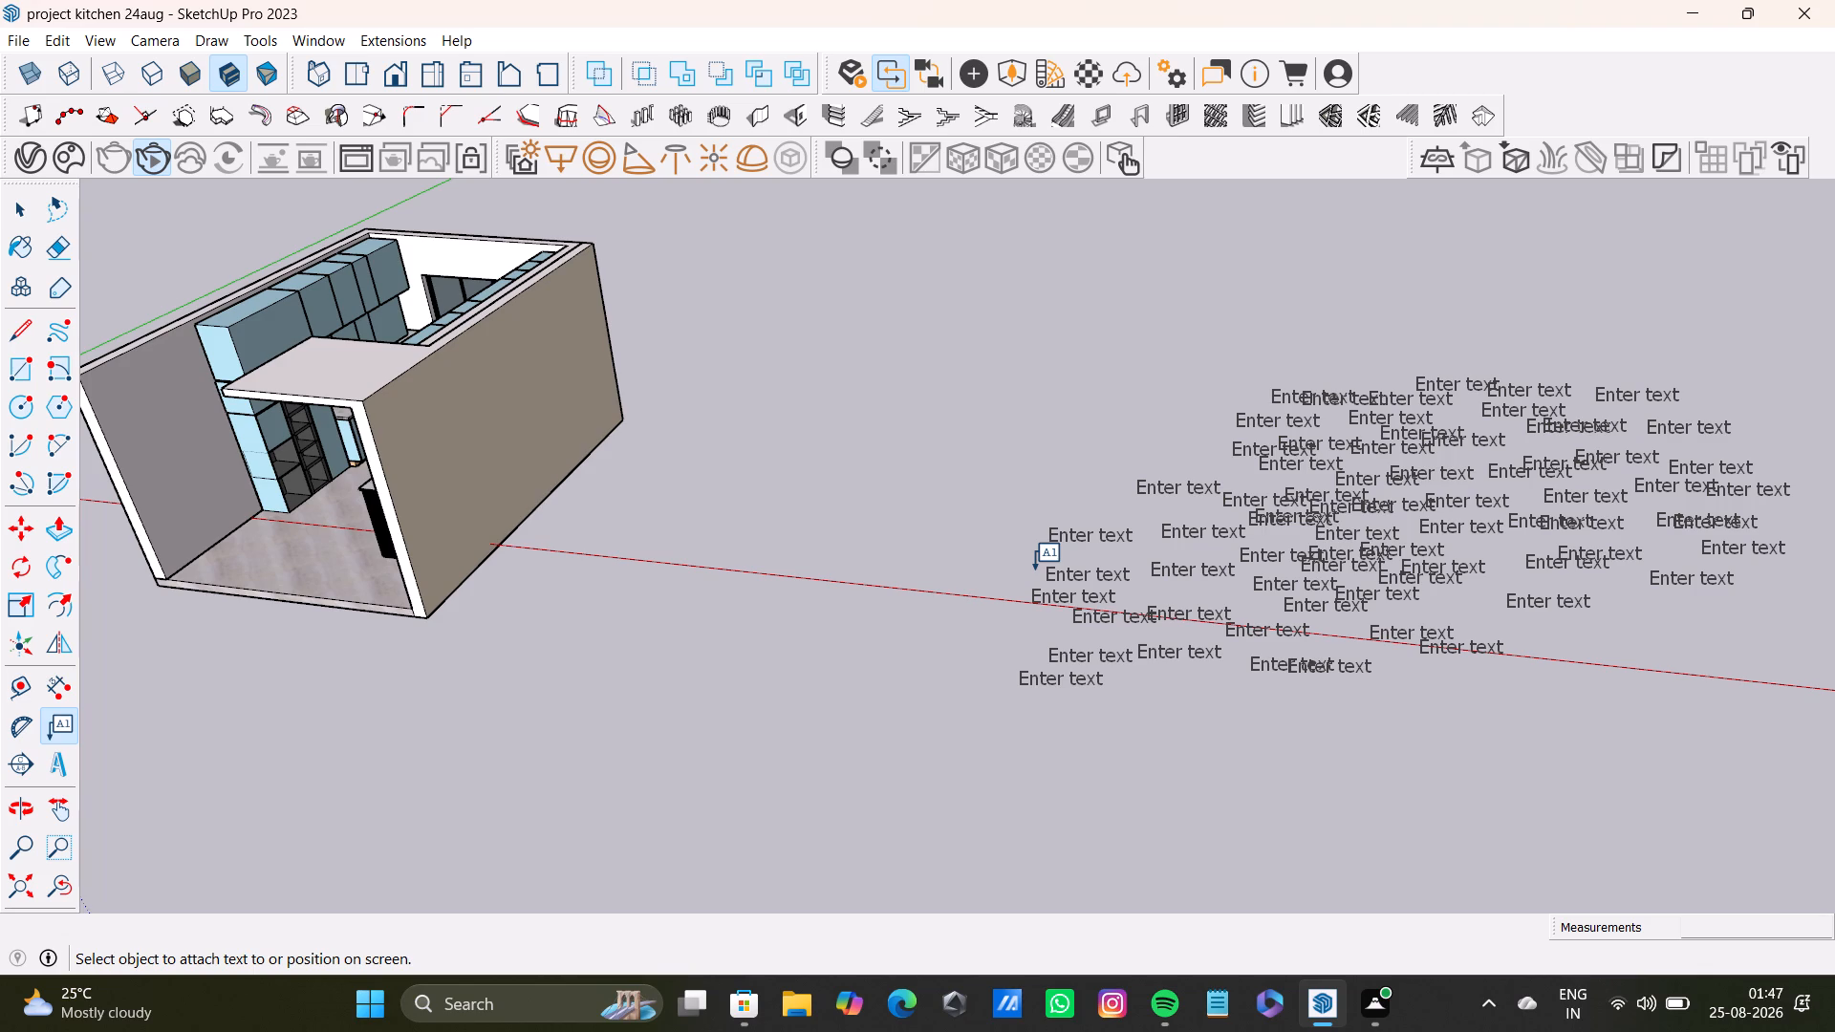
# Place three default "Enter text" labels above the two columns nearest the kitchen, each higher than the one before.
pyautogui.click(1064, 517)
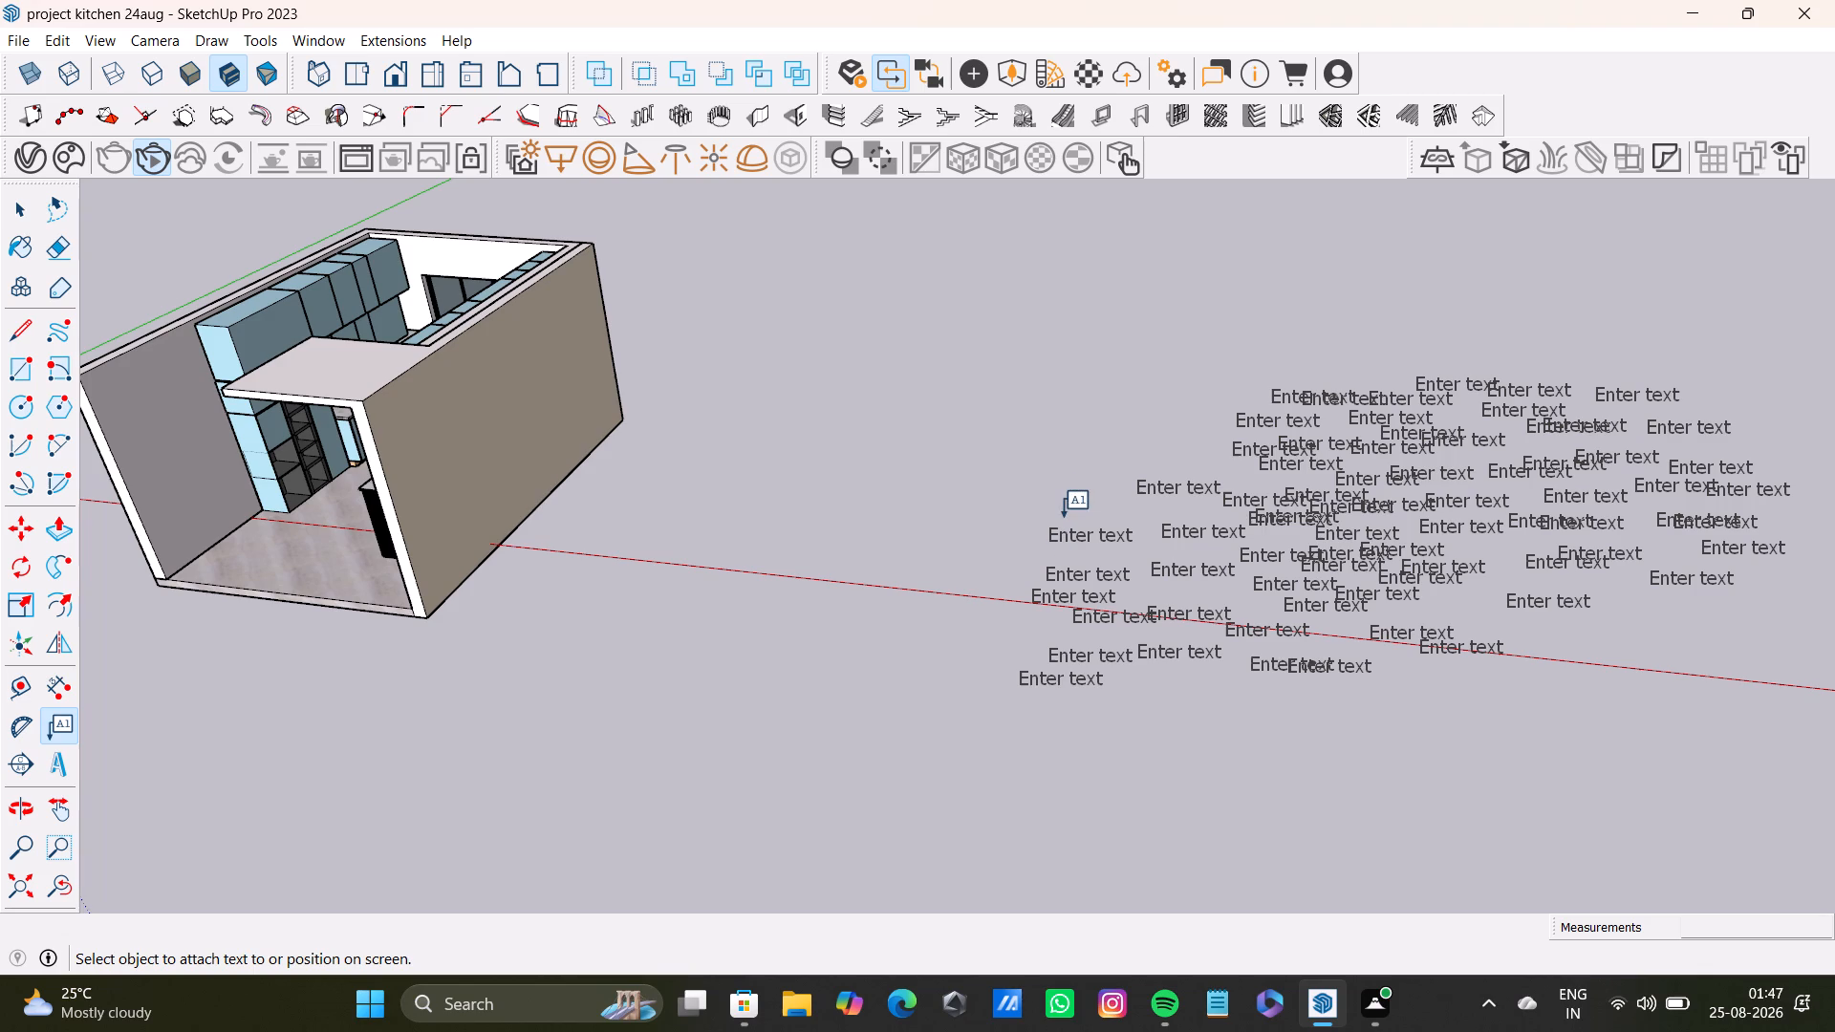
pyautogui.click(1064, 501)
pyautogui.click(1086, 493)
pyautogui.click(1079, 471)
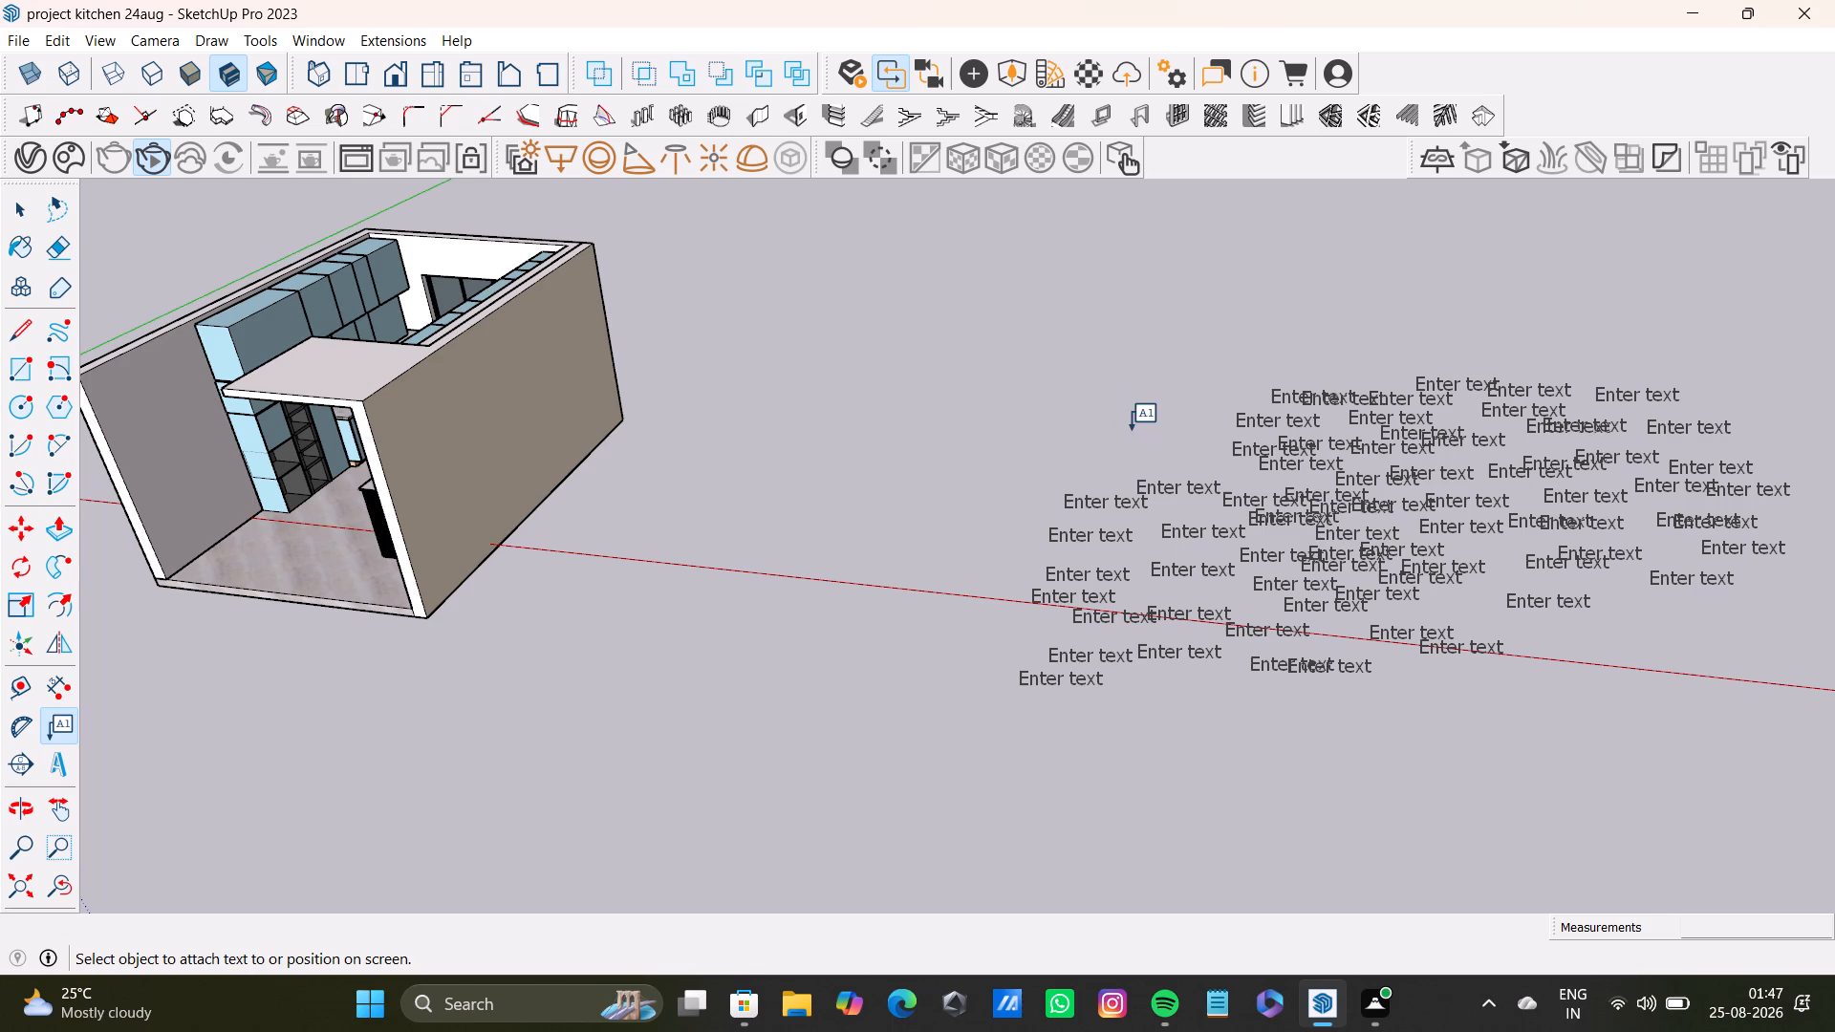
pyautogui.click(1156, 441)
pyautogui.click(1121, 458)
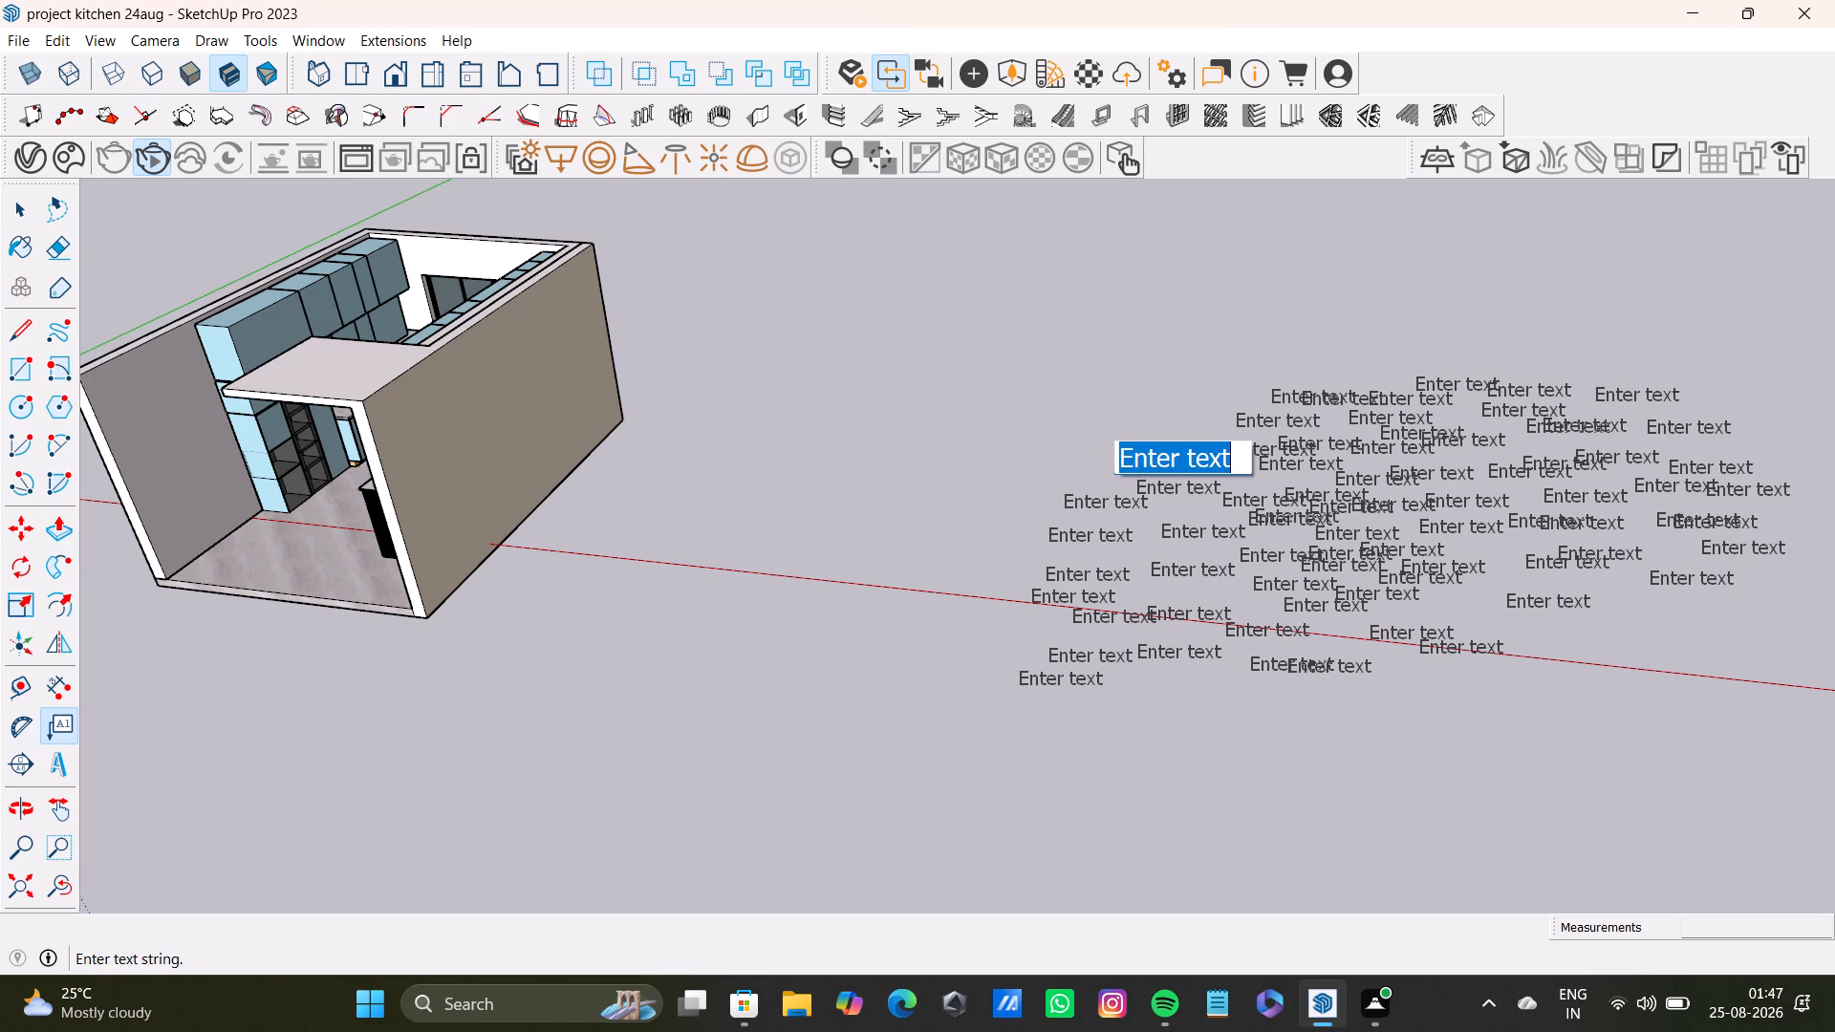
pyautogui.click(1086, 453)
pyautogui.click(1050, 431)
pyautogui.click(1096, 409)
pyautogui.click(1196, 399)
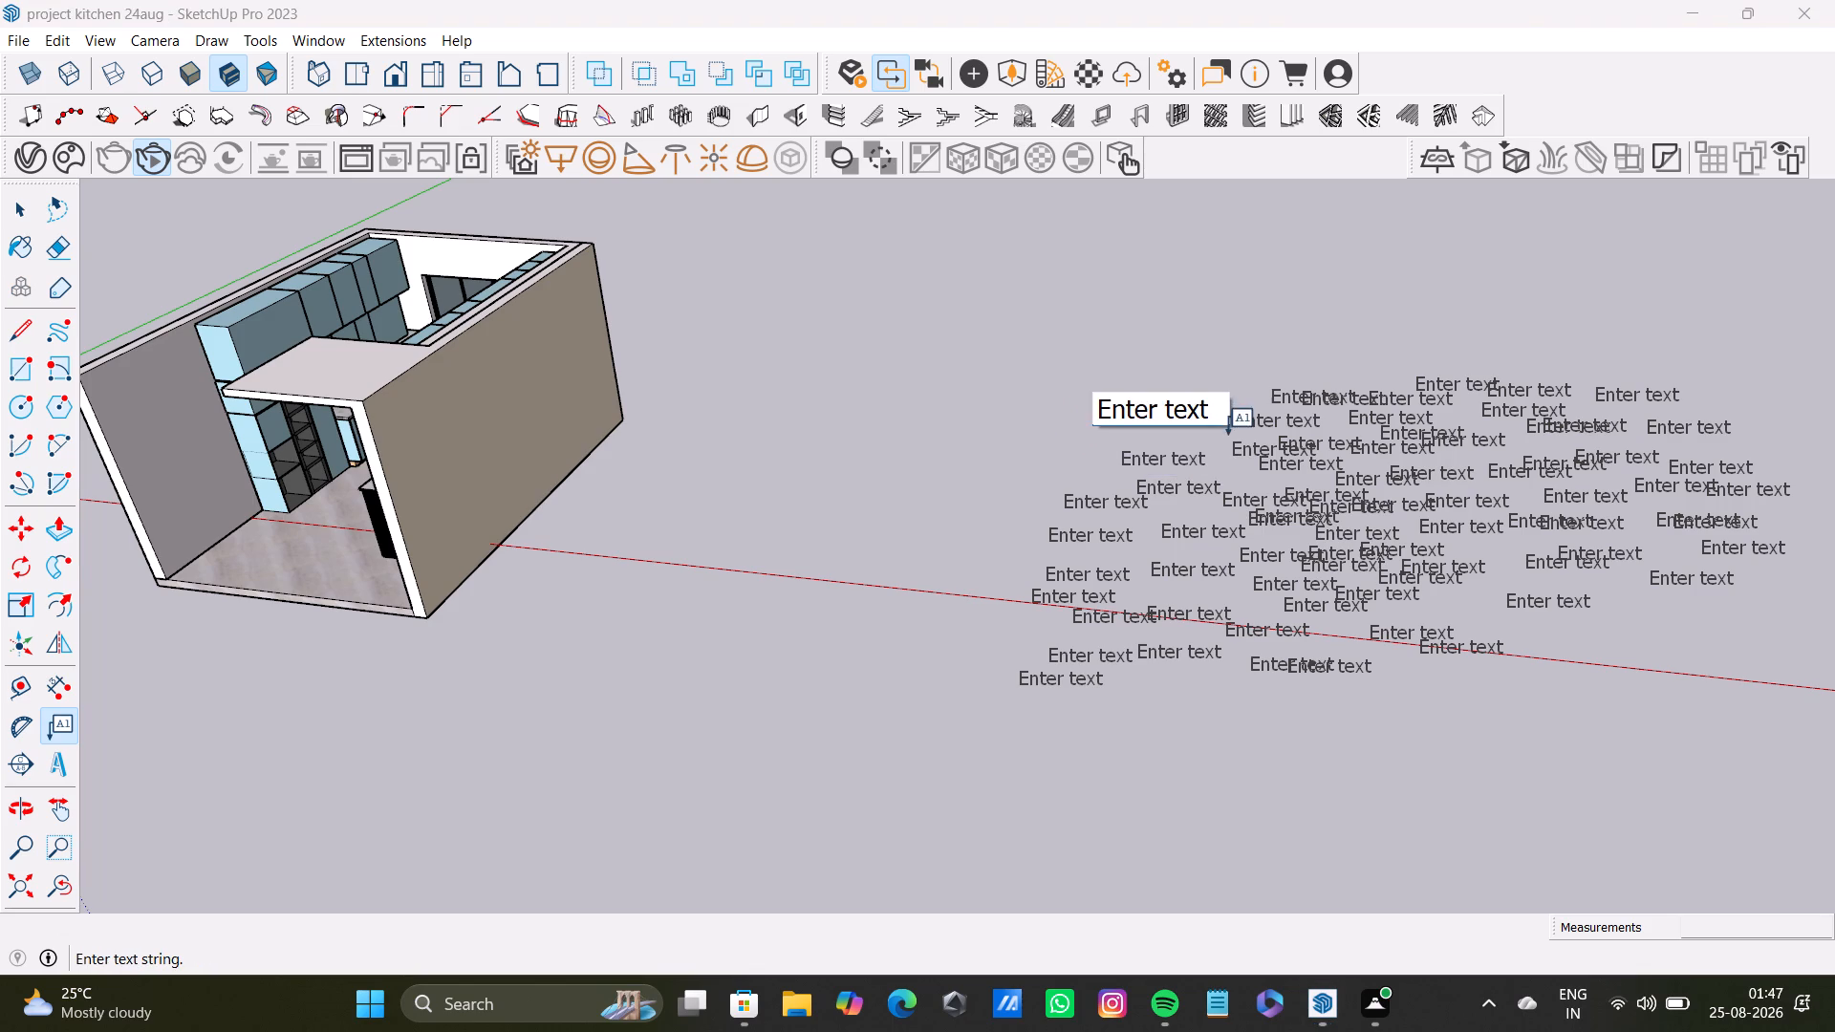
# Place three more default "Enter text" labels among the upper labels nearest the kitchen, filling gaps between them and the main group.
pyautogui.click(1228, 436)
pyautogui.click(1199, 429)
pyautogui.click(1125, 433)
pyautogui.click(1058, 443)
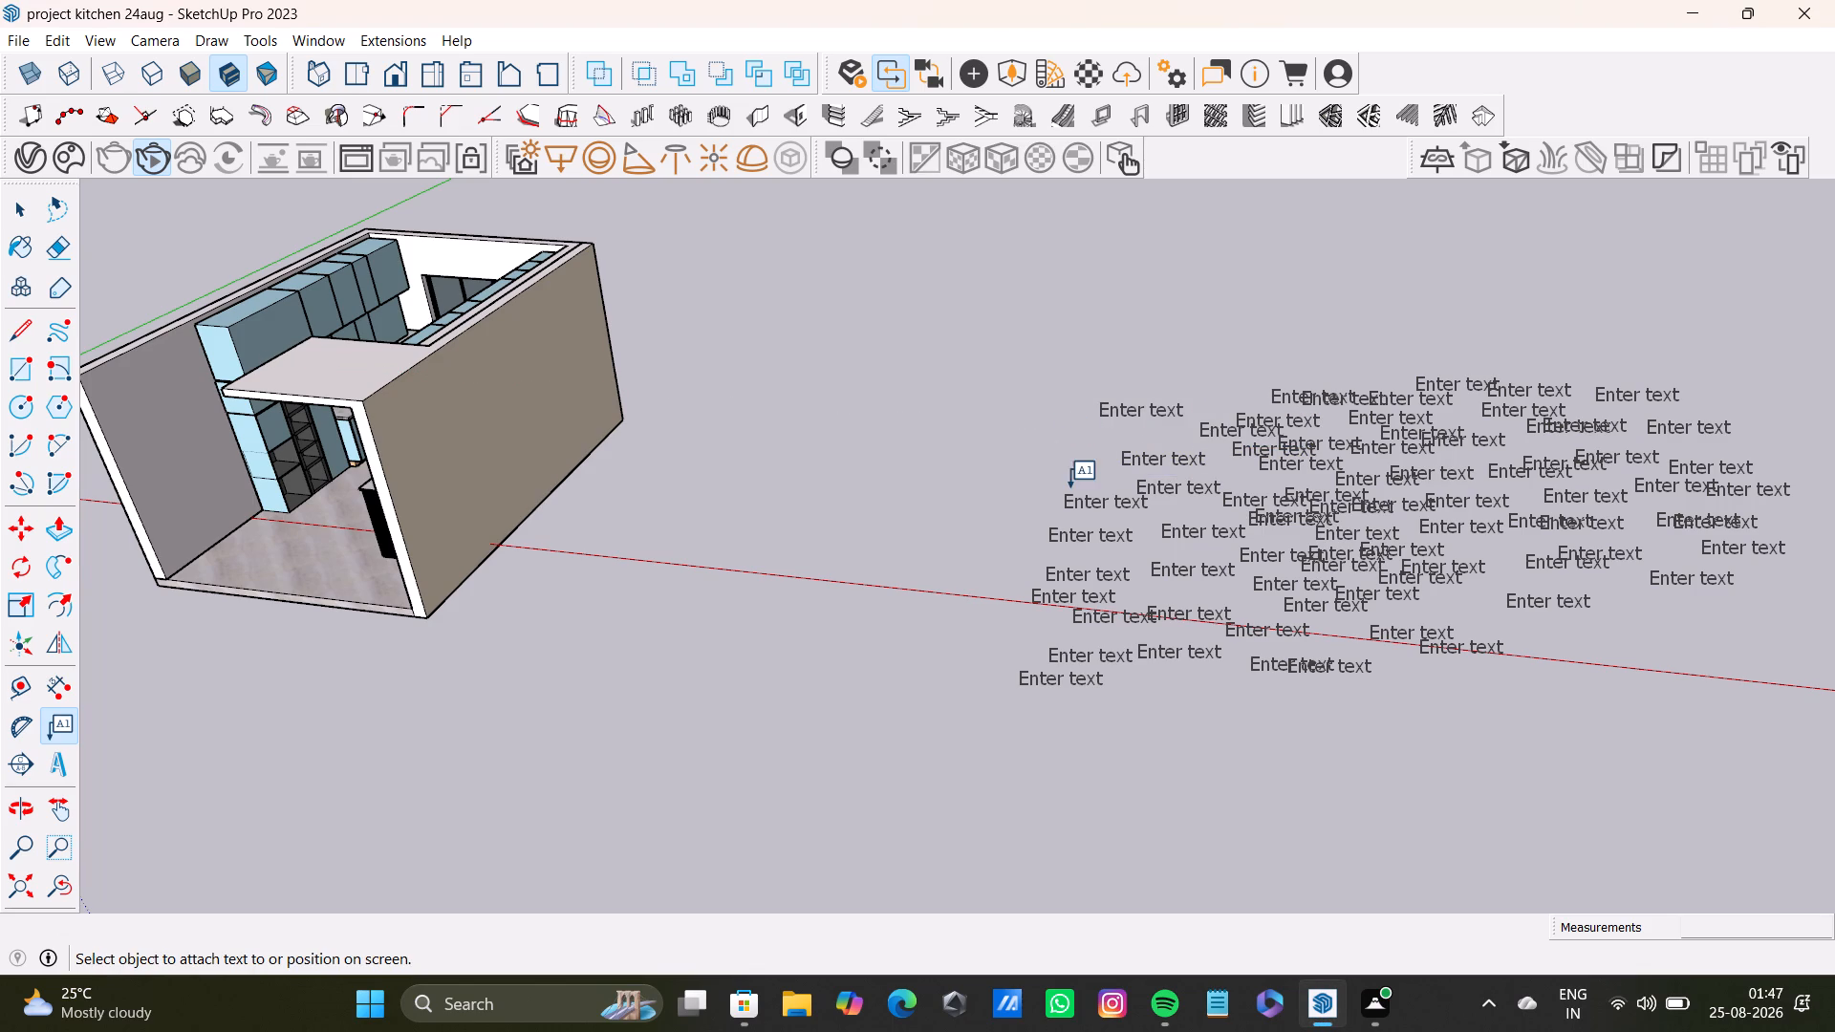
pyautogui.click(1070, 487)
pyautogui.click(1065, 458)
pyautogui.click(1061, 451)
pyautogui.click(1074, 445)
pyautogui.click(1080, 461)
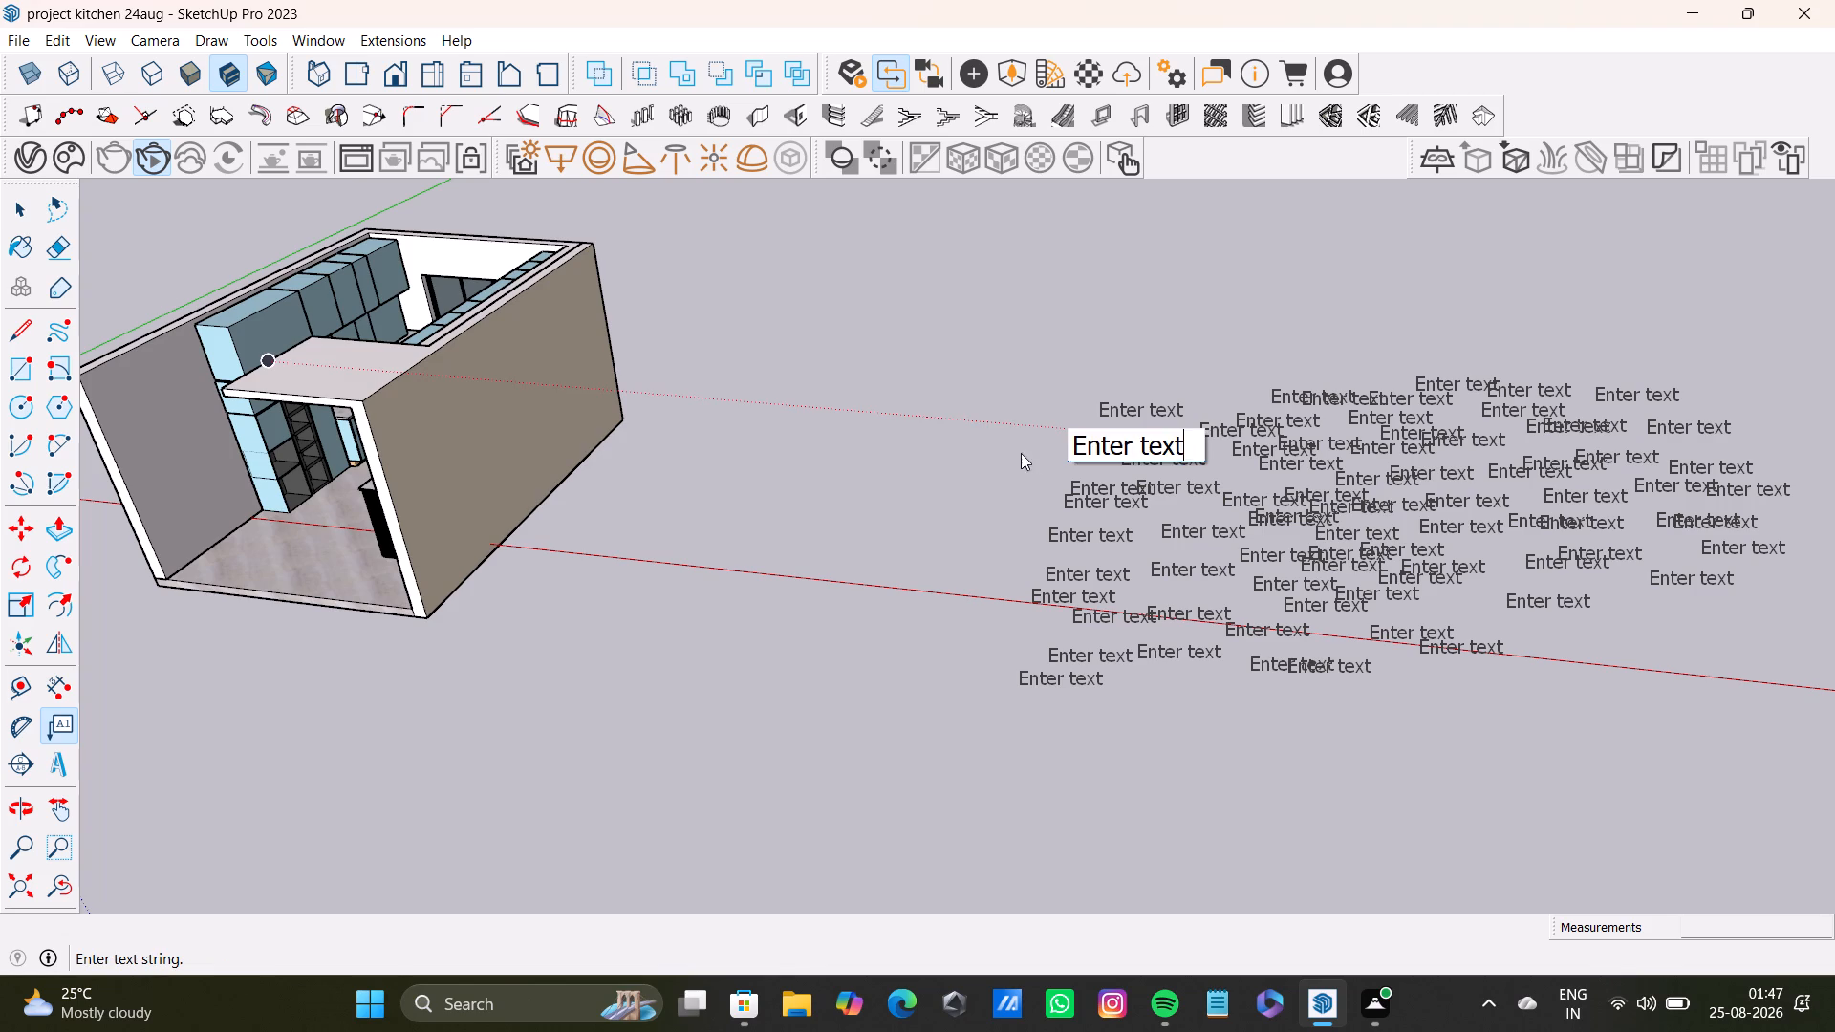
pyautogui.click(1021, 453)
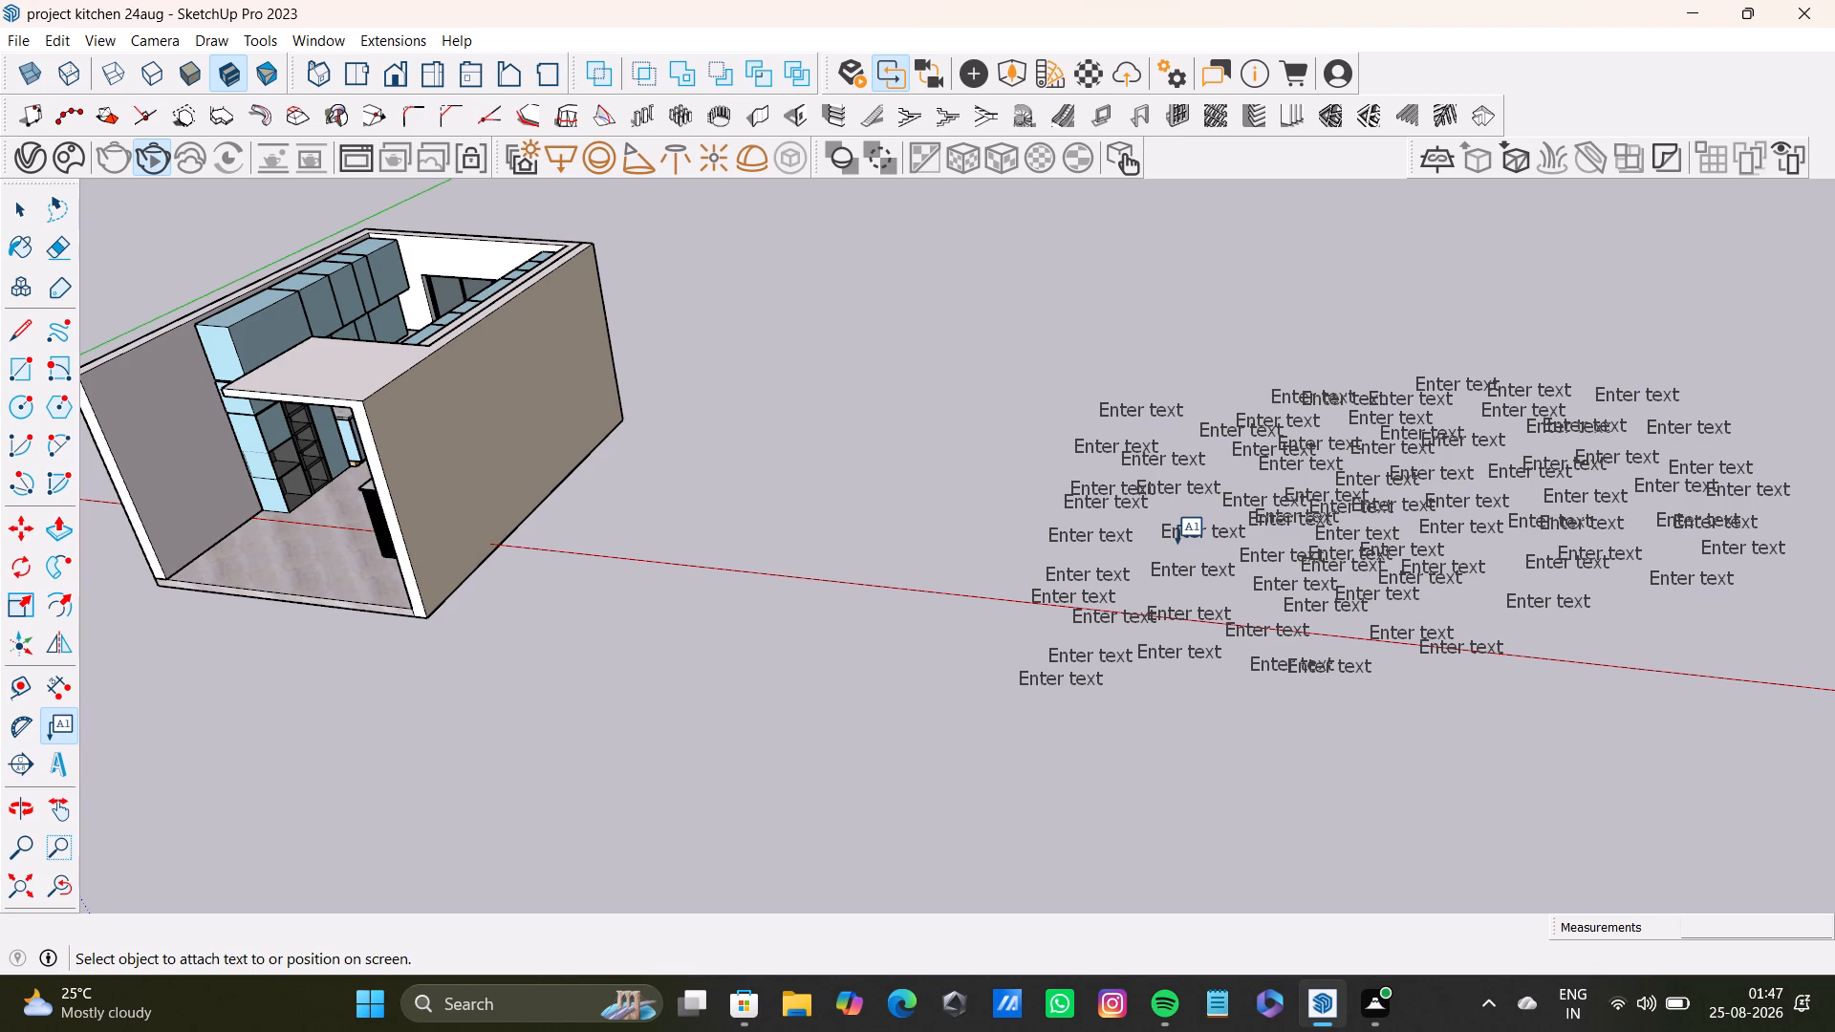
# Place three default "Enter text" labels below the red axis, clustered under the lowest labels on the kitchen side.
pyautogui.click(1172, 695)
pyautogui.click(1208, 710)
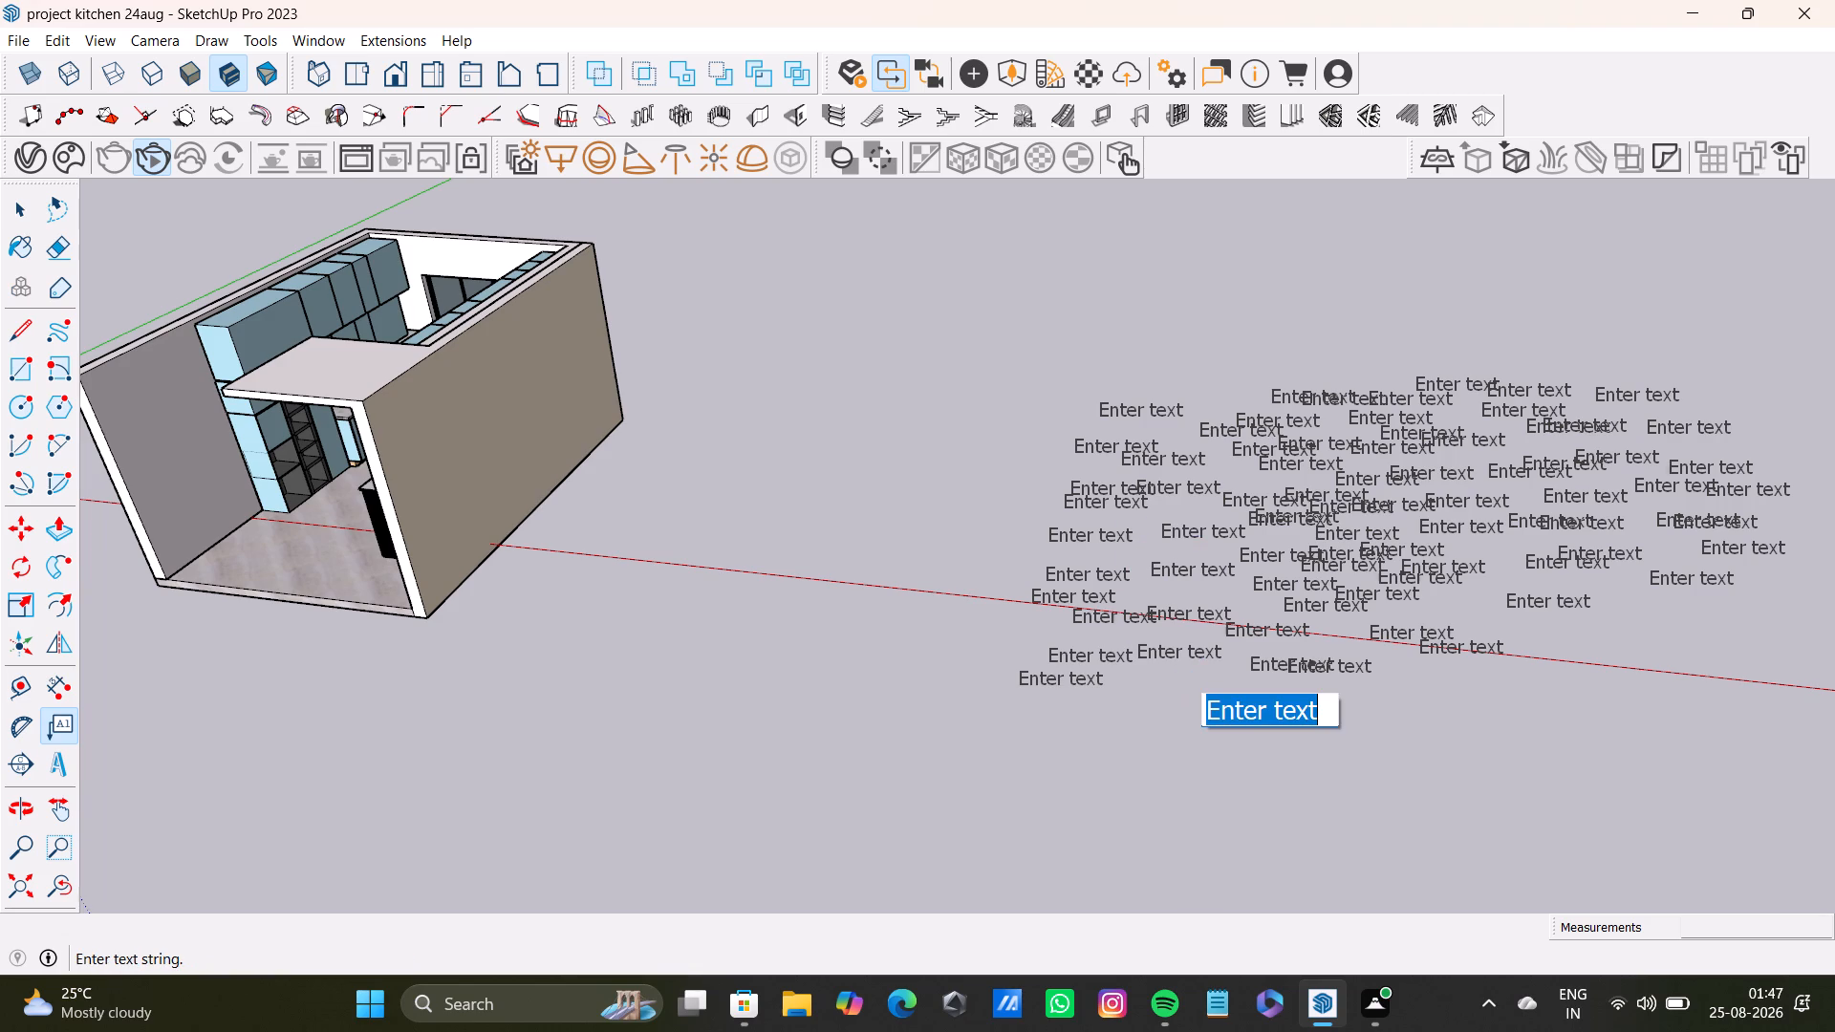
pyautogui.click(1155, 712)
pyautogui.click(1140, 701)
pyautogui.click(1138, 697)
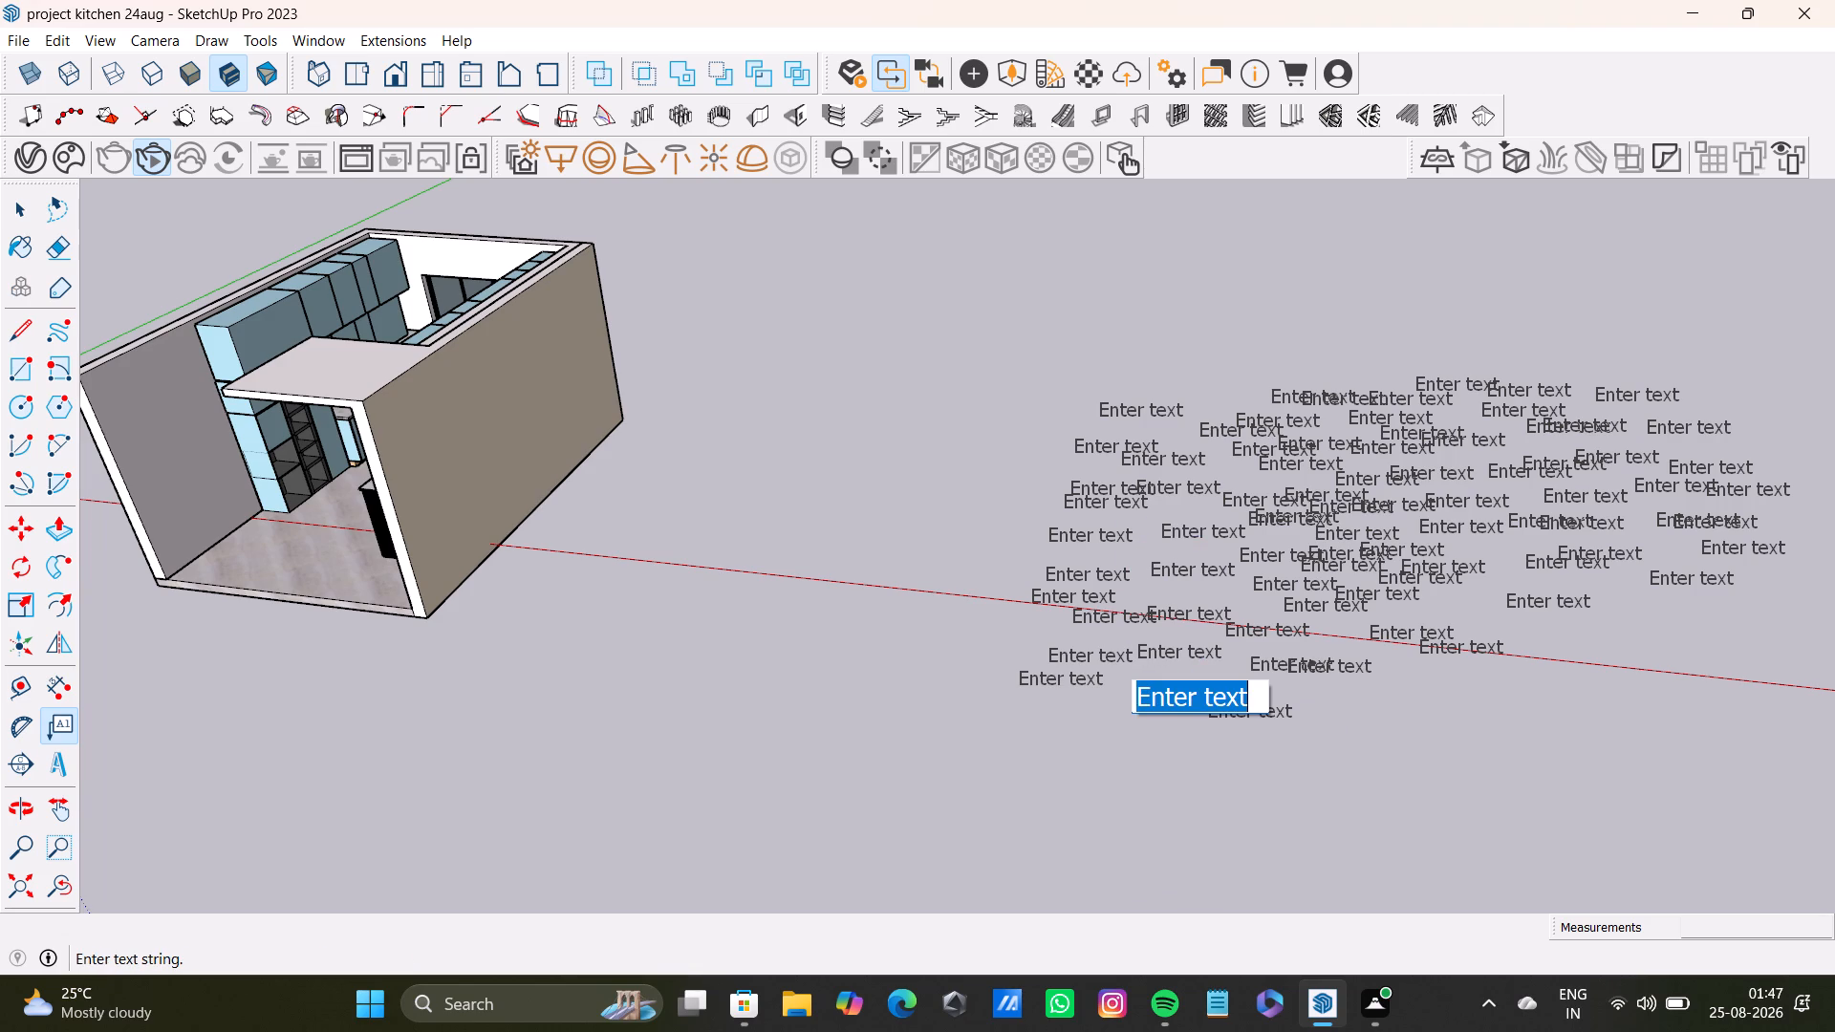
pyautogui.click(1124, 696)
pyautogui.click(1095, 710)
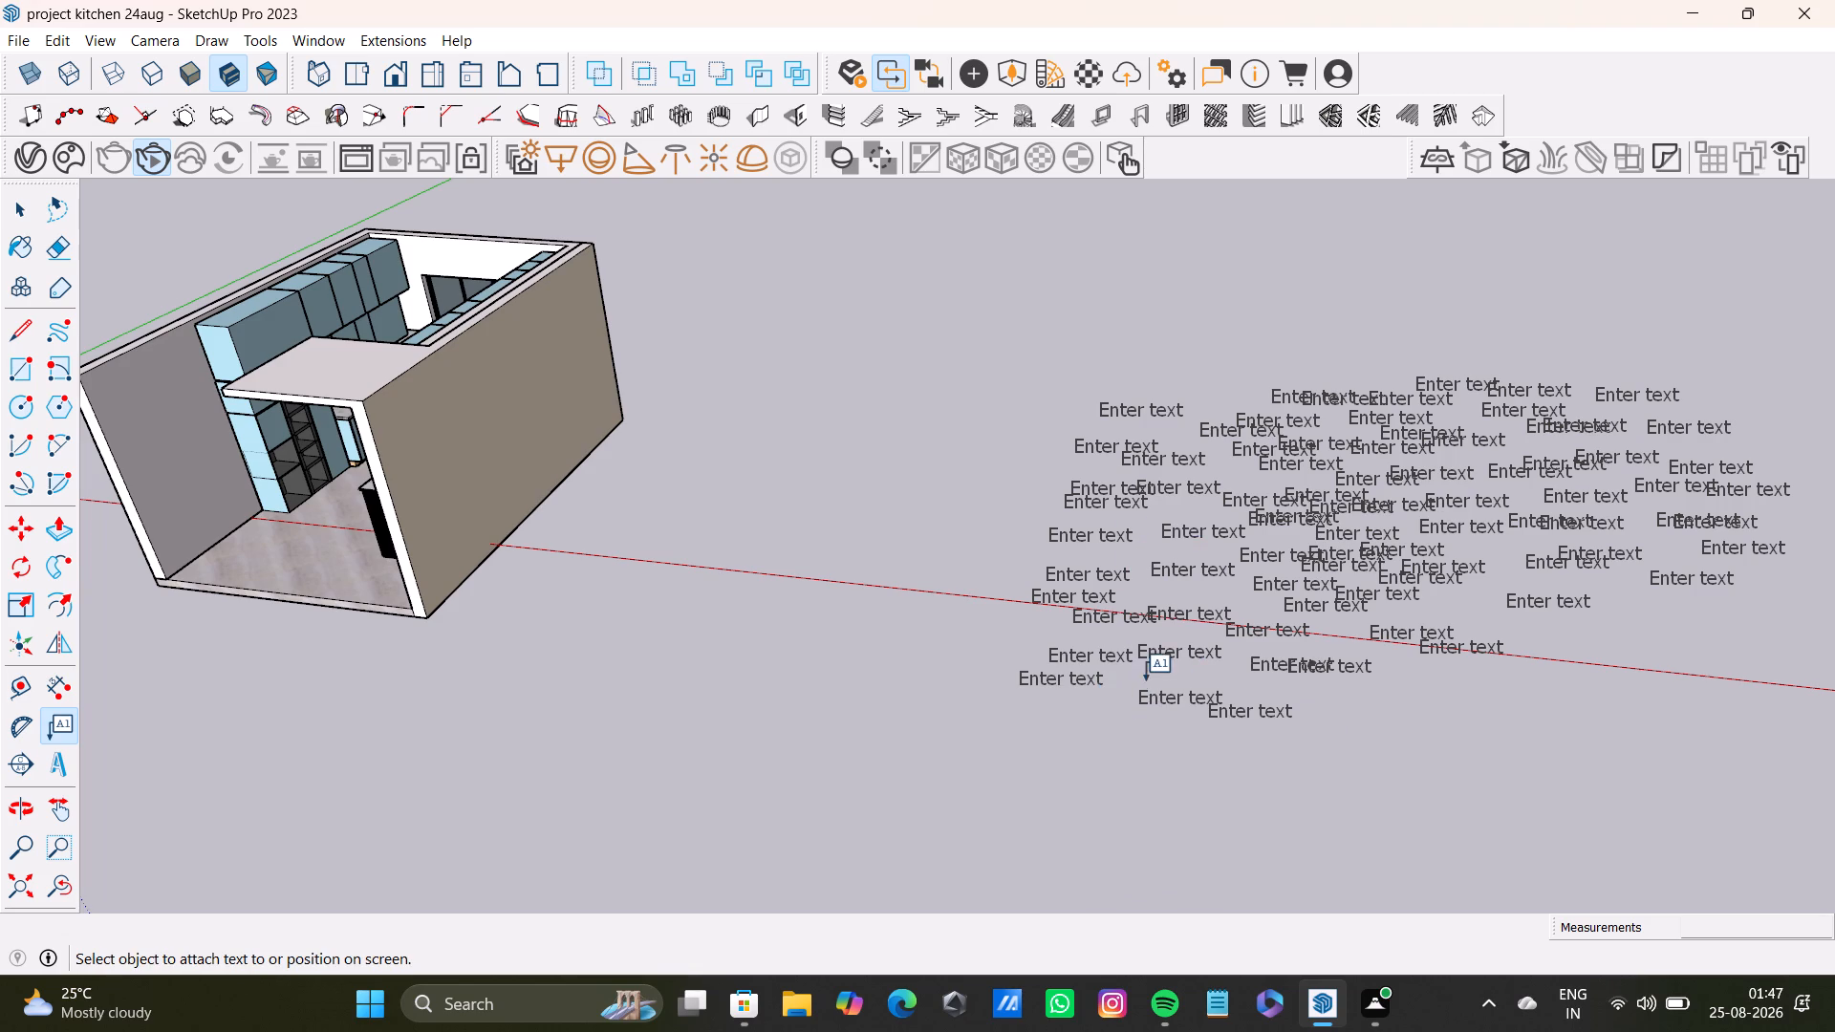
pyautogui.click(1153, 678)
pyautogui.click(1342, 700)
pyautogui.click(1352, 641)
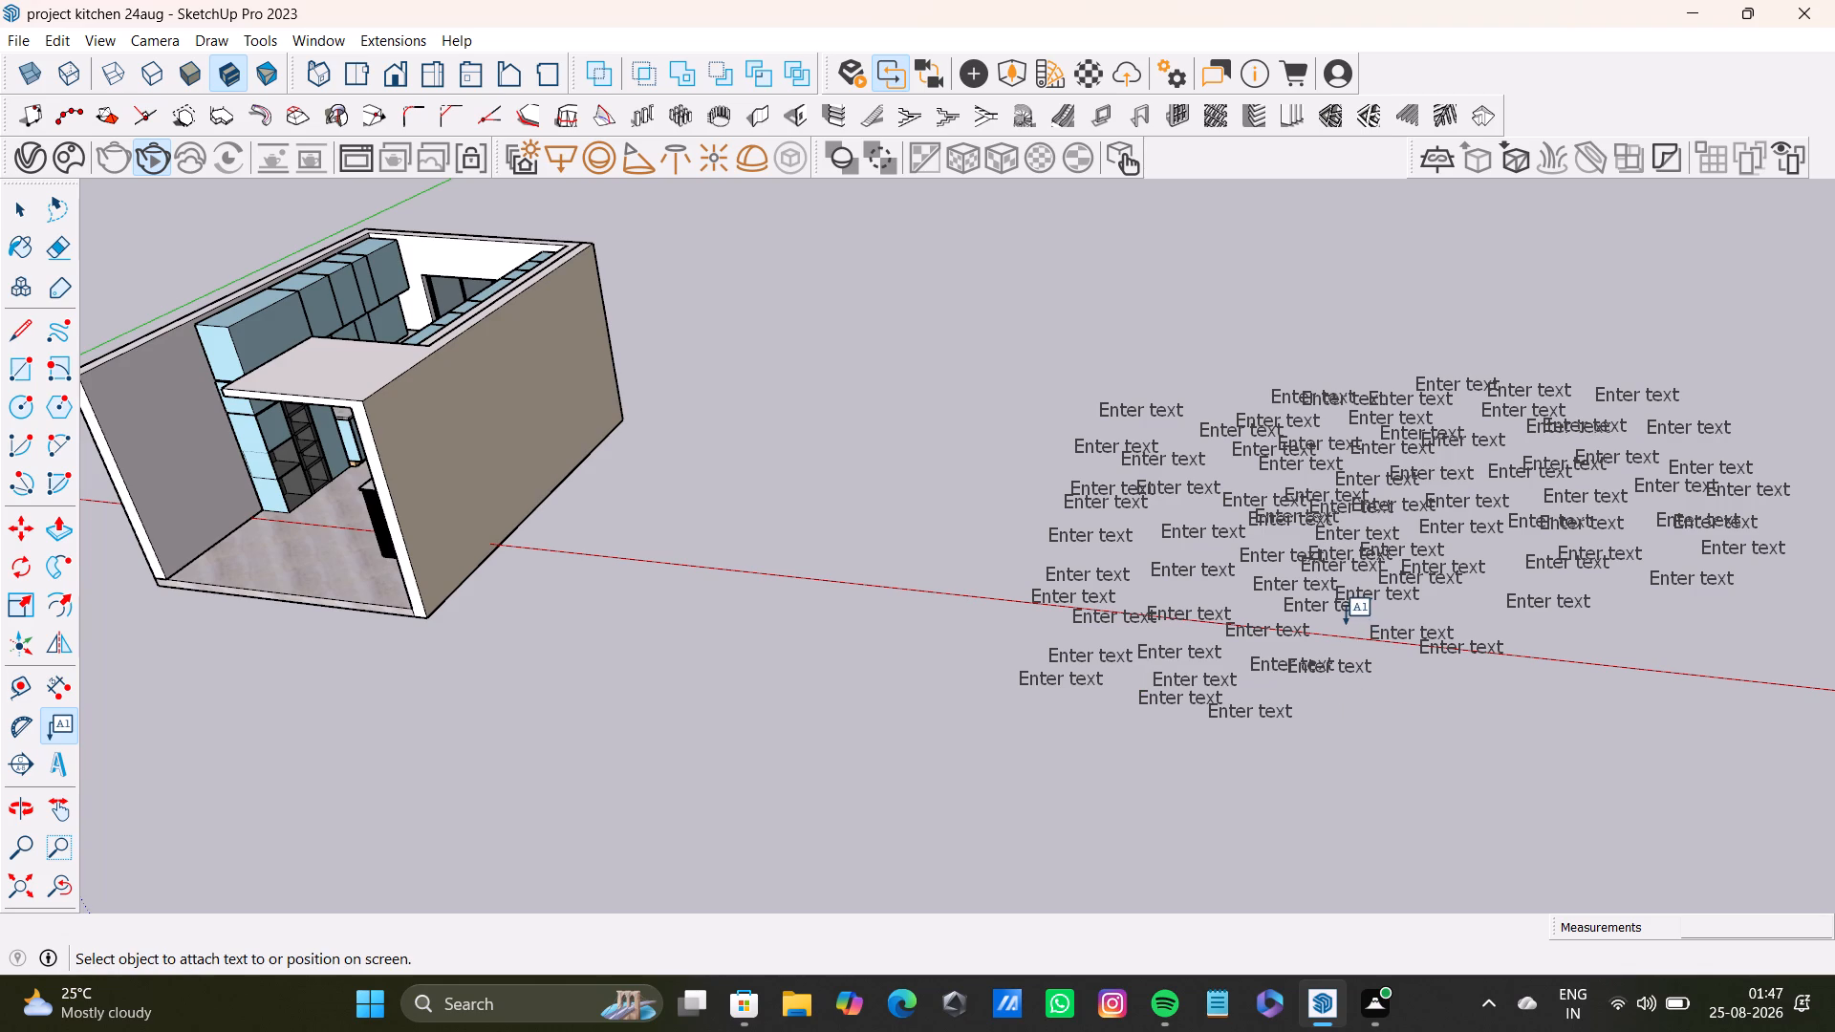
# Place four default "Enter text" labels around the red axis in the middle and far parts of the group, the last well below it.
pyautogui.click(1346, 624)
pyautogui.click(1404, 660)
pyautogui.click(1461, 604)
pyautogui.click(1494, 640)
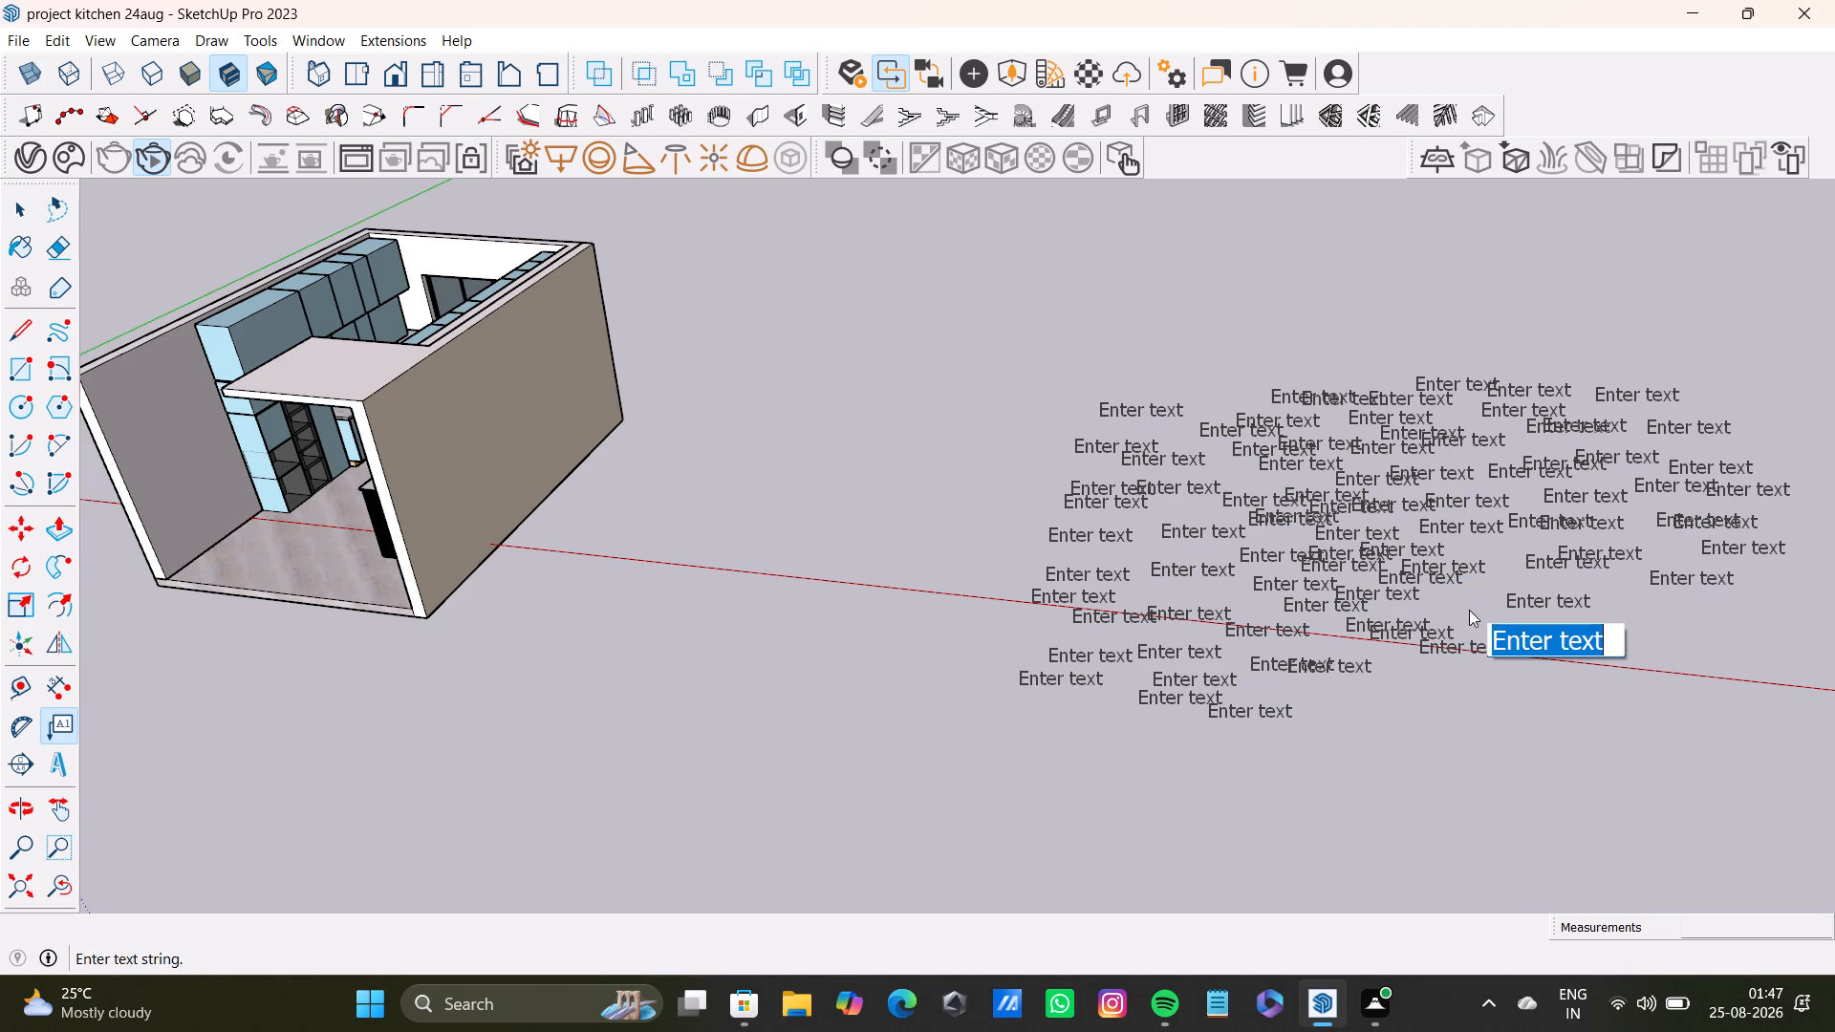
pyautogui.click(1469, 610)
pyautogui.moveTo(1467, 608); pyautogui.dragTo(1483, 604)
pyautogui.click(1499, 555)
pyautogui.click(1482, 594)
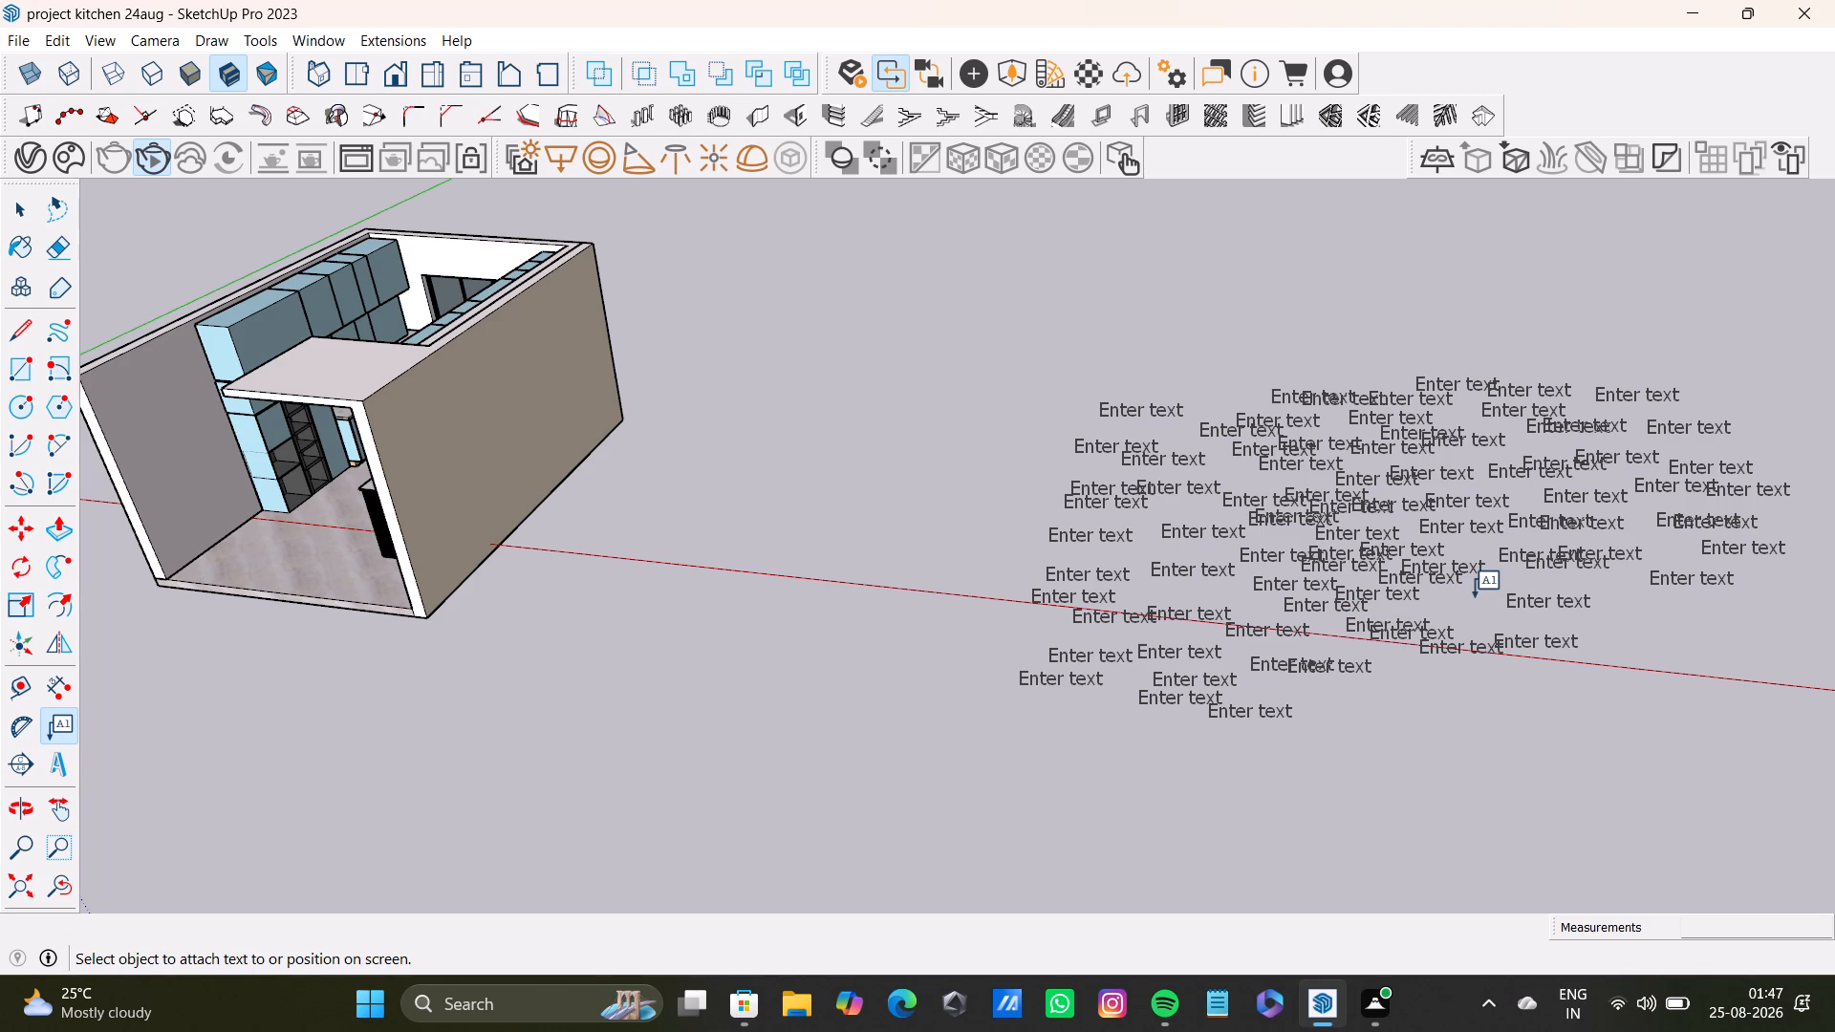
pyautogui.moveTo(1475, 597); pyautogui.dragTo(1479, 618)
pyautogui.click(1461, 709)
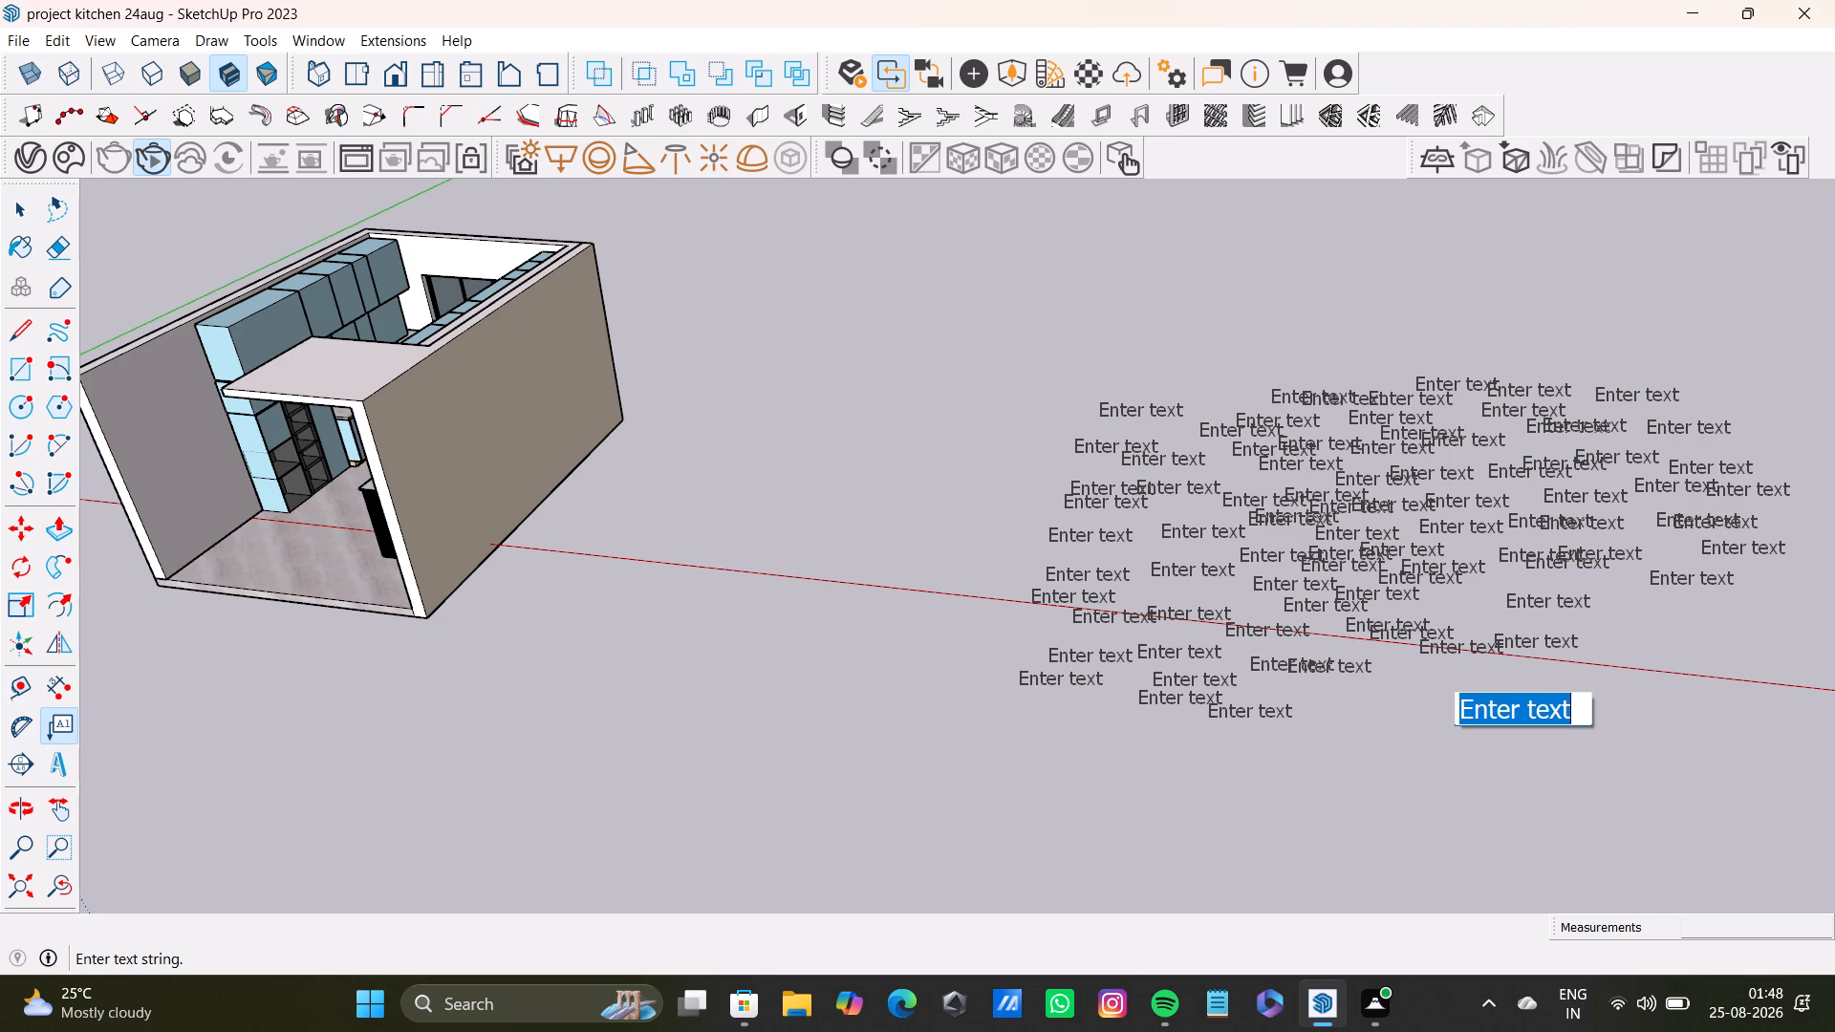
pyautogui.click(1051, 490)
# Place two default "Enter text" labels on the kitchen-side edge of the group, just above the red axis.
pyautogui.click(1039, 570)
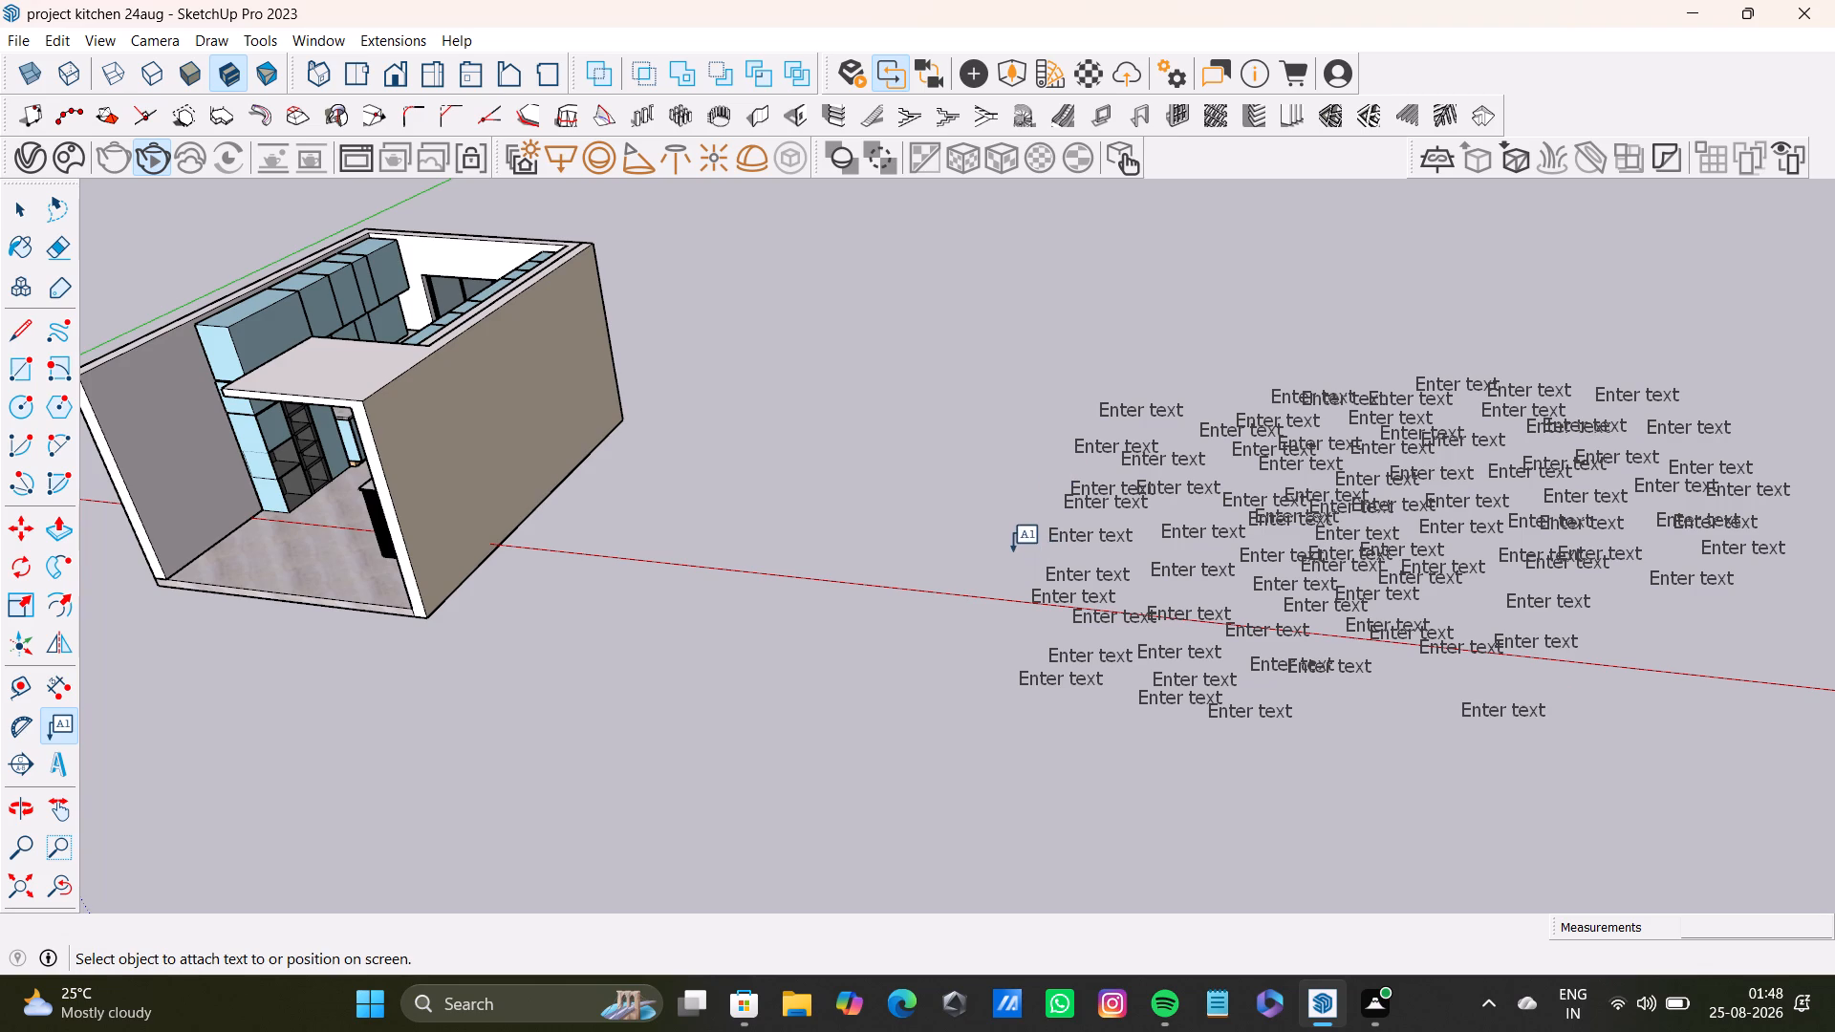
pyautogui.click(1013, 547)
pyautogui.click(1029, 481)
pyautogui.click(1041, 473)
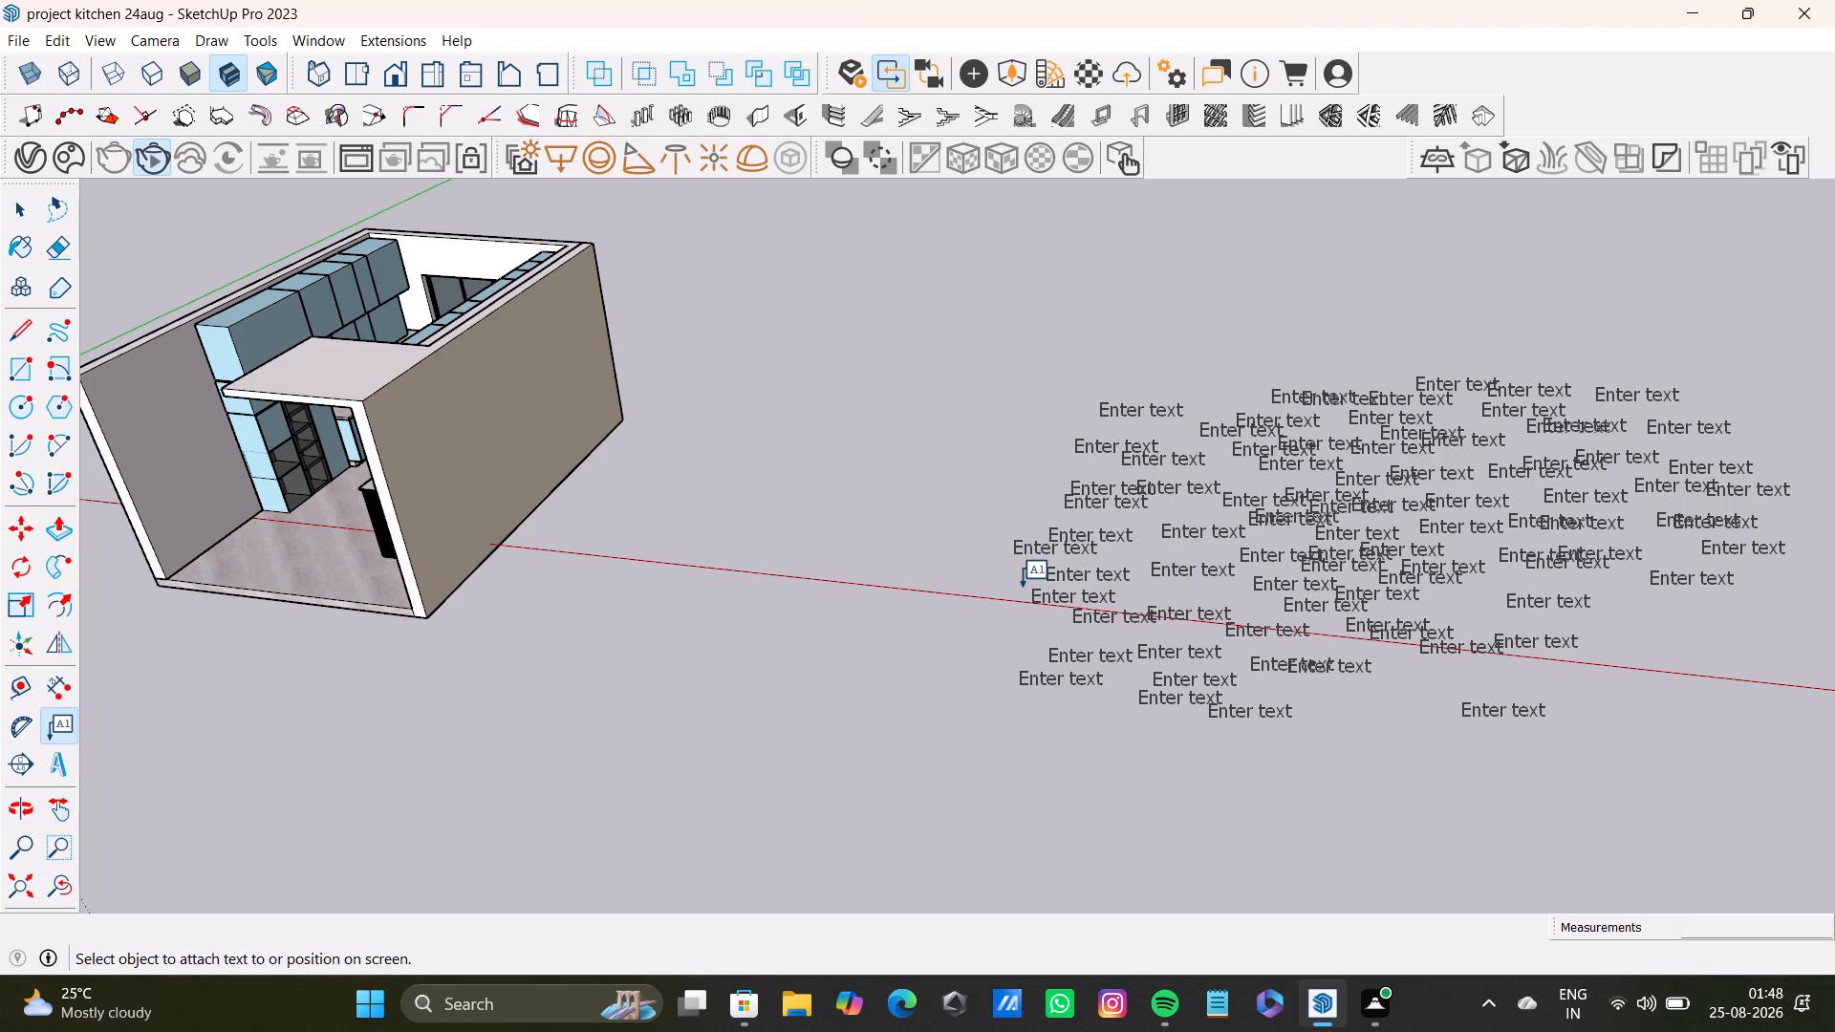
pyautogui.click(1023, 587)
pyautogui.click(1035, 646)
# Place four default "Enter text" labels below the red axis on the kitchen side, the last just under the axis nearest the kitchen.
pyautogui.click(1077, 771)
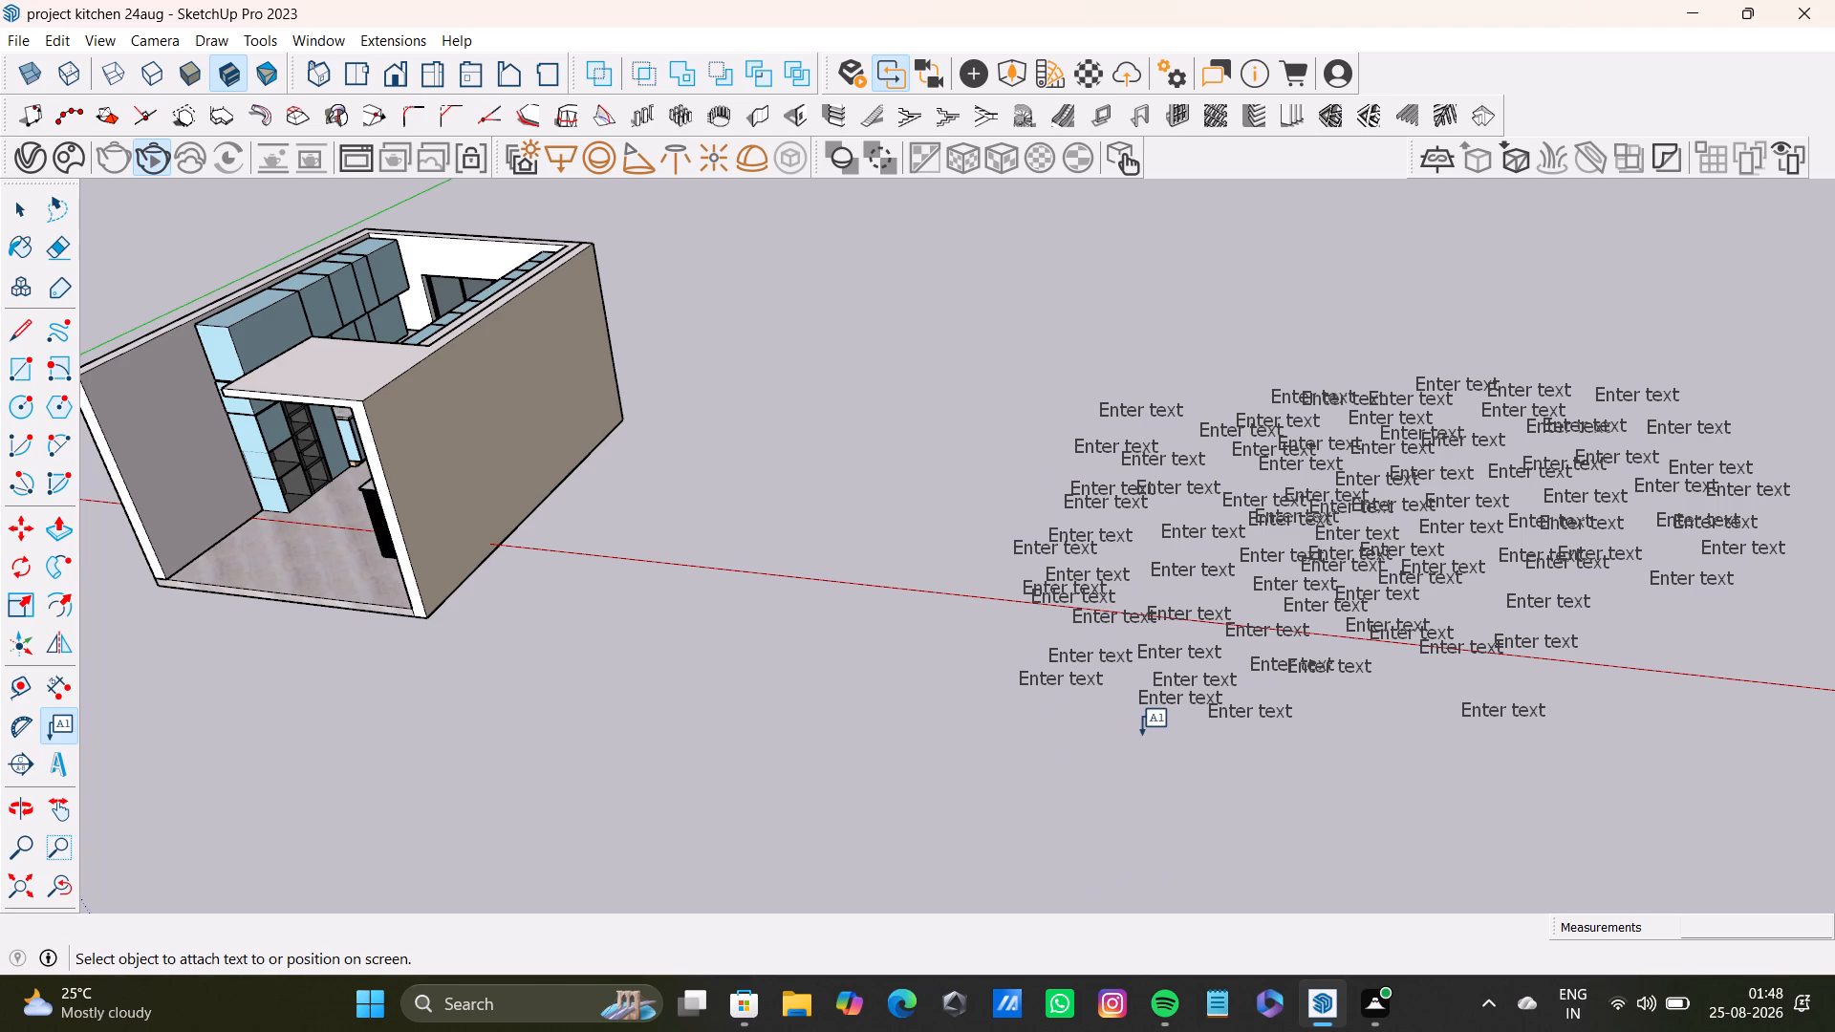
pyautogui.click(1148, 730)
pyautogui.click(1062, 705)
pyautogui.click(1023, 640)
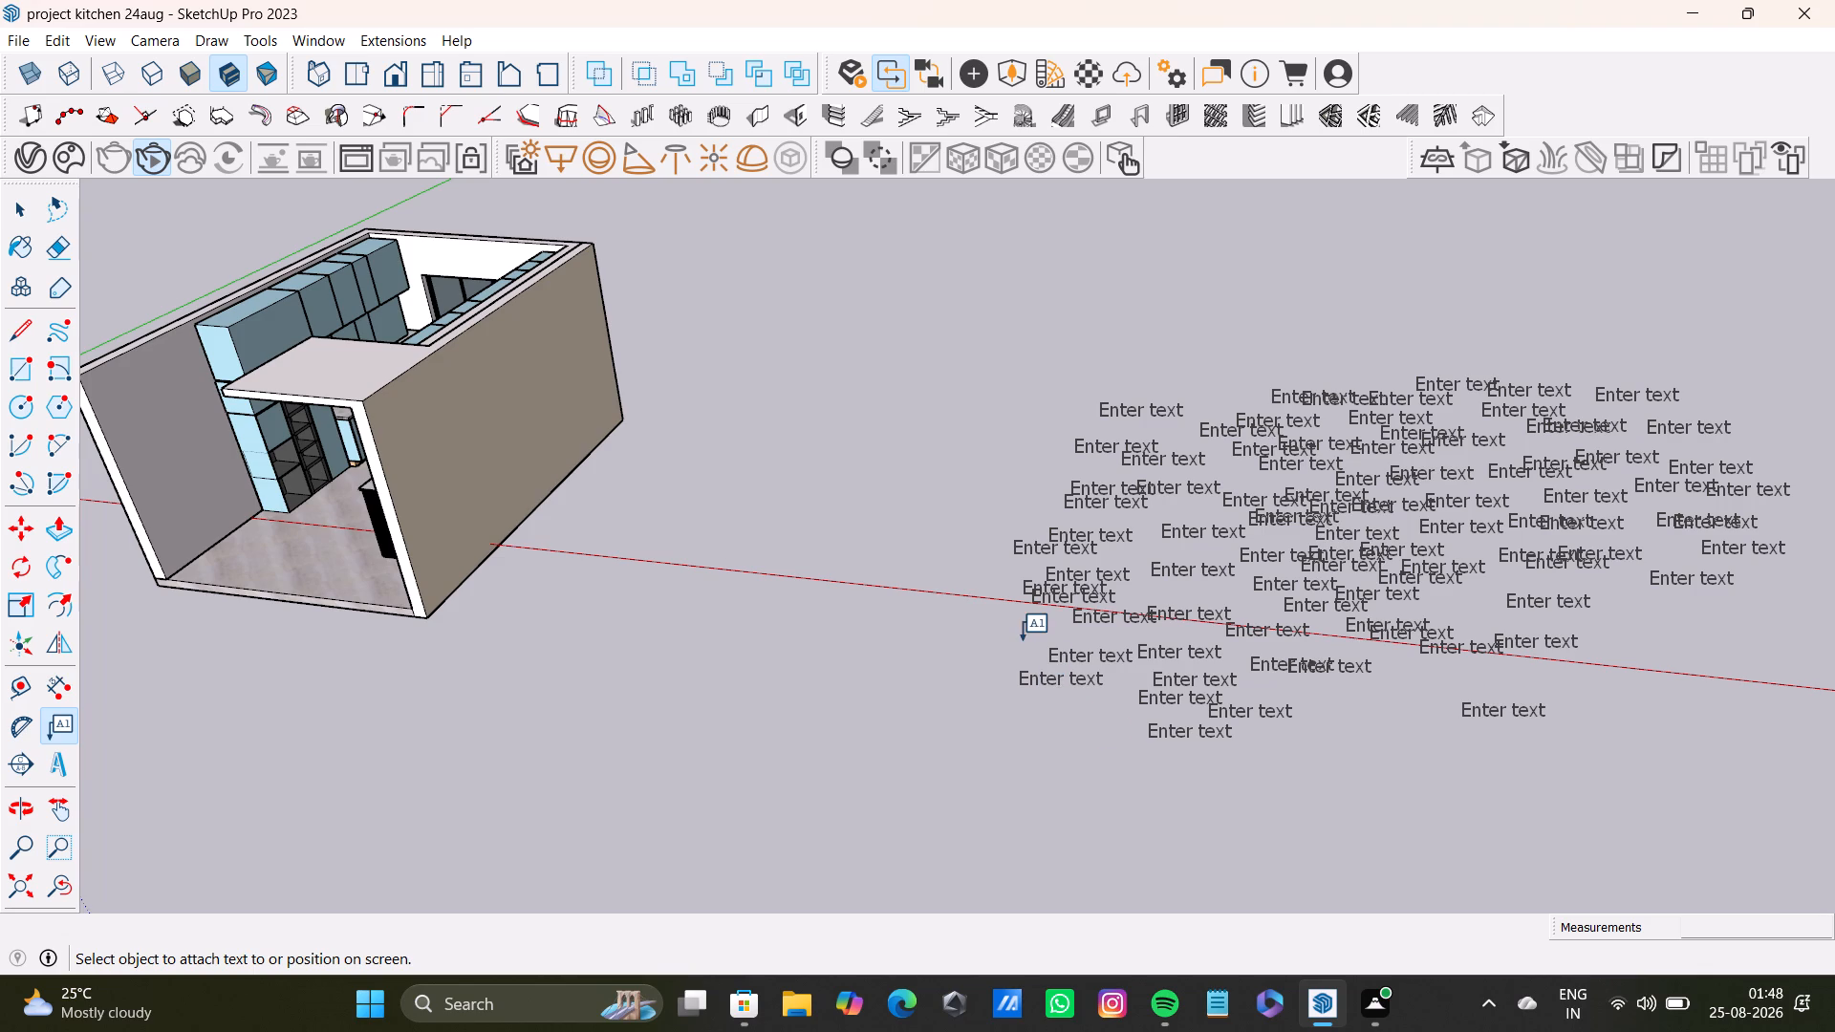
pyautogui.click(1102, 751)
pyautogui.click(1029, 636)
pyautogui.click(1019, 684)
pyautogui.click(1019, 705)
pyautogui.click(964, 599)
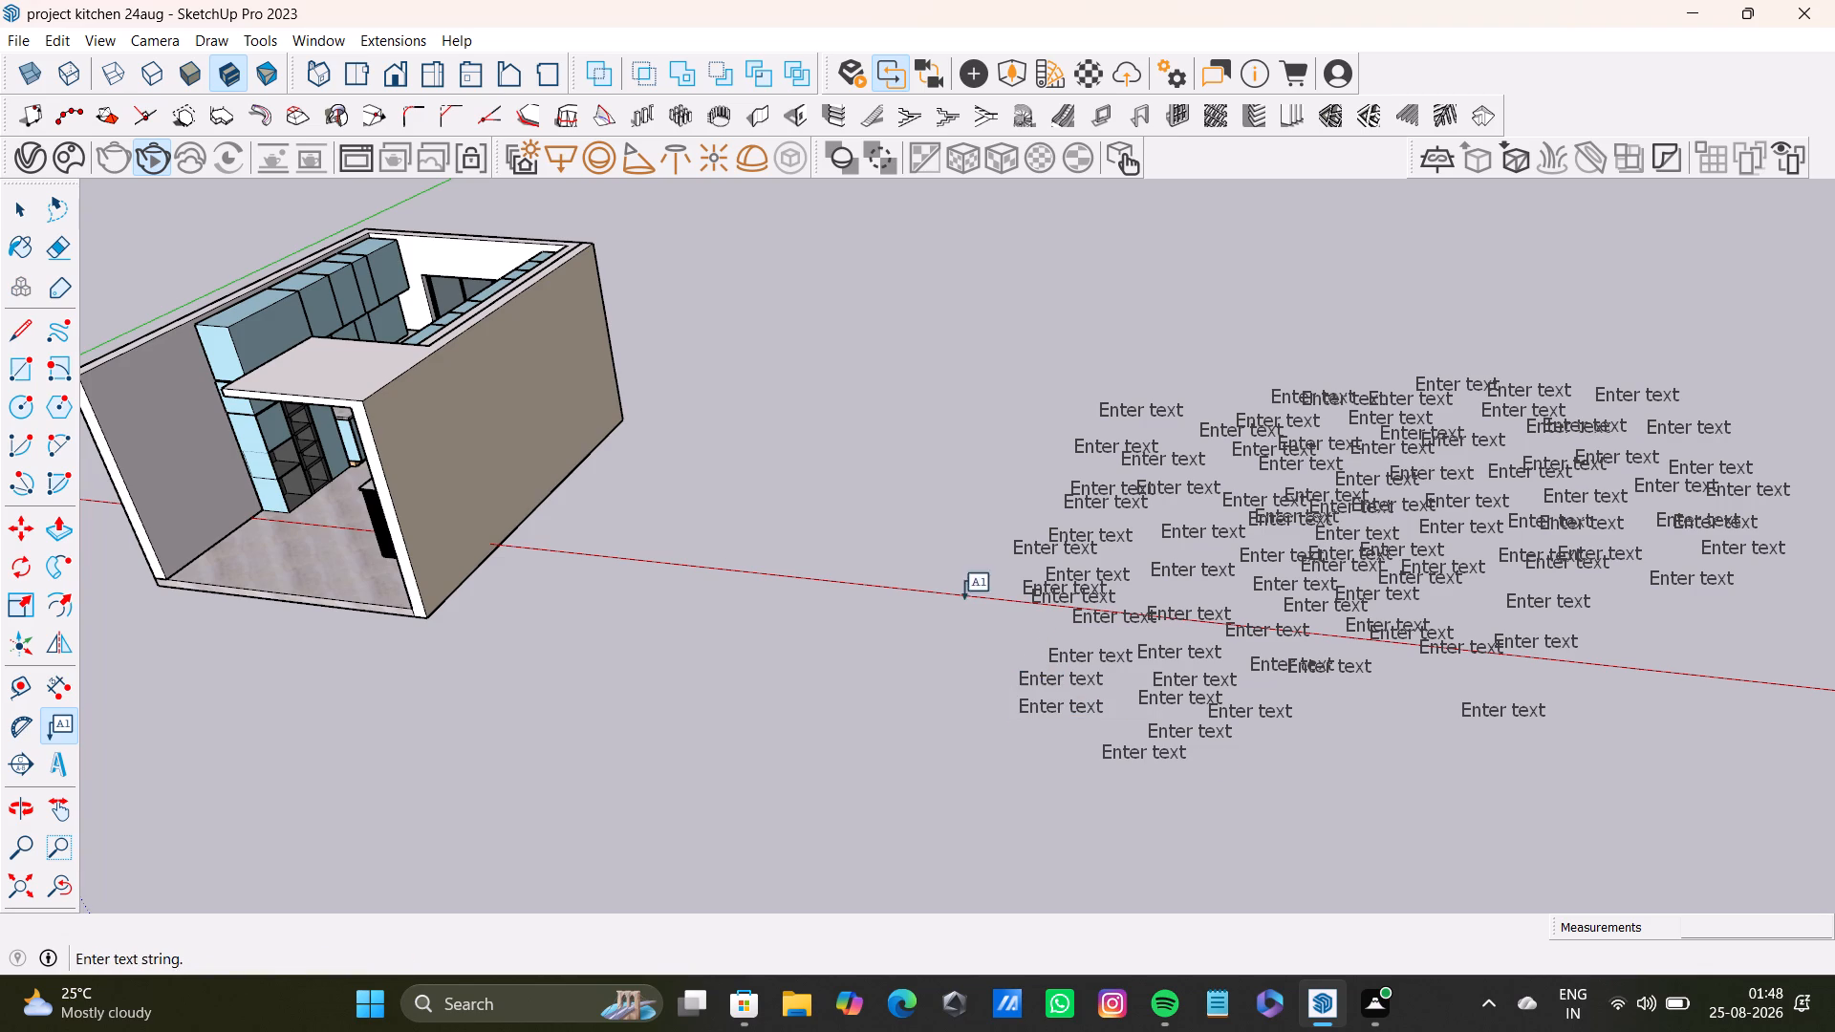
pyautogui.click(1001, 705)
pyautogui.click(952, 614)
pyautogui.click(955, 545)
# Place five default "Enter text" labels along the group's upper edge, from the kitchen side towards the middle.
pyautogui.click(1010, 494)
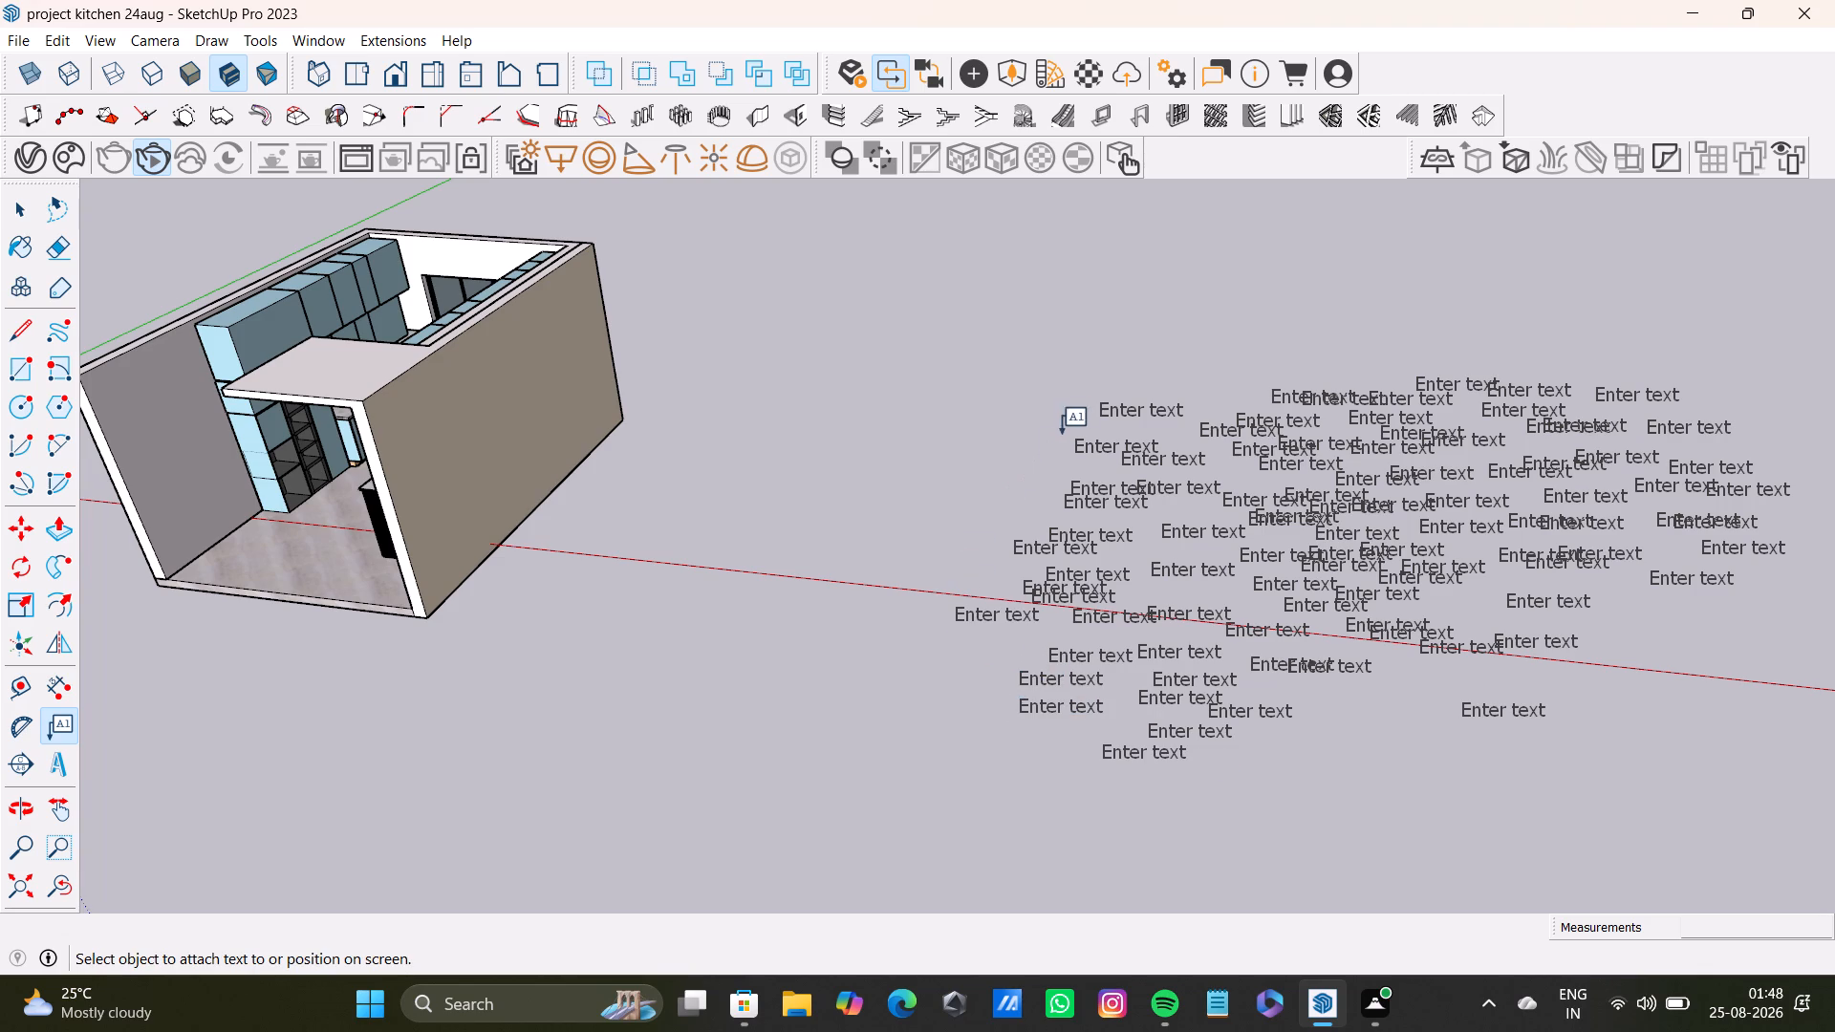
pyautogui.click(1225, 370)
pyautogui.click(1188, 382)
pyautogui.click(1161, 355)
pyautogui.click(1212, 393)
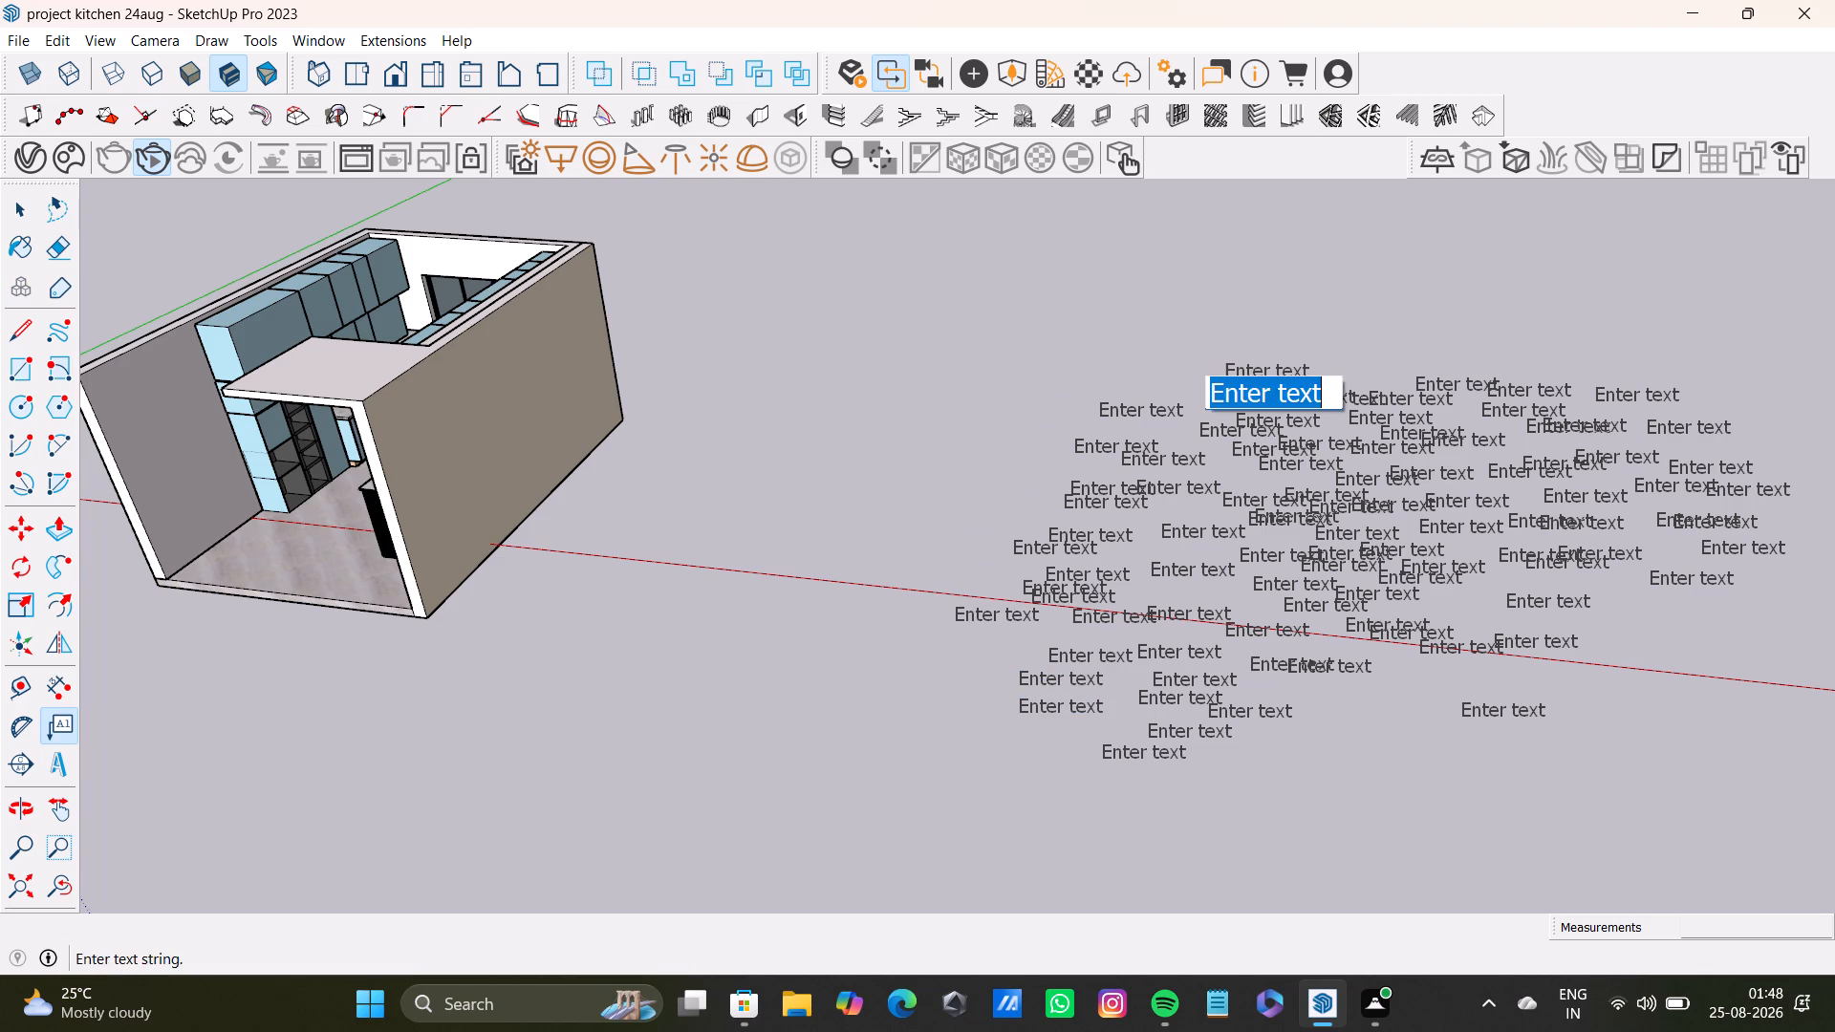
pyautogui.click(1313, 358)
pyautogui.click(1323, 354)
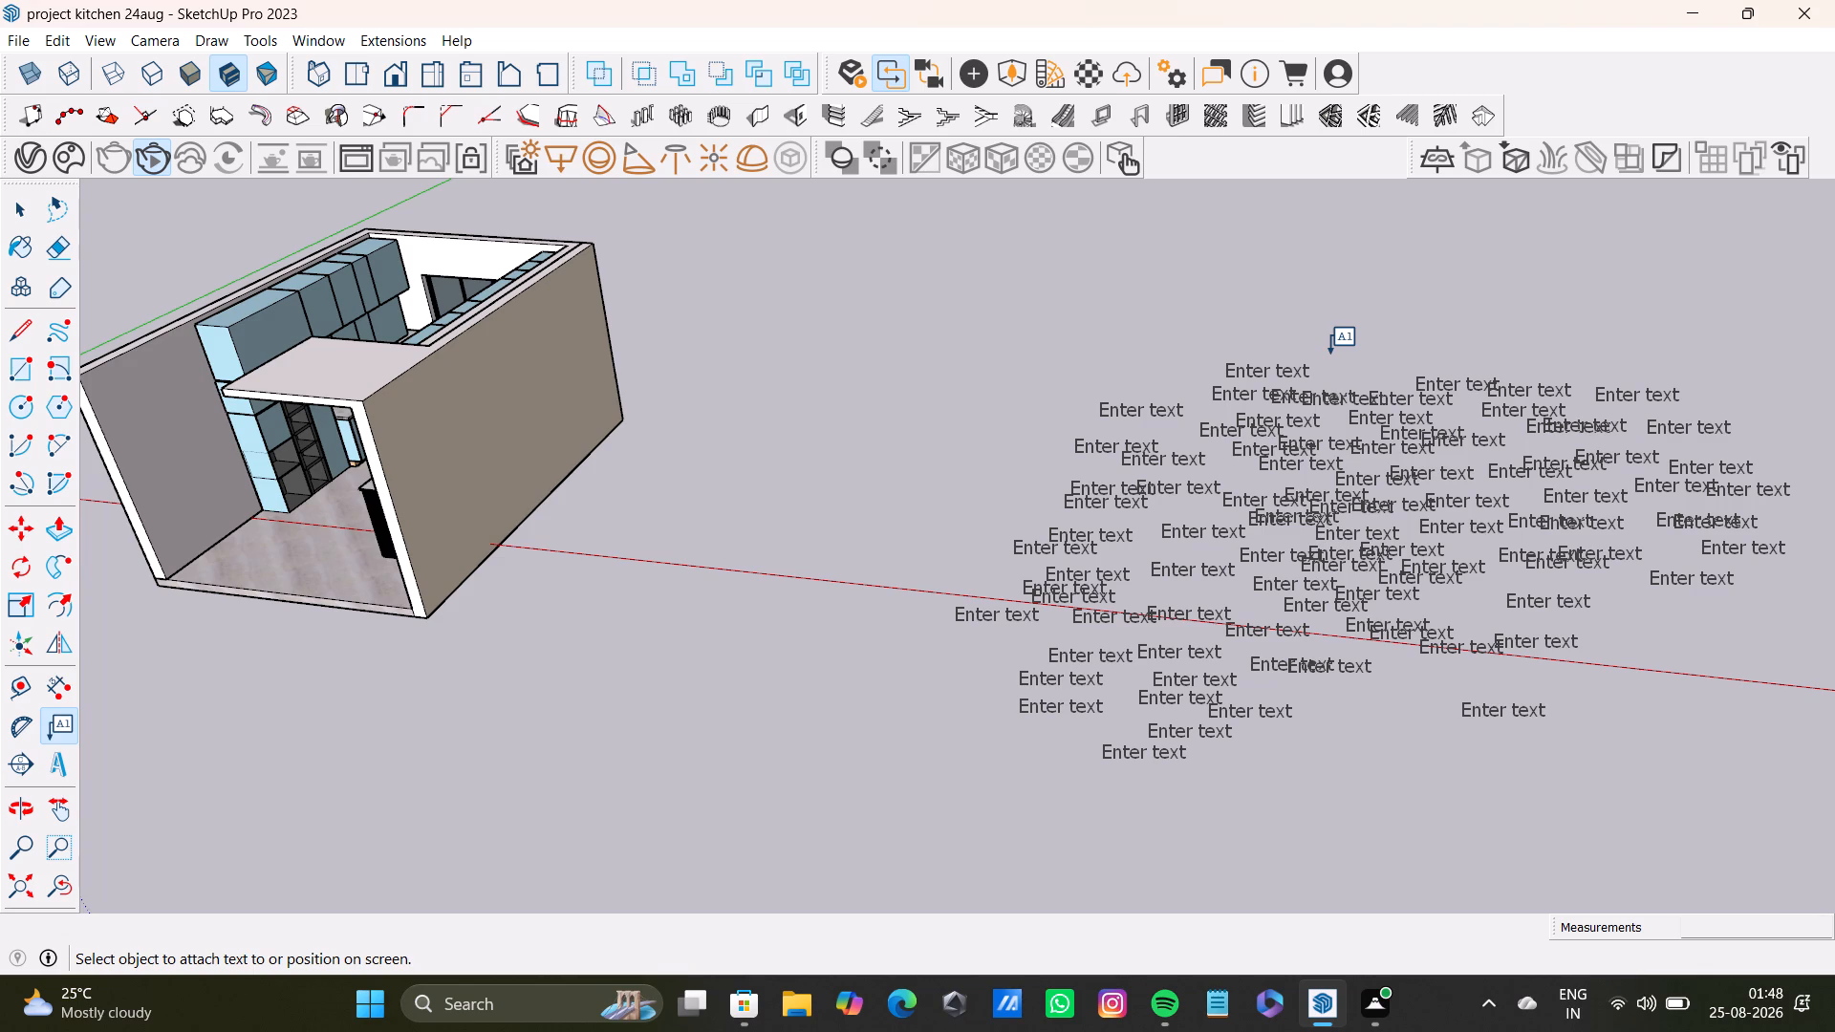
pyautogui.click(1339, 346)
pyautogui.click(1356, 376)
pyautogui.click(1352, 373)
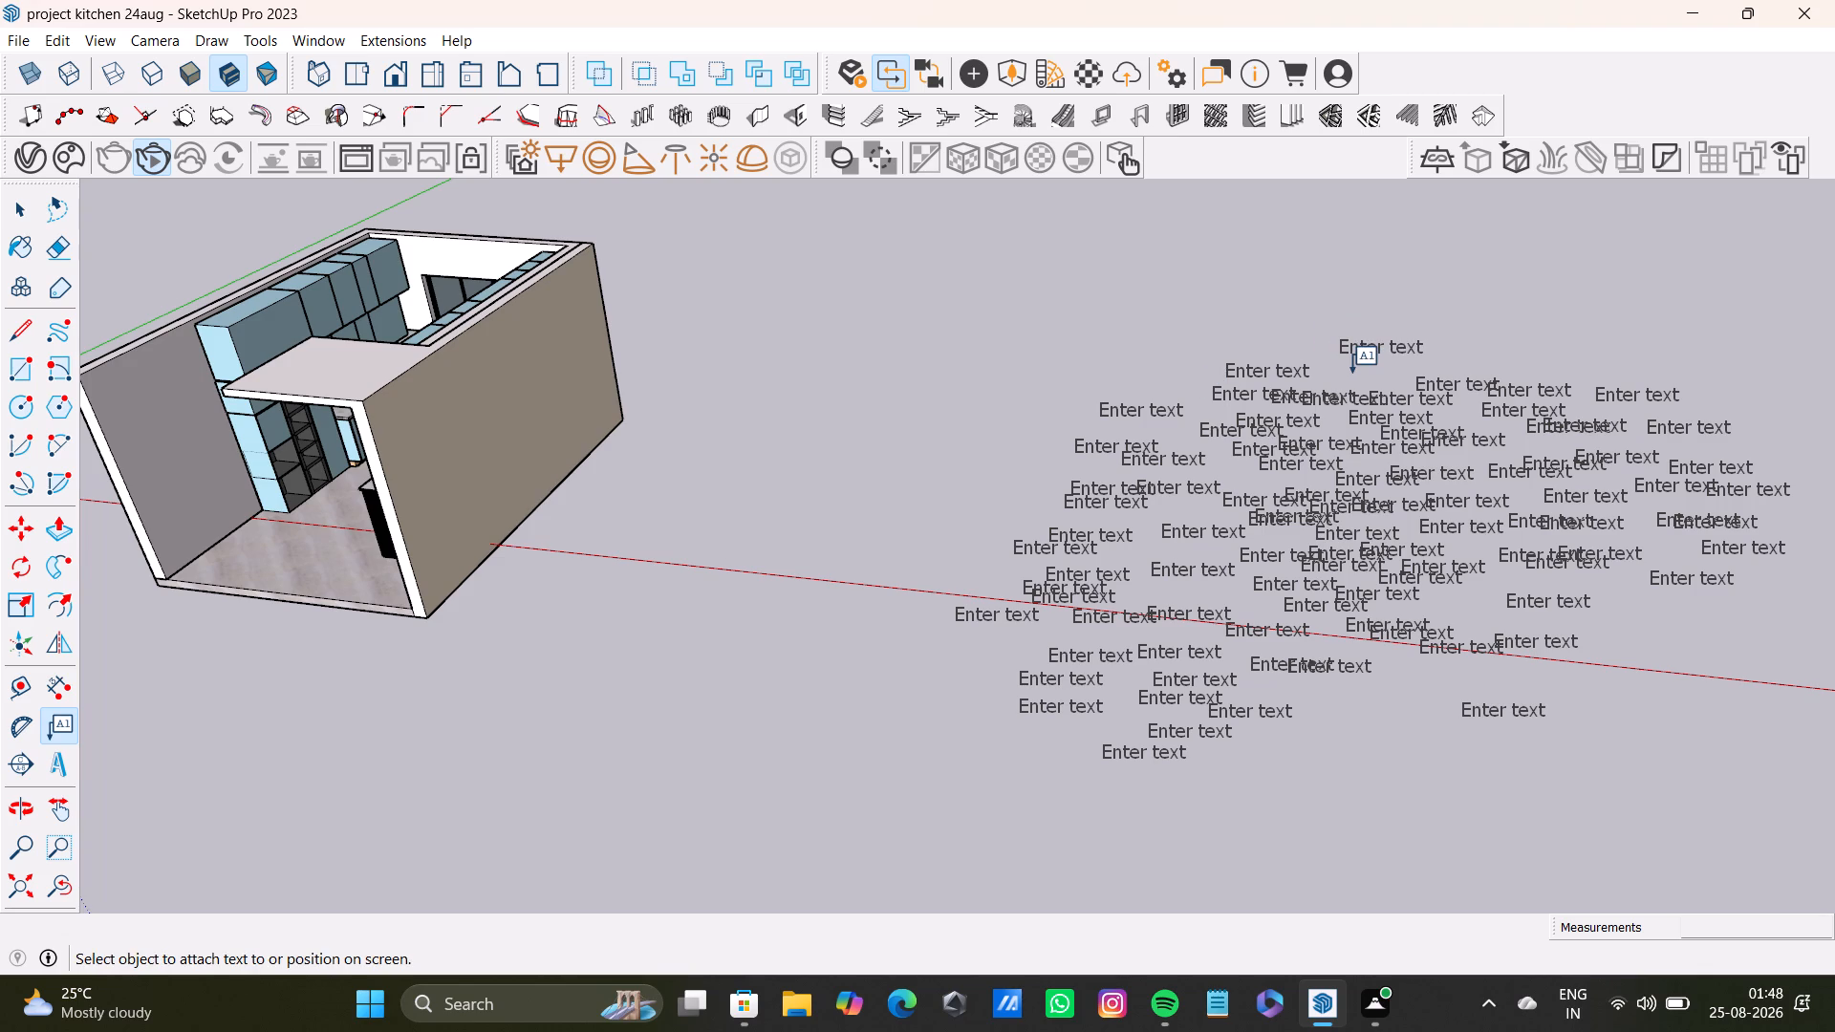
pyautogui.click(1390, 384)
pyautogui.click(1305, 344)
pyautogui.click(1314, 363)
pyautogui.click(1338, 373)
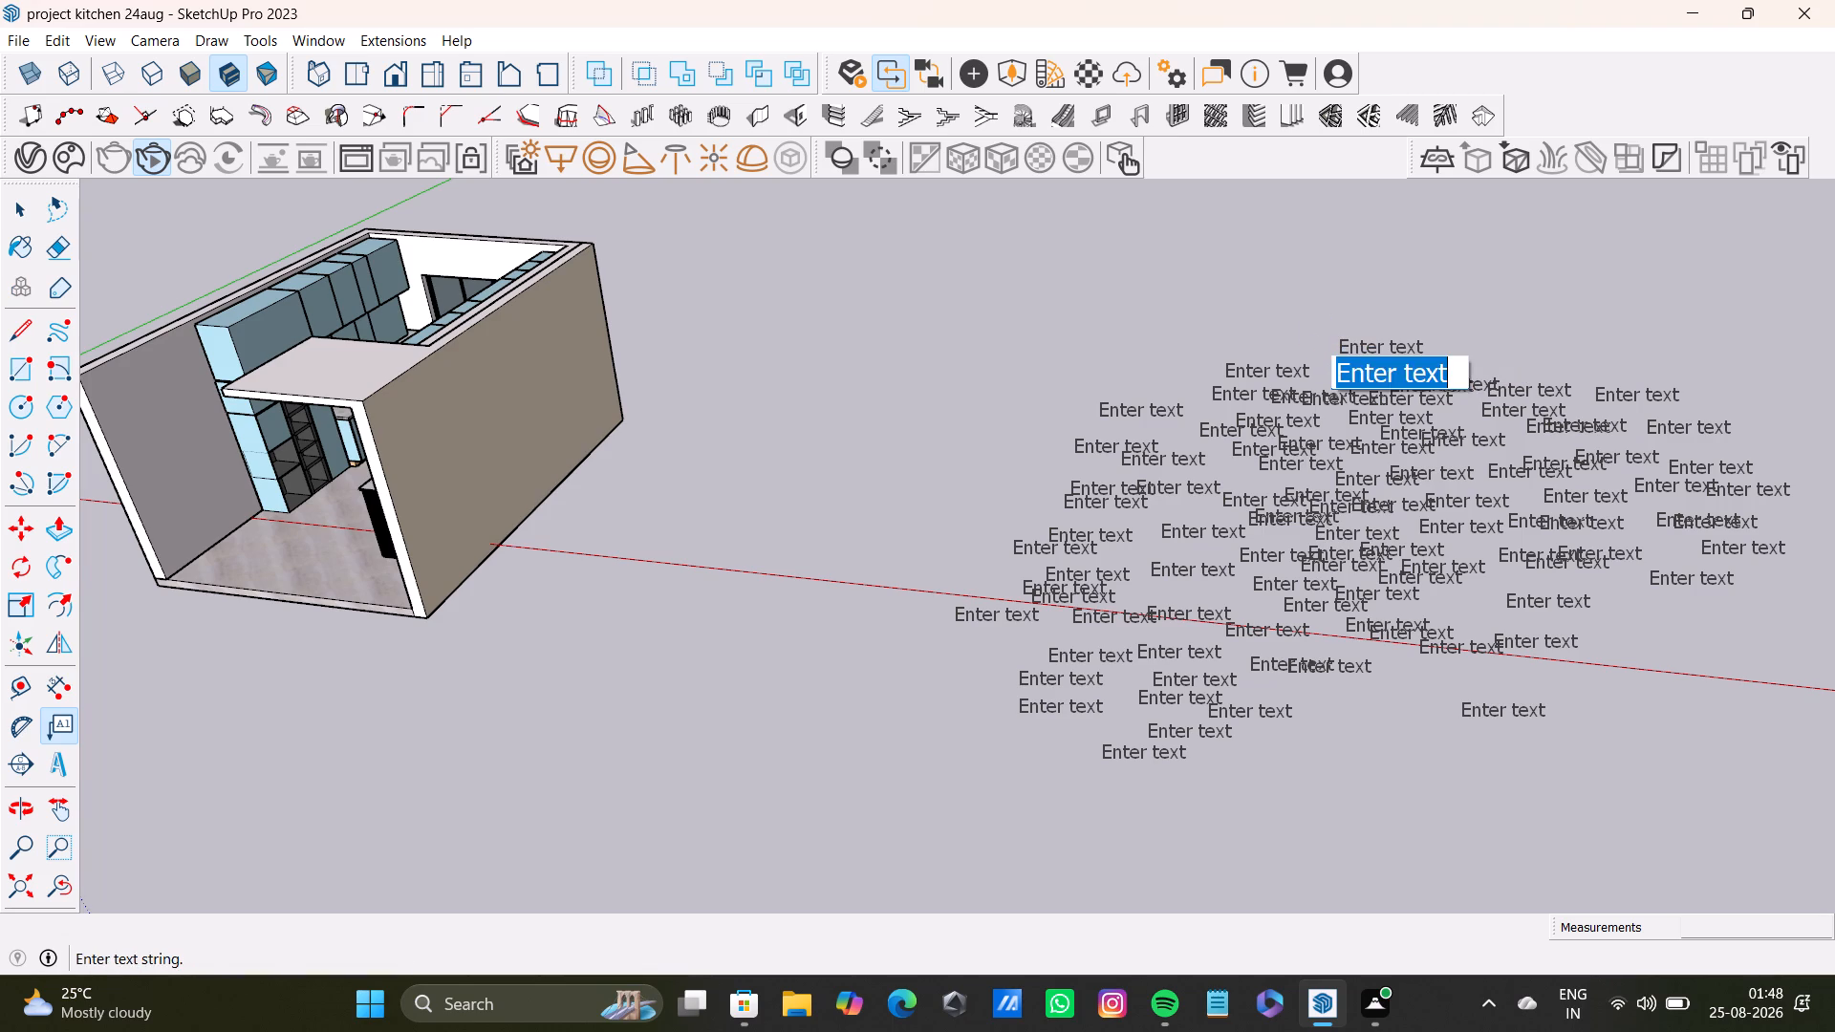
pyautogui.click(1293, 333)
# Place four more default "Enter text" labels at the group's top, three clustered beyond the middle and one above the kitchen-side top labels.
pyautogui.click(1457, 353)
pyautogui.click(1461, 363)
pyautogui.click(1448, 333)
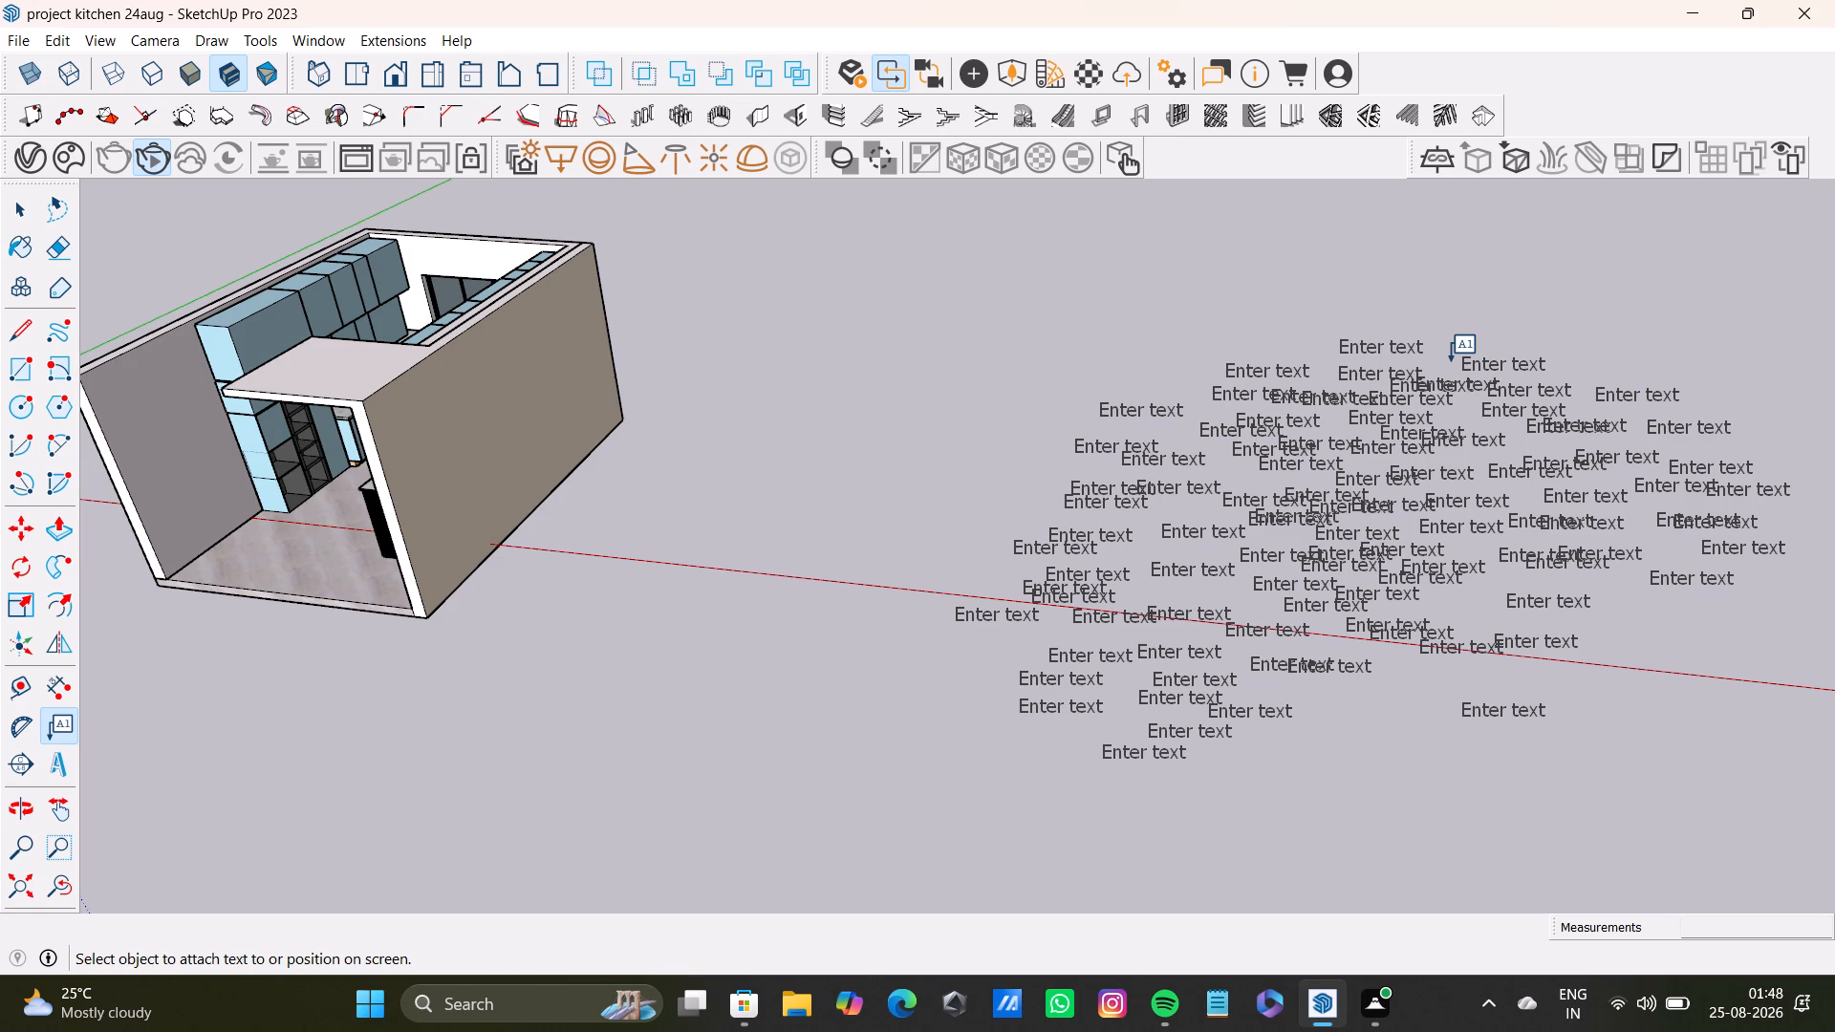
pyautogui.click(1449, 337)
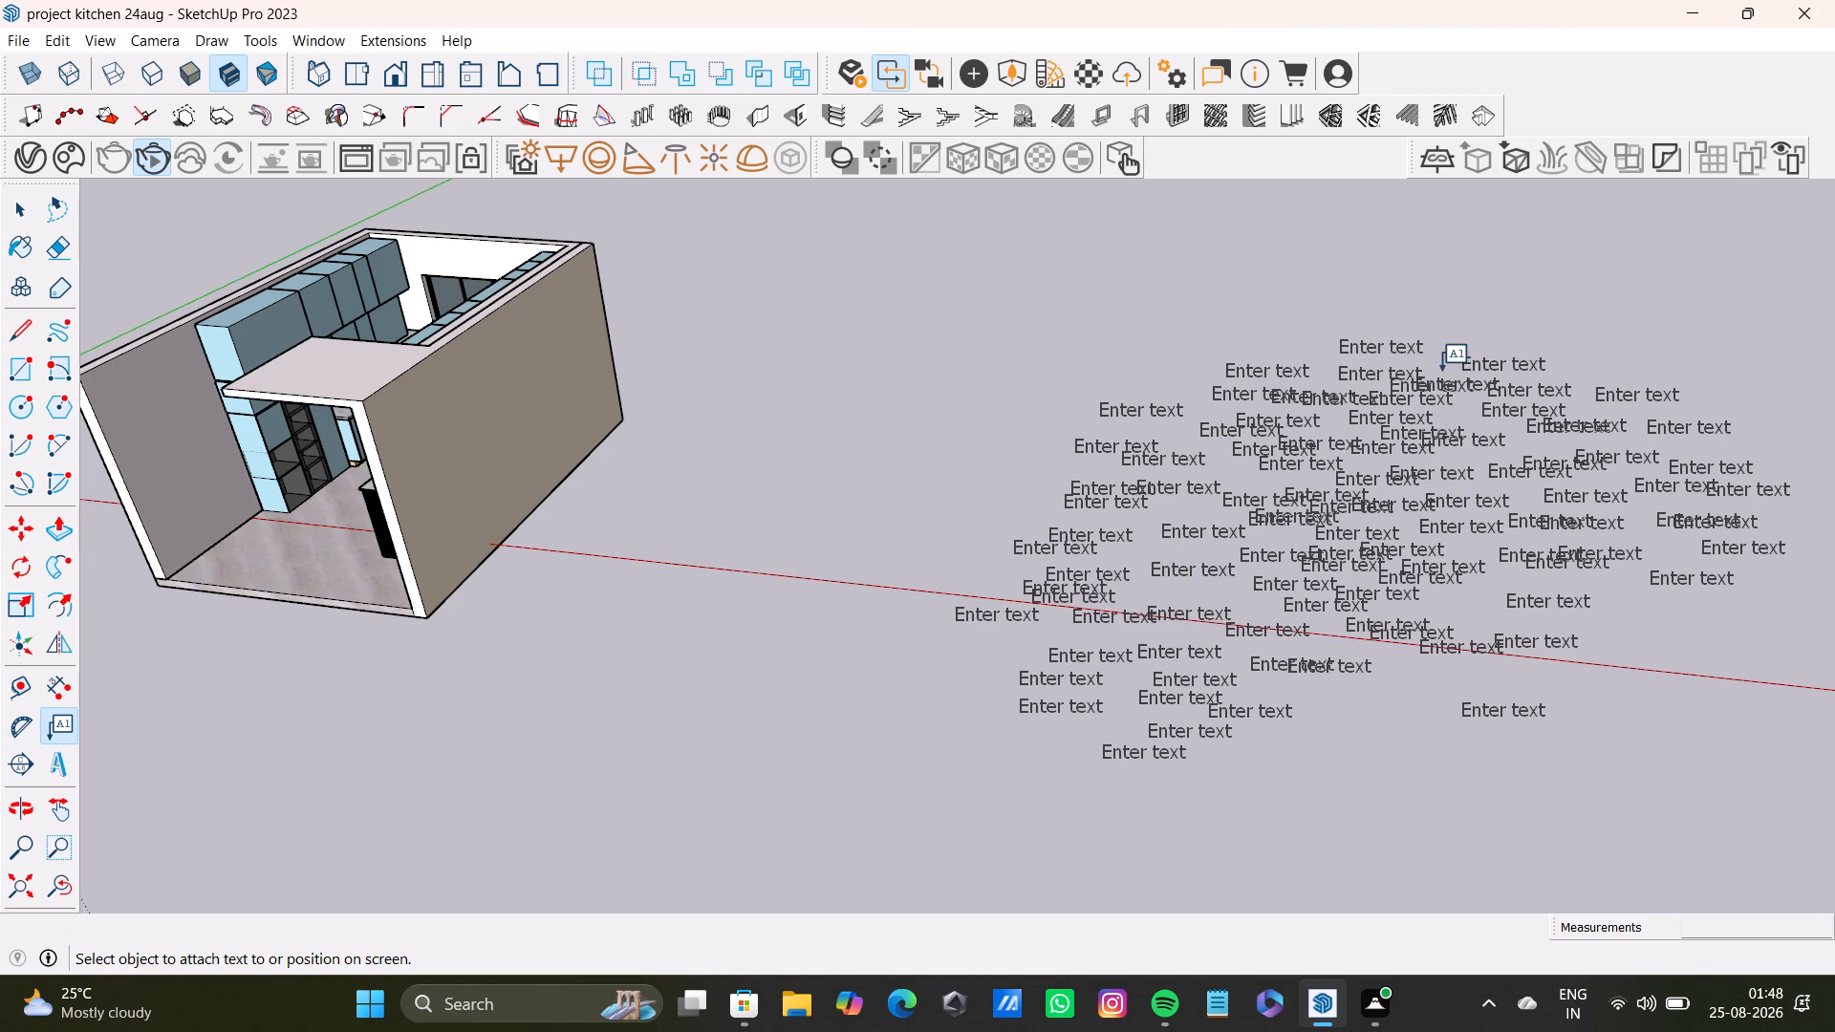
pyautogui.click(1442, 371)
pyautogui.click(1428, 341)
pyautogui.click(1445, 338)
pyautogui.click(1436, 350)
pyautogui.click(1436, 319)
pyautogui.moveTo(1407, 347); pyautogui.dragTo(1398, 348)
pyautogui.click(1289, 335)
pyautogui.click(1169, 331)
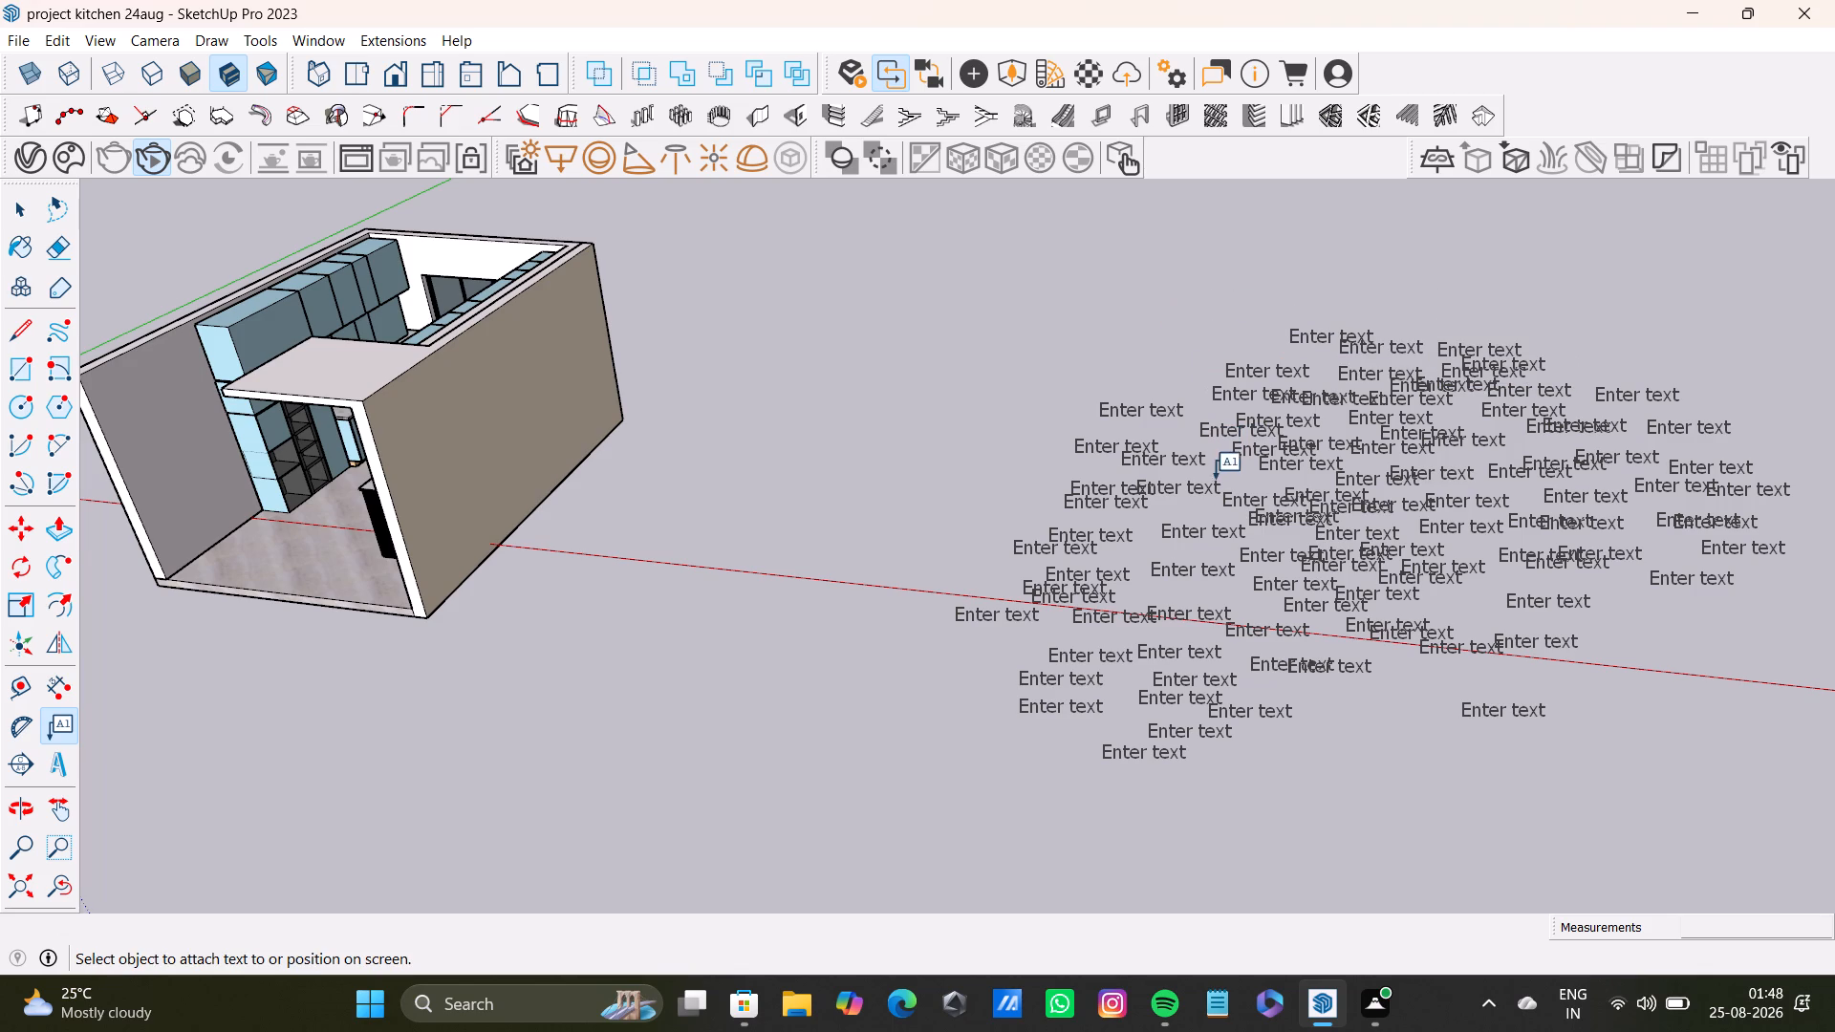
# Place two default "Enter text" labels in gaps within the kitchen-side half of the group, above the red axis.
pyautogui.click(1235, 479)
pyautogui.click(1189, 491)
pyautogui.moveTo(1179, 523); pyautogui.dragTo(1158, 533)
pyautogui.click(1154, 562)
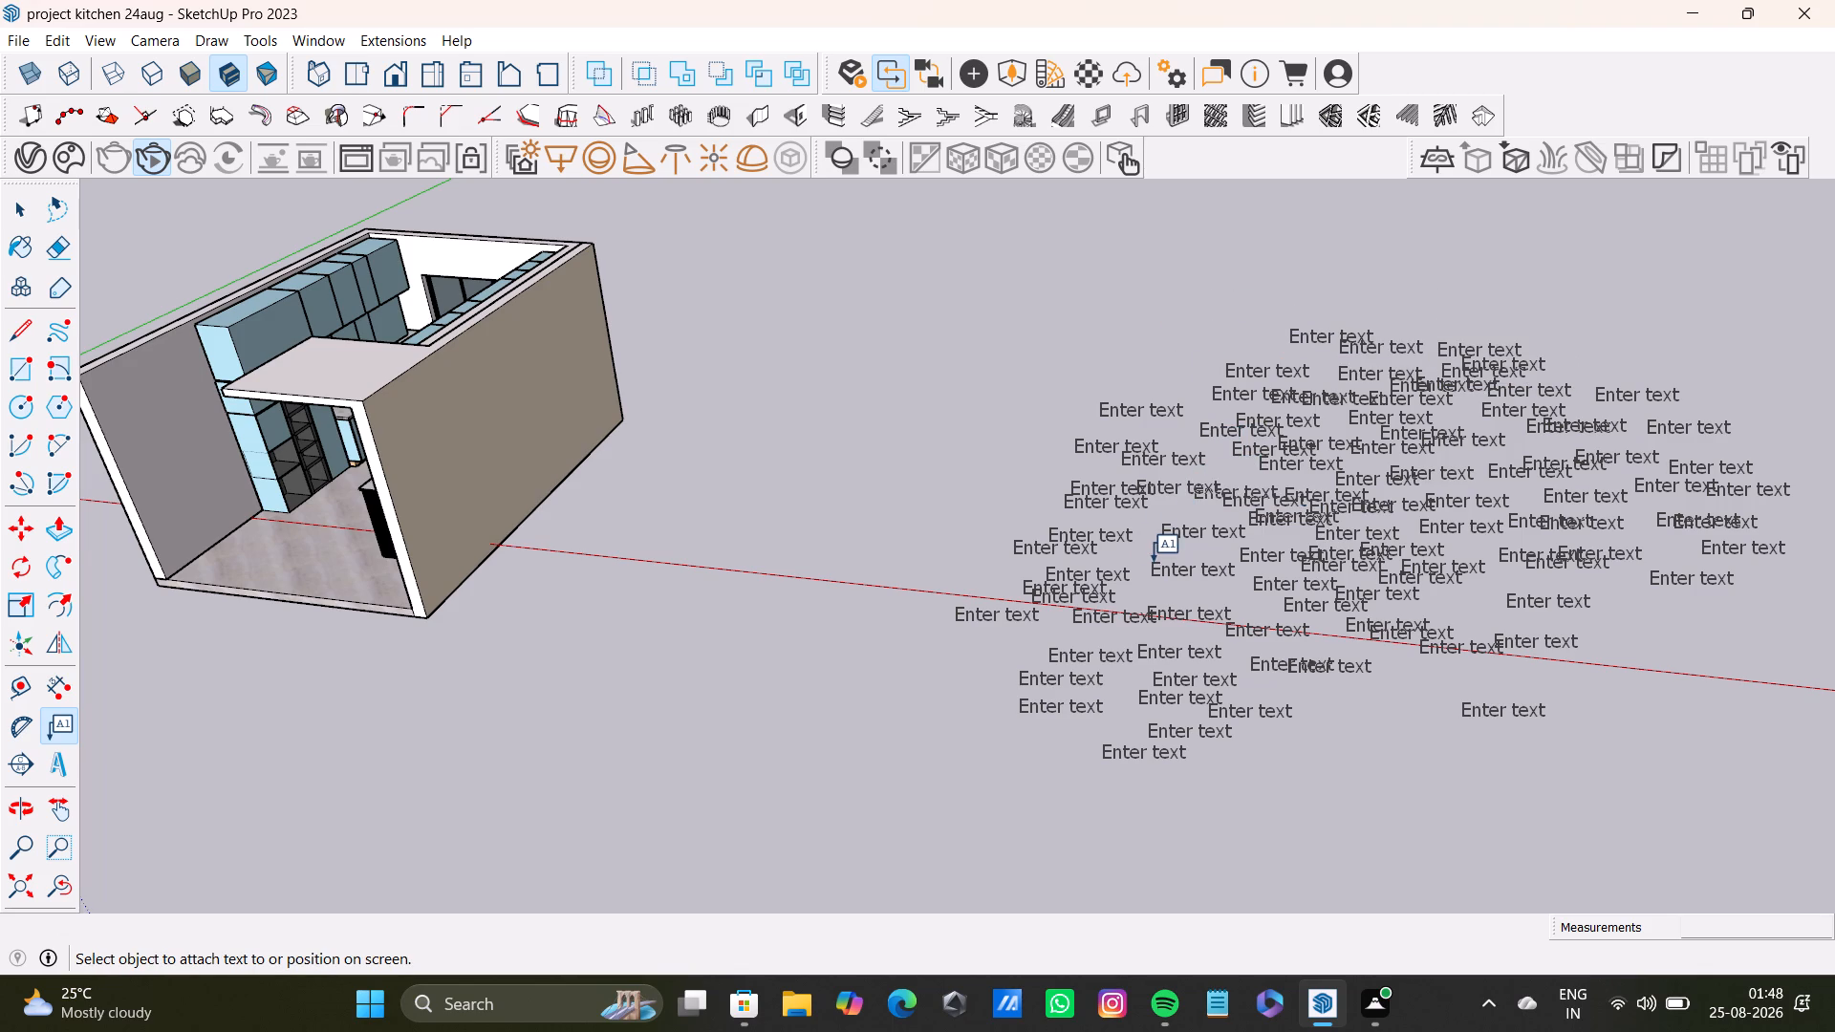
pyautogui.click(1198, 593)
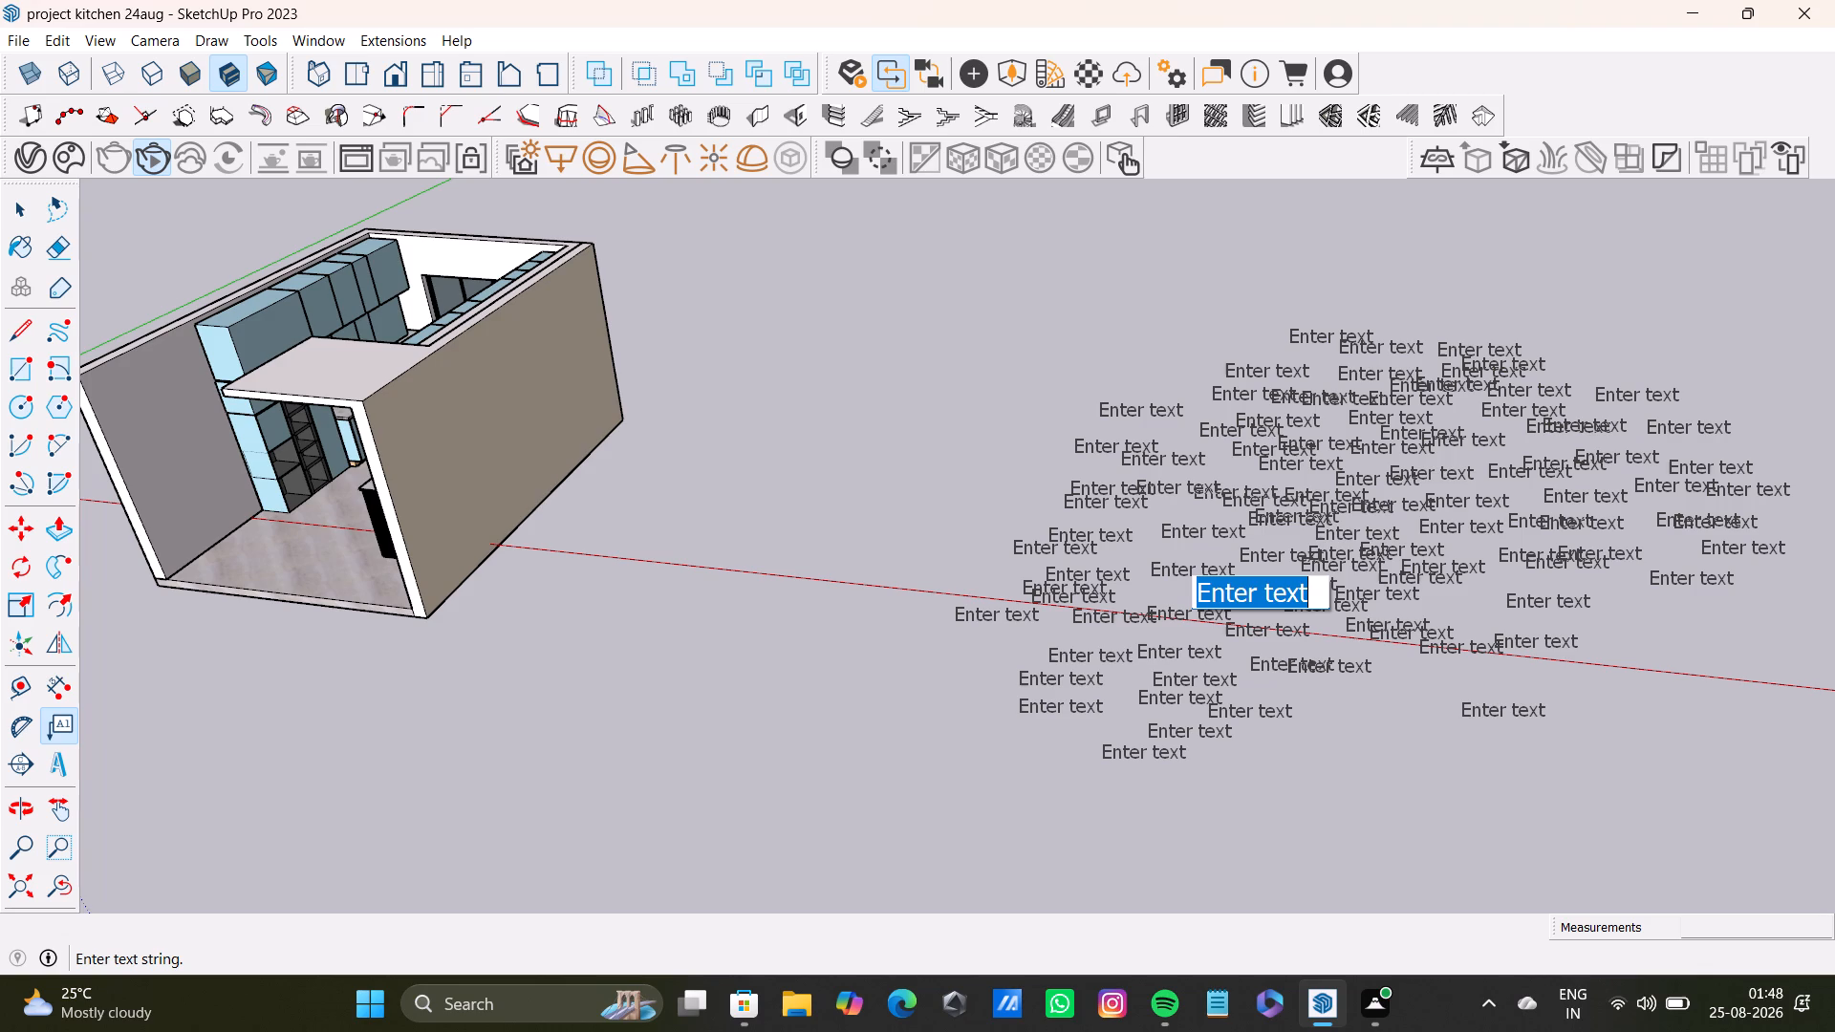
pyautogui.click(1340, 699)
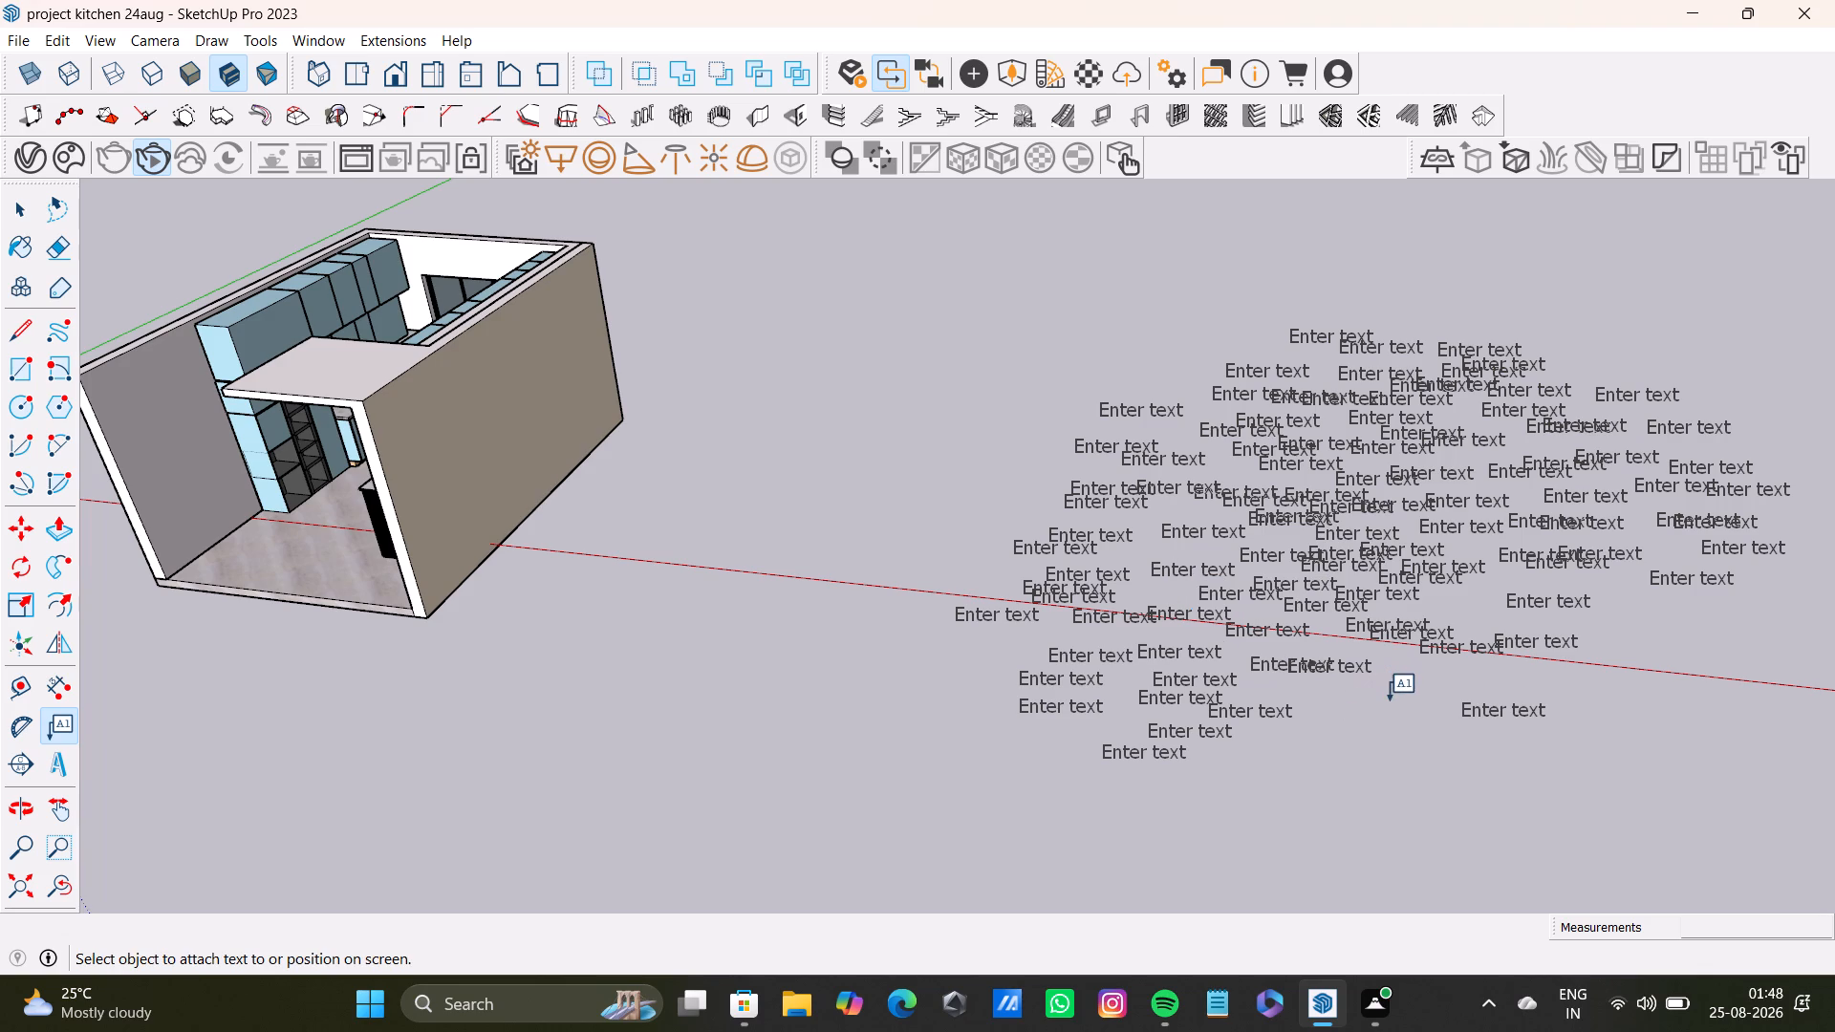
# Place four default "Enter text" labels below the red axis, in the empty space under the middle of the group.
pyautogui.click(1392, 702)
pyautogui.click(1367, 704)
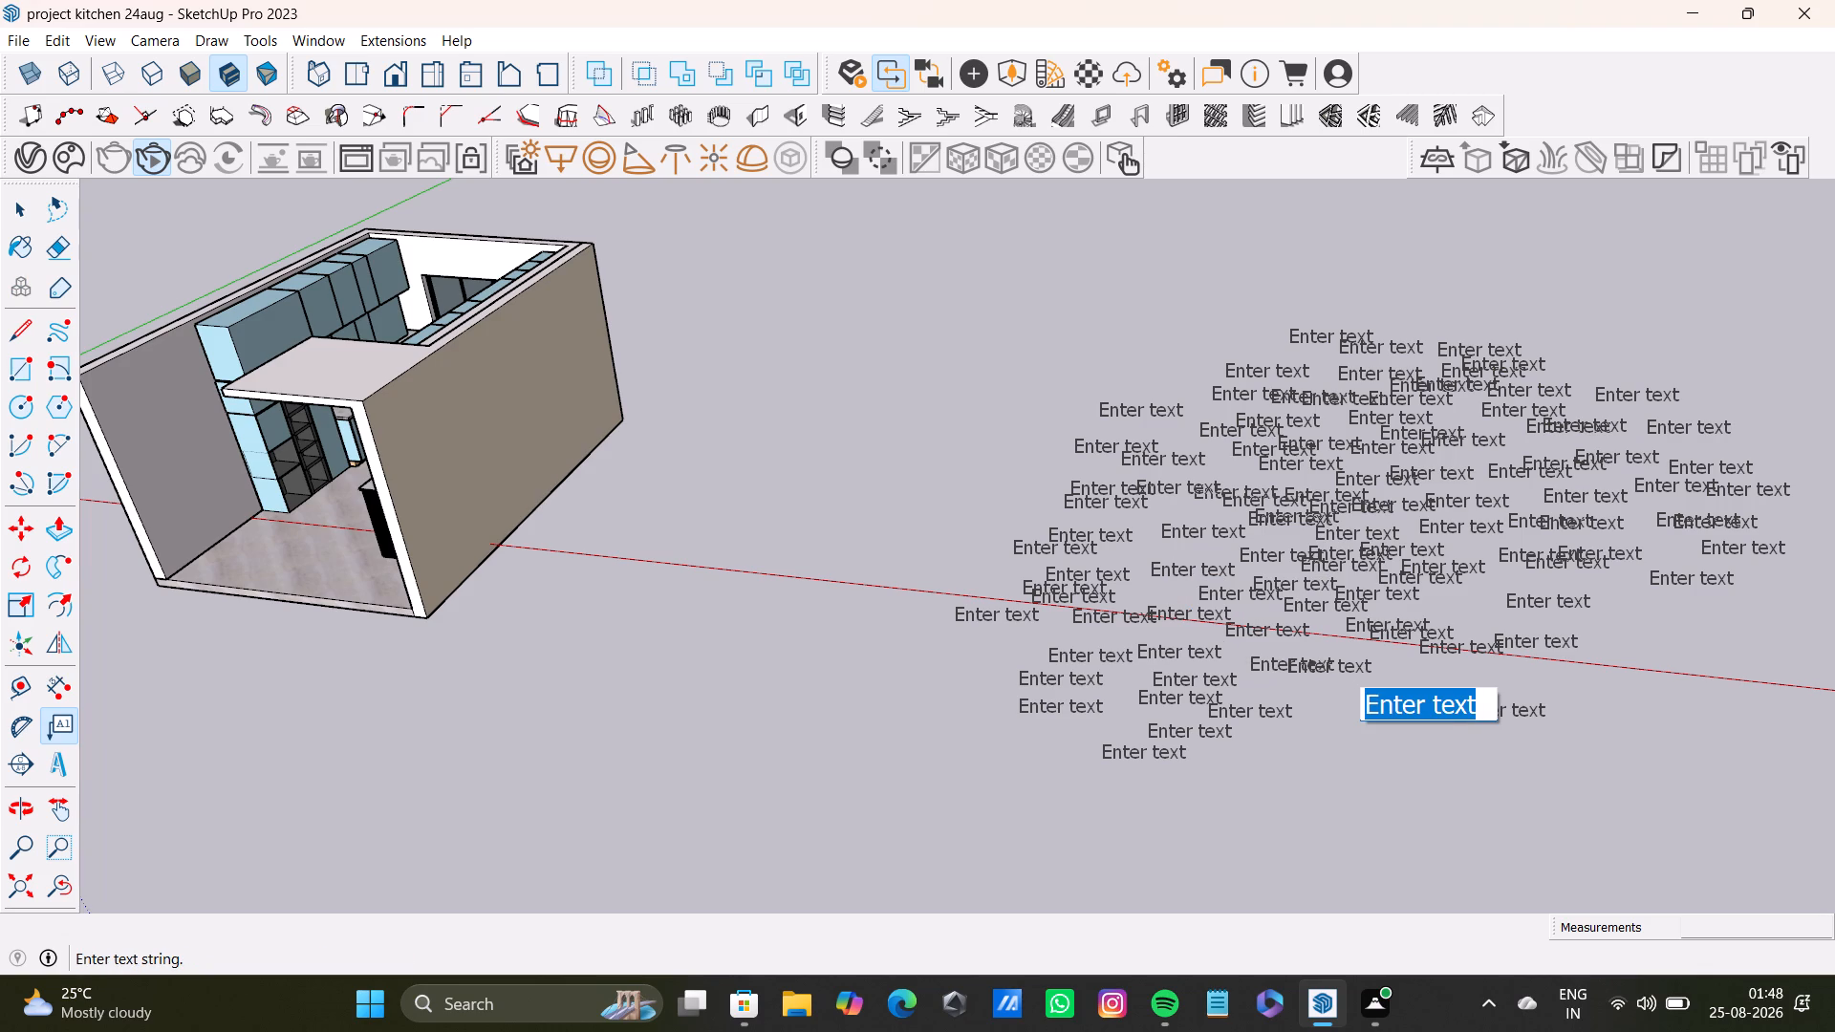
pyautogui.click(1414, 707)
pyautogui.click(1351, 690)
pyautogui.click(1355, 688)
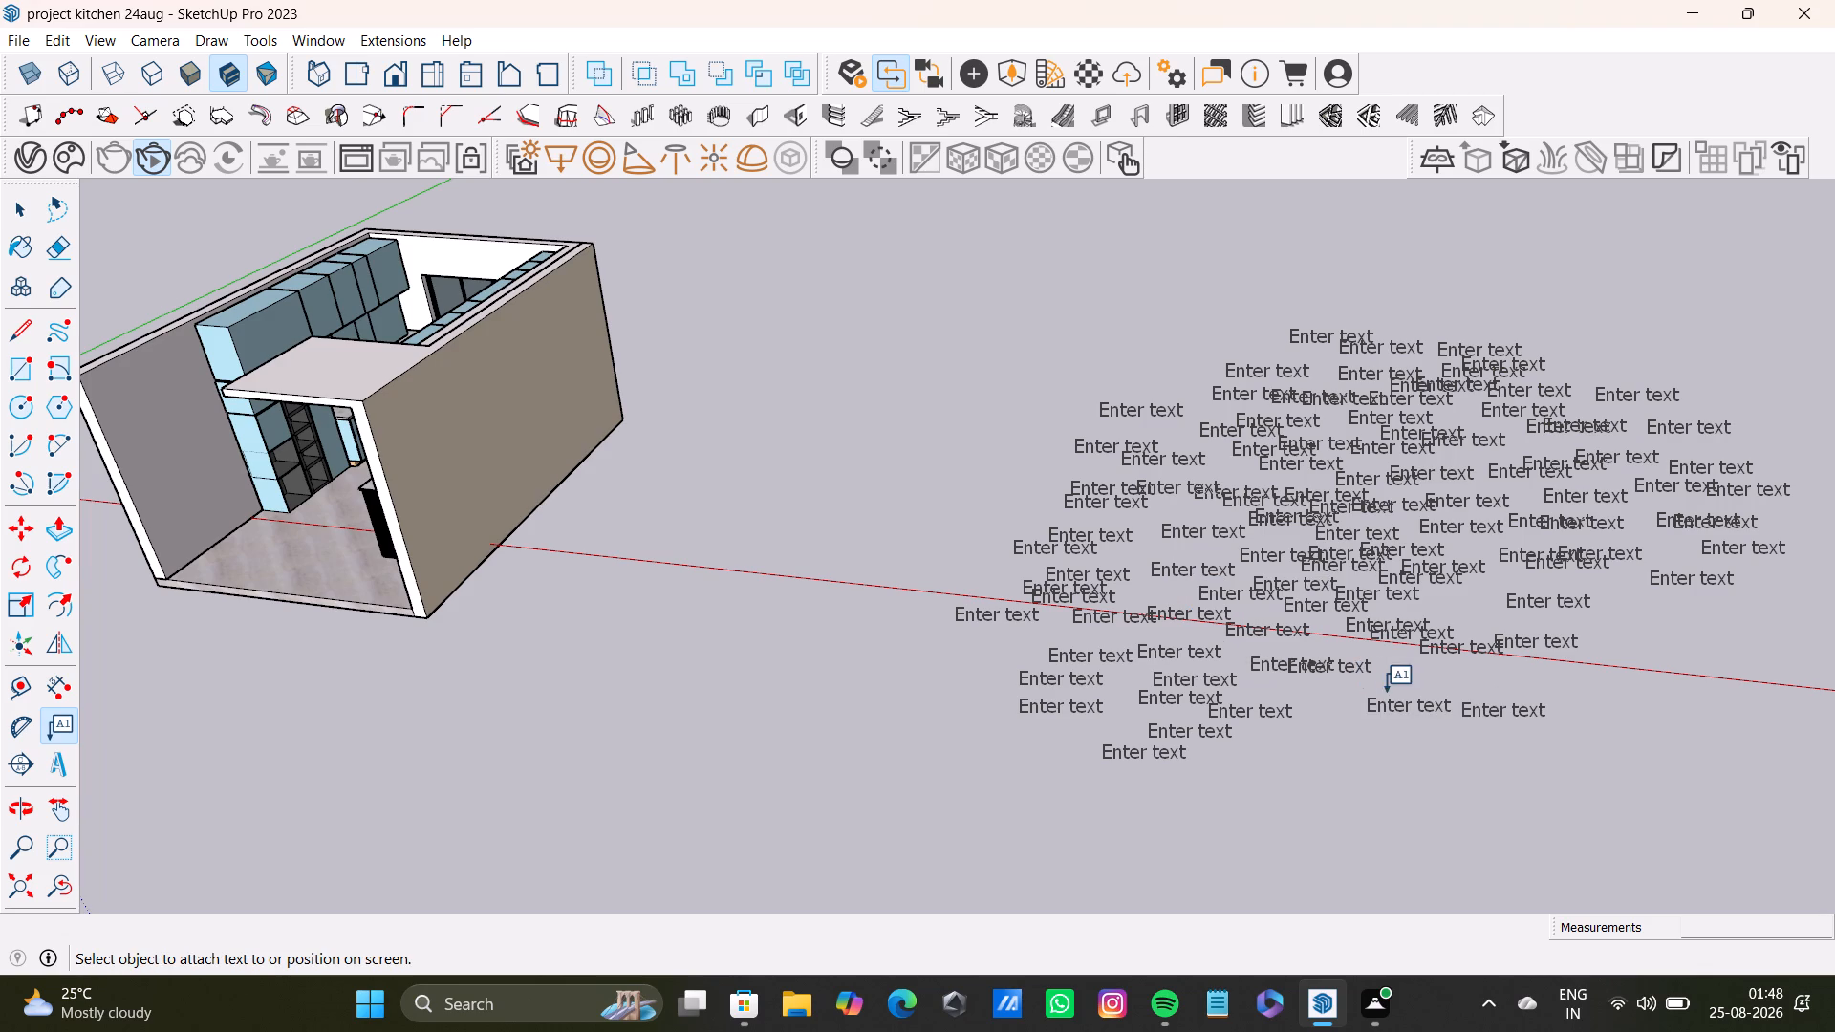
pyautogui.click(1388, 680)
pyautogui.click(1316, 696)
pyautogui.click(1335, 717)
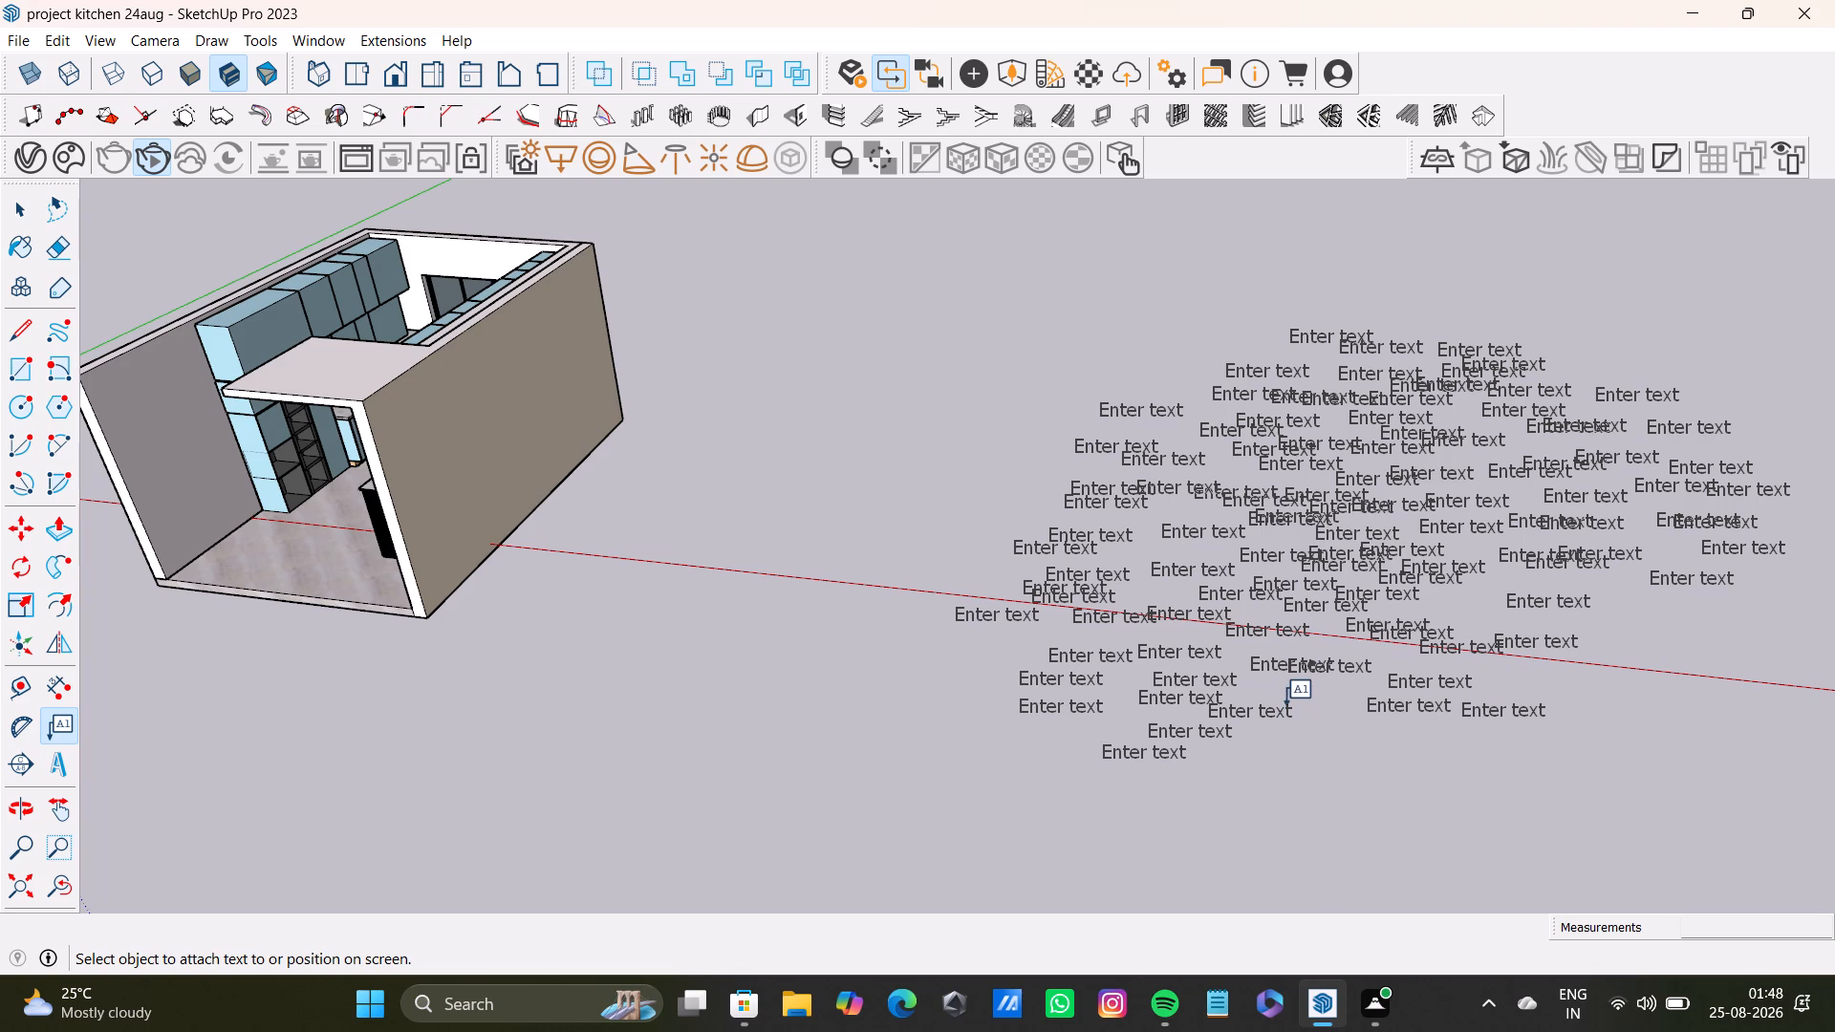
pyautogui.click(1314, 702)
pyautogui.click(1321, 728)
pyautogui.click(1282, 692)
pyautogui.click(1320, 750)
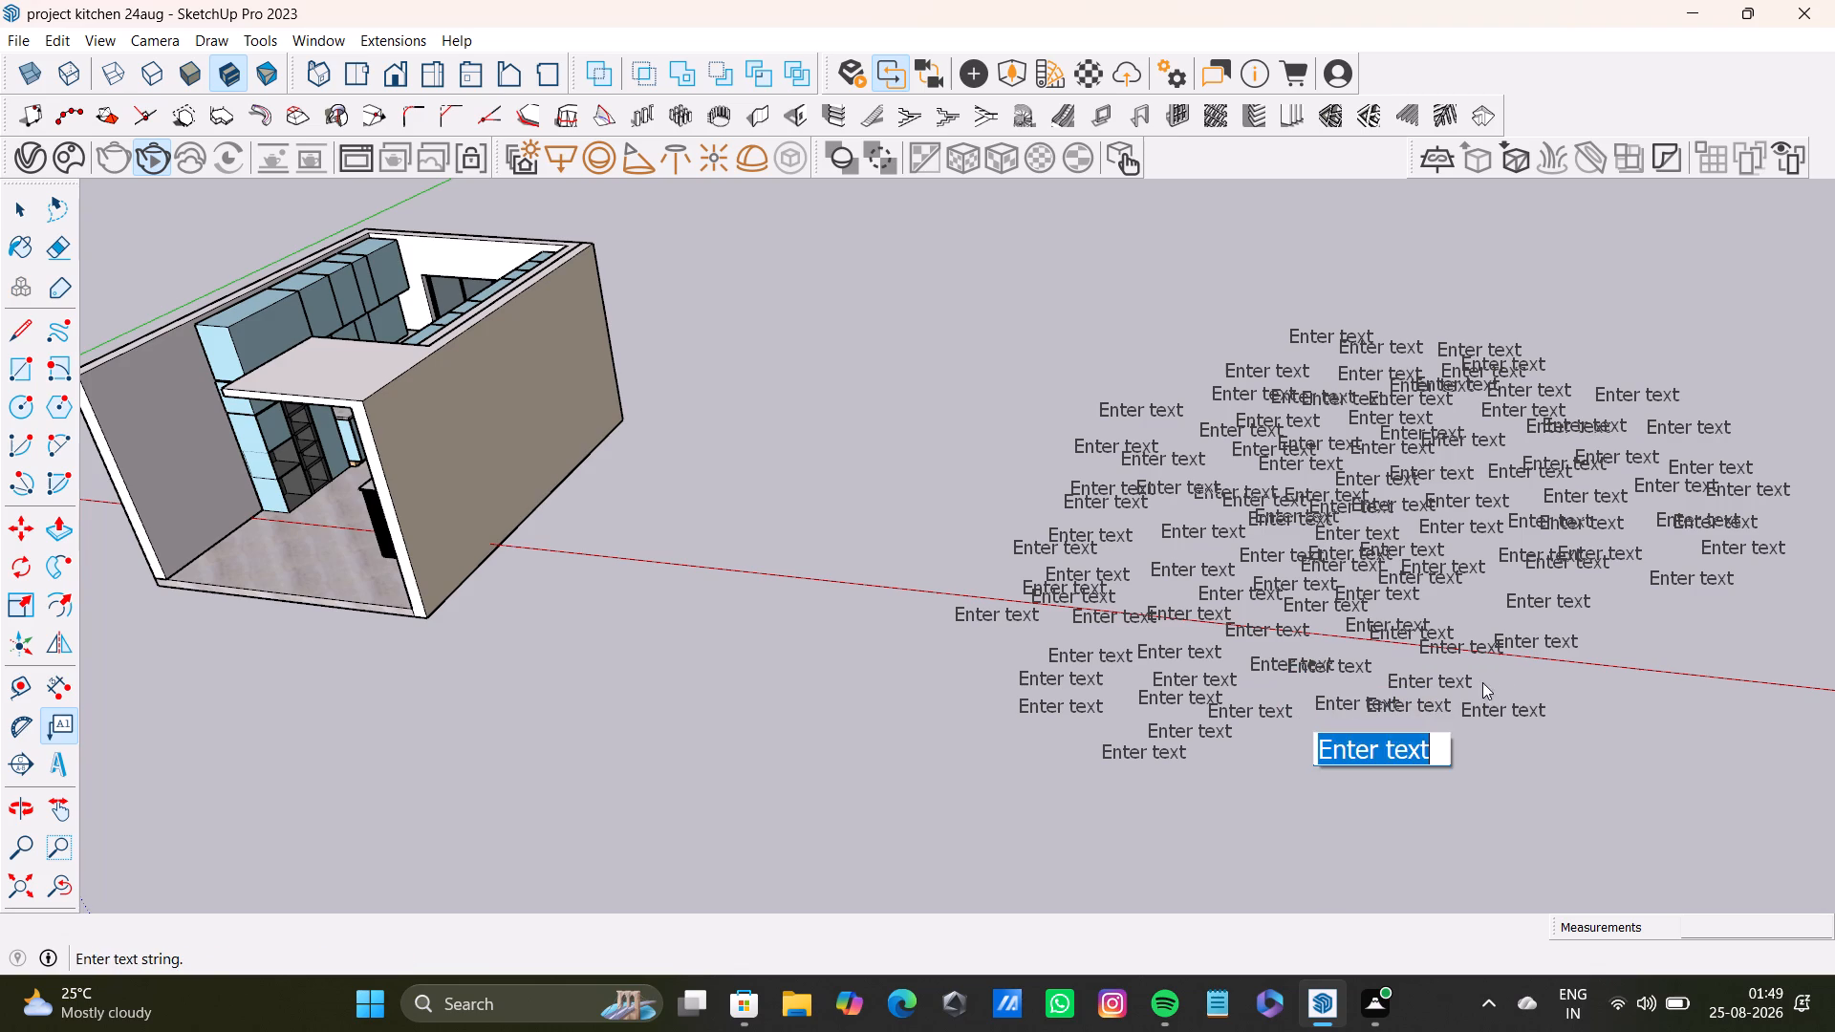
pyautogui.click(1541, 673)
# Place three default "Enter text" labels on and below the red axis, beyond the lower middle labels on the side away from the kitchen.
pyautogui.click(1514, 667)
pyautogui.click(1524, 725)
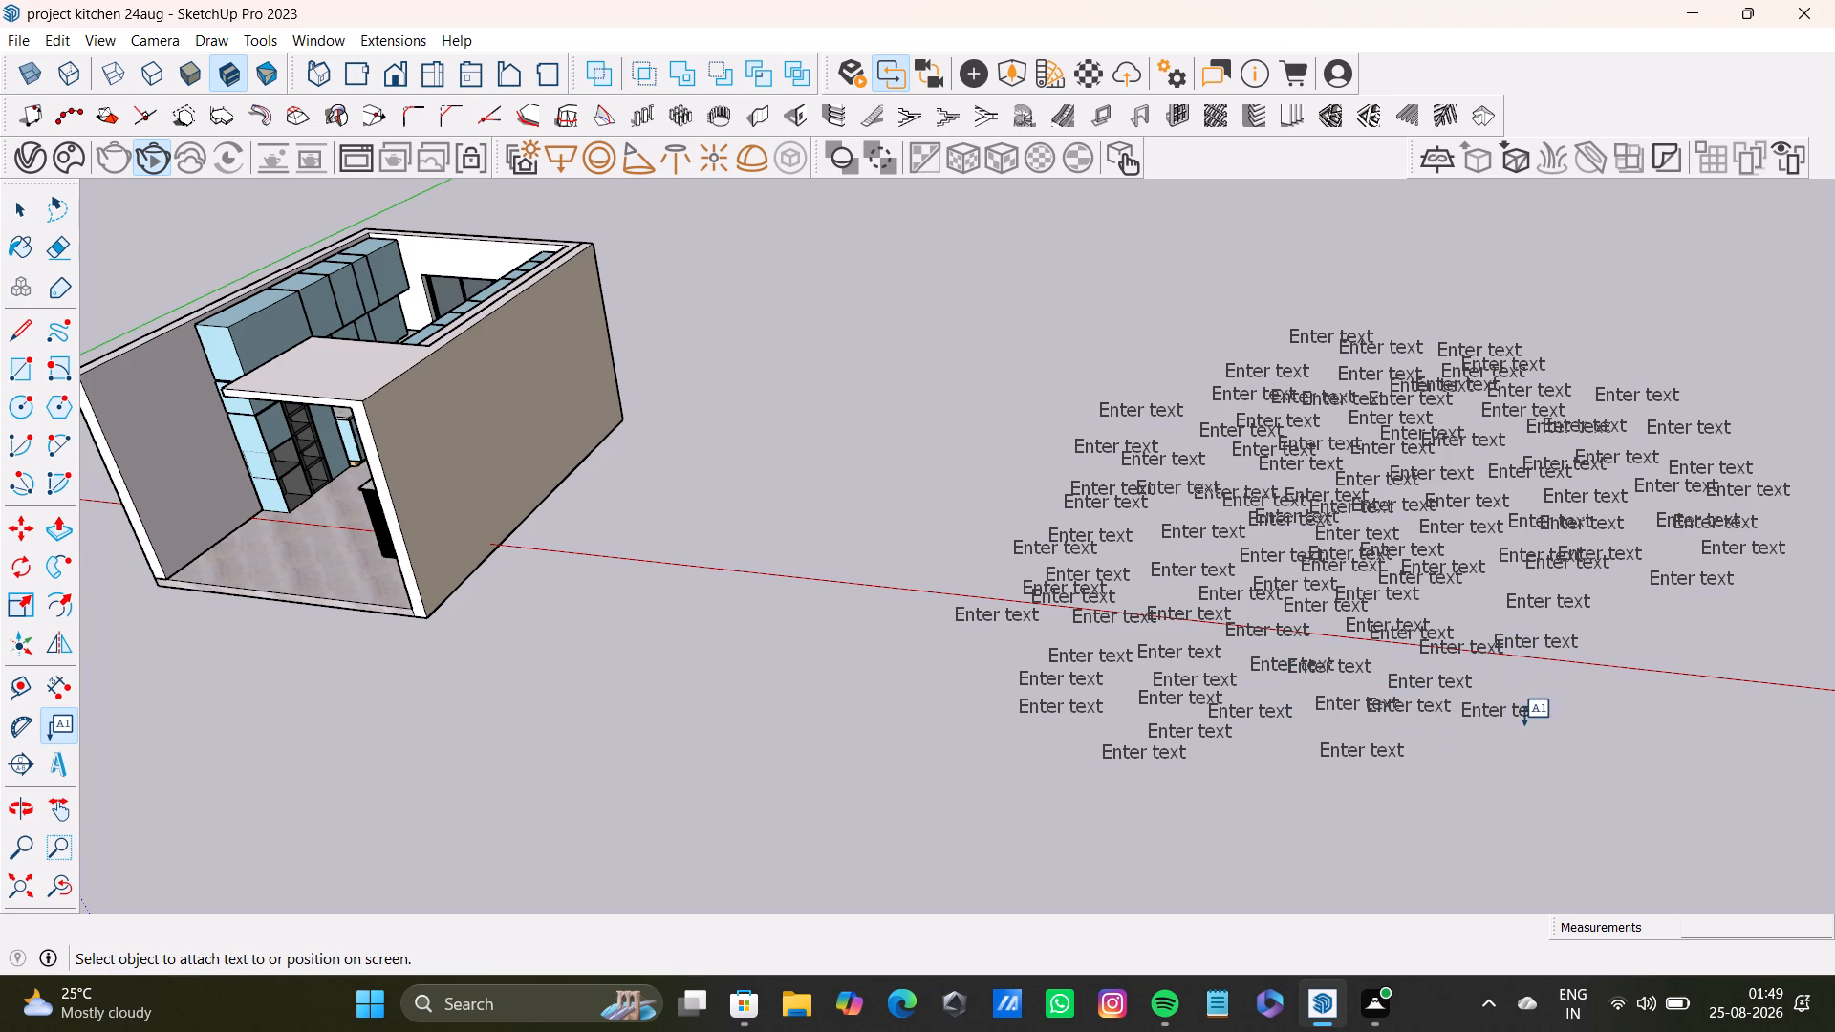
pyautogui.click(1503, 653)
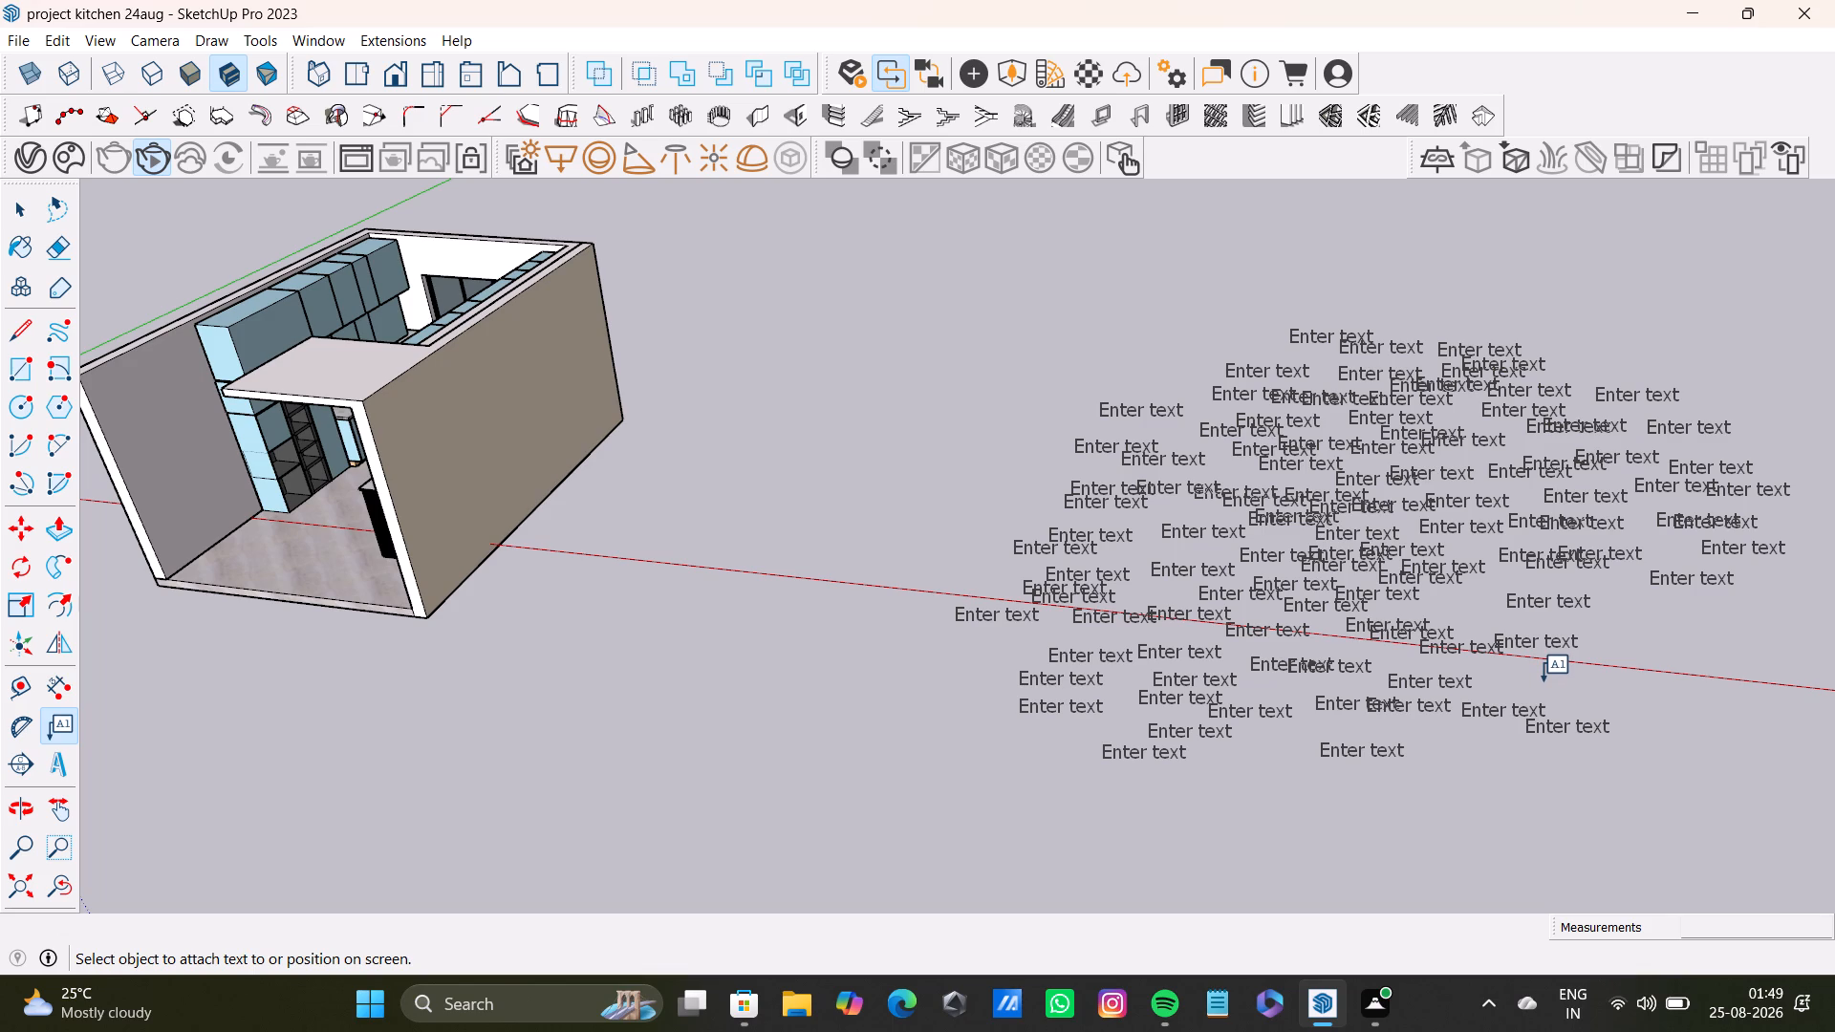
pyautogui.click(1595, 678)
pyautogui.click(1571, 668)
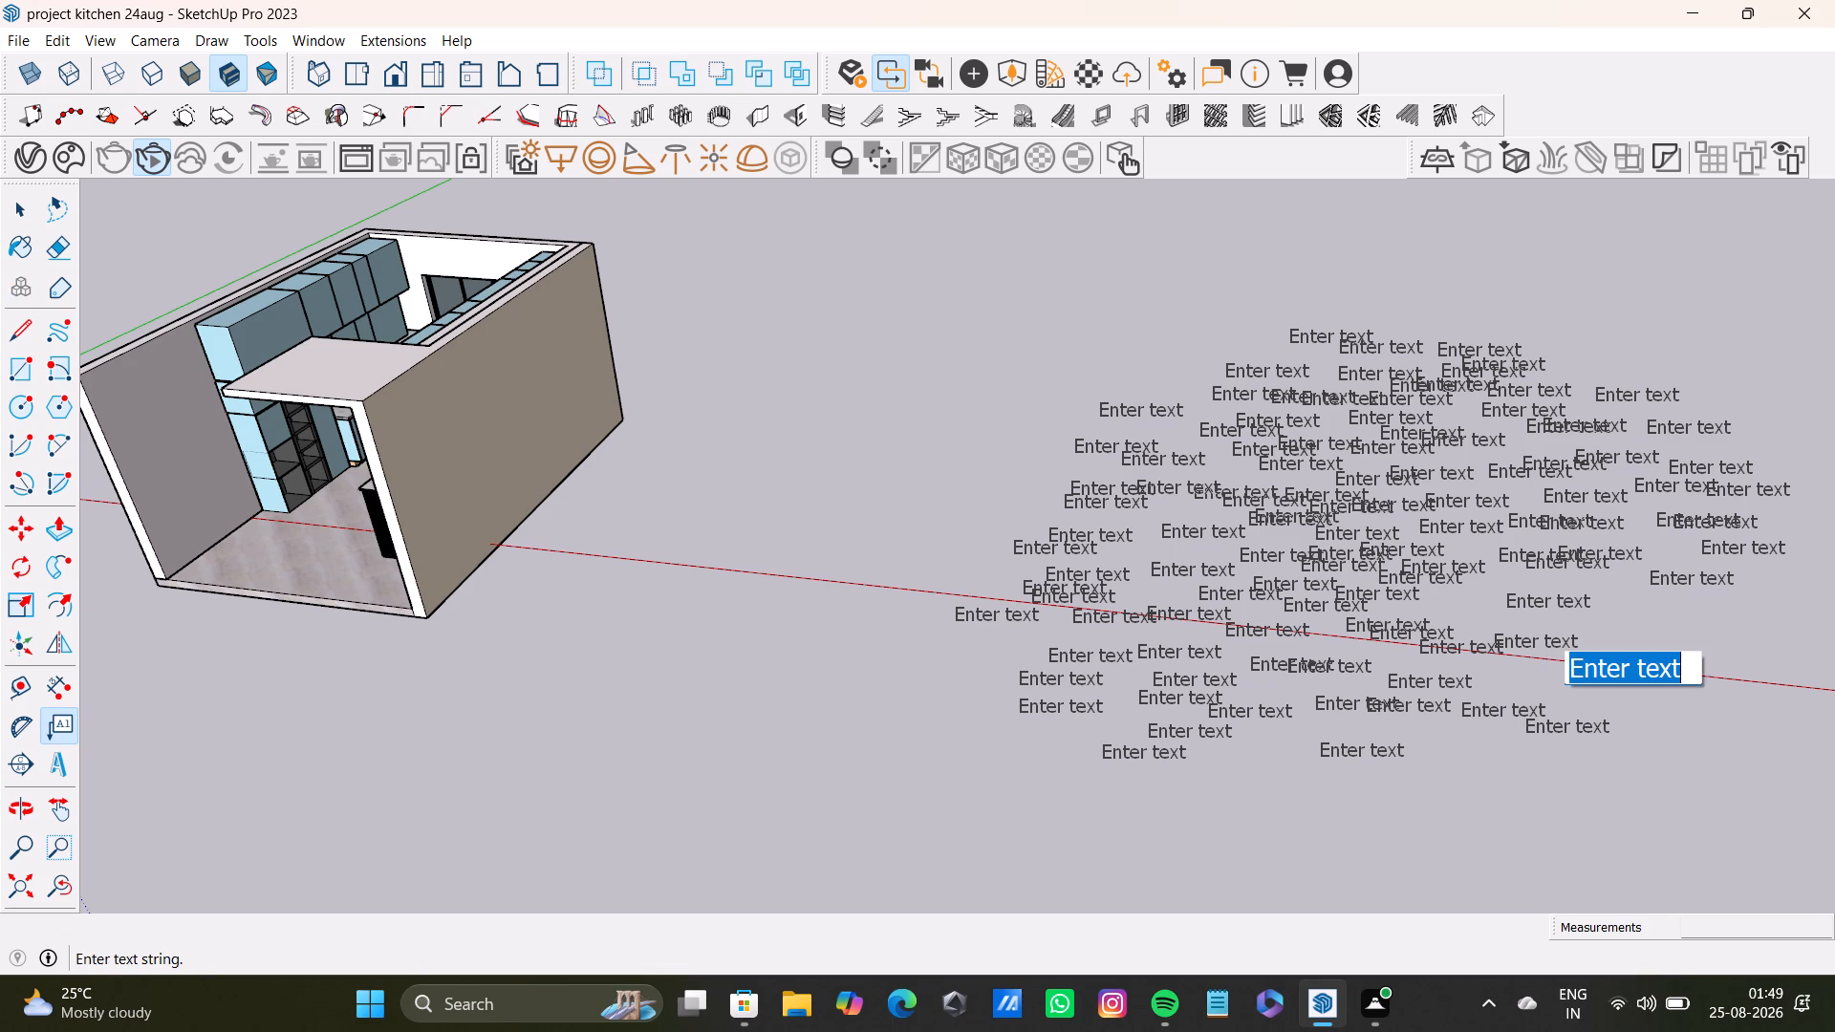
pyautogui.click(1554, 675)
pyautogui.click(1536, 678)
pyautogui.click(1516, 677)
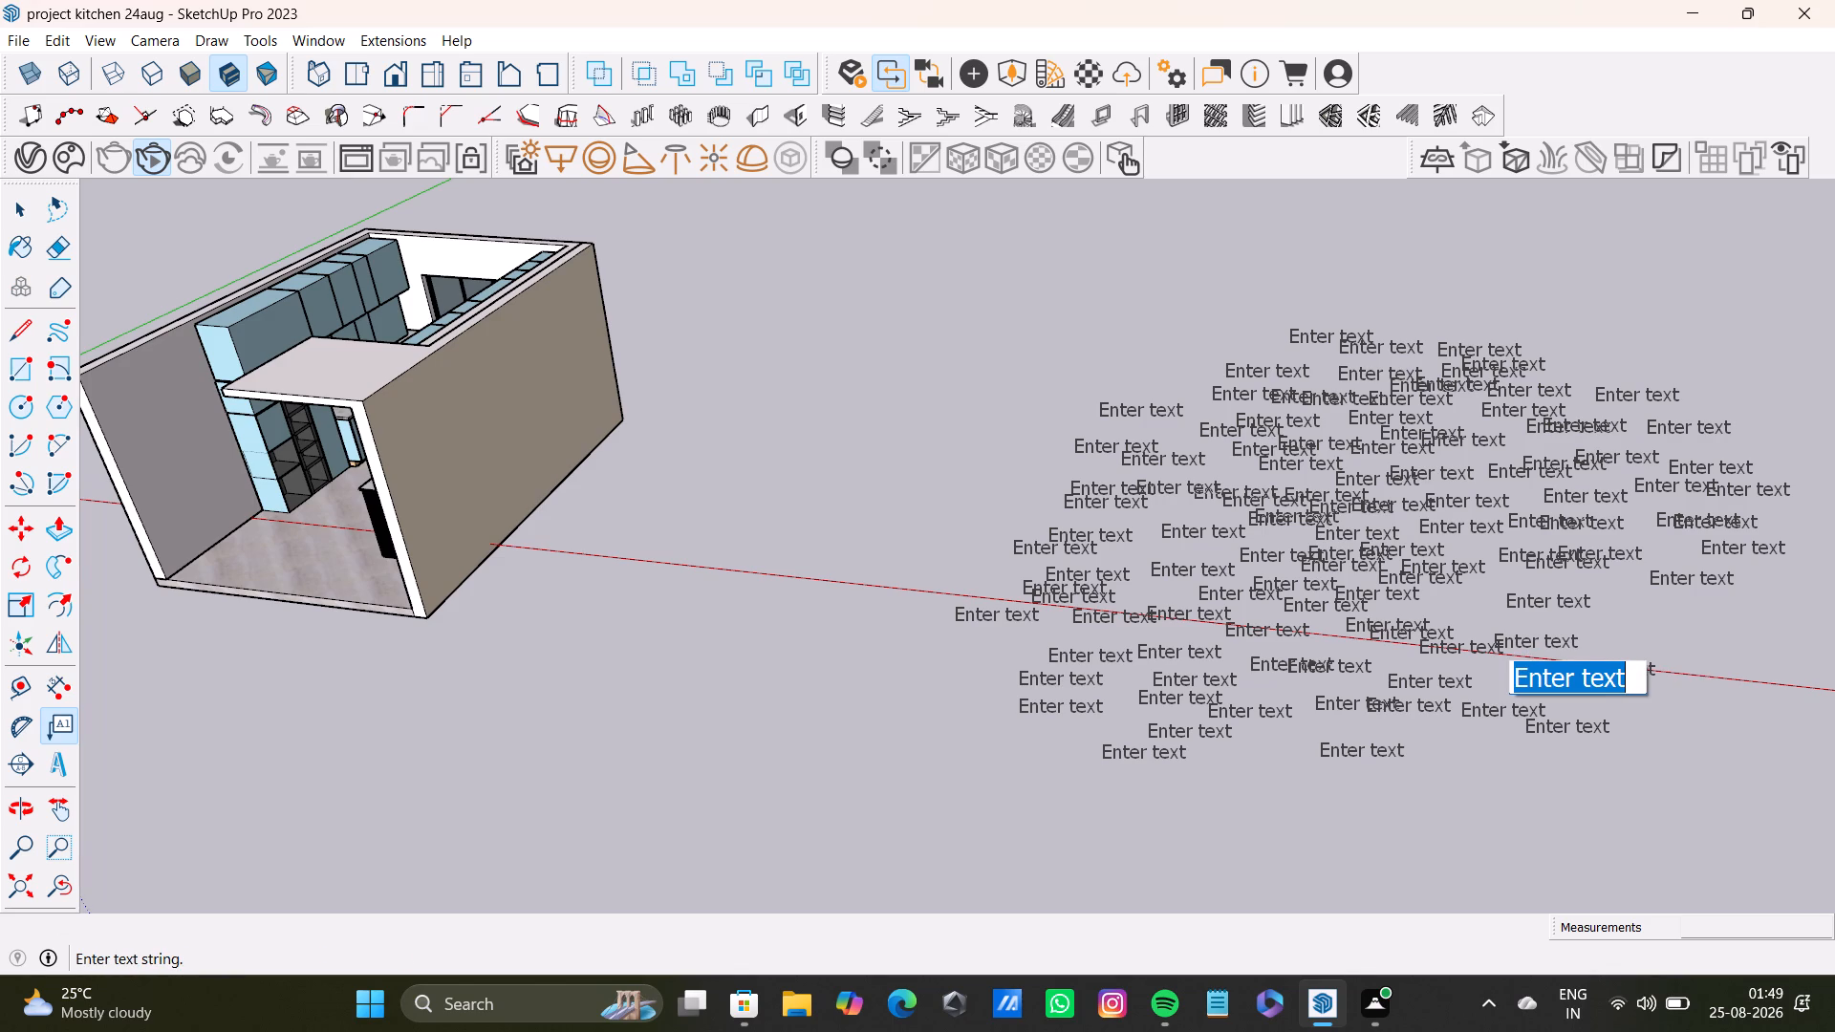
pyautogui.click(1021, 442)
# Place four default "Enter text" labels above the red axis along the kitchen-side edge of the group.
pyautogui.click(1004, 501)
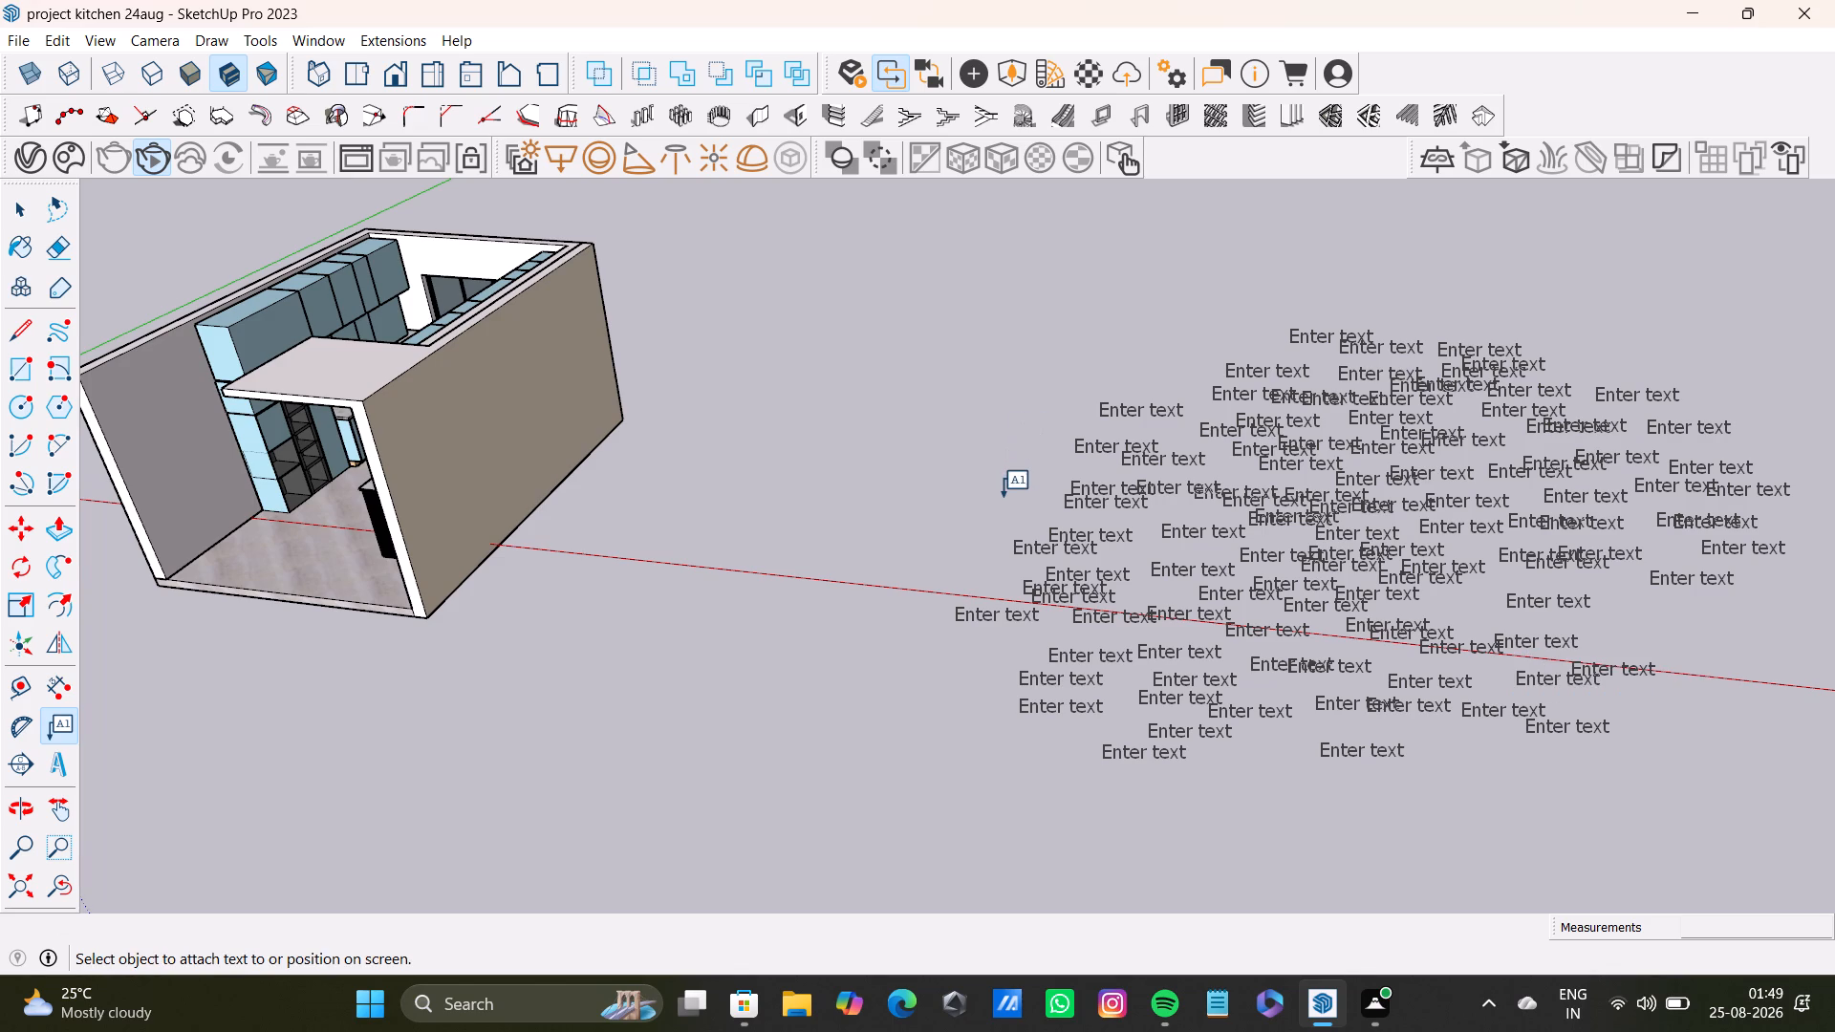
pyautogui.click(1004, 464)
pyautogui.click(995, 533)
pyautogui.click(920, 476)
pyautogui.click(950, 532)
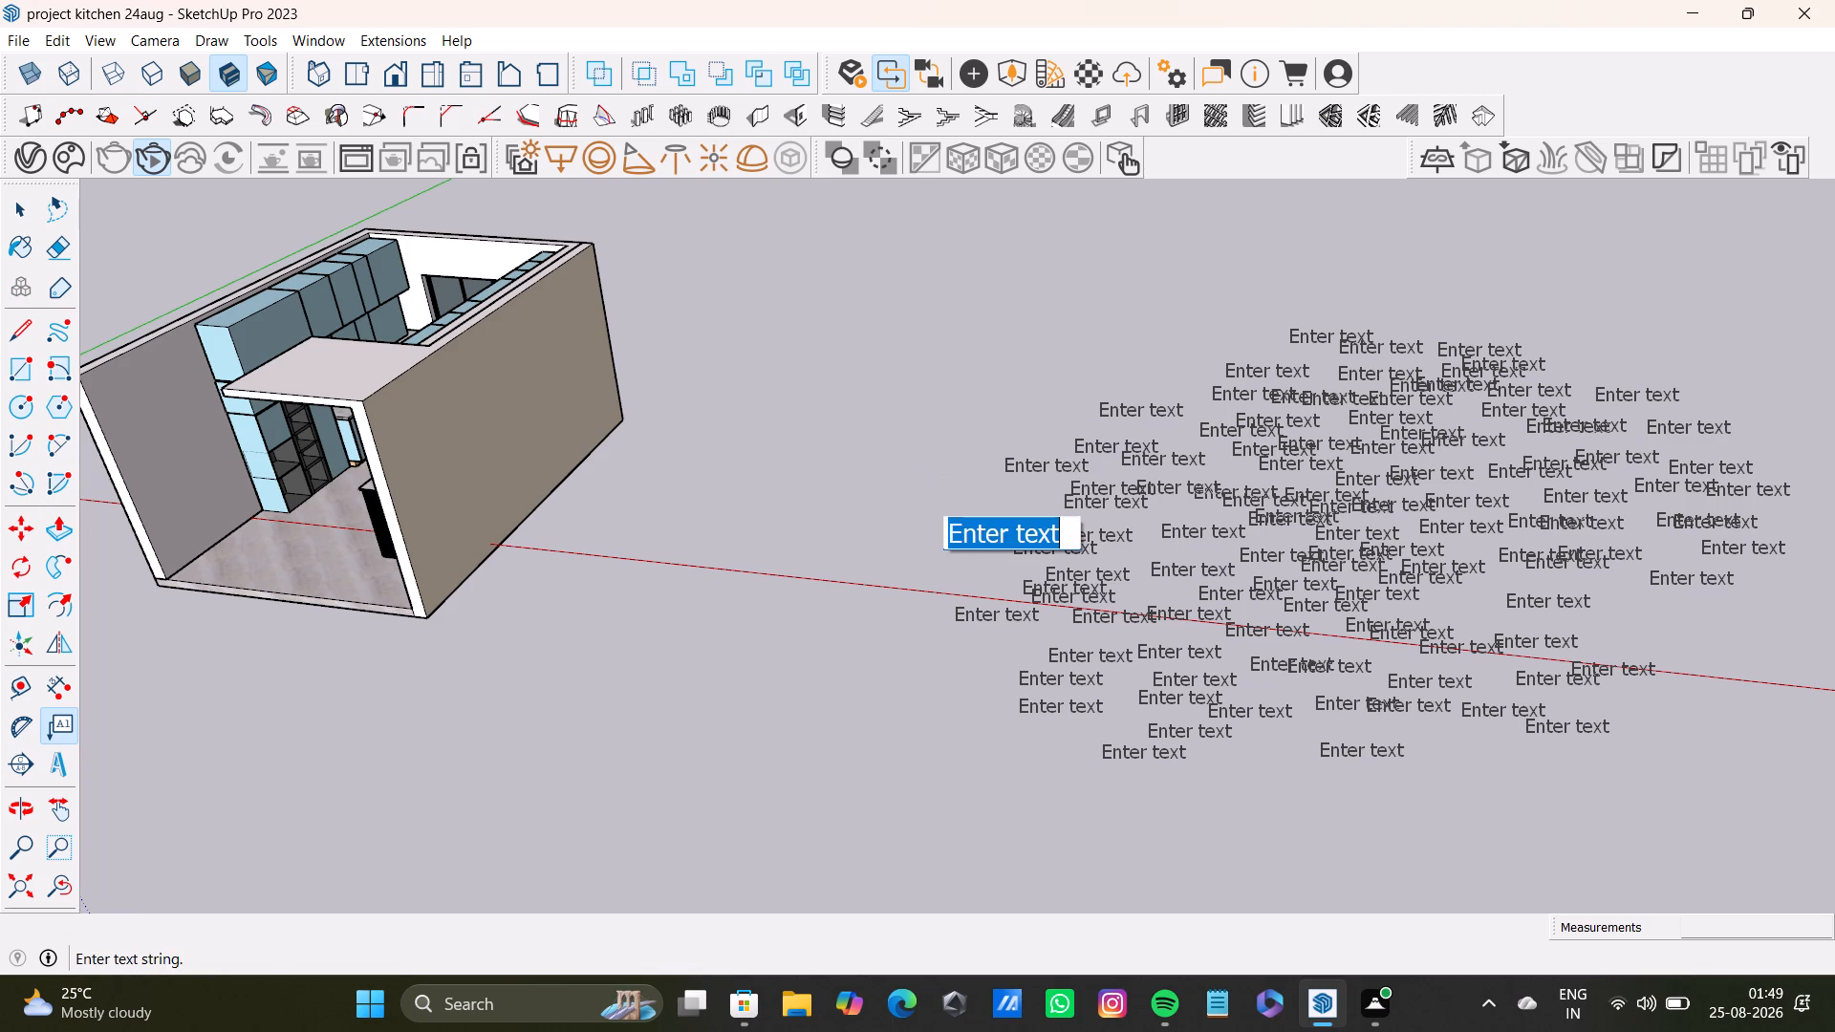
pyautogui.click(933, 464)
pyautogui.click(1006, 456)
pyautogui.click(974, 473)
pyautogui.click(948, 508)
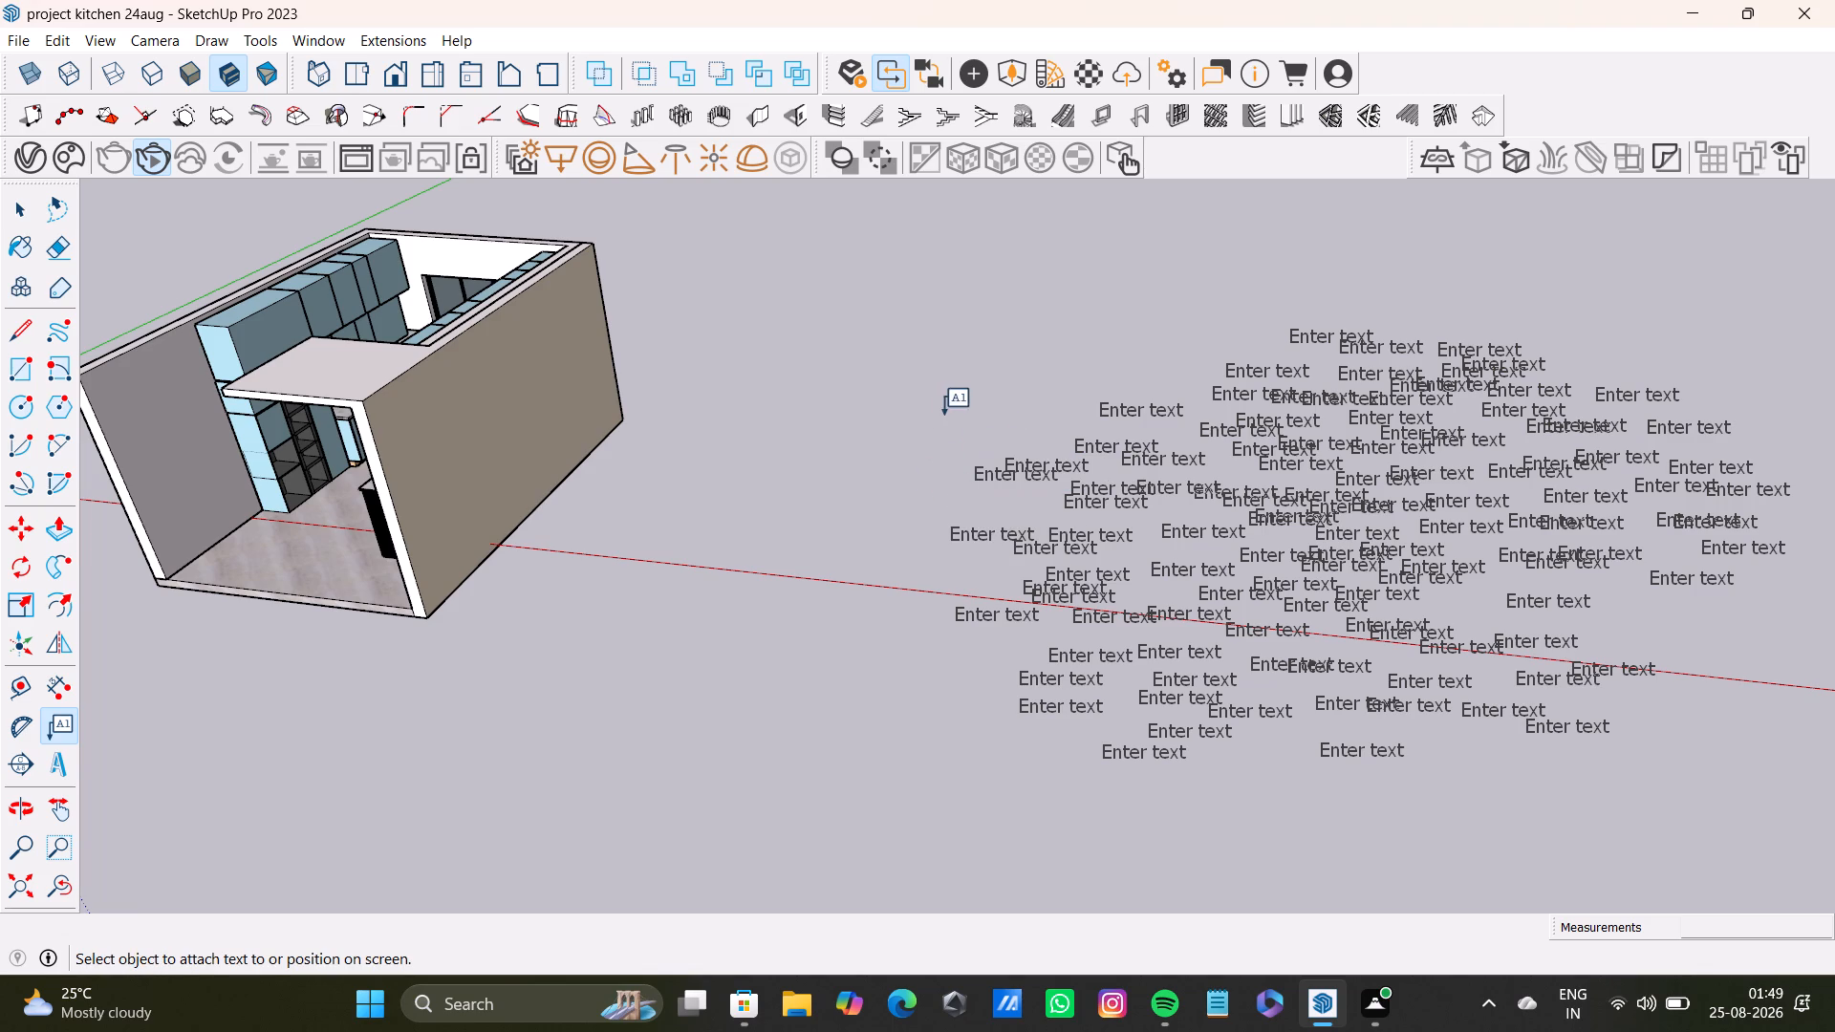
pyautogui.click(1000, 408)
pyautogui.doubleClick(1052, 425)
pyautogui.click(1119, 382)
# Place three default "Enter text" labels at the upper kitchen-side corner of the group.
pyautogui.click(1154, 367)
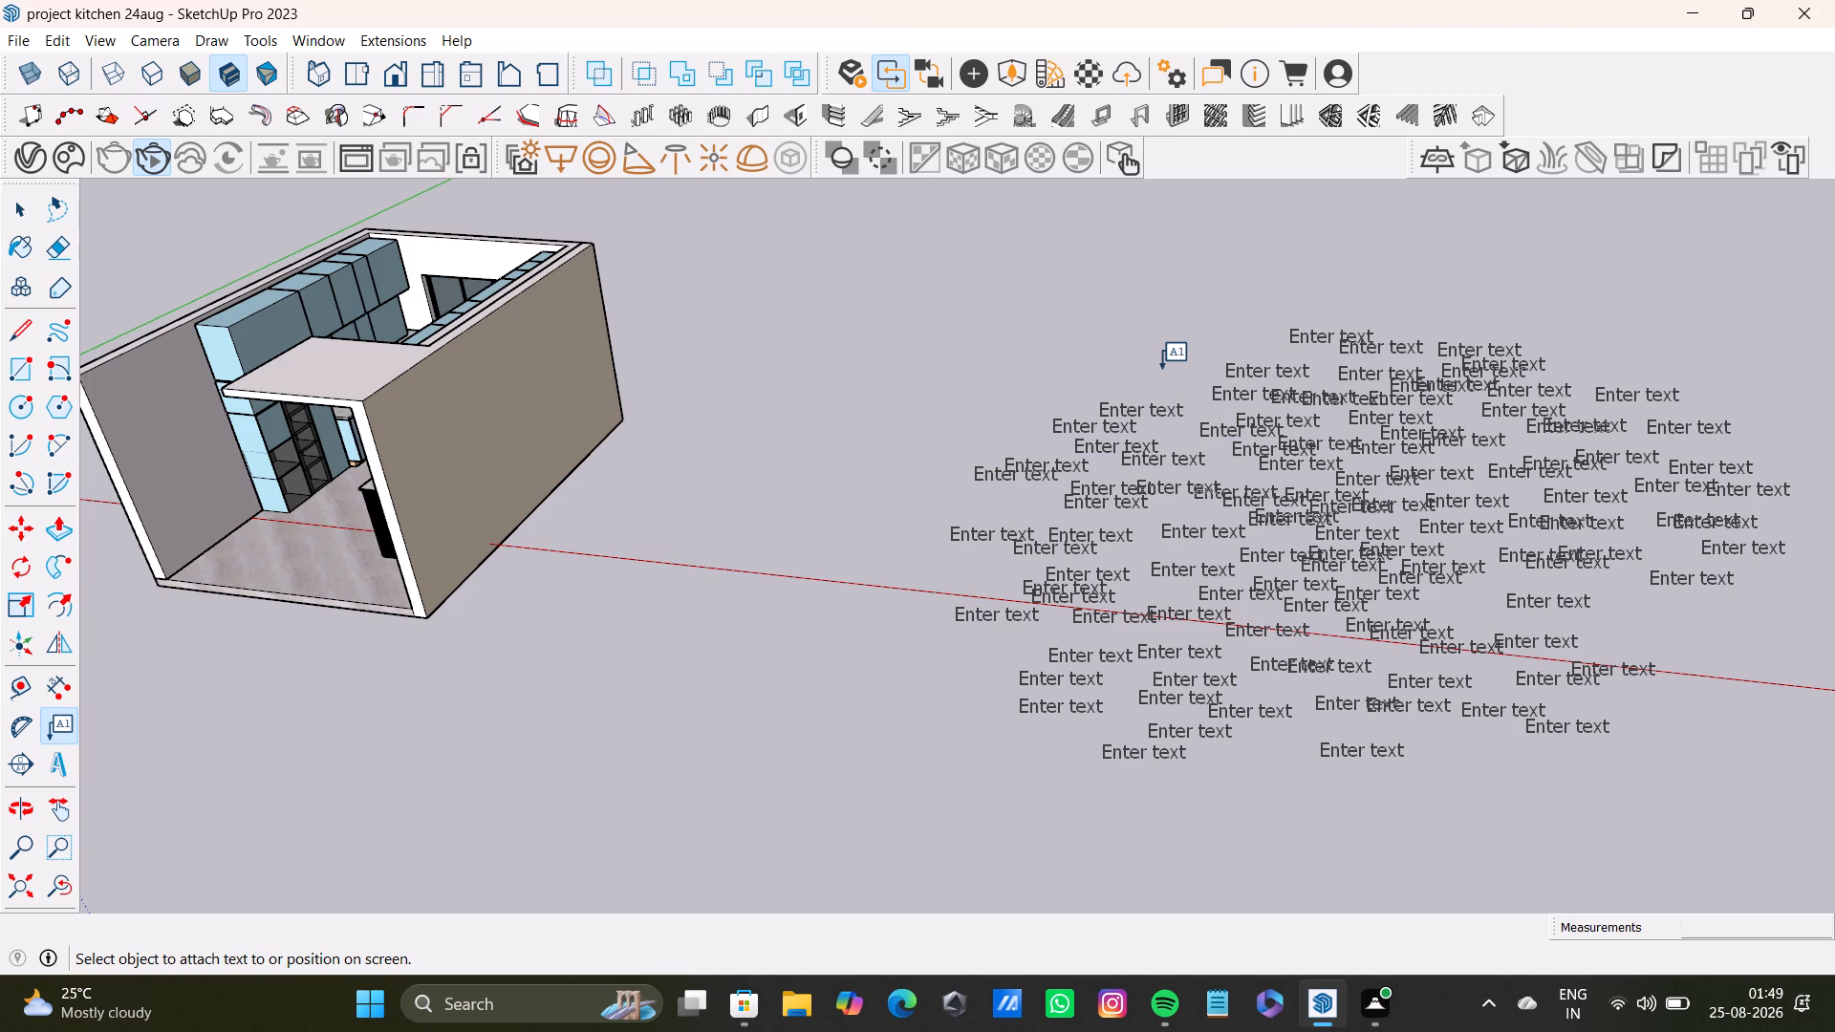
pyautogui.click(1175, 385)
pyautogui.click(1133, 376)
pyautogui.click(1142, 367)
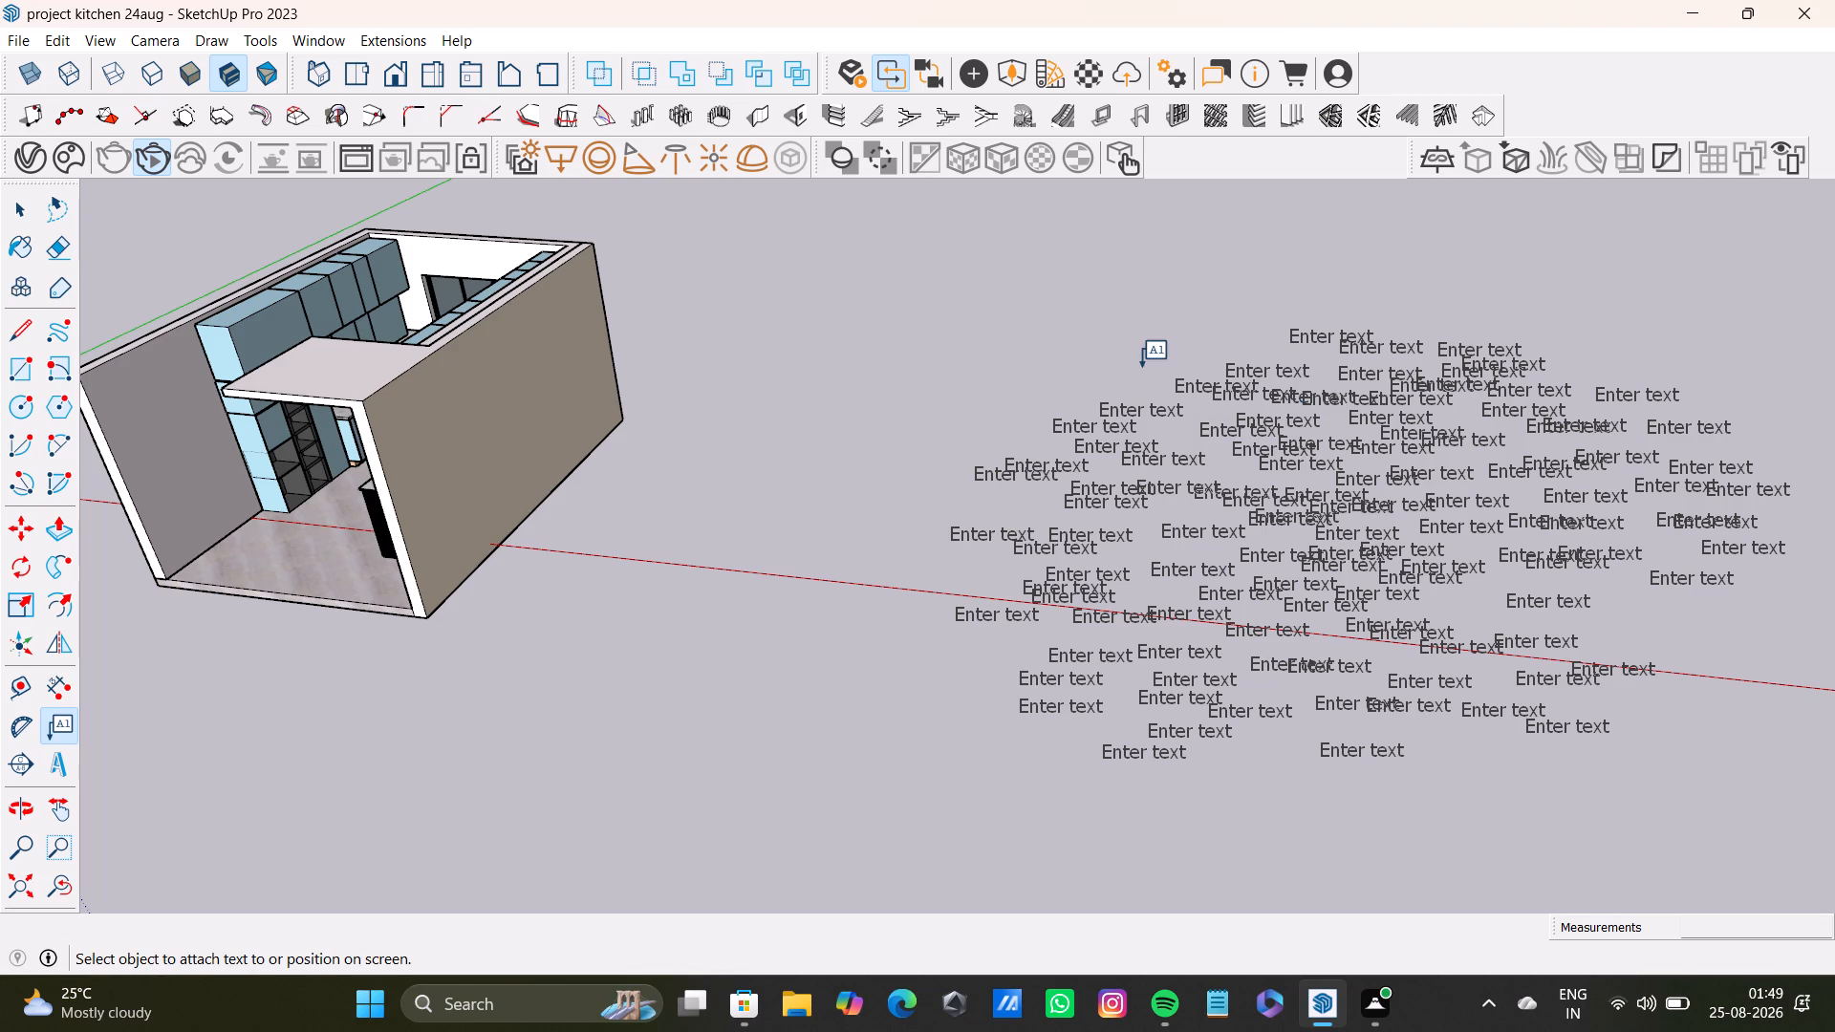
pyautogui.click(1155, 345)
pyautogui.click(1109, 357)
pyautogui.moveTo(1108, 370); pyautogui.dragTo(1118, 371)
pyautogui.click(1119, 371)
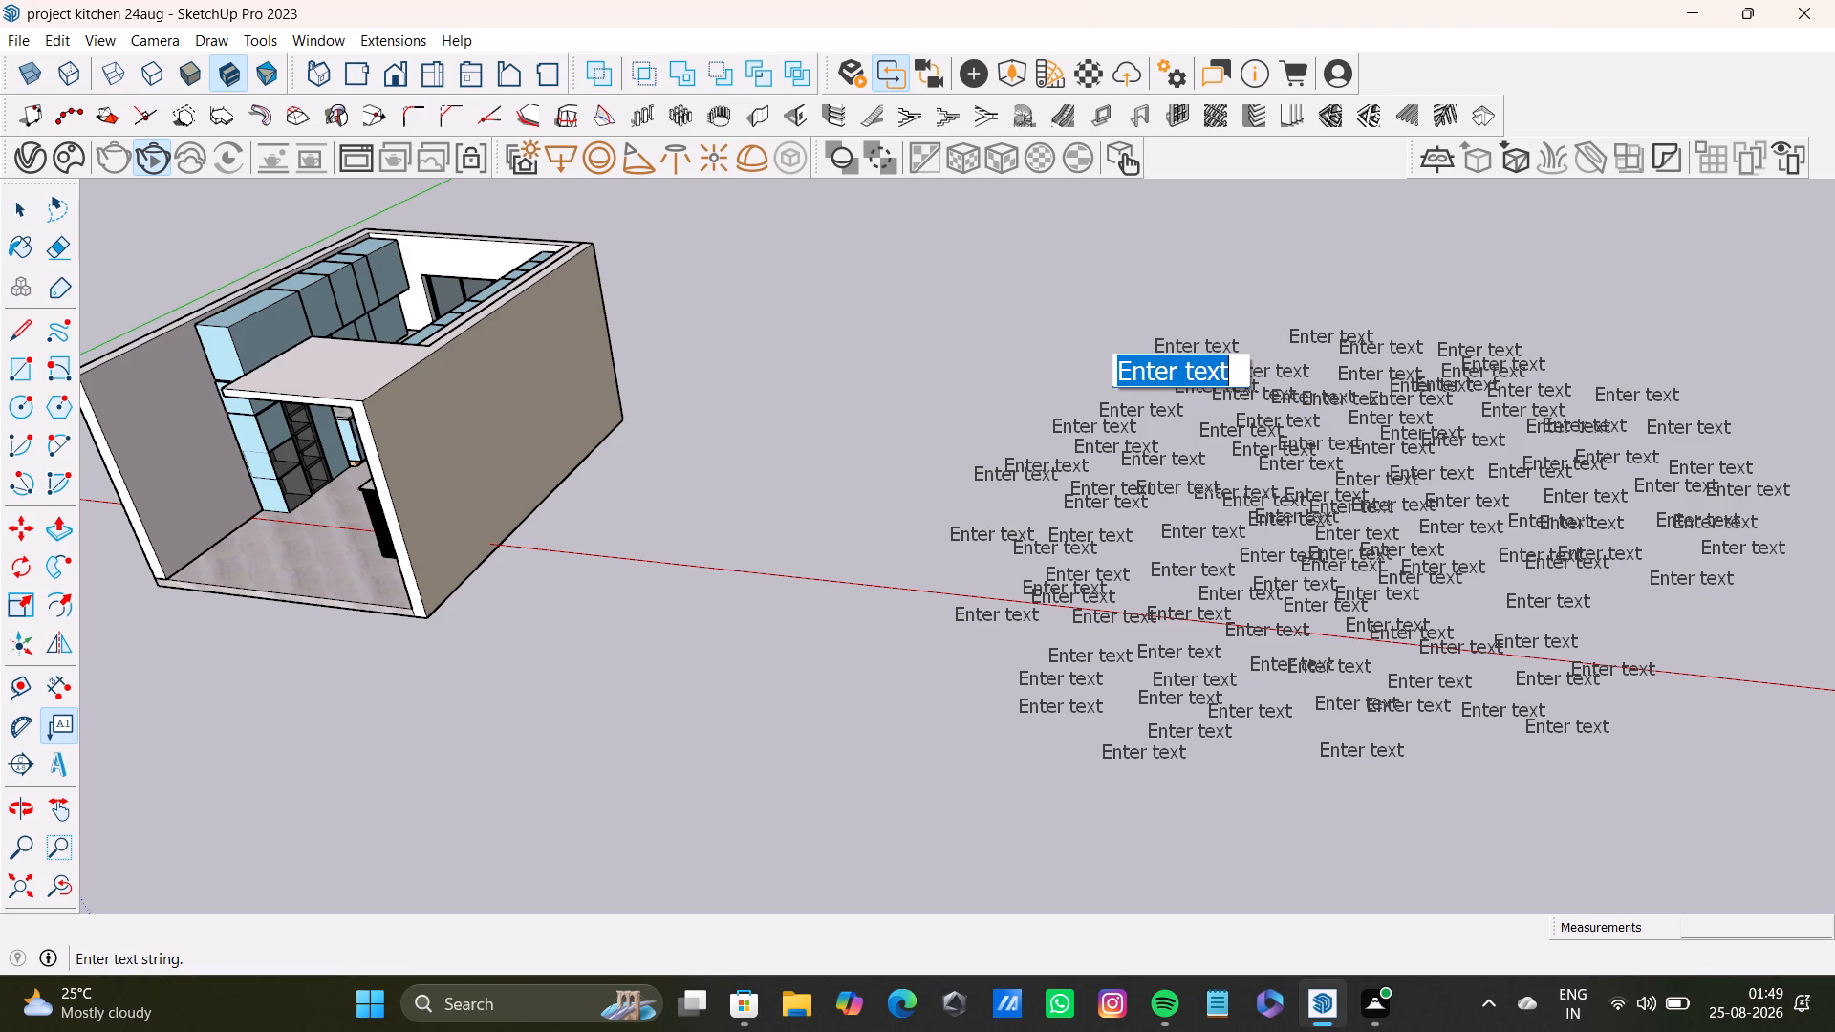
pyautogui.click(1082, 372)
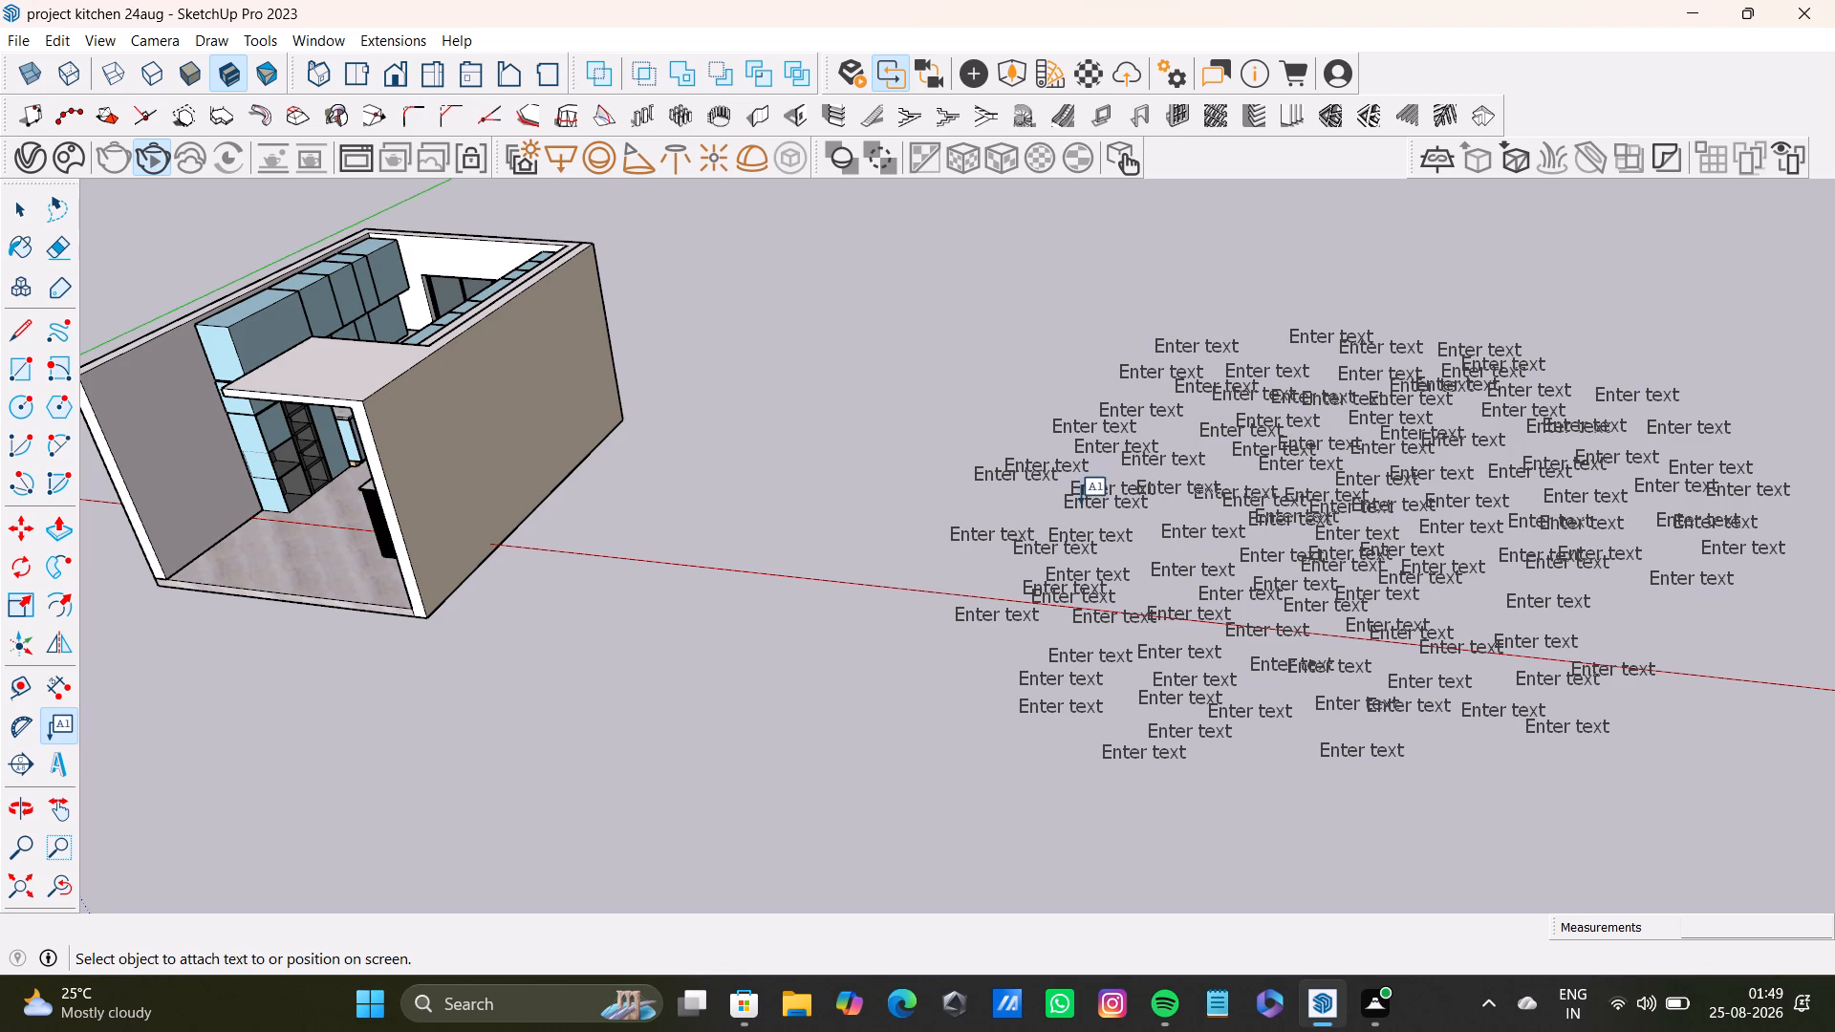
# Place four default "Enter text" labels along the kitchen-side edge of the group, from its upper corner down to the red axis.
pyautogui.click(1026, 504)
pyautogui.click(979, 504)
pyautogui.click(959, 505)
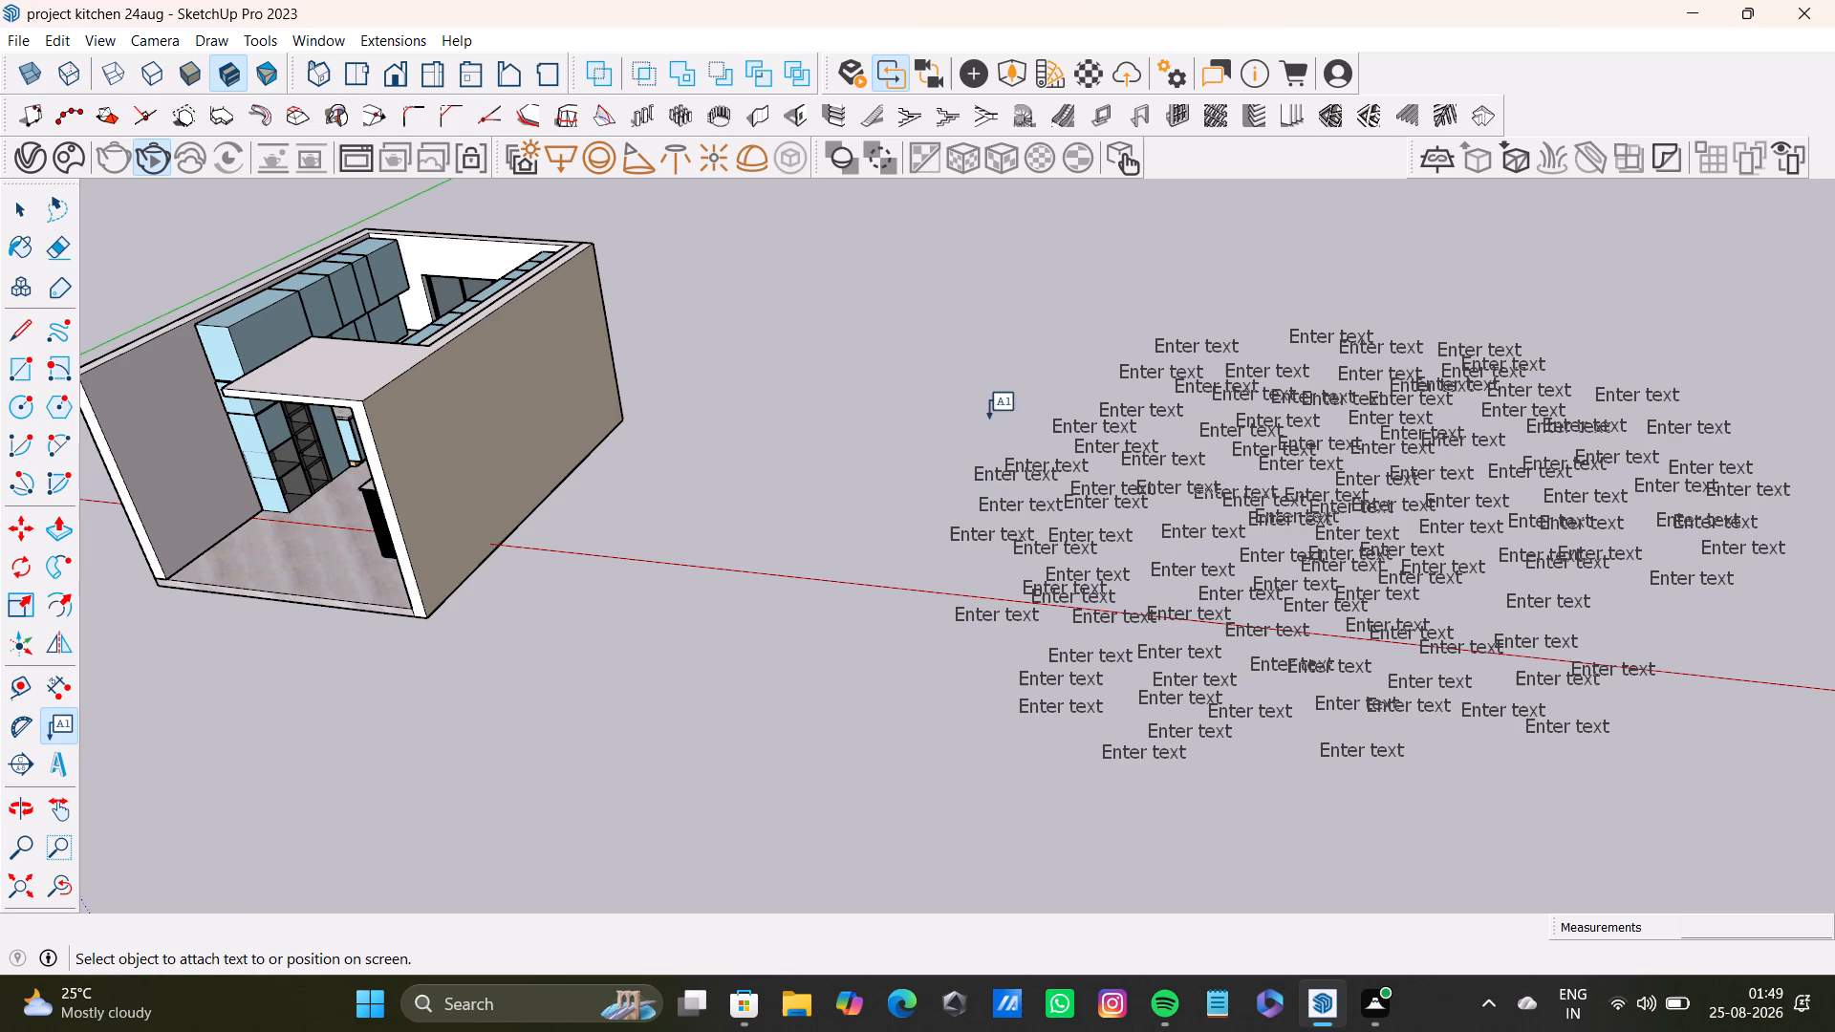
pyautogui.click(1018, 438)
pyautogui.click(986, 427)
pyautogui.click(1013, 386)
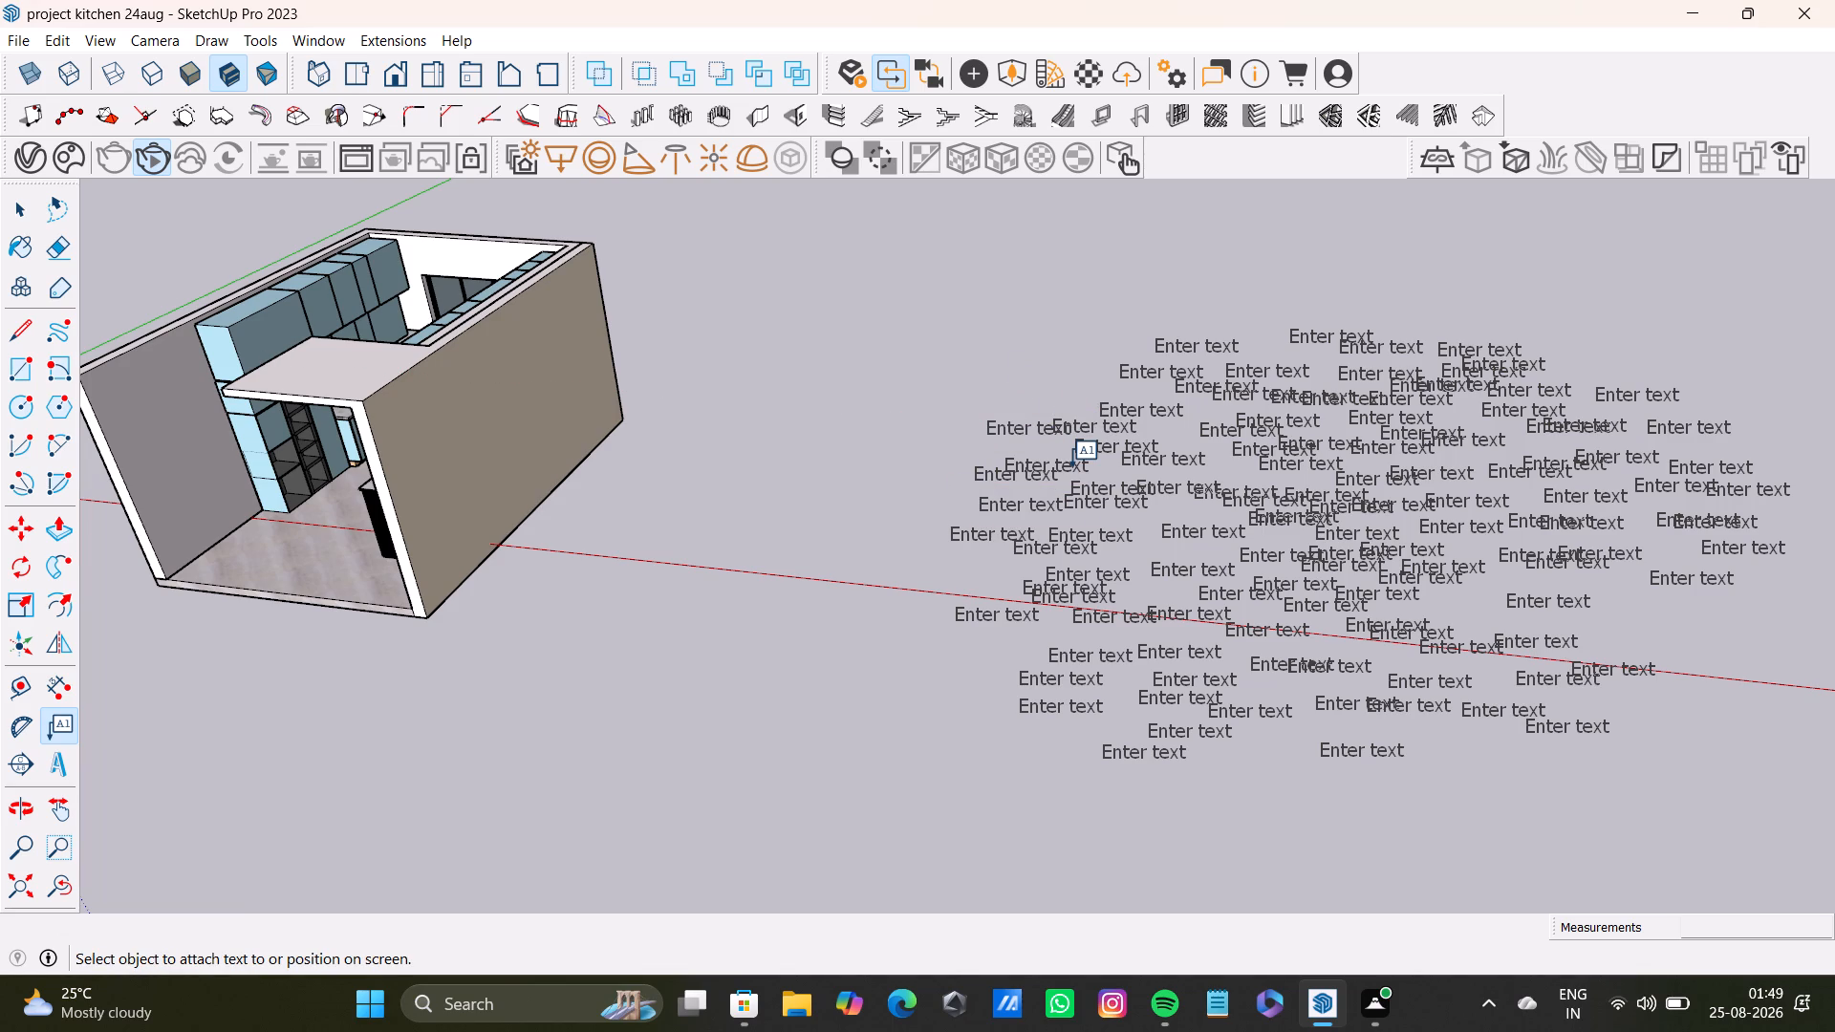
pyautogui.click(988, 578)
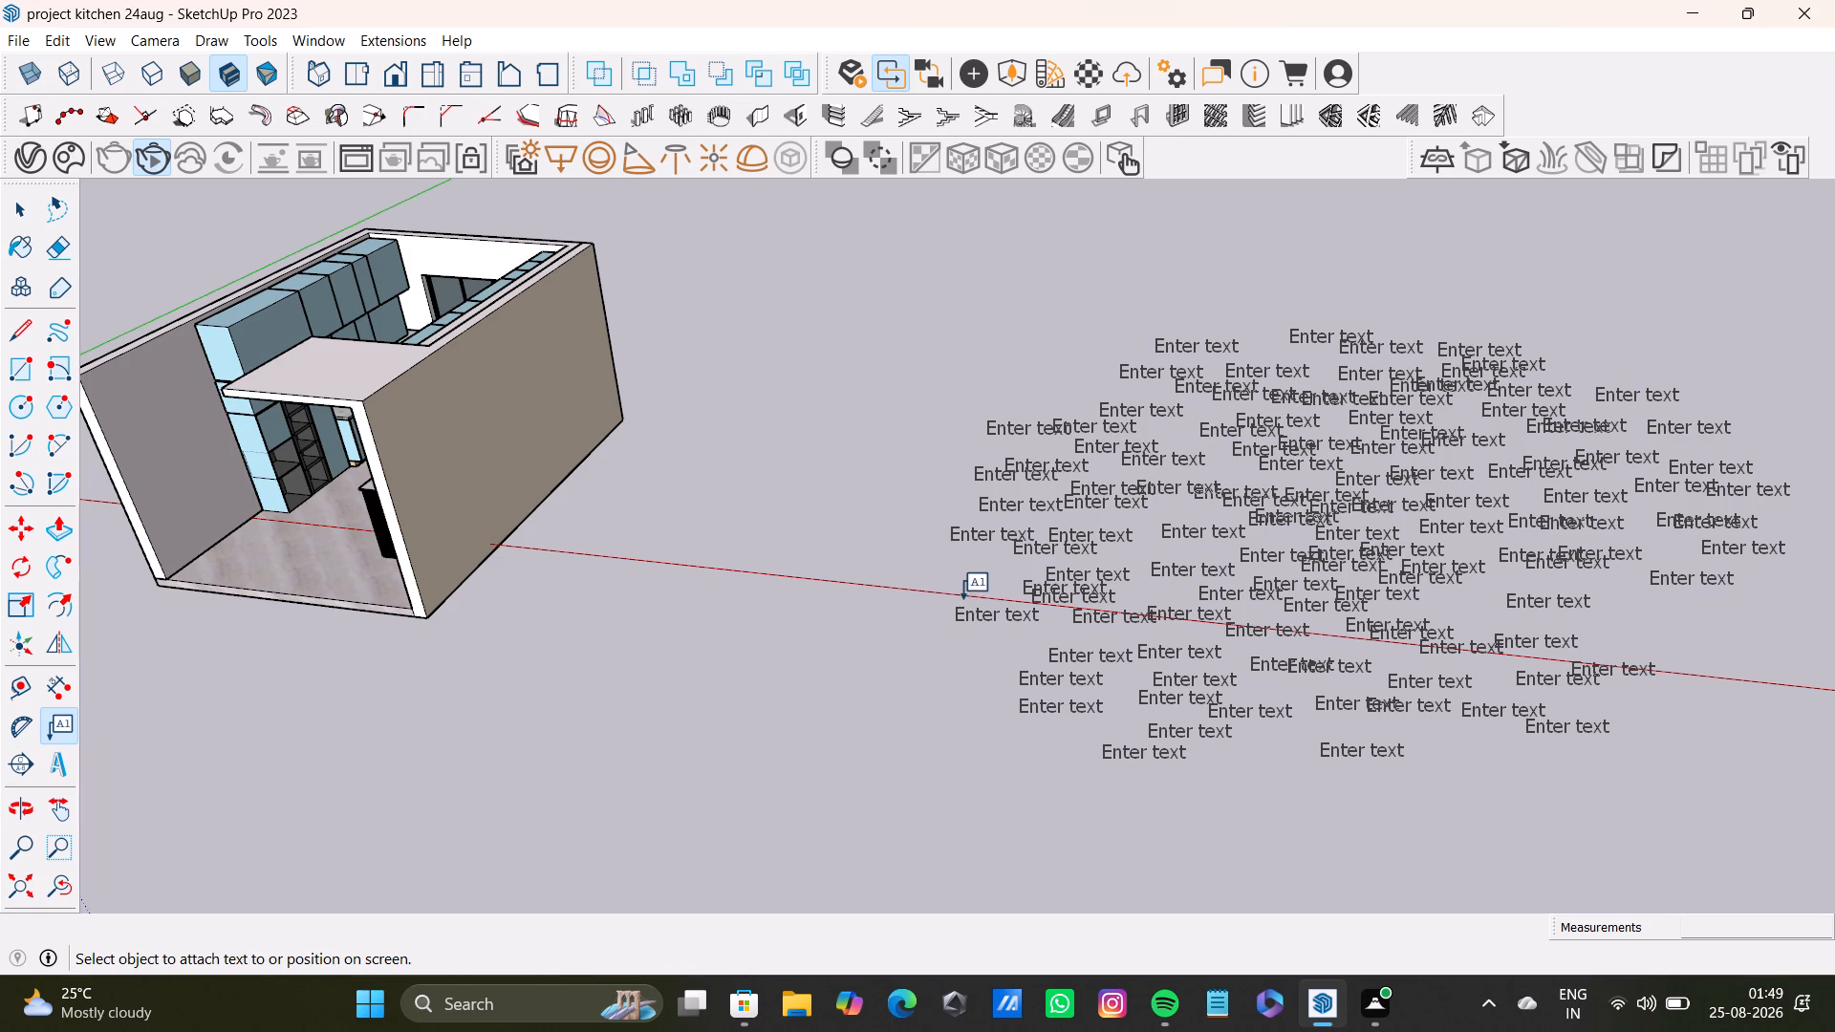
pyautogui.click(963, 599)
pyautogui.click(944, 564)
pyautogui.click(948, 583)
pyautogui.click(937, 553)
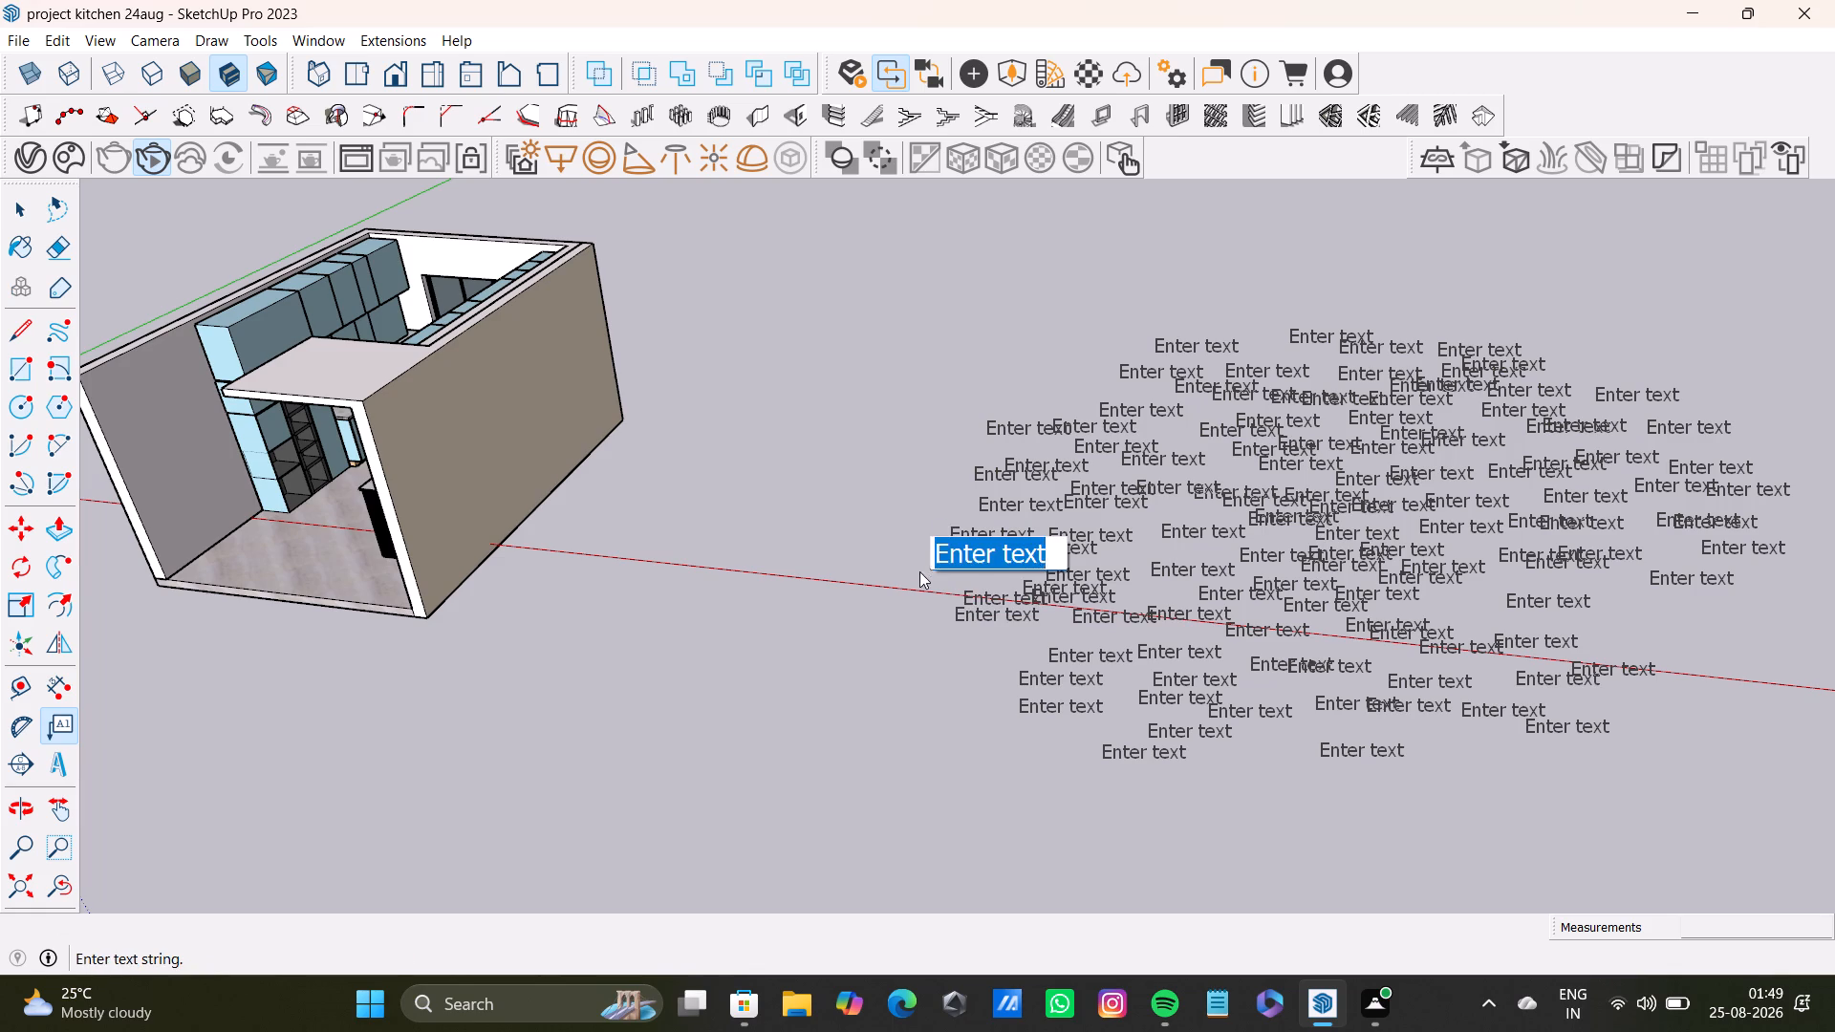
pyautogui.click(919, 571)
# Place two default "Enter text" labels below the red axis at the group's lower kitchen-side corner.
pyautogui.click(955, 654)
pyautogui.click(1026, 641)
pyautogui.moveTo(996, 647); pyautogui.dragTo(977, 649)
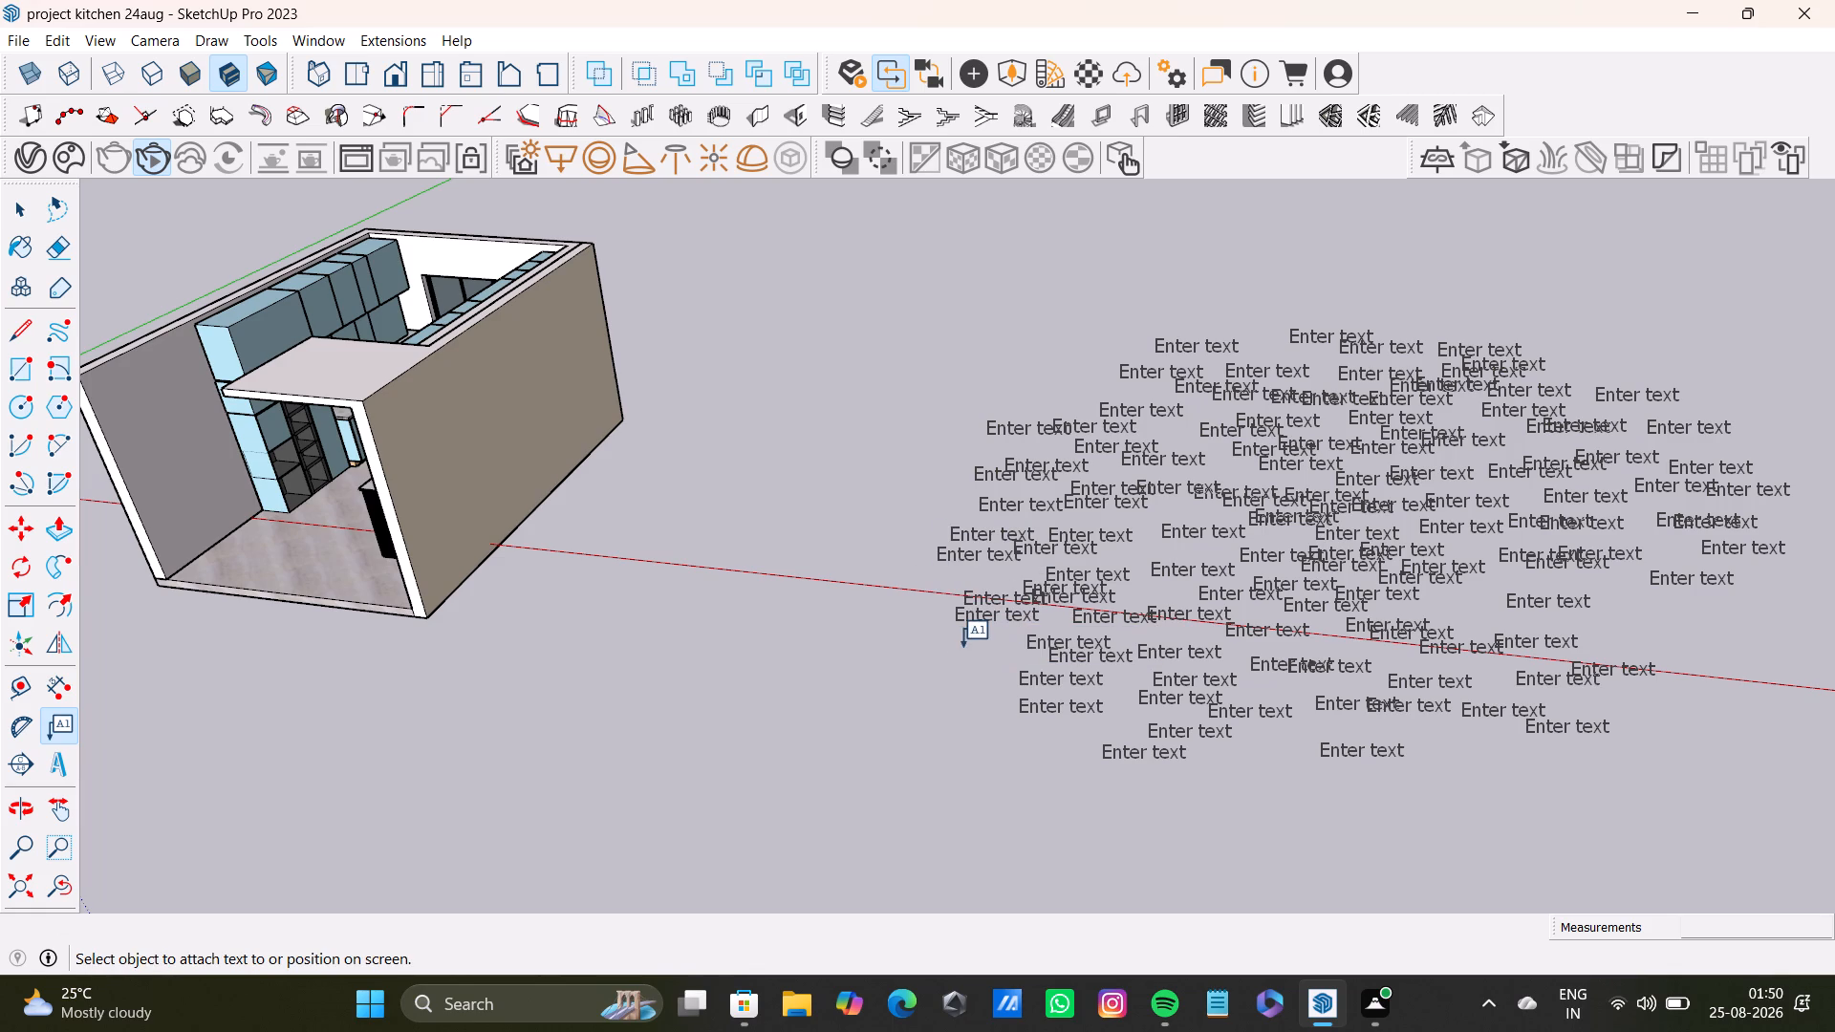
pyautogui.click(963, 647)
pyautogui.click(963, 666)
pyautogui.click(946, 644)
pyautogui.click(943, 637)
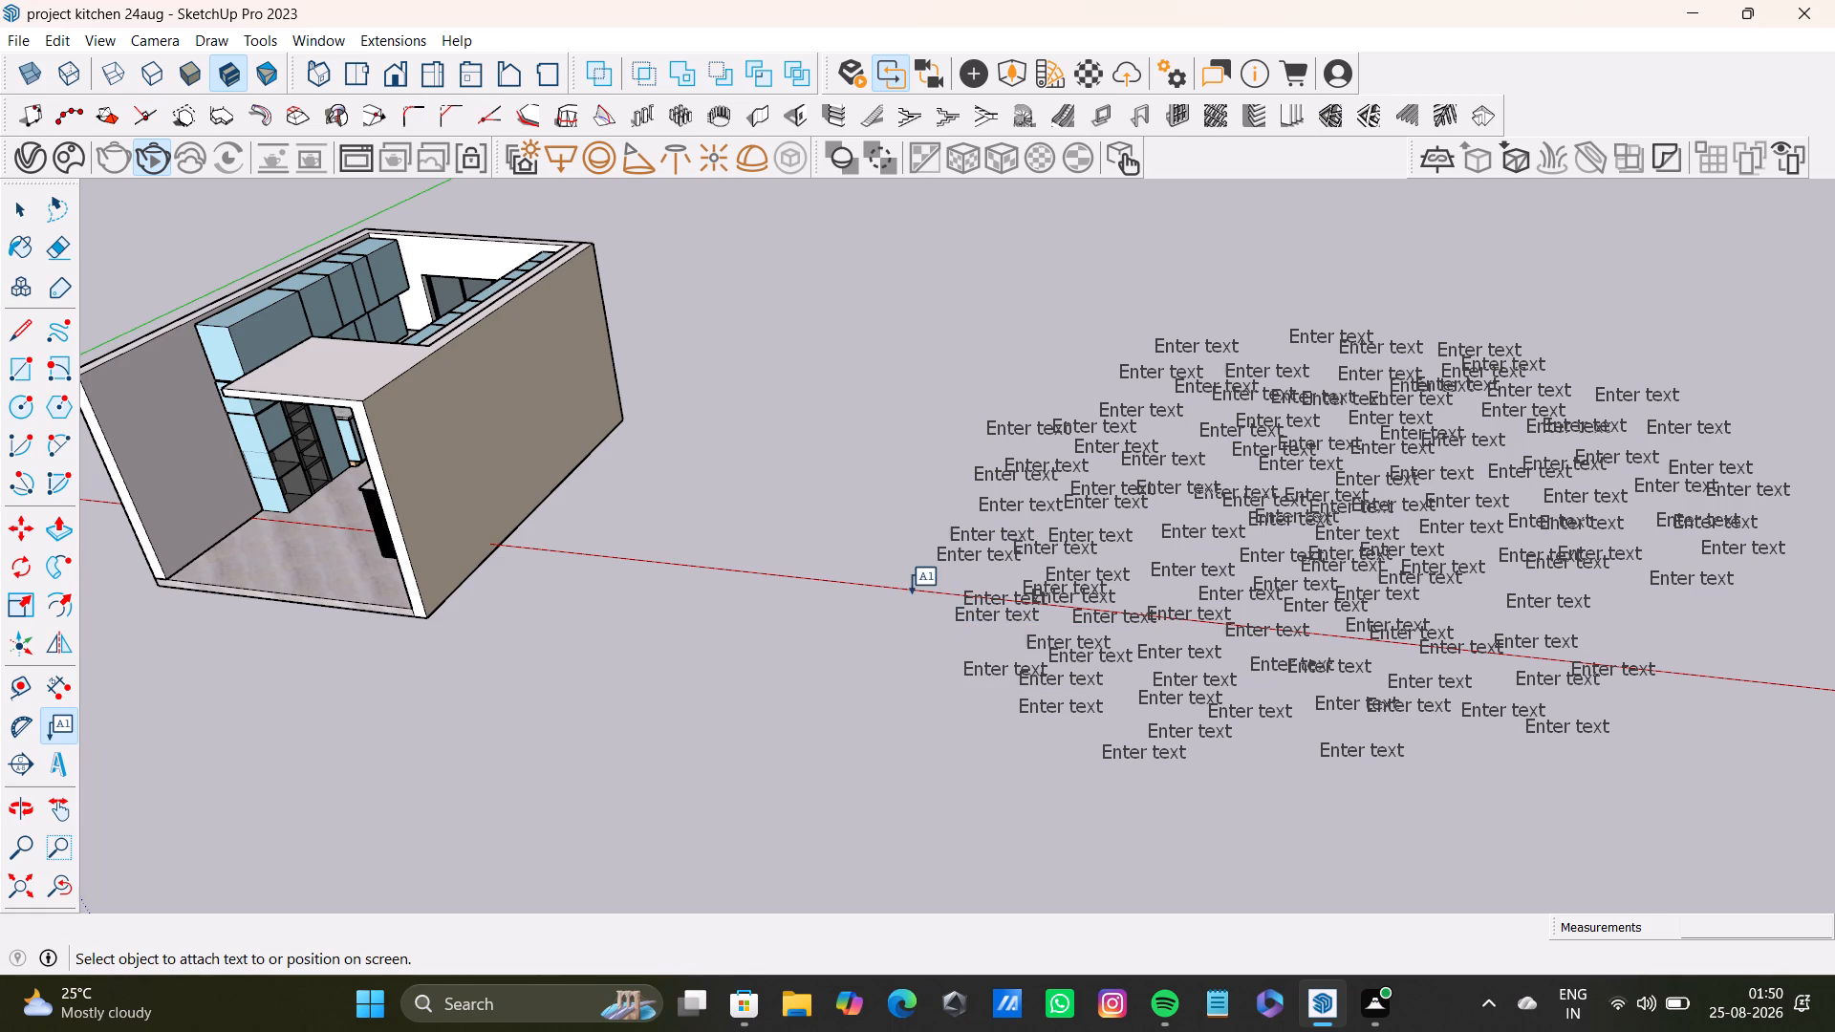
# Place three default "Enter text" labels just outside the kitchen-side edge, one below the red axis and two above it.
pyautogui.click(913, 614)
pyautogui.doubleClick(920, 583)
pyautogui.click(921, 571)
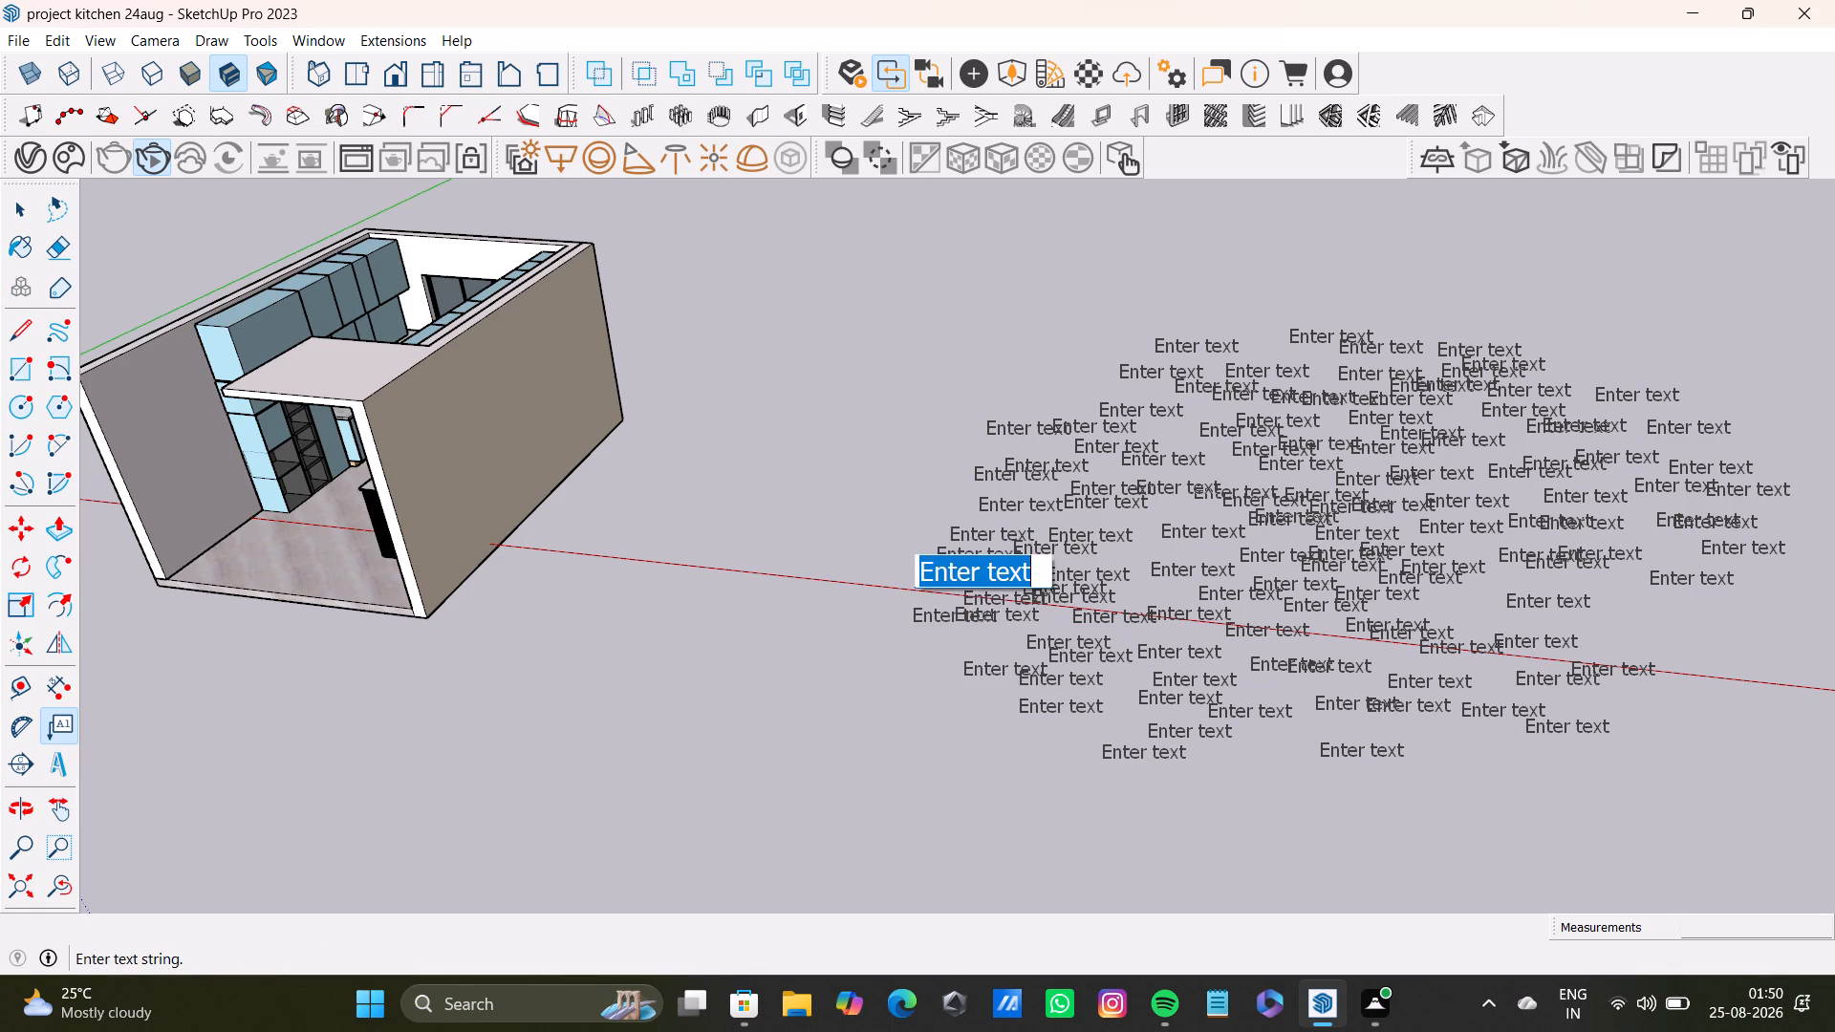
pyautogui.click(918, 563)
pyautogui.click(916, 540)
pyautogui.click(916, 523)
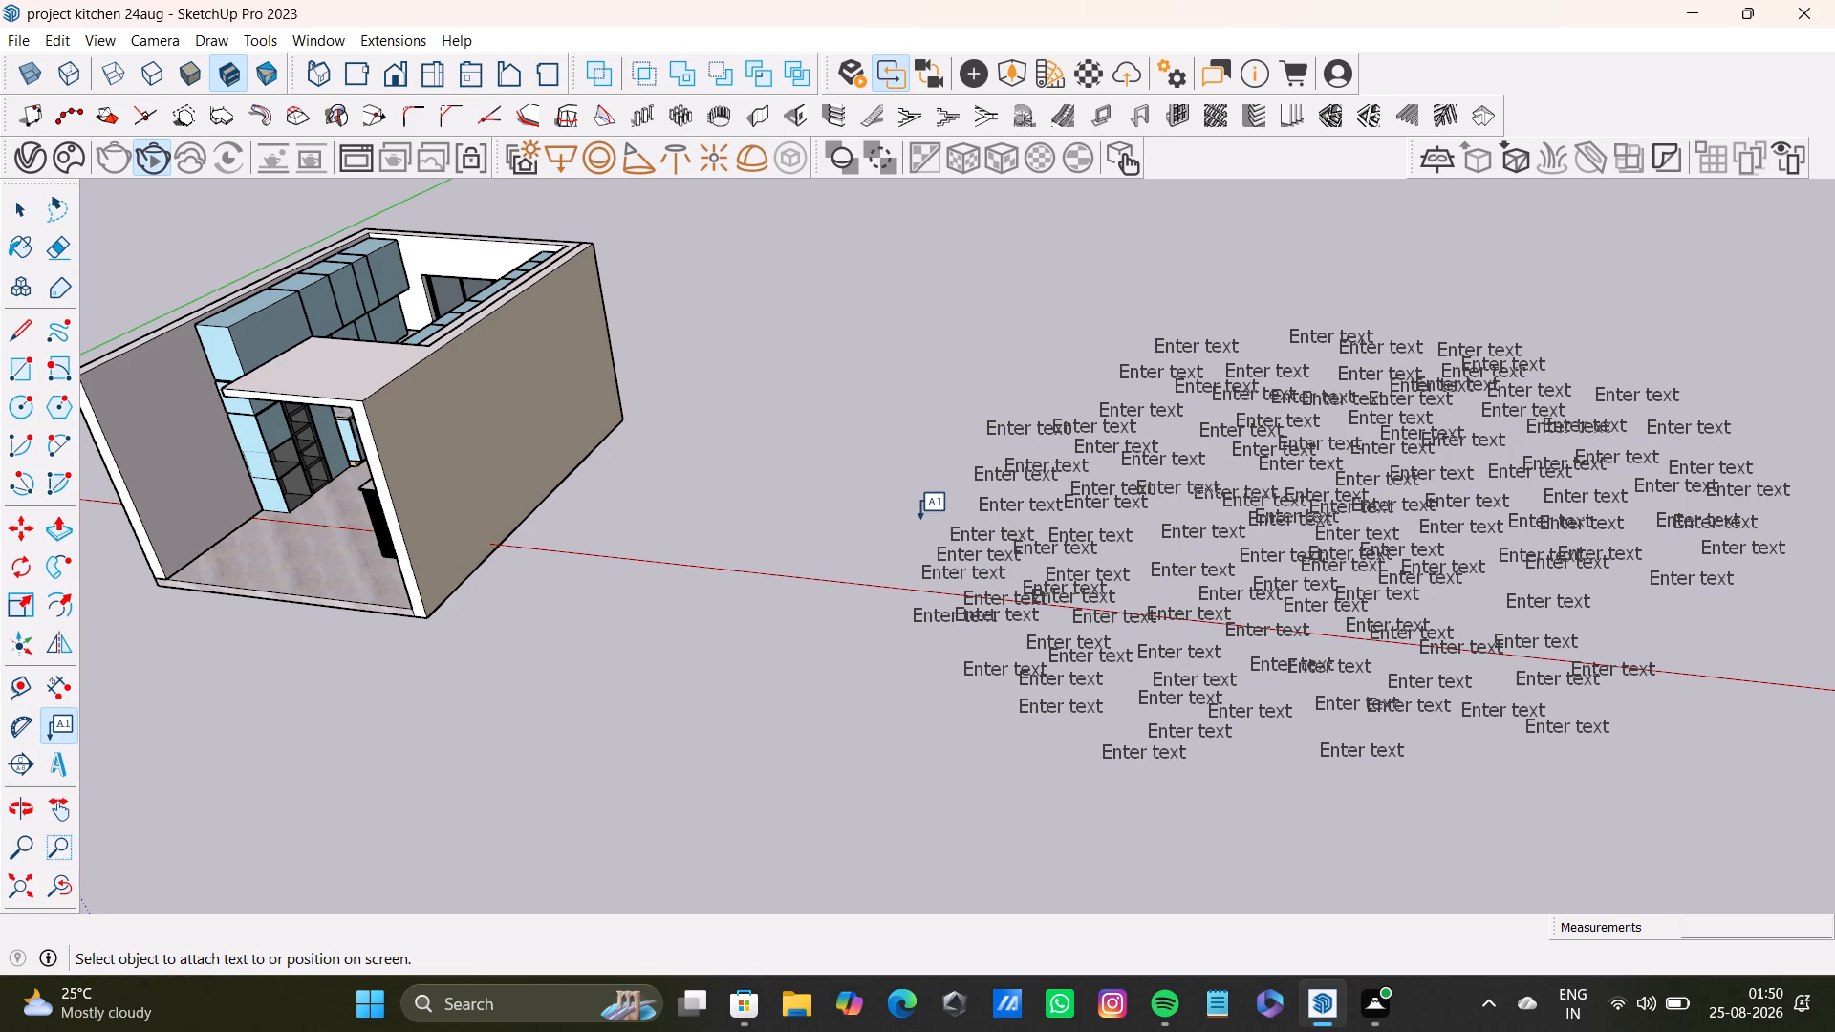
pyautogui.click(924, 493)
pyautogui.click(928, 511)
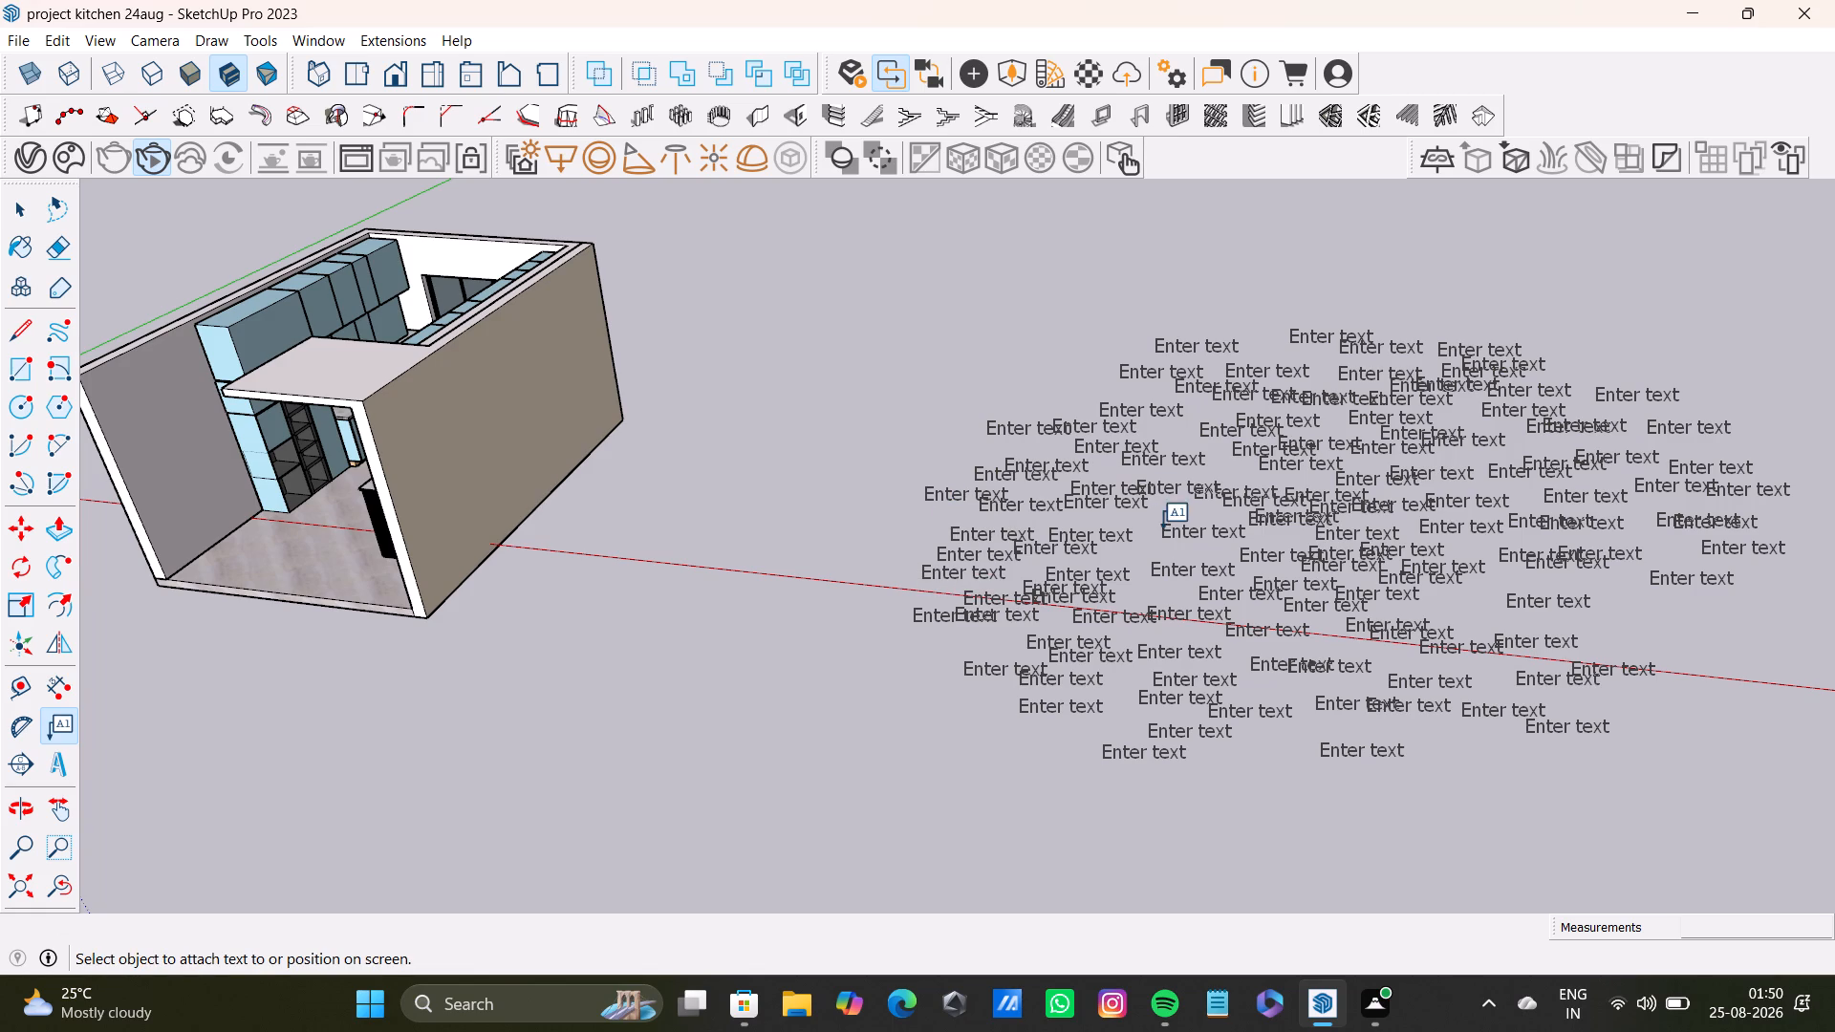
# Place two default "Enter text" labels in the gaps inside the kitchen-side half of the group, just above the red axis.
pyautogui.click(1163, 514)
pyautogui.click(1154, 554)
pyautogui.click(1135, 555)
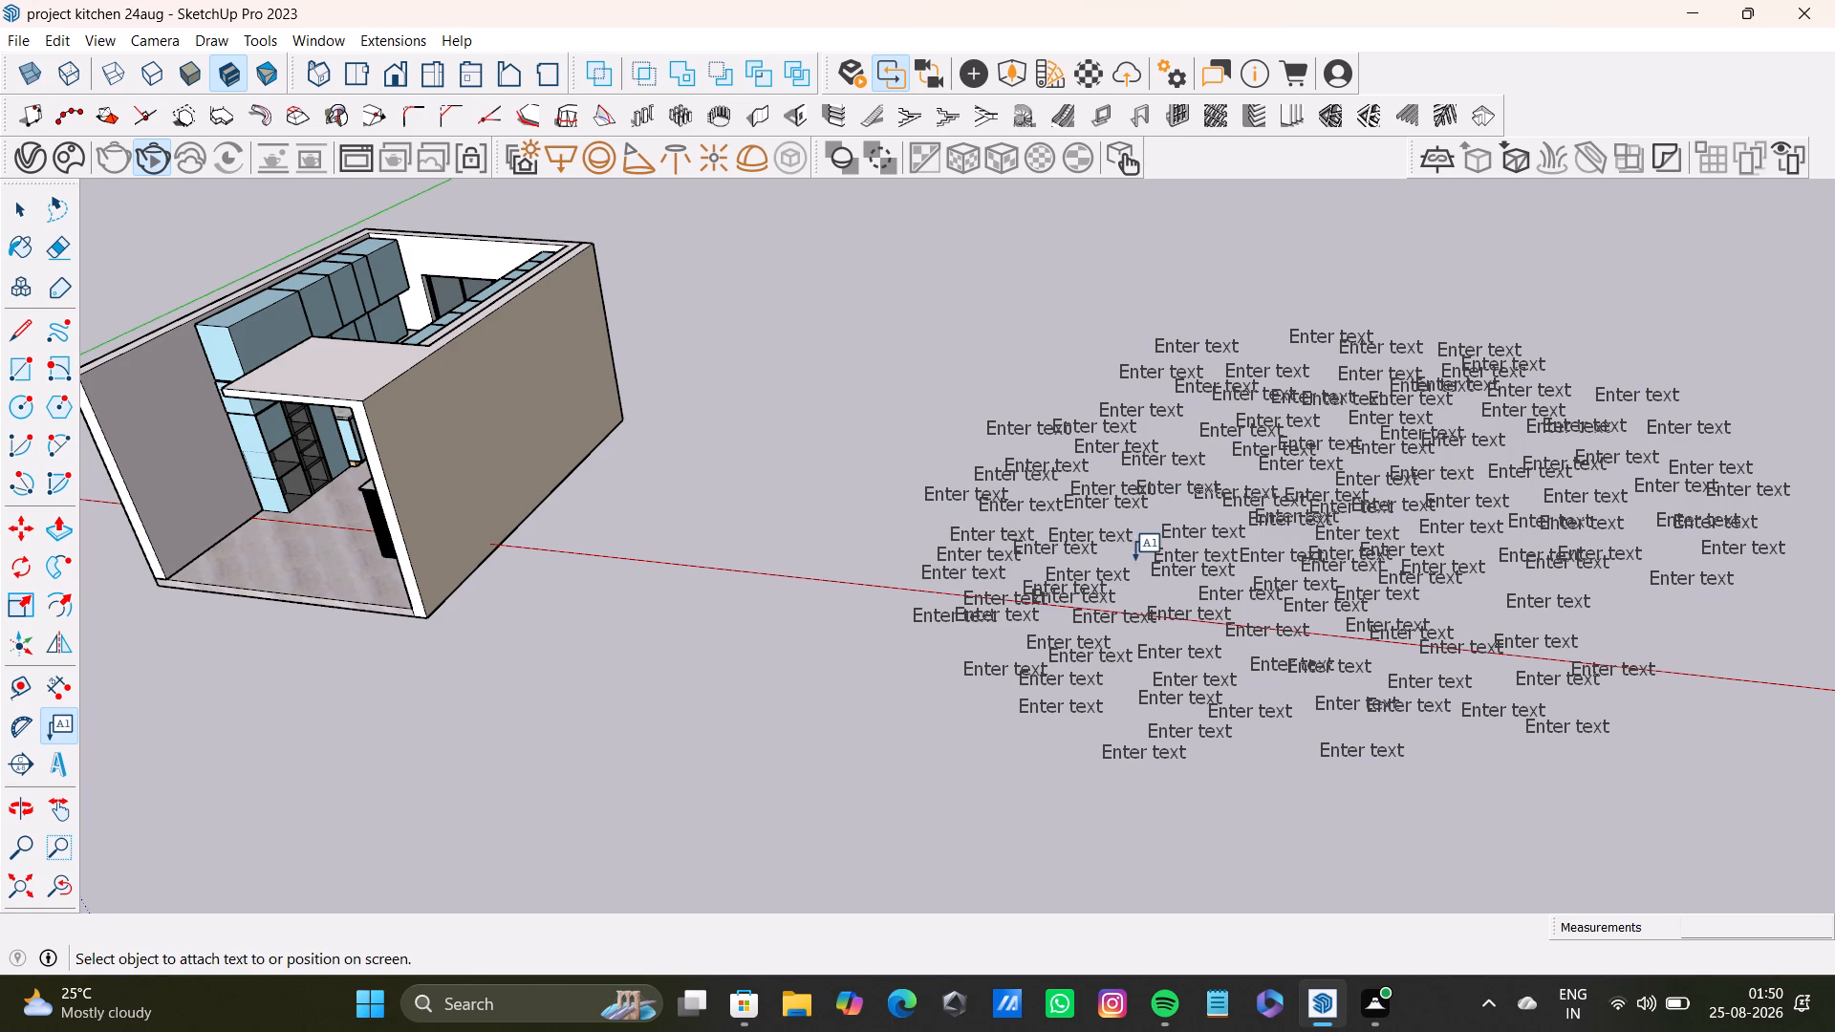
pyautogui.click(1141, 589)
pyautogui.click(1141, 597)
pyautogui.click(1139, 591)
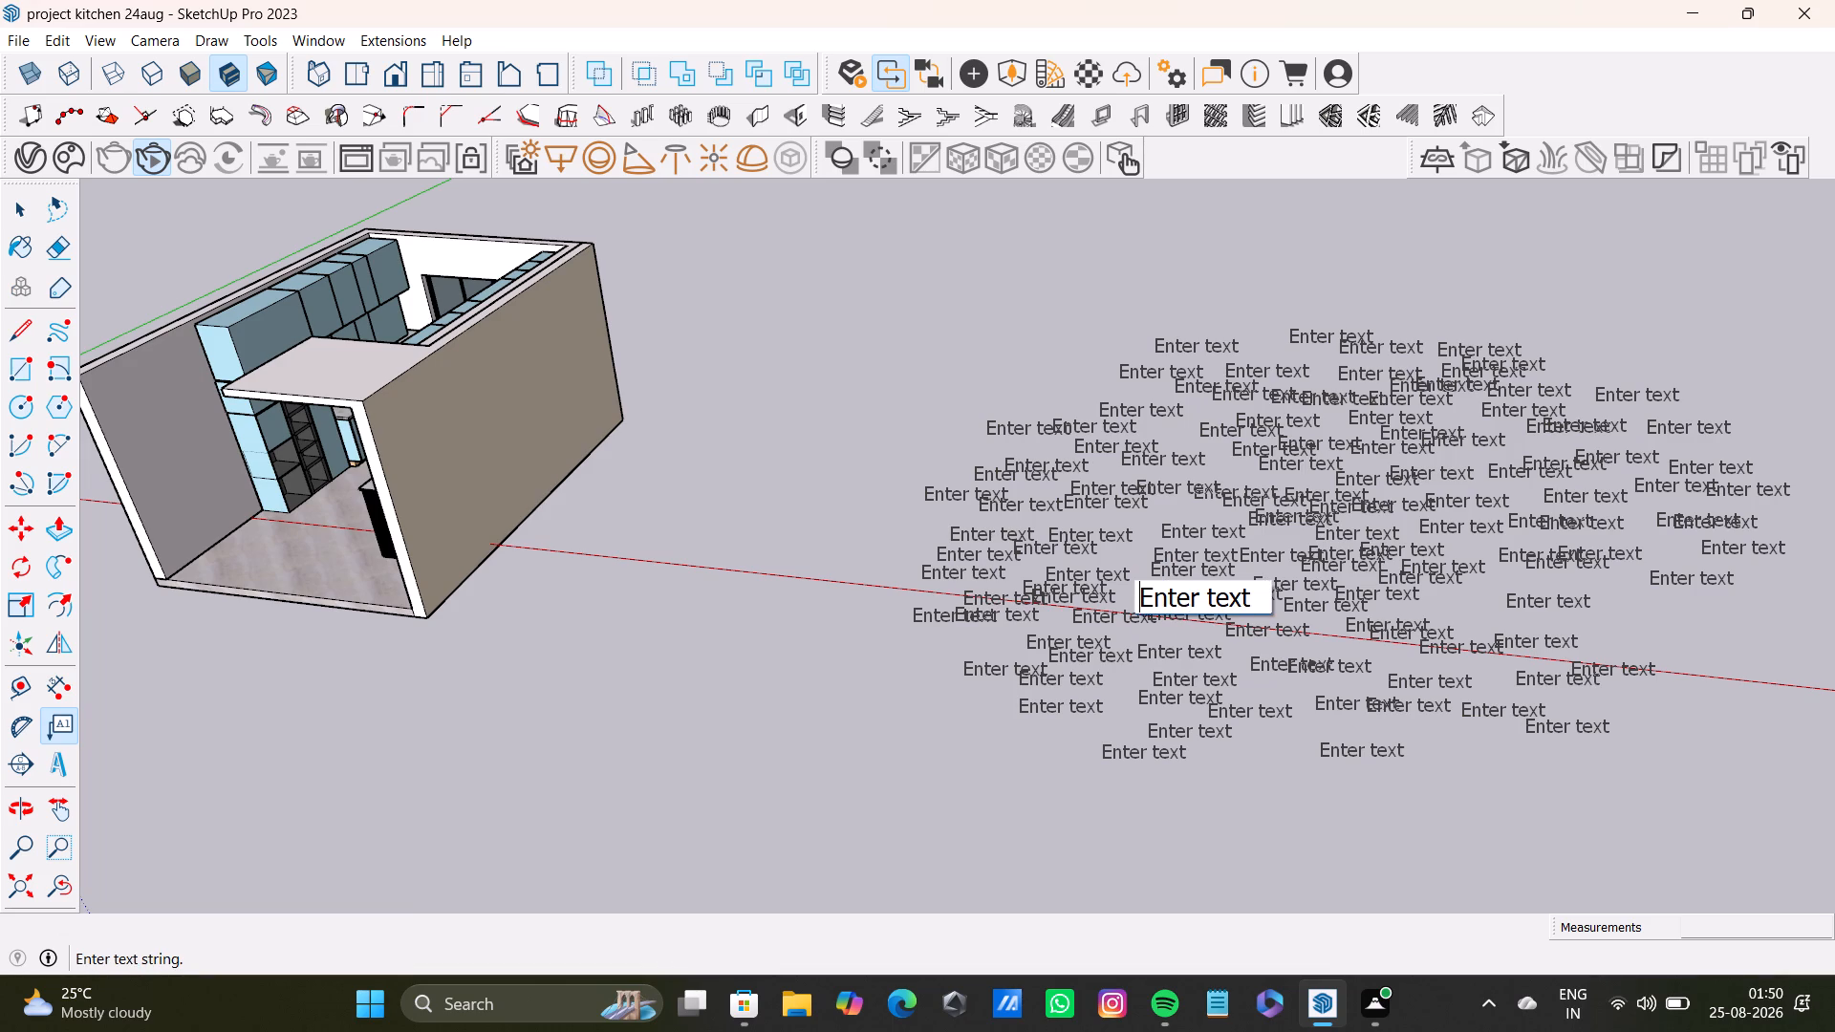
pyautogui.click(1105, 380)
# Place three default "Enter text" labels descending along the group's upper kitchen-side corner.
pyautogui.click(1067, 381)
pyautogui.click(1081, 385)
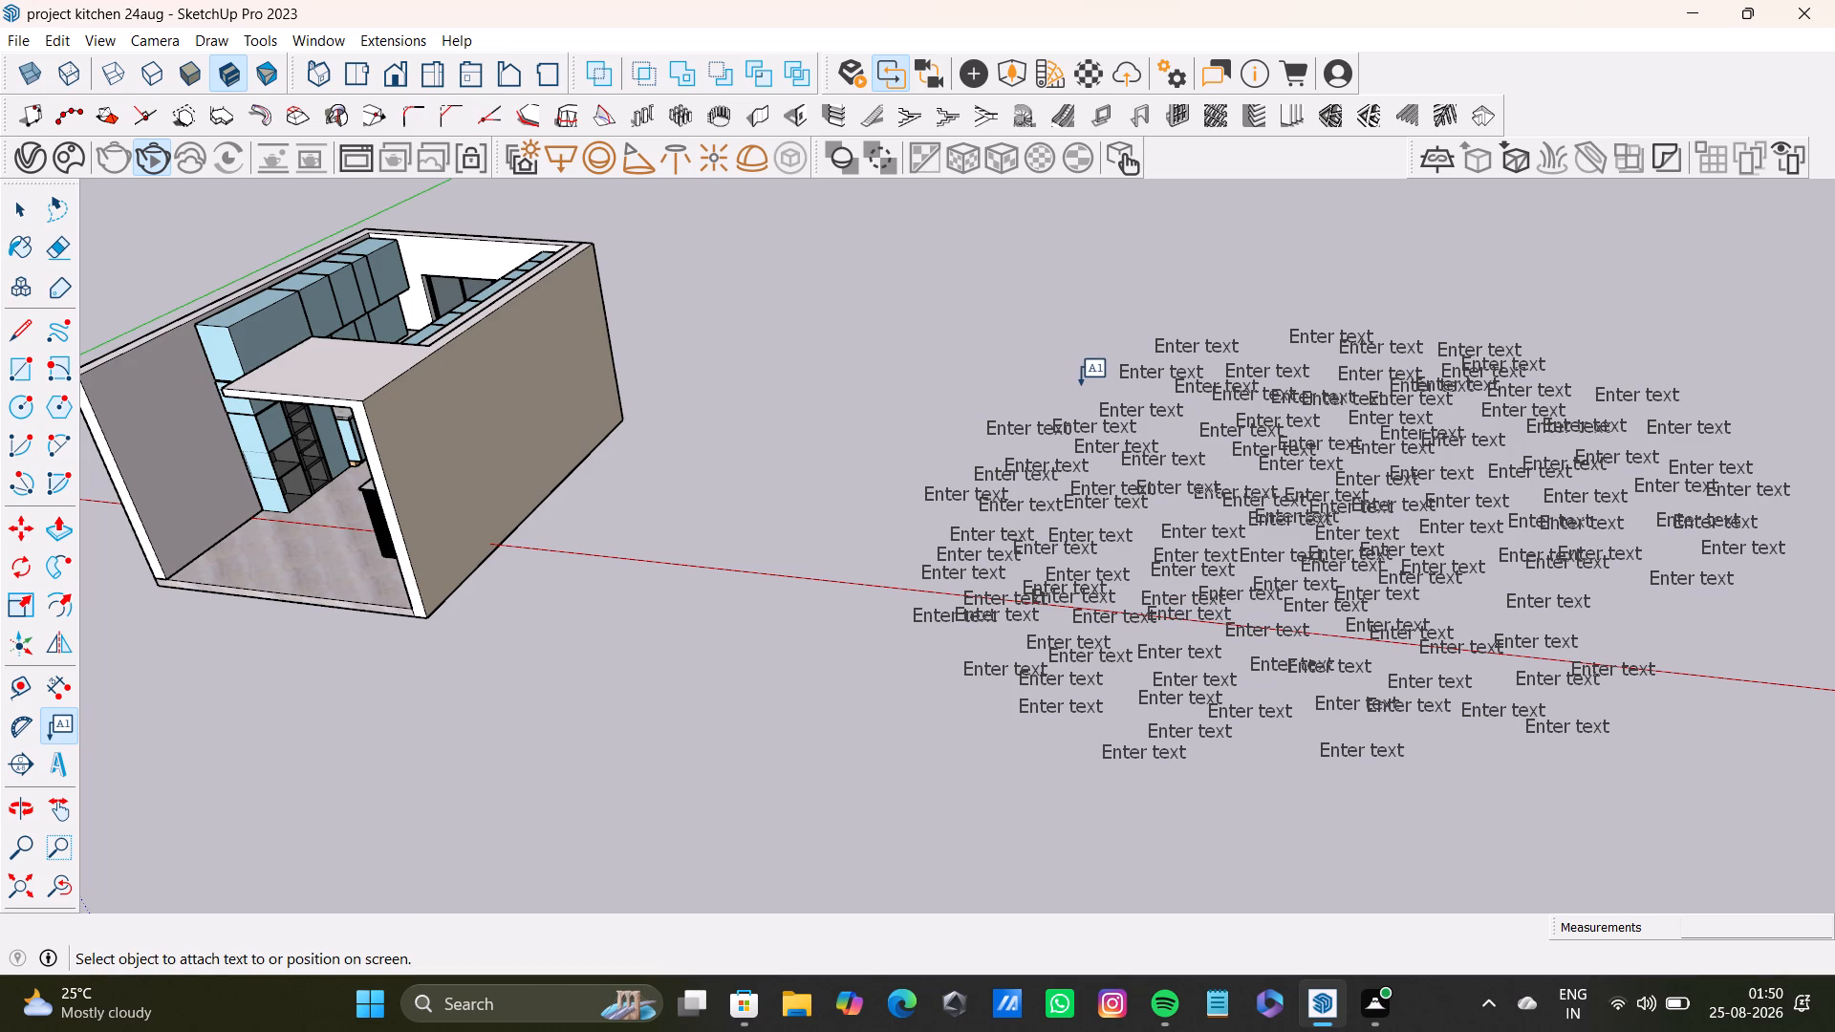
pyautogui.click(1074, 393)
pyautogui.click(1053, 395)
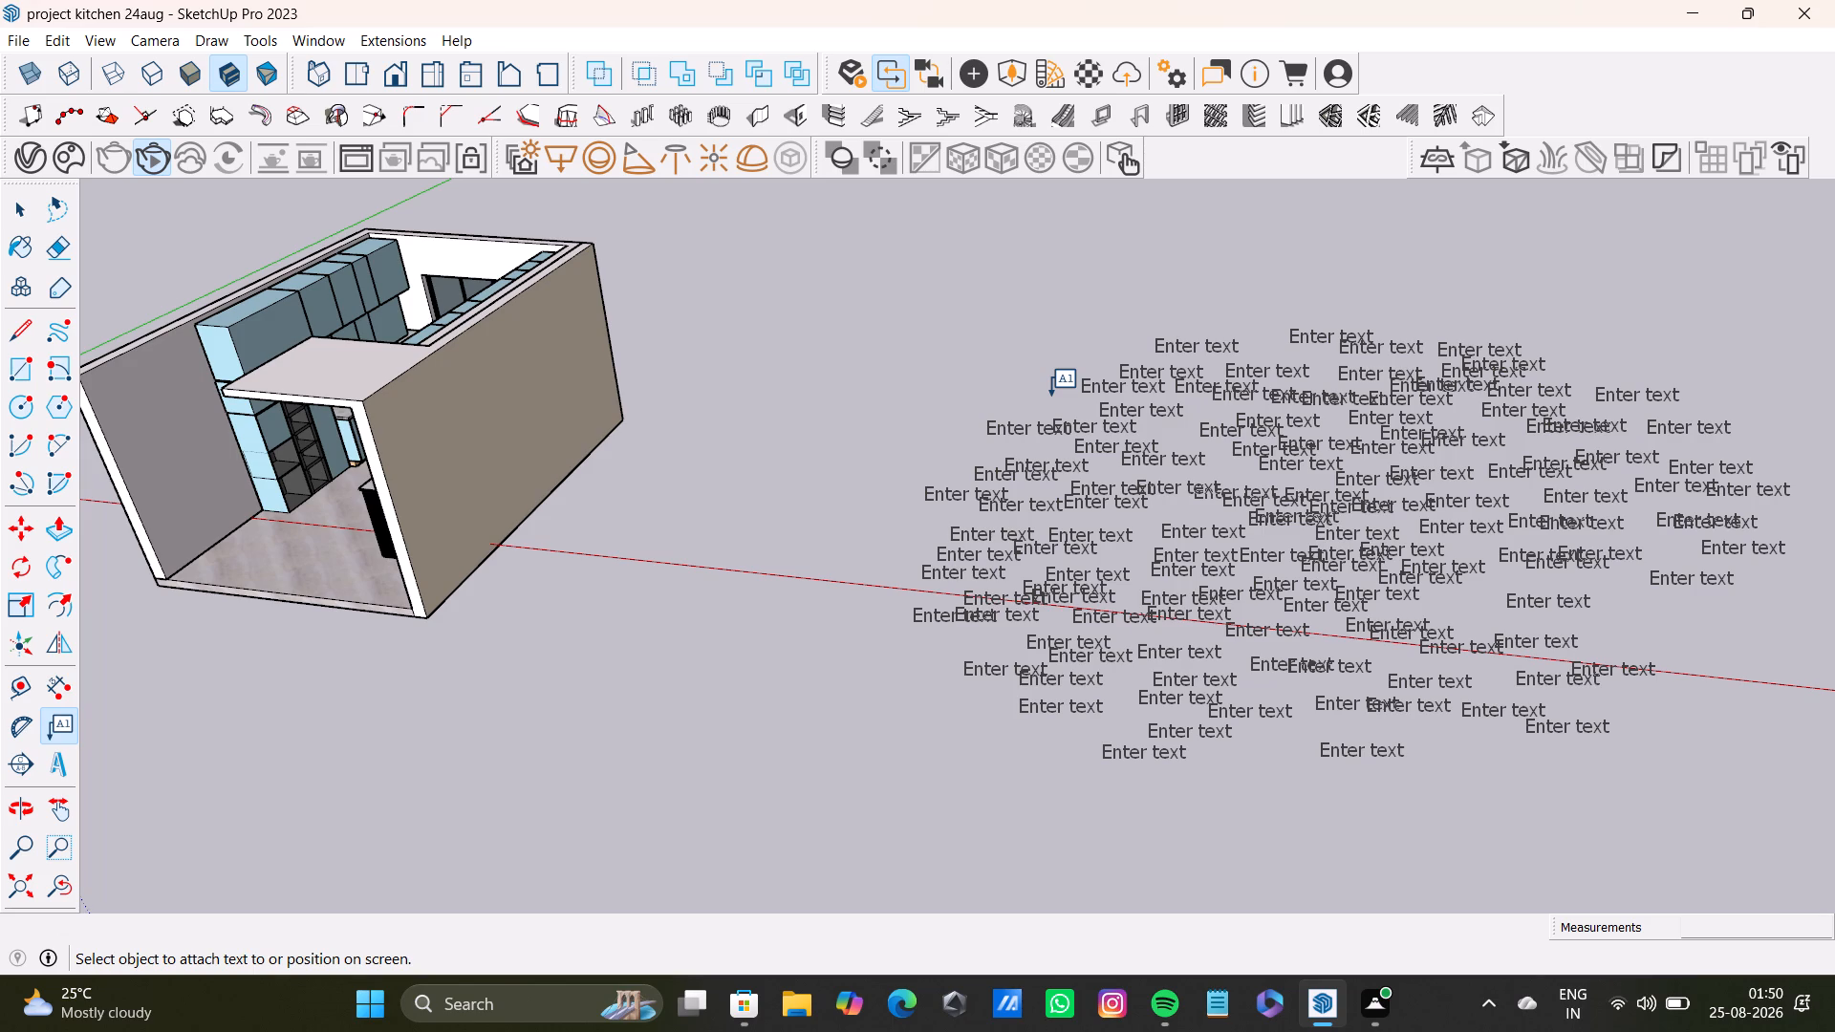
pyautogui.click(1049, 394)
pyautogui.click(1041, 402)
pyautogui.click(1025, 396)
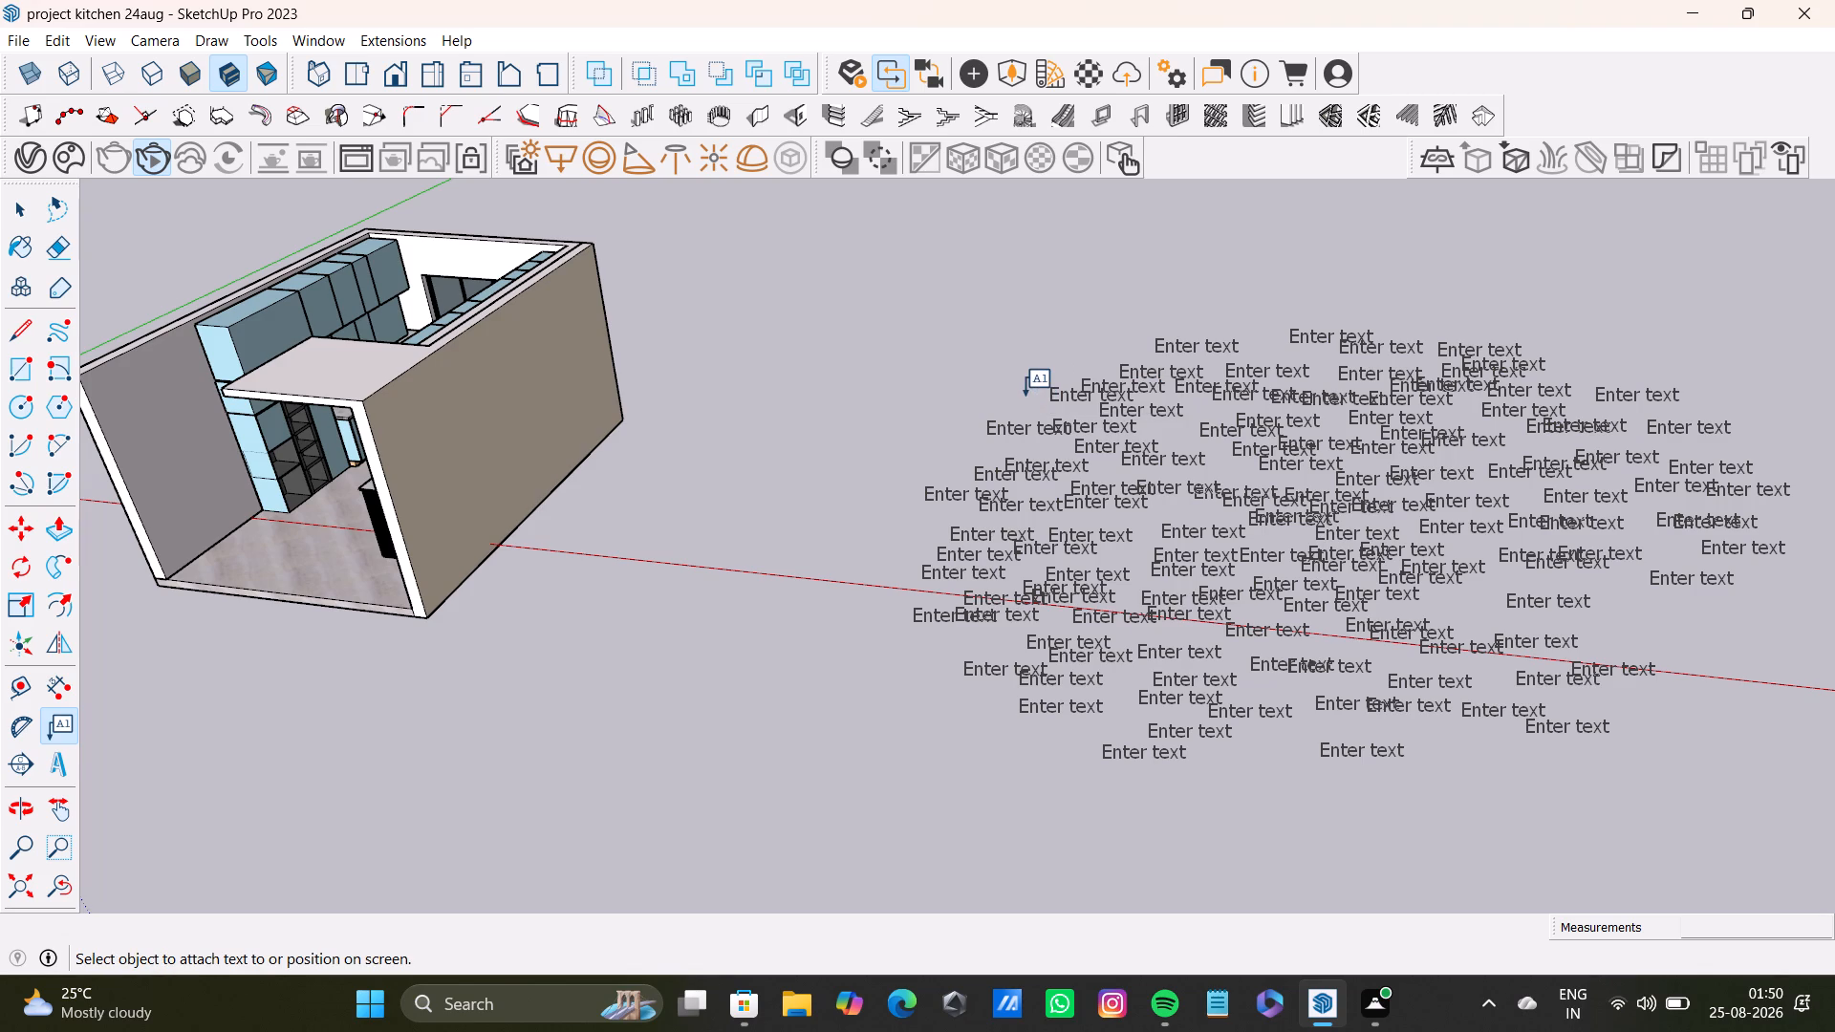
pyautogui.click(1010, 407)
pyautogui.click(992, 399)
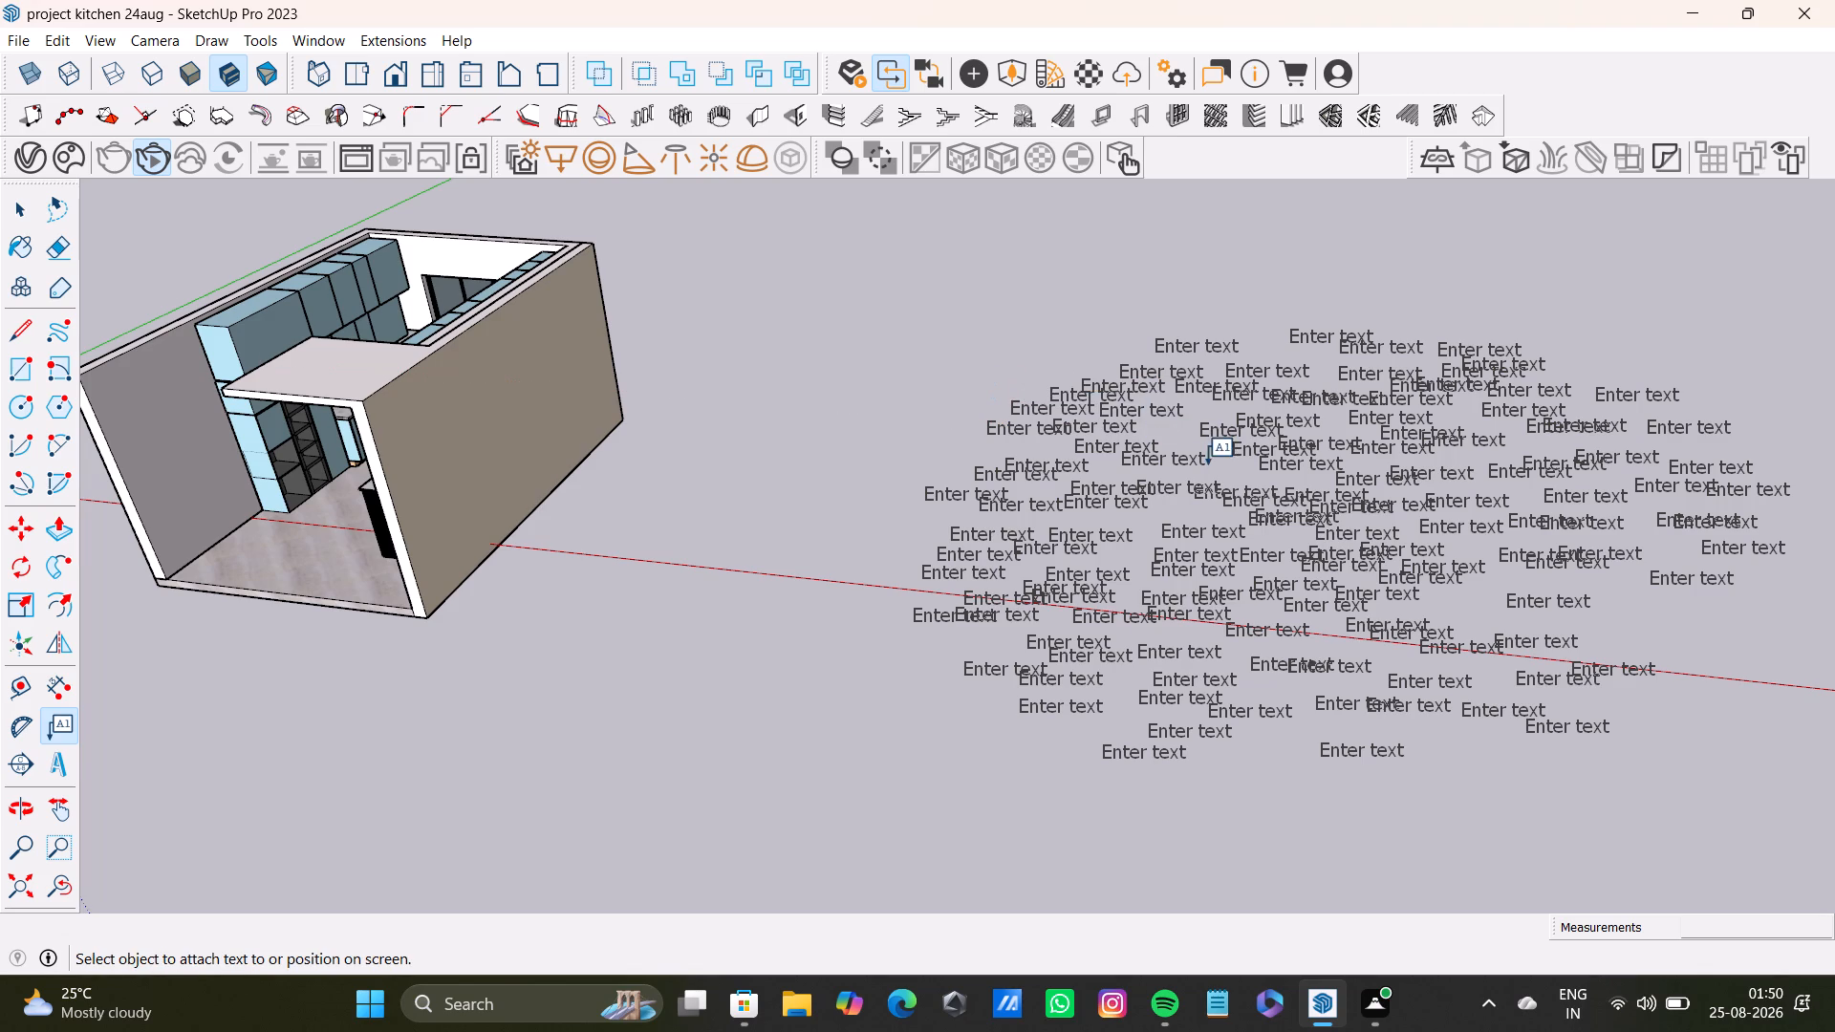
# Place three default "Enter text" labels in the upper half of the group, one near its middle and two at the kitchen-side edge.
pyautogui.click(1227, 476)
pyautogui.click(1227, 469)
pyautogui.click(1397, 462)
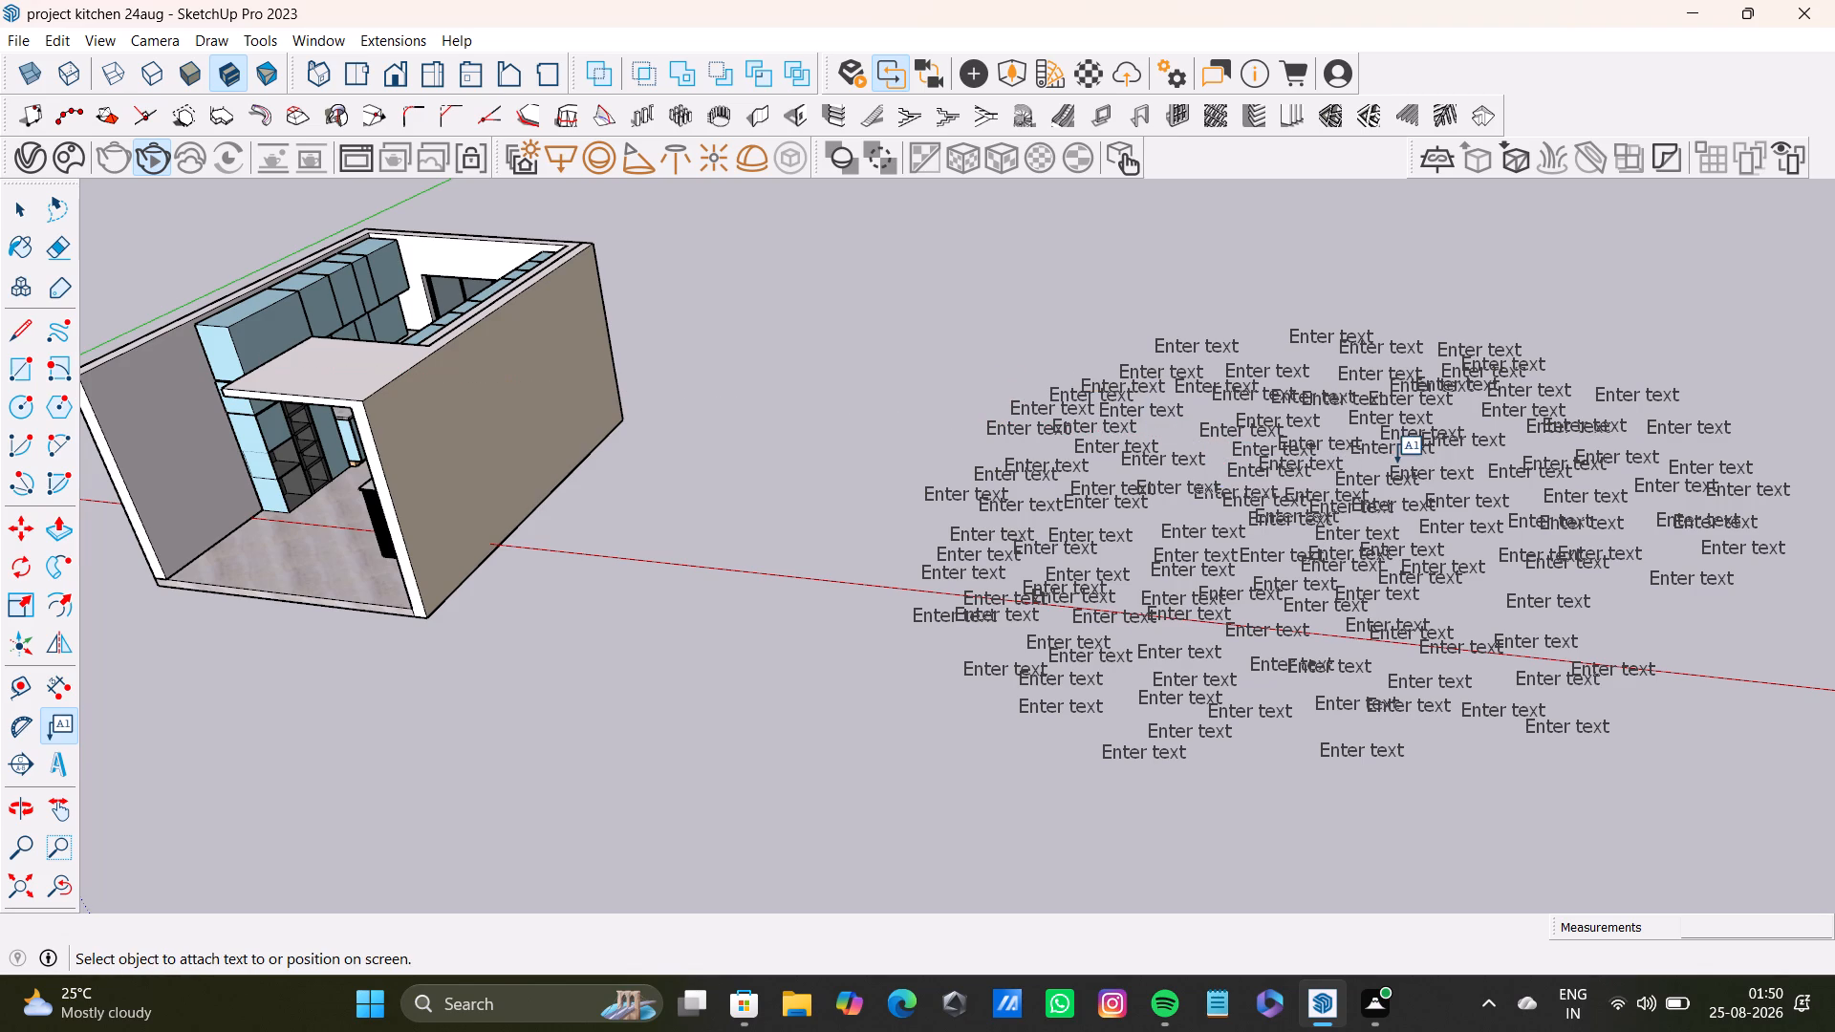
pyautogui.click(997, 446)
pyautogui.click(994, 448)
pyautogui.click(961, 454)
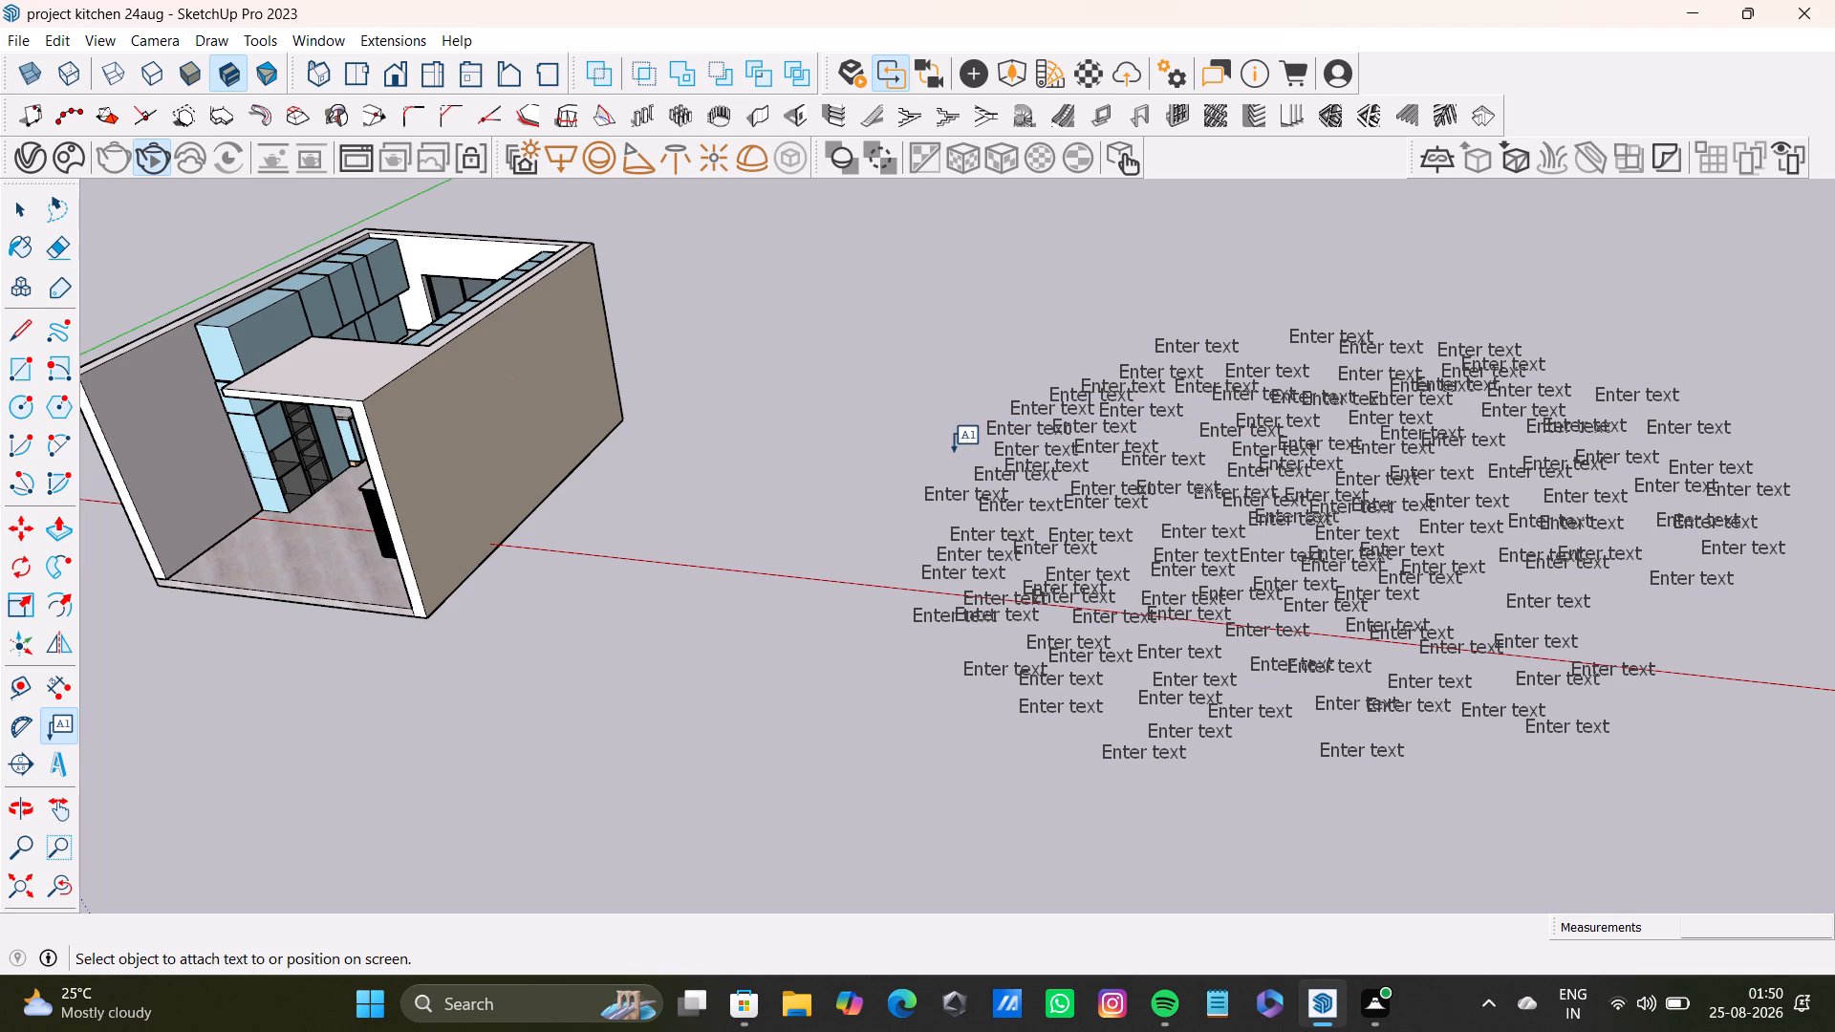
pyautogui.click(954, 452)
pyautogui.click(950, 464)
pyautogui.click(948, 443)
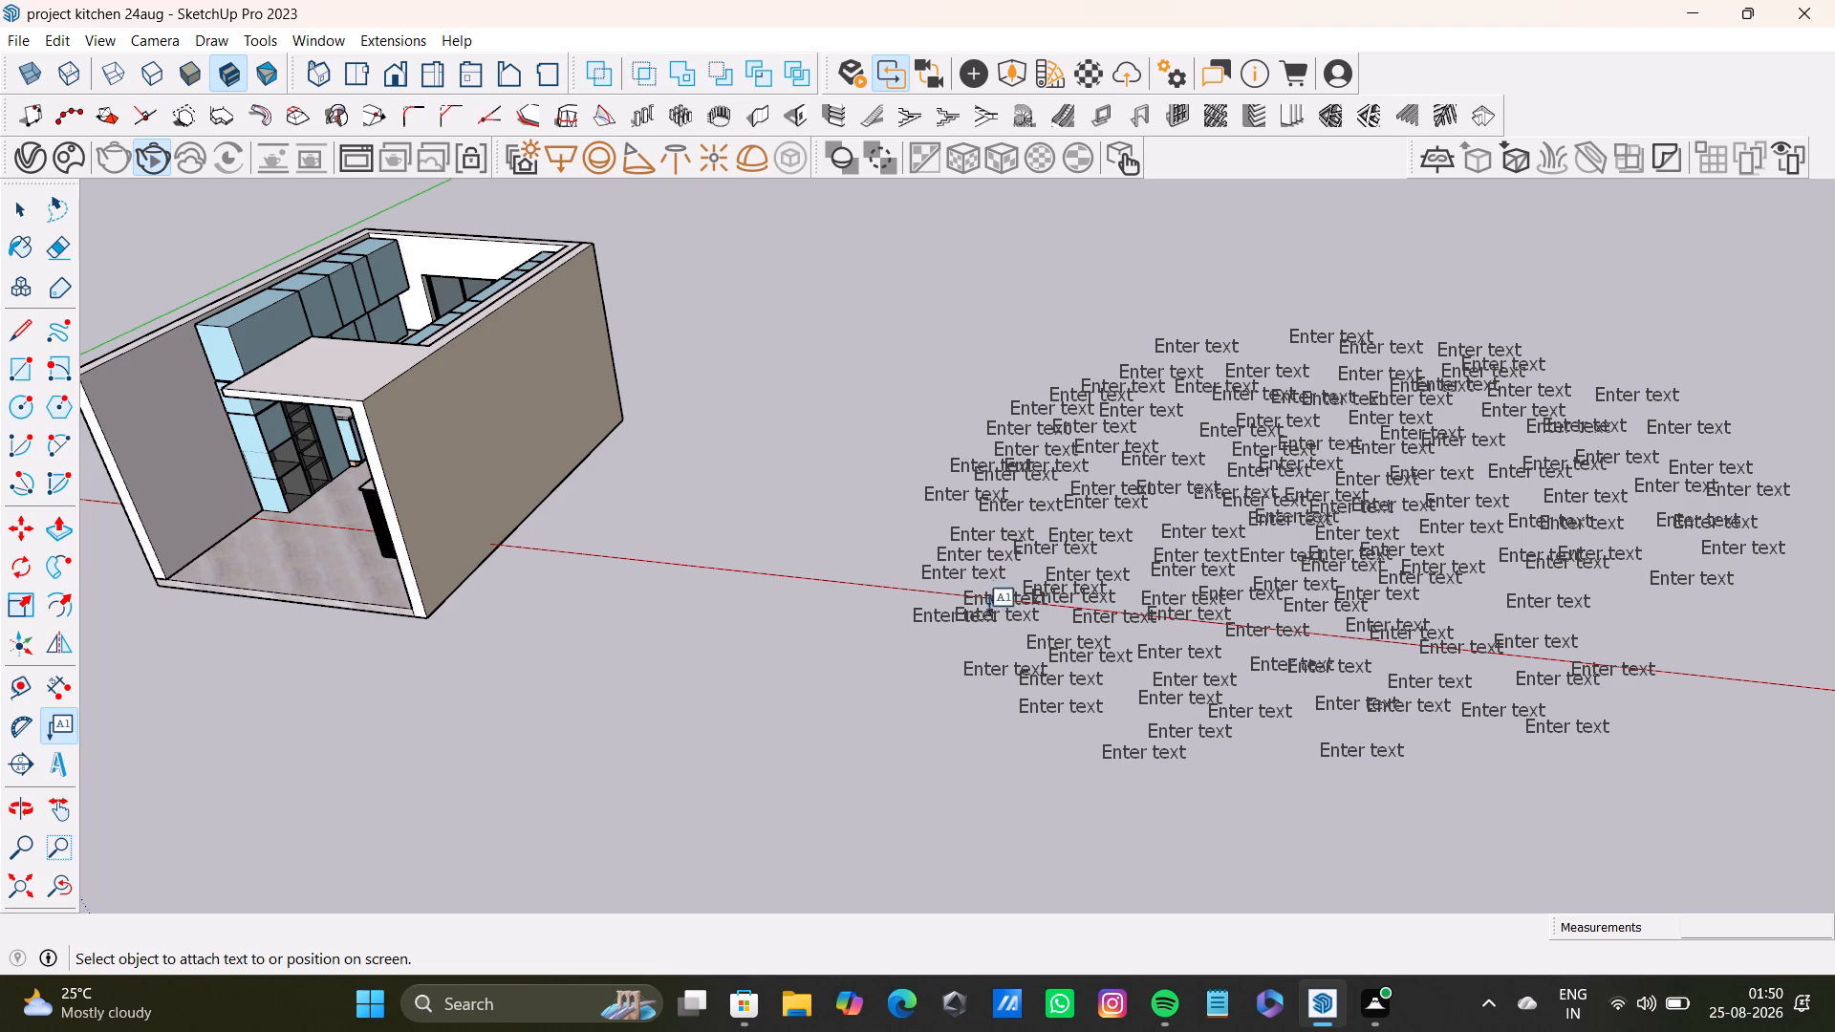
# Place two default "Enter text" labels just below the red axis at the kitchen-side edge of the group.
pyautogui.click(985, 639)
pyautogui.click(973, 645)
pyautogui.click(938, 645)
pyautogui.click(924, 662)
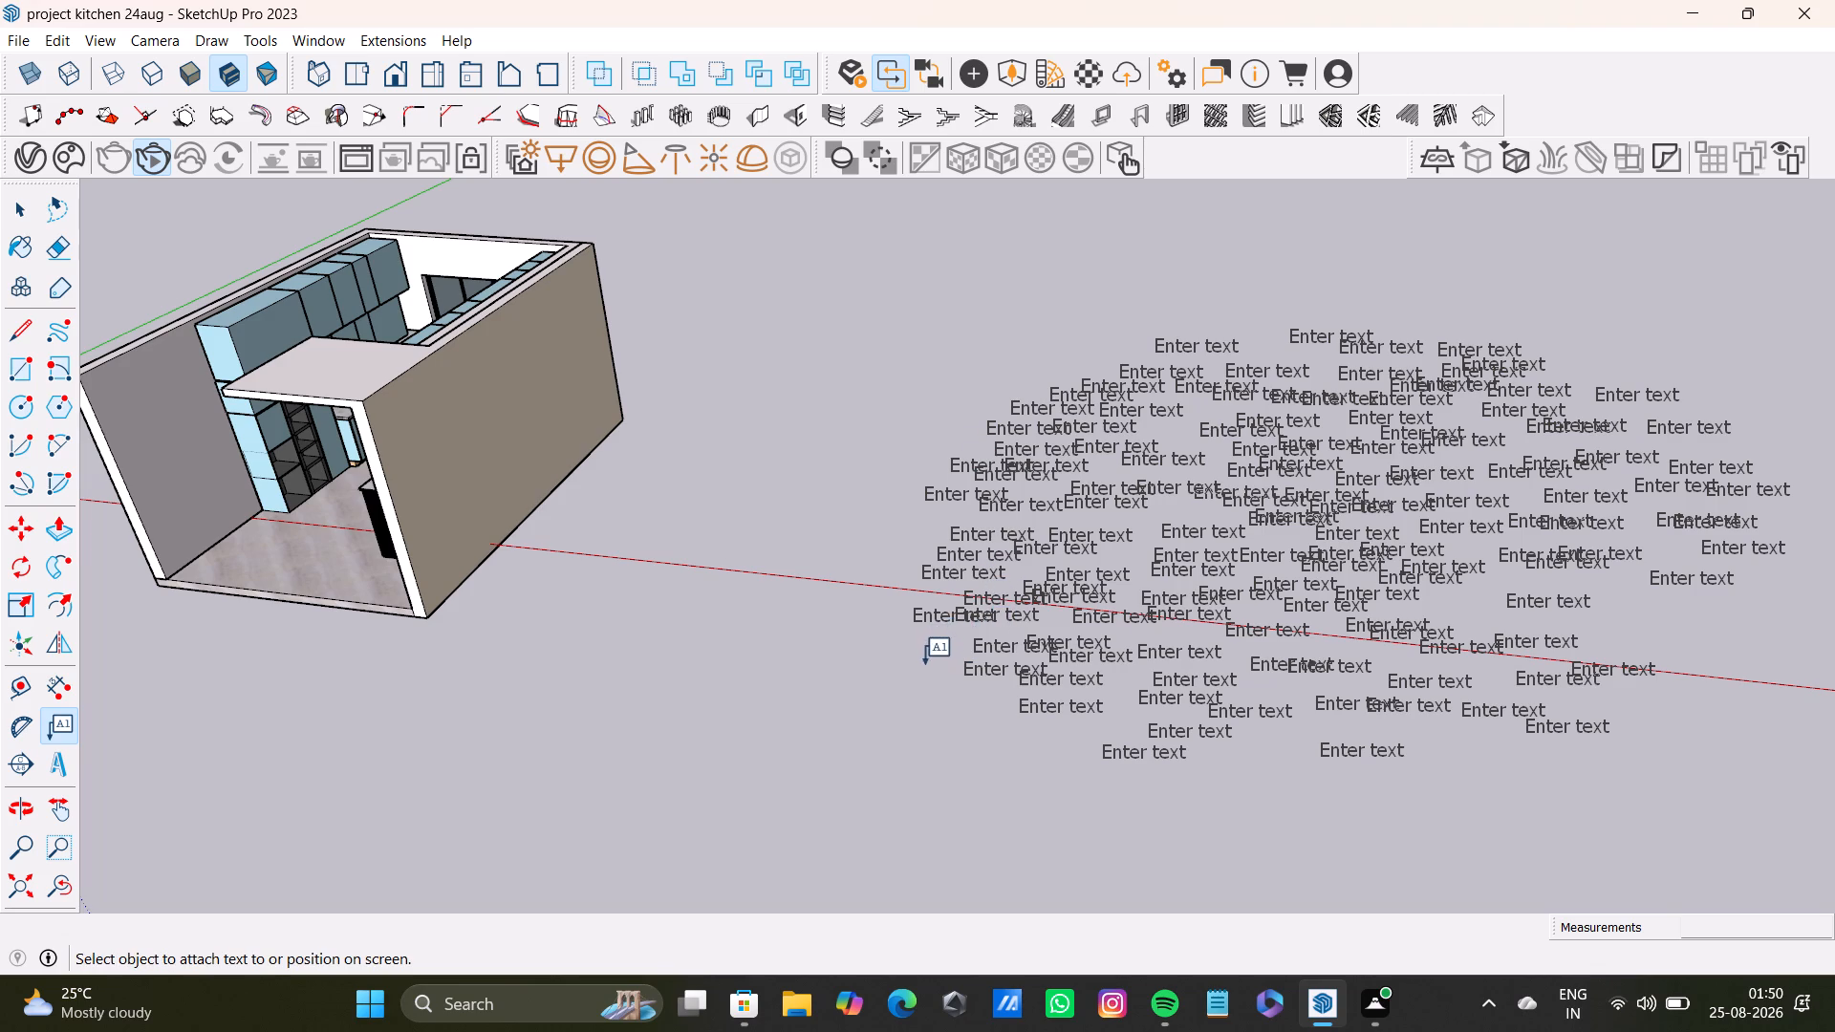
pyautogui.click(935, 640)
pyautogui.click(938, 666)
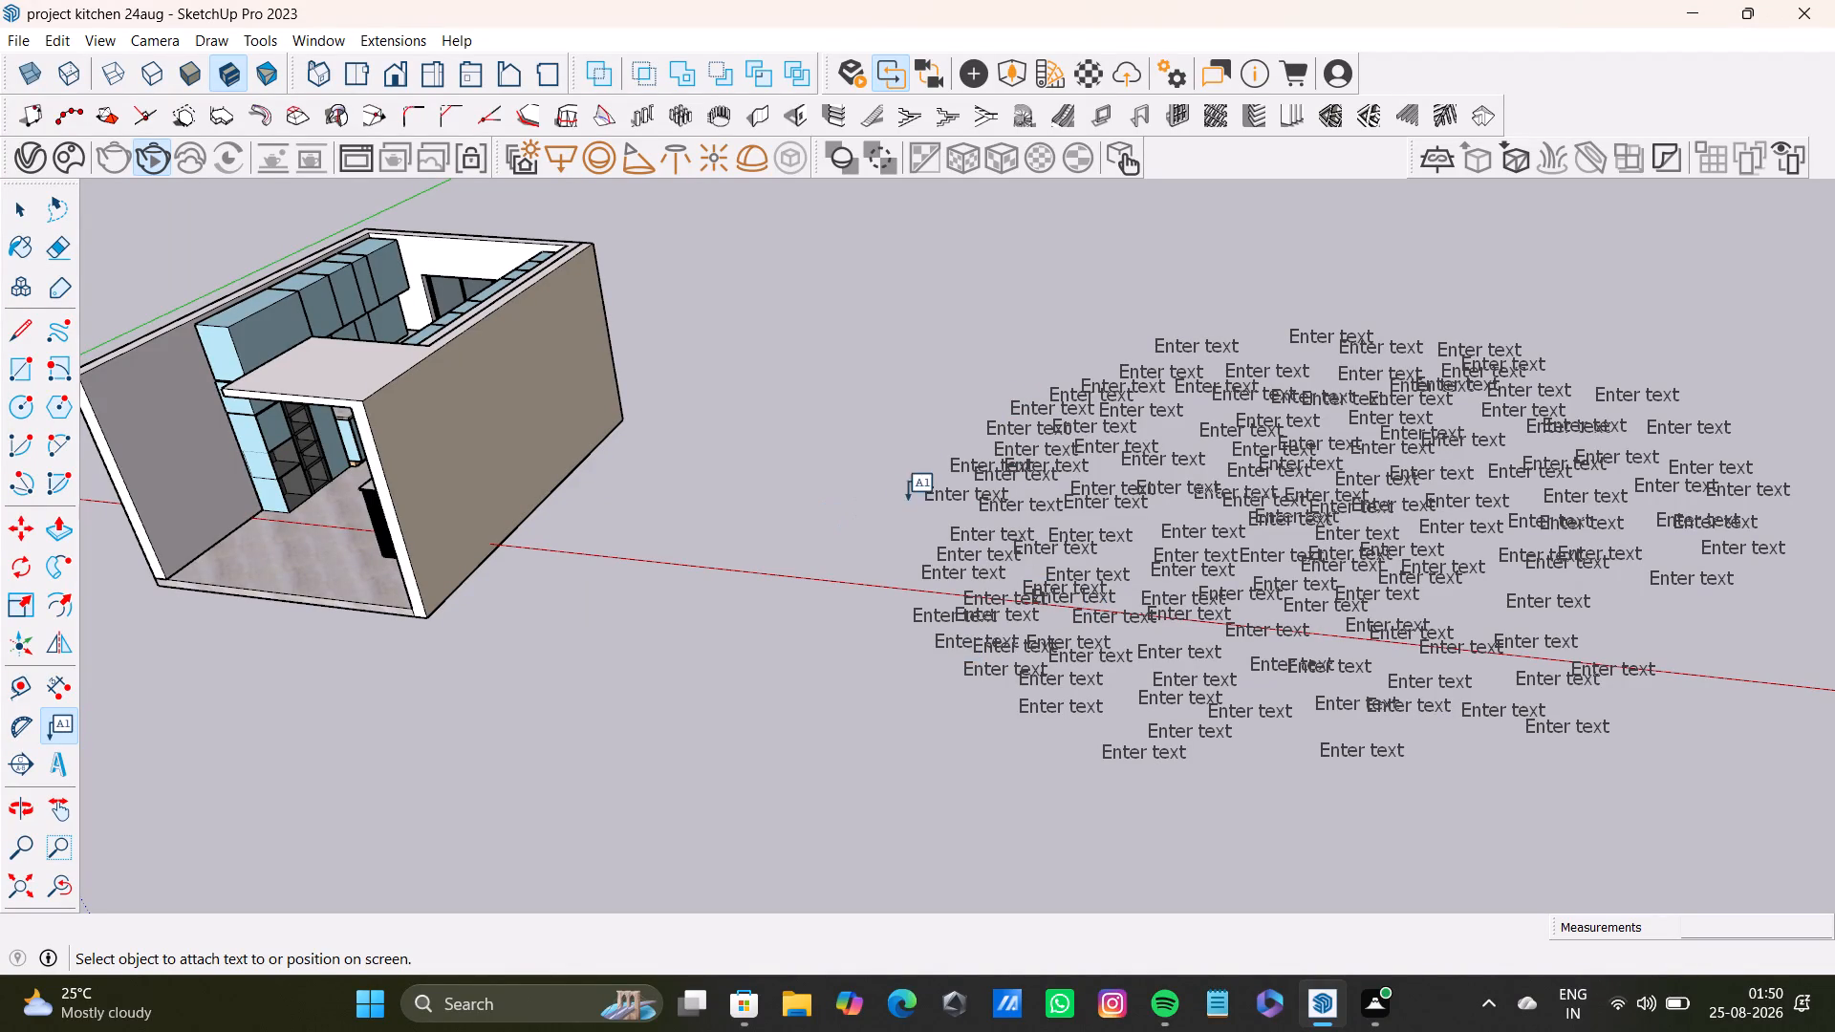
# Place two default "Enter text" labels above the red axis, extending the group's edge toward the kitchen.
pyautogui.click(905, 543)
pyautogui.click(907, 549)
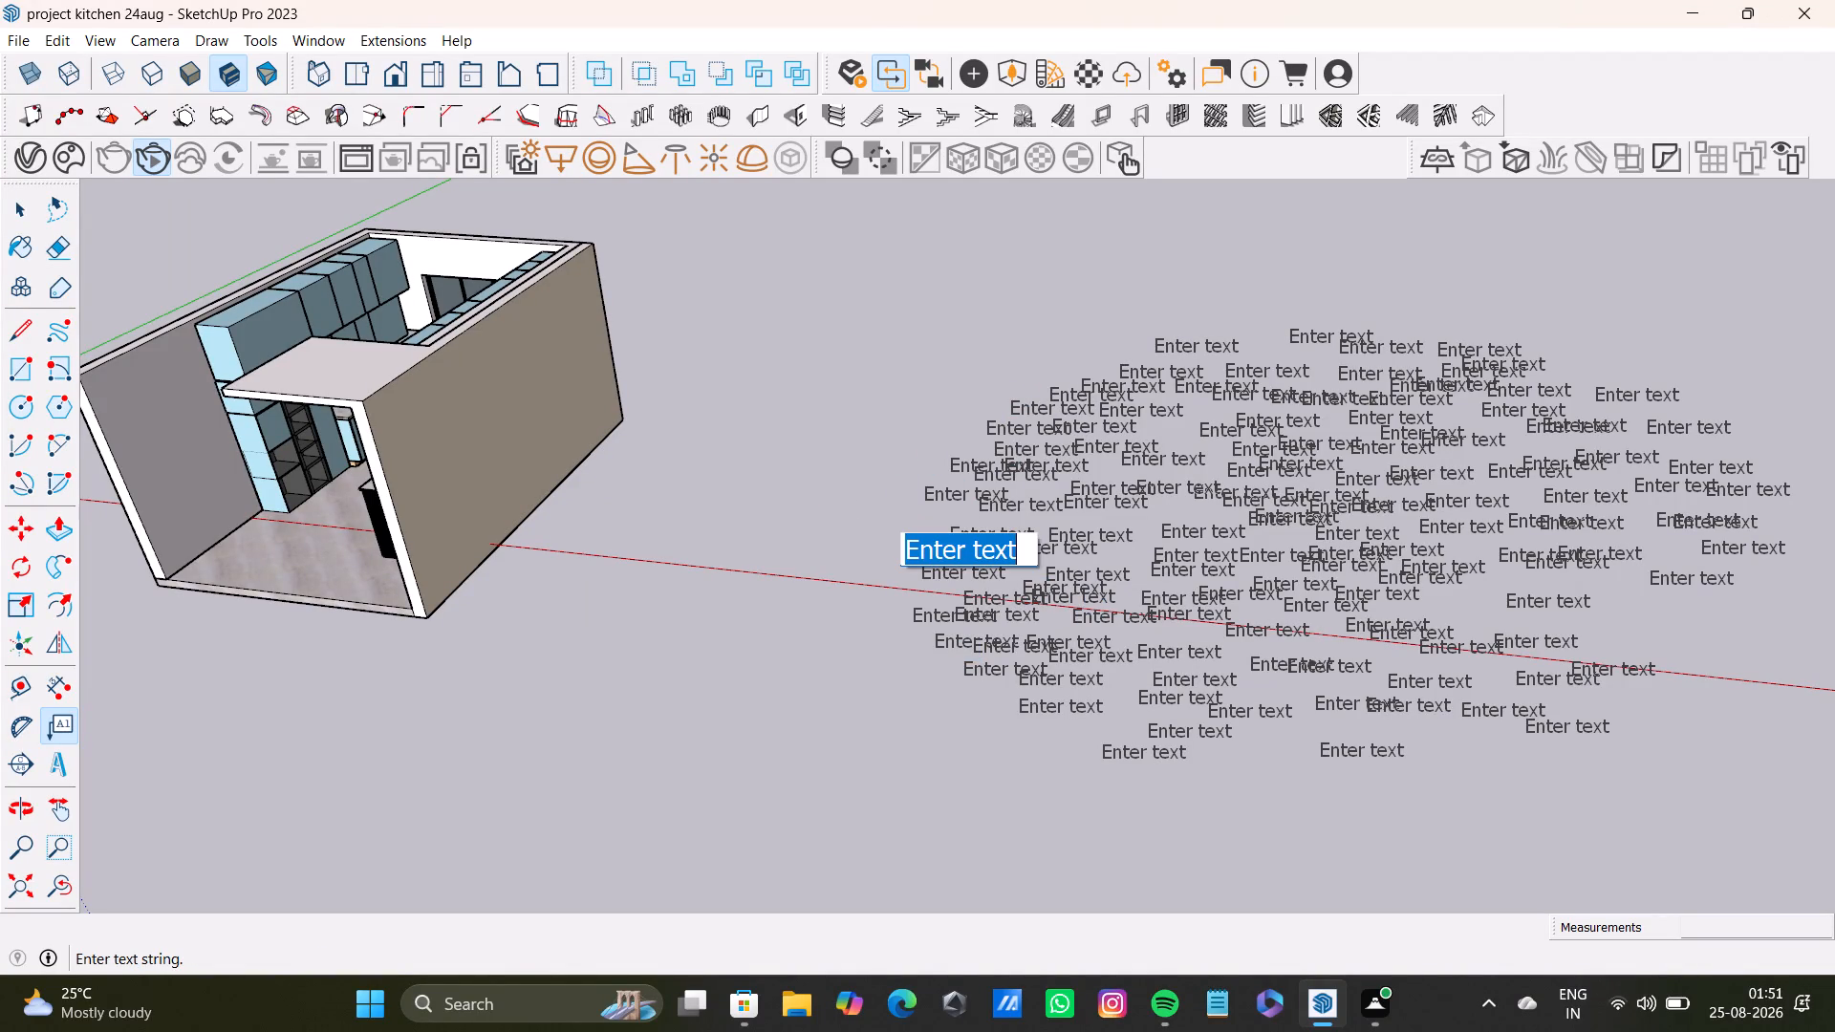
pyautogui.click(903, 585)
pyautogui.click(880, 536)
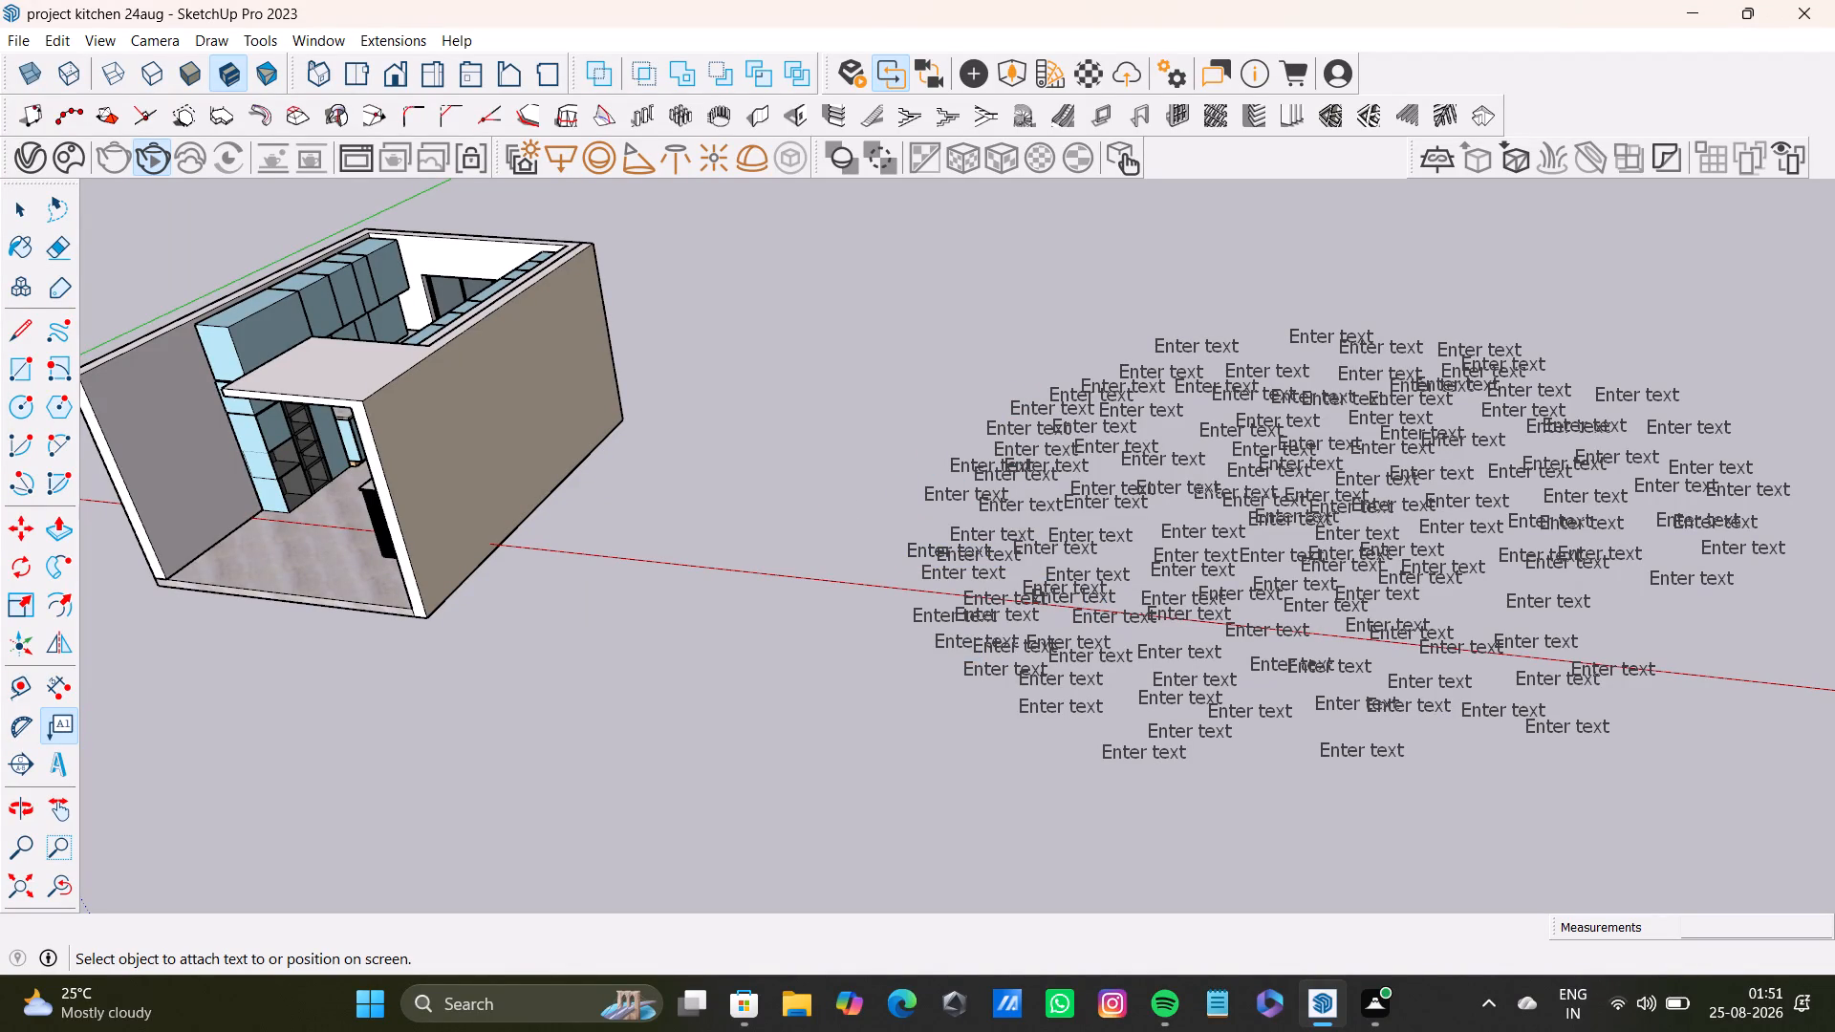
pyautogui.click(866, 502)
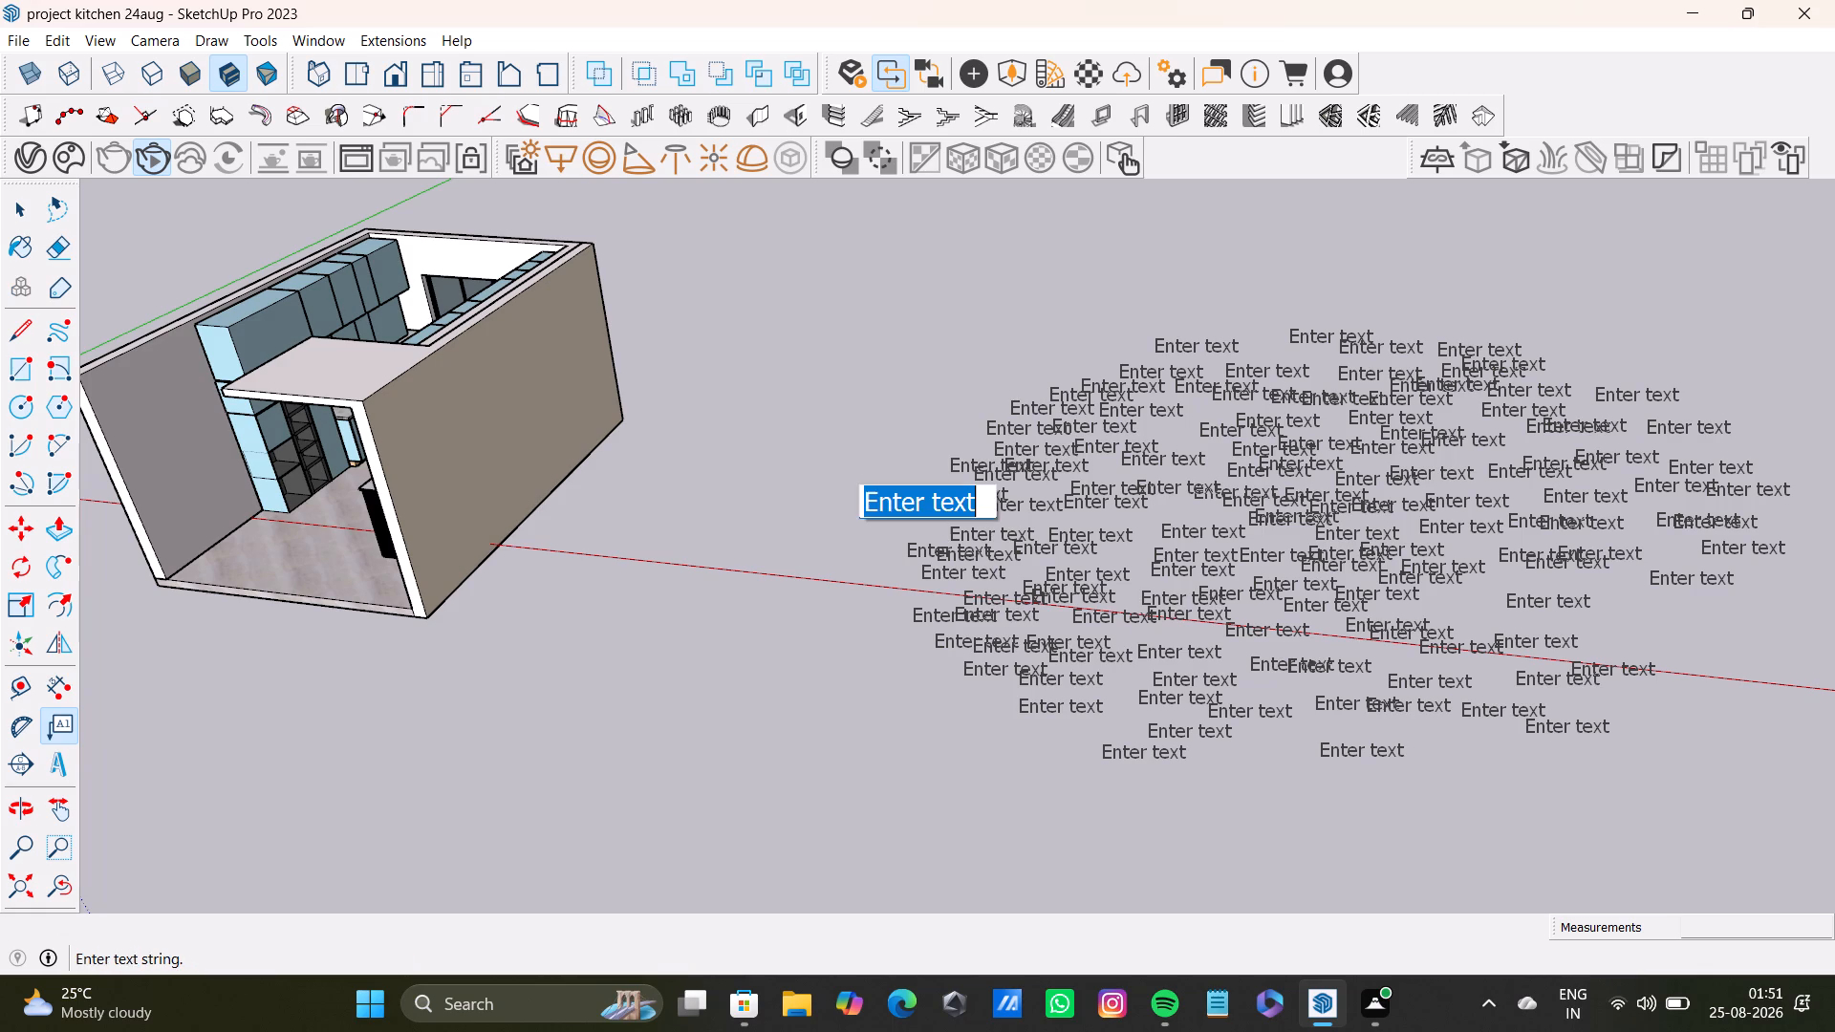
pyautogui.click(869, 570)
# Place three default "Enter text" labels at the outermost kitchen-side edge: one above, one on and one below the red axis.
pyautogui.click(819, 491)
pyautogui.click(871, 588)
pyautogui.click(855, 540)
pyautogui.click(847, 618)
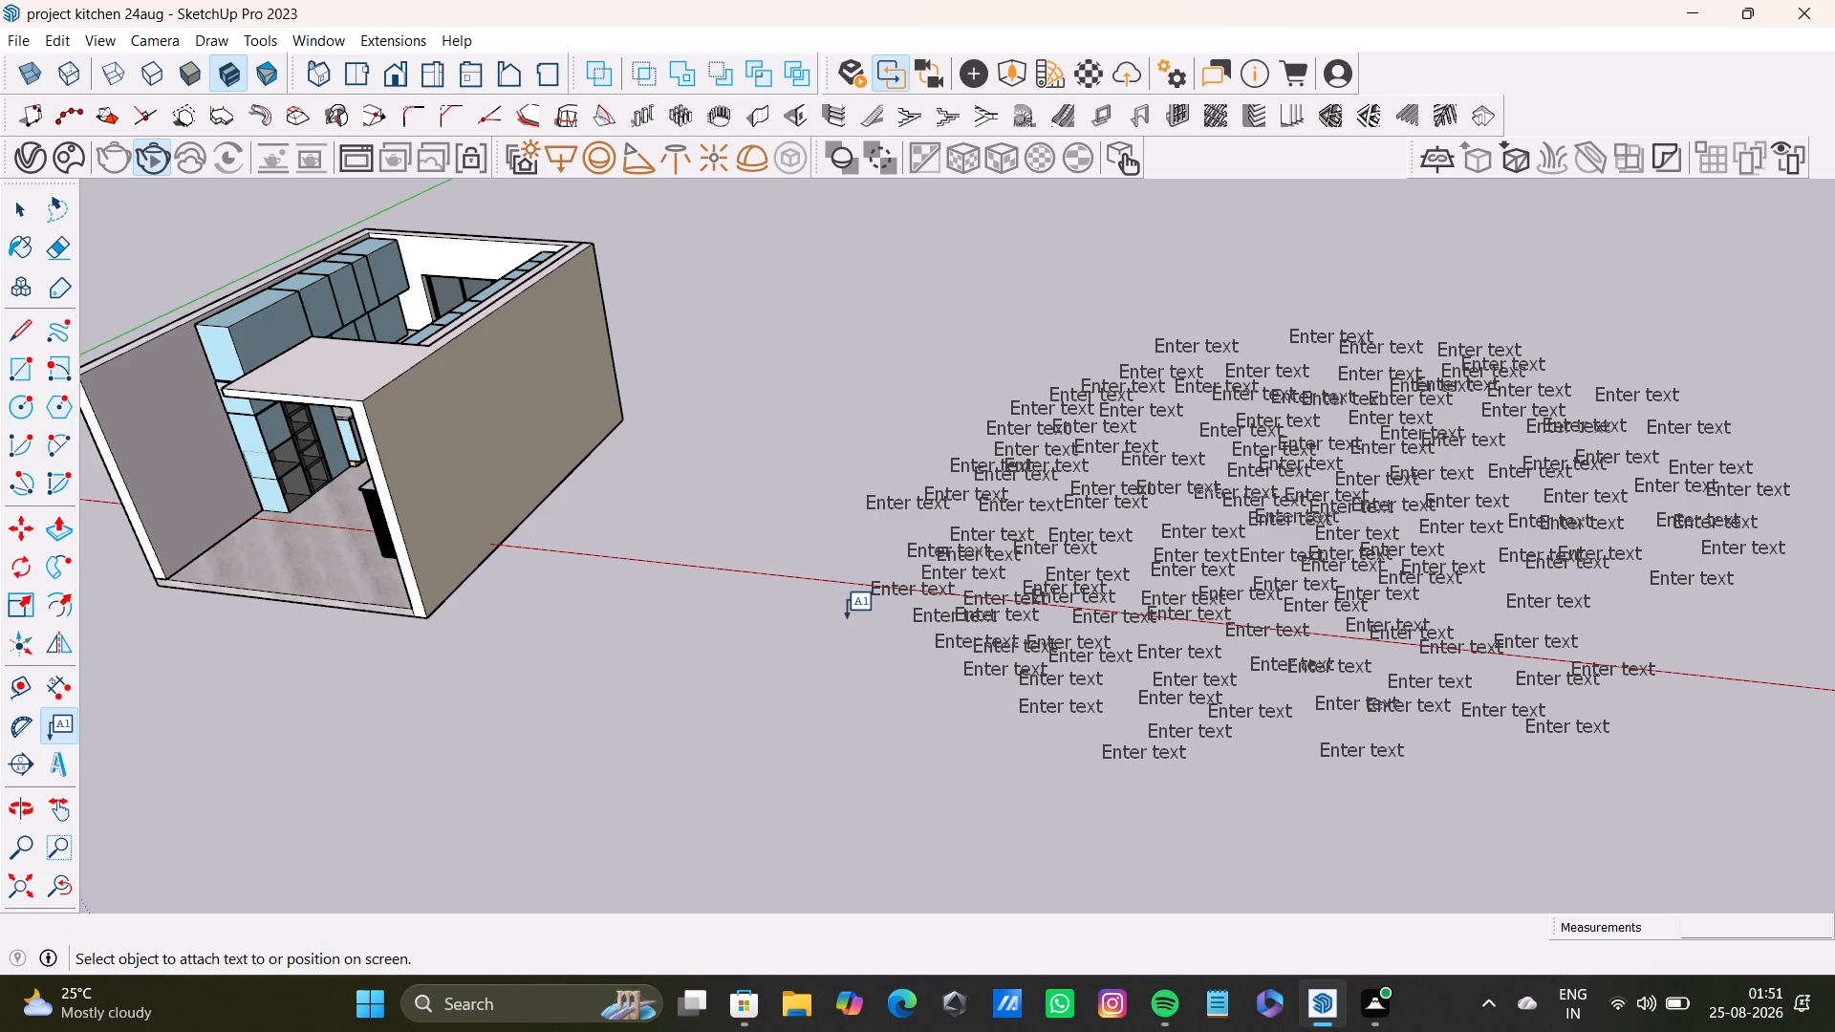
pyautogui.click(852, 562)
pyautogui.click(853, 634)
pyautogui.click(862, 535)
pyautogui.click(893, 668)
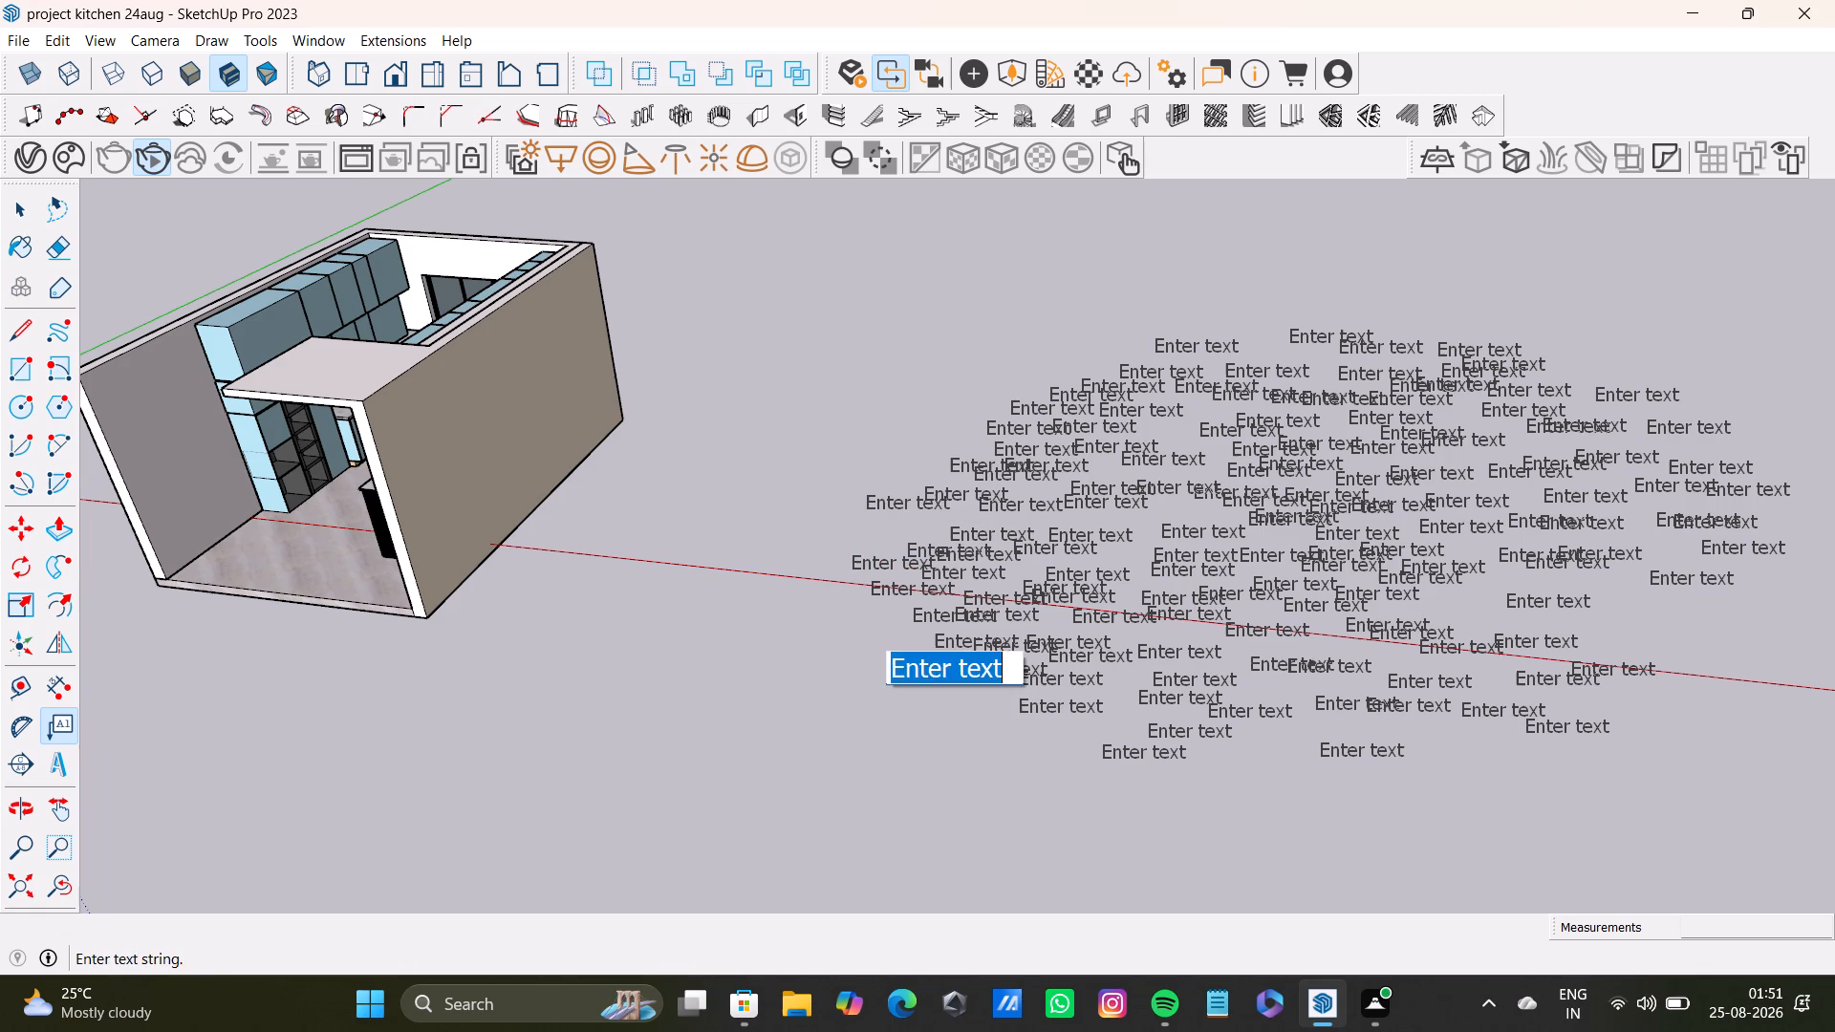
pyautogui.click(879, 541)
pyautogui.click(877, 634)
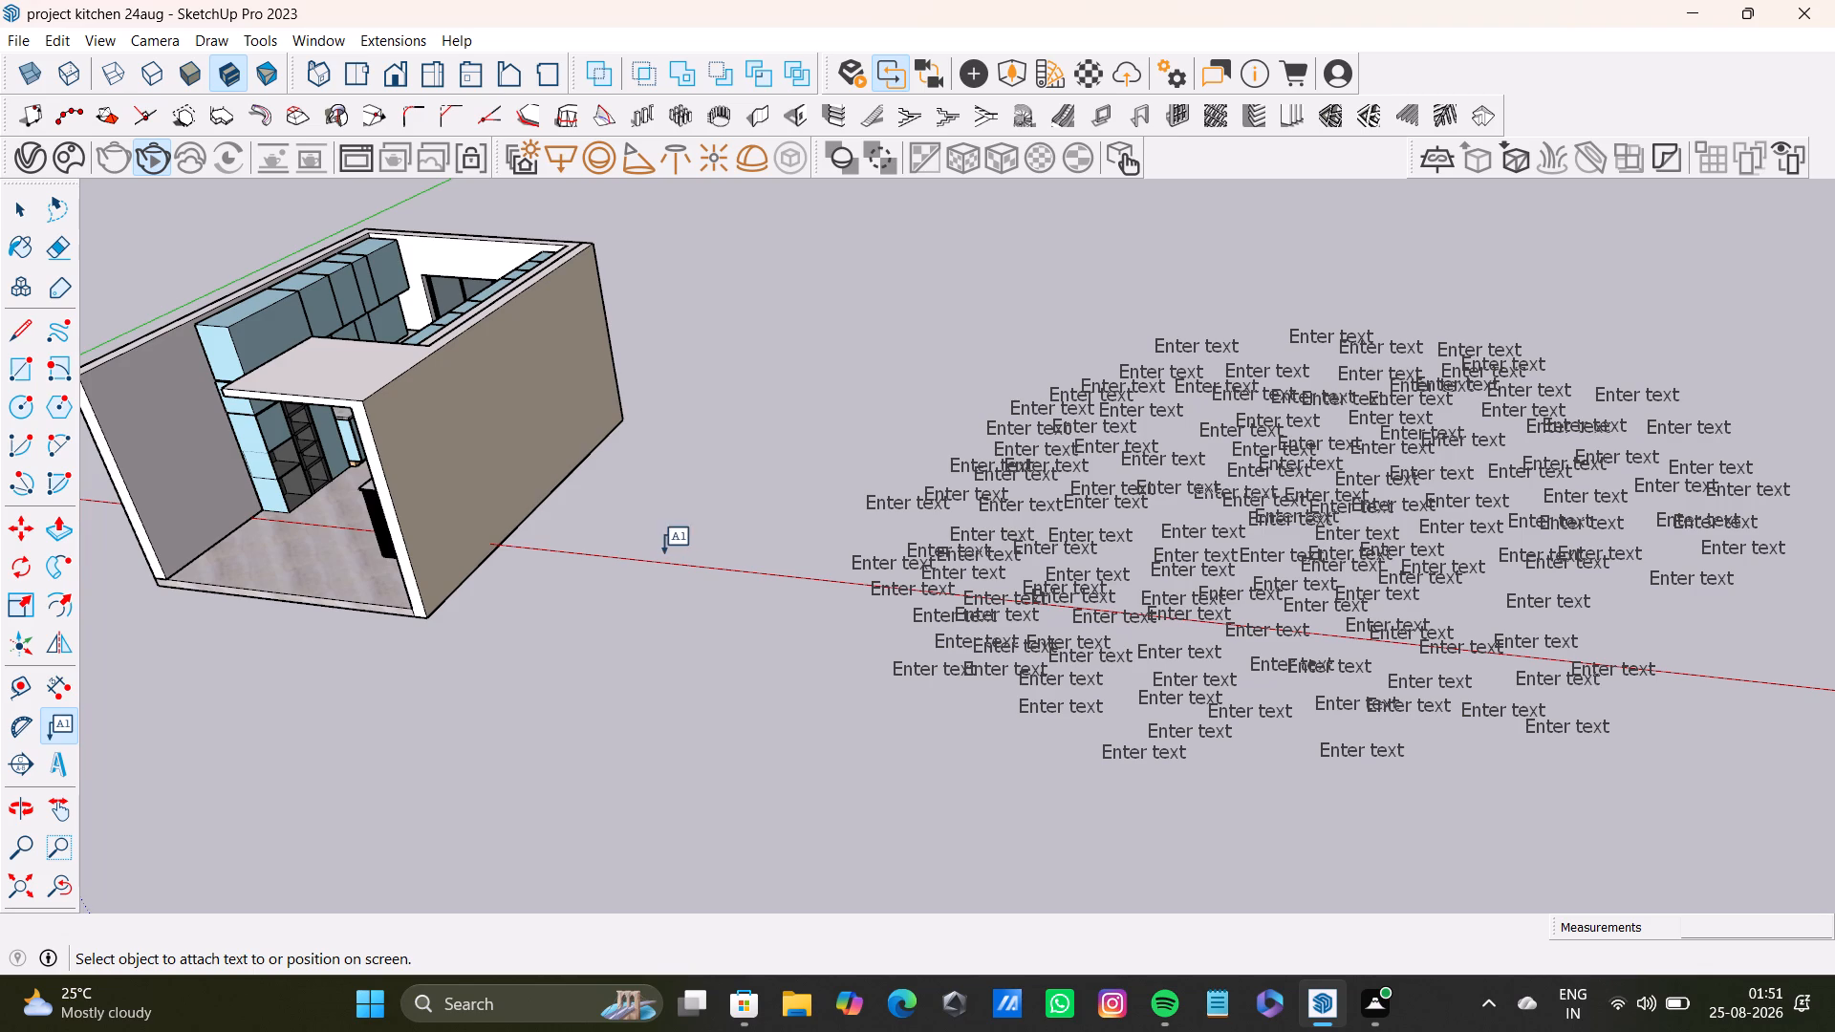
# Place two default "Enter text" labels in the upper part of the group, one inside it and one near its top edge.
pyautogui.click(1174, 437)
pyautogui.click(1178, 445)
pyautogui.click(1215, 337)
pyautogui.click(1258, 332)
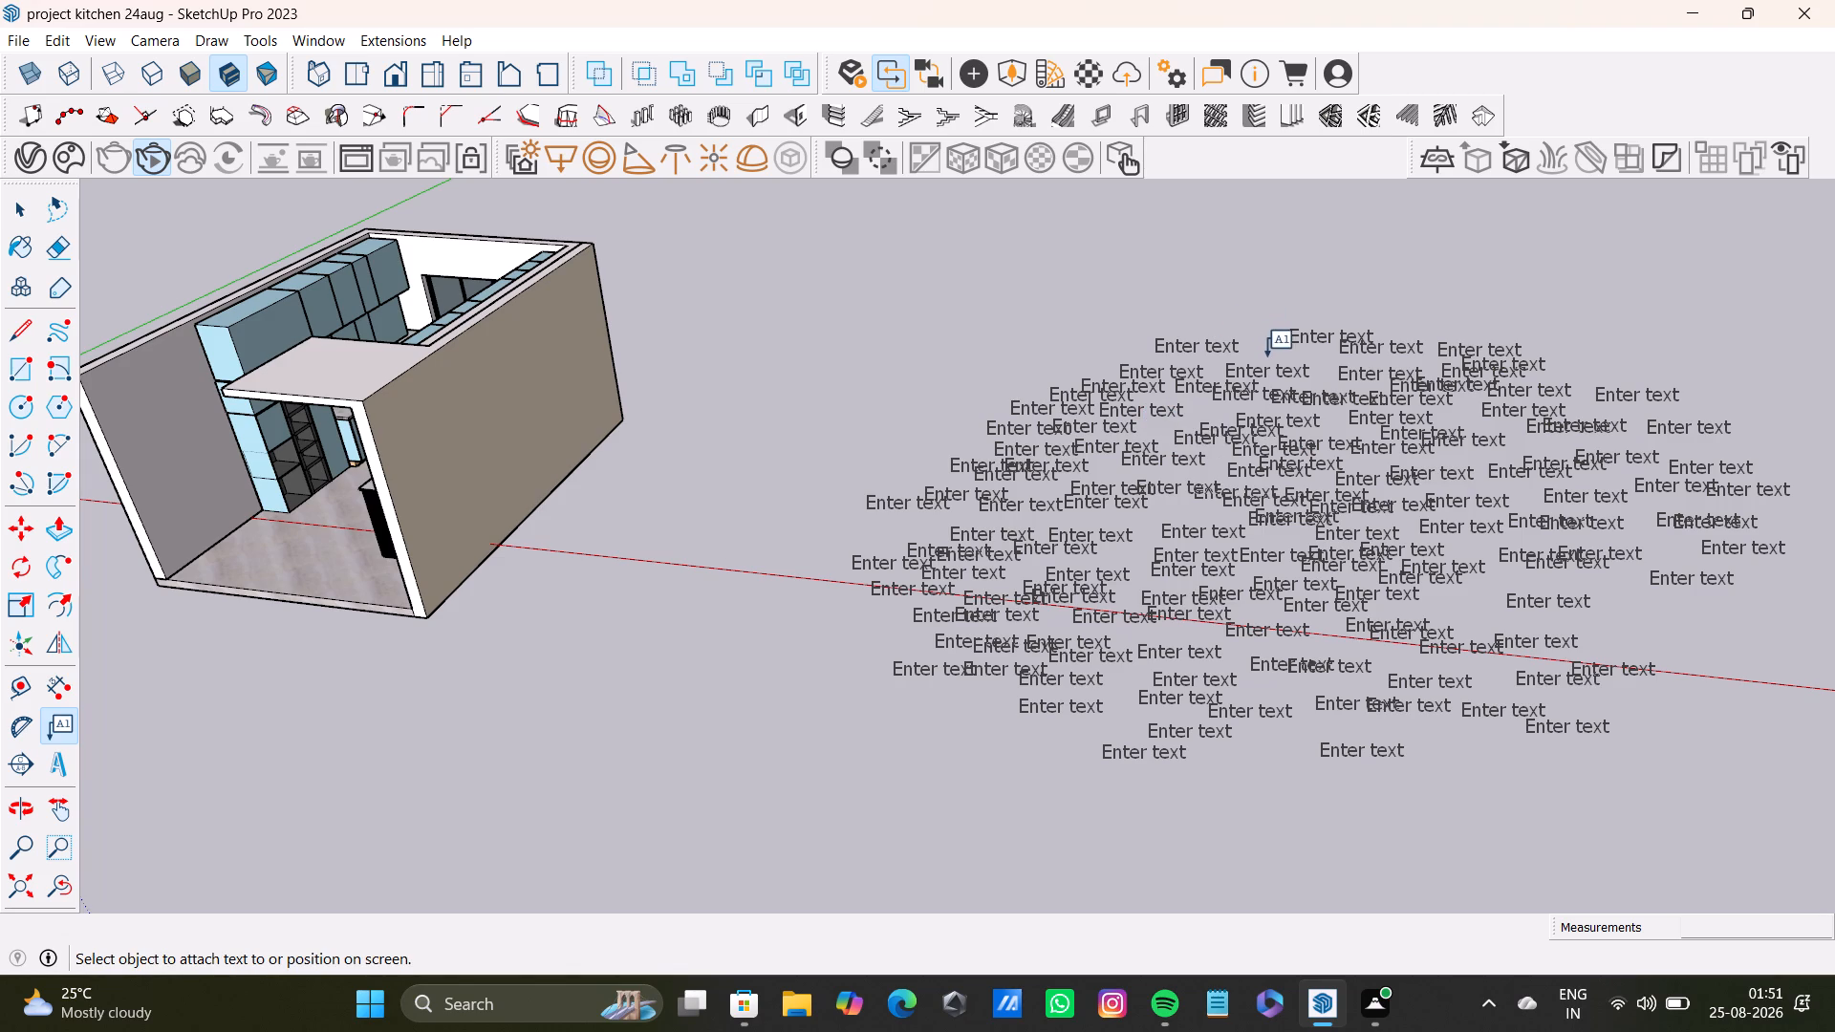
pyautogui.click(1268, 357)
pyautogui.click(1262, 340)
pyautogui.click(1251, 330)
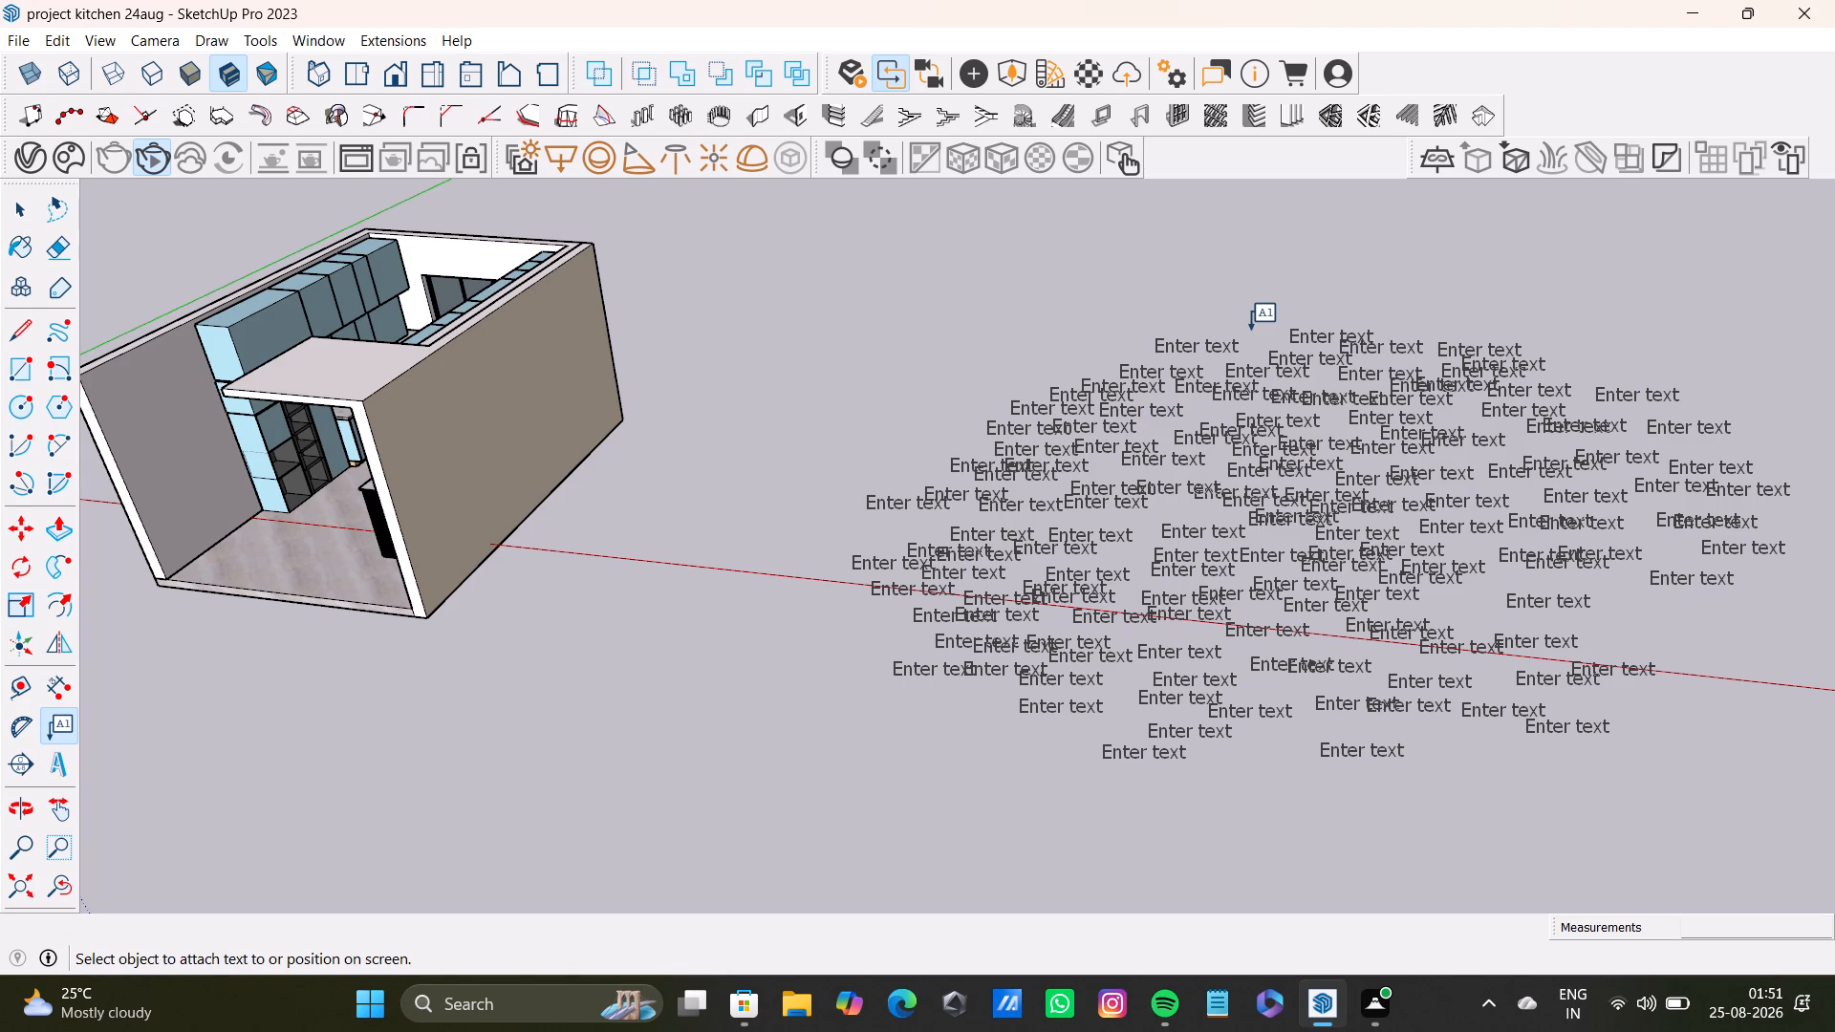
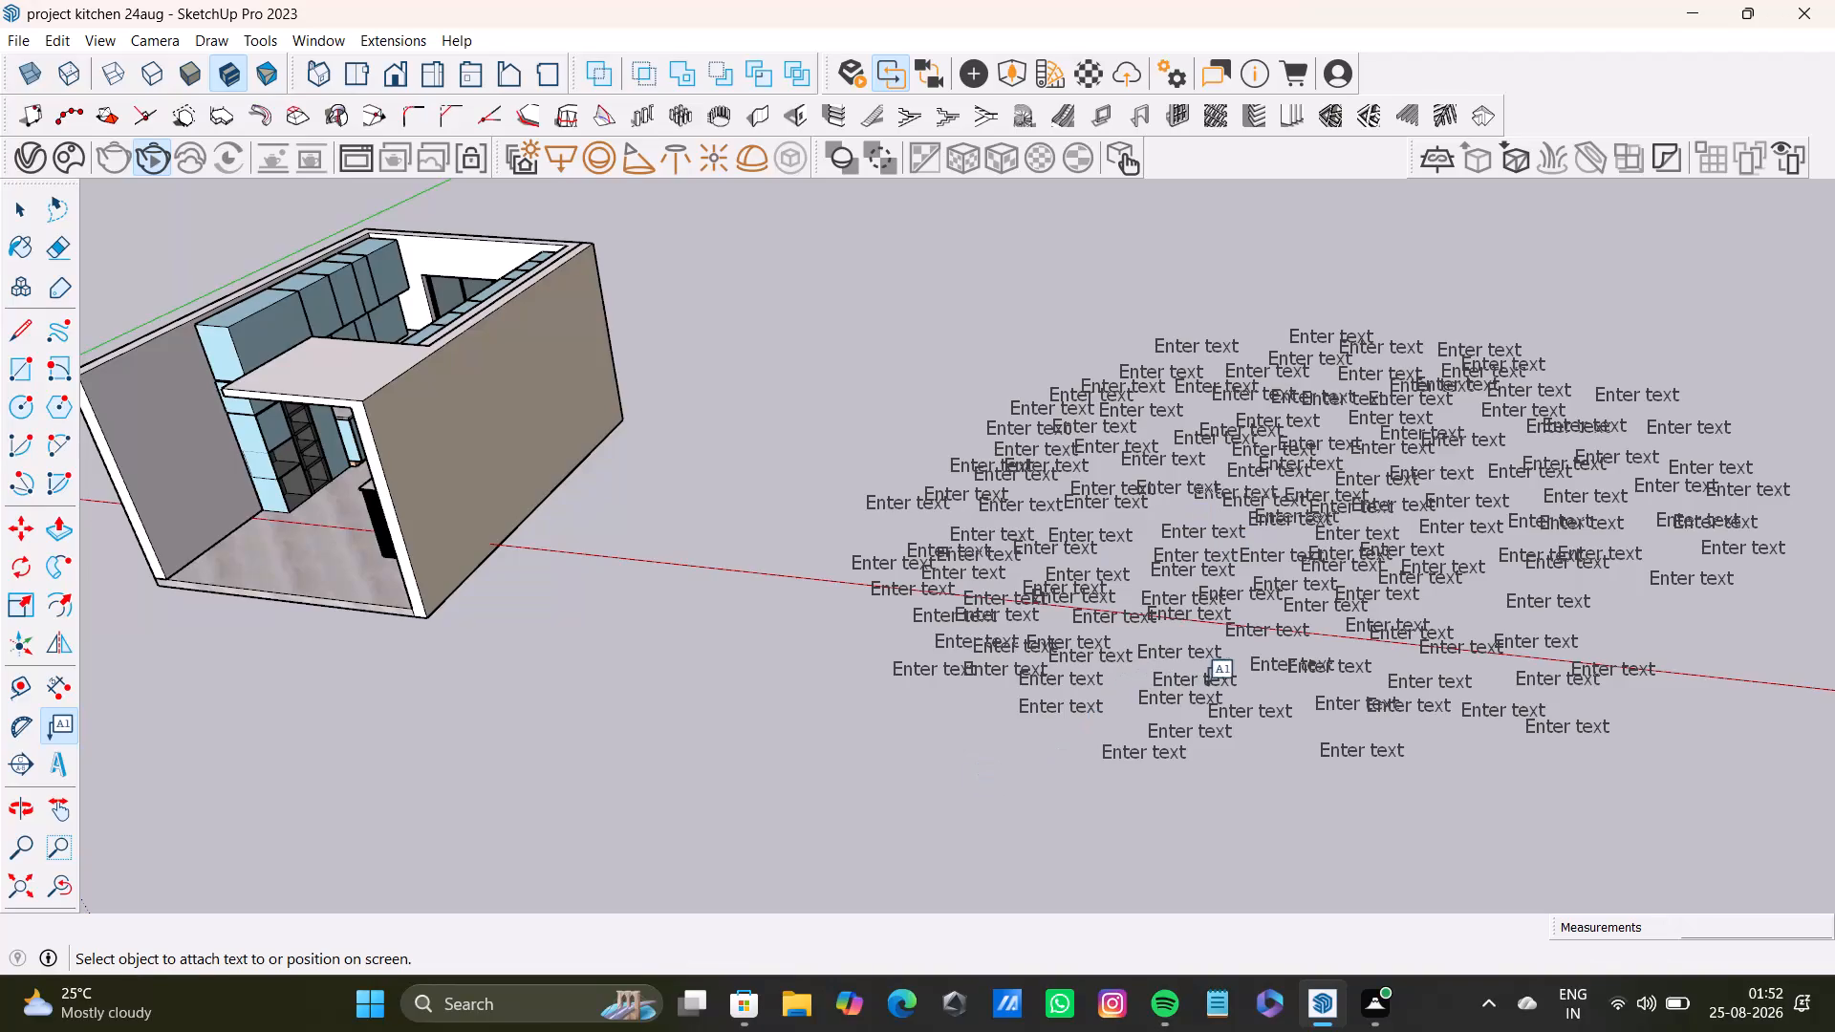
# Place three default "Enter text" labels below the red axis: two at the group's lower edge and one inside it.
pyautogui.click(1269, 764)
pyautogui.click(1246, 751)
pyautogui.click(1217, 809)
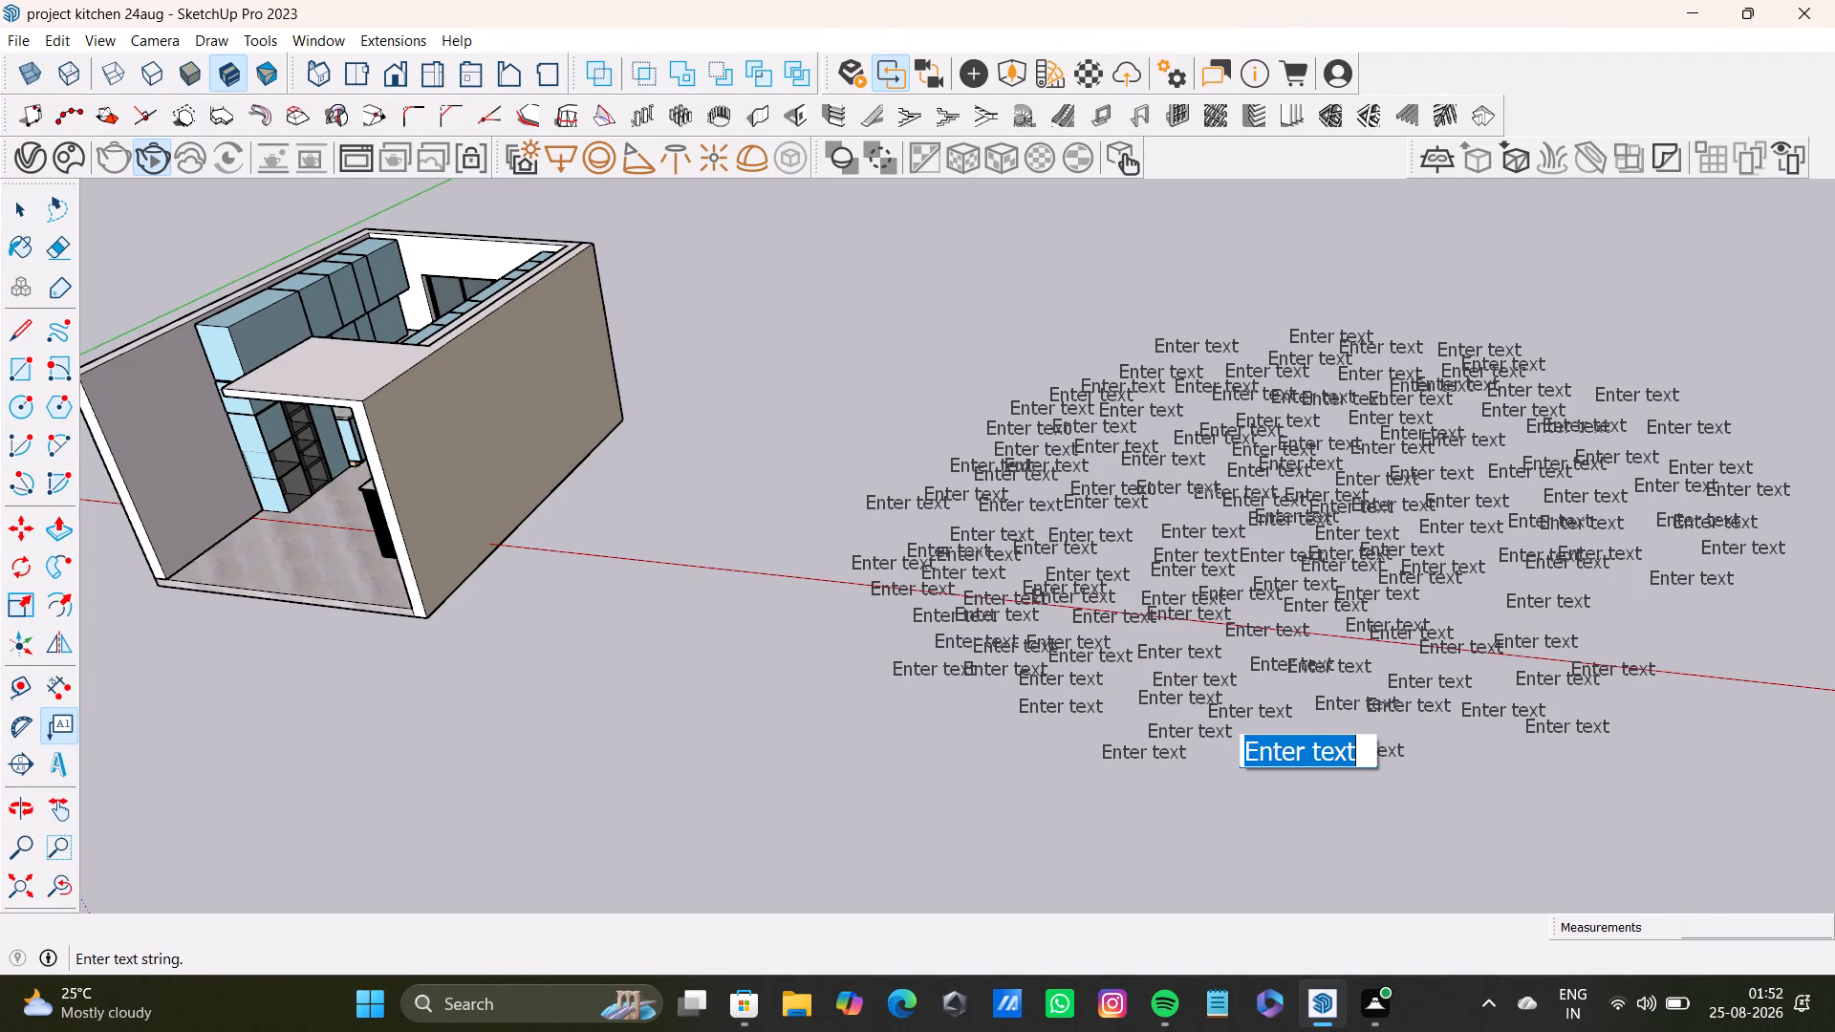
pyautogui.click(1210, 759)
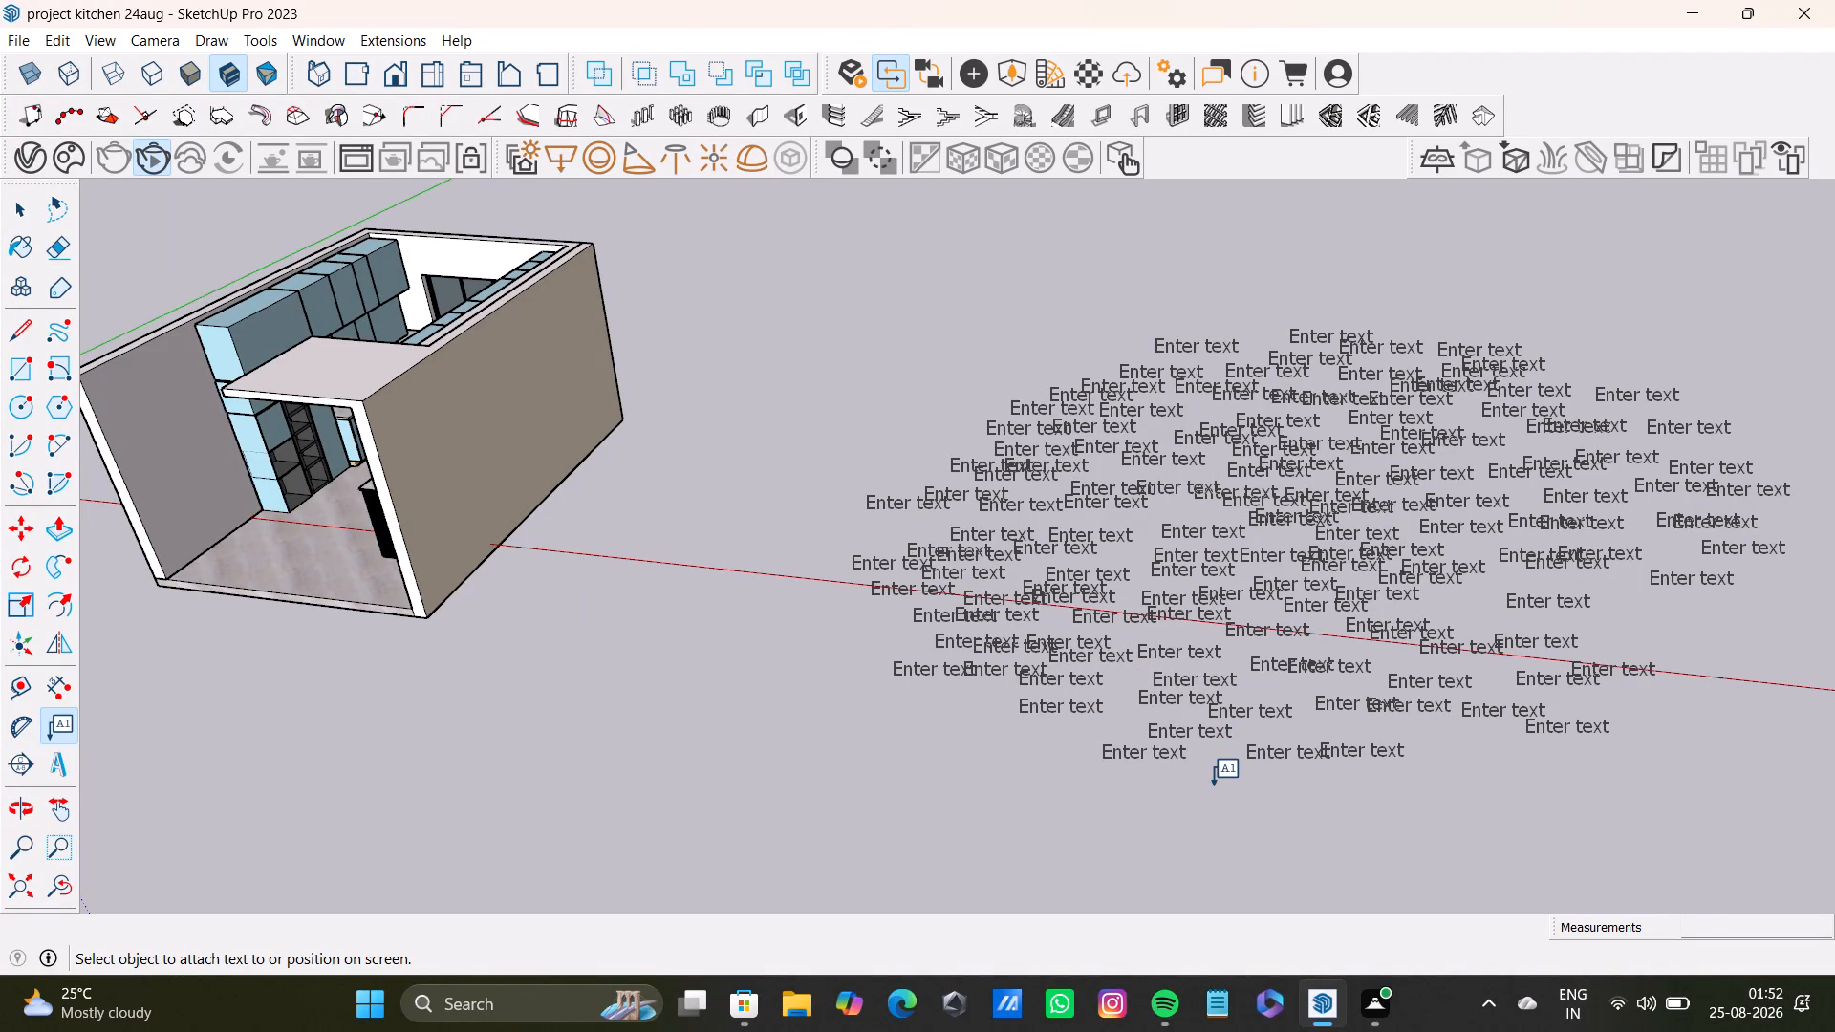
pyautogui.click(1202, 779)
pyautogui.click(1194, 787)
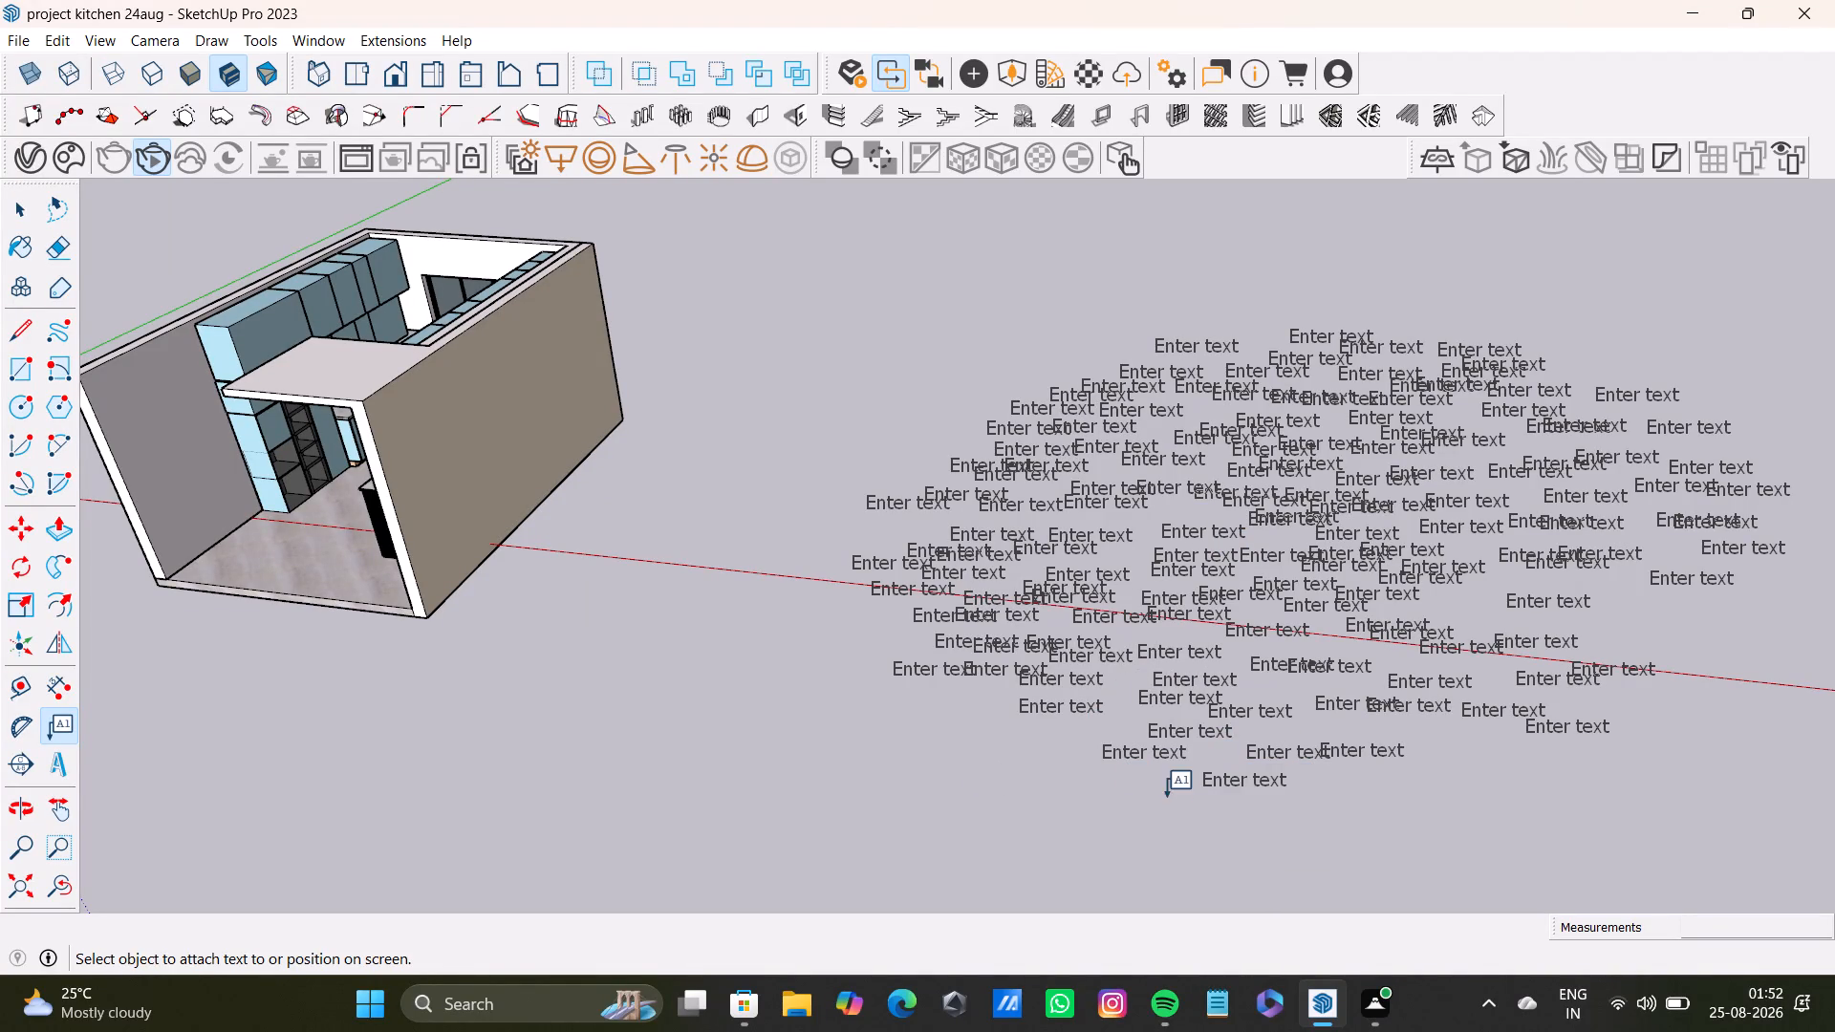
pyautogui.click(1167, 798)
pyautogui.click(1267, 689)
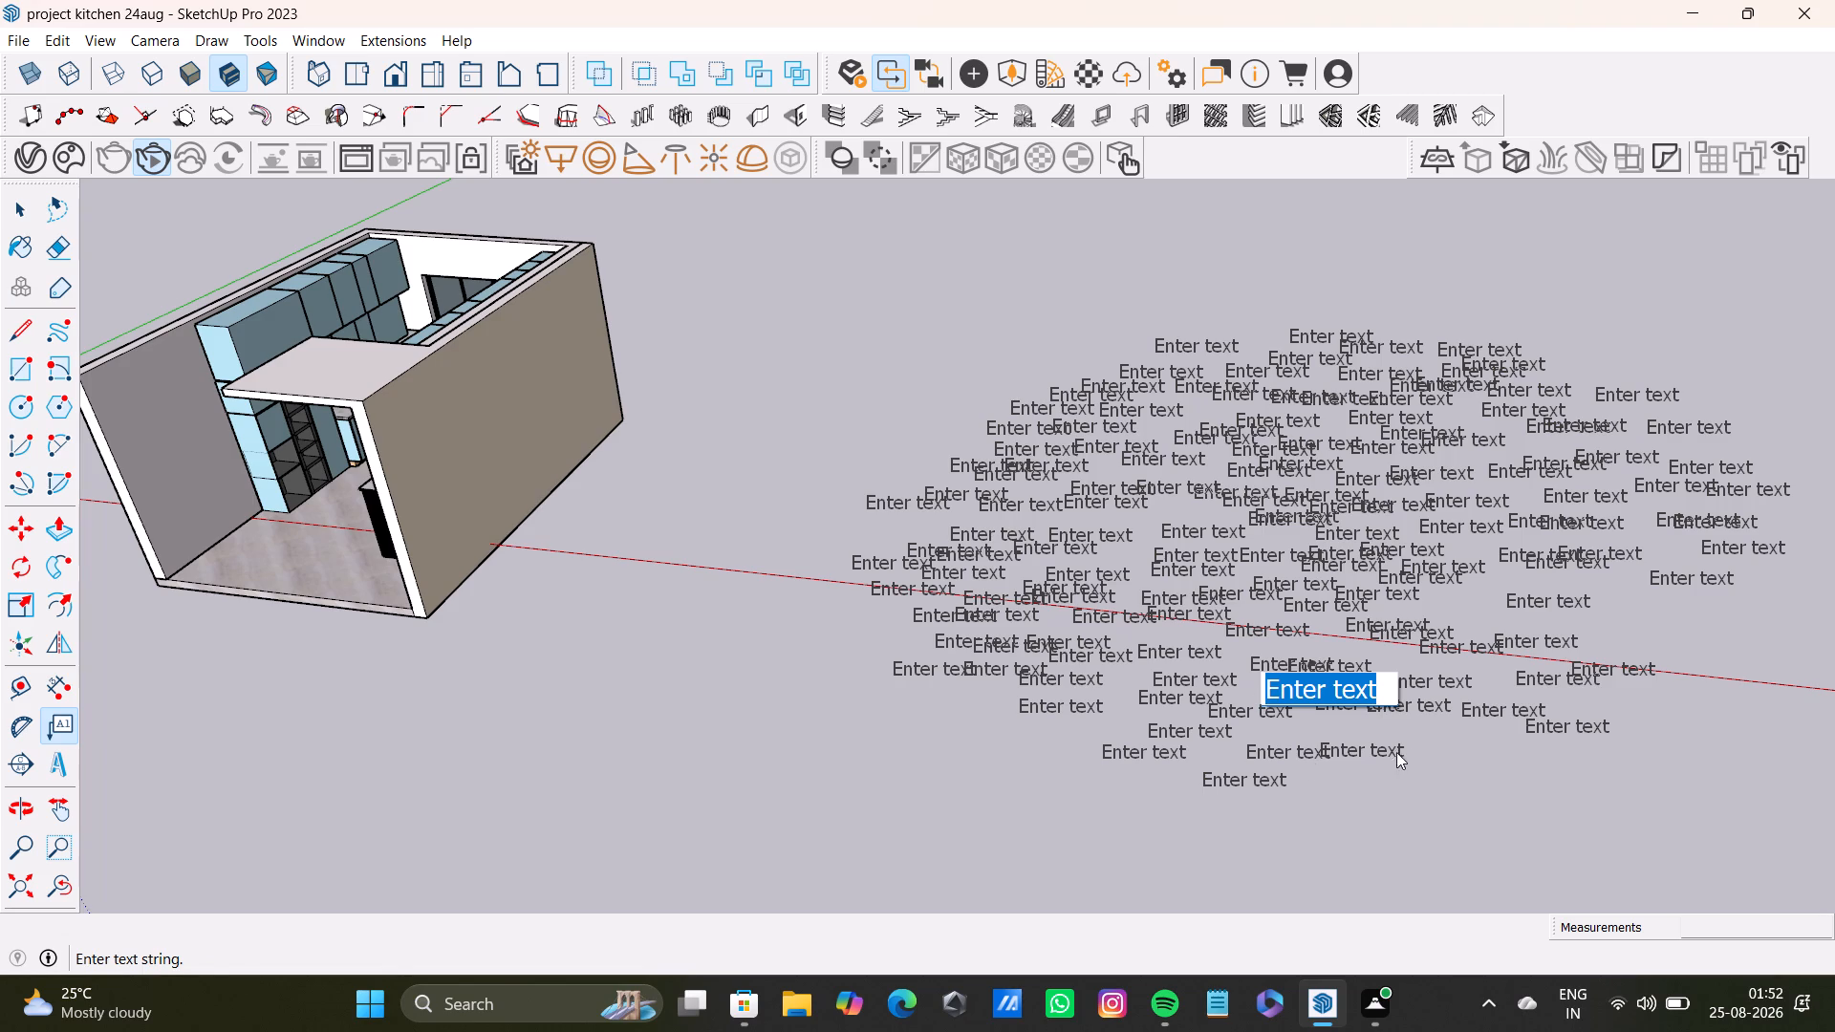
pyautogui.click(1428, 739)
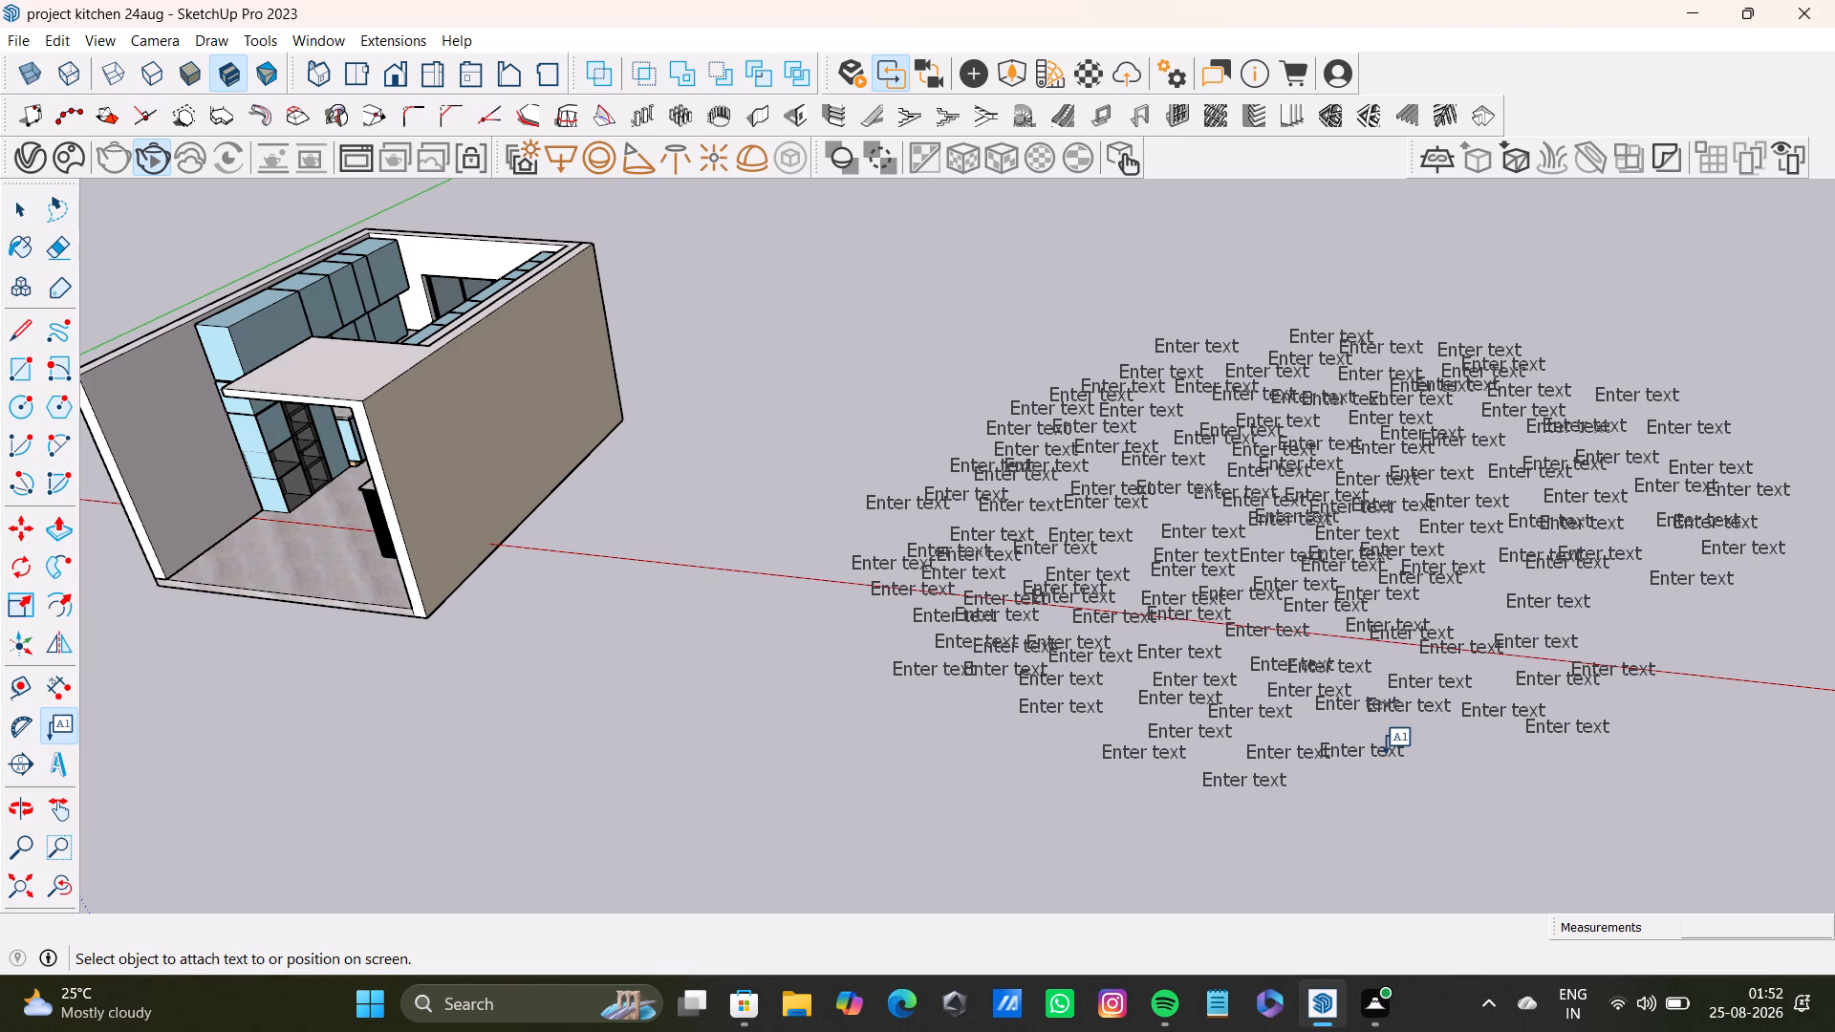
# Place three default "Enter text" labels along the lower kitchen-side edge of the group, below the red axis.
pyautogui.click(1120, 716)
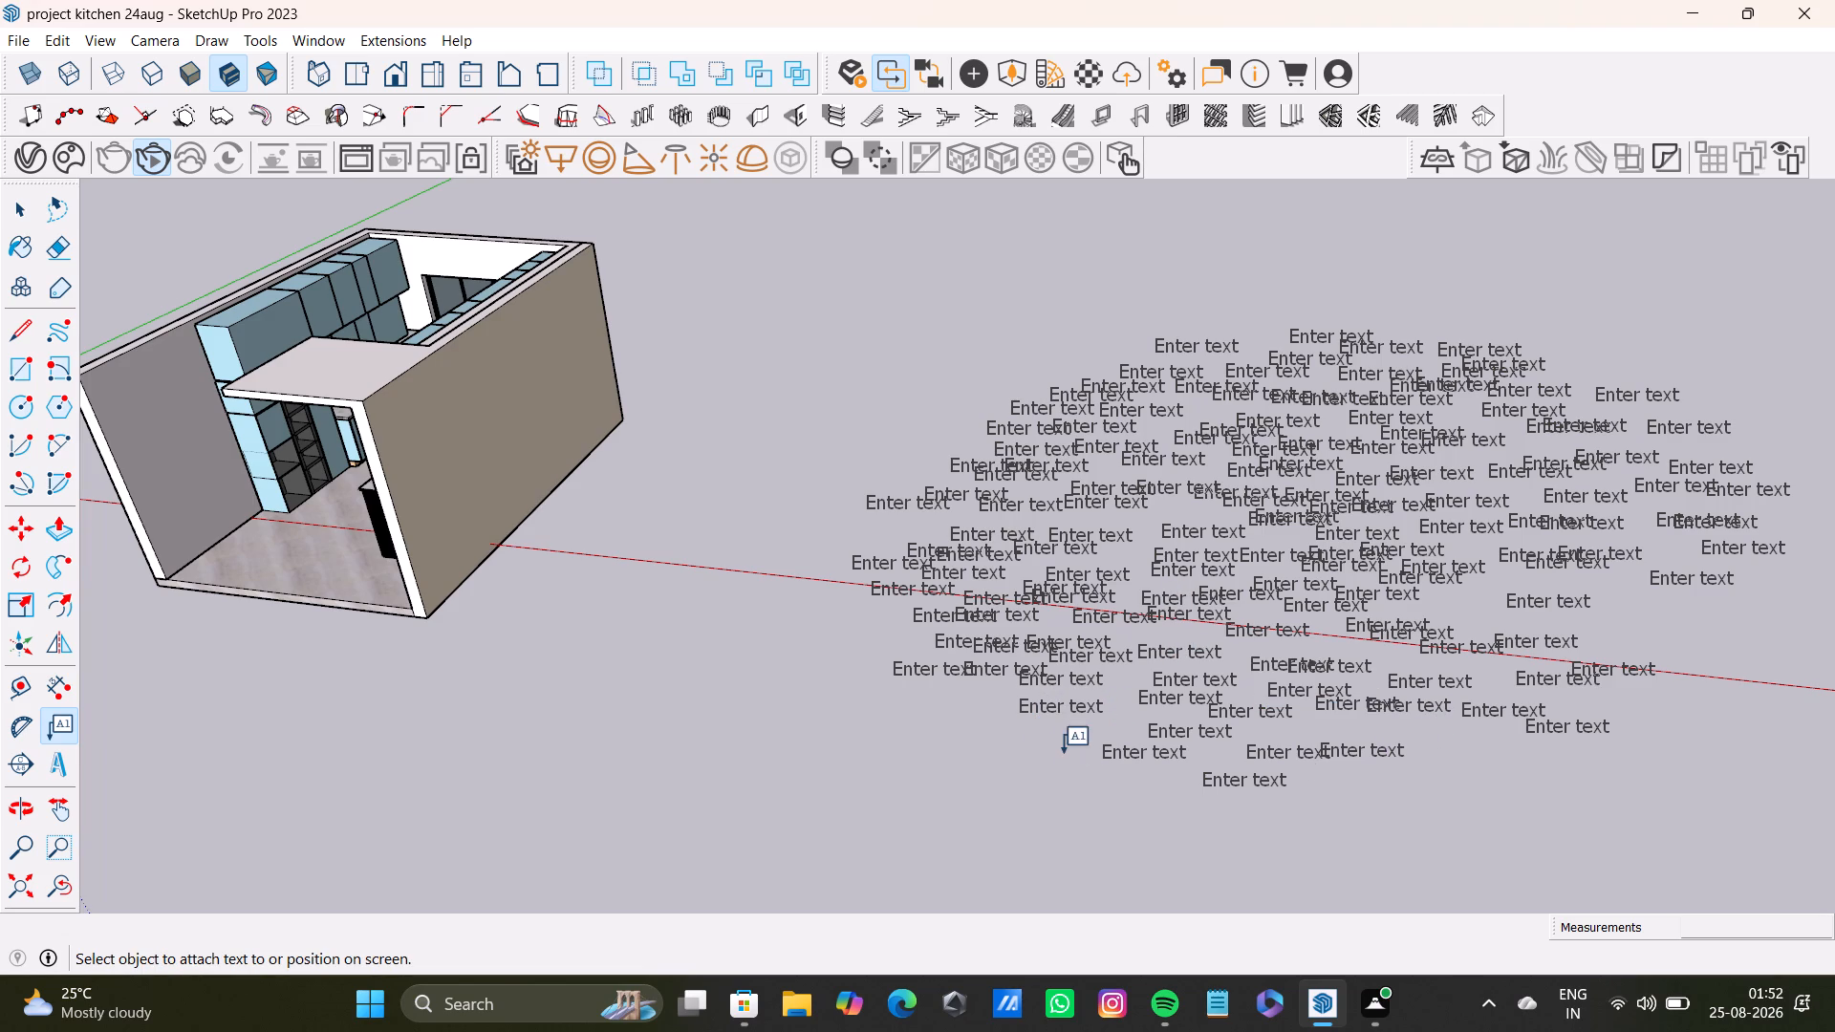
pyautogui.click(1068, 742)
pyautogui.click(1015, 751)
pyautogui.click(974, 716)
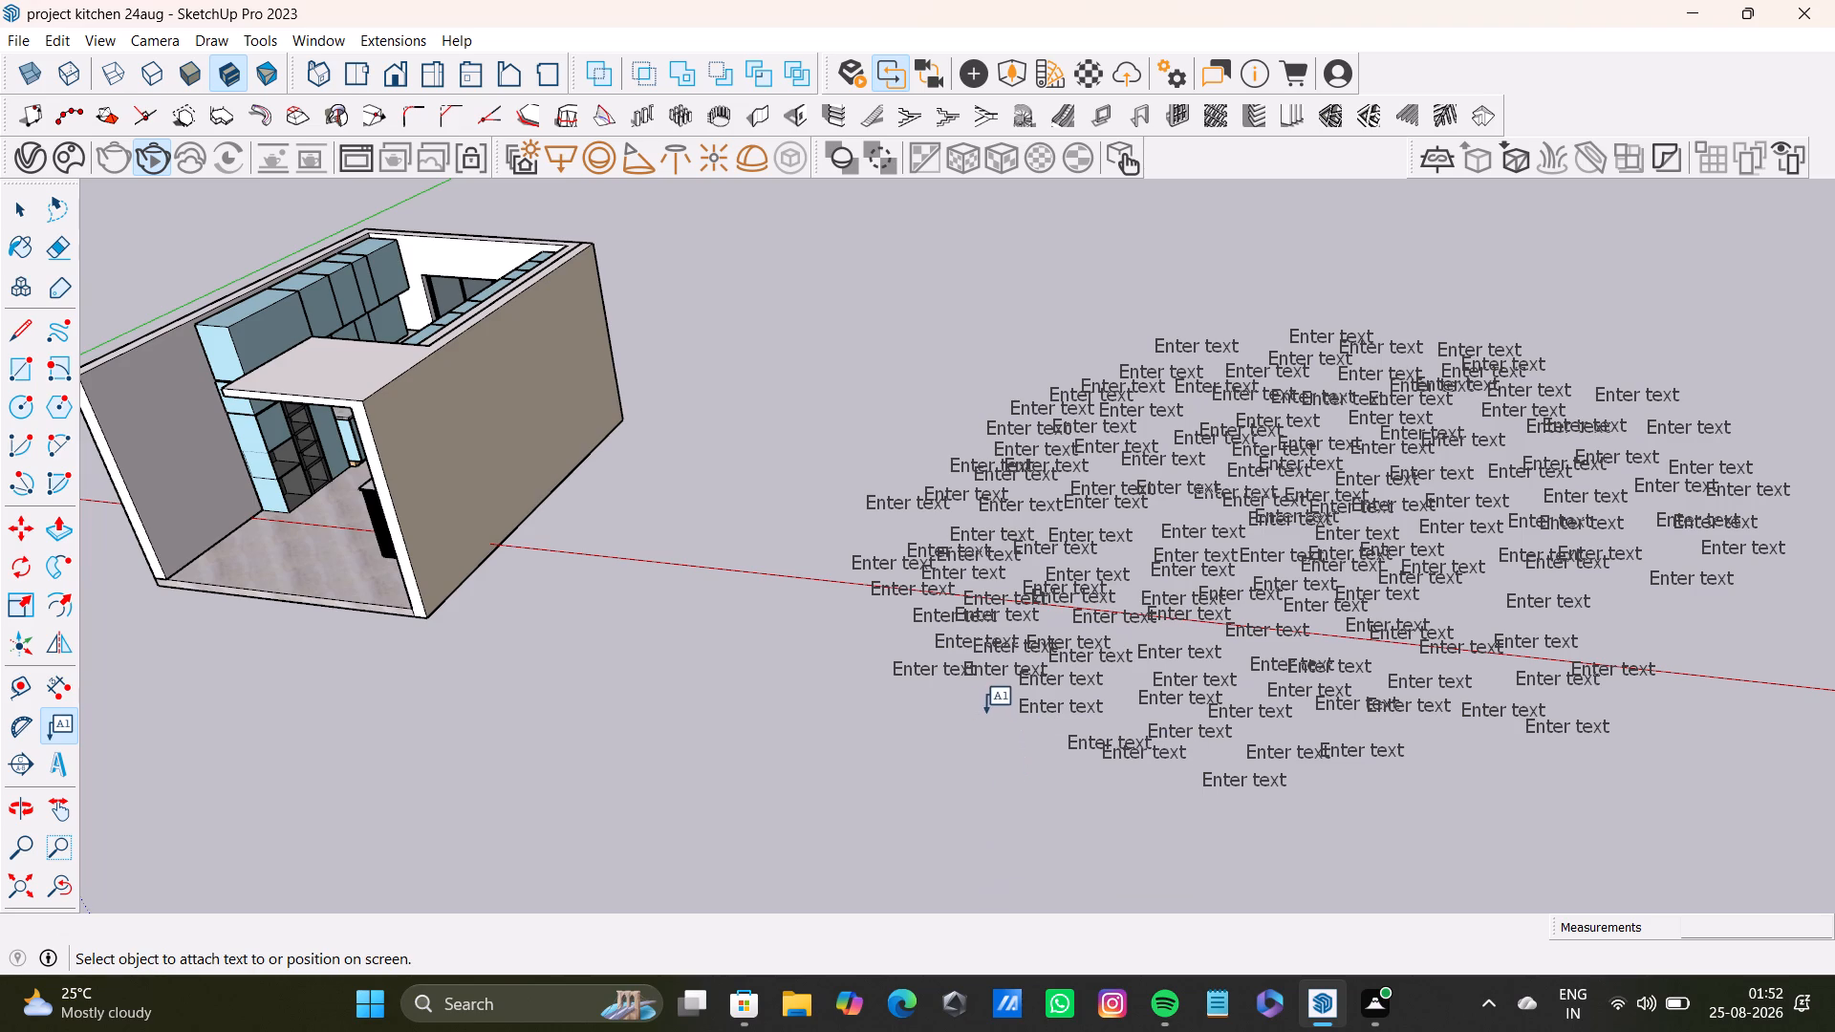
pyautogui.click(986, 712)
pyautogui.click(1007, 766)
pyautogui.click(971, 706)
pyautogui.click(1027, 756)
pyautogui.click(1108, 711)
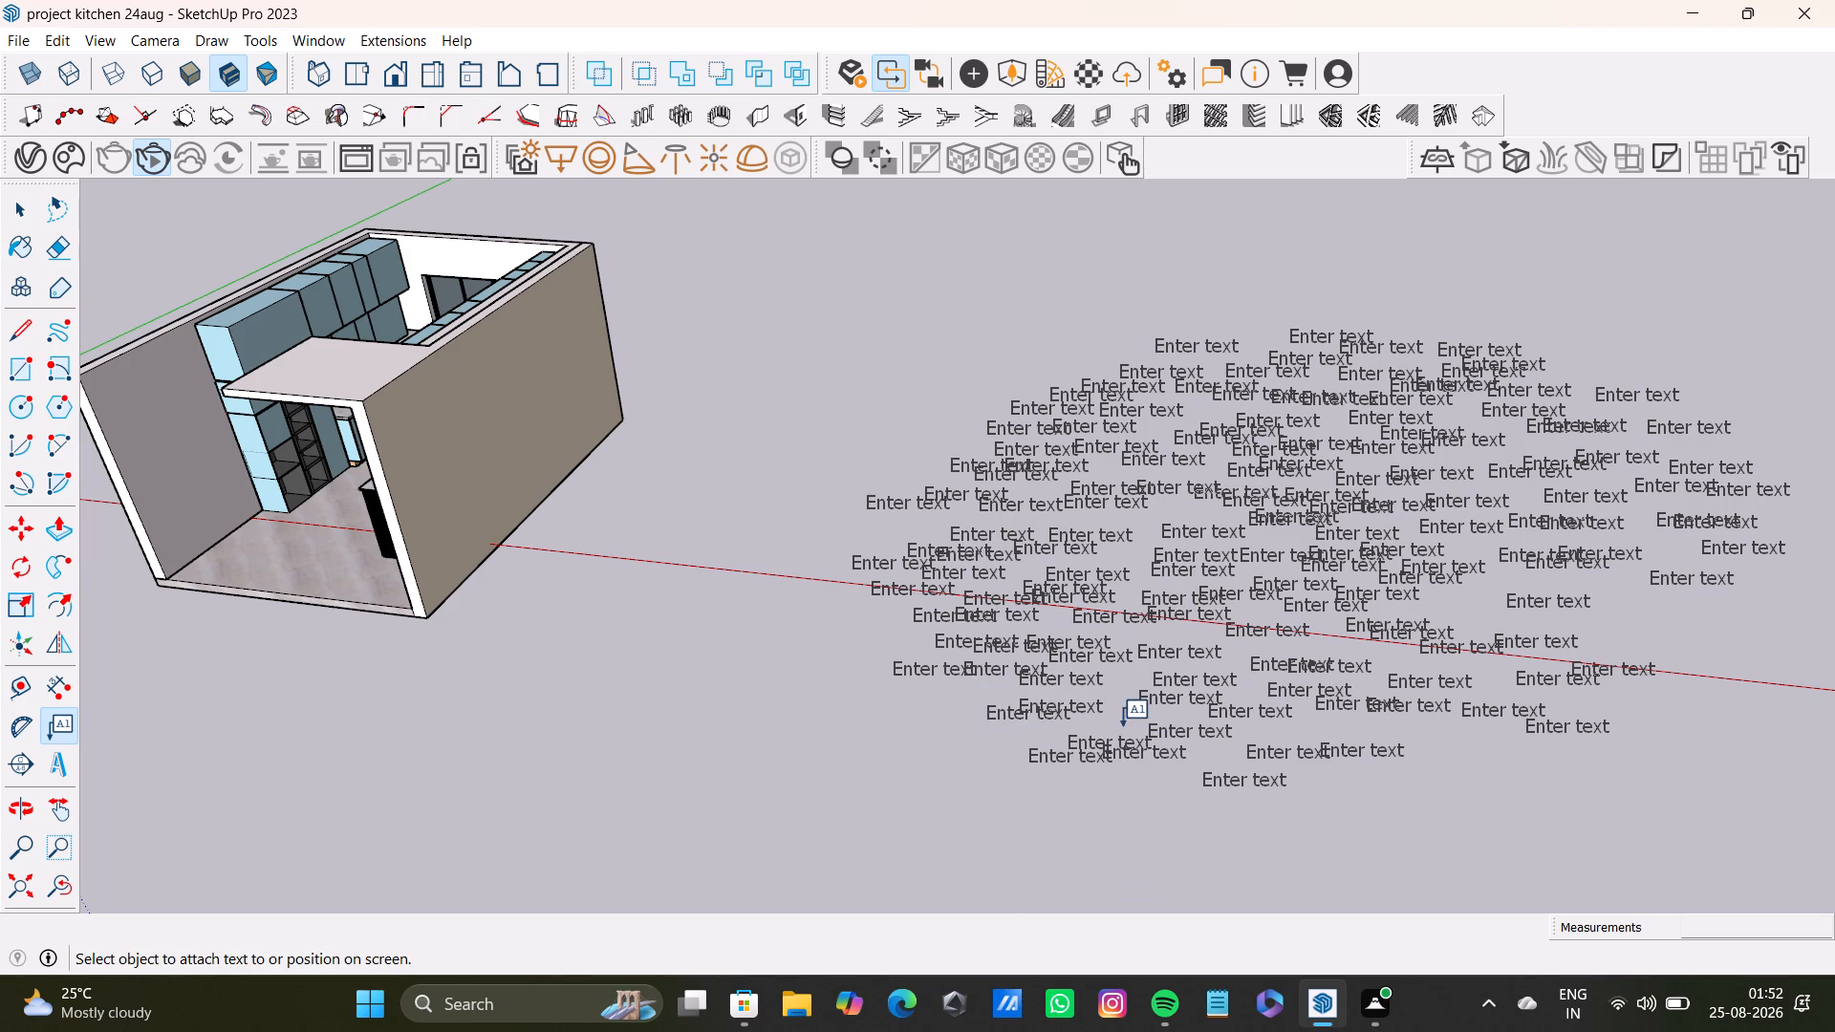
pyautogui.click(1141, 699)
# Place two default "Enter text" labels in the middle of the group, above the red axis.
pyautogui.click(1174, 509)
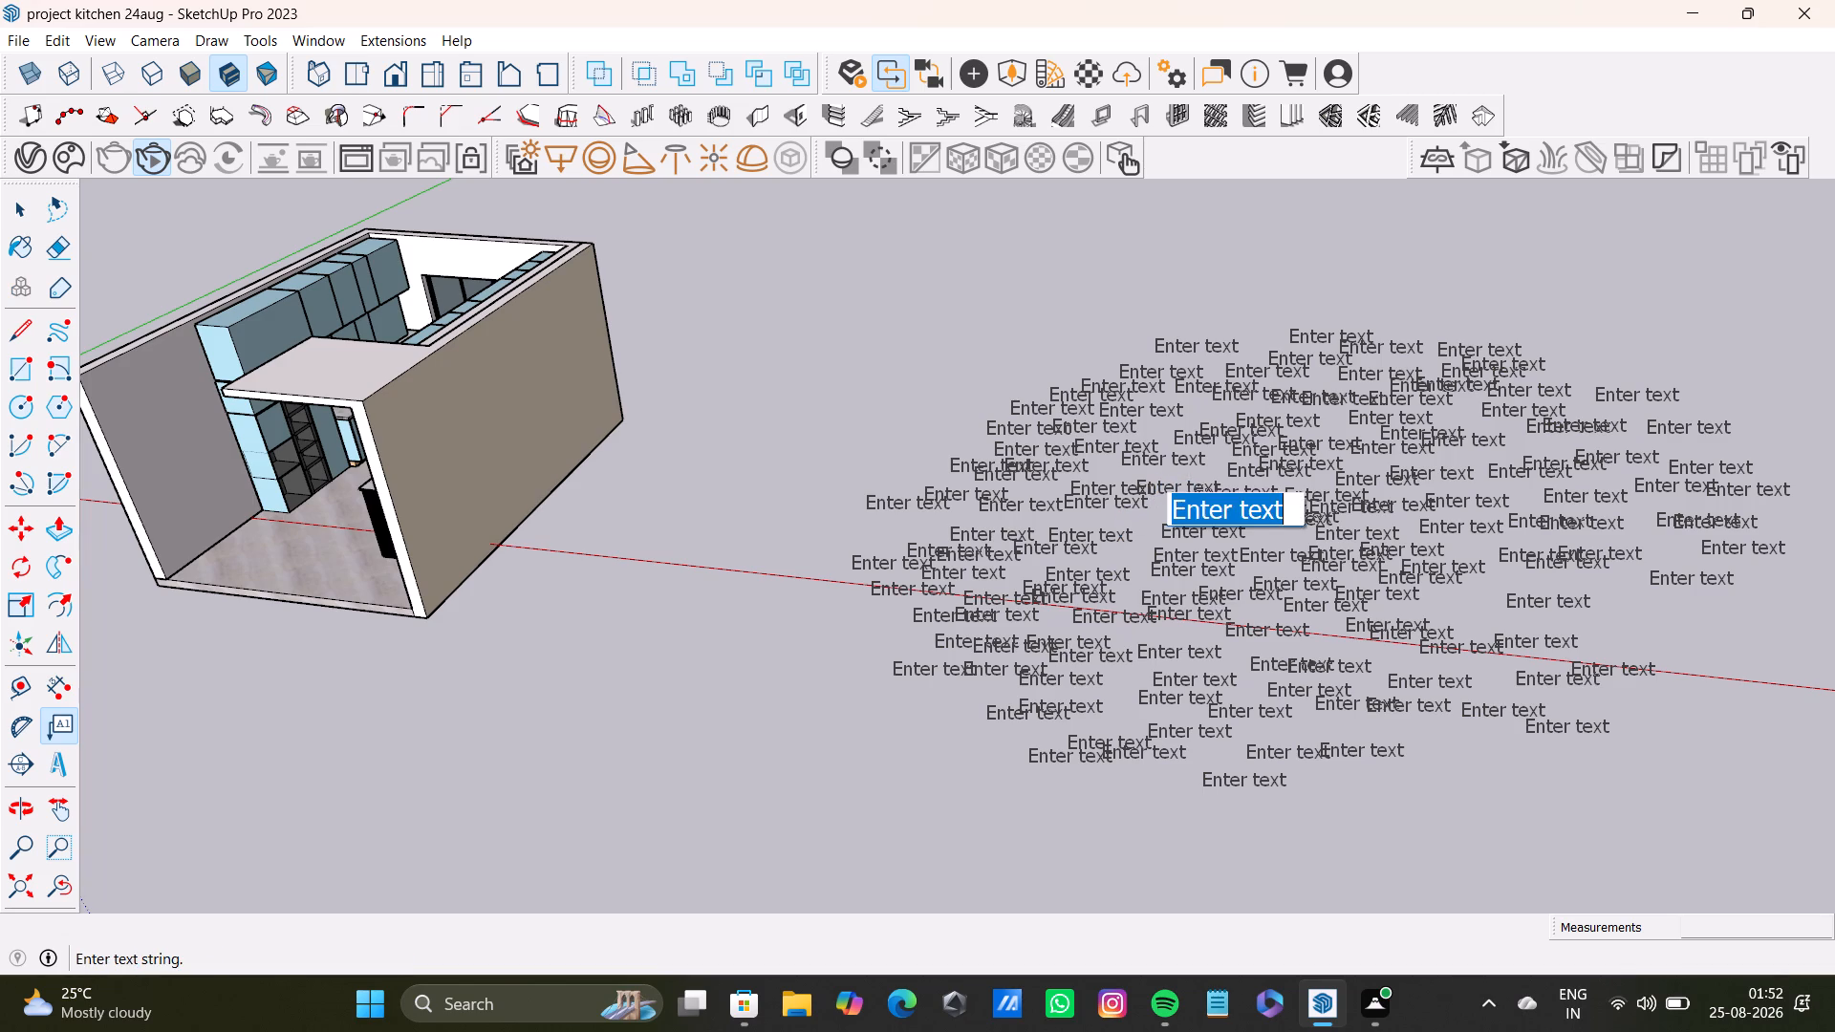
pyautogui.click(1147, 531)
pyautogui.click(1131, 542)
pyautogui.click(1137, 566)
pyautogui.click(1131, 609)
# Place two default "Enter text" labels inside the lower part of the group, one below the other.
pyautogui.click(1133, 694)
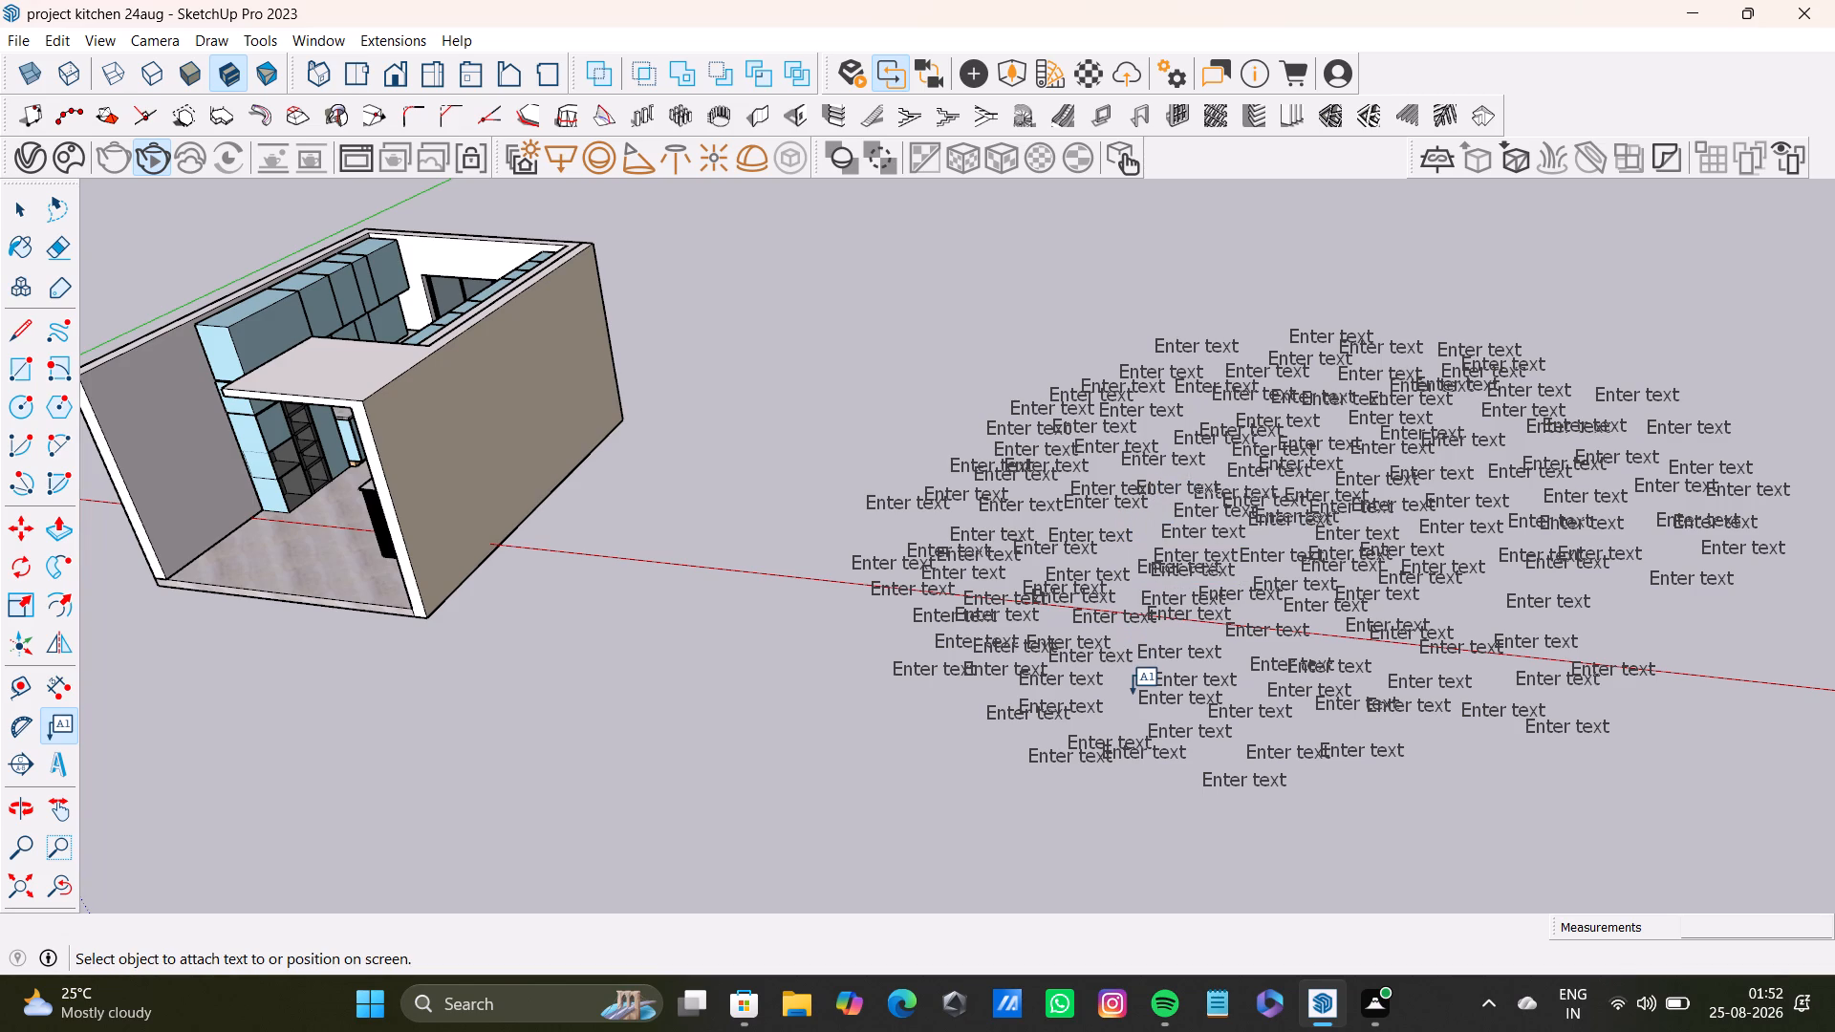
pyautogui.click(1124, 689)
pyautogui.click(1123, 724)
pyautogui.click(1109, 718)
pyautogui.doubleClick(1113, 728)
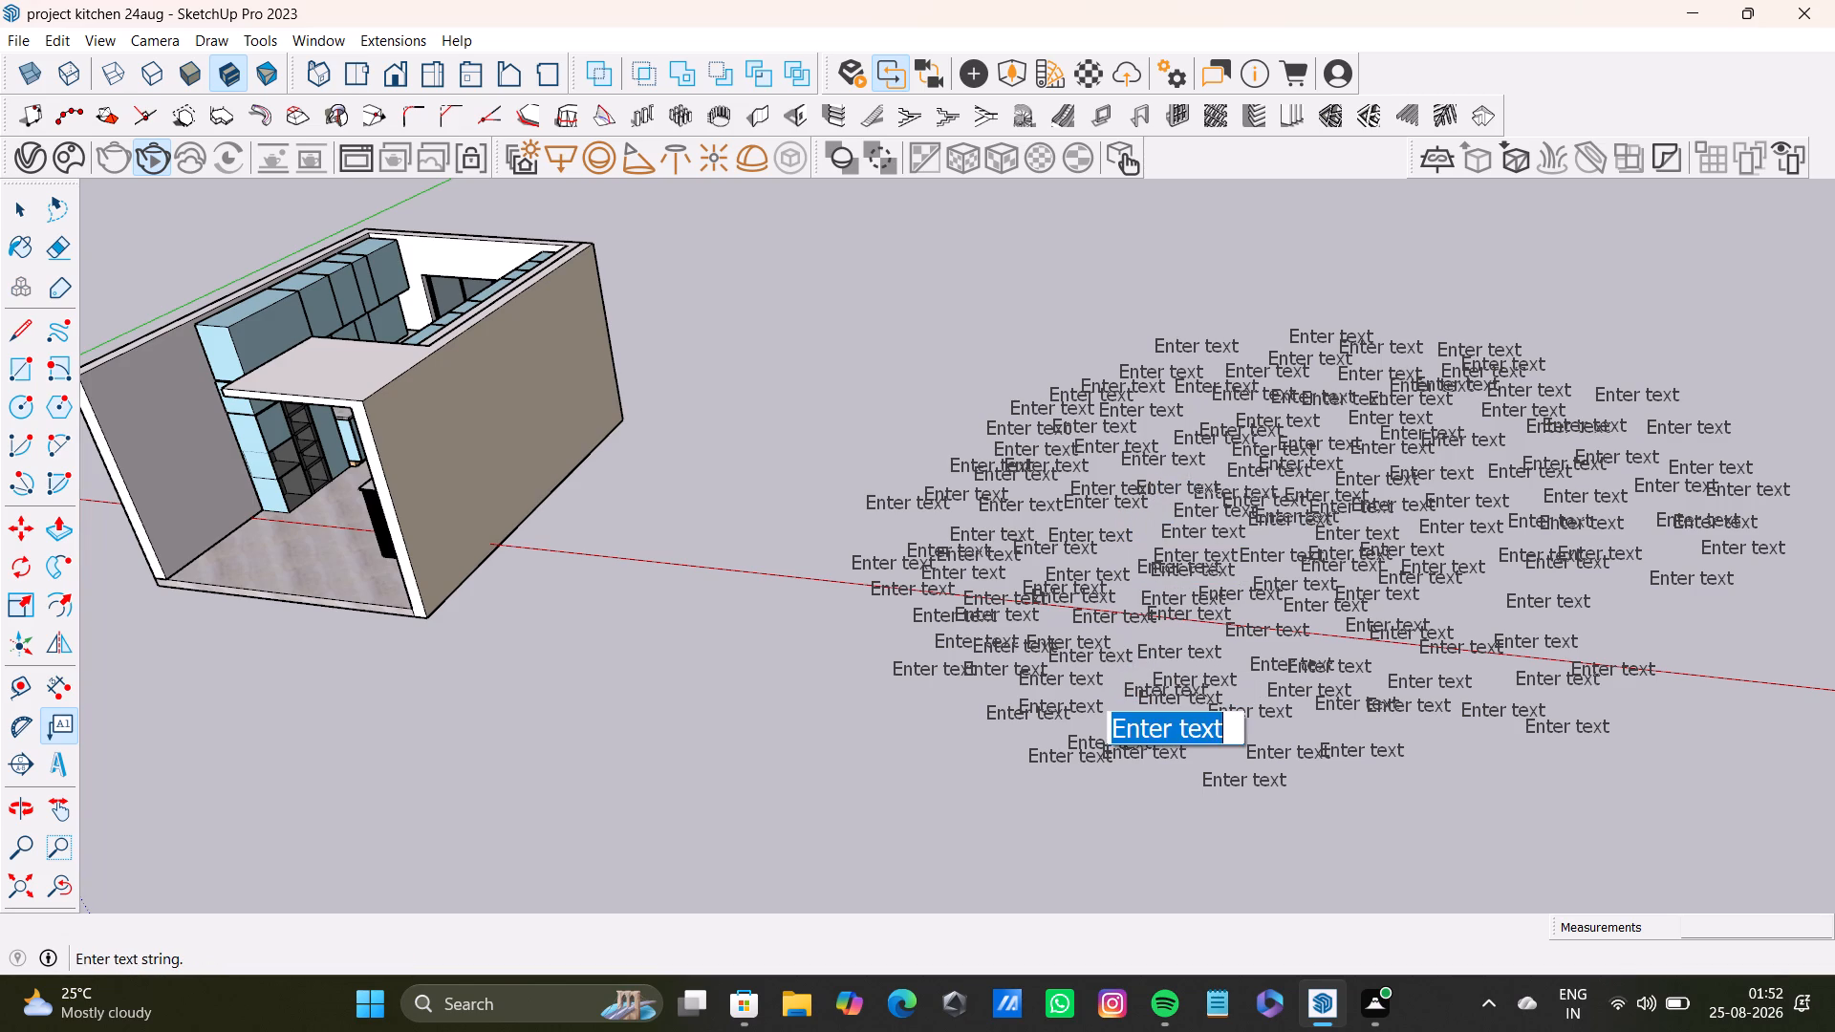
pyautogui.click(992, 737)
# Place four default "Enter text" labels around the lower kitchen-side corner of the group, extending it toward the kitchen.
pyautogui.click(977, 738)
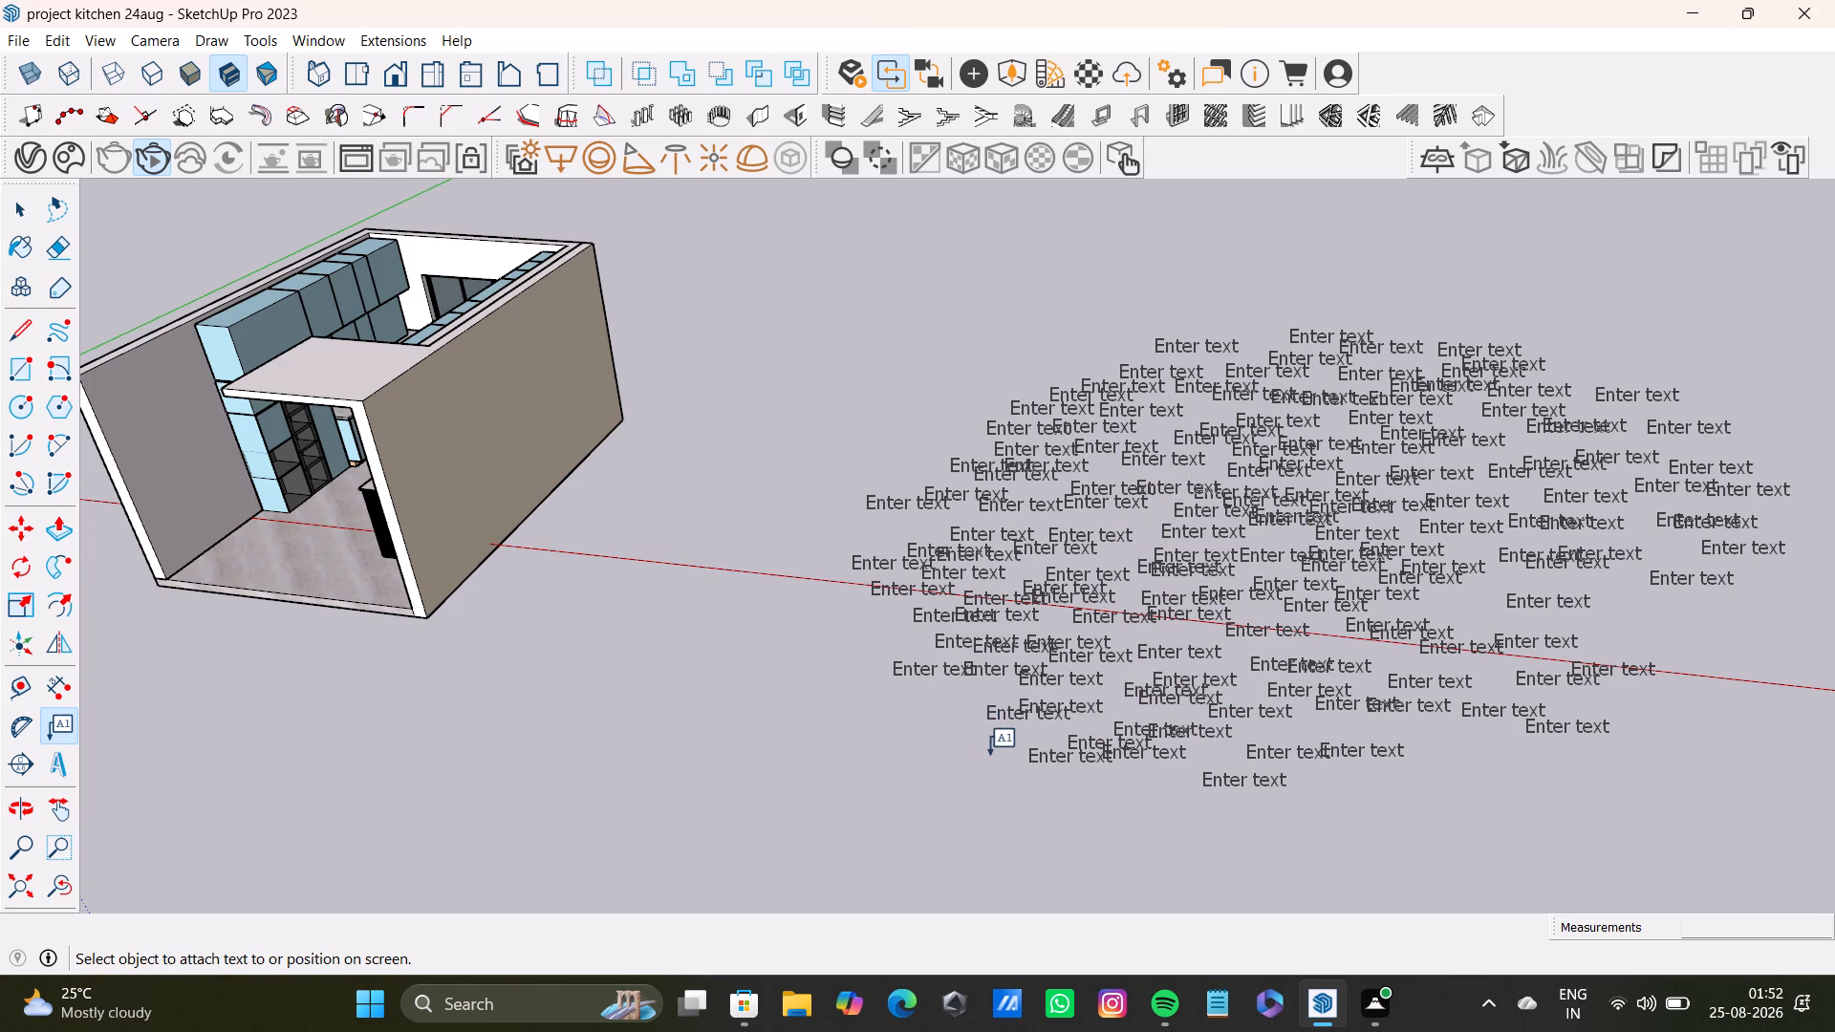
pyautogui.click(990, 755)
pyautogui.click(950, 729)
pyautogui.click(950, 714)
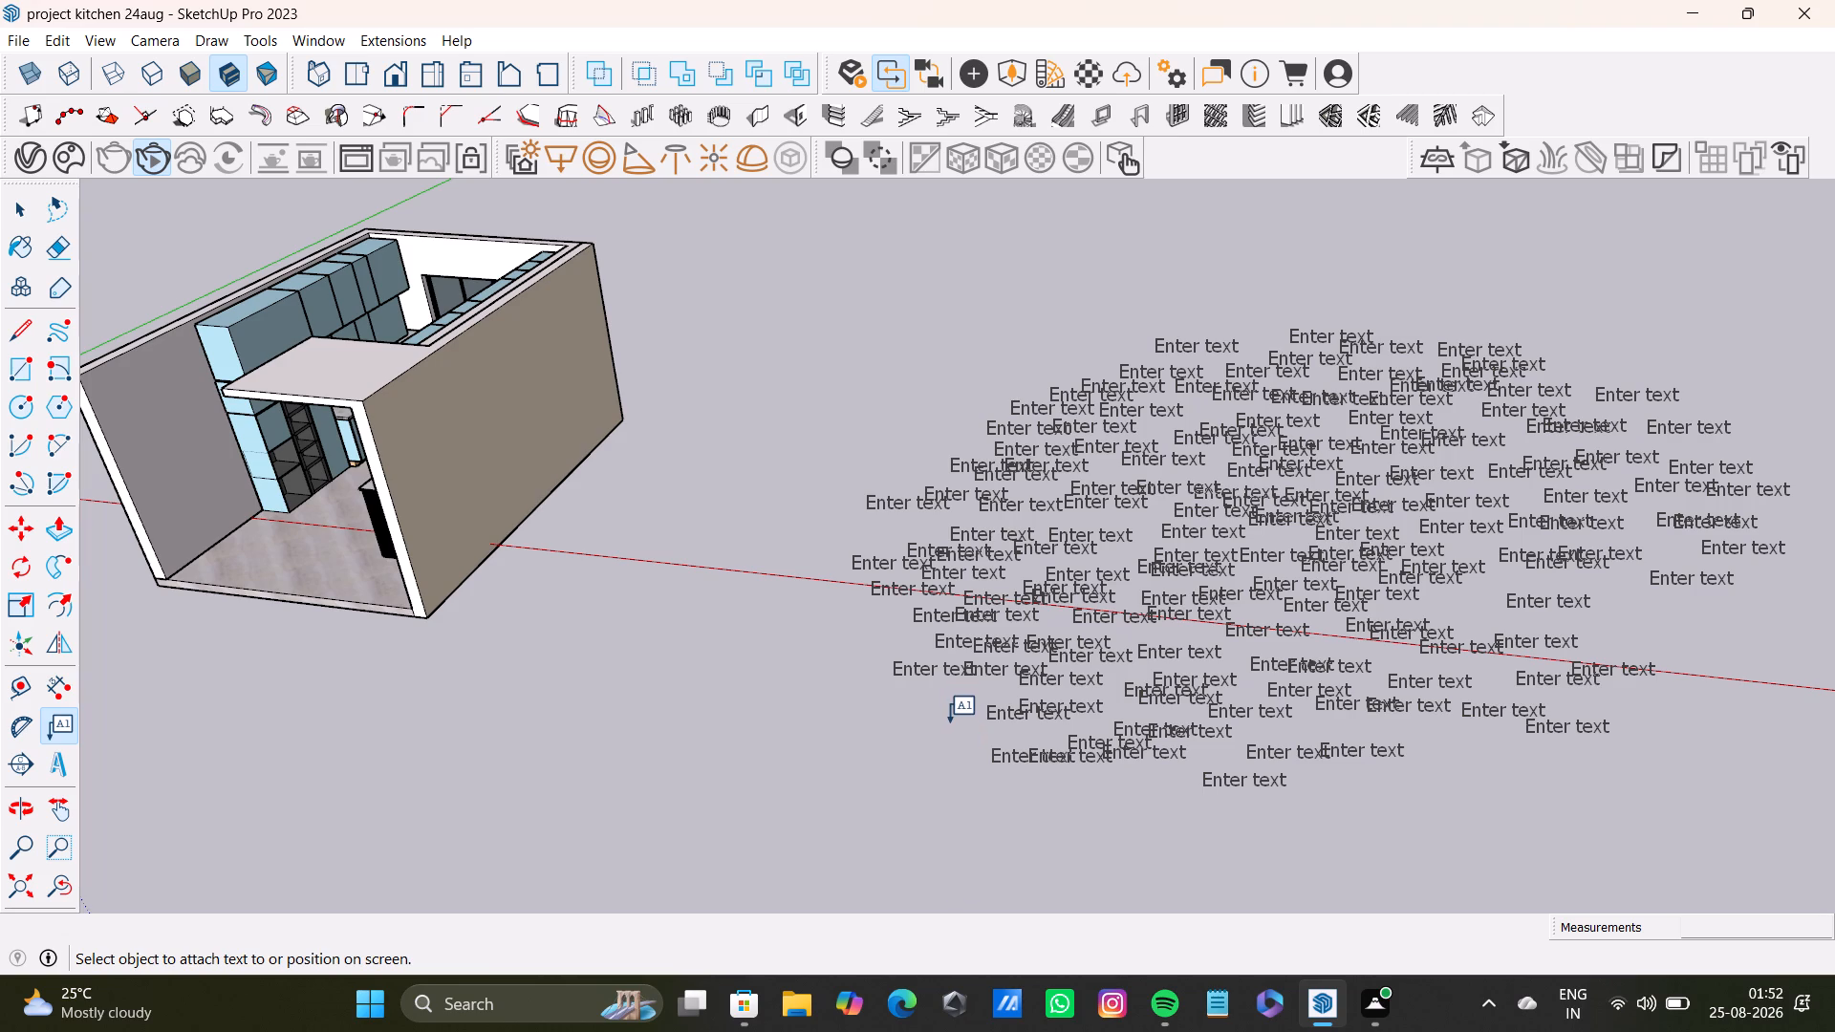
pyautogui.click(955, 702)
pyautogui.click(922, 739)
pyautogui.click(910, 706)
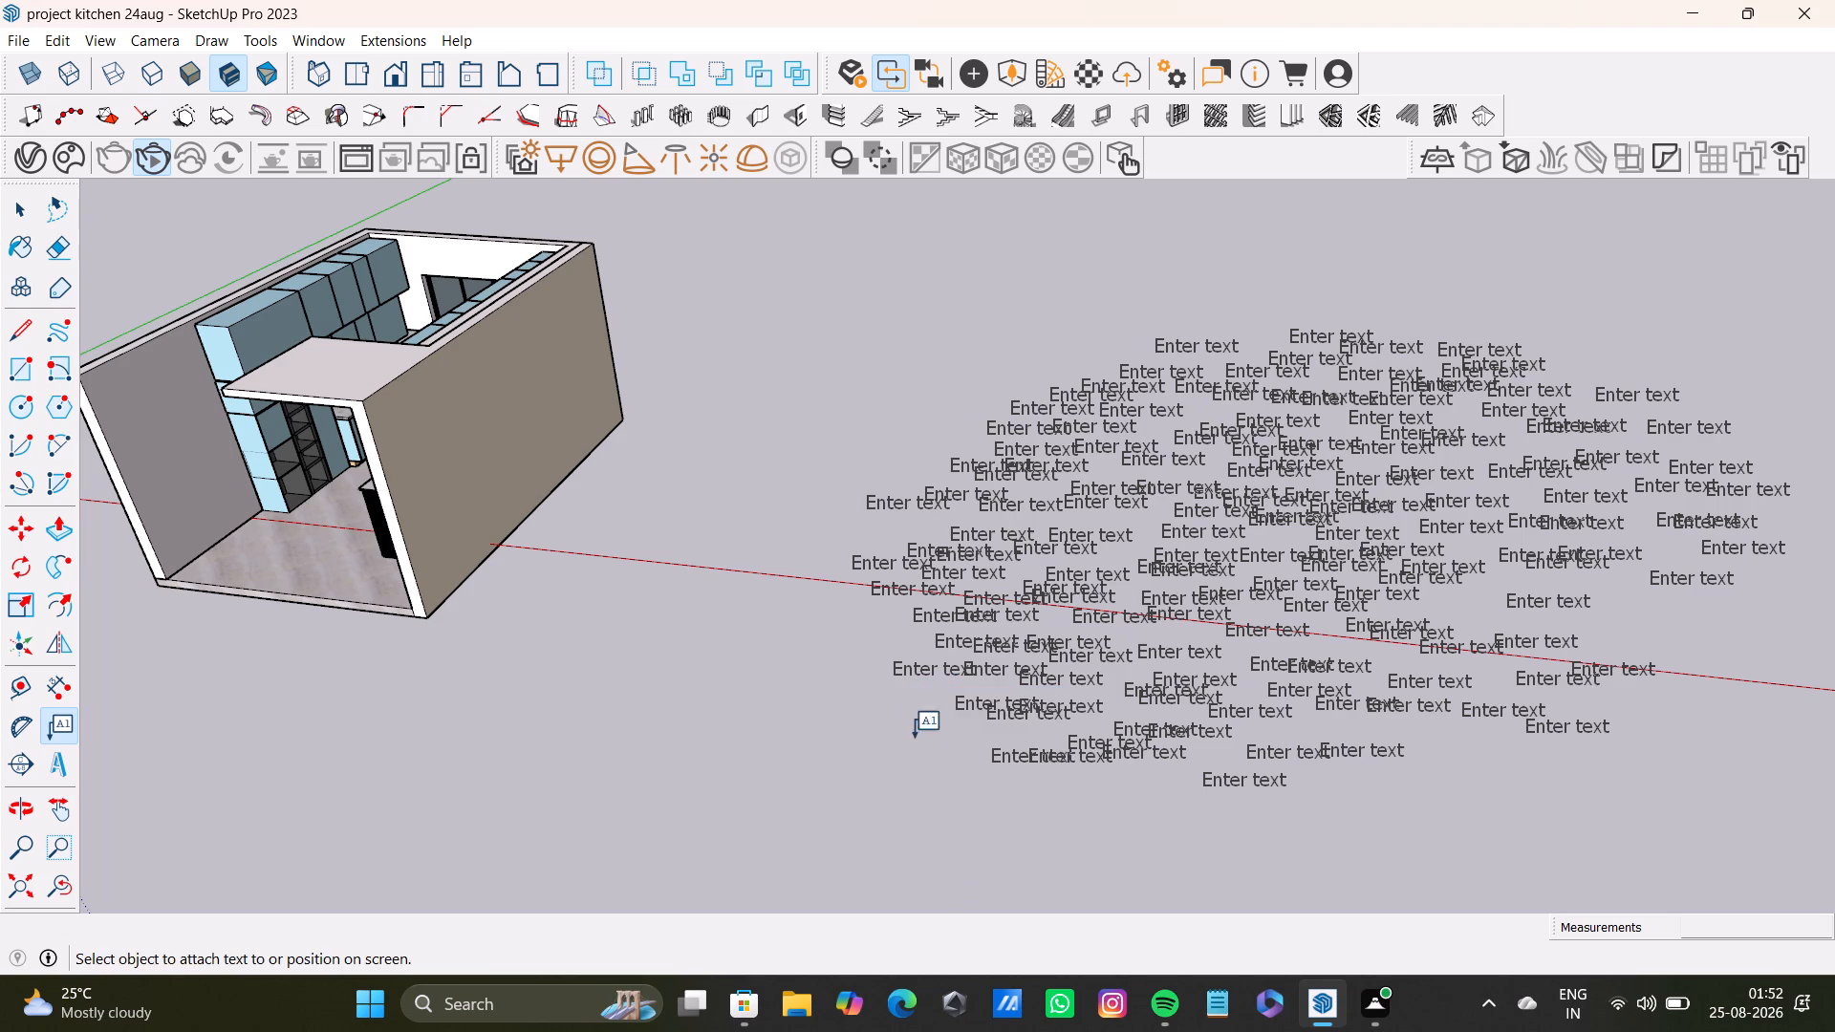
pyautogui.click(919, 766)
pyautogui.click(923, 713)
pyautogui.click(935, 713)
pyautogui.click(933, 713)
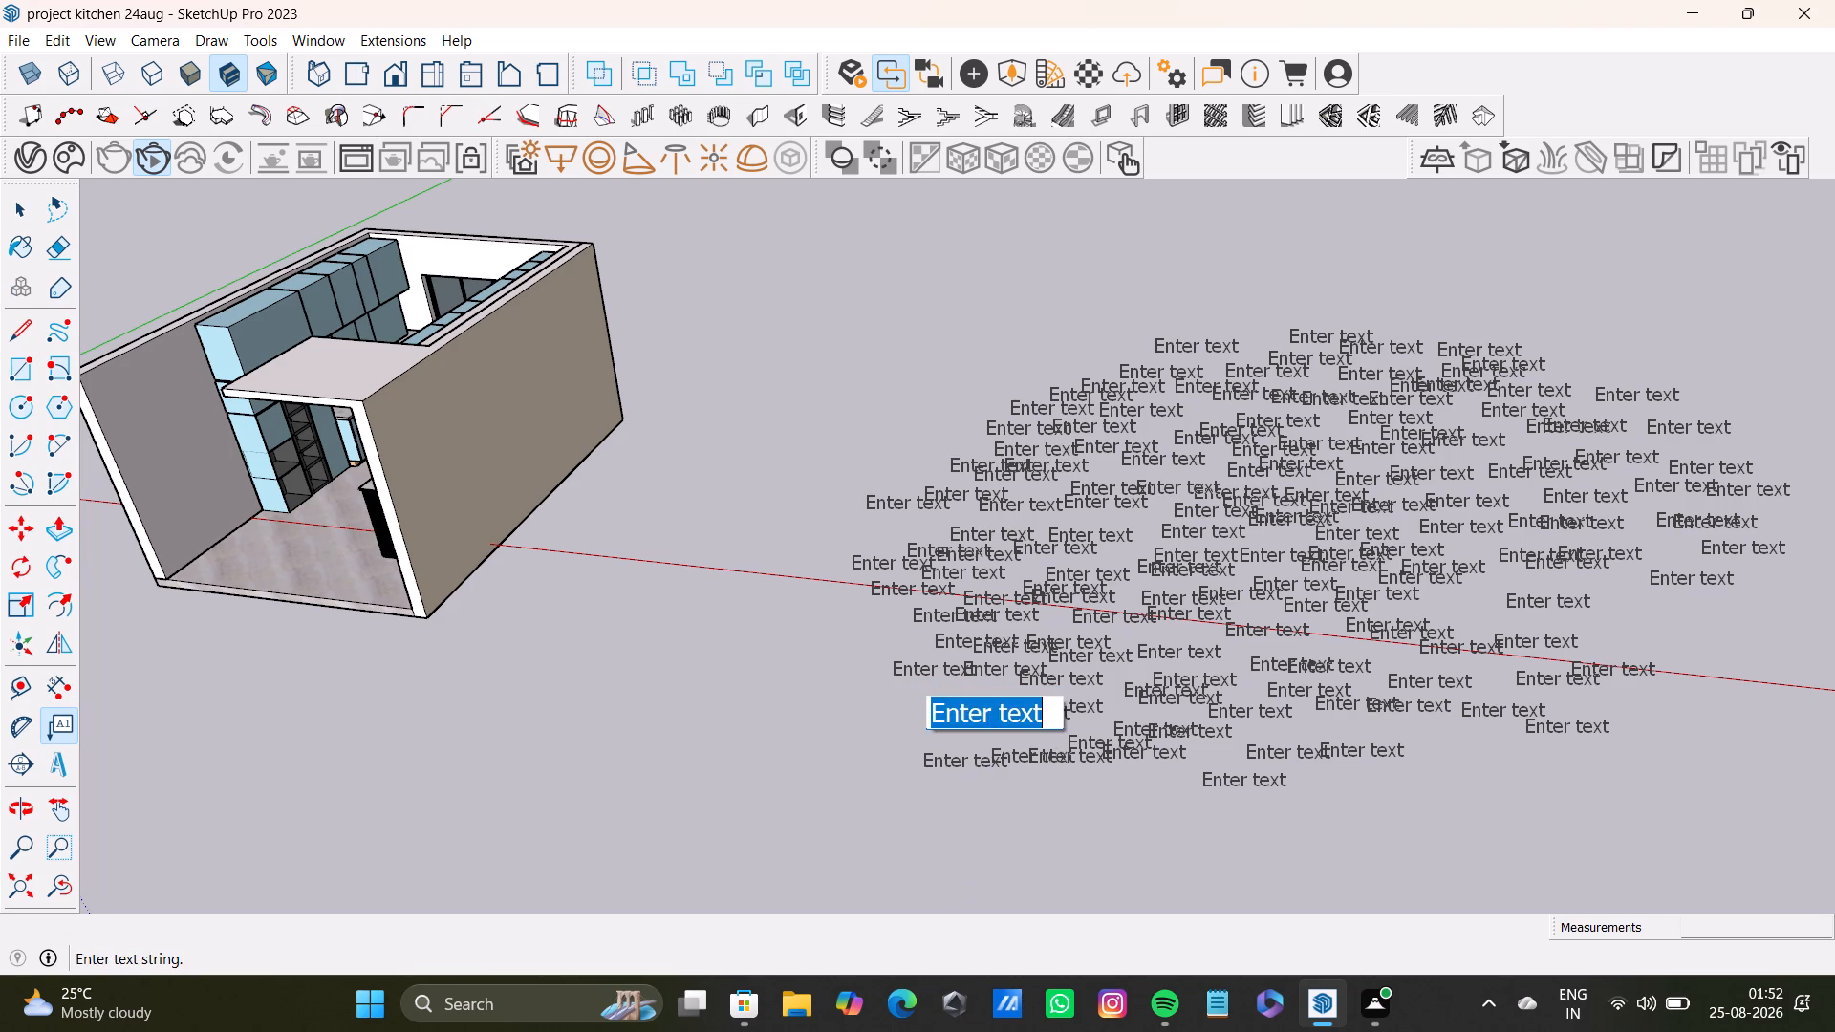
pyautogui.click(939, 745)
# Place three more default "Enter text" labels at the outer lower kitchen-side corner of the group.
pyautogui.click(913, 708)
pyautogui.click(901, 757)
pyautogui.doubleClick(894, 706)
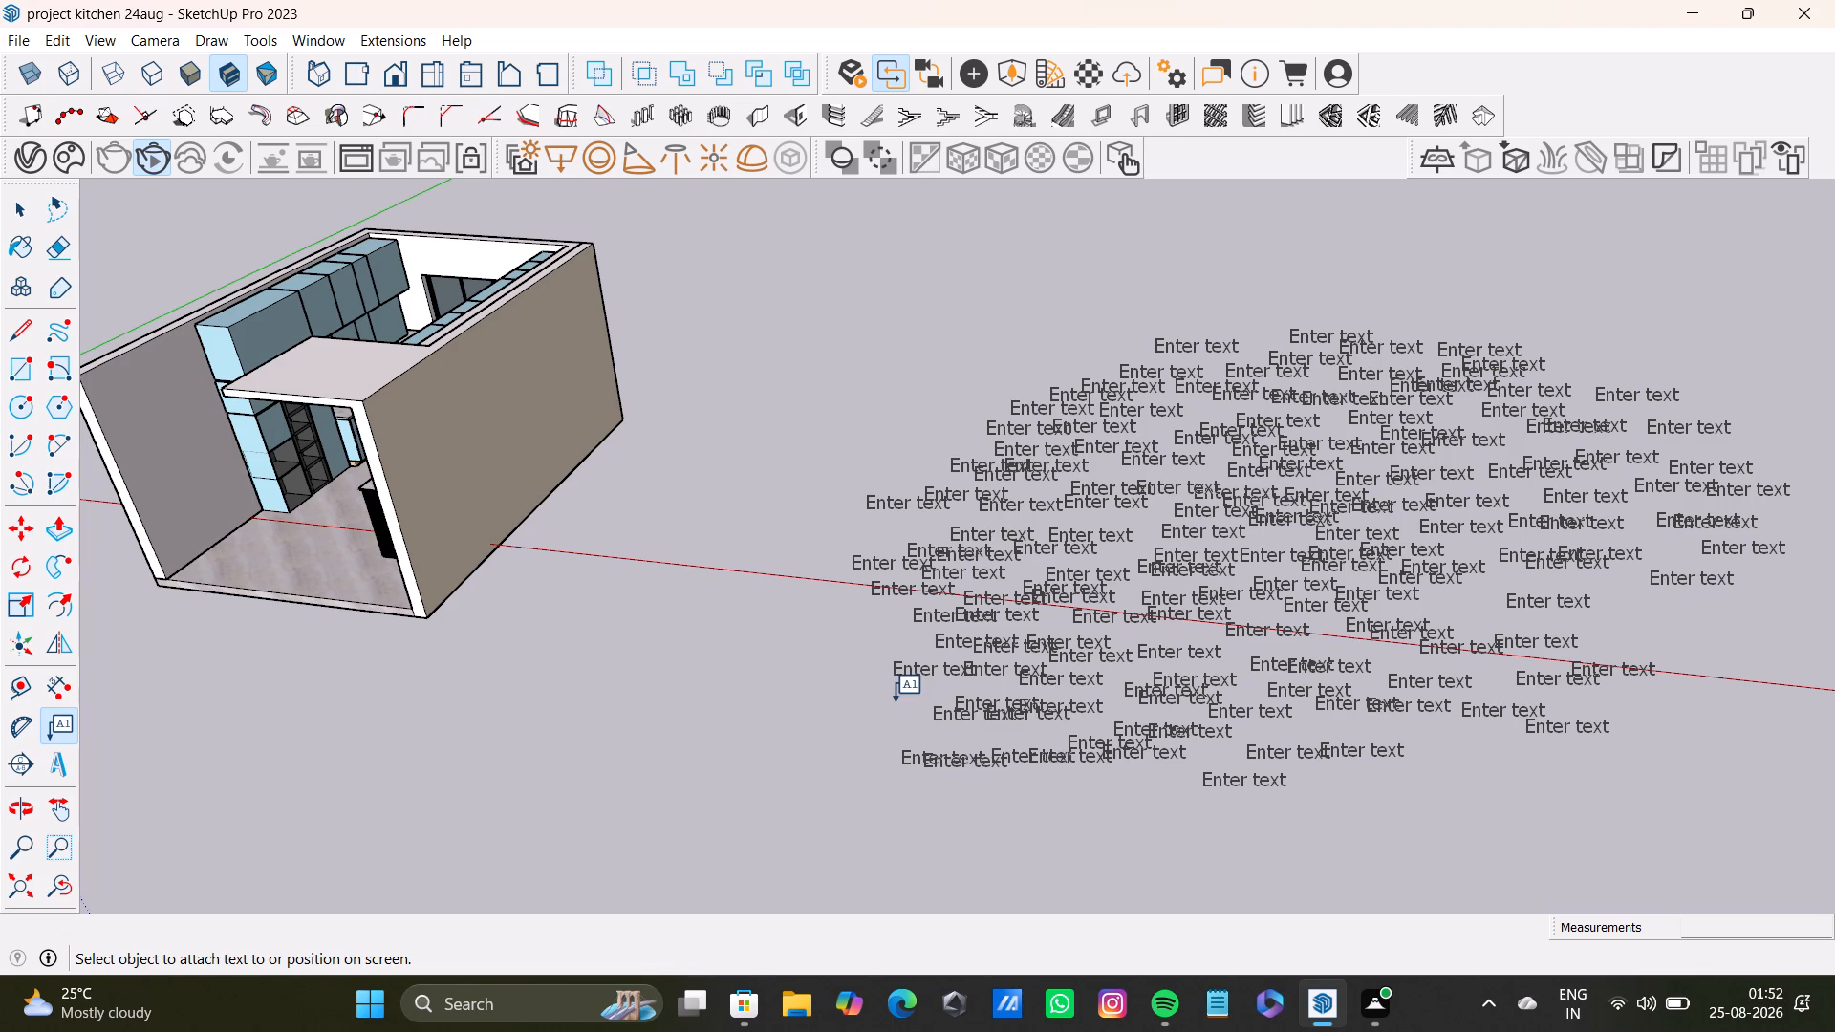
pyautogui.click(903, 728)
pyautogui.click(889, 707)
pyautogui.click(857, 746)
pyautogui.click(866, 705)
pyautogui.click(869, 761)
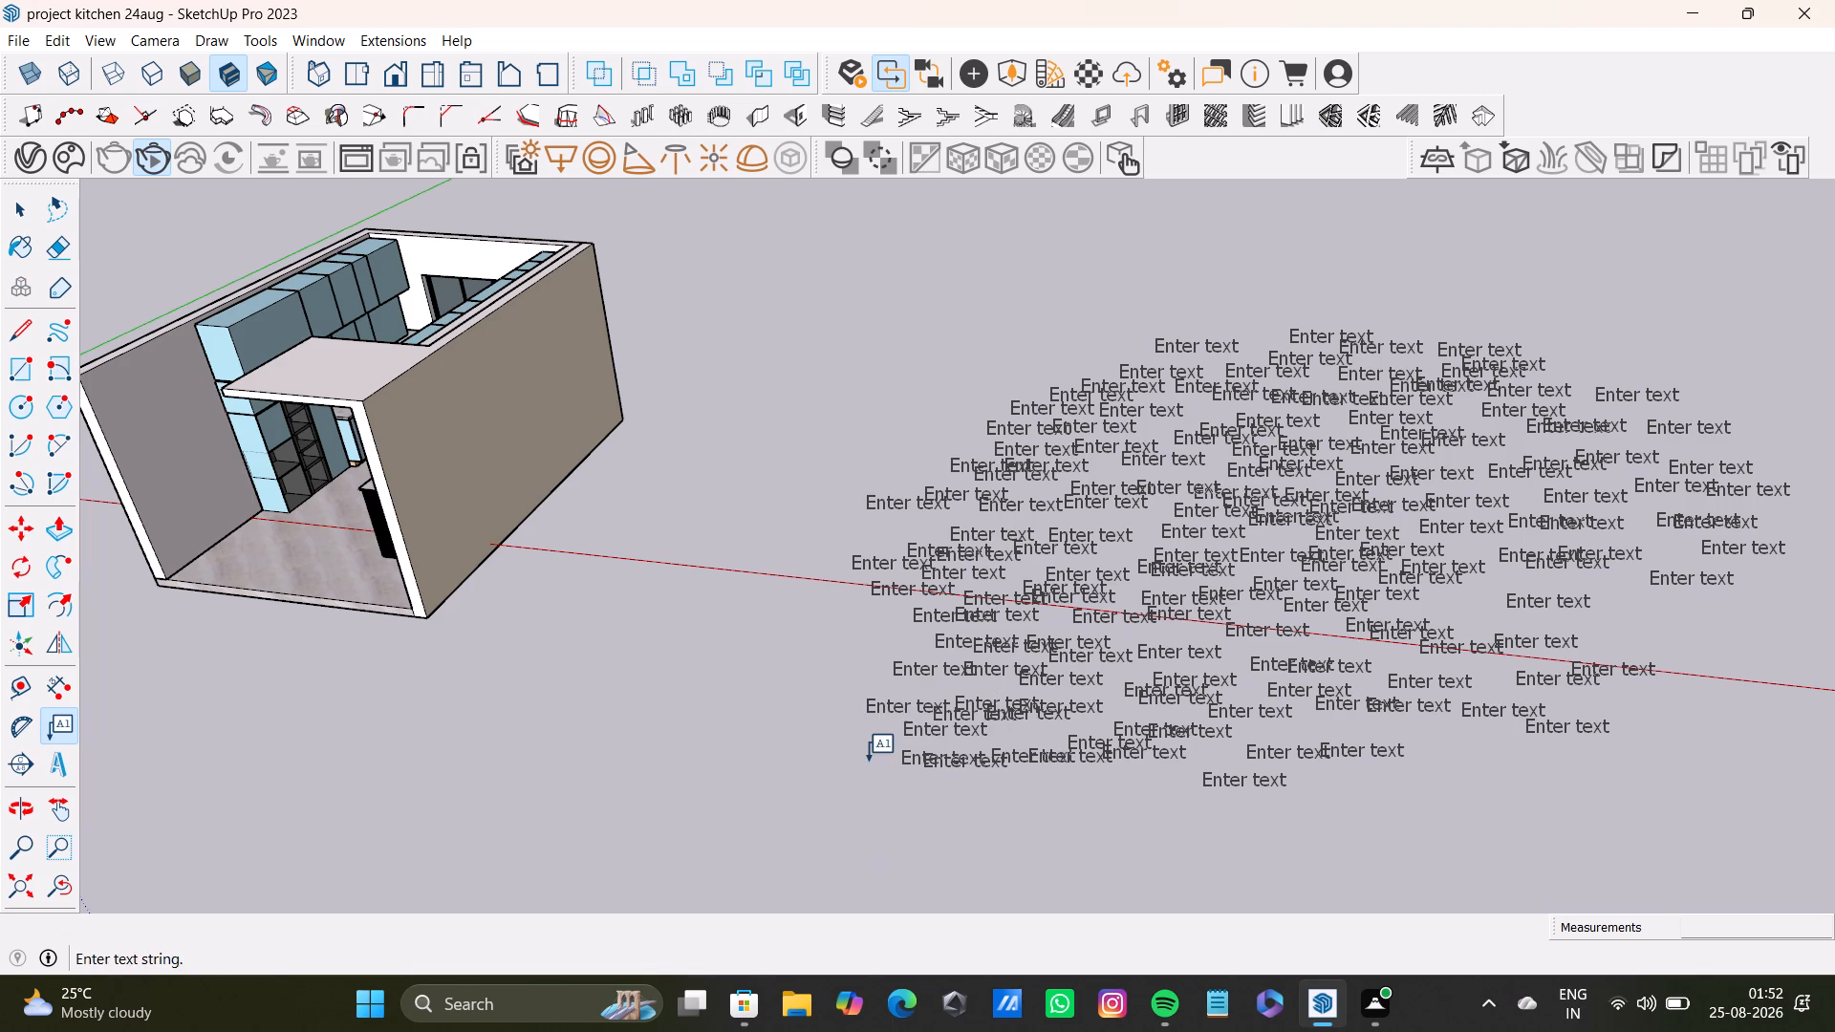
# Place three default "Enter text" labels at the outermost kitchen-side edge: two just below the red axis and one near the lower corner.
pyautogui.click(859, 735)
pyautogui.click(847, 665)
pyautogui.click(902, 803)
pyautogui.click(851, 670)
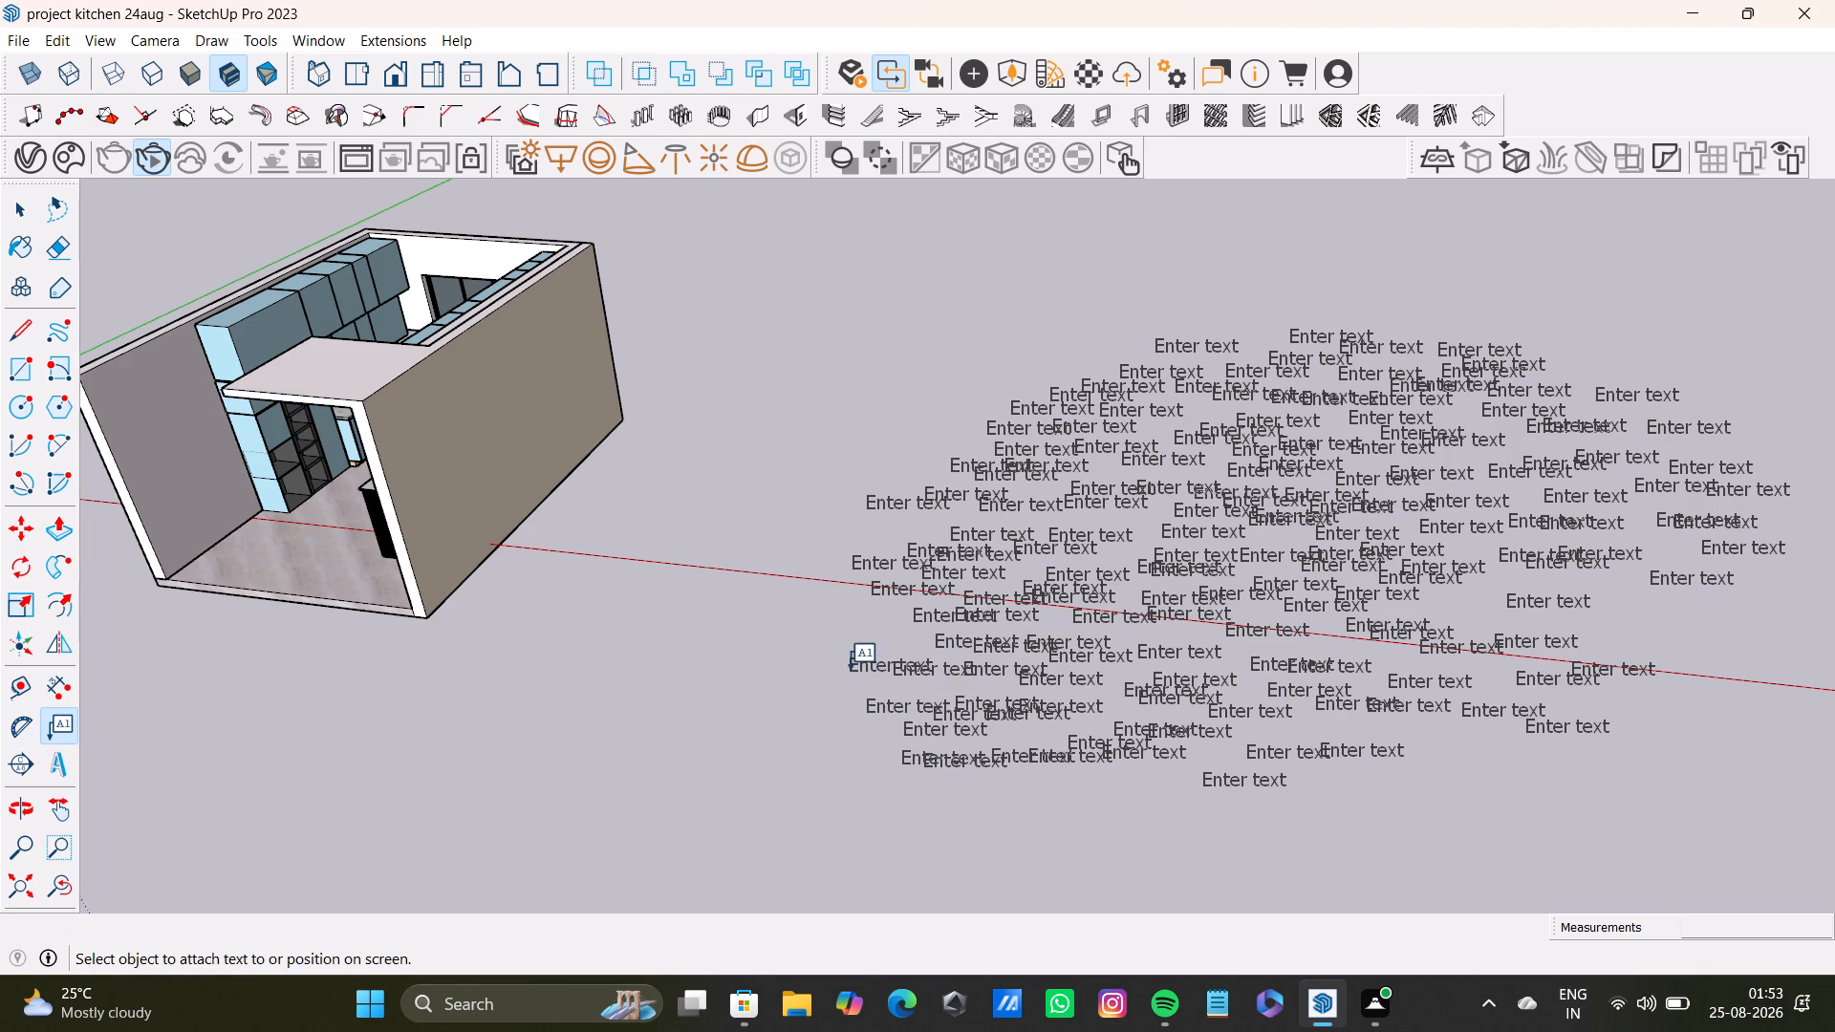
pyautogui.click(860, 626)
pyautogui.click(827, 669)
pyautogui.click(841, 745)
pyautogui.click(878, 743)
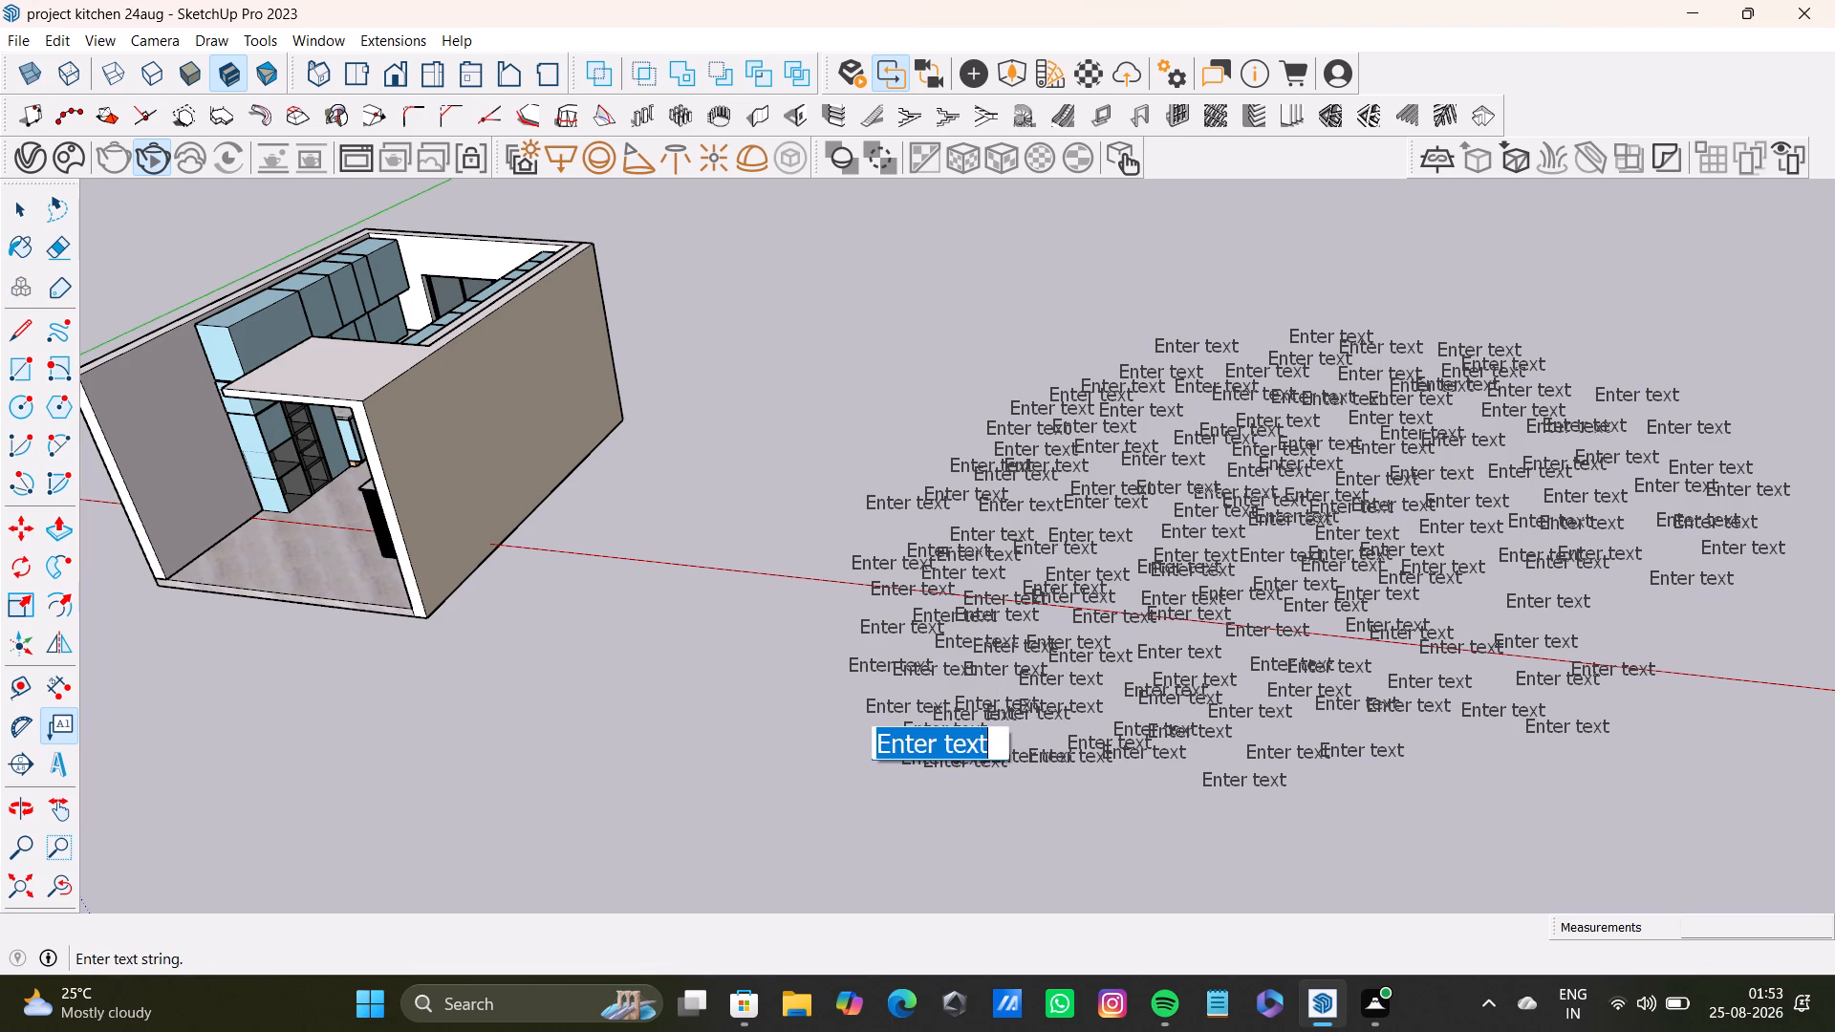
pyautogui.click(828, 700)
pyautogui.click(839, 746)
# Place three default "Enter text" labels along the lower edge of the group, from the kitchen side toward its middle.
pyautogui.click(1032, 739)
pyautogui.click(1062, 801)
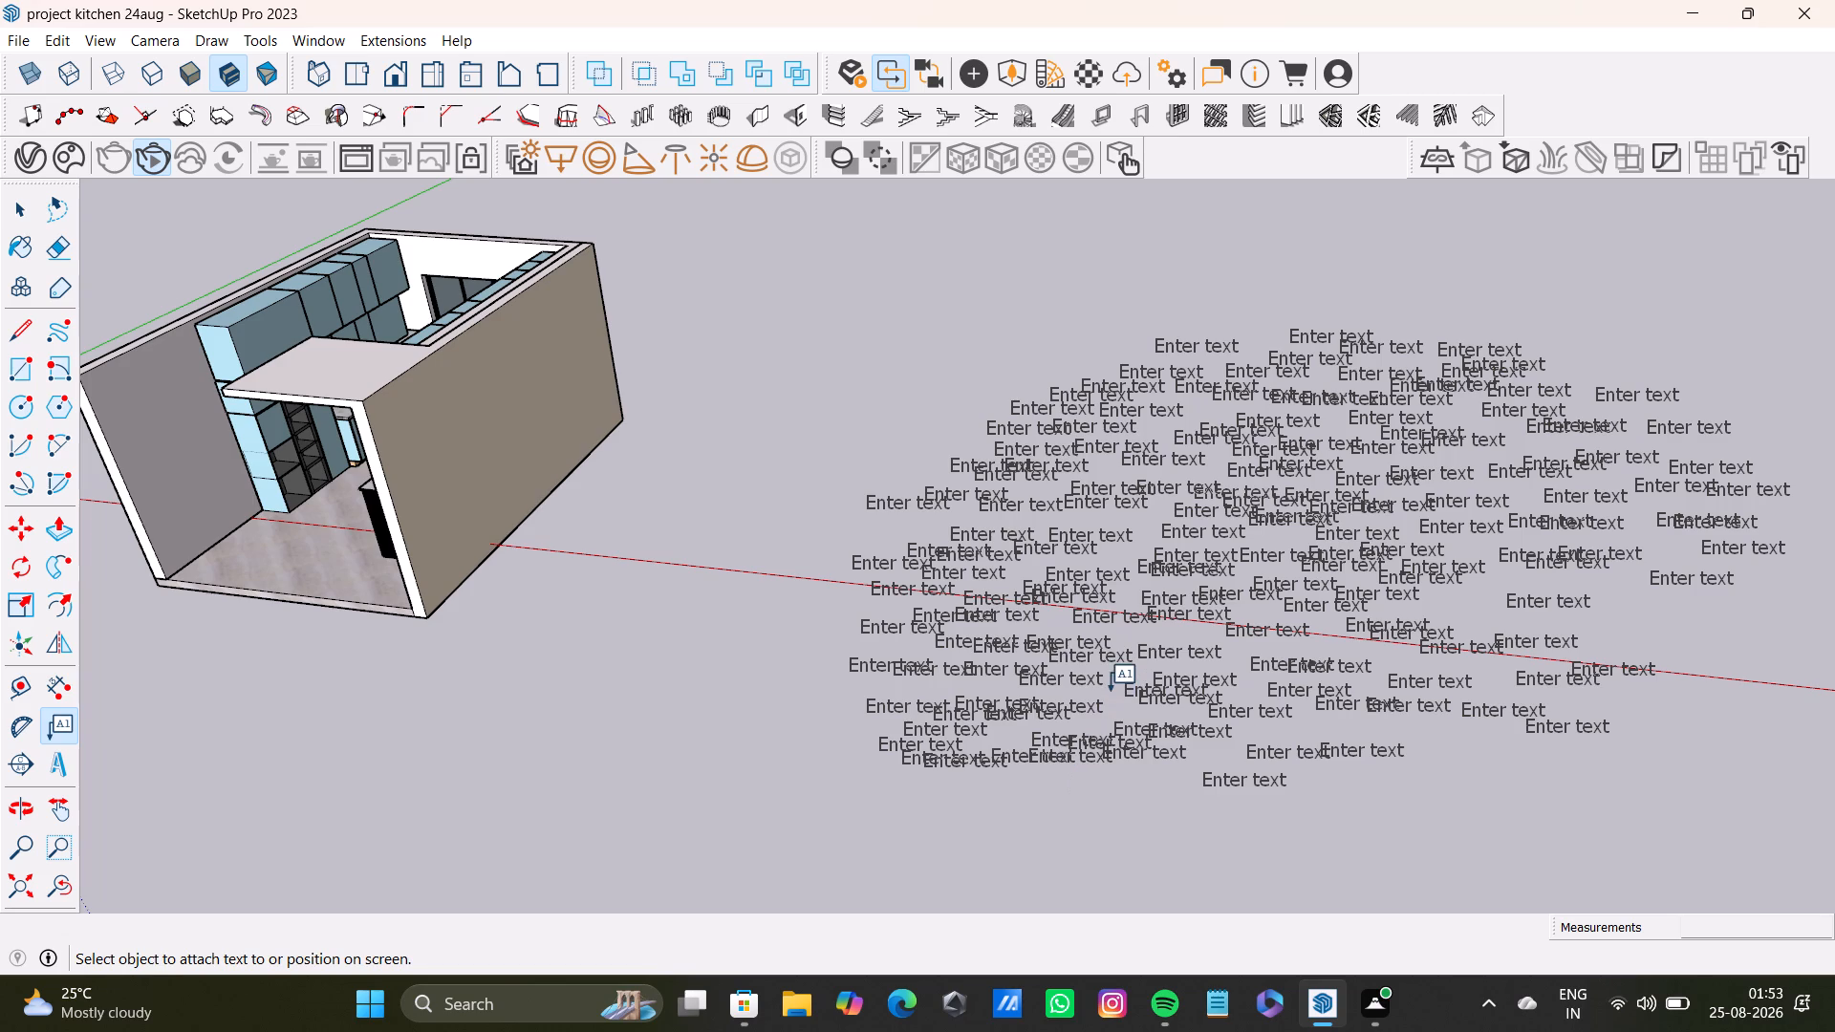
pyautogui.moveTo(1111, 691); pyautogui.dragTo(1112, 699)
pyautogui.click(1106, 789)
pyautogui.click(1186, 766)
pyautogui.click(1221, 742)
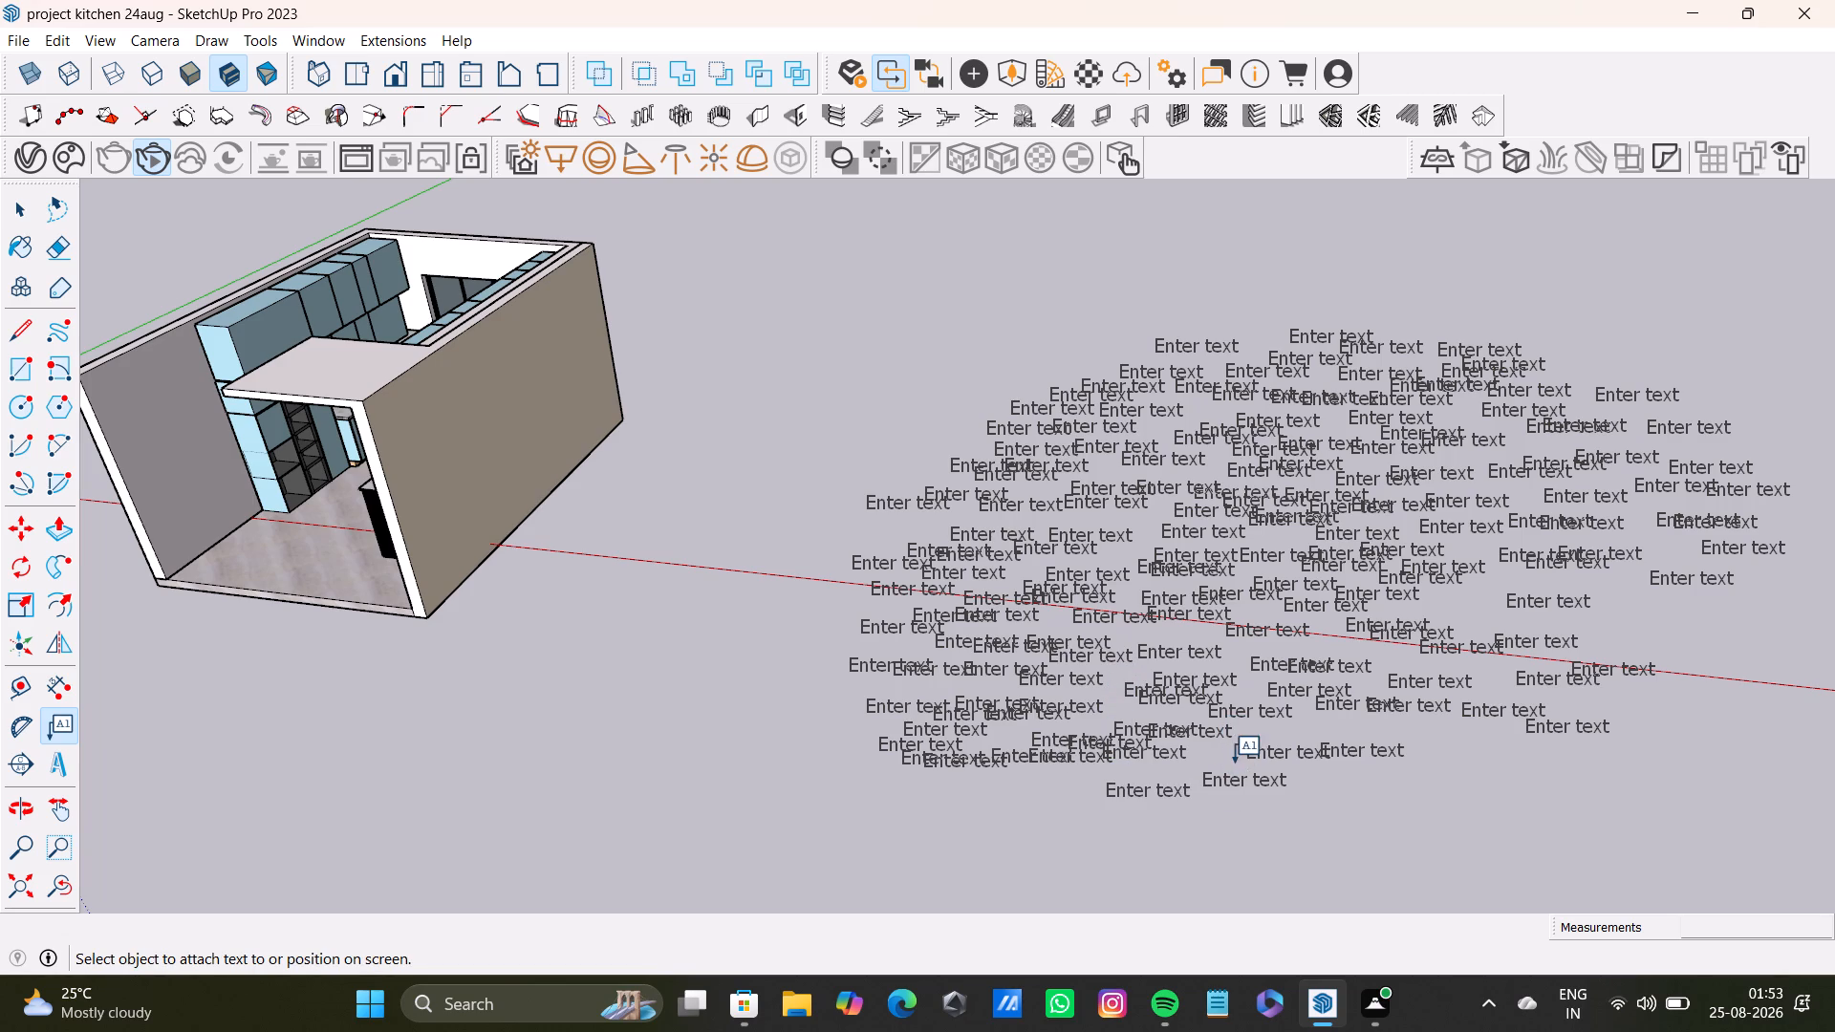
pyautogui.click(1235, 763)
pyautogui.click(1234, 826)
# Place three default "Enter text" labels along the group's lower edge, from its middle toward the side away from the kitchen.
pyautogui.click(1295, 715)
pyautogui.click(1319, 735)
pyautogui.click(1341, 826)
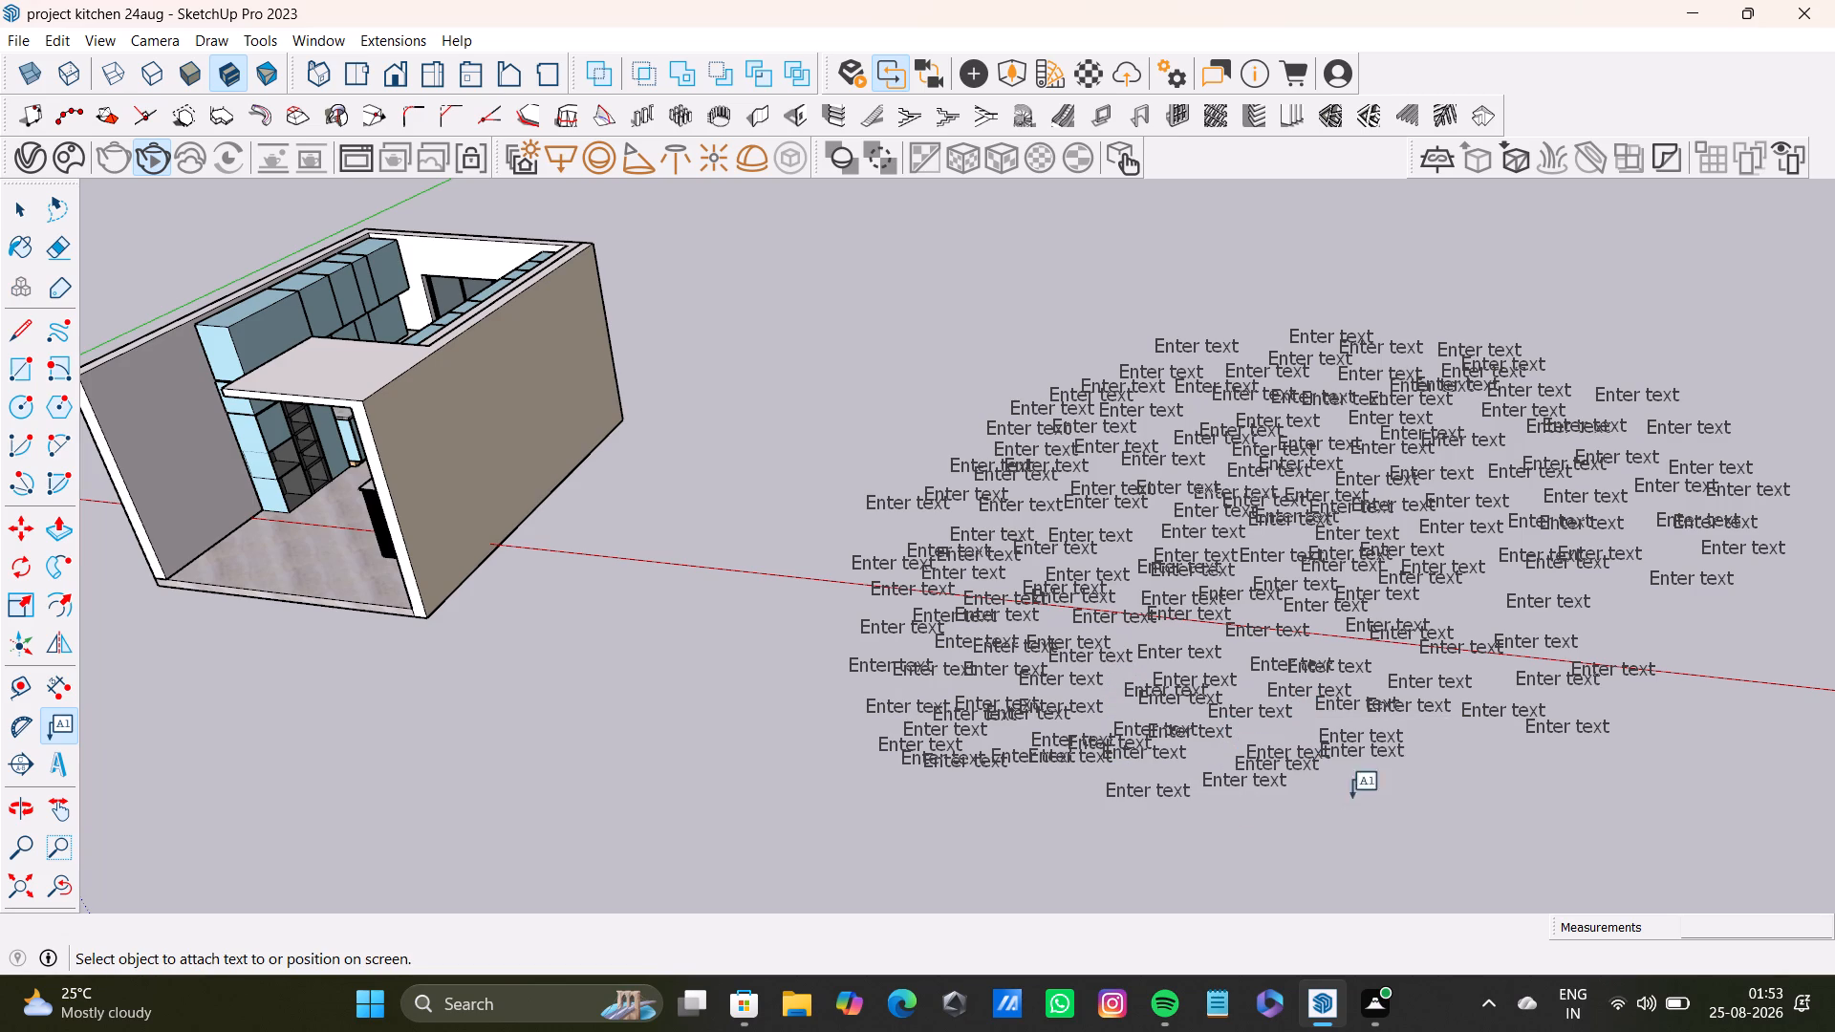
pyautogui.click(1420, 733)
pyautogui.click(1418, 797)
pyautogui.click(1330, 809)
pyautogui.click(1416, 755)
pyautogui.click(1444, 739)
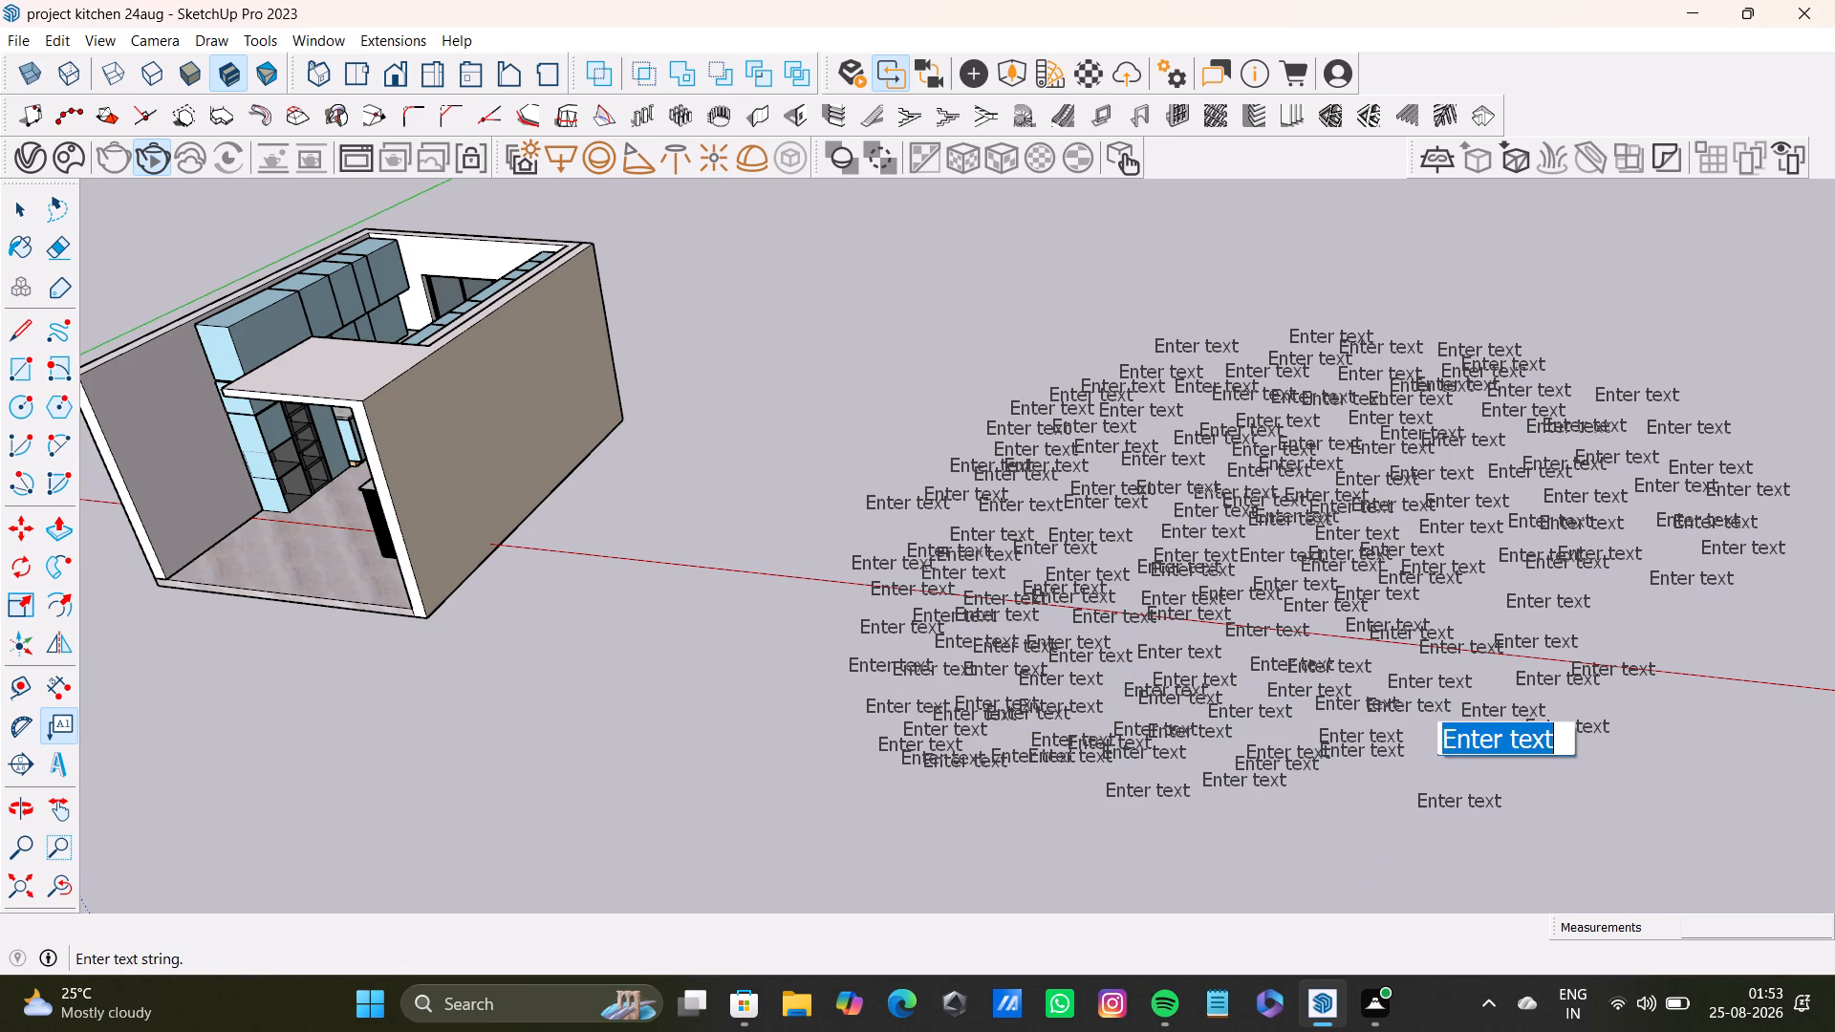
pyautogui.click(1444, 763)
# Place two default "Enter text" labels in the gap along the middle of the group's lower edge.
pyautogui.click(1397, 774)
pyautogui.click(1373, 781)
pyautogui.click(1343, 792)
pyautogui.click(1308, 783)
pyautogui.click(1299, 799)
pyautogui.click(1301, 821)
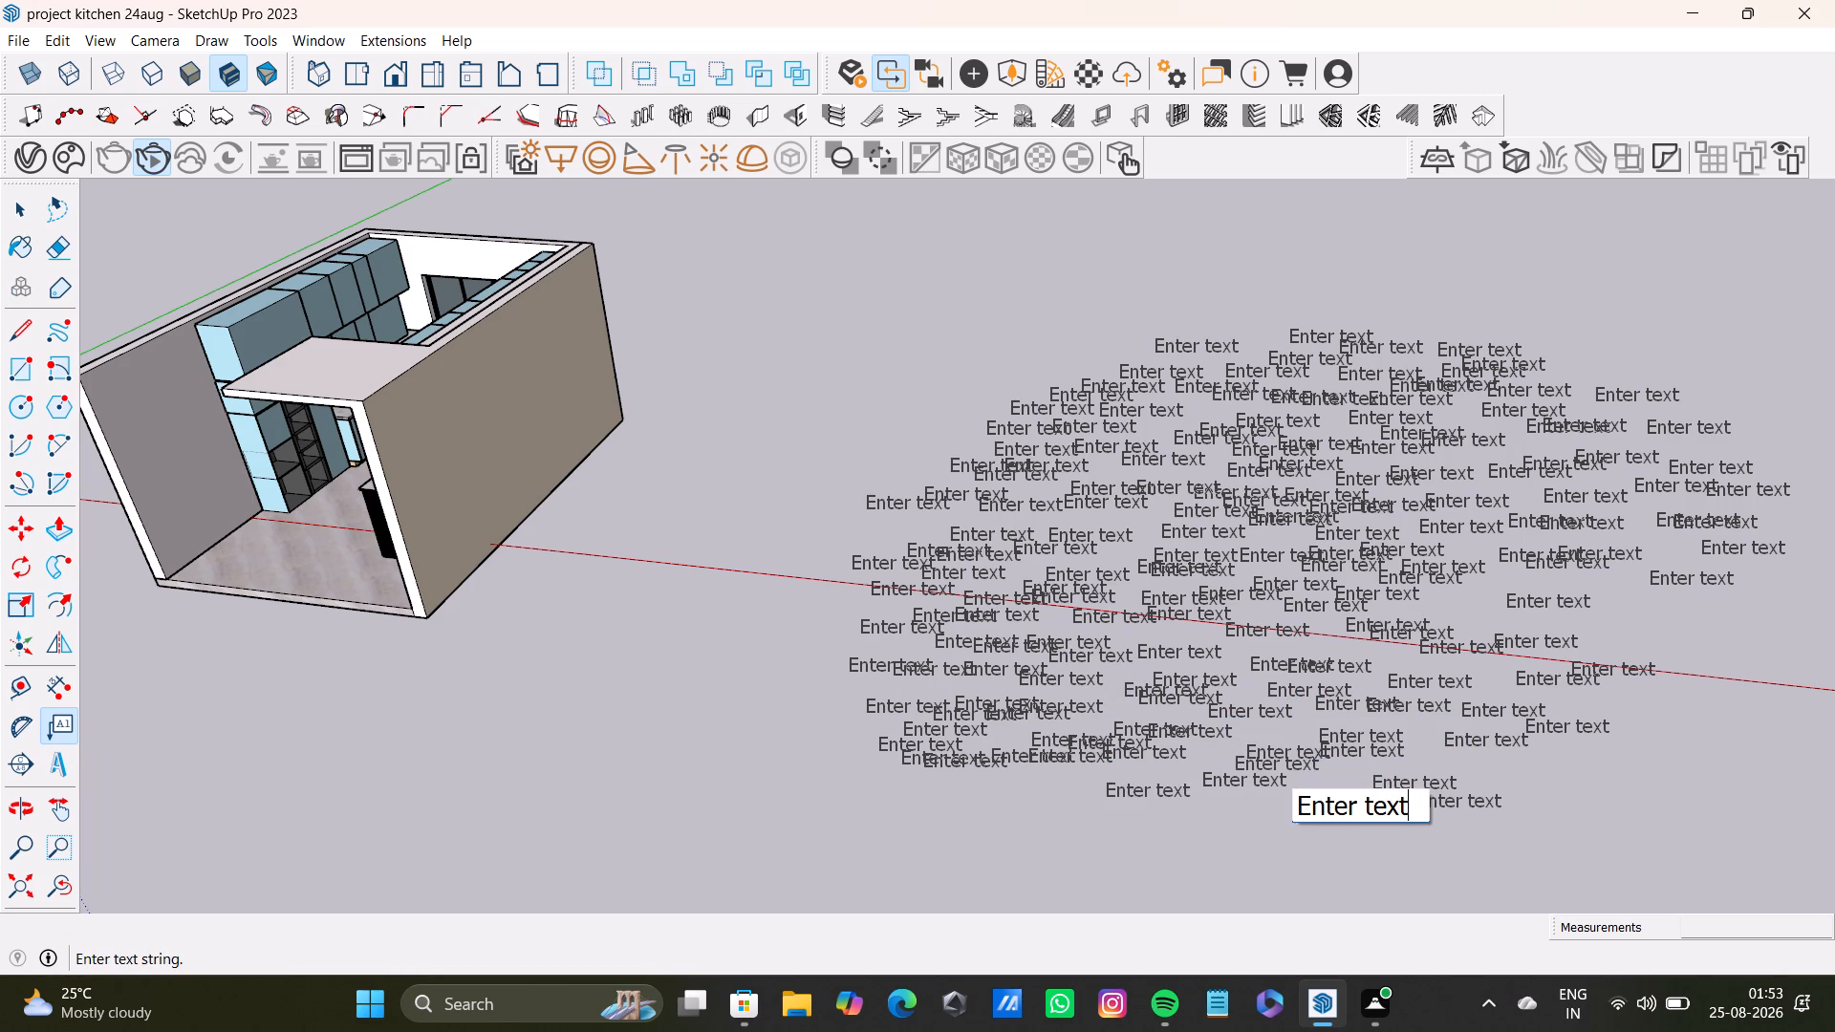
pyautogui.click(1502, 756)
# Place three default "Enter text" labels below the red axis at the group's lower corner away from the kitchen.
pyautogui.click(1538, 781)
pyautogui.click(1559, 790)
pyautogui.moveTo(1600, 767); pyautogui.dragTo(1616, 761)
pyautogui.click(1638, 737)
pyautogui.click(1647, 724)
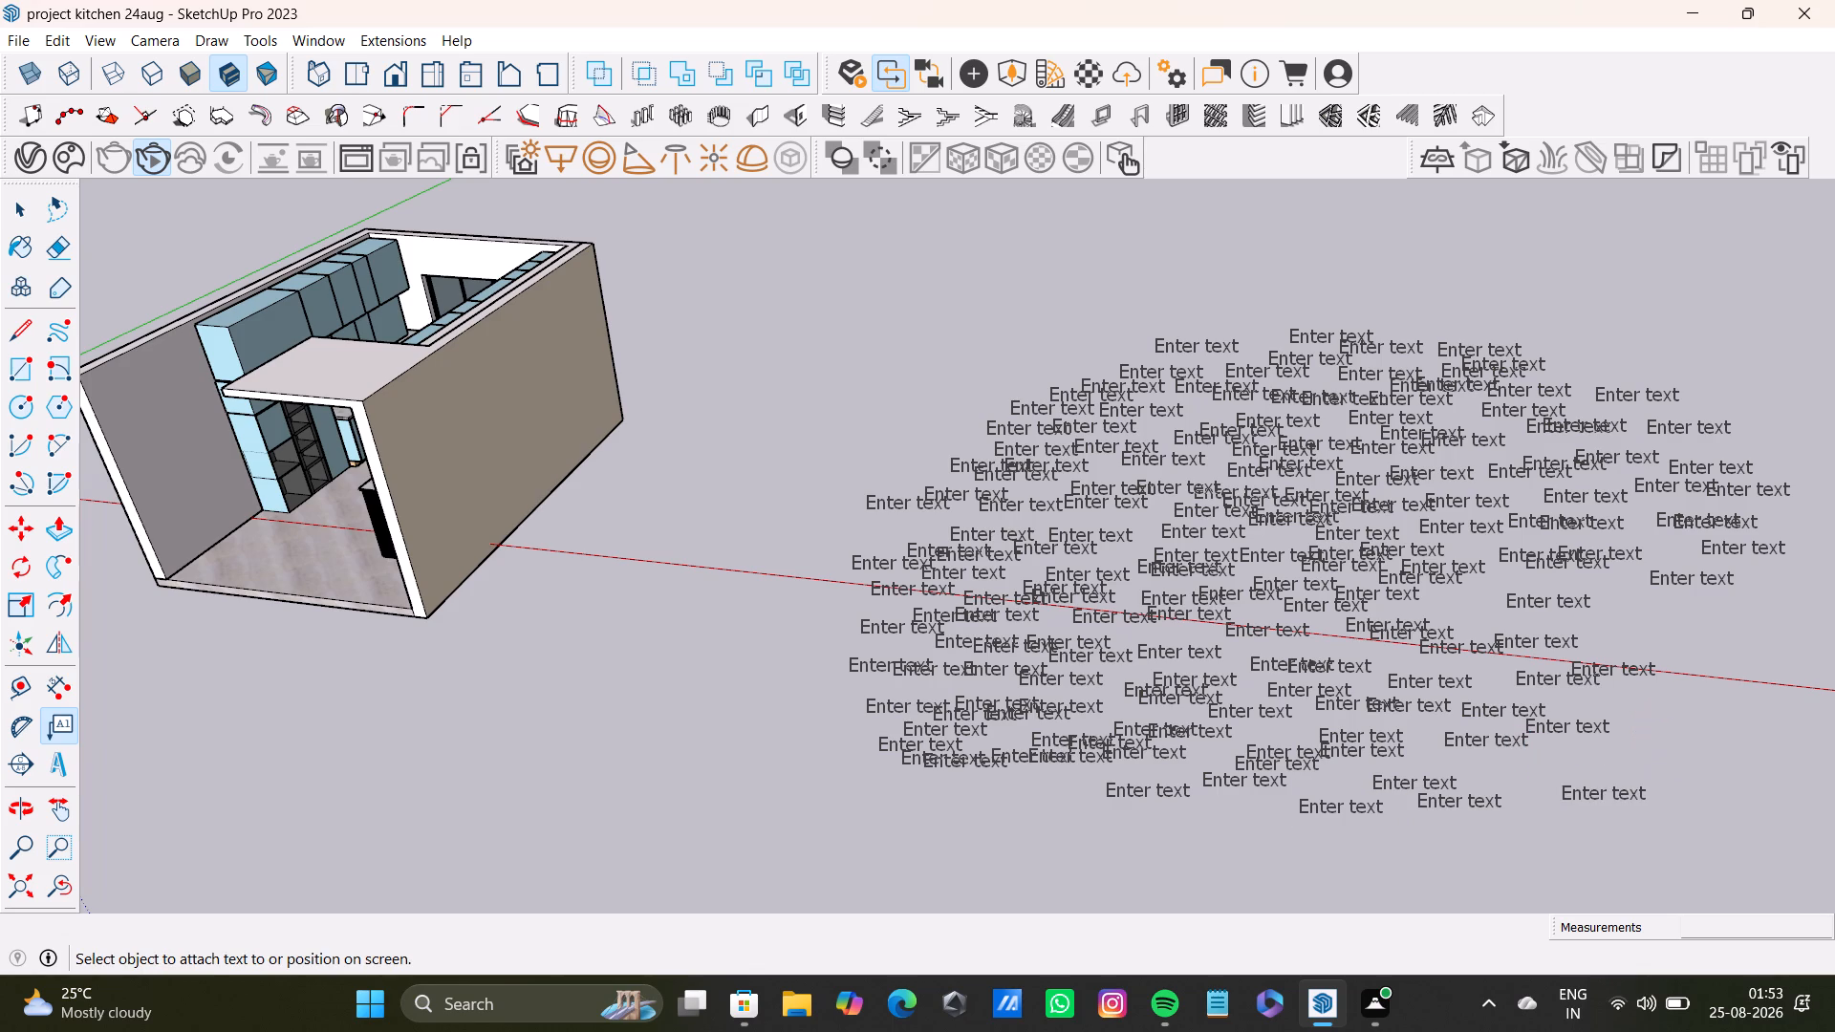
pyautogui.click(1627, 710)
pyautogui.click(1603, 710)
pyautogui.click(1576, 712)
pyautogui.click(1486, 608)
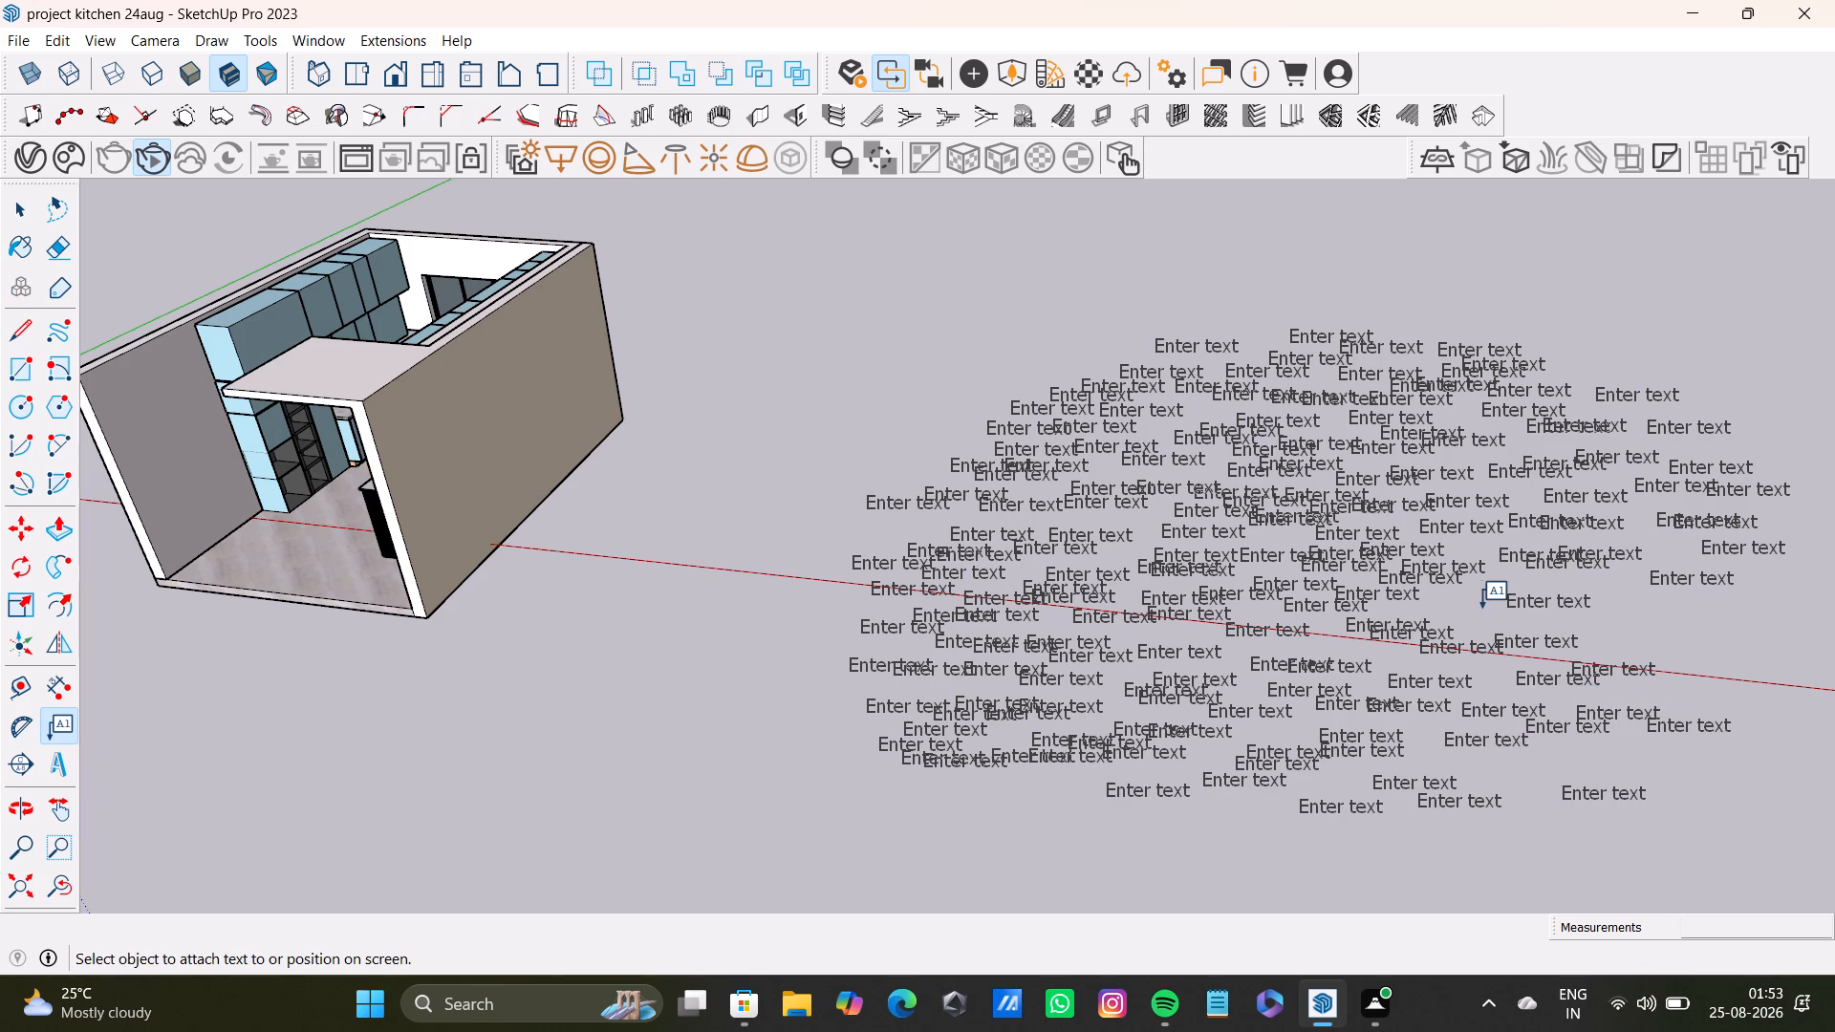
# Place a default "Enter text" label just above the red axis, in the part of the group away from the kitchen.
pyautogui.click(1476, 608)
pyautogui.click(1472, 608)
pyautogui.click(1469, 623)
pyautogui.click(1585, 612)
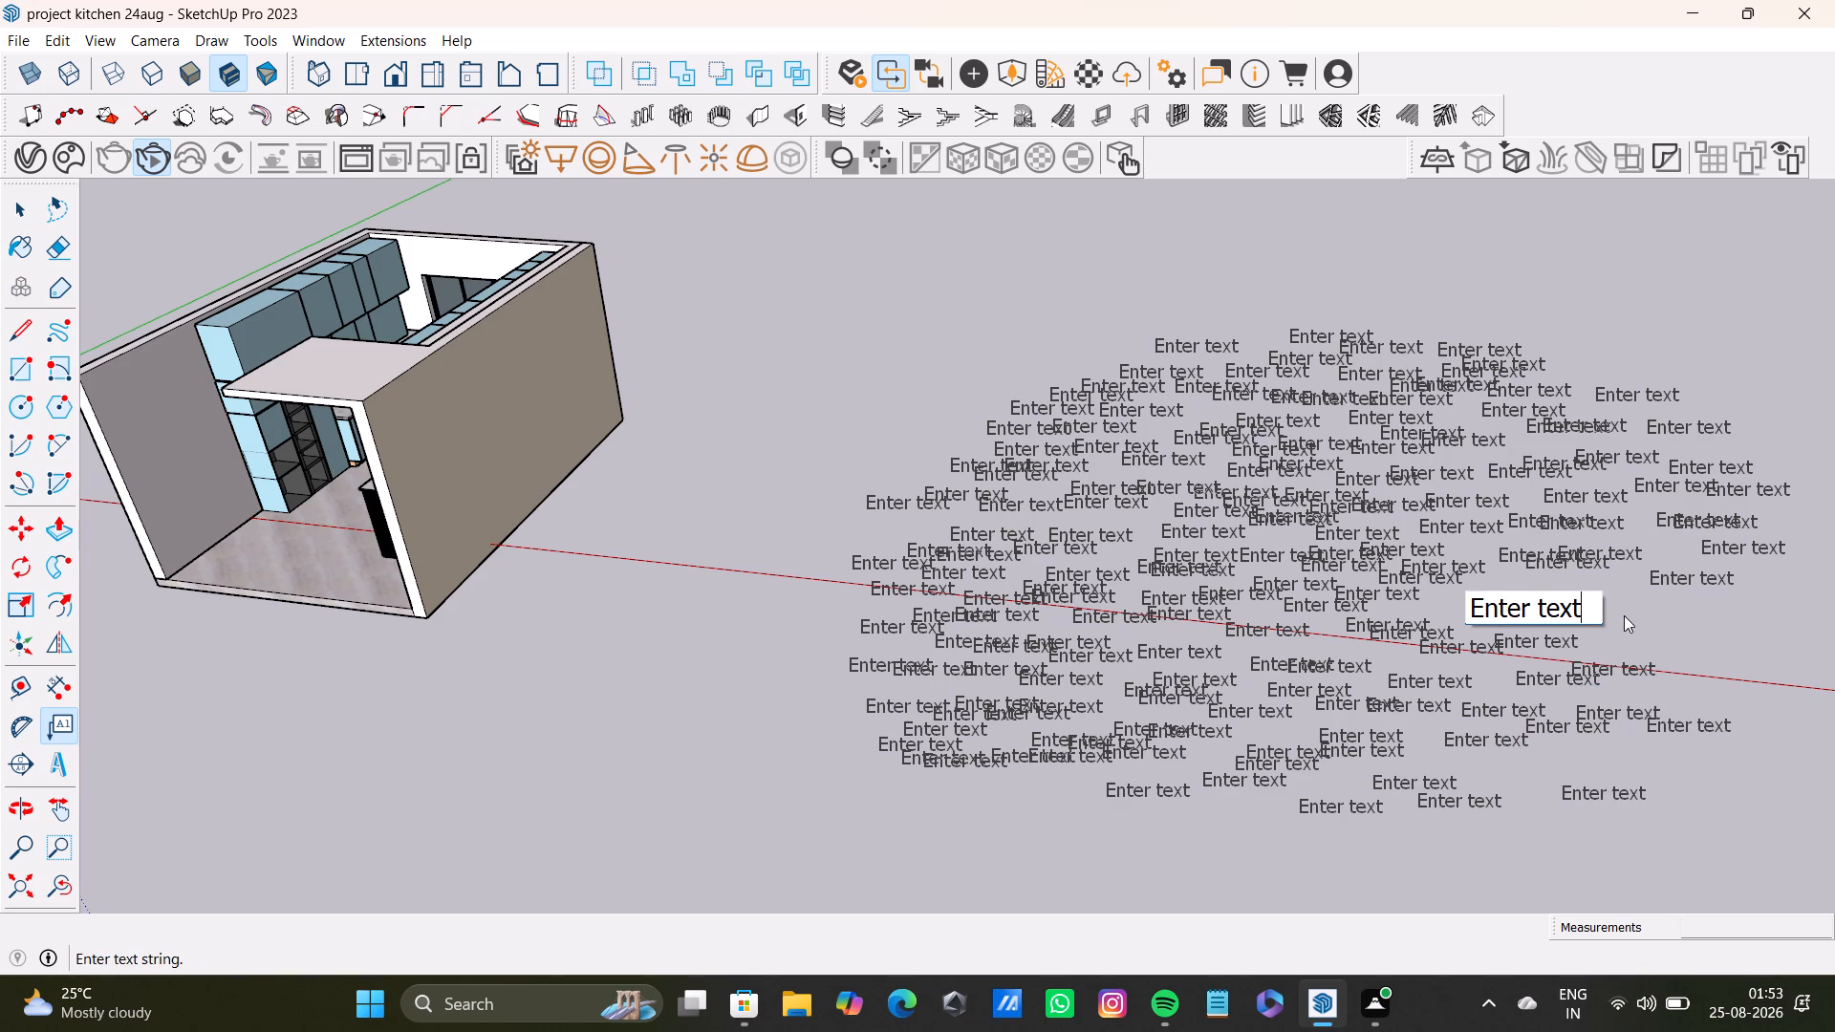
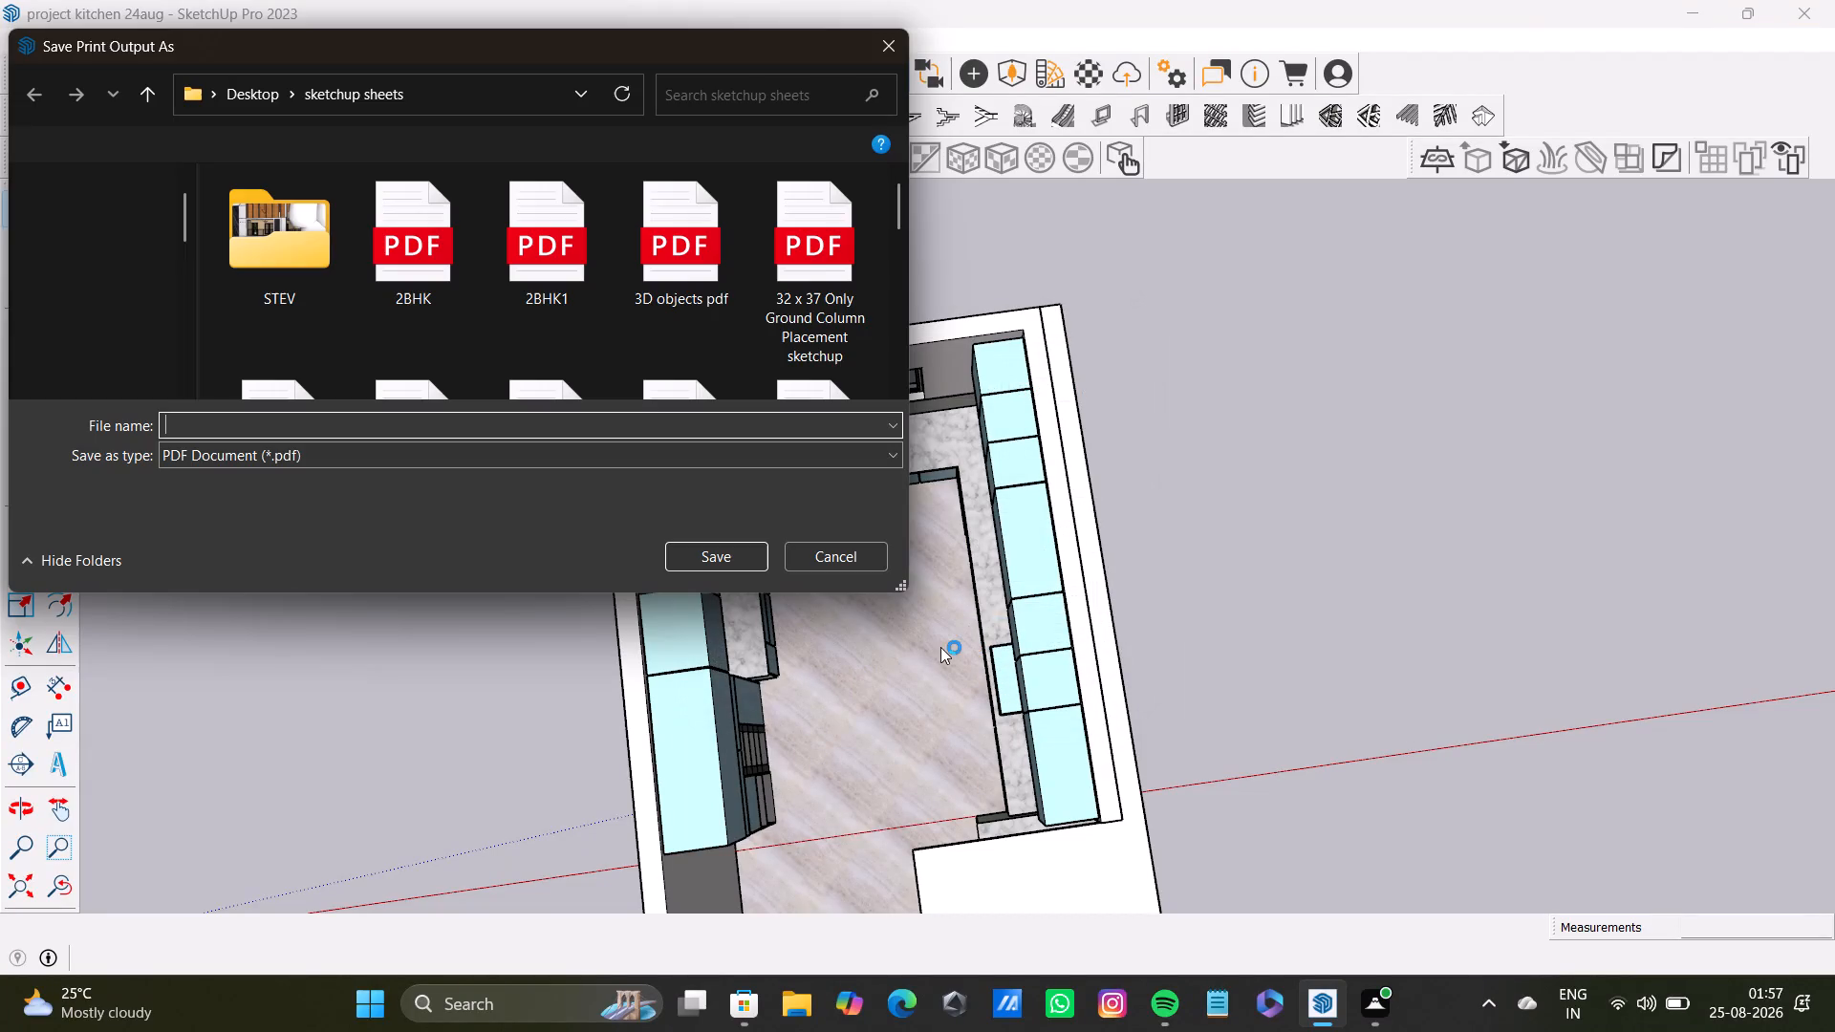
# Save the top-down kitchen print output as a PDF named aug25 in the sketchup sheets folder.
pyautogui.click(464, 428)
pyautogui.write('aug21')
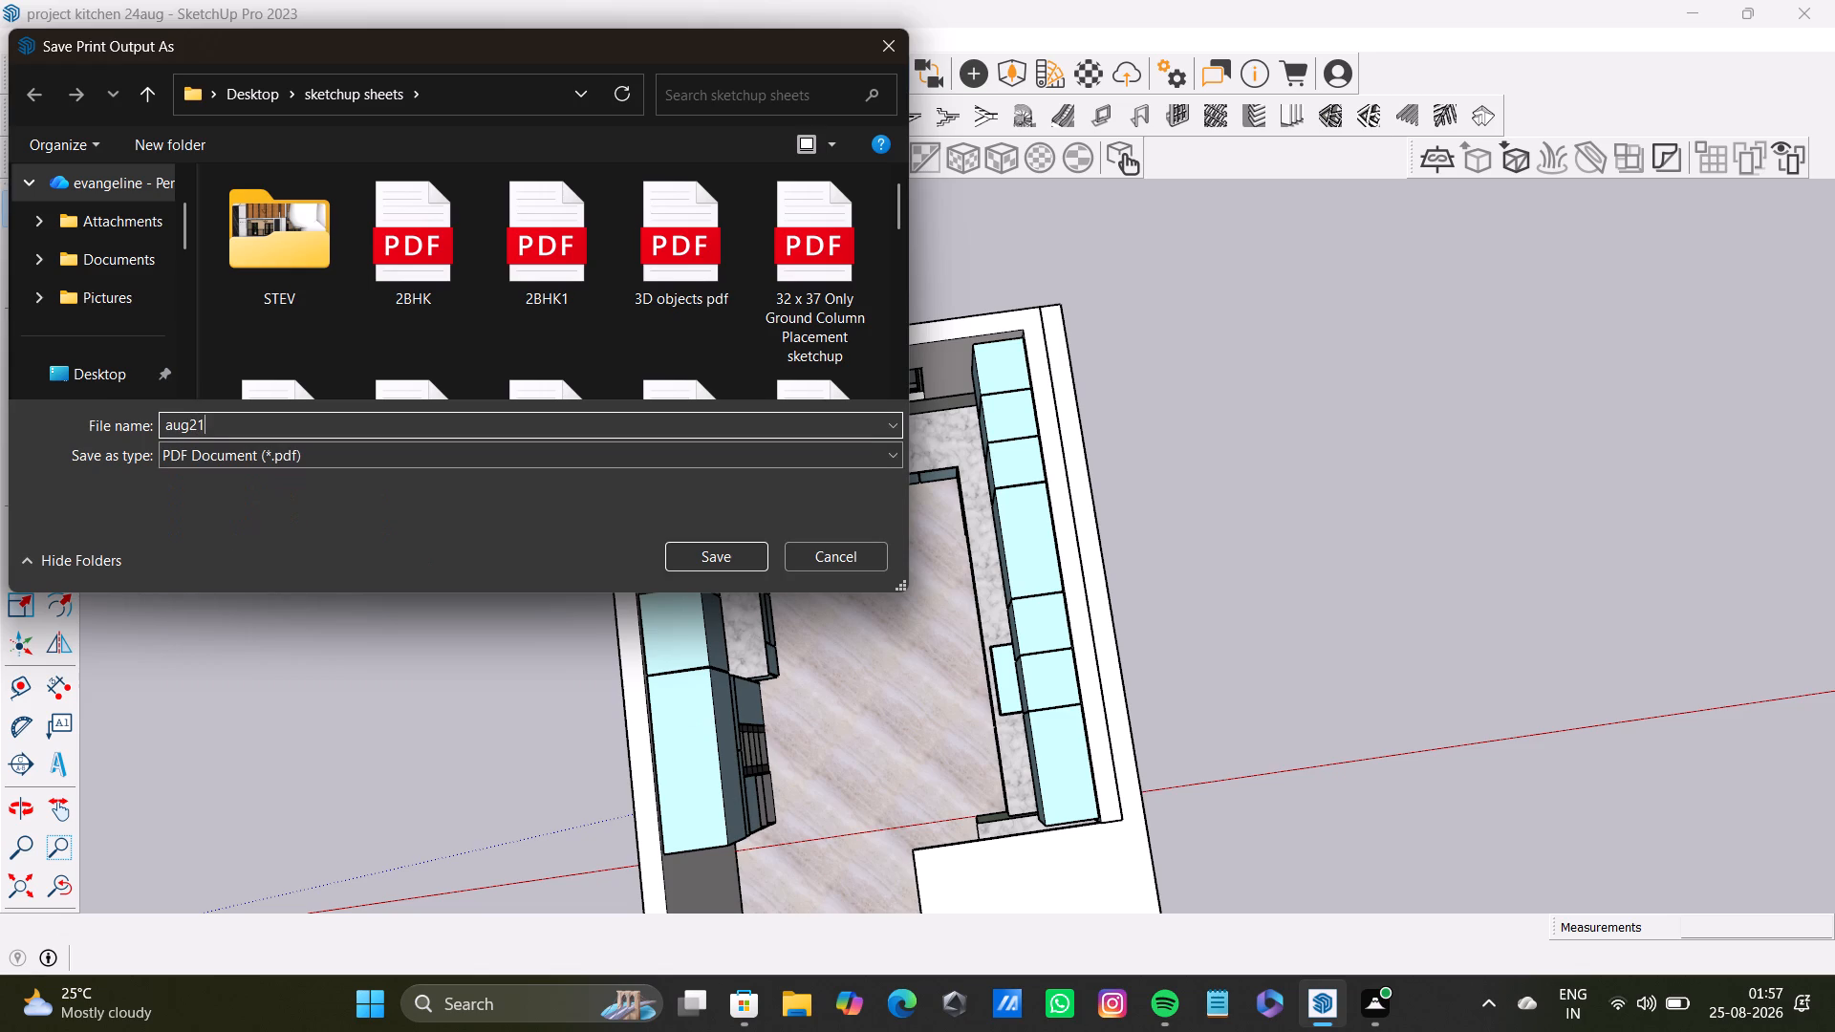
pyautogui.press('BackSpace')
pyautogui.press('5')
pyautogui.press('Return')
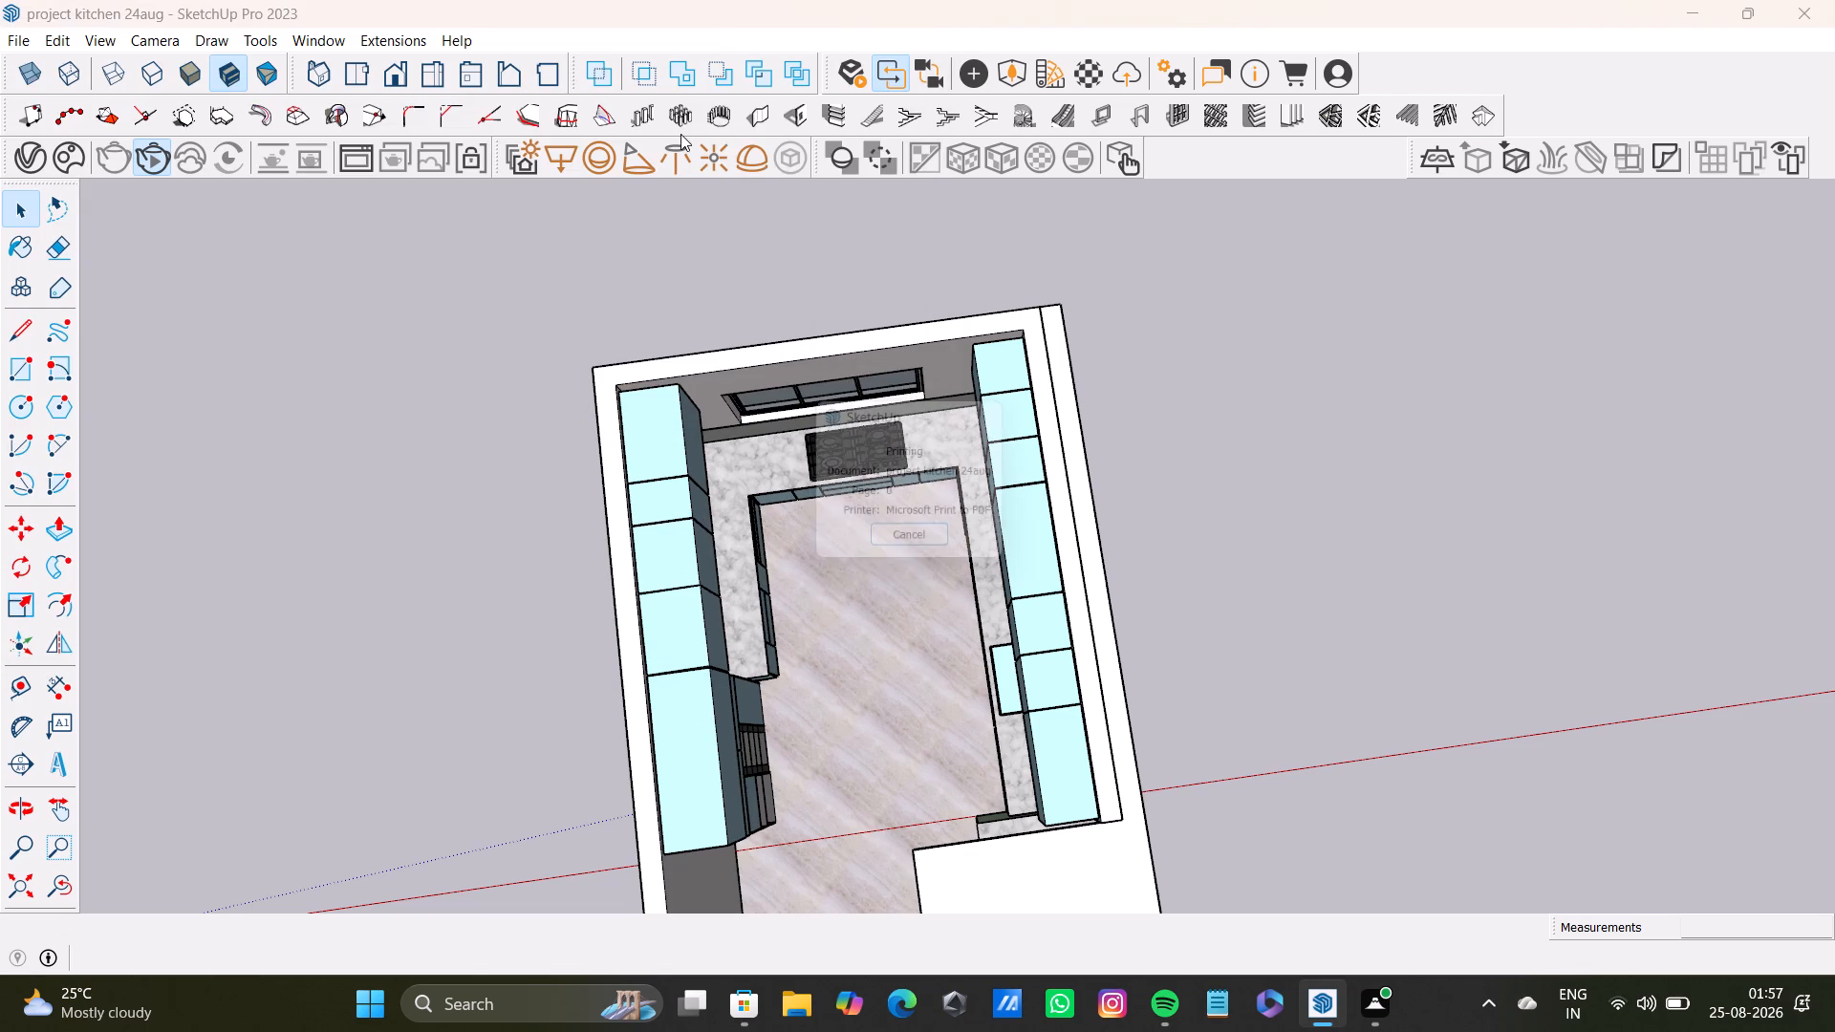
# Print an eye-level interior view of the kitchen facing the hob and window wall to a PDF named aug25.2.
pyautogui.moveTo(953, 718); pyautogui.dragTo(914, 512, button='middle')
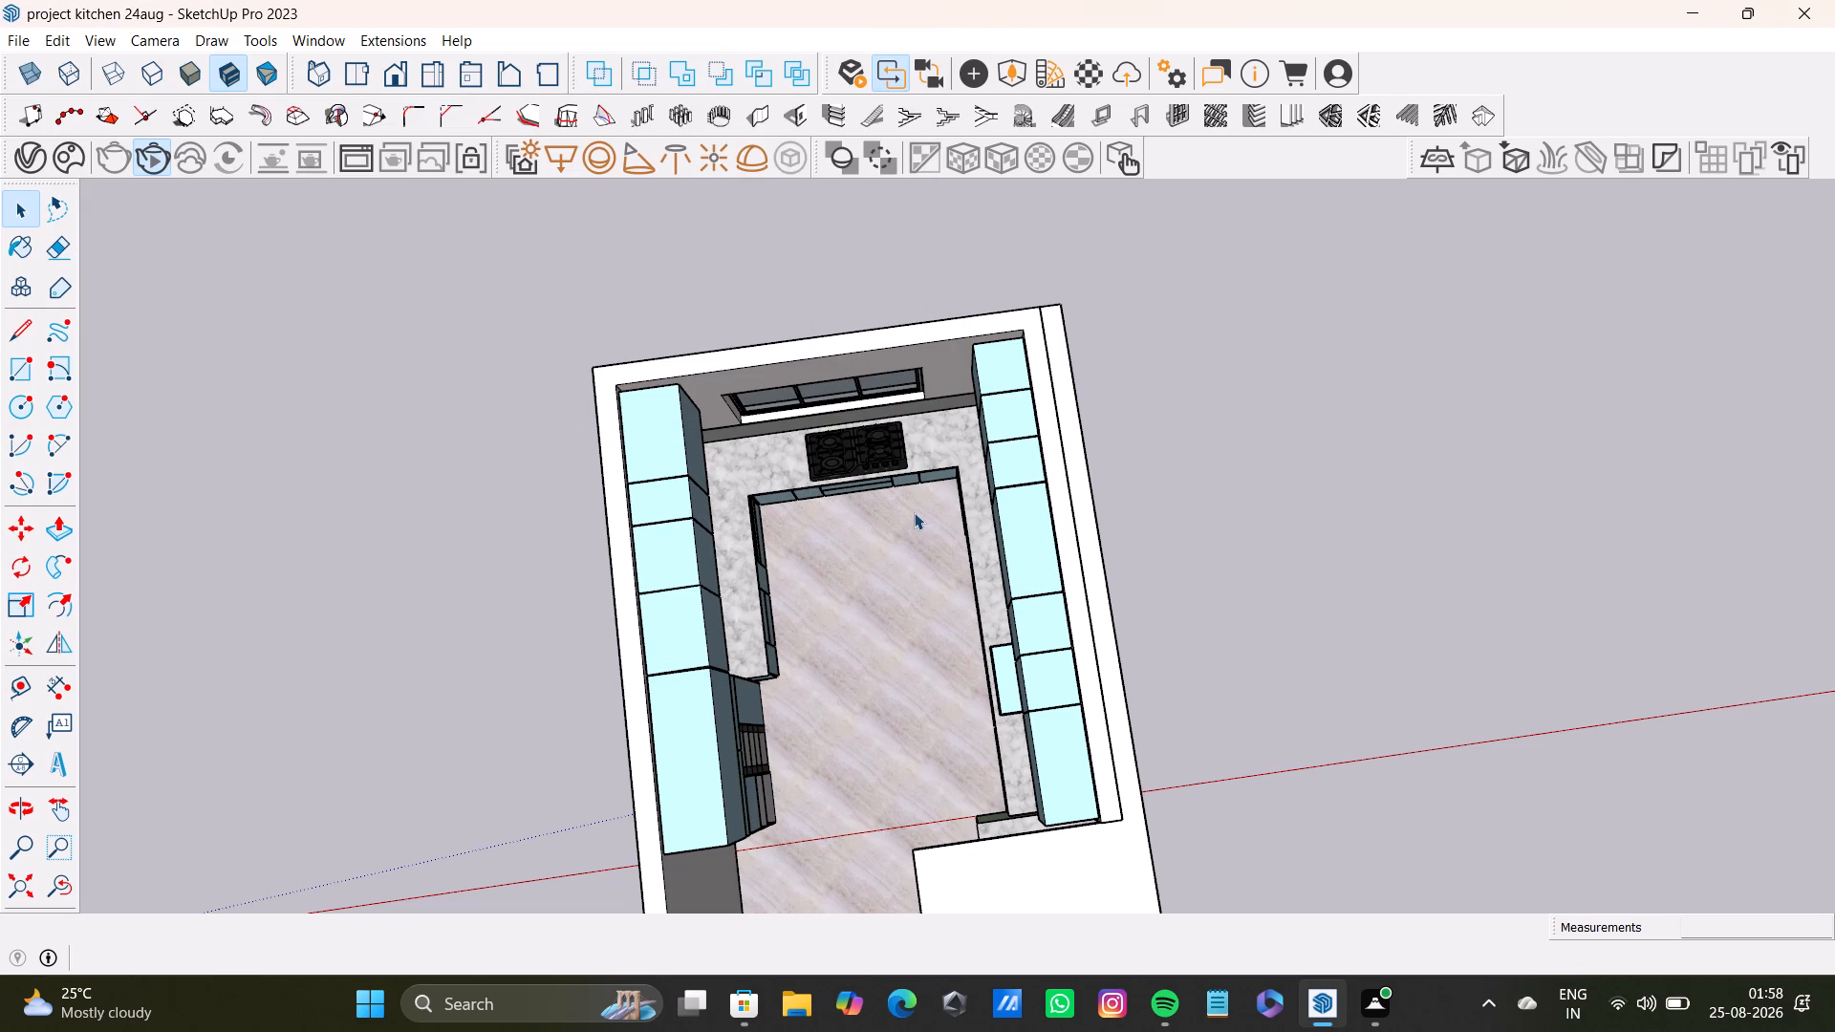
pyautogui.moveTo(914, 512); pyautogui.dragTo(904, 481, button='middle')
pyautogui.scroll(-15, 949, 579)
pyautogui.scroll(-12, 980, 701)
pyautogui.moveTo(984, 721); pyautogui.dragTo(851, 481, button='middle')
pyautogui.moveTo(937, 631); pyautogui.dragTo(745, 628, button='middle')
pyautogui.moveTo(909, 729); pyautogui.dragTo(848, 255, button='middle')
pyautogui.scroll(1, 876, 614)
pyautogui.moveTo(873, 576); pyautogui.dragTo(866, 469, button='middle')
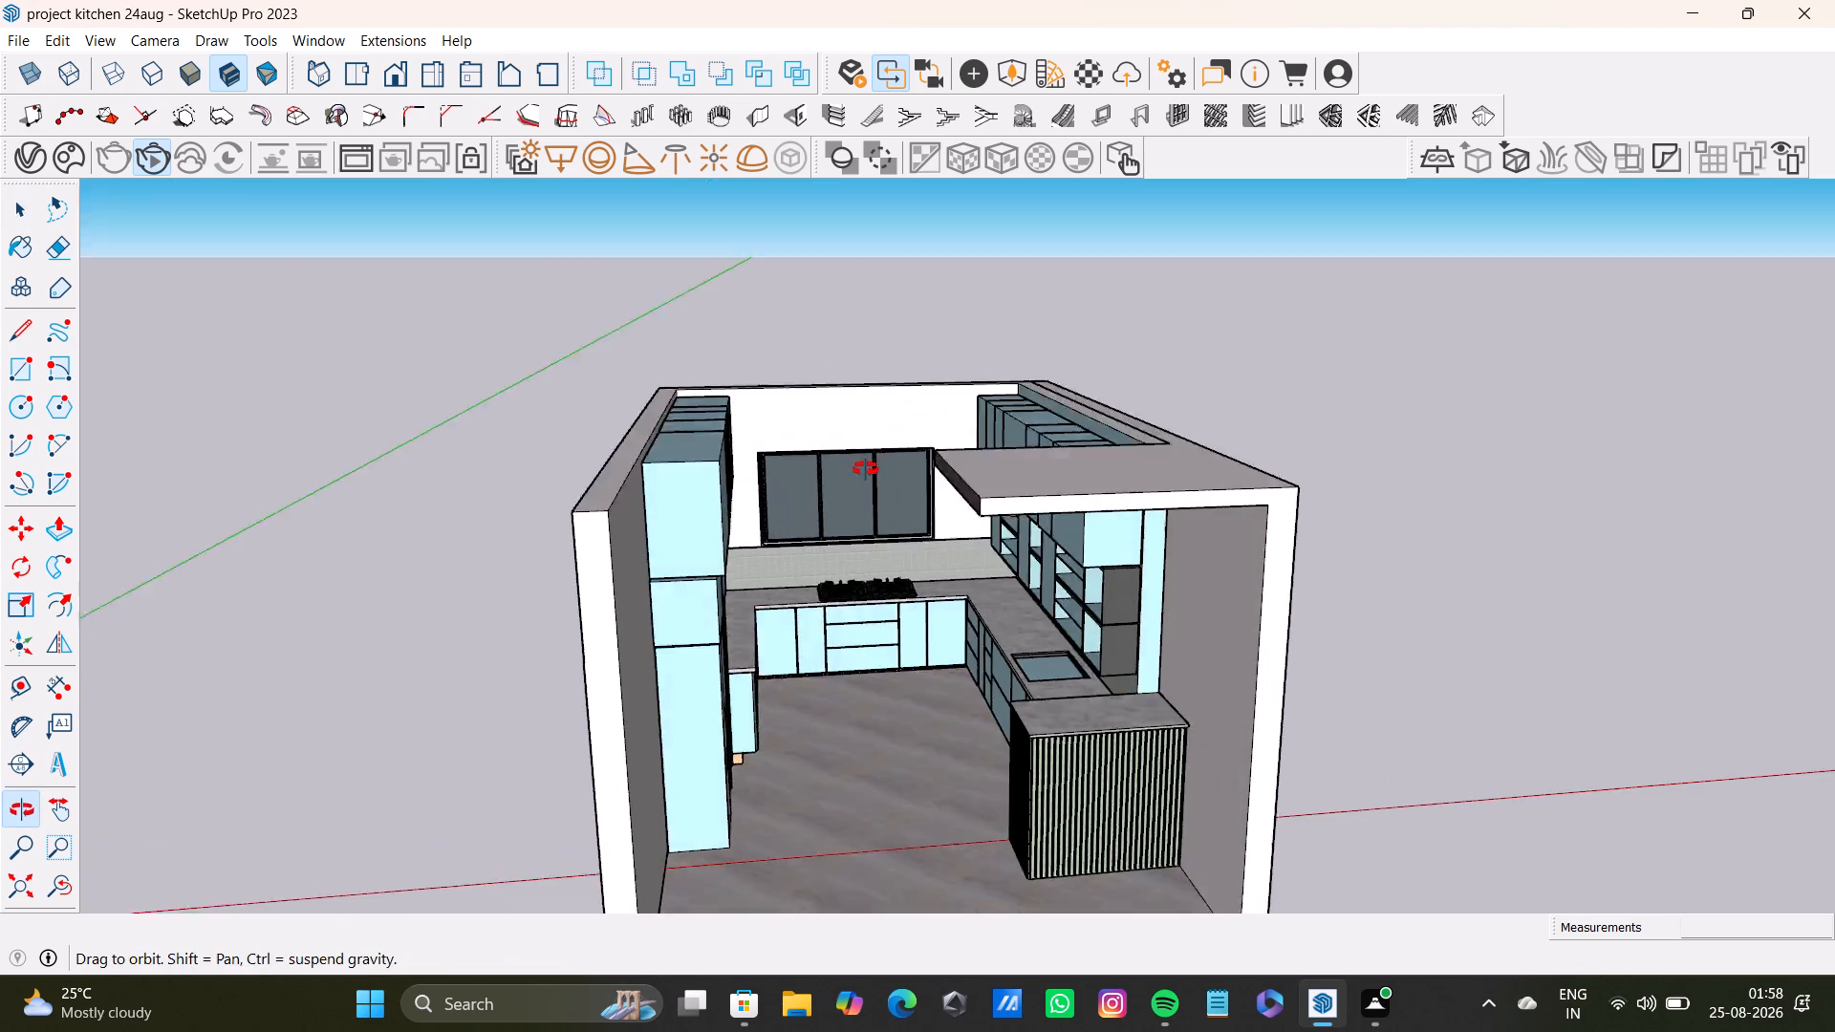
pyautogui.moveTo(866, 469); pyautogui.dragTo(846, 380, button='middle')
pyautogui.scroll(4, 866, 527)
pyautogui.moveTo(860, 536); pyautogui.dragTo(811, 540, button='middle')
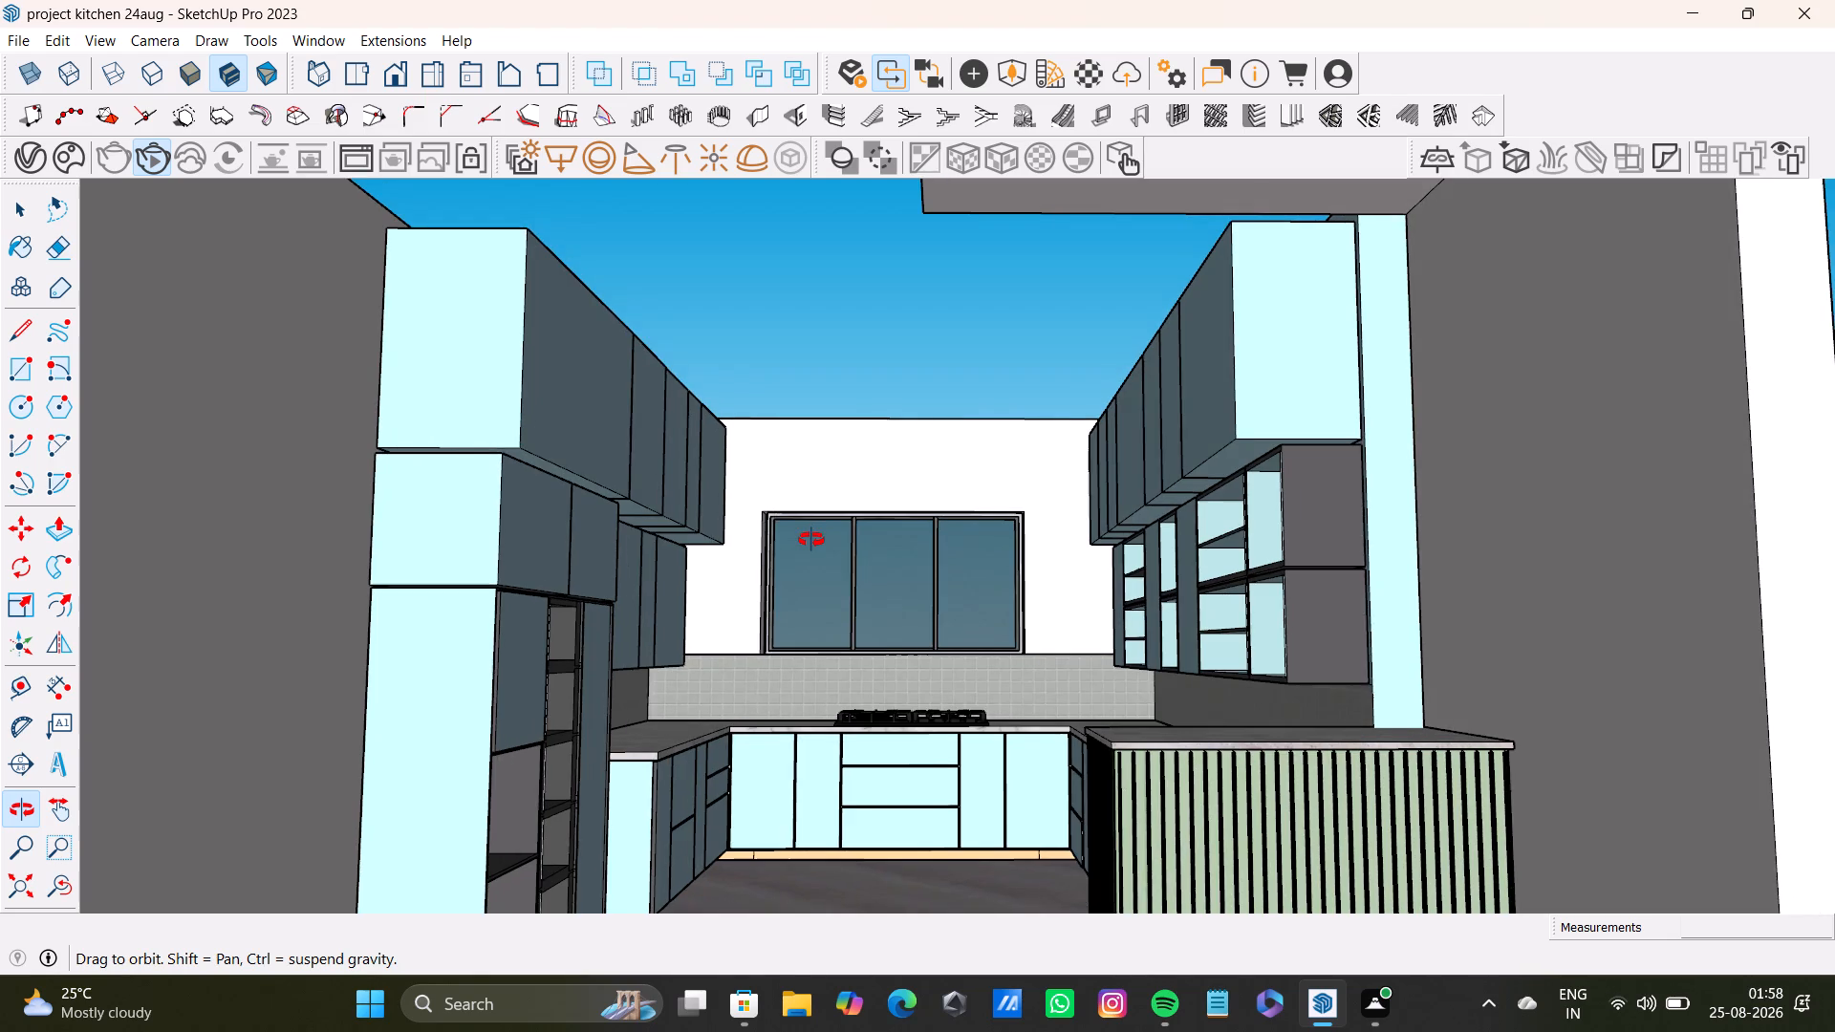
pyautogui.moveTo(811, 540); pyautogui.dragTo(727, 589, button='middle')
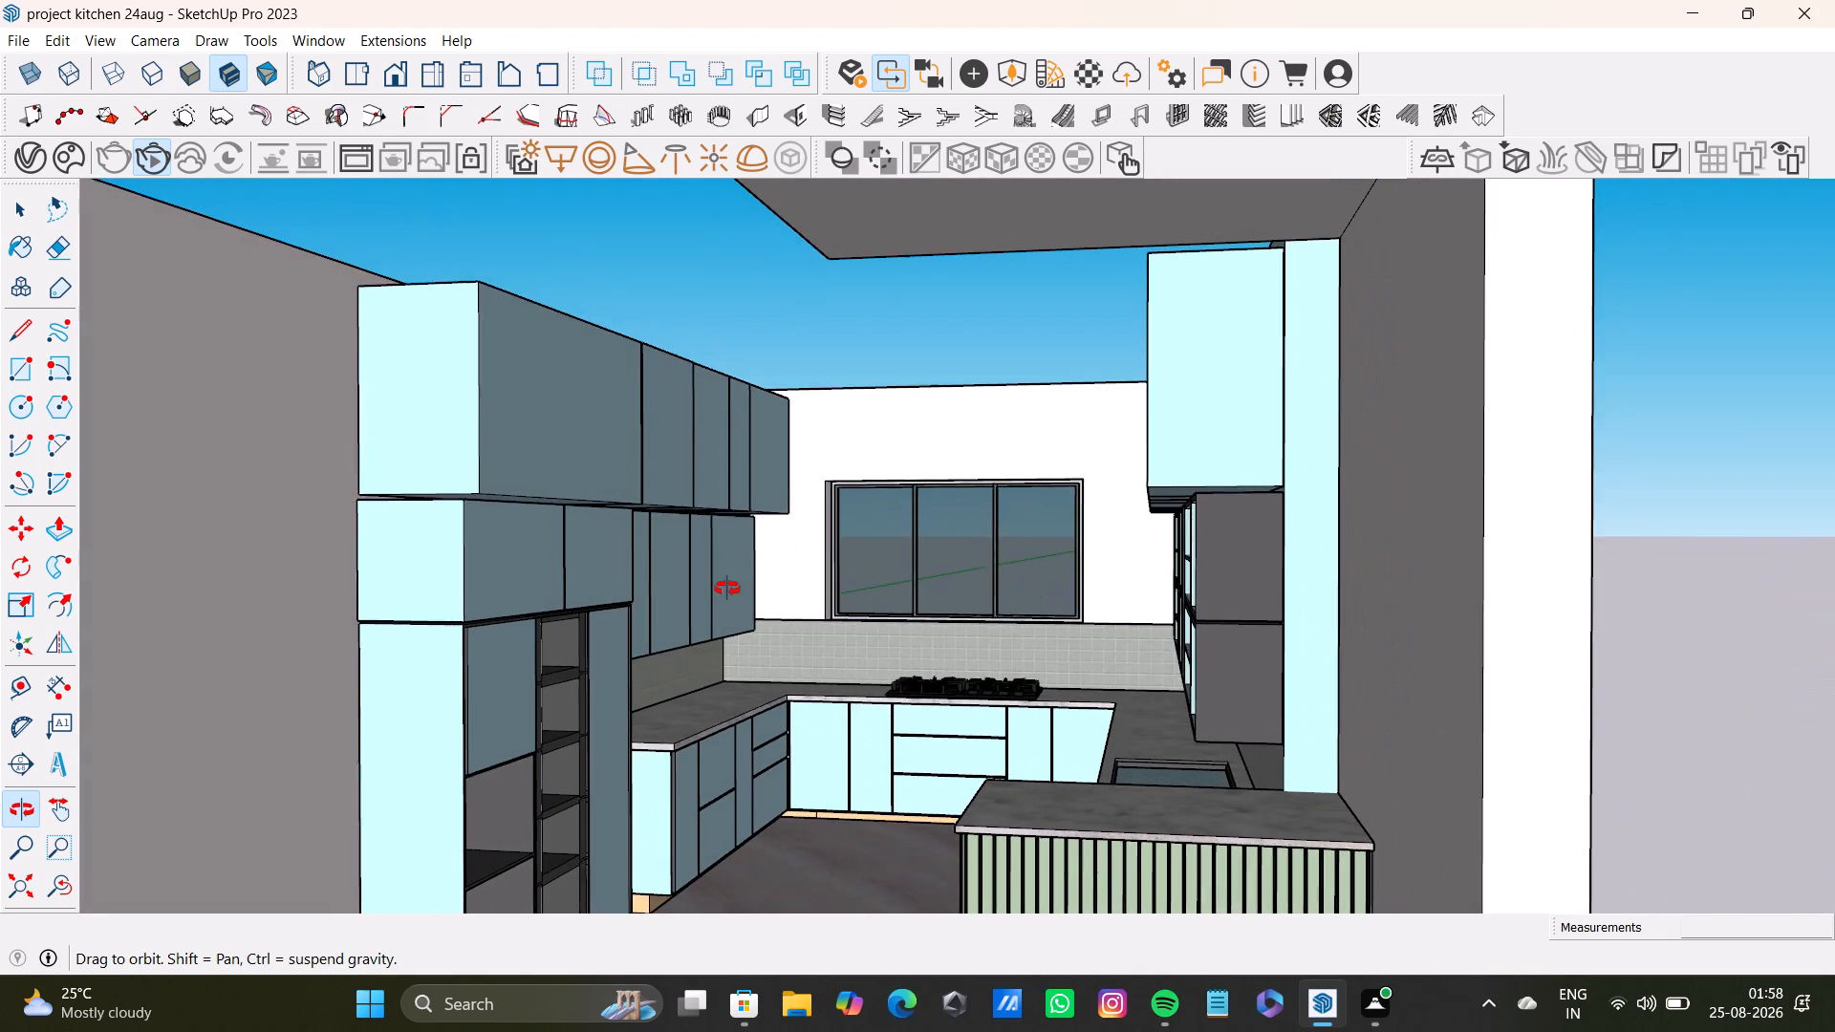
pyautogui.moveTo(727, 589); pyautogui.dragTo(727, 502, button='middle')
pyautogui.moveTo(751, 503); pyautogui.dragTo(735, 575, button='middle')
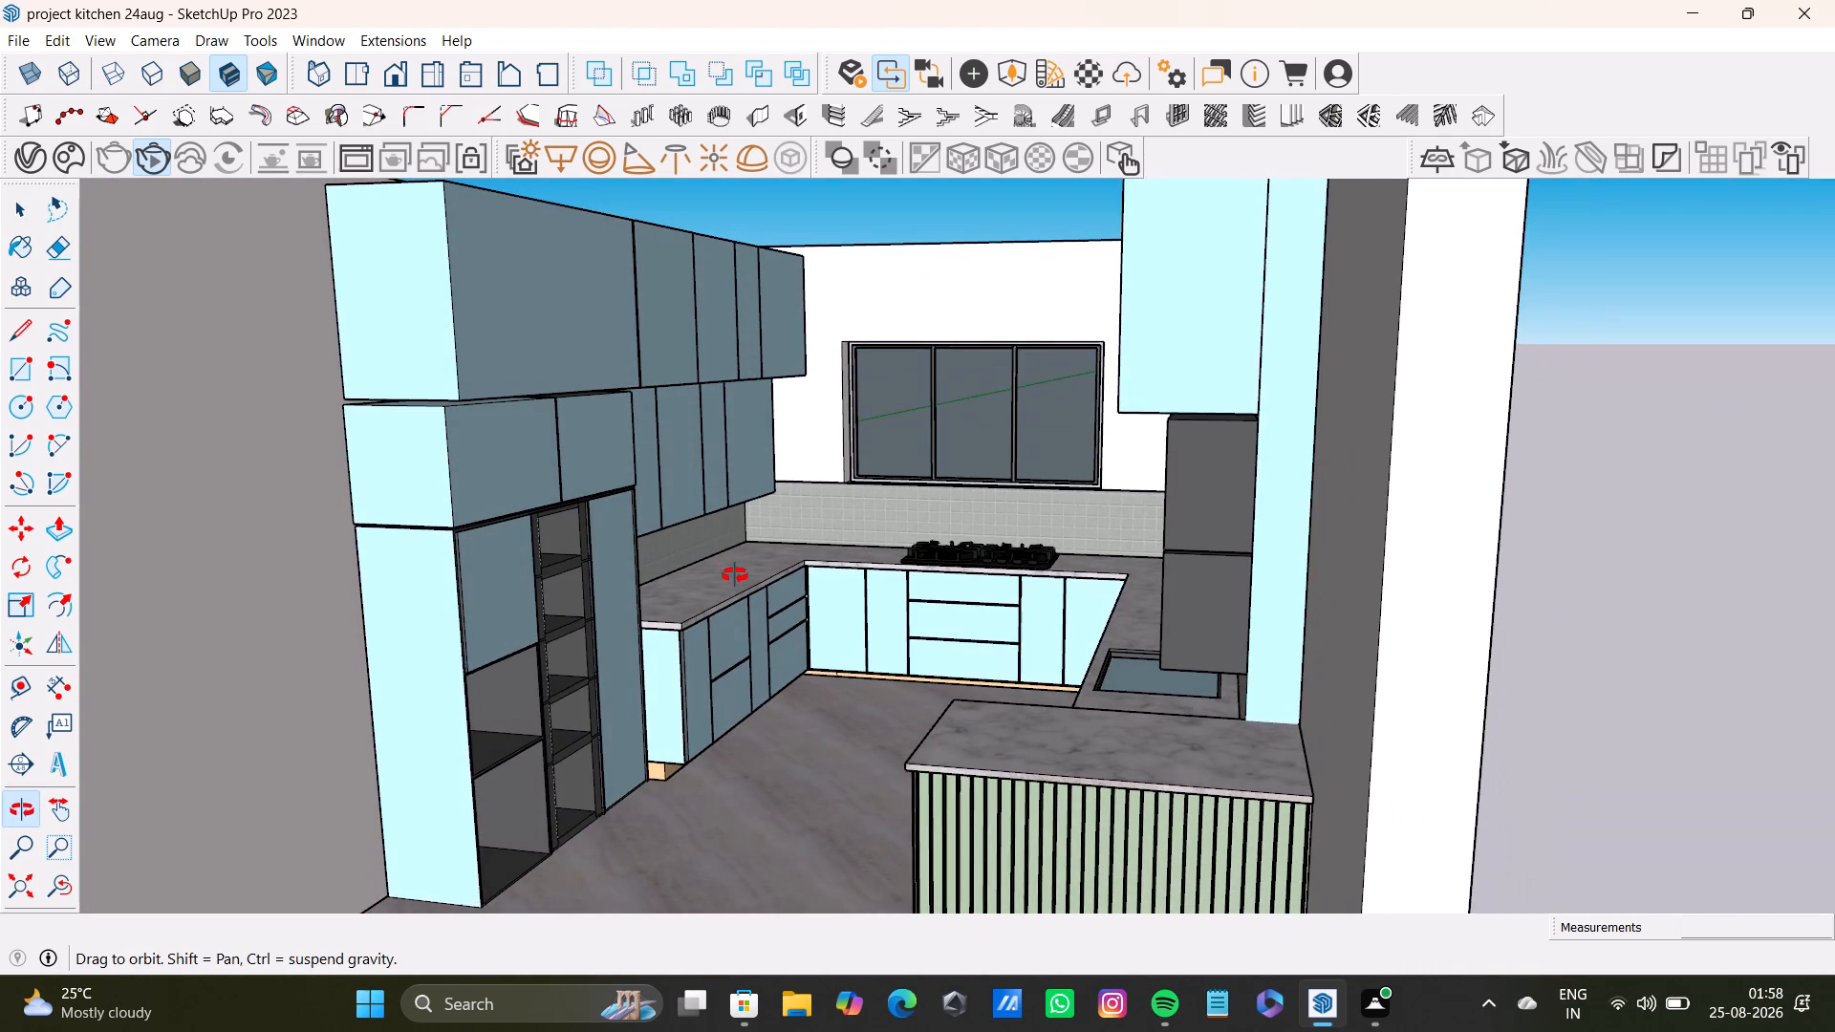
pyautogui.moveTo(735, 575); pyautogui.dragTo(793, 578, button='middle')
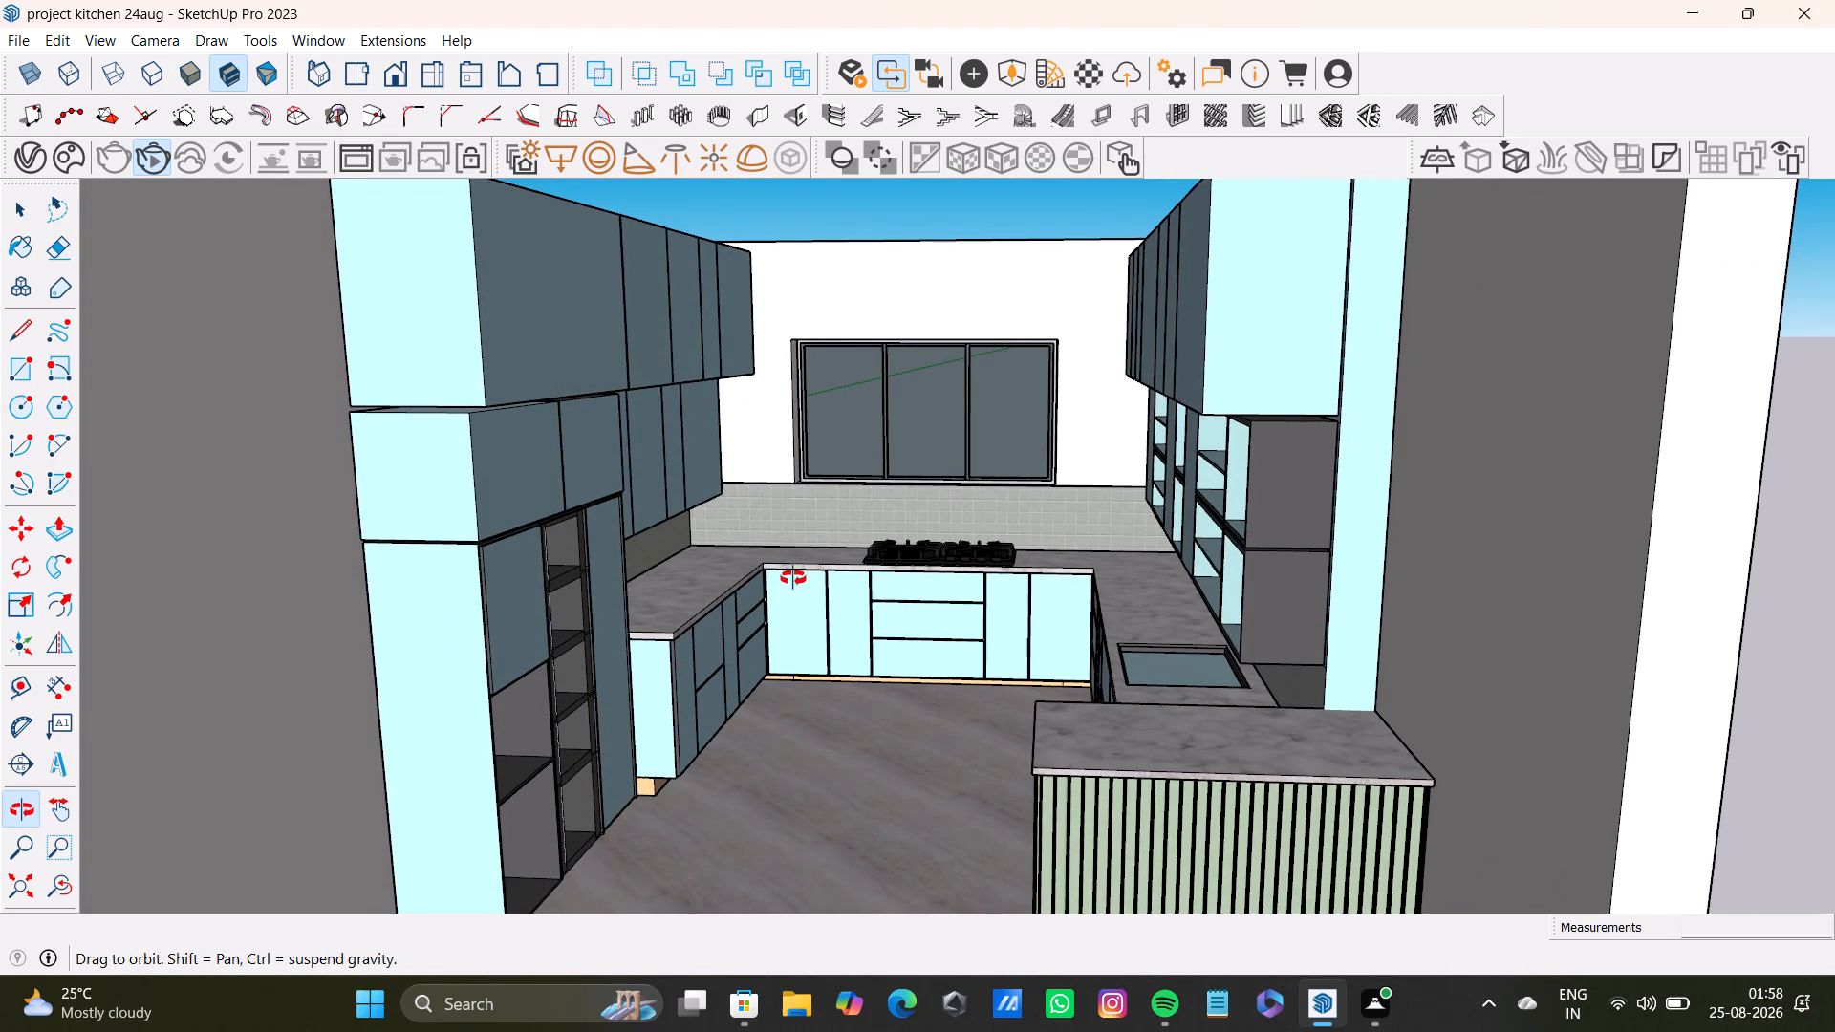
pyautogui.click(14, 50)
pyautogui.click(48, 441)
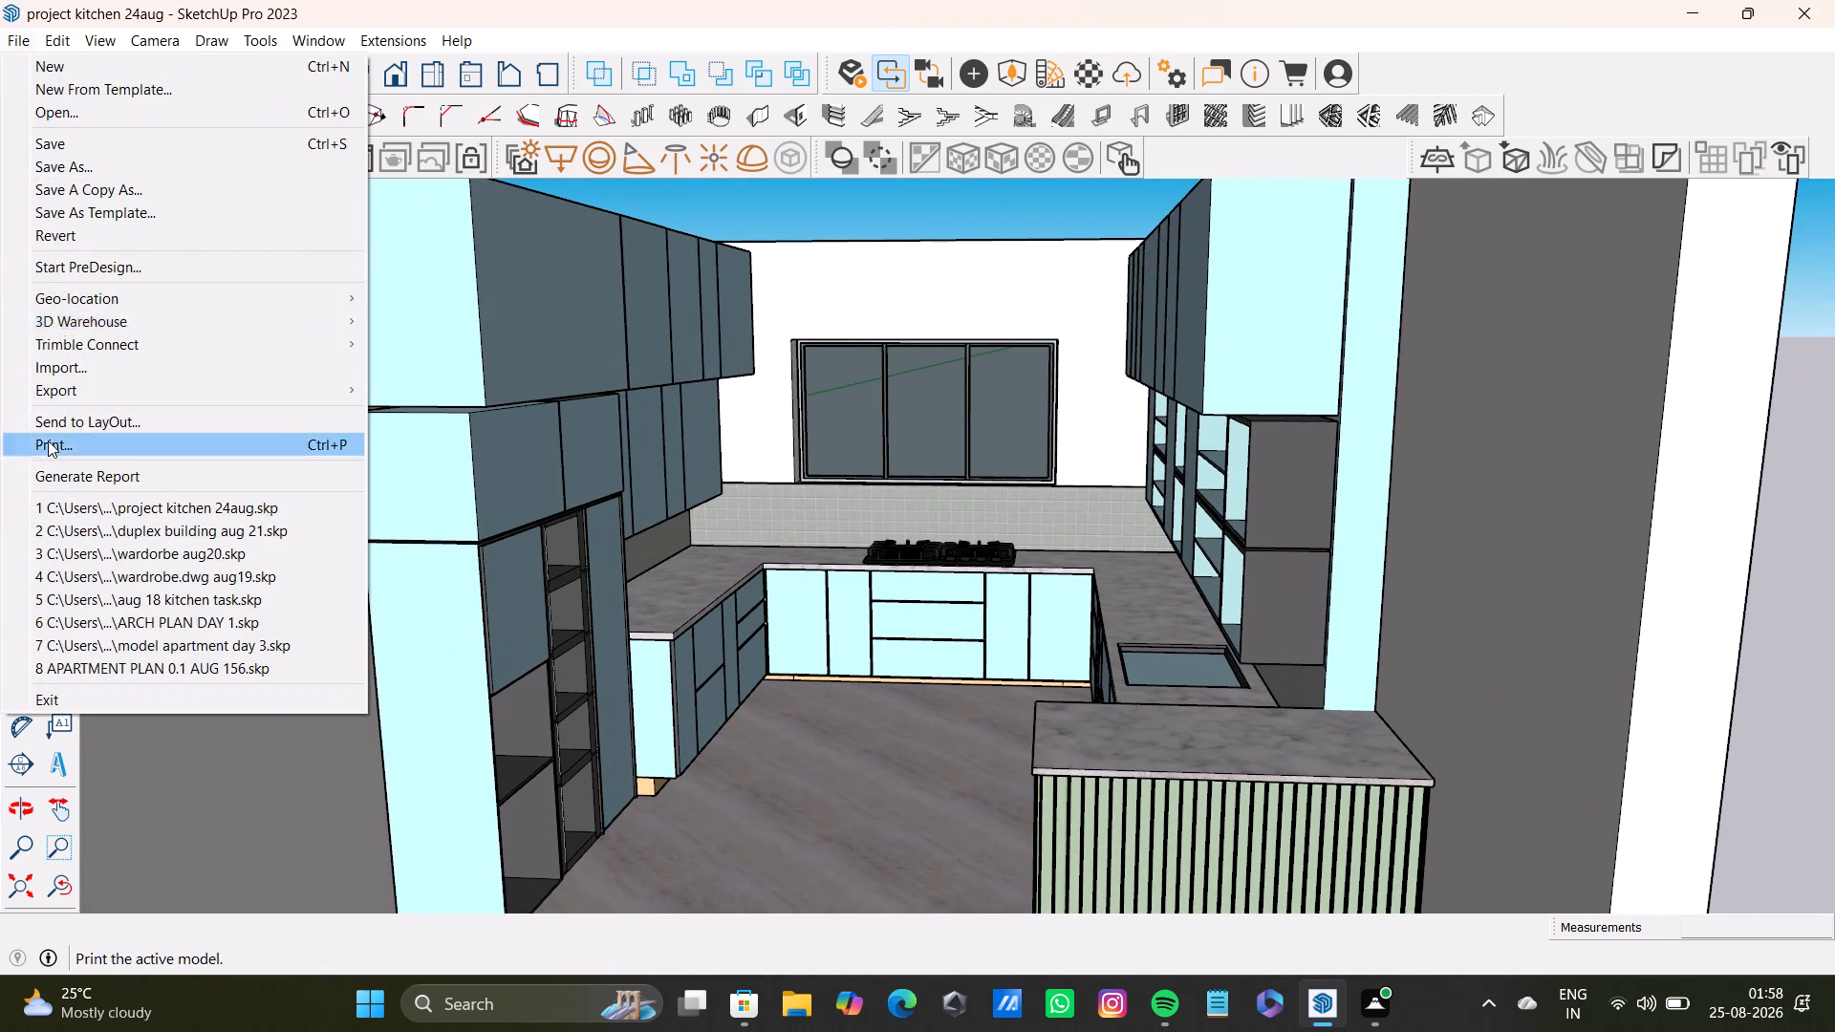
pyautogui.click(961, 641)
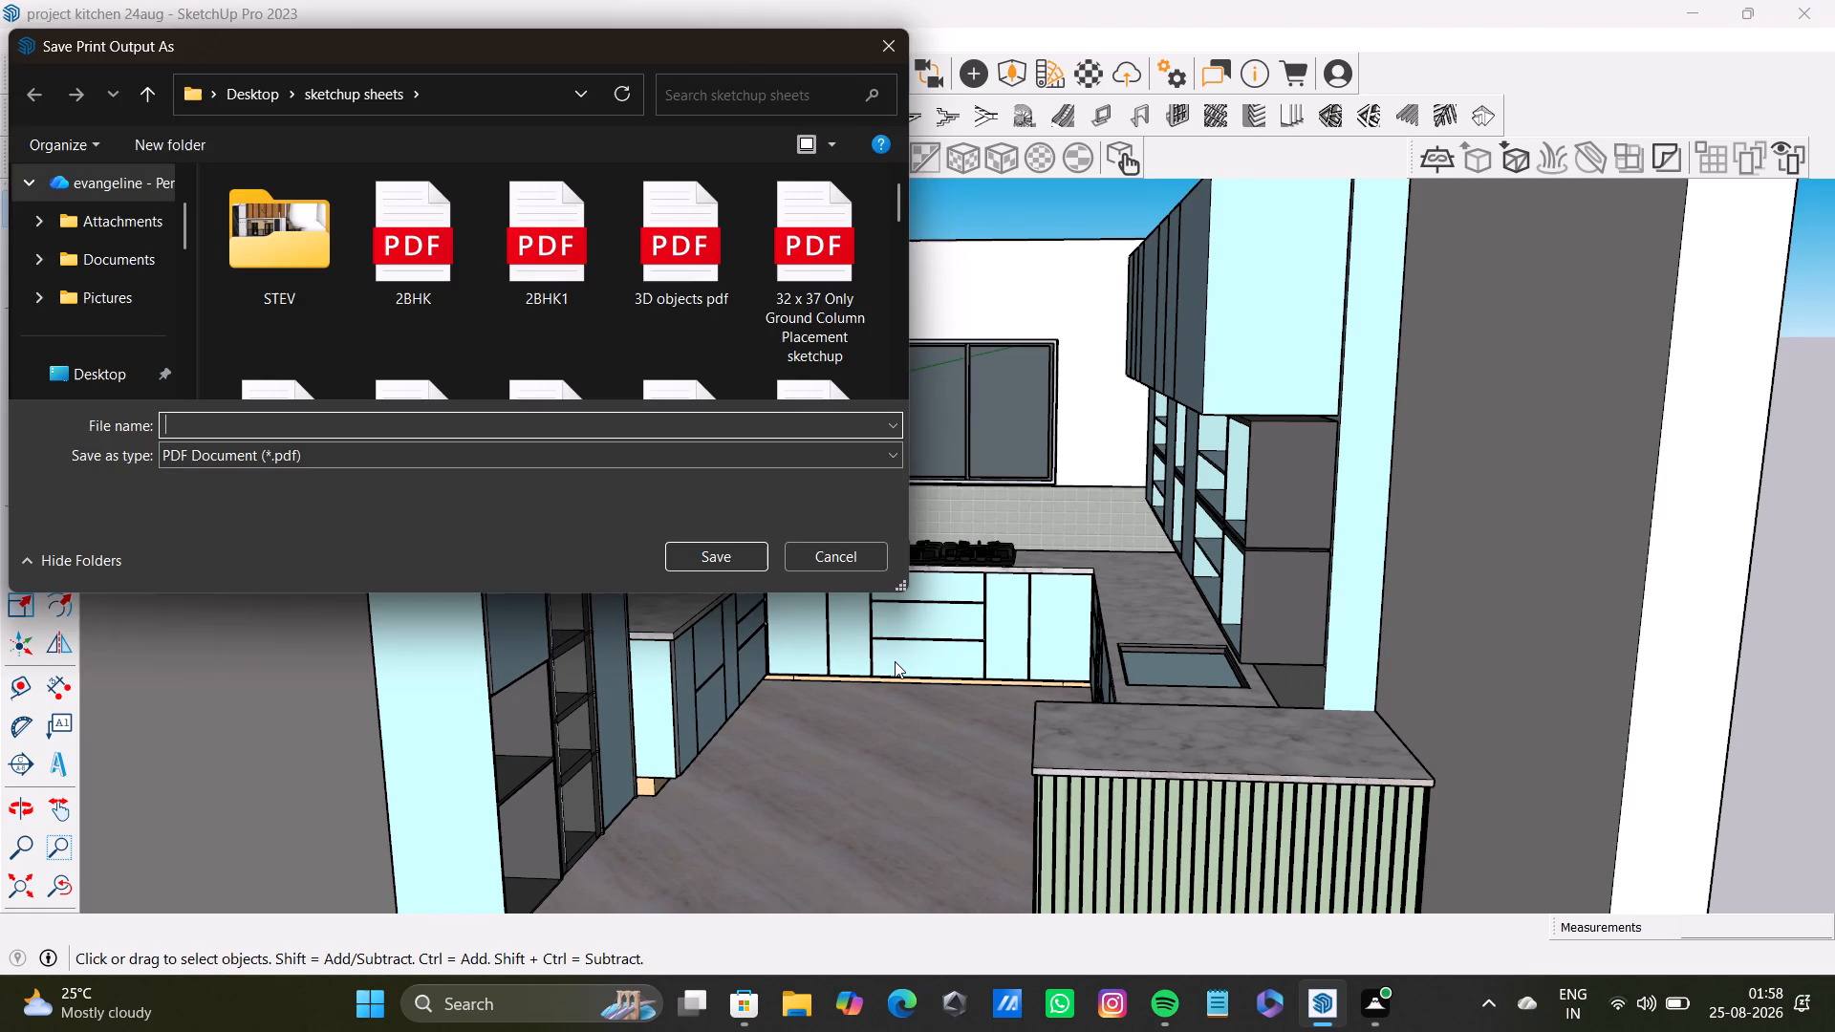
pyautogui.write('aug25')
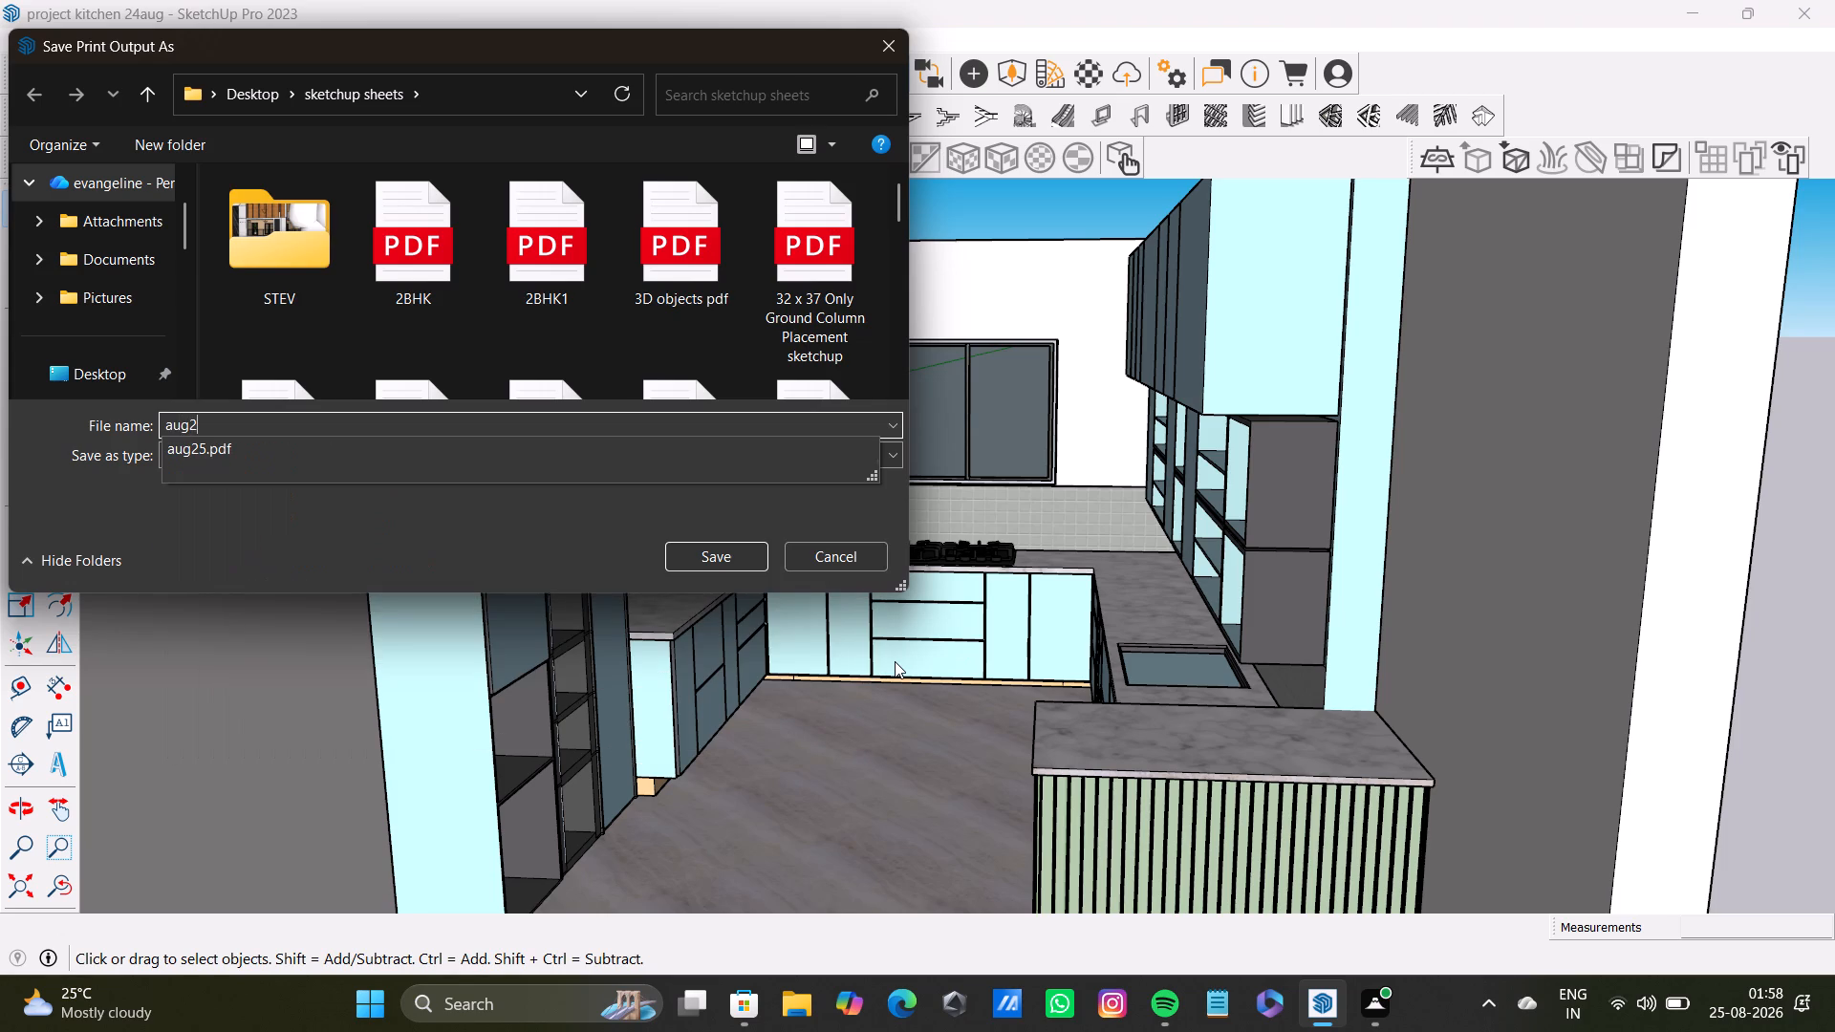
pyautogui.write('.2')
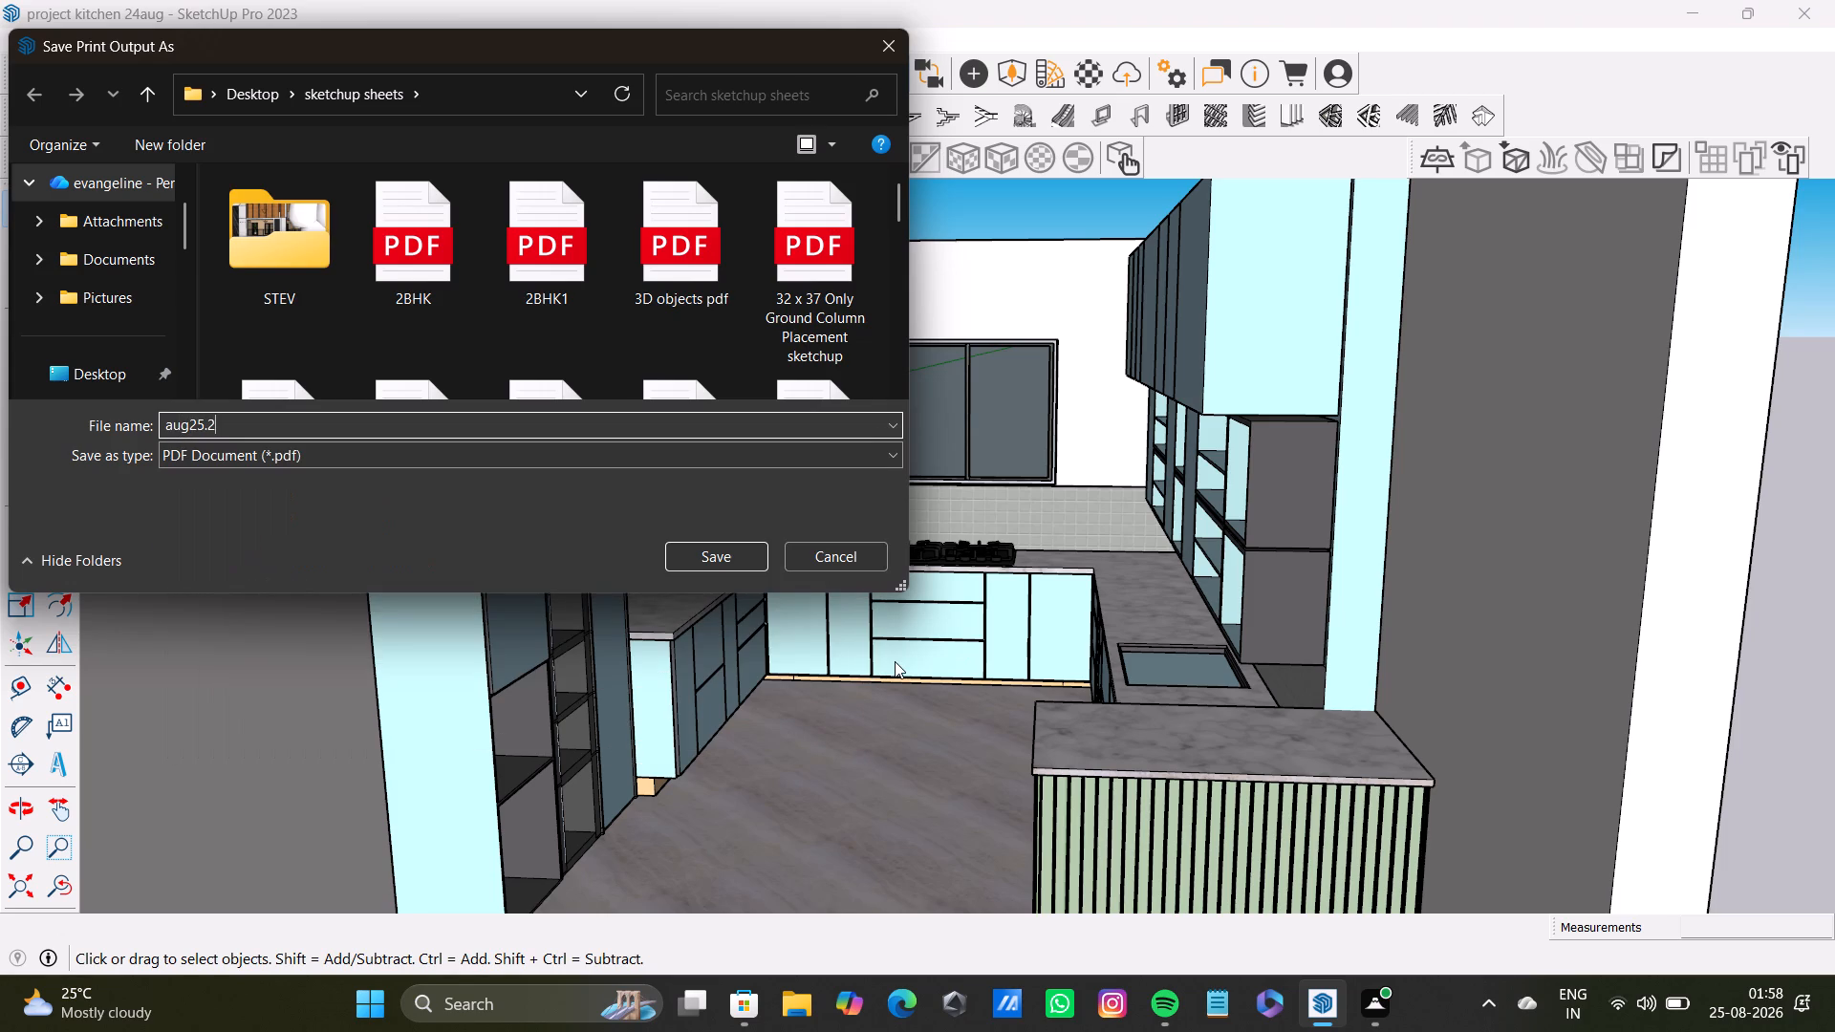
pyautogui.press('Return')
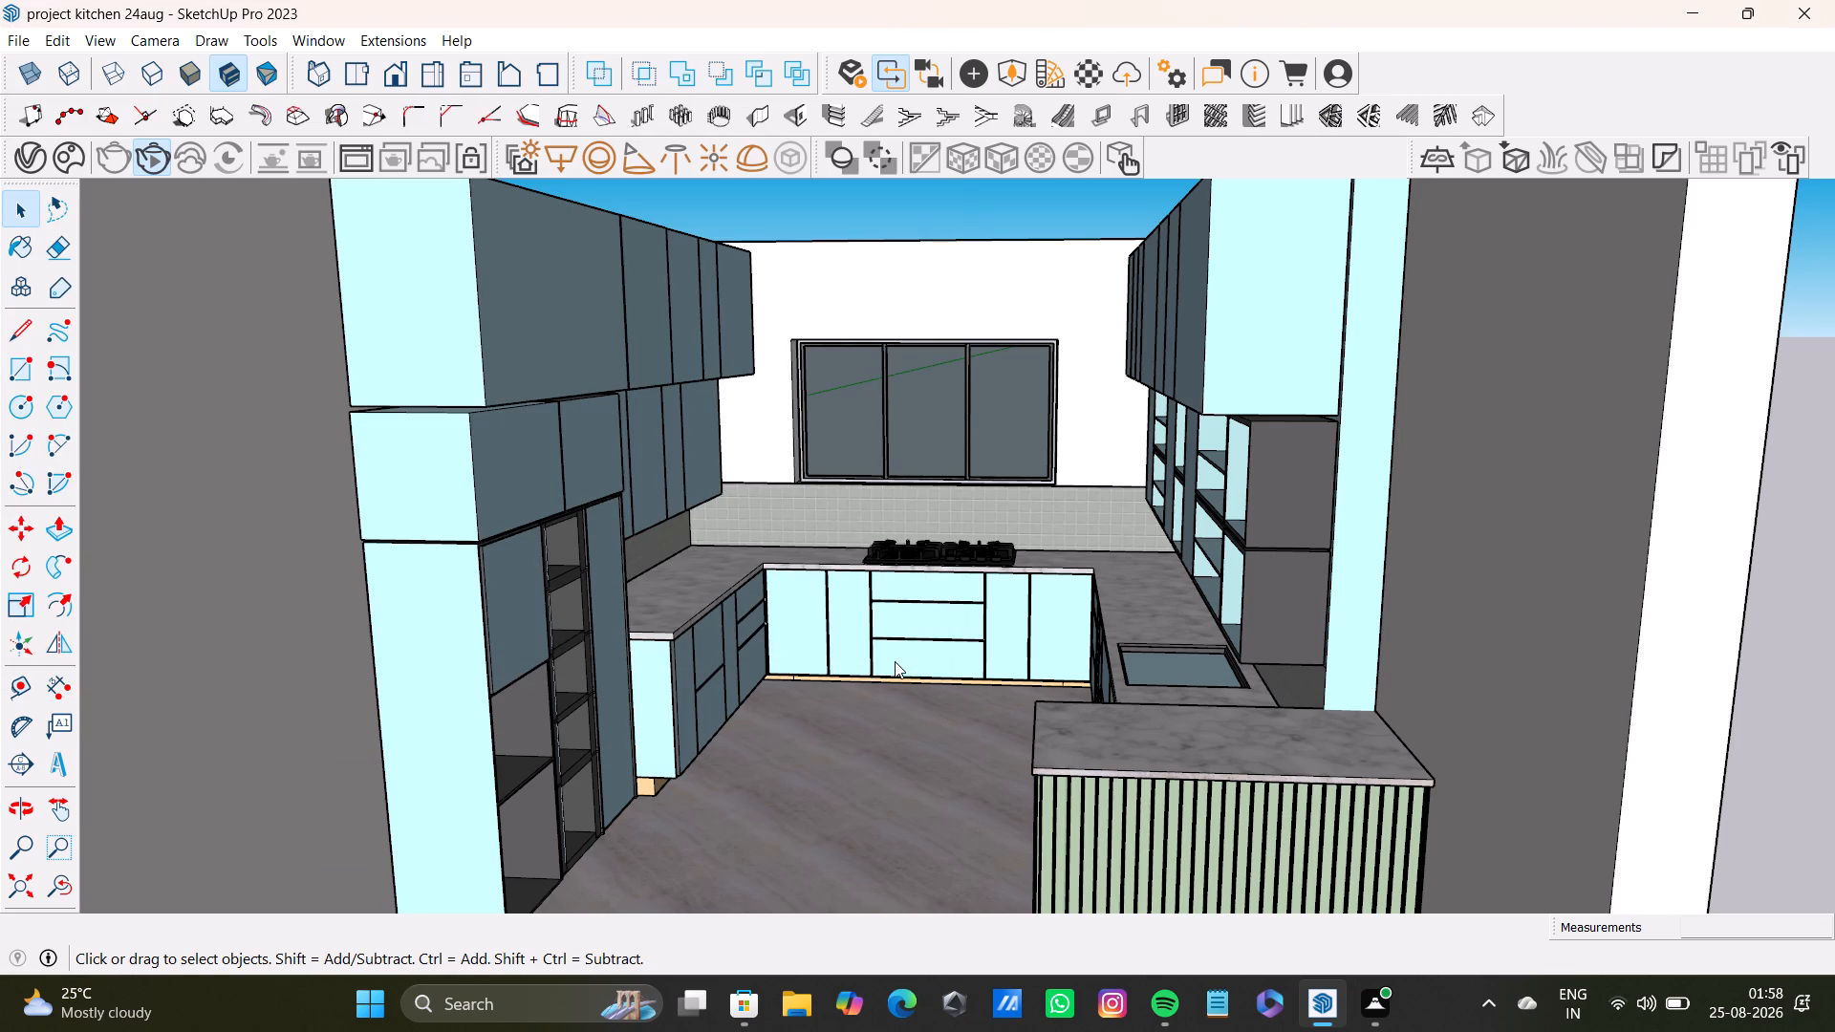